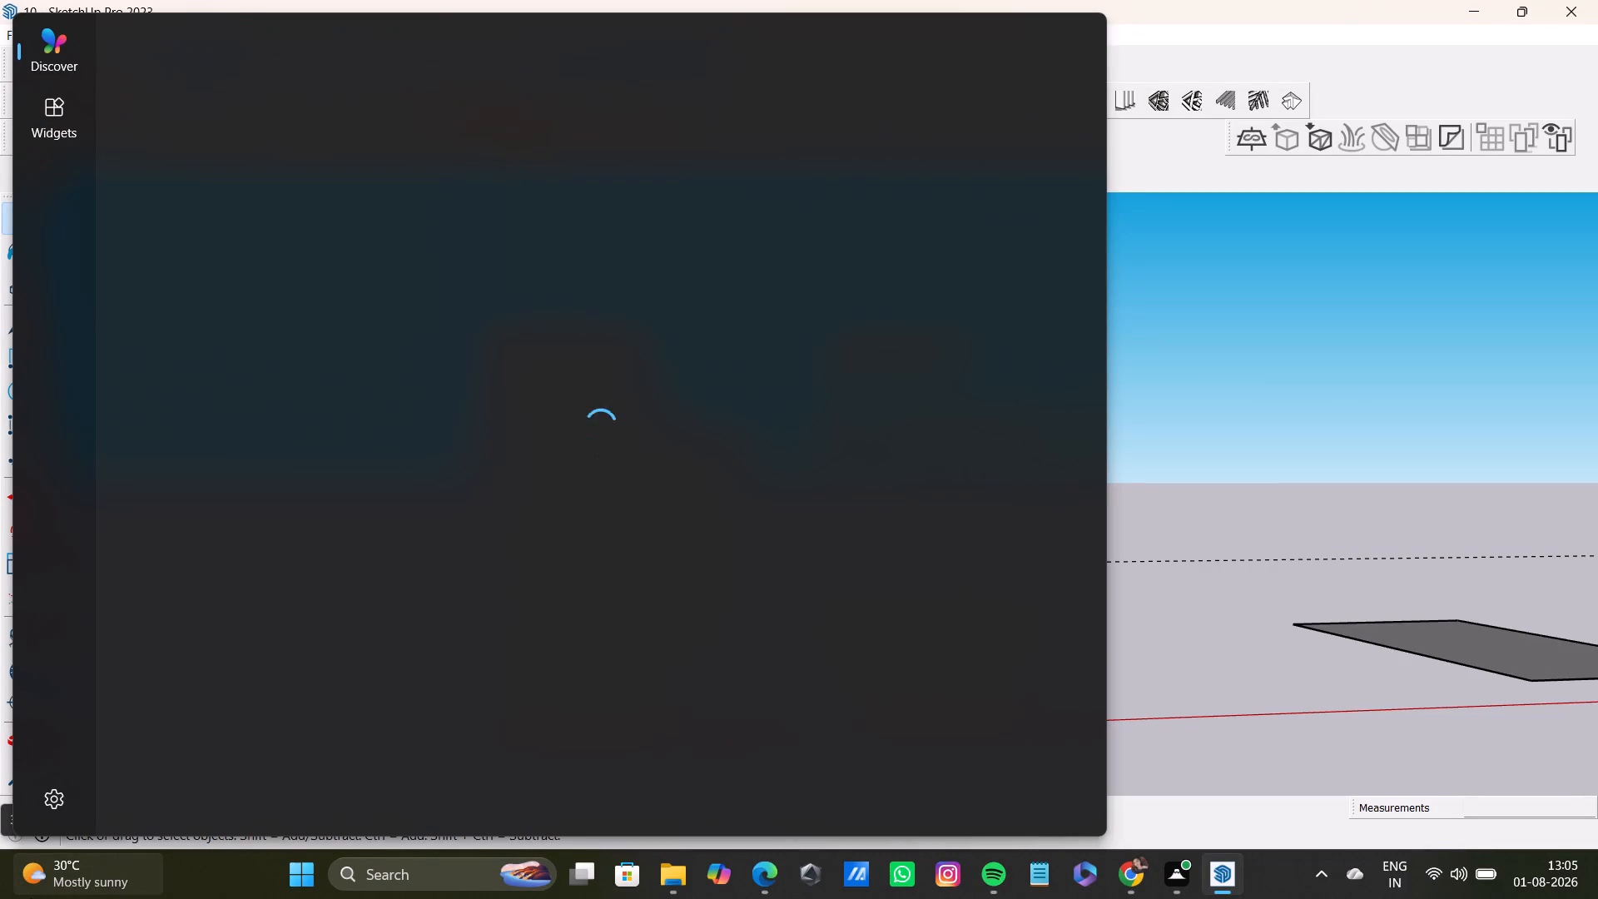
Examine both buildings from the front and side, comparing the first building's walls and slabs with the second building's arched frame.
left_click(1334, 400)
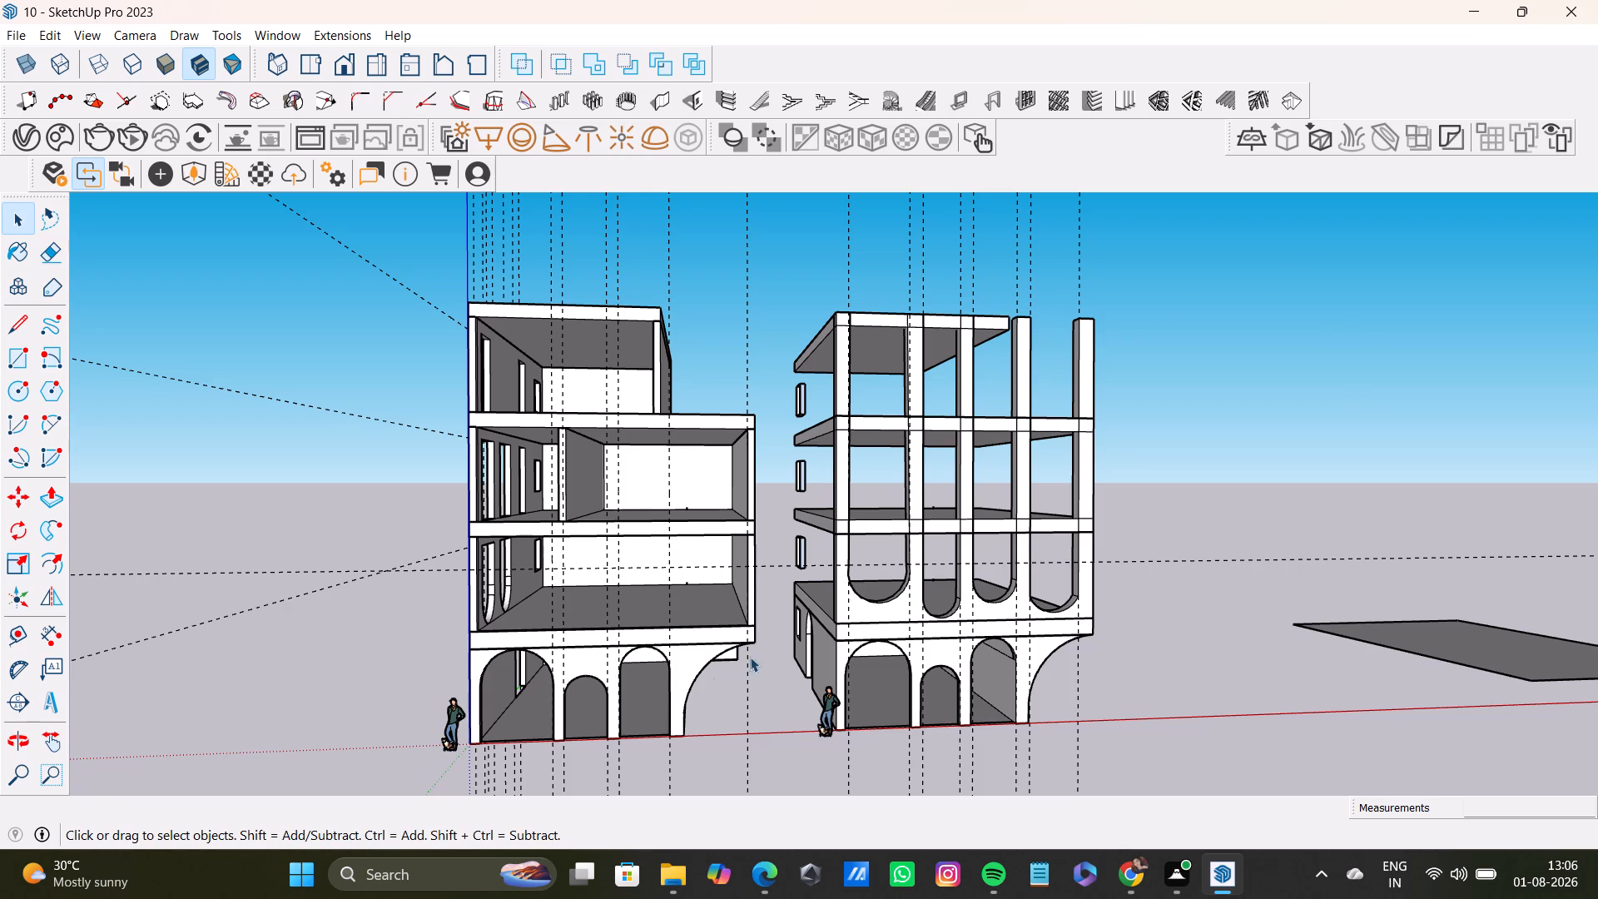
middle_click_drag(663, 688, 1293, 617)
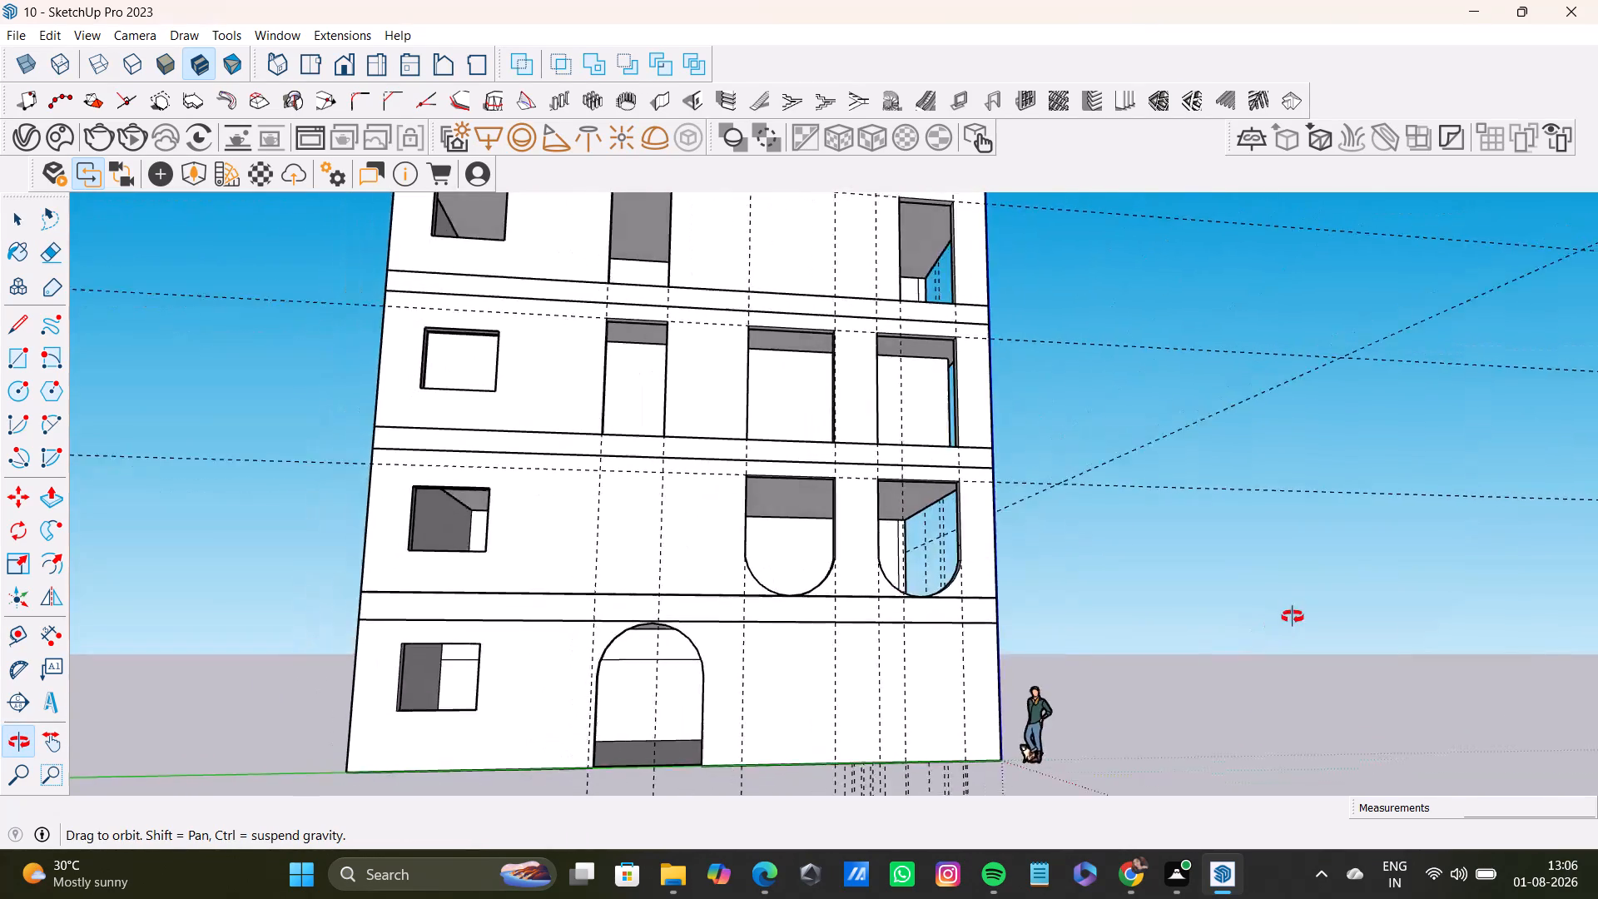
middle_click_drag(1293, 617, 782, 752)
middle_click_drag(683, 674, 1305, 605)
middle_click_drag(979, 596, 469, 750)
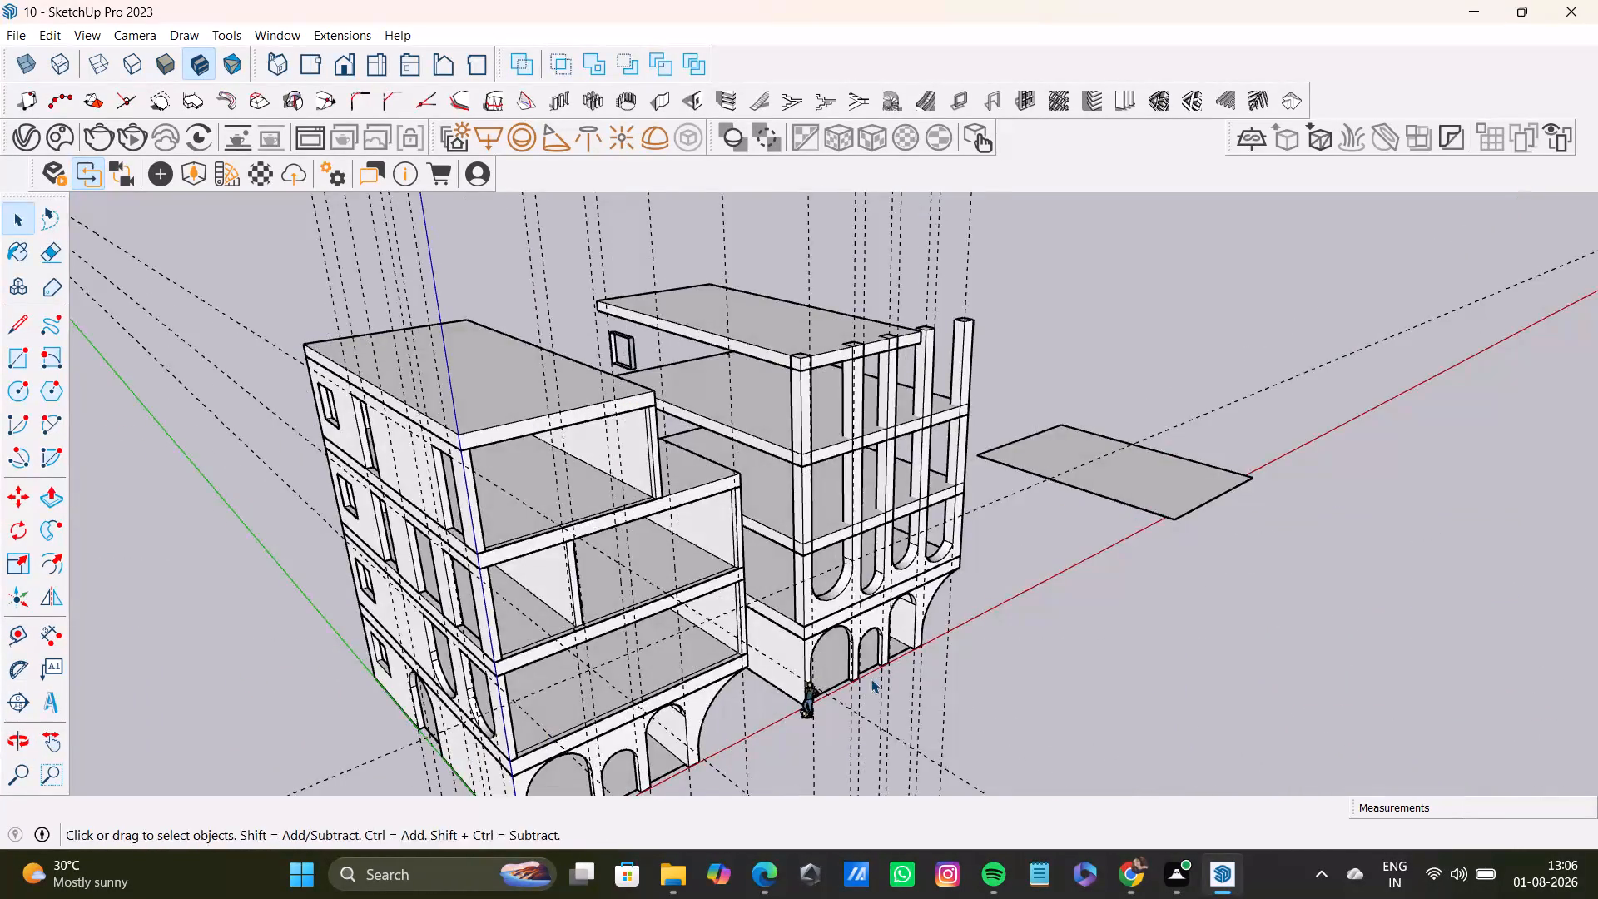
middle_click_drag(871, 678, 628, 518)
scroll(570, 643, "up", 2)
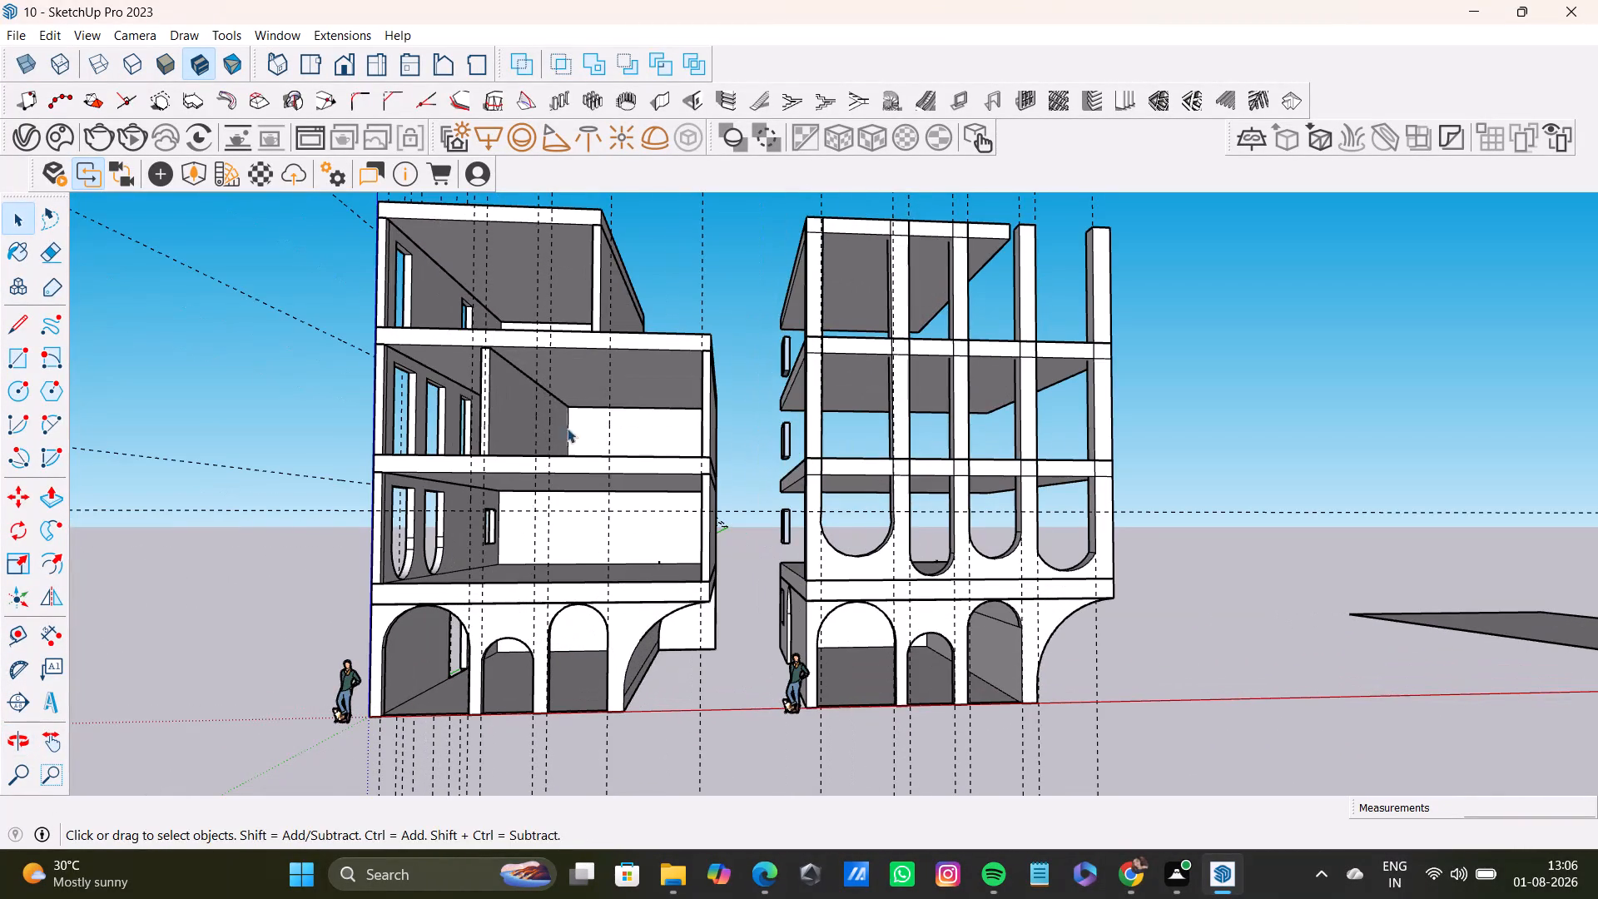
middle_click_drag(673, 474, 758, 494)
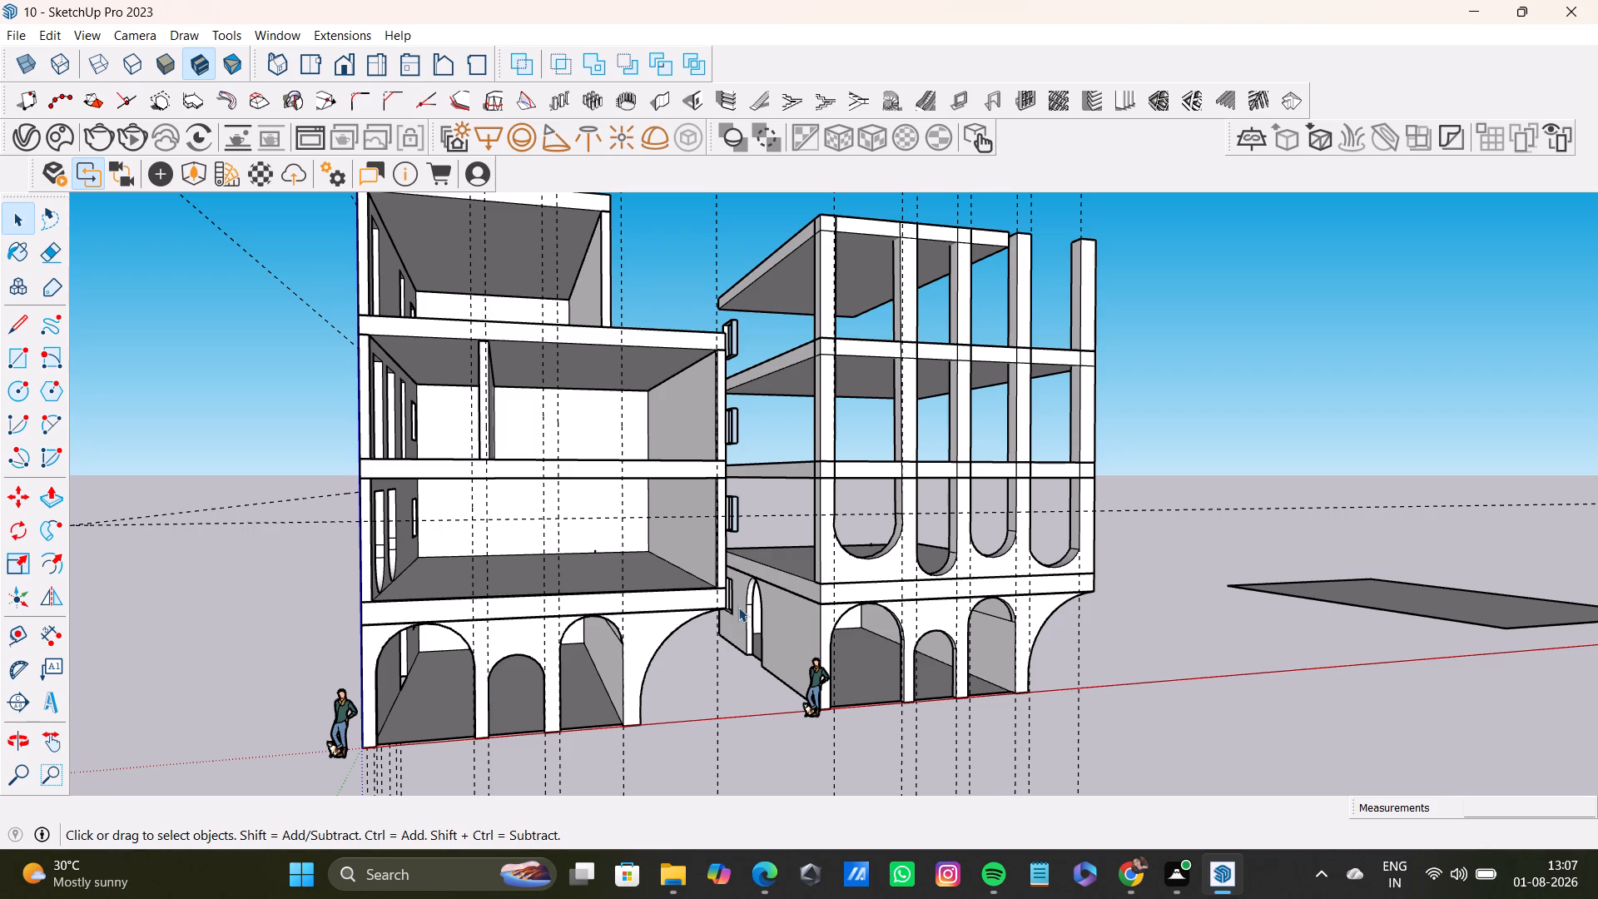
middle_click_drag(742, 599, 1024, 591)
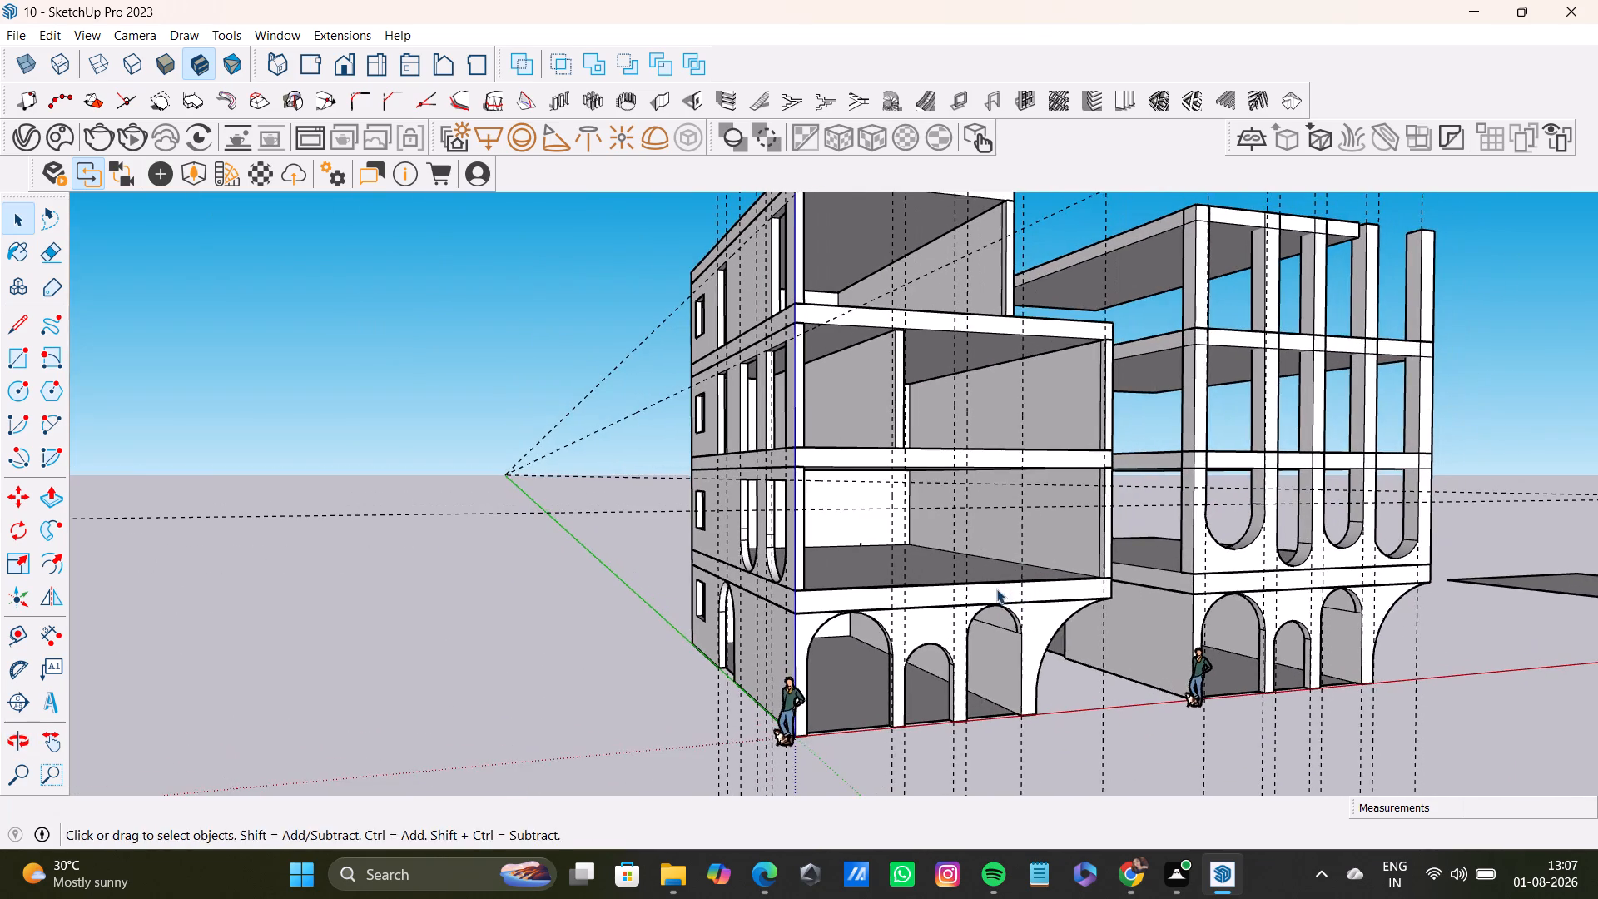
middle_click_drag(993, 590, 959, 587)
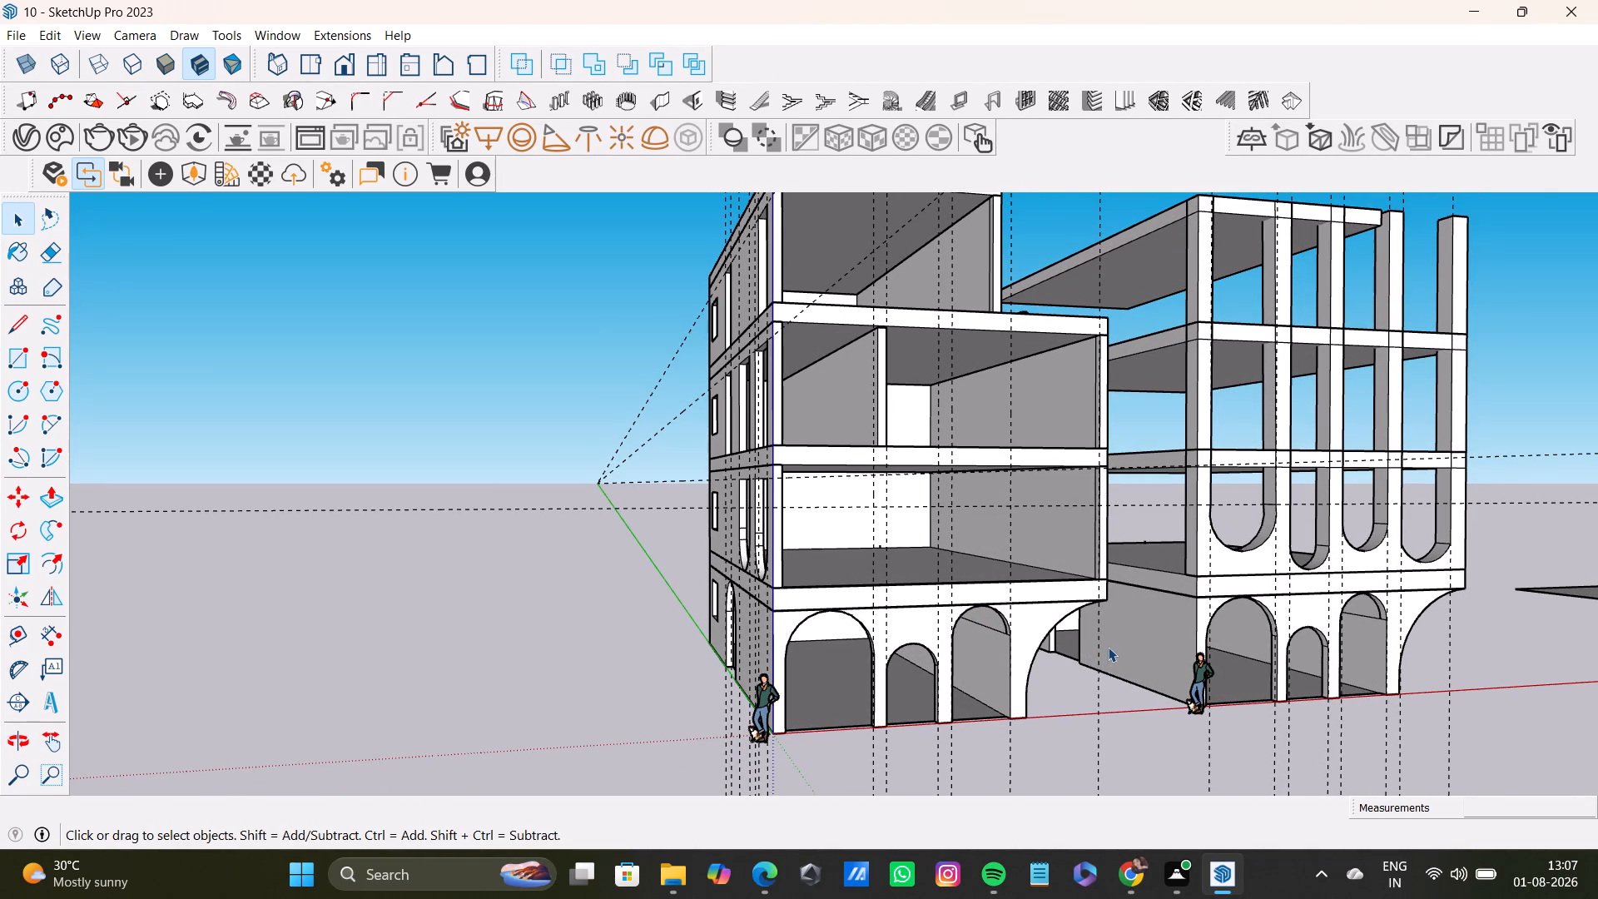
middle_click_drag(950, 572, 816, 518)
scroll(950, 579, "down", 6)
middle_click_drag(950, 574, 846, 622)
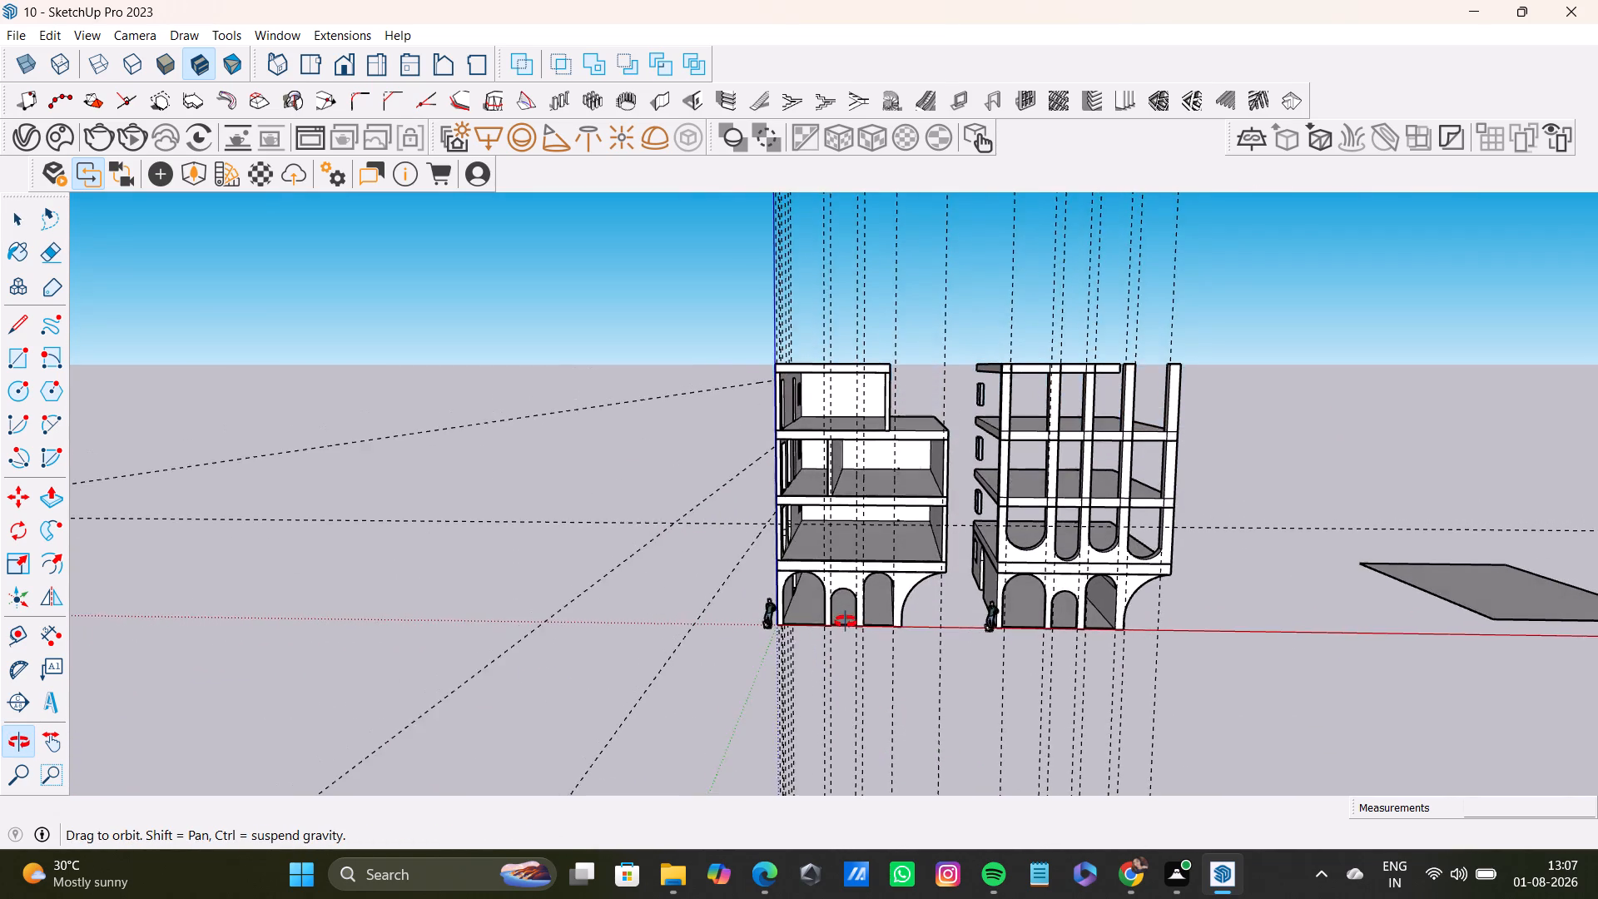
middle_click_drag(846, 622, 1348, 530)
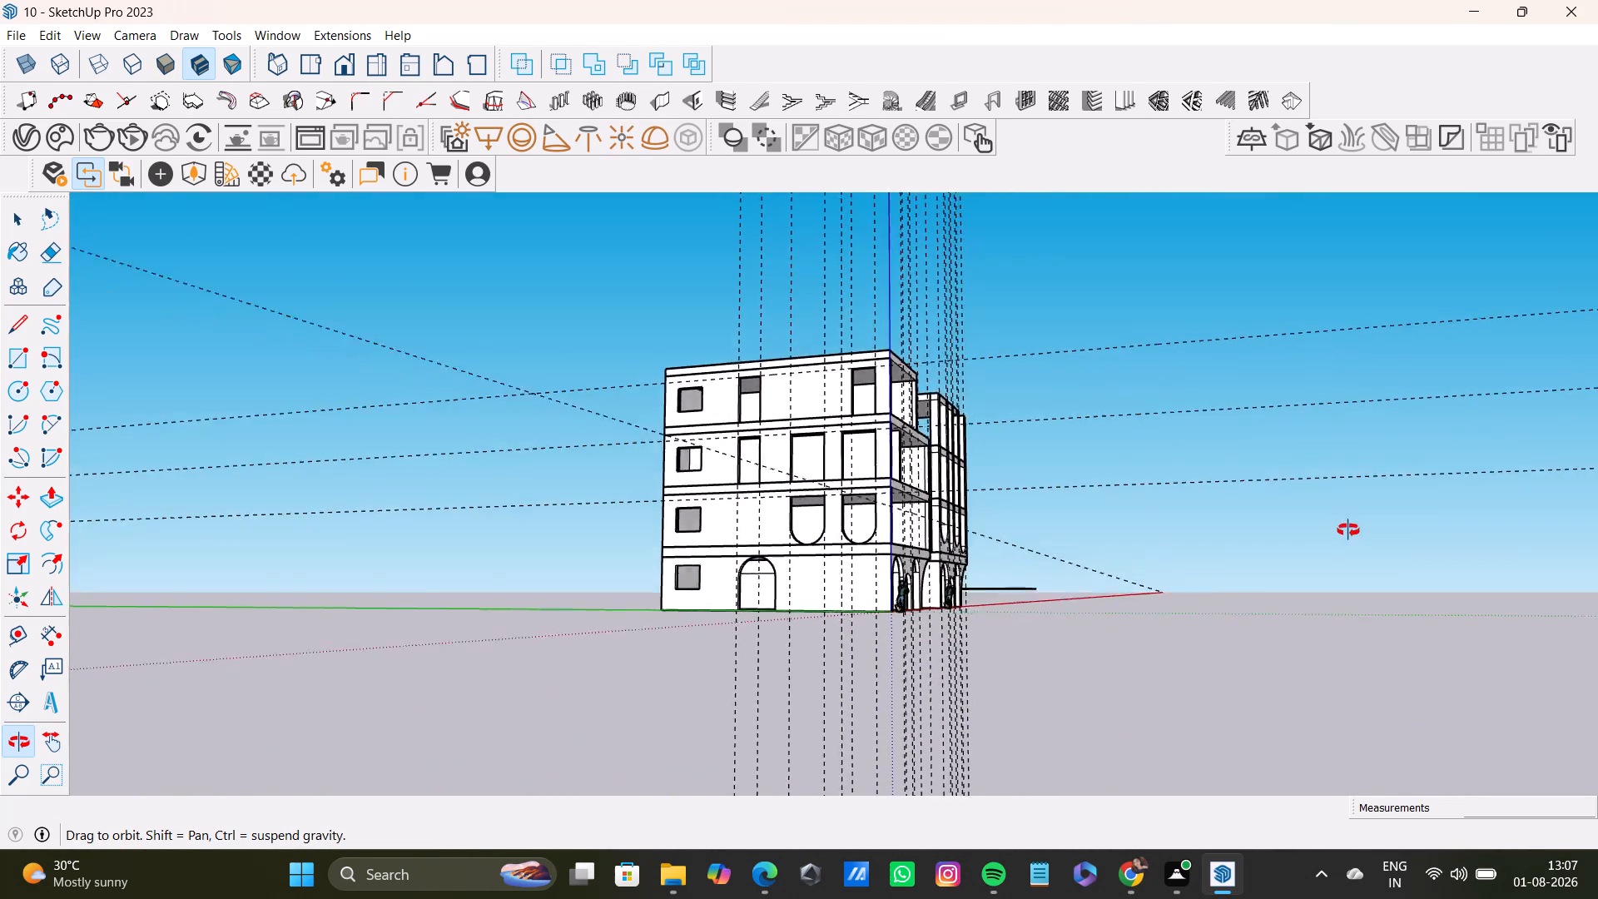
middle_click_drag(1348, 530, 996, 618)
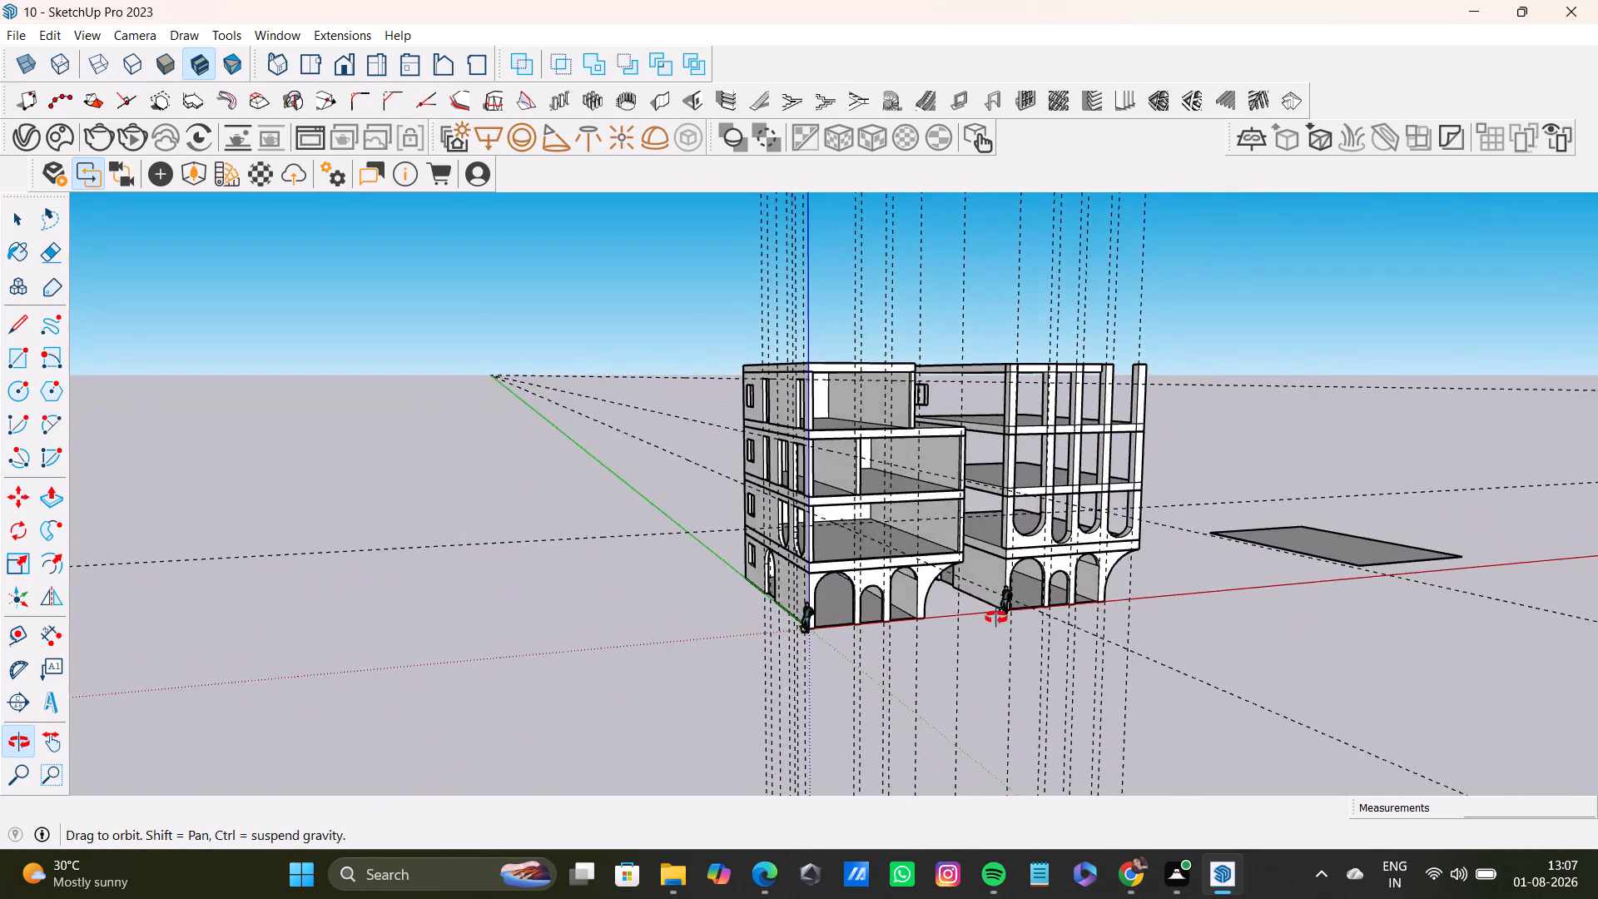
middle_click_drag(996, 618, 826, 618)
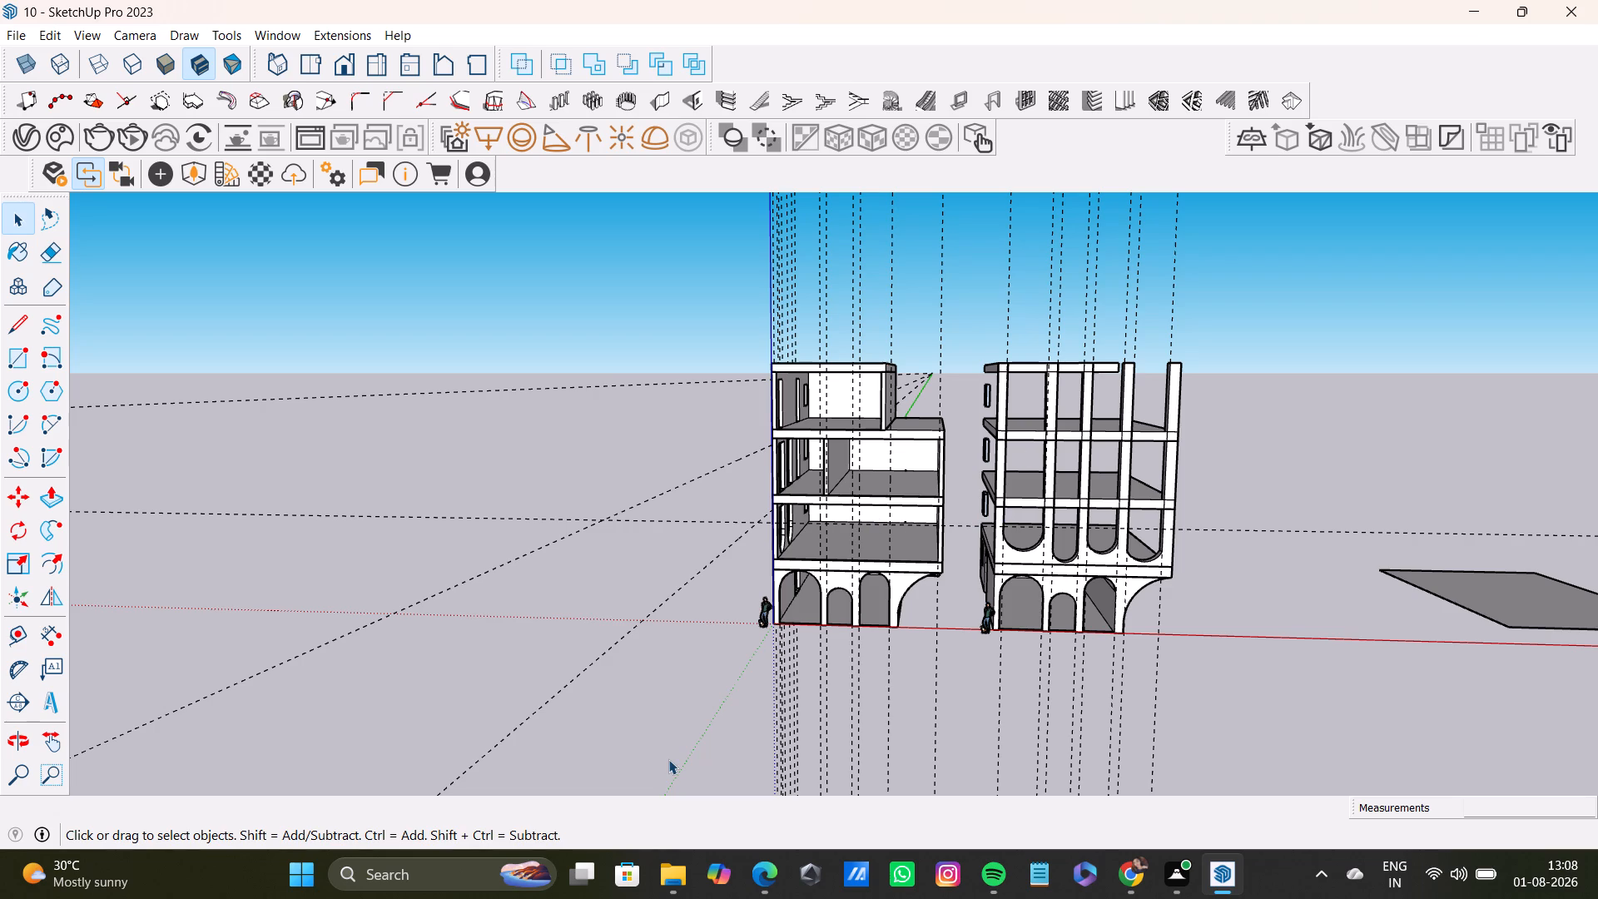
Delete the flat rectangular face with its edges lying on the ground beyond the second building.
middle_click_drag(1329, 339, 1181, 340, "shift")
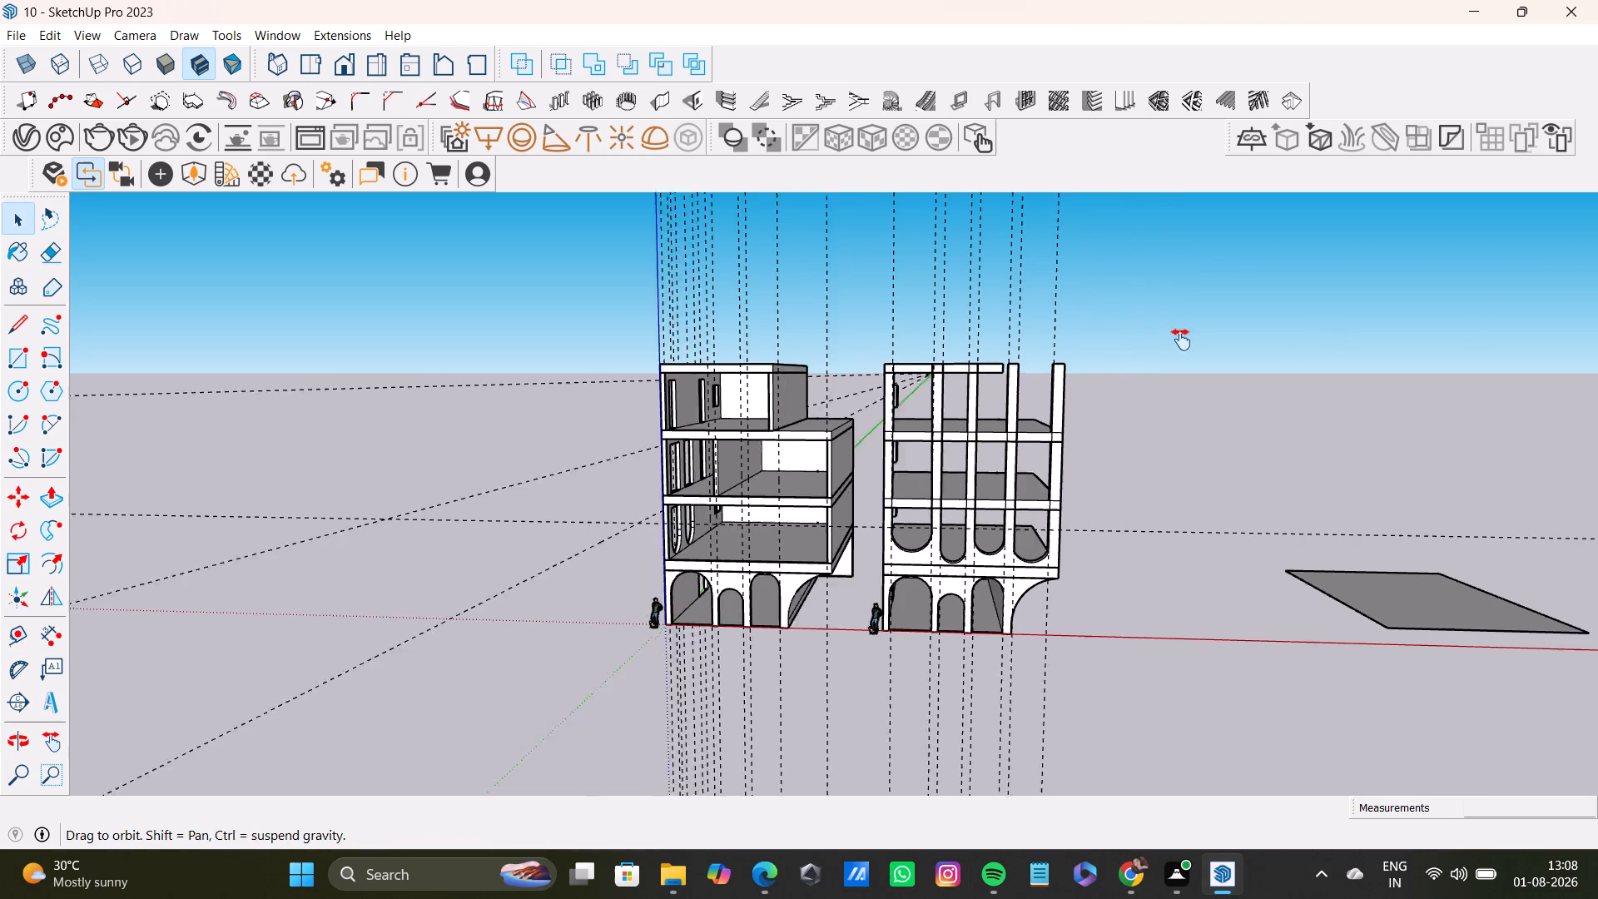
middle_click_drag(1181, 340, 1159, 360, "shift")
scroll(1124, 408, "up", 4)
middle_click_drag(1113, 407, 1033, 189)
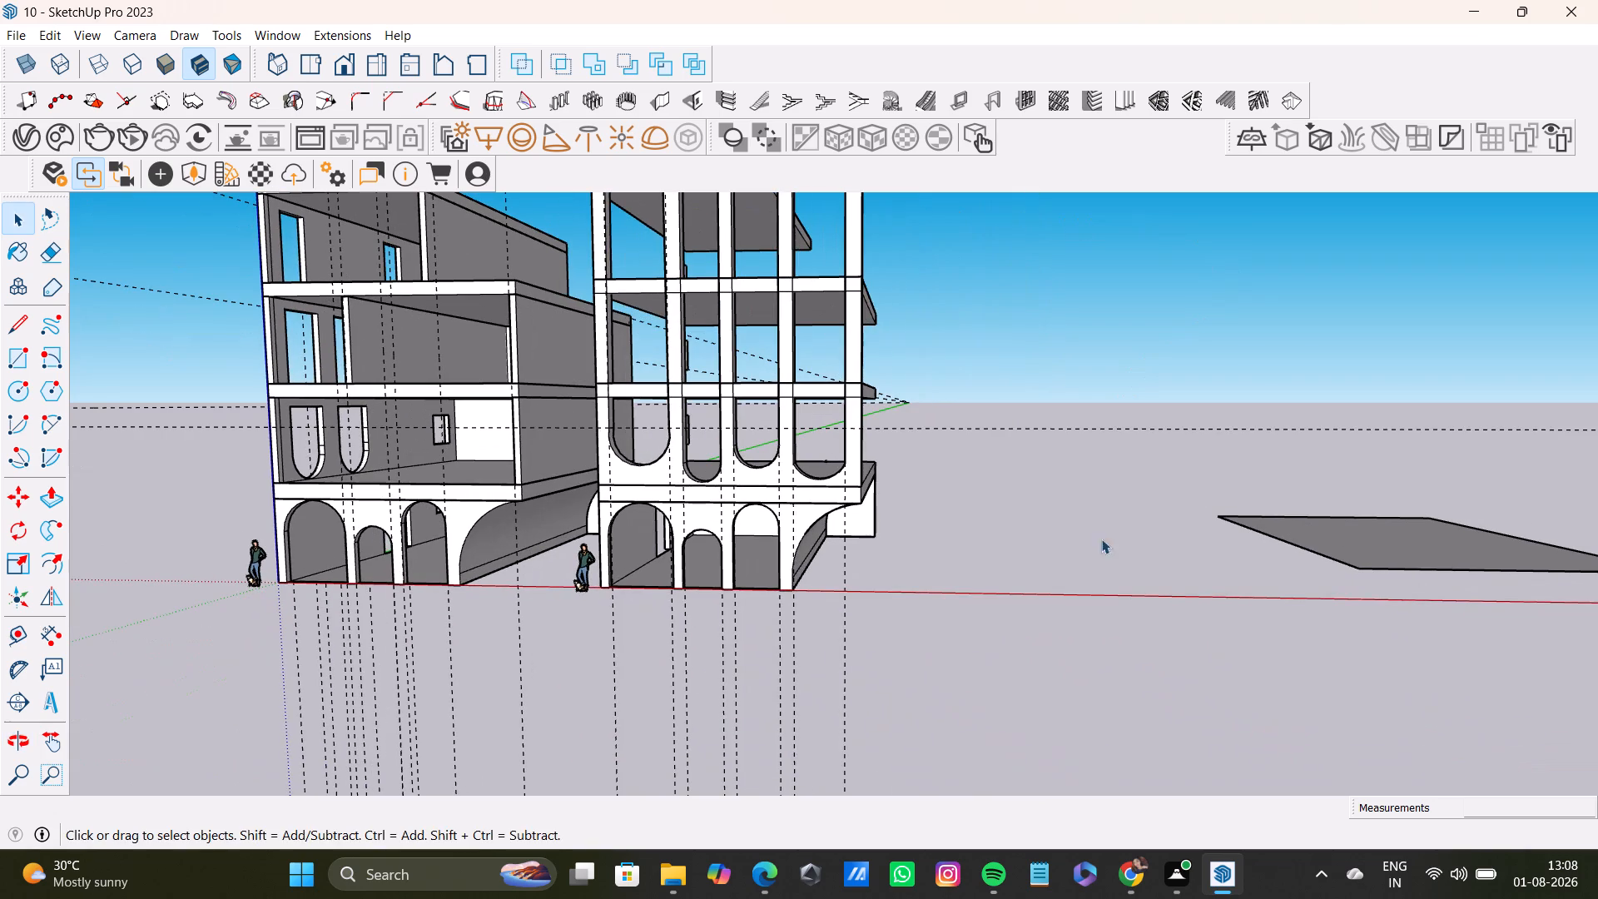
left_click_drag(1107, 380, 1597, 763)
middle_click_drag(1328, 536, 1072, 485)
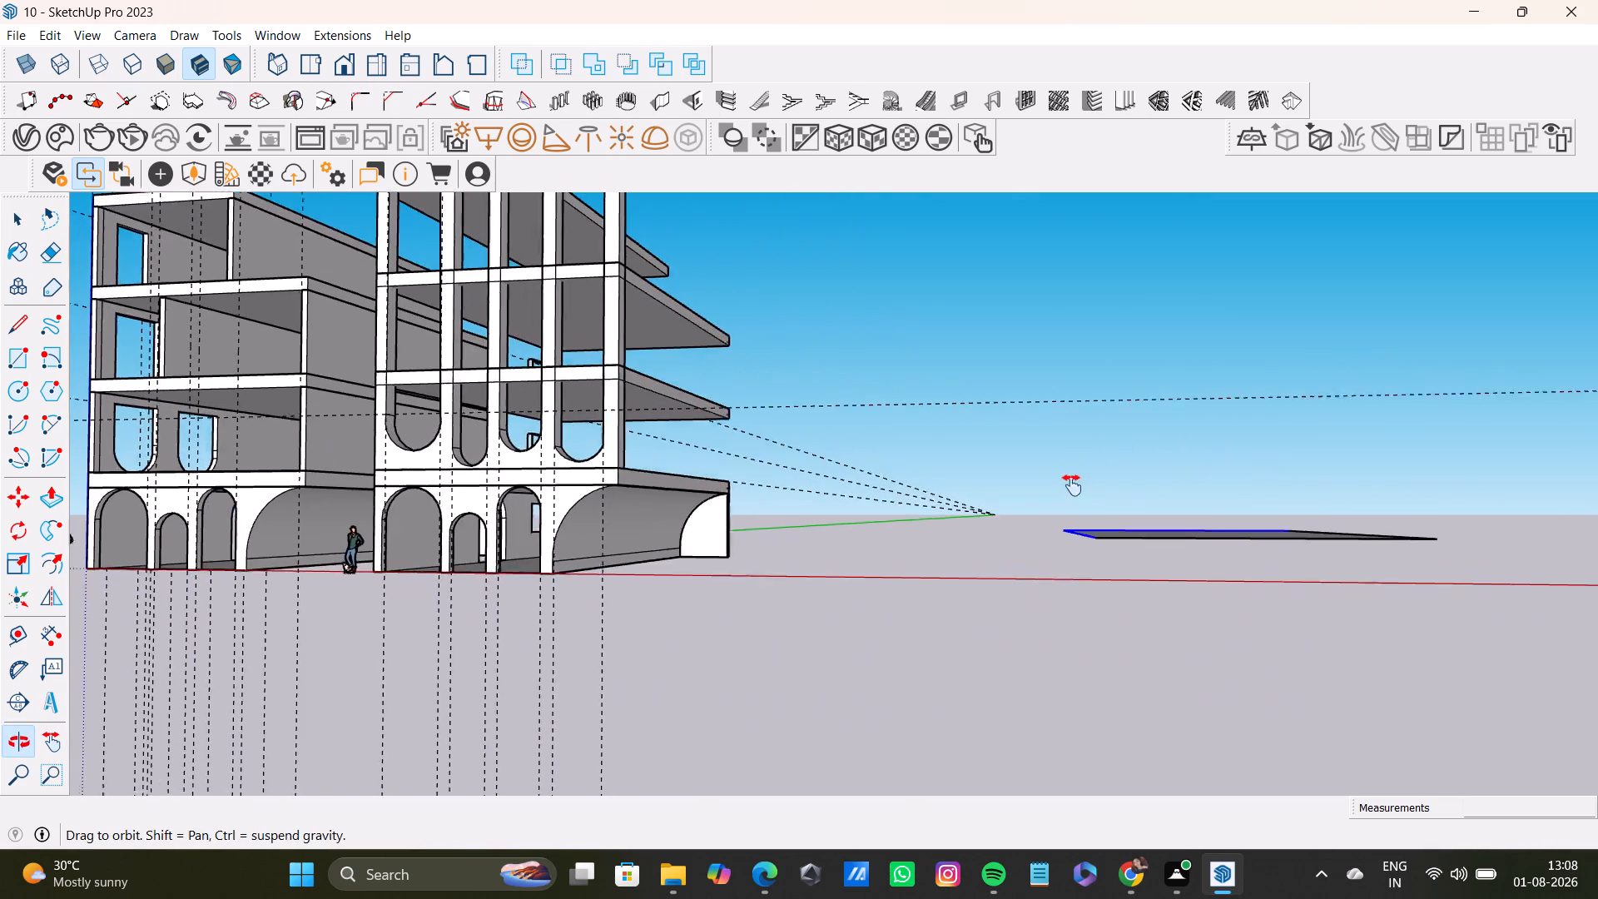
middle_click_drag(1072, 485, 1071, 489)
middle_click_drag(1165, 574, 1184, 696)
left_click_drag(975, 311, 1545, 769)
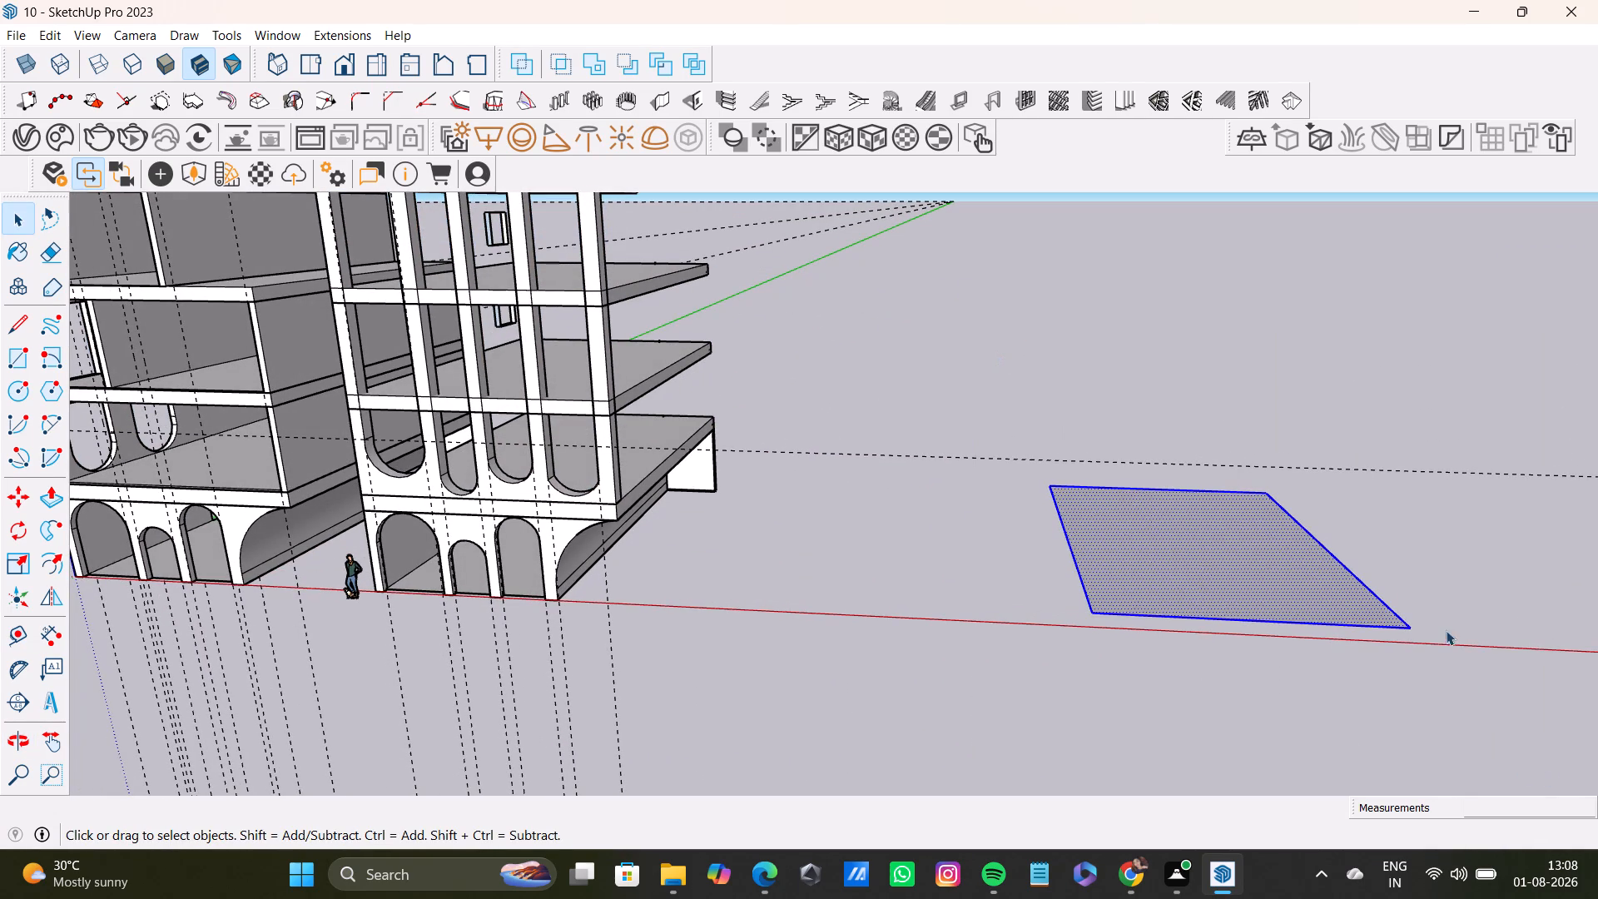
key("Delete")
Examine both buildings' facades and floor slabs from the front, from below and from above.
scroll(855, 451, "down", 6)
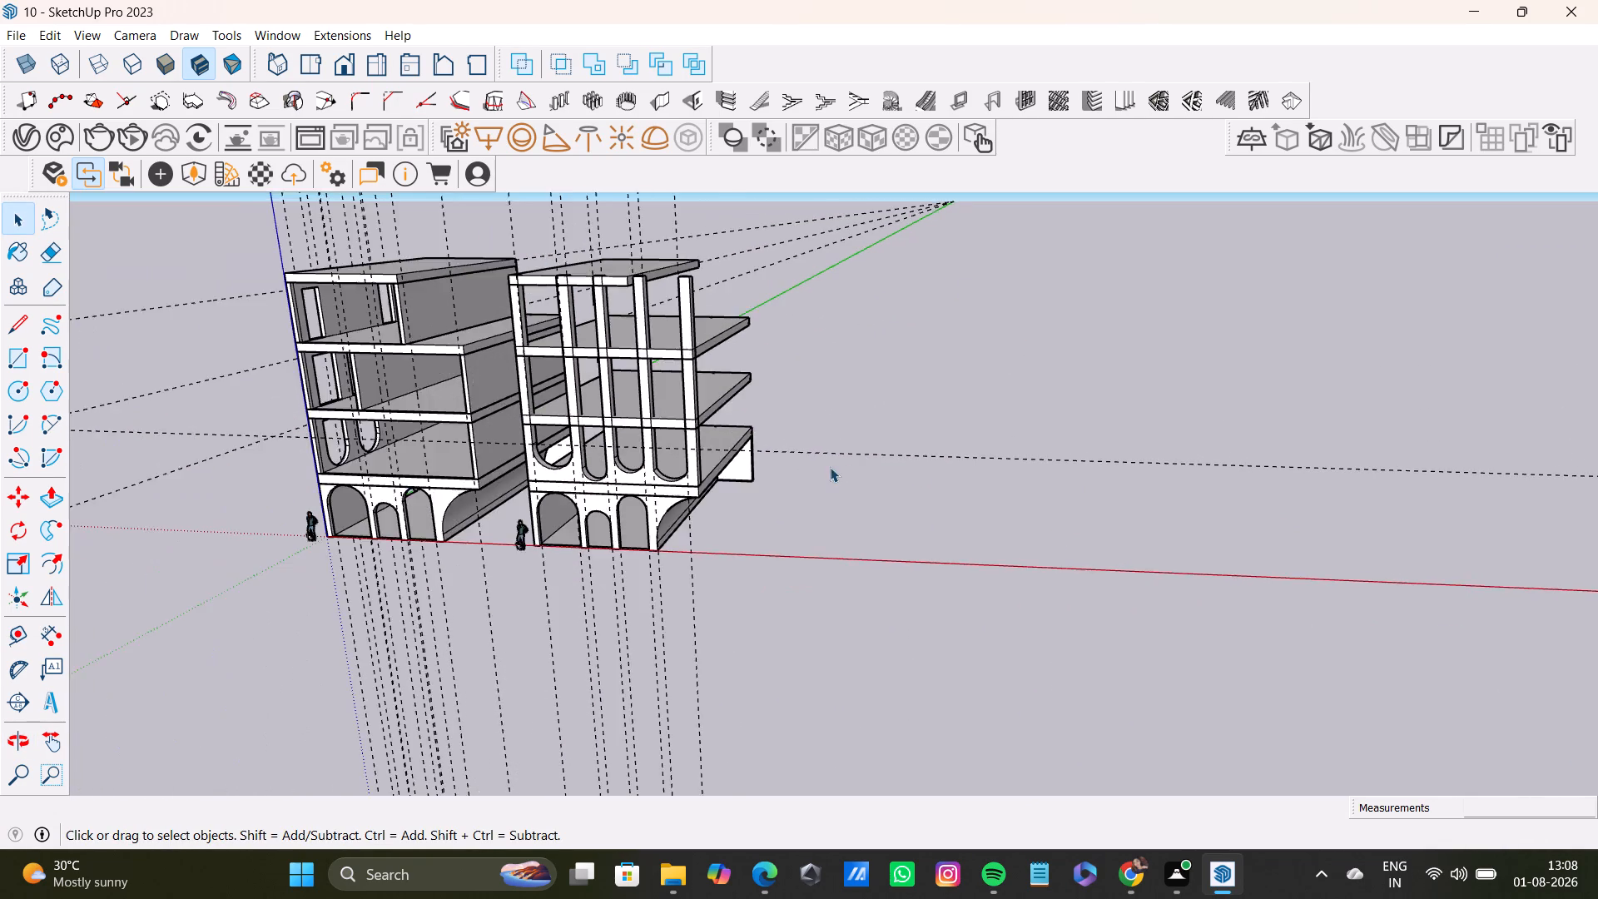
scroll(830, 467, "down", 2)
middle_click_drag(781, 455, 1000, 509)
scroll(866, 519, "up", 4)
scroll(866, 519, "down", 1)
scroll(866, 519, "up", 2)
middle_click_drag(864, 519, 858, 474)
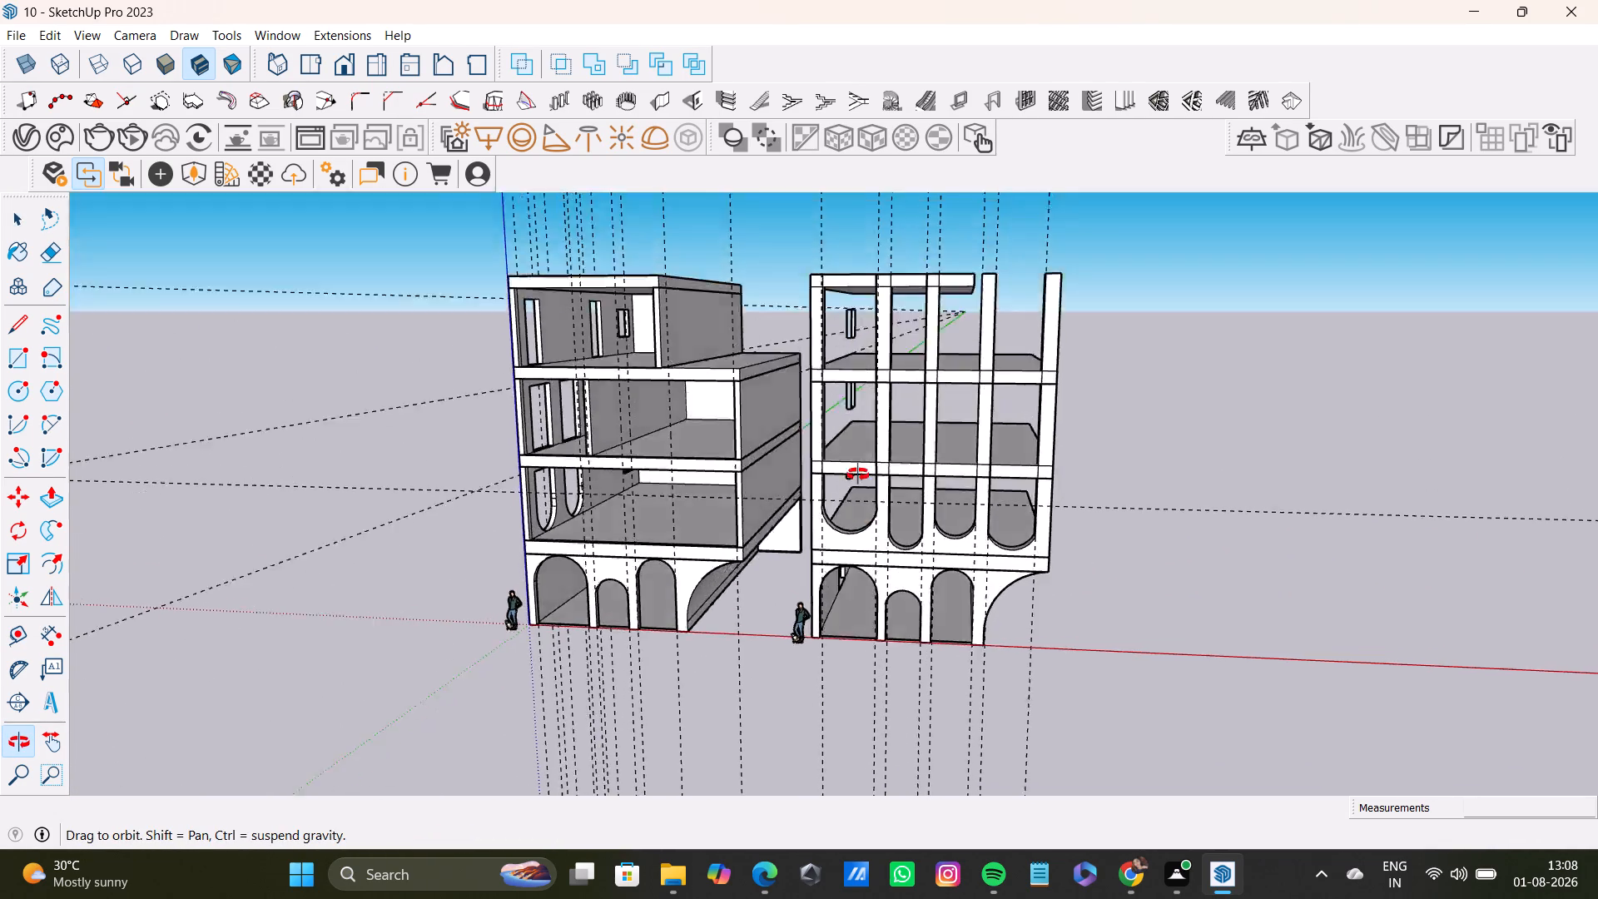
middle_click_drag(858, 474, 738, 459)
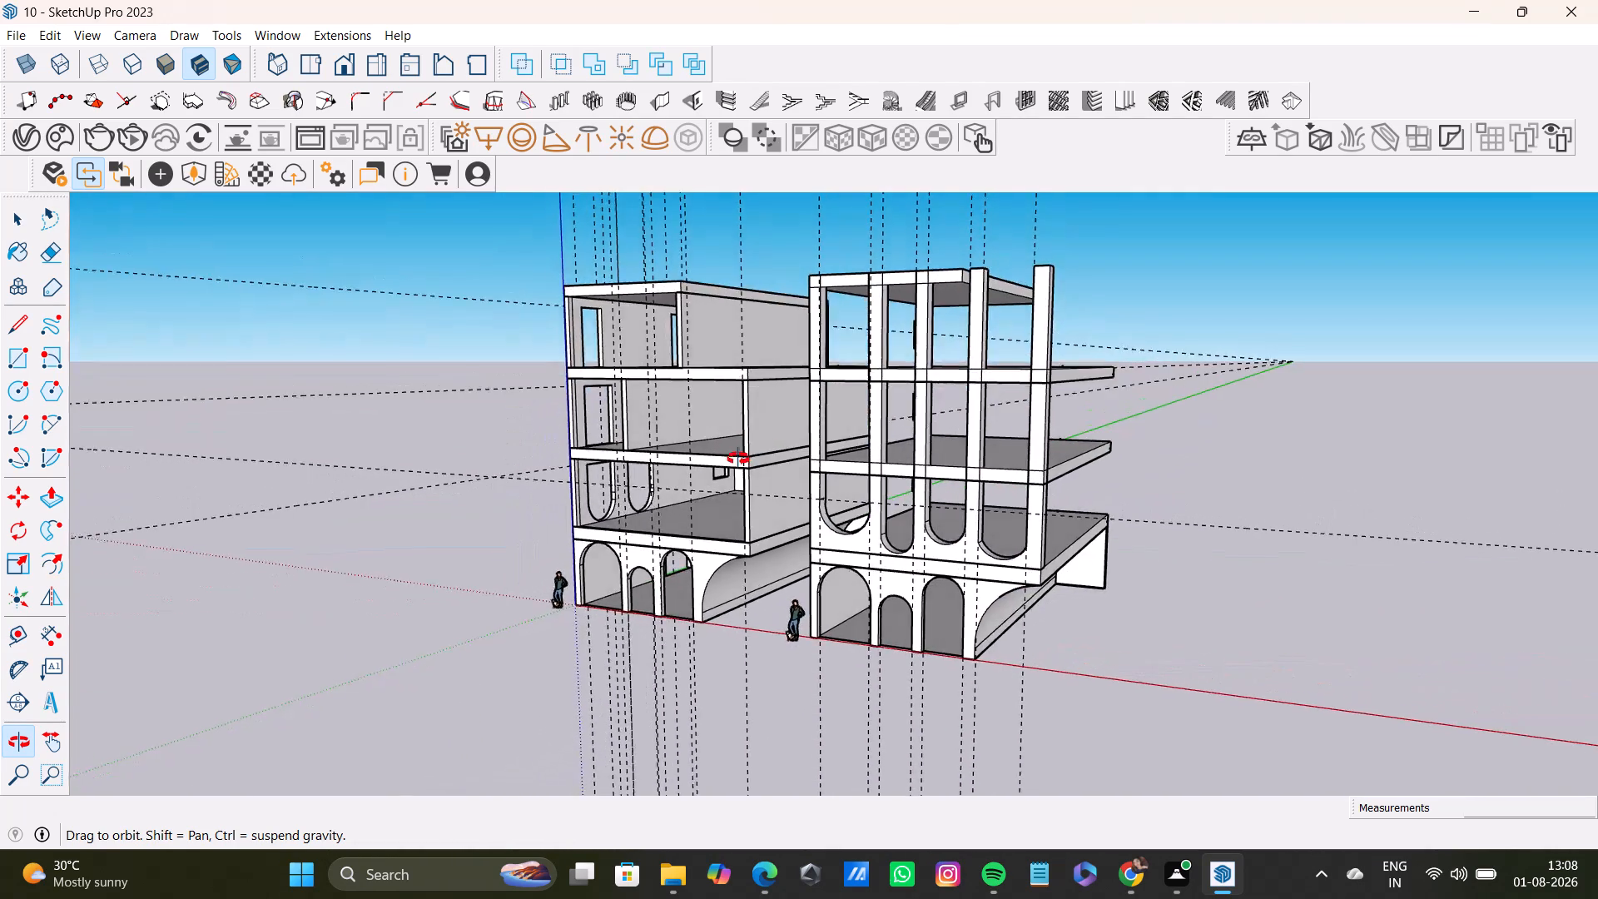
middle_click_drag(738, 459, 982, 352)
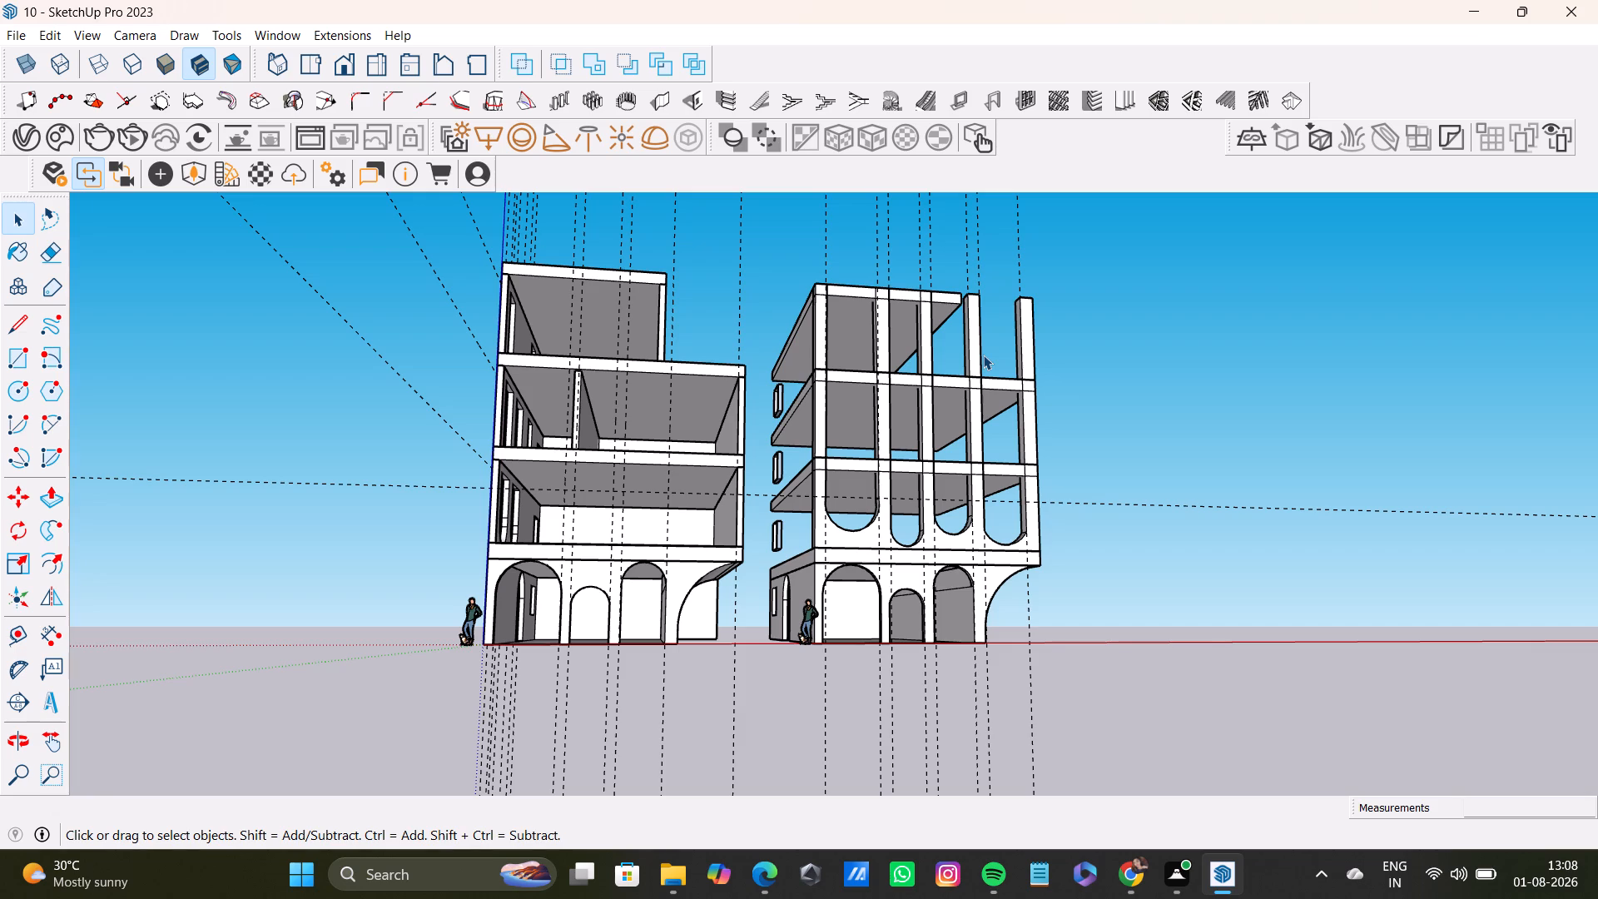
middle_click_drag(1242, 499, 1242, 484, "shift")
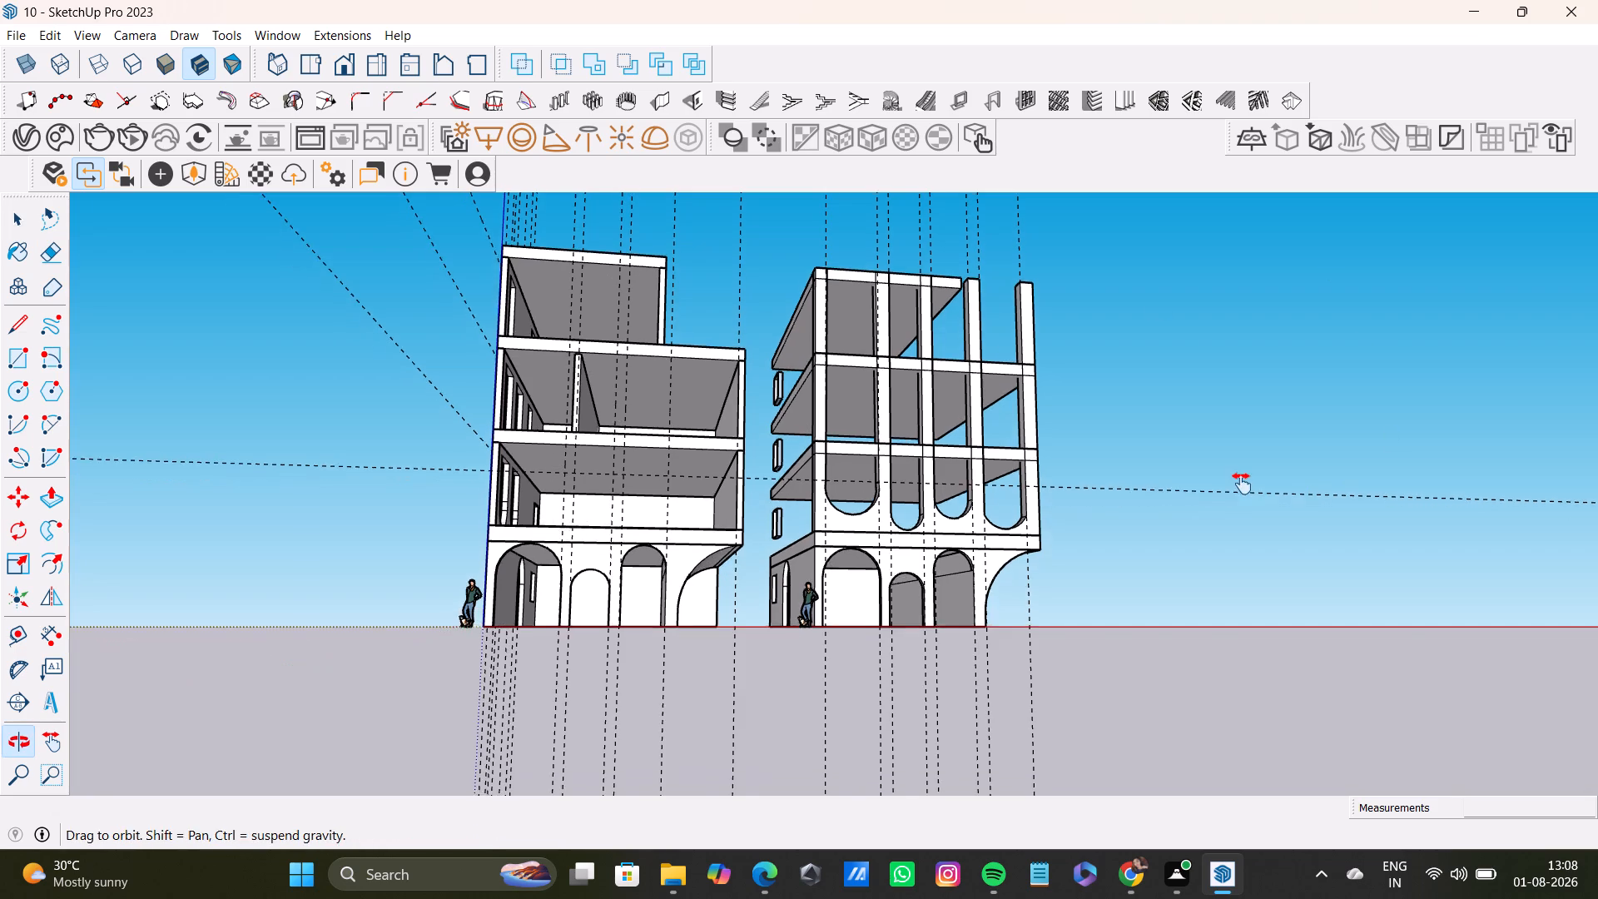
middle_click_drag(1242, 484, 1228, 509, "shift")
middle_click_drag(1187, 539, 1085, 699)
middle_click_drag(1115, 584, 921, 571, "shift")
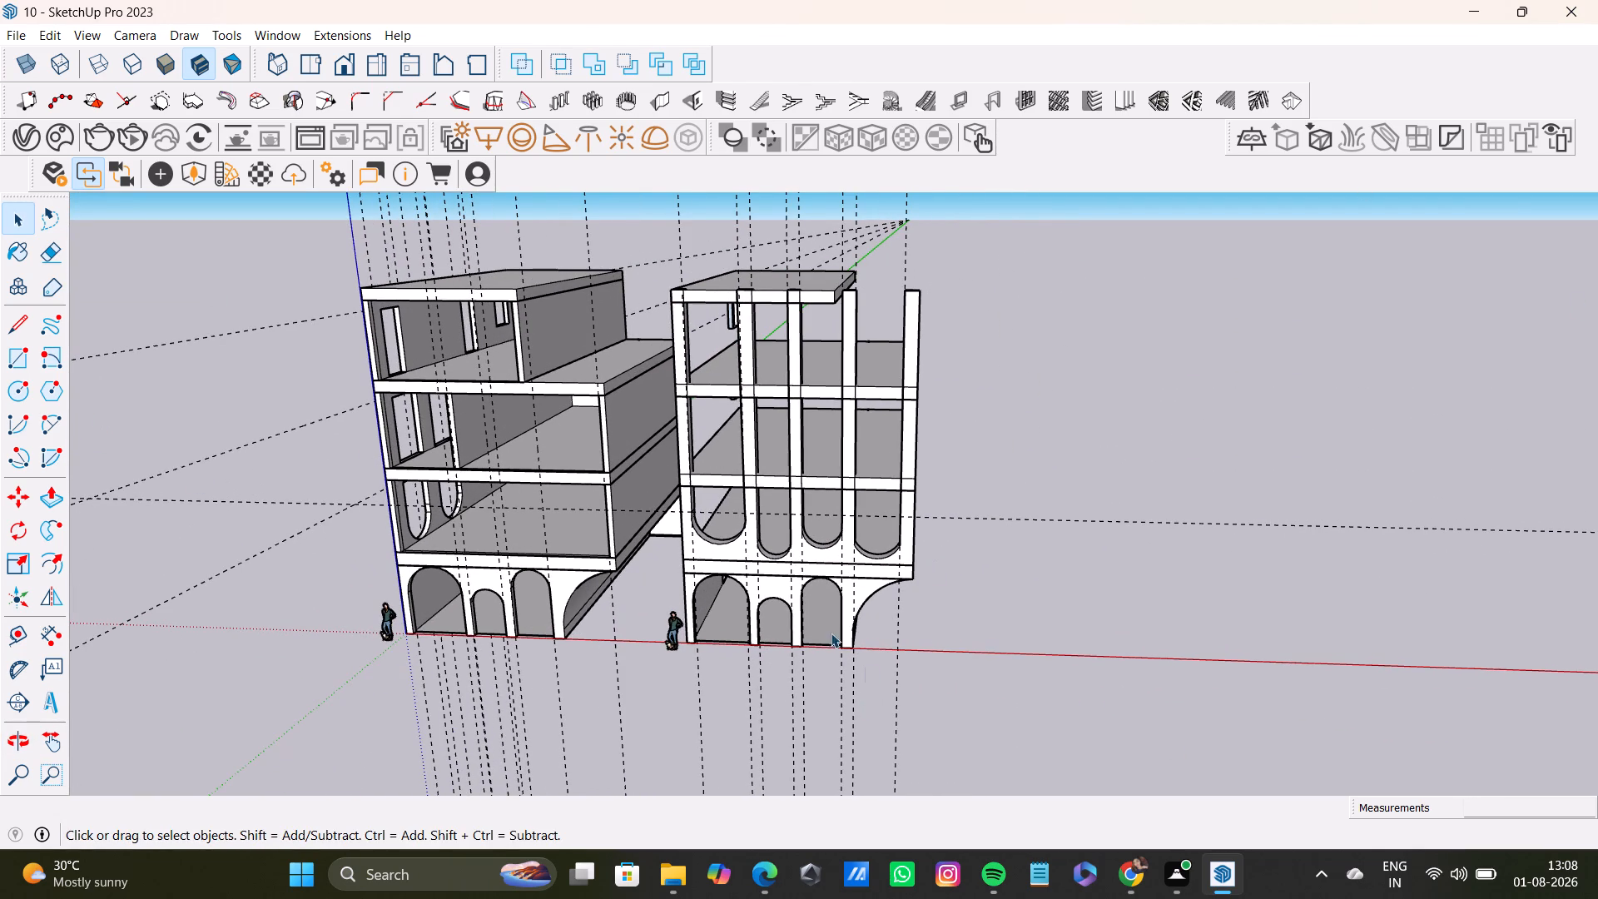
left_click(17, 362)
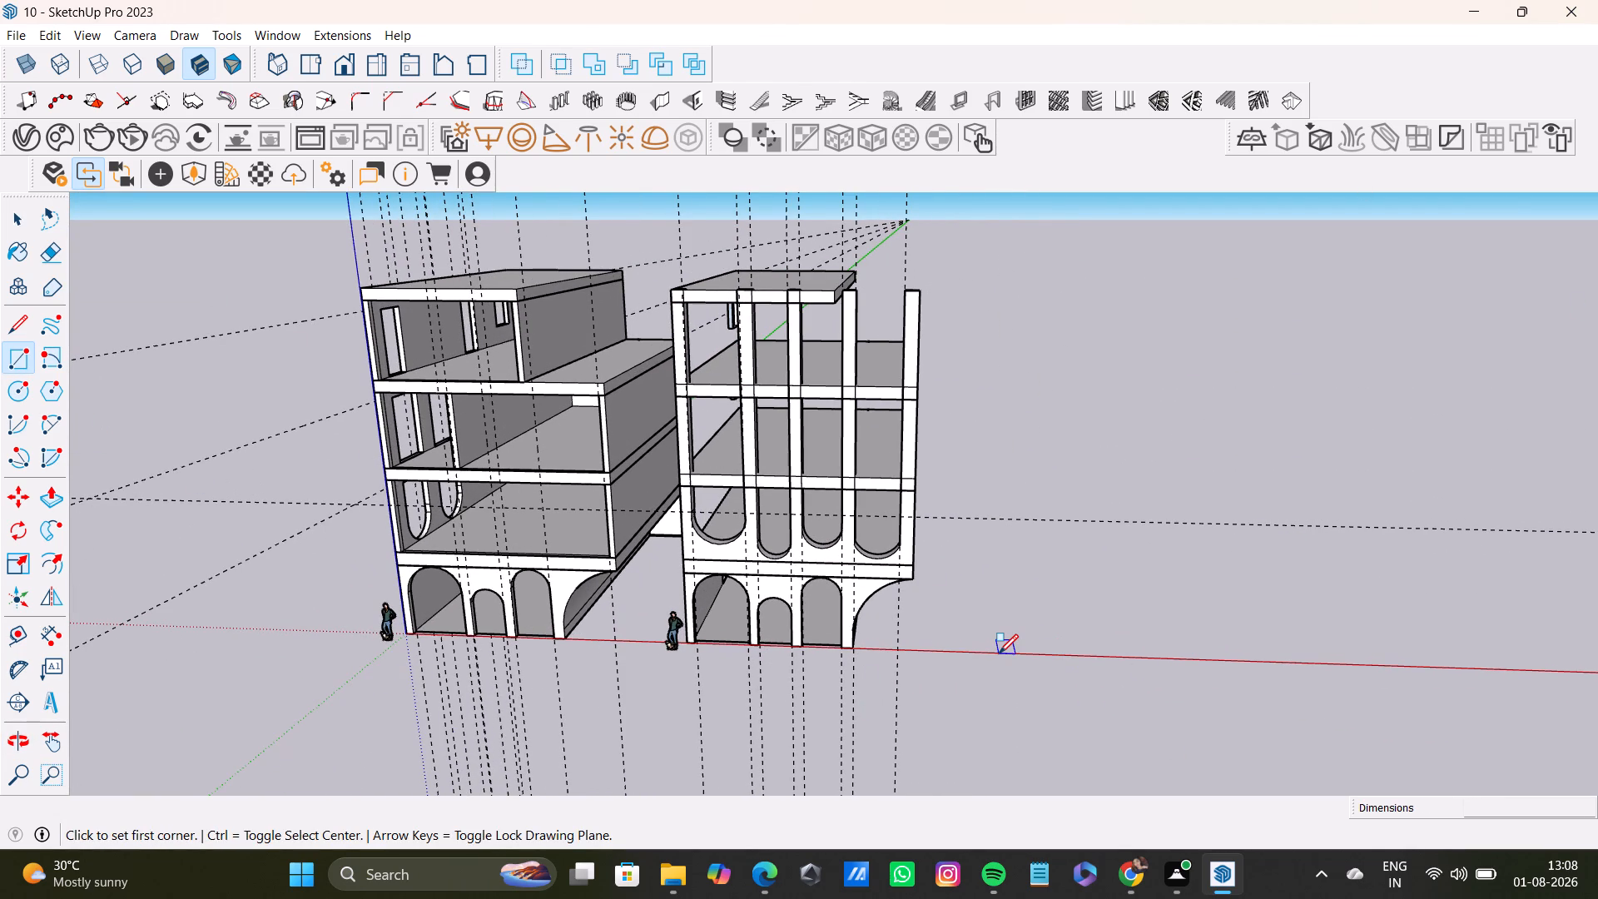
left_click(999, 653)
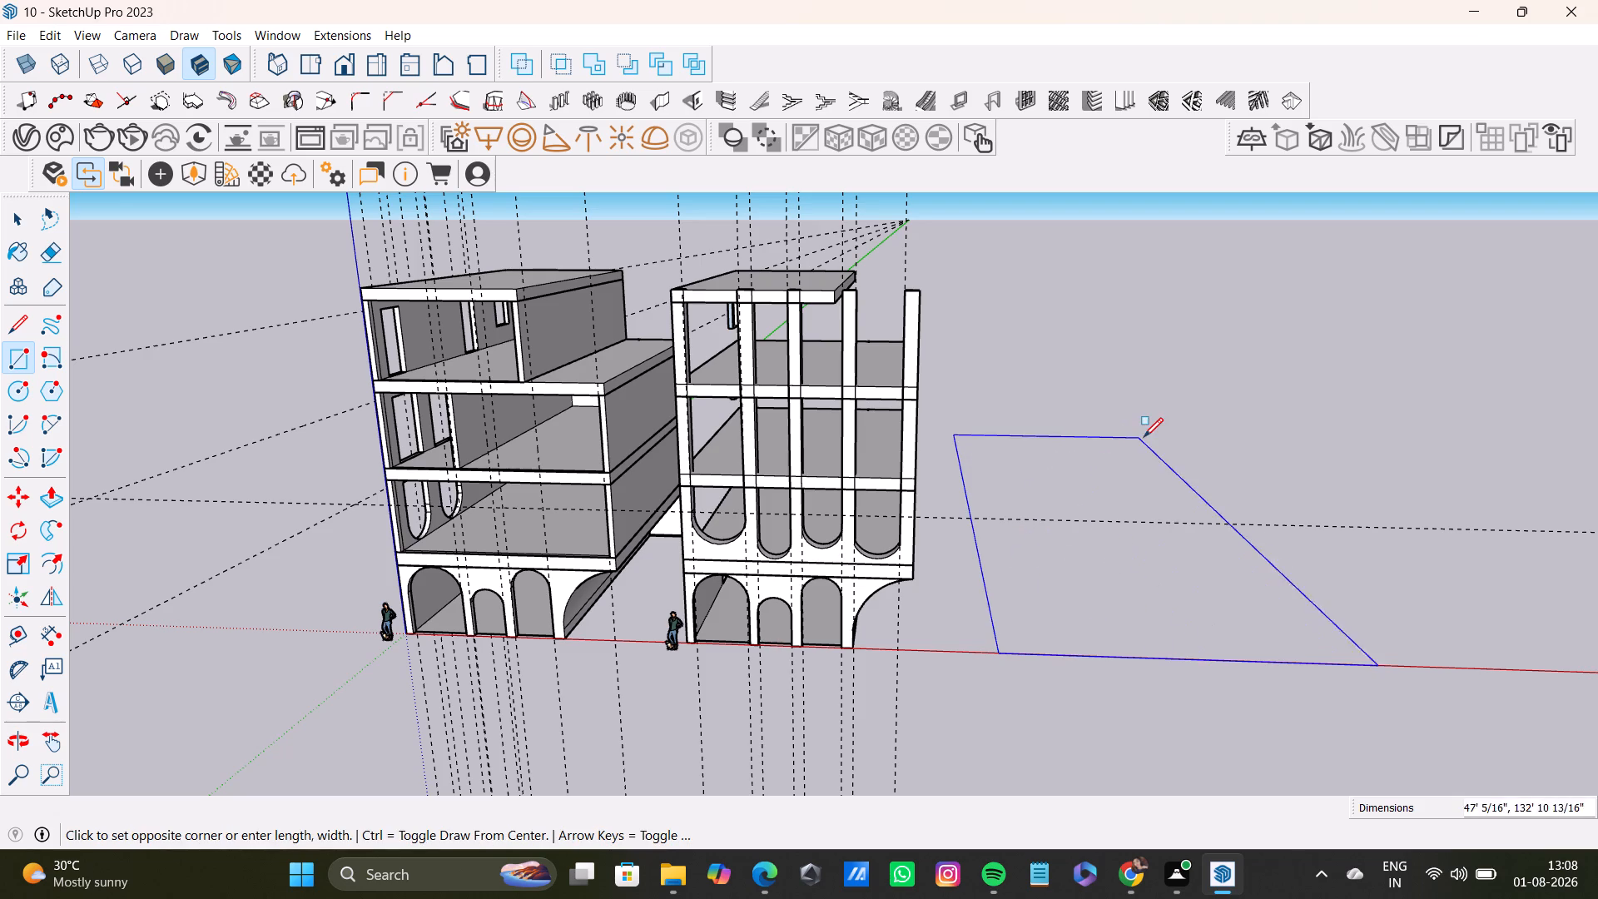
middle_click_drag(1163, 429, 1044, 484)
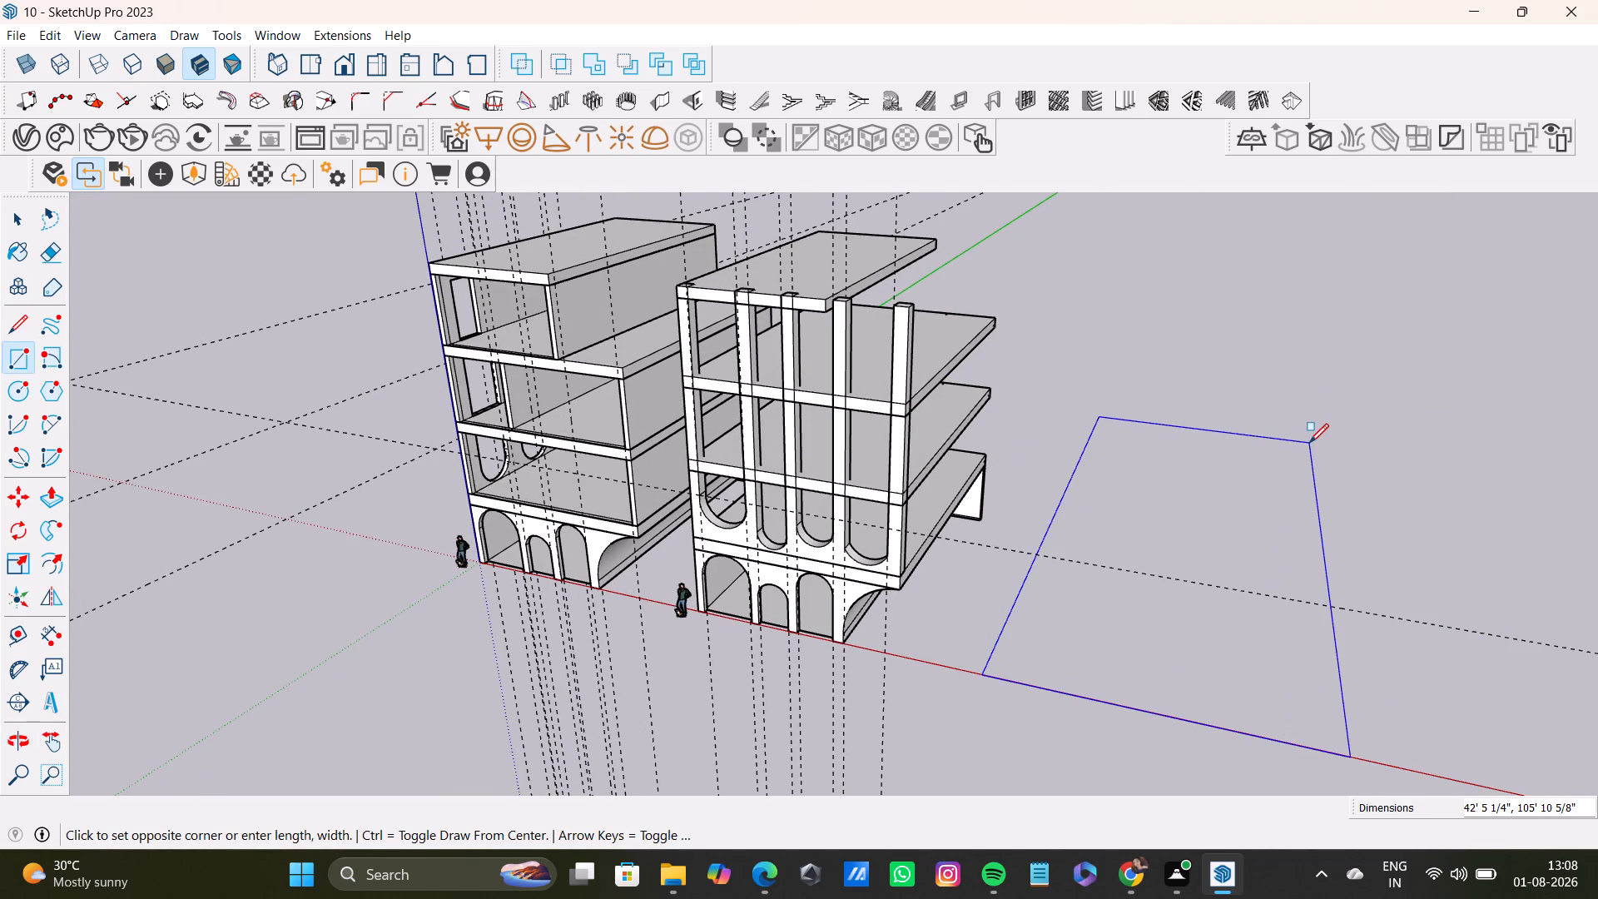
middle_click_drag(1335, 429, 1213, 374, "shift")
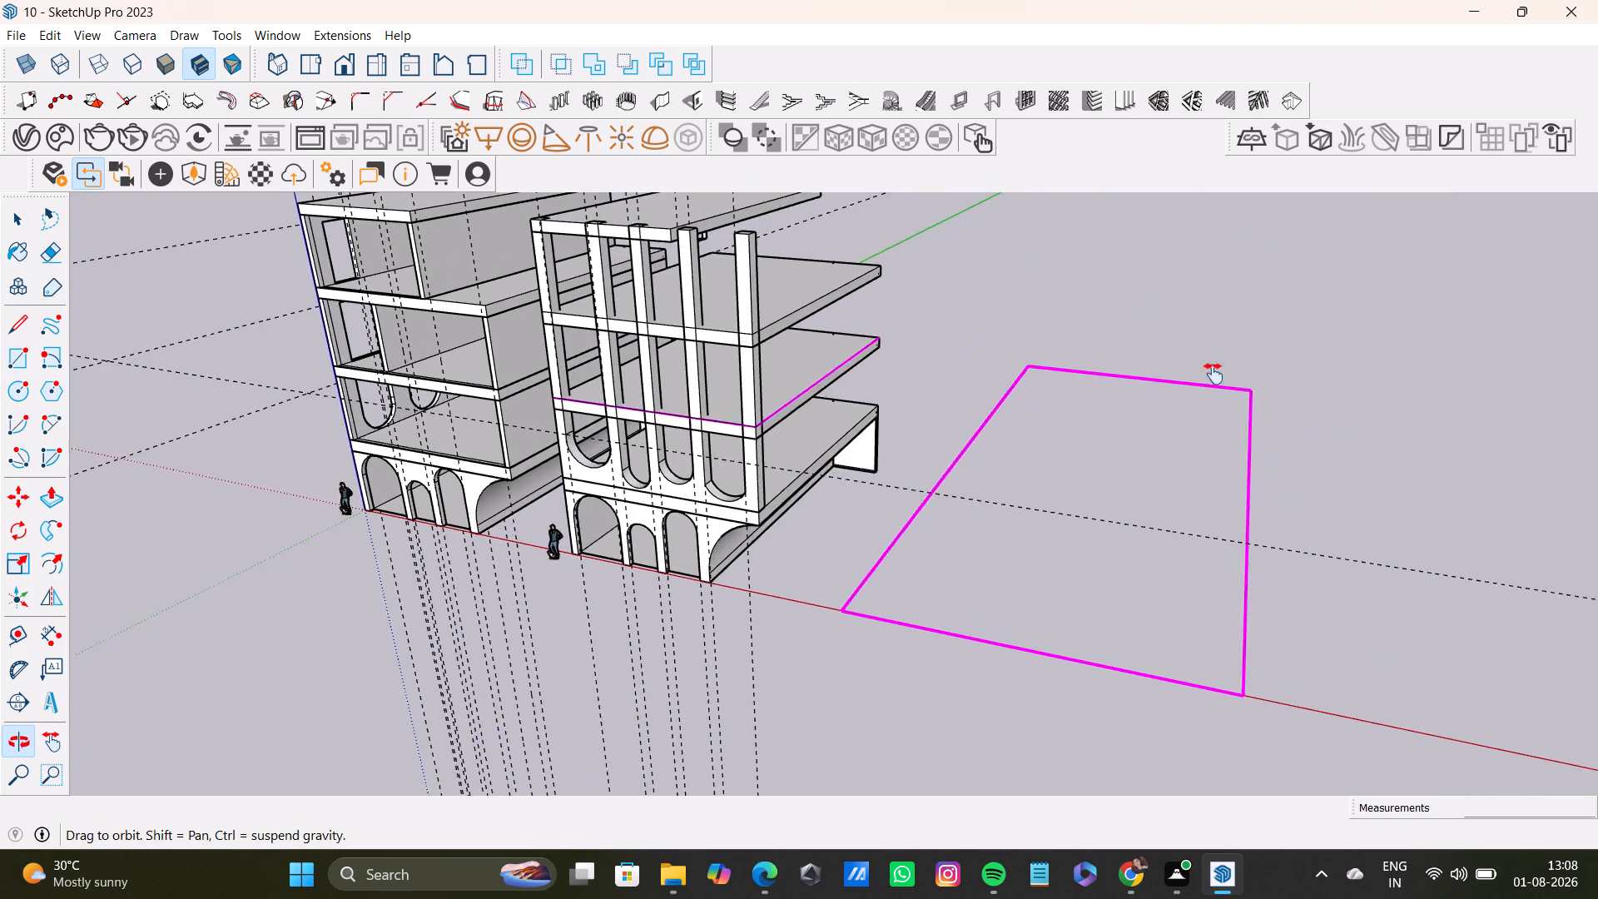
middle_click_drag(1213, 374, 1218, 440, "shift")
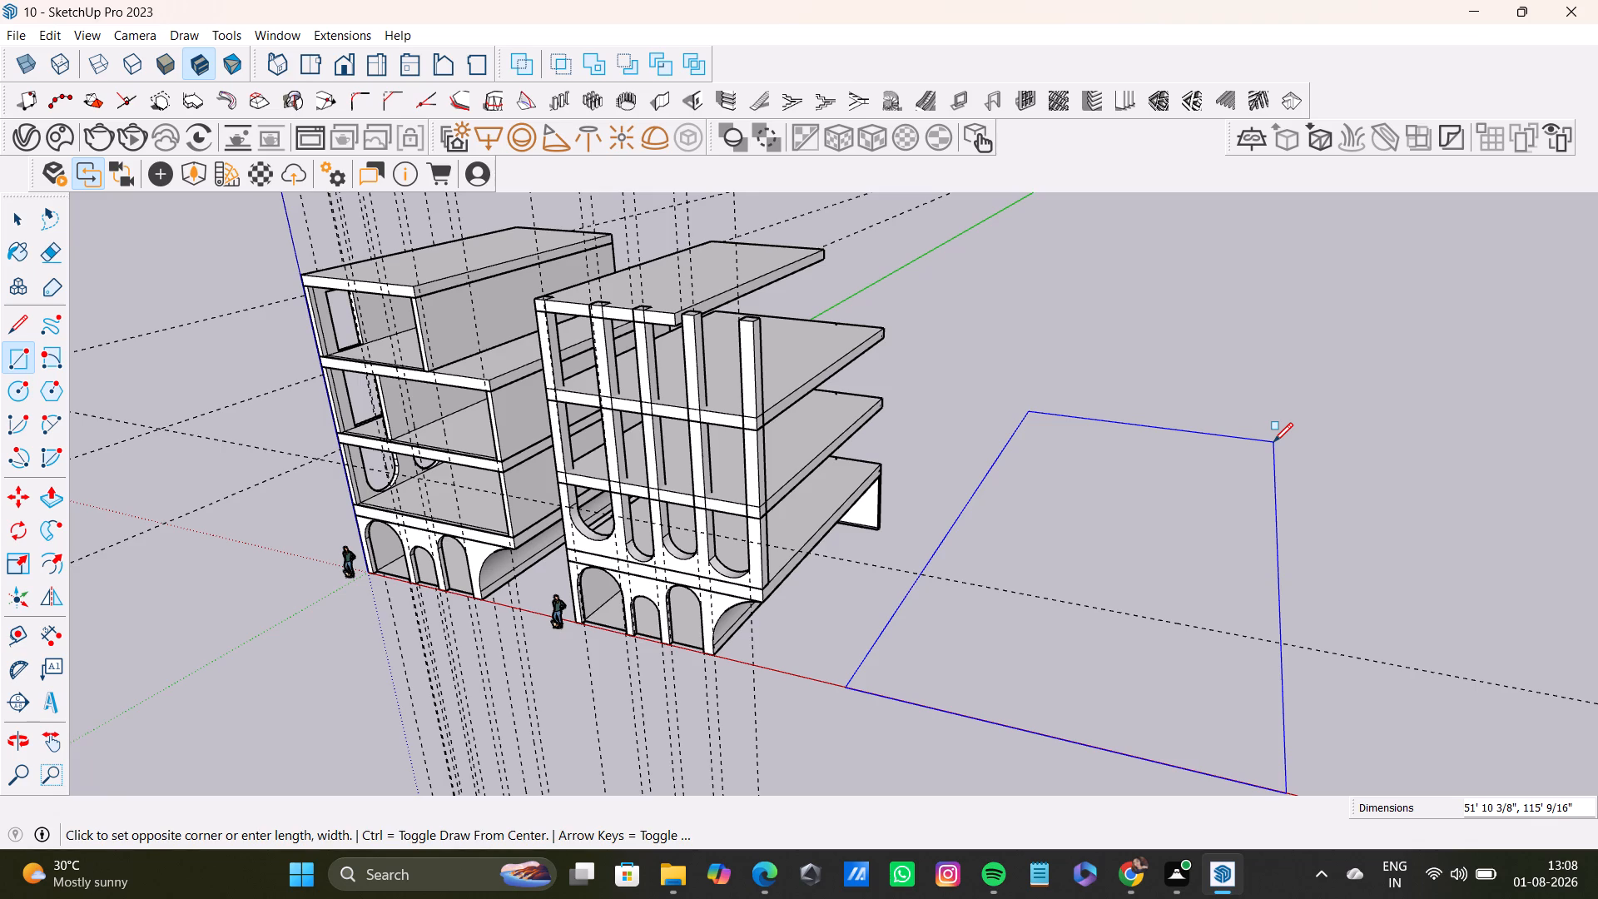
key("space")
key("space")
Measure along the red axis from the first building's front ground corner past its cantilevered end.
middle_click_drag(667, 688, 840, 554)
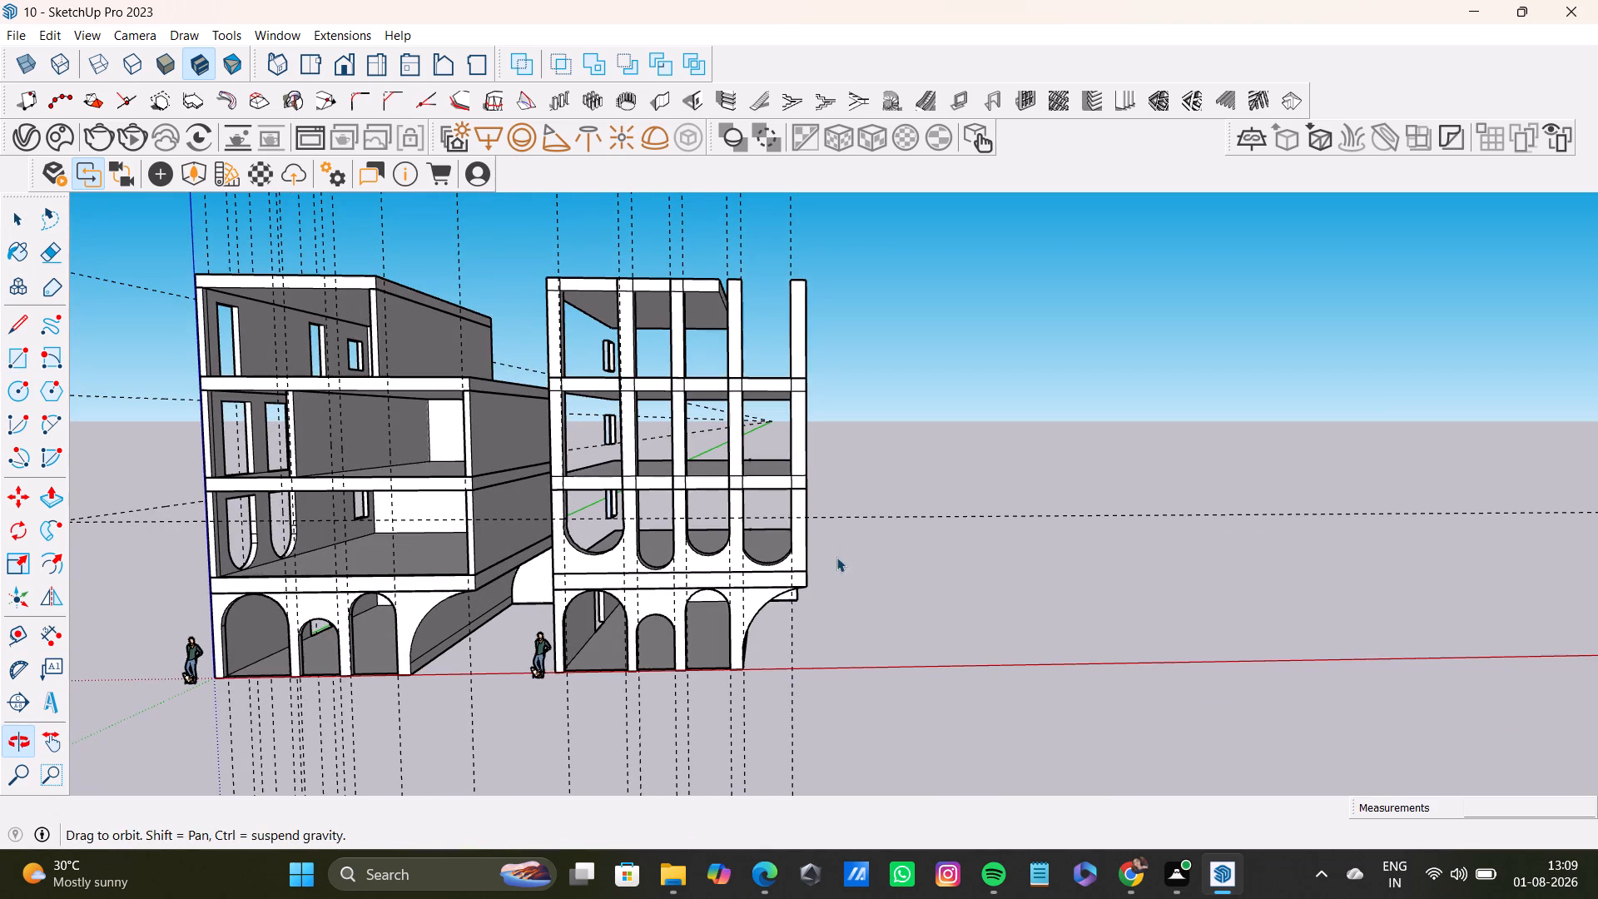
left_click(25, 635)
left_click(211, 682)
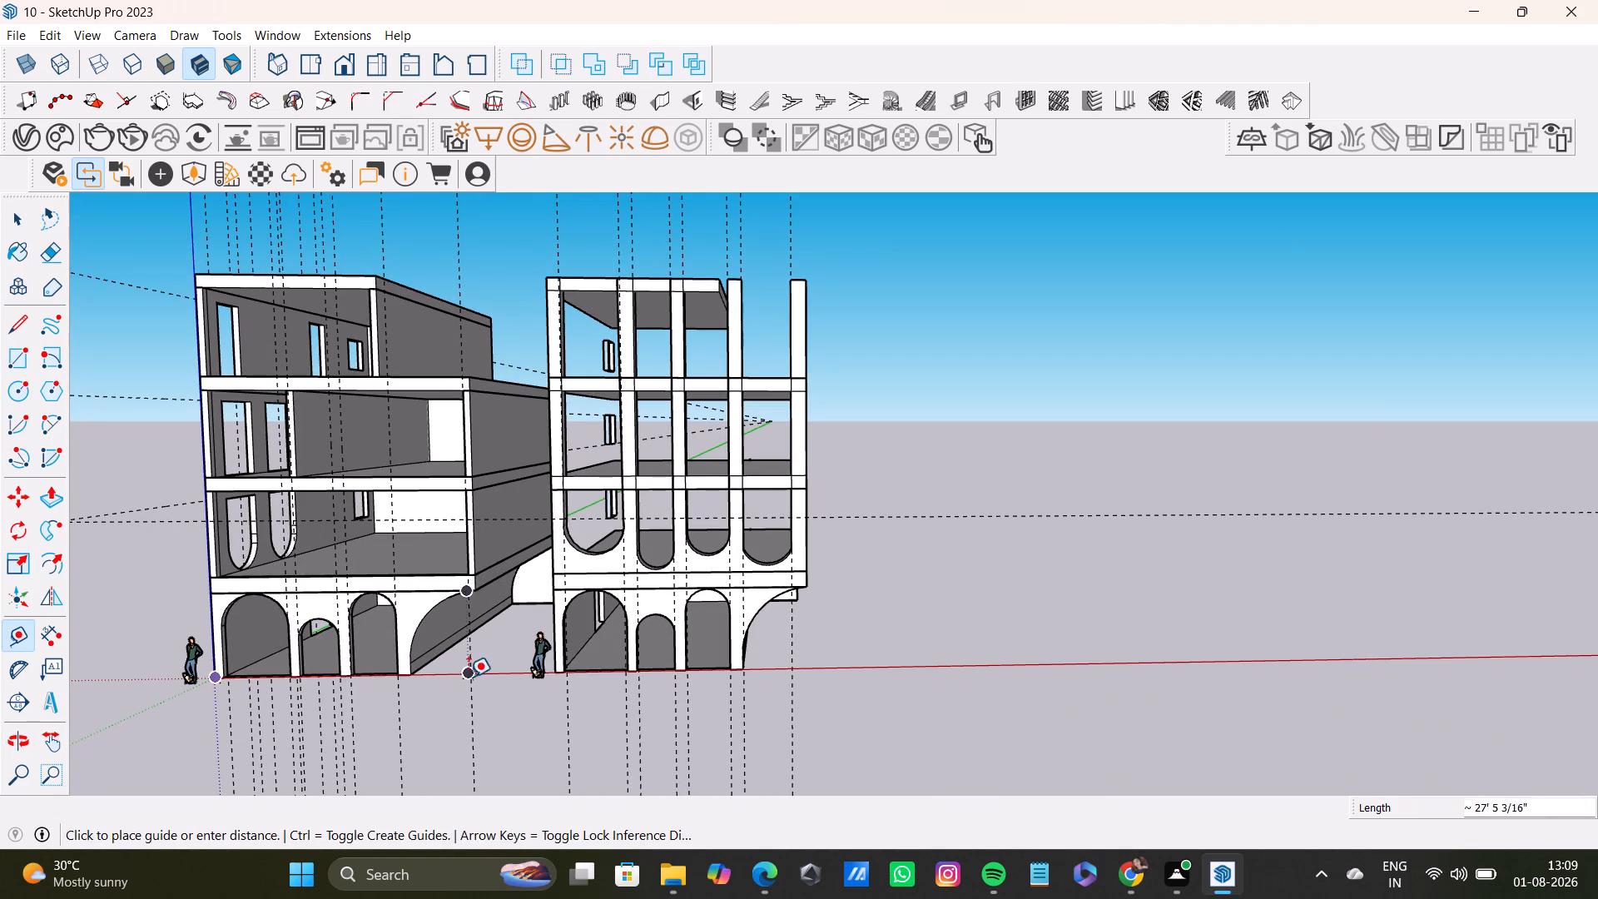
middle_click_drag(515, 680, 643, 675)
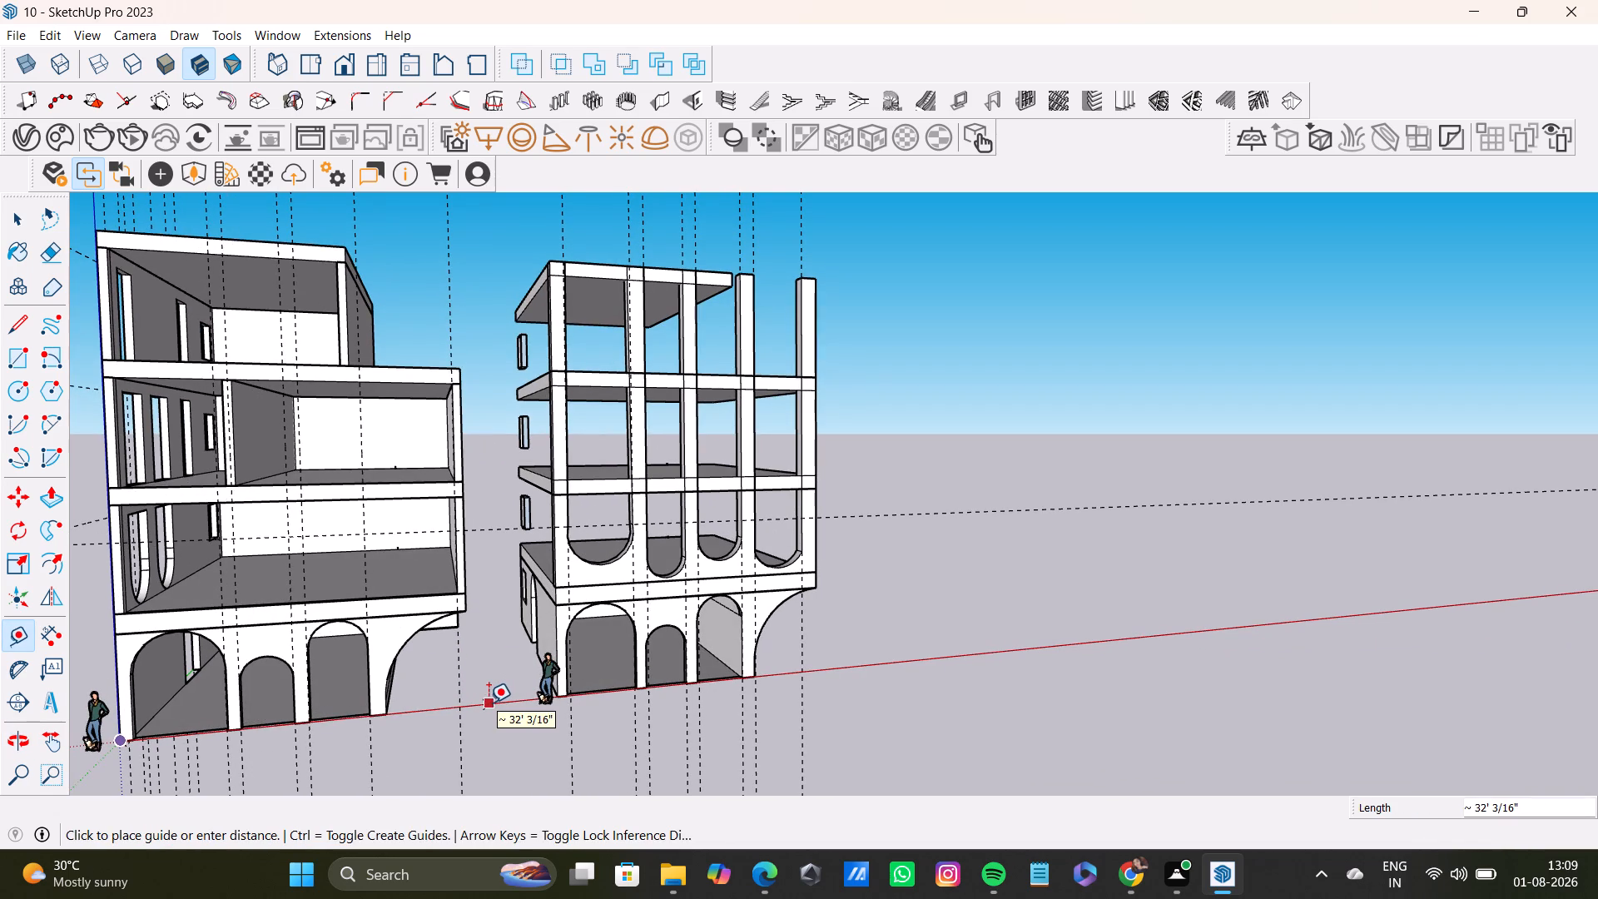
key("space")
Measure the front-to-back depth of the second building's slab above the ground floor along its open side.
middle_click_drag(959, 738, 460, 748)
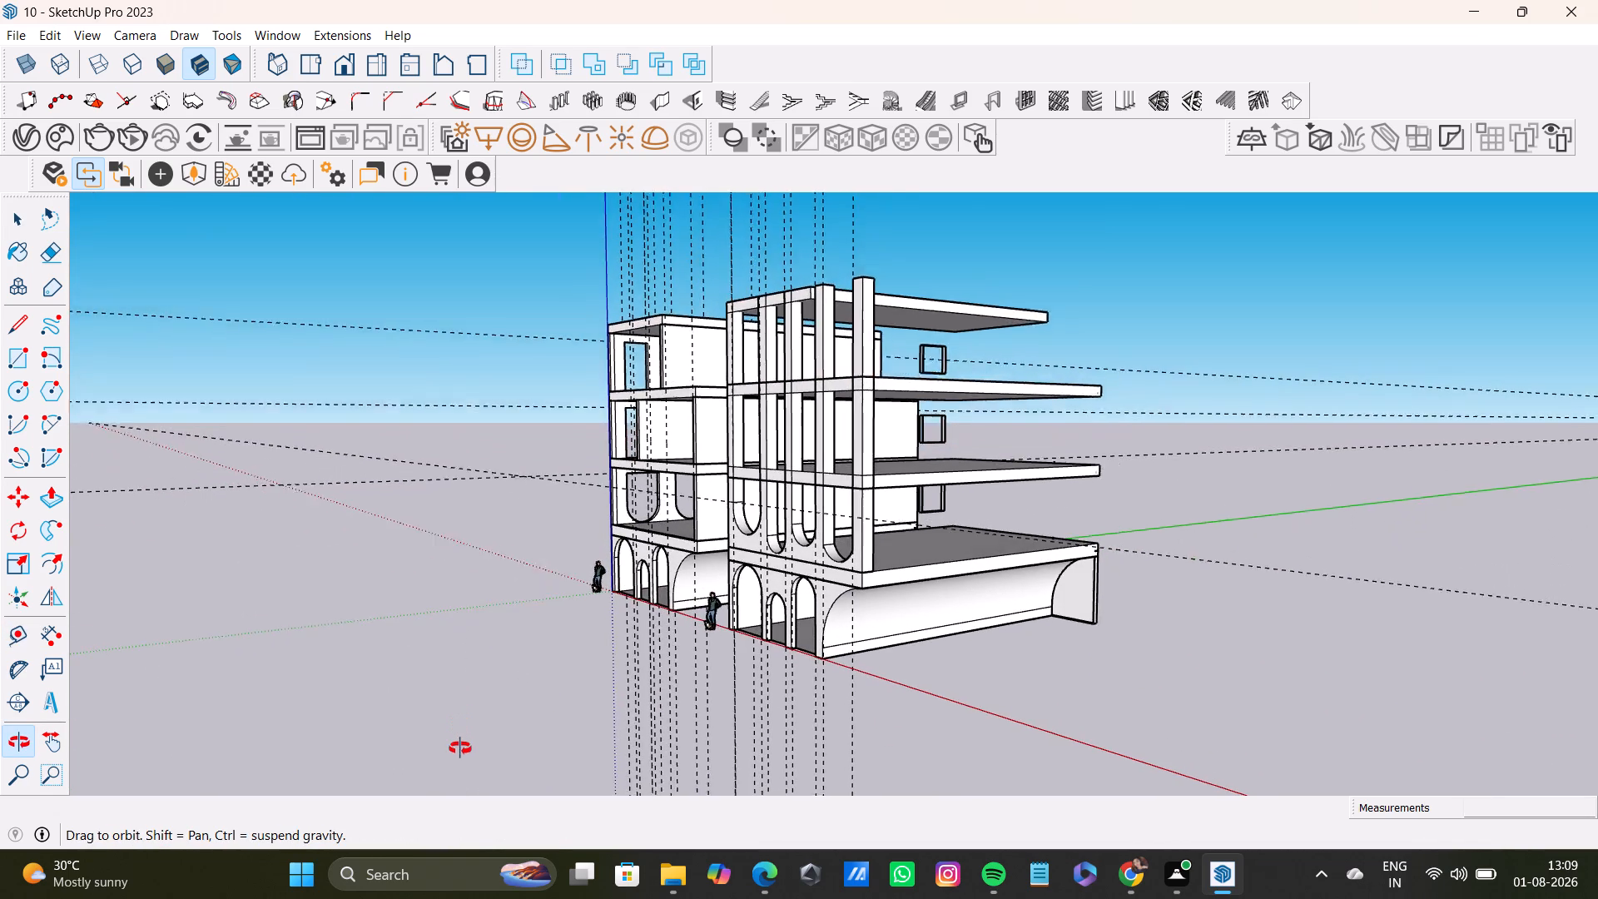
middle_click_drag(460, 748, 468, 762)
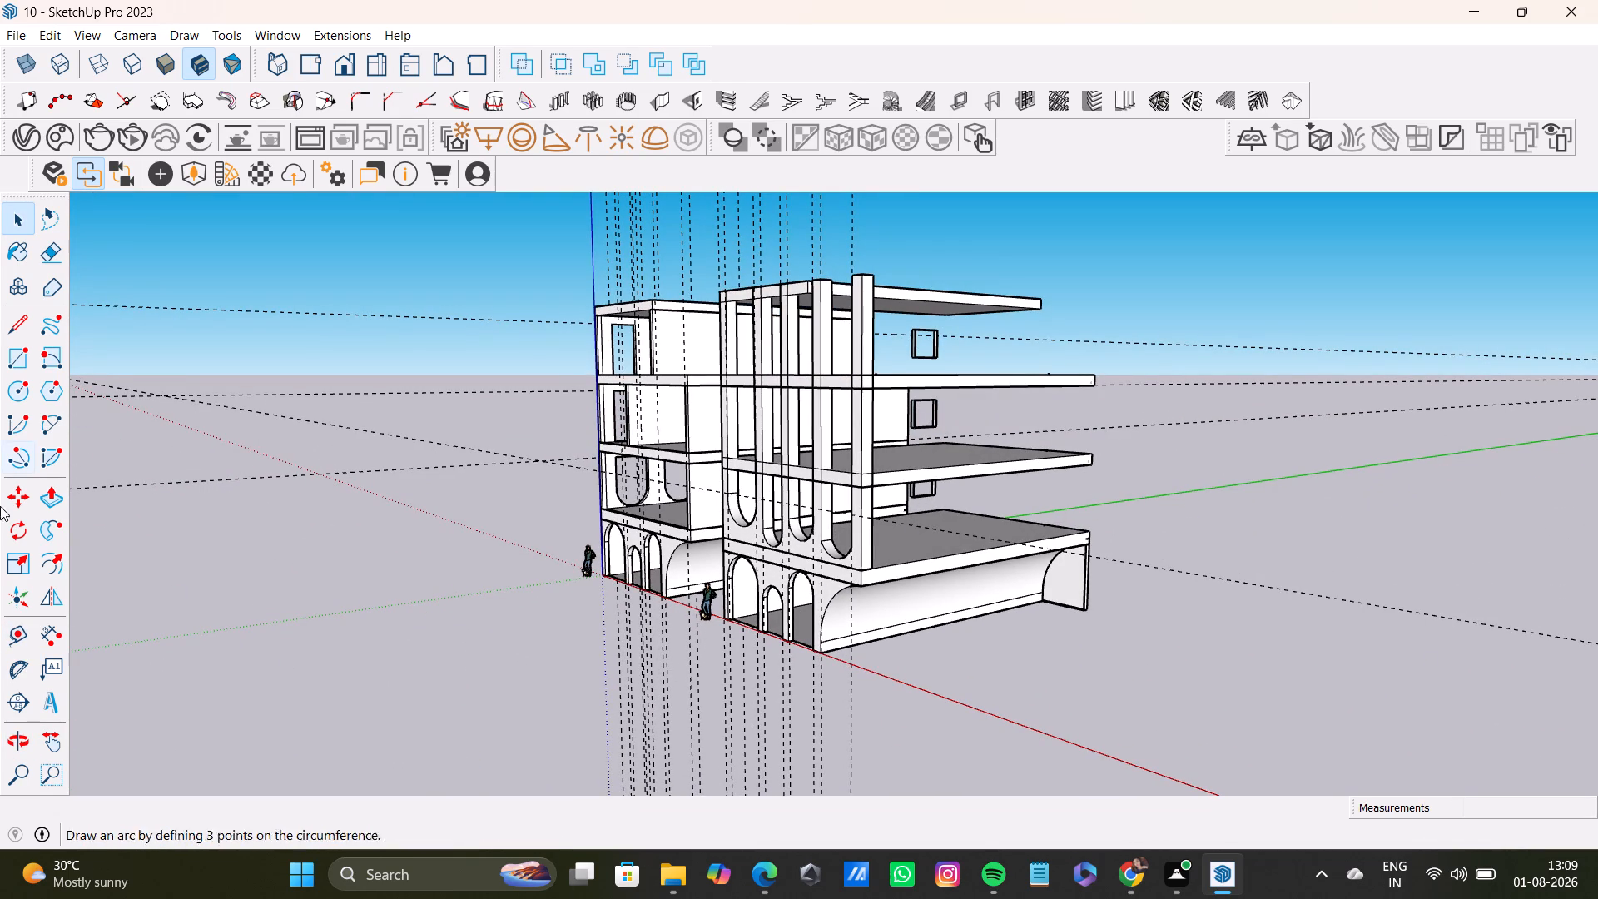
left_click(16, 640)
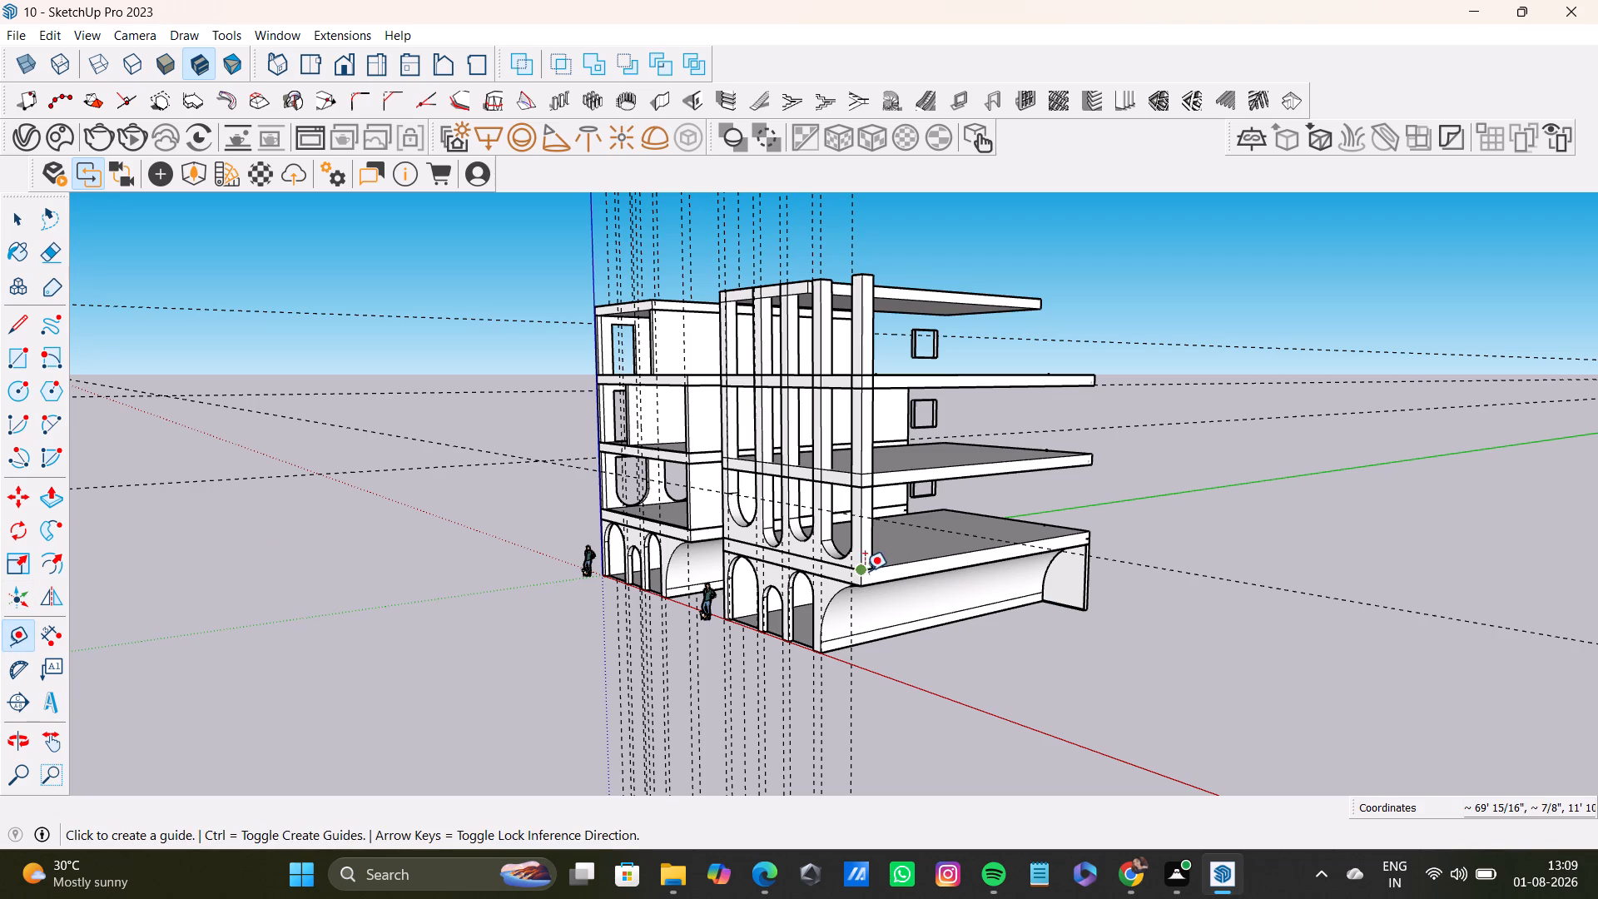
left_click(861, 569)
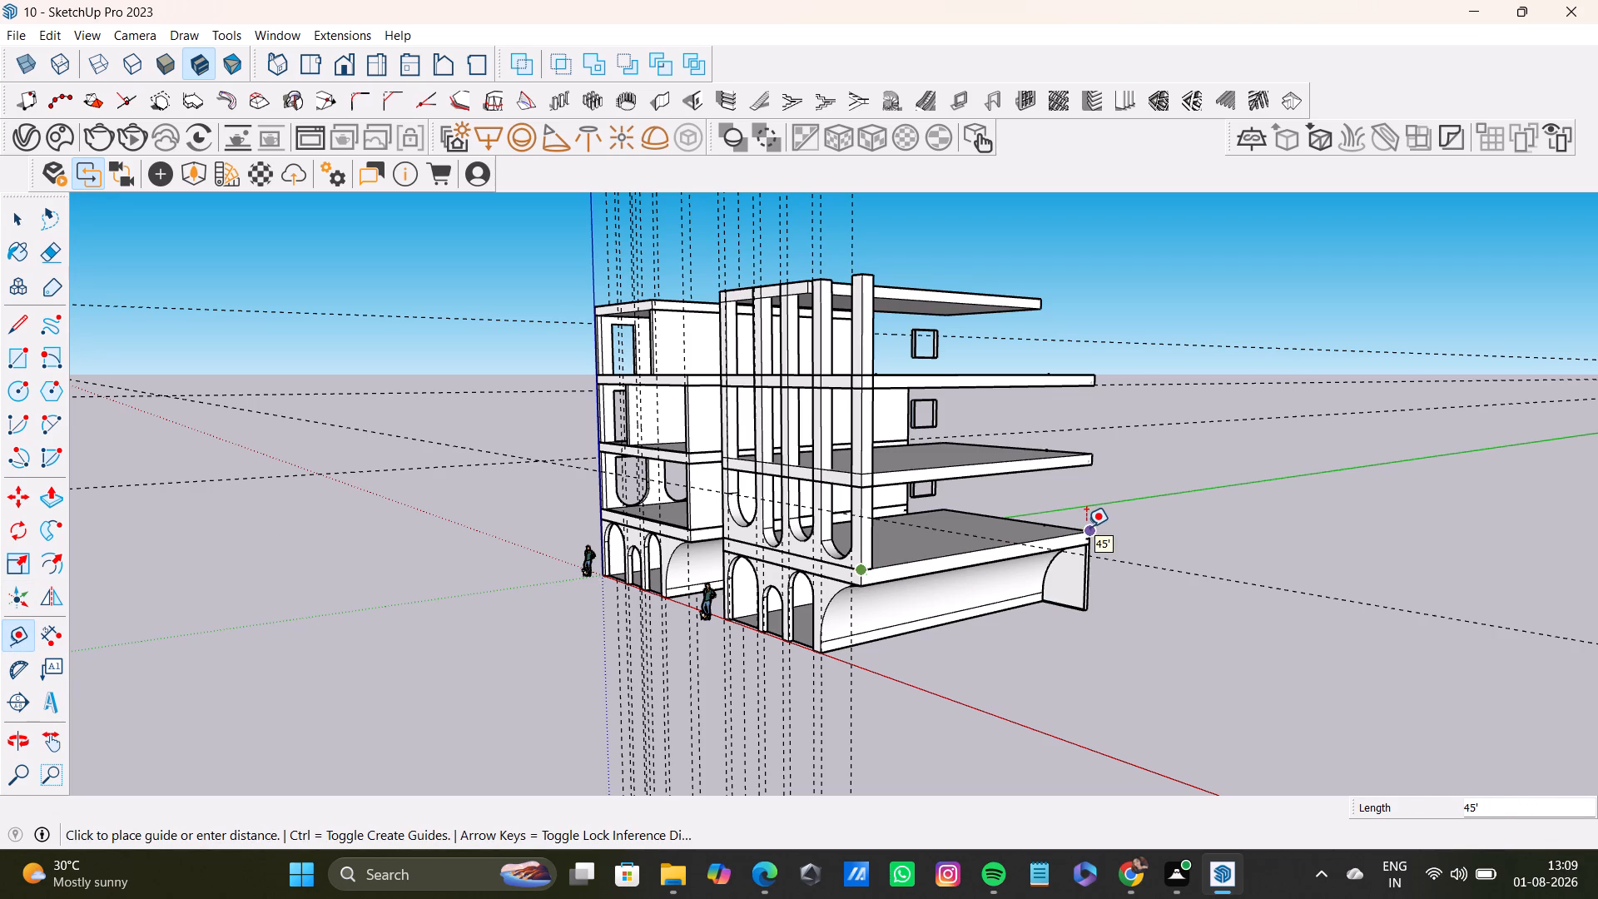
key("space")
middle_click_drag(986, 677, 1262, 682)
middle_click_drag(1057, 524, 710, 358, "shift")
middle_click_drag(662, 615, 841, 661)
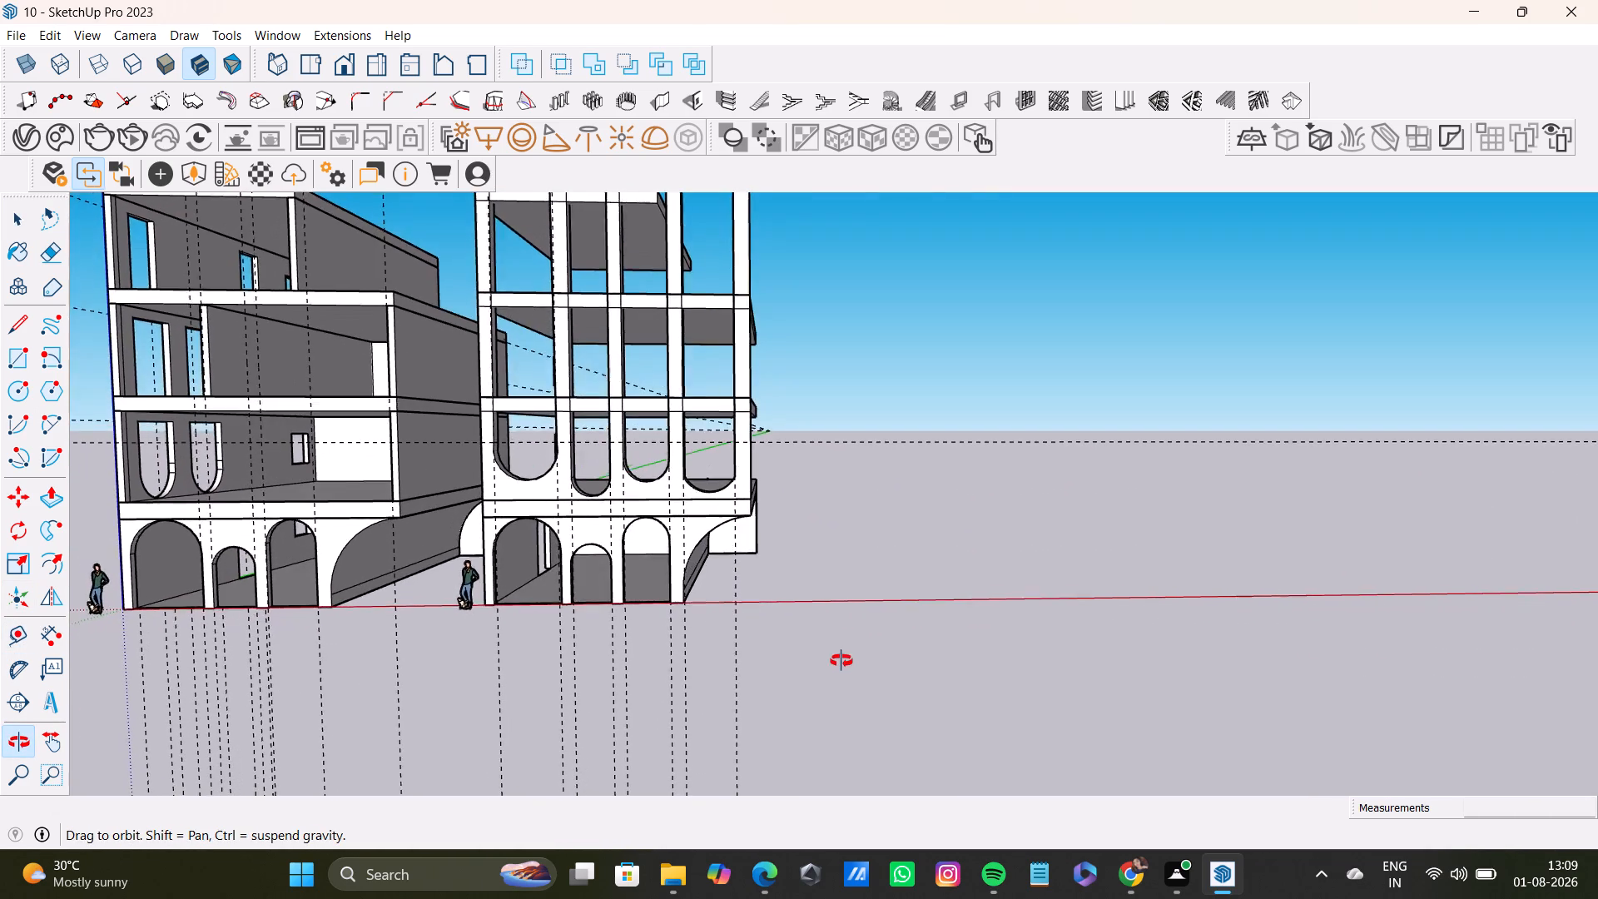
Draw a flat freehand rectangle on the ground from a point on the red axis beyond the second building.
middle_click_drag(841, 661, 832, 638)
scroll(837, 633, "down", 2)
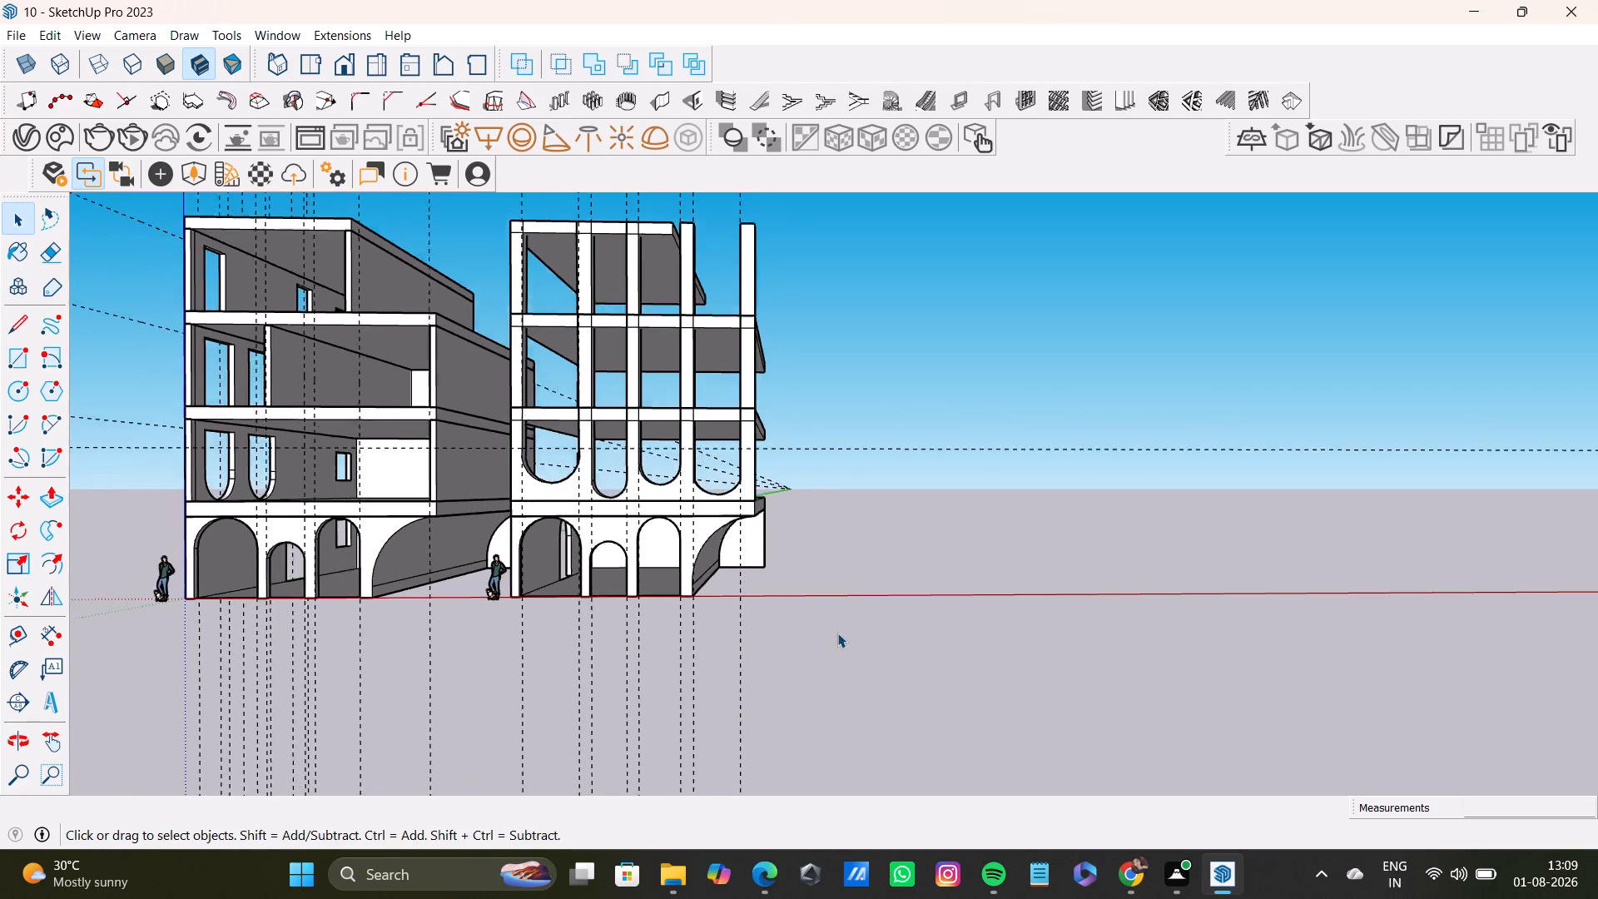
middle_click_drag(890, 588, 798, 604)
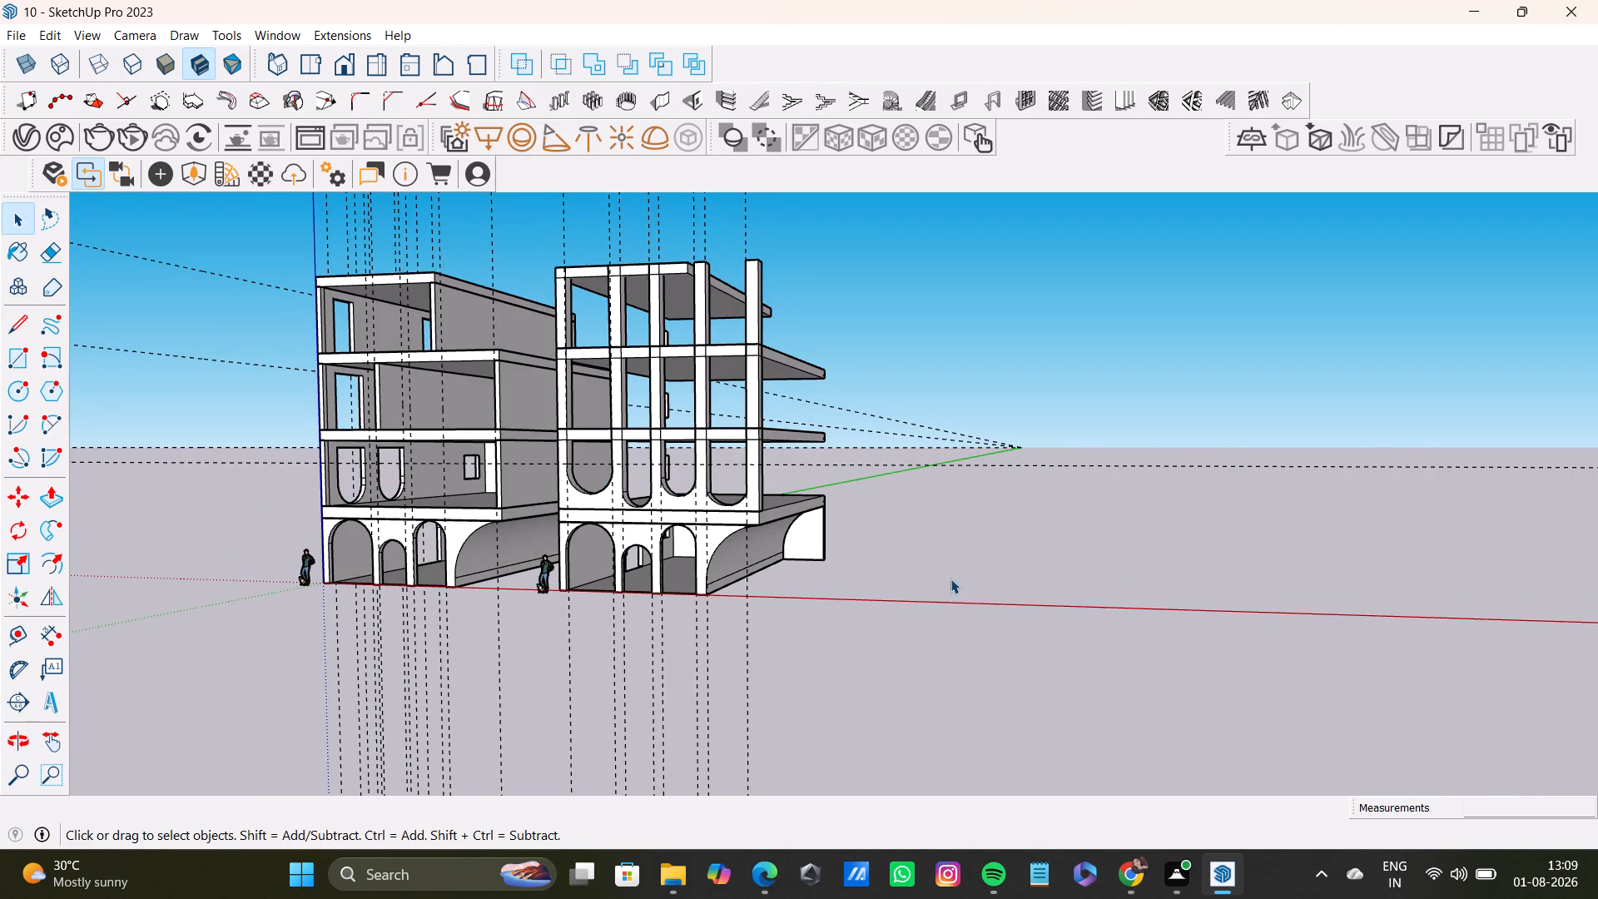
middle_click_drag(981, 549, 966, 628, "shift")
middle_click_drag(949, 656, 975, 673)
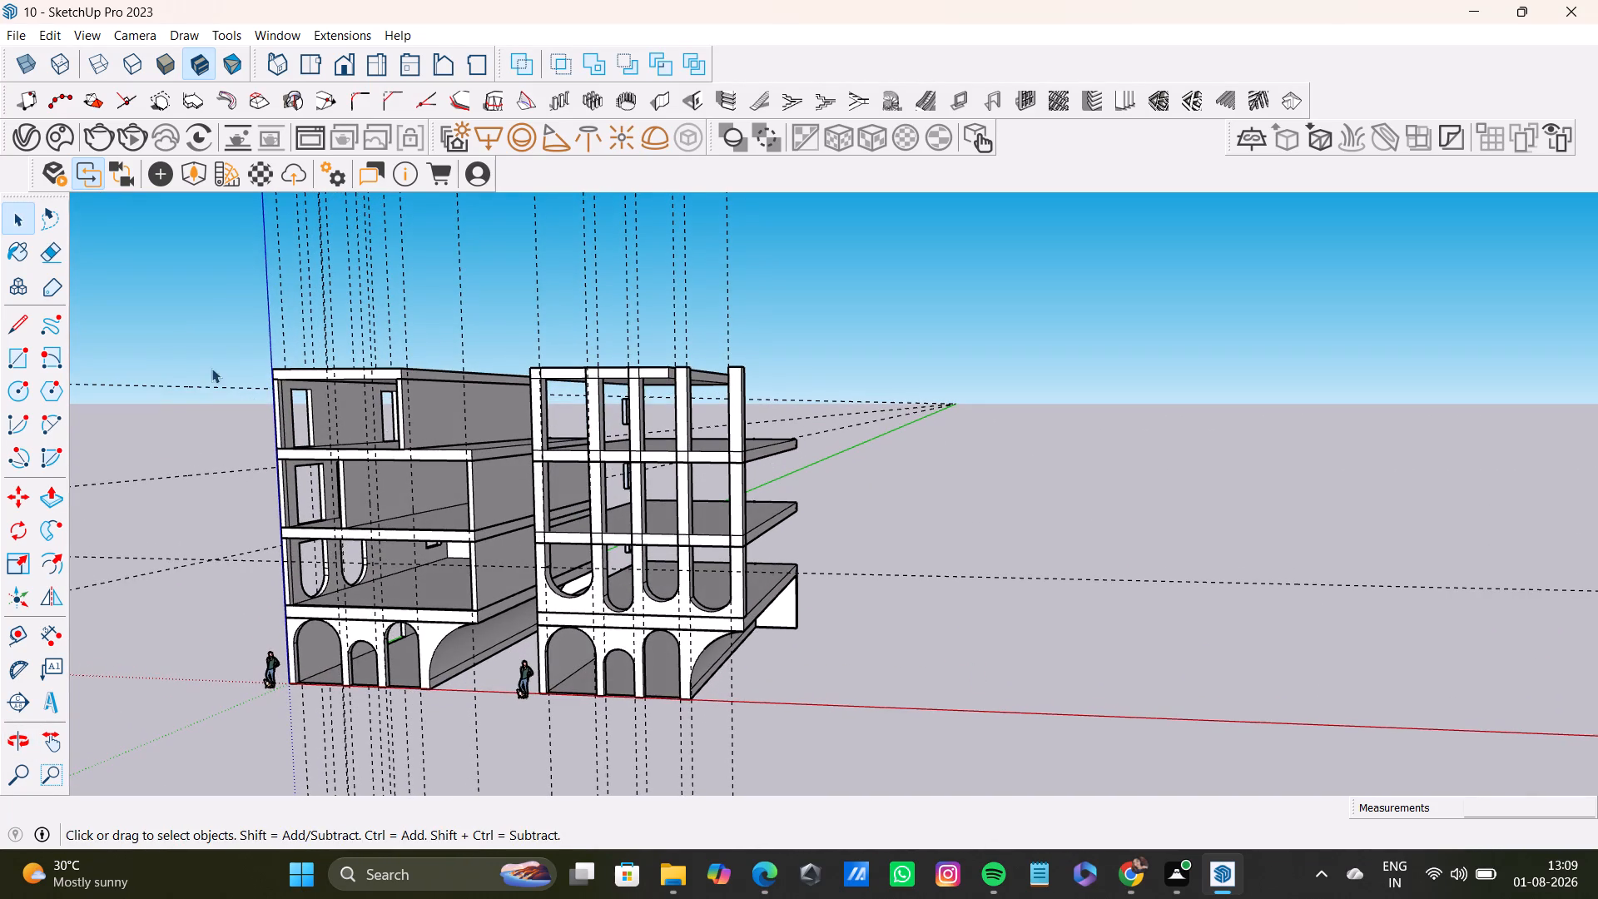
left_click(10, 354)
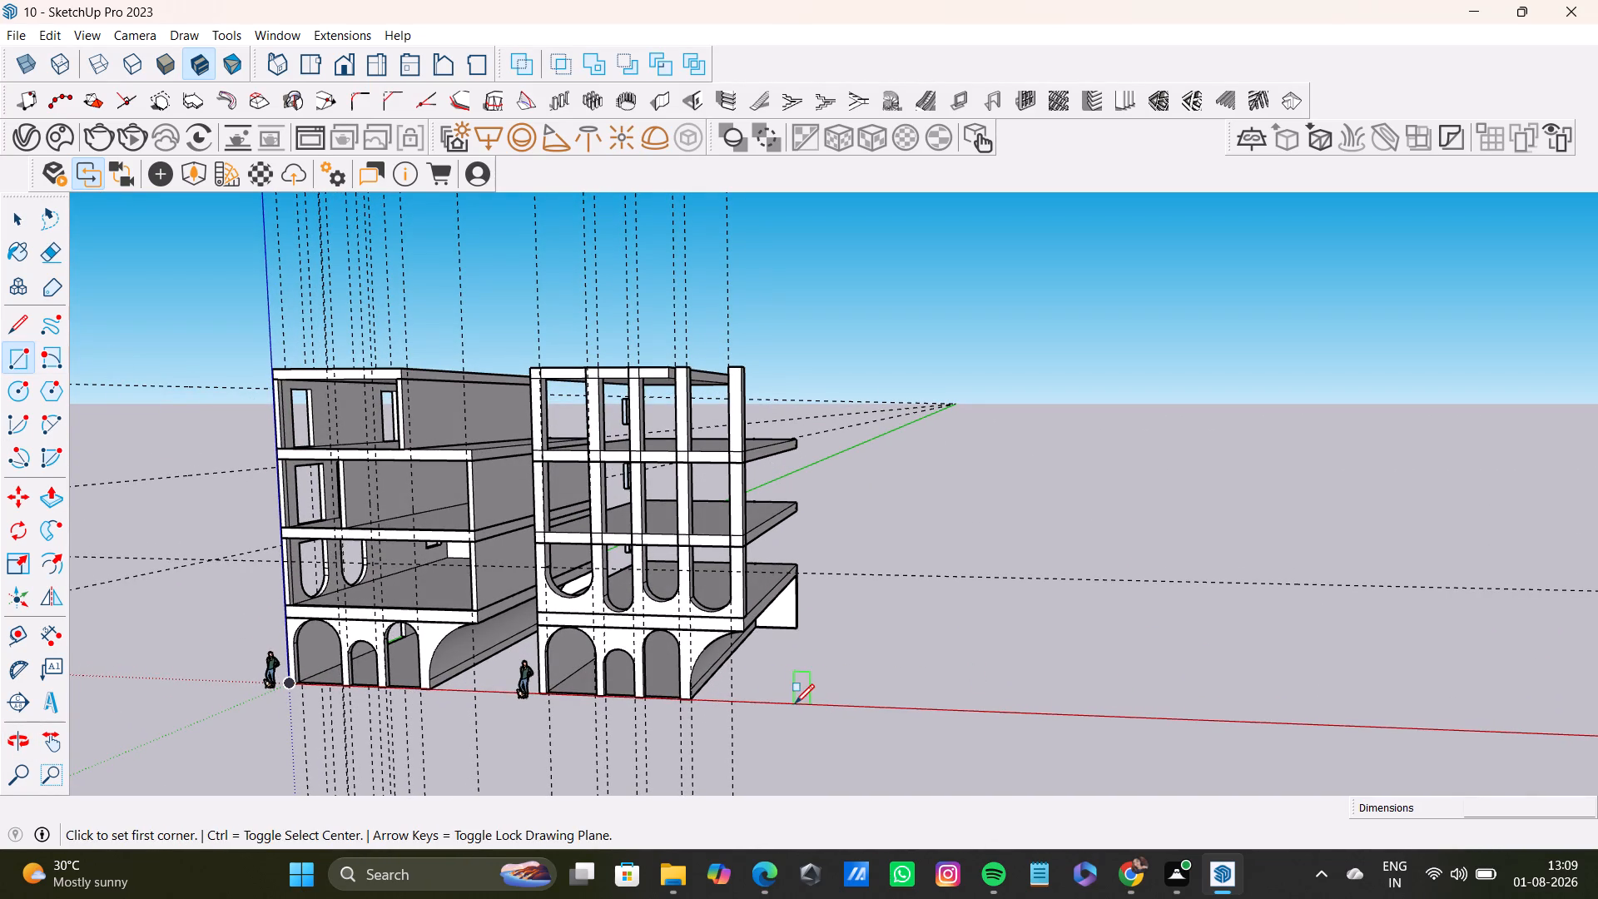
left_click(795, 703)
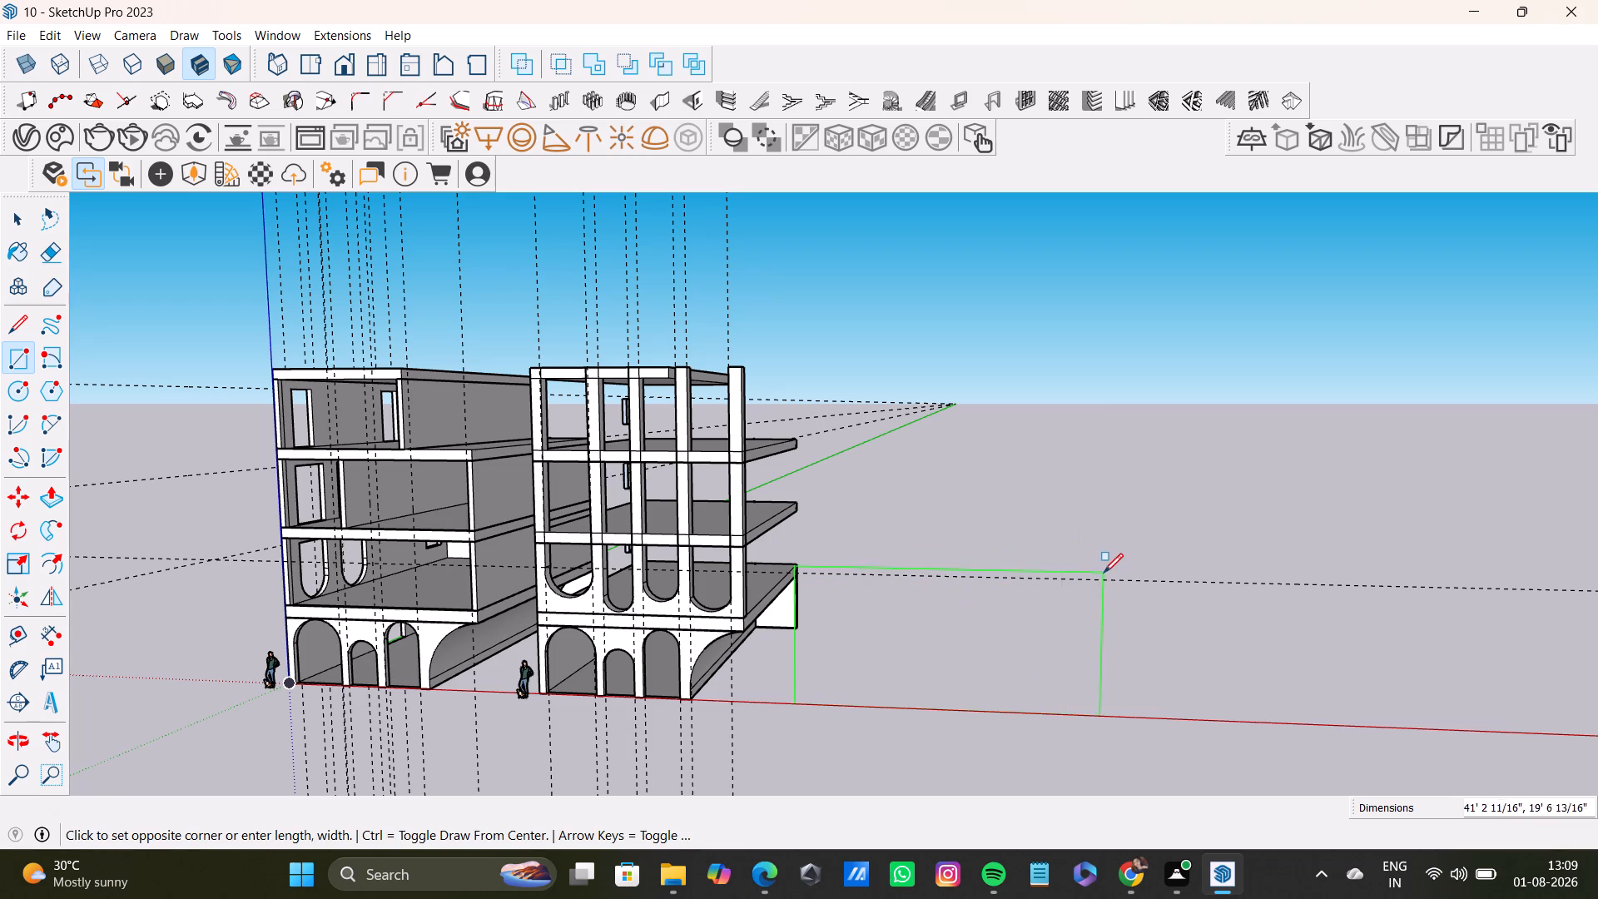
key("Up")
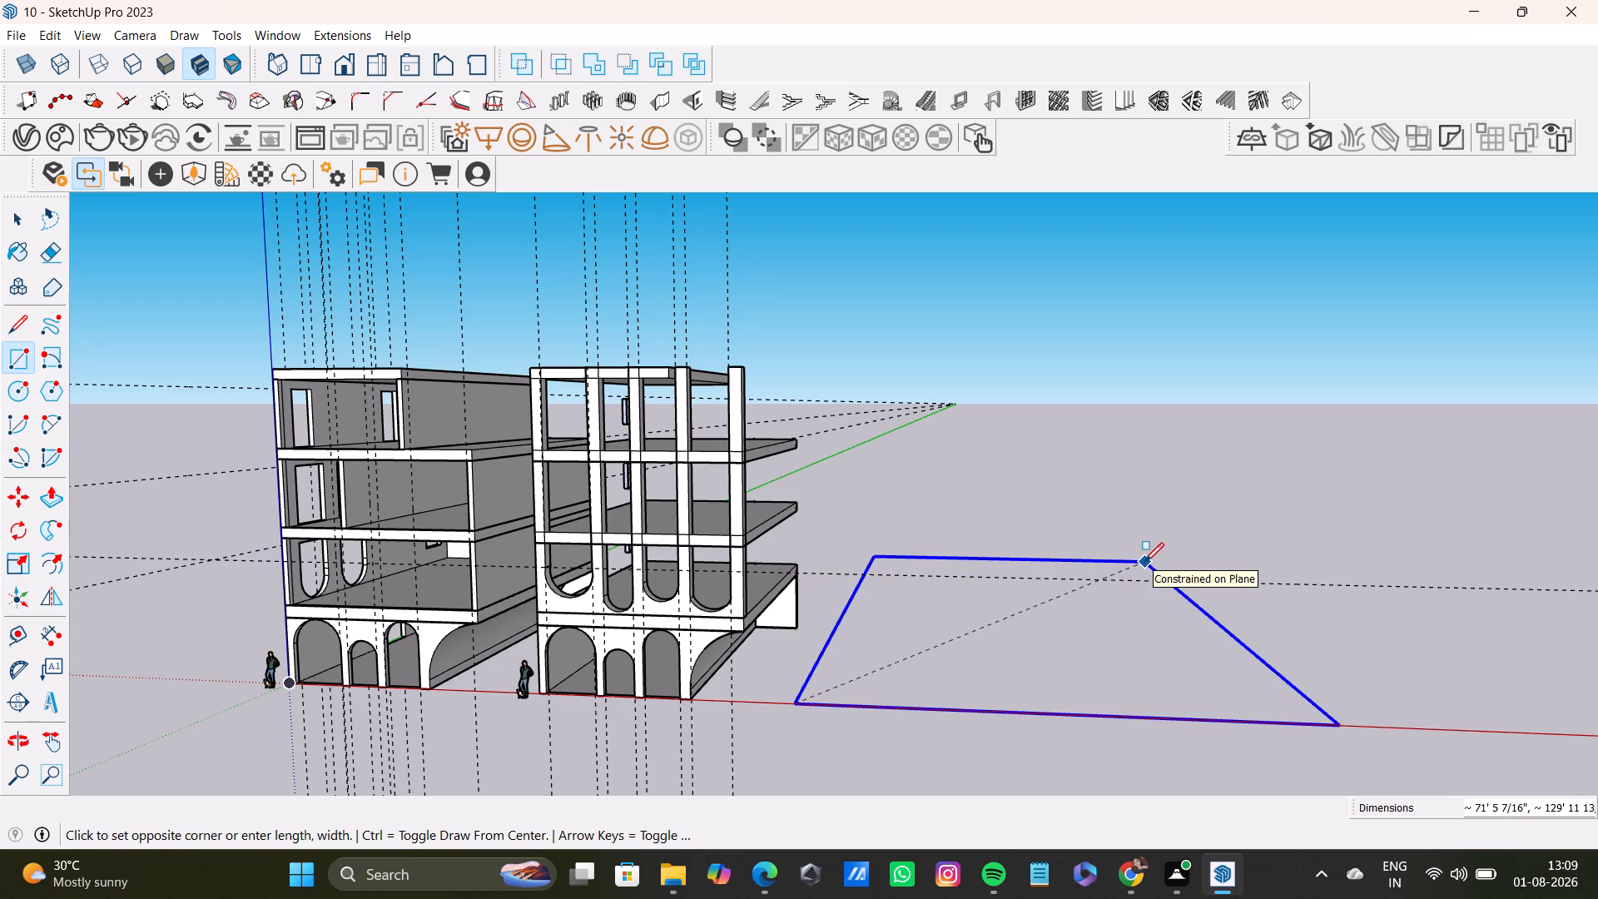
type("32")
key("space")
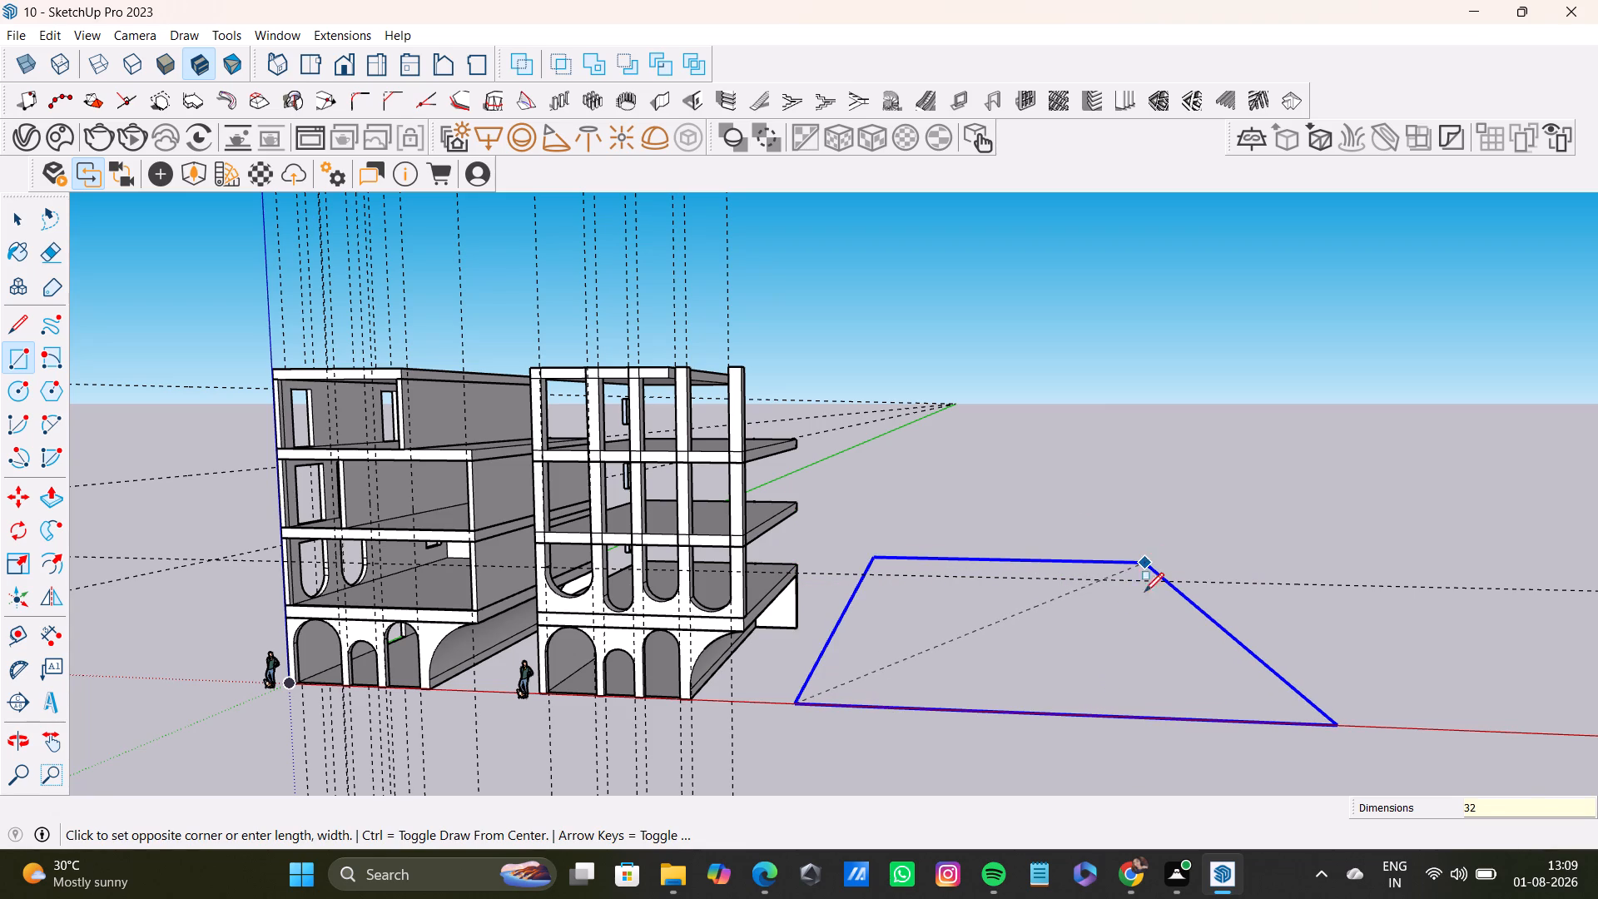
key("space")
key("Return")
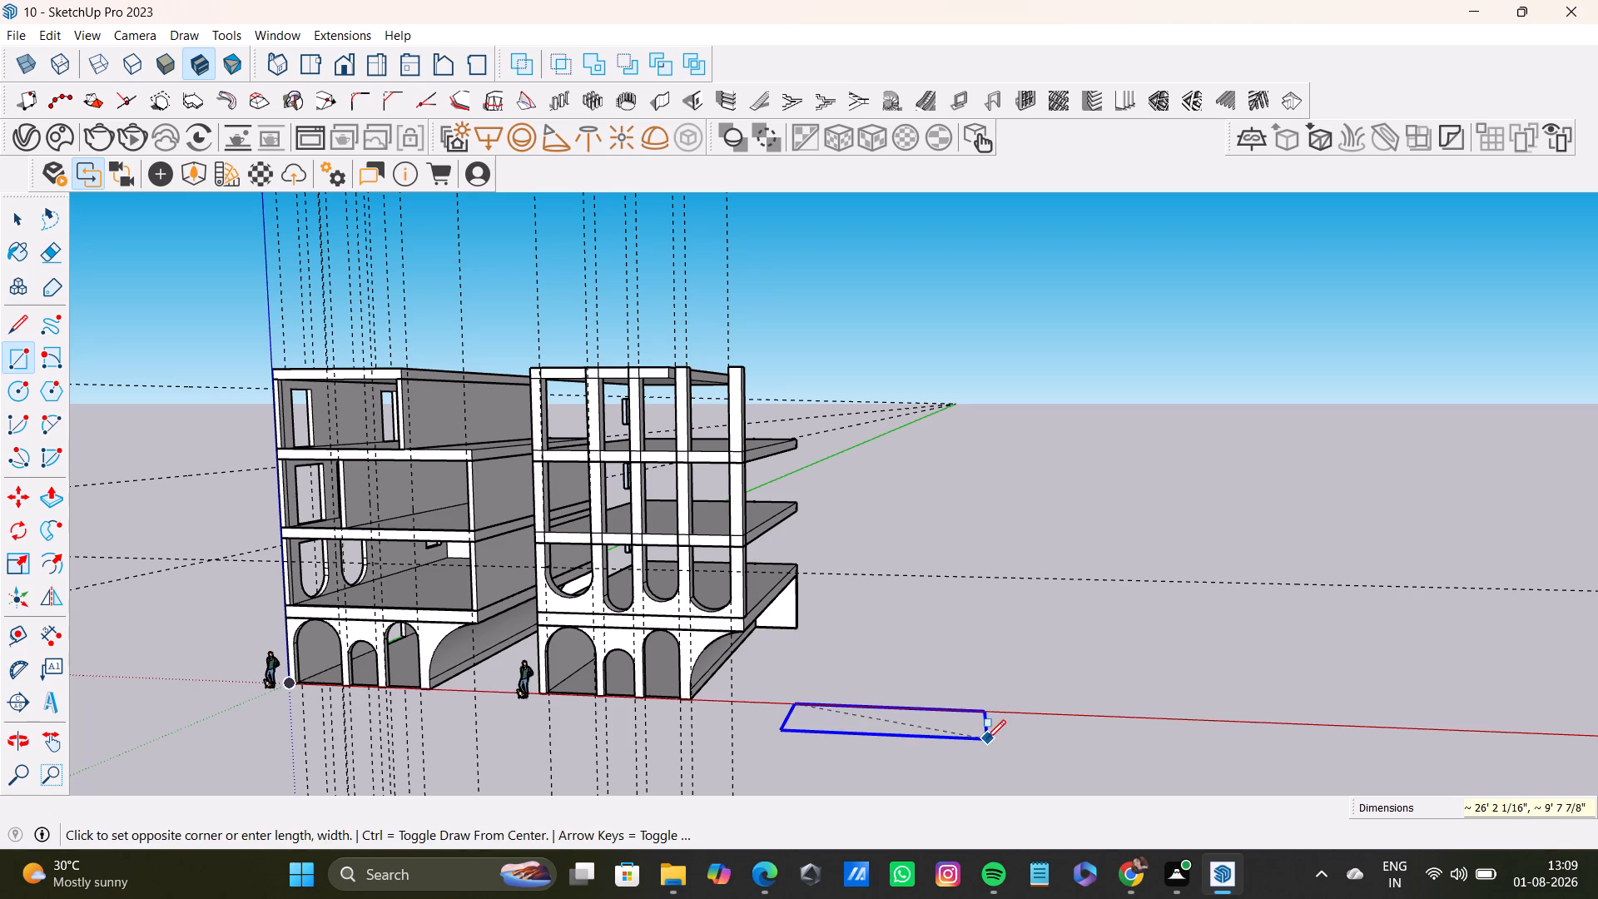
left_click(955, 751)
Check the width of the first building's slab above the ground-floor arches, starting from its front corner.
middle_click_drag(687, 685, 917, 657)
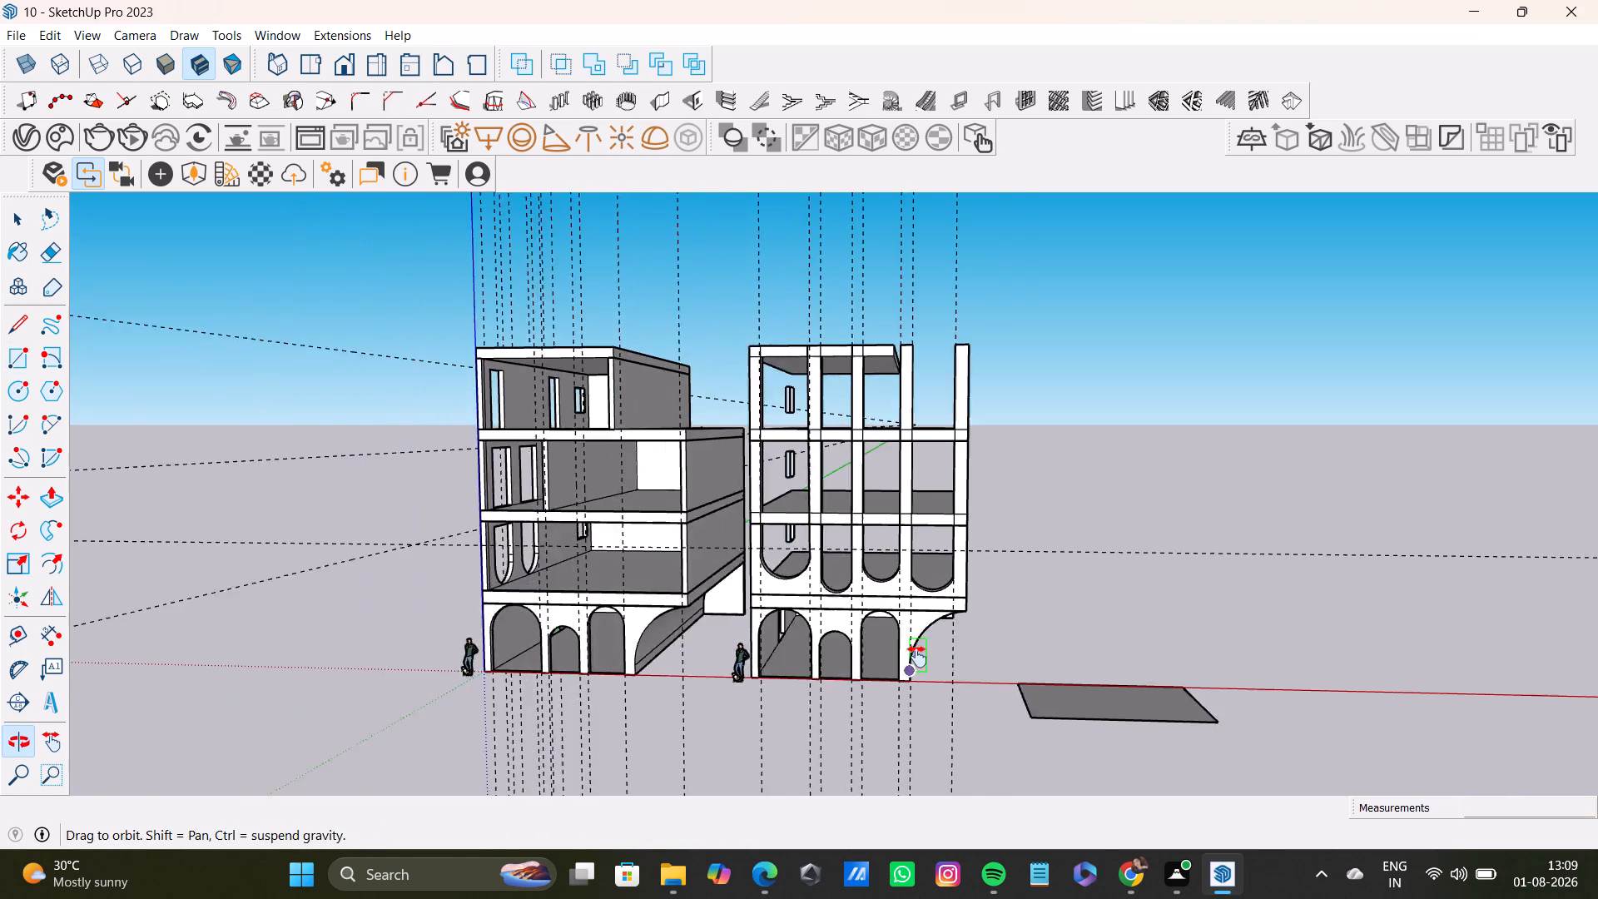
middle_click_drag(917, 657, 1016, 656)
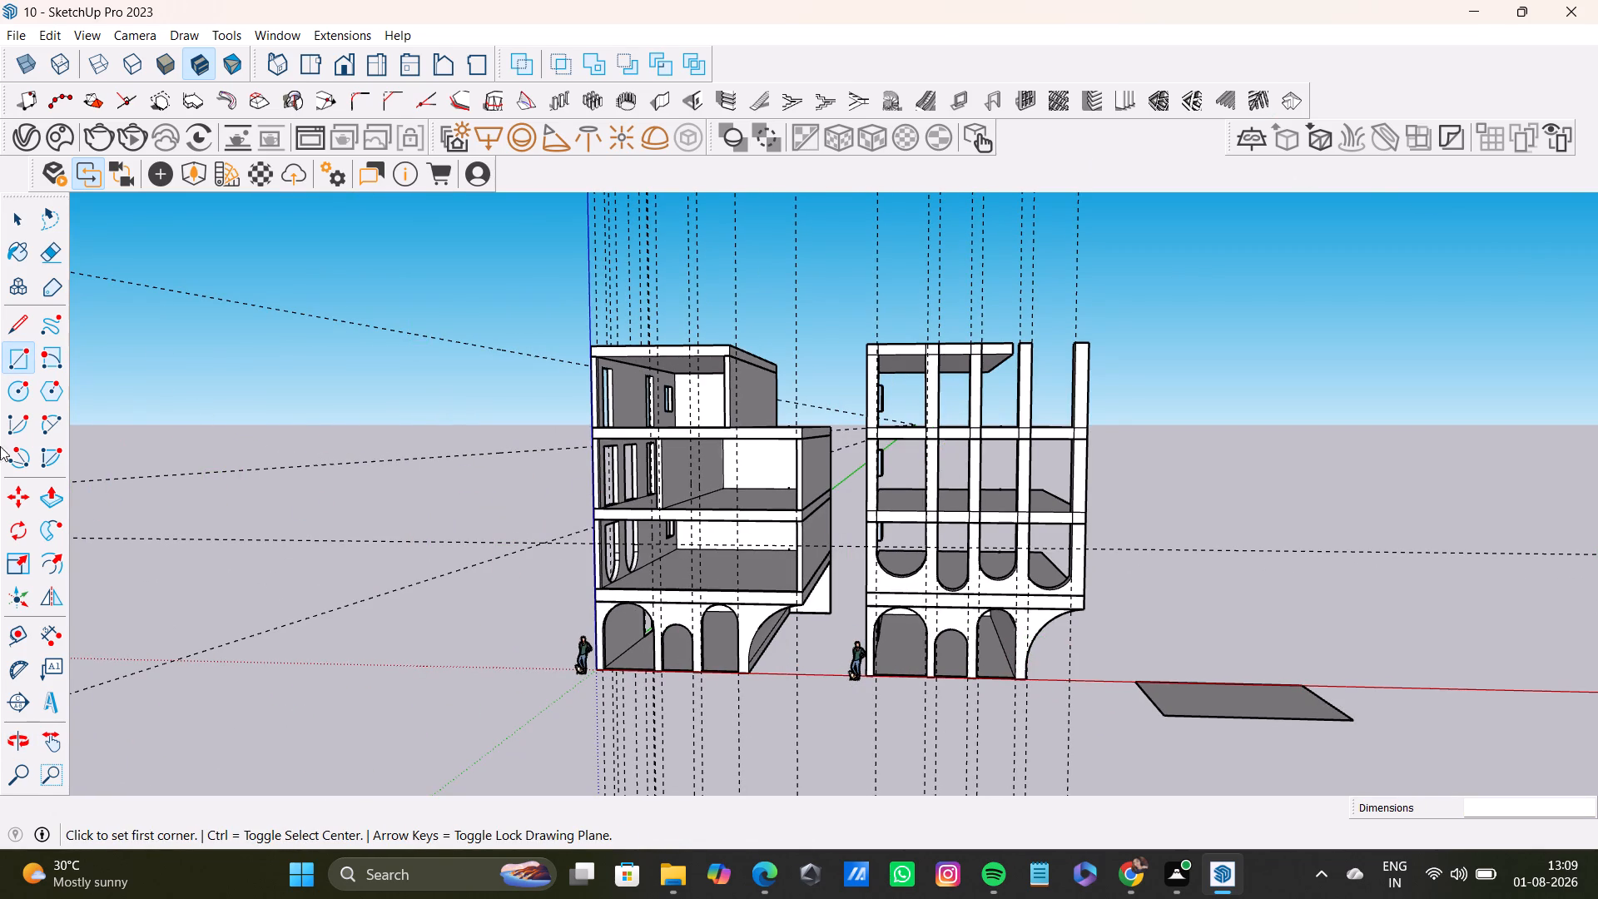
left_click(48, 638)
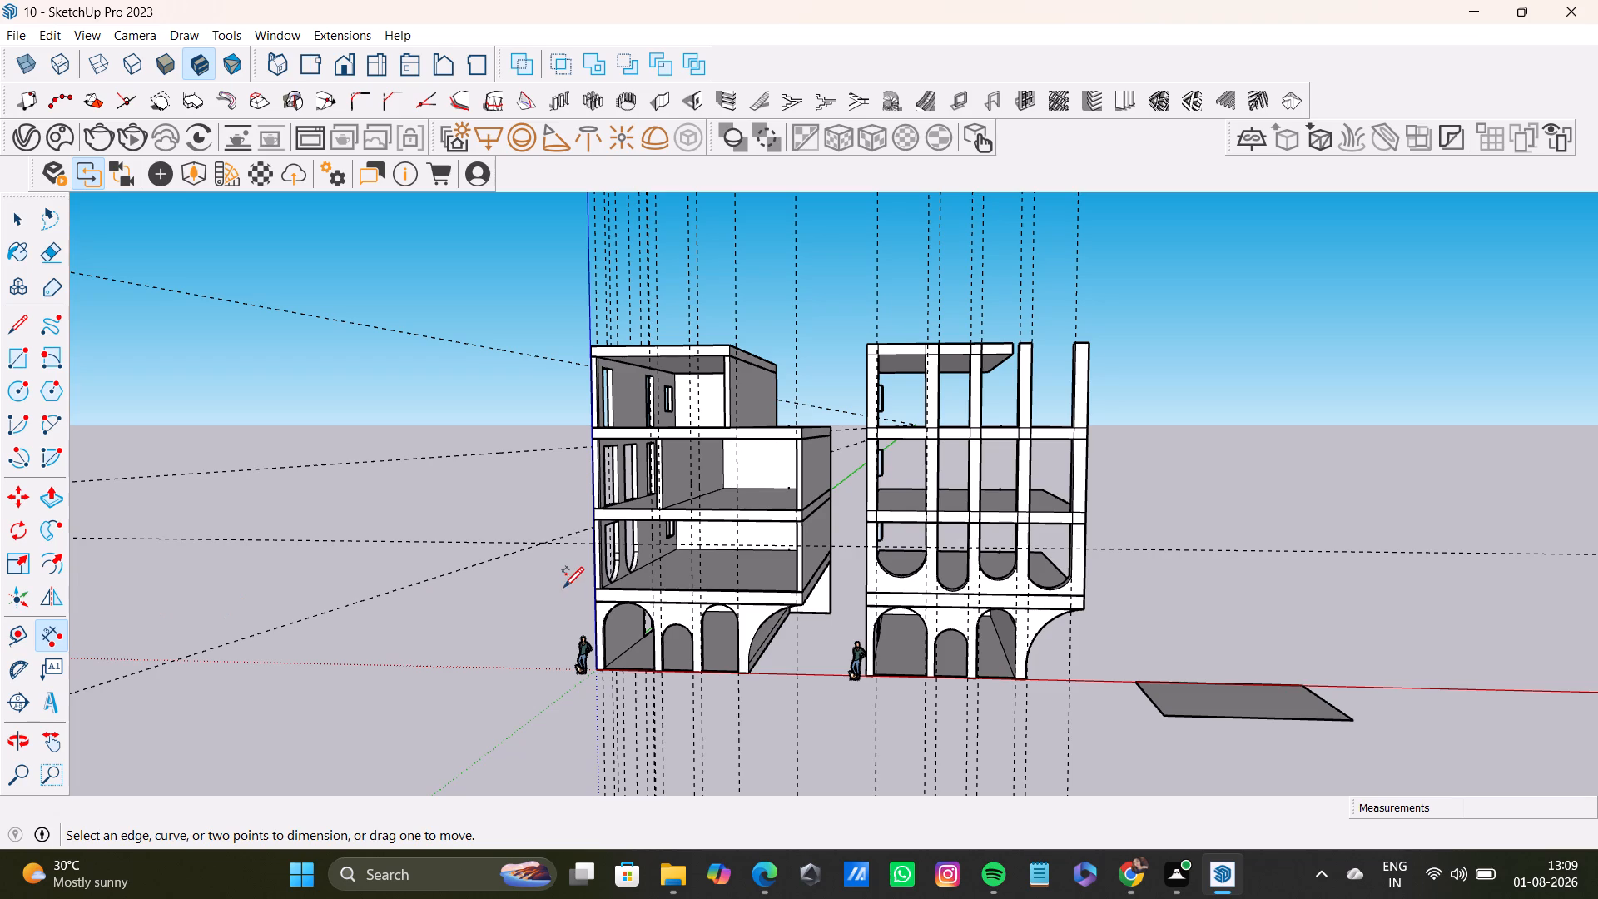
left_click(595, 587)
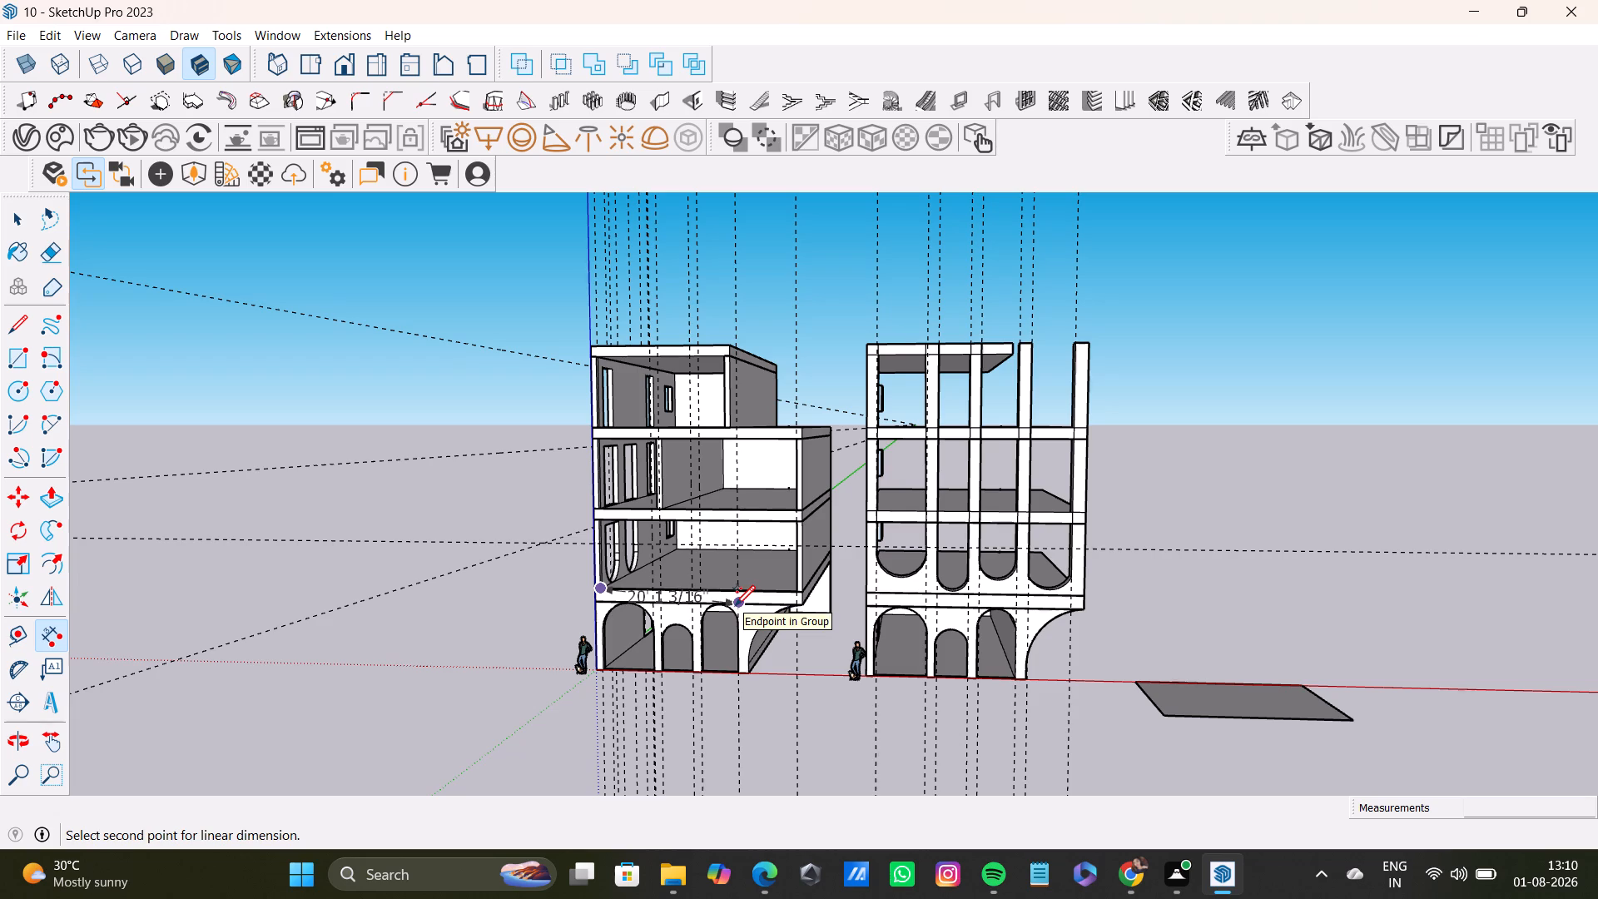
key("space")
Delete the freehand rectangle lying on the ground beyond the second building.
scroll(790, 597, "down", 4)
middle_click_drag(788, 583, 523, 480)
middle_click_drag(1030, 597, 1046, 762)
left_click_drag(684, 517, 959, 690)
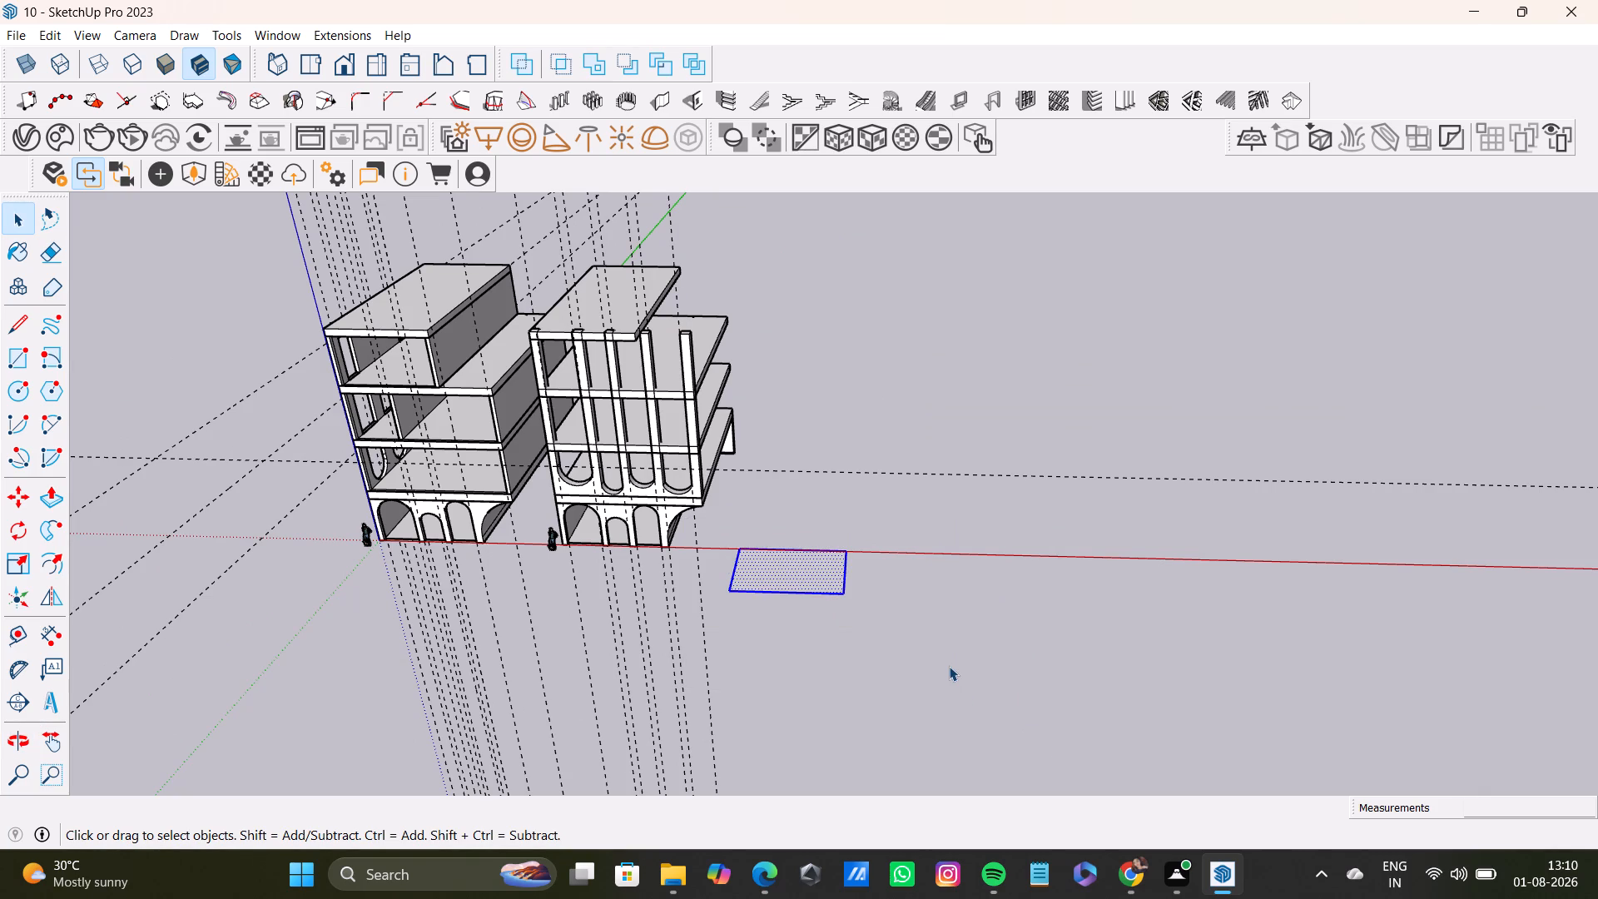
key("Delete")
Draw a 20' by 45' rectangle flat on the ground, starting on the red axis beyond the second building.
scroll(781, 454, "up", 6)
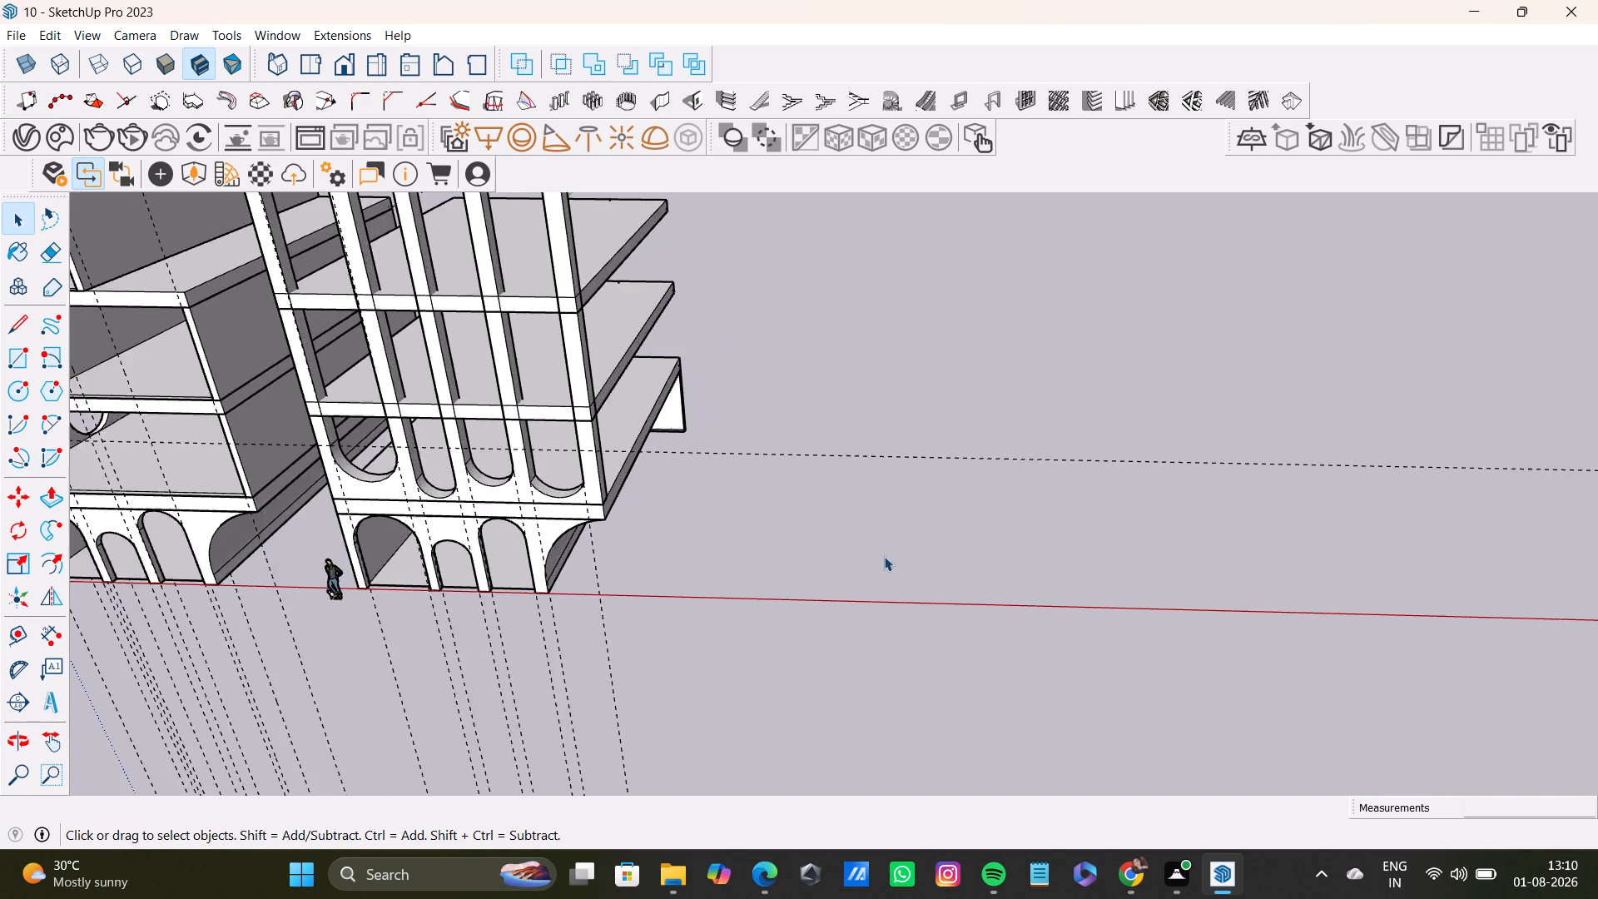
scroll(884, 556, "up", 4)
middle_click_drag(888, 549, 891, 492)
scroll(889, 549, "down", 1)
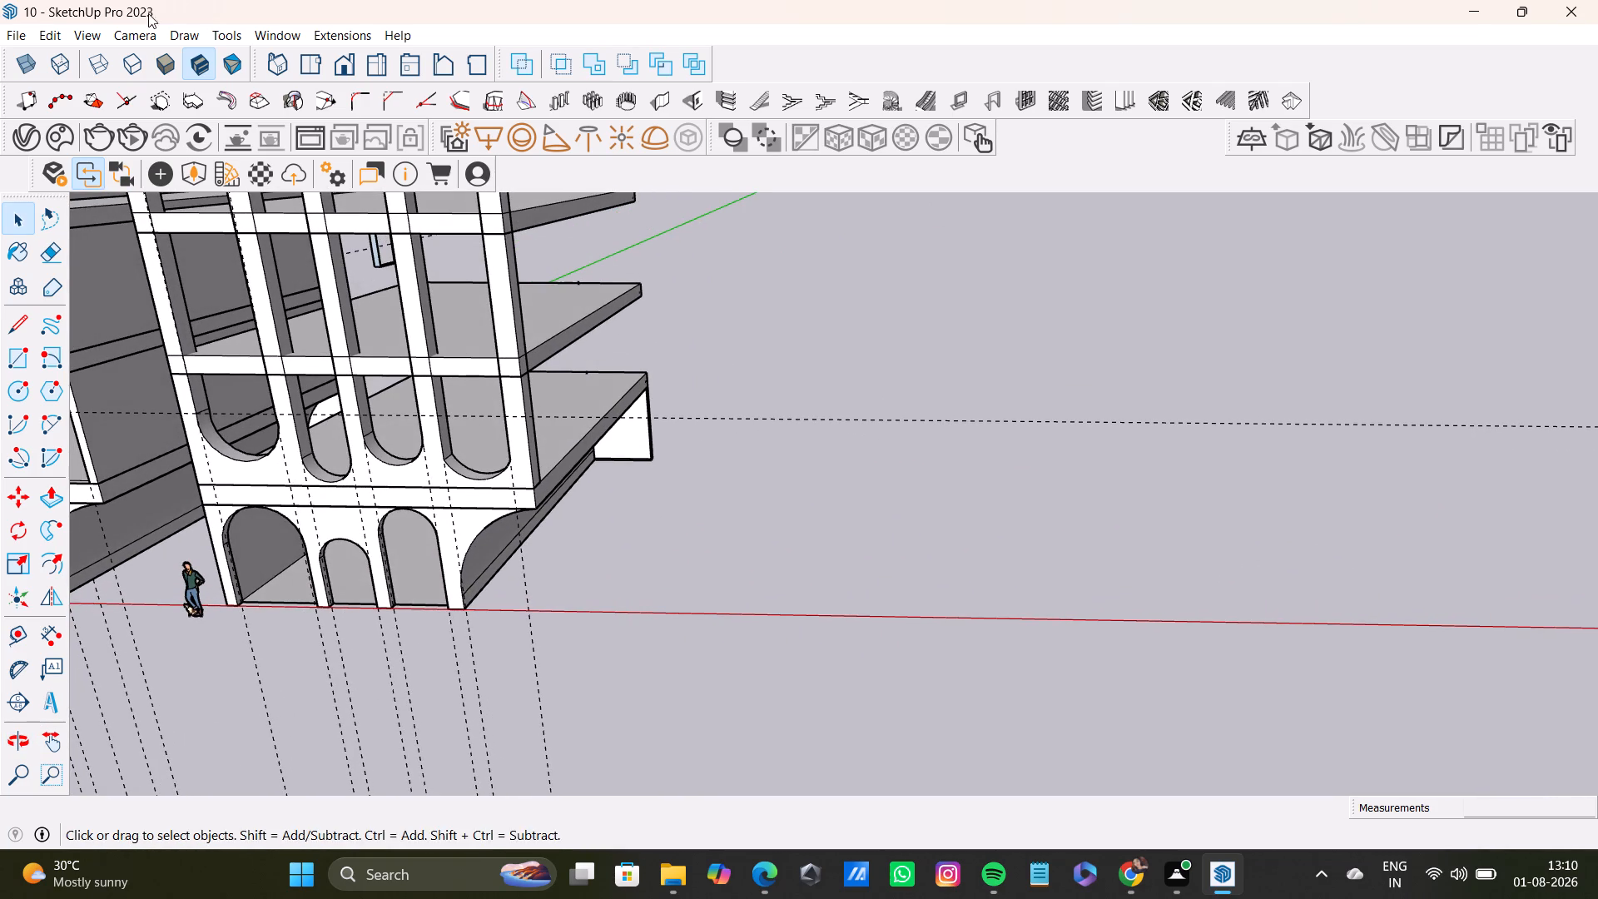
left_click(14, 361)
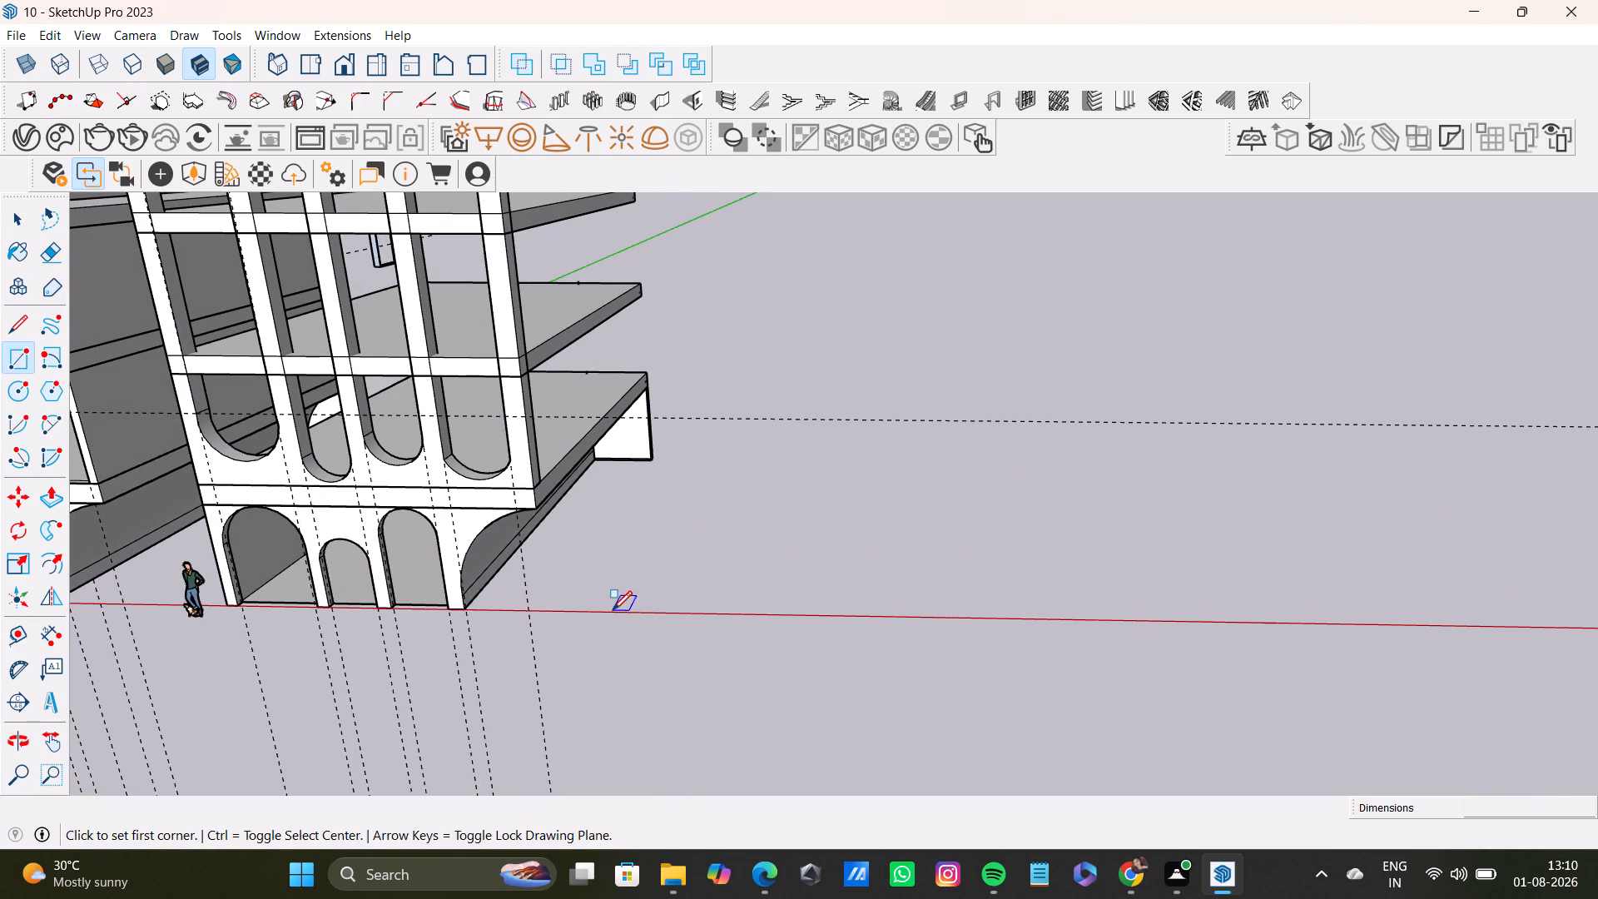
left_click(613, 611)
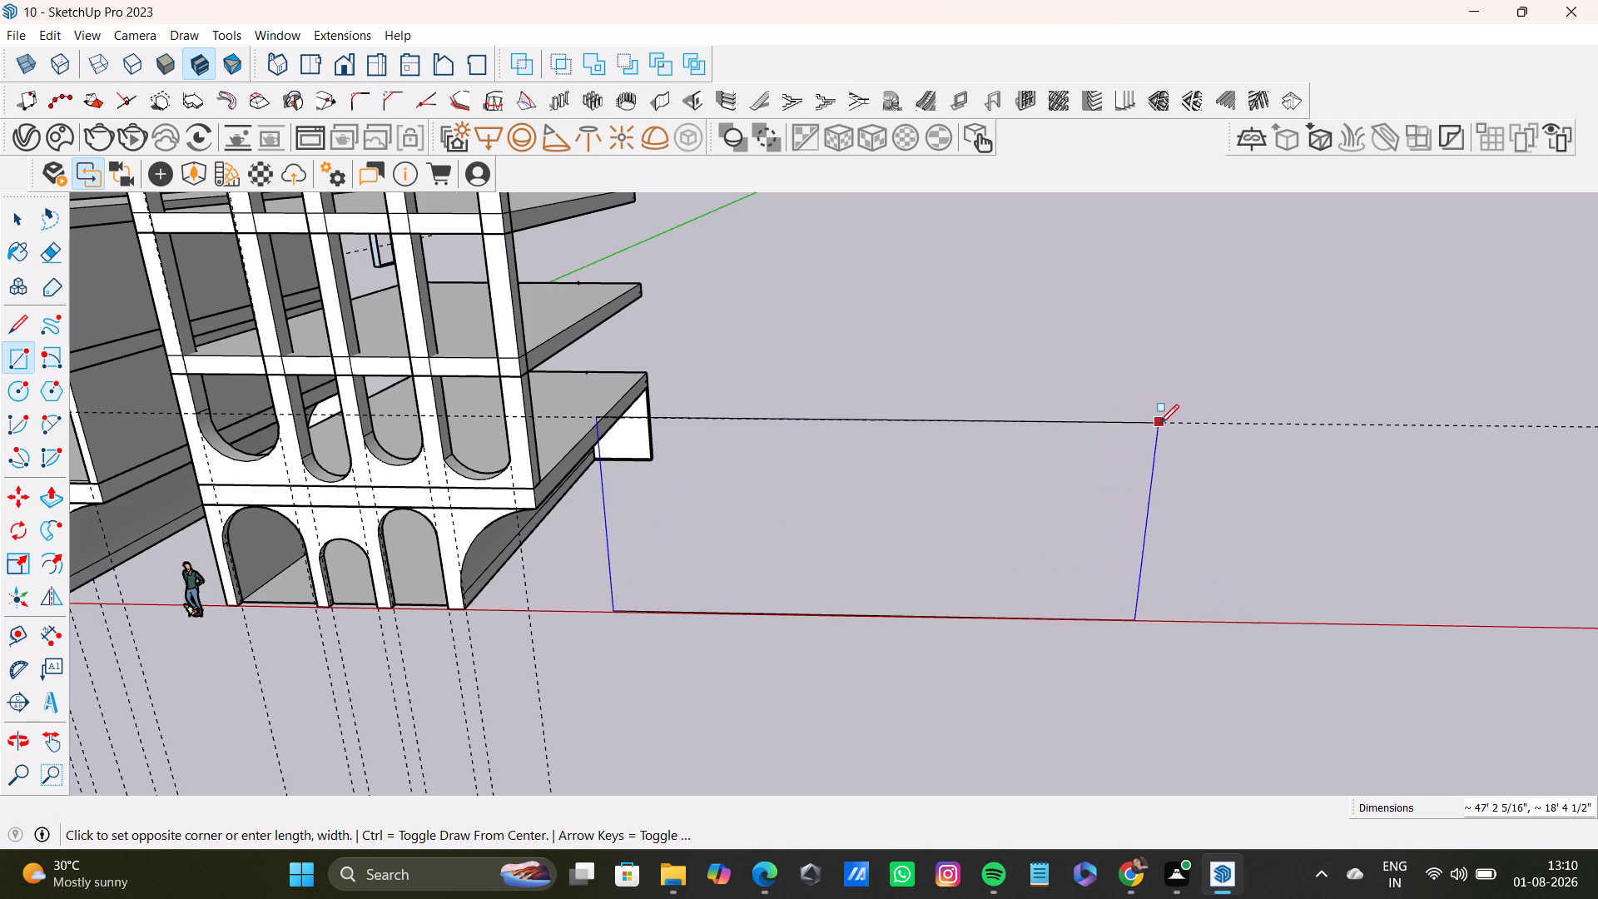
key("2")
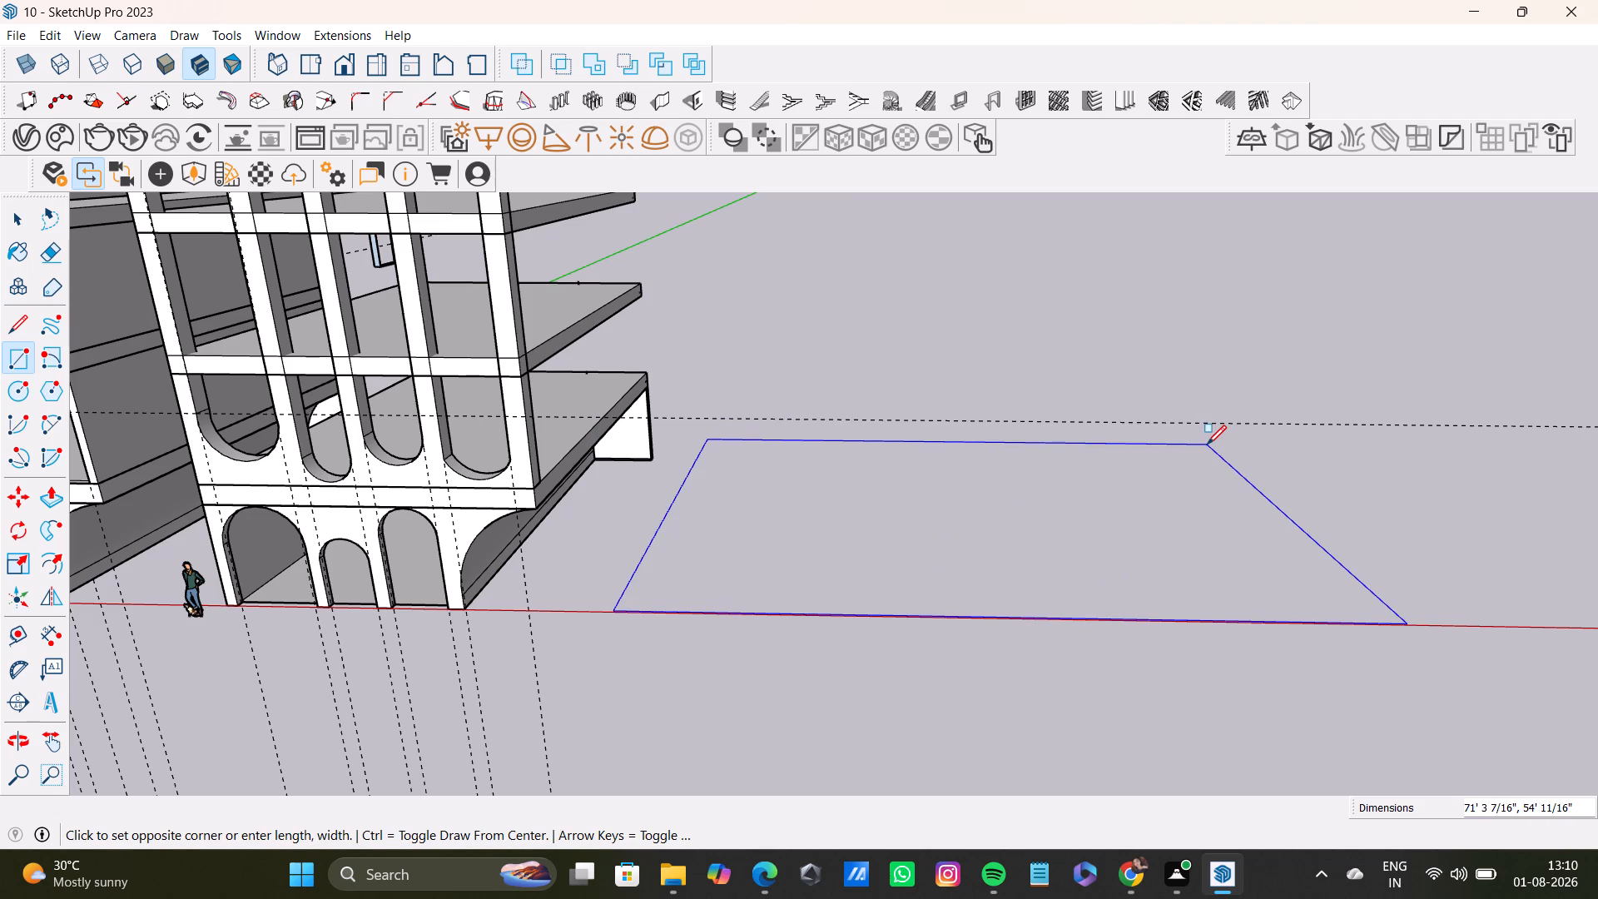
key("0")
key("apostrophe")
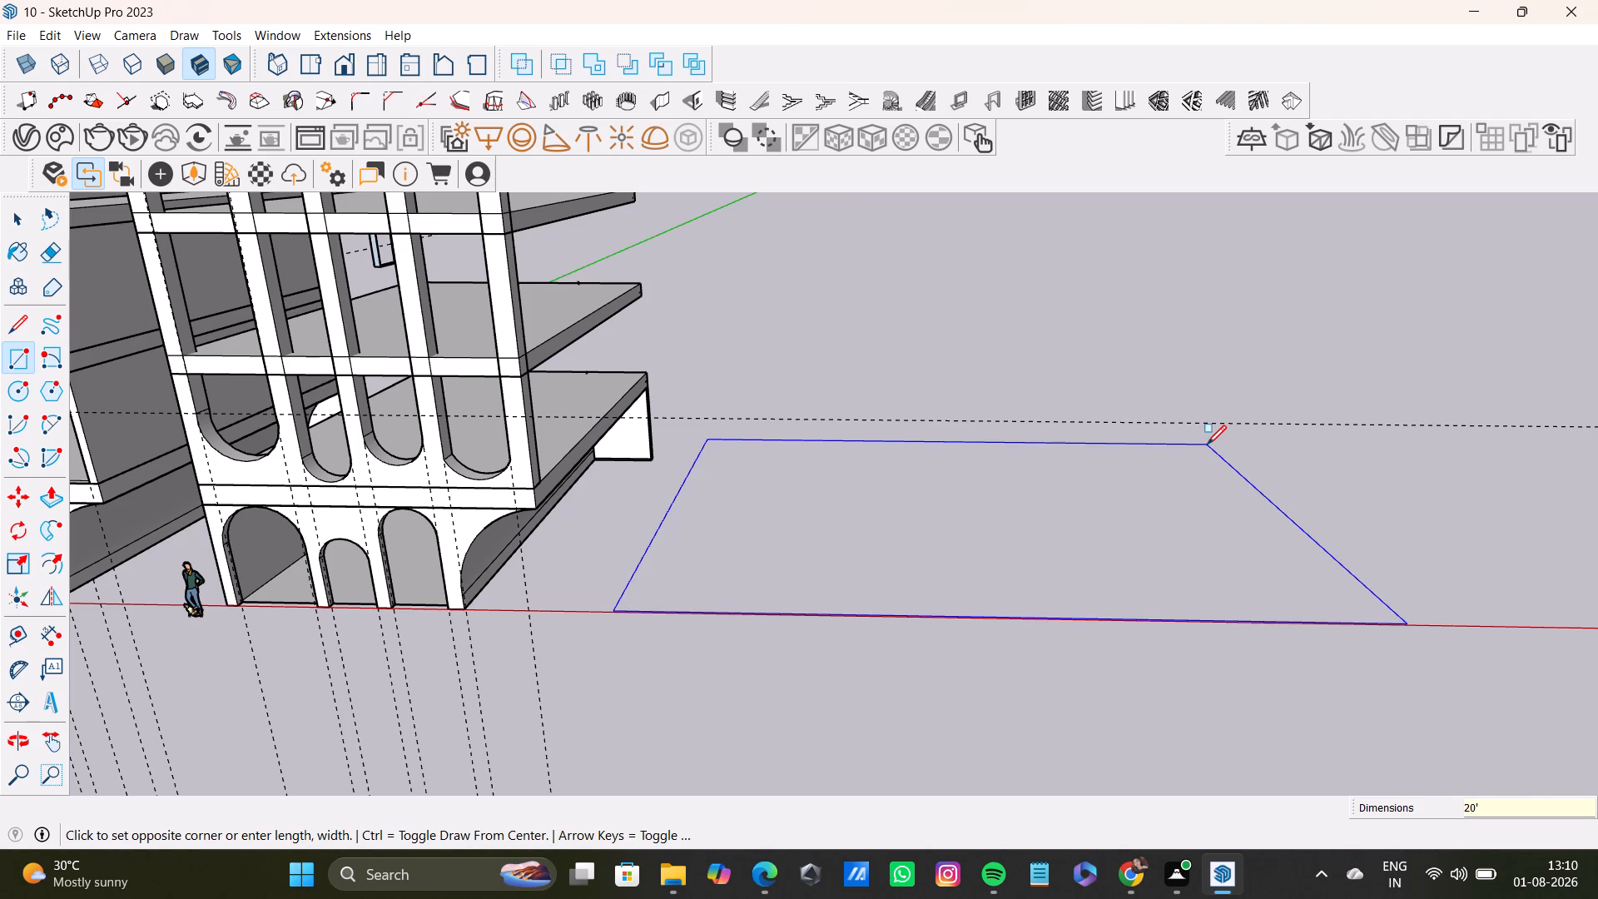
key("comma")
type("45'")
key("Return")
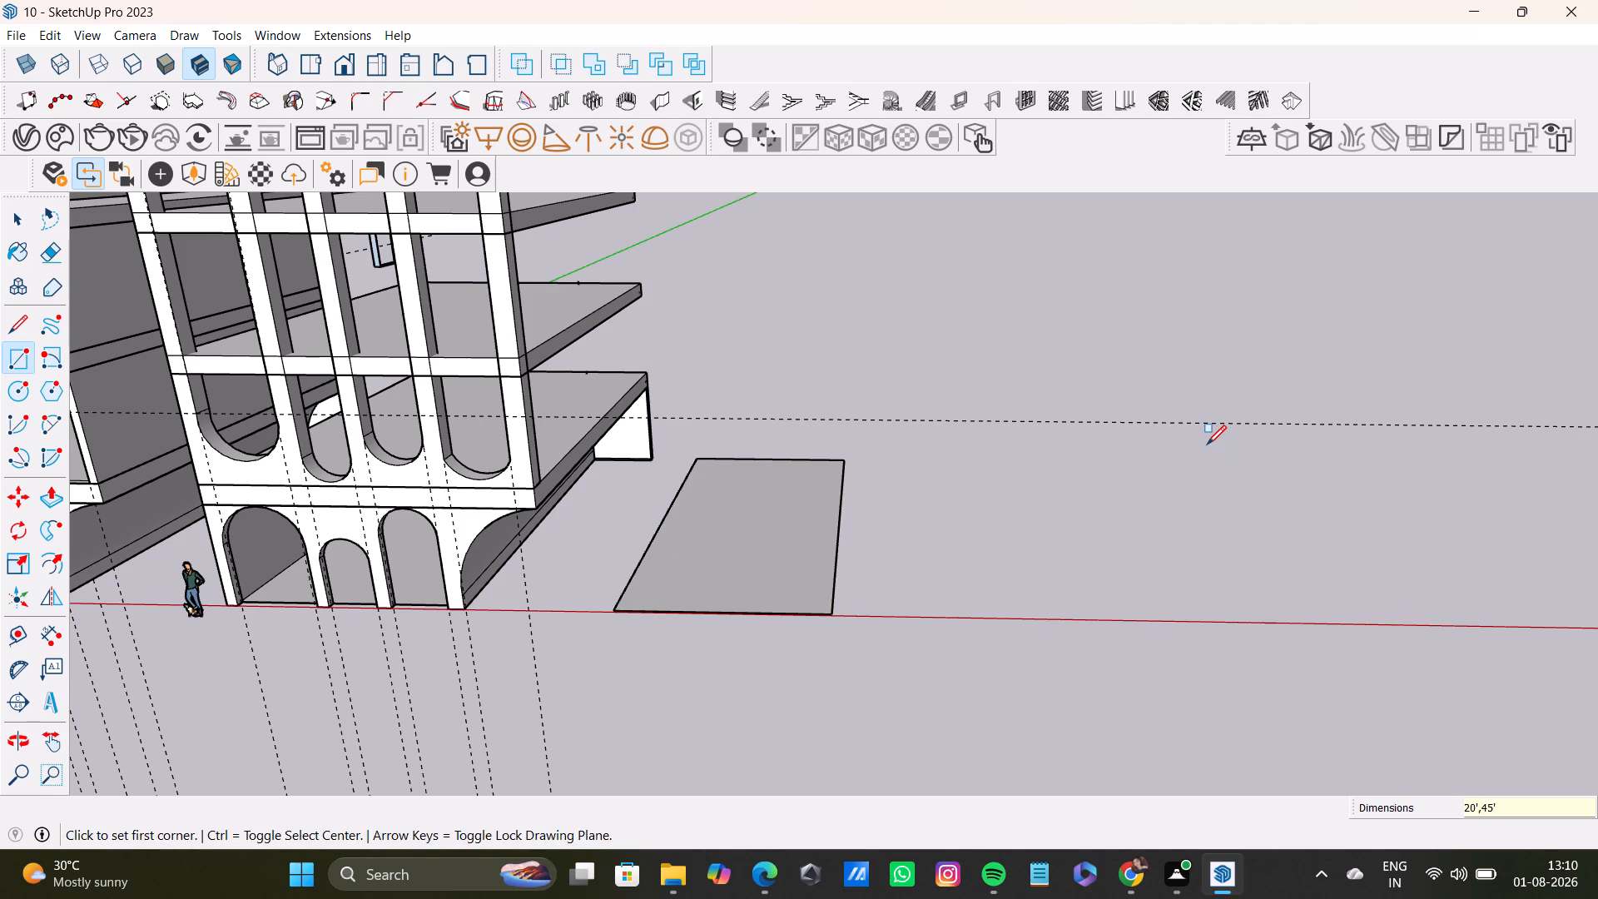
key("space")
Examine the ground rectangle's position and proportions against the two buildings from above and from the front.
scroll(653, 584, "up", 6)
middle_click_drag(786, 524, 979, 537)
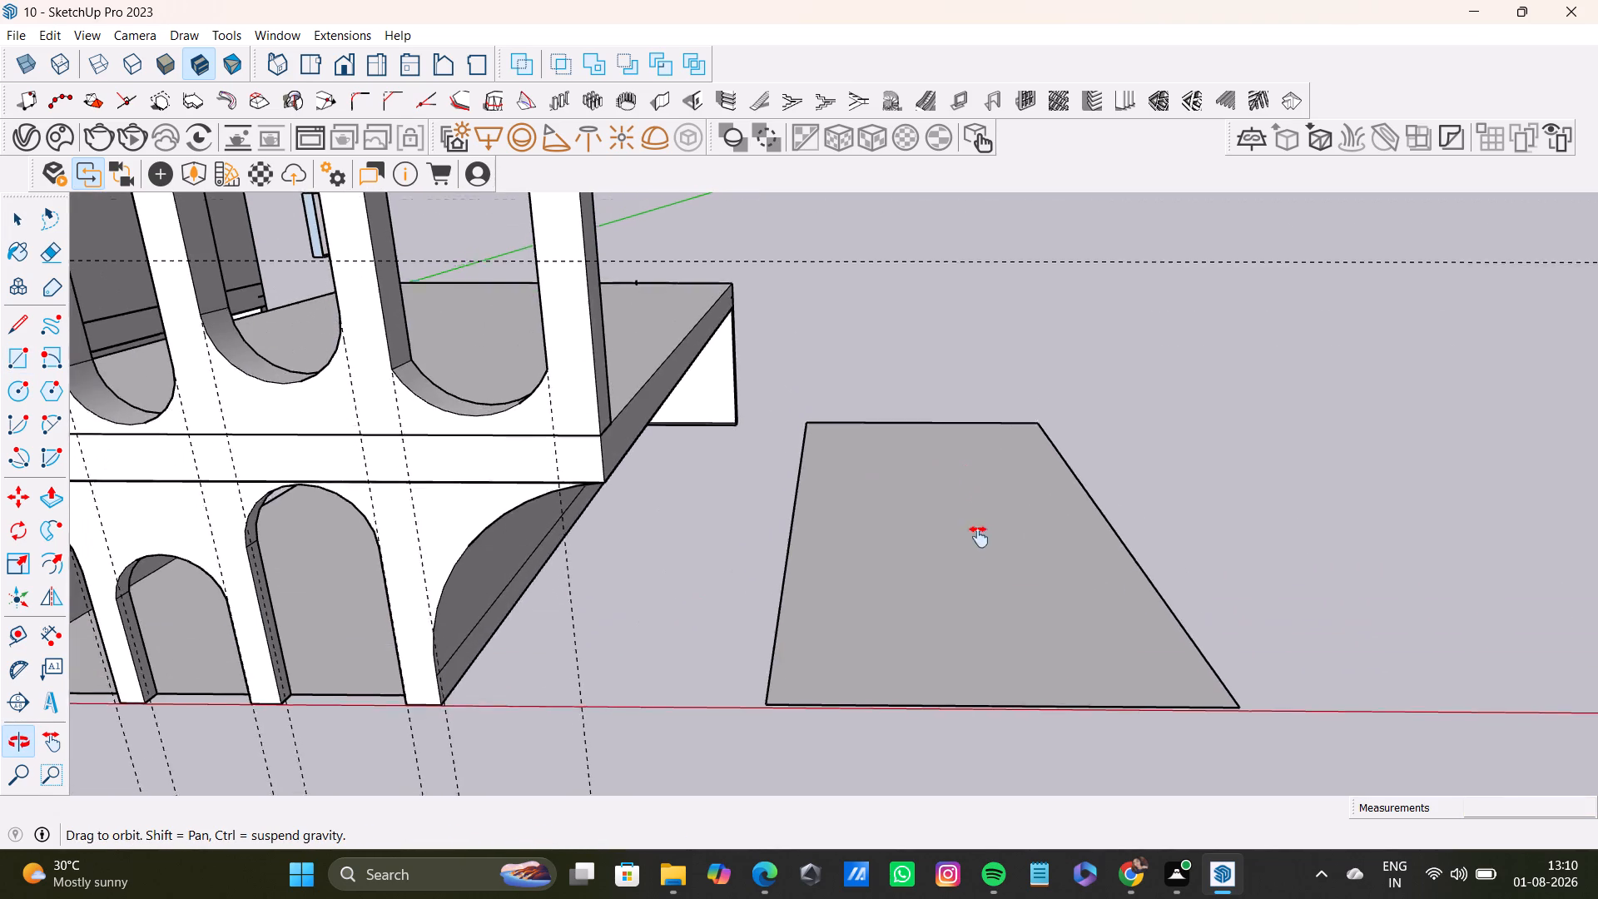
middle_click_drag(979, 537, 979, 538)
scroll(979, 538, "down", 5)
middle_click_drag(982, 541, 861, 577)
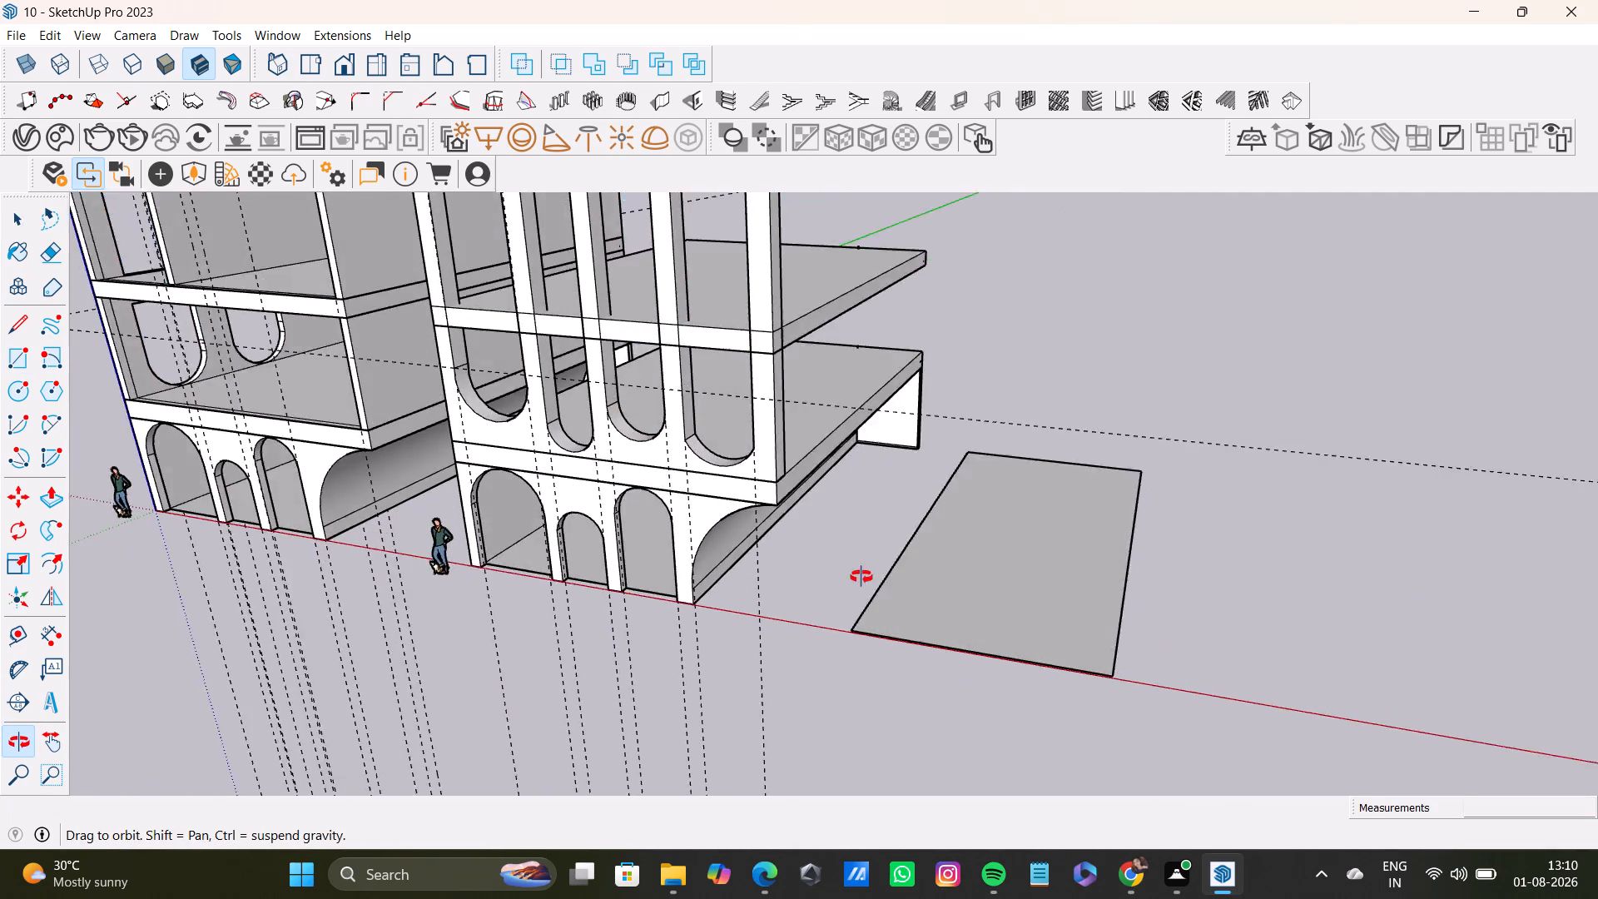
middle_click_drag(861, 577, 945, 601)
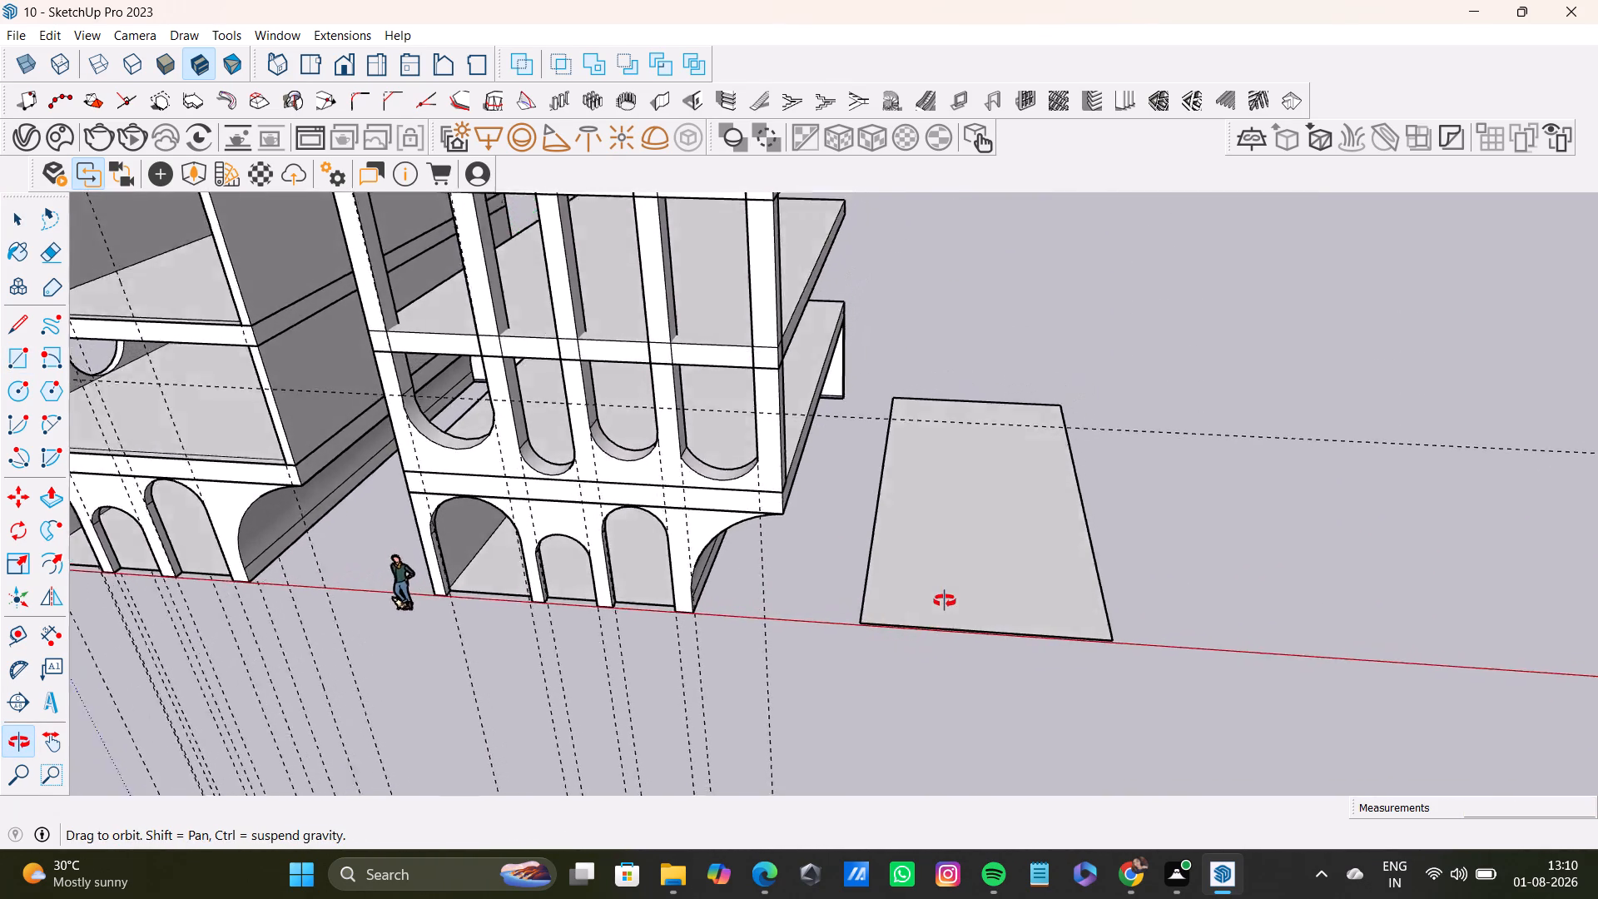
middle_click_drag(945, 601, 951, 633)
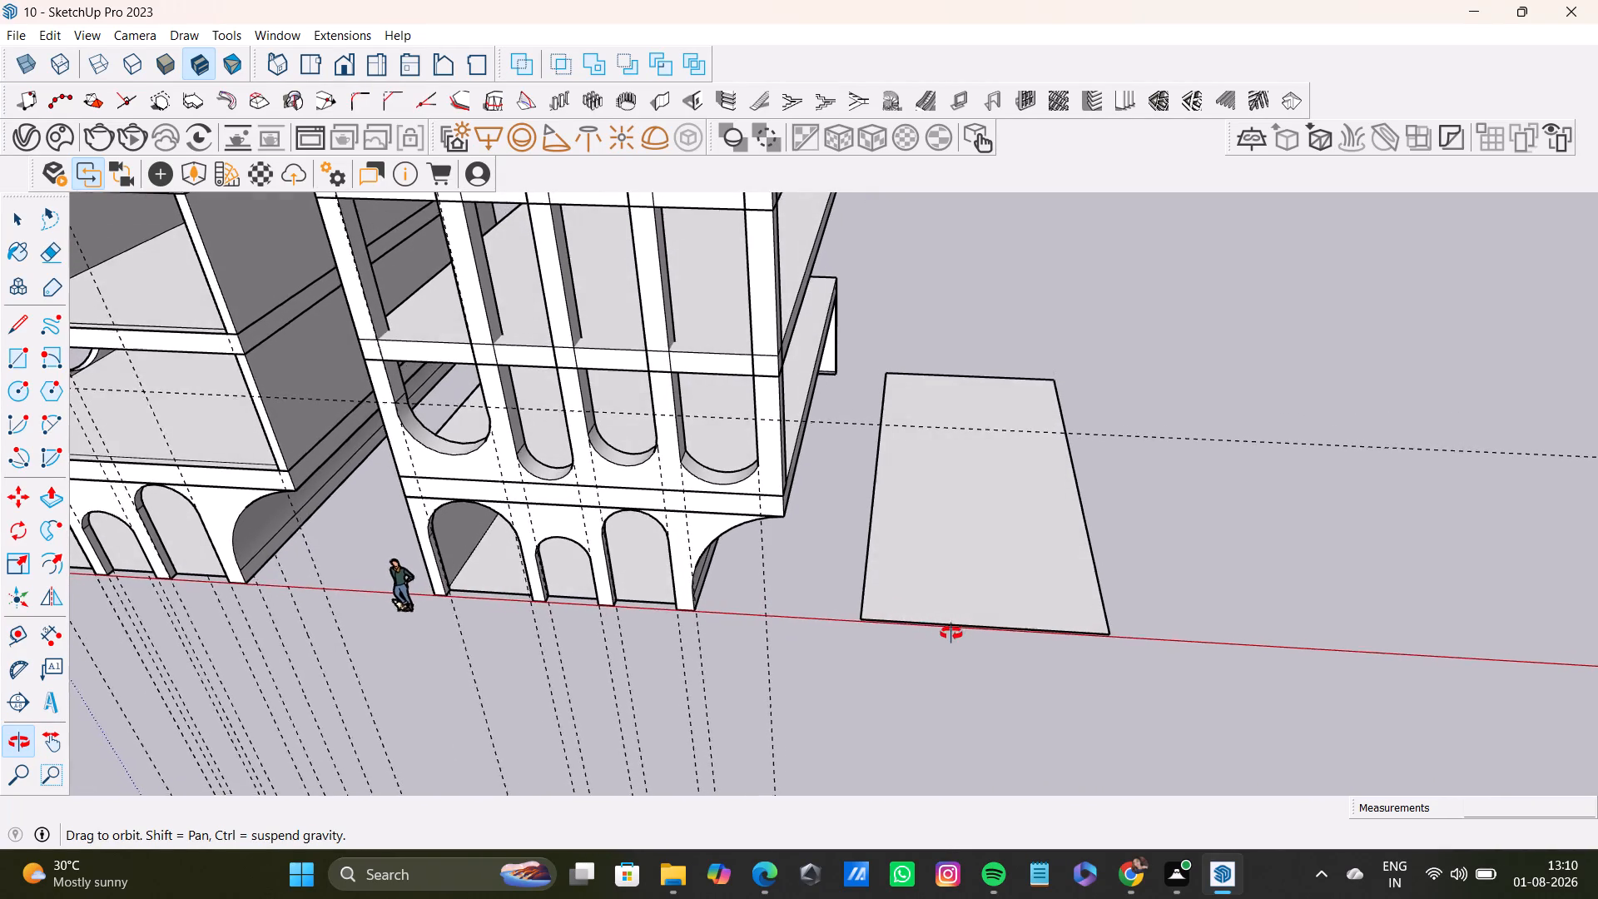
middle_click_drag(951, 633, 958, 602)
scroll(947, 608, "down", 4)
middle_click_drag(949, 594, 960, 556)
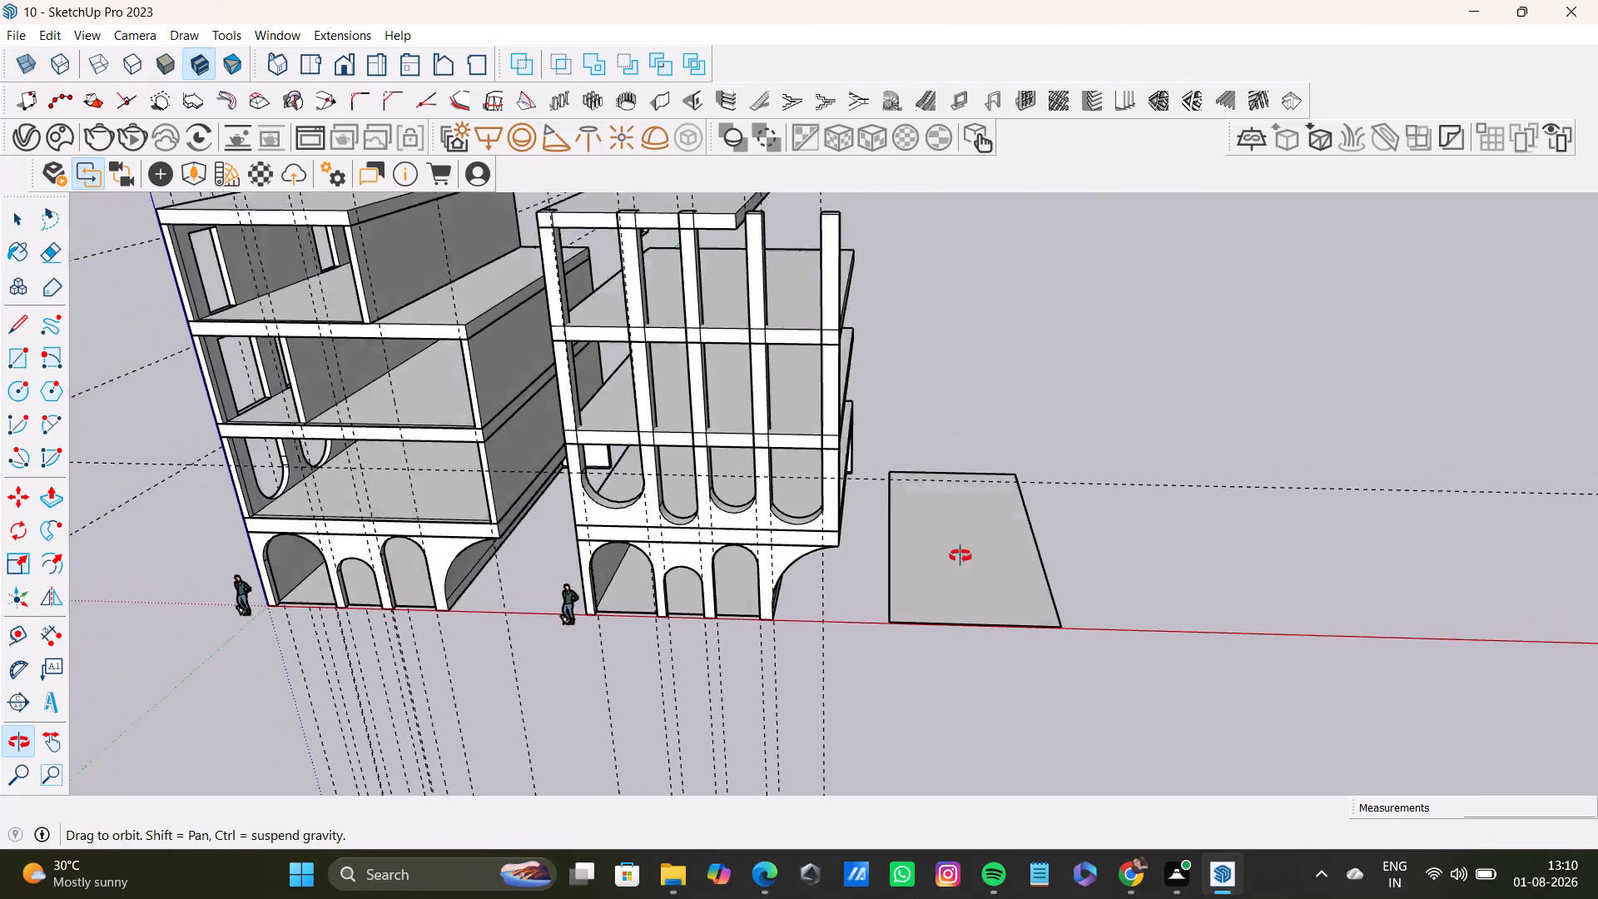
middle_click_drag(960, 556, 900, 489)
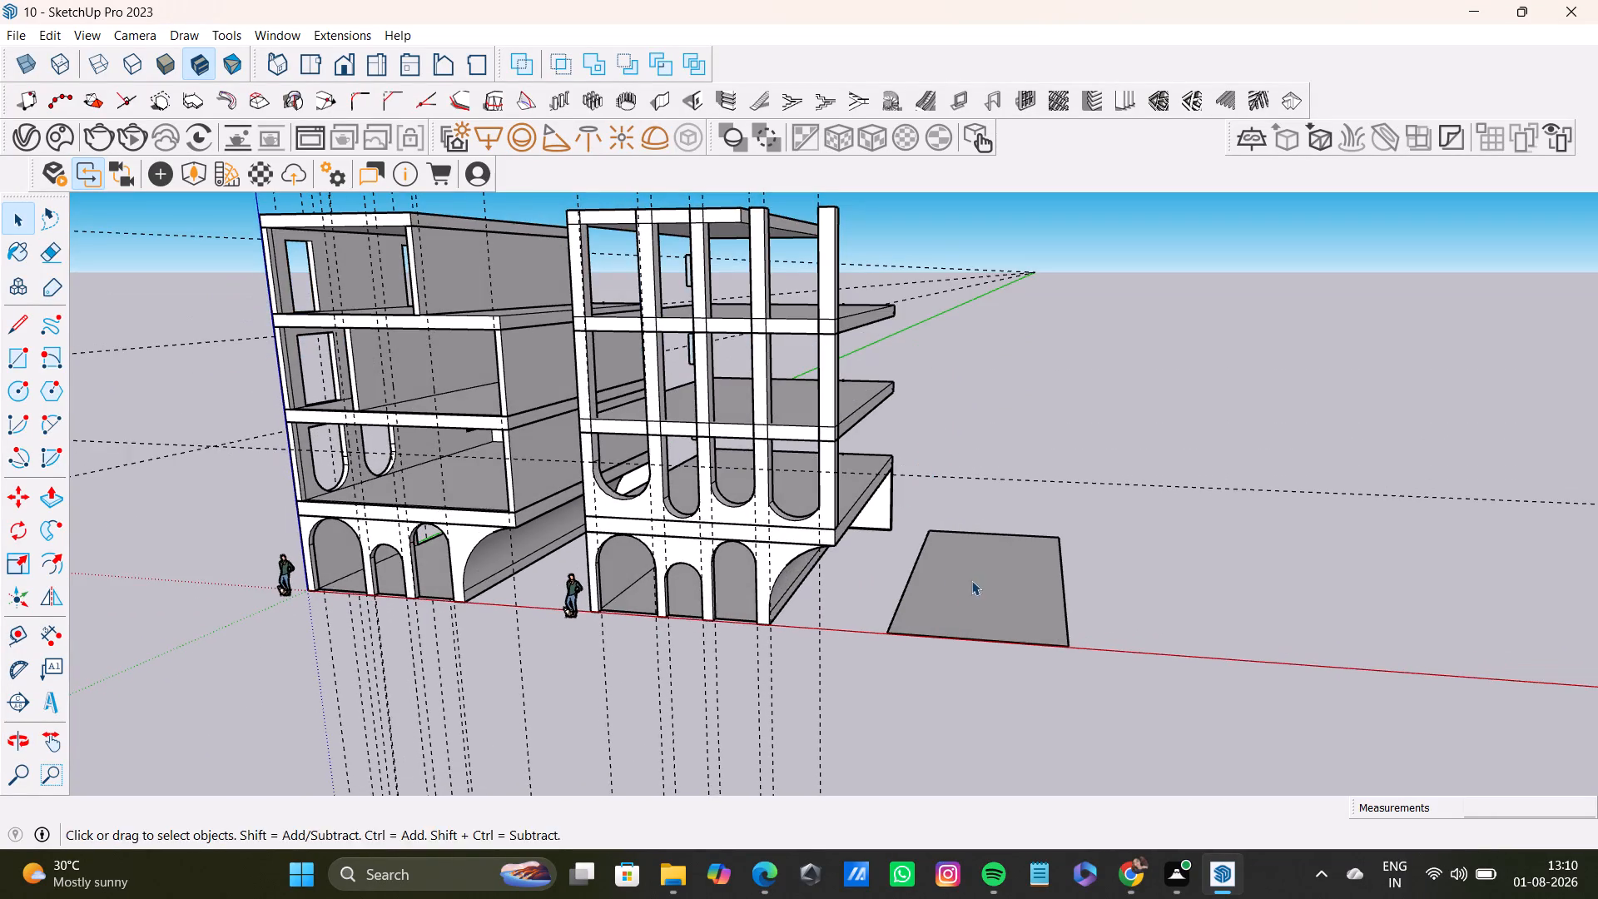
Offset the ground rectangle's outline inward by 9" to form a wall-thickness border.
middle_click_drag(971, 580, 984, 651)
left_click(981, 575)
left_click(981, 575)
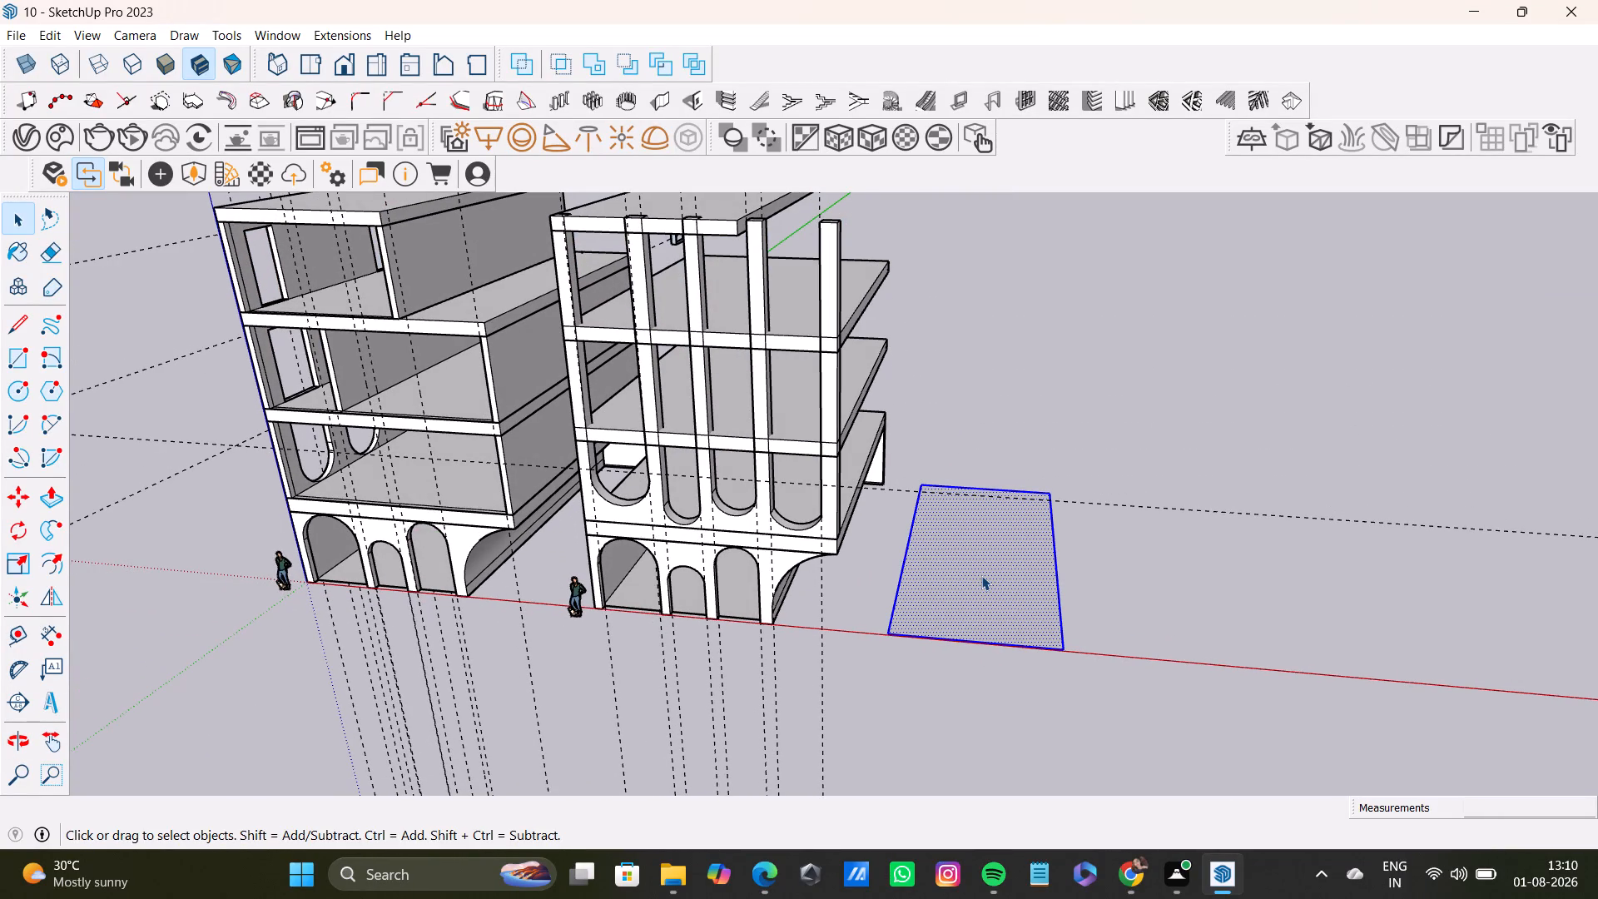
key("o")
left_click(985, 605)
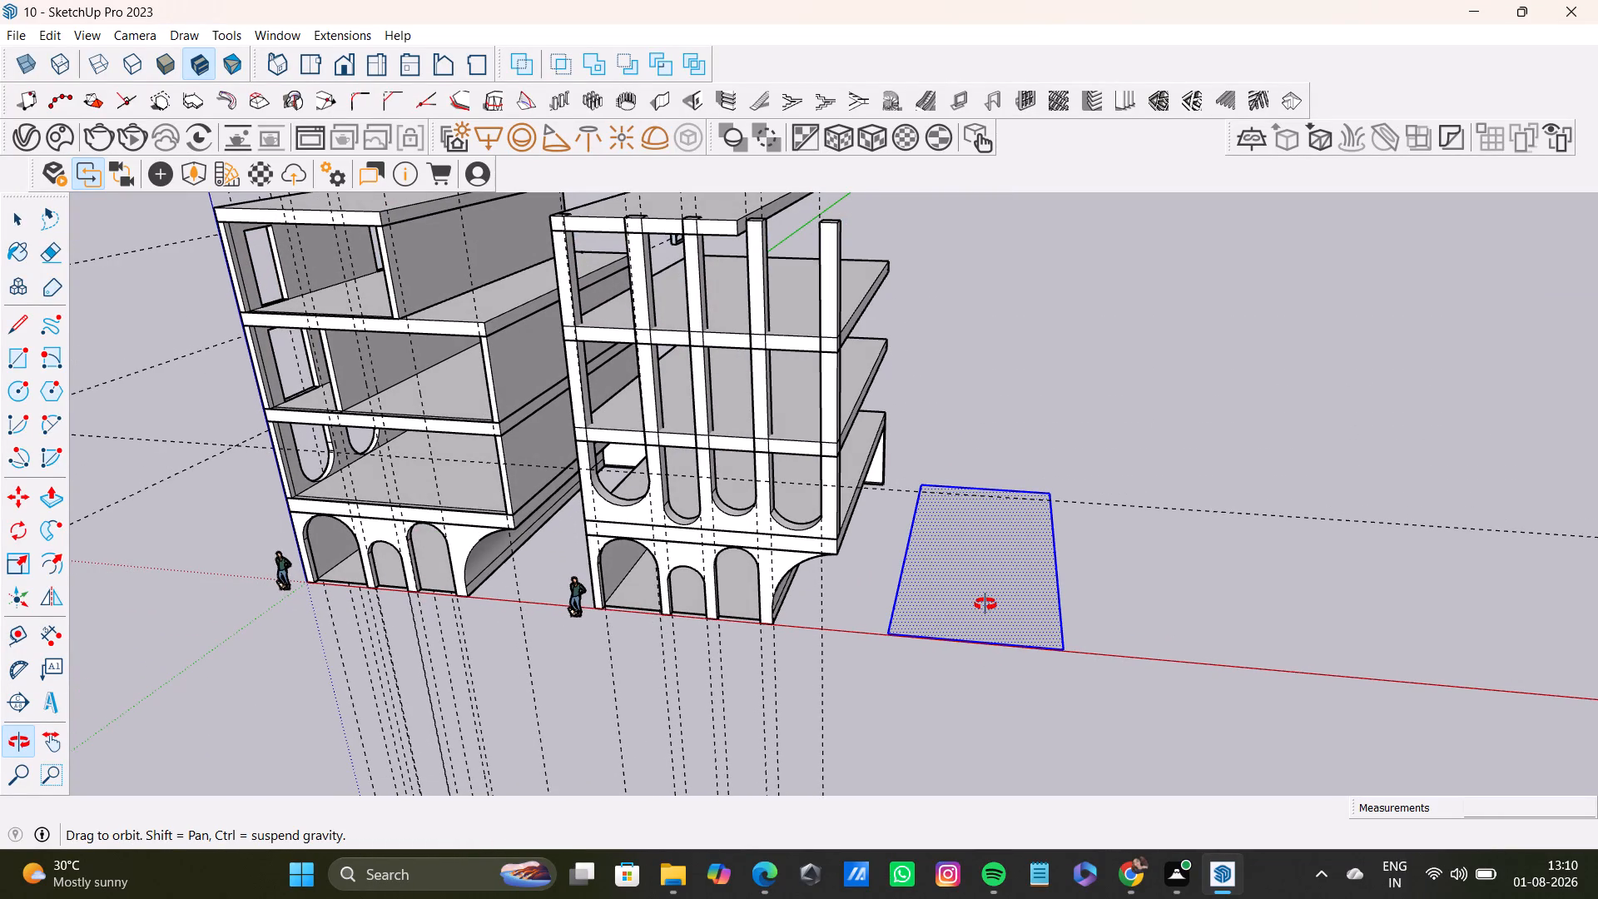
key("o")
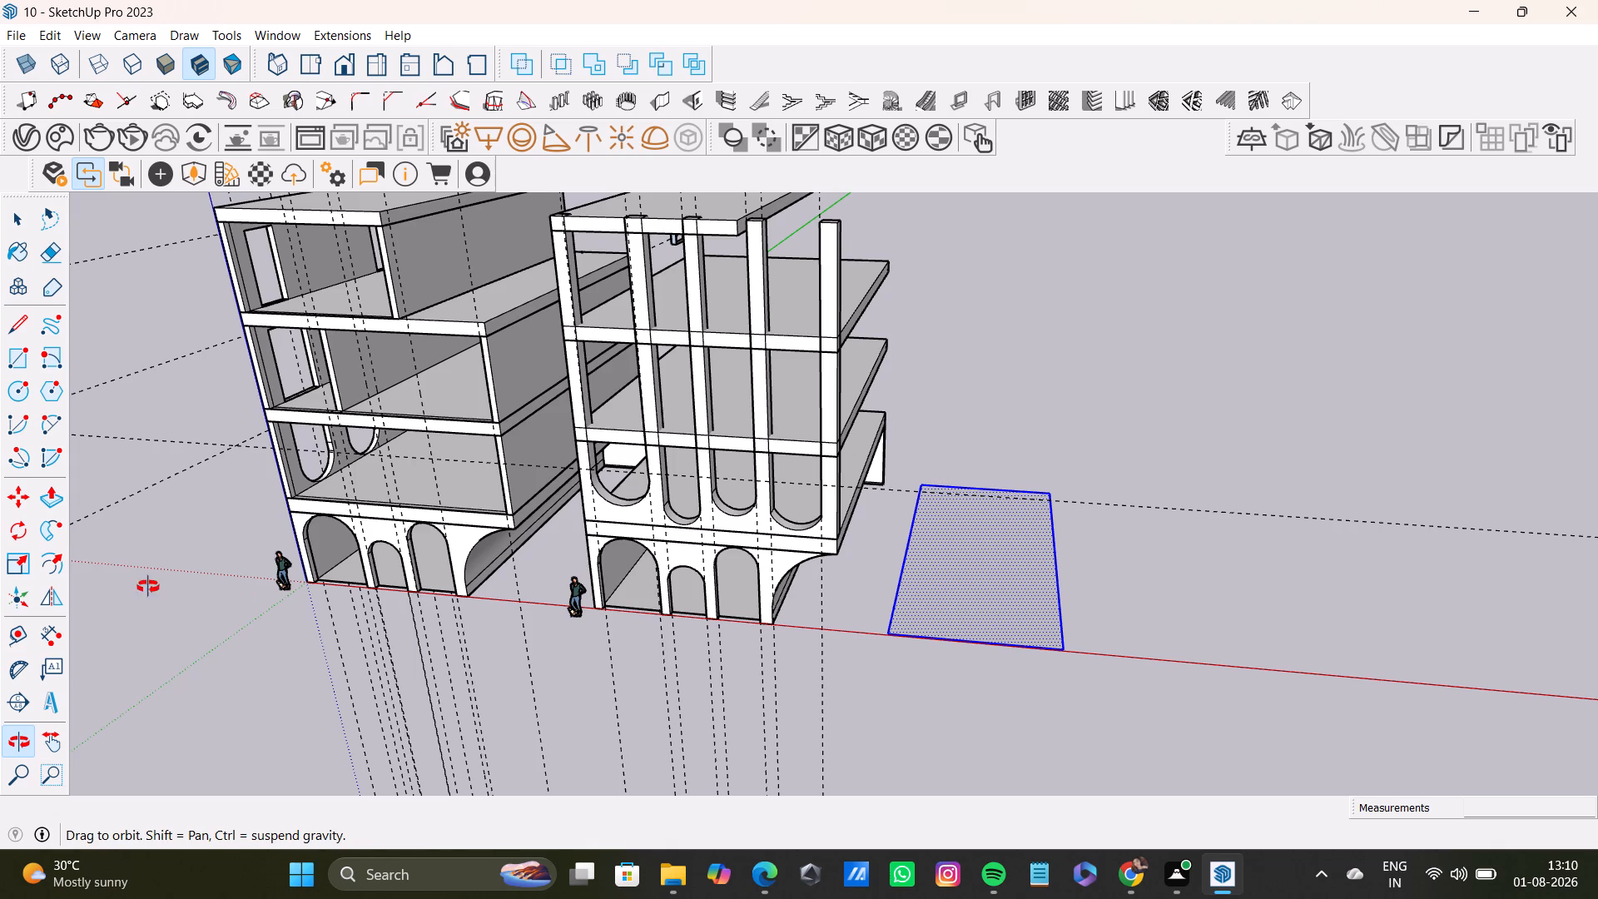
left_click(57, 564)
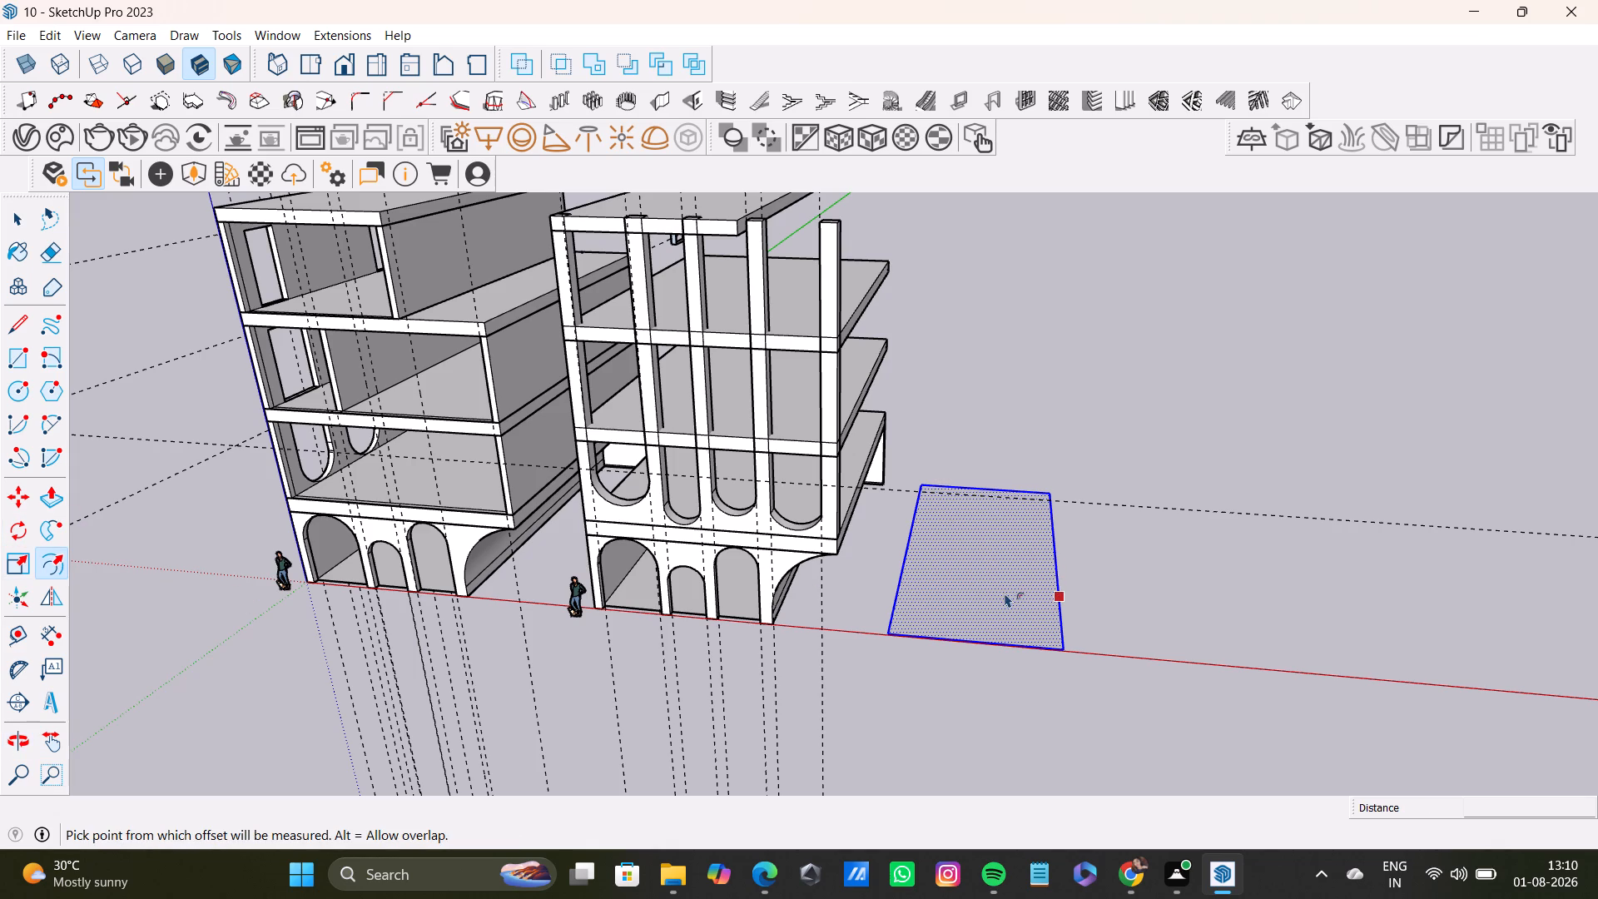
left_click(1005, 593)
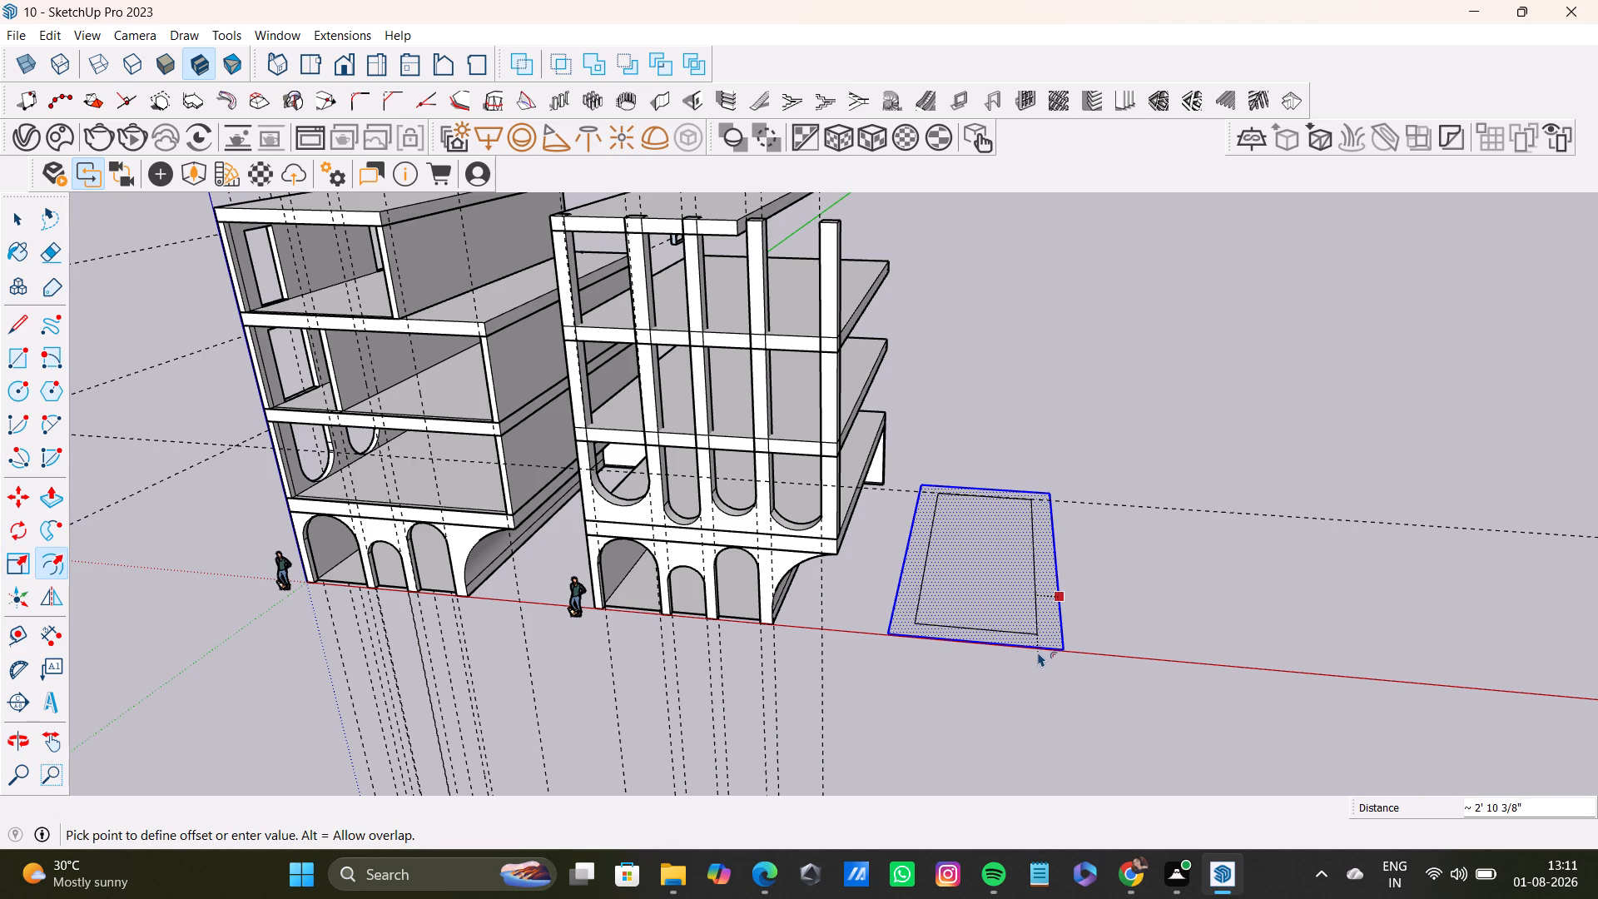
type("9\"")
key("Return")
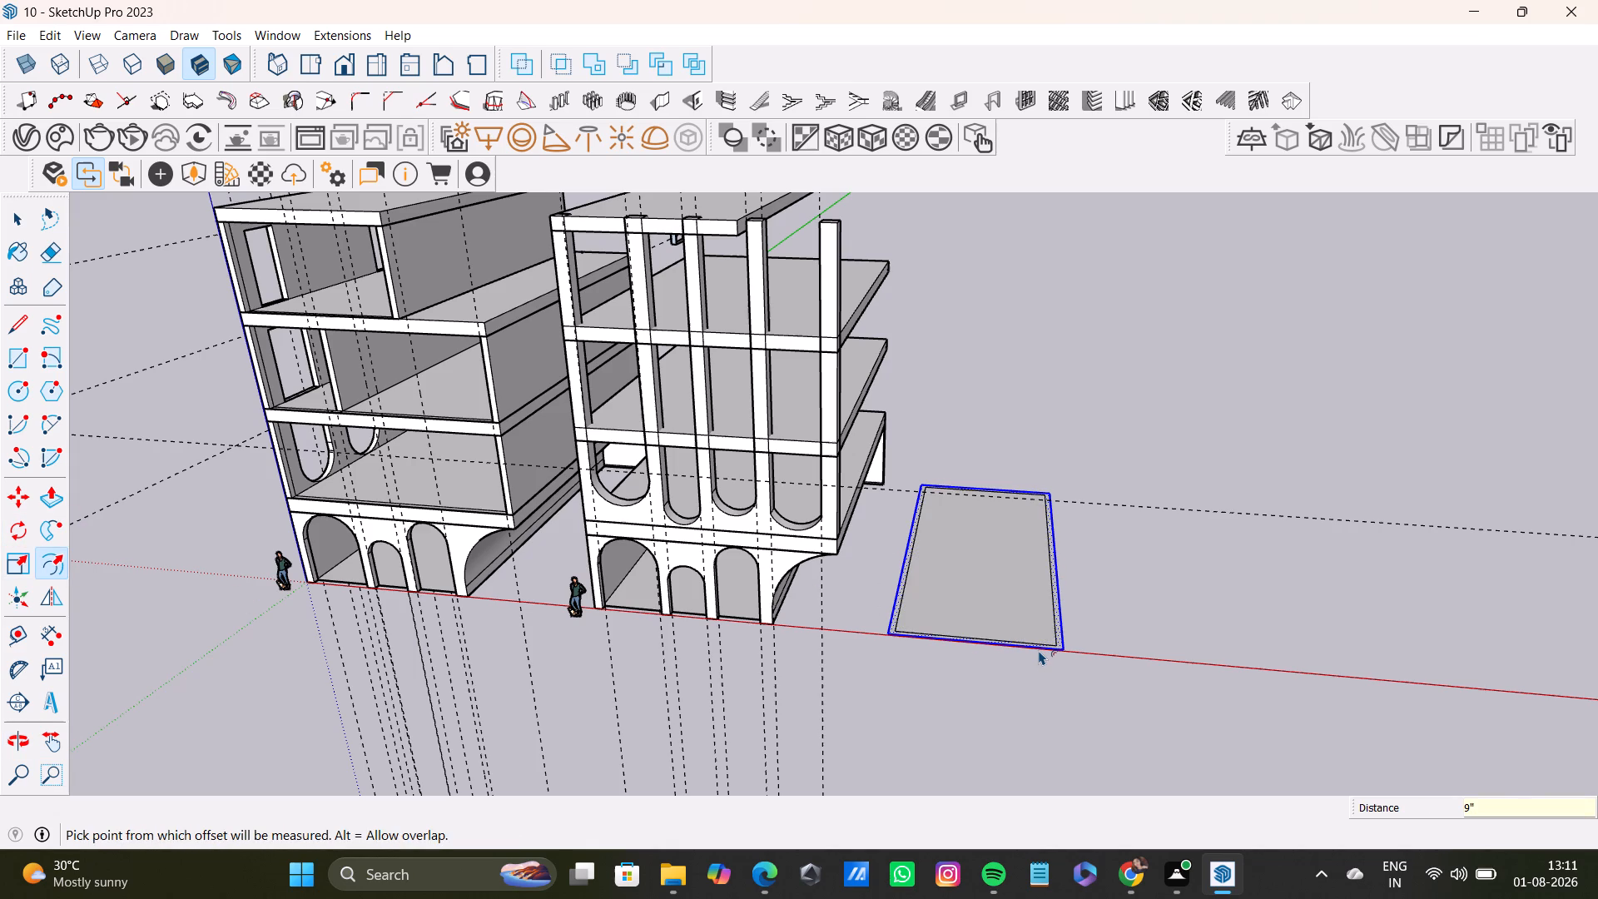
key("space")
scroll(1006, 633, "up", 3)
middle_click_drag(1186, 663, 1172, 668)
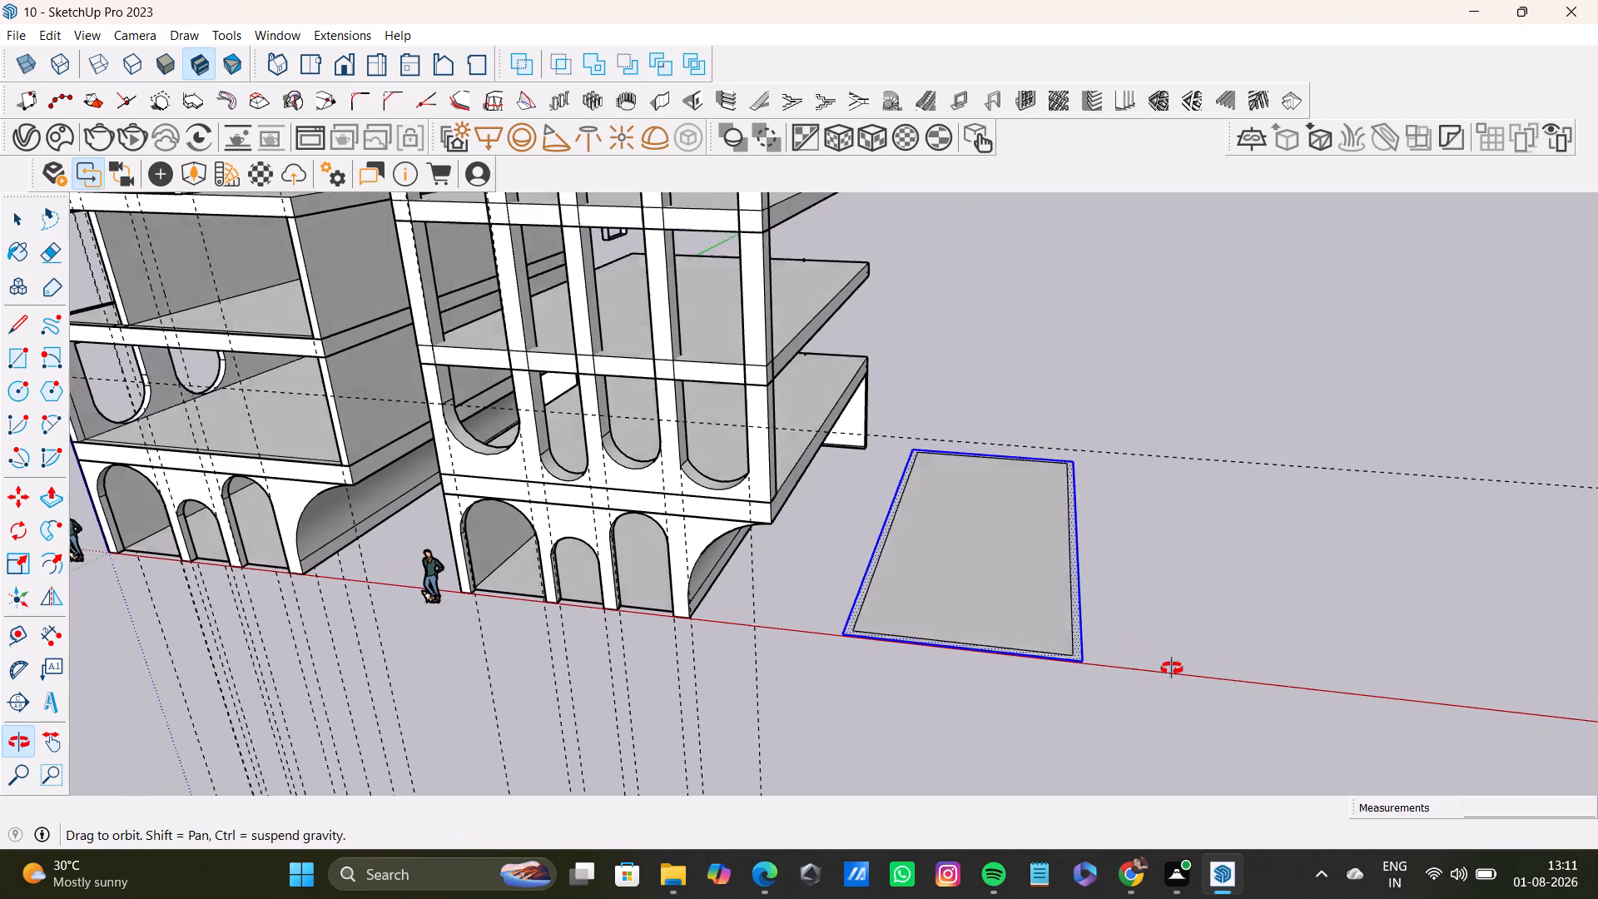
middle_click_drag(1172, 668, 1174, 674)
left_click(1205, 605)
key("space")
middle_click_drag(1016, 638, 1055, 561)
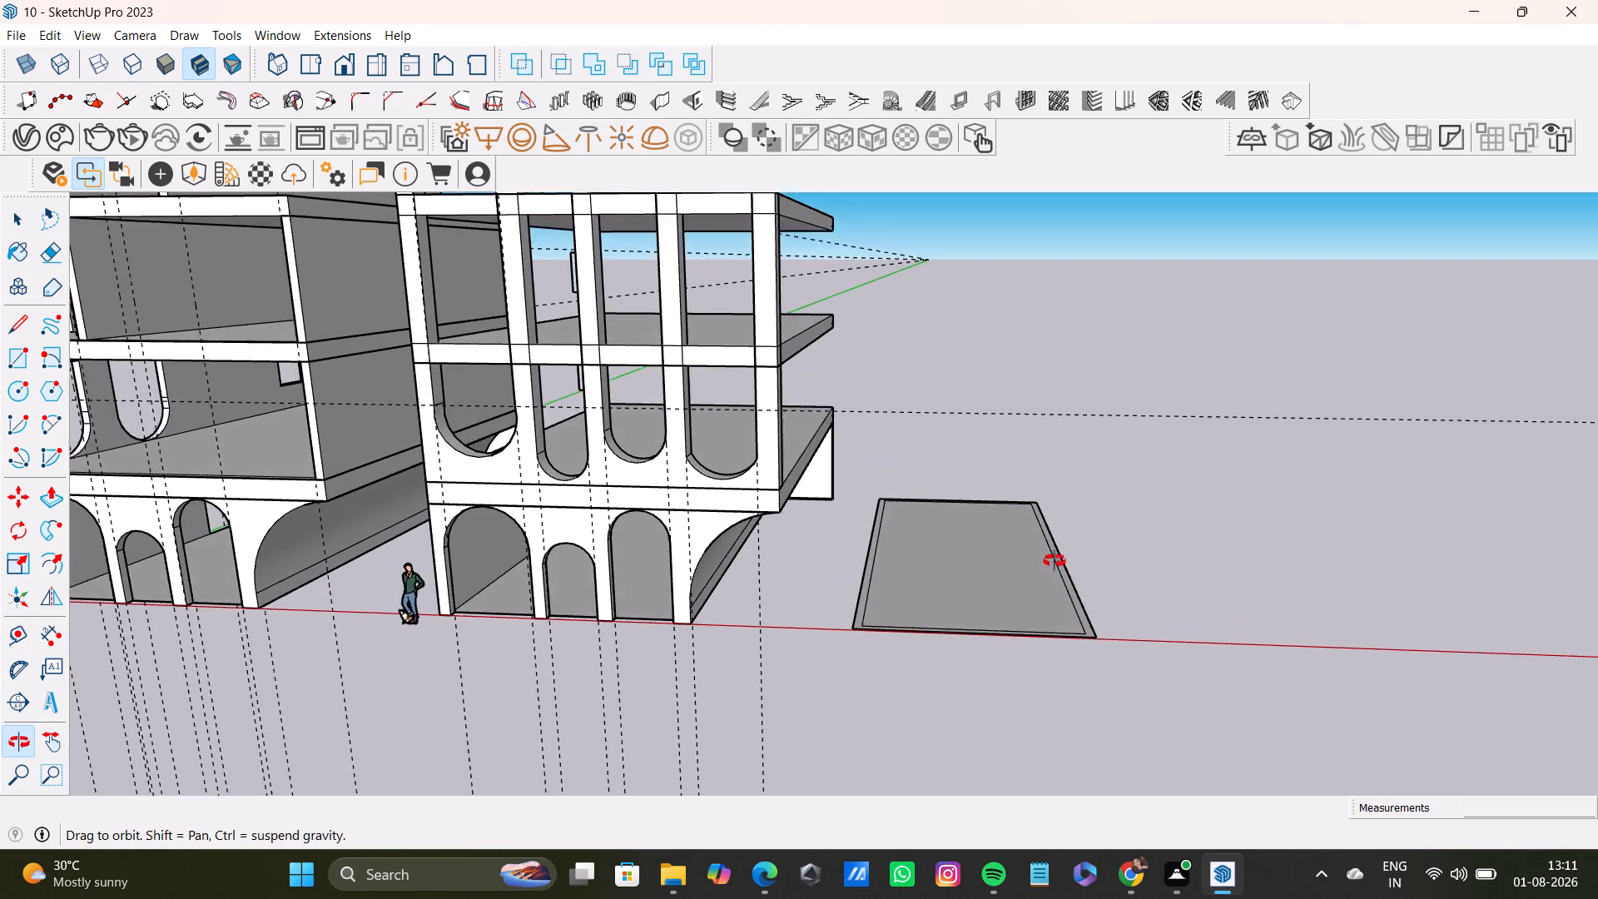
Group the 20' by 45' ground footprint together with its inner wall outline.
middle_click_drag(1055, 561, 1022, 577)
middle_click_drag(1099, 632, 1096, 693)
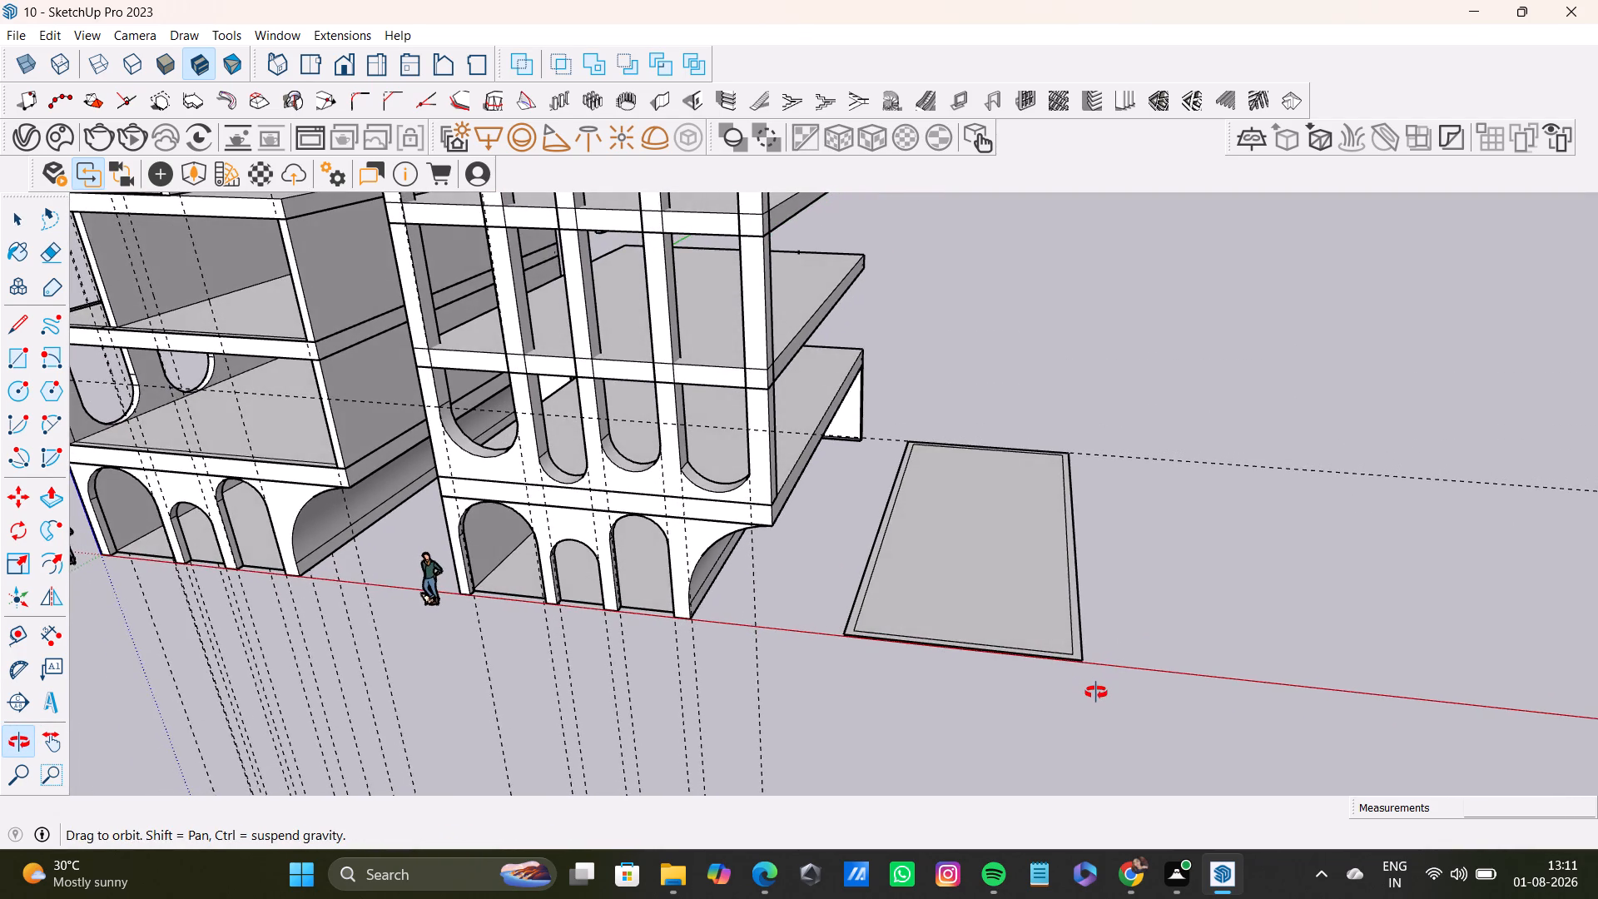
middle_click_drag(1096, 693, 1132, 655)
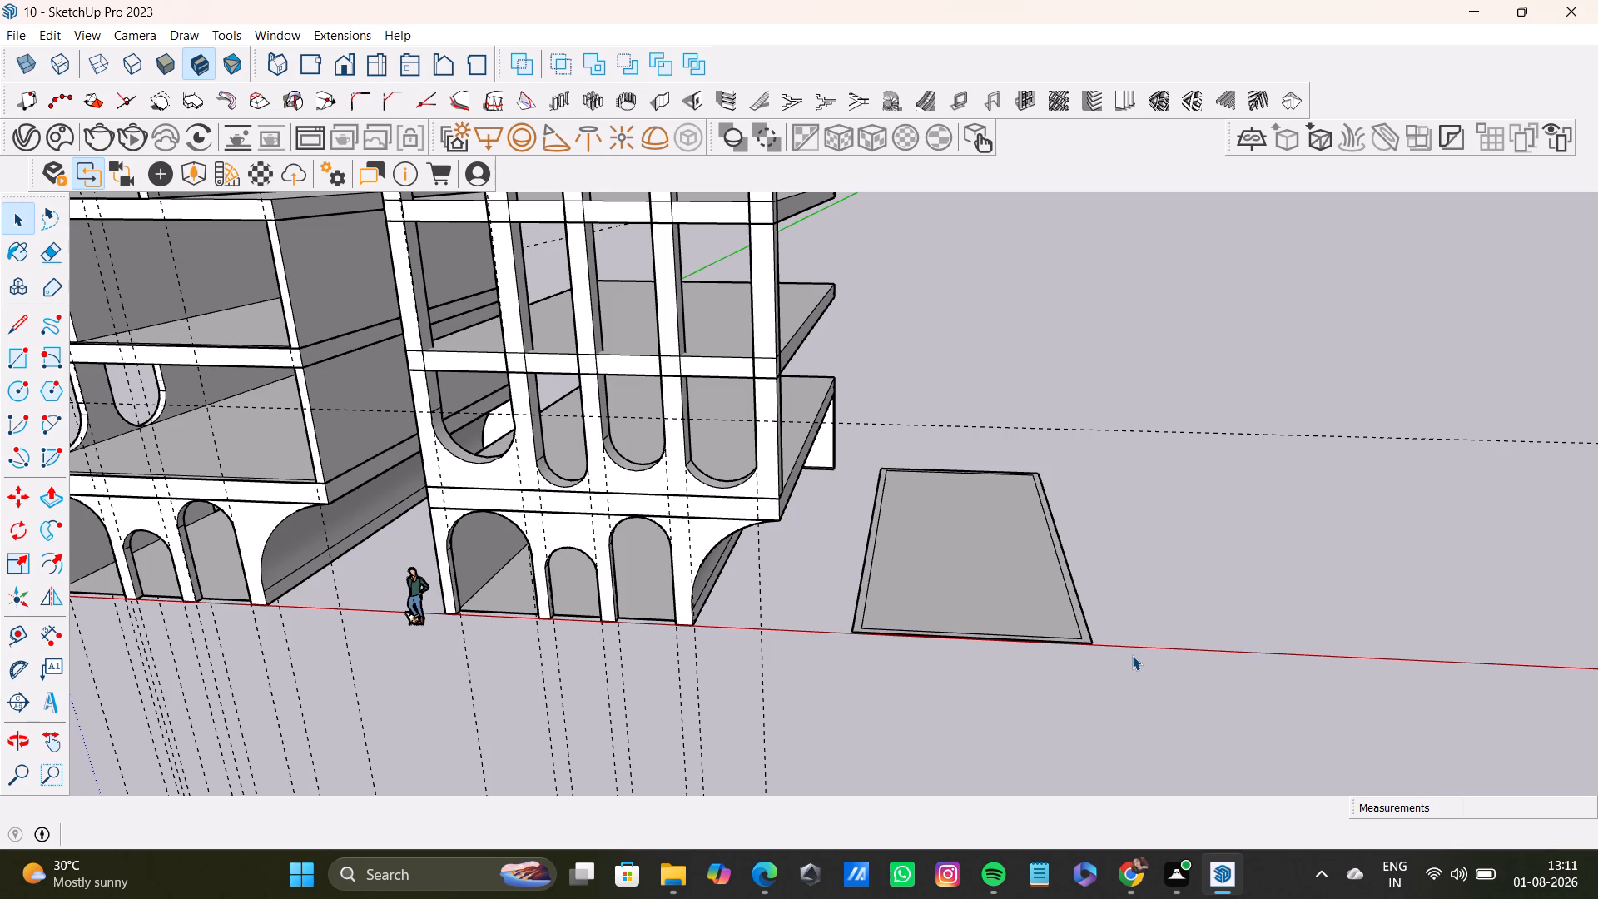
triple_click(1089, 638)
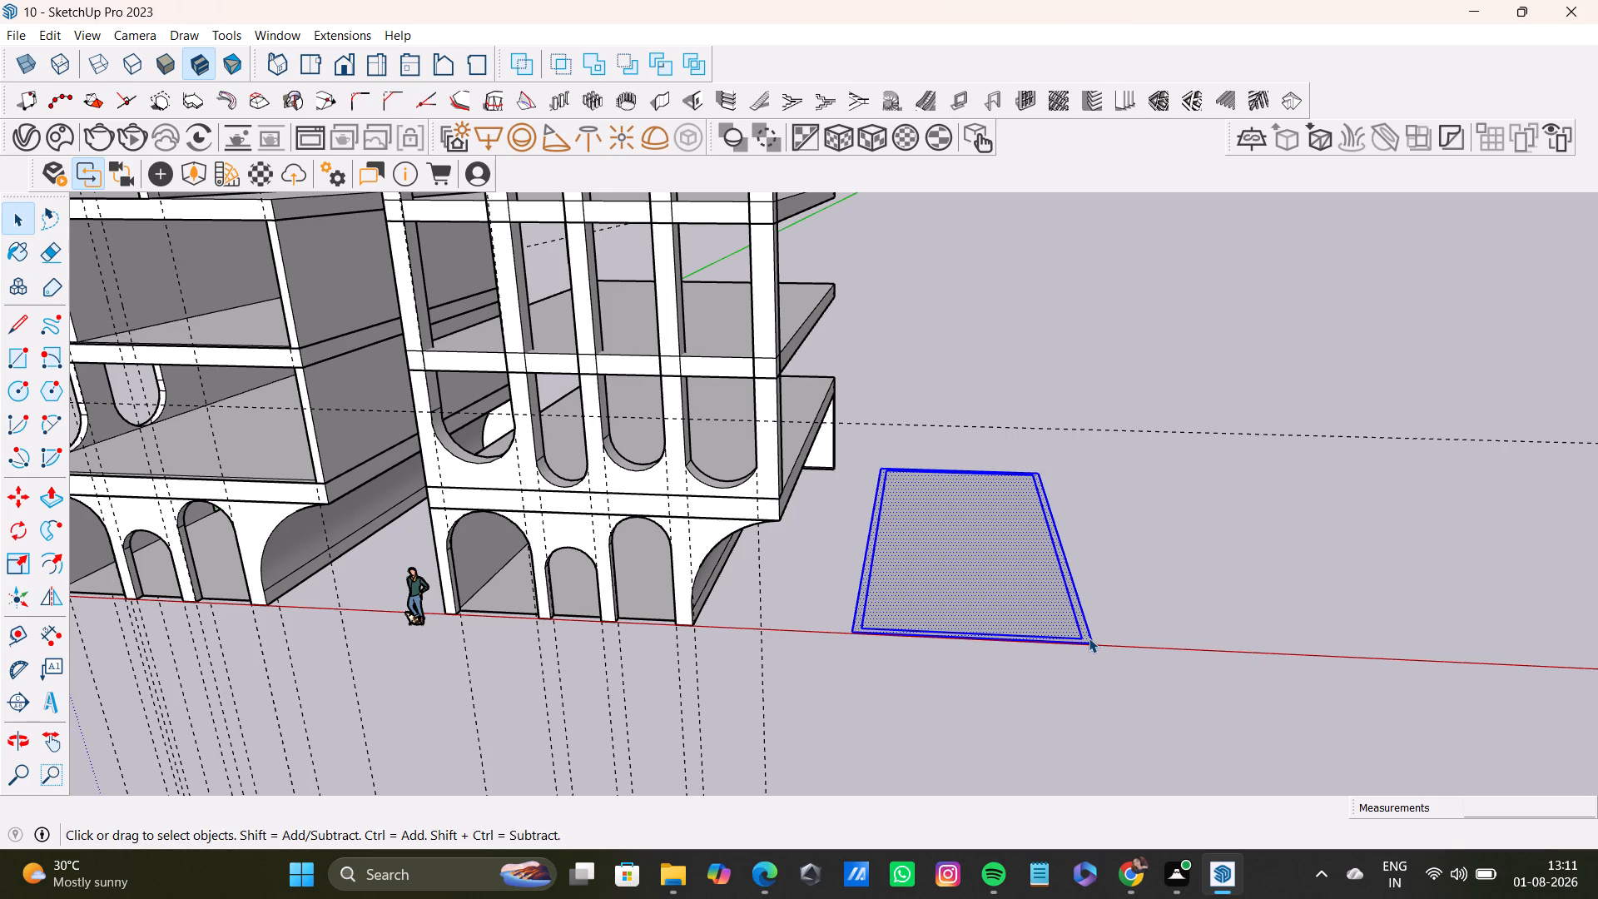
right_click(1089, 638)
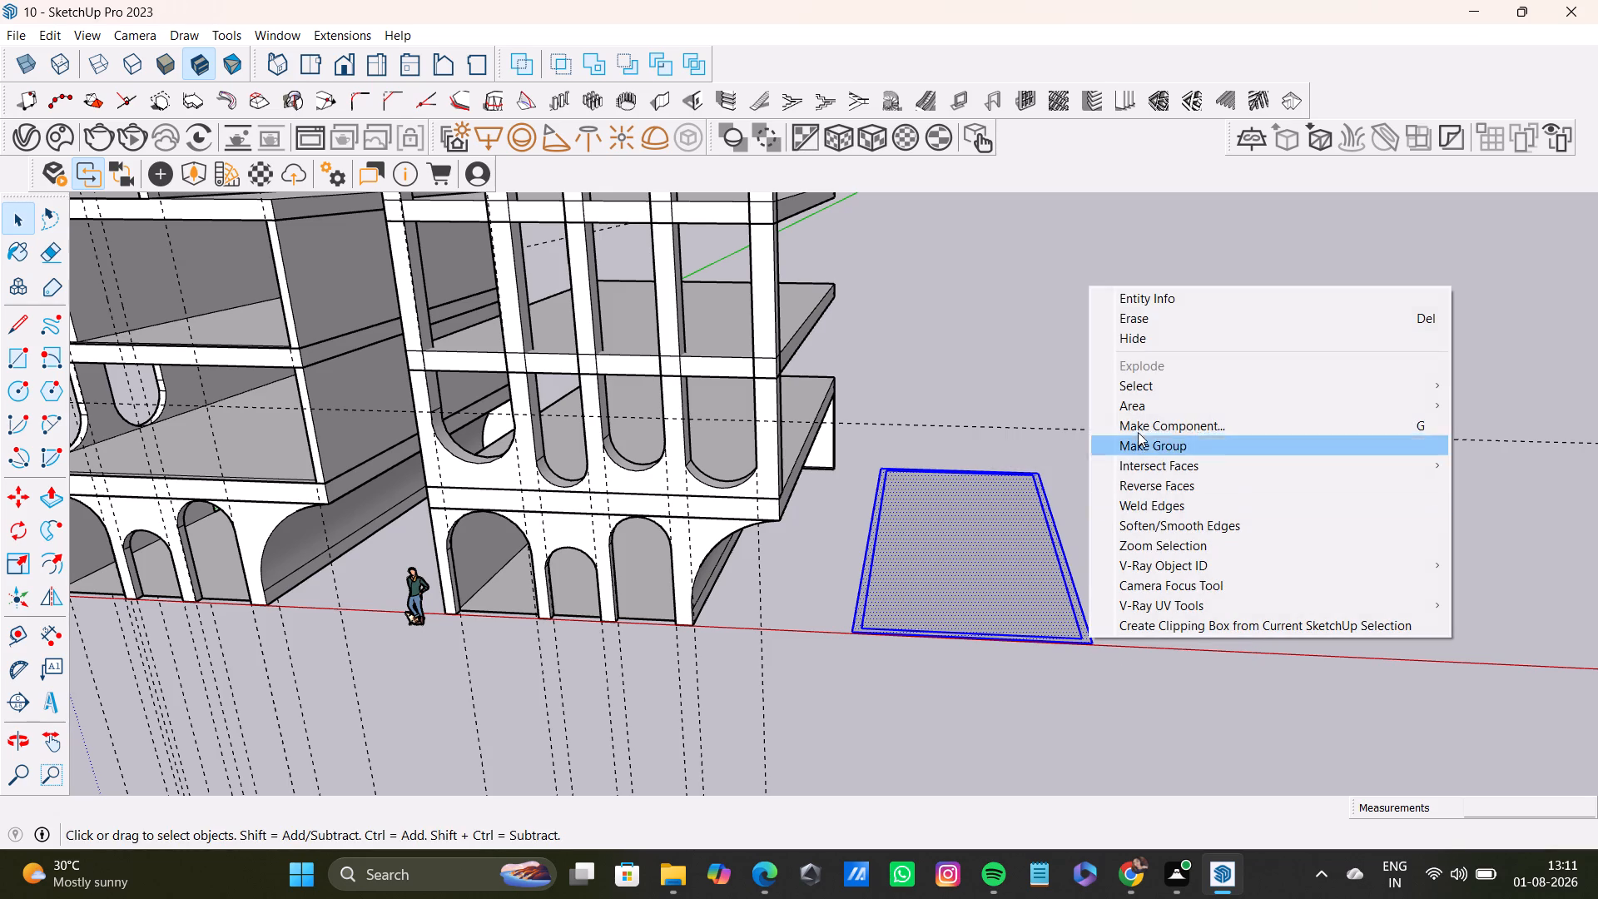
left_click(1149, 450)
Extrude the wall border inside the footprint group up 10' to form the ground-floor walls.
triple_click(1063, 606)
left_click(1078, 627)
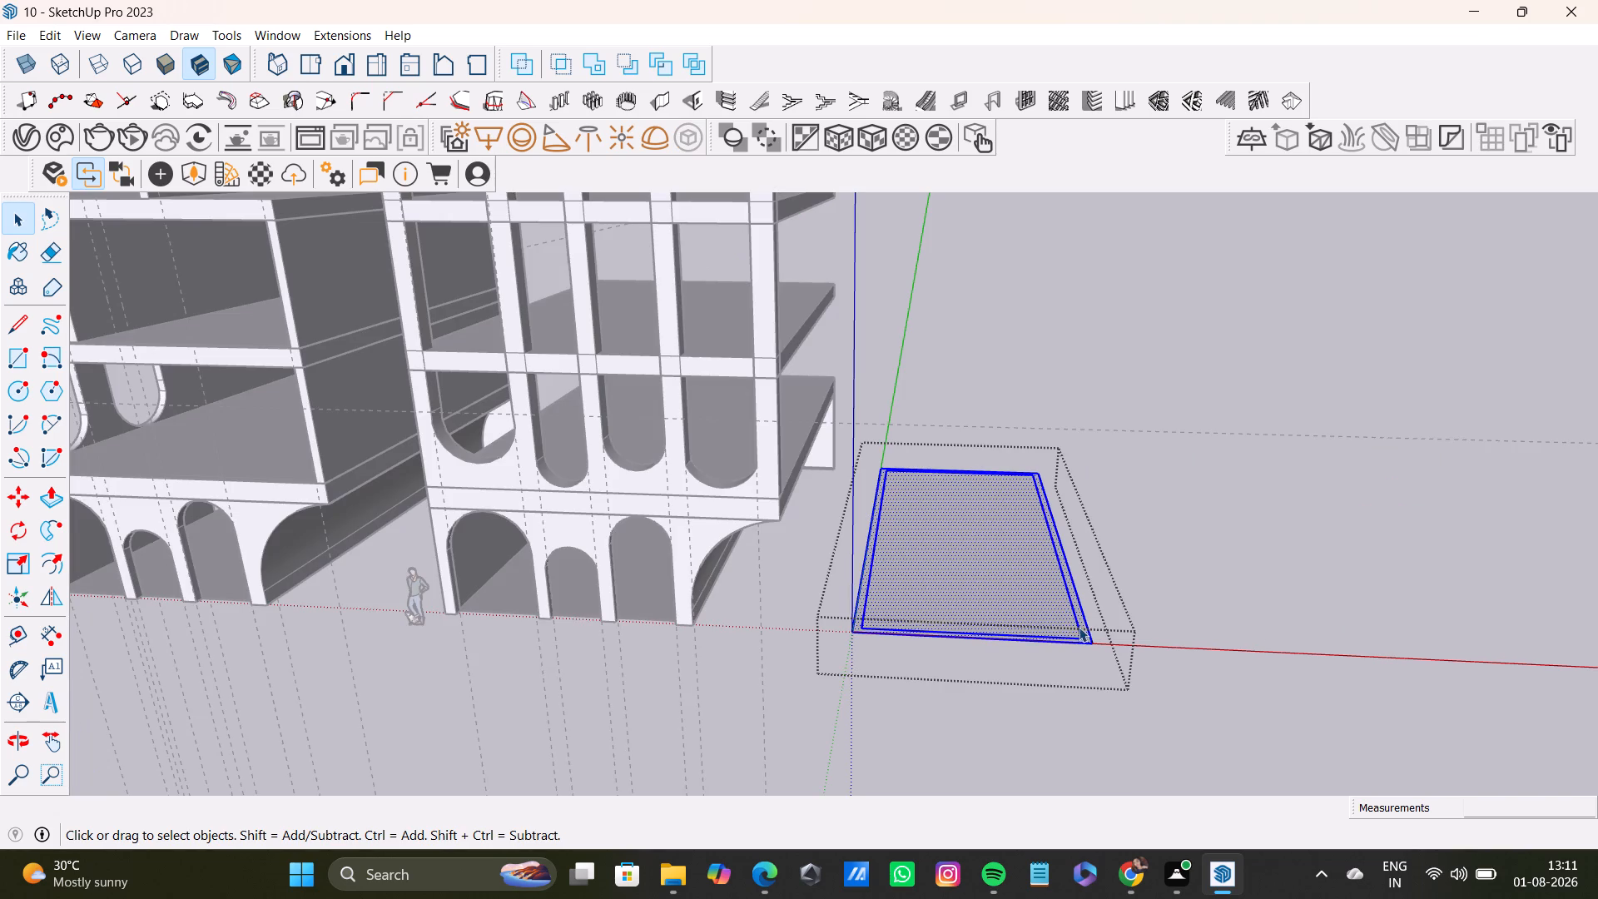
left_click(1084, 633)
left_click(1084, 633)
left_click(1085, 636)
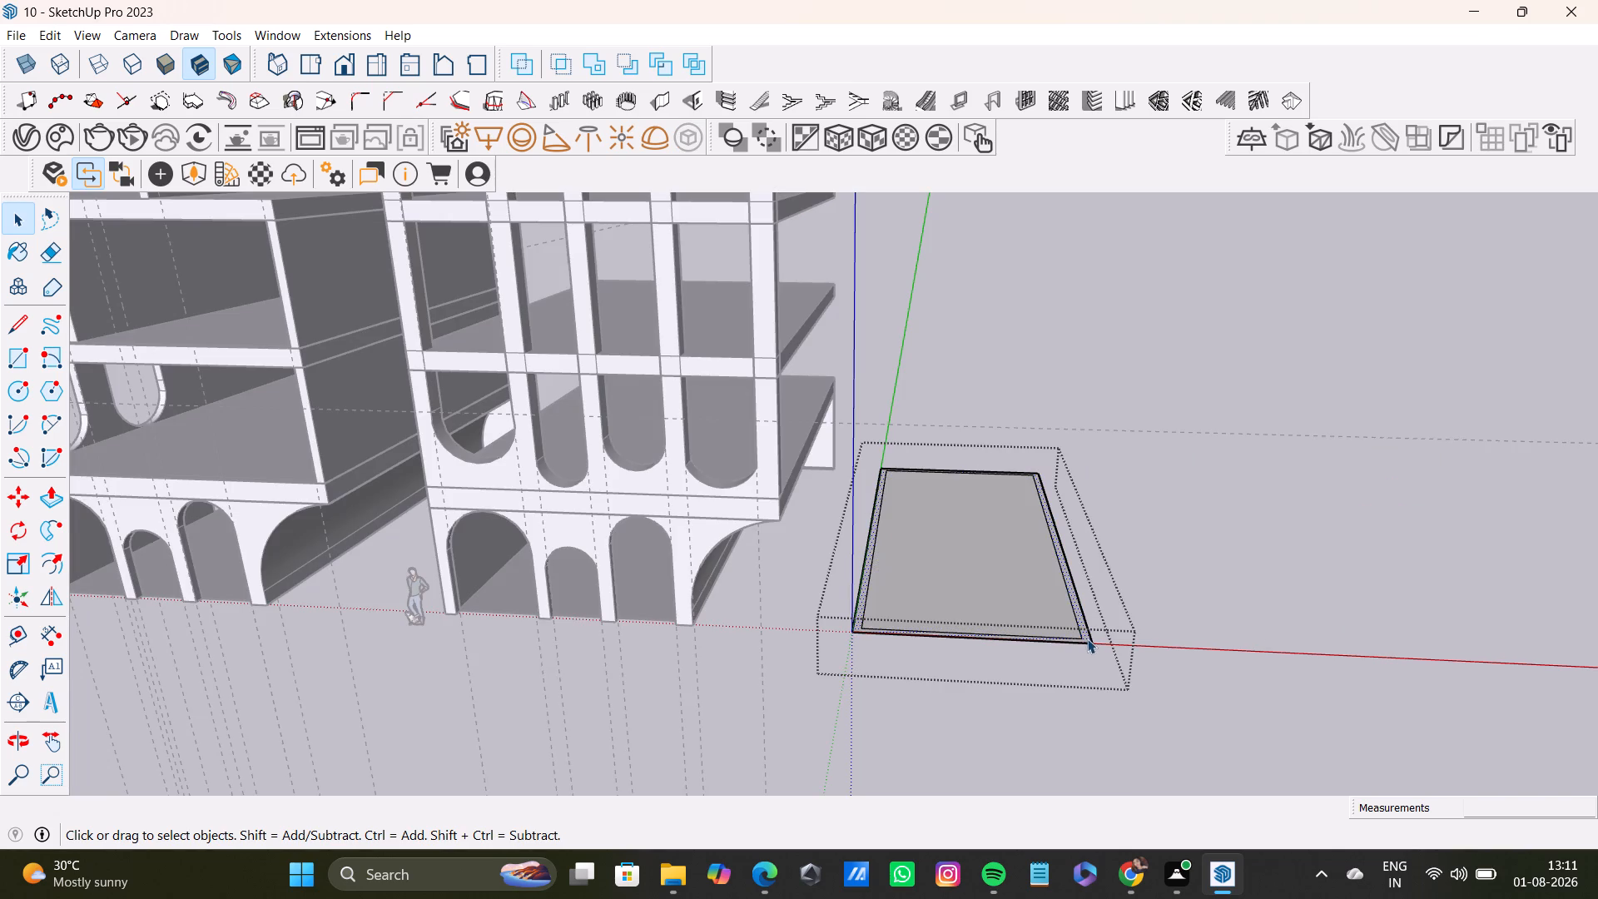
key("p")
left_click(1080, 621)
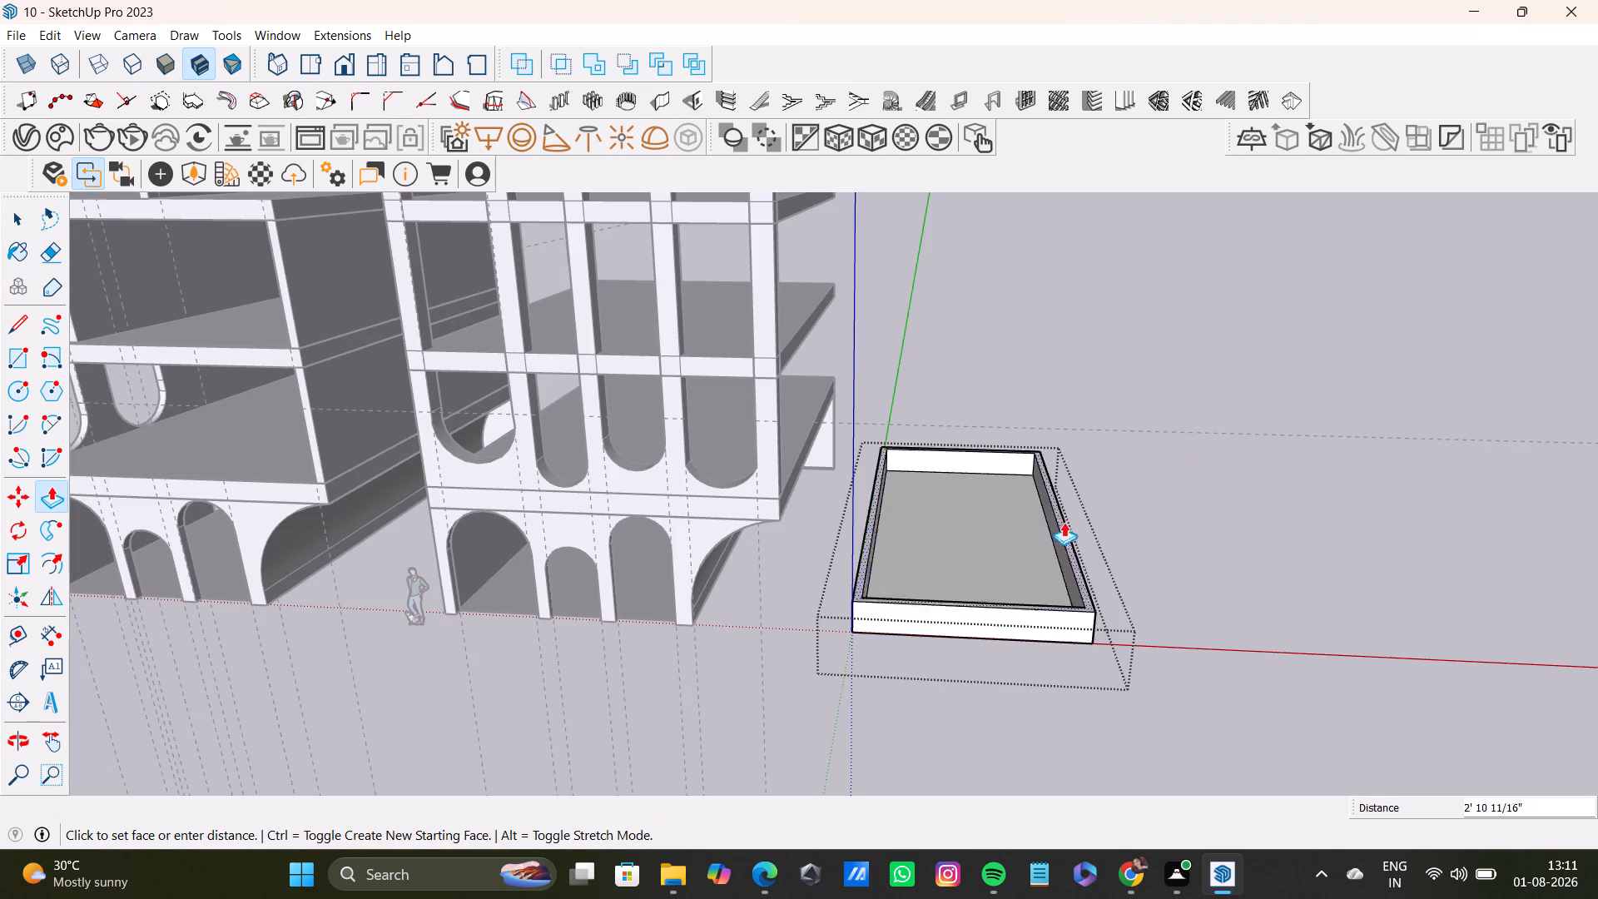
type("10'")
key("Return")
key("space")
middle_click_drag(1150, 571, 1144, 384)
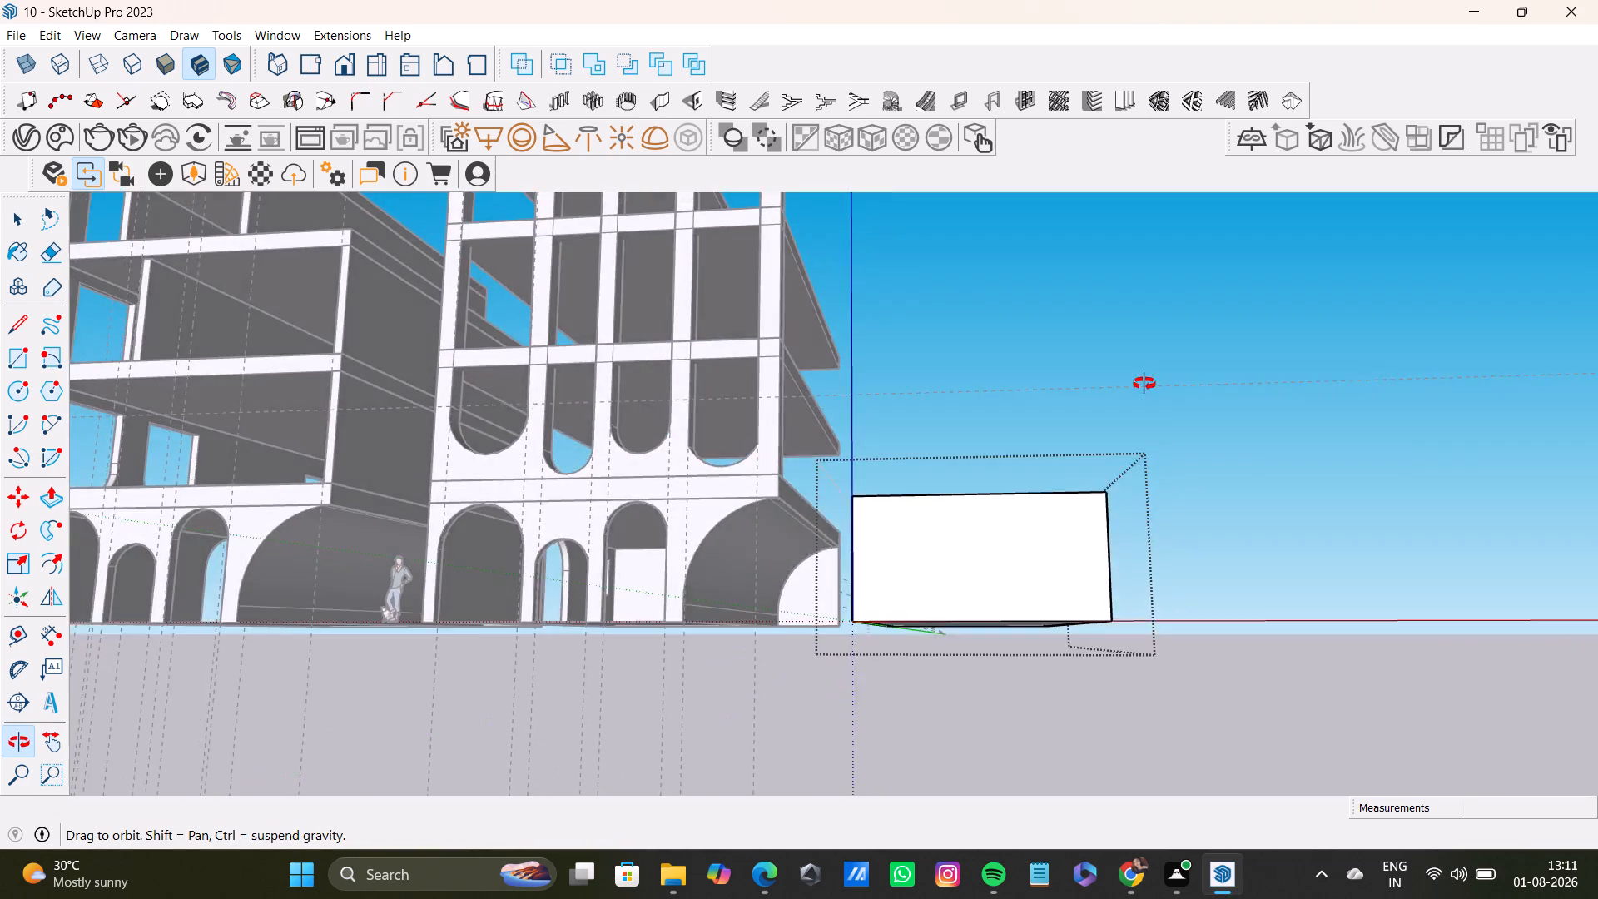
middle_click_drag(1144, 384, 1160, 451)
key("space")
left_click(1218, 470)
Move the slab above the first building's ground floor onto the new walls, aligning their front corners nearest the second building.
middle_click_drag(1249, 553, 1257, 595)
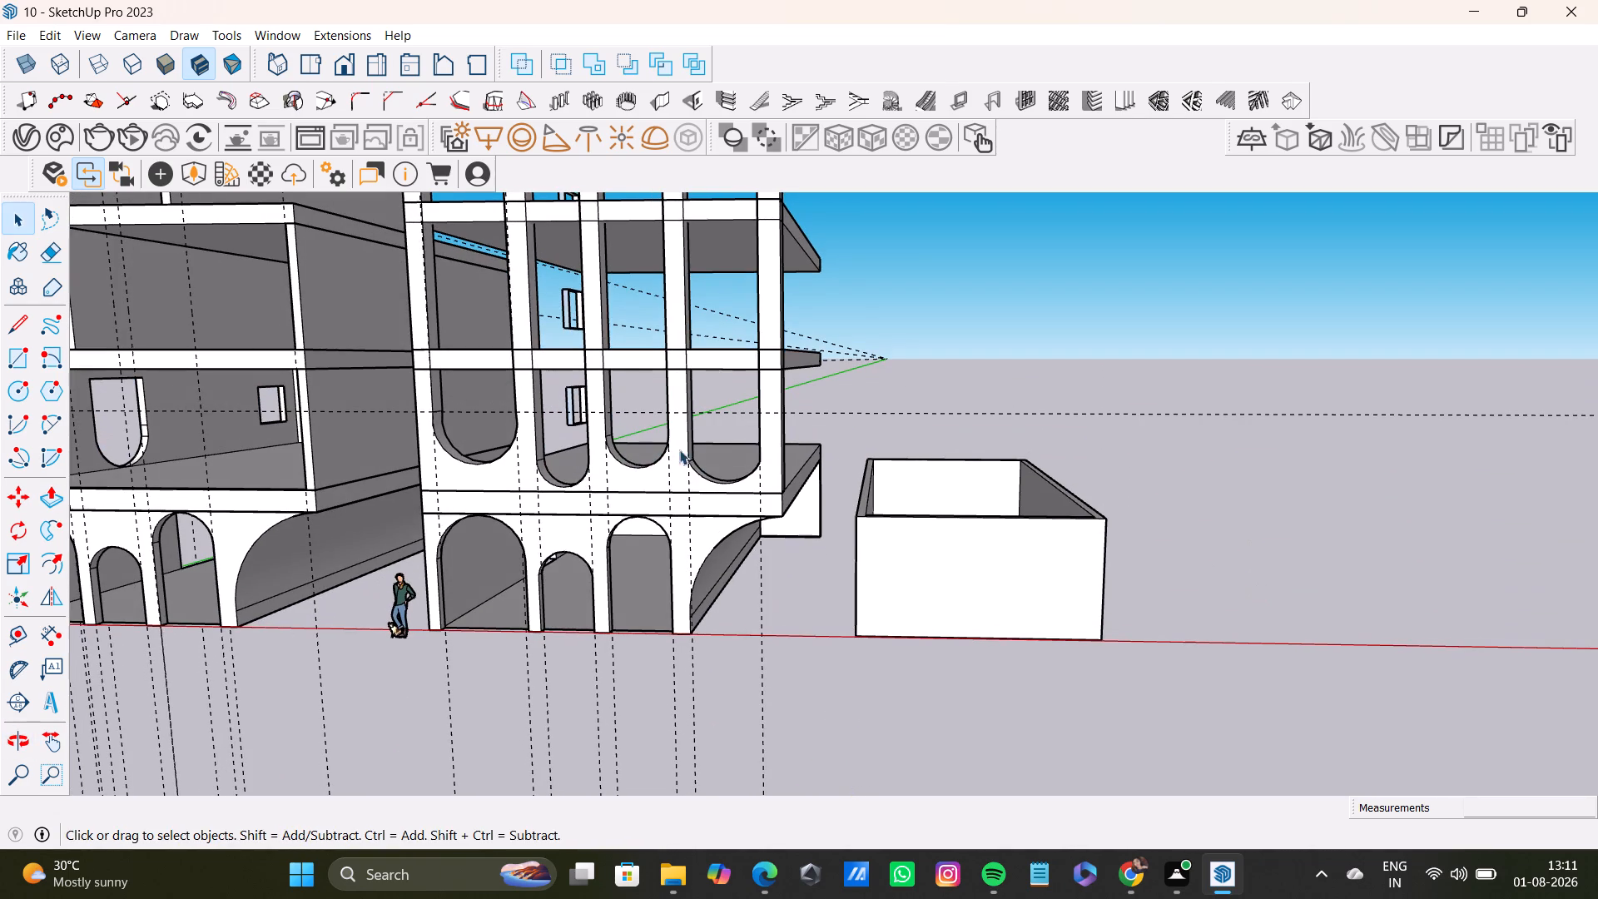
triple_click(272, 501)
double_click(272, 501)
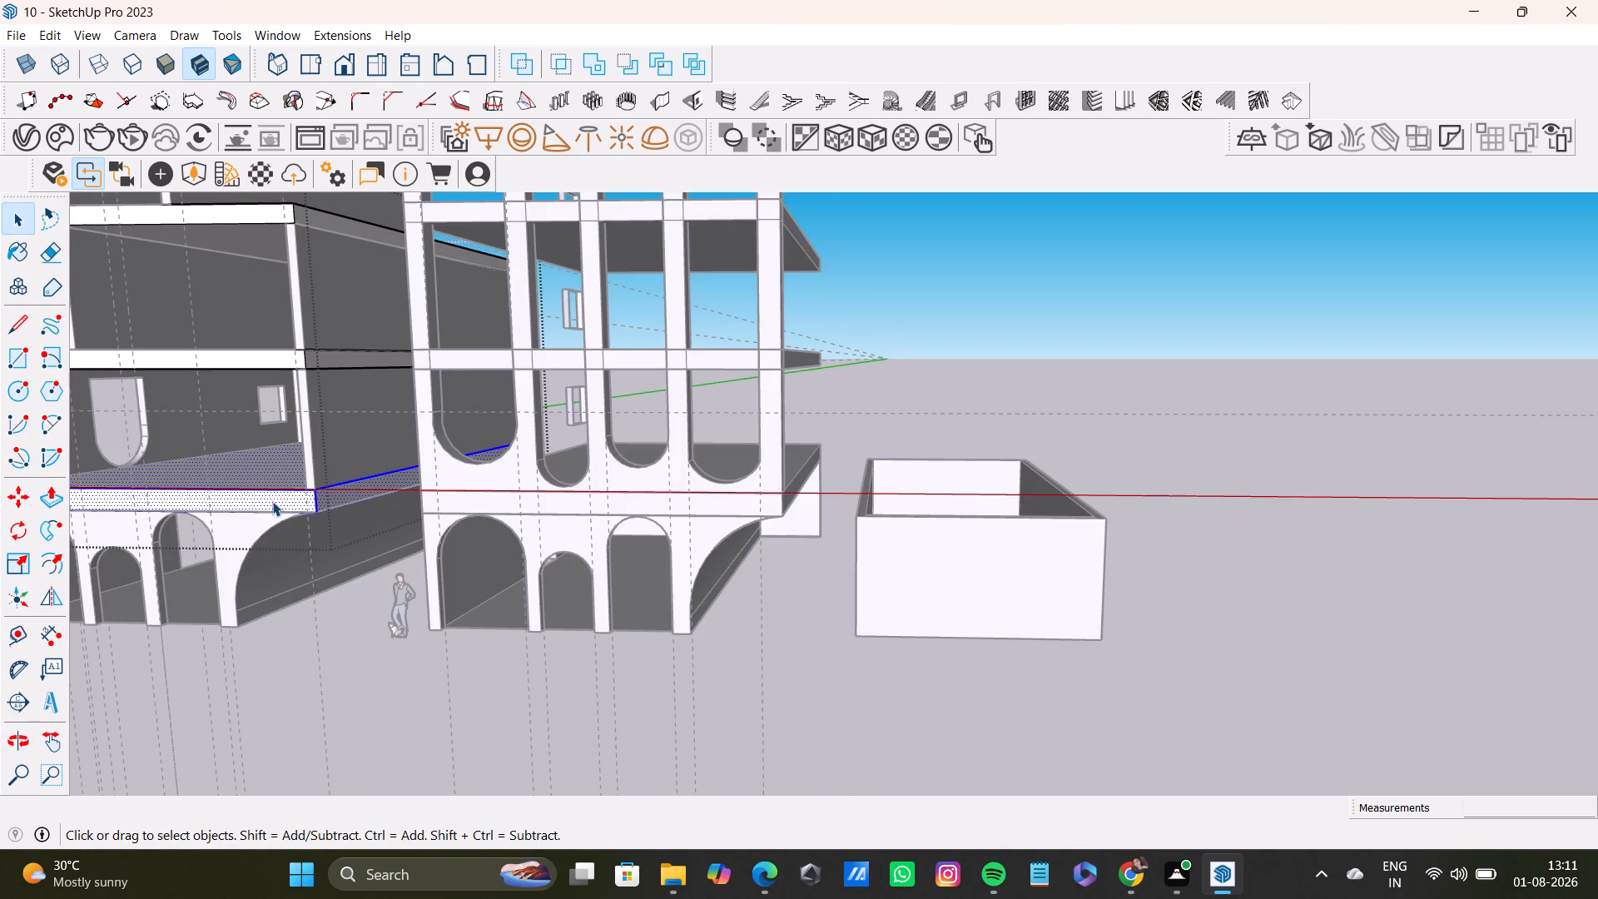
triple_click(272, 501)
key("m")
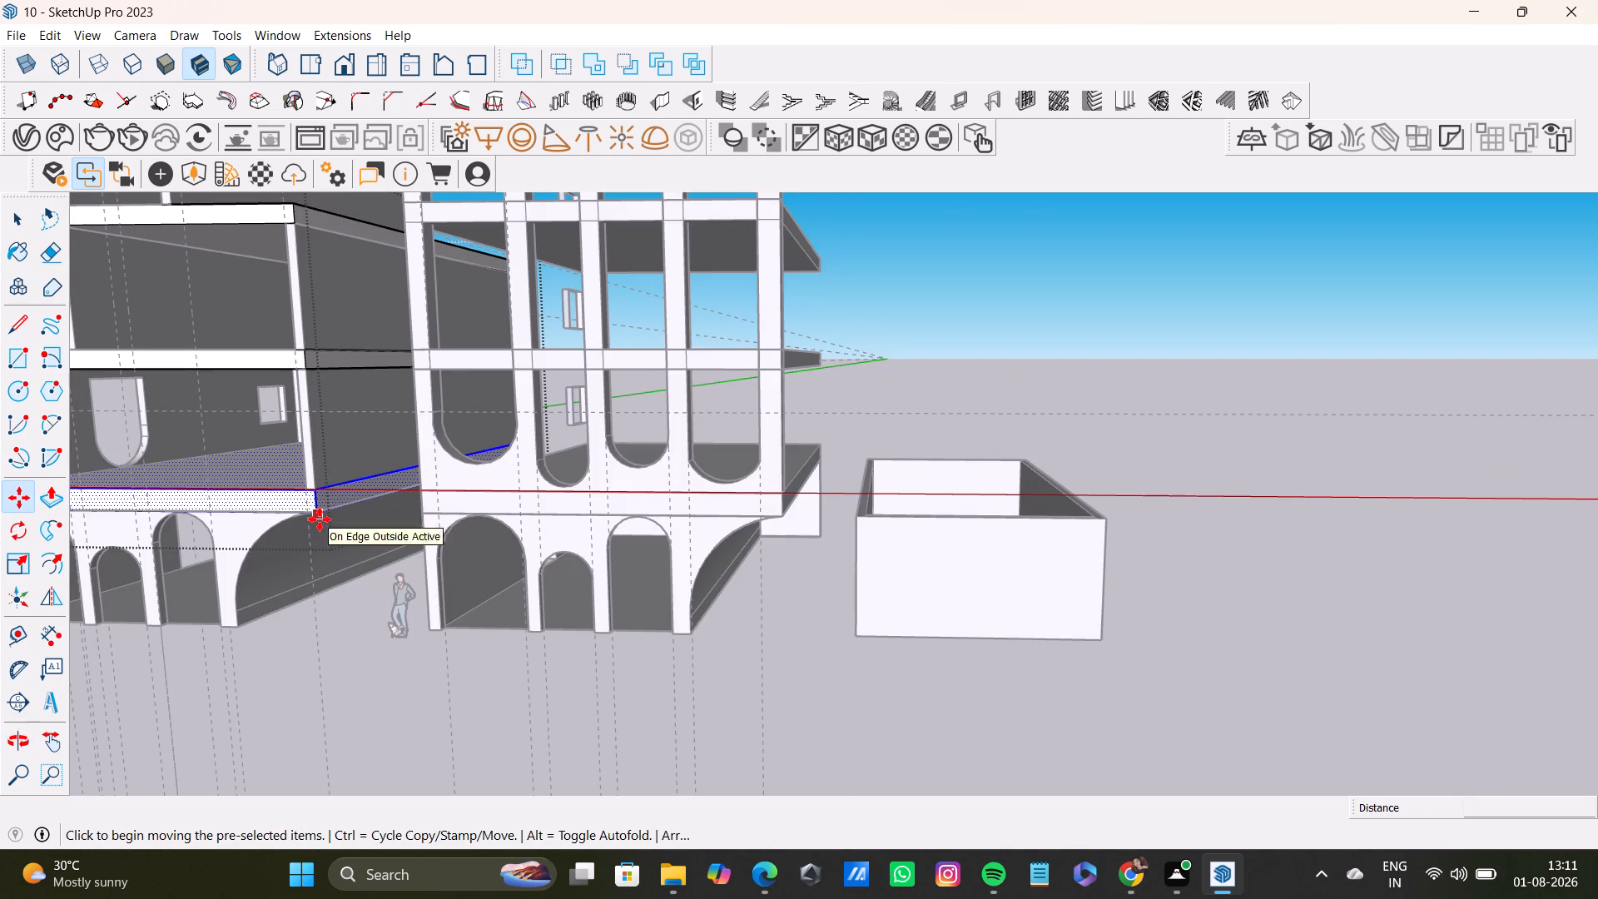
left_click(320, 519)
left_click(1164, 529)
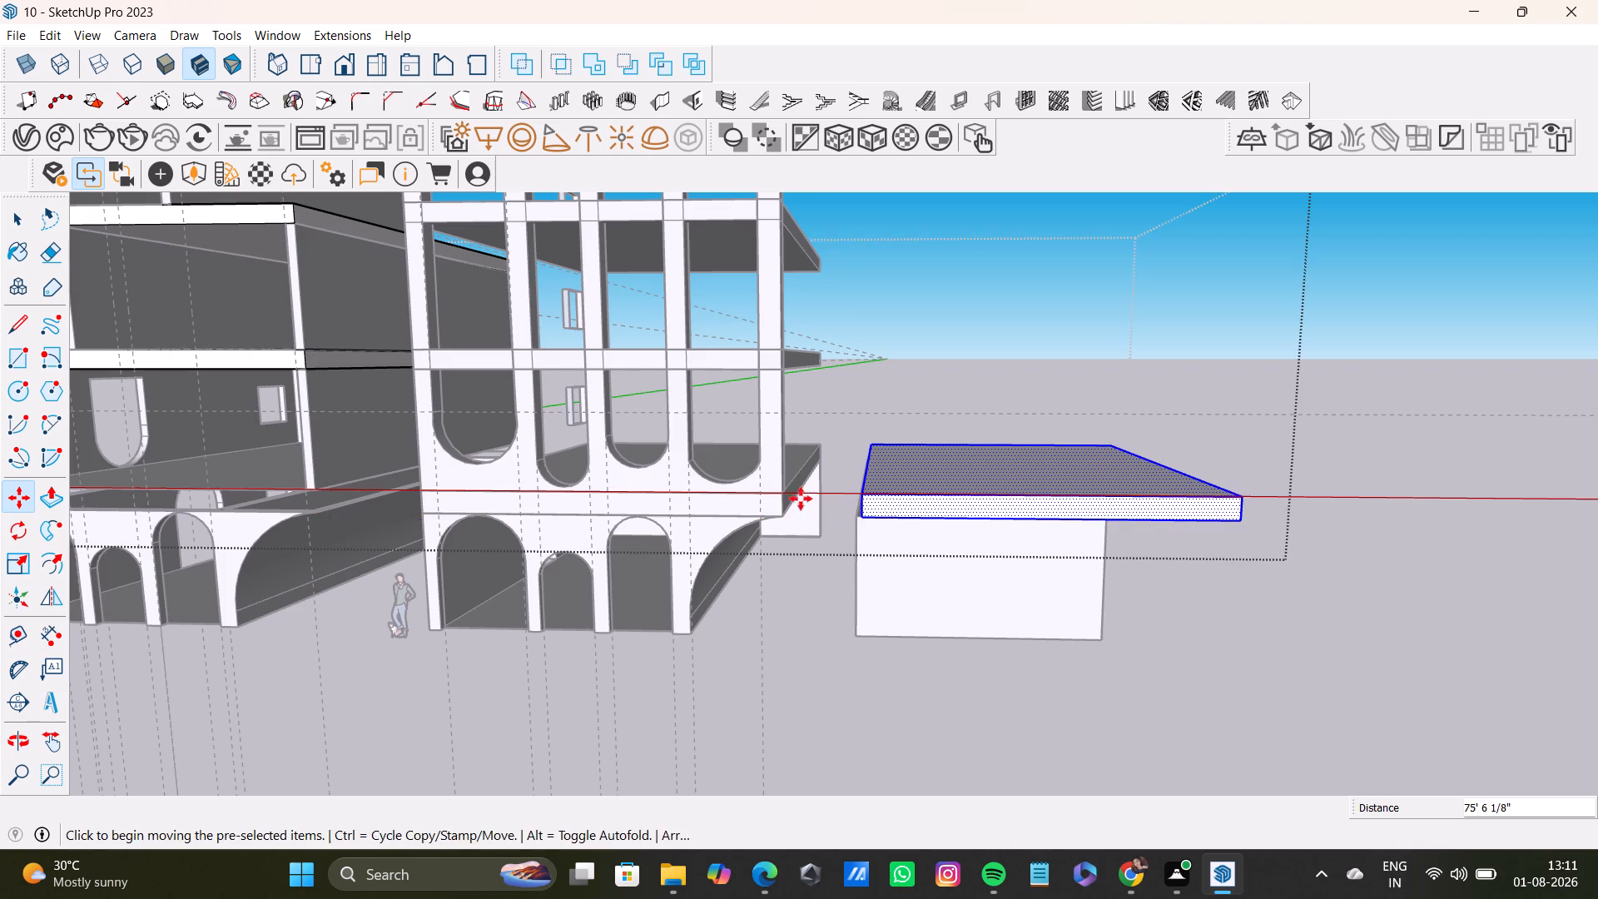
scroll(846, 532, "up", 7)
middle_click_drag(965, 545, 1040, 619)
left_click(851, 494)
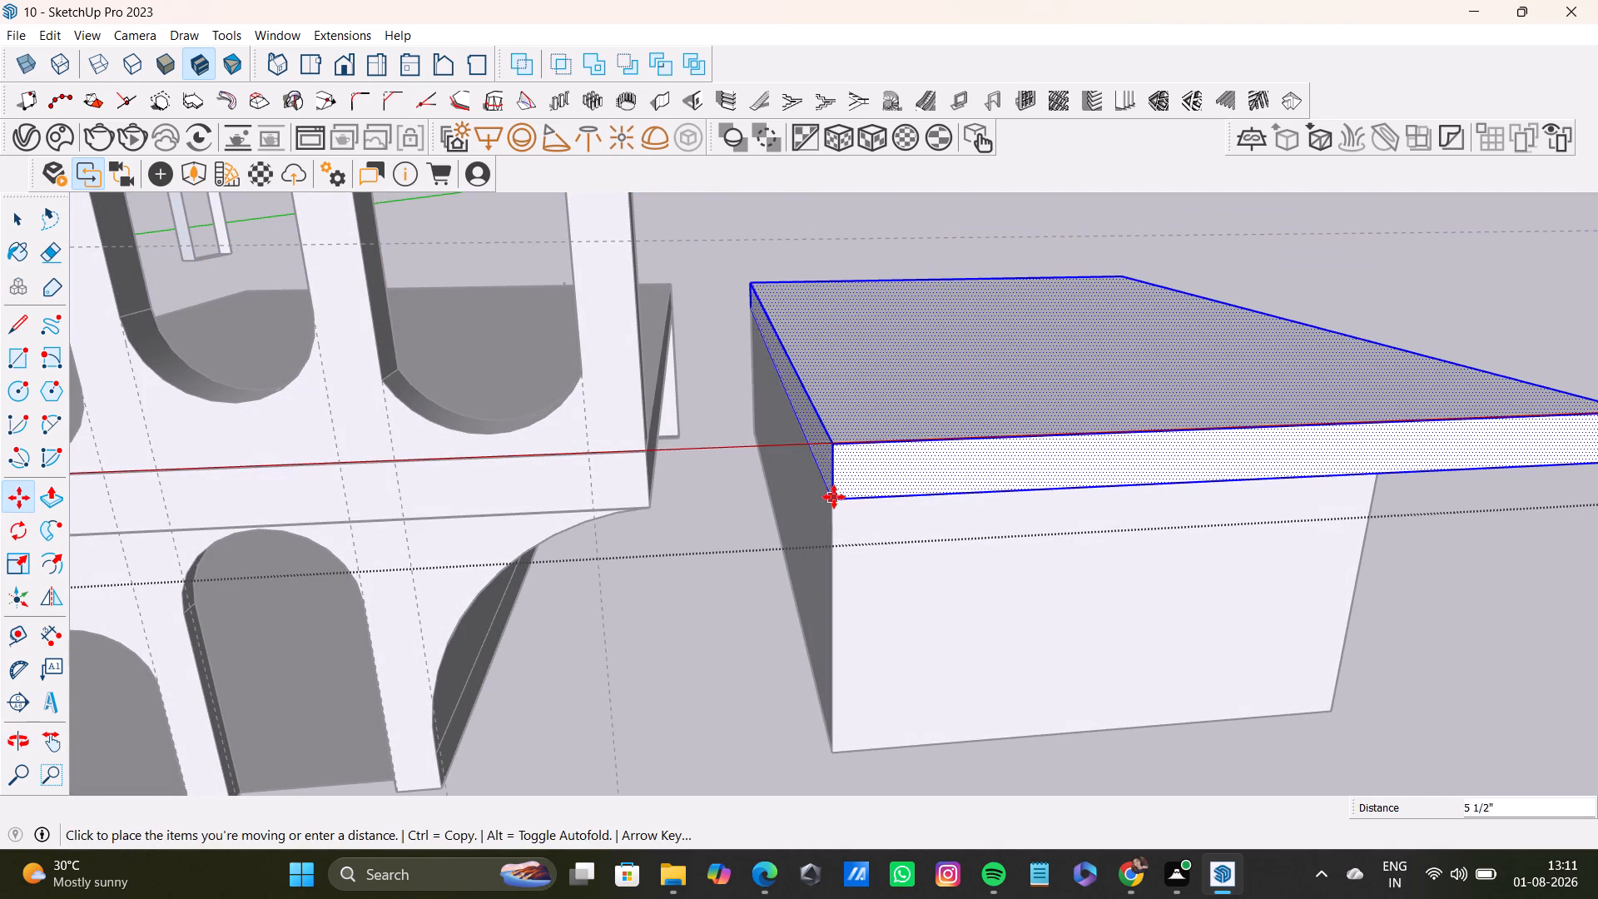
left_click(831, 497)
key("space")
Move the first building's first-floor walls with arched openings onto the new building's slab, matching the front corner.
scroll(973, 654, "down", 2)
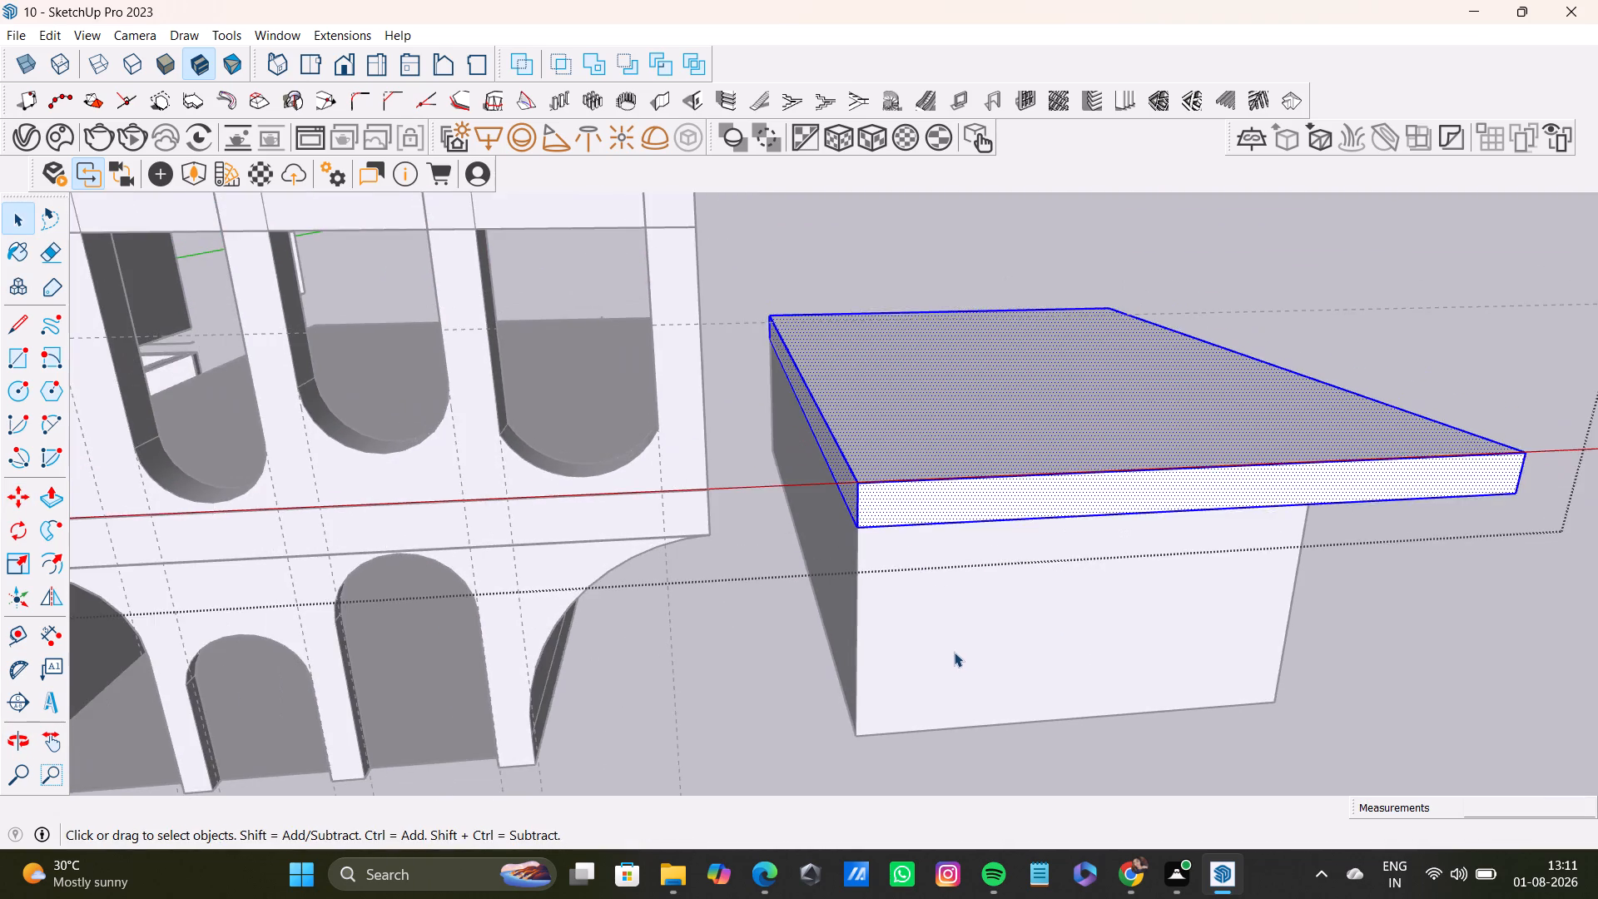
scroll(954, 652, "down", 2)
middle_click_drag(954, 652, 787, 575)
scroll(797, 574, "down", 3)
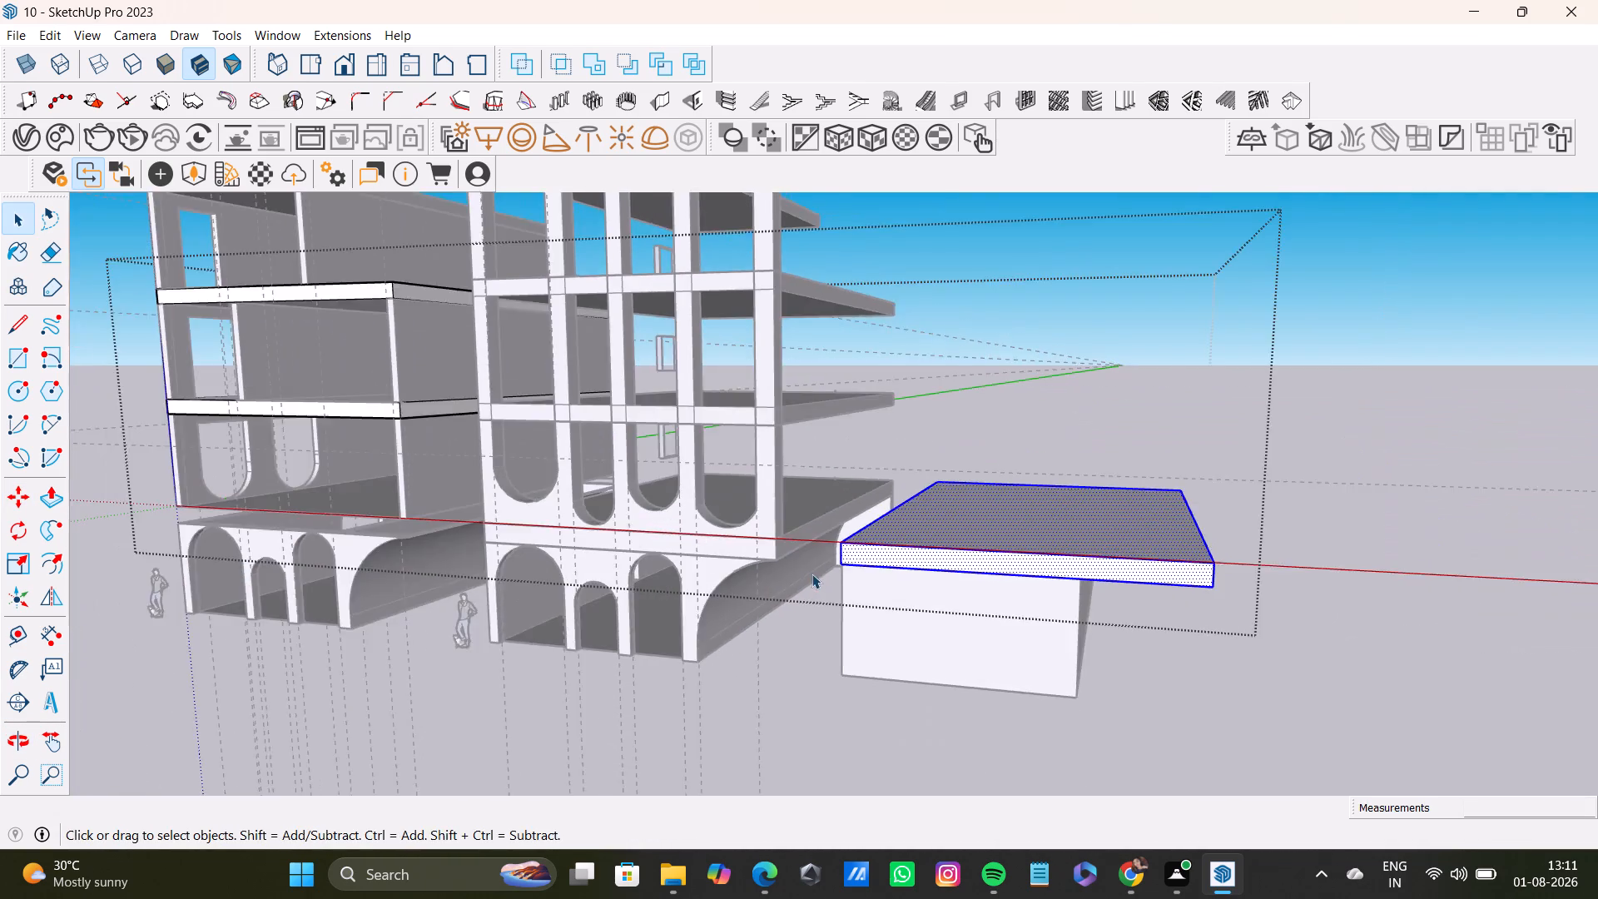
scroll(811, 574, "down", 4)
middle_click_drag(876, 592, 924, 514)
key("space")
double_click(447, 493)
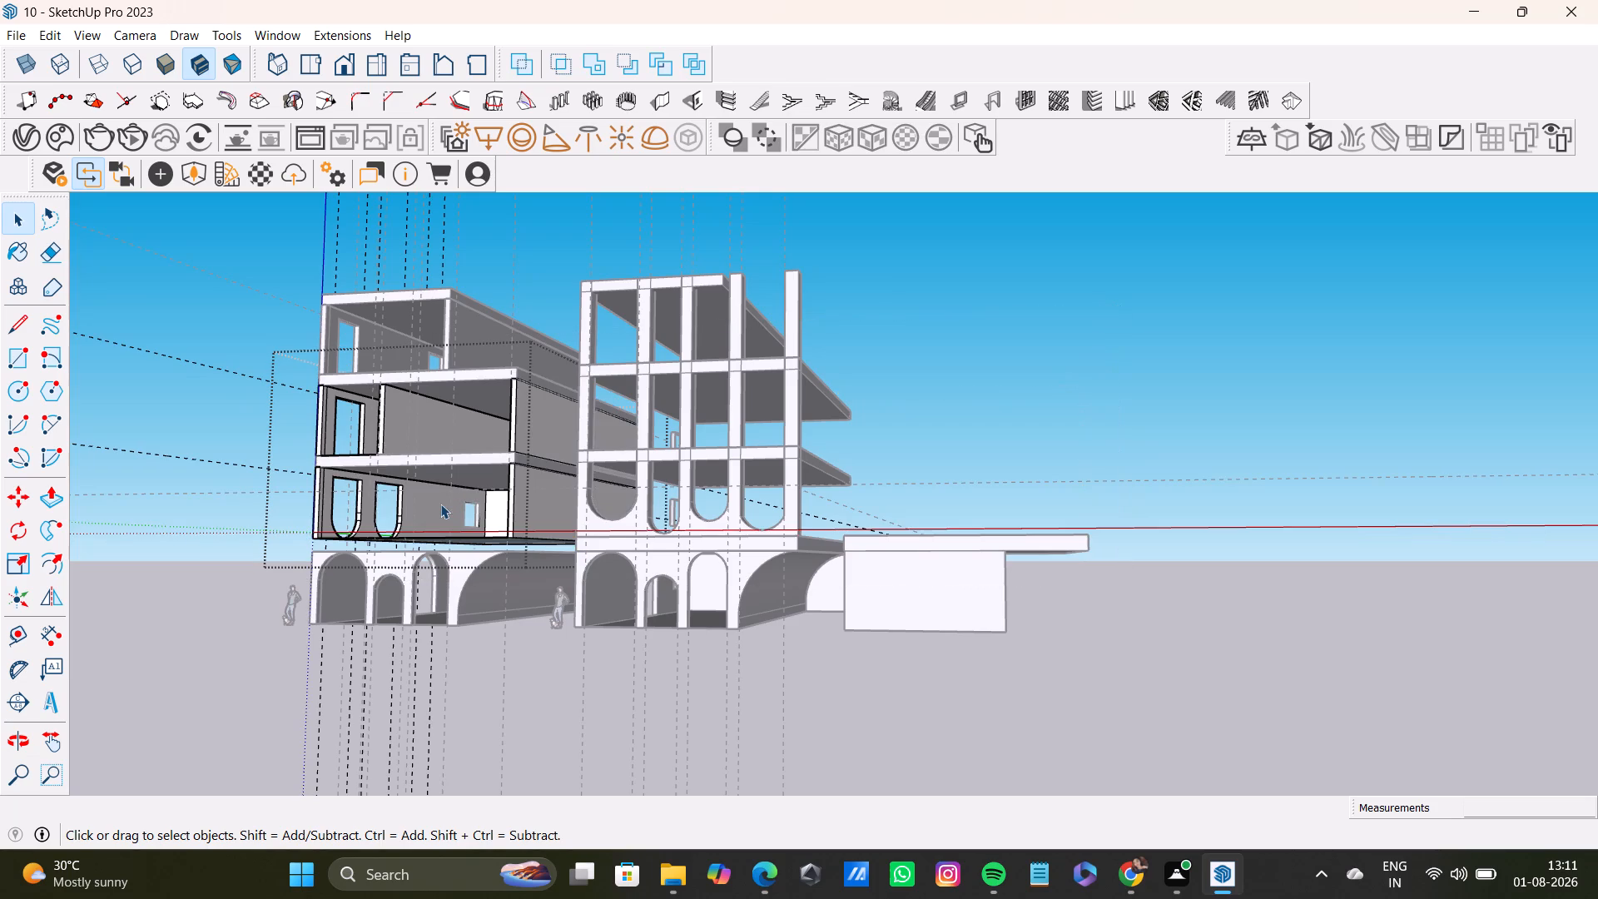
triple_click(440, 504)
key("m")
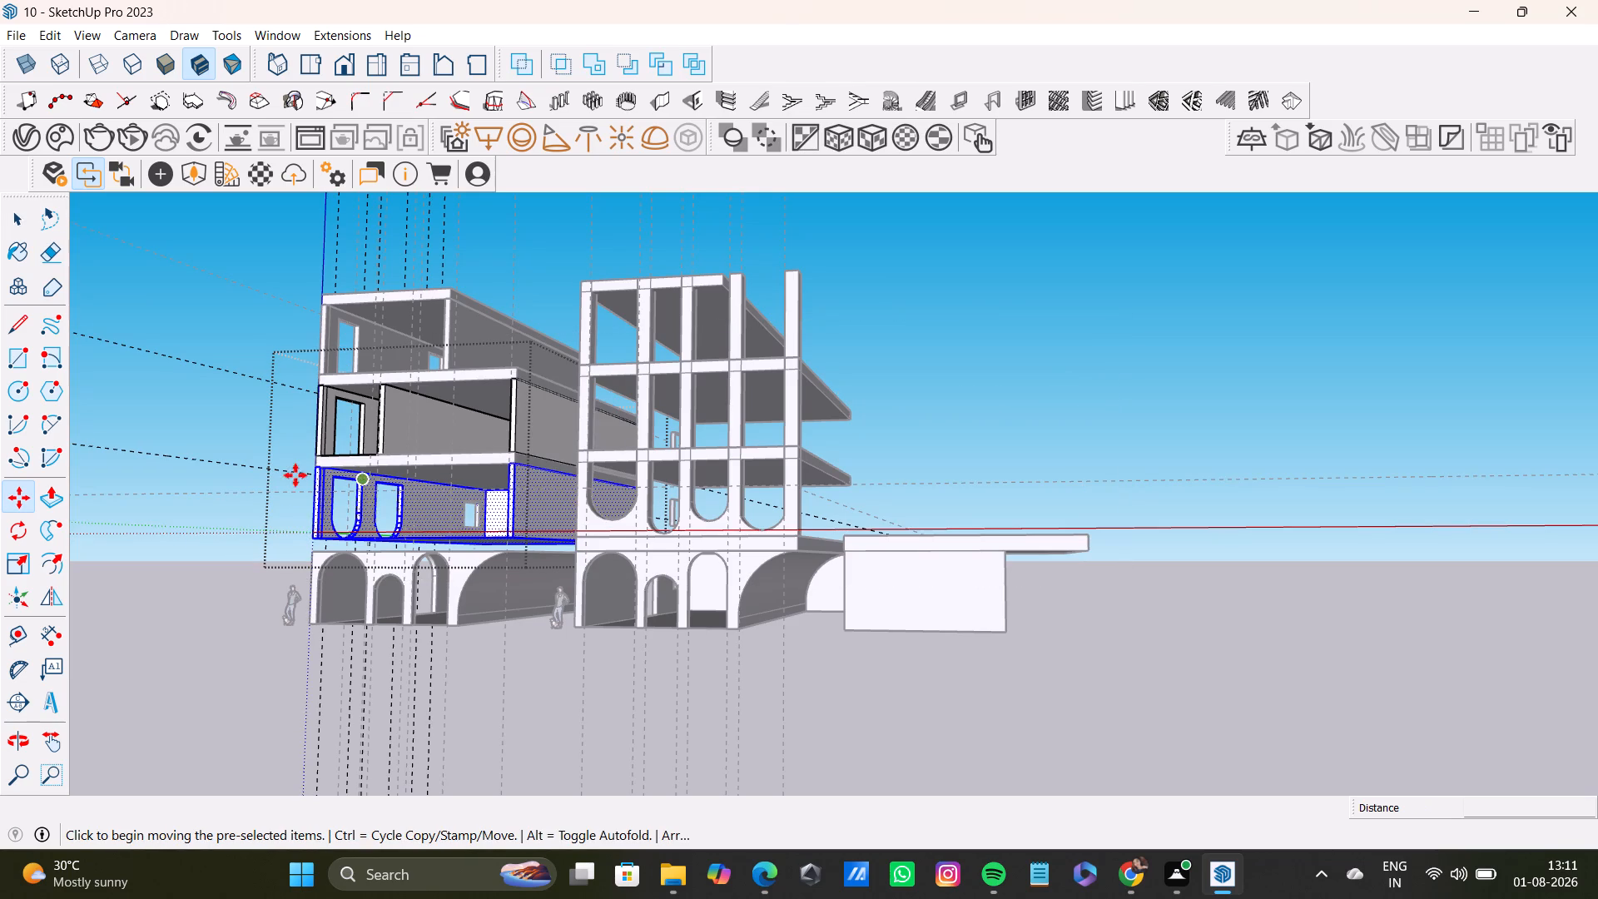
left_click(314, 538)
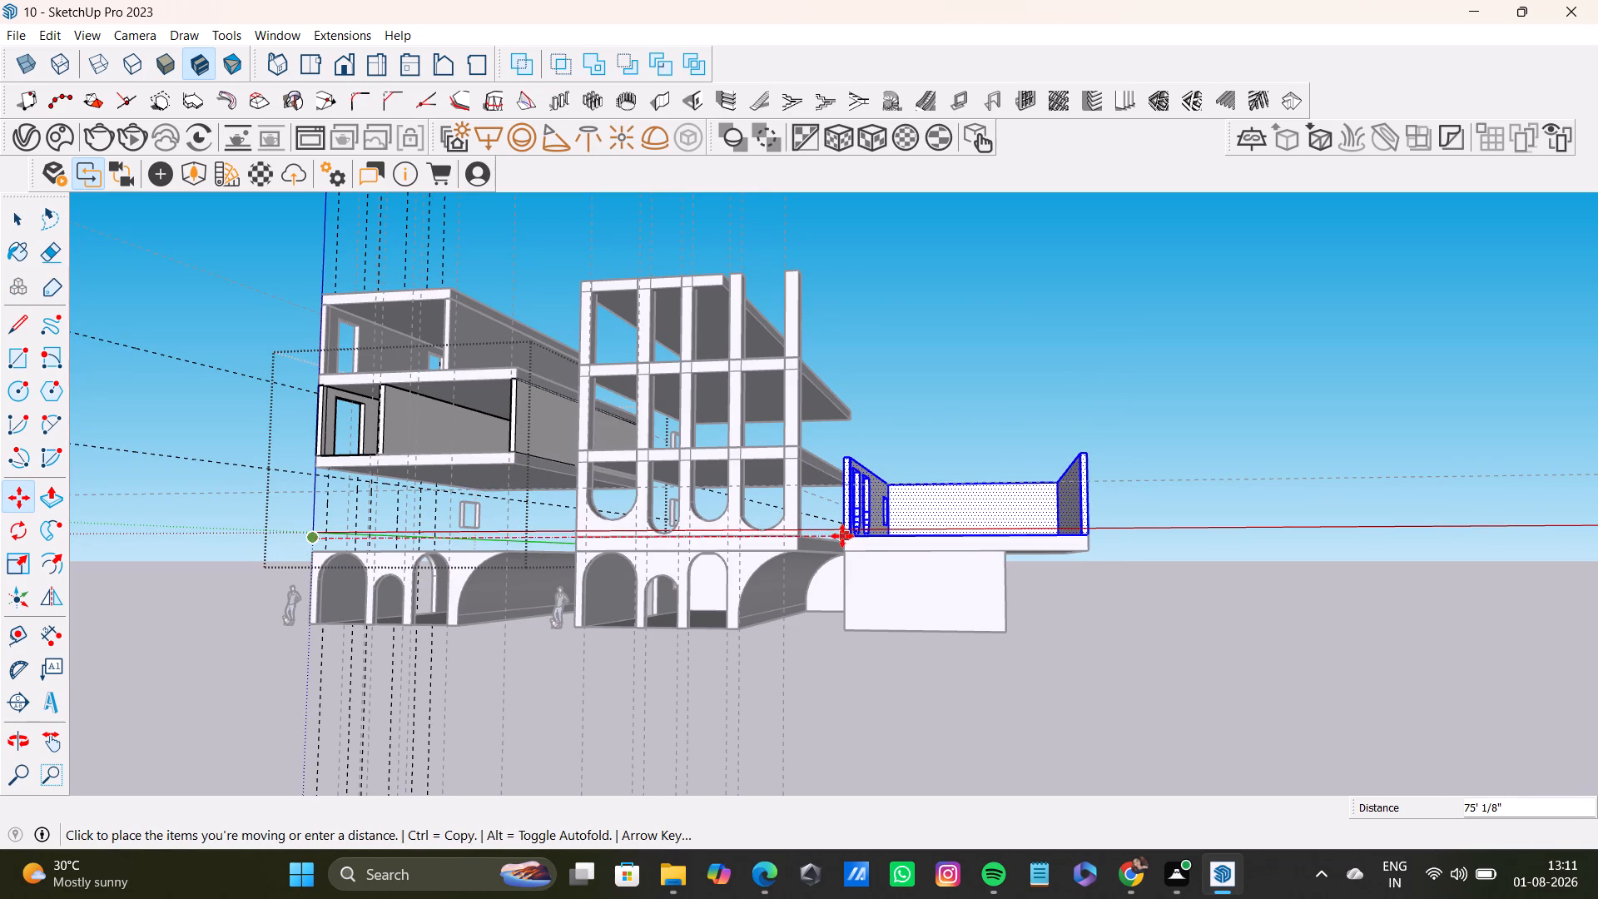
left_click(842, 536)
middle_click_drag(904, 588, 1168, 628)
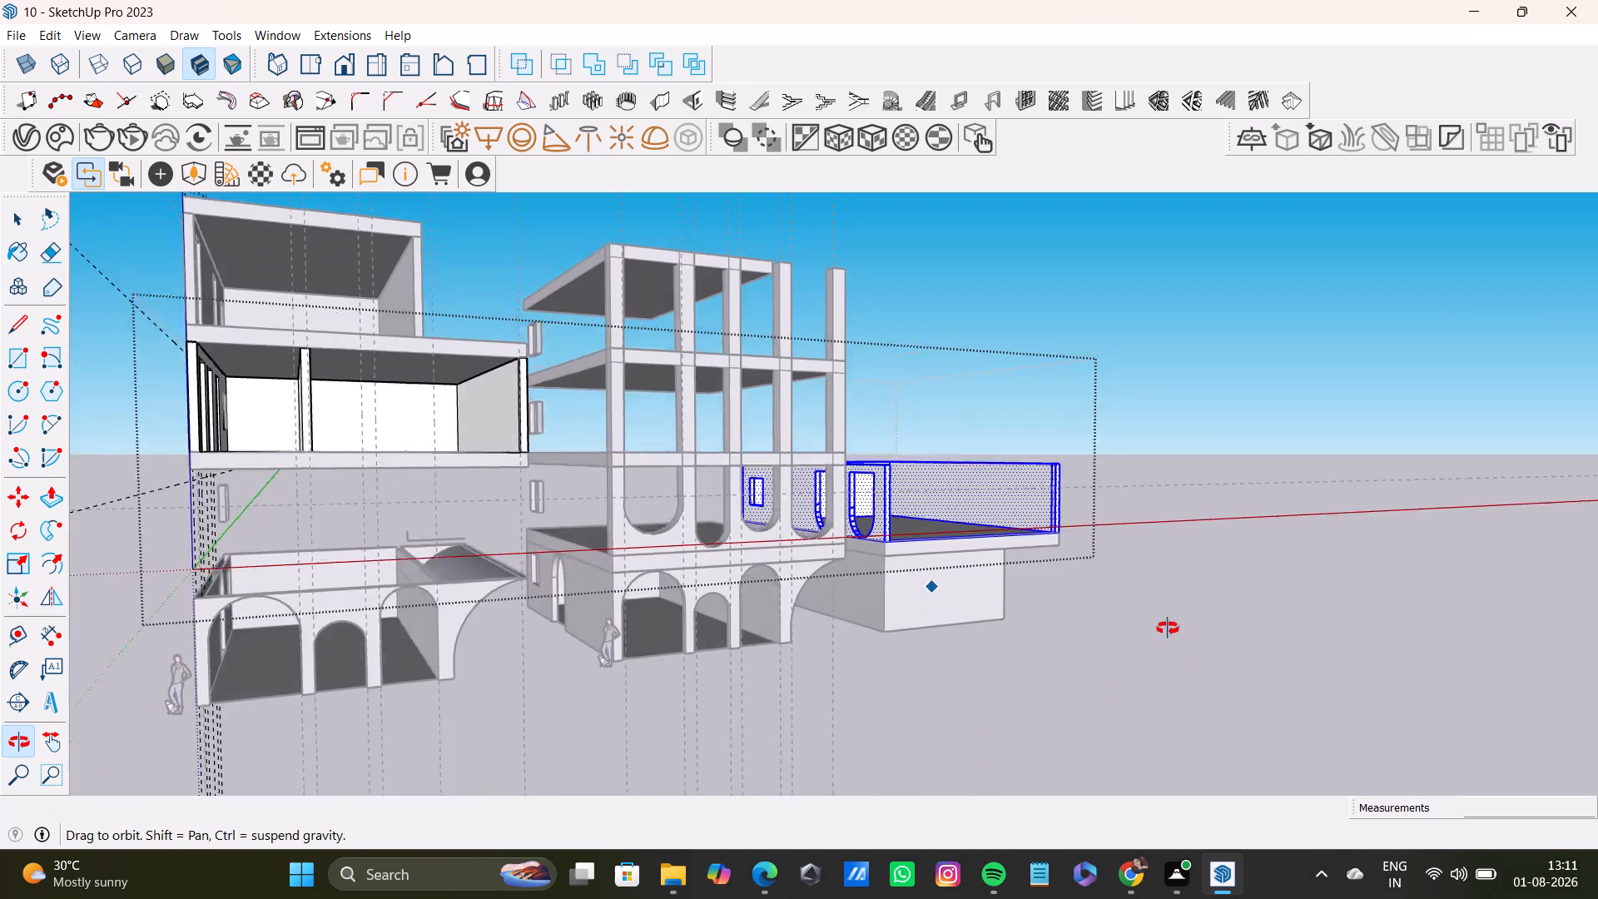
middle_click_drag(1168, 628, 1025, 688)
key("space")
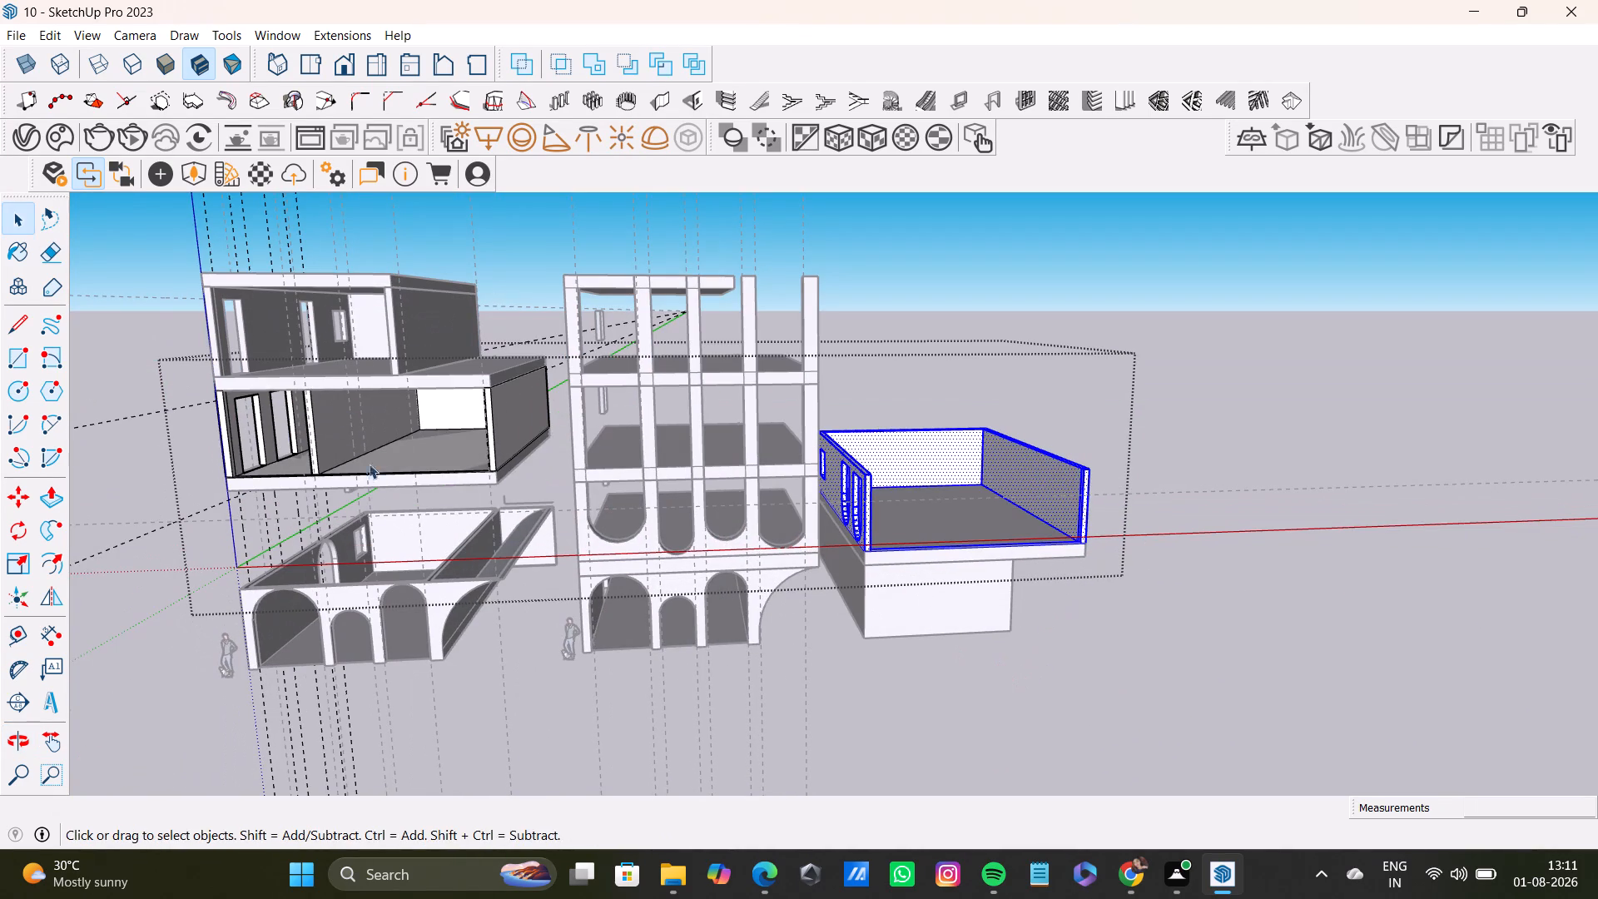
Move the first building's next floor slab onto the relocated first-floor walls, aligning its lower front corner with the wall top.
triple_click(395, 480)
left_click(398, 480)
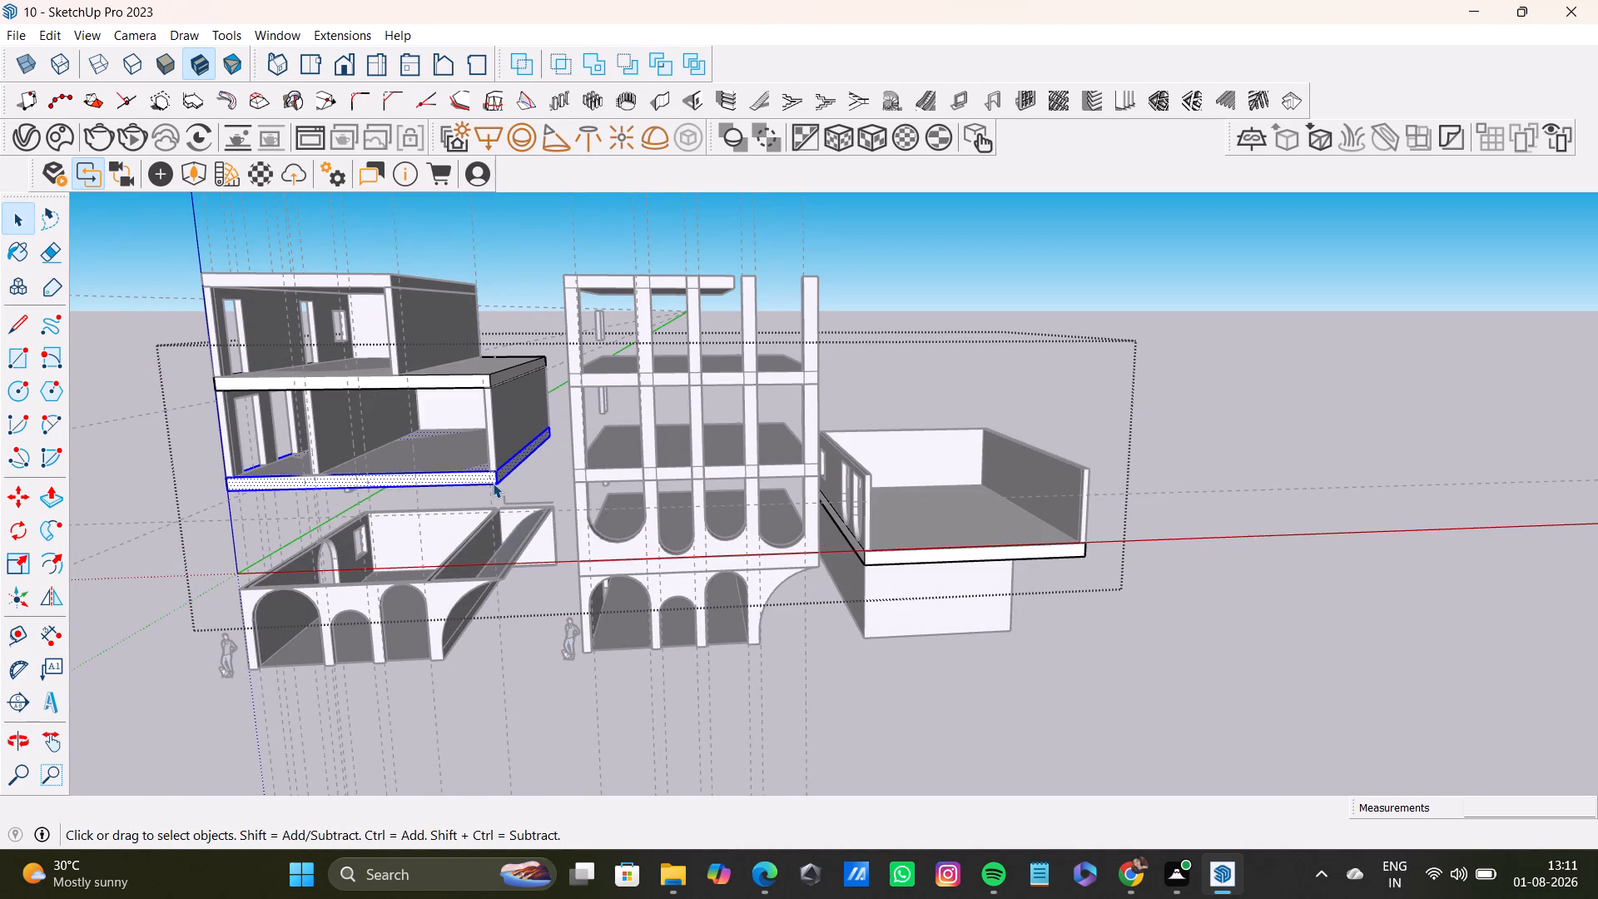
key("m")
left_click(498, 484)
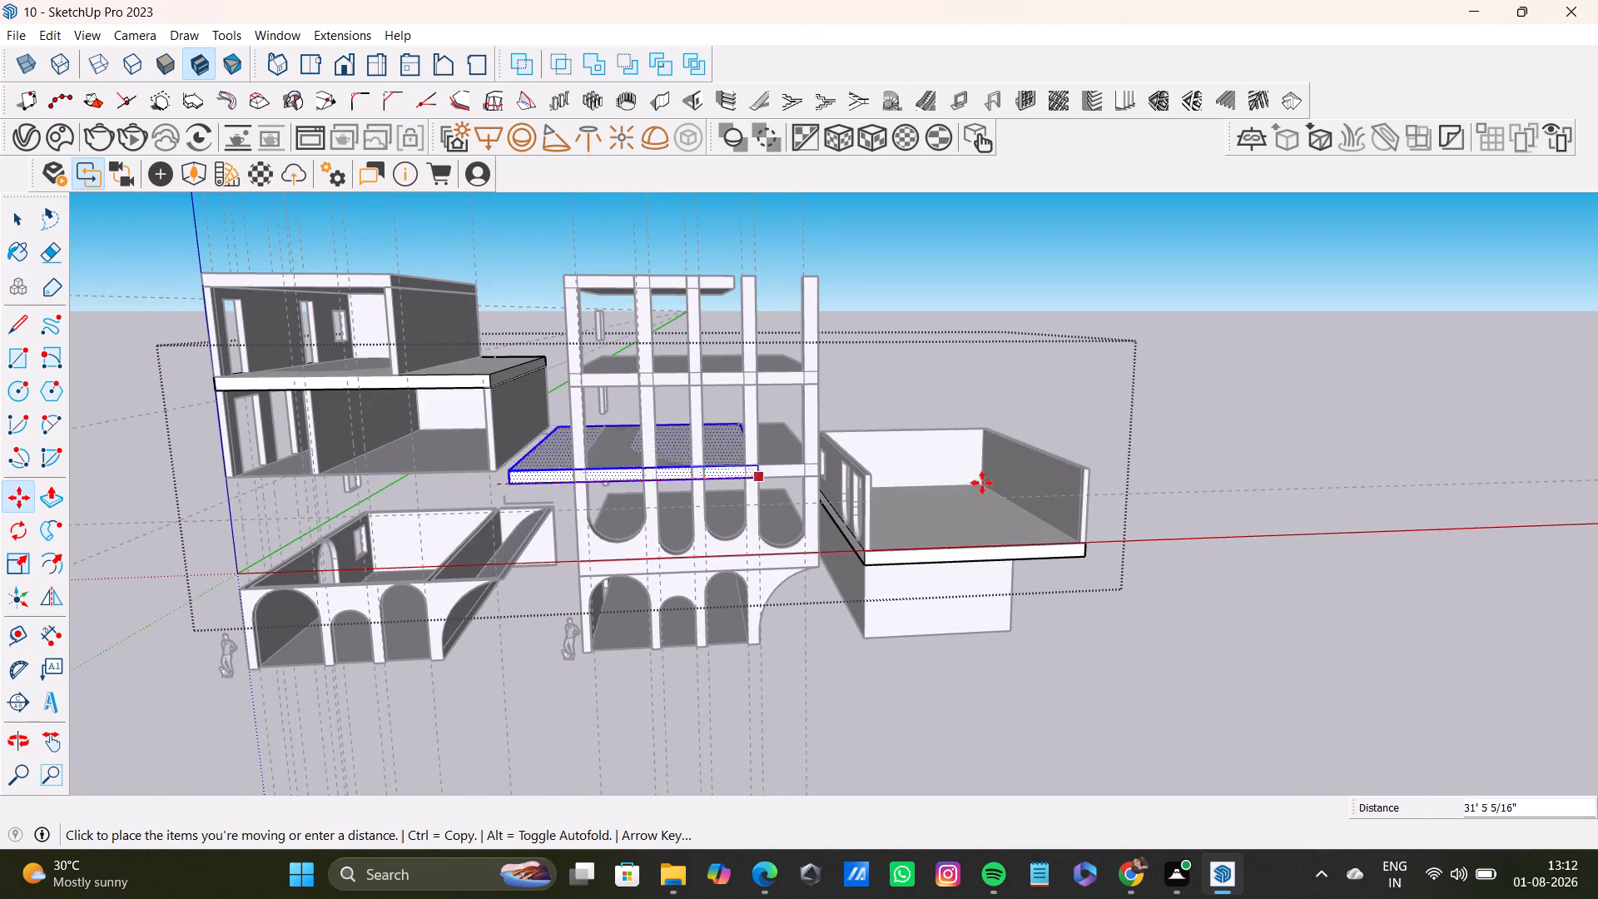
left_click(1106, 474)
scroll(905, 483, "up", 5)
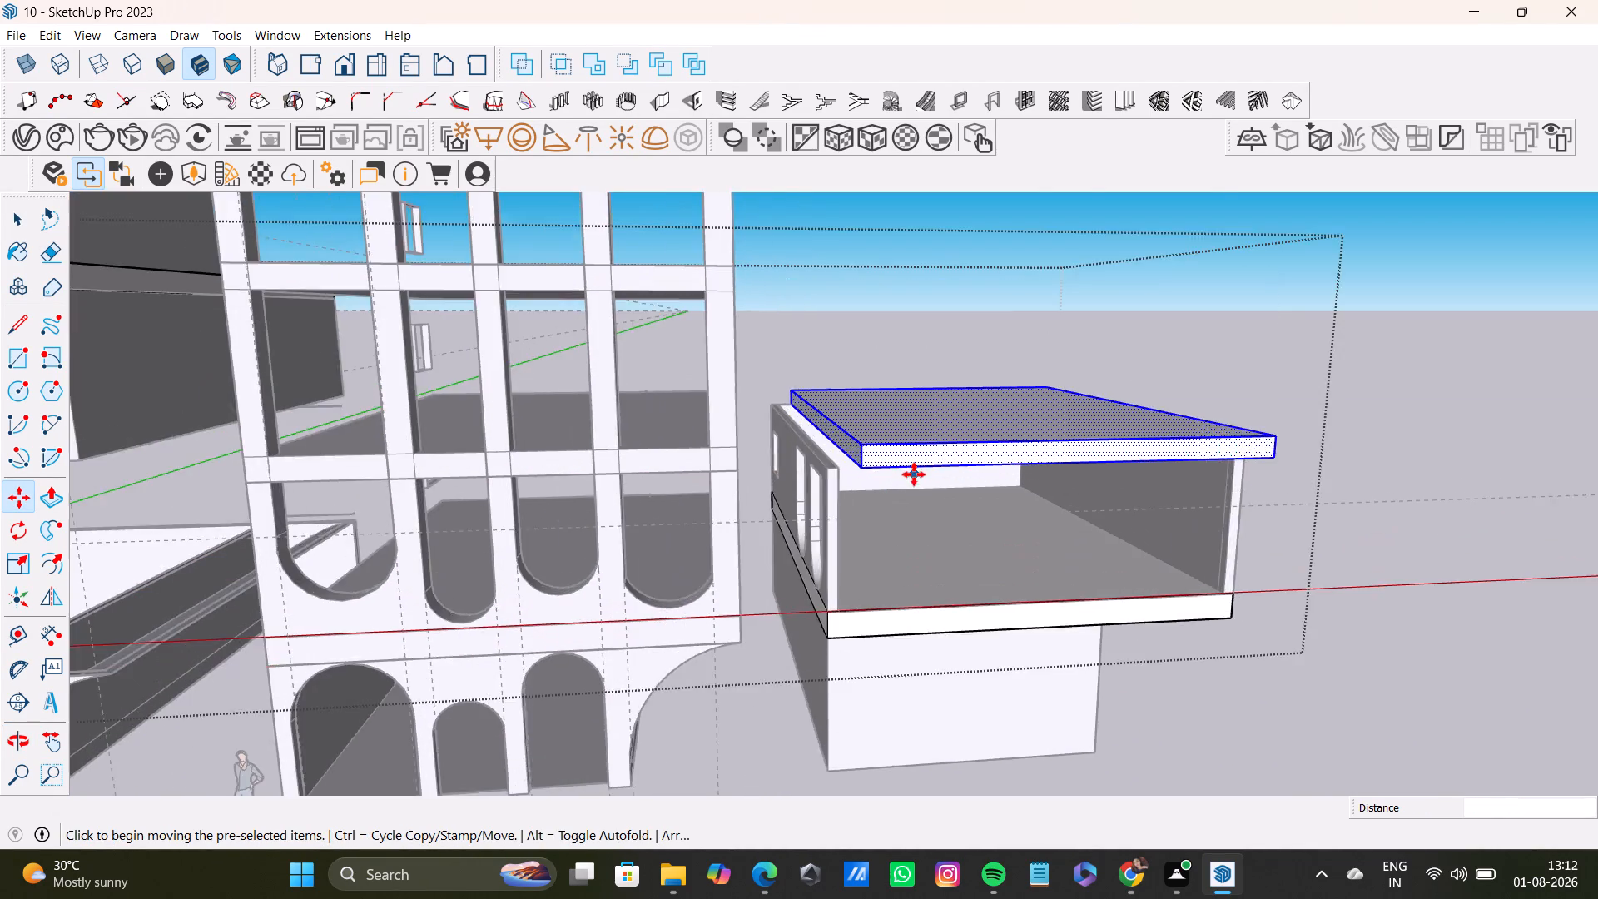
scroll(914, 474, "up", 5)
middle_click_drag(697, 450, 787, 480)
scroll(783, 480, "down", 4)
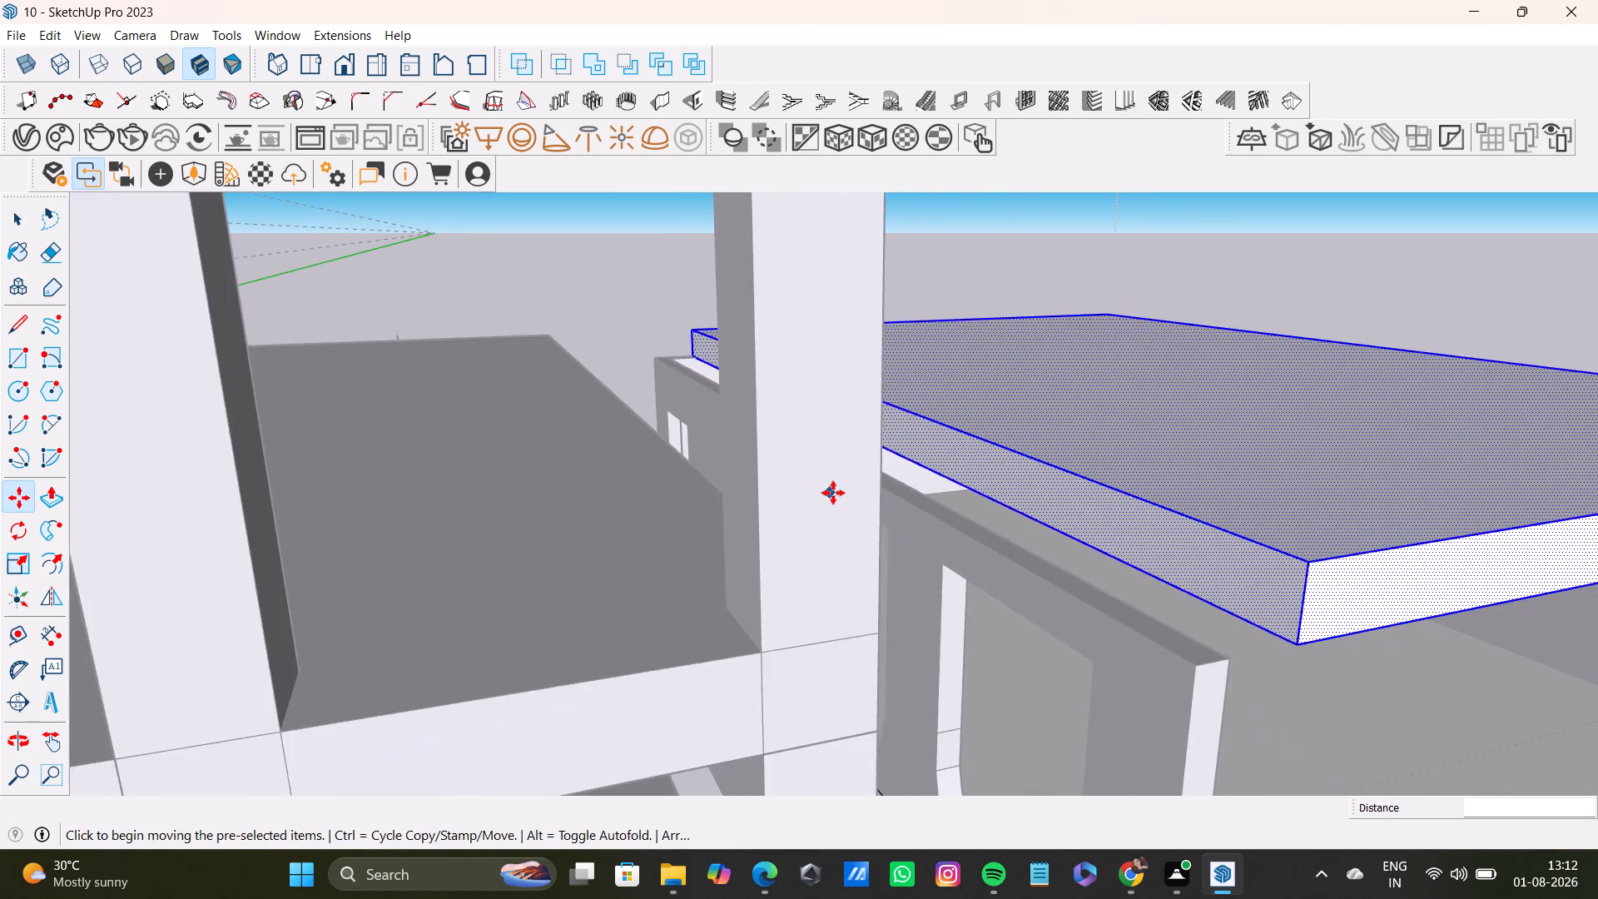
scroll(833, 493, "down", 7)
left_click(1105, 587)
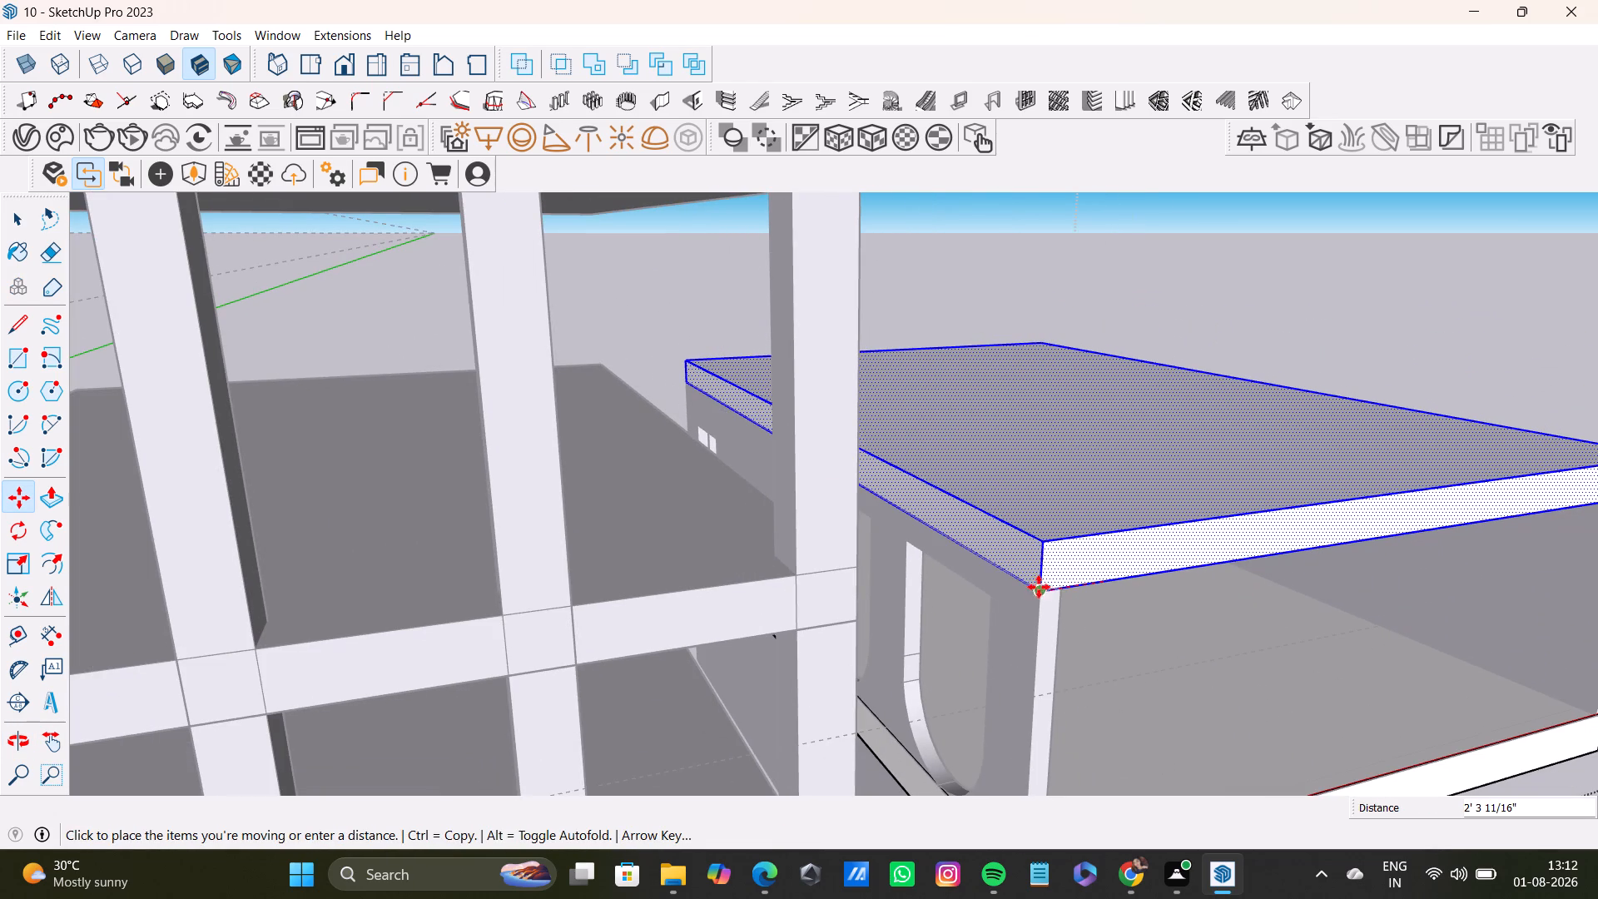
left_click(1036, 590)
scroll(1100, 600, "down", 4)
key("space")
left_click(1373, 345)
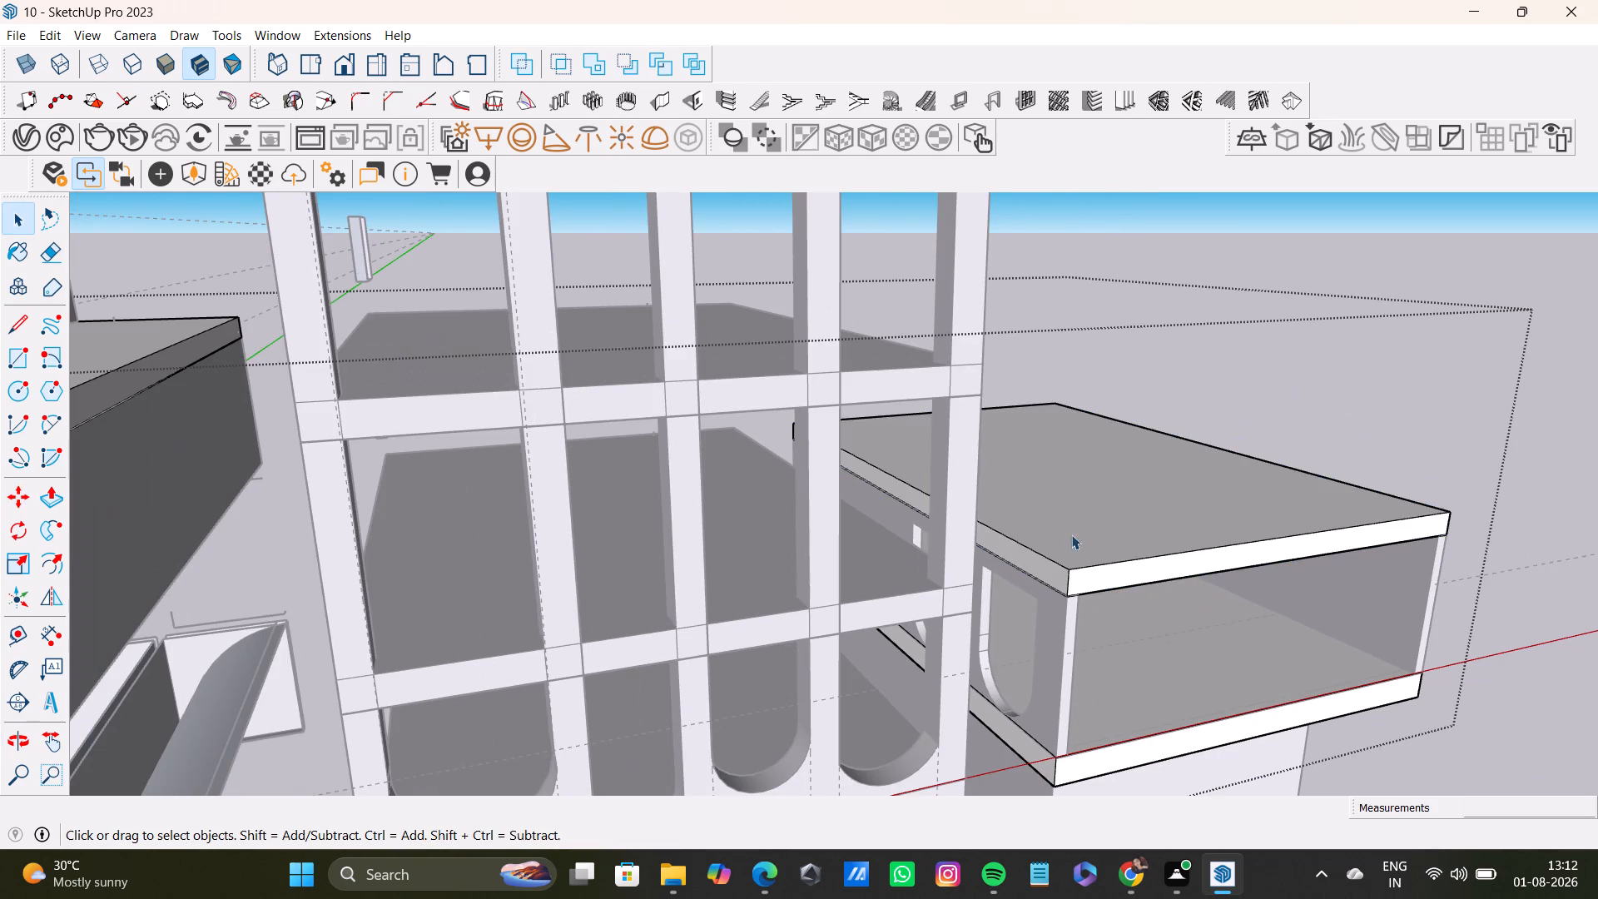
Fine-tune the upper slab's position by snapping its lower front corner exactly to the wall's top corner.
scroll(995, 660, "up", 12)
middle_click_drag(1109, 529, 1024, 692)
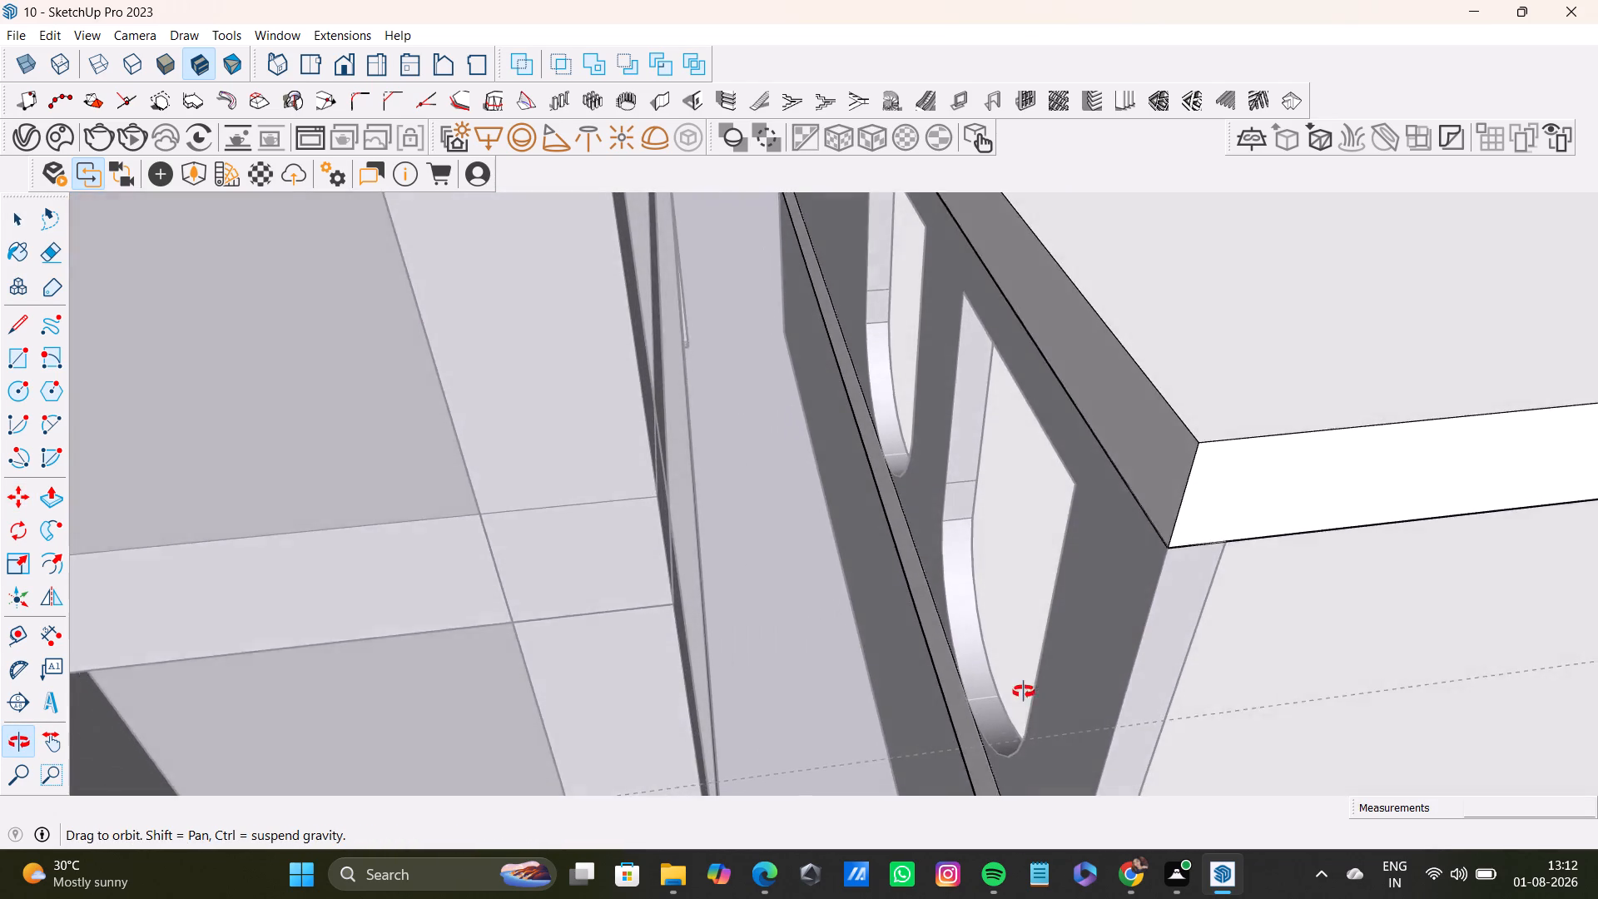
middle_click_drag(1024, 692, 1036, 734)
scroll(1168, 581, "up", 19)
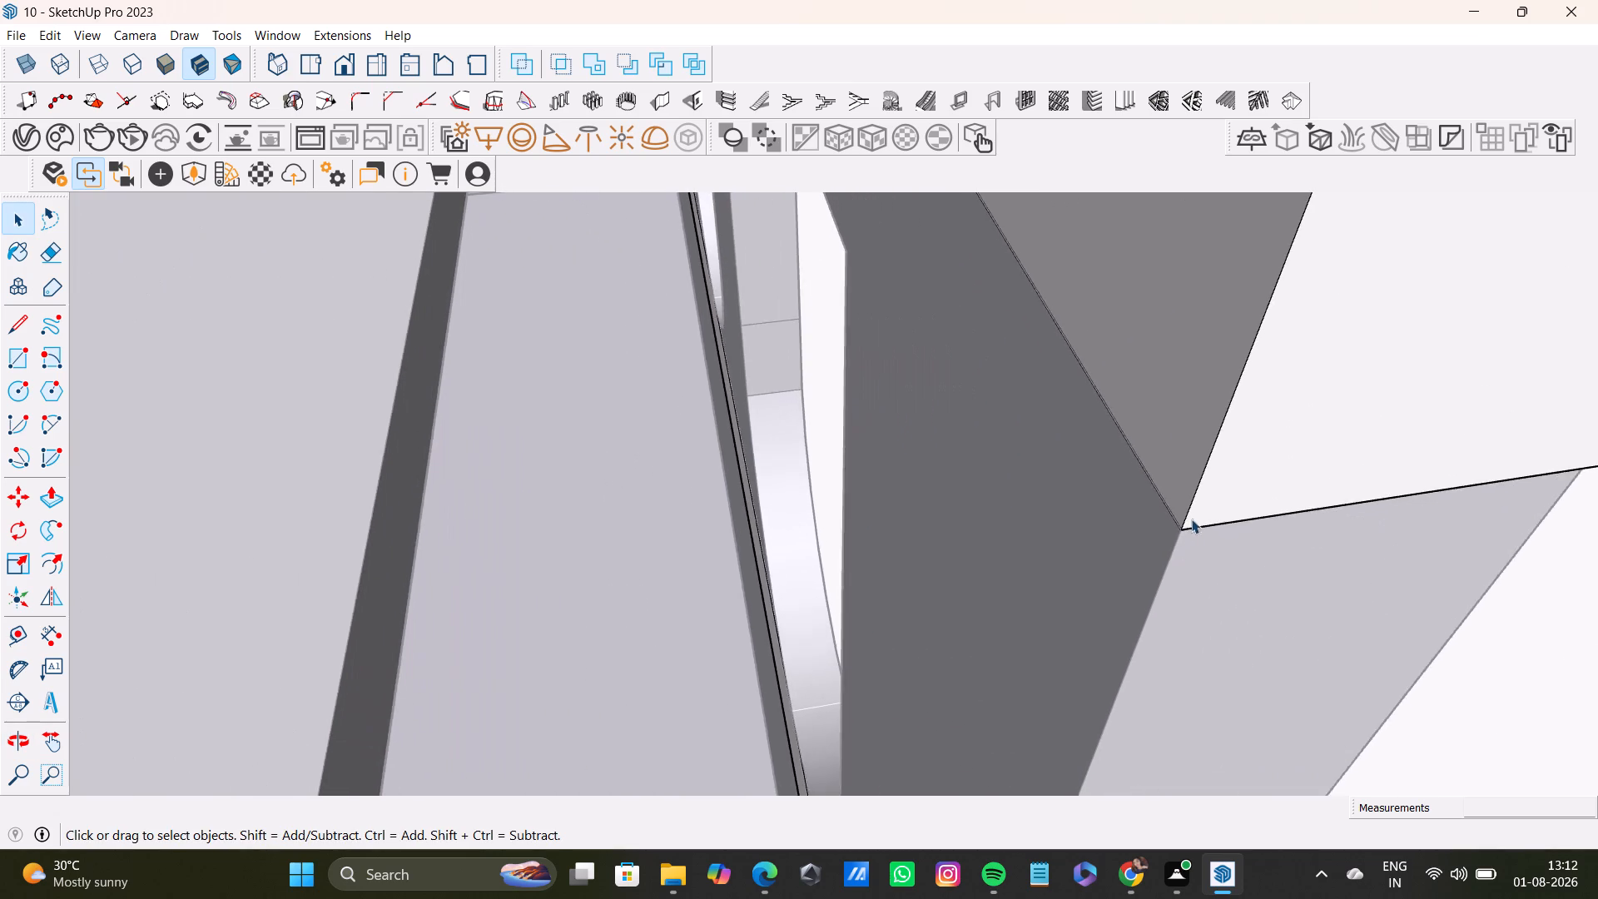
scroll(1191, 519, "up", 20)
scroll(1191, 519, "up", 11)
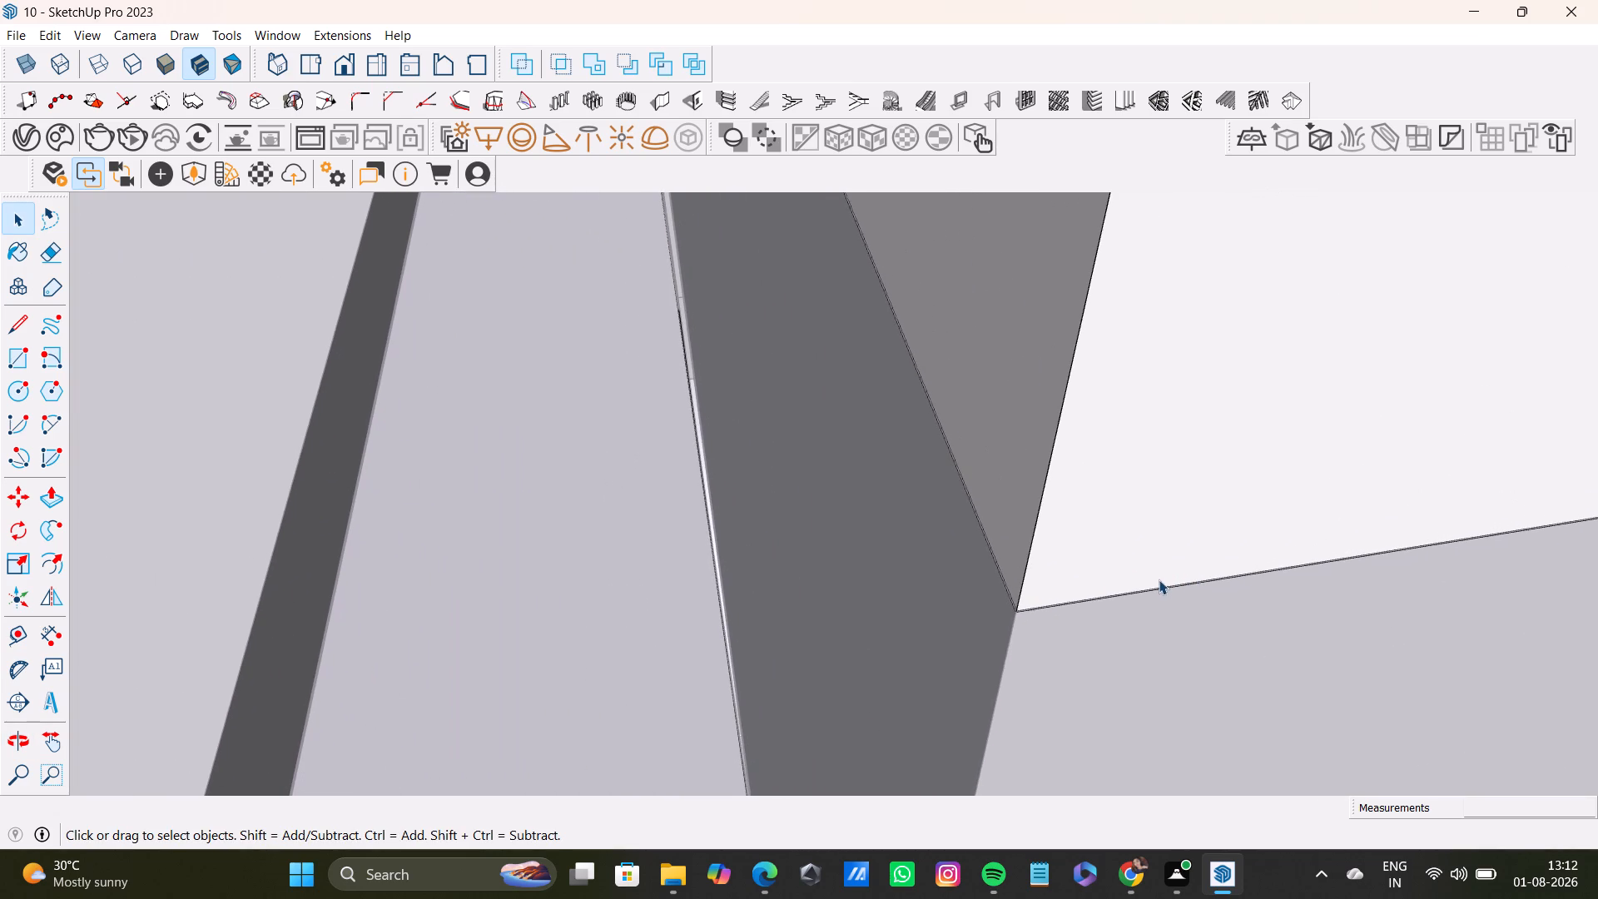
left_click(1022, 581)
triple_click(1075, 532)
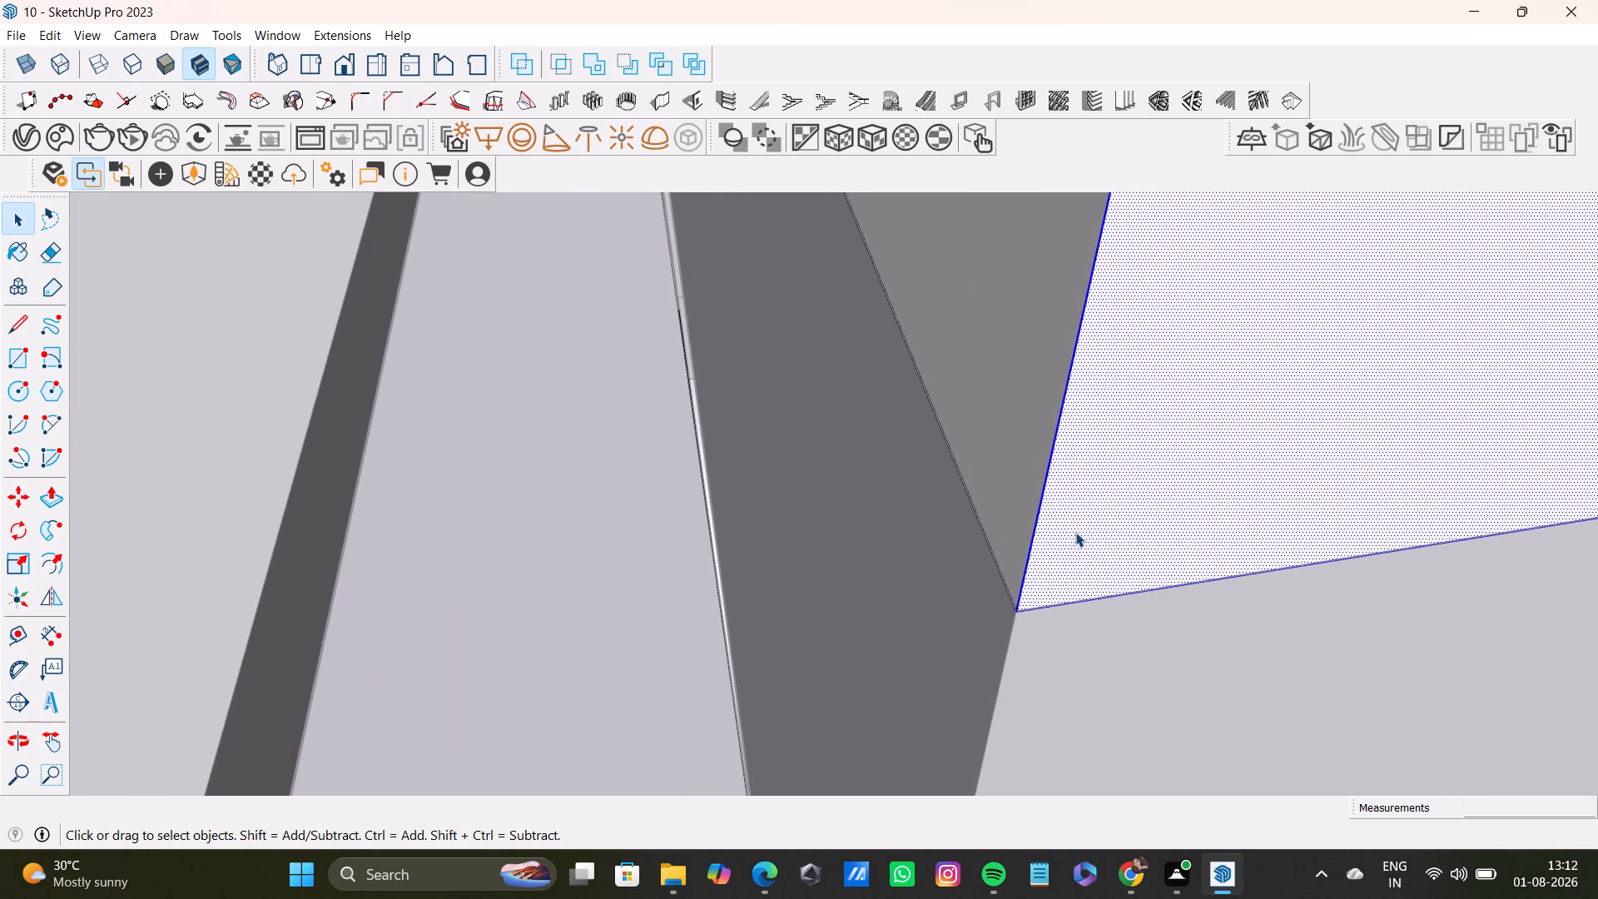
key("m")
left_click(1019, 614)
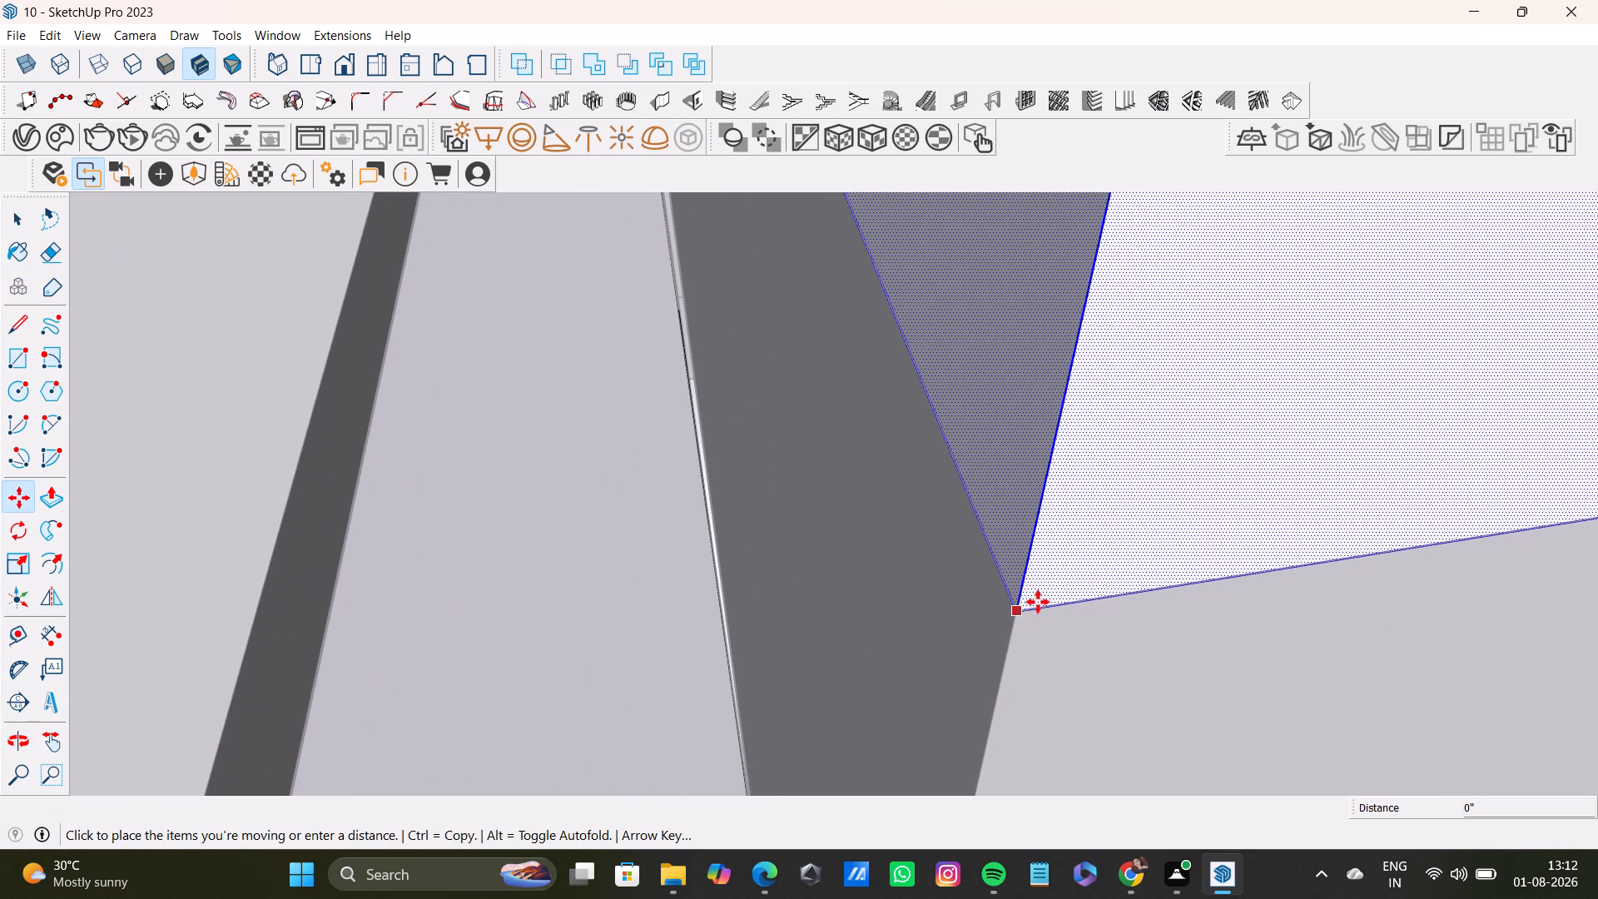
left_click(1015, 617)
key("space")
scroll(806, 455, "down", 2)
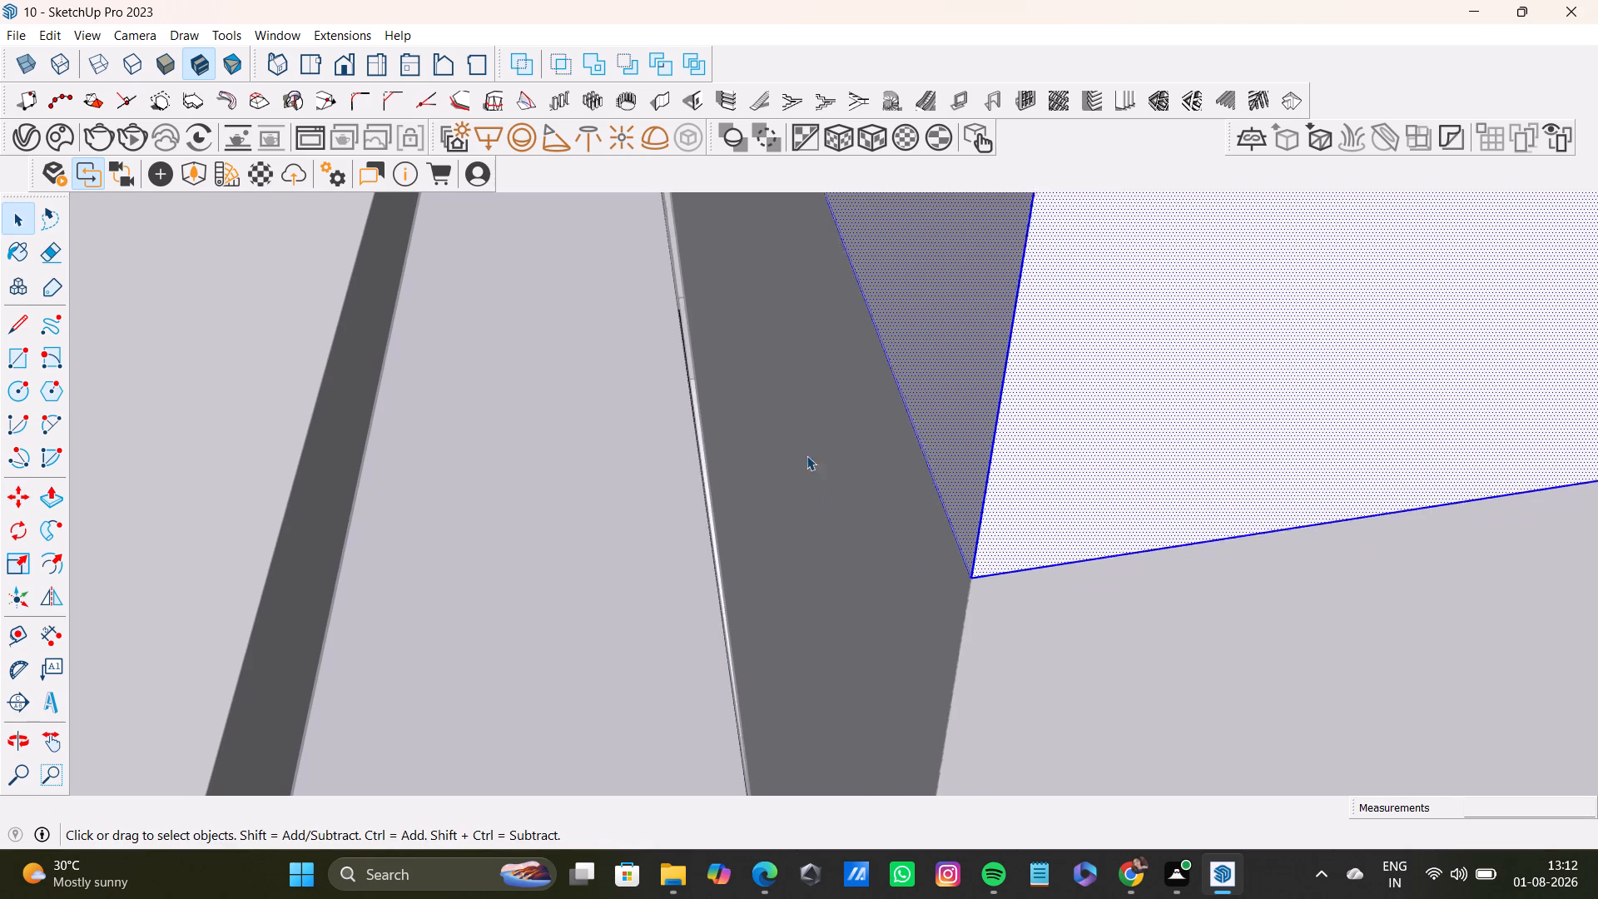
scroll(806, 455, "down", 16)
scroll(674, 516, "down", 4)
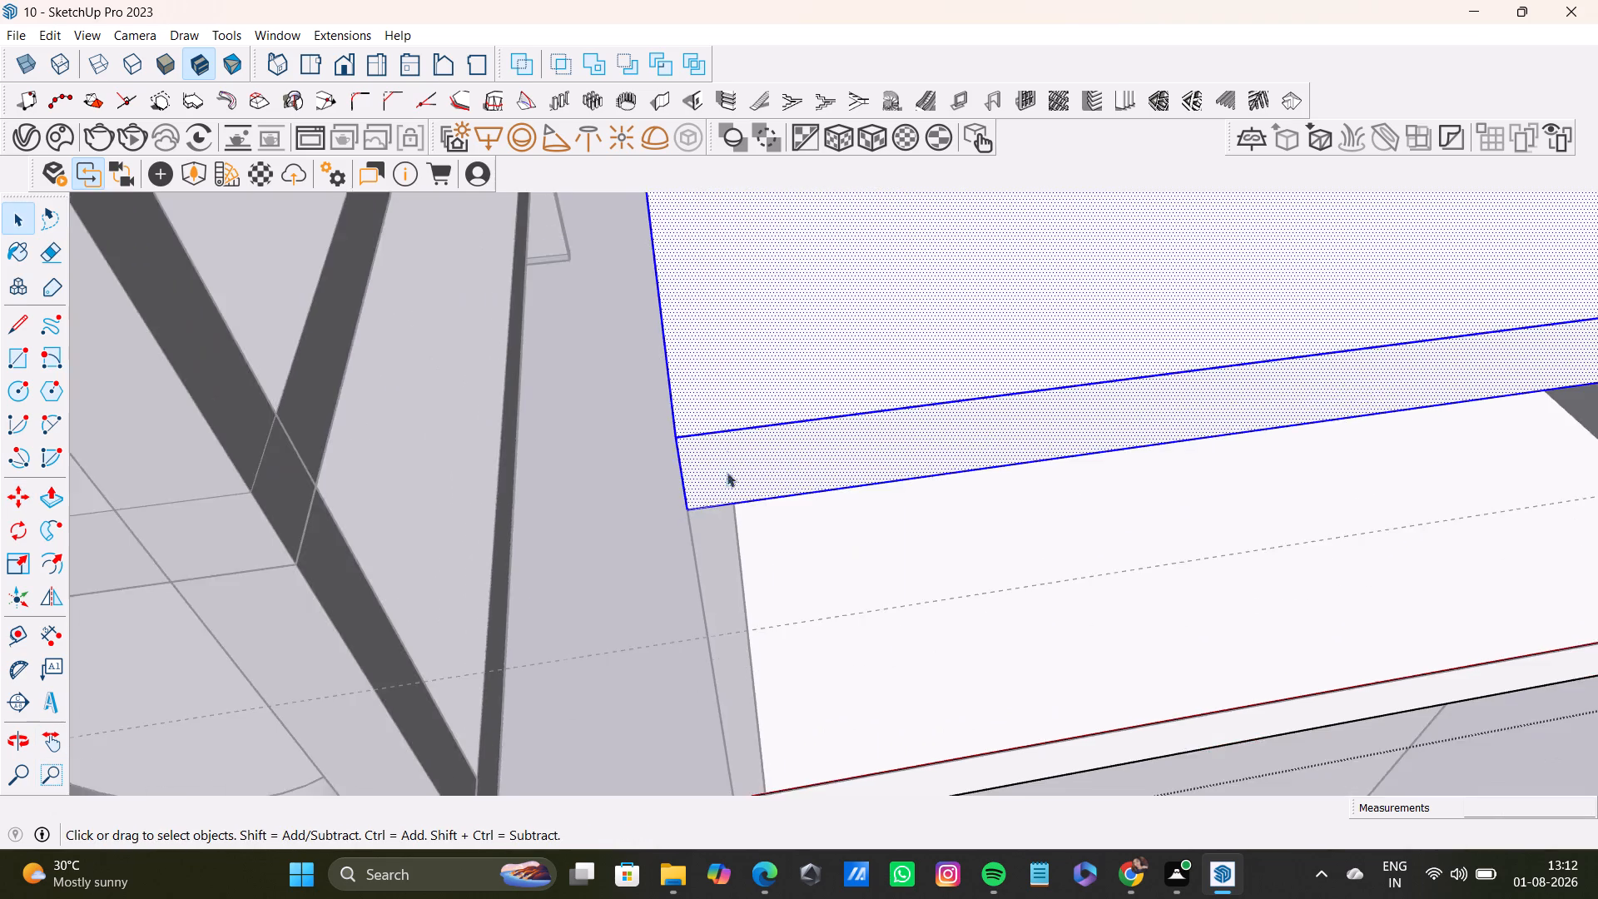
scroll(727, 472, "down", 20)
scroll(727, 472, "down", 3)
key("space")
left_click(1181, 437)
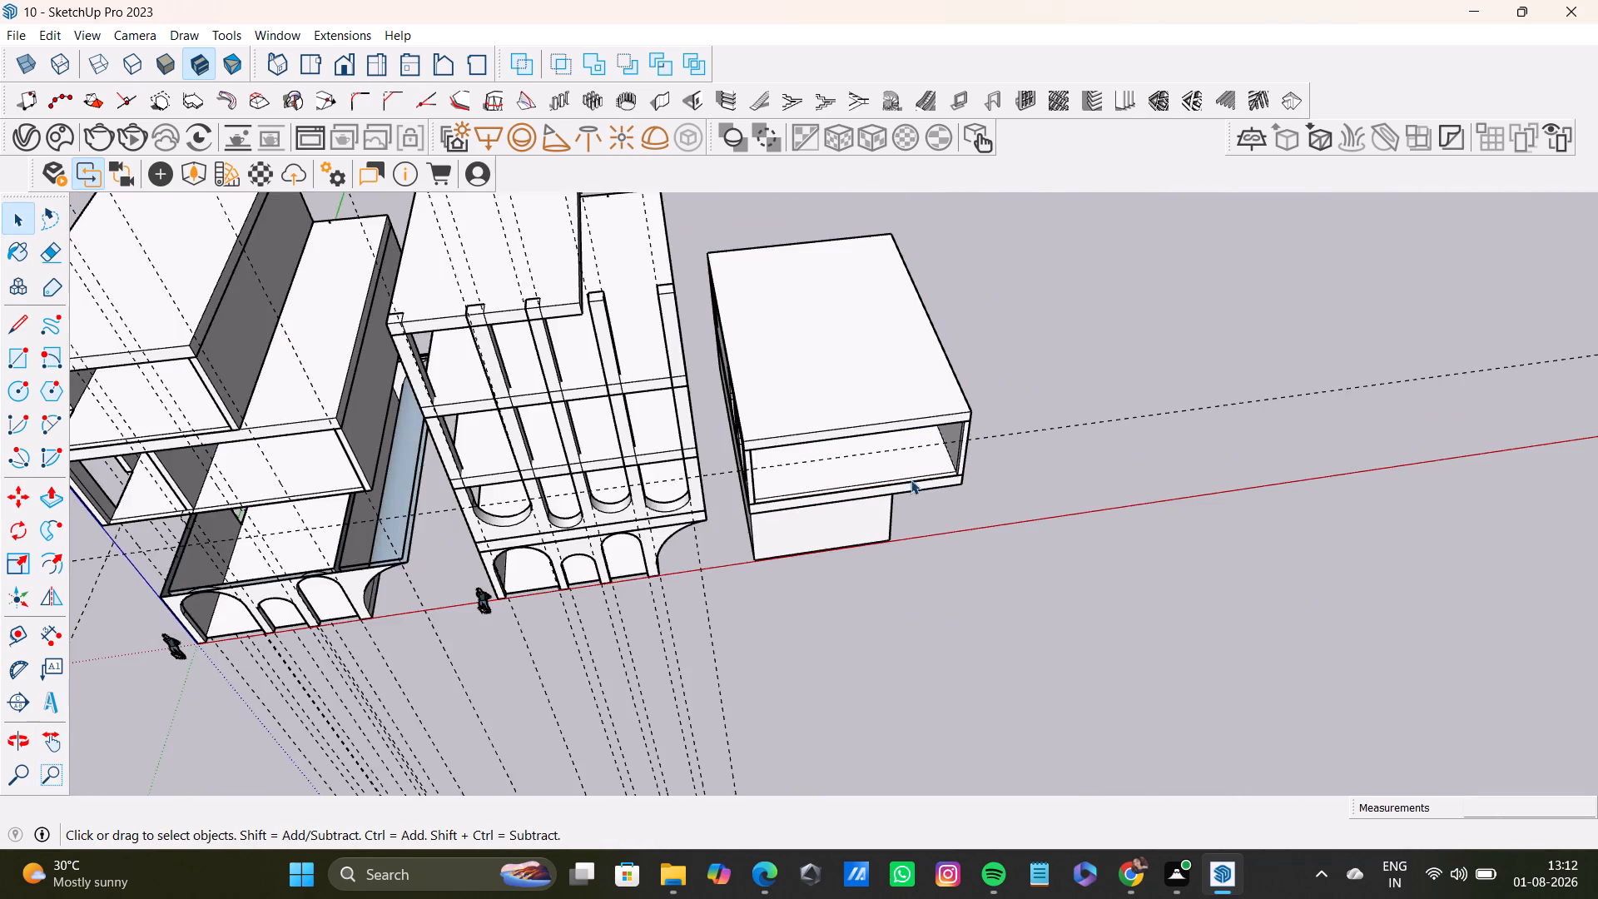
middle_click_drag(910, 484, 782, 196)
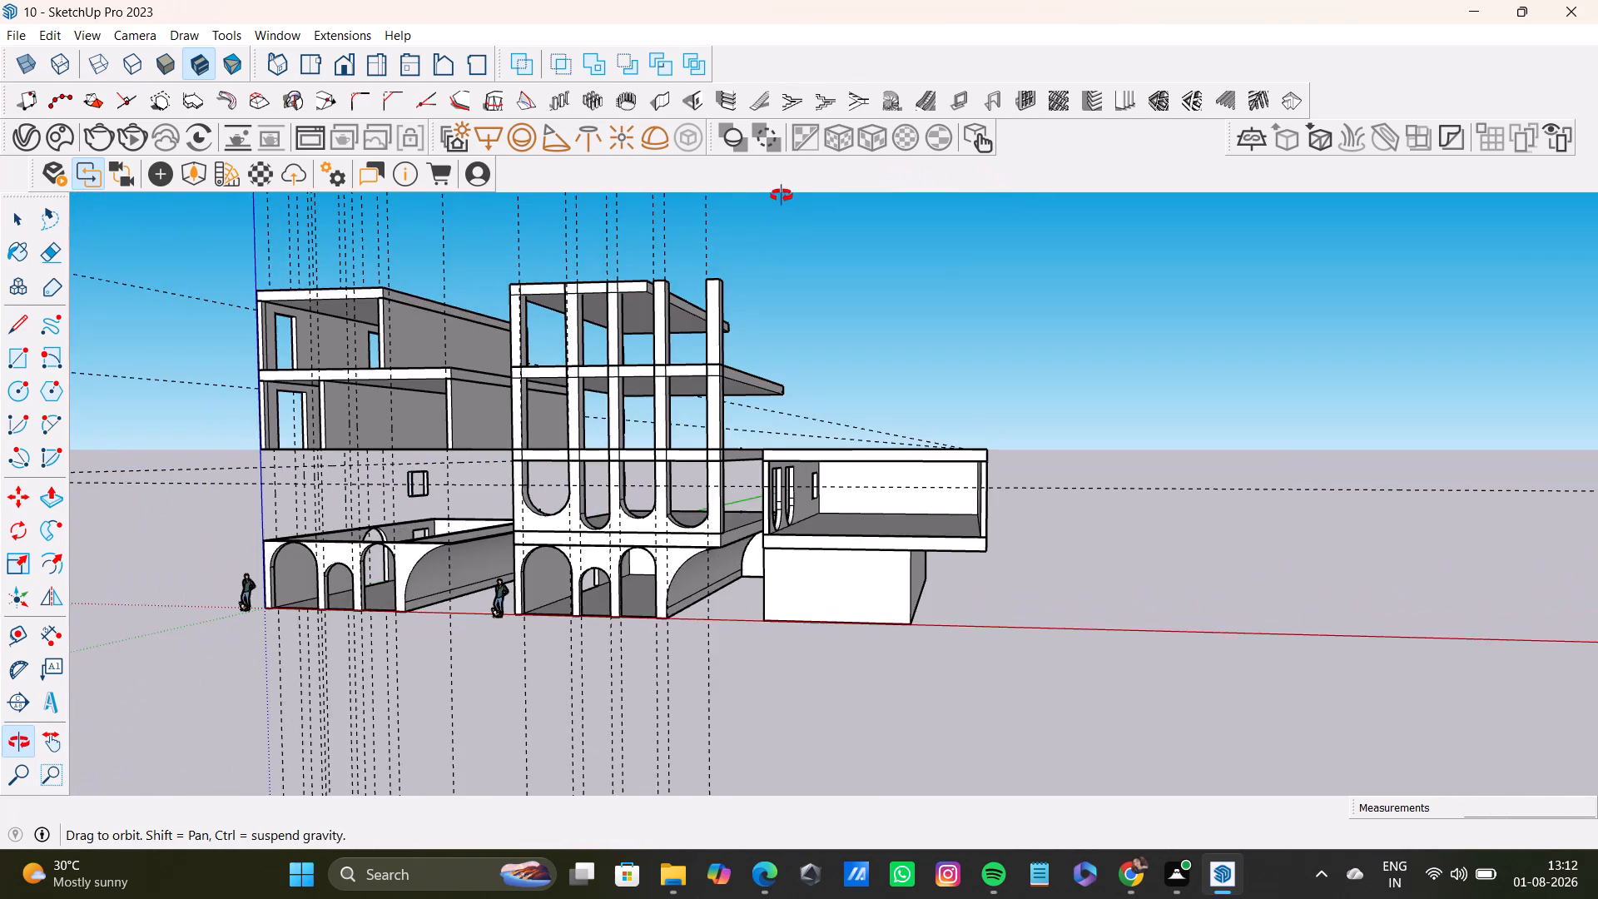
Move the first building's second-floor walls onto the new building's upper slab, matching its front corner farthest from the second building.
middle_click_drag(782, 196, 806, 184)
triple_click(381, 412)
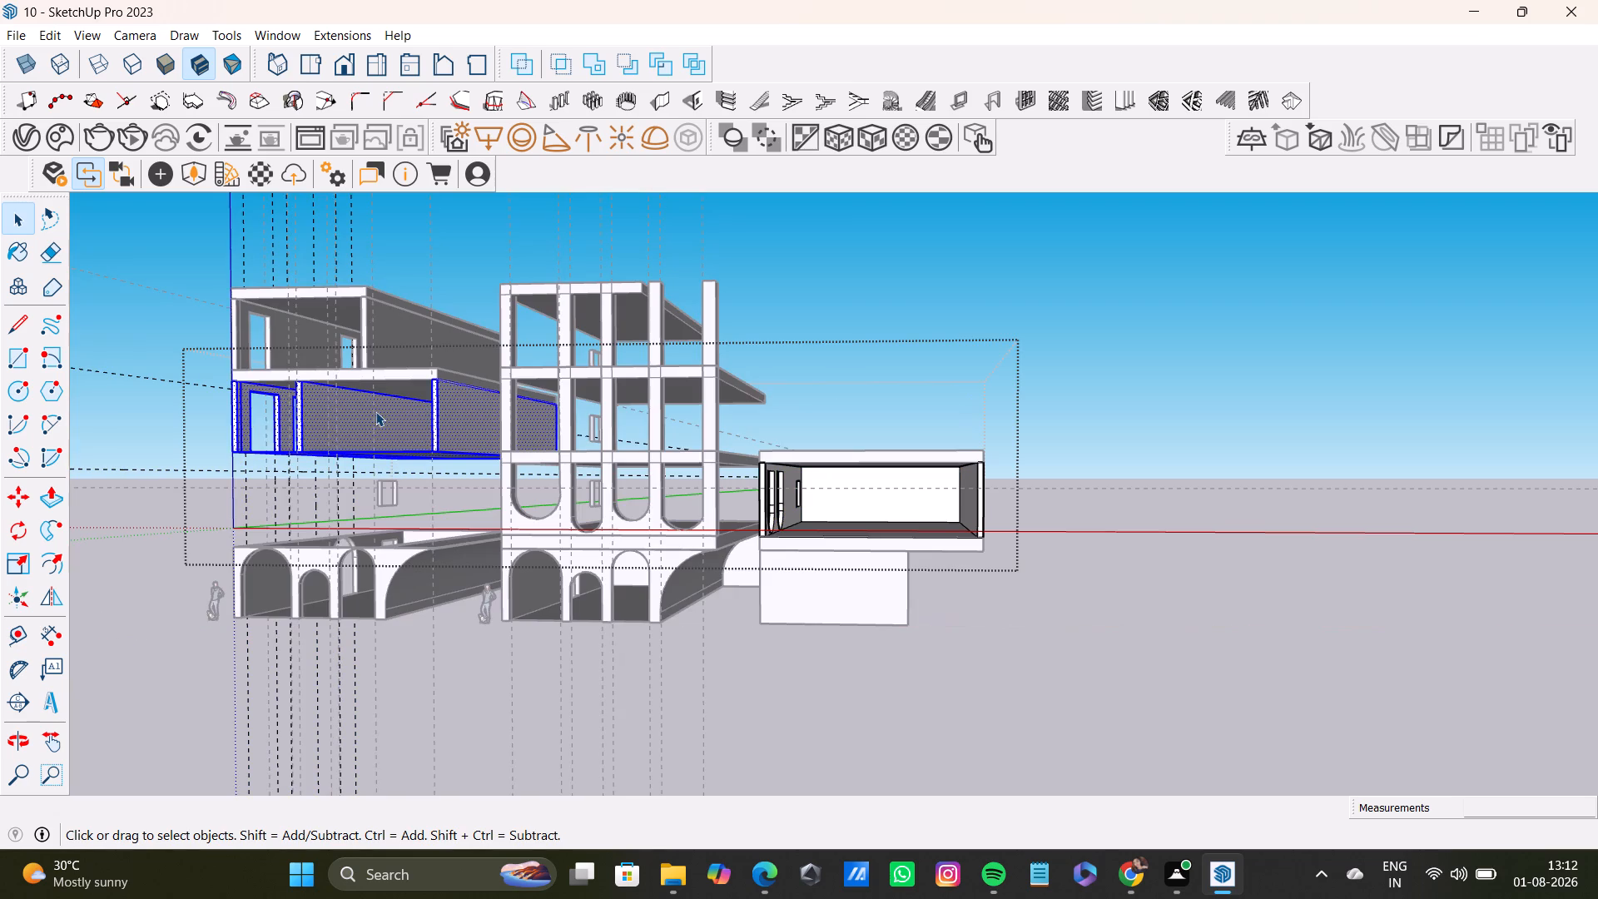
key("m")
left_click(434, 454)
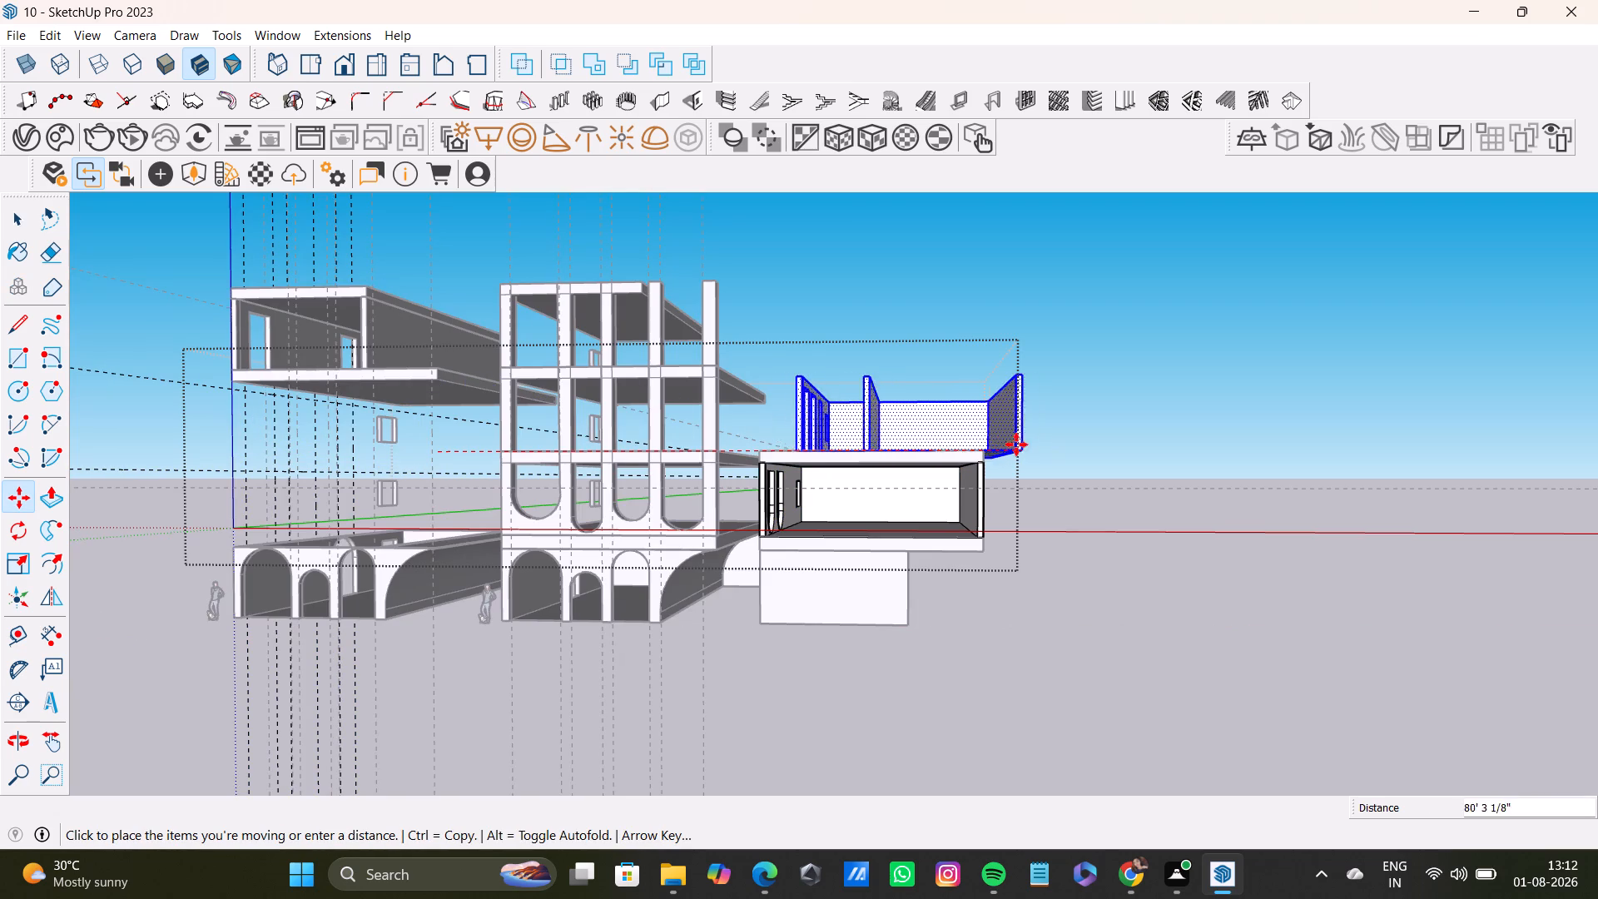
left_click(985, 450)
Examine how the relocated second-floor walls sit on the slab at the new building's front corners.
scroll(898, 539, "up", 4)
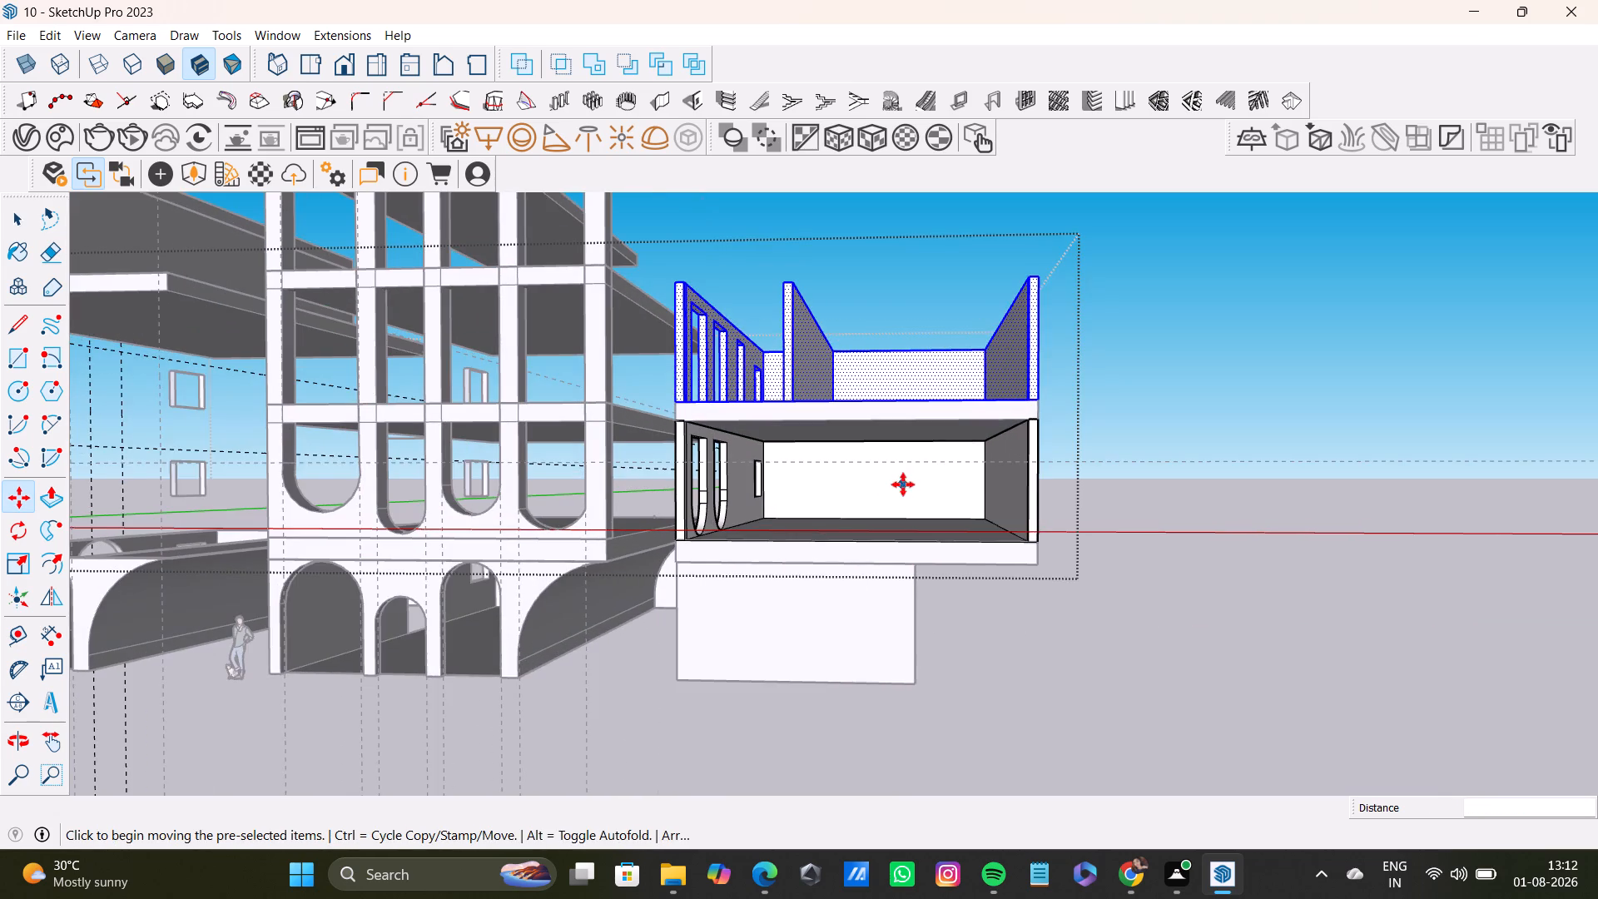
middle_click_drag(903, 484, 1219, 539)
middle_click_drag(967, 473, 953, 504)
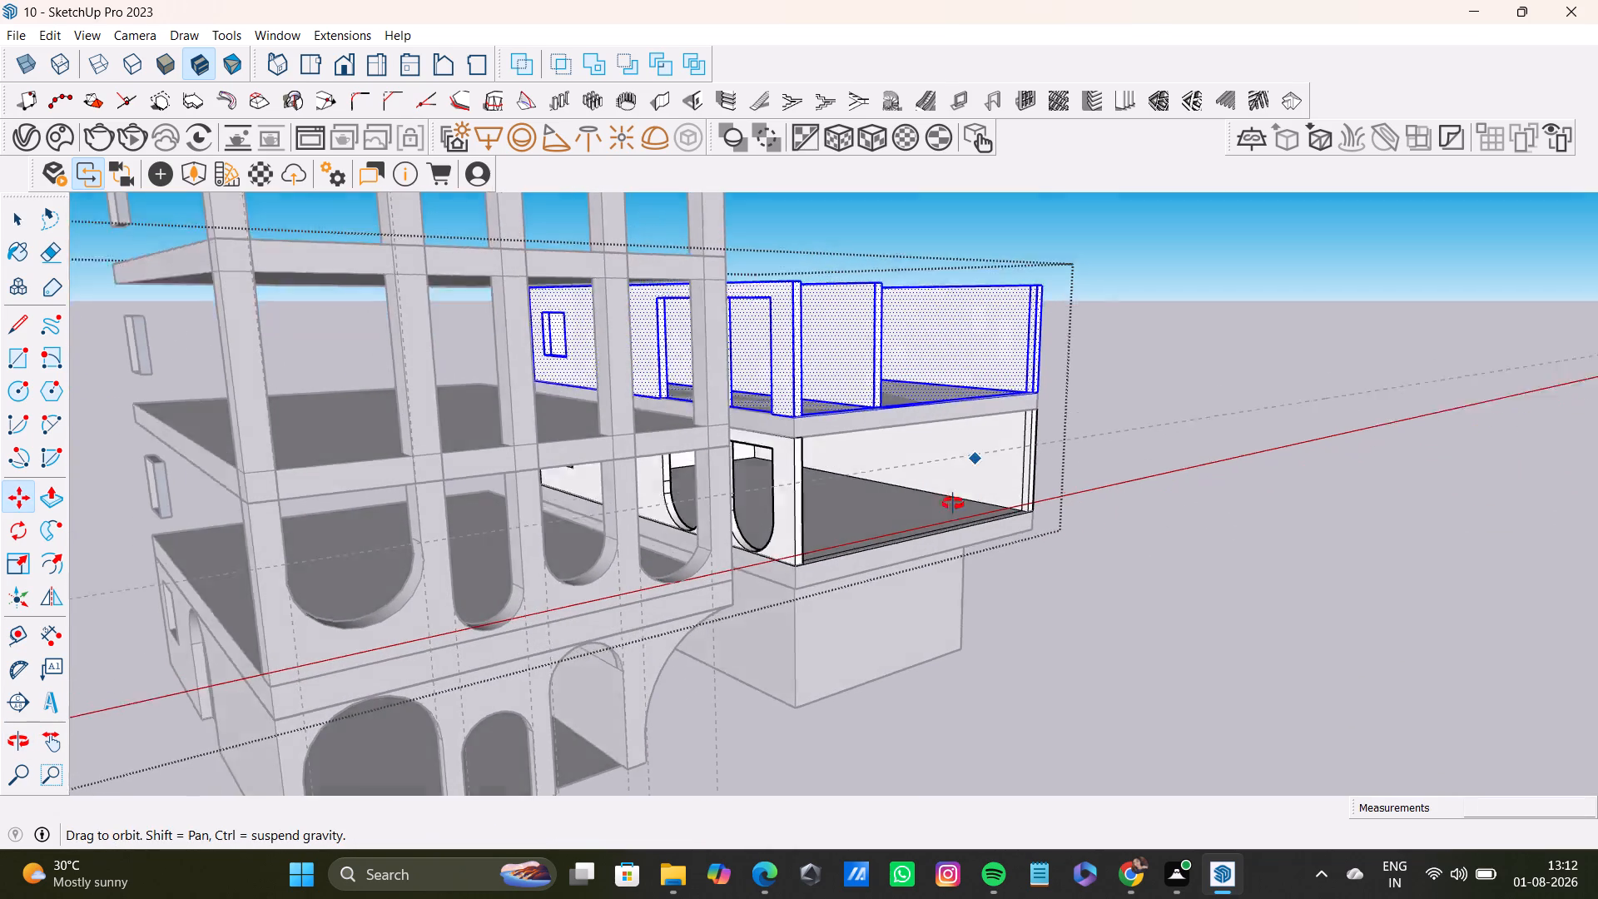
middle_click_drag(953, 504, 943, 604)
scroll(763, 340, "up", 10)
middle_click_drag(823, 409, 828, 365)
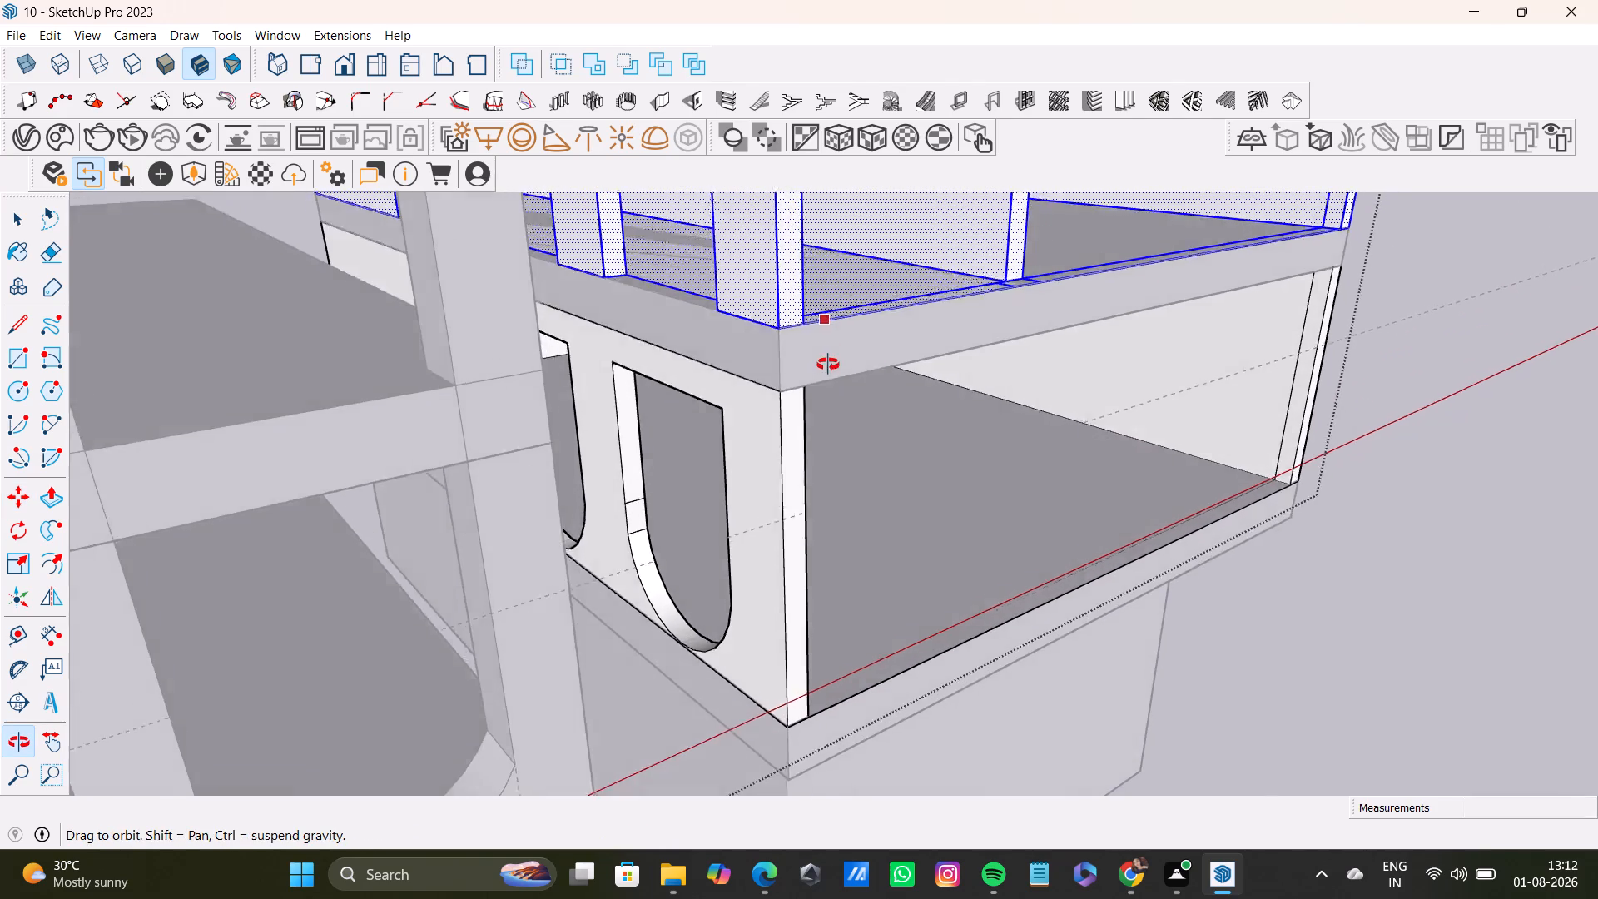
middle_click_drag(828, 365, 687, 421)
scroll(712, 387, "down", 4)
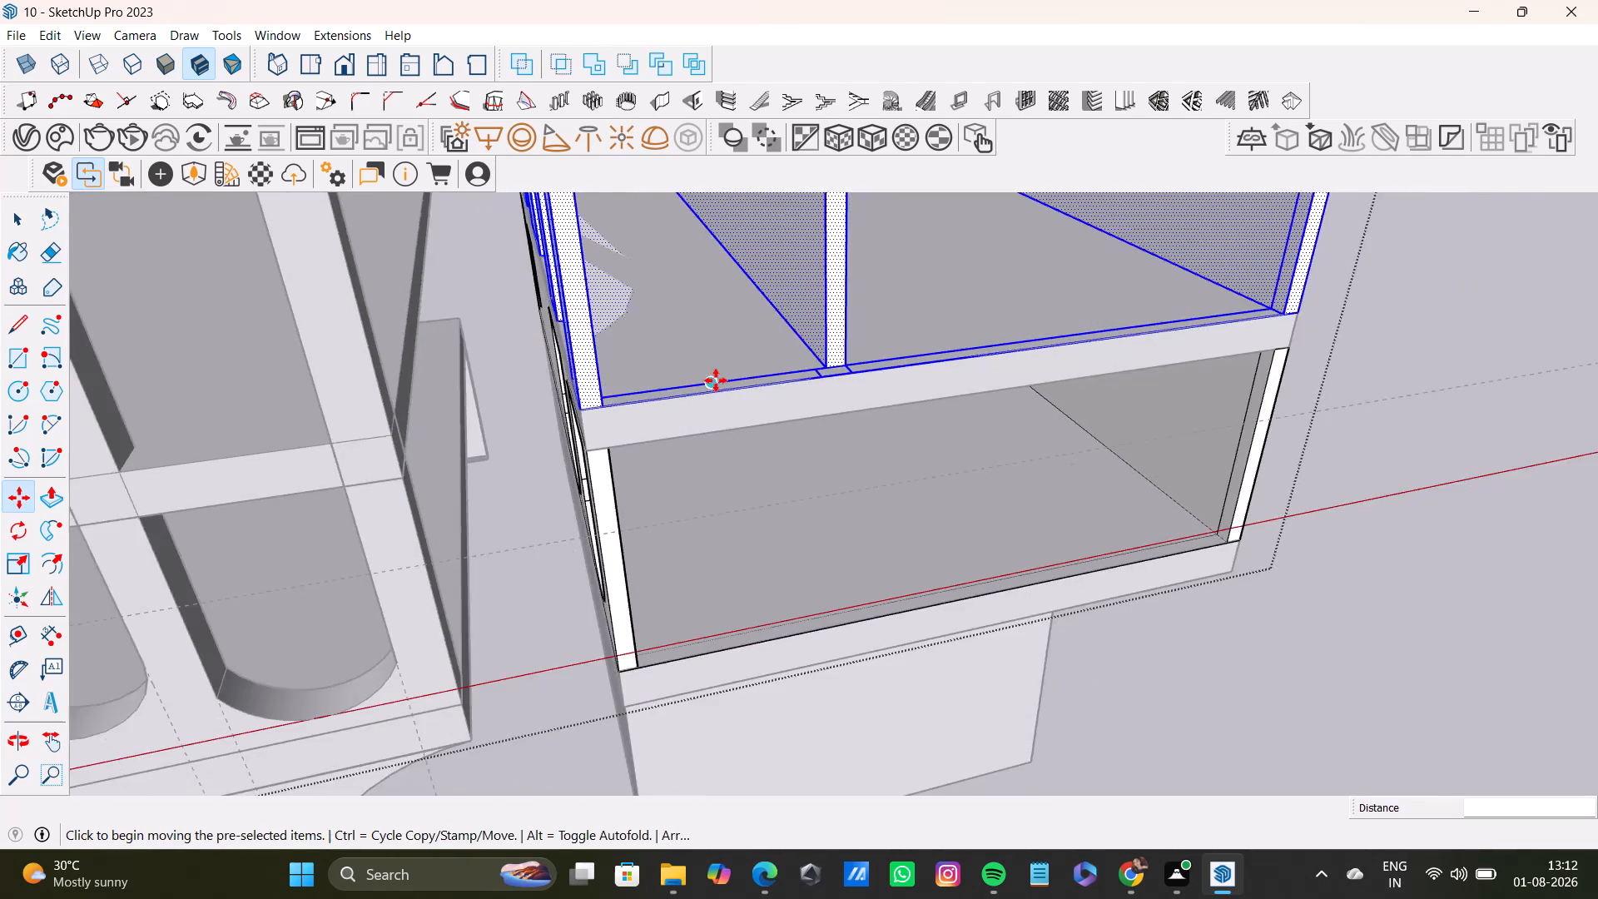
scroll(716, 380, "down", 2)
scroll(762, 480, "down", 7)
Move the slab beneath the first building's top-floor walls onto the new building's second-floor walls, matching the front corner.
middle_click_drag(837, 465, 726, 378)
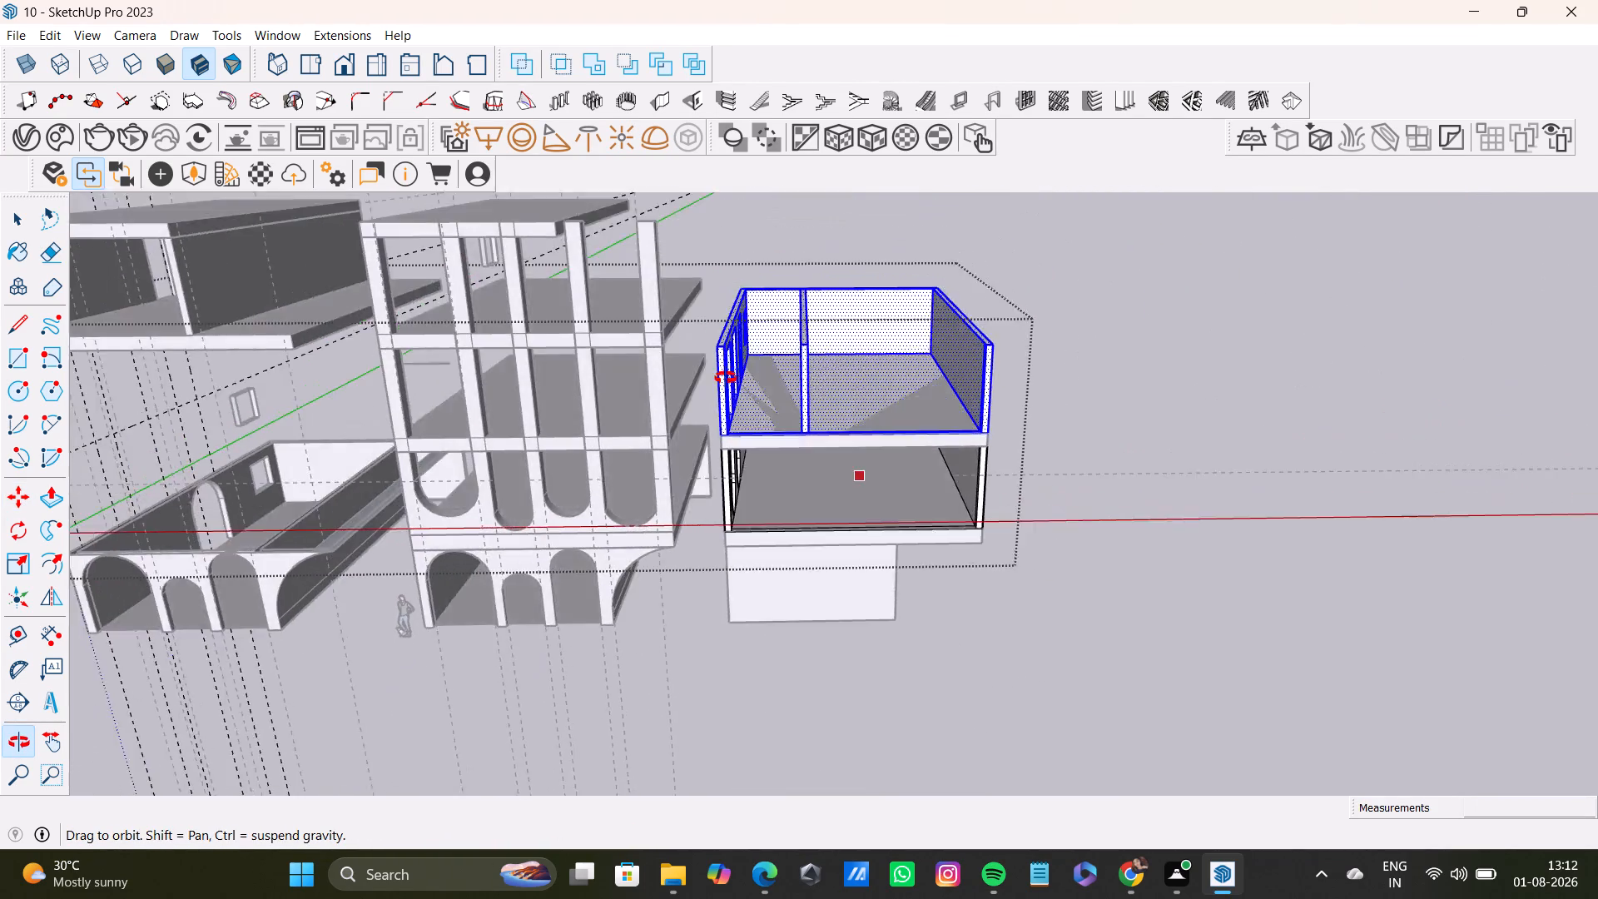
middle_click_drag(726, 378, 734, 325)
scroll(705, 453, "down", 7)
key("space")
left_click(474, 383)
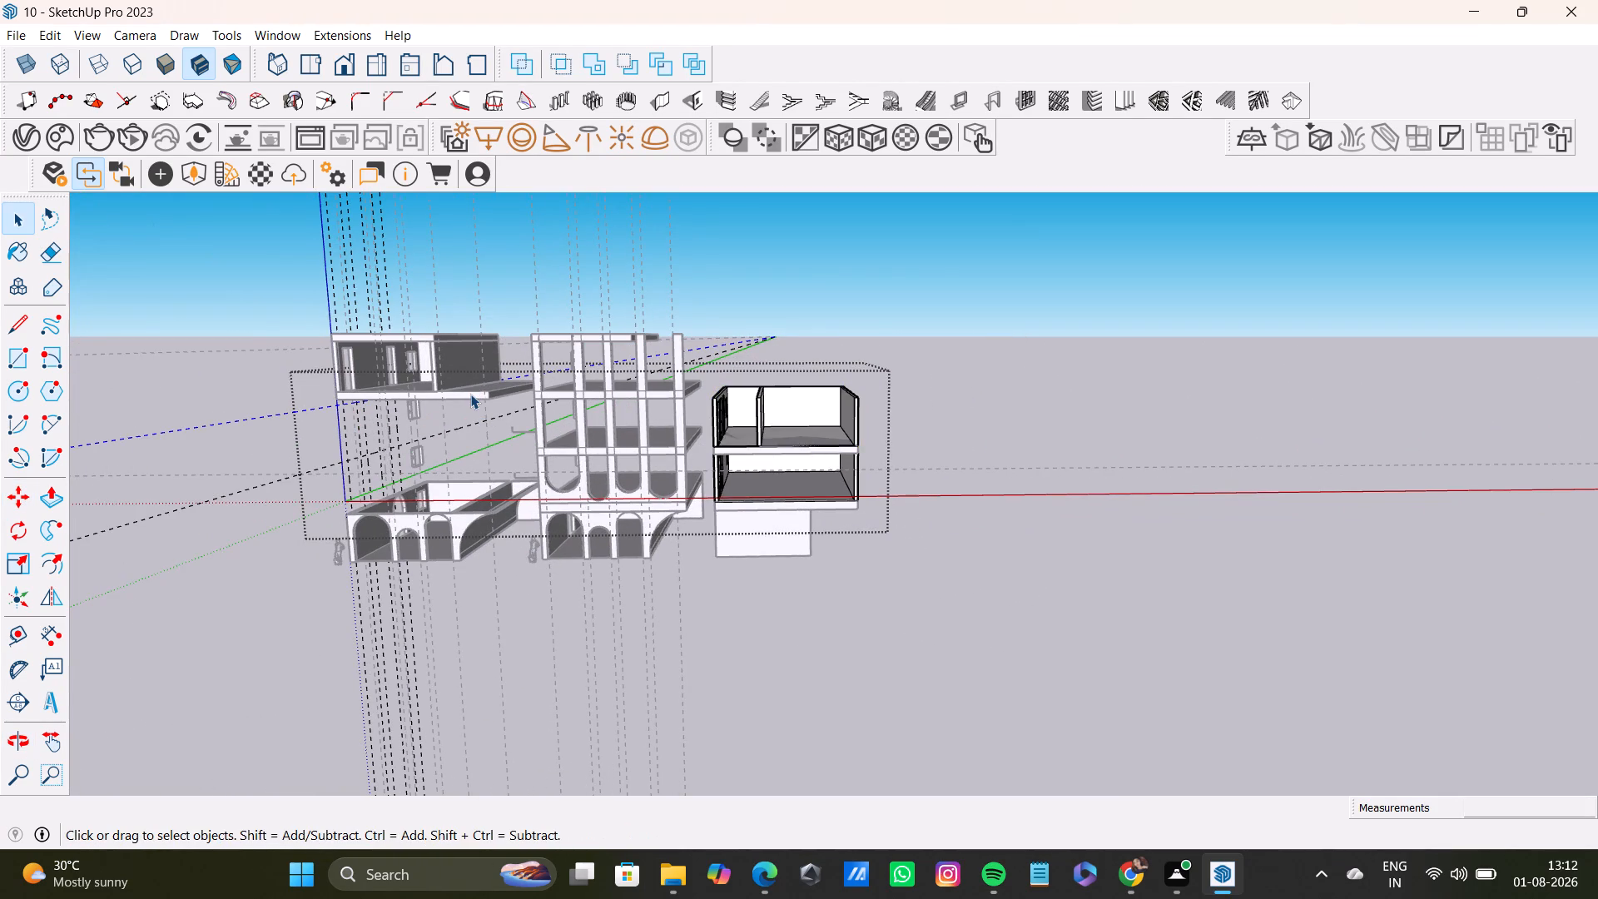
triple_click(469, 394)
key("m")
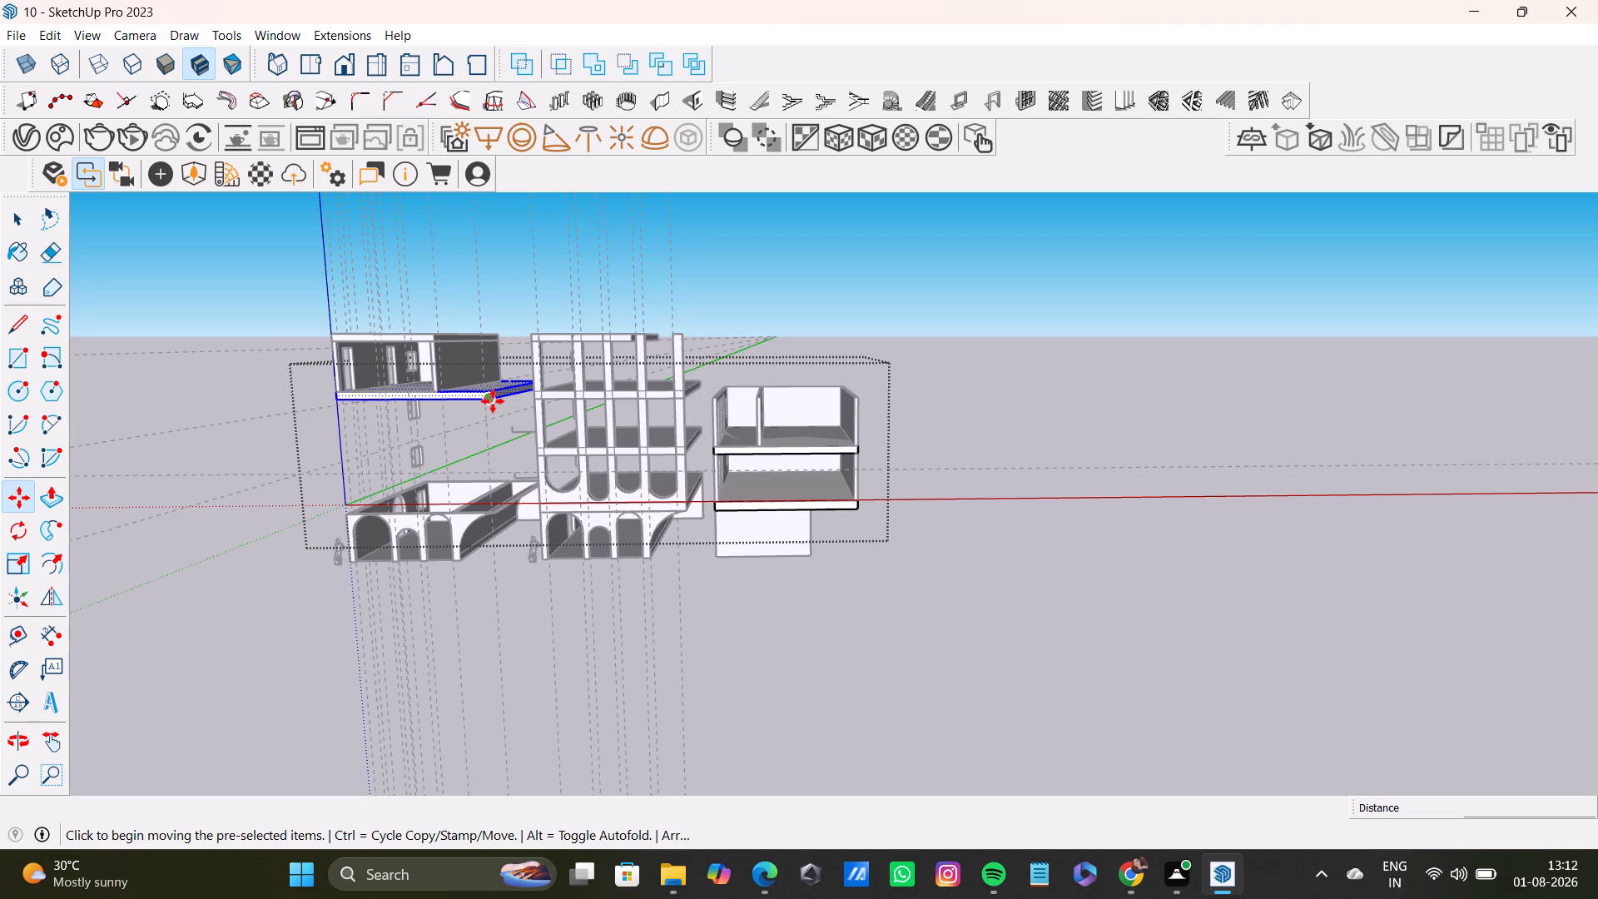
left_click_drag(490, 403, 502, 403)
left_click(861, 403)
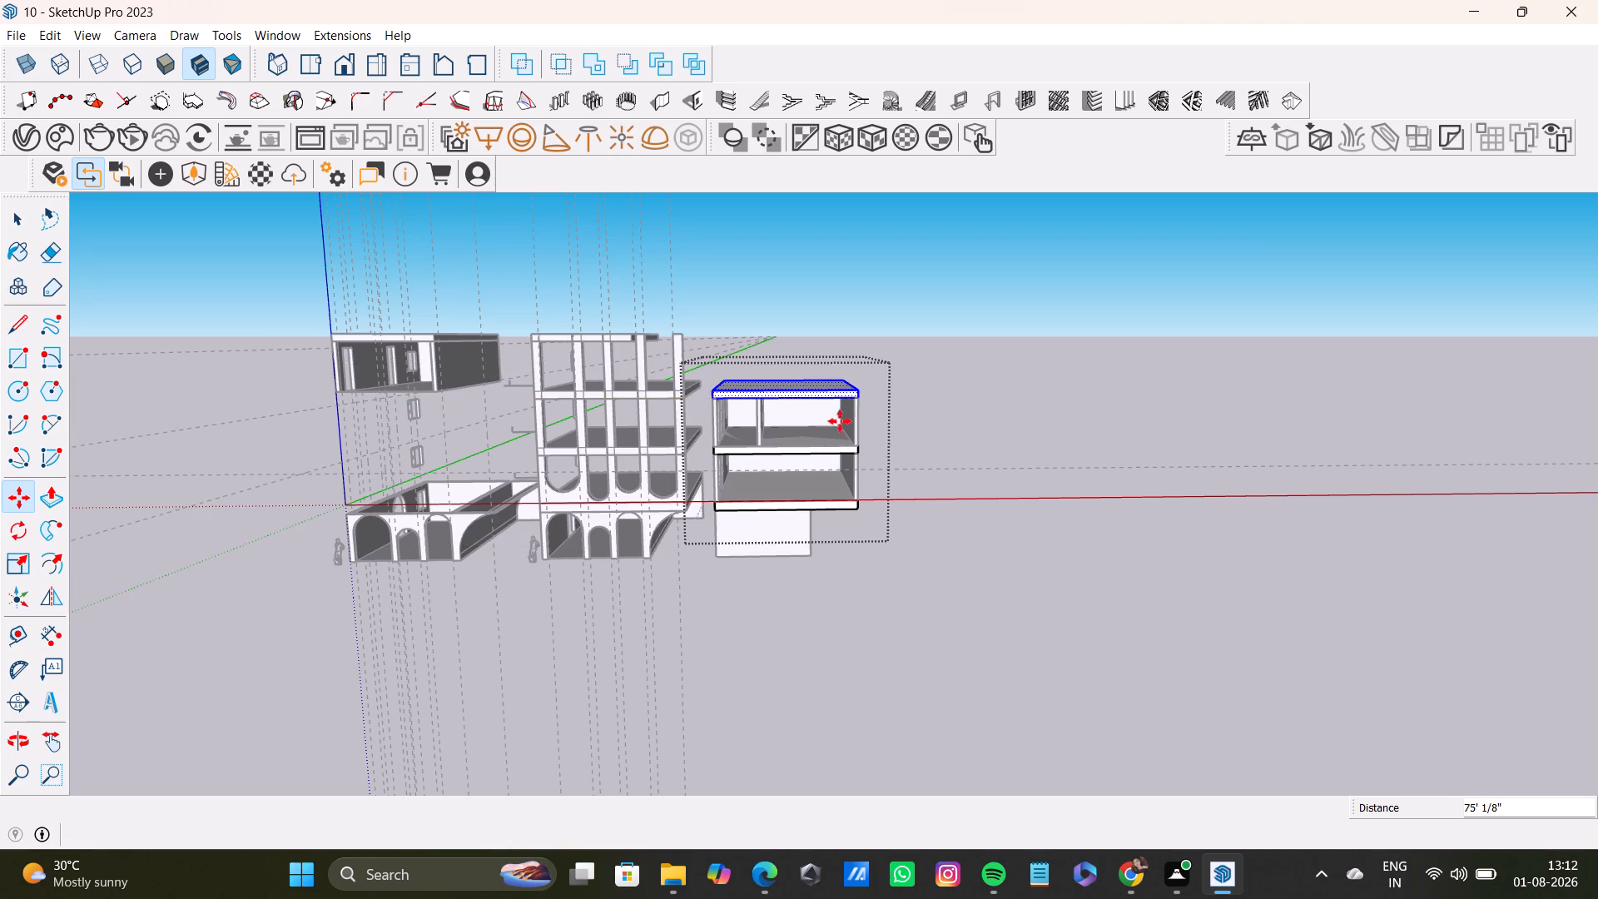
Push the top face of the new building's uppermost slab down by about 8" to thin it.
scroll(810, 446, "up", 12)
middle_click_drag(640, 374, 685, 385)
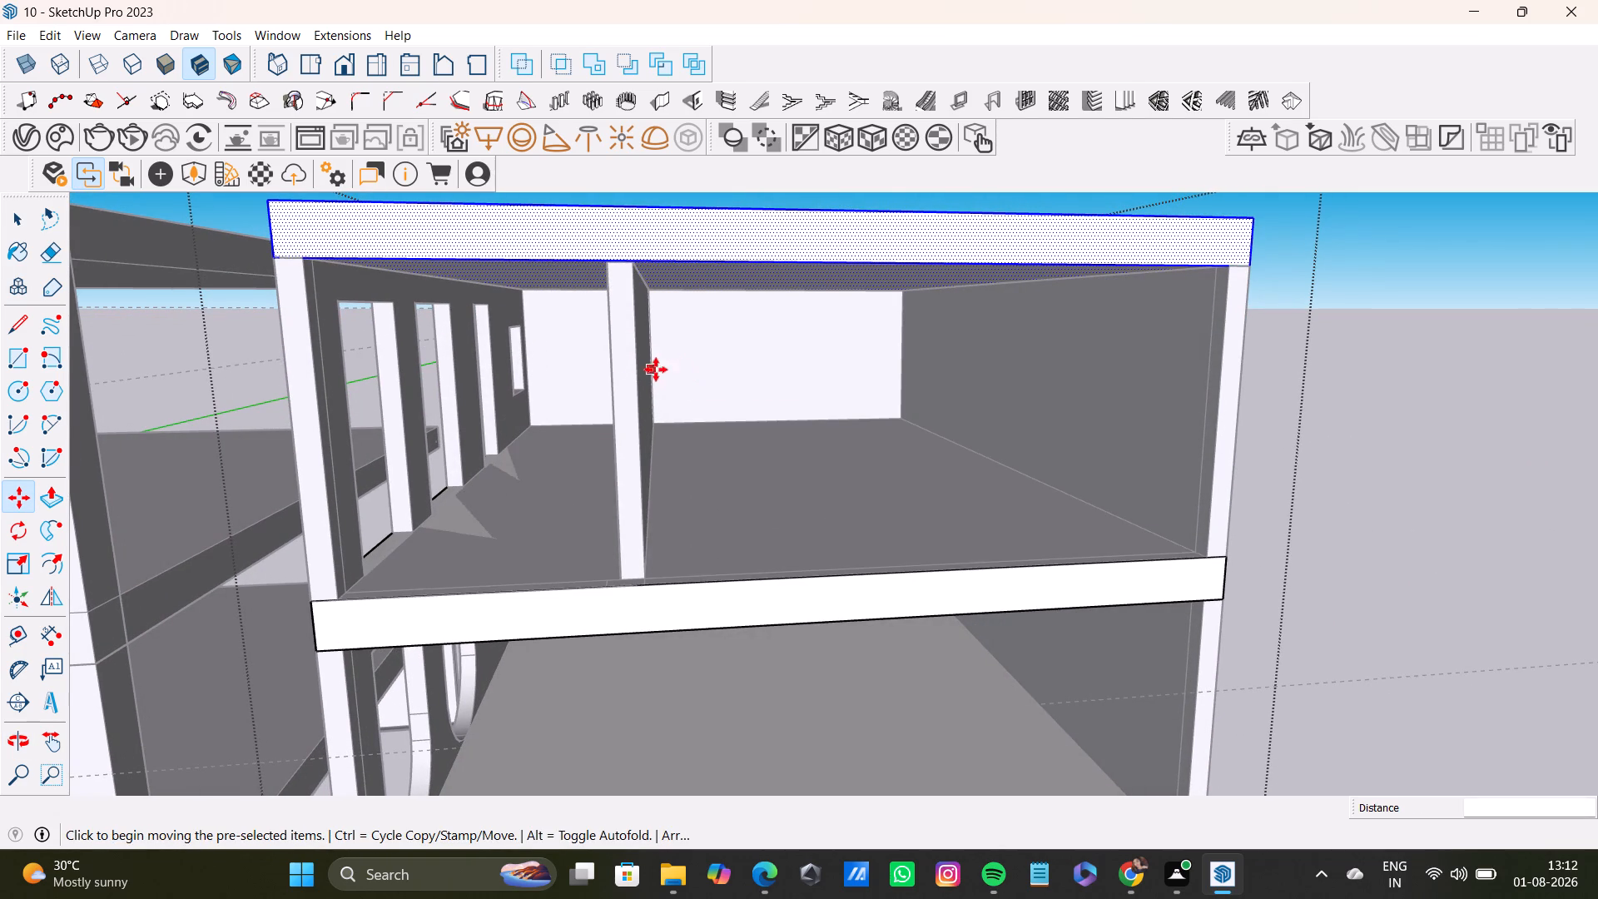
scroll(451, 394, "down", 3)
middle_click_drag(320, 358, 563, 435)
scroll(528, 437, "up", 4)
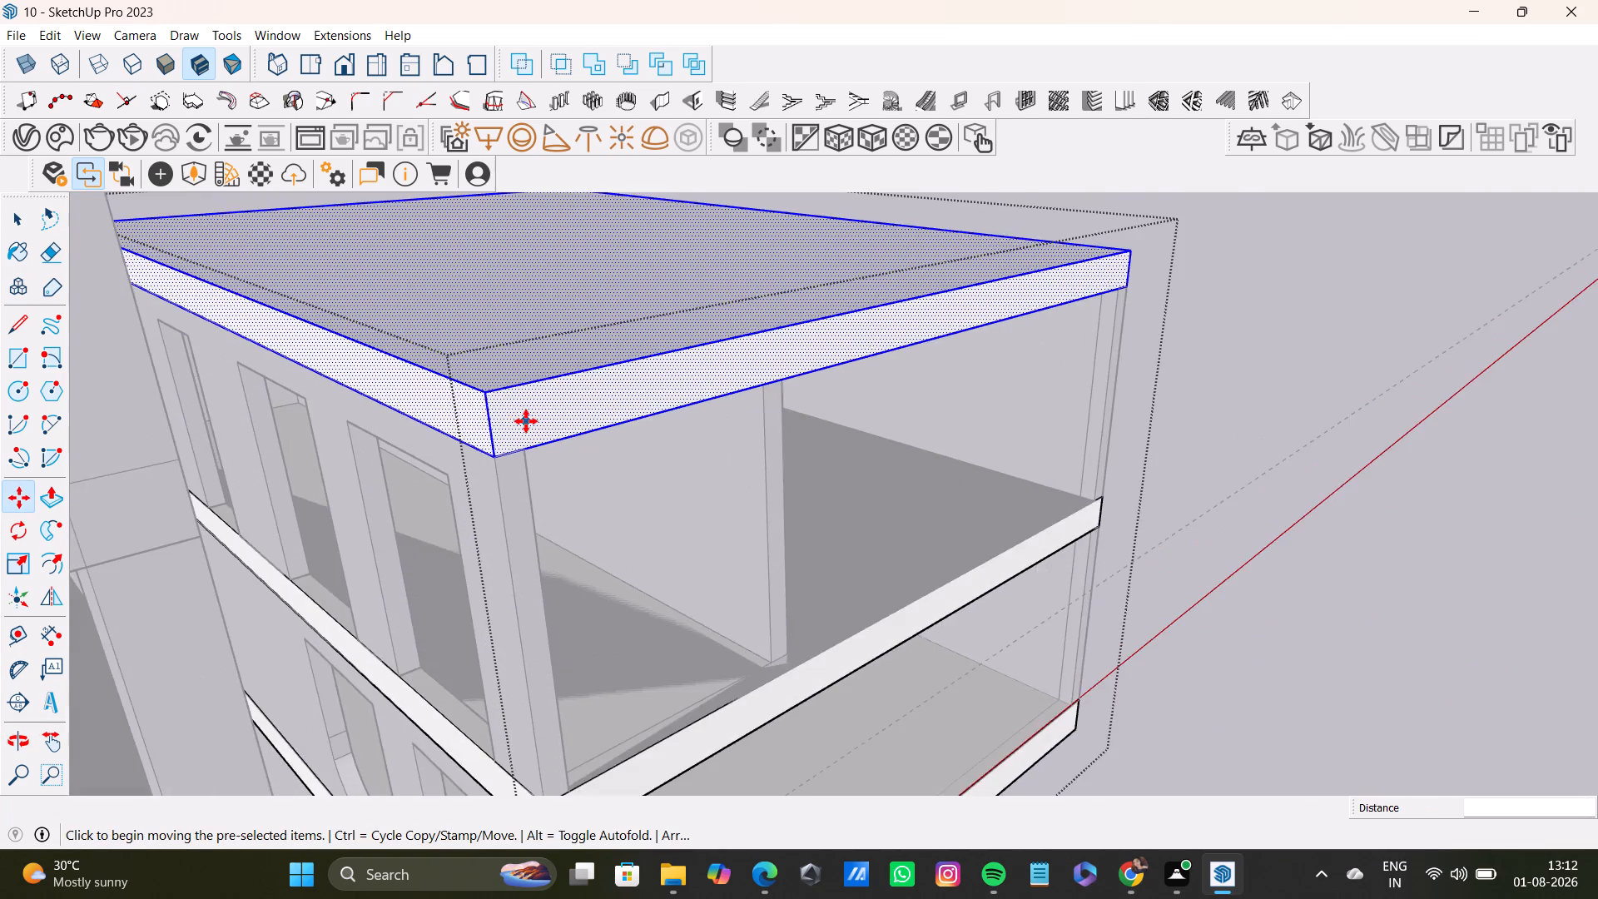
scroll(526, 421, "up", 1)
middle_click_drag(612, 434, 525, 424)
key("space")
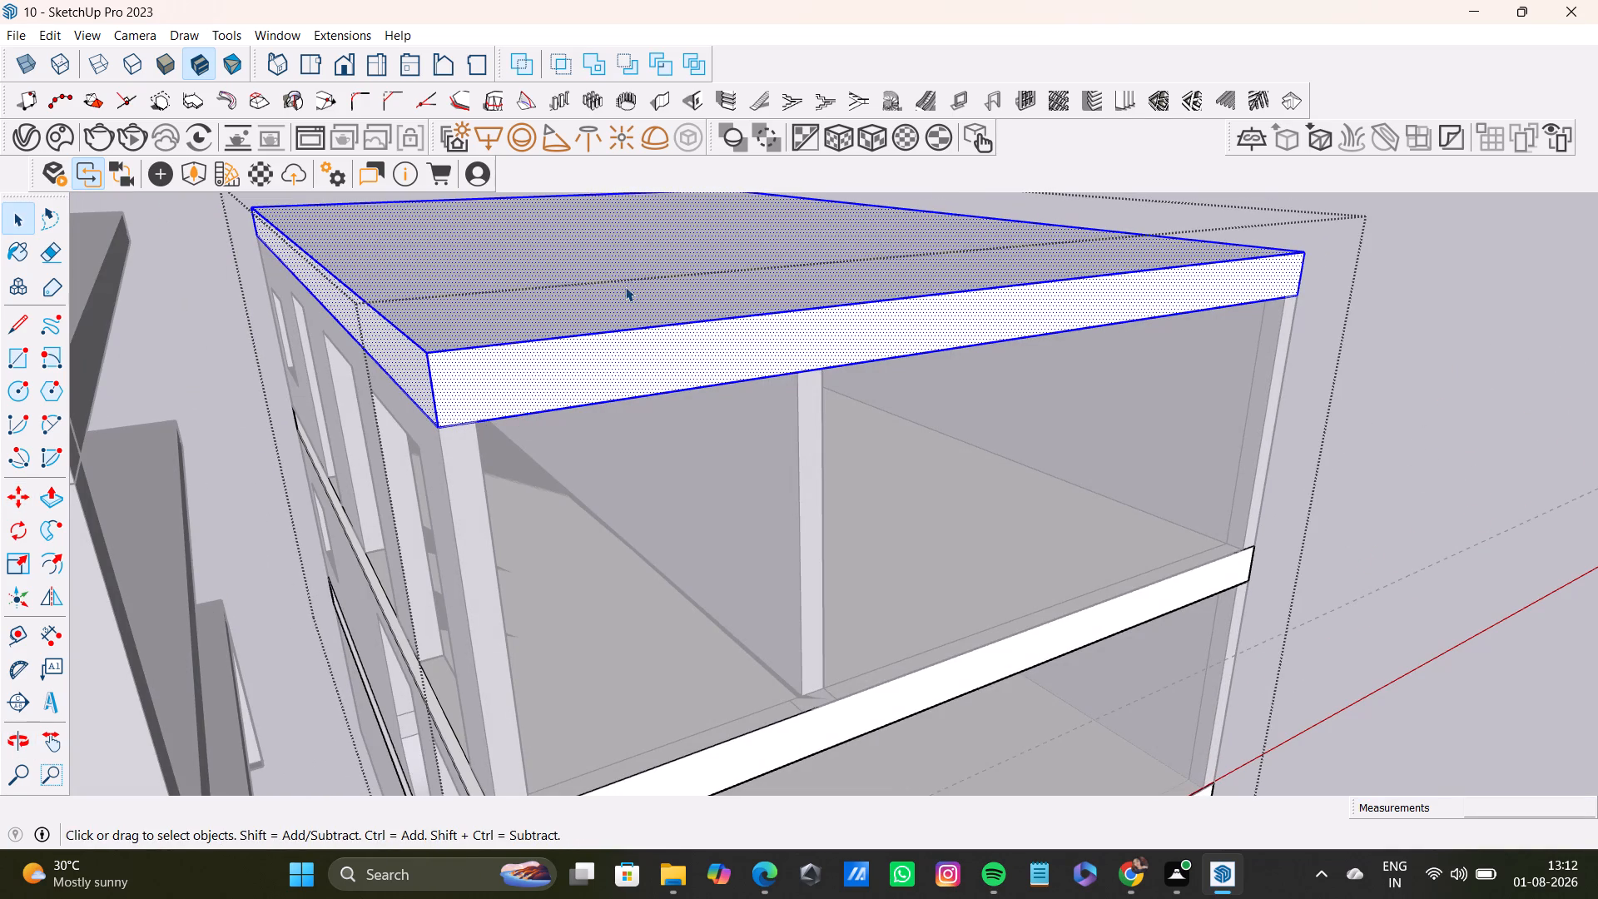
key("p")
left_click(603, 281)
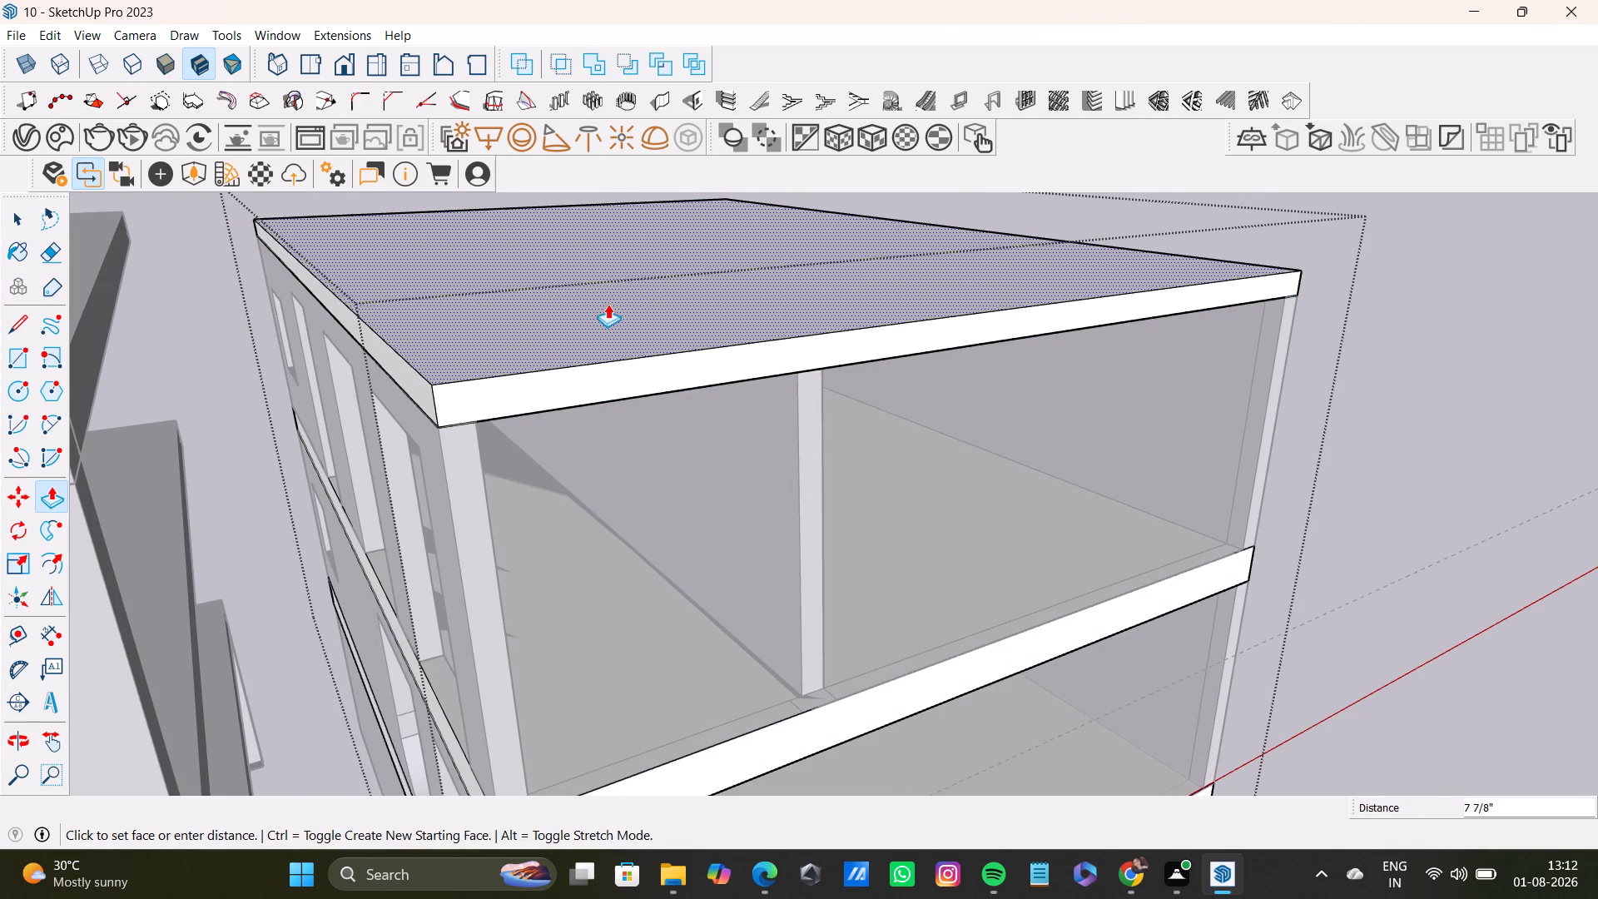
left_click(609, 298)
key("space")
Move the first building's remaining top-floor walls onto the new building's thinned slab, along its front edge.
scroll(664, 490, "down", 7)
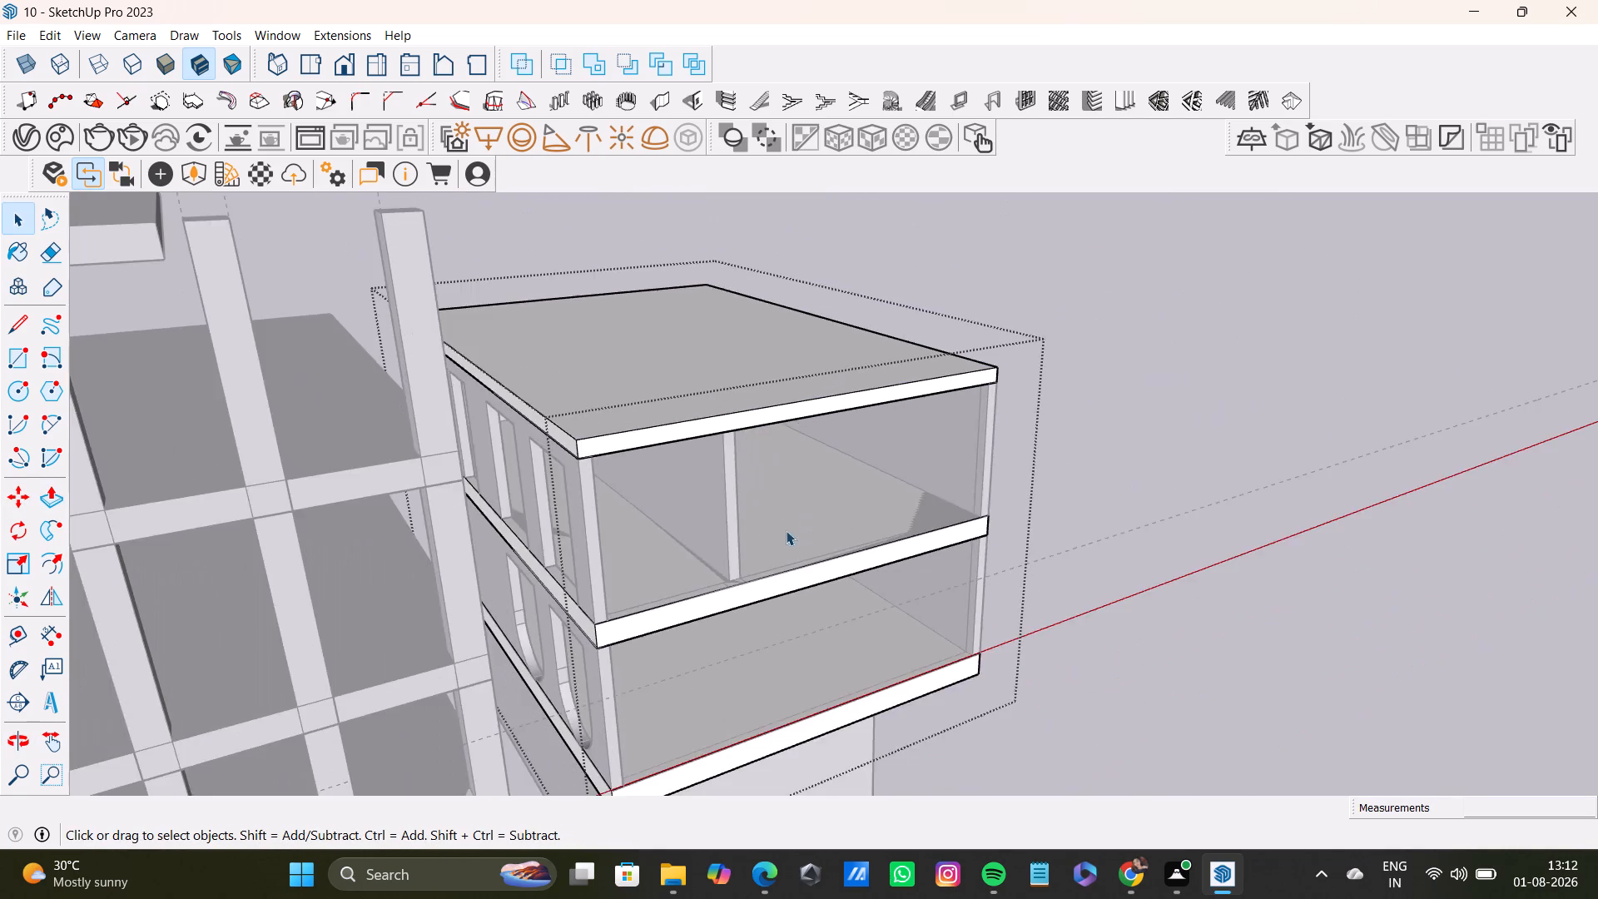
middle_click_drag(786, 530, 551, 377)
scroll(561, 429, "down", 8)
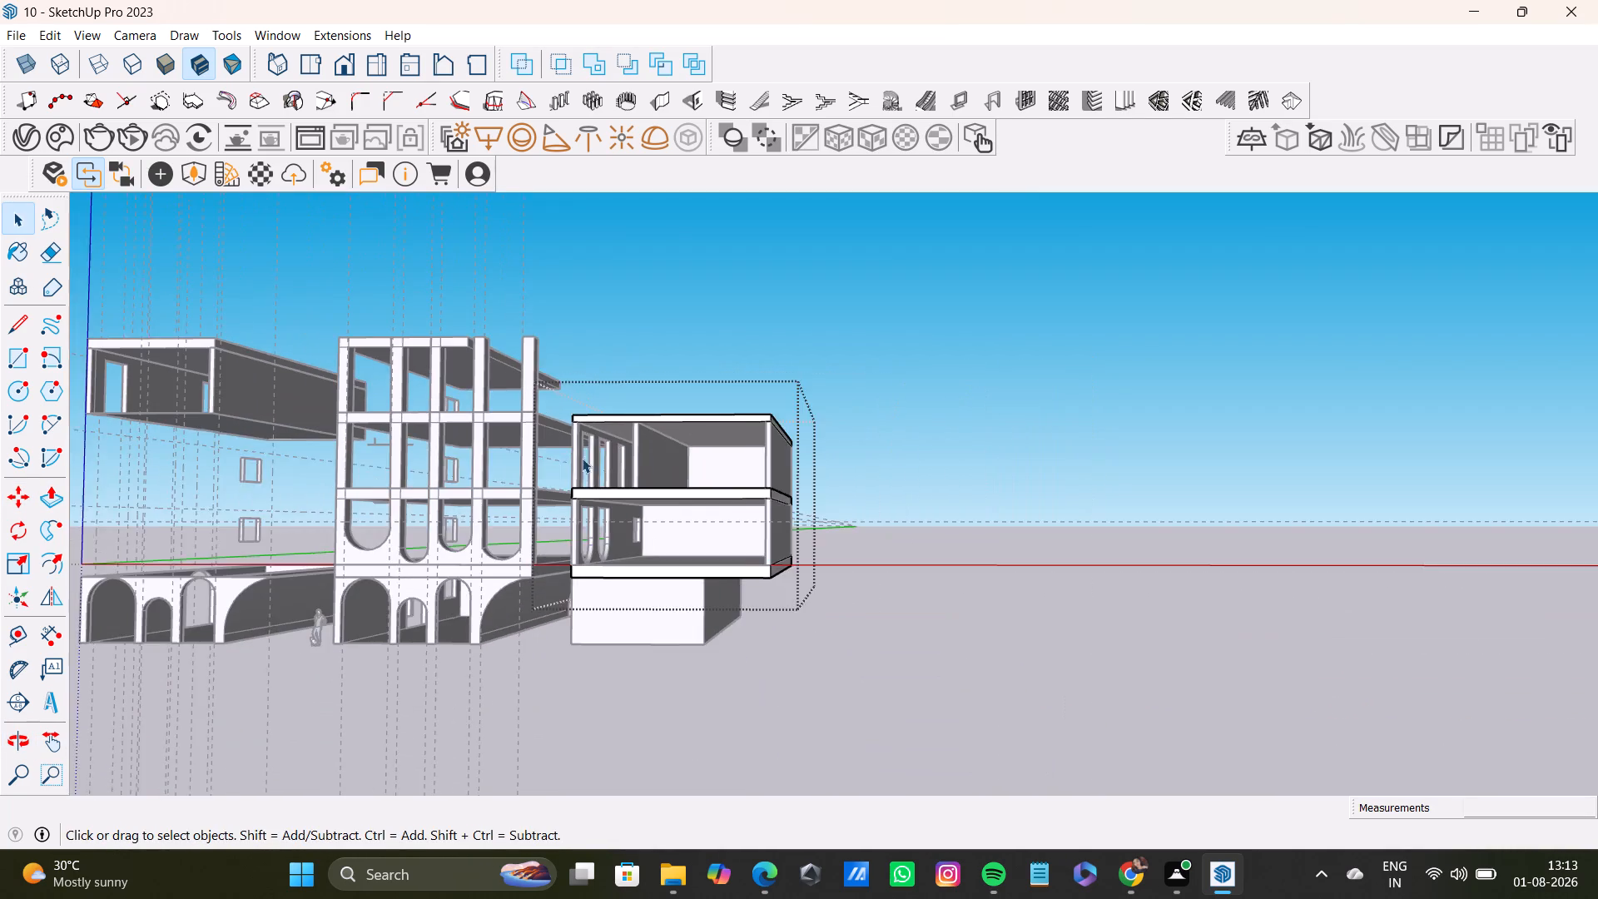
middle_click_drag(588, 461, 770, 515)
triple_click(423, 452)
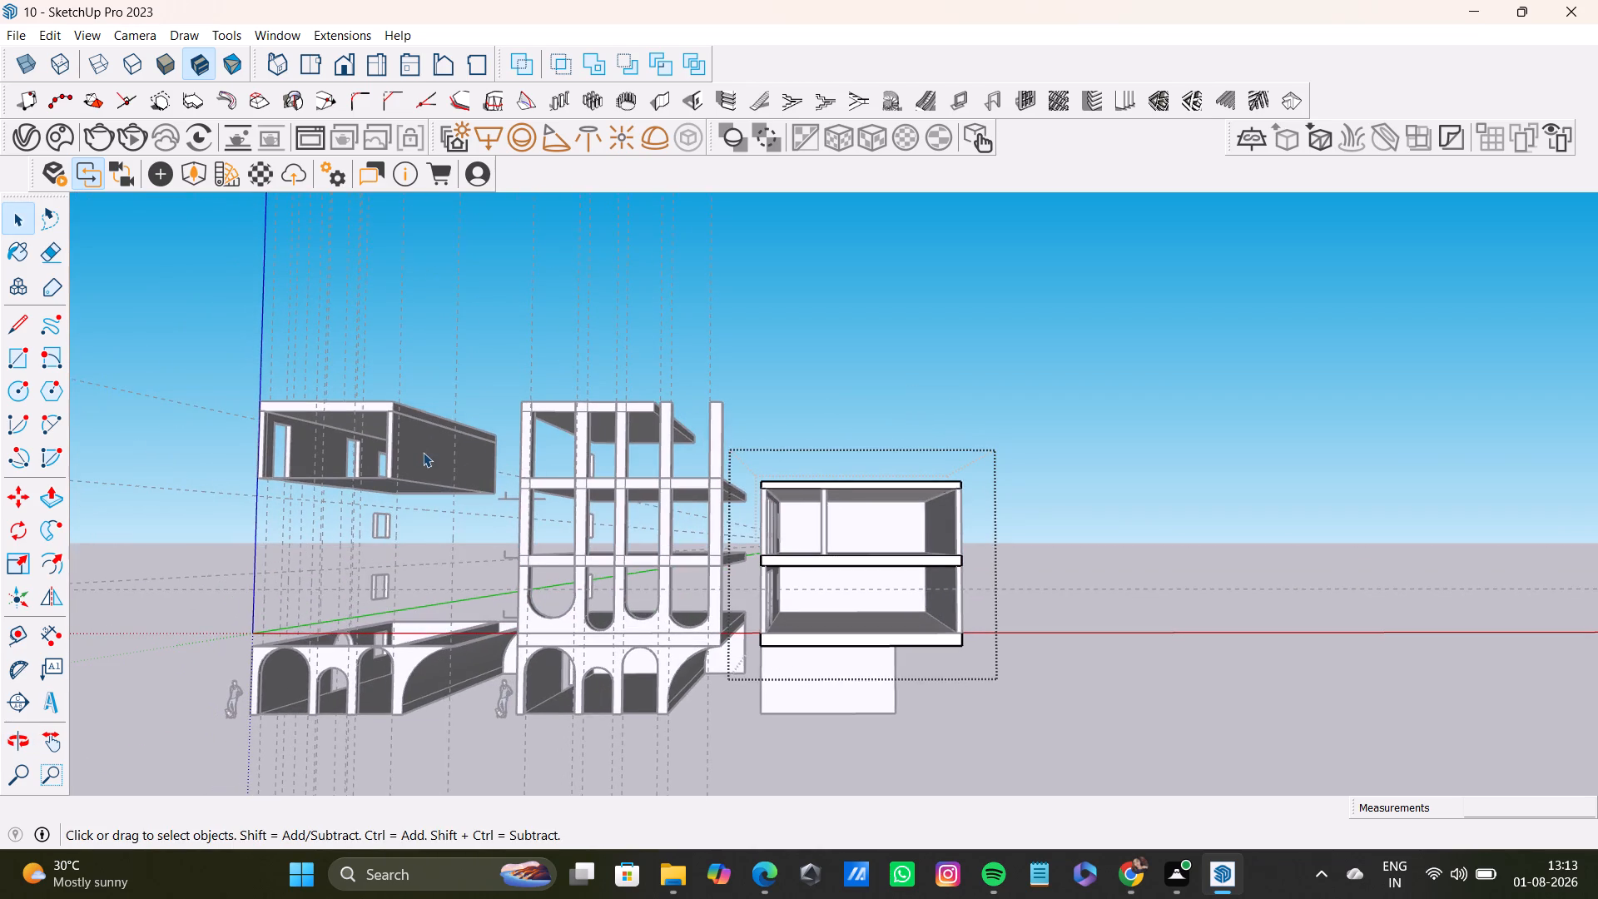
key("m")
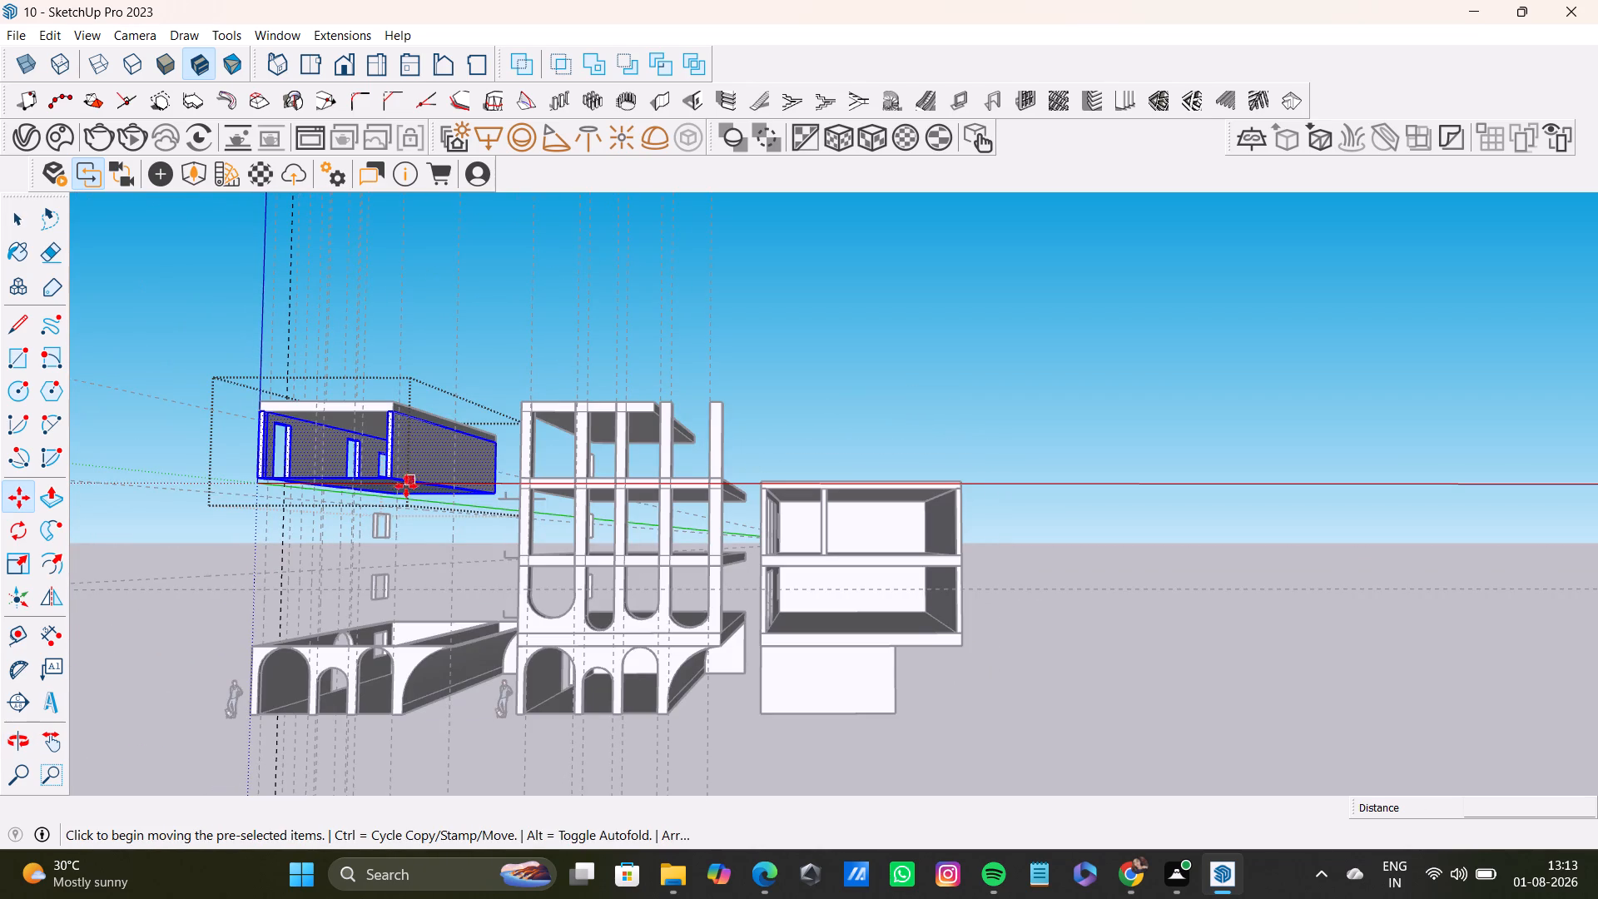
left_click(389, 478)
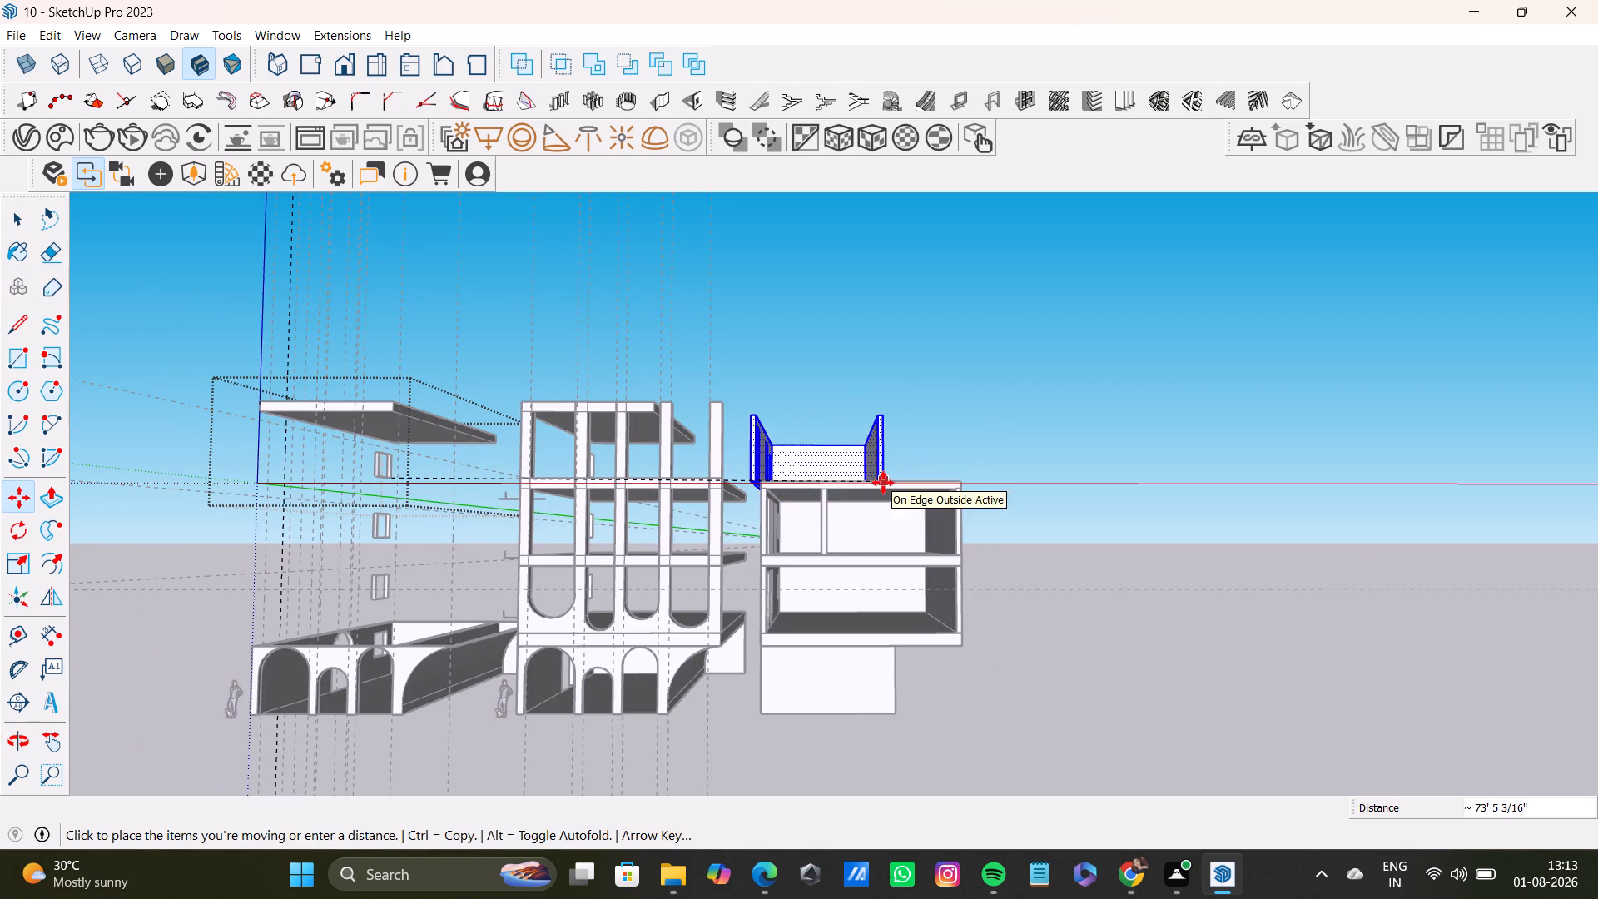
left_click(893, 481)
Snap the top-floor walls' lower front corner nearest the second building to the slab's front corner.
middle_click_drag(859, 585, 1021, 812)
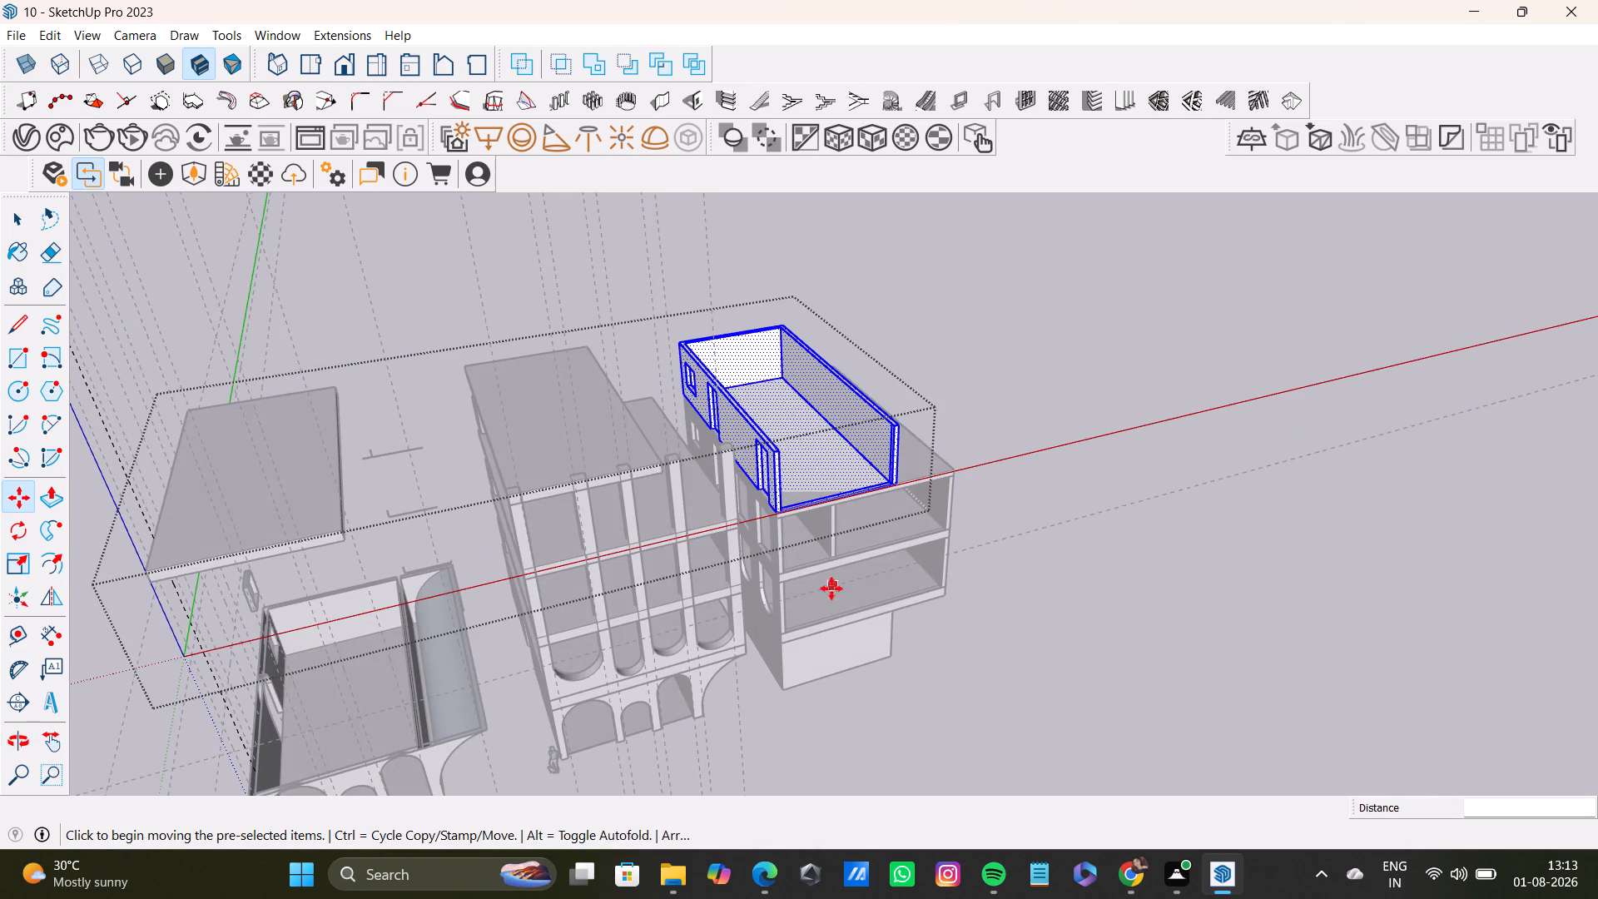
scroll(831, 589, "up", 10)
left_click(693, 373)
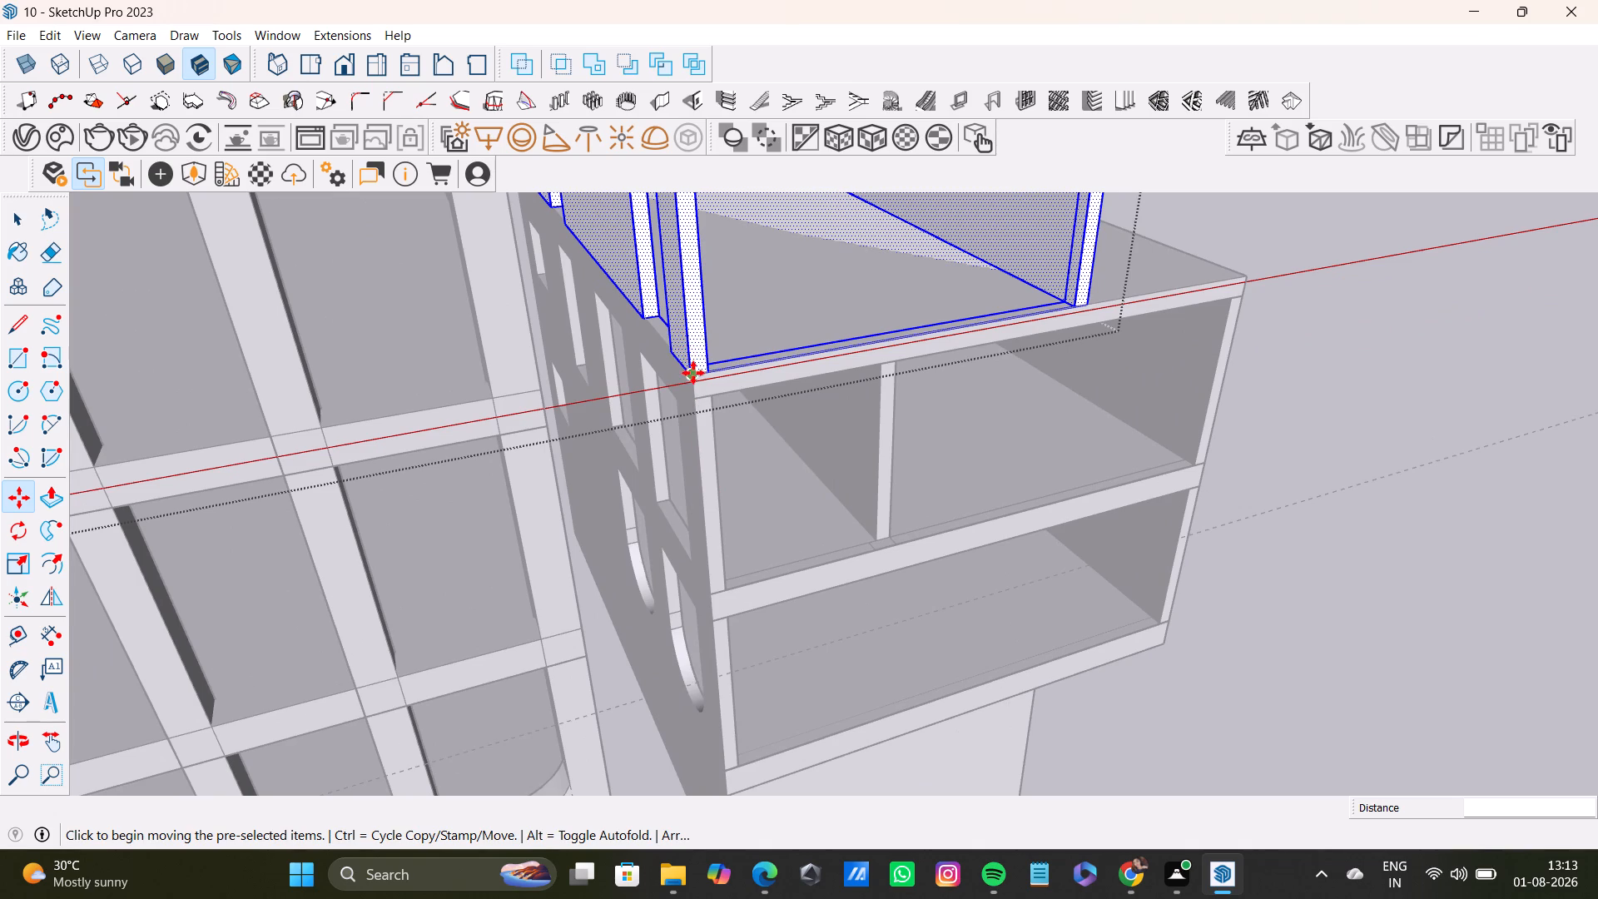
left_click(702, 370)
scroll(850, 405, "down", 8)
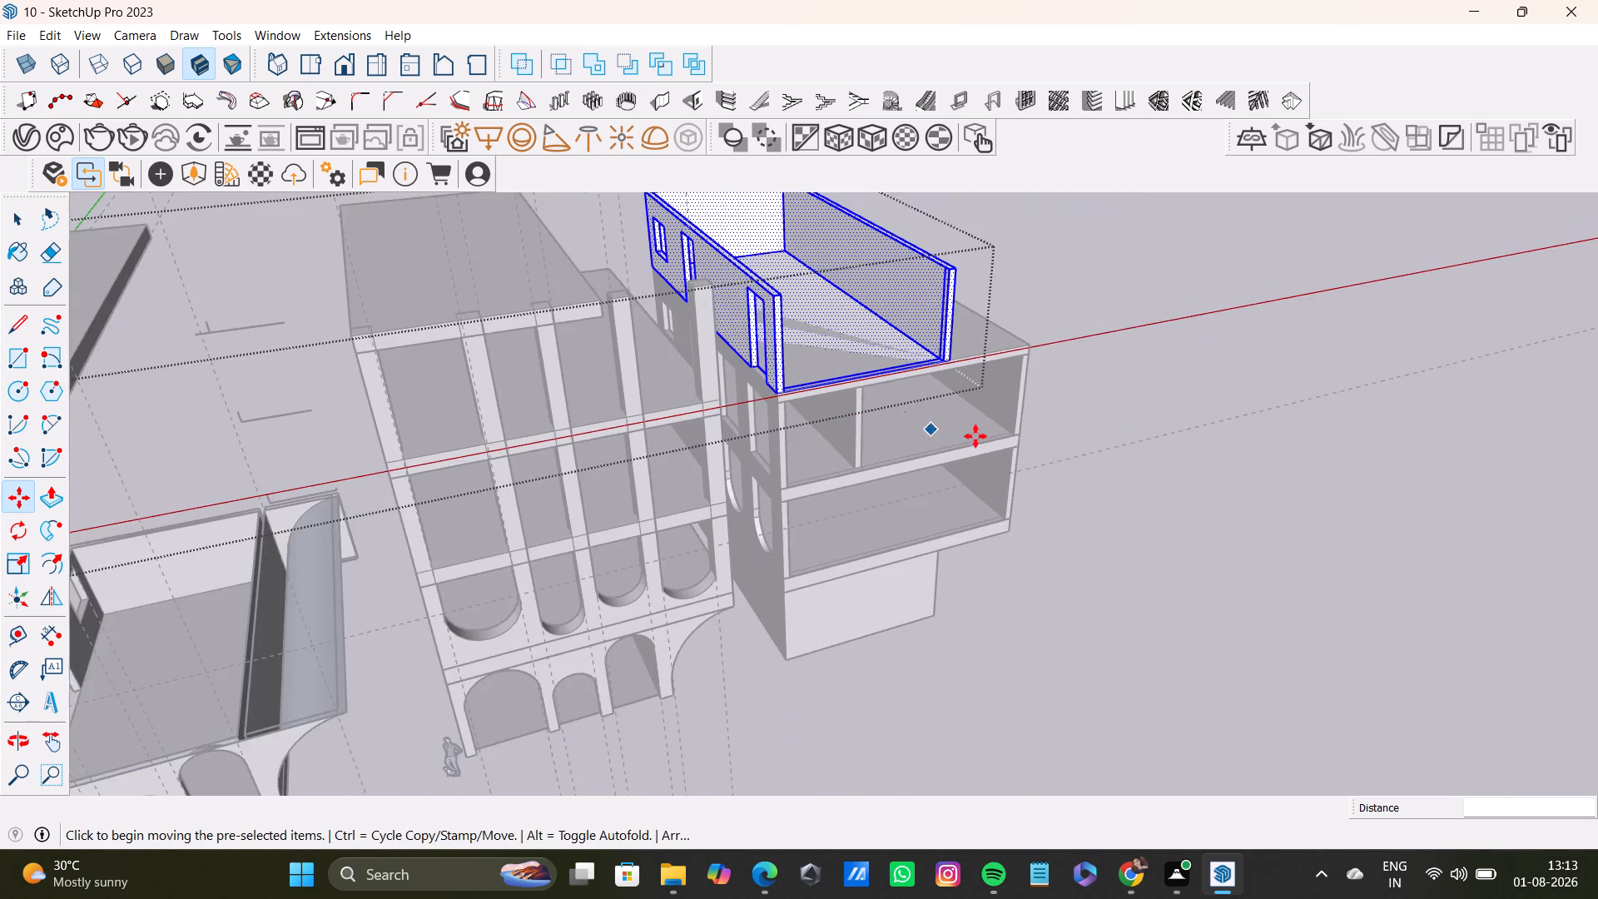
middle_click_drag(981, 436, 782, 357)
key("space")
left_click(1178, 324)
Move the first building's roof slab onto the new building's top-floor walls, lining up its lower front corner.
middle_click_drag(981, 537, 1050, 398)
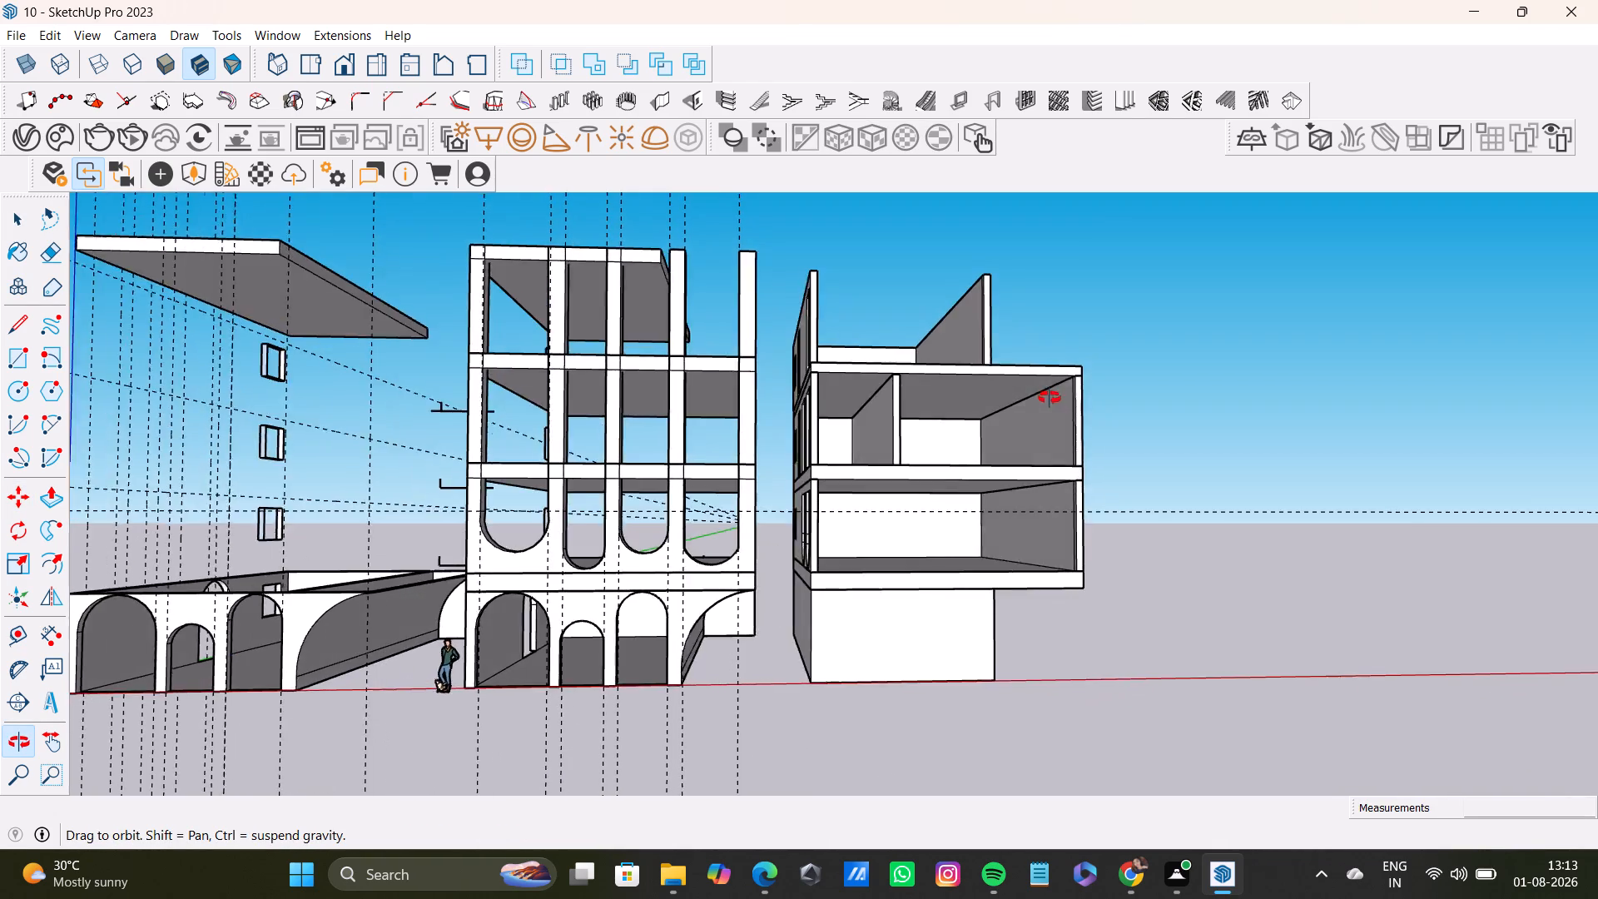
middle_click_drag(1050, 398, 1012, 518)
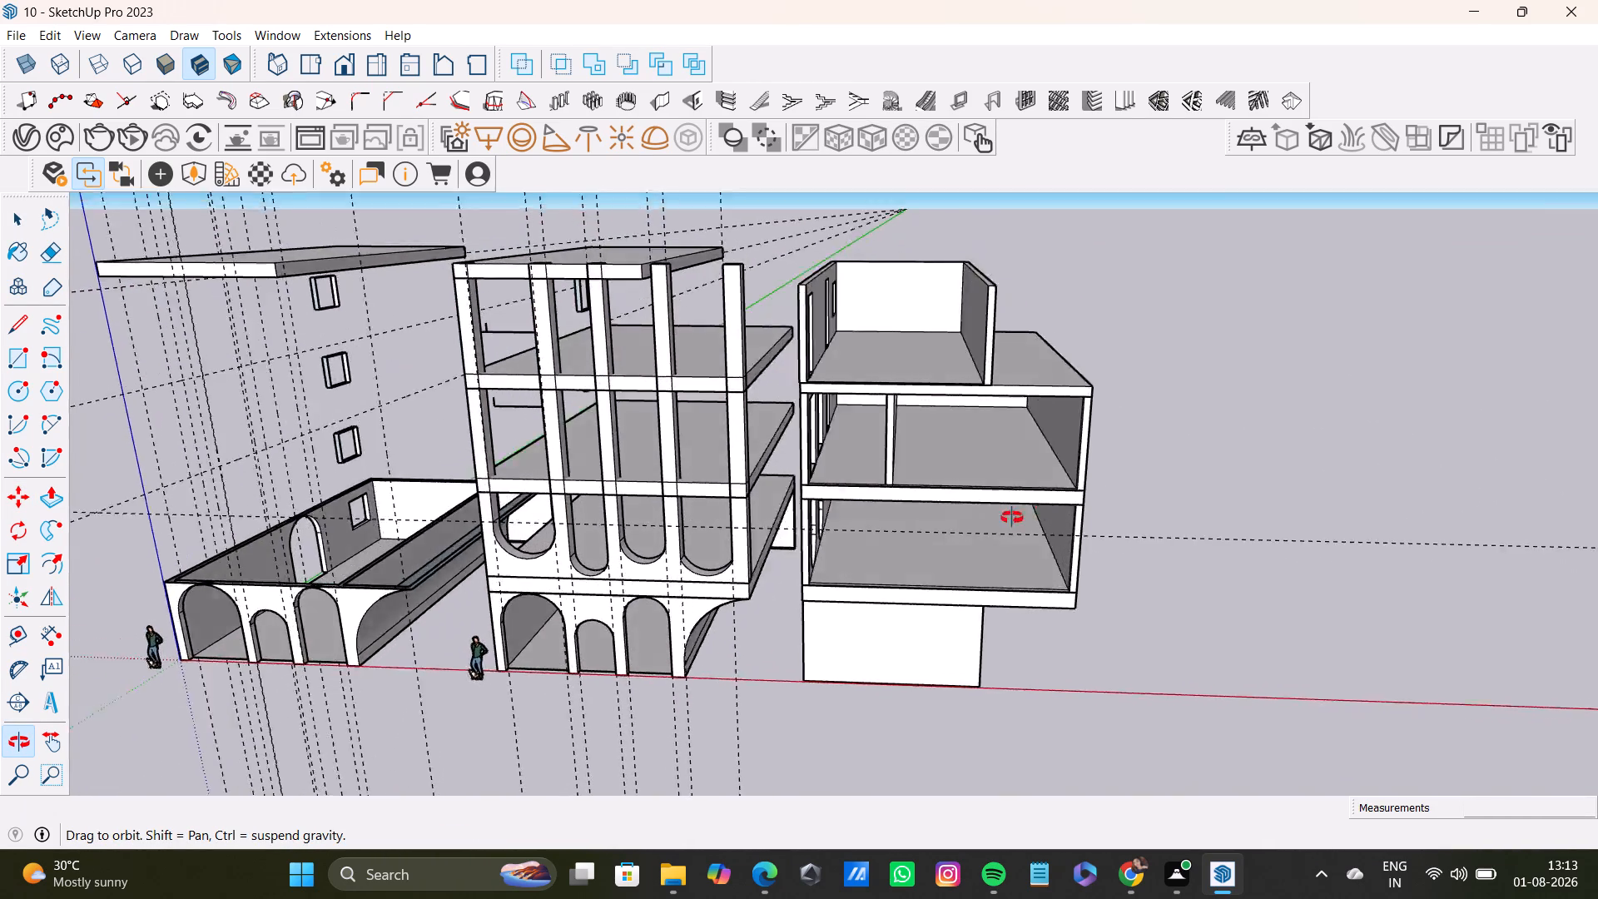
middle_click_drag(1012, 518, 1119, 468)
scroll(855, 470, "down", 2)
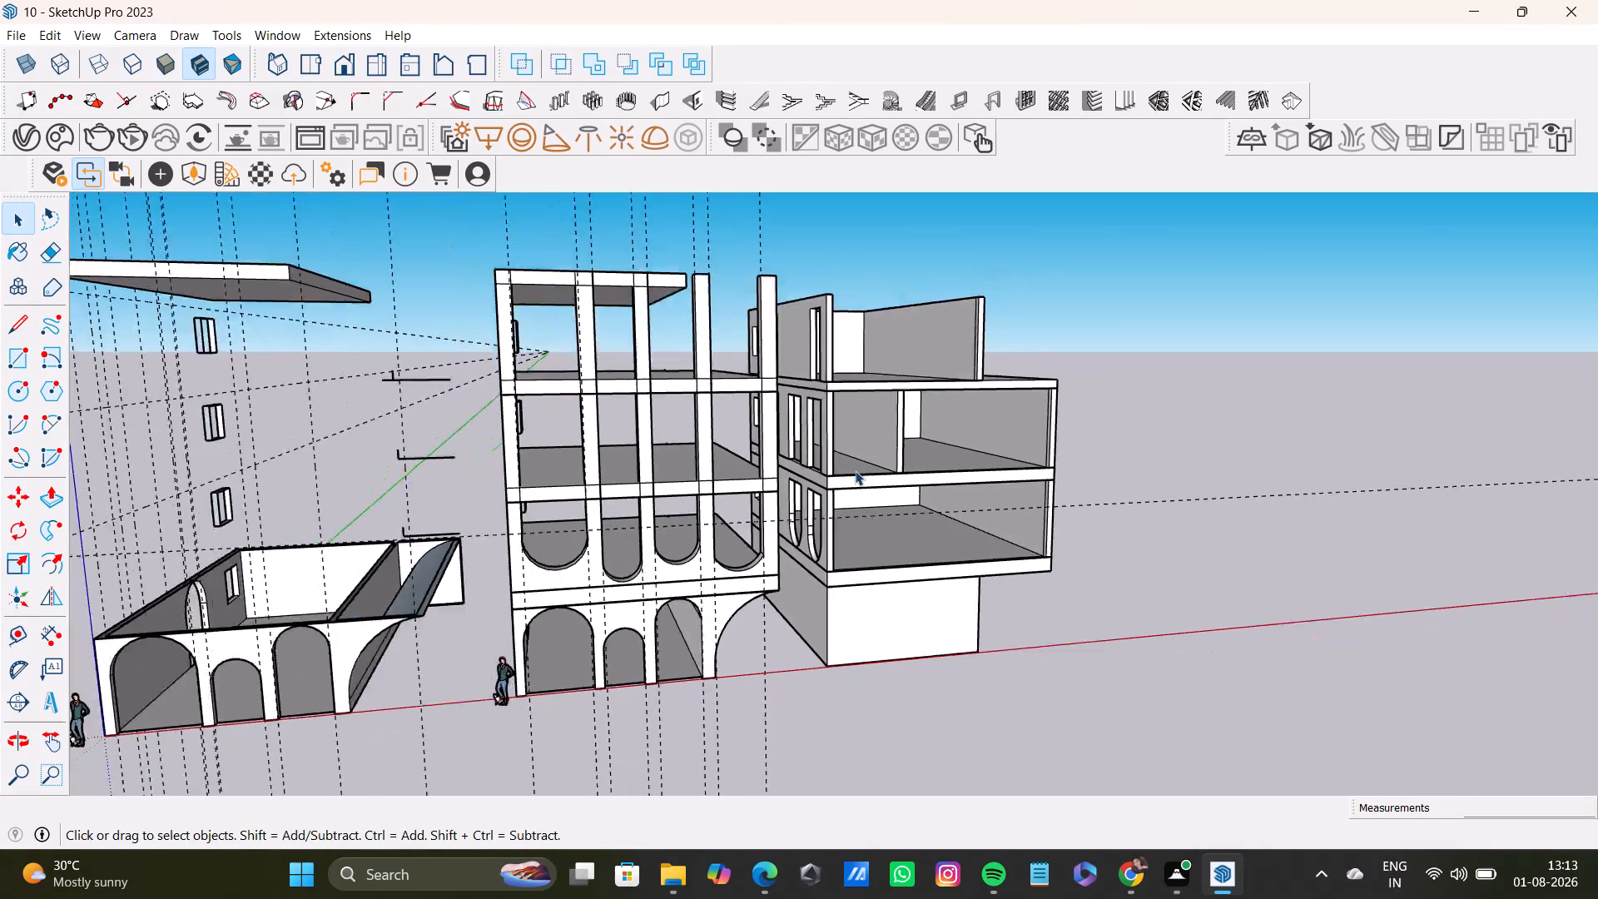
scroll(855, 470, "down", 1)
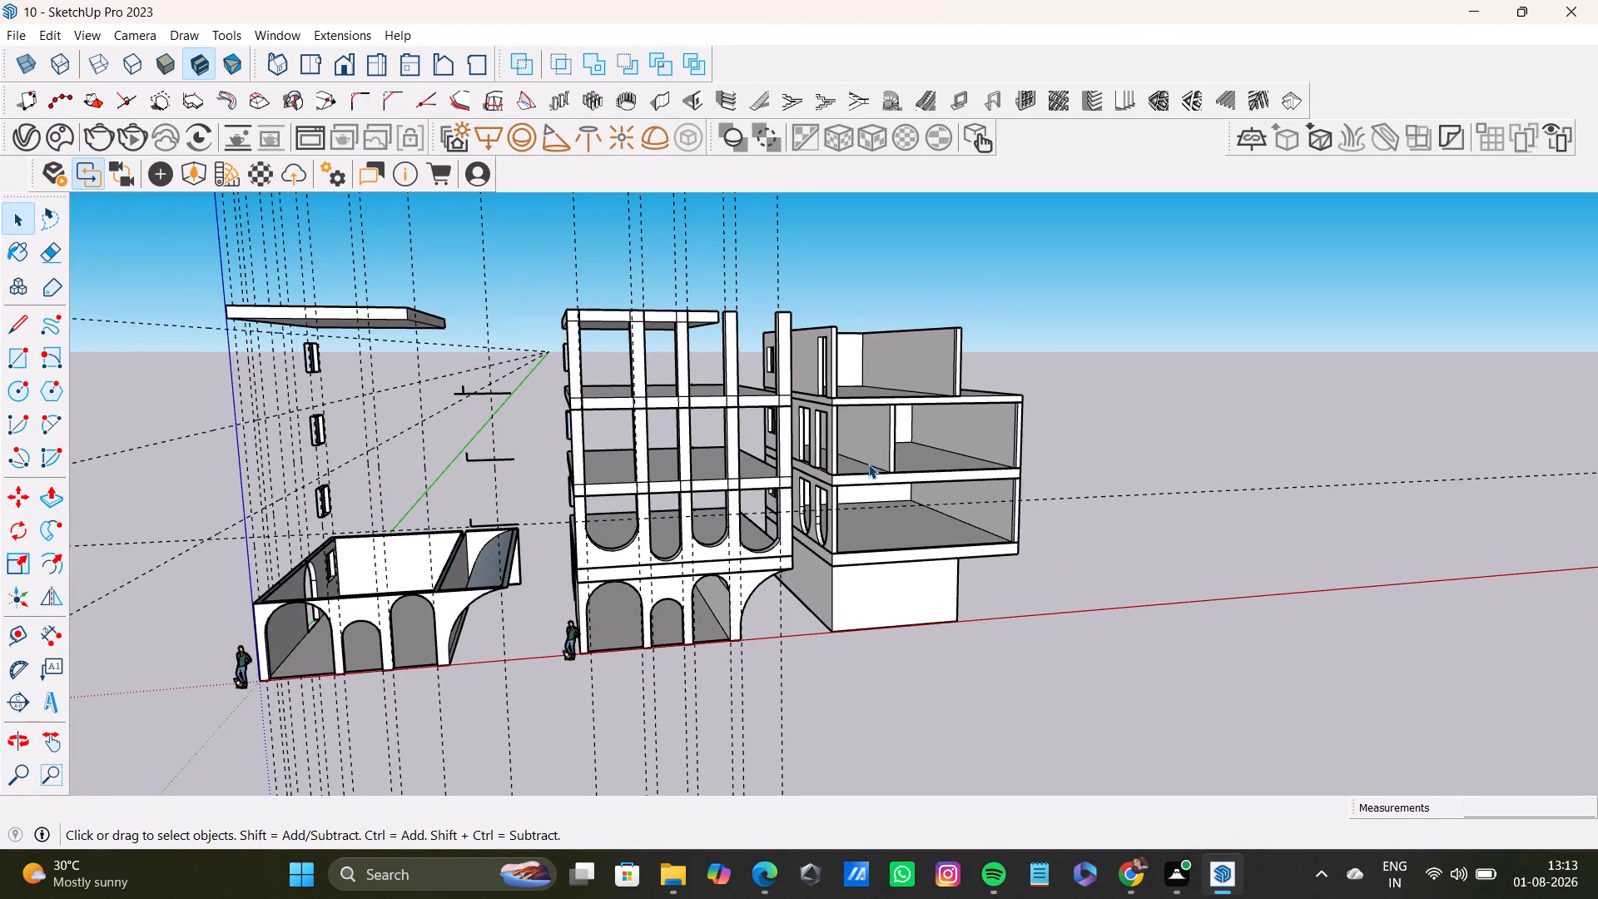
middle_click_drag(868, 464, 804, 491)
double_click(396, 315)
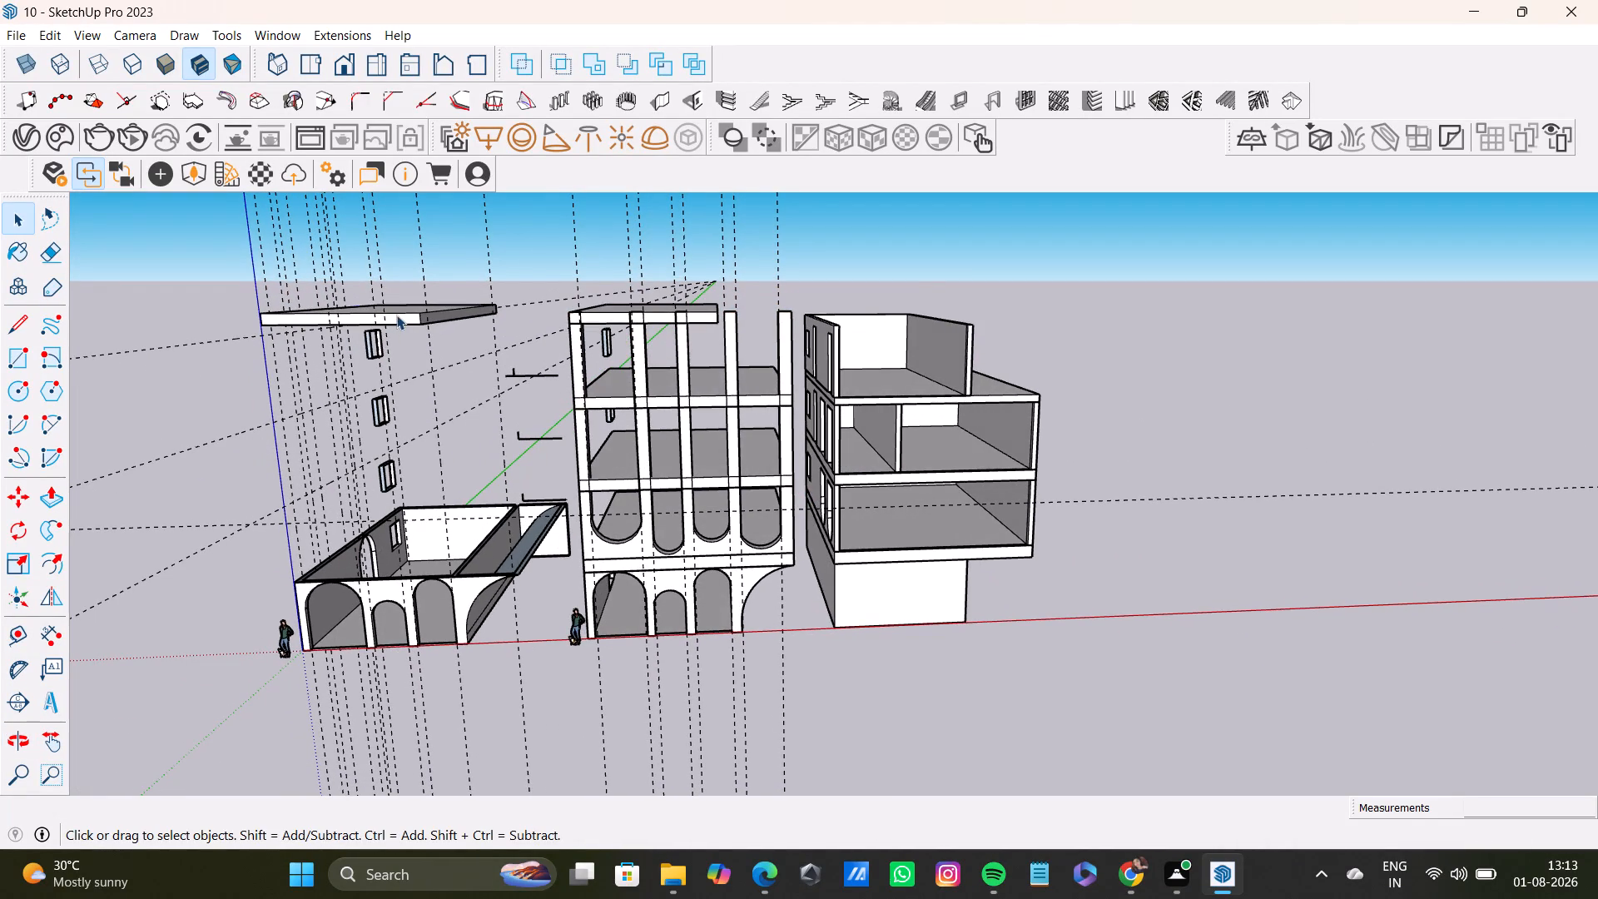
triple_click(400, 315)
left_click(400, 315)
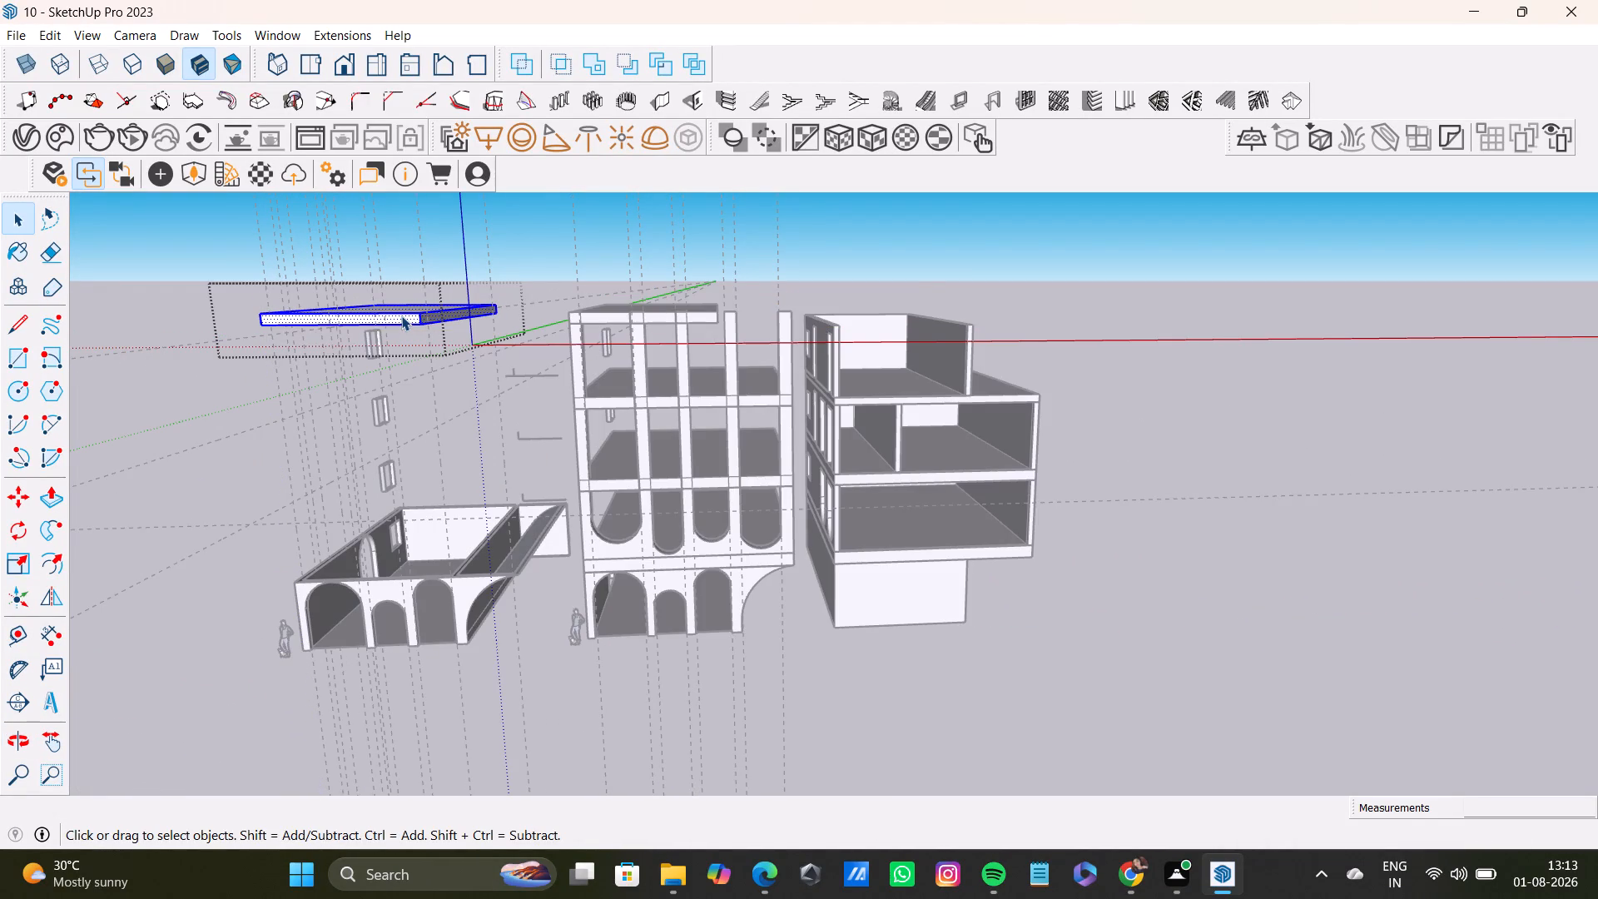
key("m")
left_click(418, 330)
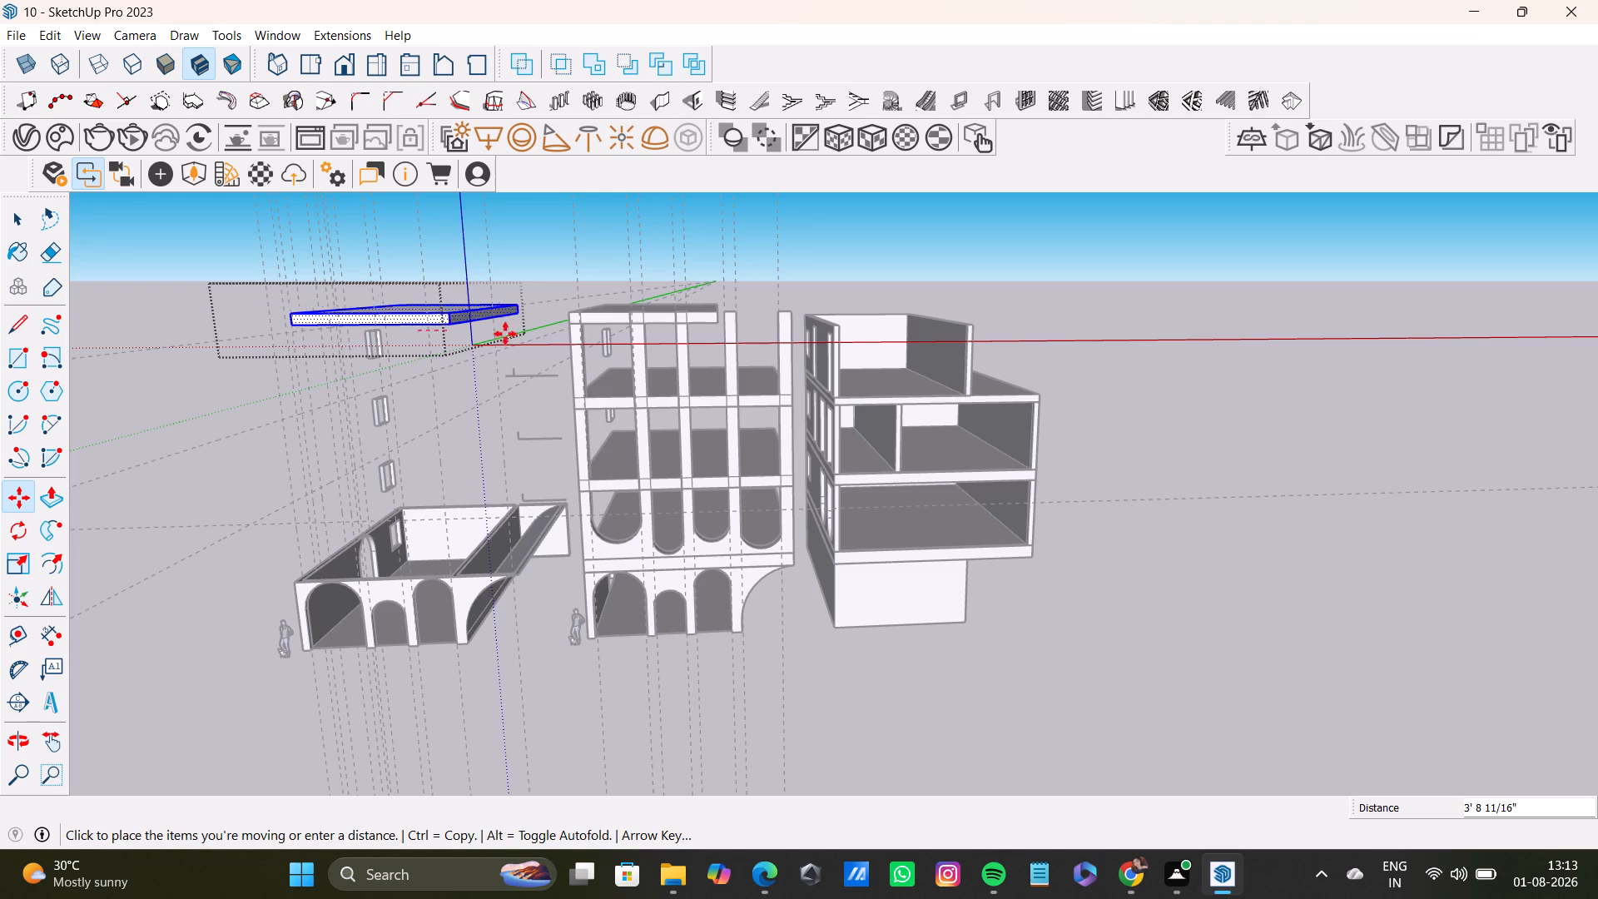
left_click(969, 335)
Snap the roof slab's lower front corner nearest the second building exactly to the wall's top corner.
scroll(859, 404, "up", 4)
scroll(859, 387, "down", 1)
scroll(862, 375, "up", 4)
middle_click_drag(889, 331, 955, 476)
scroll(700, 272, "up", 3)
middle_click_drag(866, 301, 849, 466)
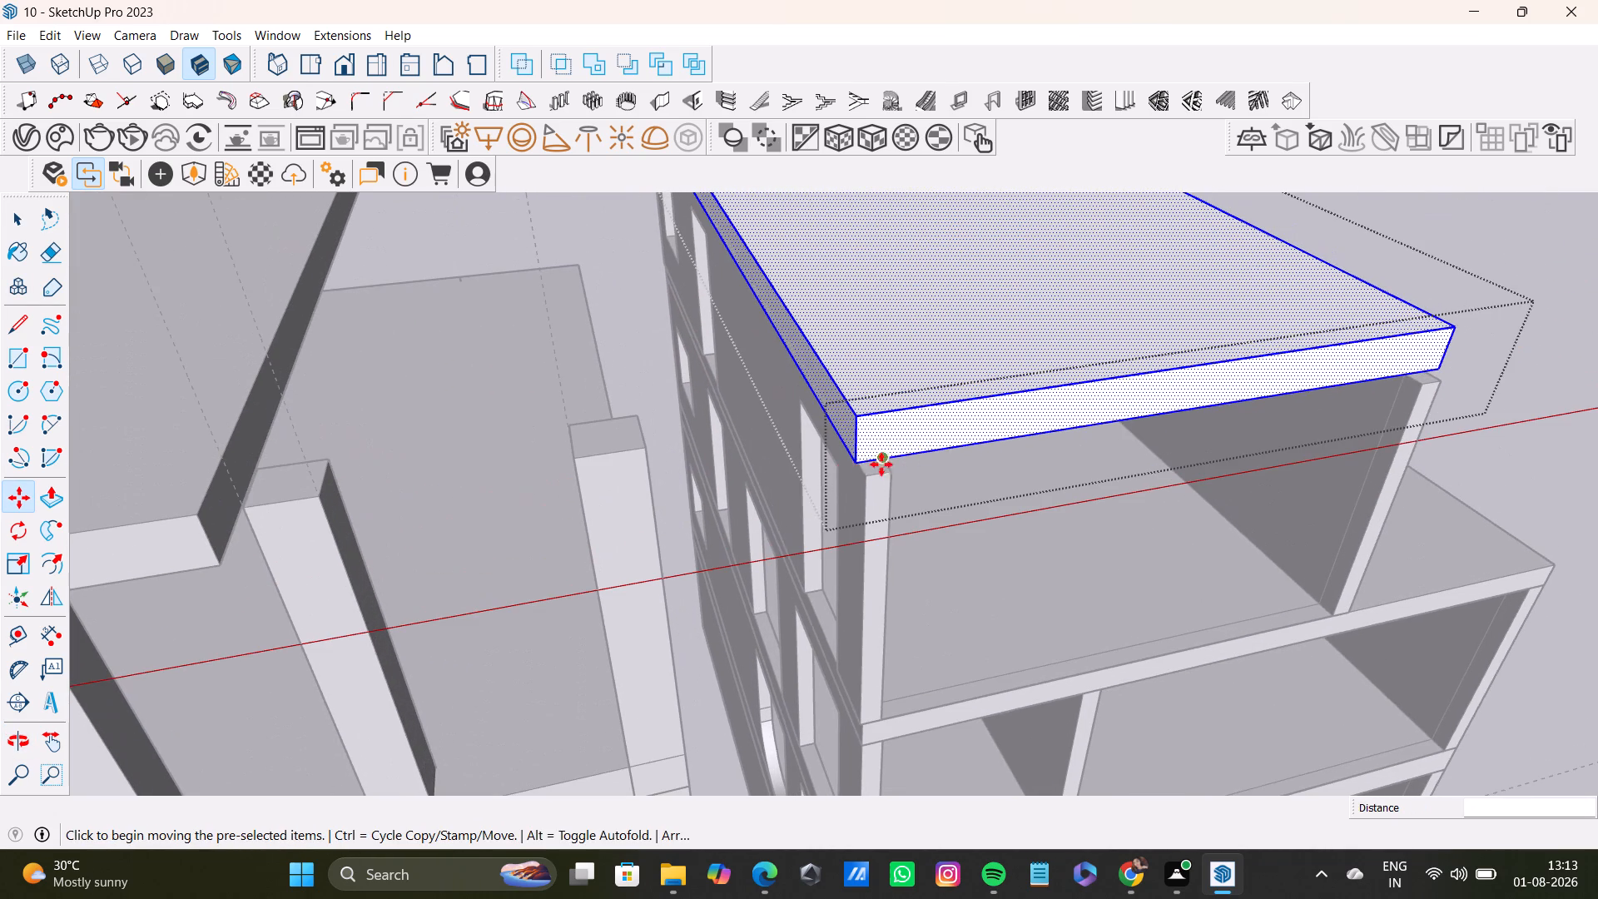
left_click(862, 461)
left_click(869, 474)
Review the third building's stacked floors and roof beside the other two buildings from several angles.
scroll(940, 451, "down", 3)
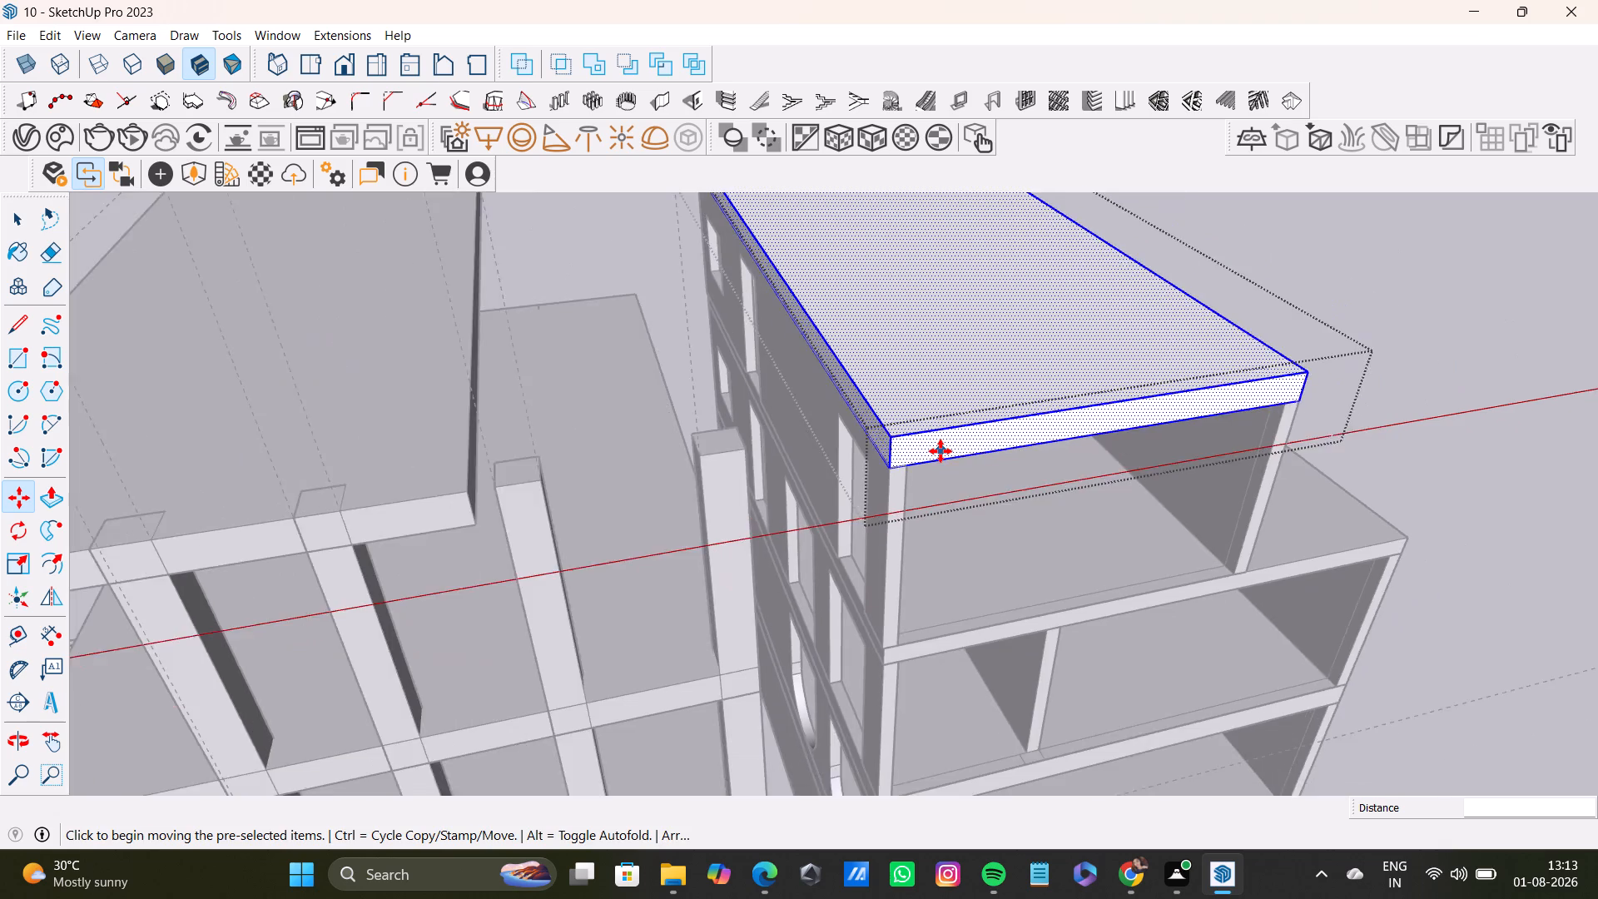
scroll(940, 451, "down", 4)
middle_click_drag(985, 461, 1010, 357)
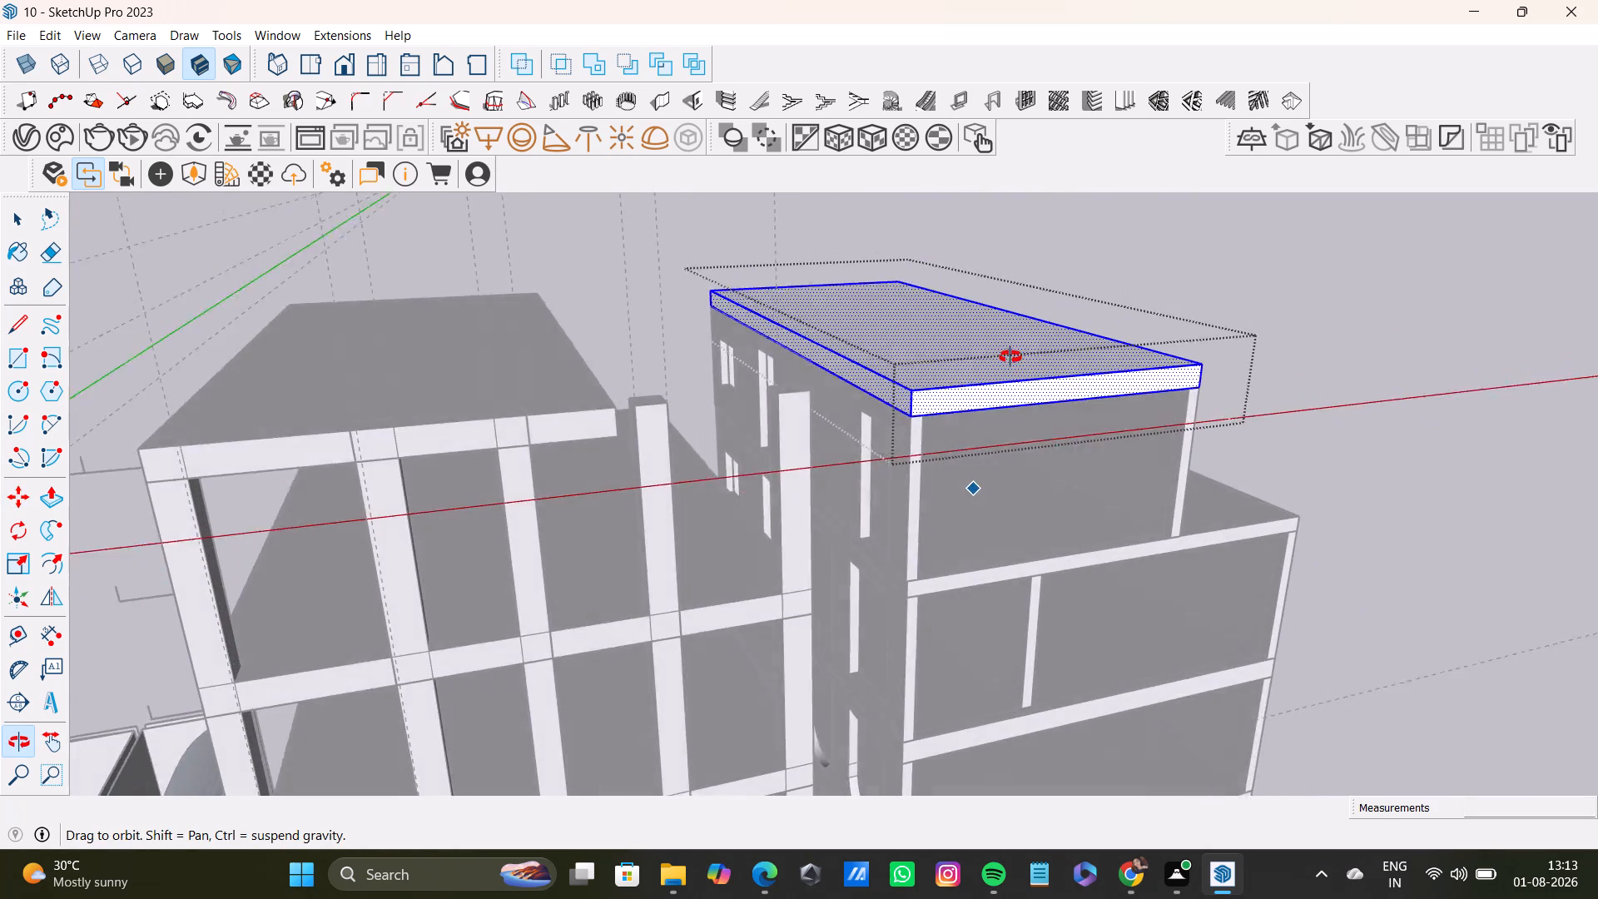
middle_click_drag(1010, 357, 989, 350)
scroll(1022, 484, "down", 5)
middle_click_drag(1082, 501, 942, 323)
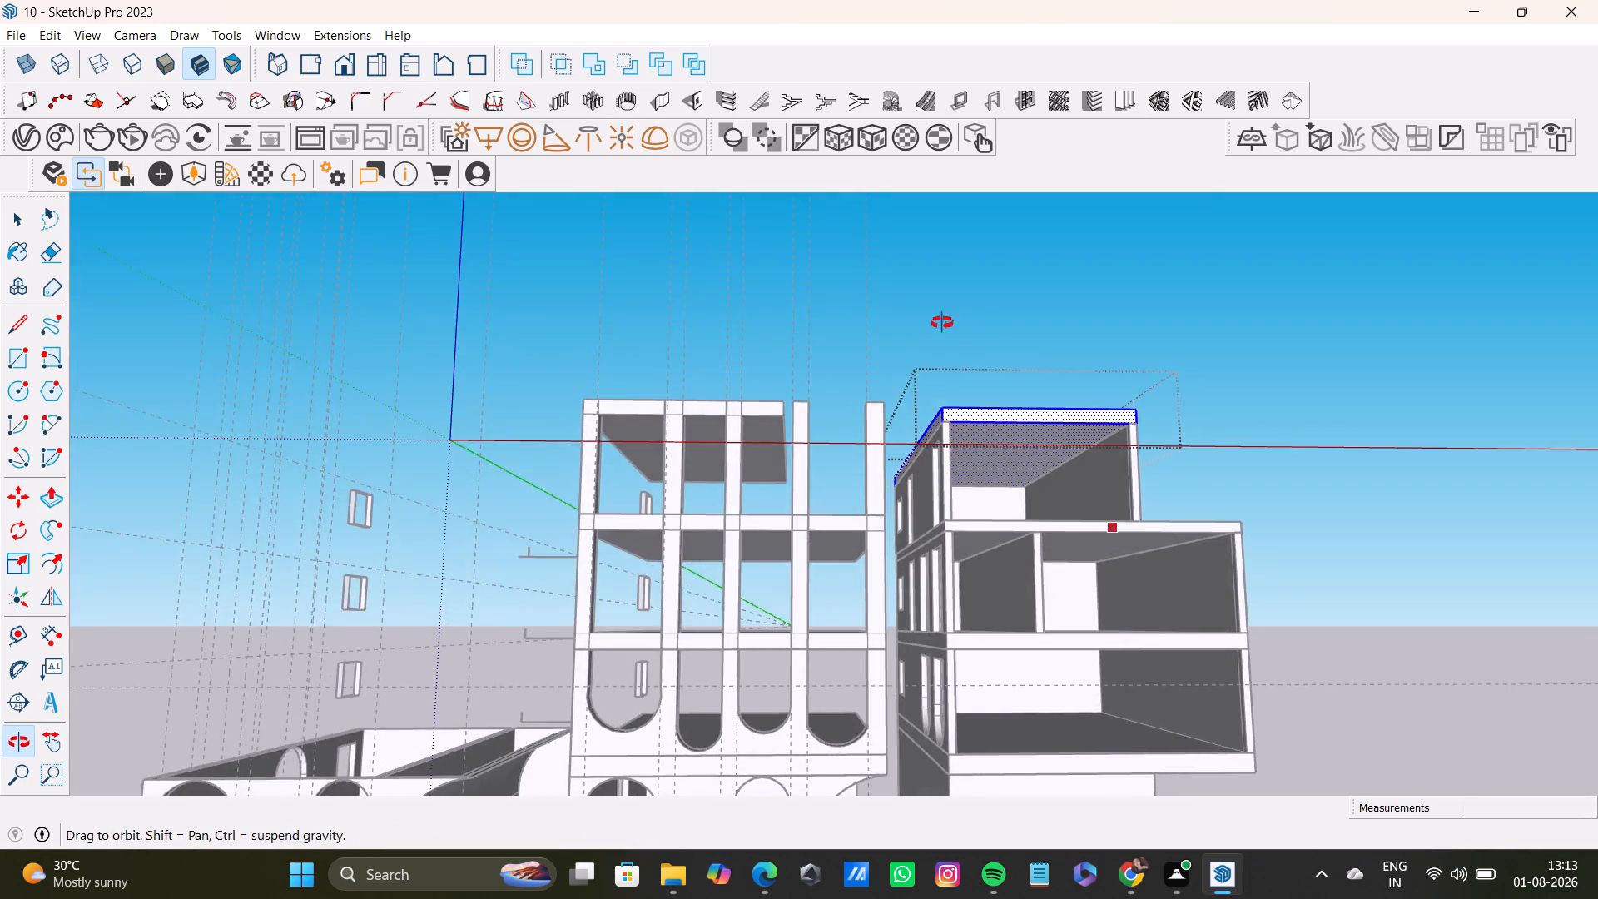
middle_click_drag(942, 323, 1023, 443)
scroll(1050, 567, "down", 3)
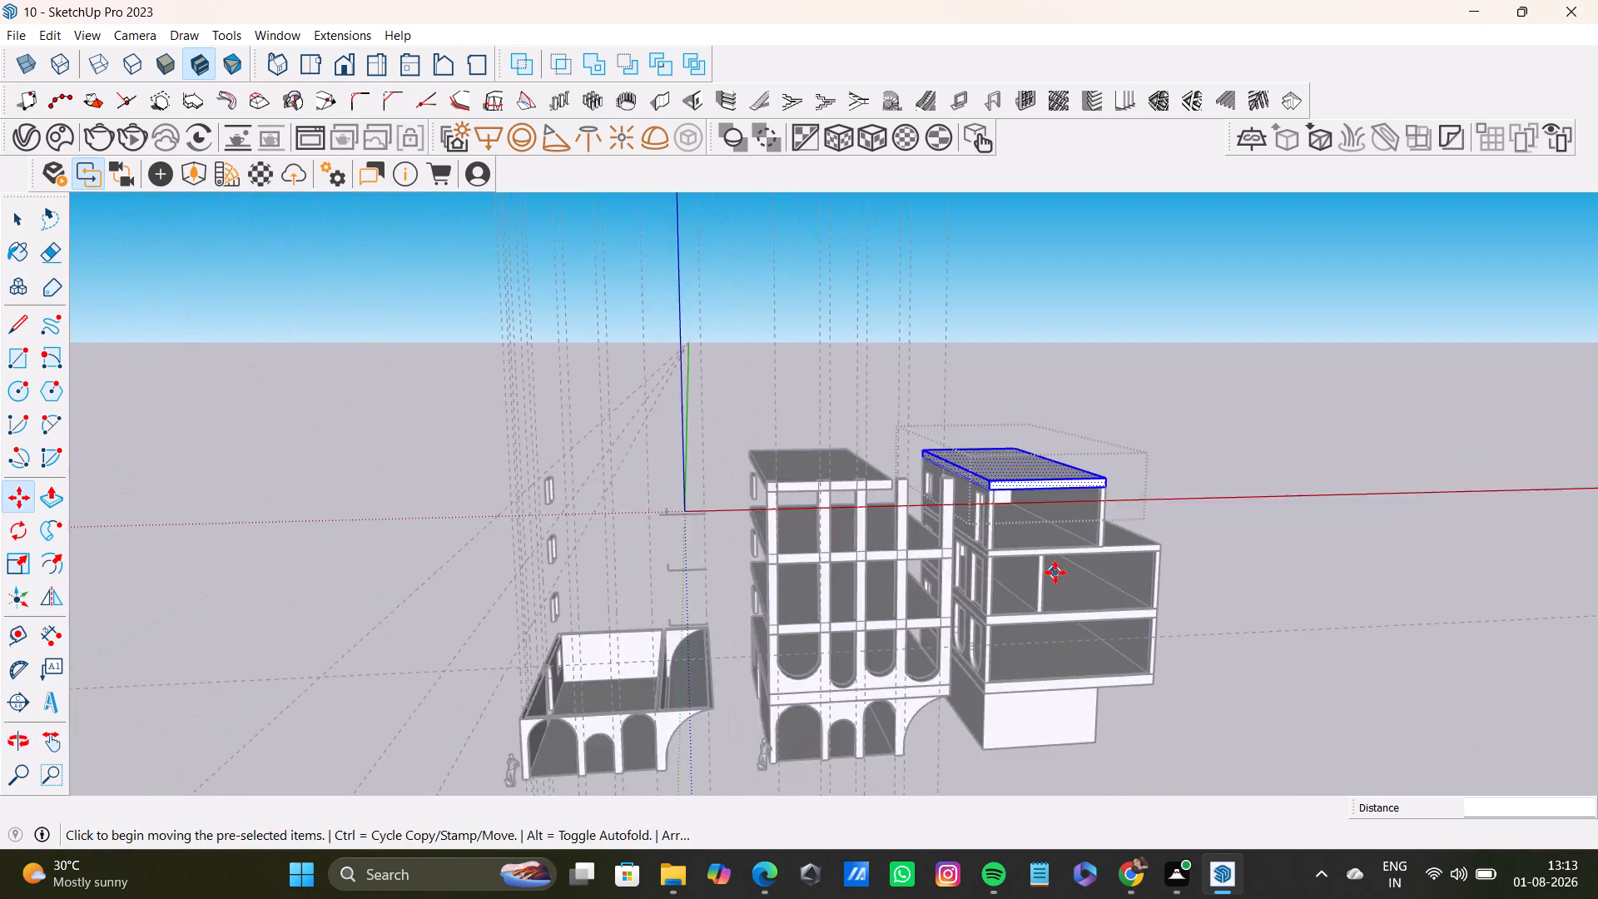
scroll(1055, 573, "down", 3)
middle_click_drag(1071, 584, 1239, 495)
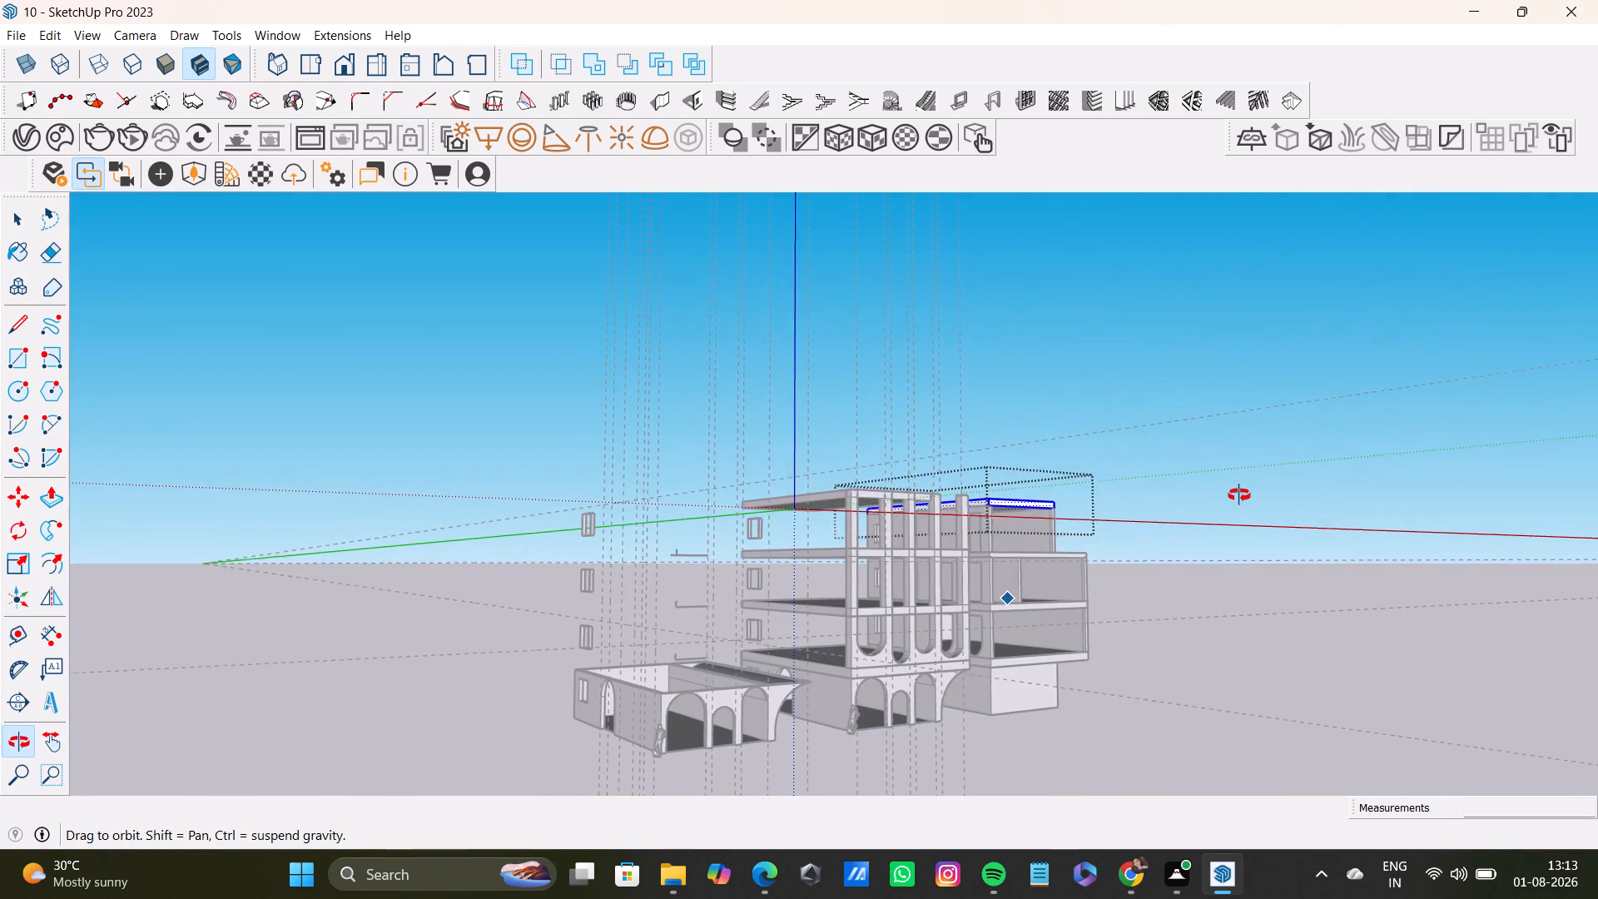
Delete what remains of the first building: its arched ground floor and the leftover floating window pieces above it.
middle_click_drag(1239, 495, 1243, 495)
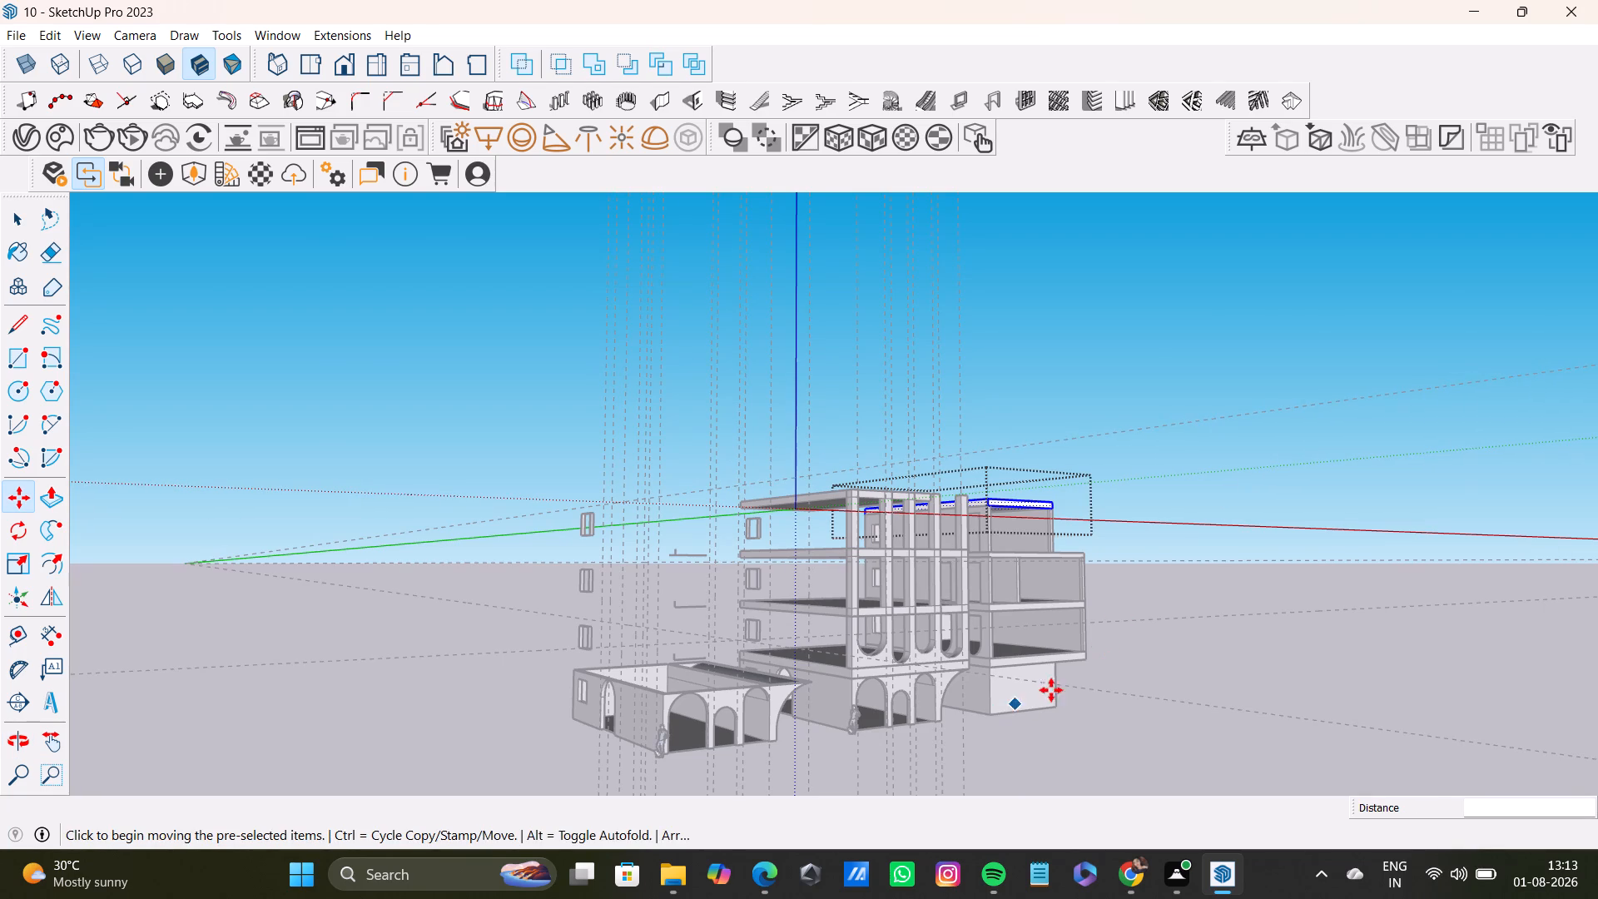
scroll(1055, 687, "up", 6)
middle_click_drag(1058, 701, 1082, 680)
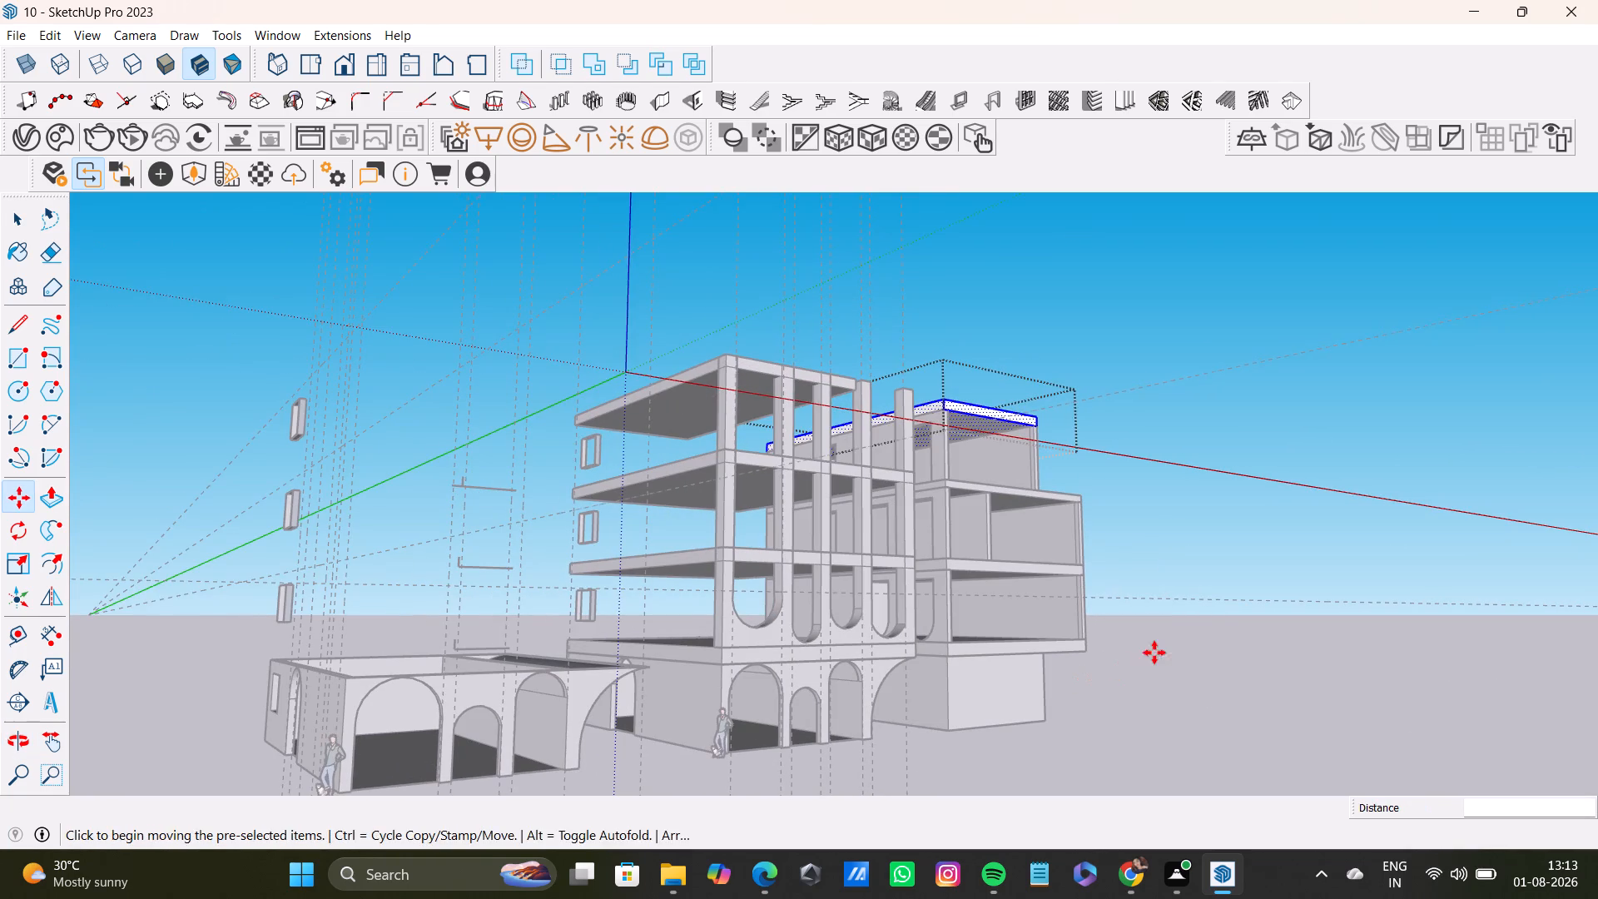
key("space")
left_click(1220, 595)
left_click(1175, 603)
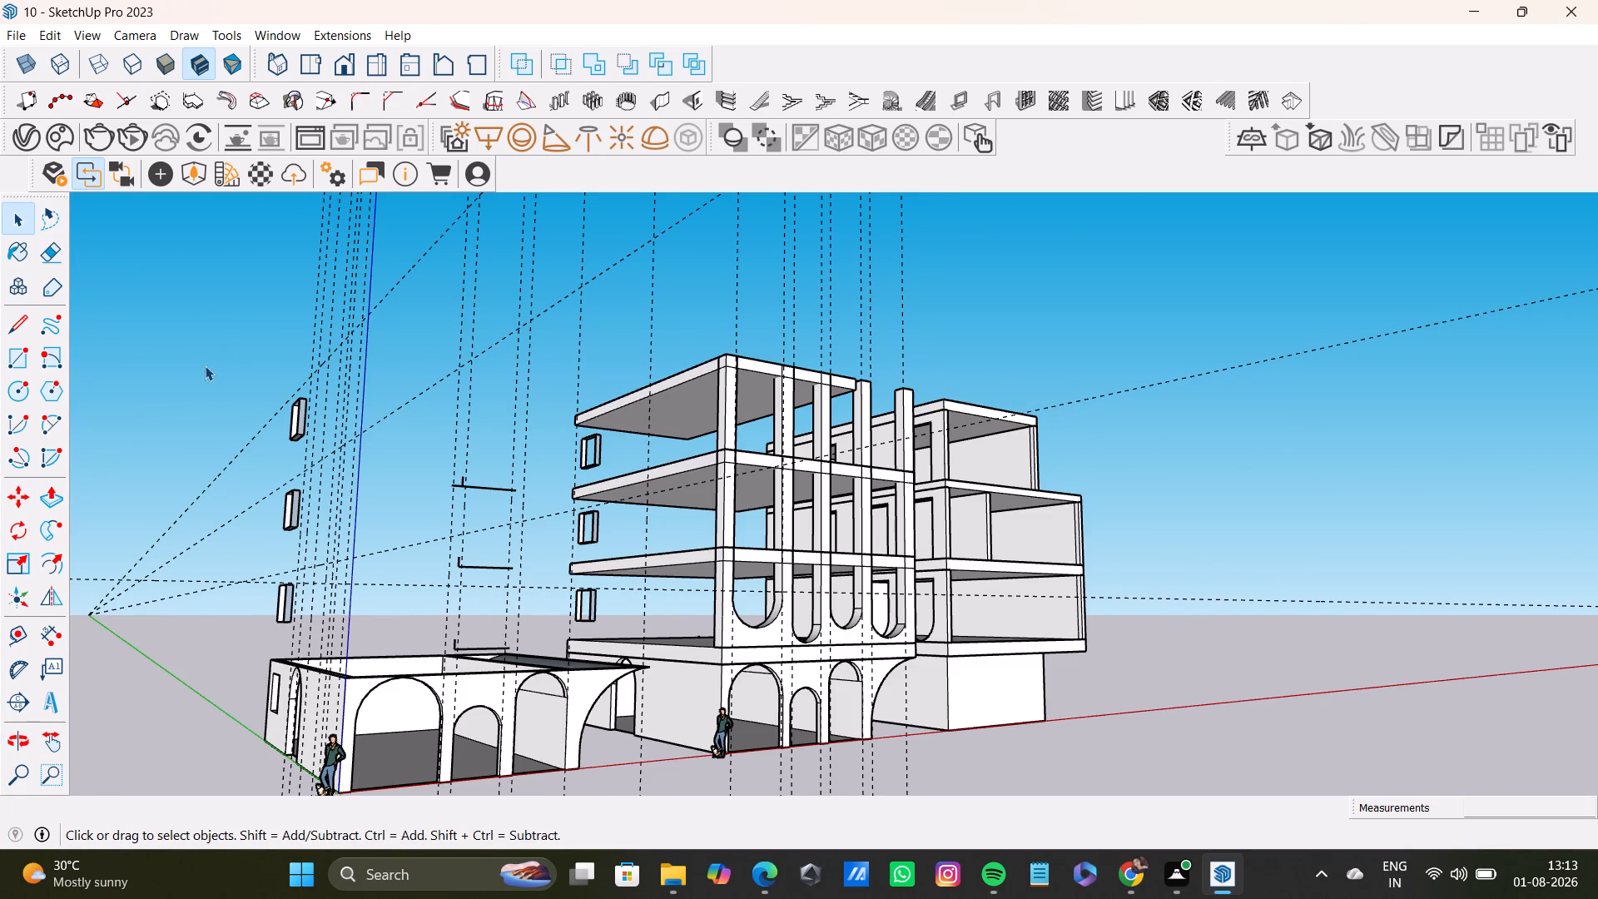
left_click_drag(205, 365, 678, 842)
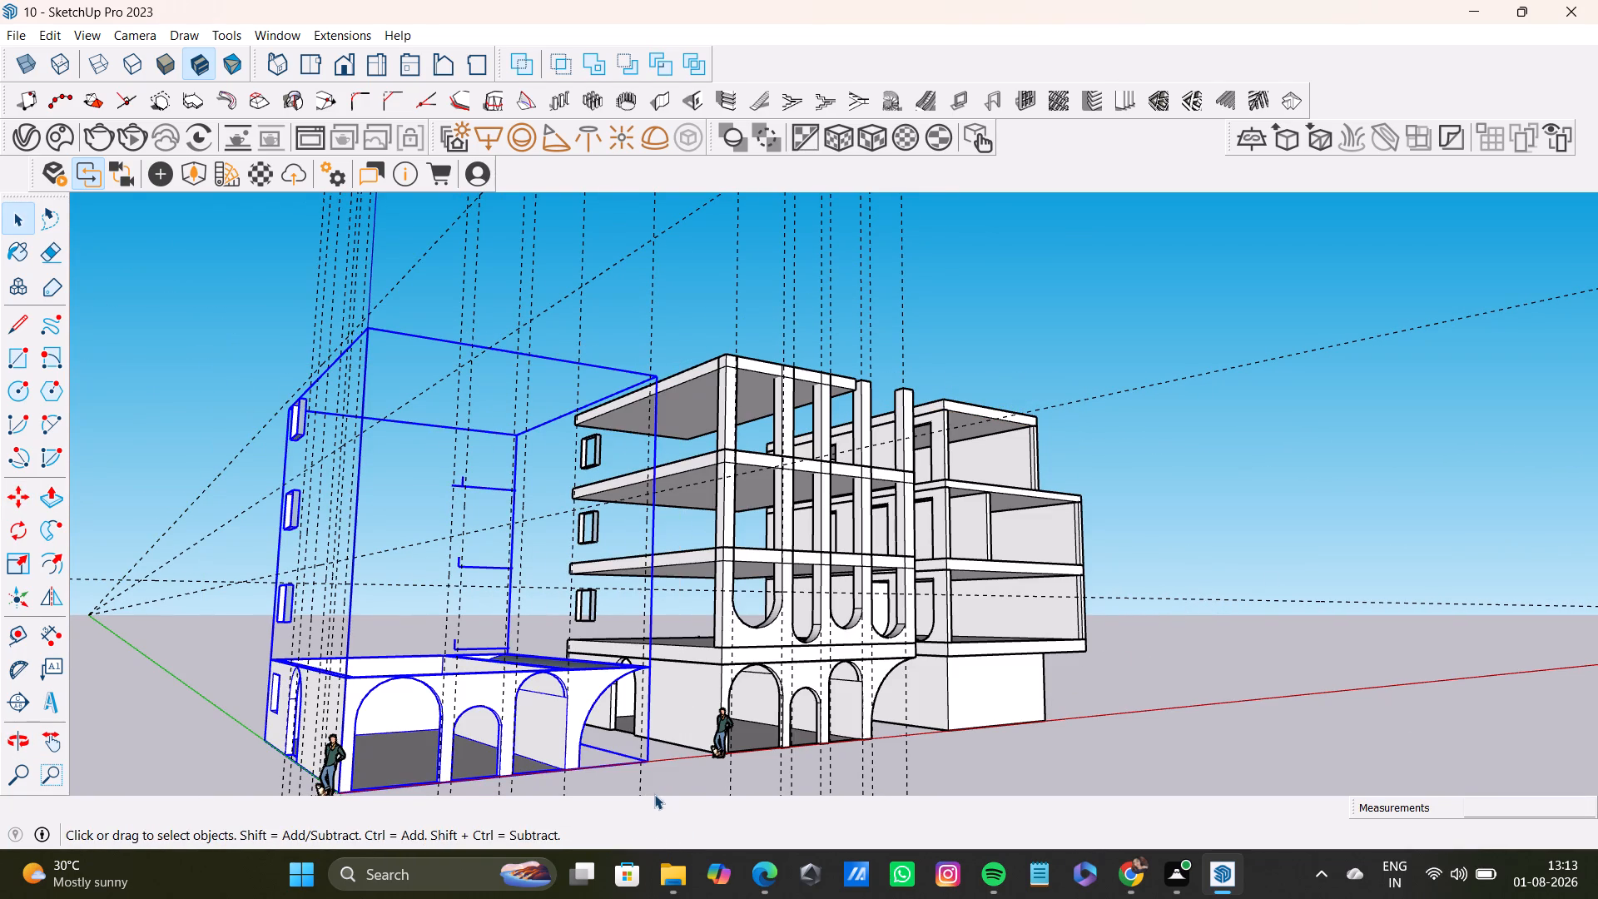
key("Delete")
Examine how the third building's floors and slabs line up beside the second building from several angles.
middle_click_drag(814, 707, 499, 831)
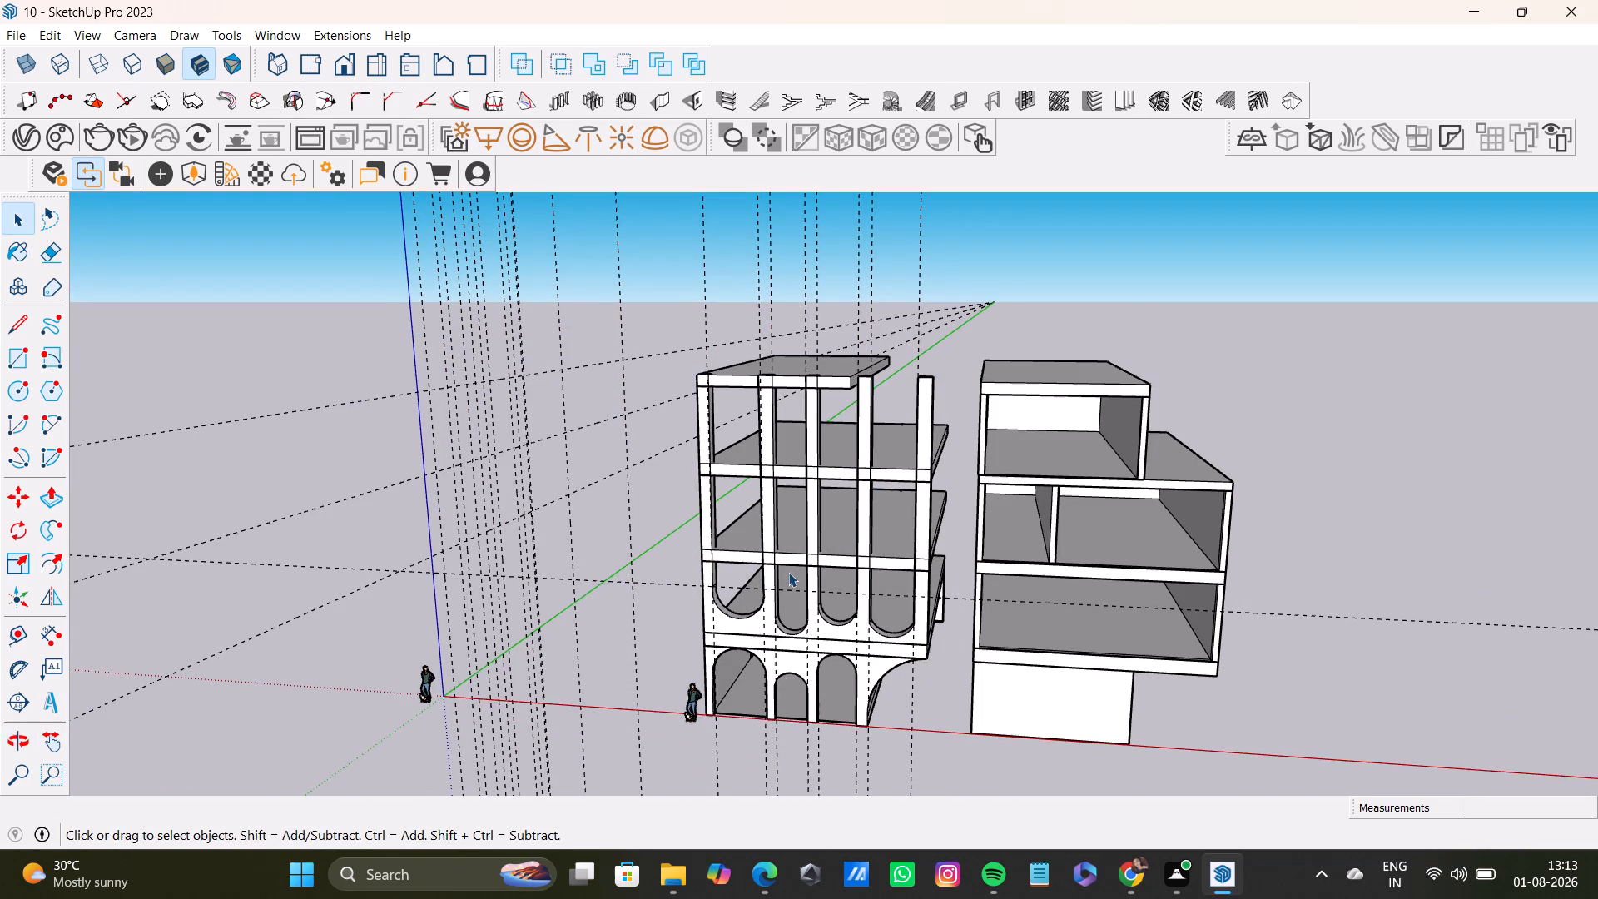
middle_click_drag(789, 569, 608, 491, "shift")
scroll(793, 567, "up", 5)
middle_click_drag(793, 561, 879, 516)
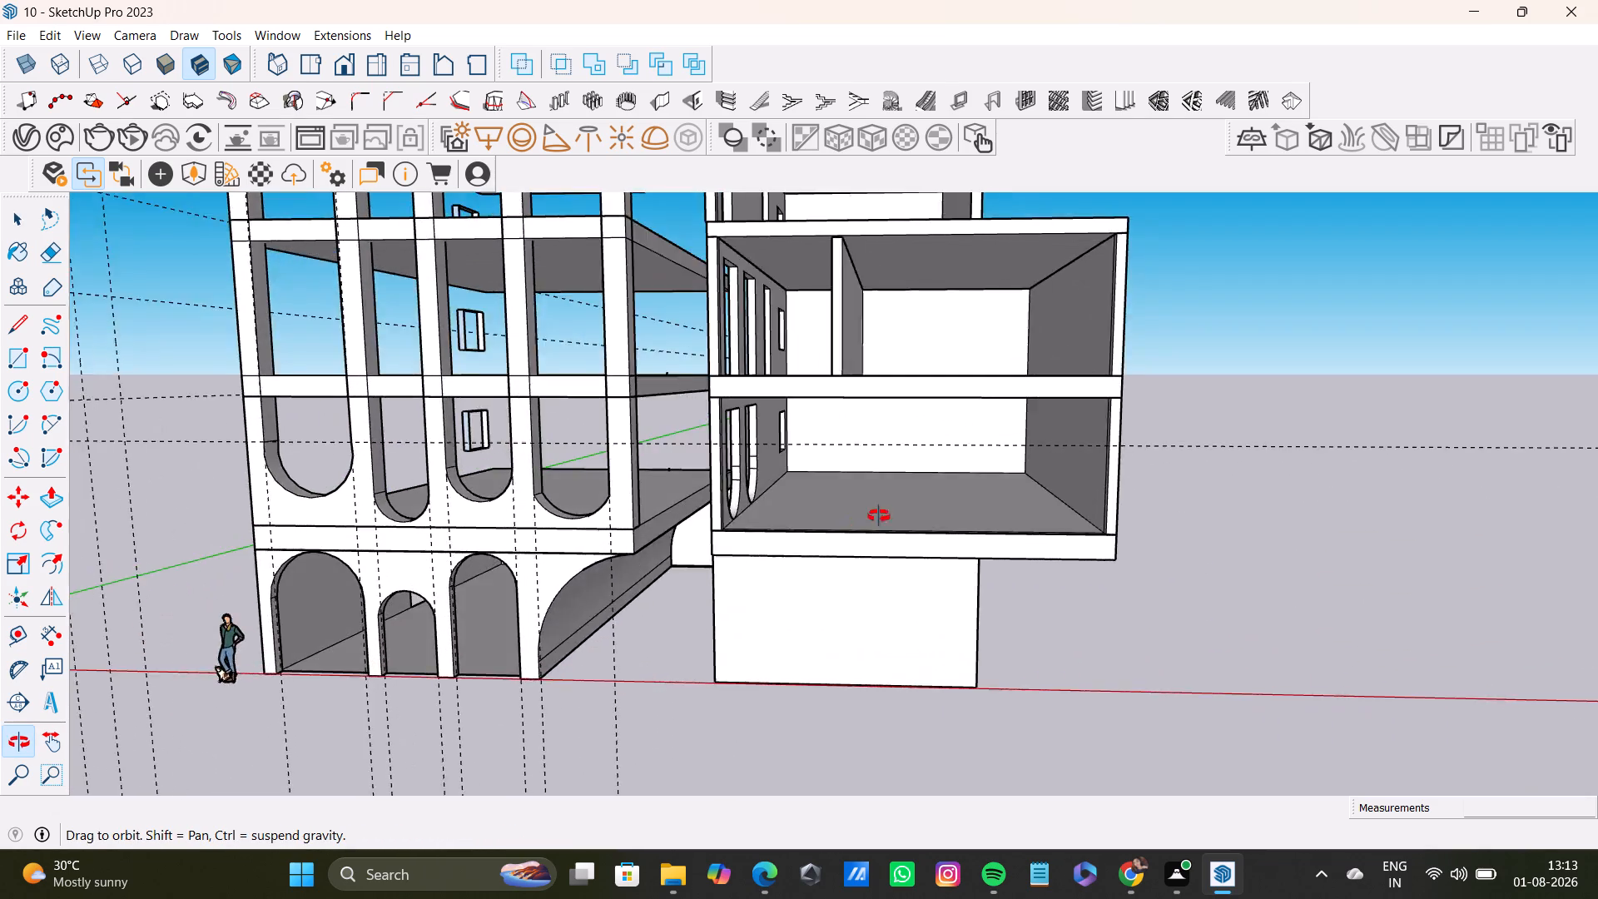
middle_click_drag(879, 516, 949, 673)
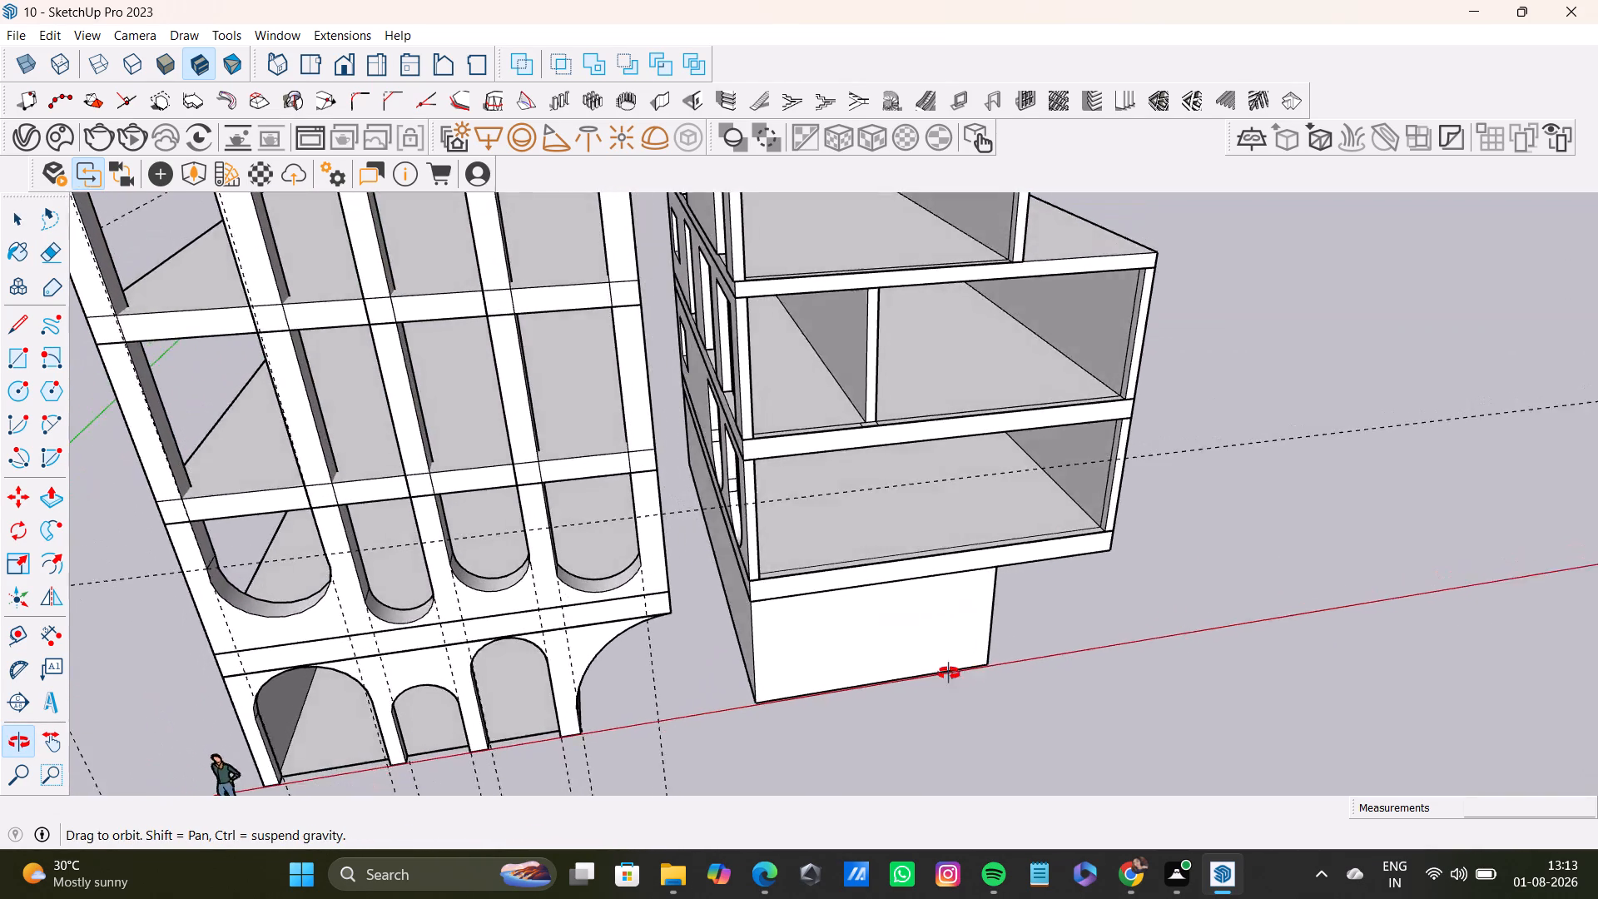
middle_click_drag(949, 673, 825, 589)
scroll(823, 539, "down", 3)
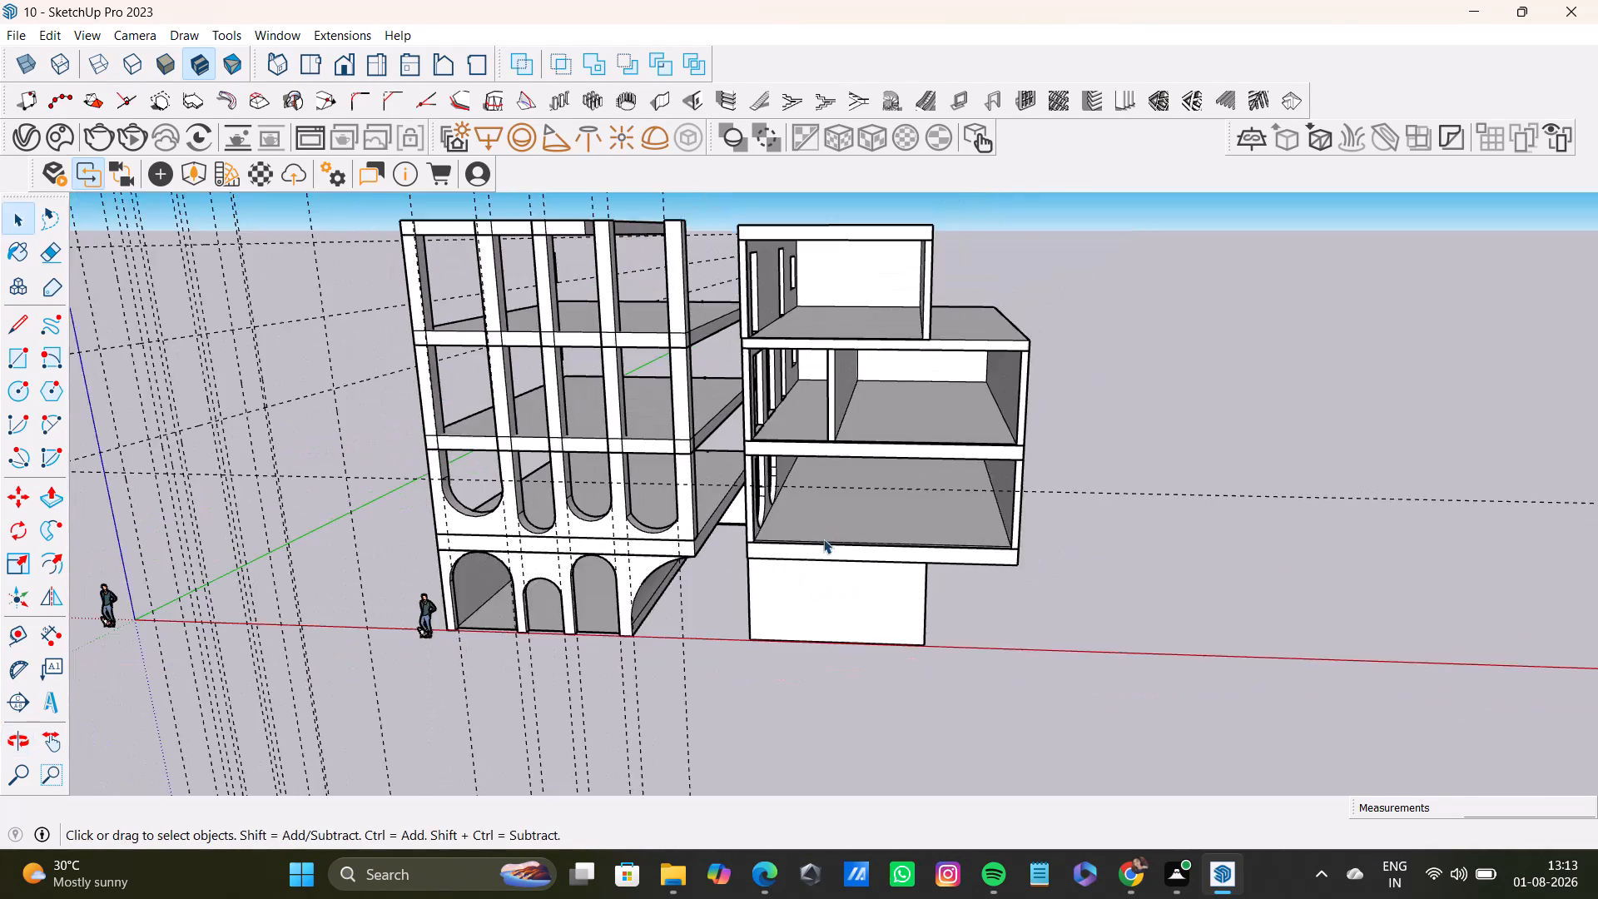
scroll(823, 539, "down", 3)
middle_click_drag(823, 539, 985, 446)
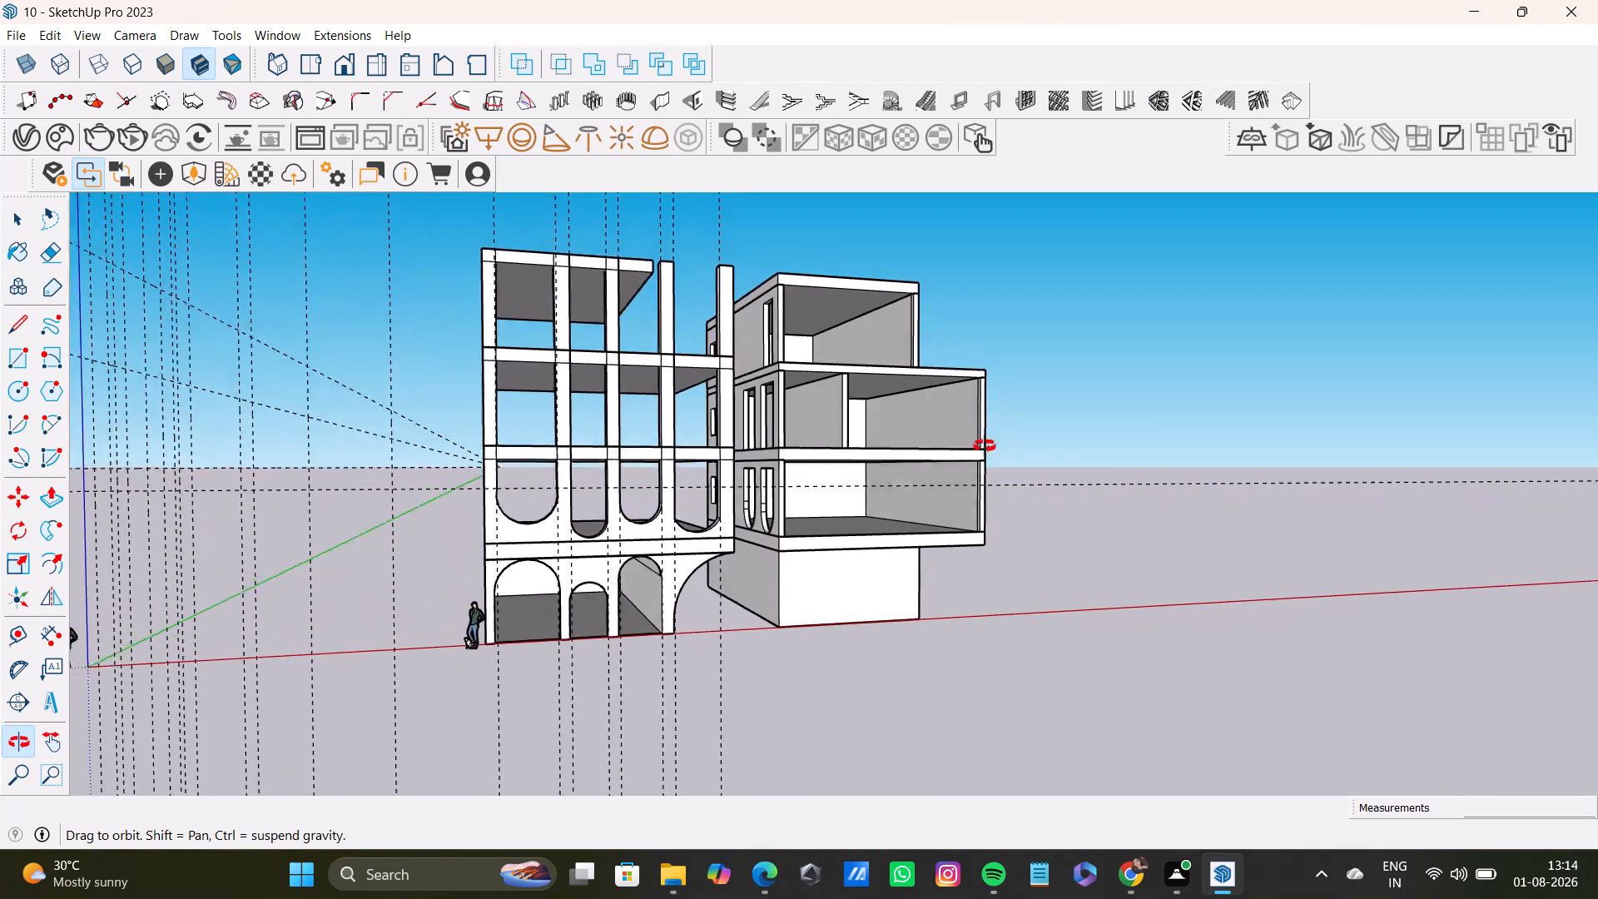
middle_click_drag(985, 446, 958, 420)
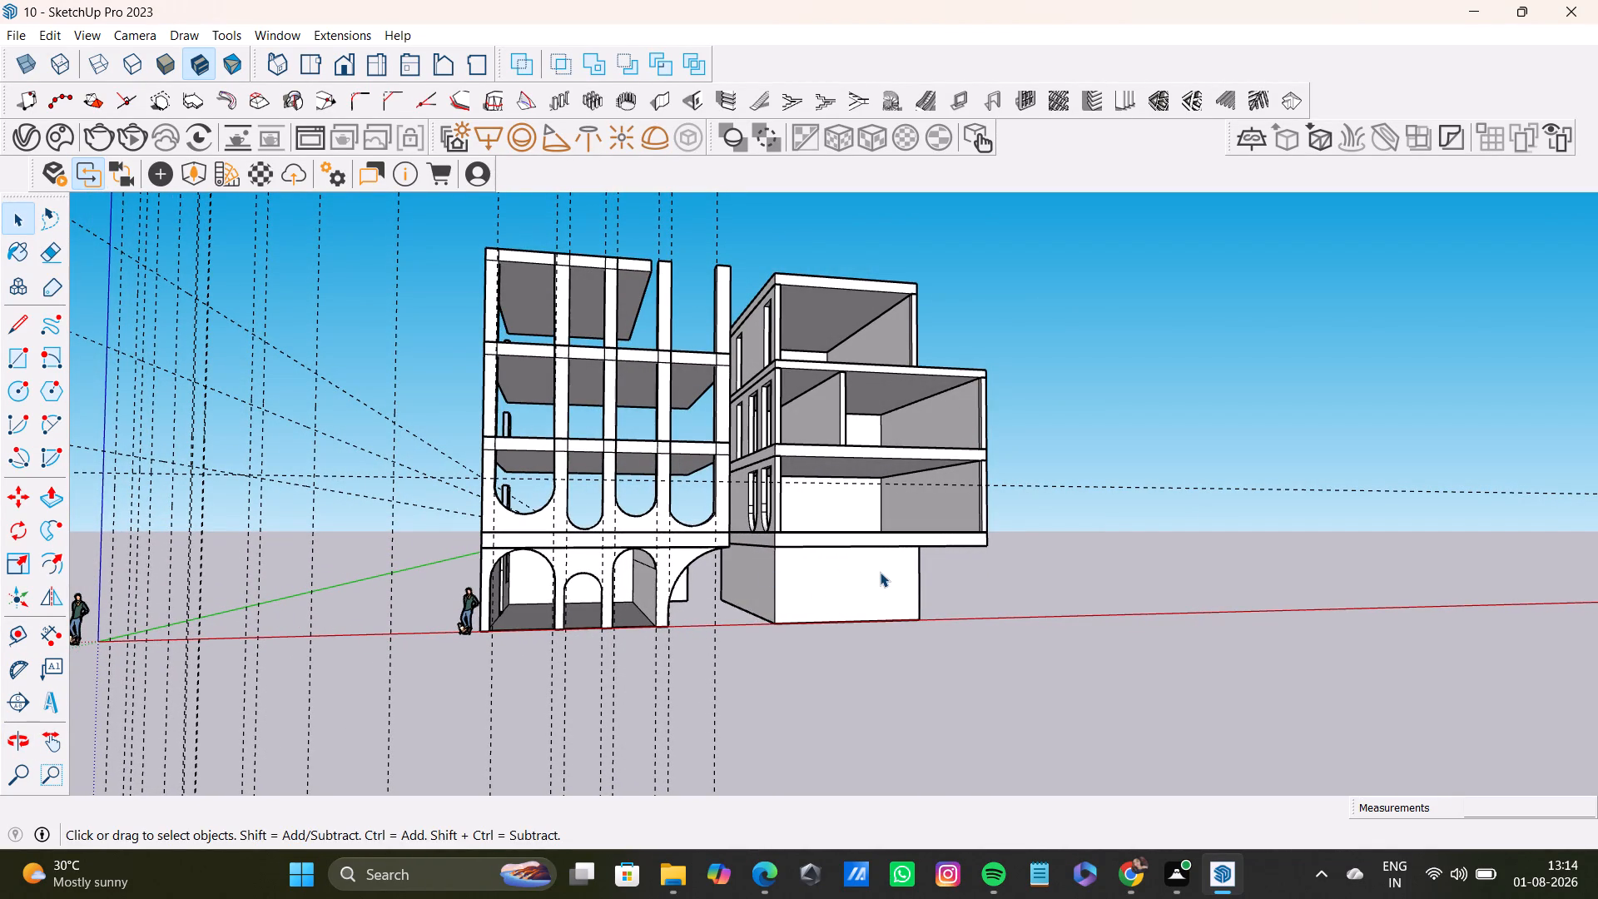
Move the third building's lowest slab so its lower front corner nearest the second building meets the base's top corner.
scroll(861, 574, "up", 3)
middle_click_drag(890, 614, 865, 576)
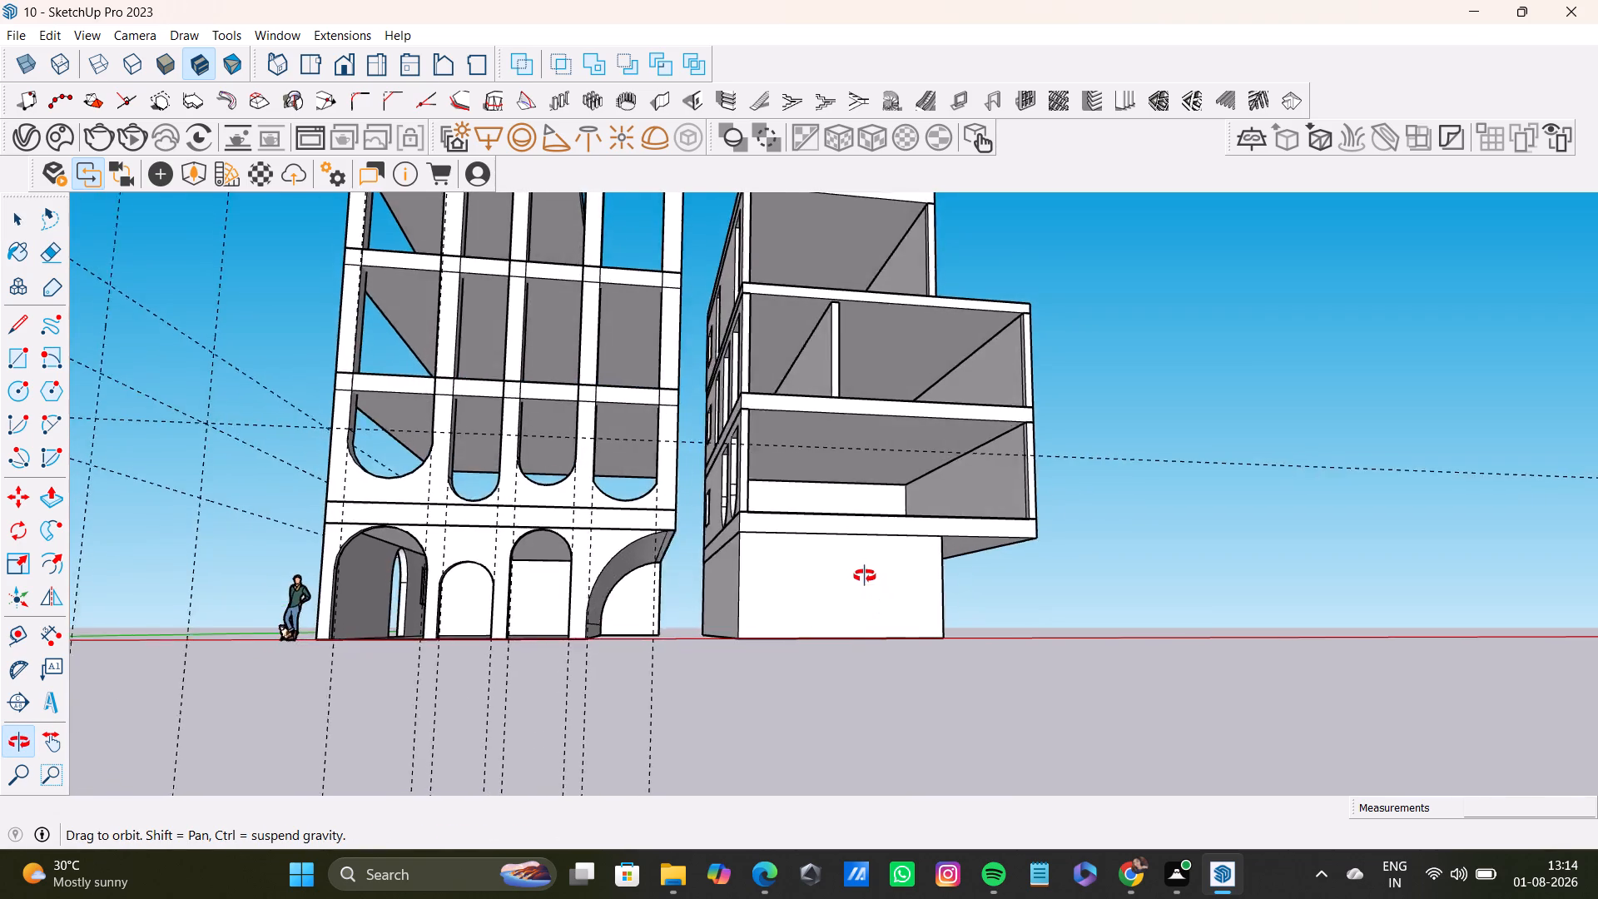
middle_click_drag(865, 576, 905, 628)
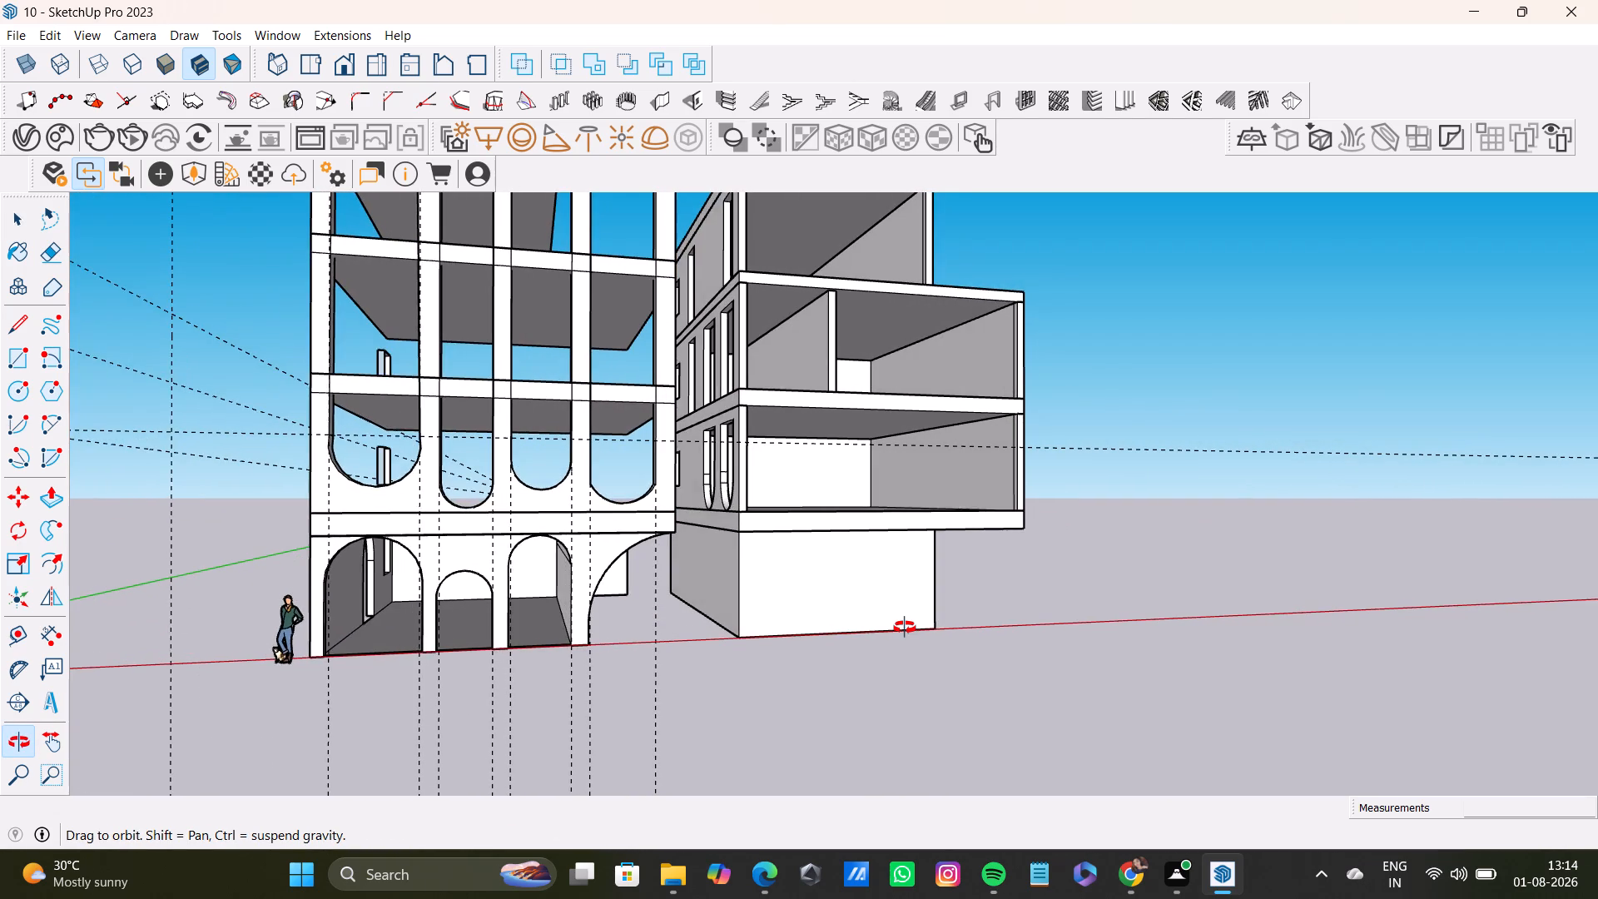
middle_click_drag(905, 628, 873, 624)
scroll(756, 596, "up", 5)
middle_click_drag(768, 589, 813, 589)
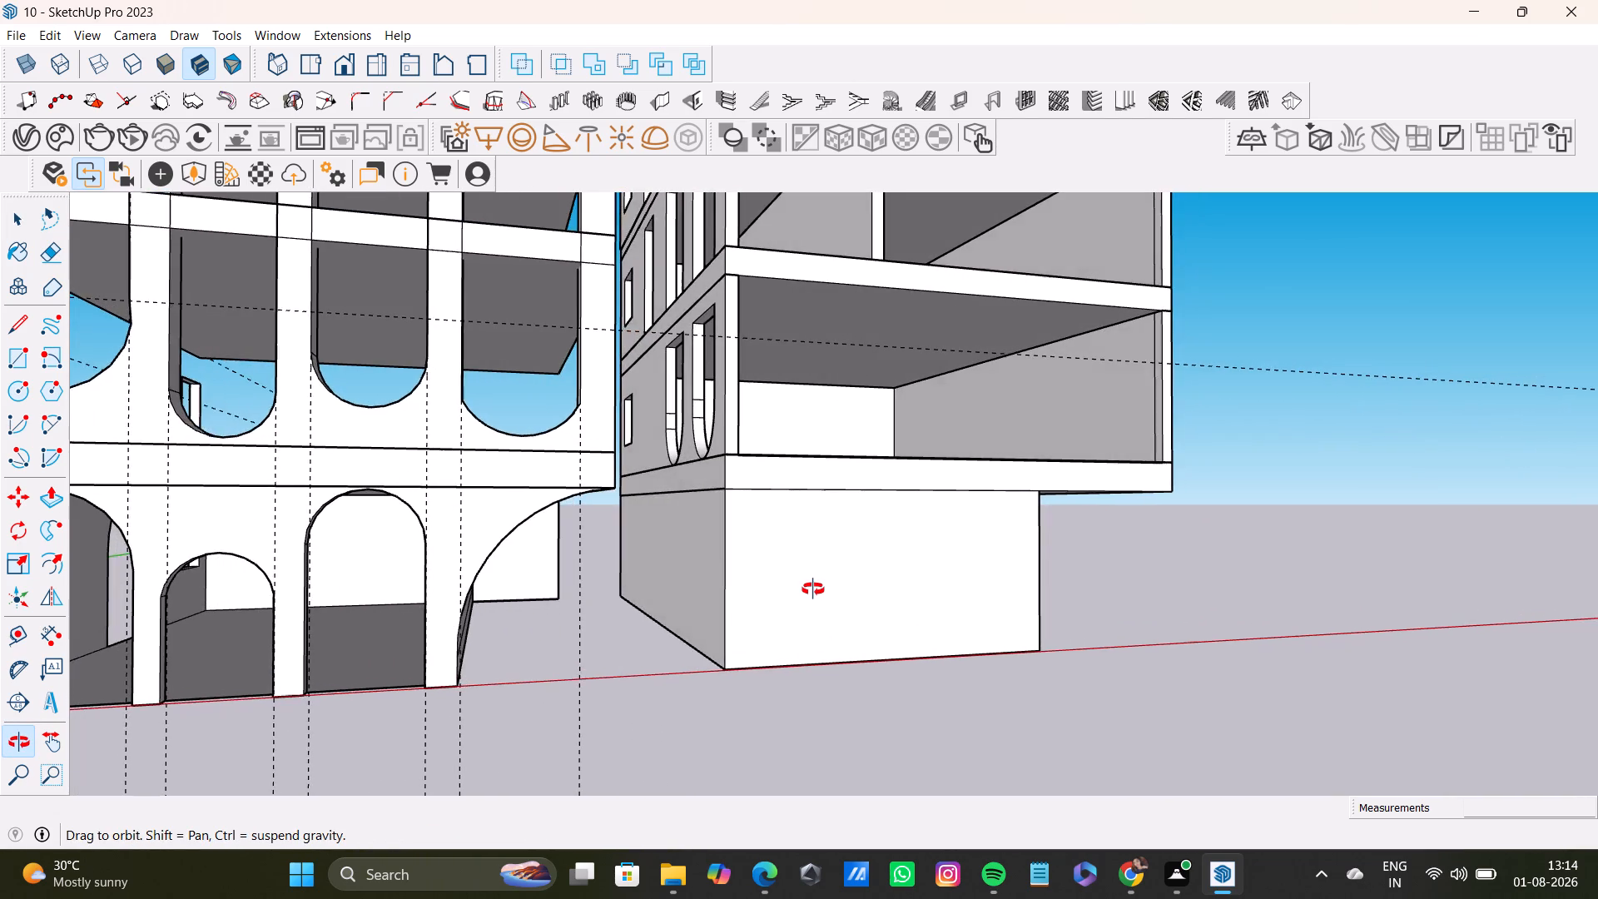
middle_click_drag(813, 589, 724, 602)
scroll(818, 600, "up", 4)
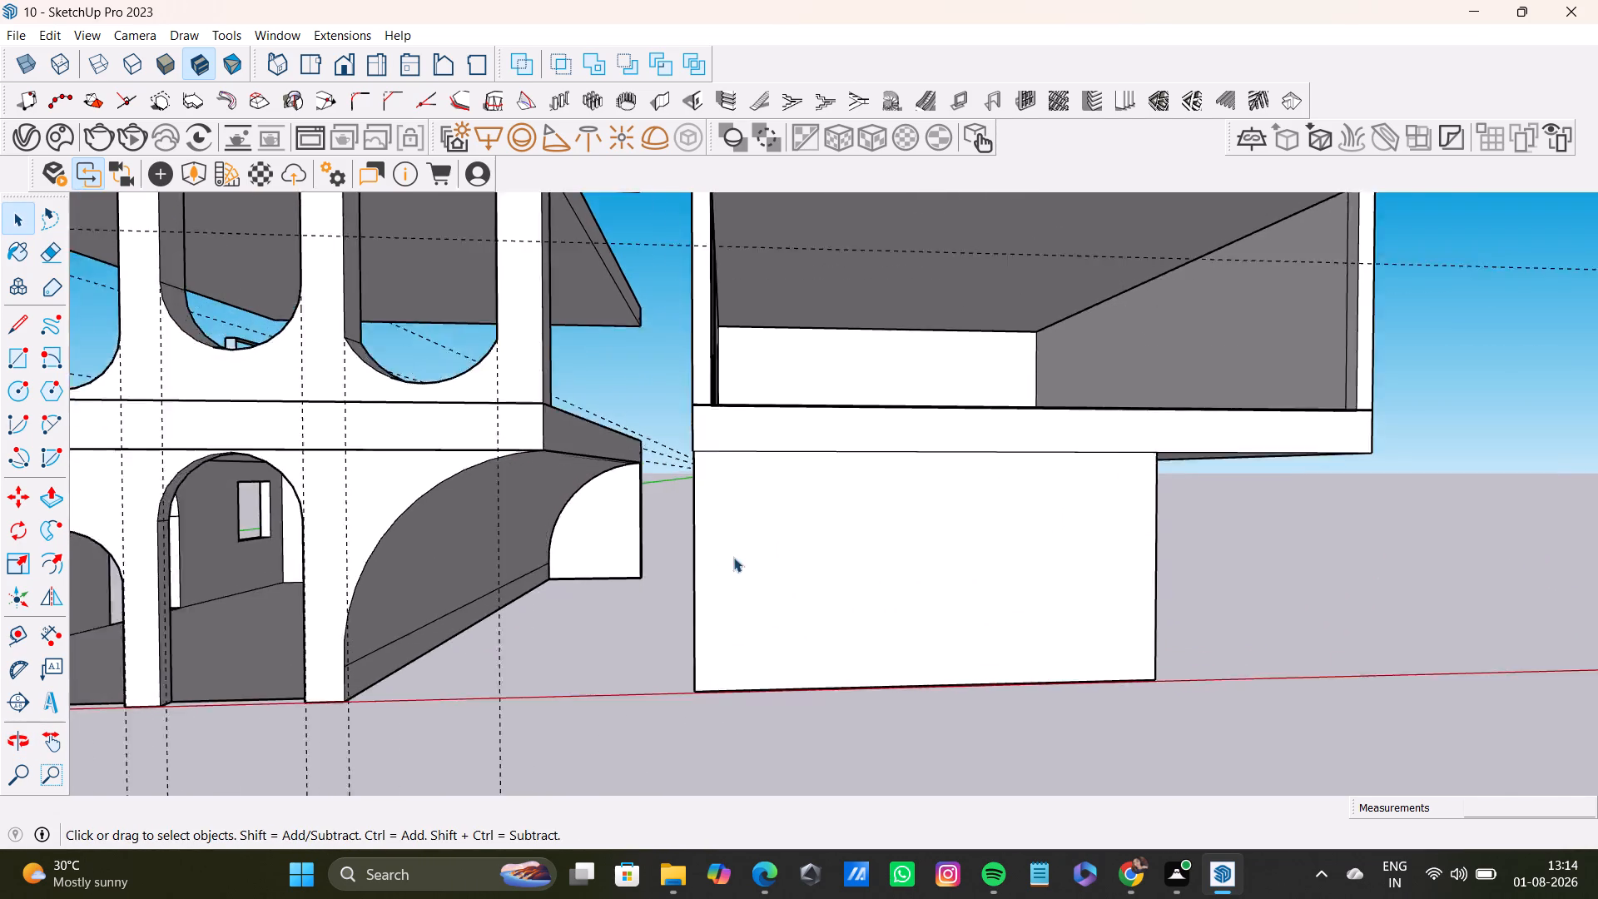
scroll(733, 557, "up", 9)
middle_click_drag(696, 426, 816, 472)
scroll(710, 365, "up", 4)
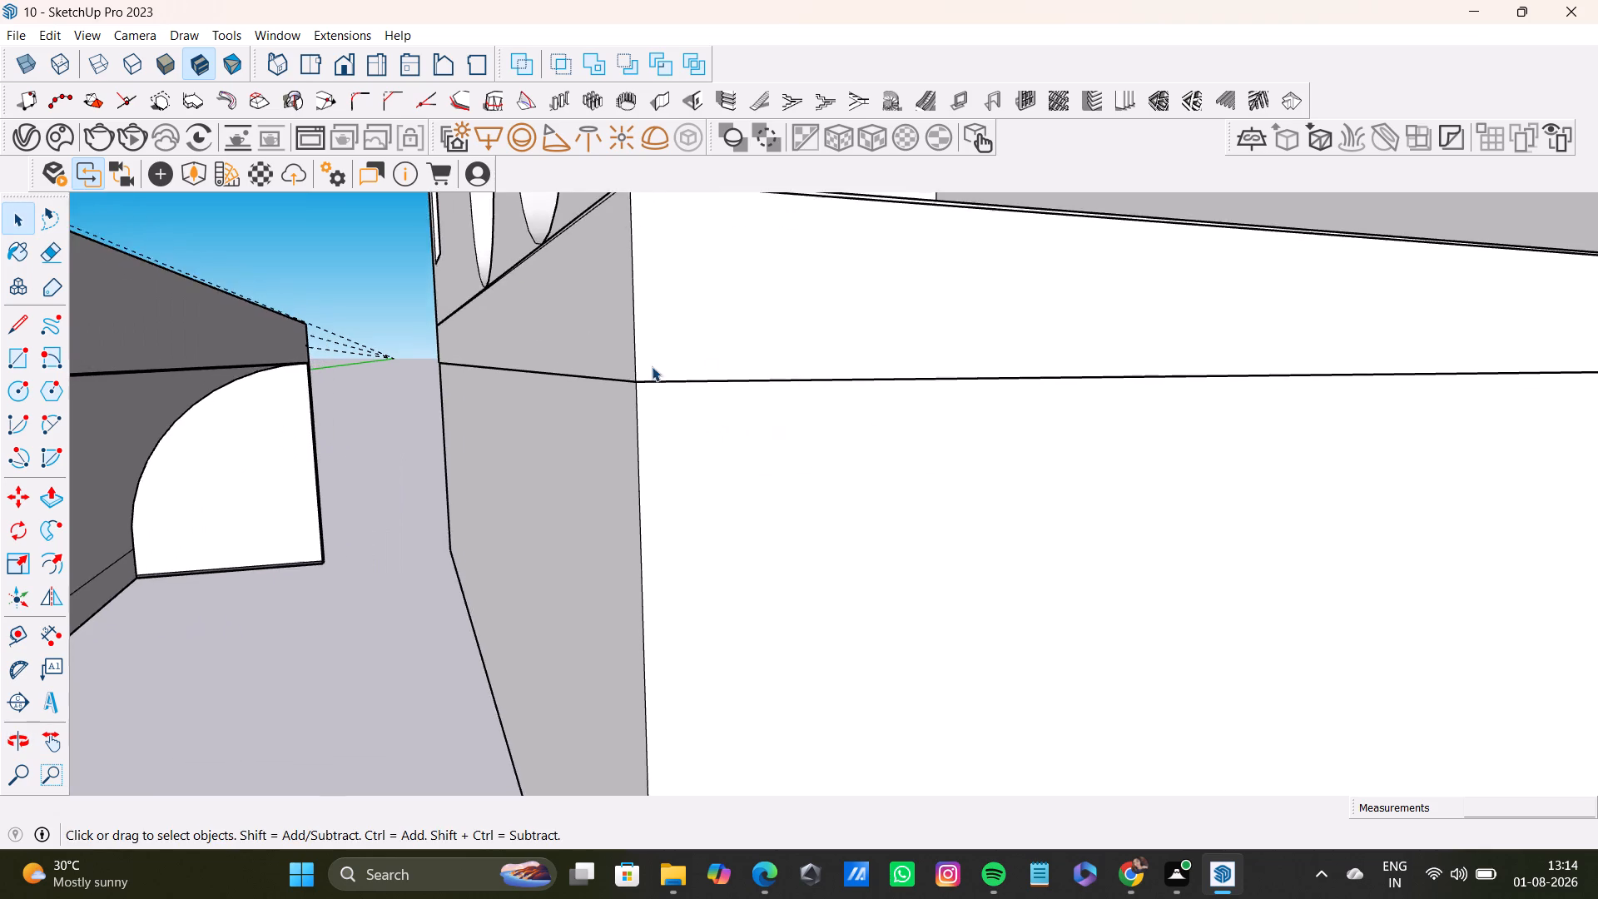
scroll(652, 366, "up", 8)
middle_click_drag(651, 370, 582, 248)
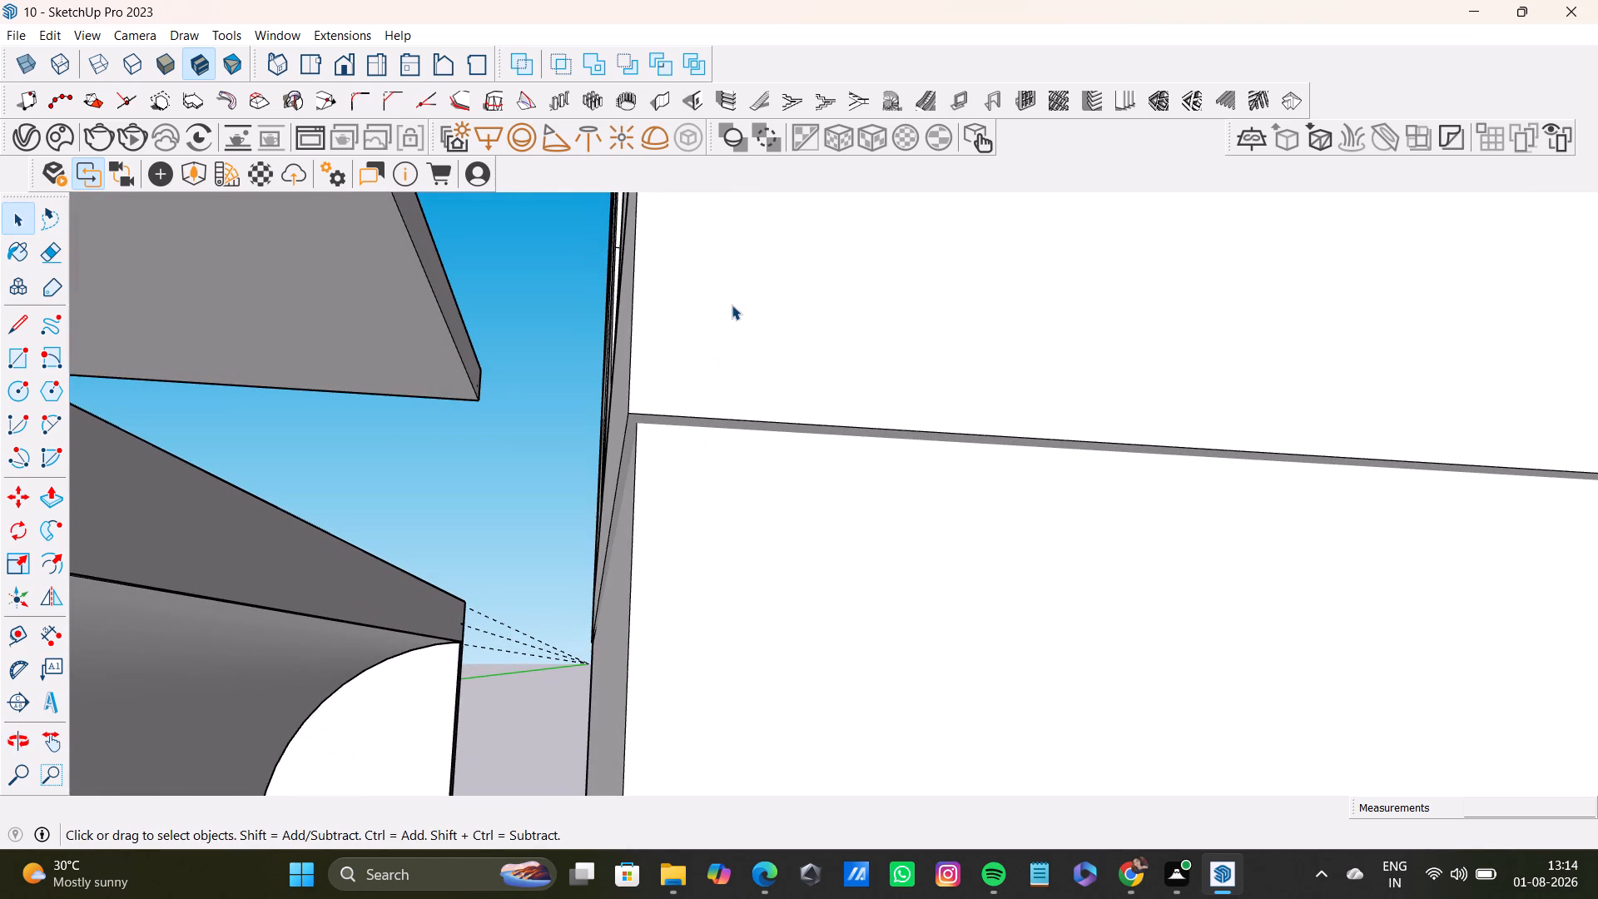
left_click(732, 304)
double_click(752, 321)
double_click(752, 321)
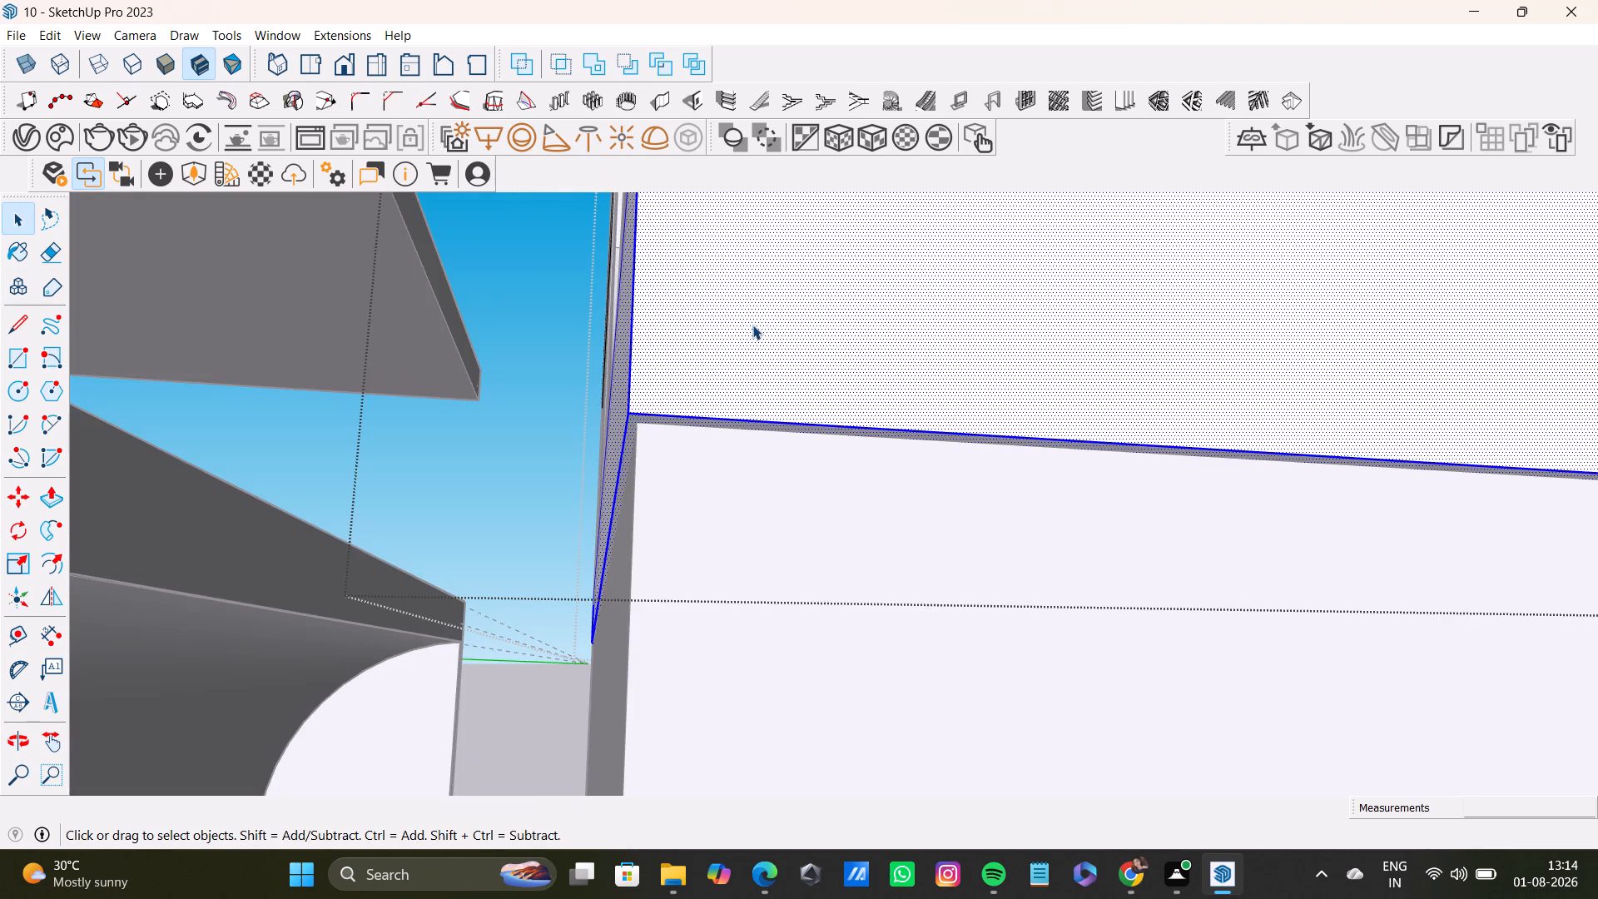
key("m")
left_click(632, 411)
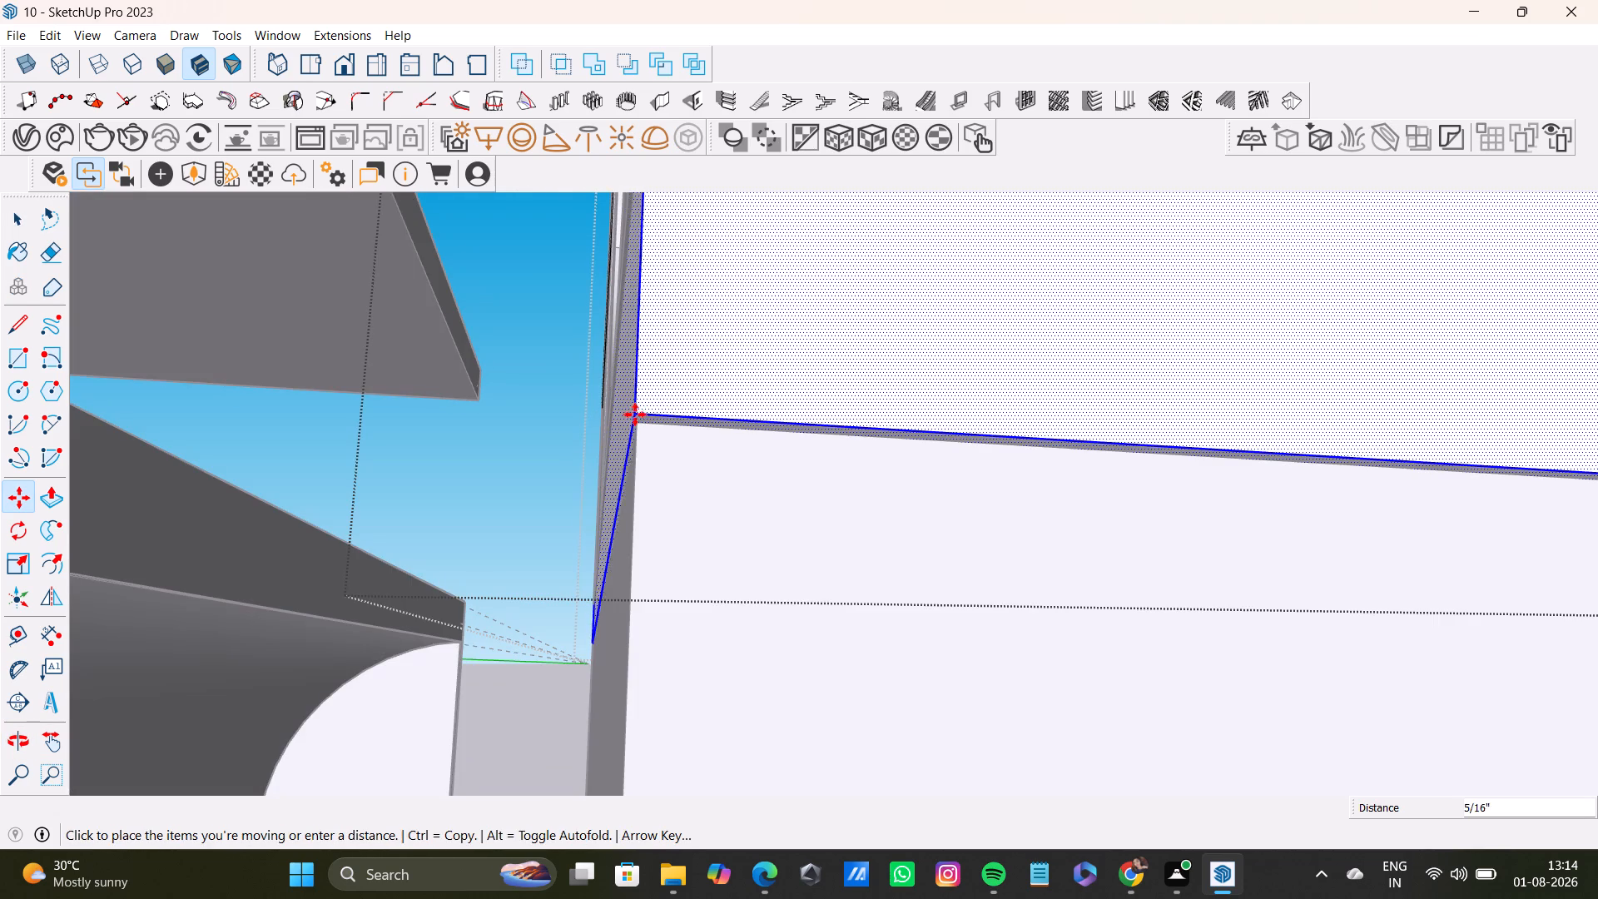
left_click(639, 425)
Snap the lowest slab's lower front corner nearest the second building exactly to the base block's top corner.
middle_click_drag(699, 513, 836, 613)
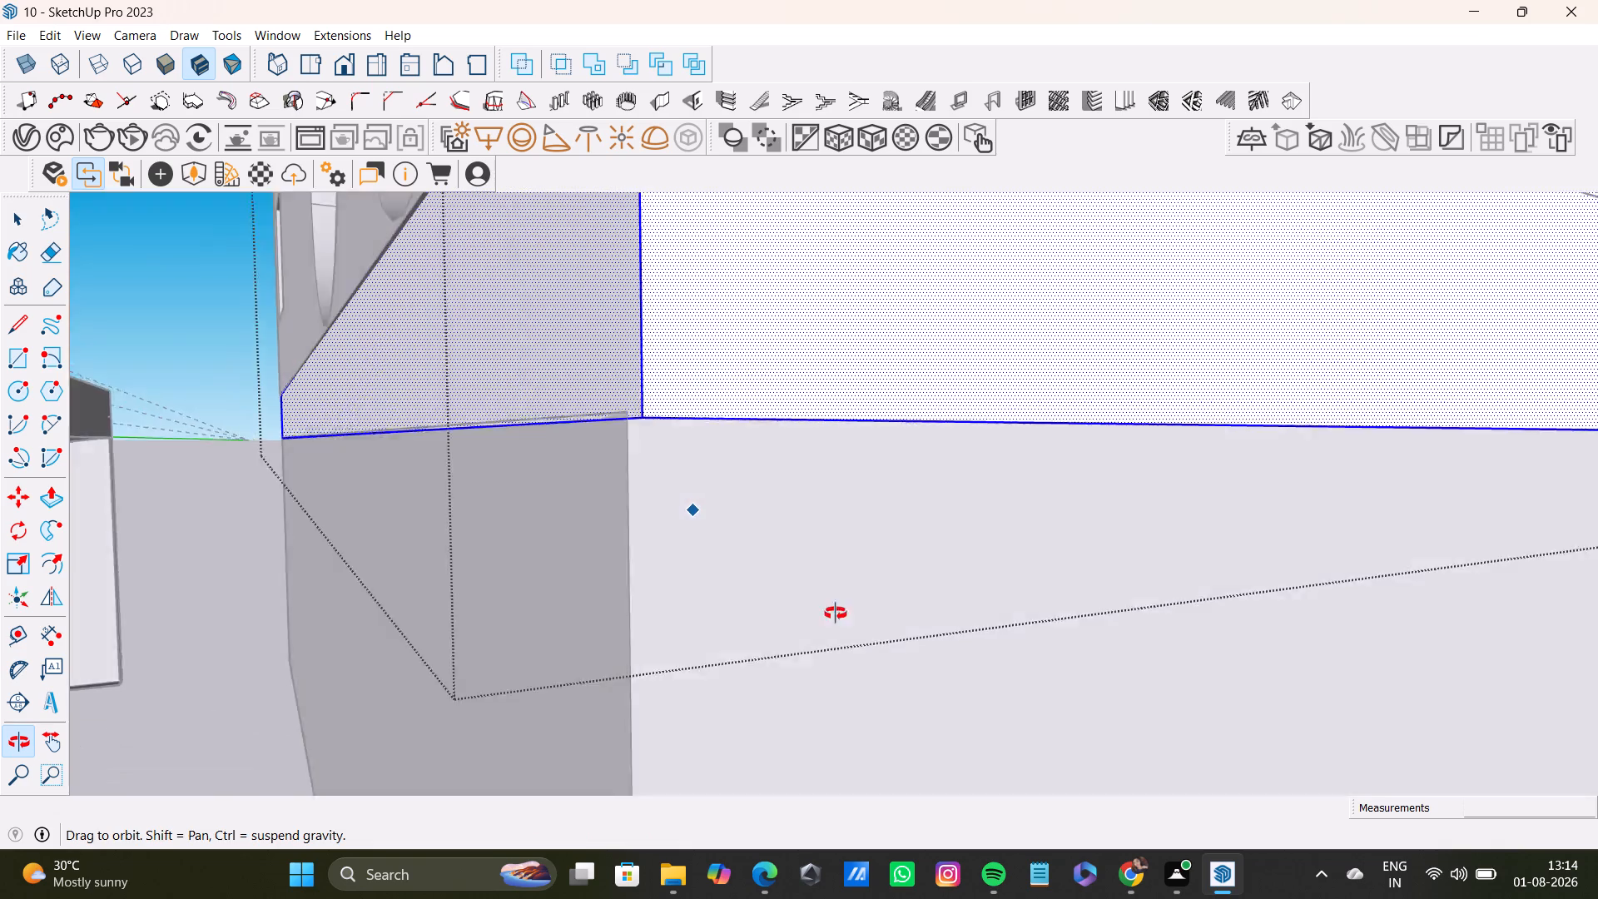
middle_click_drag(836, 613, 874, 633)
left_click(656, 431)
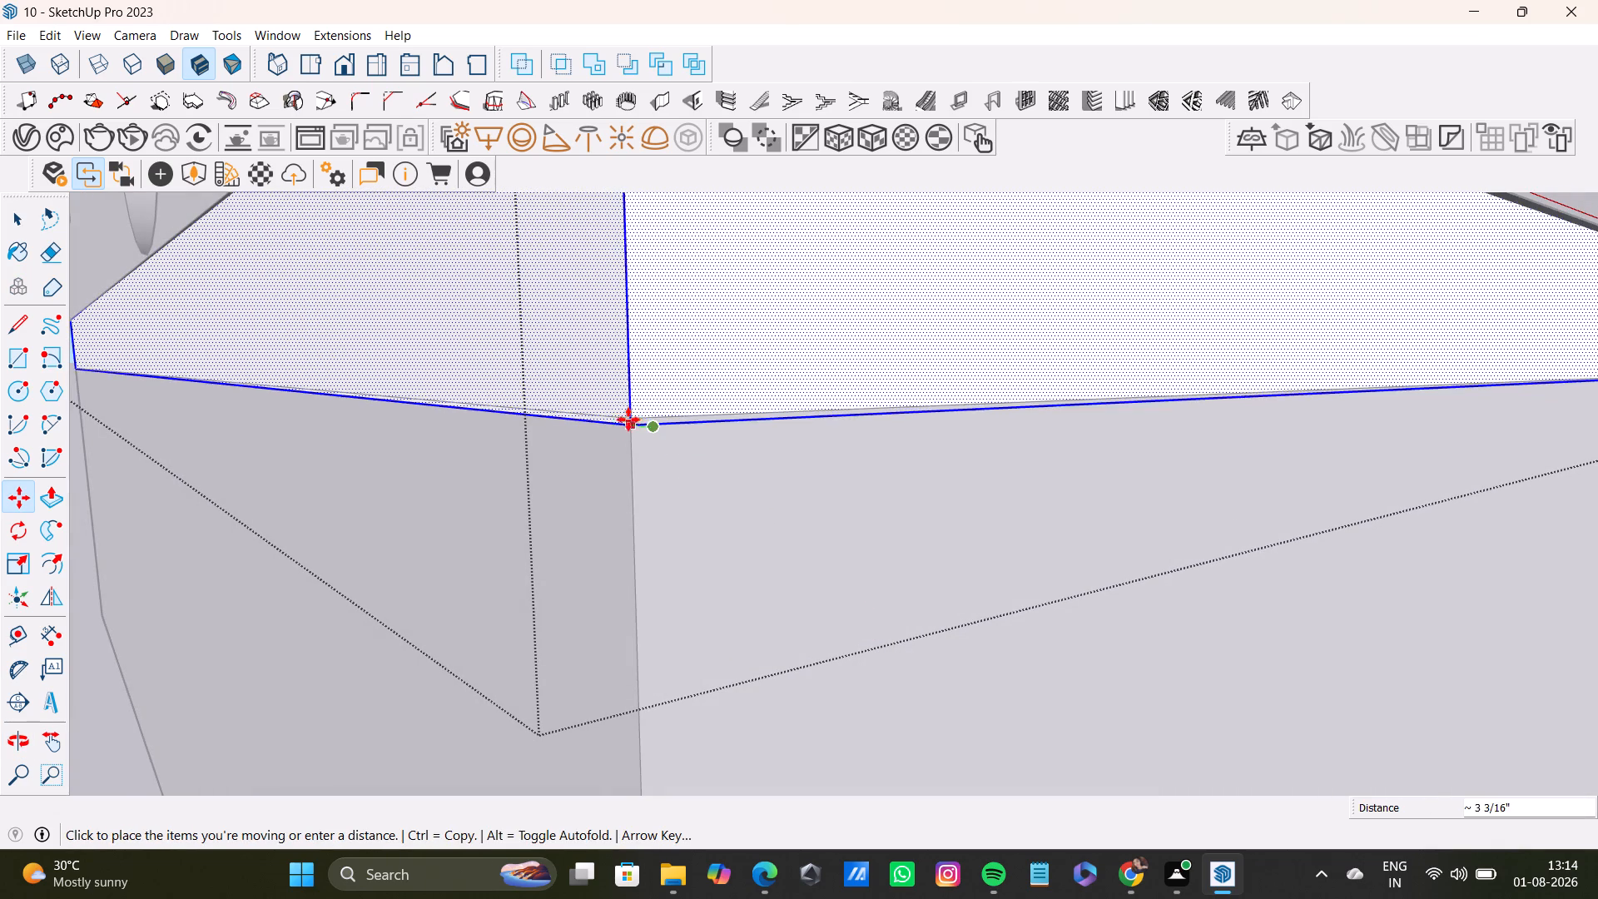
left_click(634, 410)
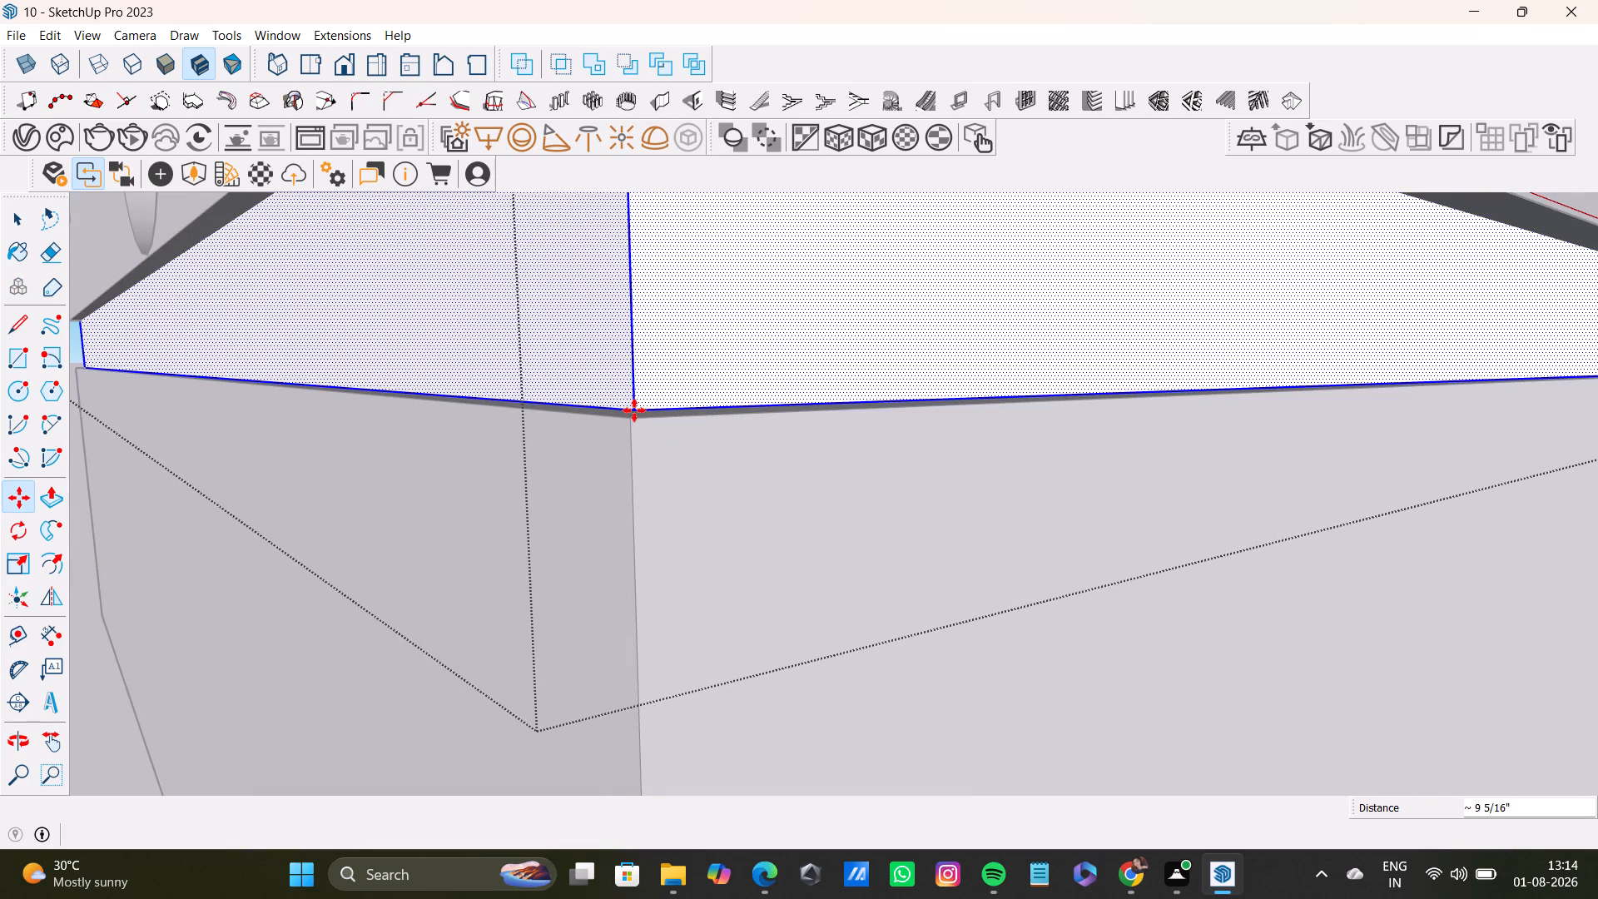
scroll(657, 449, "down", 7)
middle_click_drag(657, 449, 732, 488)
scroll(614, 417, "up", 2)
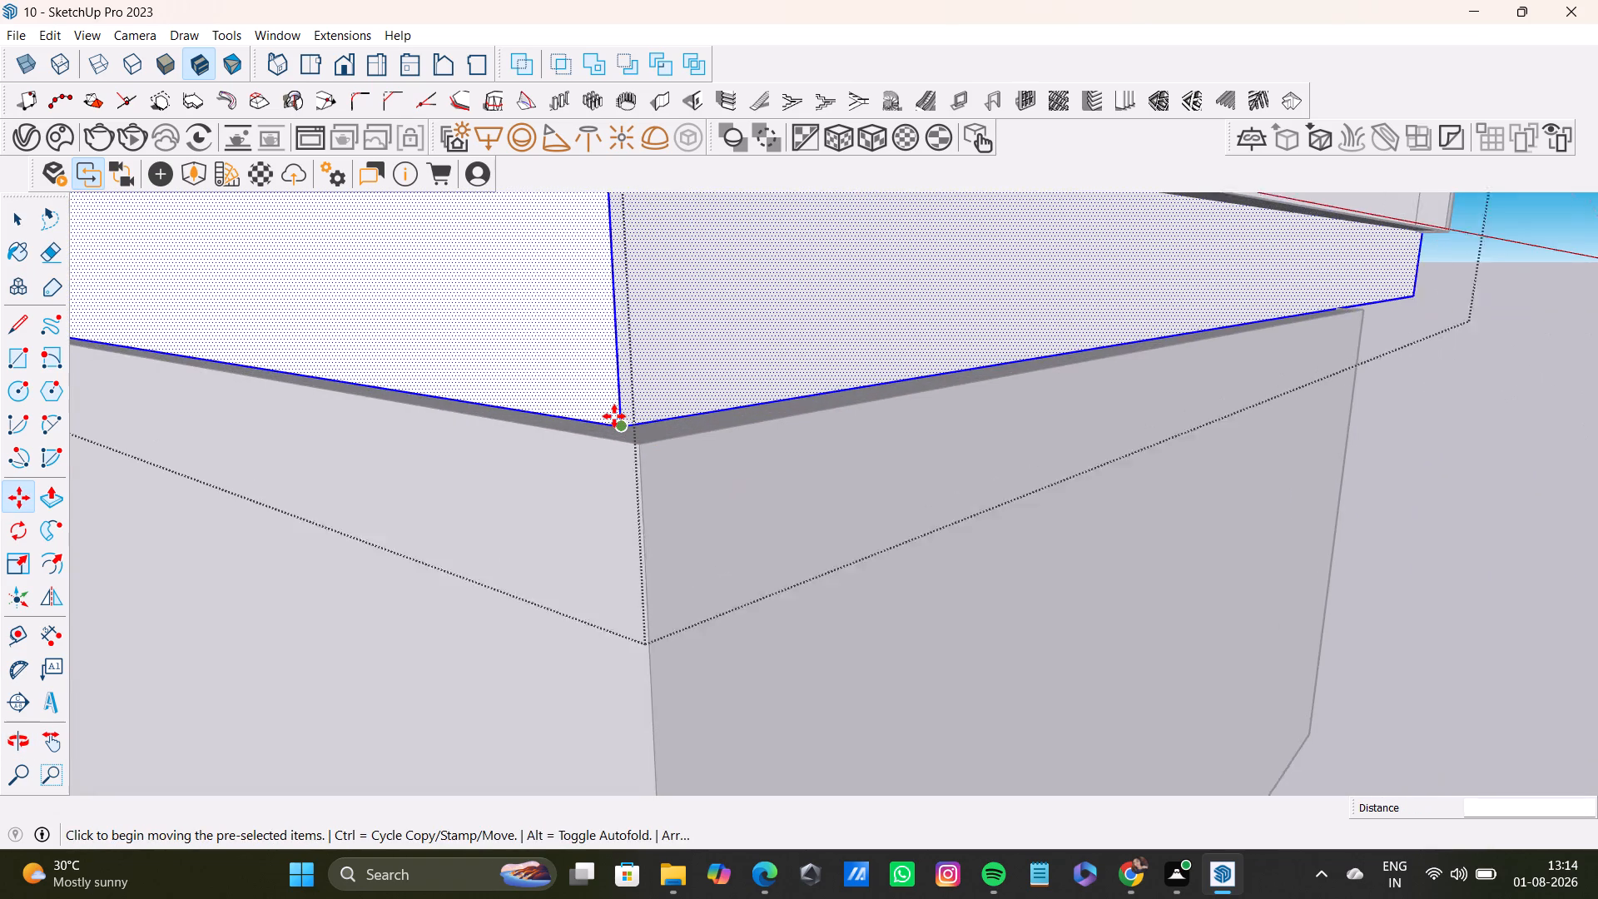
scroll(614, 416, "up", 1)
left_click(621, 424)
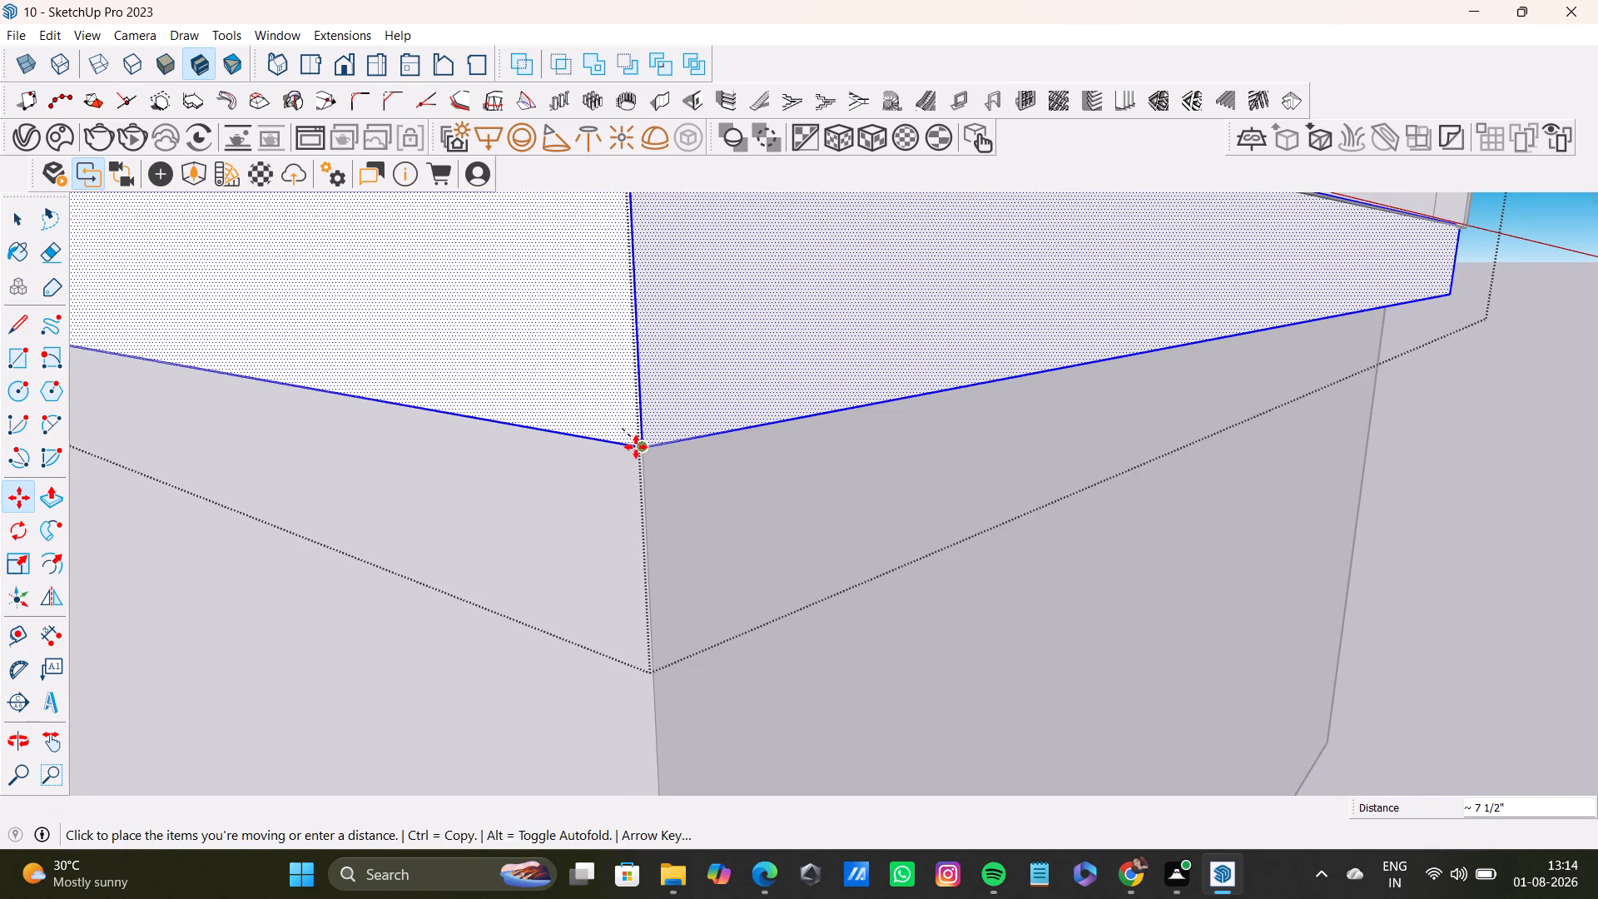
left_click(636, 447)
scroll(773, 482, "down", 11)
scroll(681, 368, "up", 7)
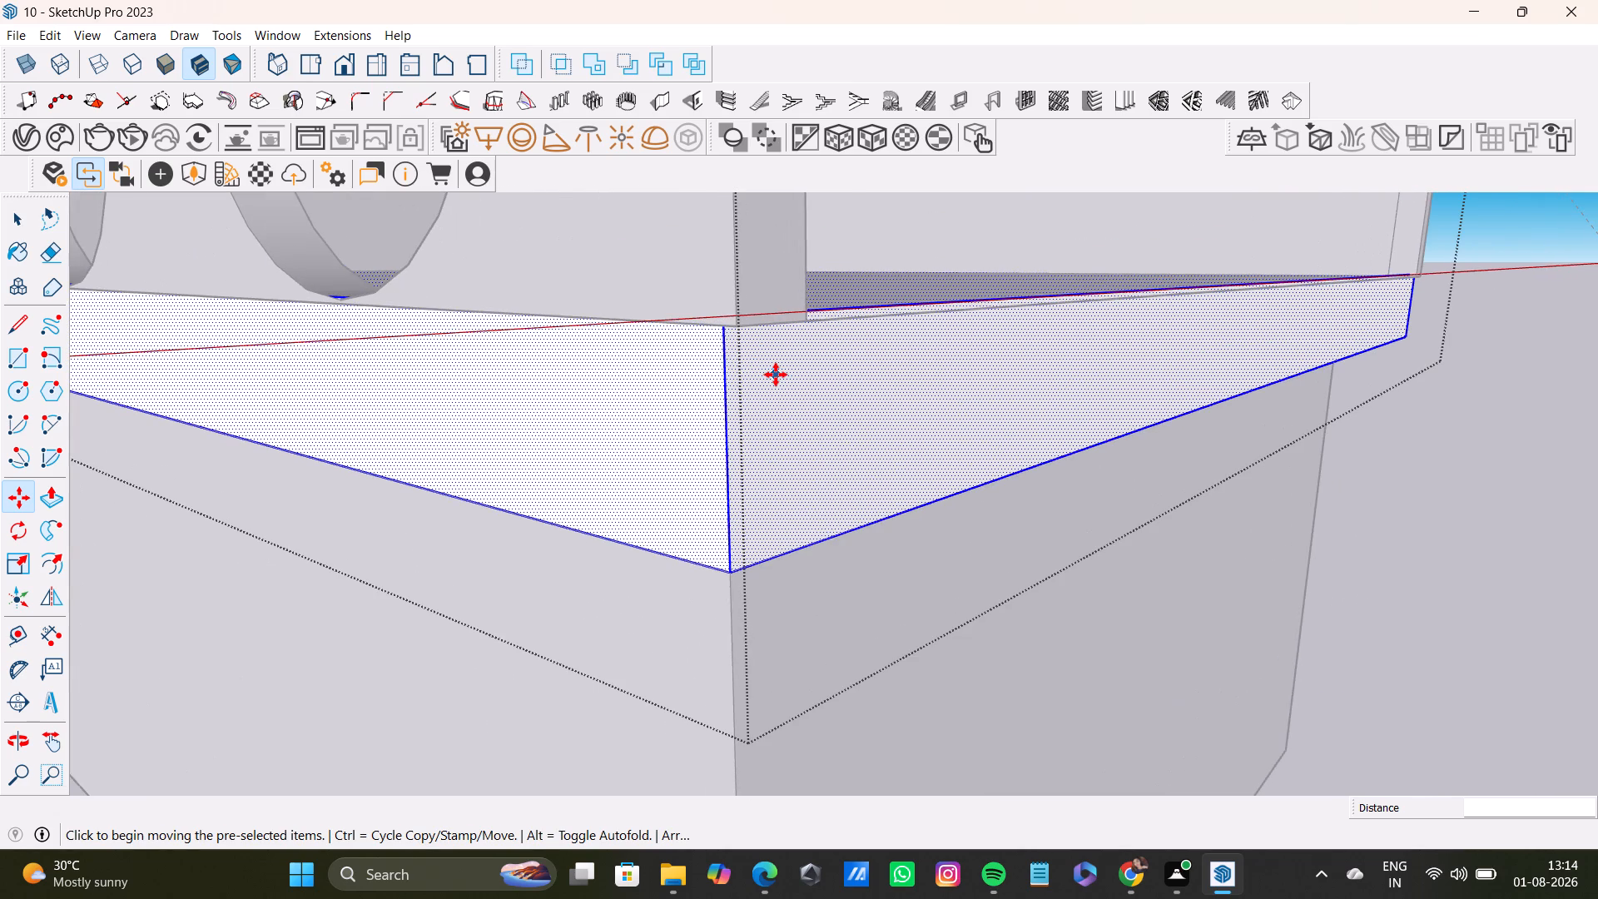
Move the walls above the lowest slab so their lower front corner nearest the second building snaps to the slab's upper corner.
key("space")
left_click(1515, 523)
scroll(769, 337, "up", 2)
triple_click(747, 288)
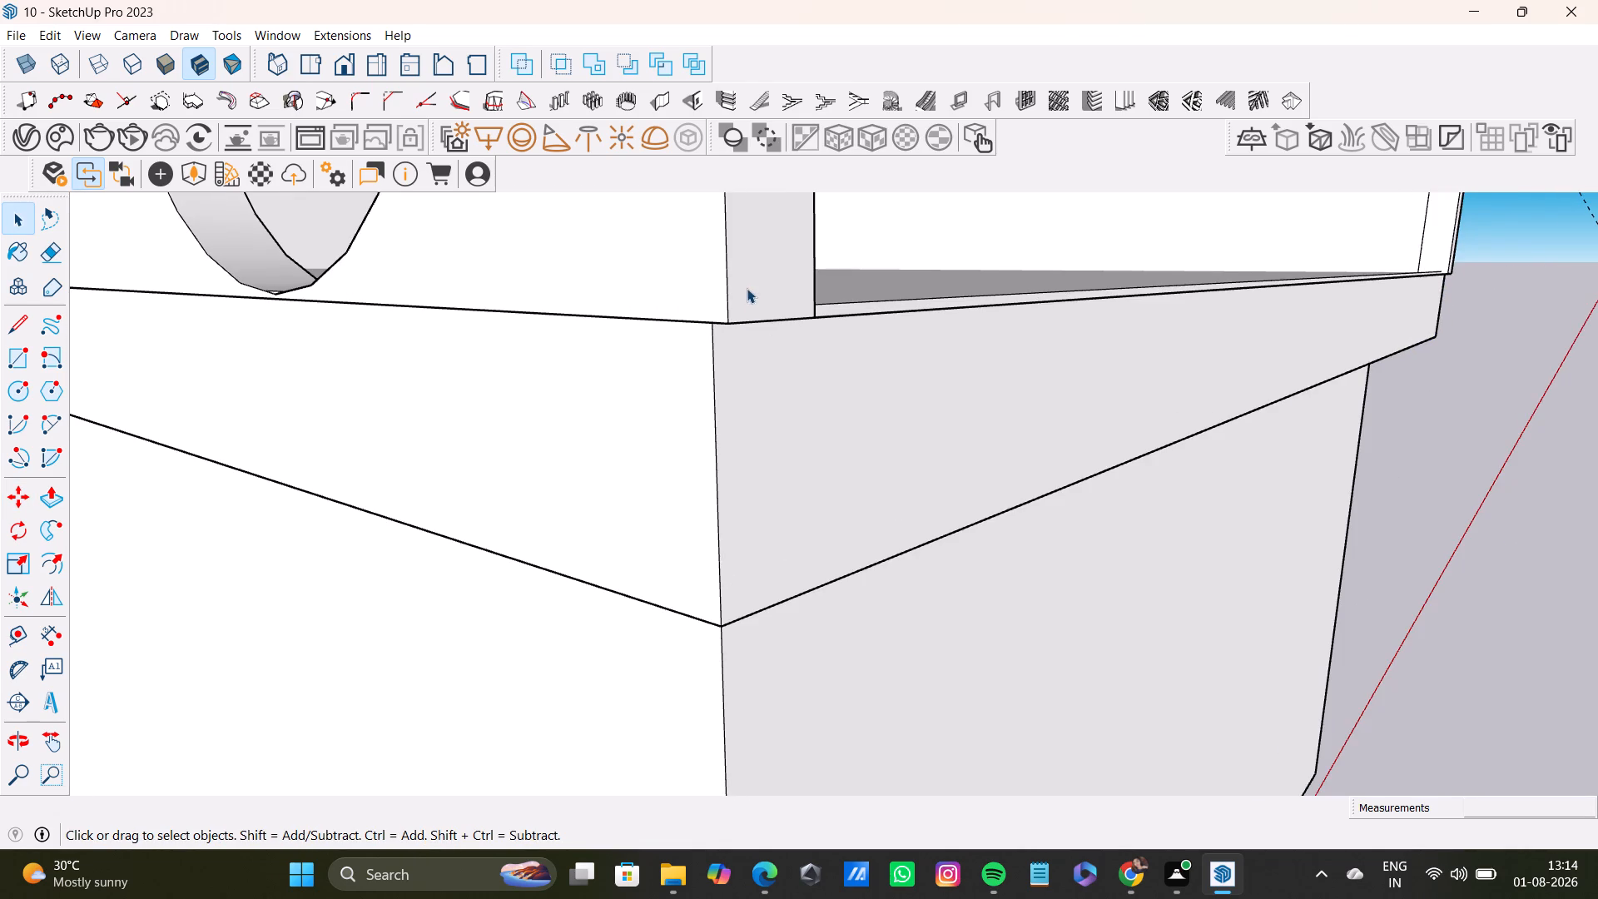
middle_click_drag(768, 366, 767, 202)
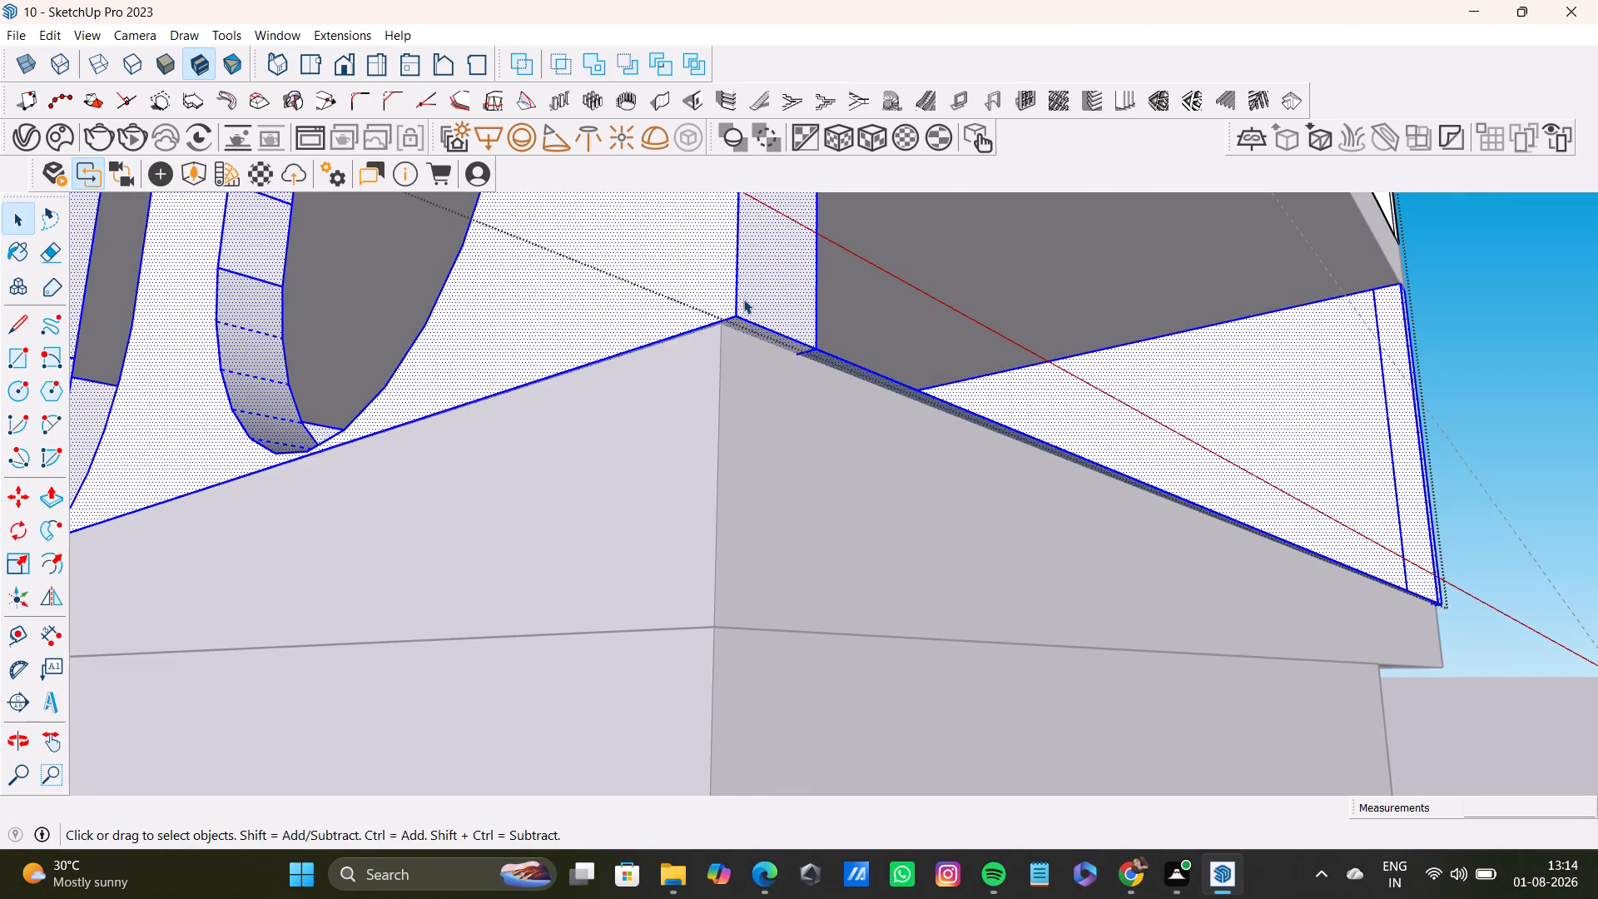
key("m")
left_click(737, 315)
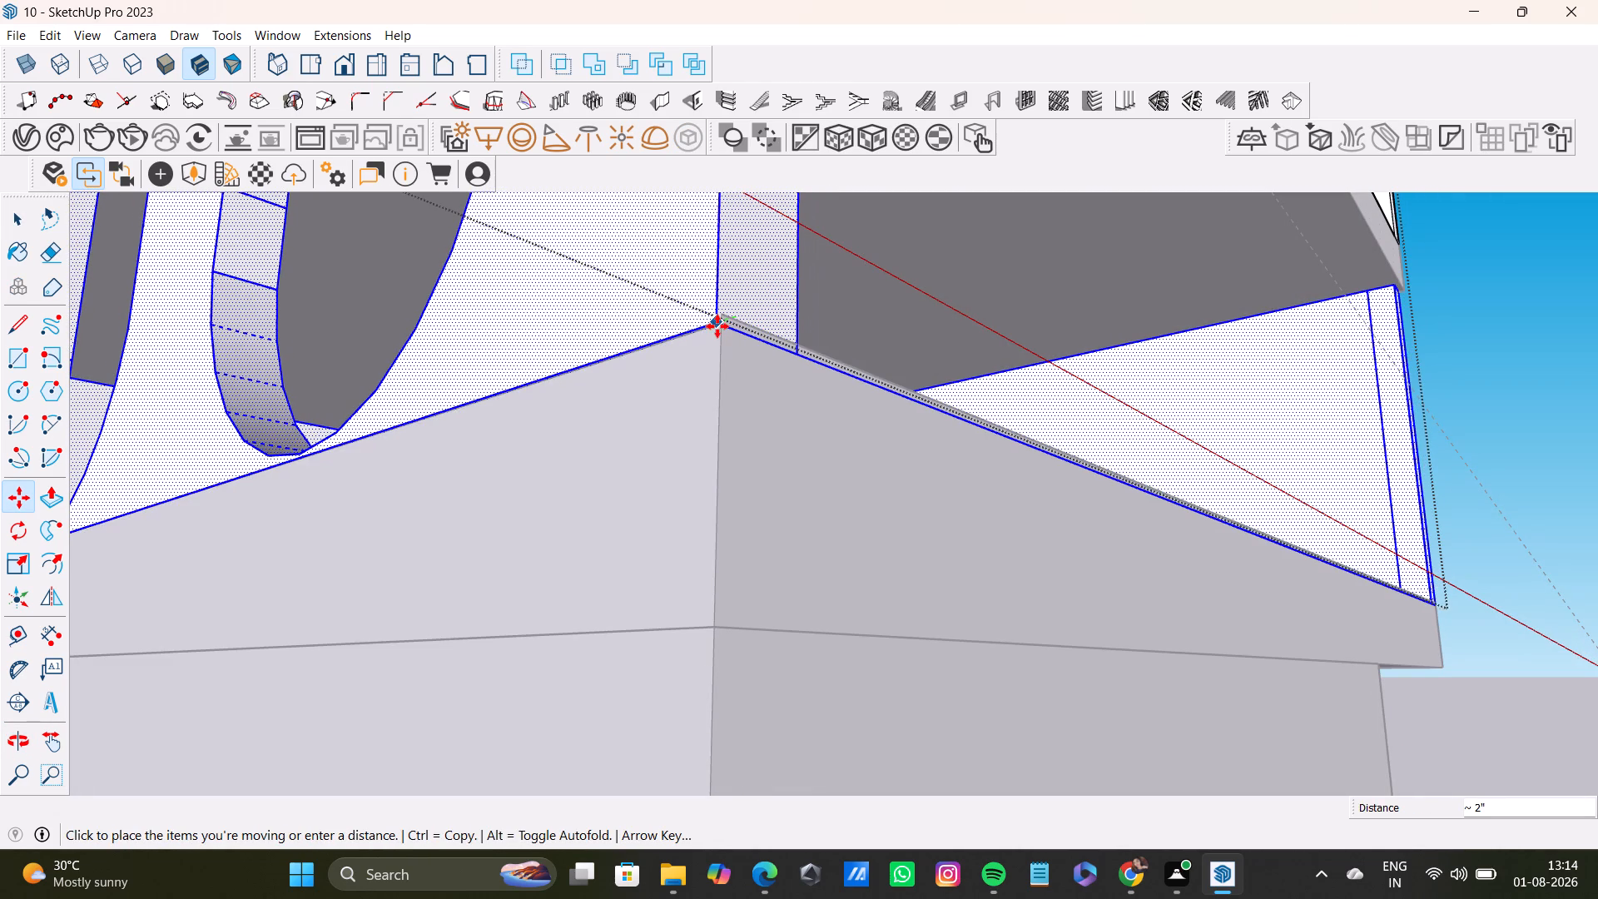
left_click(722, 334)
scroll(680, 348, "up", 11)
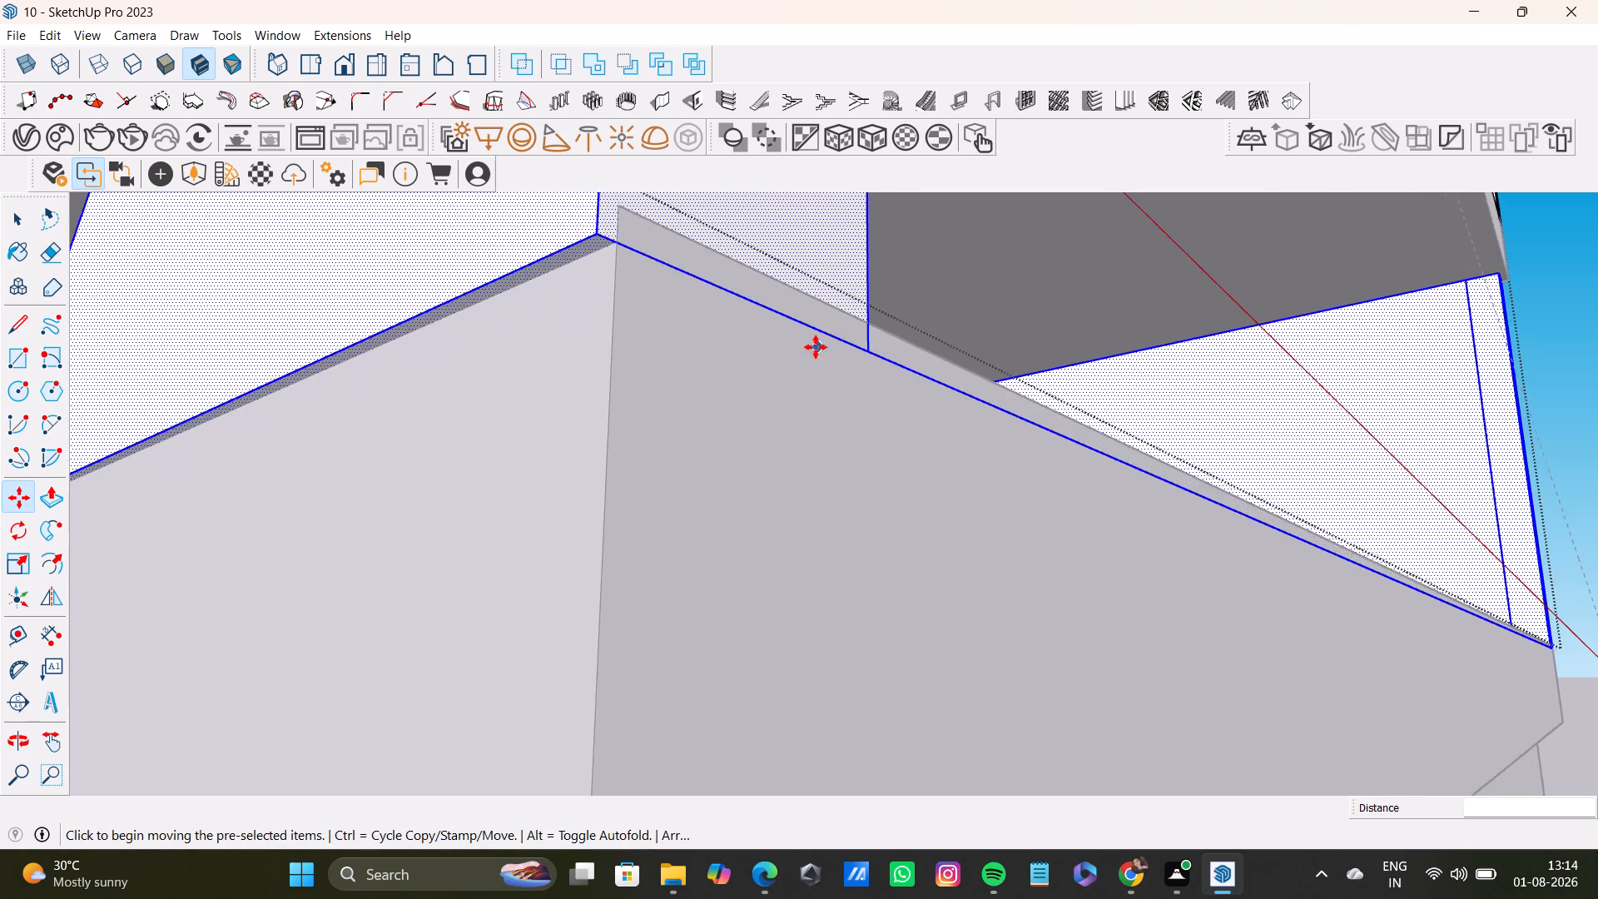
middle_click_drag(637, 316, 704, 333)
left_click_drag(603, 229, 644, 224)
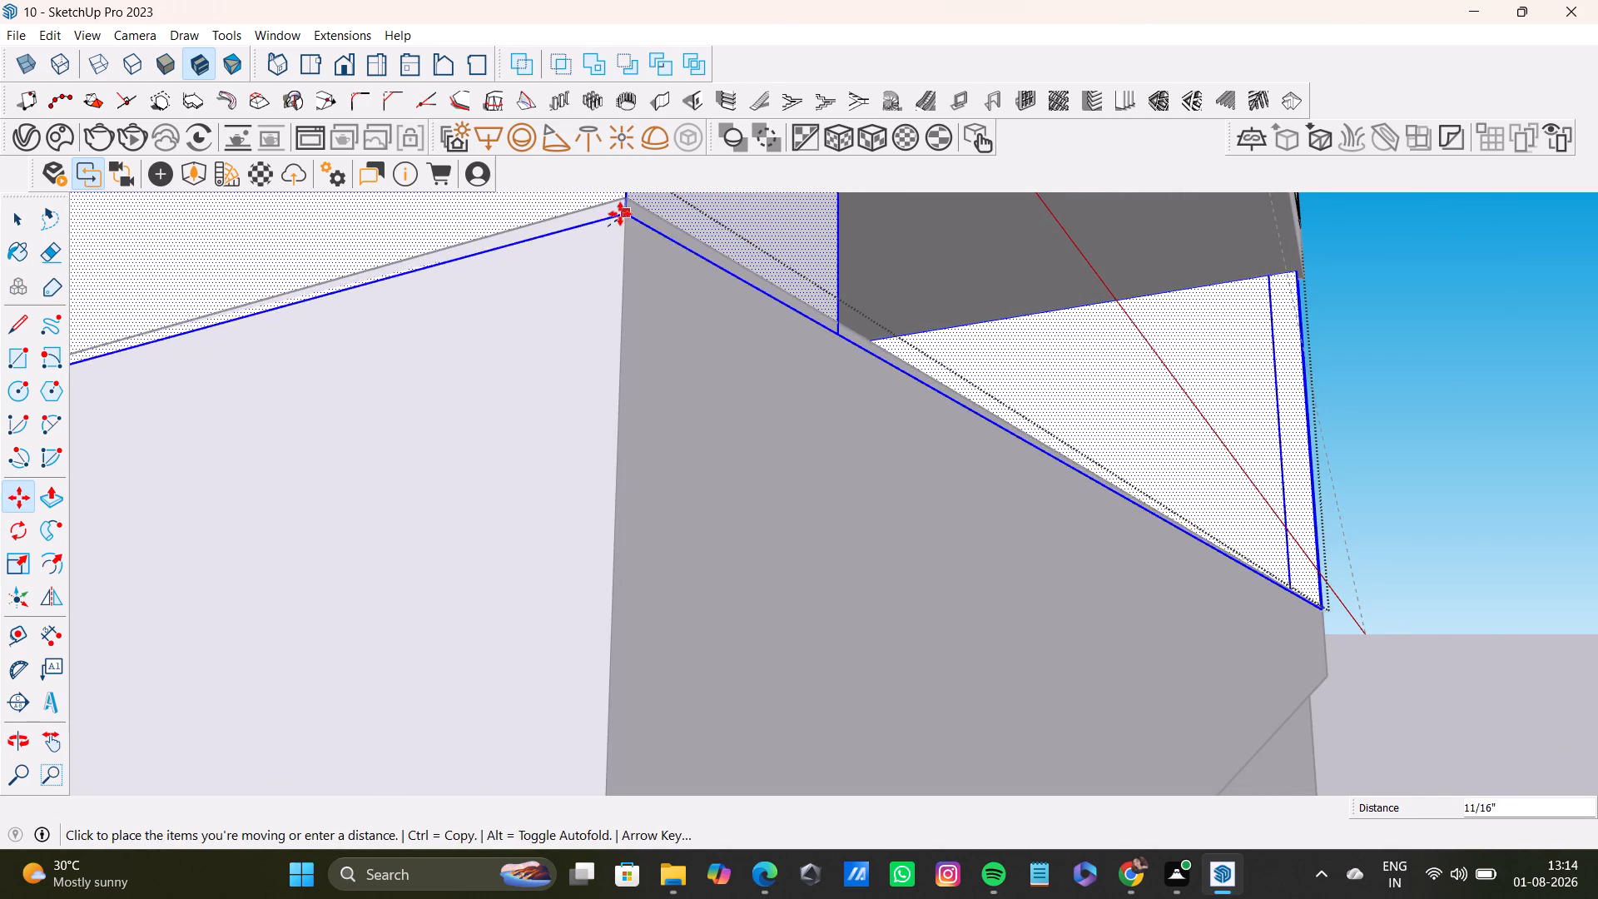
left_click(623, 201)
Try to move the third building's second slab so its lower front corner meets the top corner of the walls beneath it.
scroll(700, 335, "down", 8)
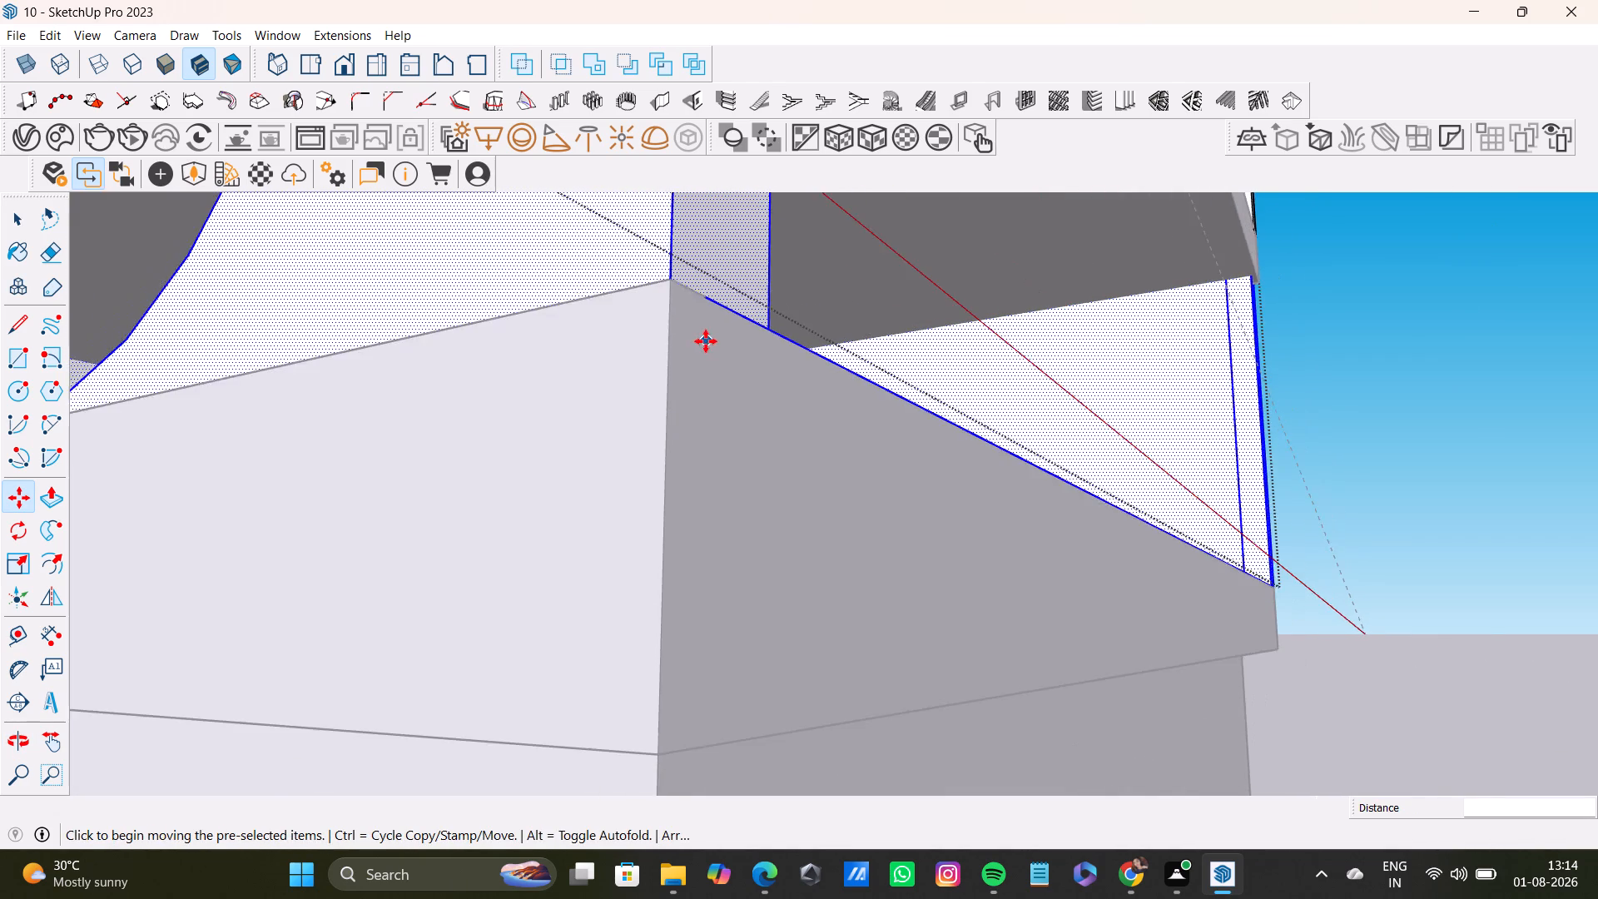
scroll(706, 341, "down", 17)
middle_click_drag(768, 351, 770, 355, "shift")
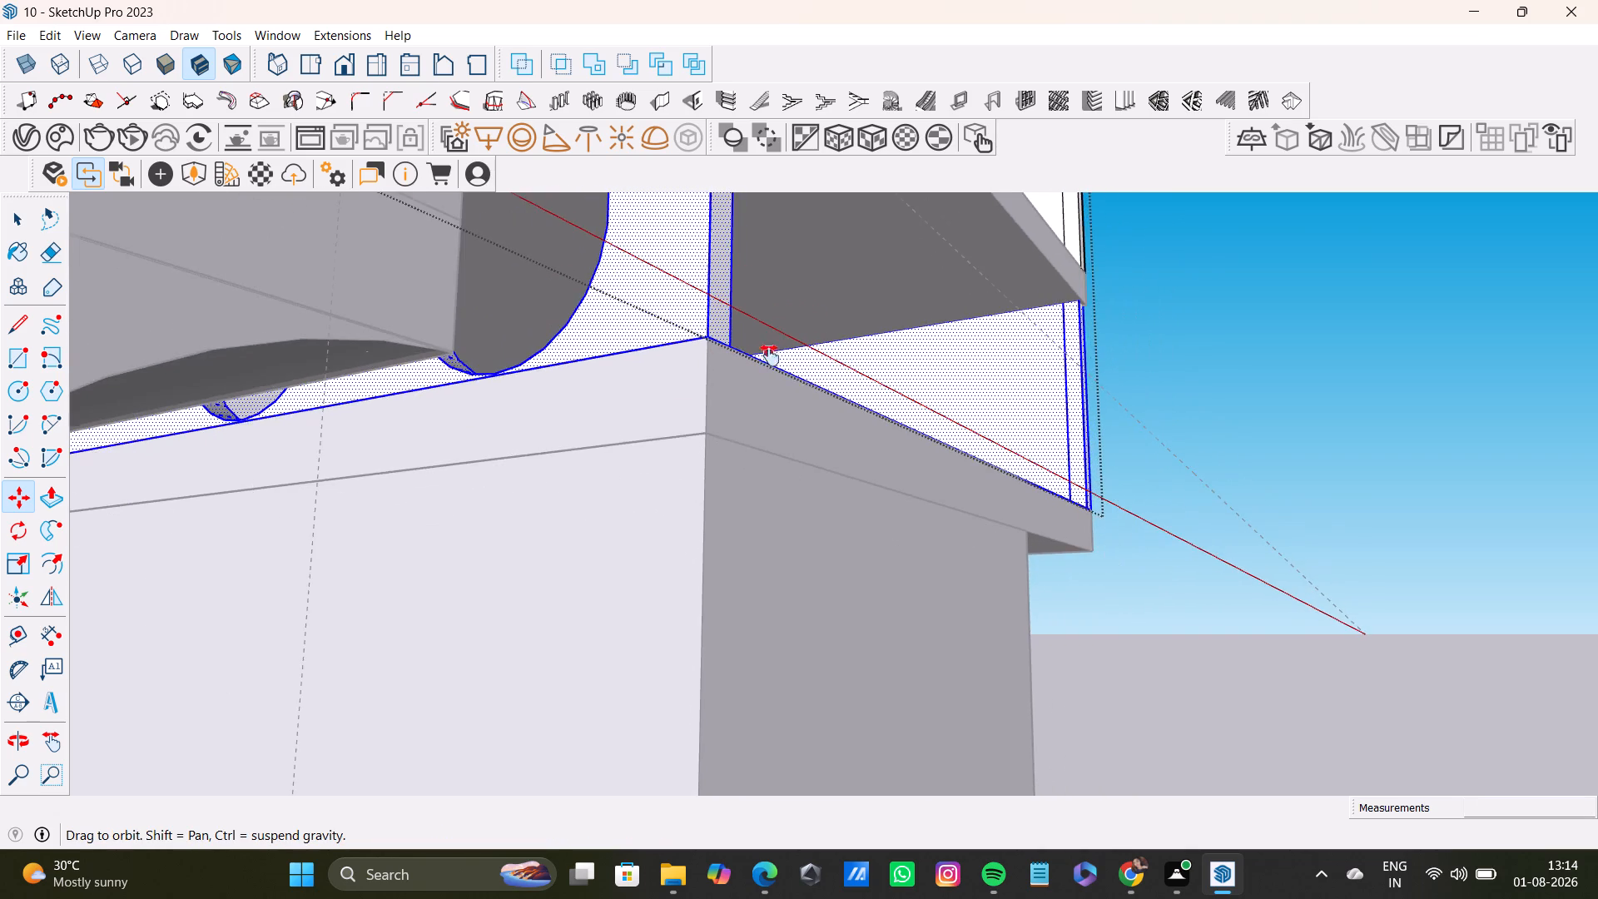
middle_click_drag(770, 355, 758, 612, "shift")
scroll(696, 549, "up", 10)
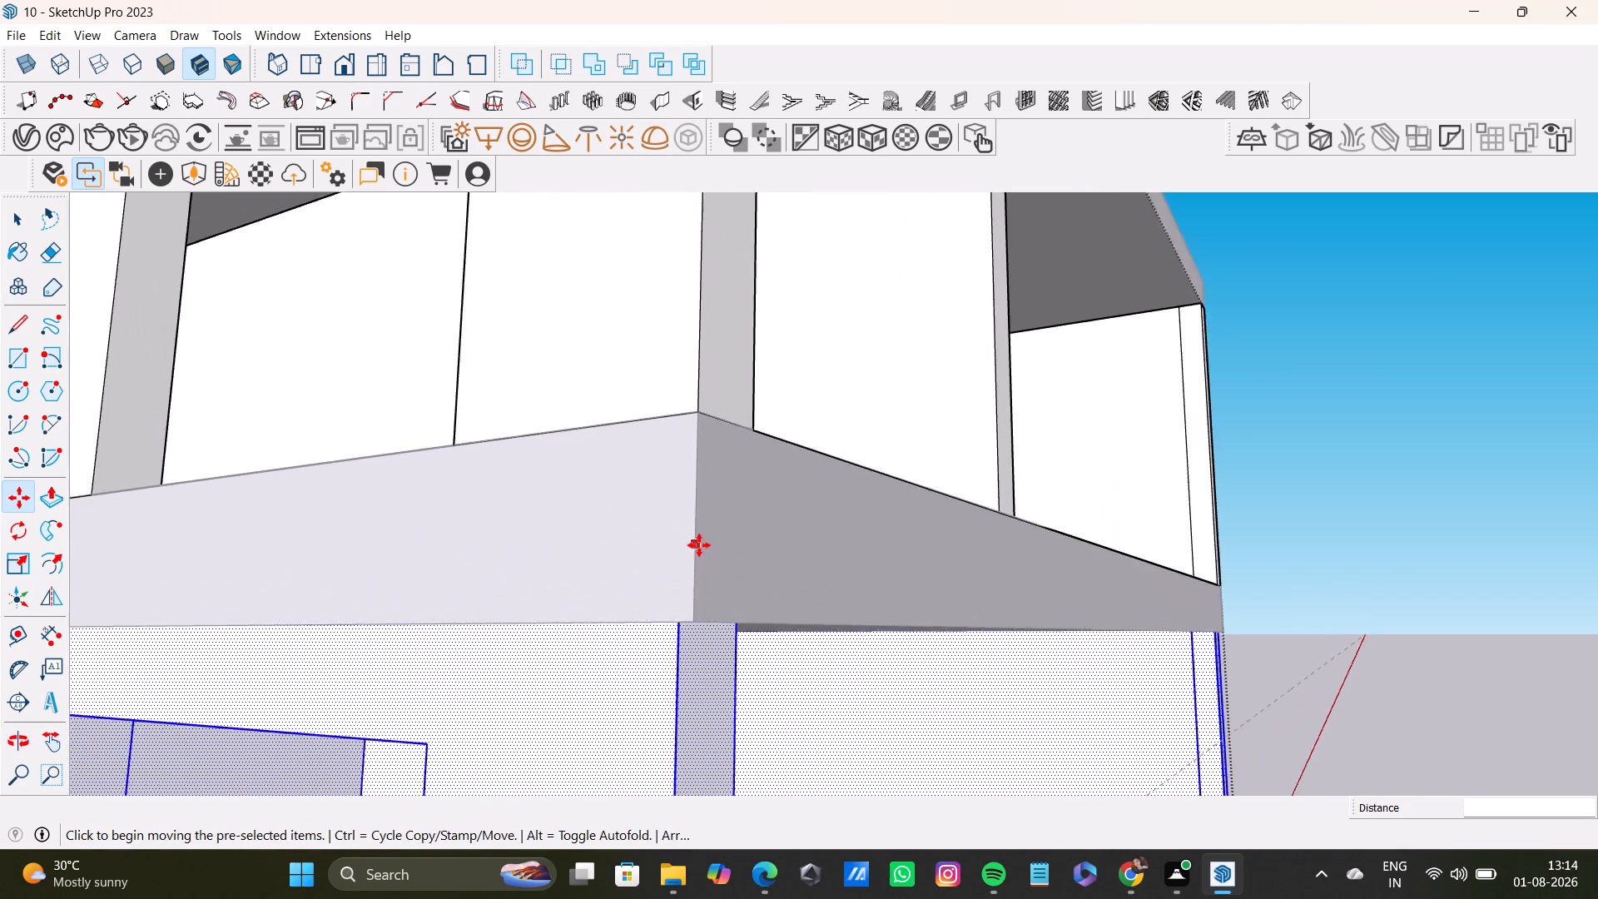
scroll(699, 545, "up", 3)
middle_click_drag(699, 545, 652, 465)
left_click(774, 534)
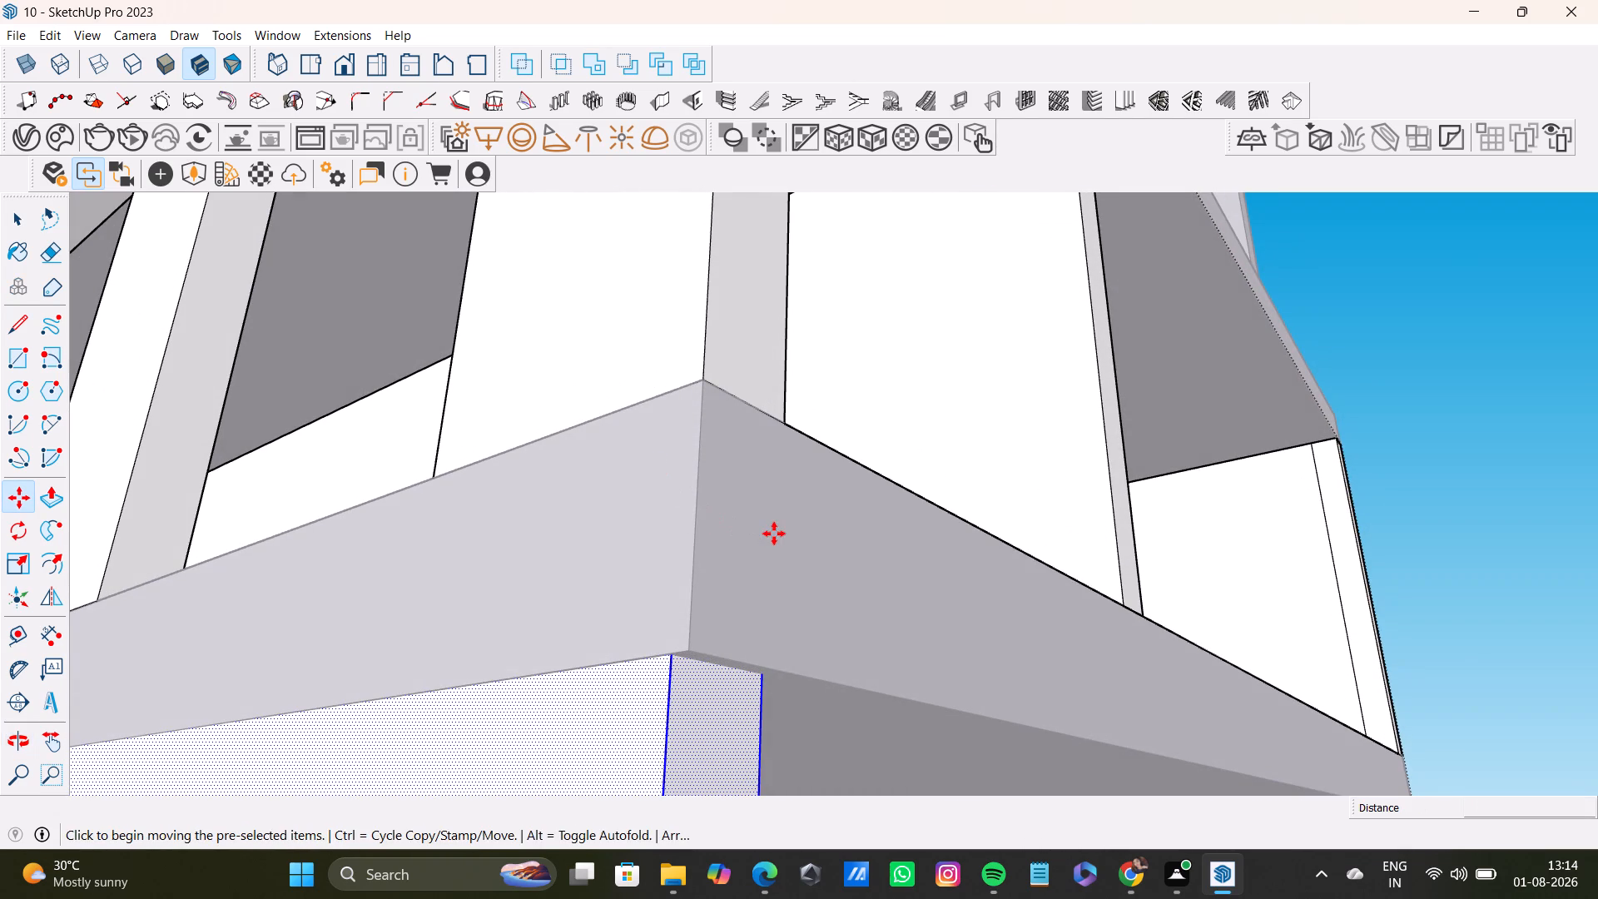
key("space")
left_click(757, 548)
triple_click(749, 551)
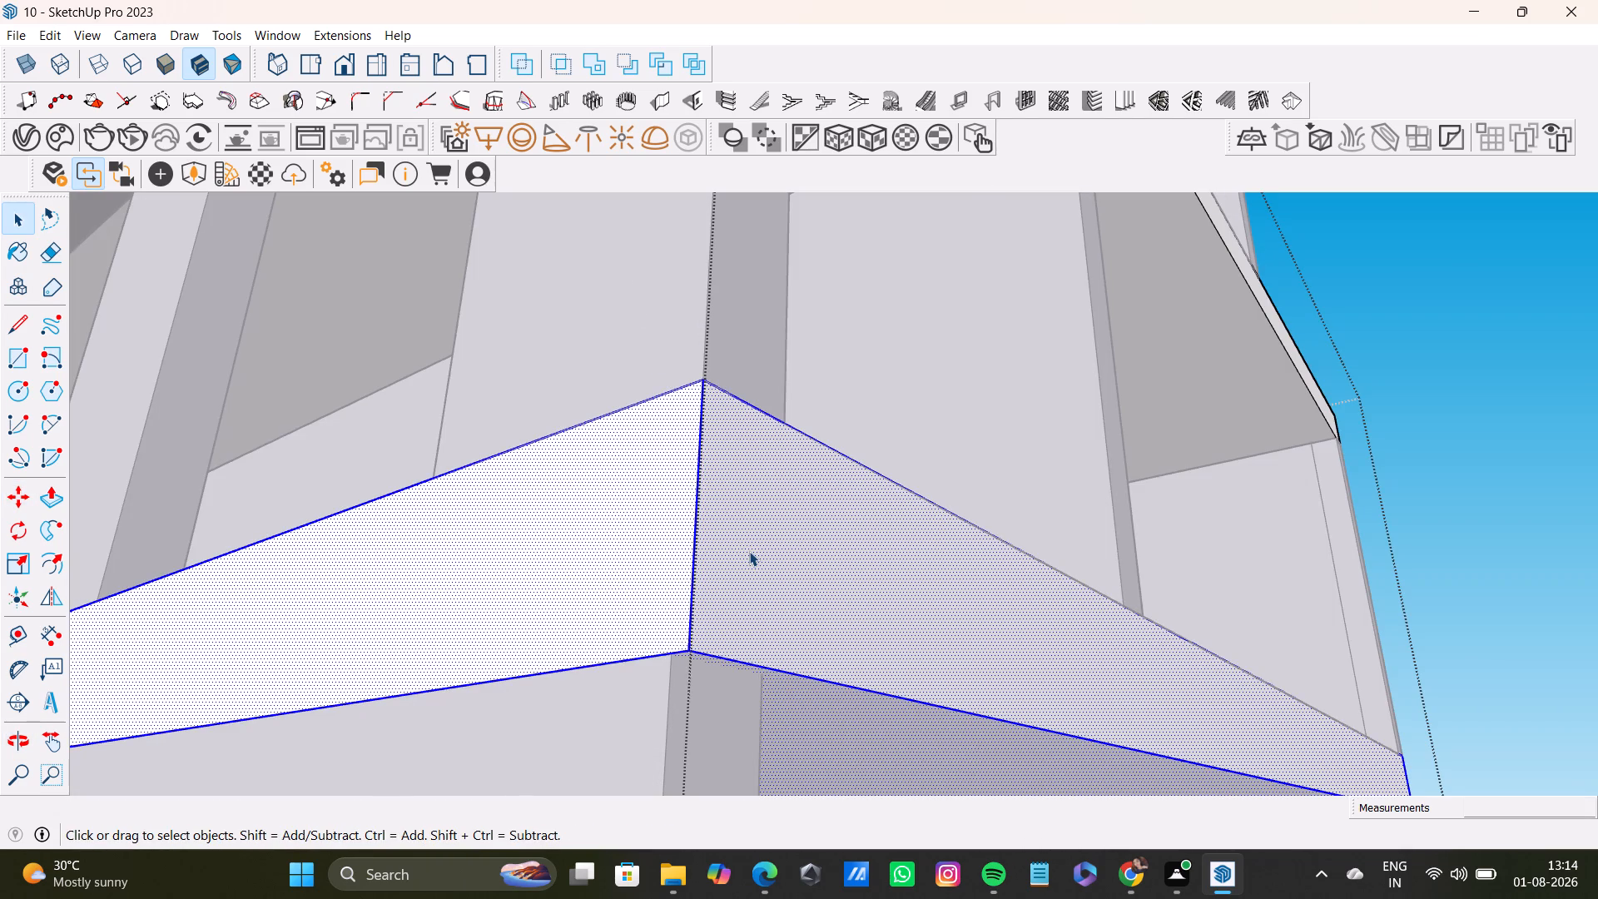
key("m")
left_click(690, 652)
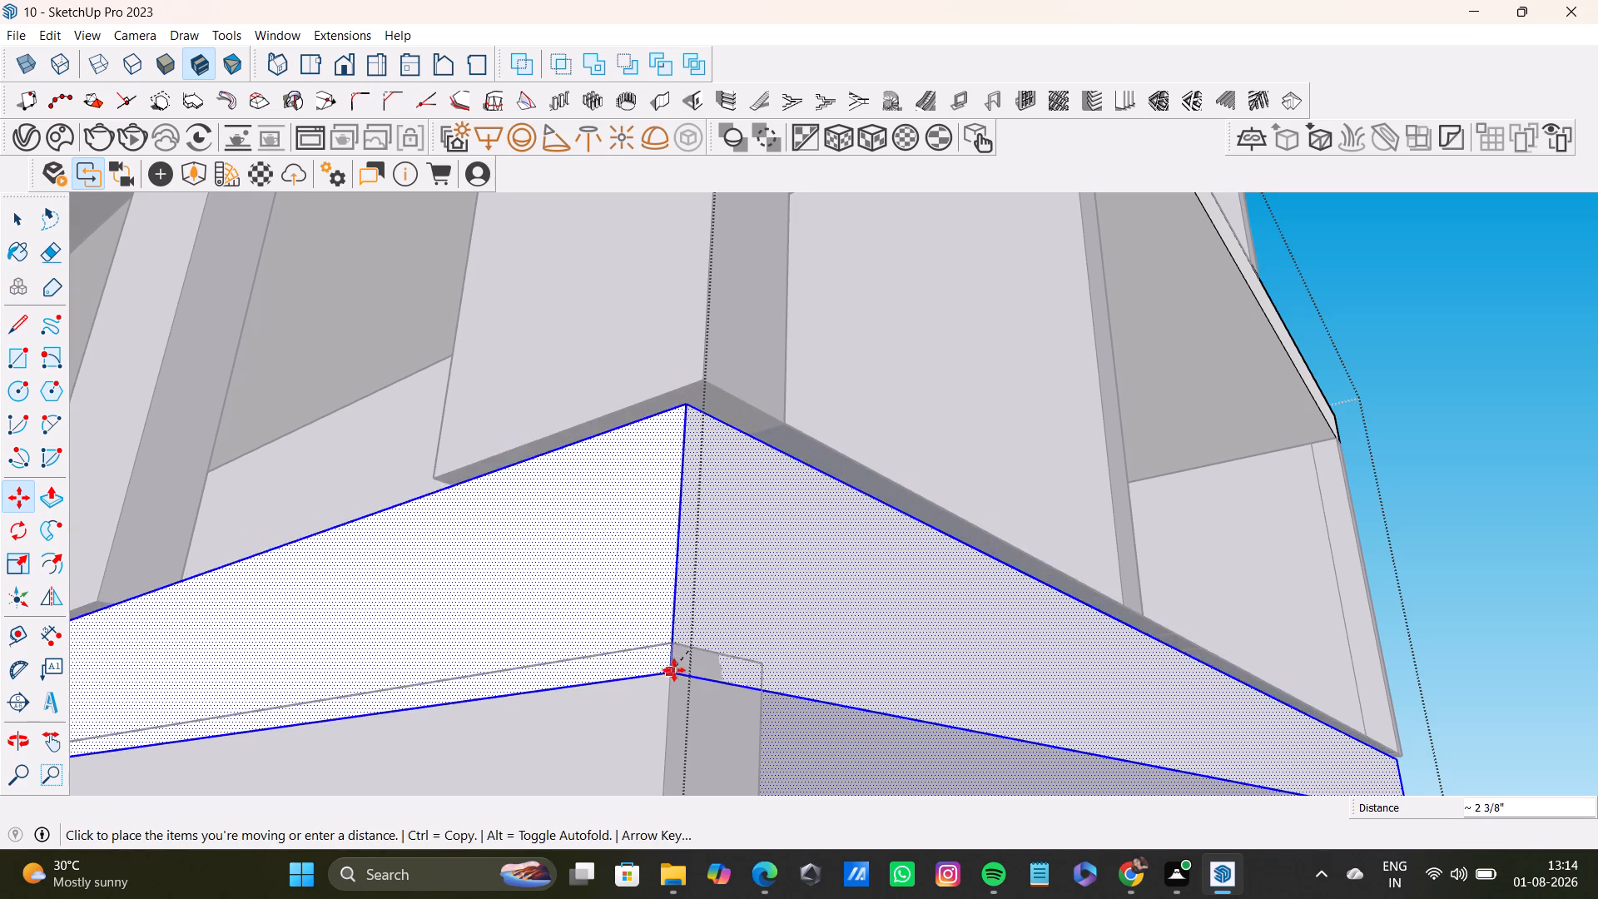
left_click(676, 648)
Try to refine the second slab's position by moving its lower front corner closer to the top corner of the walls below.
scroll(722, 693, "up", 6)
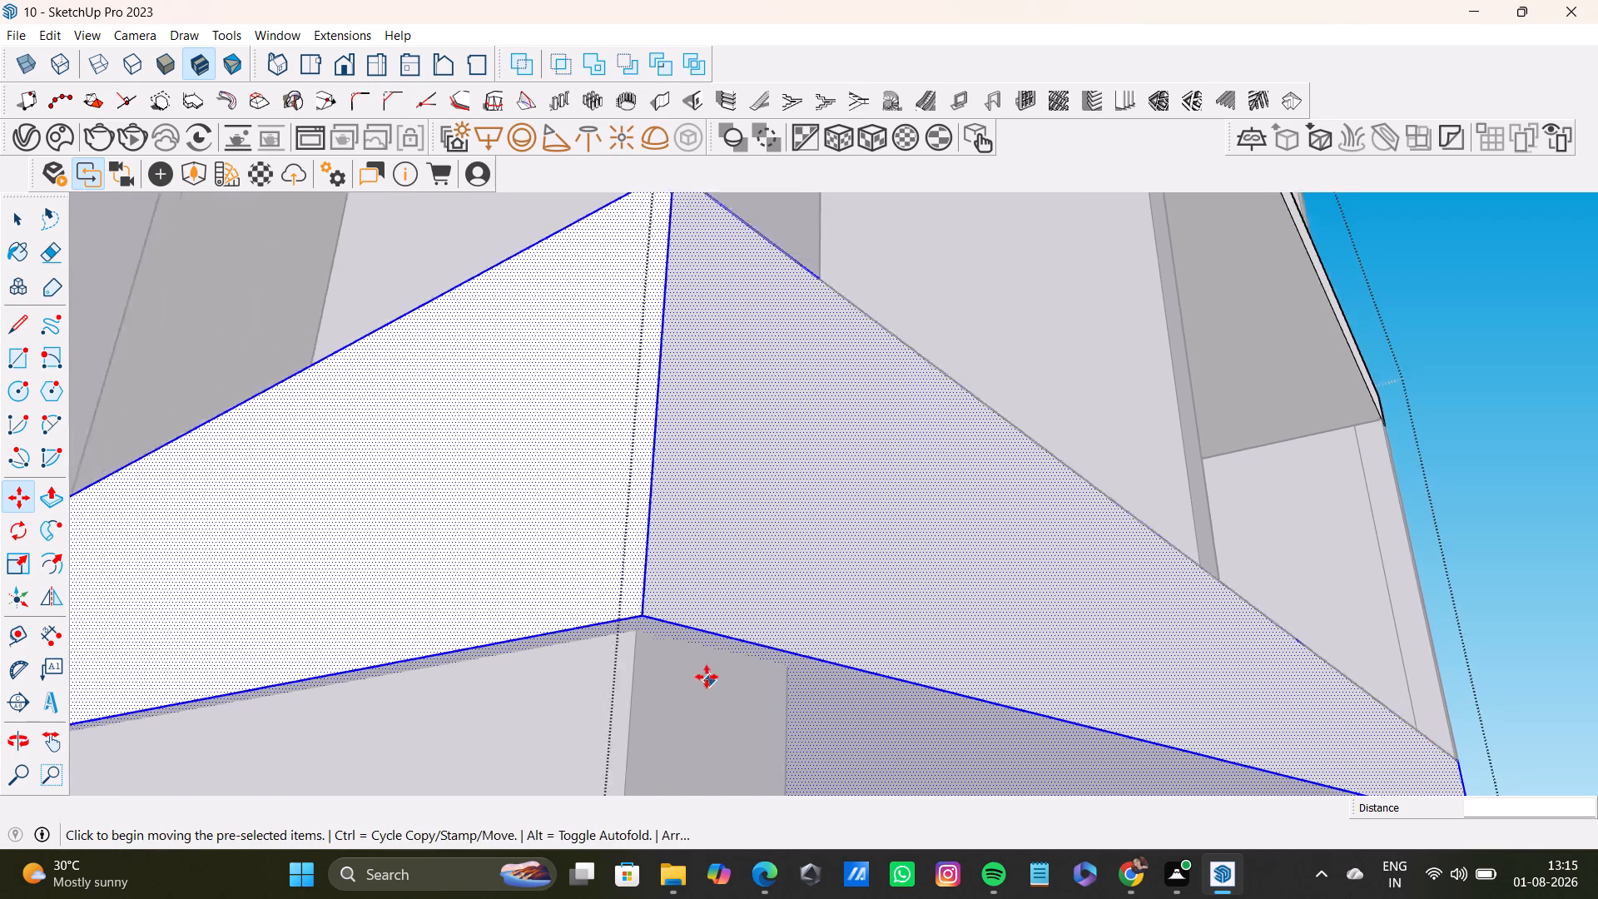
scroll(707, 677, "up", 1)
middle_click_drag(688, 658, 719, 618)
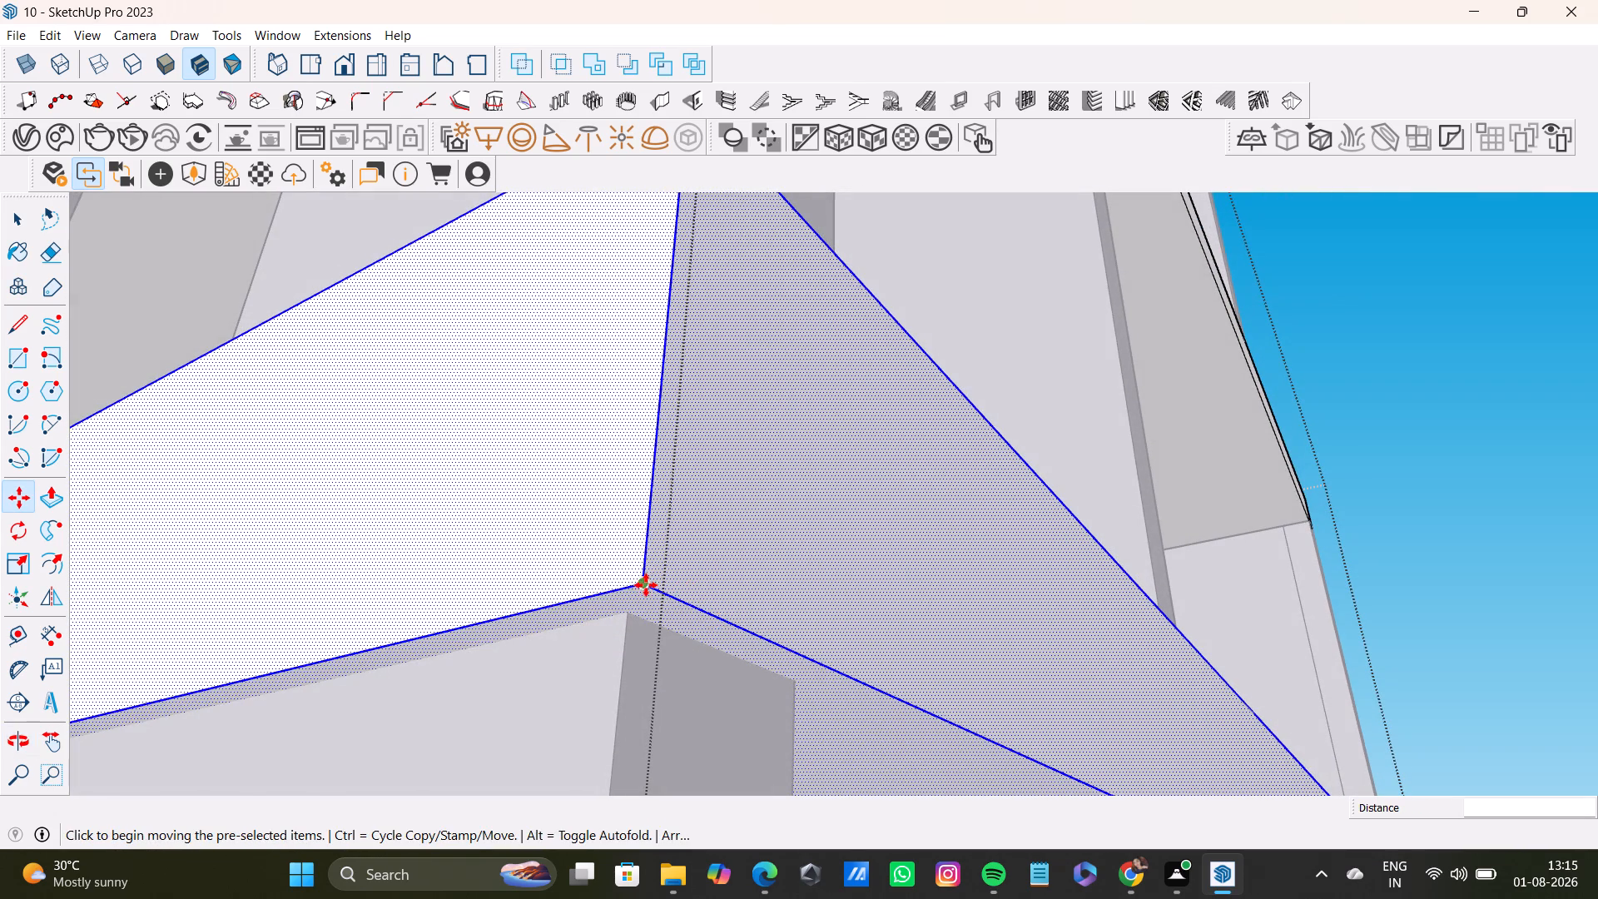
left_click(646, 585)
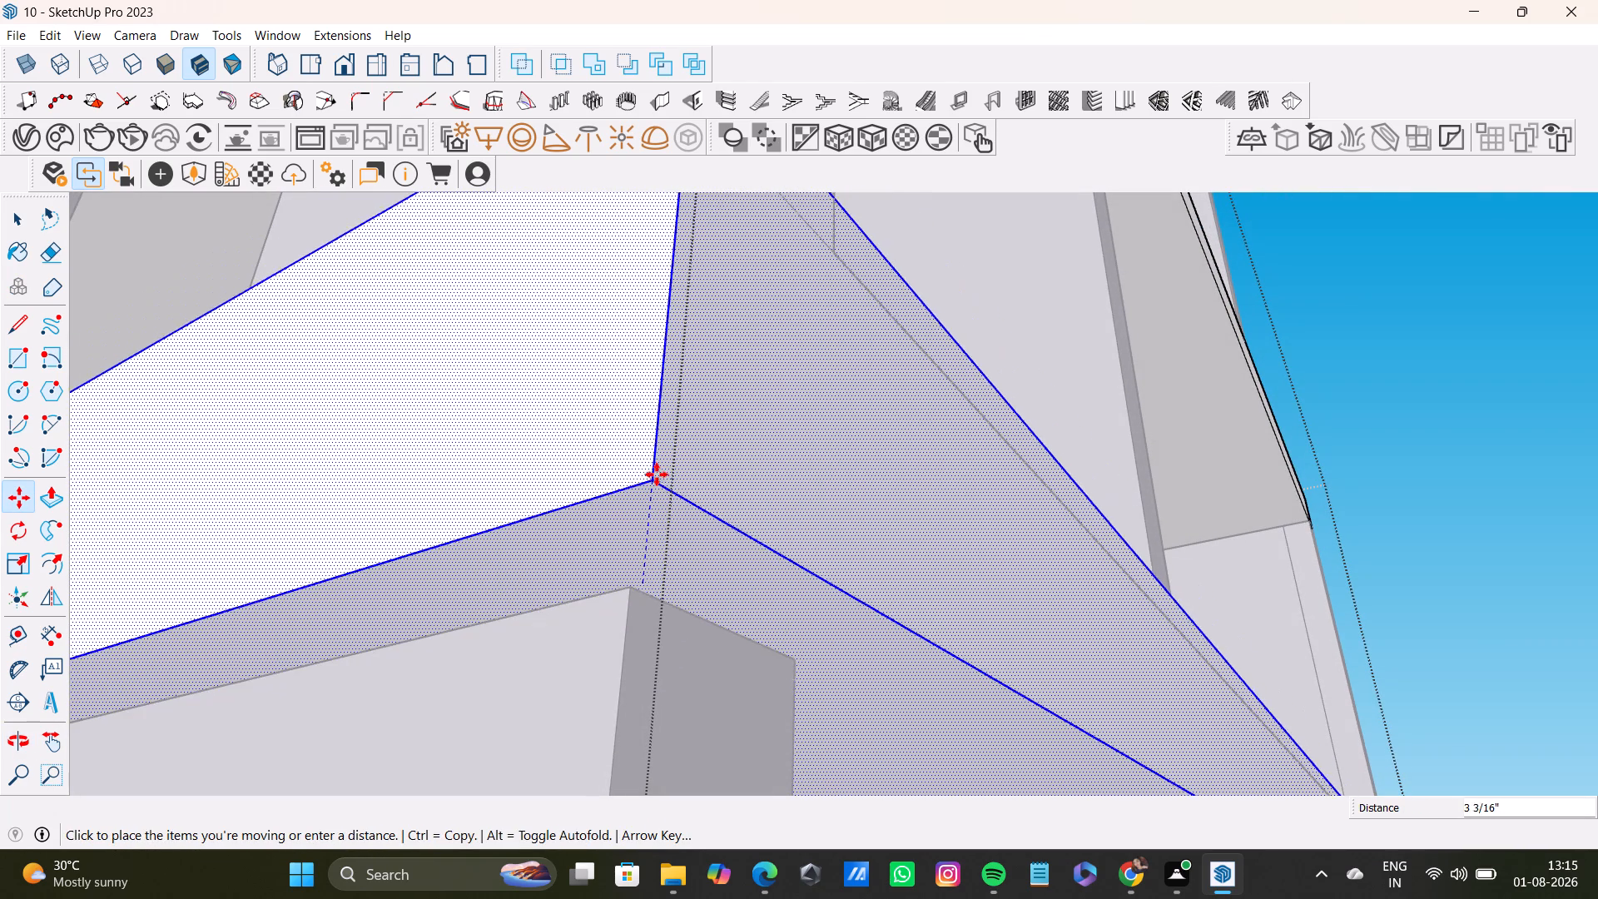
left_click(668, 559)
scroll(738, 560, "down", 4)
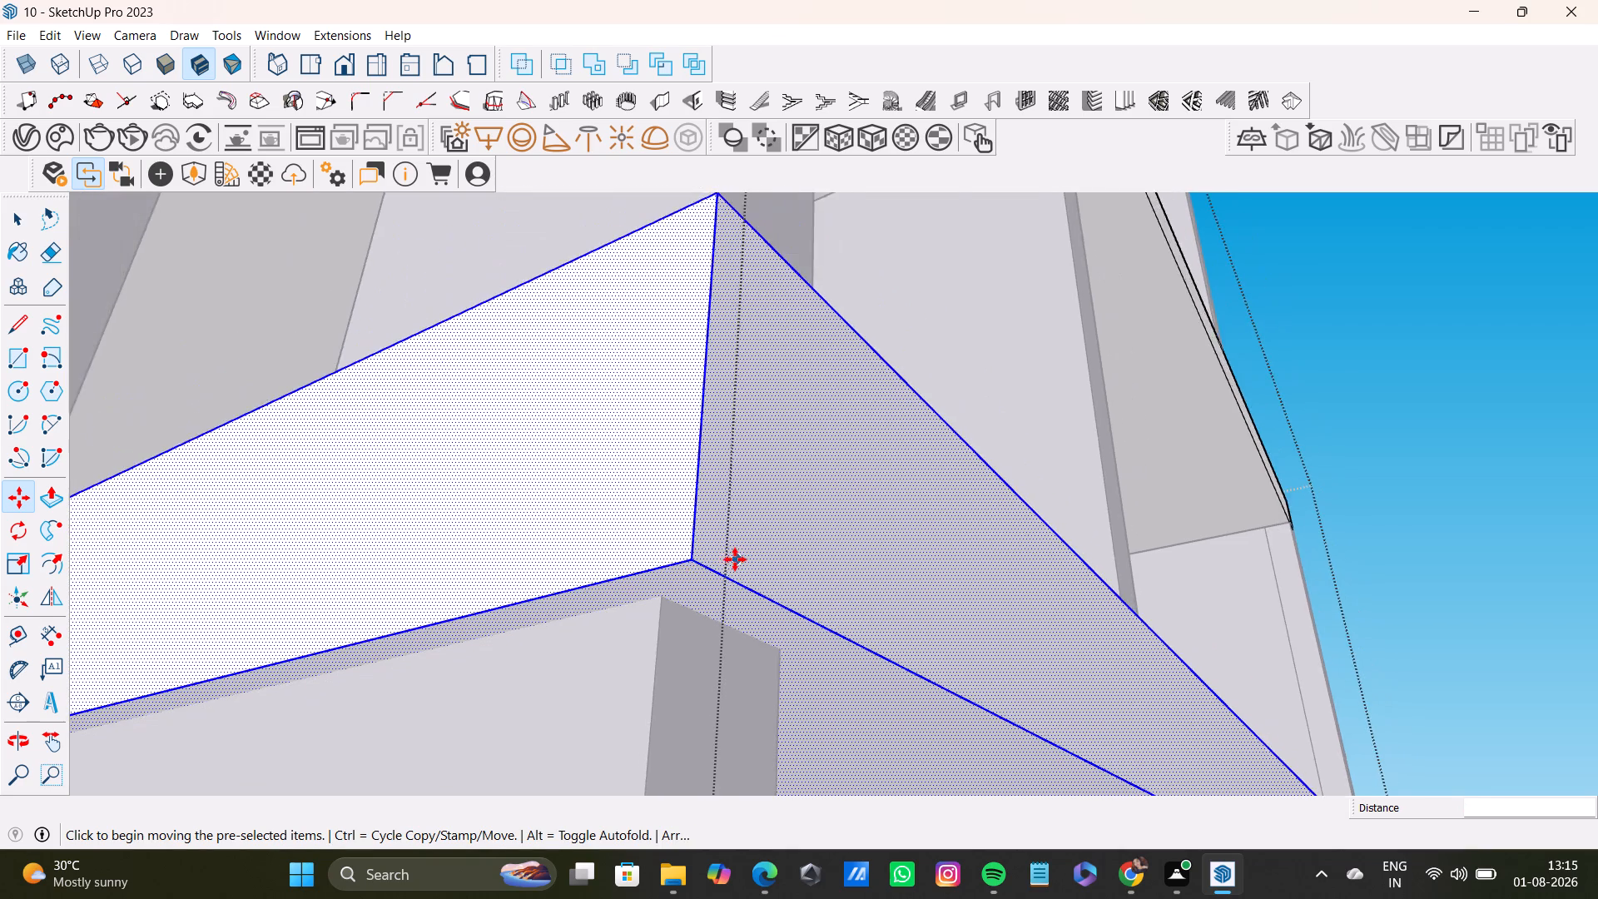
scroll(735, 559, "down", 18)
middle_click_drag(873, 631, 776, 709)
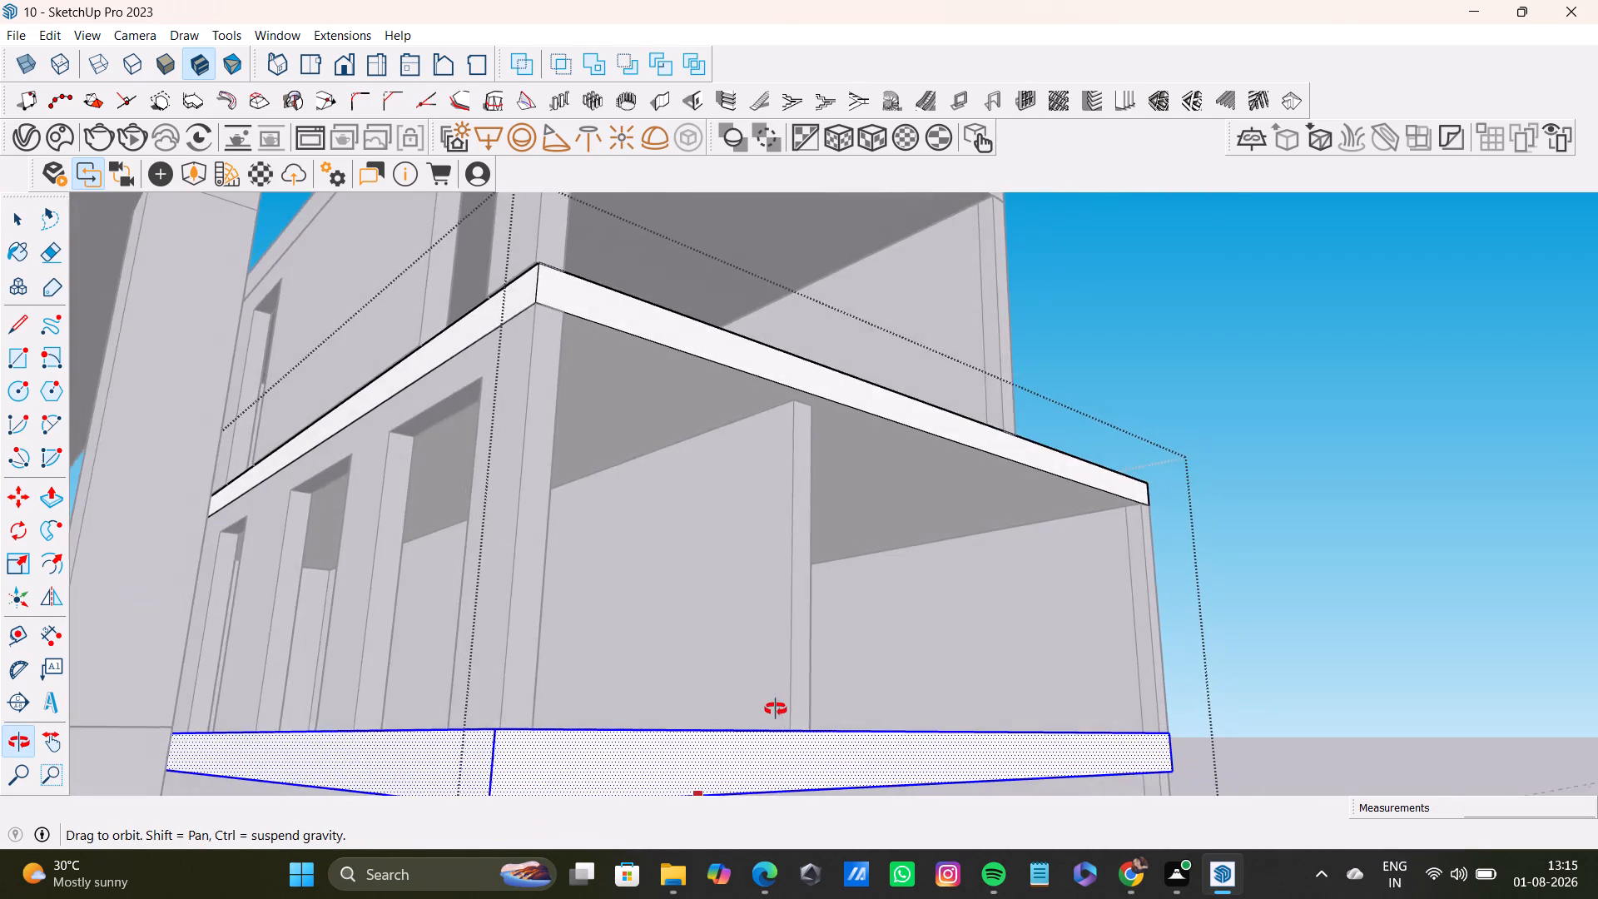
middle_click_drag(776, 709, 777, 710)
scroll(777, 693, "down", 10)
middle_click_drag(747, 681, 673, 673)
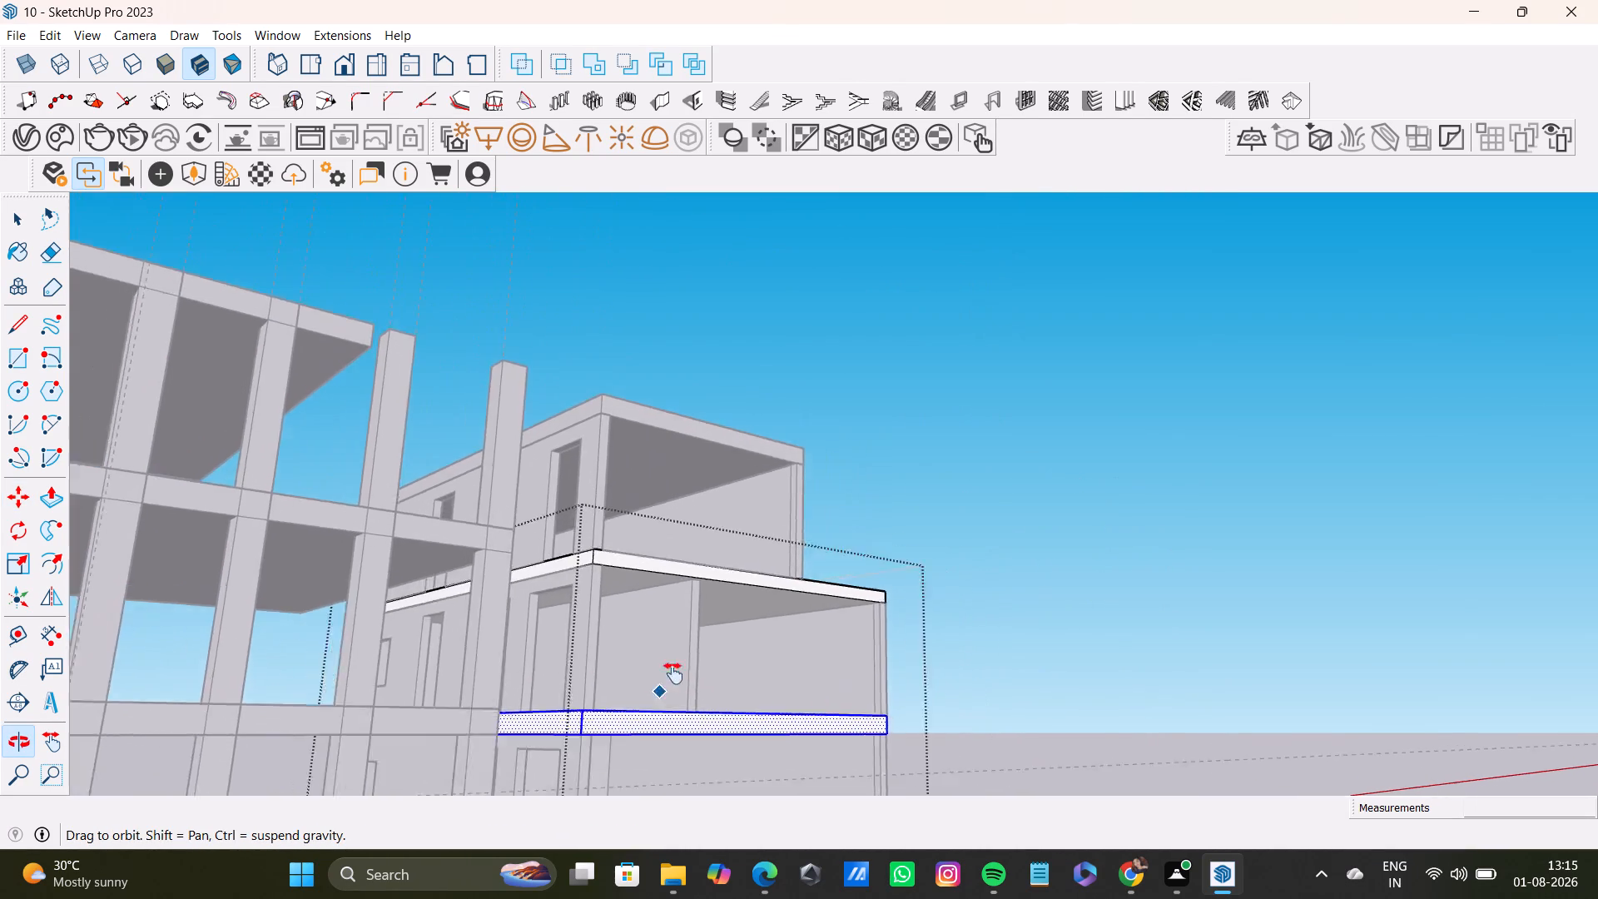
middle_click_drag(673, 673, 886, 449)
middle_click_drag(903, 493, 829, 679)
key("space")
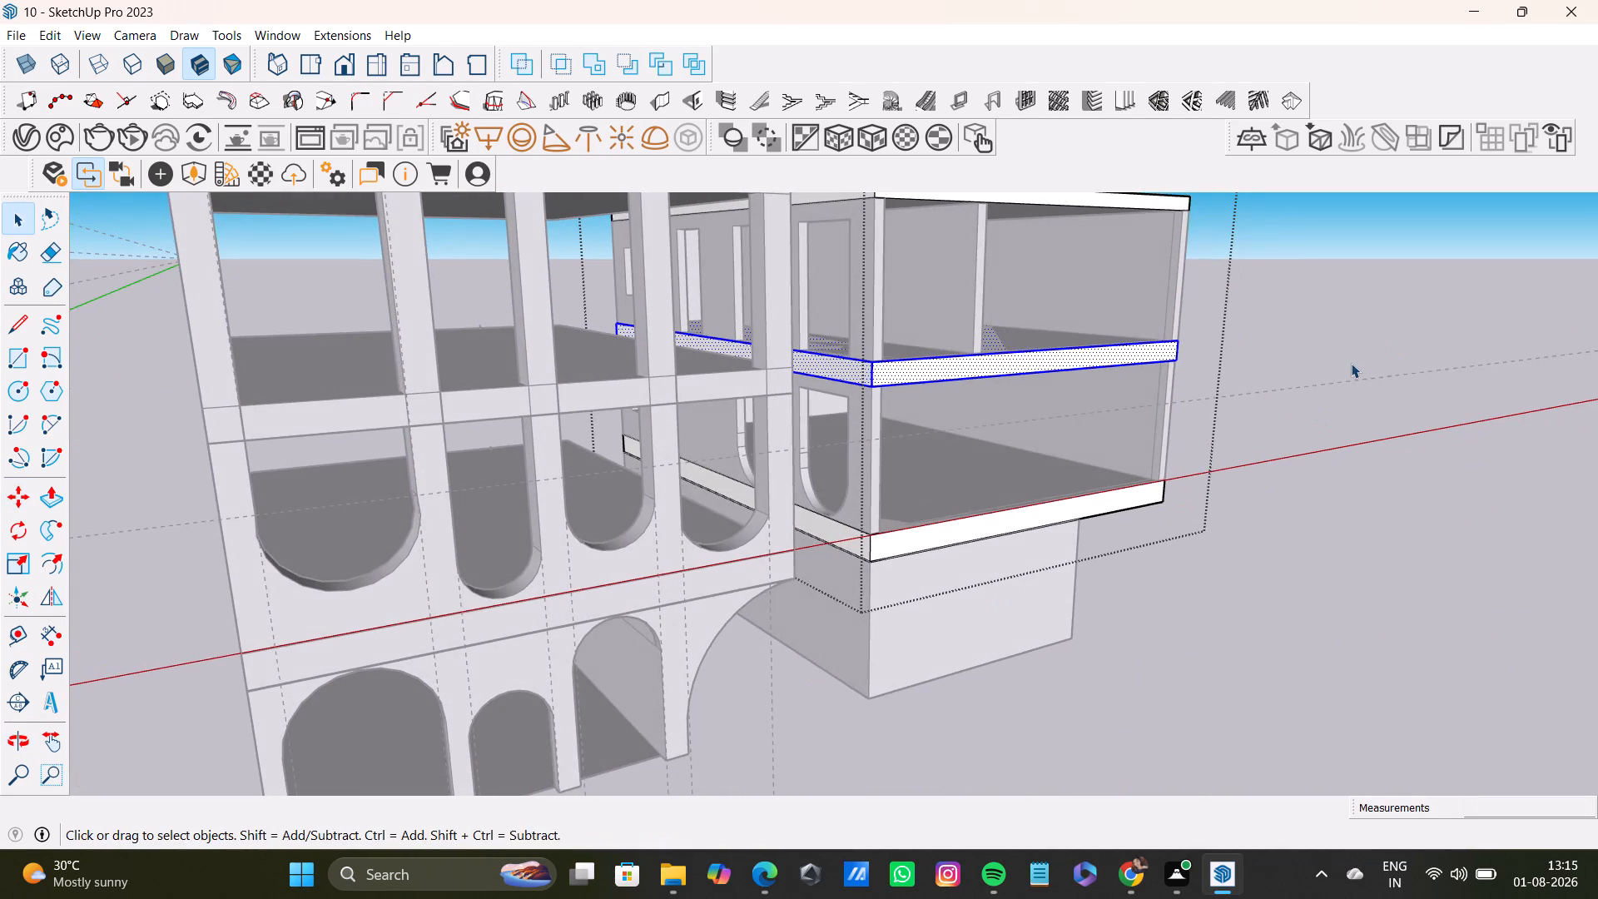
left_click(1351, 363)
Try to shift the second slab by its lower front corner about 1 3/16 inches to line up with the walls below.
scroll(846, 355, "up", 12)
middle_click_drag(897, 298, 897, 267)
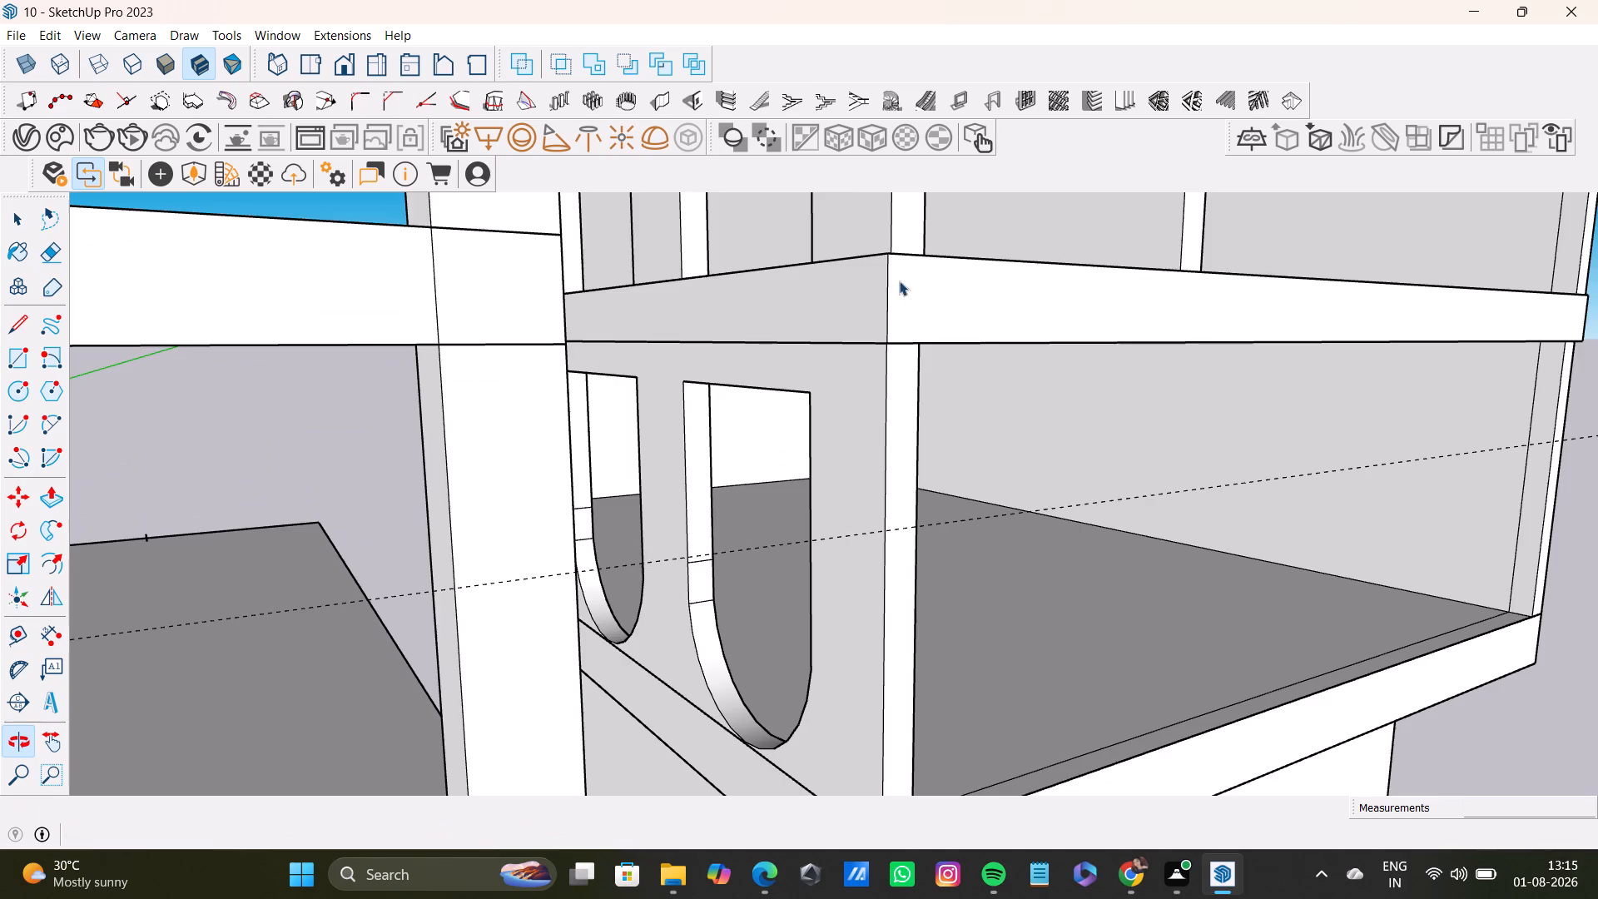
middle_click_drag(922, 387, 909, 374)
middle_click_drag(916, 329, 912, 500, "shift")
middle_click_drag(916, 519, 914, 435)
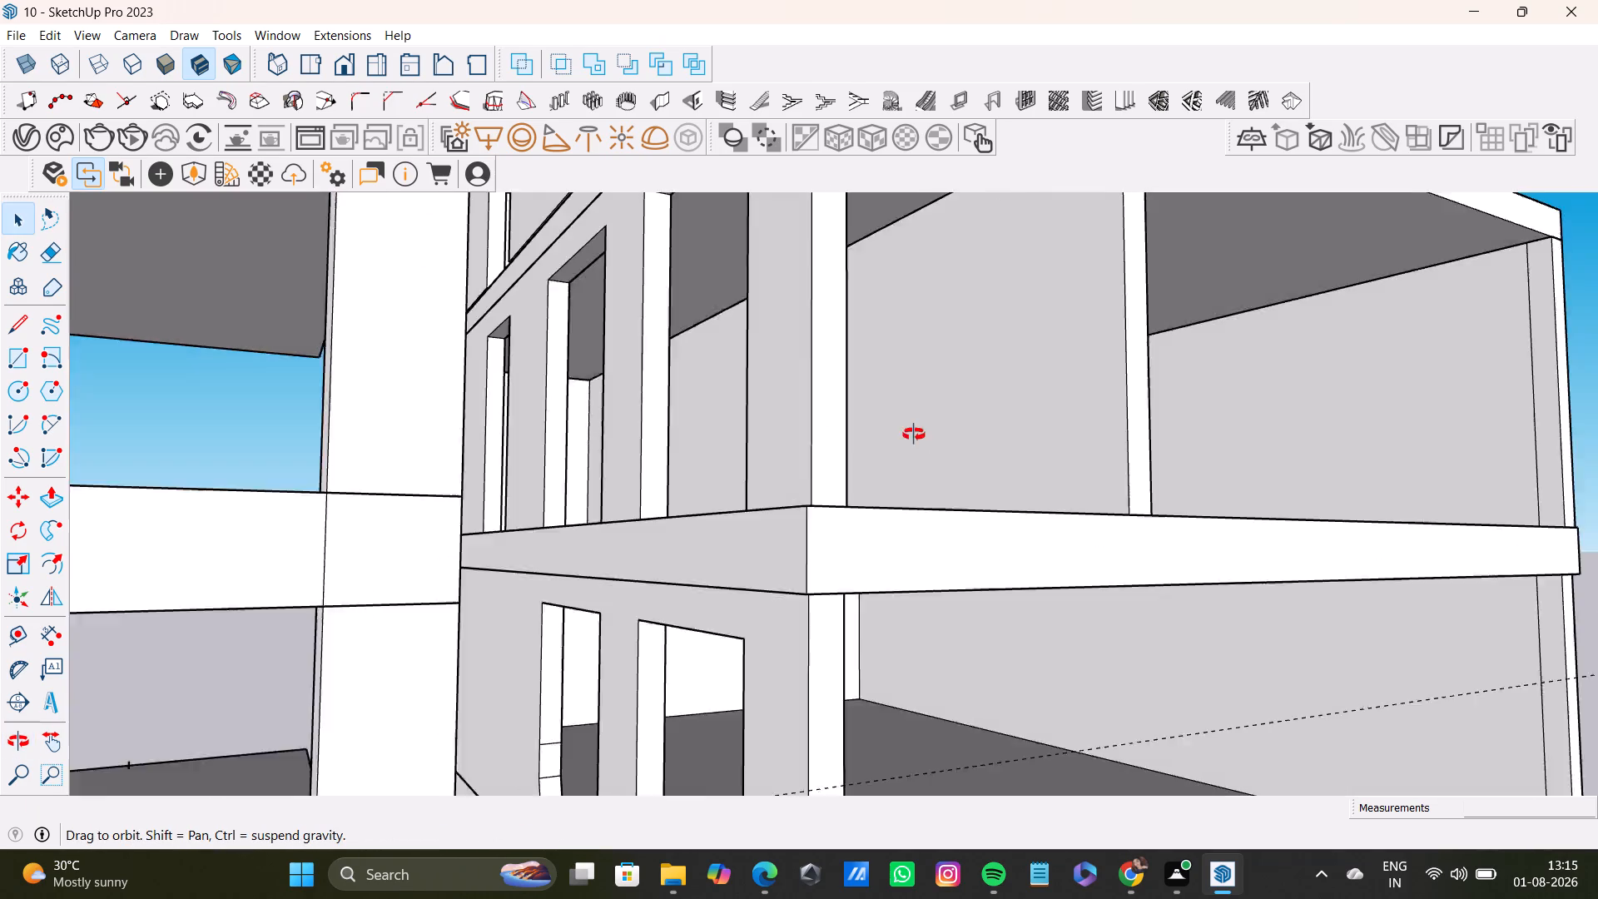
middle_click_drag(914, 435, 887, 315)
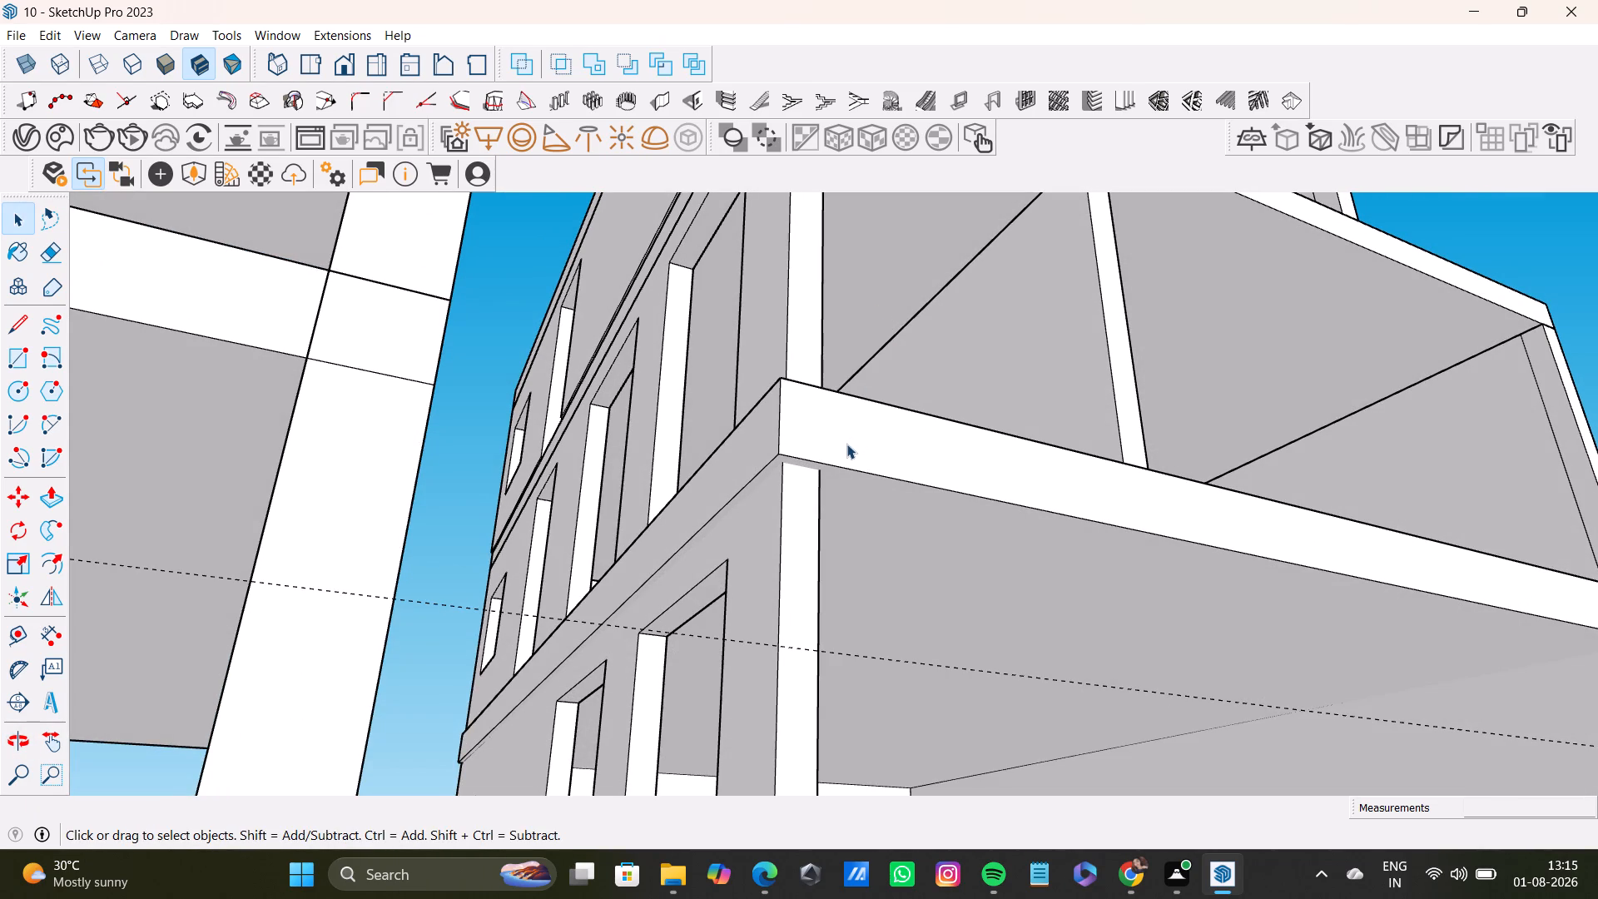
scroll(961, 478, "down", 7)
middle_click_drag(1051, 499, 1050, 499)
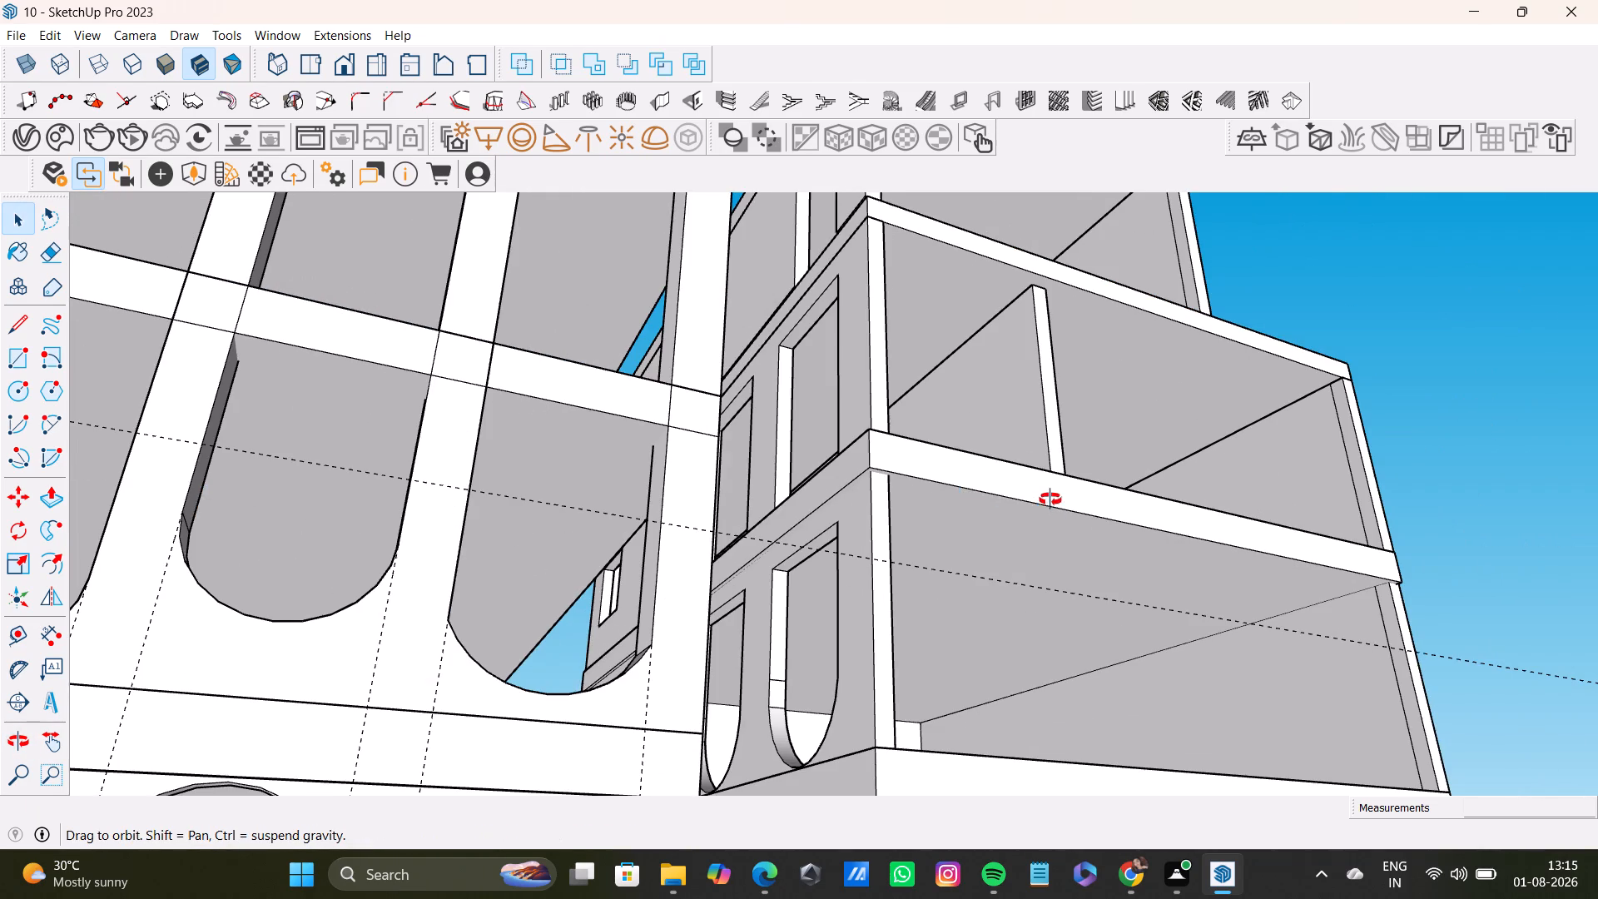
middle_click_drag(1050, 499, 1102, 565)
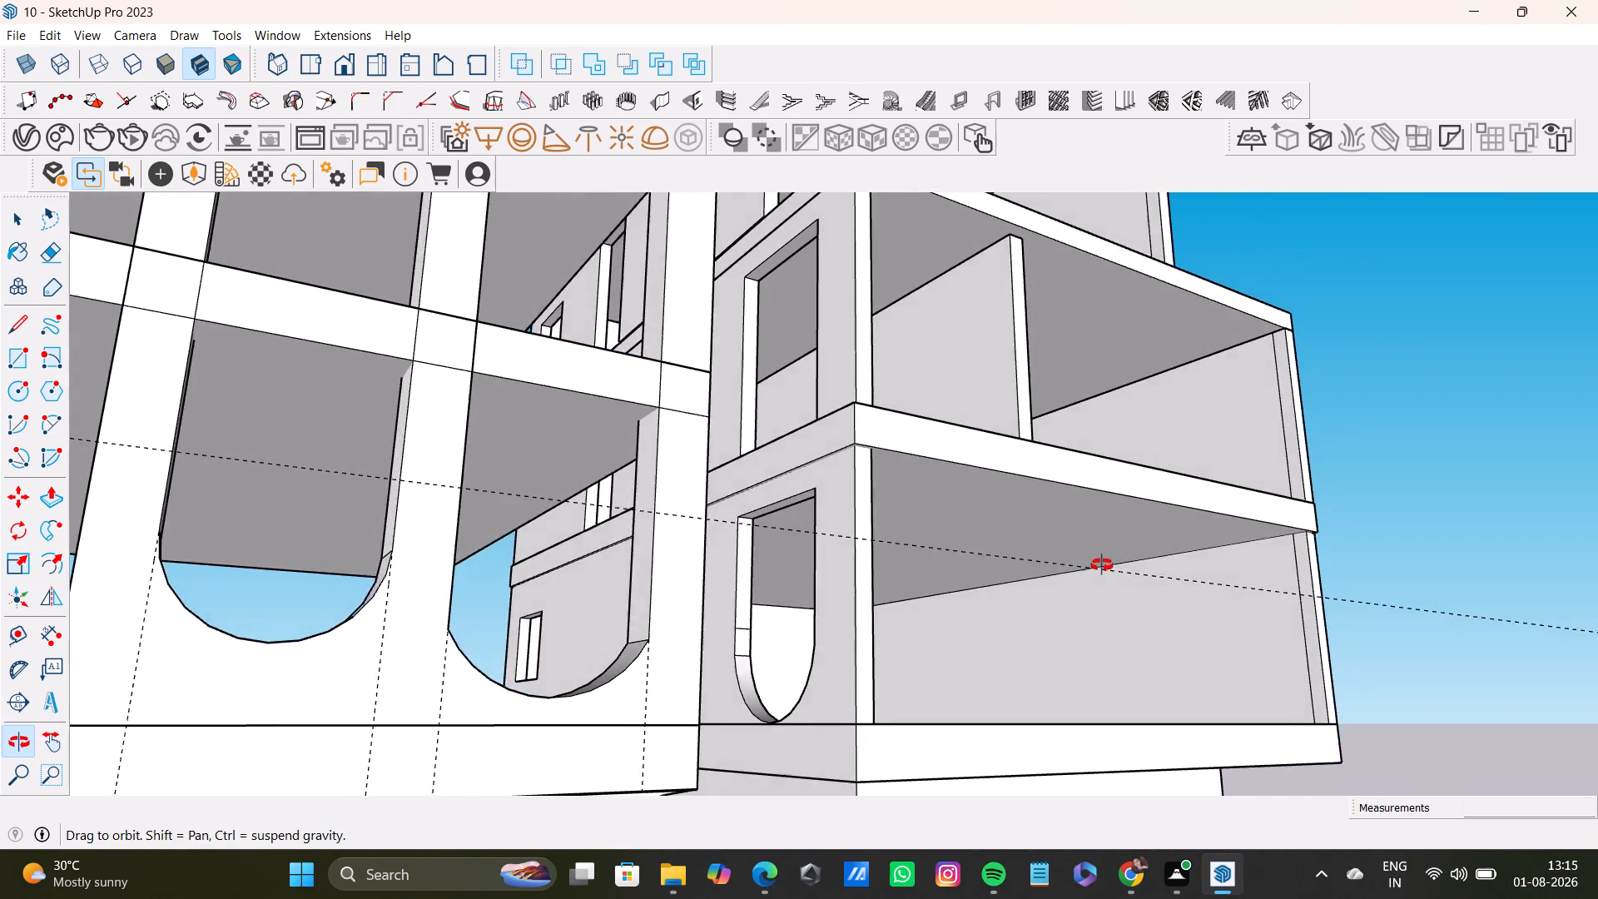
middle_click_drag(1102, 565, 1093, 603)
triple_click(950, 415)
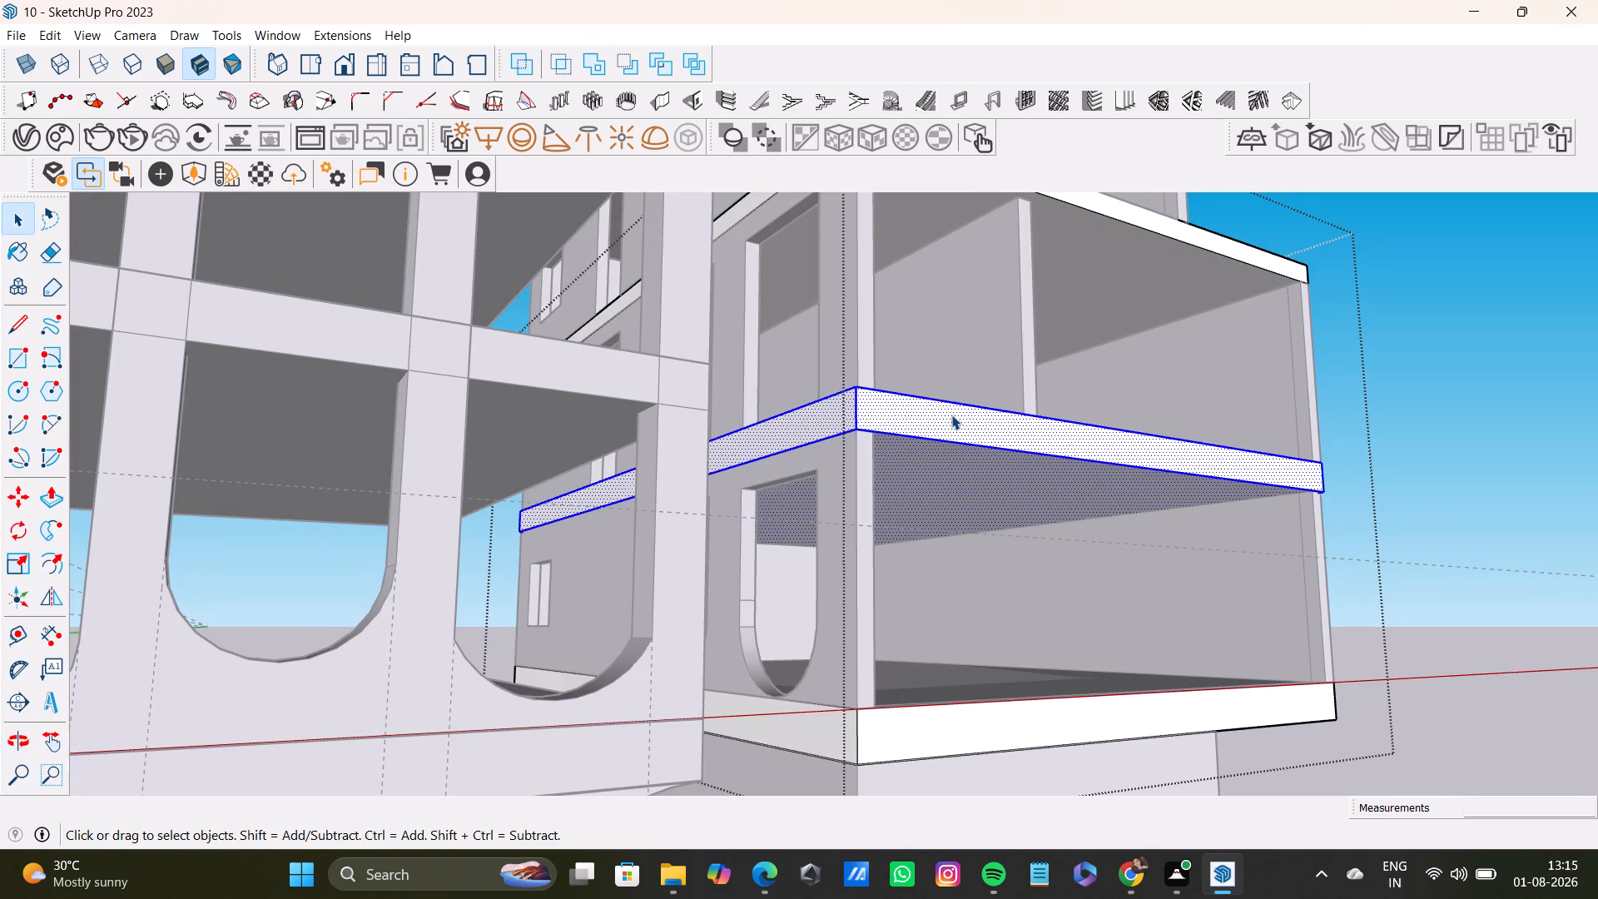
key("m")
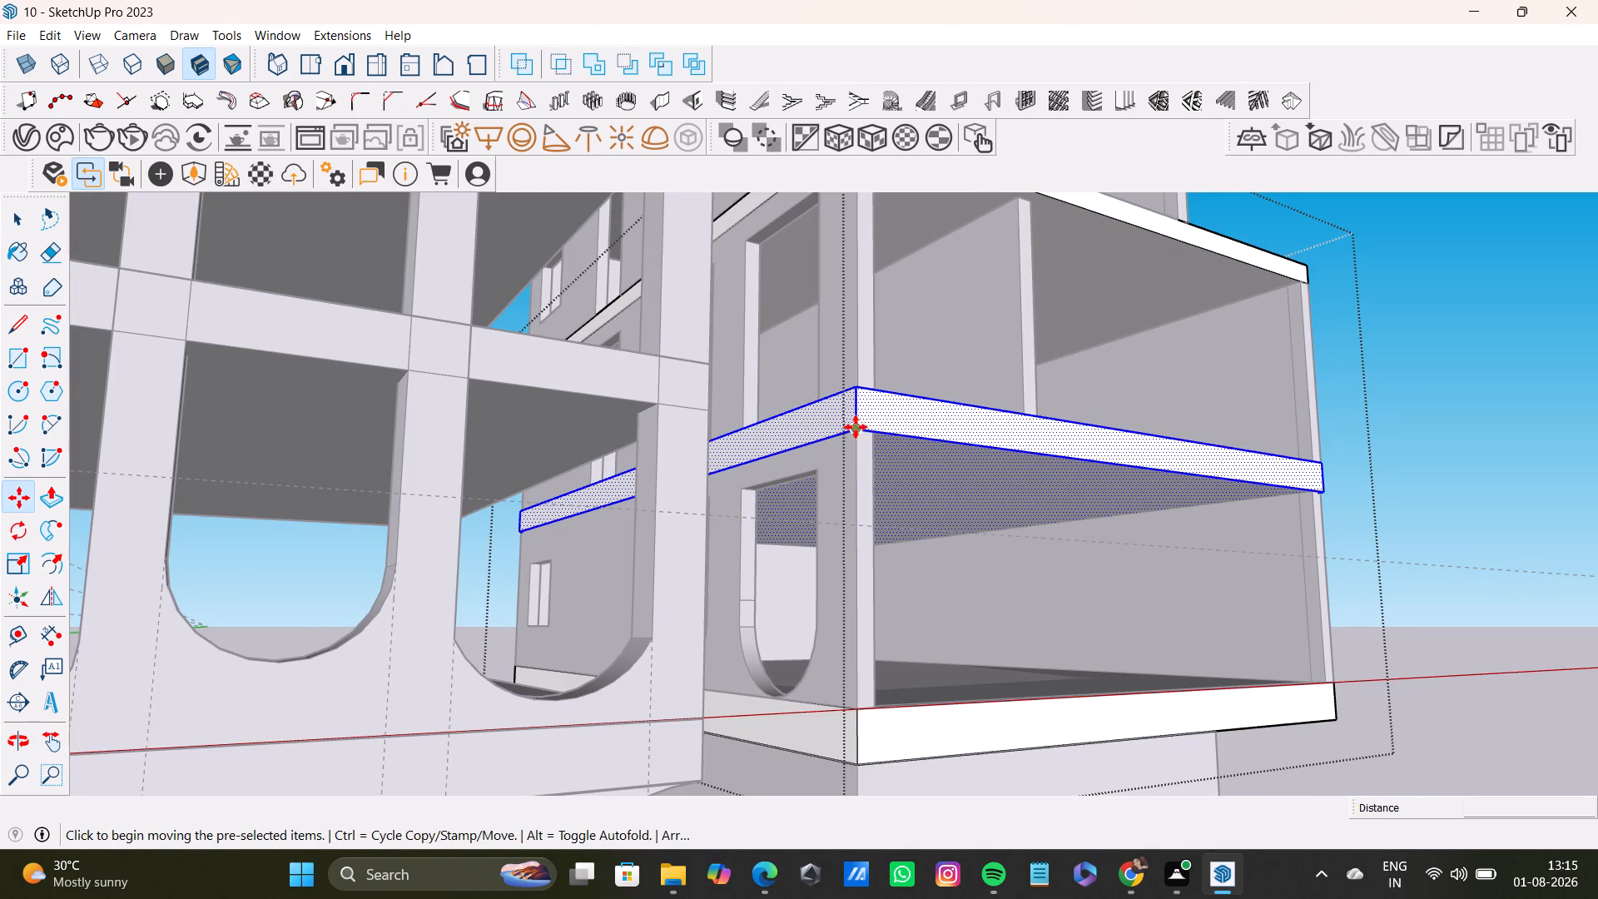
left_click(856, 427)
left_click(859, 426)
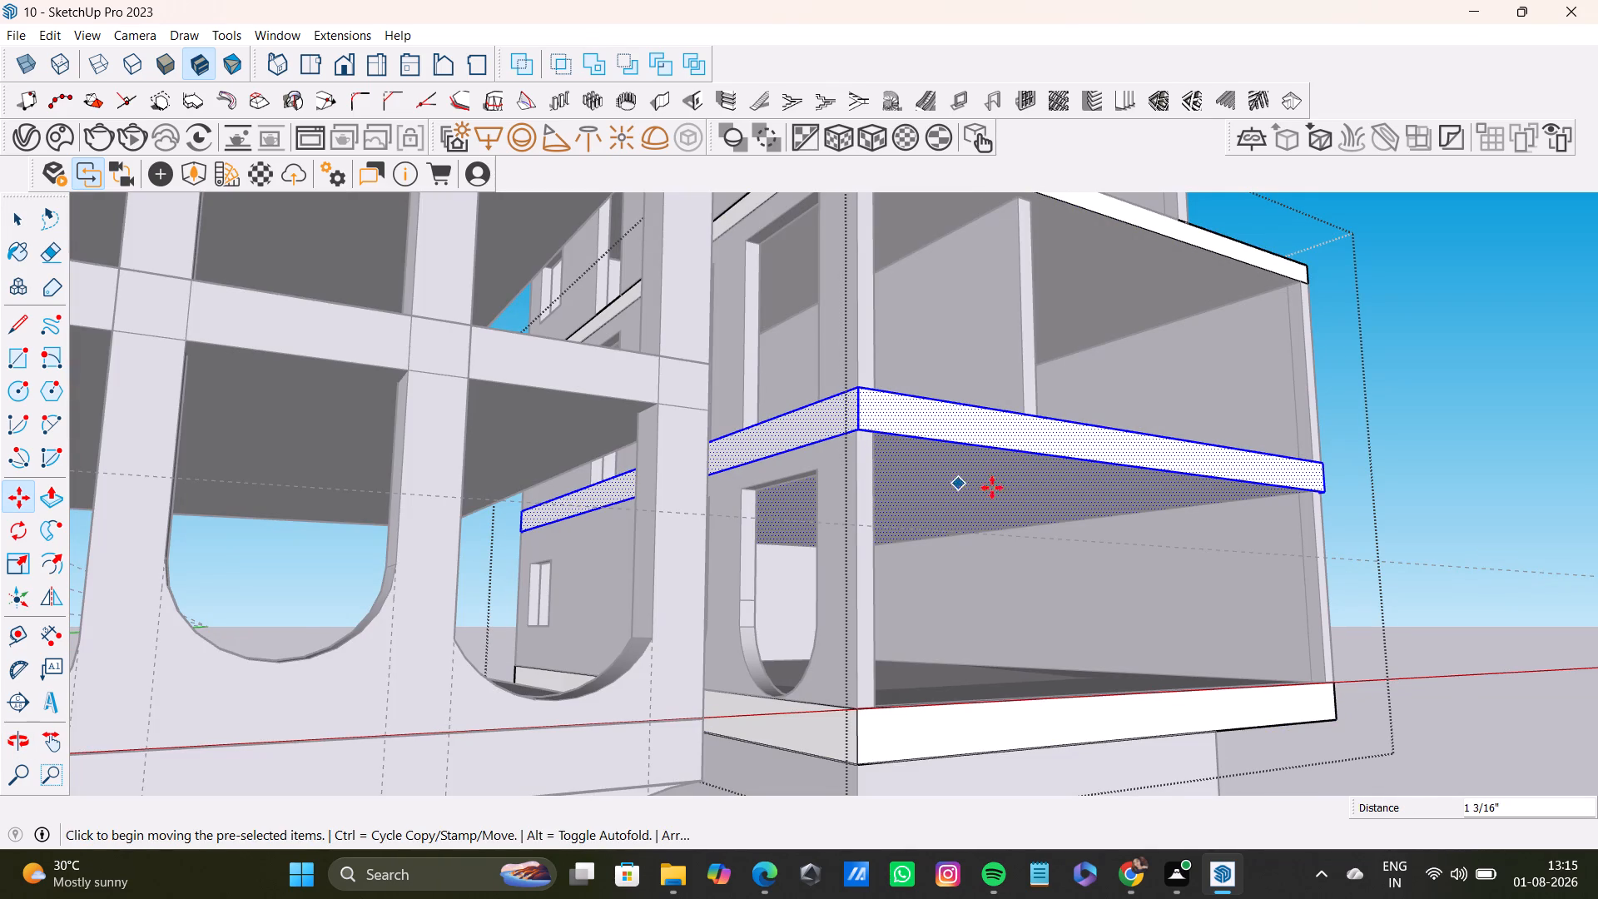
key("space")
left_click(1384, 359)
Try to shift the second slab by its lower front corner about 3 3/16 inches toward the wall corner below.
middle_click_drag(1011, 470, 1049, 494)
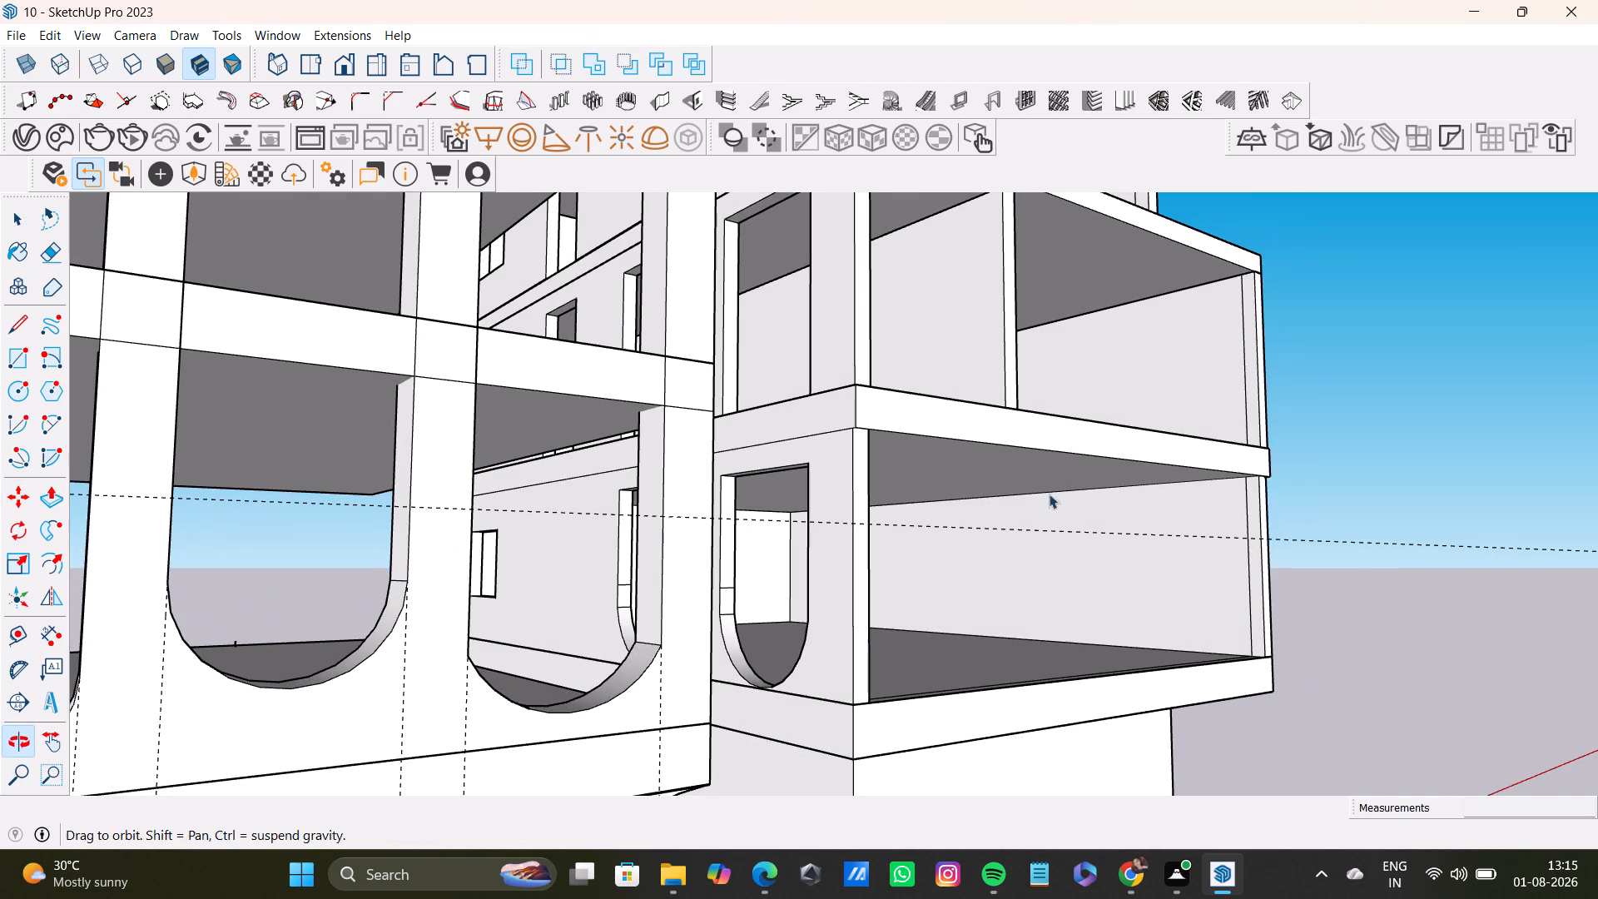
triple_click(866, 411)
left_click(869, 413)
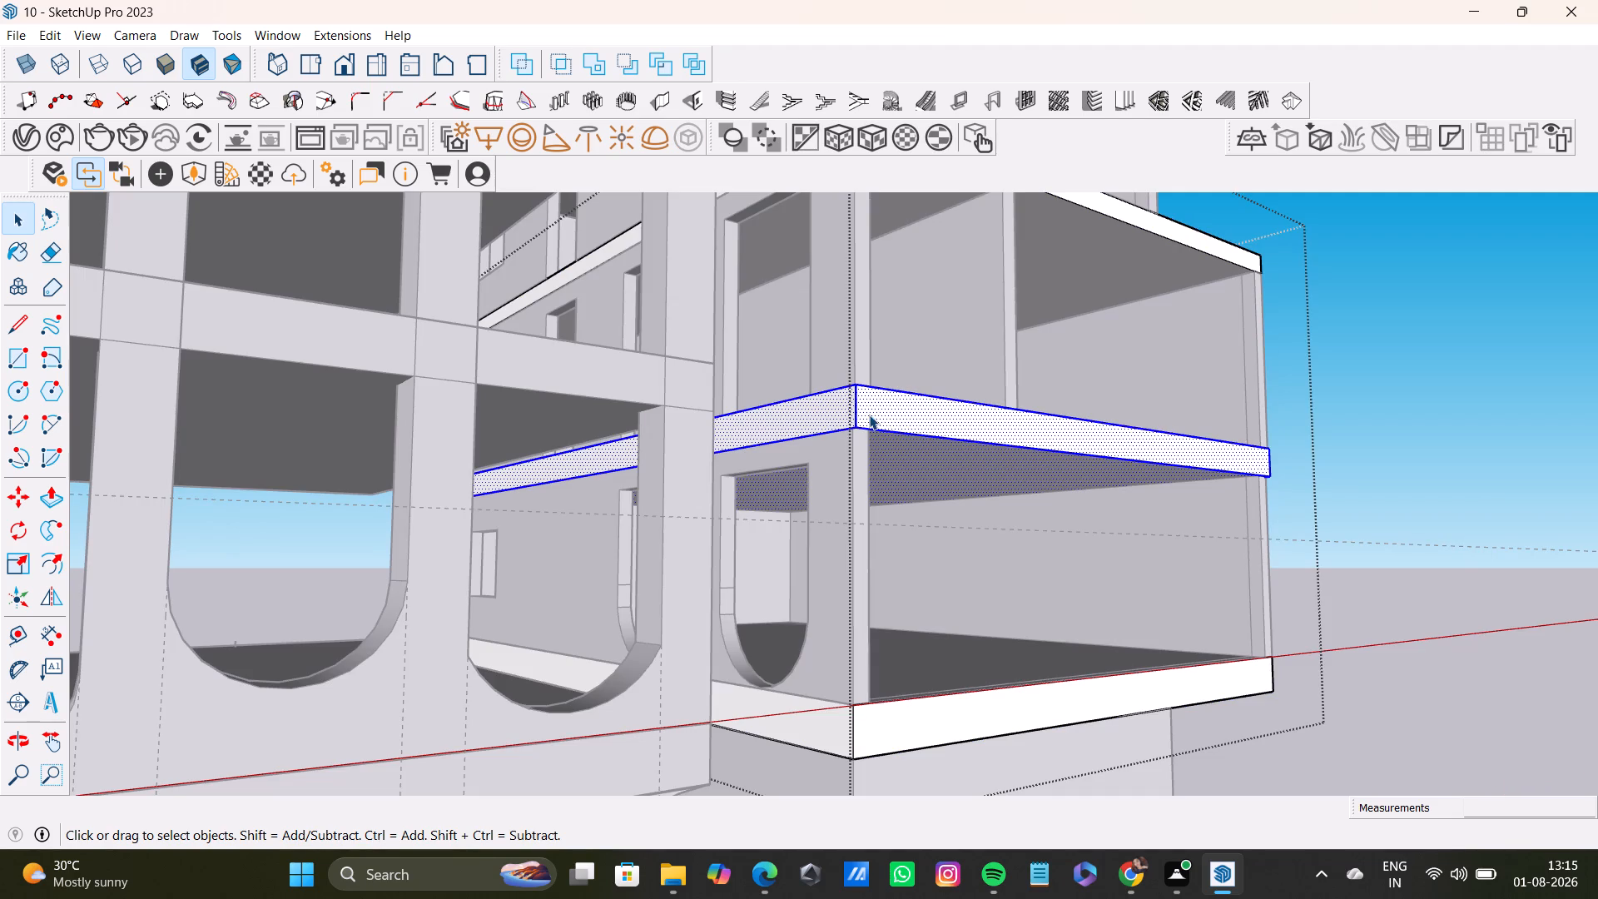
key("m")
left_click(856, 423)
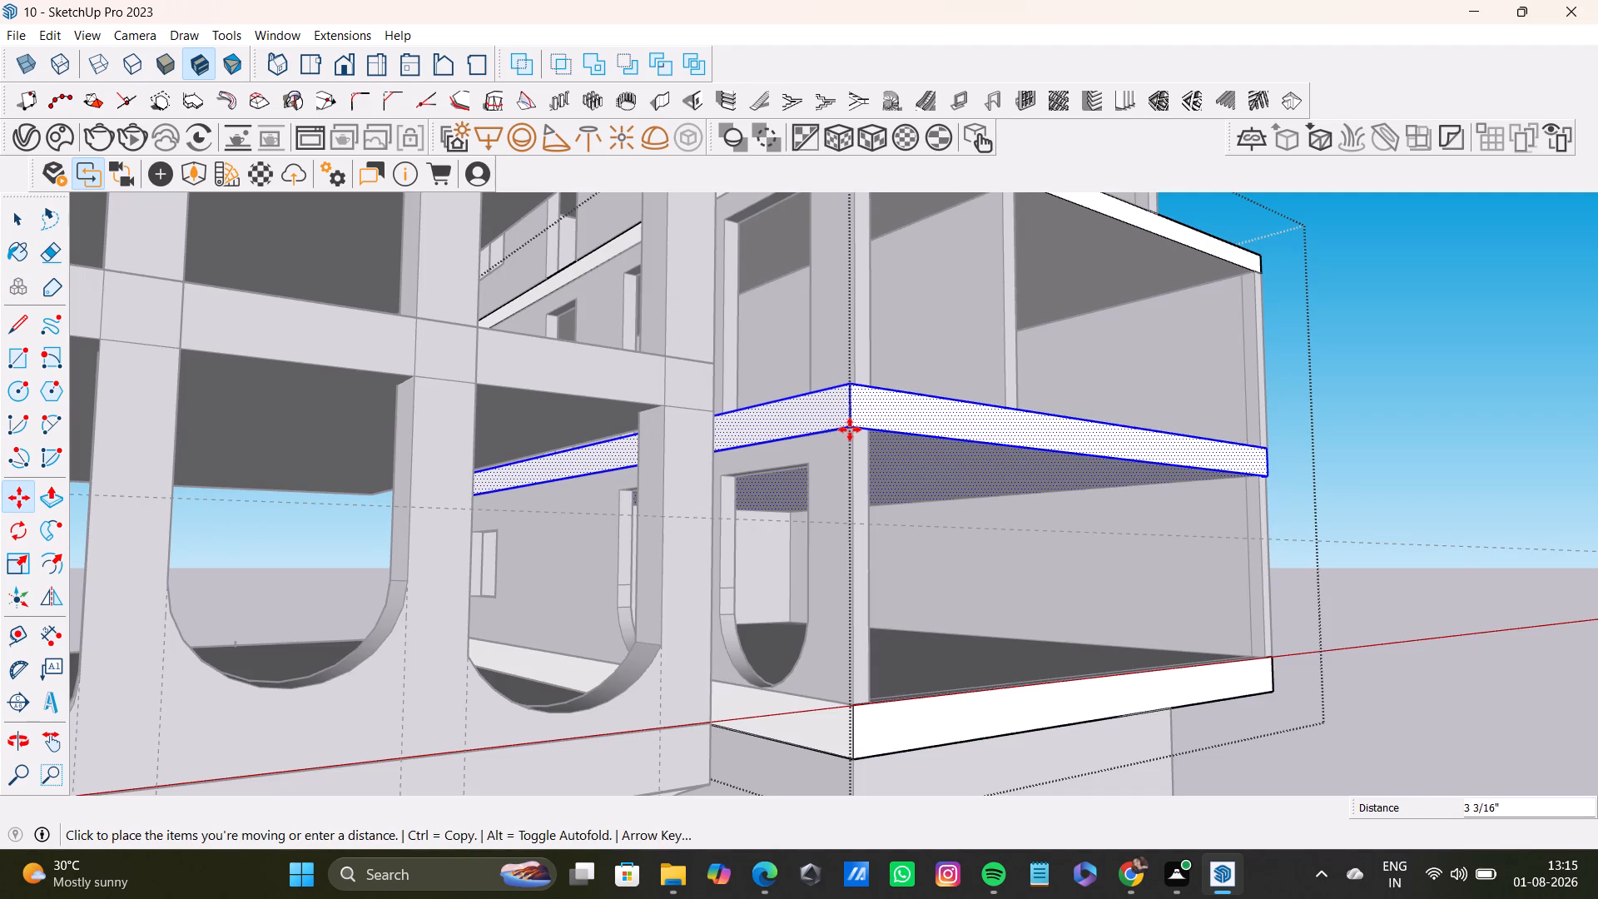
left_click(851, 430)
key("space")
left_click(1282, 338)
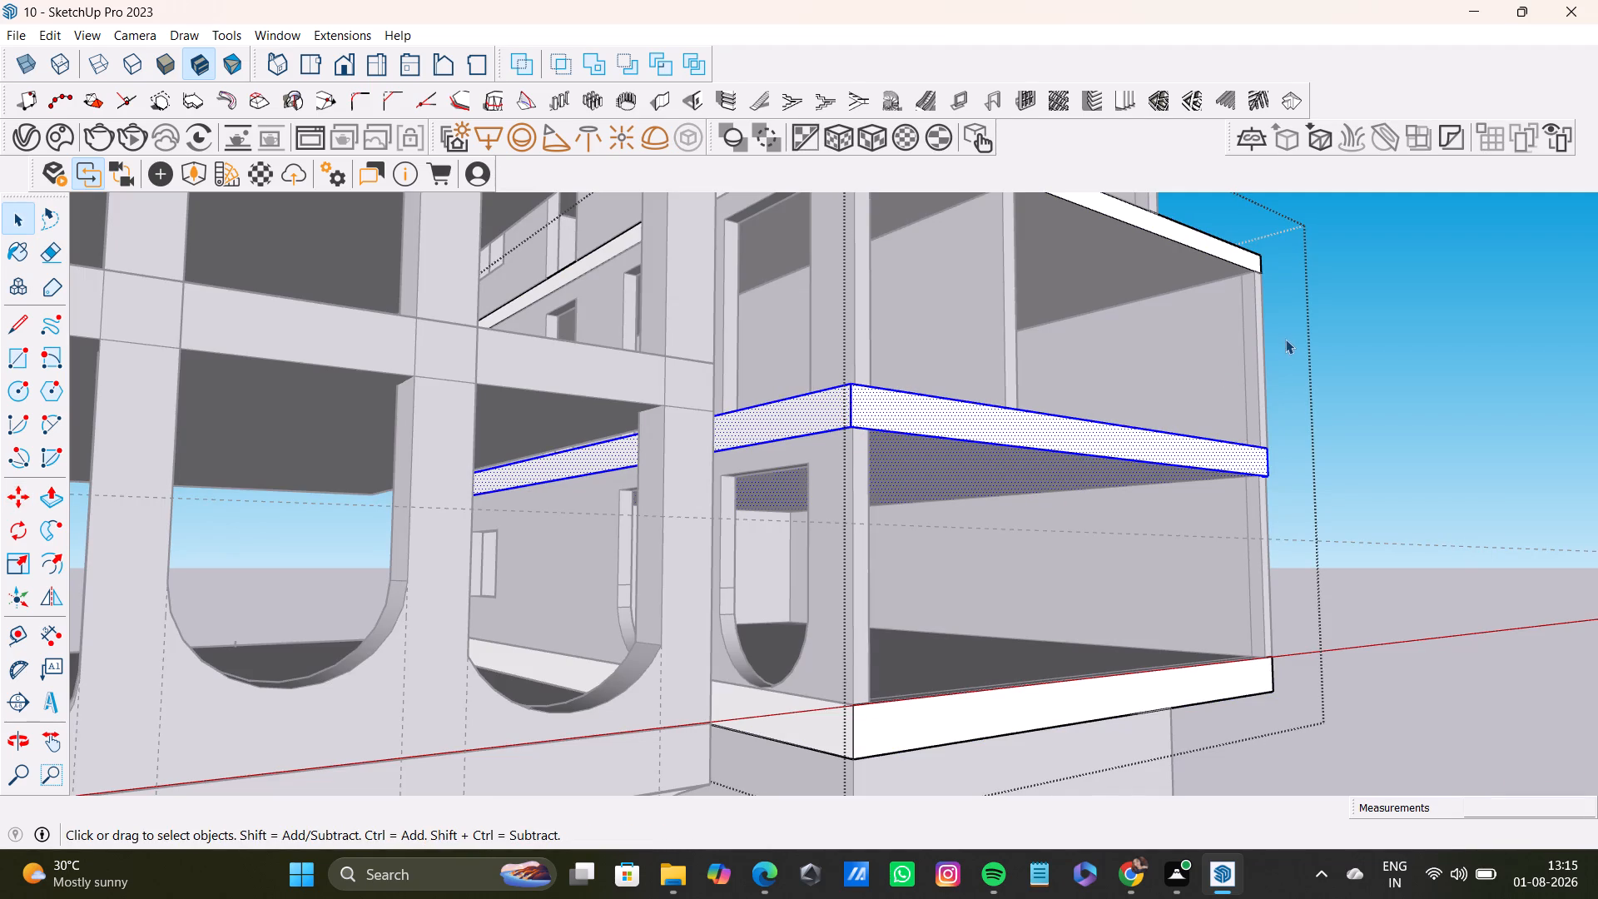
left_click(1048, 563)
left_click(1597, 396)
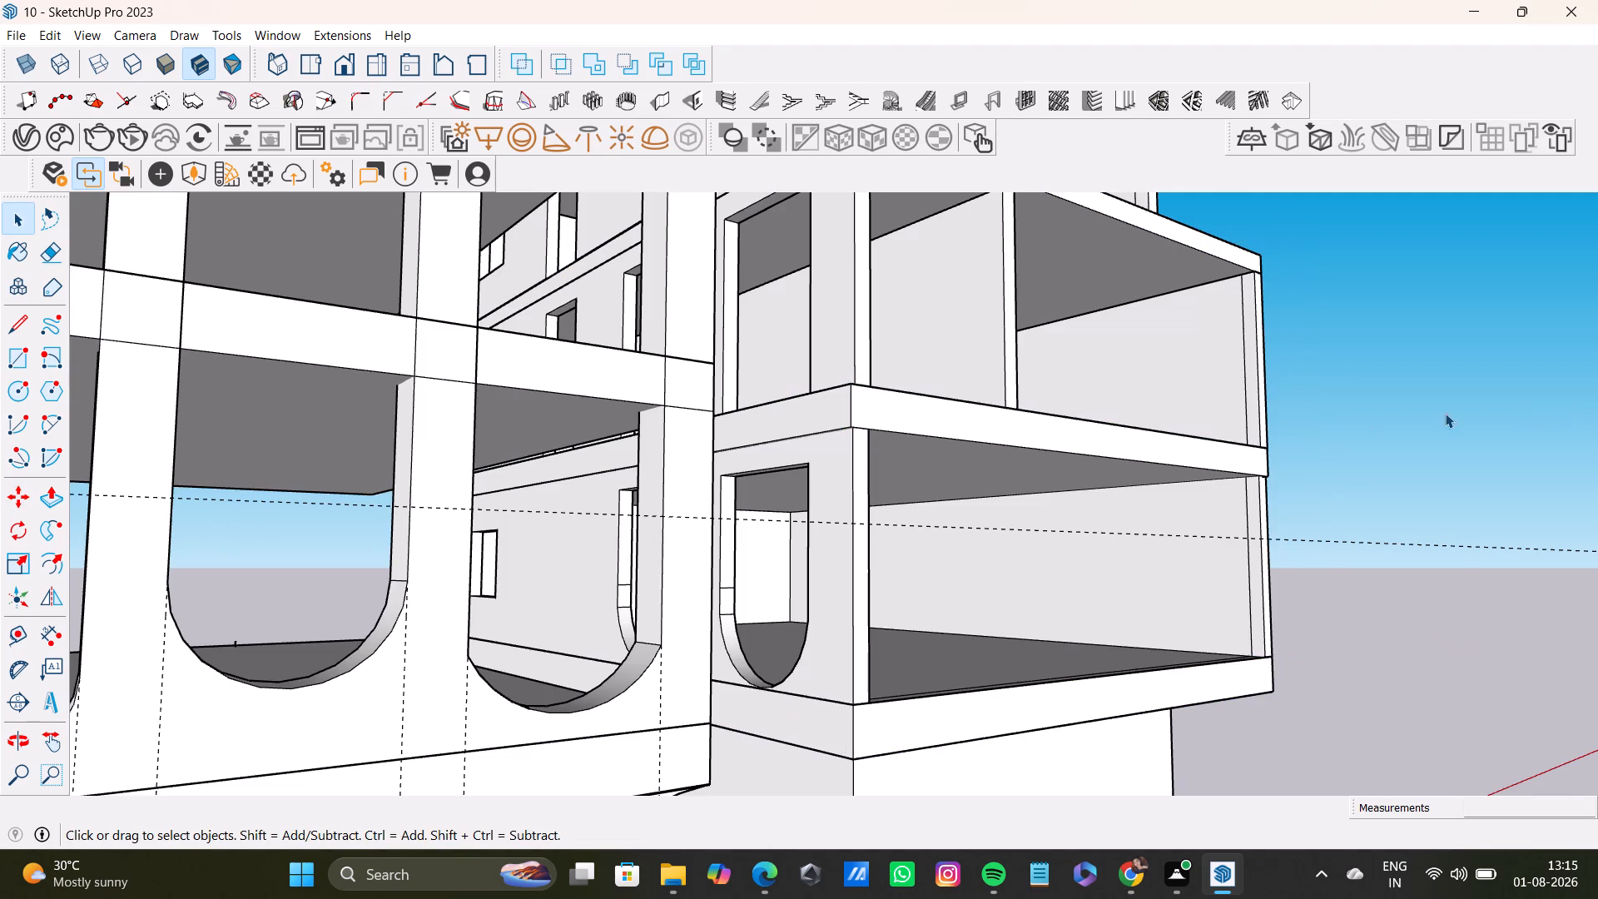
Snap the second slab's lower front corner nearest the second building to the wall's top corner, moving it about 5 11/16 inches.
scroll(817, 428, "up", 9)
triple_click(851, 354)
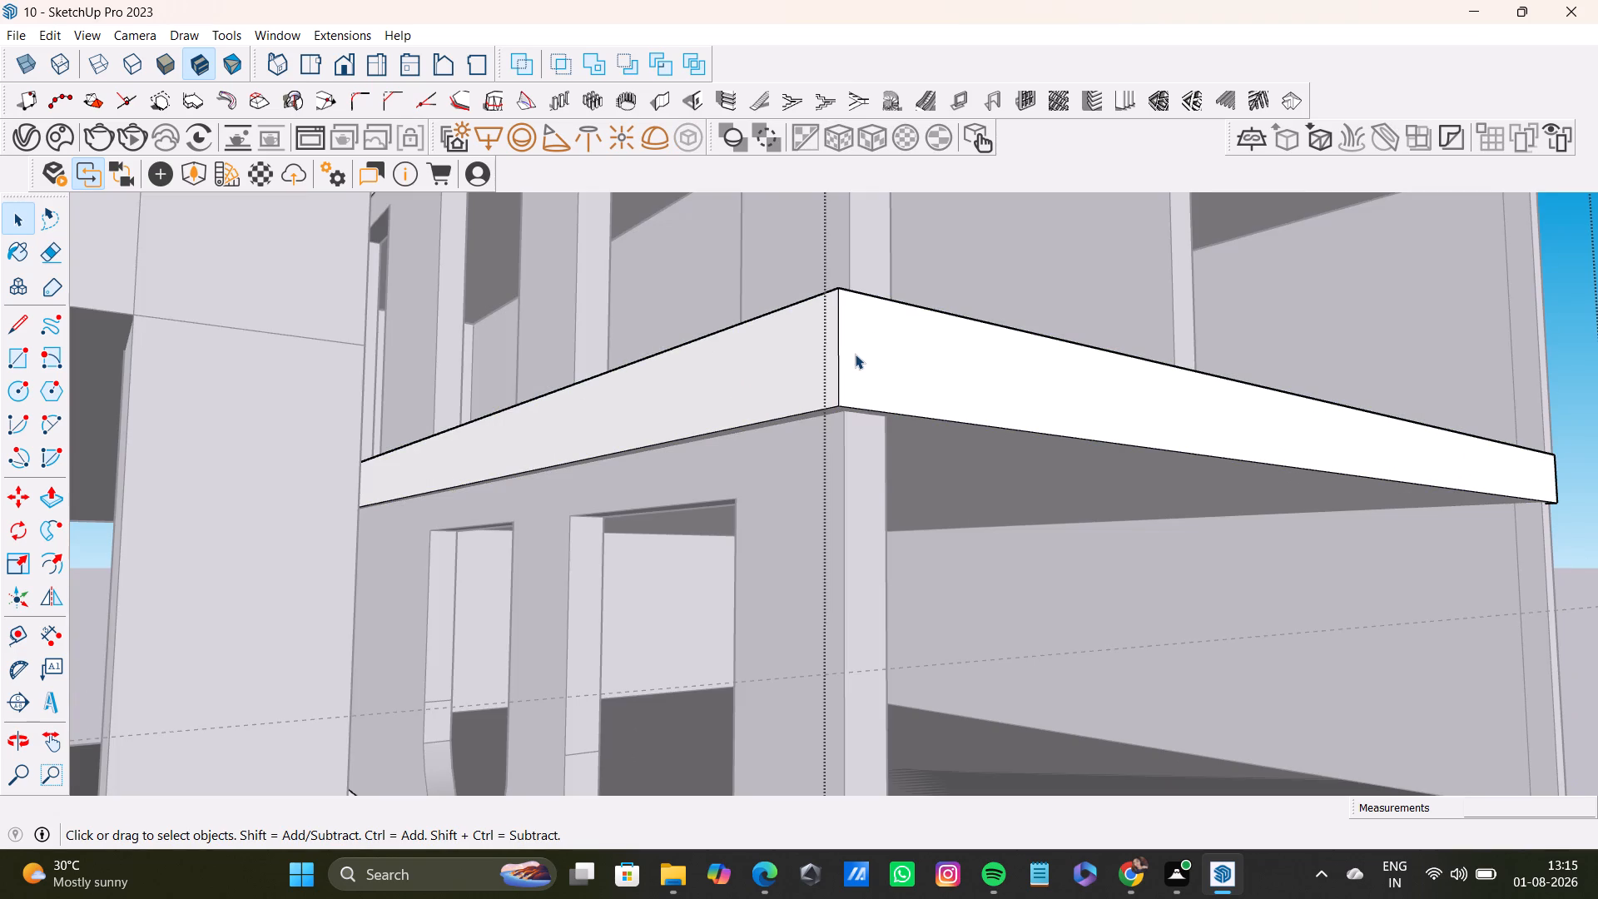
double_click(855, 354)
key("m")
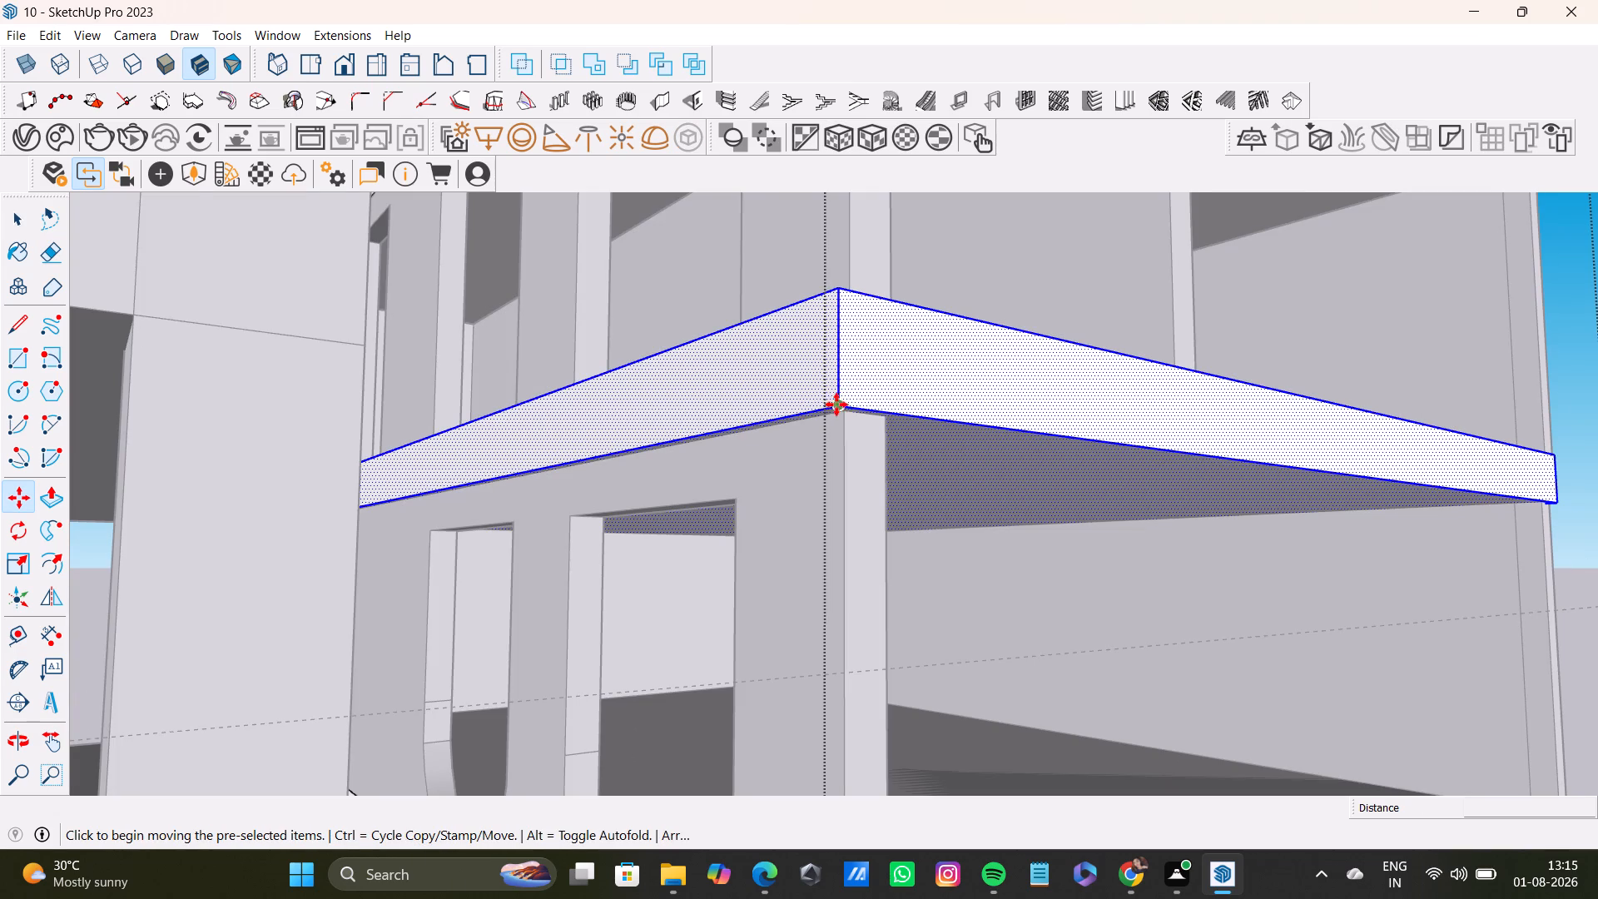
left_click(834, 405)
left_click(841, 408)
key("space")
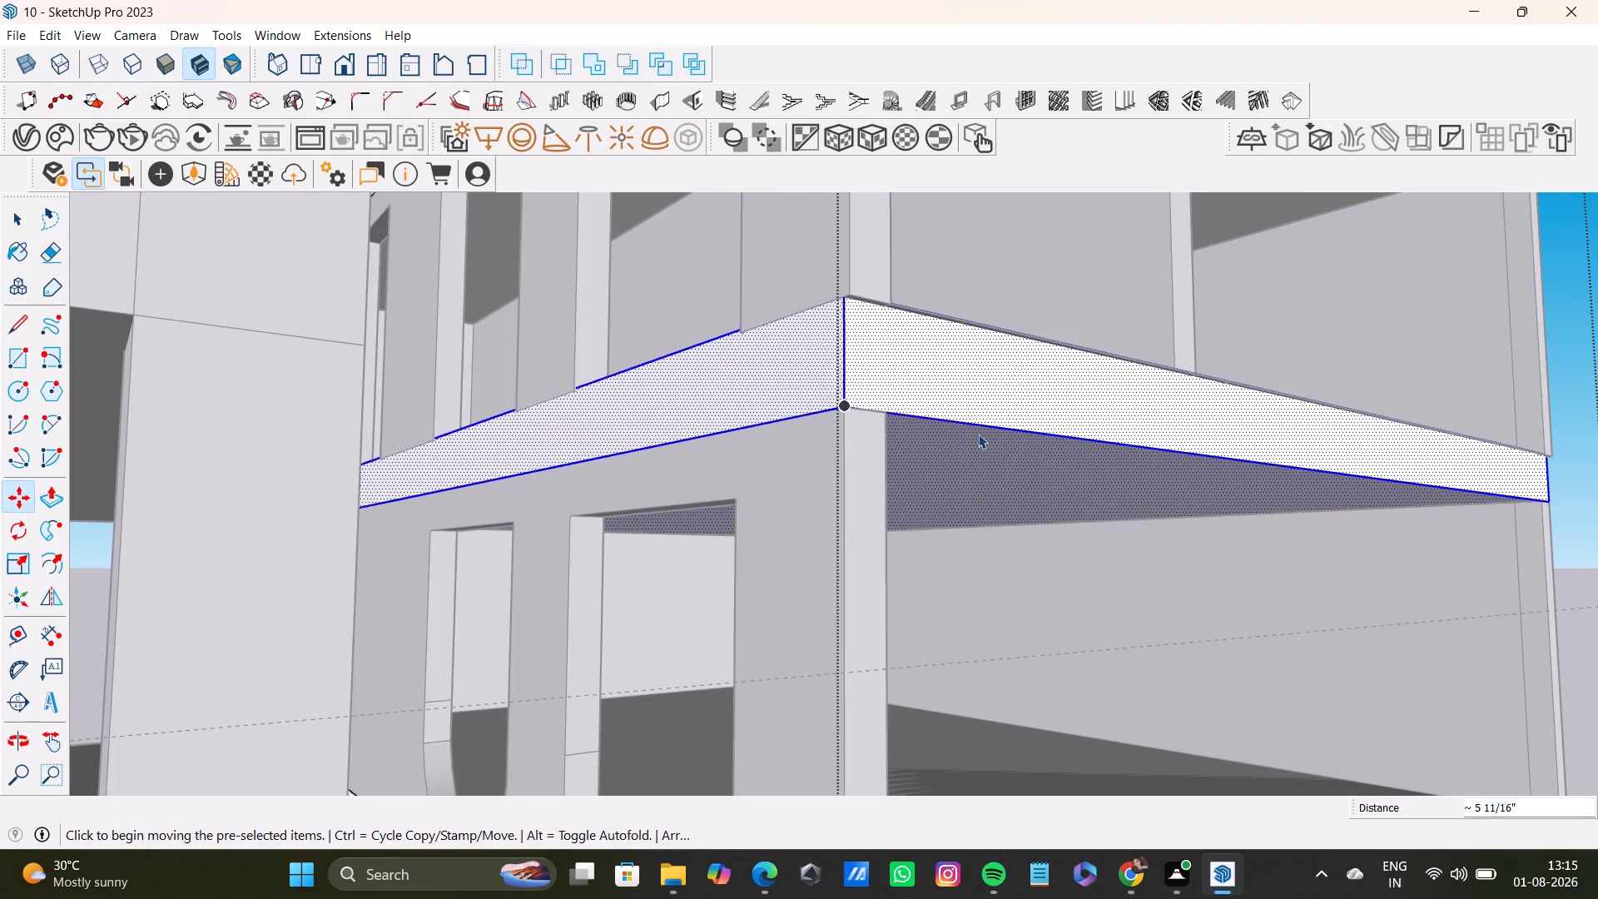
left_click(1108, 531)
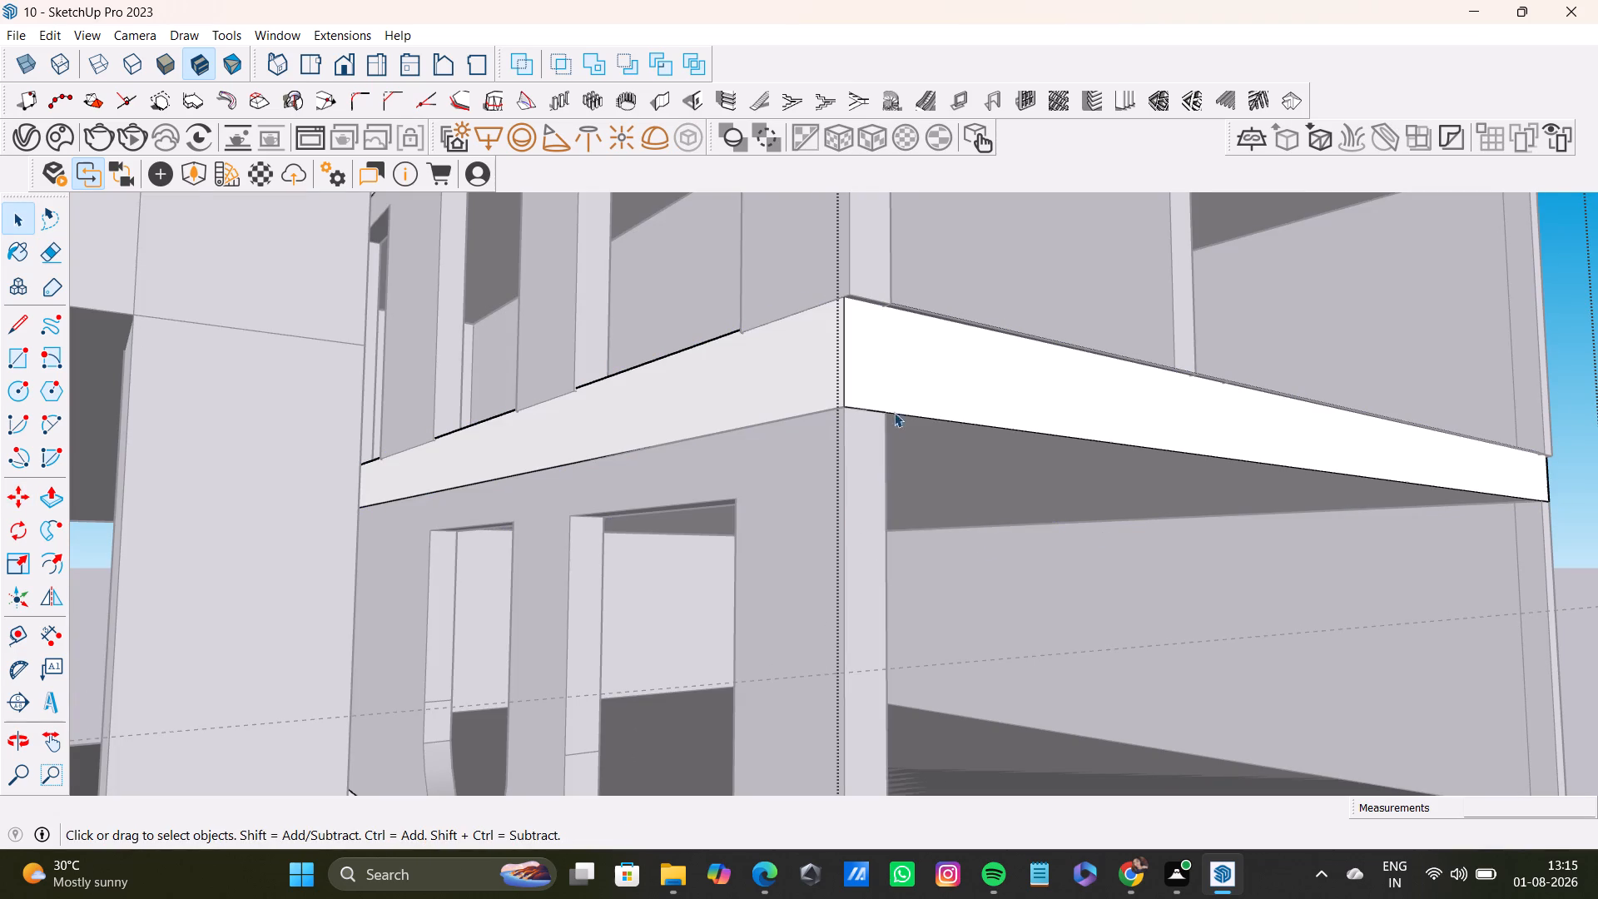
Move the second floor's walls by their lower front corner about 1 13/16 inches toward the second slab's top corner.
middle_click_drag(921, 293, 928, 416)
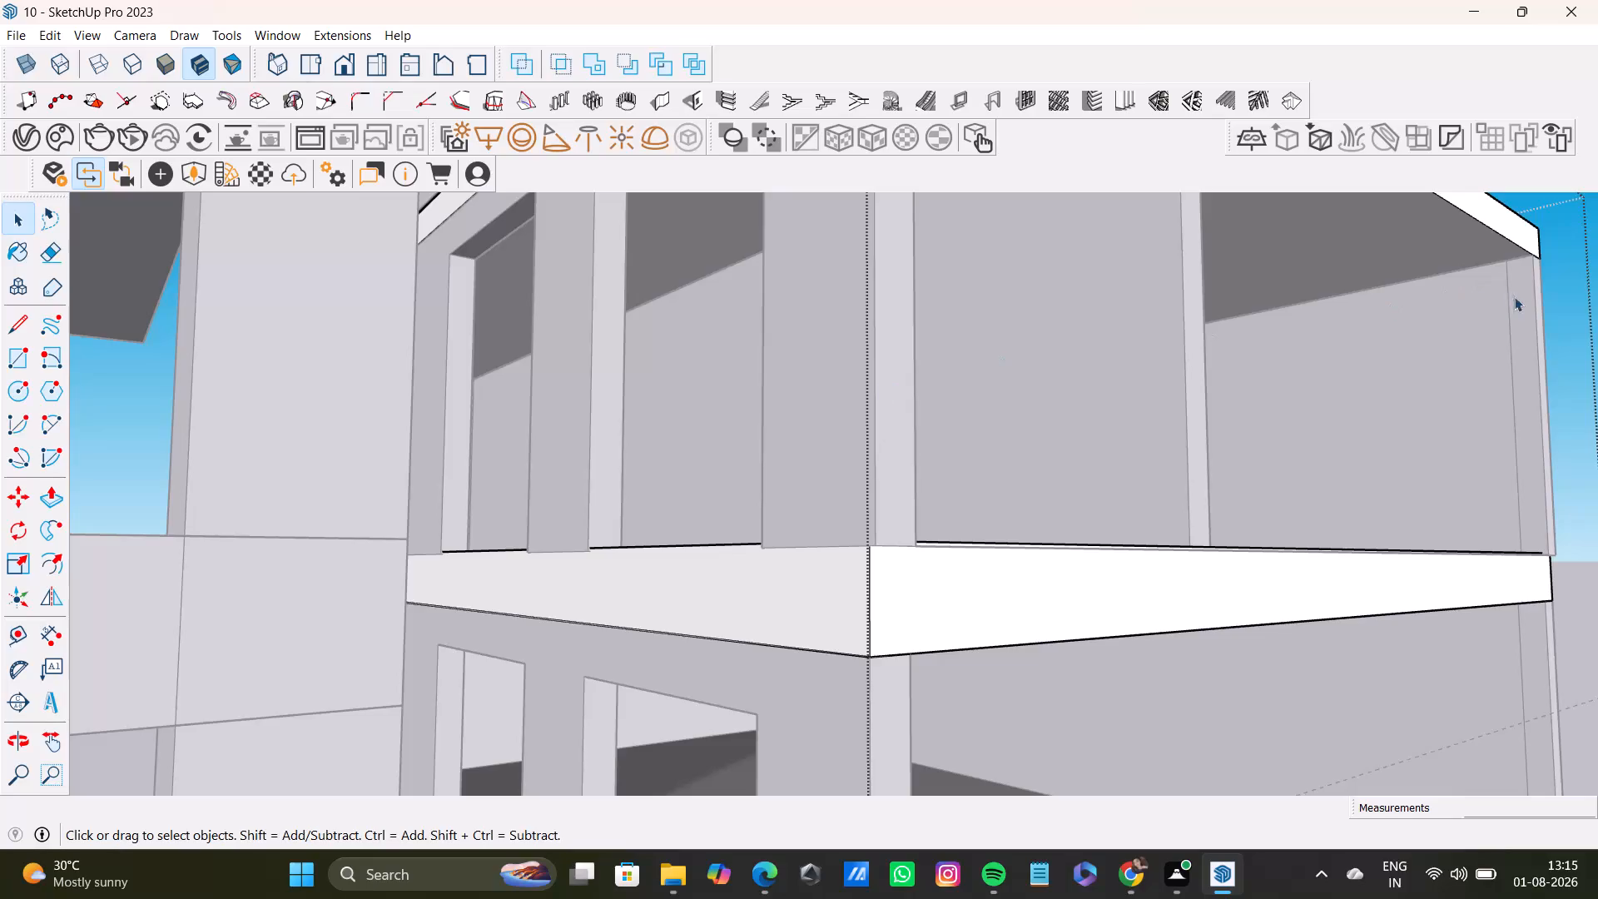
key("space")
left_click(1590, 382)
double_click(1583, 379)
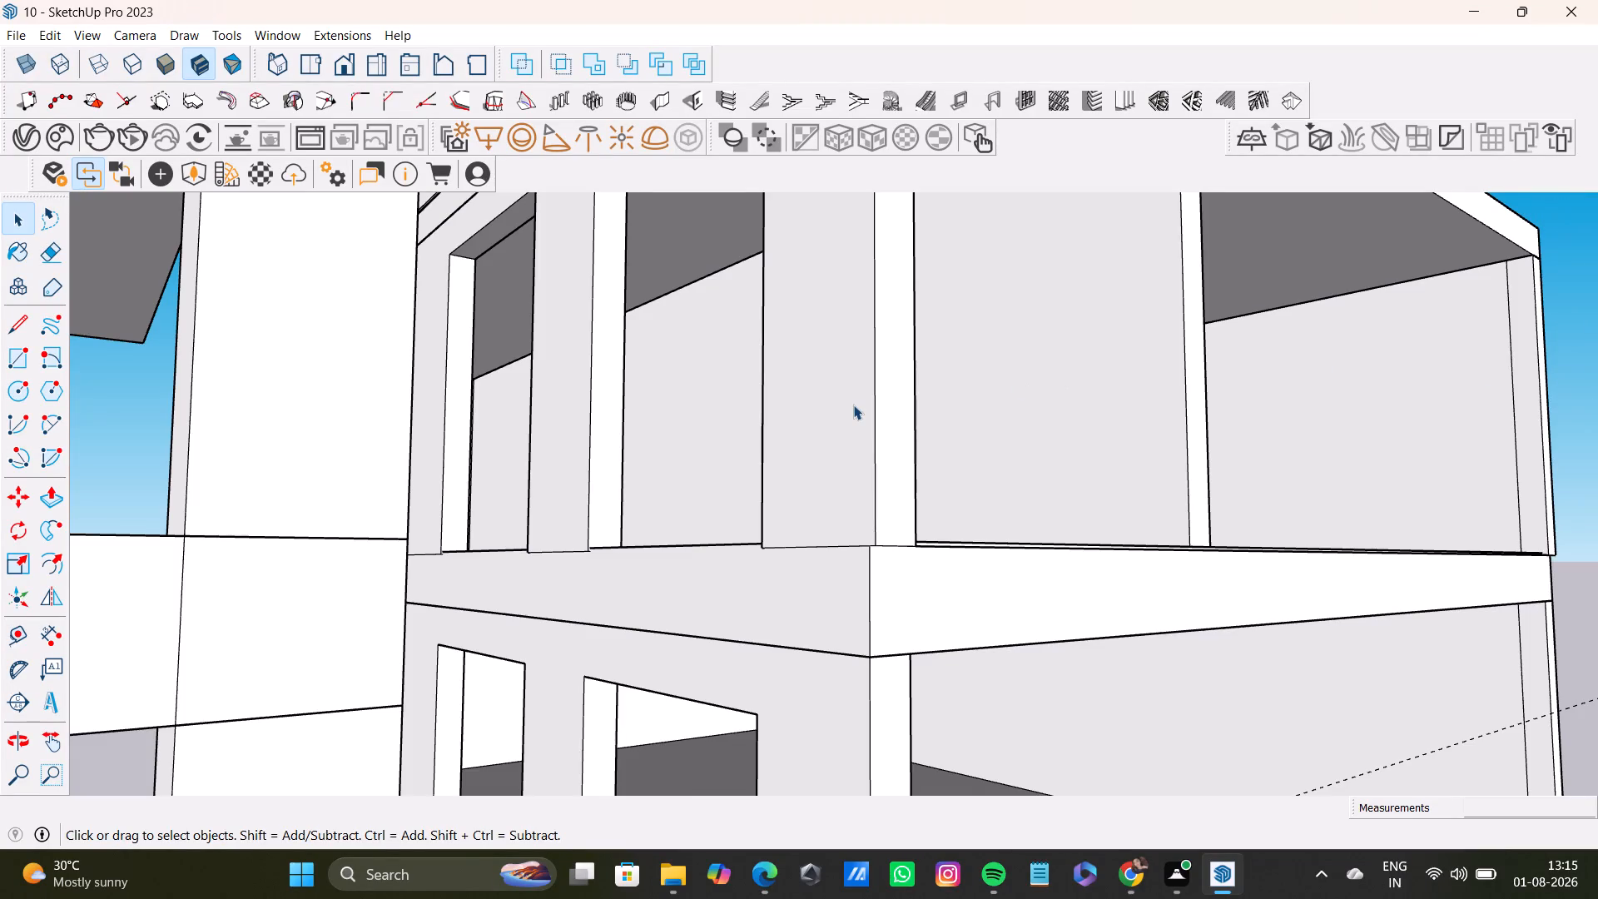
triple_click(853, 405)
key("m")
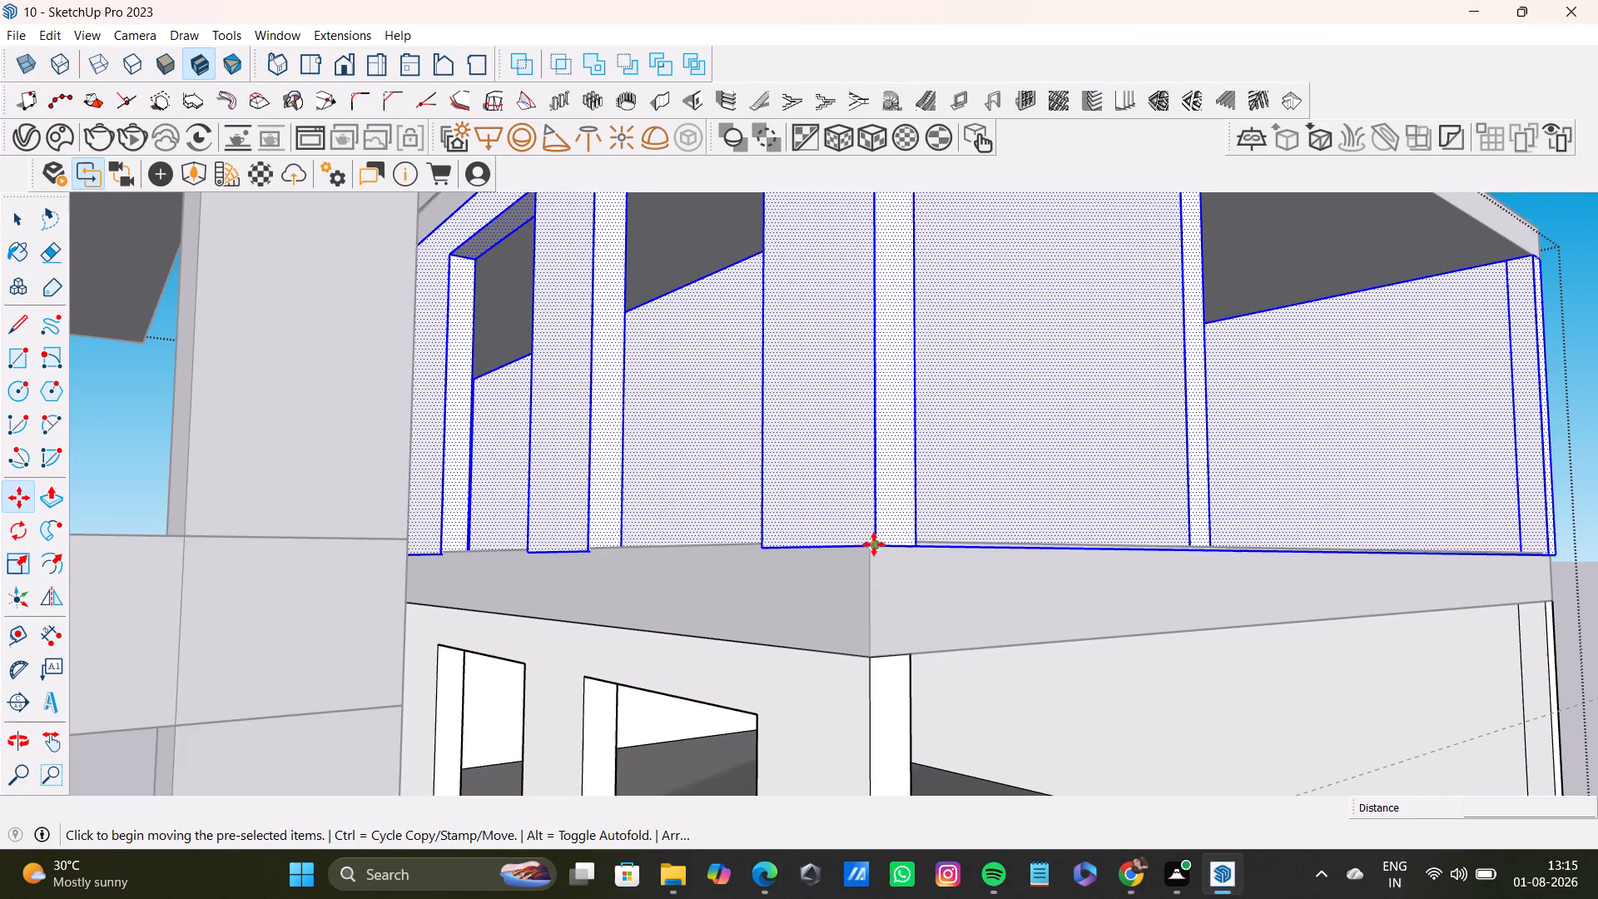
left_click(875, 544)
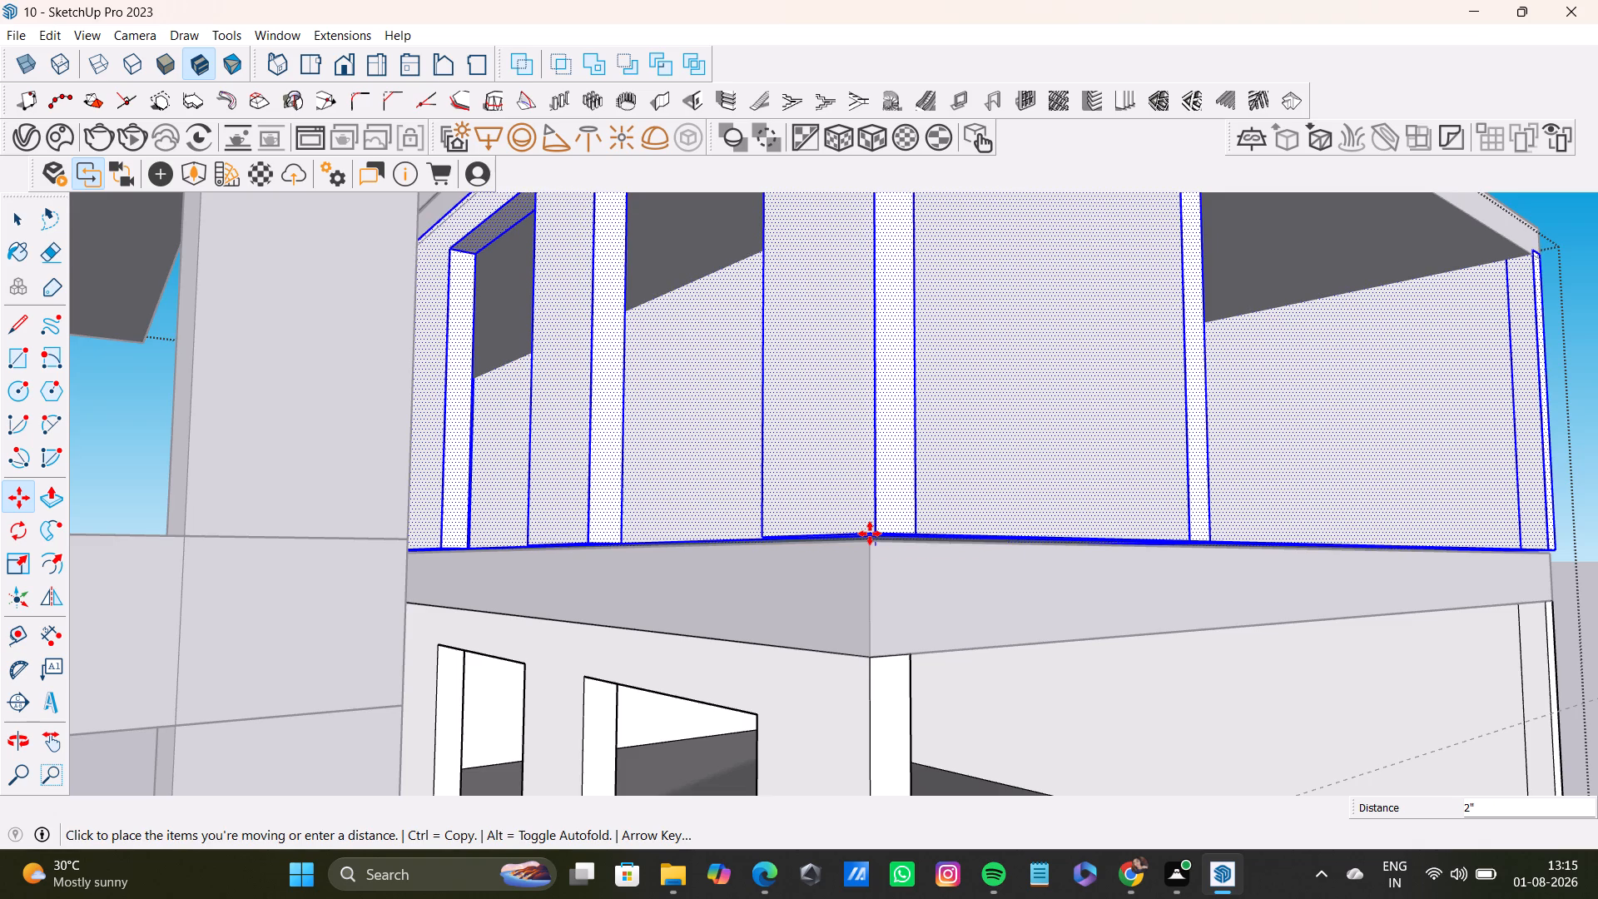
scroll(917, 545, "up", 11)
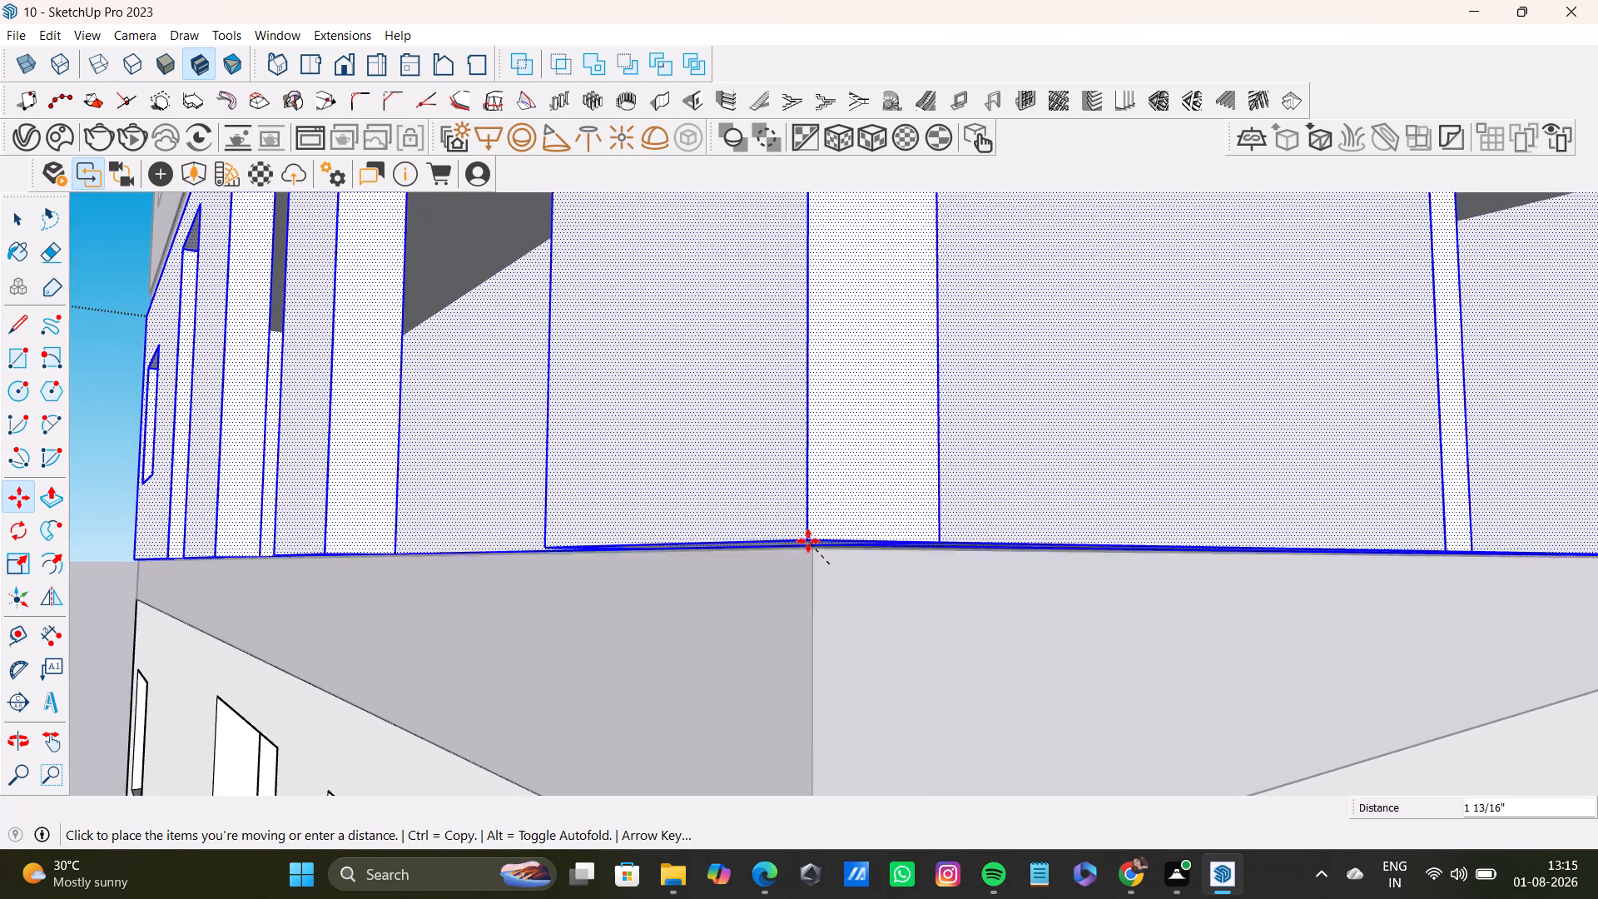
left_click(812, 547)
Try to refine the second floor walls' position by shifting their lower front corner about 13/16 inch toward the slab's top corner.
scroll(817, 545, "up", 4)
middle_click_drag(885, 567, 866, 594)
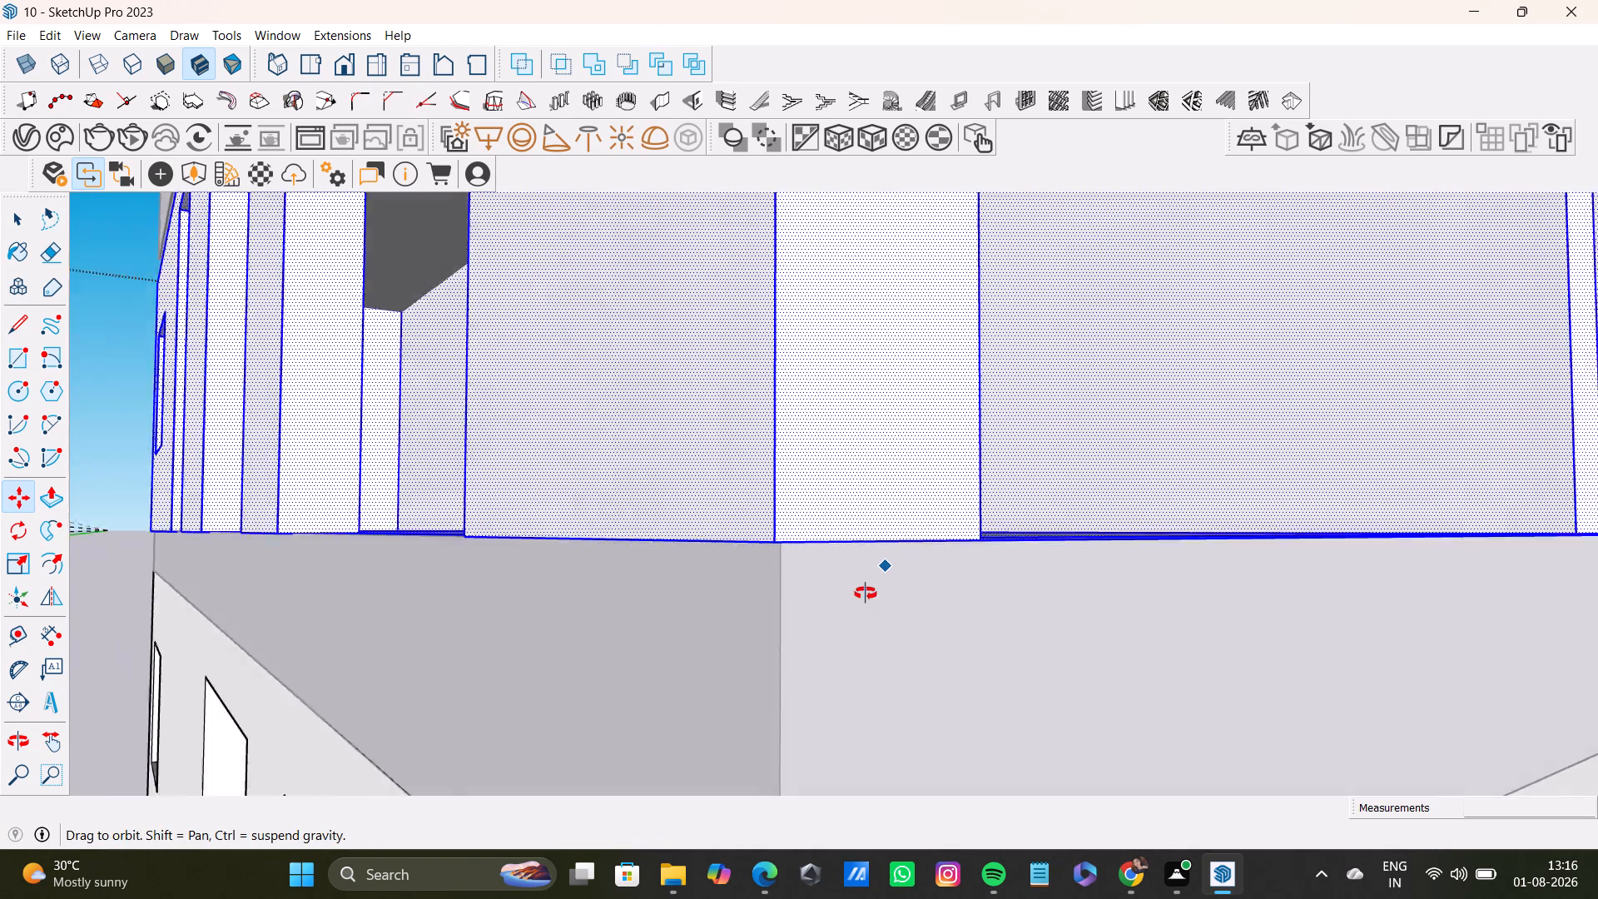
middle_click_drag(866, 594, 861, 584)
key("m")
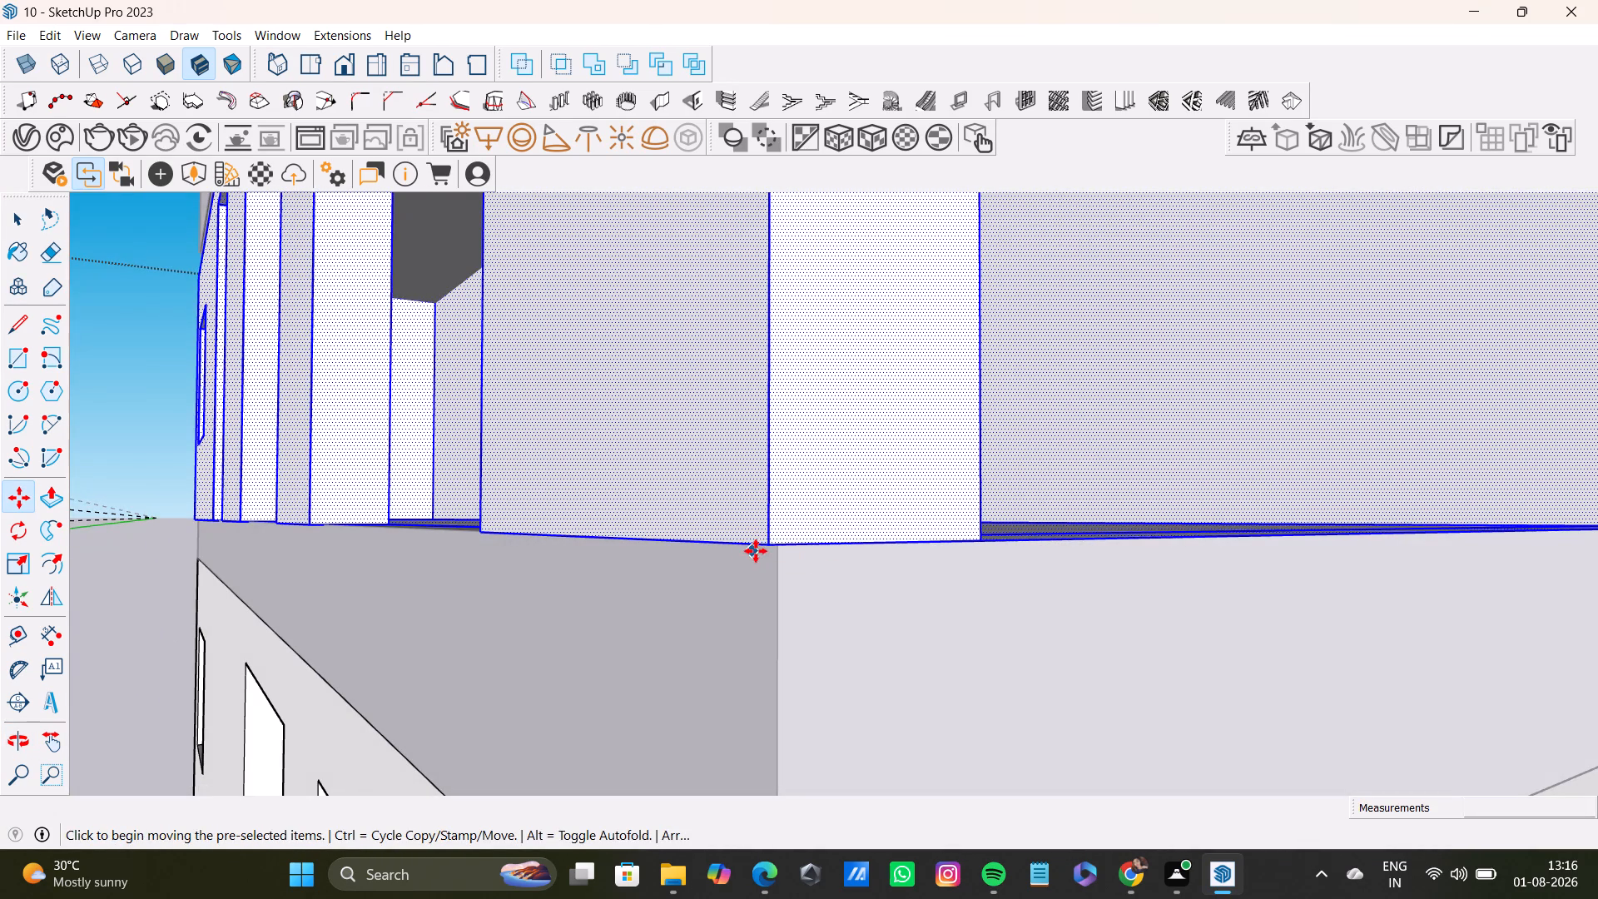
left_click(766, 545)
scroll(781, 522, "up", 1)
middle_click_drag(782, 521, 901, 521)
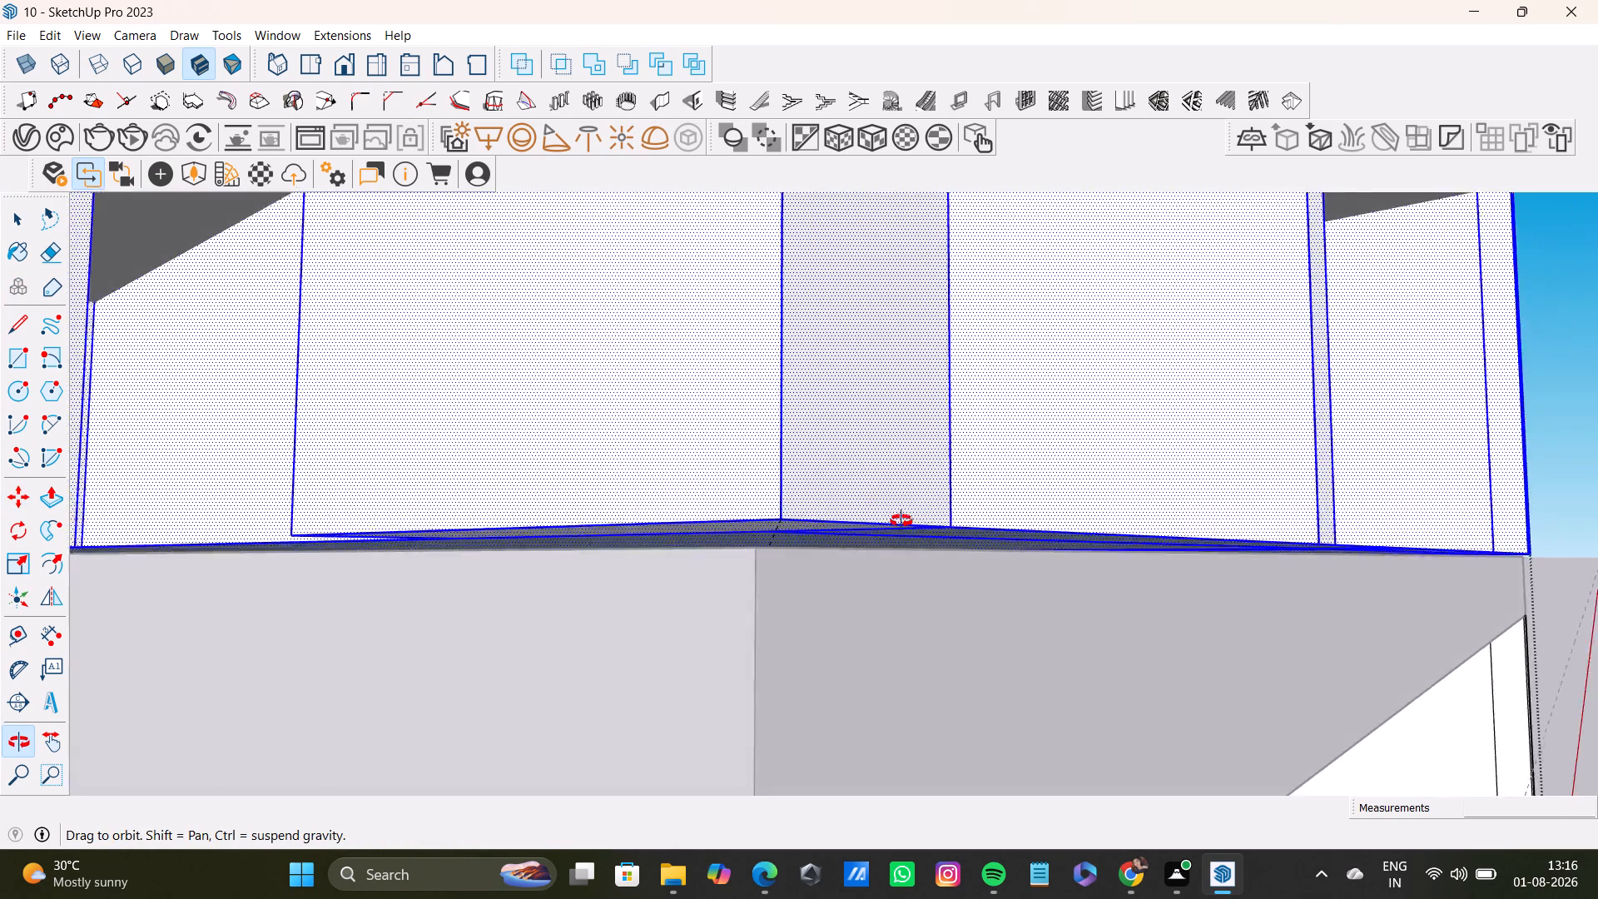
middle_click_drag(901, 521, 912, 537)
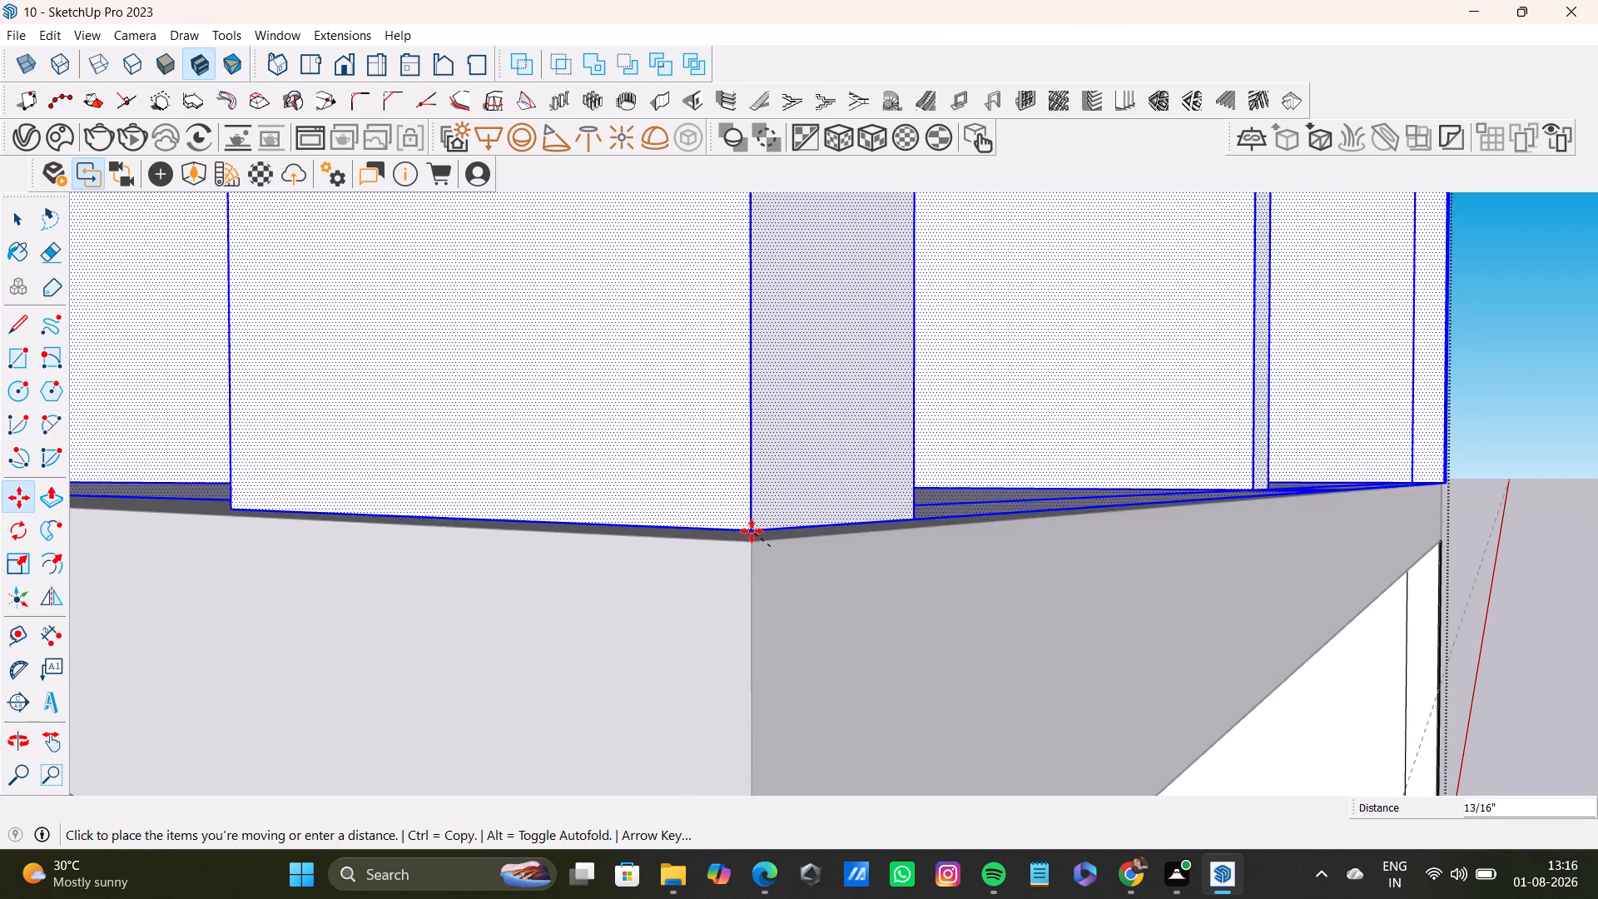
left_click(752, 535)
Snap the second floor walls' lower front corner to the second slab's top corner, moving them about 2 1/16 inches.
middle_click_drag(827, 563, 781, 432)
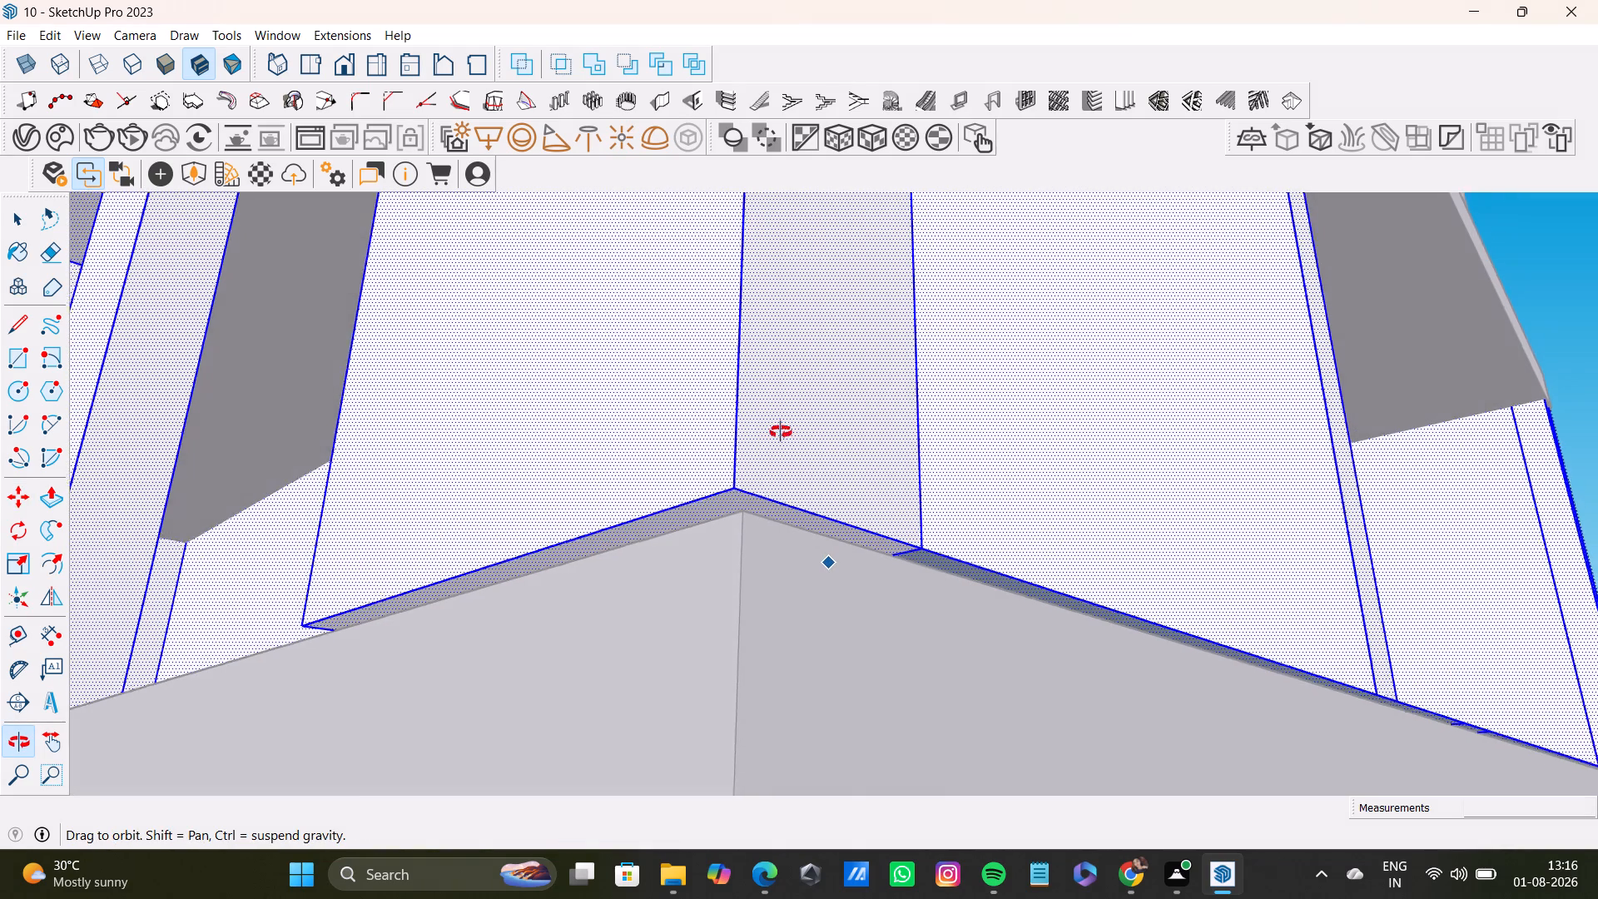
middle_click_drag(781, 432, 780, 430)
left_click(738, 489)
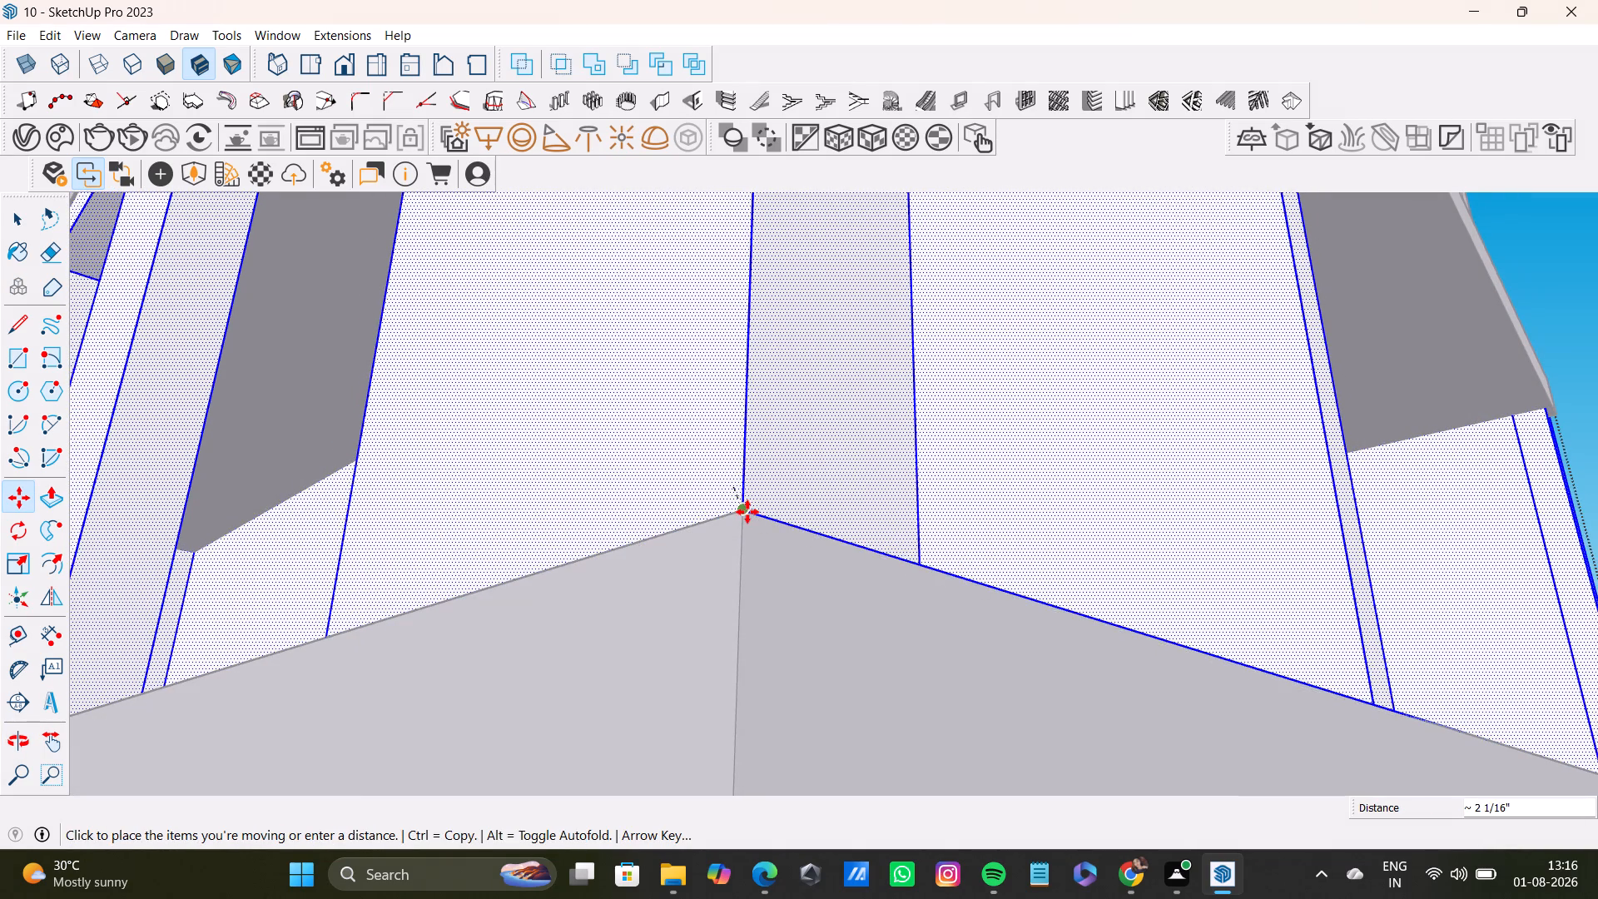
left_click(747, 512)
middle_click_drag(757, 564, 759, 718)
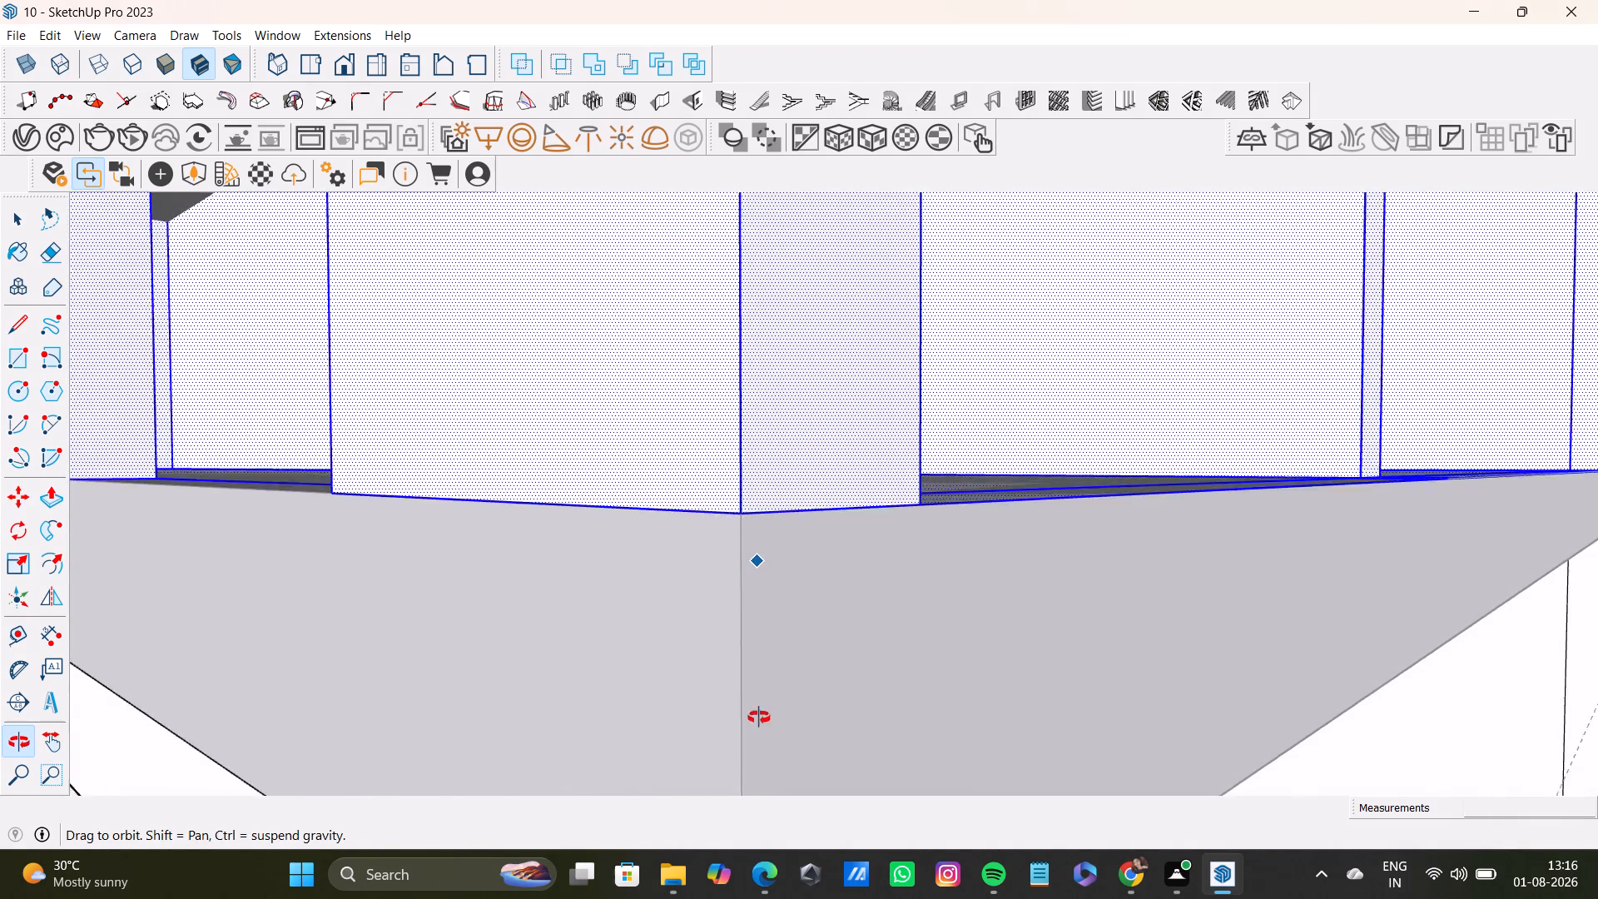
middle_click_drag(759, 718, 785, 819)
scroll(785, 819, "down", 2)
scroll(731, 442, "down", 11)
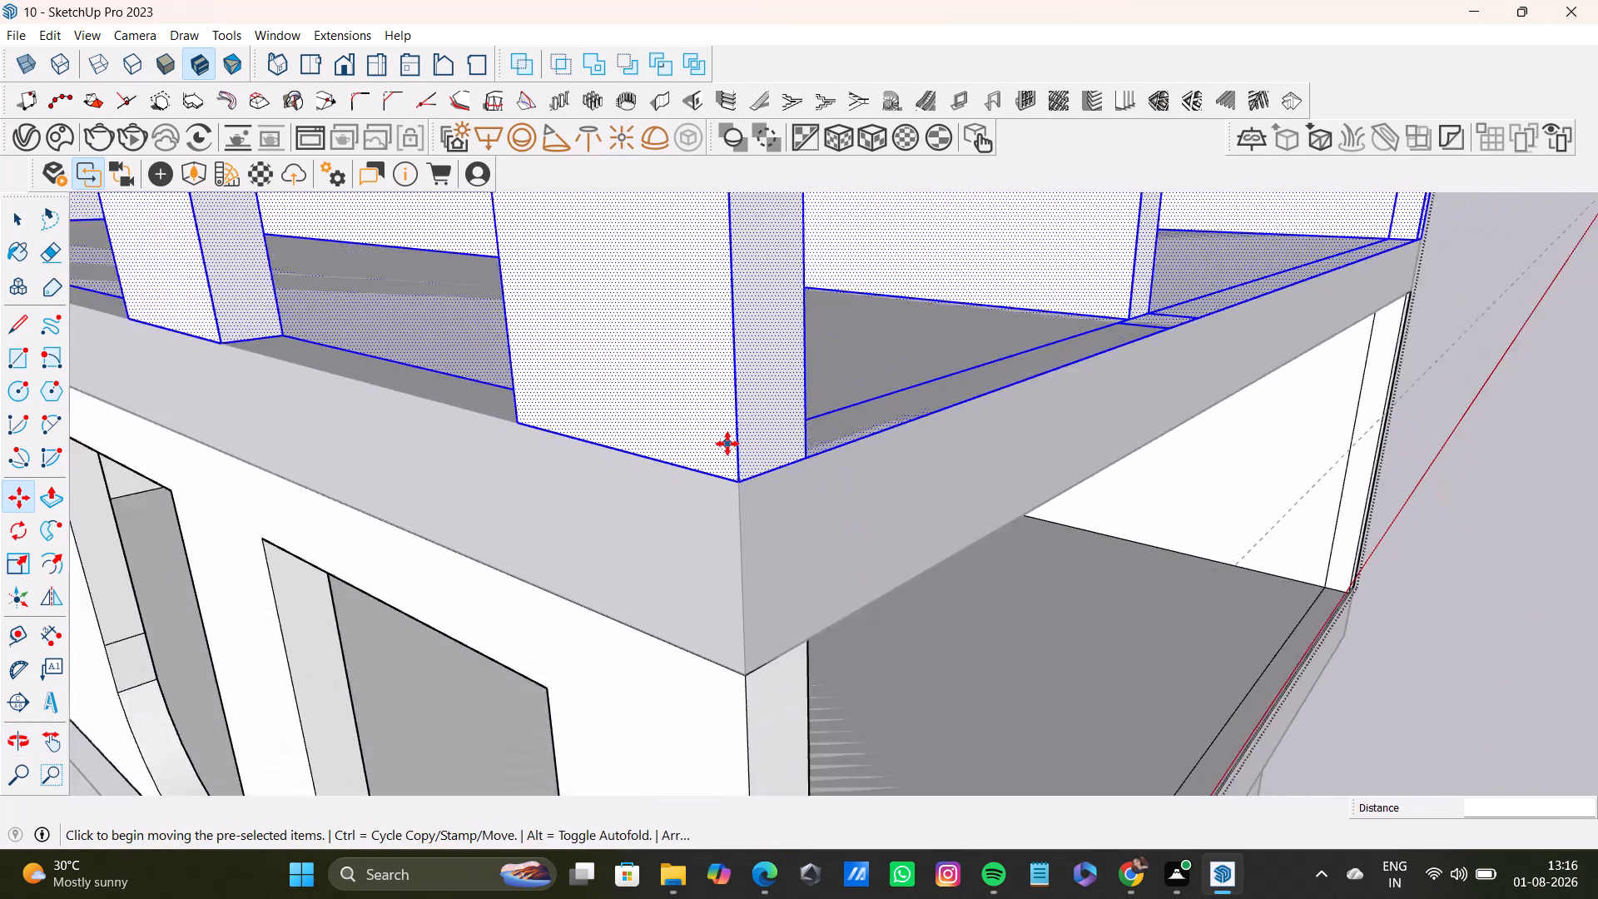
scroll(727, 444, "down", 20)
scroll(727, 444, "down", 1)
key("space")
left_click(1254, 385)
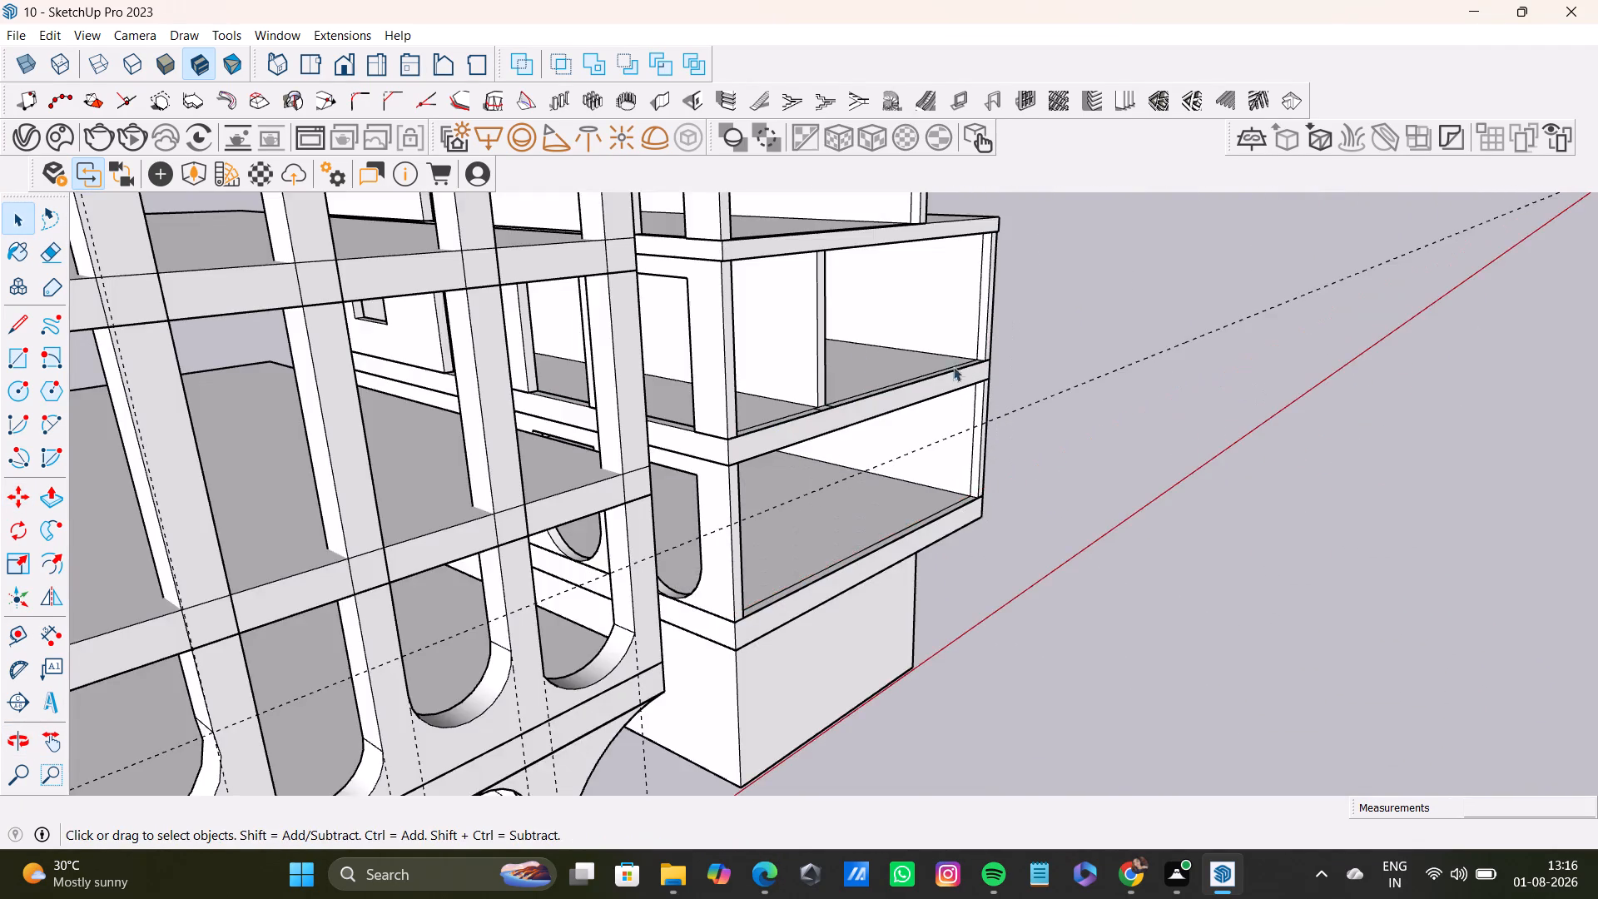
Move the third slab by its lower front corner about 1 9/16 inches onto the top corner of the second floor's walls.
scroll(736, 261, "up", 7)
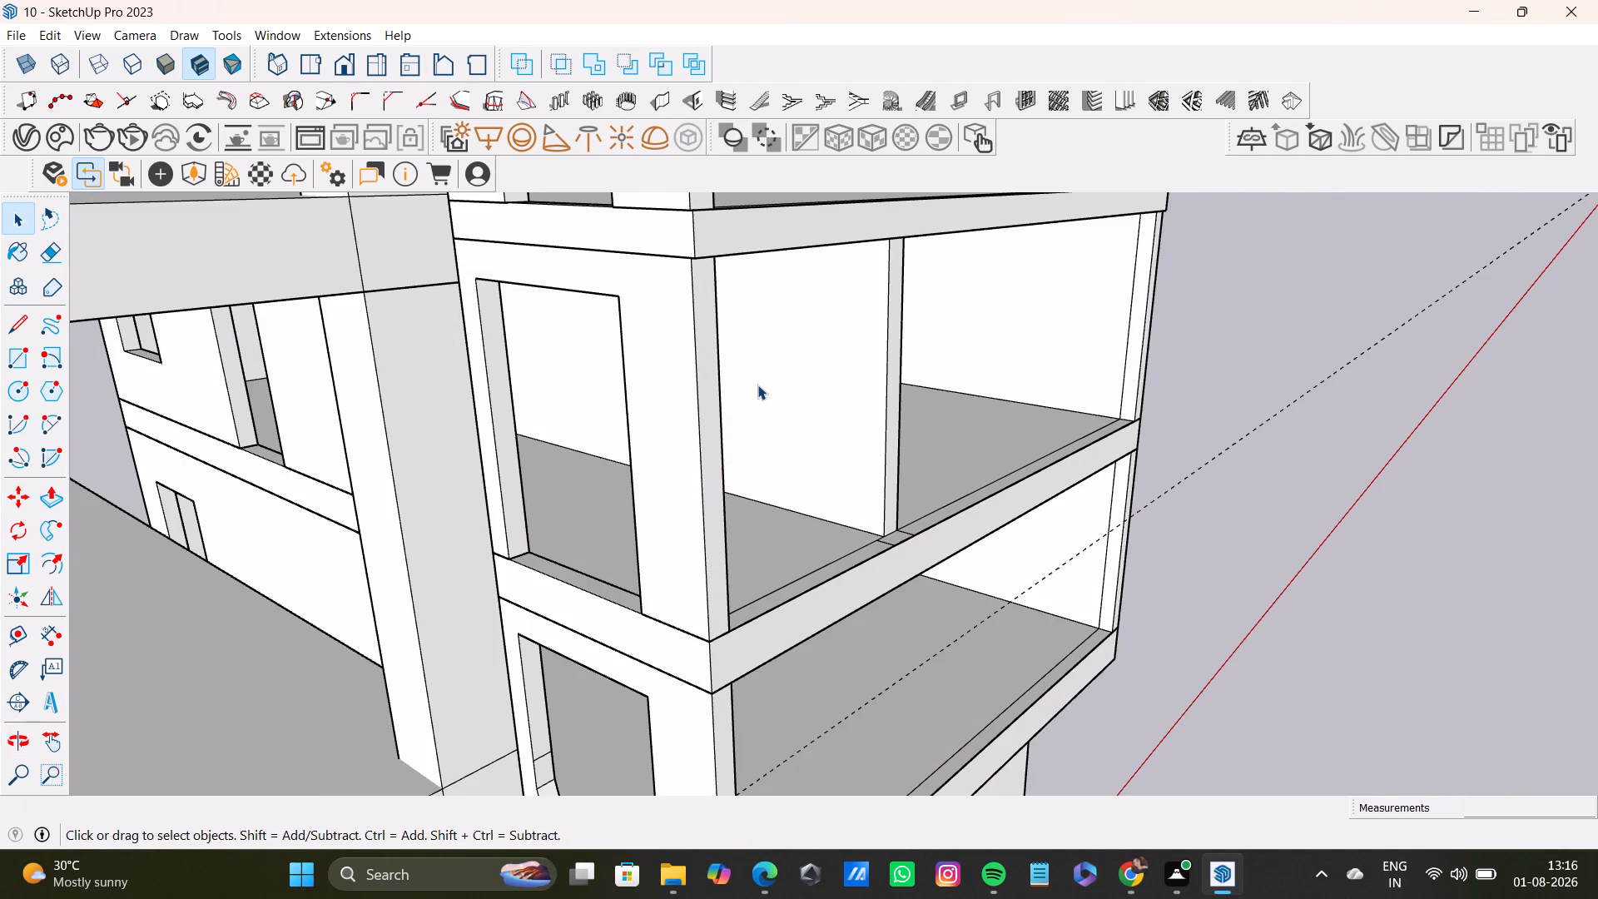
middle_click_drag(758, 387, 771, 574)
scroll(742, 532, "up", 7)
middle_click_drag(729, 520, 699, 353)
left_click(717, 526)
double_click(717, 525)
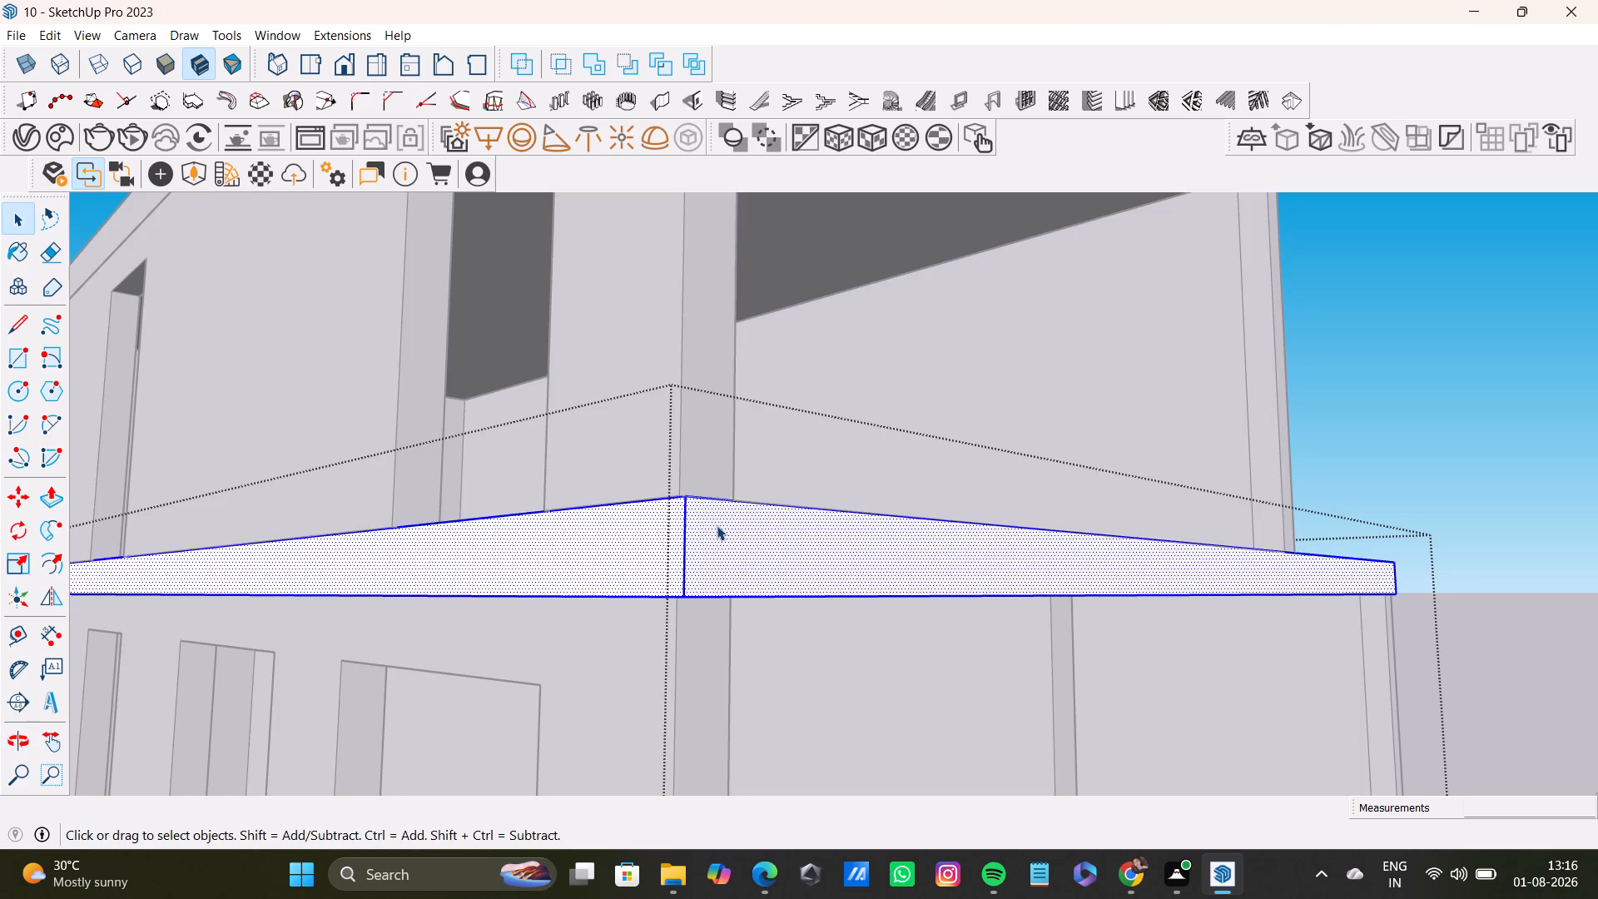
key("m")
left_click(685, 599)
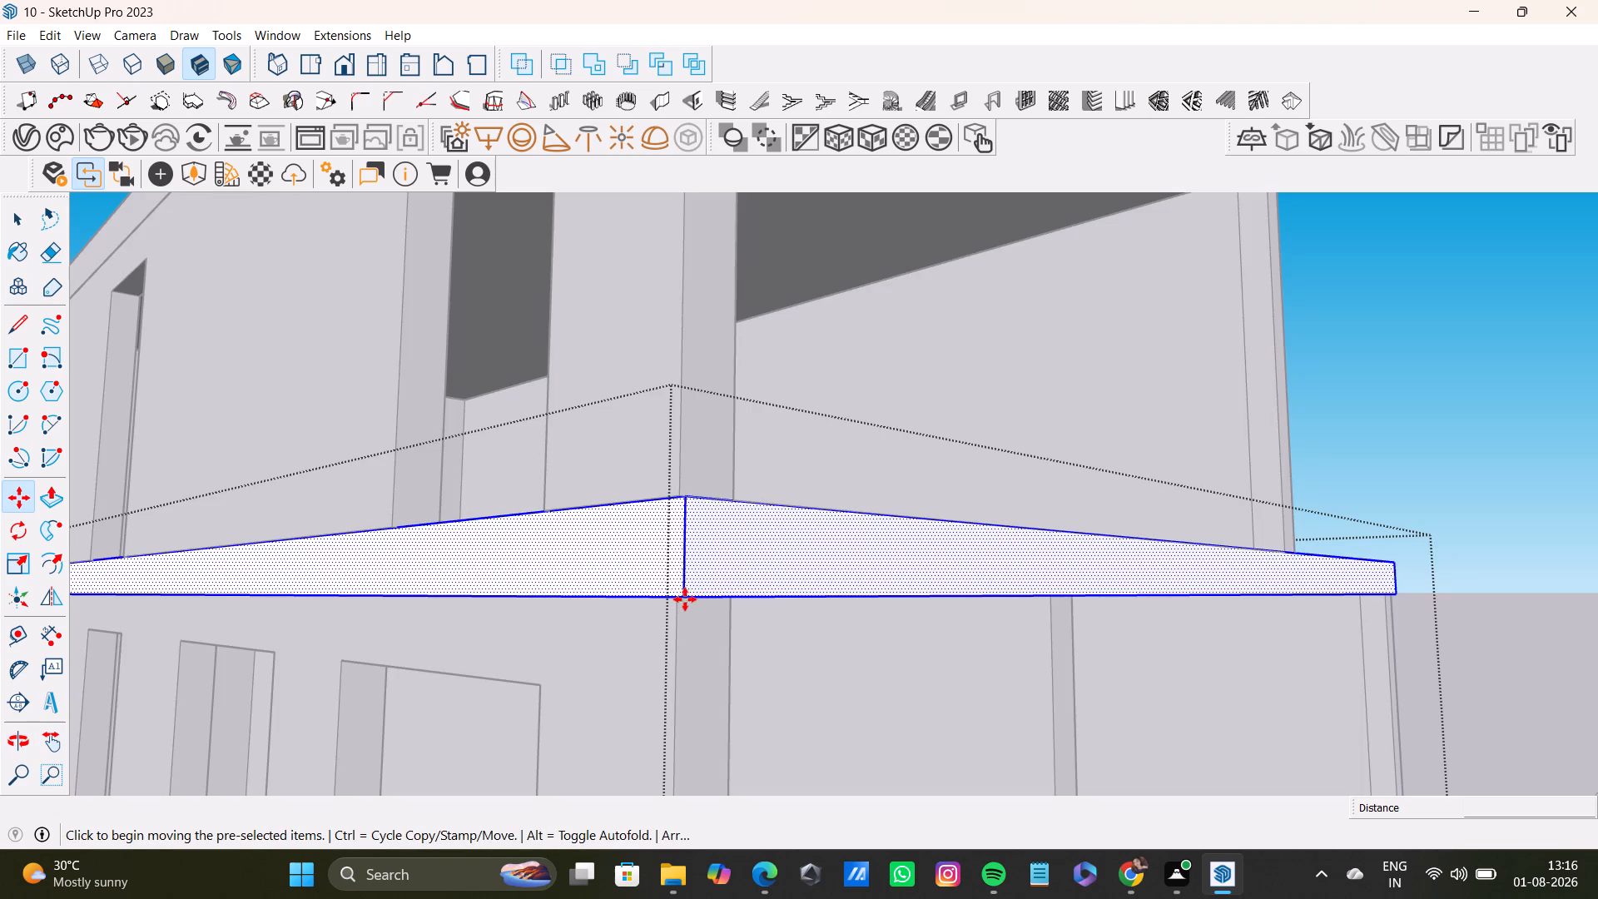
scroll(671, 603, "up", 8)
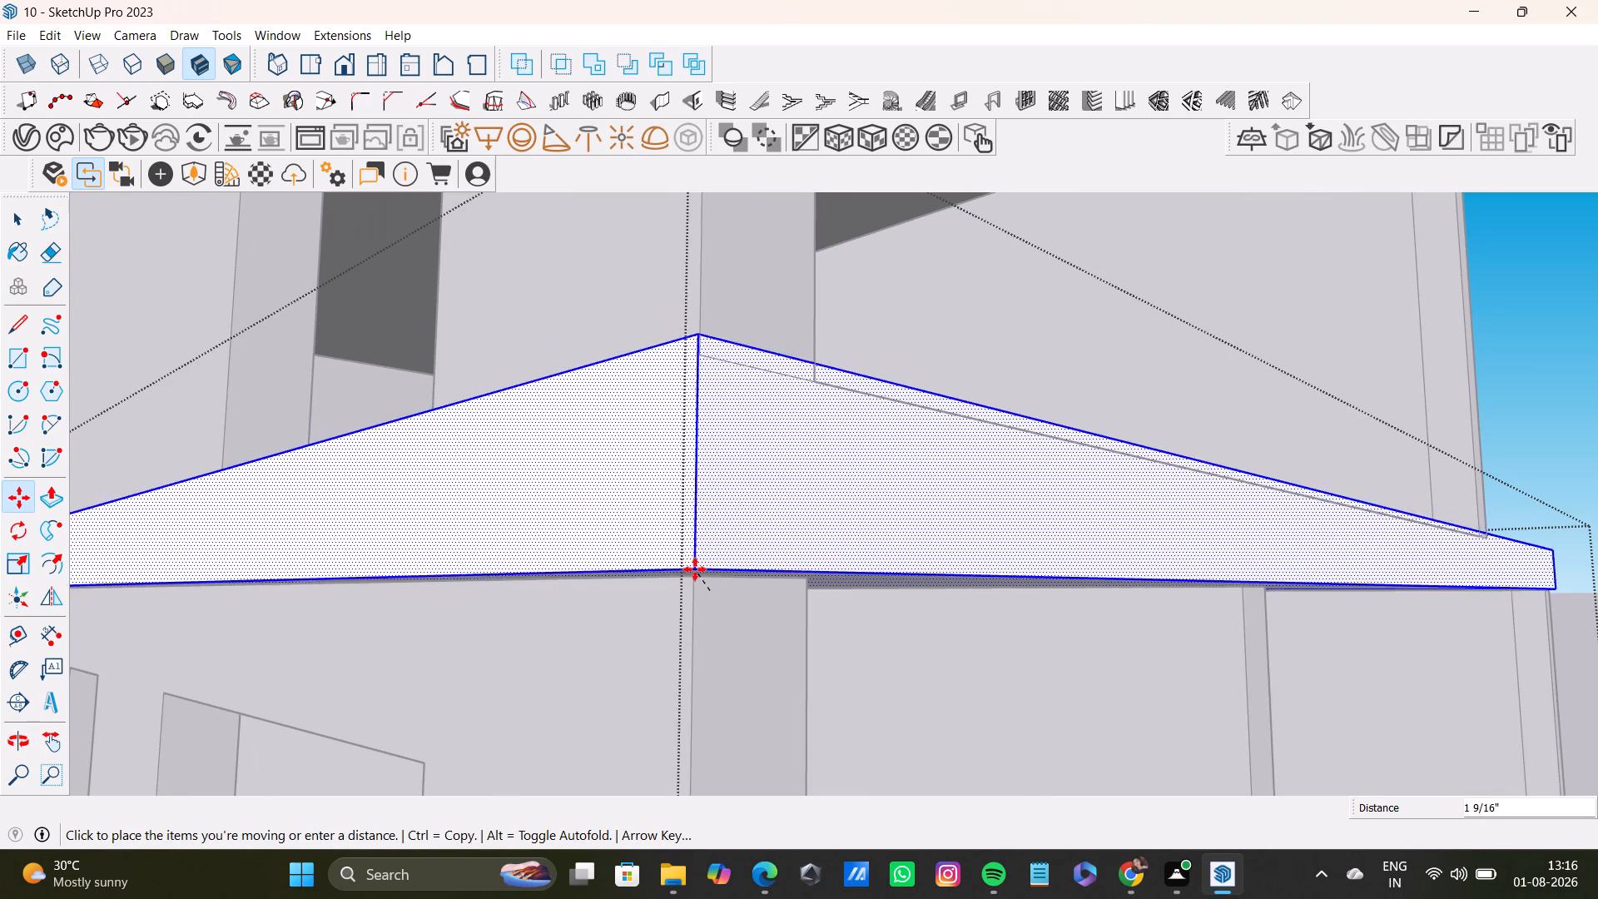
left_click(692, 574)
middle_click_drag(800, 596, 789, 645)
key("space")
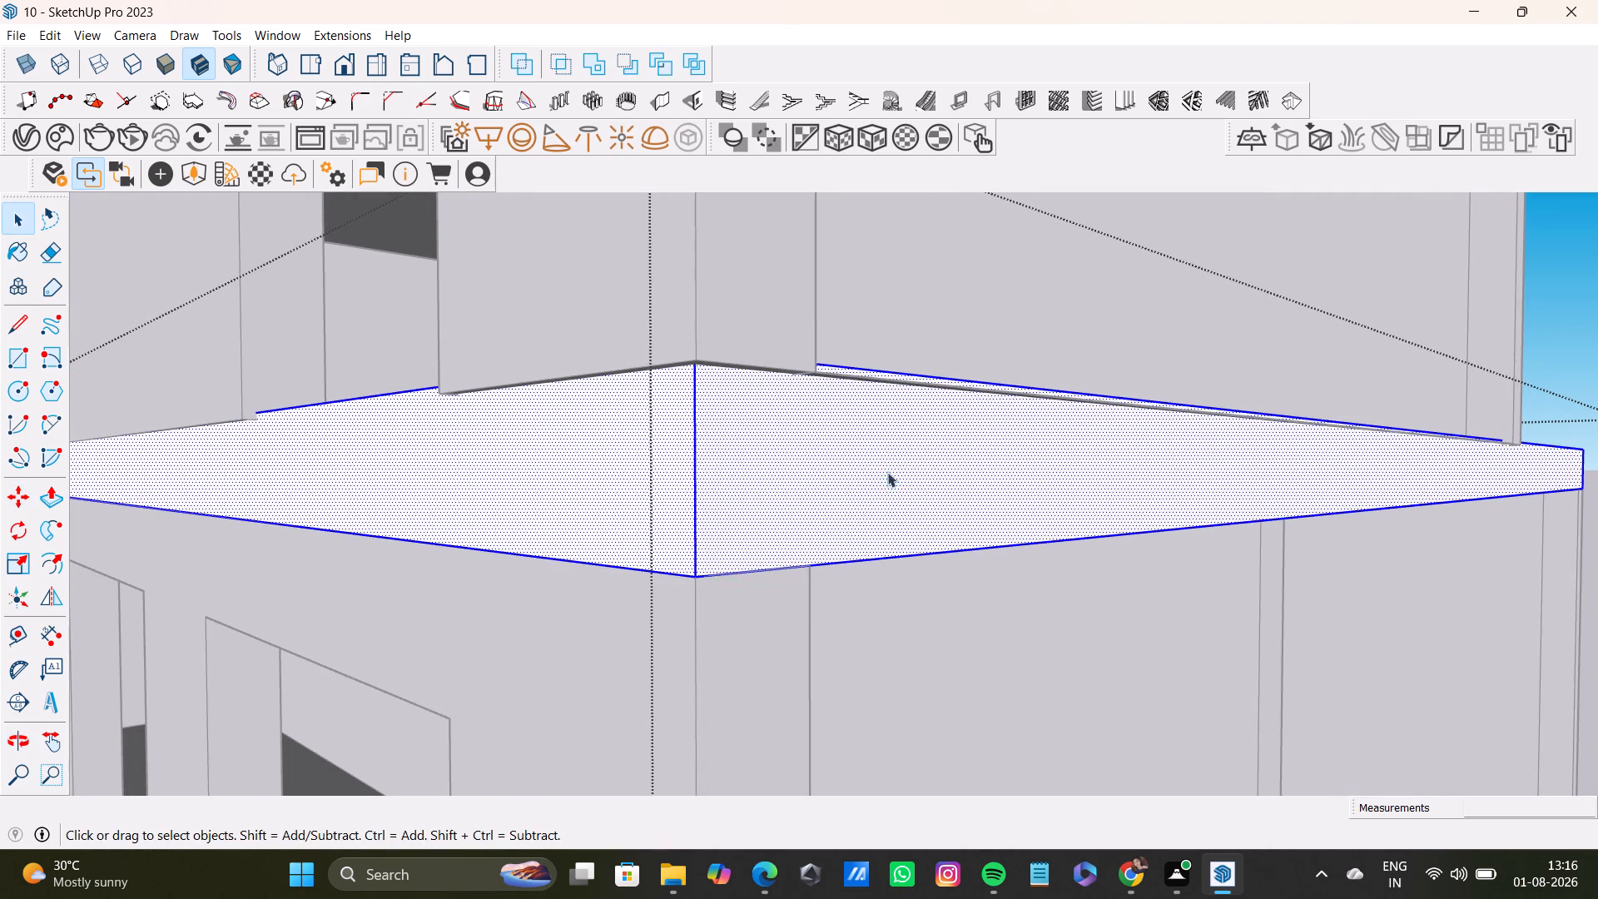
Move the top floor's walls by their lower front corner about 1 1/8 inches onto the third slab's top corner.
left_click(1546, 284)
triple_click(738, 291)
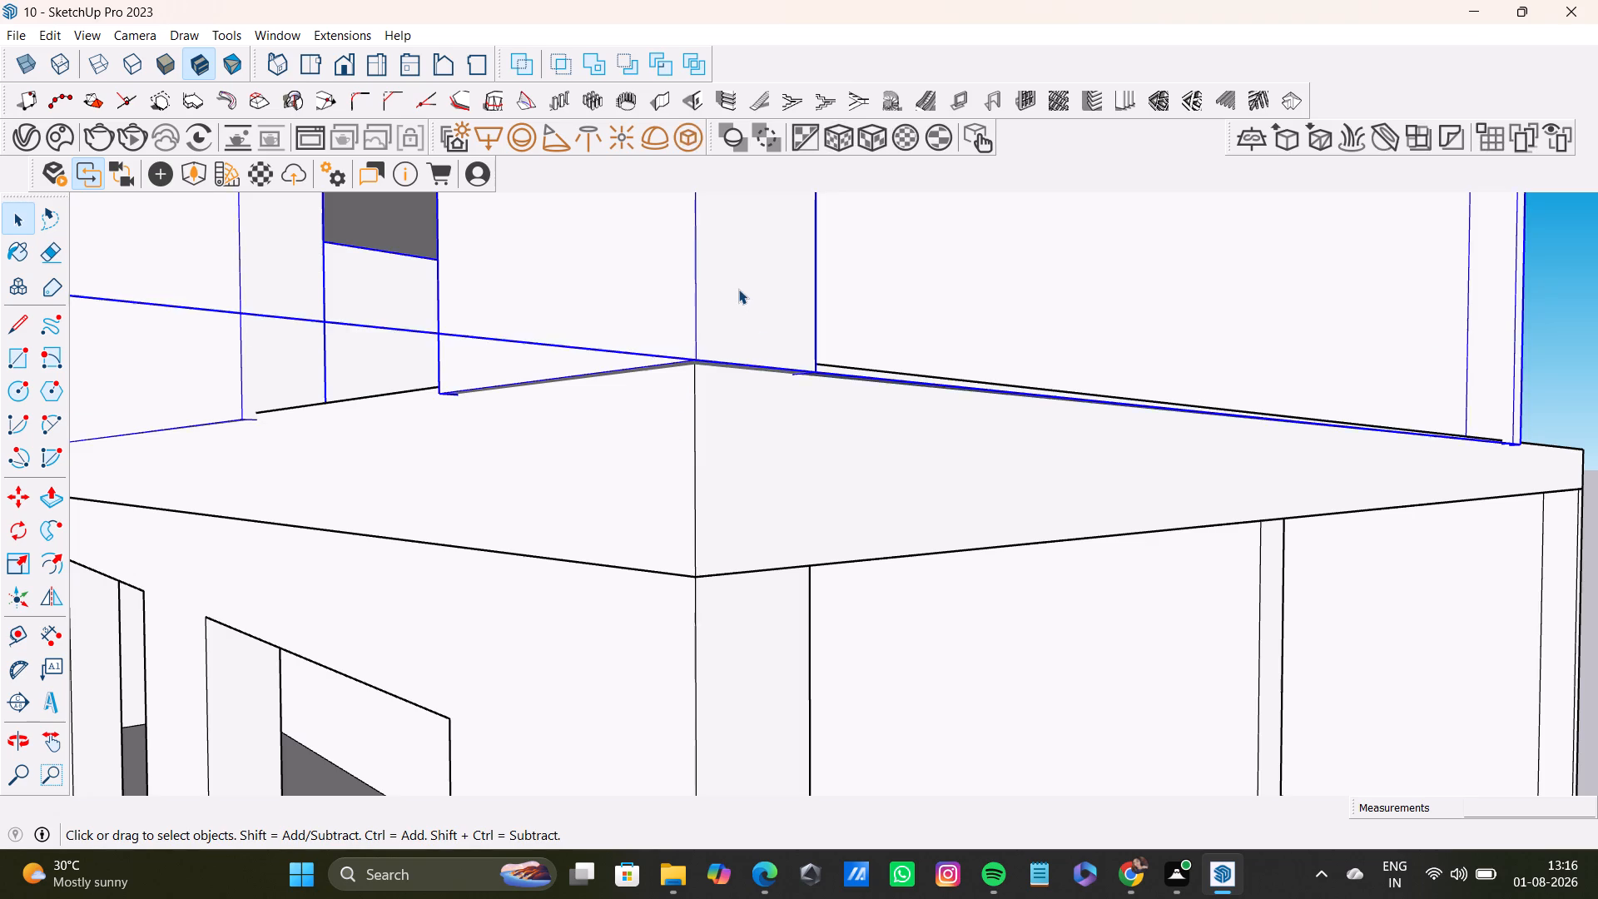
key("m")
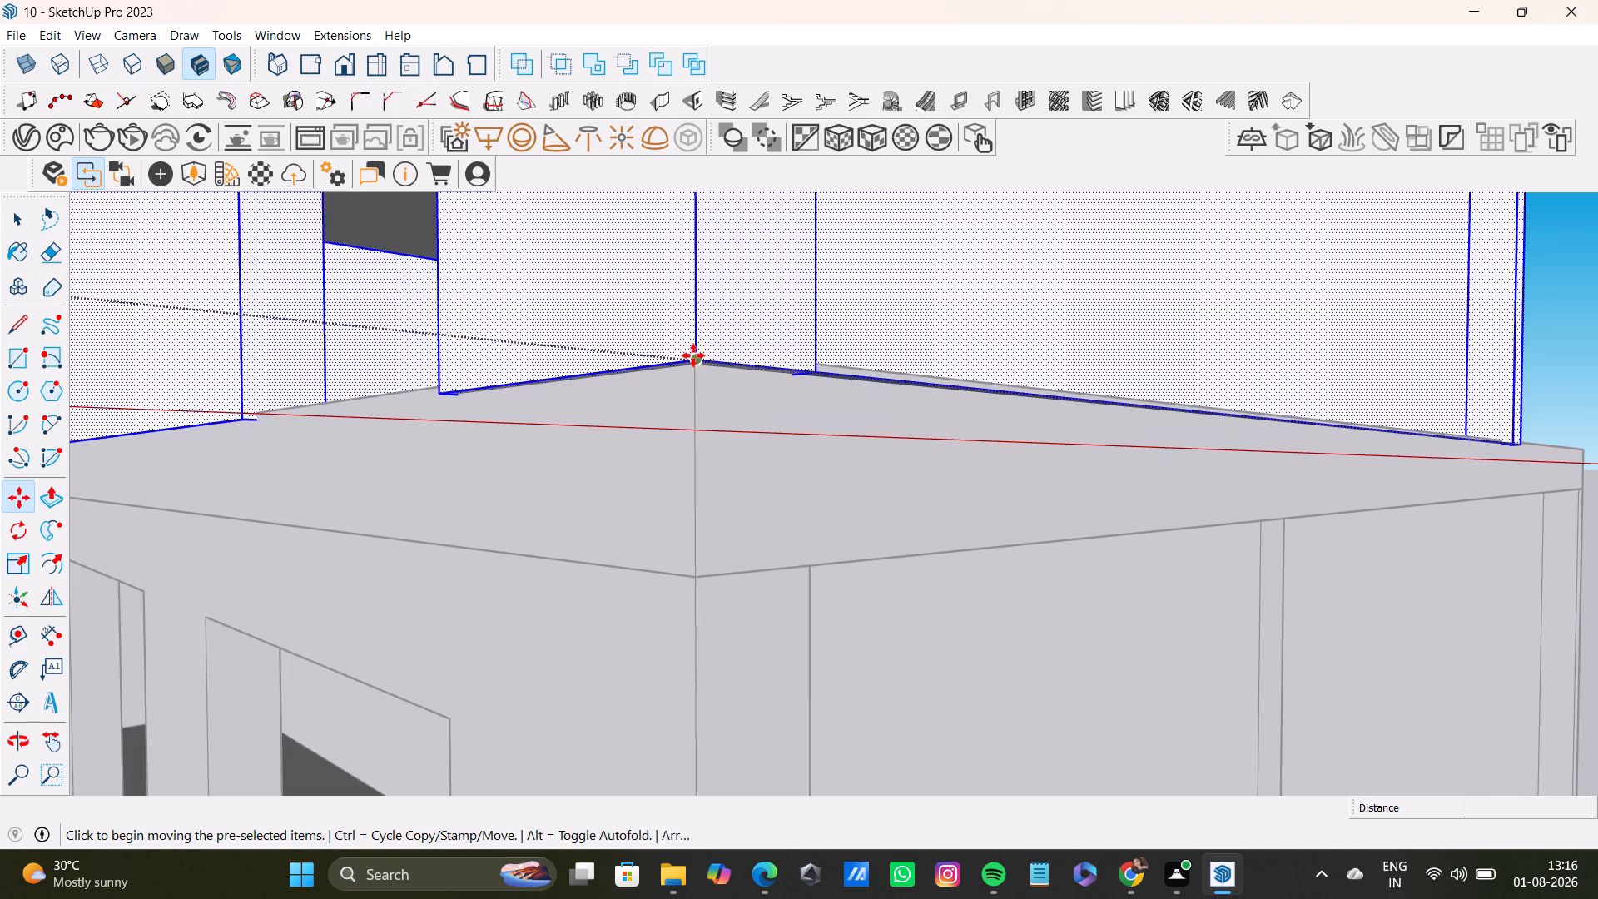
left_click(693, 355)
scroll(692, 350, "up", 2)
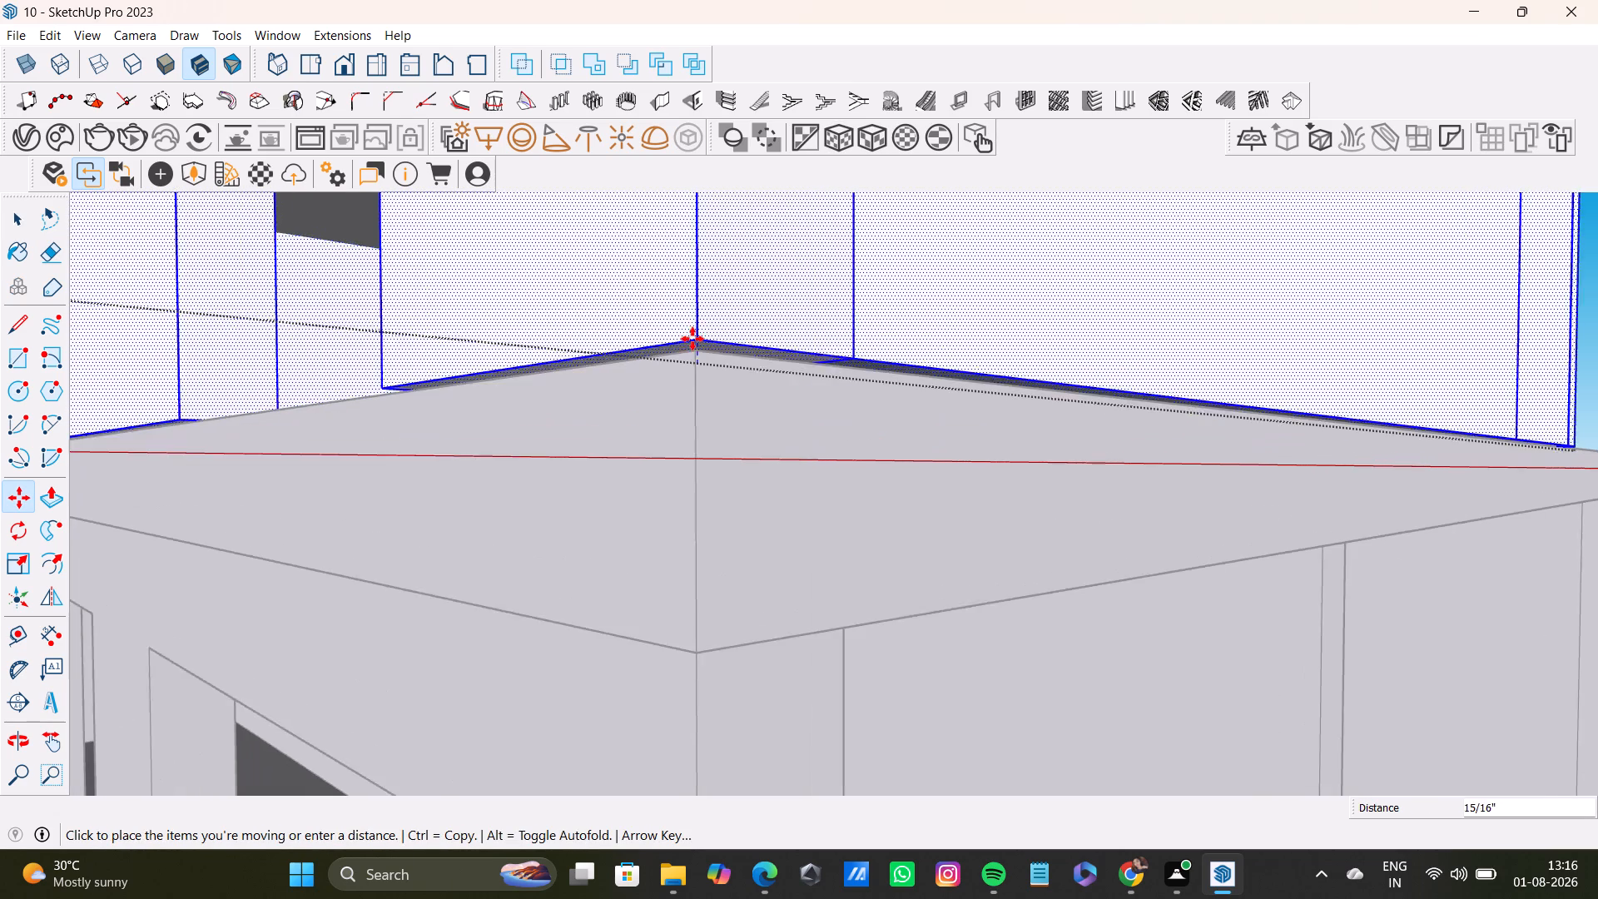
scroll(692, 339, "up", 4)
middle_click_drag(706, 345, 692, 438)
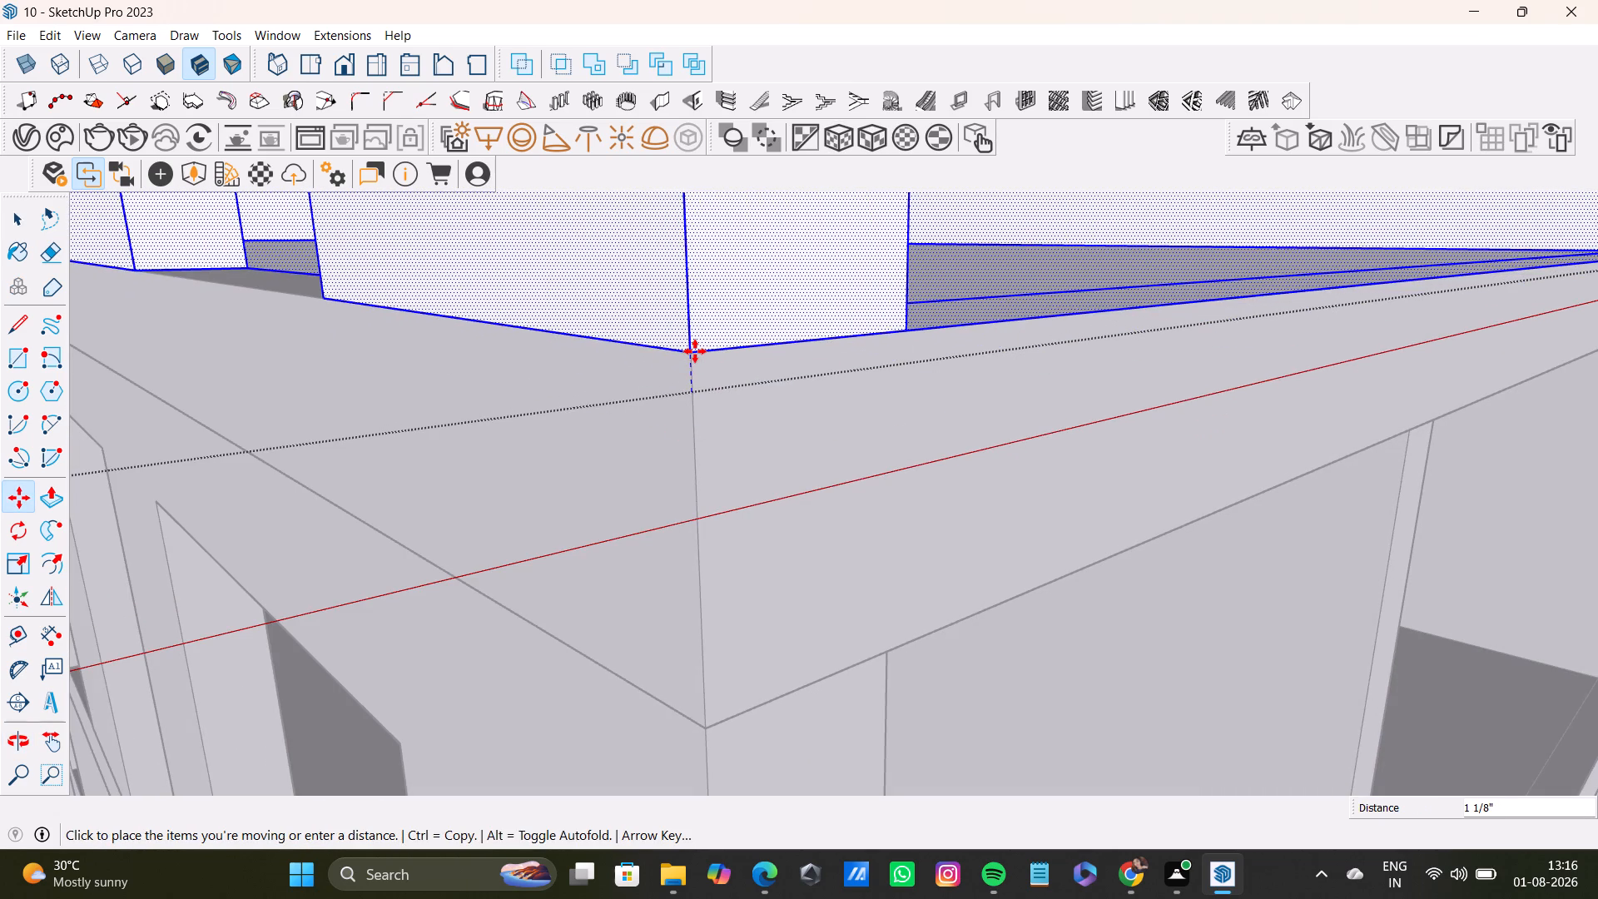
left_click(692, 352)
key("space")
scroll(692, 405, "down", 5)
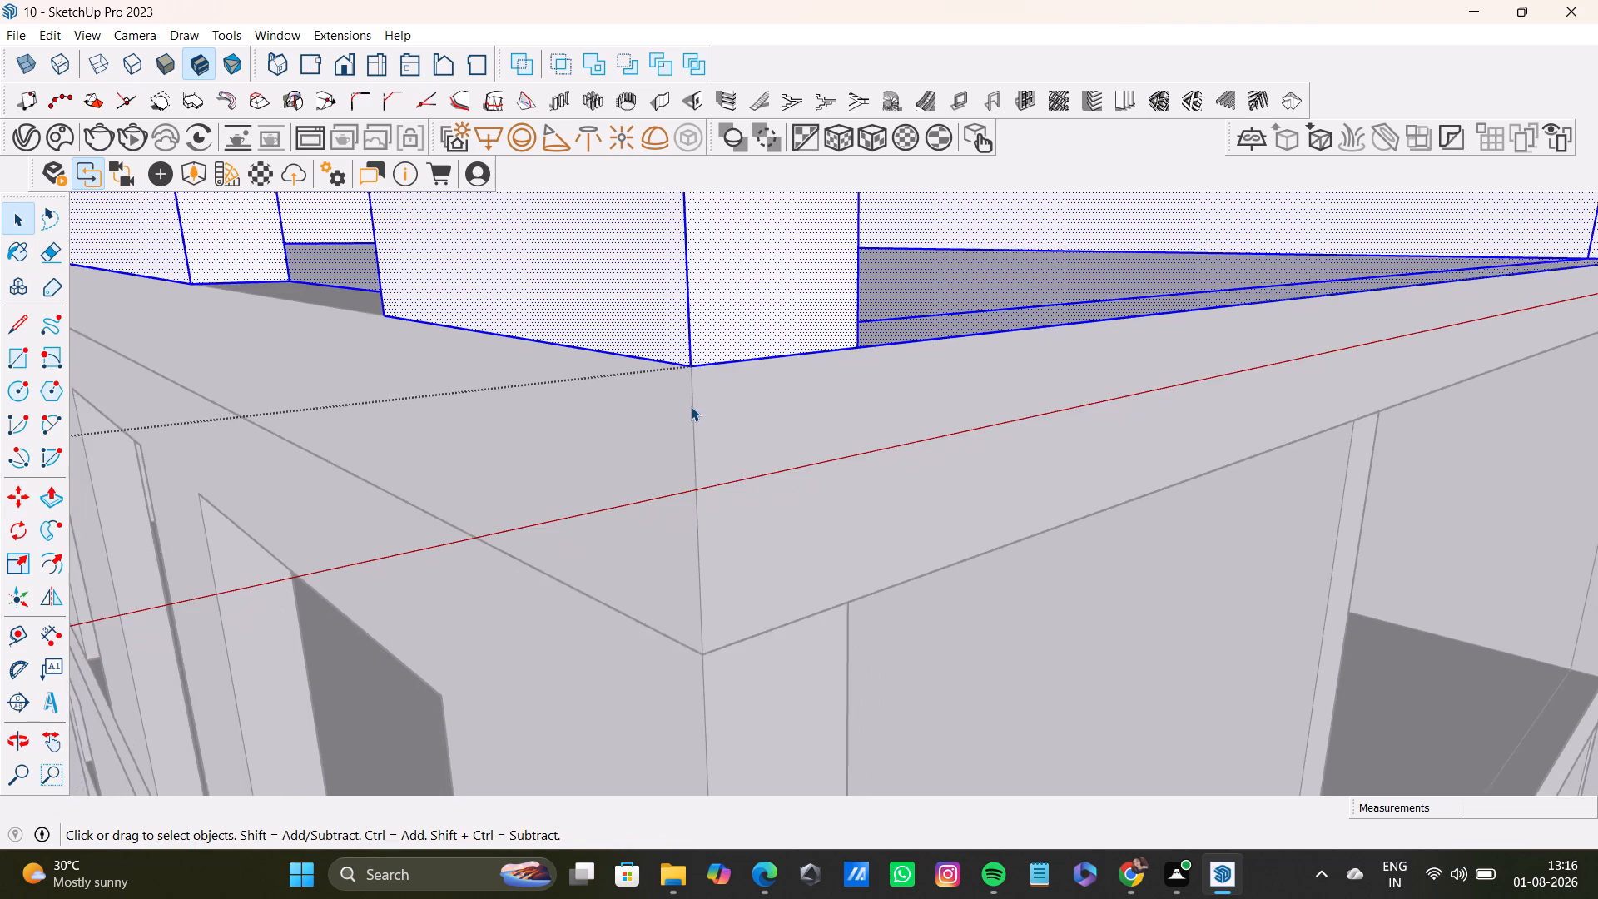
scroll(691, 406, "down", 20)
scroll(691, 406, "down", 12)
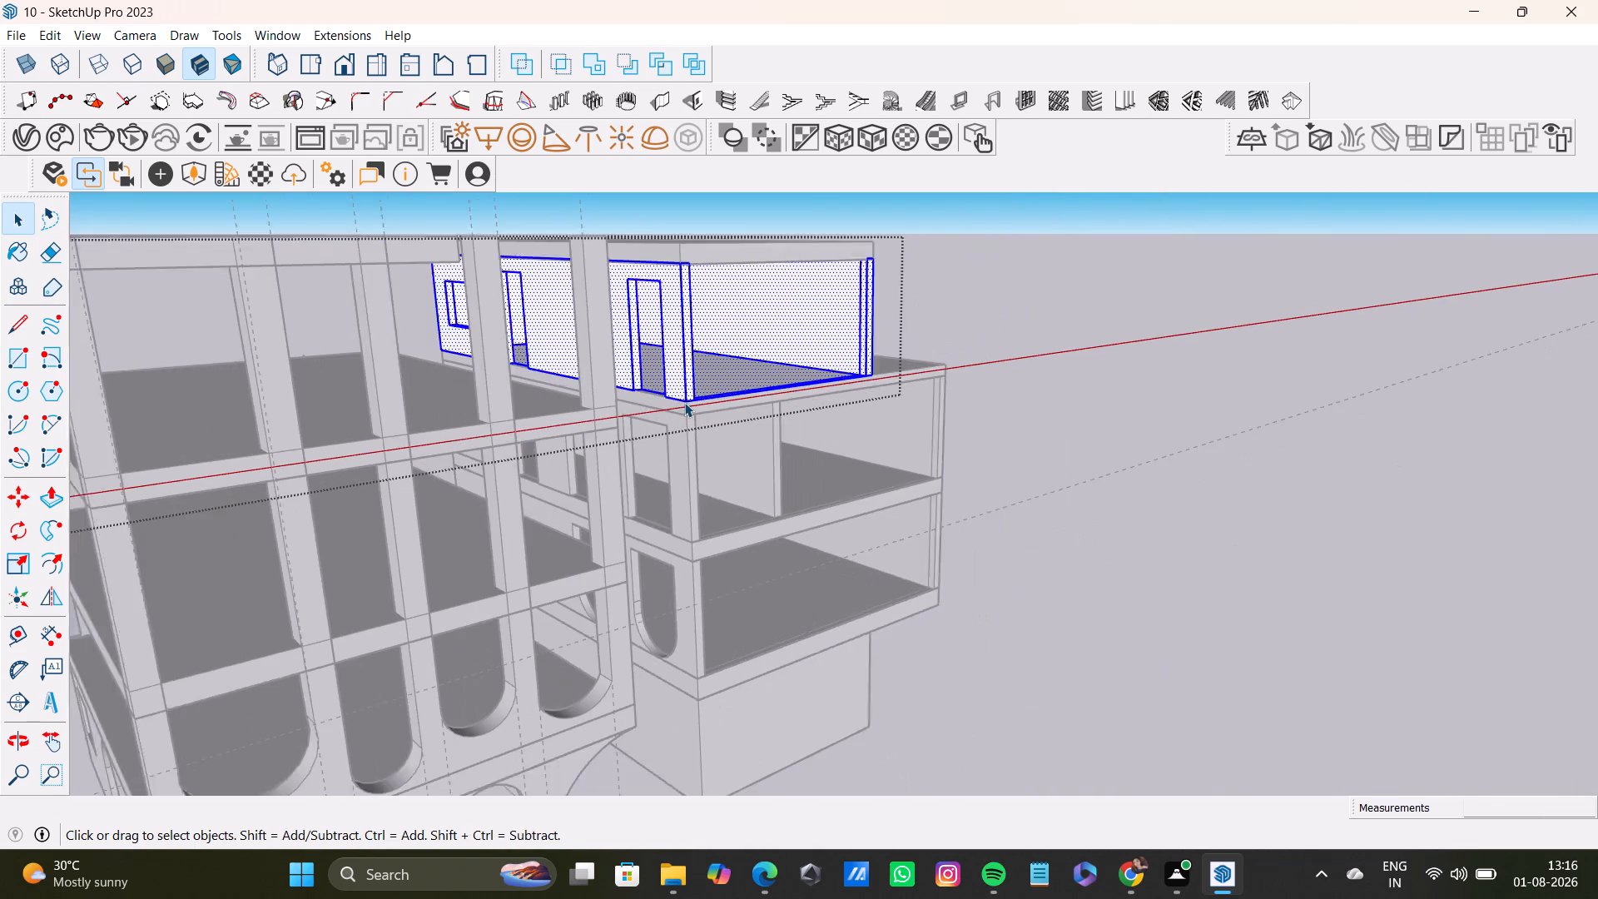
key("space")
left_click(1051, 313)
Move the roof slab by its lower front corner onto the top corner of the top floor's walls.
scroll(684, 296, "up", 6)
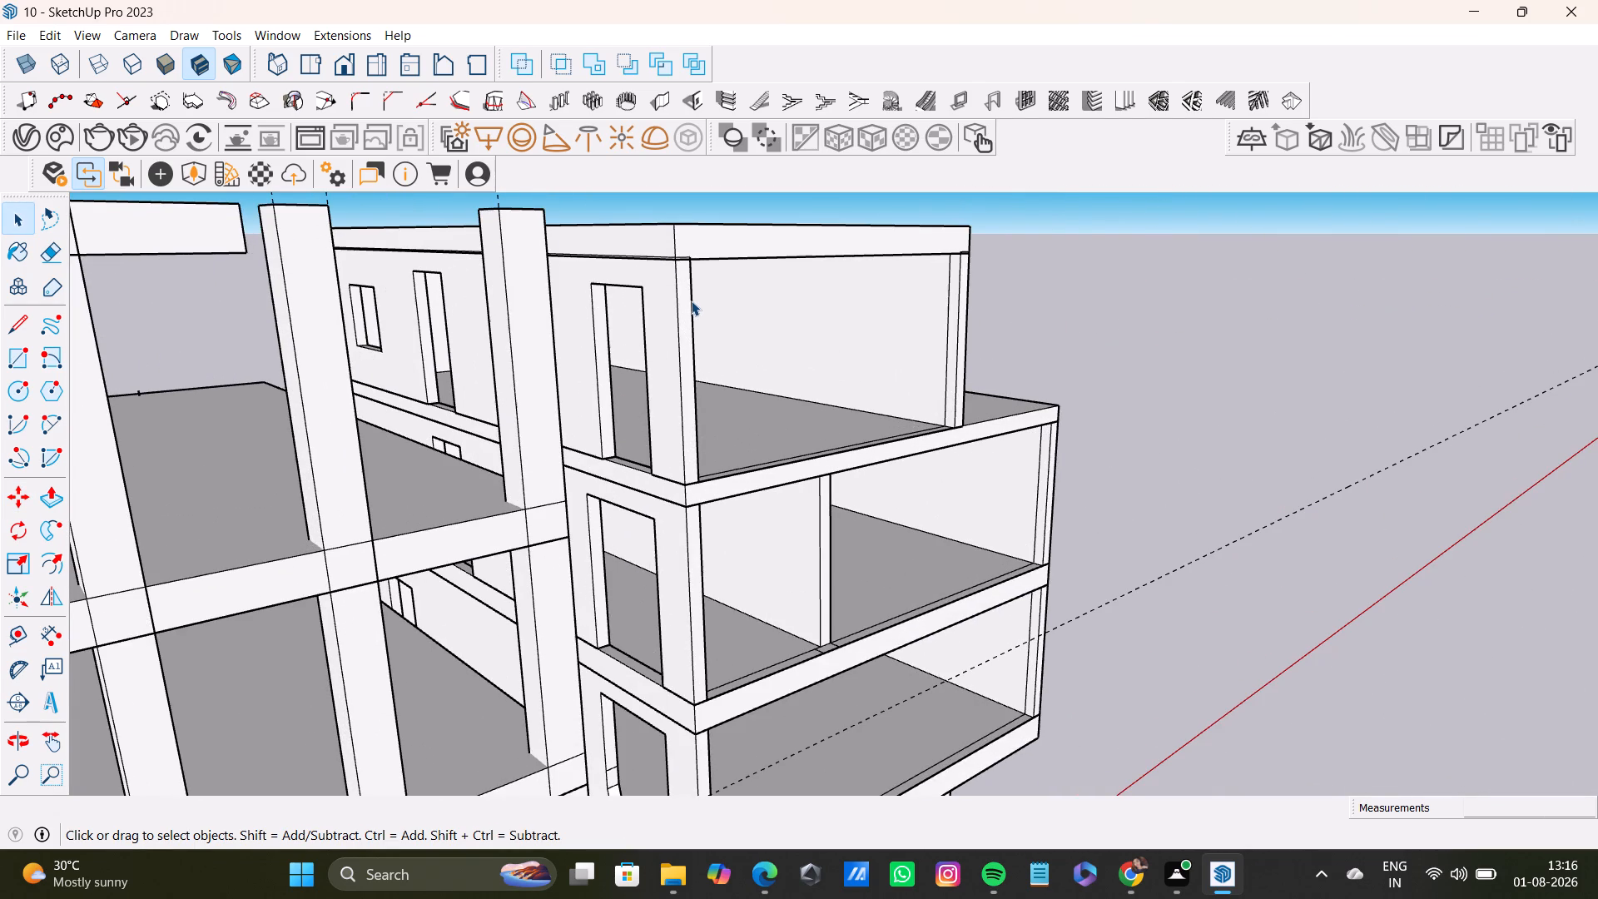
scroll(713, 296, "up", 3)
middle_click_drag(722, 275, 751, 460, "shift")
middle_click_drag(769, 494, 767, 443)
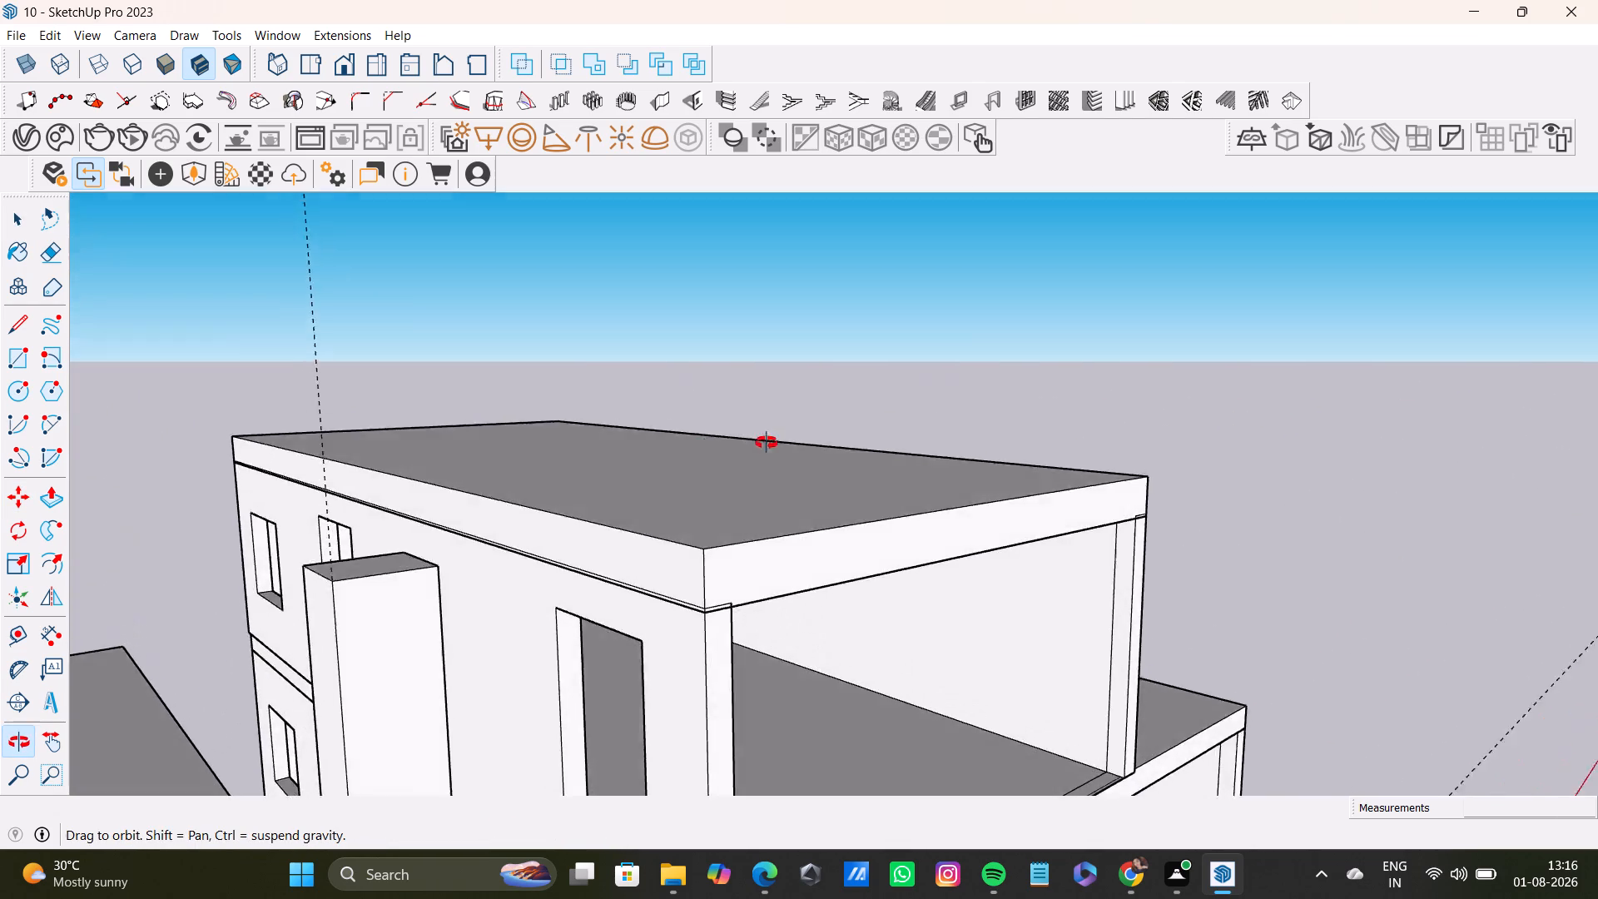
middle_click_drag(767, 443, 754, 397)
scroll(754, 397, "up", 1)
left_click(768, 554)
left_click(763, 554)
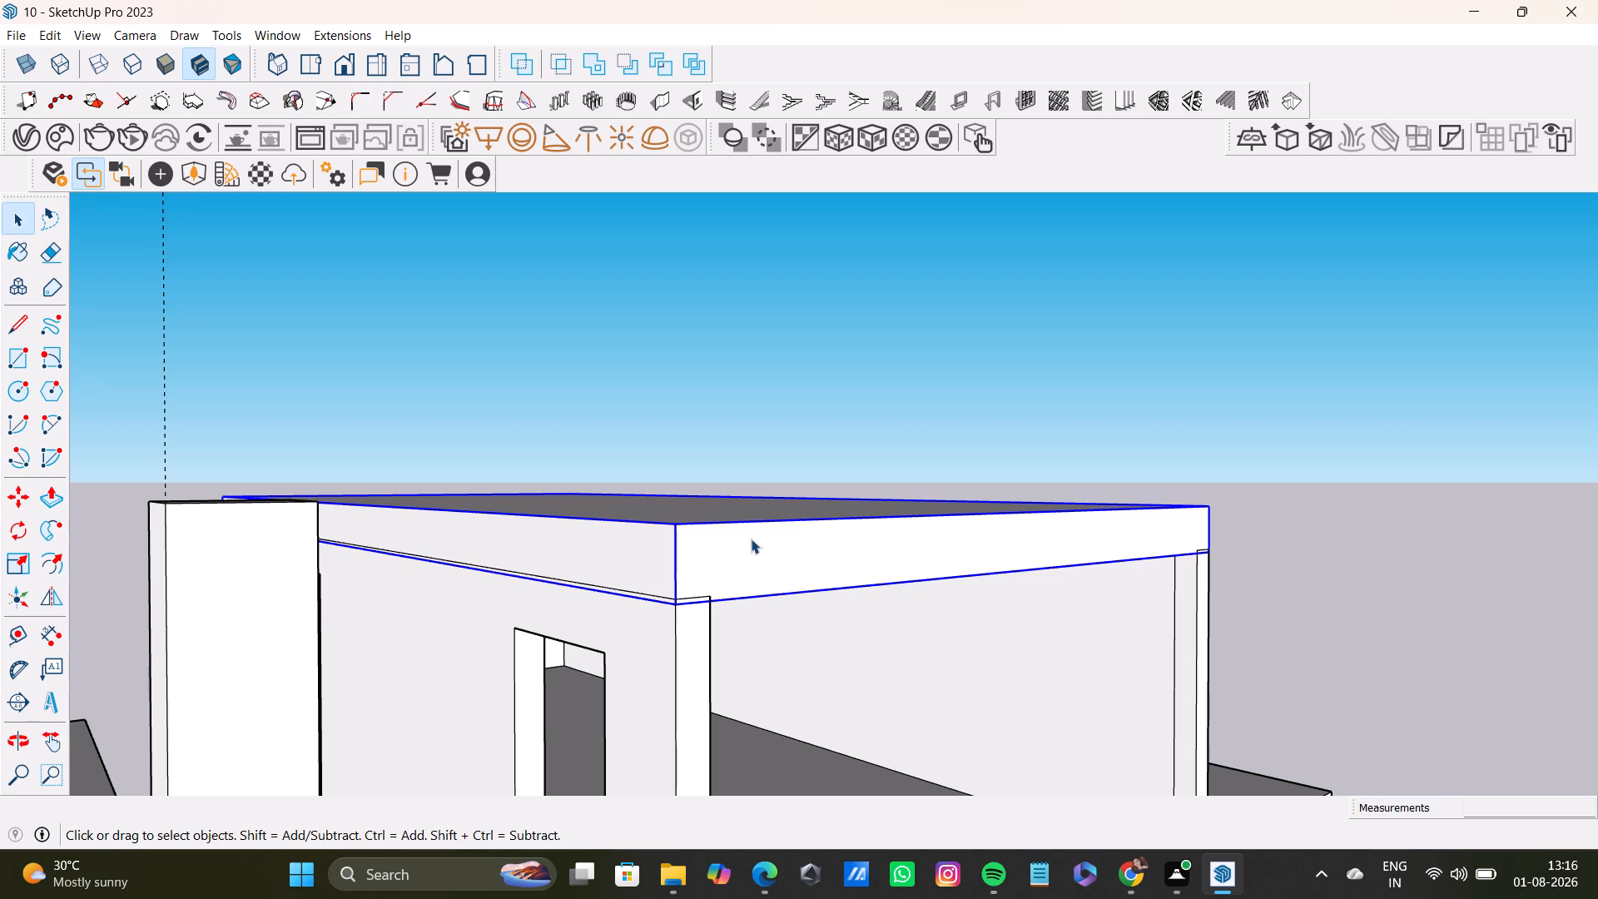
key("m")
left_click(677, 607)
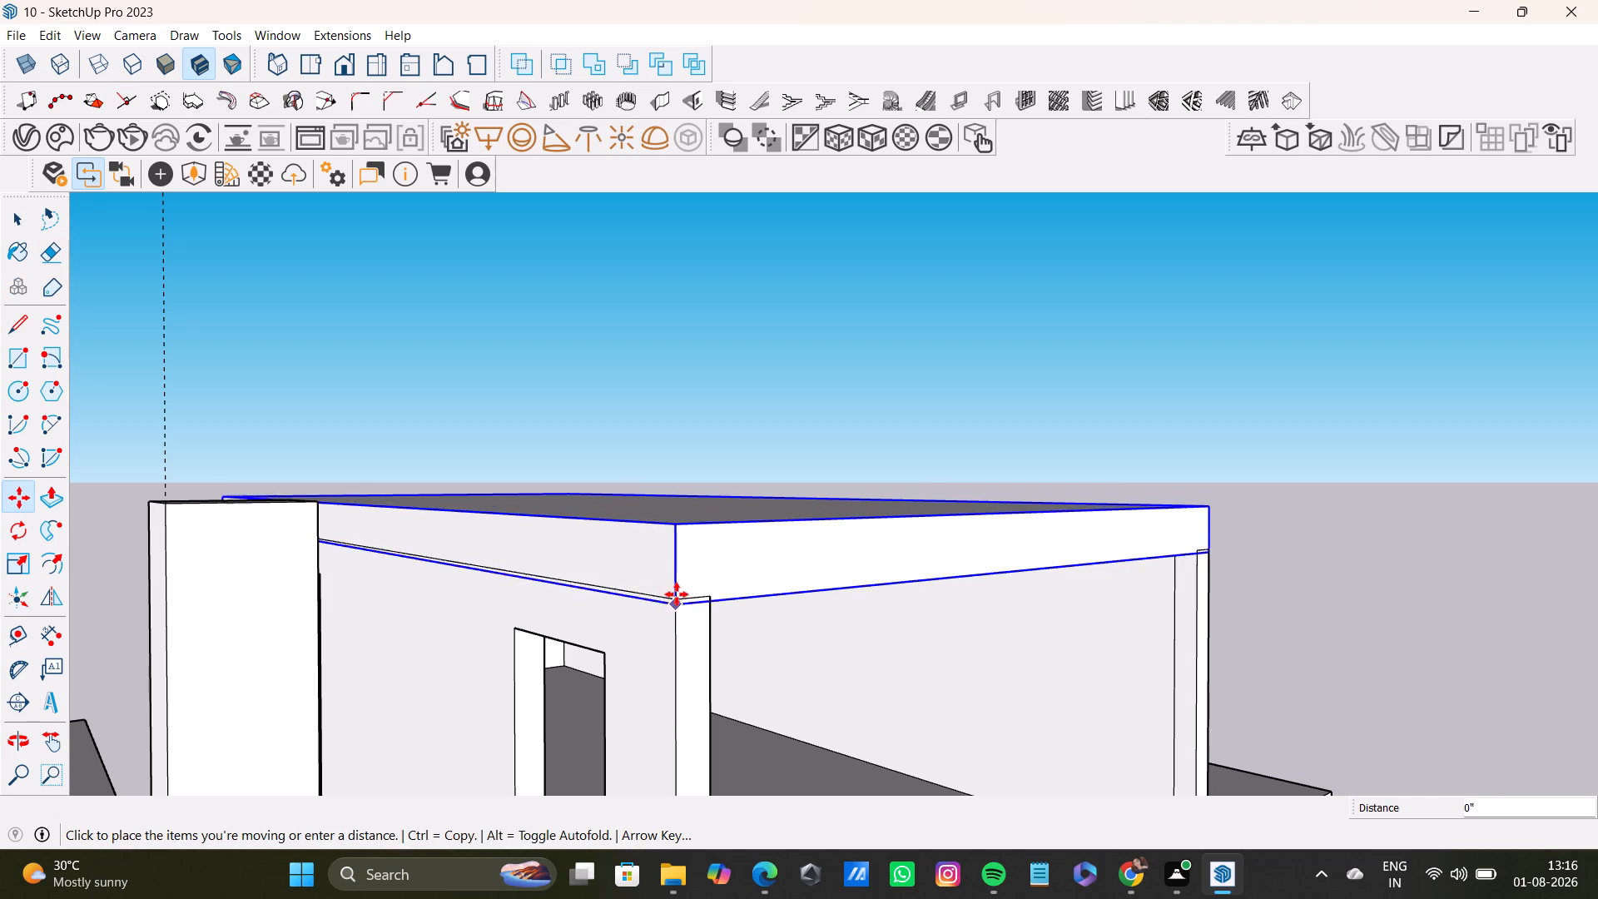
left_click(677, 594)
key("space")
left_click(1084, 385)
Examine the stacked slabs and walls of the third building from above, below and the front, alongside the second building.
scroll(734, 454, "down", 8)
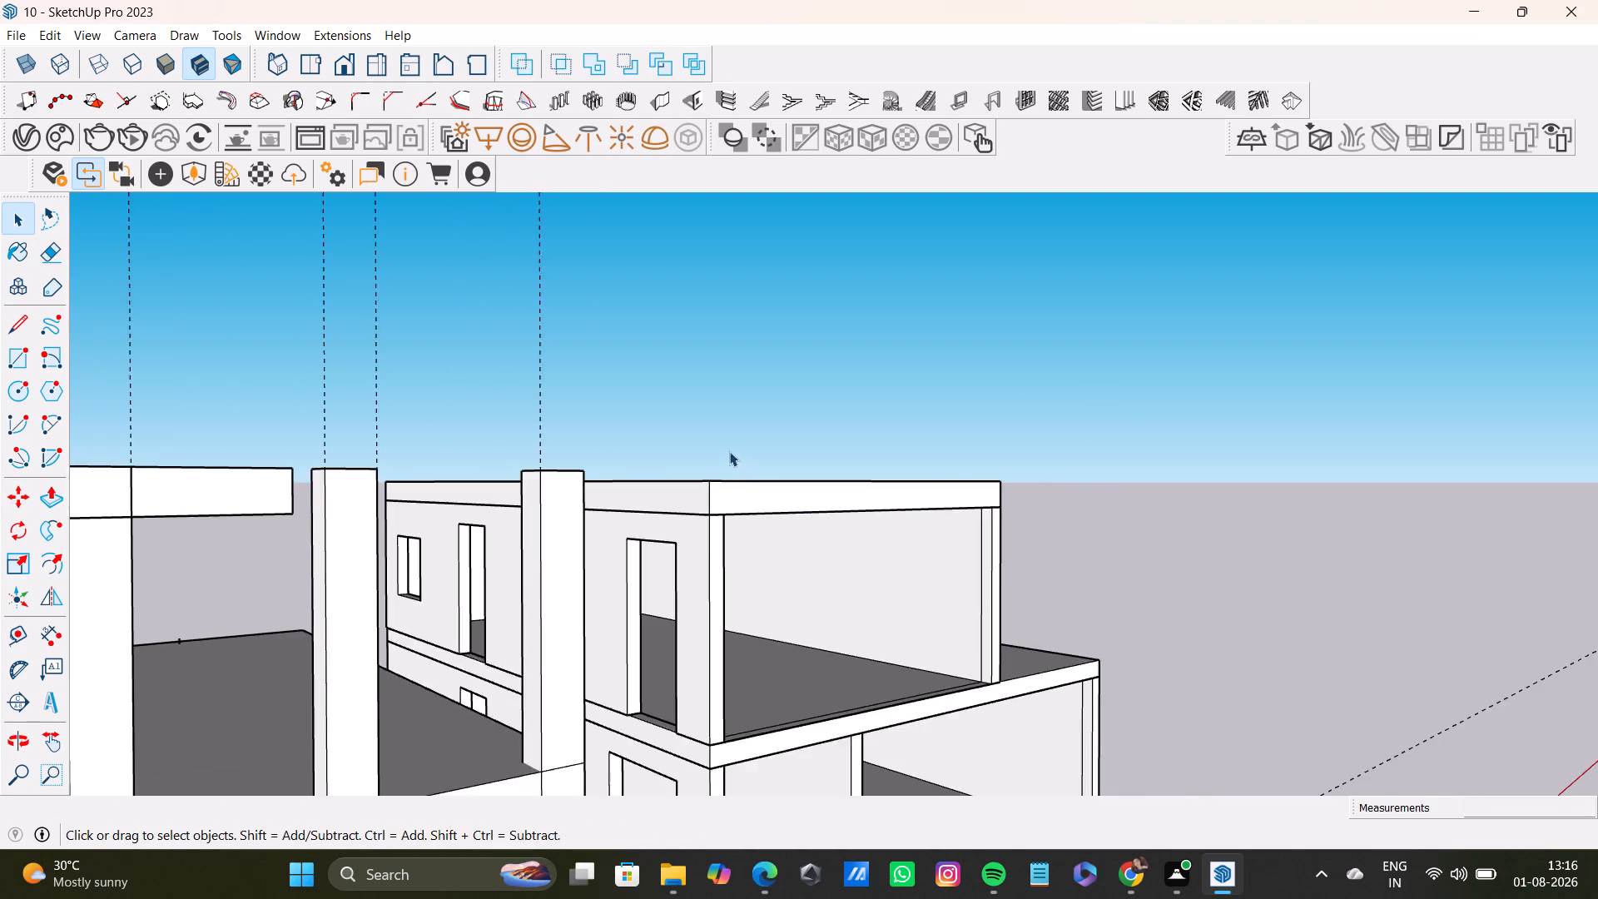
scroll(729, 451, "down", 2)
middle_click_drag(902, 596, 725, 627)
middle_click_drag(747, 628, 716, 519)
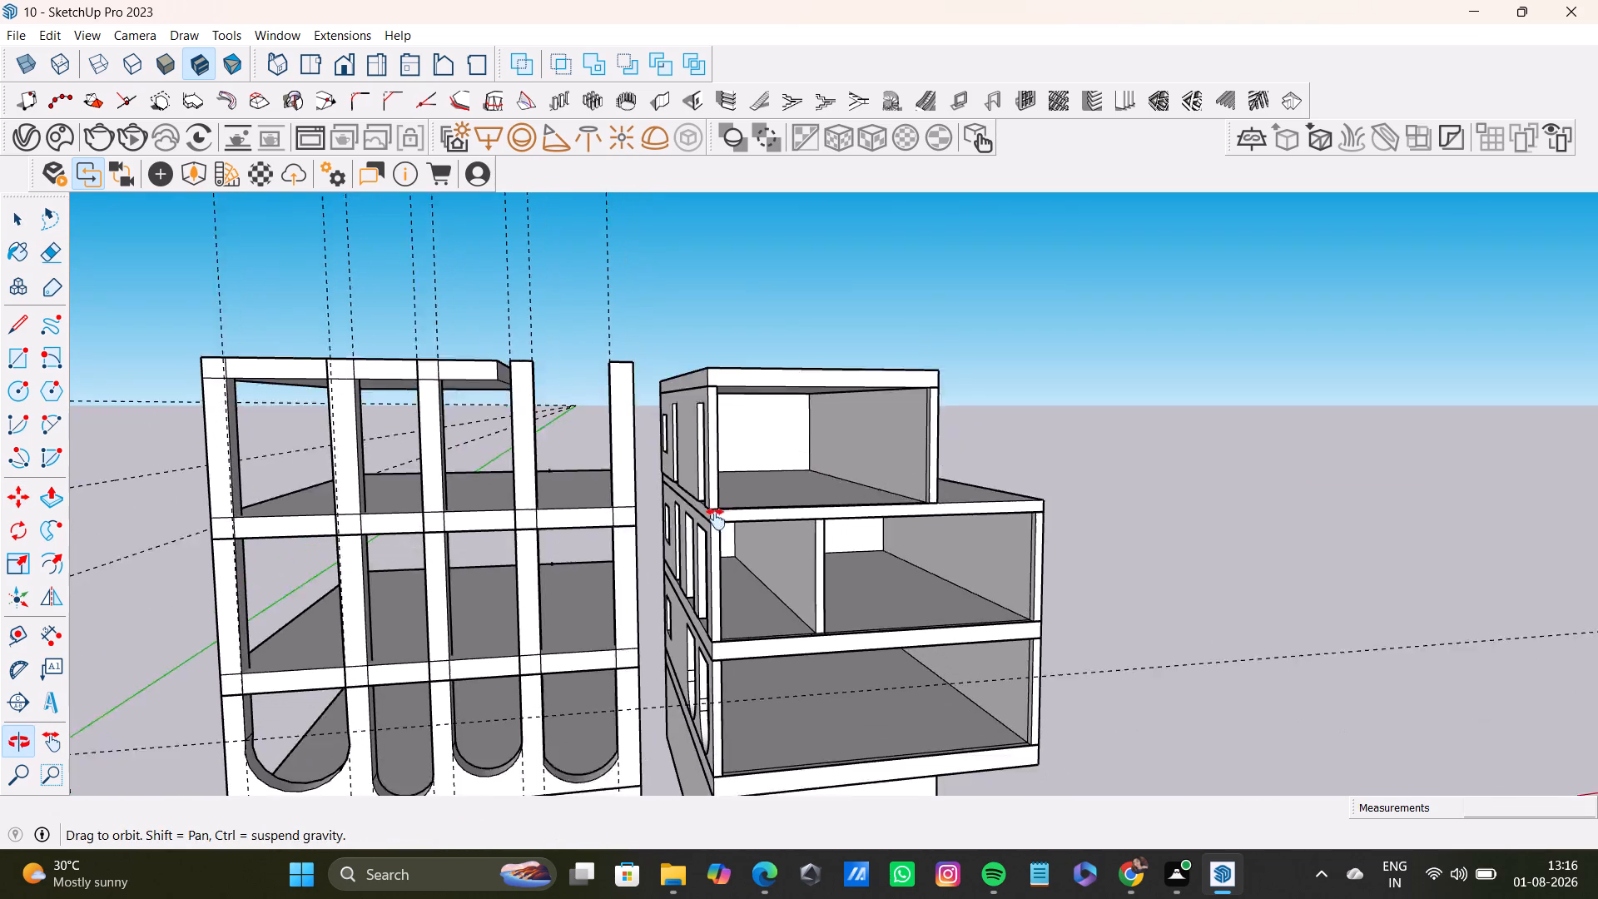
middle_click_drag(716, 519, 709, 493)
middle_click_drag(921, 626, 913, 418)
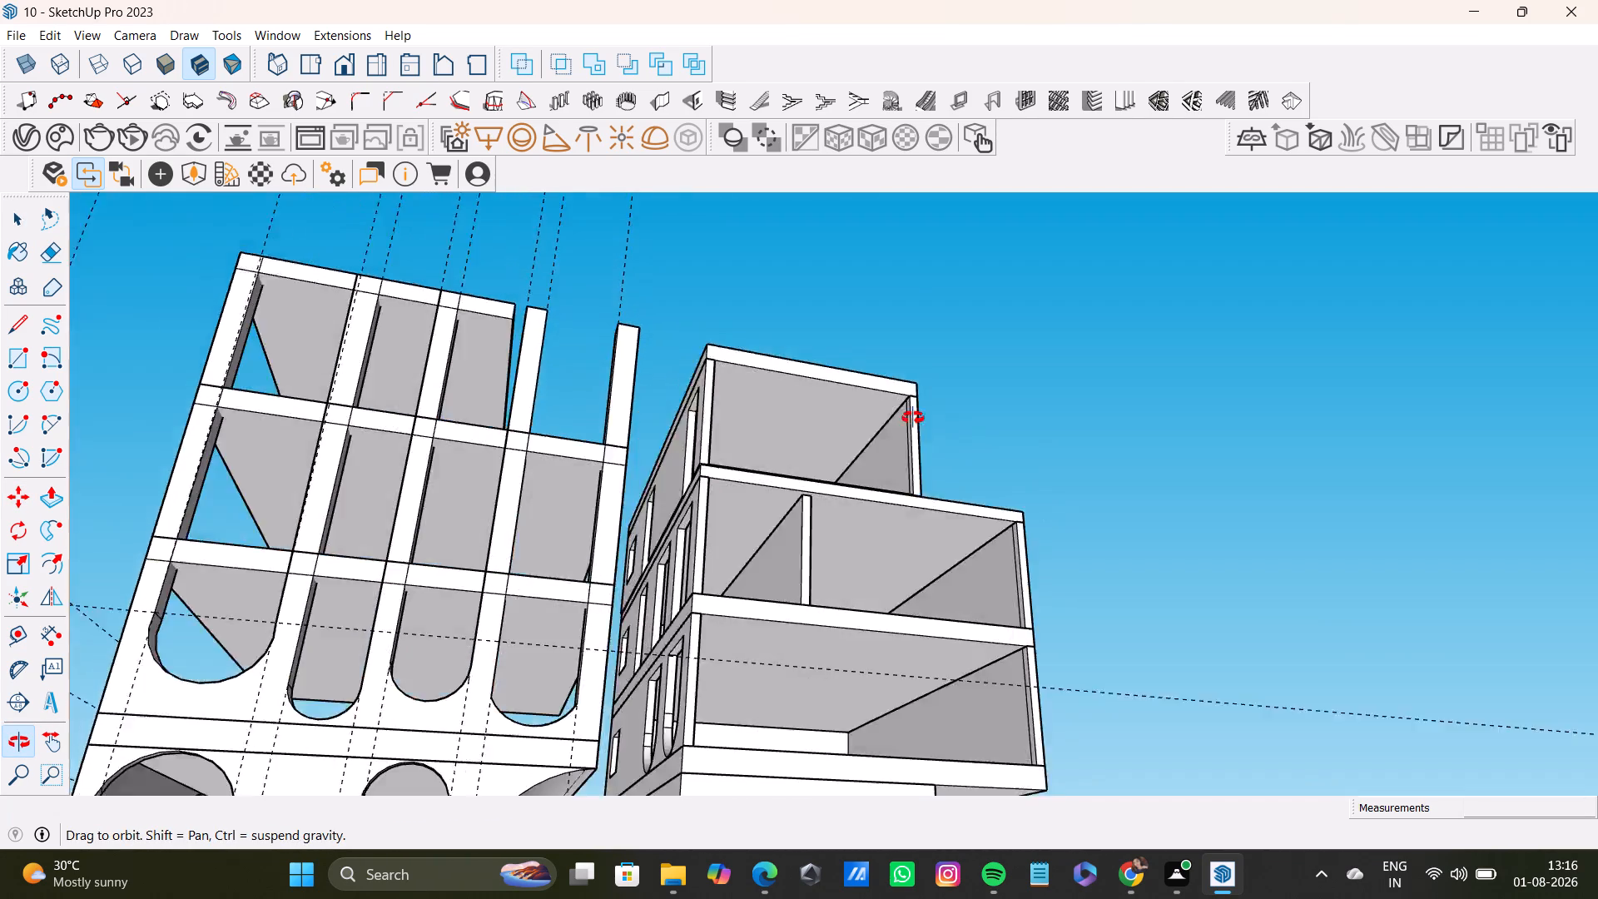
middle_click_drag(913, 418, 915, 728)
scroll(852, 698, "down", 2)
middle_click_drag(863, 697, 915, 633)
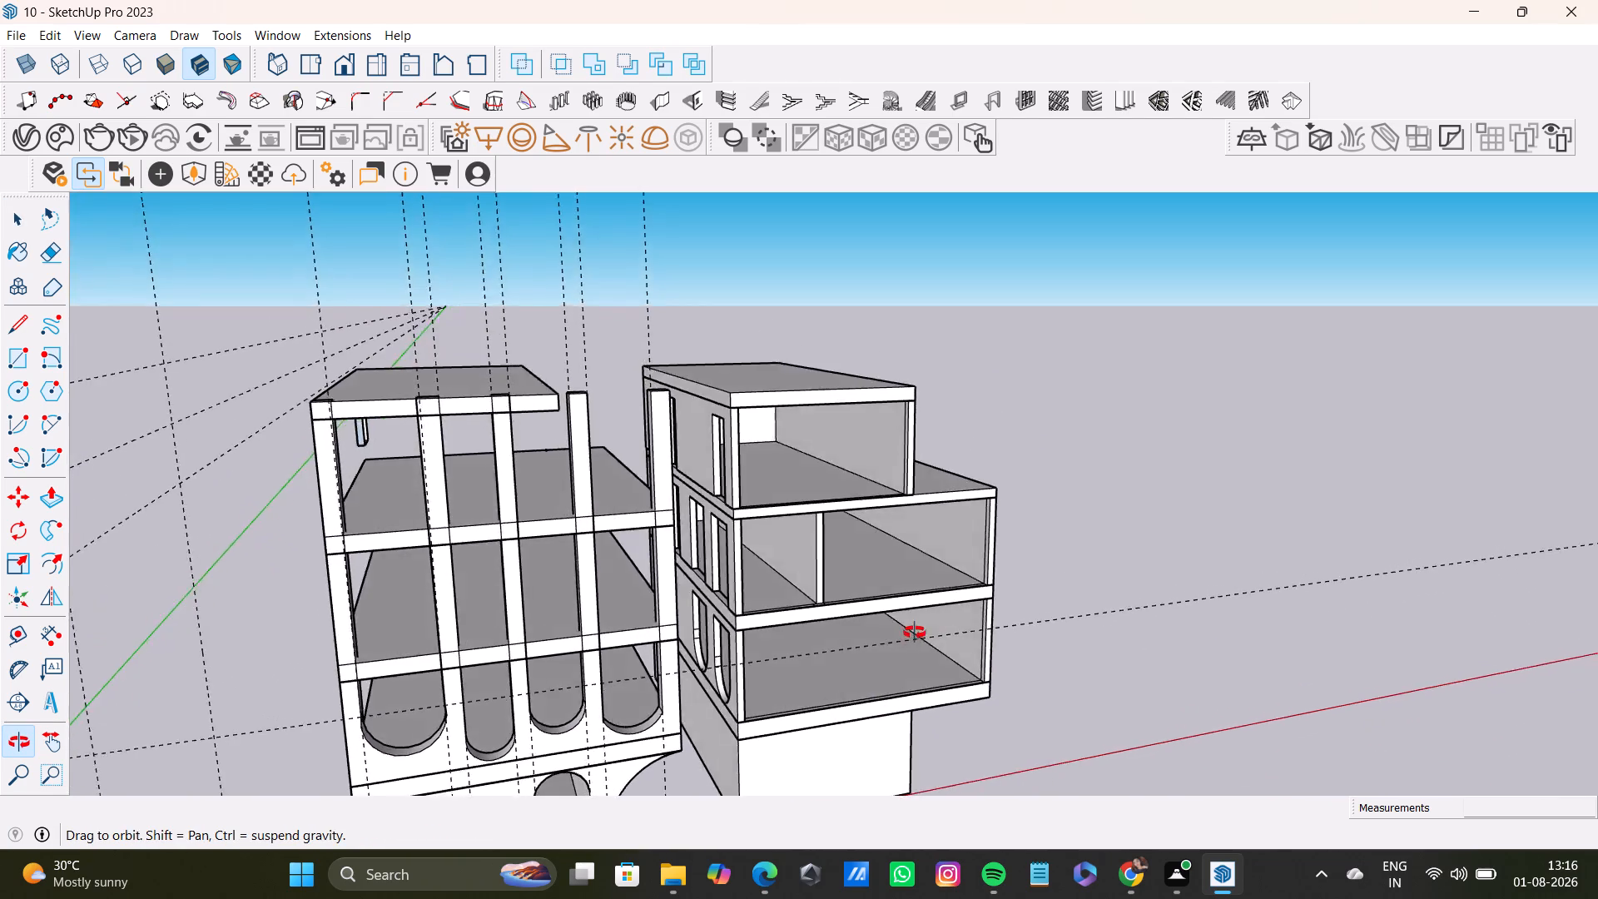
middle_click_drag(915, 633, 898, 697)
middle_click_drag(844, 681, 831, 624)
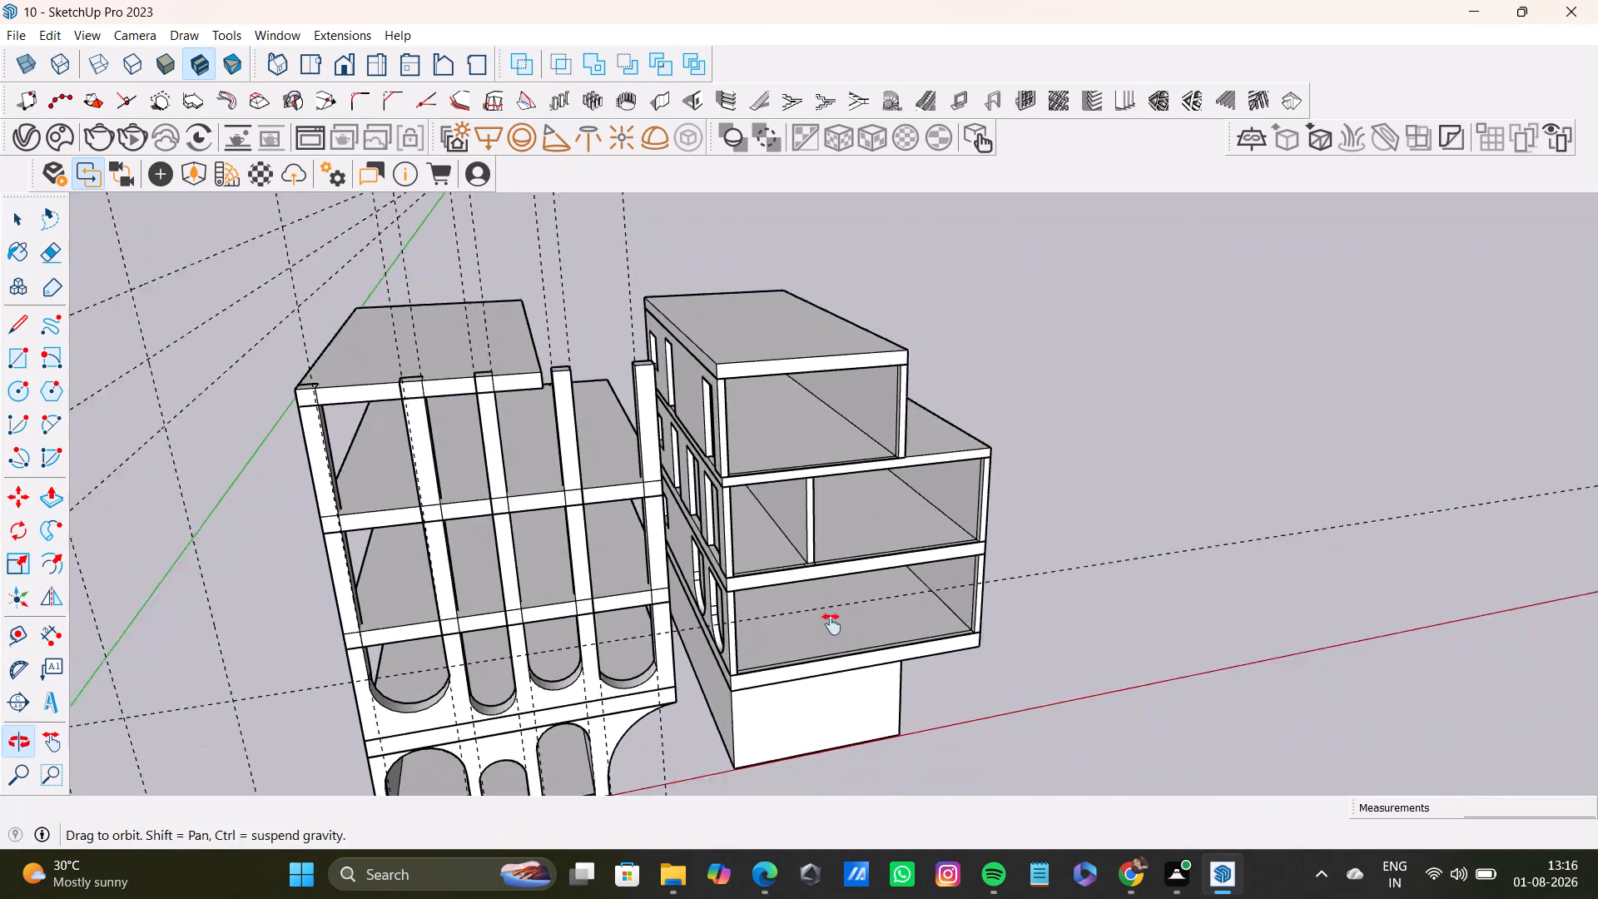
middle_click_drag(831, 624, 828, 542)
Move the whole arched building with the human figure about 78' 7 3/8" to the other side of the third building.
left_click_drag(209, 204, 679, 744)
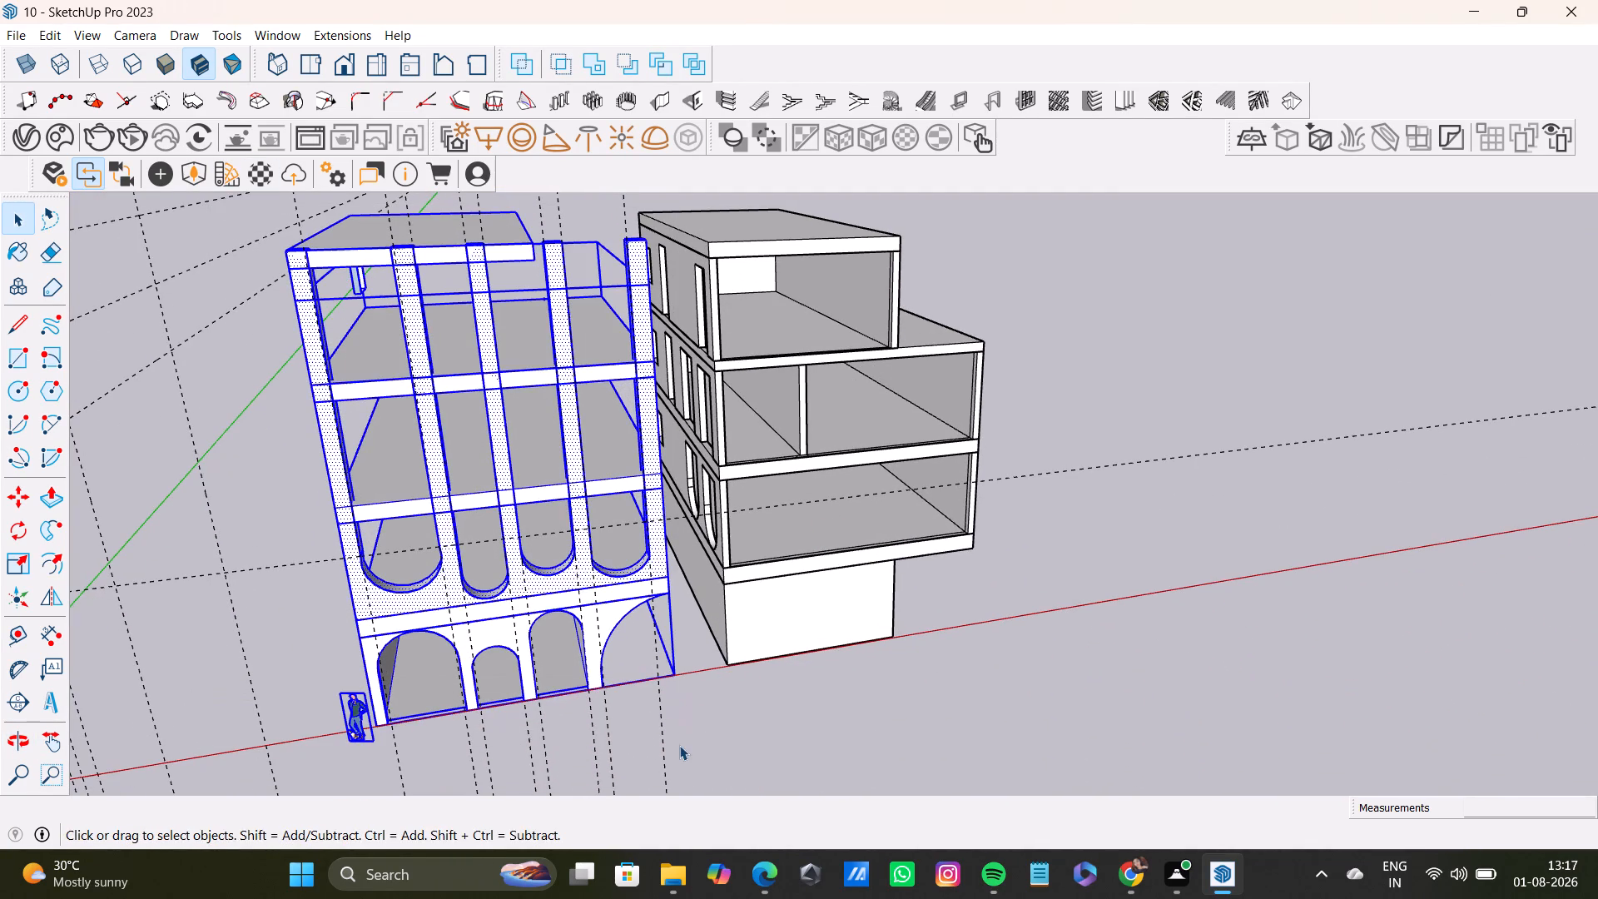
key("m")
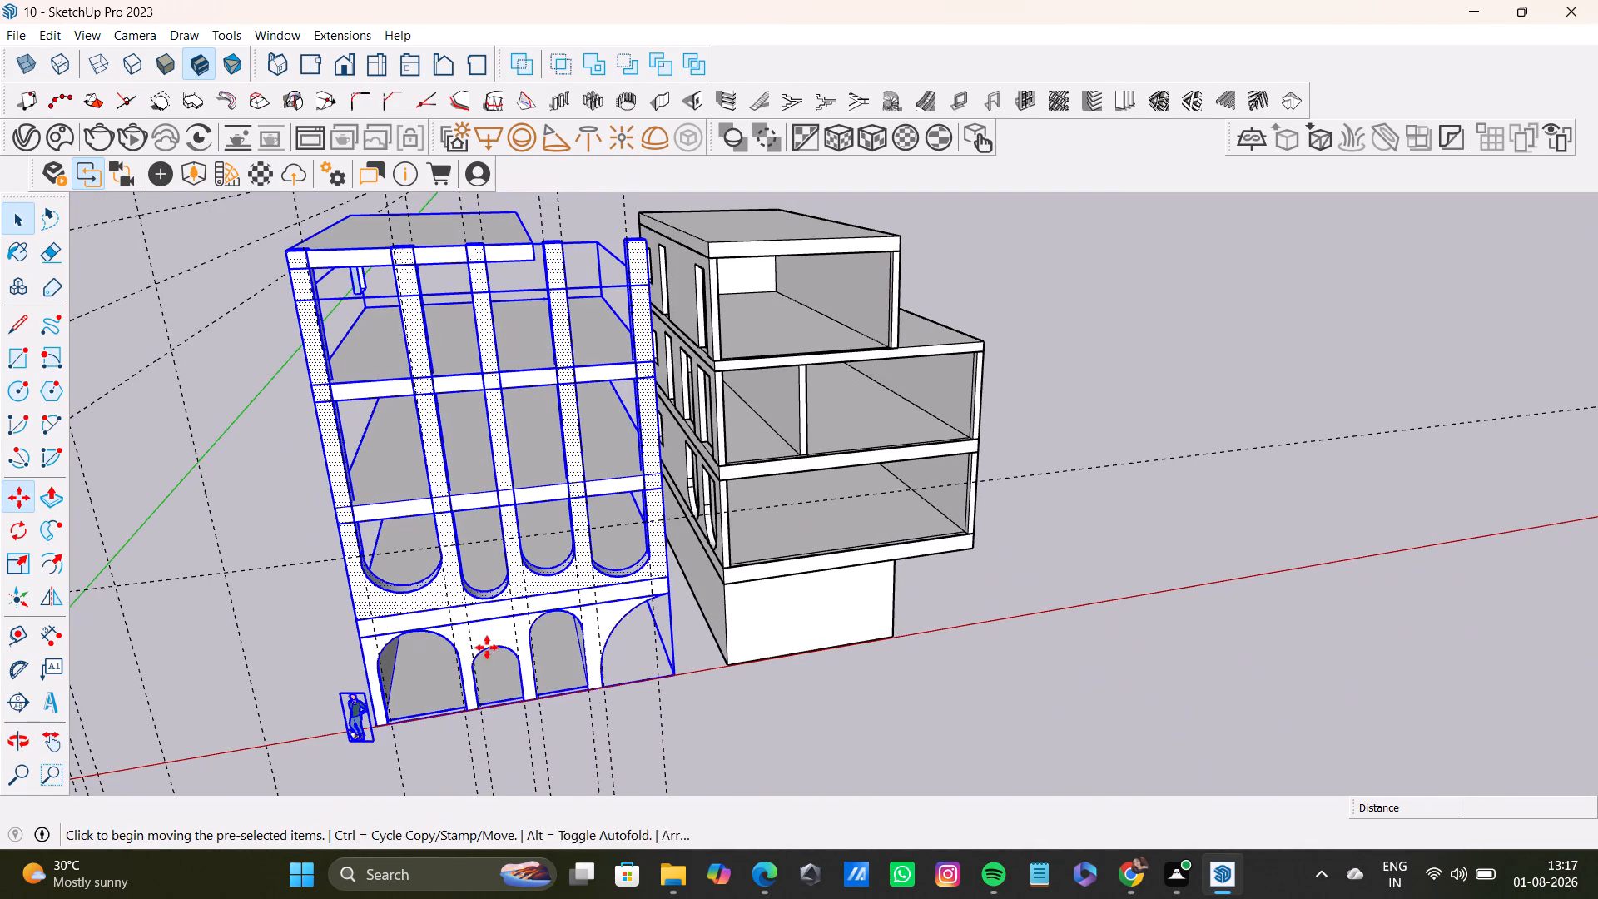
left_click_drag(379, 728, 390, 728)
left_click(1061, 616)
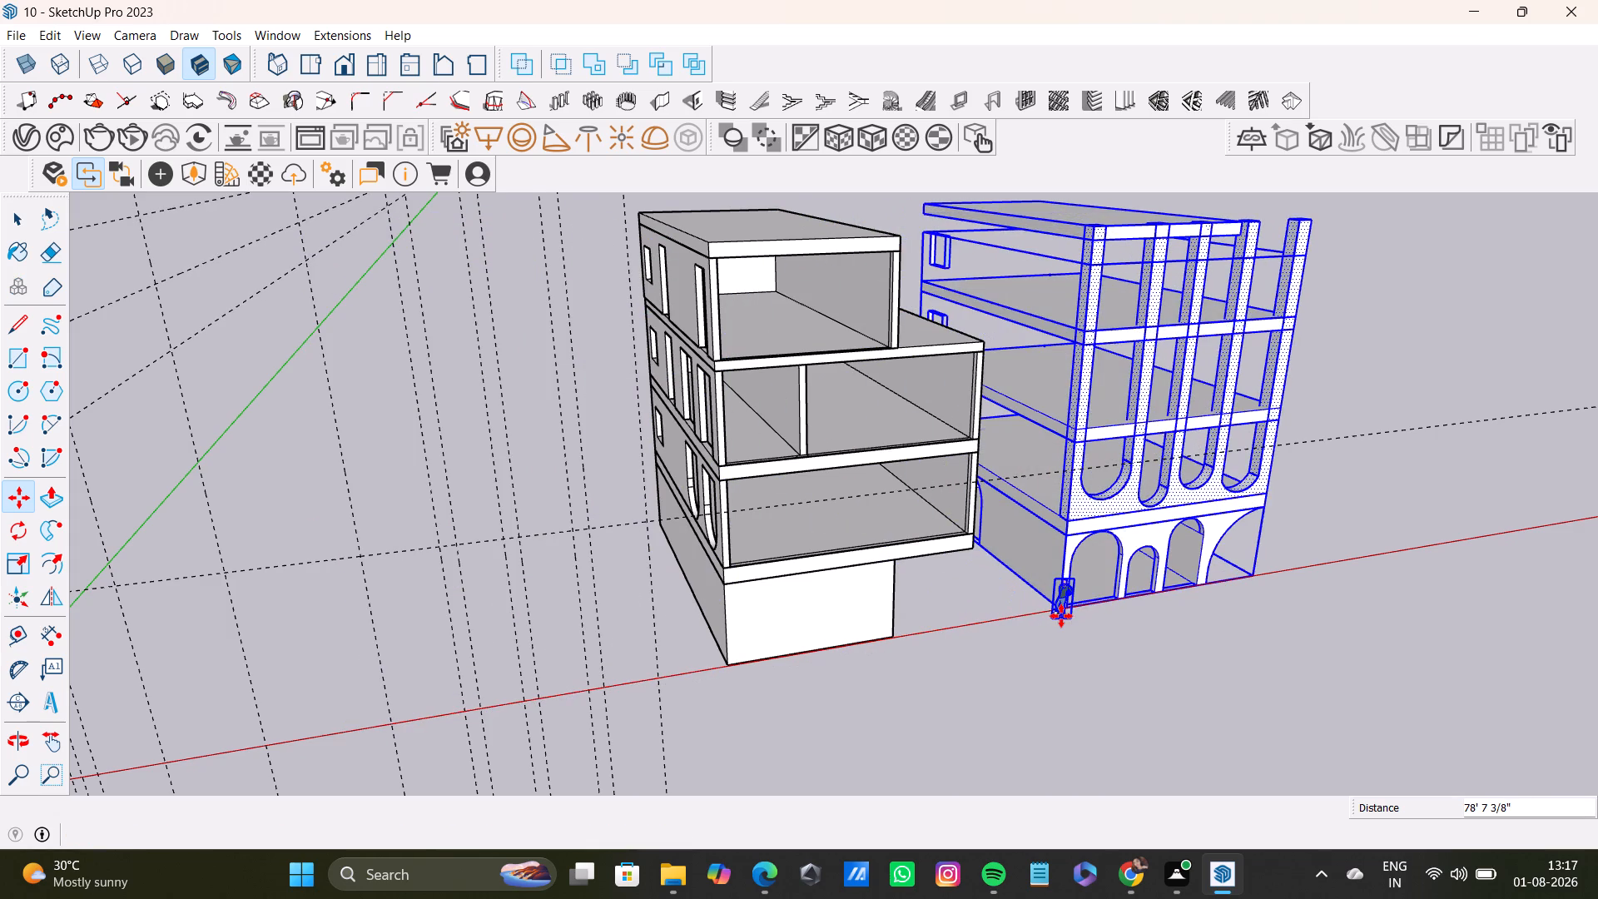
key("space")
left_click(1014, 709)
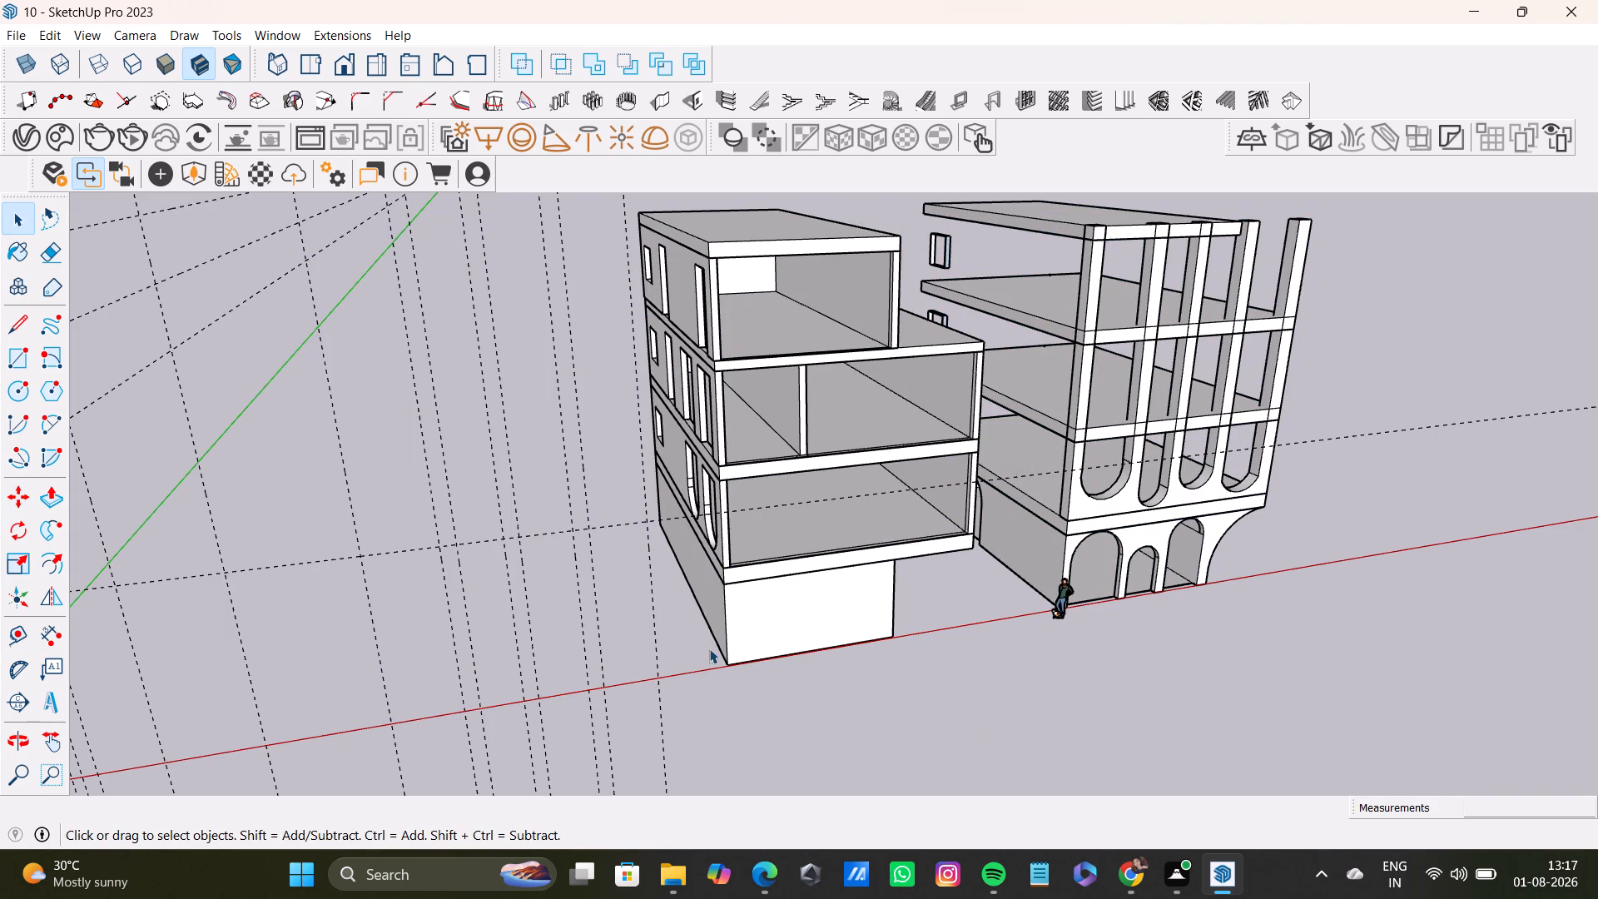
Delete all guide lines from the model.
left_click(790, 721)
left_click(50, 36)
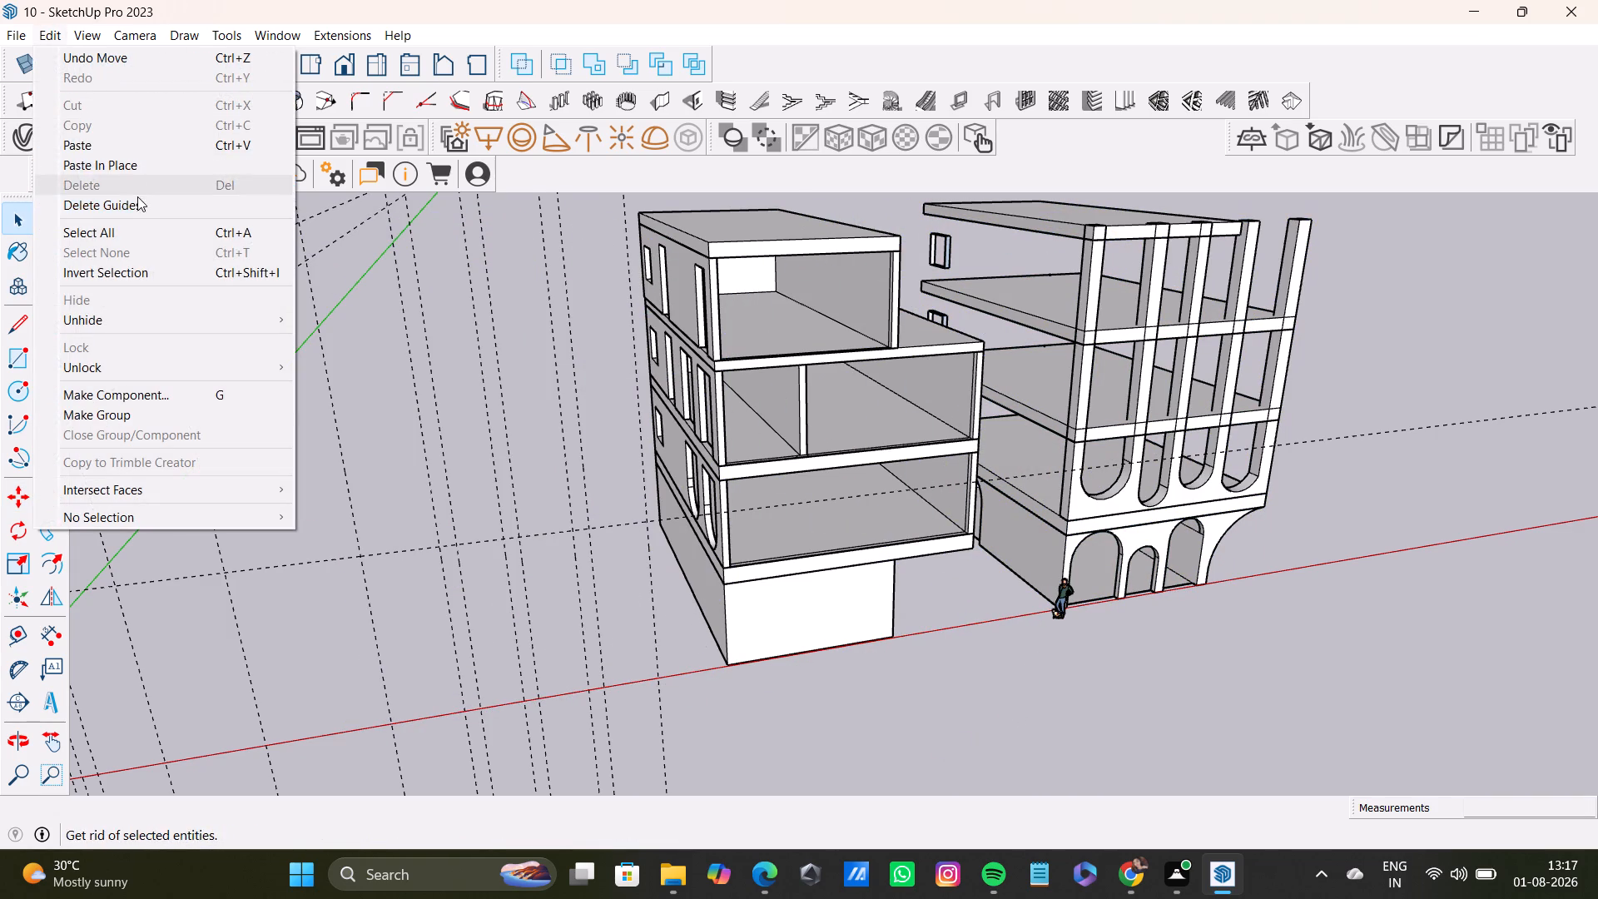
left_click(137, 203)
key("space")
left_click(833, 666)
Examine the third building's open front, side openings and stacked floors alongside the relocated arched building.
middle_click_drag(935, 683, 851, 593)
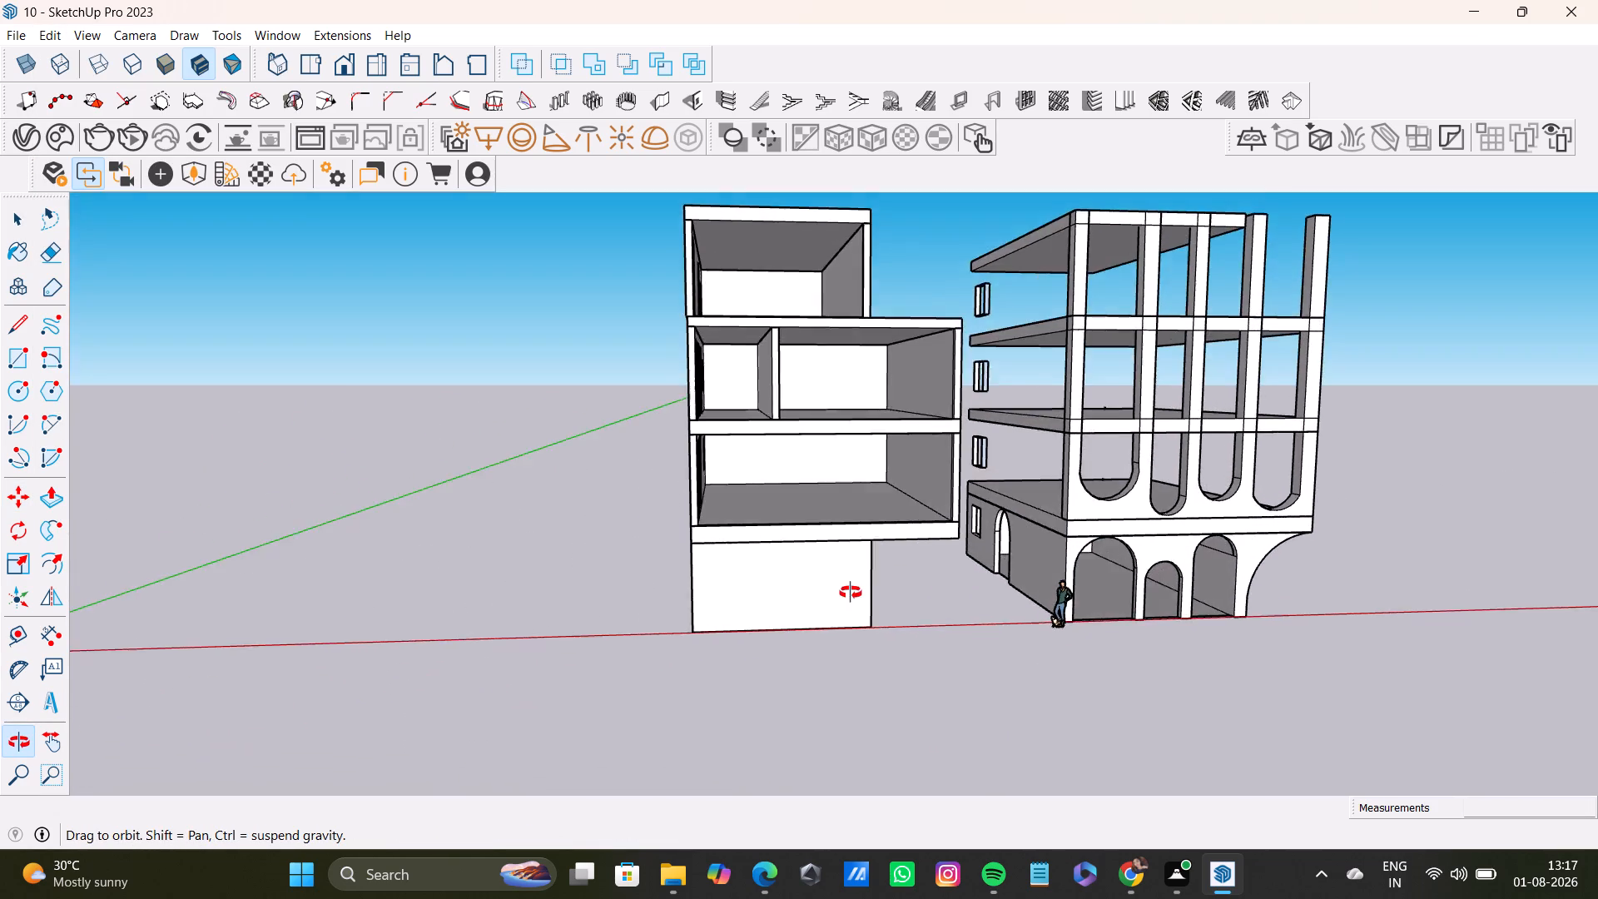
middle_click_drag(851, 593, 839, 645)
left_click_drag(604, 201, 937, 685)
triple_click(861, 506)
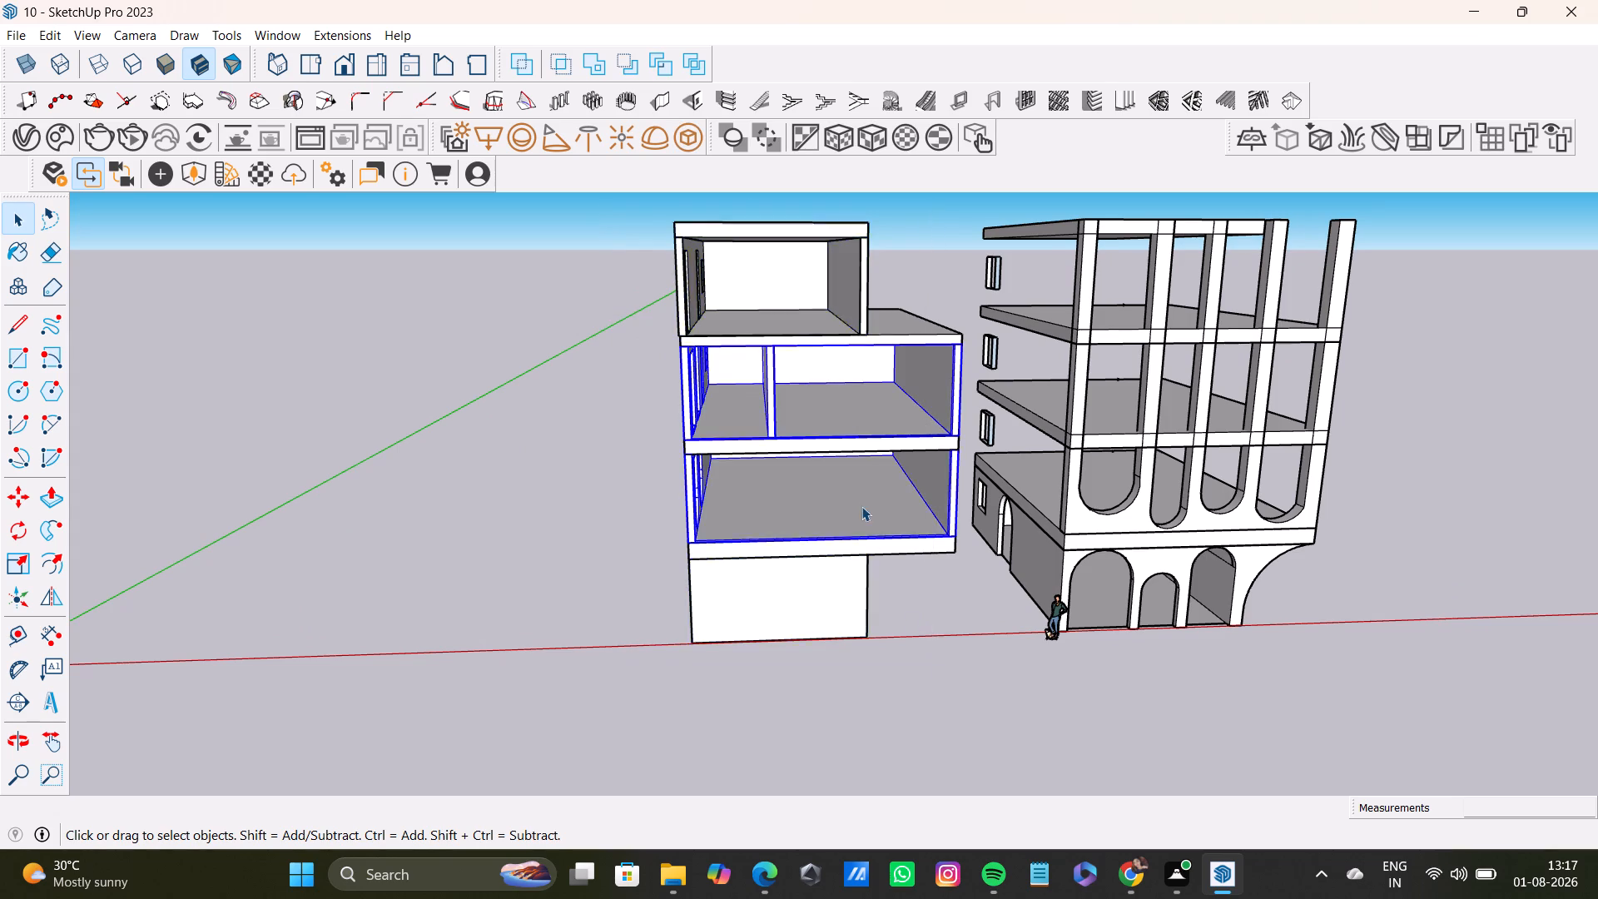
left_click(876, 701)
left_click(534, 463)
middle_click_drag(514, 659, 529, 661)
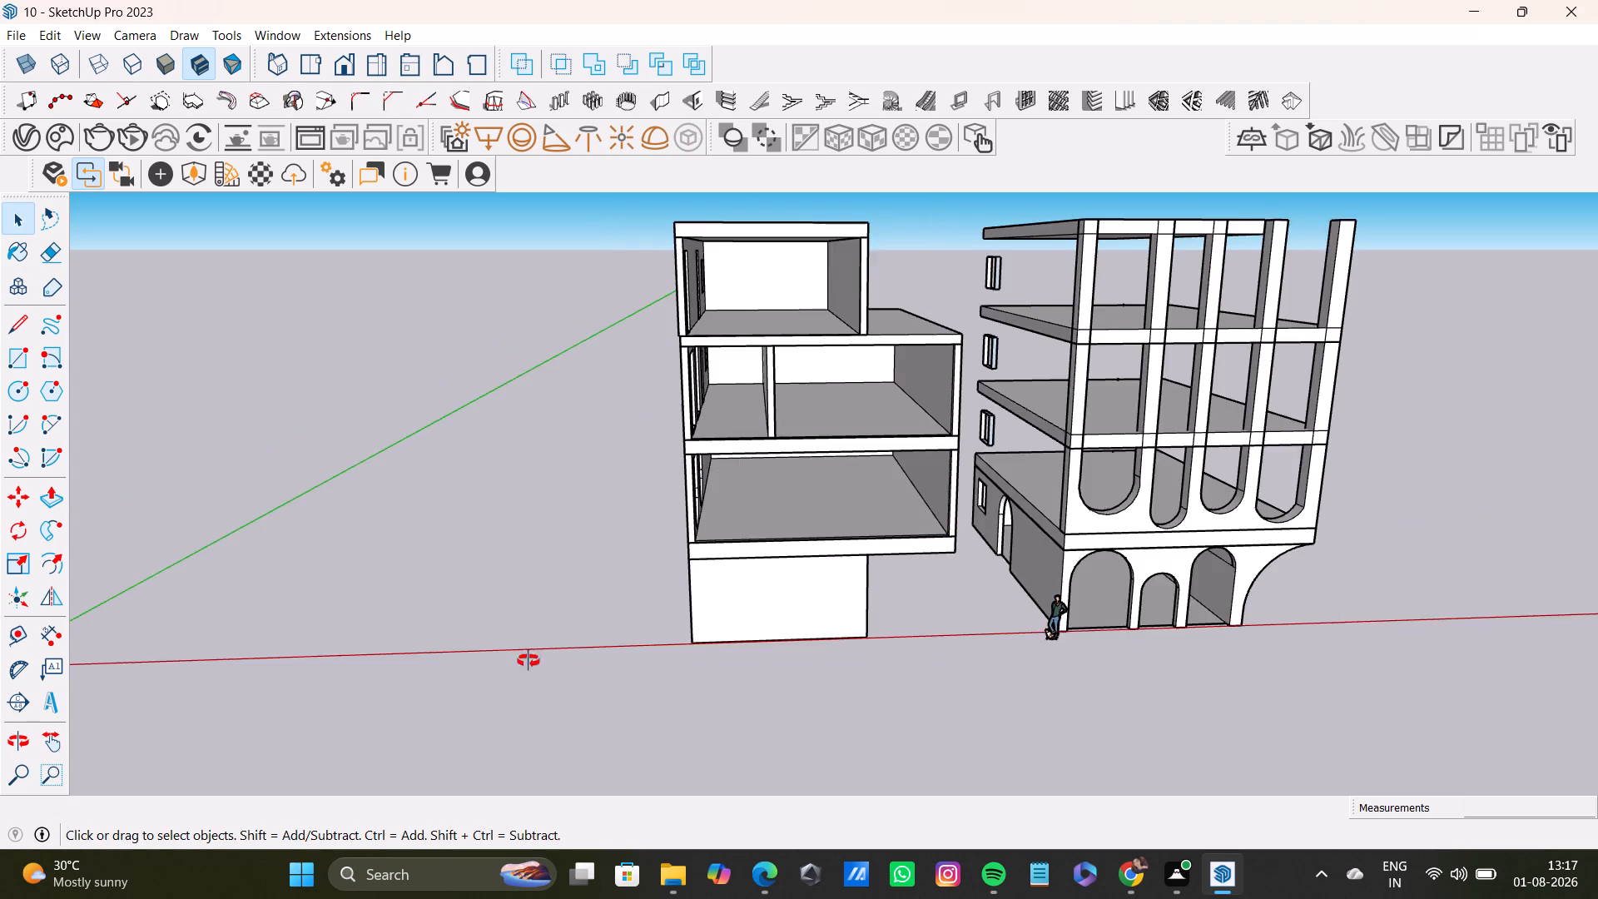
middle_click_drag(529, 661, 776, 851)
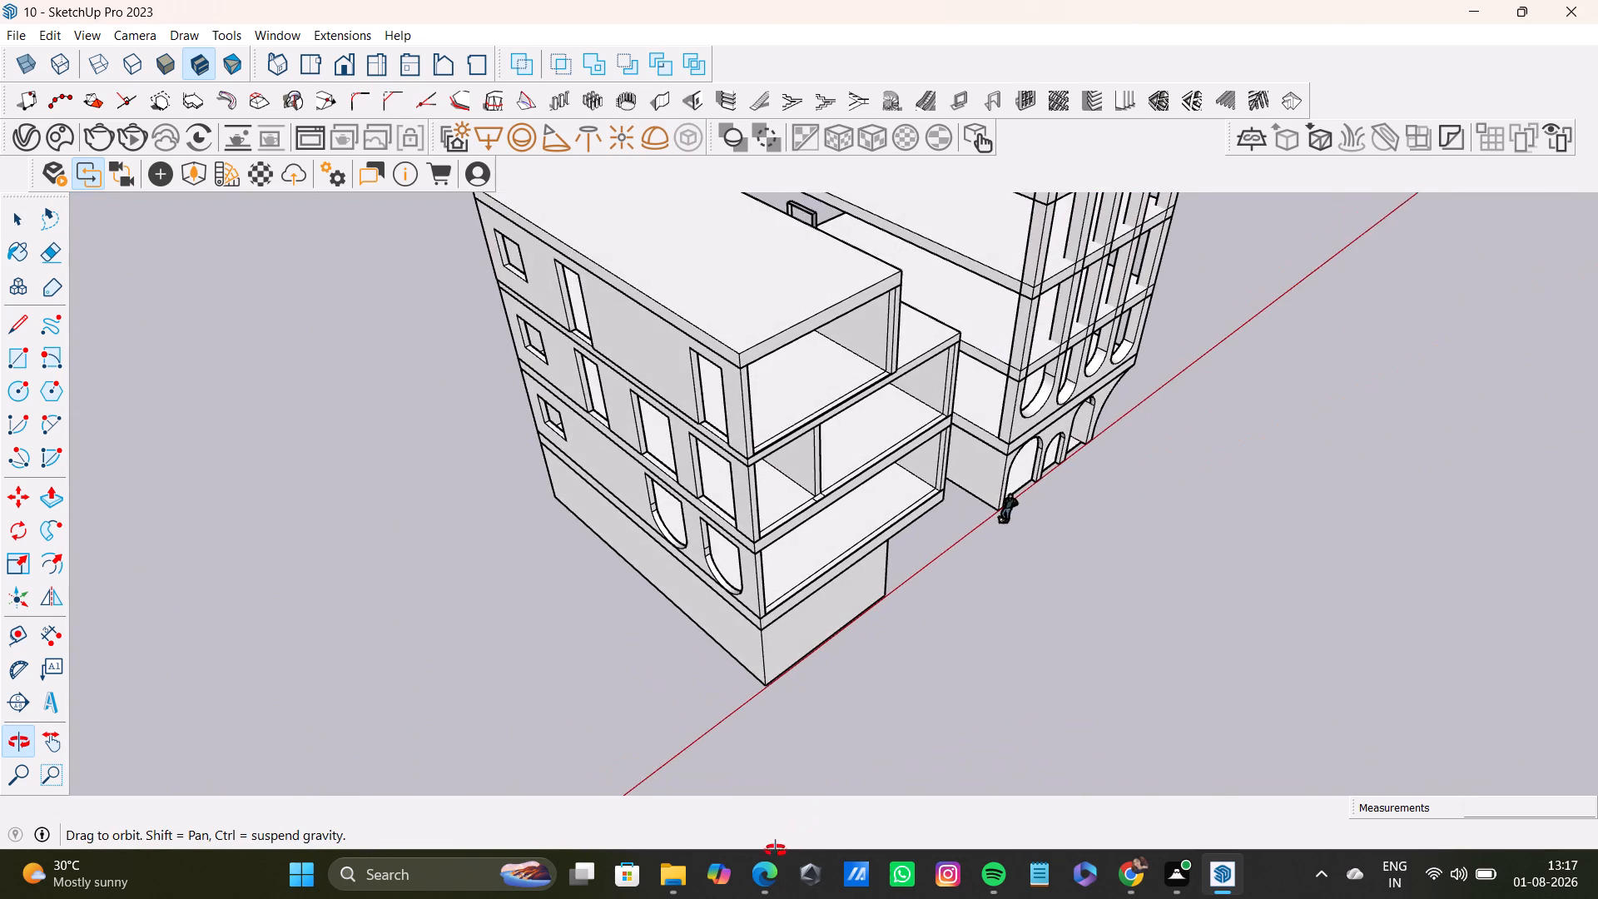
middle_click_drag(776, 851, 706, 602)
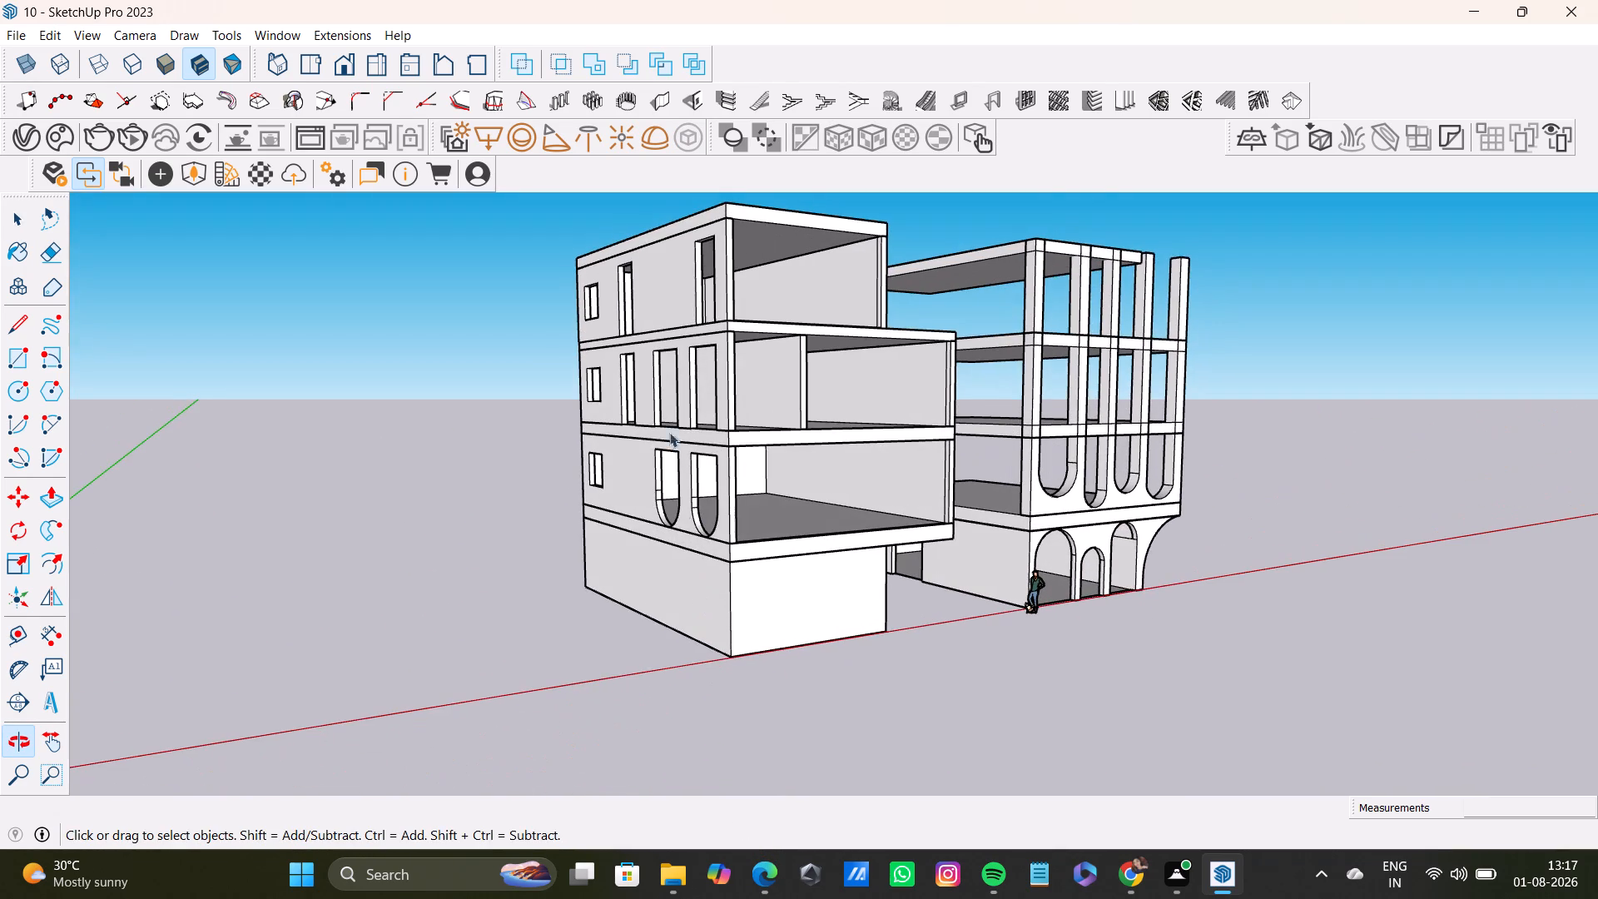
middle_click_drag(911, 522, 739, 494)
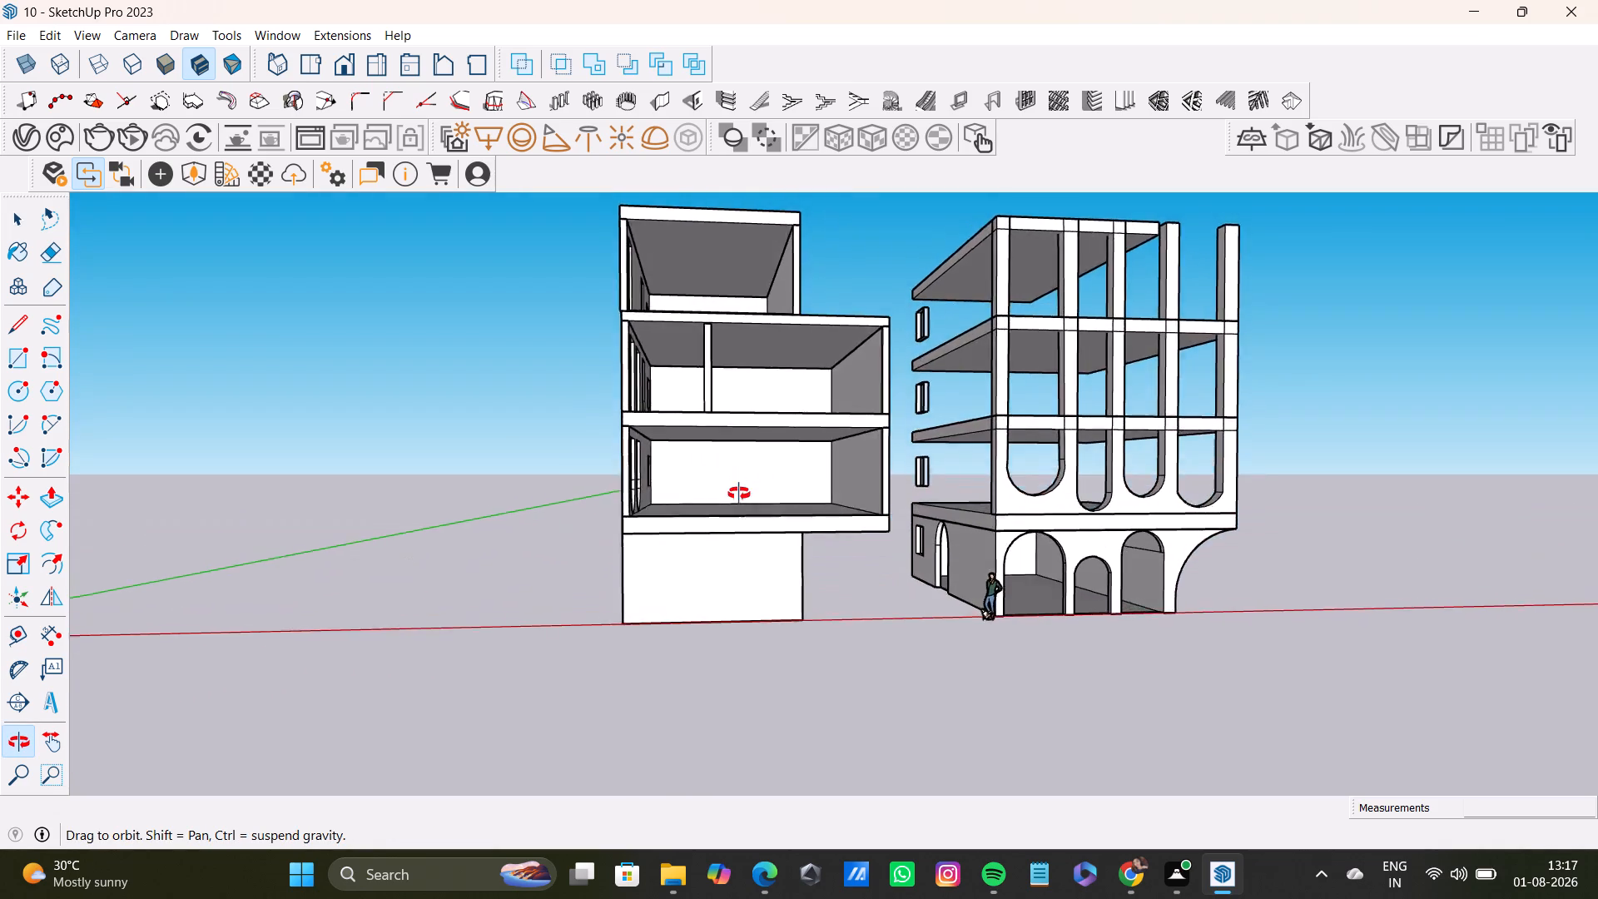
middle_click_drag(739, 494, 749, 541)
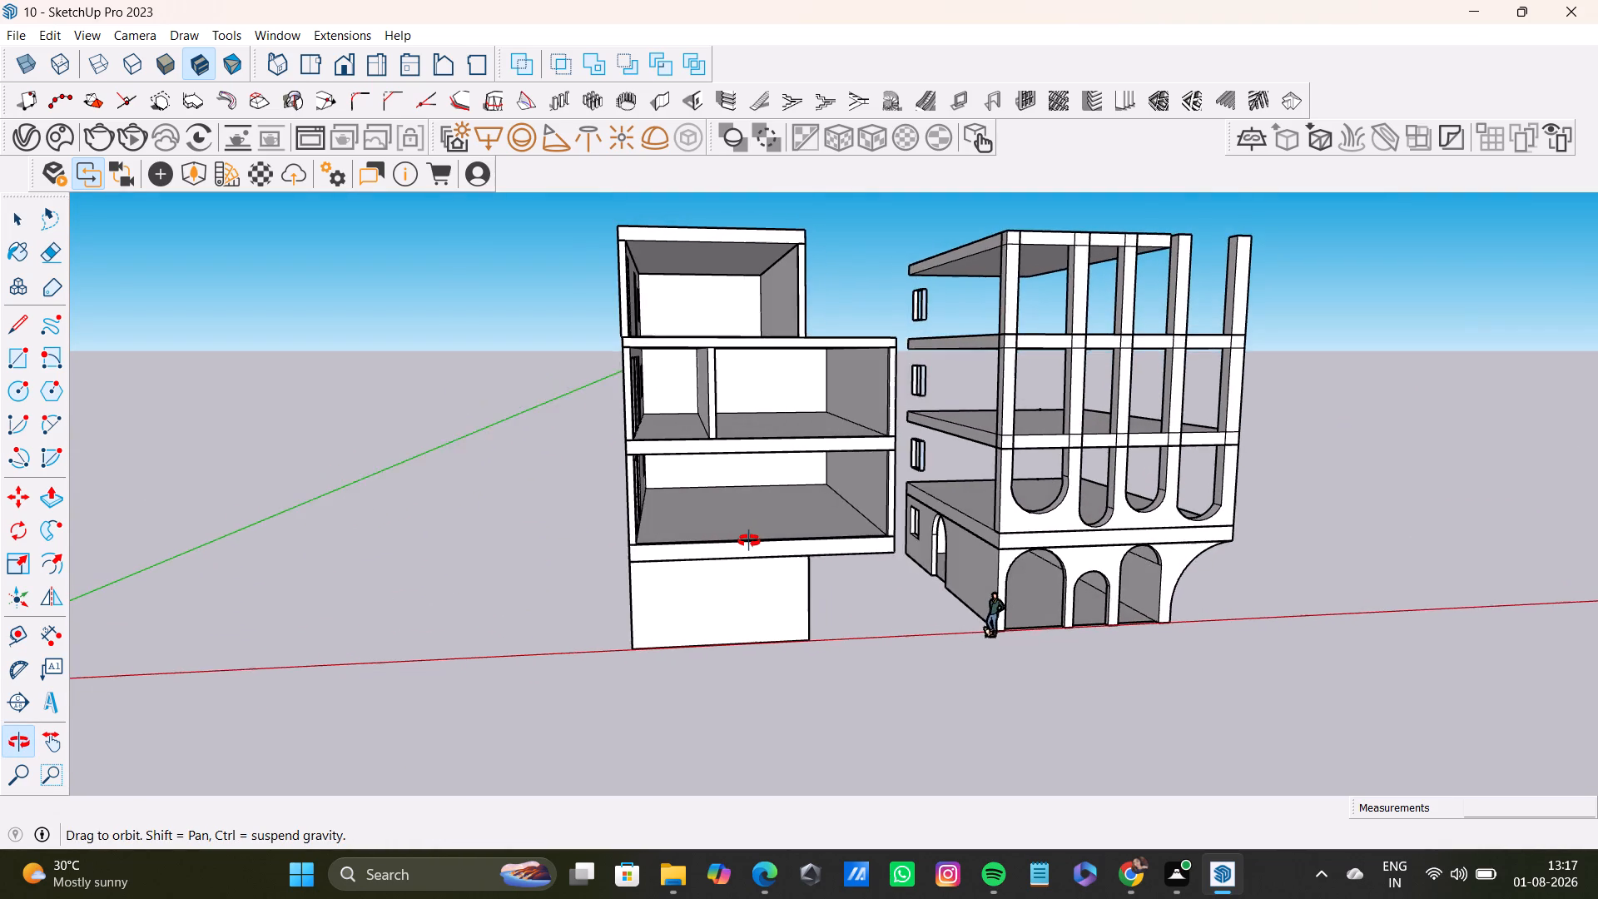
middle_click_drag(749, 541, 736, 542)
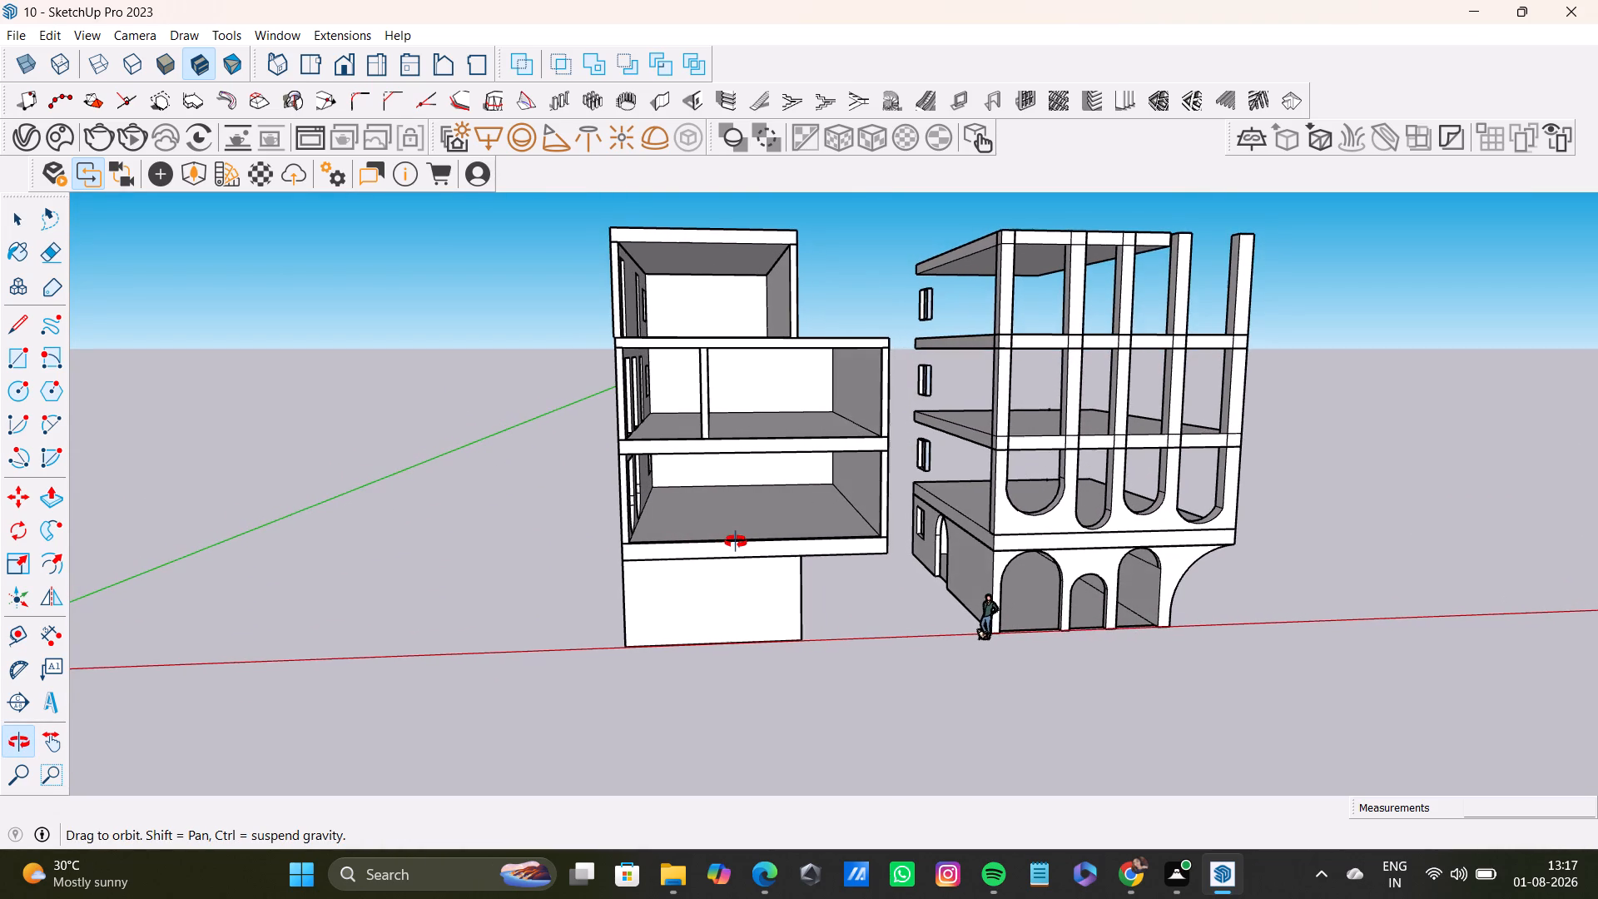
middle_click_drag(736, 542, 737, 539)
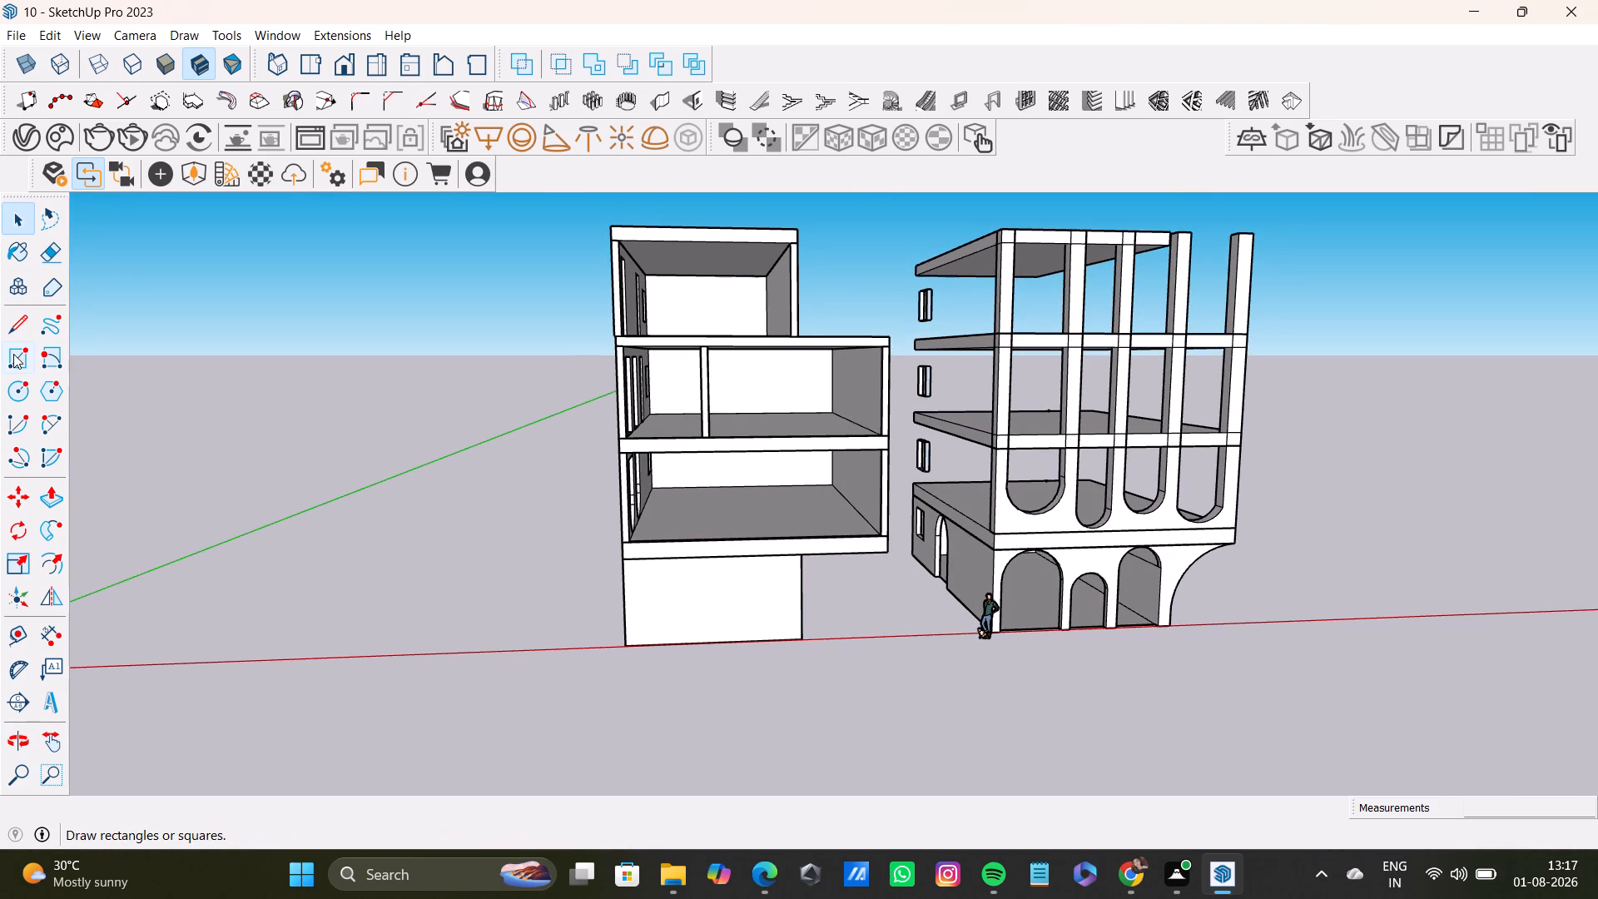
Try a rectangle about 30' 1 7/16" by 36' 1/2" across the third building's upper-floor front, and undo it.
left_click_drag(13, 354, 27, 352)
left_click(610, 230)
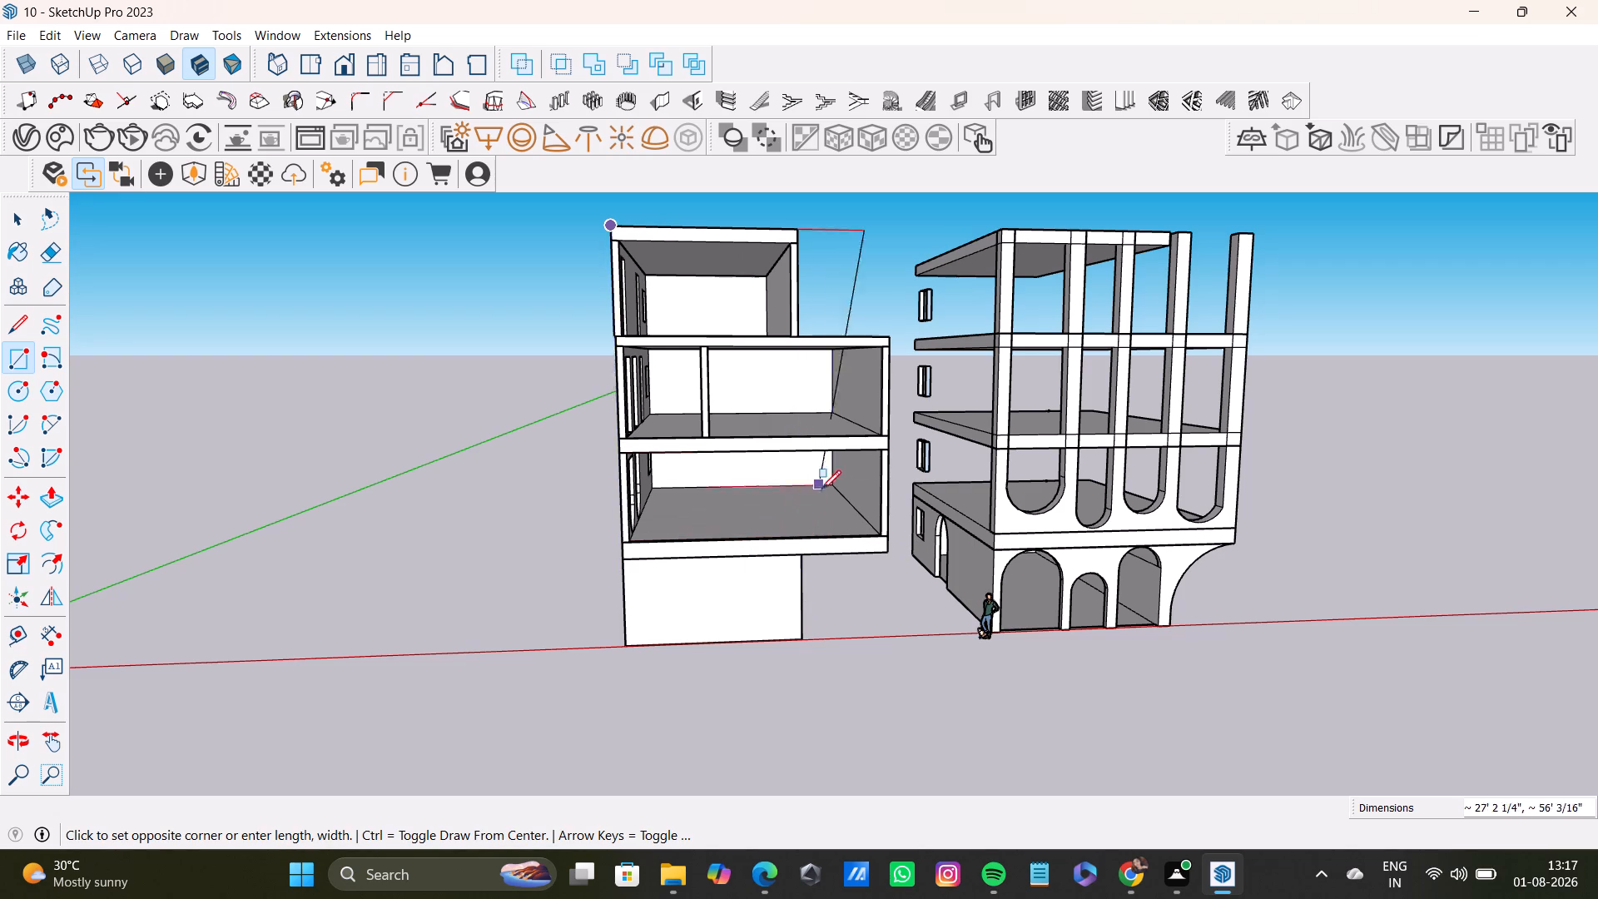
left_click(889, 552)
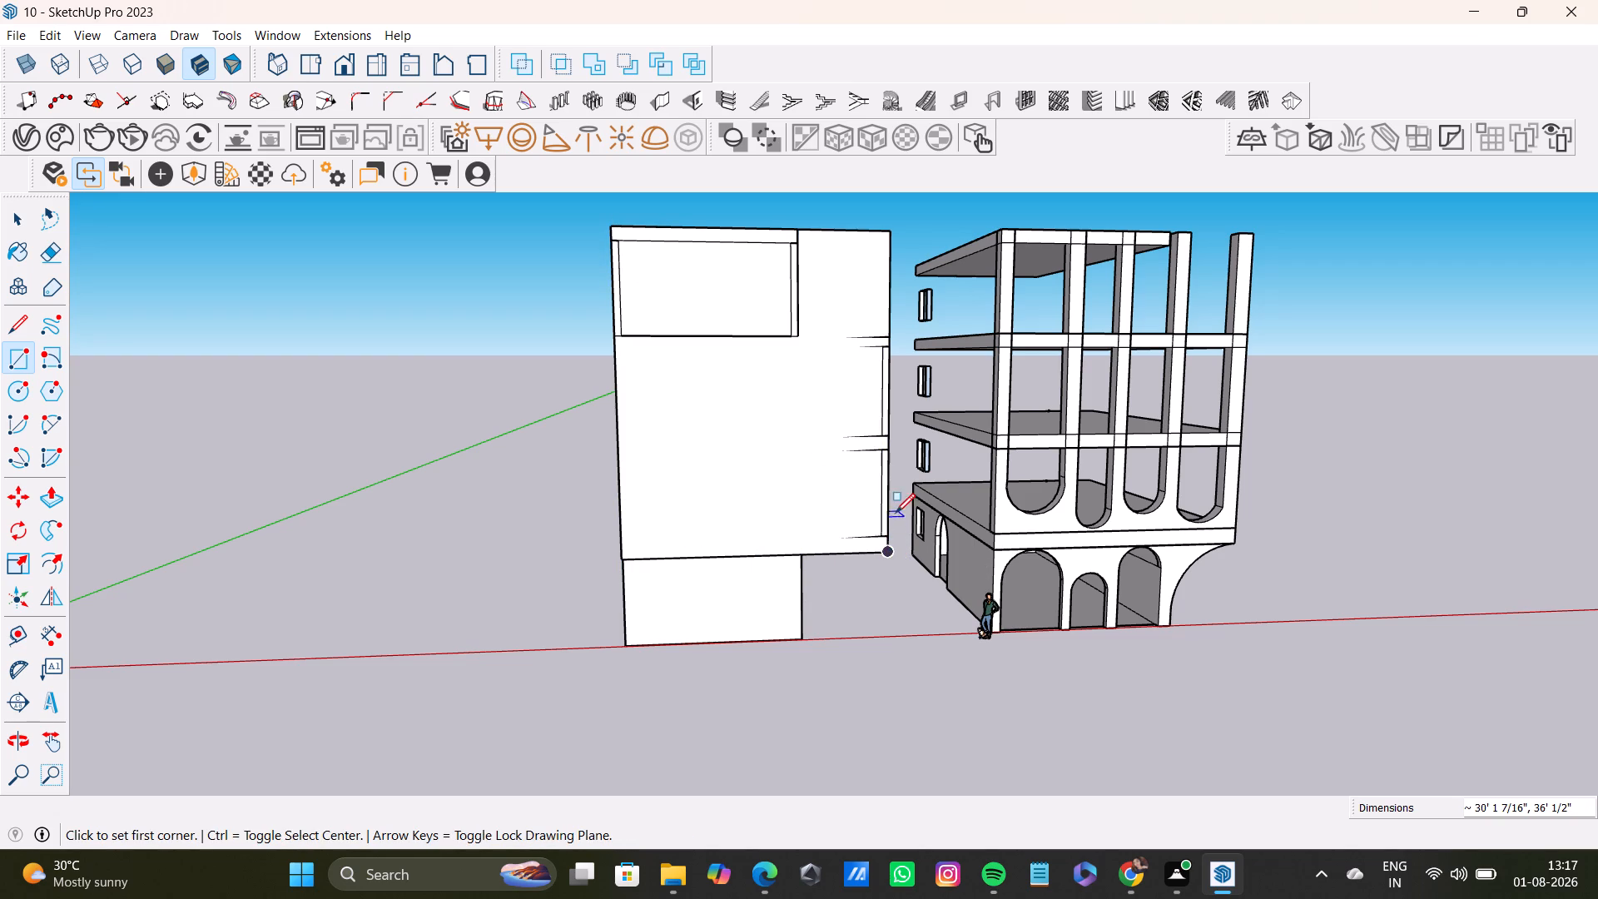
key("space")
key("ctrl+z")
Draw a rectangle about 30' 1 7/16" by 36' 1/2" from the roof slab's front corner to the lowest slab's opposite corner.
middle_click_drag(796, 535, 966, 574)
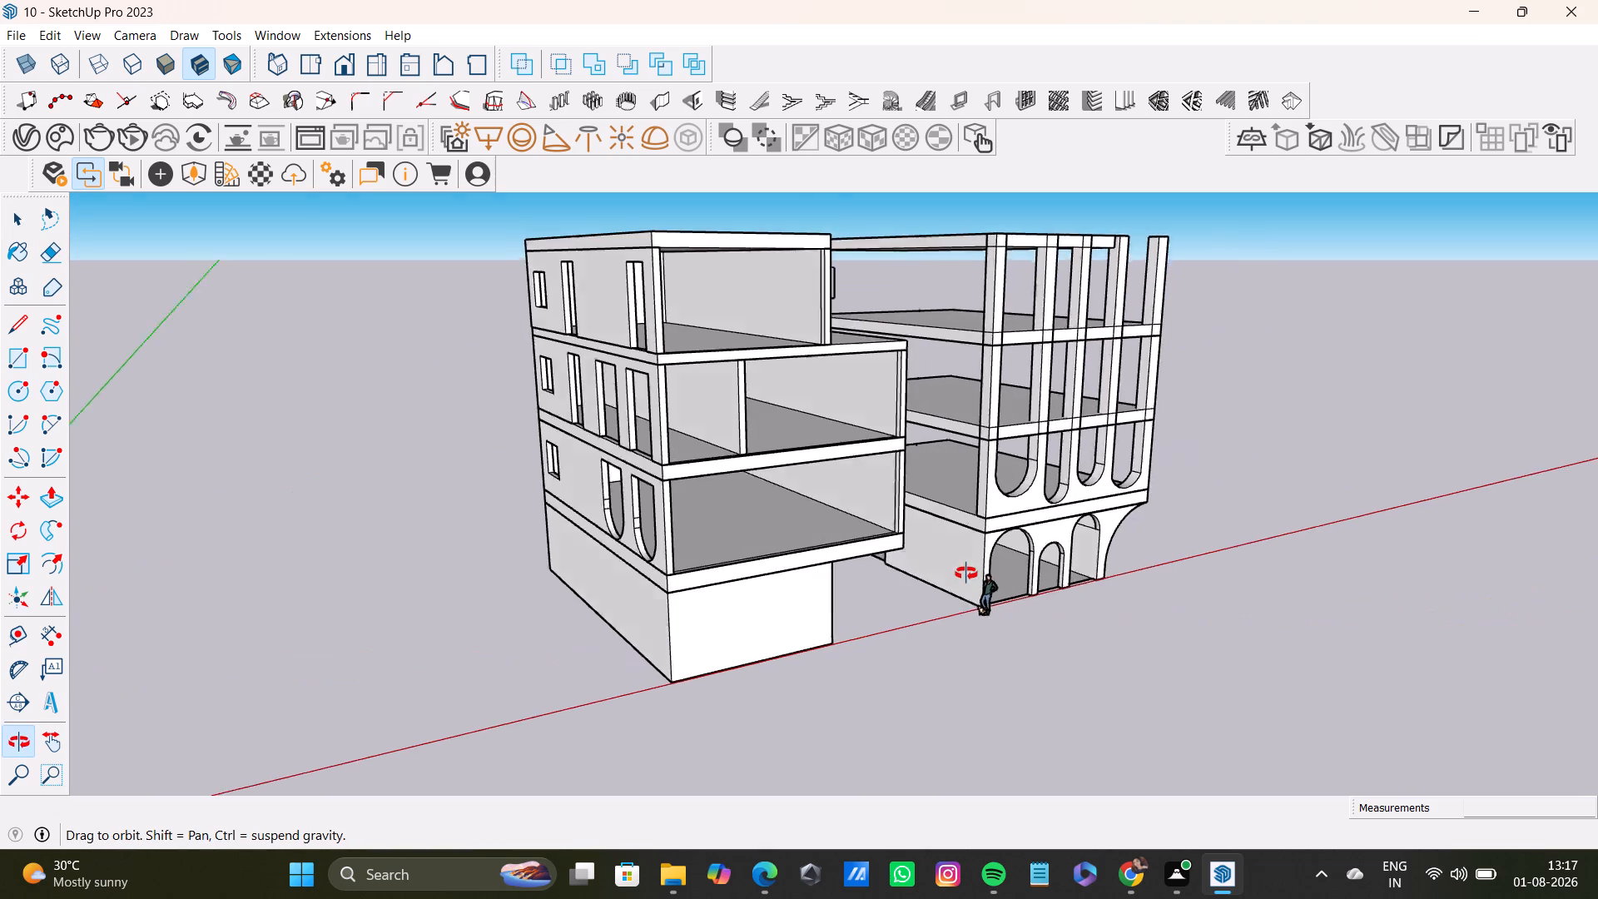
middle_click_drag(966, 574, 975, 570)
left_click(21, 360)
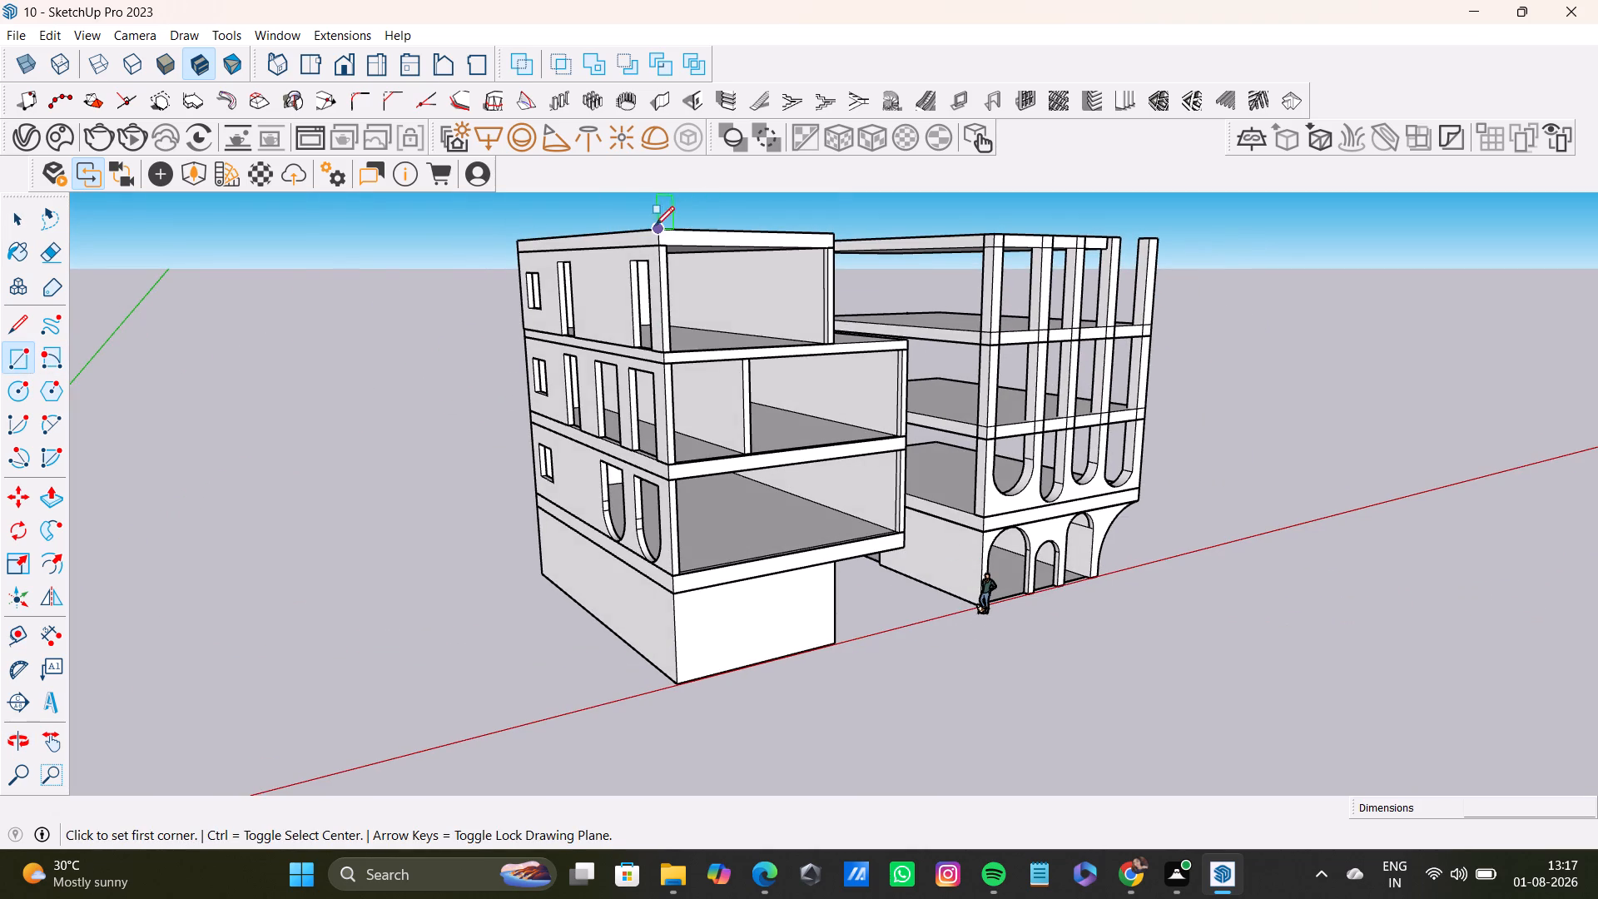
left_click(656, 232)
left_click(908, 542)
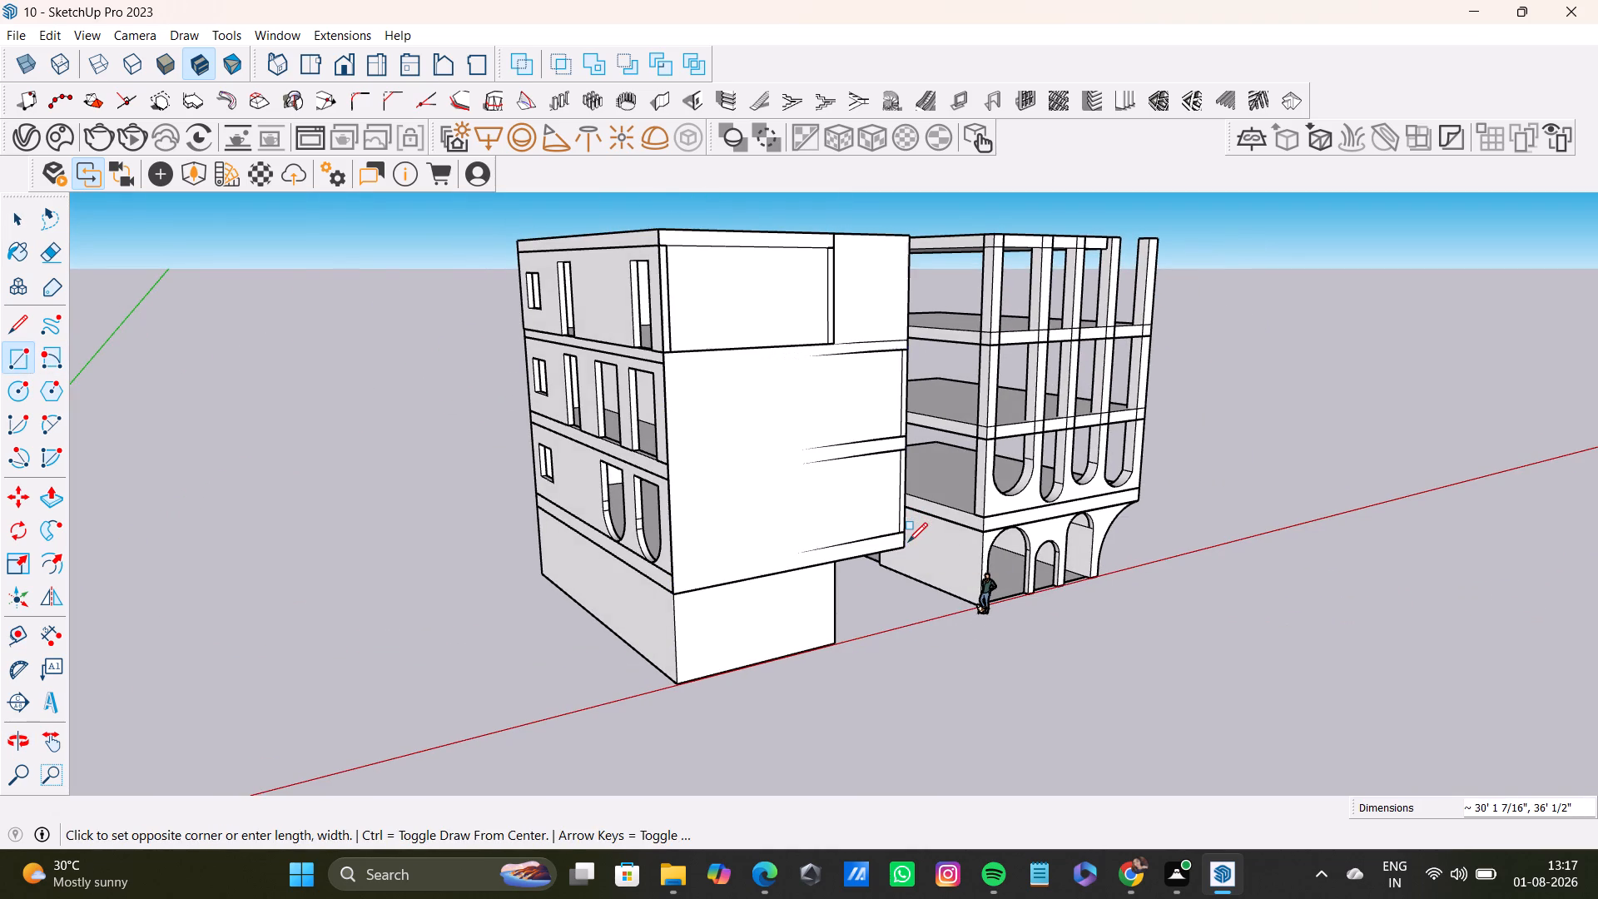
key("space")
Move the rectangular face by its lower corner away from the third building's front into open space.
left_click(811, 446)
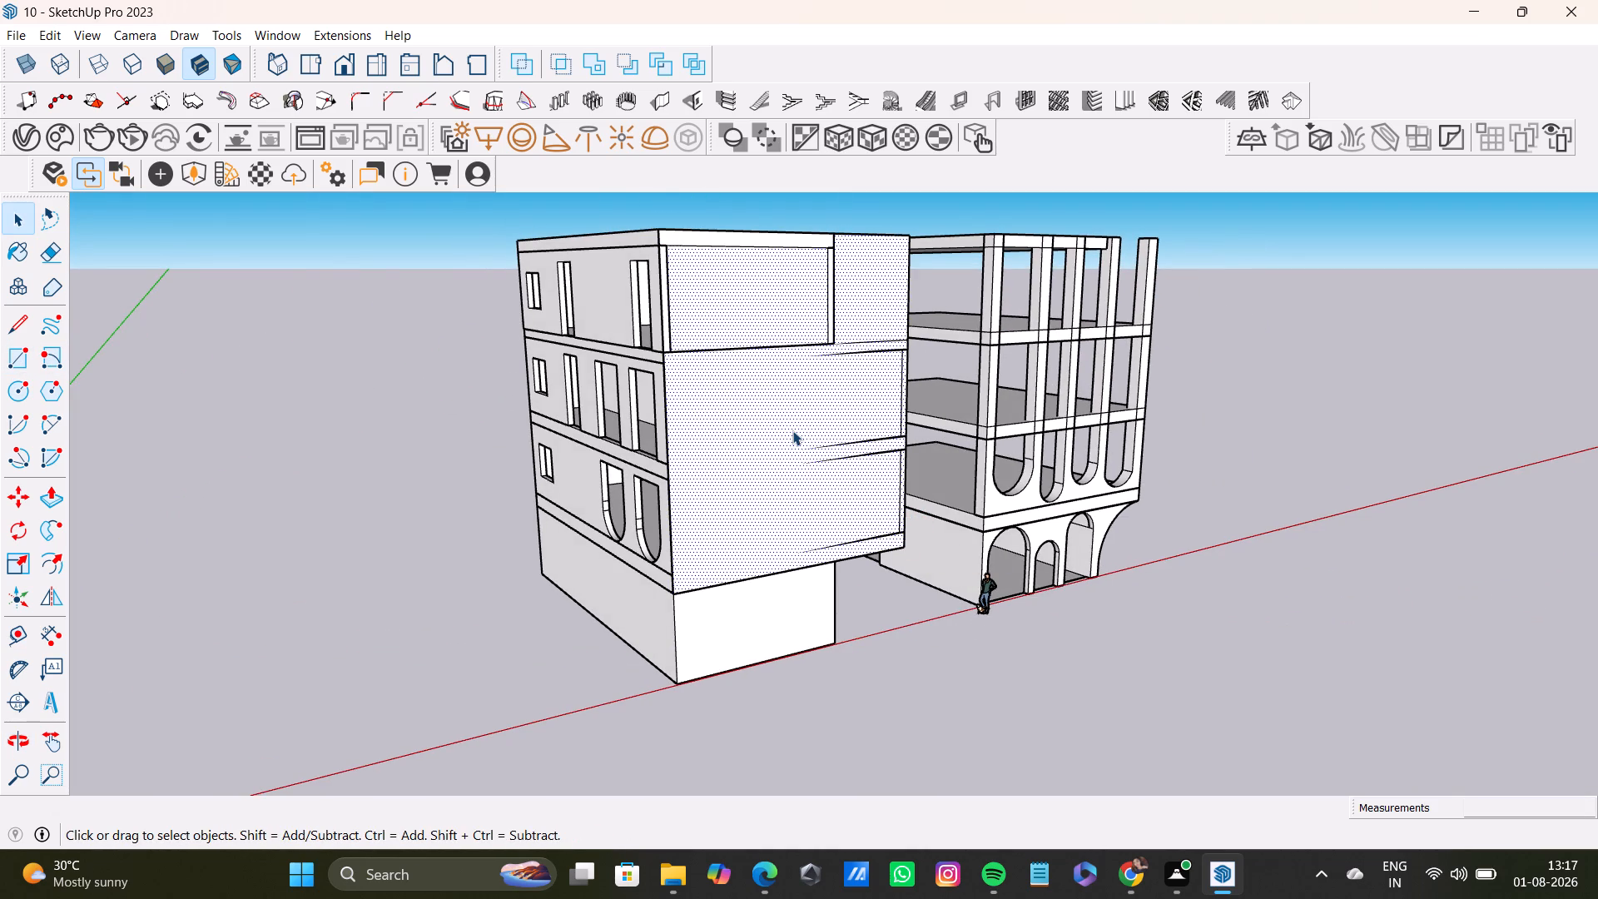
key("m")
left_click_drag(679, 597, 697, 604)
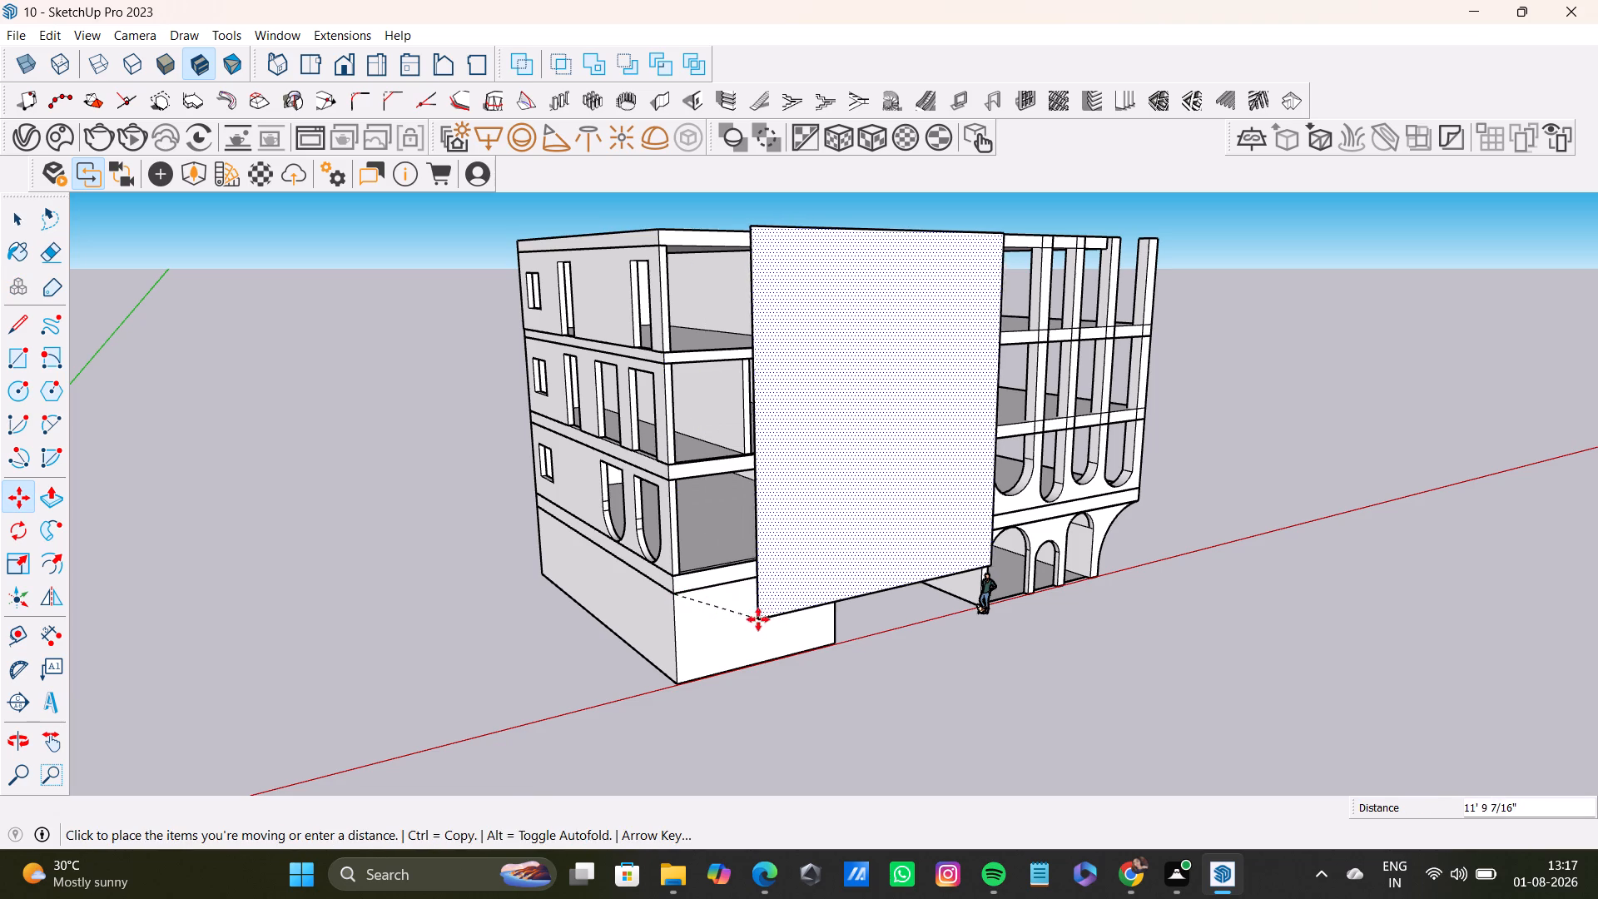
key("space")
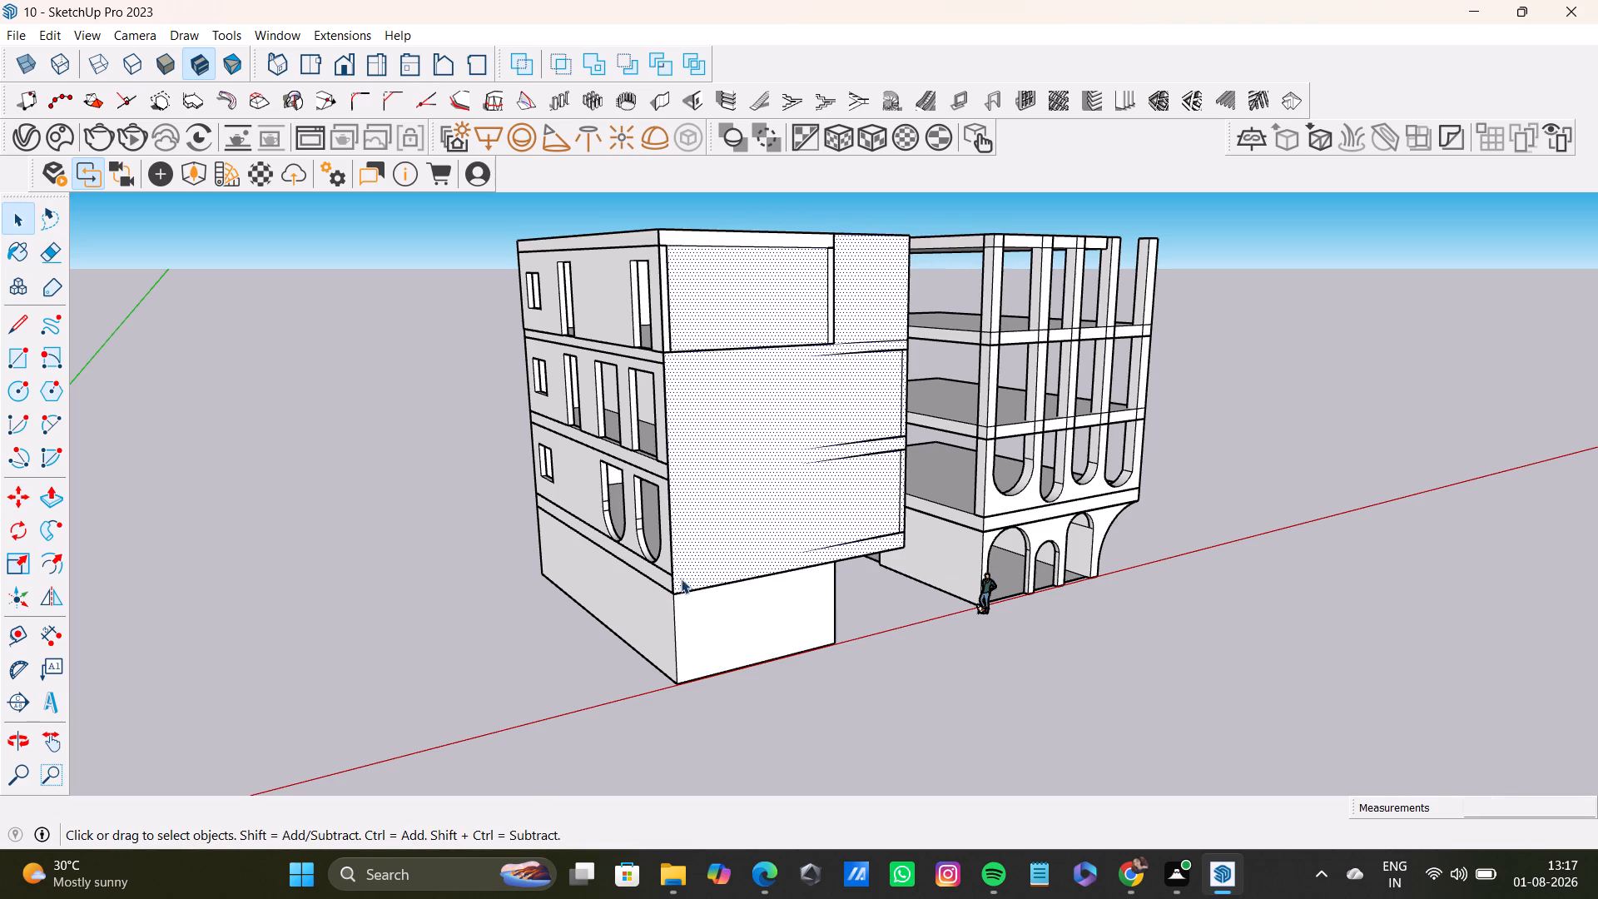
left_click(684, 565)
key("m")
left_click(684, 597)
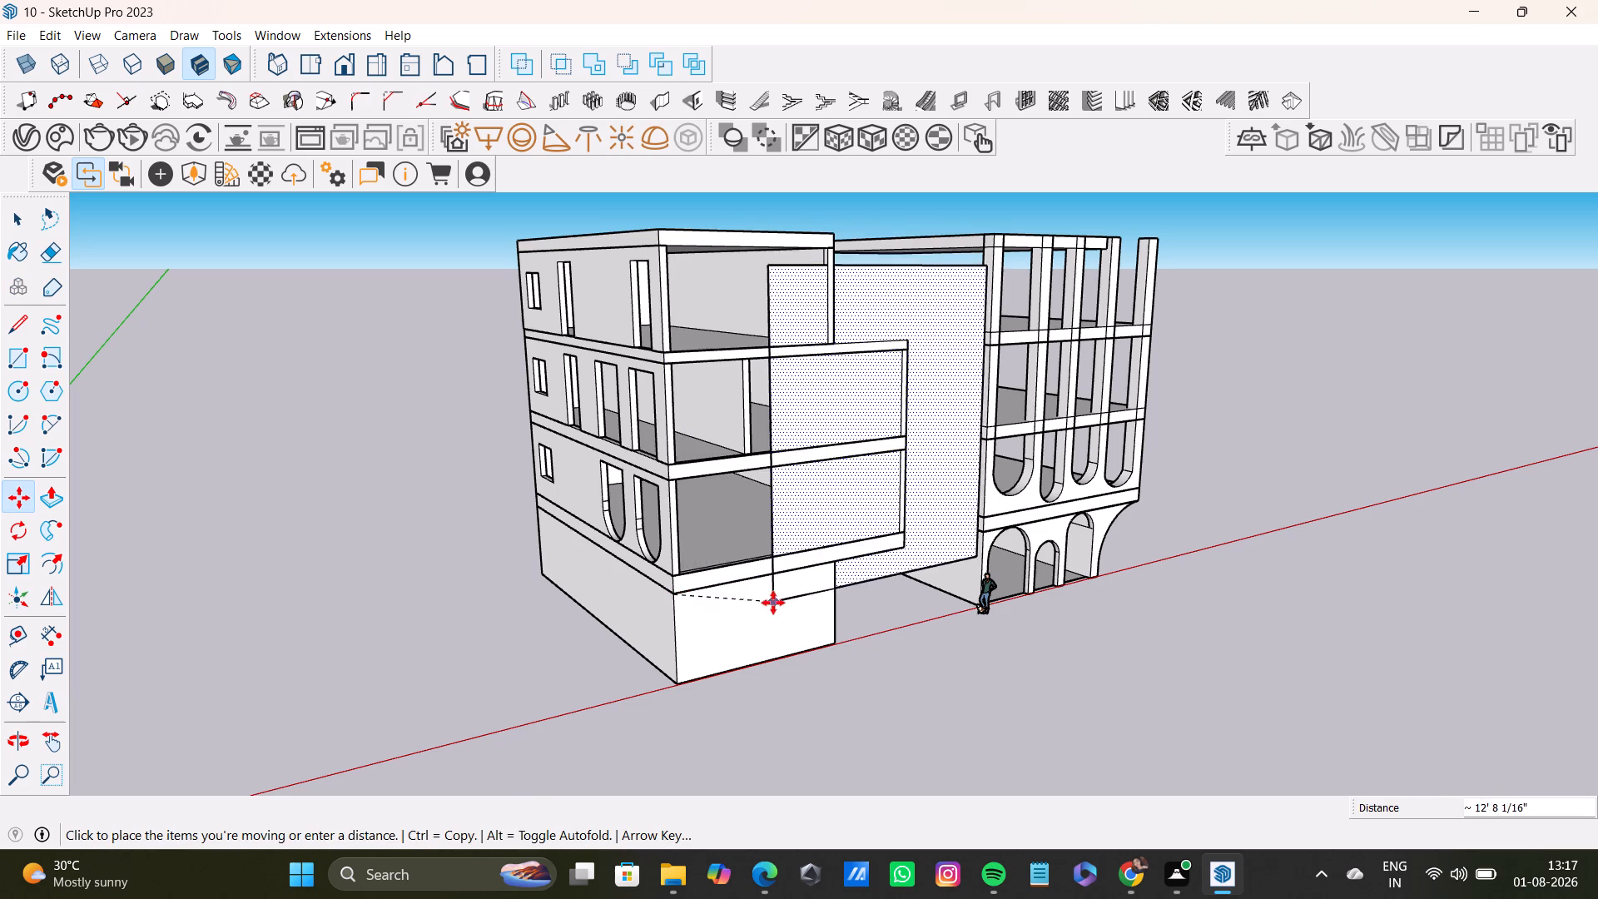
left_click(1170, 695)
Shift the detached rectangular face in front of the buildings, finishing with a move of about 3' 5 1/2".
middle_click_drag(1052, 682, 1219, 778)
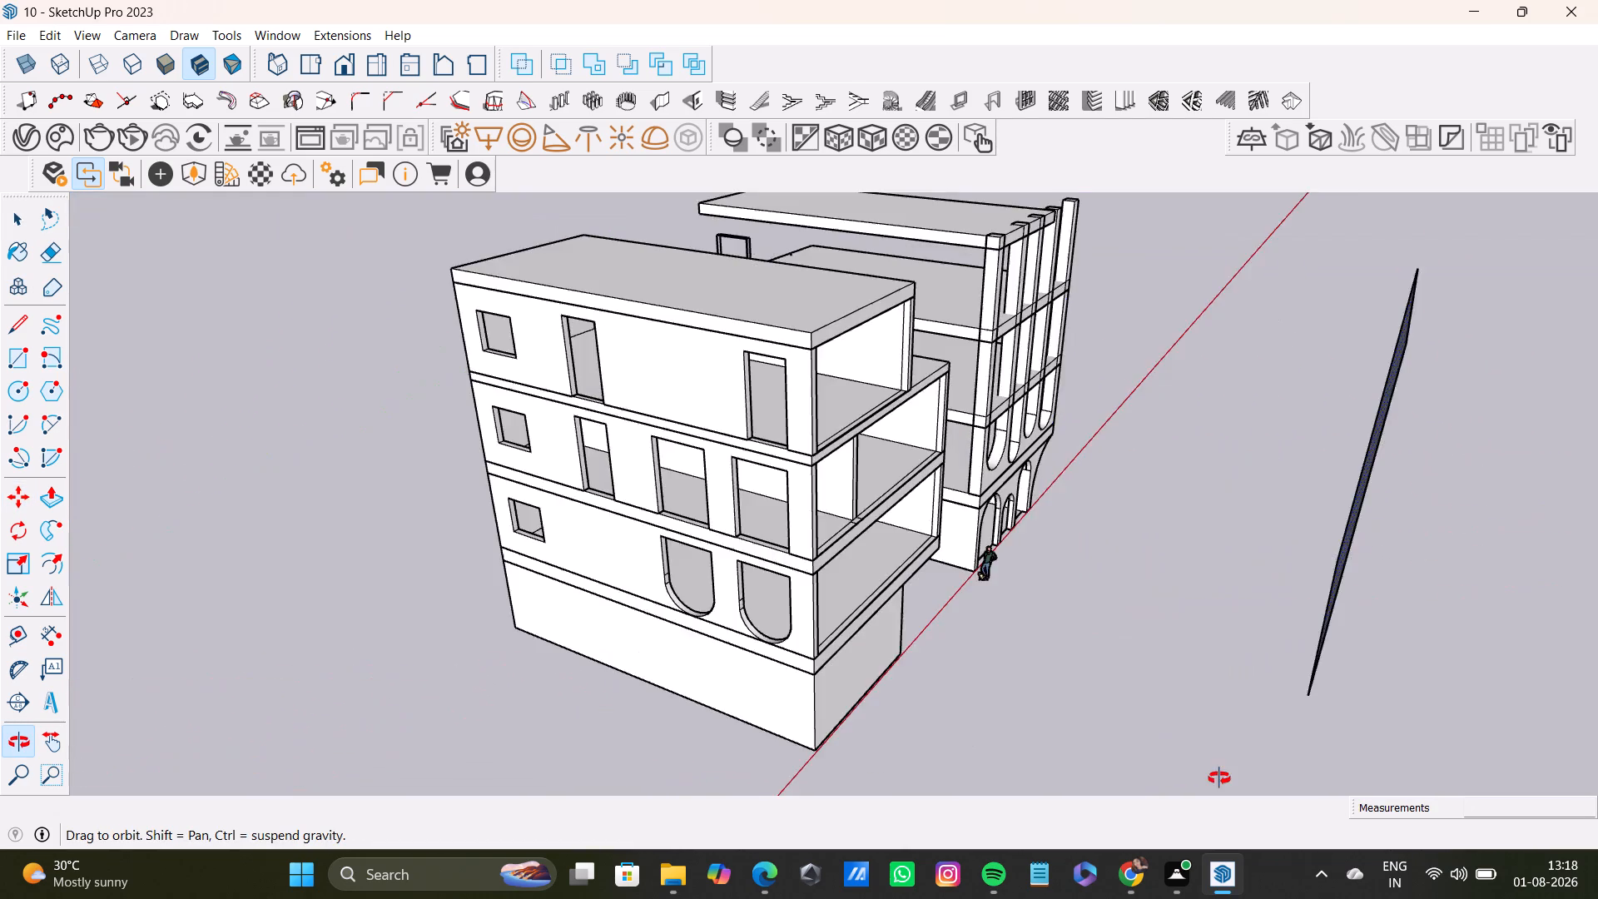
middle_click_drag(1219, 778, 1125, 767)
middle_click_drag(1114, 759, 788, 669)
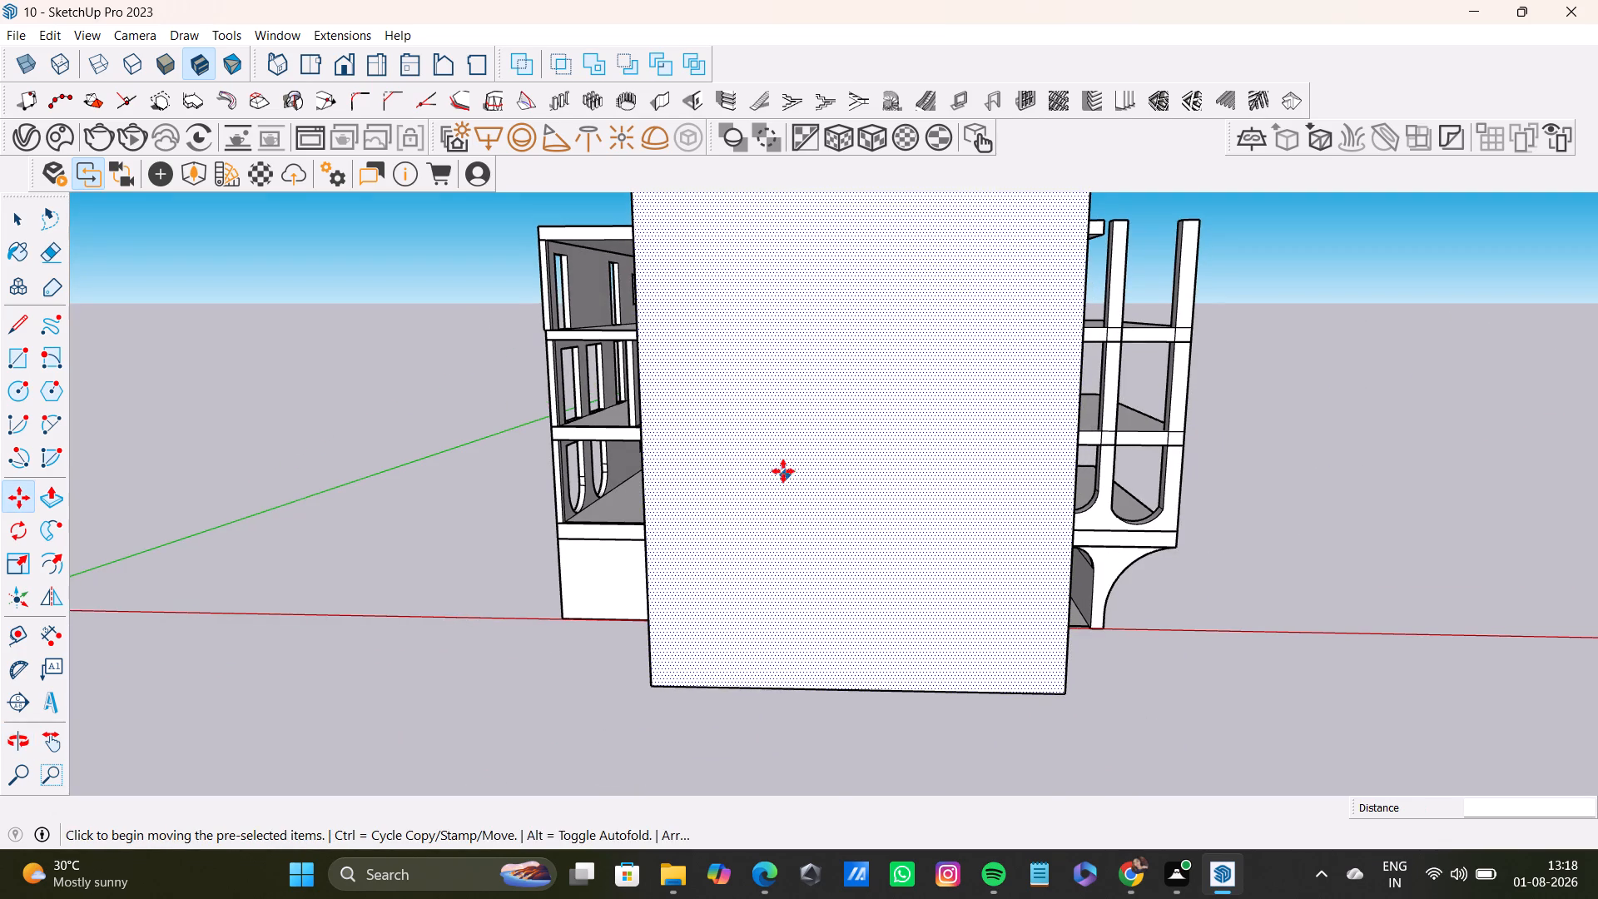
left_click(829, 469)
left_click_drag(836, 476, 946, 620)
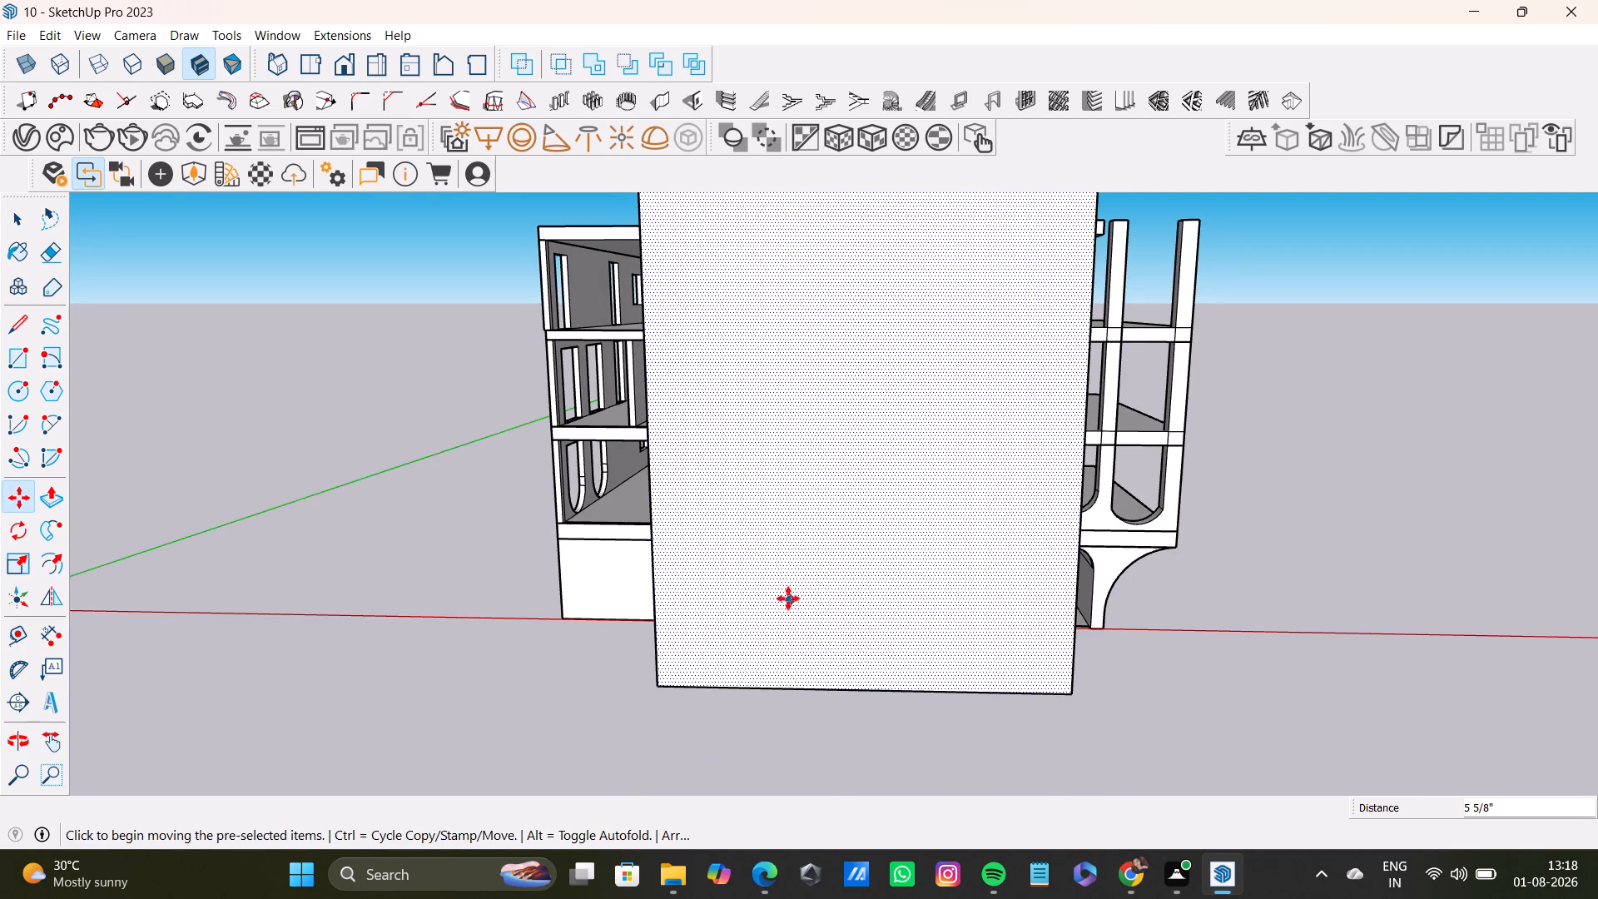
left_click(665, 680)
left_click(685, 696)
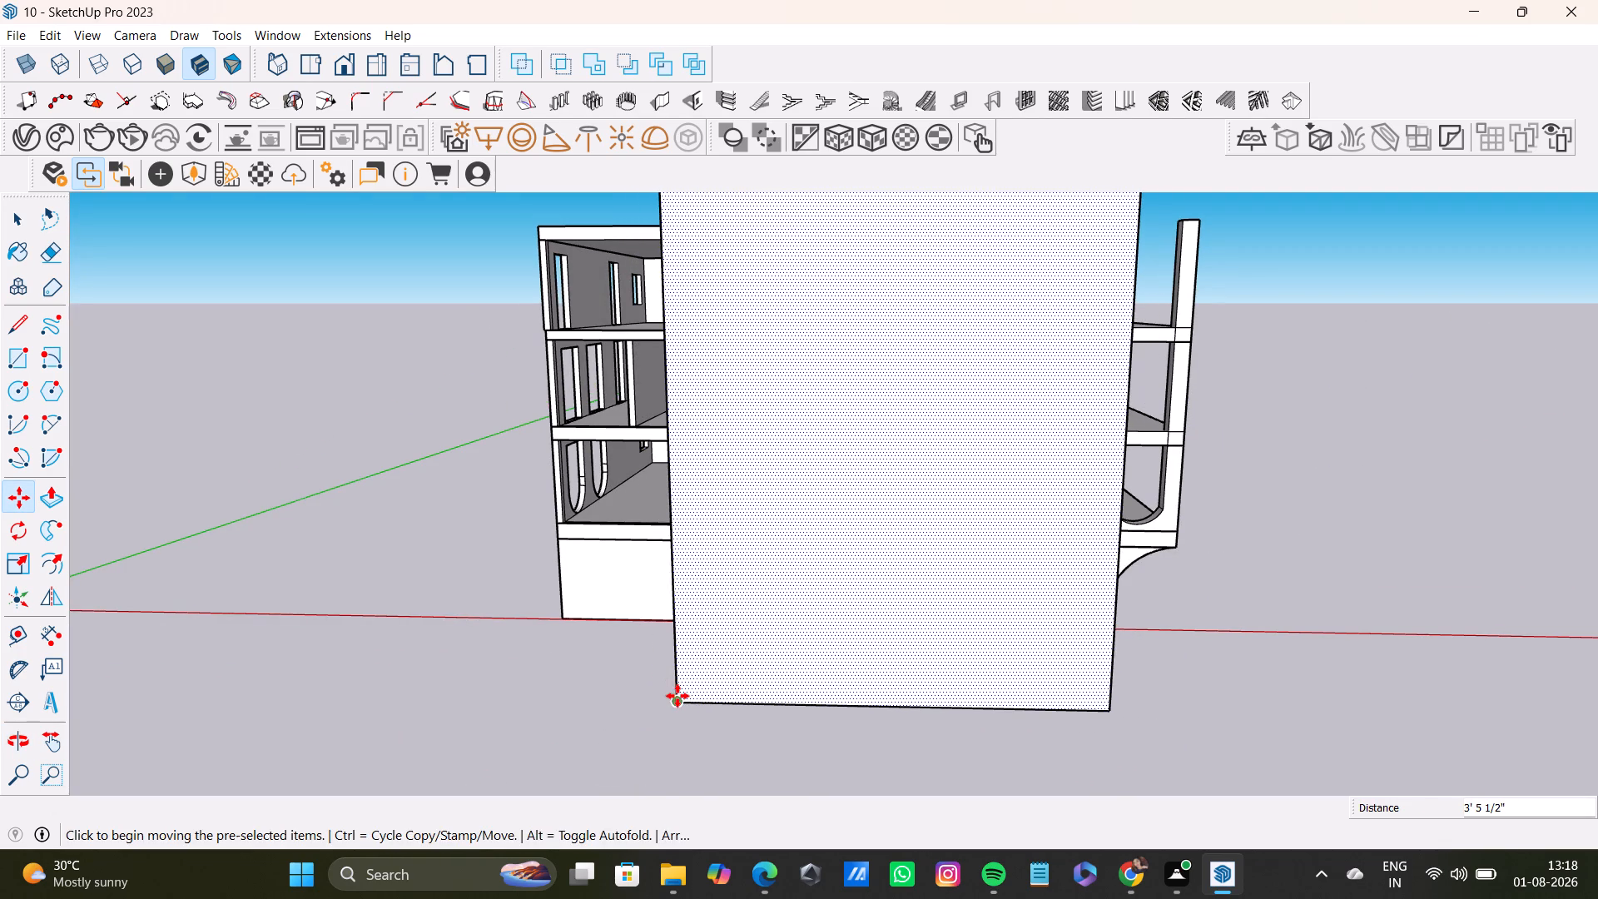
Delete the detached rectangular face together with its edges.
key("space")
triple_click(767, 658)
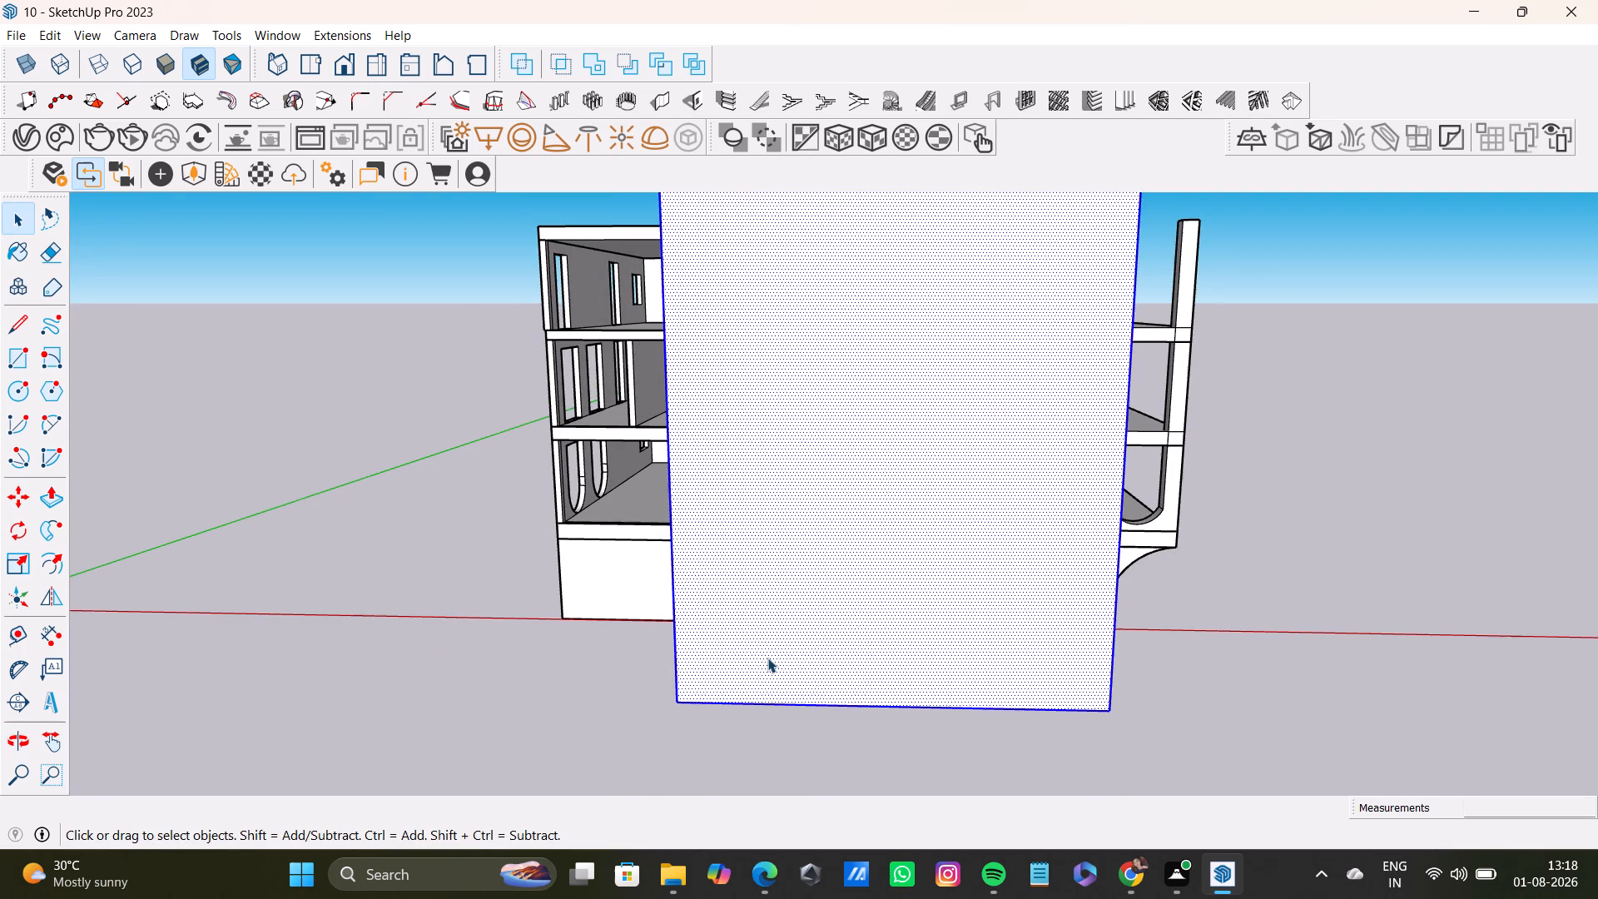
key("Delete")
Inside the third building's top-floor wall group, move the walls by their lower front corner onto the top corner of the slab below.
middle_click_drag(586, 580, 735, 602)
scroll(692, 556, "up", 5)
middle_click_drag(725, 526, 637, 473)
middle_click_drag(696, 437, 722, 560)
middle_click_drag(756, 576, 747, 541)
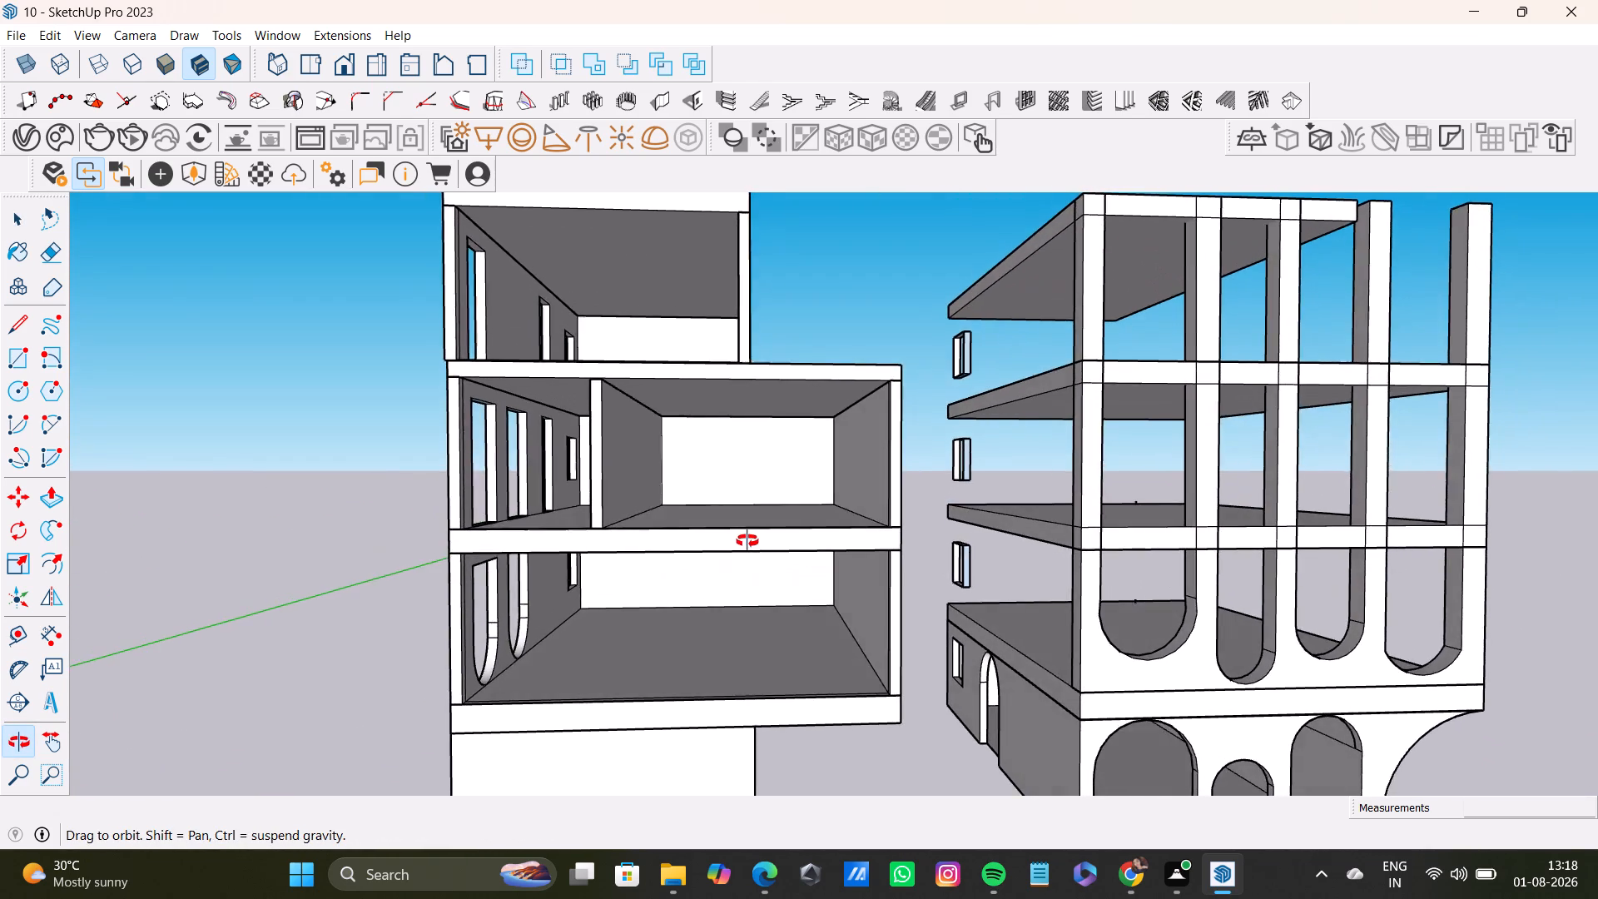
middle_click_drag(747, 541, 777, 404)
scroll(448, 284, "up", 8)
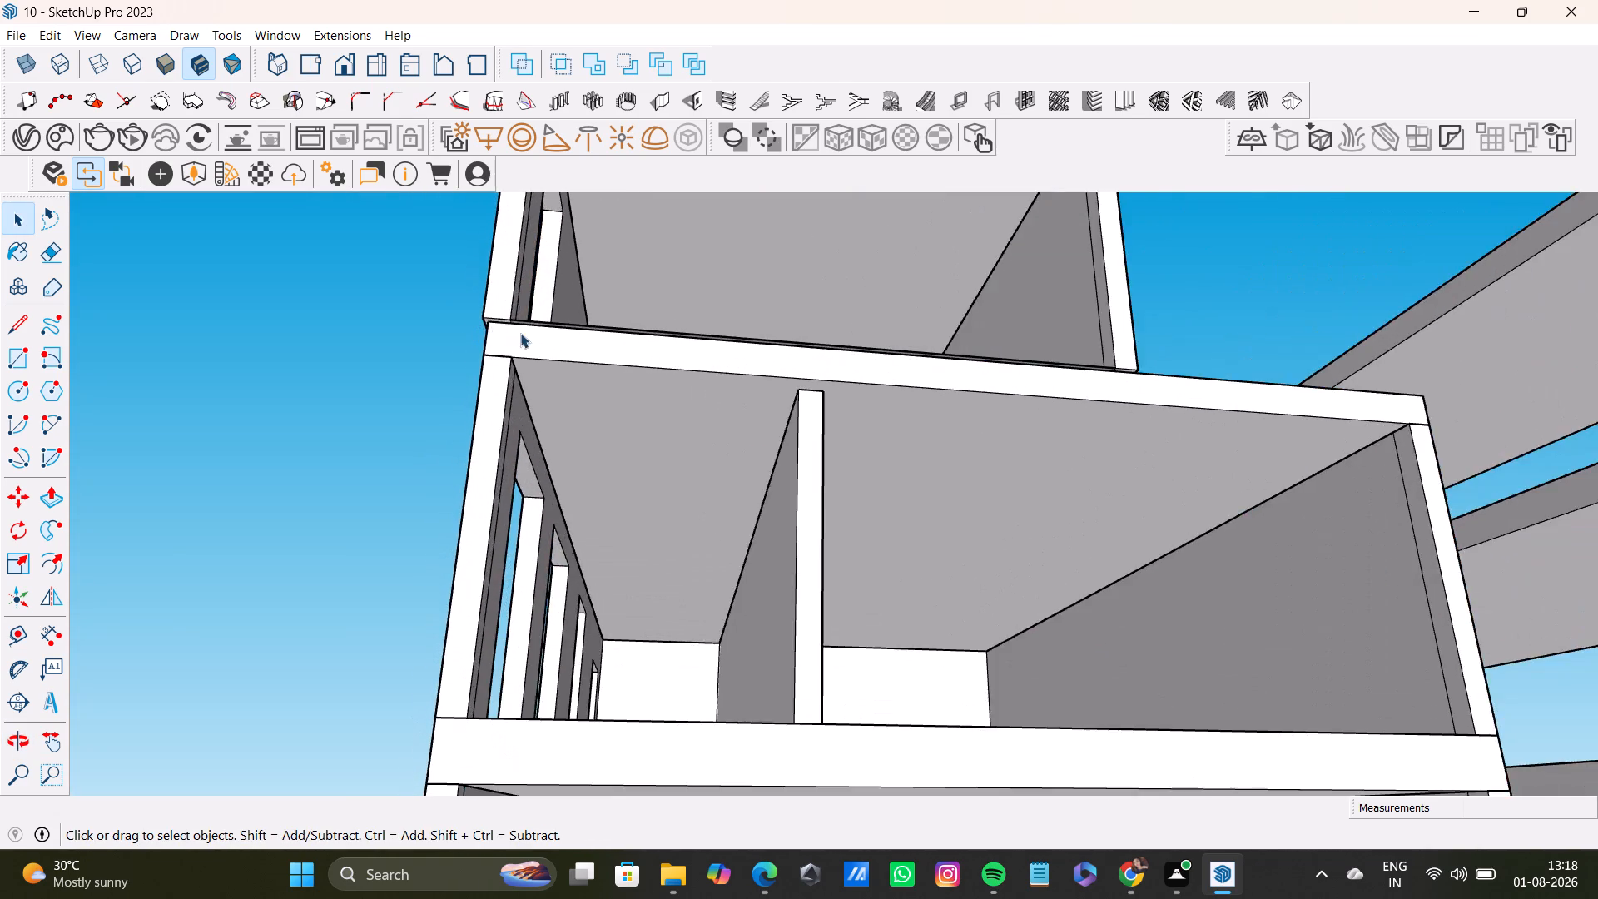
scroll(520, 333, "up", 6)
middle_click_drag(524, 318, 668, 412)
triple_click(445, 231)
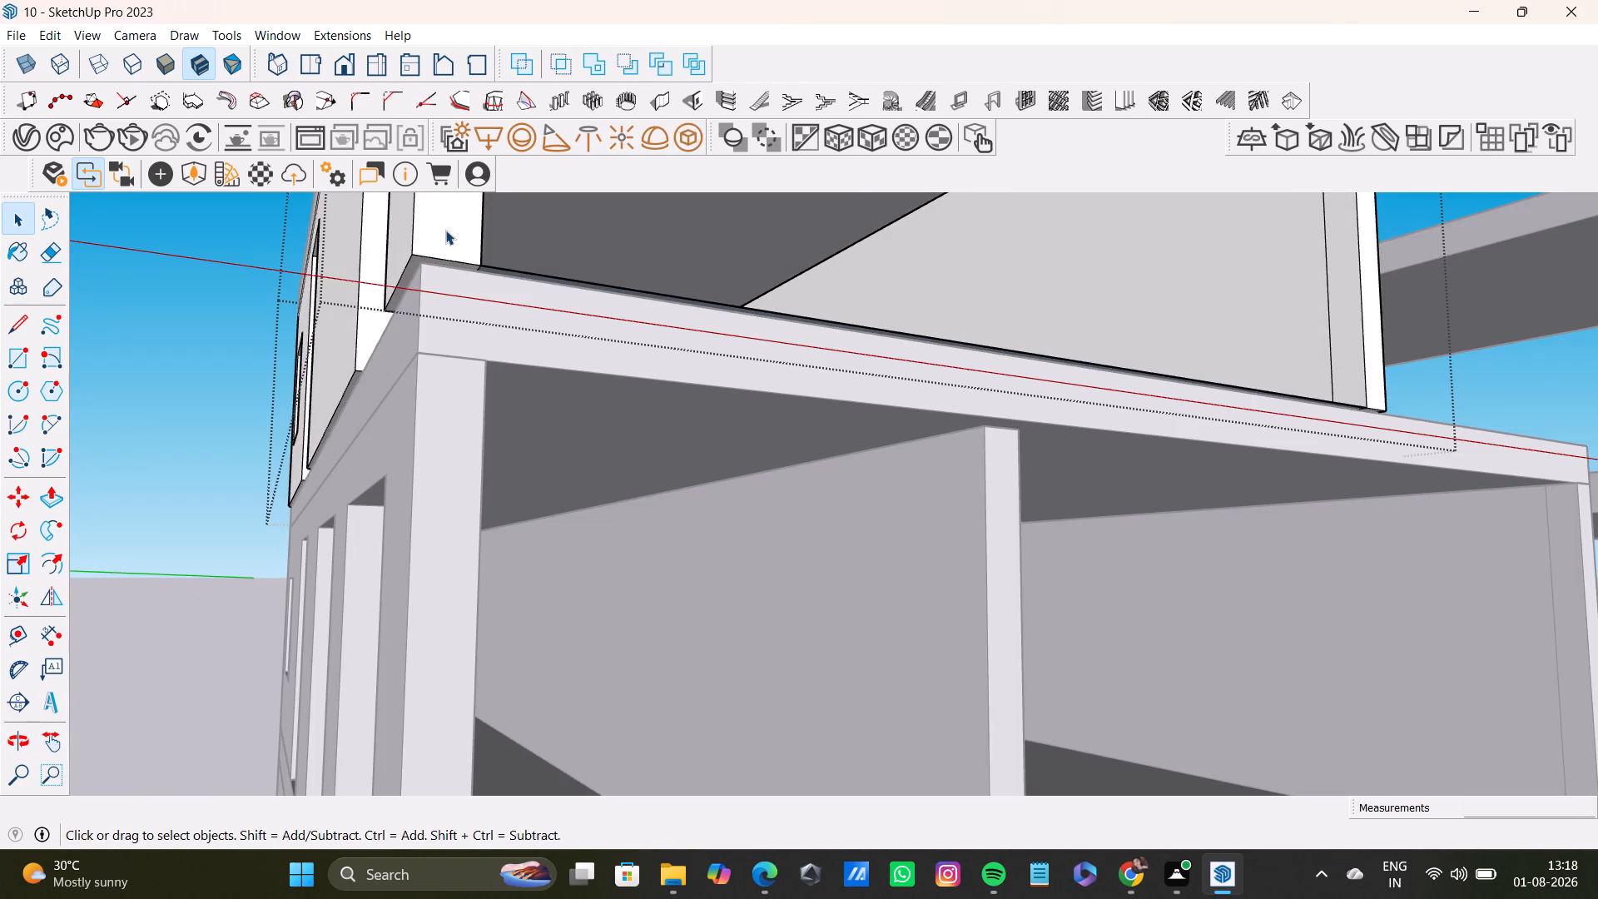
key("m")
left_click(416, 247)
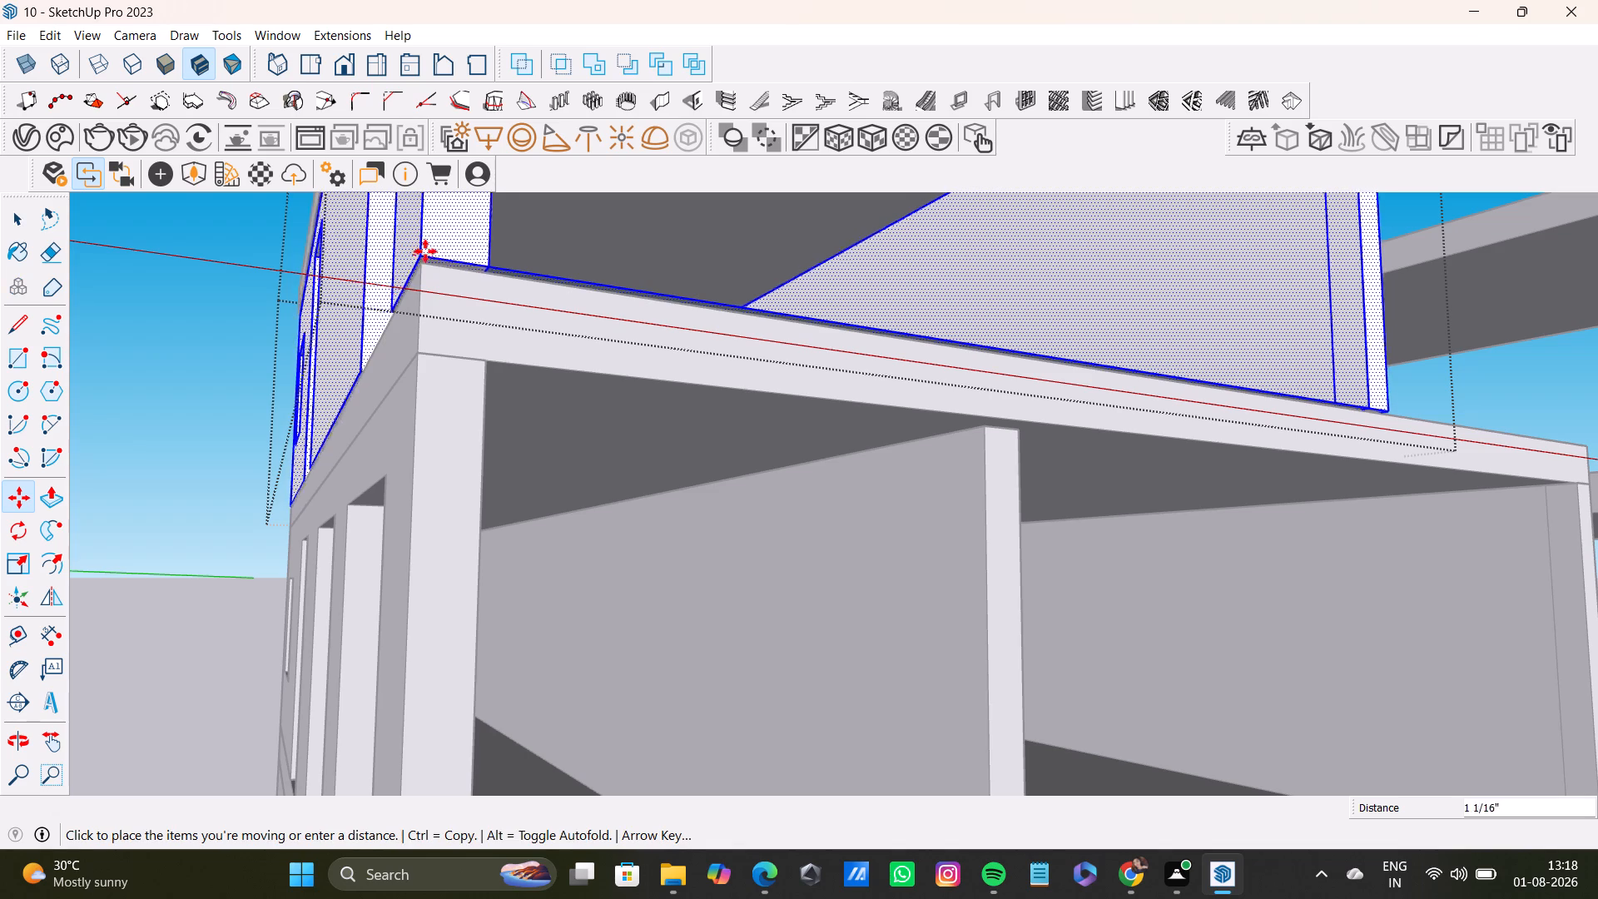
left_click(422, 264)
key("space")
left_click(157, 370)
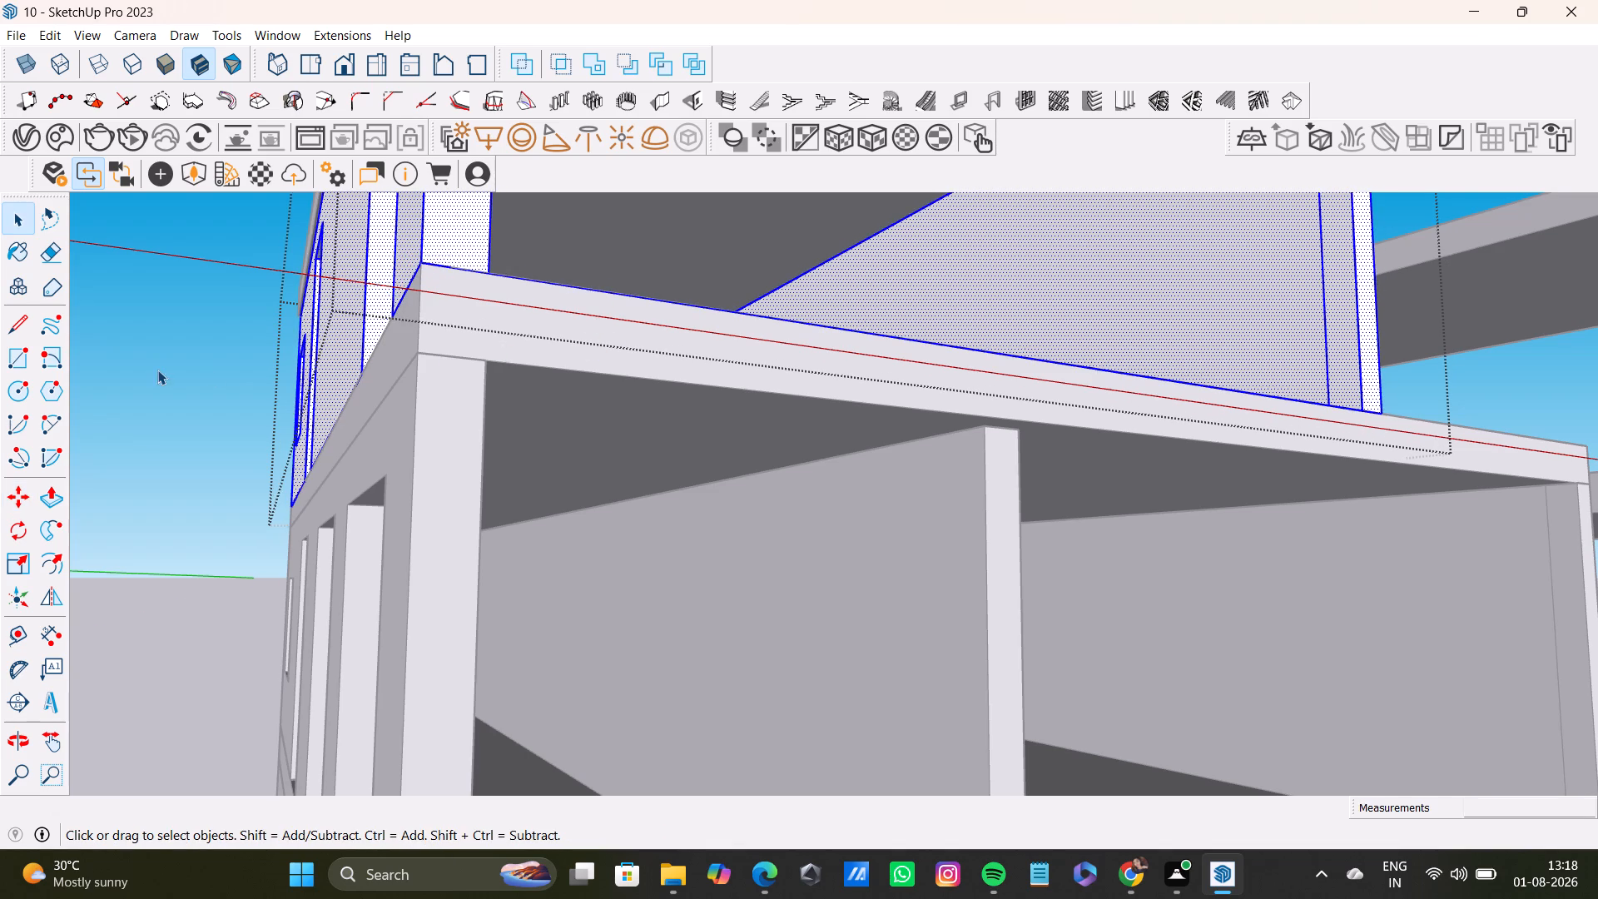
Examine the third building's realigned top floor from the corner and front, alongside the arched building.
scroll(366, 400, "down", 18)
middle_click_drag(461, 395, 494, 398)
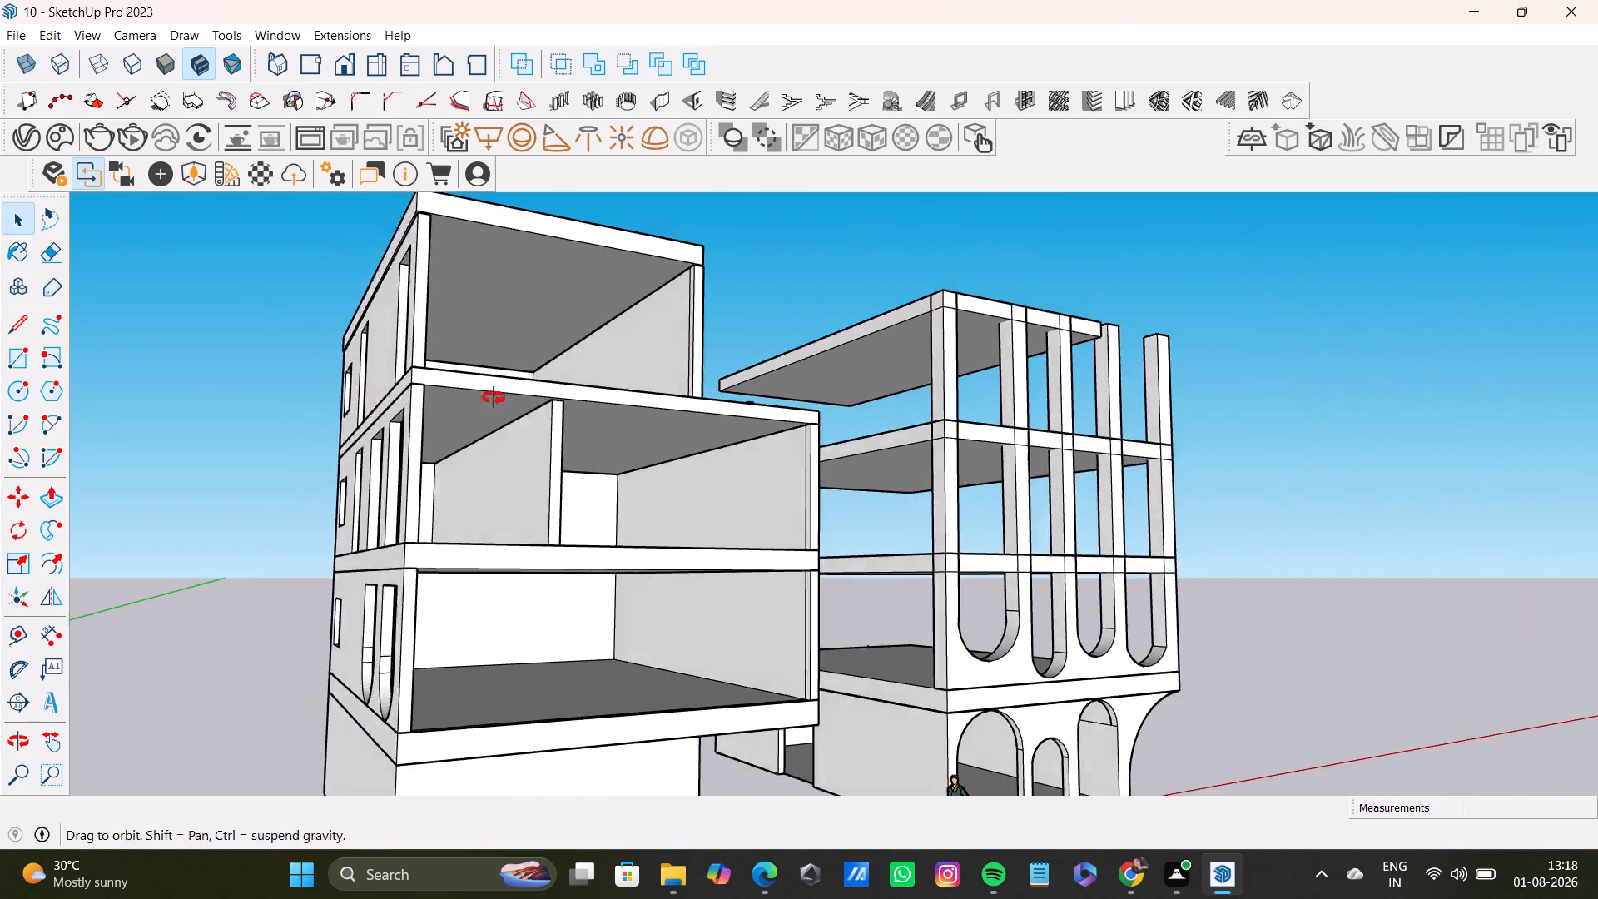
middle_click_drag(494, 398, 524, 474)
scroll(515, 449, "down", 5)
middle_click_drag(510, 429, 514, 372)
middle_click_drag(622, 420, 485, 428)
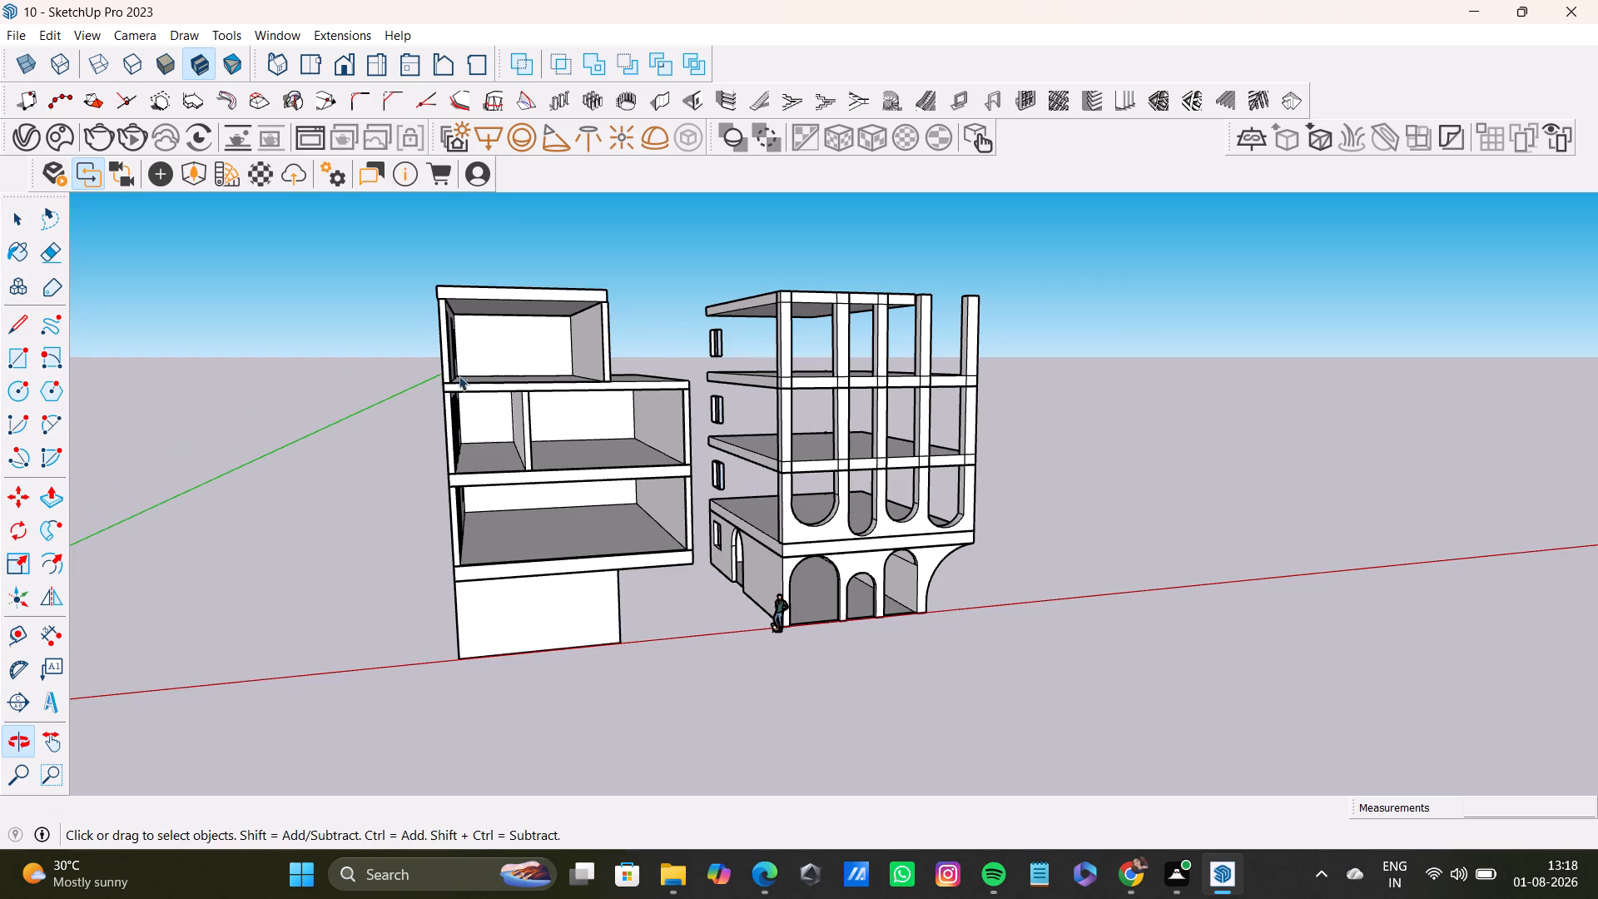
Move the third building's roof slab about 2 1/2" by its lower front corner onto the top front corner of the walls below.
scroll(444, 325, "up", 20)
scroll(444, 325, "up", 8)
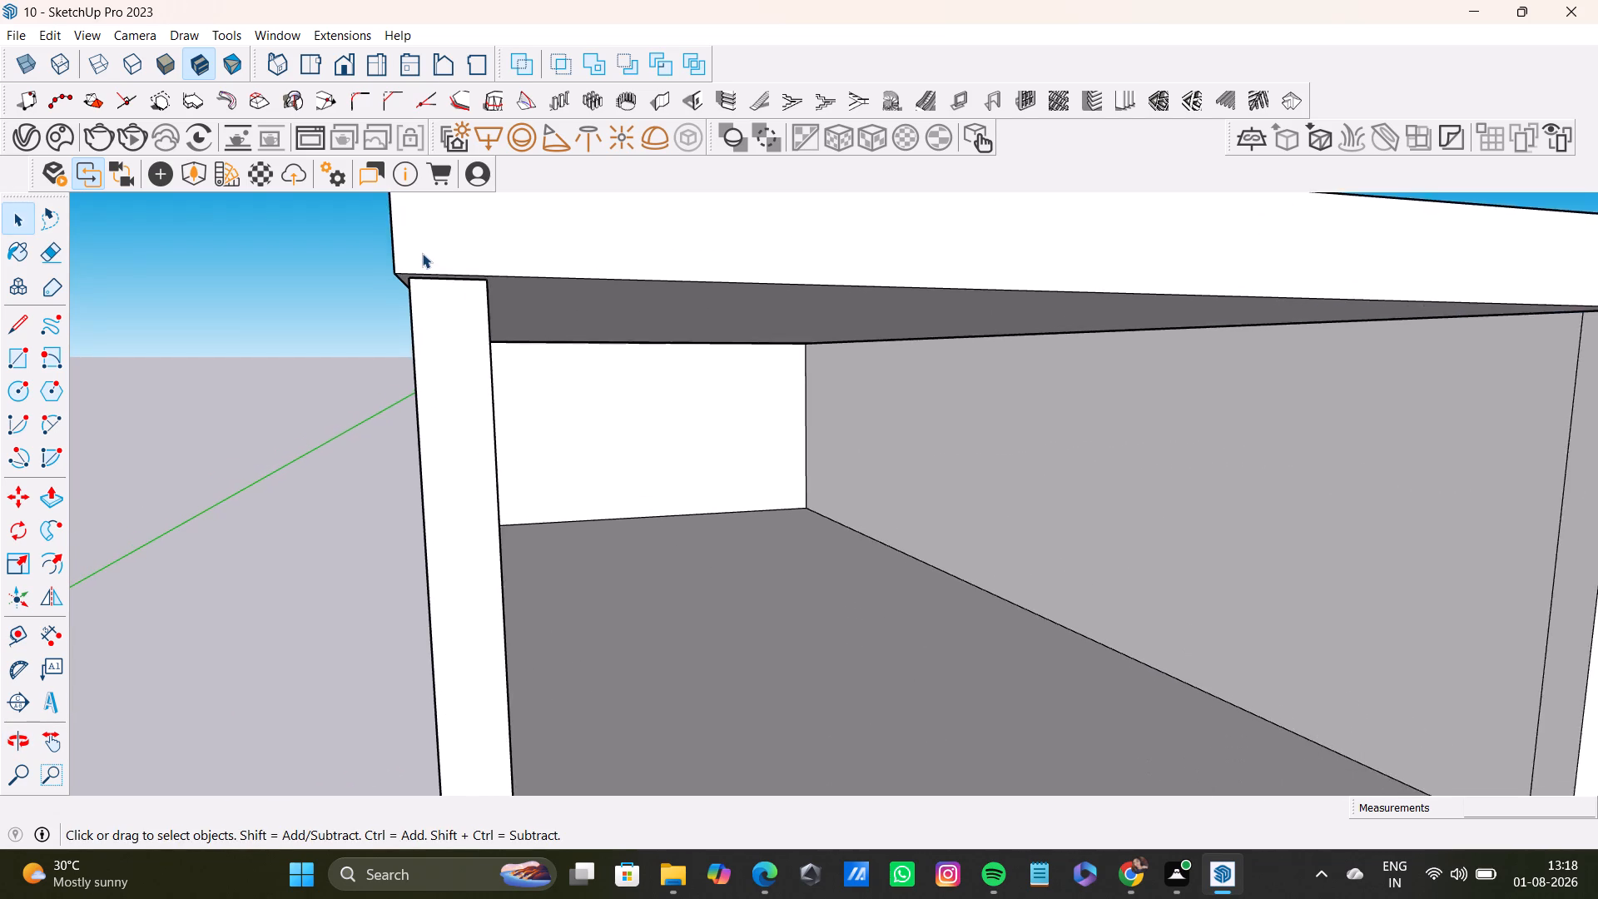
scroll(422, 253, "up", 2)
triple_click(423, 253)
key("m")
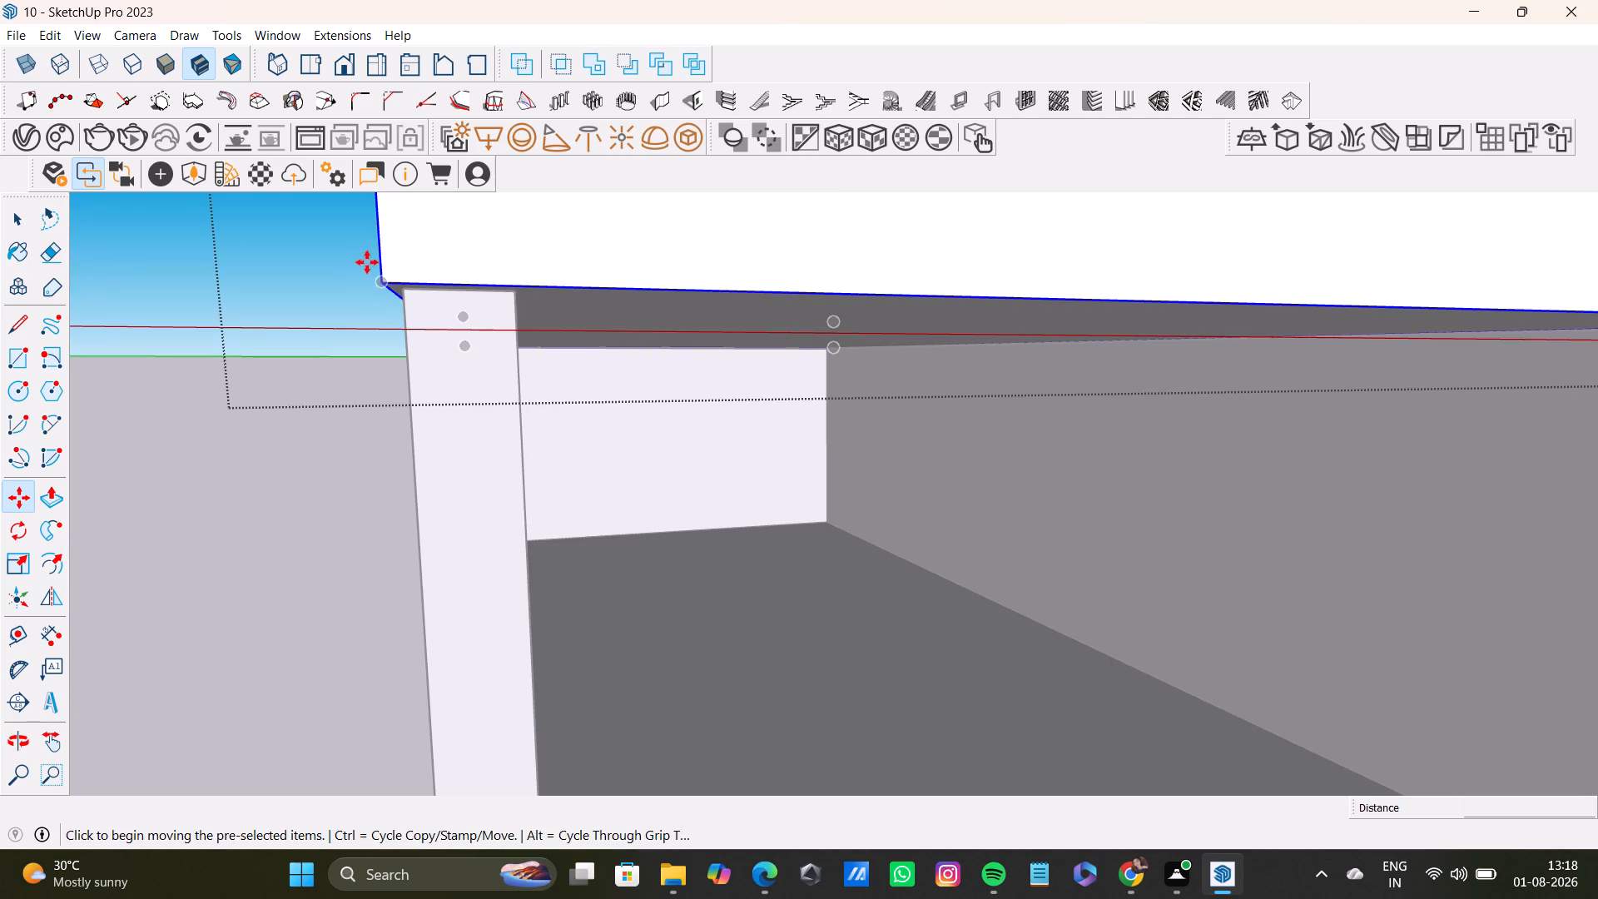
left_click(386, 280)
left_click(405, 298)
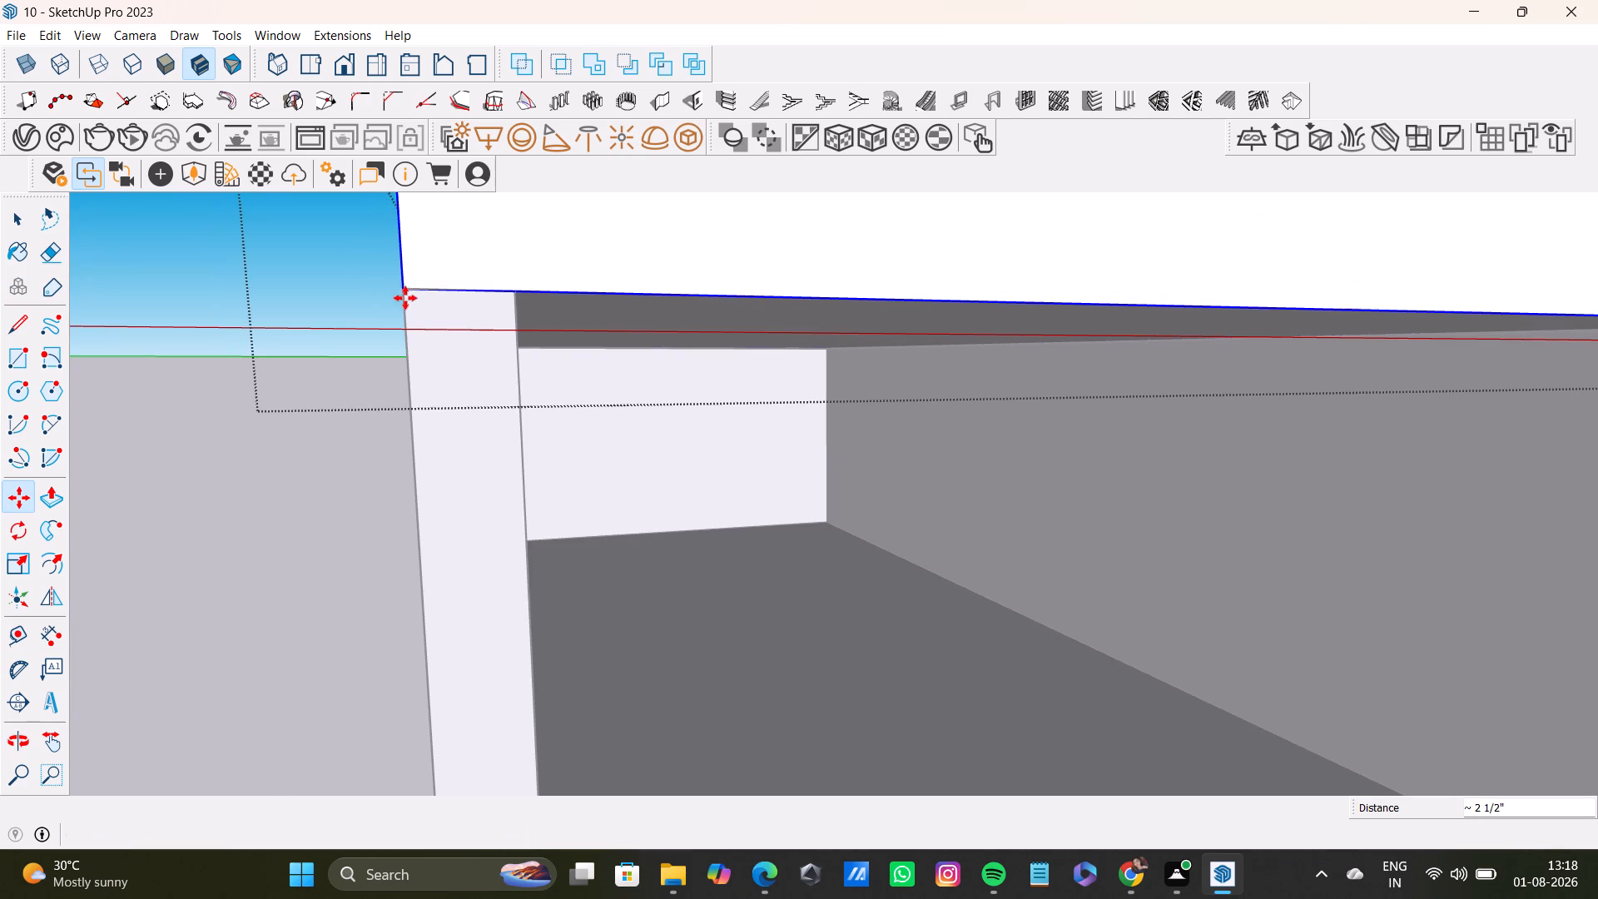
middle_click_drag(469, 335, 767, 420)
scroll(210, 349, "up", 2)
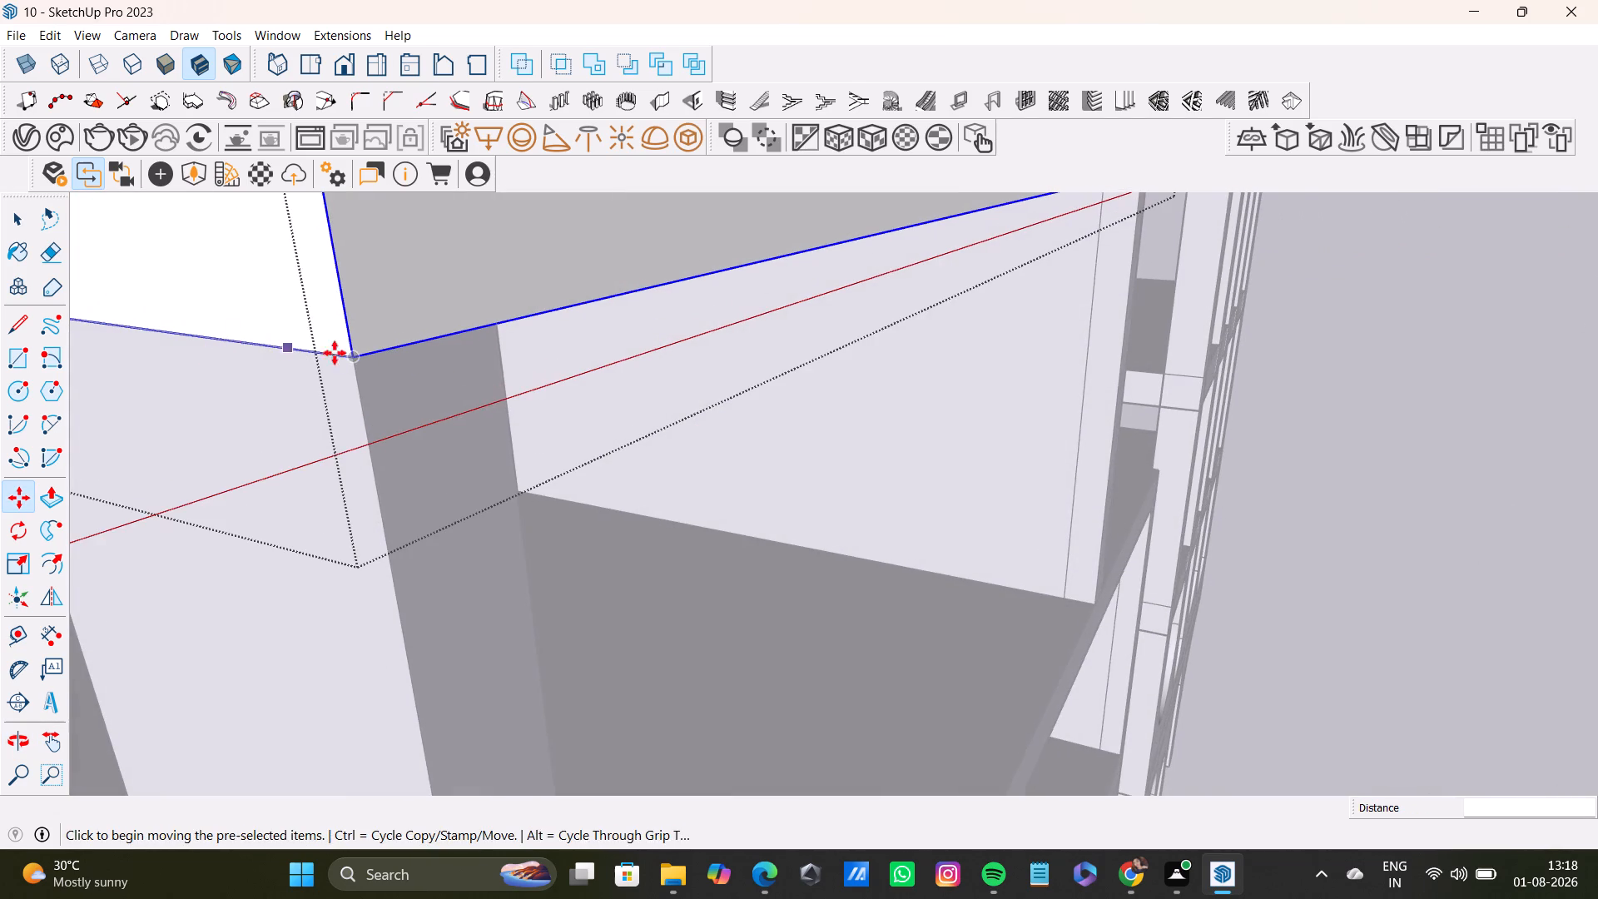
key("space")
left_click(1230, 440)
Examine the third building's slab and wall alignment from the corner, front, inside and above, alongside the arched building.
scroll(672, 523, "down", 8)
middle_click_drag(932, 580, 767, 483)
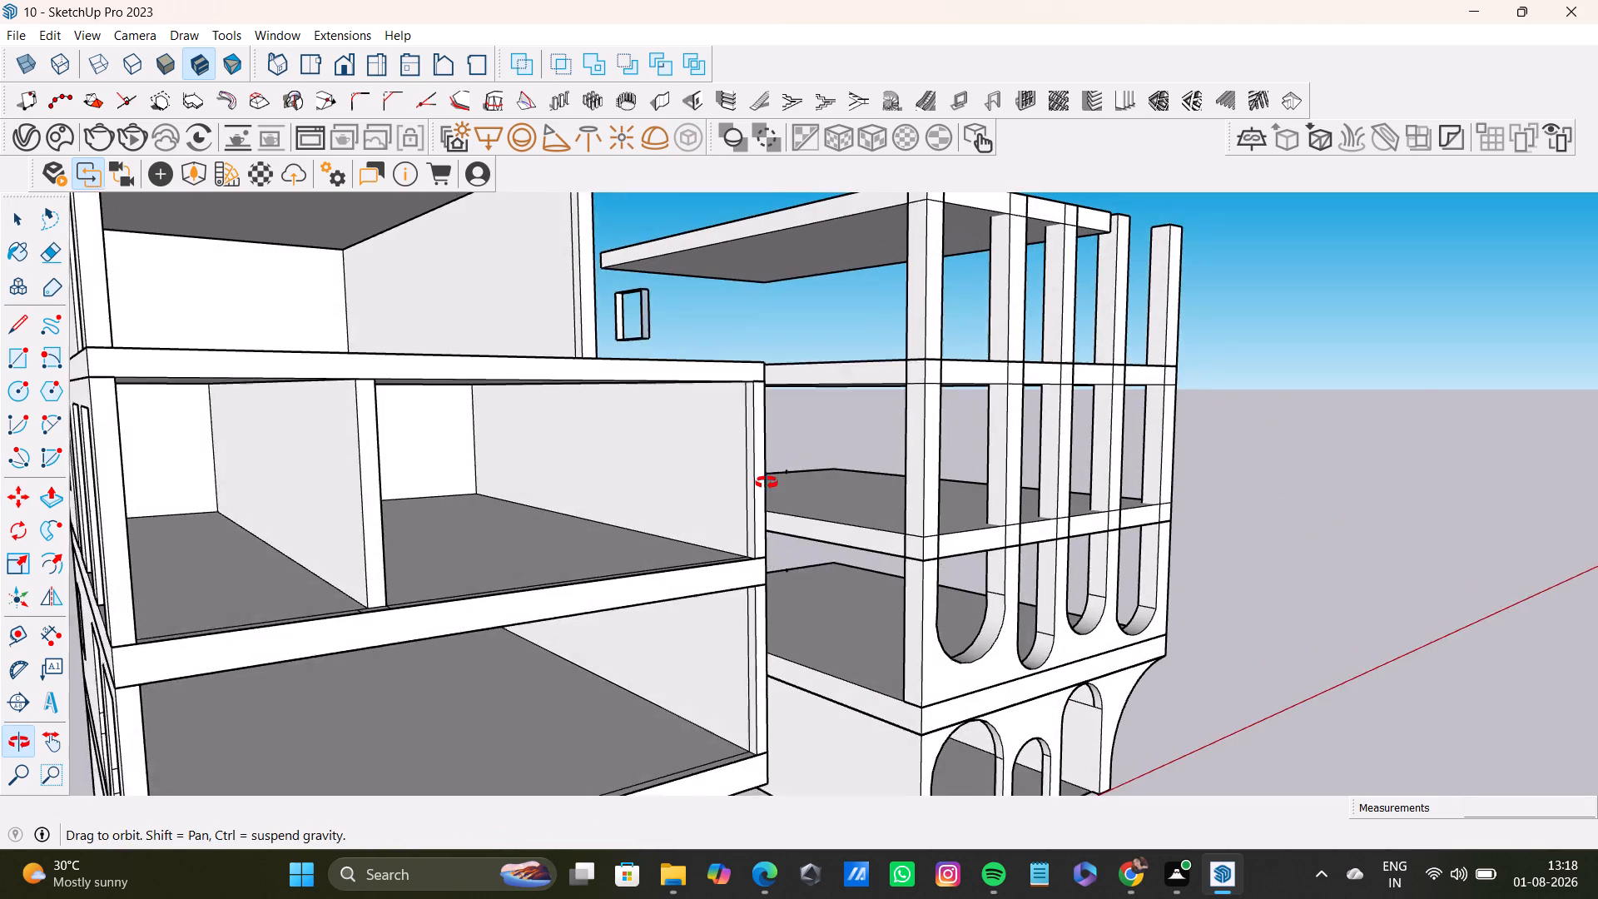
middle_click_drag(767, 483, 777, 498)
middle_click_drag(767, 499, 981, 490, "shift")
scroll(919, 524, "down", 4)
middle_click_drag(871, 529, 775, 515)
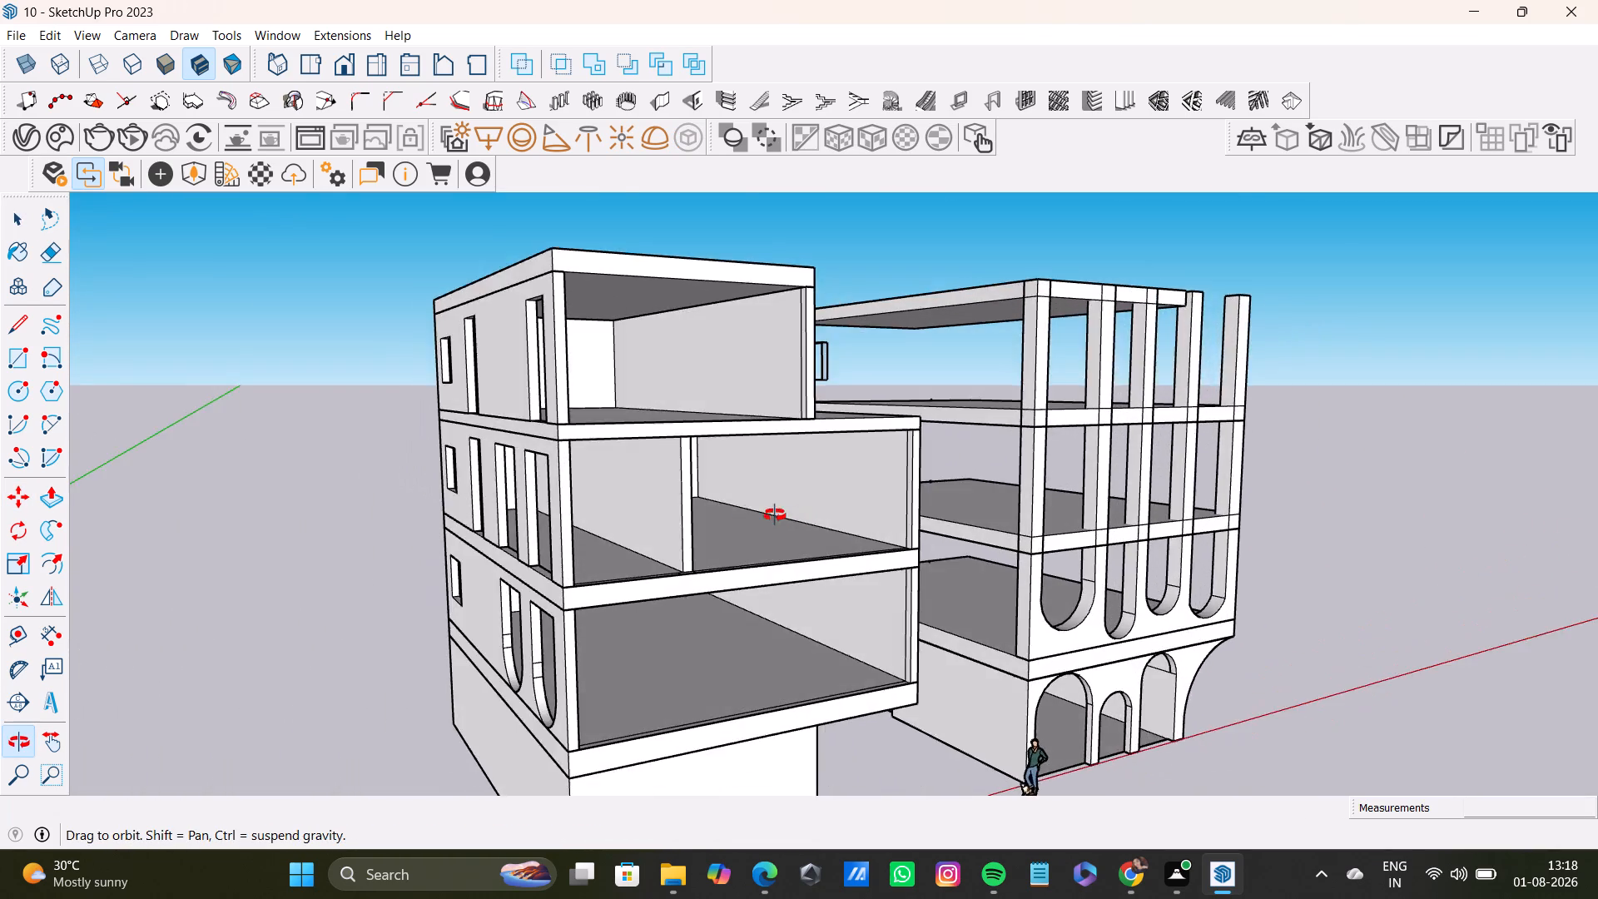
middle_click_drag(775, 515, 655, 424)
middle_click_drag(655, 424, 648, 459)
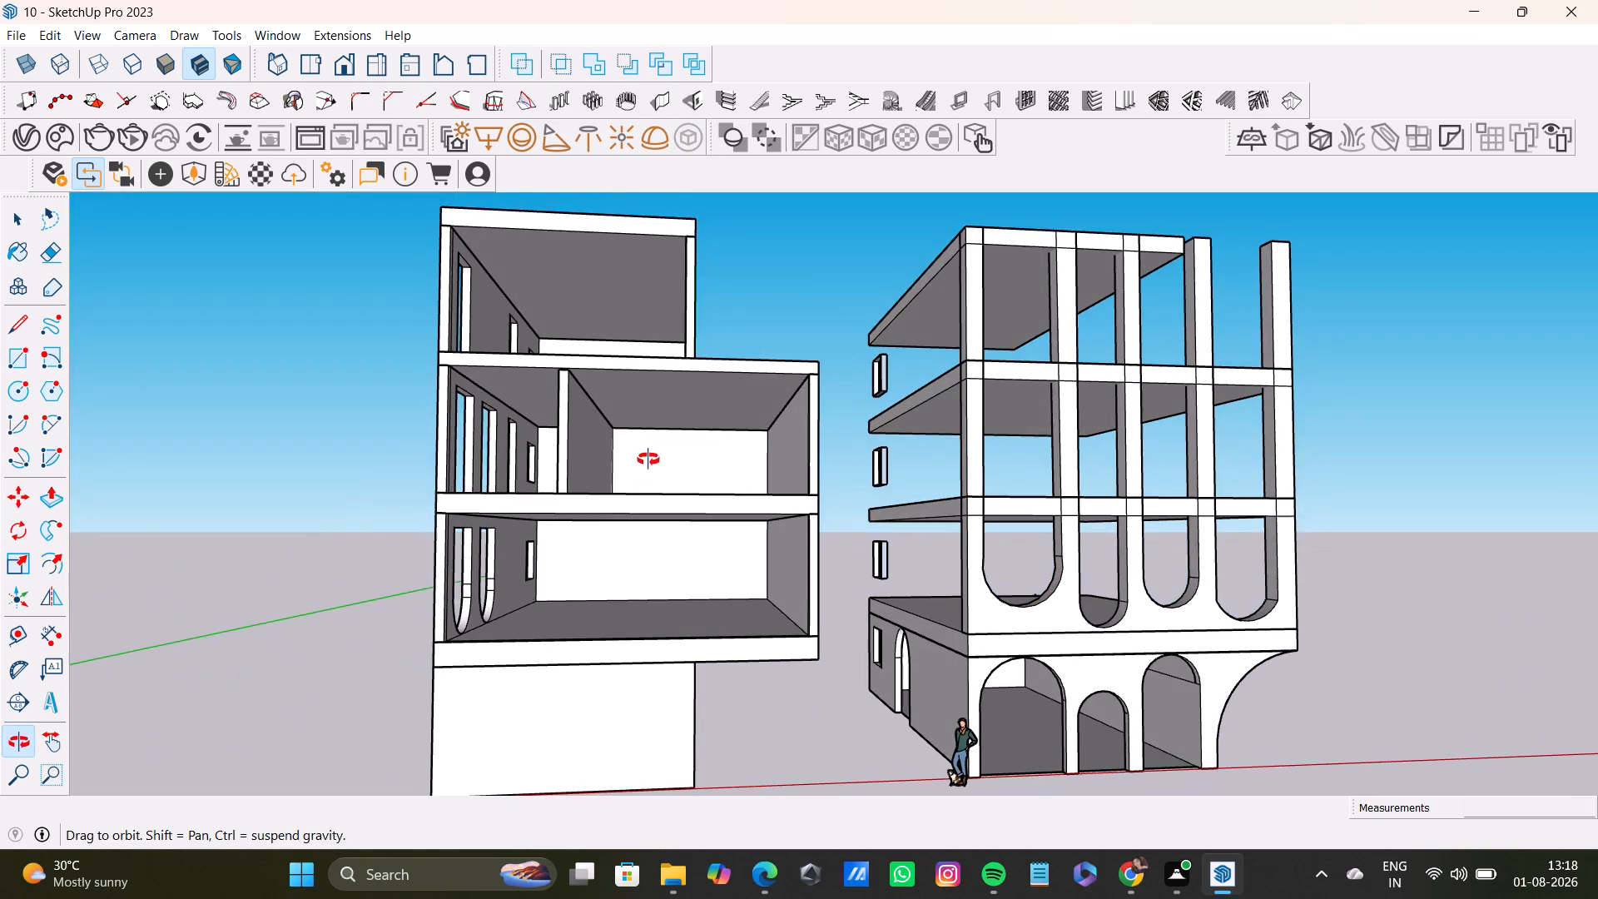
middle_click_drag(648, 459, 644, 462)
middle_click_drag(644, 462, 646, 445, "shift")
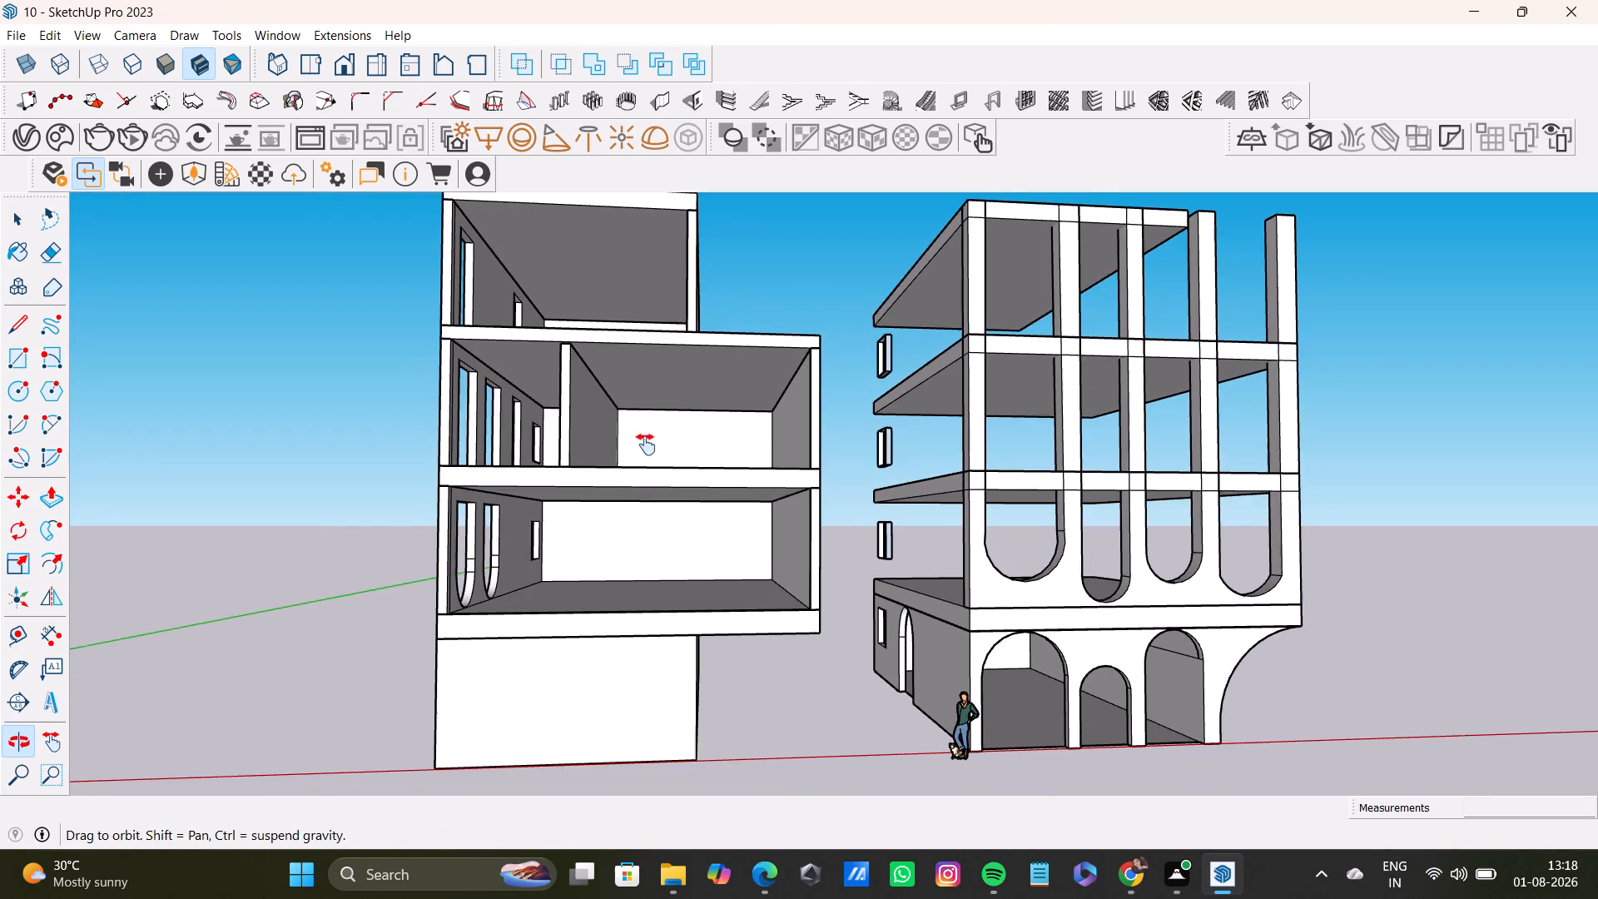
middle_click_drag(646, 445, 656, 477, "shift")
scroll(518, 312, "up", 13)
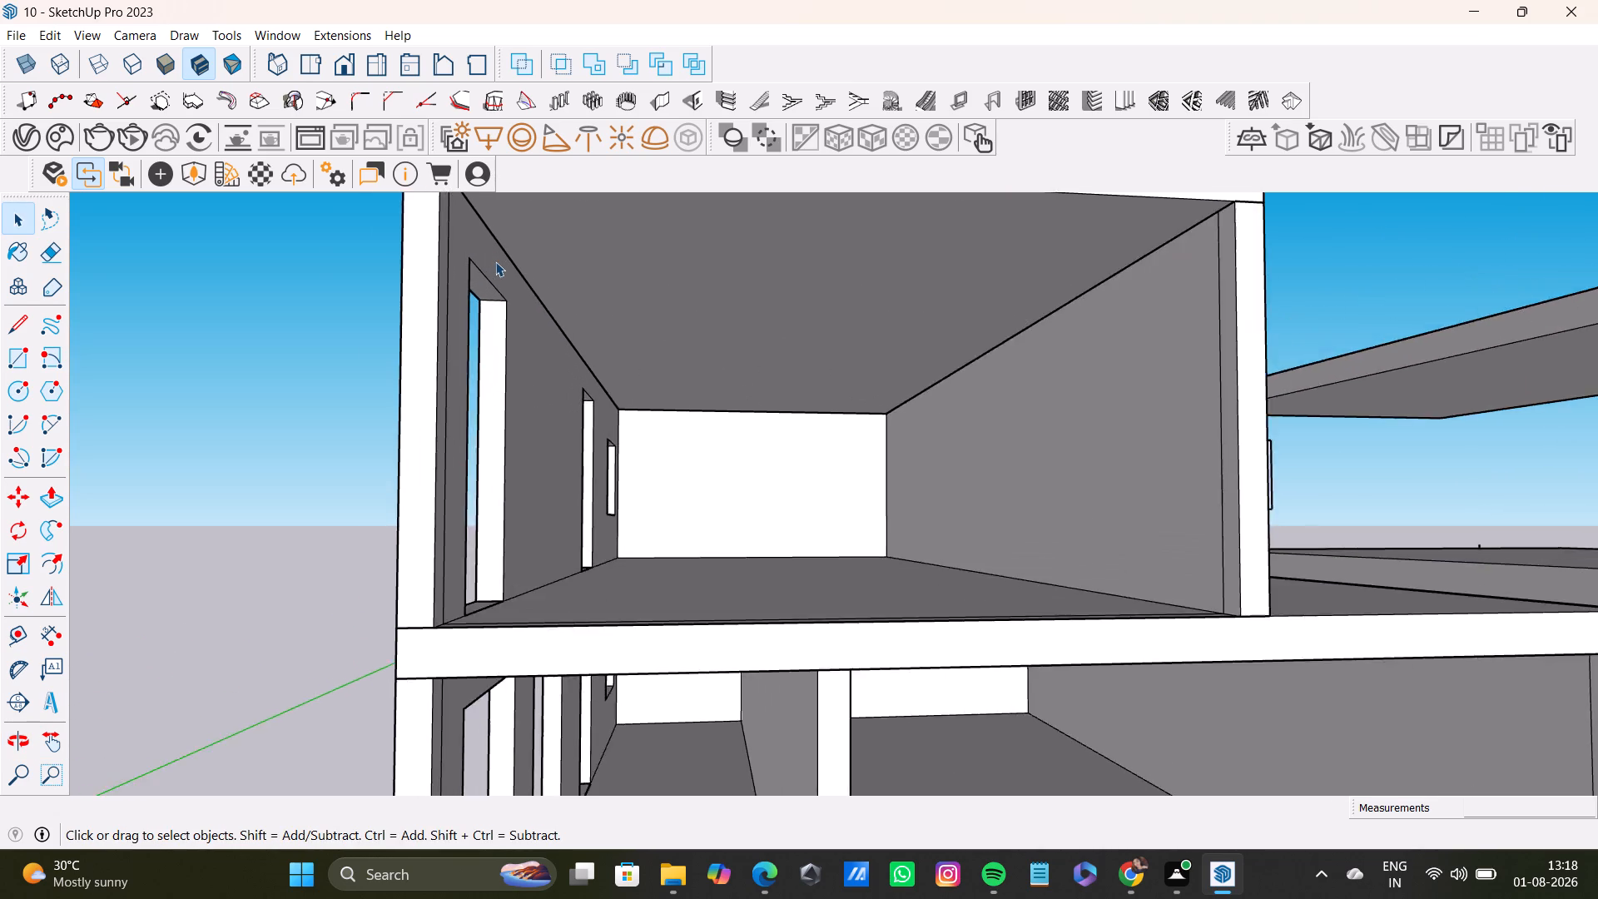
scroll(495, 261, "up", 2)
middle_click_drag(495, 274, 474, 381)
middle_click_drag(492, 352, 521, 525, "shift")
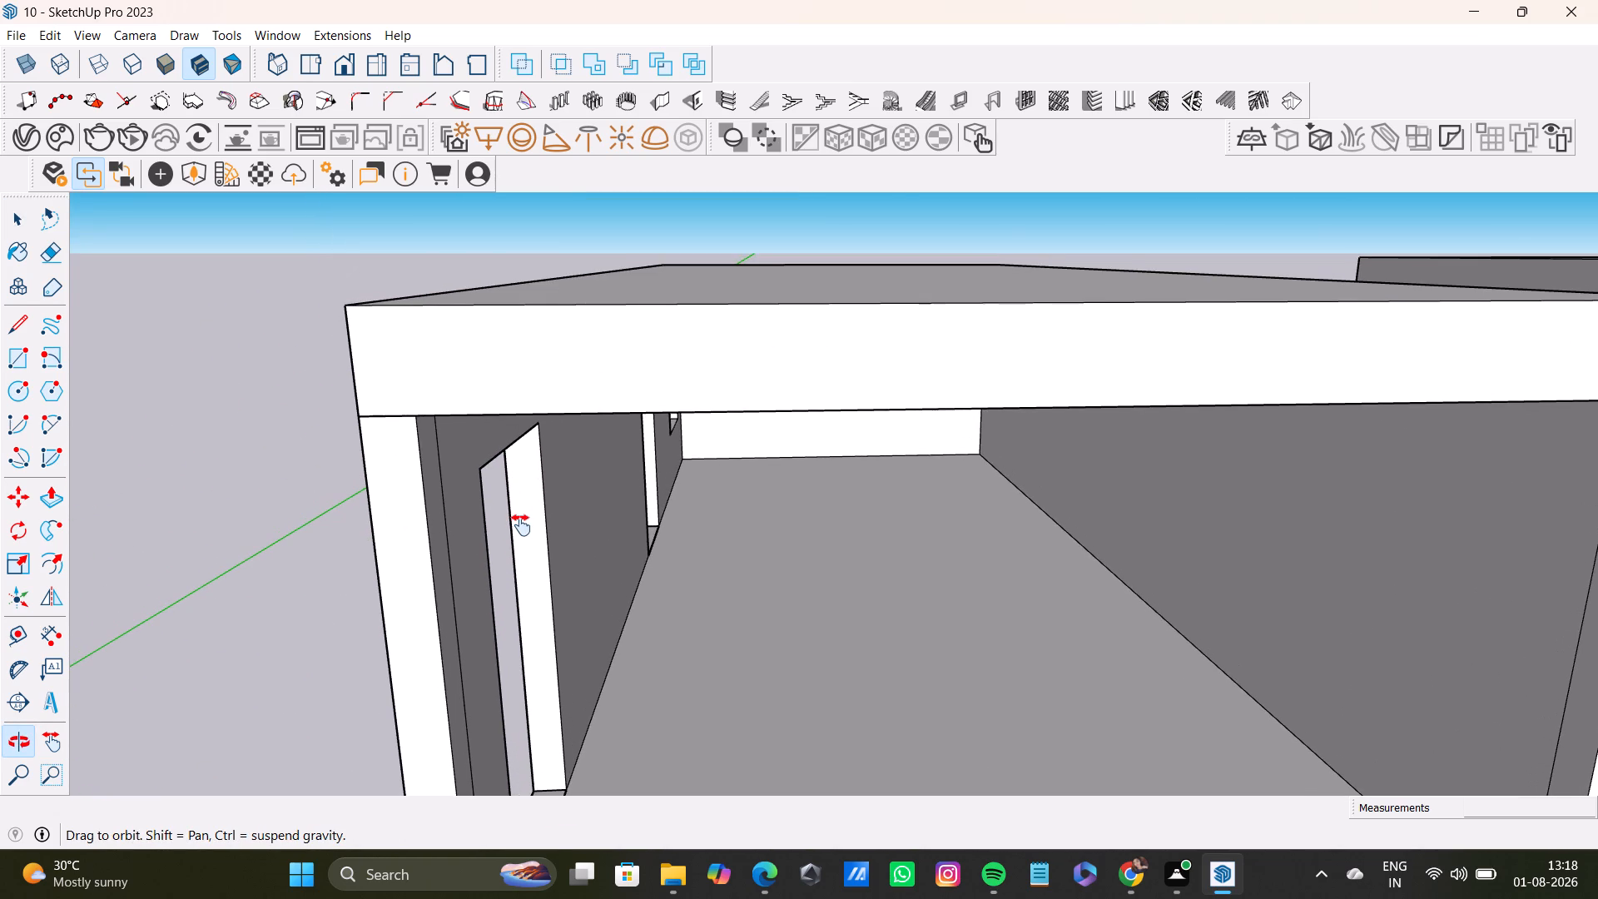
middle_click_drag(521, 525, 520, 524, "shift")
scroll(524, 471, "down", 20)
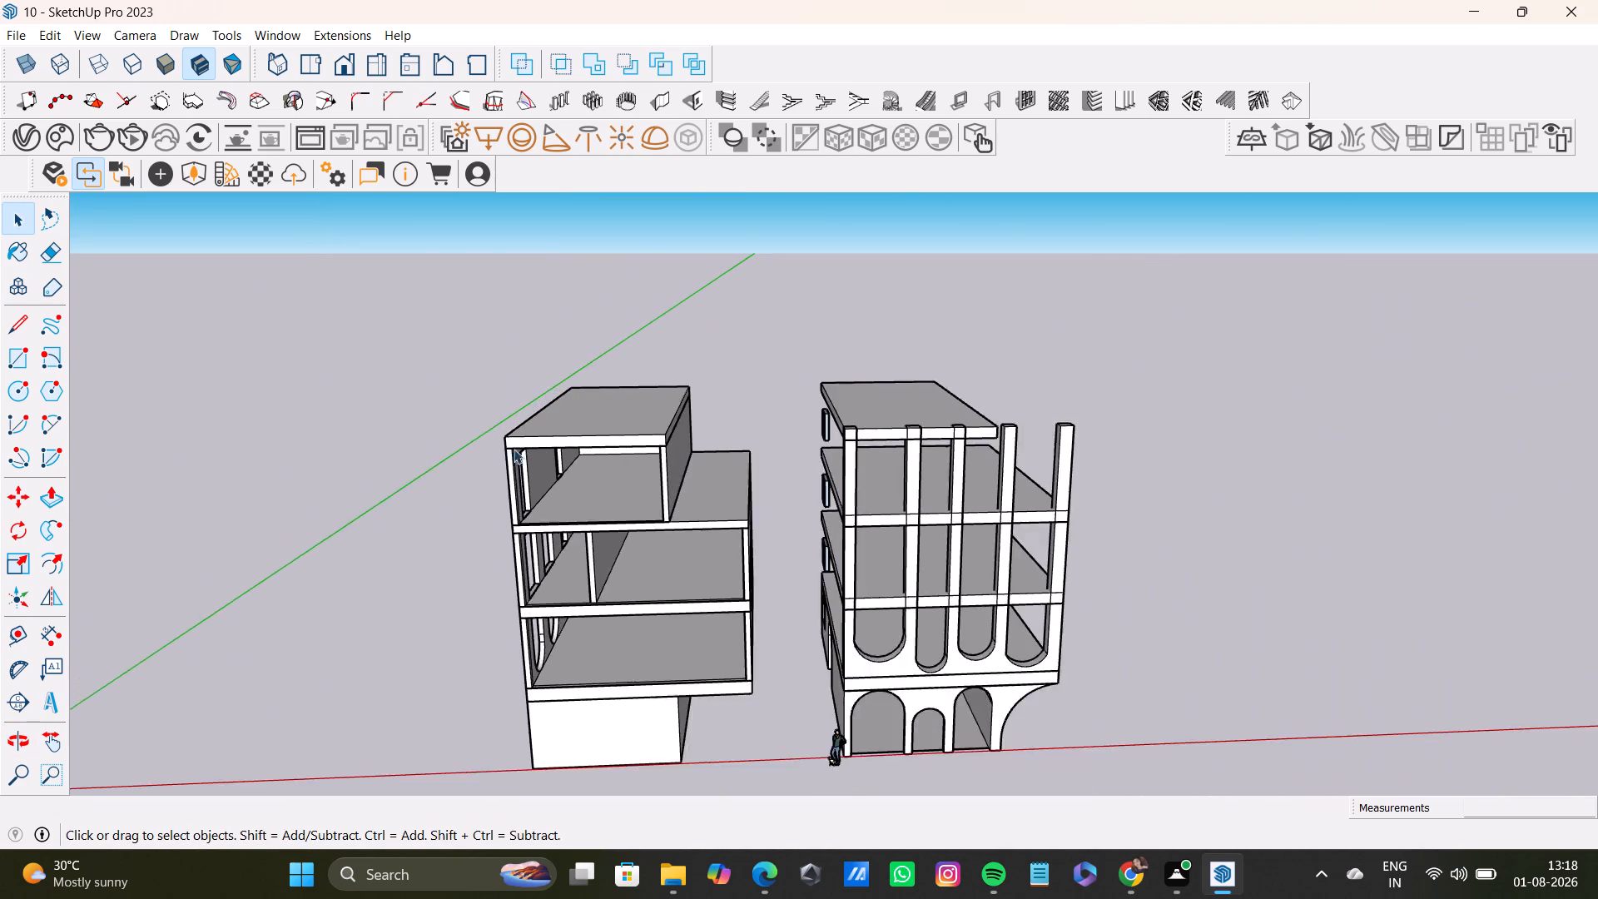
scroll(514, 449, "down", 13)
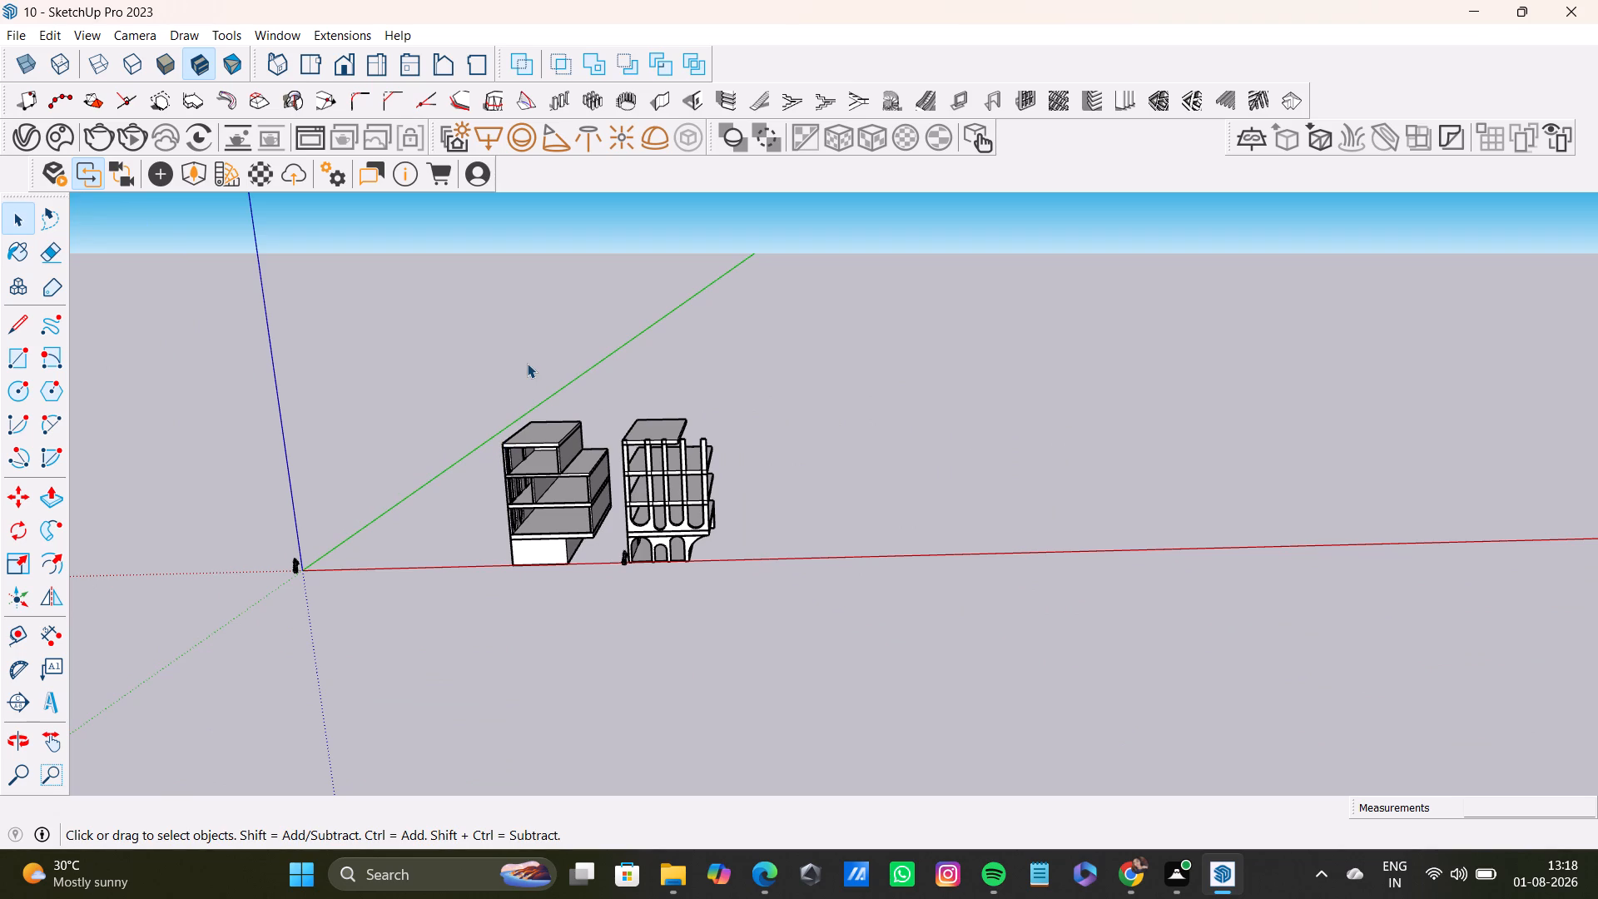
scroll(509, 491, "up", 5)
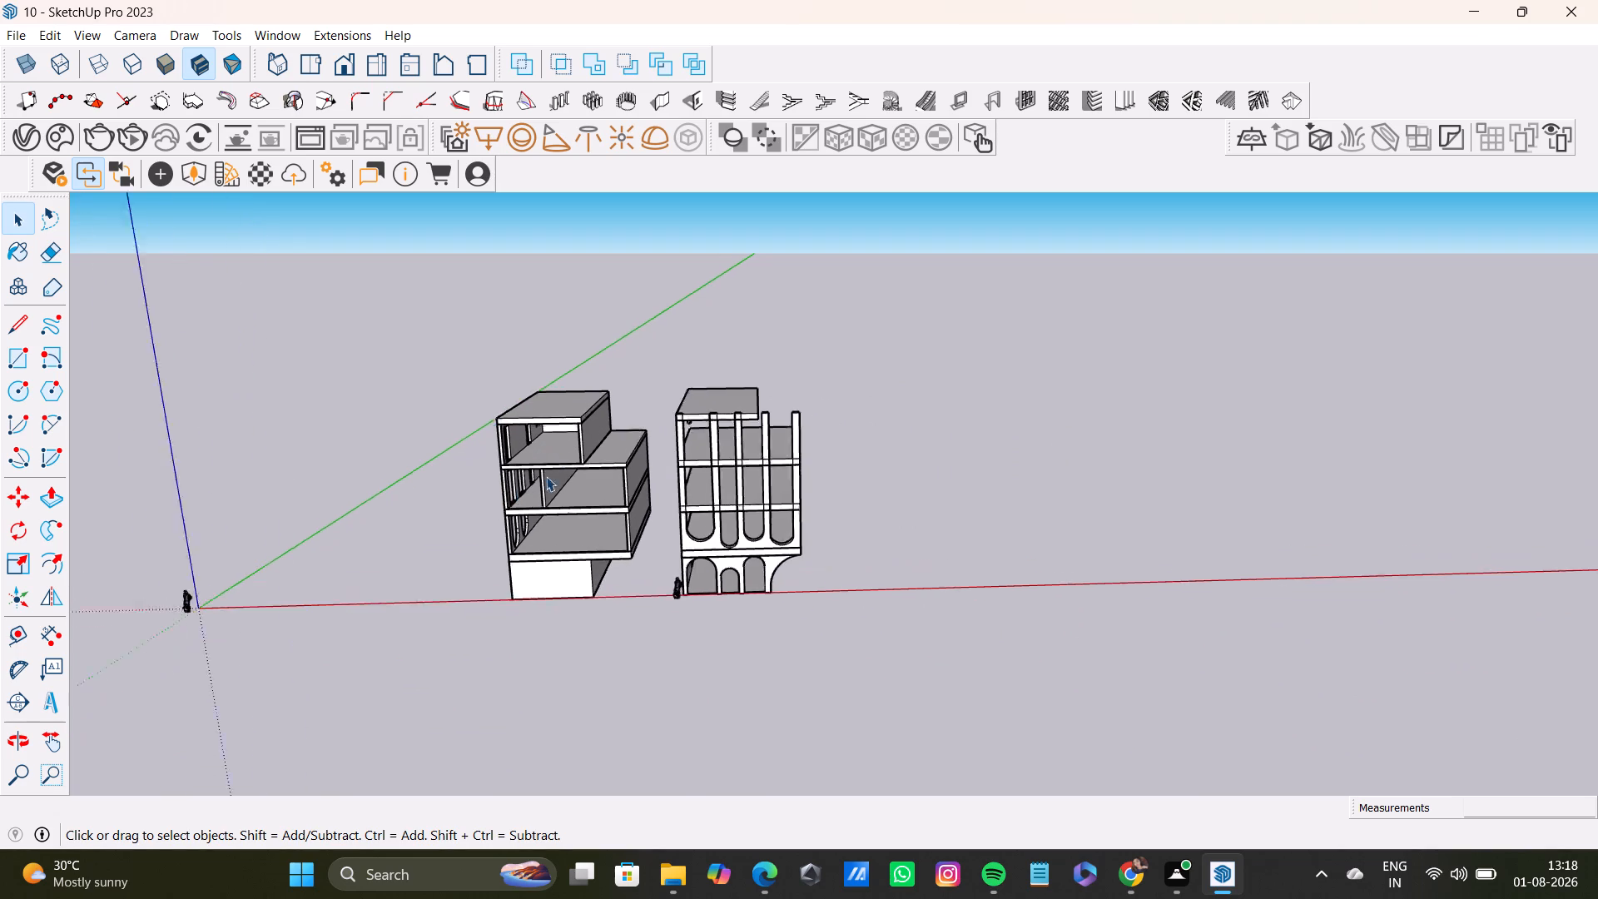
scroll(546, 476, "up", 4)
middle_click_drag(549, 459, 587, 396, "shift")
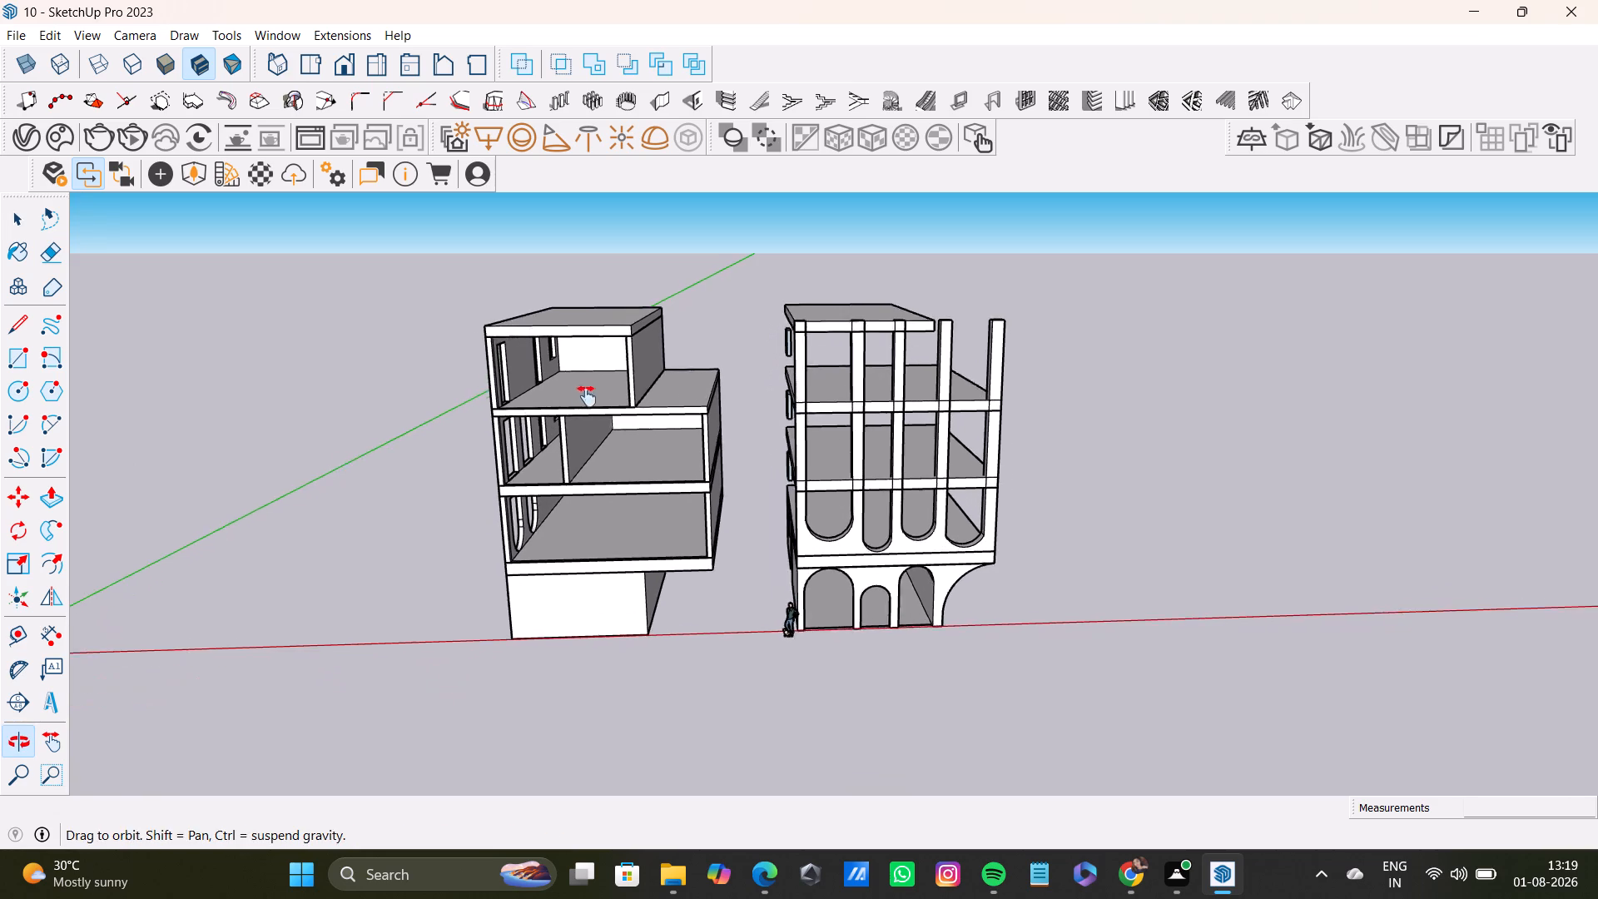
middle_click_drag(587, 396, 593, 391, "shift")
middle_click_drag(570, 441, 524, 320)
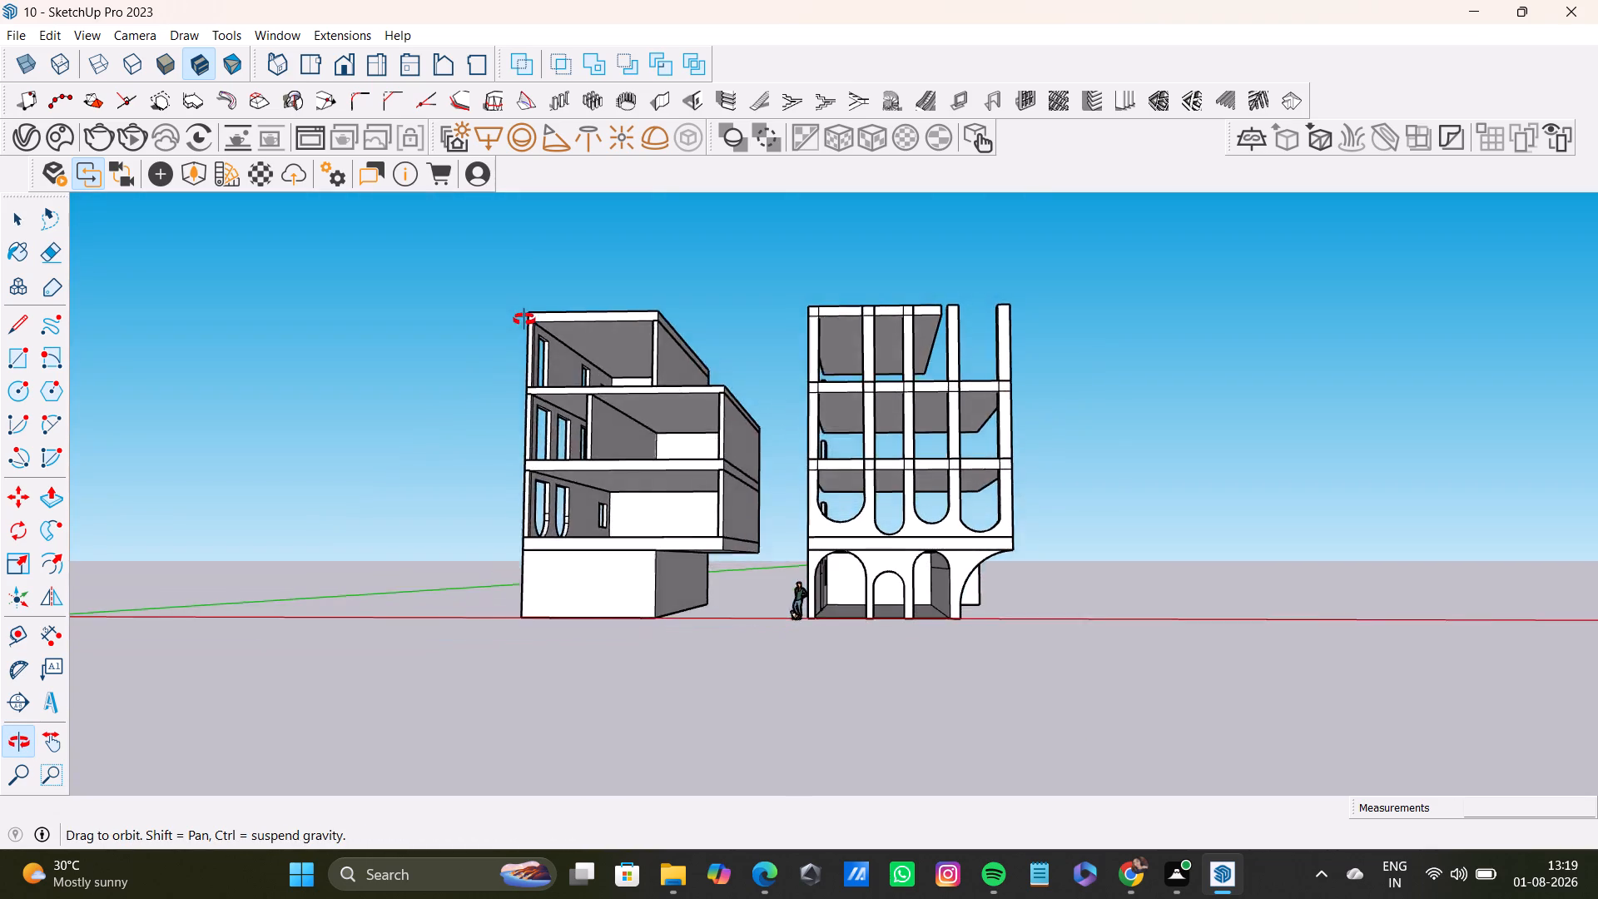
middle_click_drag(524, 320, 631, 335)
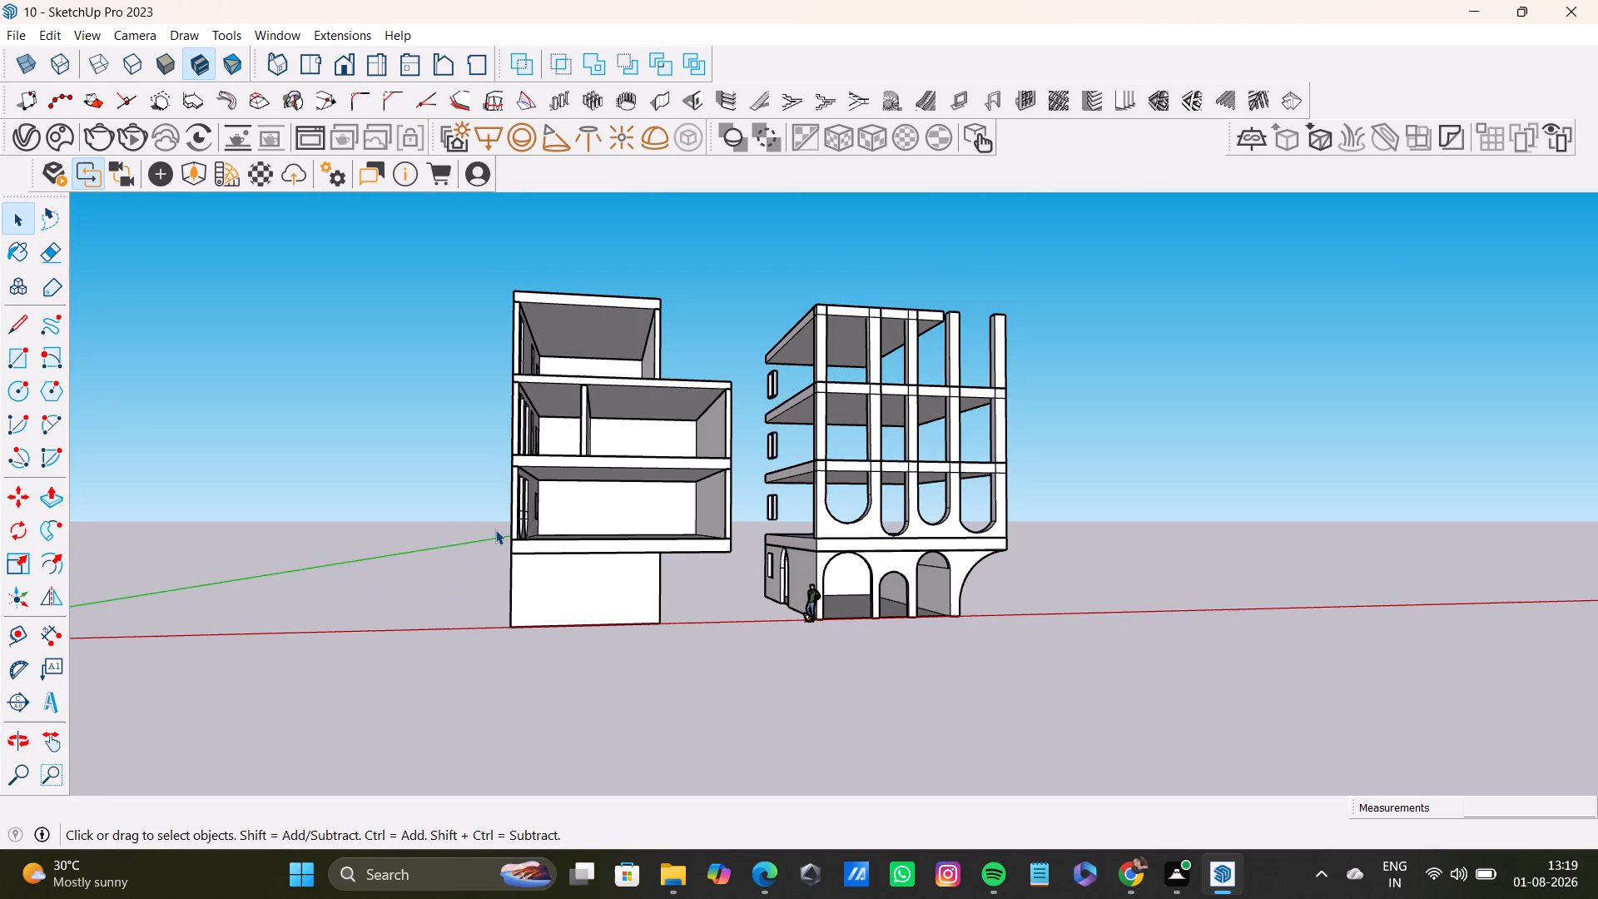
Open the third building's ground-floor wall box group for editing.
triple_click(600, 581)
double_click(600, 586)
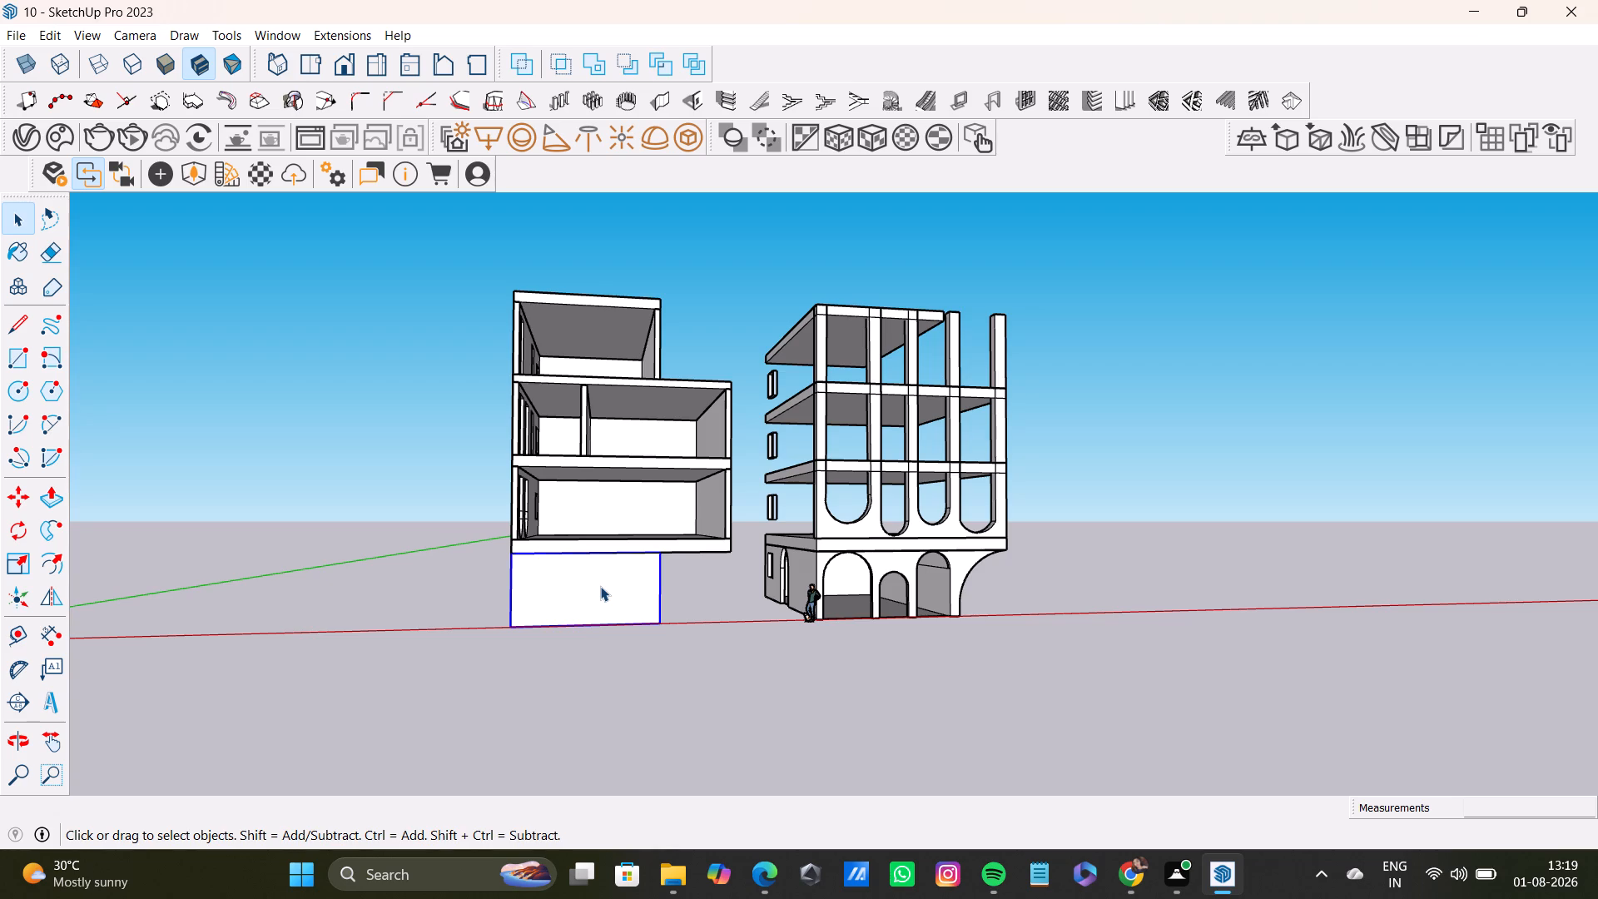
double_click(600, 586)
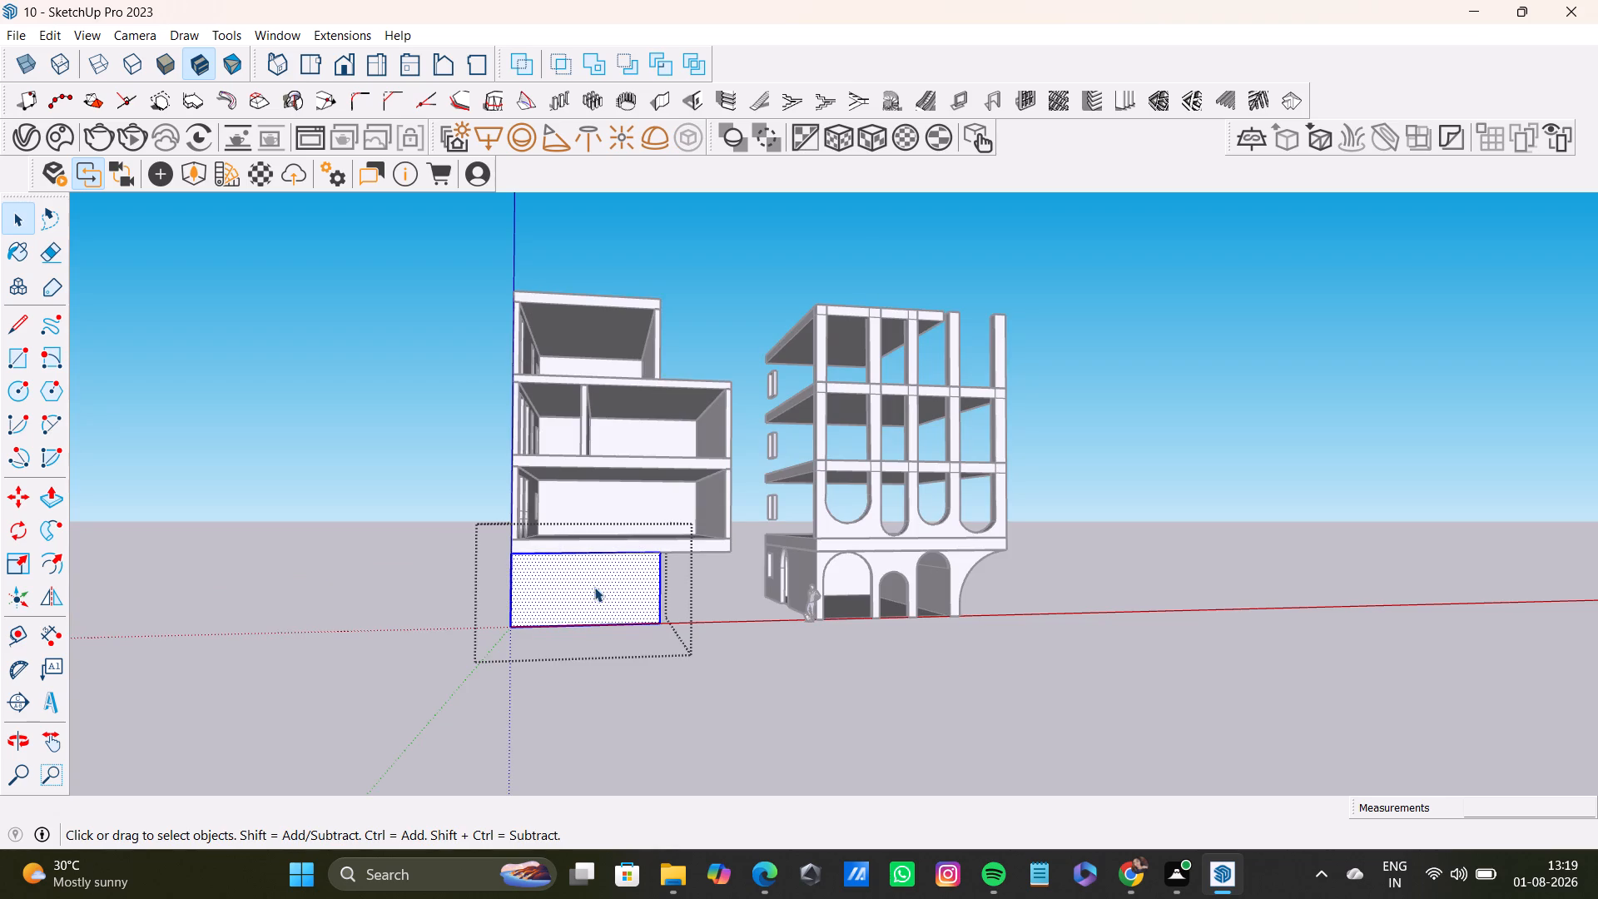
scroll(531, 608, "up", 8)
middle_click_drag(603, 590, 603, 595)
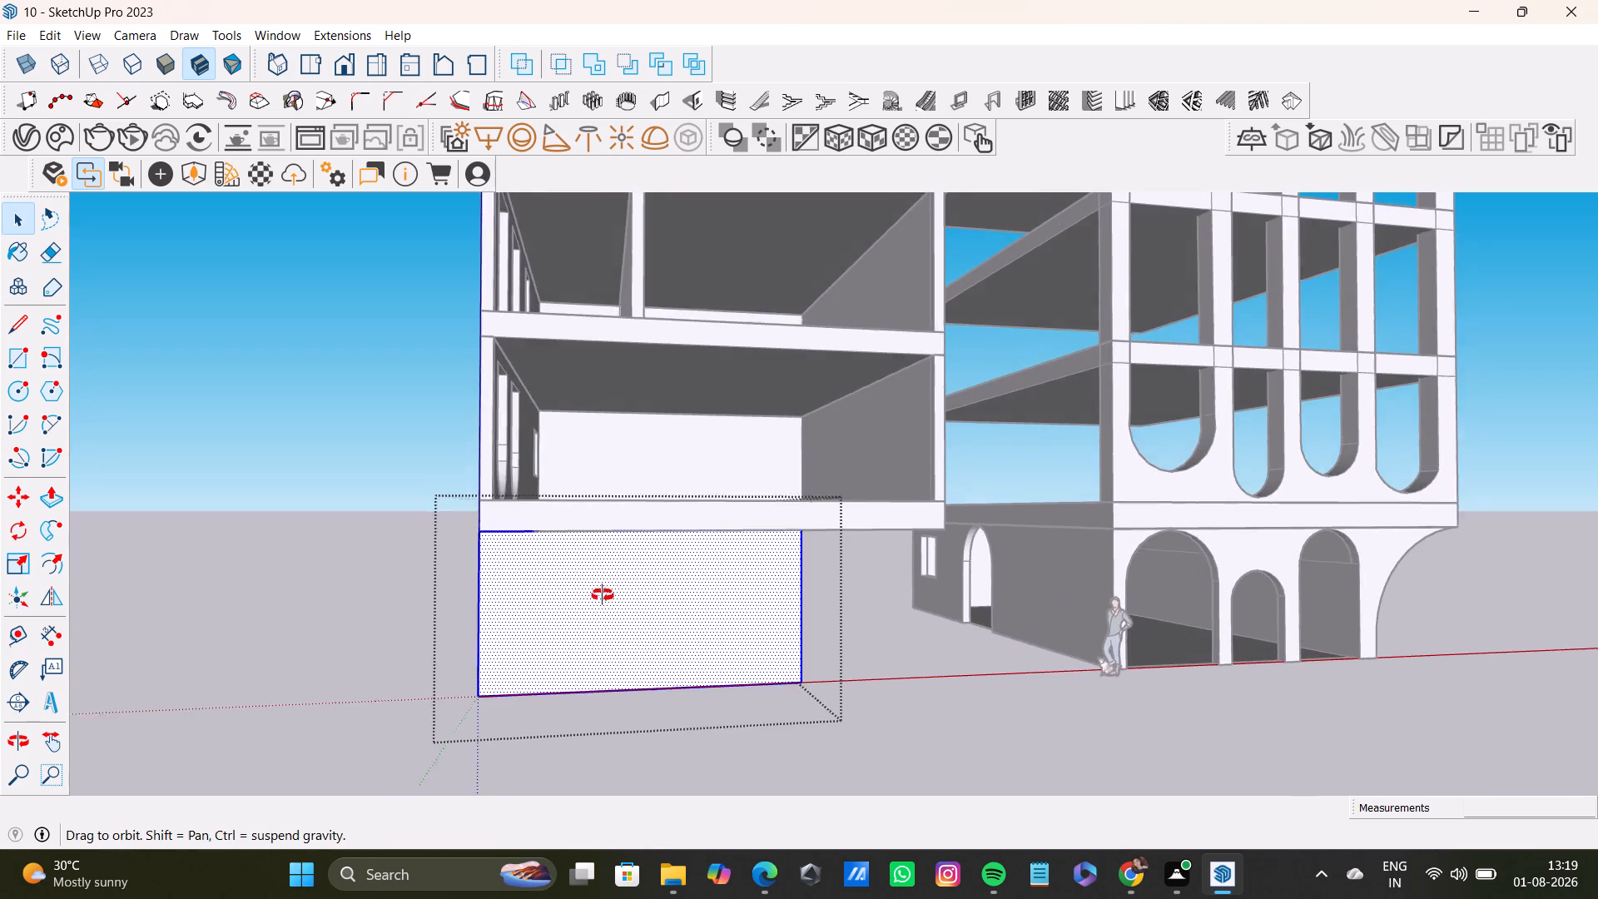
middle_click_drag(603, 595, 409, 610)
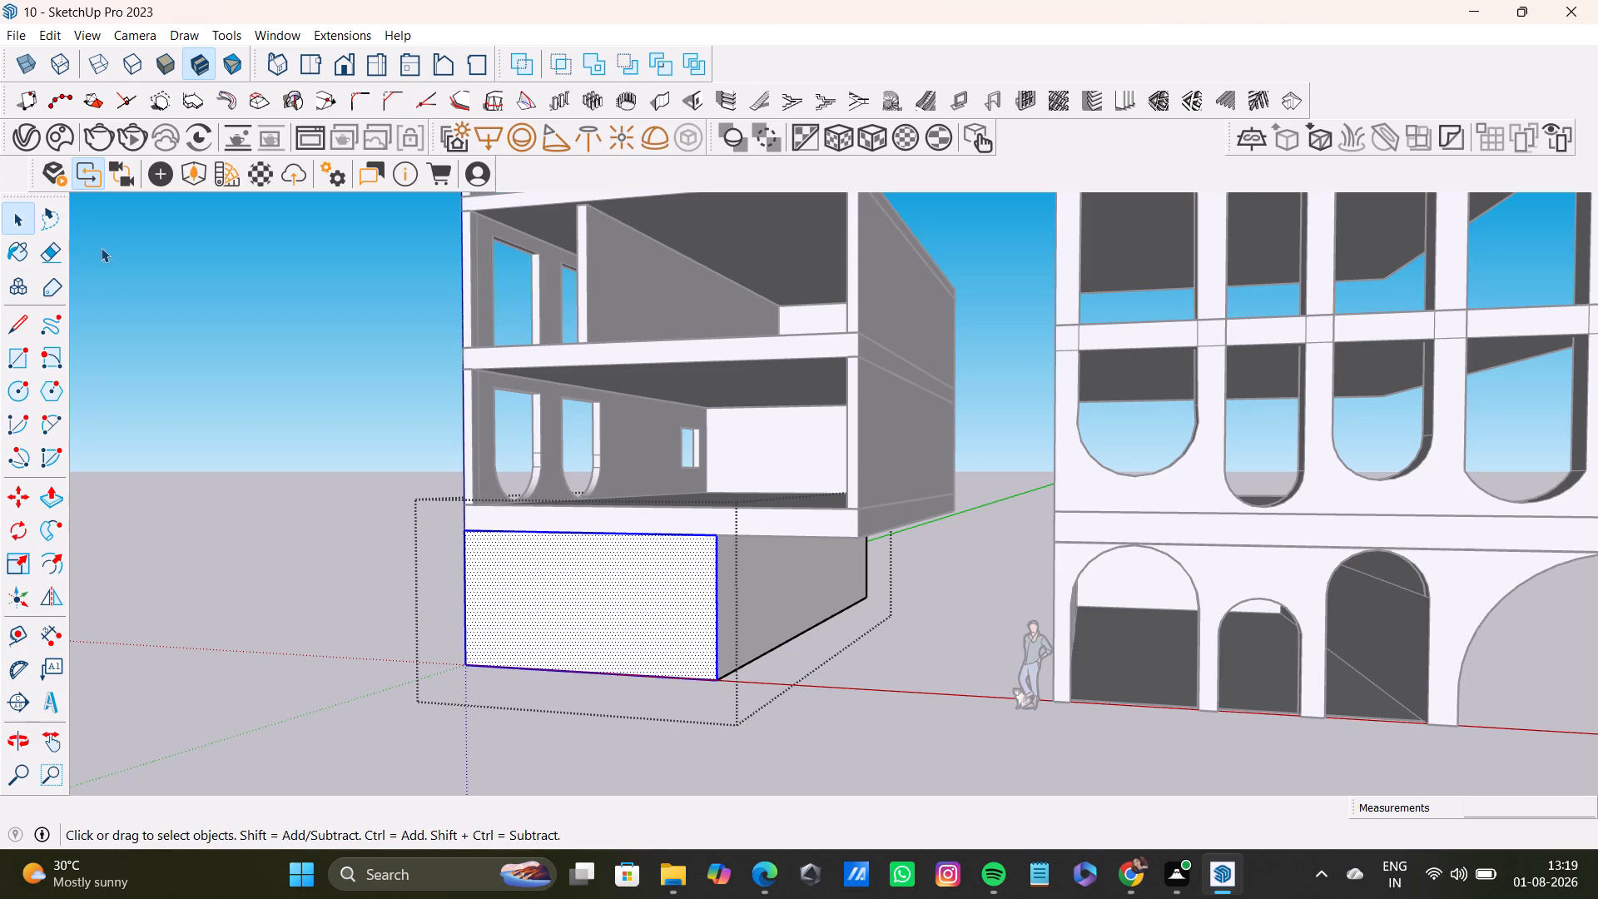
scroll(481, 612, "up", 5)
middle_click_drag(543, 606, 481, 484)
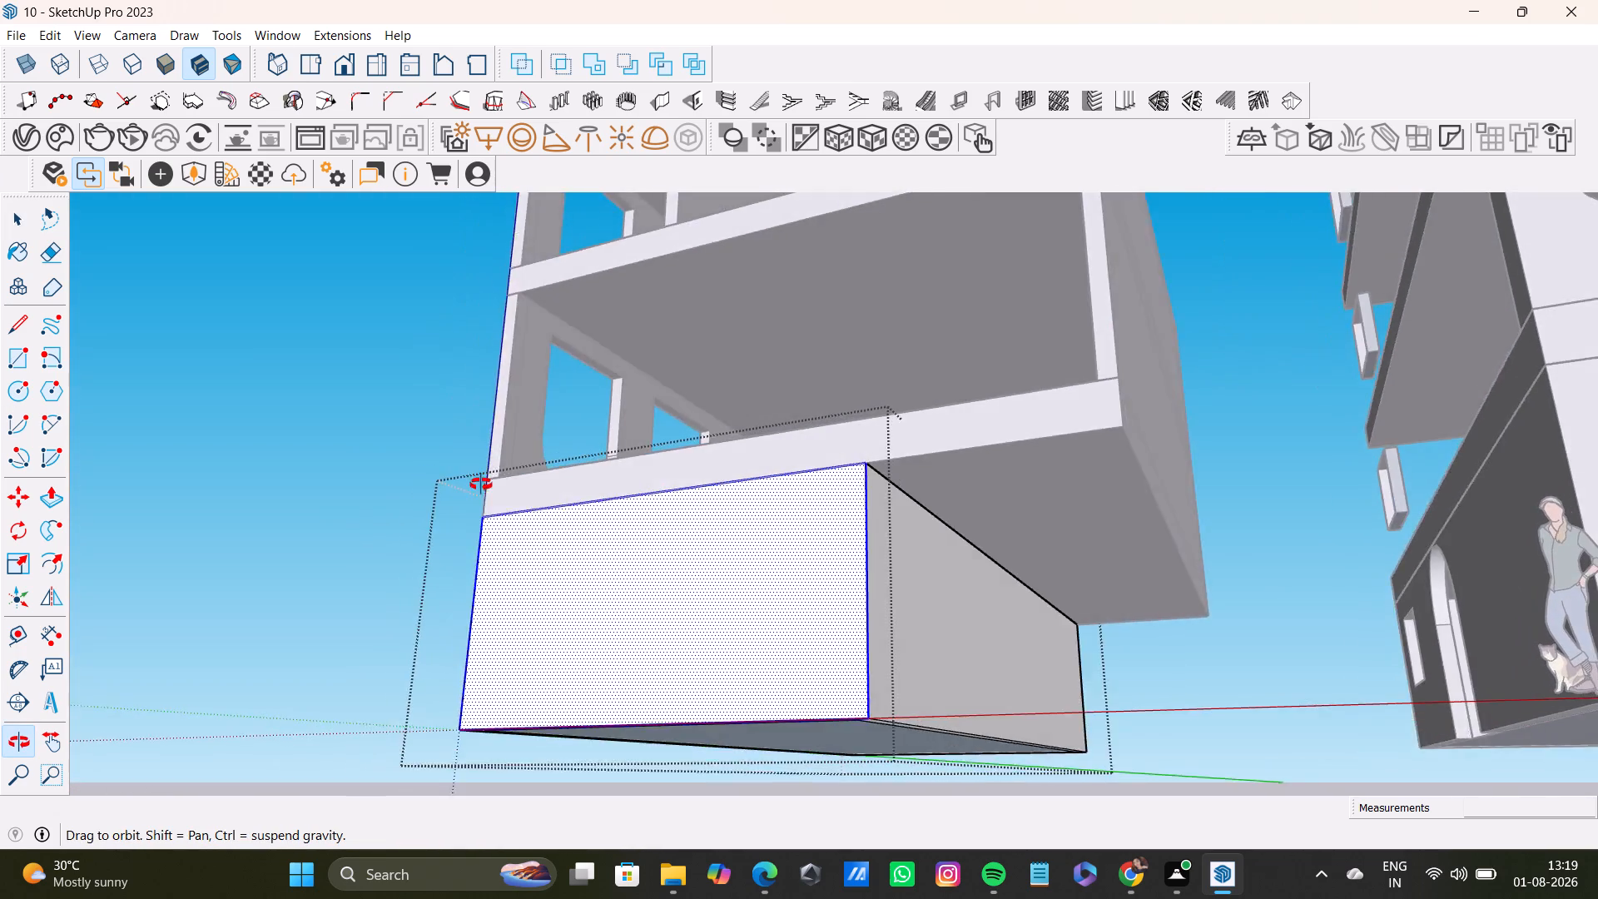
middle_click_drag(481, 484, 532, 597)
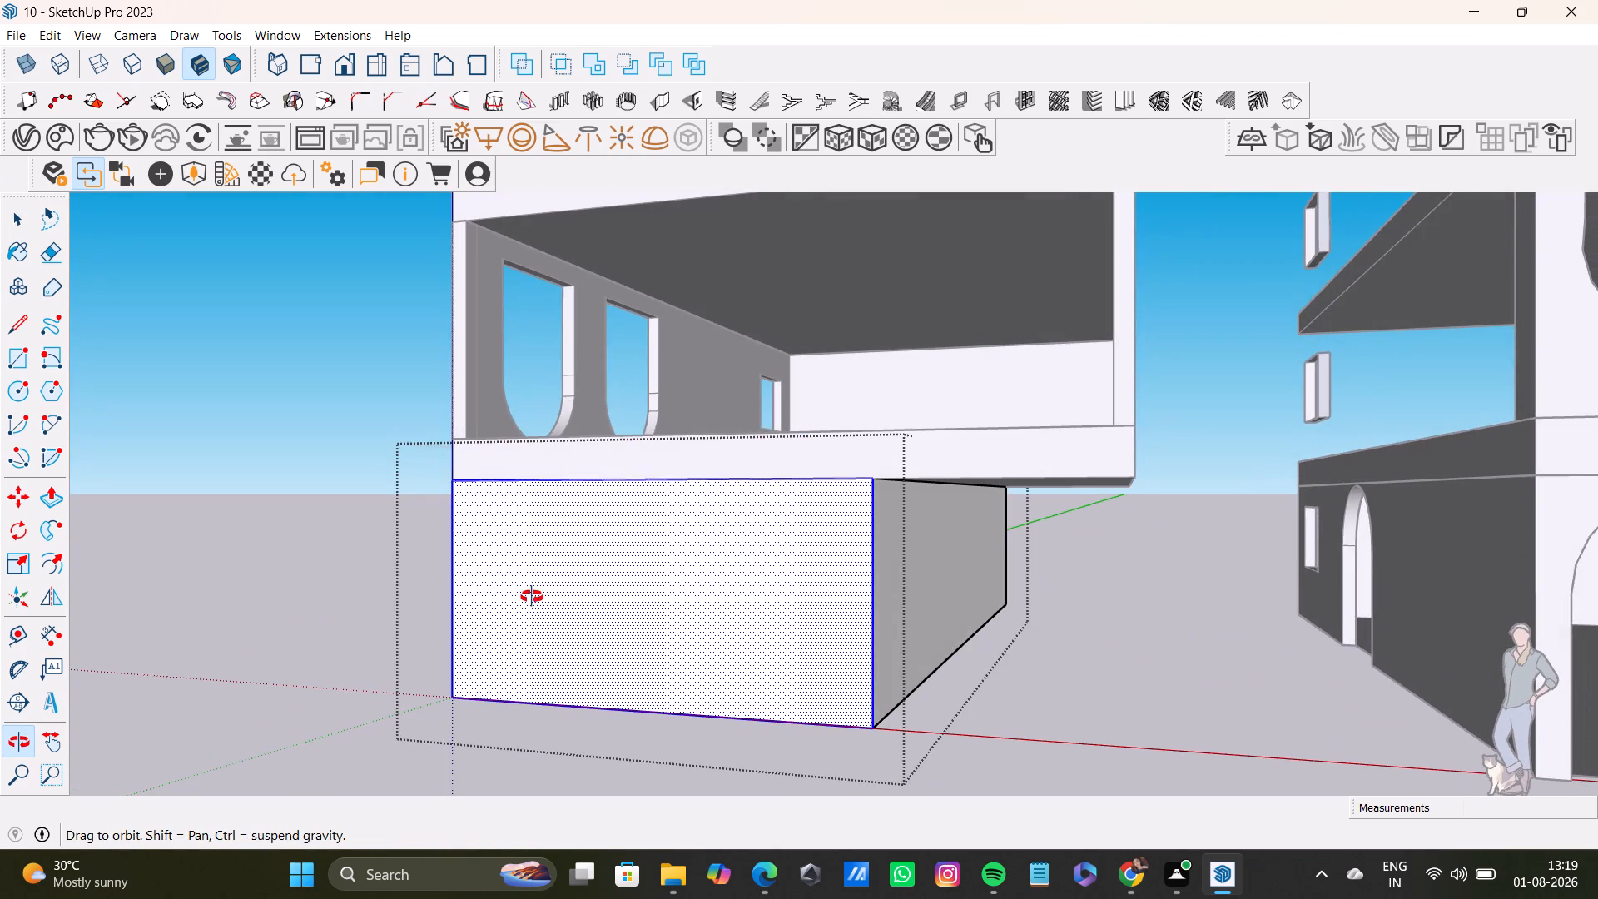
middle_click_drag(532, 597, 533, 590)
middle_click_drag(557, 555, 589, 651)
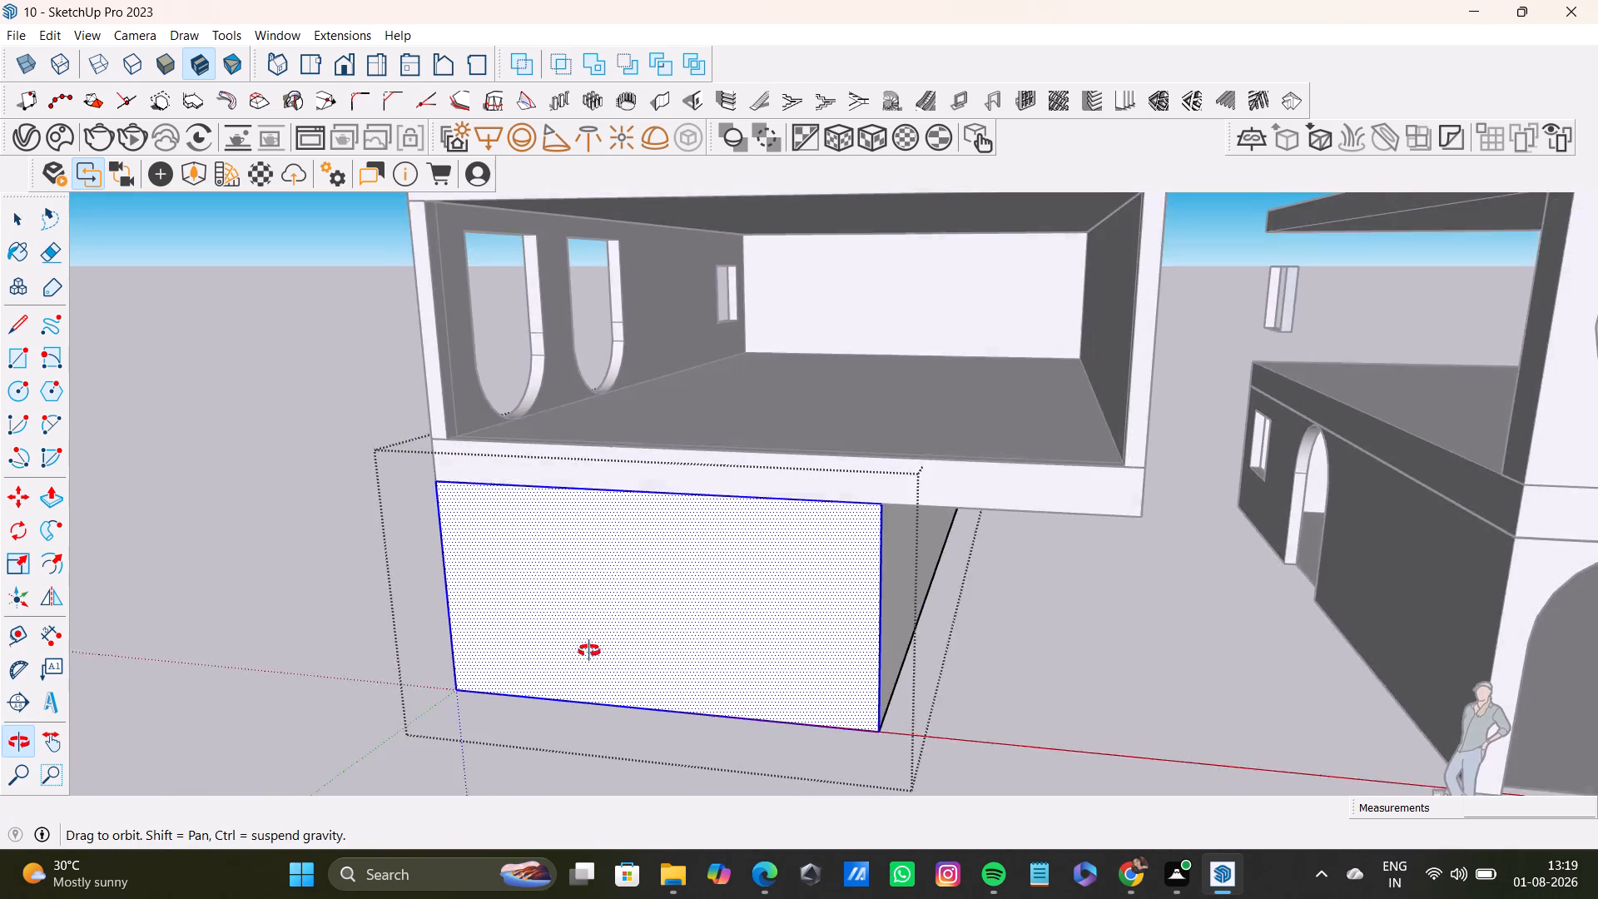
middle_click_drag(589, 651, 613, 629)
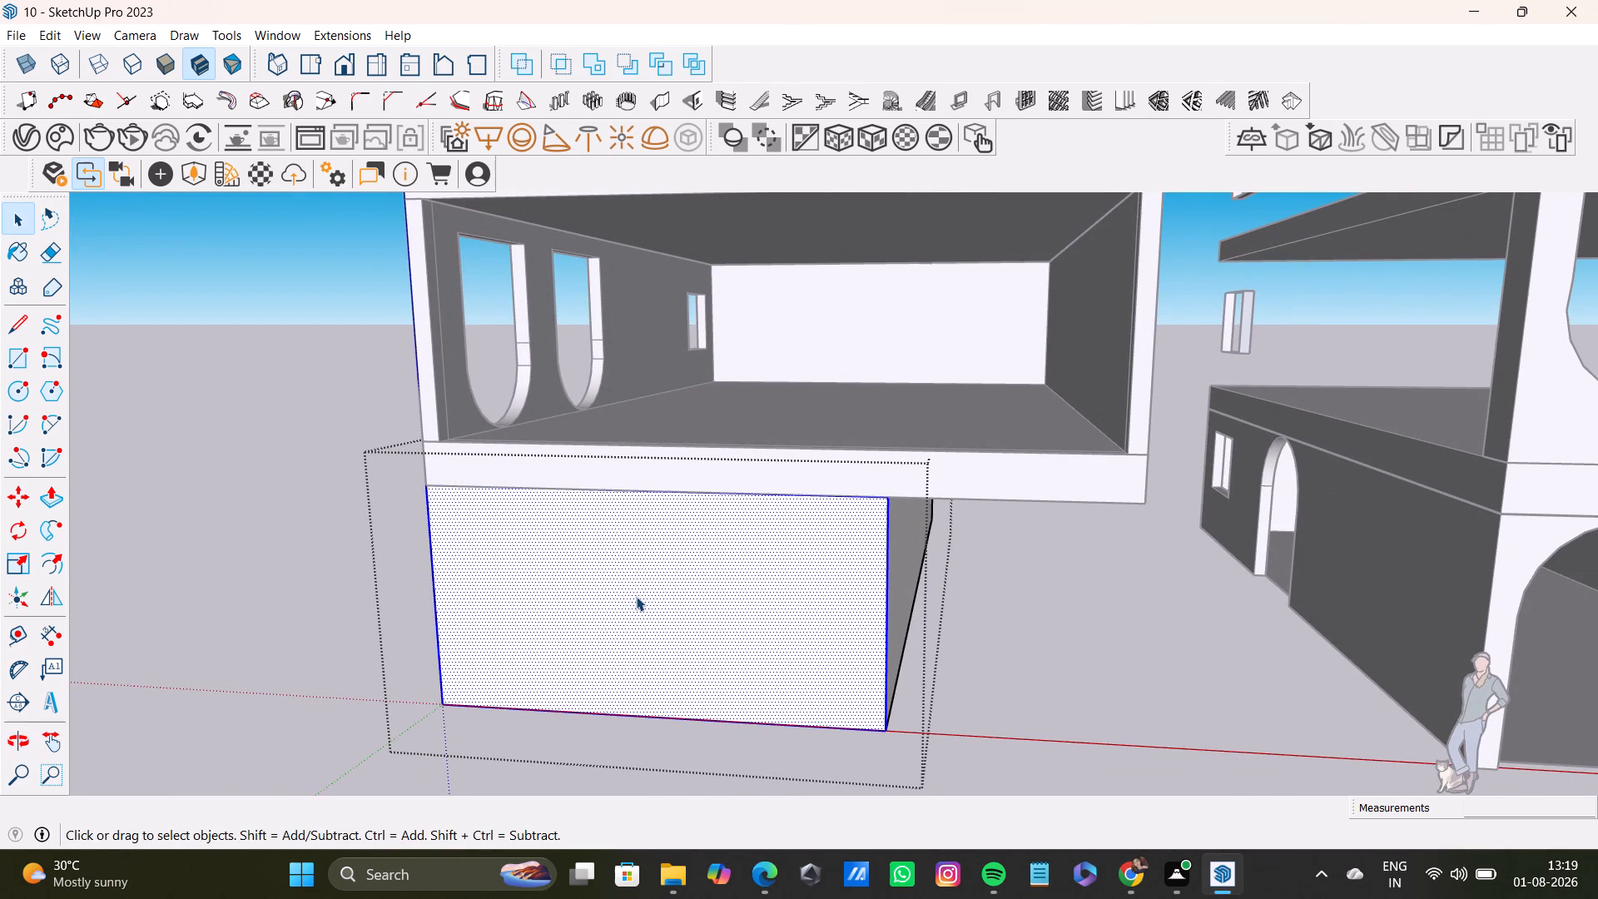
middle_click_drag(638, 593, 637, 579)
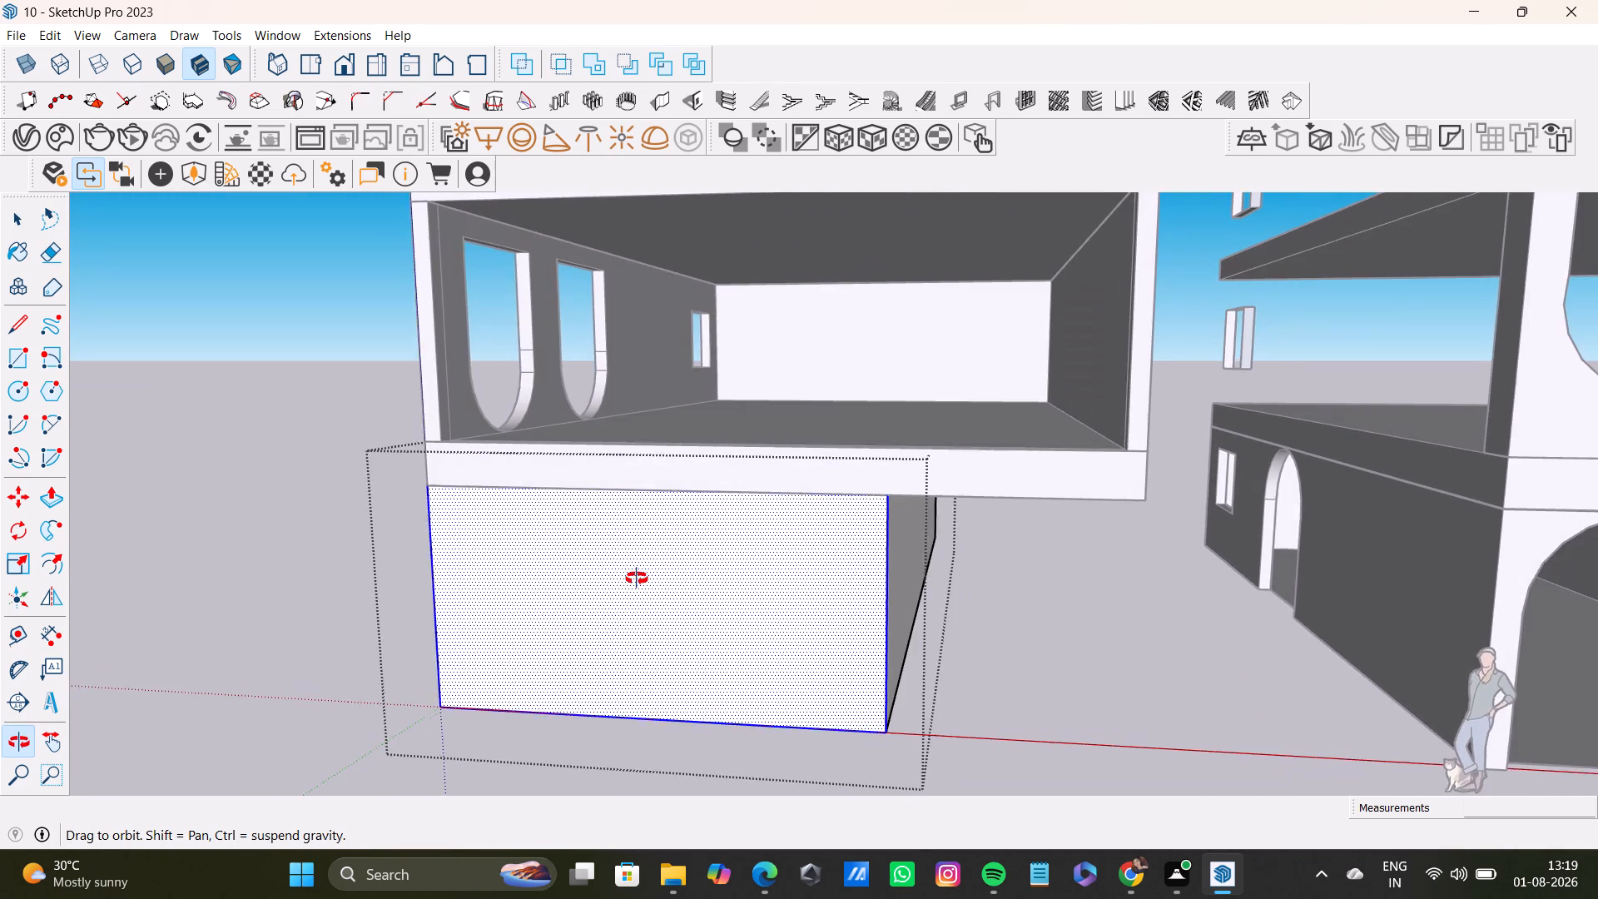
middle_click_drag(637, 579, 640, 580)
middle_click_drag(639, 581, 682, 469)
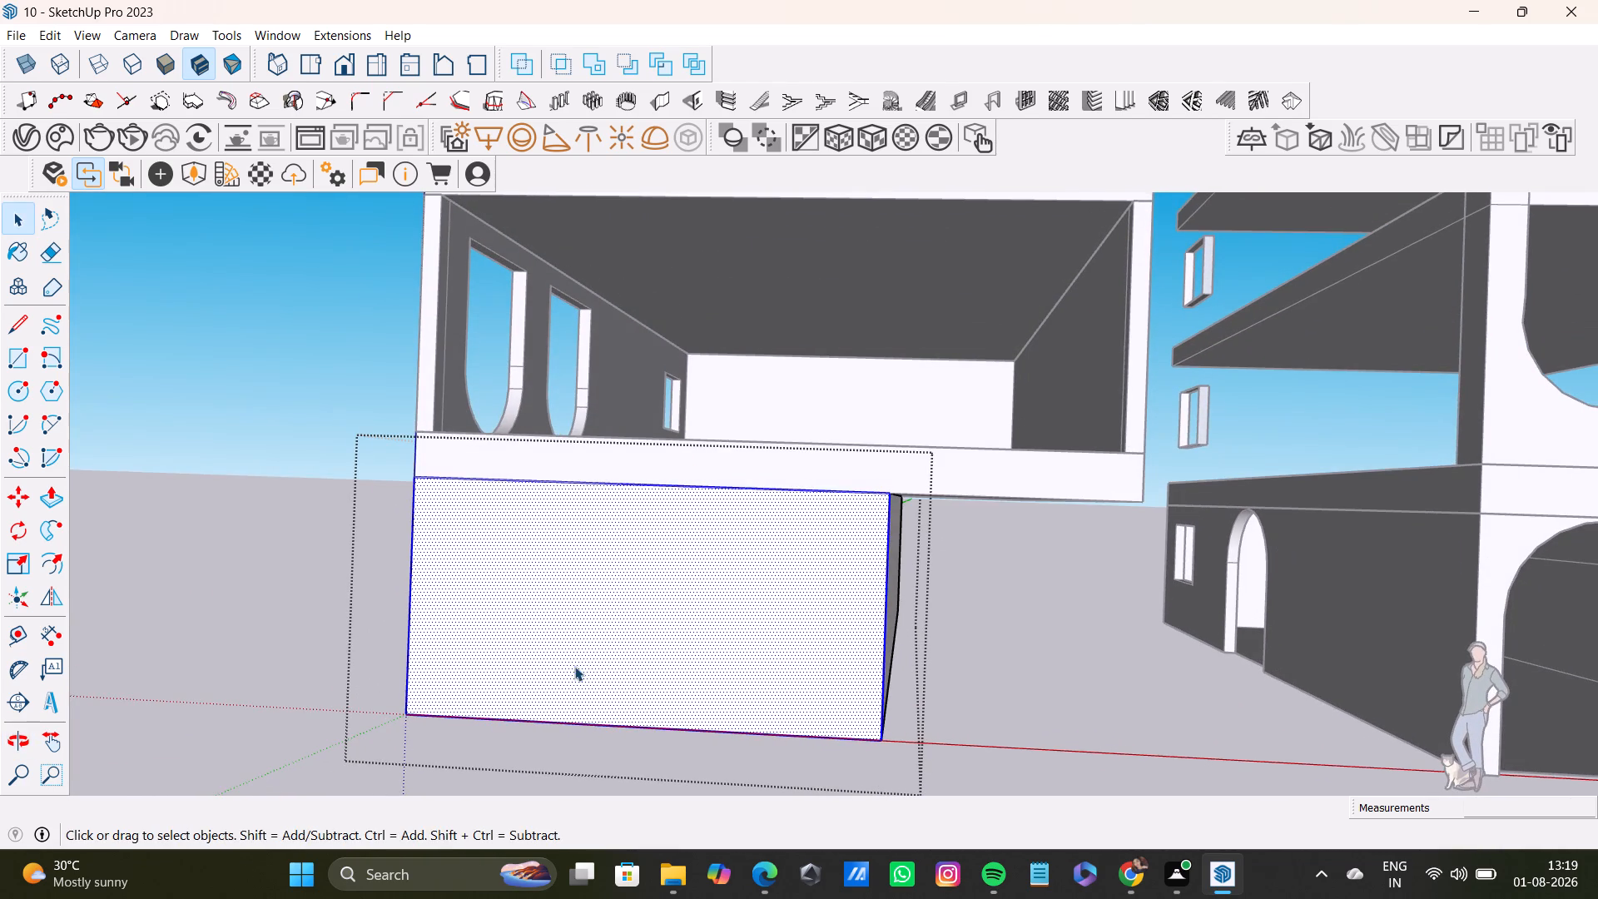
middle_click_drag(578, 663, 553, 768)
middle_click_drag(572, 688, 653, 558, "shift")
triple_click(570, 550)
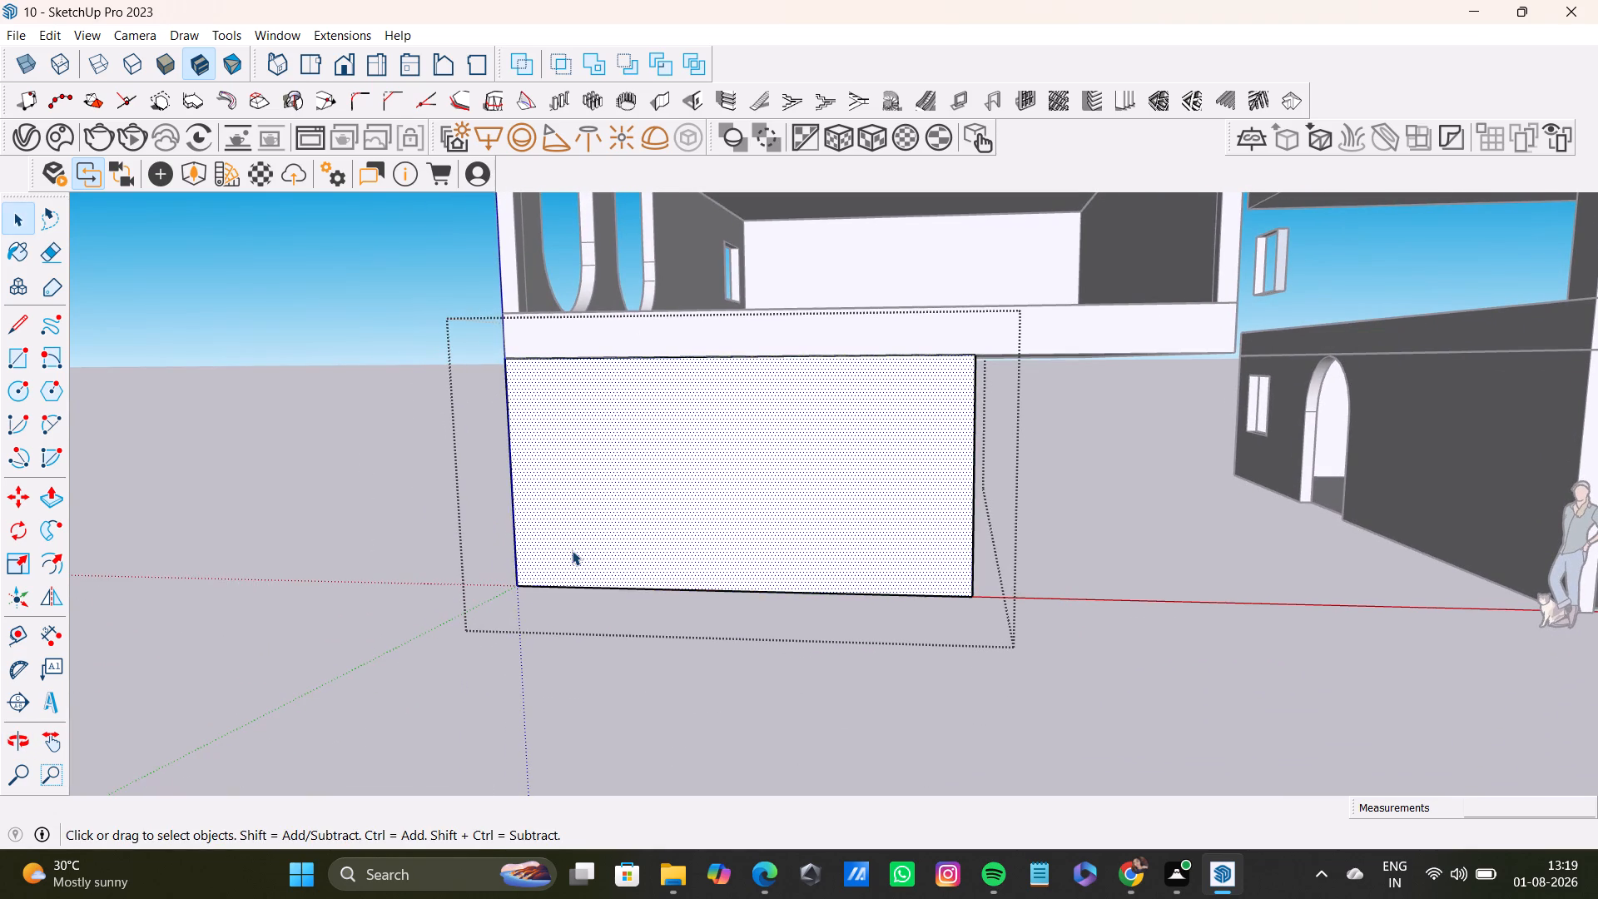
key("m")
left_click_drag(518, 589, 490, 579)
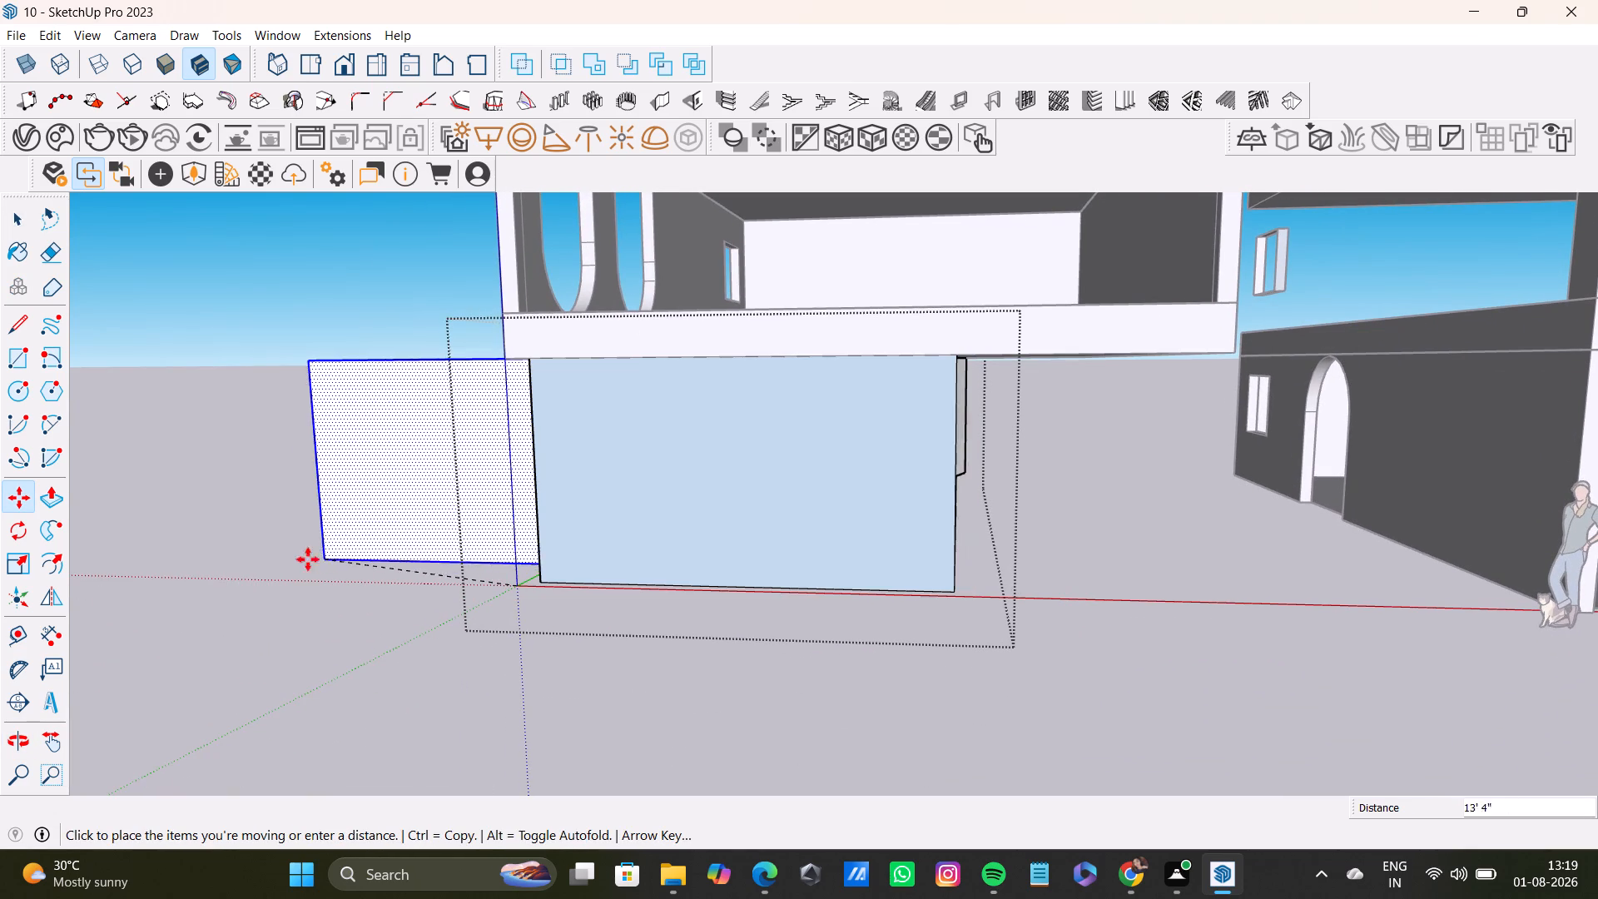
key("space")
Move the entire ground-floor wall box about 52' 11 9/16" out from under the building, and leave its group.
triple_click(762, 576)
double_click(762, 576)
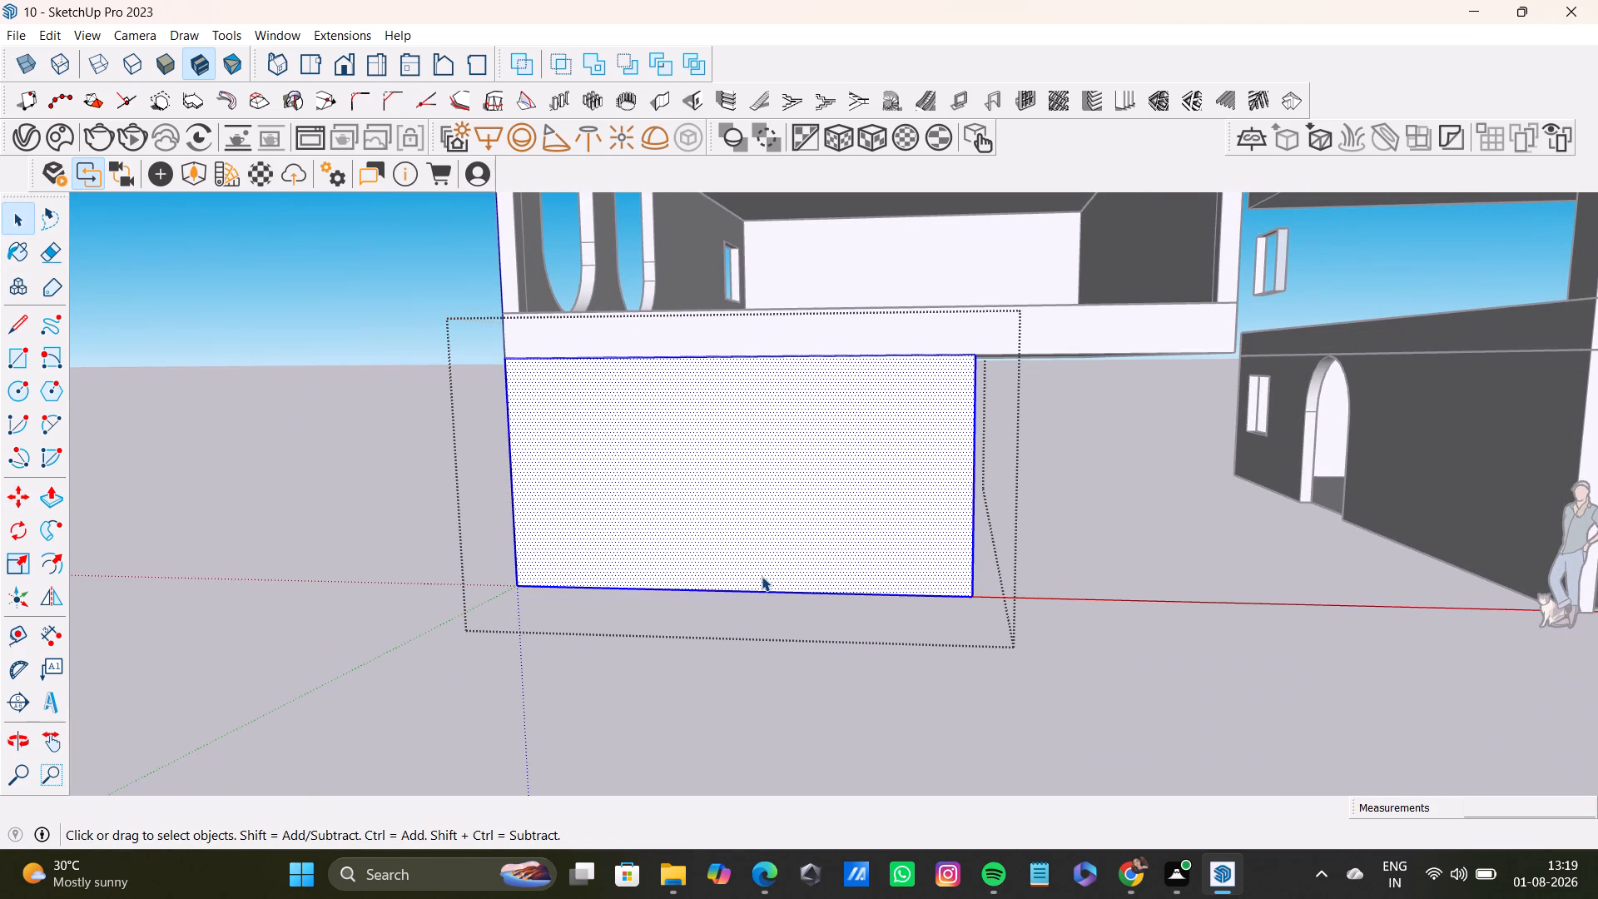
middle_click_drag(1001, 575, 838, 584)
key("m")
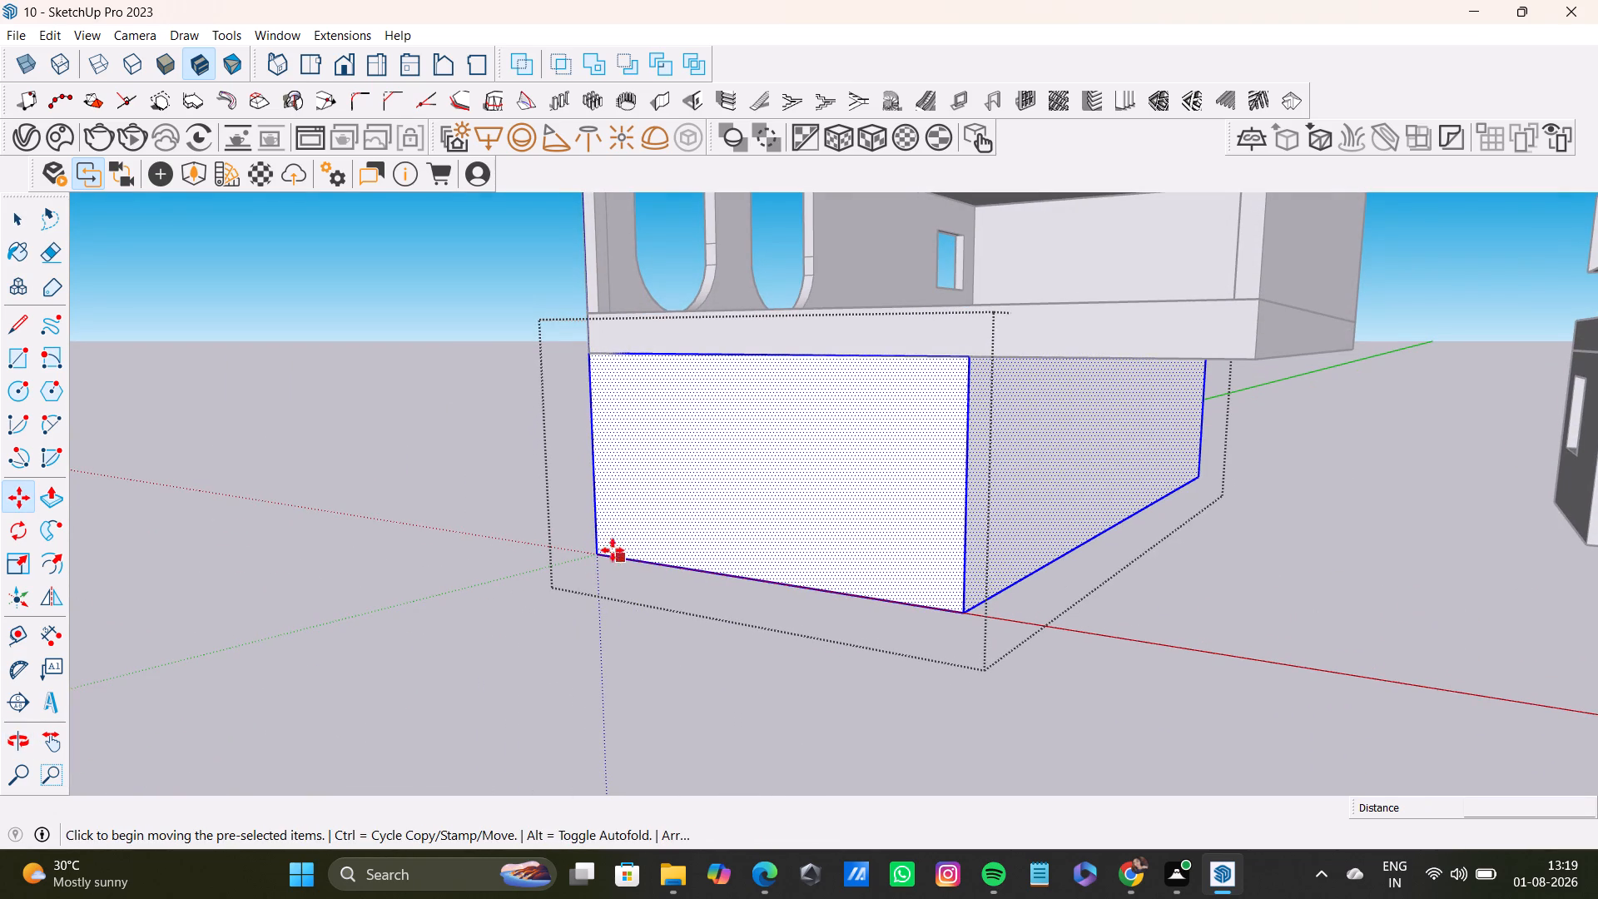
left_click(602, 553)
left_click(216, 467)
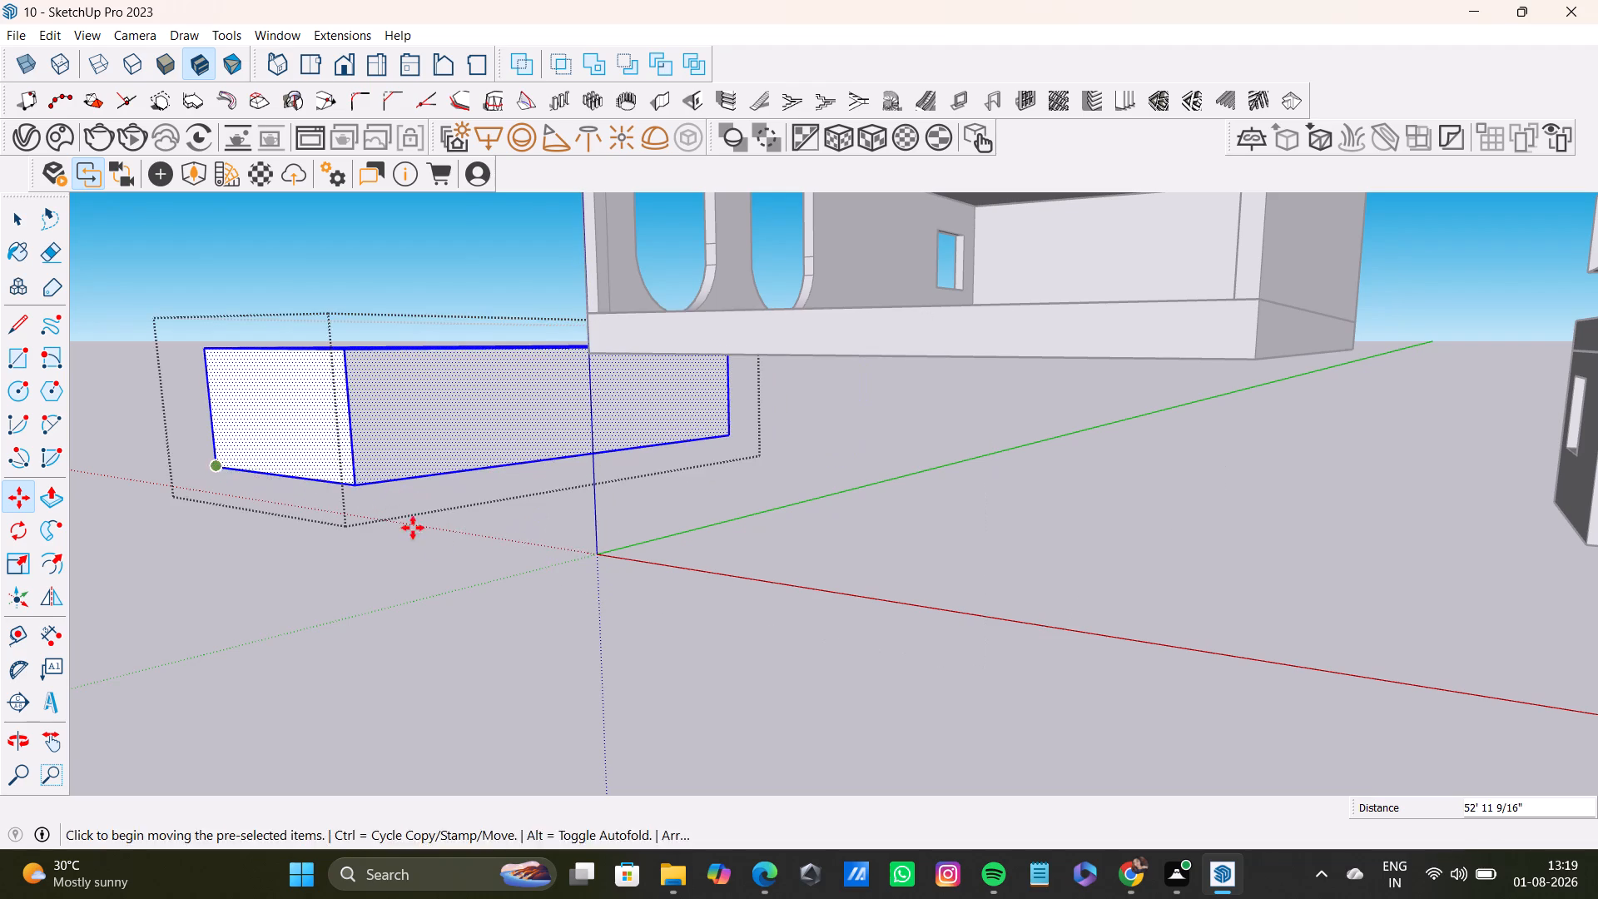
middle_click_drag(444, 542, 552, 668)
key("space")
left_click(468, 575)
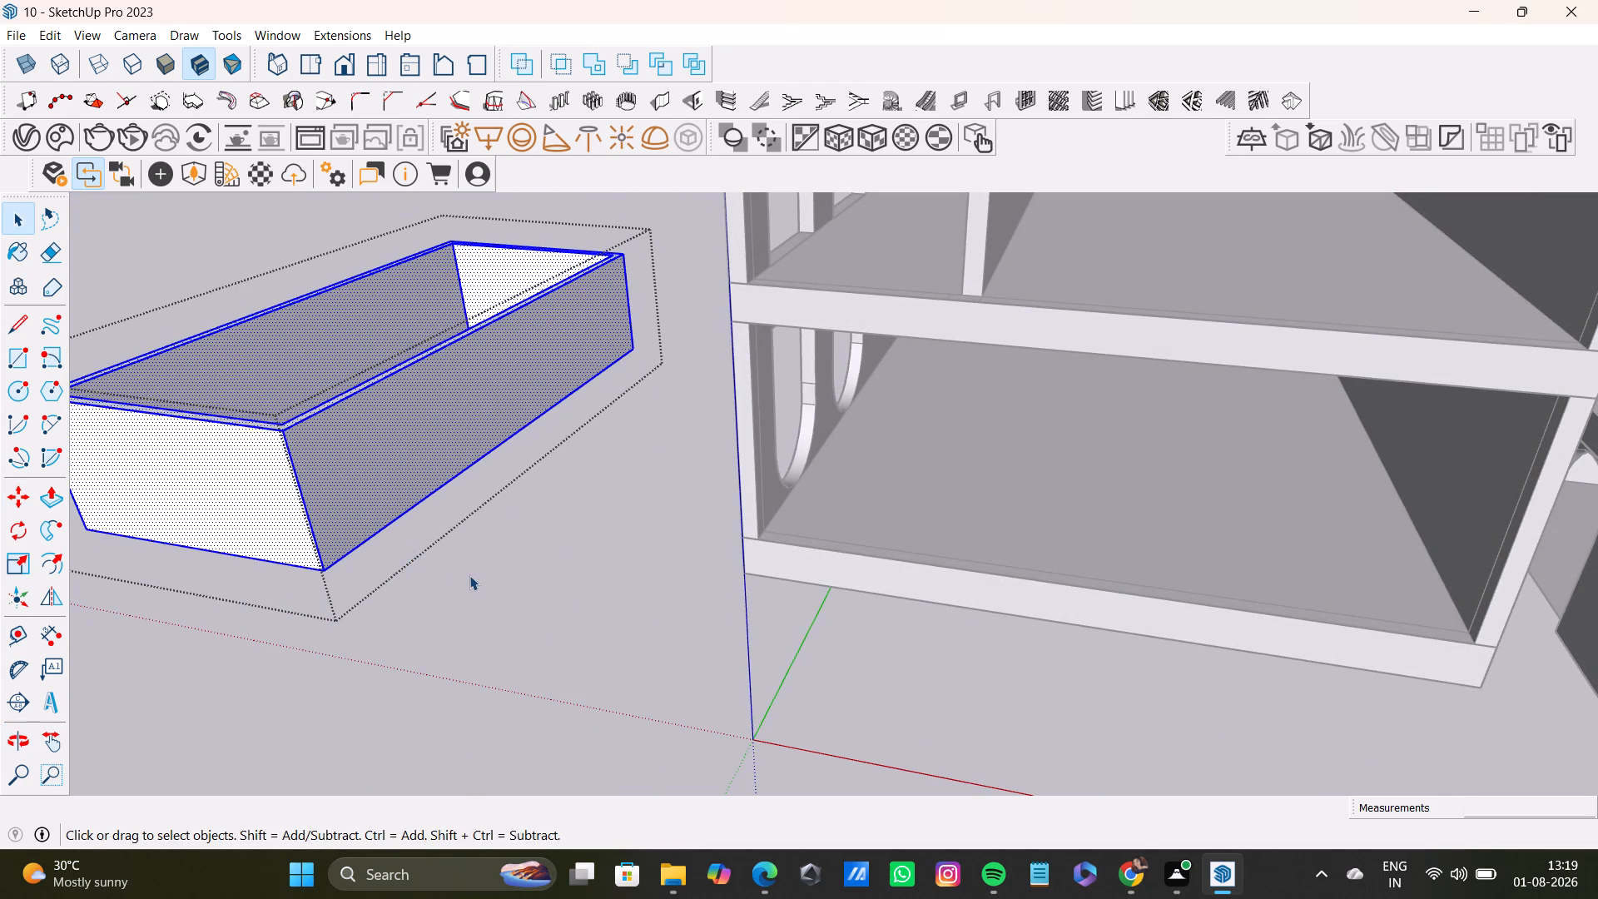
Draw a short line across the ground-floor box's wall top at a front corner, from the inner corner to the outer front edge.
middle_click_drag(424, 440, 688, 509, "shift")
scroll(399, 504, "up", 5)
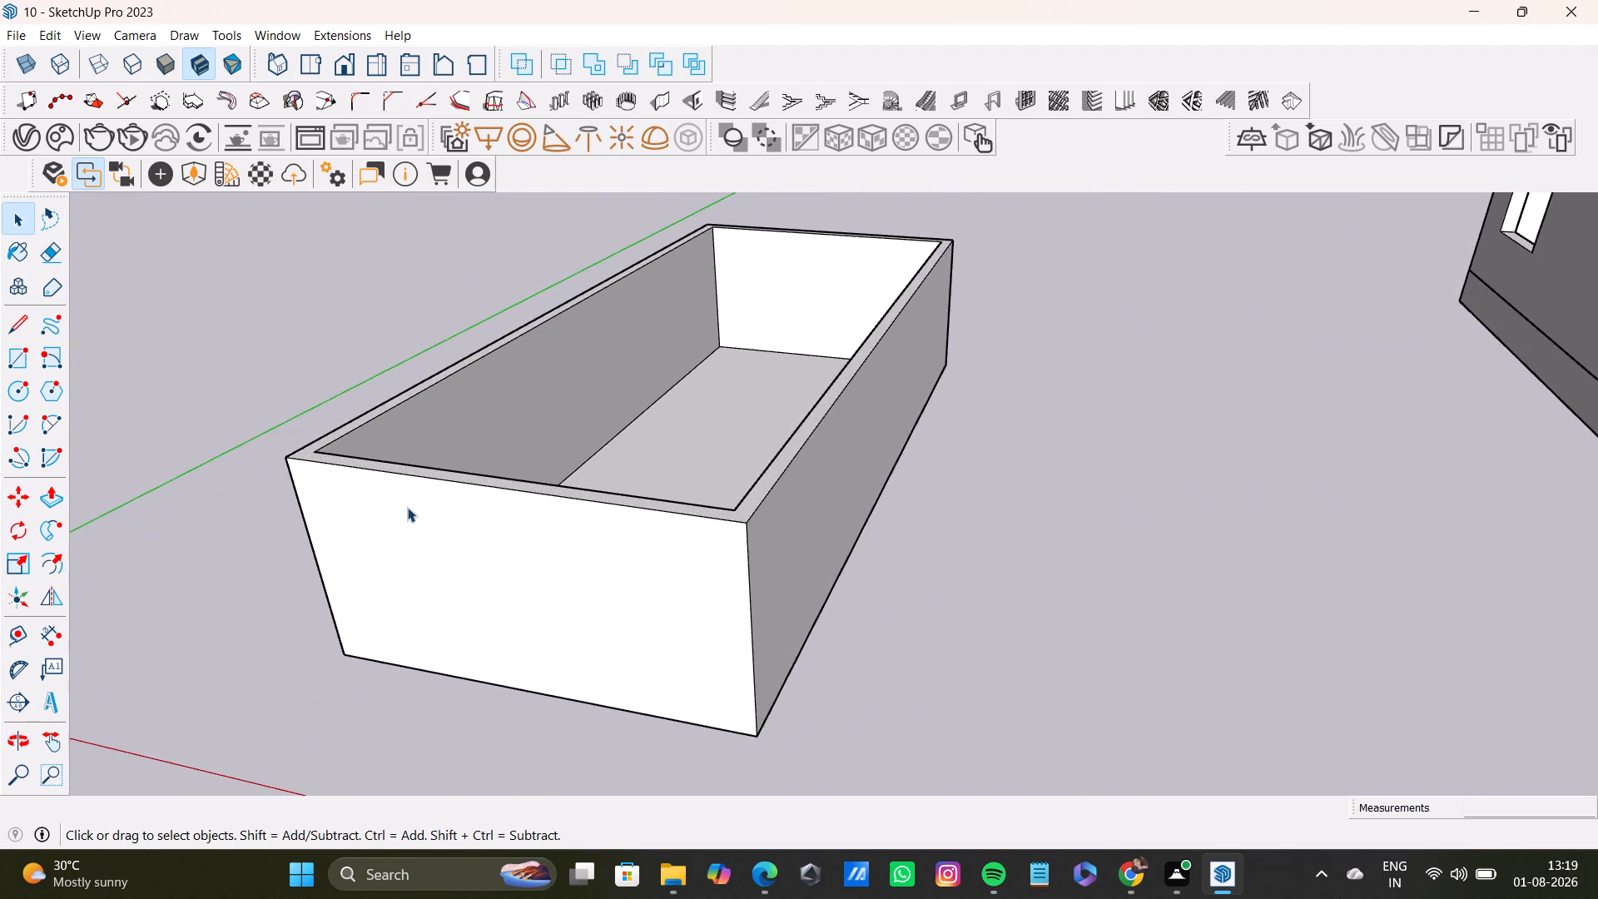
middle_click_drag(507, 541, 648, 562)
left_click(20, 320)
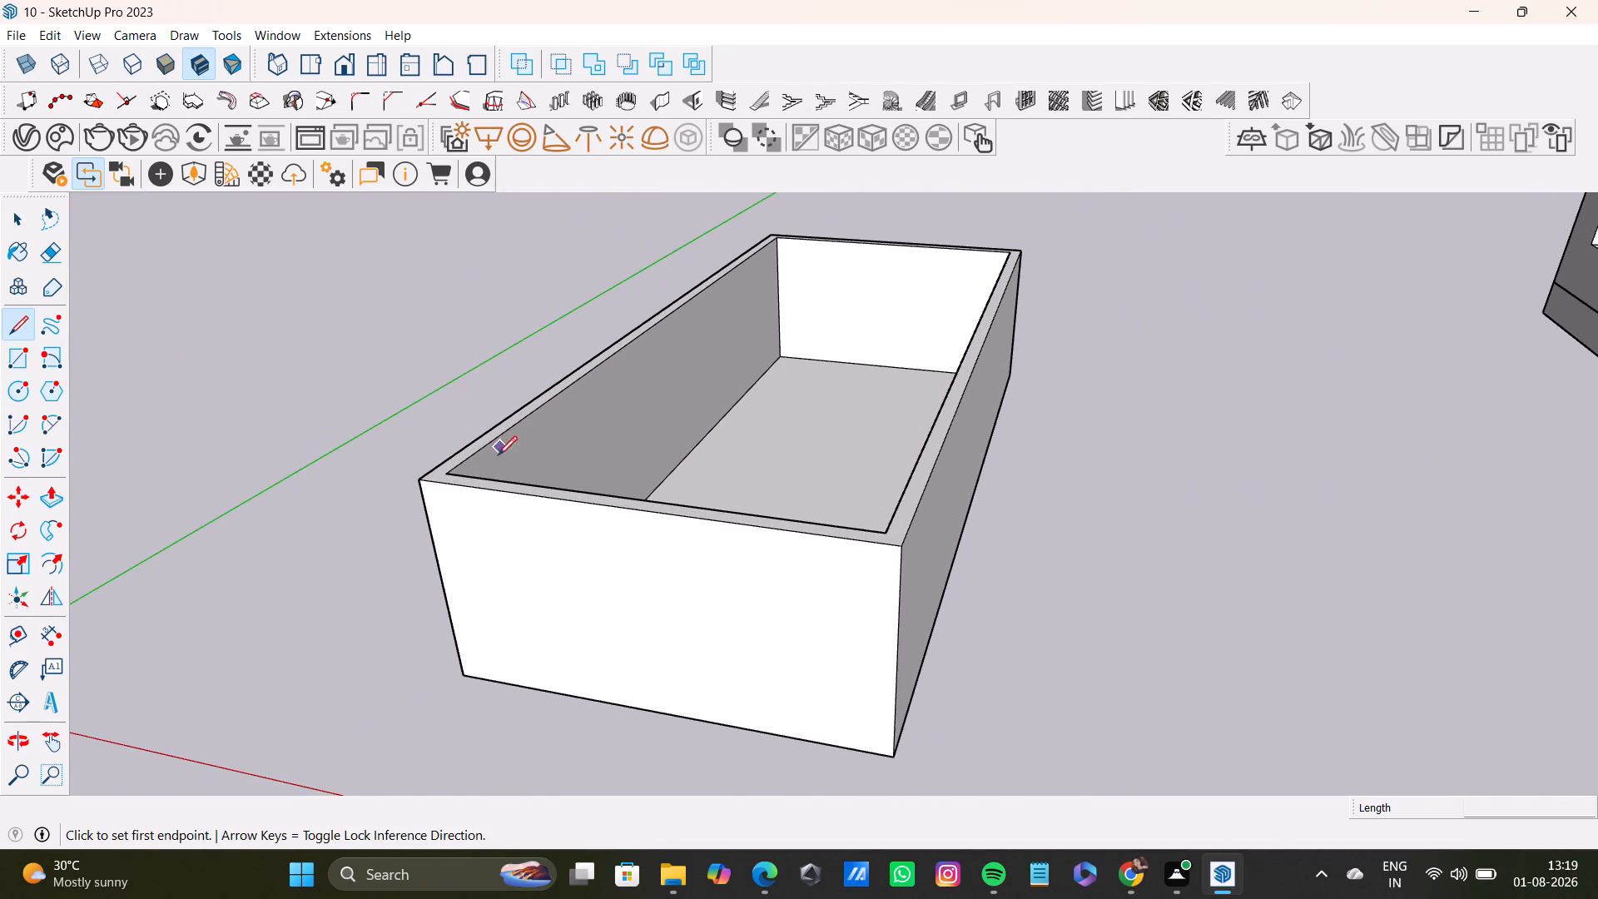
left_click(450, 473)
left_click(437, 483)
key("space")
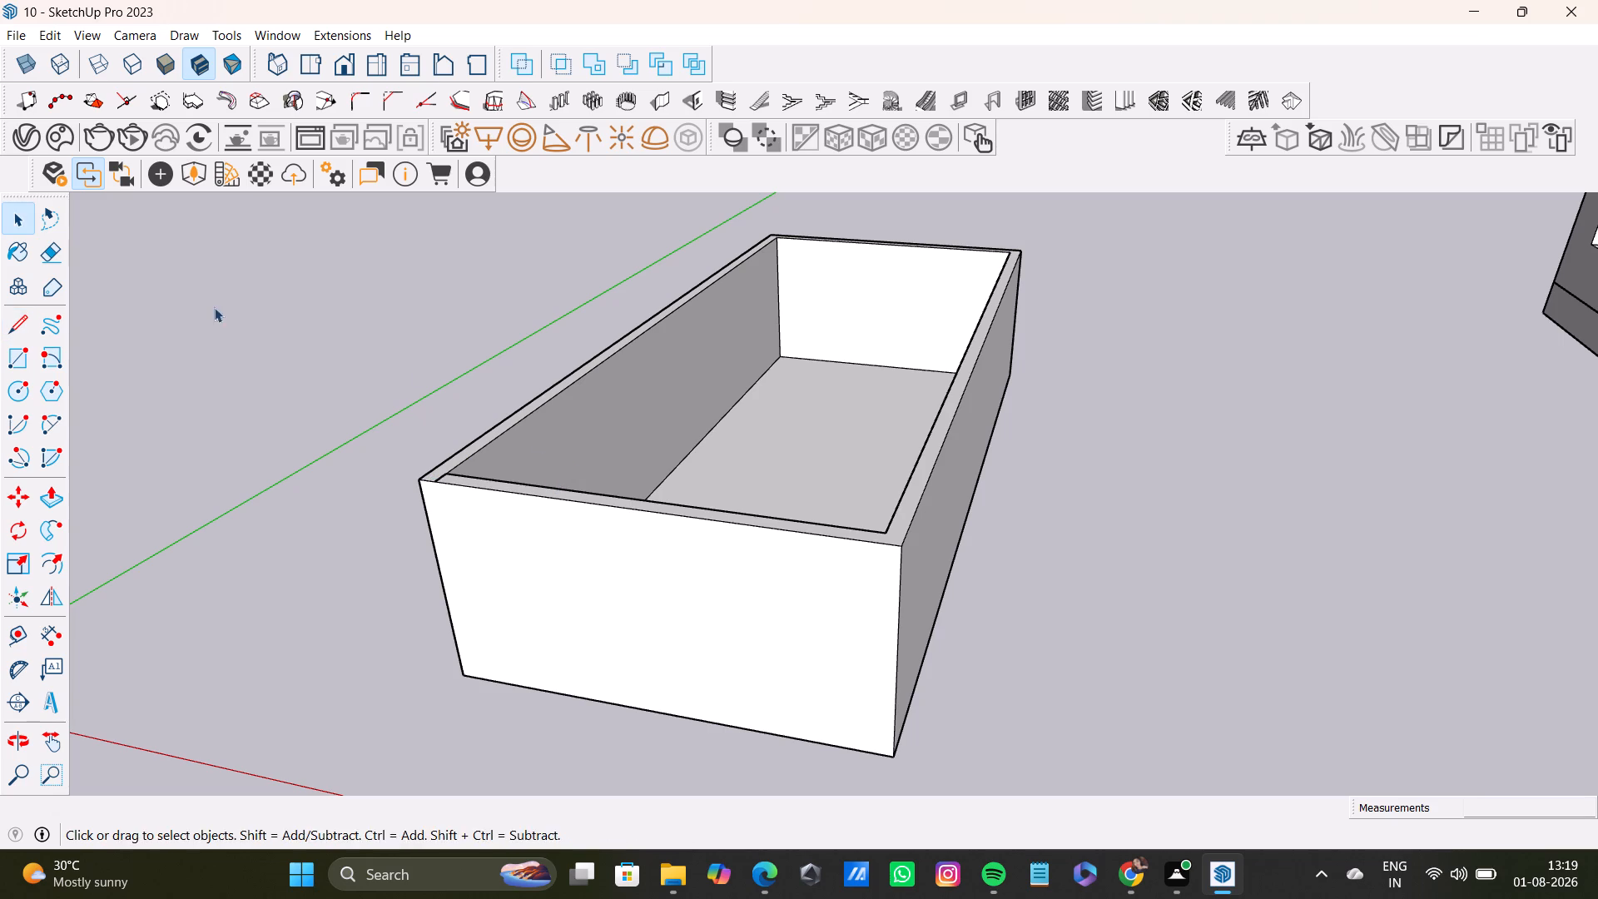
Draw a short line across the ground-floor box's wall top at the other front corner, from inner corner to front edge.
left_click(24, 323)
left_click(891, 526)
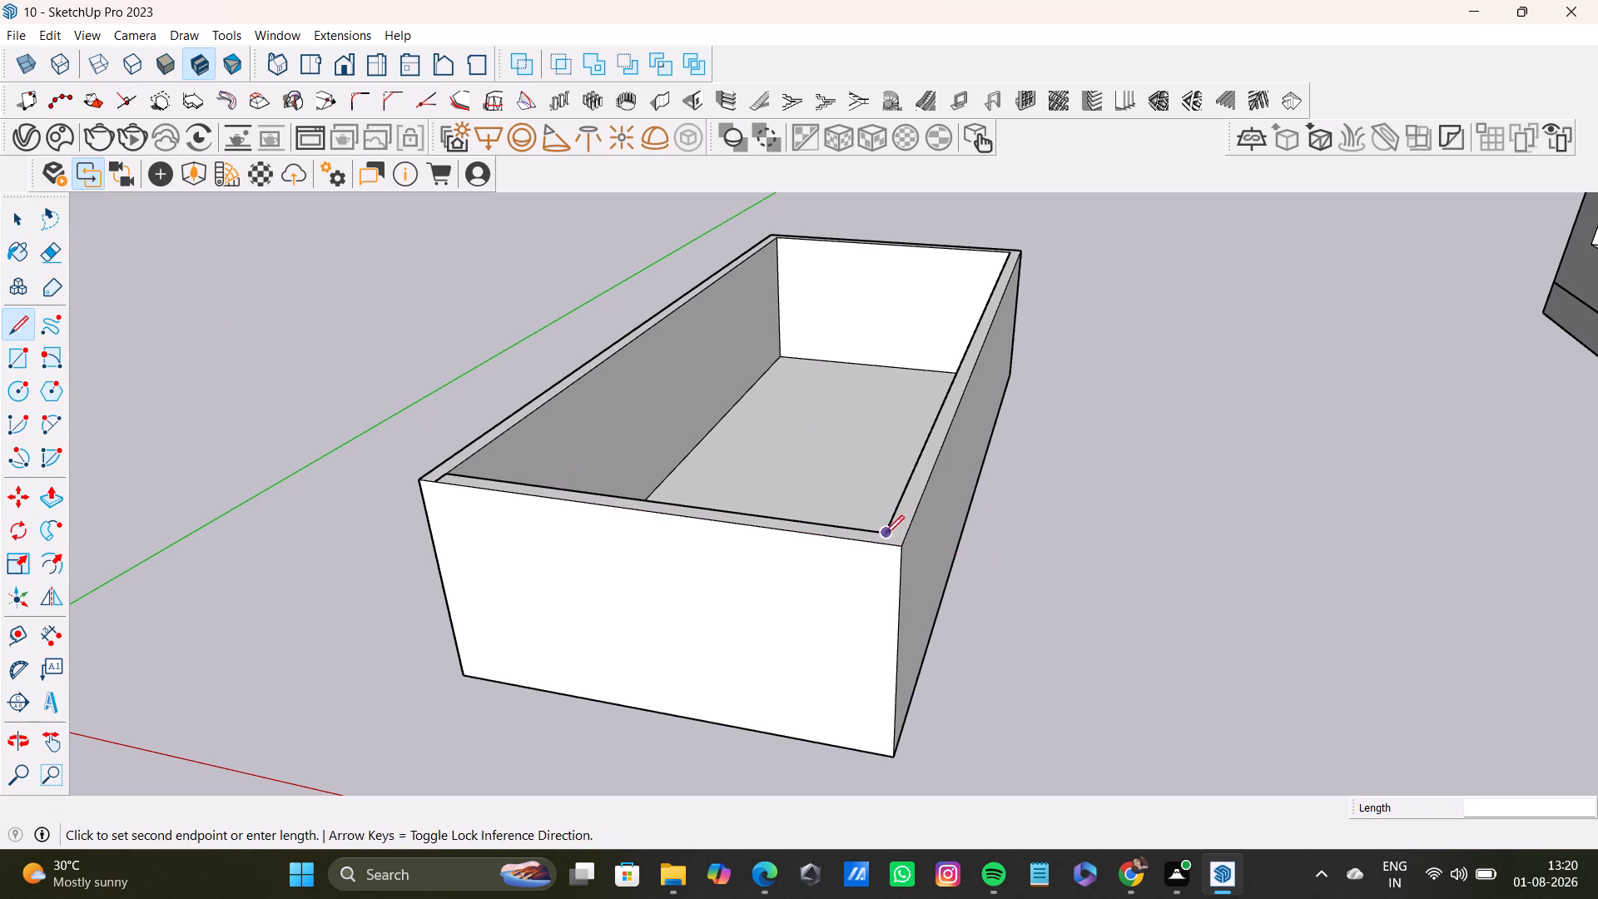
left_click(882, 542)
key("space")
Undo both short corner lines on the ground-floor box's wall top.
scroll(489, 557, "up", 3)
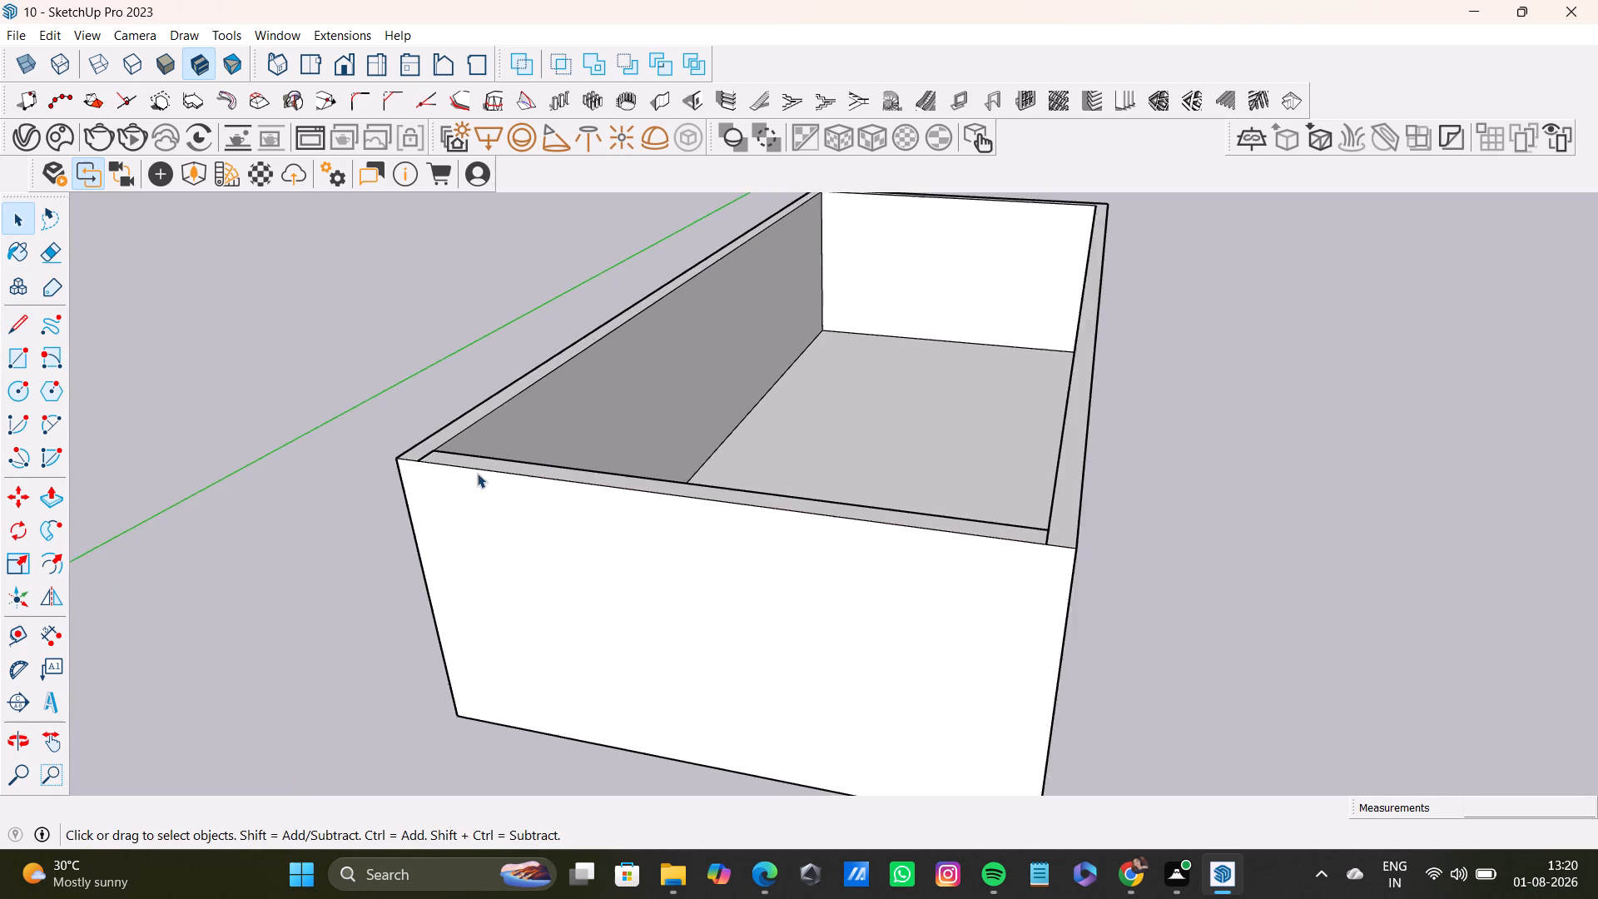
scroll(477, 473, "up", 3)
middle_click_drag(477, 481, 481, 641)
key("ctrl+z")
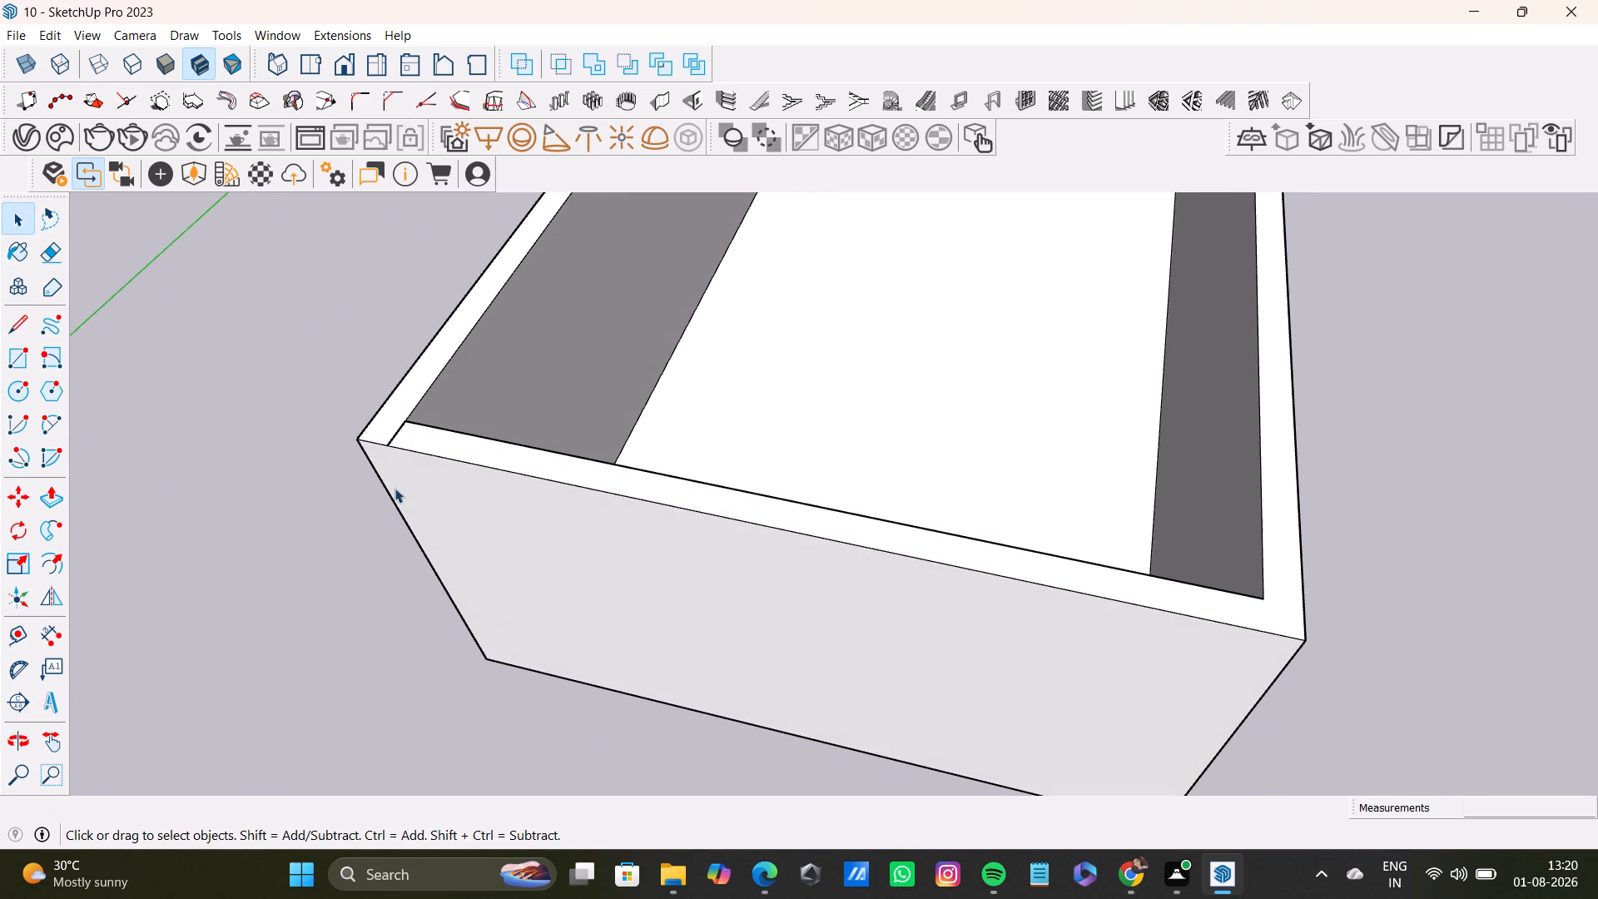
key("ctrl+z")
Draw short lines across the ground-floor box's wall top at both front corners, from the inner corners to the outer front edge.
left_click(17, 330)
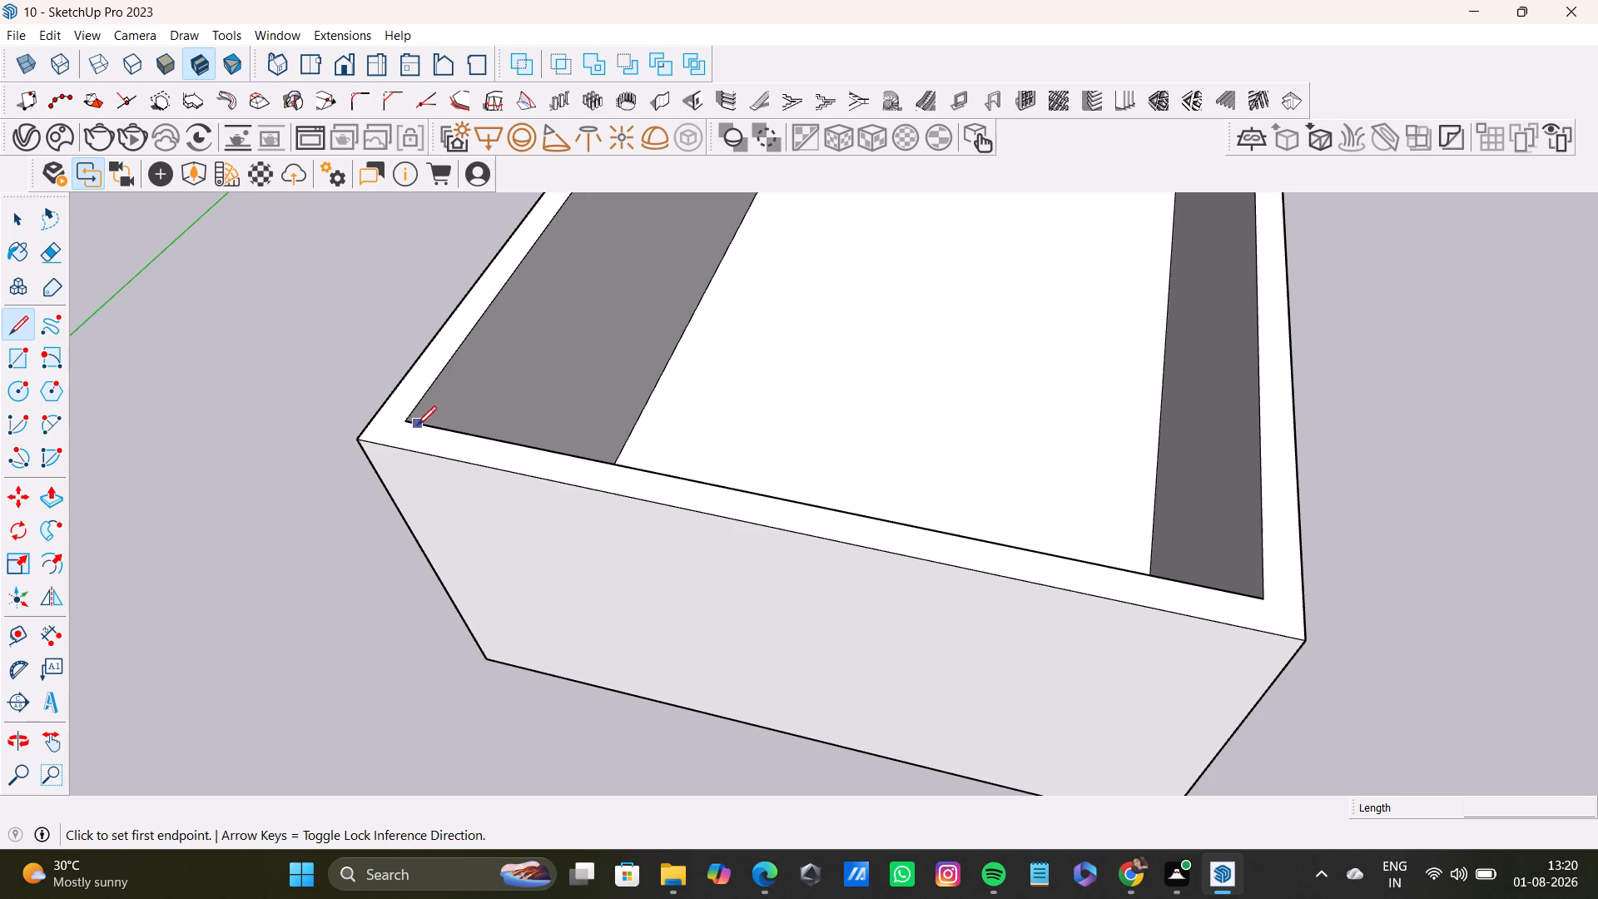
left_click(404, 419)
left_click(397, 442)
key("space")
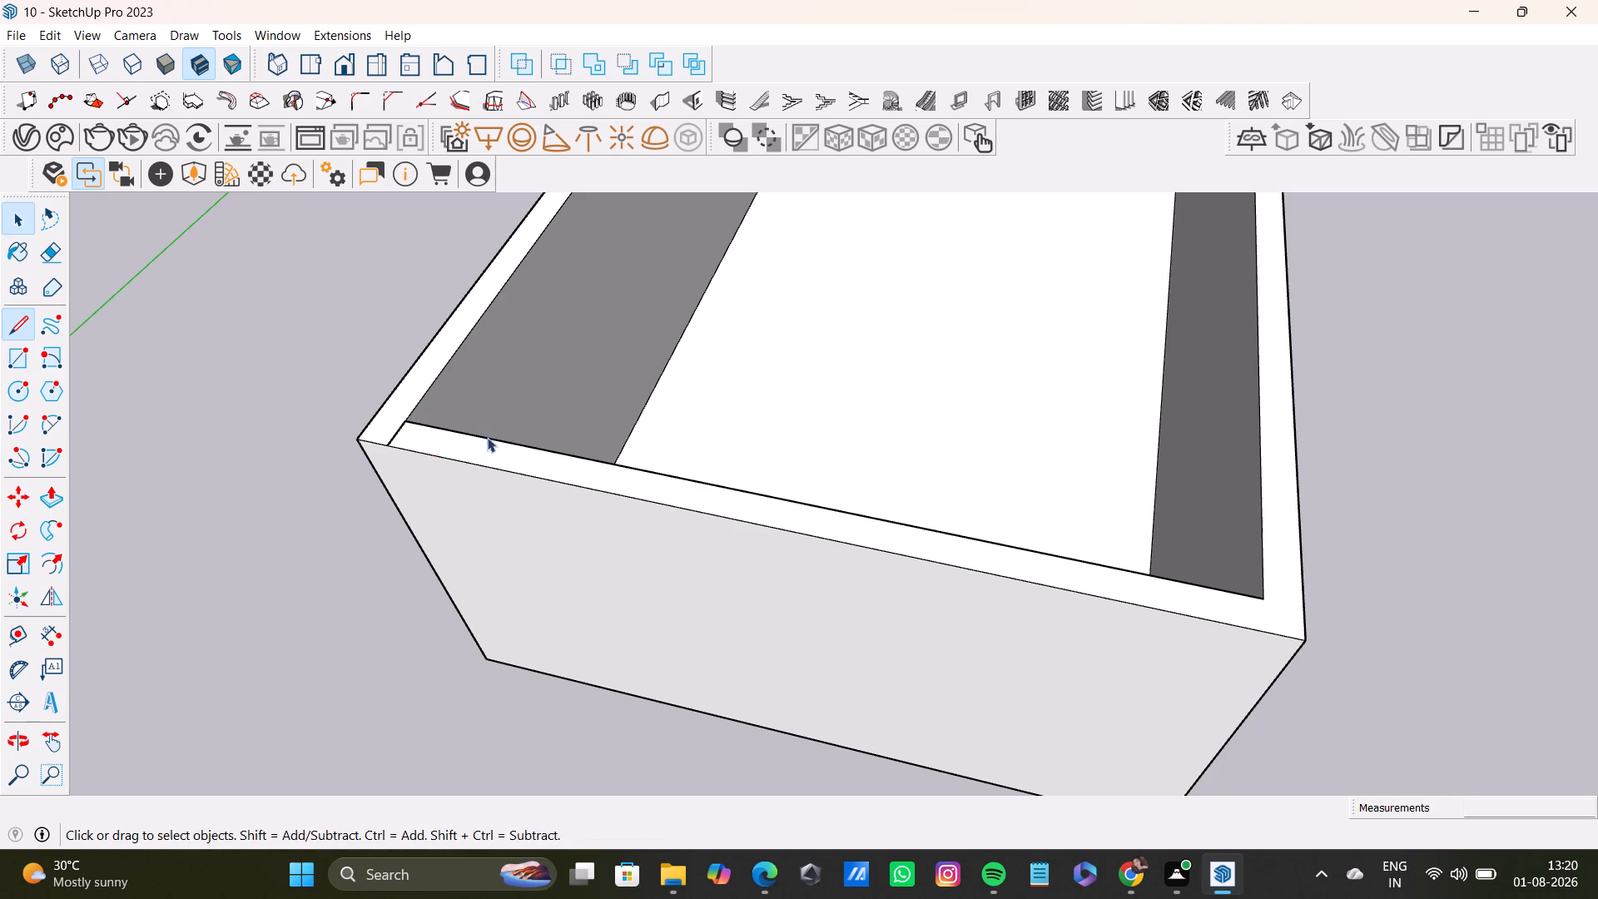
left_click(11, 325)
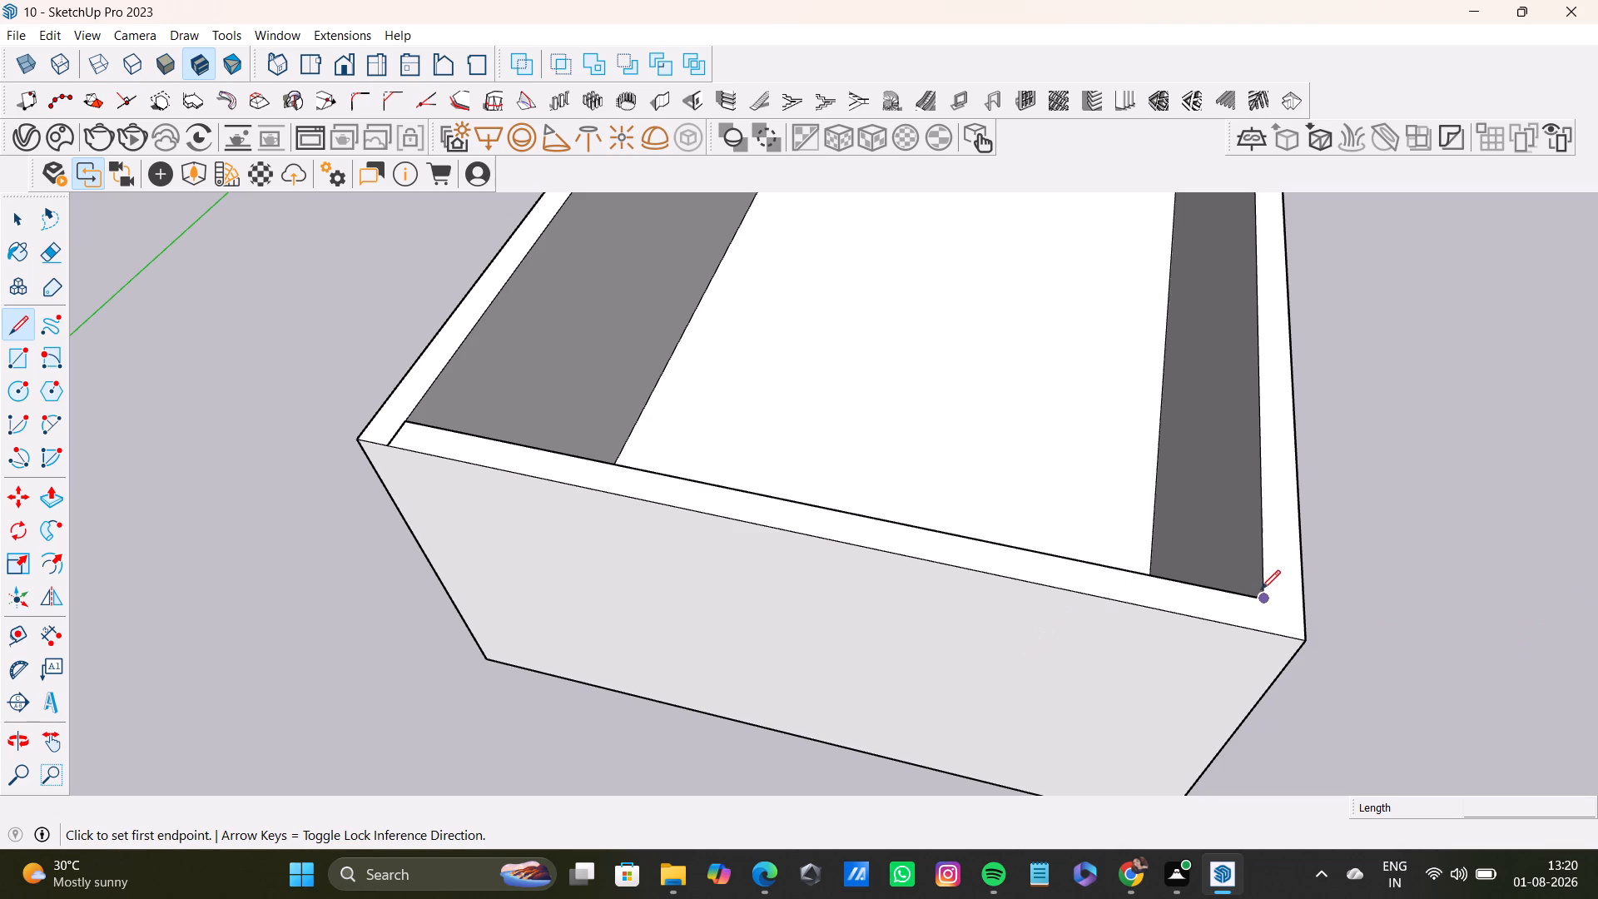
left_click(1265, 598)
left_click(1269, 635)
key("space")
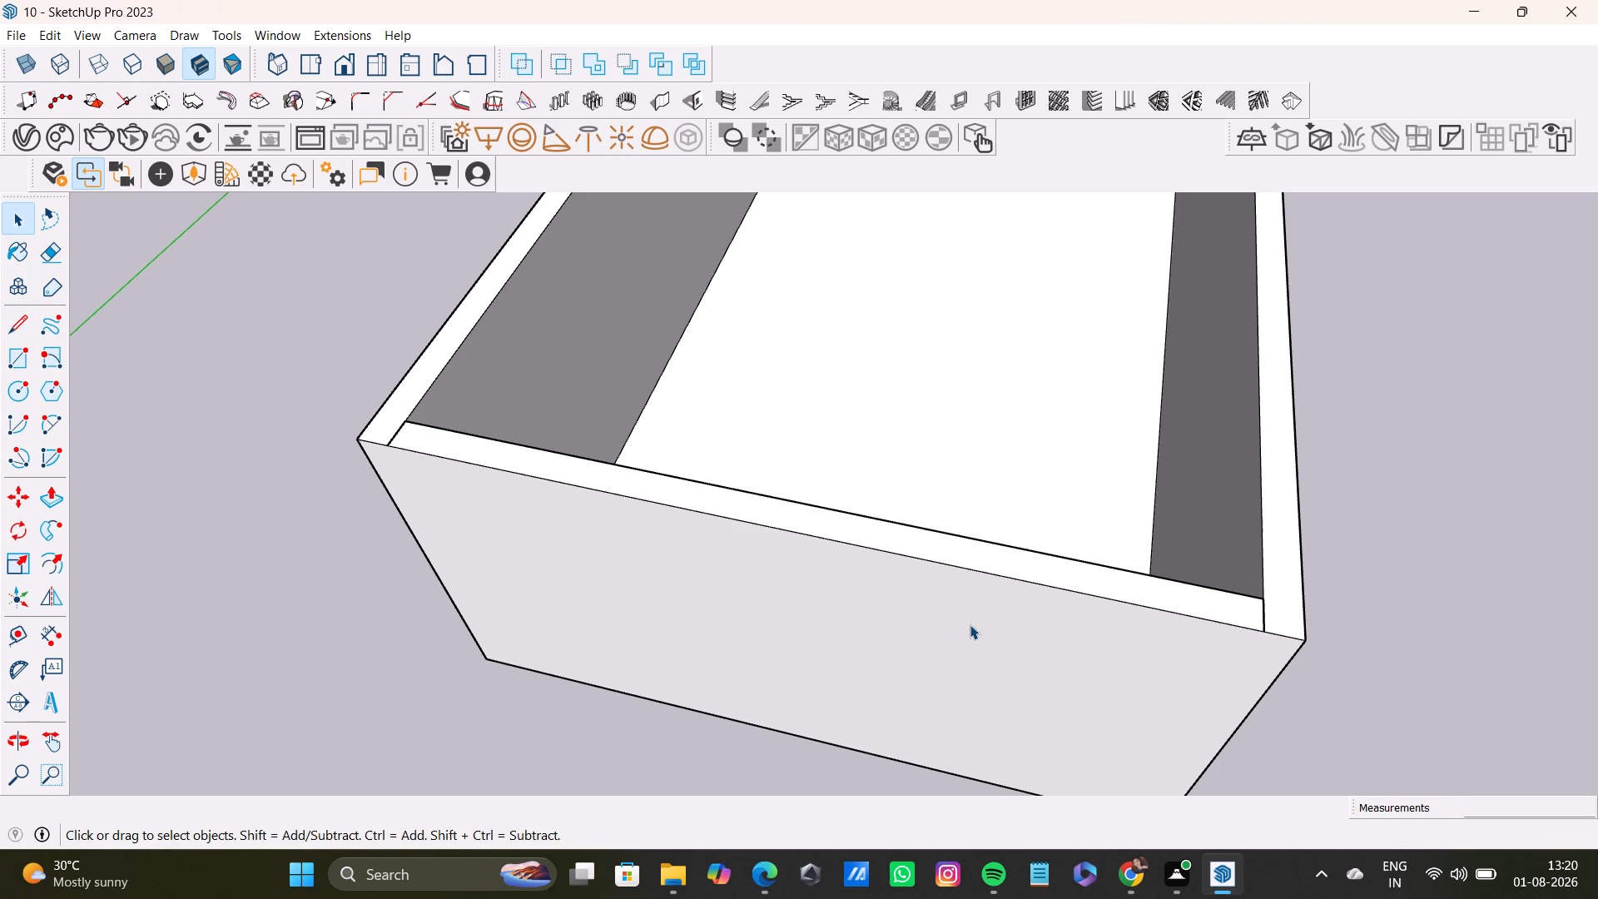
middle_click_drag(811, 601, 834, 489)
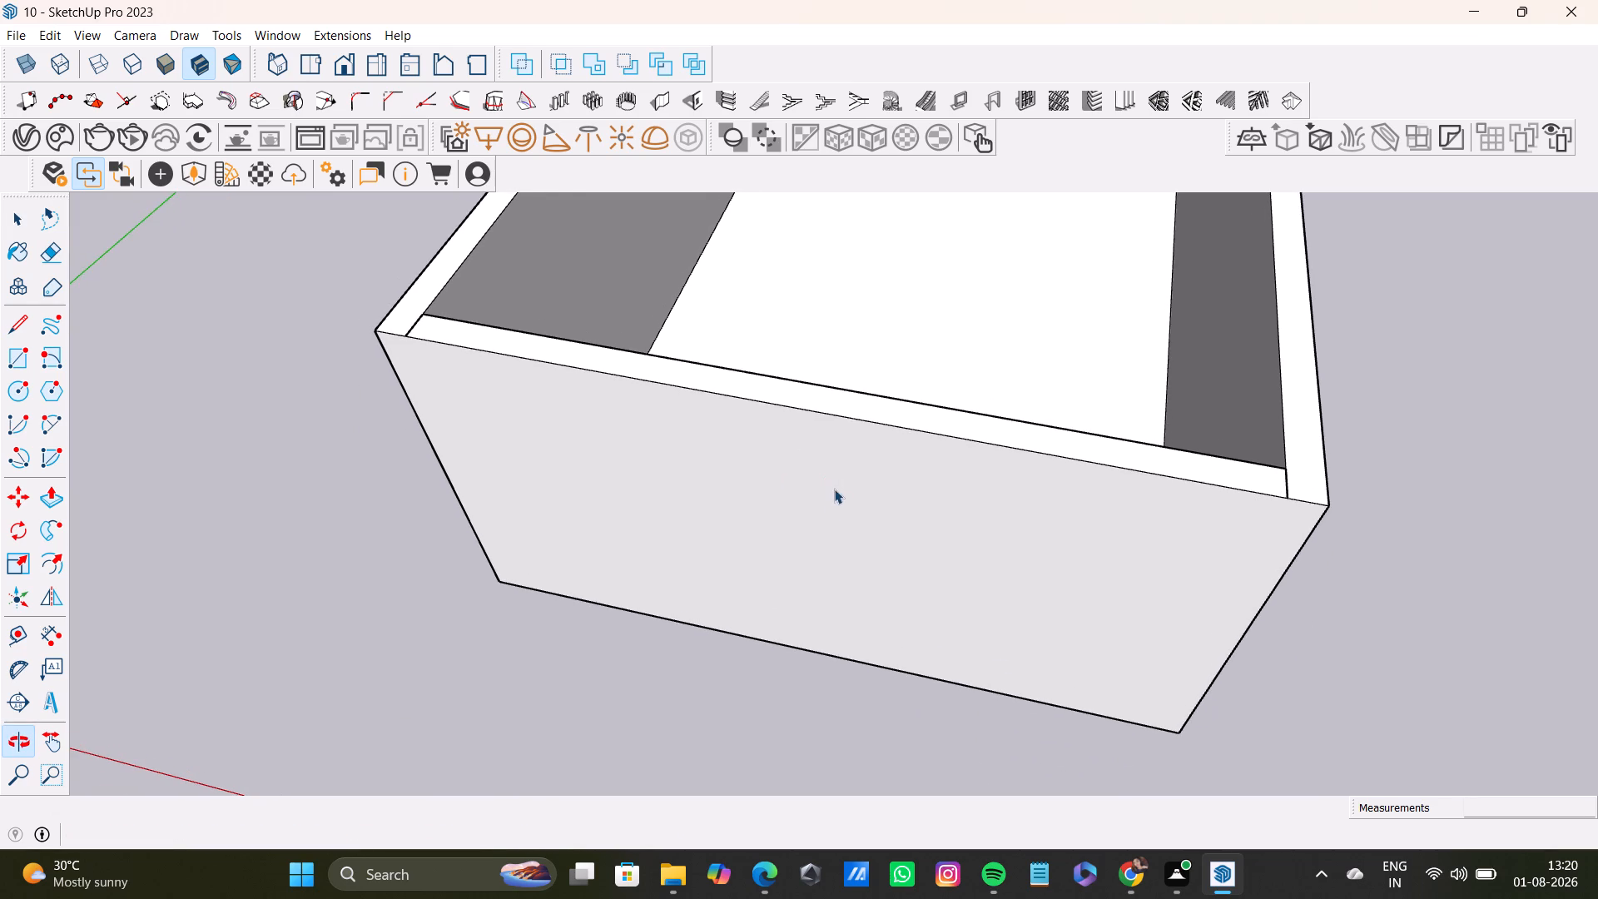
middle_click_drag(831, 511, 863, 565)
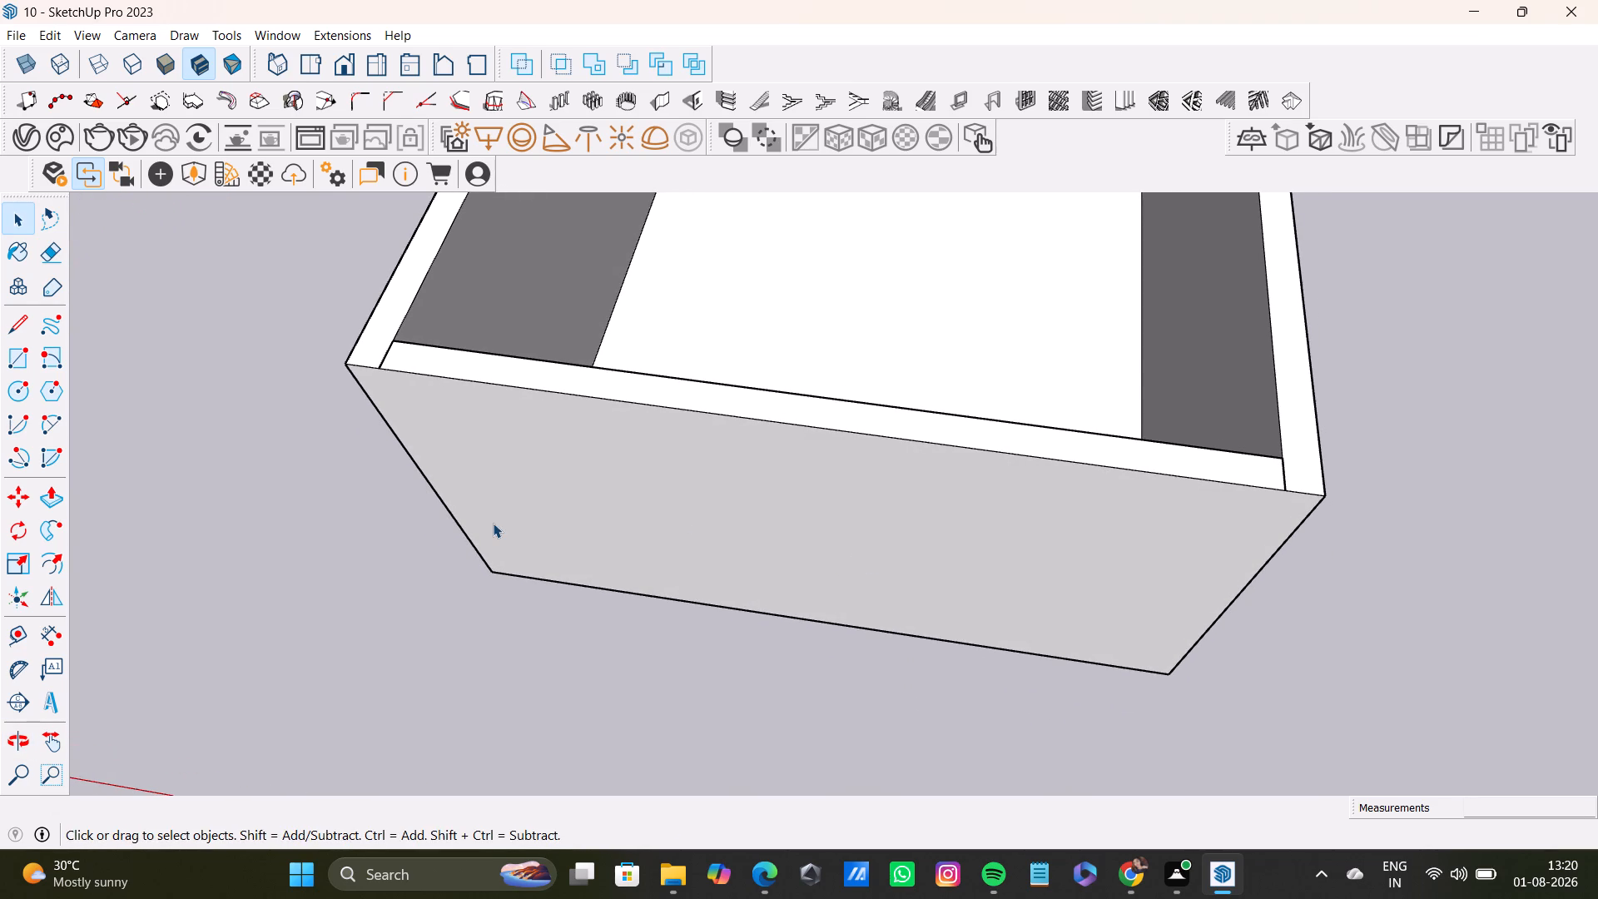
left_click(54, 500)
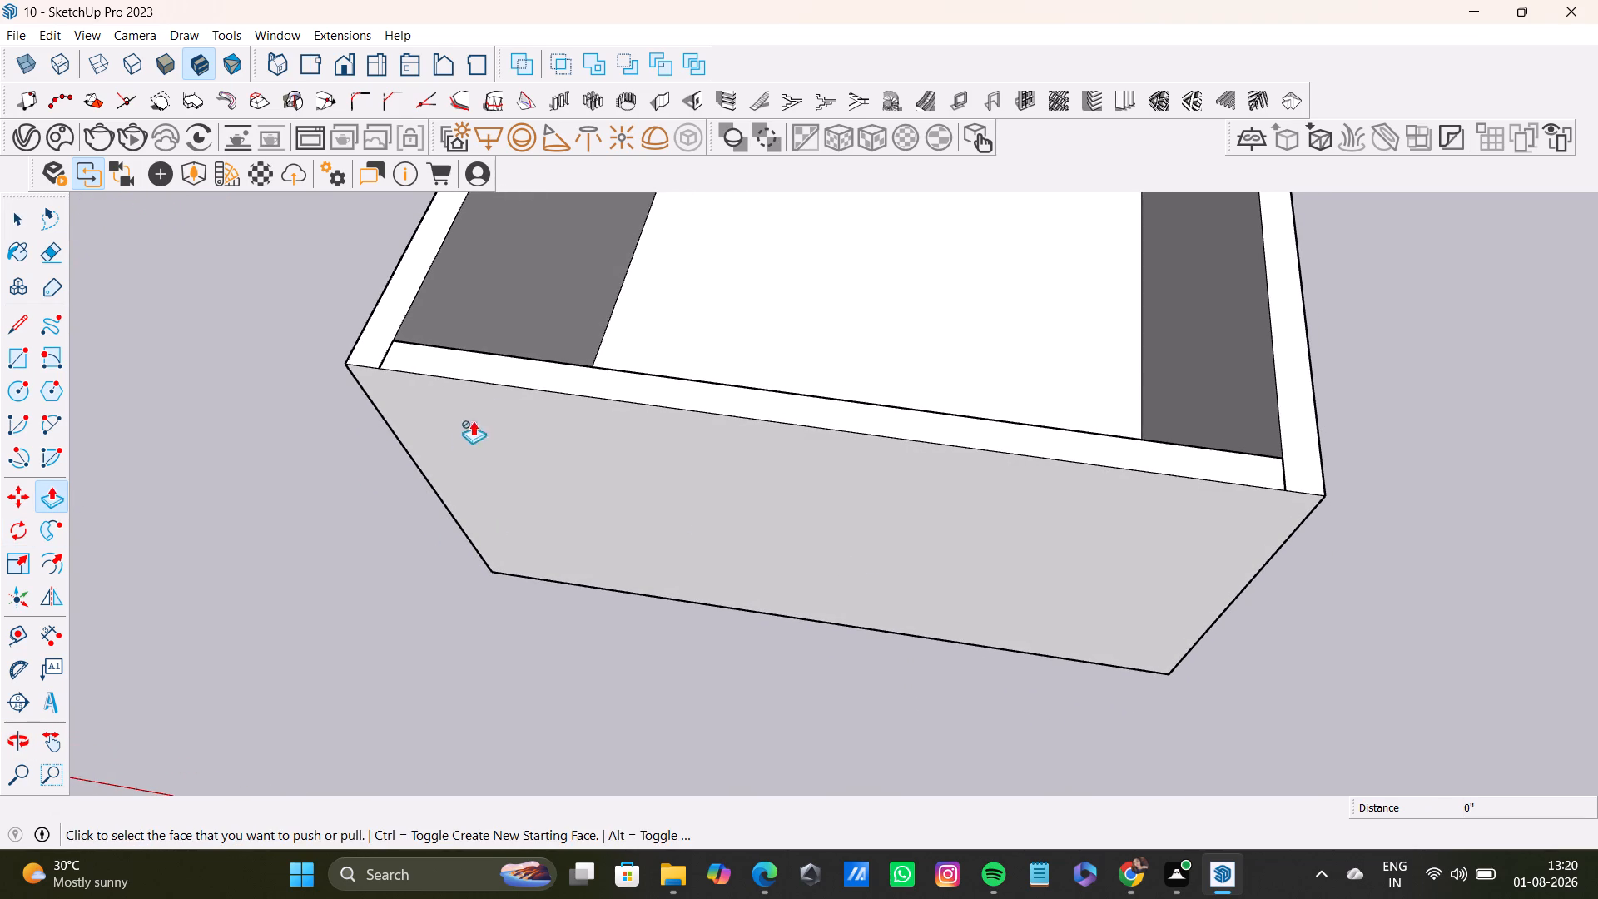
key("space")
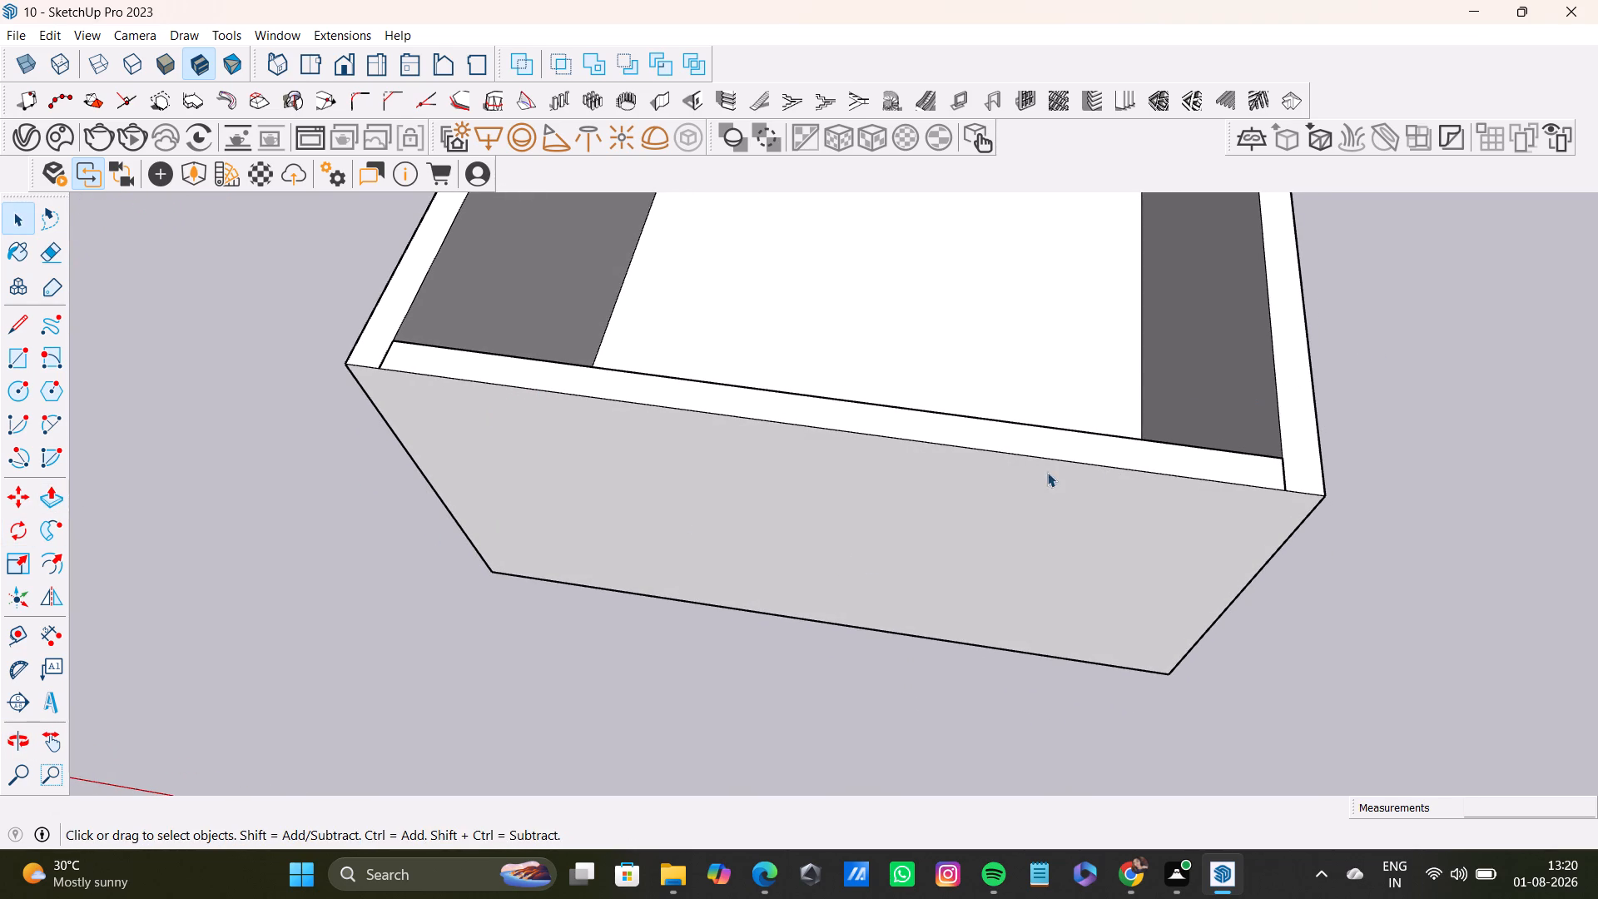
Inside the ground-floor wall box group, draw 9" lines across the wall top at both front corners, separating off the front wall.
left_click(1422, 370)
left_click(1115, 435)
left_click(1119, 444)
double_click(1119, 451)
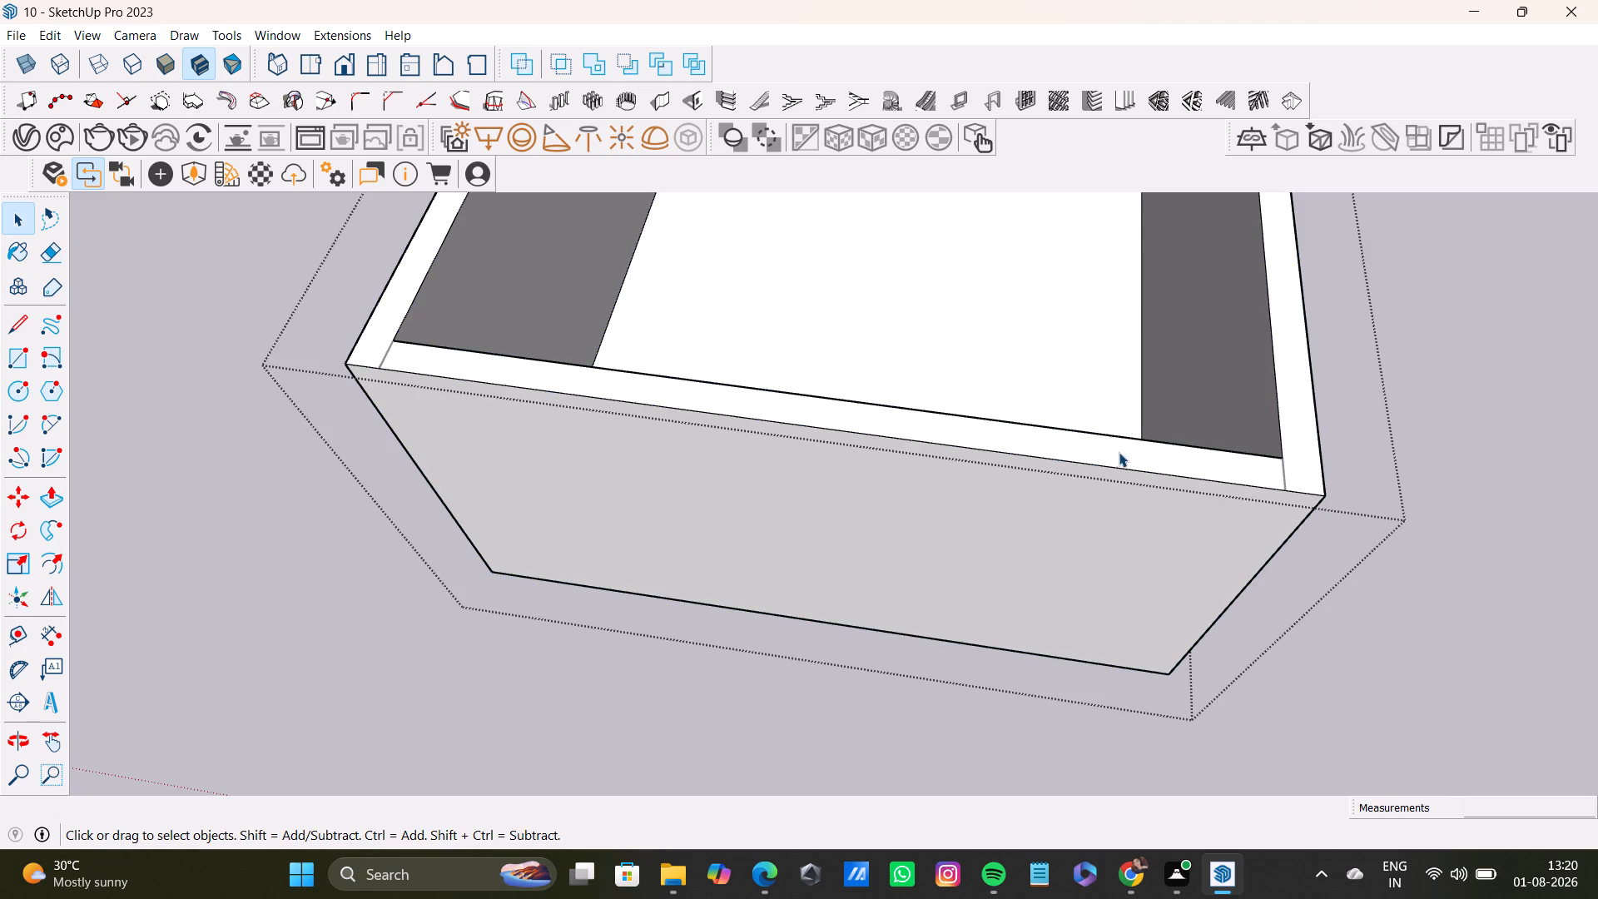
double_click(1116, 452)
left_click(20, 320)
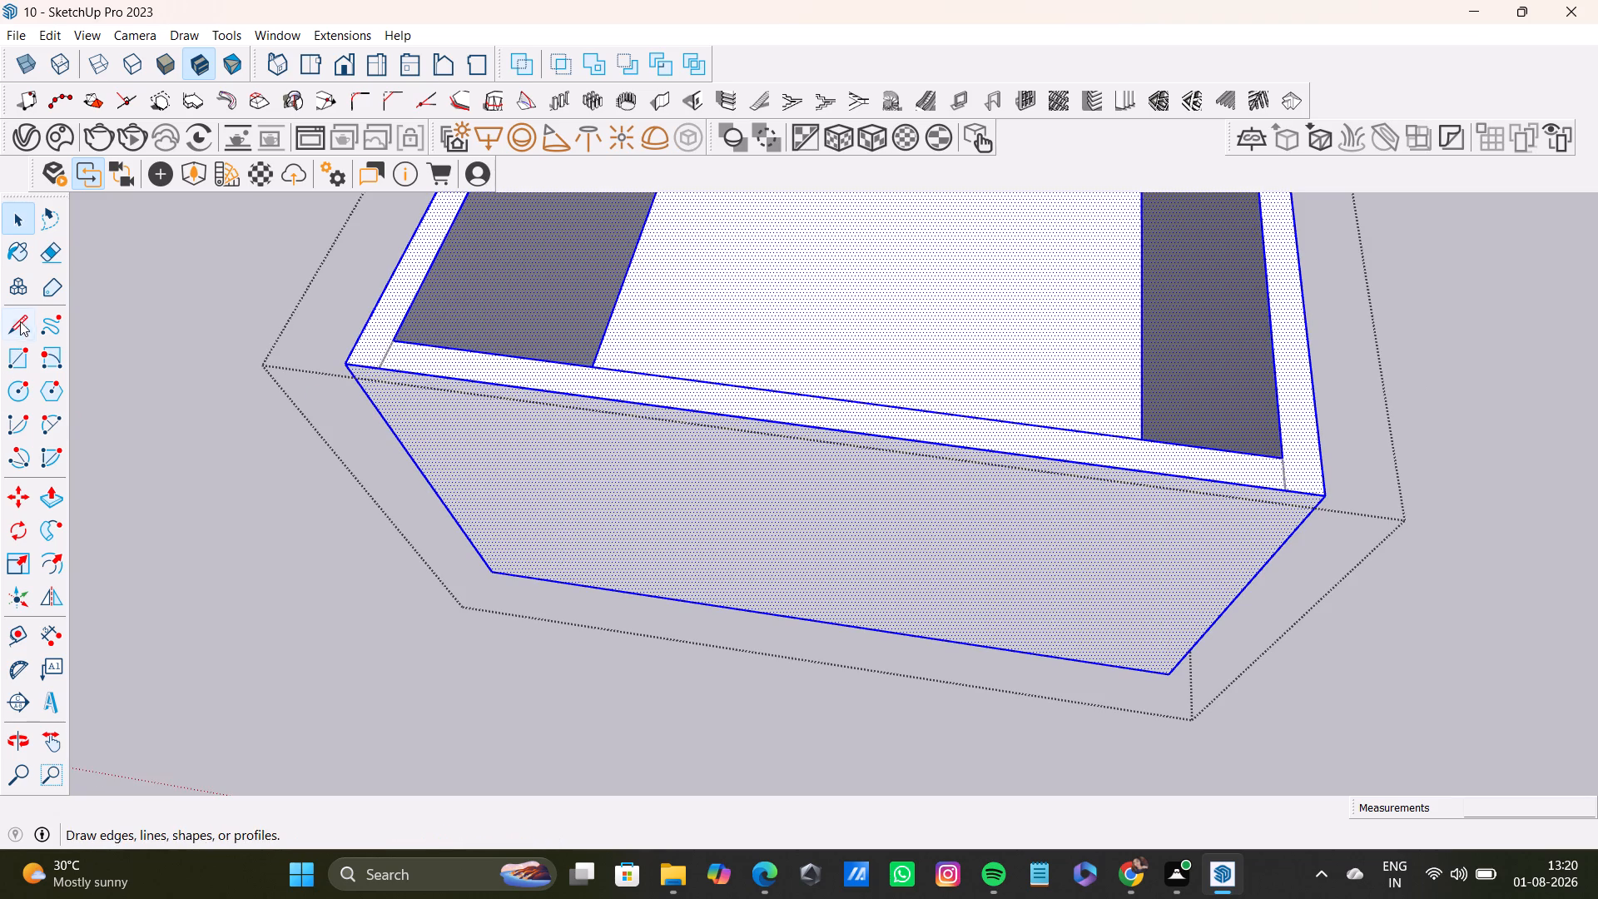
left_click(390, 340)
left_click(382, 365)
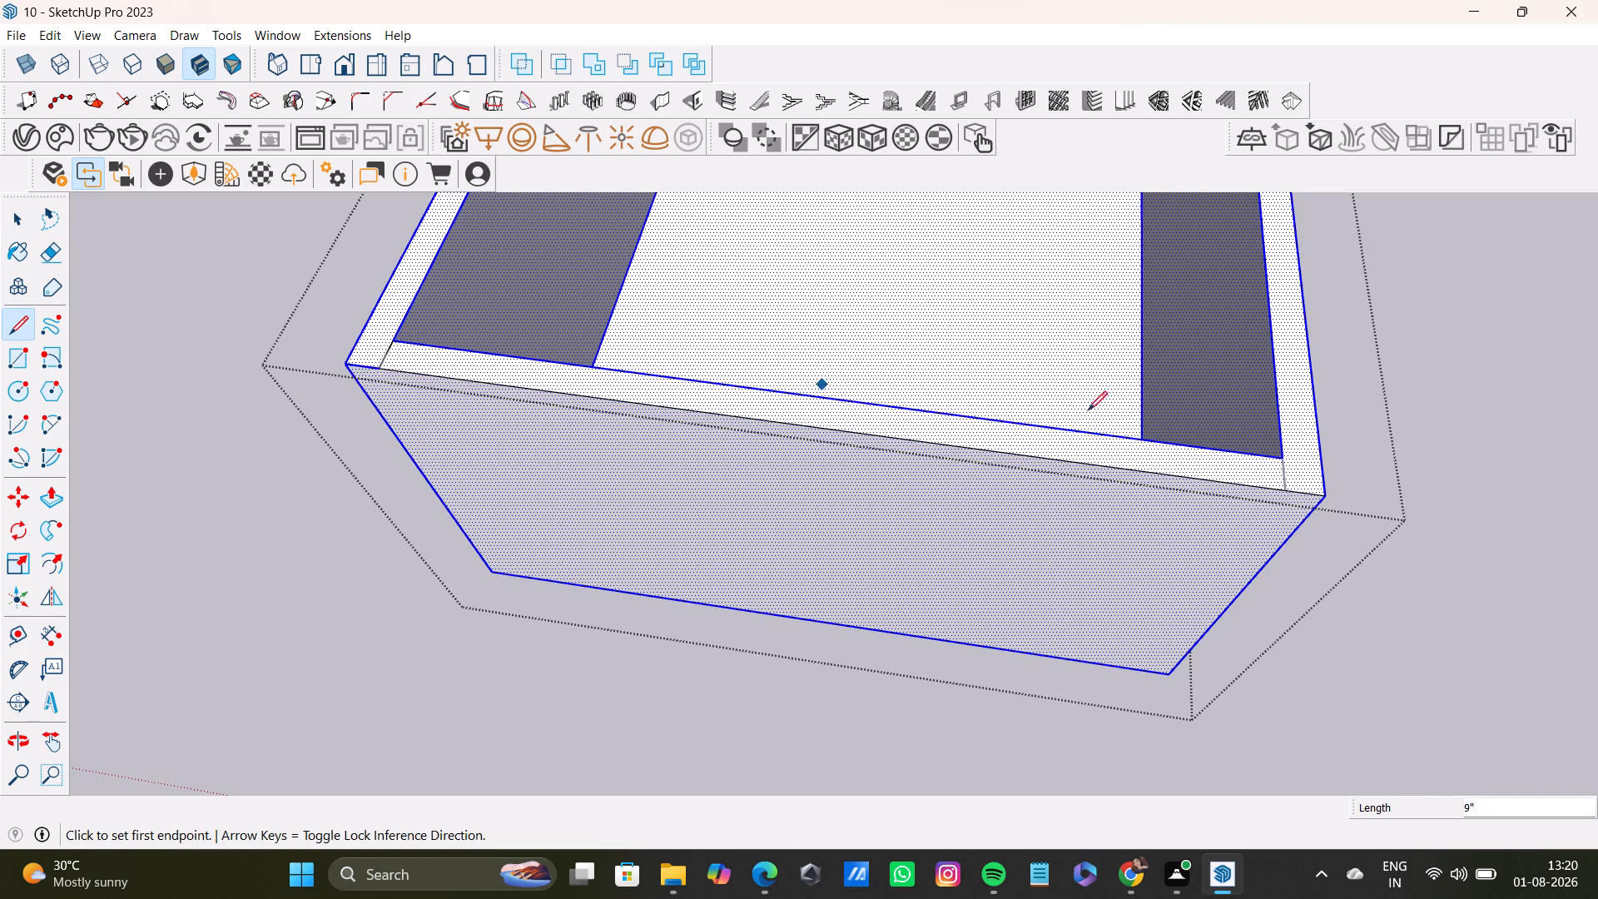
left_click(1280, 456)
left_click(1285, 493)
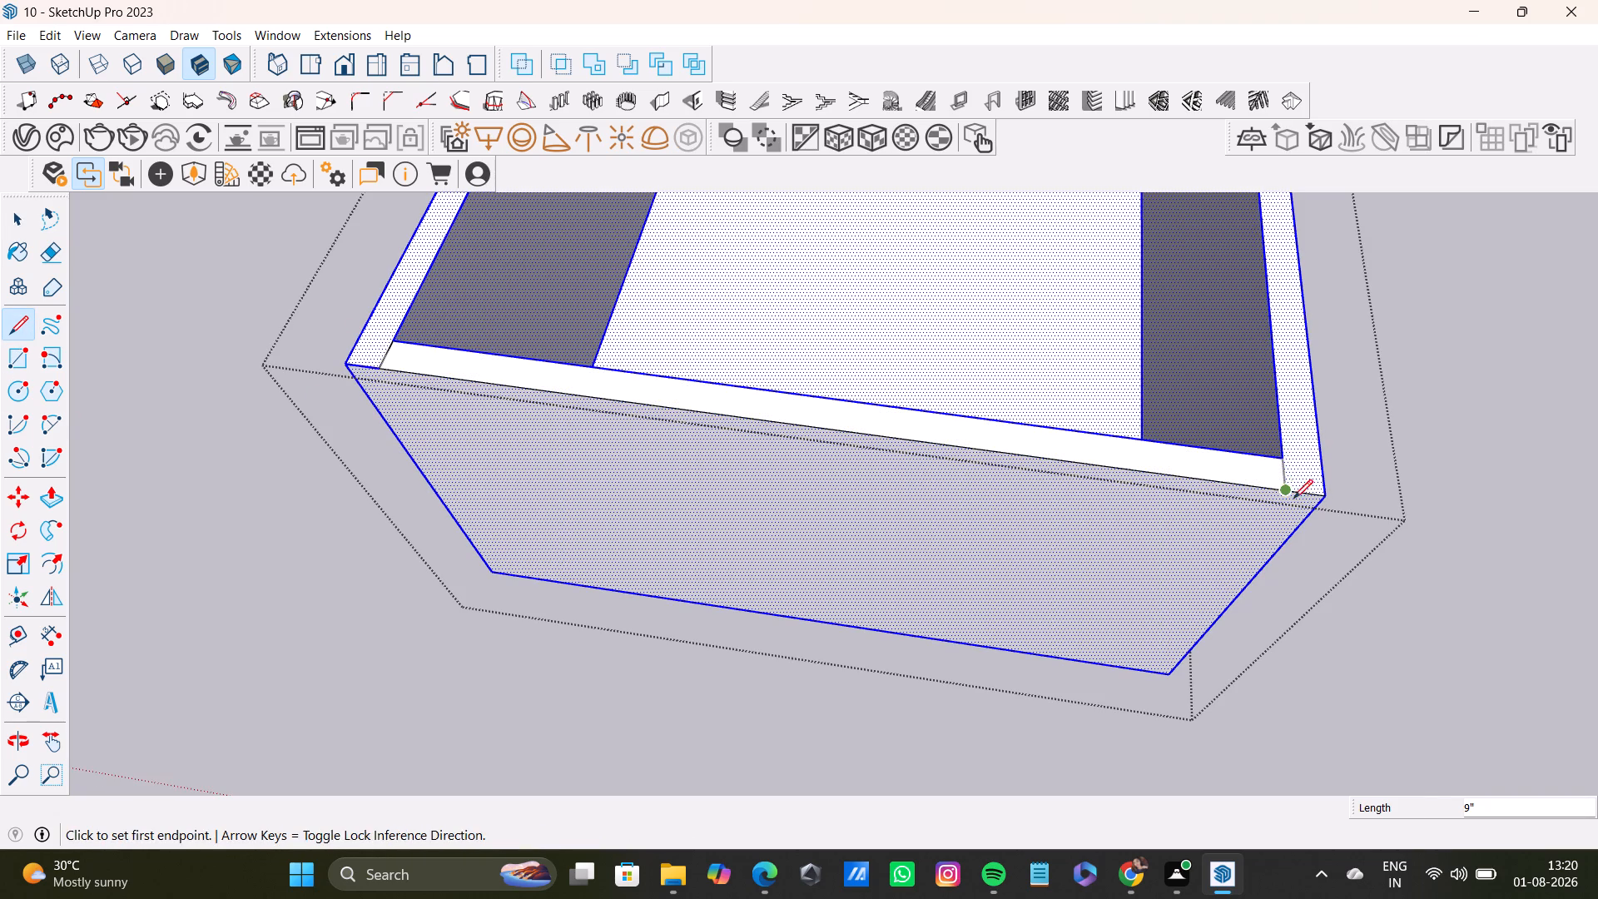
key("space")
Push the front wall's top face down 10' to remove the wall and open the box's front, and leave the group.
left_click(51, 496)
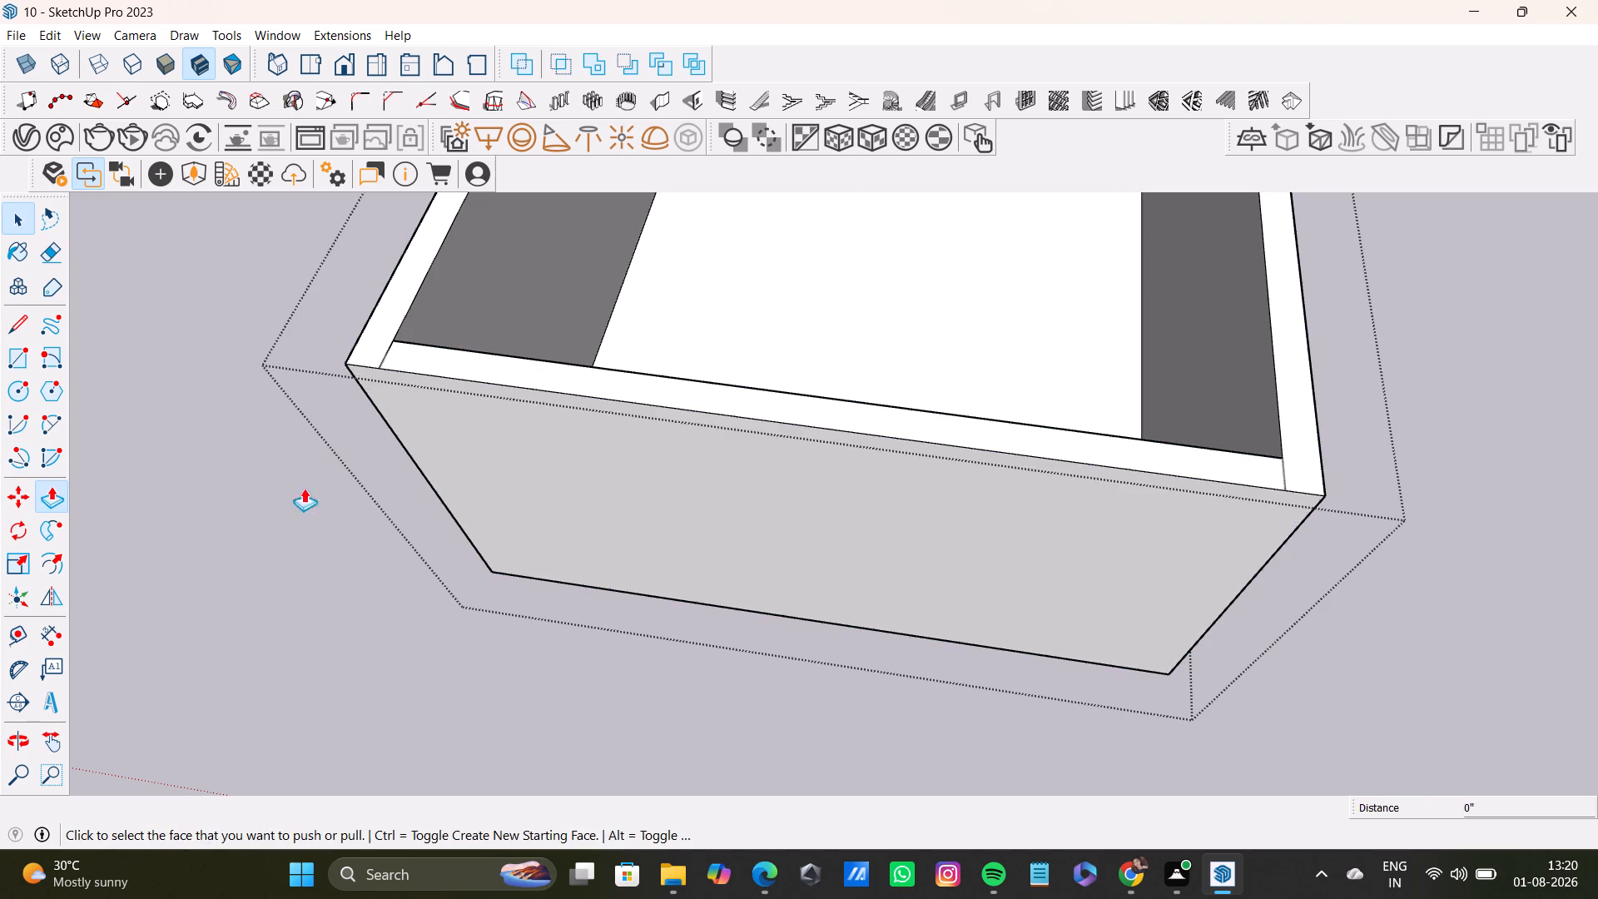
left_click(645, 381)
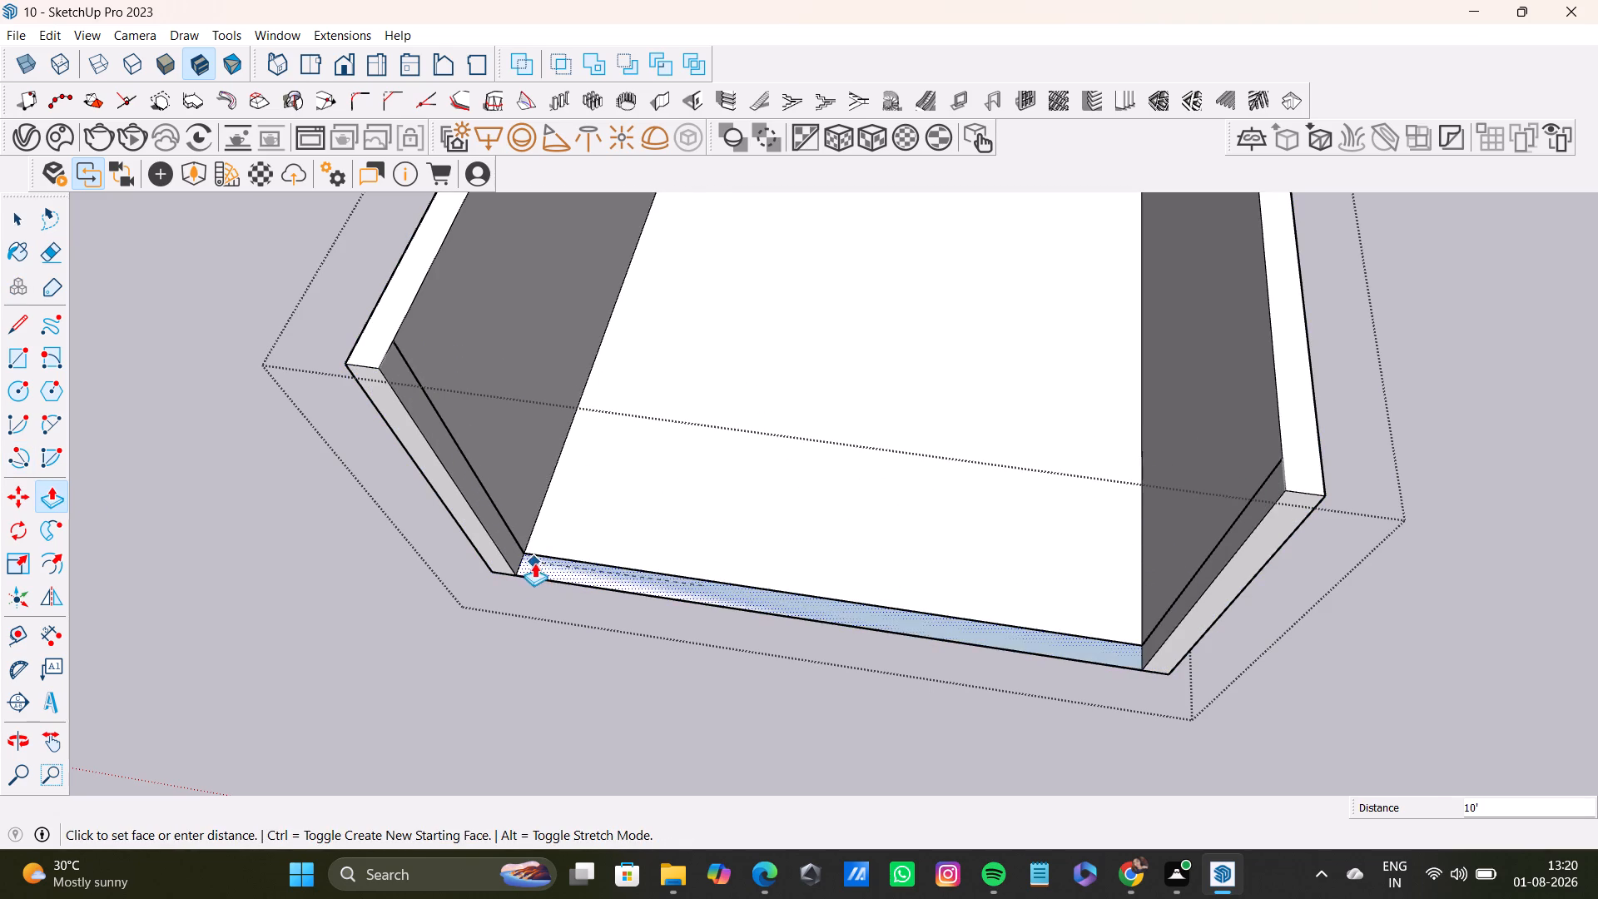
left_click(533, 564)
key("space")
middle_click_drag(1184, 621, 1185, 272)
key("space")
left_click(1396, 400)
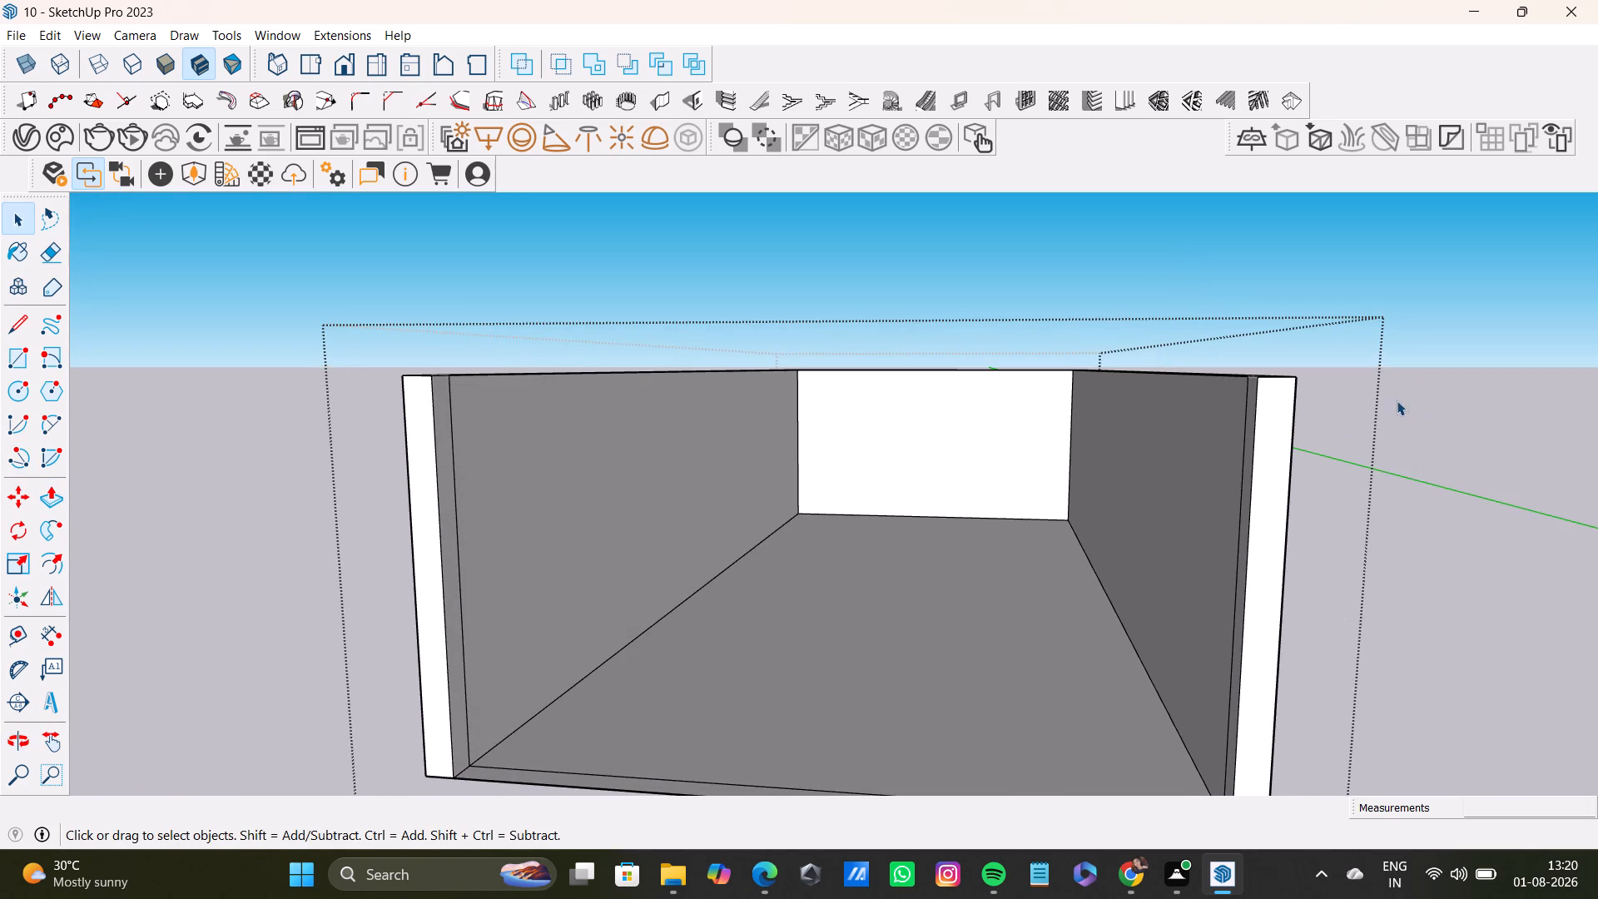
Reopen the group and move the entire ground-floor box 52' 11 9/16" back under the third building, by its lower front corner.
middle_click_drag(1259, 515, 1091, 286, "shift")
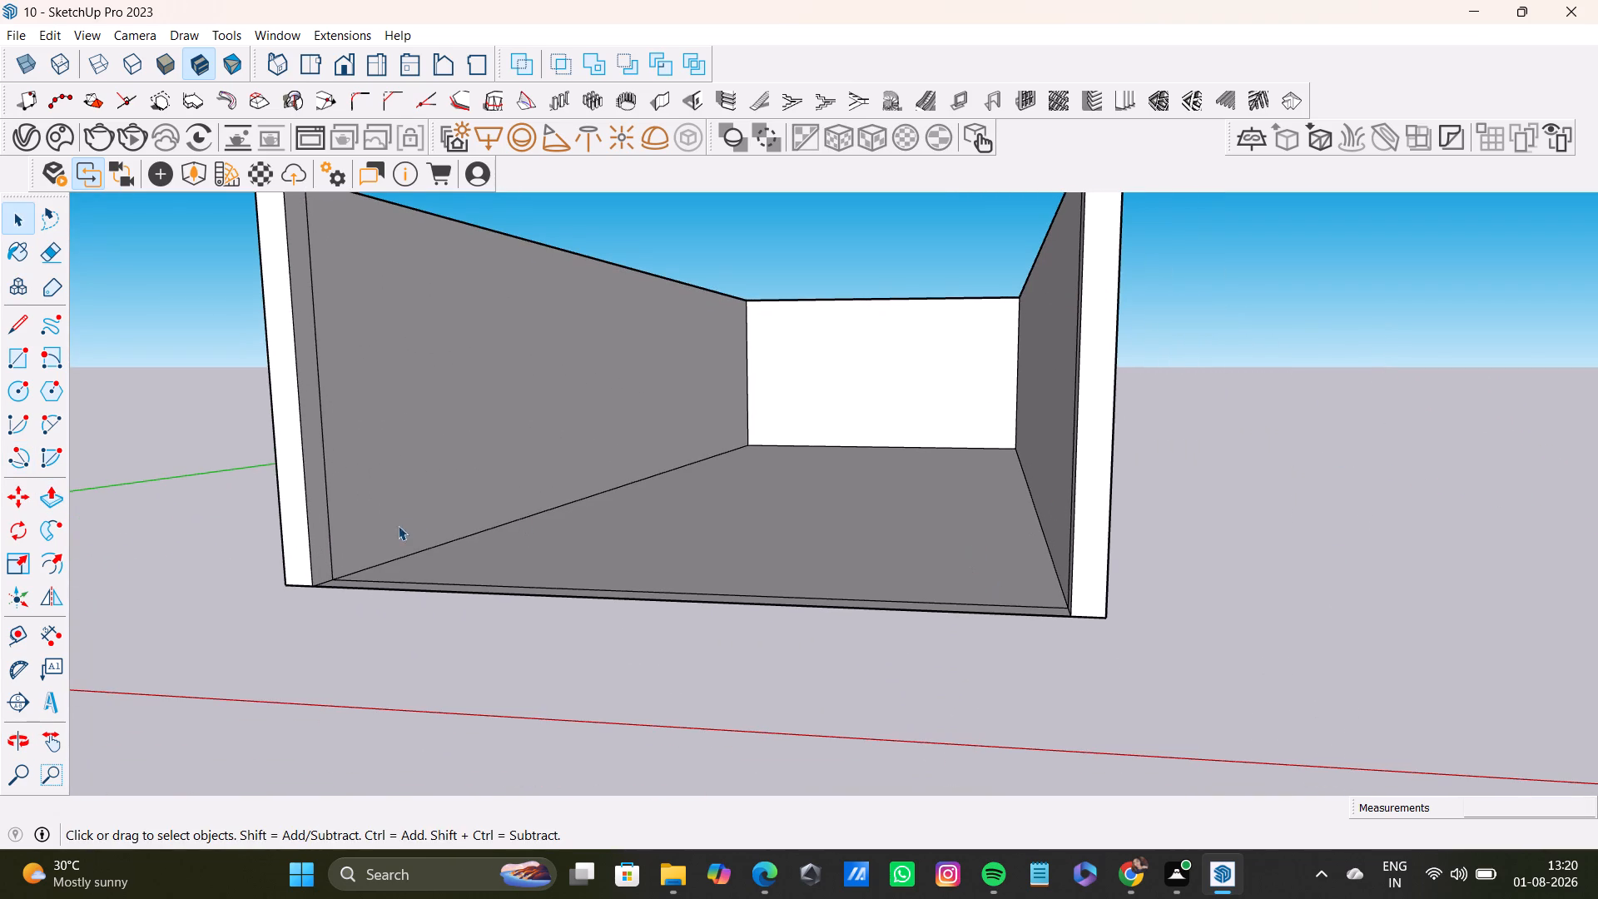
triple_click(534, 490)
left_click(535, 491)
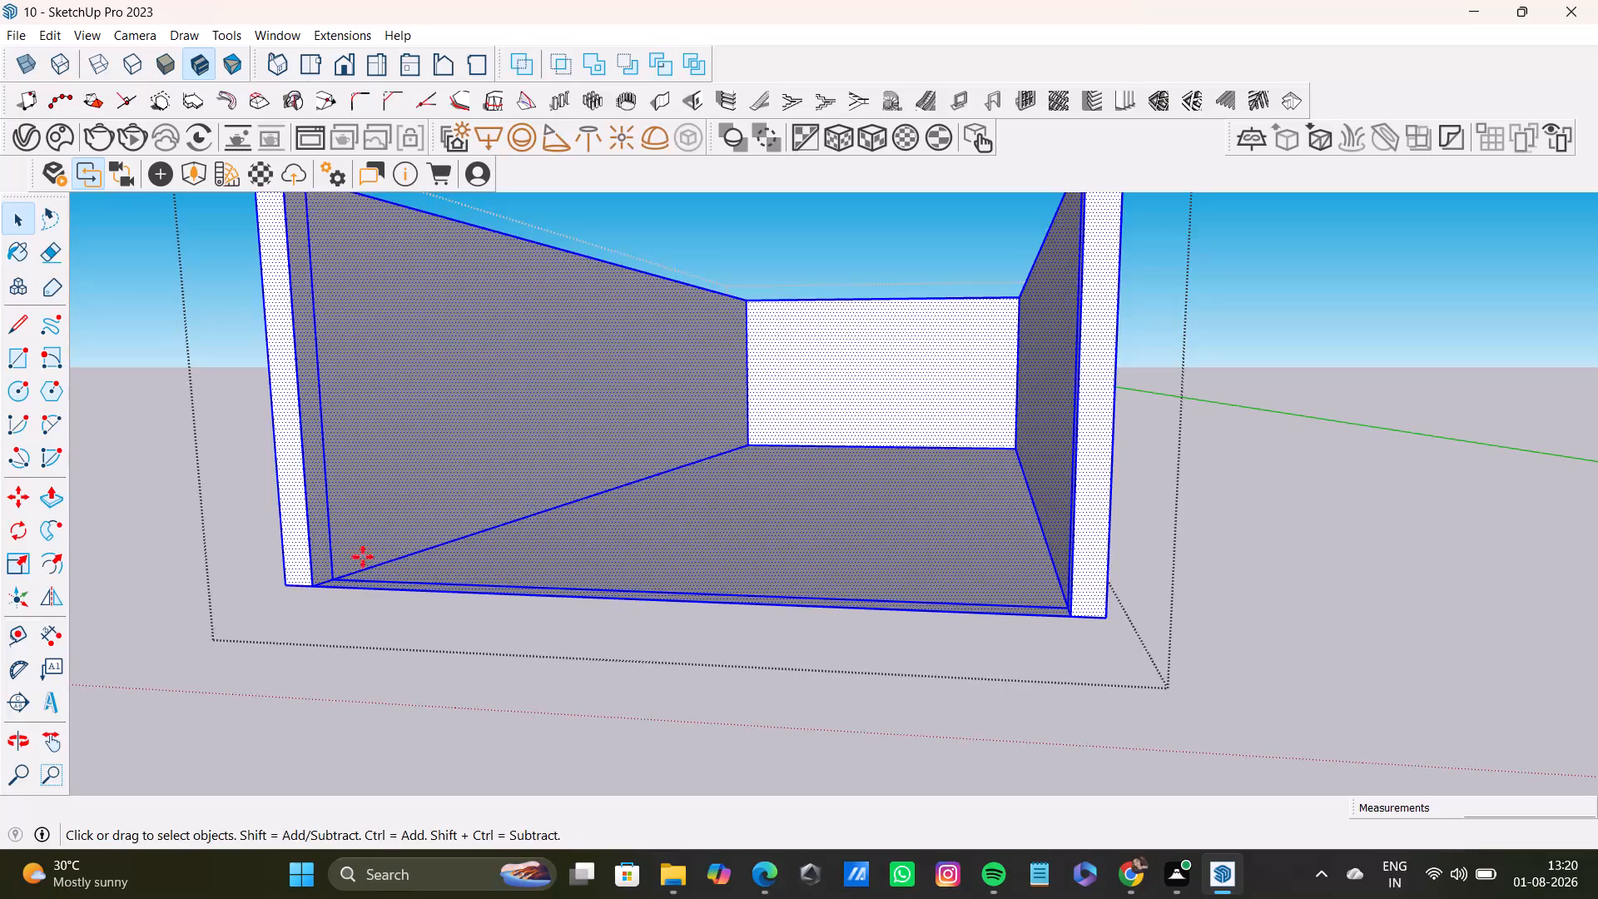
key("m")
left_click(285, 584)
scroll(750, 611, "down", 11)
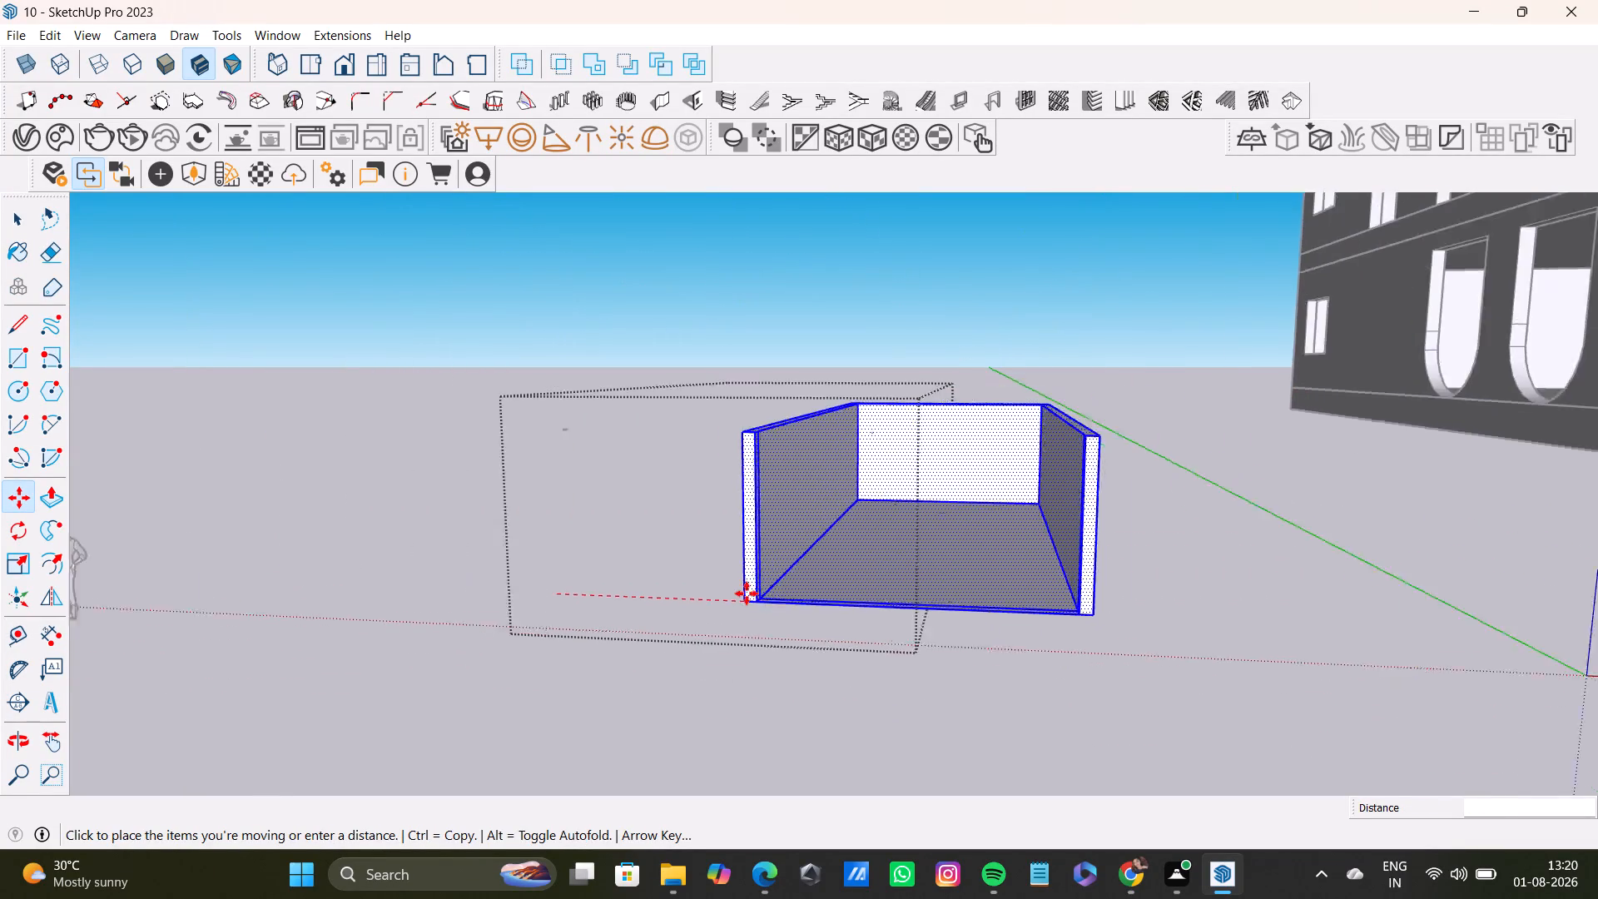
scroll(747, 594, "down", 2)
left_click(1336, 648)
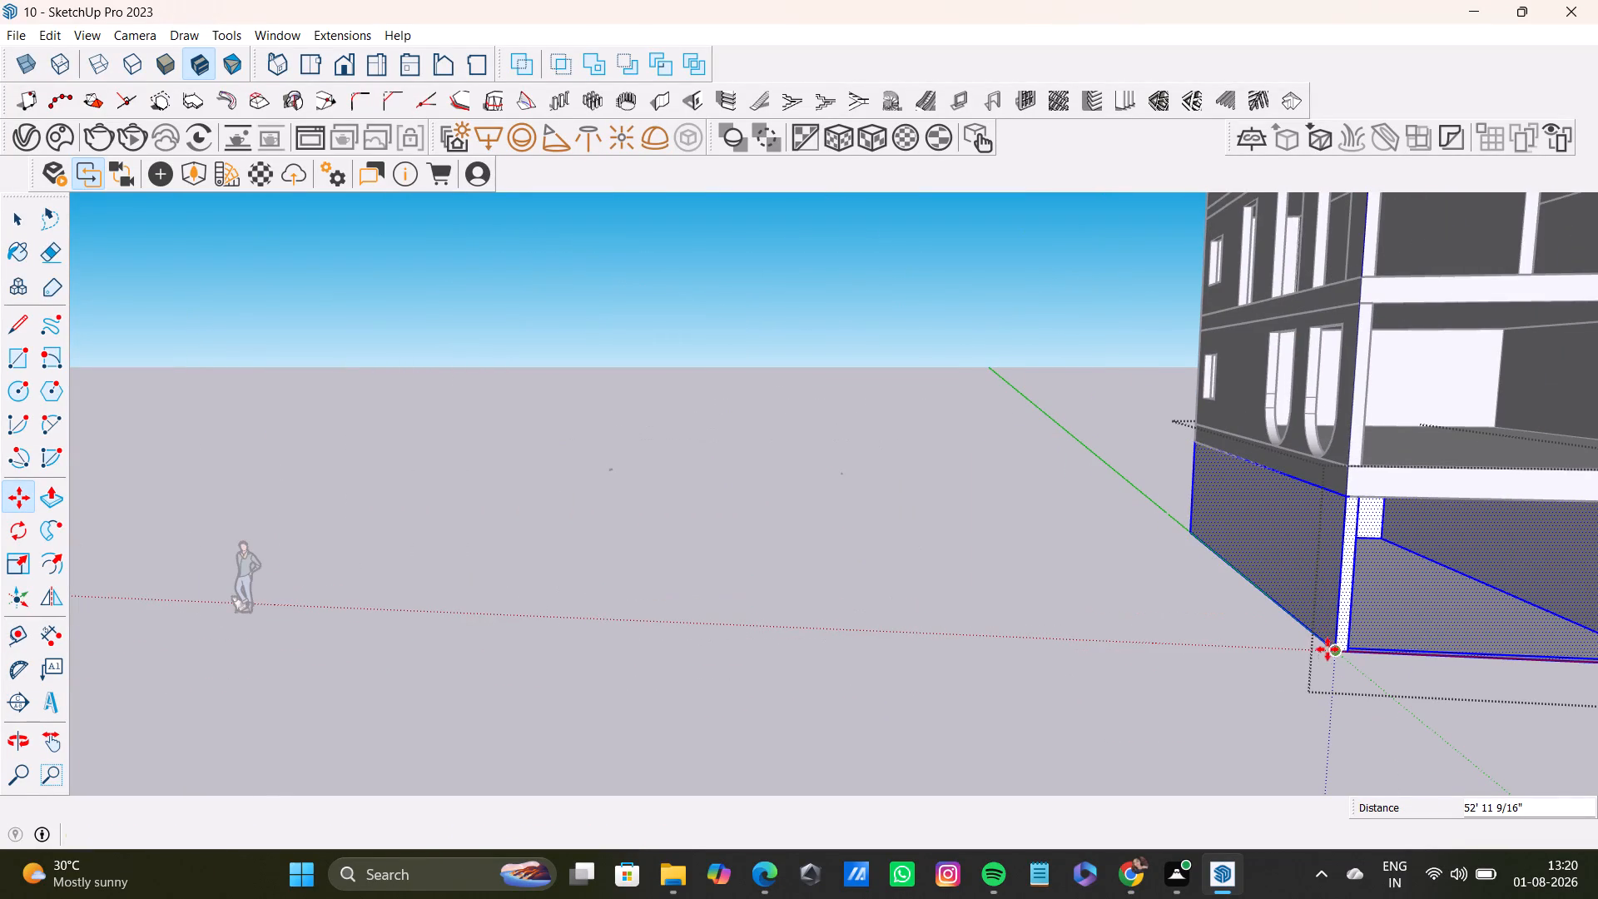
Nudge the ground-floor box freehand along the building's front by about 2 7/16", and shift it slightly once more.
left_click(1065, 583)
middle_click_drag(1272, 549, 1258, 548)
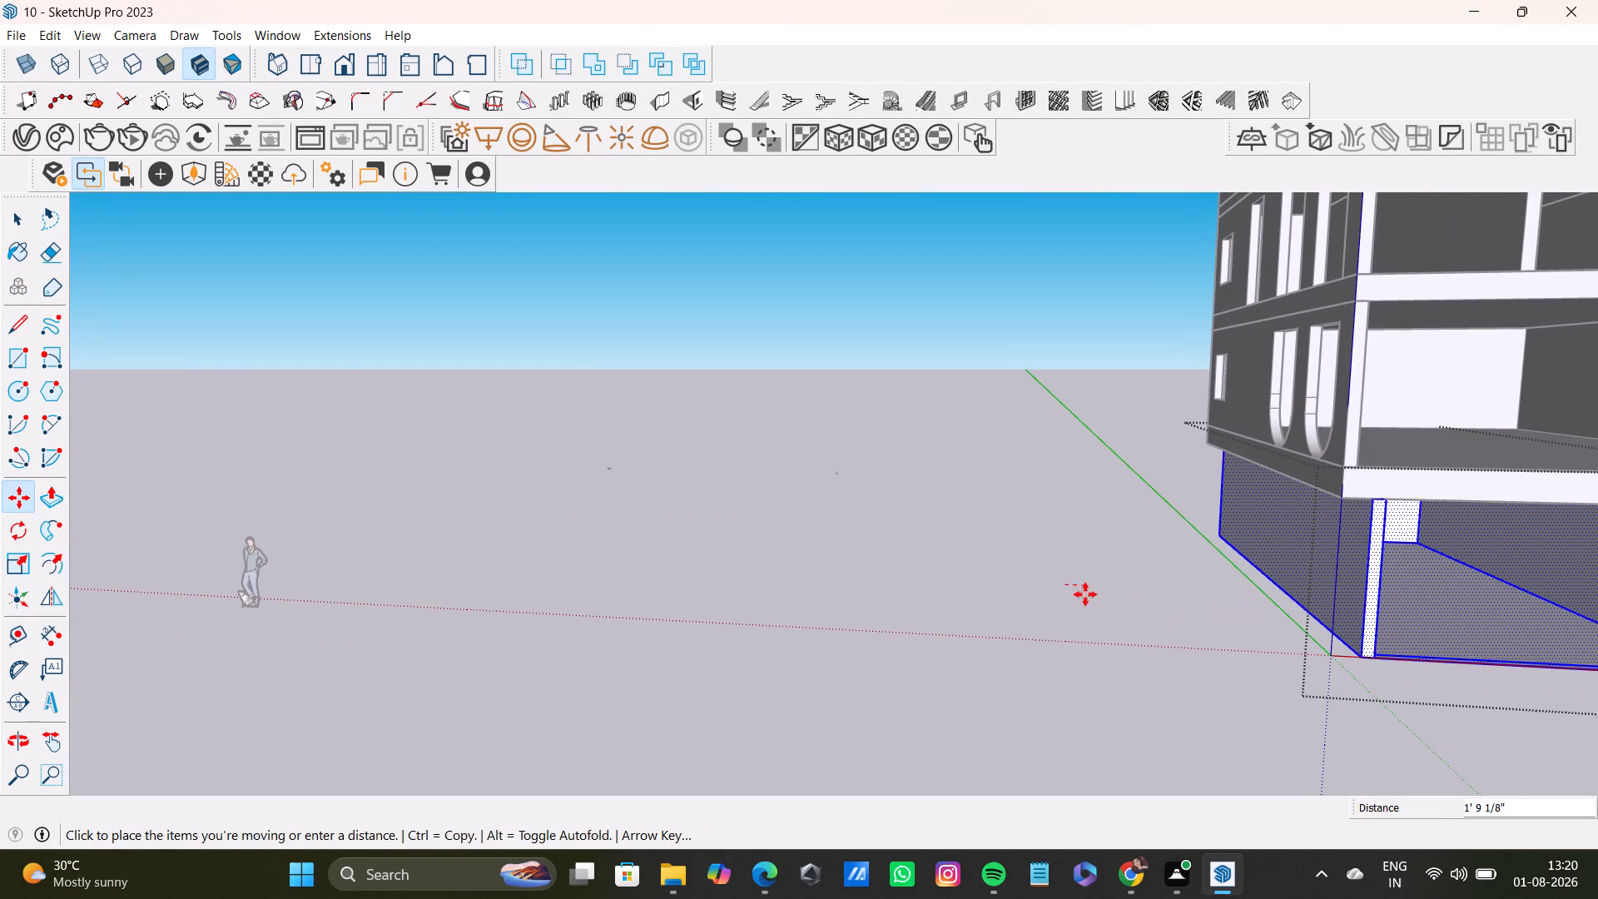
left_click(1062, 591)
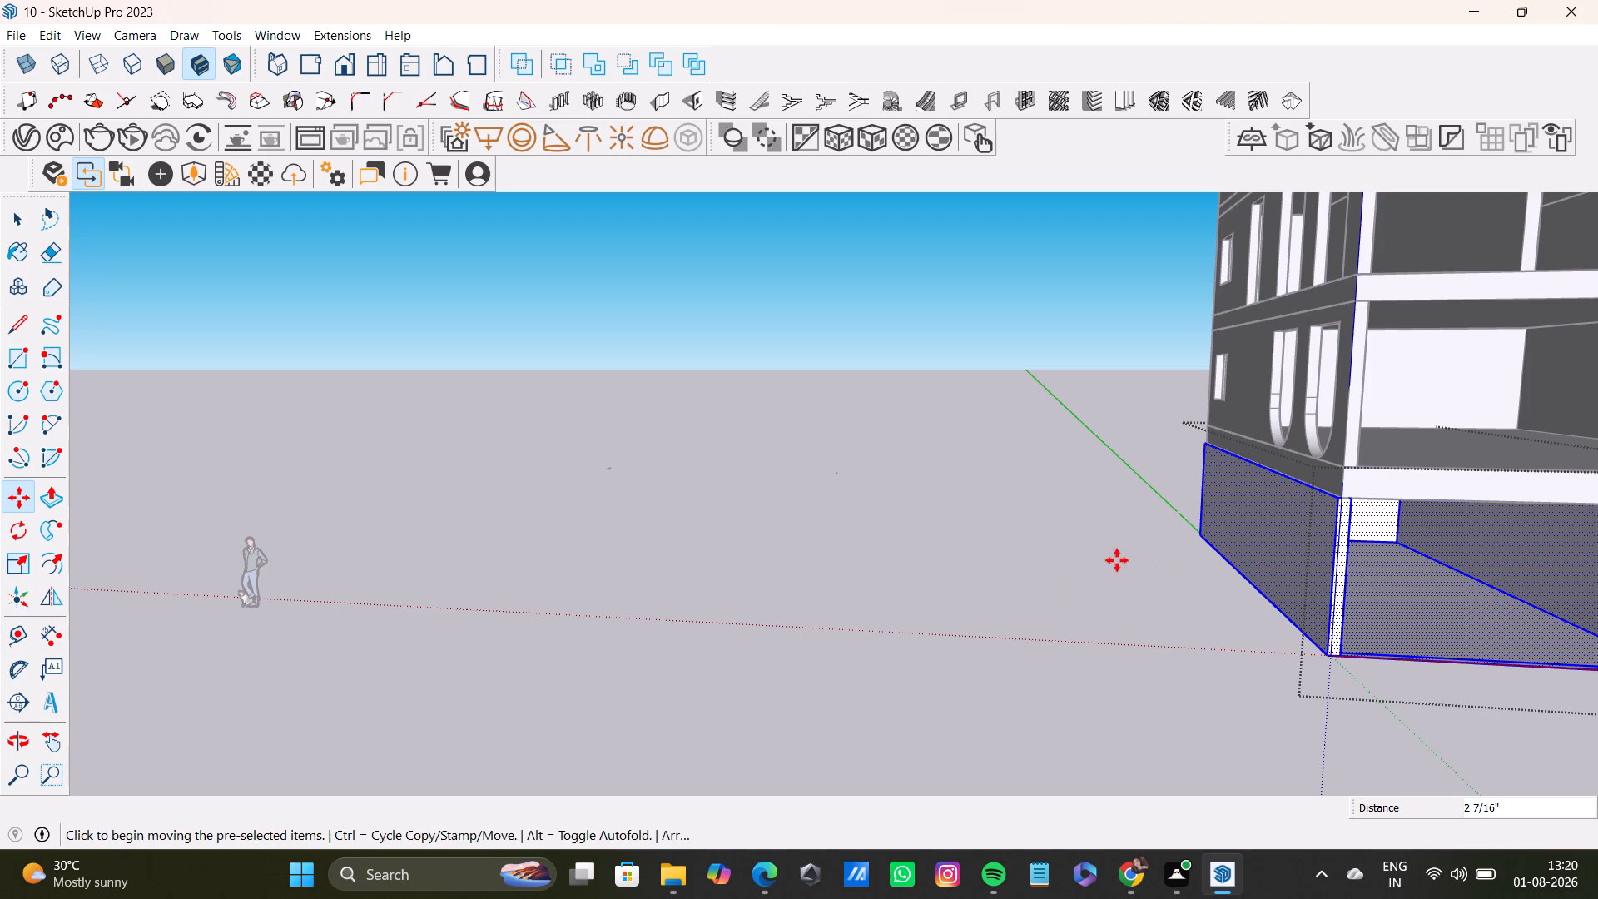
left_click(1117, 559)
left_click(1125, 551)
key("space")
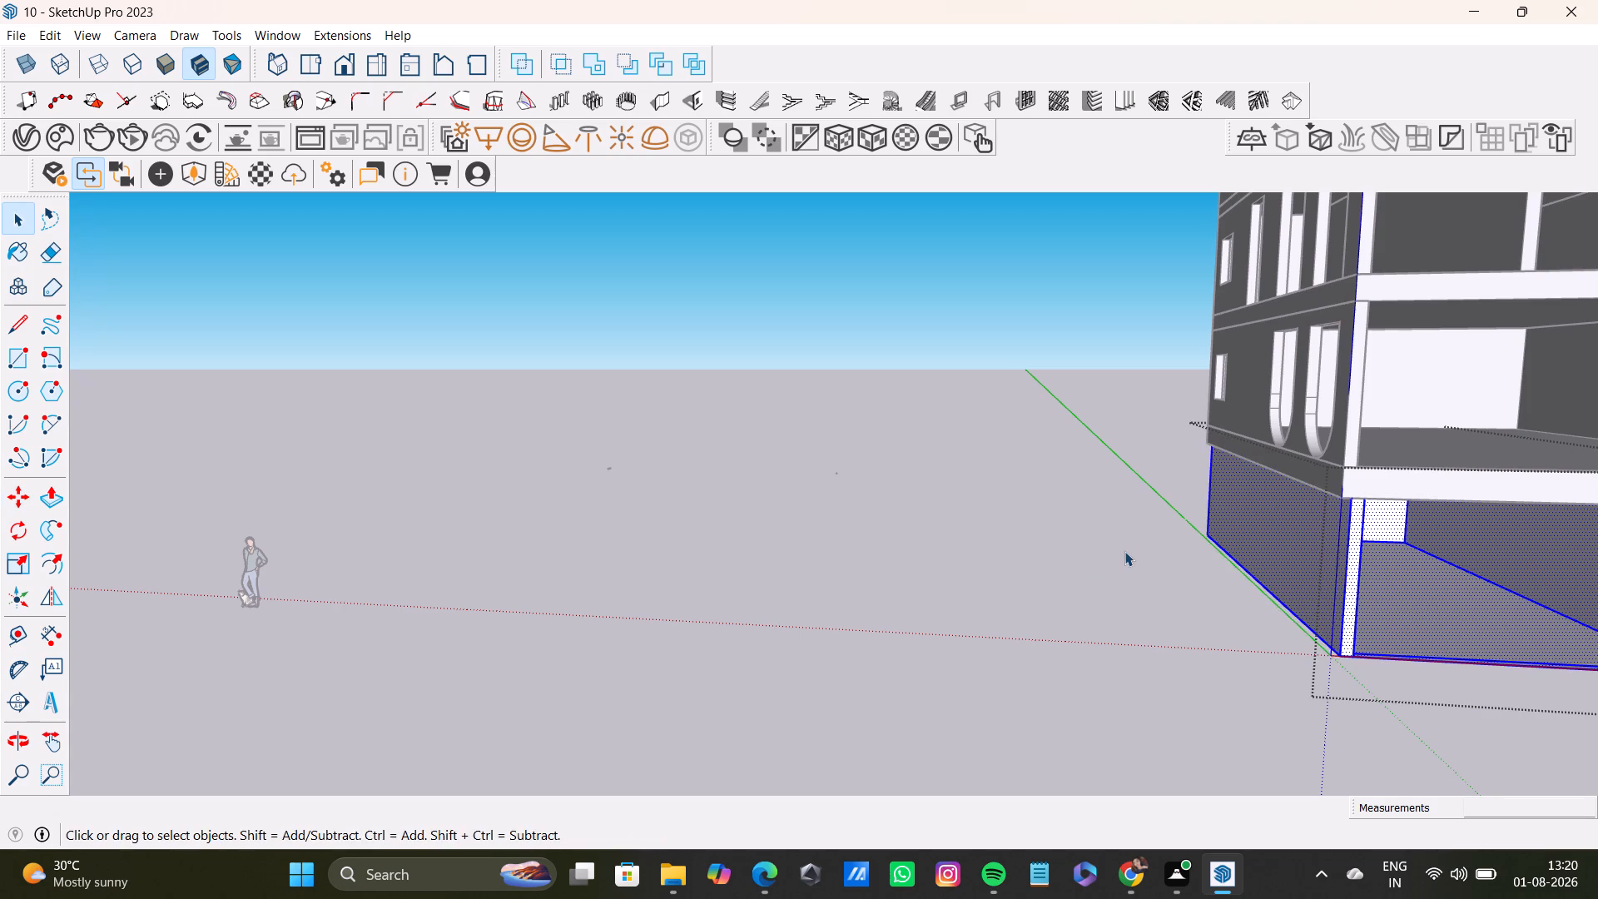
Move the ground-floor box so its upper front corner meets the lower front corner of the slab above, and leave its group.
middle_click_drag(1124, 551, 896, 495, "shift")
scroll(1009, 503, "up", 5)
middle_click_drag(1009, 490, 1072, 538)
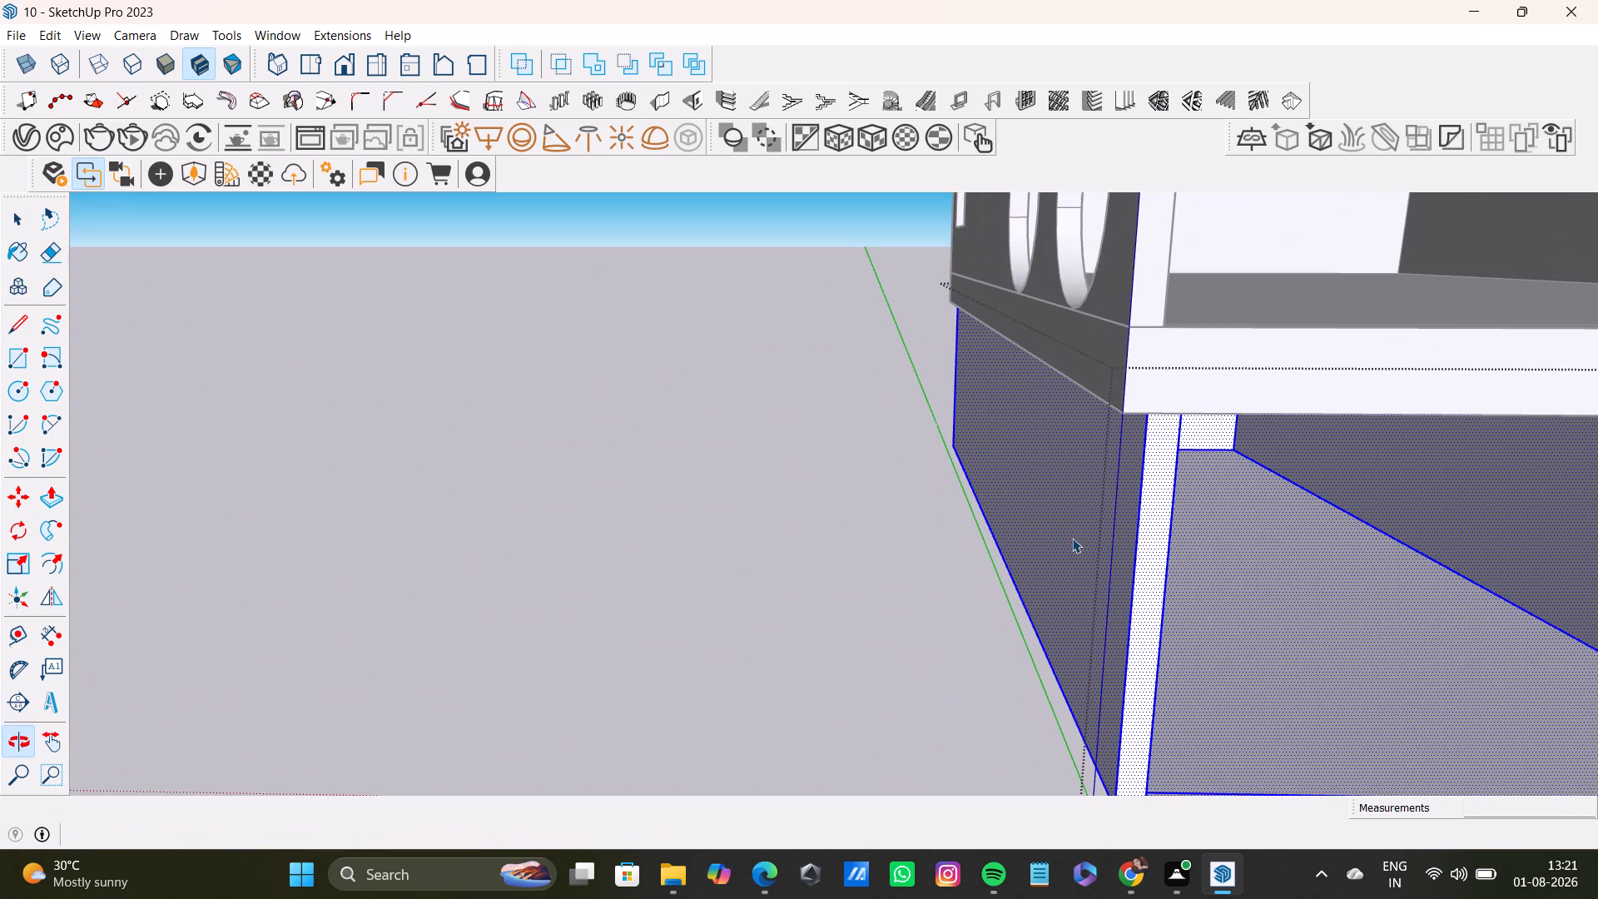
key("m")
left_click(1149, 418)
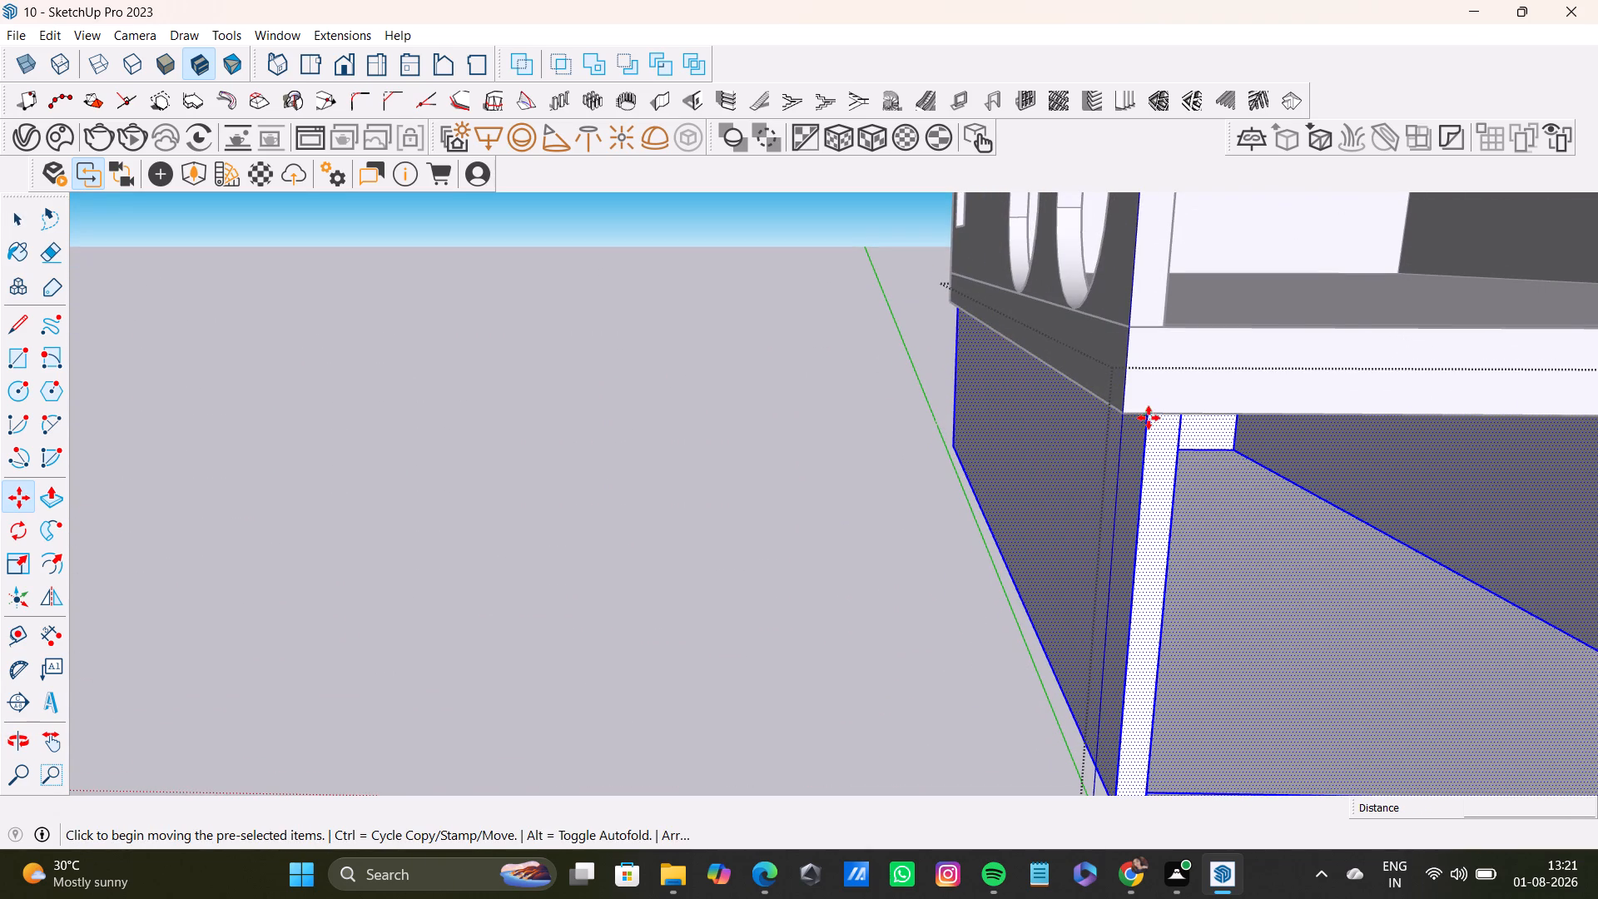
left_click(1124, 415)
key("space")
left_click_drag(807, 436, 817, 431)
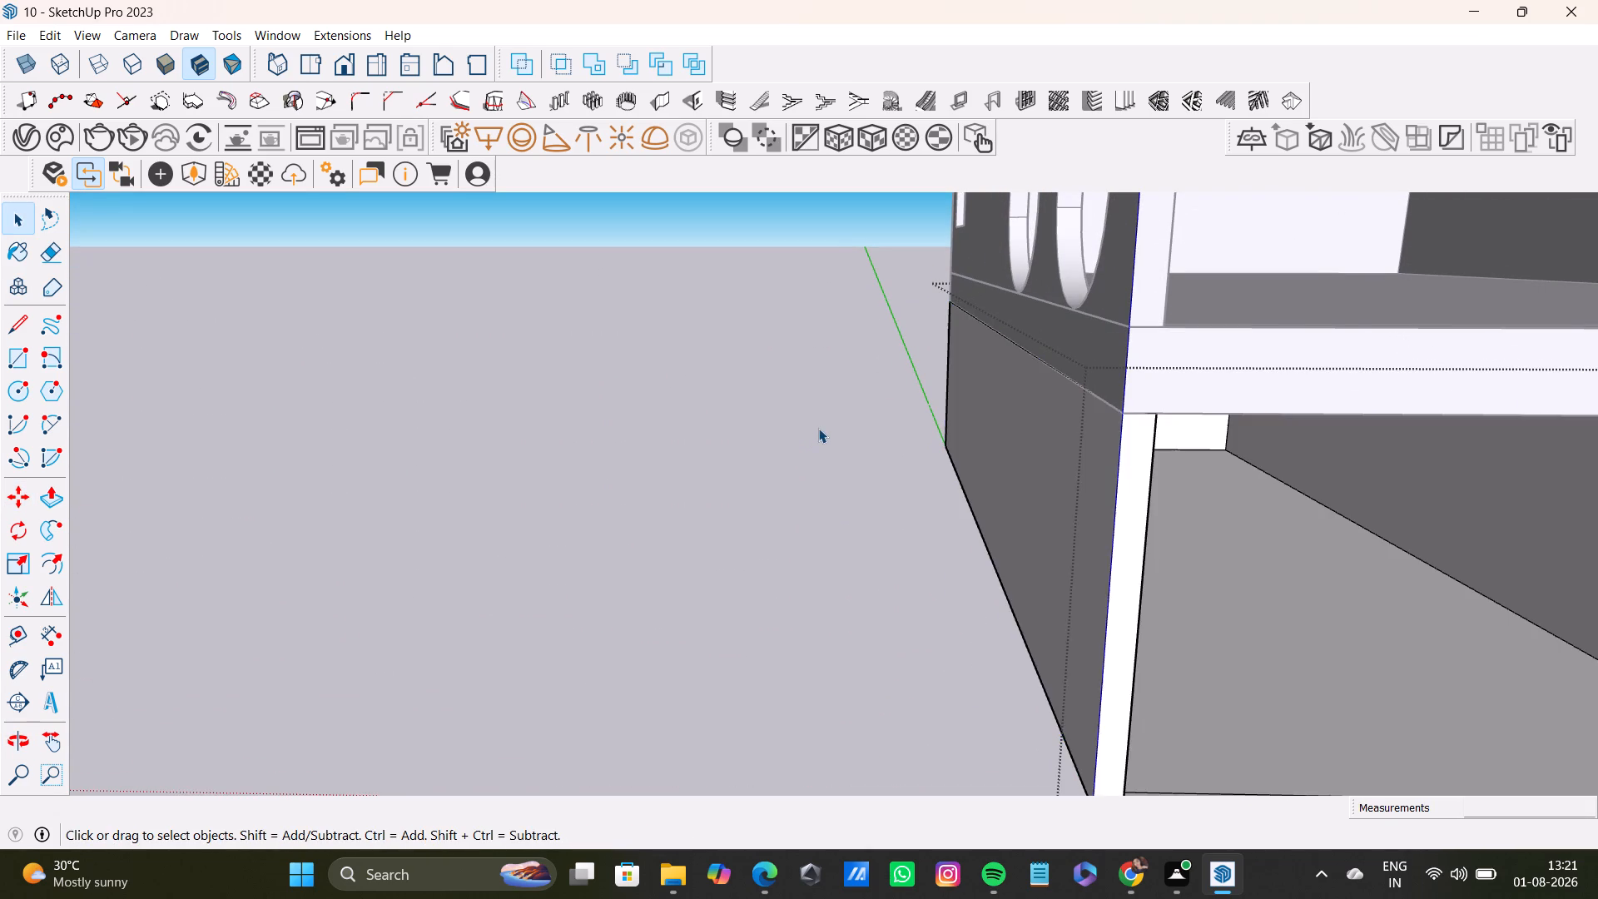
left_click(815, 423)
Examine the third building's ground-floor corner alignment and opened front, up close and from around, alongside the arched building.
scroll(813, 423, "down", 4)
scroll(1088, 425, "up", 7)
middle_click_drag(764, 410, 1107, 395)
scroll(619, 396, "up", 8)
scroll(663, 418, "down", 16)
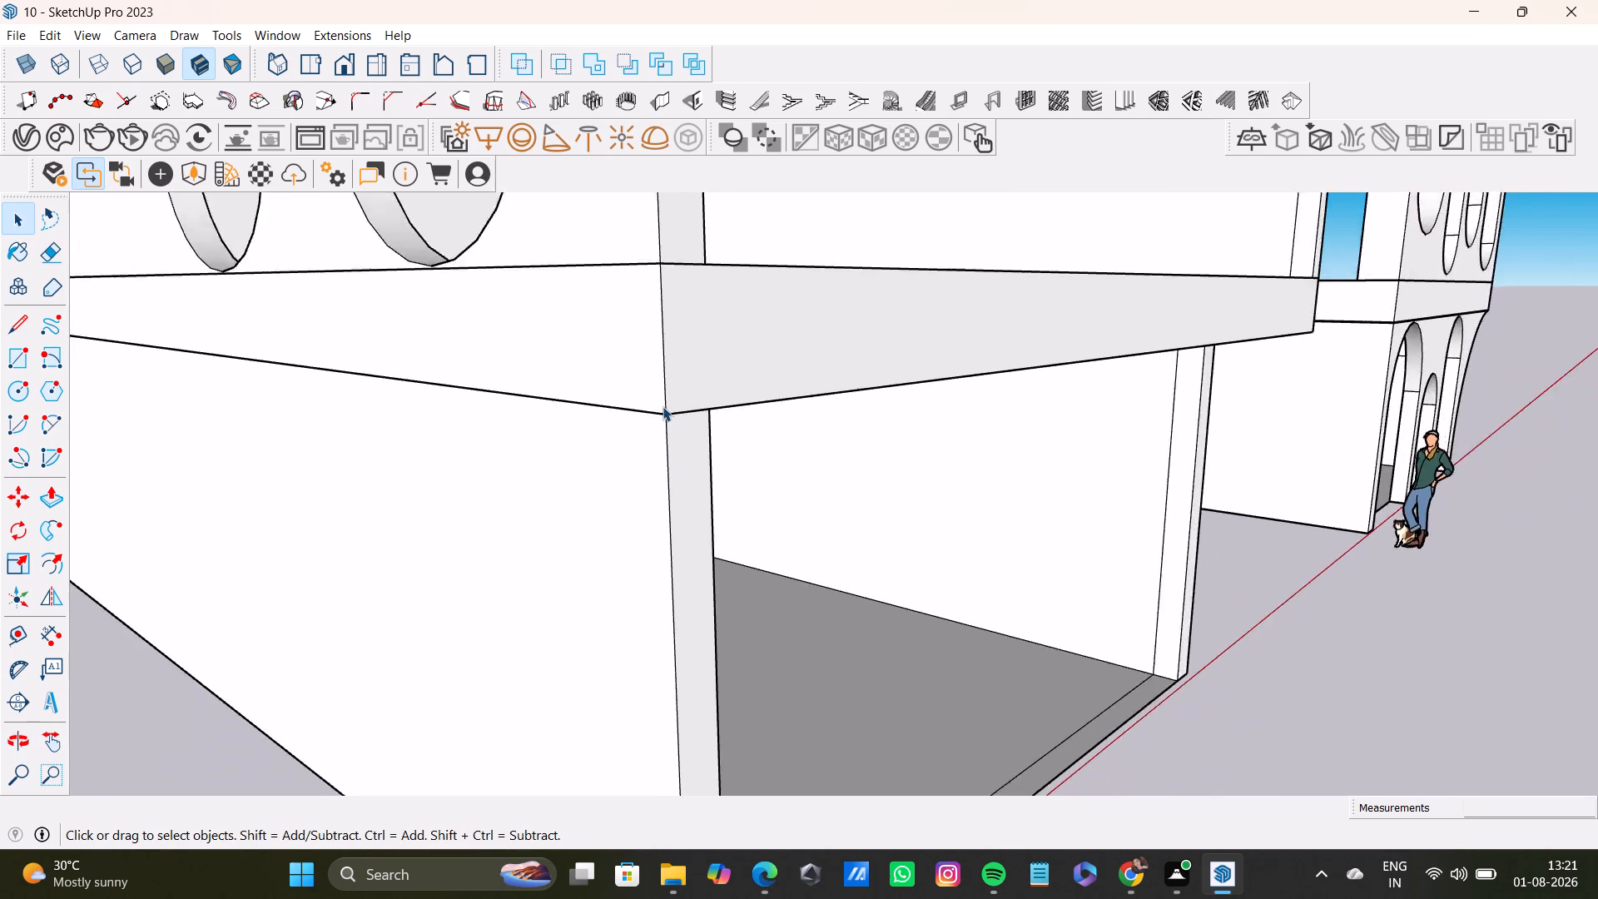
scroll(663, 406, "down", 13)
middle_click_drag(830, 504, 593, 605)
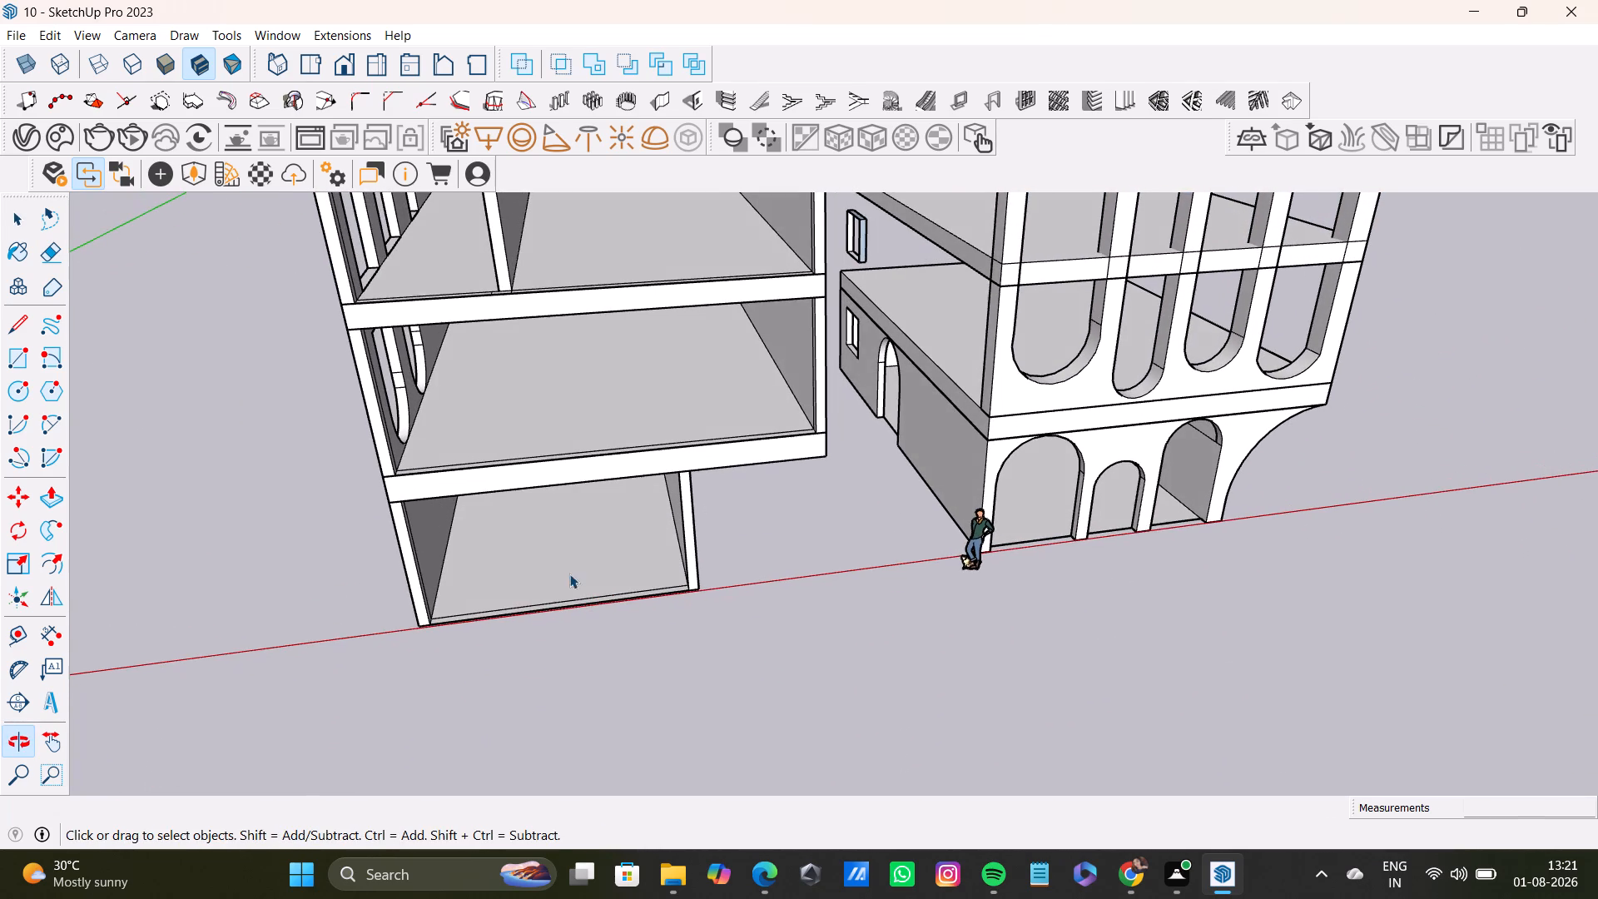
scroll(648, 446, "down", 1)
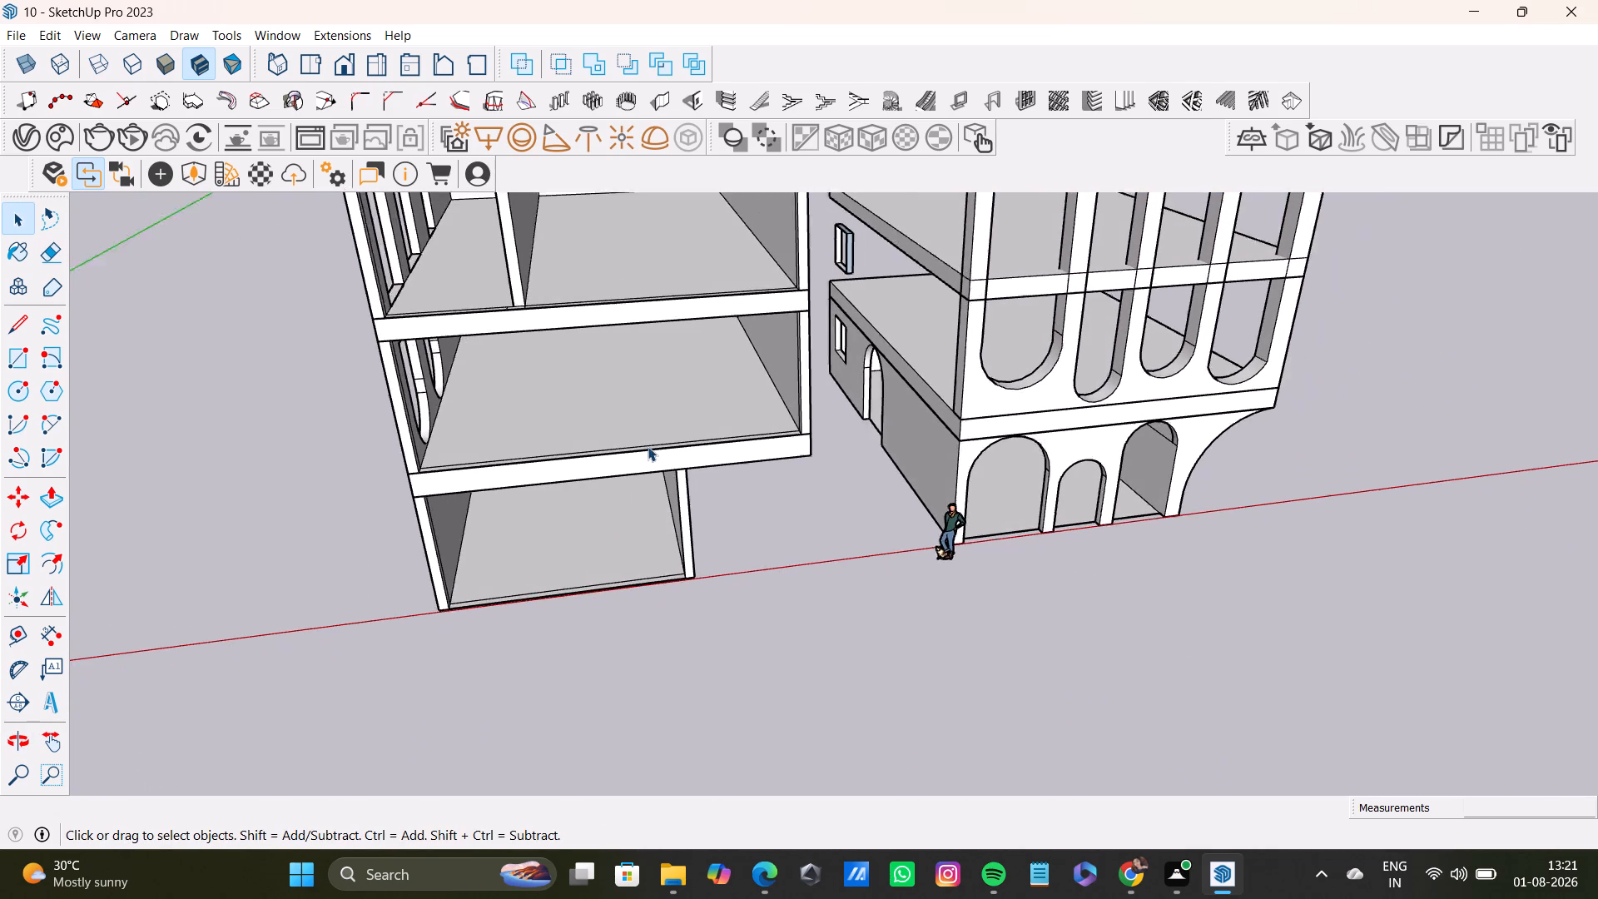
scroll(648, 446, "down", 2)
middle_click_drag(643, 445, 692, 550, "shift")
scroll(670, 404, "down", 1)
middle_click_drag(667, 418, 667, 411)
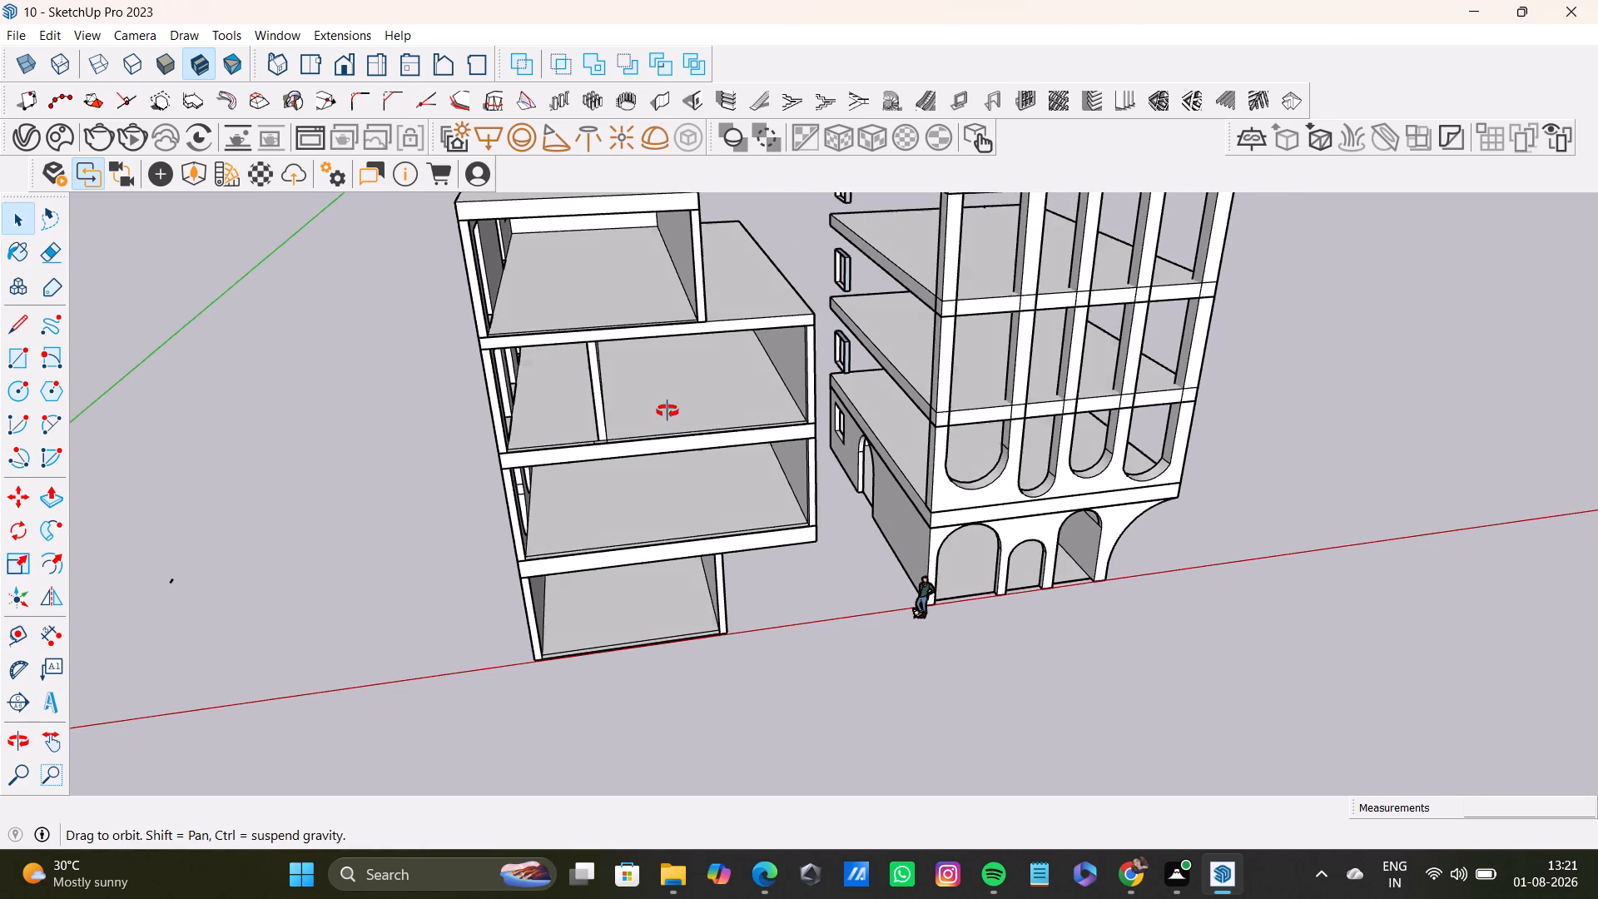
middle_click_drag(667, 411, 681, 550)
middle_click_drag(679, 563, 858, 391)
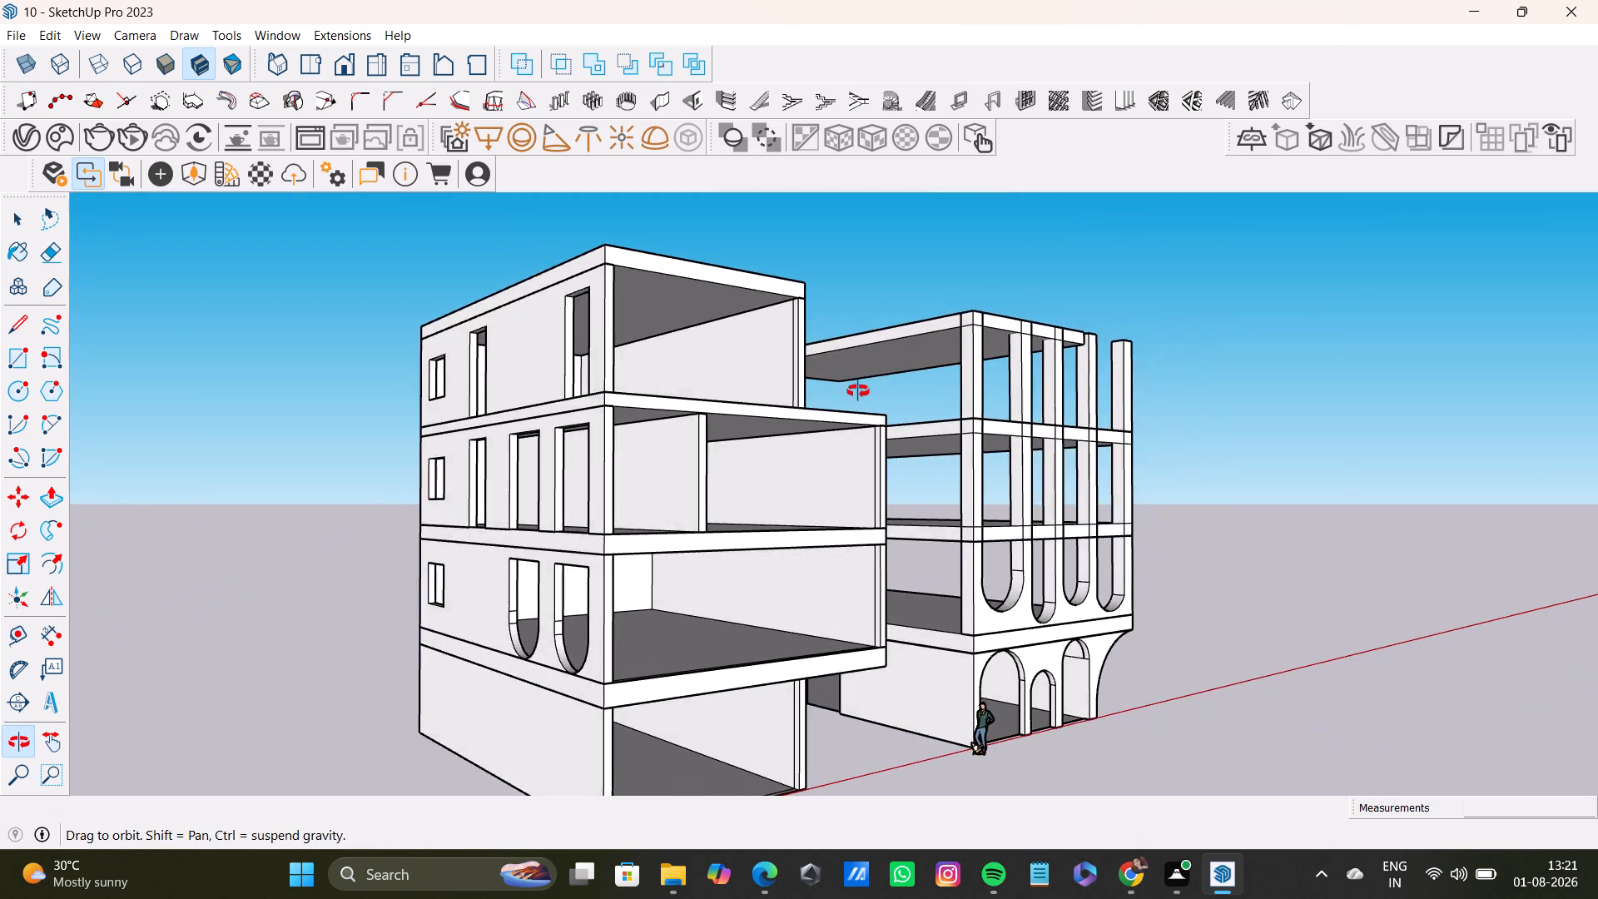
middle_click_drag(858, 391, 628, 397)
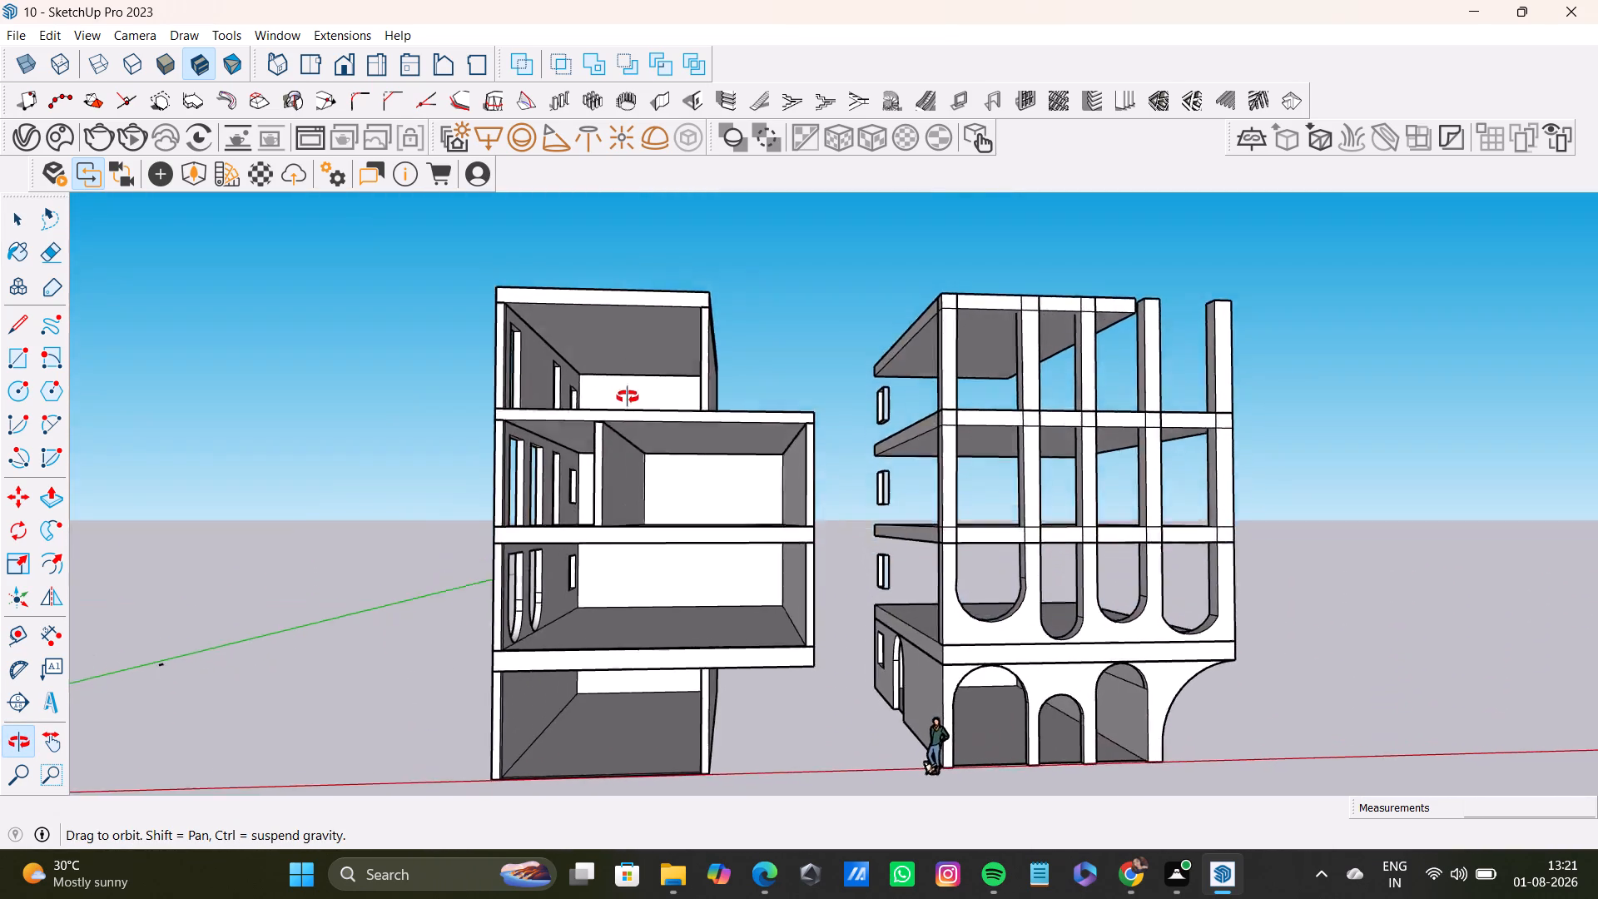
middle_click_drag(628, 397, 625, 440)
middle_click_drag(613, 450, 649, 386, "shift")
middle_click_drag(635, 445, 658, 410)
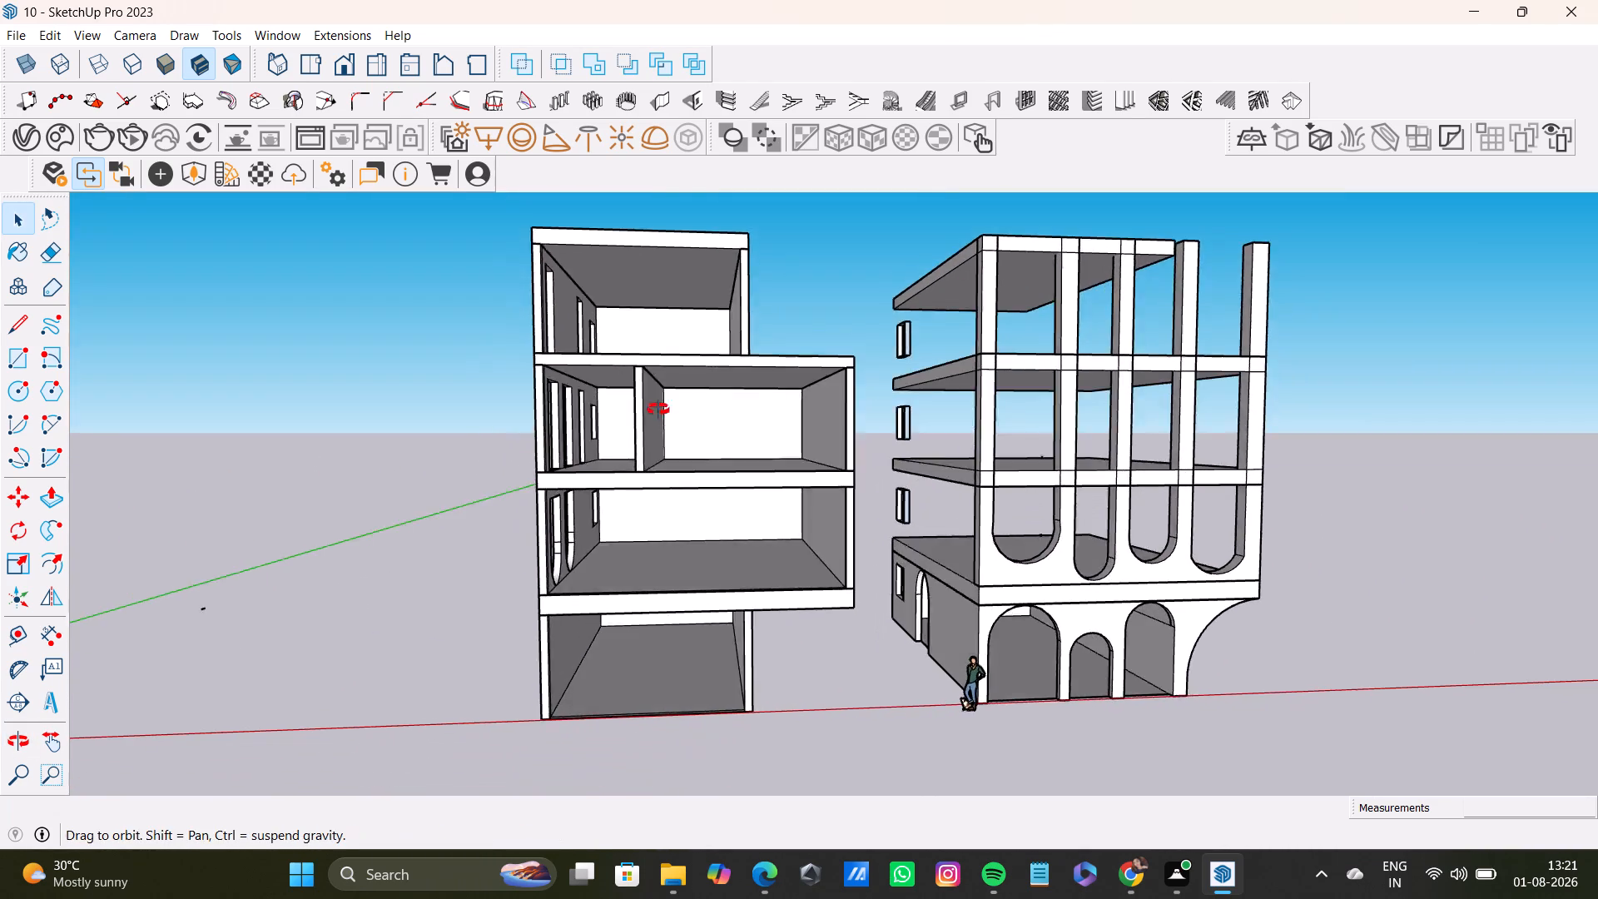
Examine the third building's ground-floor box, slab overhang and side openings from below, close up and around.
middle_click_drag(658, 410, 806, 340)
scroll(731, 635, "up", 3)
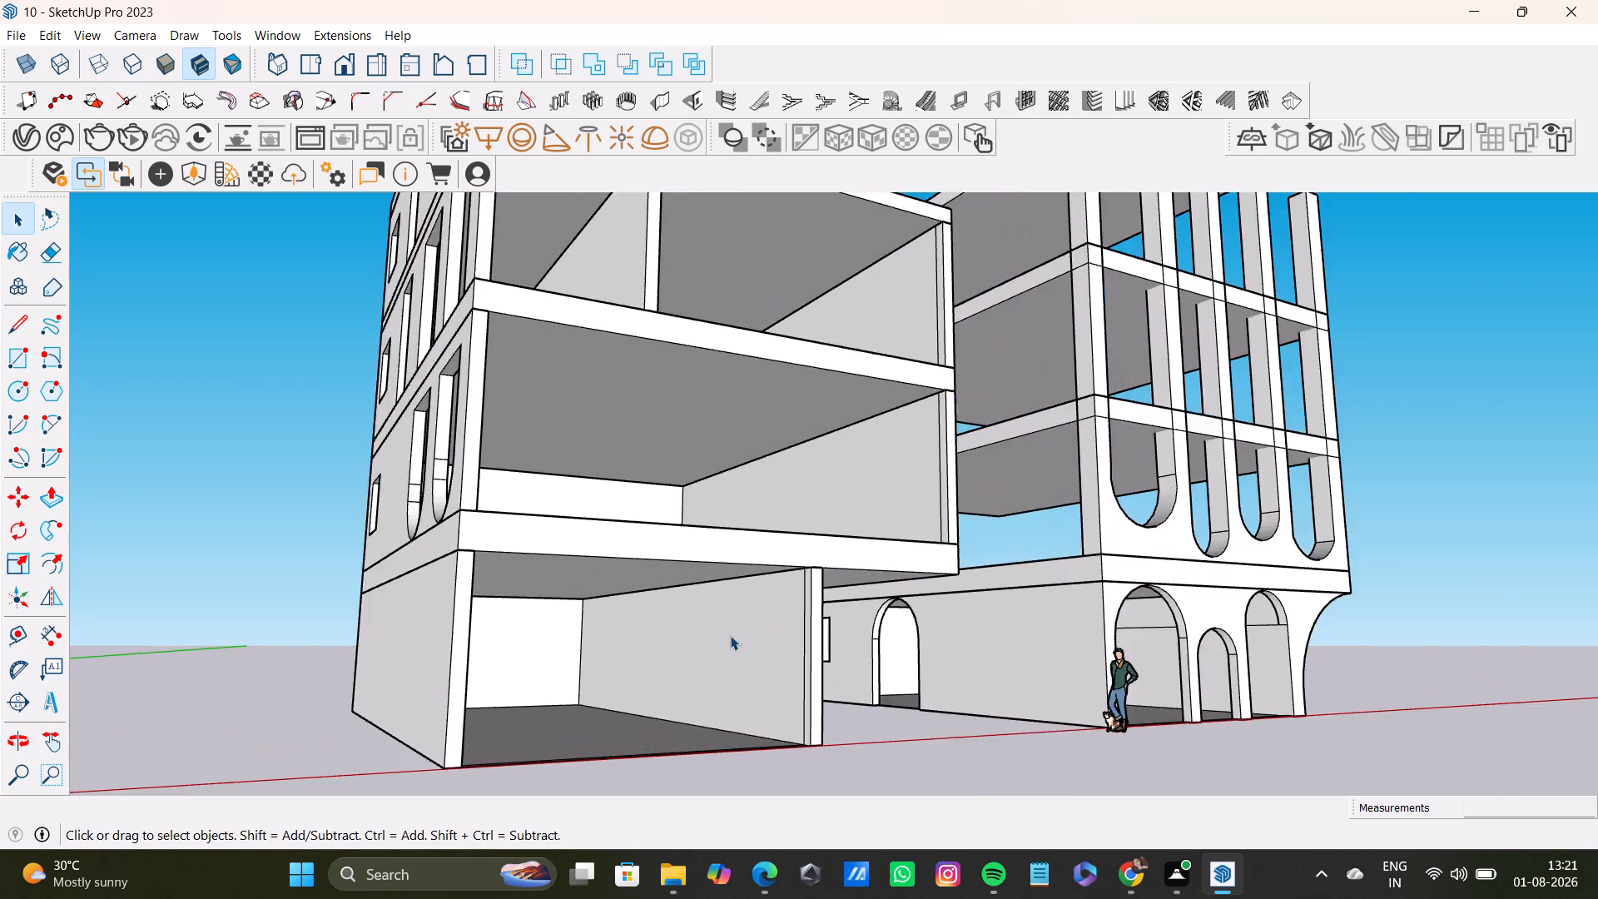
scroll(730, 635, "up", 6)
middle_click_drag(797, 590, 793, 502)
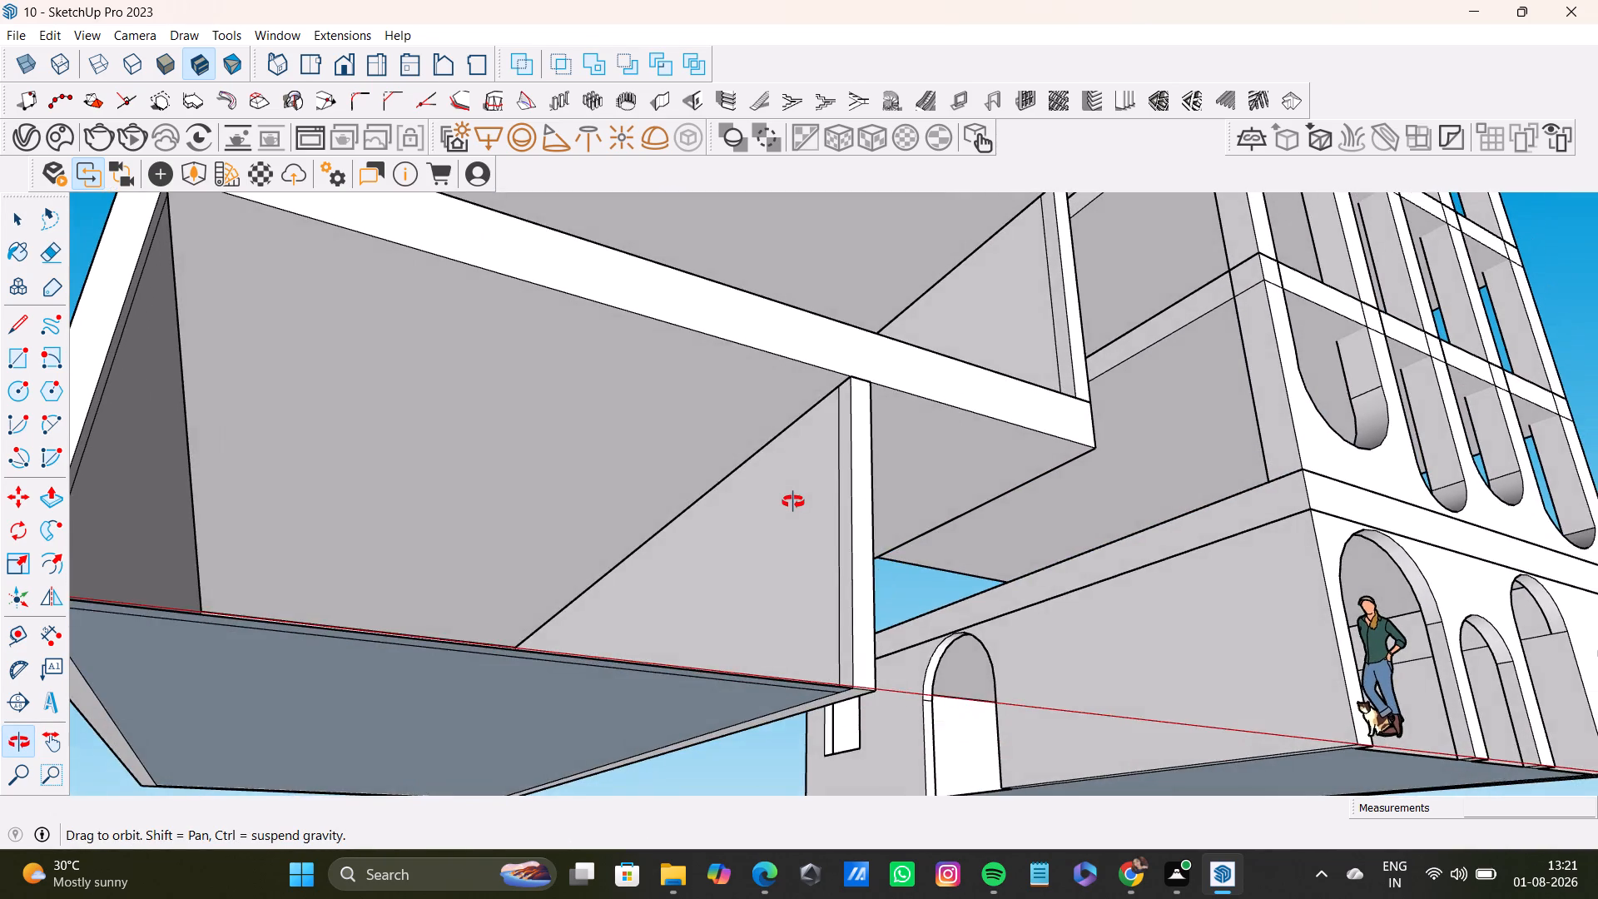
middle_click_drag(793, 502, 799, 668)
scroll(683, 599, "down", 10)
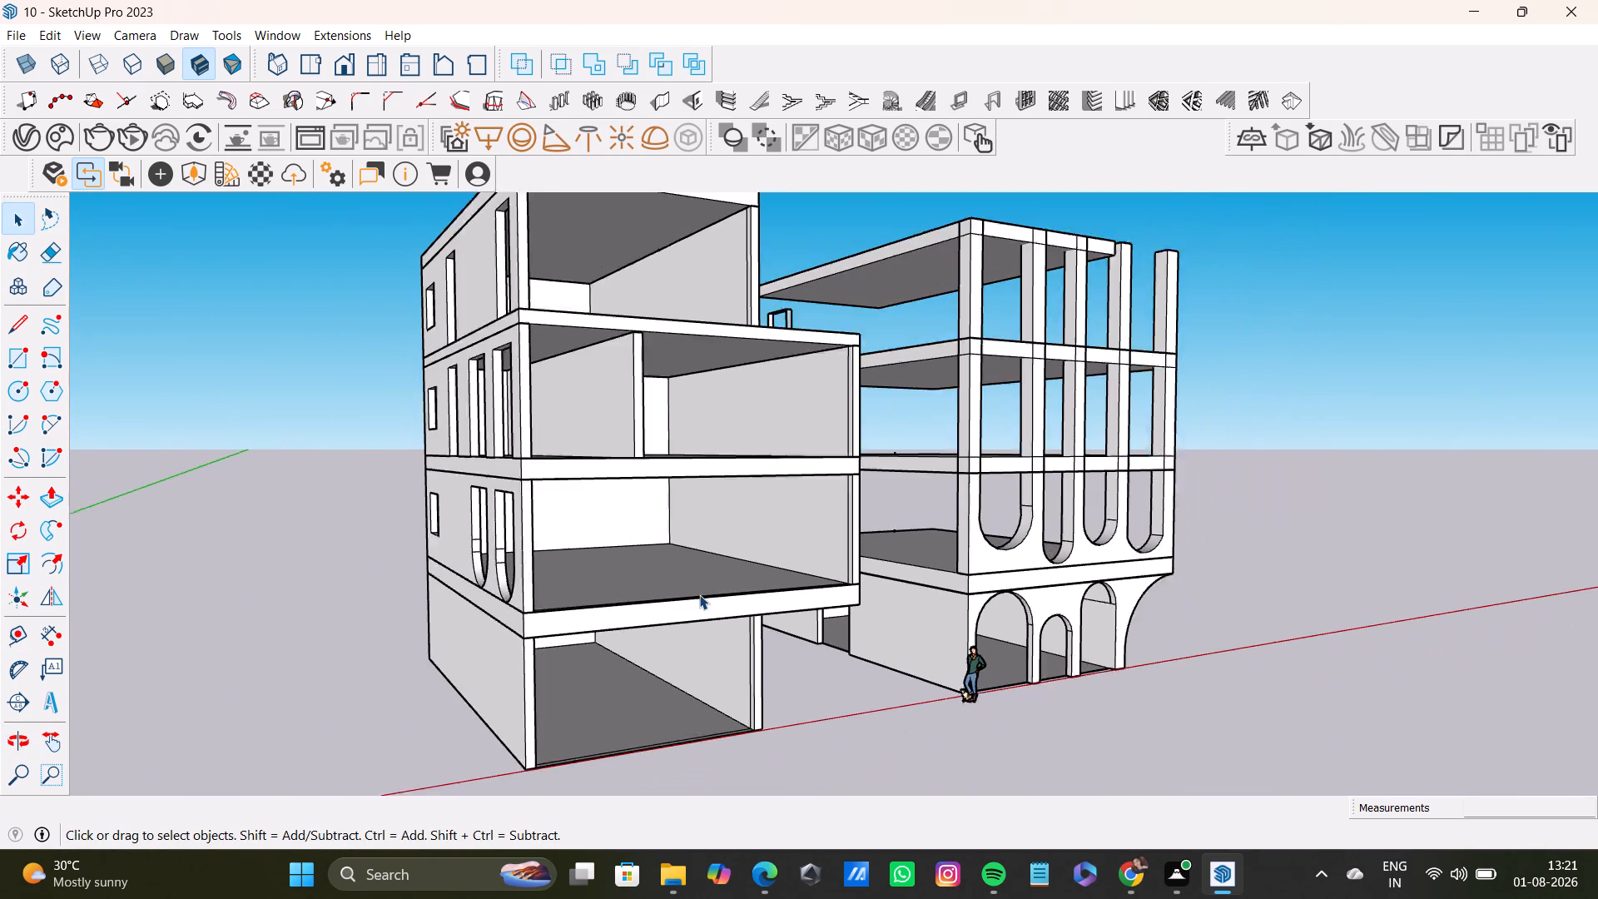
scroll(699, 594, "down", 2)
middle_click_drag(689, 587, 879, 594)
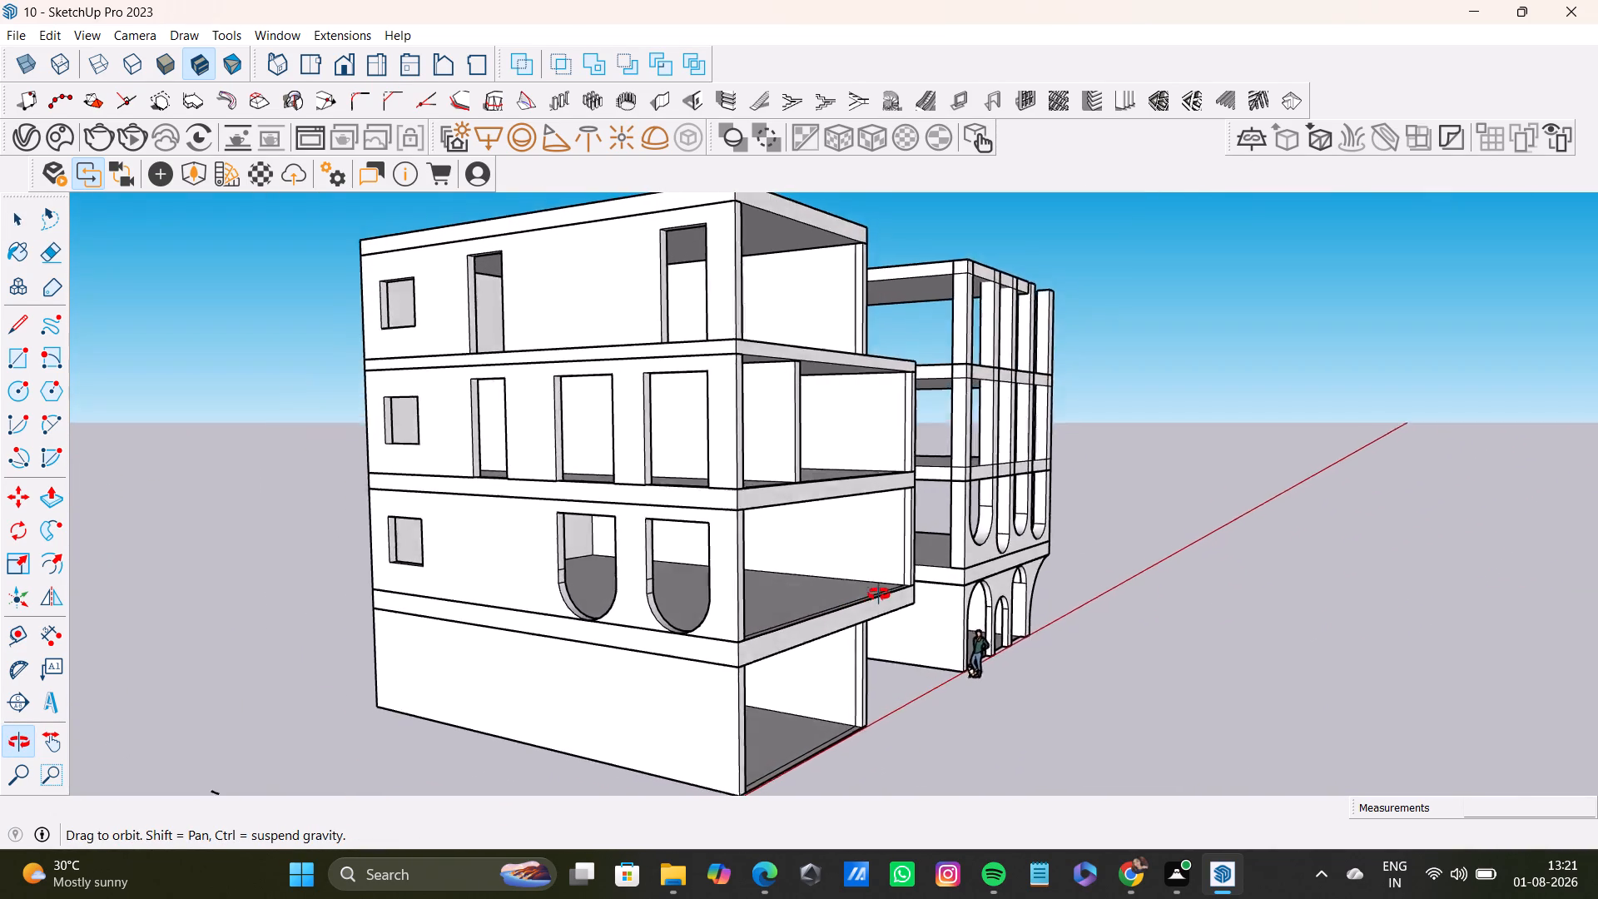
middle_click_drag(879, 594, 589, 564)
Draw a rectangle about 30' by 45' 11" across the third building's front, from the roof slab's front corner to the ground.
left_click(17, 353)
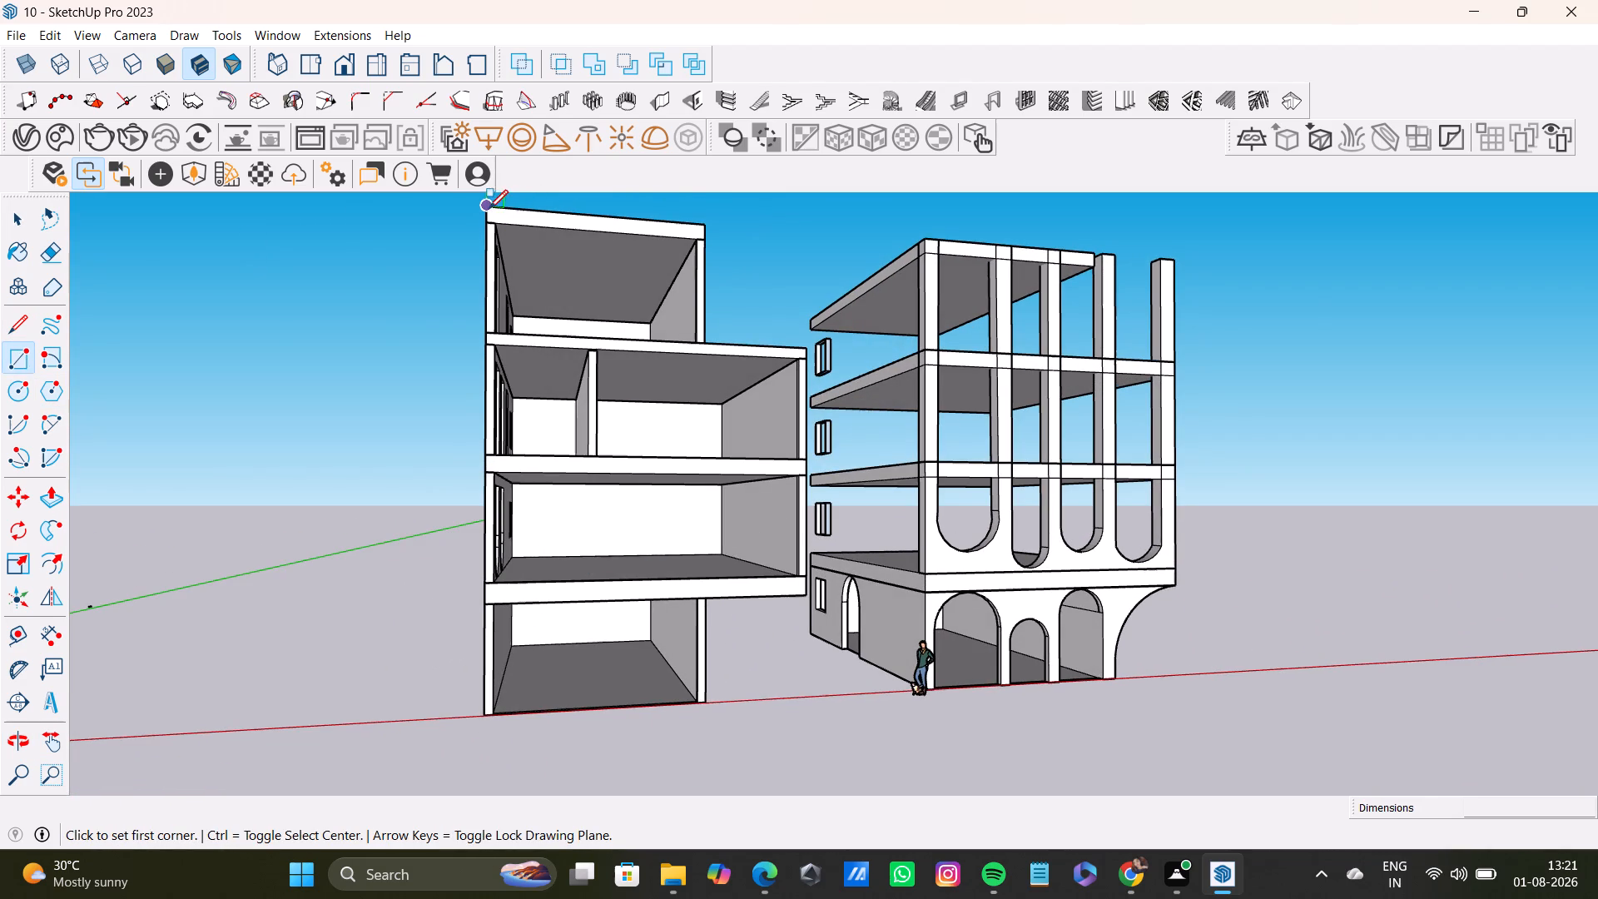
scroll(479, 231, "up", 8)
scroll(508, 201, "down", 1)
middle_click_drag(593, 266, 649, 397)
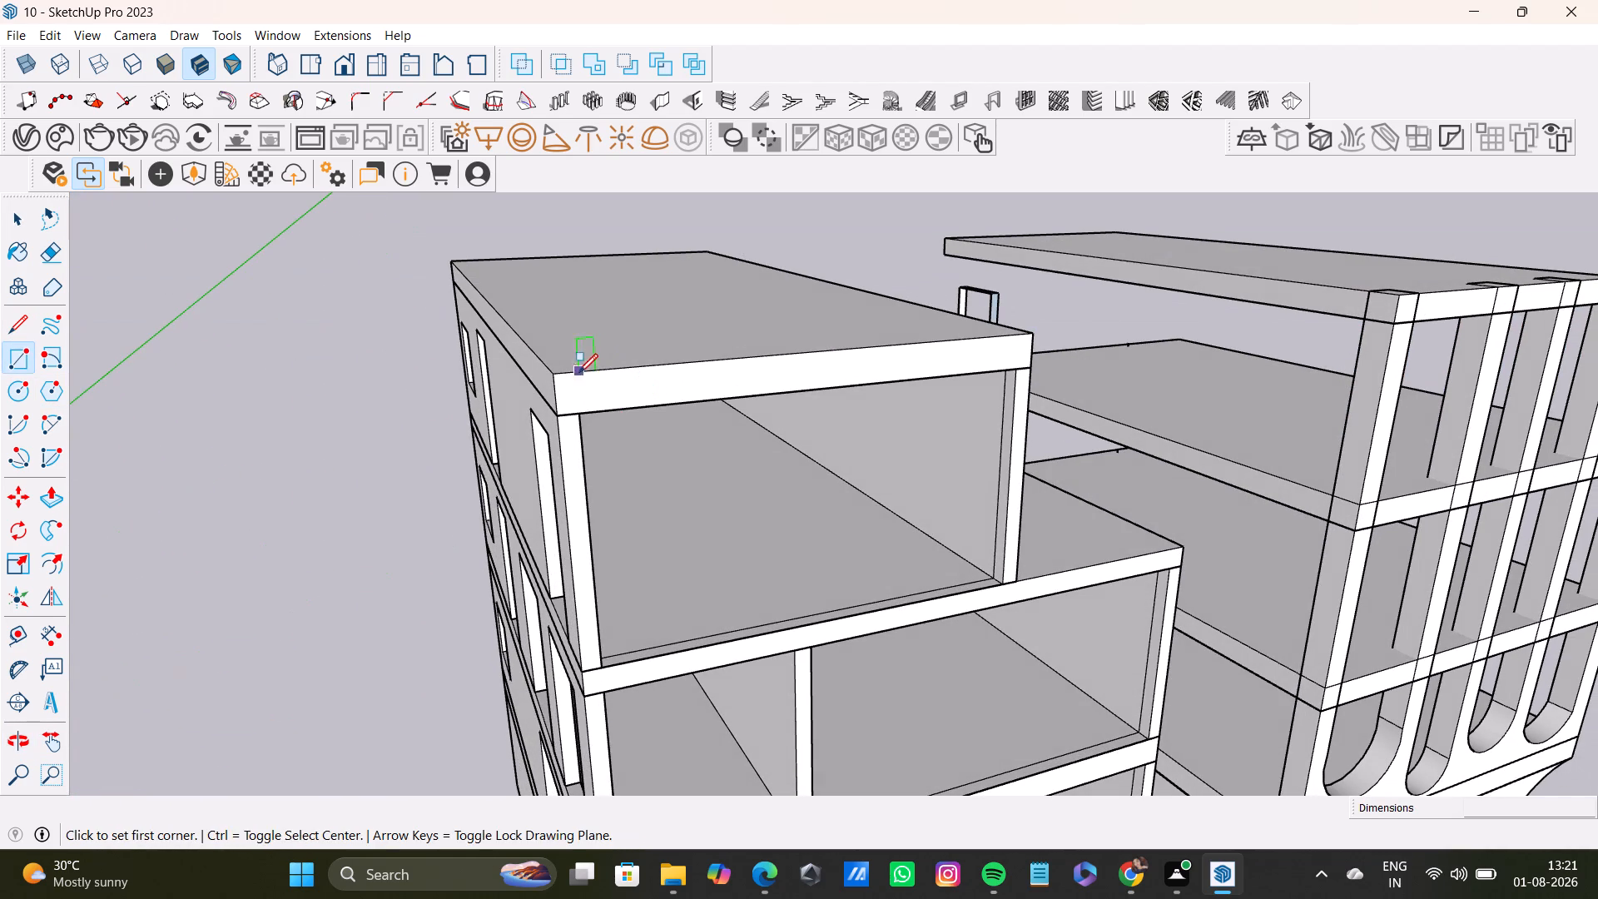
left_click(558, 371)
scroll(962, 637, "down", 4)
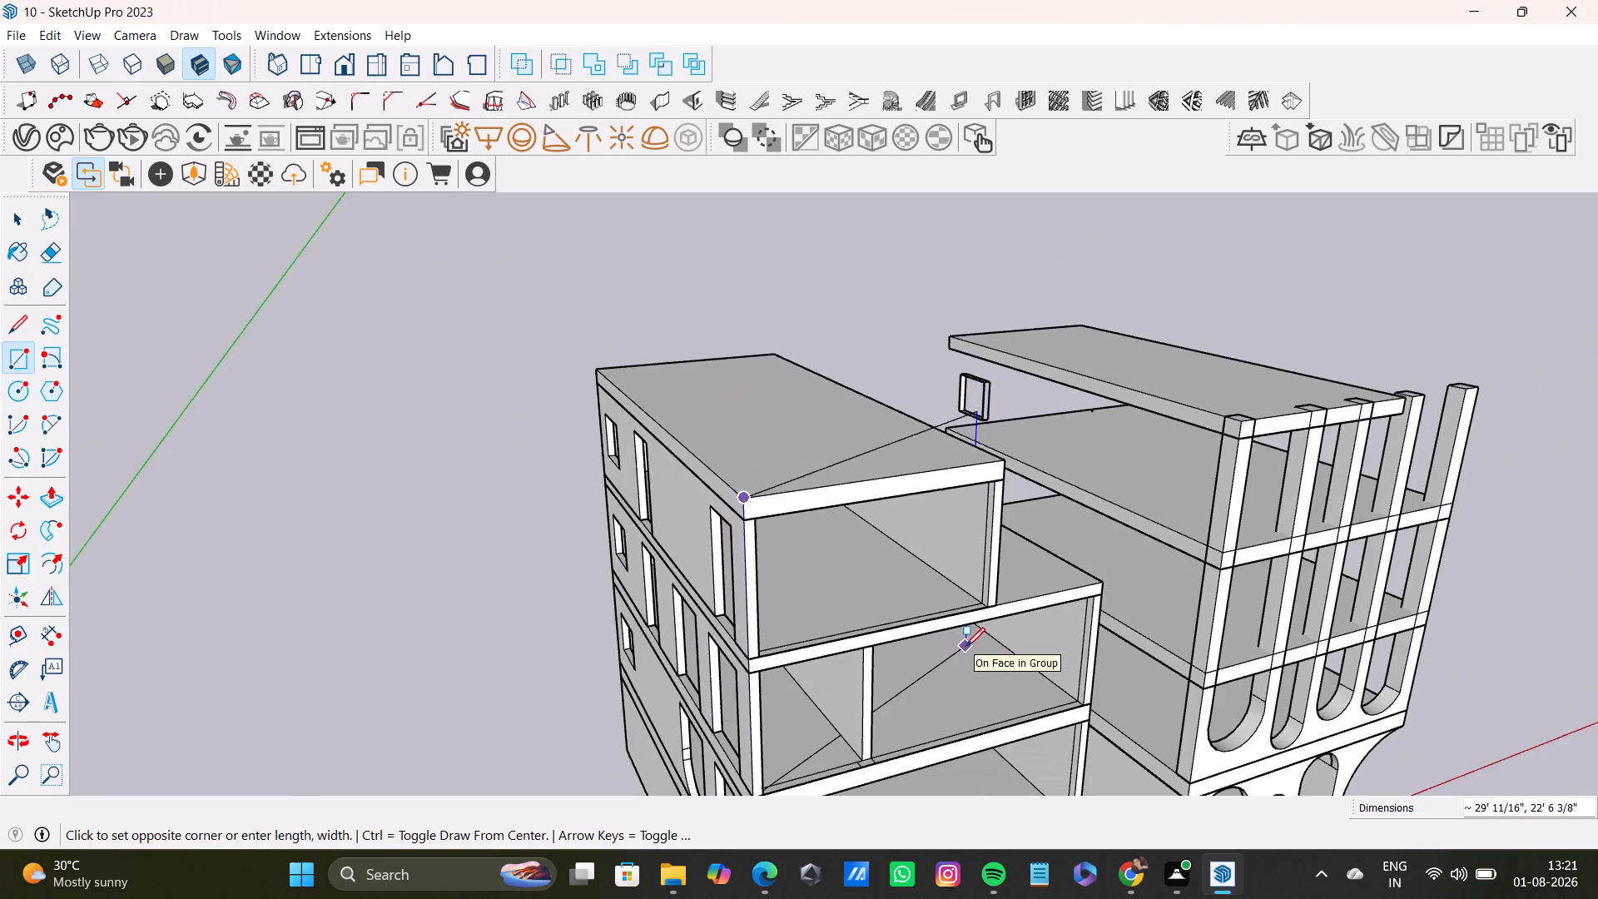
middle_click_drag(957, 638, 752, 150, "shift")
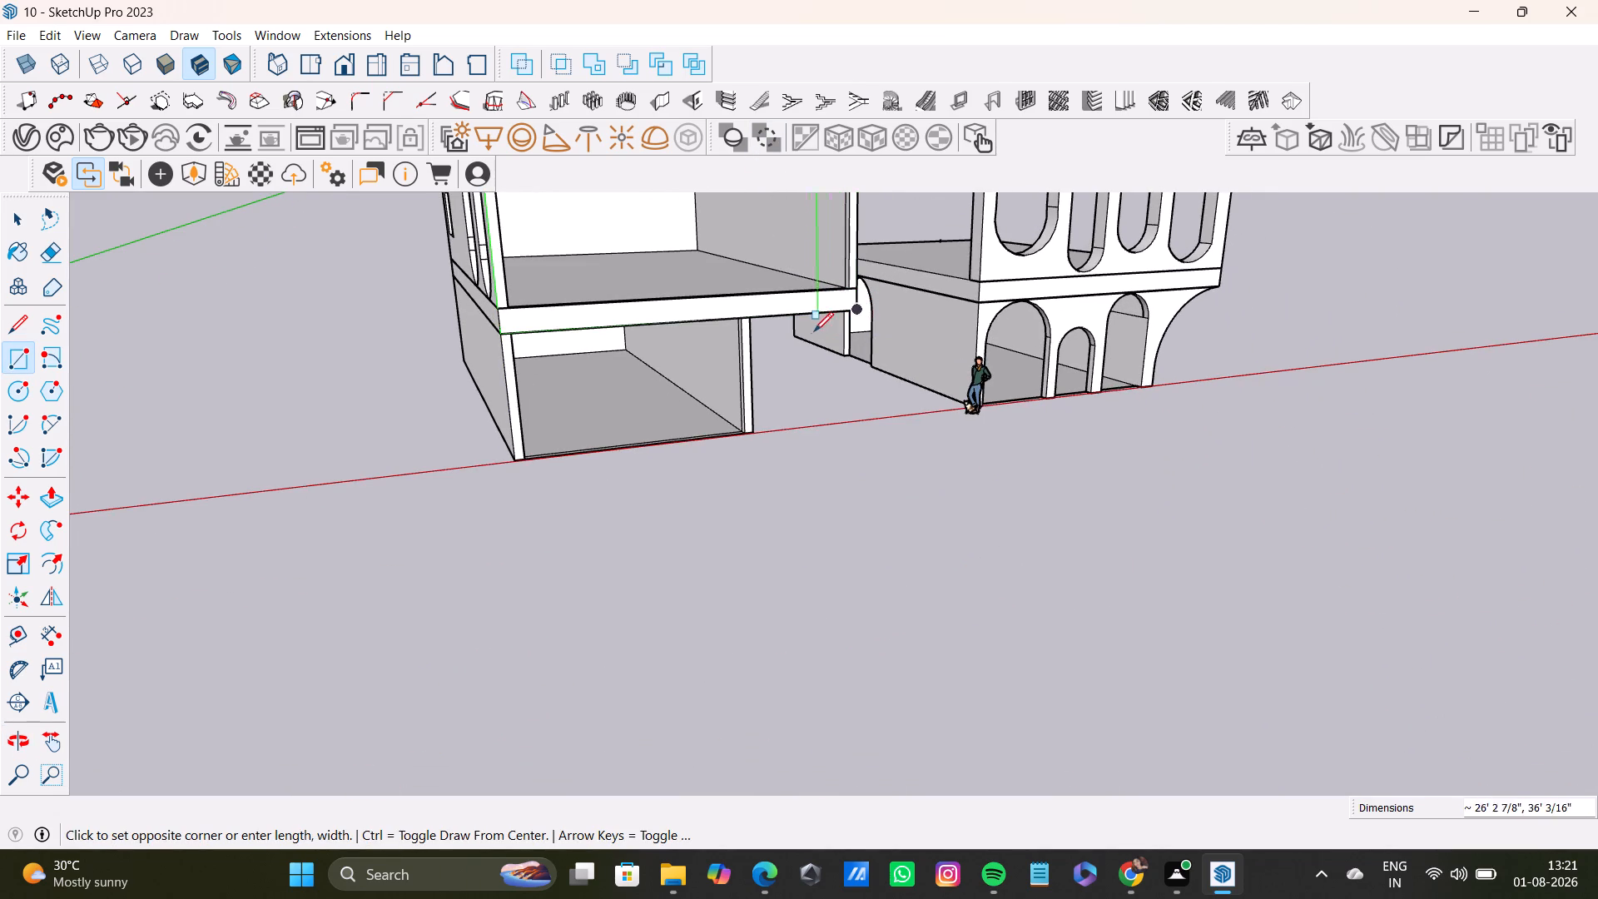
left_click(879, 420)
key("space")
Examine the new front rectangle against the third building's slabs and the arched building, from the front and from above.
scroll(662, 376, "down", 8)
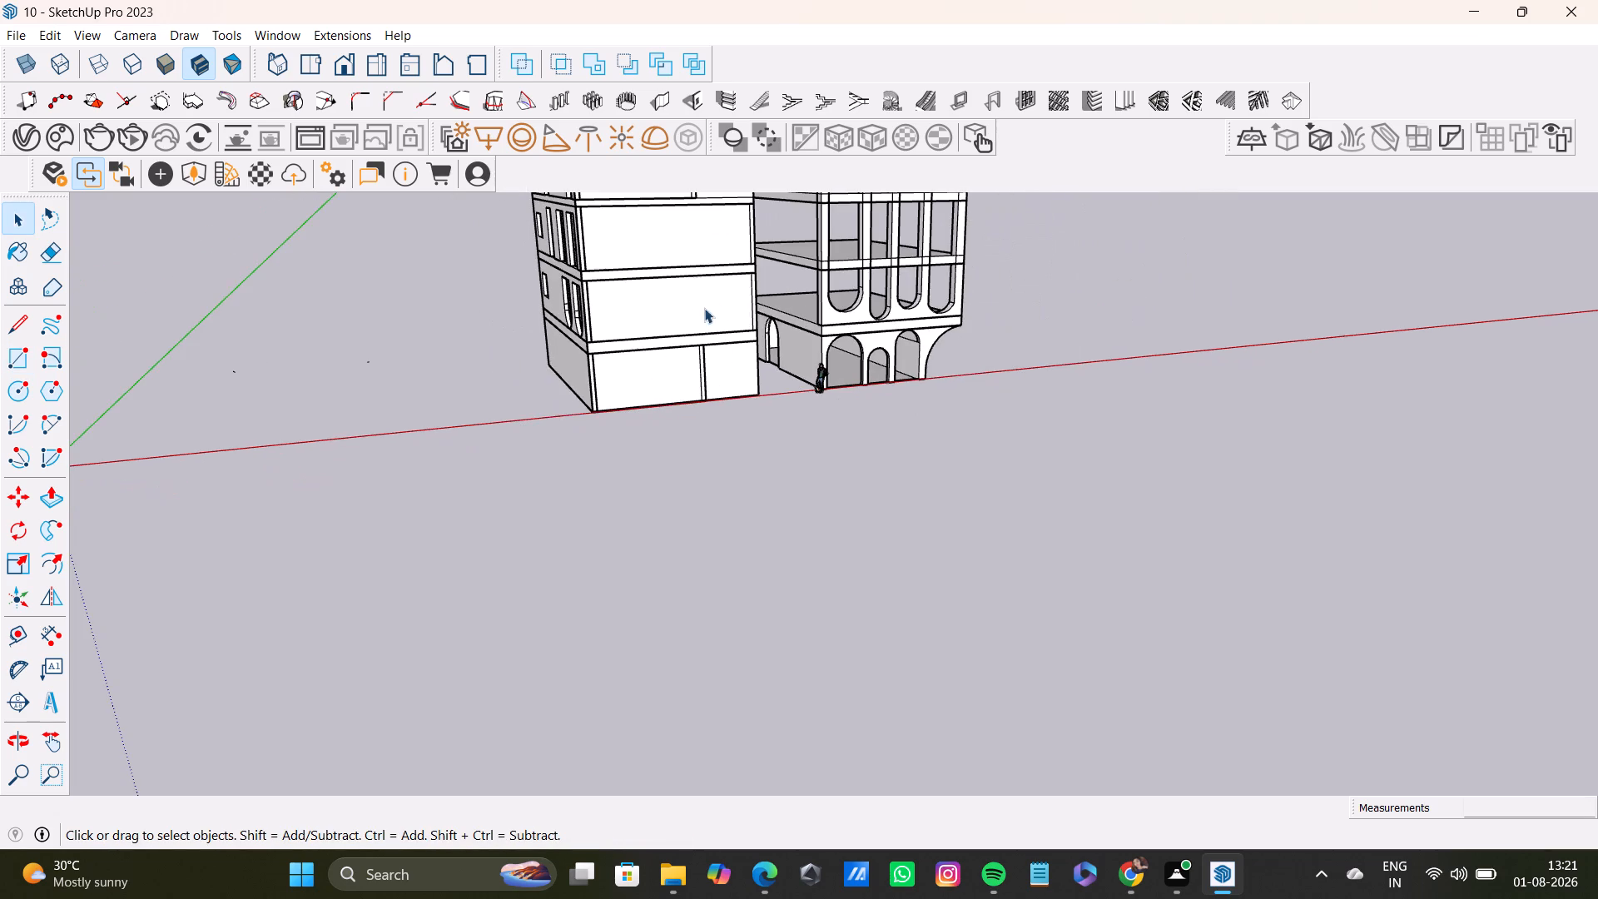
middle_click_drag(740, 486, 647, 325)
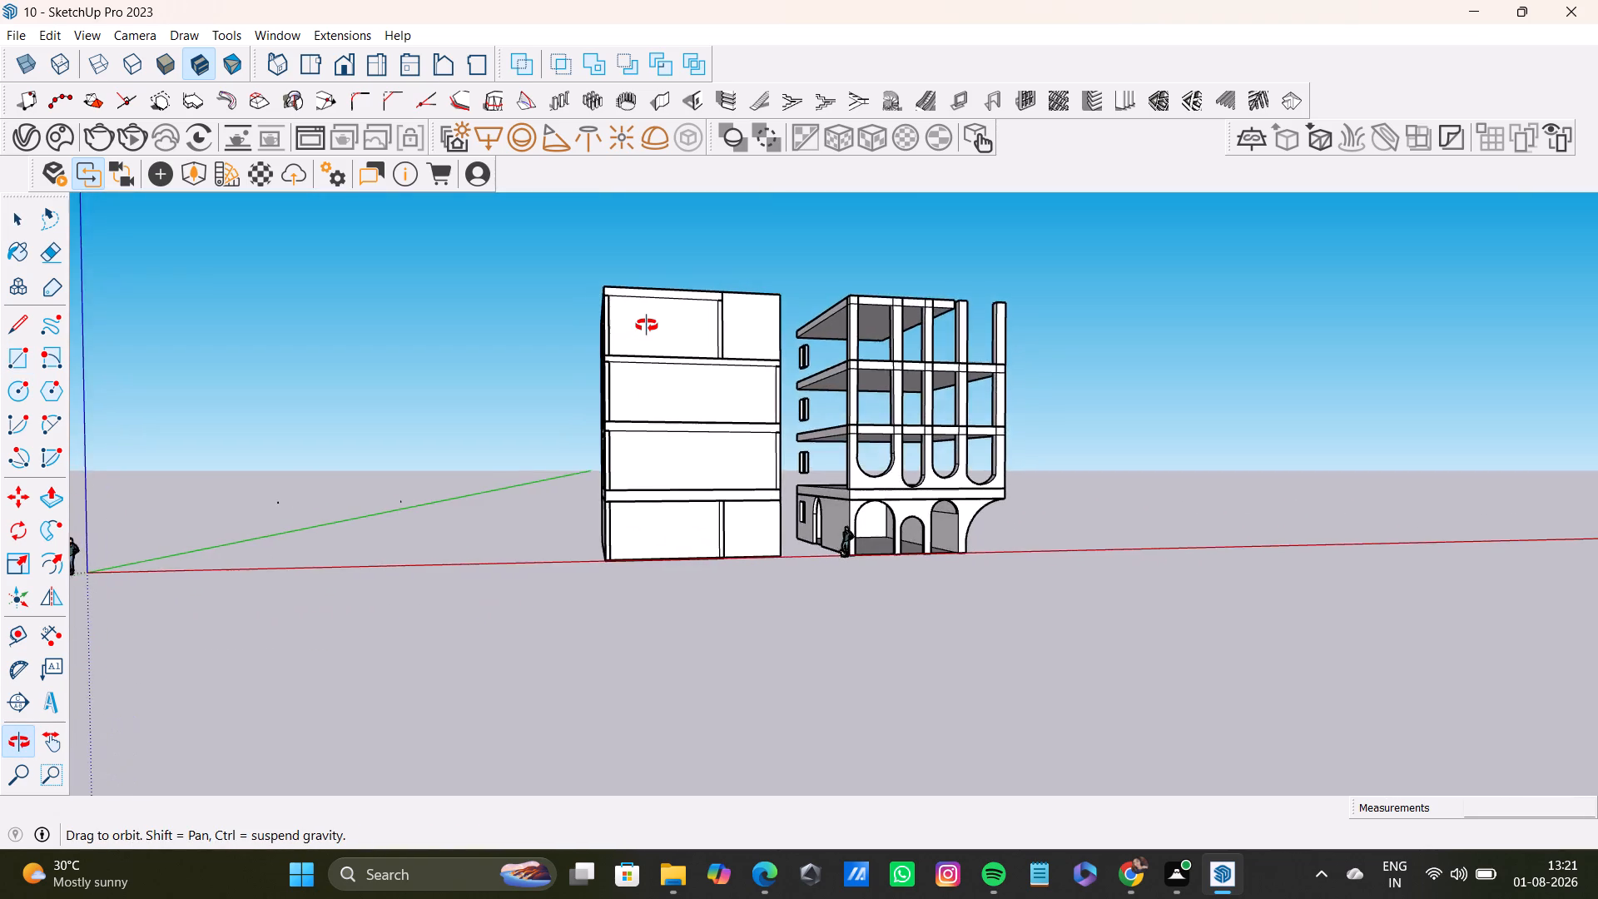
middle_click_drag(647, 325, 560, 310)
scroll(685, 356, "up", 2)
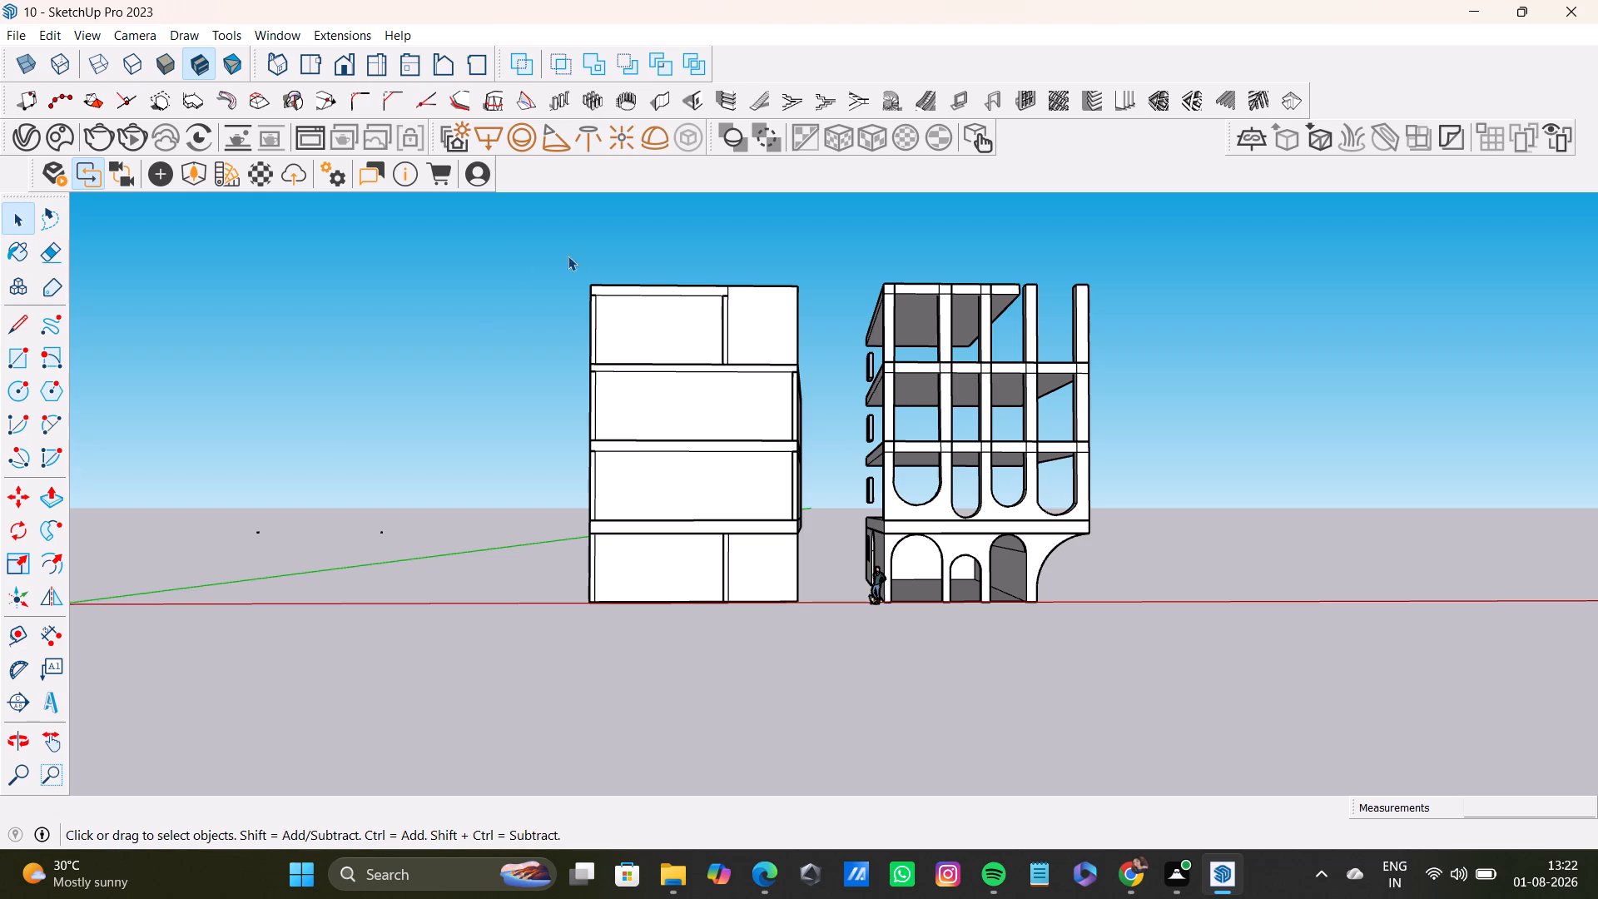
scroll(638, 400, "up", 1)
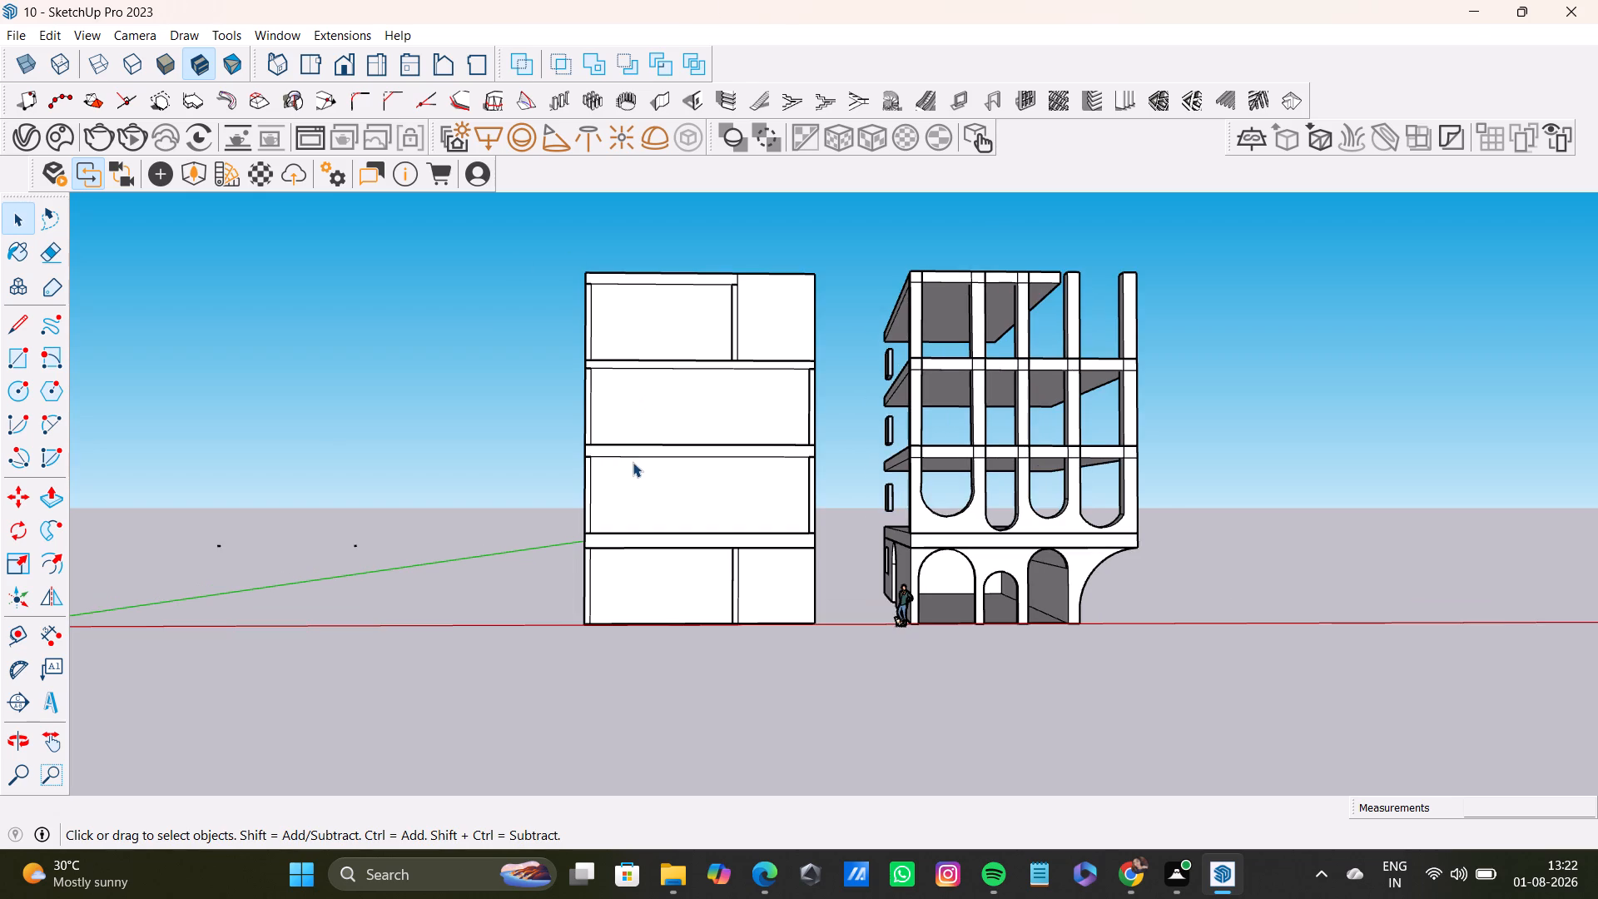
scroll(633, 462, "up", 2)
middle_click_drag(698, 434, 698, 435)
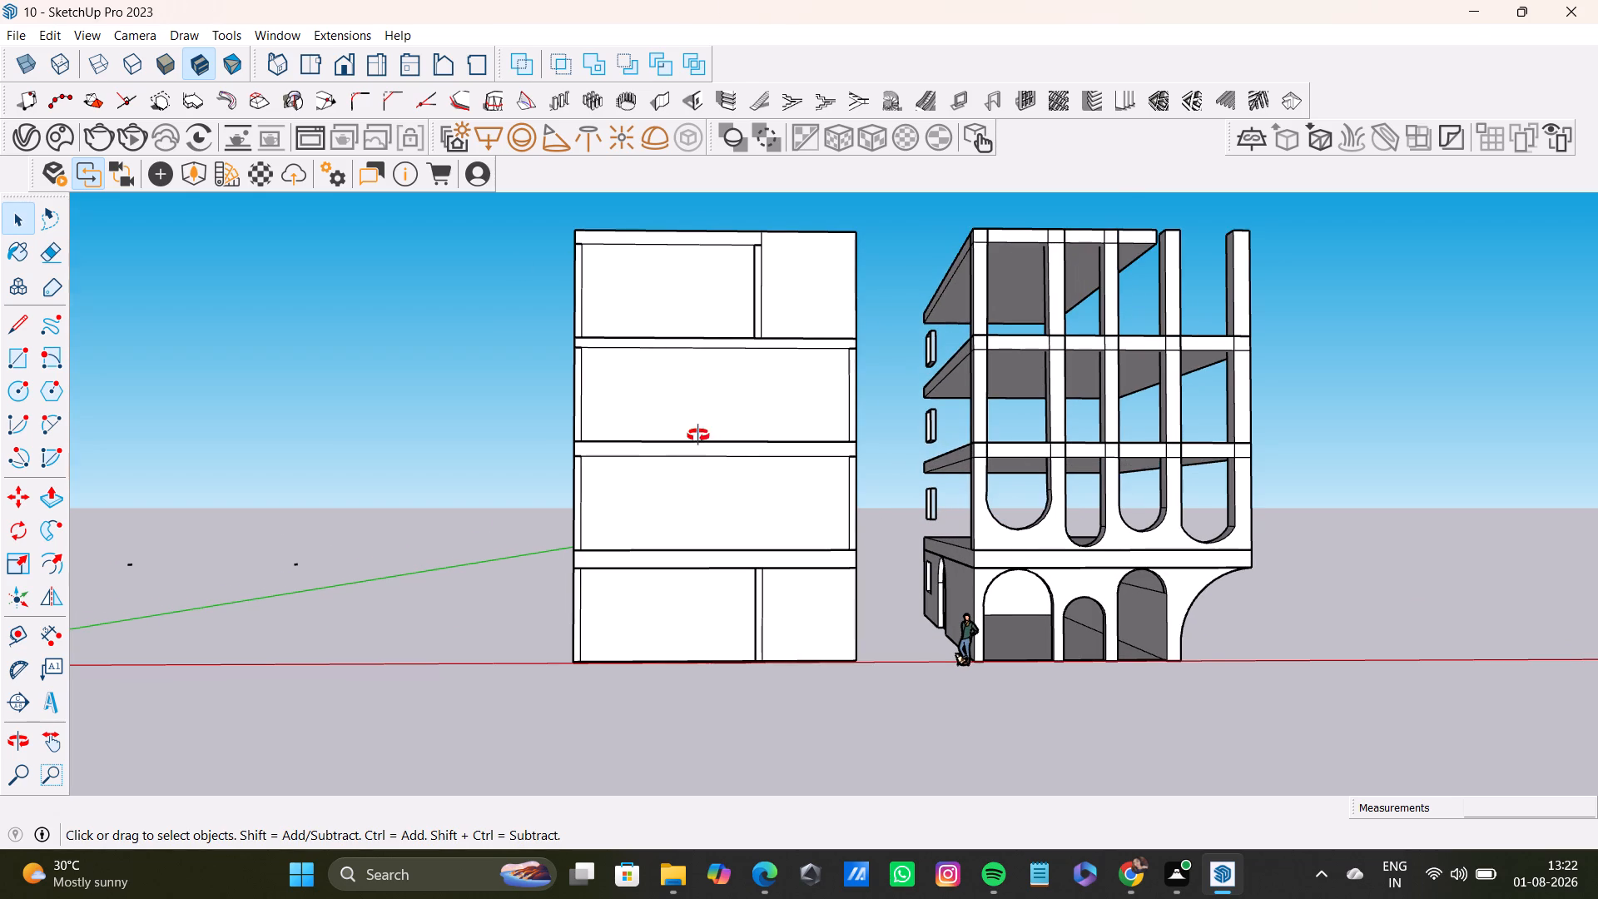
middle_click_drag(698, 435, 678, 494)
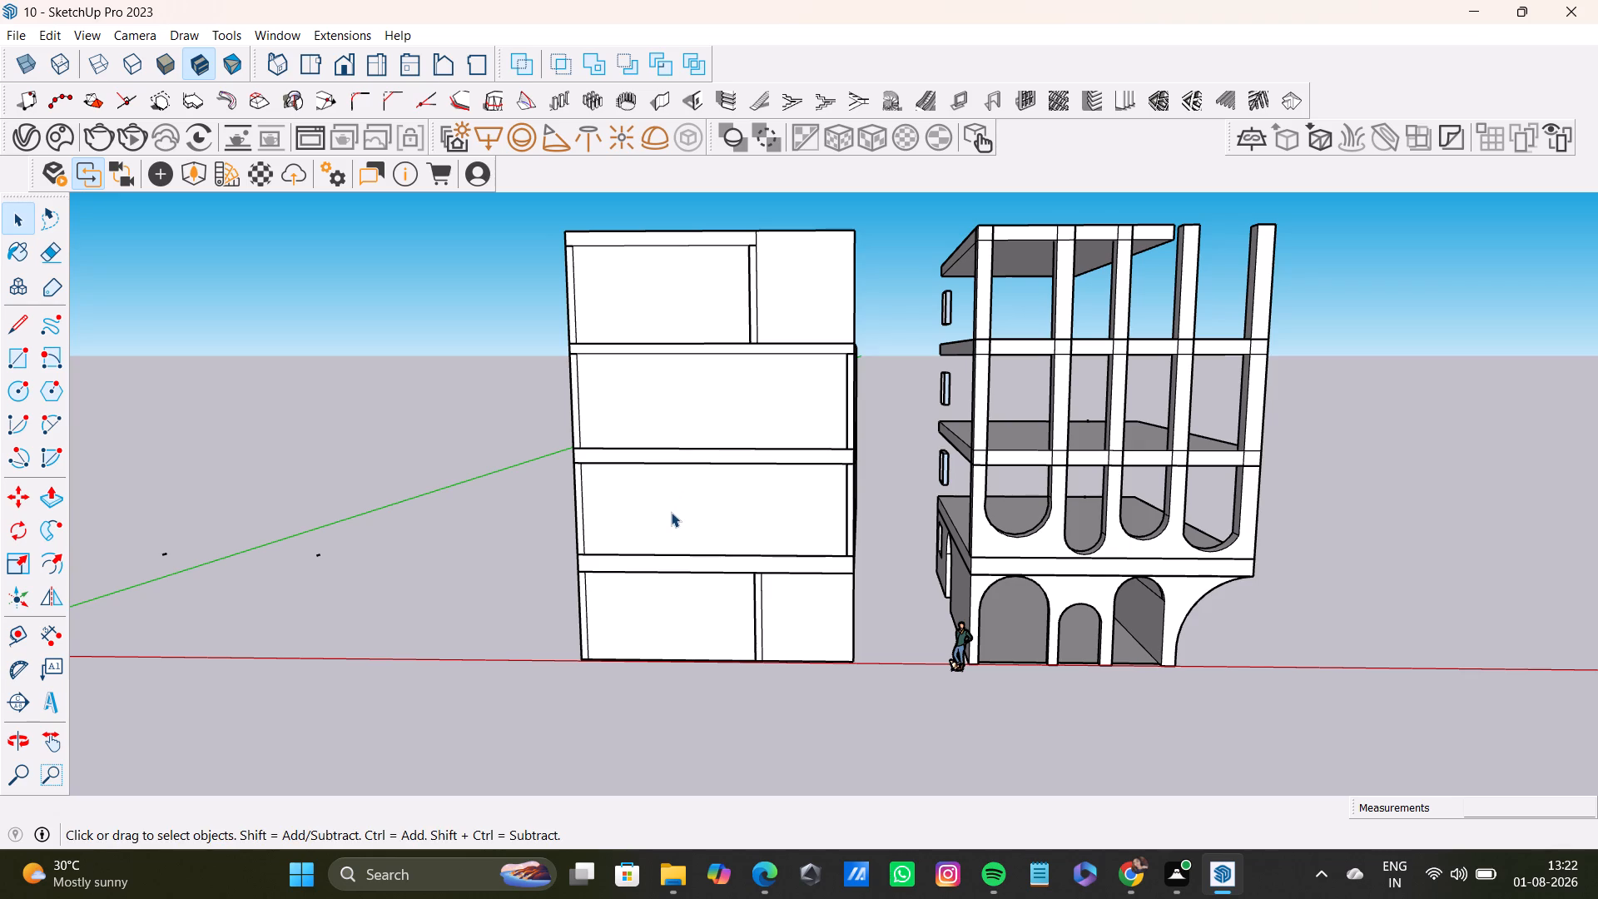
middle_click_drag(737, 371, 626, 443)
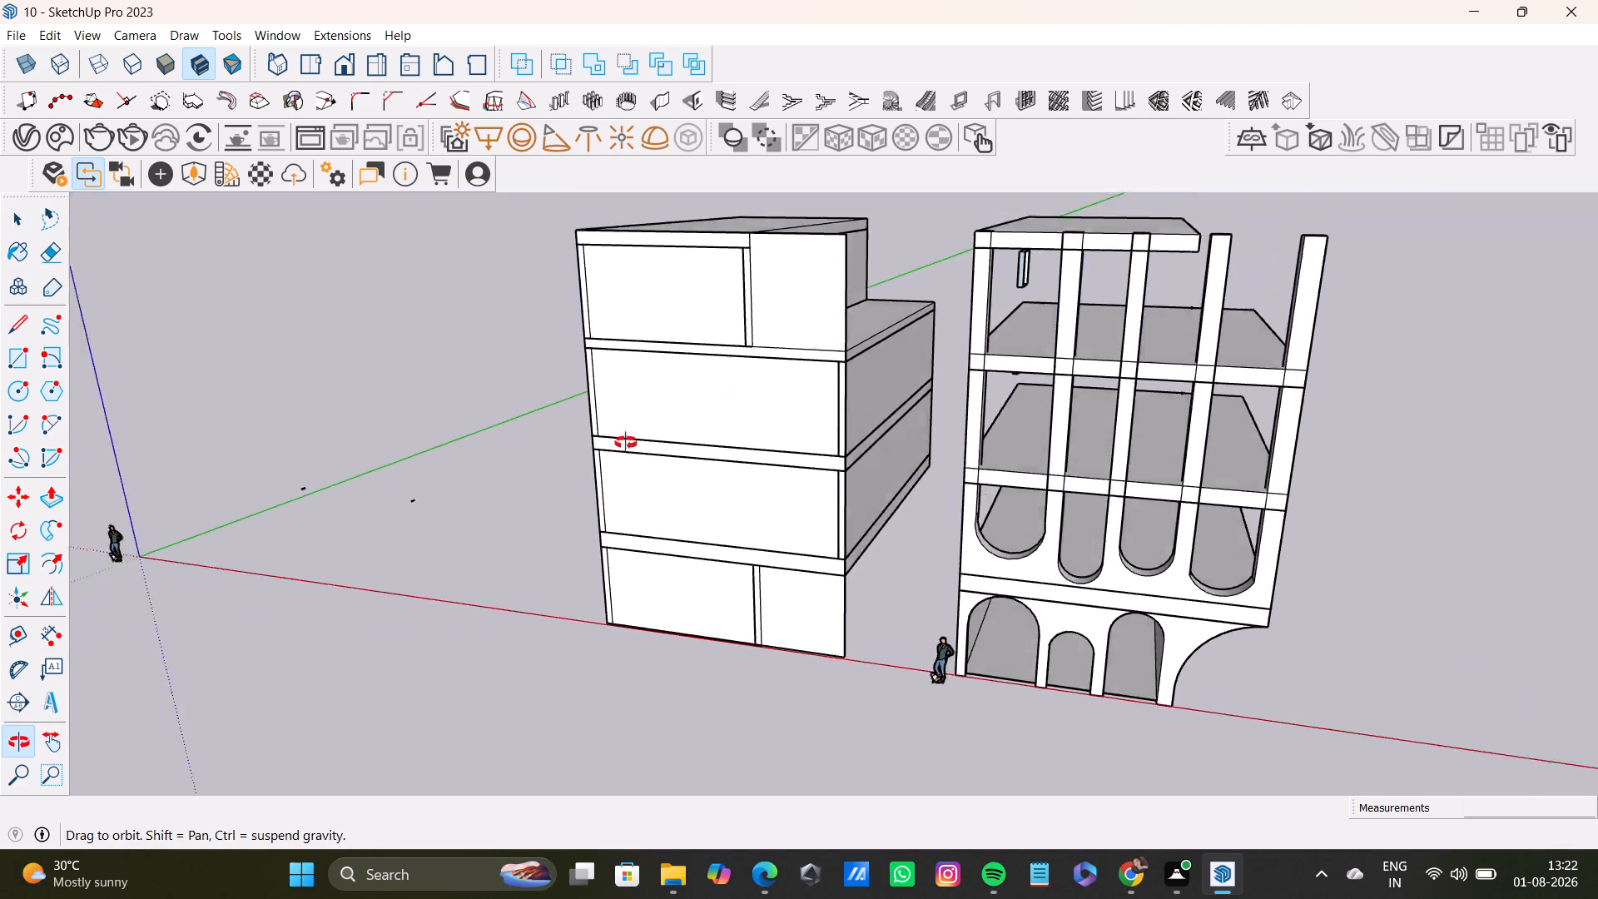
middle_click_drag(626, 443, 553, 591)
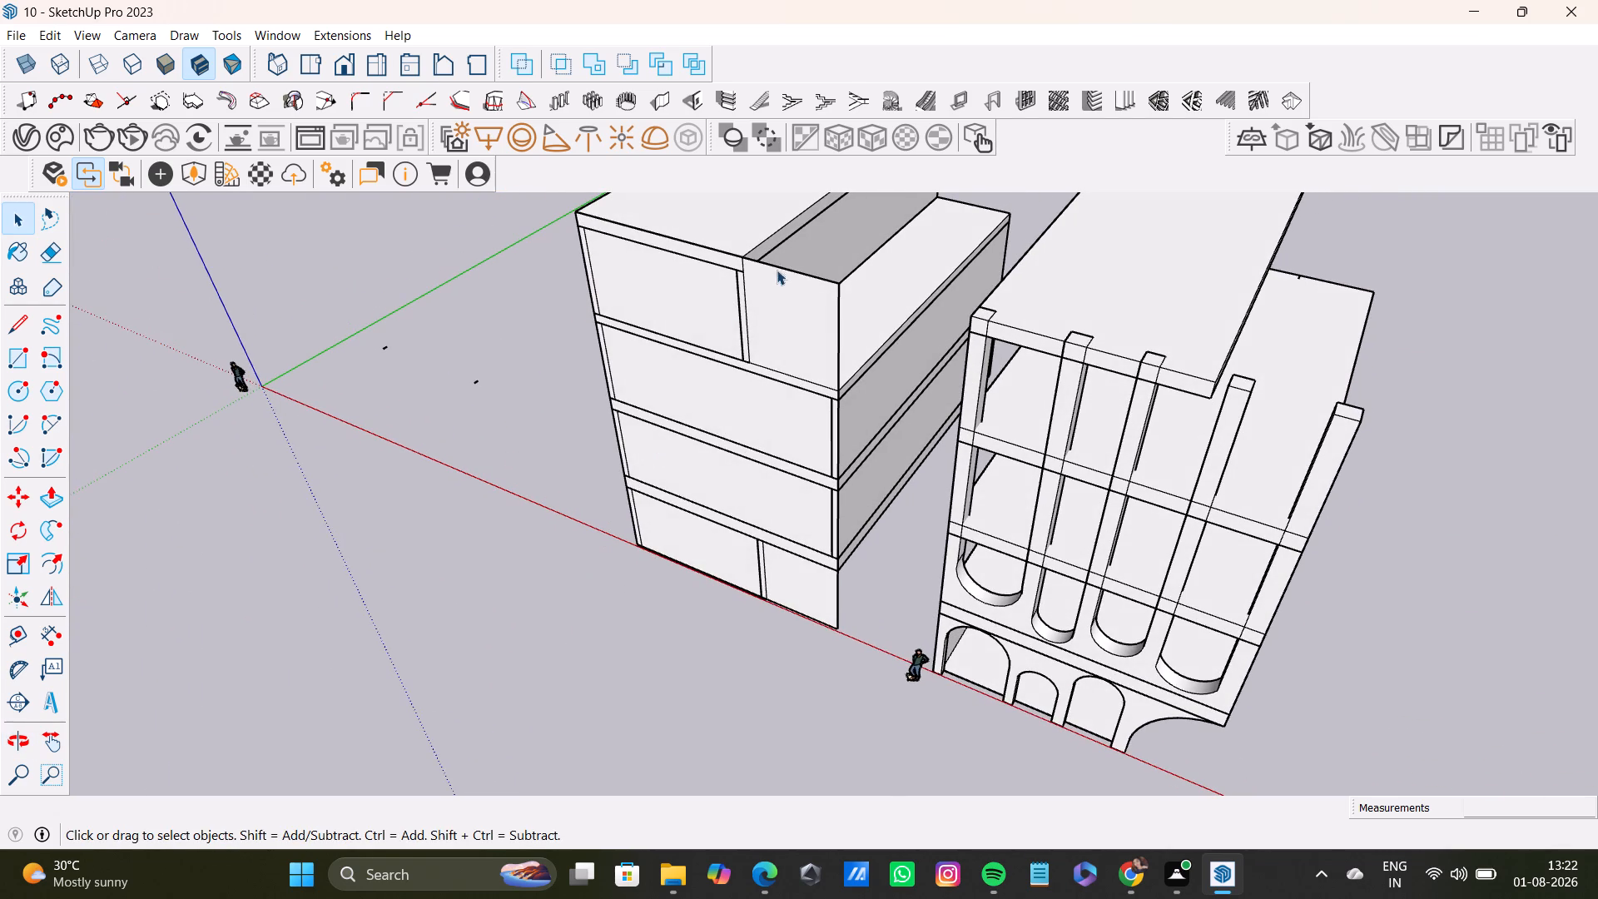
middle_click_drag(653, 499, 698, 463)
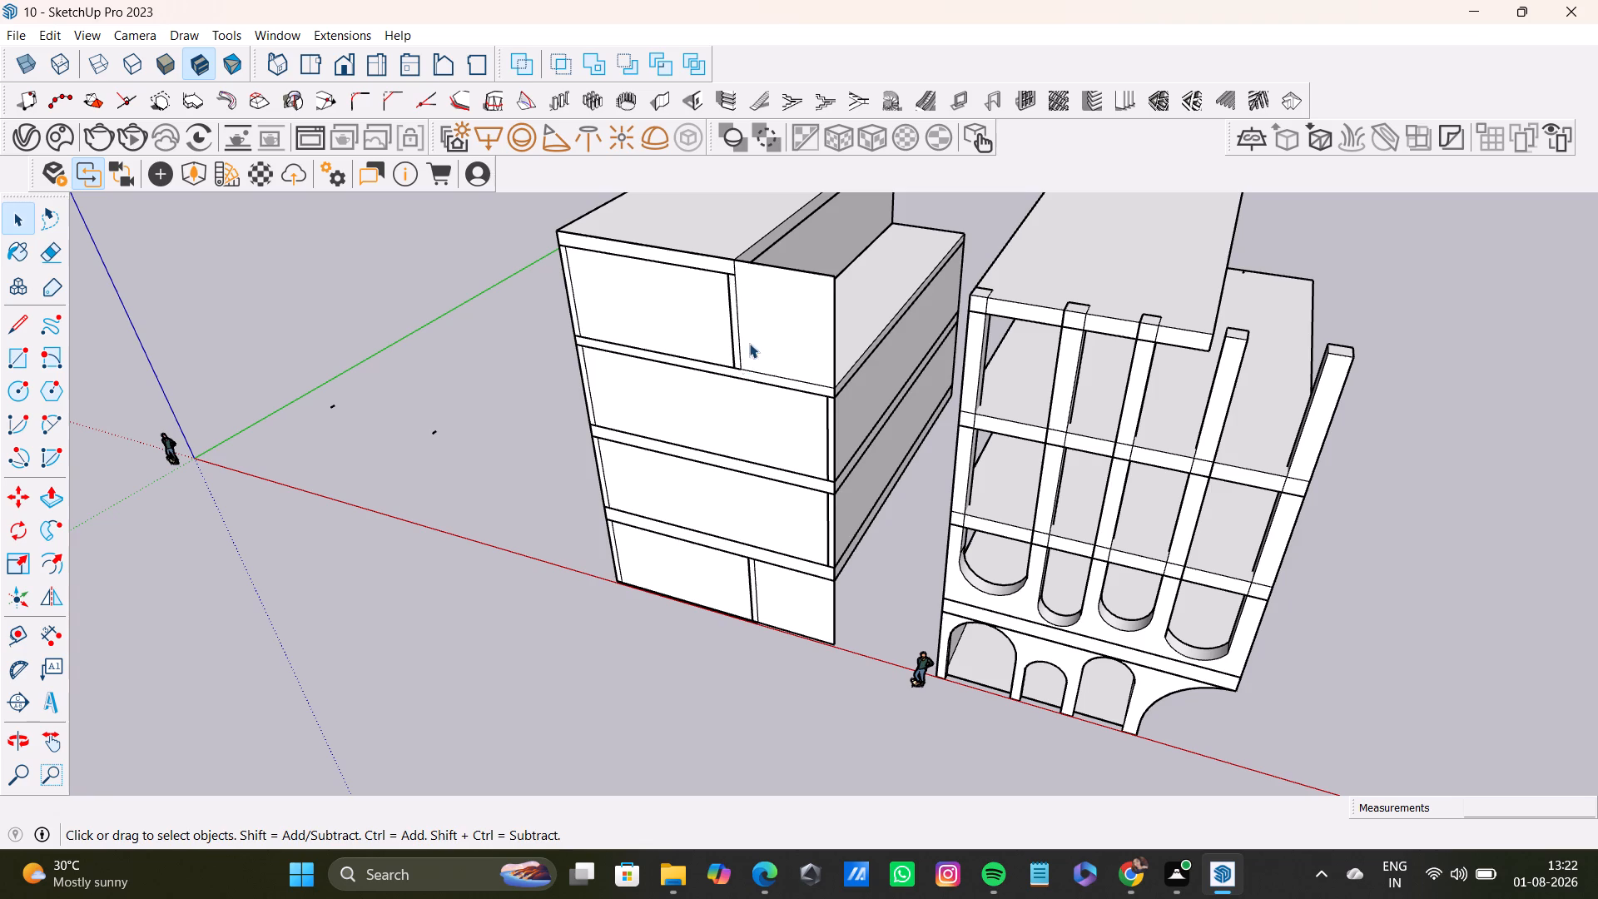
Move the front rectangle with its edges freehand, clear of the third building's open front.
left_click(763, 321)
left_click(763, 321)
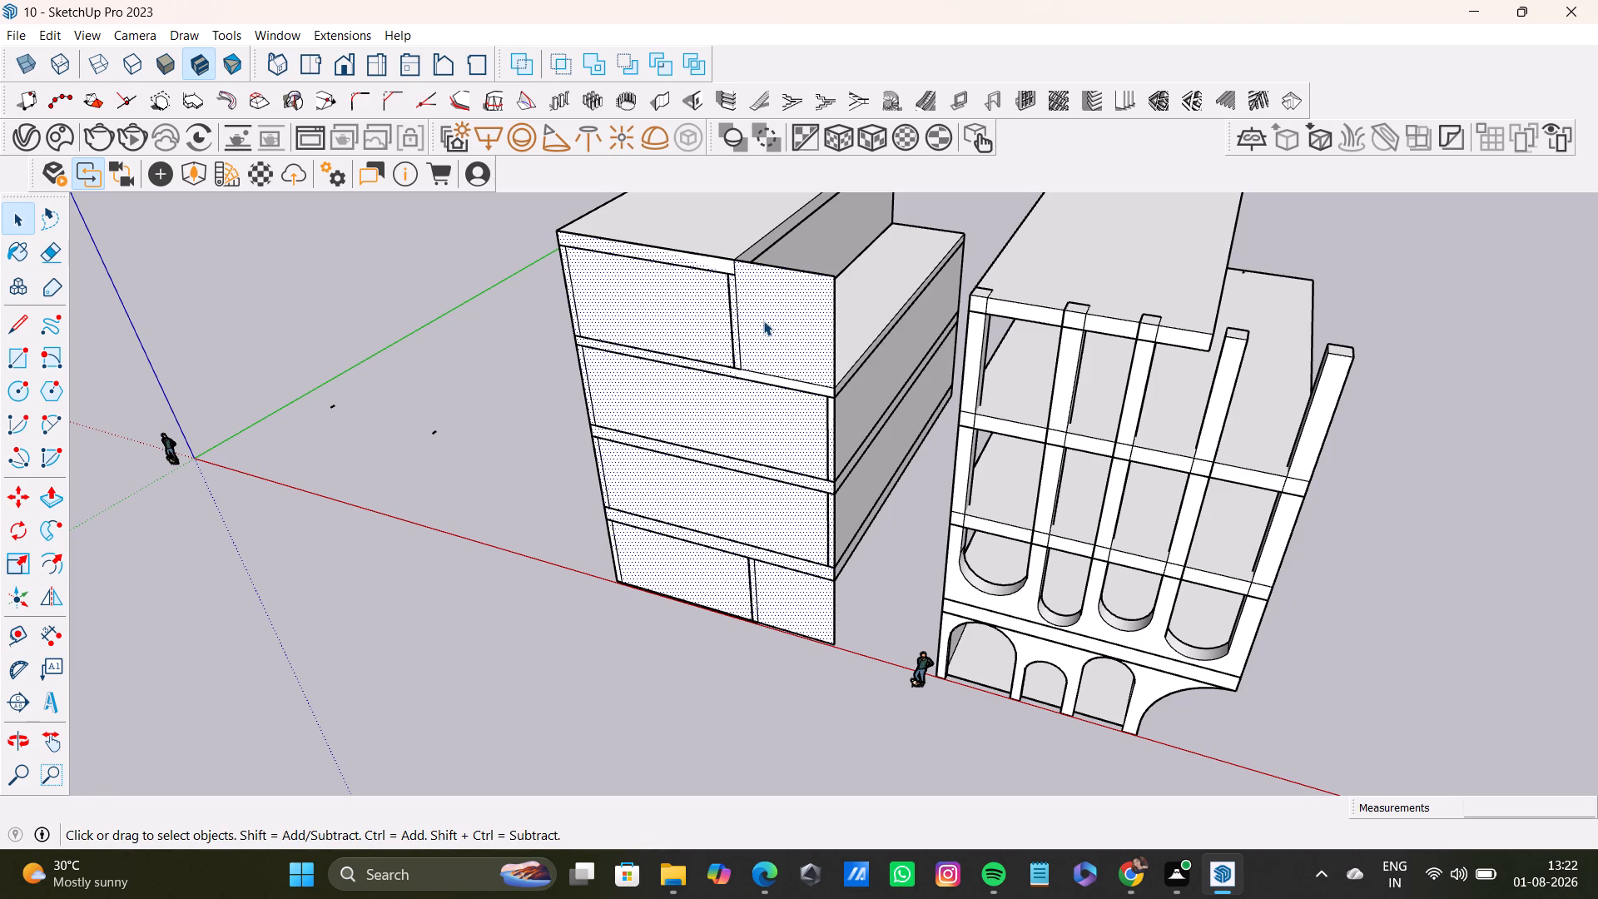
key("m")
left_click(831, 281)
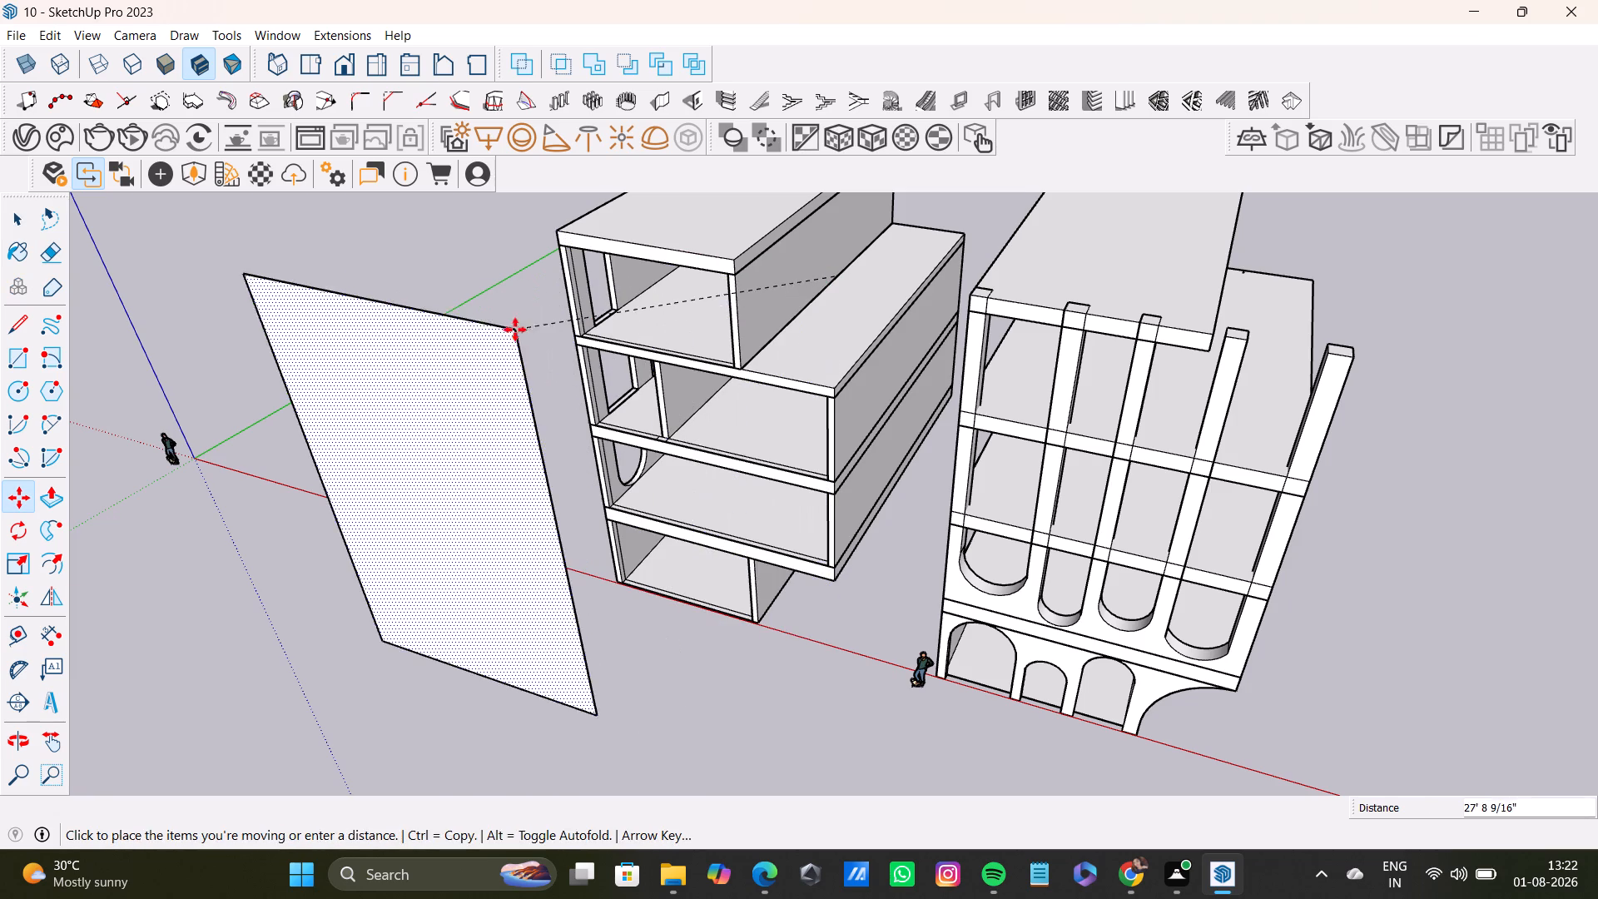
left_click(490, 345)
key("space")
Open the third building's top-storey wall group for editing.
triple_click(783, 306)
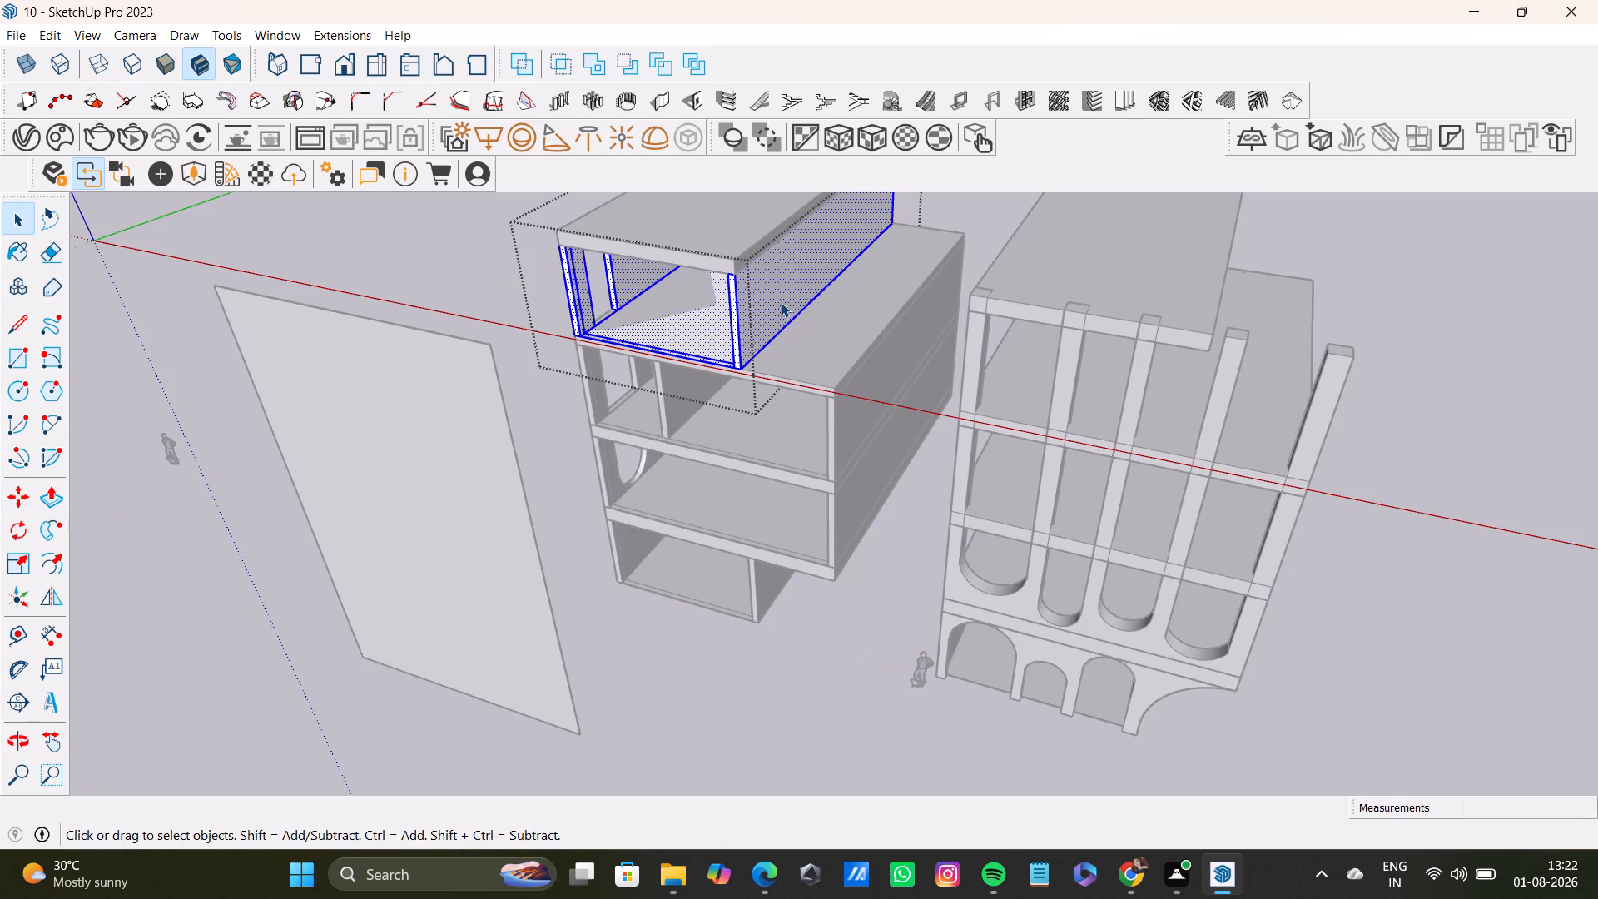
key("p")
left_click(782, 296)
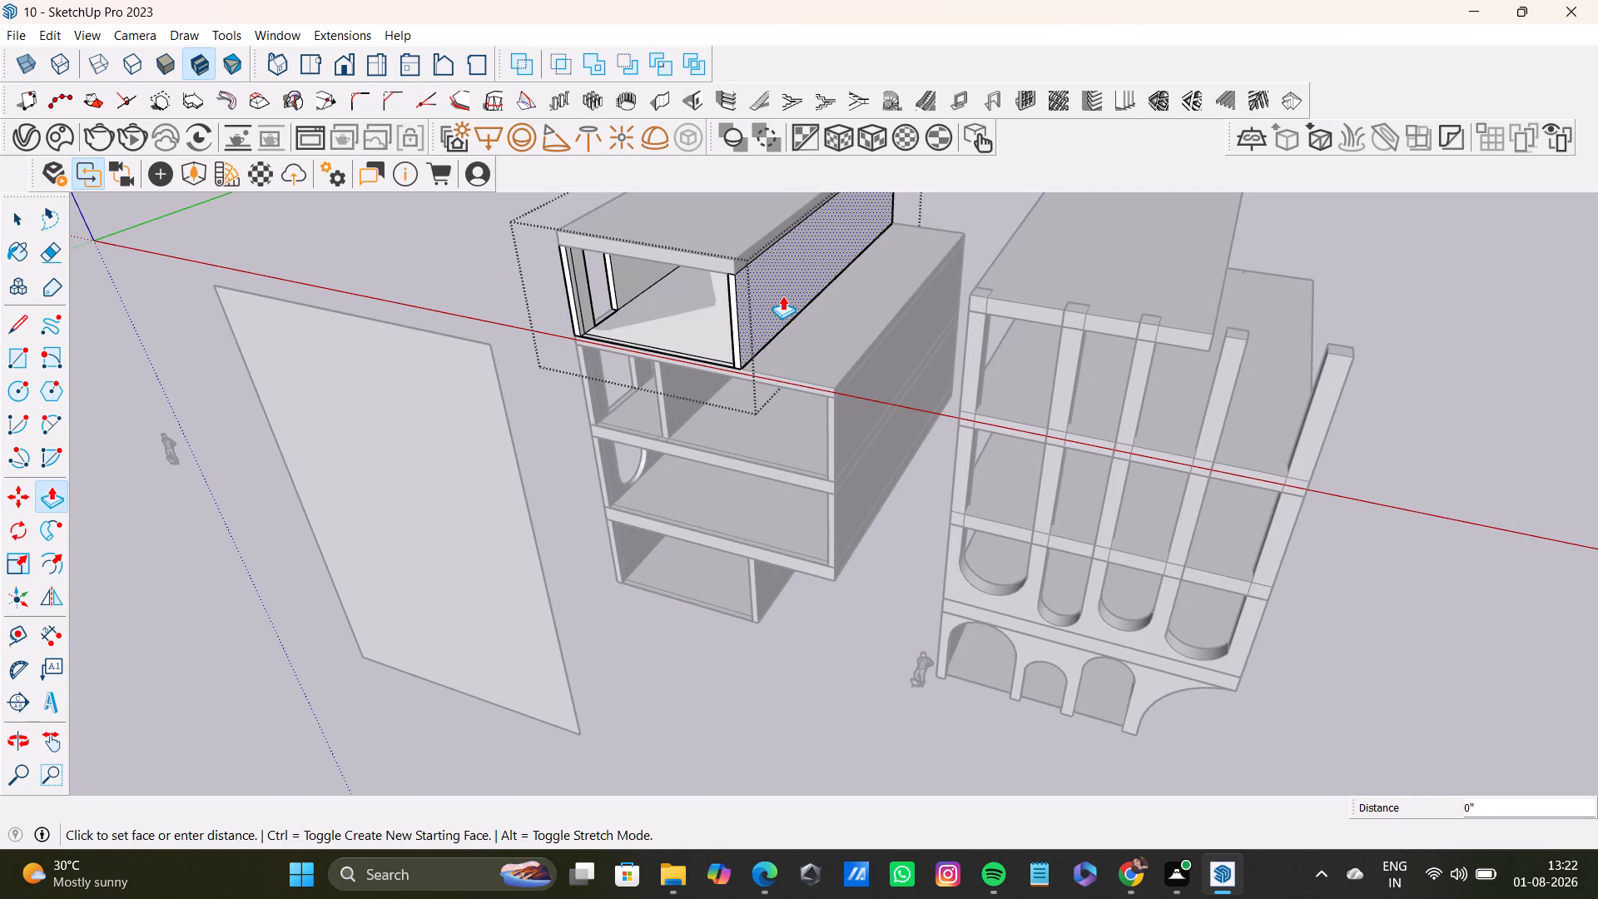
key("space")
Push/Pull the inner face of the top-storey side wall nearest the arched building about 4' 4" into the room.
middle_click_drag(757, 335, 1279, 281)
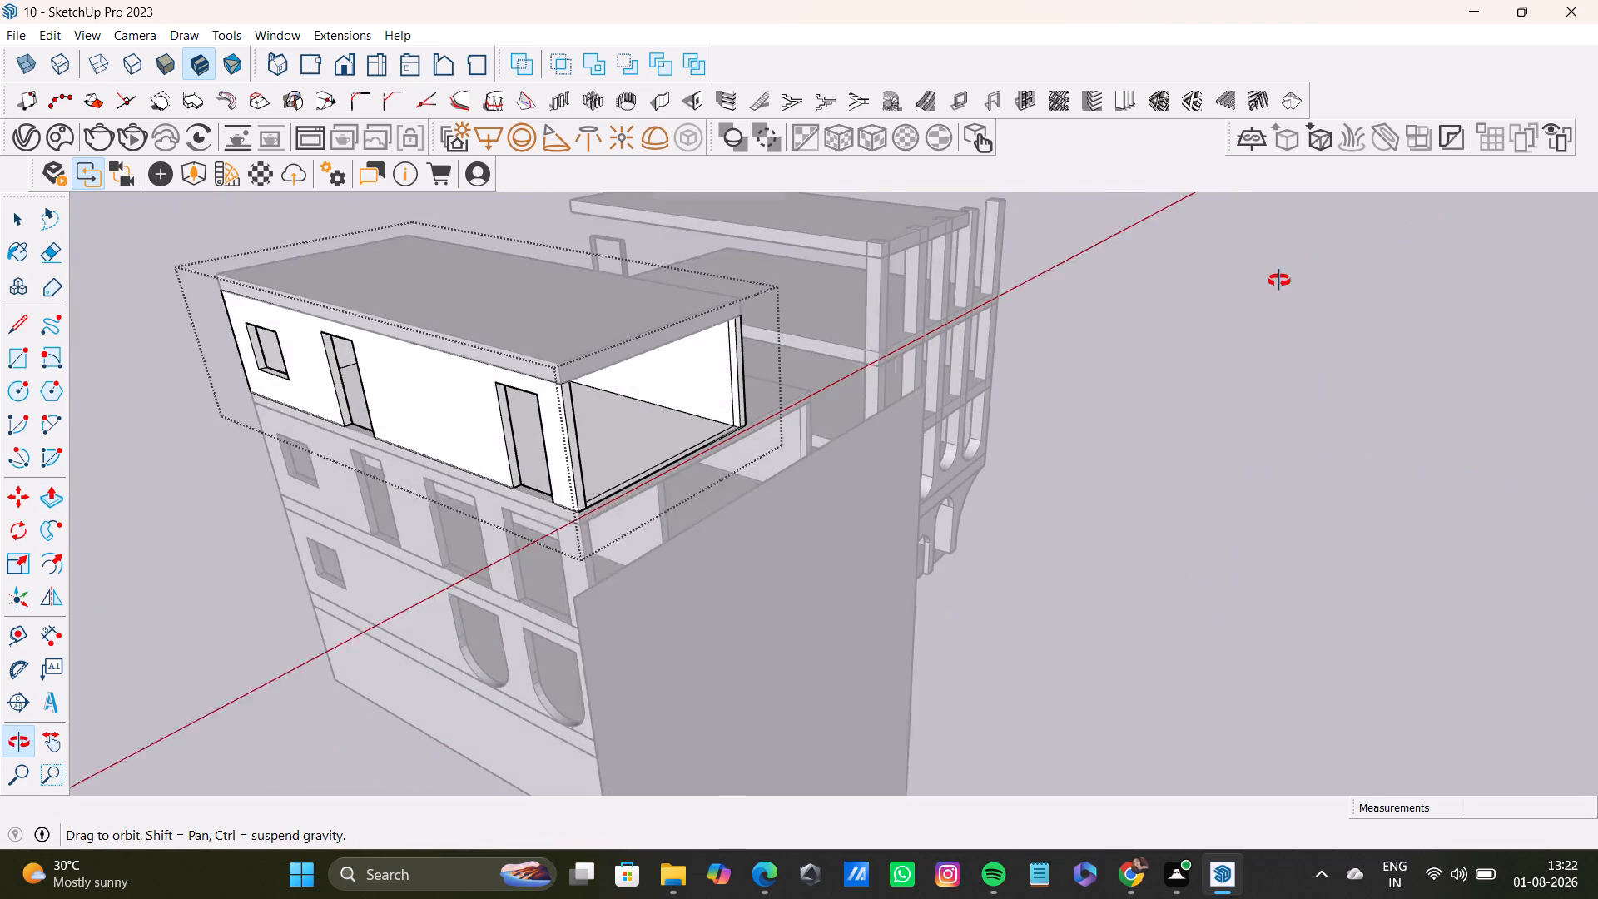
middle_click_drag(1279, 281, 1278, 279)
triple_click(701, 370)
triple_click(700, 371)
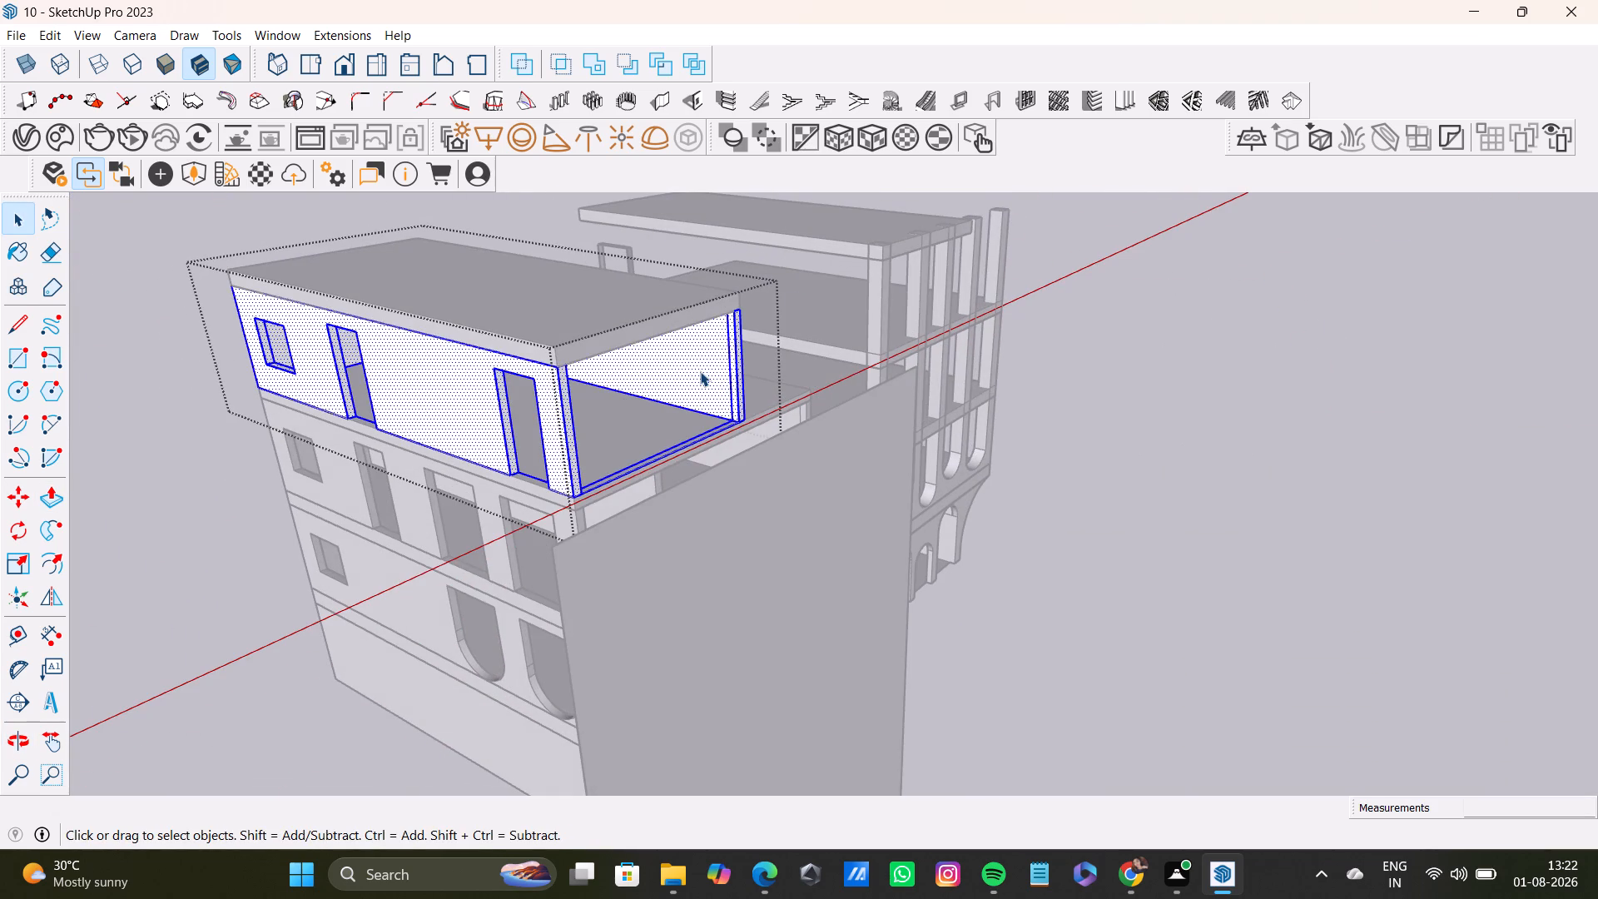
left_click(700, 371)
key("p")
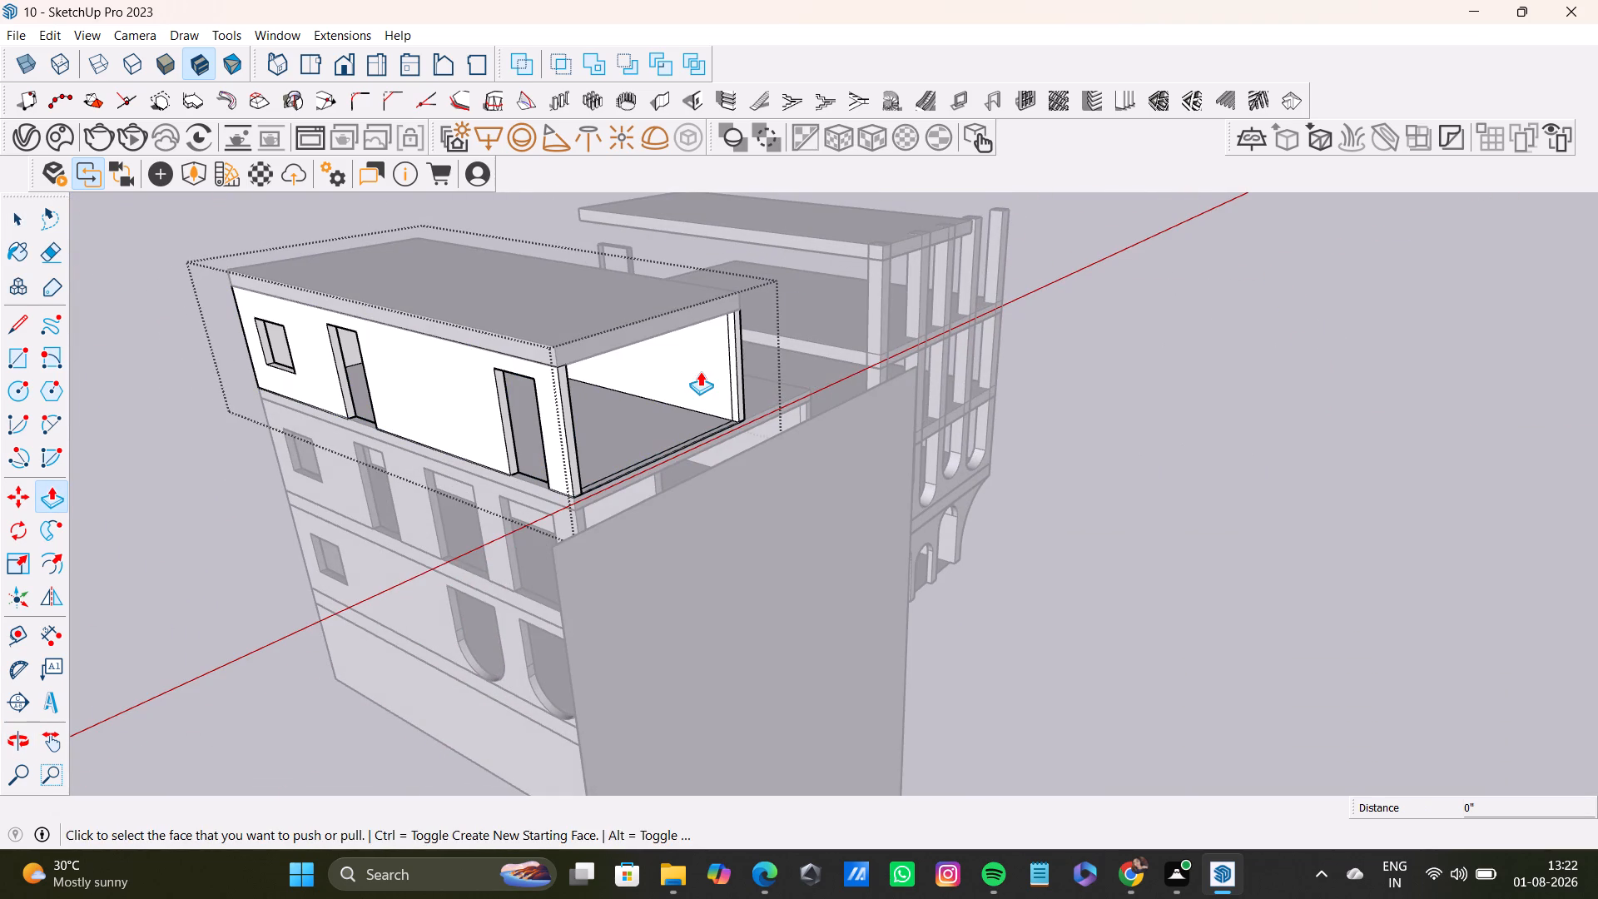
left_click(712, 361)
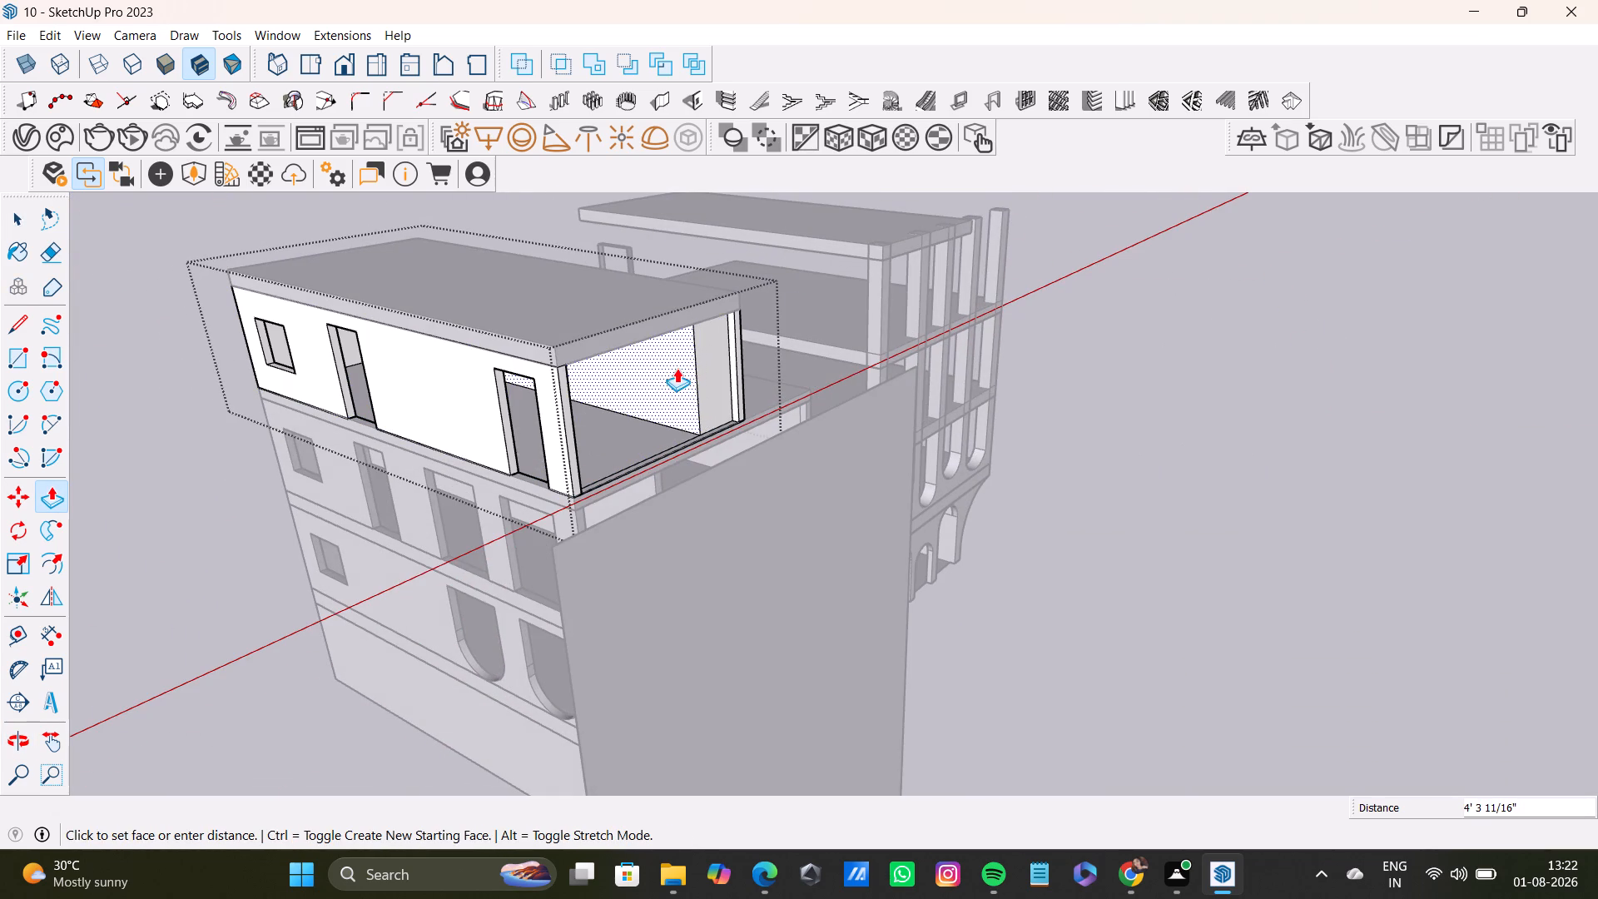
left_click(677, 368)
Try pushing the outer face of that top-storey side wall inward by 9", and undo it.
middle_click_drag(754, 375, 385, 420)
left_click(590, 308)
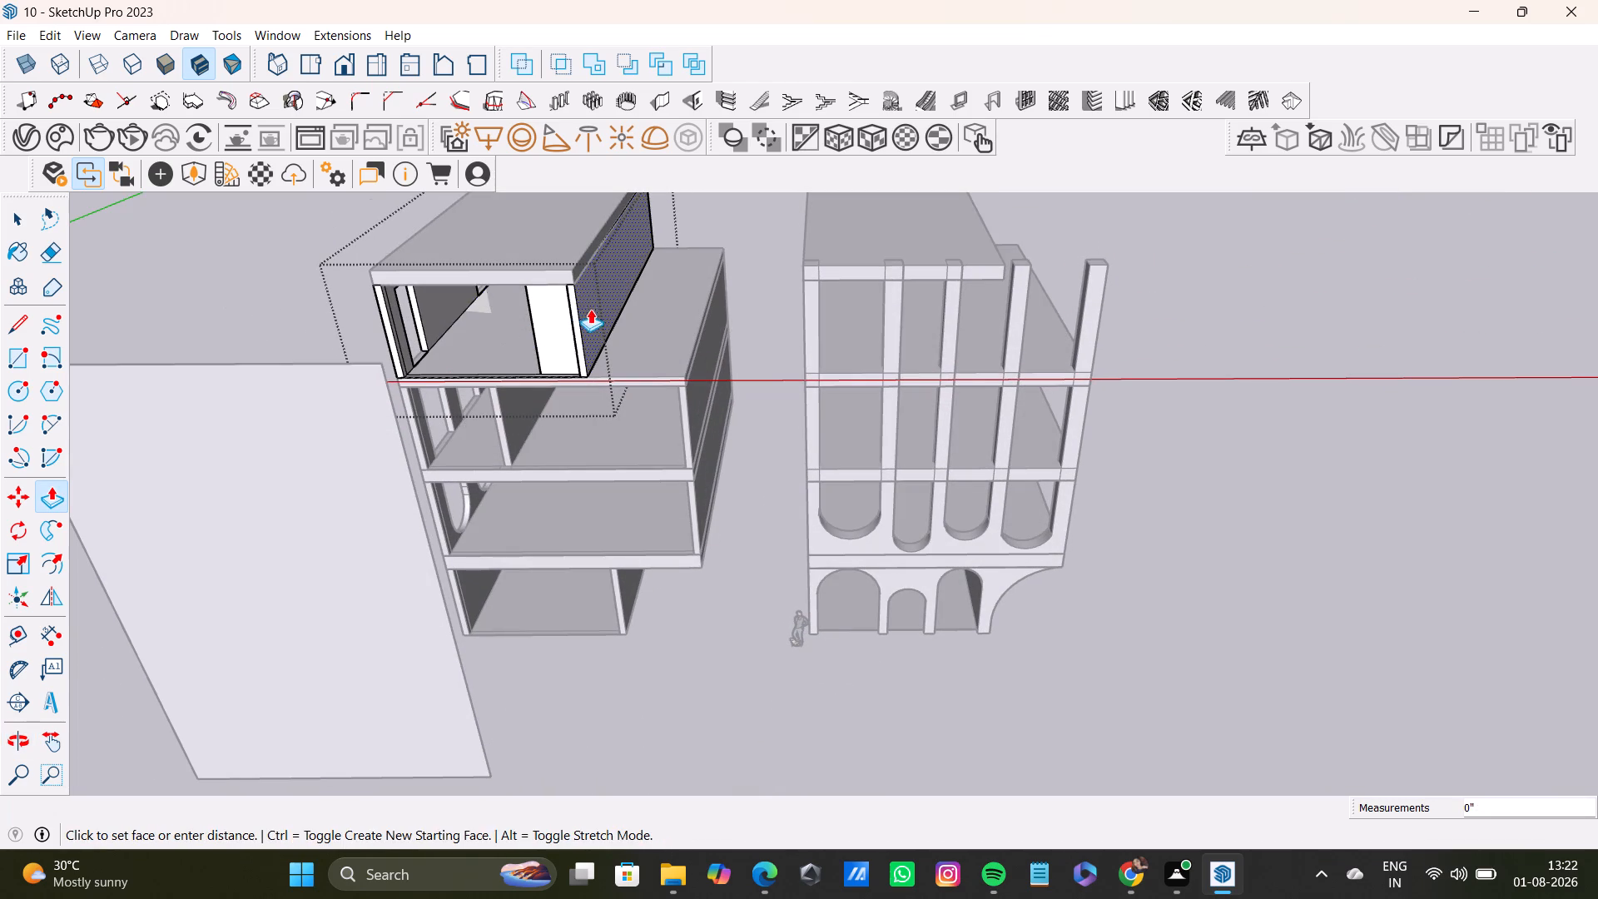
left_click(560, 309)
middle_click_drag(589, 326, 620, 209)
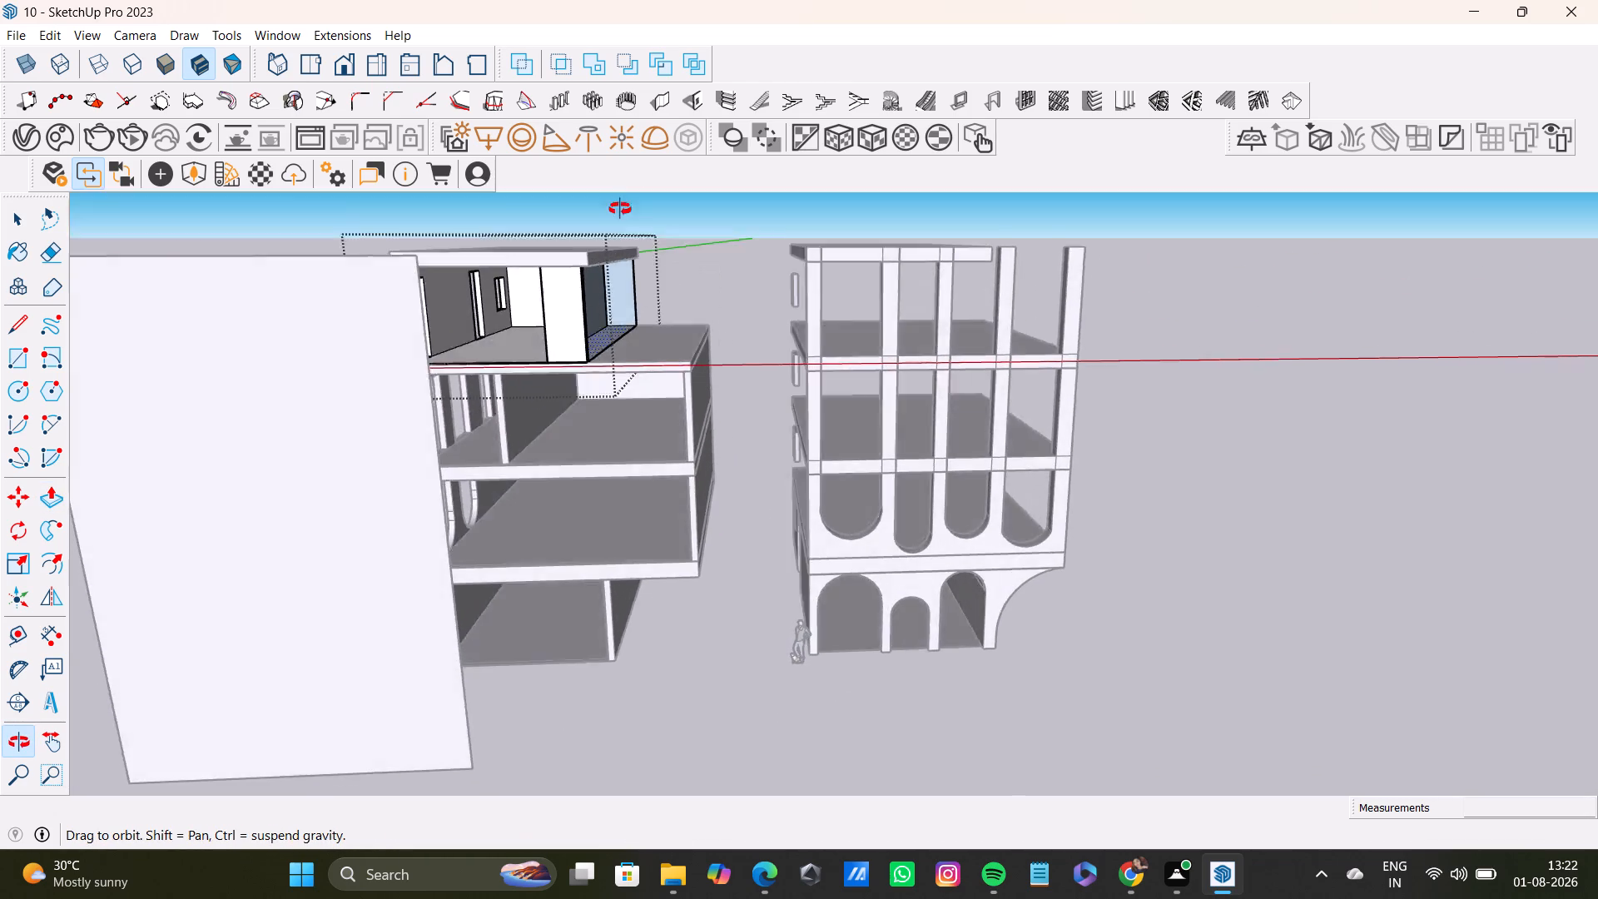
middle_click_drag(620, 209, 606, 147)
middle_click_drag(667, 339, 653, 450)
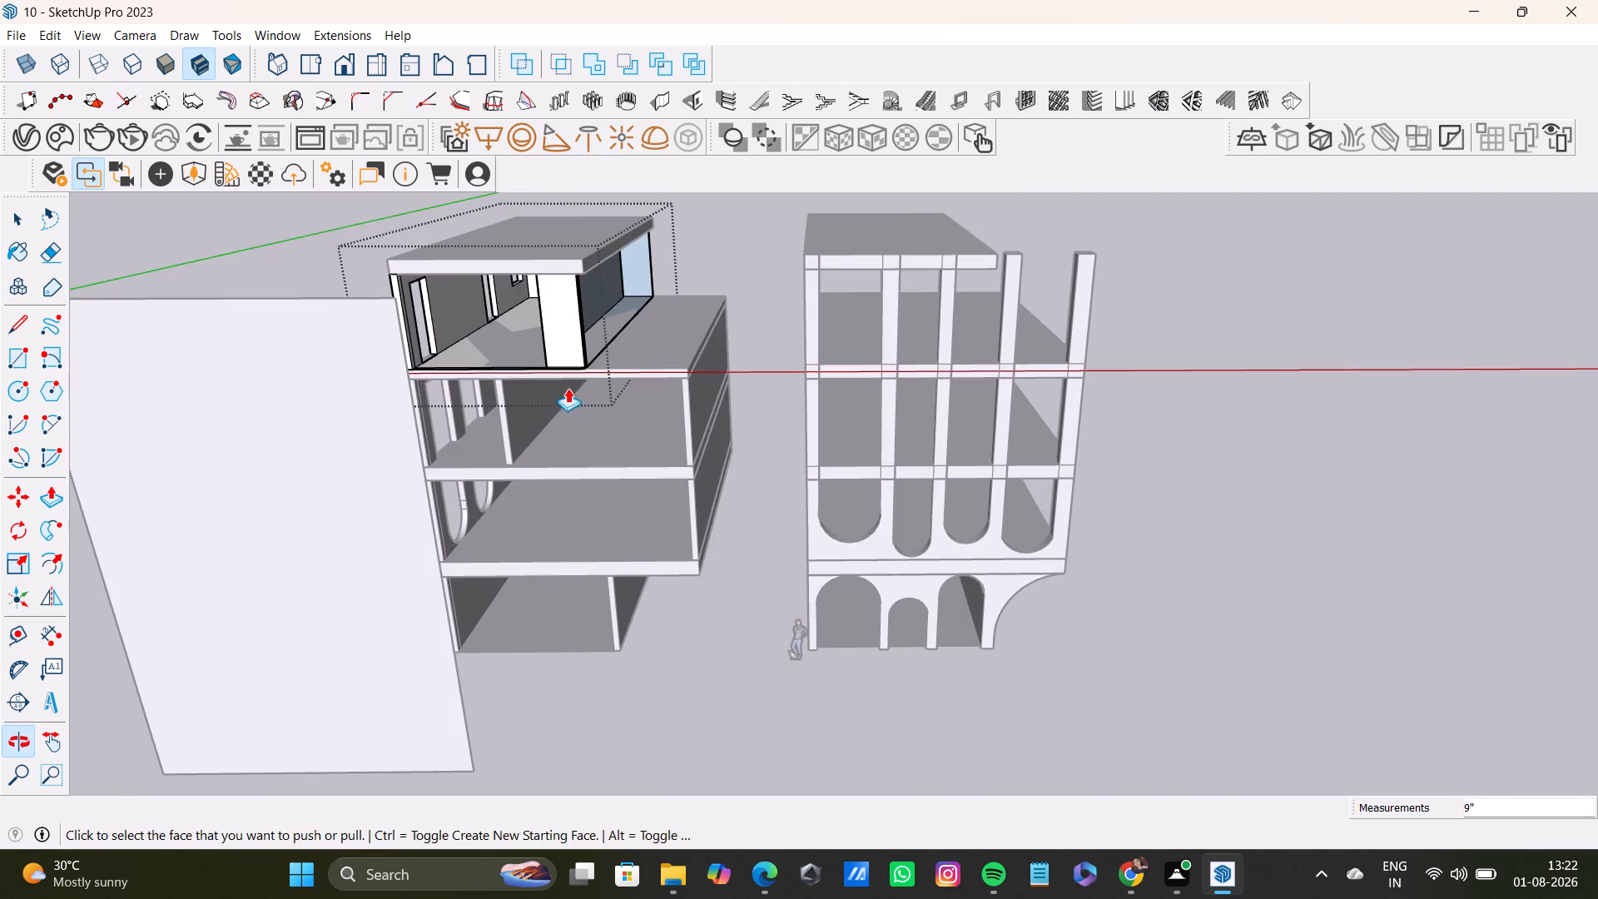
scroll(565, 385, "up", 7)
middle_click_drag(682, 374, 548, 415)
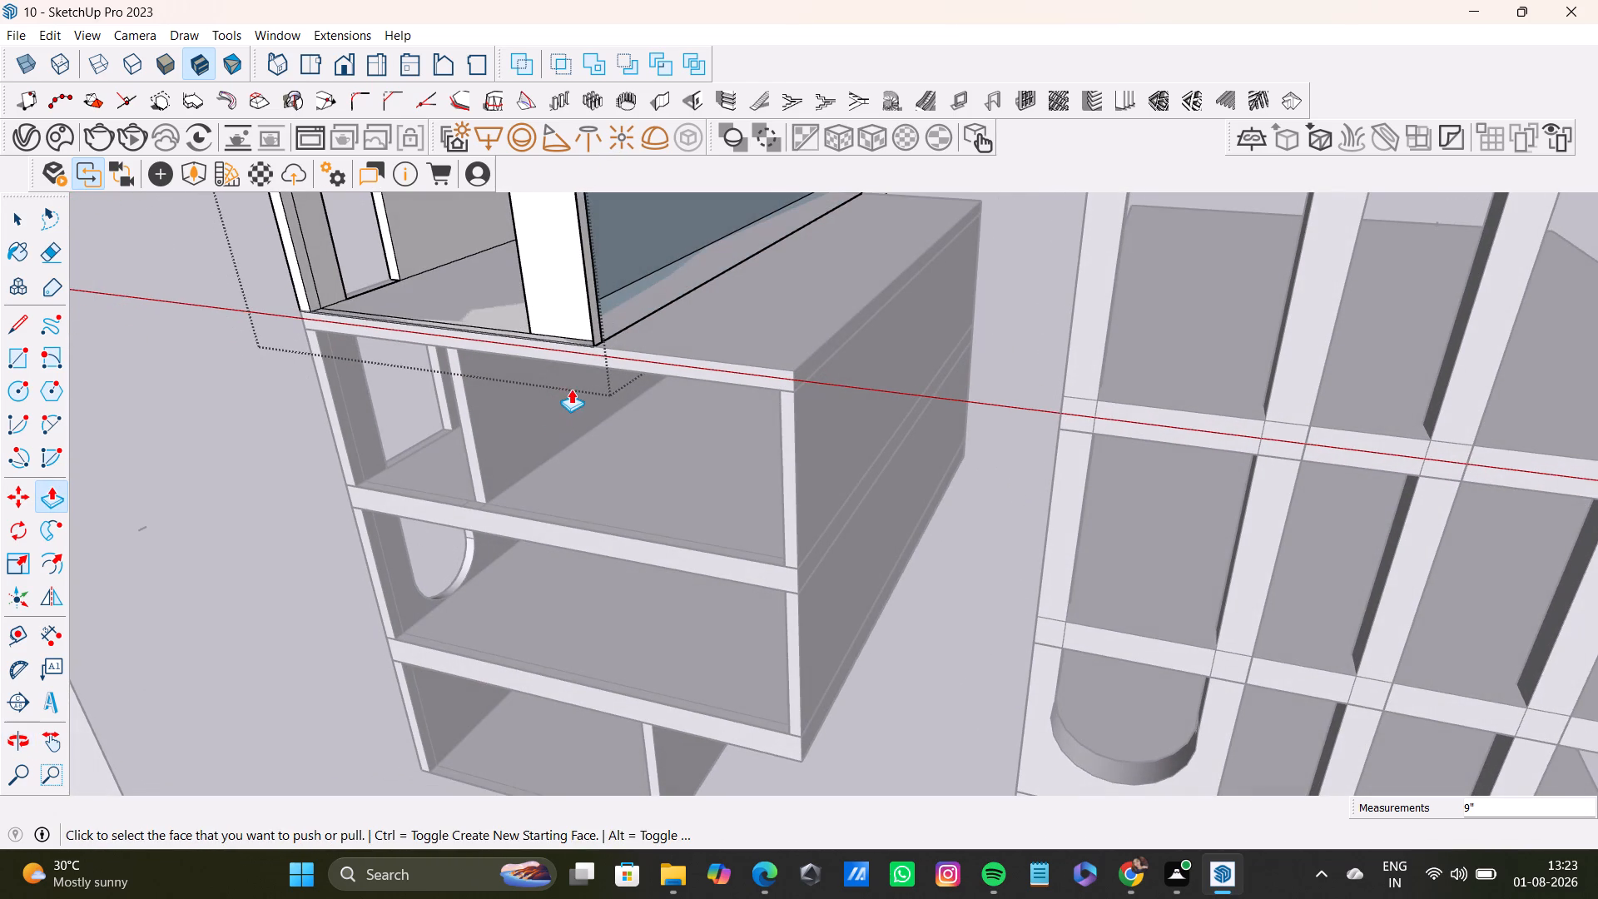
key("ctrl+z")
Delete the outer face and both front end faces, with their edges, of the top-storey side wall nearest the arched building.
middle_click_drag(704, 320, 762, 494)
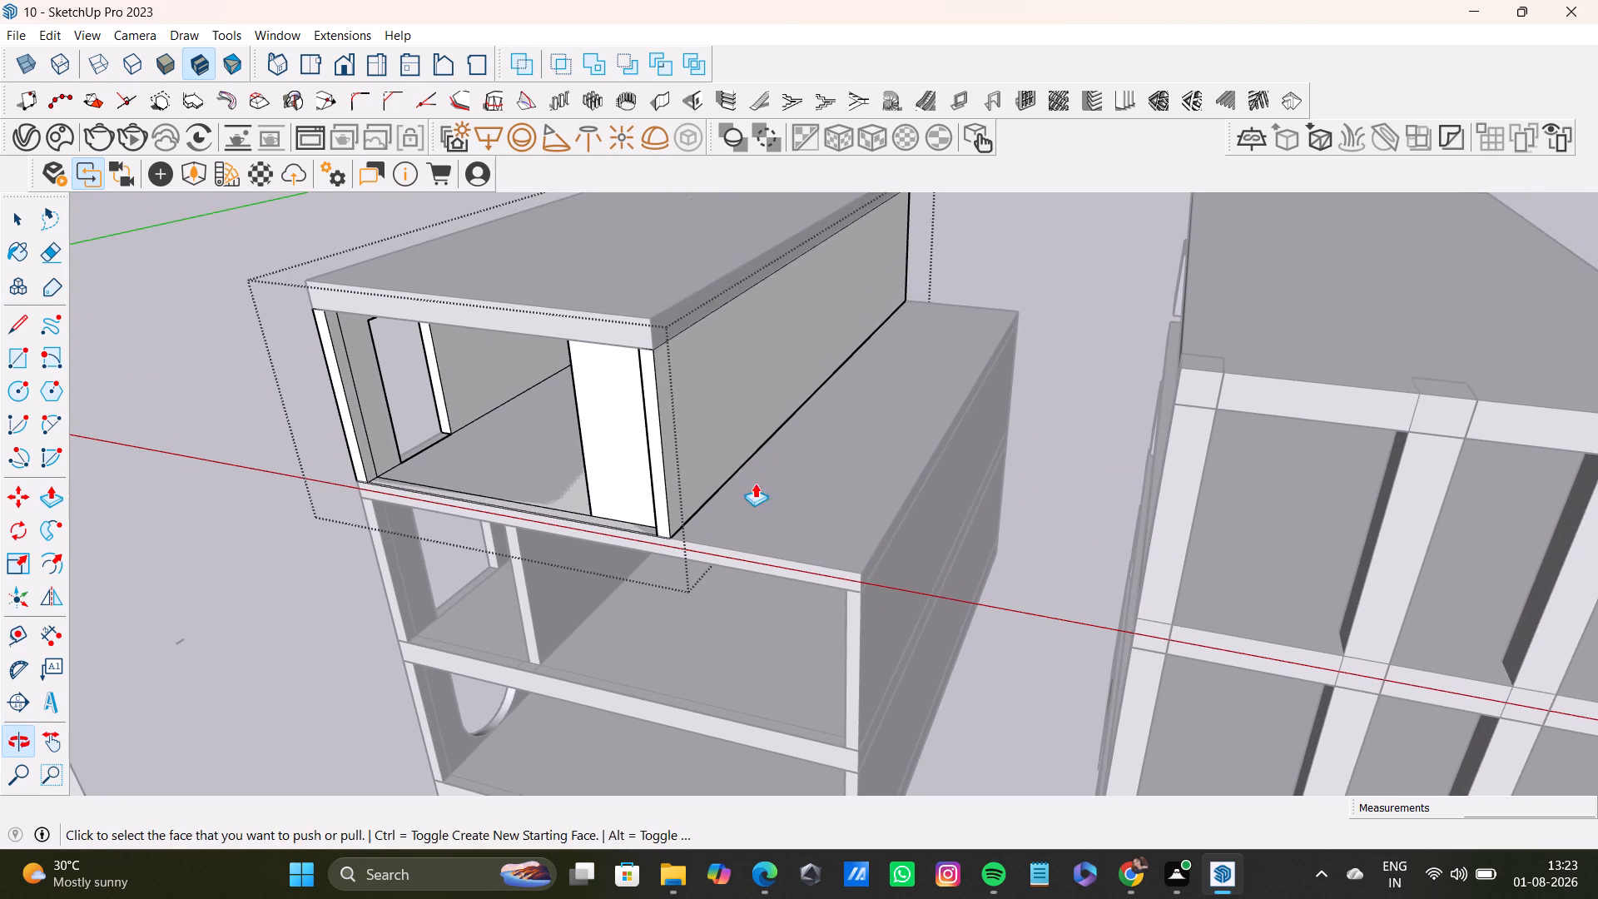
key("space")
triple_click(677, 432)
double_click(675, 432)
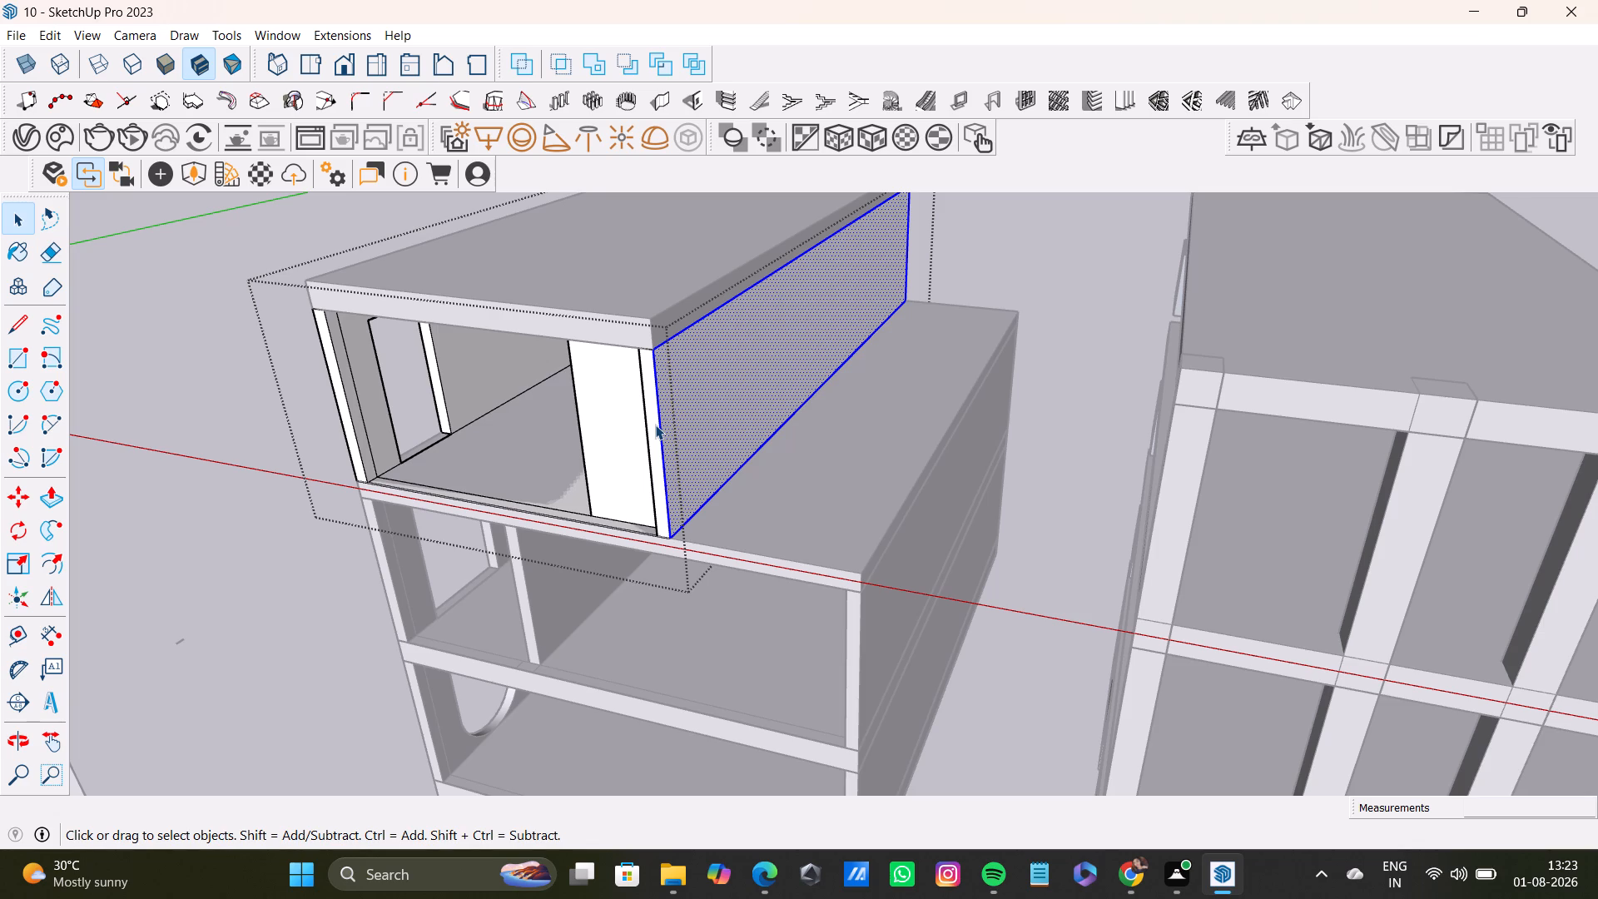
double_click(655, 425, "shift")
middle_click_drag(742, 509, 980, 383)
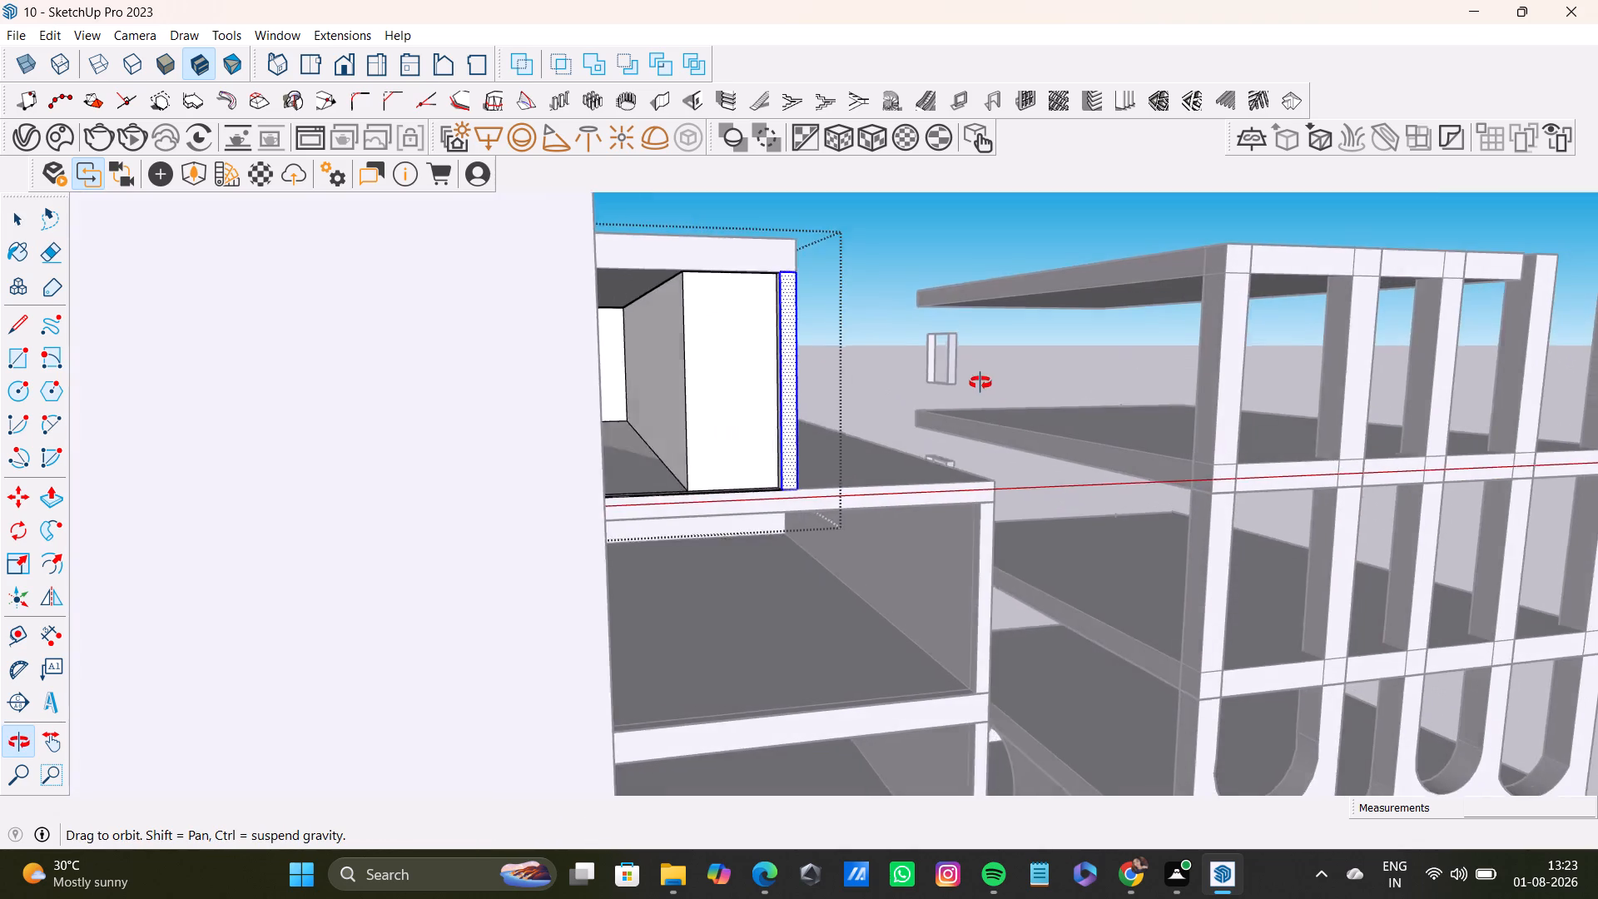
middle_click_drag(980, 383, 669, 409)
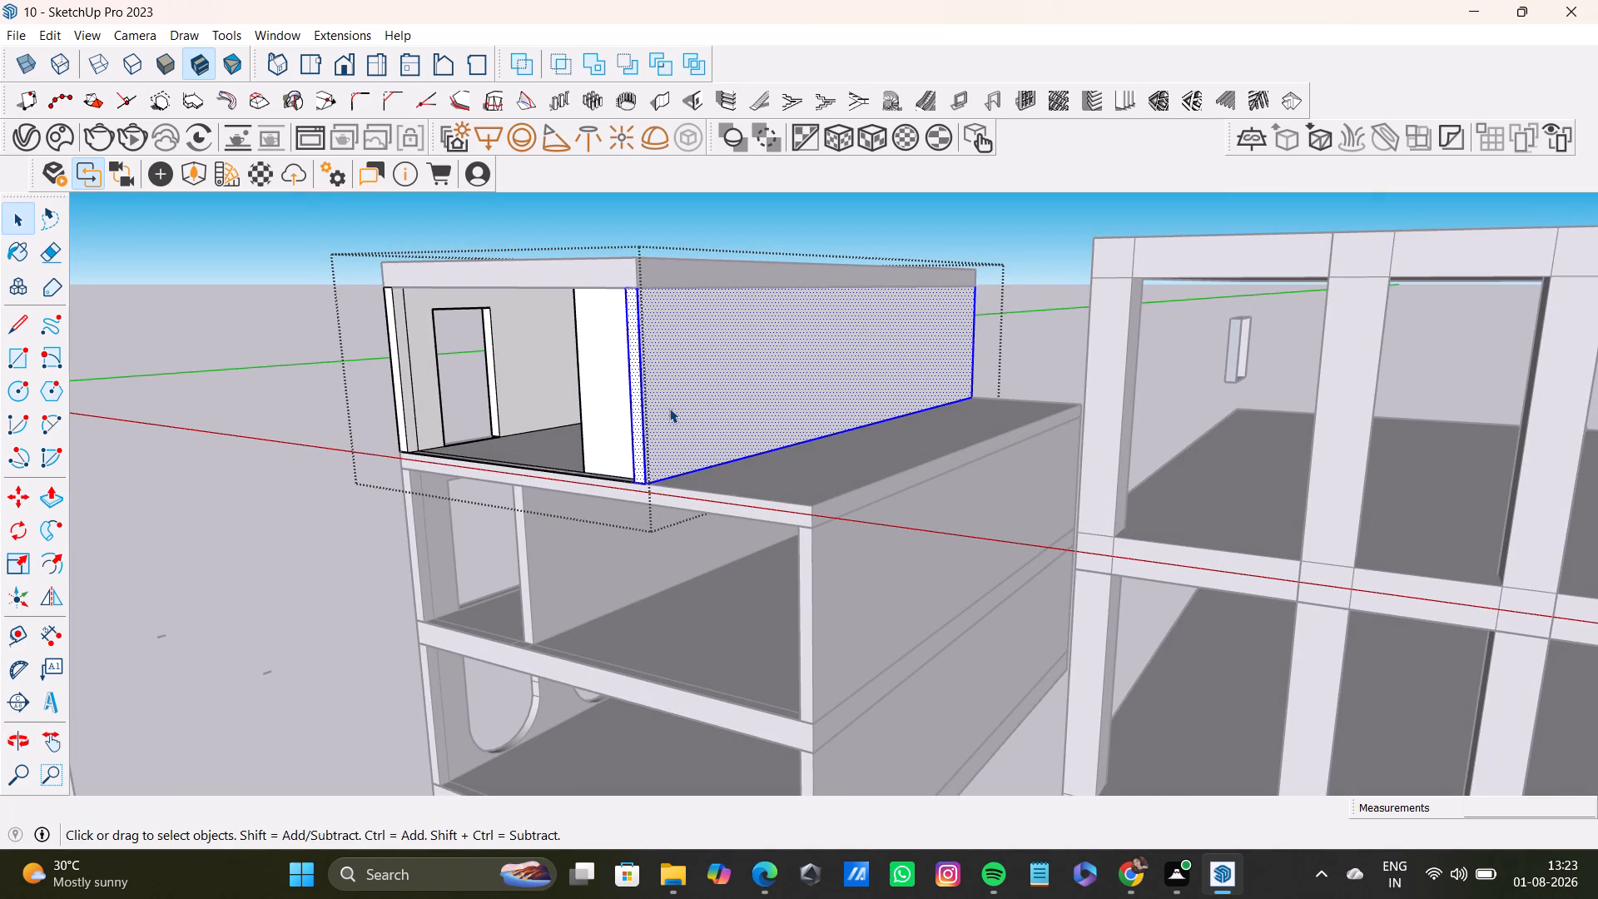
key("Delete")
double_click(623, 392)
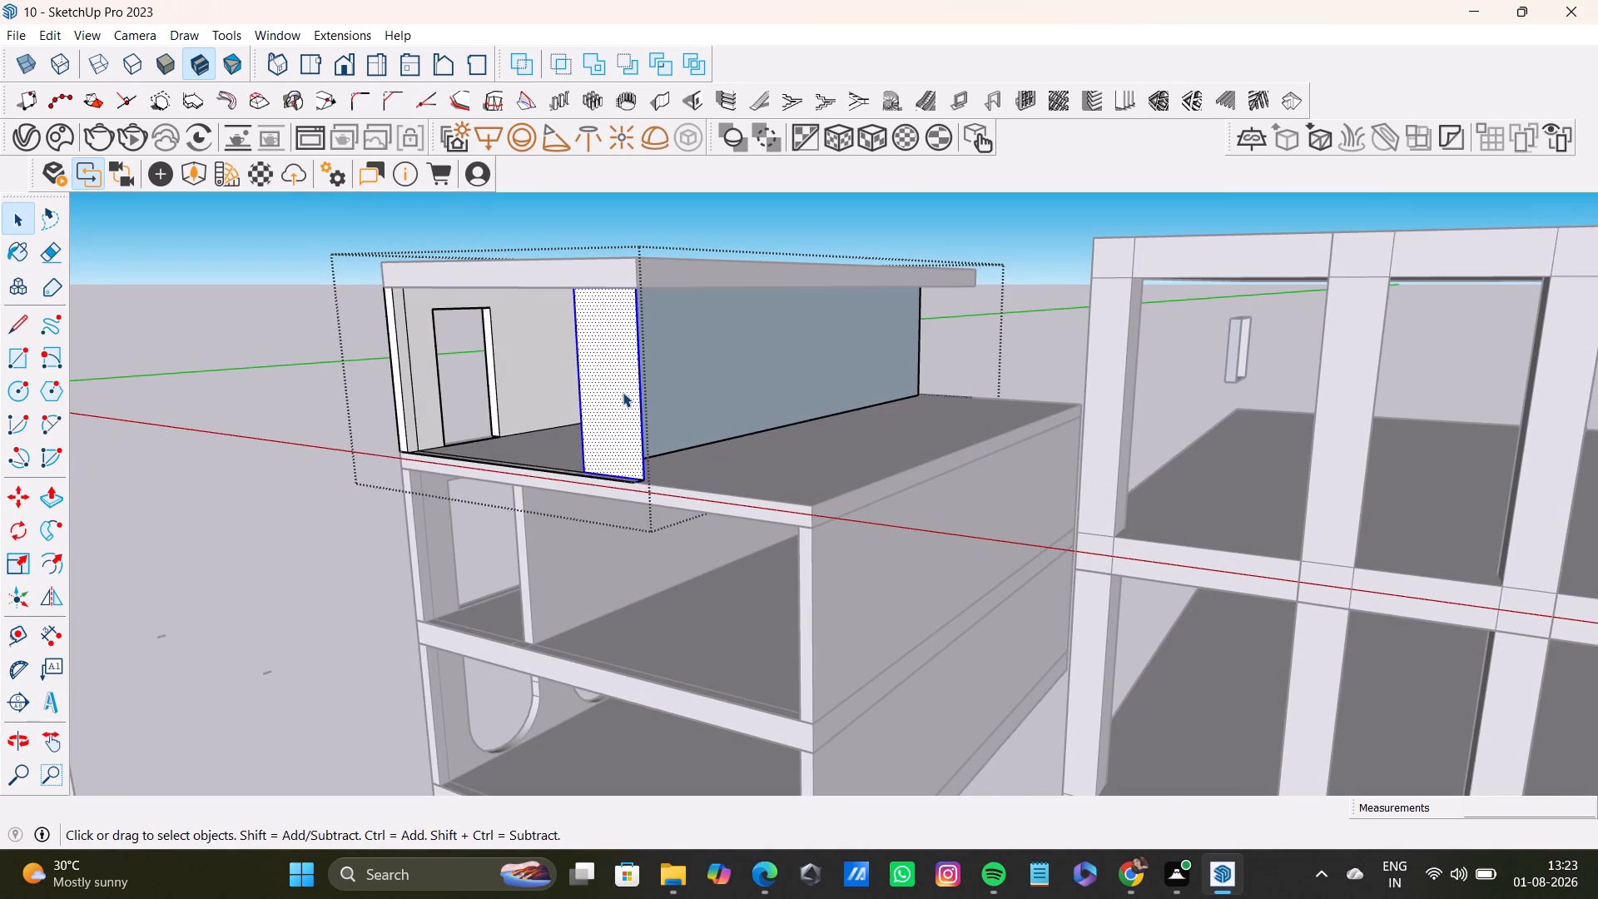
key("Delete")
middle_click_drag(761, 393, 962, 379)
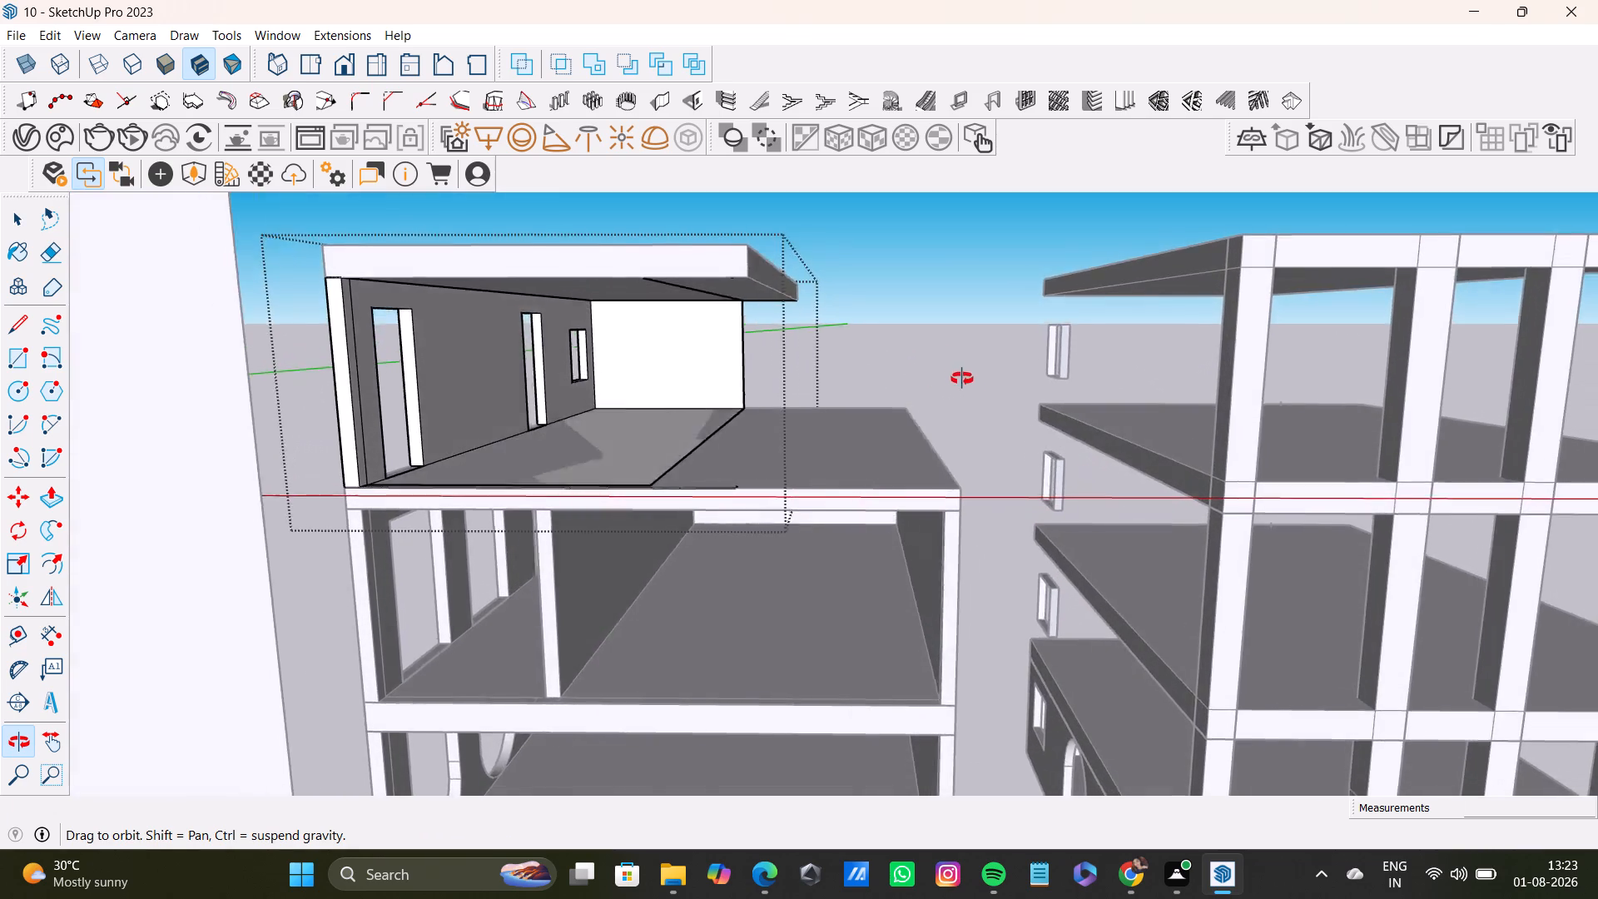
Undo the deletions and inward push on the third building's top-storey side wall, plus the previous move of its full-height front face.
middle_click_drag(962, 379, 927, 383)
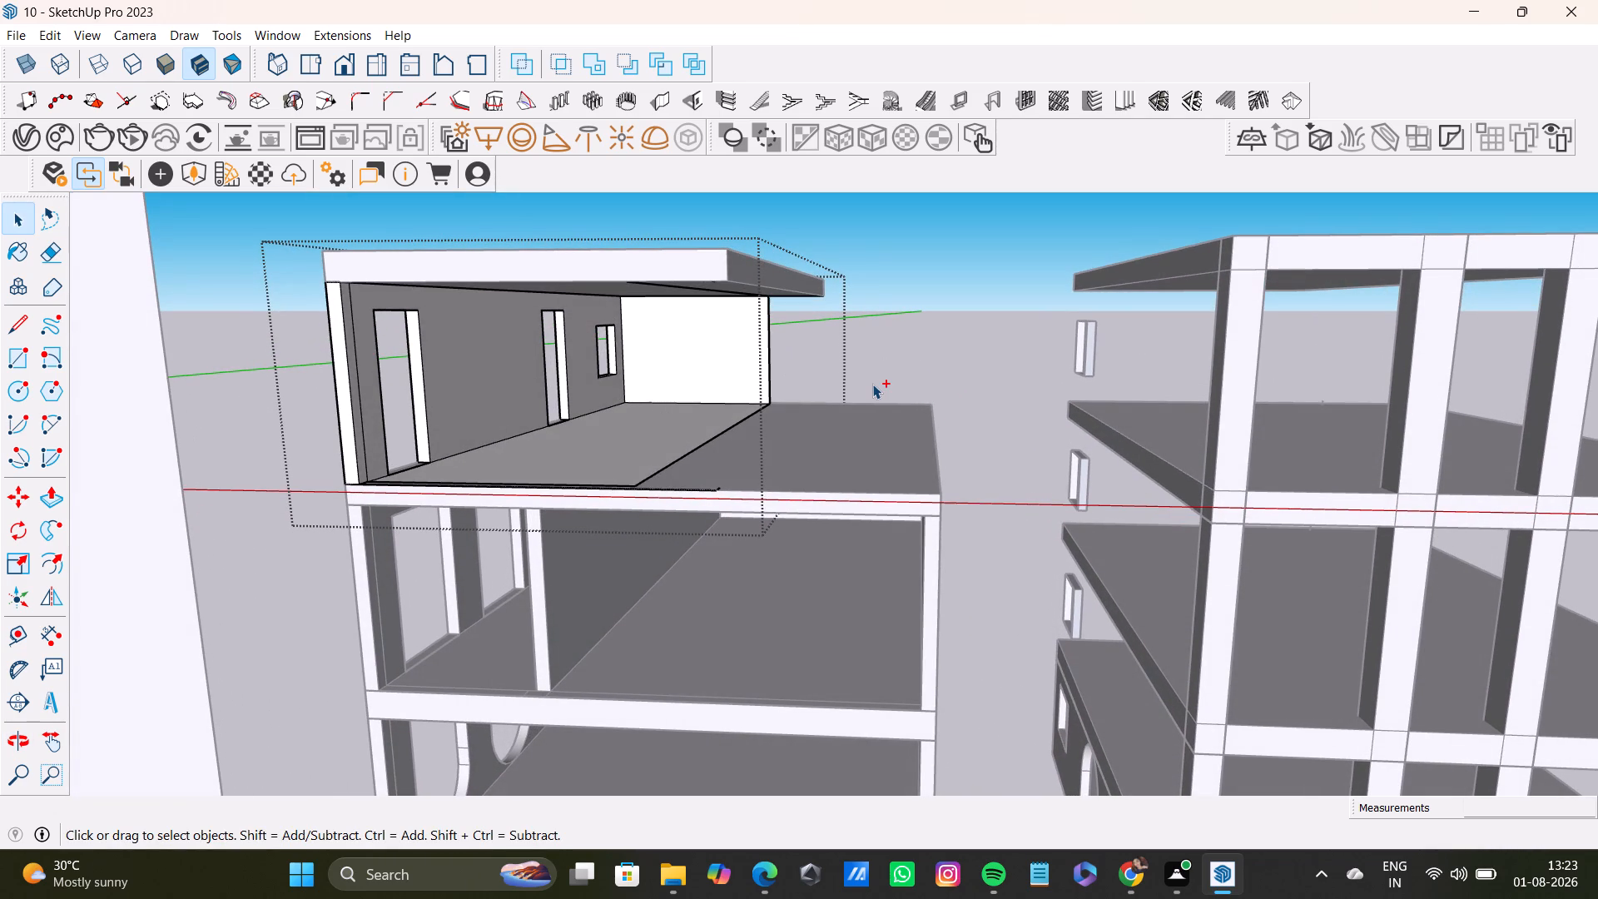
key("ctrl+z")
key("ctrl+z")
key("ctrl+z")
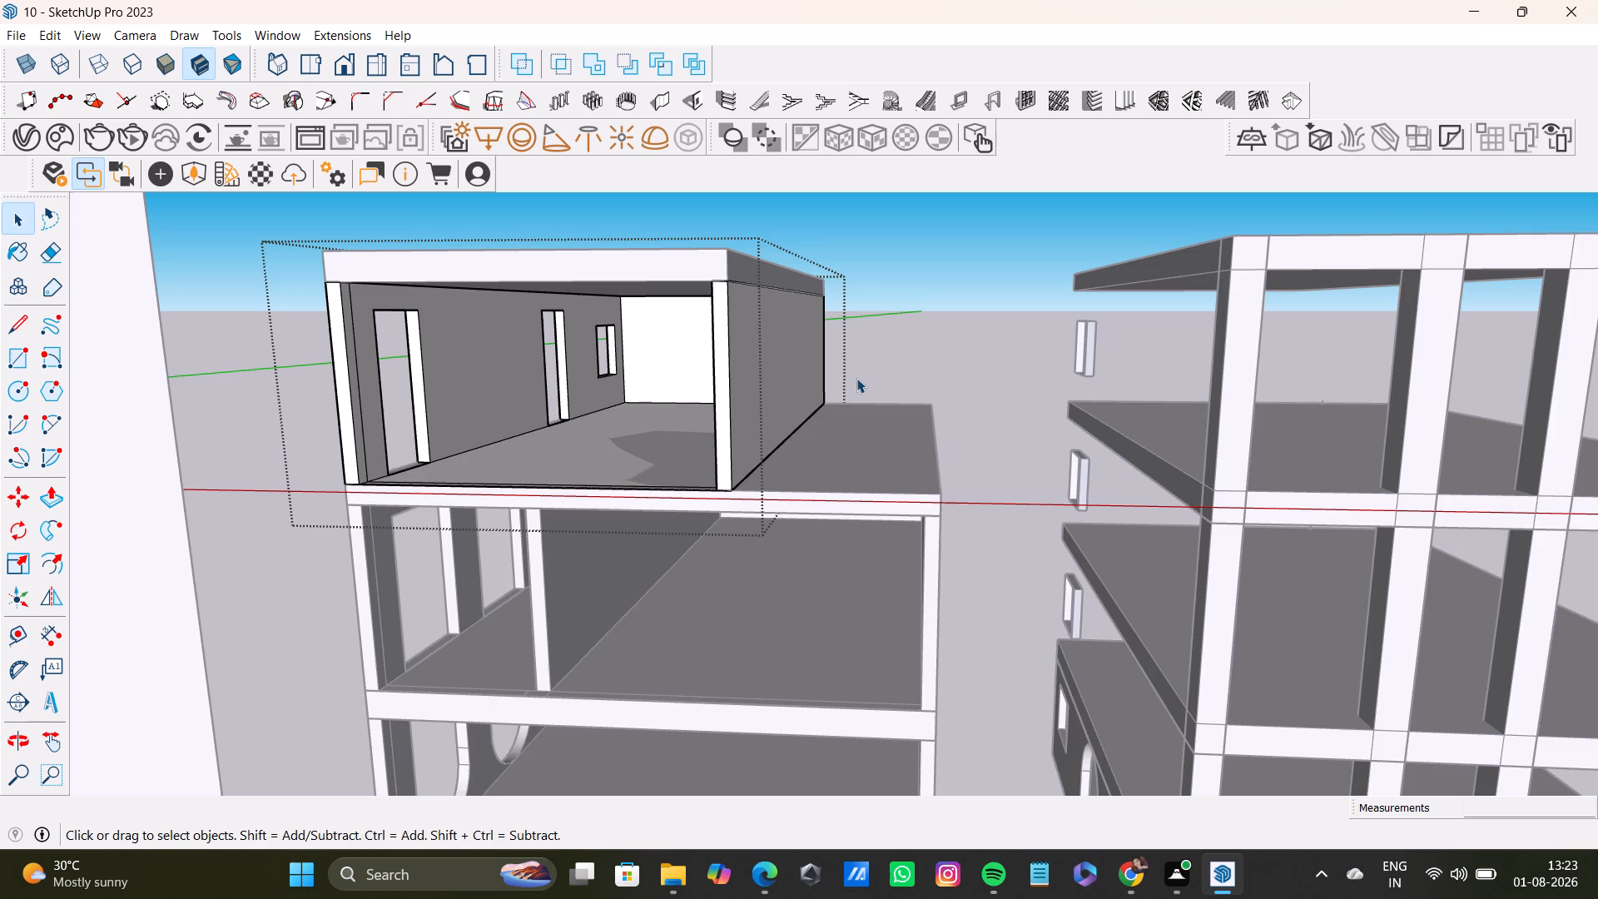
key("ctrl+z")
key("ctrl+z")
Move the third building's full-height front face and its edges sideways, clear of the building on the side away from the arches.
middle_click_drag(441, 577, 461, 570)
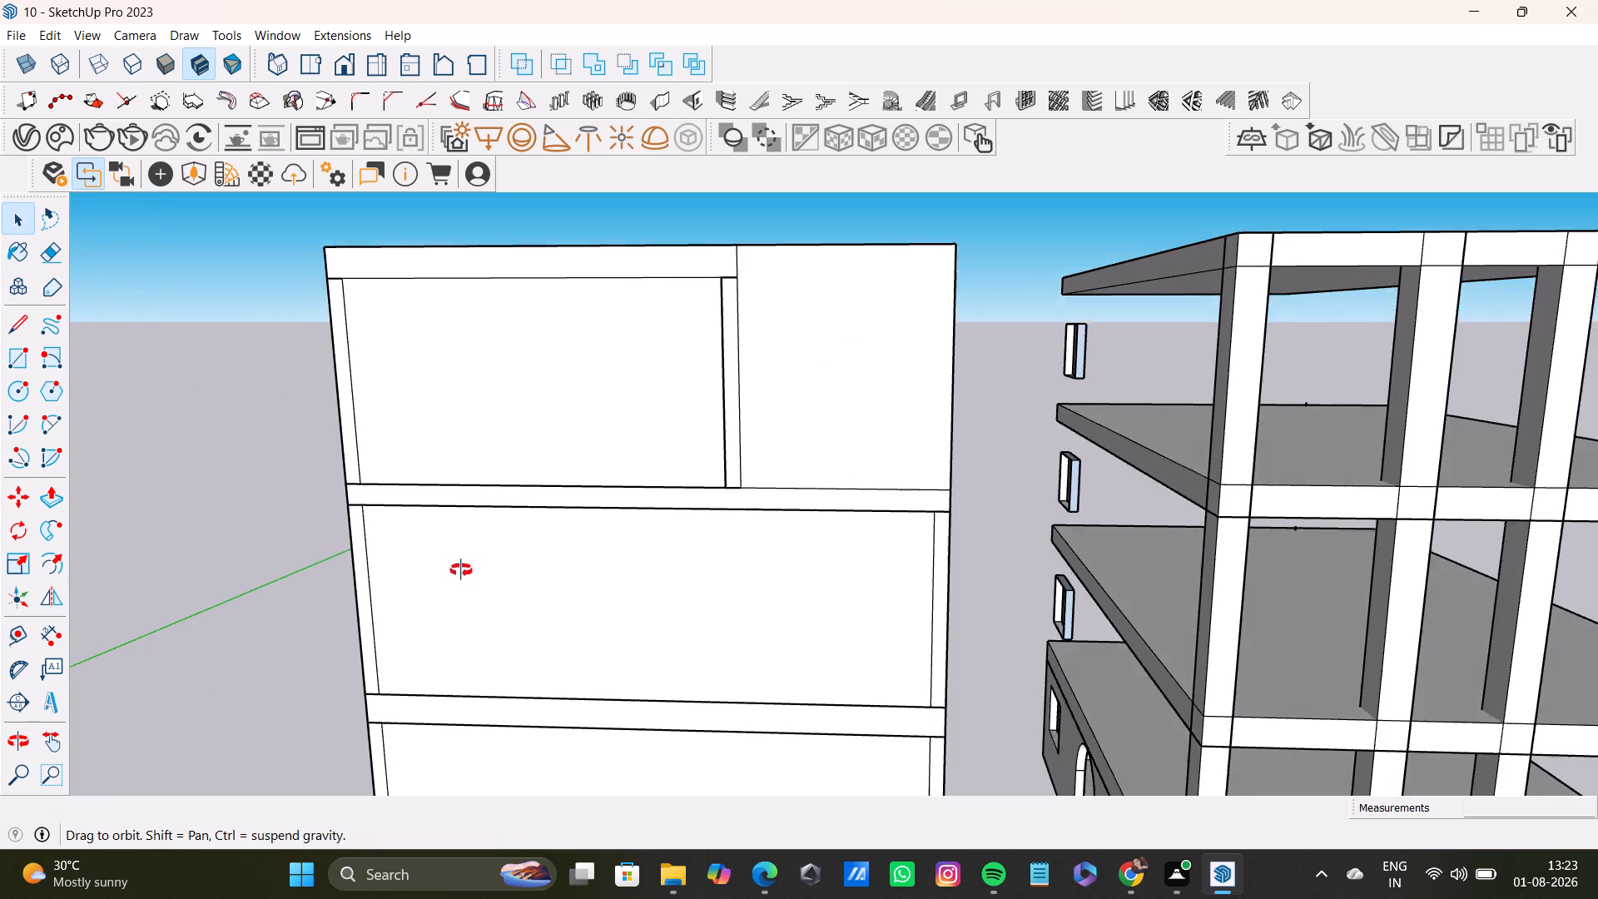
middle_click_drag(461, 570, 418, 618)
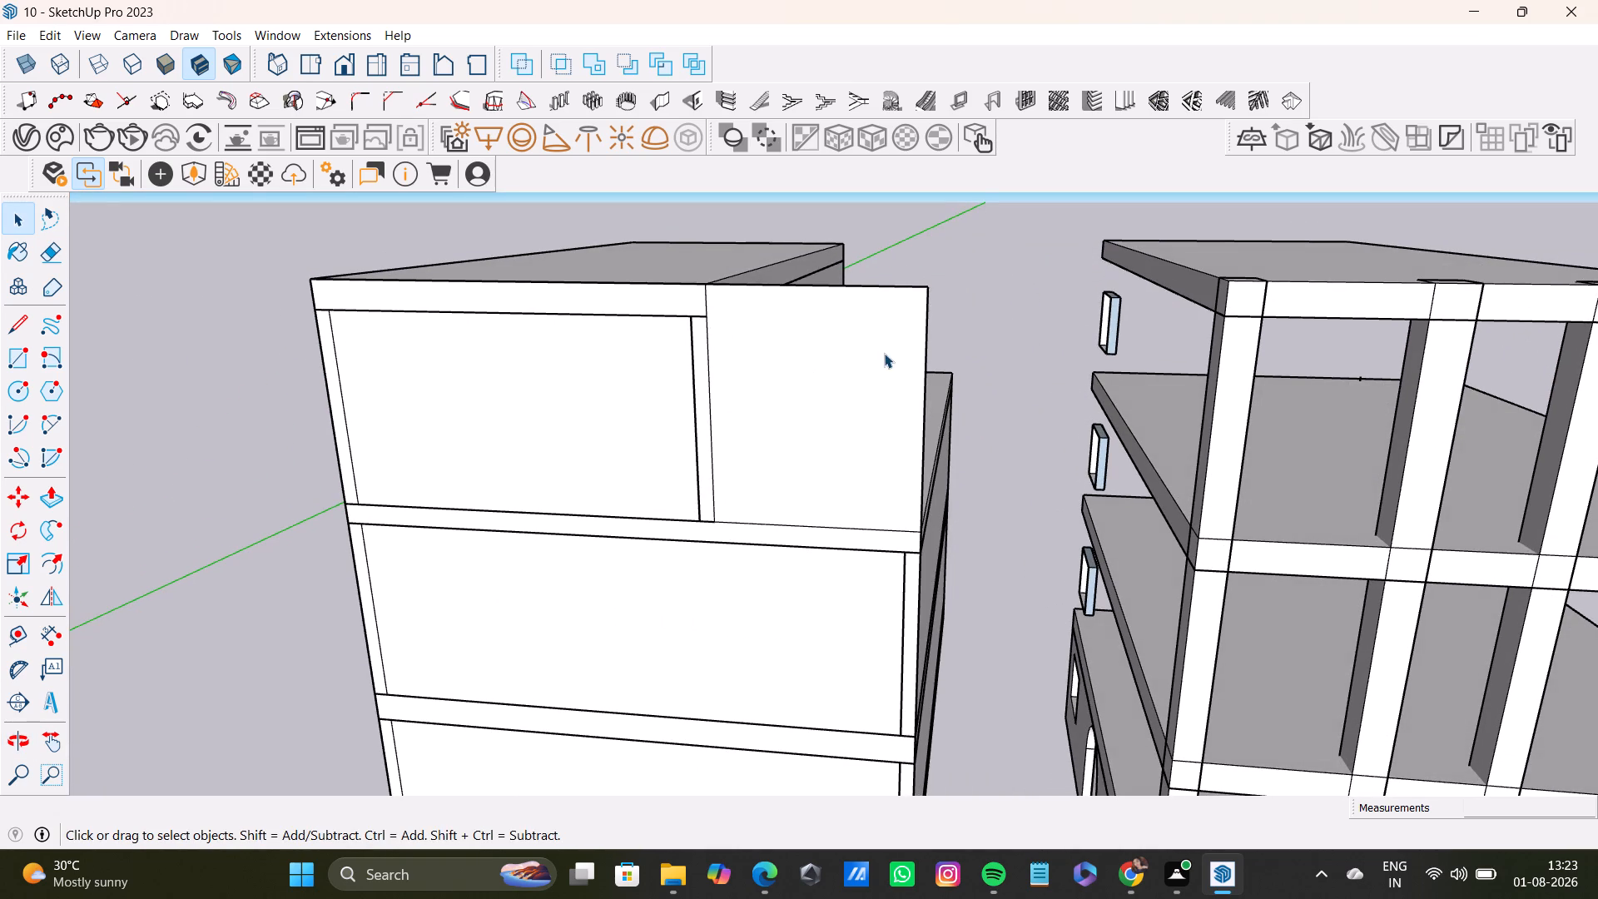
double_click(890, 341)
key("m")
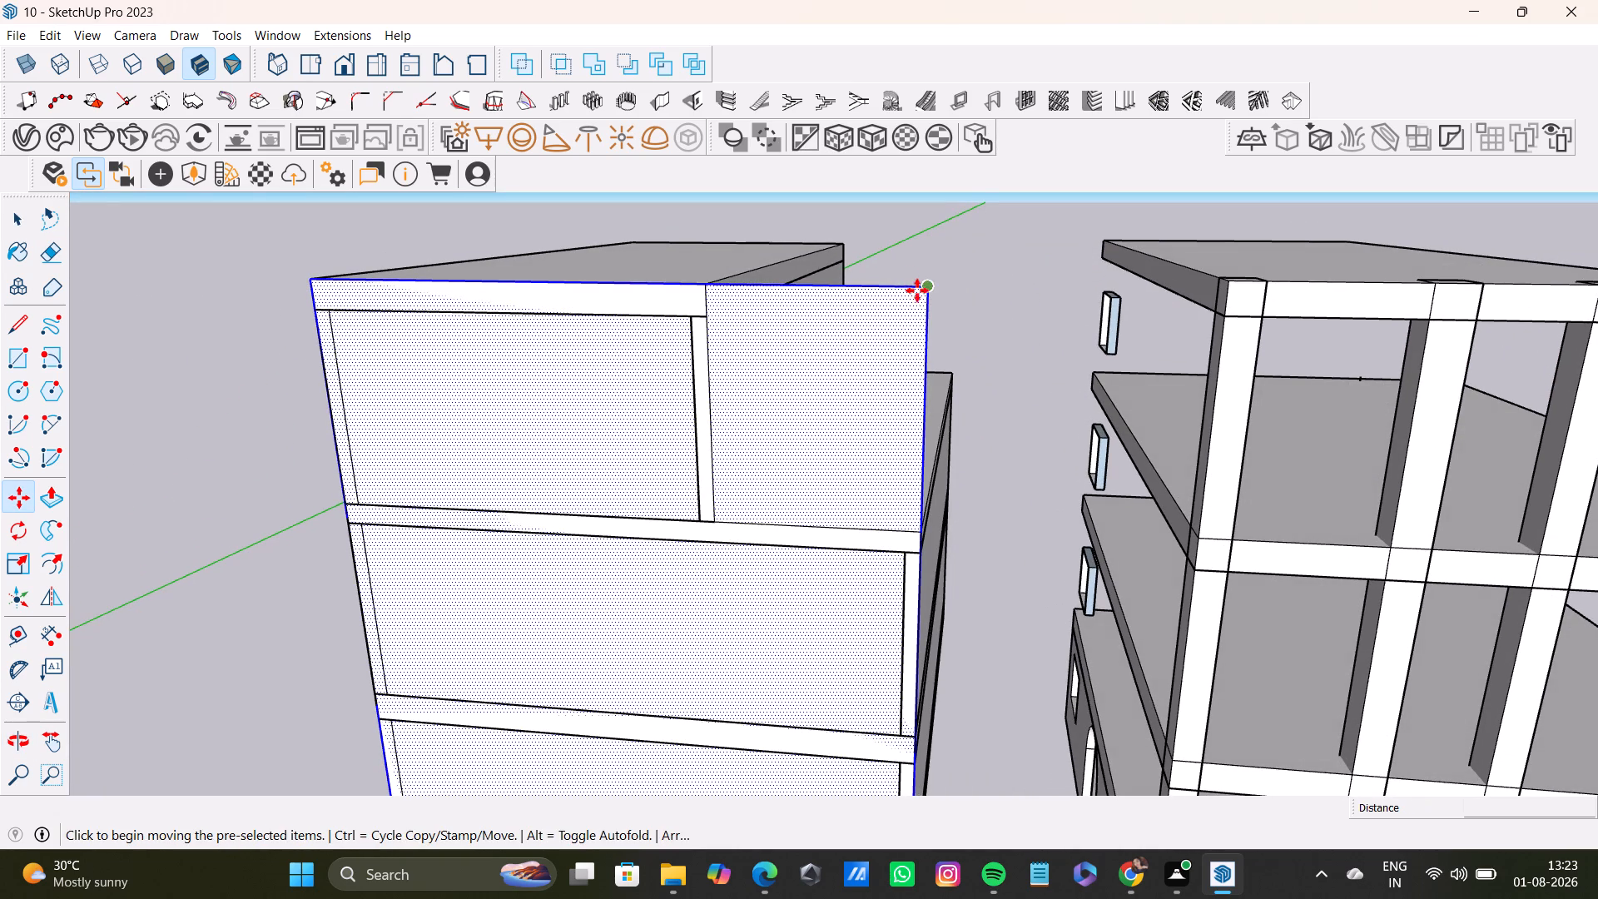
left_click(926, 290)
left_click(169, 328)
scroll(337, 511, "down", 3)
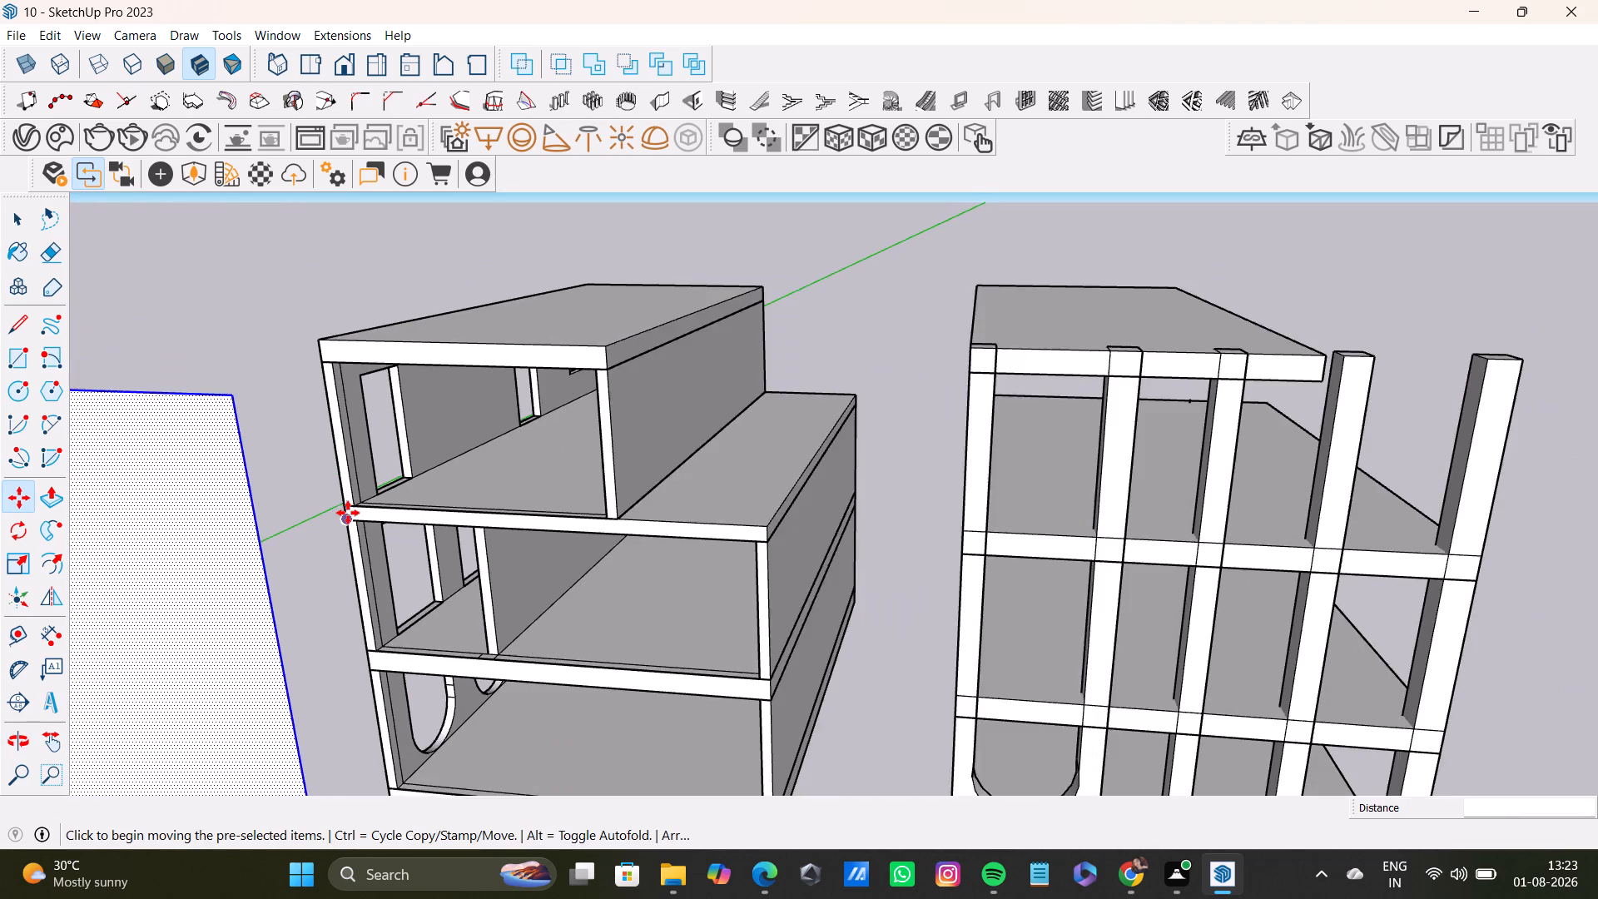
scroll(348, 513, "down", 4)
scroll(348, 513, "up", 1)
scroll(365, 503, "down", 3)
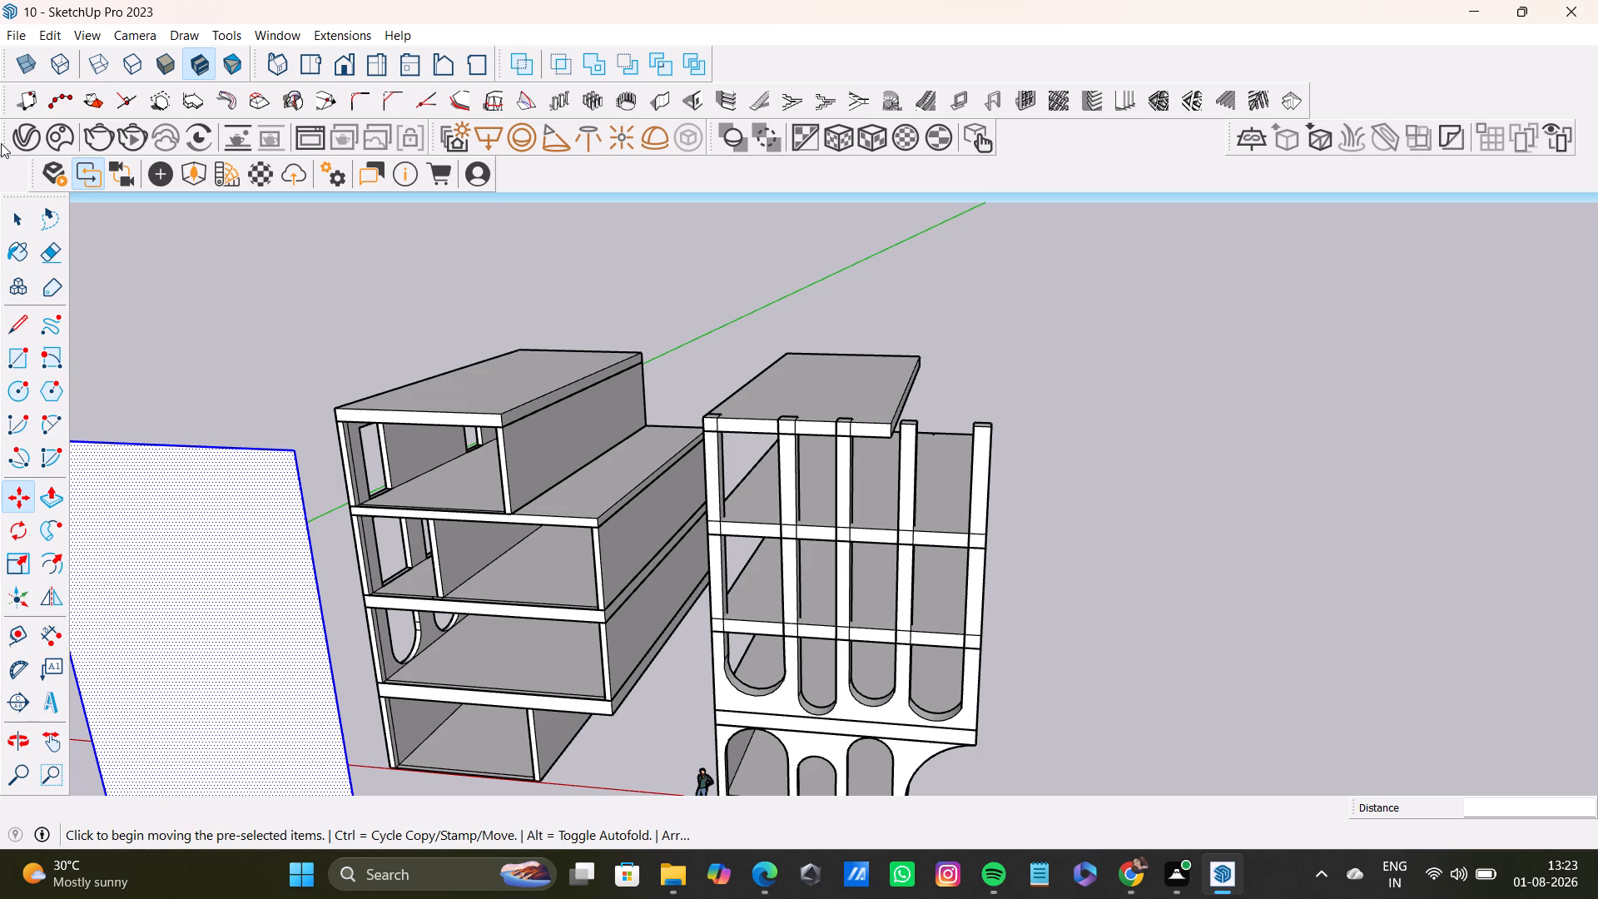
middle_click_drag(289, 566, 434, 476, "shift")
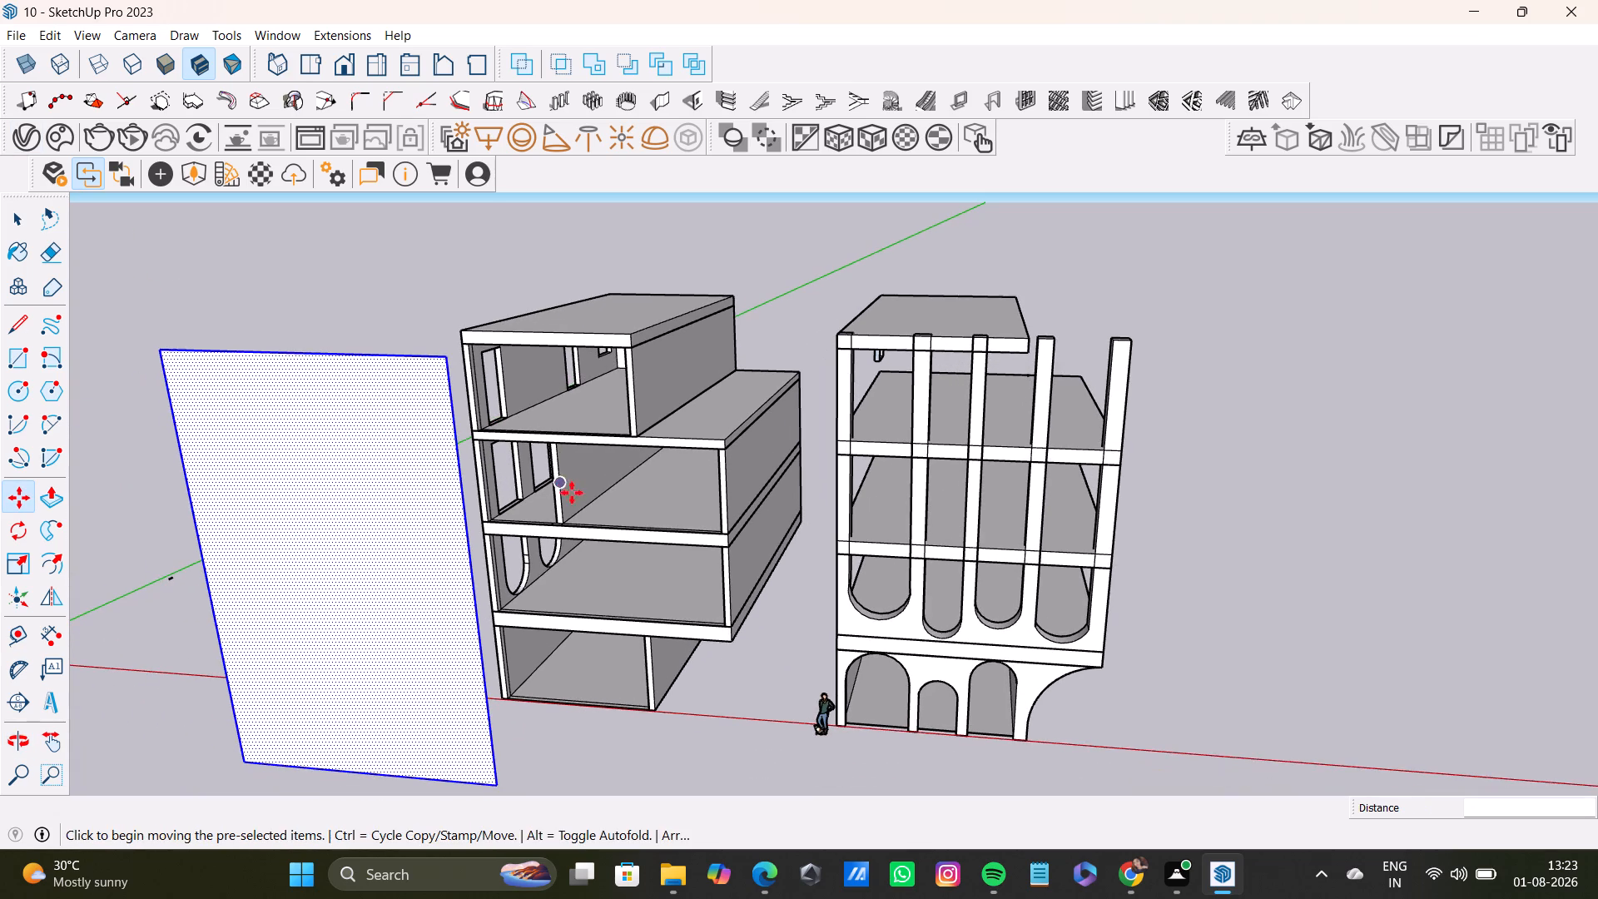
middle_click_drag(678, 464, 677, 386)
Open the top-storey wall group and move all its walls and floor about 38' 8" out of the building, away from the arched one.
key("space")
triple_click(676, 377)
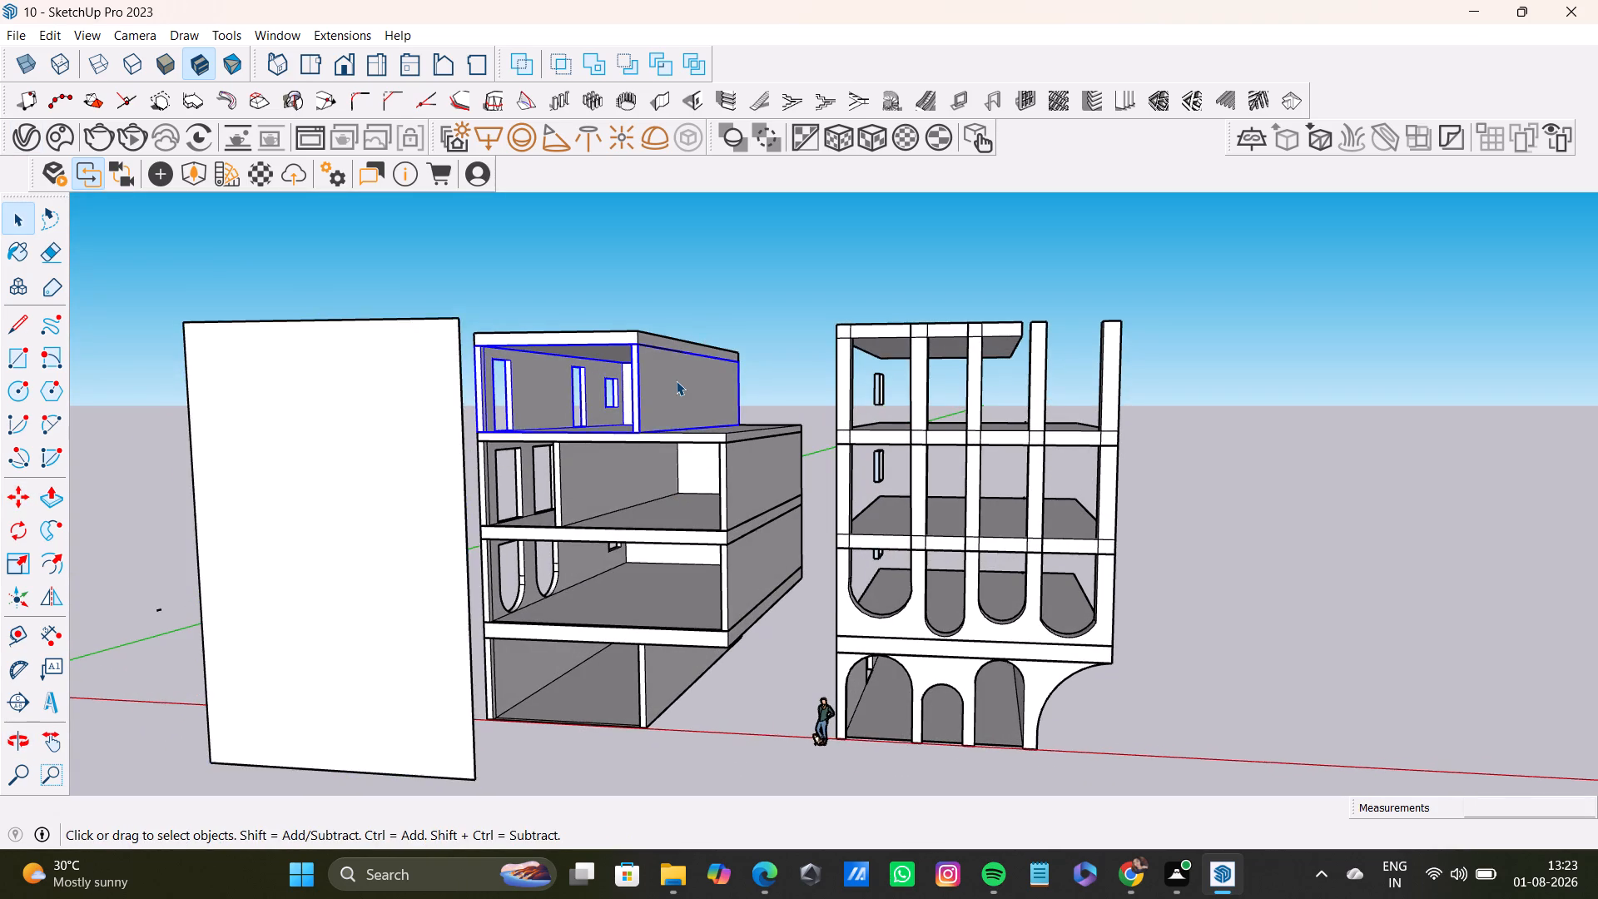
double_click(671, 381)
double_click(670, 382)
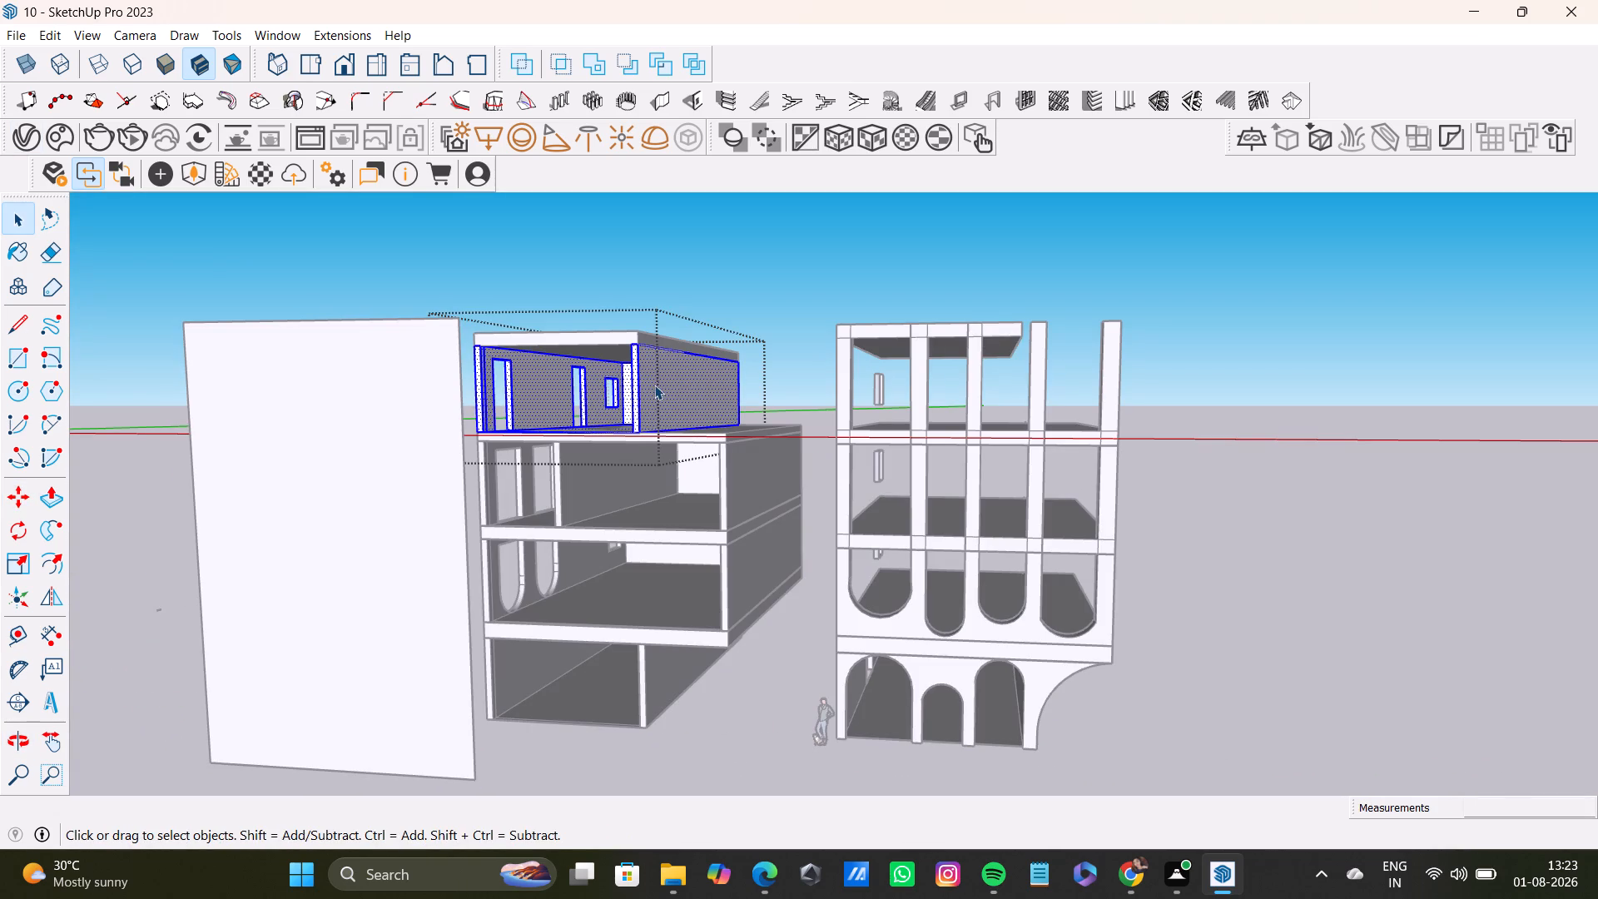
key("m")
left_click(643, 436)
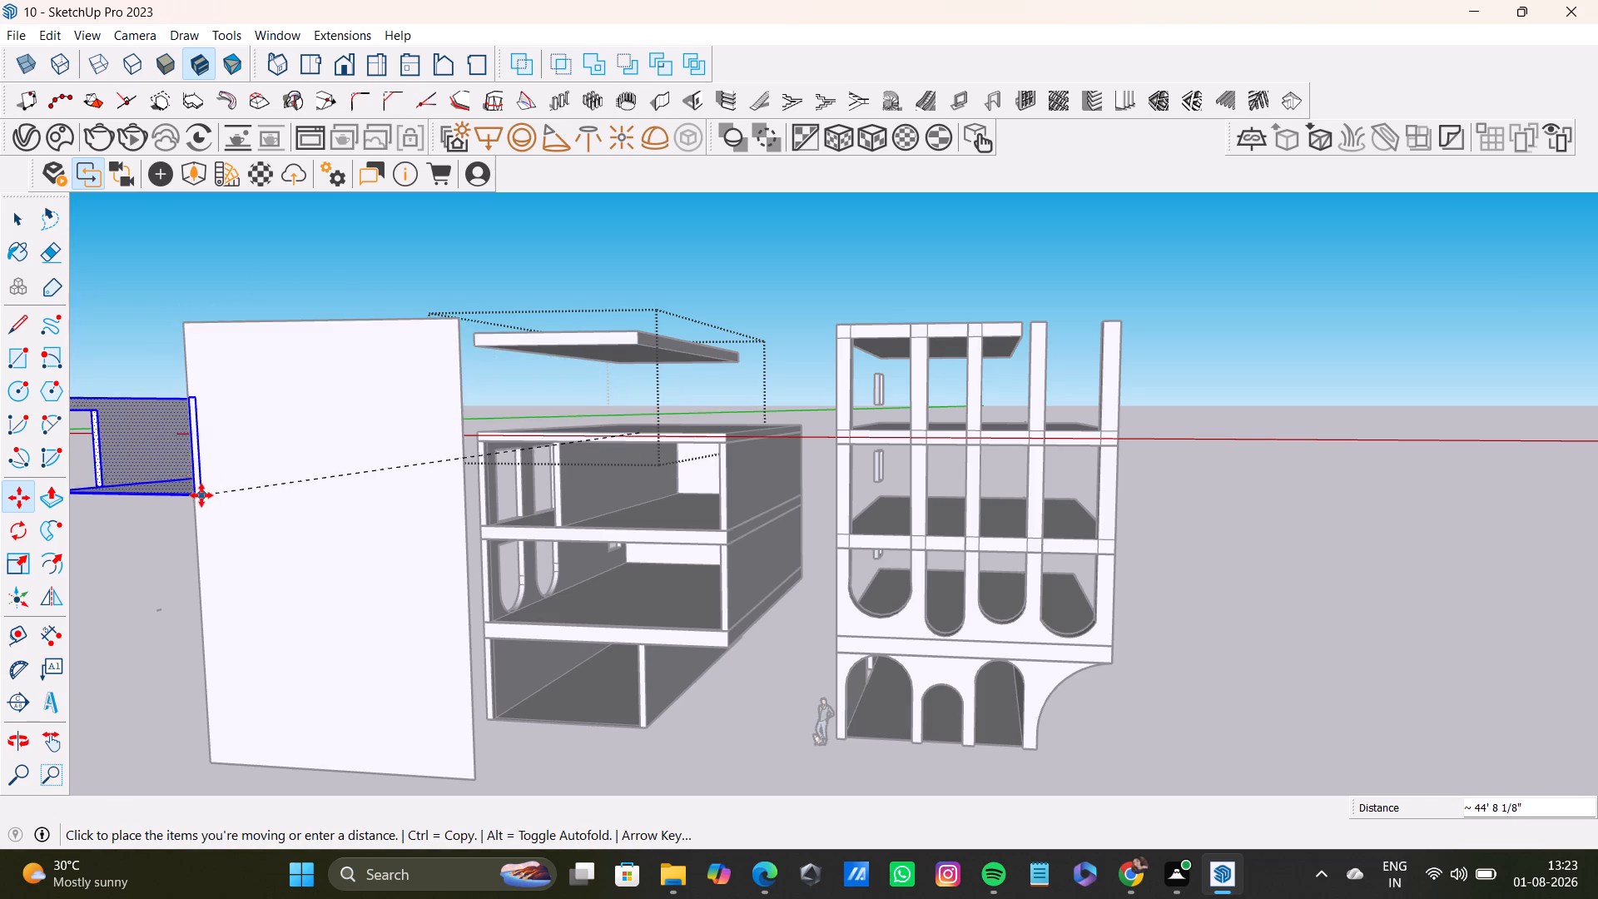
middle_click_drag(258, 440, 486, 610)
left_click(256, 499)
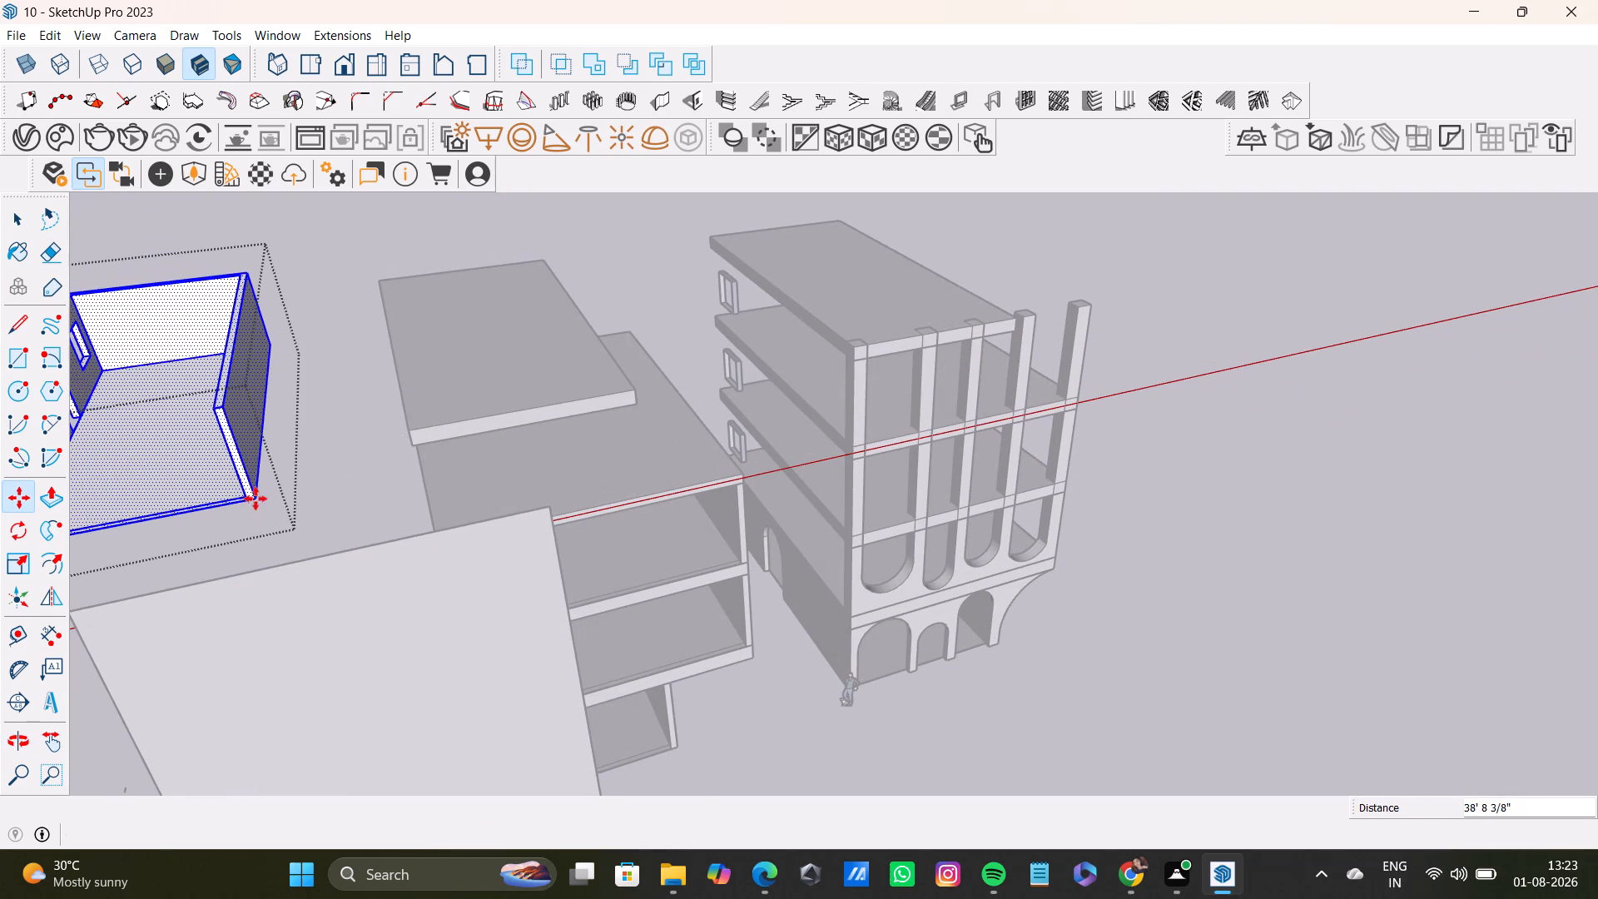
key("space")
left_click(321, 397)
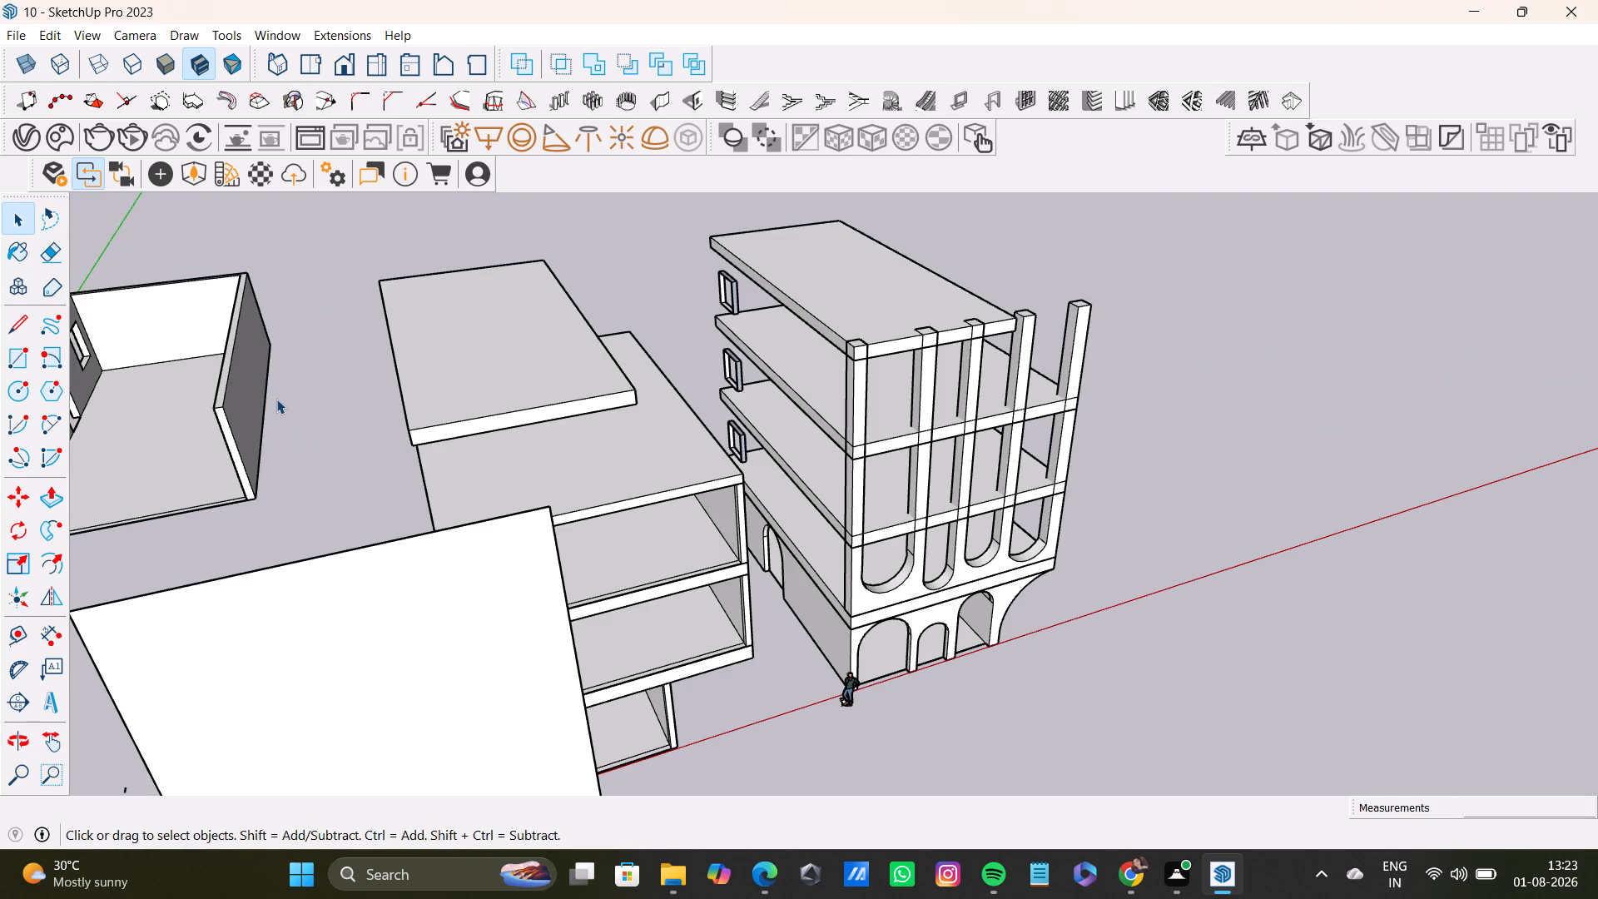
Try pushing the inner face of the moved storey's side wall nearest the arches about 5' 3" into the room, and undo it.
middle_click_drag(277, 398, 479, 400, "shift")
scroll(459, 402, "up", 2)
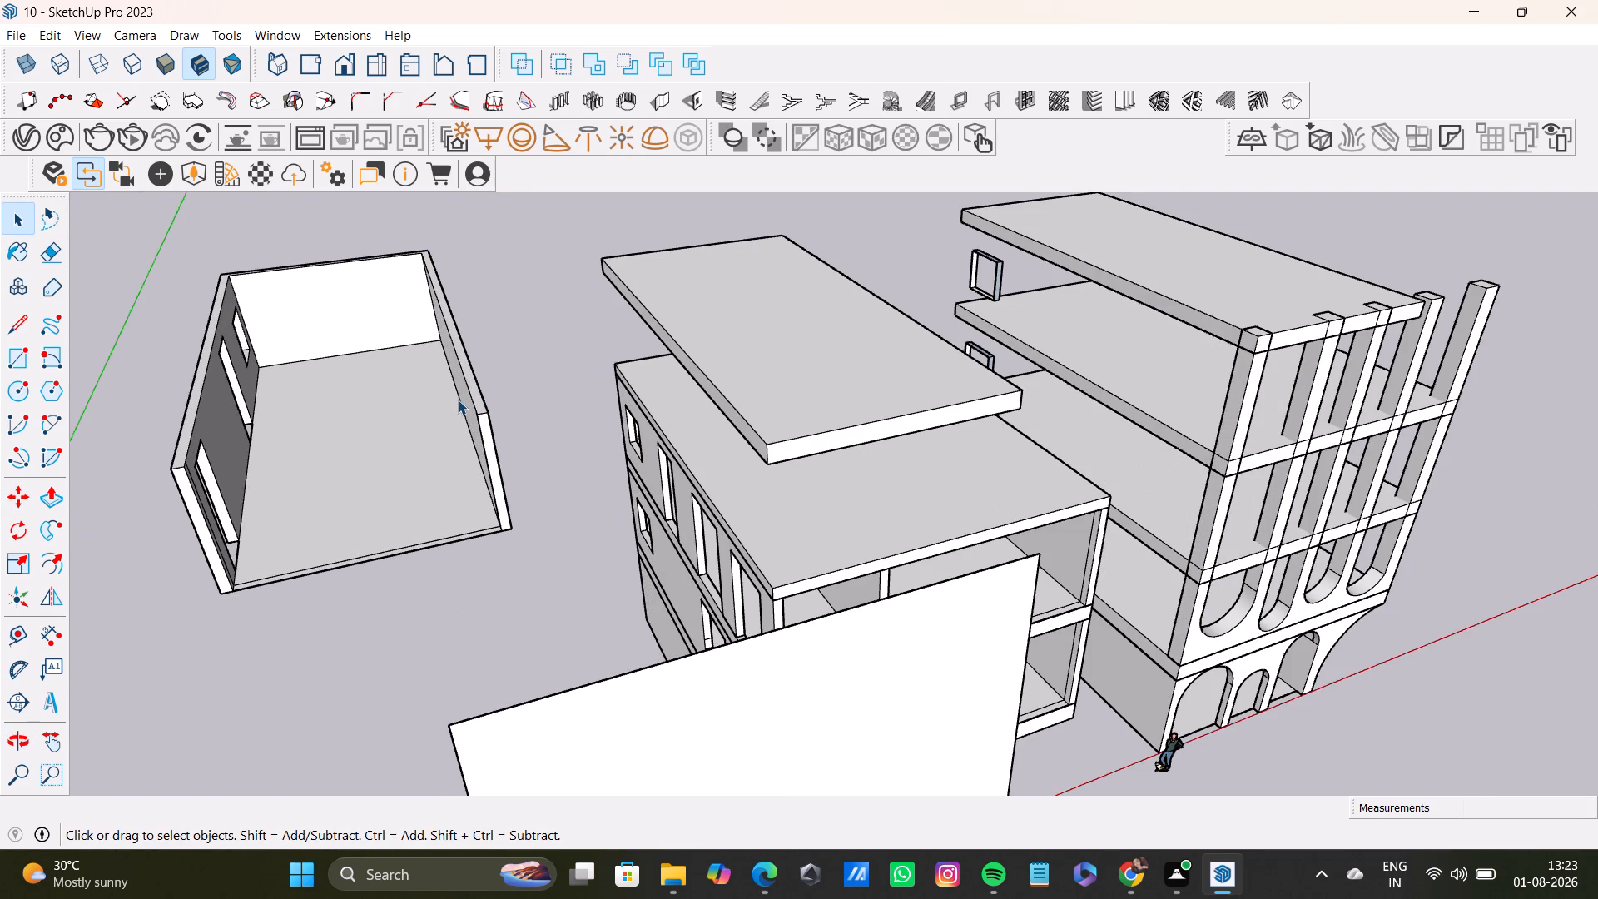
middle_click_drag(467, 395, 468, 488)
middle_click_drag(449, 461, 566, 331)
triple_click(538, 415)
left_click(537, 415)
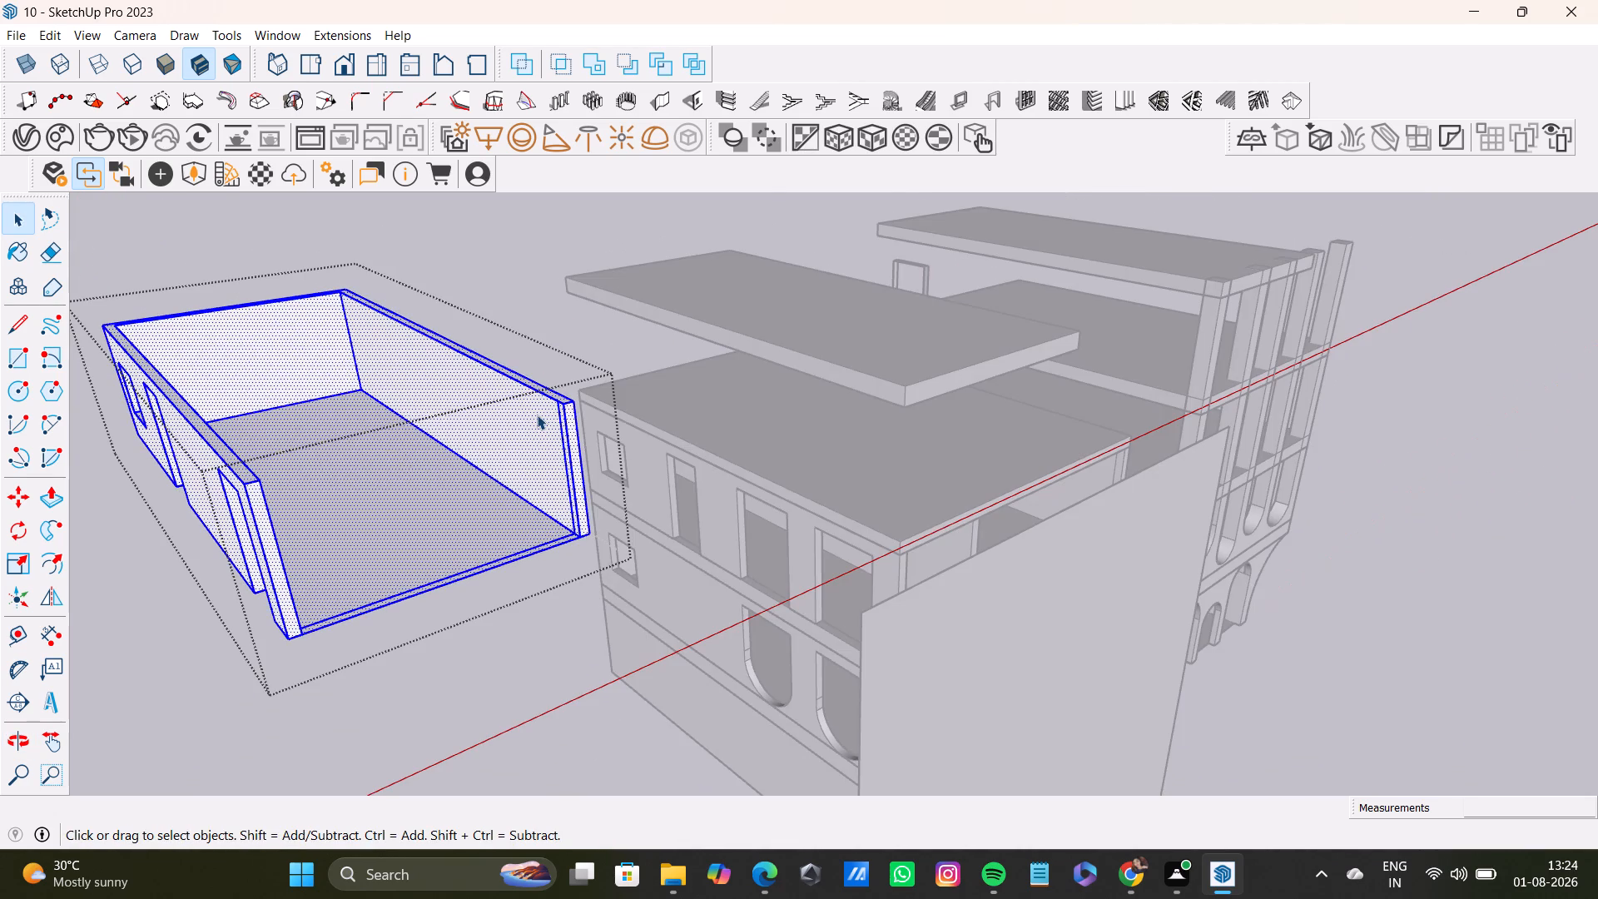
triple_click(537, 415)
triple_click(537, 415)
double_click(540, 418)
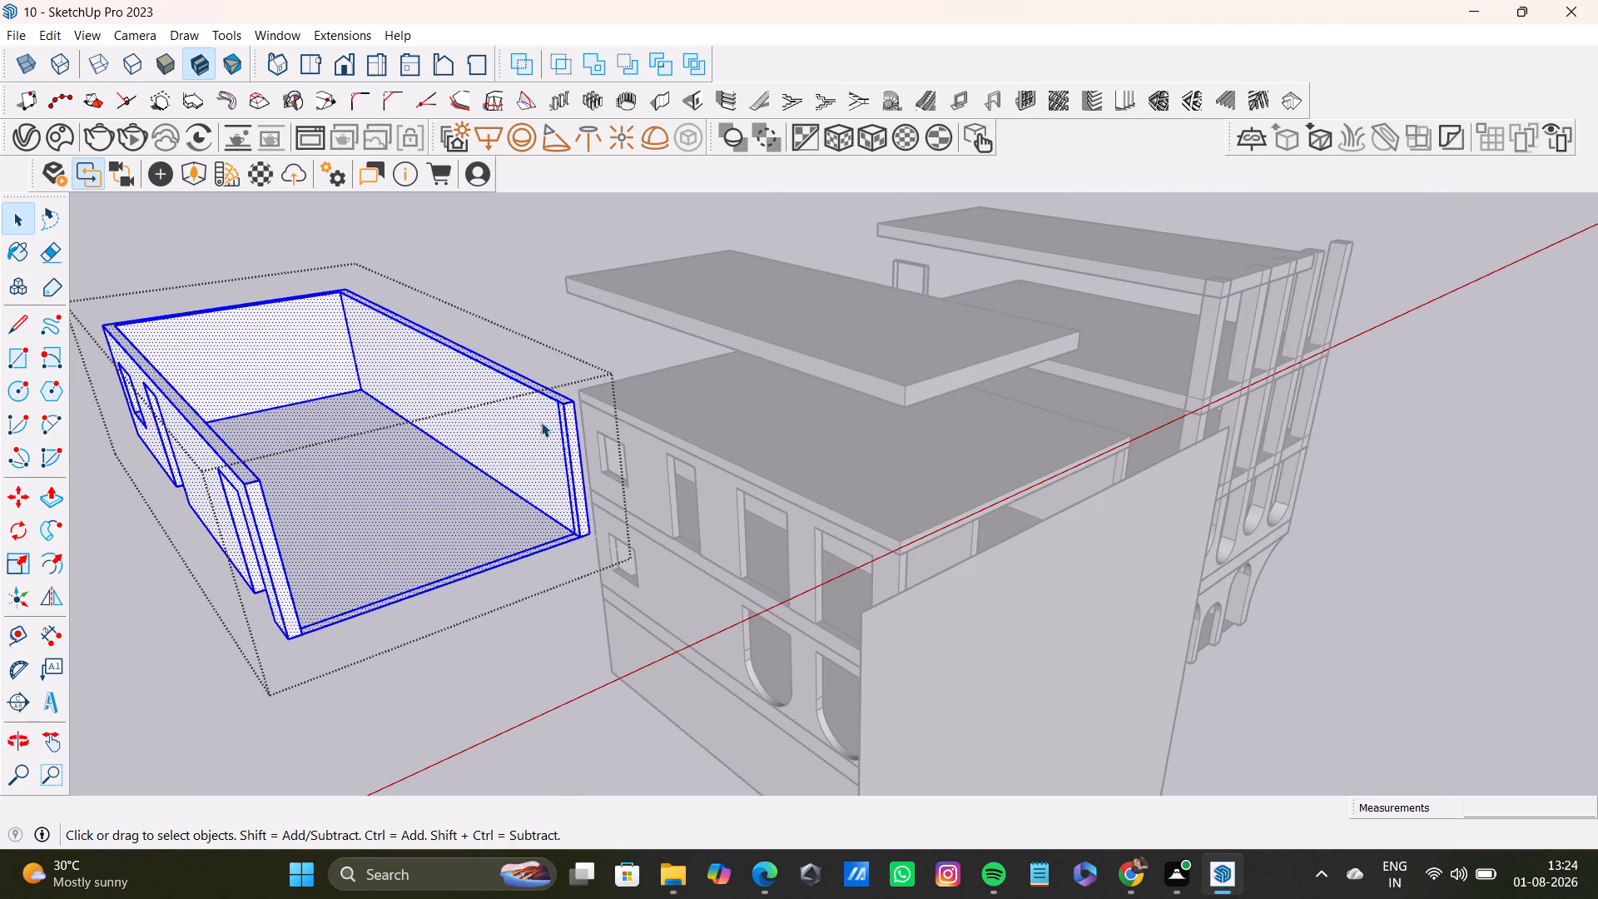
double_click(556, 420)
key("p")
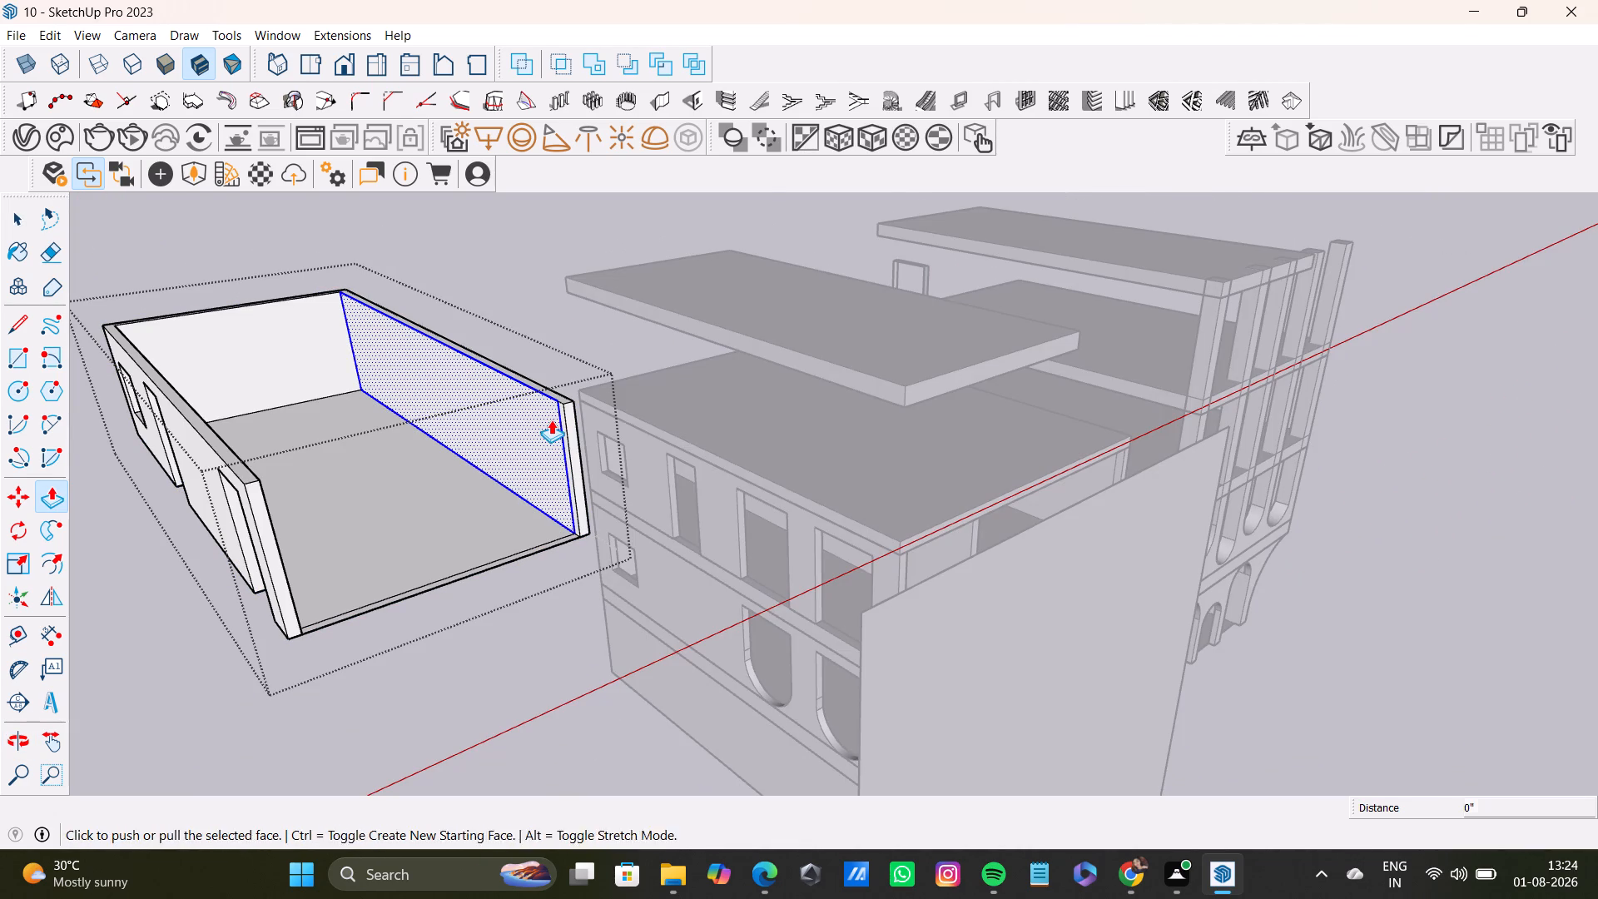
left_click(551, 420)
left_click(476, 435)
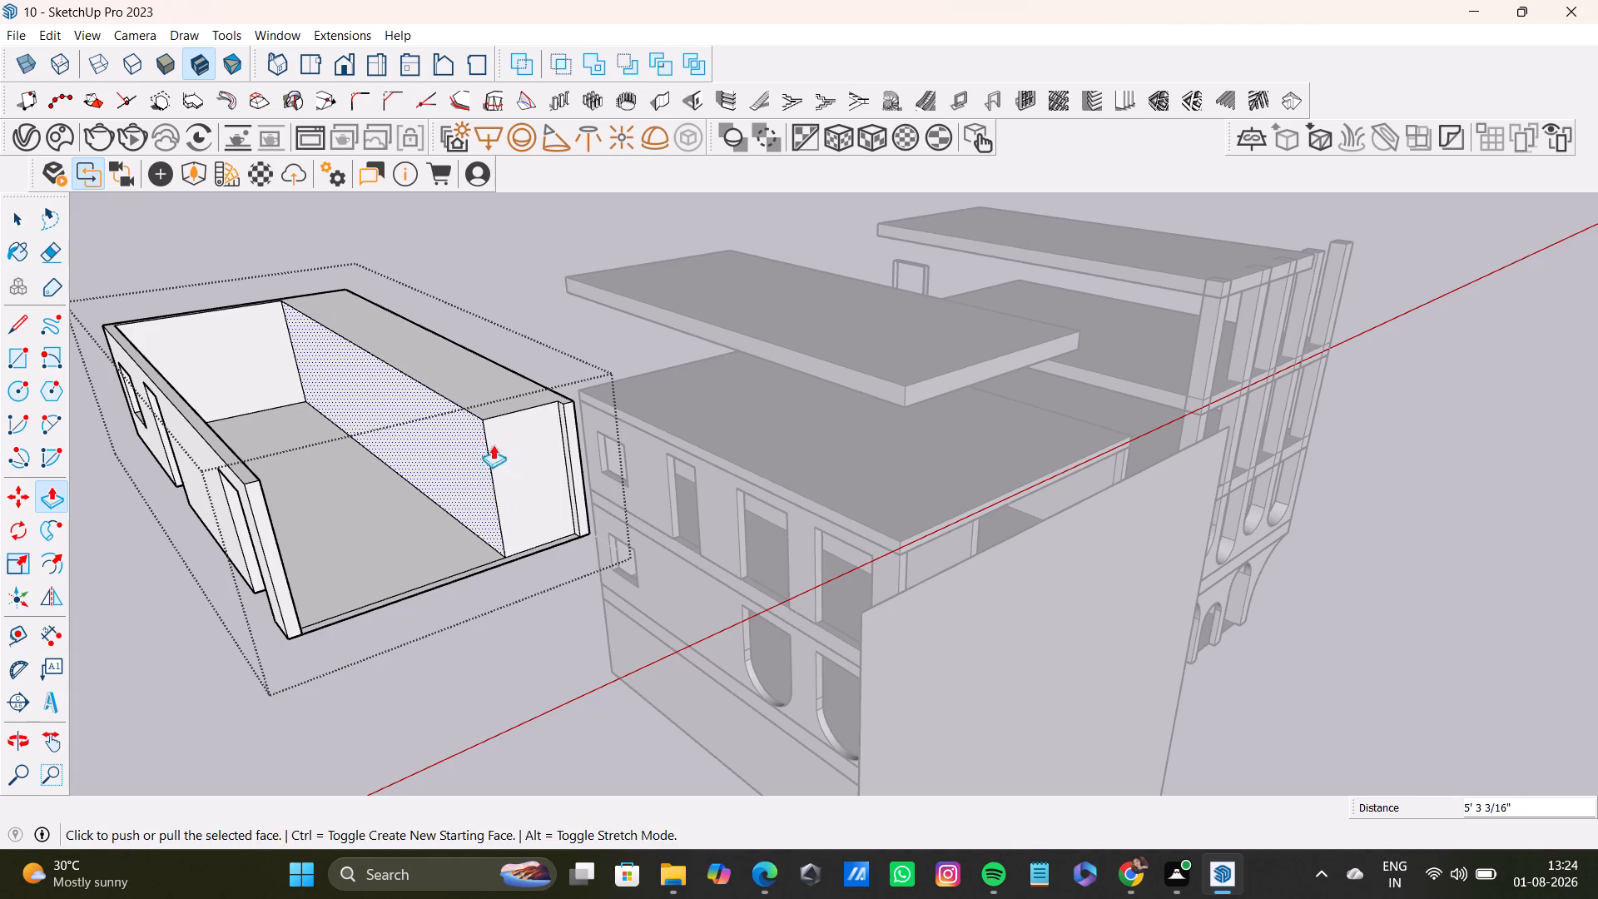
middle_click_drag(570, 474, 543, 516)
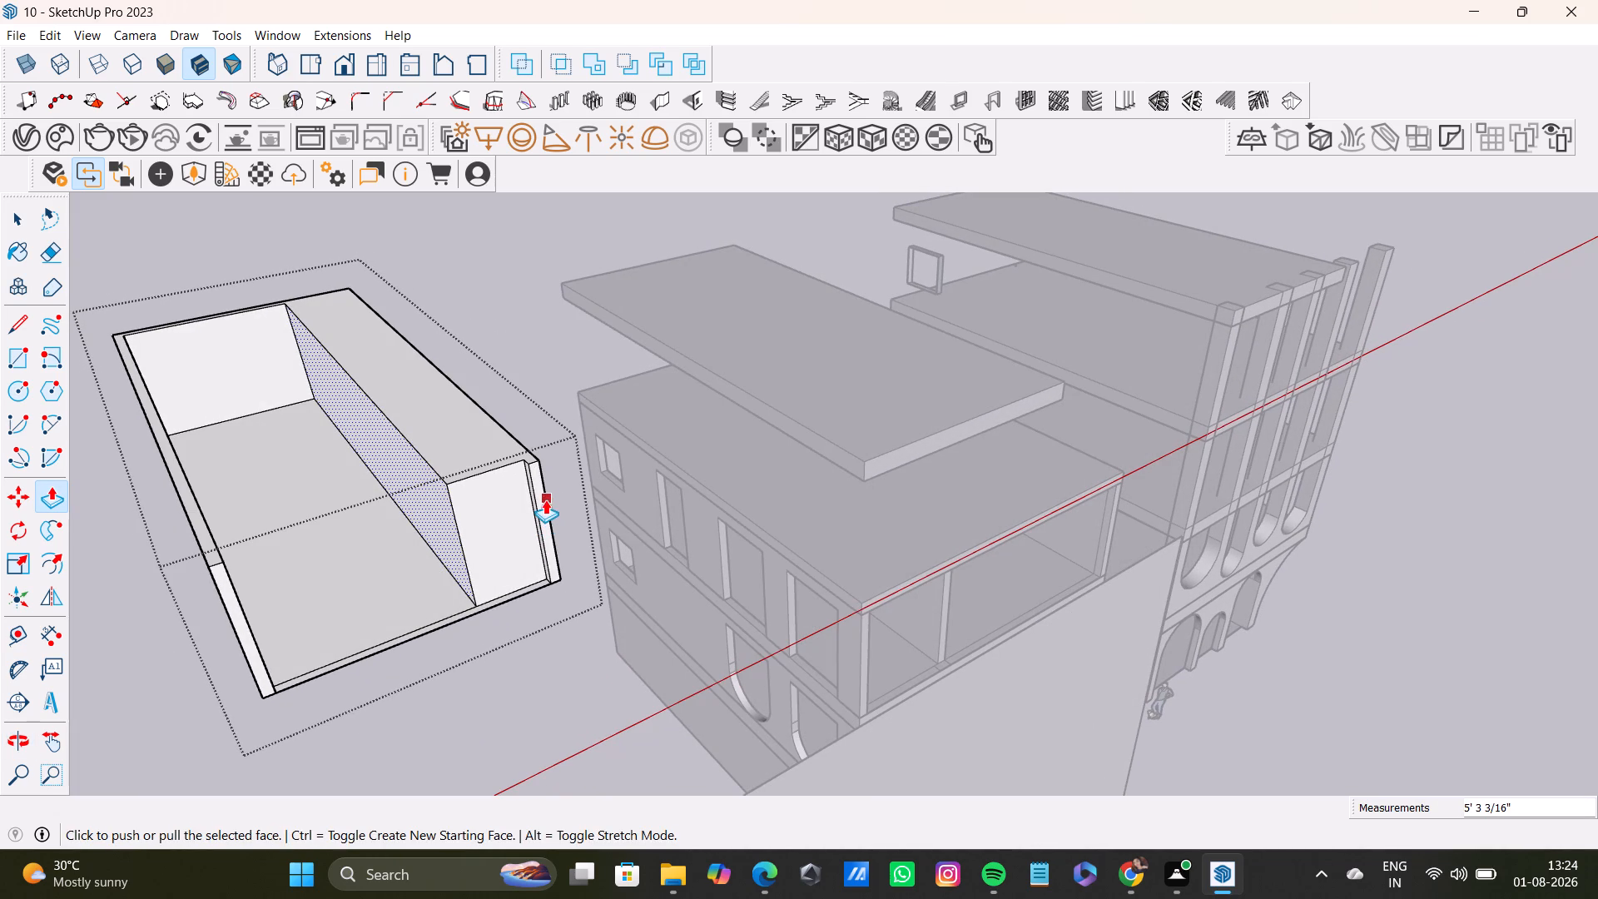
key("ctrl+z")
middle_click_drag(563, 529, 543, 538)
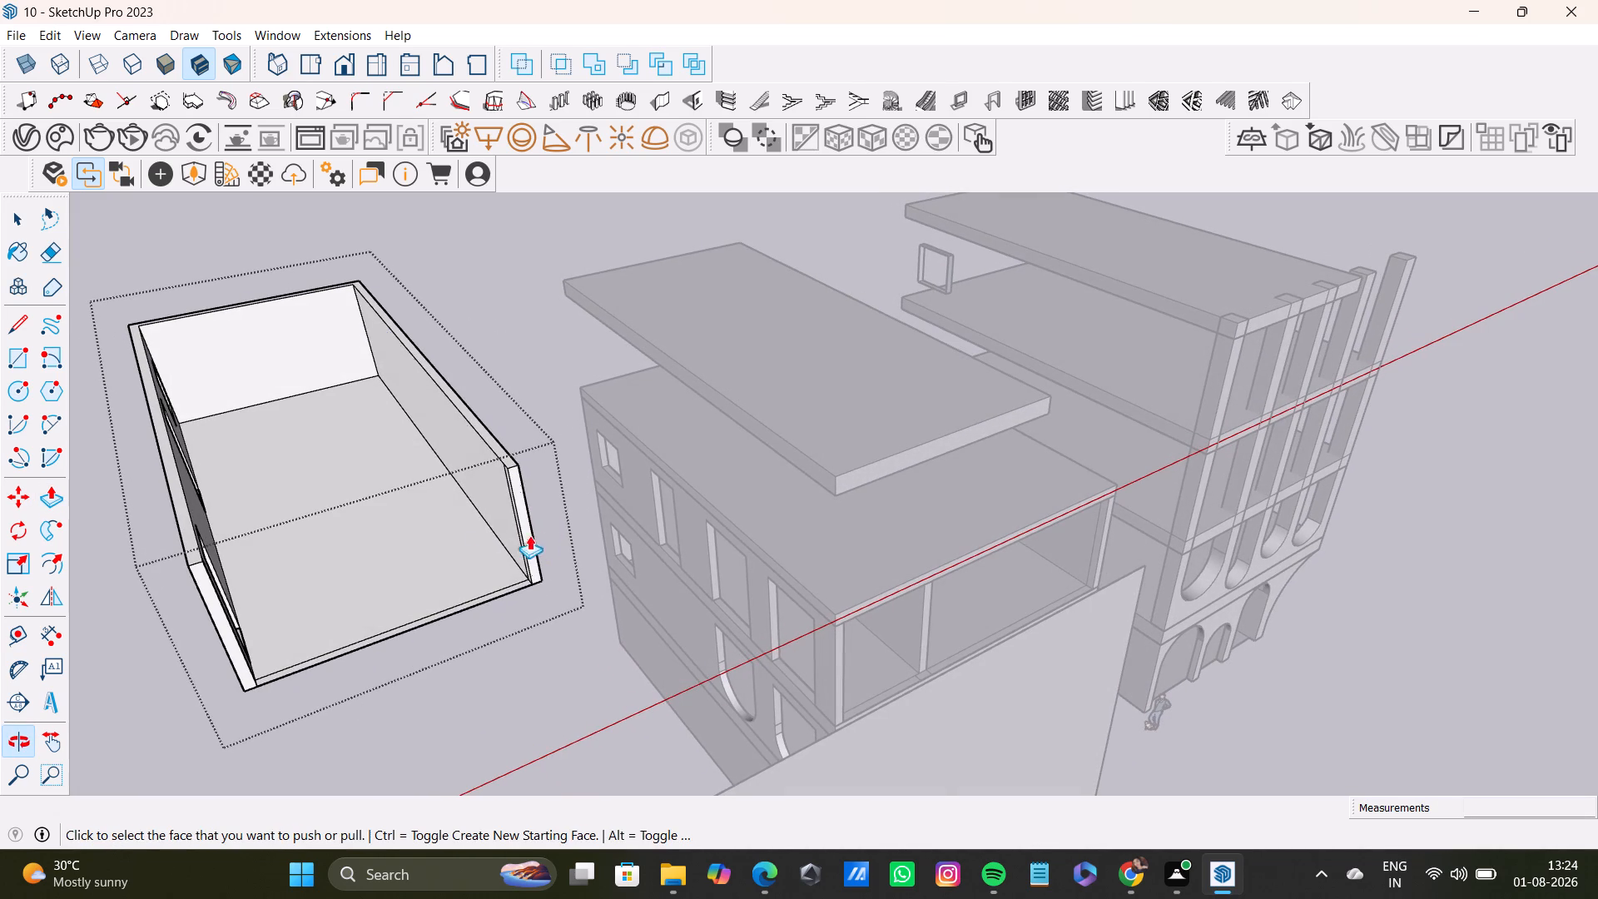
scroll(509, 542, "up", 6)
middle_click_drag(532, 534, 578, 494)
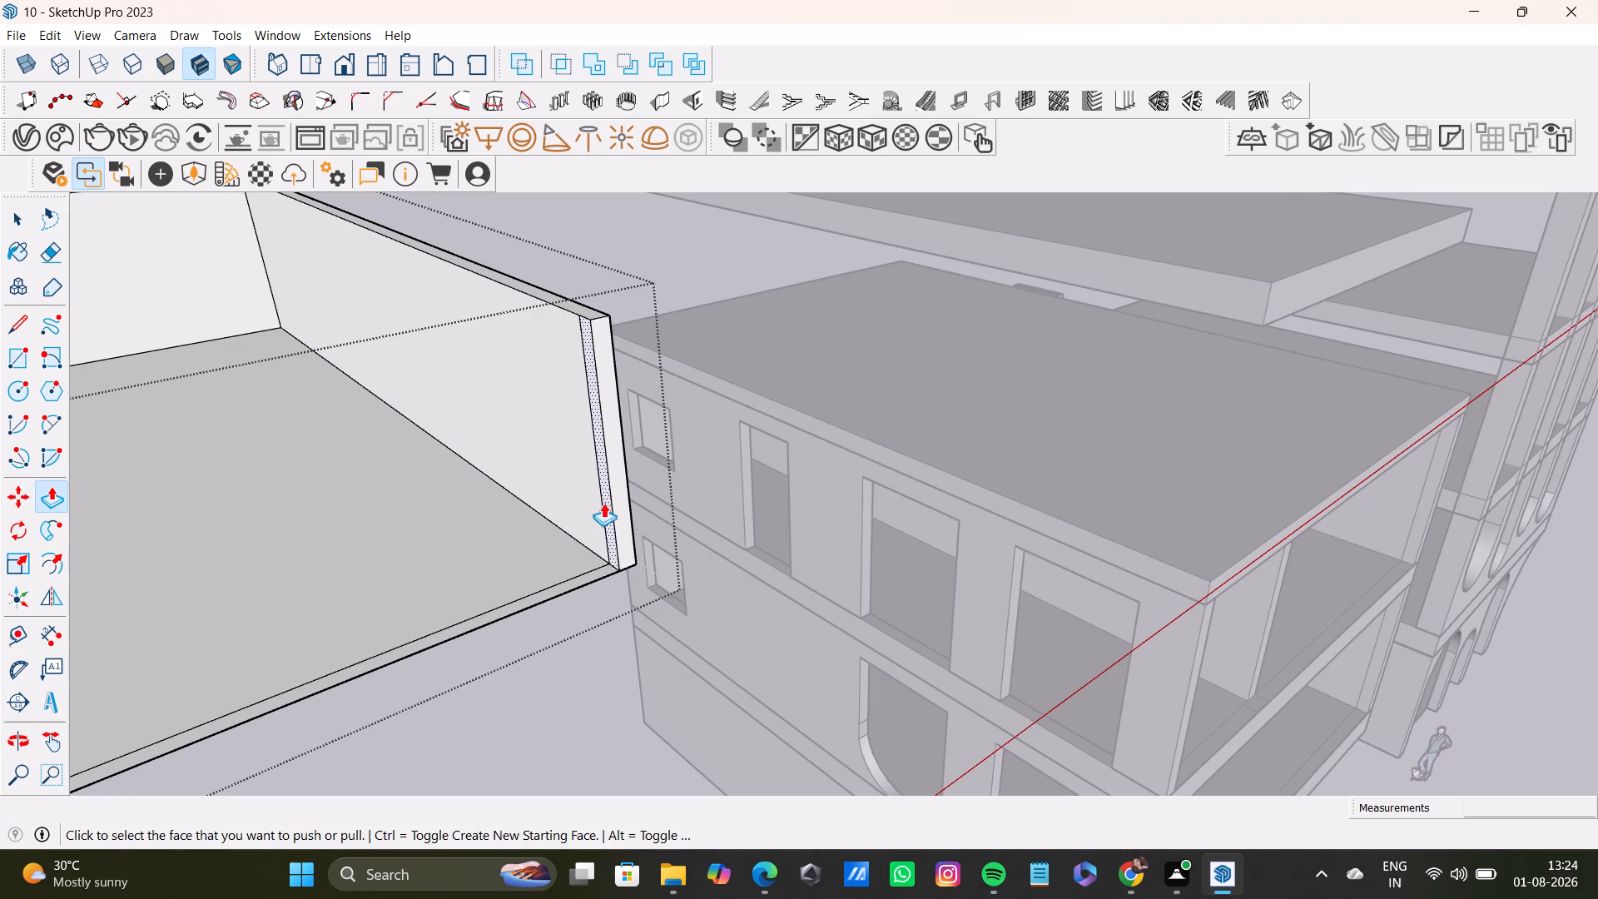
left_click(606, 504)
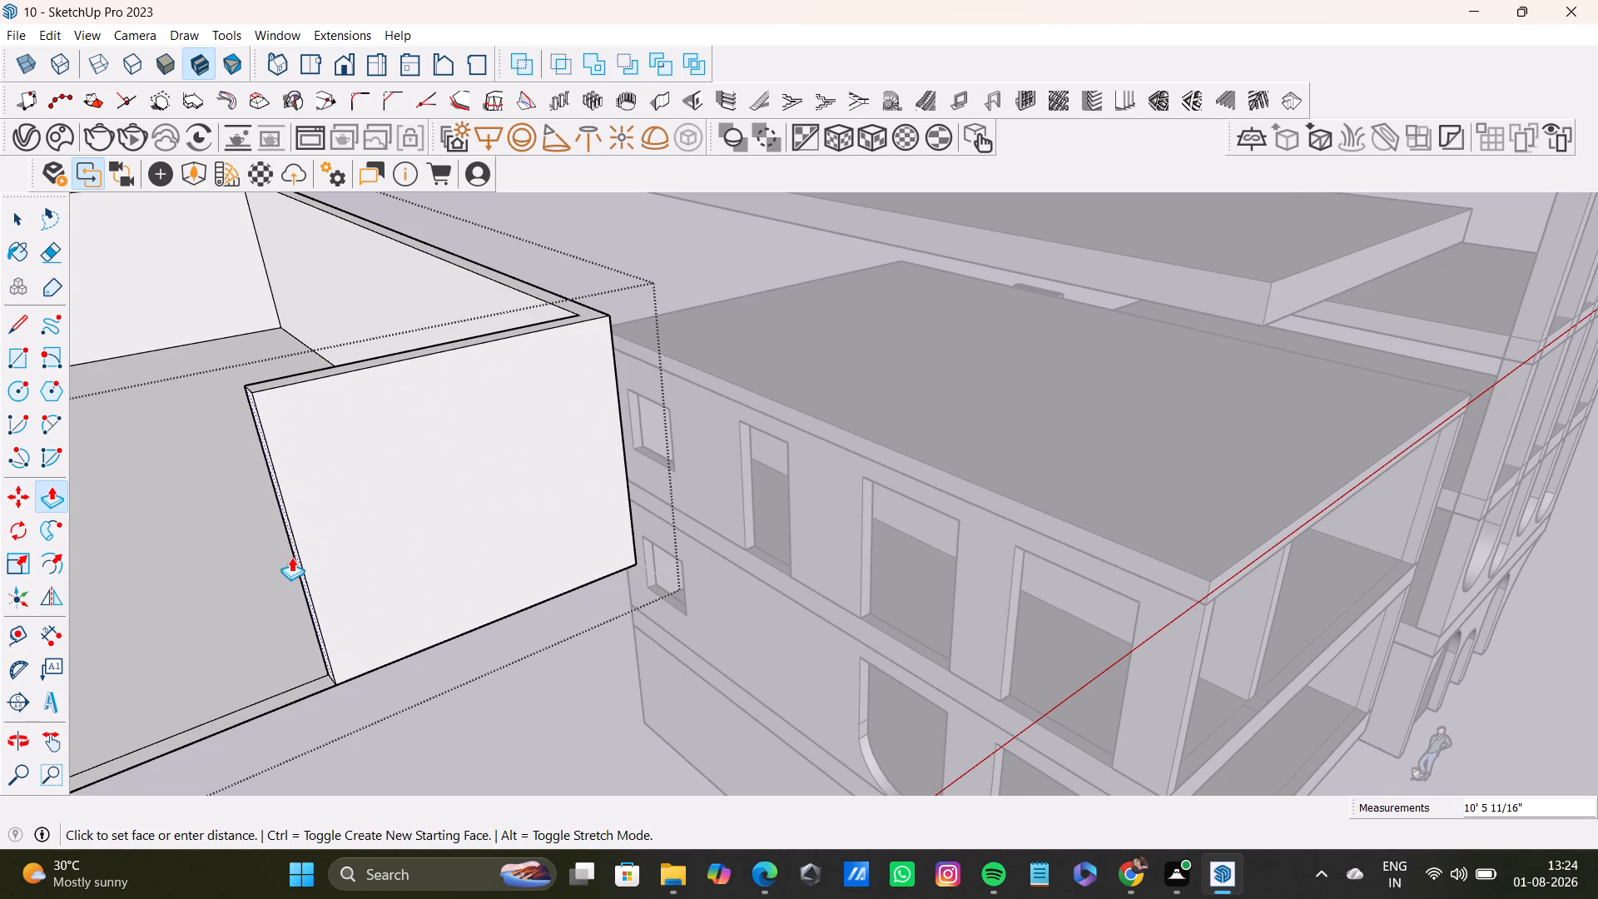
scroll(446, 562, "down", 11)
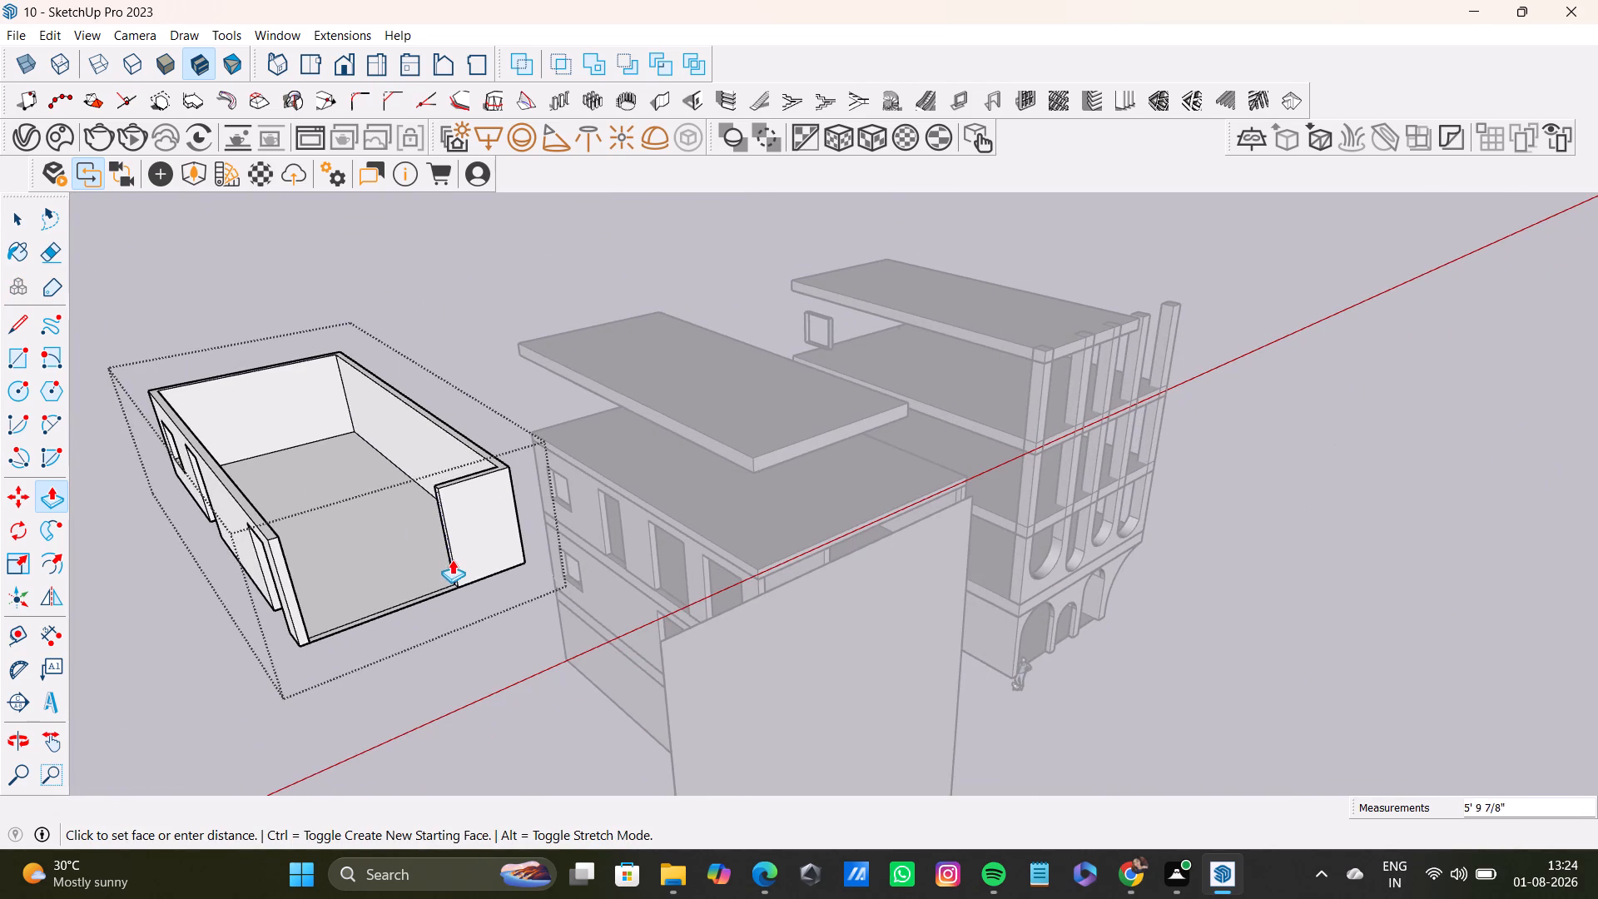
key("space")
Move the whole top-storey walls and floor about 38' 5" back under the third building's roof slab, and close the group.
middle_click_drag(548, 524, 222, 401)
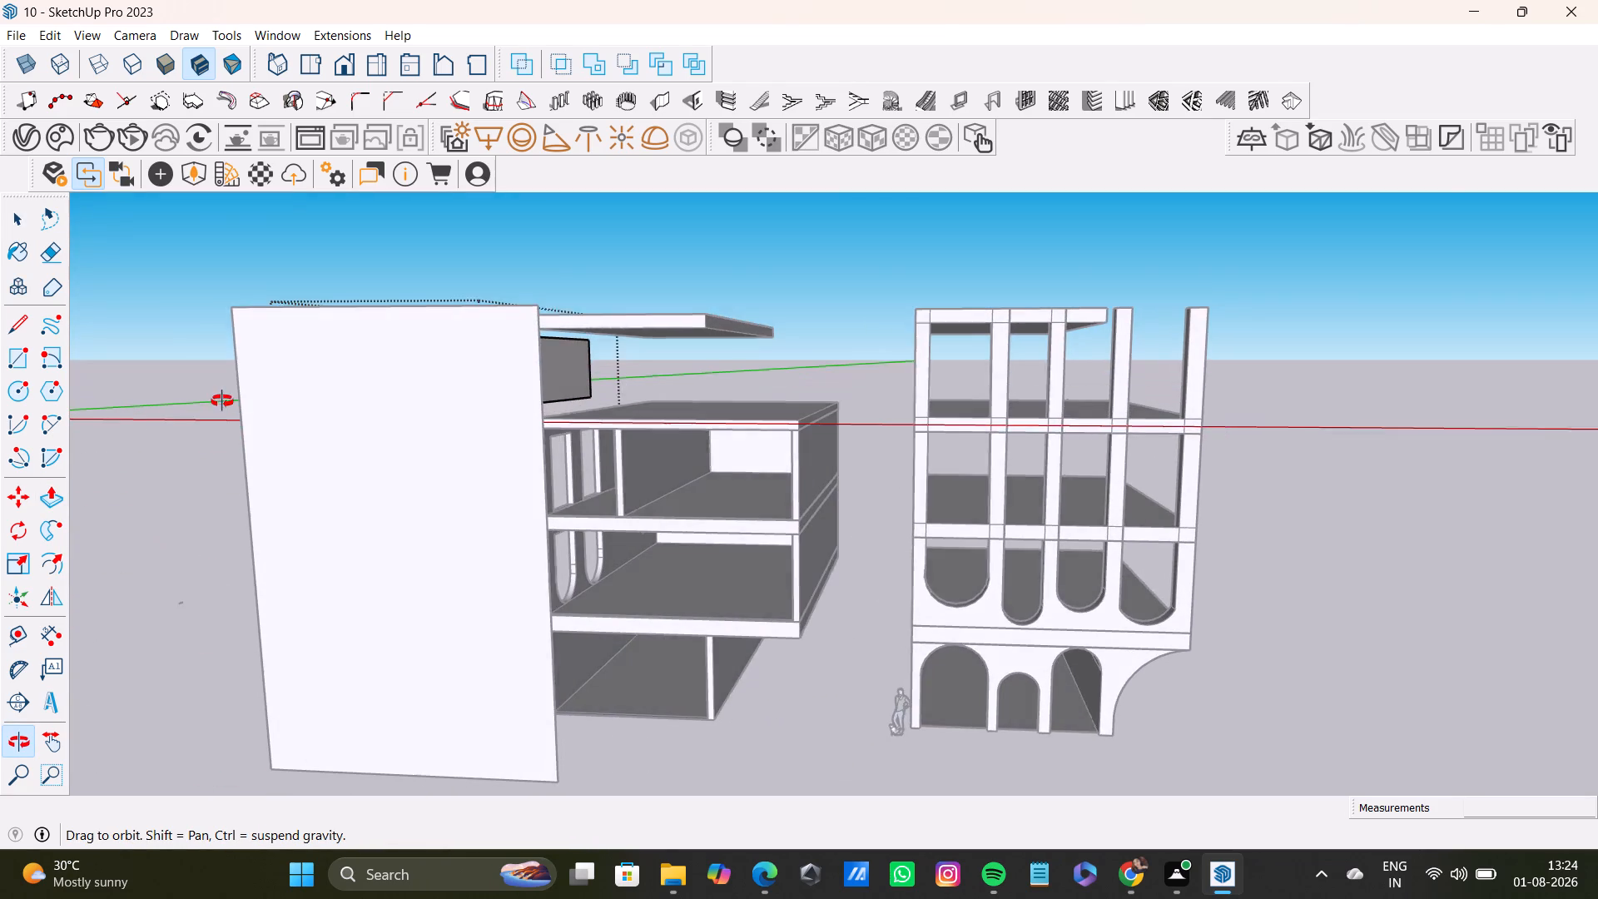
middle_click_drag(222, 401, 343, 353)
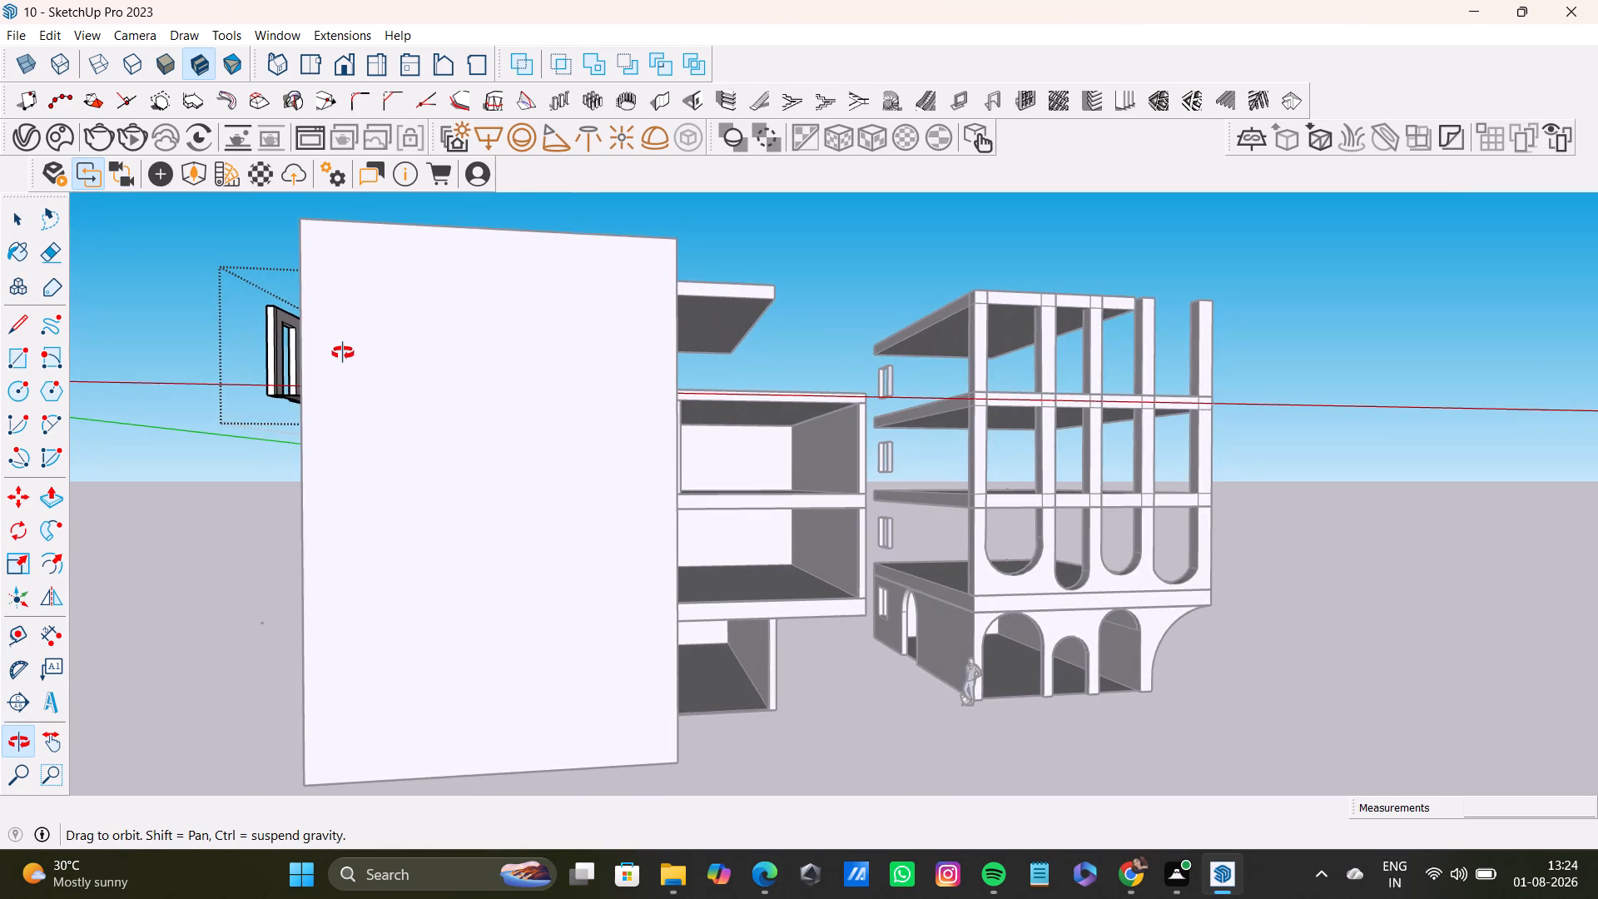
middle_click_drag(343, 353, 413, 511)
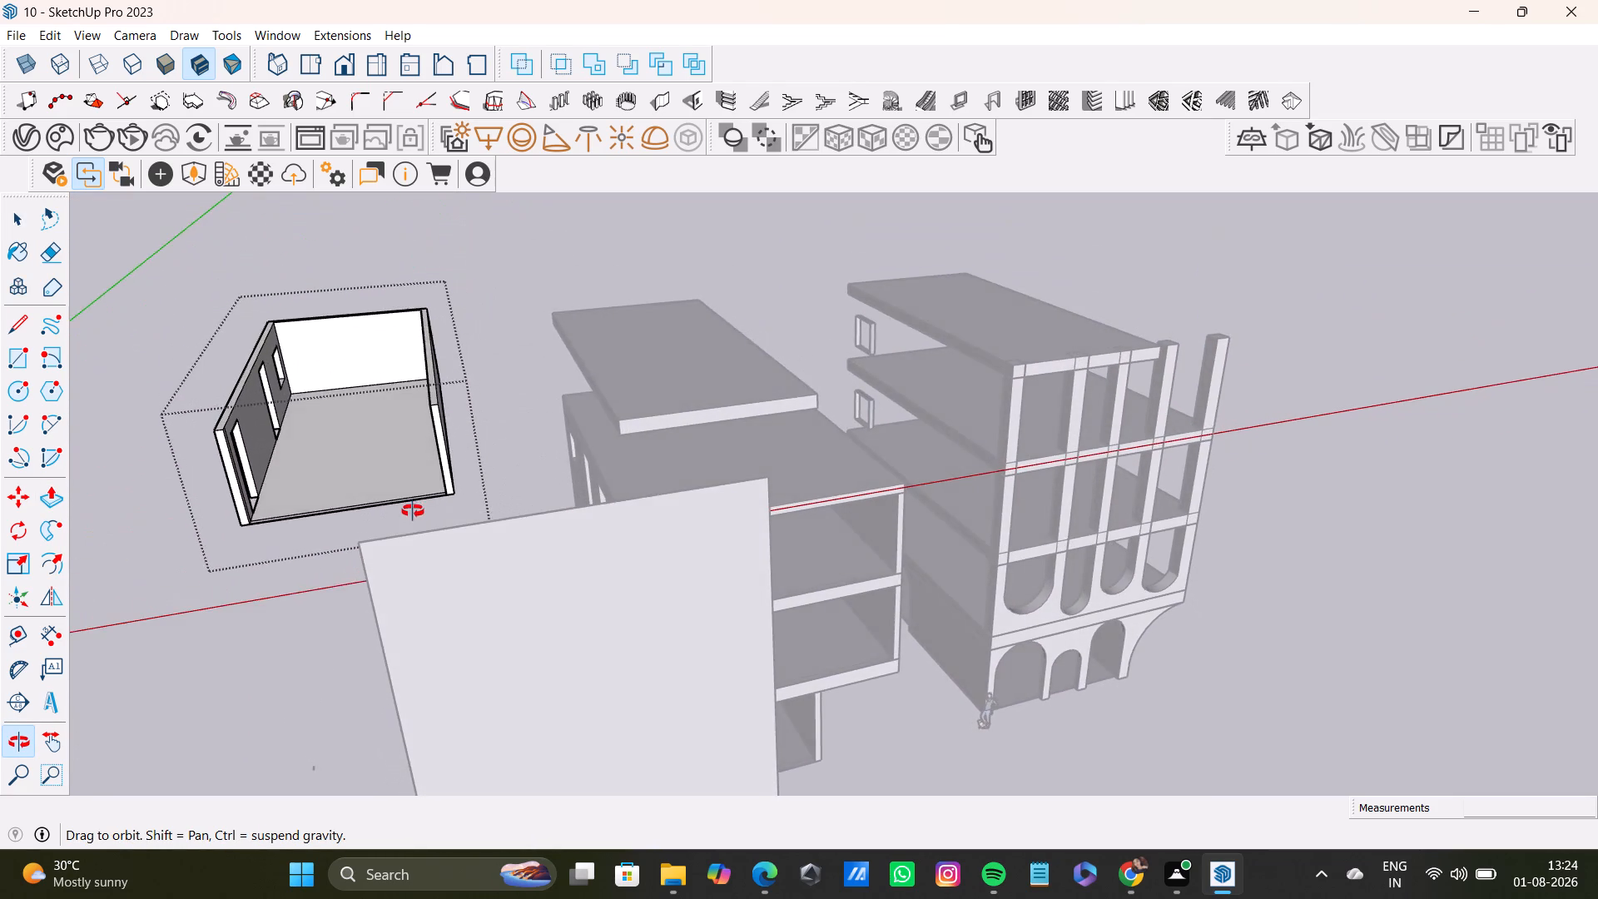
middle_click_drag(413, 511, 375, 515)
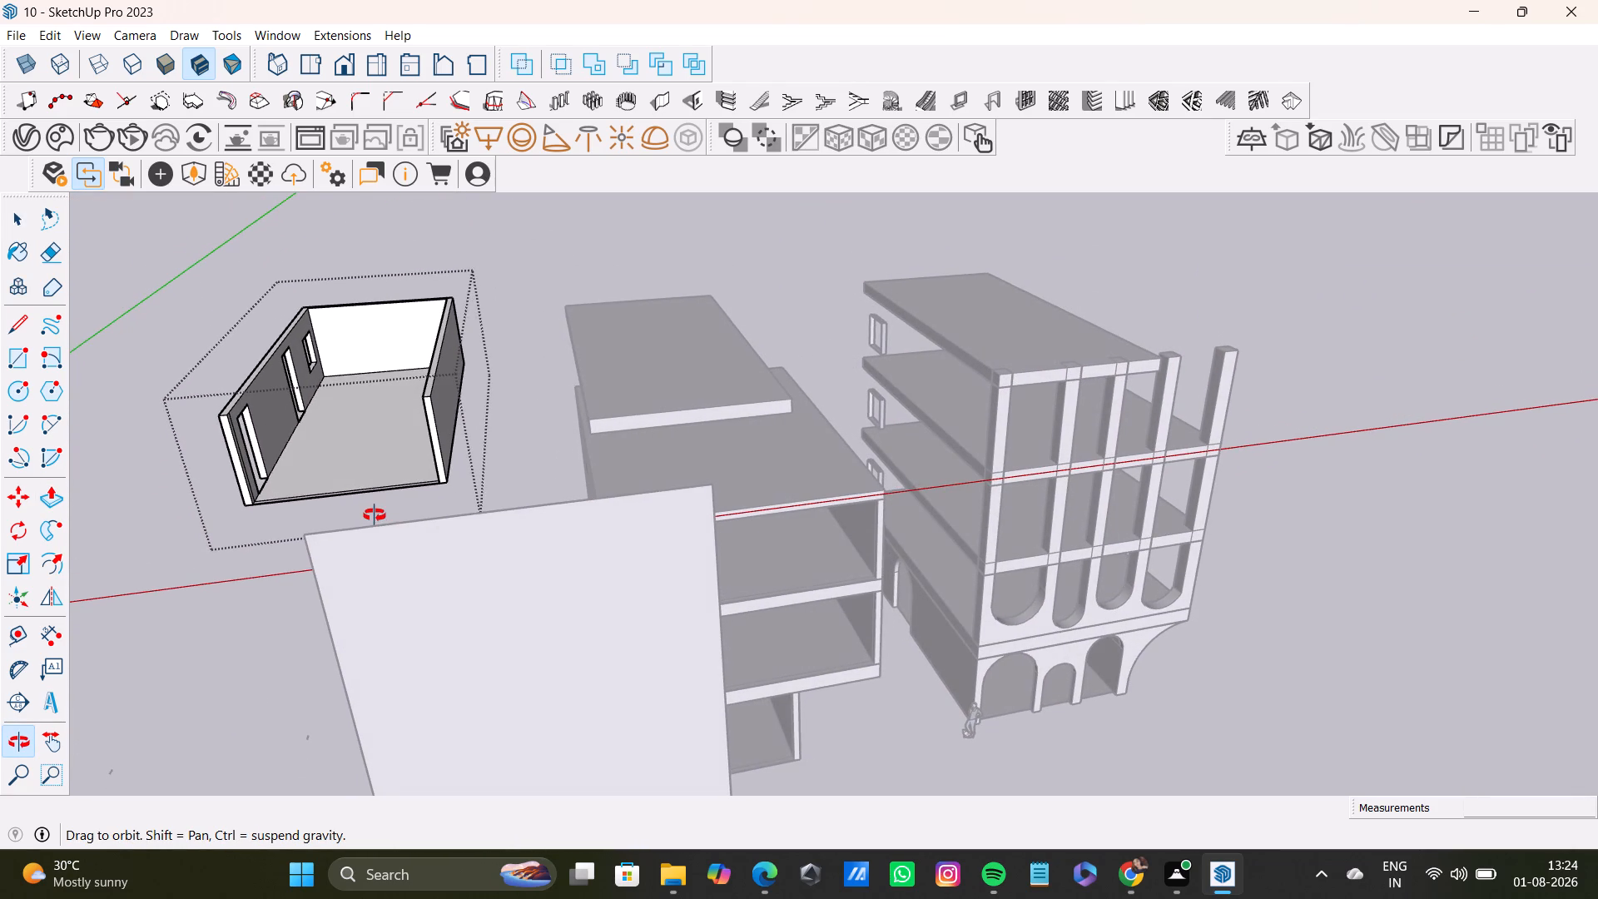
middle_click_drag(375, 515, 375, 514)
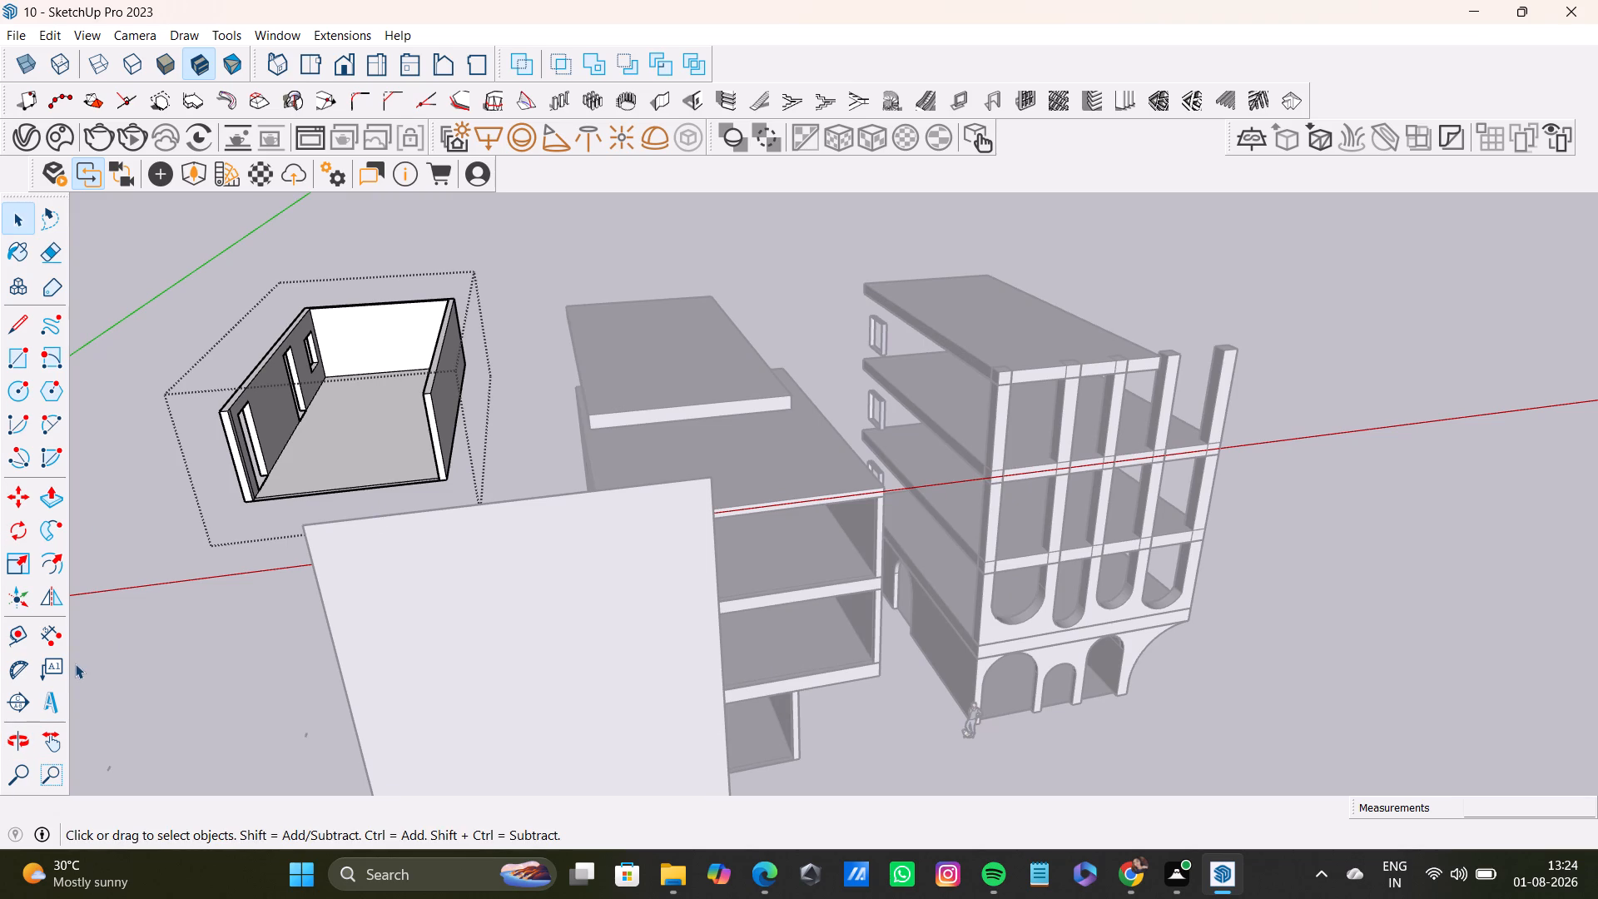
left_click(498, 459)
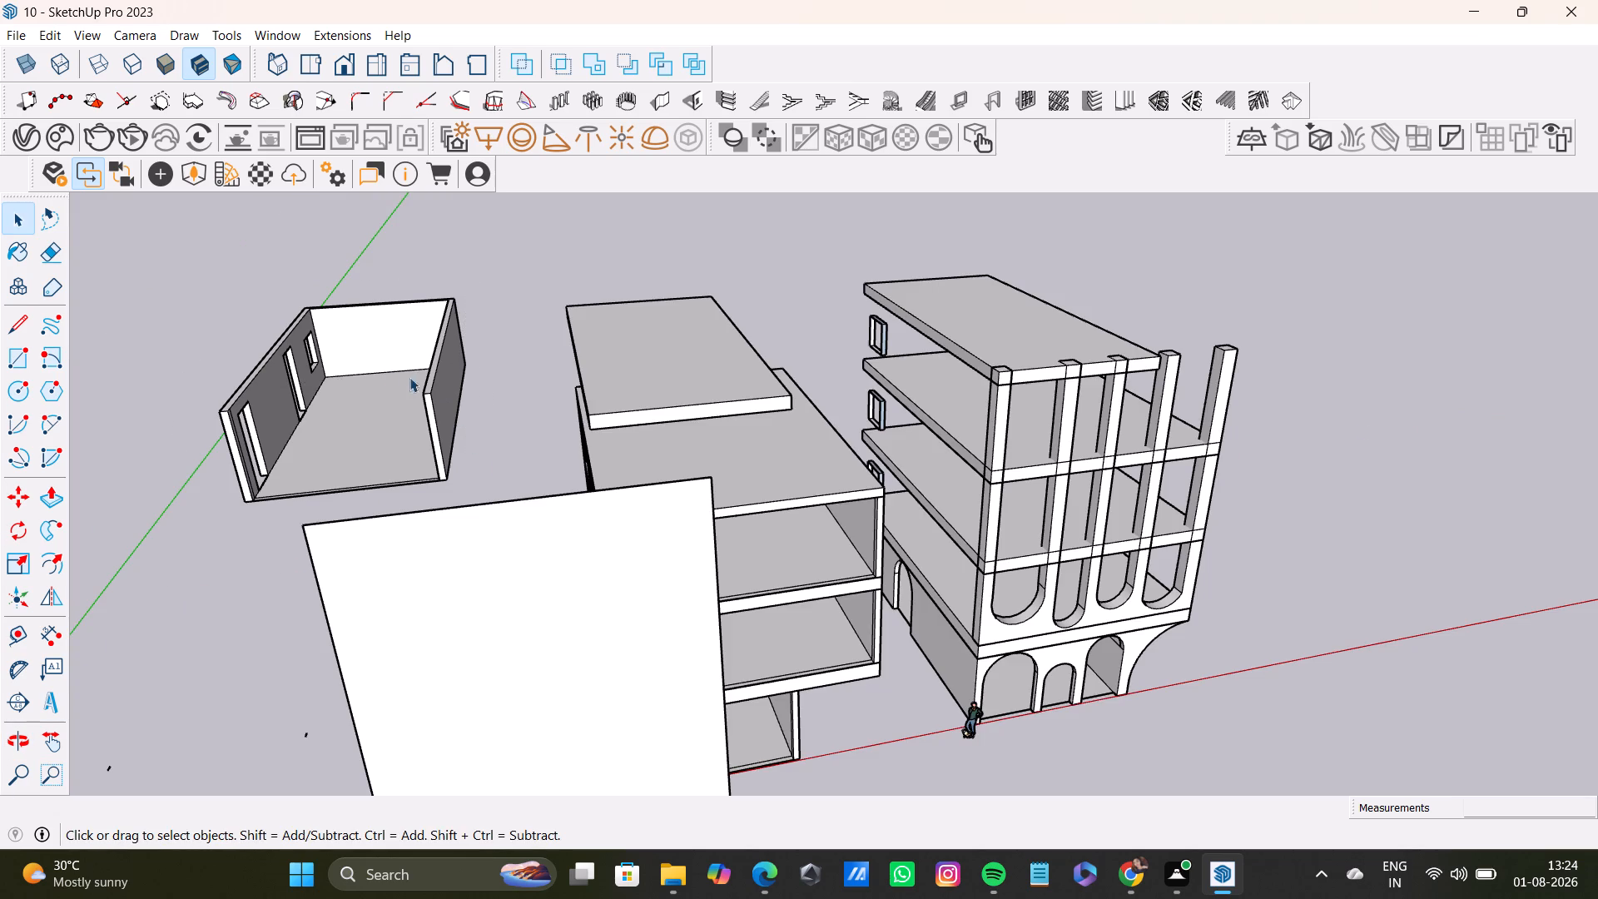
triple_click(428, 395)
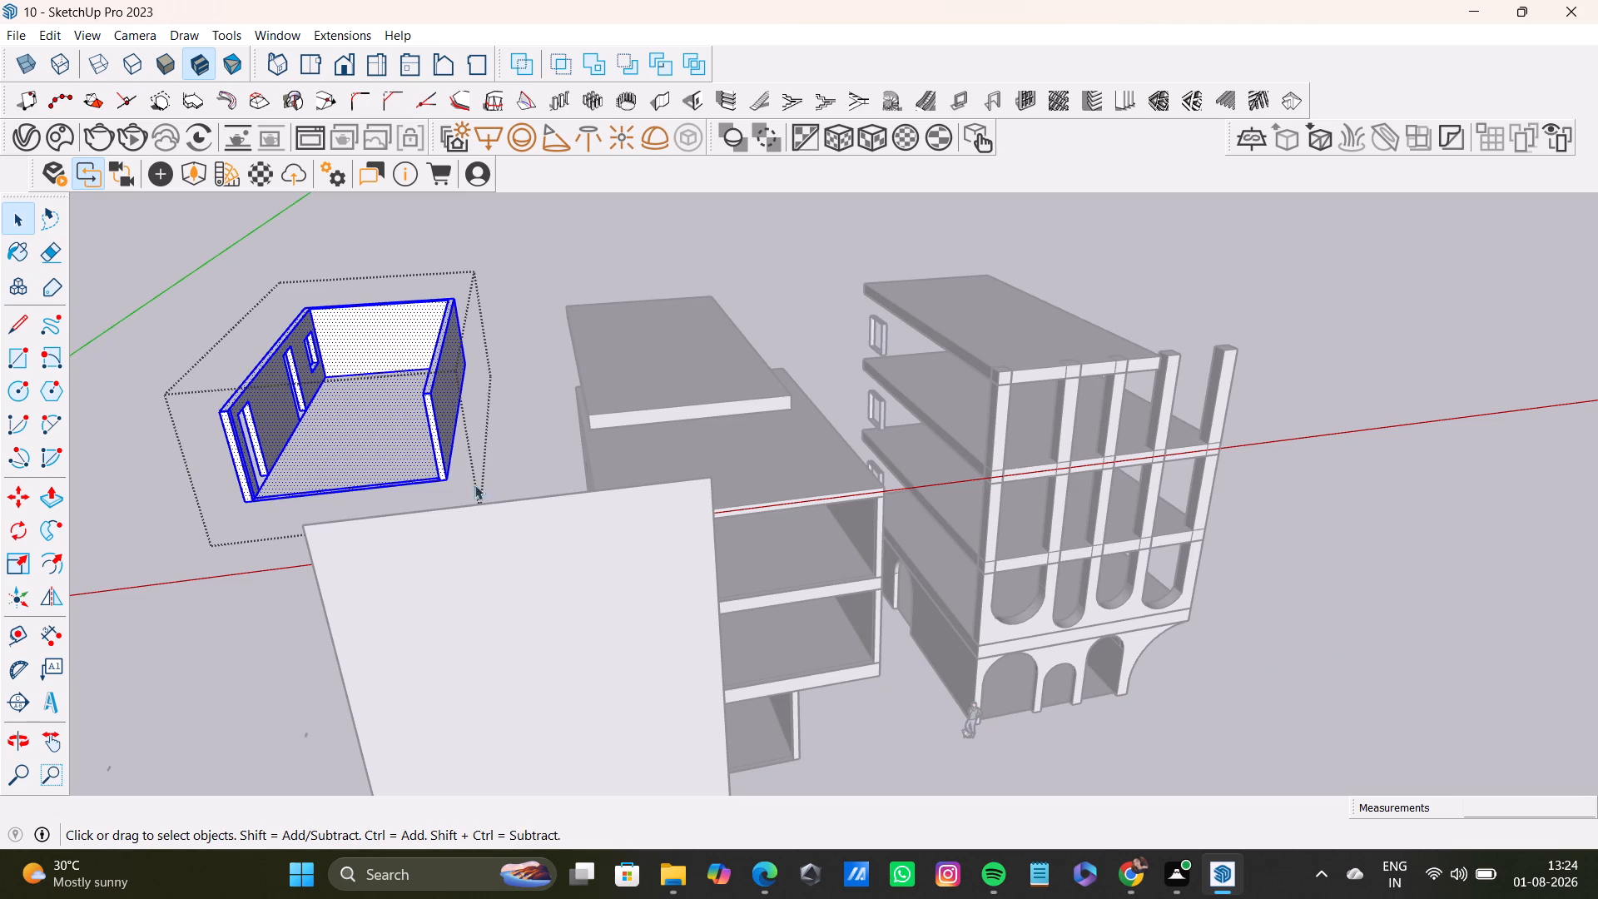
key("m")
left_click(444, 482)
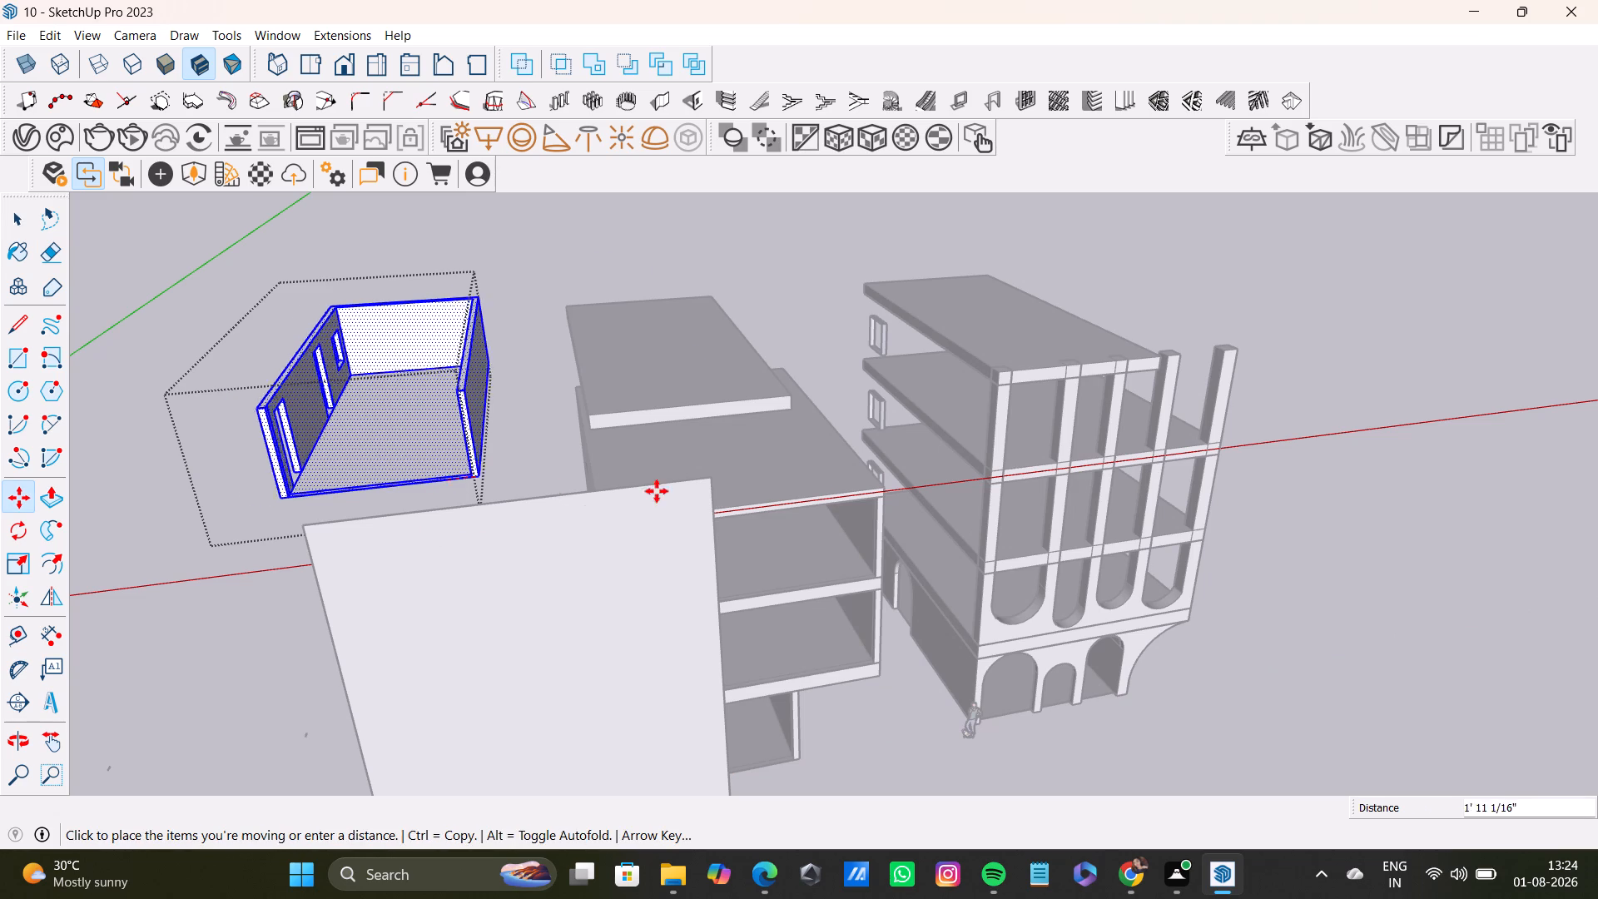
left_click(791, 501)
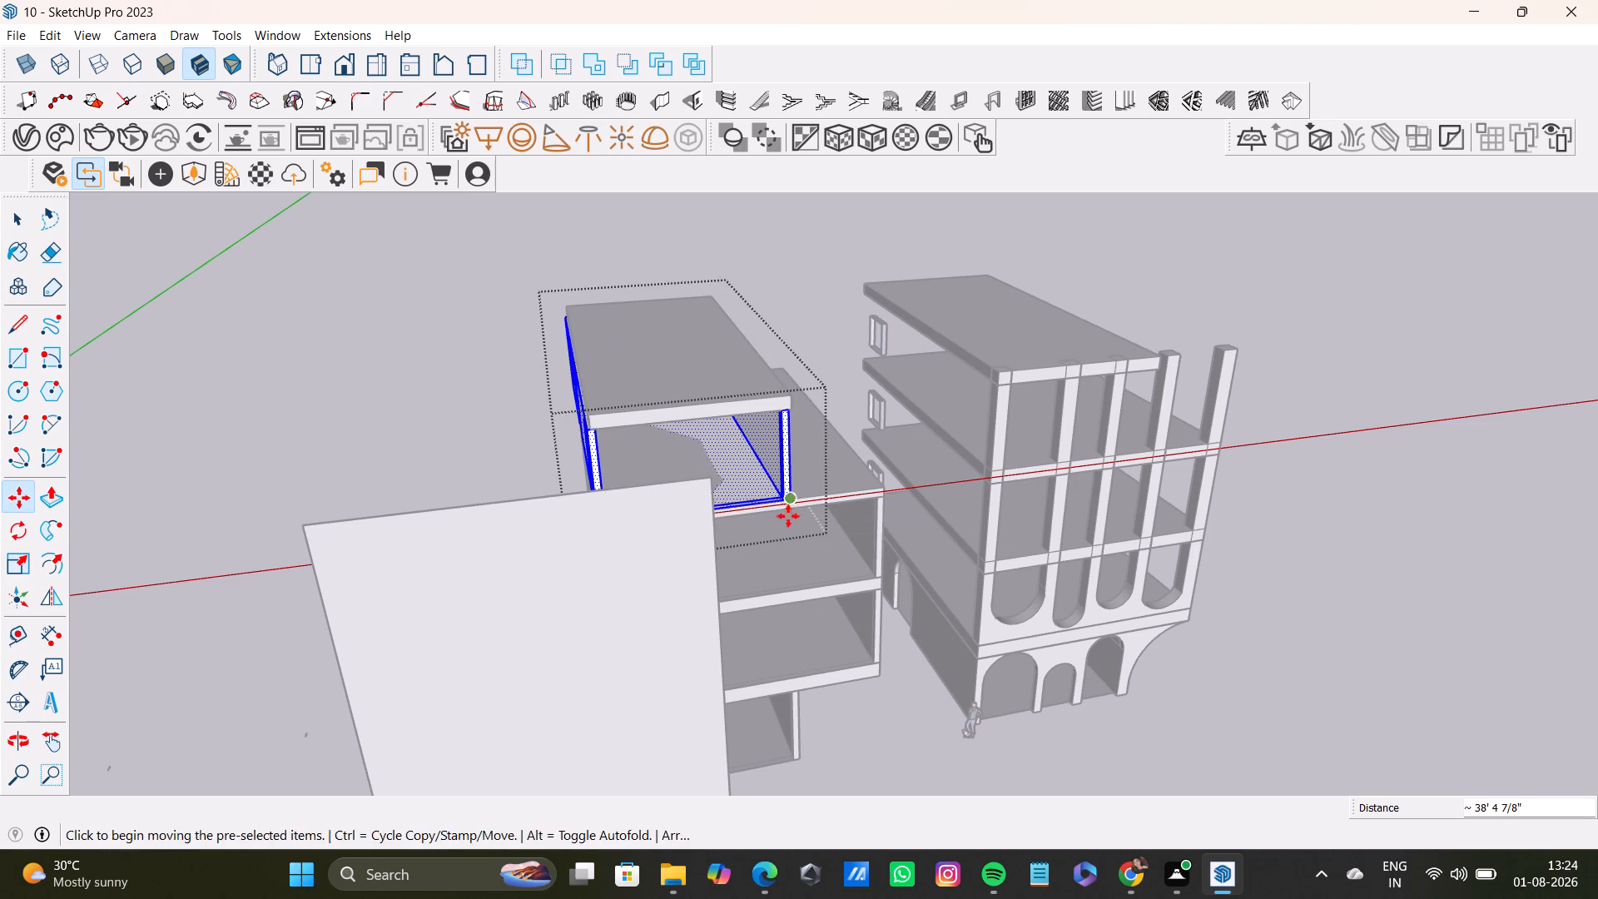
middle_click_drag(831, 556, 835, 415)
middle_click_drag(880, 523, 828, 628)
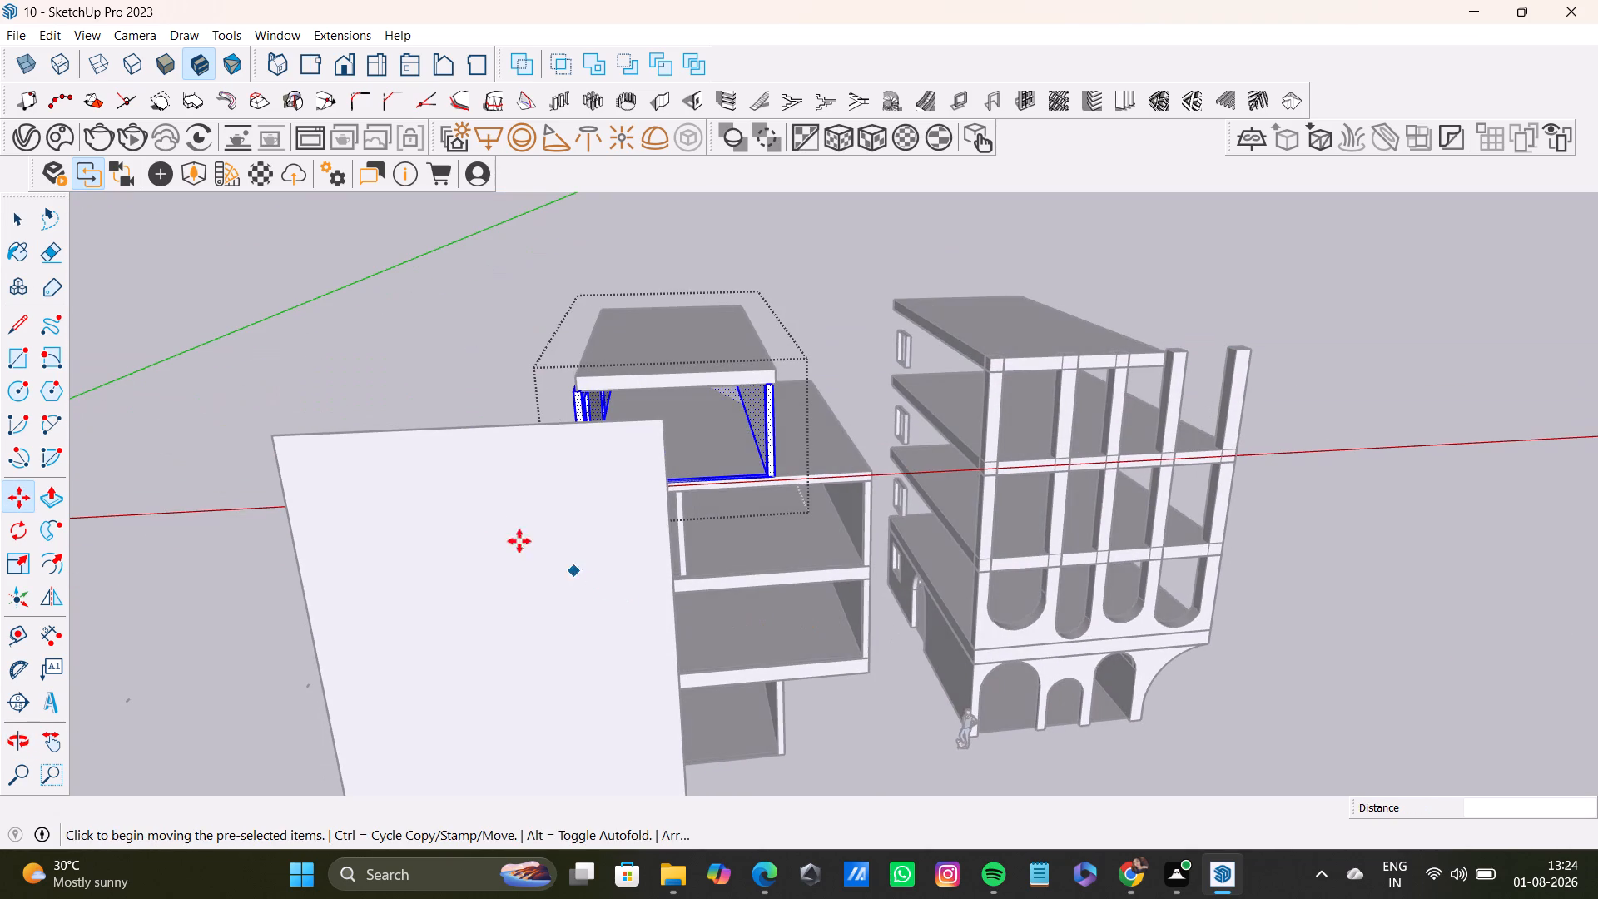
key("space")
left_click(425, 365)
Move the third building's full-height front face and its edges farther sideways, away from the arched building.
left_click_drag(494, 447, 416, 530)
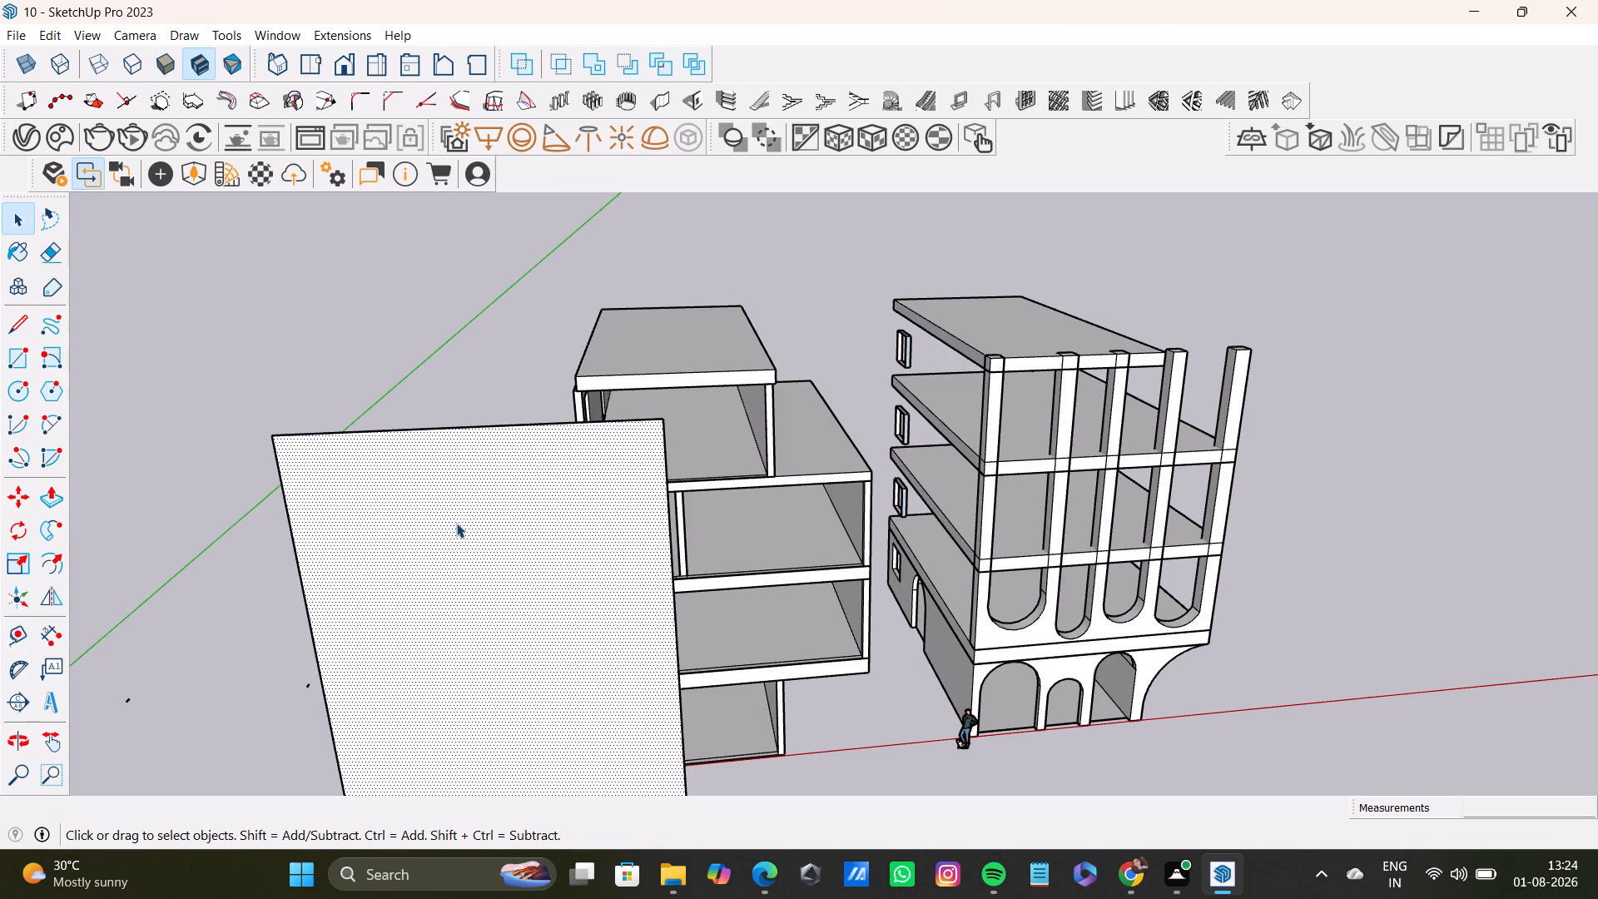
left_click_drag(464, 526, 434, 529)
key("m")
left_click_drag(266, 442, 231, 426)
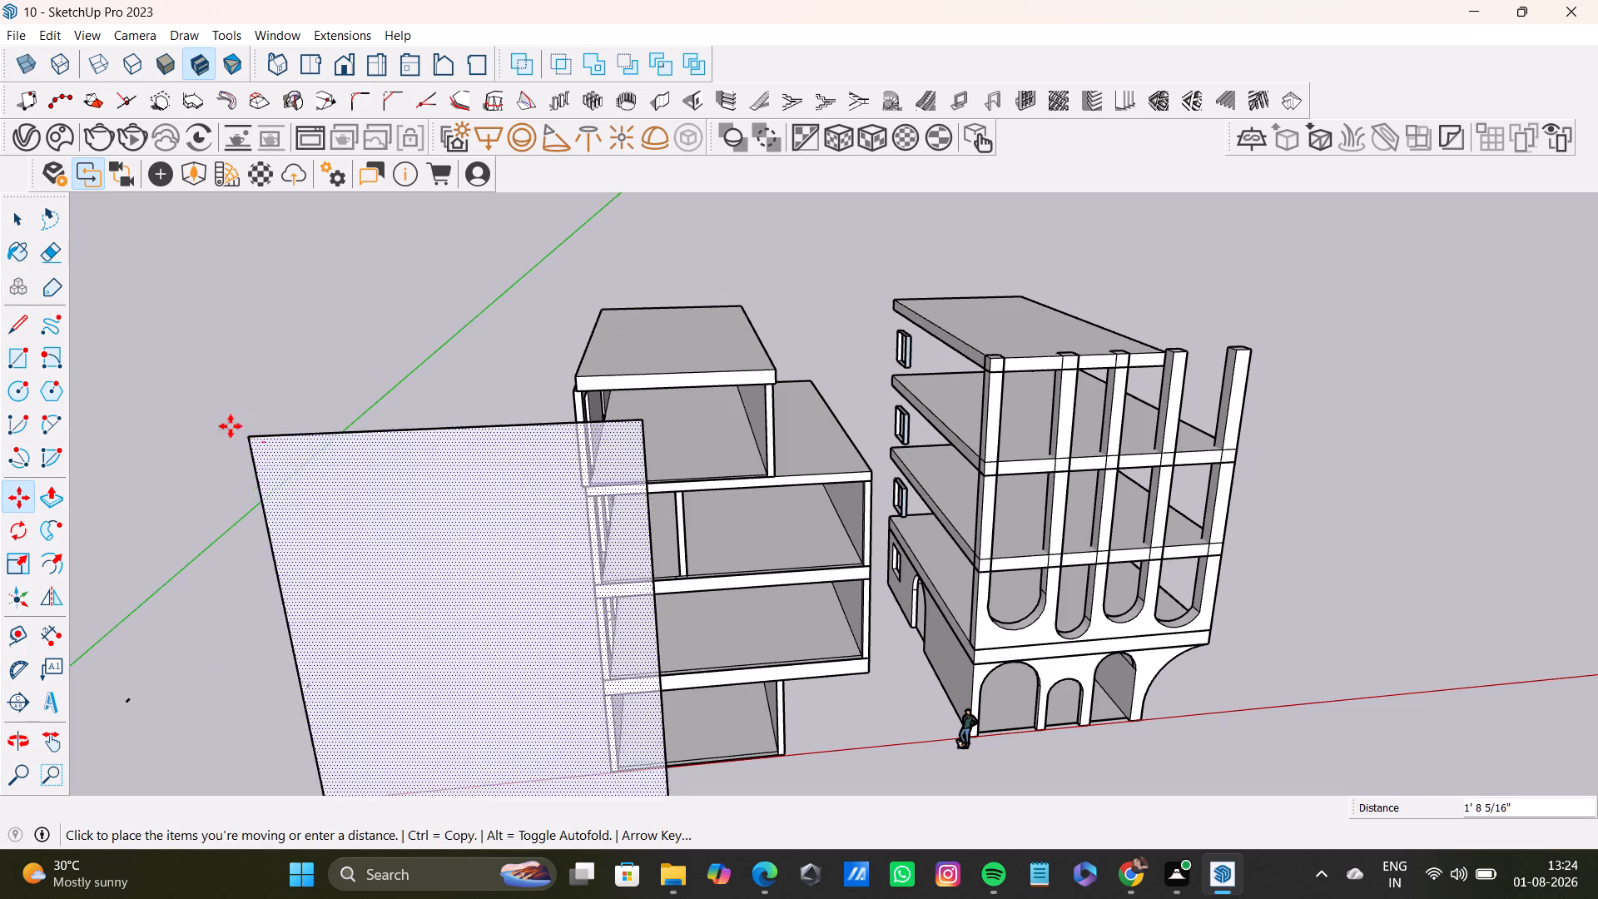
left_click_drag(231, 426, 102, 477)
Shift the top-storey wall group about 3 13/16" sideways so its outer corner lines up with the slab corner of the storey below.
scroll(613, 454, "up", 5)
middle_click_drag(637, 464, 704, 405)
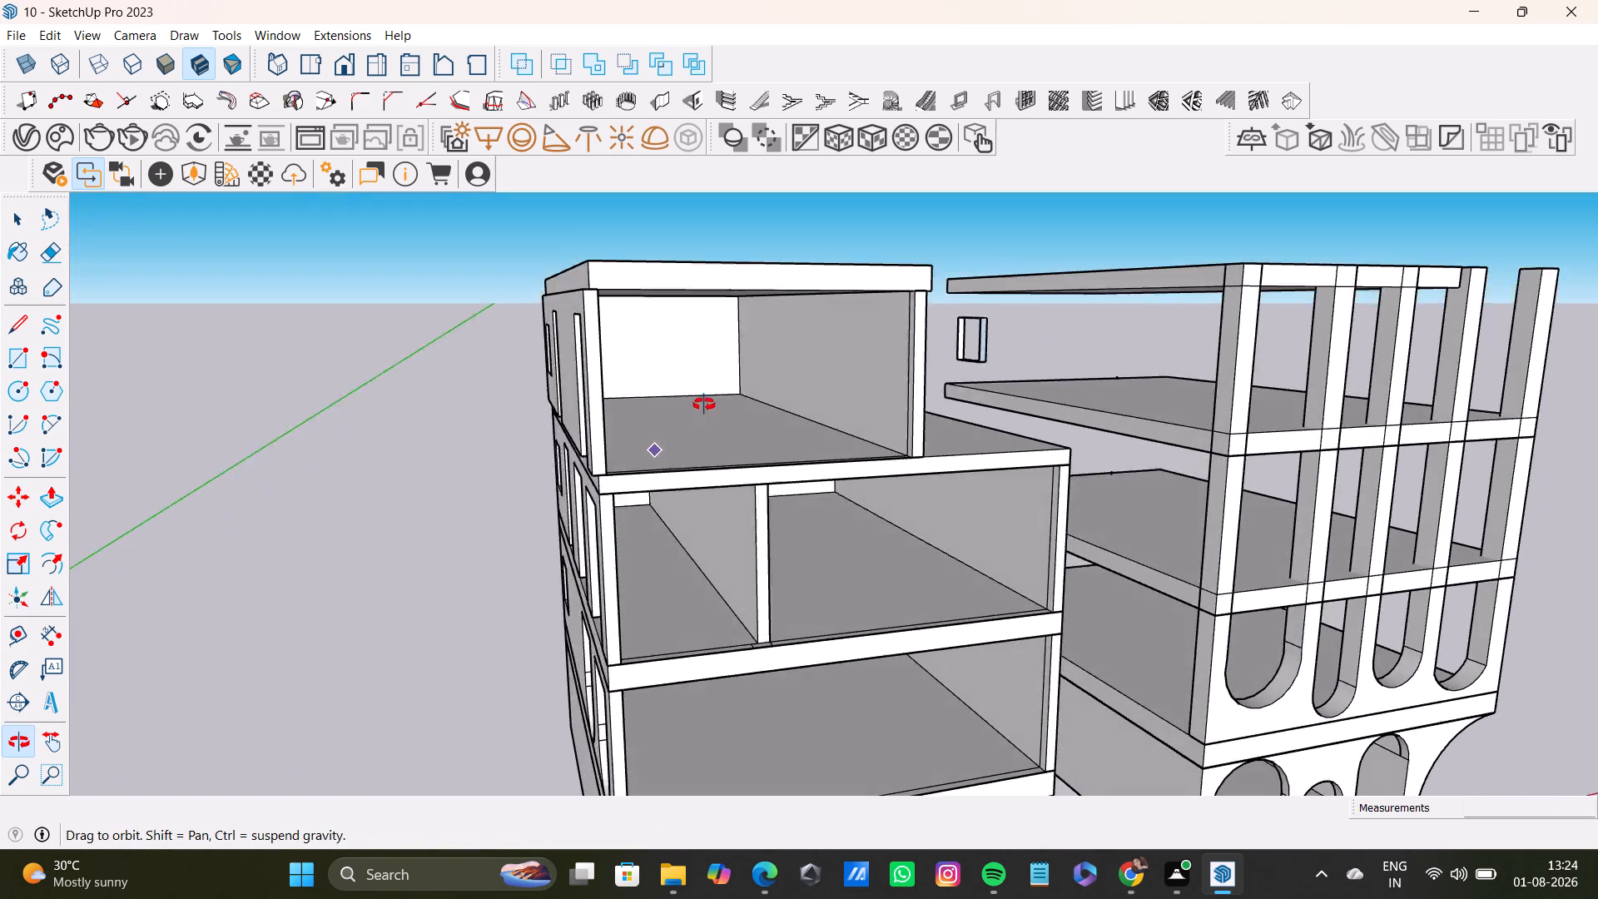
middle_click_drag(704, 405, 752, 413)
left_click(635, 487)
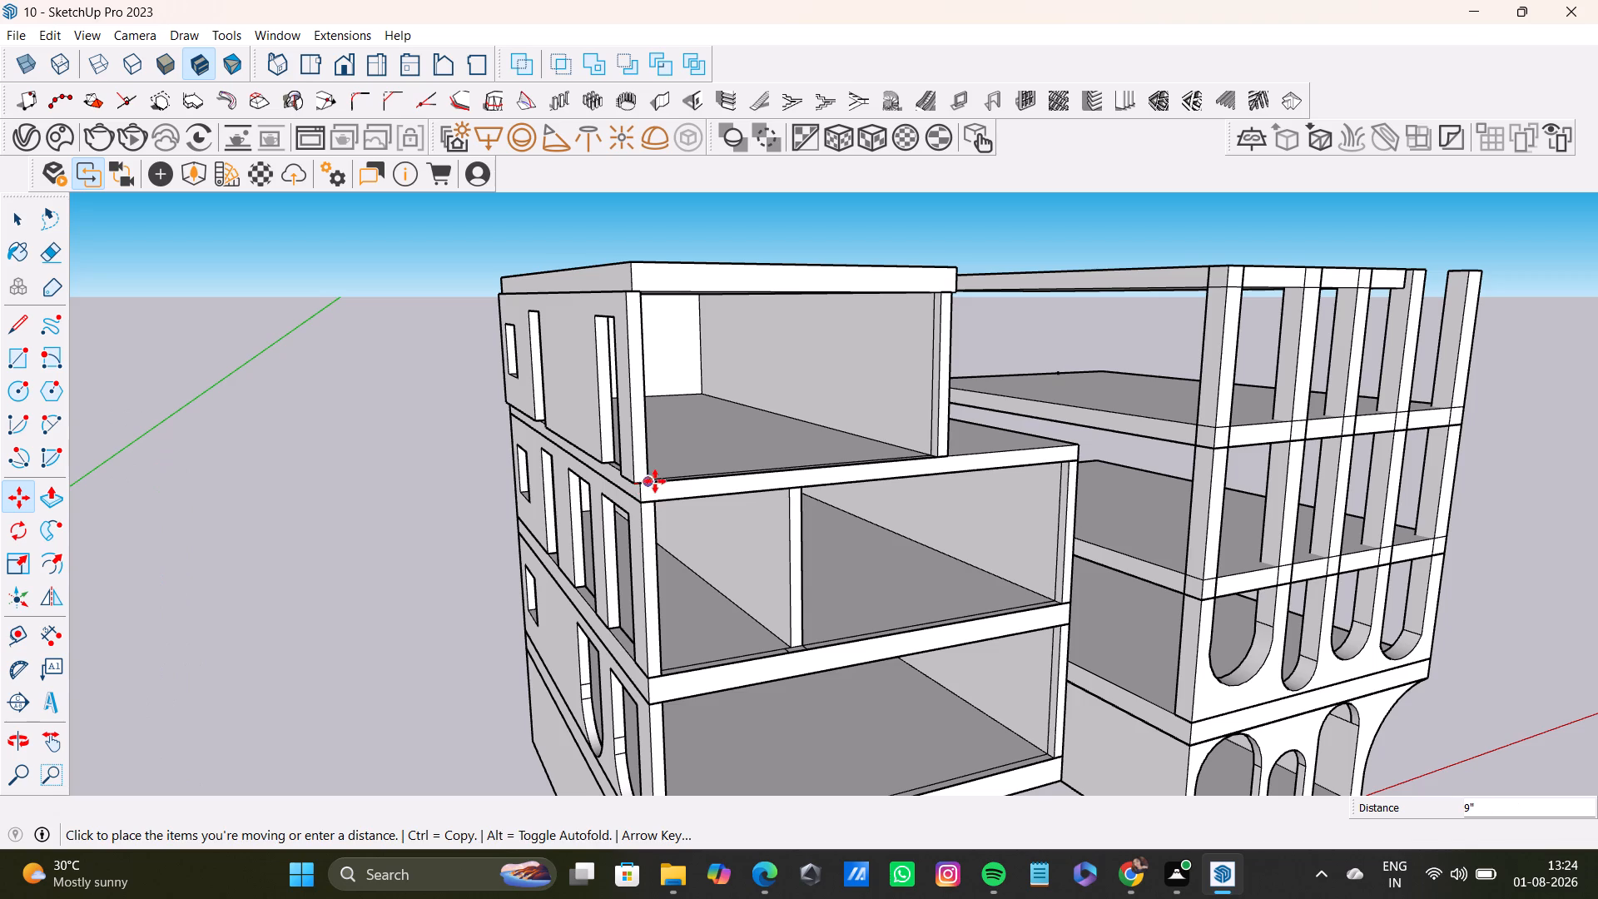
key("space")
middle_click_drag(365, 540, 312, 521)
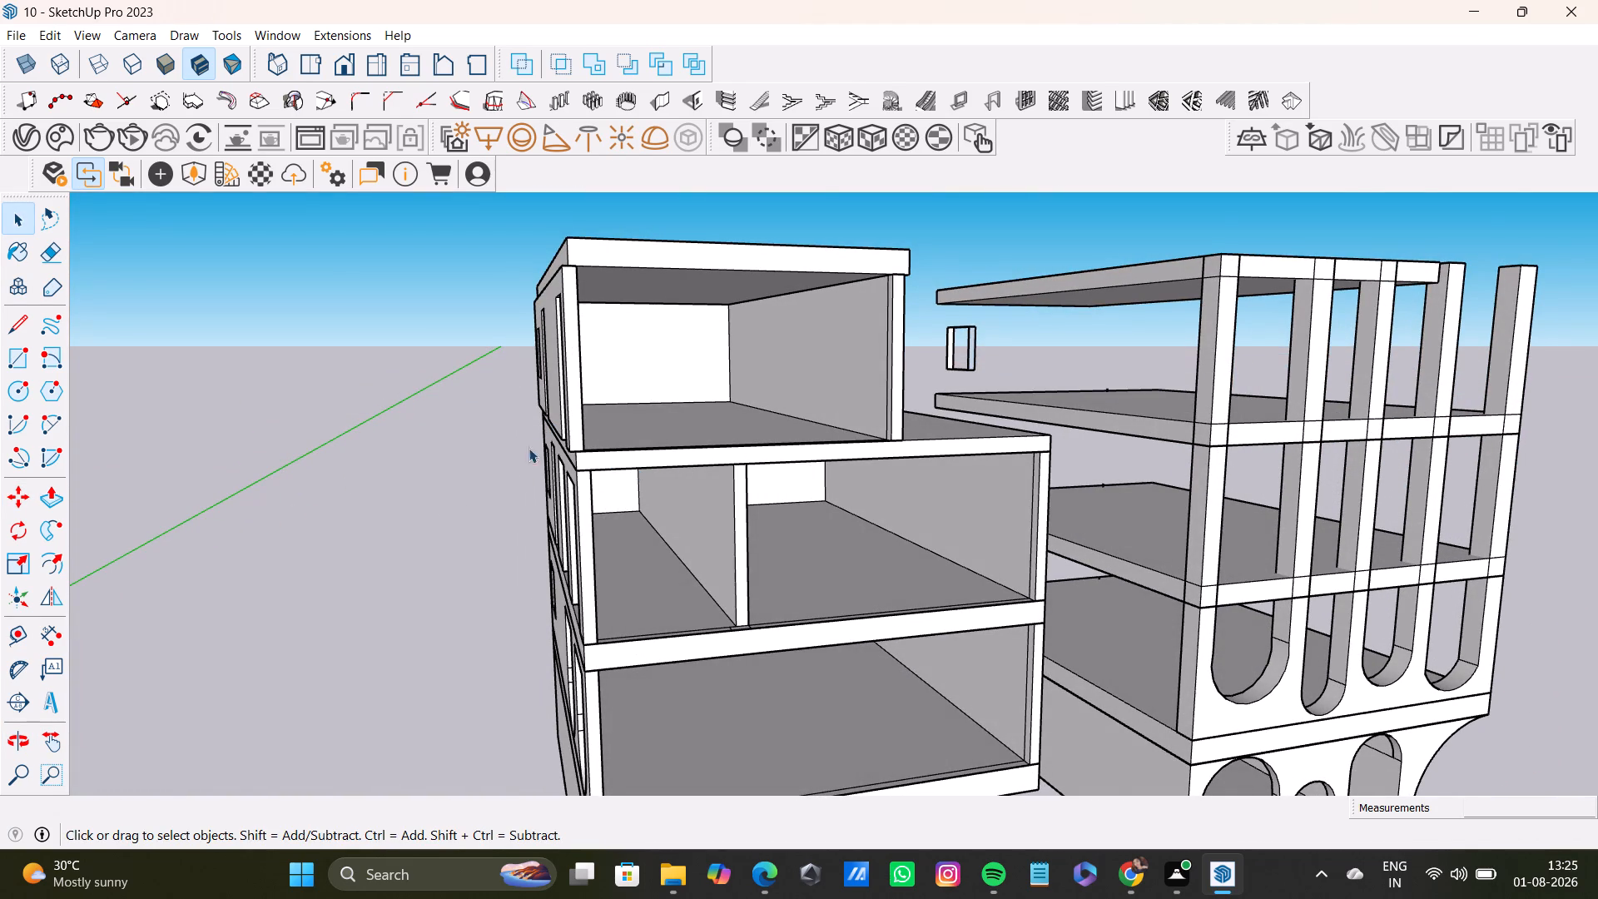
scroll(613, 447, "up", 5)
middle_click_drag(604, 447, 712, 479)
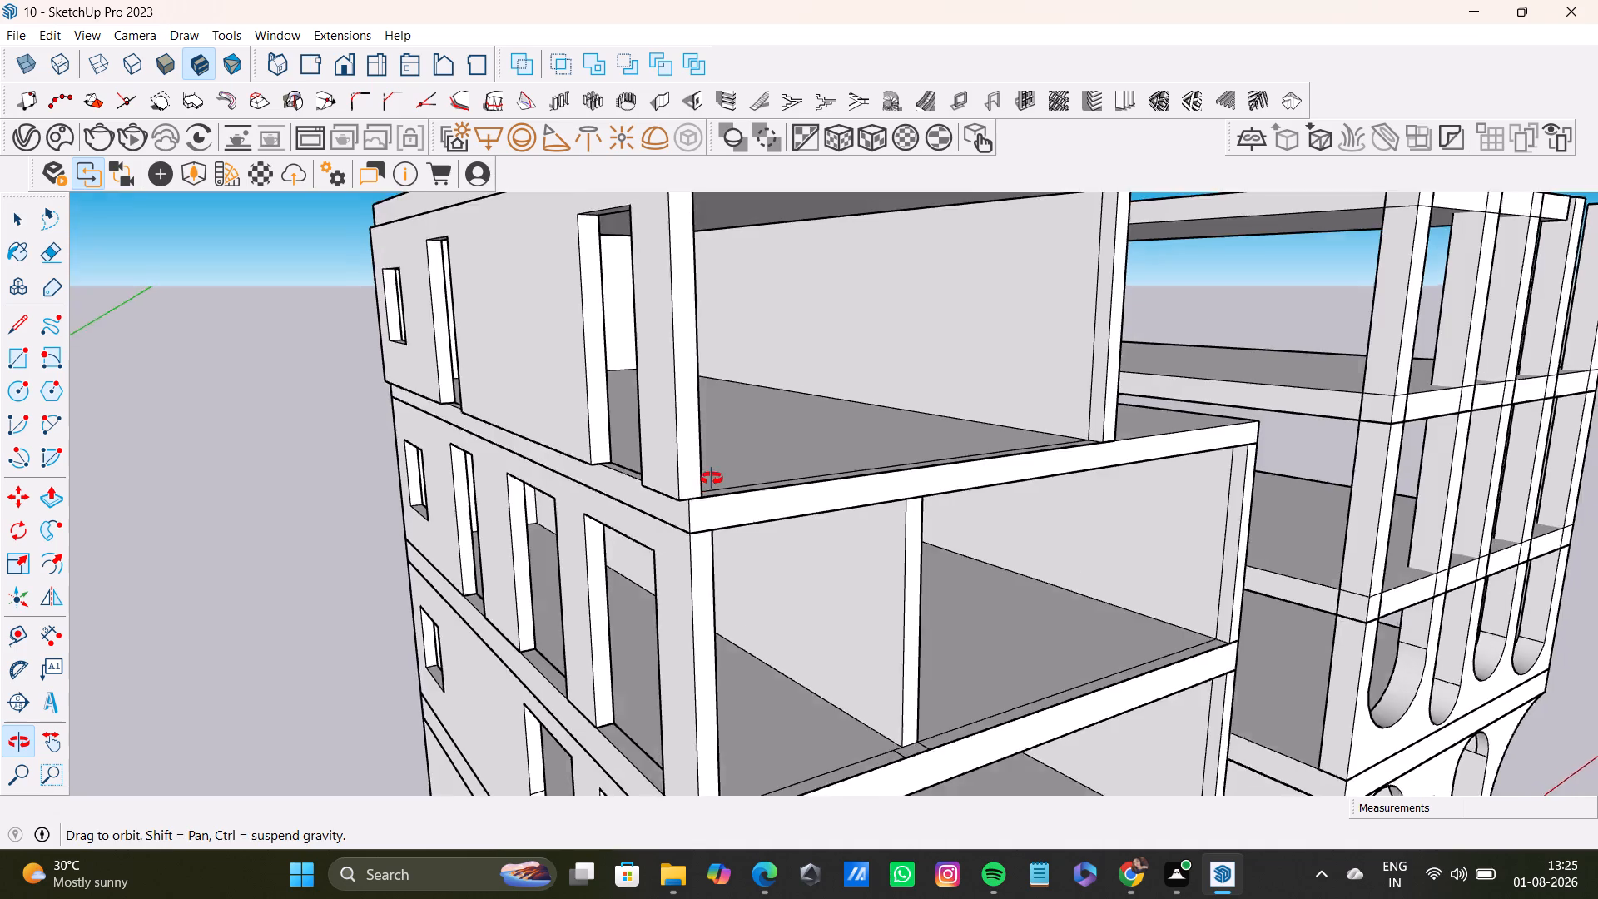
middle_click_drag(712, 479, 658, 512)
double_click(615, 488)
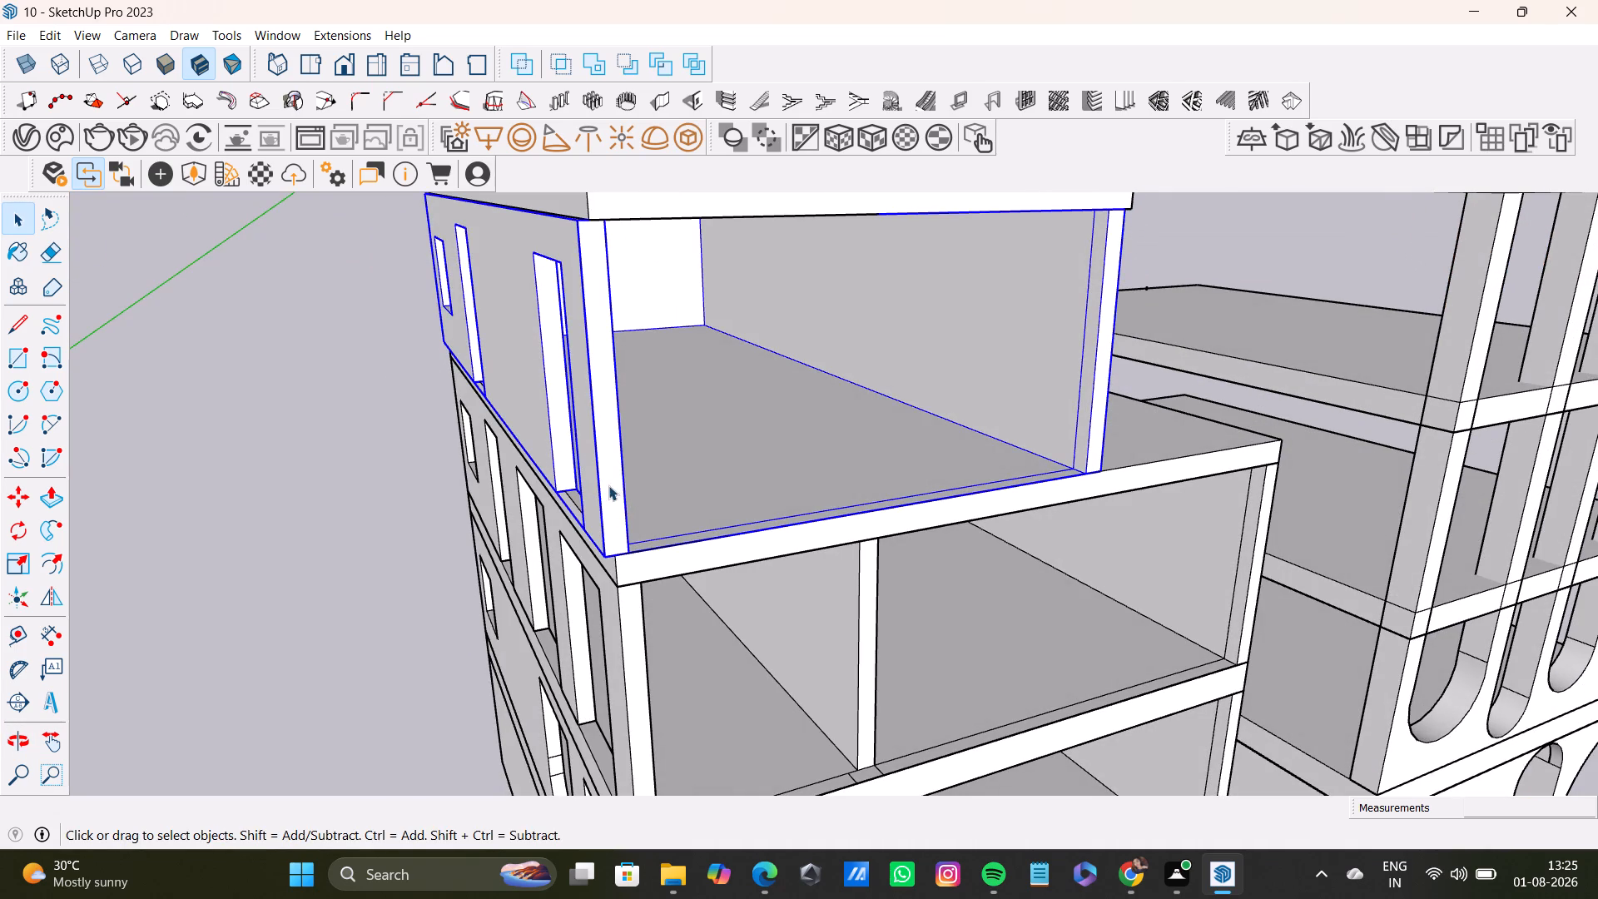
key("m")
left_click(613, 559)
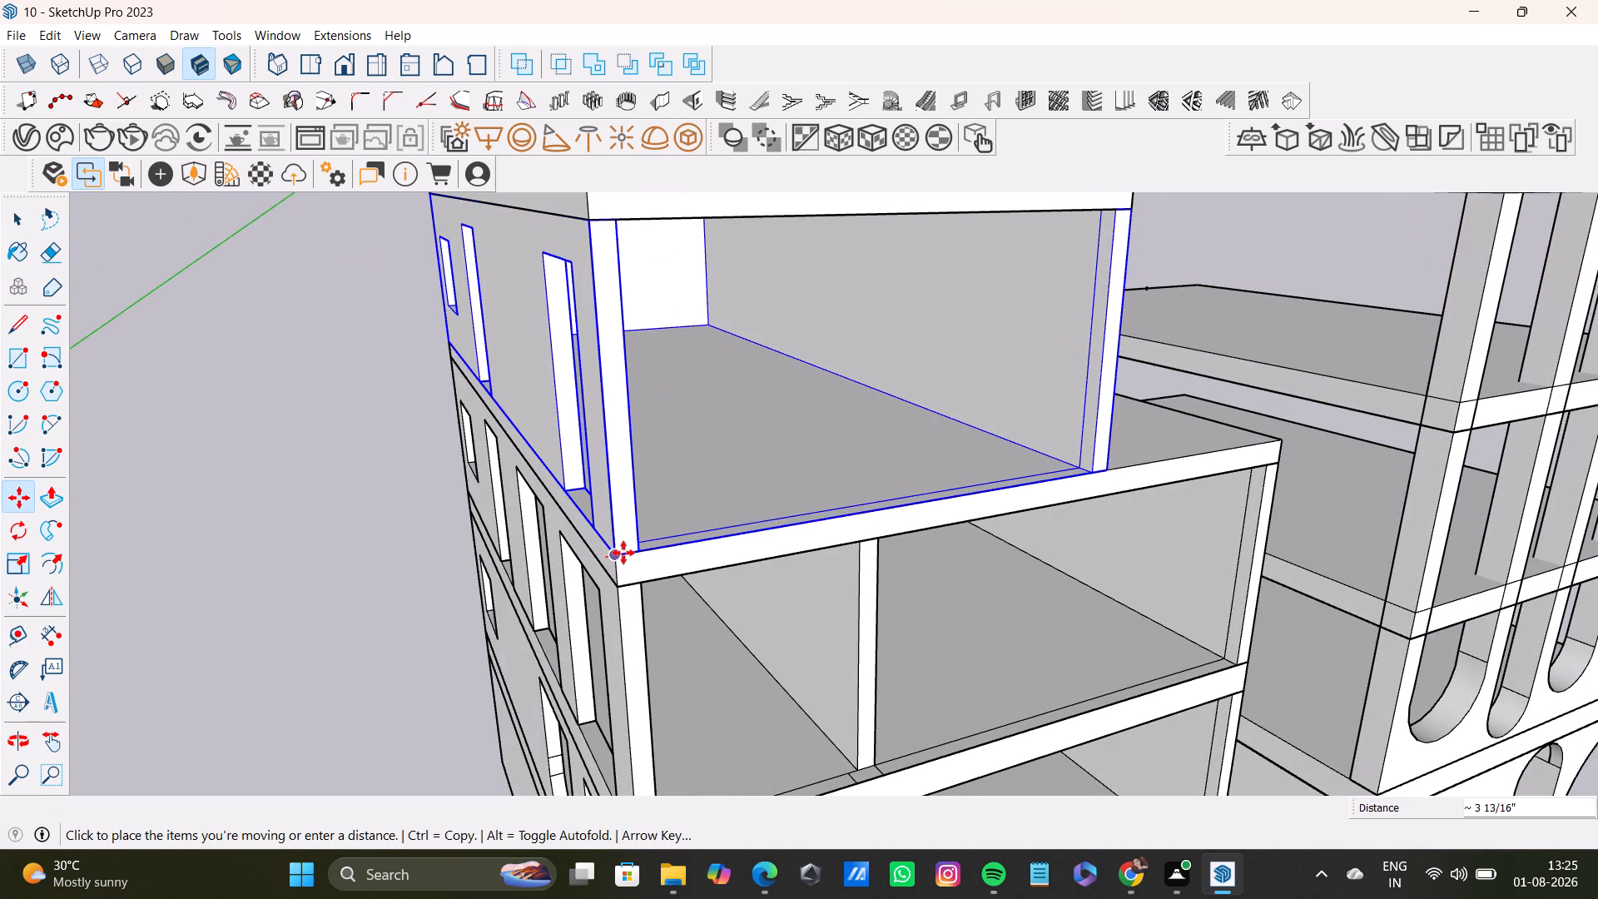
left_click(623, 553)
key("space")
left_click(350, 451)
Examine the top-storey alignment and the open front of the third building from several angles.
scroll(696, 542, "down", 3)
middle_click_drag(726, 539, 682, 514)
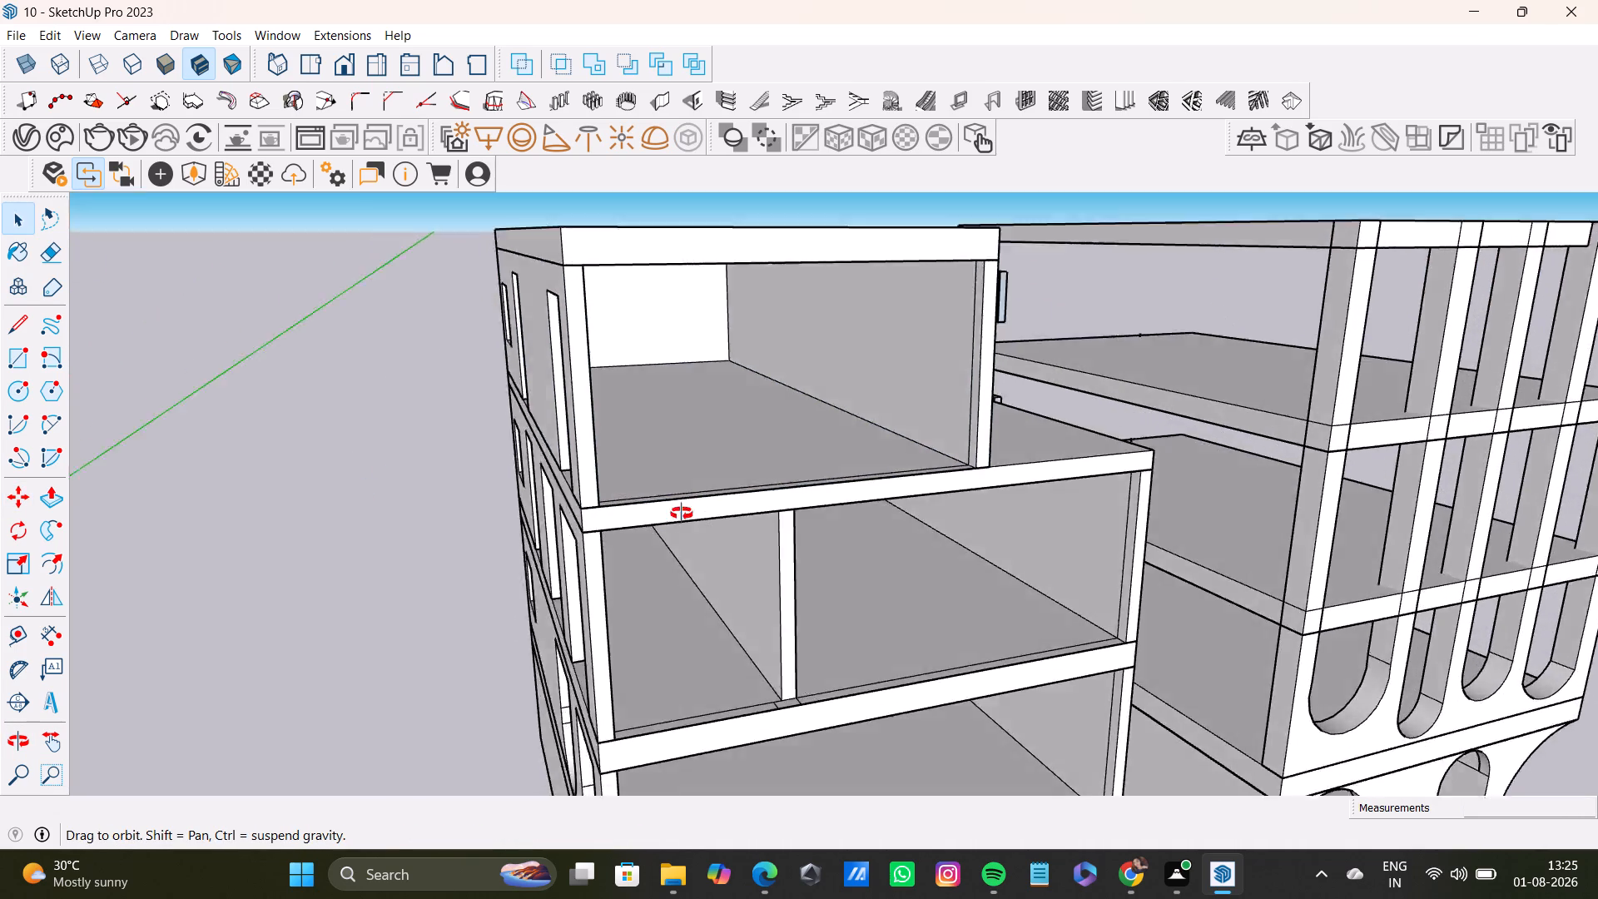
middle_click_drag(682, 514, 443, 640)
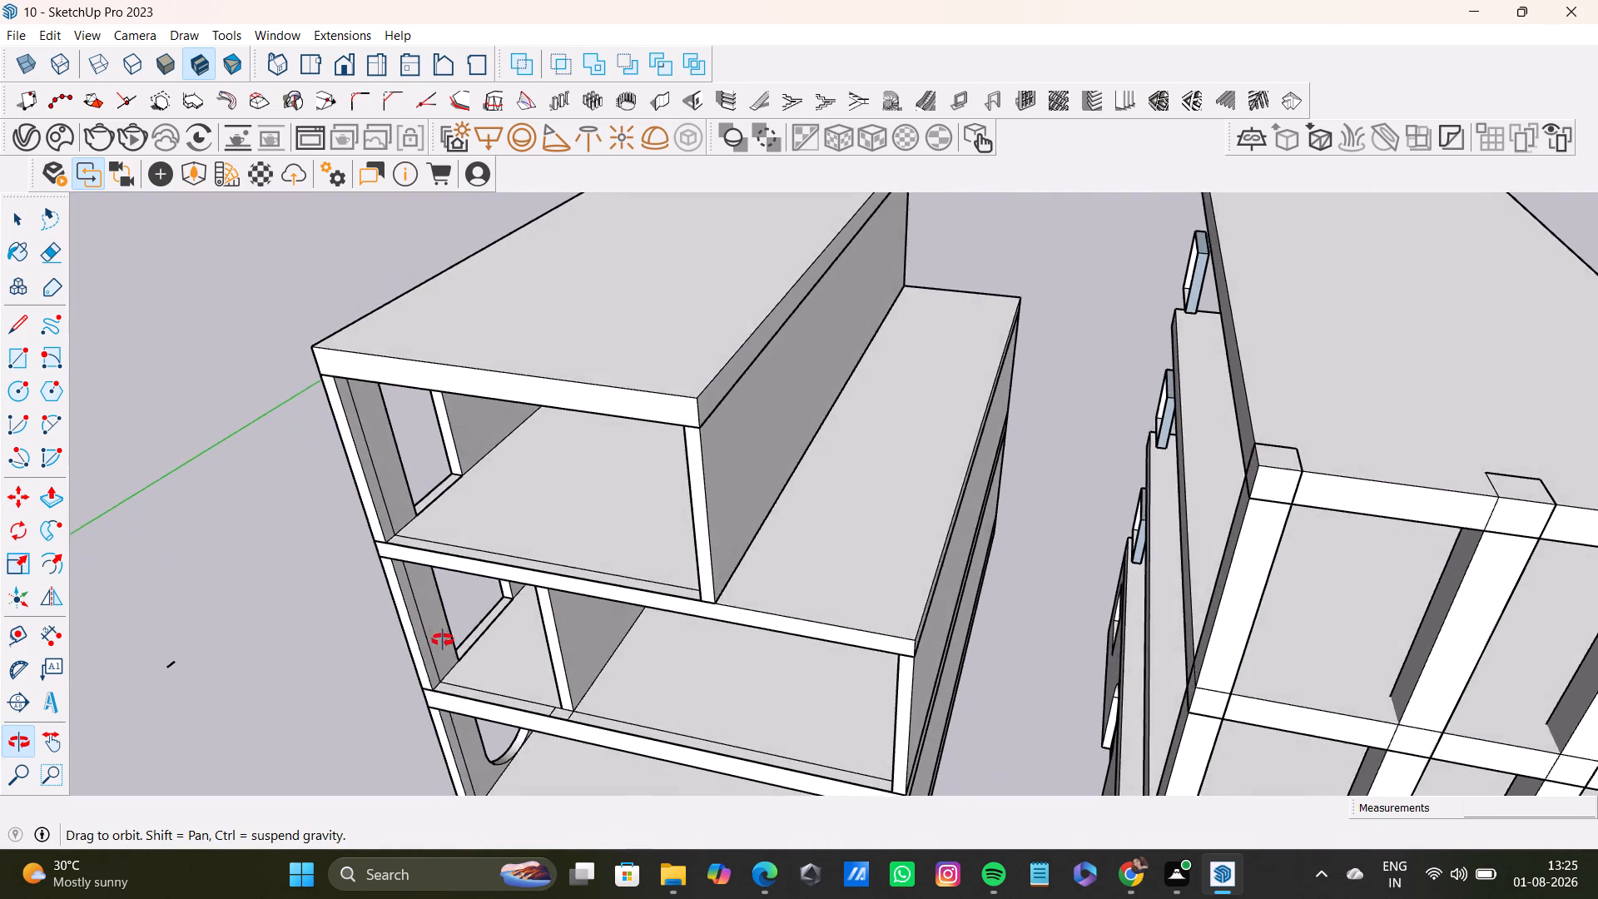
middle_click_drag(443, 640, 591, 484)
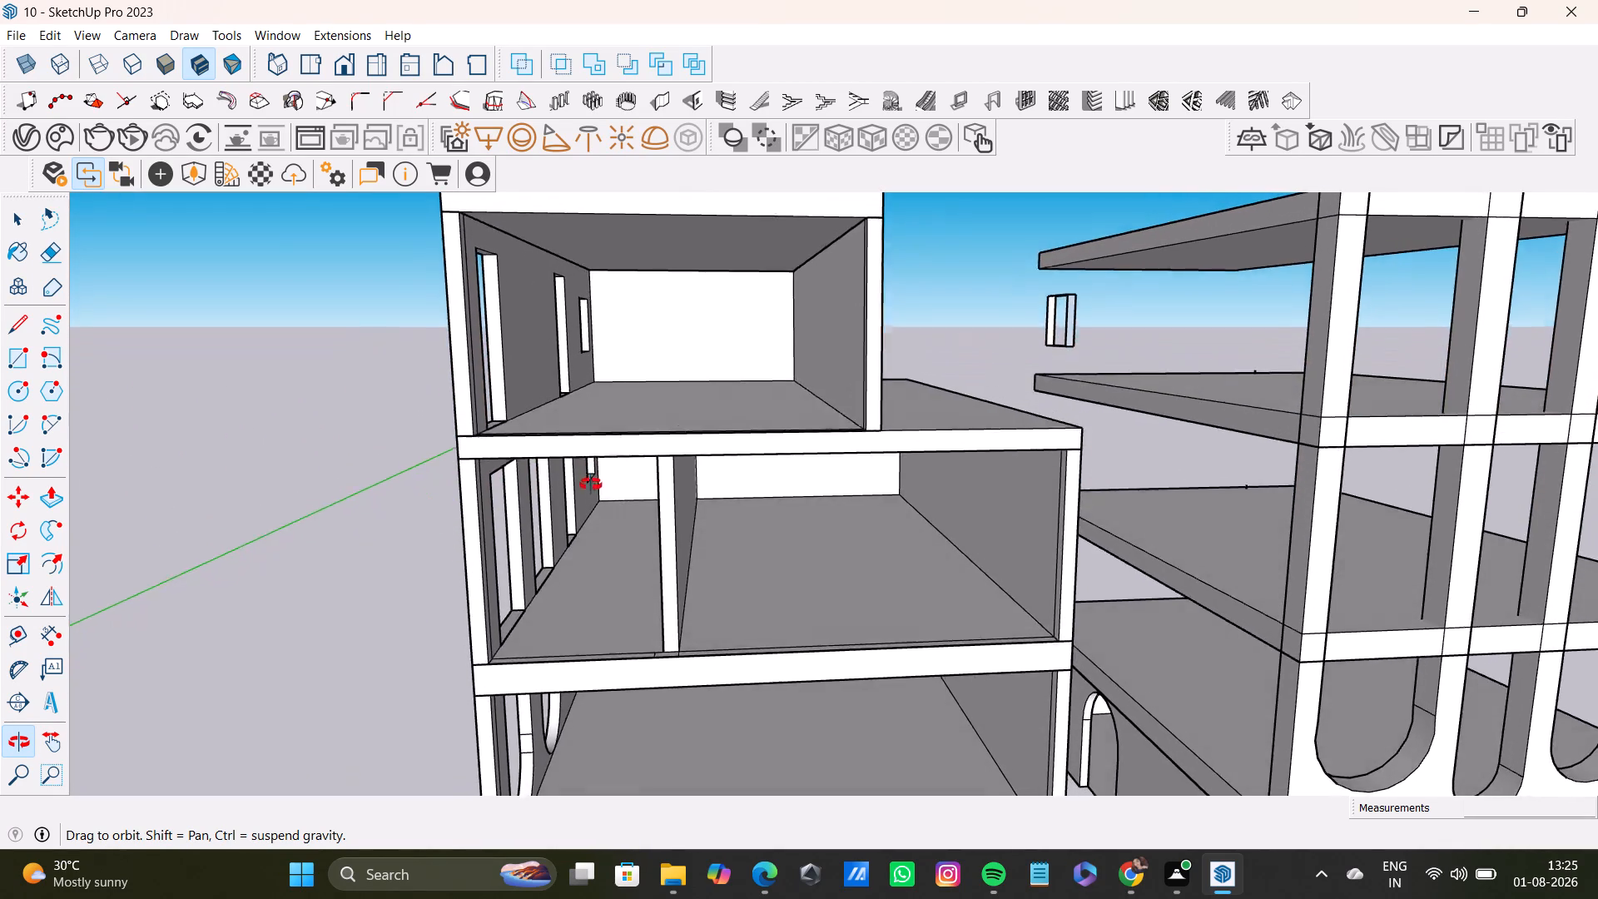
middle_click_drag(591, 484, 521, 519)
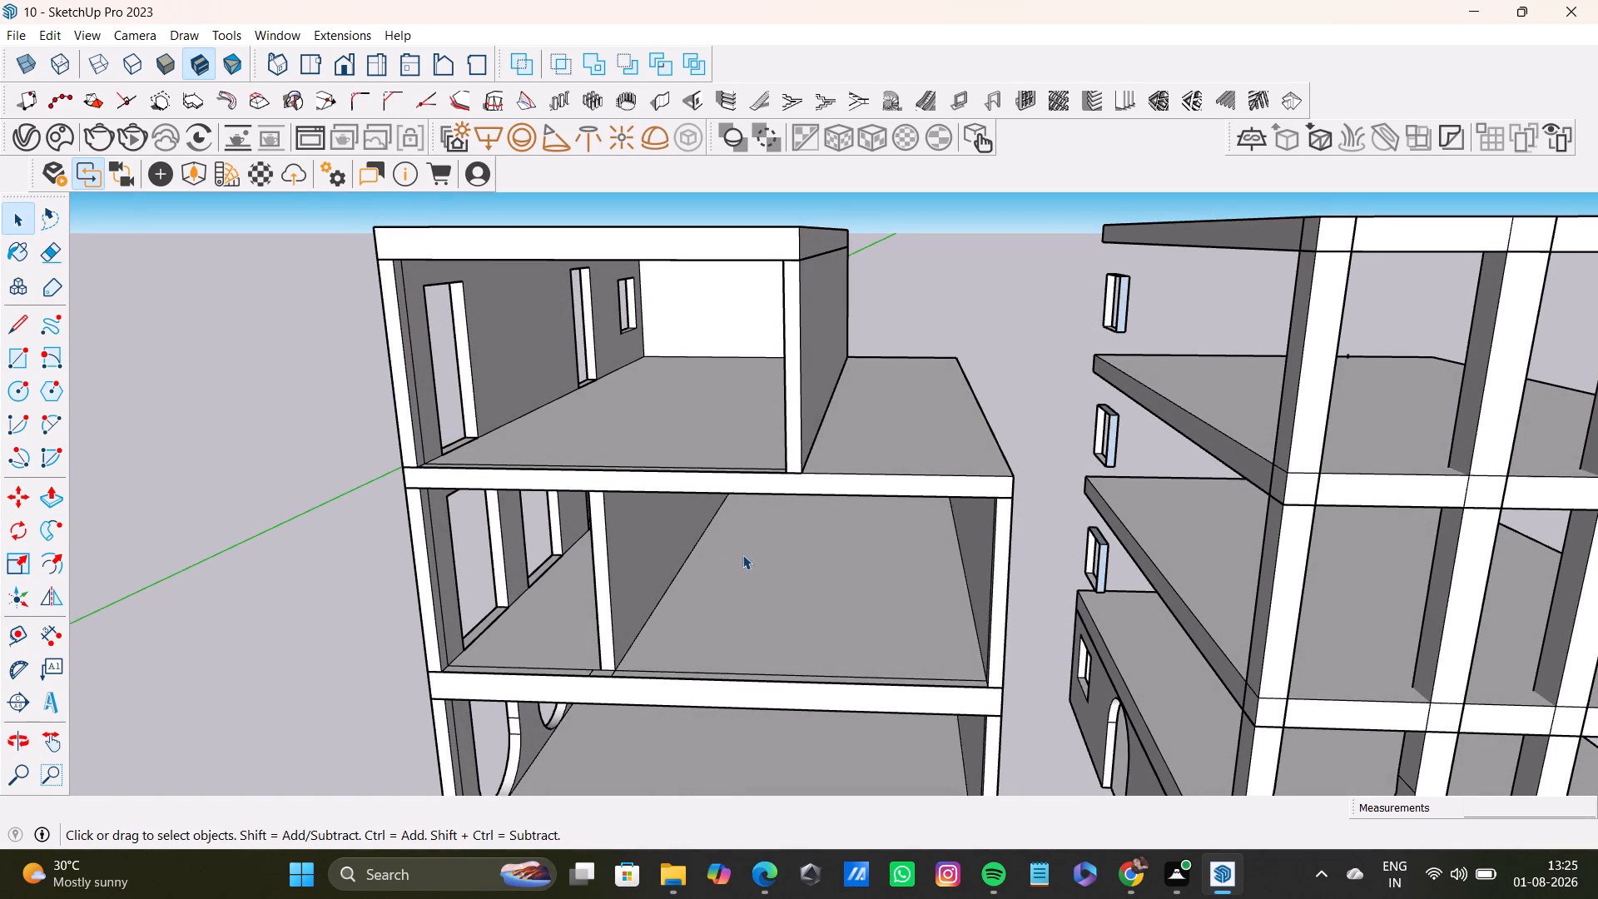
scroll(742, 543, "down", 4)
middle_click_drag(742, 543, 749, 392)
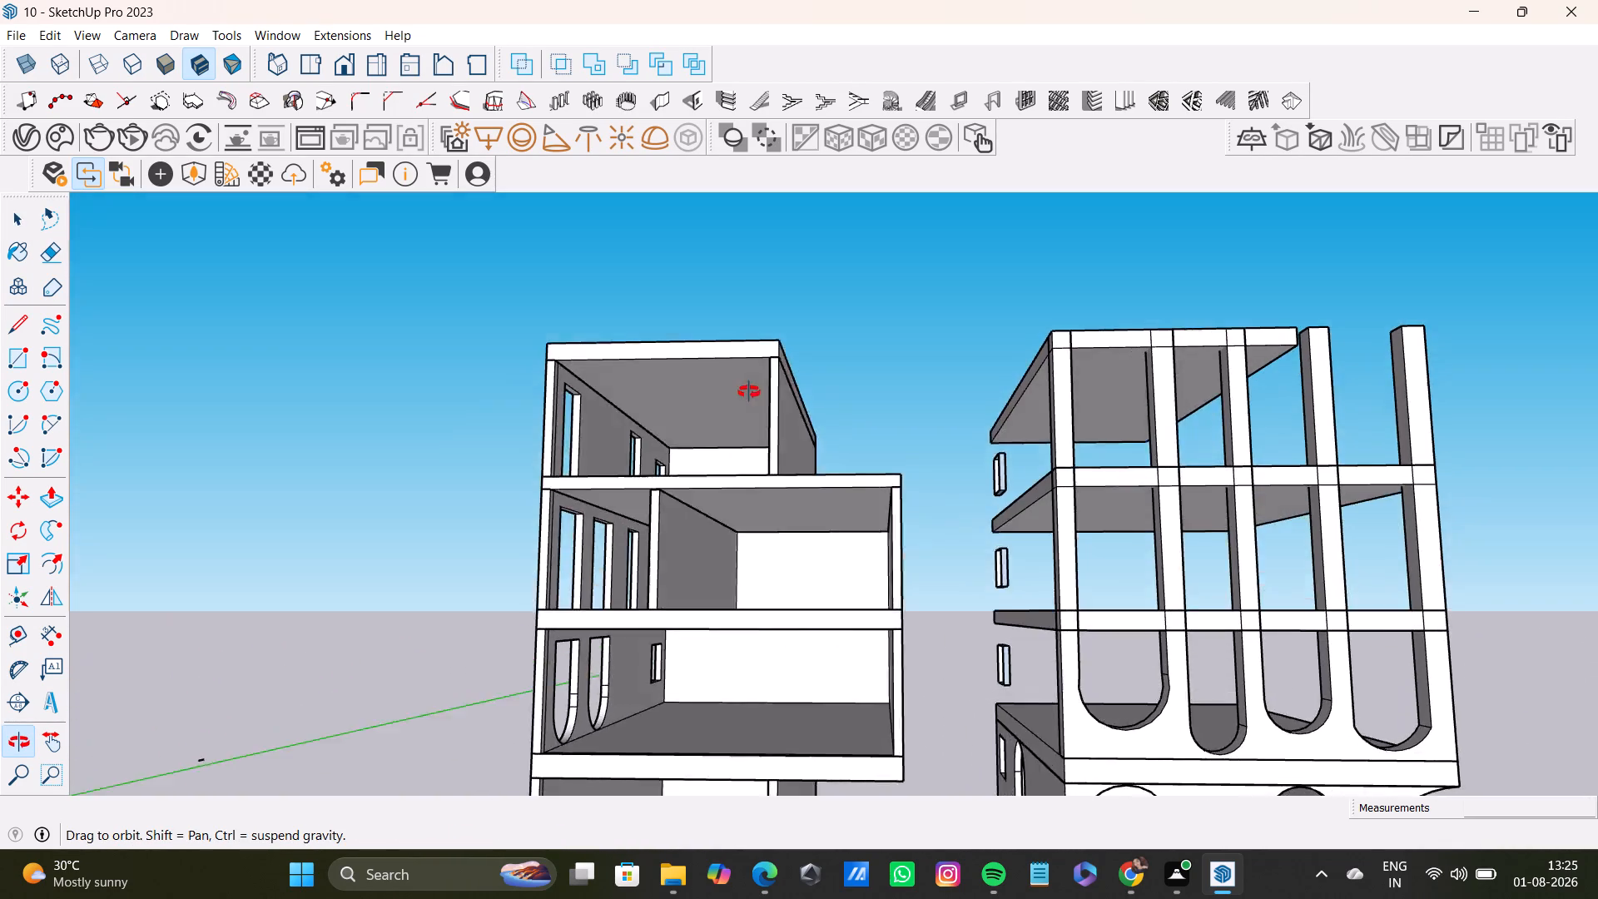
middle_click_drag(749, 392, 968, 352)
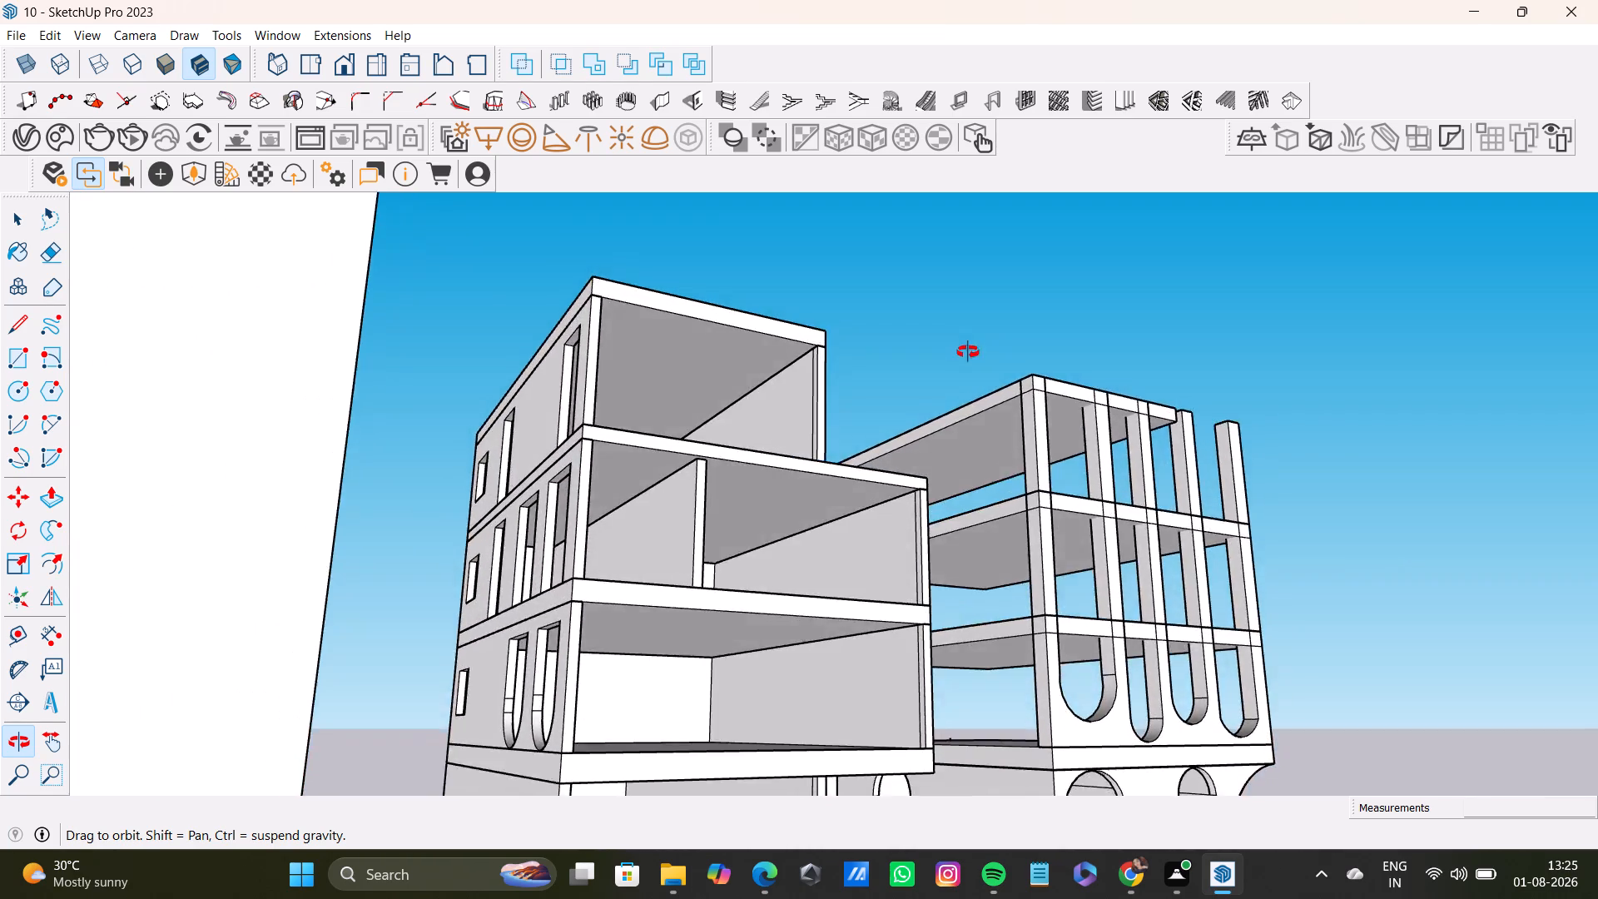
middle_click_drag(968, 352, 709, 512)
scroll(710, 518, "down", 6)
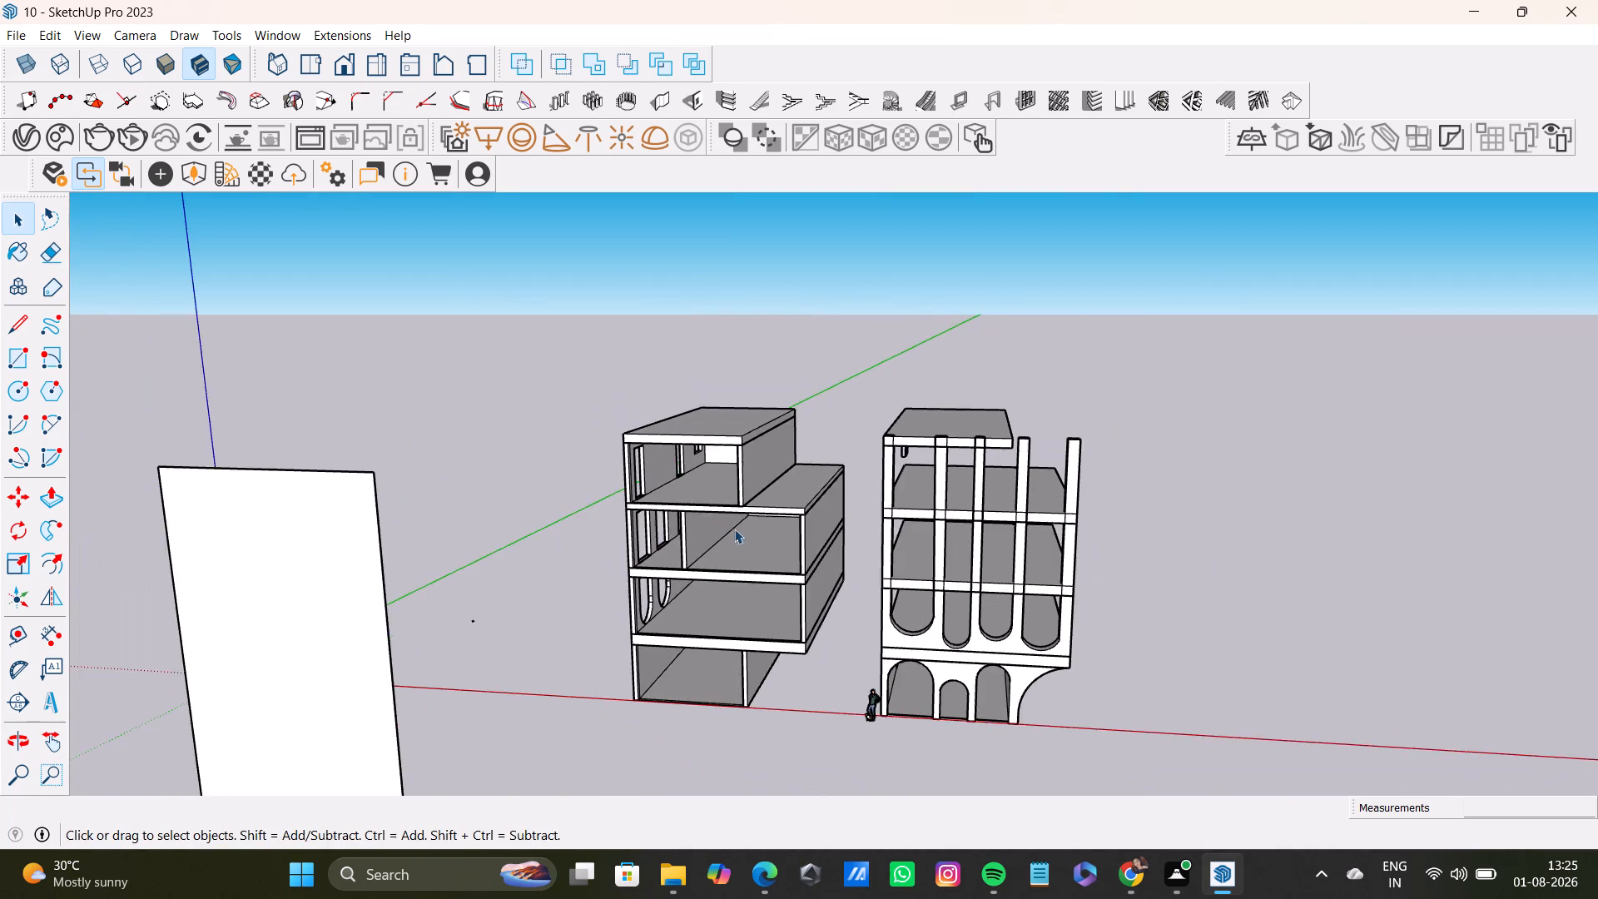
middle_click_drag(777, 542, 810, 493)
middle_click_drag(806, 497, 816, 440, "shift")
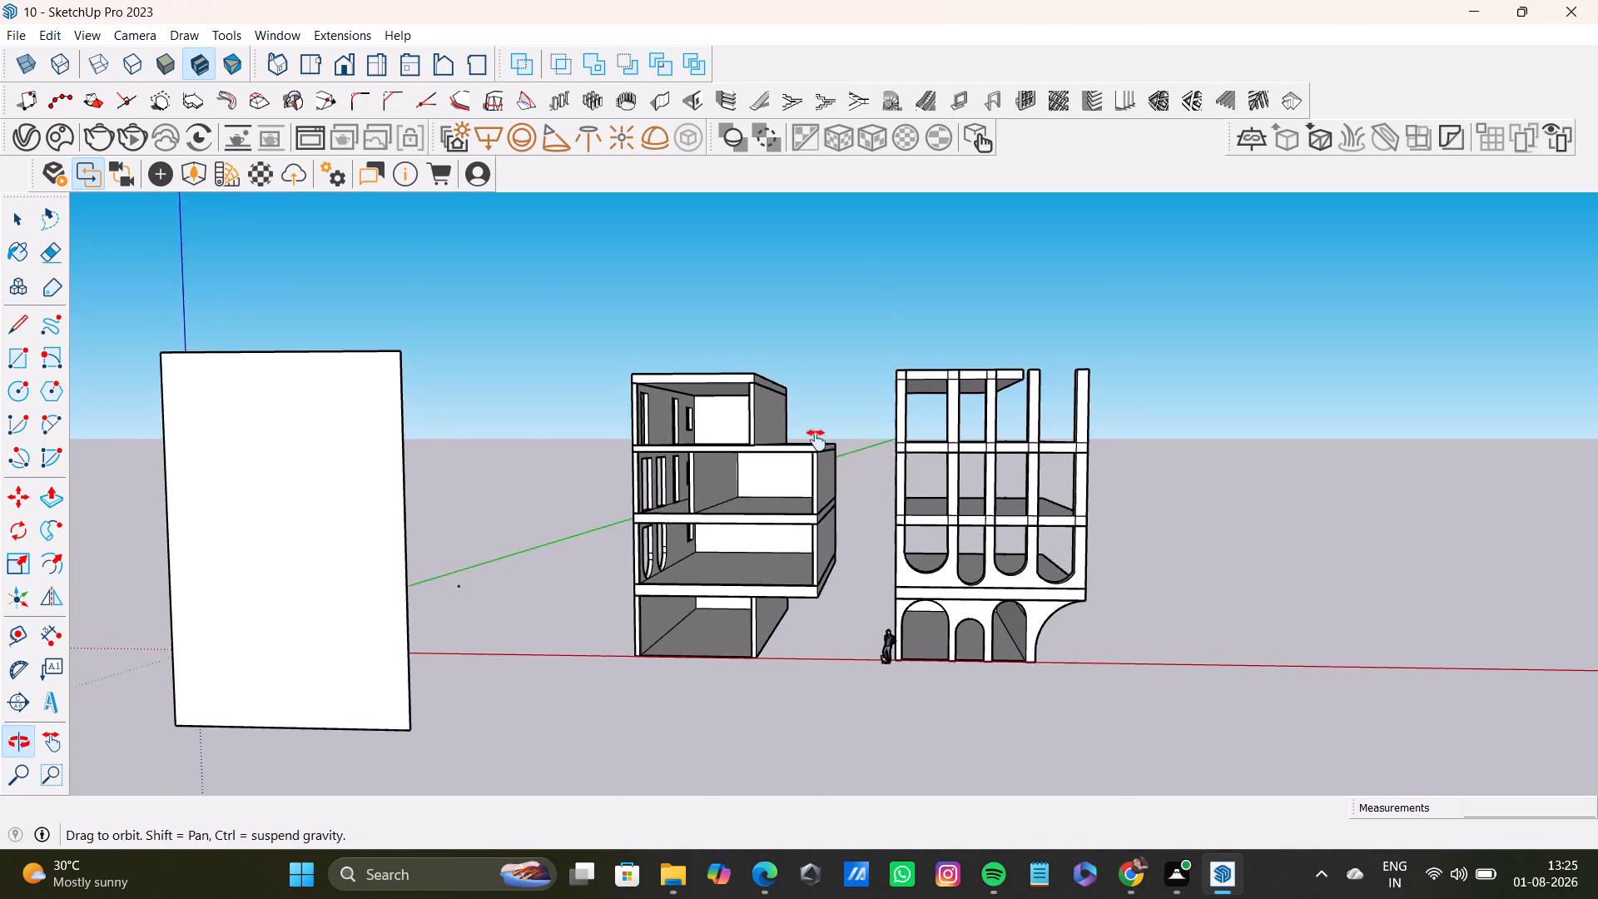
middle_click_drag(816, 440, 820, 430, "shift")
middle_click_drag(736, 479, 756, 507)
Move the full-height front face and its edges about 62' 4" back onto the third building's front, snapping to its top outer corner.
double_click(310, 456)
left_click(305, 458)
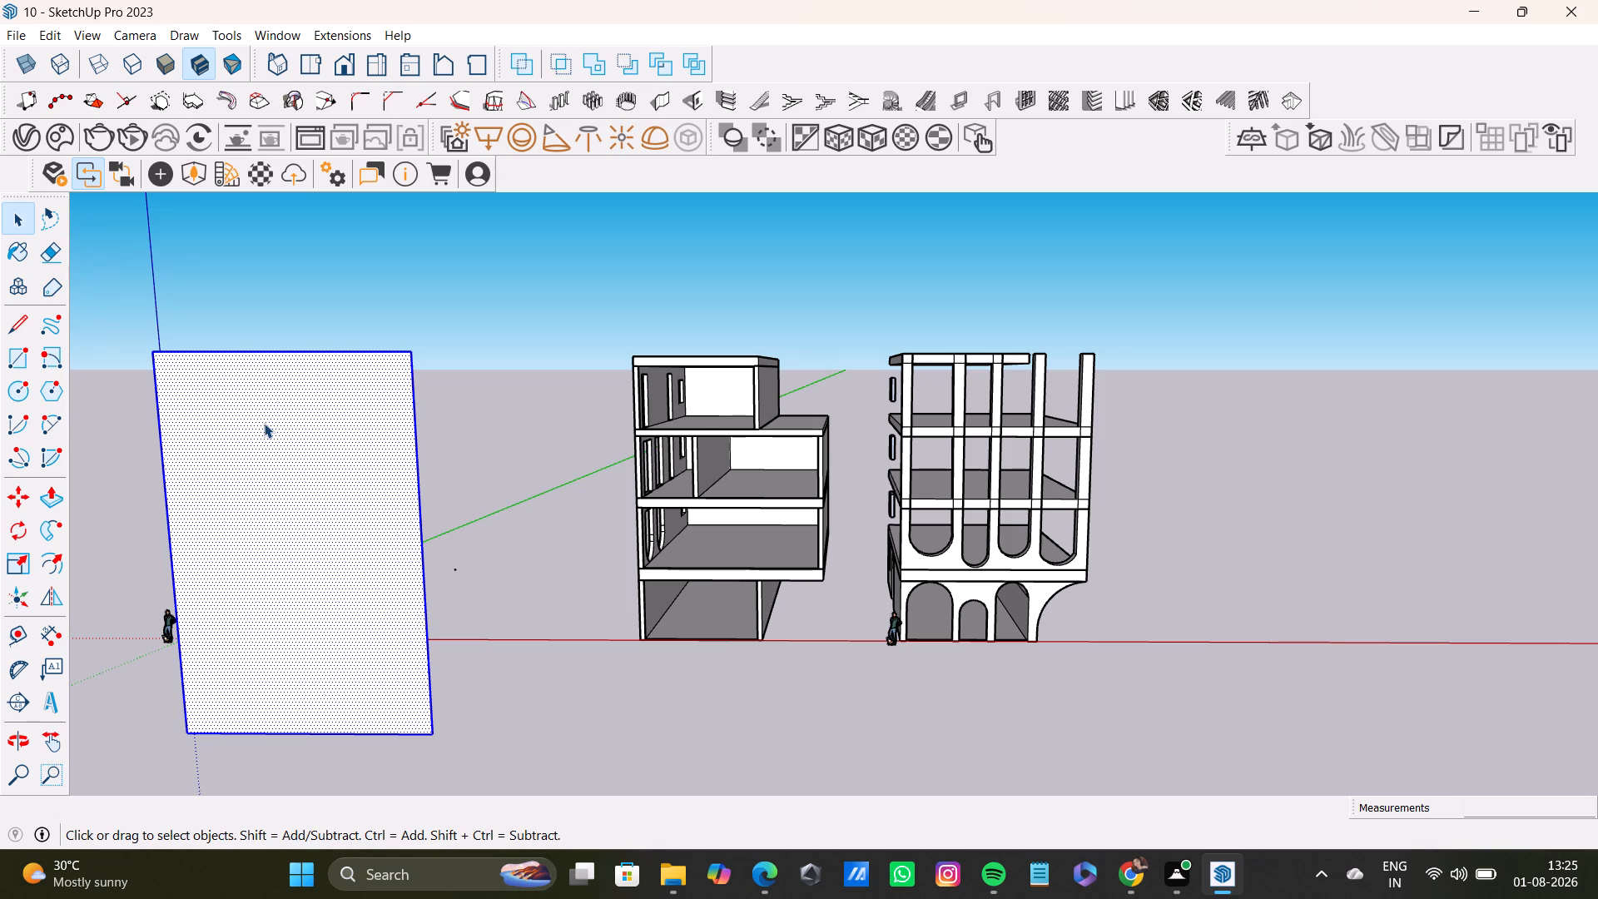
key("m")
left_click_drag(158, 354, 166, 354)
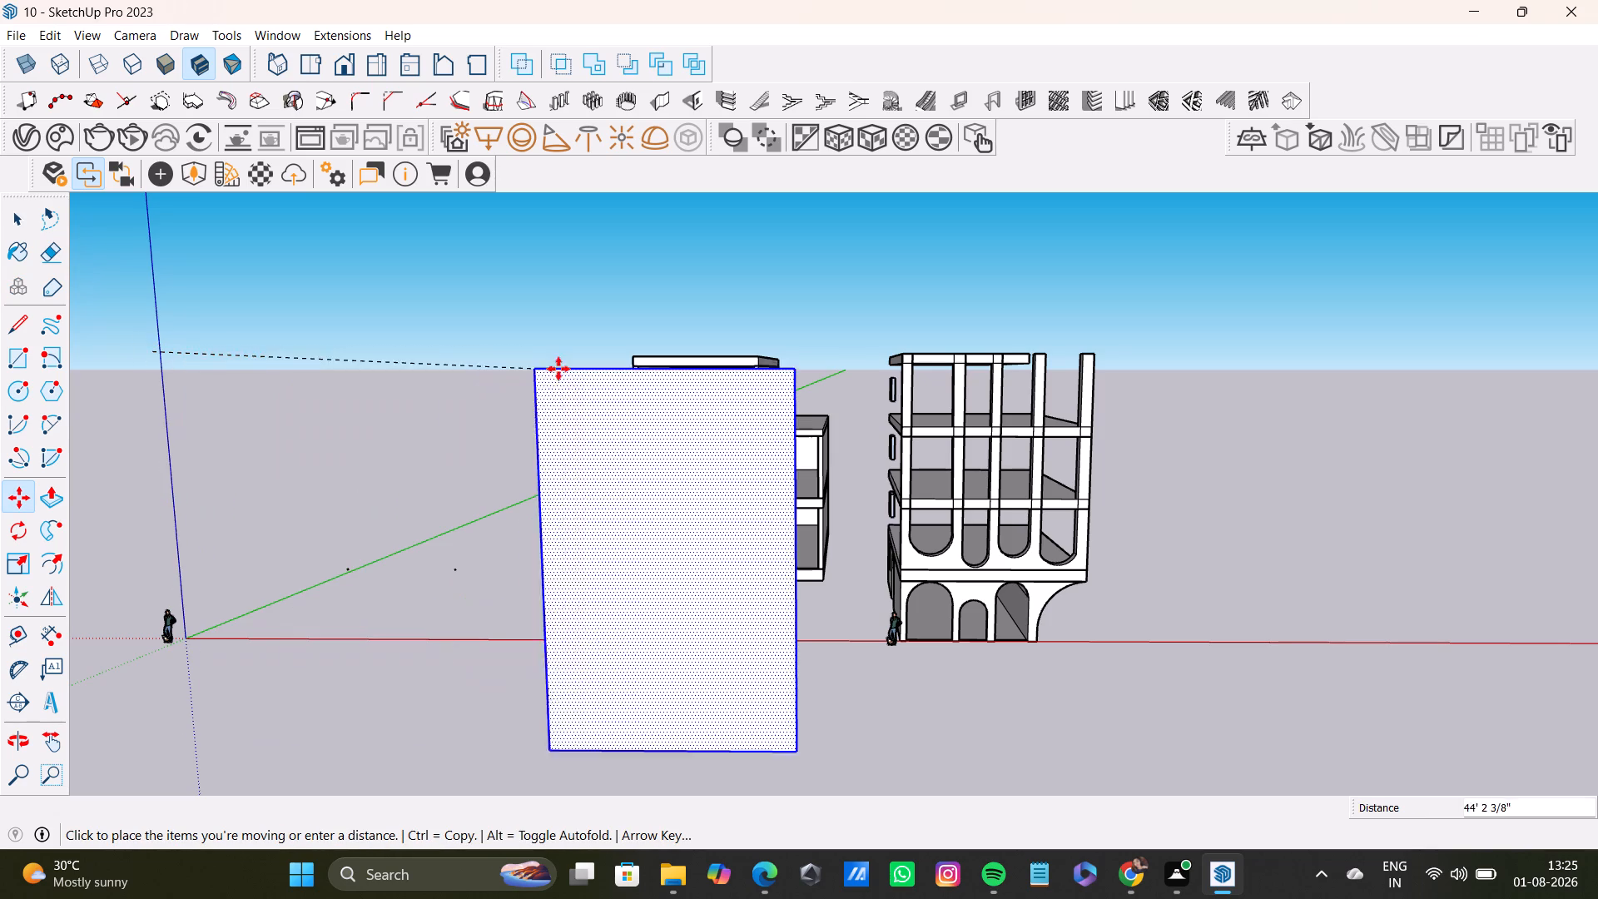
middle_click_drag(610, 431, 970, 431)
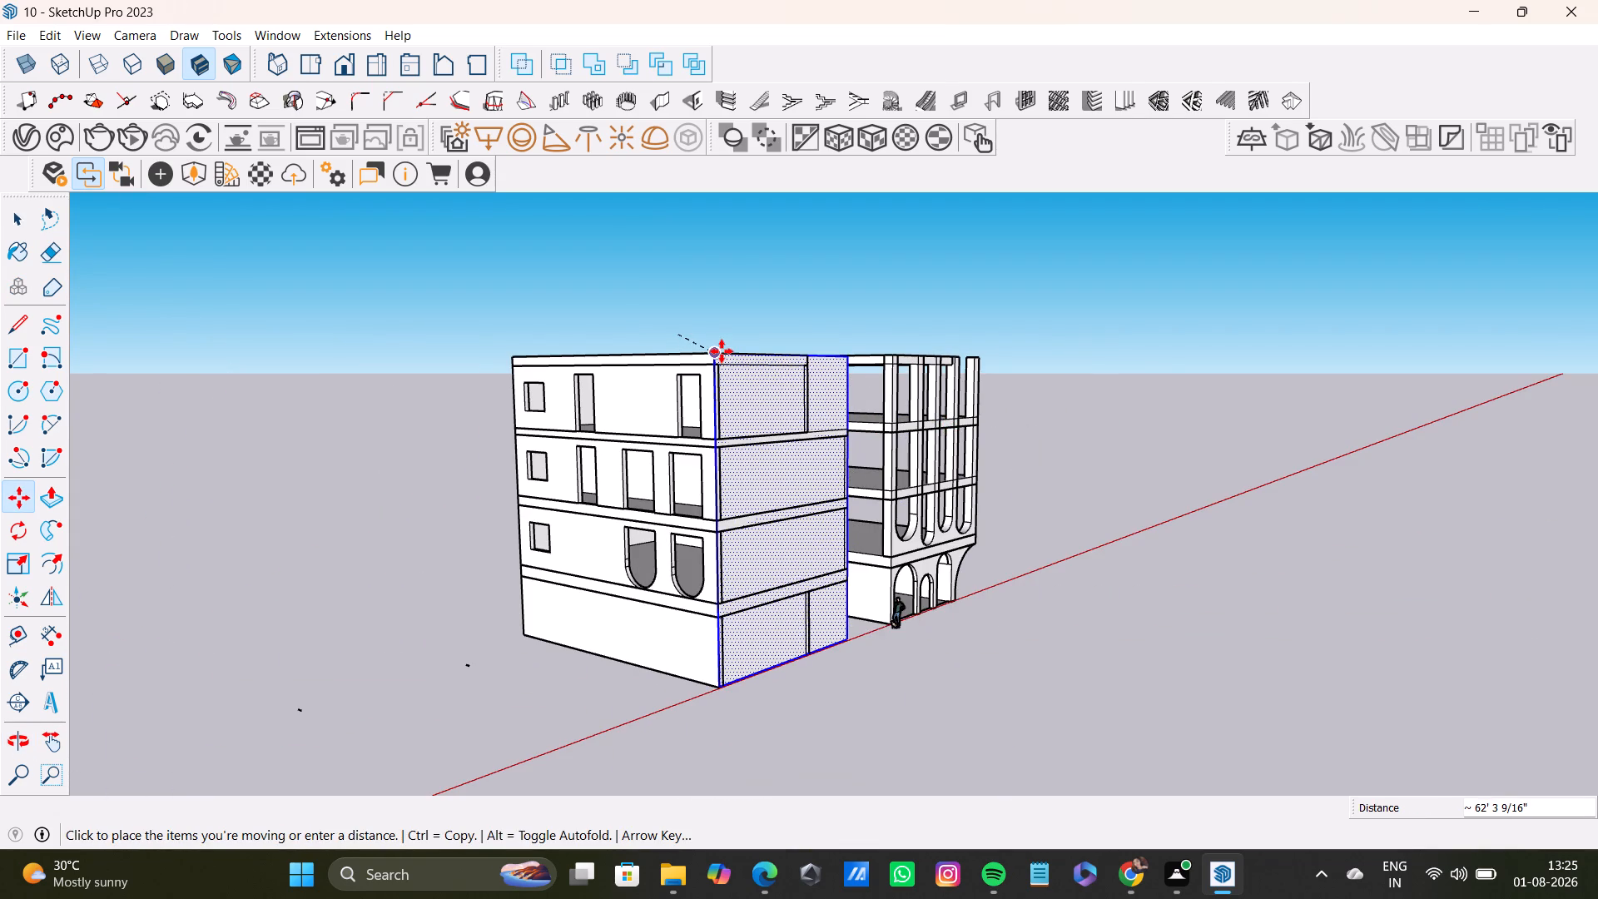
left_click(722, 351)
Make a group from the third building's full-height front face and its edges.
scroll(767, 480, "up", 5)
middle_click_drag(754, 474, 732, 476)
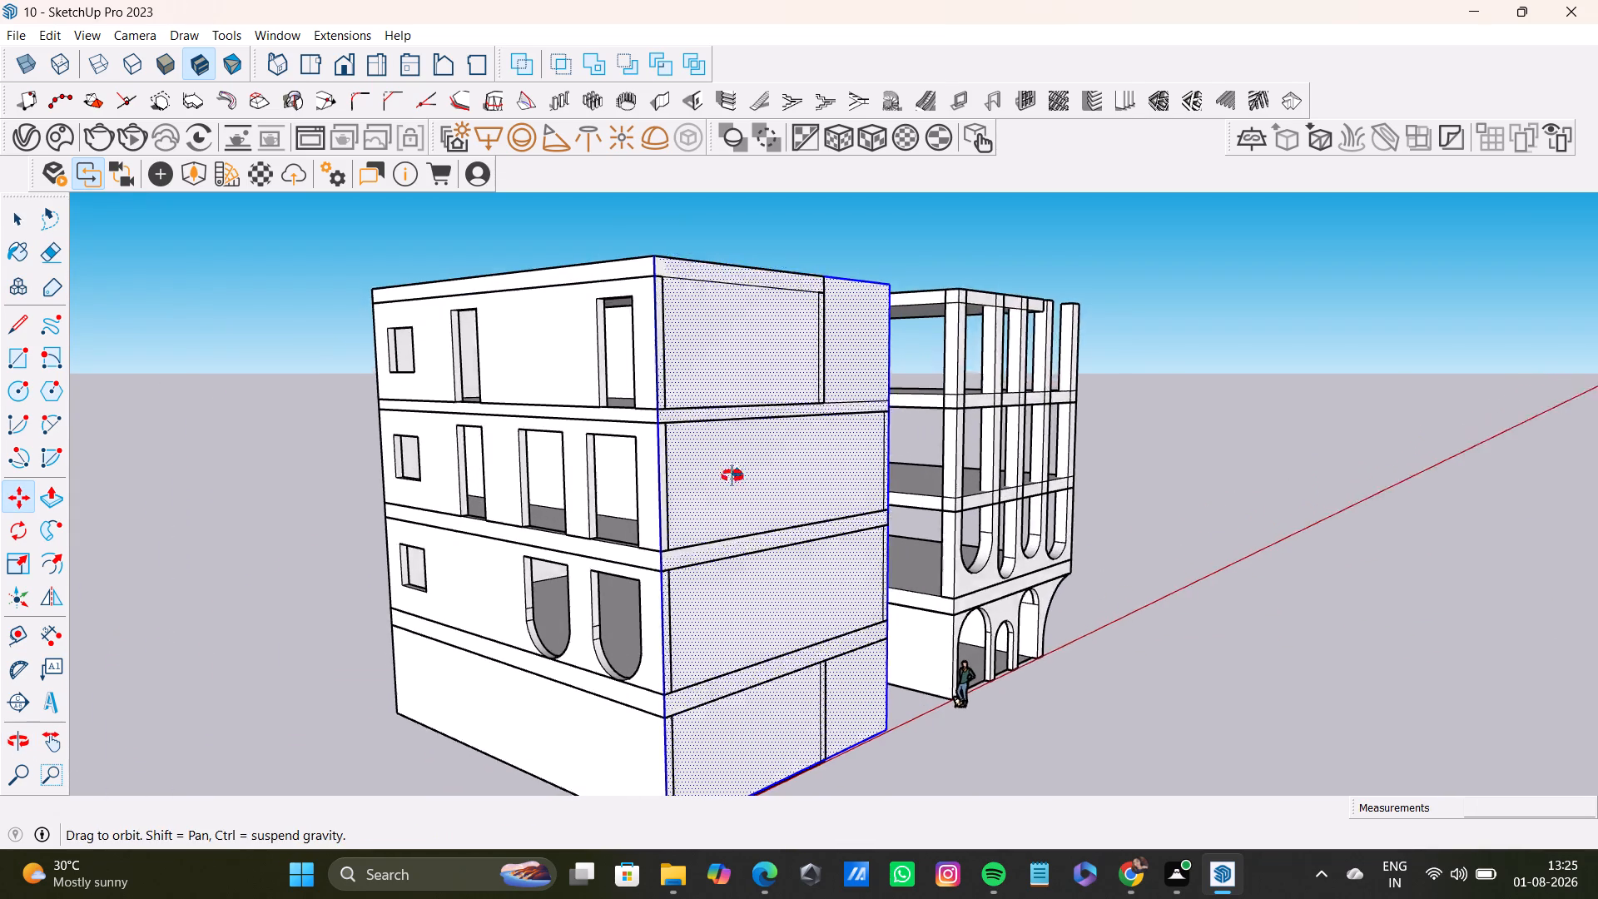
middle_click_drag(732, 476, 700, 489)
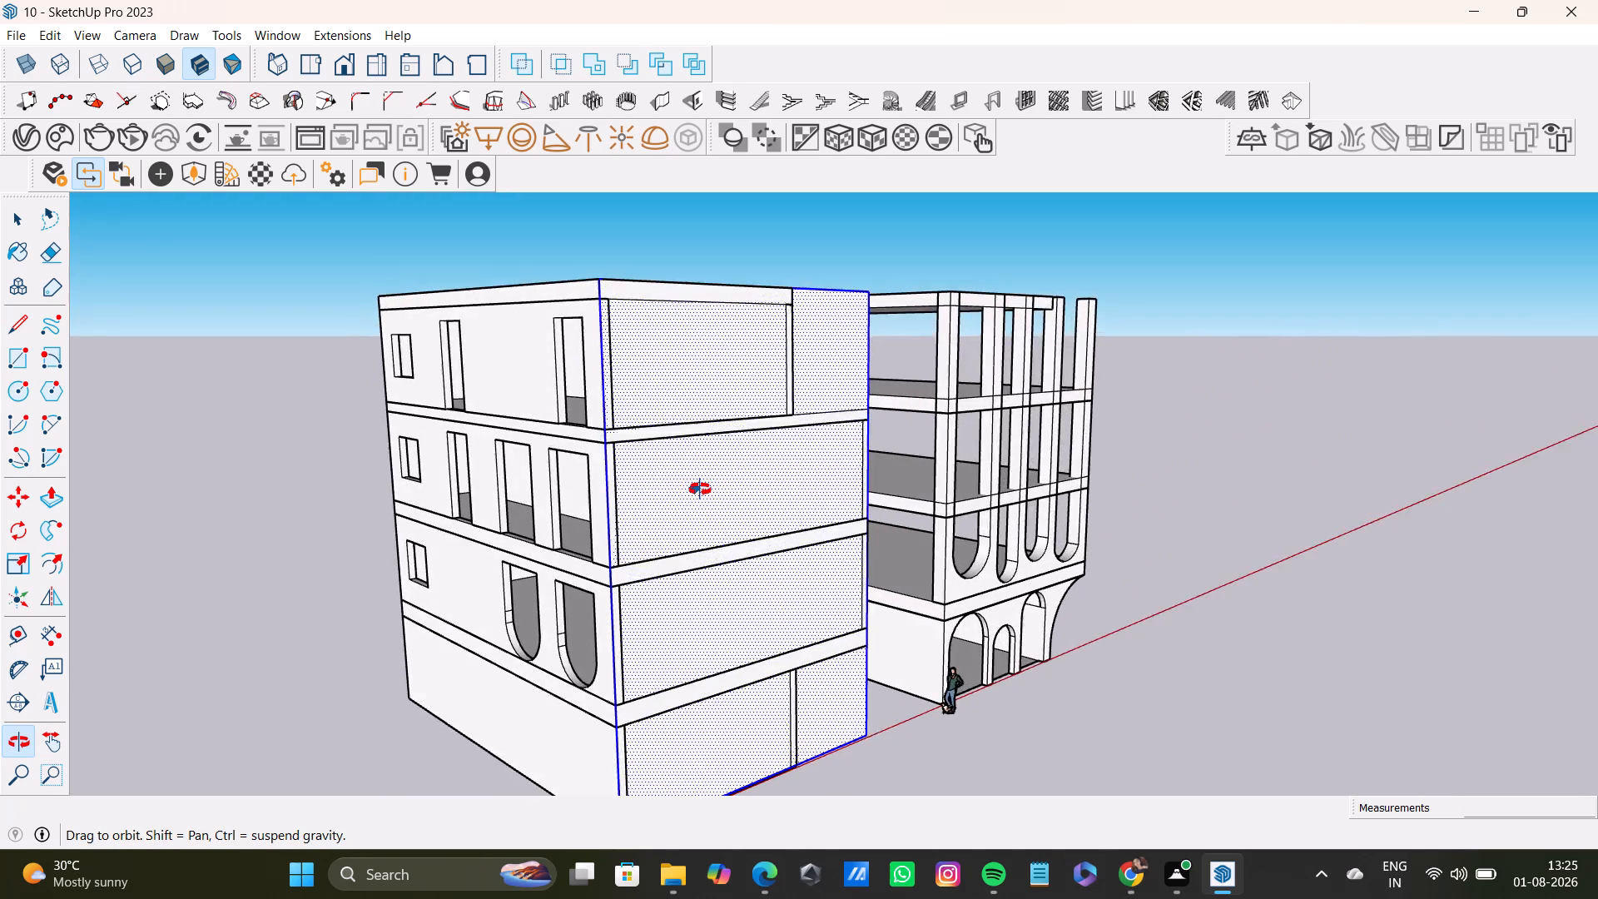
middle_click_drag(700, 489, 512, 441)
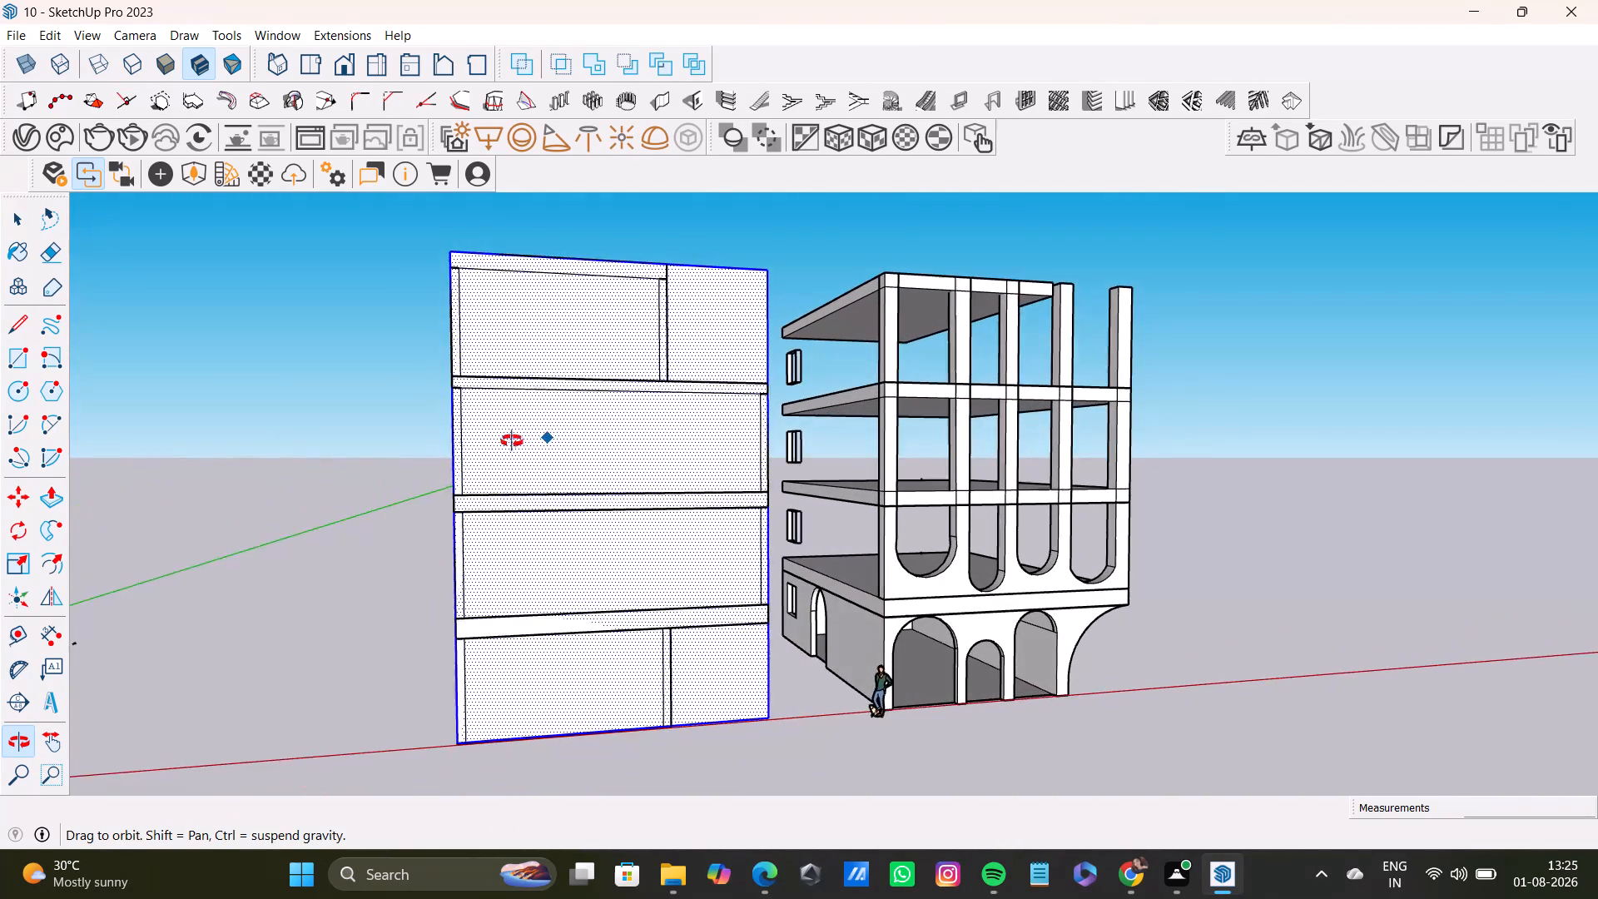
middle_click_drag(512, 441, 508, 441)
key("space")
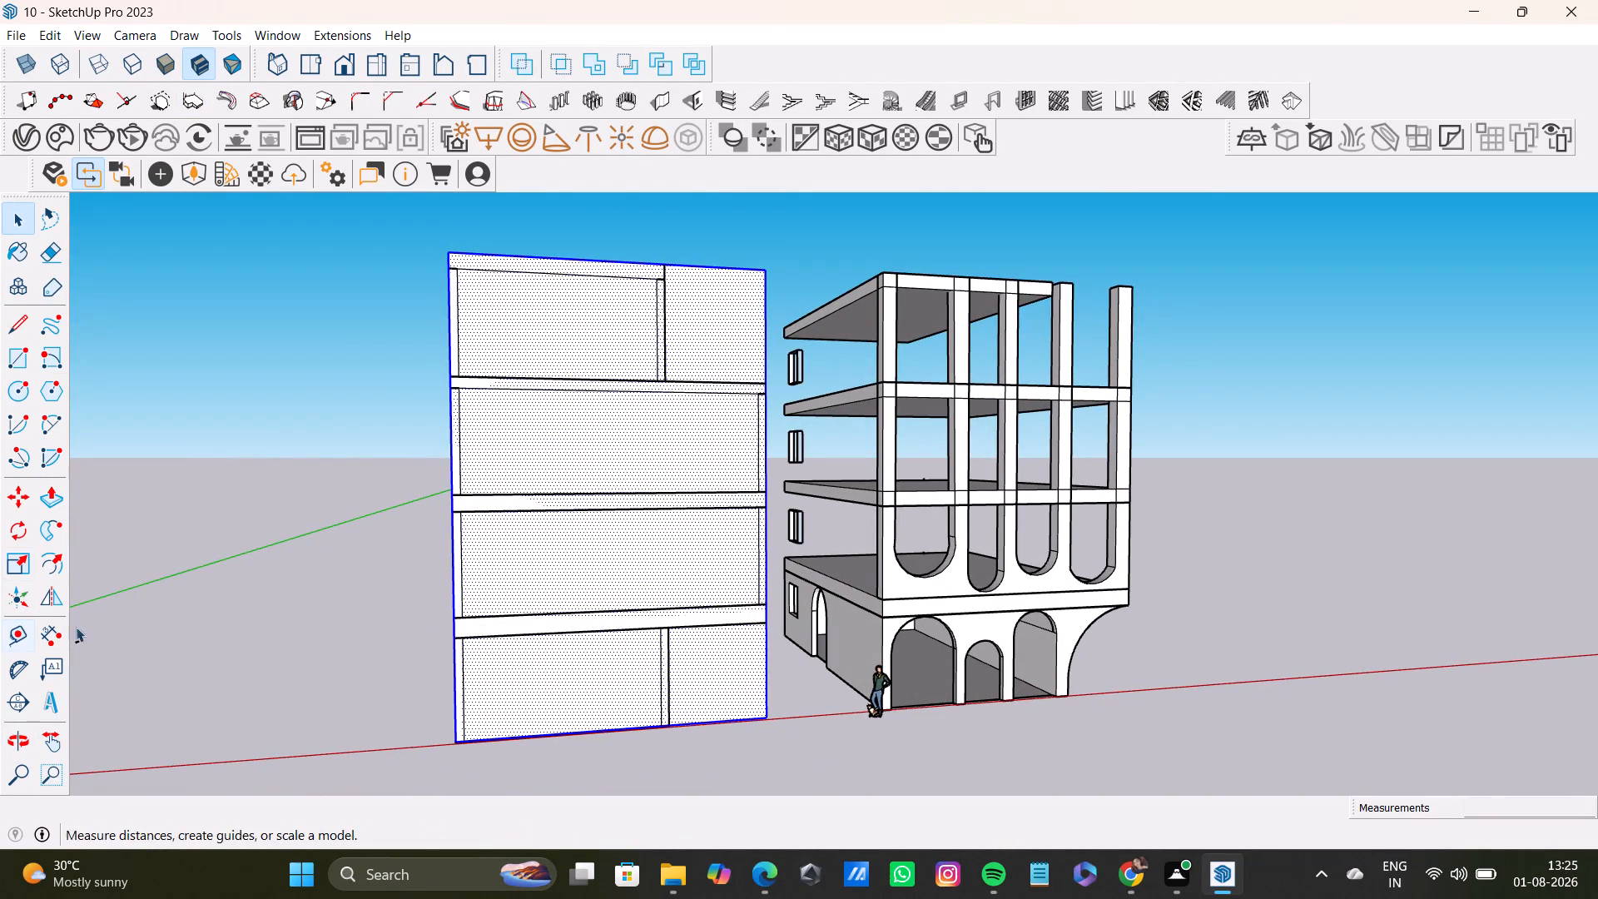
triple_click(514, 435)
right_click(514, 435)
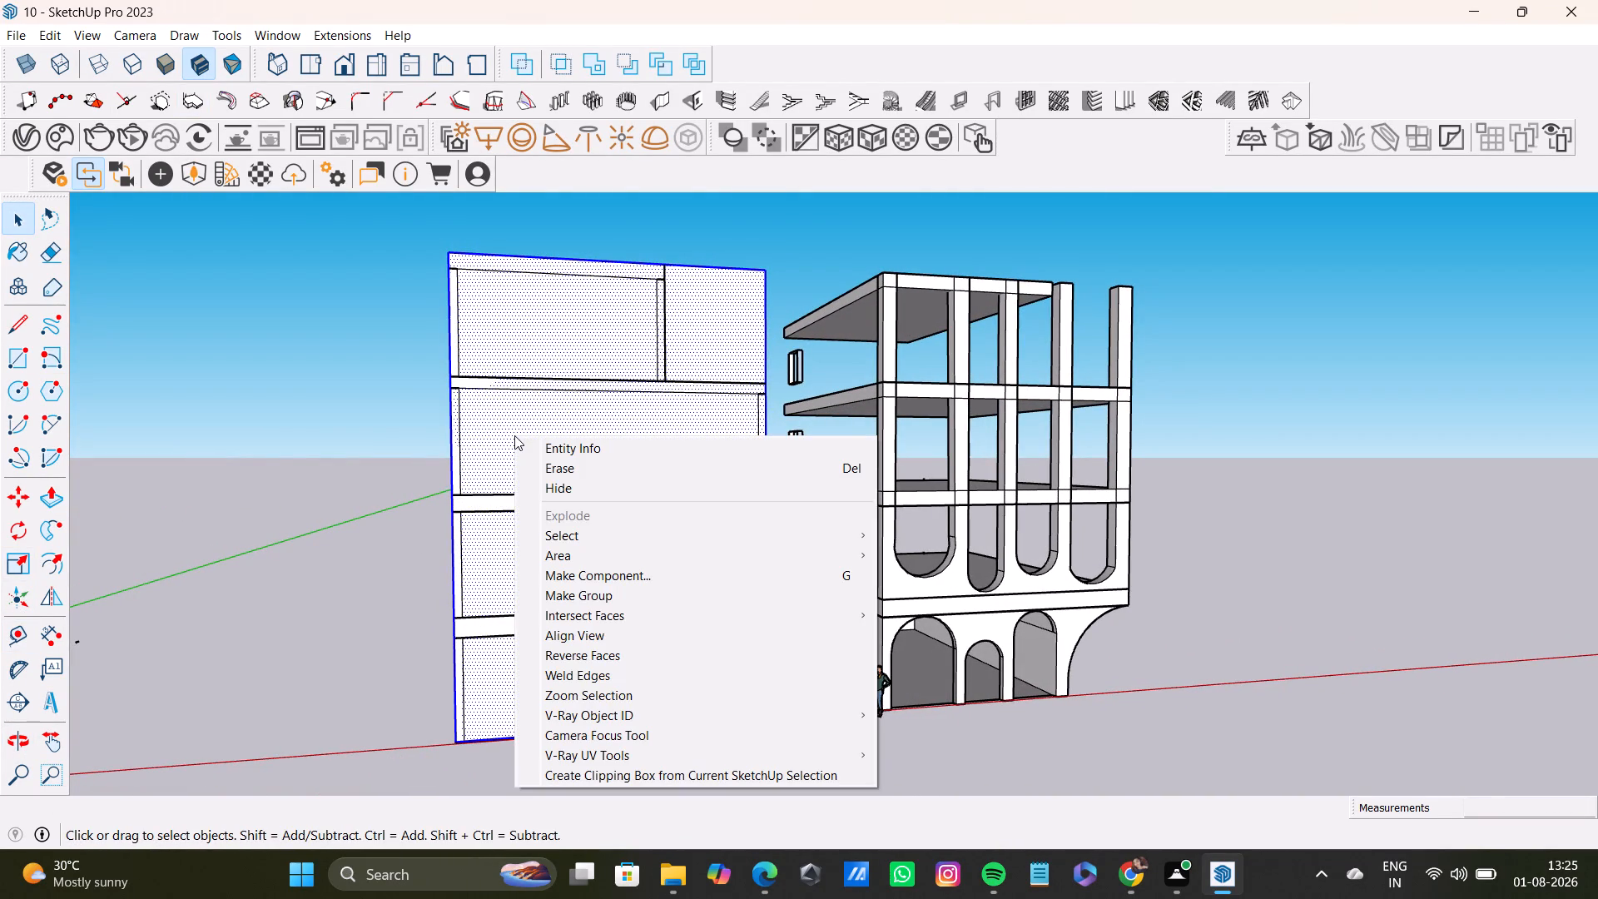
left_click(606, 601)
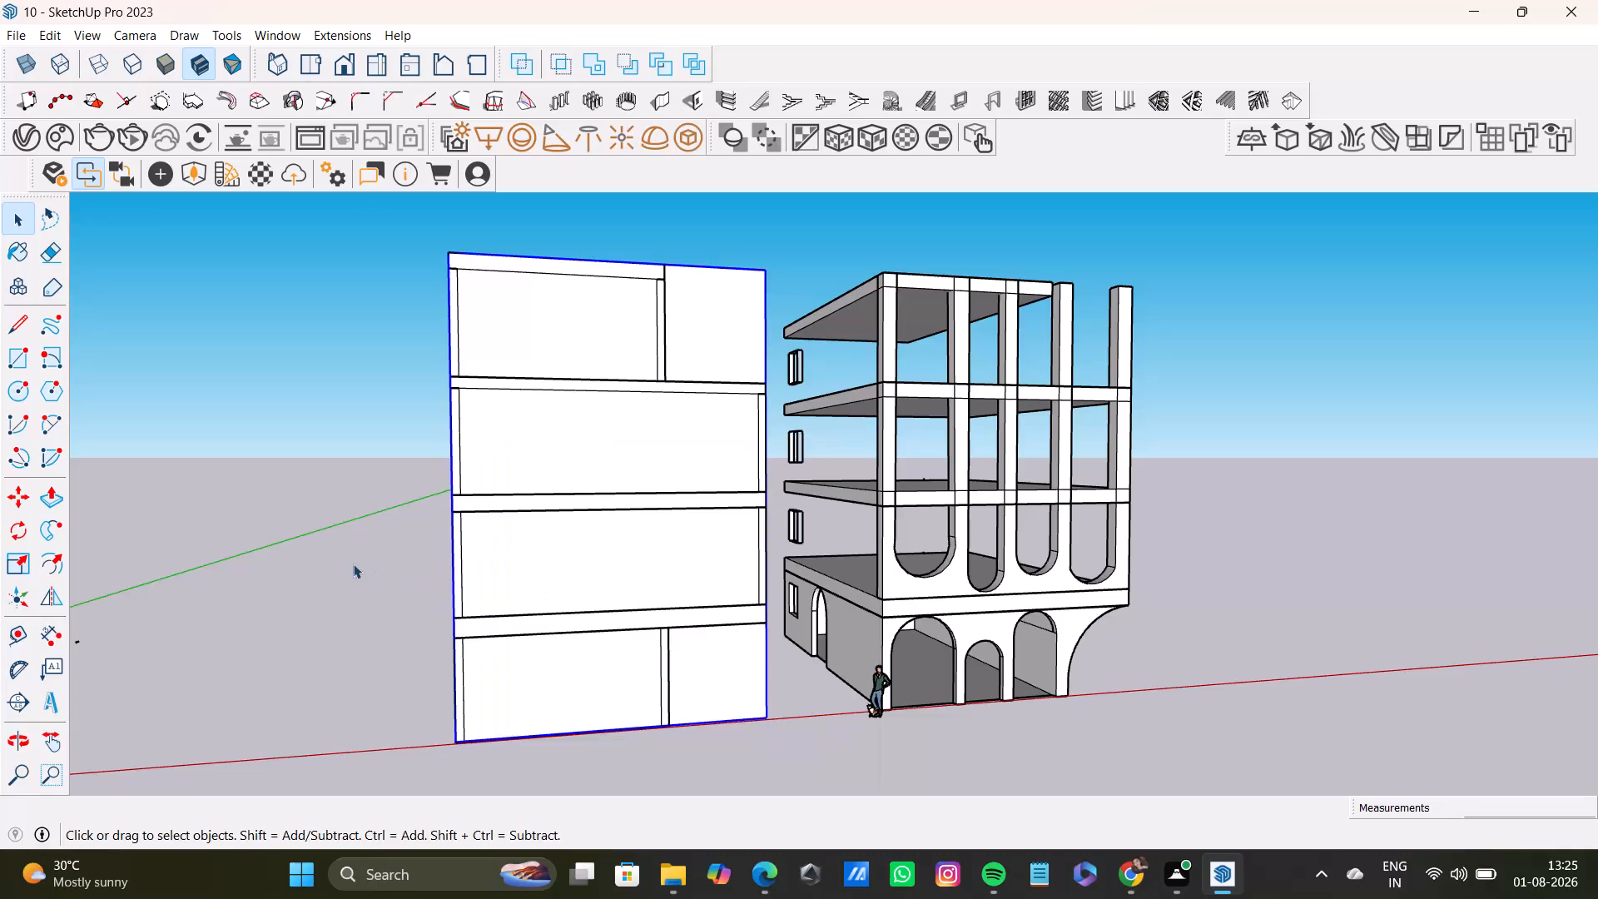
Open the front-face group for editing and select the face inside it.
key("space")
left_click(322, 559)
triple_click(527, 555)
left_click(564, 548)
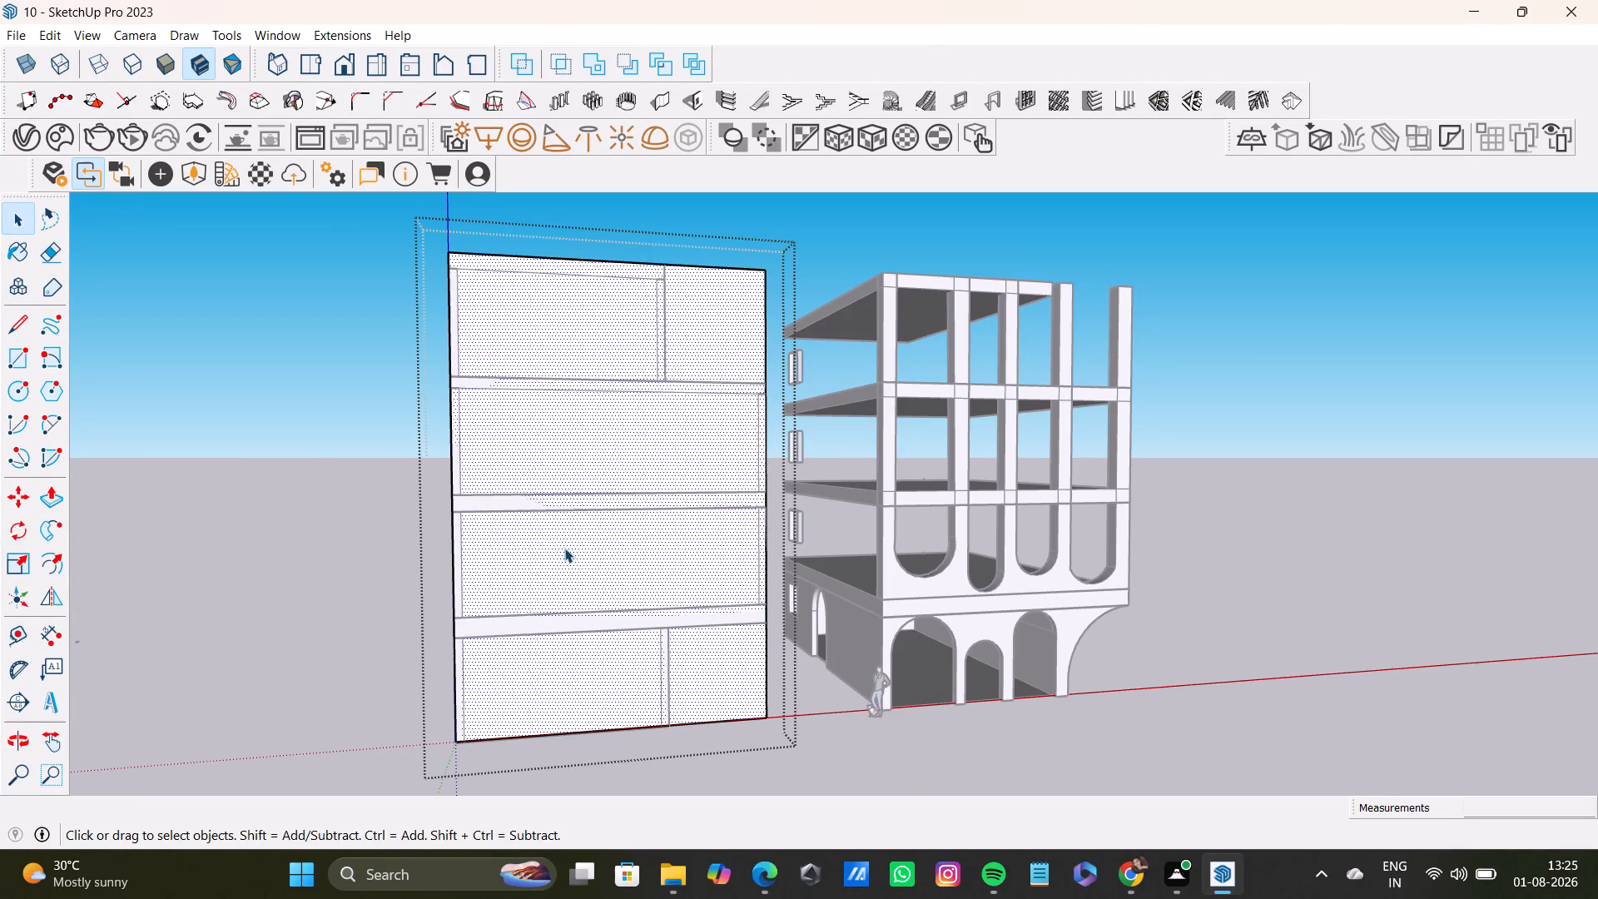
middle_click_drag(288, 541, 267, 572)
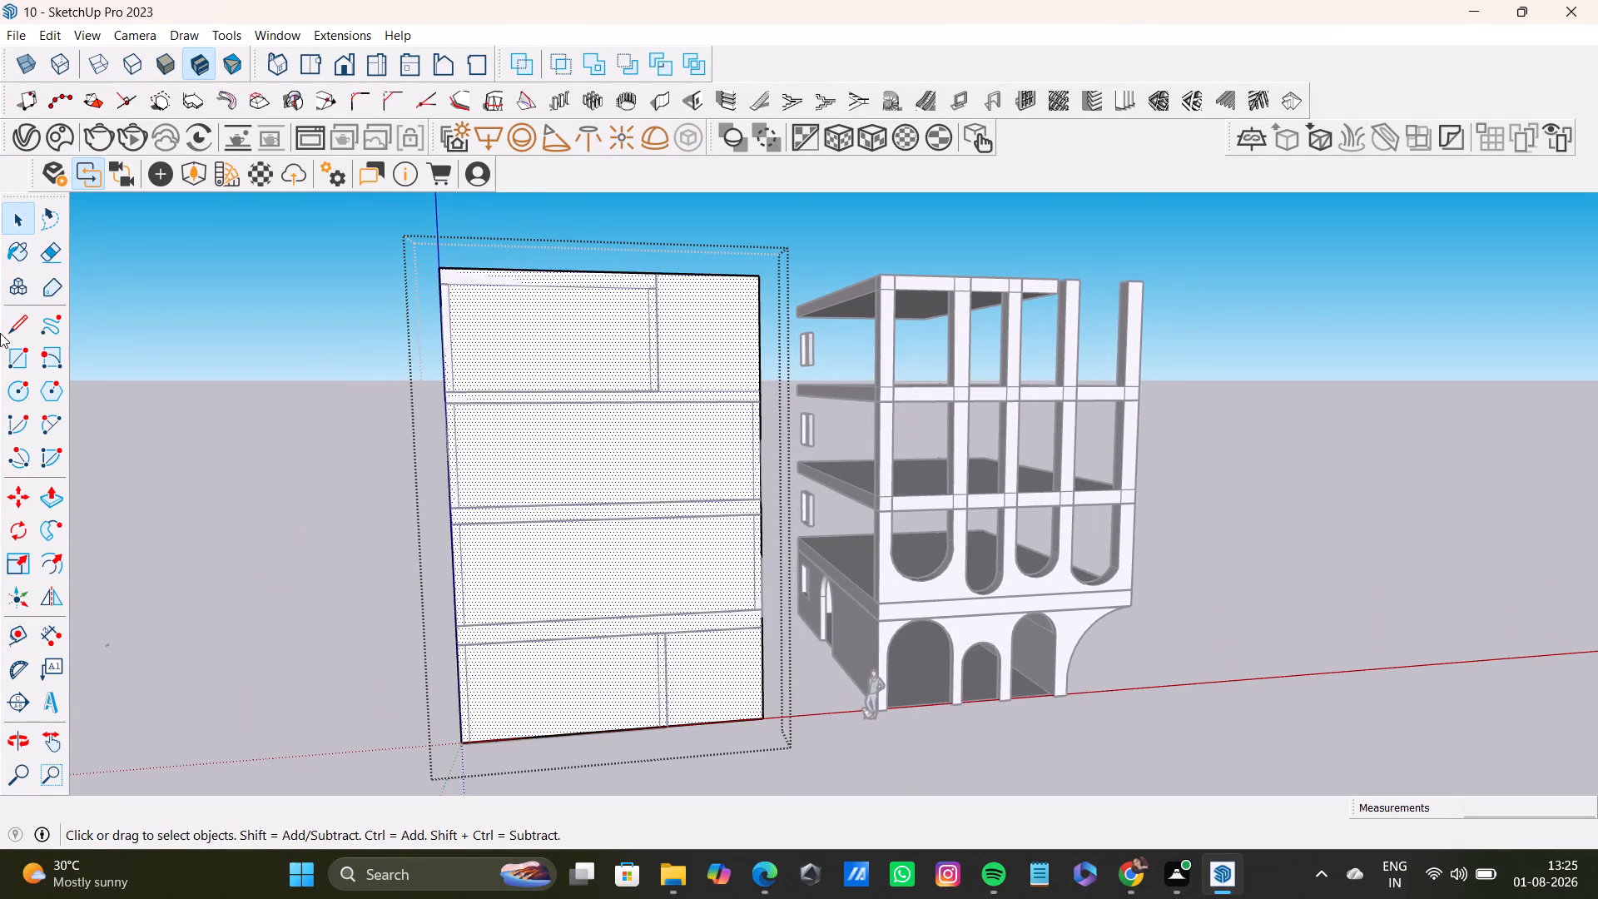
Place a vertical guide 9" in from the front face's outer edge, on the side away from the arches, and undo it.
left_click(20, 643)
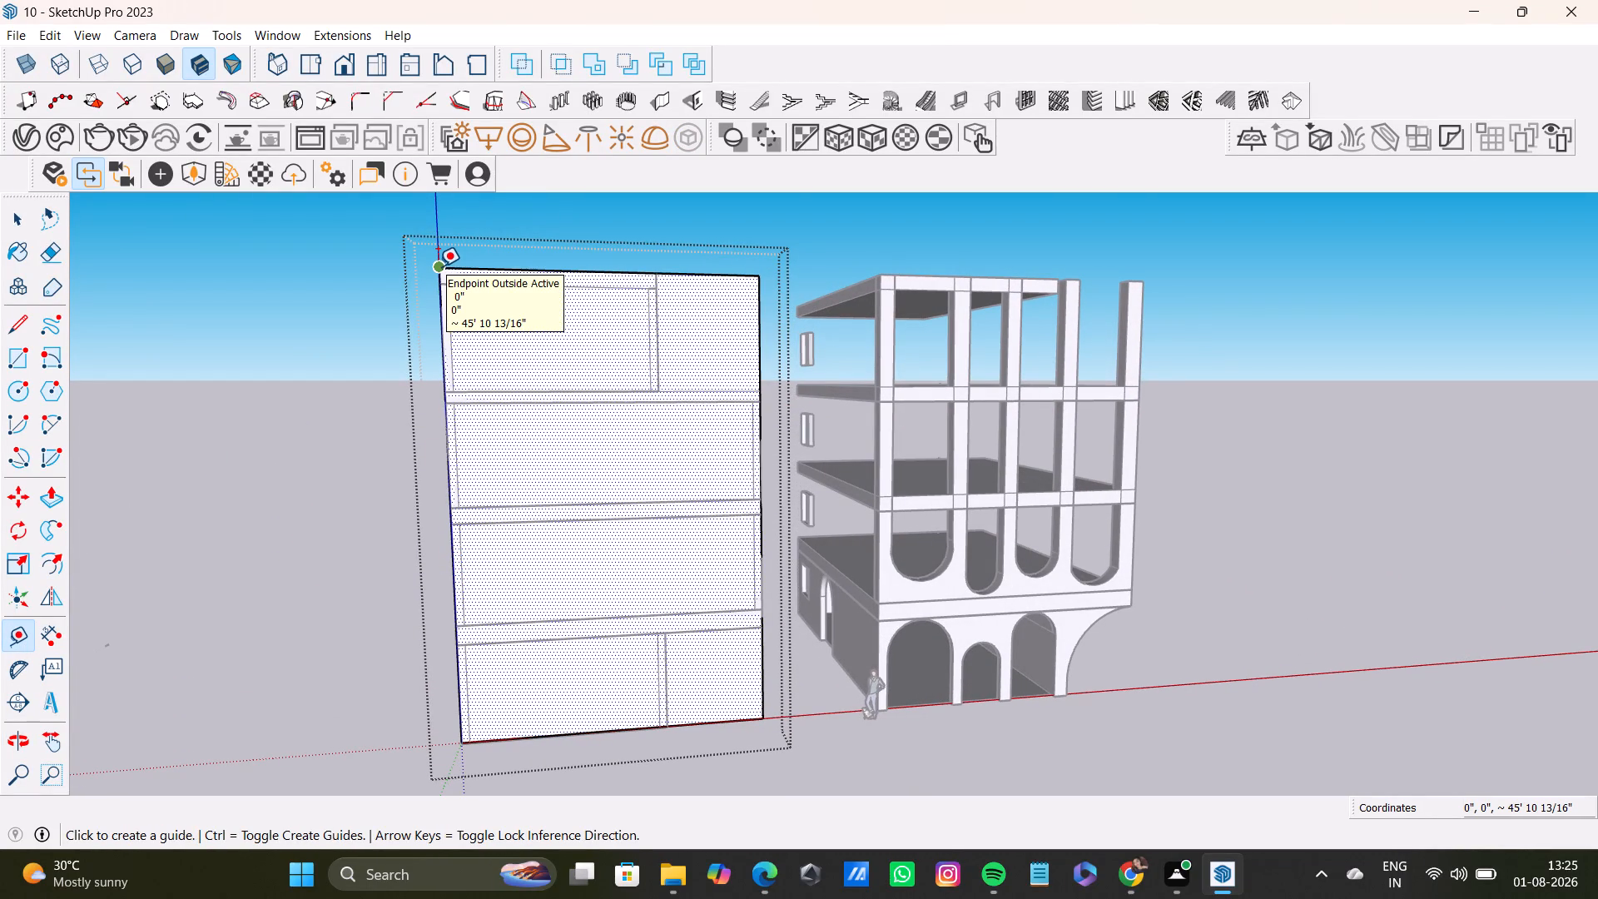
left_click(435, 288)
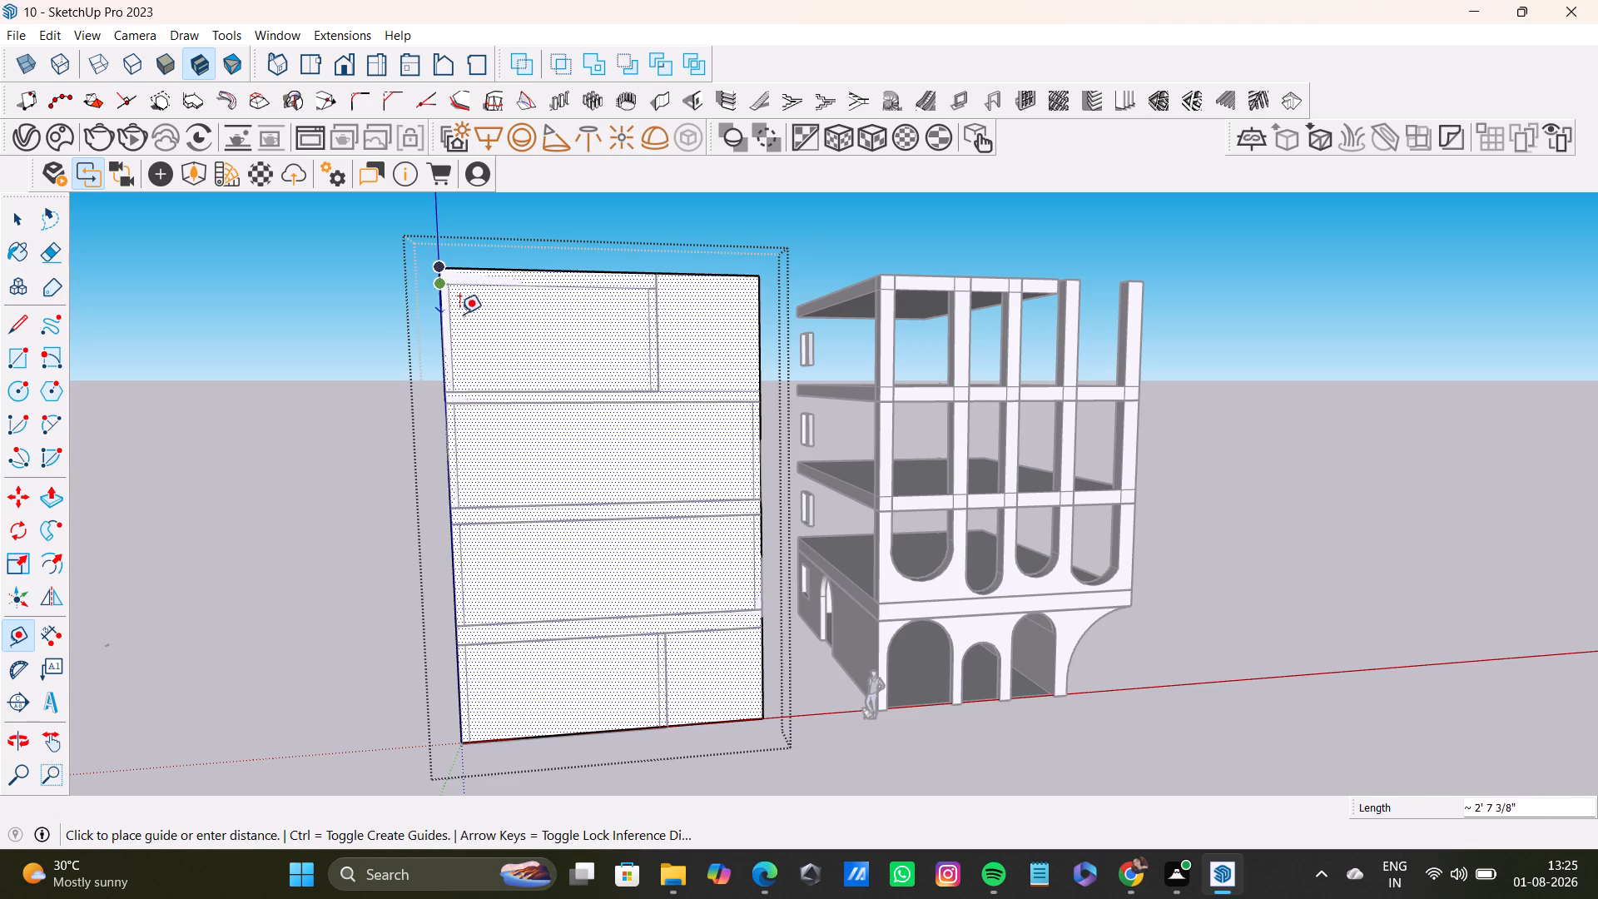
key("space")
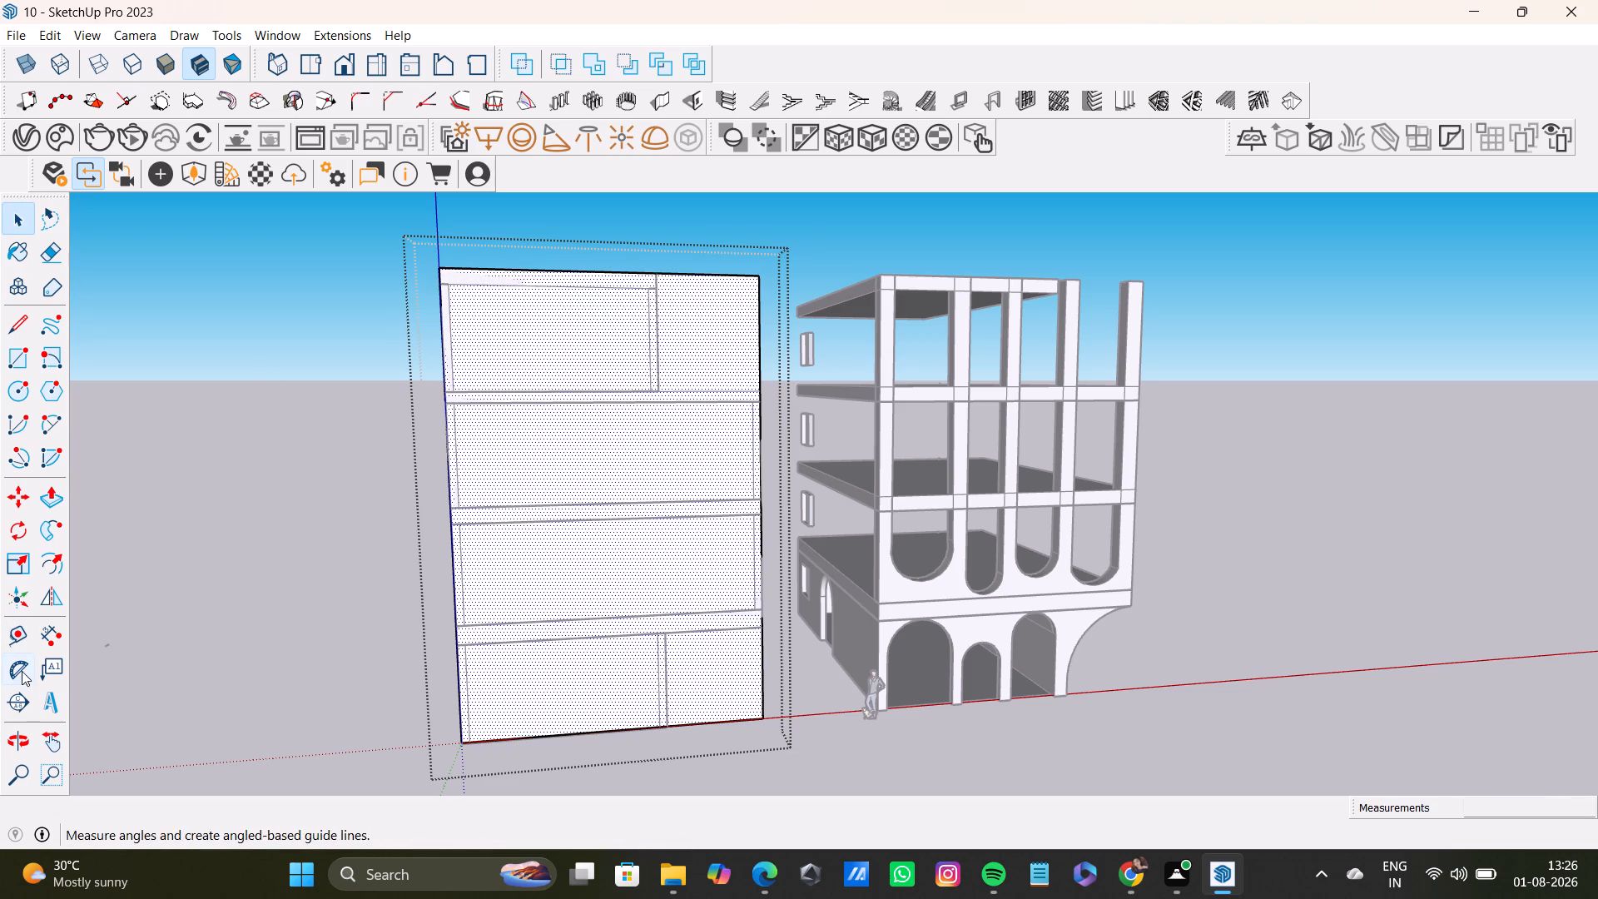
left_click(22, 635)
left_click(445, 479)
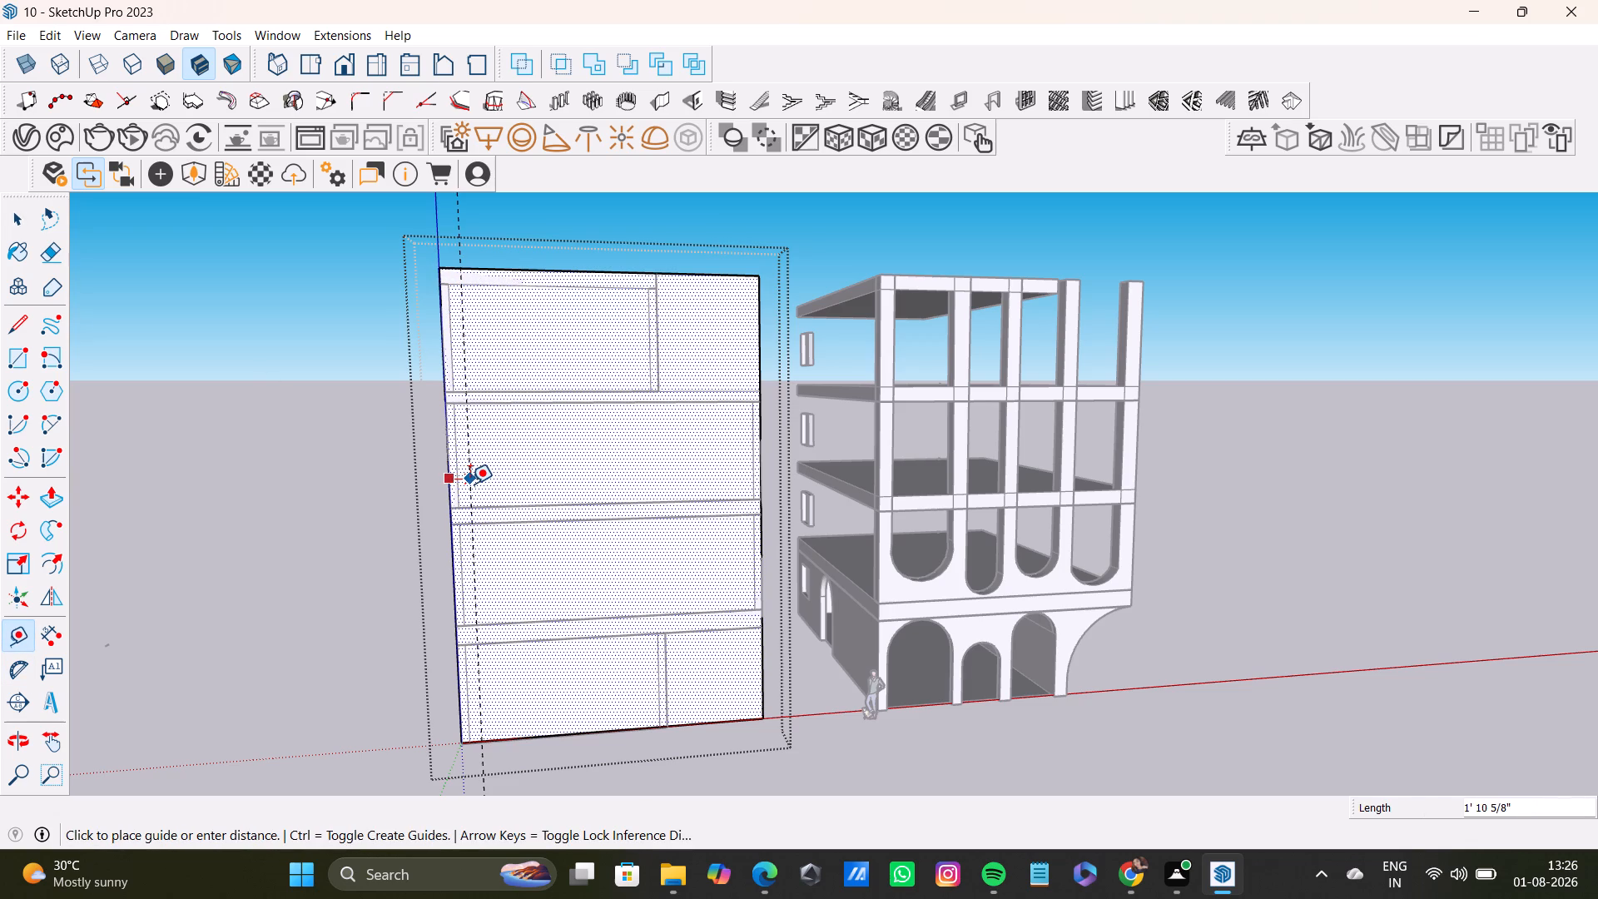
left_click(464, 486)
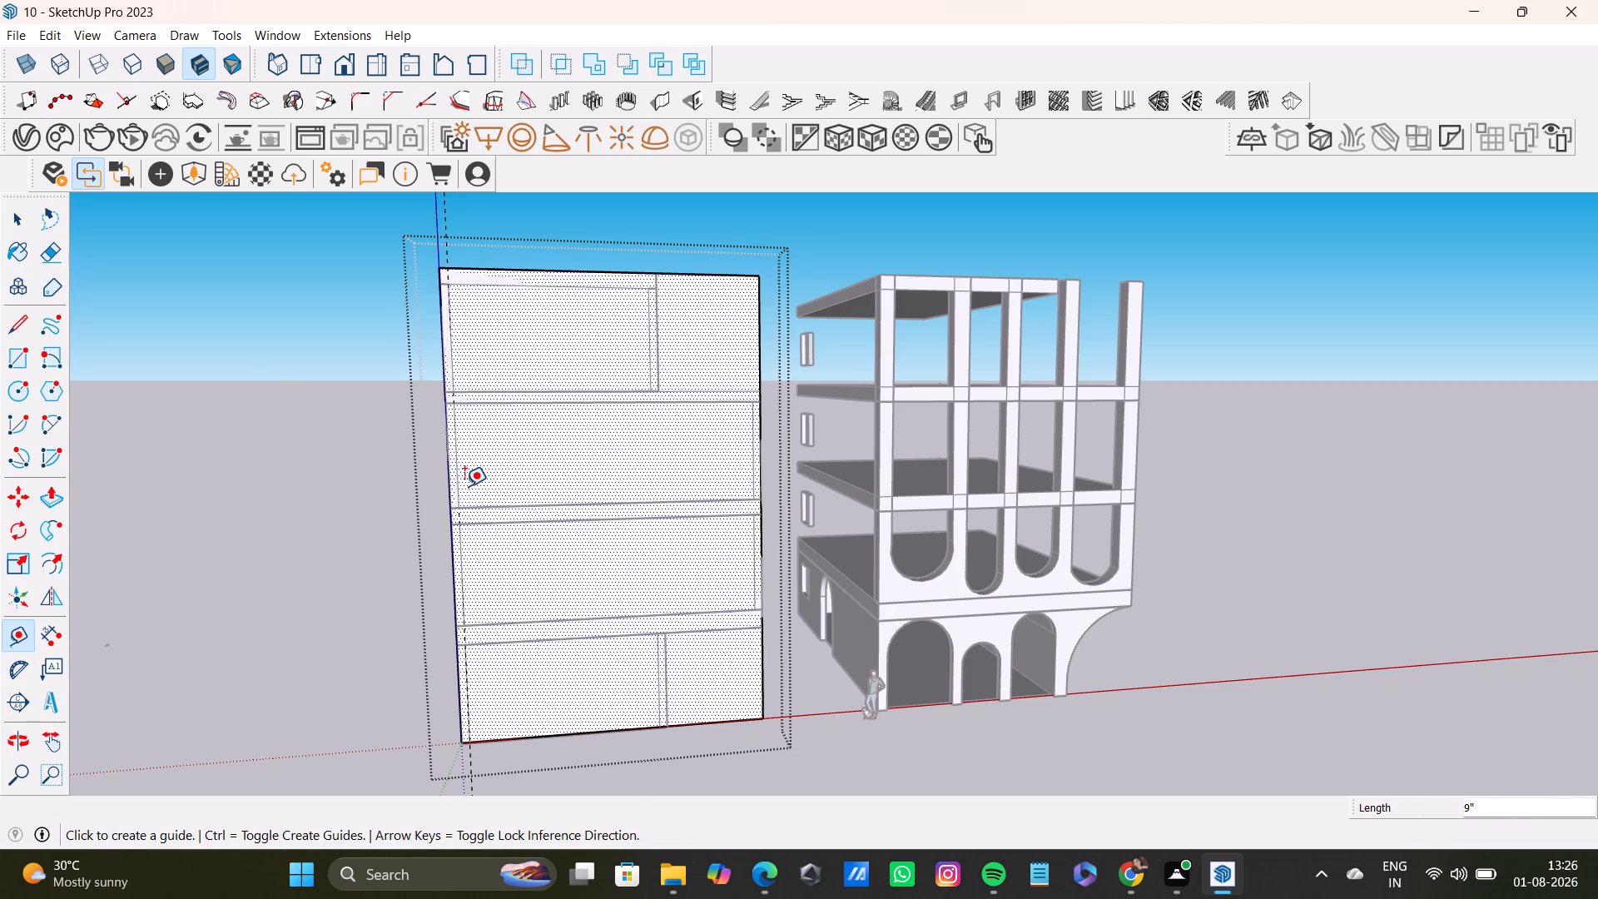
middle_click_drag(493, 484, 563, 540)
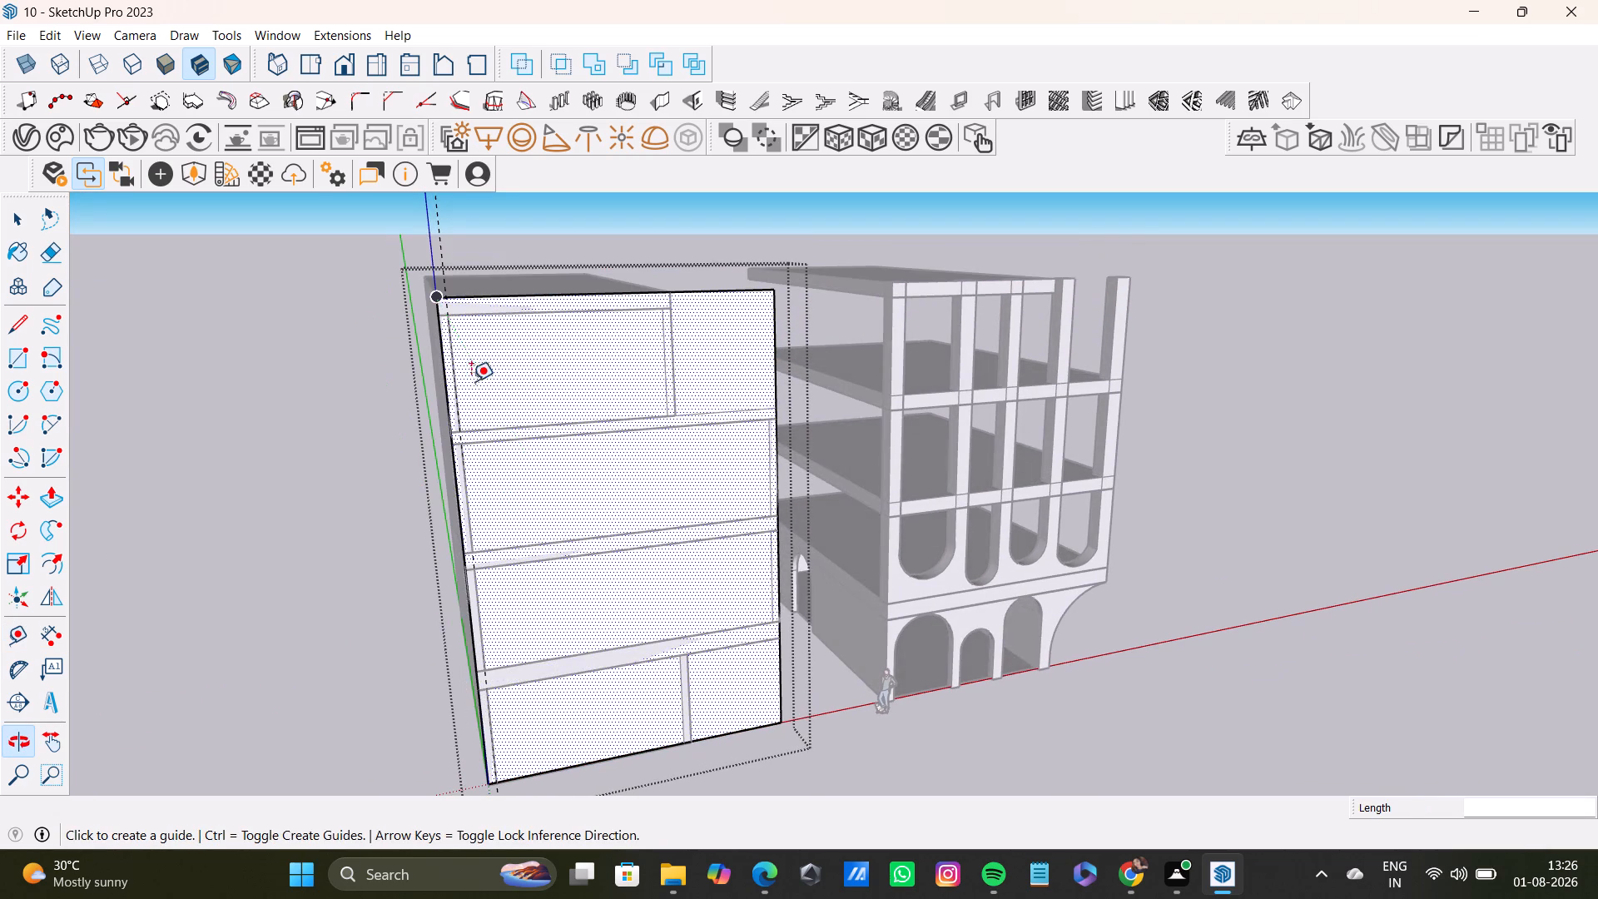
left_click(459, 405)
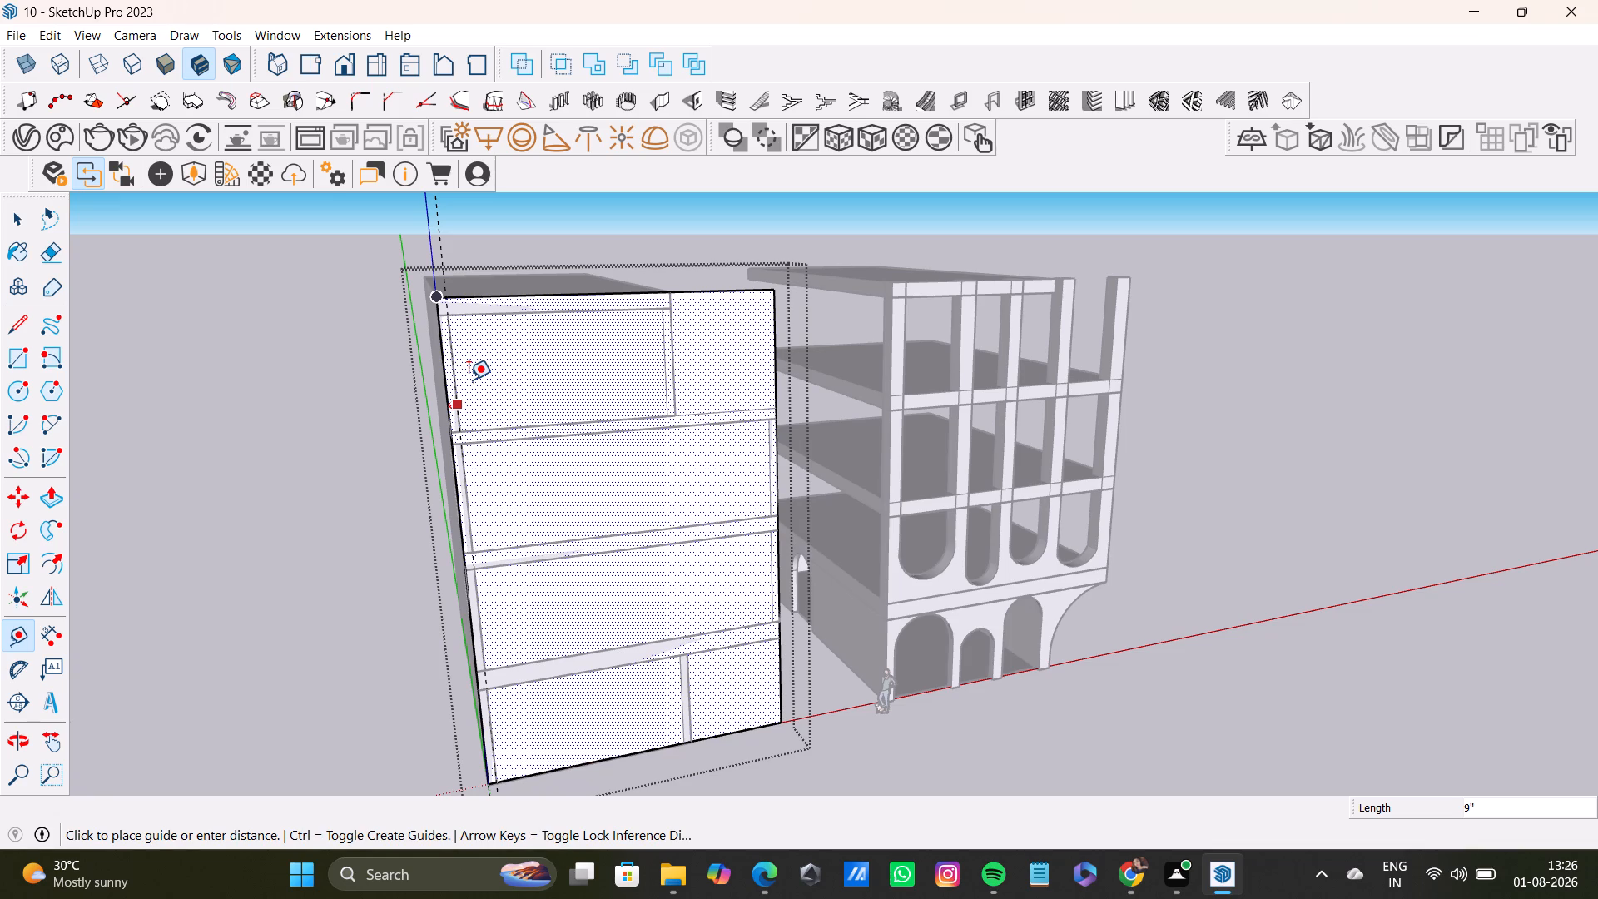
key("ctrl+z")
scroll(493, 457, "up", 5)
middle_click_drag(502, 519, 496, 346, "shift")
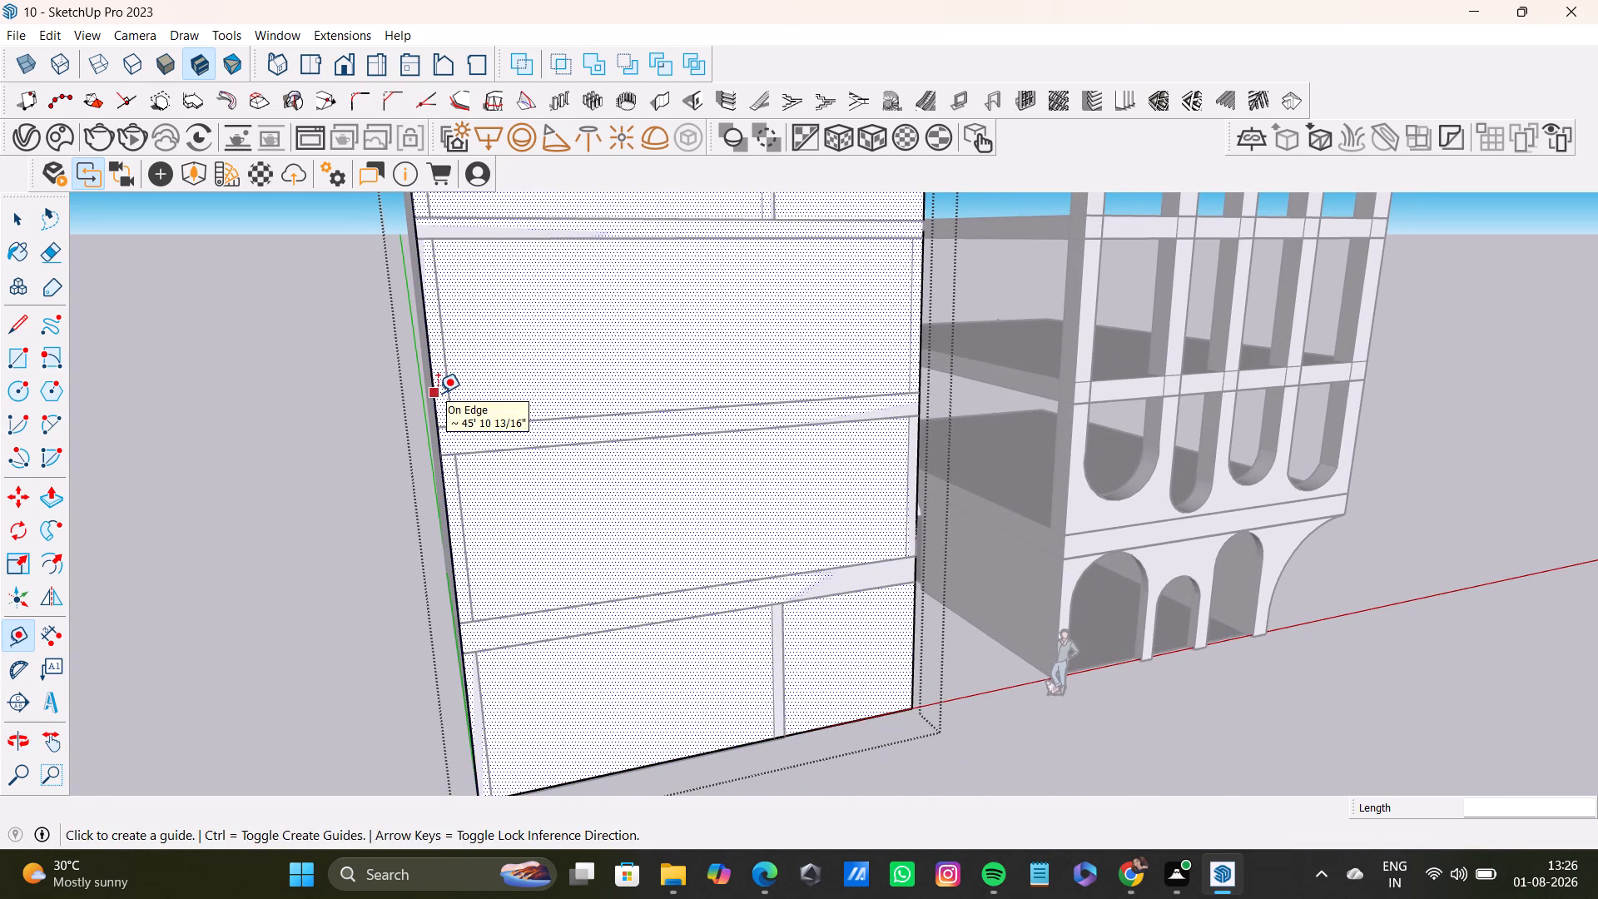
Place vertical guides on the front face about 1' 8" in from its outer edge and another about 7' 5" further across.
left_click_drag(434, 397, 447, 398)
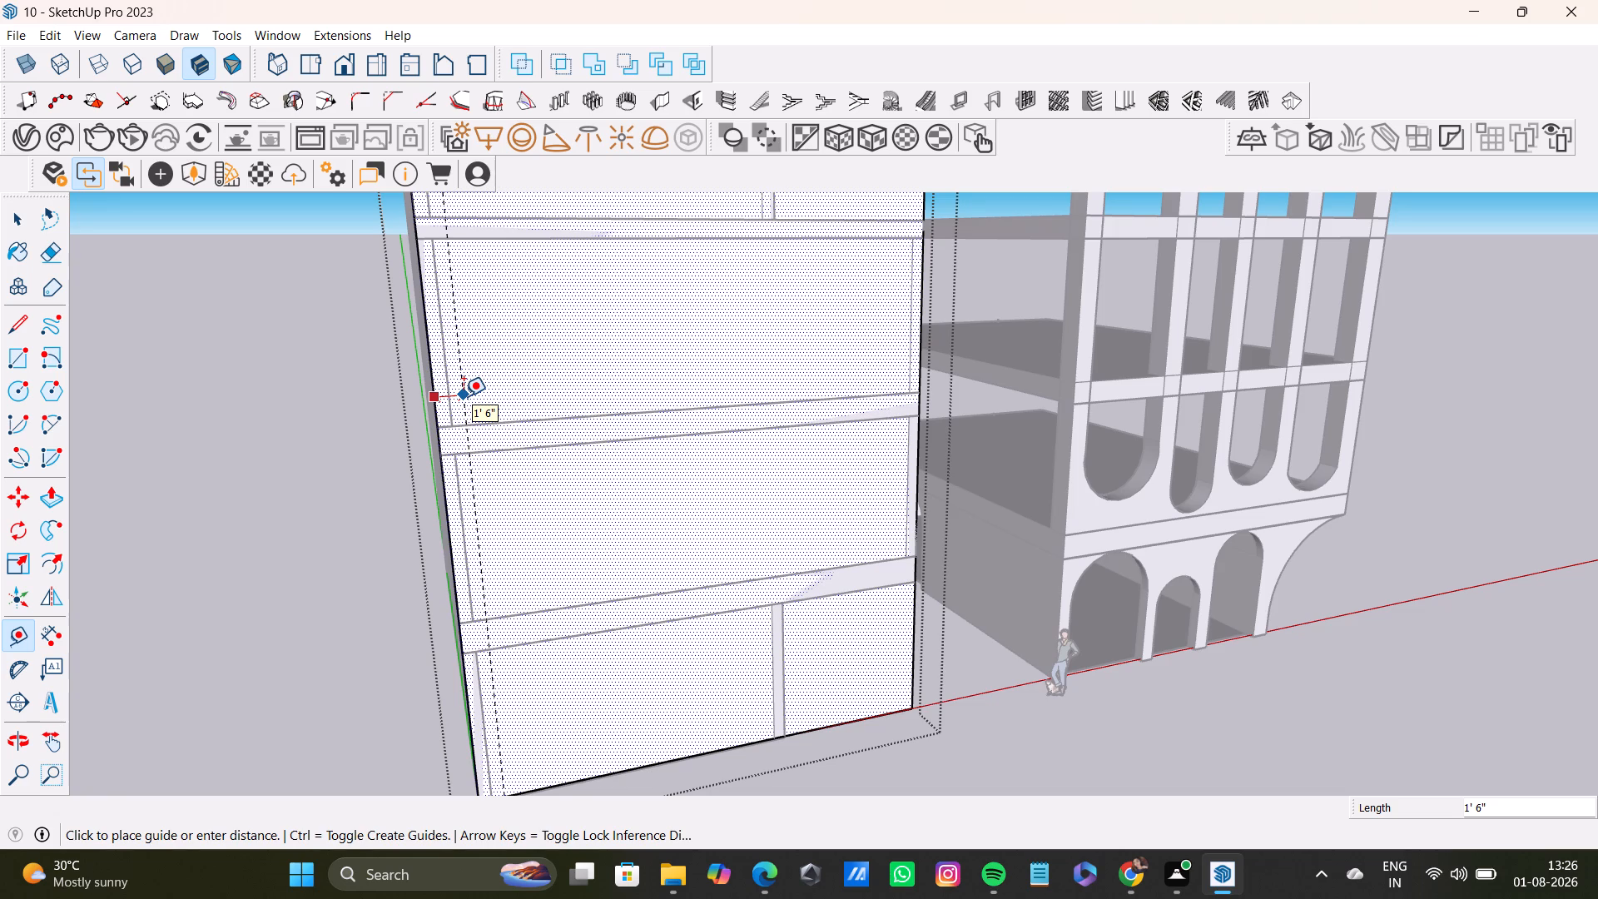
left_click(467, 395)
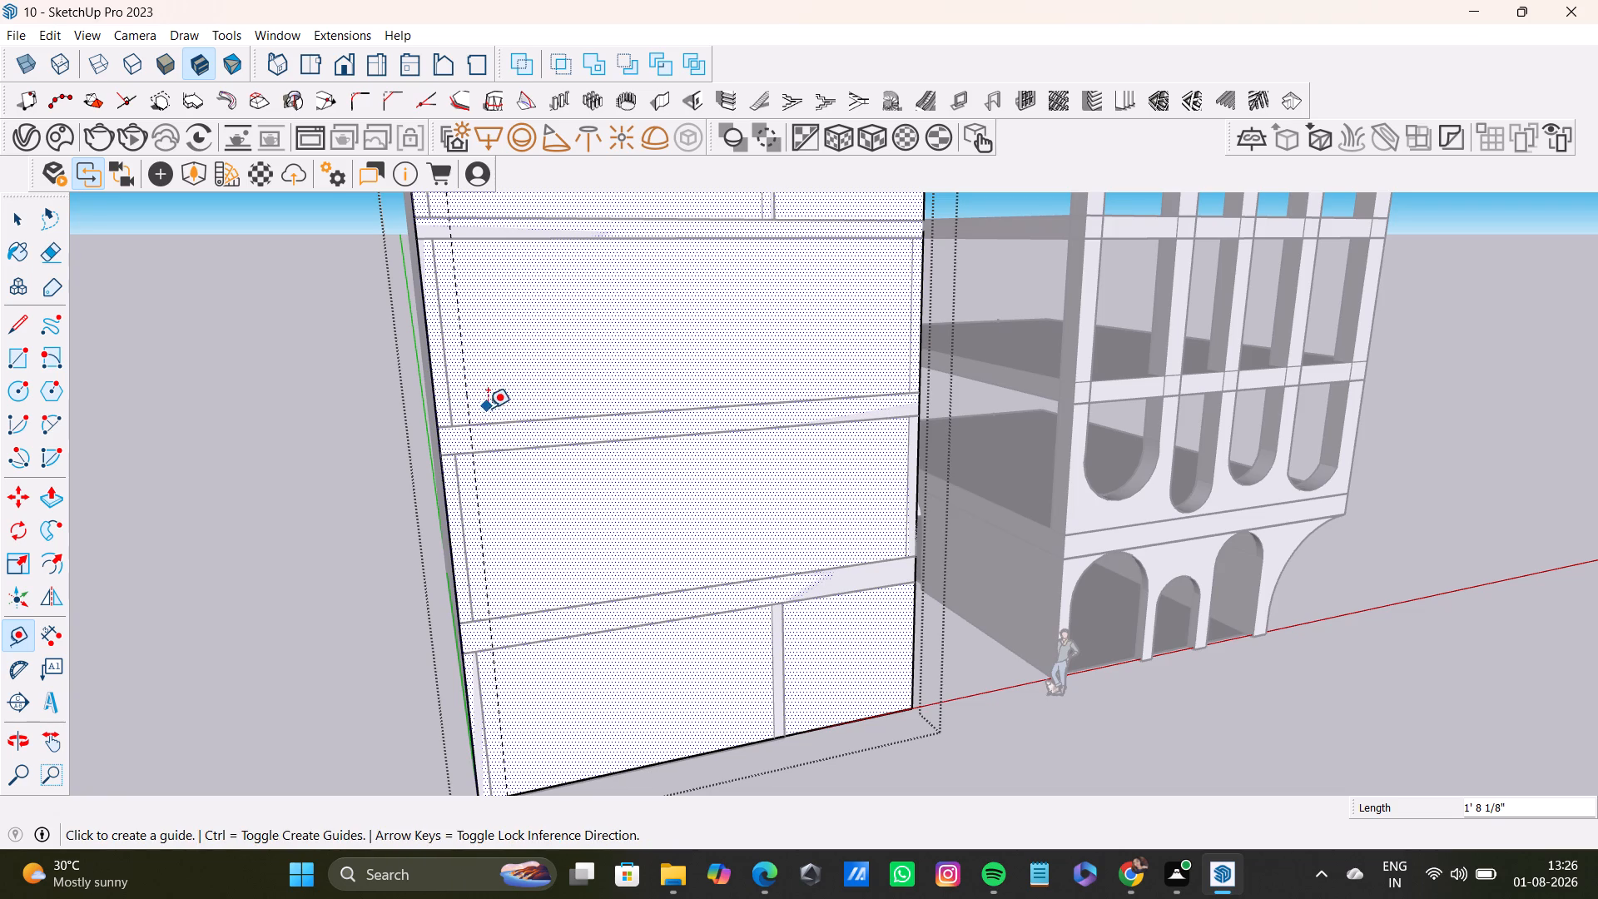
middle_click_drag(524, 478, 497, 482)
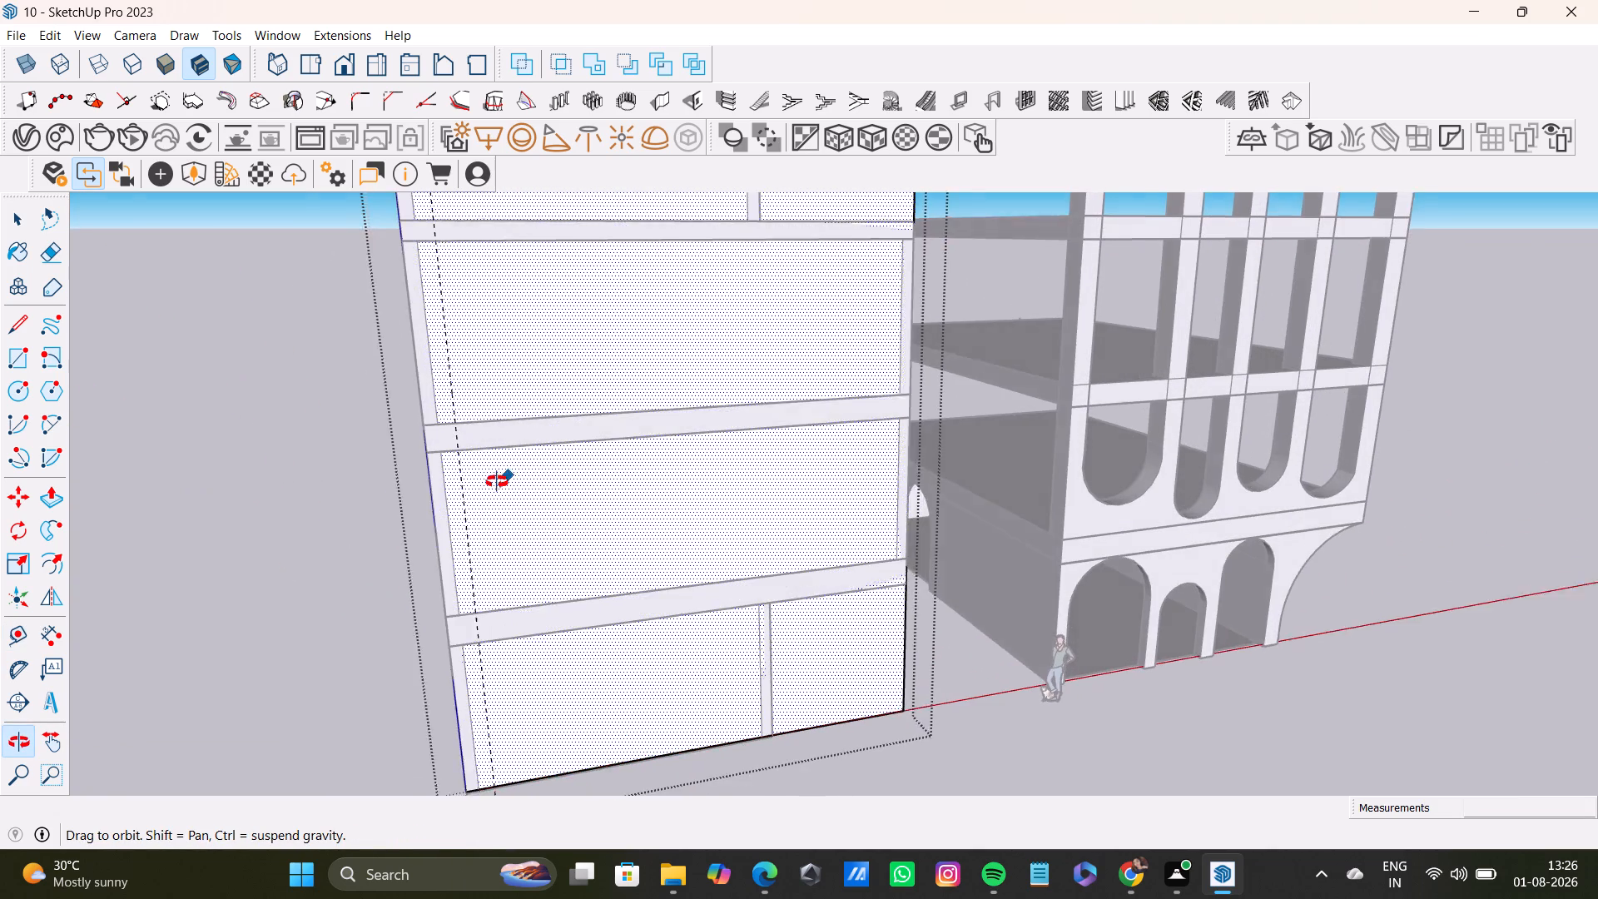
middle_click_drag(497, 482, 489, 484)
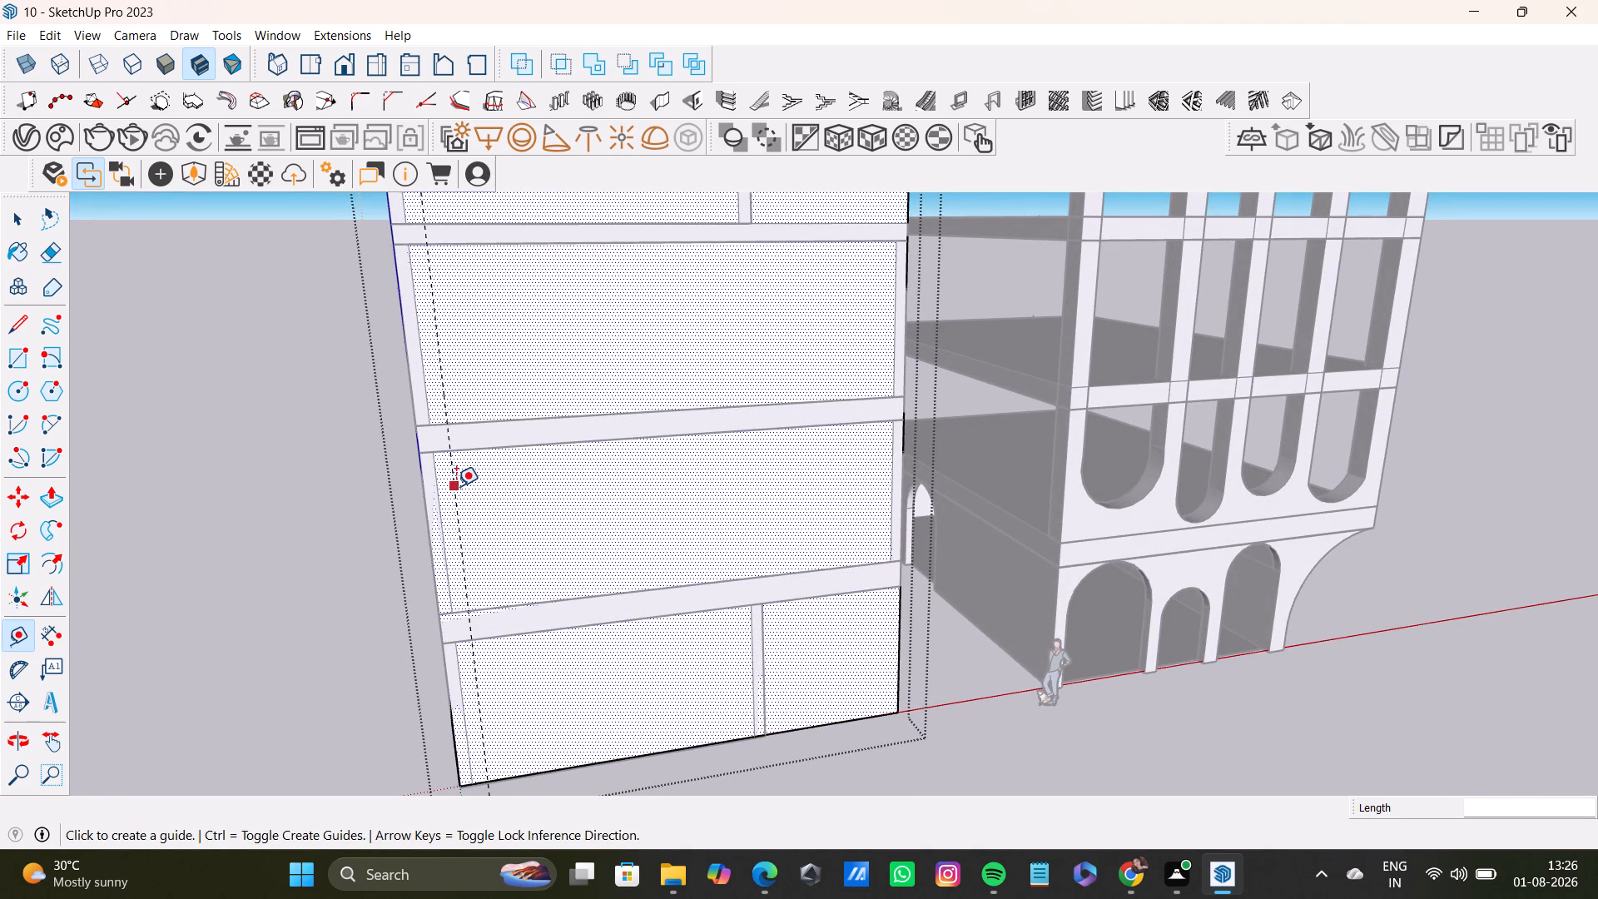
left_click(453, 488)
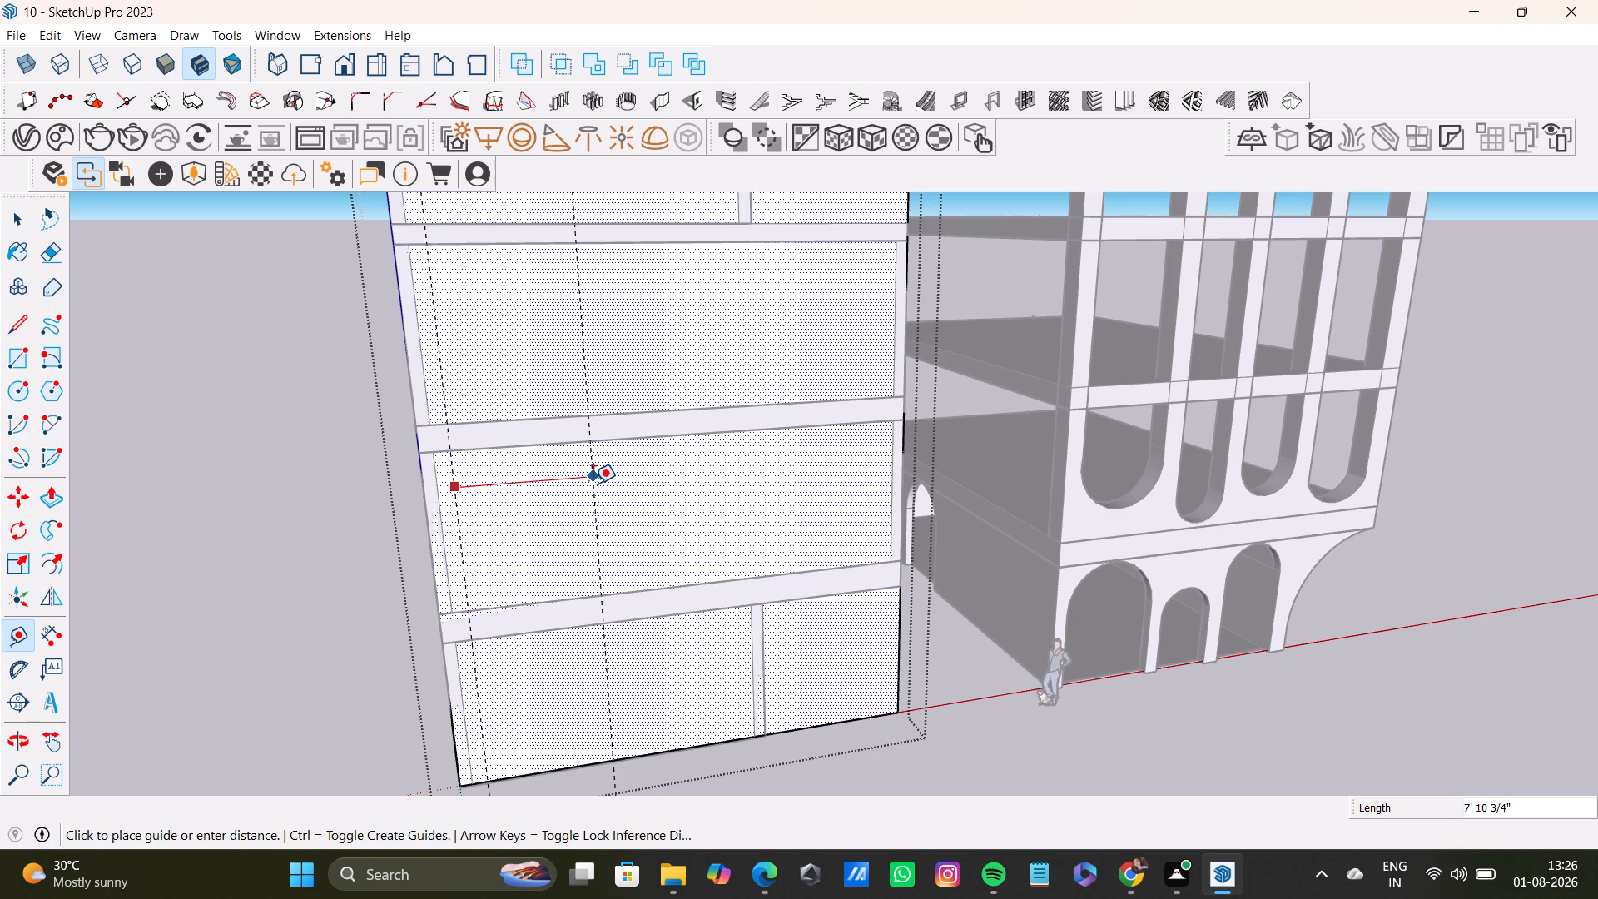
left_click(585, 485)
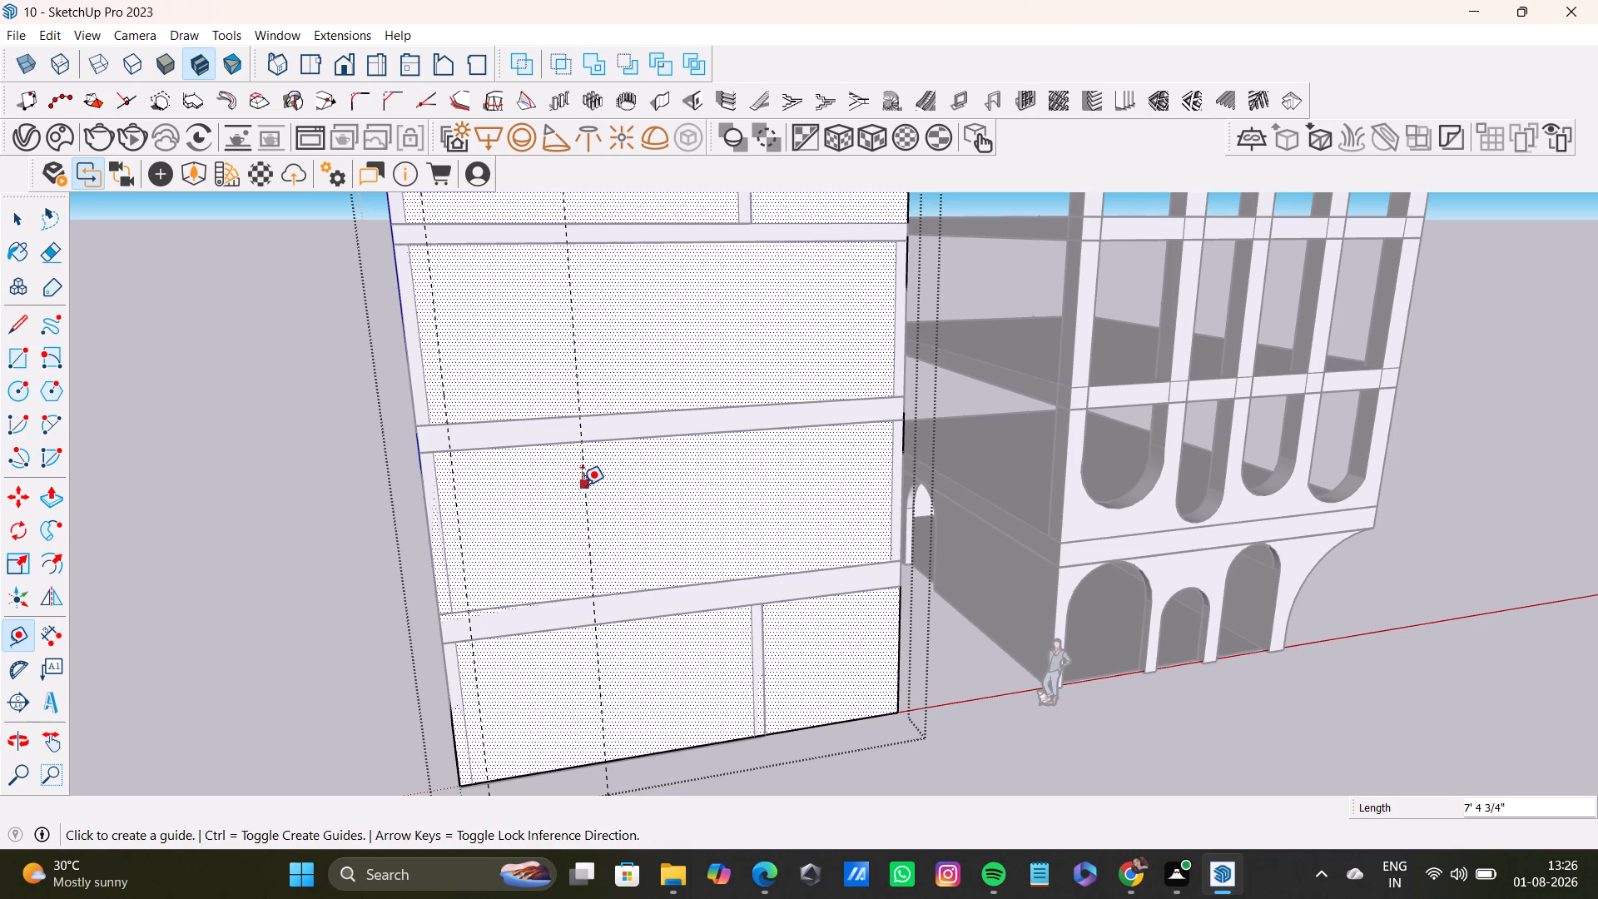
Add four more vertical guides across the front face, spaced successively about 1' 8", 5' 1", 2' and 5' 2" towards the arched building.
left_click(582, 485)
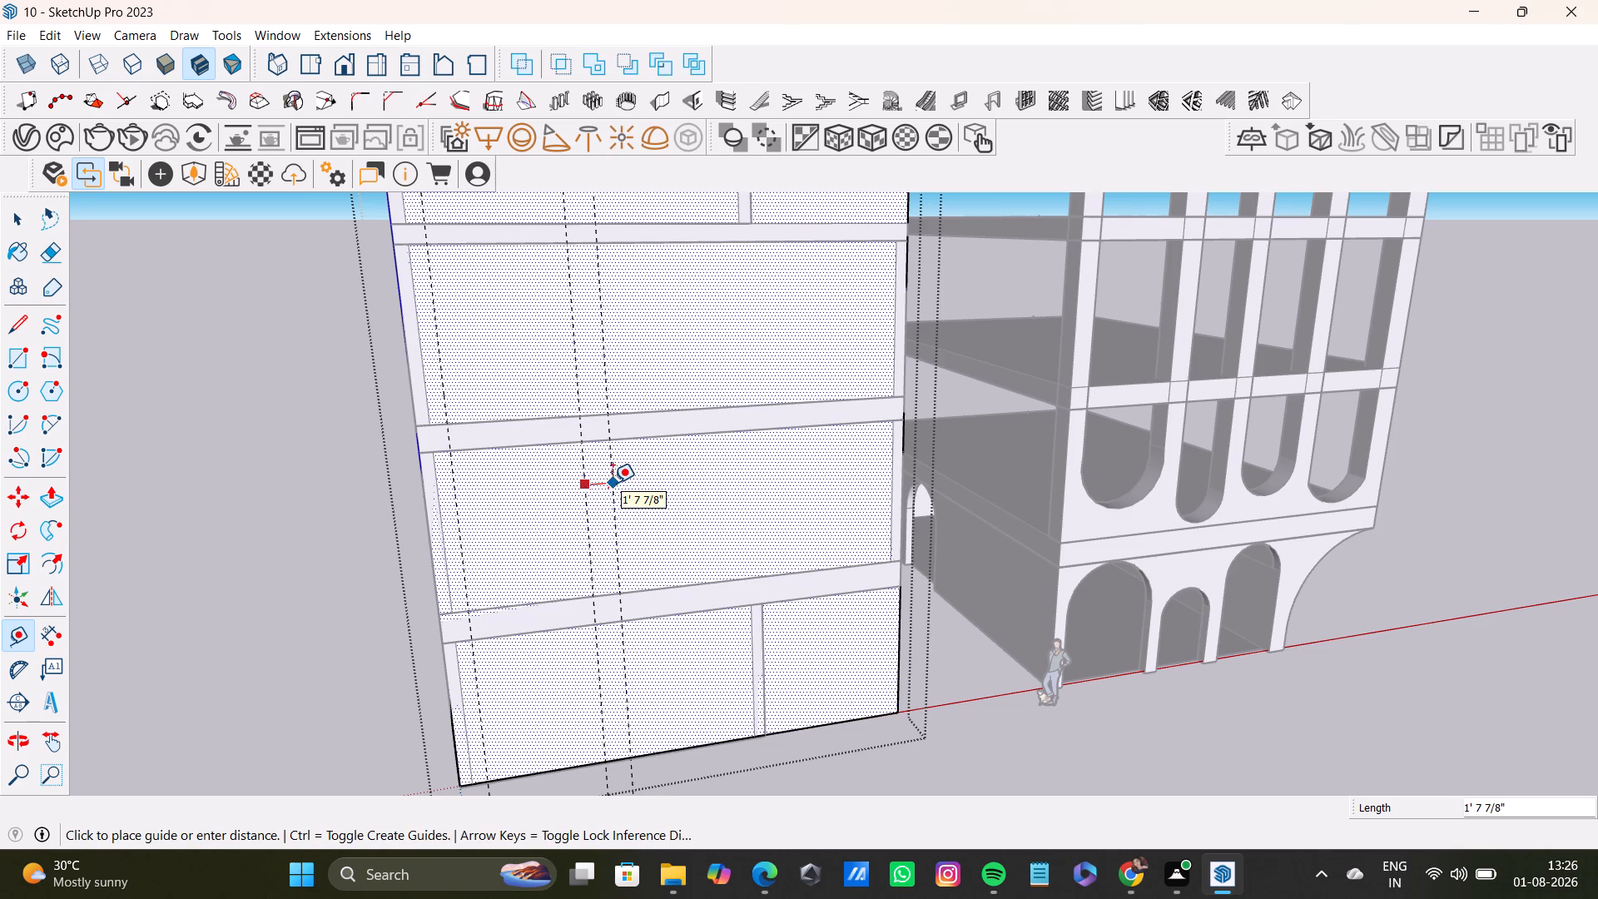
left_click(613, 483)
left_click(613, 483)
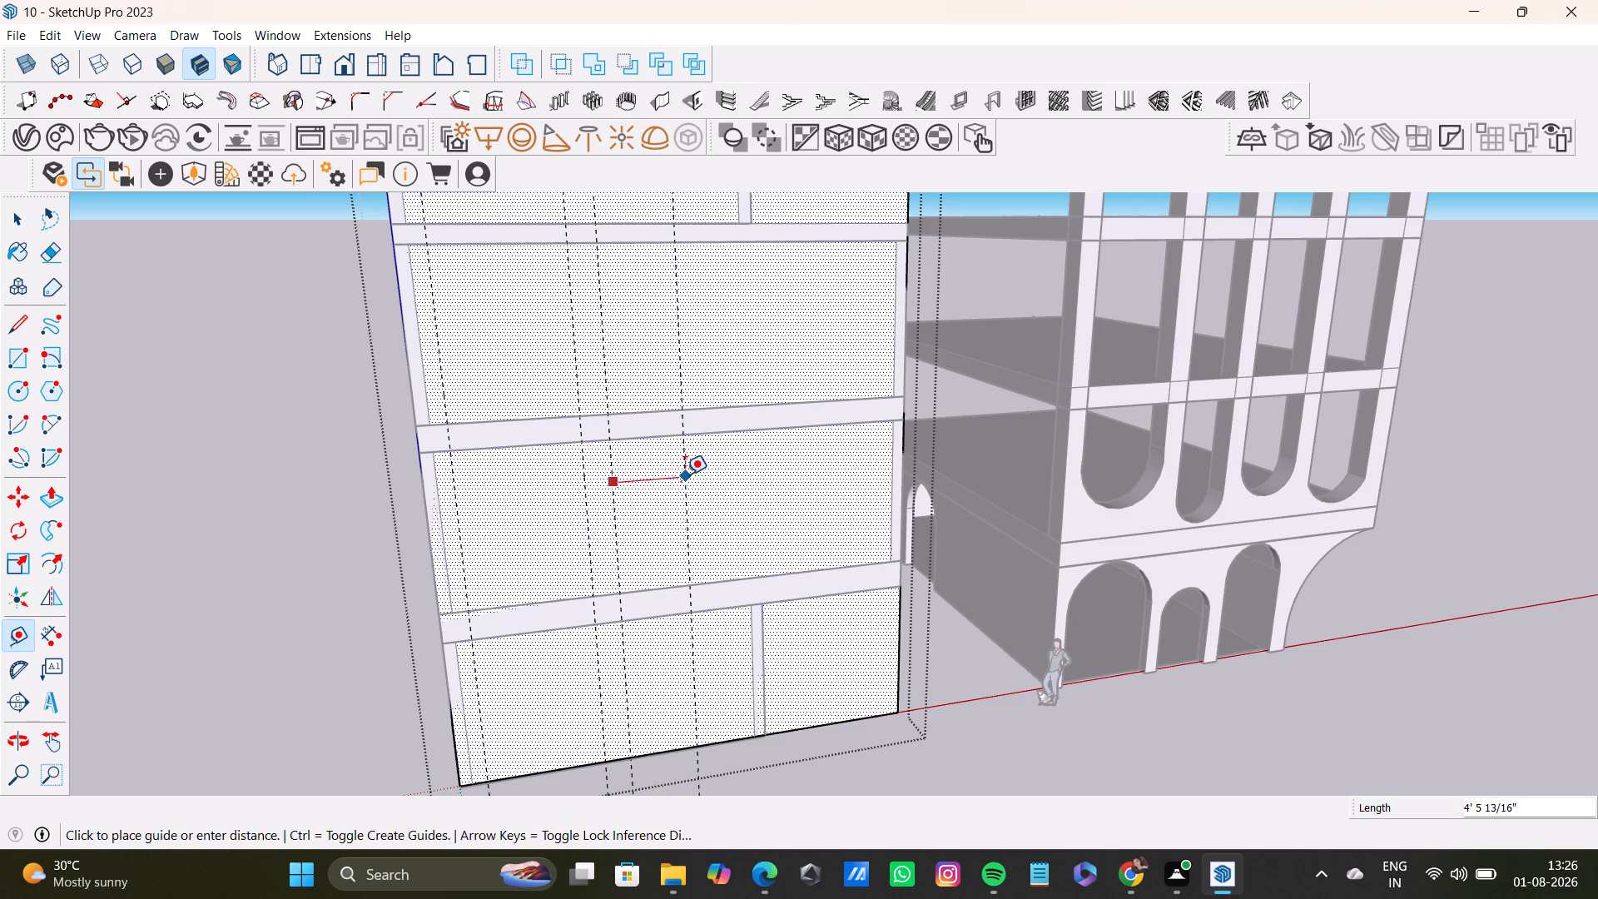
left_click(695, 473)
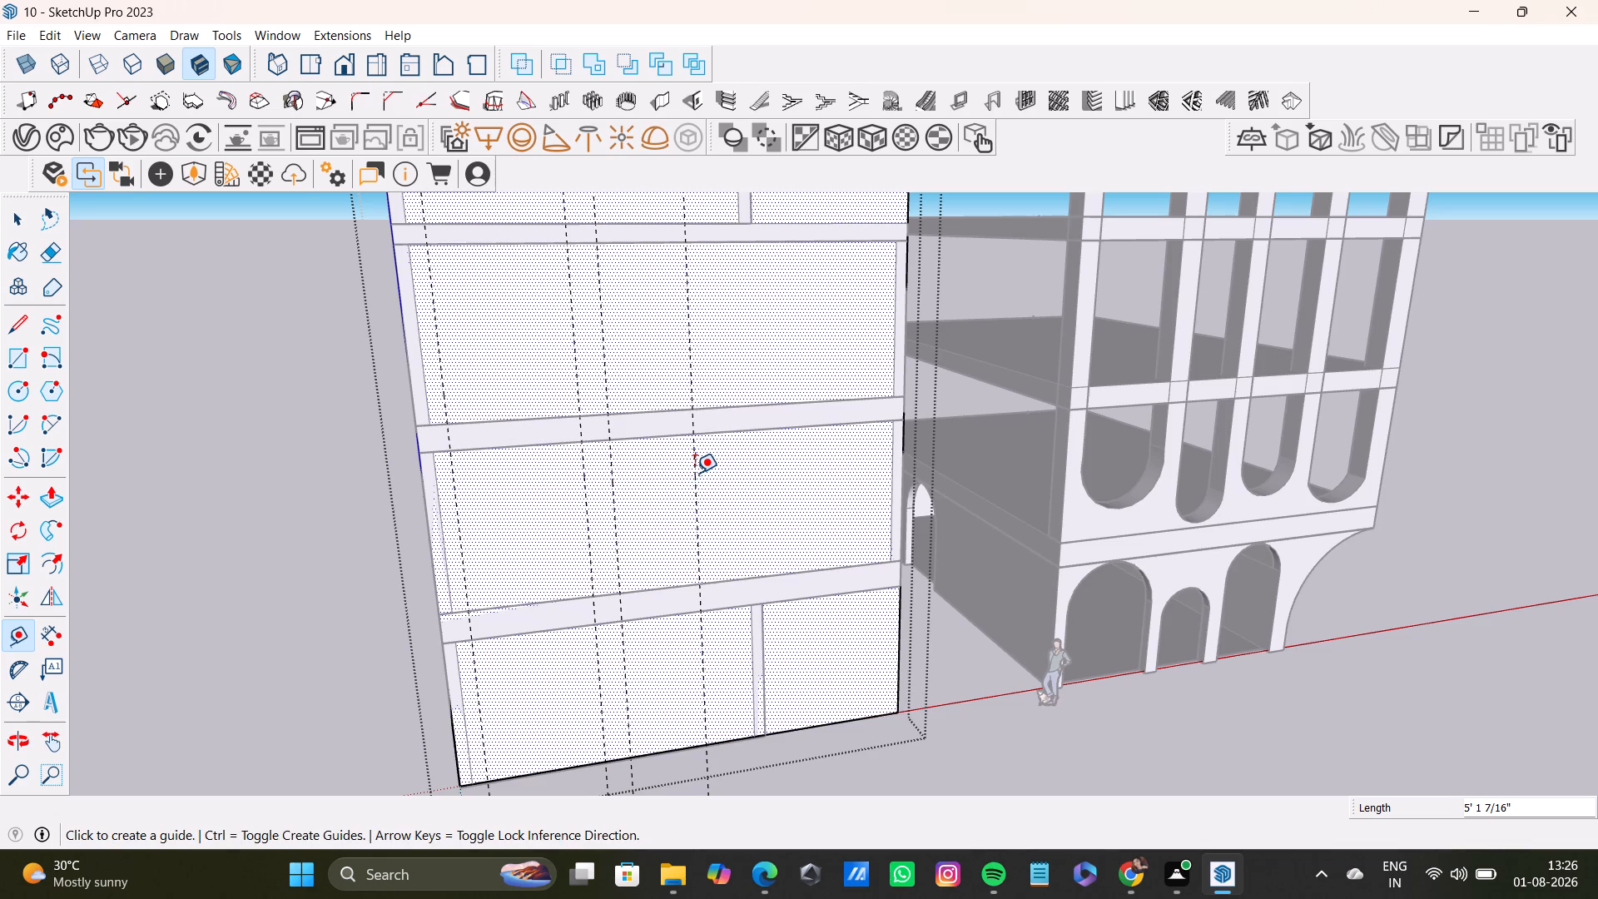
left_click(697, 471)
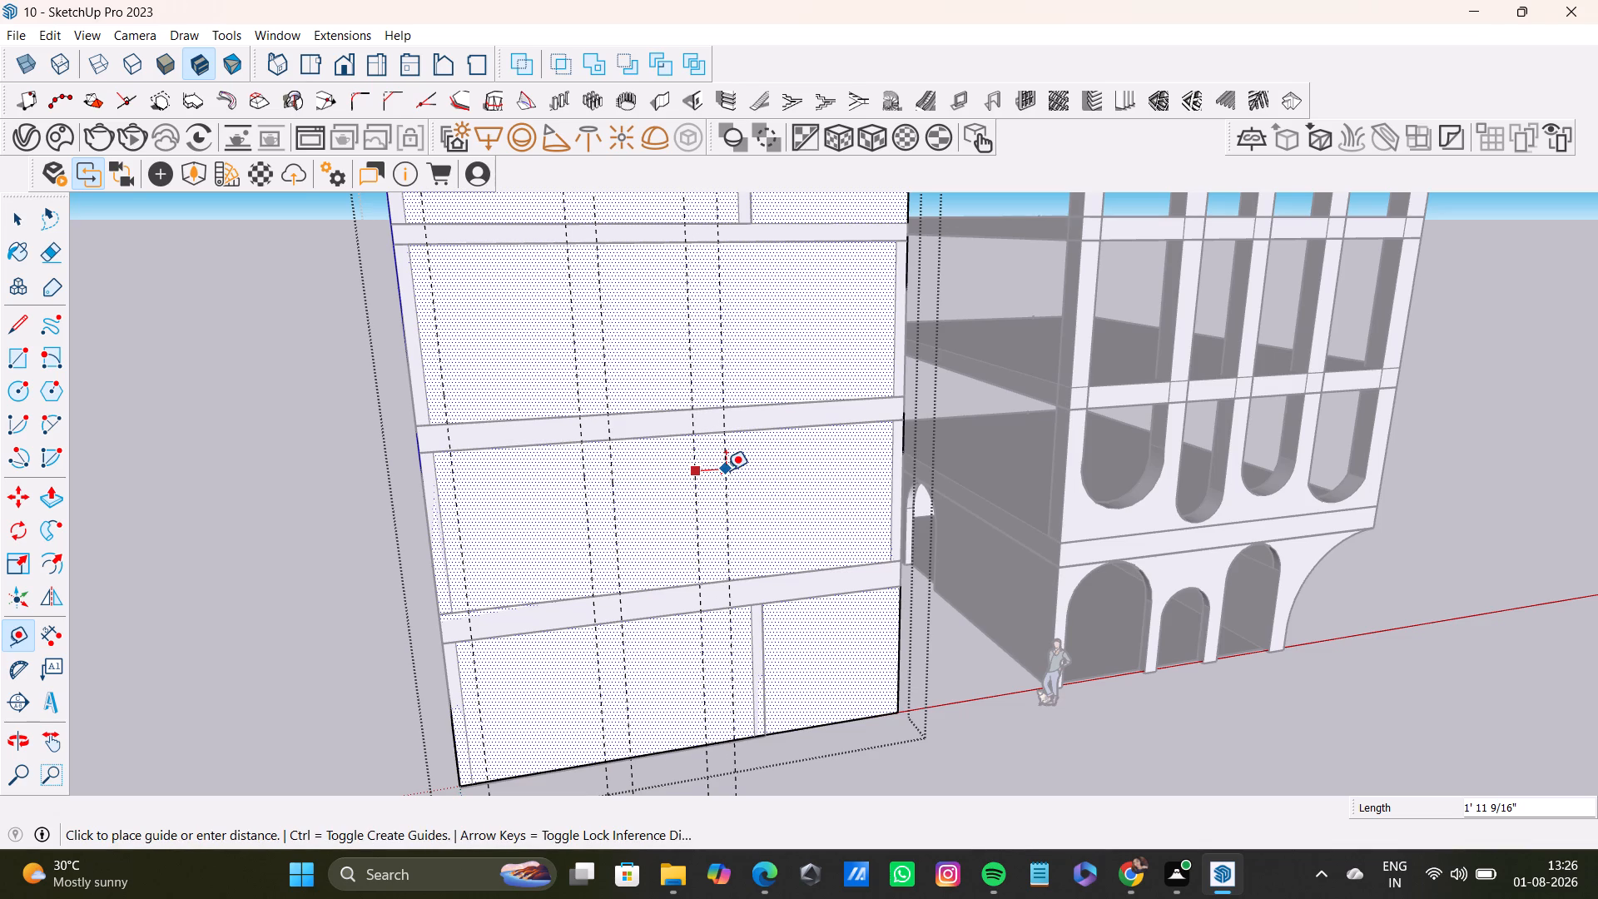
left_click(726, 470)
left_click(727, 470)
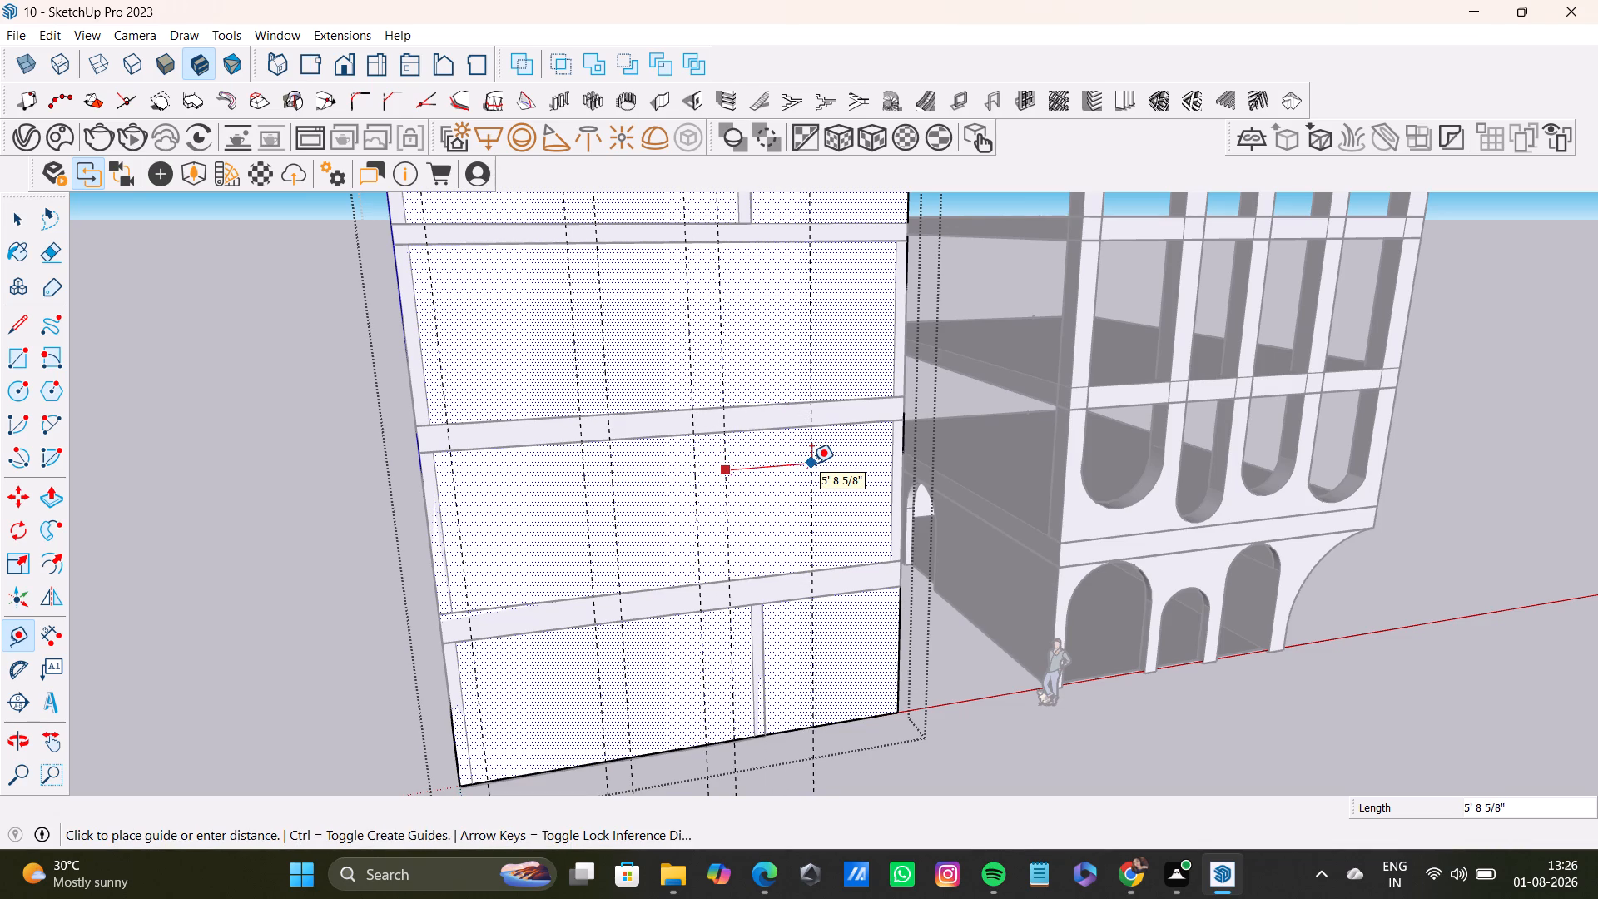
left_click(803, 464)
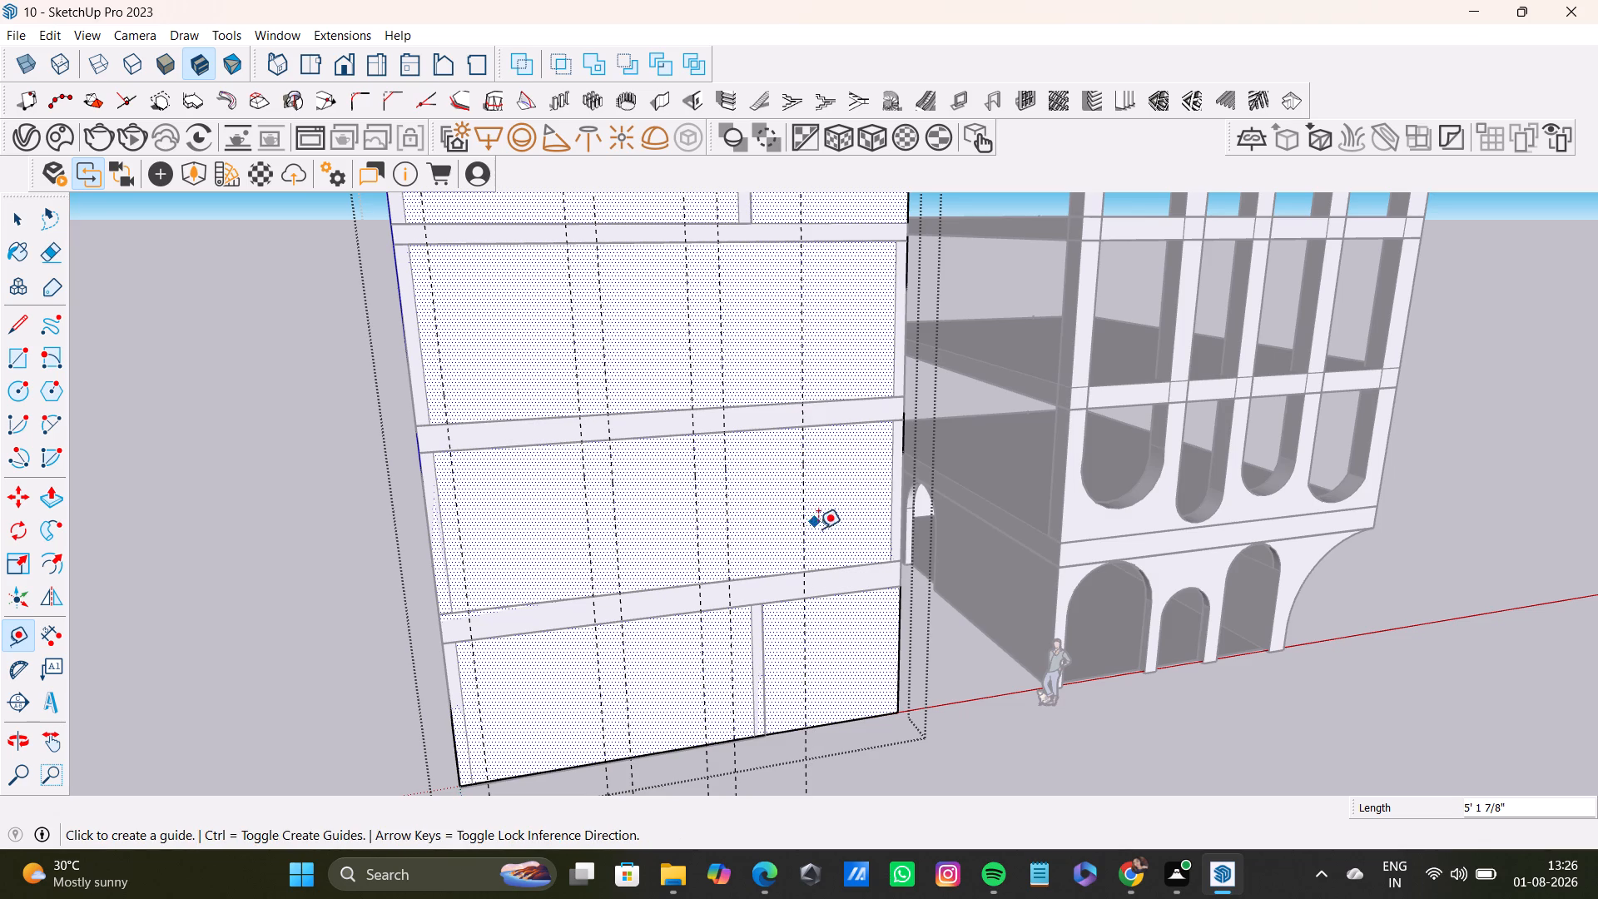
left_click(906, 621)
key("space")
Draw two vertical lines about 31' long down from the face's top edge, along the two guides nearest its outer edge.
middle_click_drag(995, 697, 940, 607)
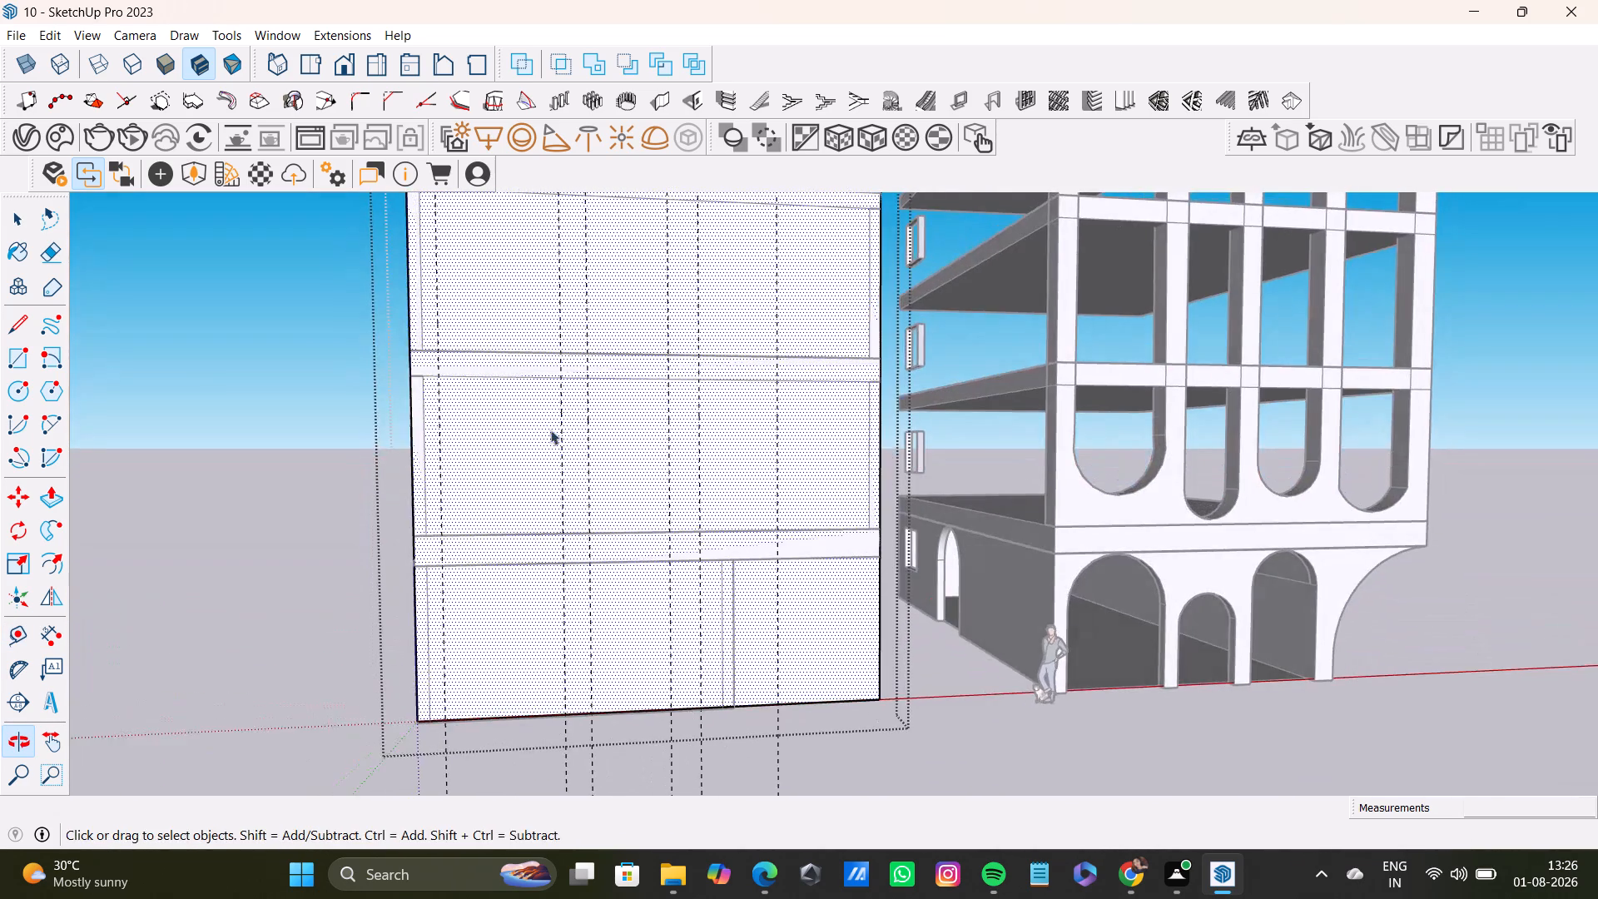
scroll(546, 425, "down", 5)
middle_click_drag(564, 396, 623, 463)
middle_click_drag(627, 462, 648, 554, "shift")
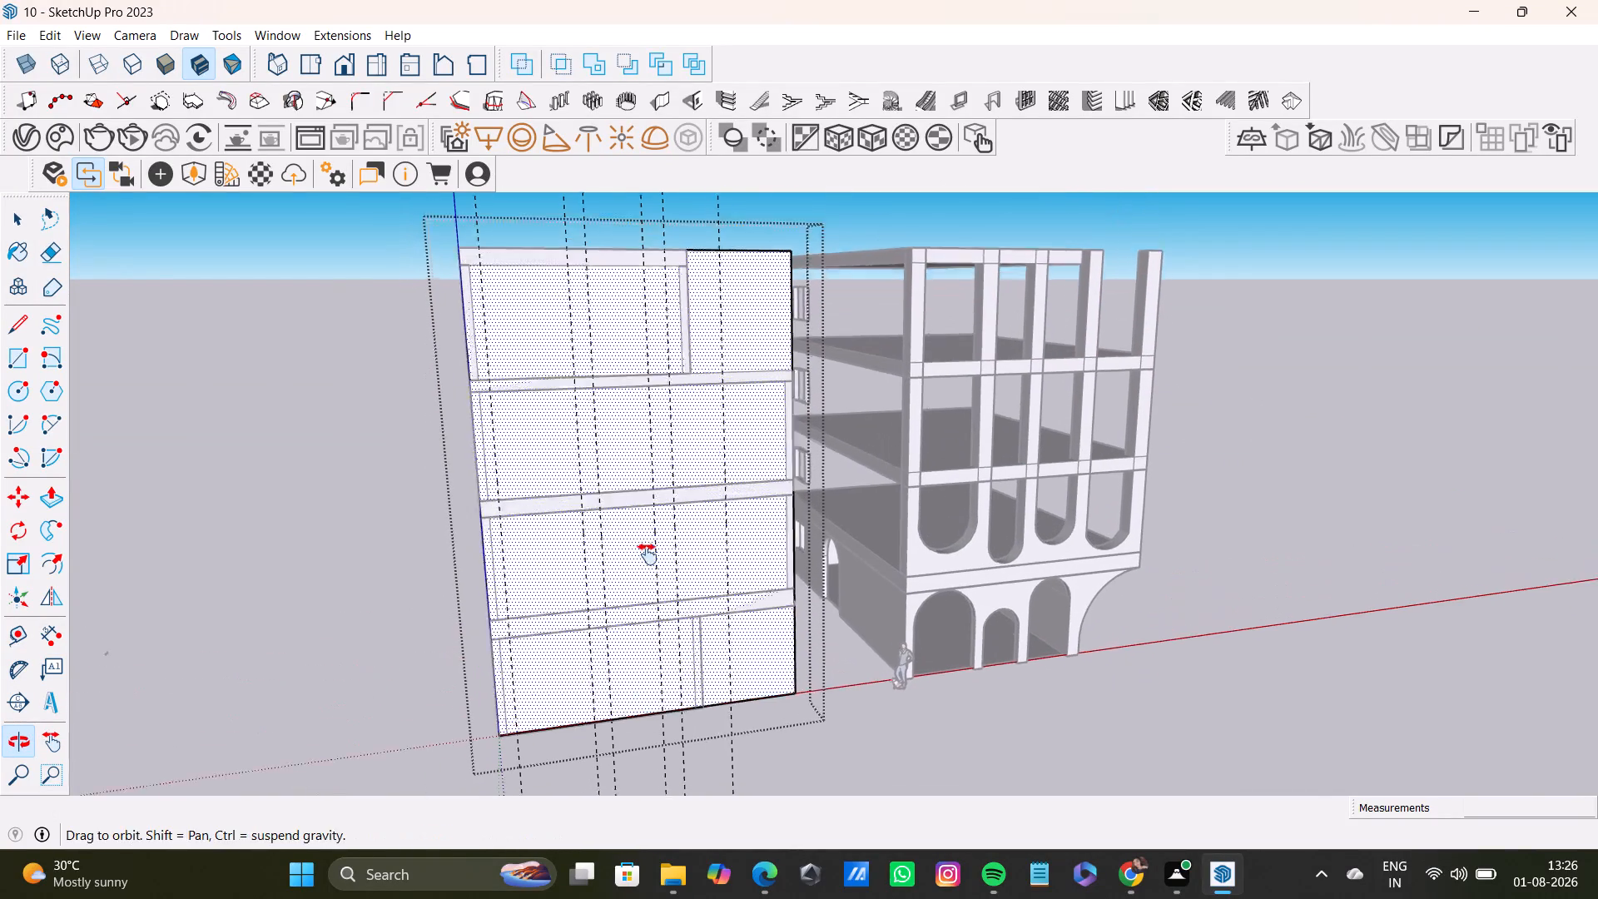
middle_click_drag(648, 554, 648, 562, "shift")
left_click(20, 332)
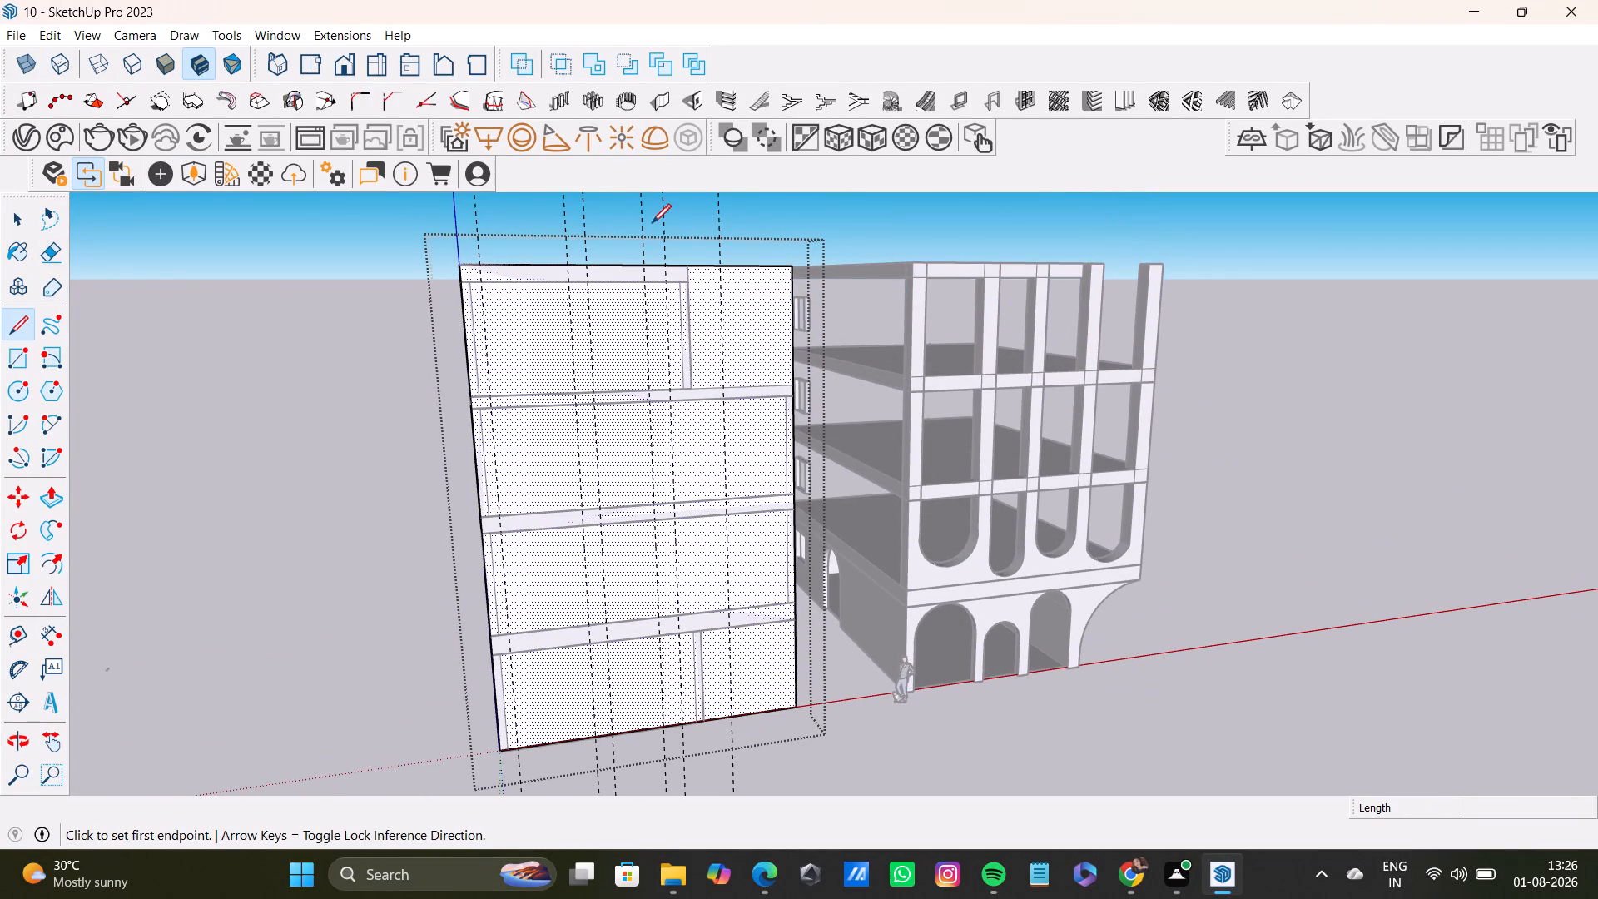
left_click(484, 266)
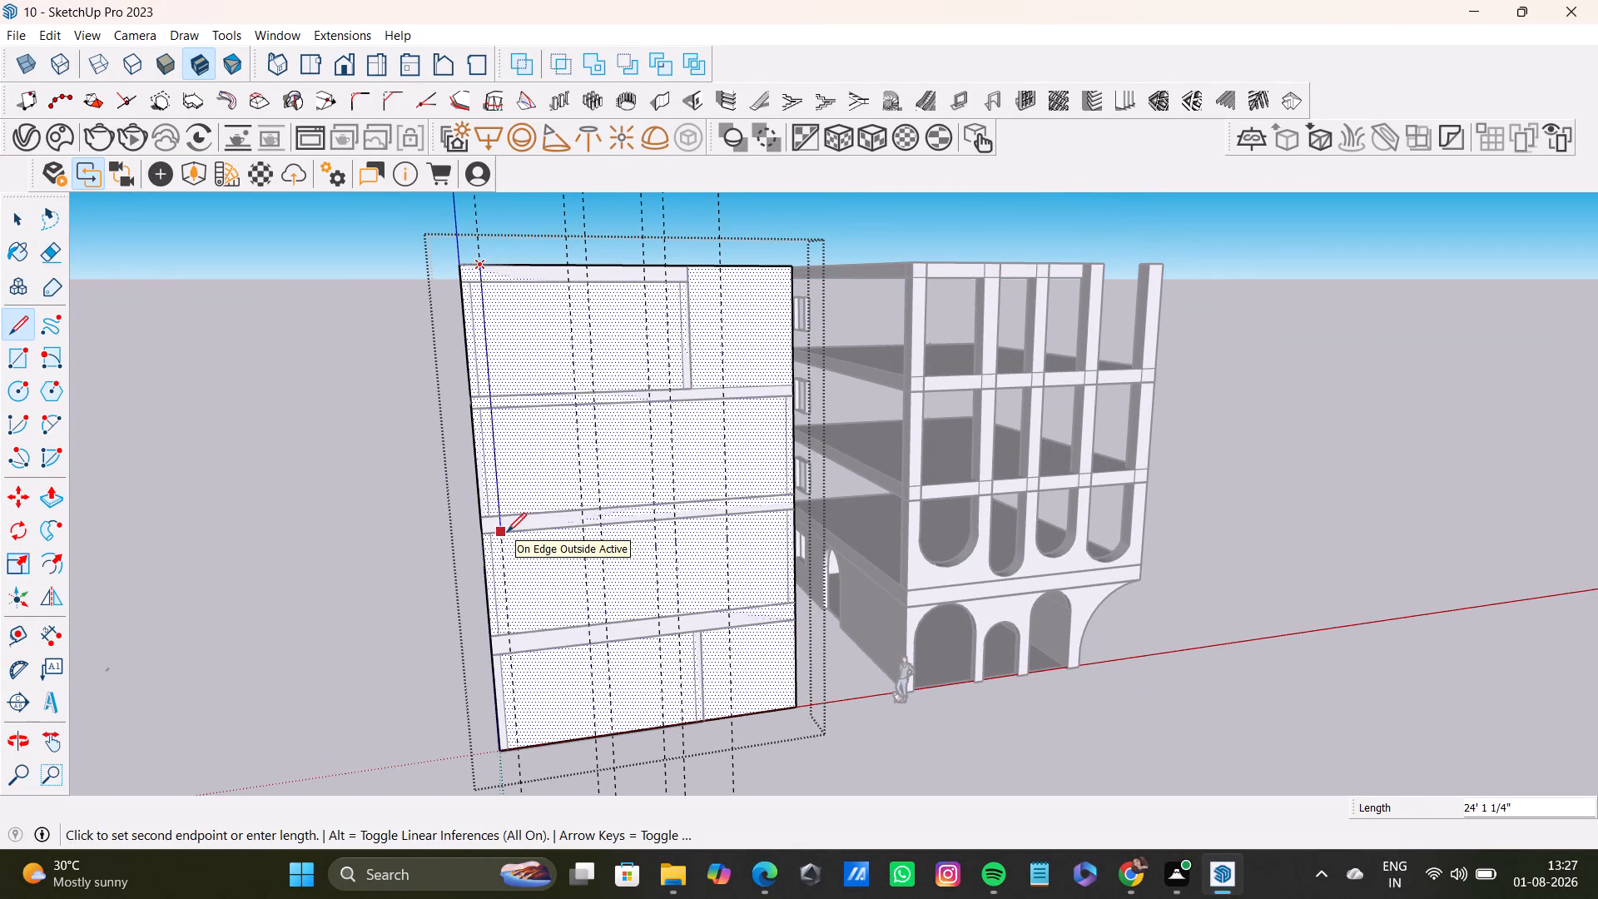
left_click(513, 604)
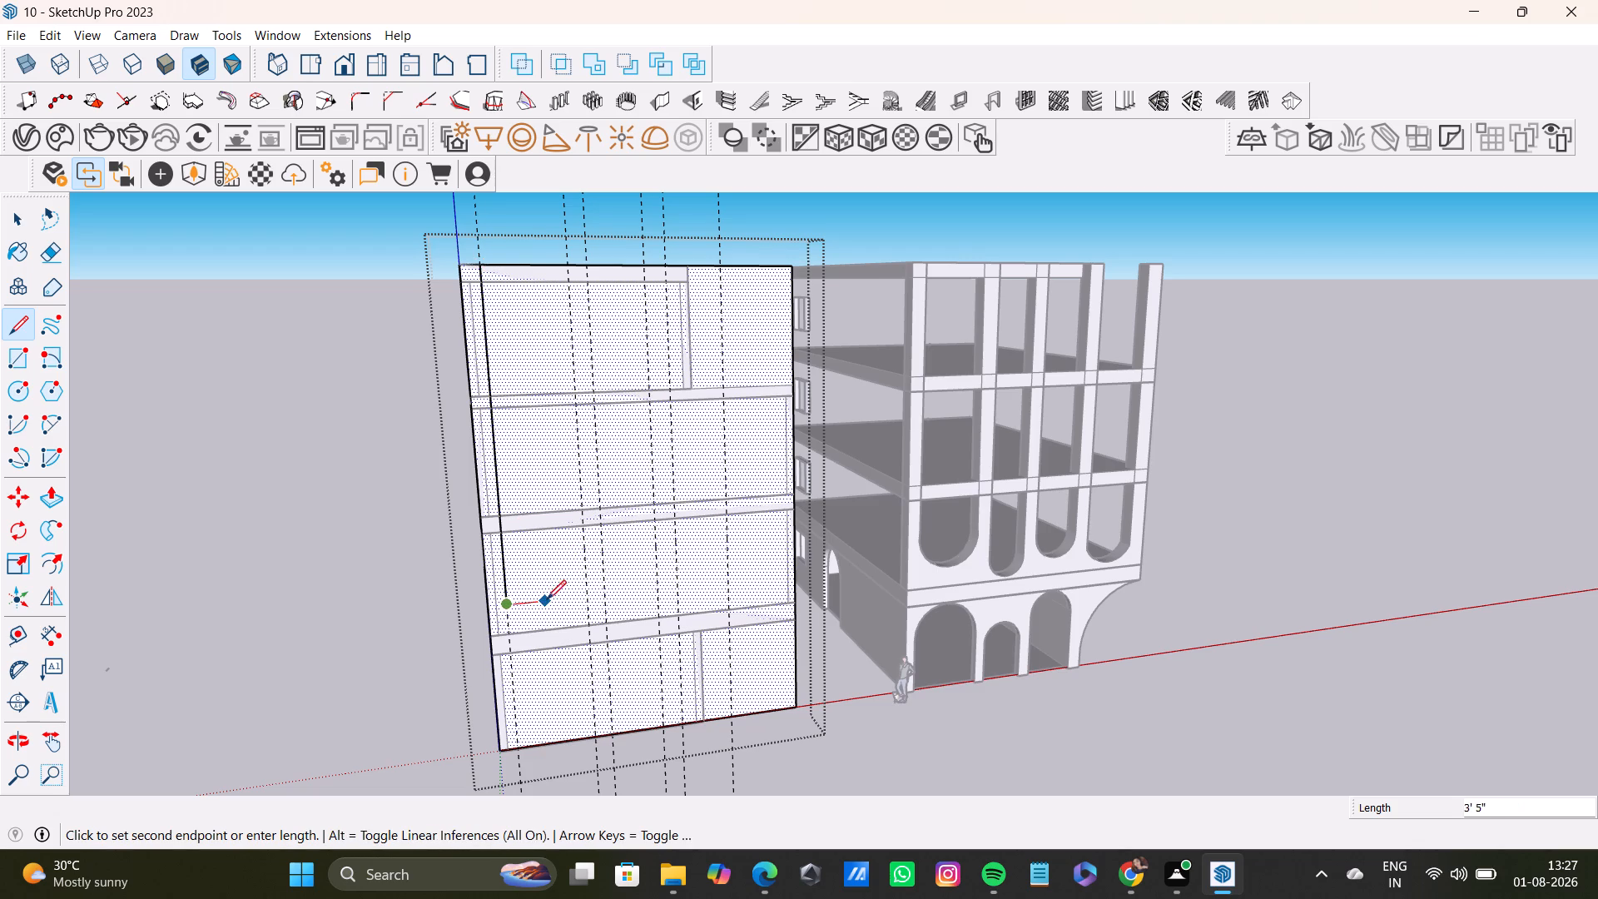
key("space")
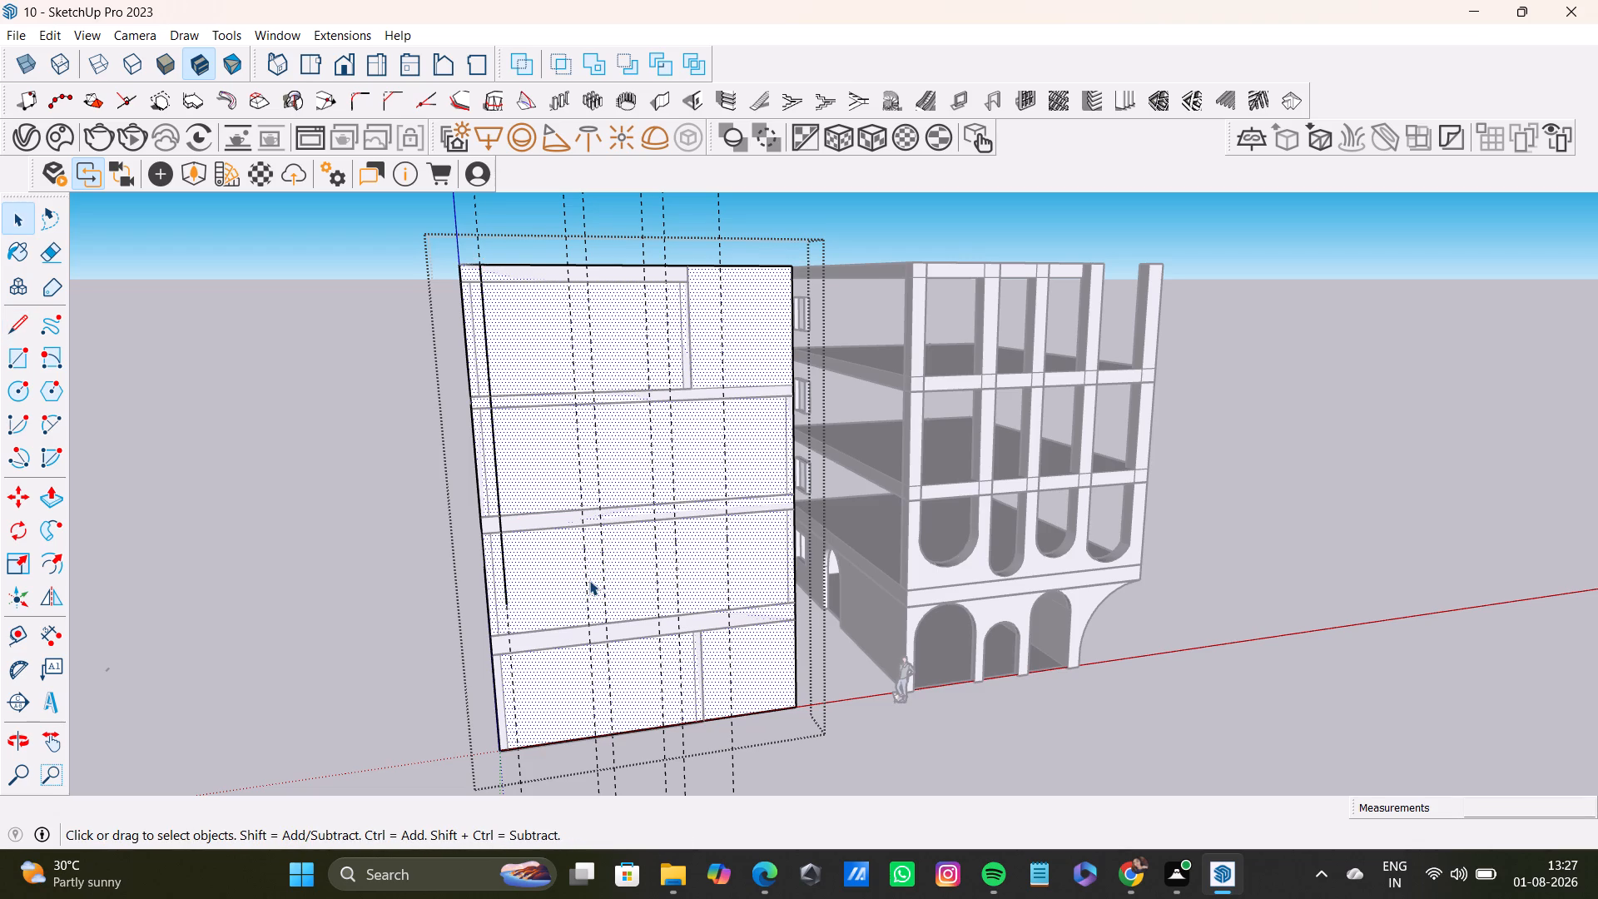
key("p")
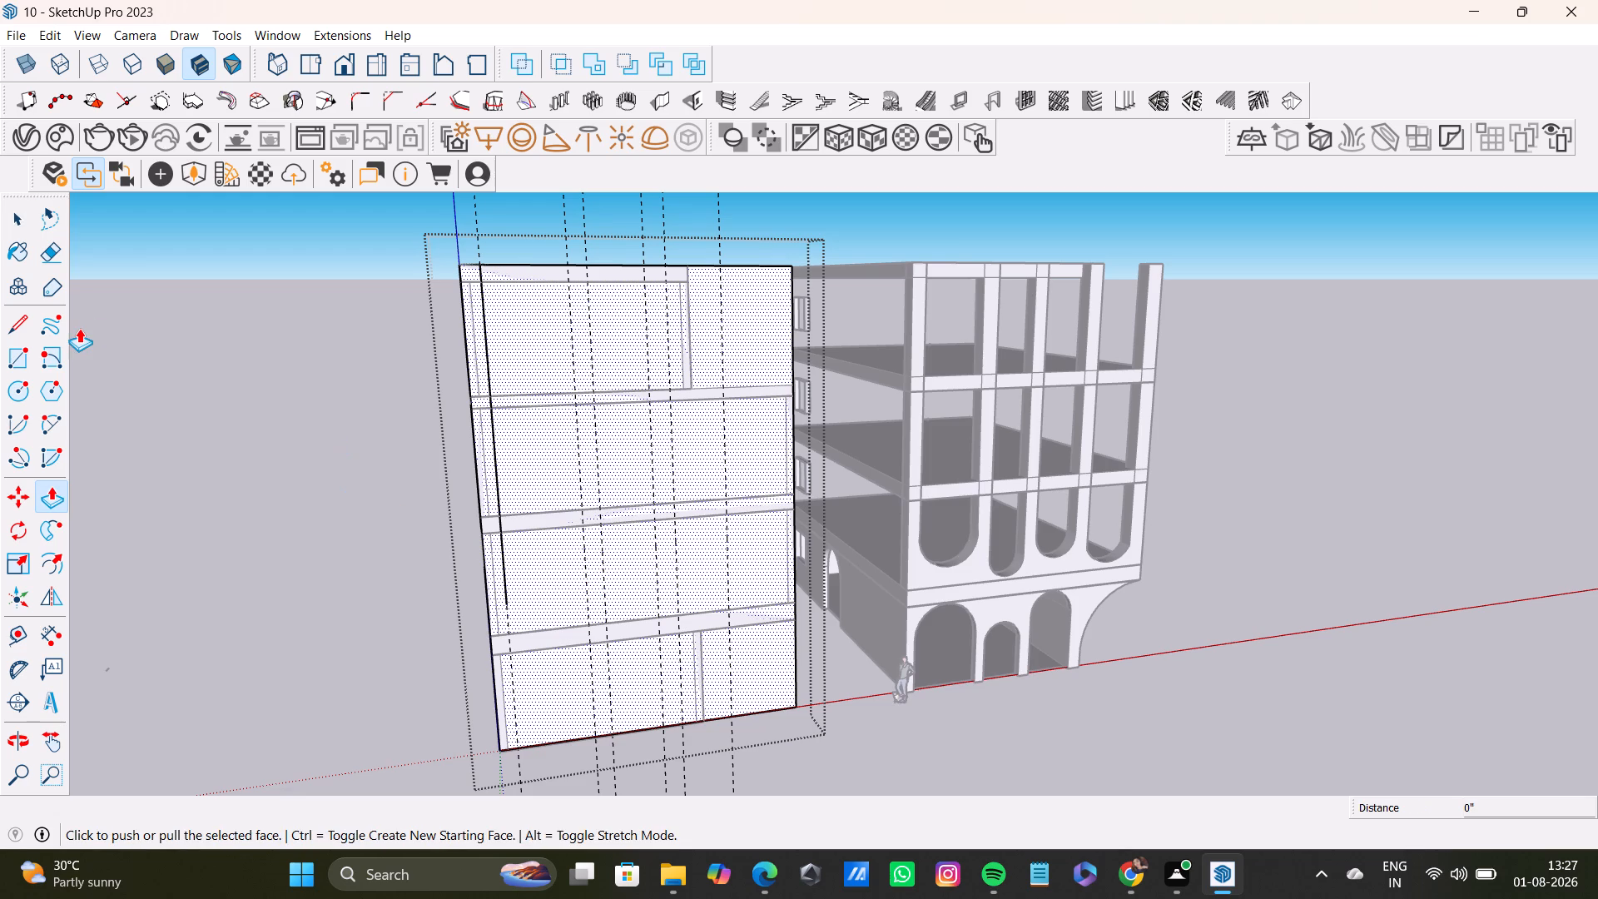
left_click(27, 335)
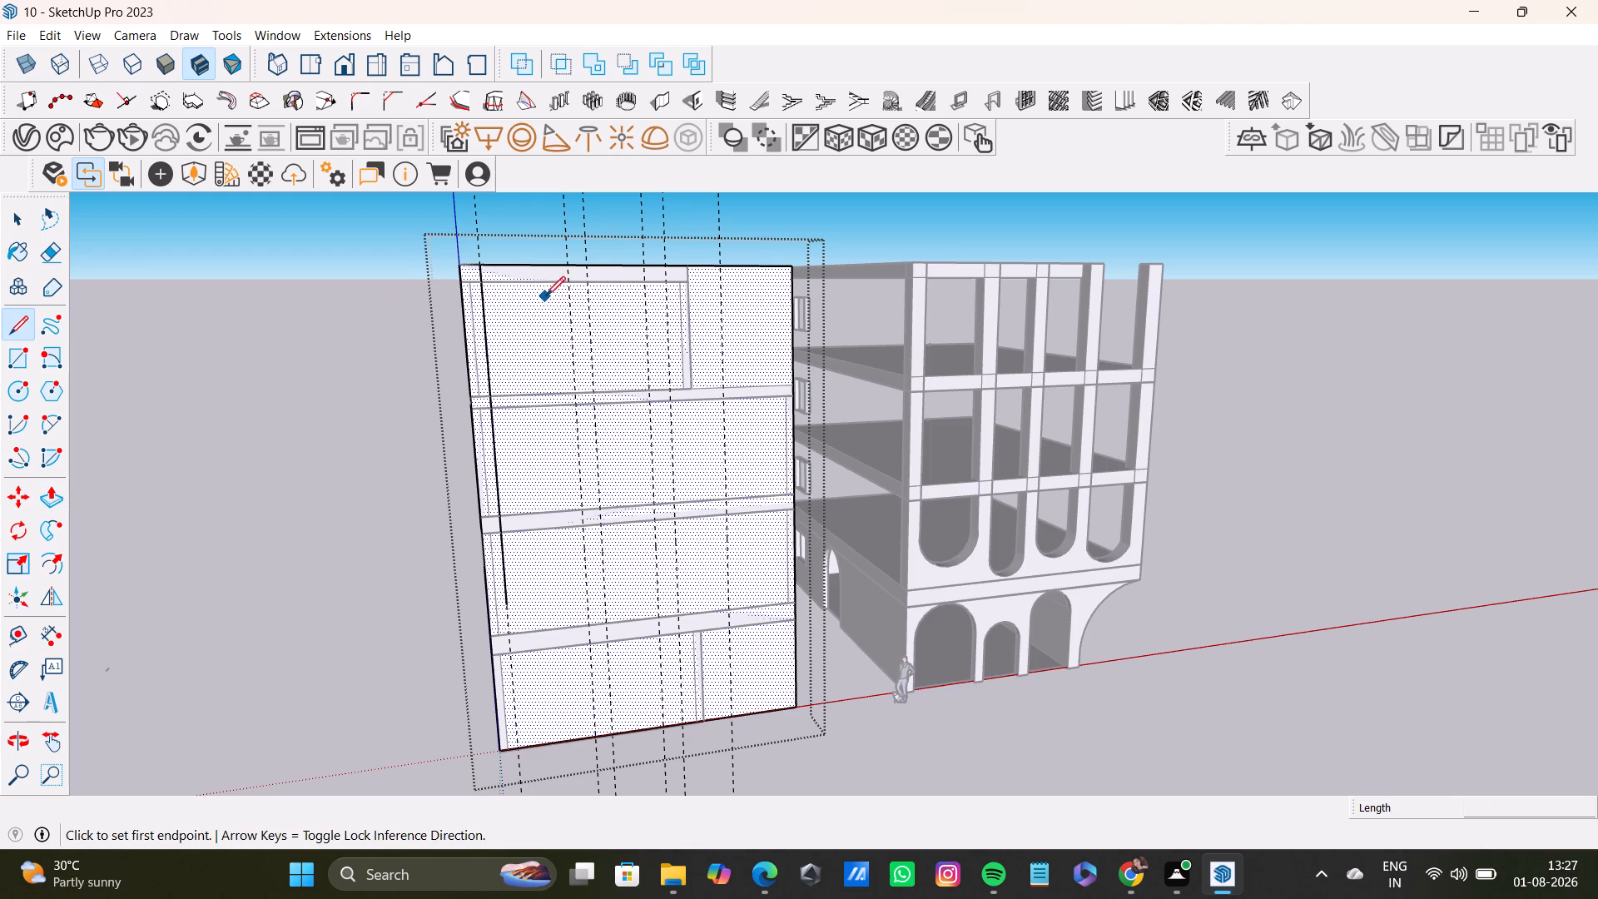
left_click(565, 266)
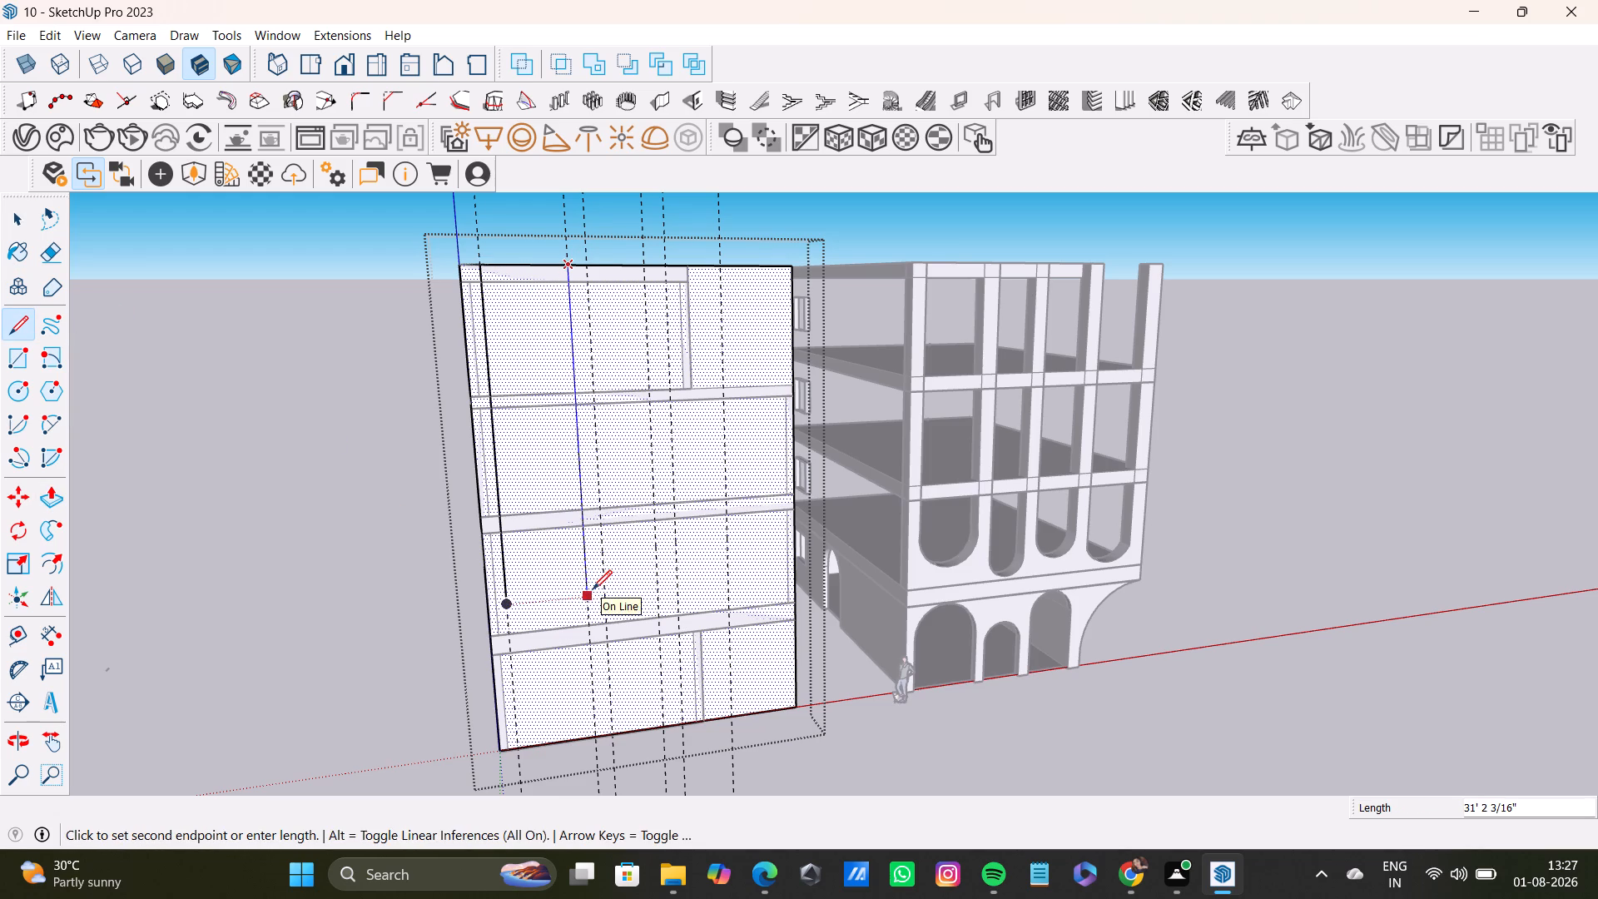
left_click(593, 589)
key("space")
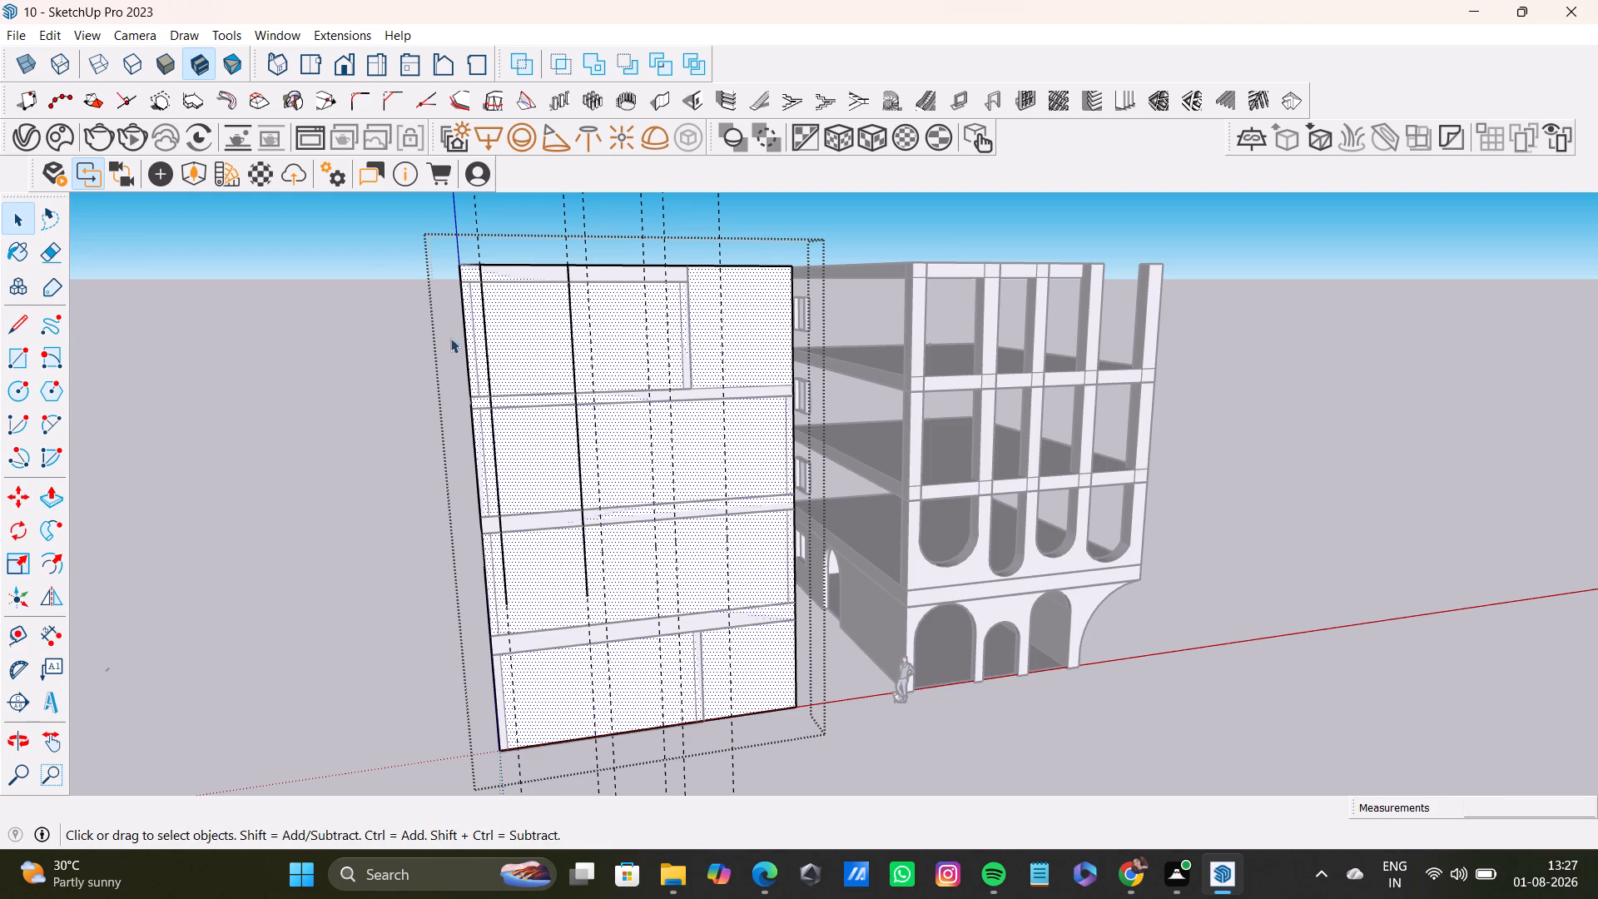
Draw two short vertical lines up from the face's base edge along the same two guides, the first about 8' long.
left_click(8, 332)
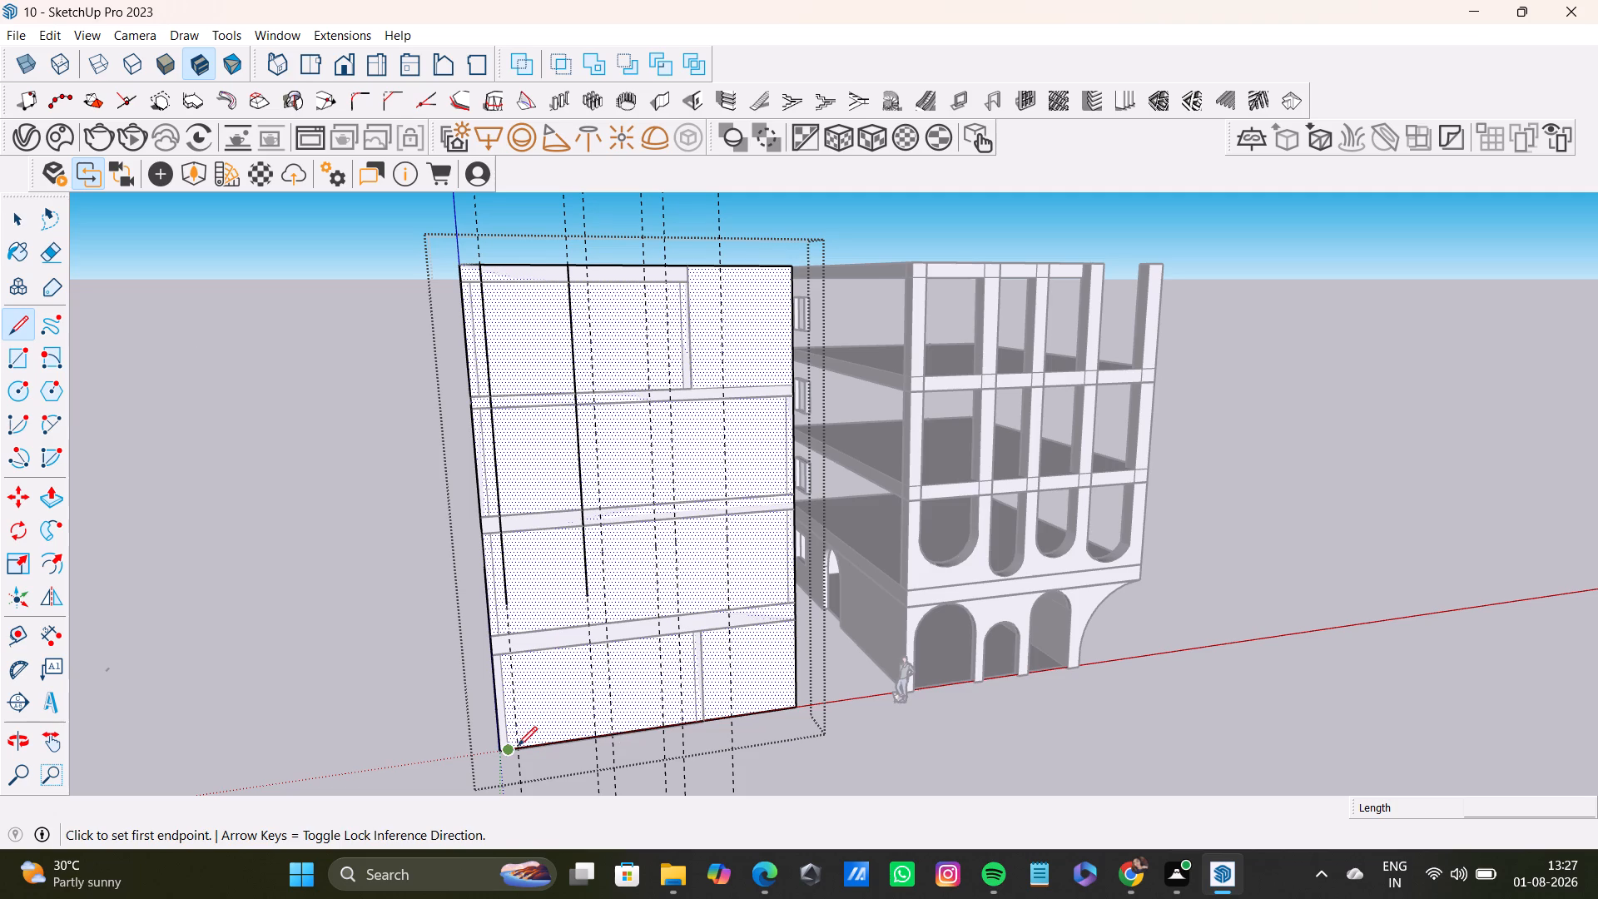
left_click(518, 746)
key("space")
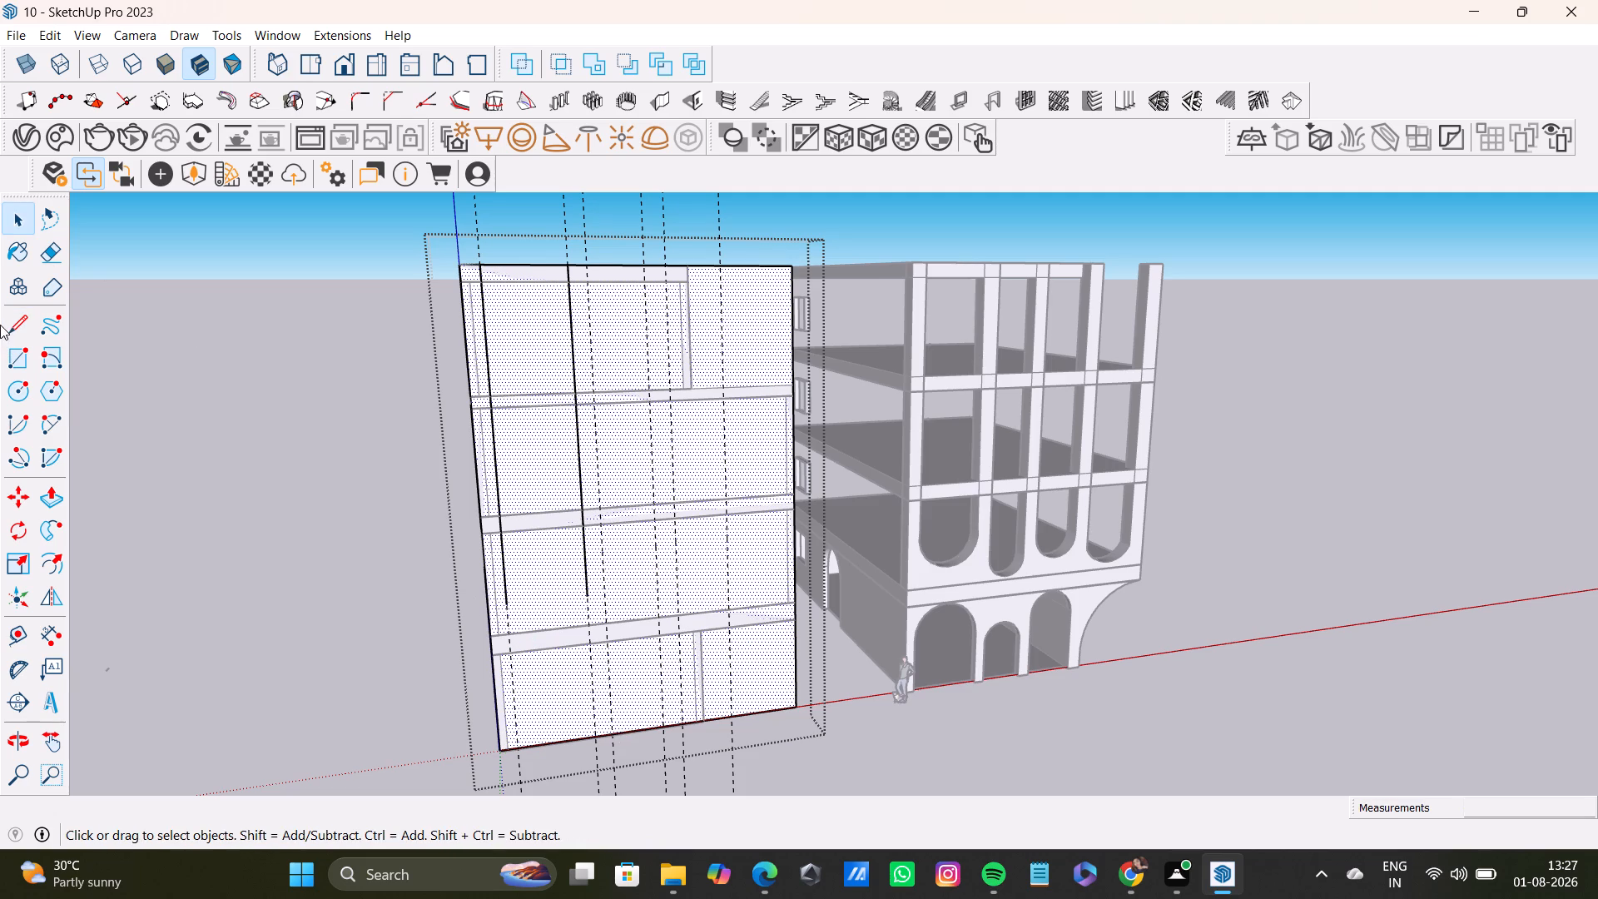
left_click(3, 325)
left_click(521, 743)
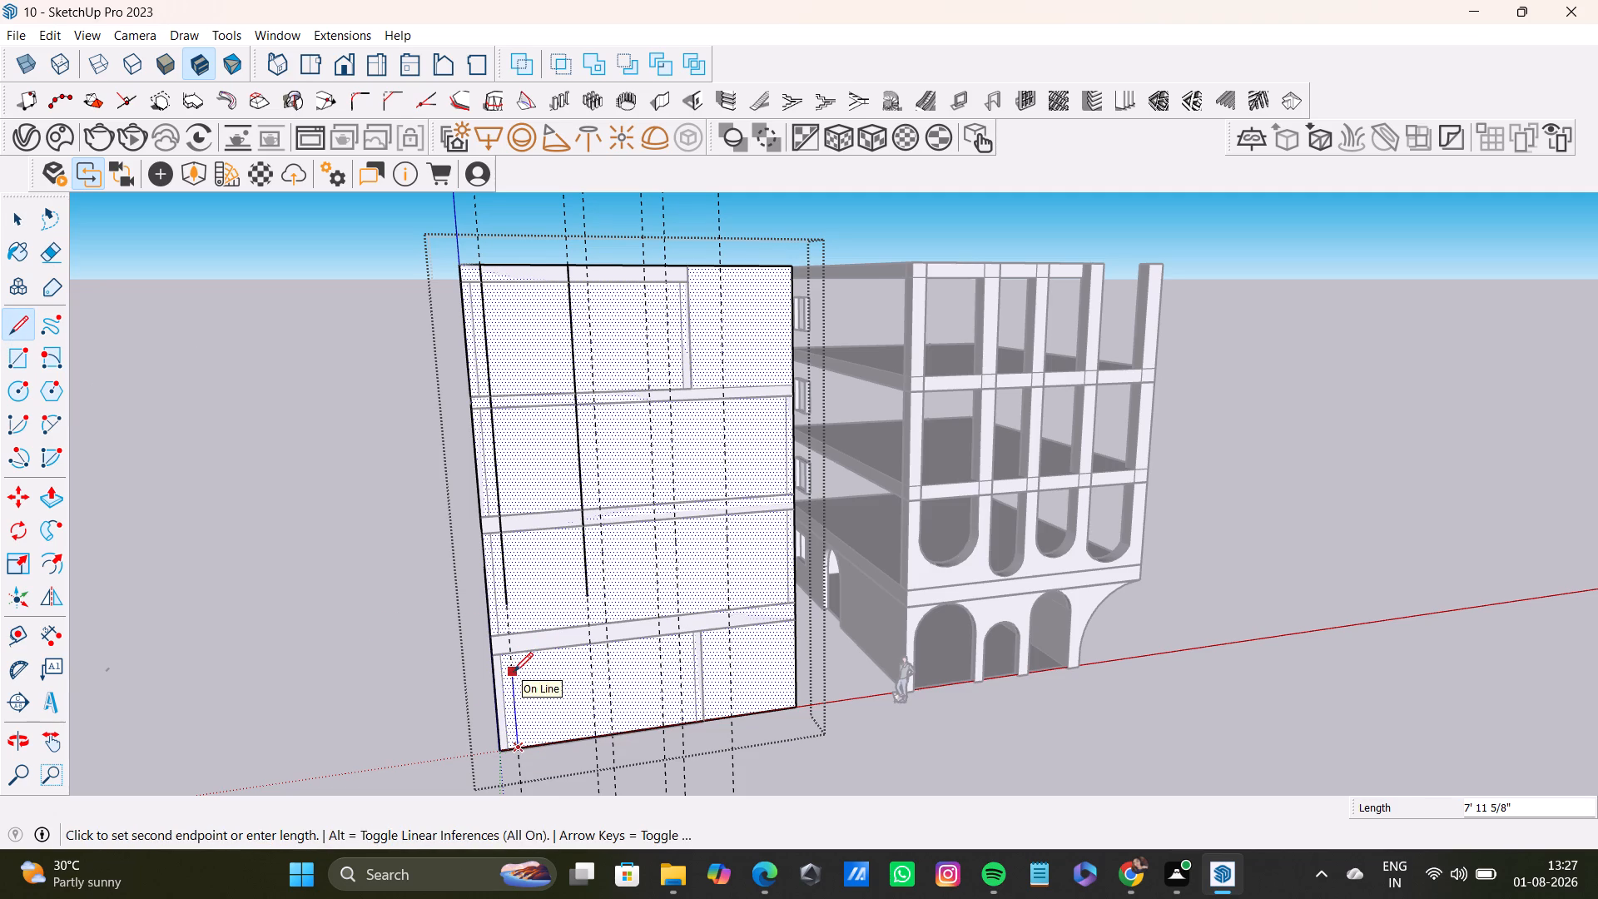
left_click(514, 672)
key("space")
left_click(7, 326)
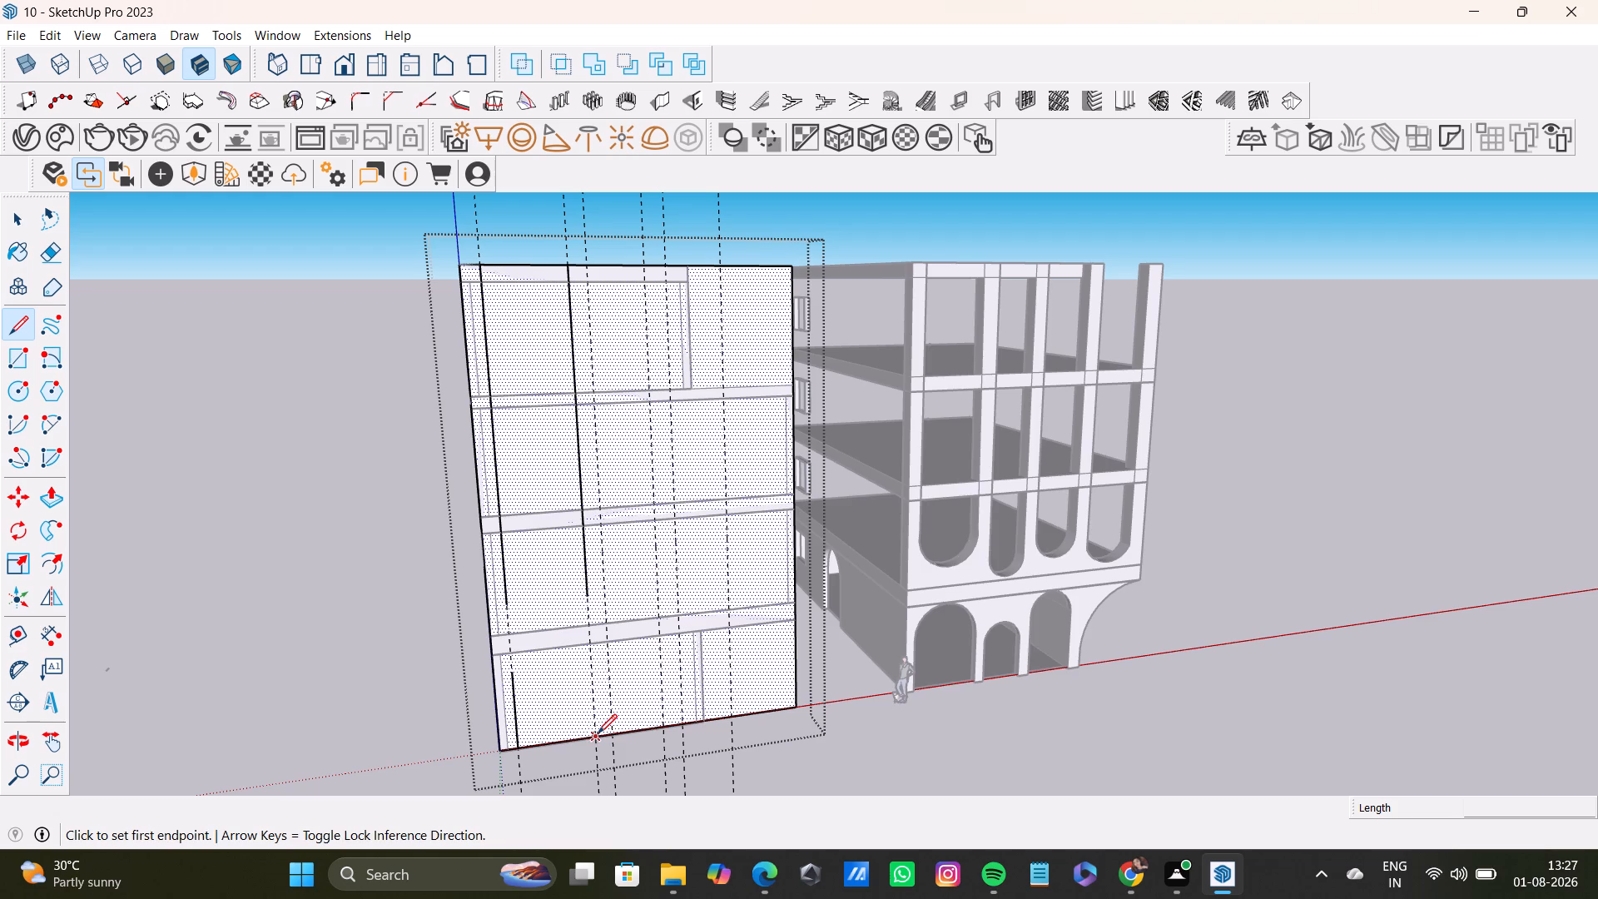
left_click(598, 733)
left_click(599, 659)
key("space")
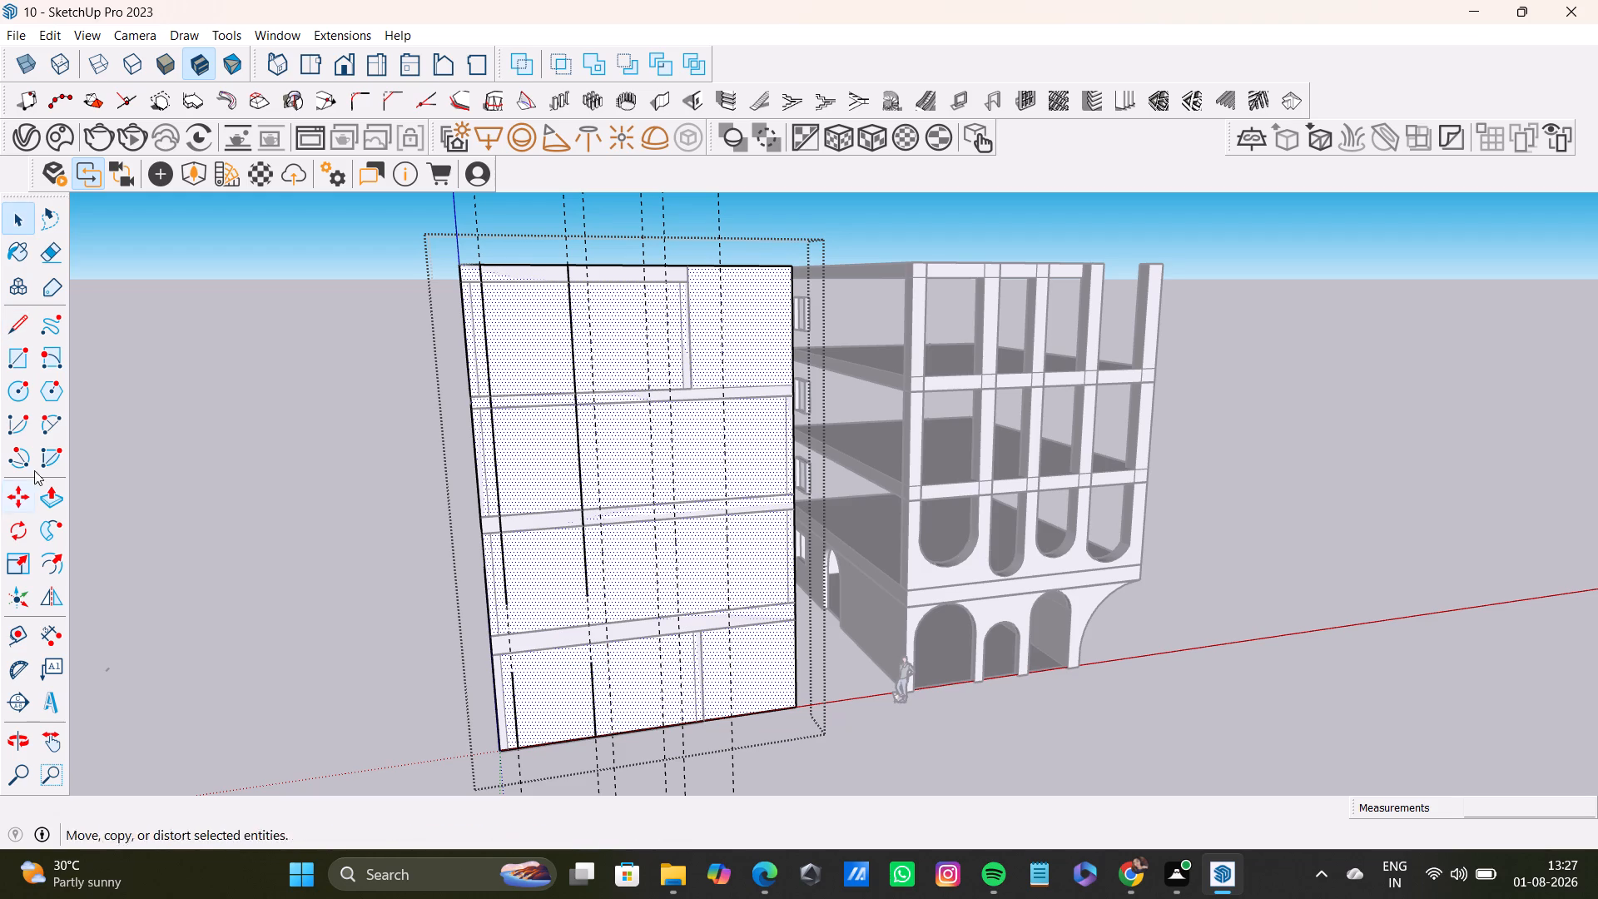
Join the lower ends of the two long vertical lines with a downward arc bulging about 2' 11".
left_click(52, 425)
left_click(505, 603)
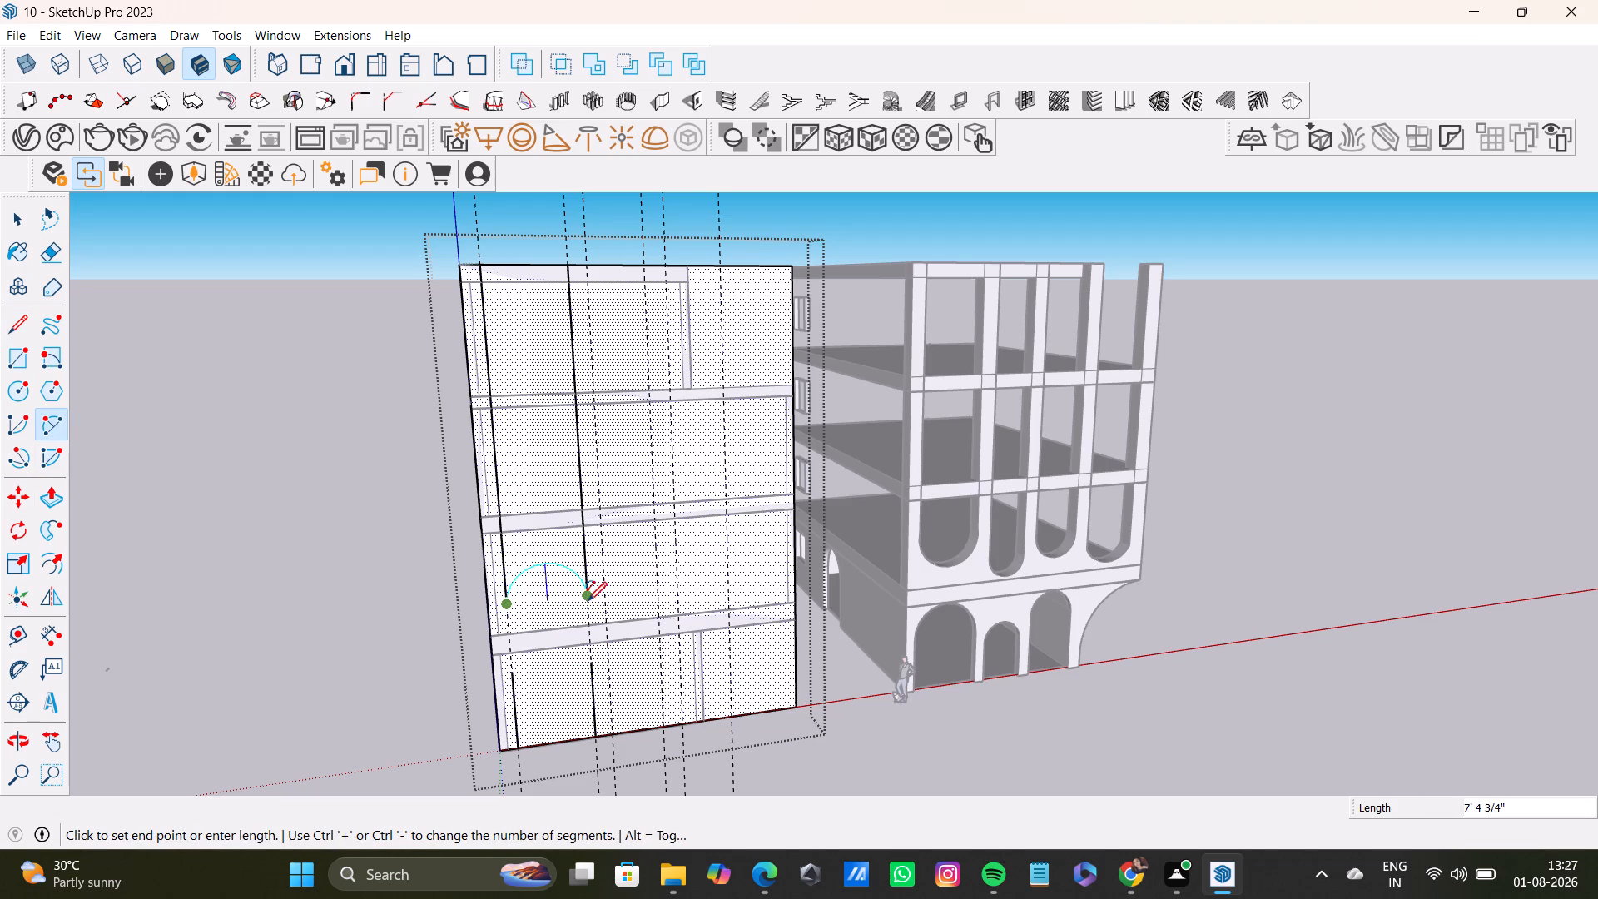
left_click(588, 601)
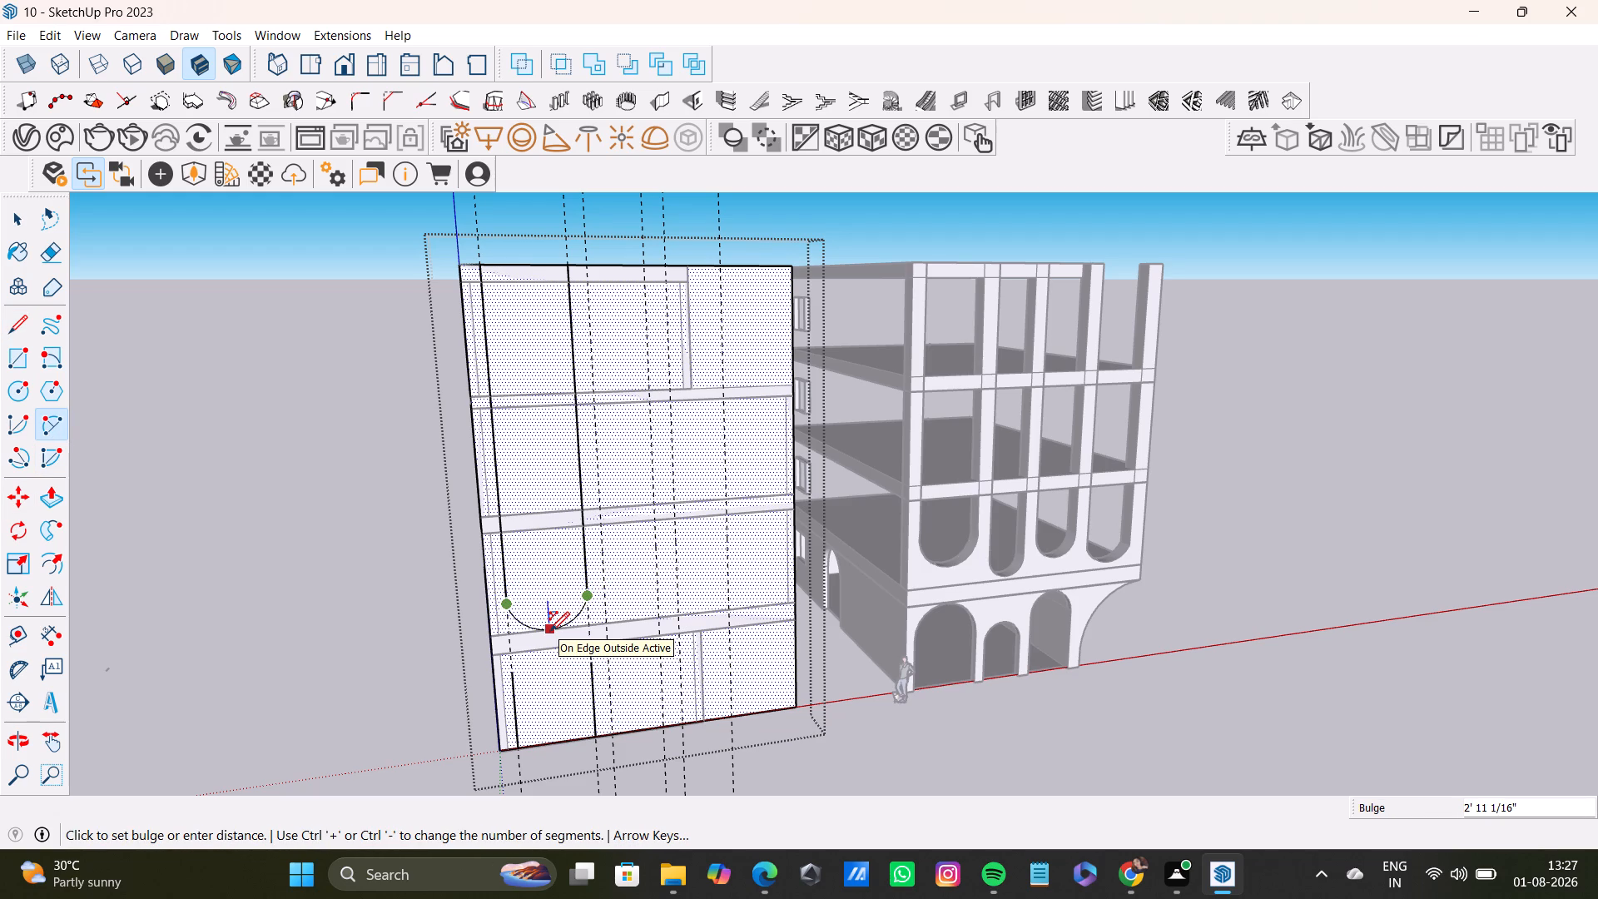
left_click(550, 631)
key("space")
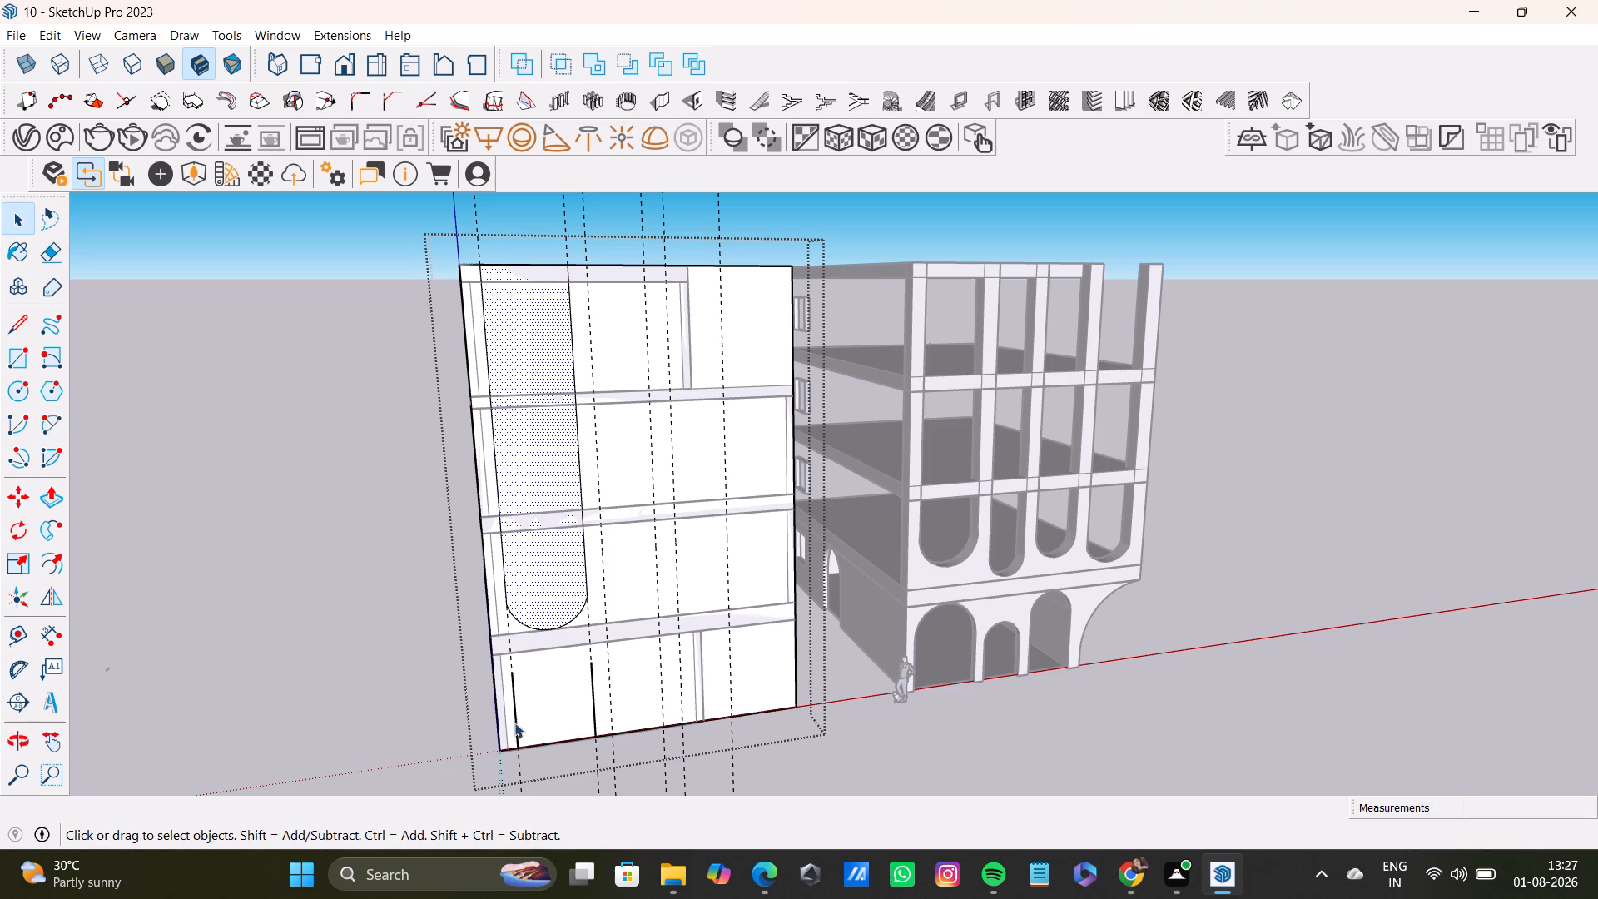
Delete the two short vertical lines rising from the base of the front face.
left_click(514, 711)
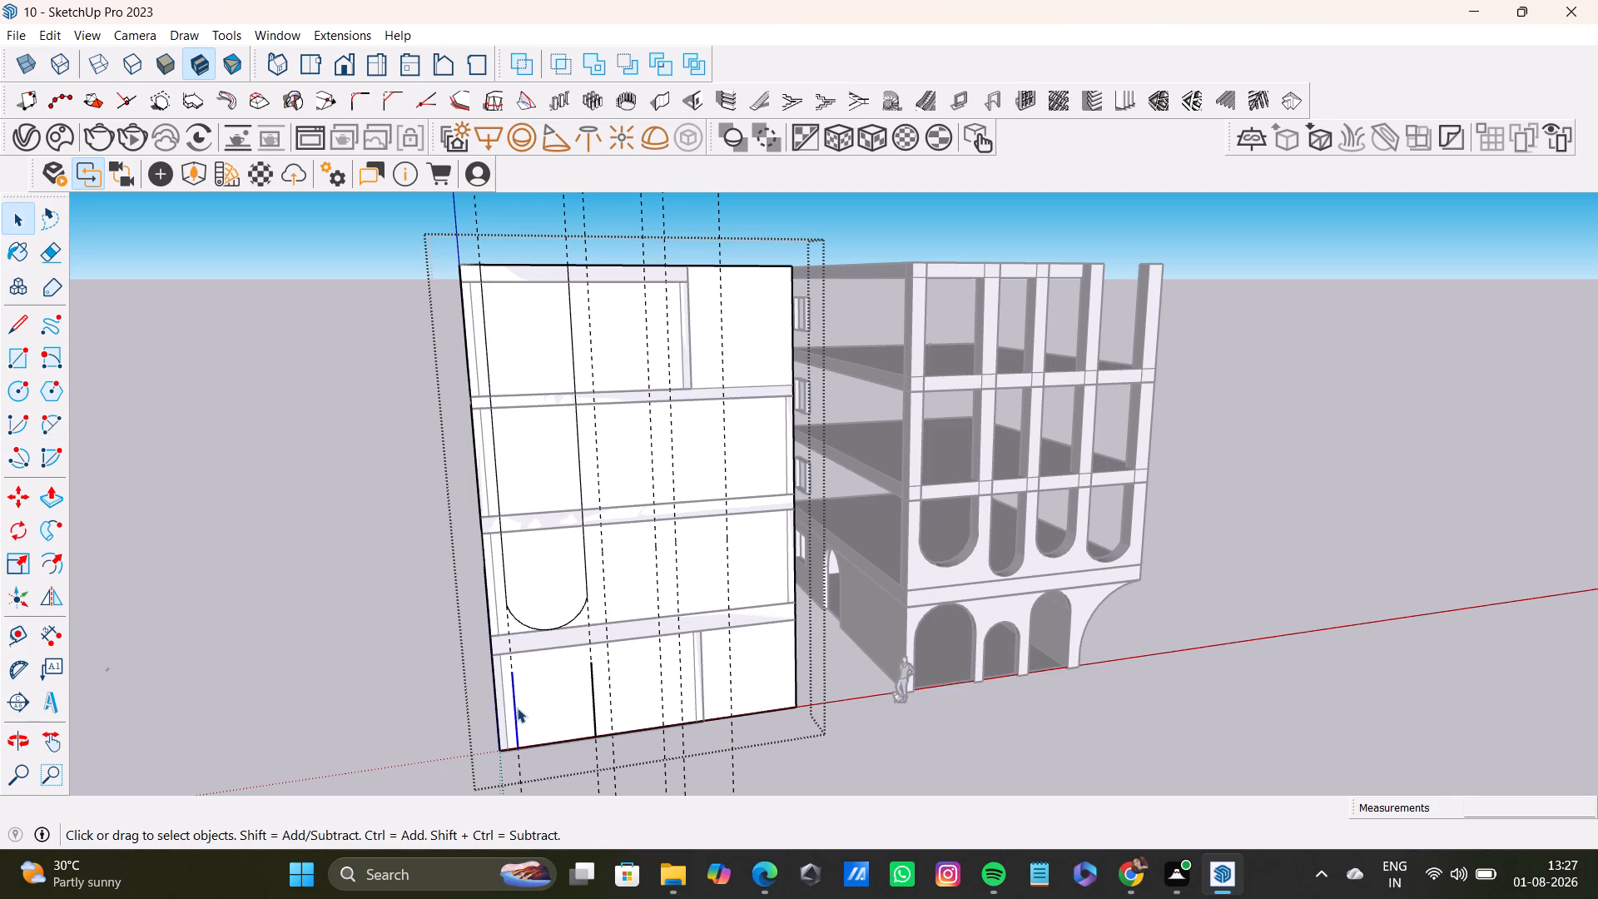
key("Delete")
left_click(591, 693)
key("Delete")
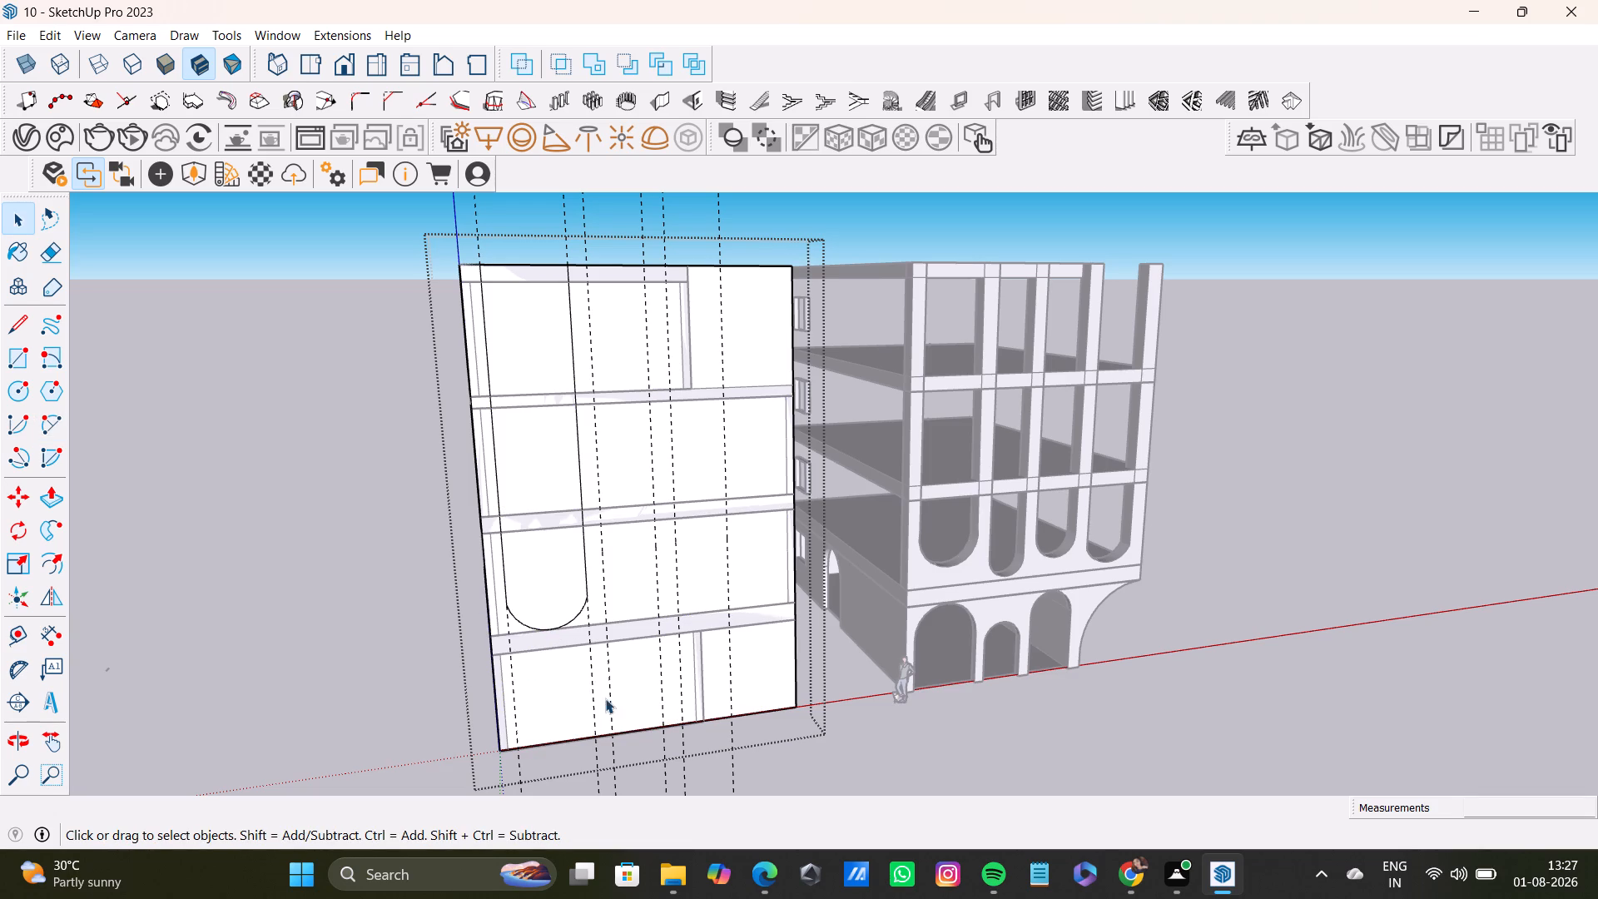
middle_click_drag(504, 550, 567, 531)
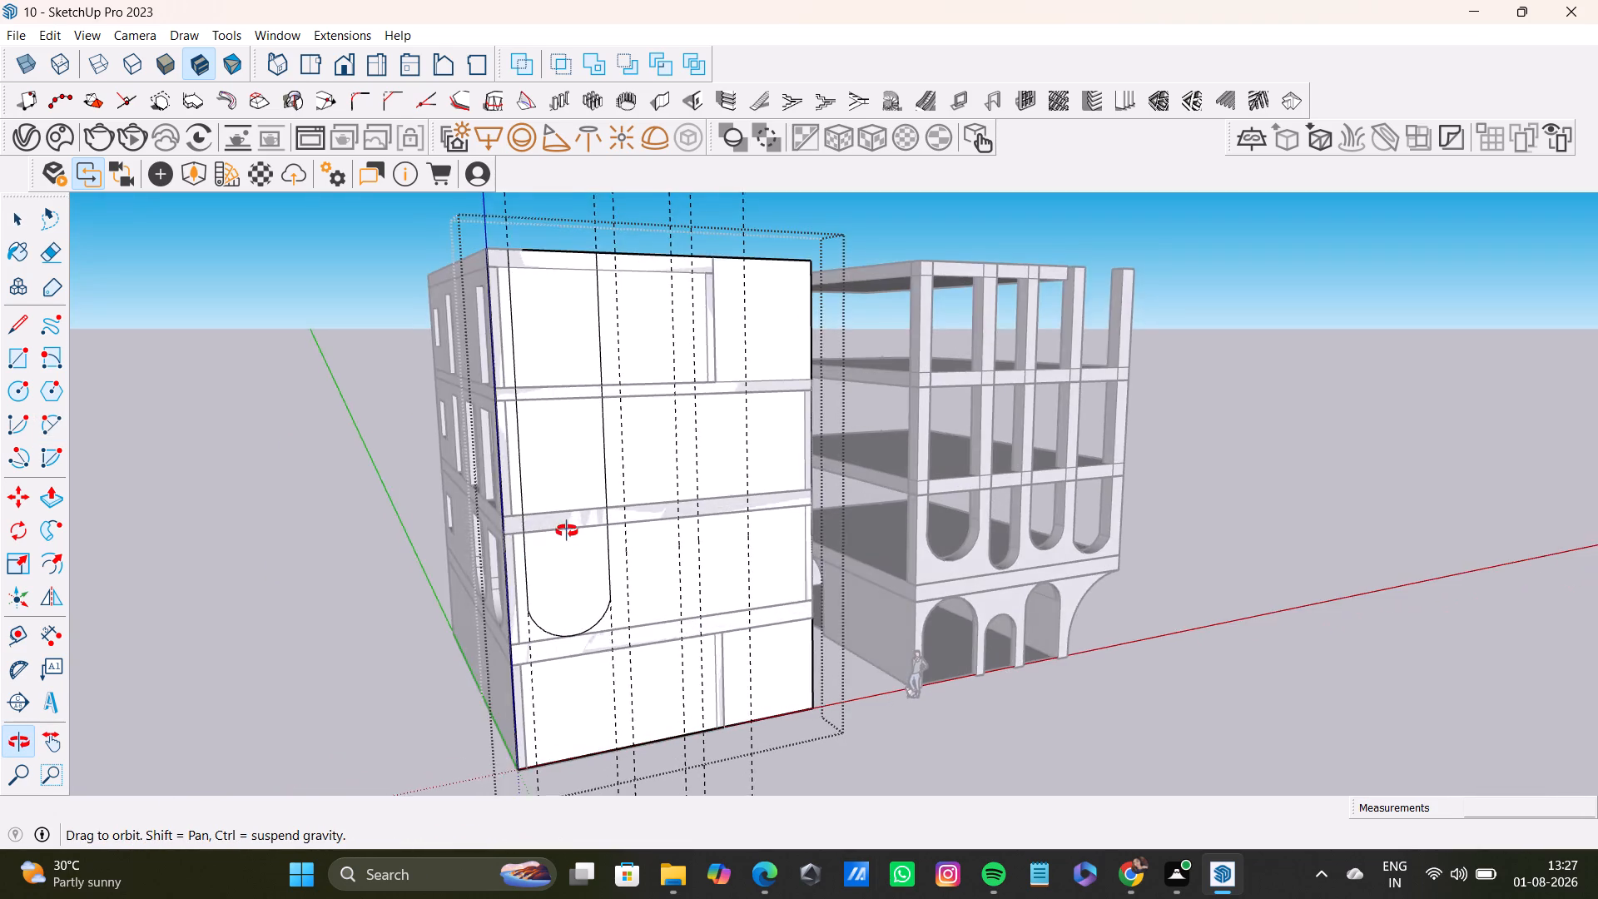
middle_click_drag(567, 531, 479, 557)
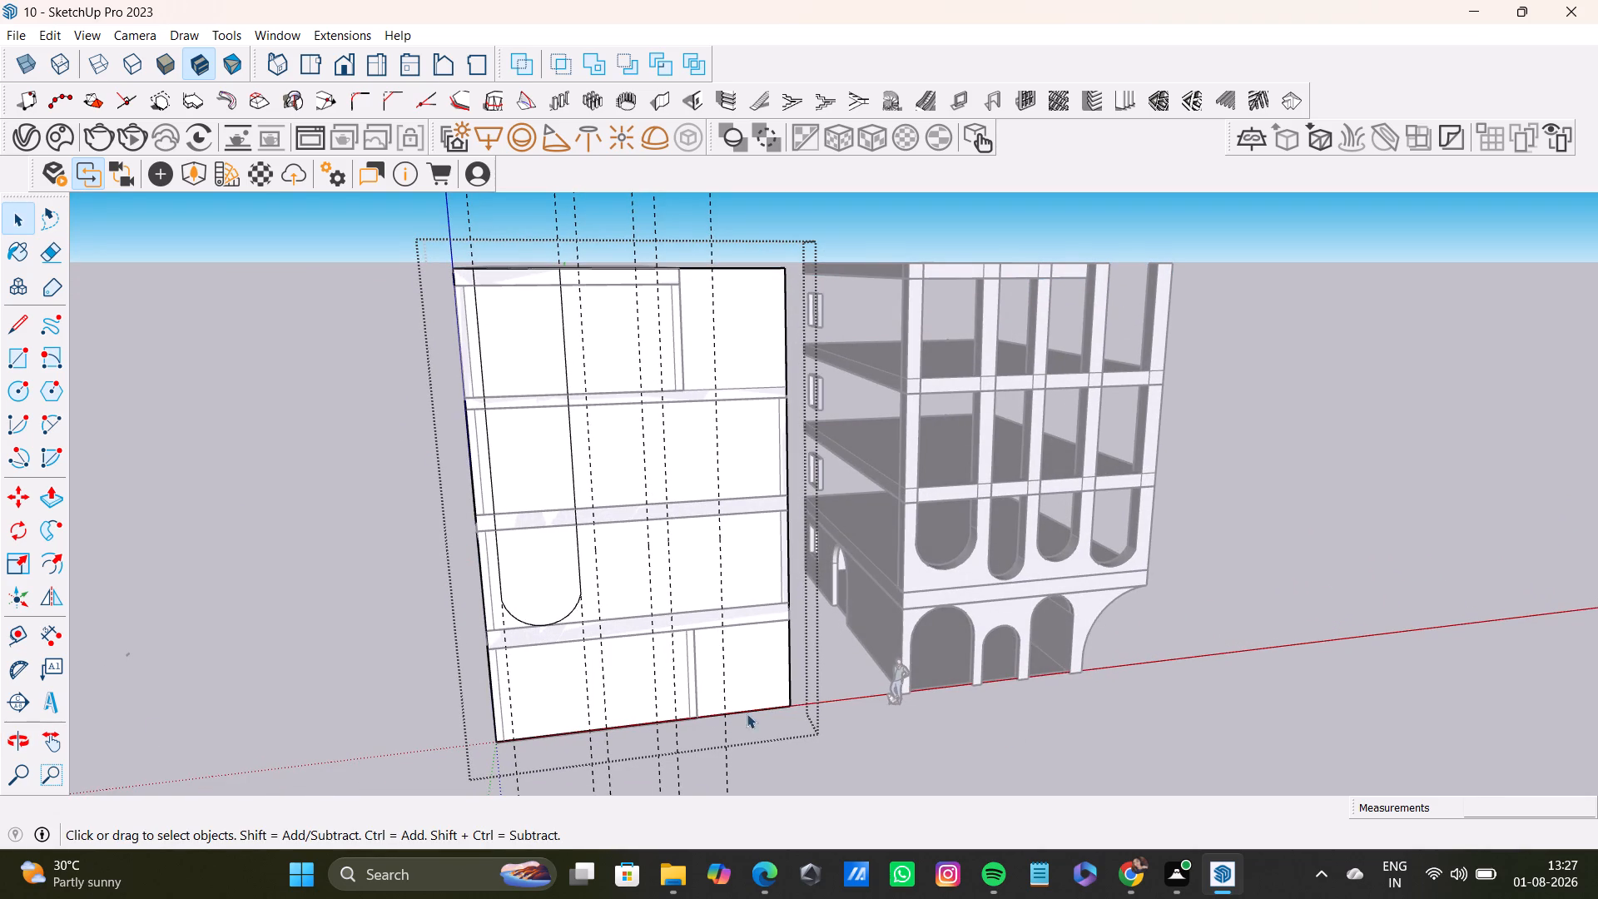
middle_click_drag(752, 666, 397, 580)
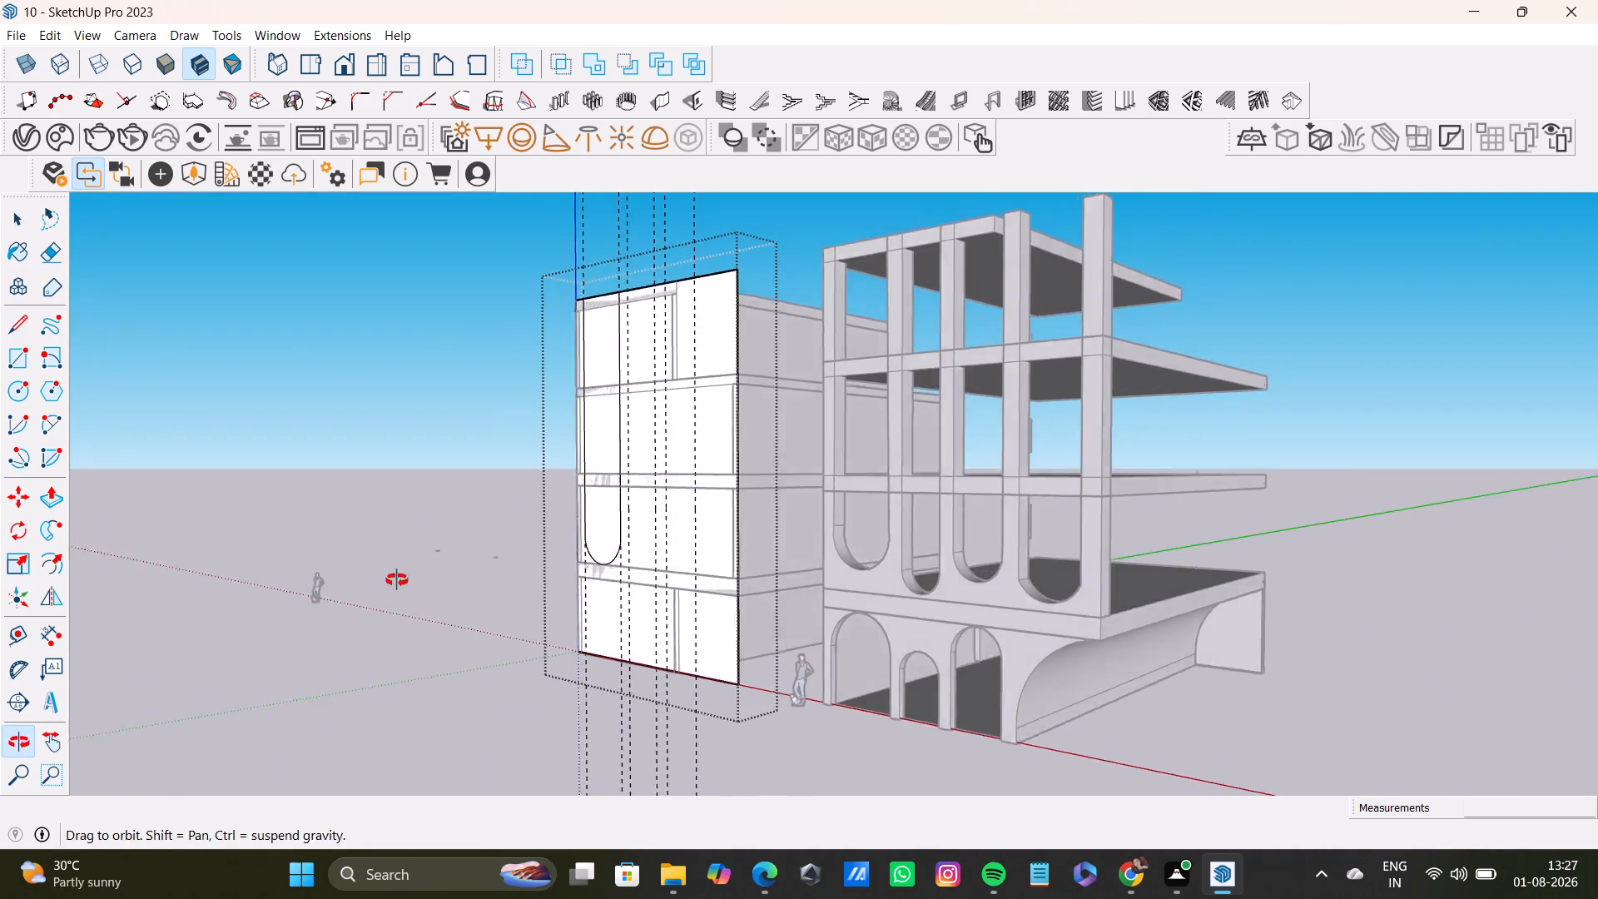
Draw two short vertical lines up from the face's base edge along the two guides nearest its outer edge, the first about 5' 2" long.
middle_click_drag(397, 580, 1073, 621)
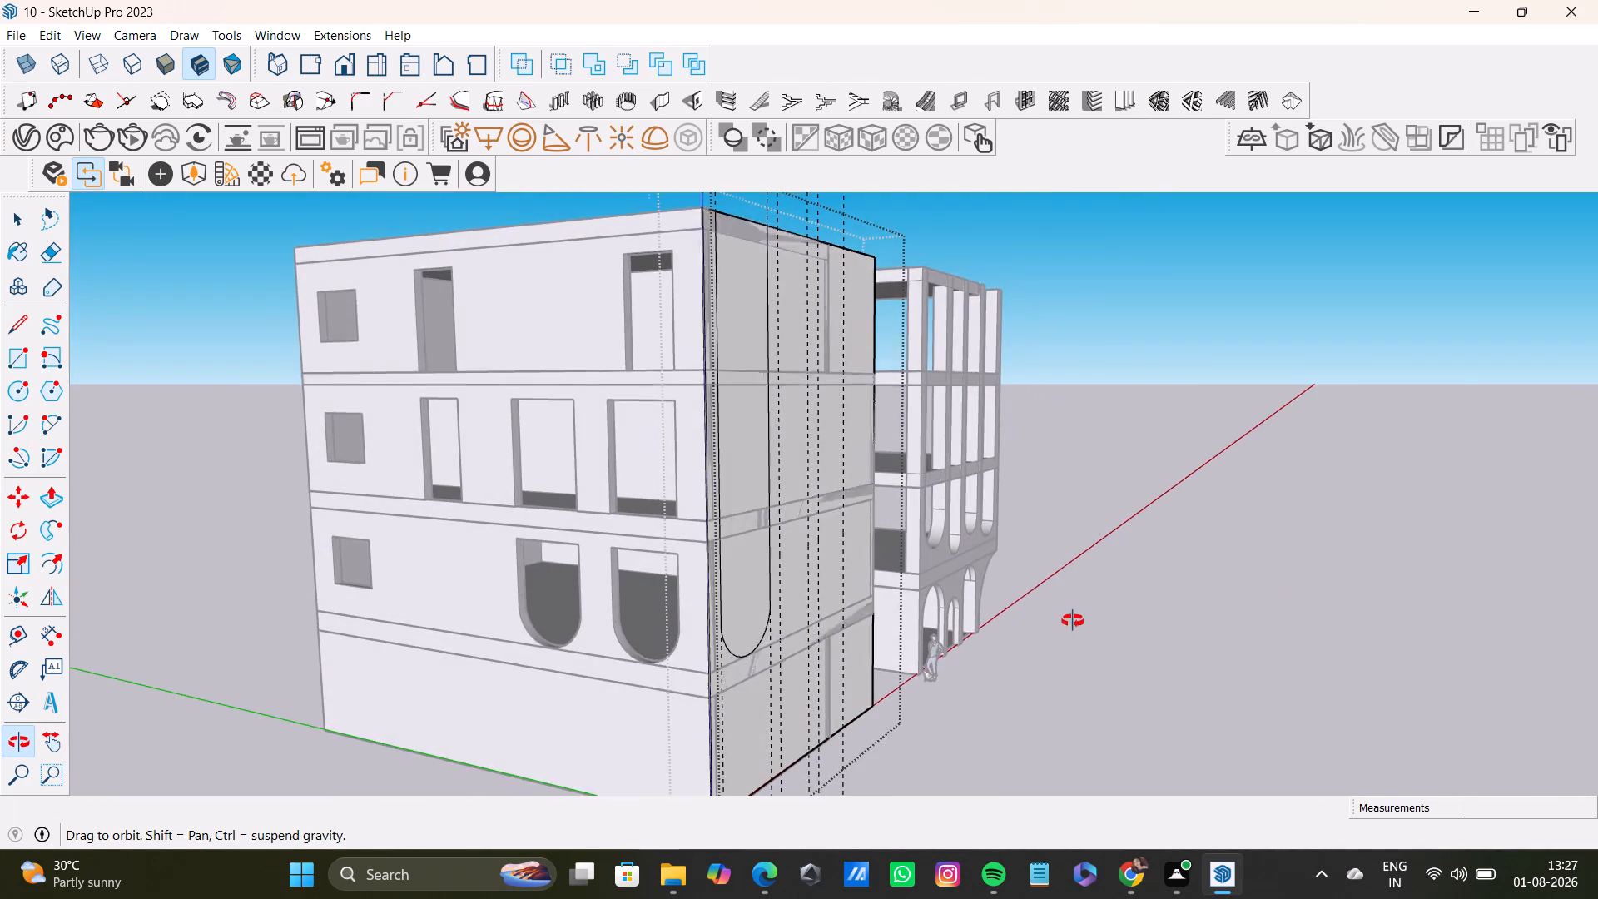
middle_click_drag(1073, 621, 834, 600)
key("space")
key("space")
key("space")
key("space")
key("space")
key("space")
key("space")
key("space")
key("space")
key("space")
key("space")
key("space")
key("space")
key("space")
key("space")
key("space")
middle_click_drag(834, 600, 827, 556)
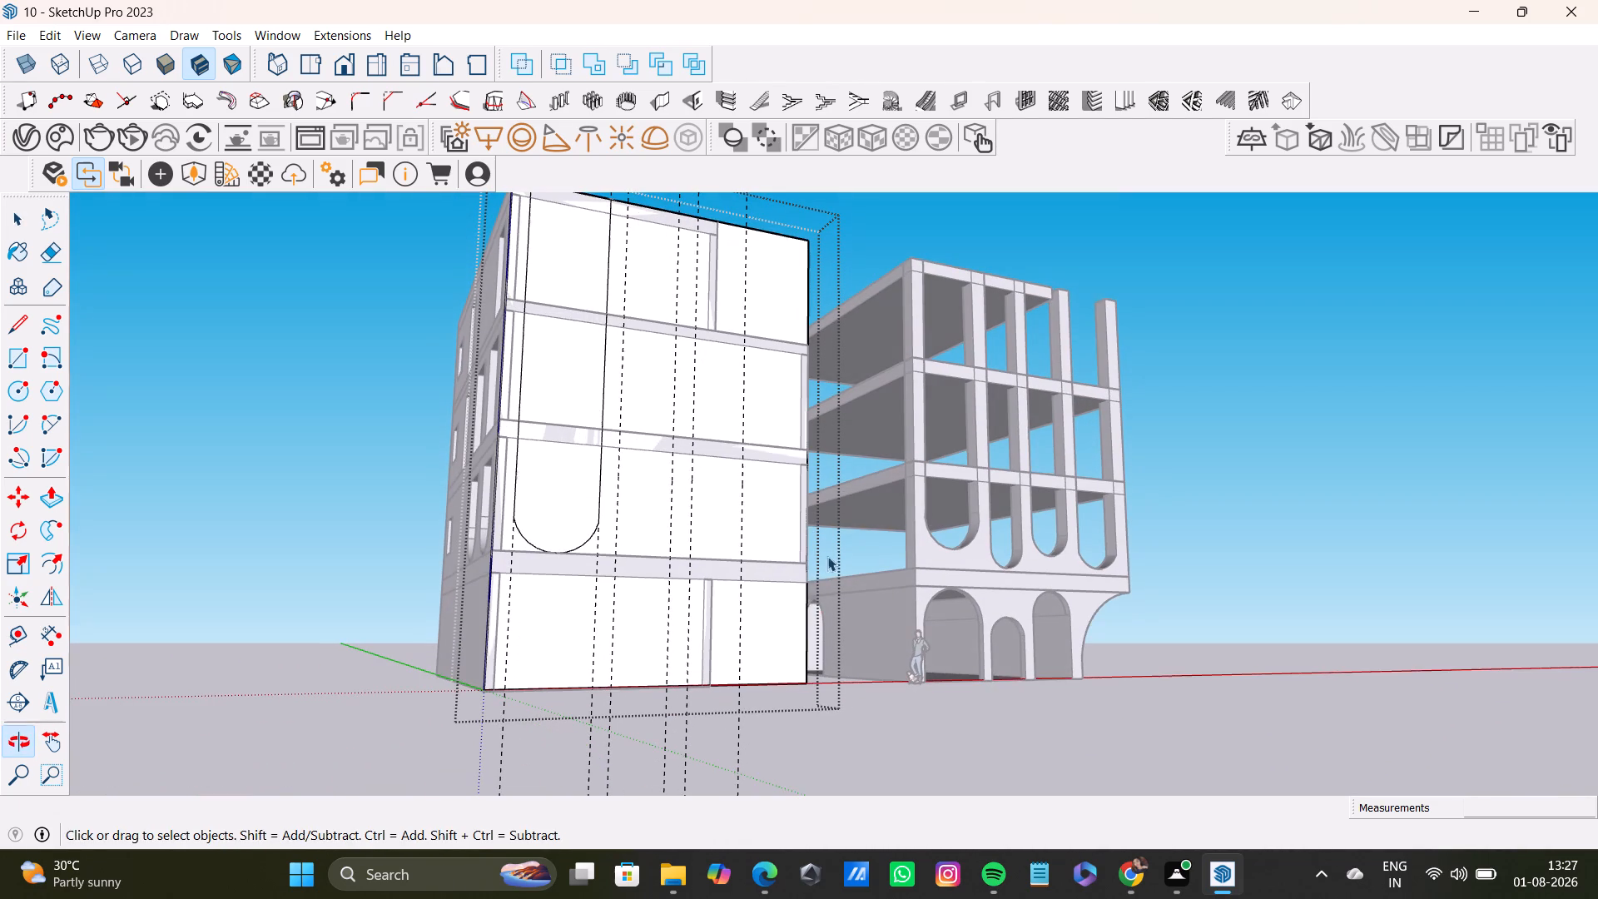
middle_click_drag(827, 556, 811, 606)
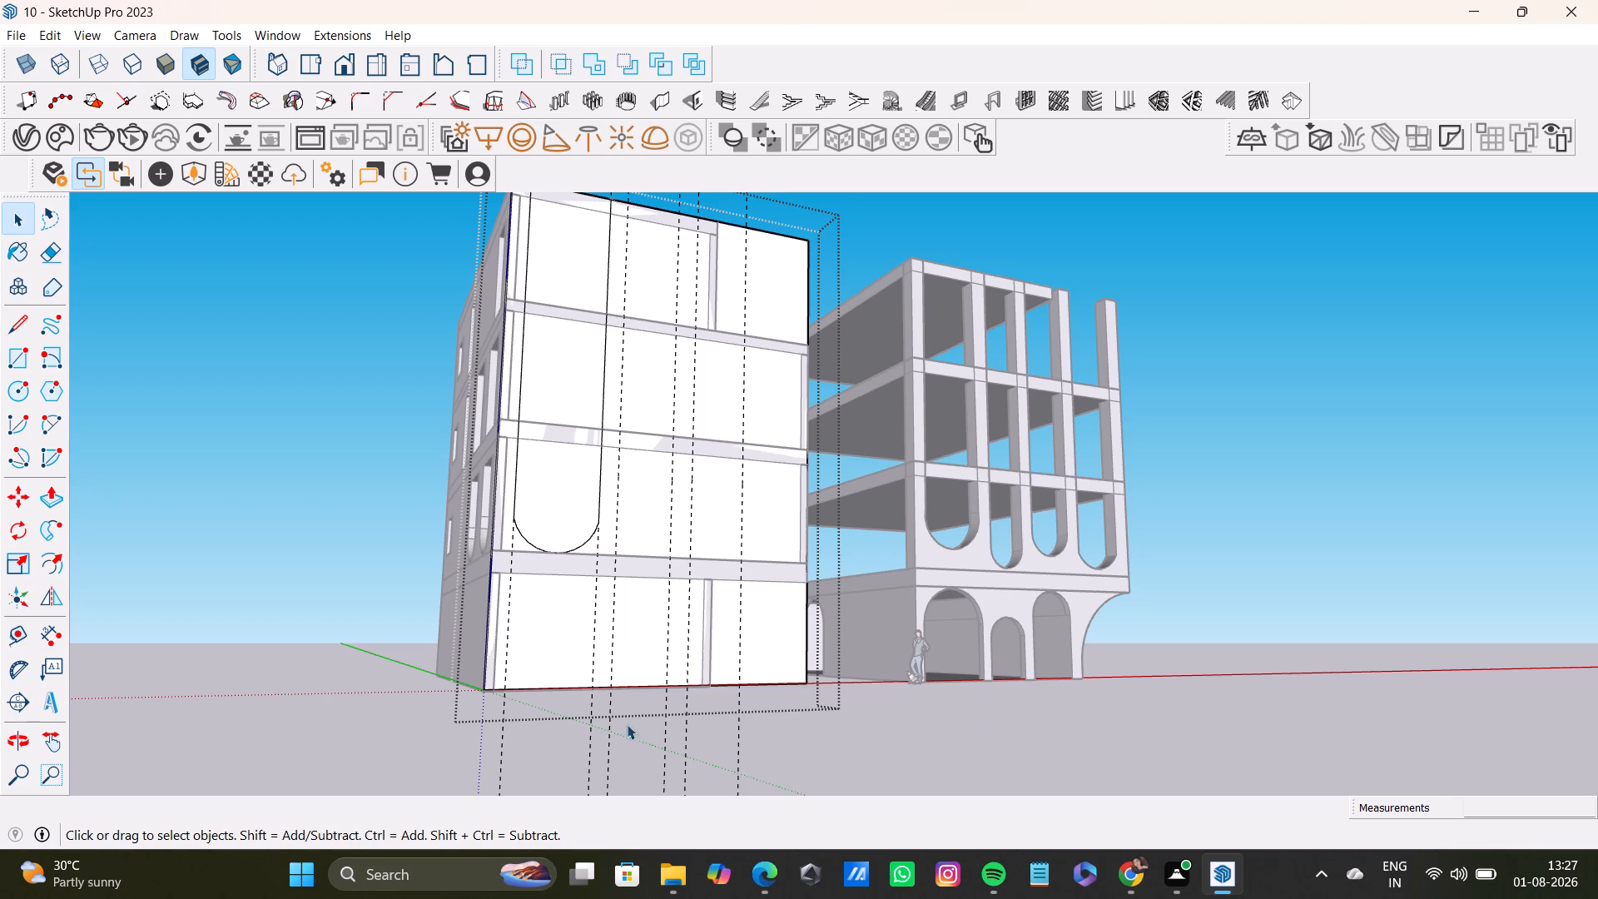
middle_click_drag(622, 679, 599, 766)
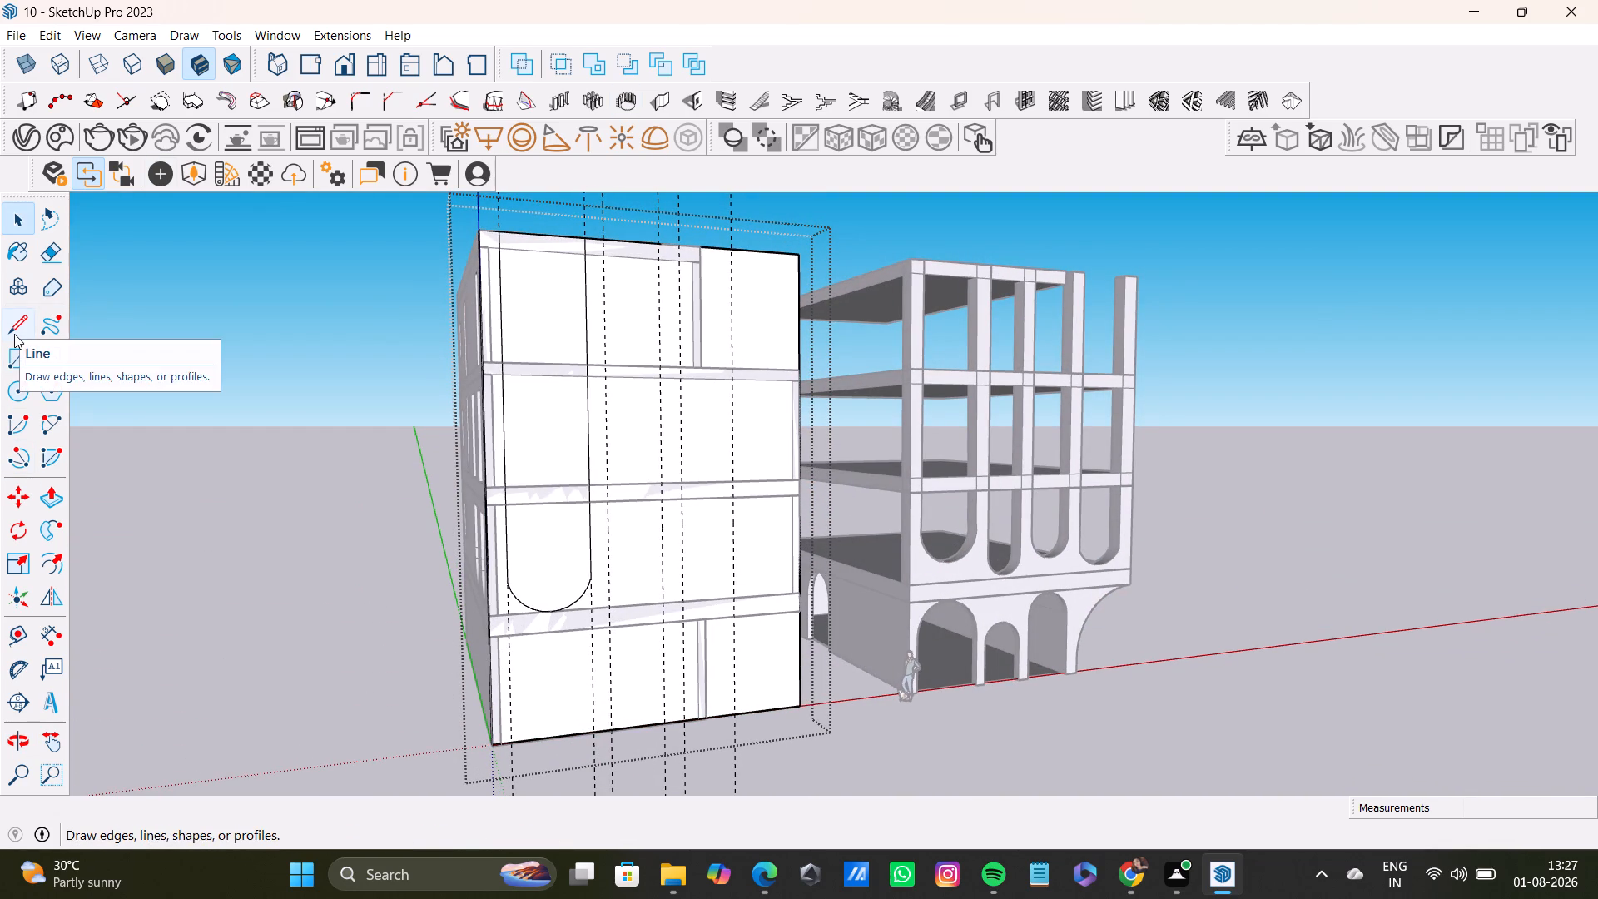
left_click(14, 334)
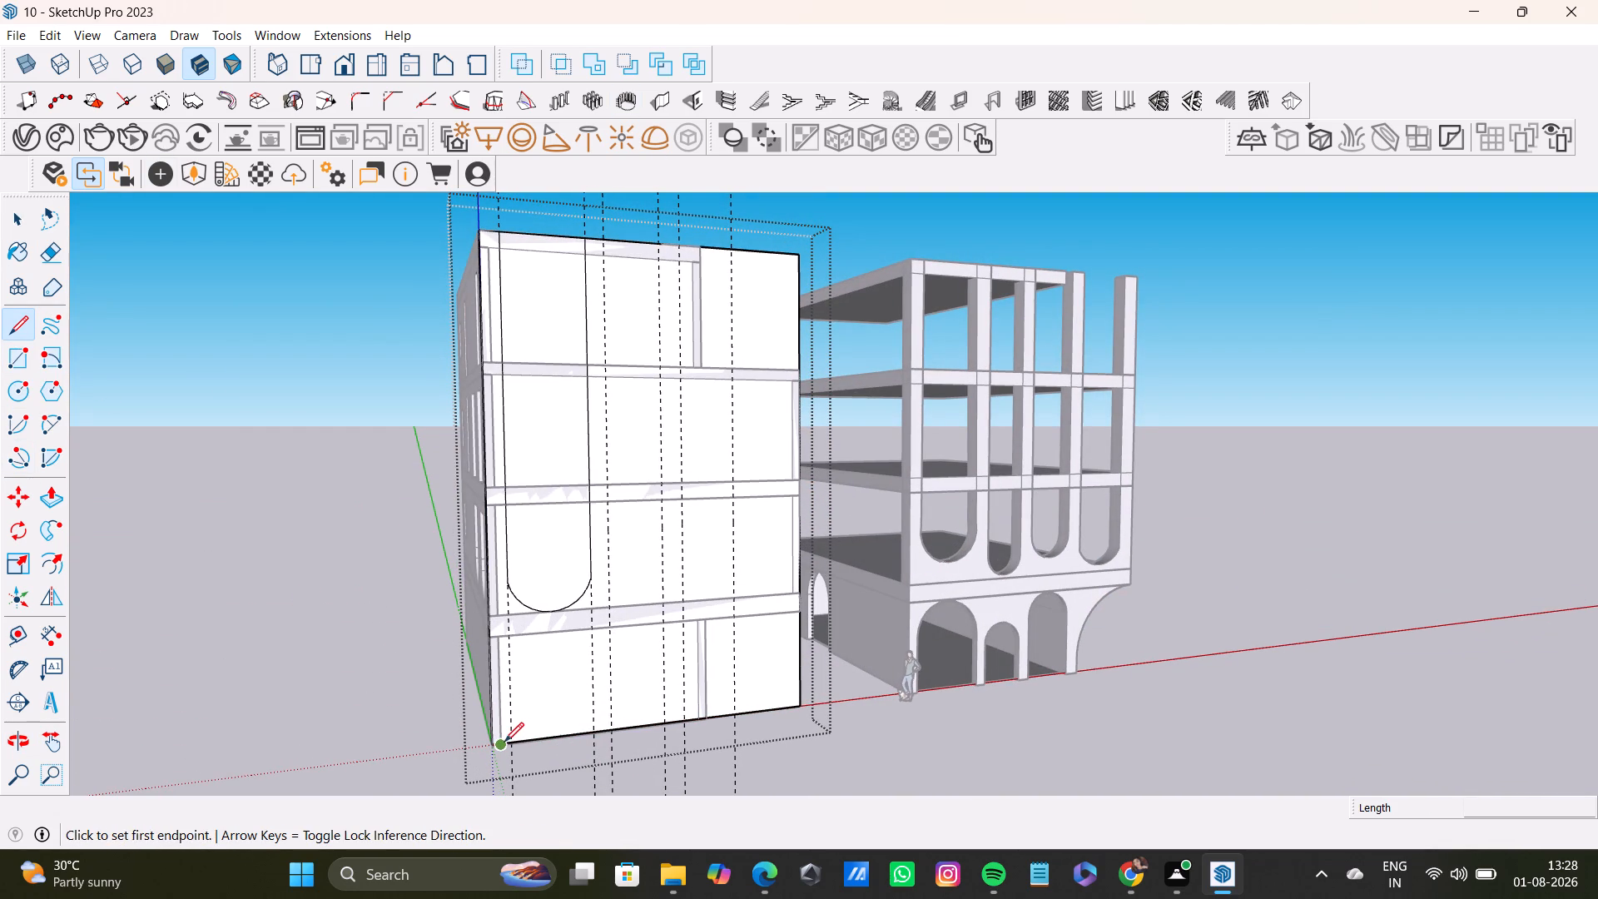
left_click(504, 742)
key("space")
left_click(21, 321)
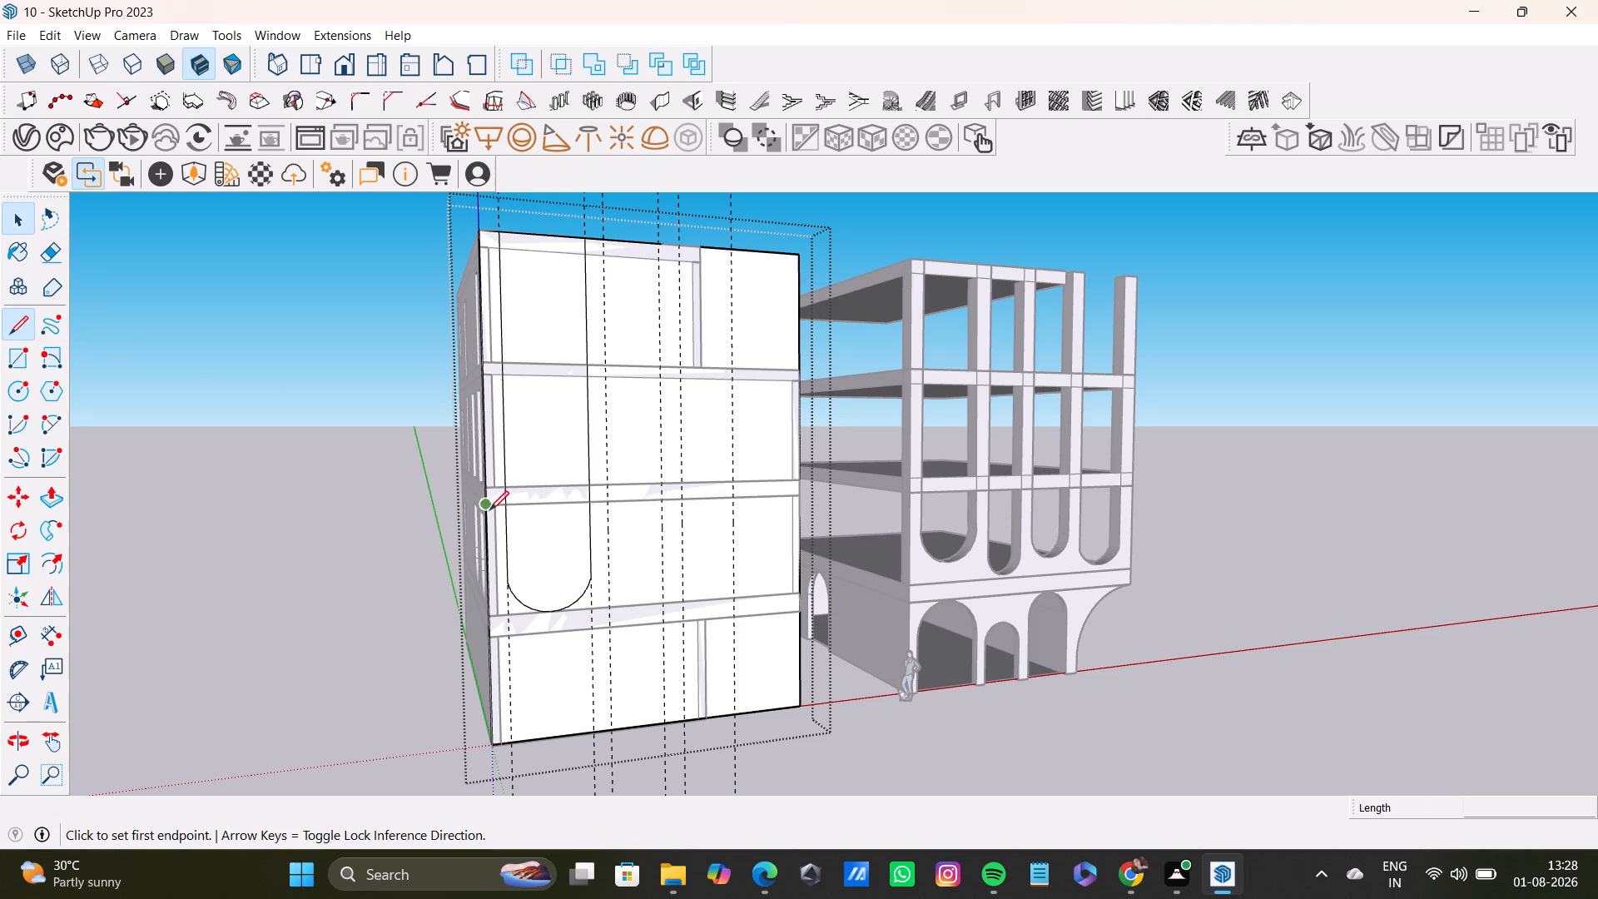
left_click(515, 743)
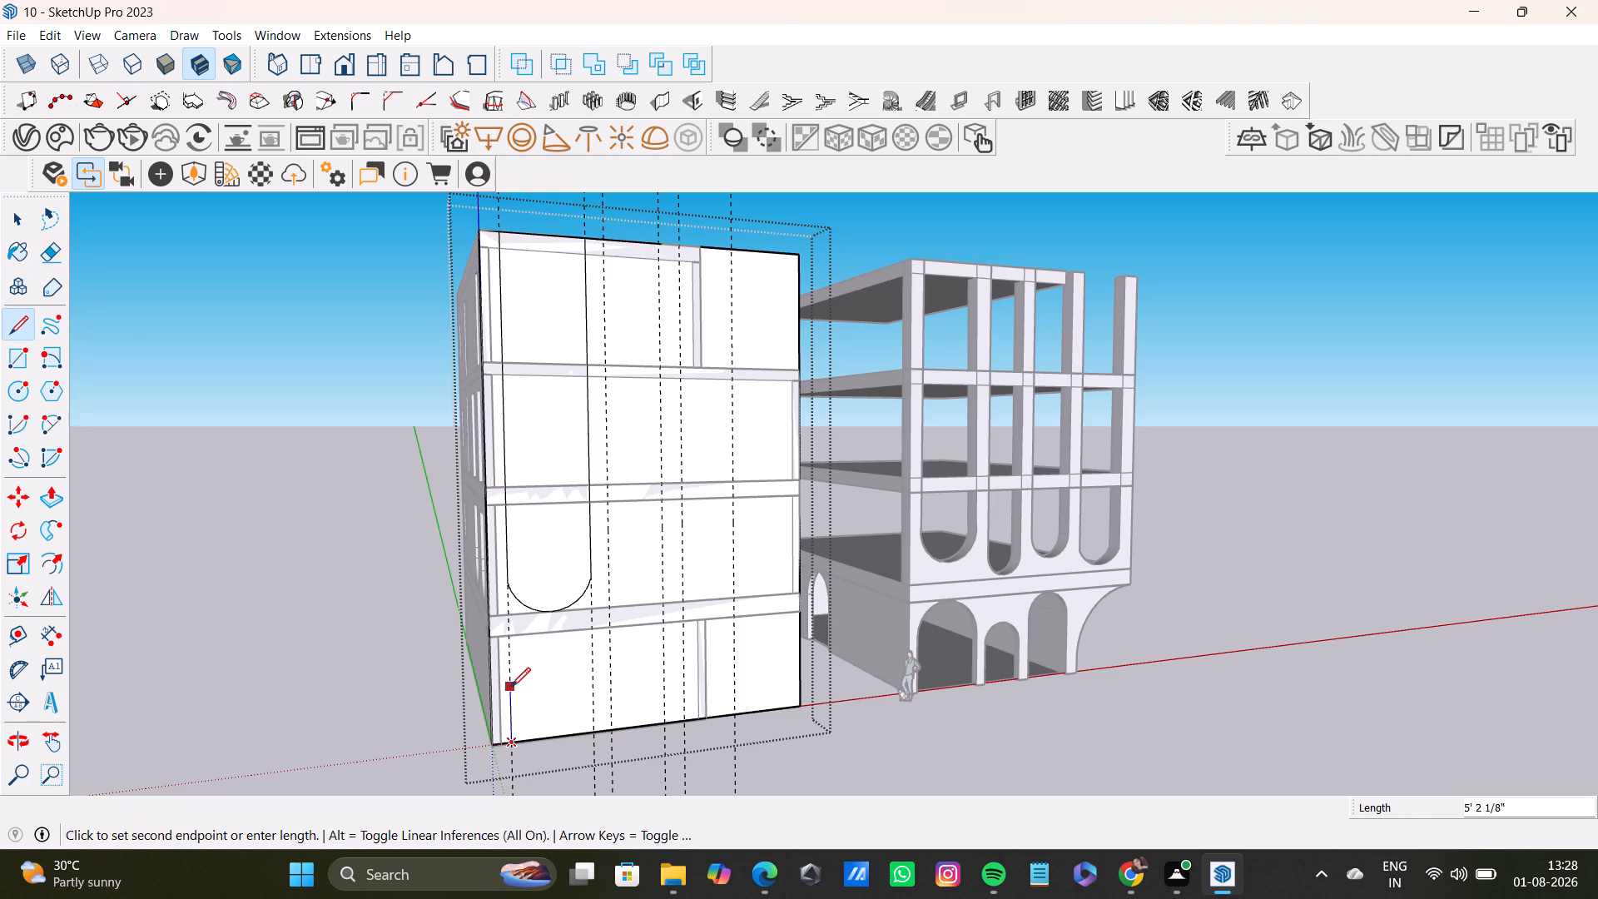
left_click(511, 683)
key("space")
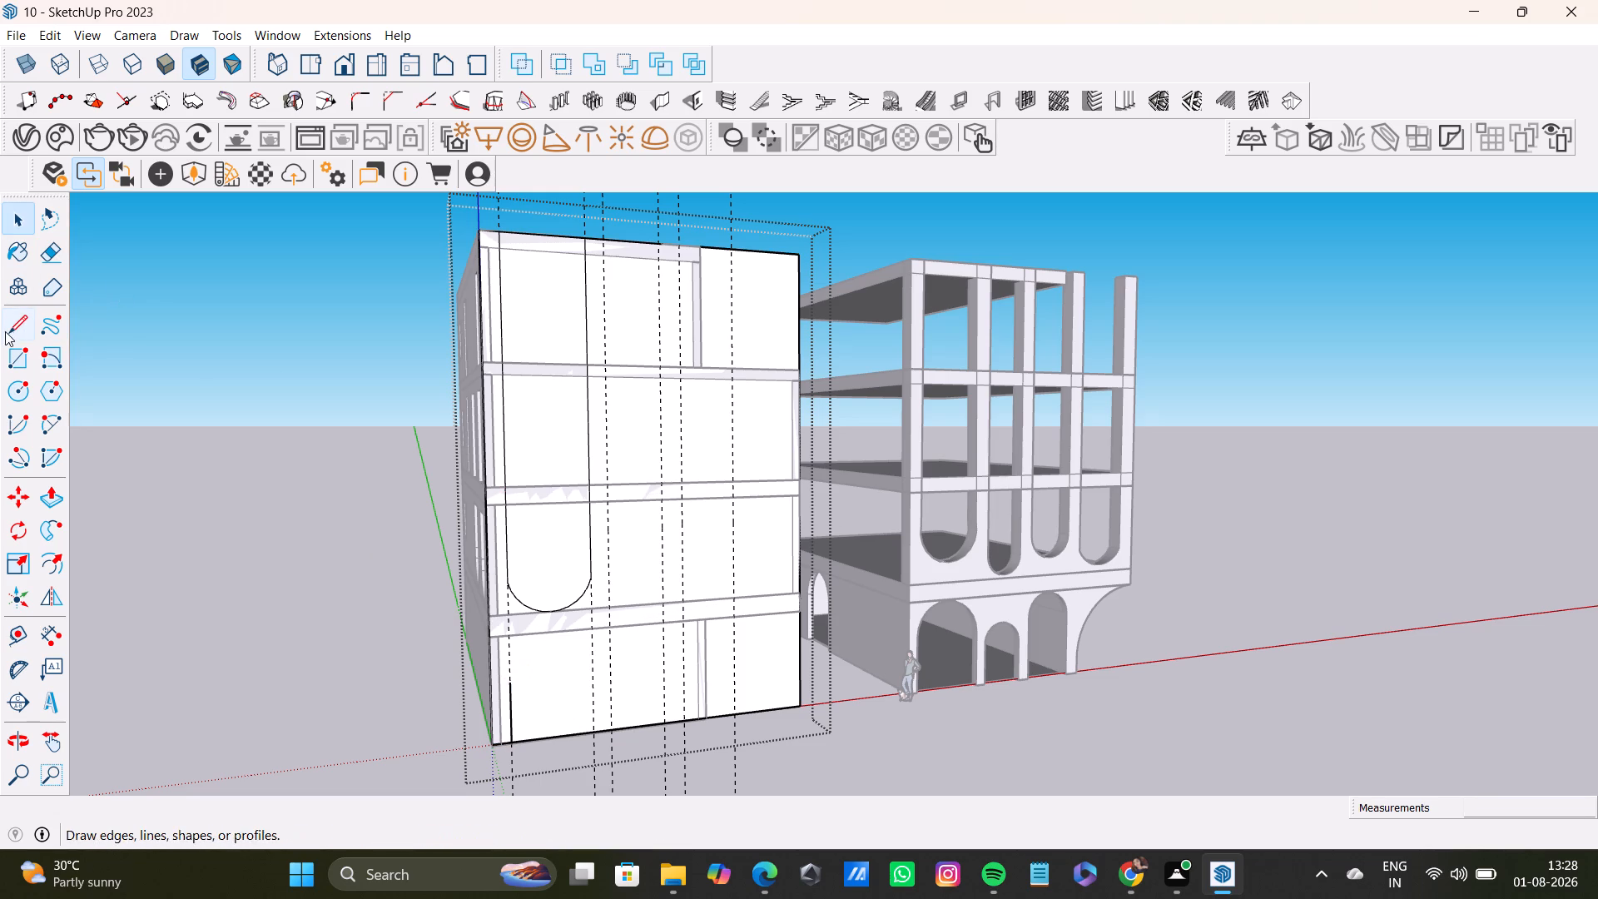
left_click(12, 330)
left_click(597, 730)
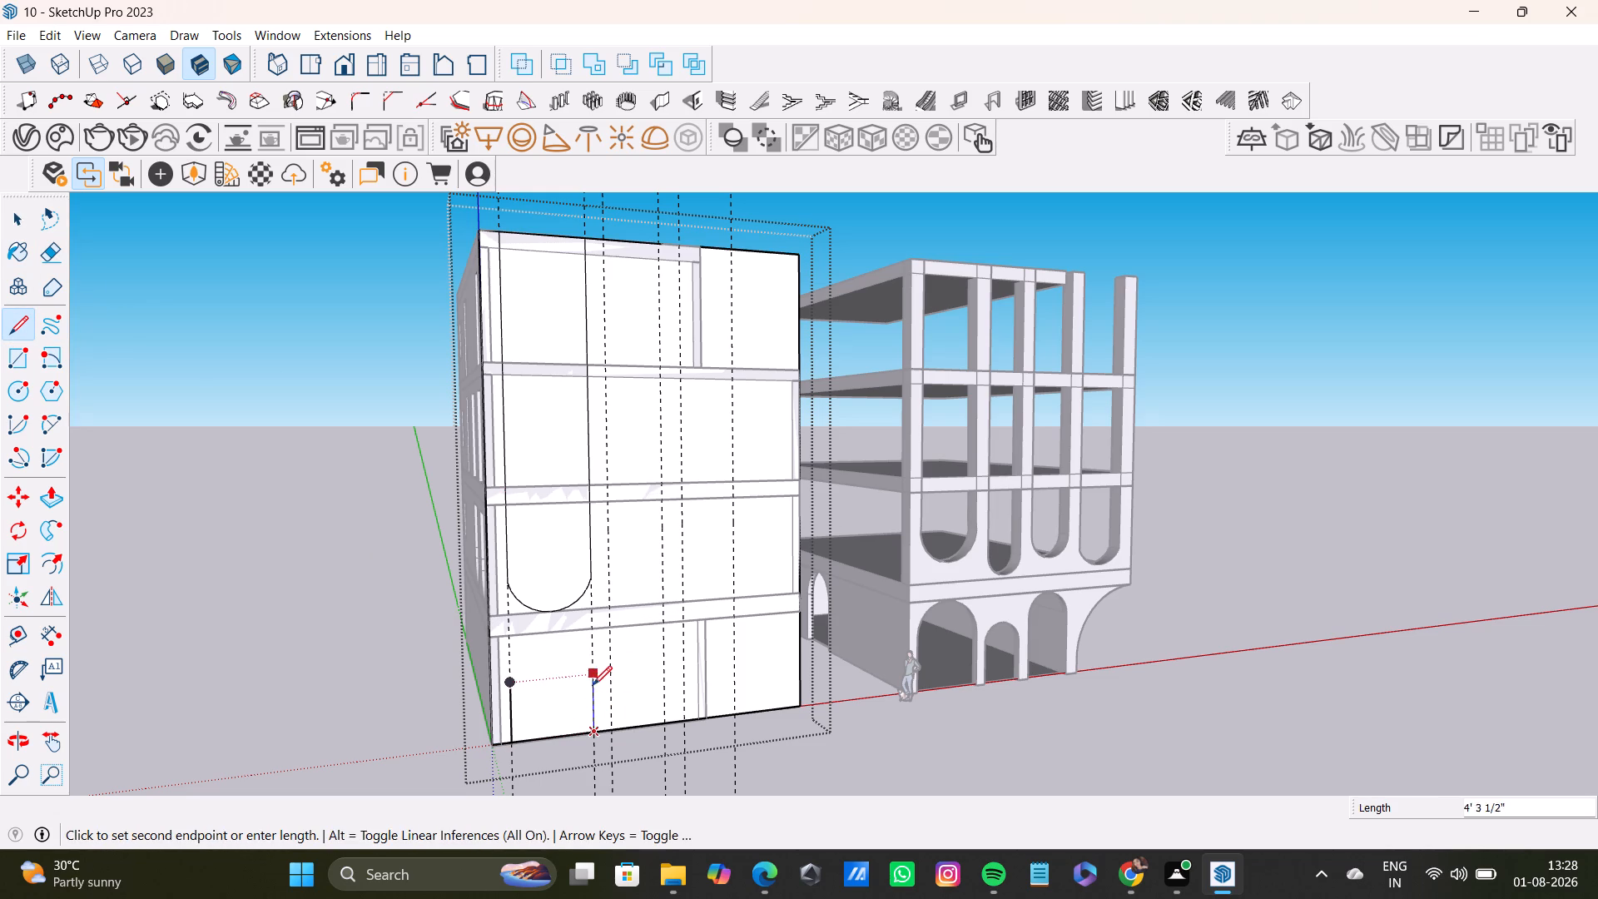
left_click(593, 678)
key("space")
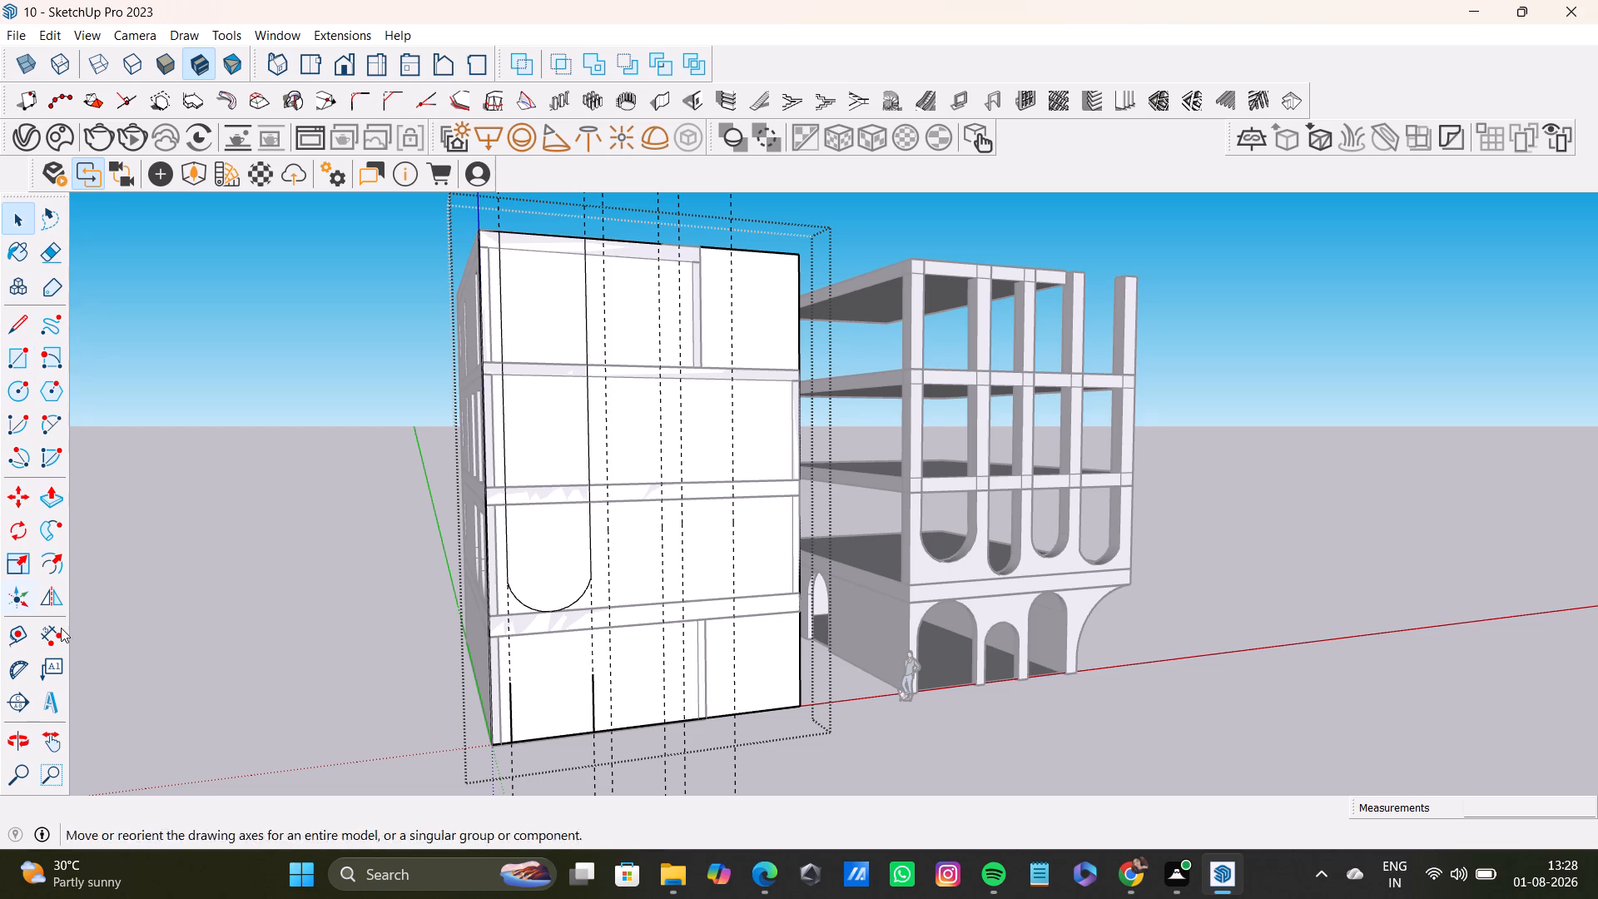
Join the upper ends of the two short base lines with an upward arc bulging about 4' 4", below the tall opening.
left_click(47, 422)
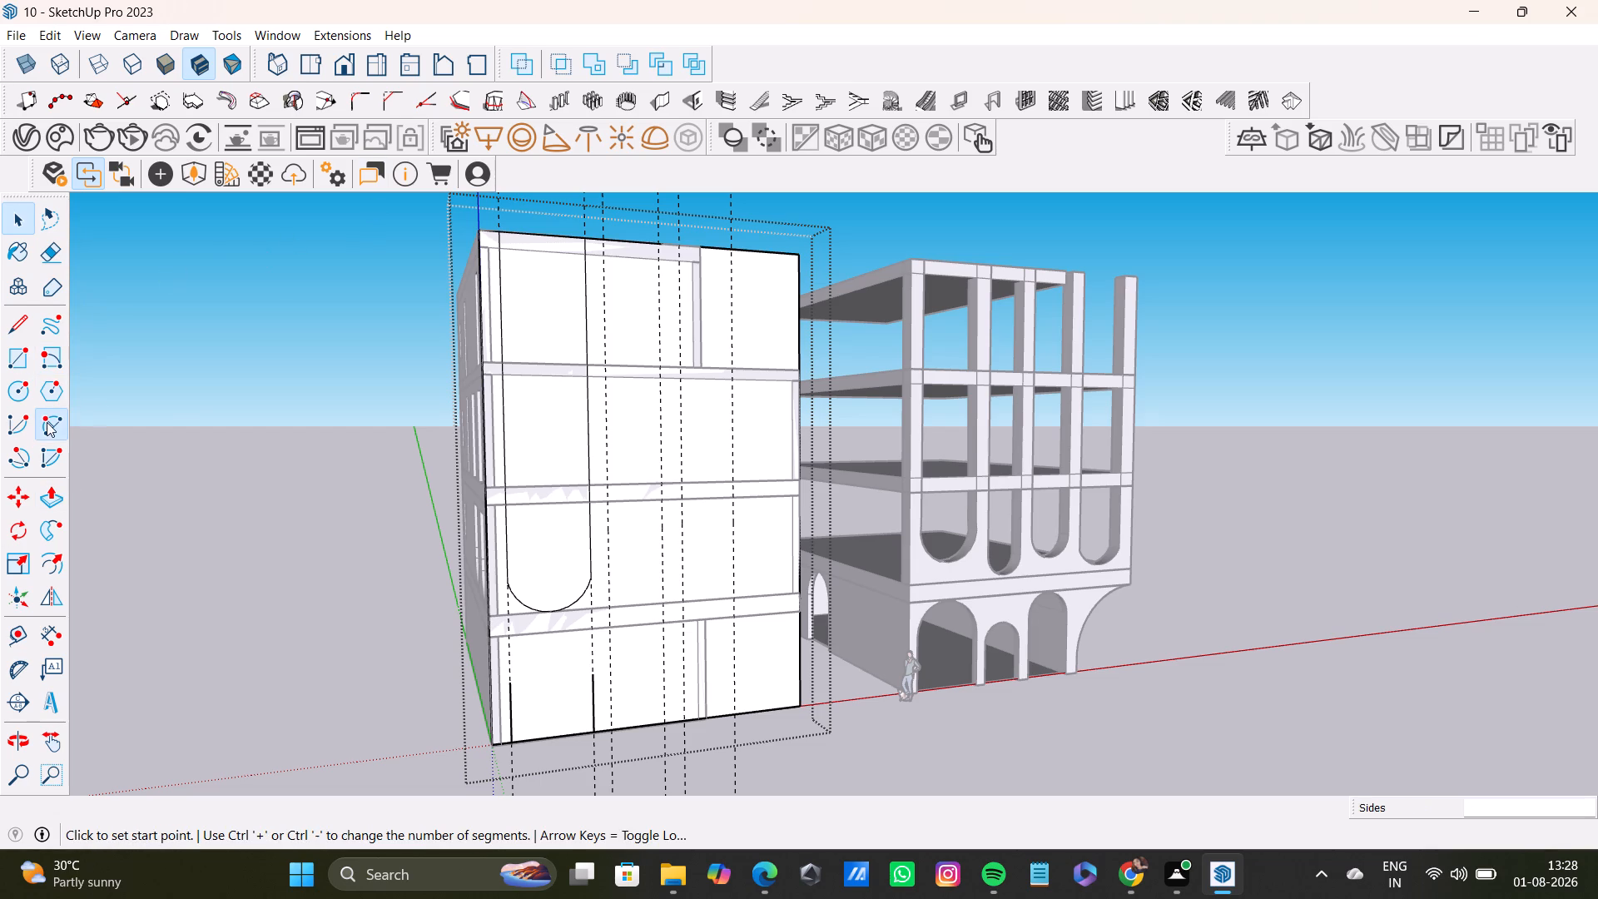
left_click_drag(511, 682, 525, 682)
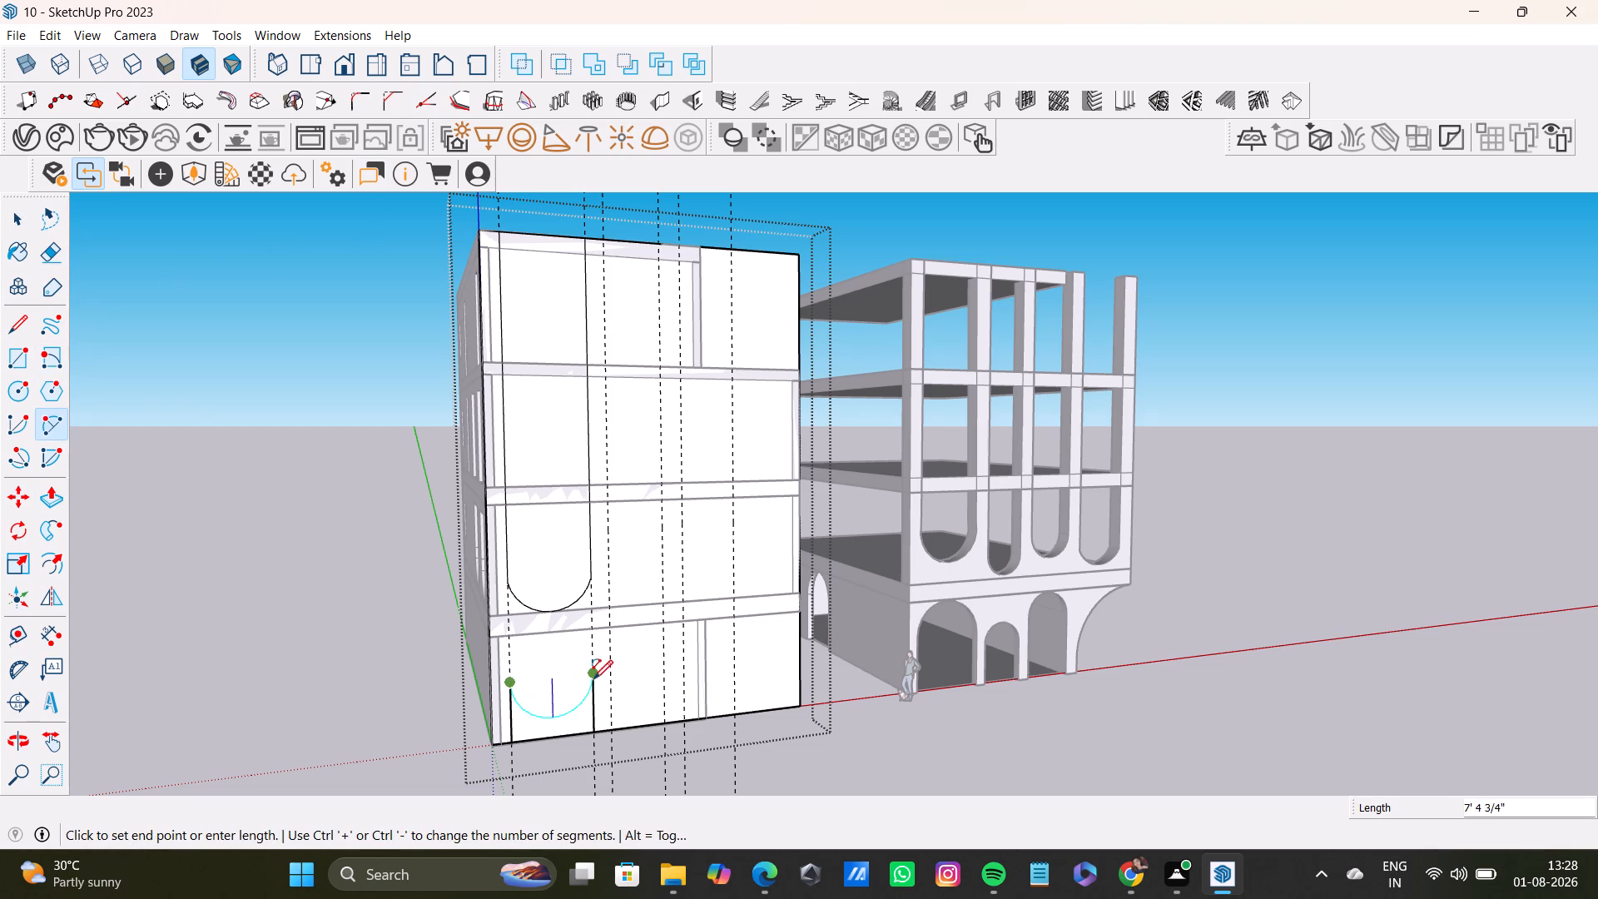
left_click(593, 673)
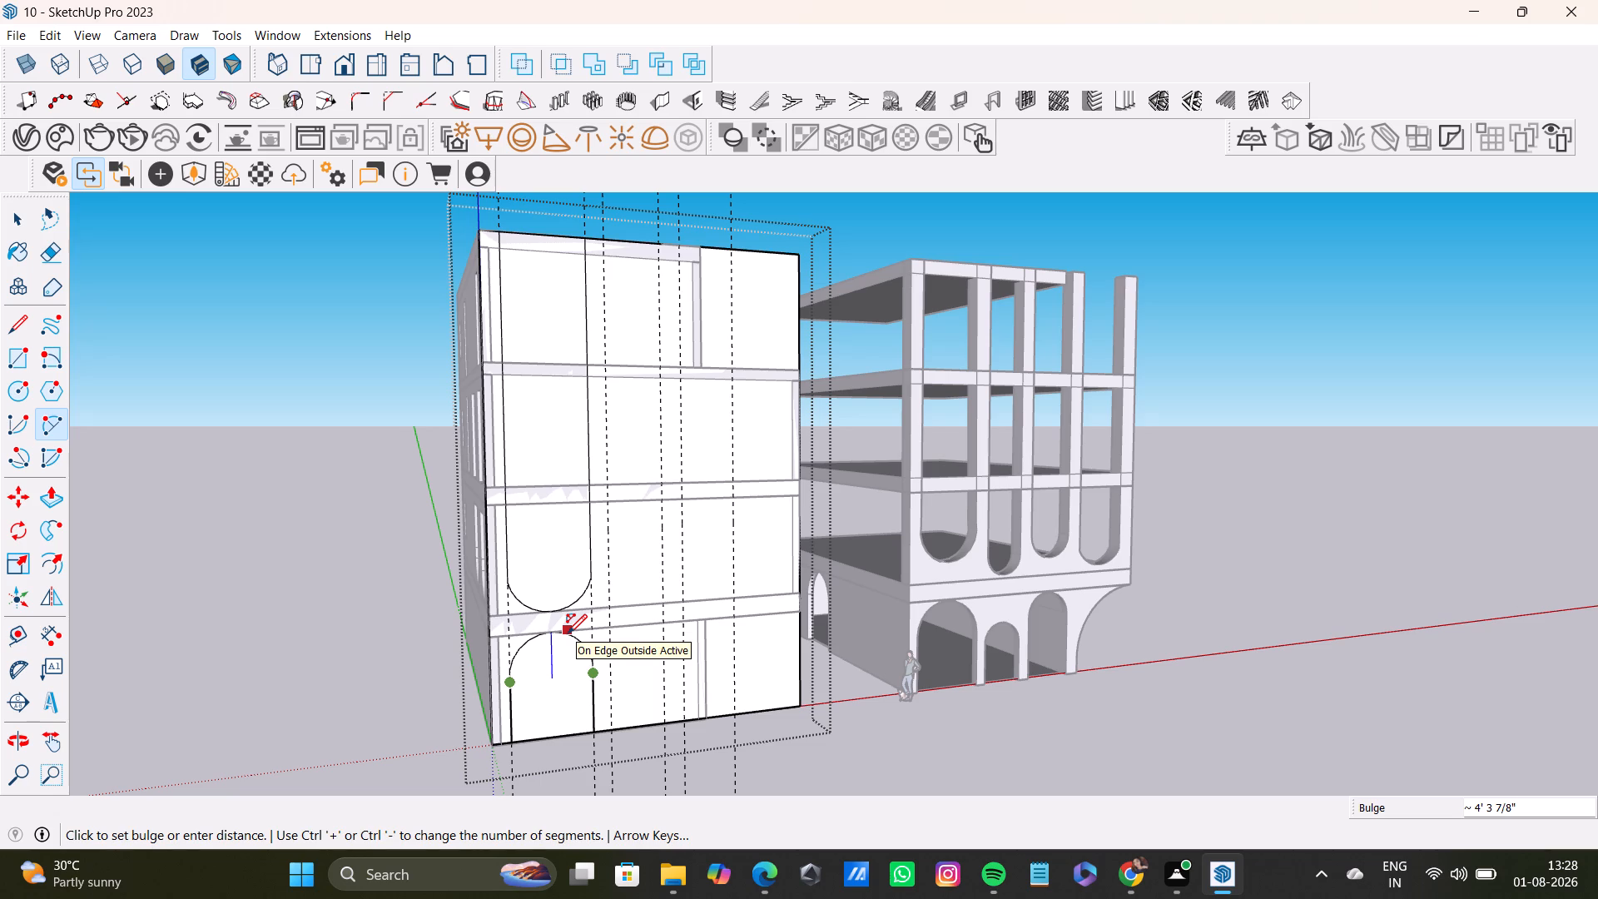
left_click(568, 633)
key("space")
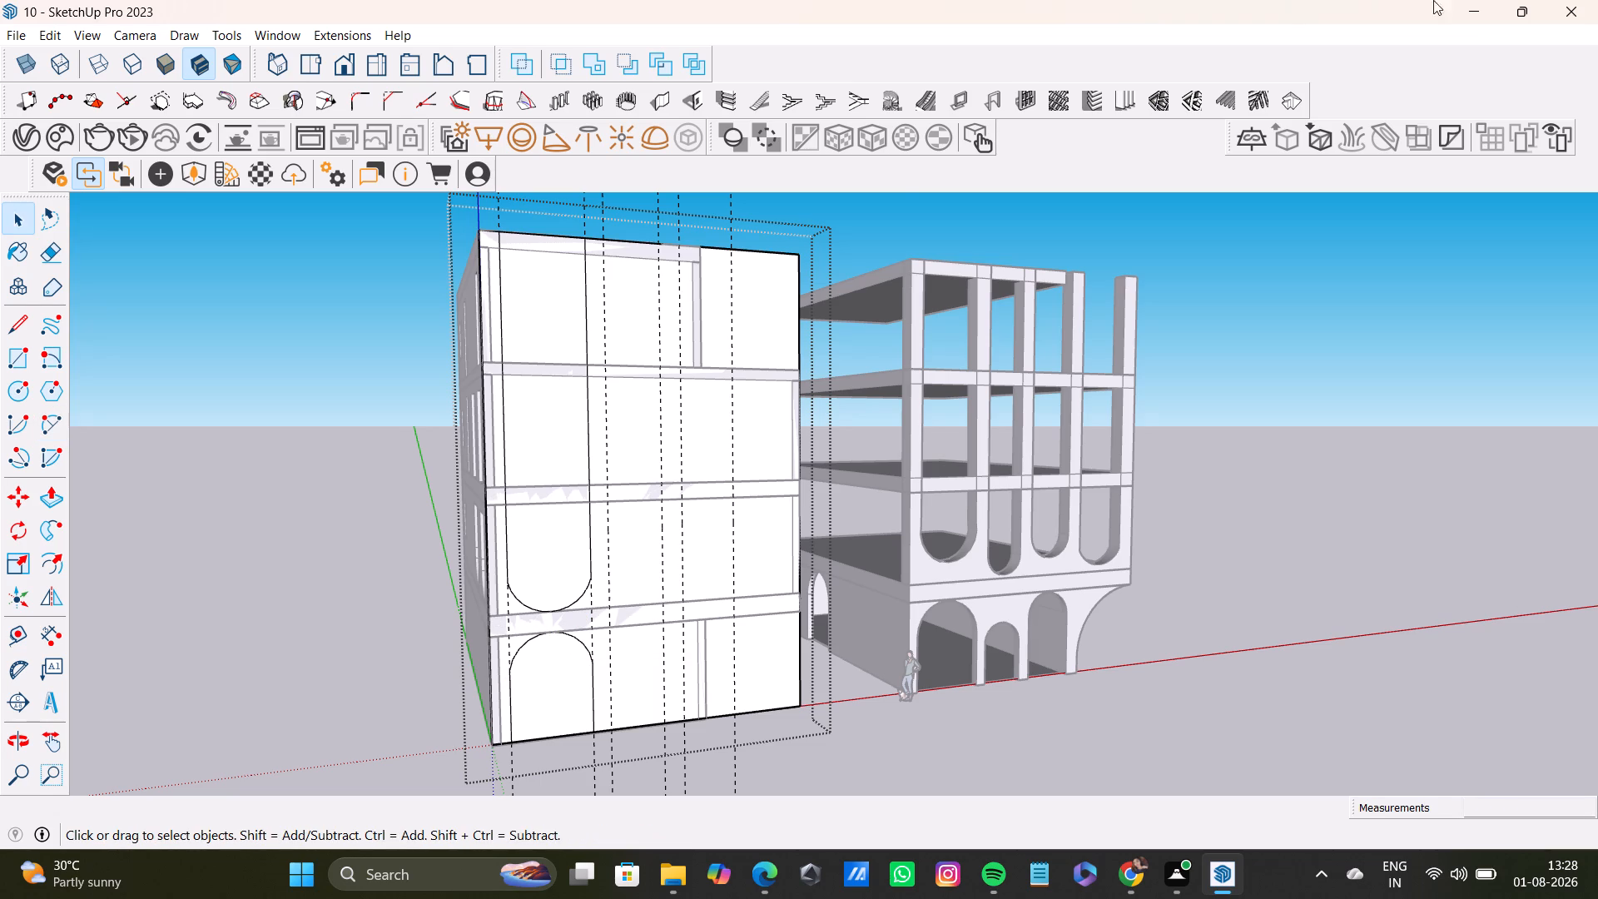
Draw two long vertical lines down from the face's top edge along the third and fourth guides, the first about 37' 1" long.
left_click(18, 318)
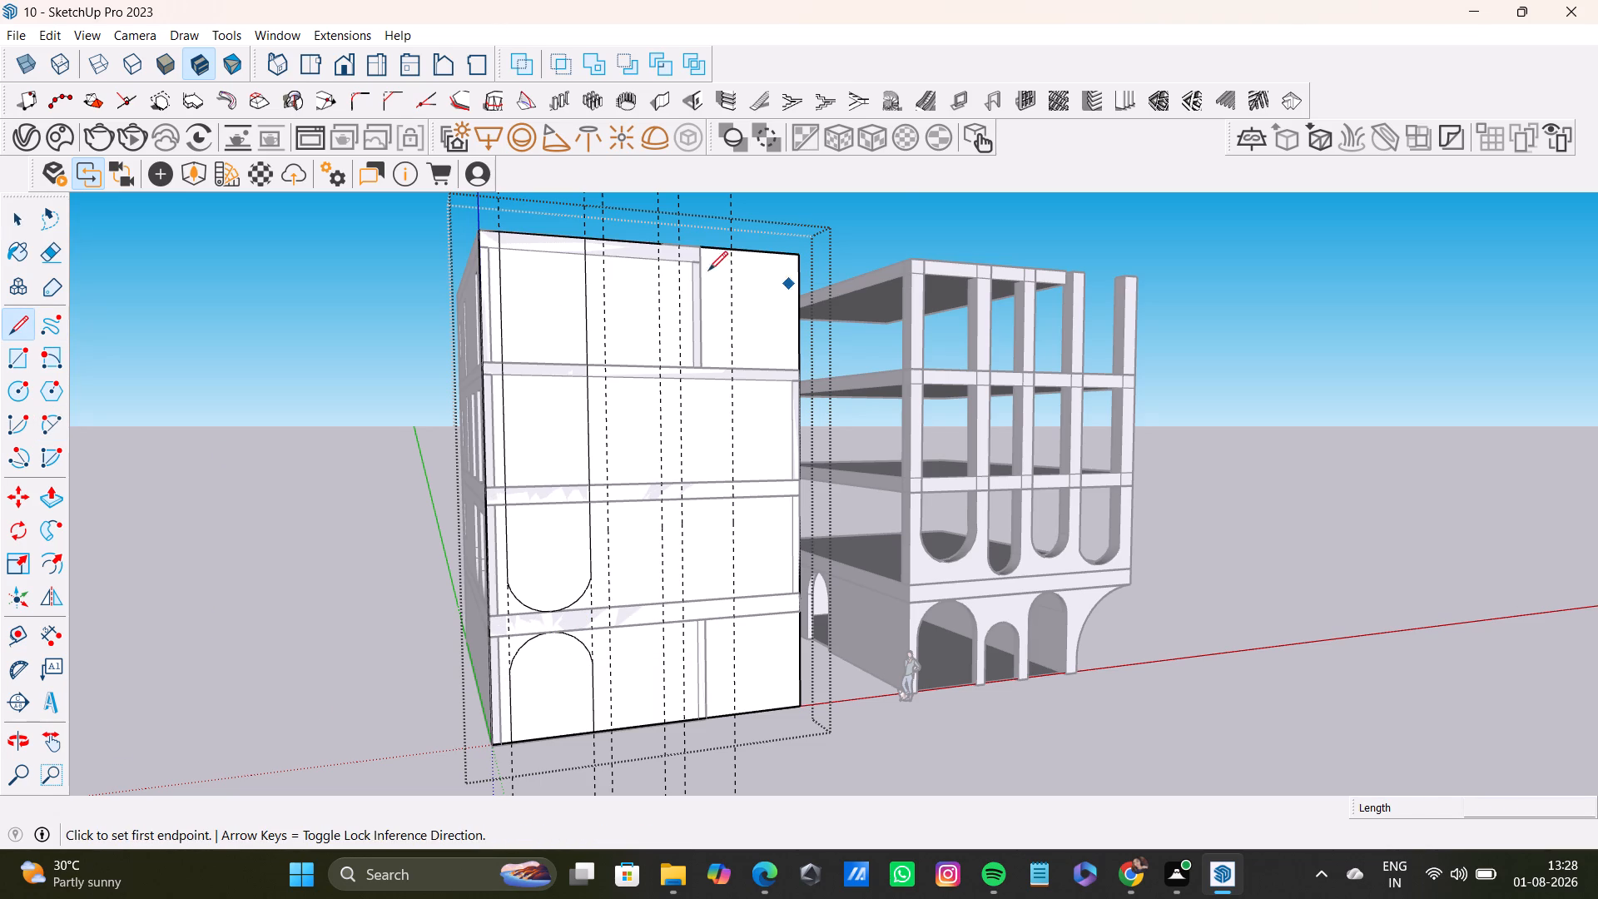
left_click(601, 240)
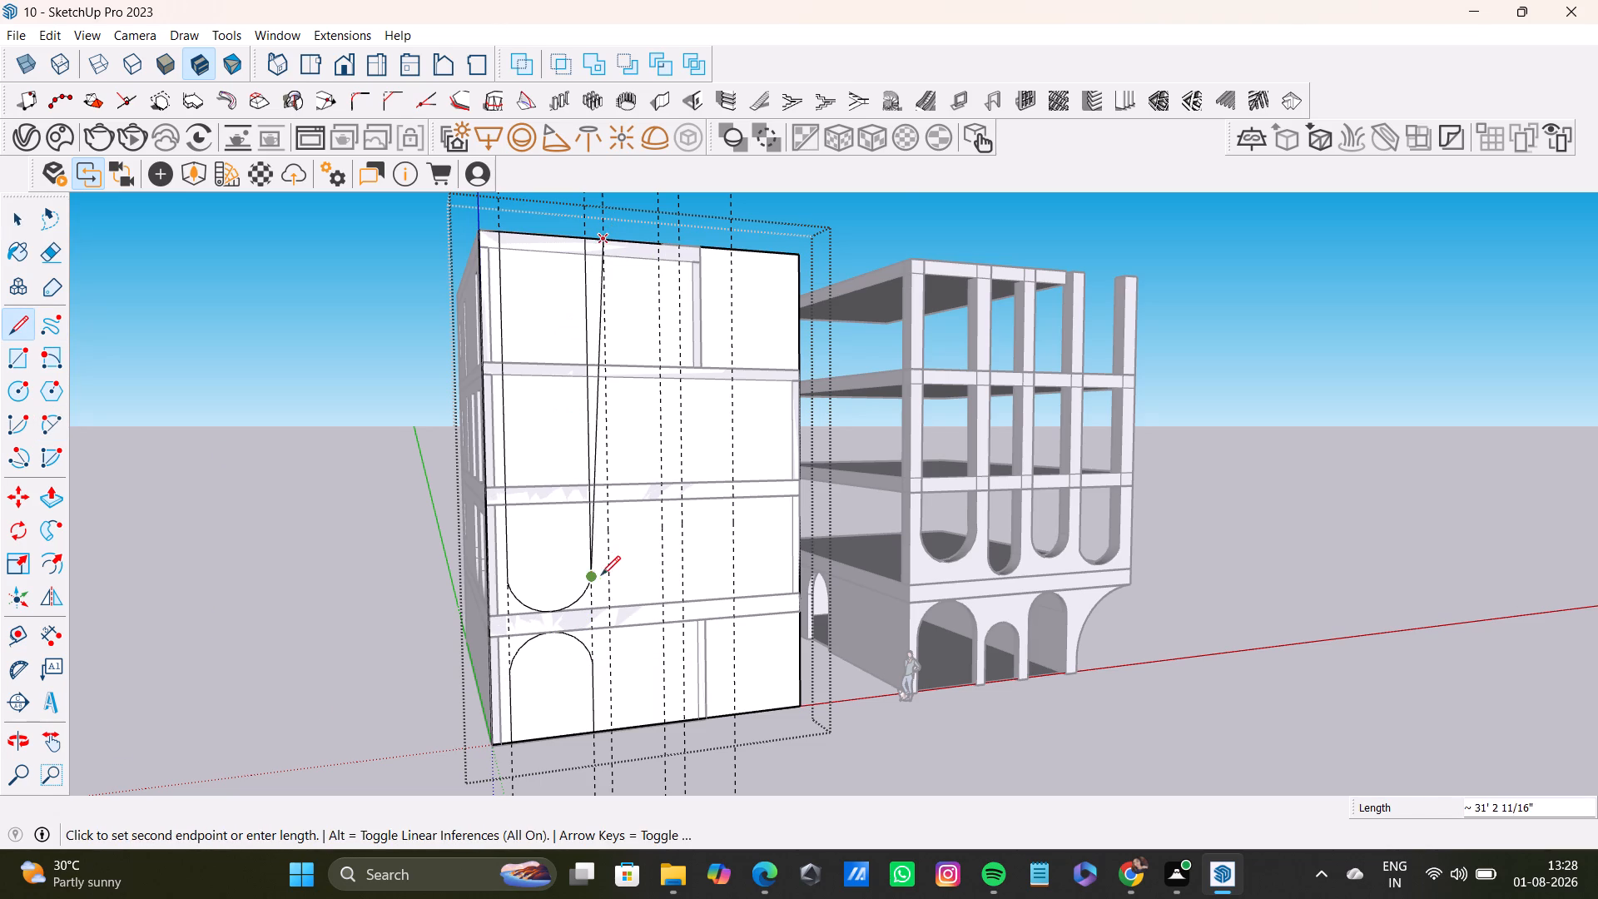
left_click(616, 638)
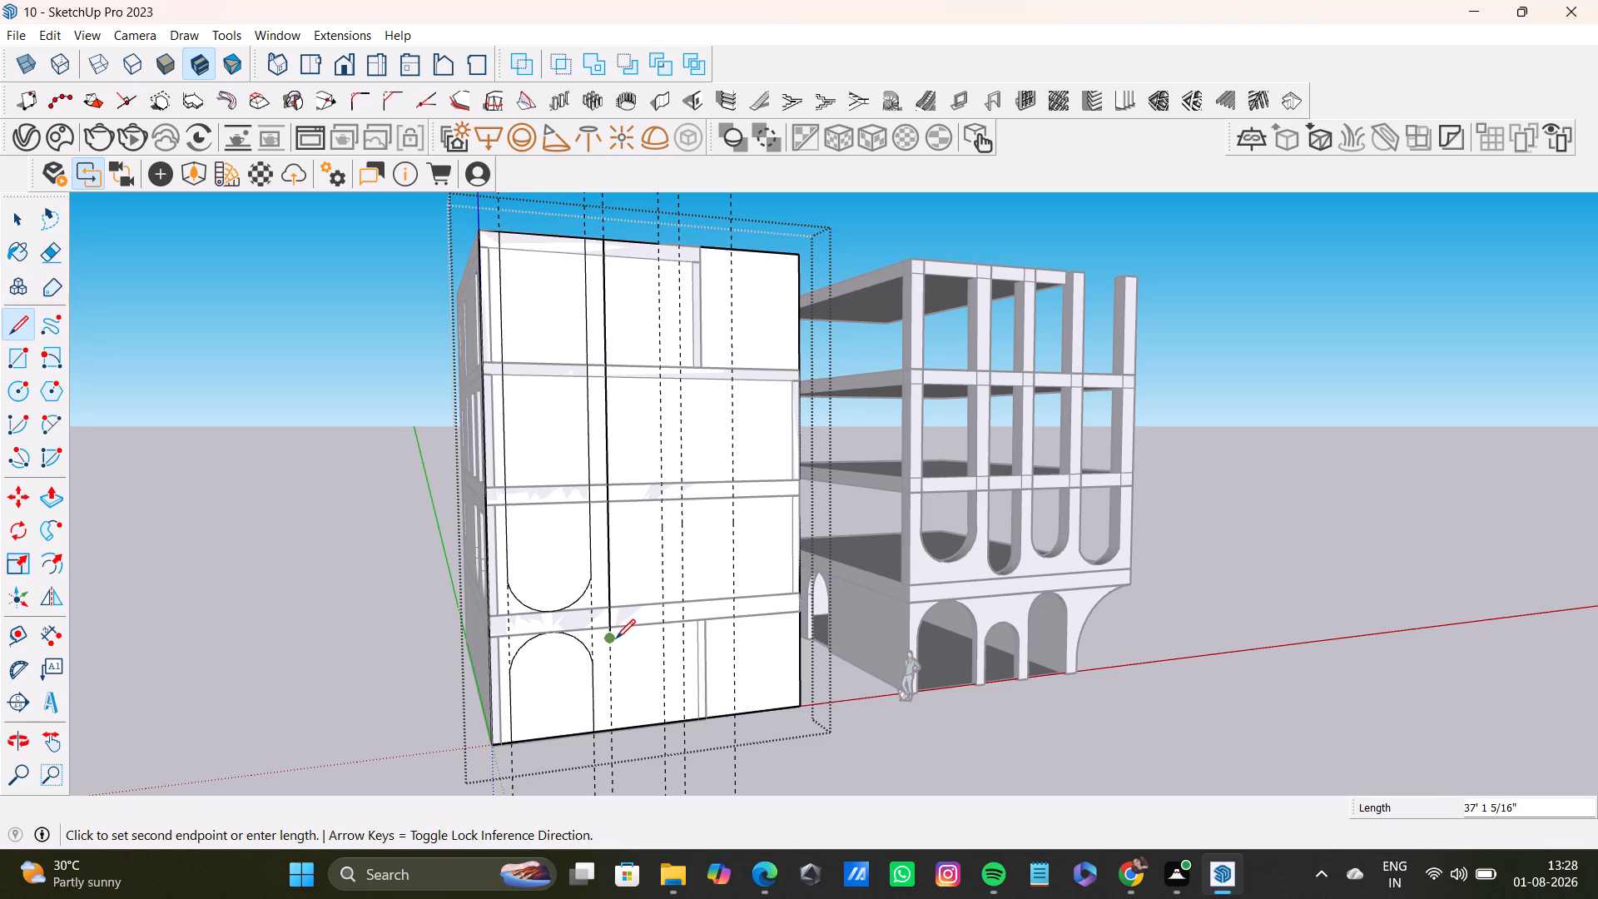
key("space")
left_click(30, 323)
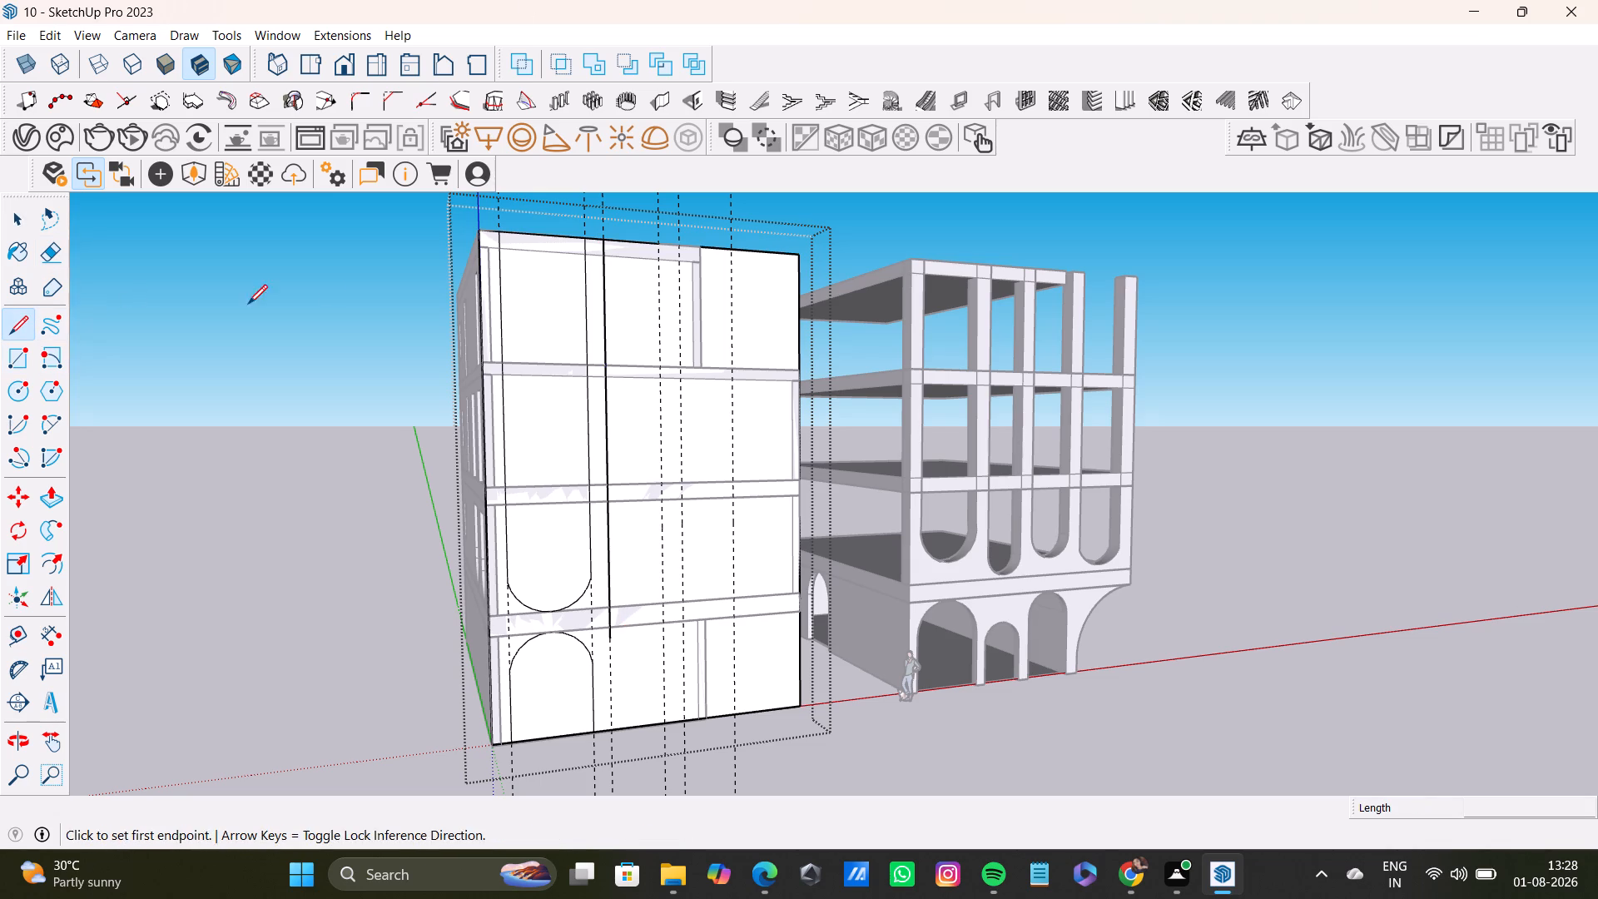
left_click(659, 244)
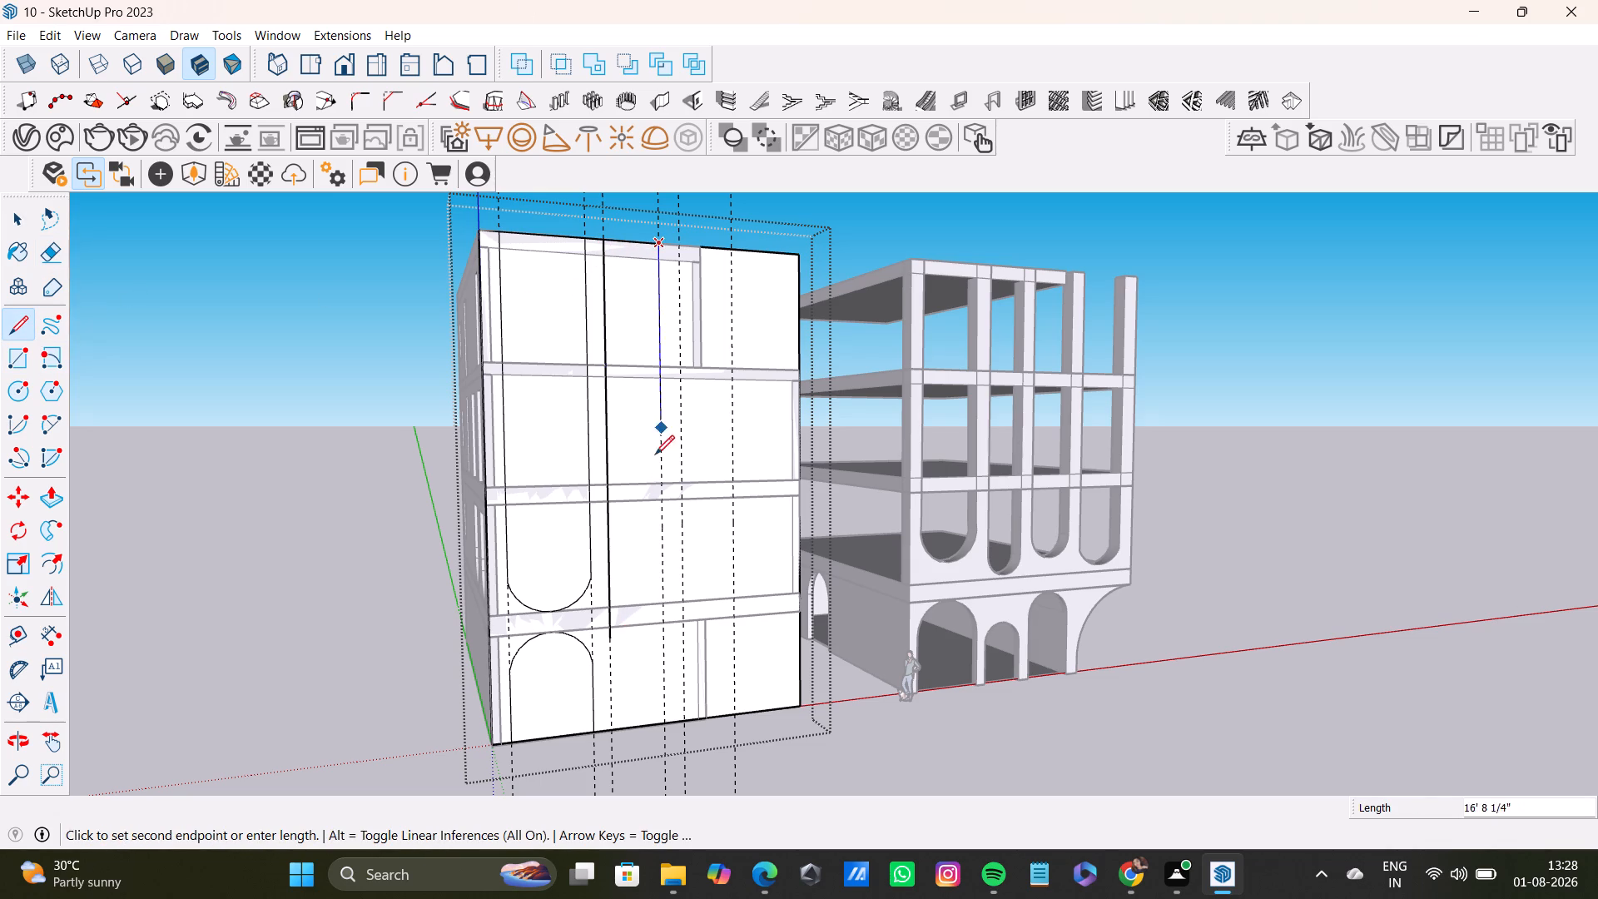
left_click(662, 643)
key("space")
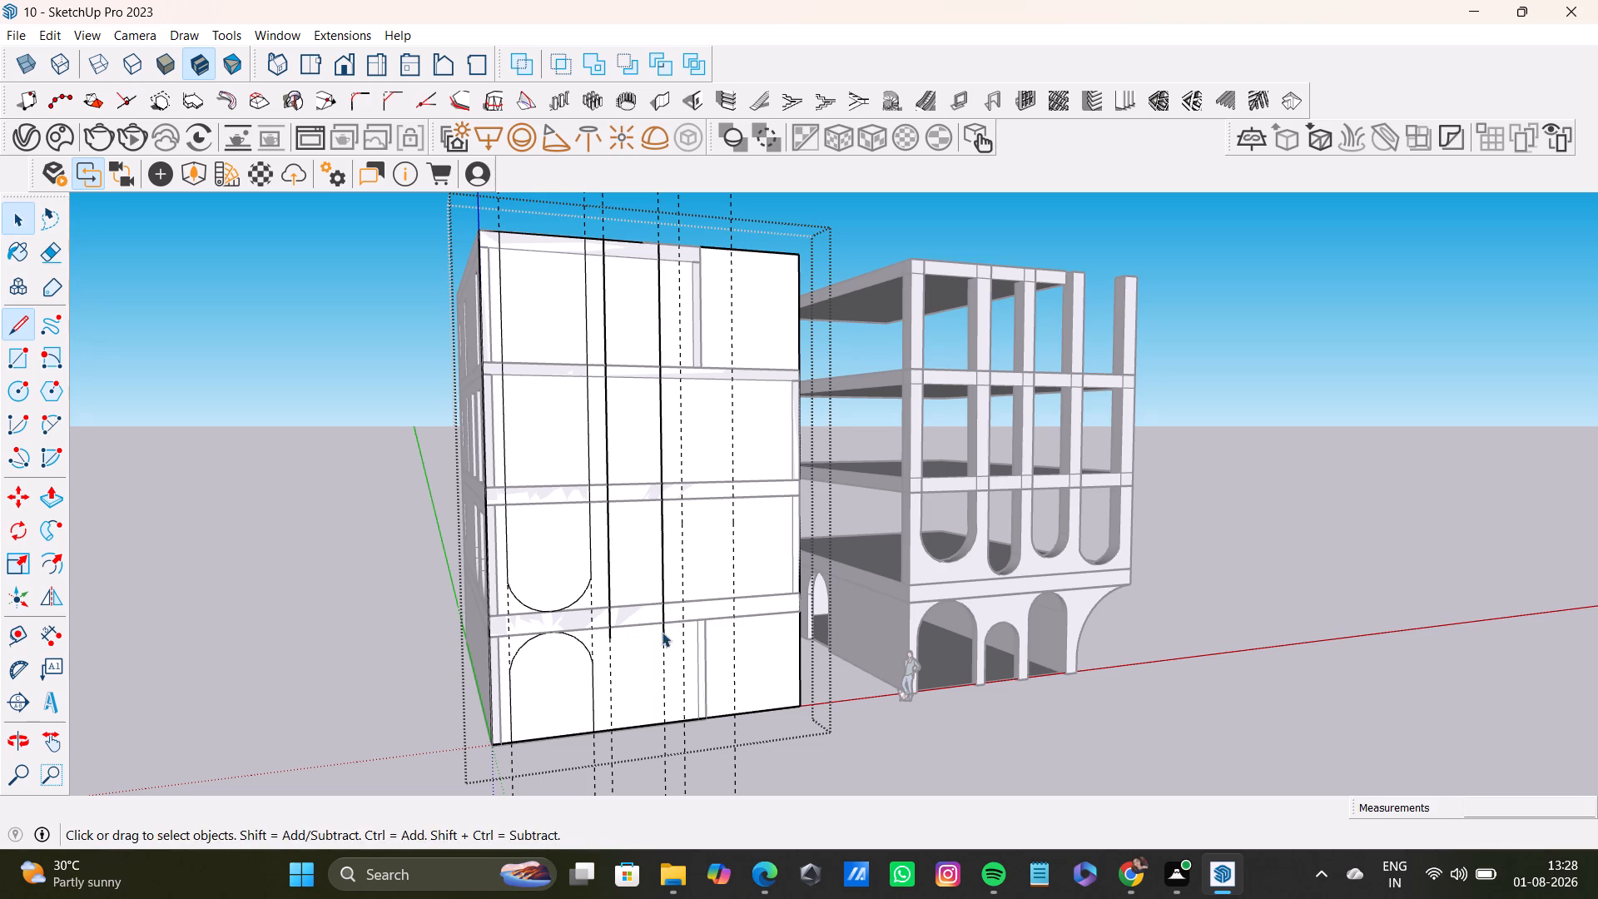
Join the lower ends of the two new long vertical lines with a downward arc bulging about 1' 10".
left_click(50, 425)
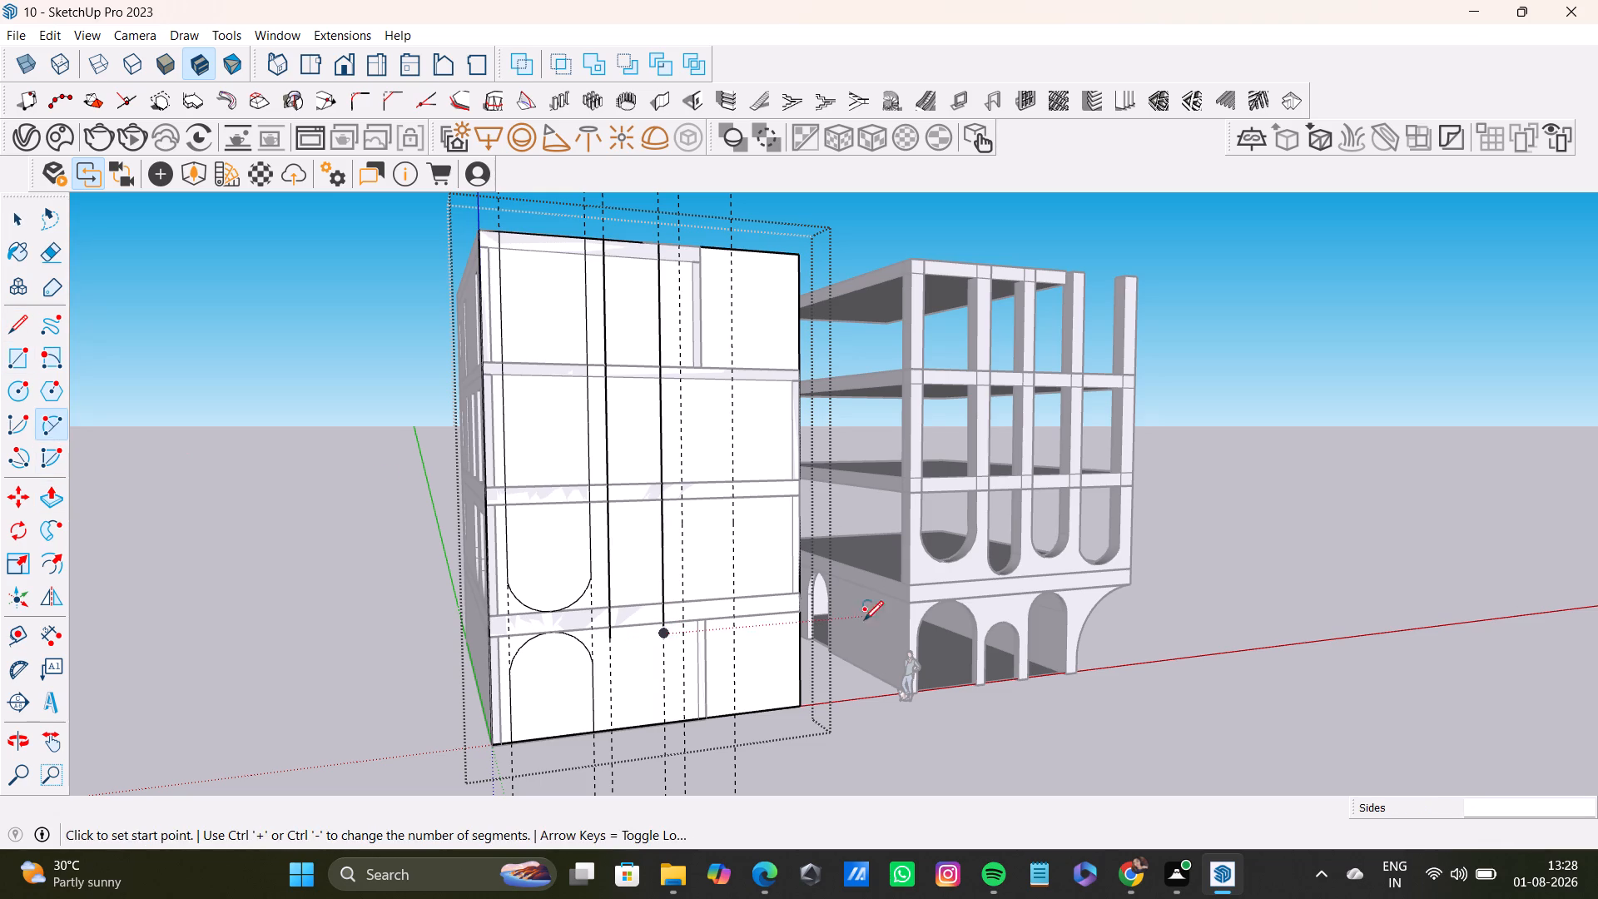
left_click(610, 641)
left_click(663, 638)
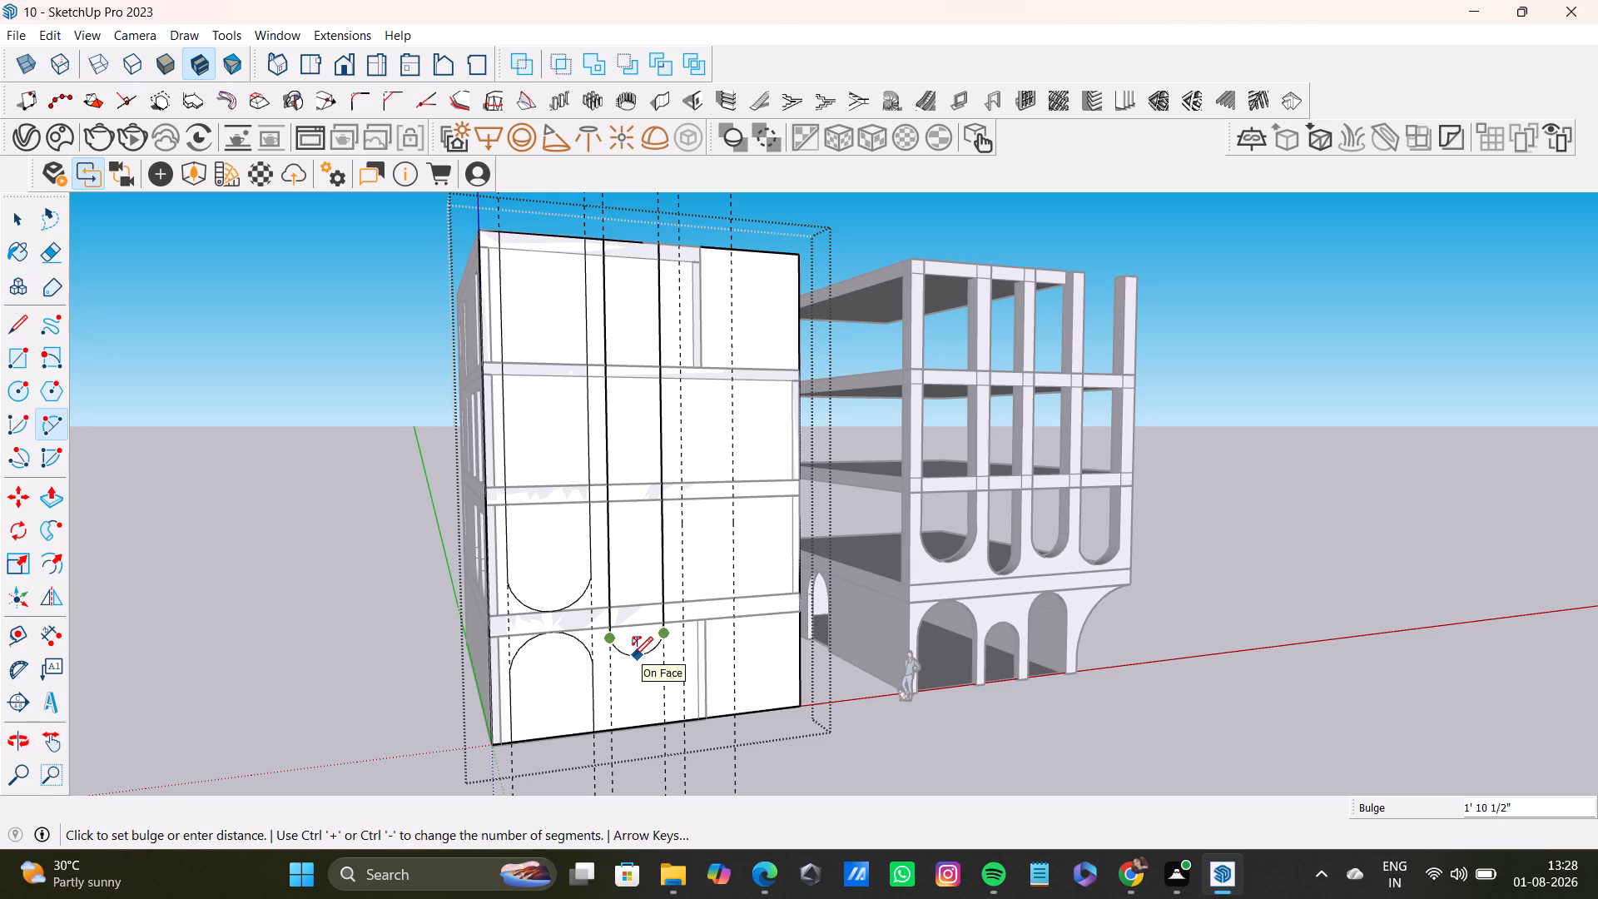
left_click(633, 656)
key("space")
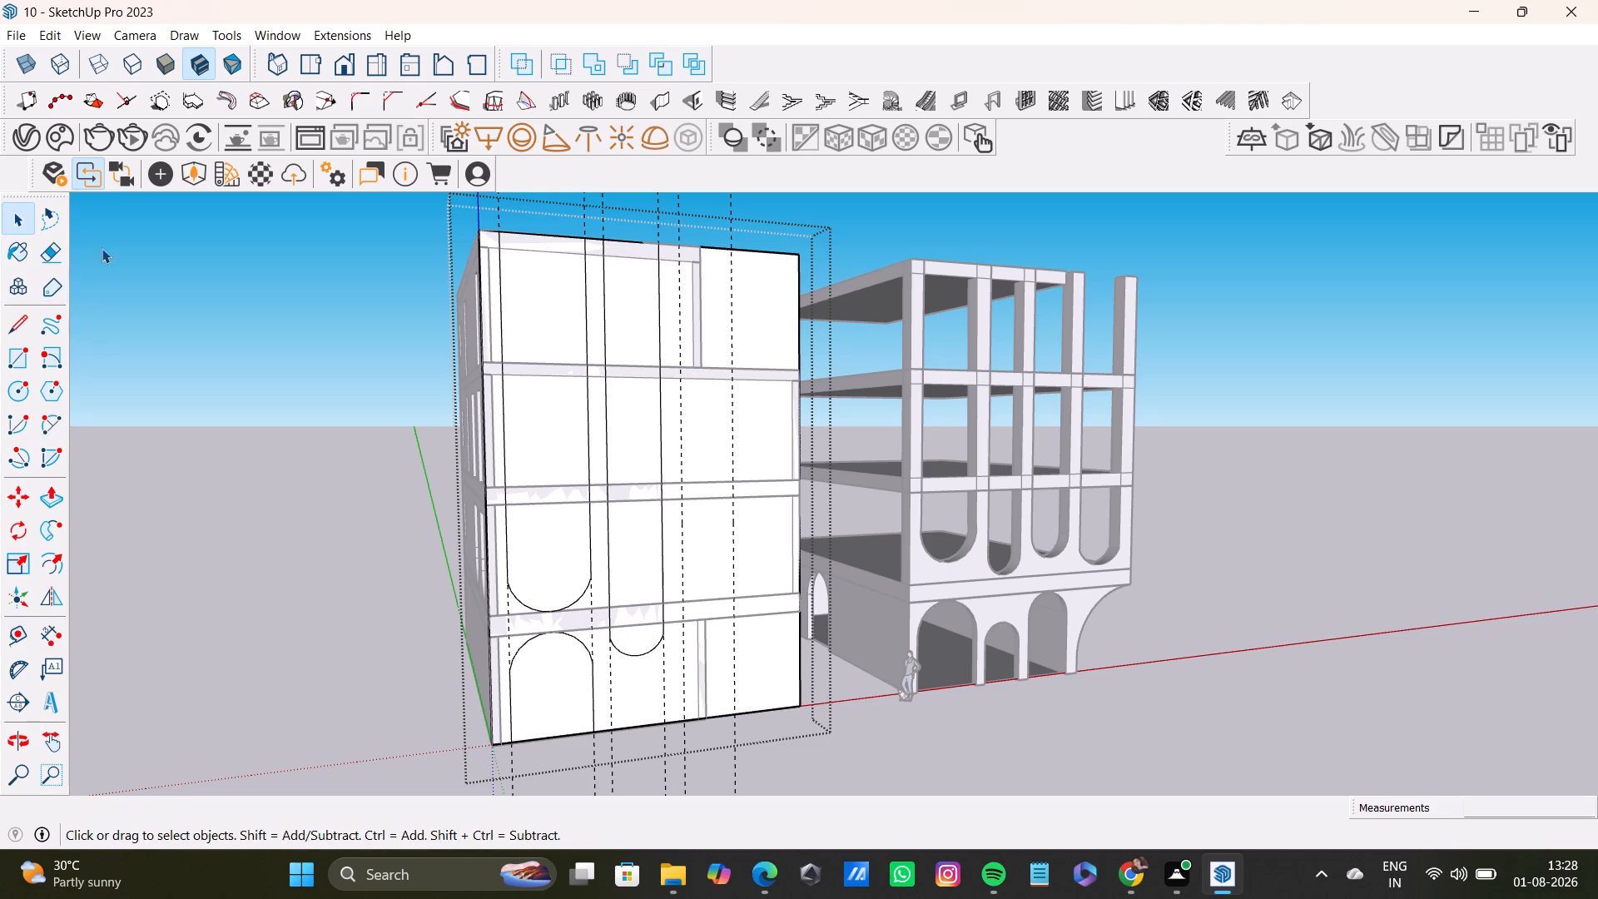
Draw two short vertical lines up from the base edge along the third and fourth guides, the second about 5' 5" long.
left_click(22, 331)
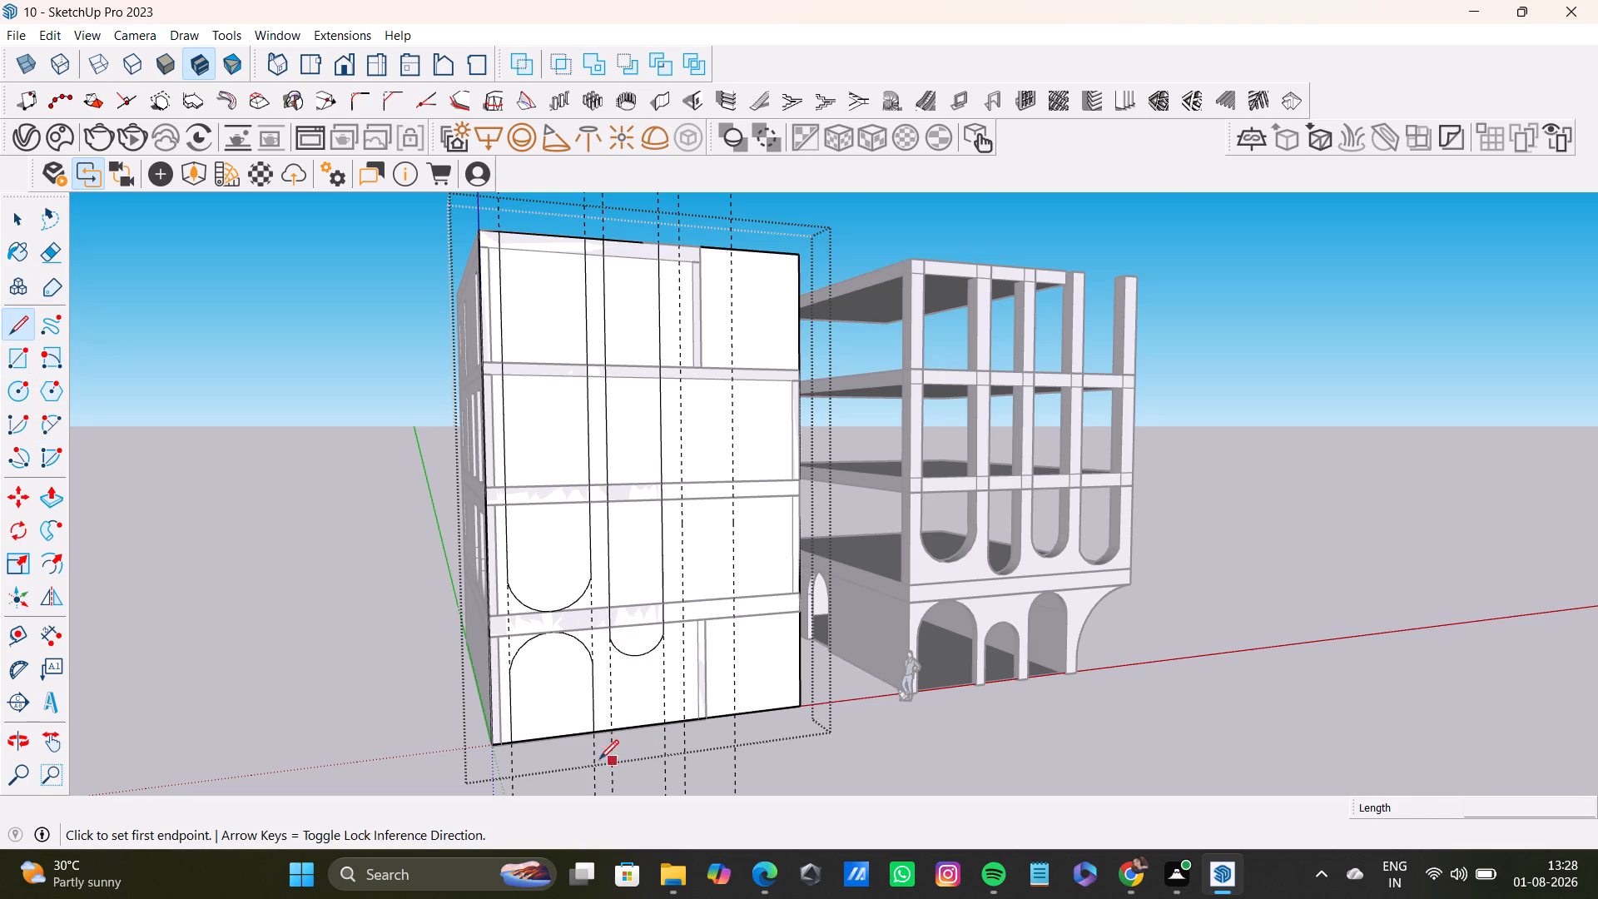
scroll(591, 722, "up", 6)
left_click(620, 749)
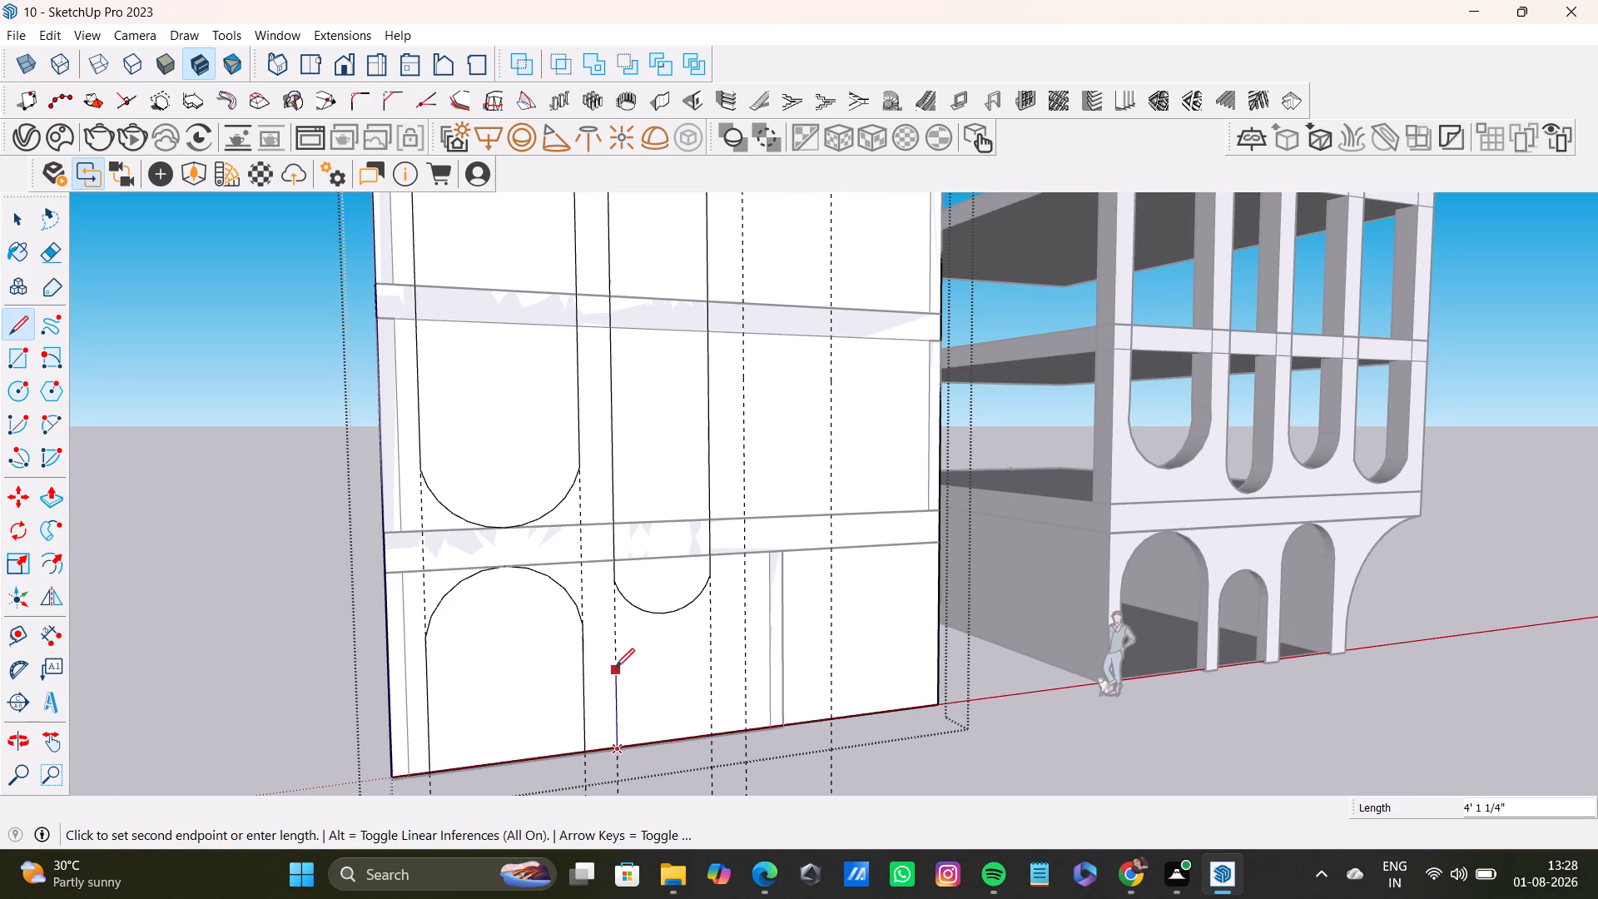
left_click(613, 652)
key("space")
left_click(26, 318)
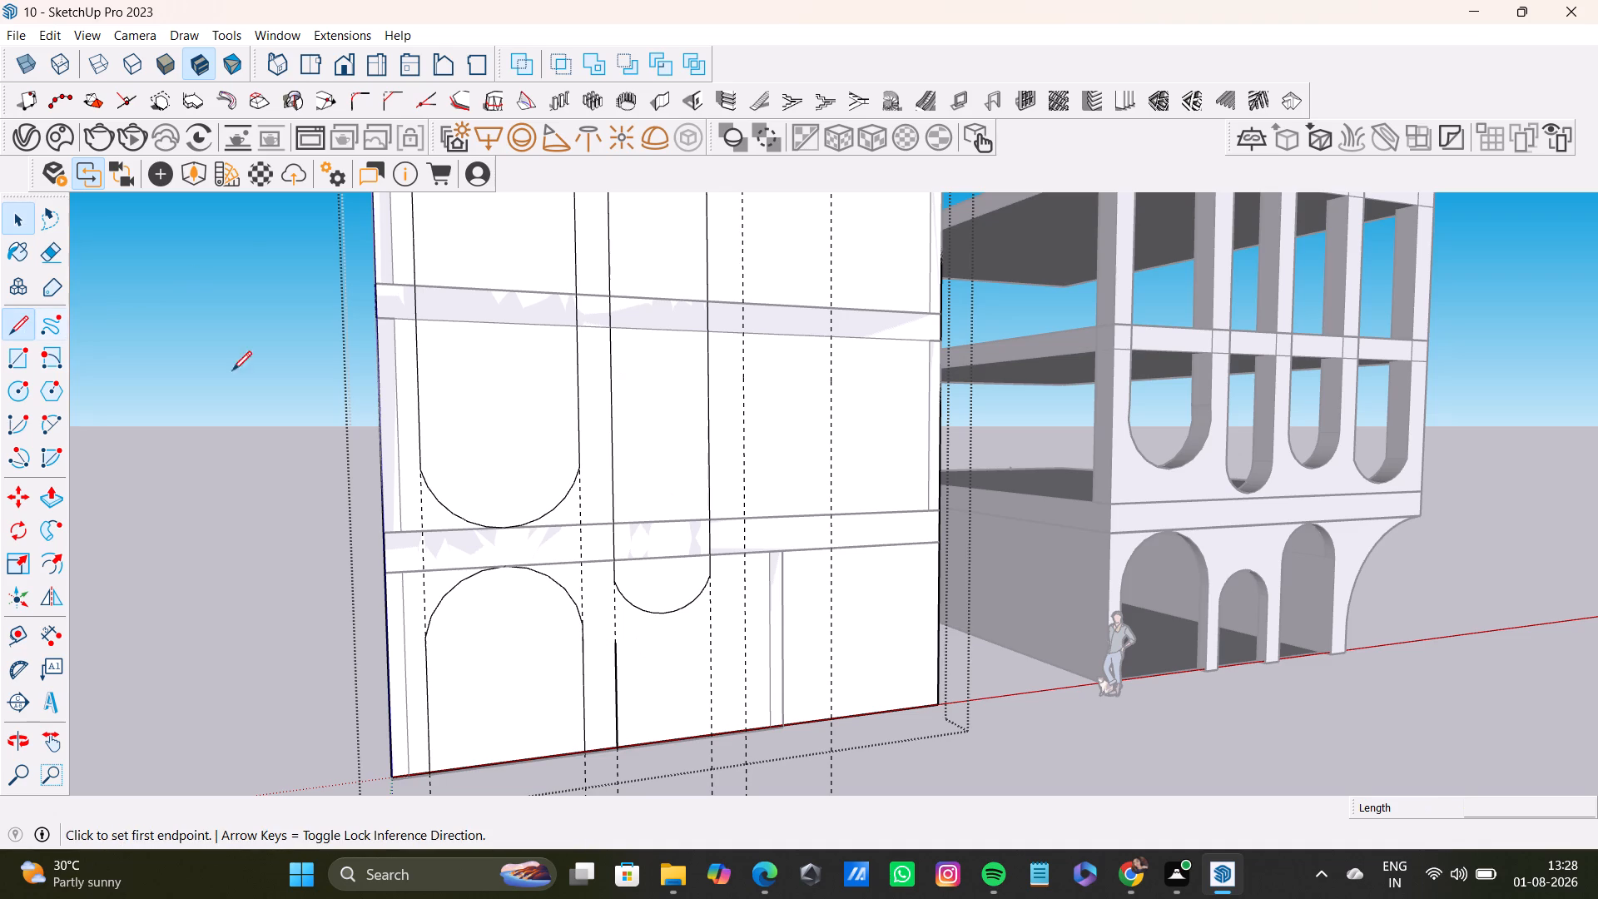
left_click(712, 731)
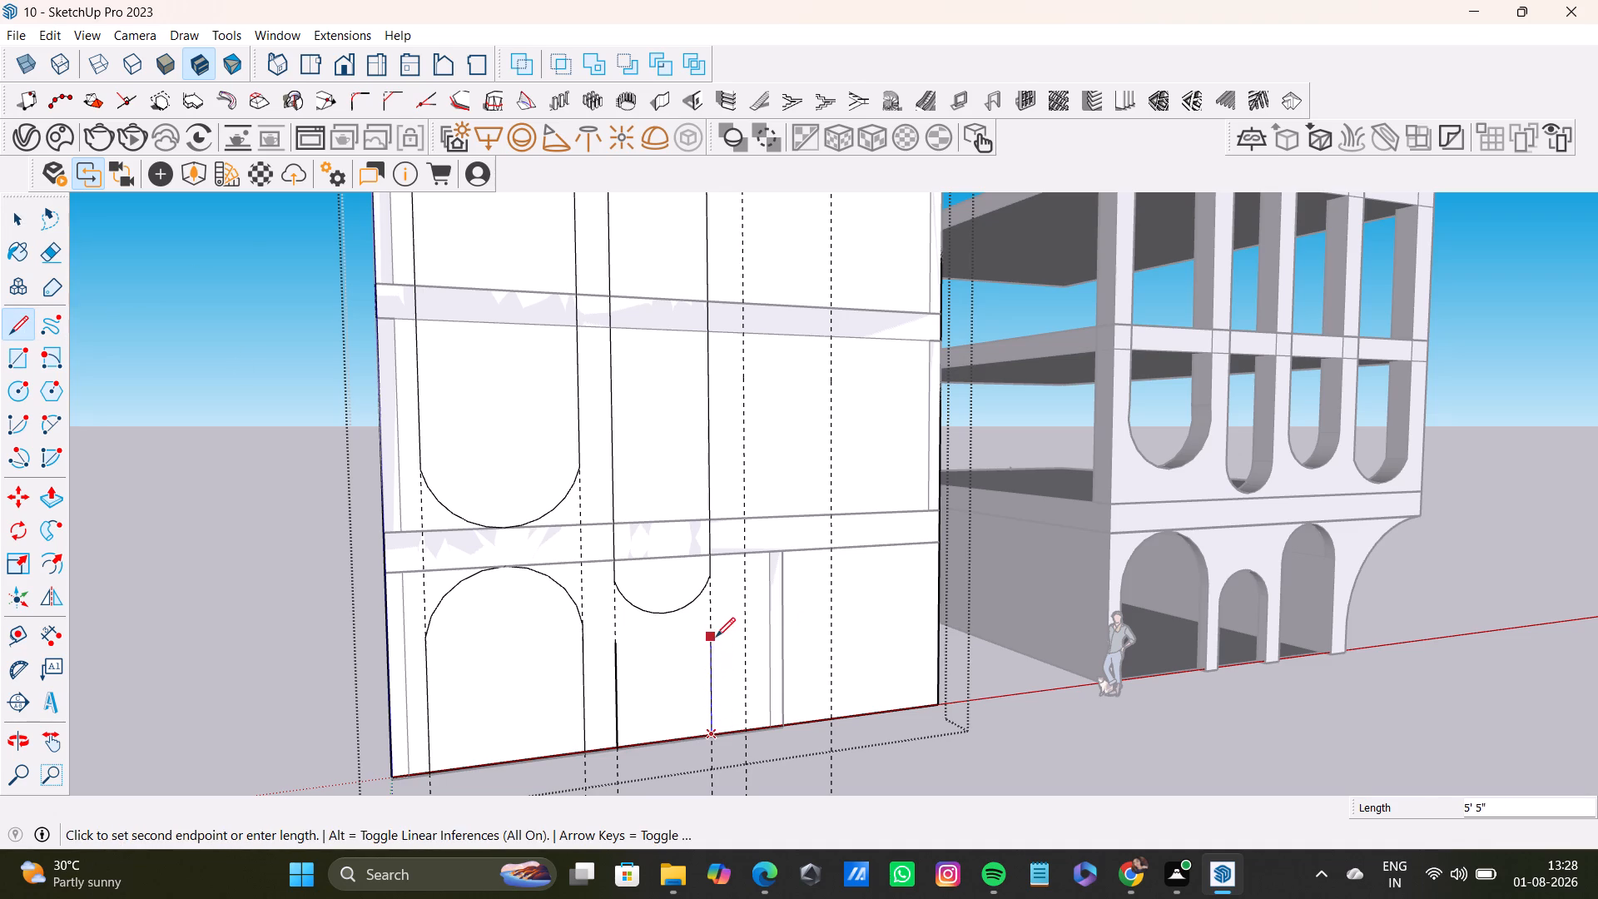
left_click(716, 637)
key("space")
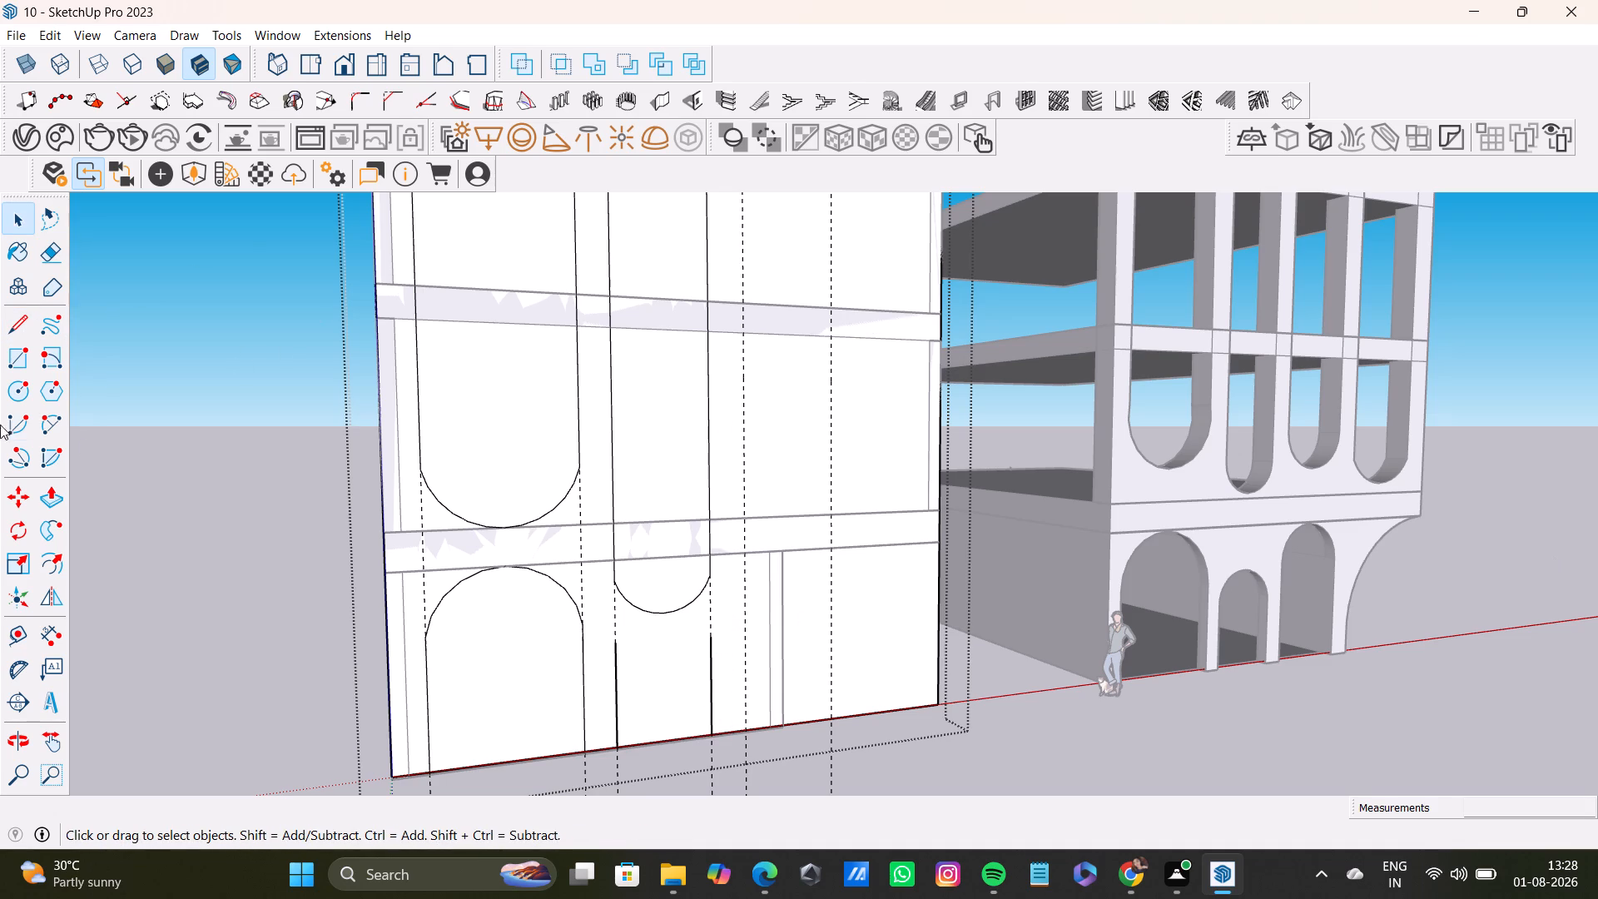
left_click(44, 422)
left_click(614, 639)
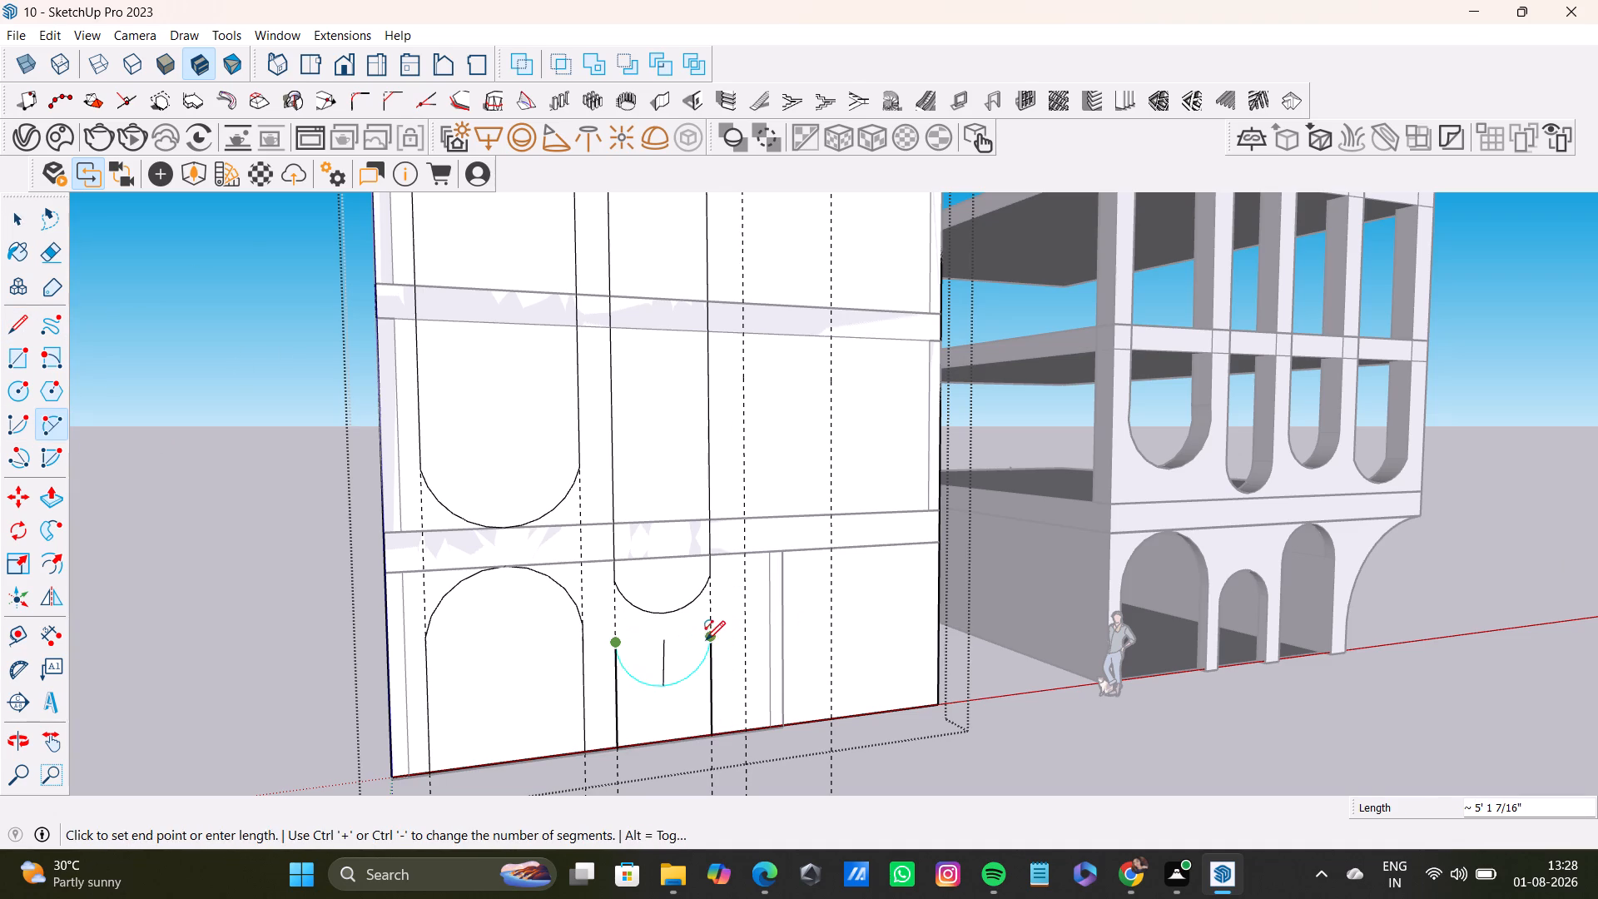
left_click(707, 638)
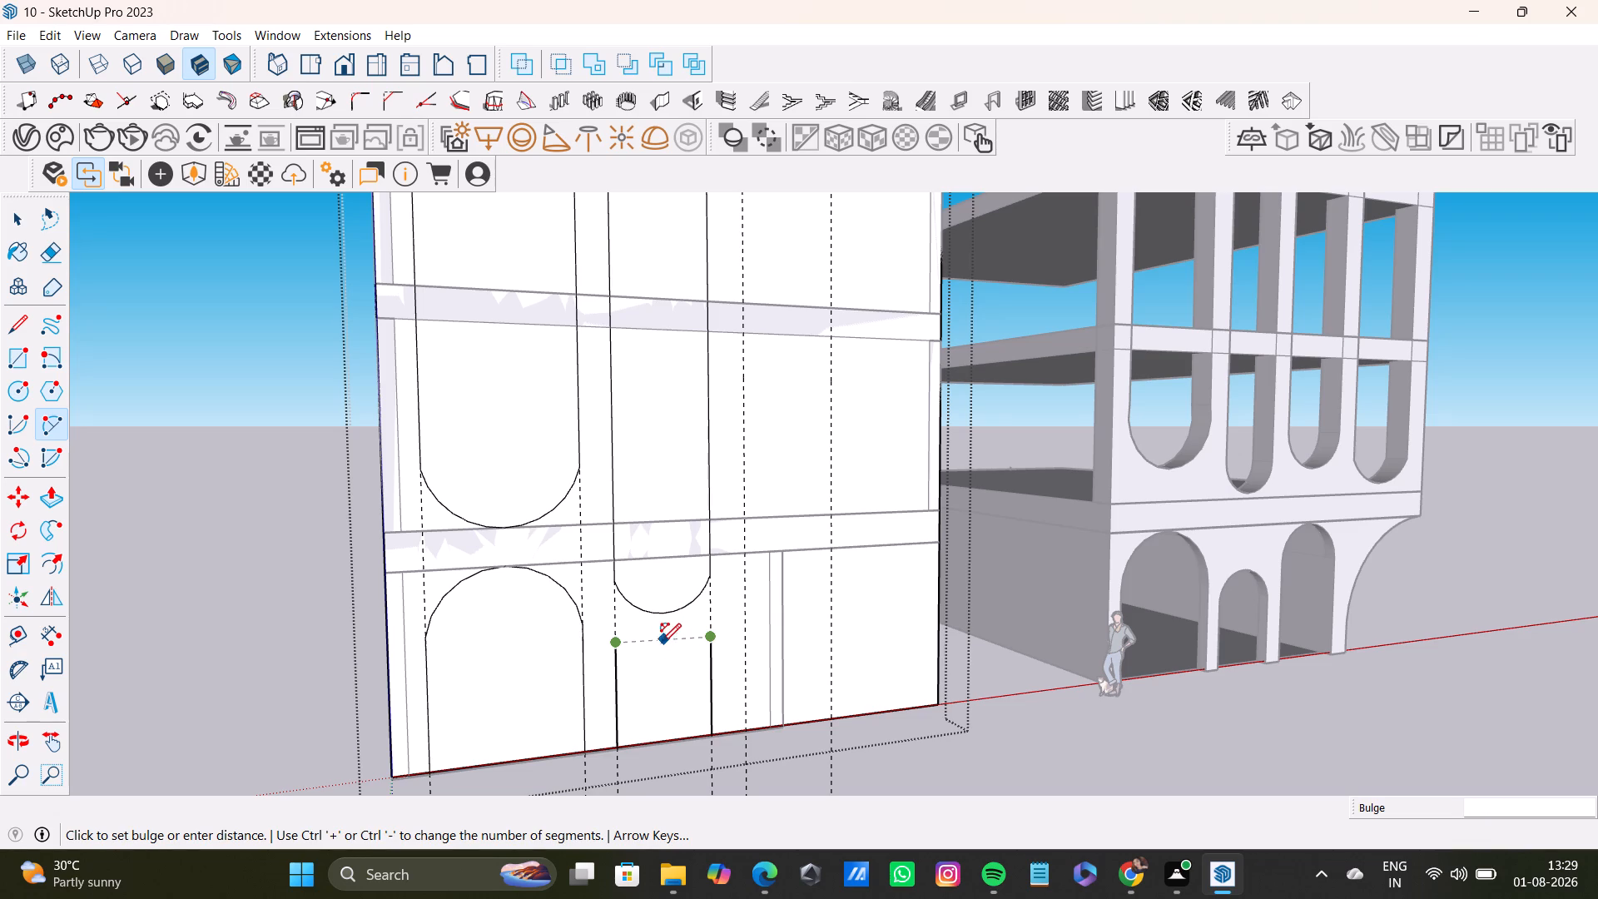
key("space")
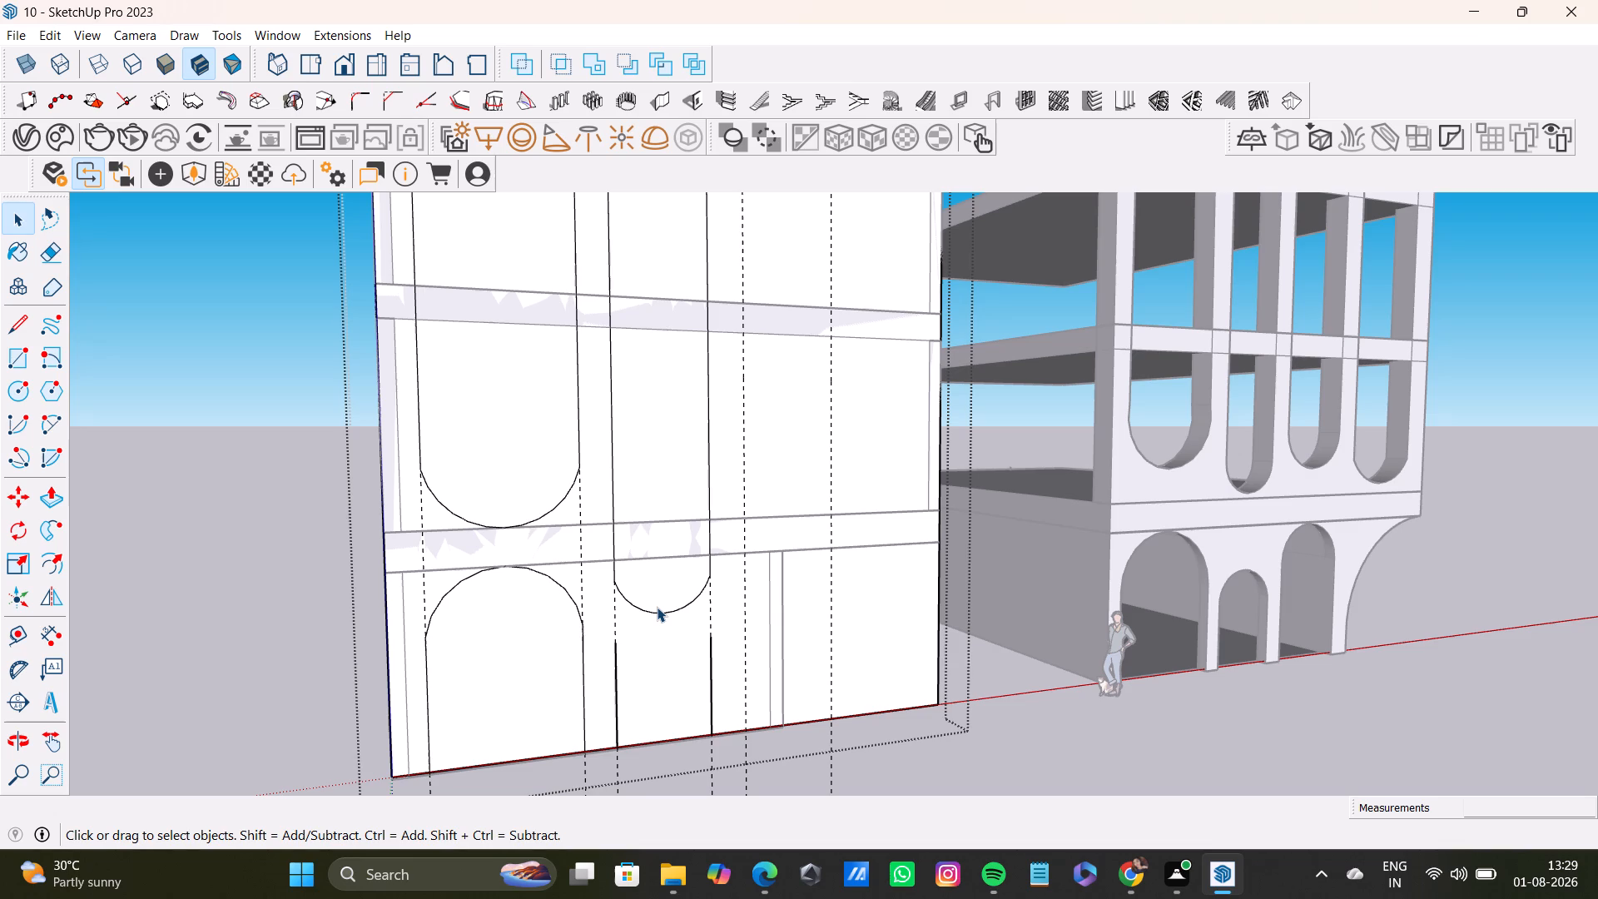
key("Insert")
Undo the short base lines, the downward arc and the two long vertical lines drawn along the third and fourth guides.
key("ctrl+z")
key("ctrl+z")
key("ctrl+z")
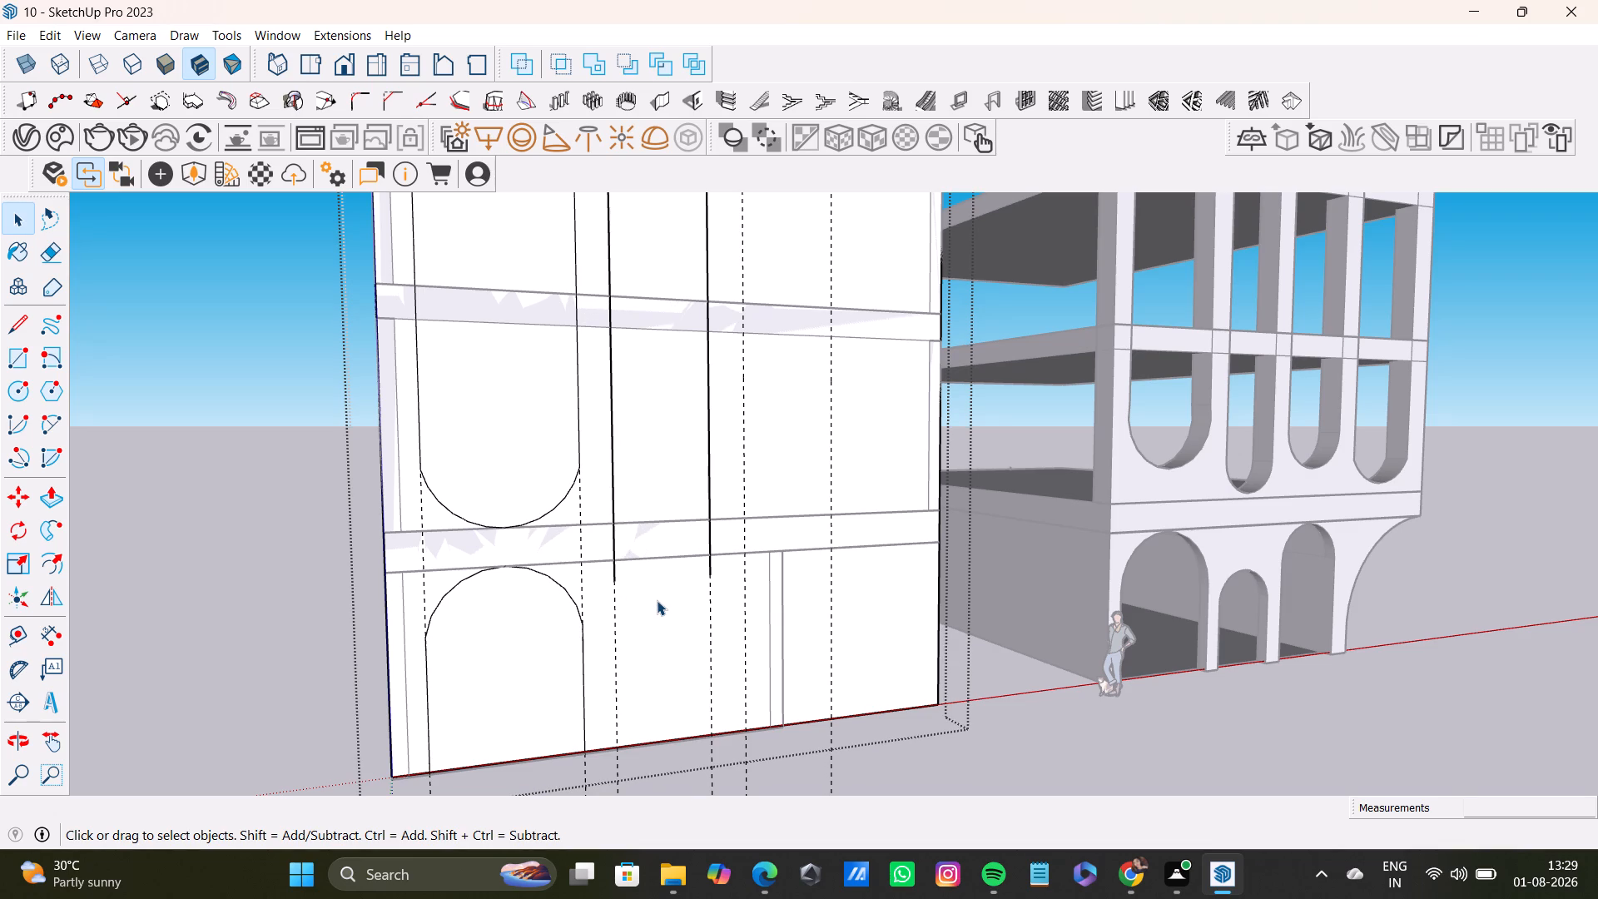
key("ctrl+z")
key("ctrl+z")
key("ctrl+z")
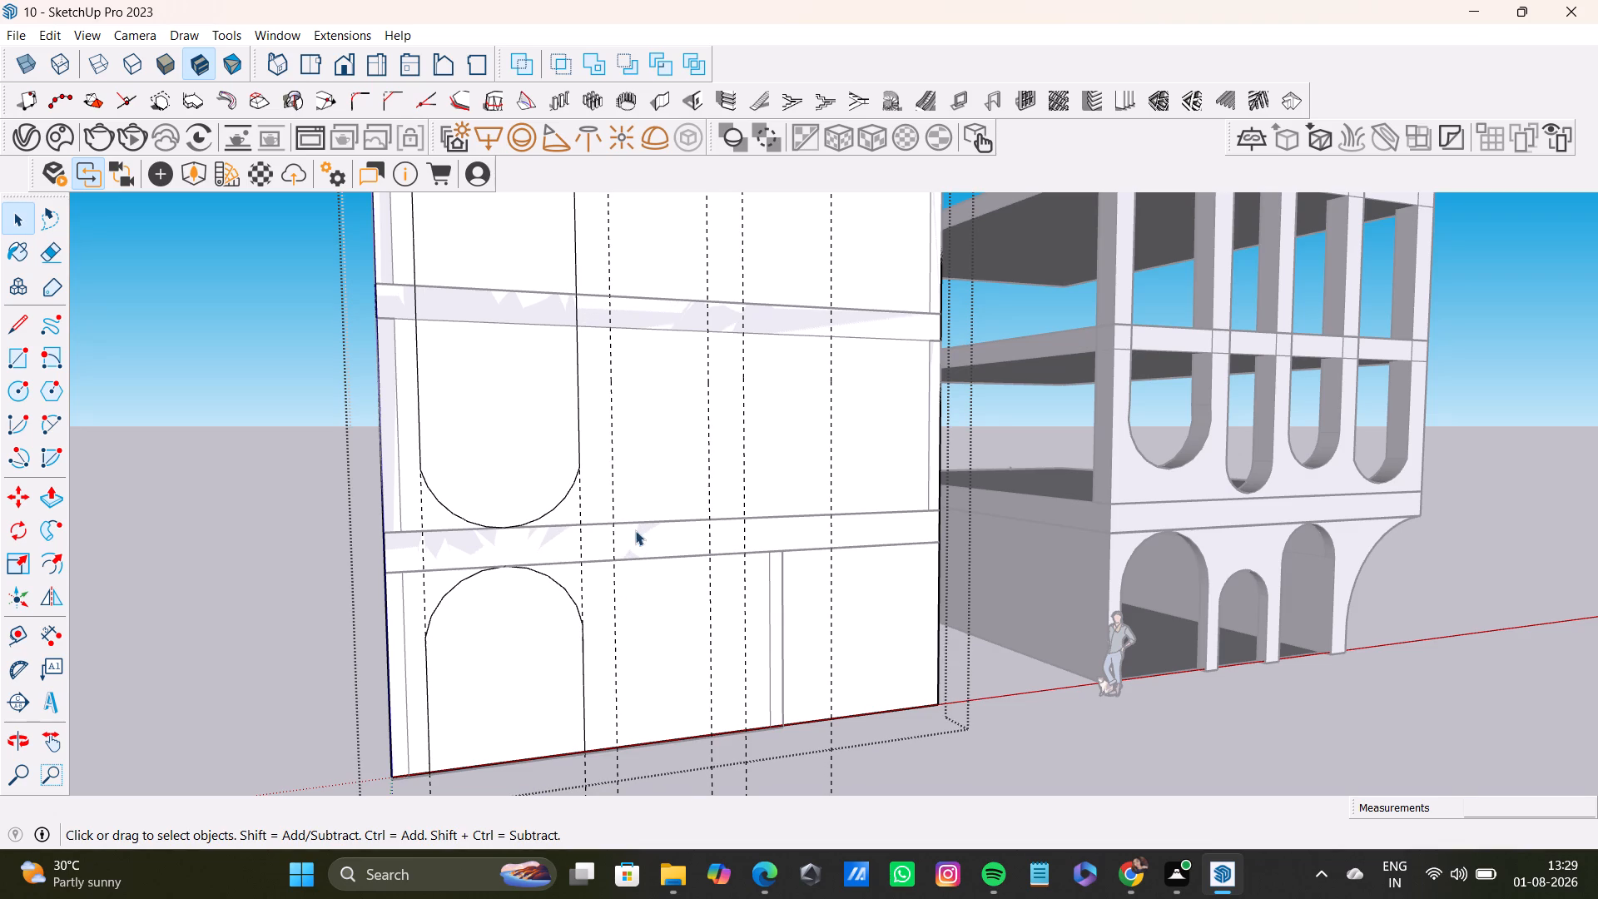
Start a new line on the front face beside the completed pair of round-ended openings.
middle_click_drag(677, 515, 658, 623, "shift")
scroll(654, 579, "down", 5)
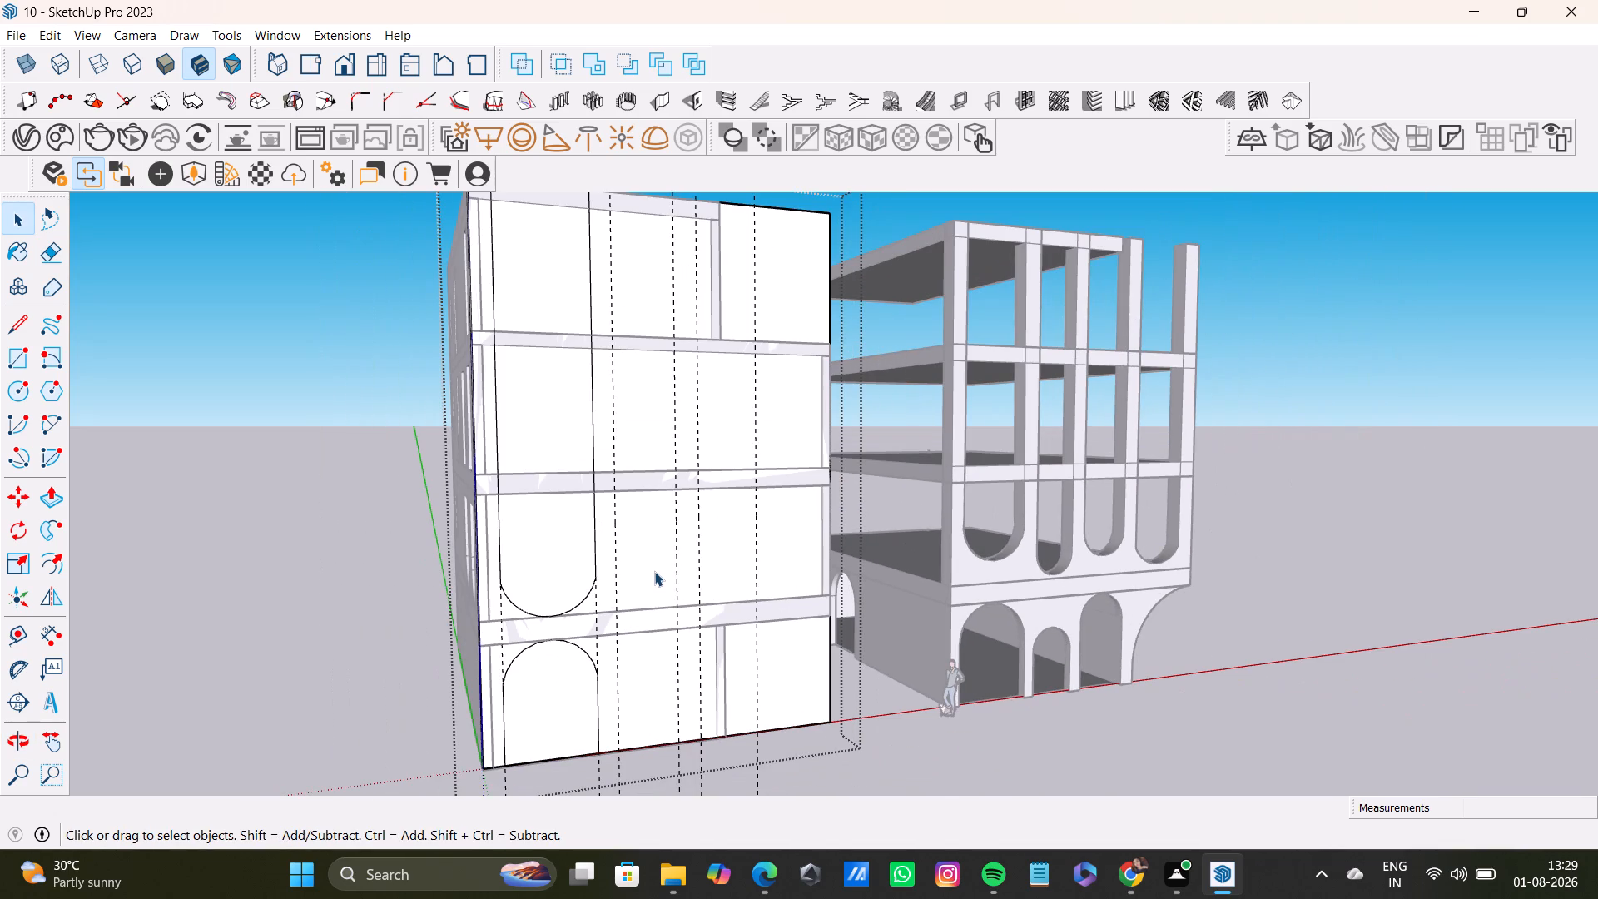
left_click(12, 335)
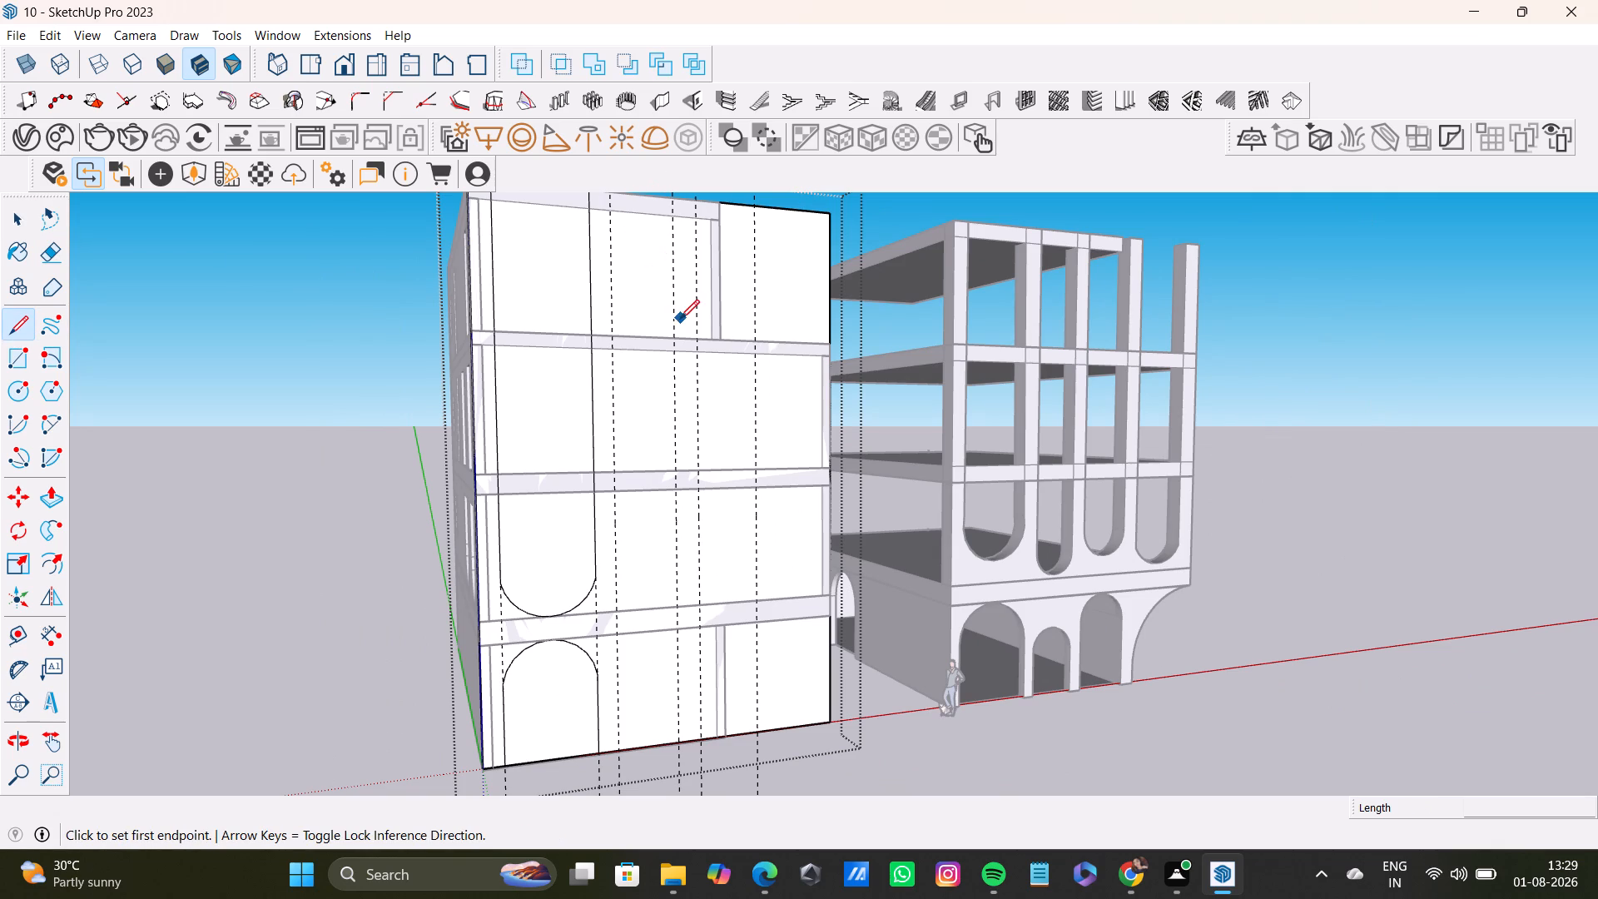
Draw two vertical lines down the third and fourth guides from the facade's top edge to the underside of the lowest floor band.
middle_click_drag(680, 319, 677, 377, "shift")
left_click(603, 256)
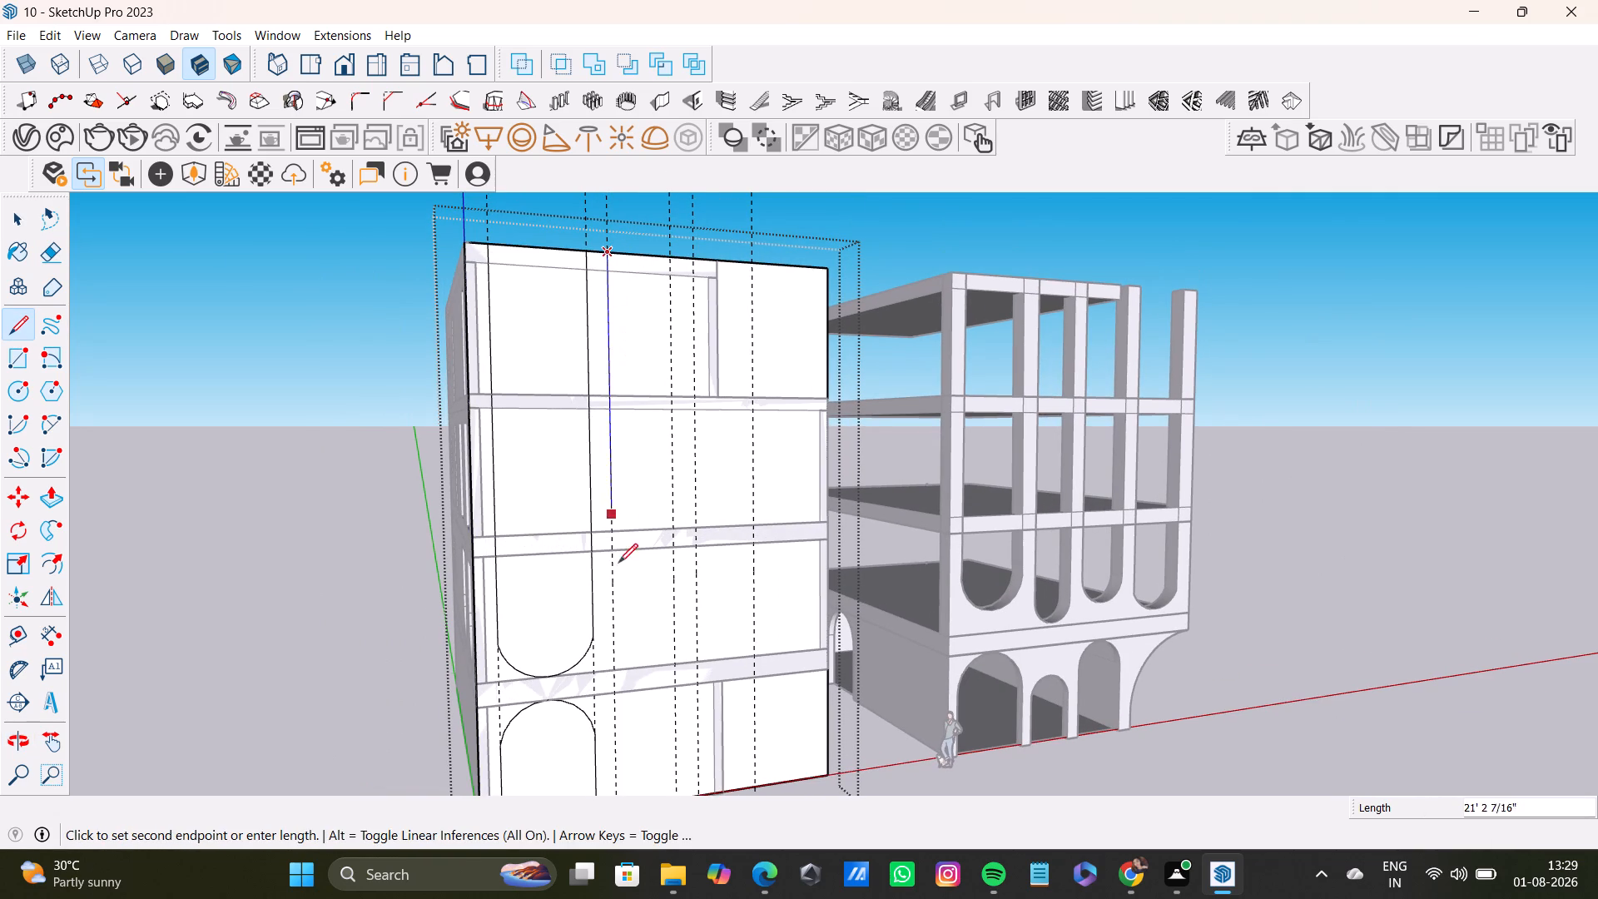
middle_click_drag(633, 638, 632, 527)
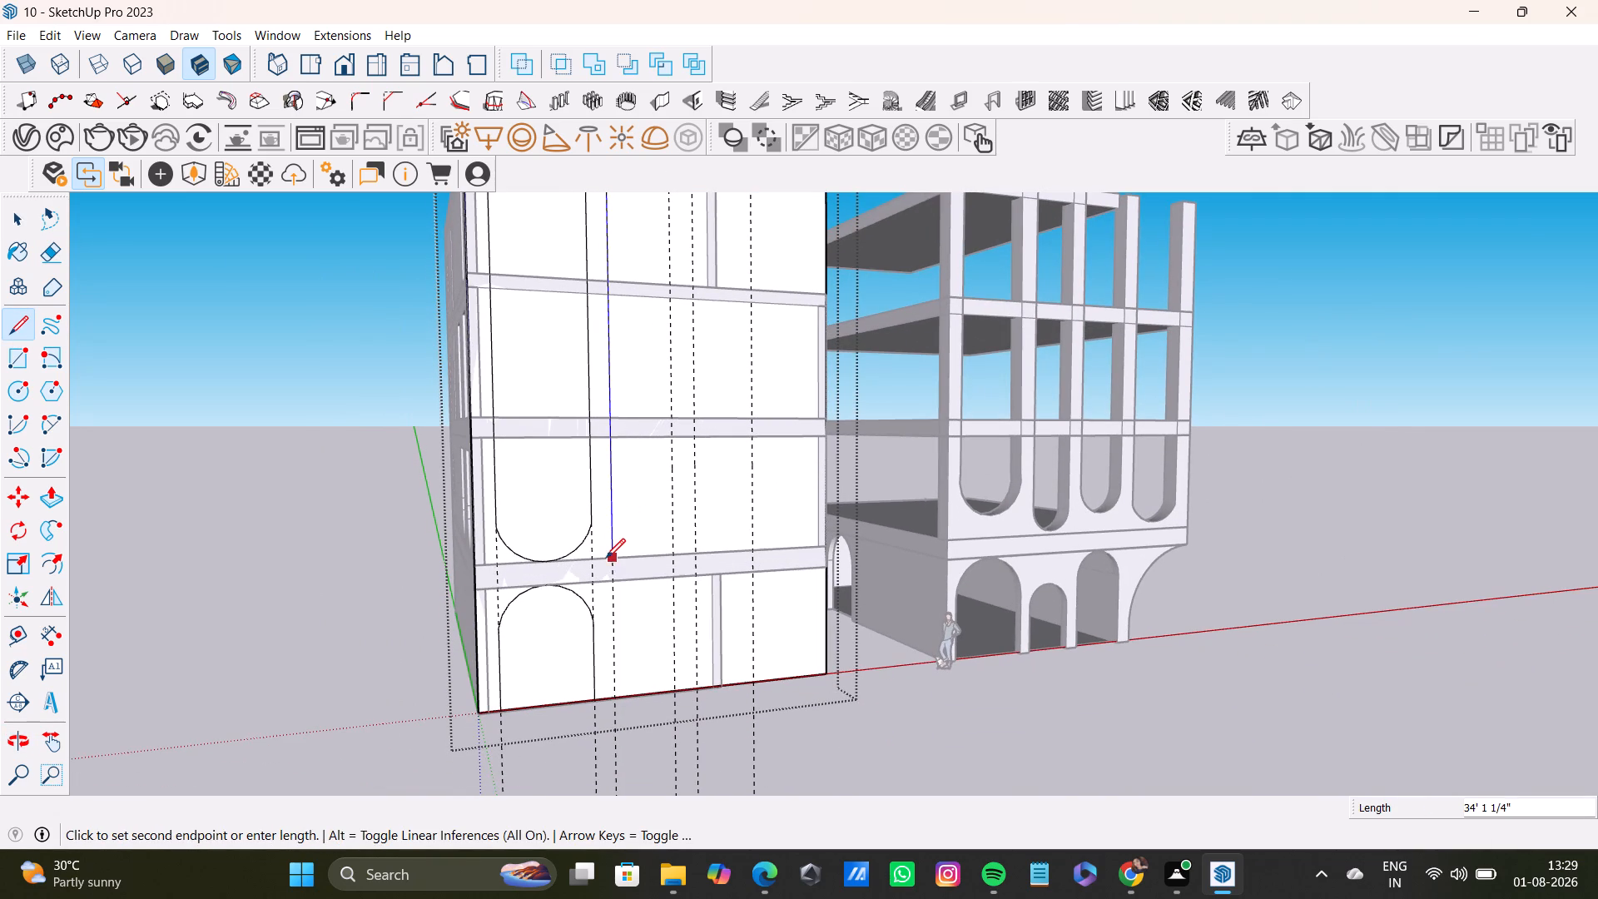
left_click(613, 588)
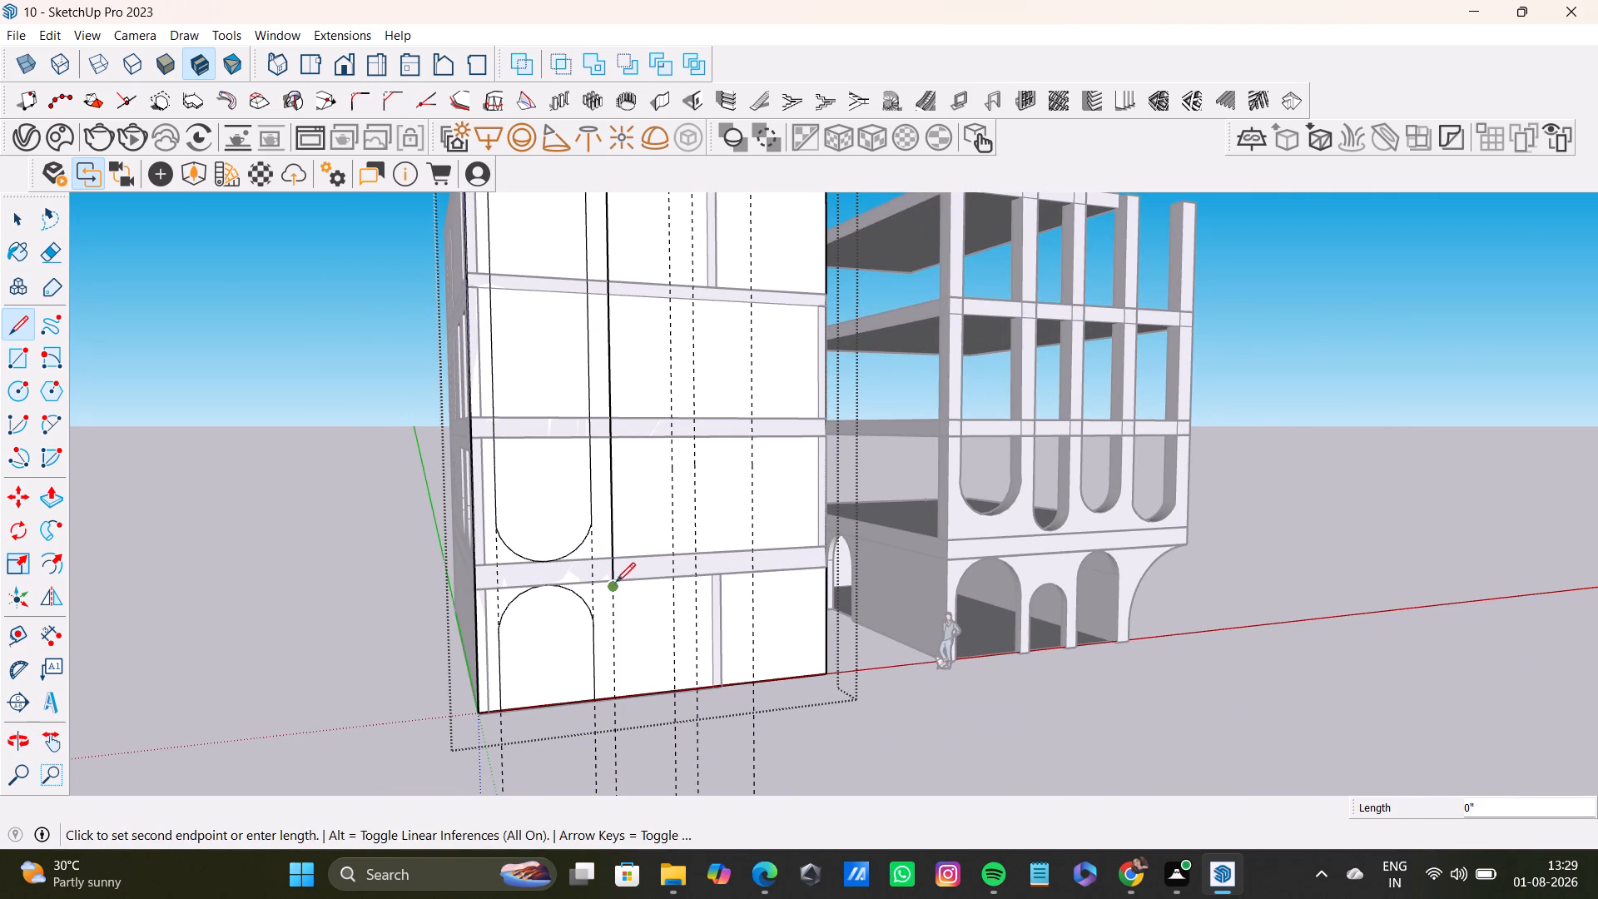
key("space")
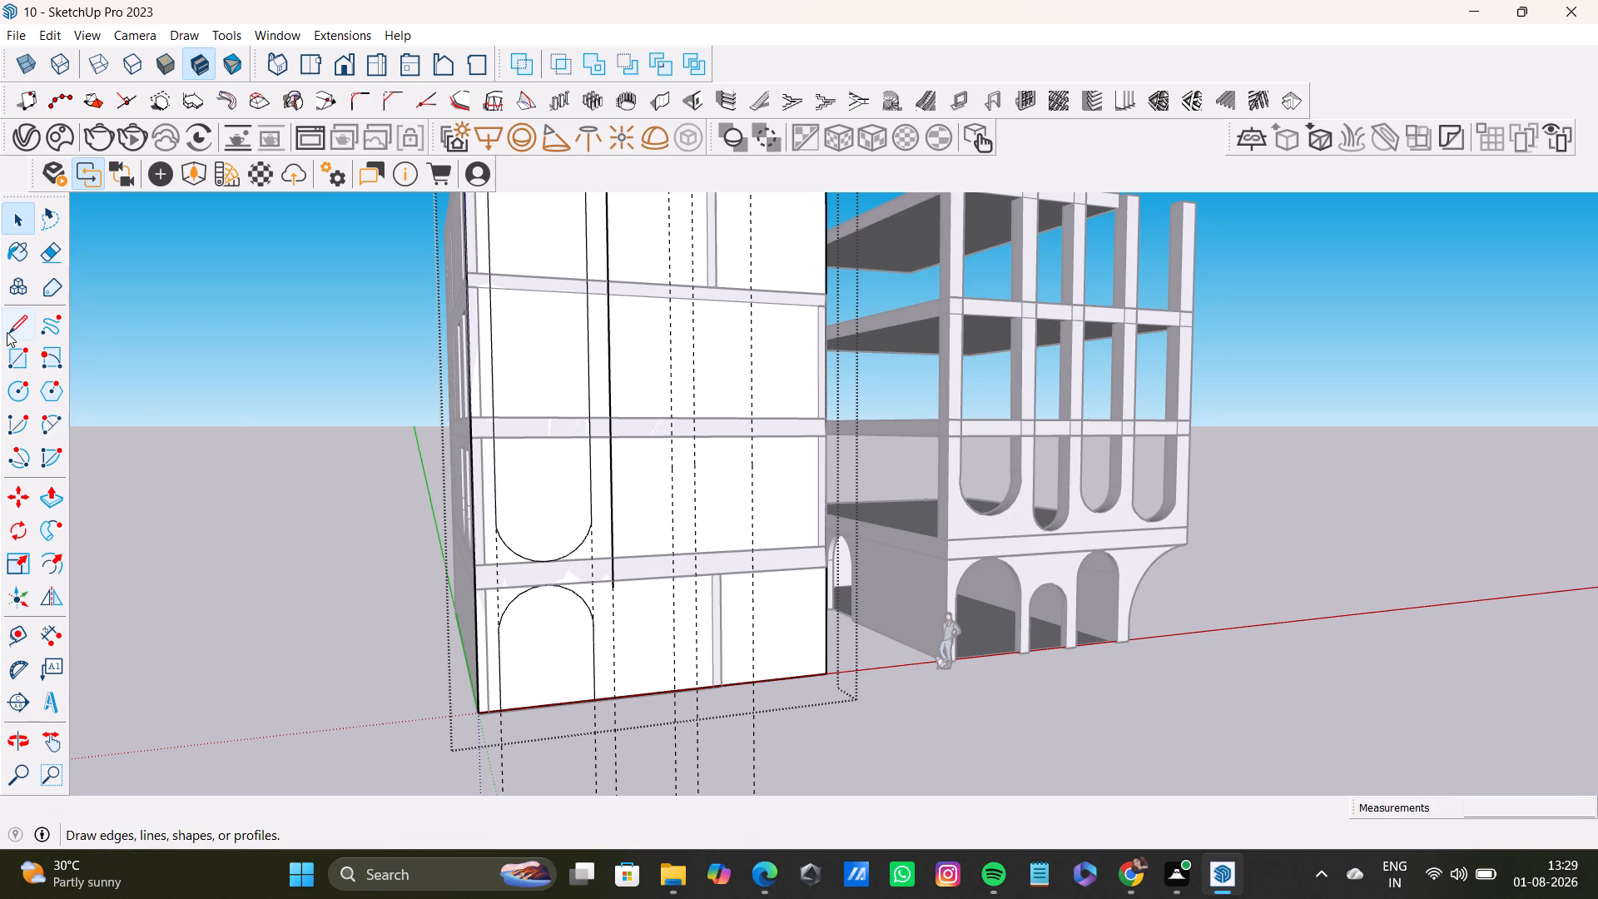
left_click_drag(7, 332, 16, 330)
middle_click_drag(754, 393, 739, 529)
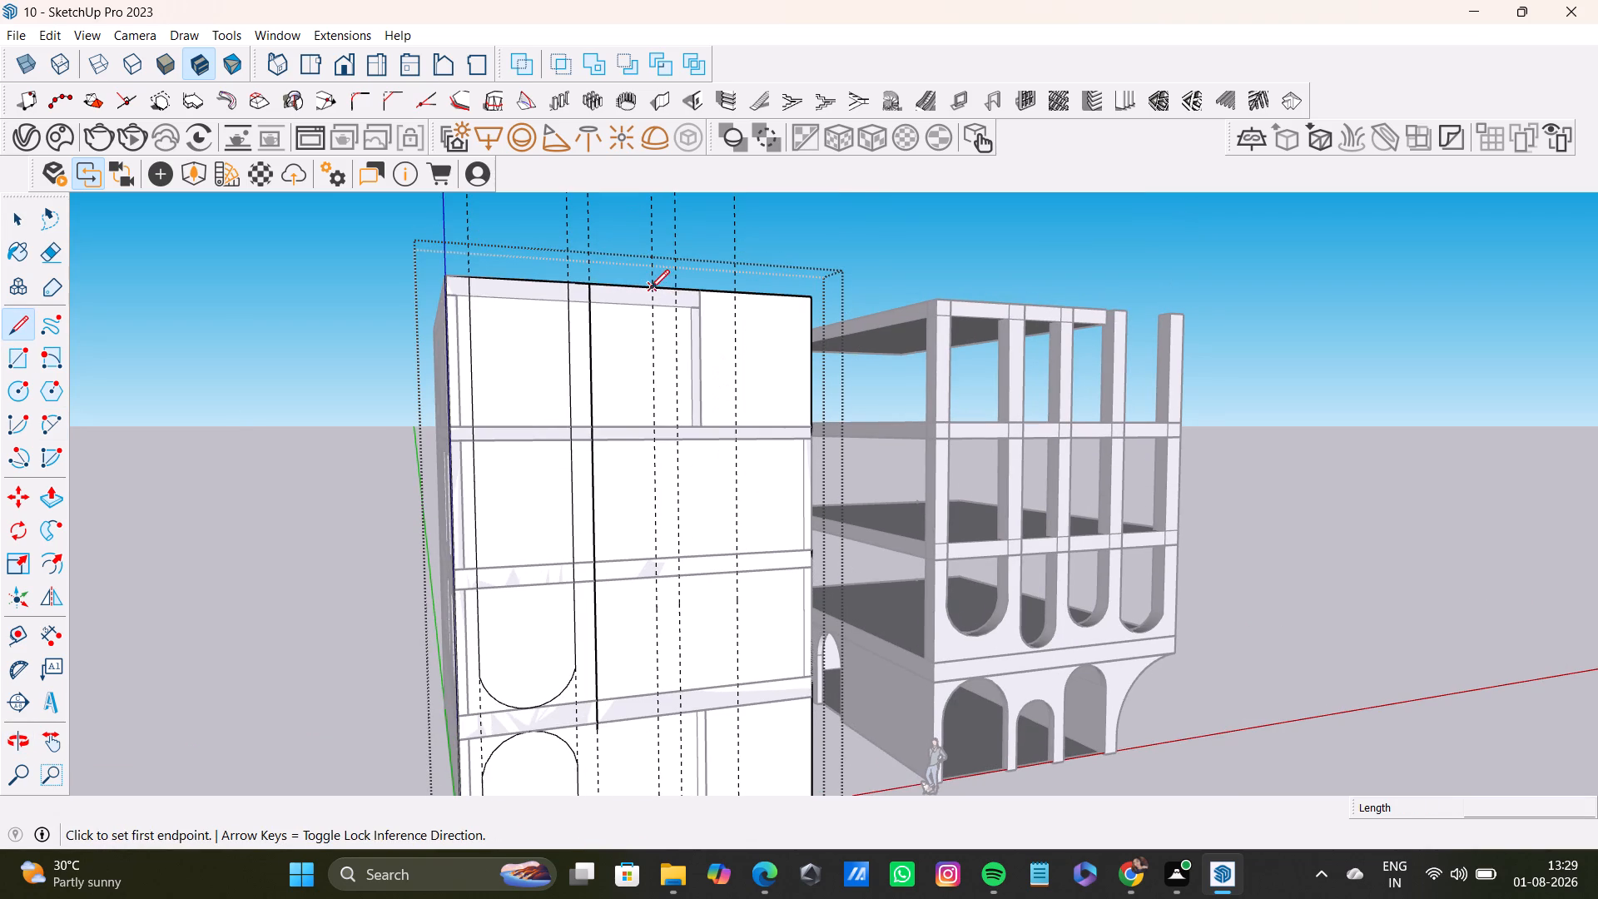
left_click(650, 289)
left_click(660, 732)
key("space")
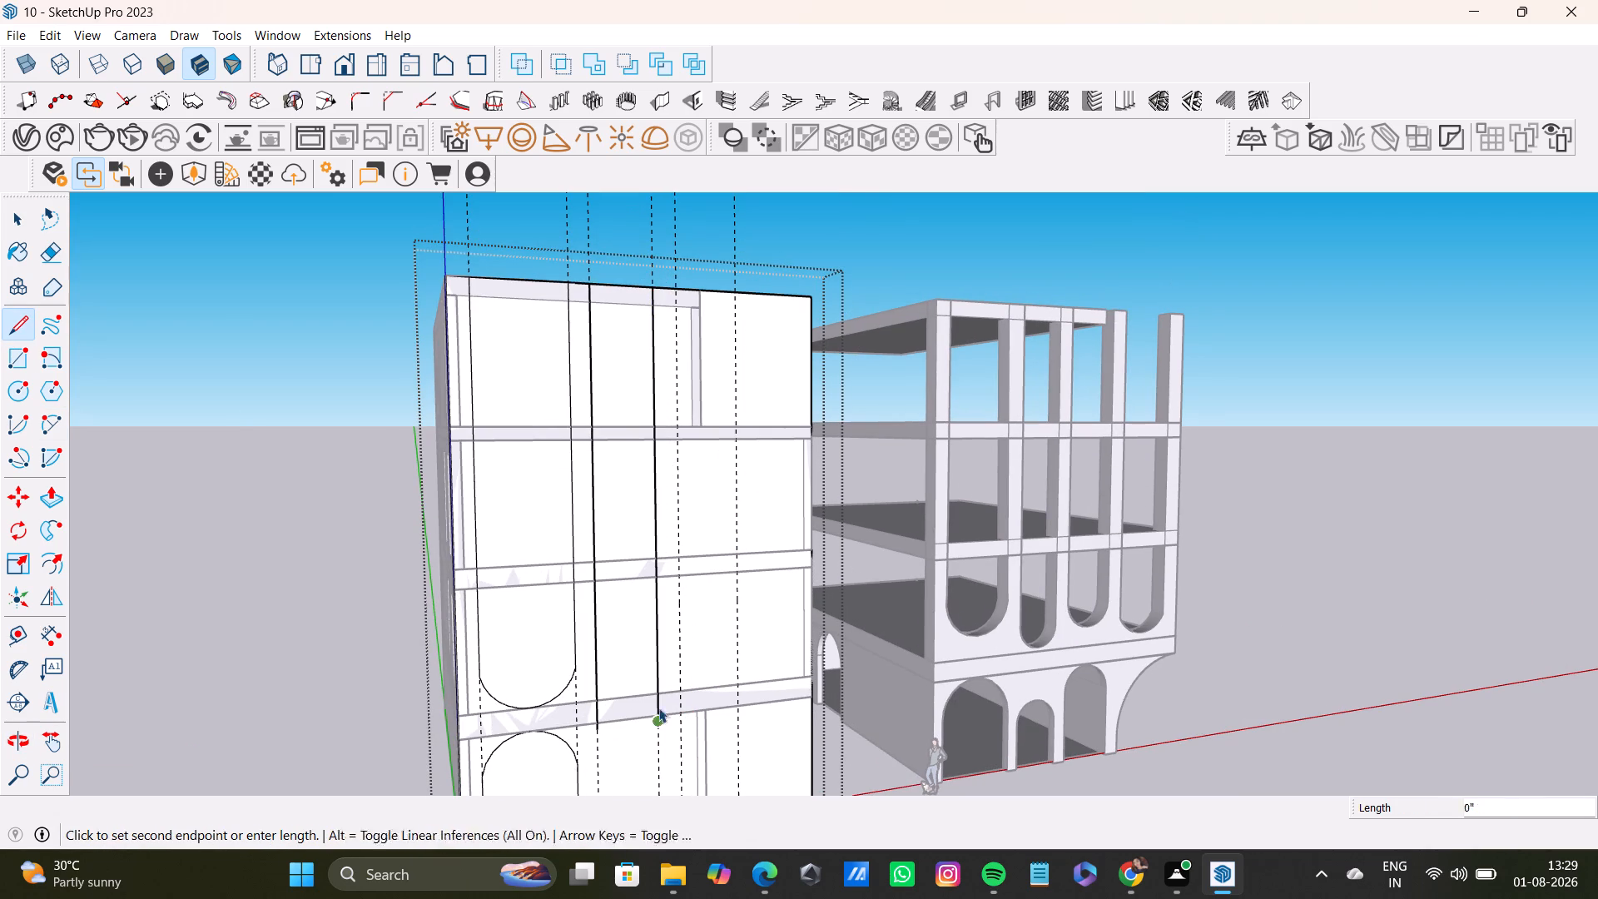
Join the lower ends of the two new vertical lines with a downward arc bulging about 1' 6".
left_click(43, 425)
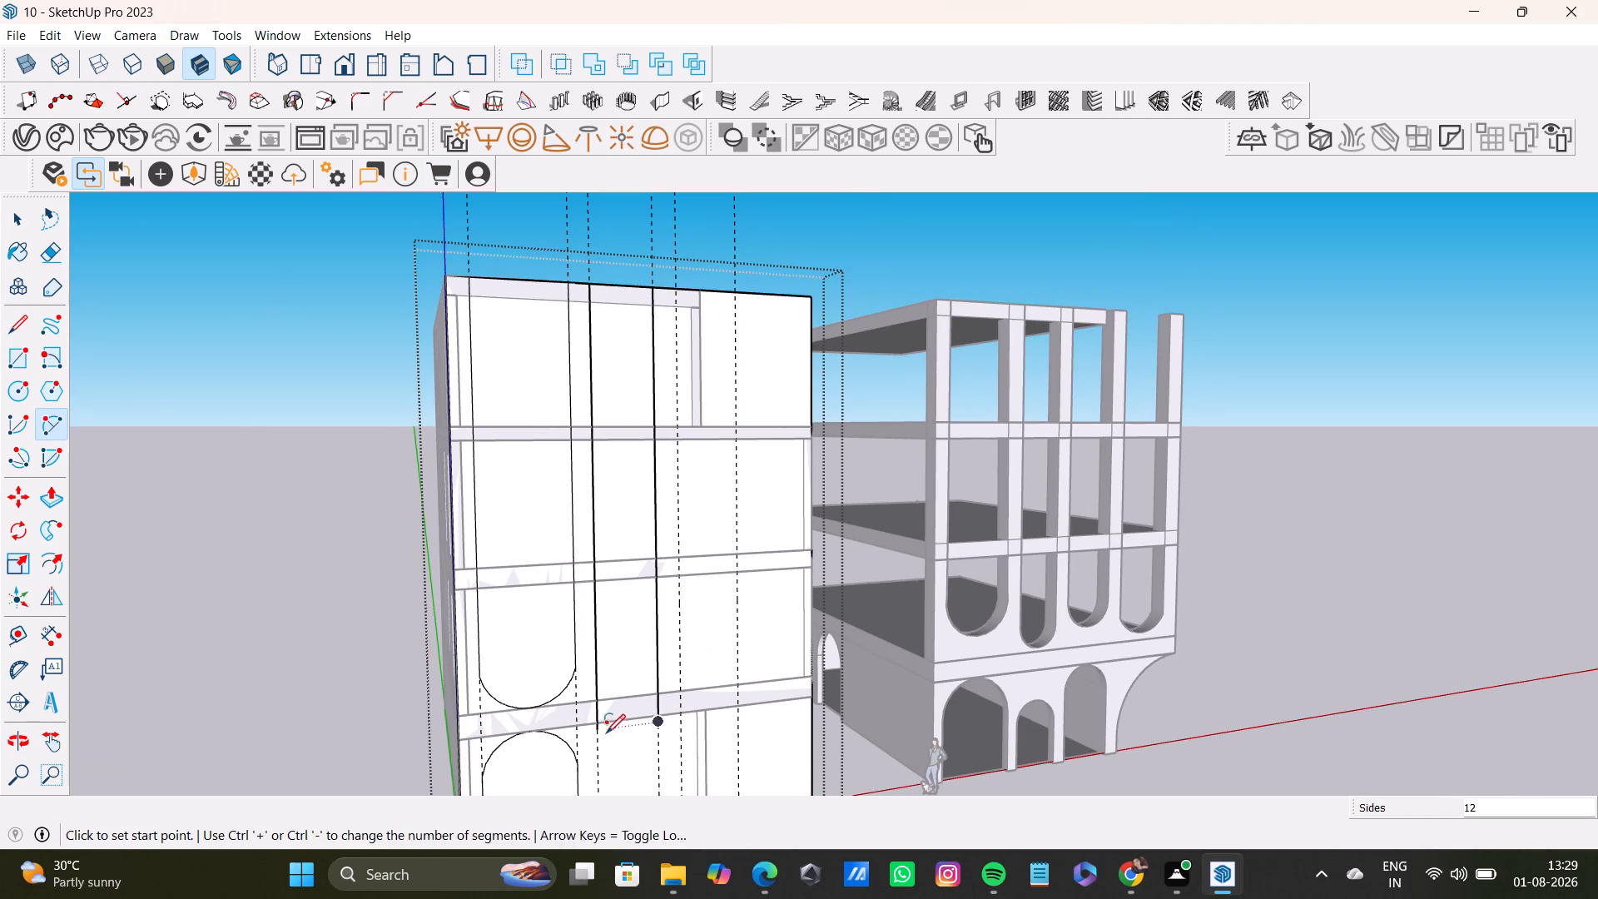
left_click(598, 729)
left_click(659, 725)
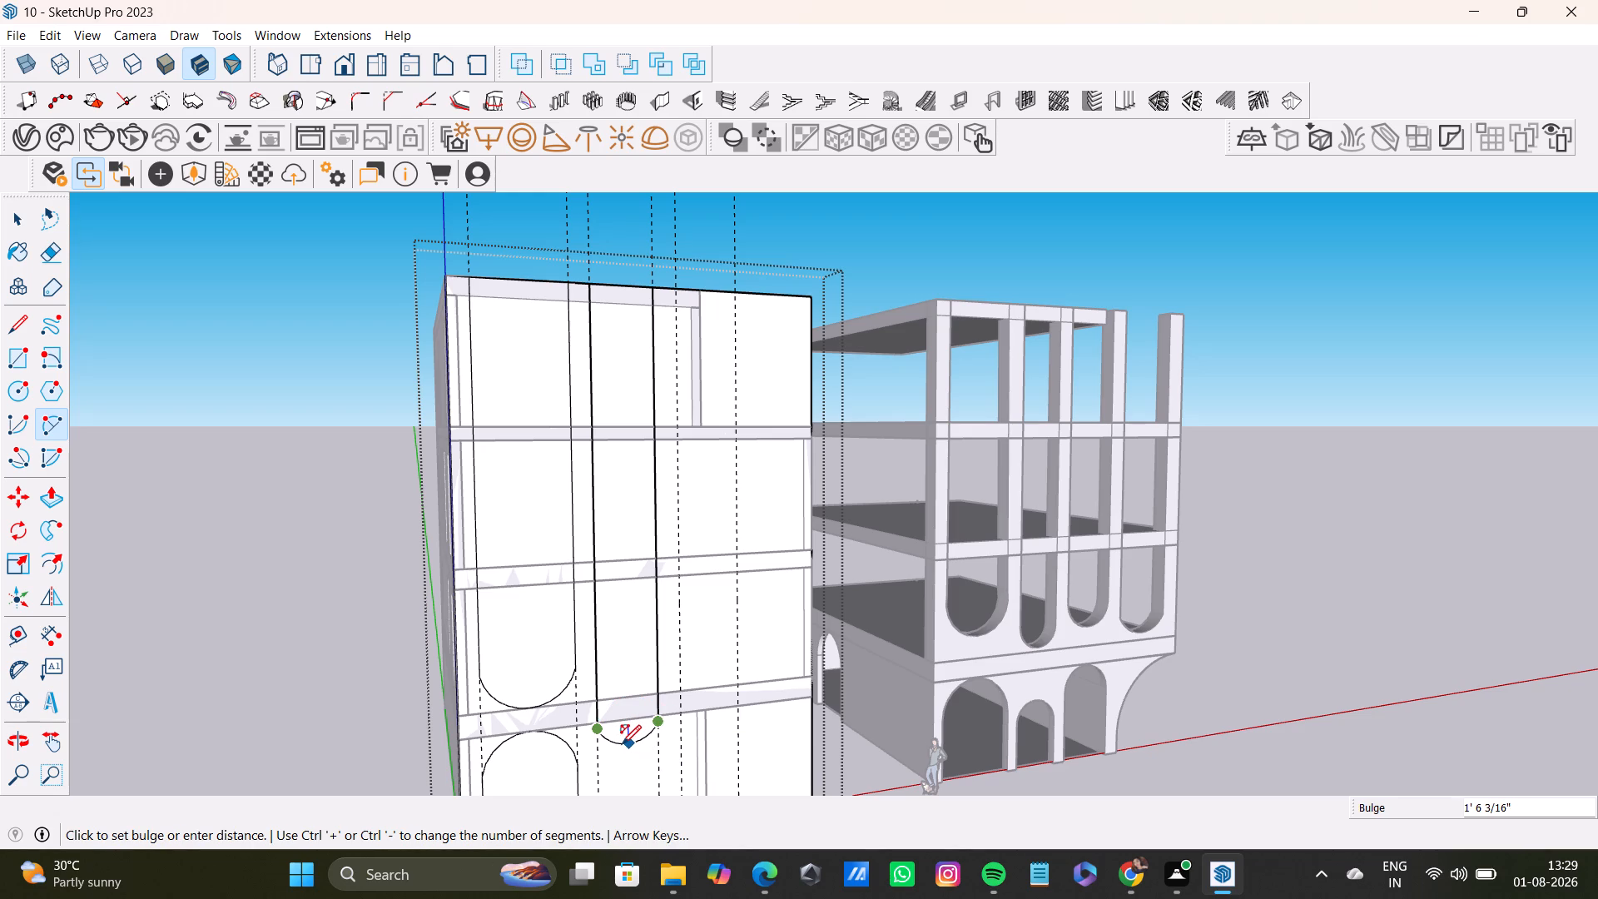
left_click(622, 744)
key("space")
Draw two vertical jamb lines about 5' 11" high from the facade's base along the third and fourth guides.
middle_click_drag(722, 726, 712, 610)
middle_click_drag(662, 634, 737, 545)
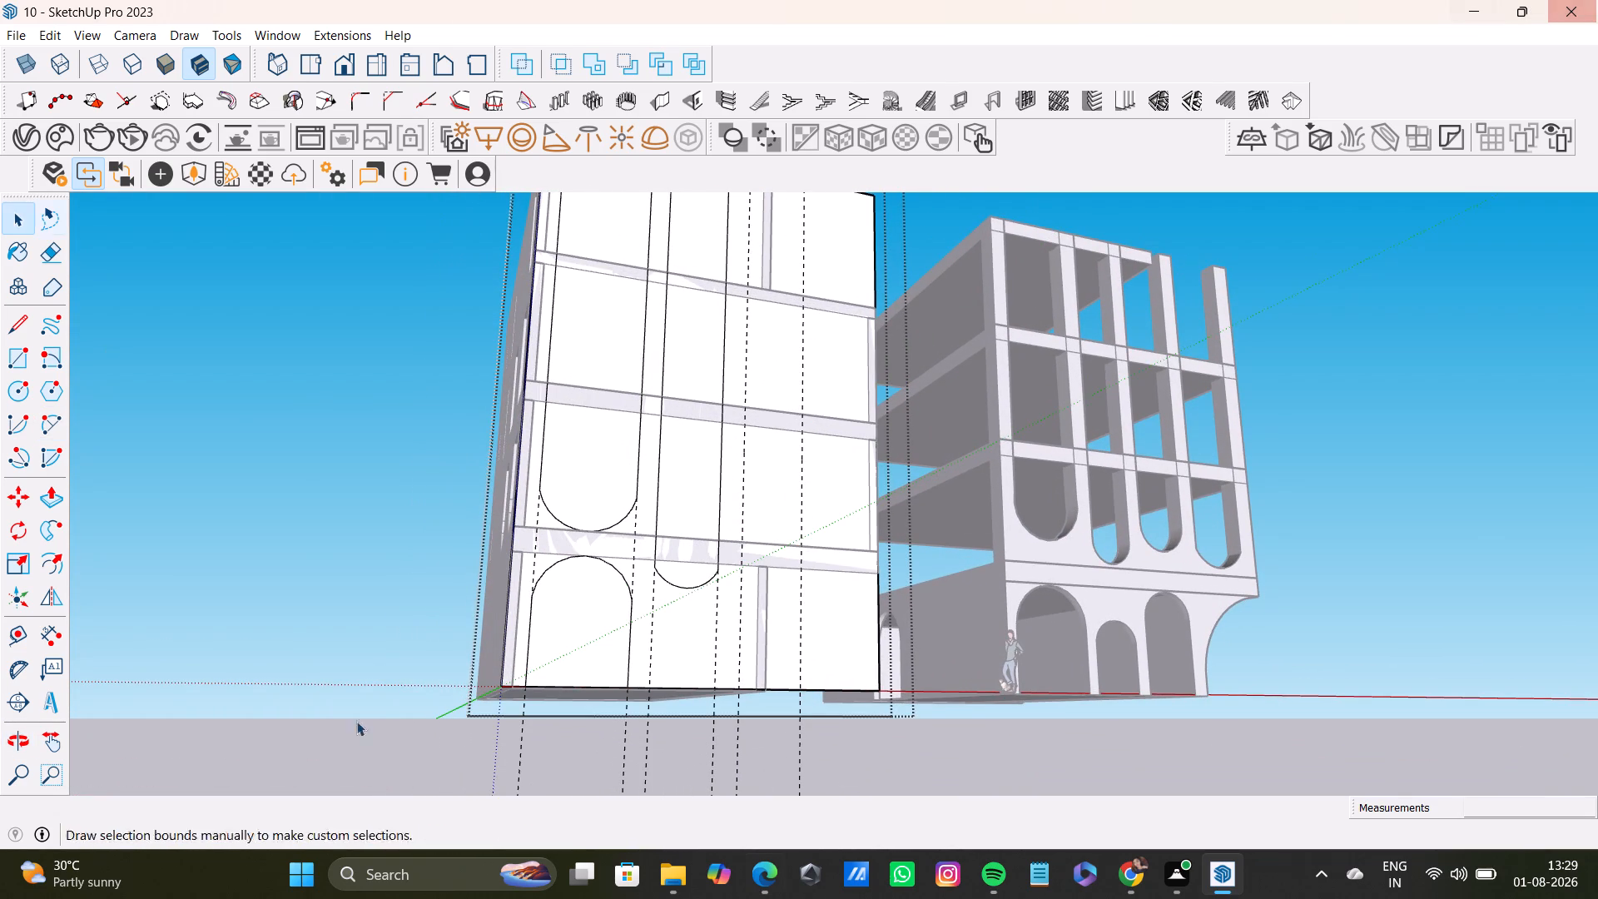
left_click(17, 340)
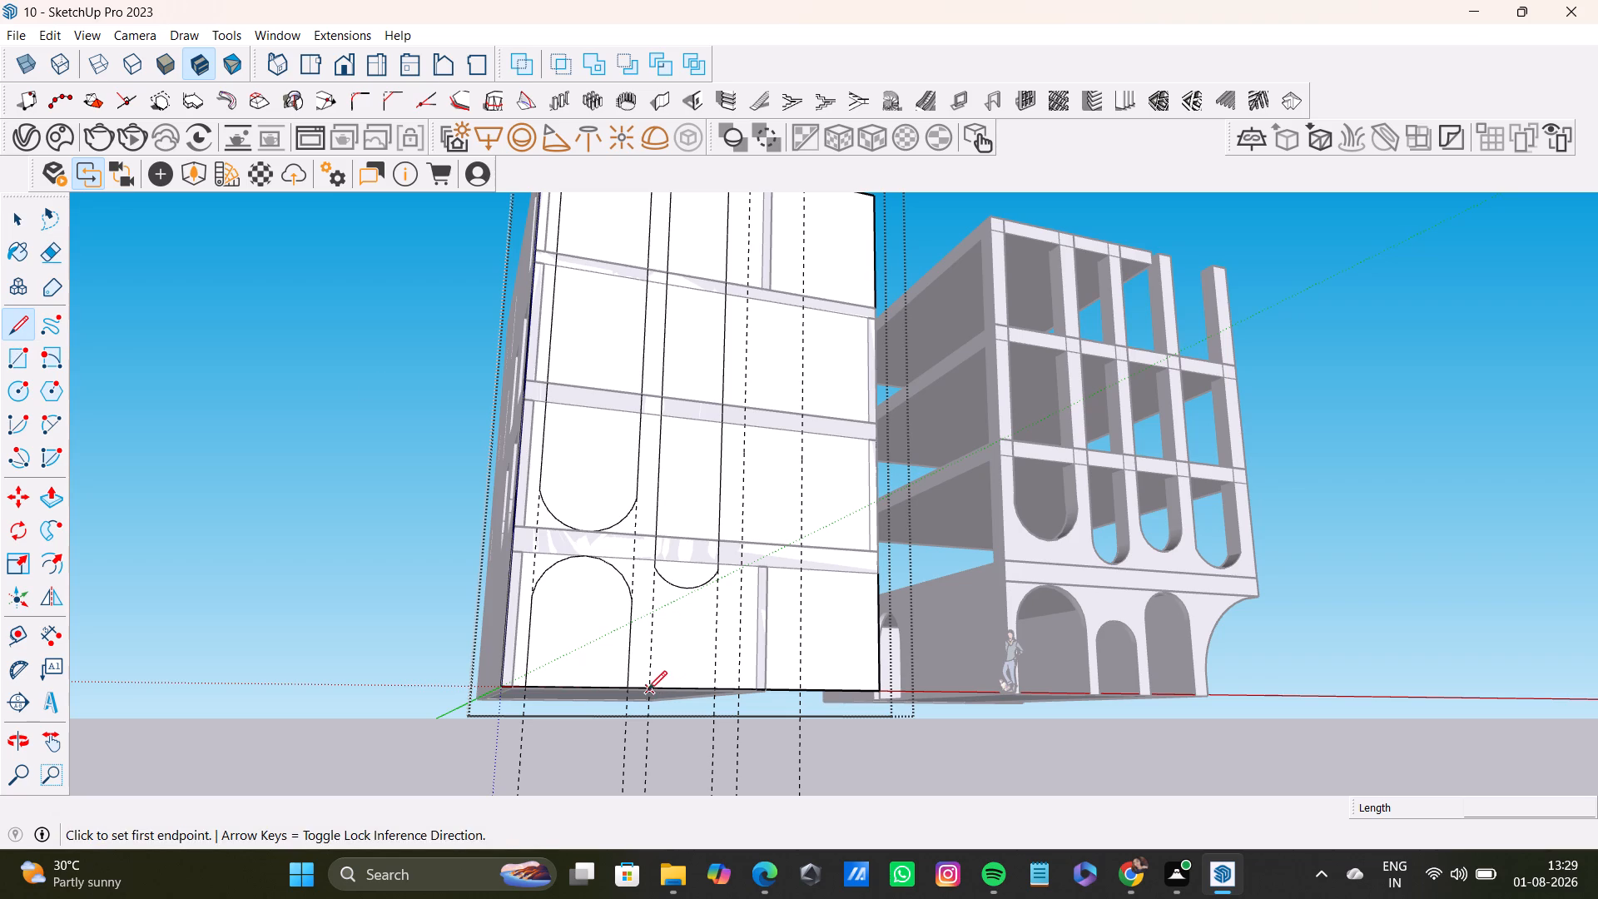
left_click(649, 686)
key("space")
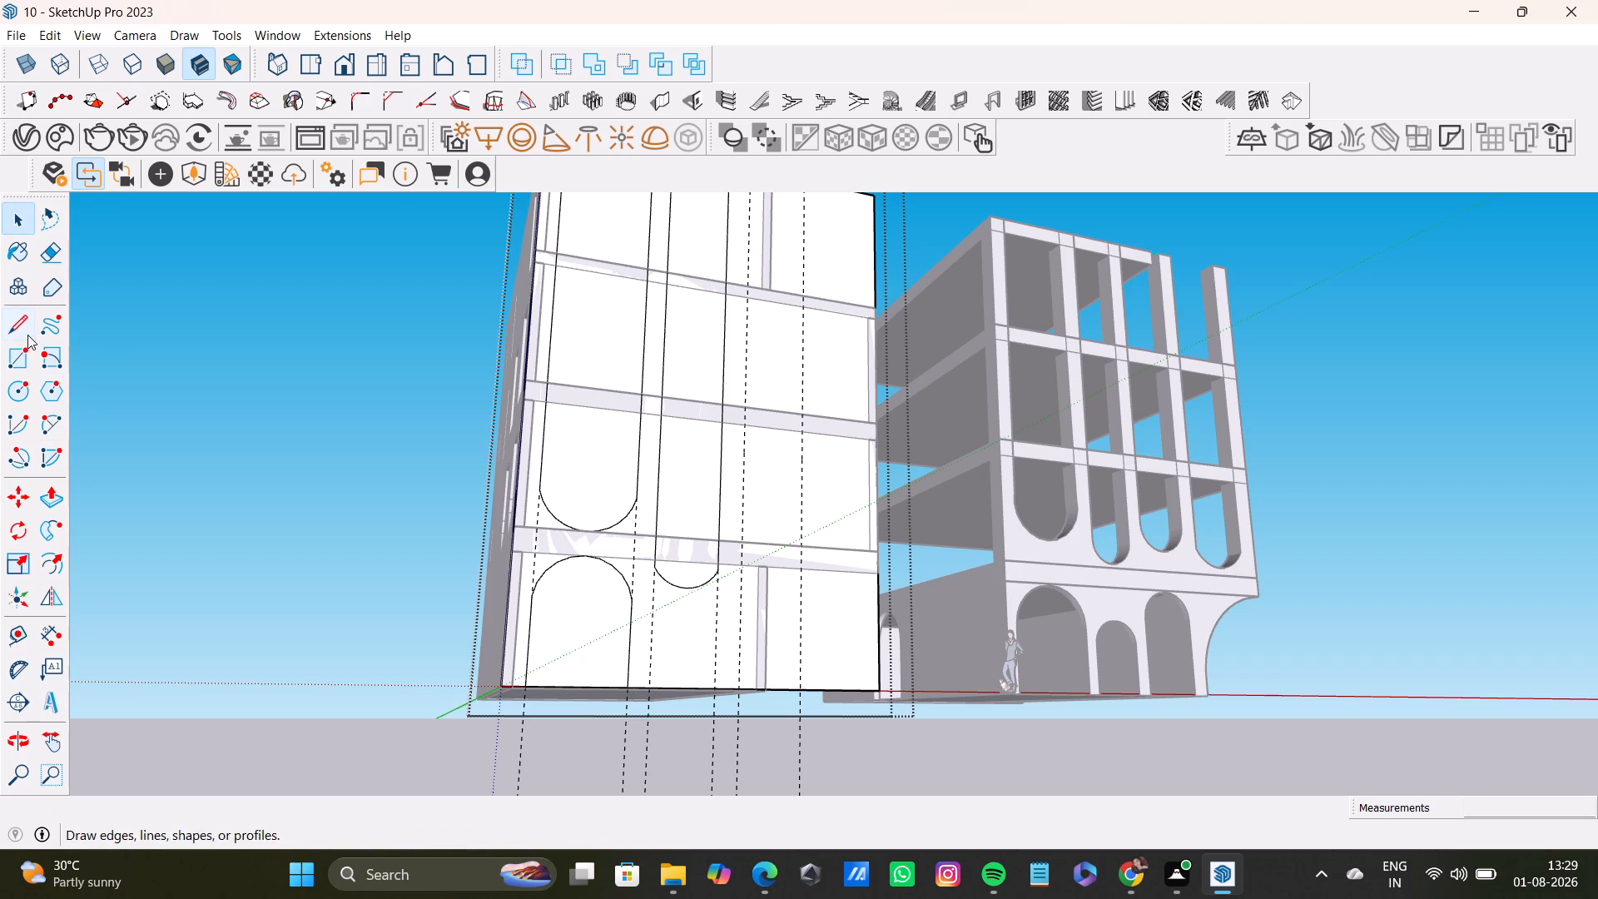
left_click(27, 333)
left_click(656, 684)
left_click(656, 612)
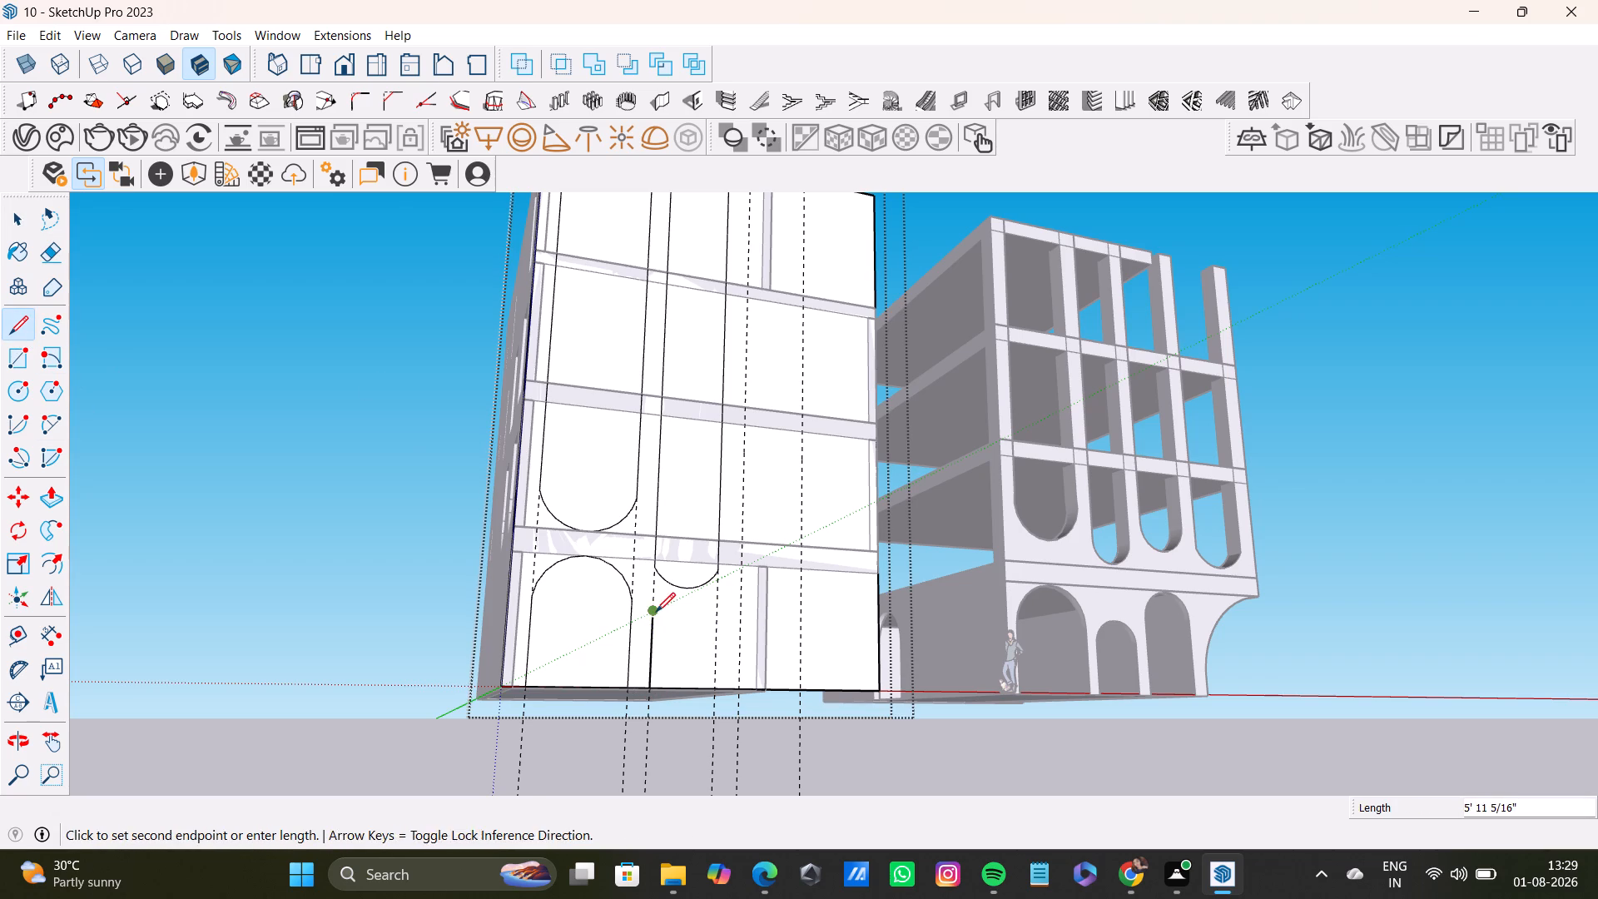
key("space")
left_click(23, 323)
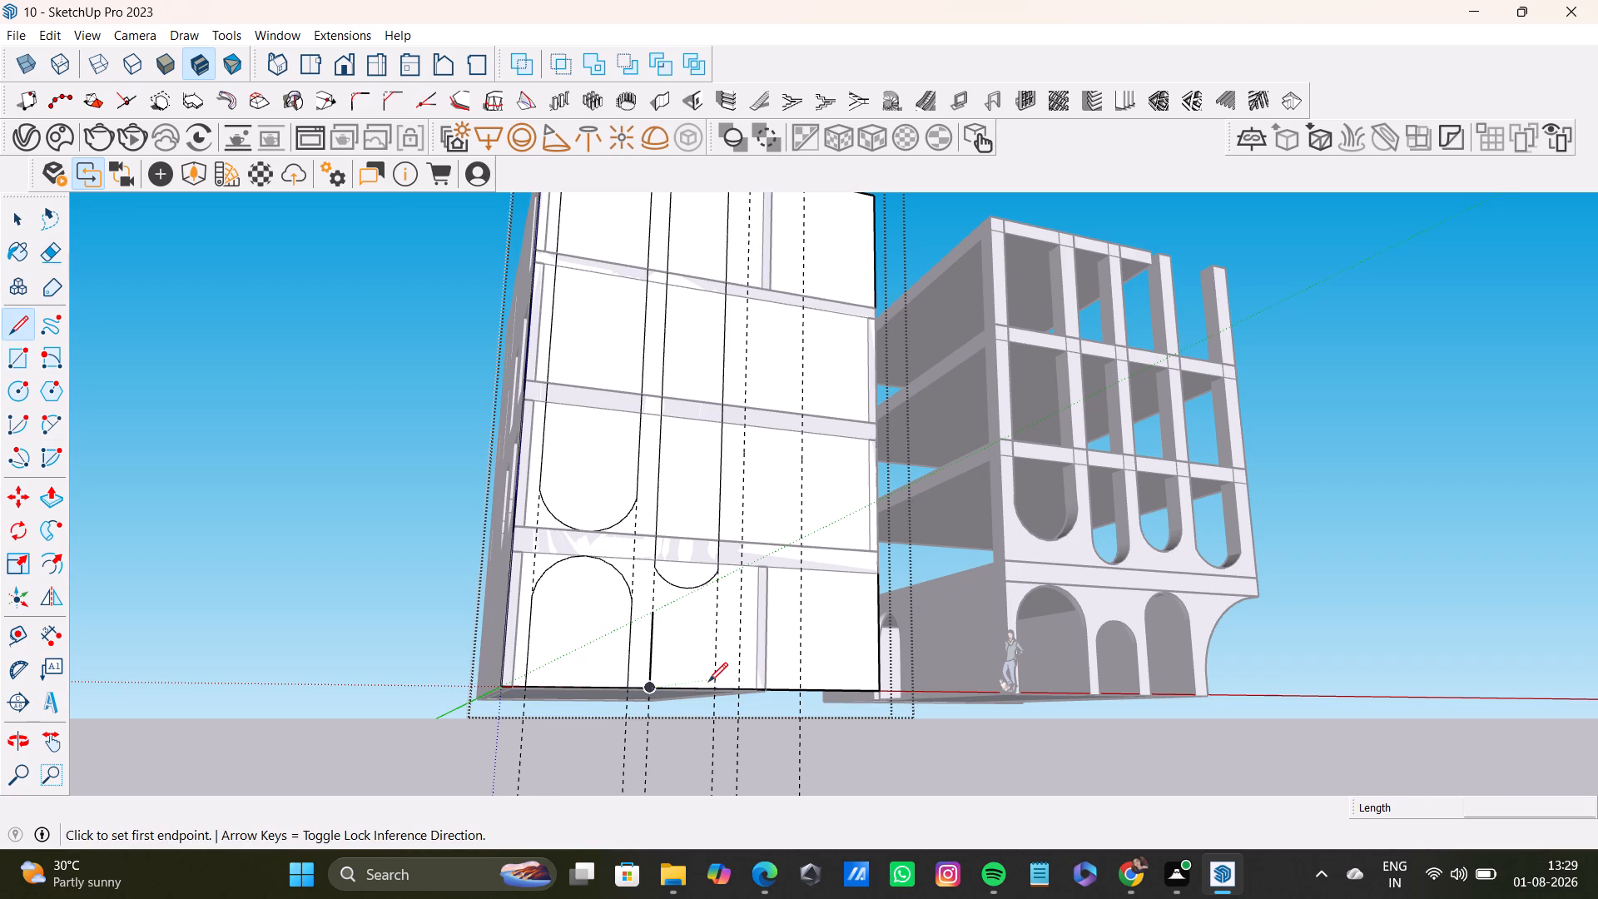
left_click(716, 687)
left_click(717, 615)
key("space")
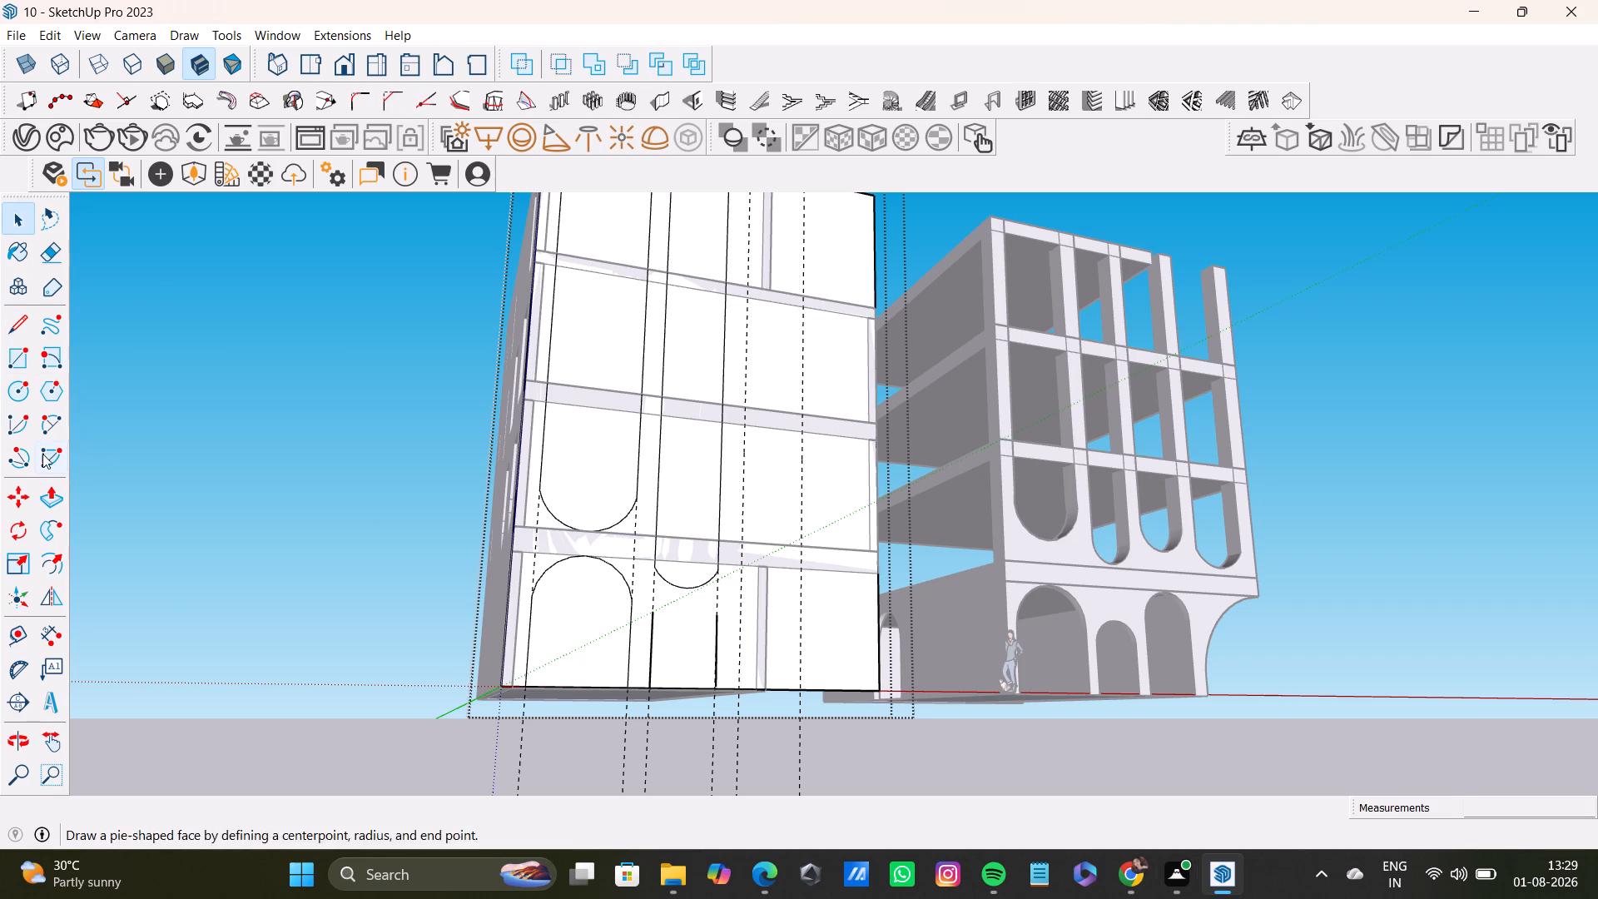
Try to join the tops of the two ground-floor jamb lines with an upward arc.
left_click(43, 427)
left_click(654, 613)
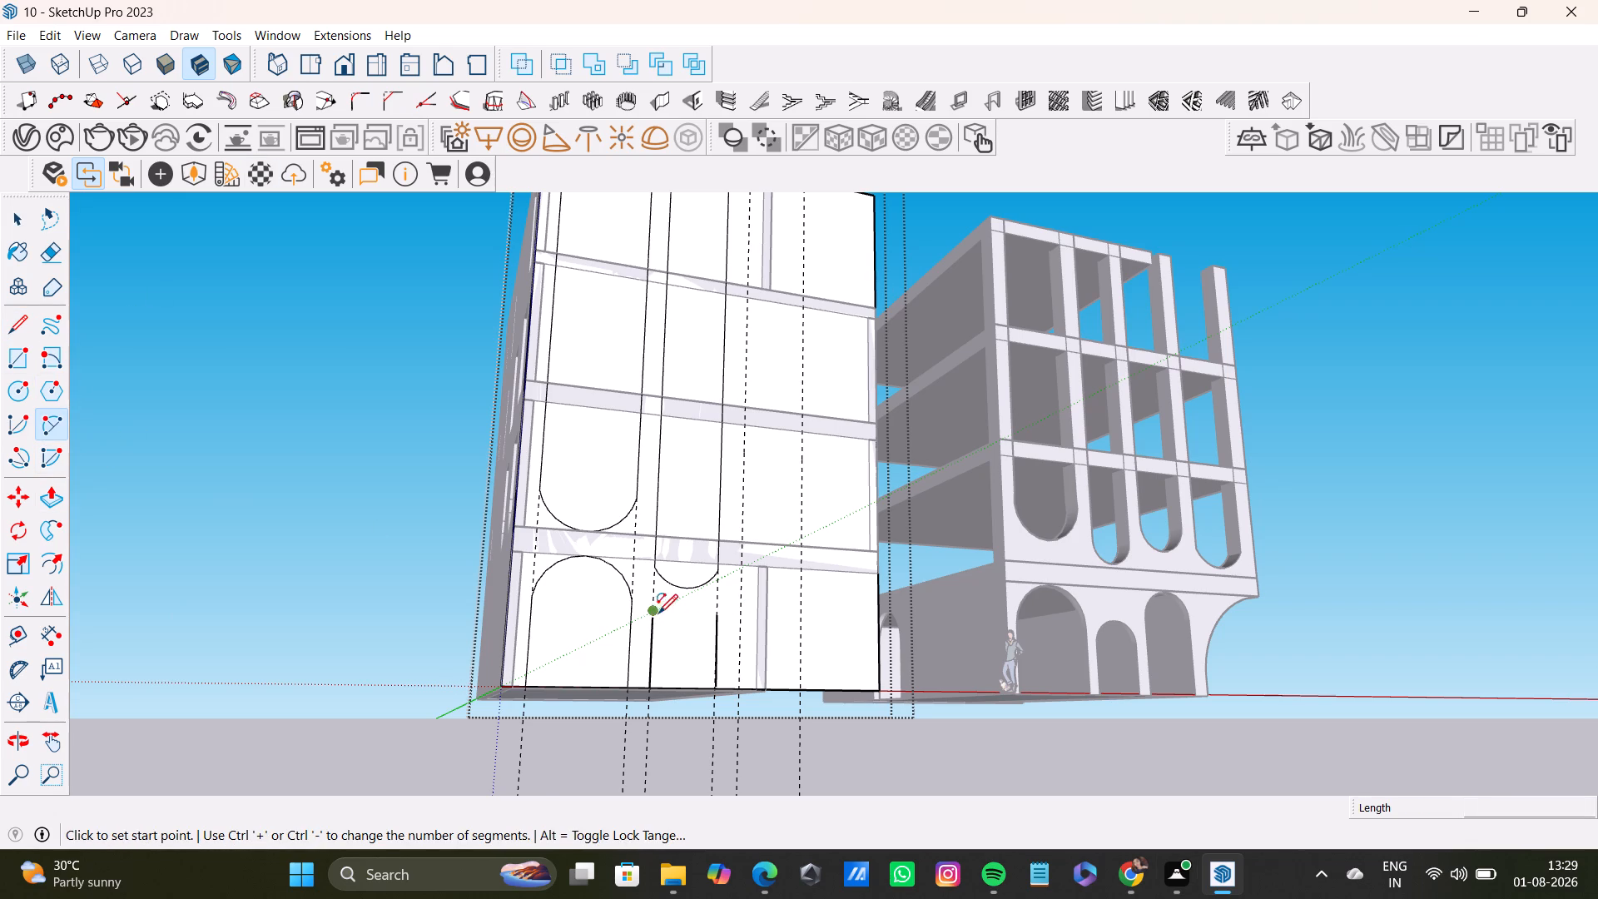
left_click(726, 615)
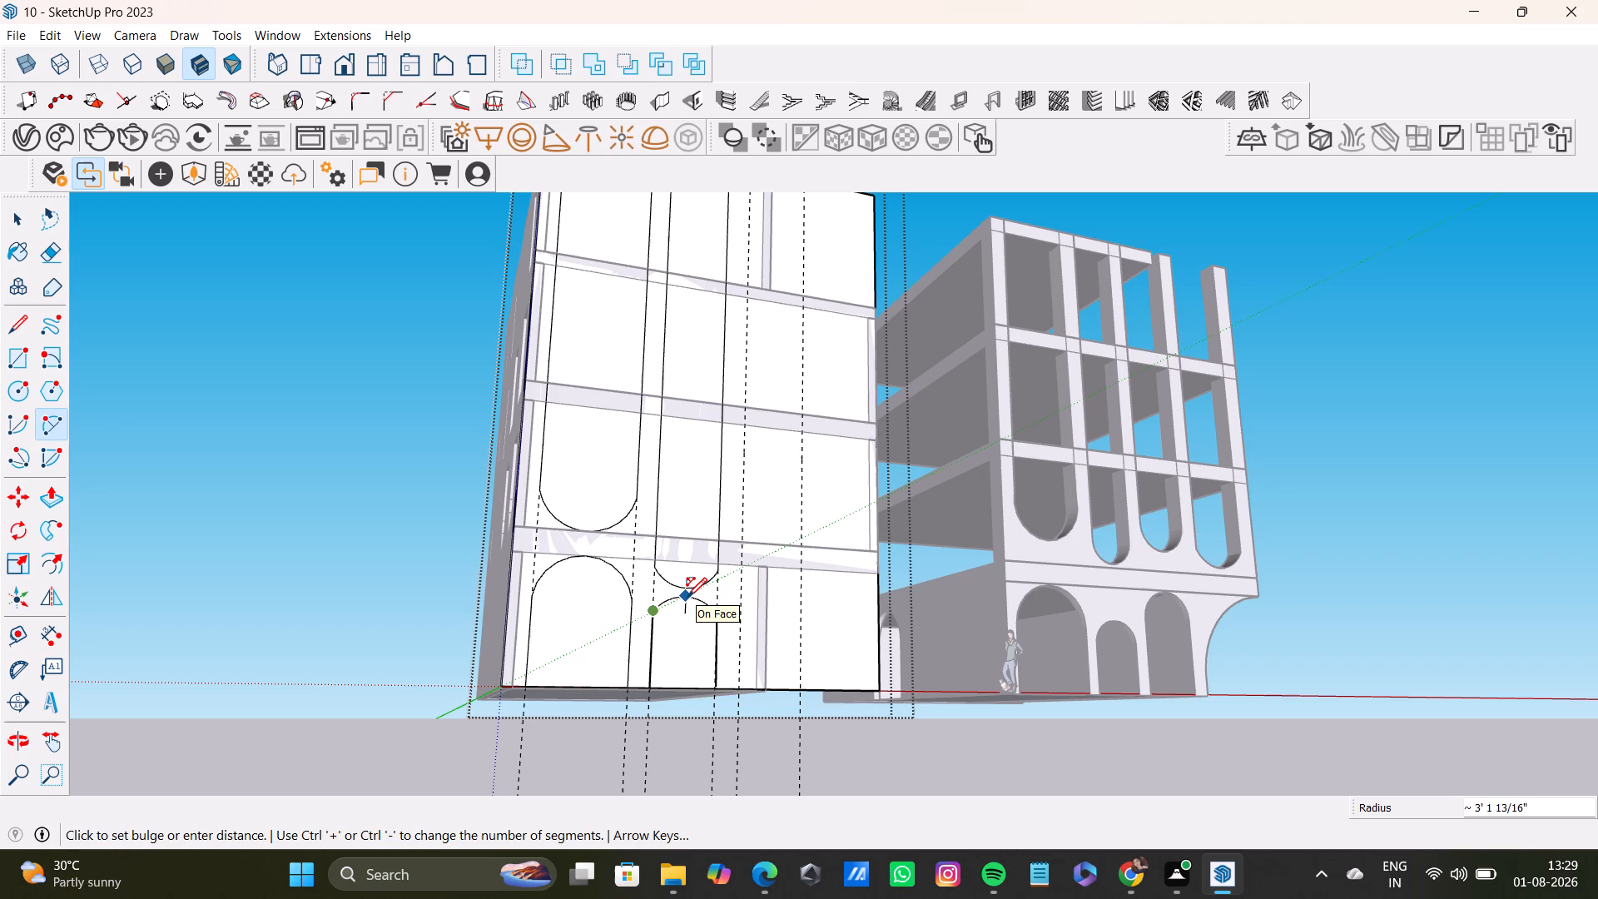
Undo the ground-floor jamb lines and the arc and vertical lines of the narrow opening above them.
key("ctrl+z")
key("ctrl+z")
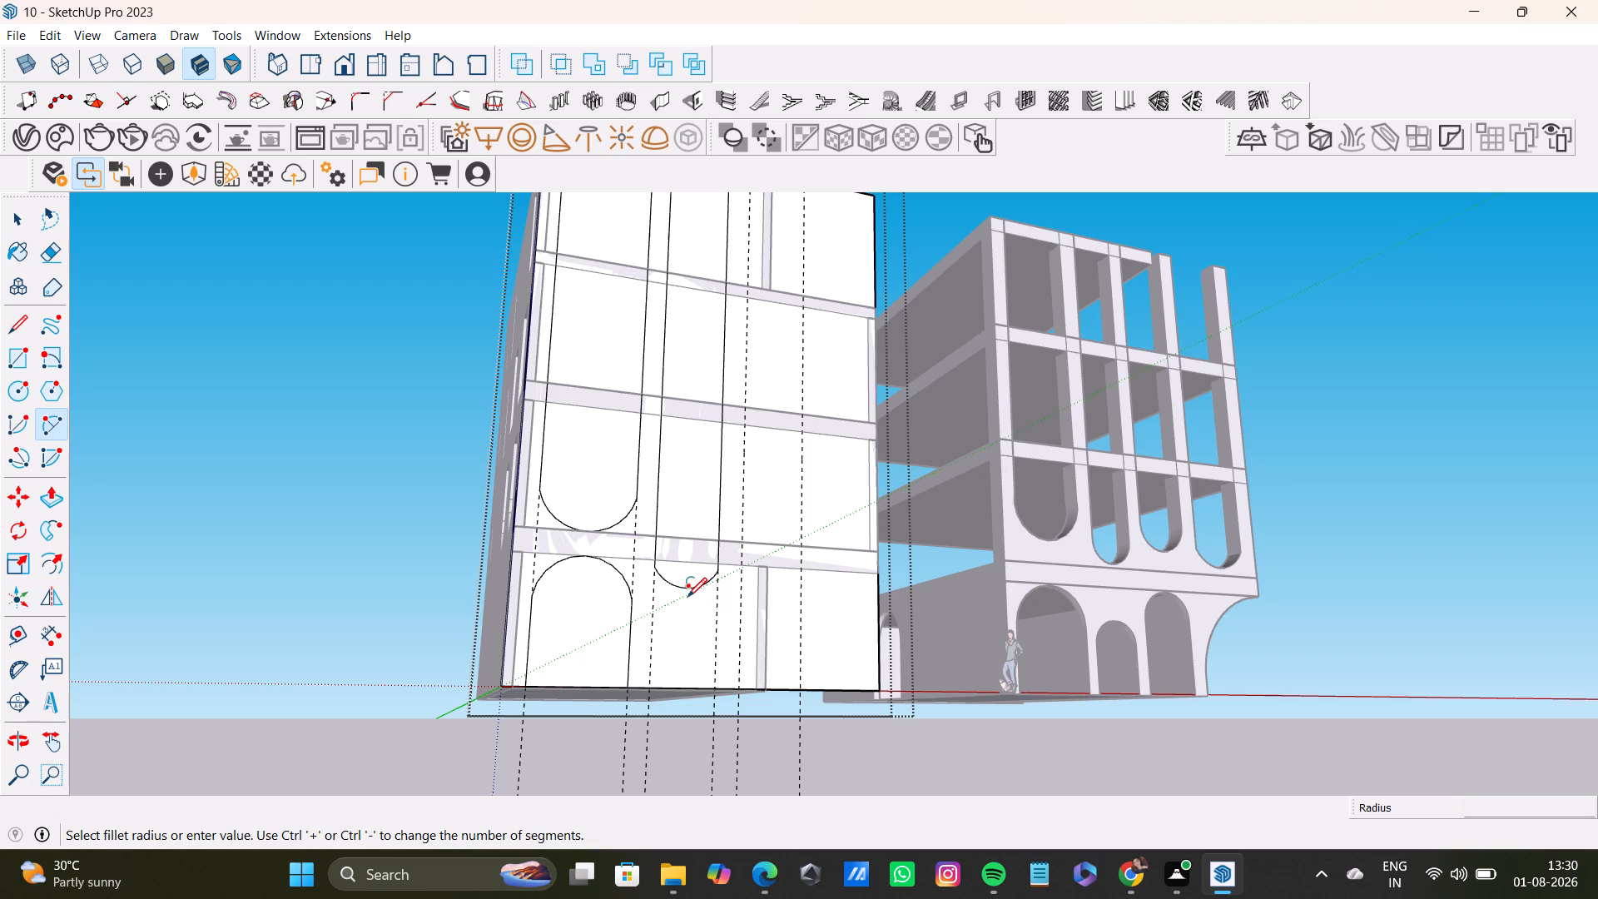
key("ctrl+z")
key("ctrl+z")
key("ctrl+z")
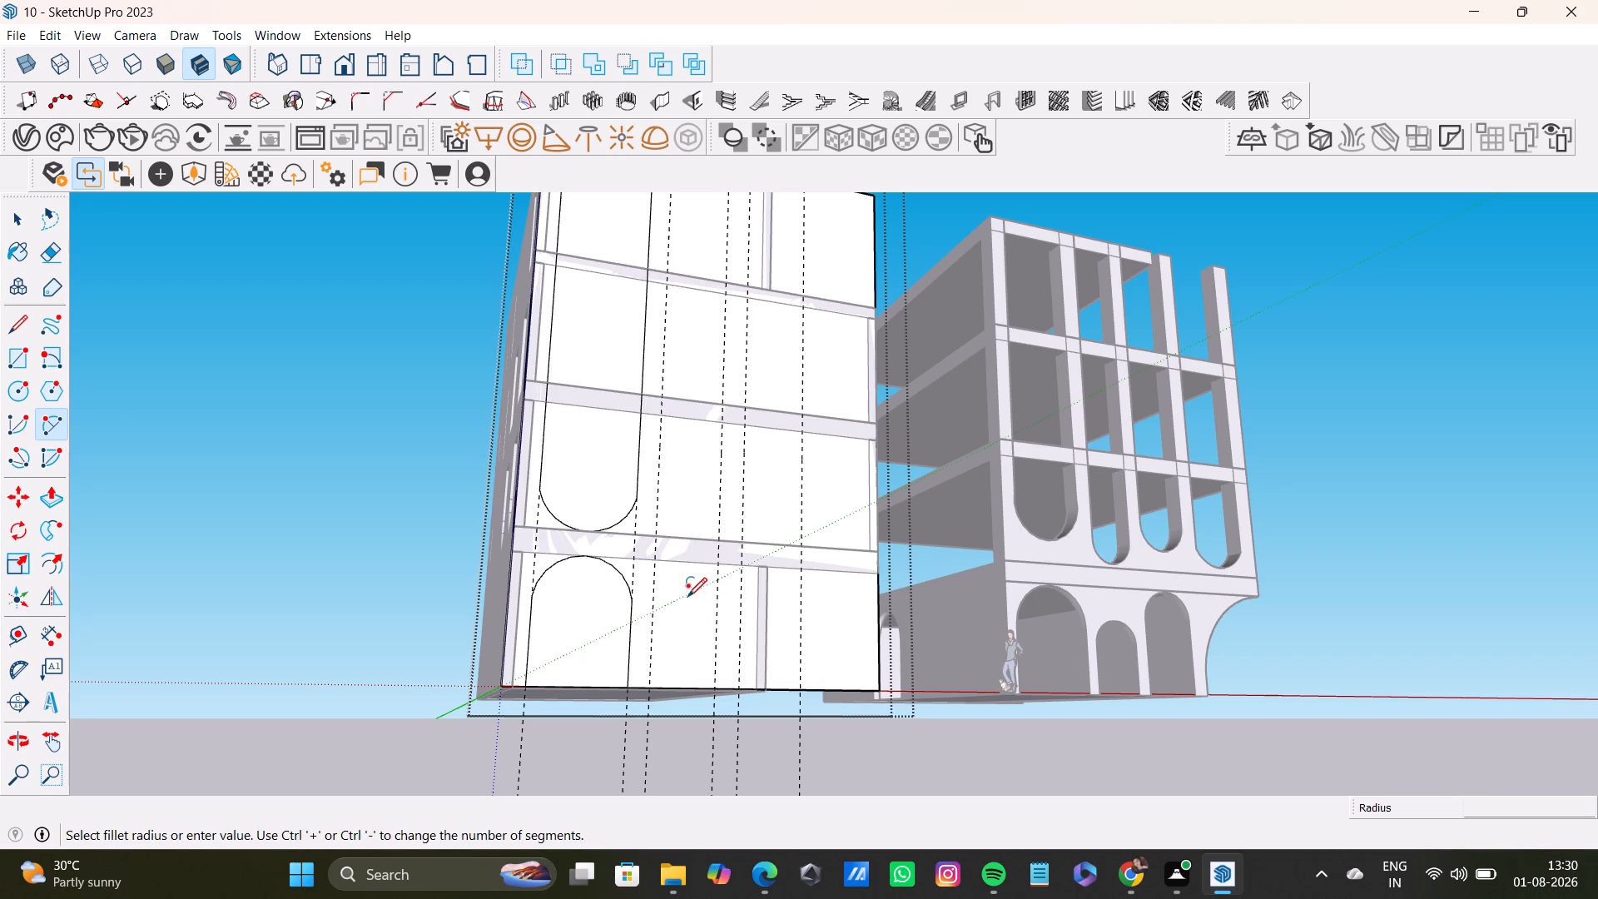
Draw two vertical lines about 36' long down the third and fourth guides, from the top edge to the lowest floor band's underside.
left_click(10, 327)
middle_click_drag(540, 420, 543, 594)
left_click(677, 311)
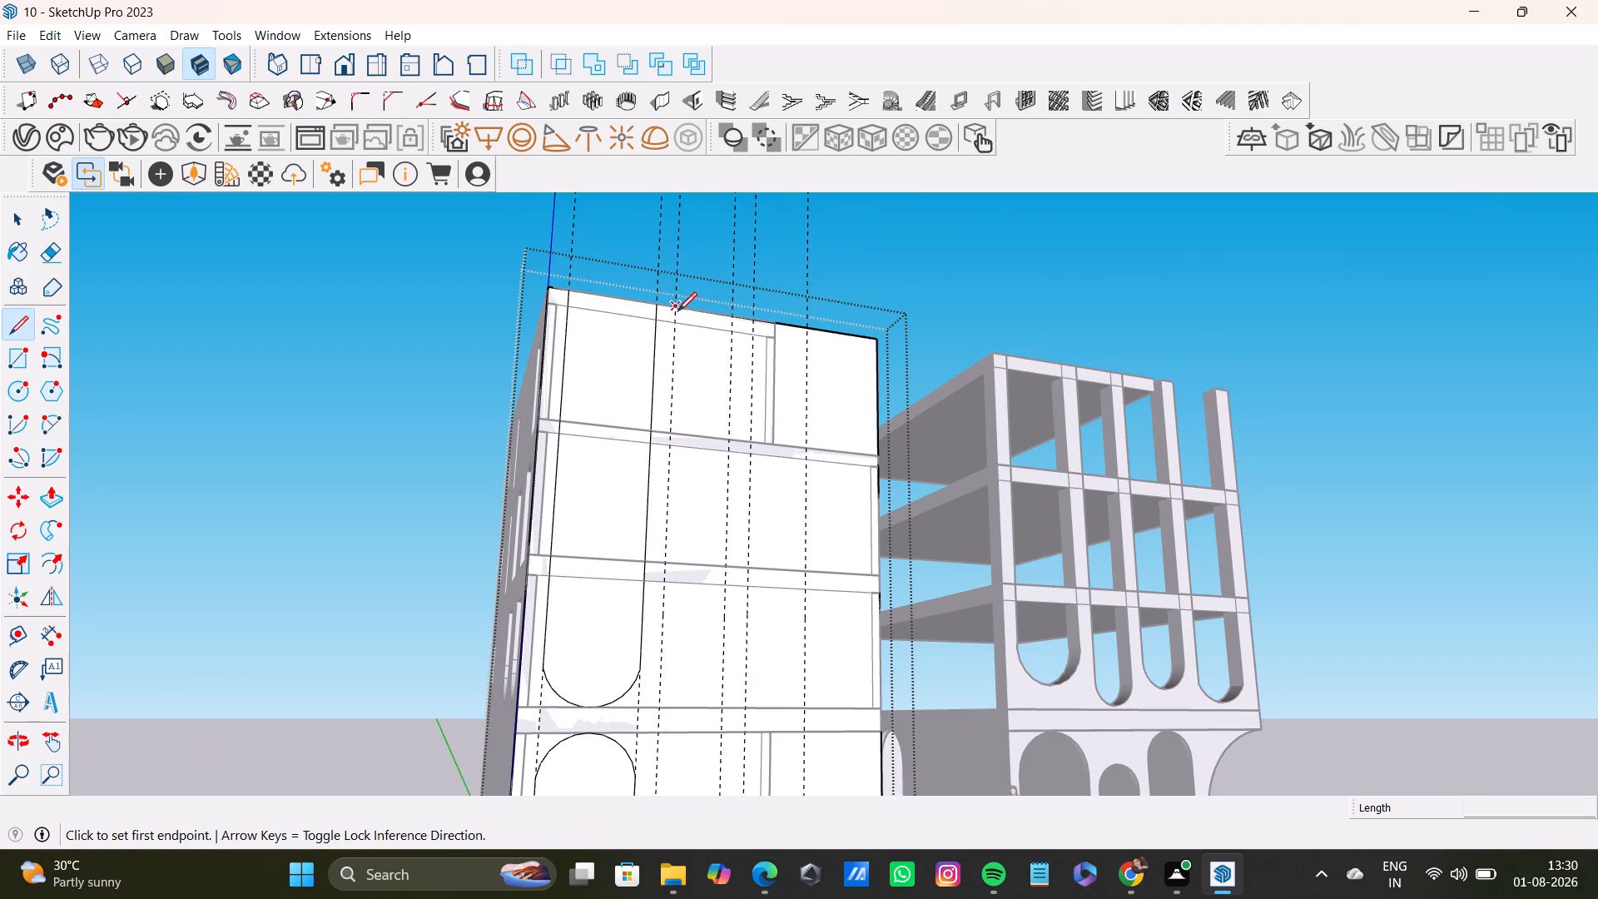
middle_click_drag(667, 660, 666, 509)
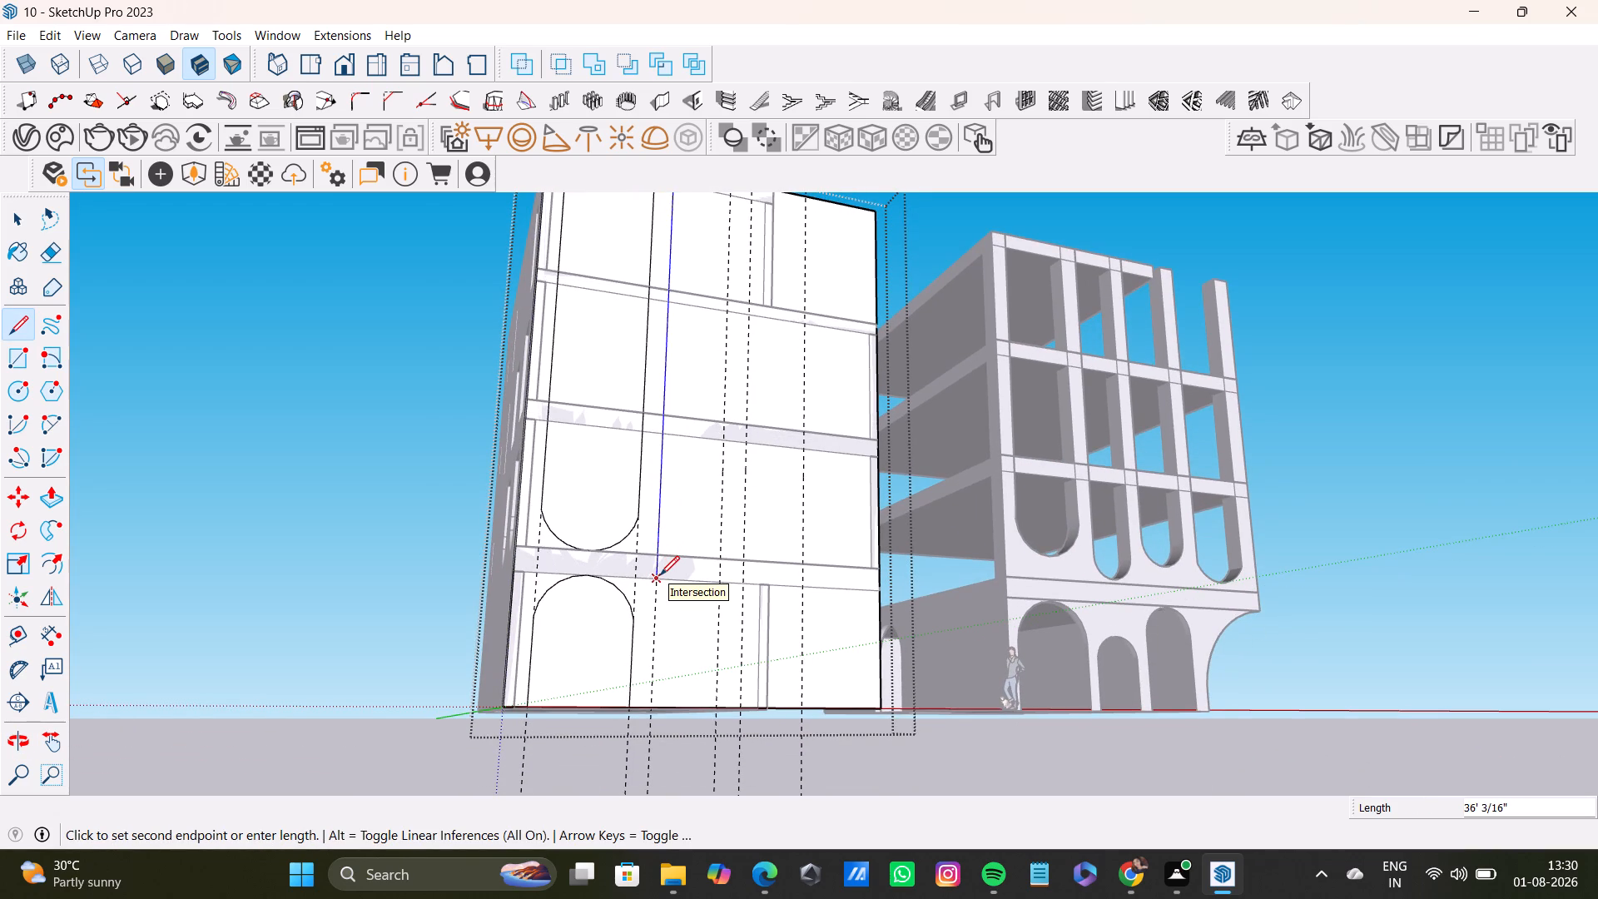
left_click(660, 575)
key("space")
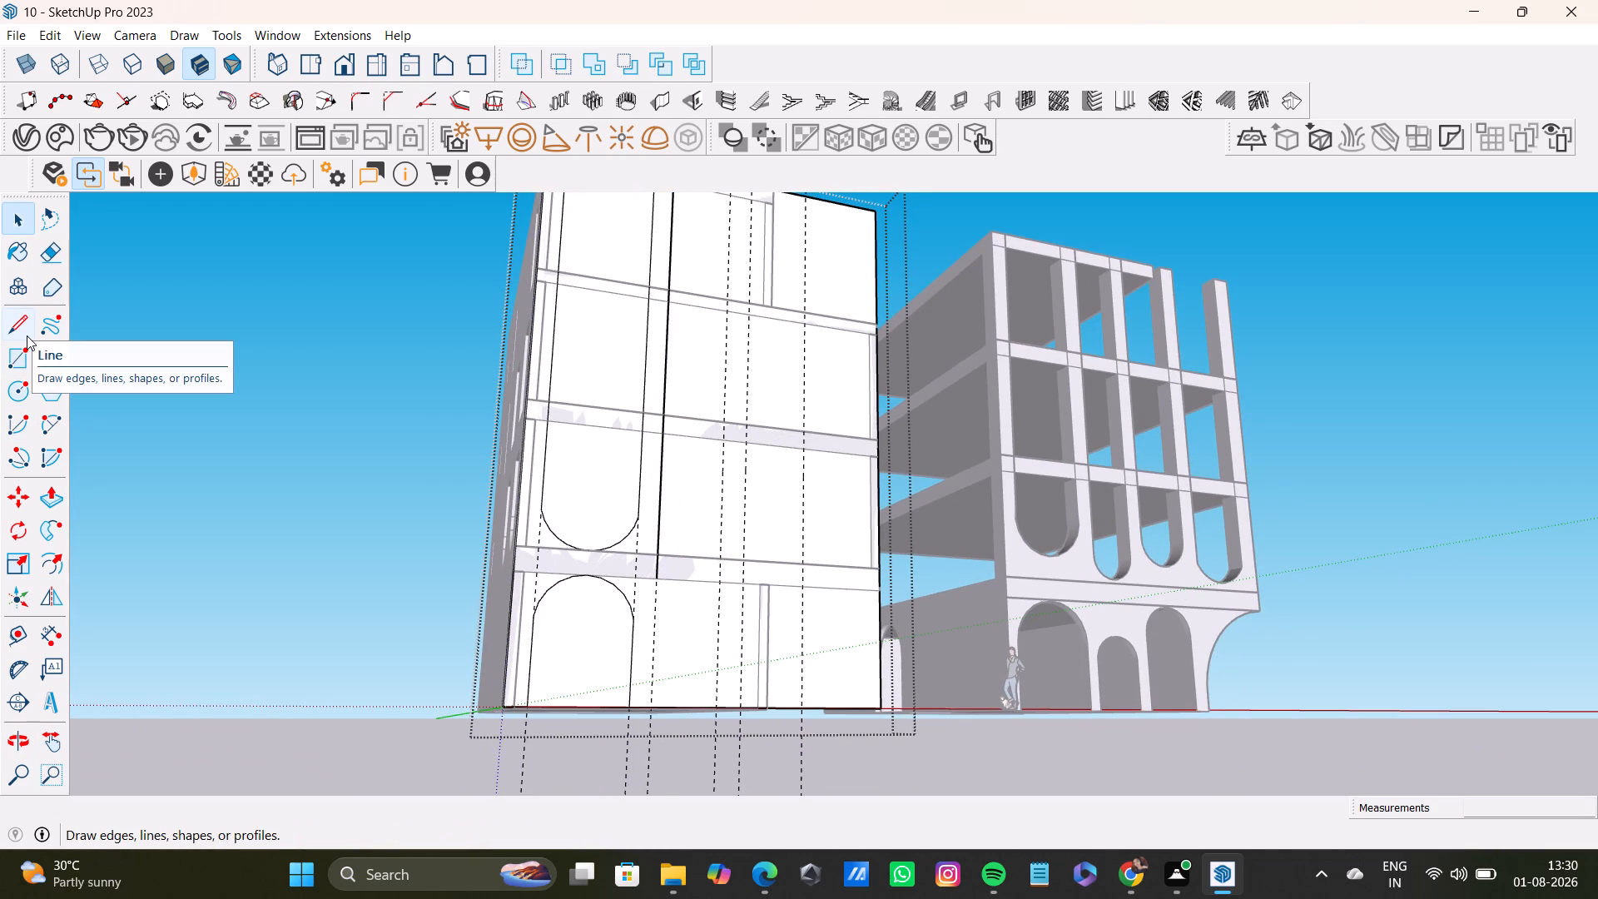
left_click(12, 322)
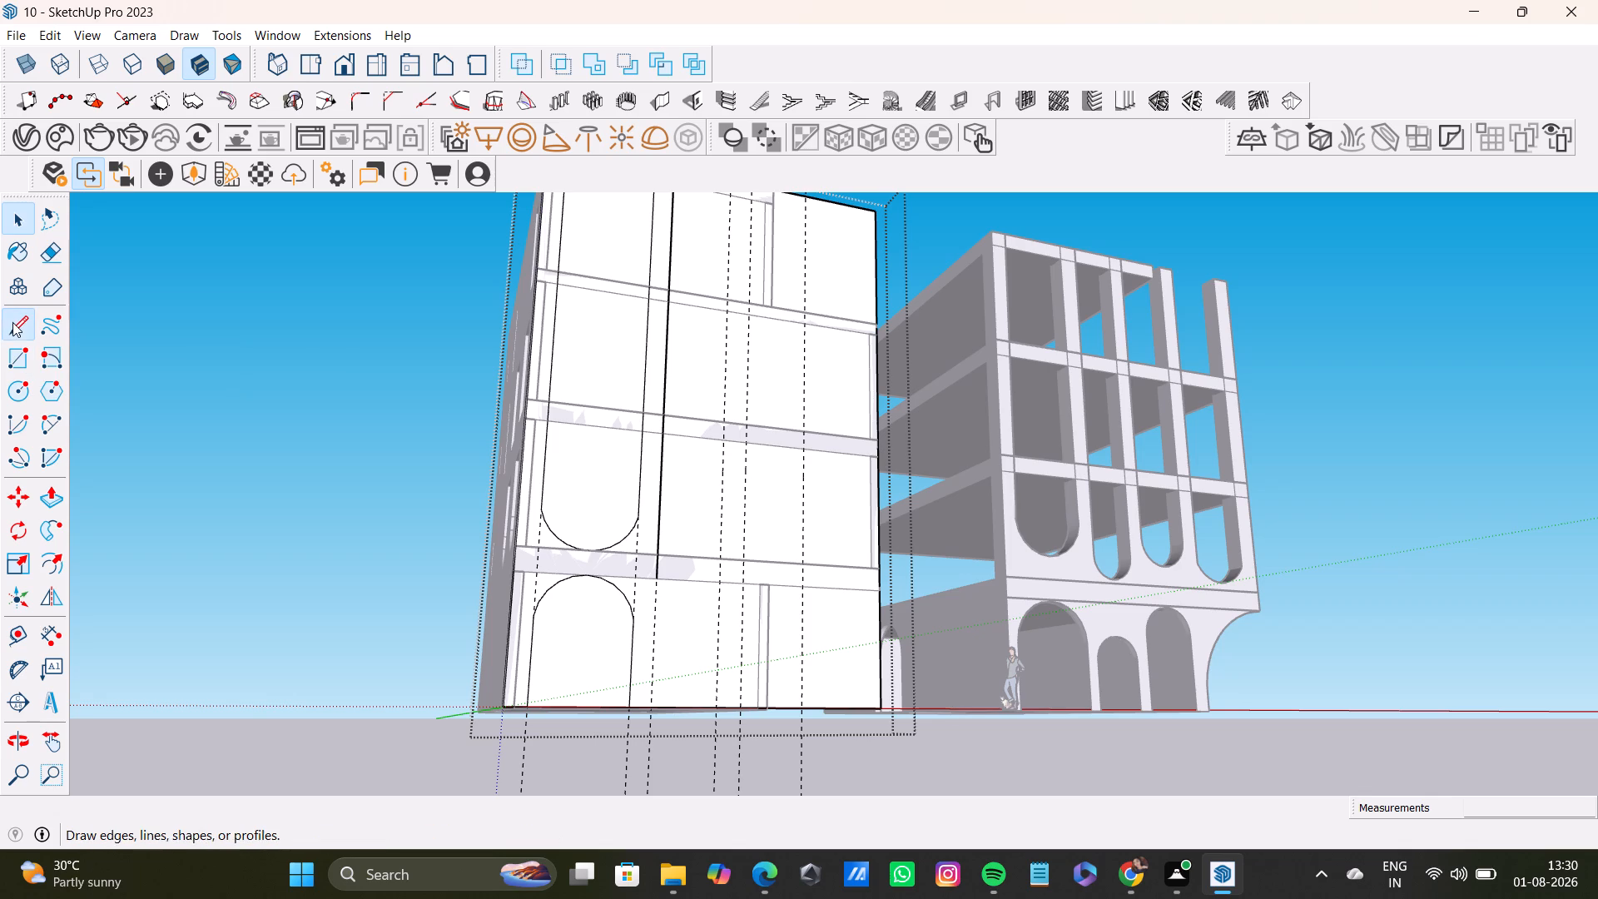
middle_click_drag(653, 396, 648, 463, "shift")
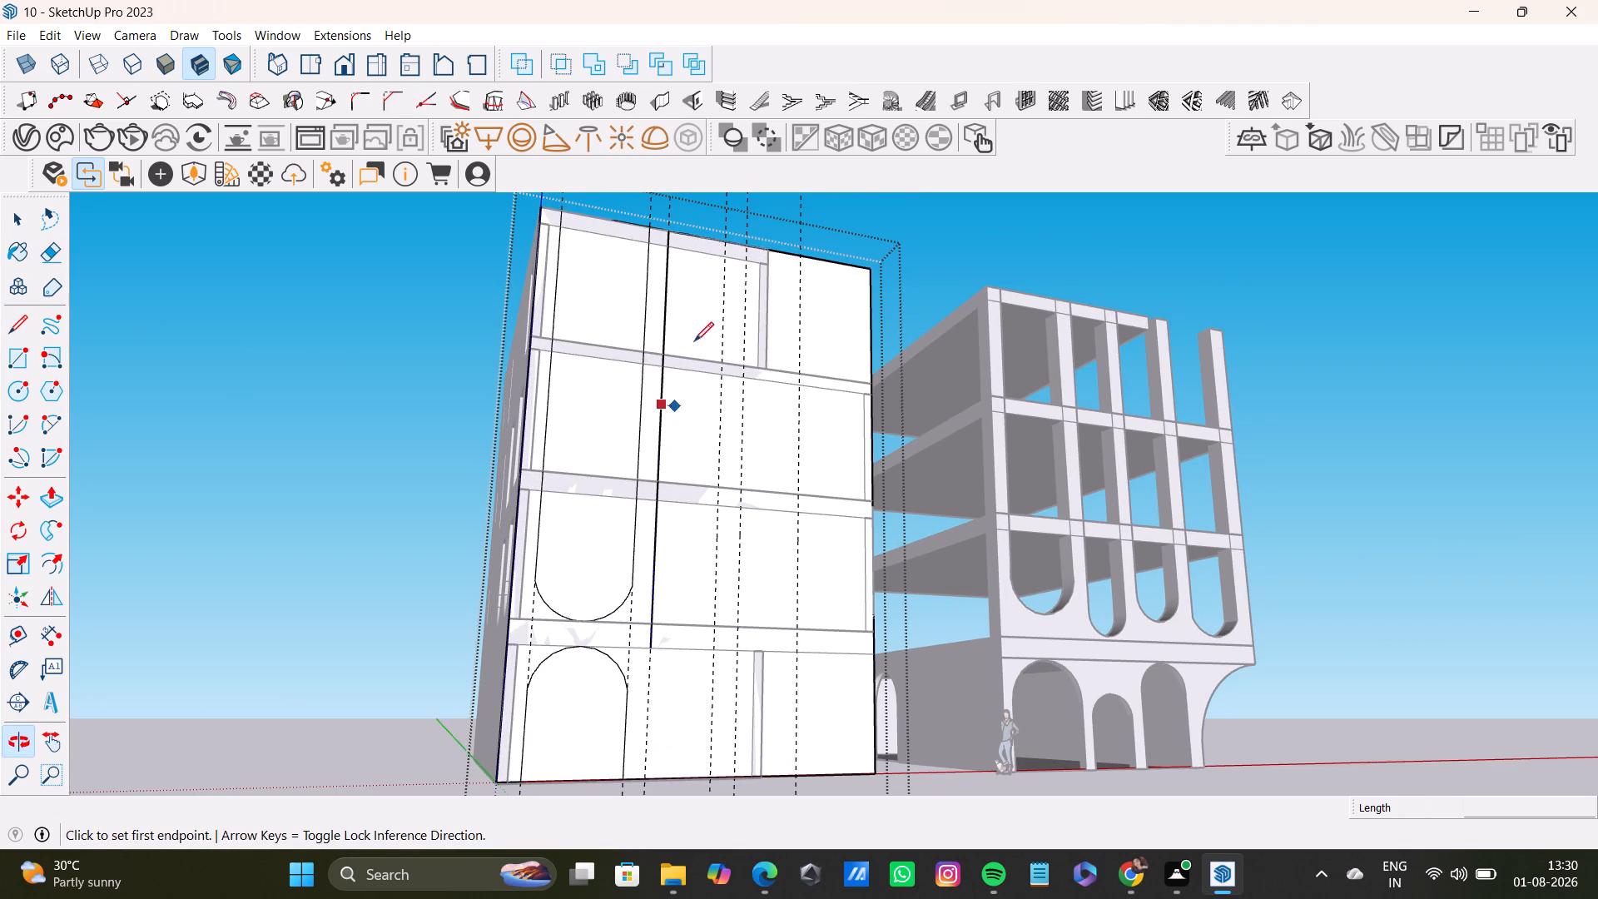
left_click(726, 248)
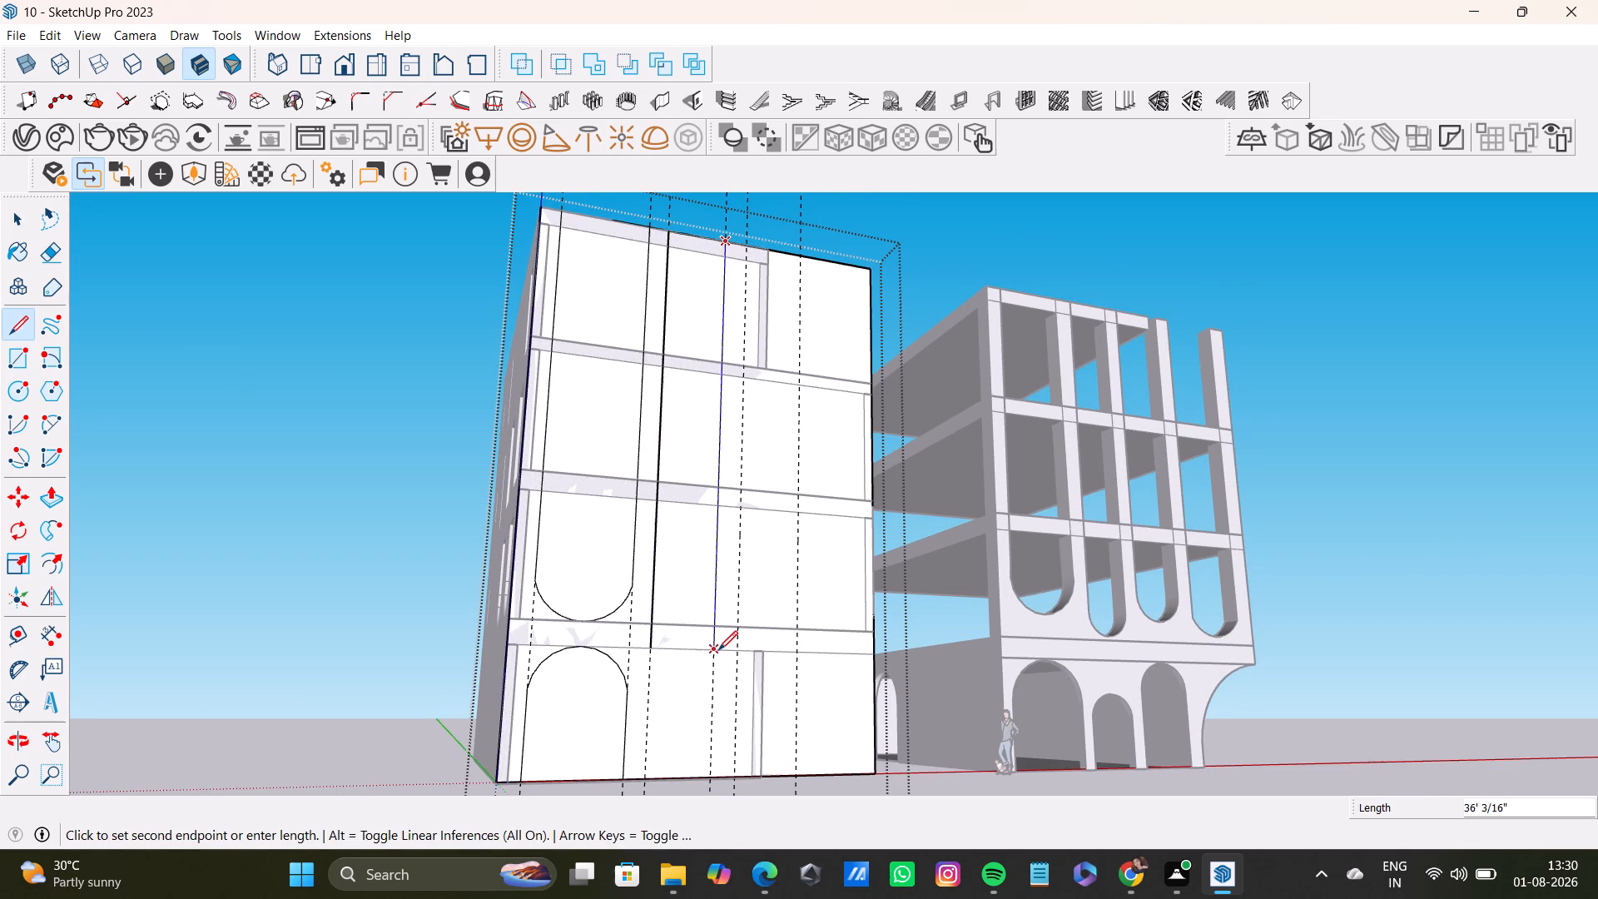
left_click(718, 650)
key("space")
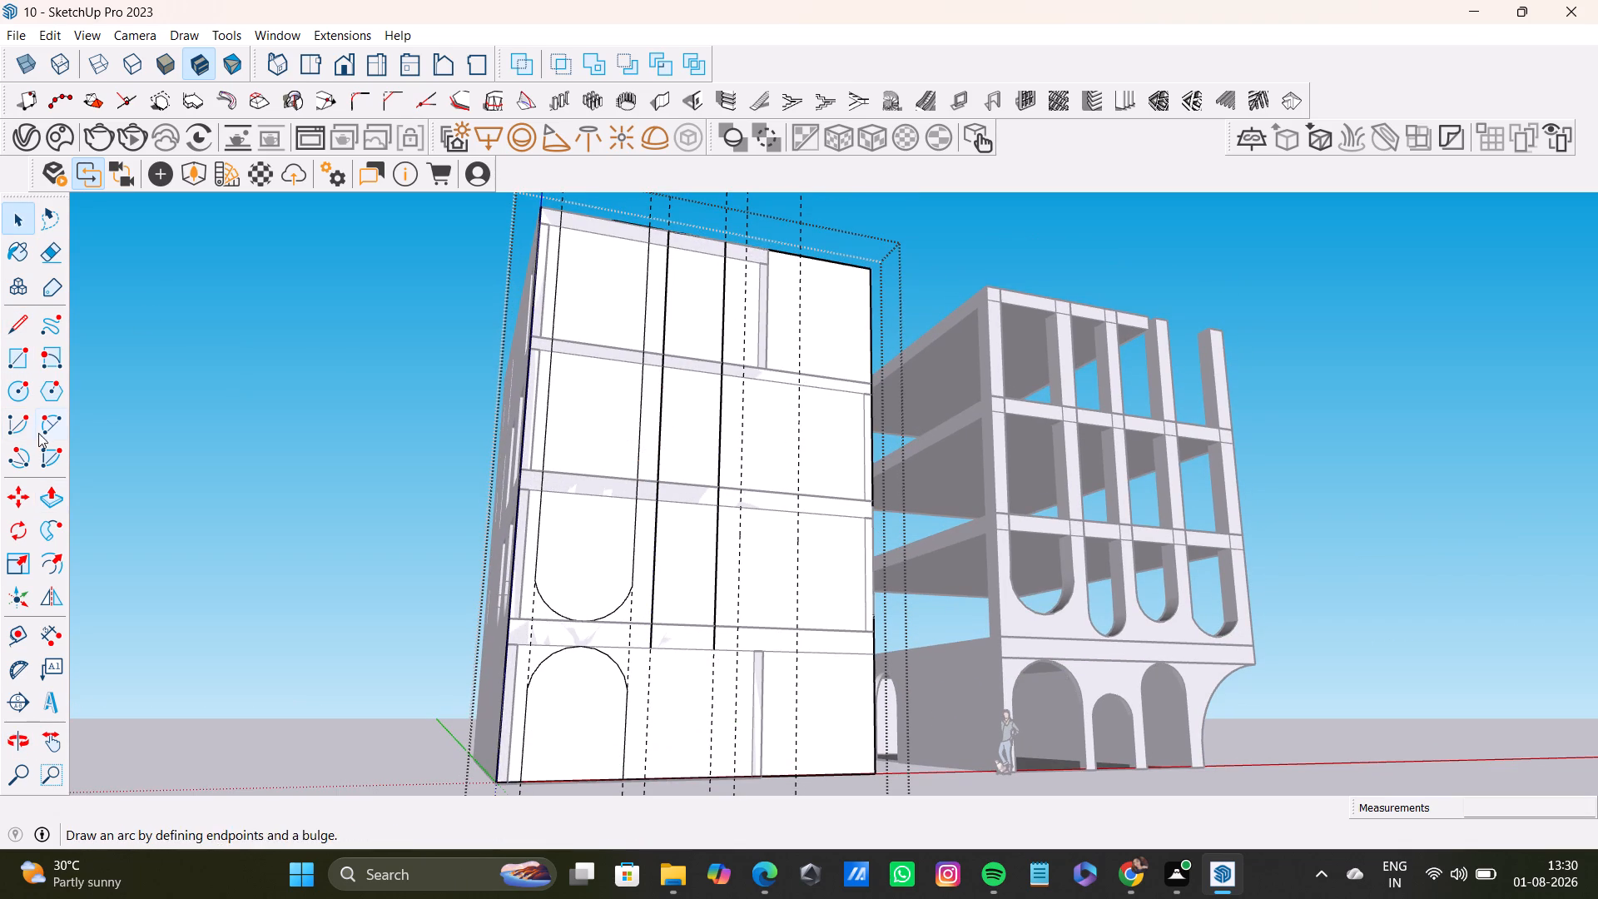
Join the lower ends of the two vertical lines with a downward arc bulging about 1' 11".
left_click(42, 429)
left_click(652, 652)
left_click(712, 654)
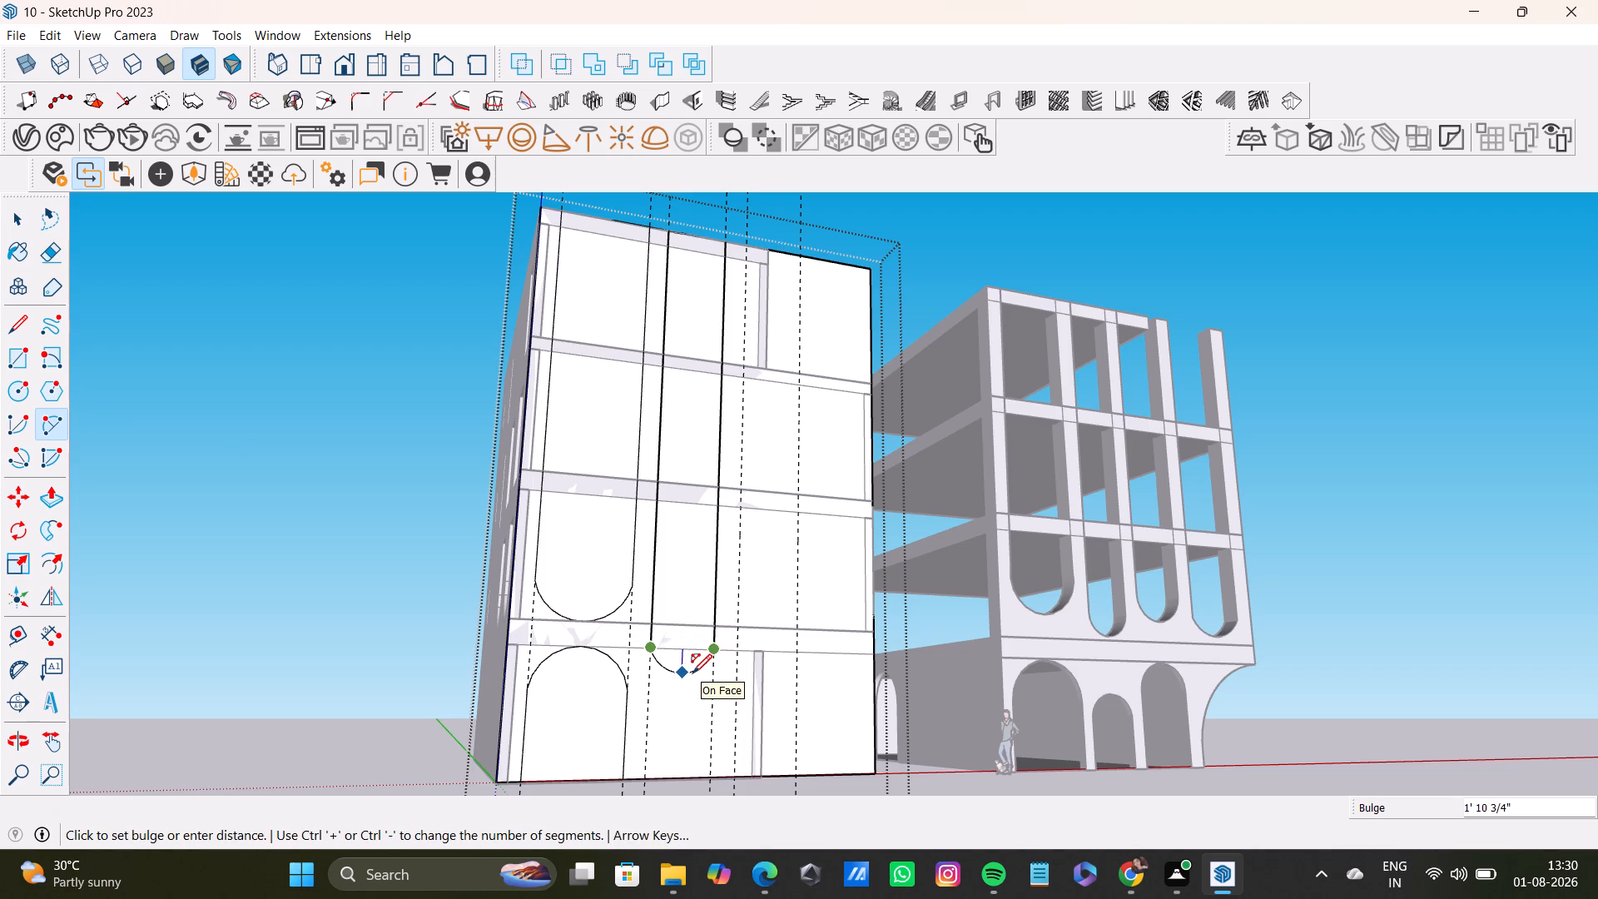
left_click(692, 673)
key("space")
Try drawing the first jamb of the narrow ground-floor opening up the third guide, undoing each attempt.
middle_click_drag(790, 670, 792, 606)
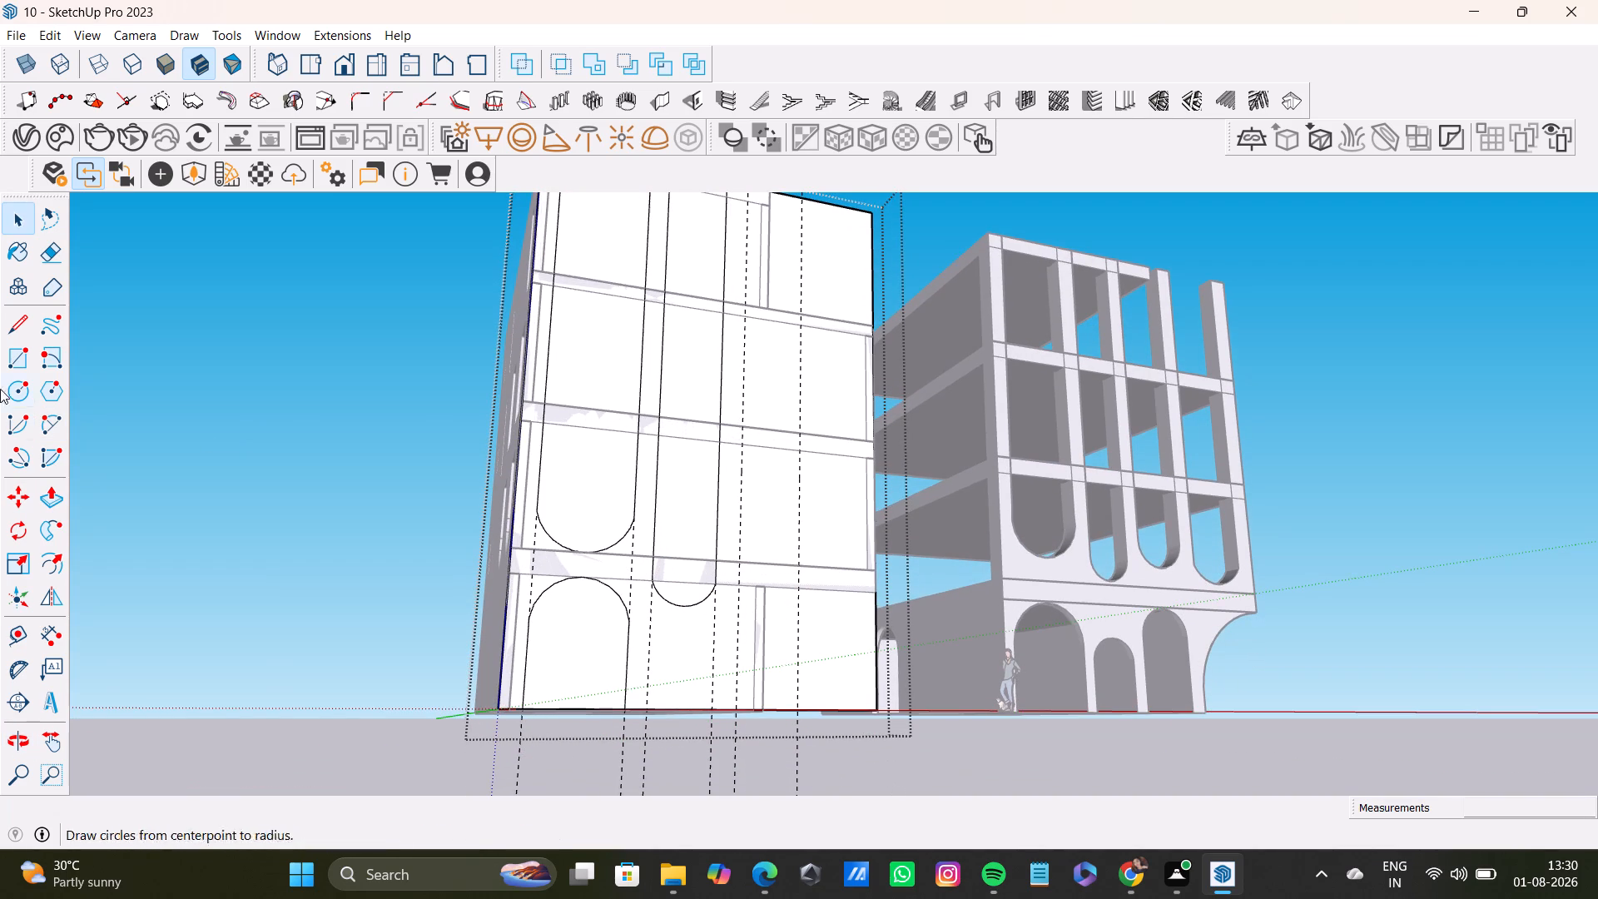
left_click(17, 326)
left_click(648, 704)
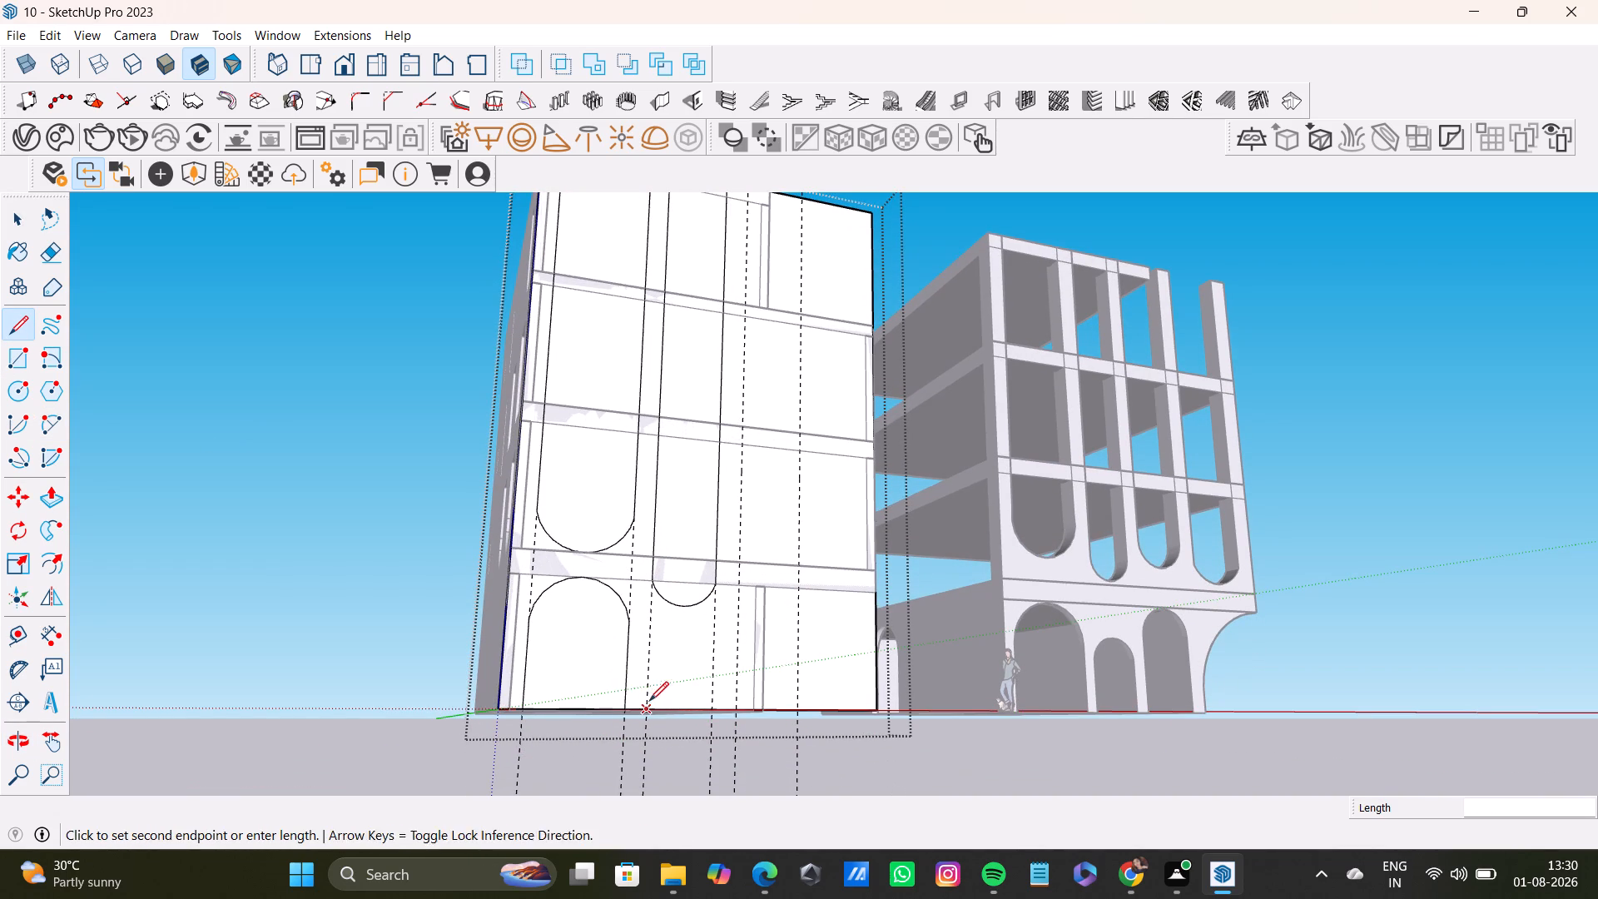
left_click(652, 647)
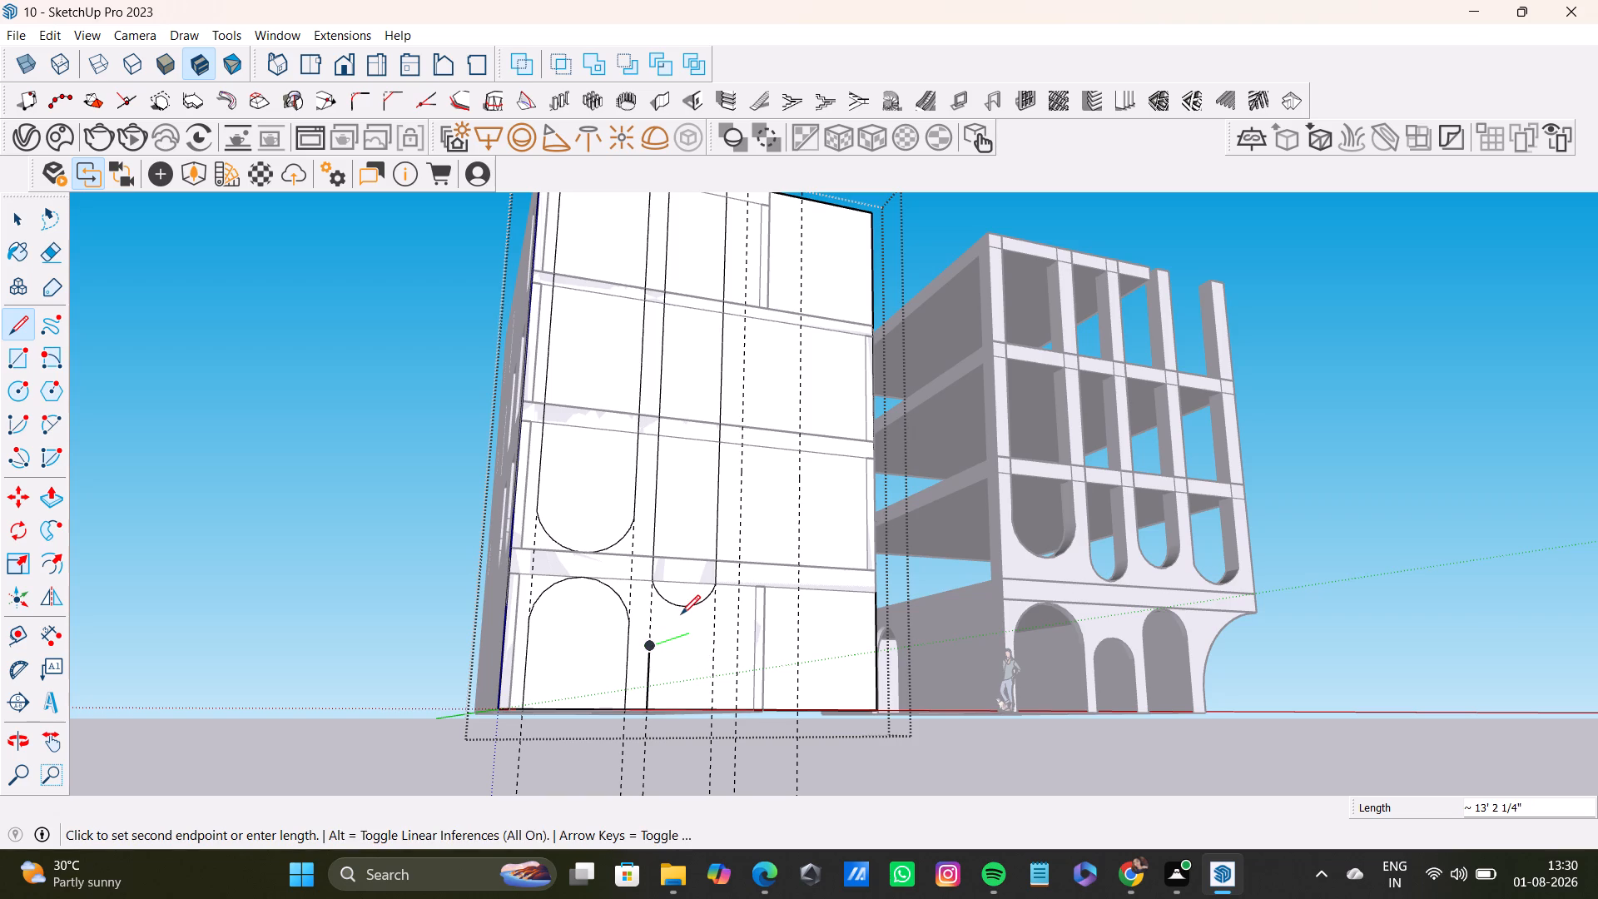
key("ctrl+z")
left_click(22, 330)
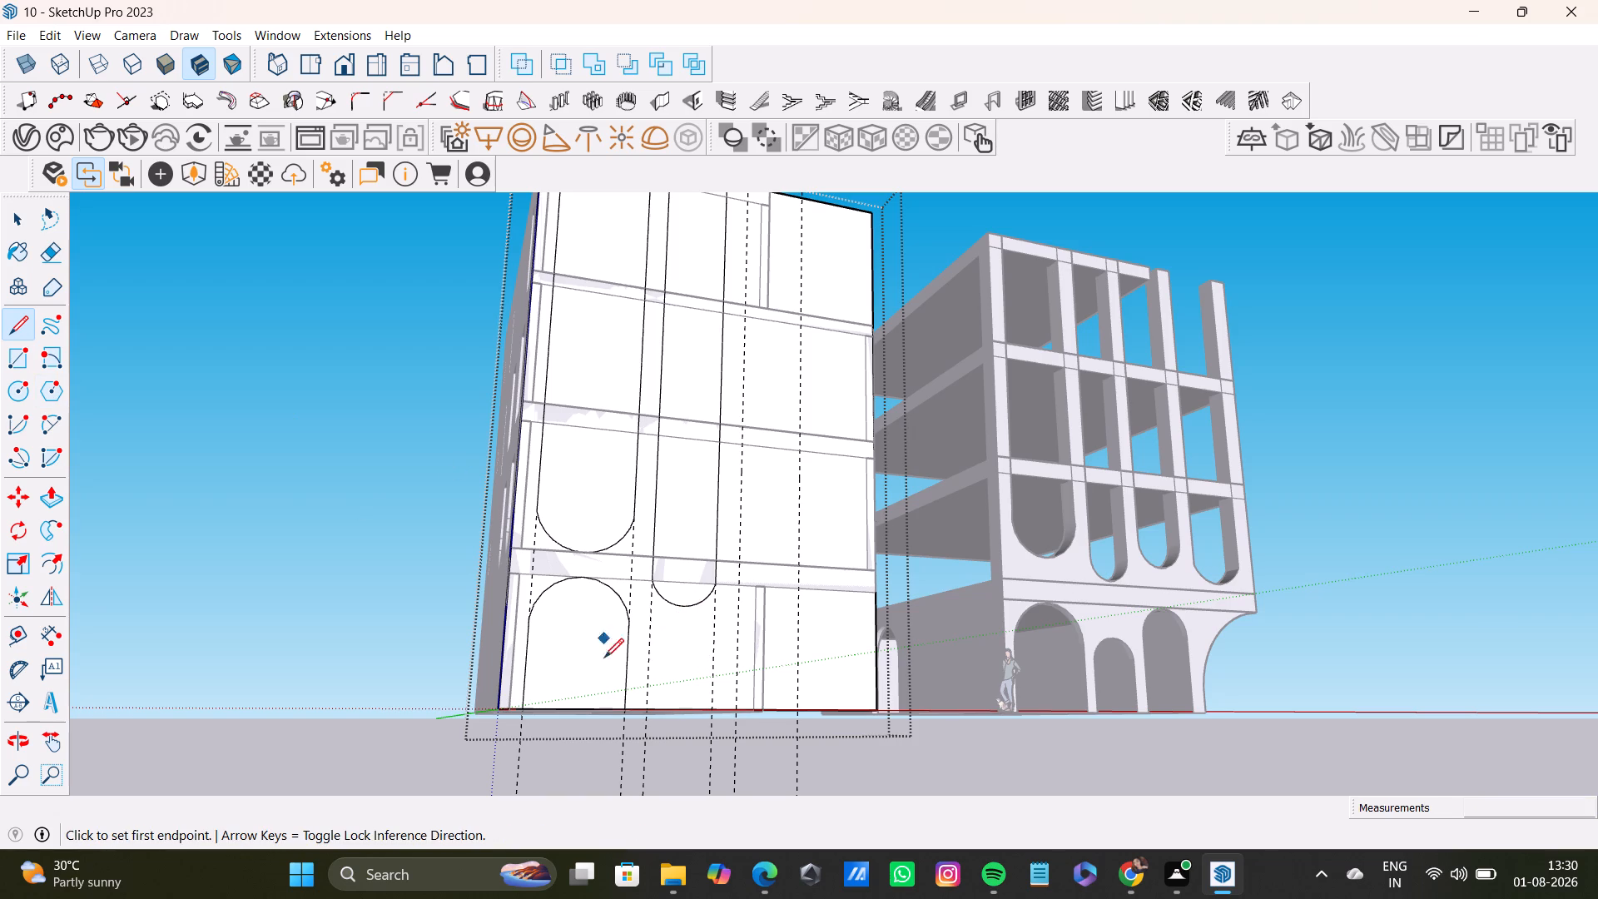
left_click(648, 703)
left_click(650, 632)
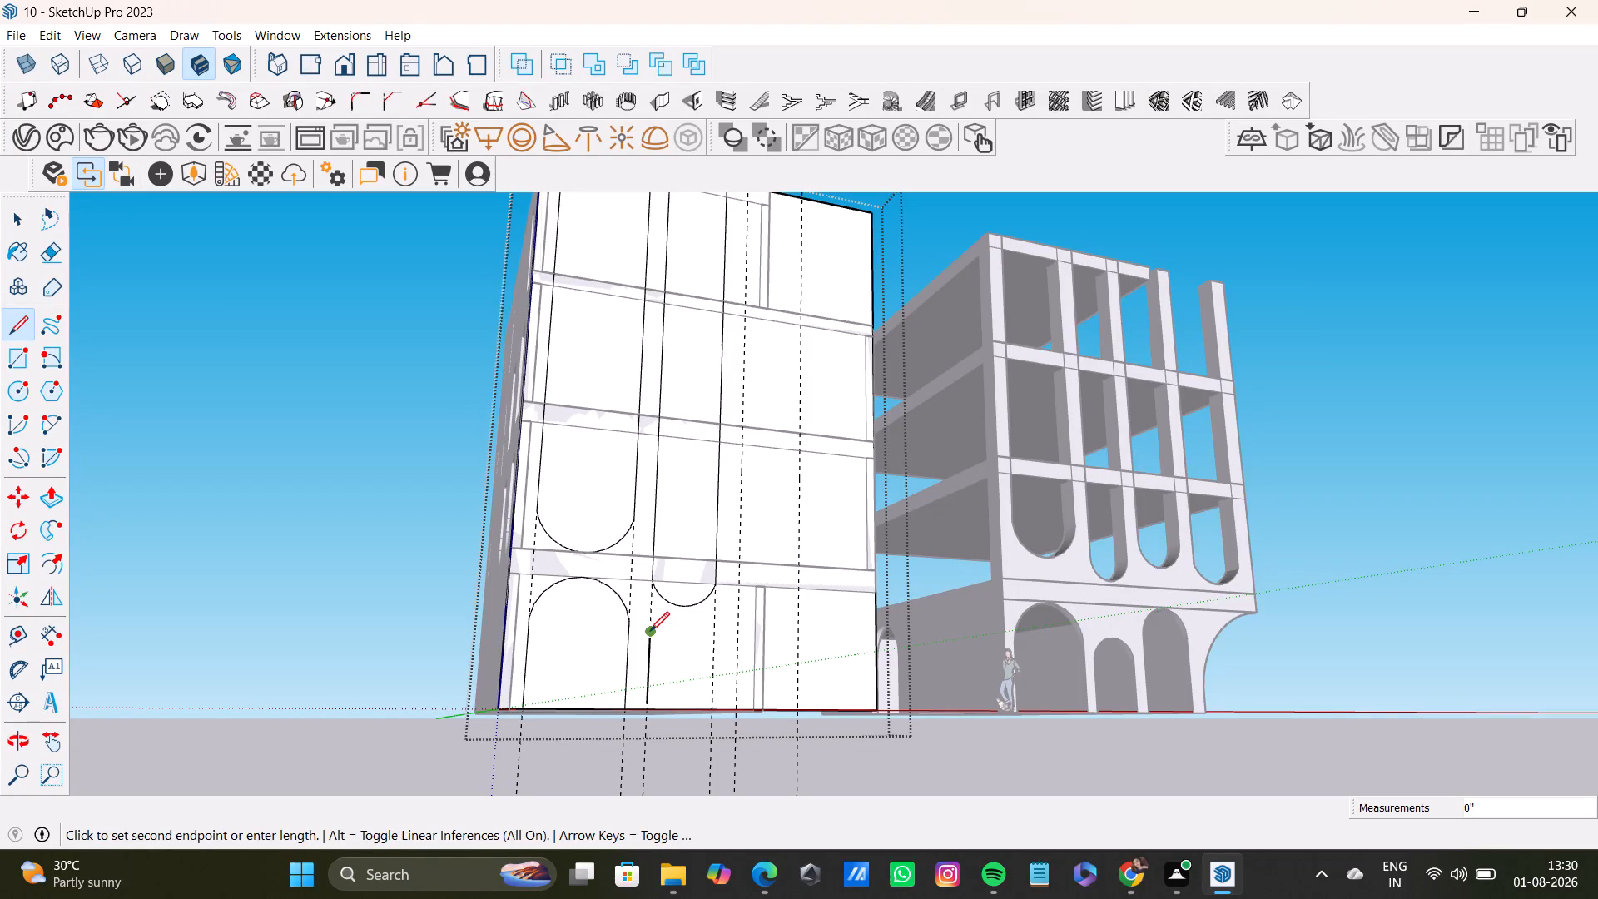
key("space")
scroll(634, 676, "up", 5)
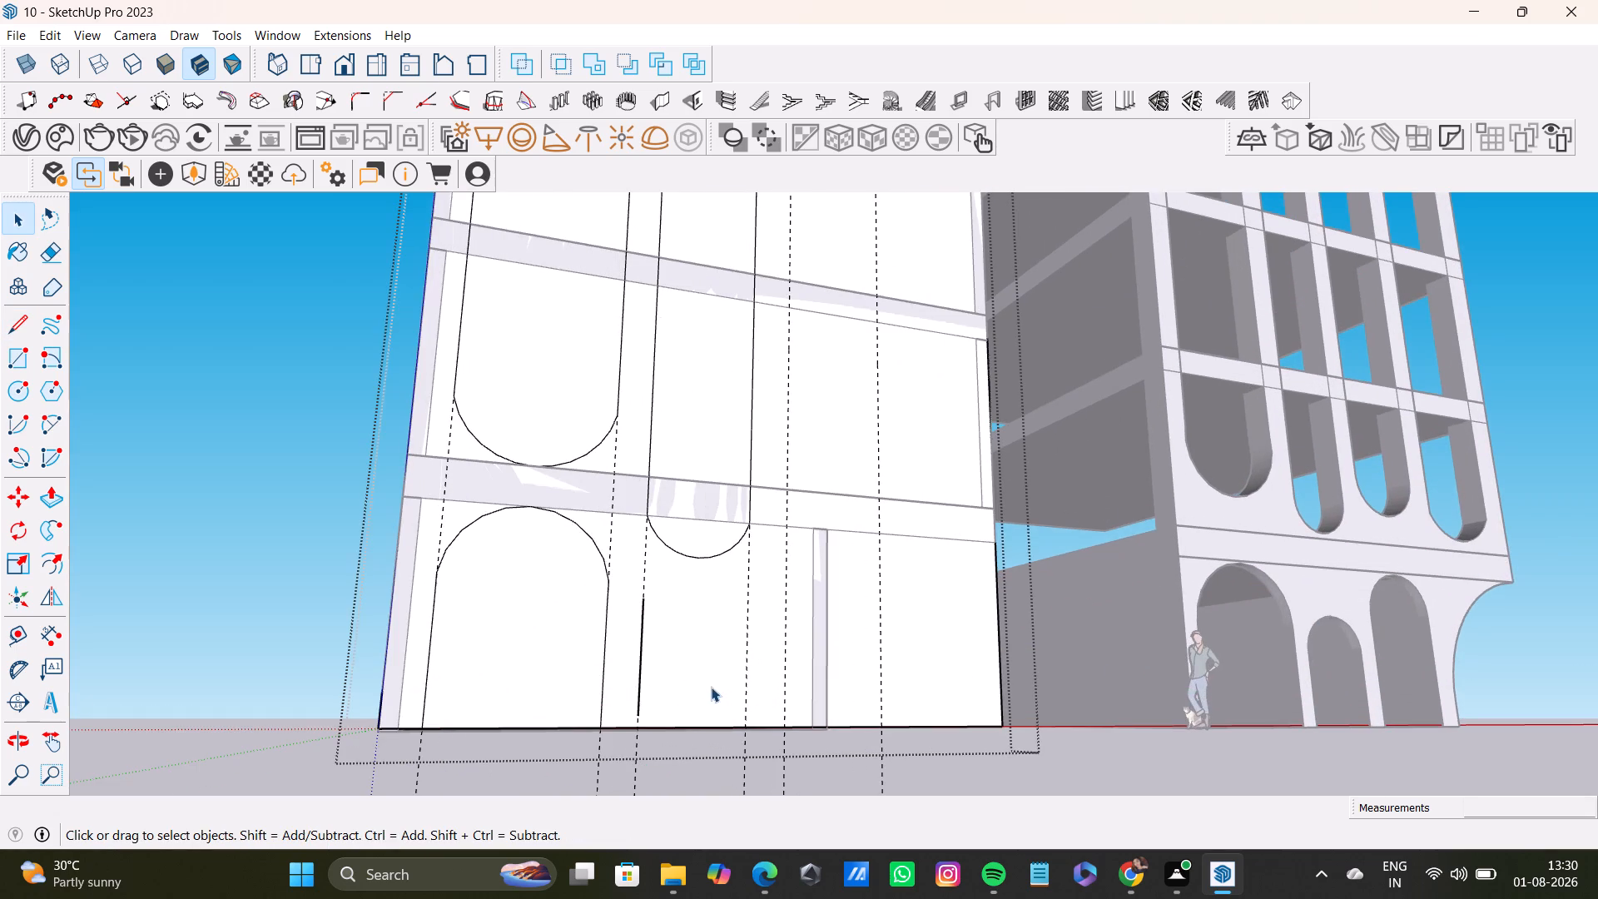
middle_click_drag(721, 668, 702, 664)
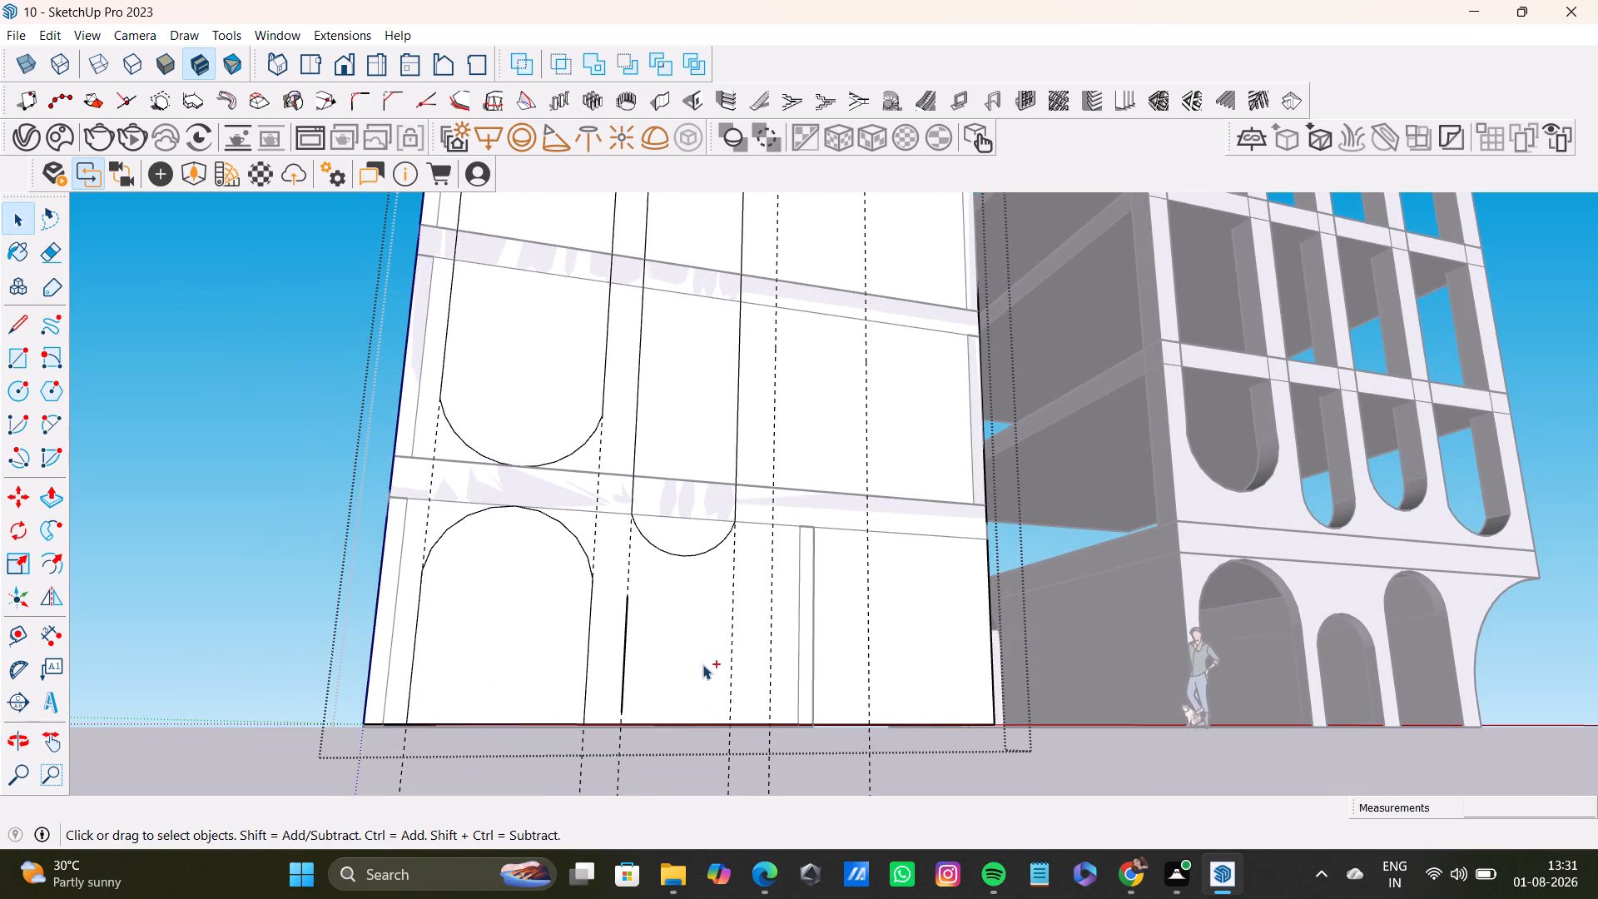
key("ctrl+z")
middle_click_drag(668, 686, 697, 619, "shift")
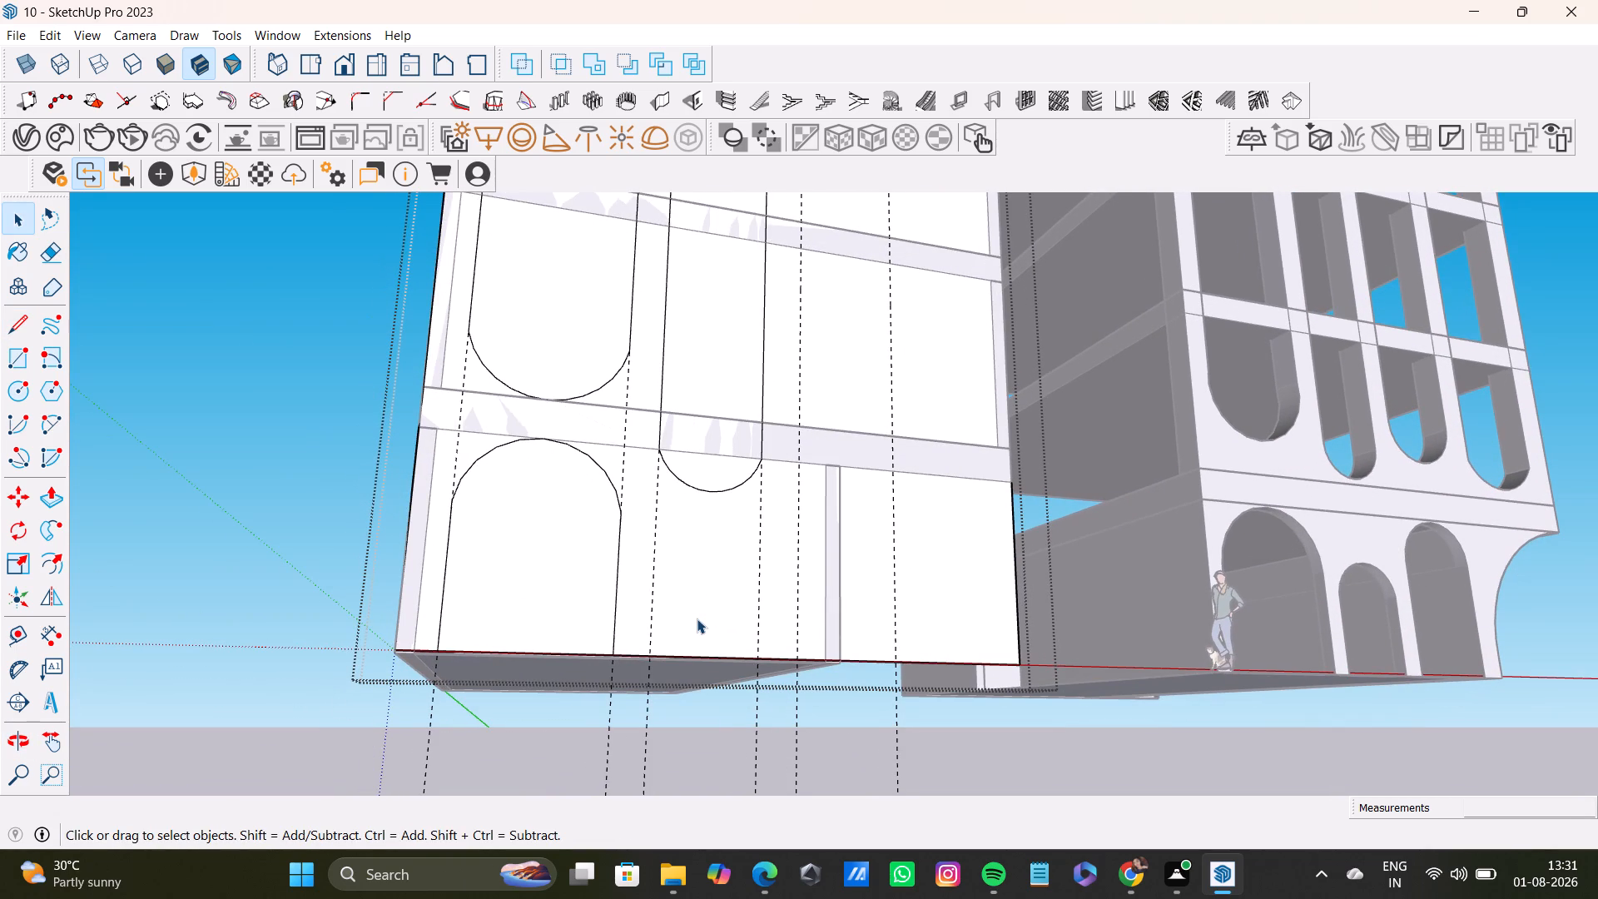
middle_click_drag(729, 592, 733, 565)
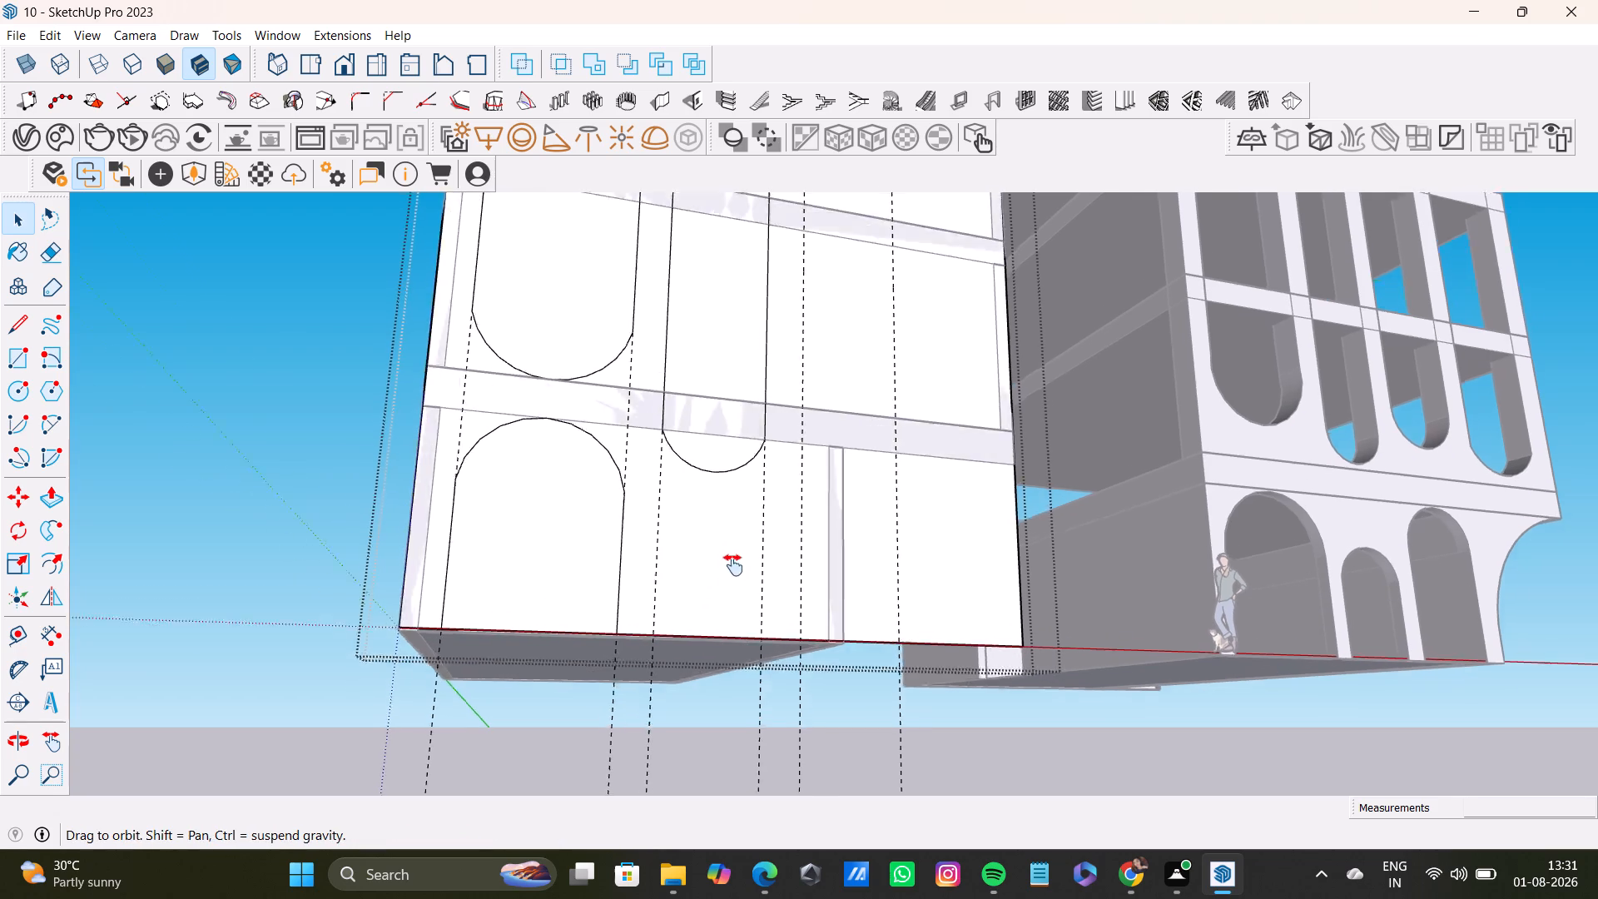
Draw two ground-floor jamb lines about 5' 2" high up the third and fourth guides from the facade's base edge.
middle_click_drag(733, 565, 742, 537)
middle_click_drag(736, 571, 712, 620)
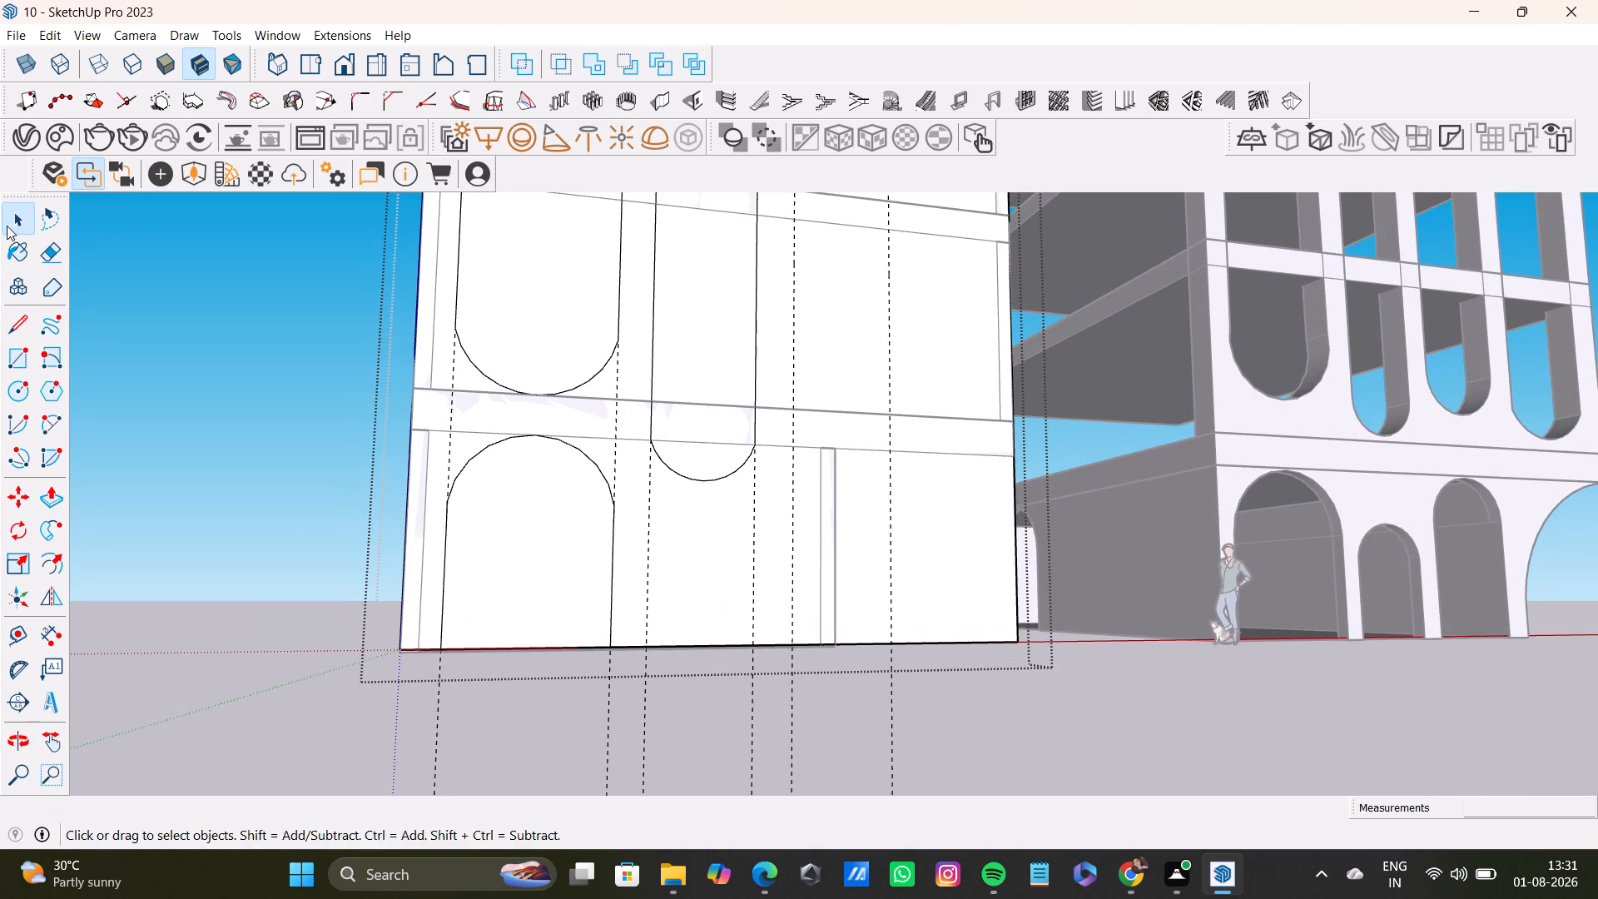
left_click(22, 330)
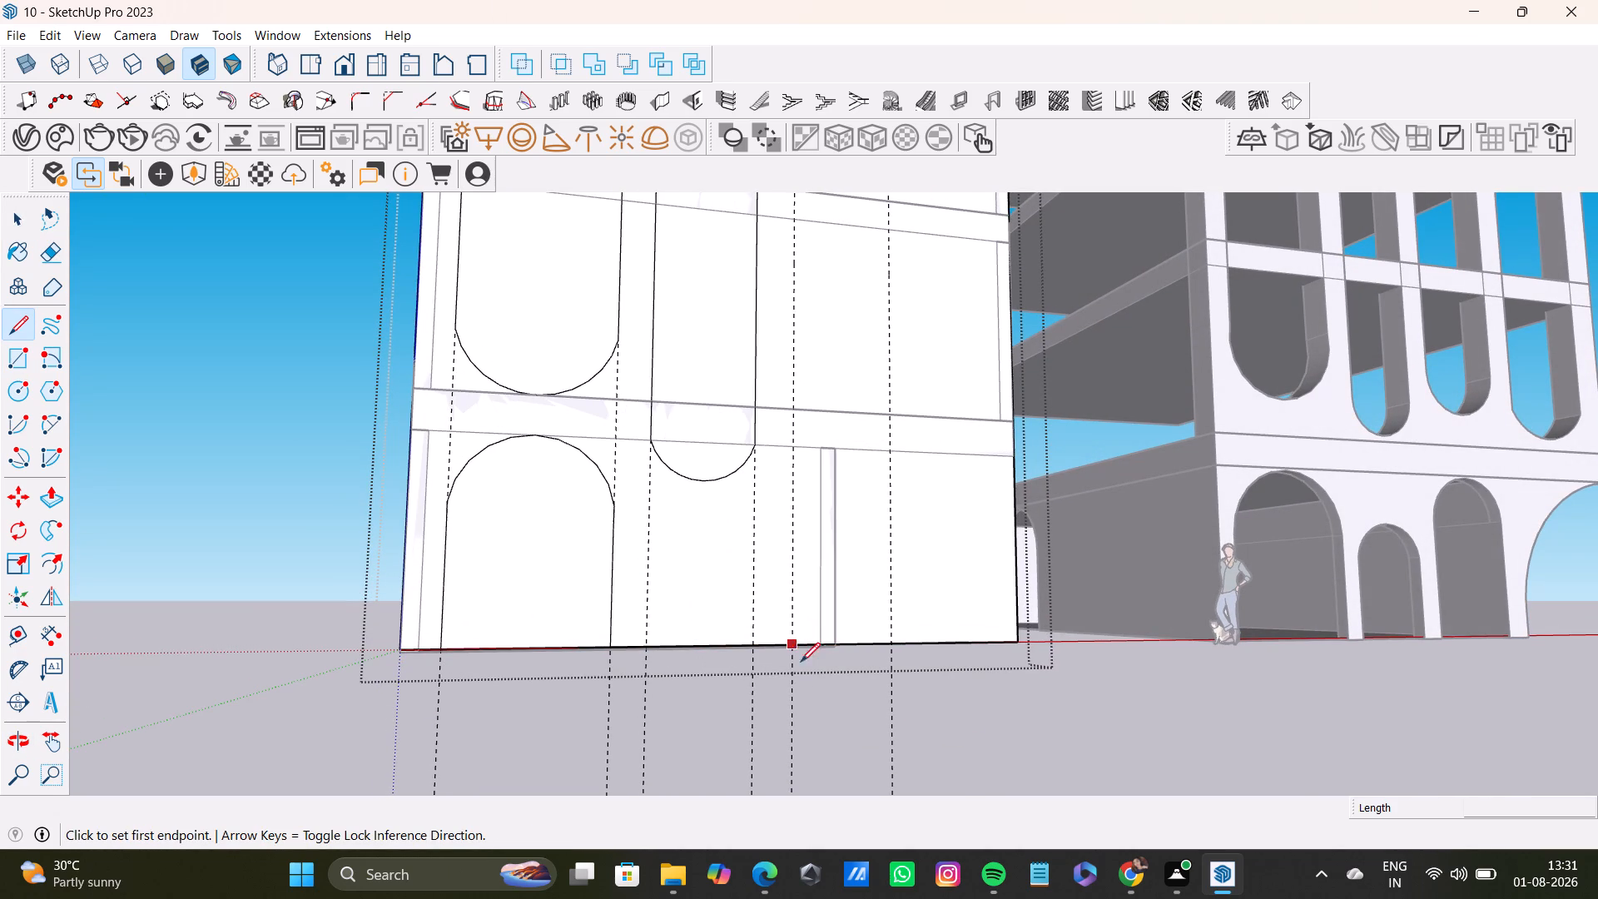
left_click(648, 646)
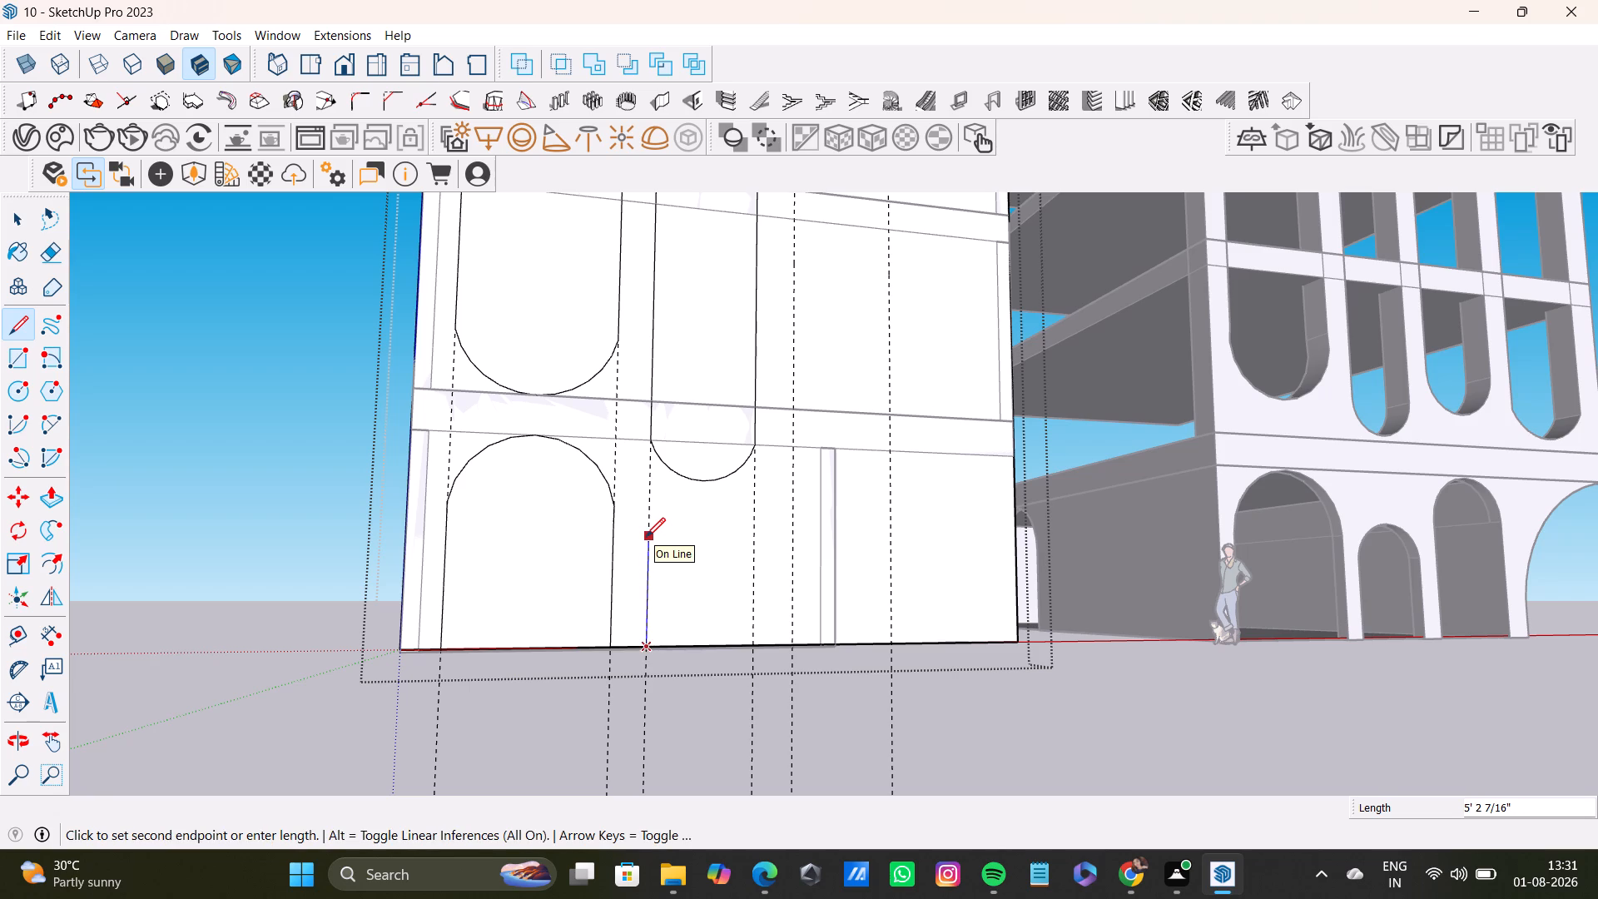
left_click(646, 537)
key("space")
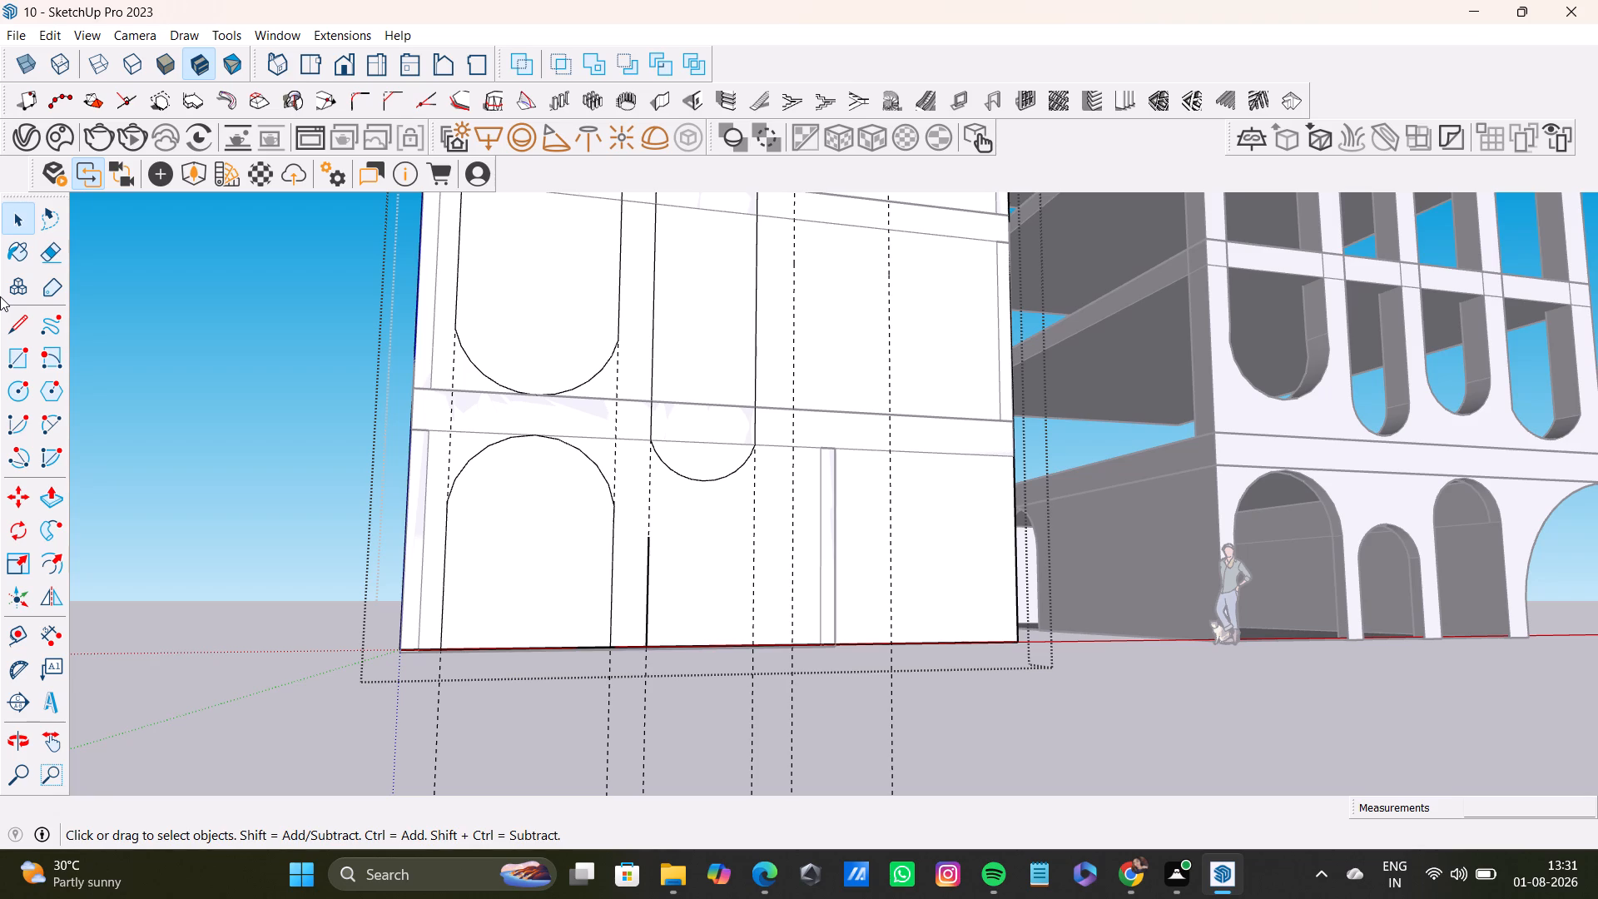
left_click(15, 330)
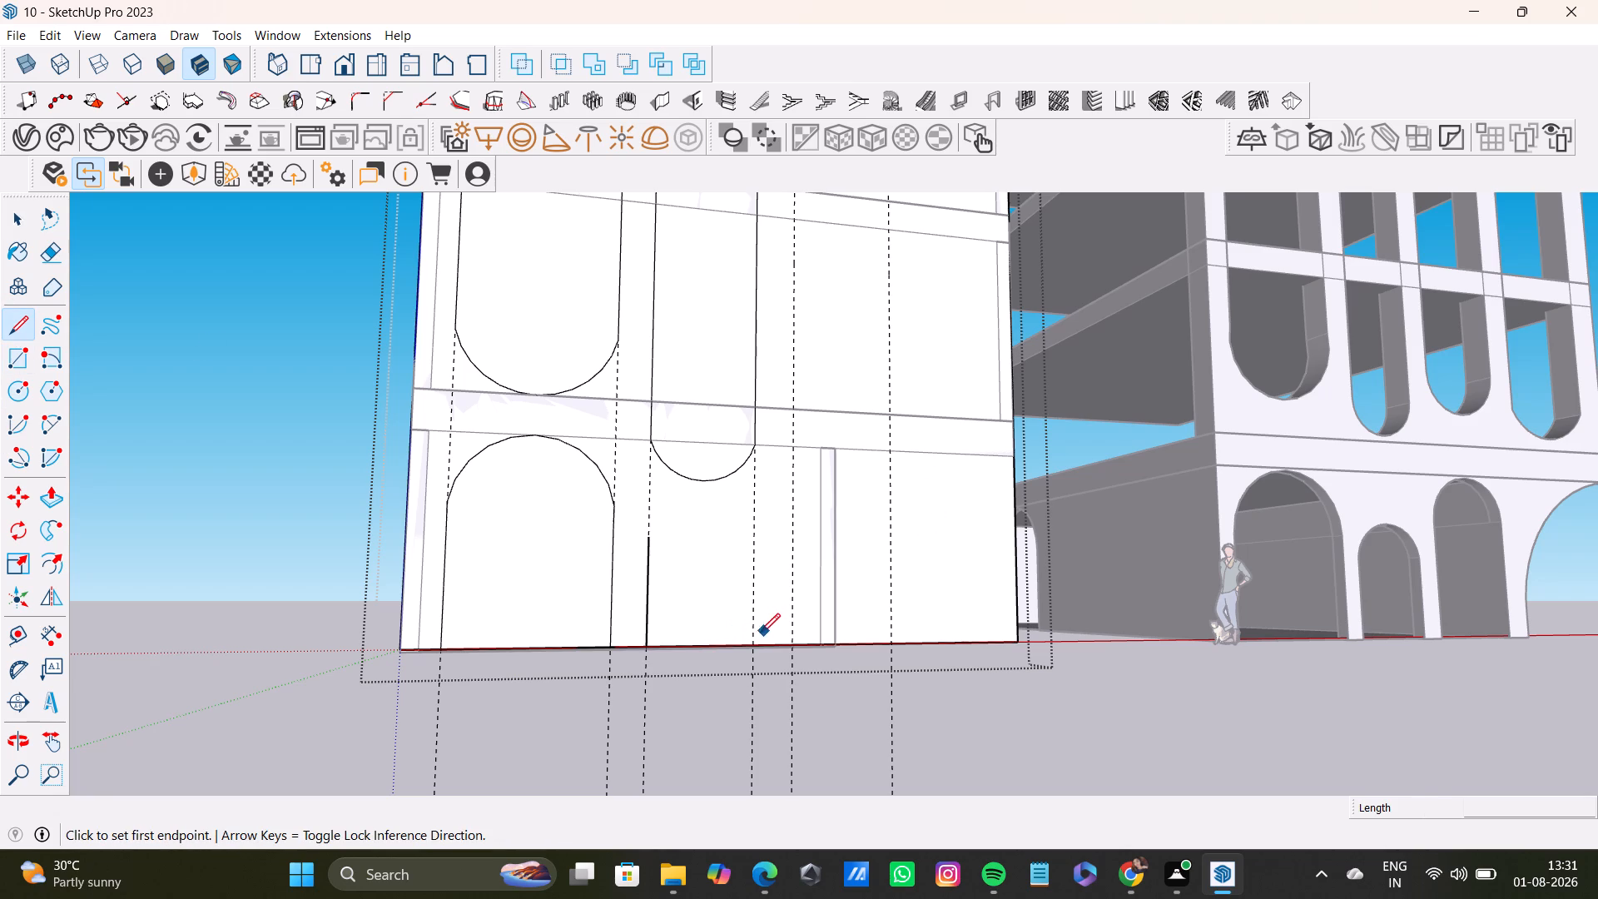
left_click(753, 643)
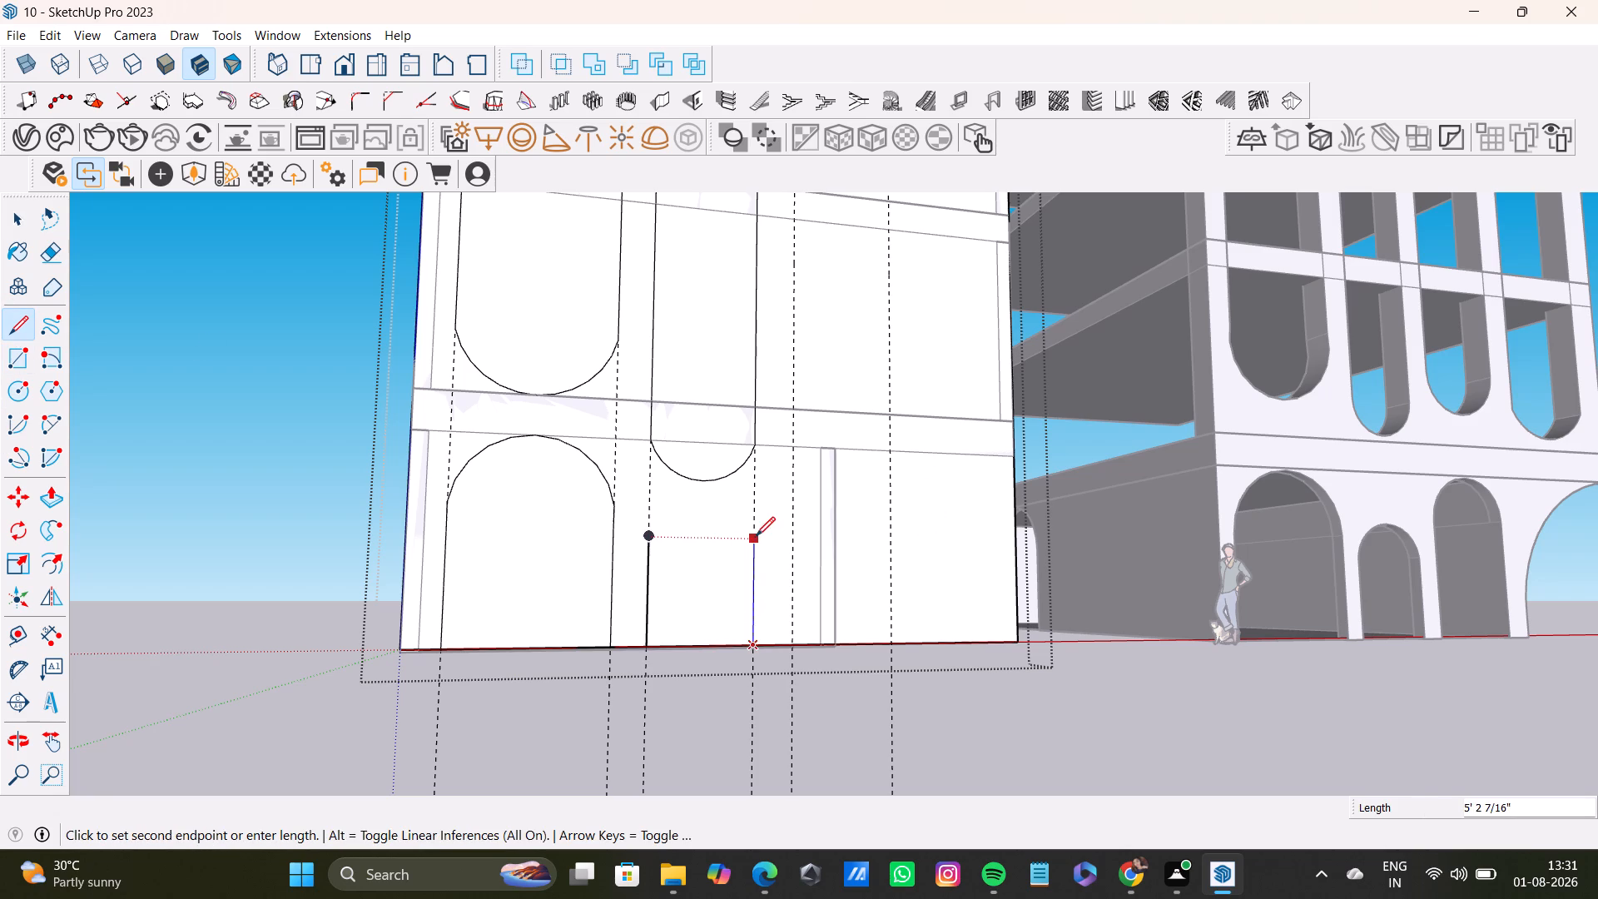
left_click(756, 536)
key("space")
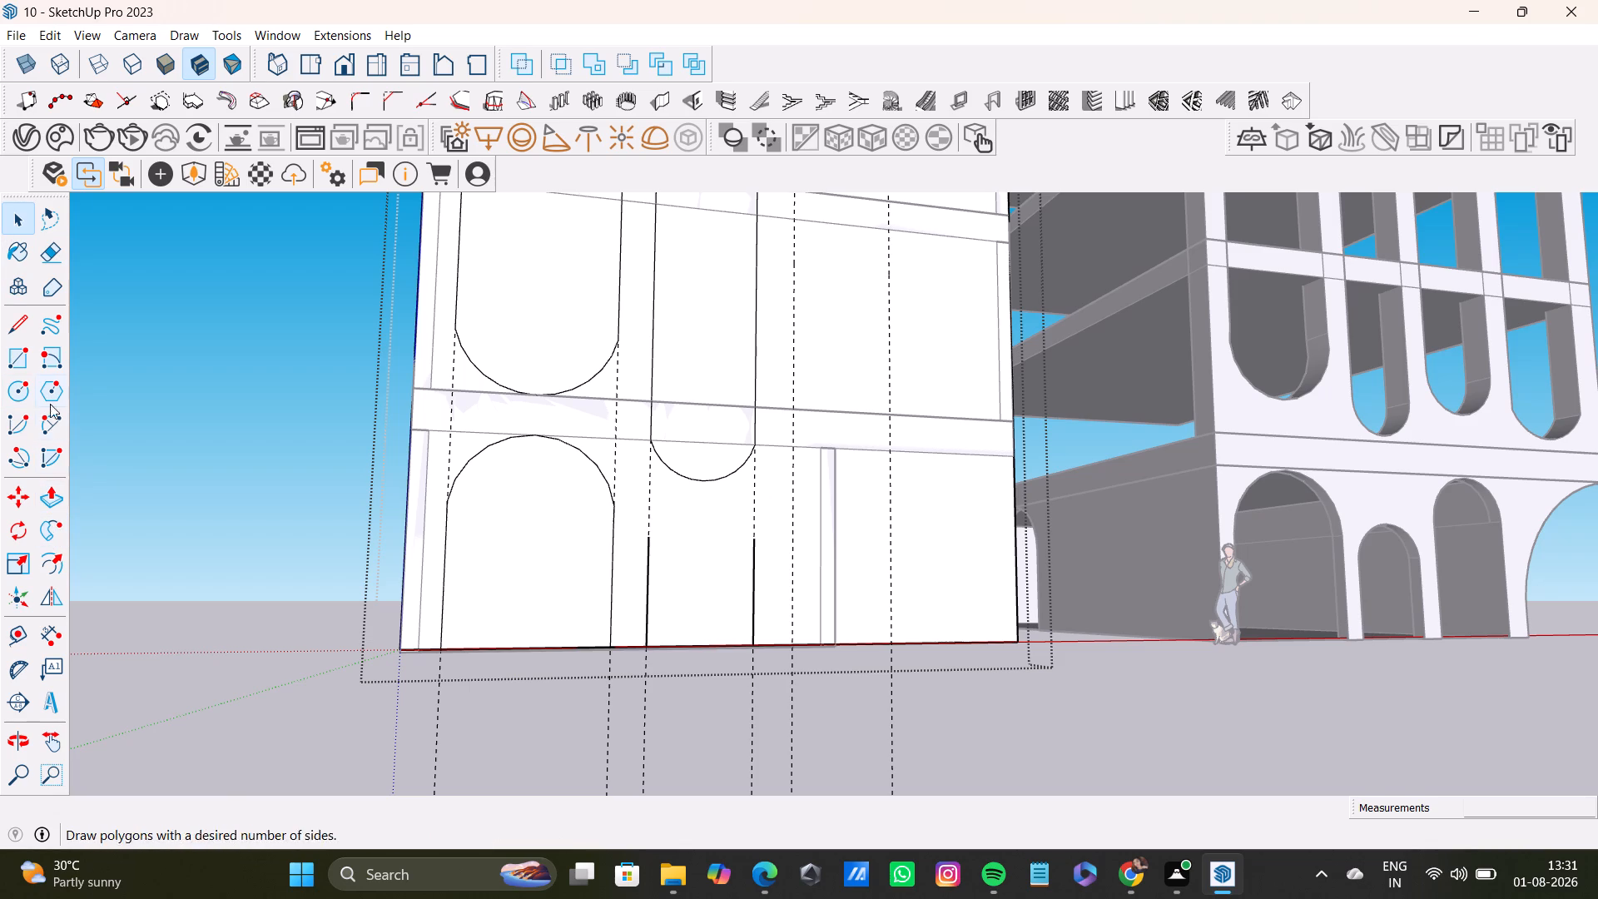
Join the tops of the two short jambs with an upward arc bulging about 1' 10".
left_click(55, 427)
left_click(653, 536)
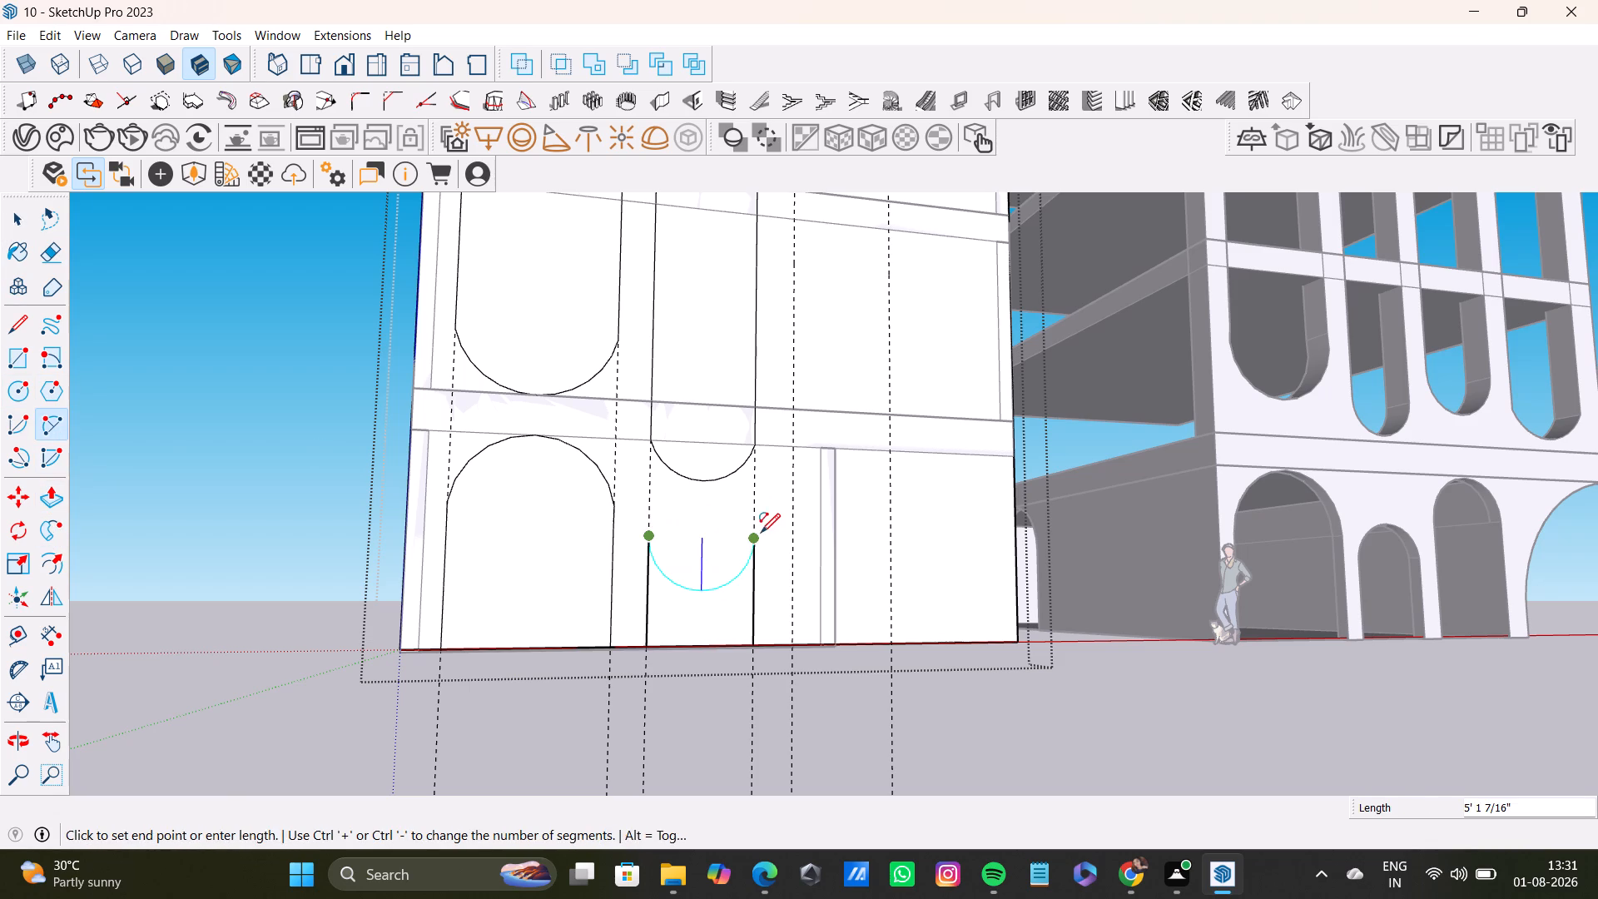
left_click(761, 533)
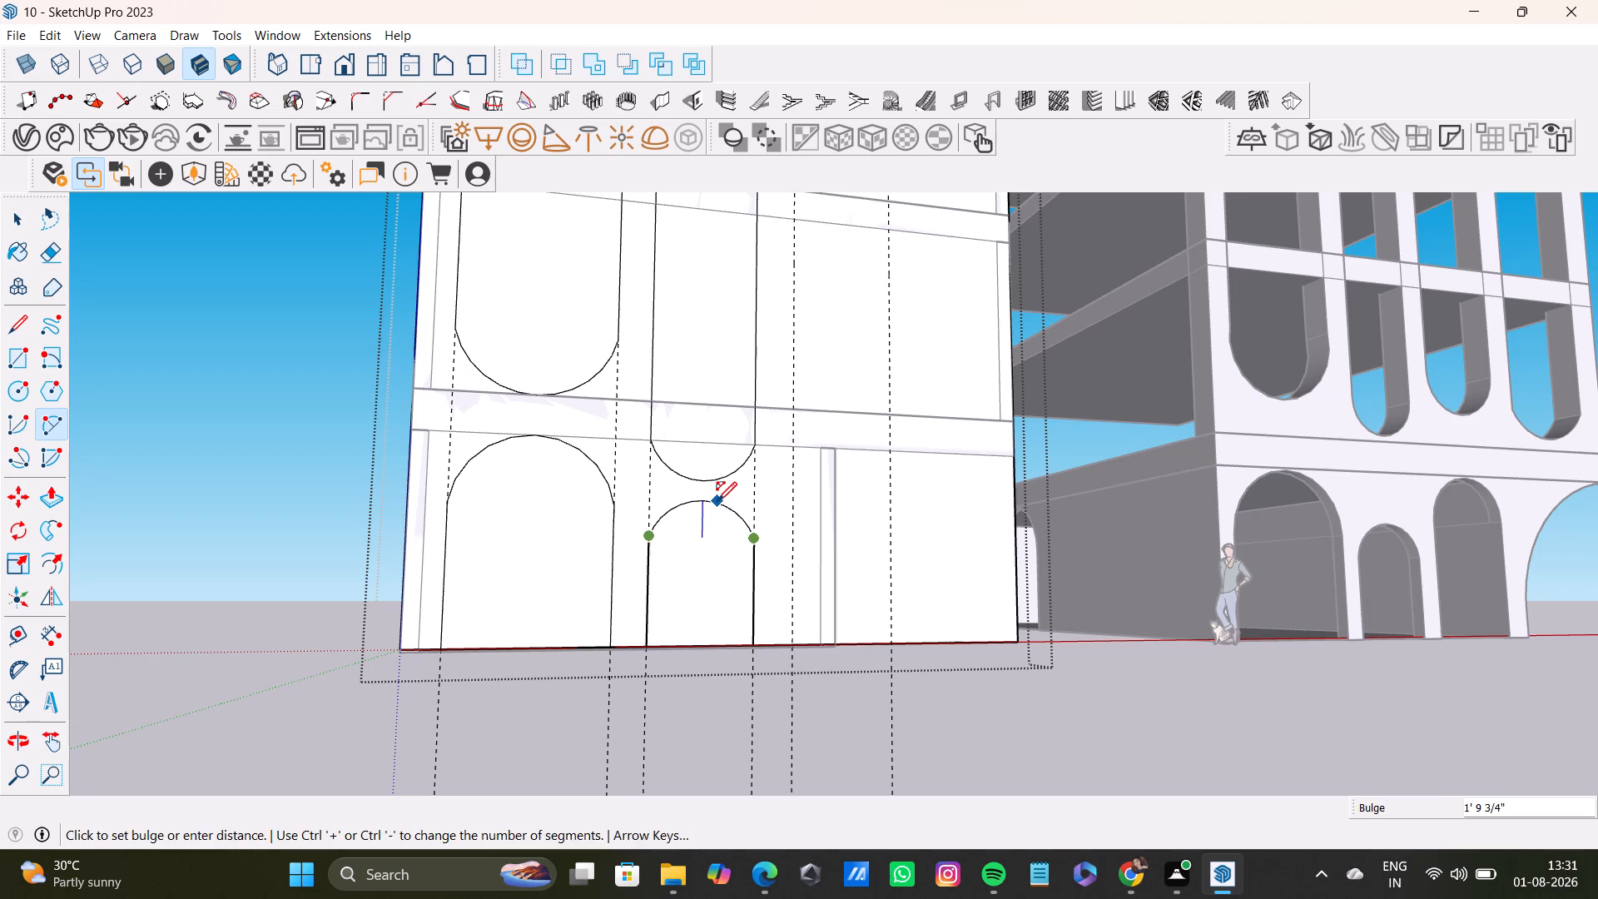
left_click(717, 501)
key("space")
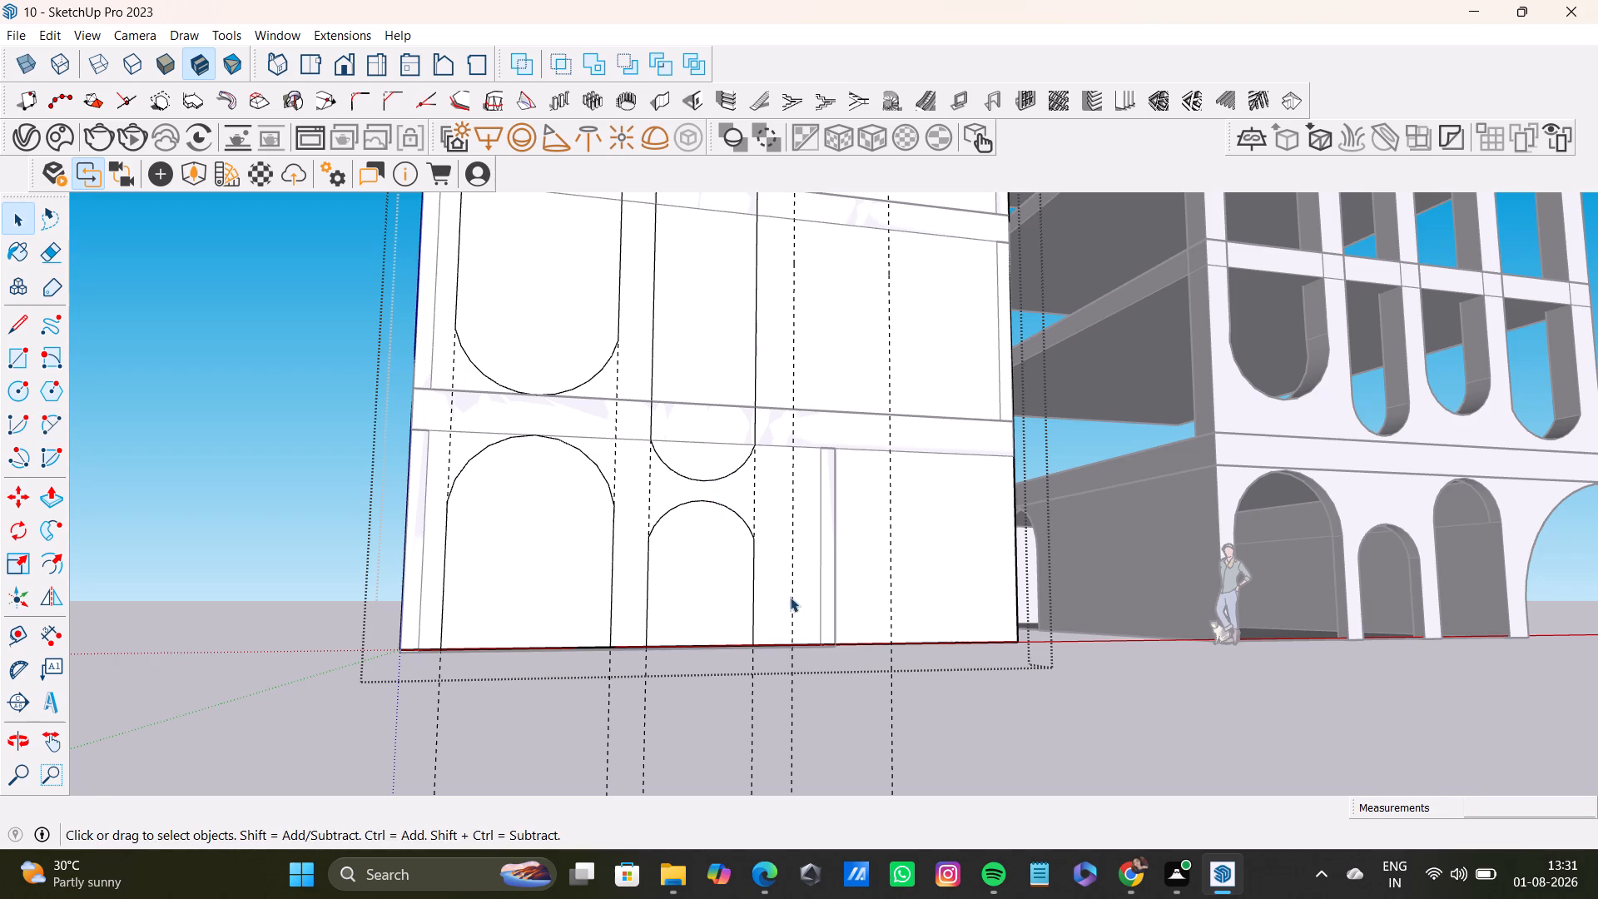
Draw two vertical lines about 31' long down the fifth and sixth guides from the facade's top edge, ending above the lowest floor band.
middle_click_drag(812, 601, 767, 737, "shift")
scroll(742, 627, "down", 4, "shift")
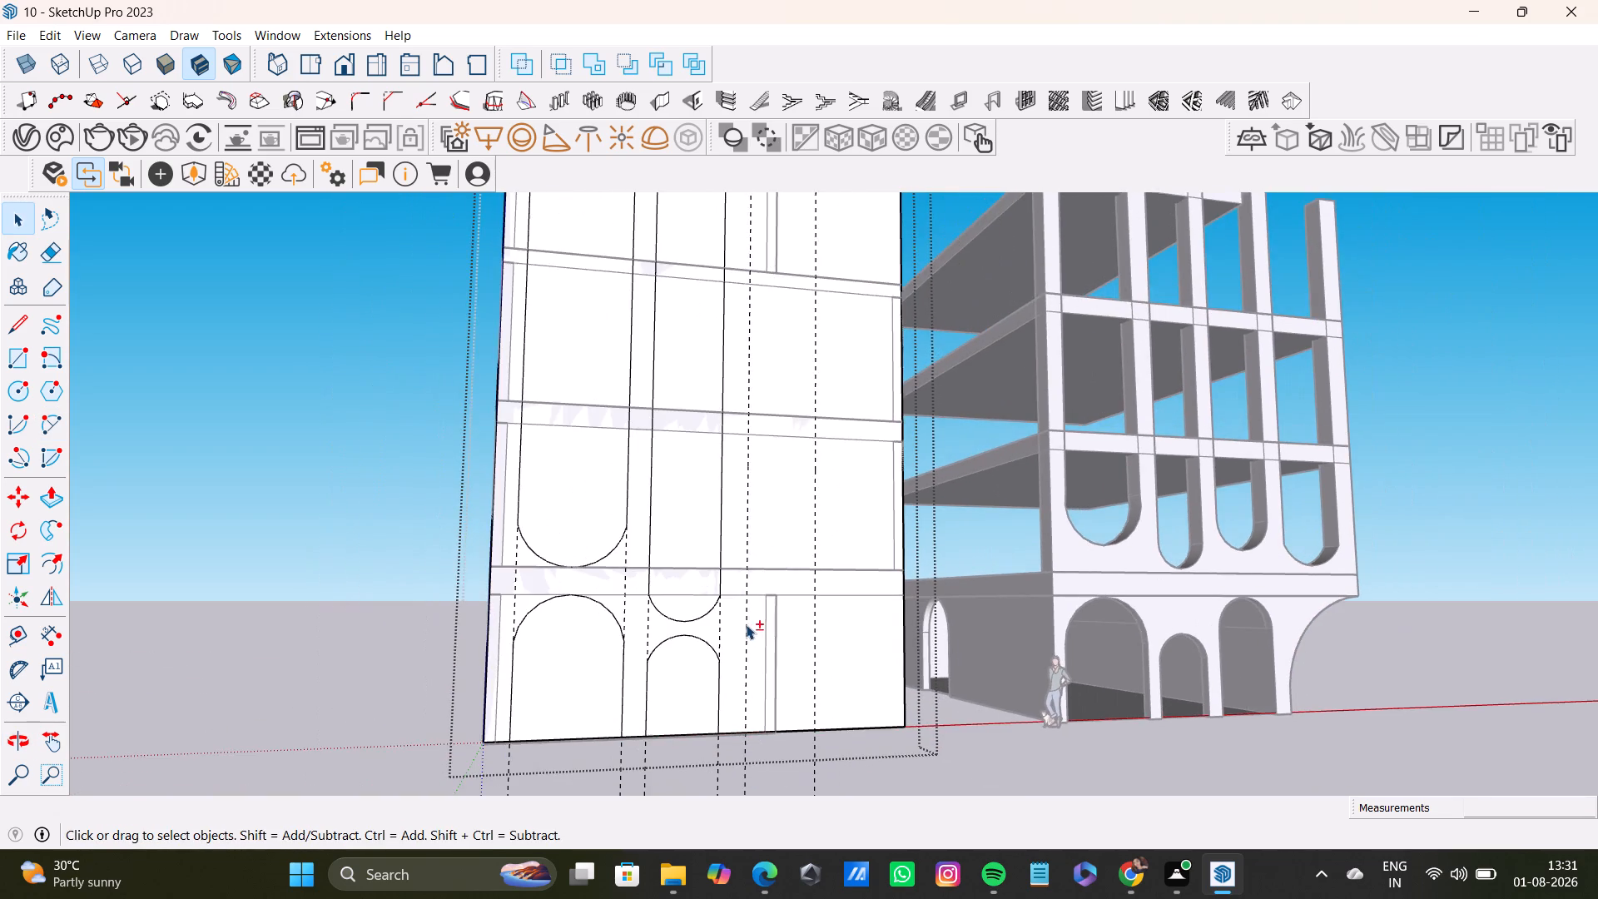
middle_click_drag(746, 623, 712, 653, "shift")
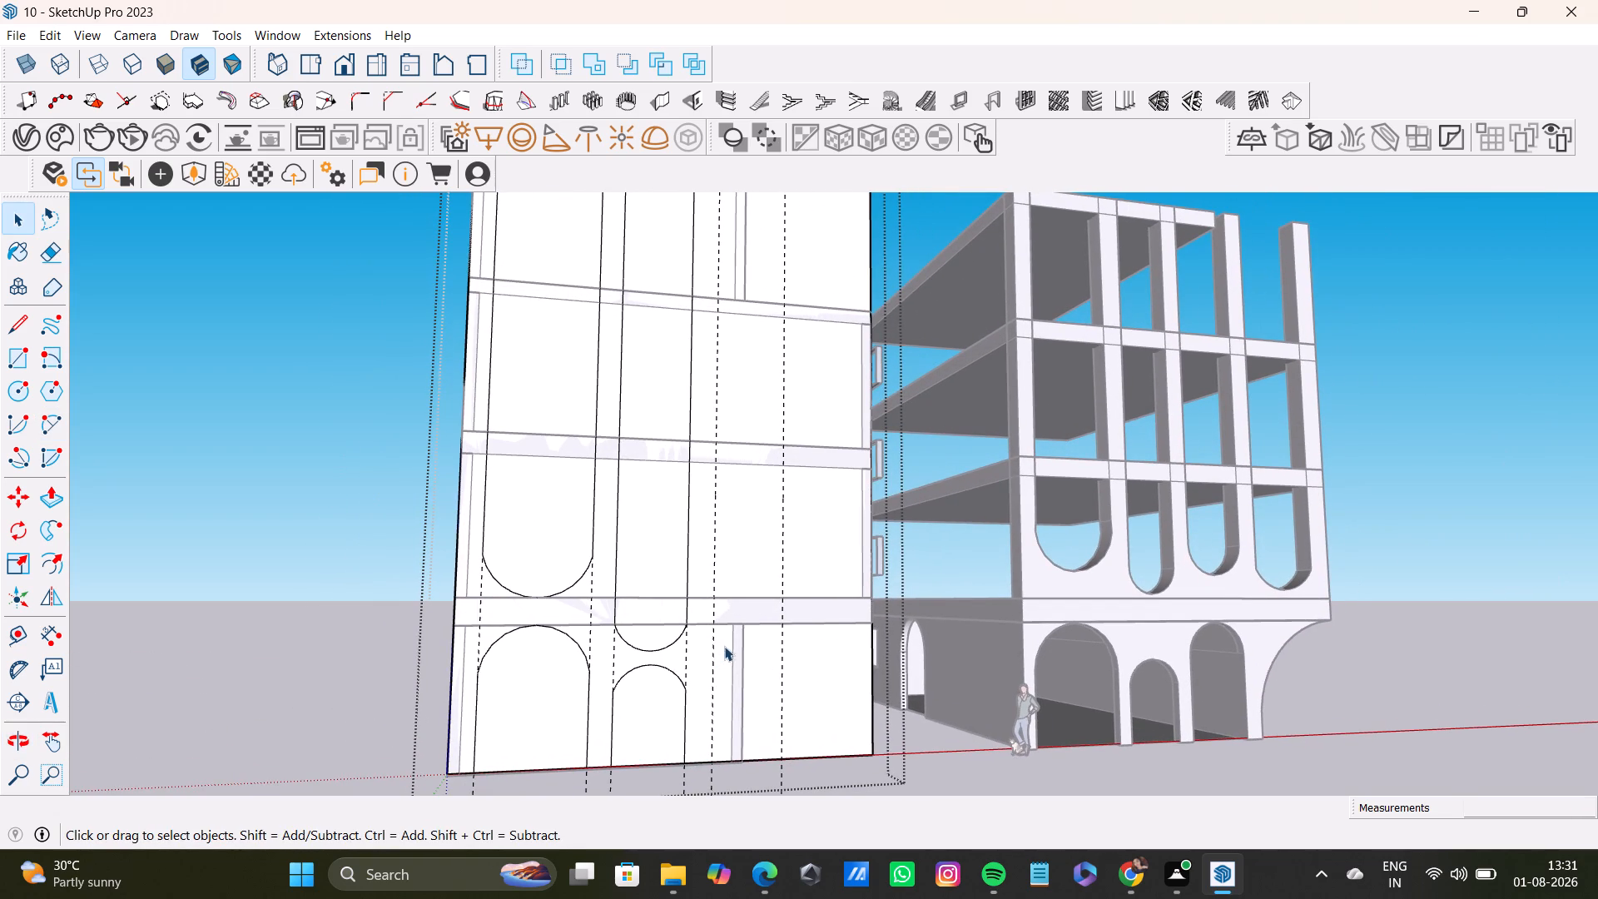
left_click(24, 334)
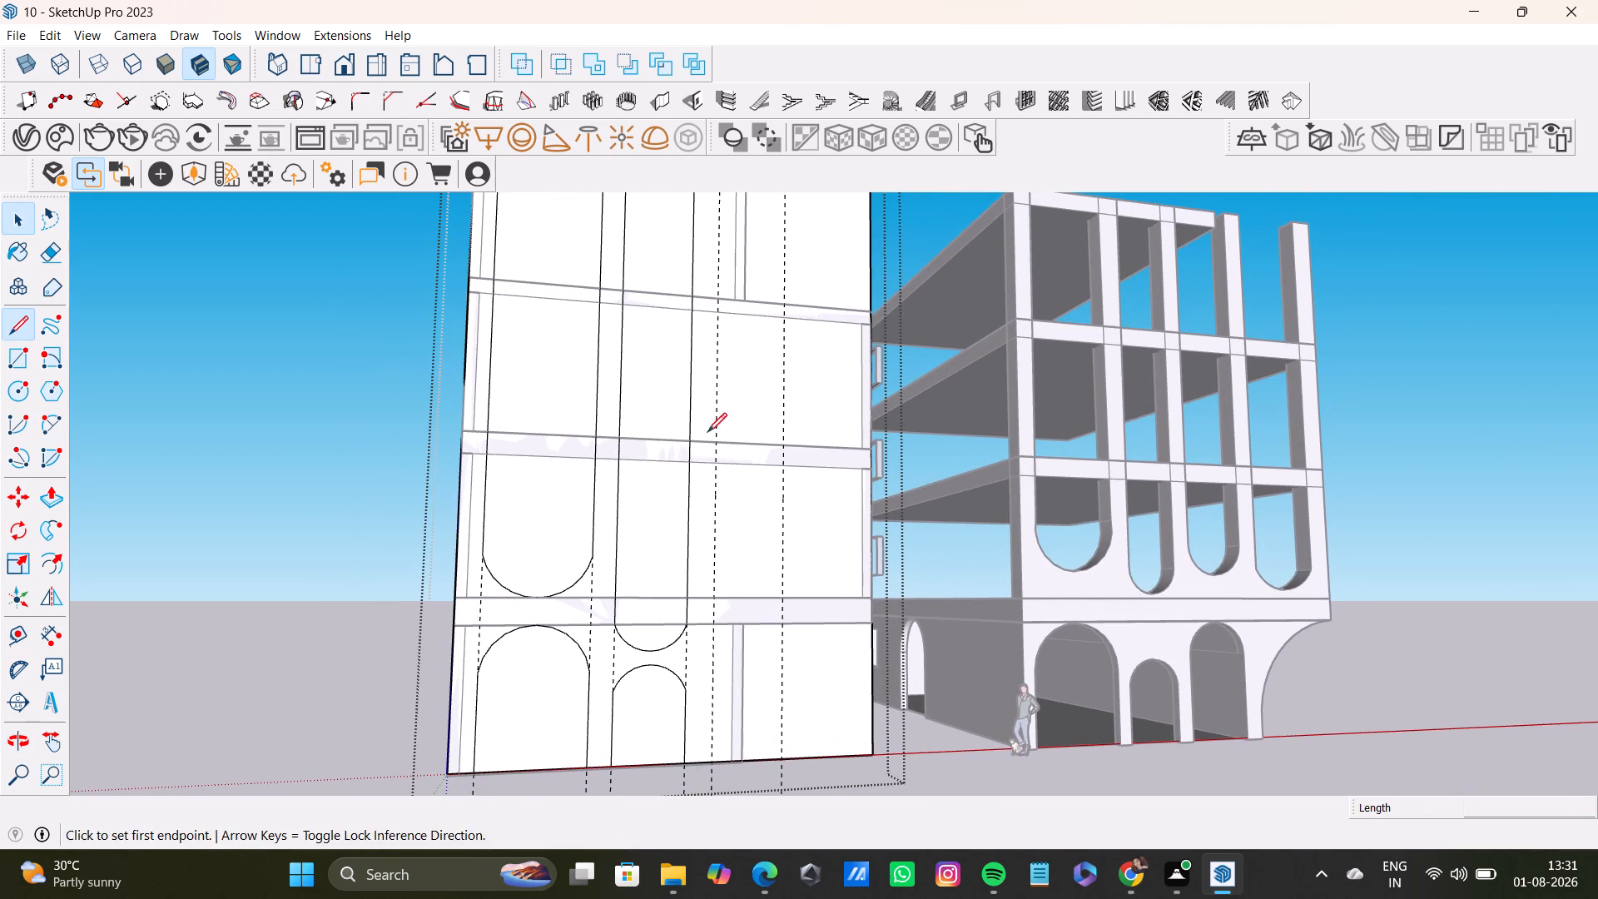
middle_click_drag(792, 441, 766, 605, "shift")
left_click(698, 315)
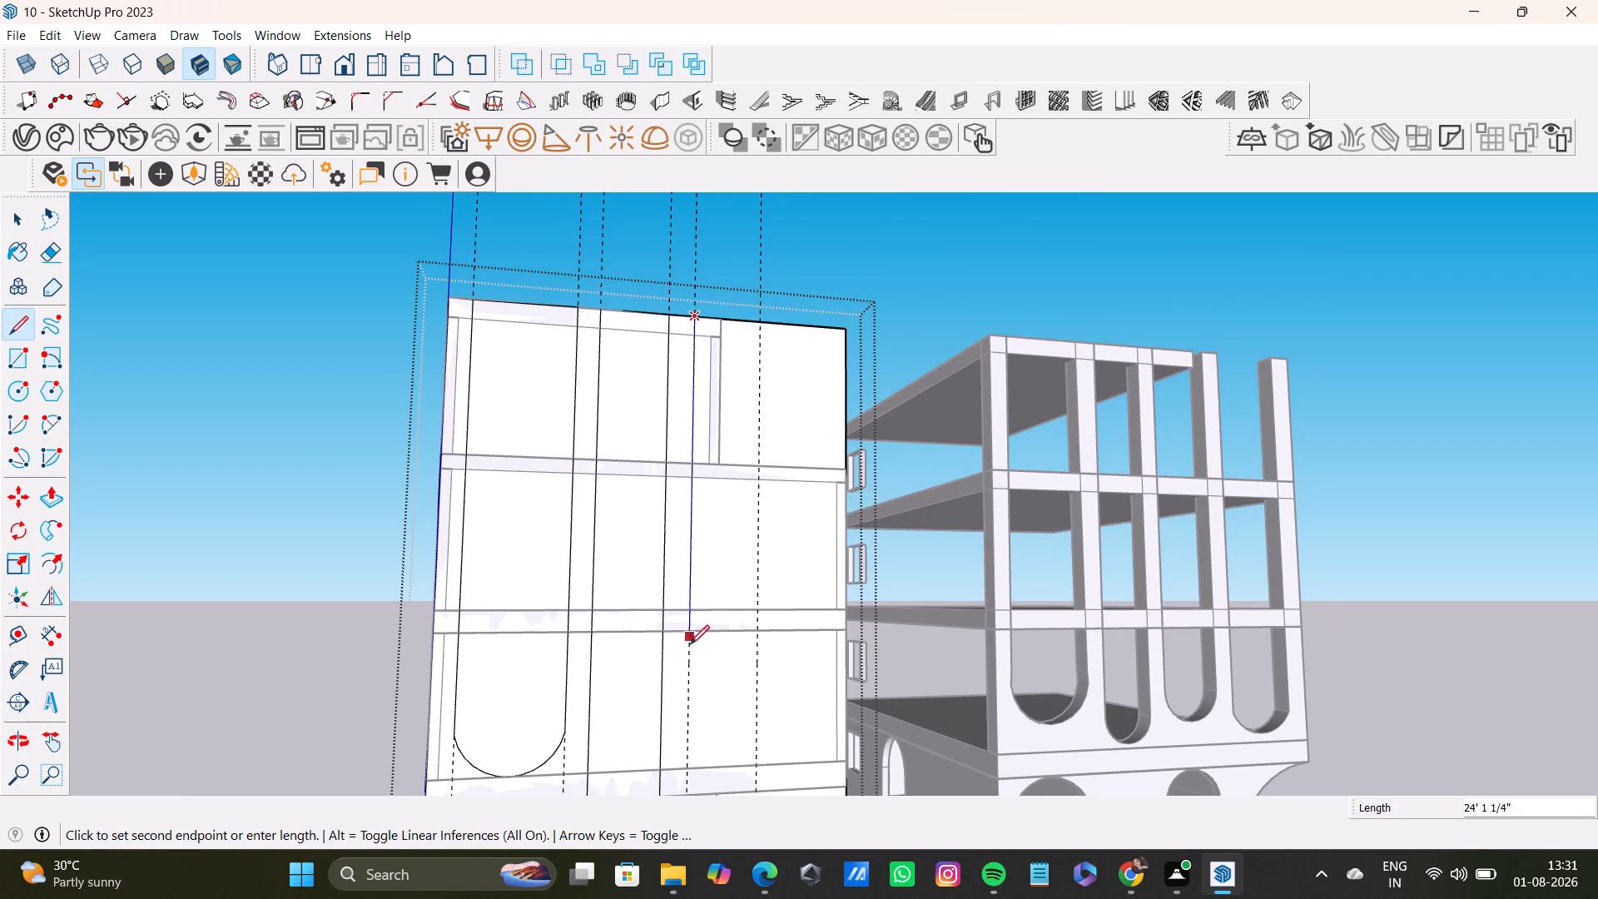
middle_click_drag(699, 665, 776, 402, "shift")
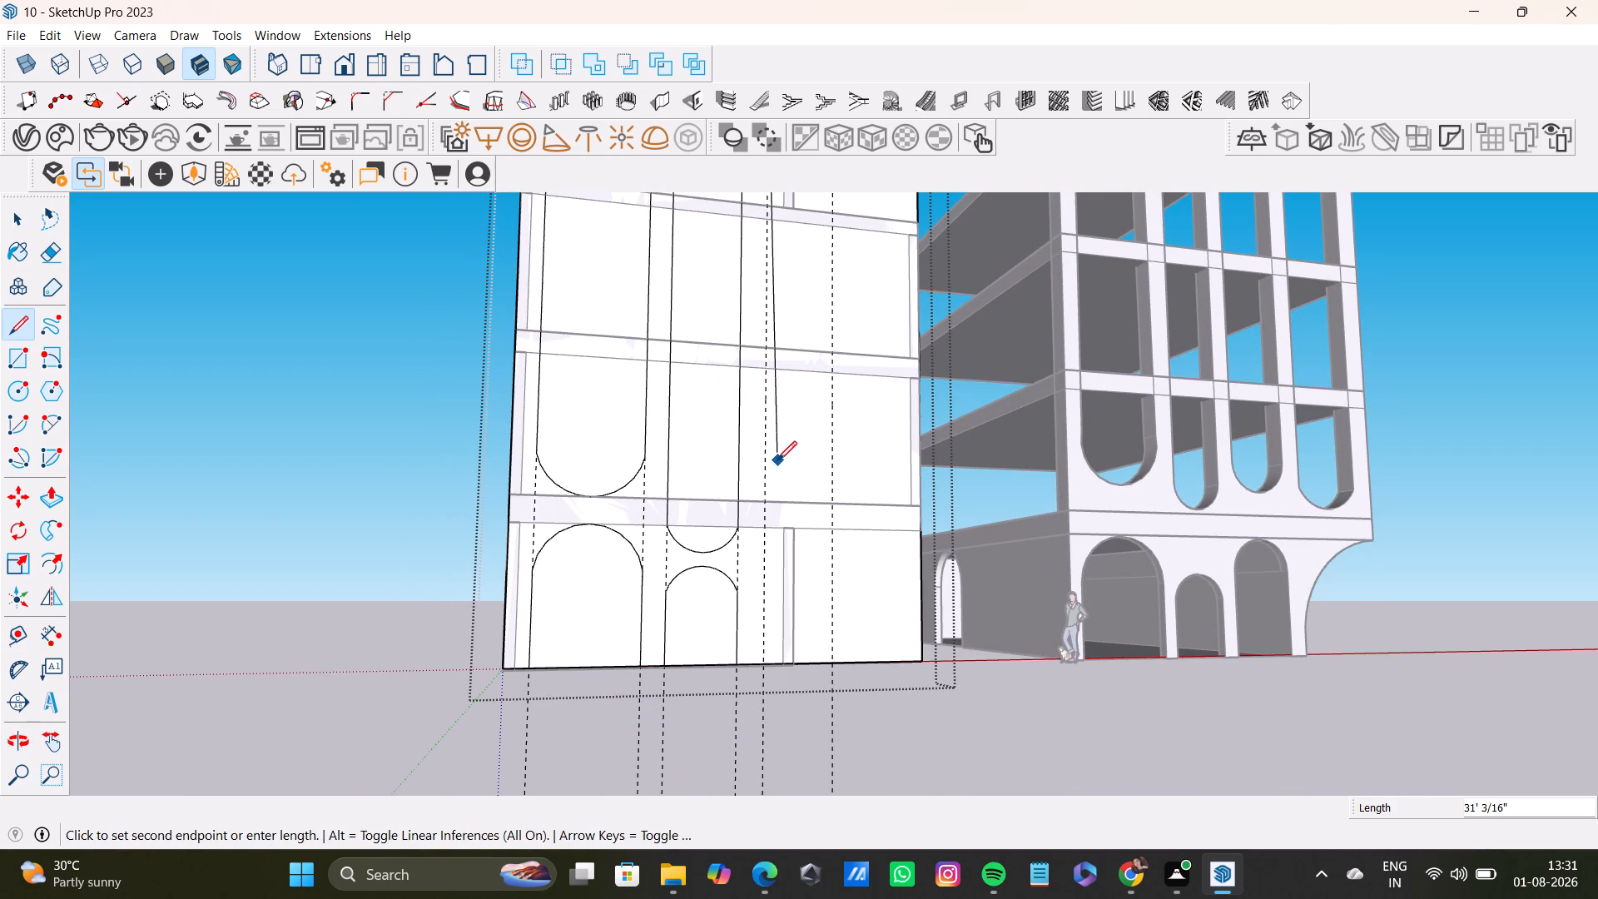
left_click(771, 459)
key("space")
middle_click_drag(833, 441, 834, 455)
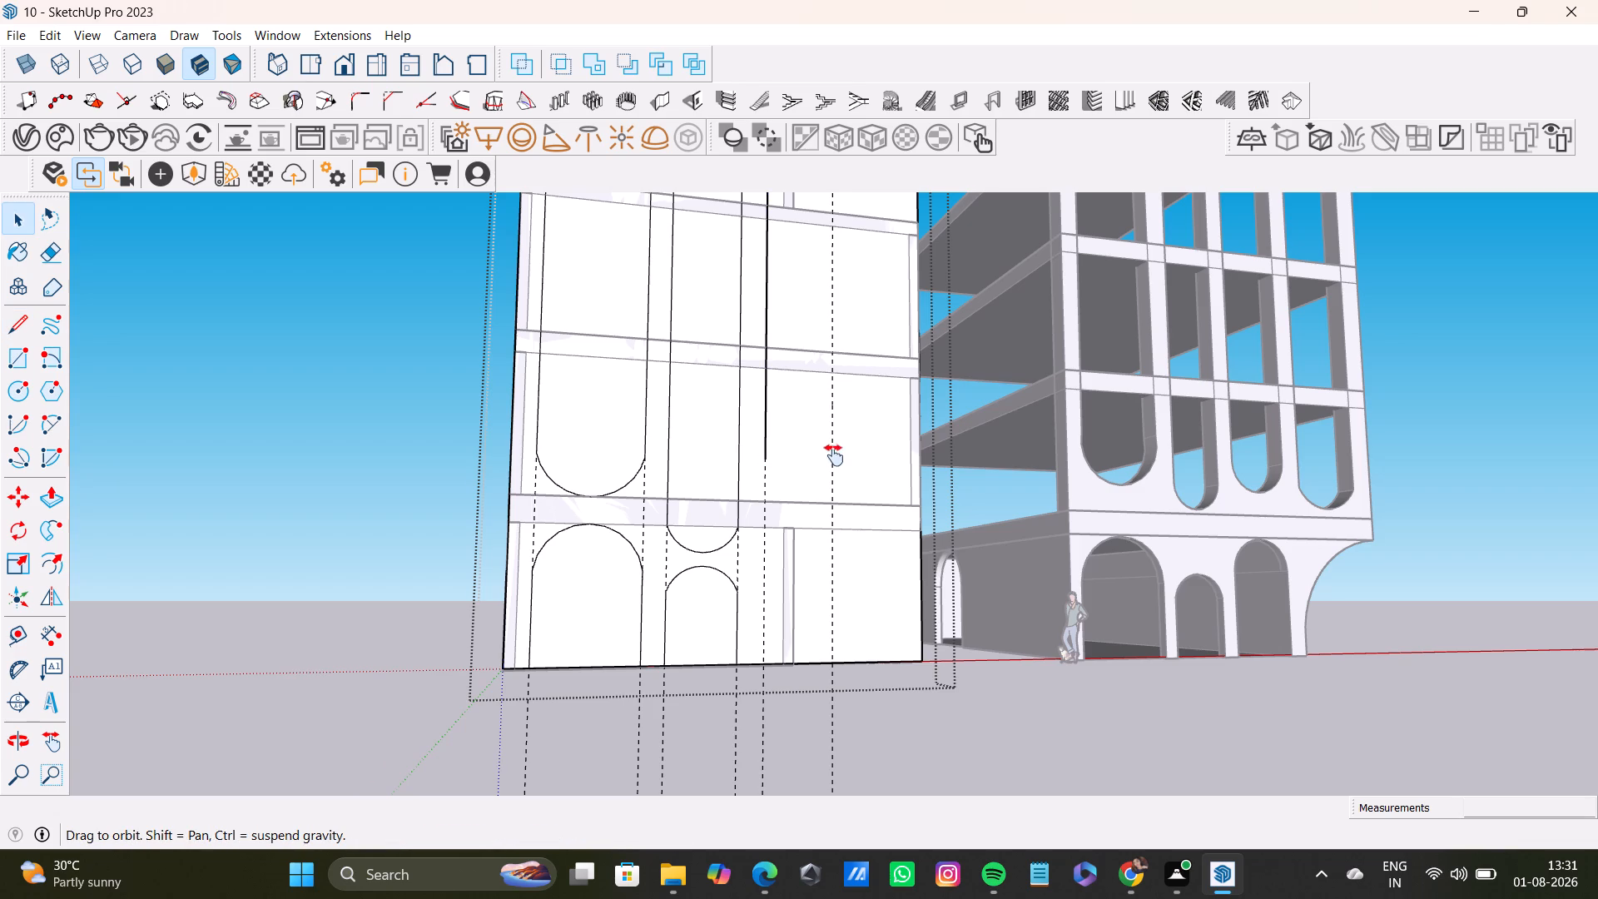
middle_click_drag(834, 455, 822, 608)
left_click(26, 328)
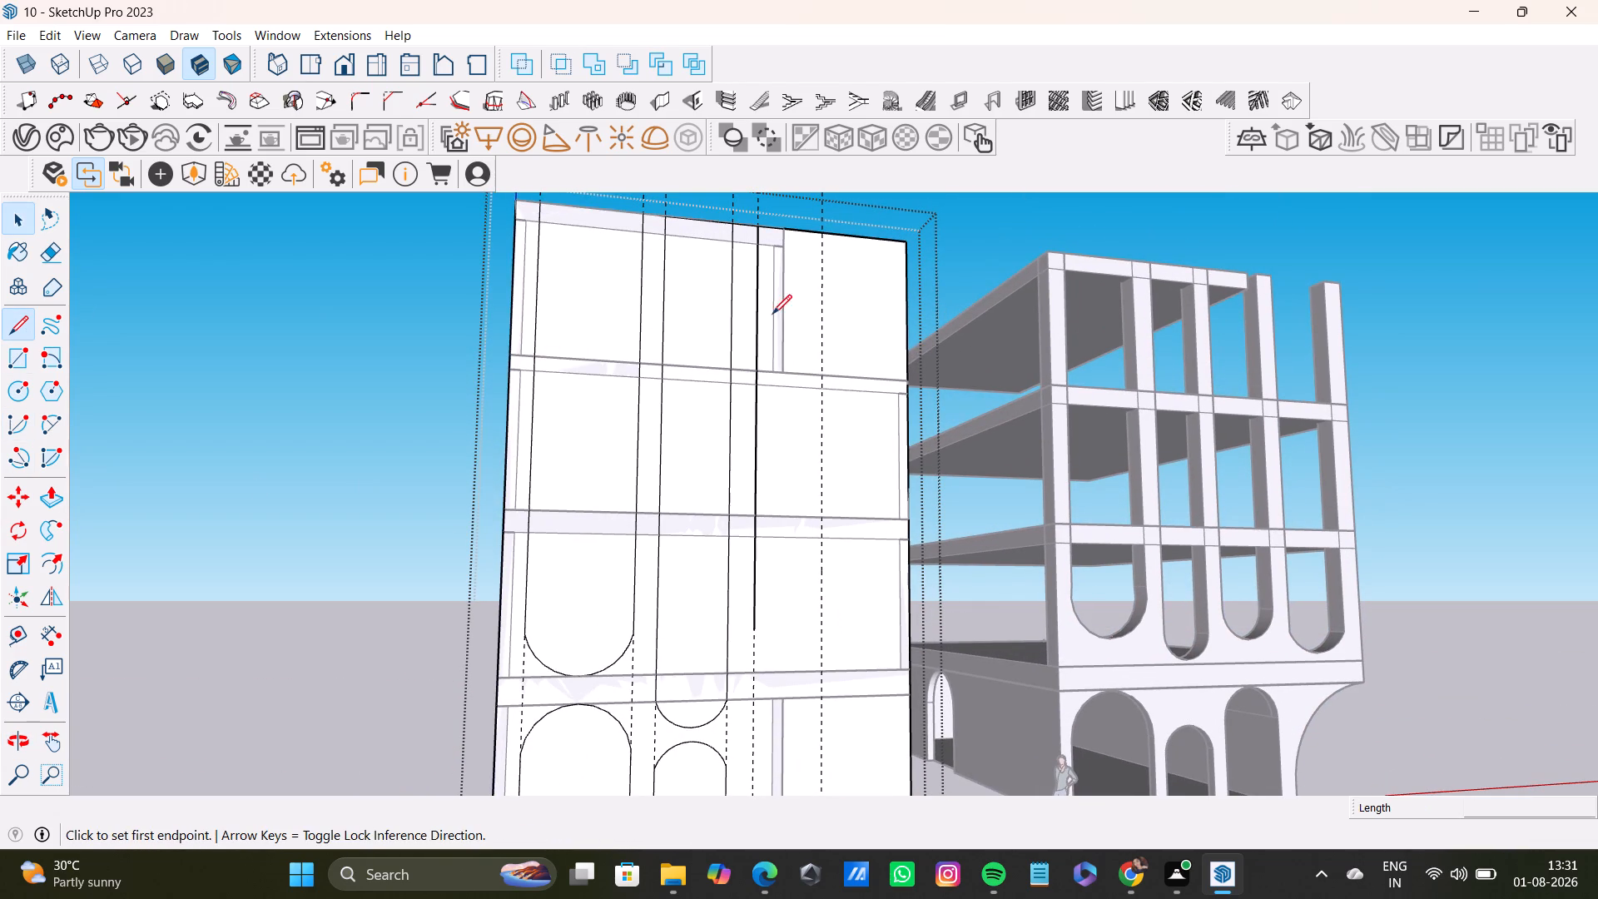
left_click(821, 236)
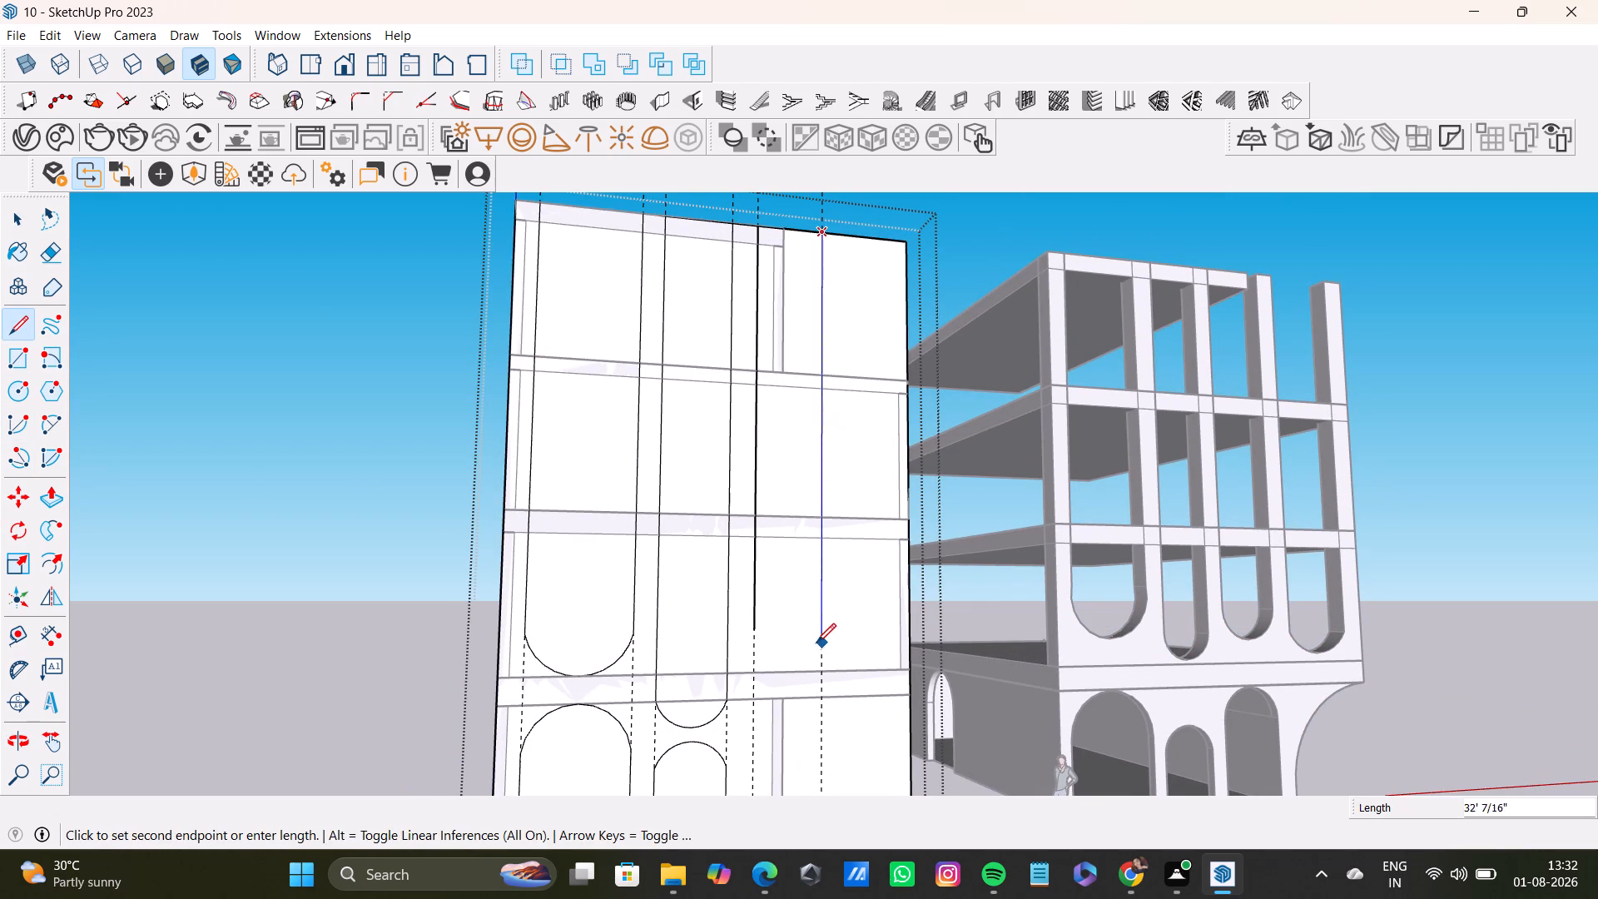
left_click(821, 633)
key("space")
Join the lower ends of the two new vertical lines with a downward arc bulging about 3' 1", reaching the lowest floor band's upper edge.
left_click(47, 419)
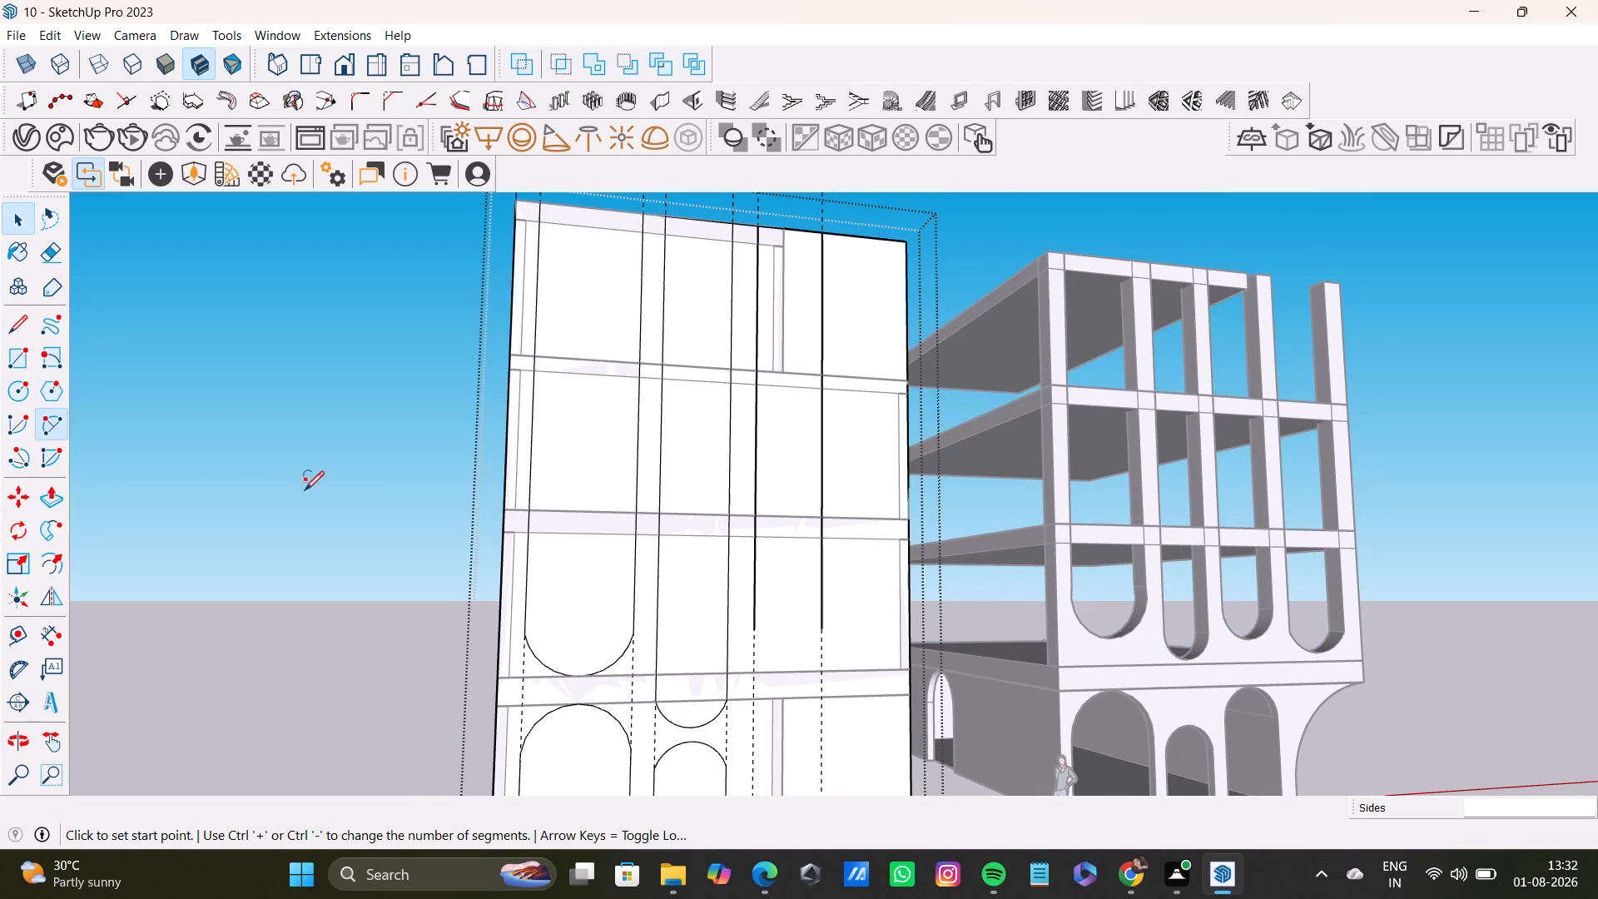
left_click(759, 634)
left_click(821, 638)
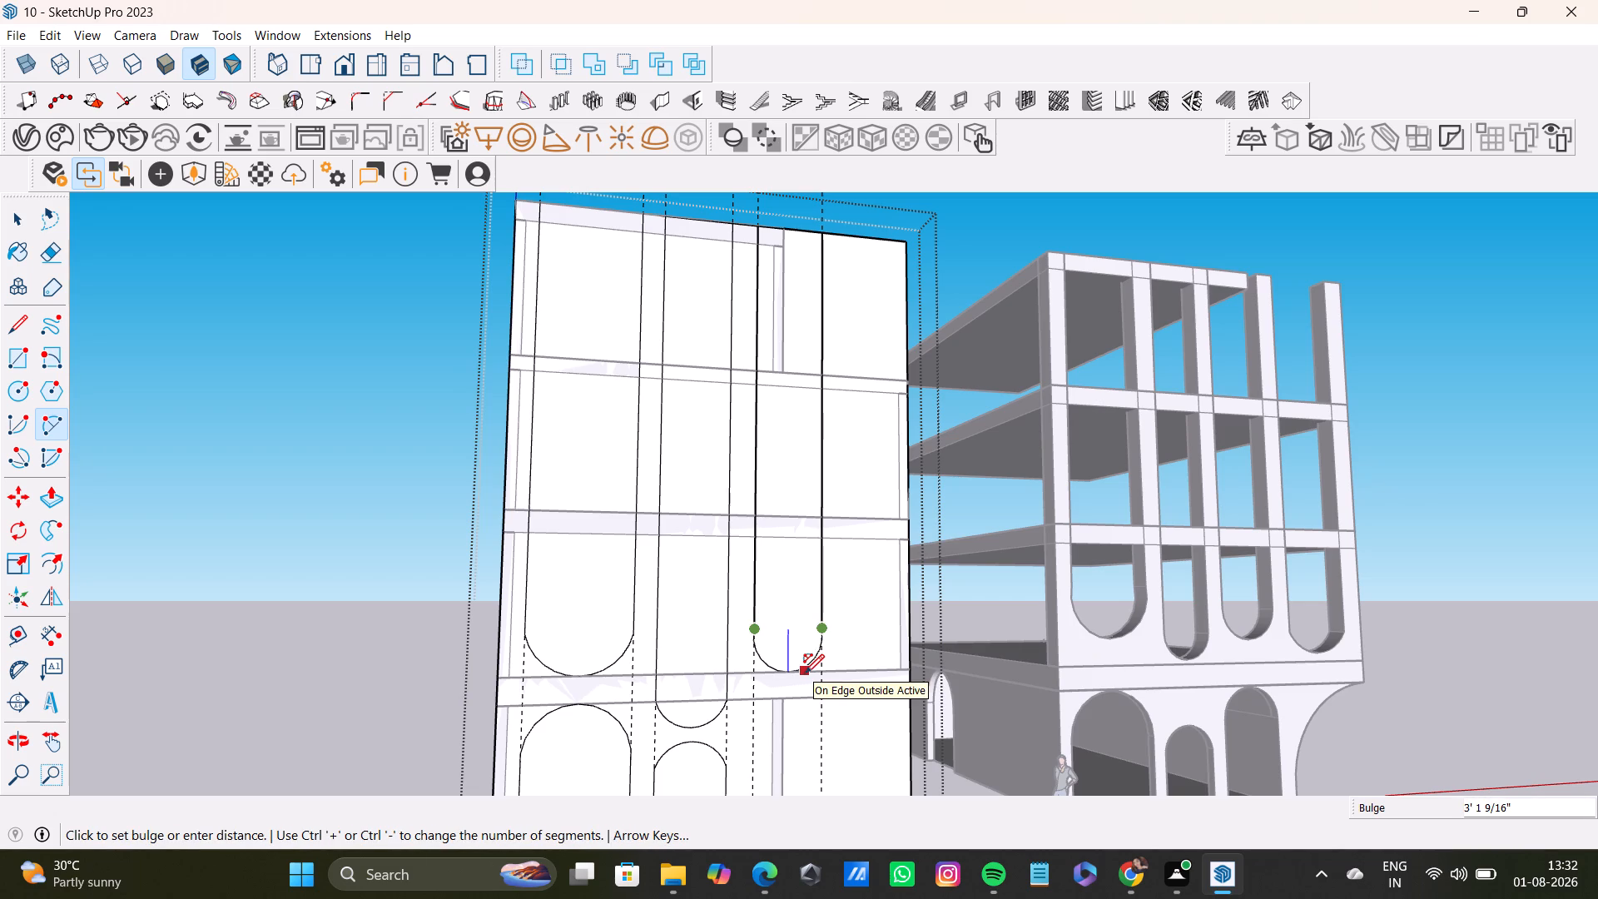
left_click(805, 673)
key("space")
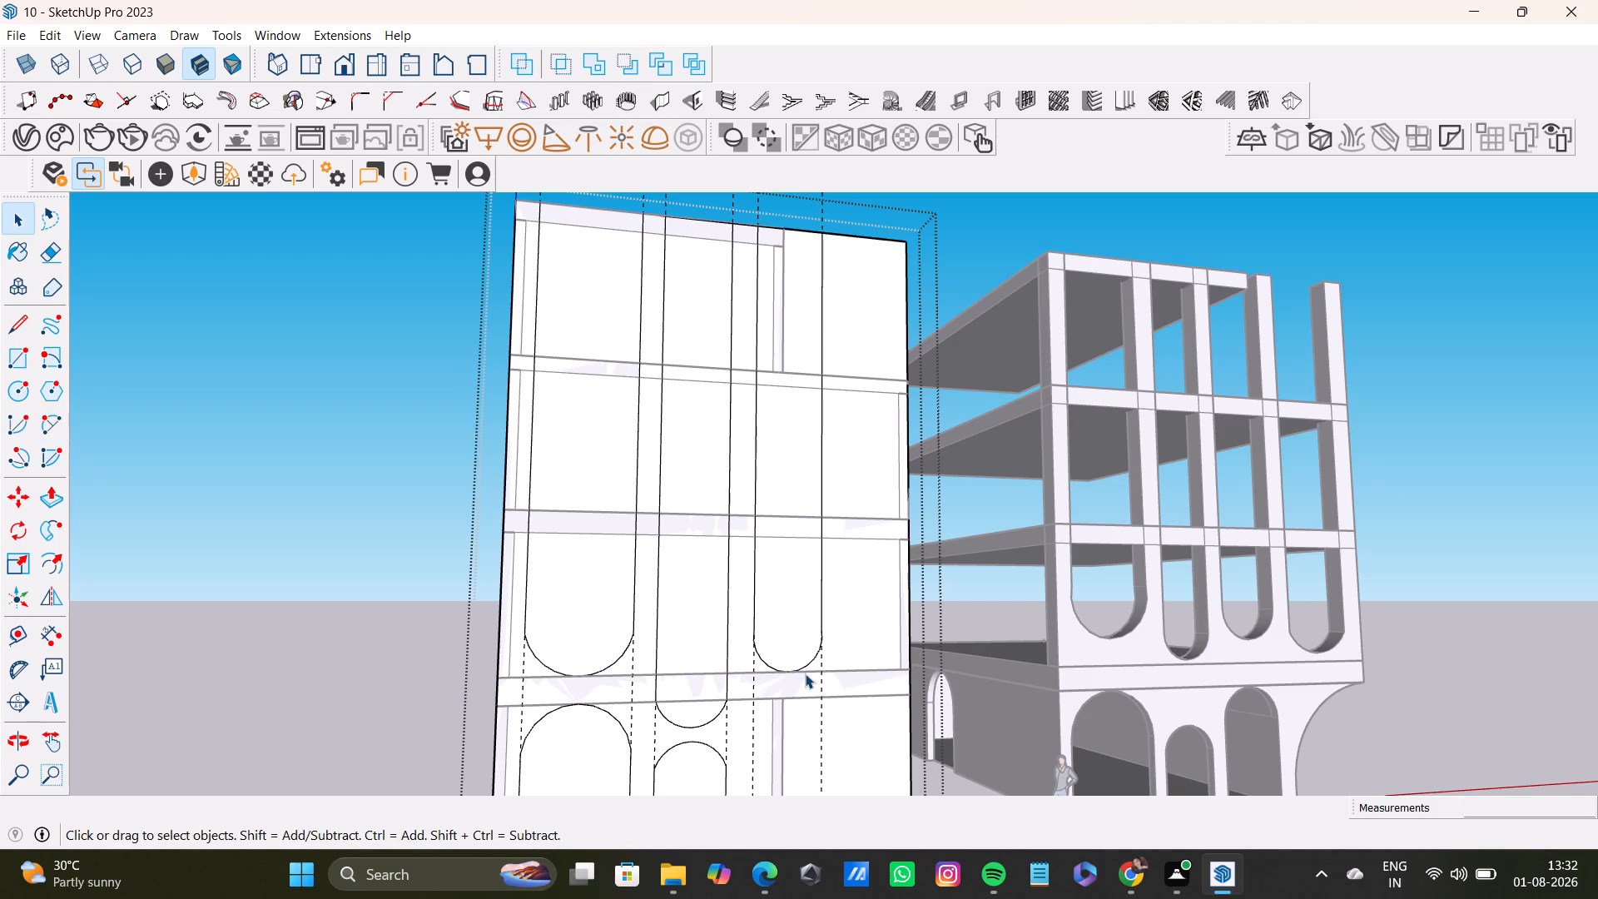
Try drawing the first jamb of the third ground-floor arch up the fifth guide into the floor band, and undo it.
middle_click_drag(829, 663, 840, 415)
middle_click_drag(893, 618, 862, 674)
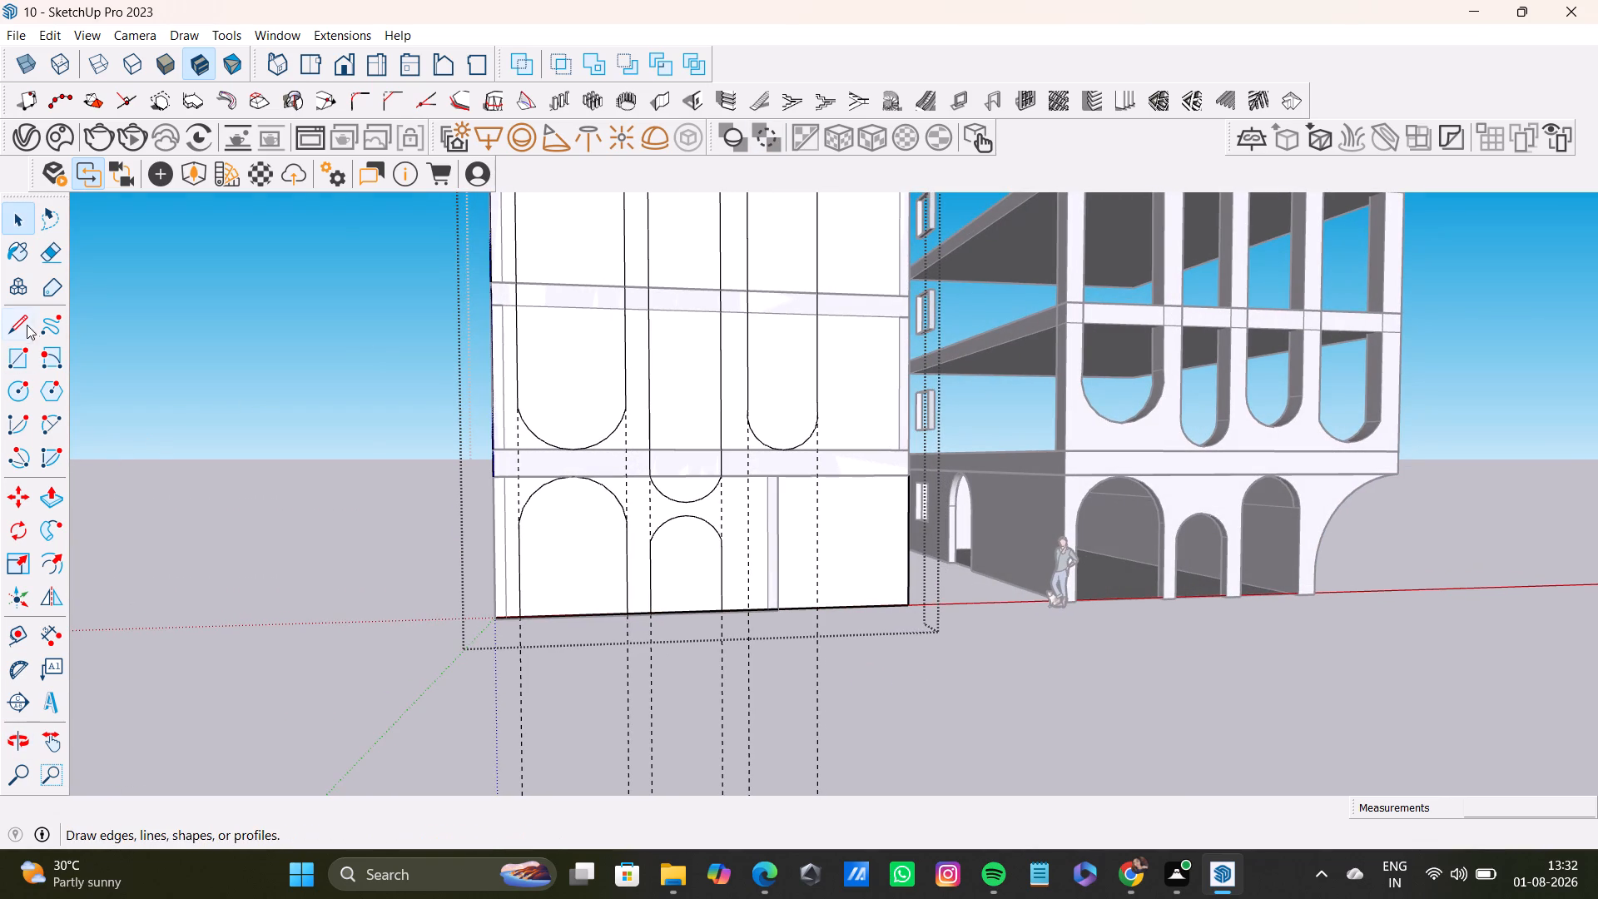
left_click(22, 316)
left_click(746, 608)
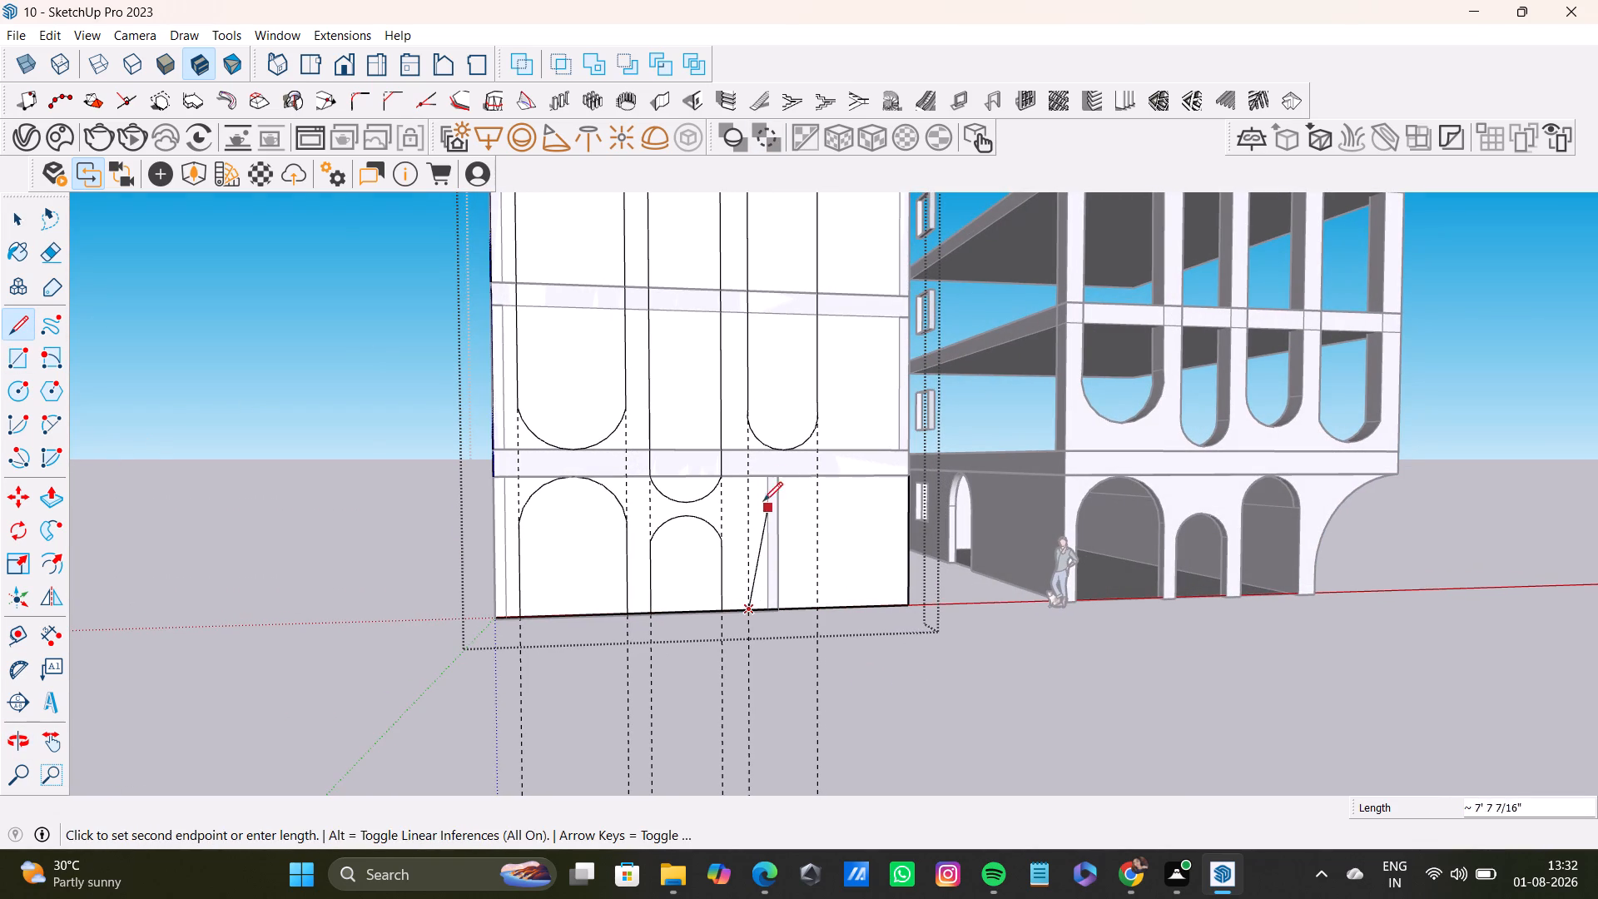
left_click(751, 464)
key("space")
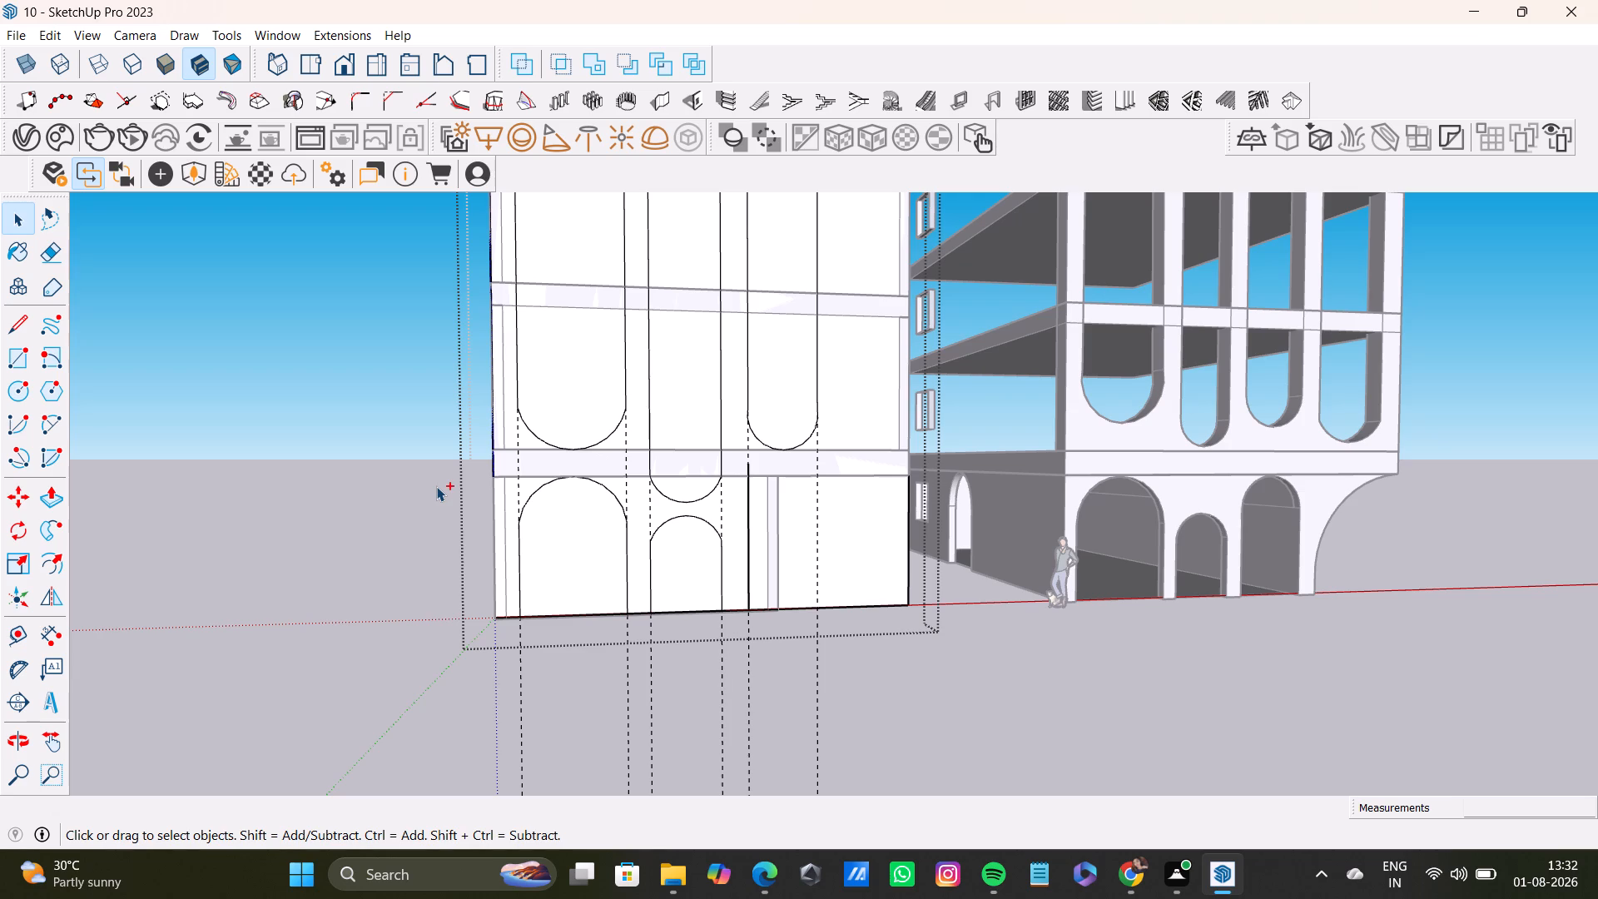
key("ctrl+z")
Draw two ground-floor jamb lines about 8' 6" high up the fifth and sixth guides, stopping just below the floor band.
left_click(29, 330)
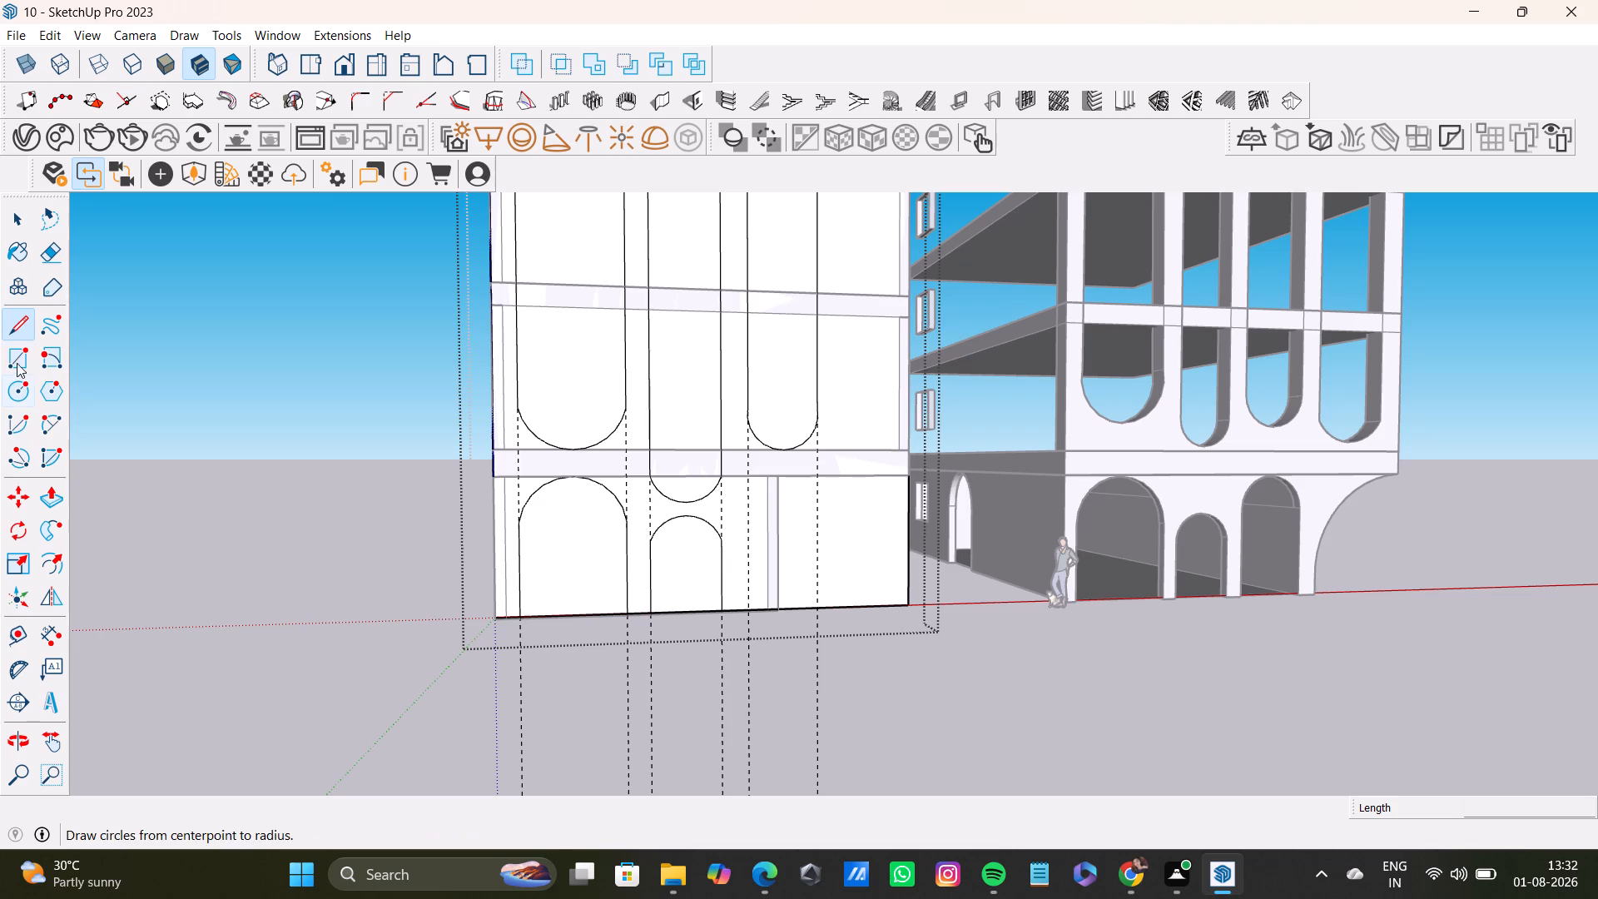
left_click(22, 330)
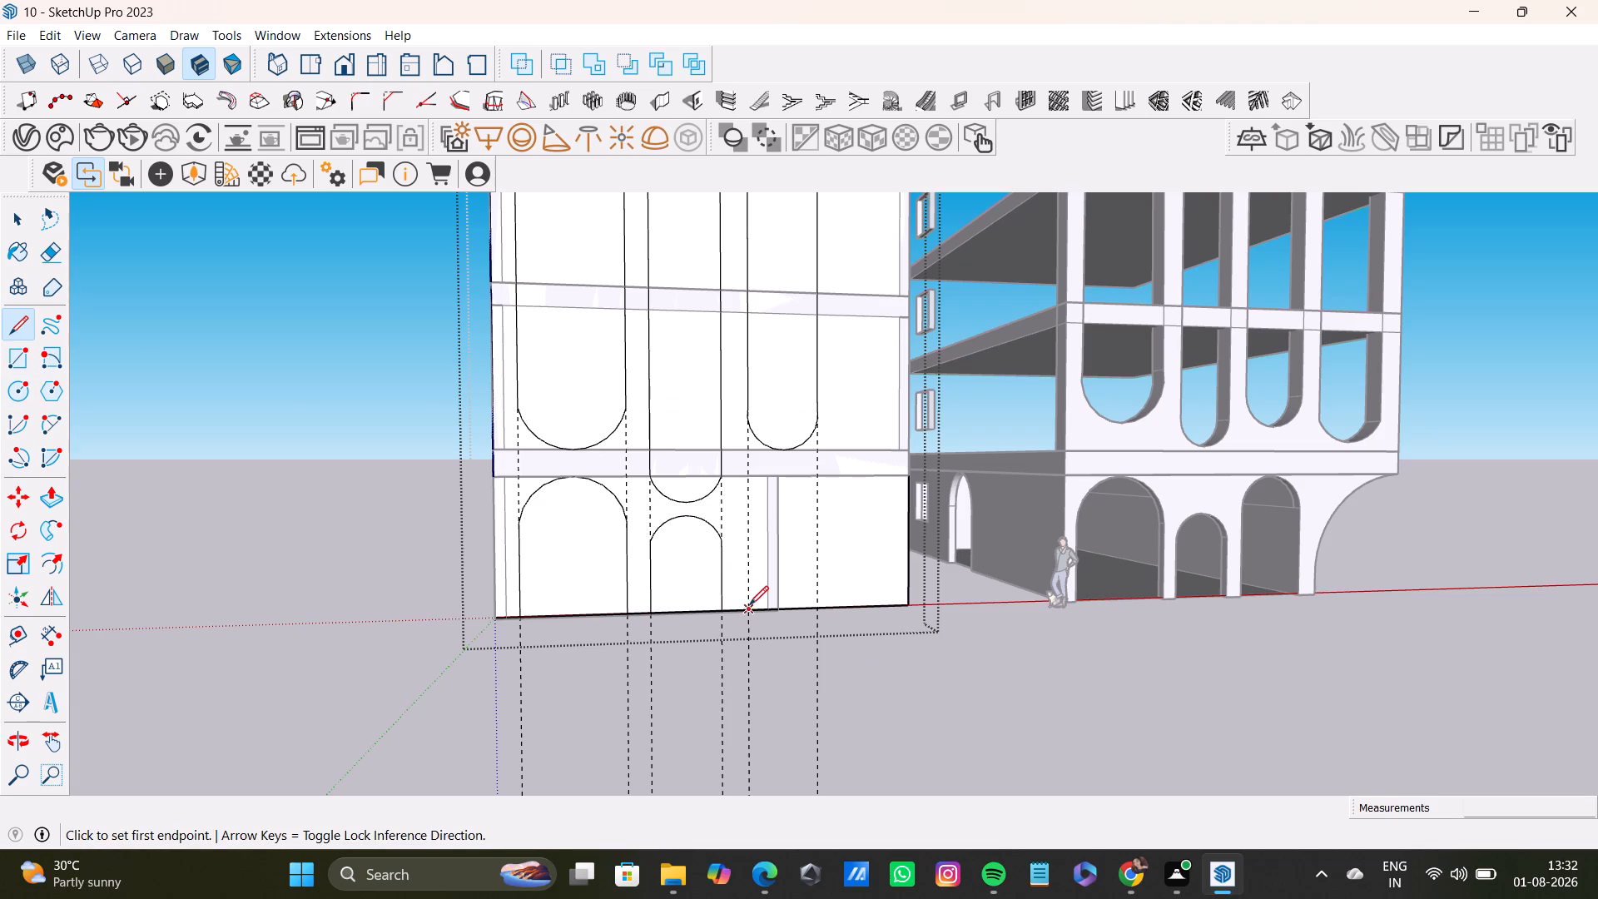
left_click(749, 605)
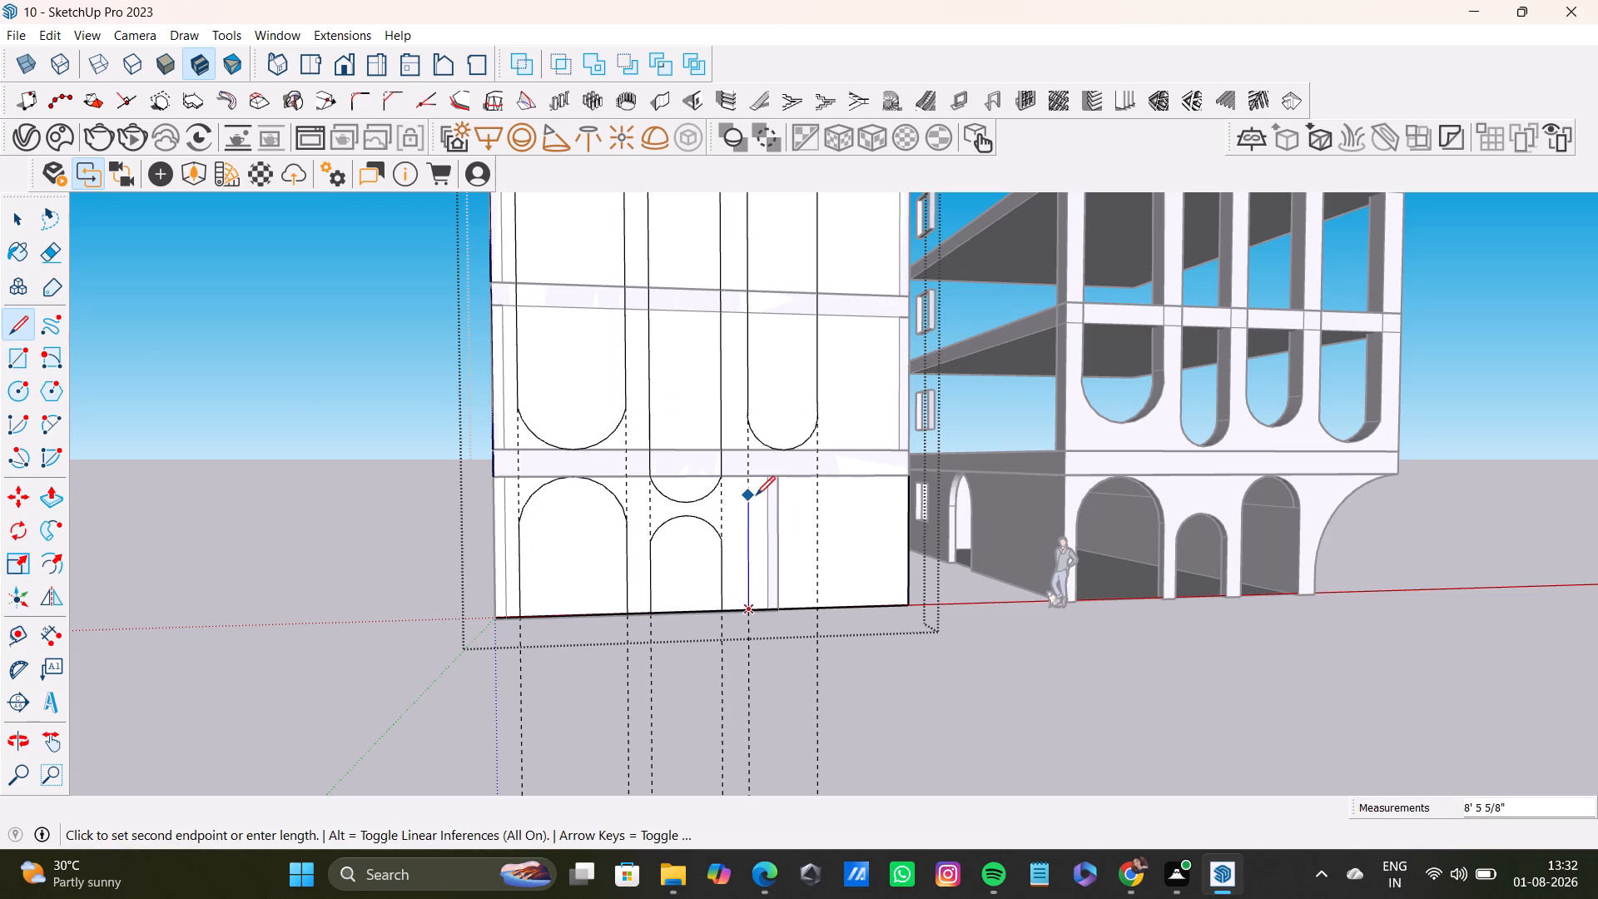
left_click(756, 495)
key("space")
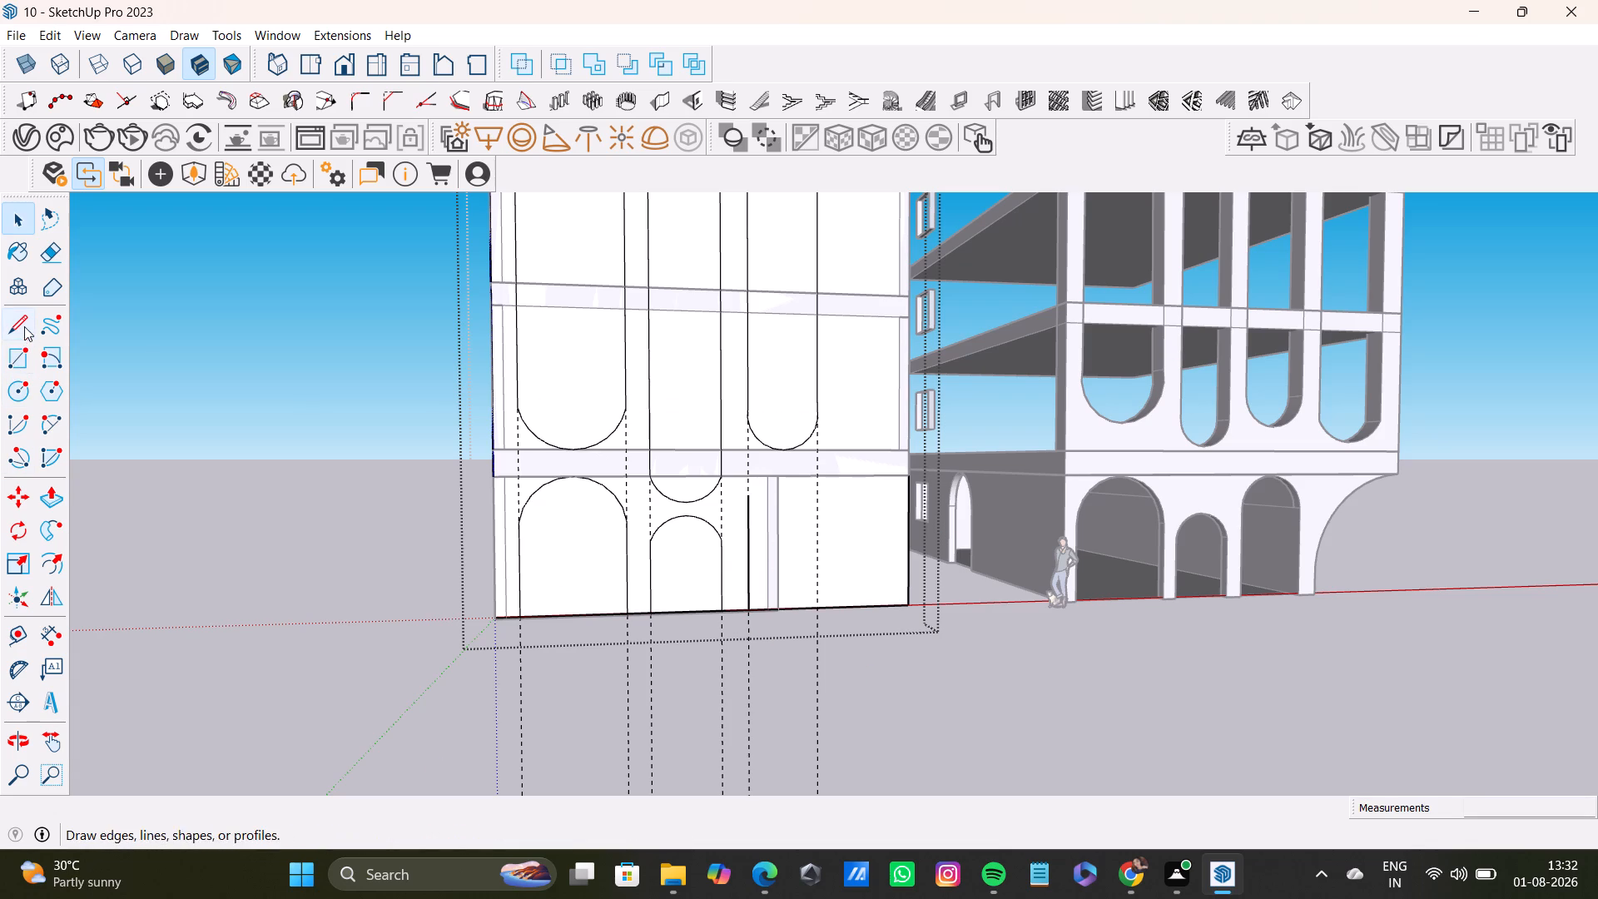
left_click(24, 326)
left_click(821, 600)
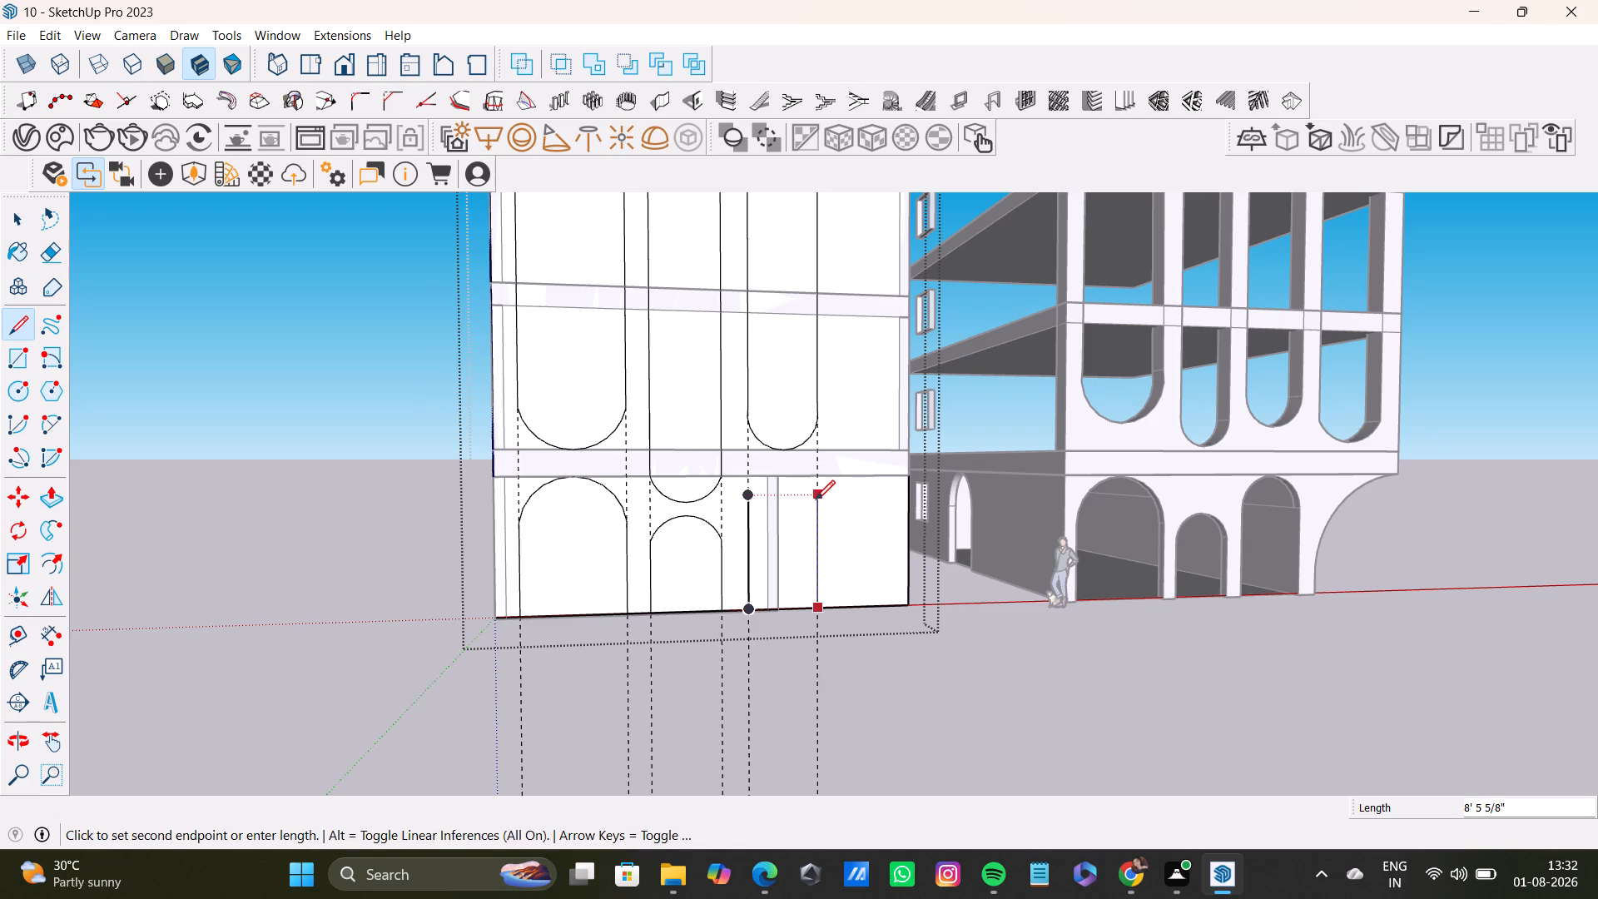
left_click(816, 499)
key("space")
Join the tops of the fifth- and sixth-guide jambs with an upward arc whose crown reaches into the lowest floor band.
left_click(49, 559)
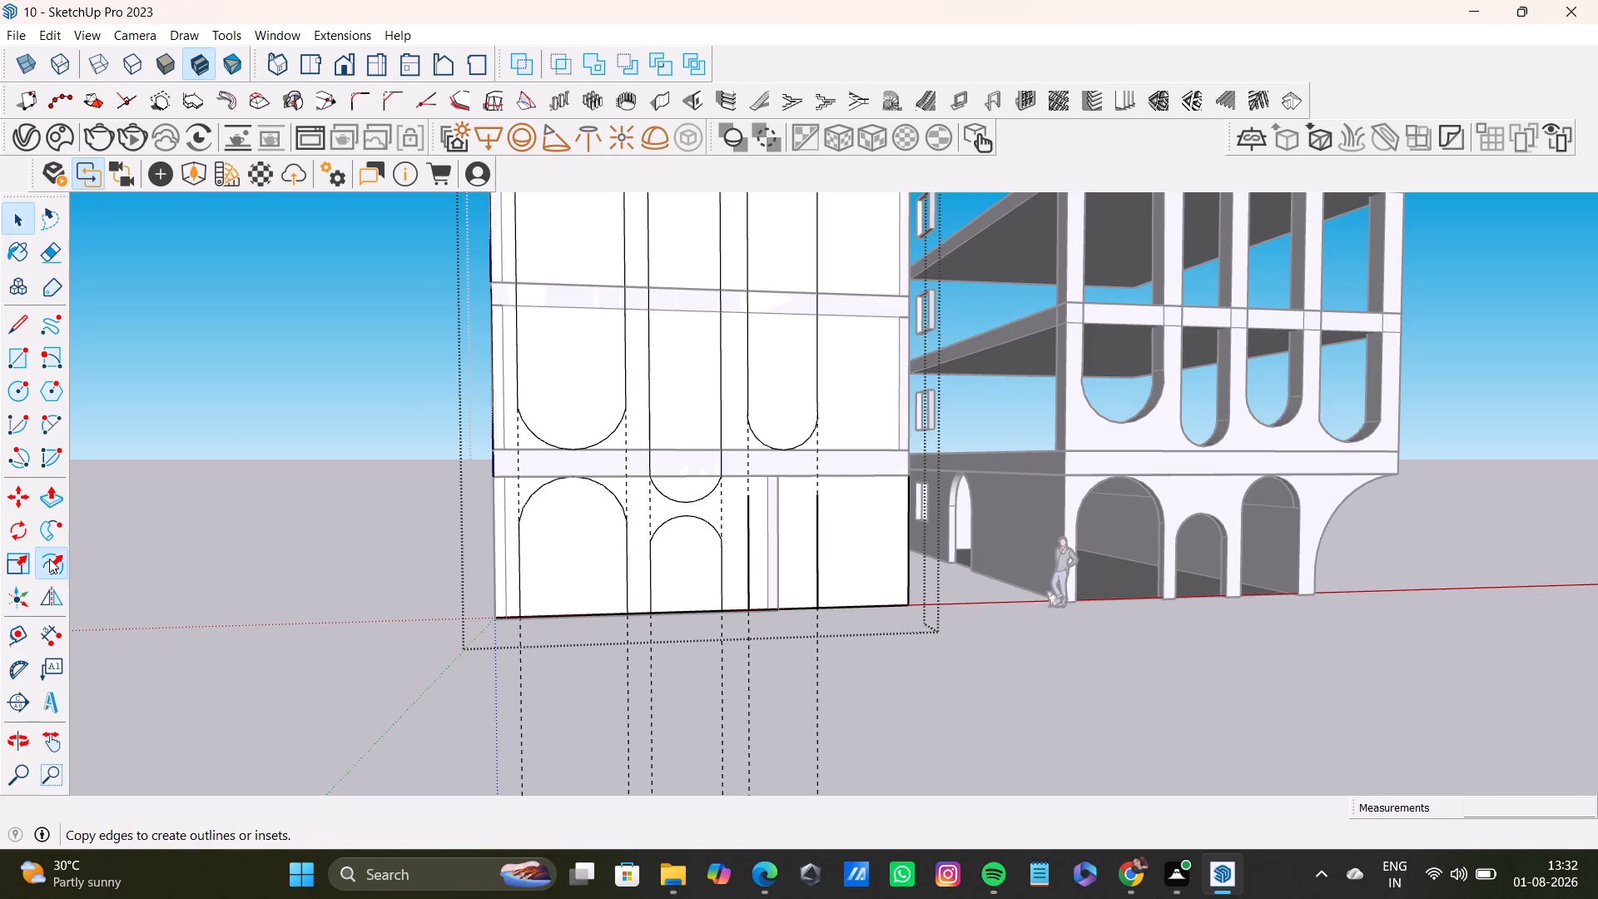
key("space")
left_click(47, 420)
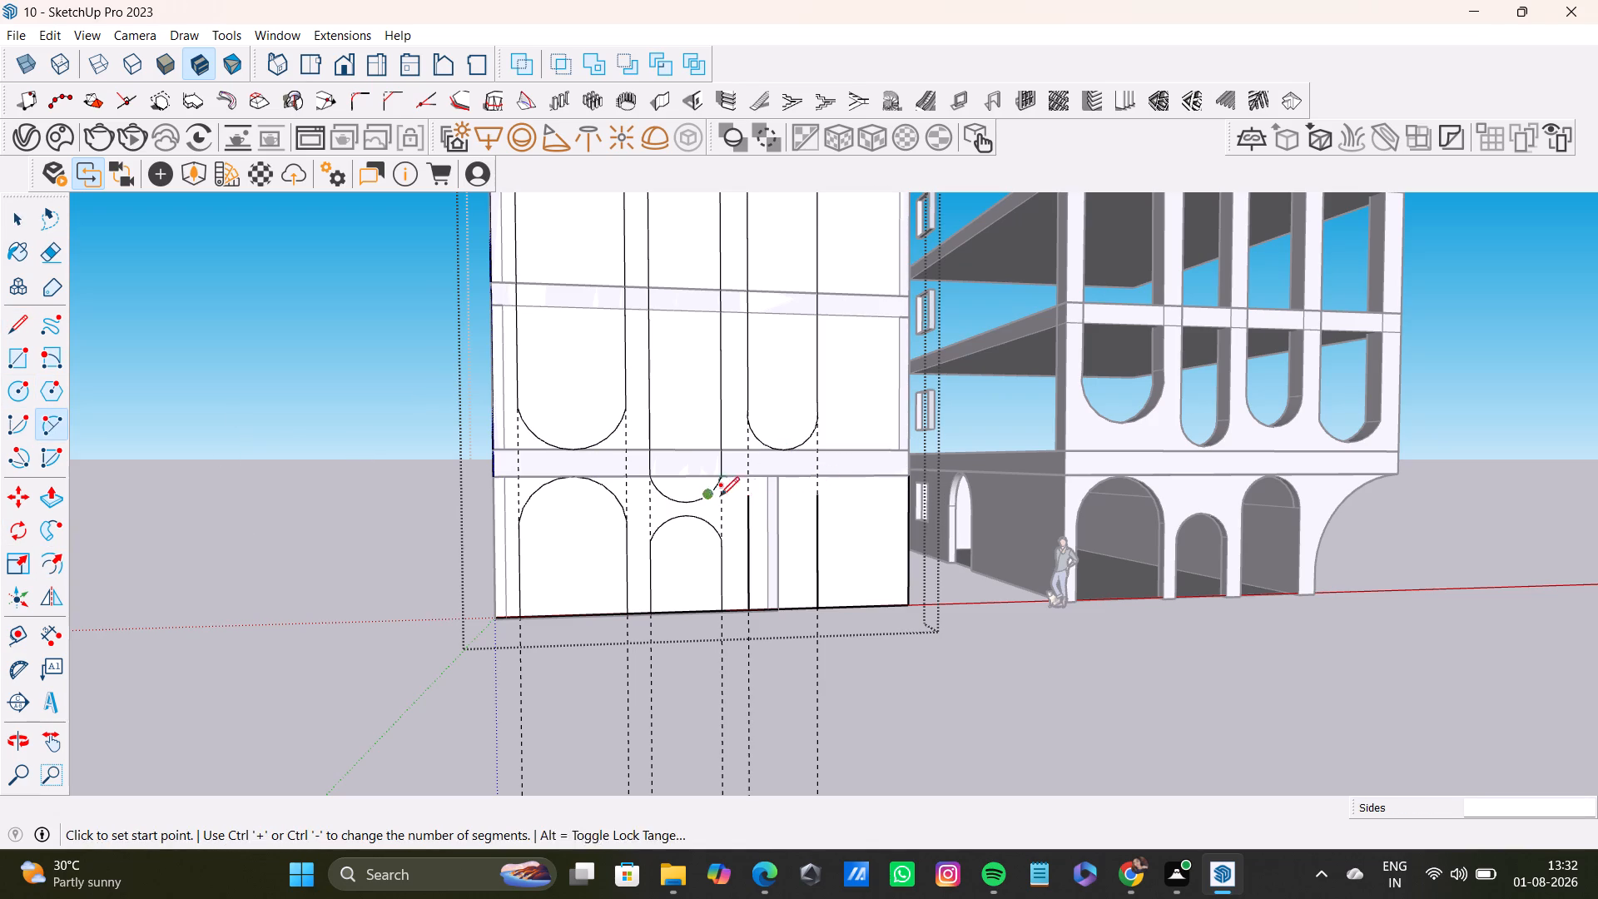
left_click(748, 495)
left_click(816, 491)
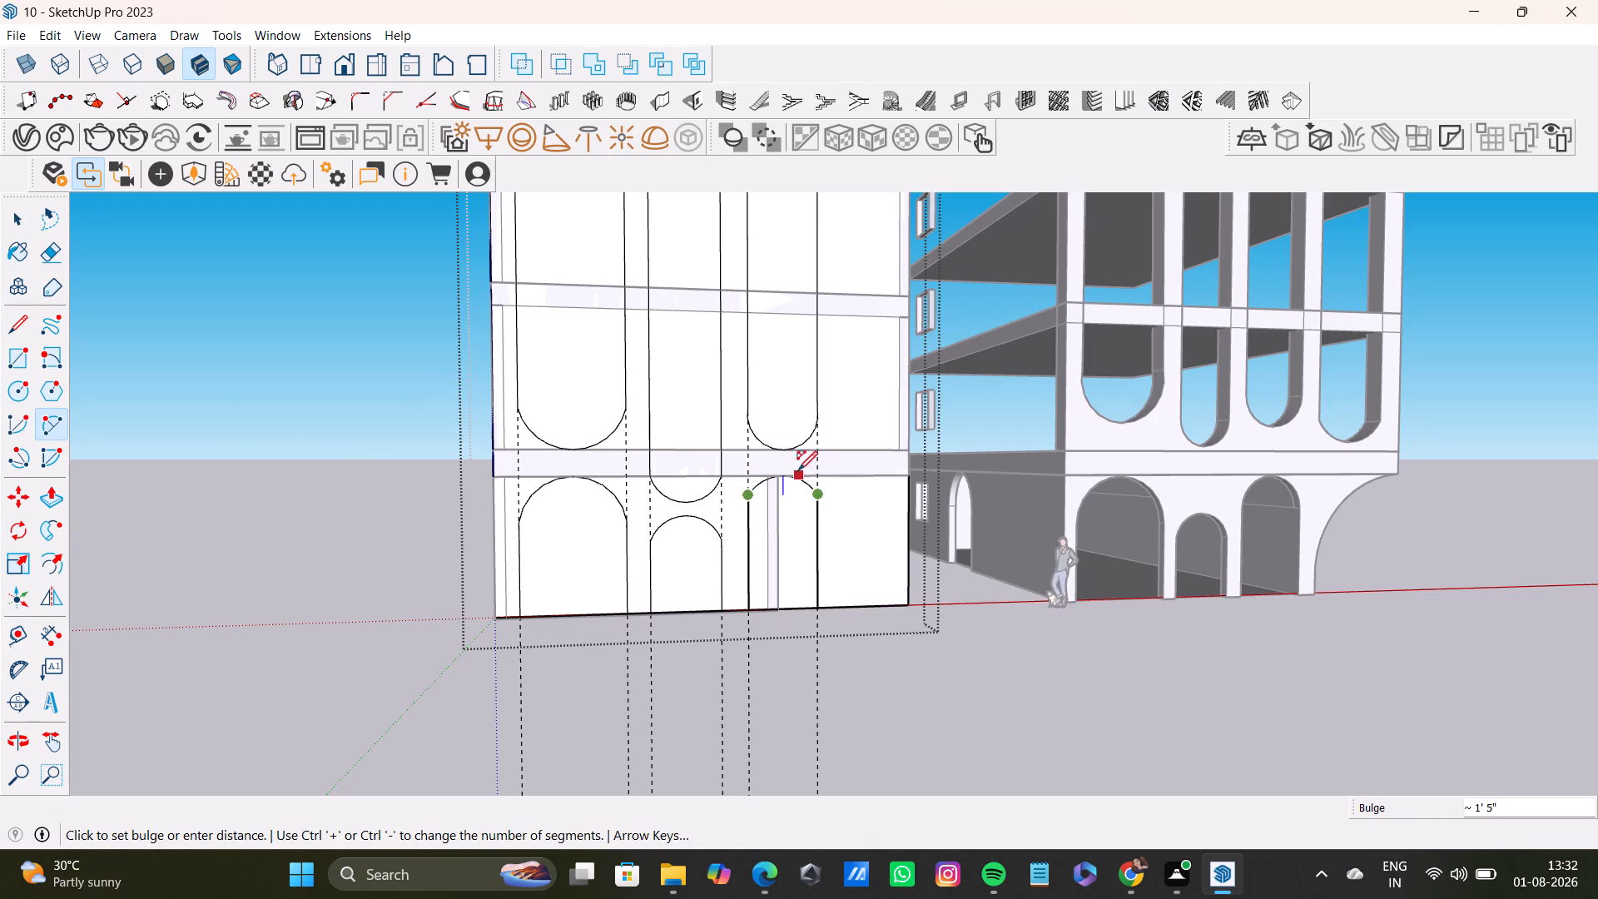
left_click(794, 467)
key("space")
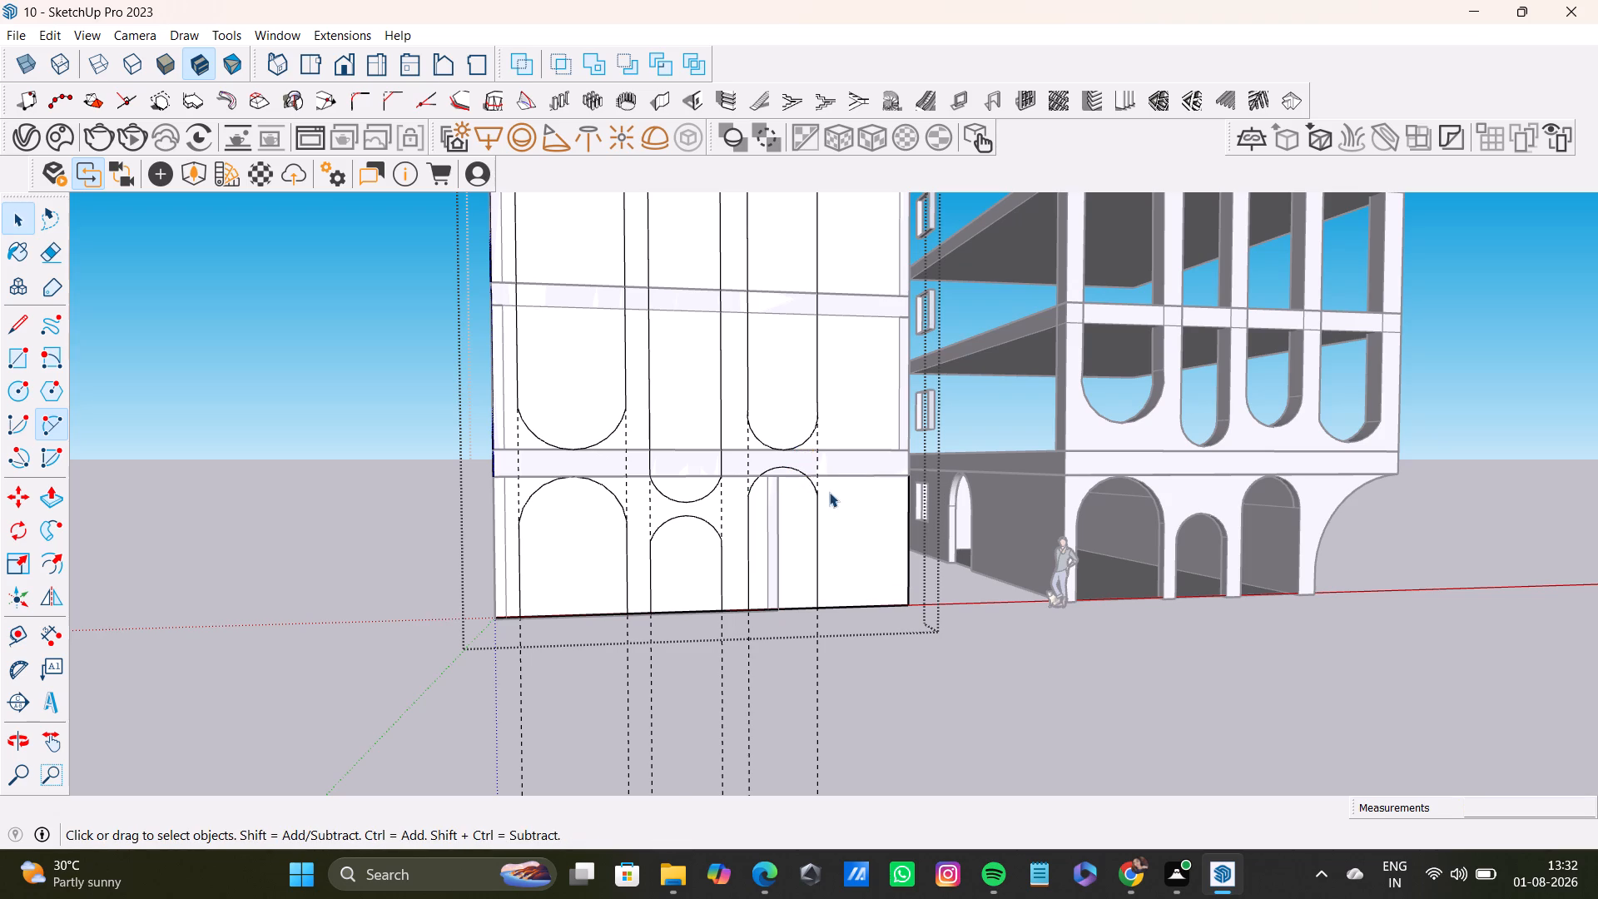
middle_click_drag(990, 584, 988, 584)
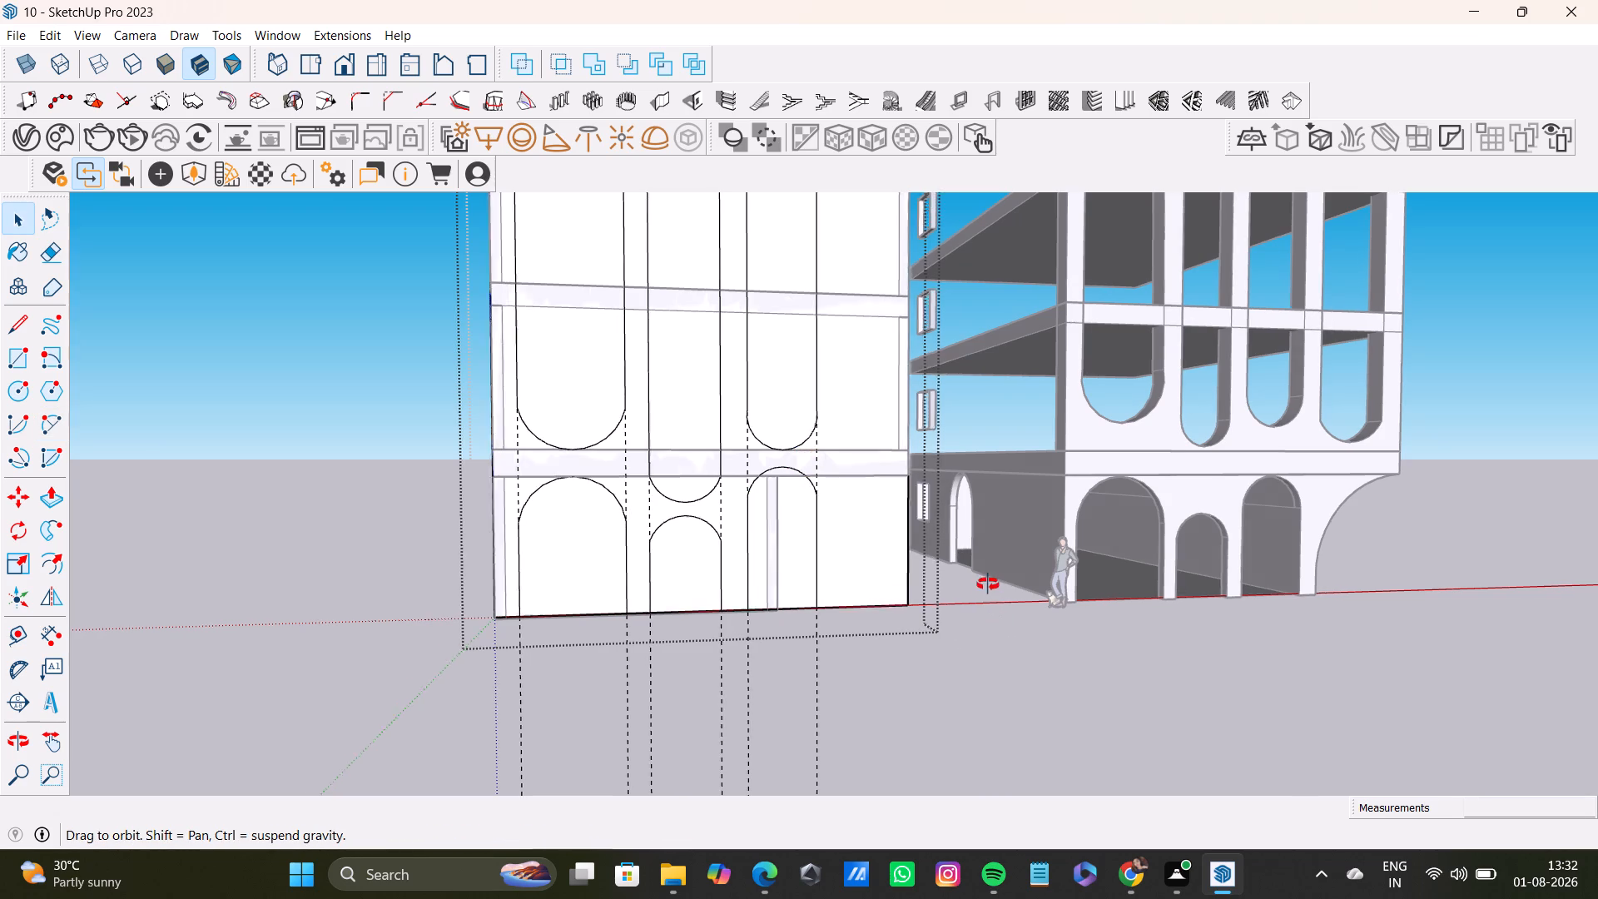
middle_click_drag(988, 584, 906, 619)
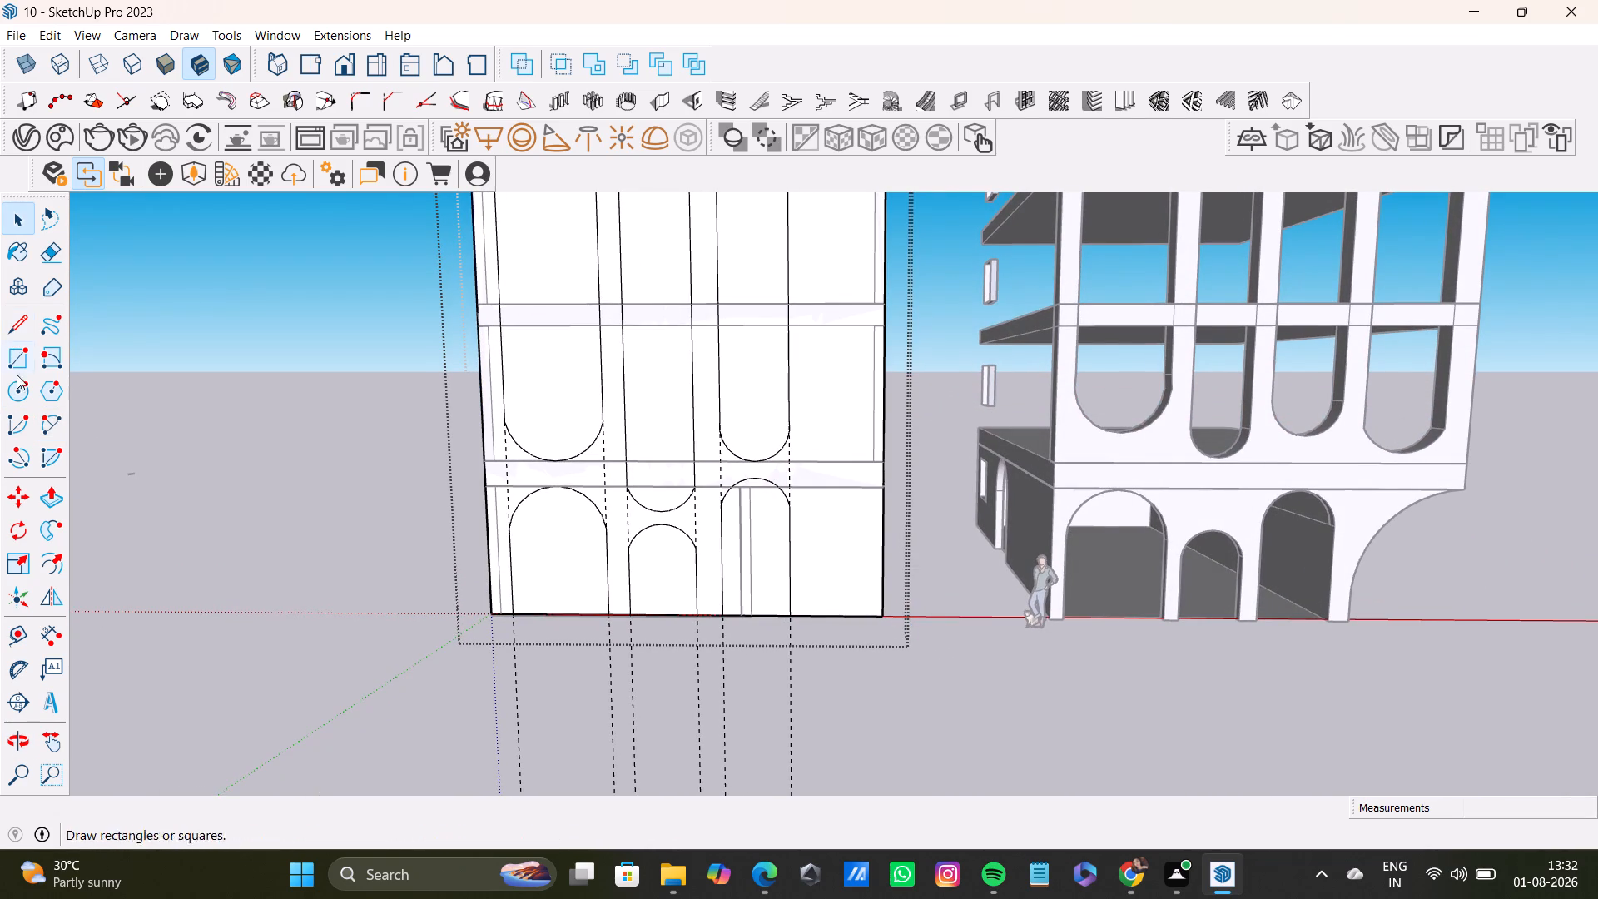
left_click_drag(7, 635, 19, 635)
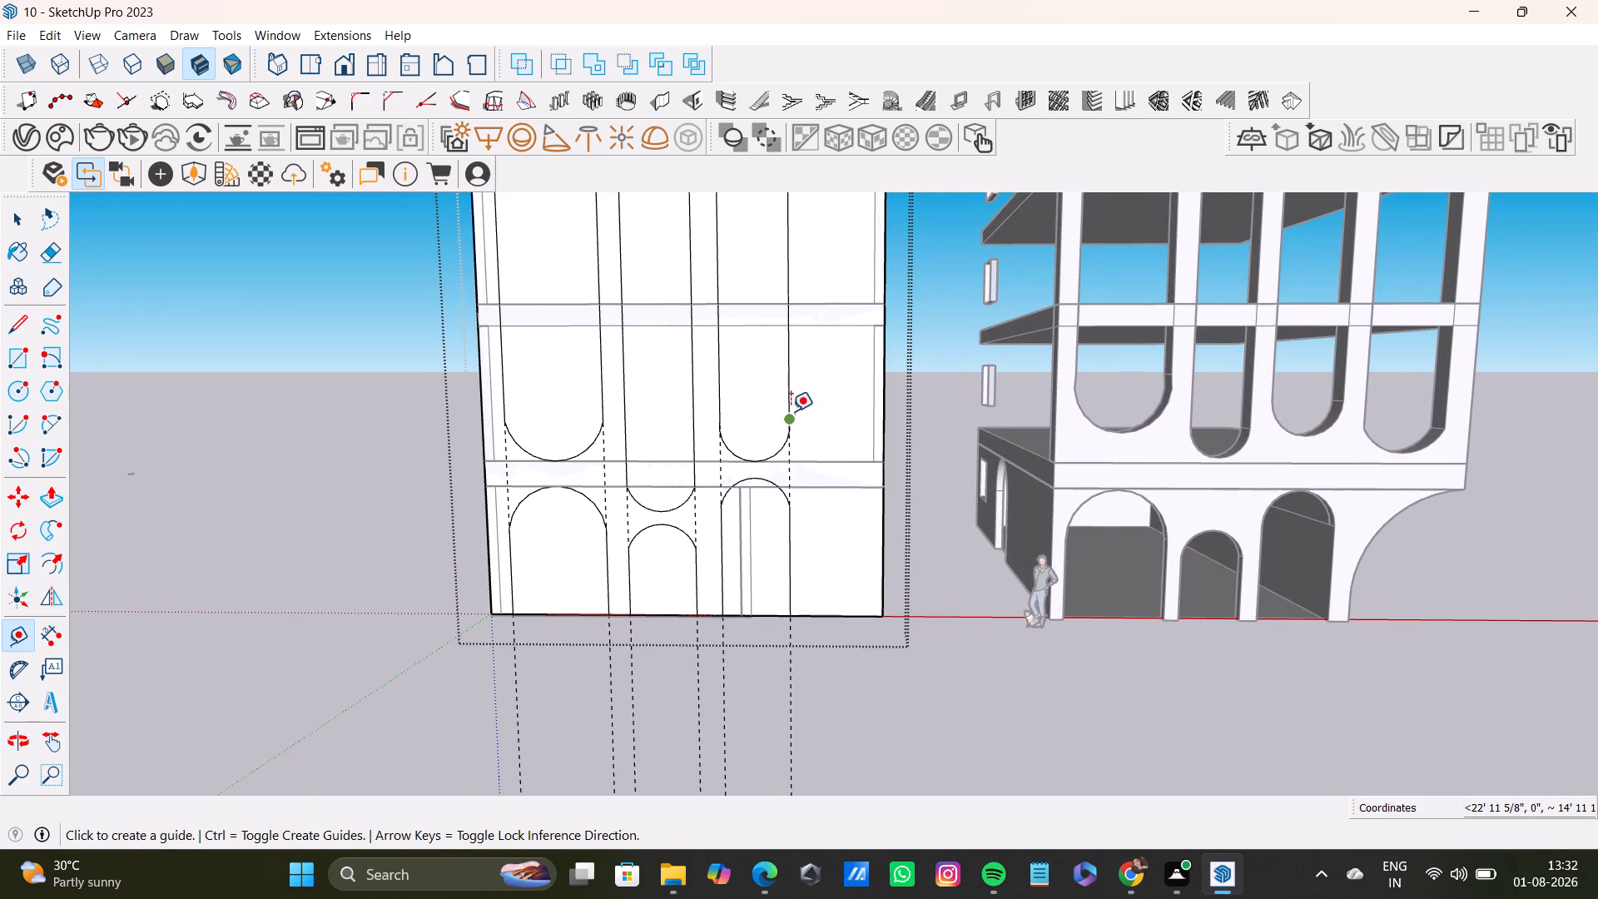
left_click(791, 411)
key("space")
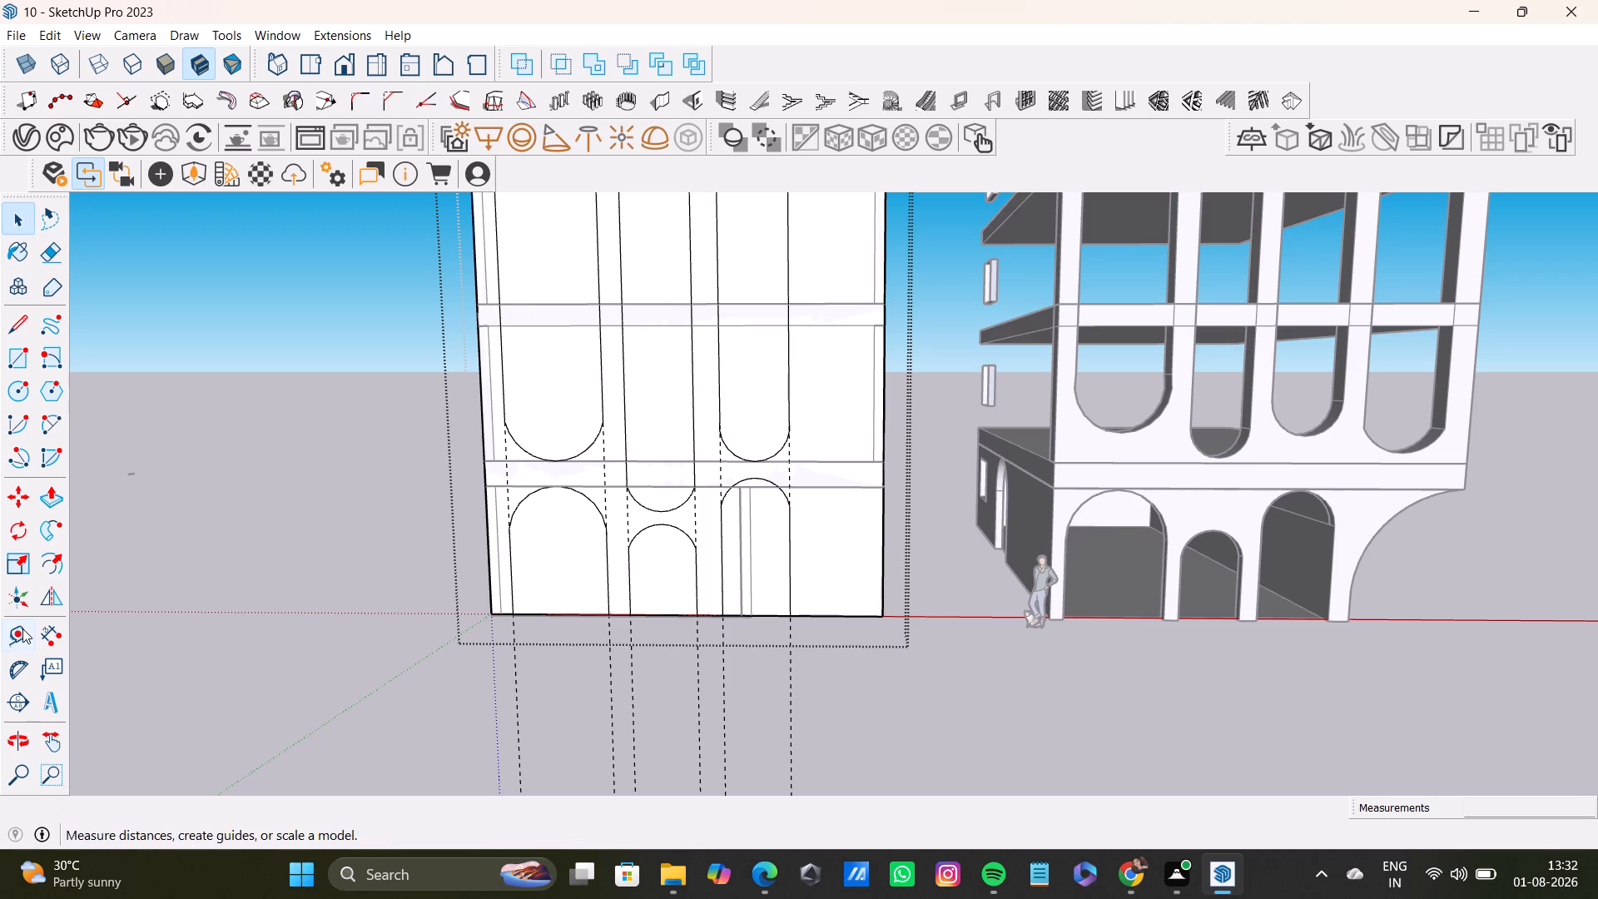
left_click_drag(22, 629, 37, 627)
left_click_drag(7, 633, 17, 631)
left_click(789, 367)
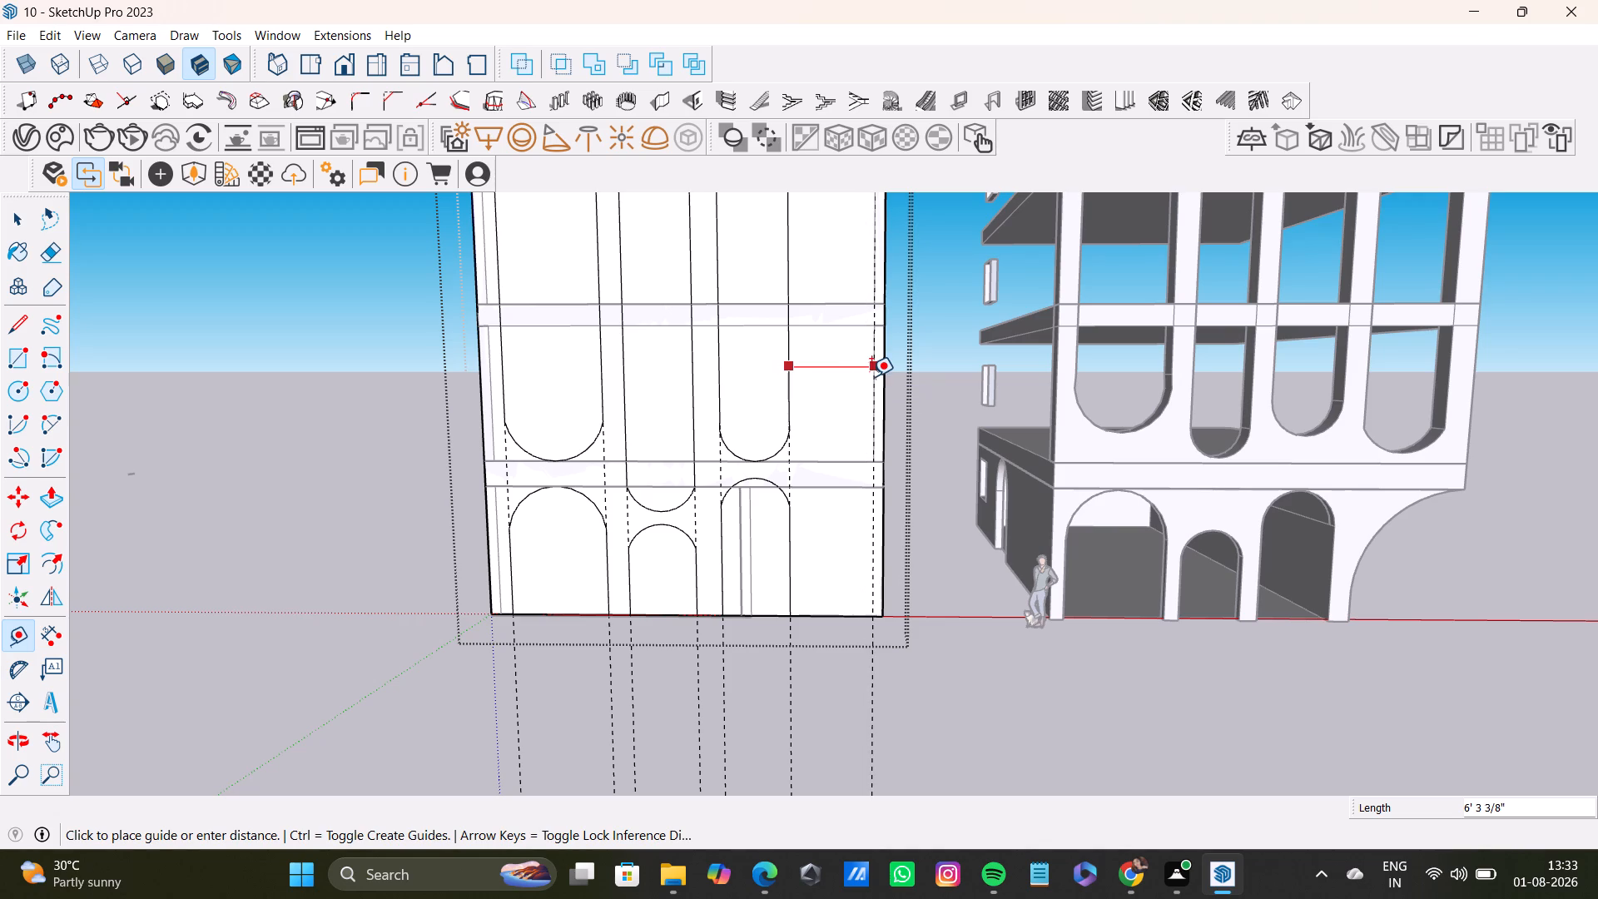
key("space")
Pull the side wall of the storey just above the lowest floor band outward about 2' 7 1/2", towards the neighbouring building.
middle_click_drag(1051, 514, 890, 533)
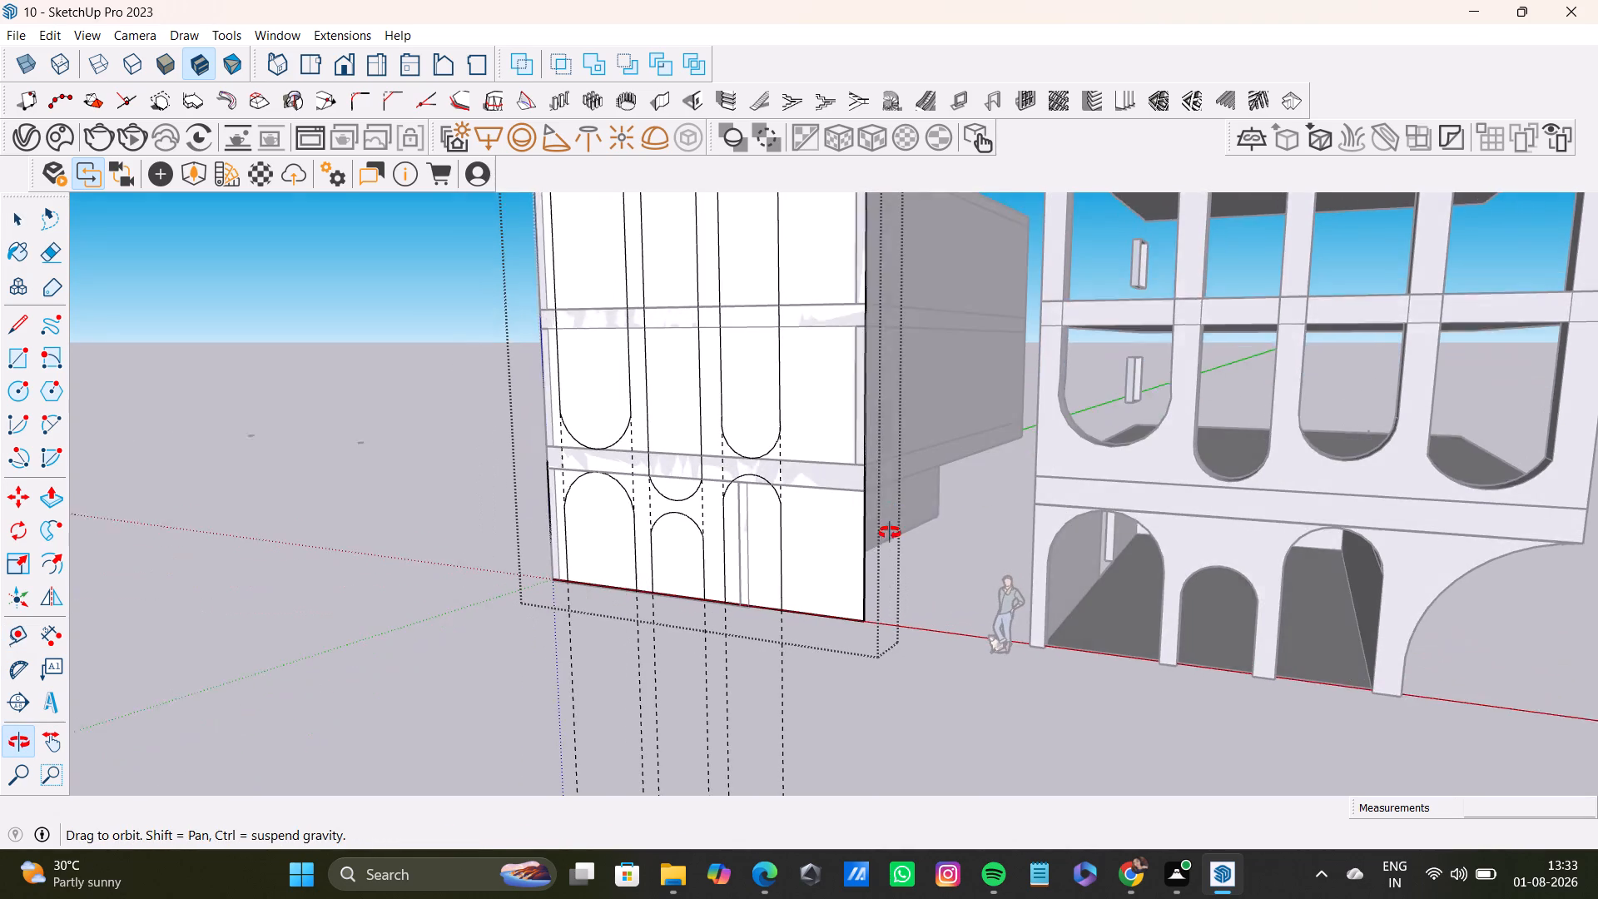
middle_click_drag(890, 533, 890, 534)
key("space")
left_click(362, 371)
triple_click(930, 395)
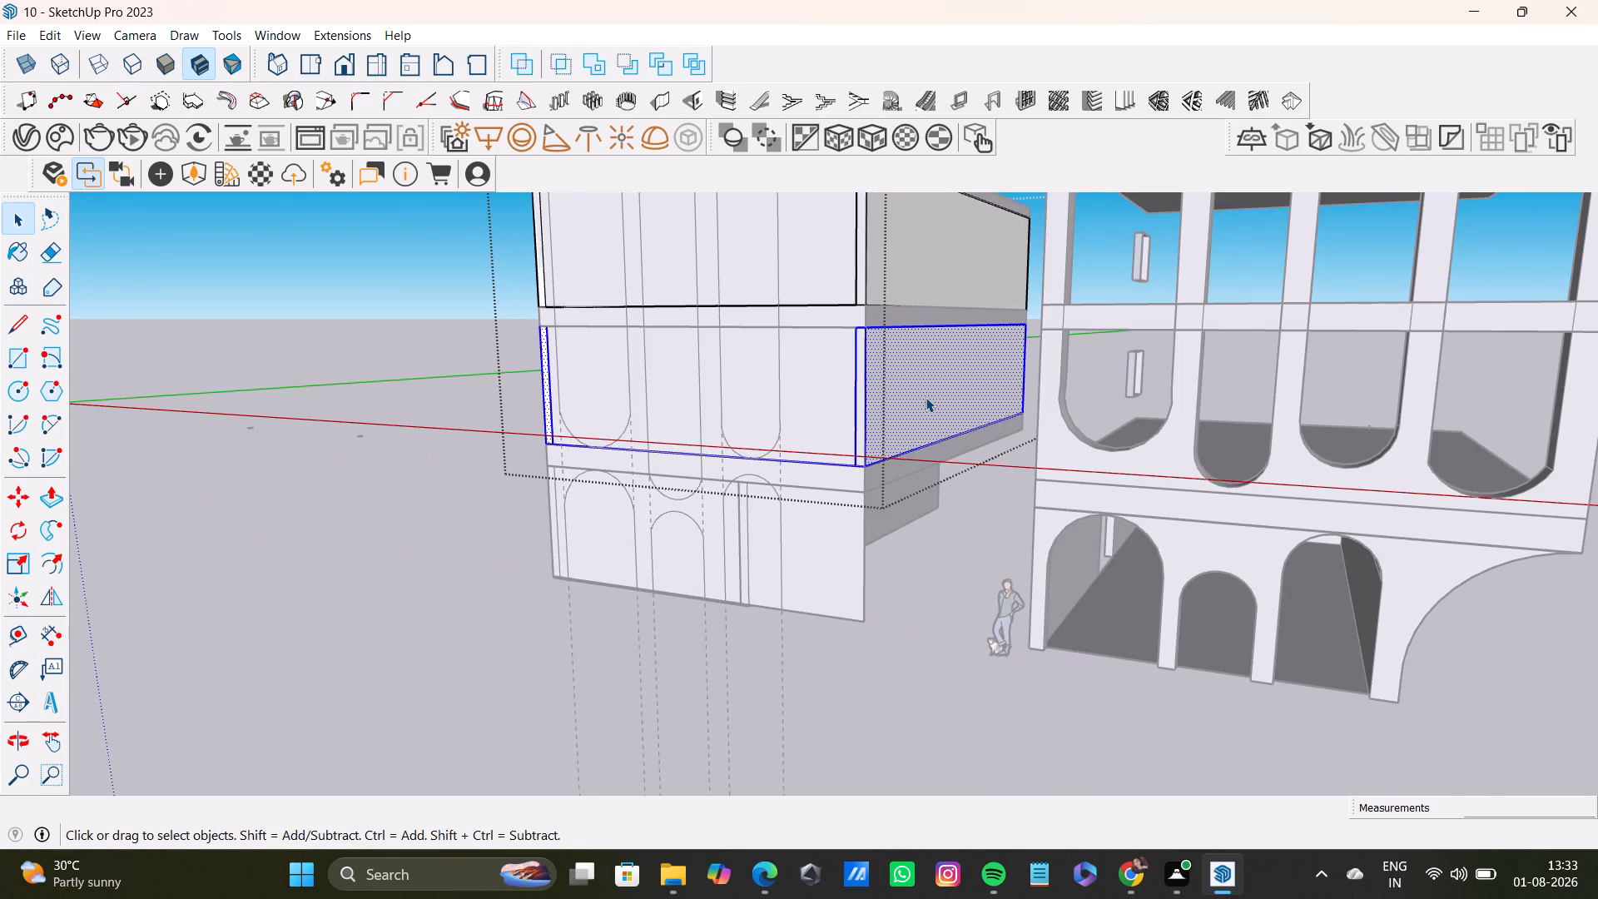
key("p")
left_click(936, 405)
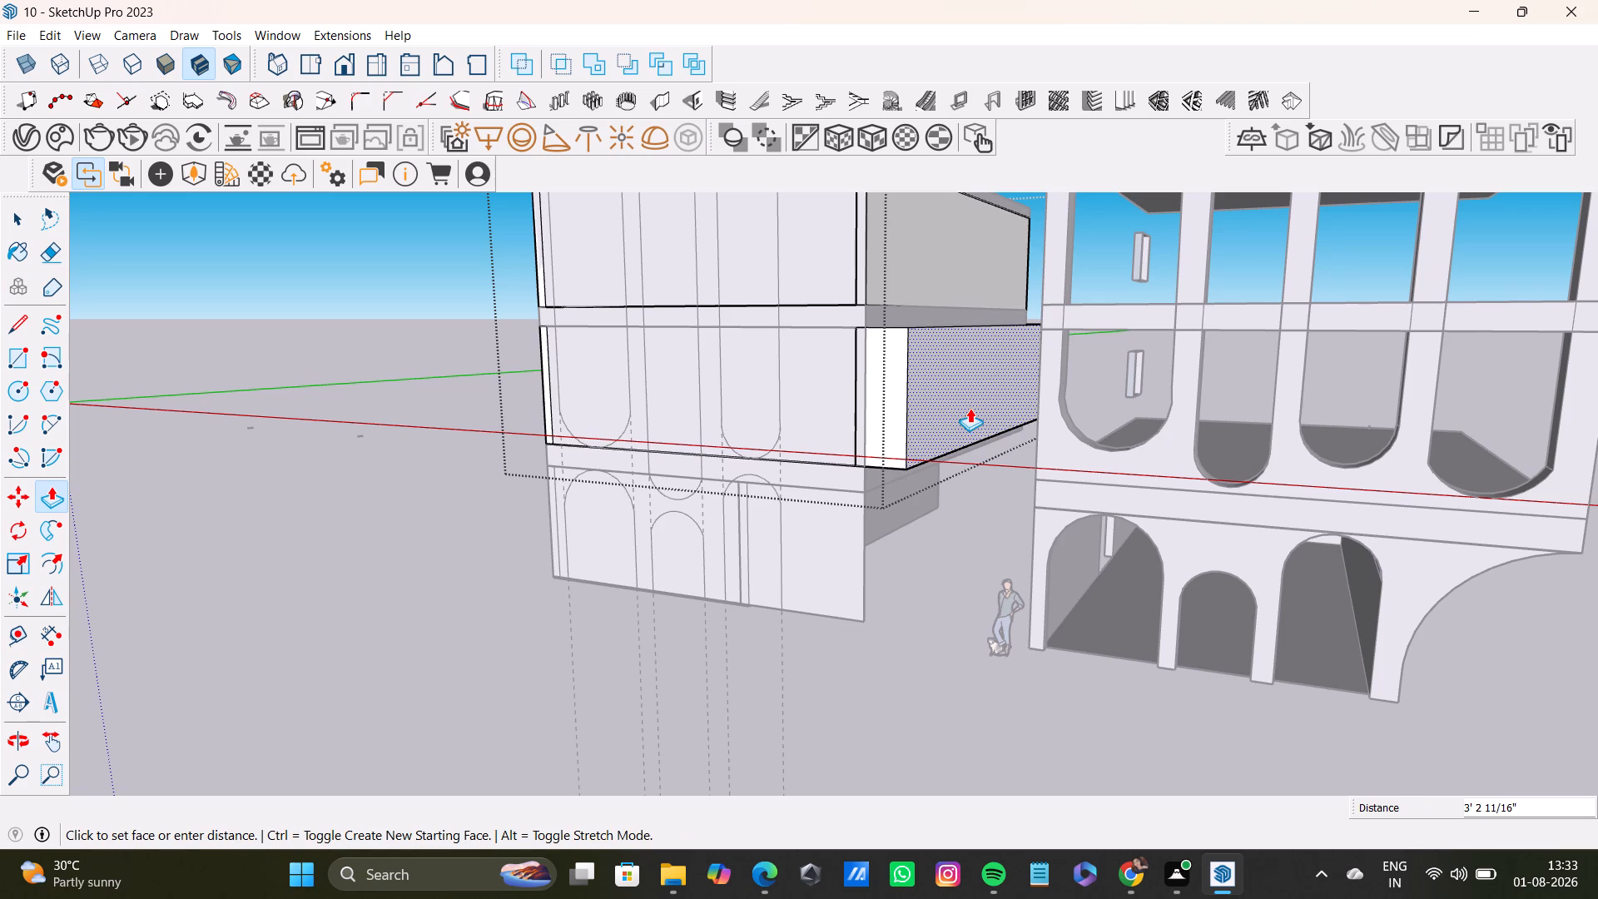
left_click(965, 405)
middle_click_drag(948, 530, 956, 469)
key("space")
Pull the side face of the lowest floor band outward 2' 7 1/2", flush with the extended storey wall above it.
triple_click(909, 494)
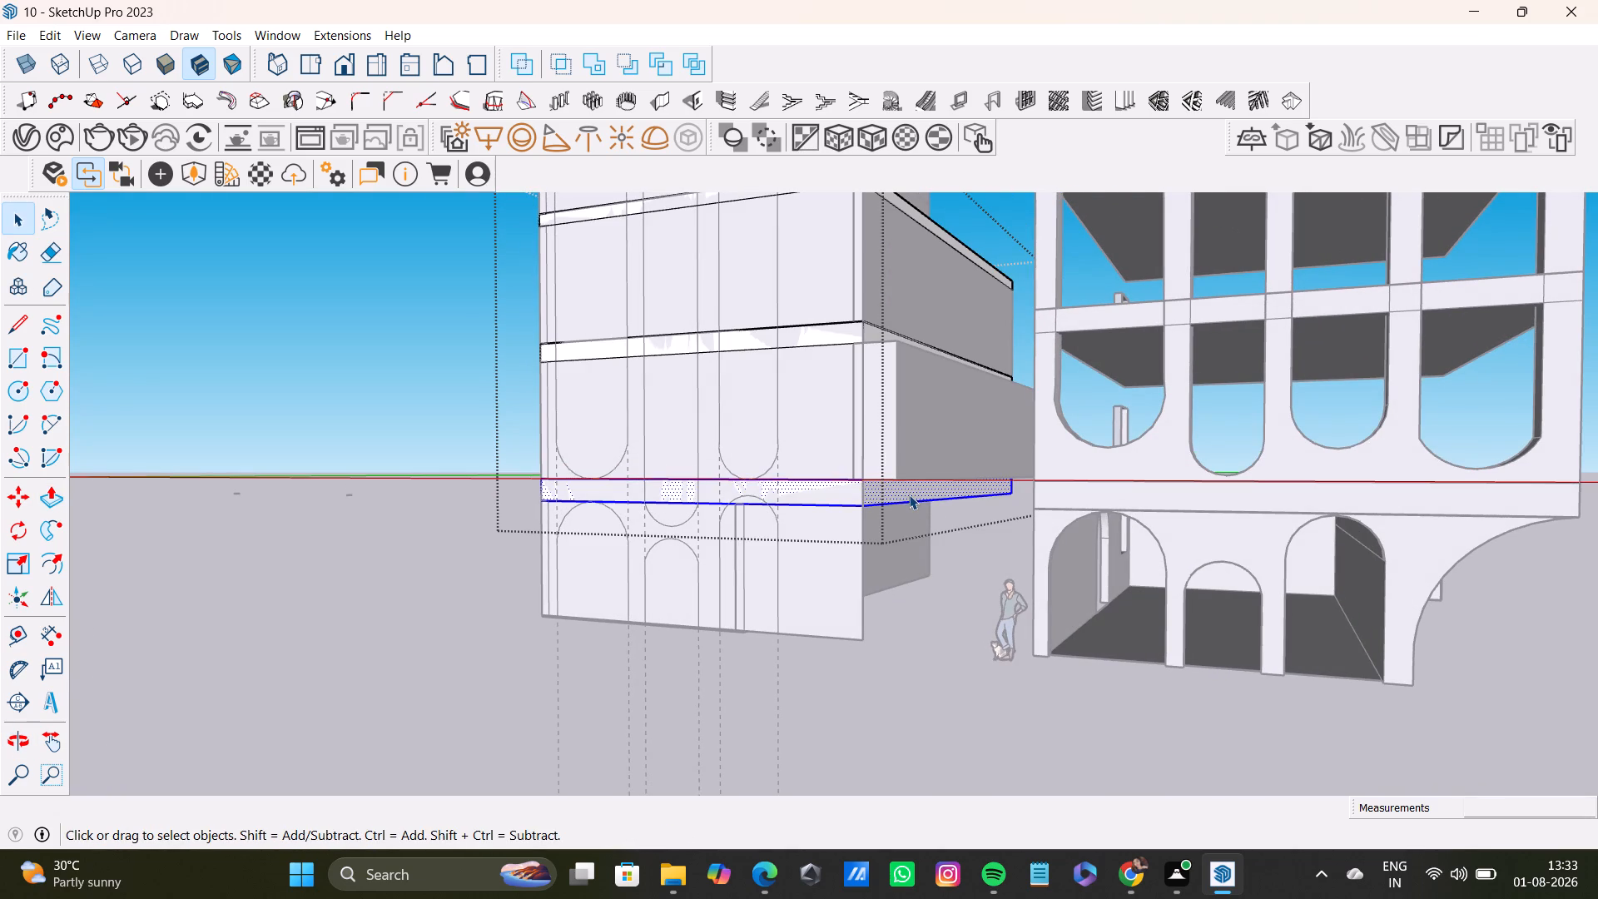
key("p")
left_click(904, 493)
left_click(911, 472)
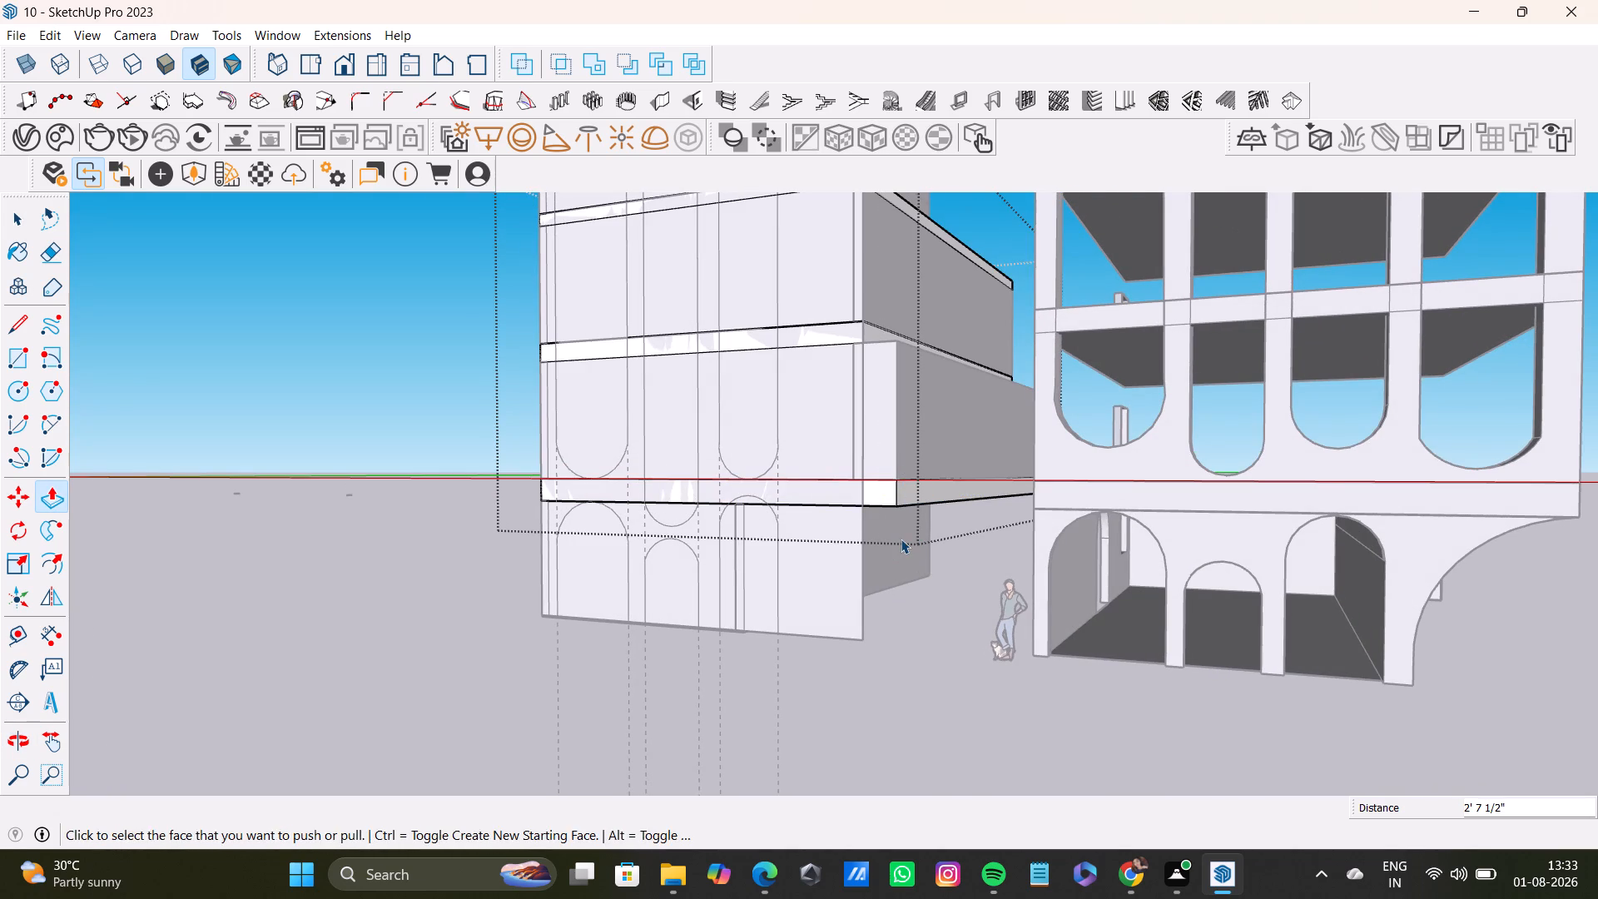
key("space")
key("space")
Pull the side face of the second floor band outward 2' 7 1/2", flush with the extended storey wall below it.
middle_click_drag(917, 424, 934, 530)
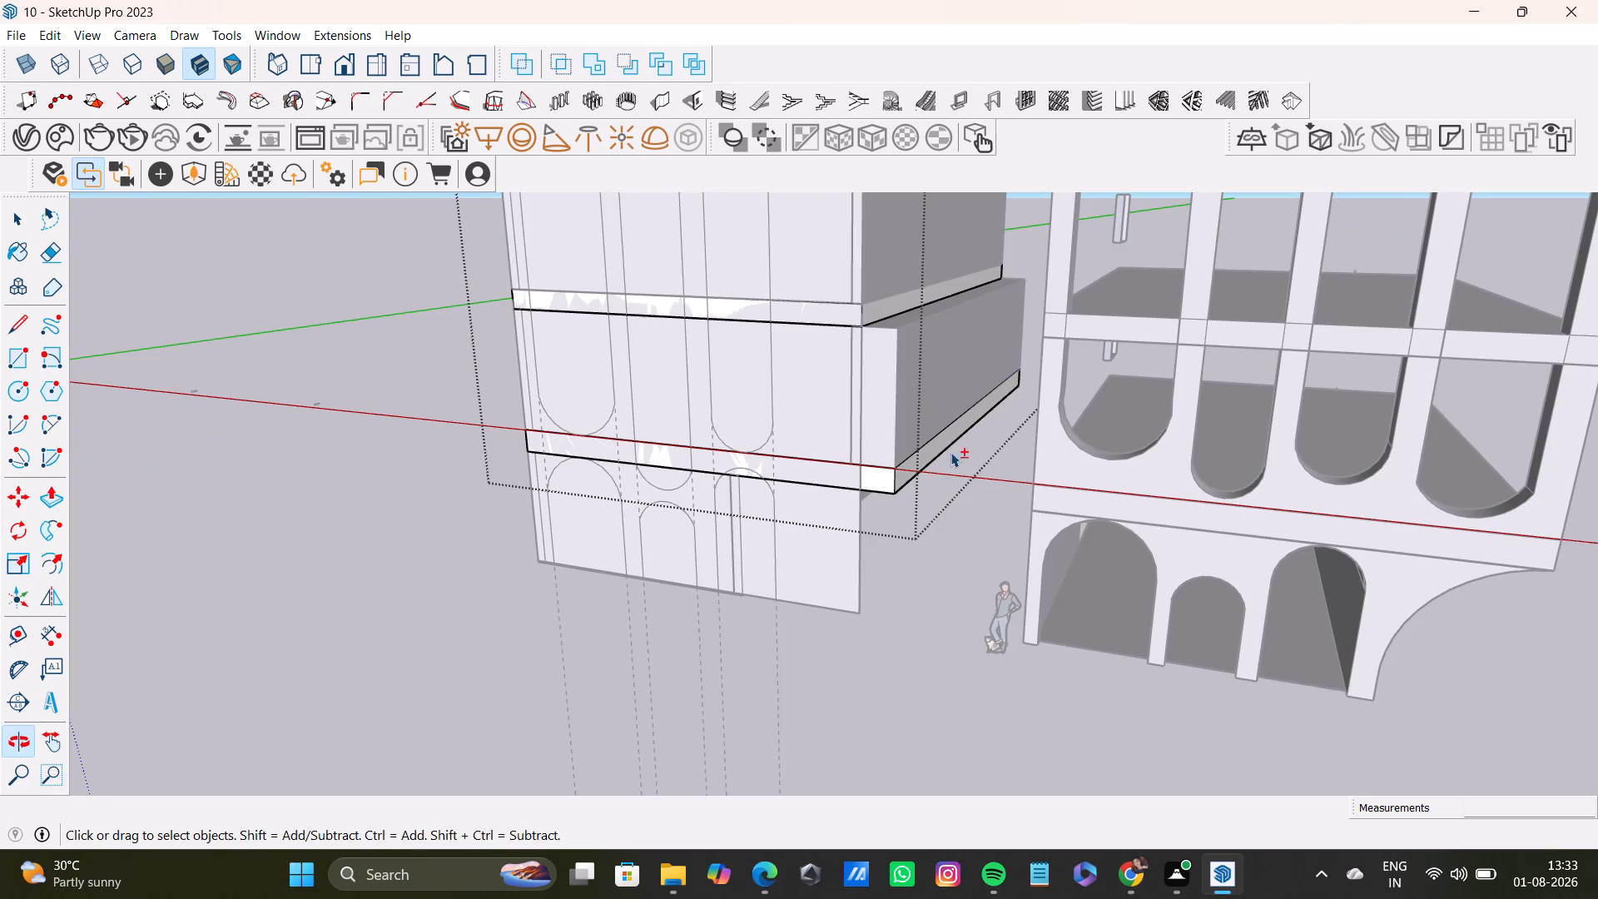
middle_click_drag(950, 452, 942, 532, "shift")
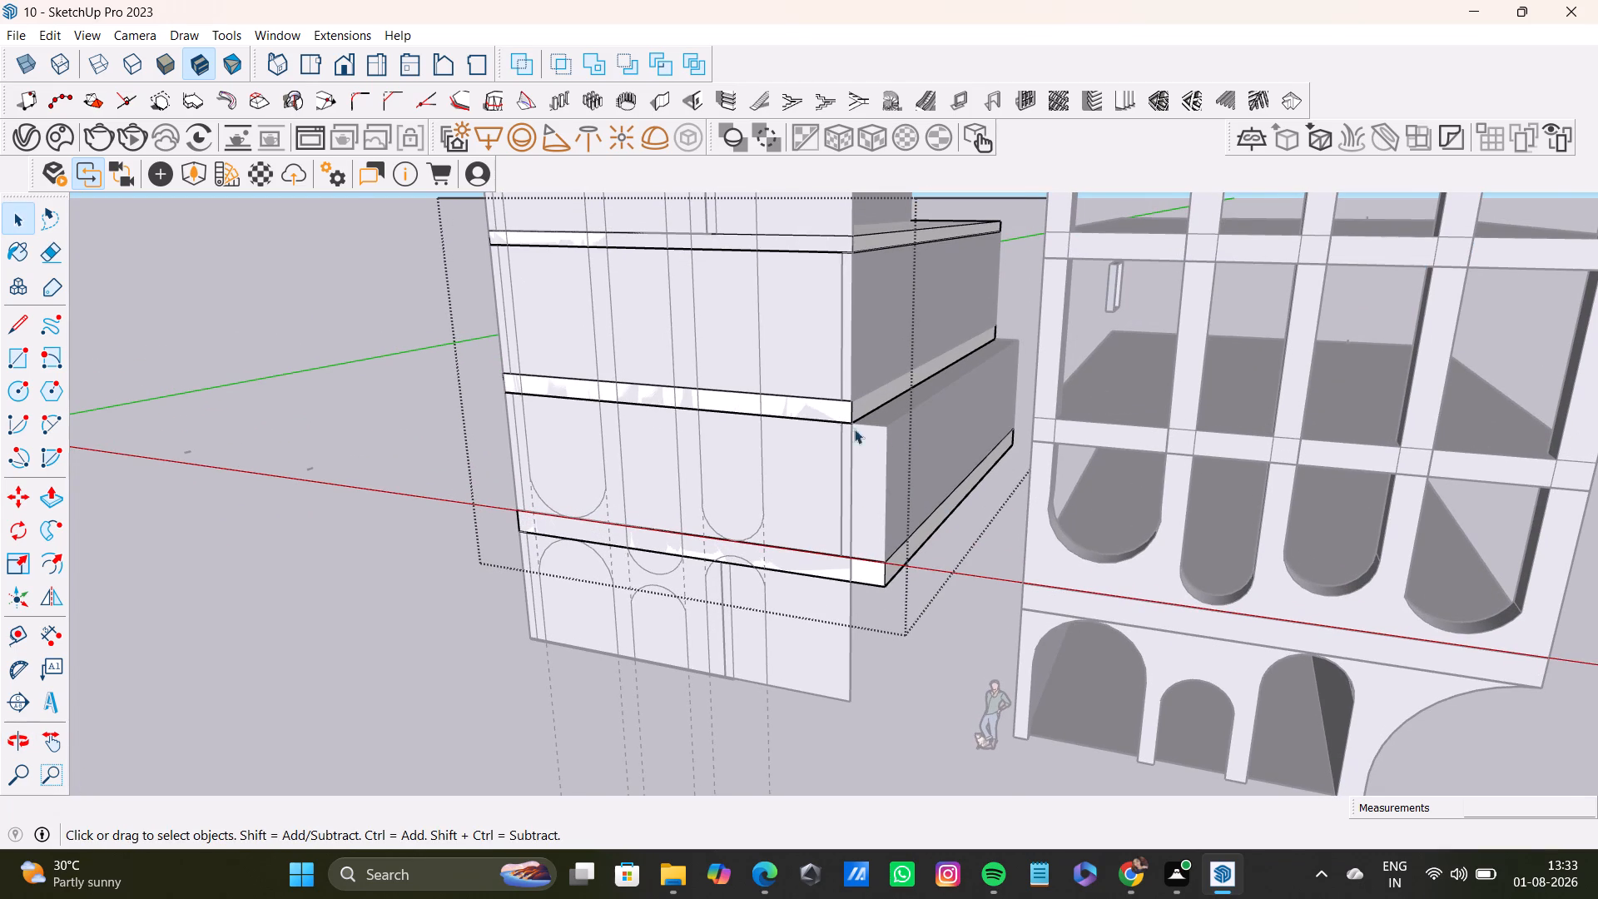
scroll(894, 431, "up", 2)
double_click(871, 387)
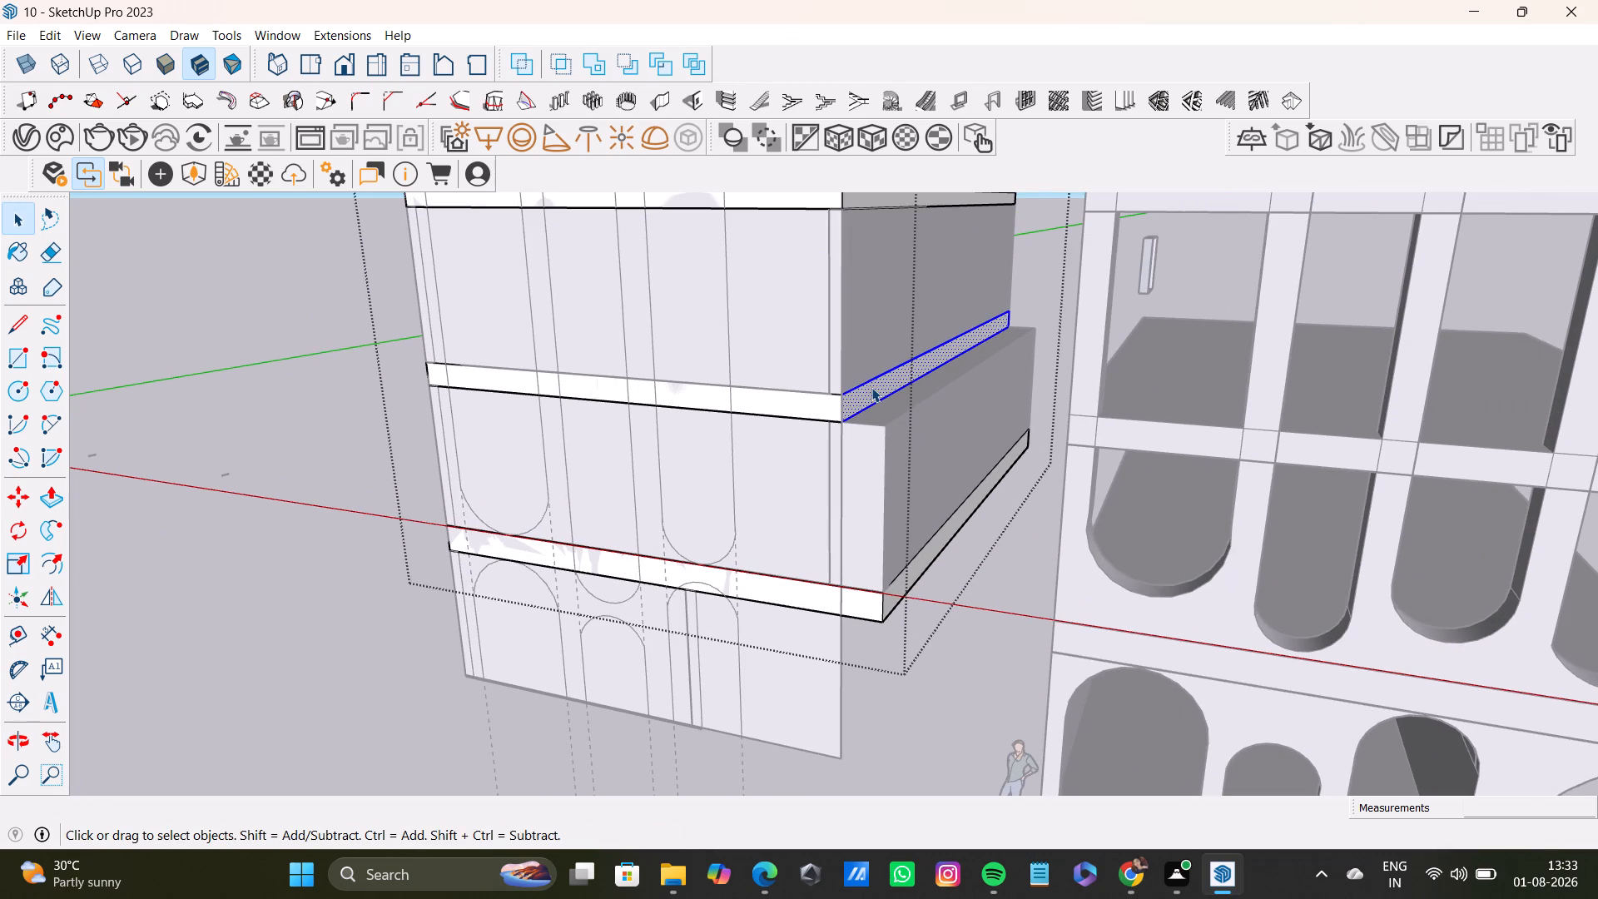
key("p")
left_click(871, 387)
left_click(886, 431)
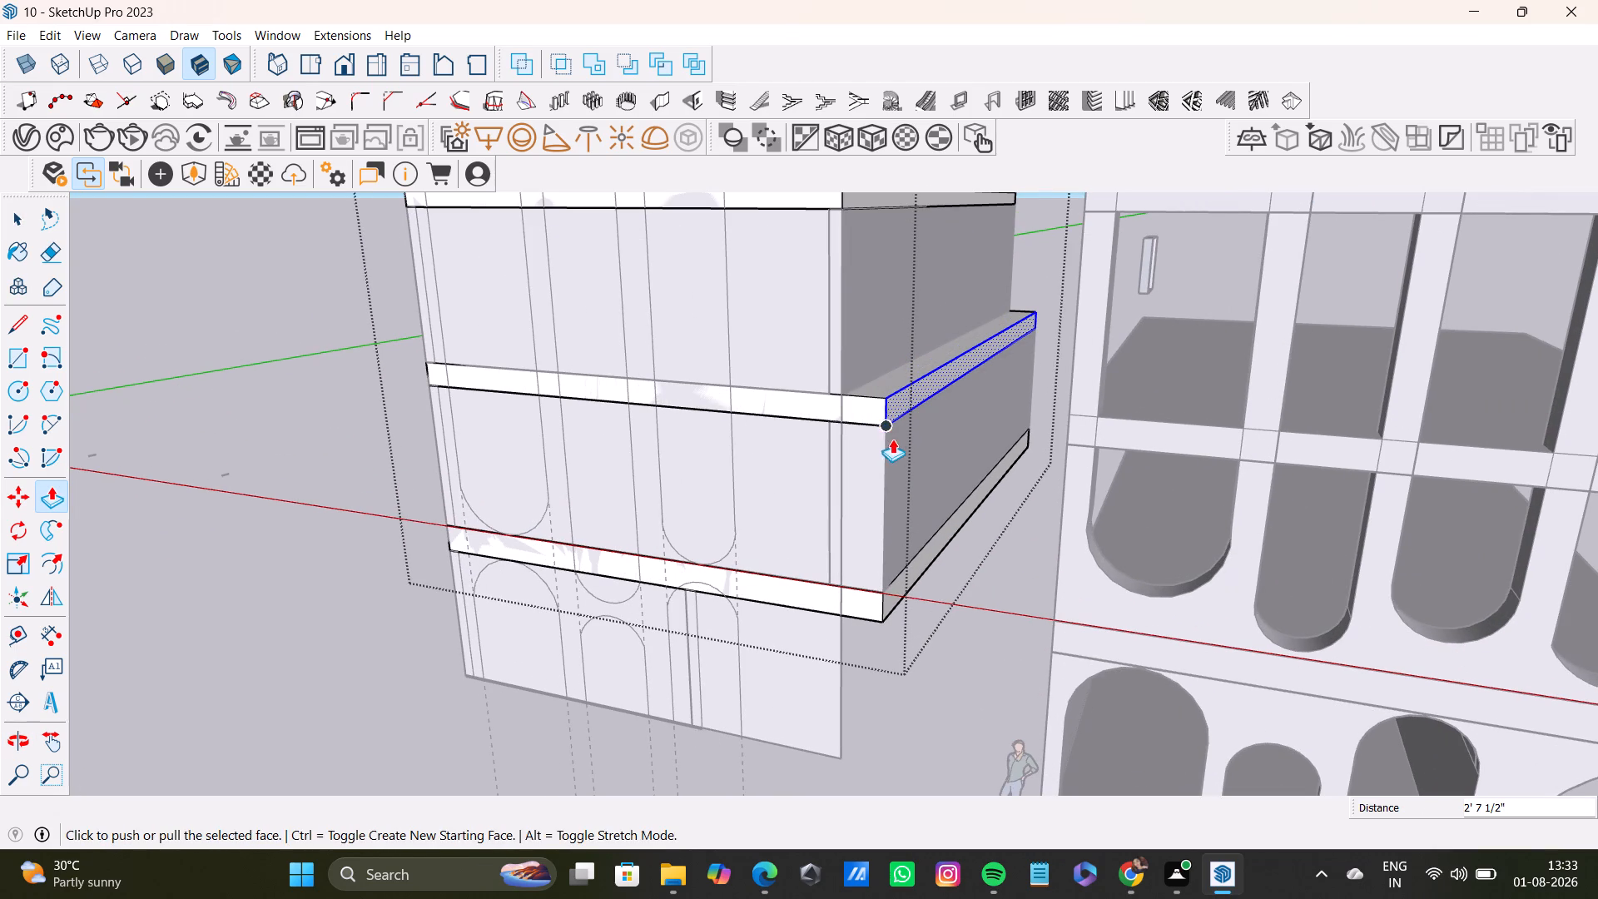
key("space")
Pull the side wall of the storey above the second floor band outward, flush with that band's extended edge.
middle_click_drag(929, 376, 905, 492, "shift")
triple_click(836, 386)
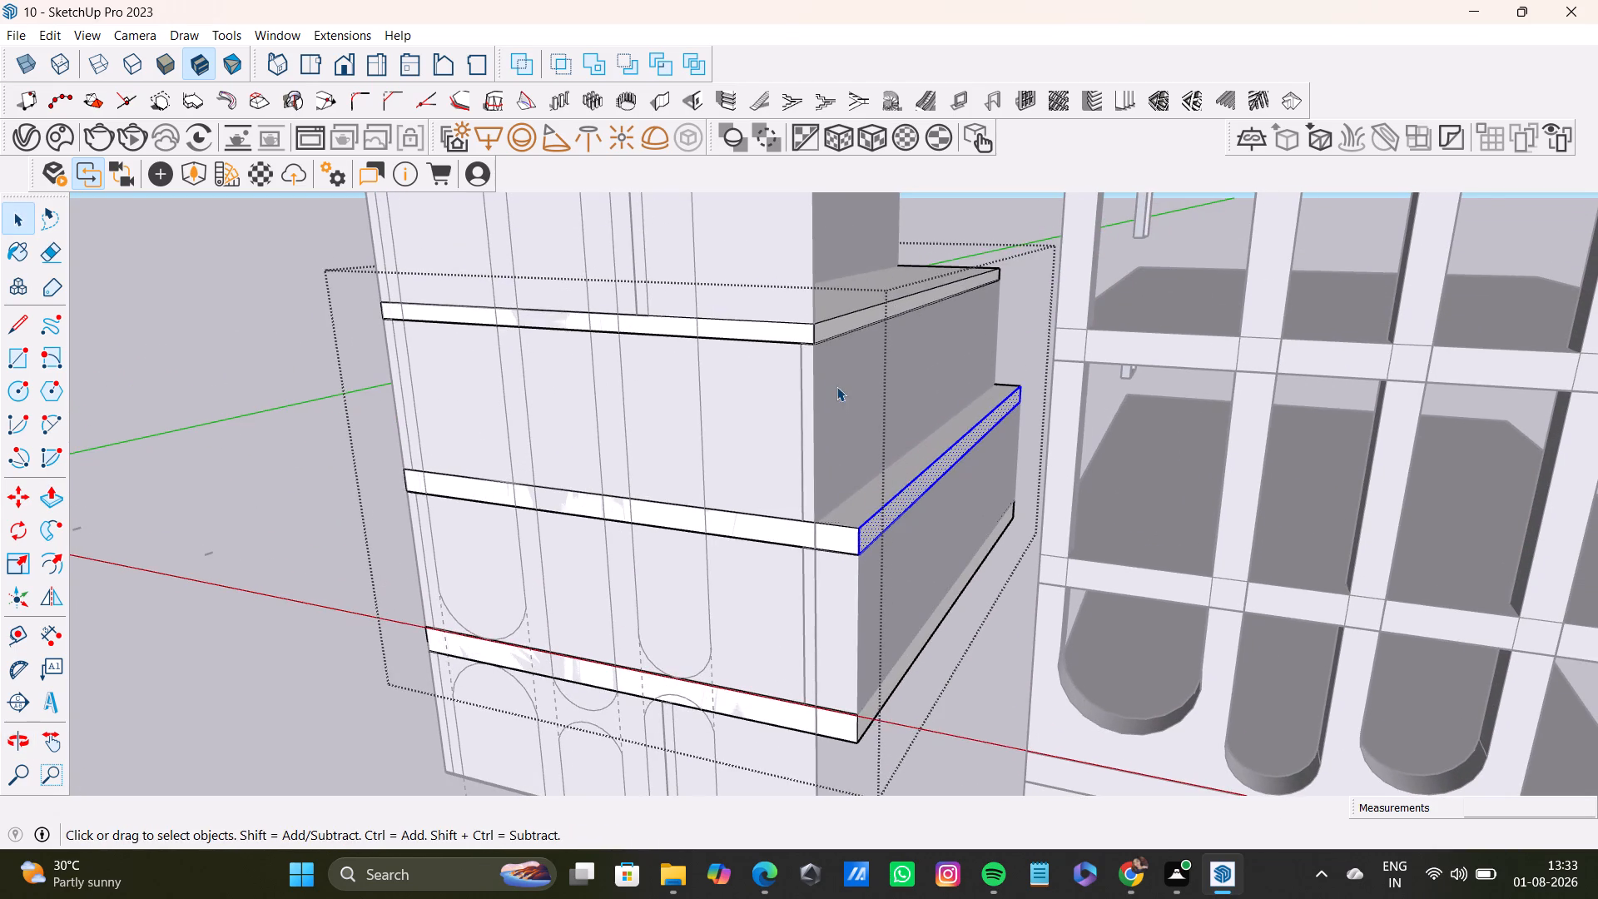
key("p")
left_click(850, 385)
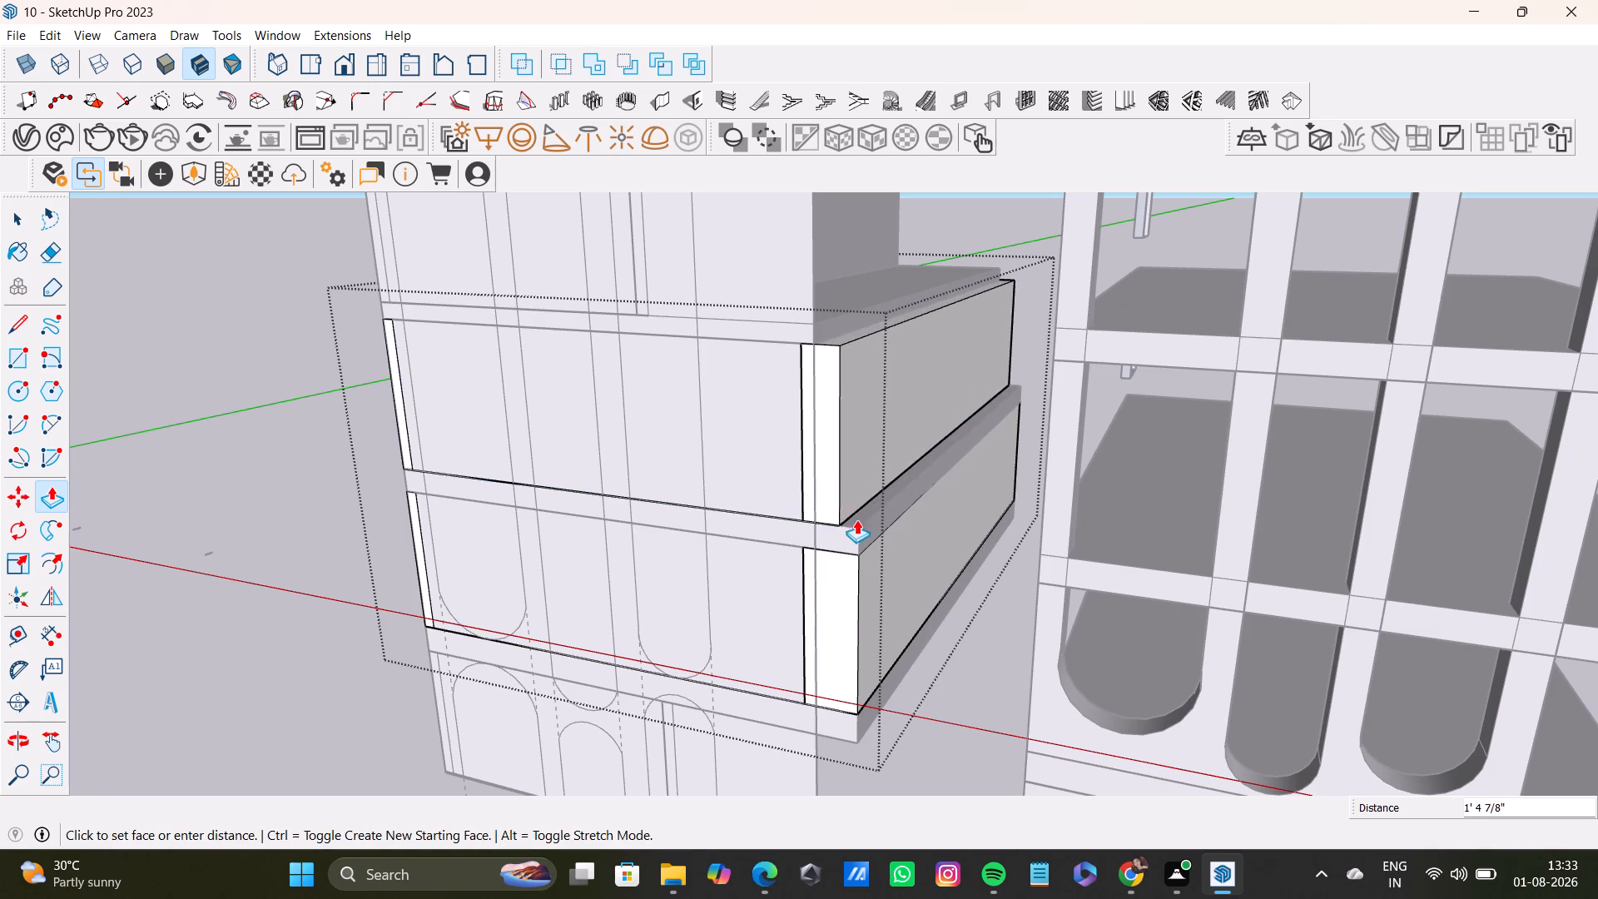
left_click(866, 527)
key("space")
Pull the side face of the third floor band outward, flush with the extended wall below, and finish editing the floors.
double_click(878, 315)
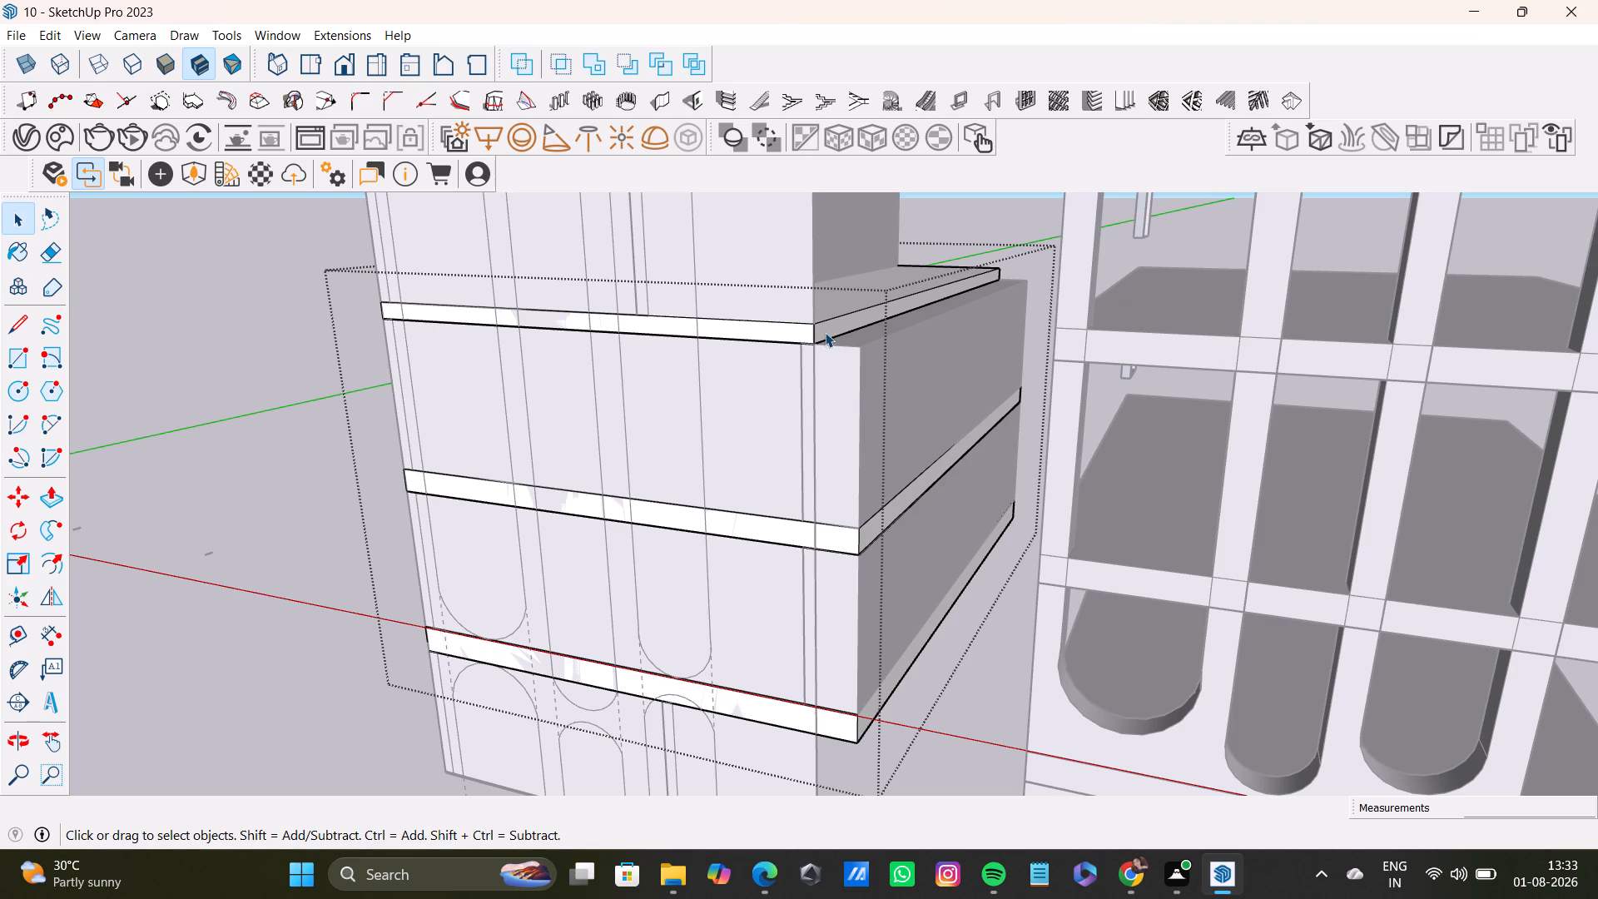
triple_click(826, 330)
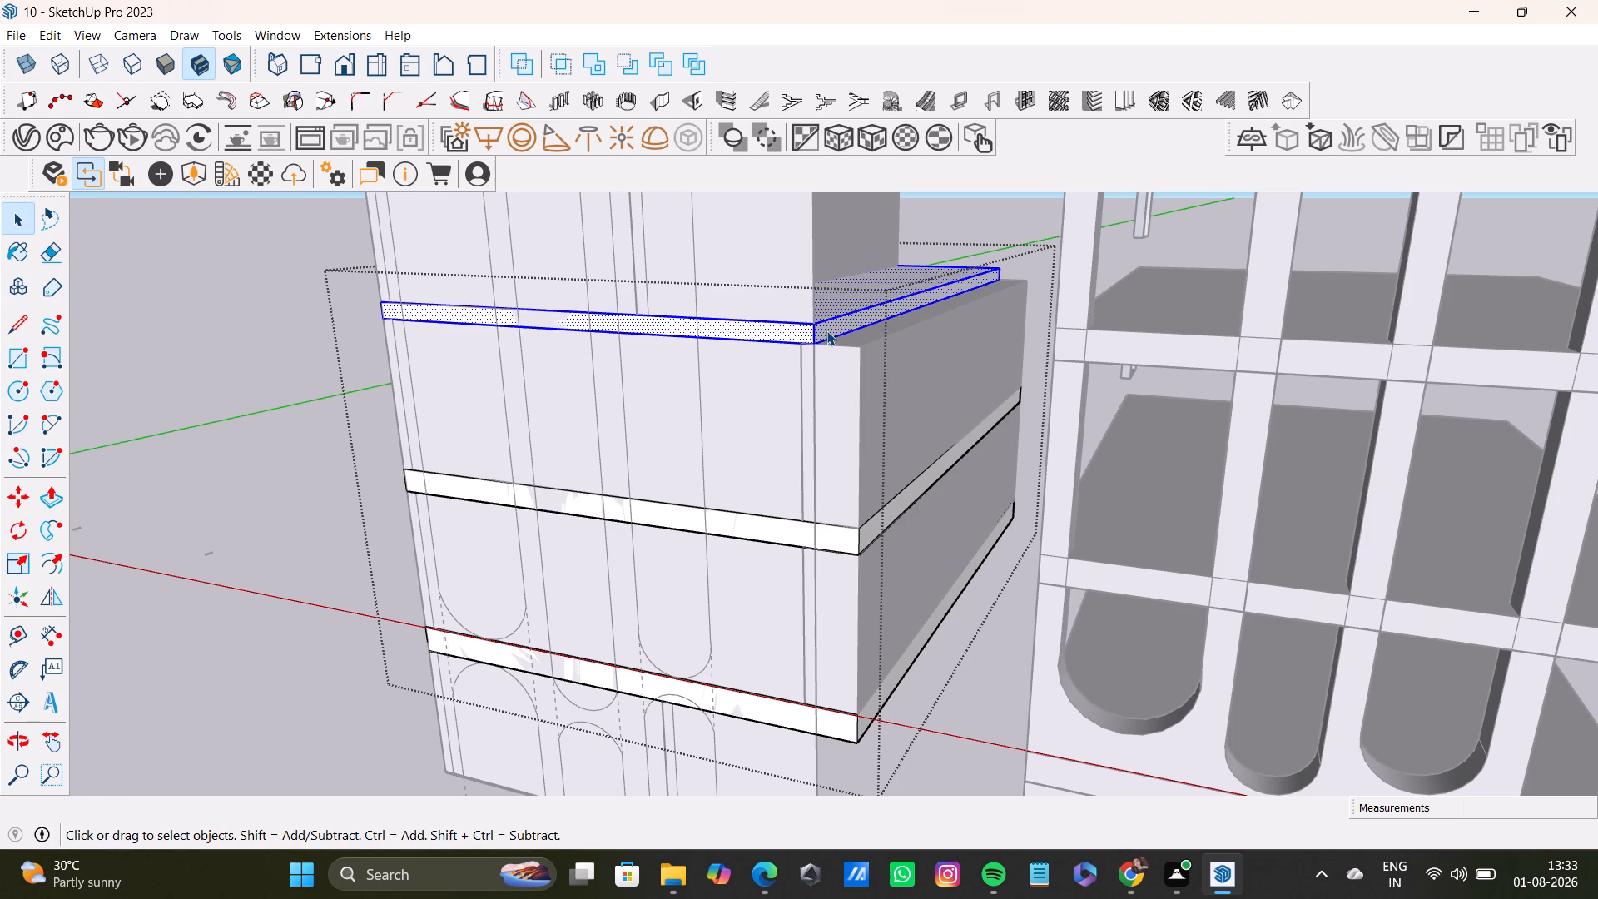
key("p")
left_click(826, 330)
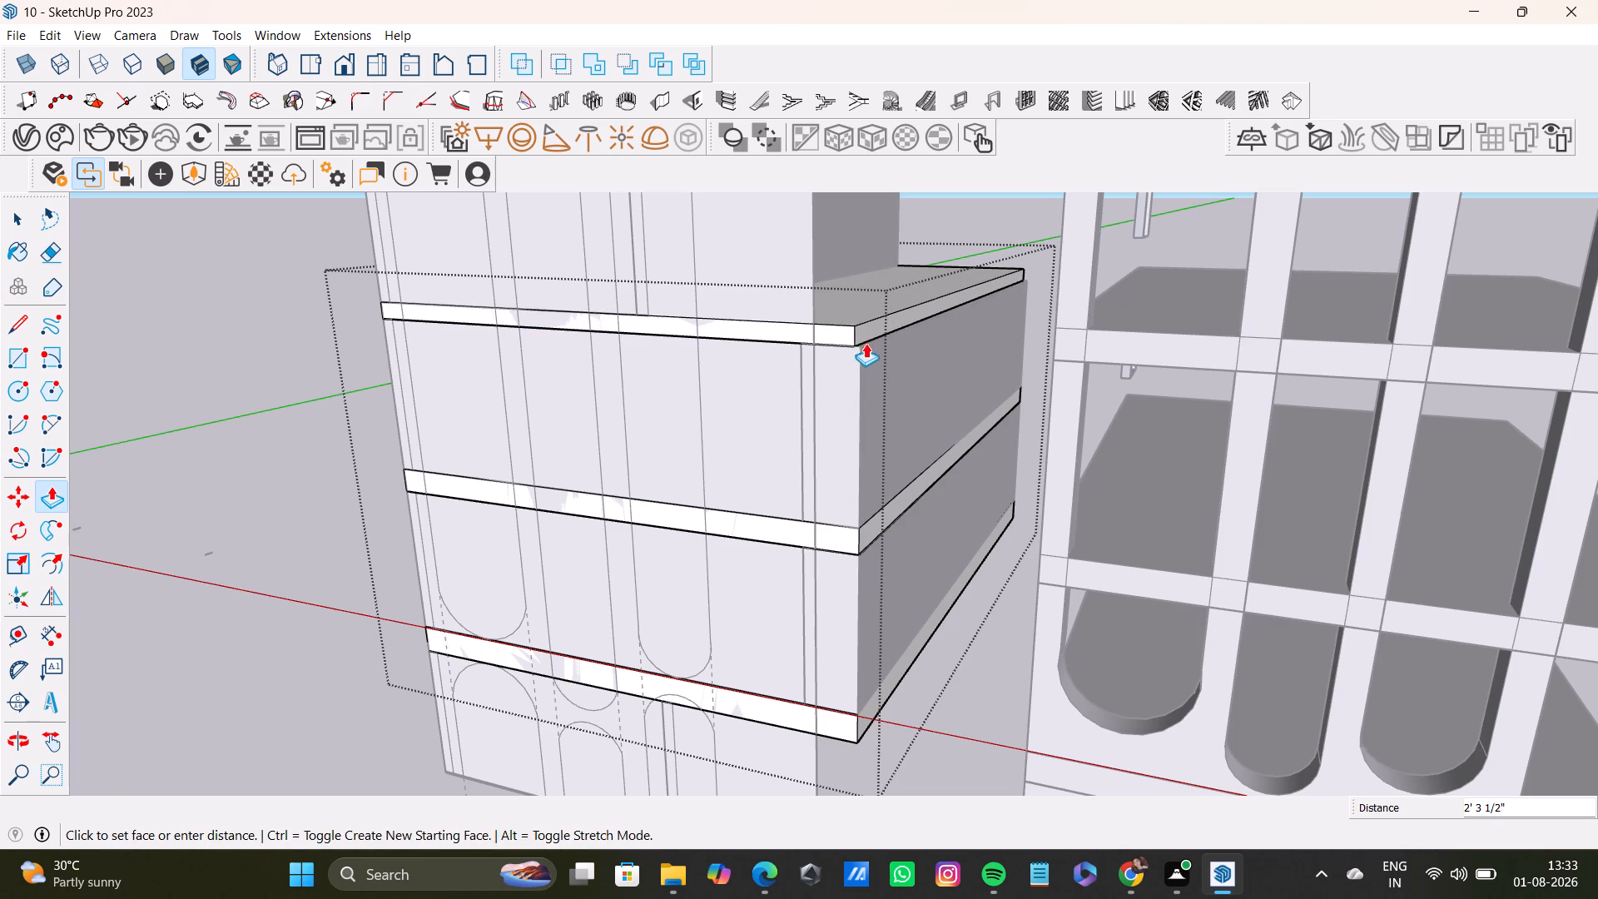
left_click(866, 347)
scroll(927, 433, "down", 6)
key("space")
middle_click_drag(925, 433, 954, 365)
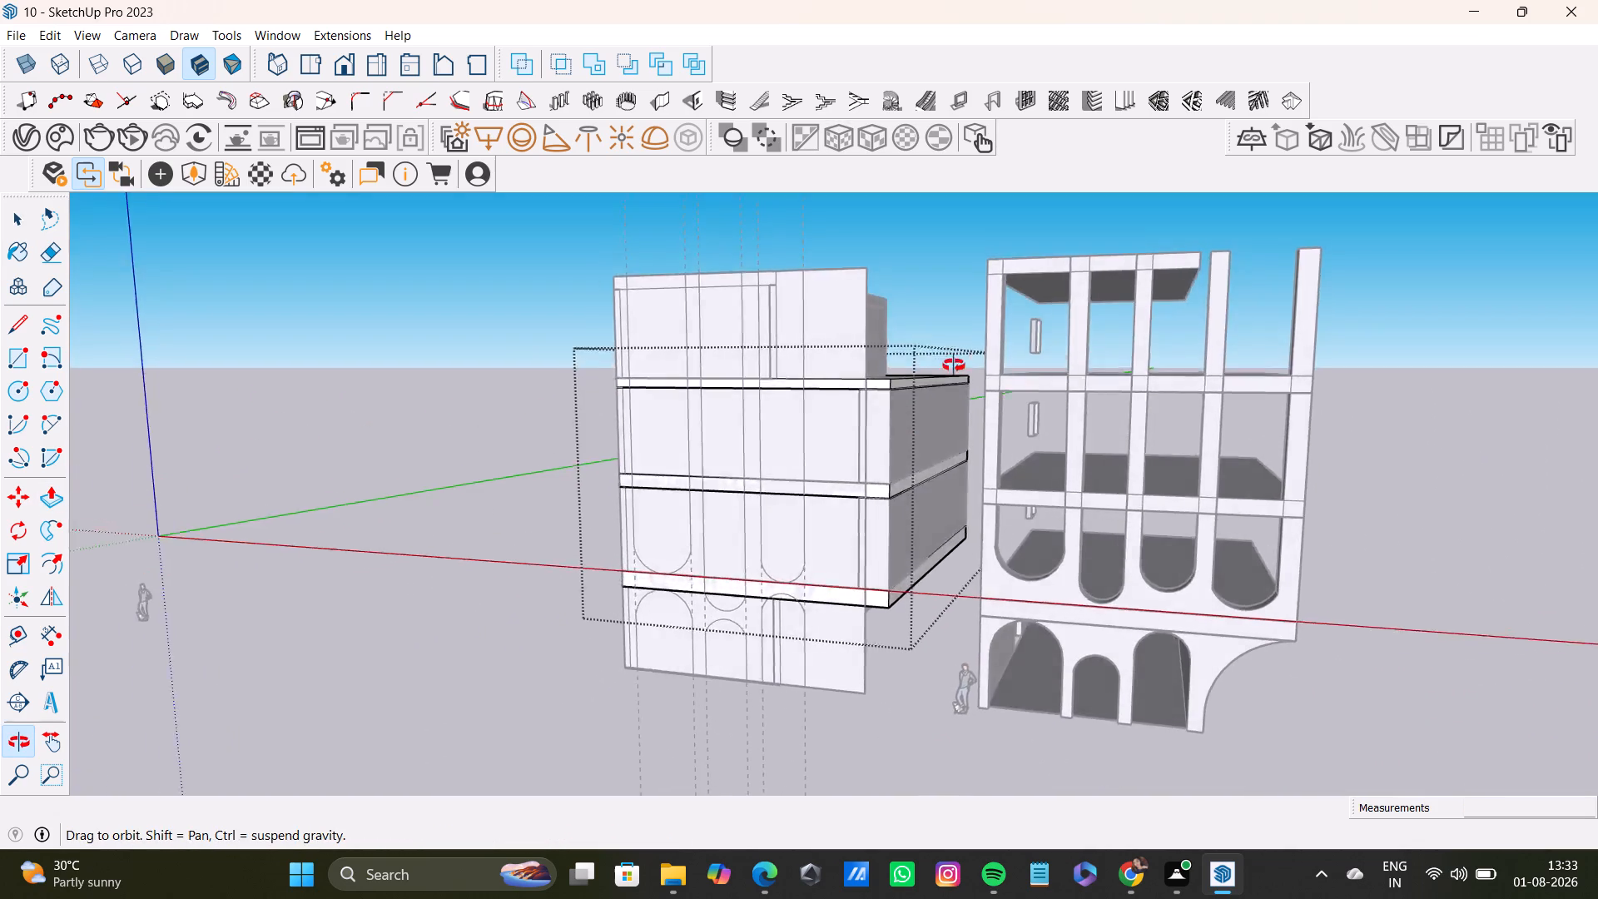
middle_click_drag(954, 365, 871, 380)
key("space")
key("space")
key("space")
middle_click_drag(891, 427, 660, 475)
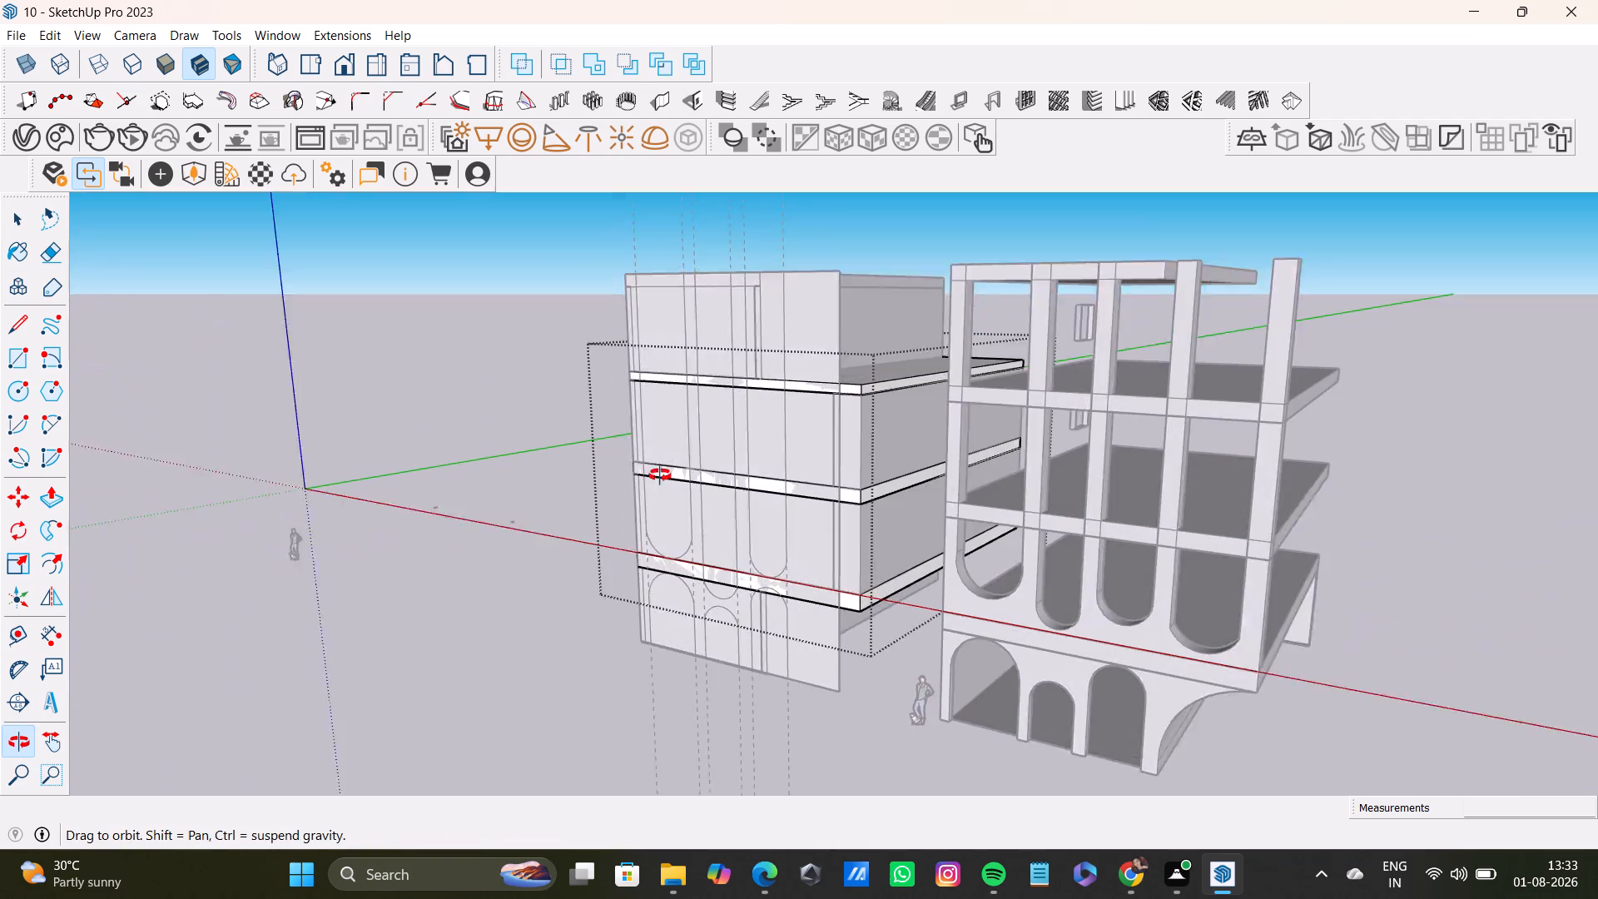
middle_click_drag(660, 475, 648, 484)
key("space")
left_click(1392, 303)
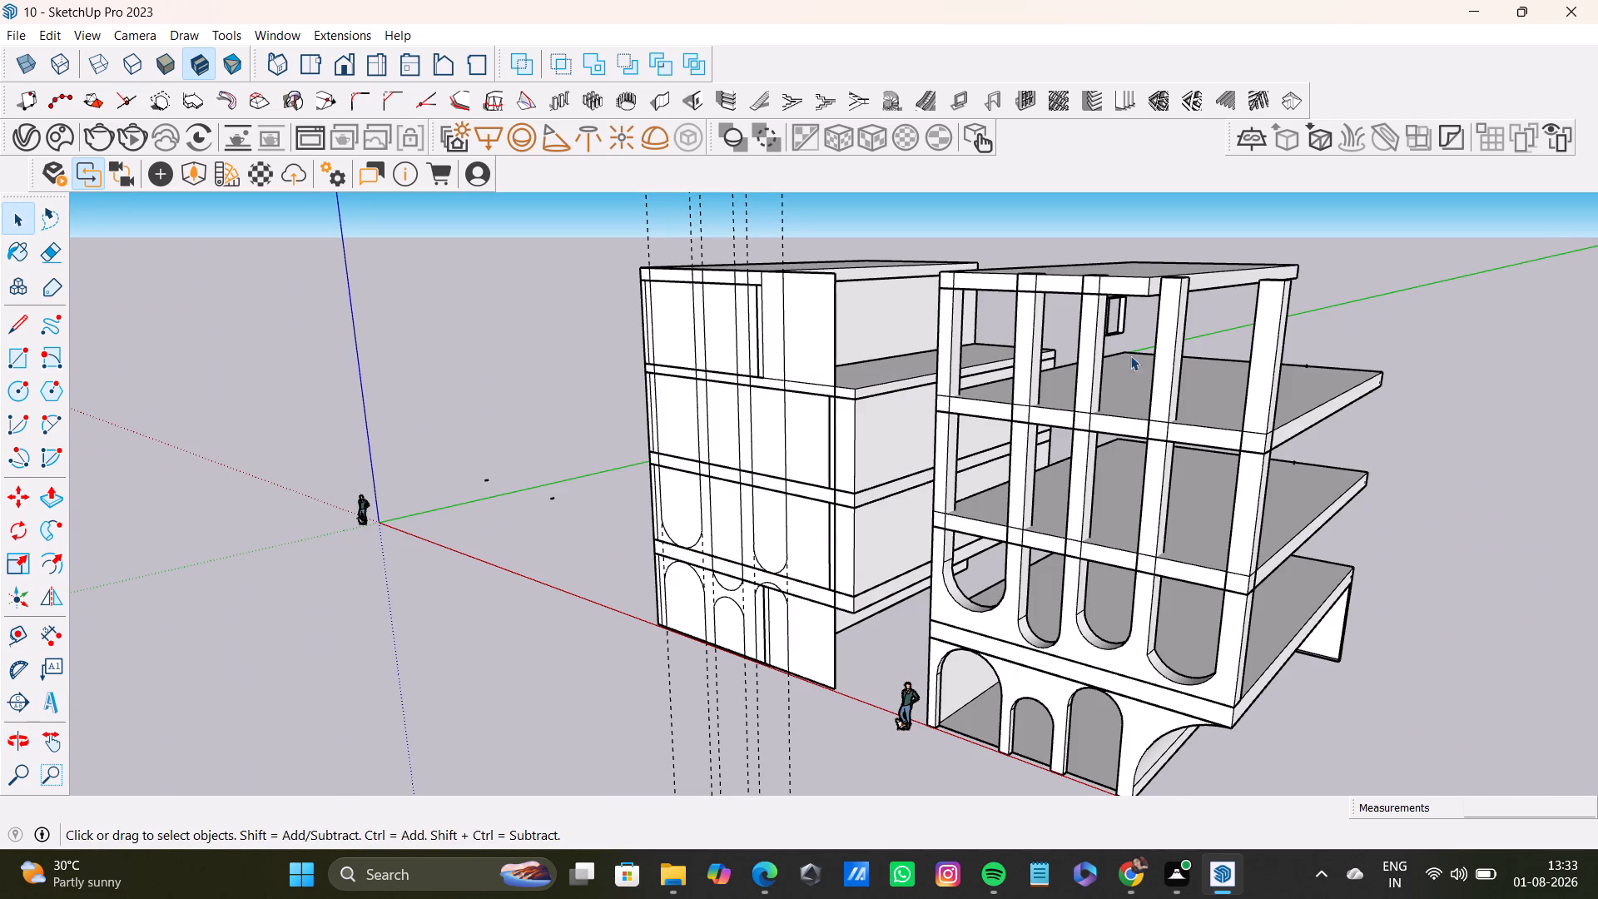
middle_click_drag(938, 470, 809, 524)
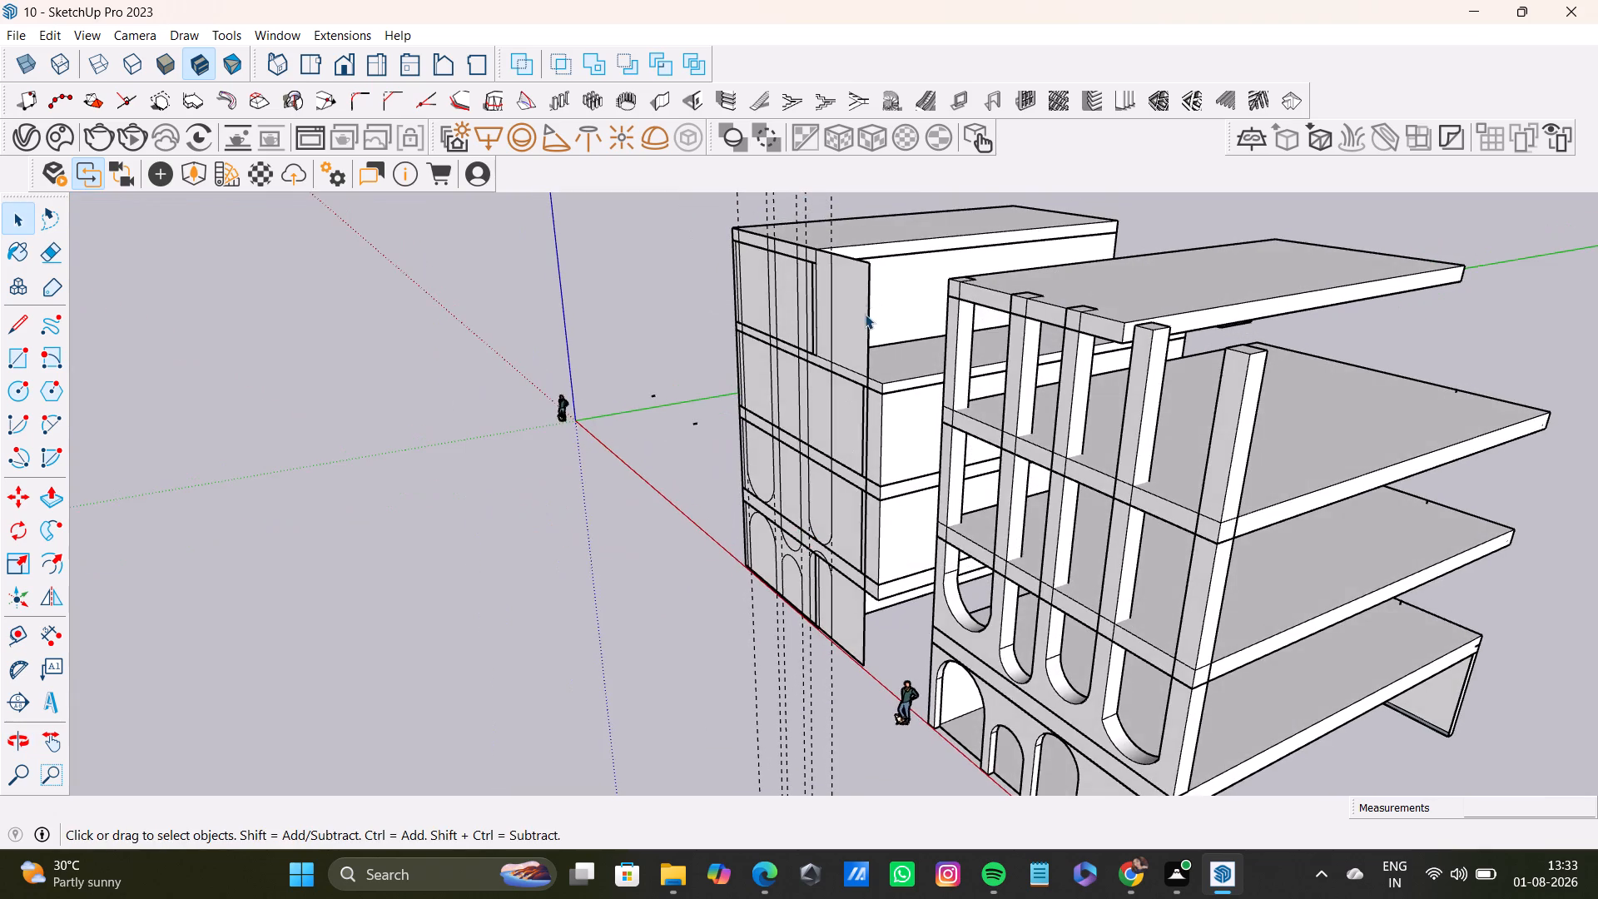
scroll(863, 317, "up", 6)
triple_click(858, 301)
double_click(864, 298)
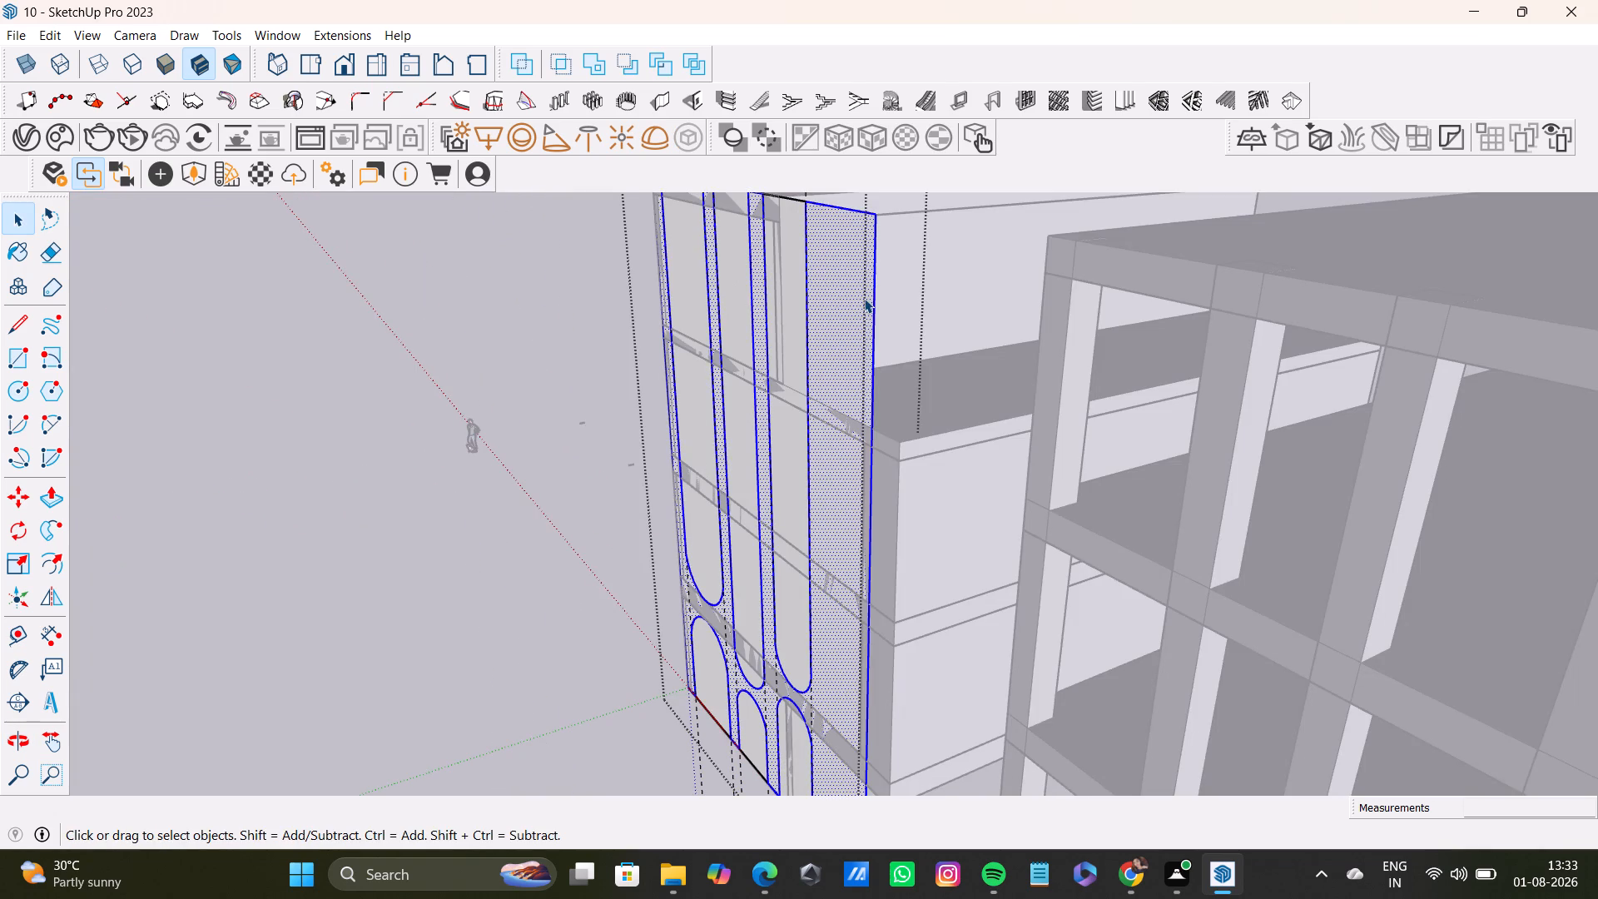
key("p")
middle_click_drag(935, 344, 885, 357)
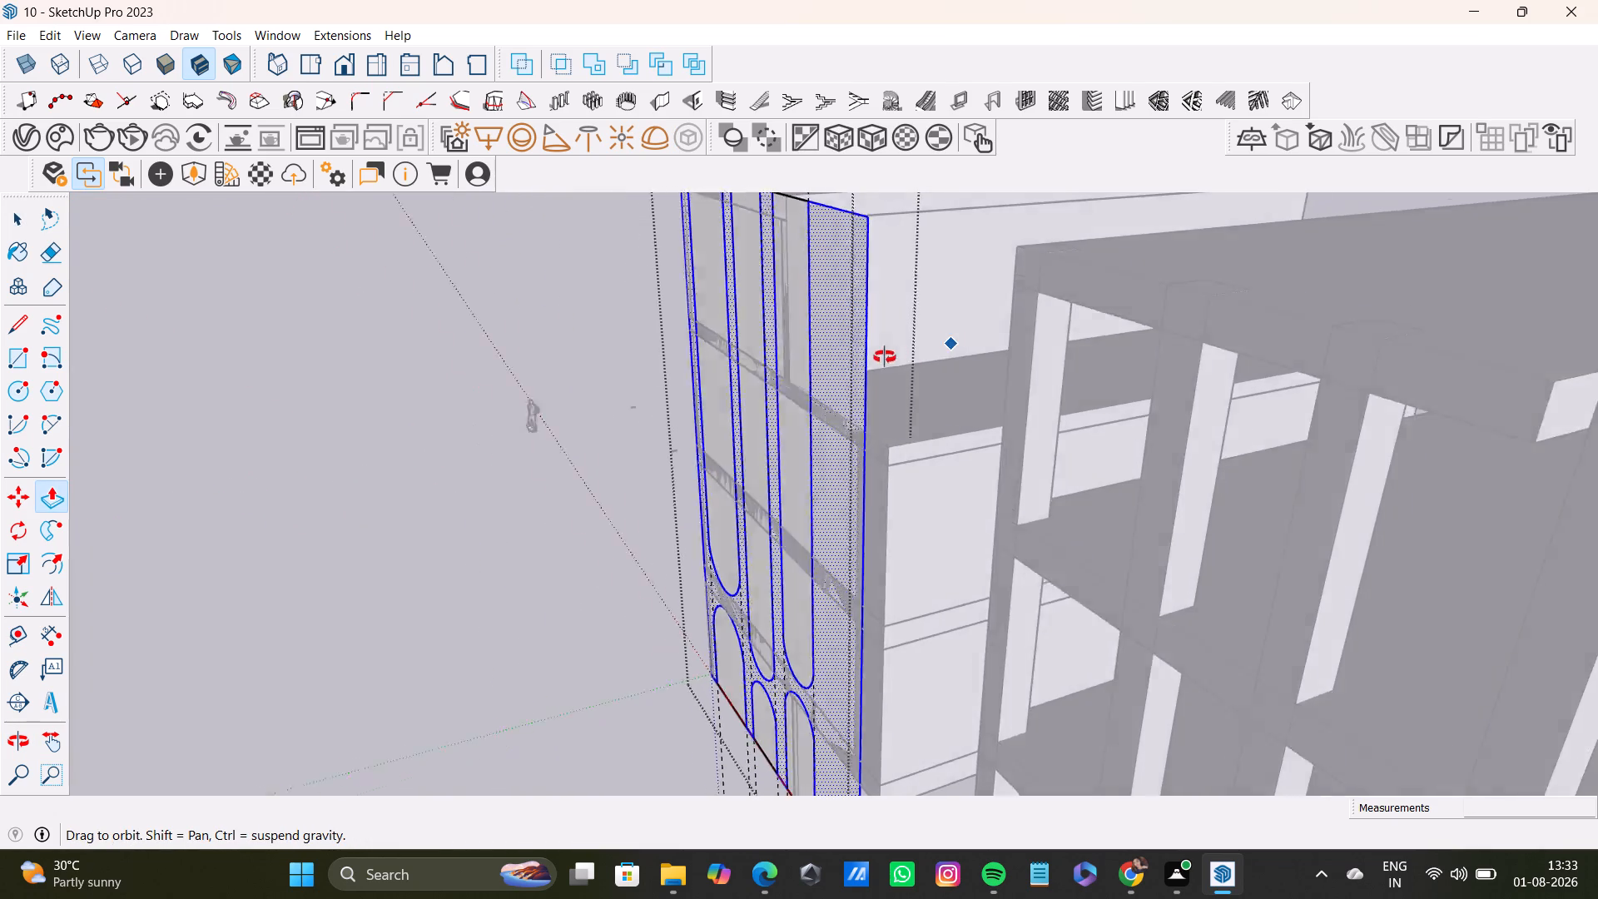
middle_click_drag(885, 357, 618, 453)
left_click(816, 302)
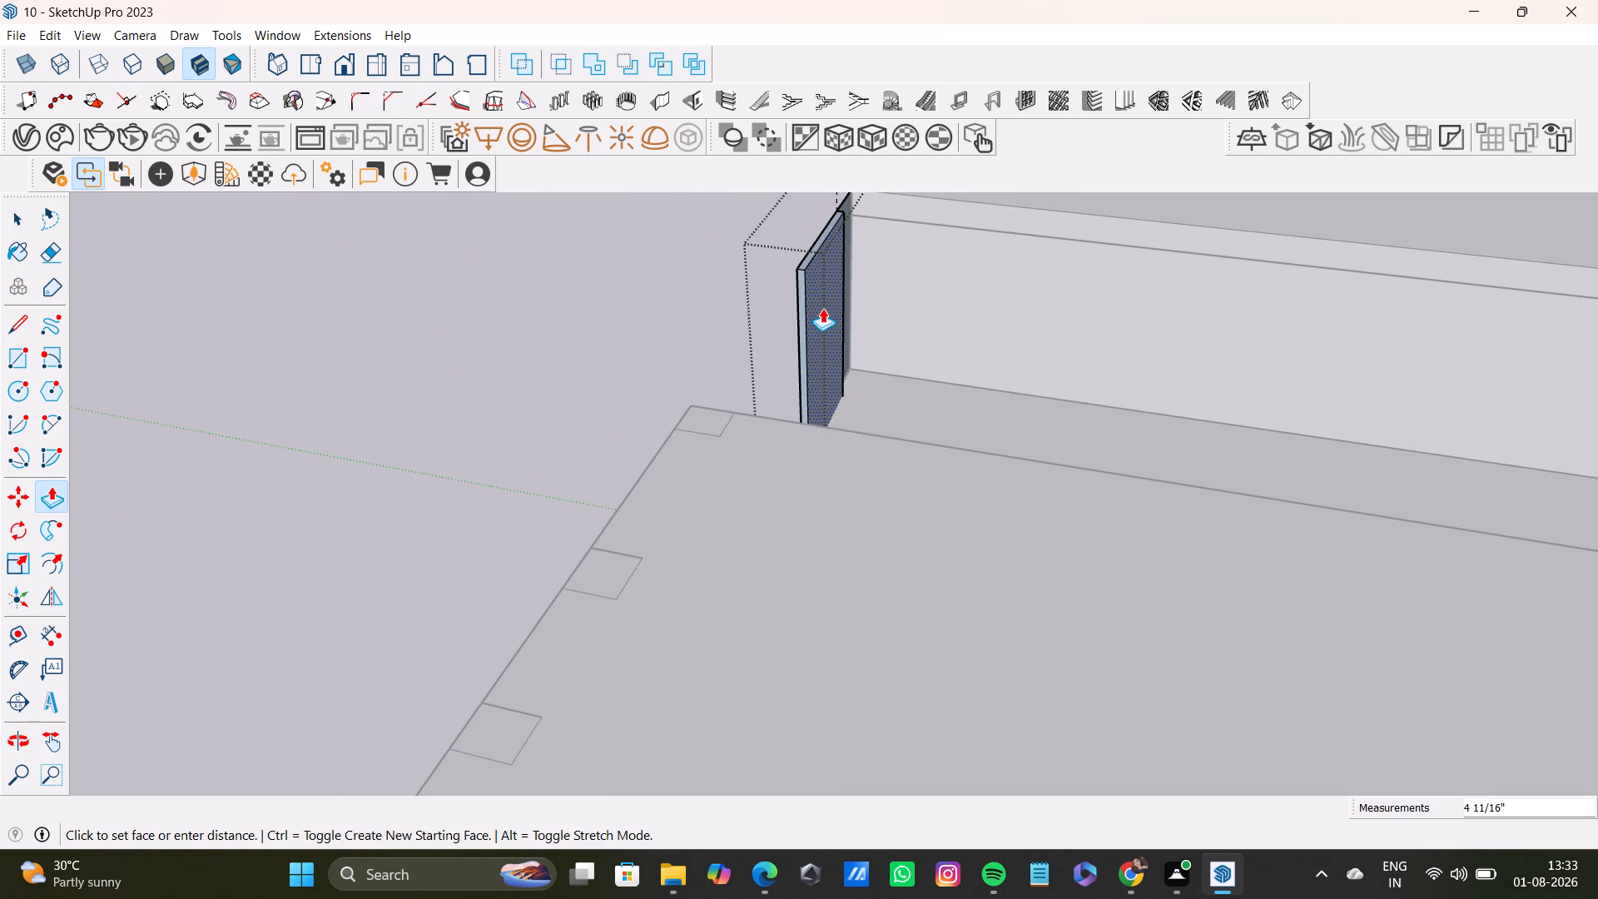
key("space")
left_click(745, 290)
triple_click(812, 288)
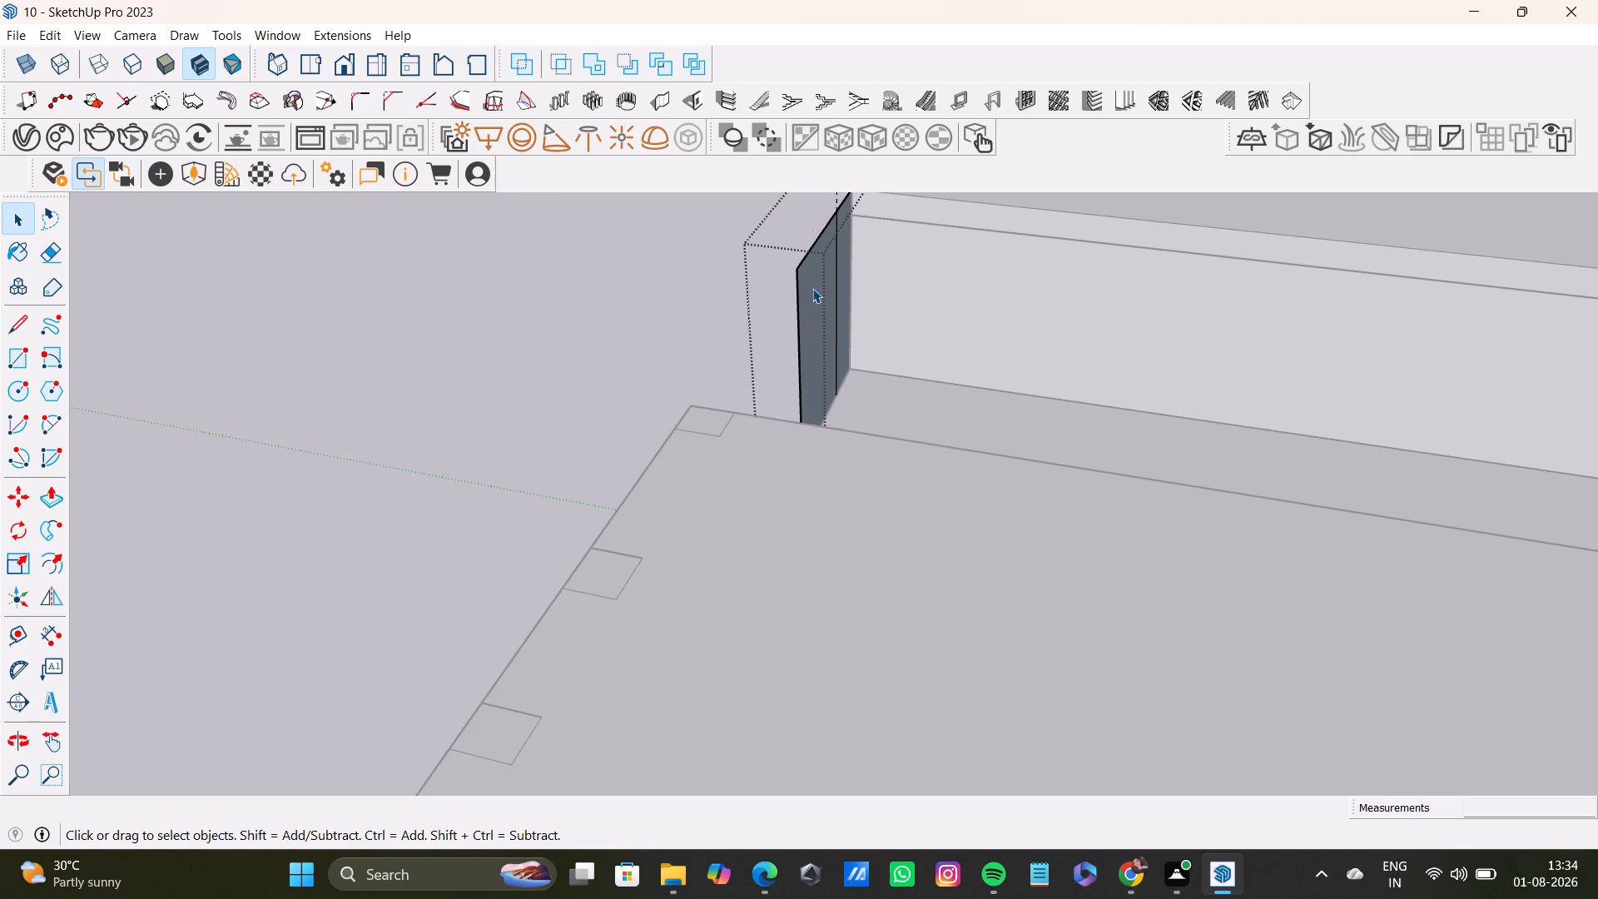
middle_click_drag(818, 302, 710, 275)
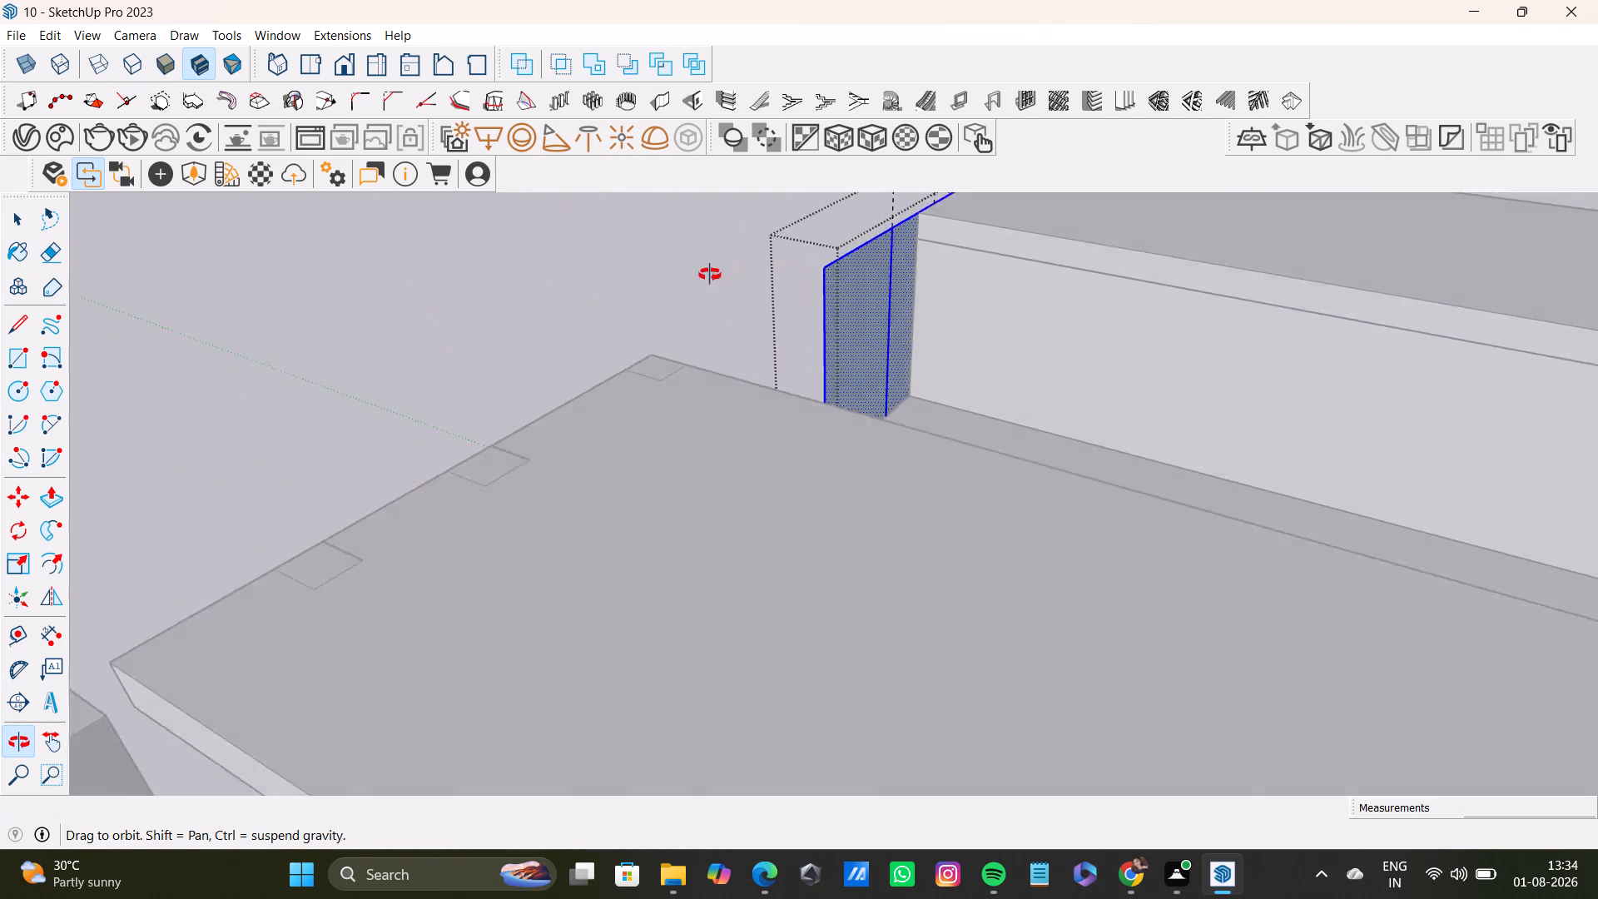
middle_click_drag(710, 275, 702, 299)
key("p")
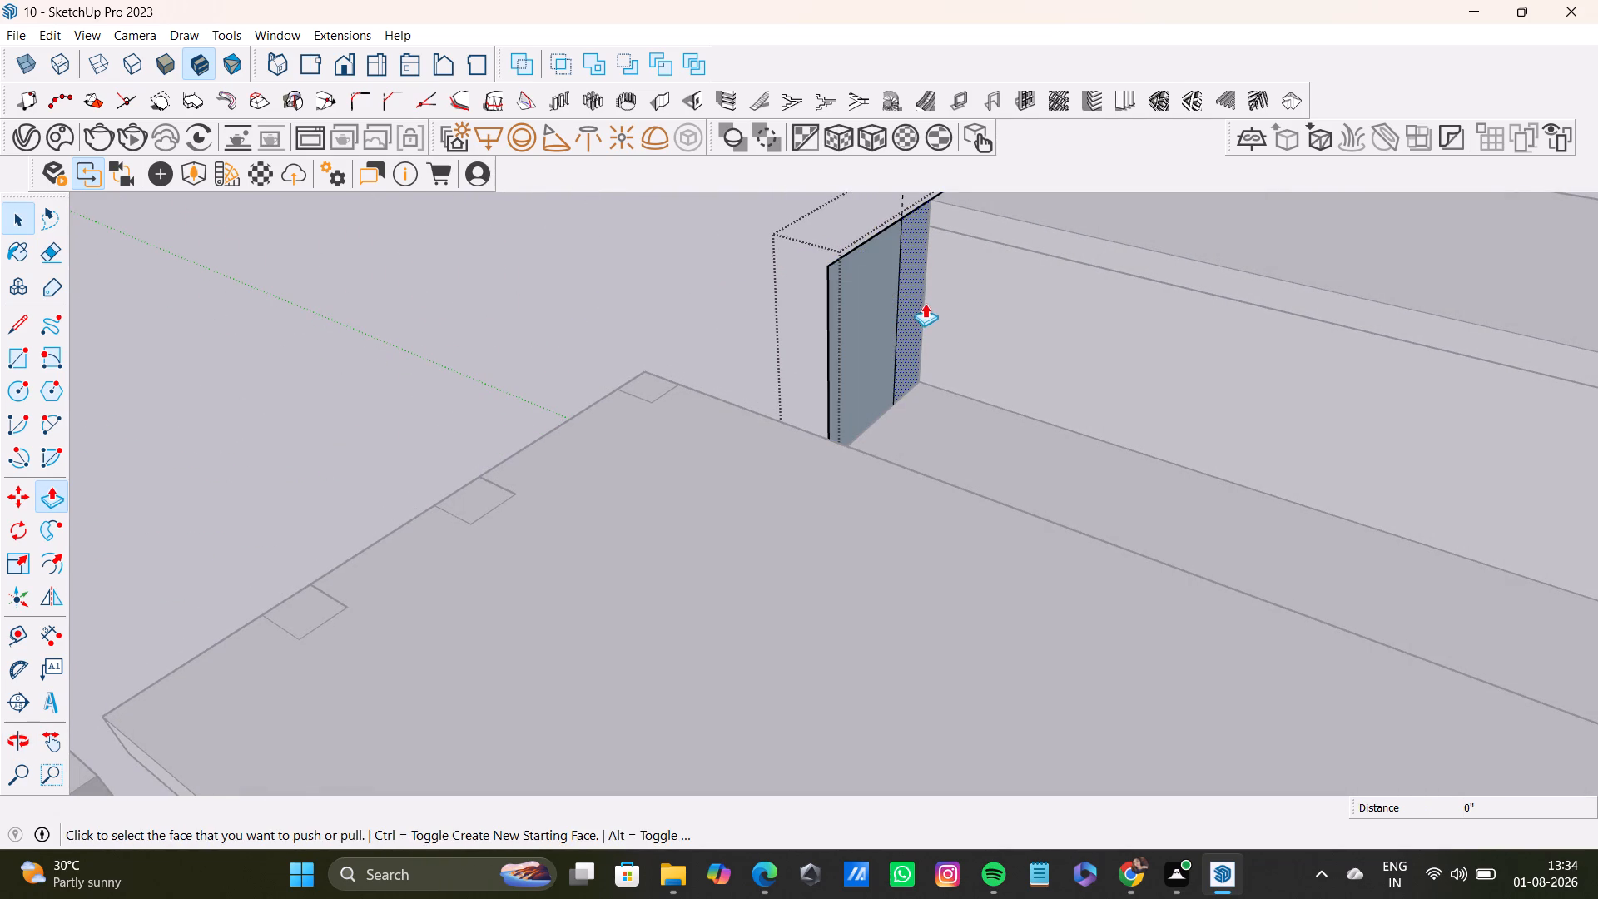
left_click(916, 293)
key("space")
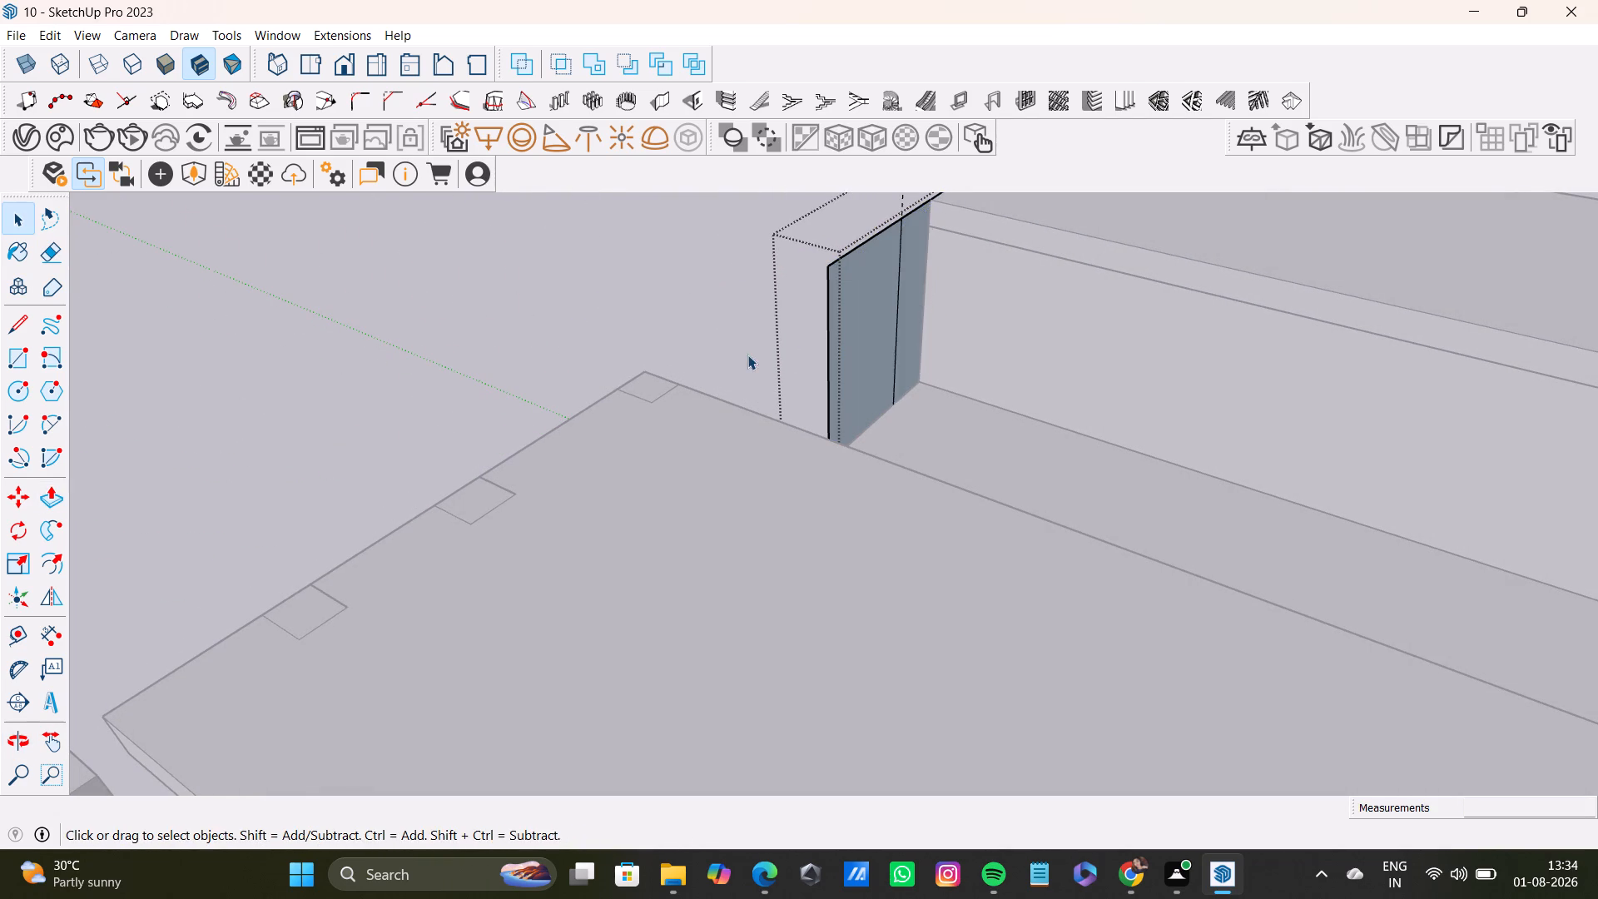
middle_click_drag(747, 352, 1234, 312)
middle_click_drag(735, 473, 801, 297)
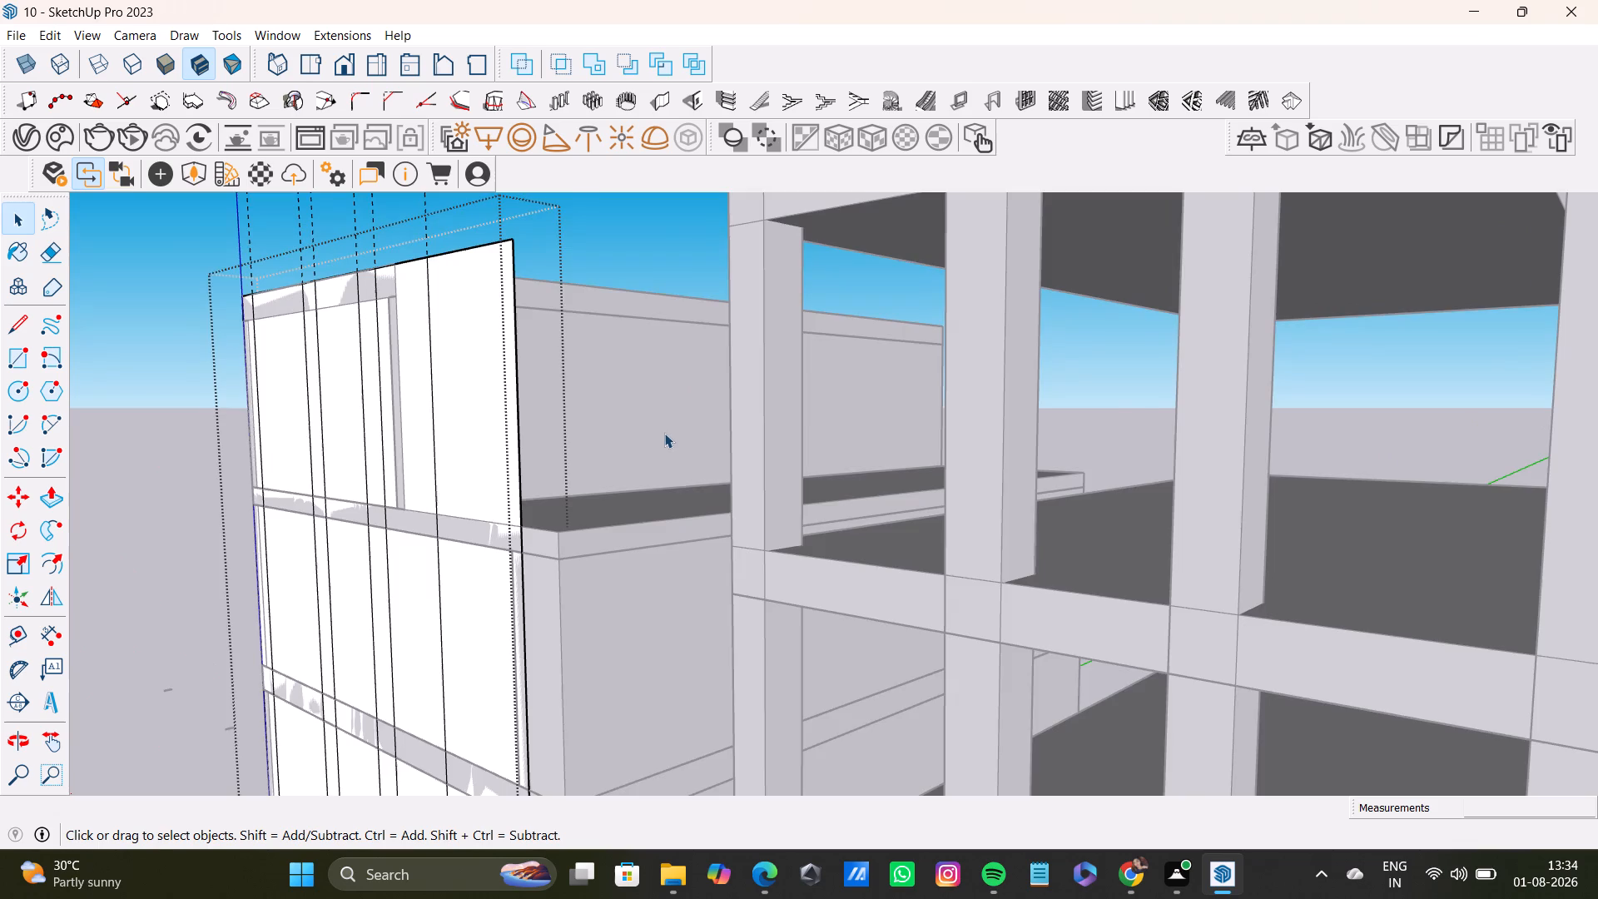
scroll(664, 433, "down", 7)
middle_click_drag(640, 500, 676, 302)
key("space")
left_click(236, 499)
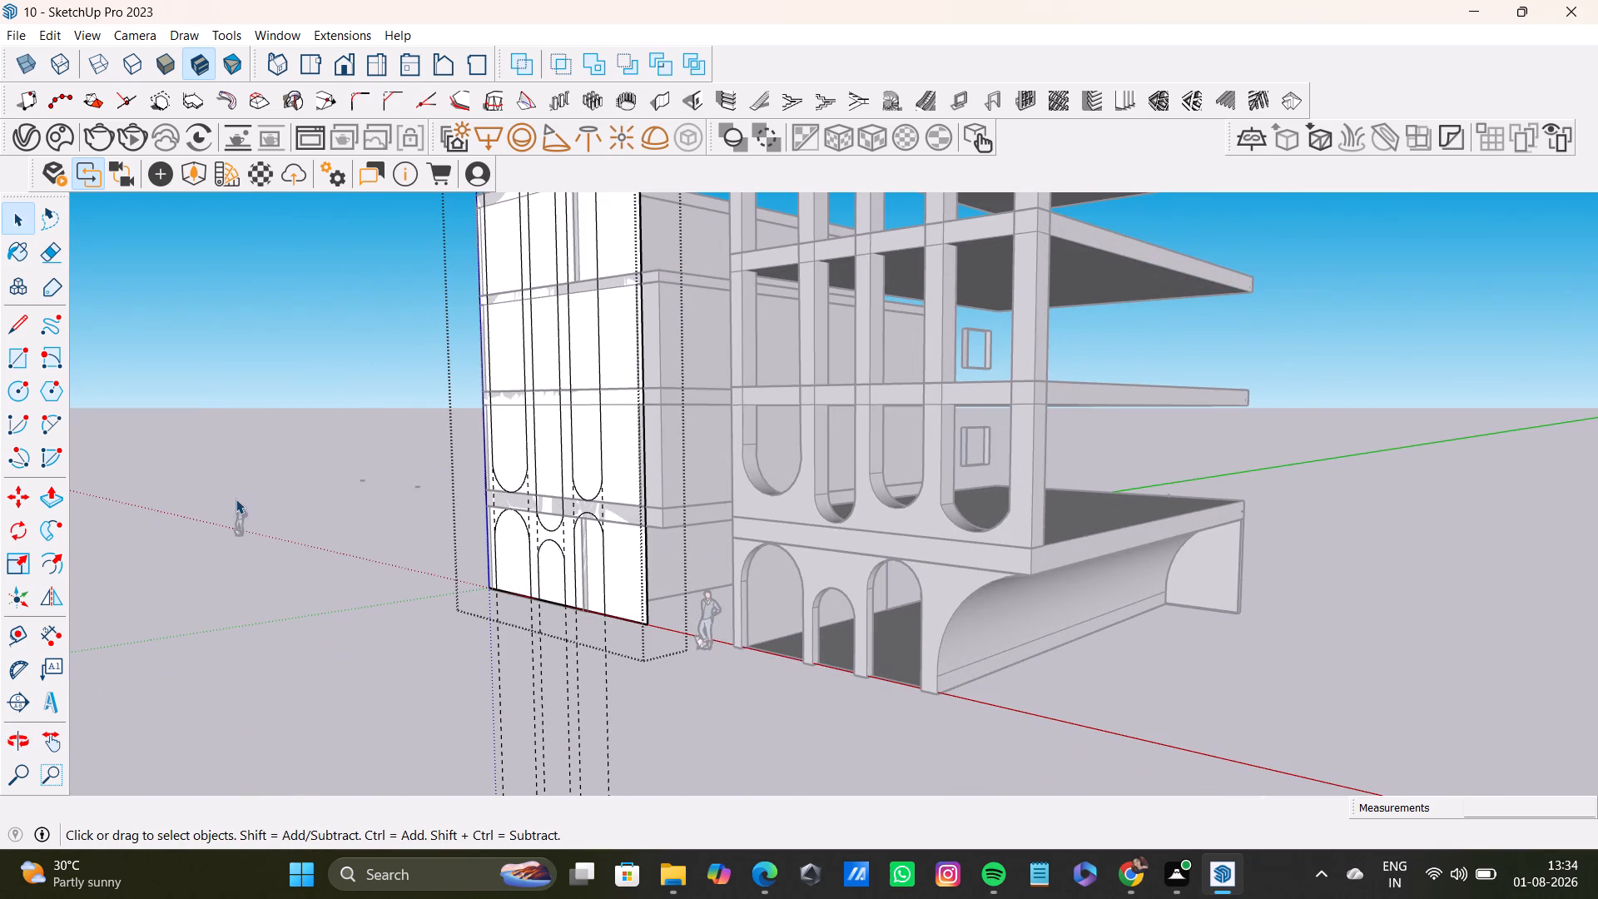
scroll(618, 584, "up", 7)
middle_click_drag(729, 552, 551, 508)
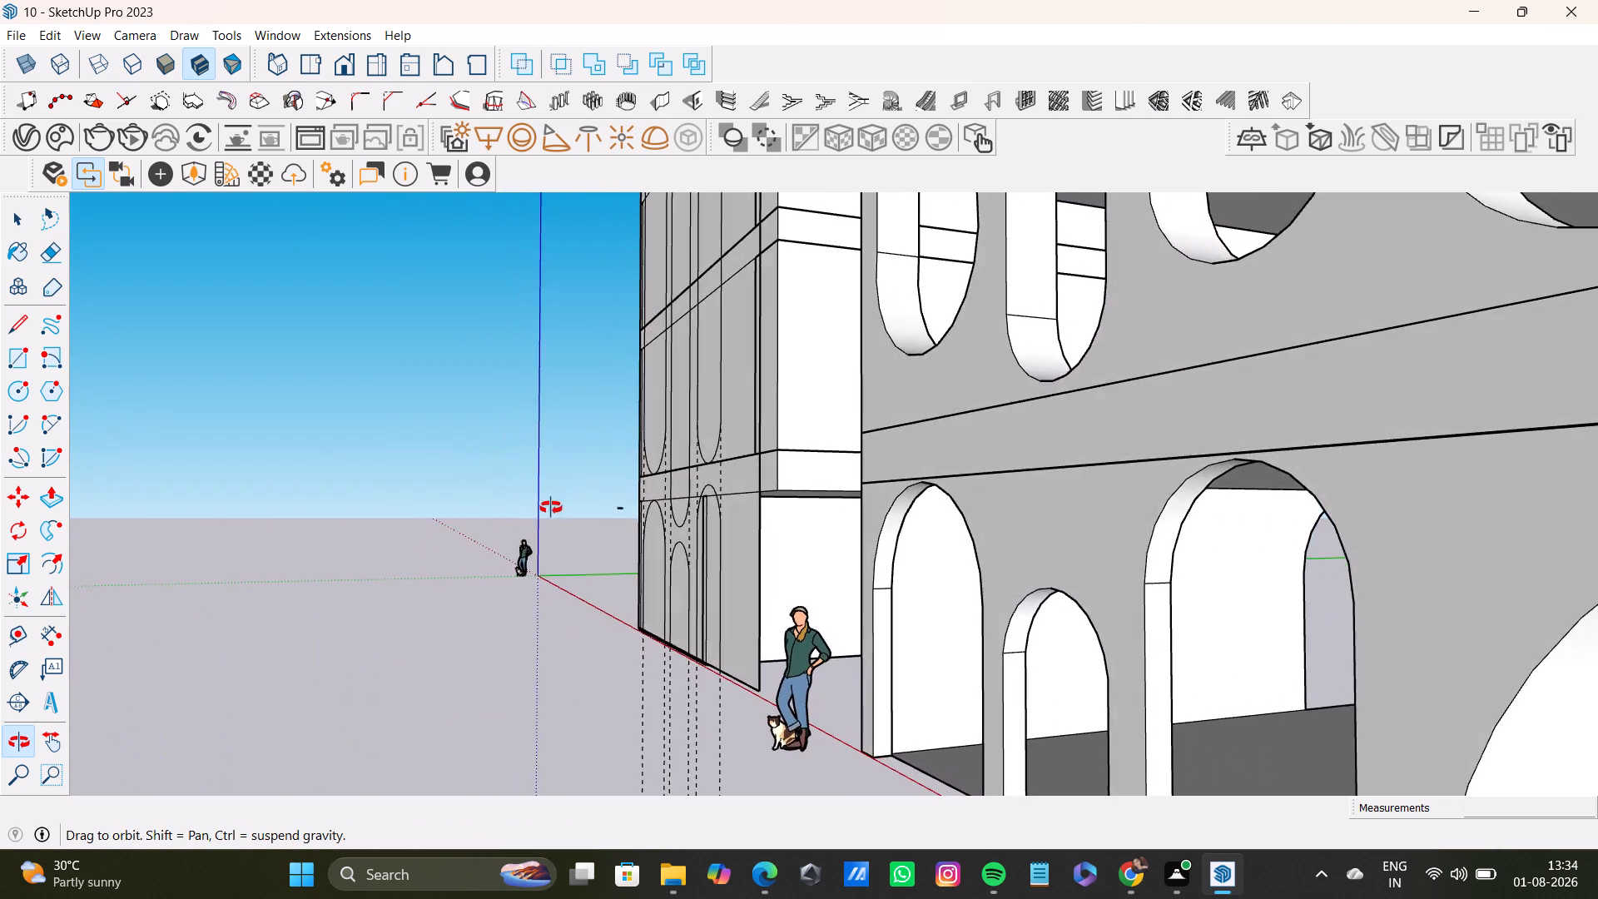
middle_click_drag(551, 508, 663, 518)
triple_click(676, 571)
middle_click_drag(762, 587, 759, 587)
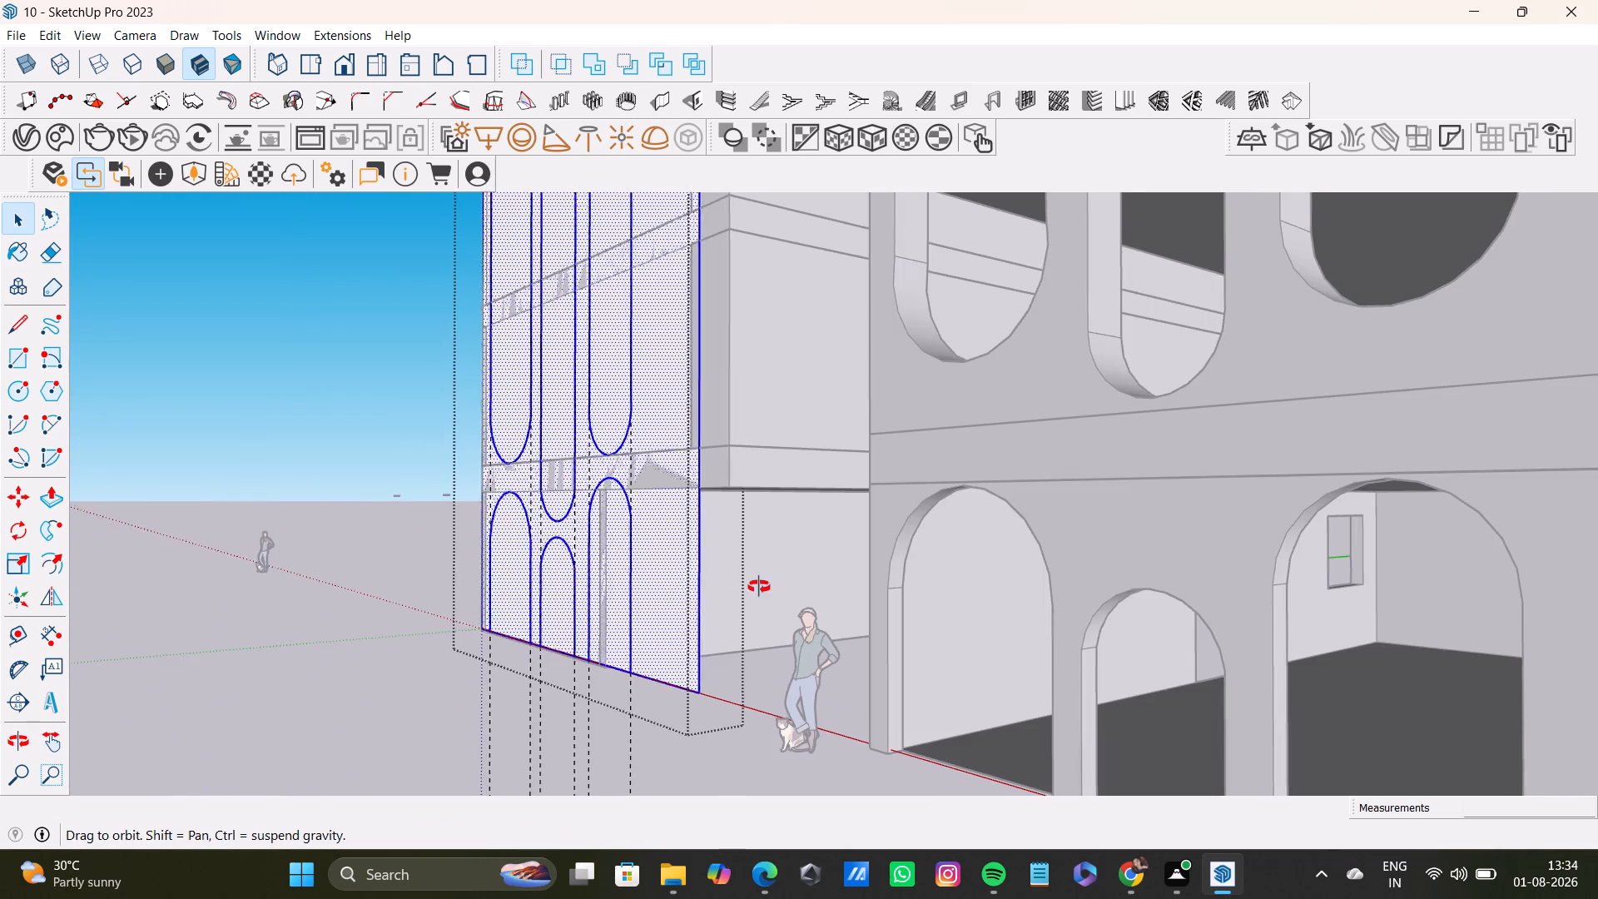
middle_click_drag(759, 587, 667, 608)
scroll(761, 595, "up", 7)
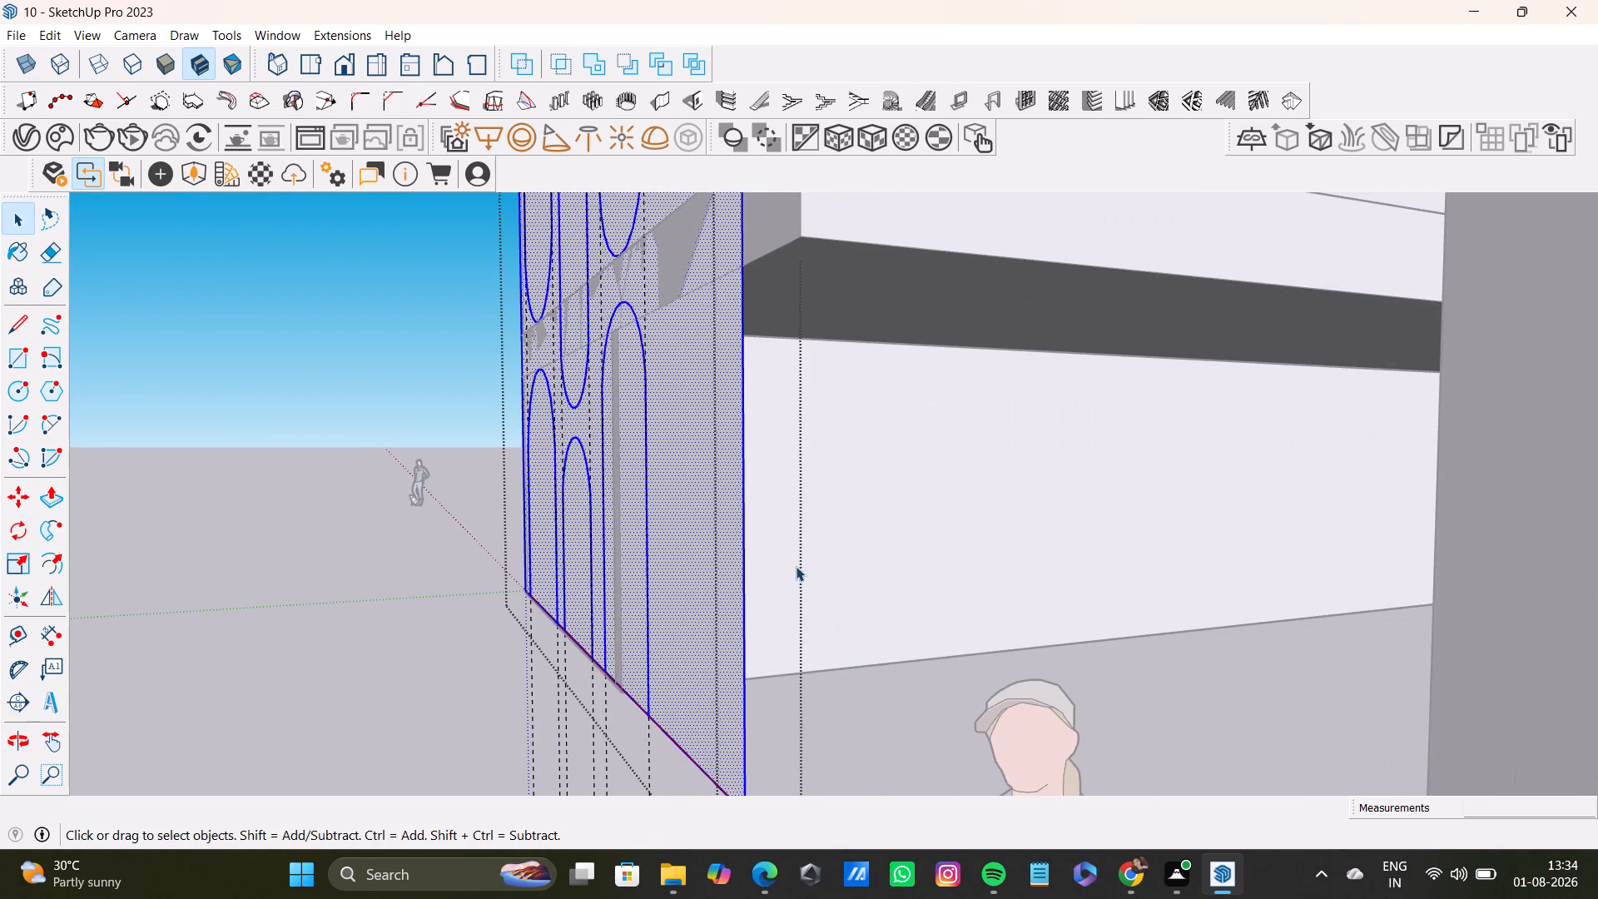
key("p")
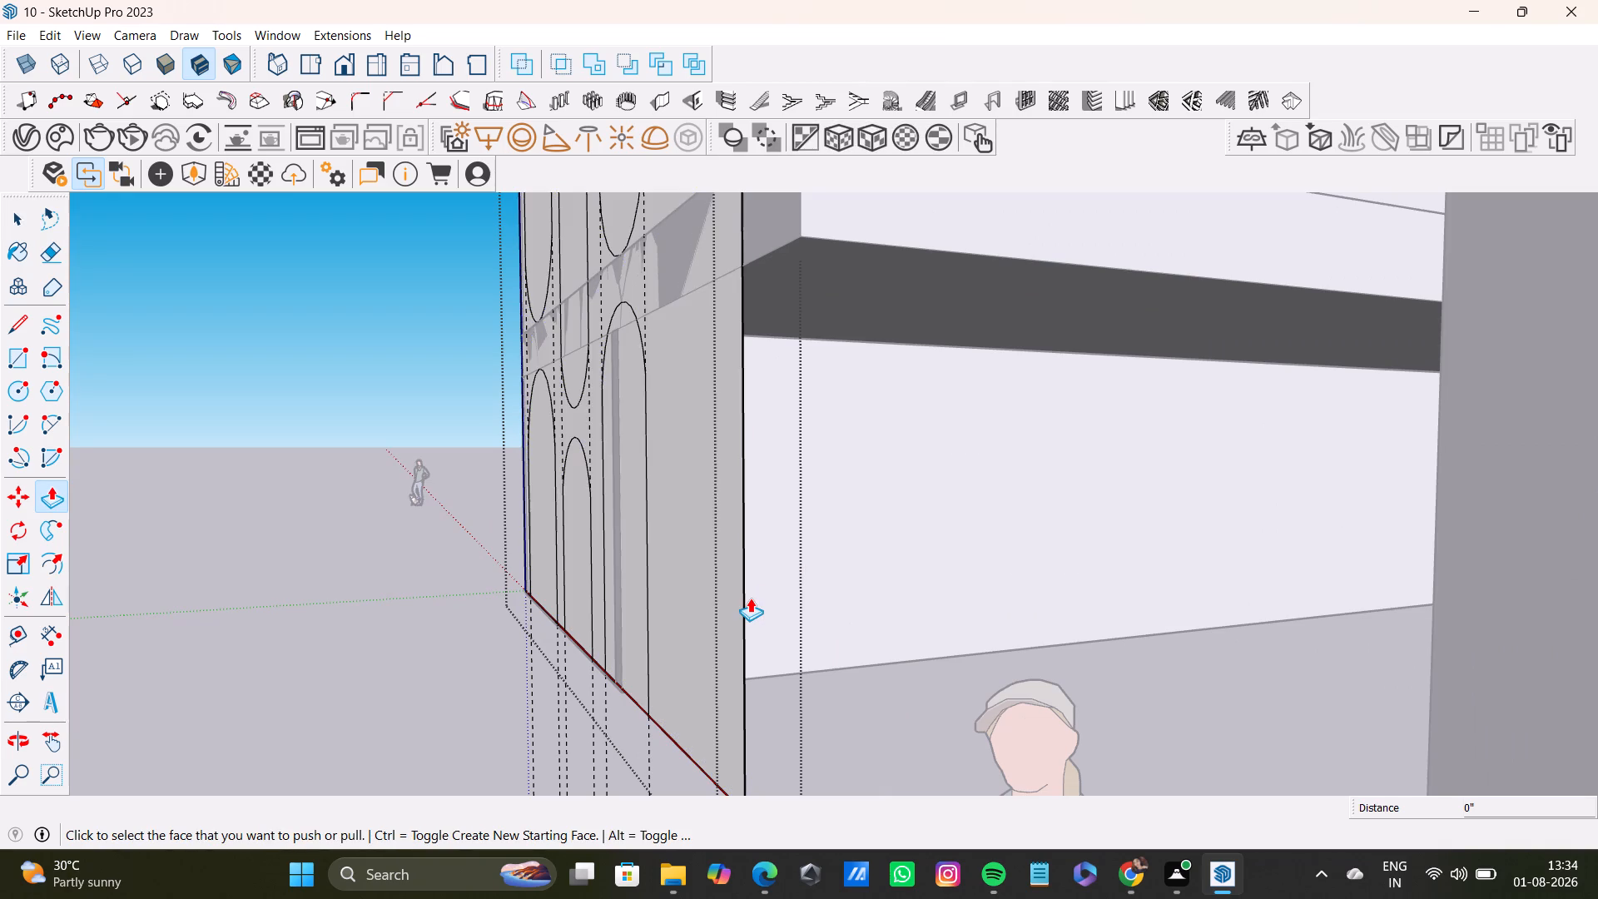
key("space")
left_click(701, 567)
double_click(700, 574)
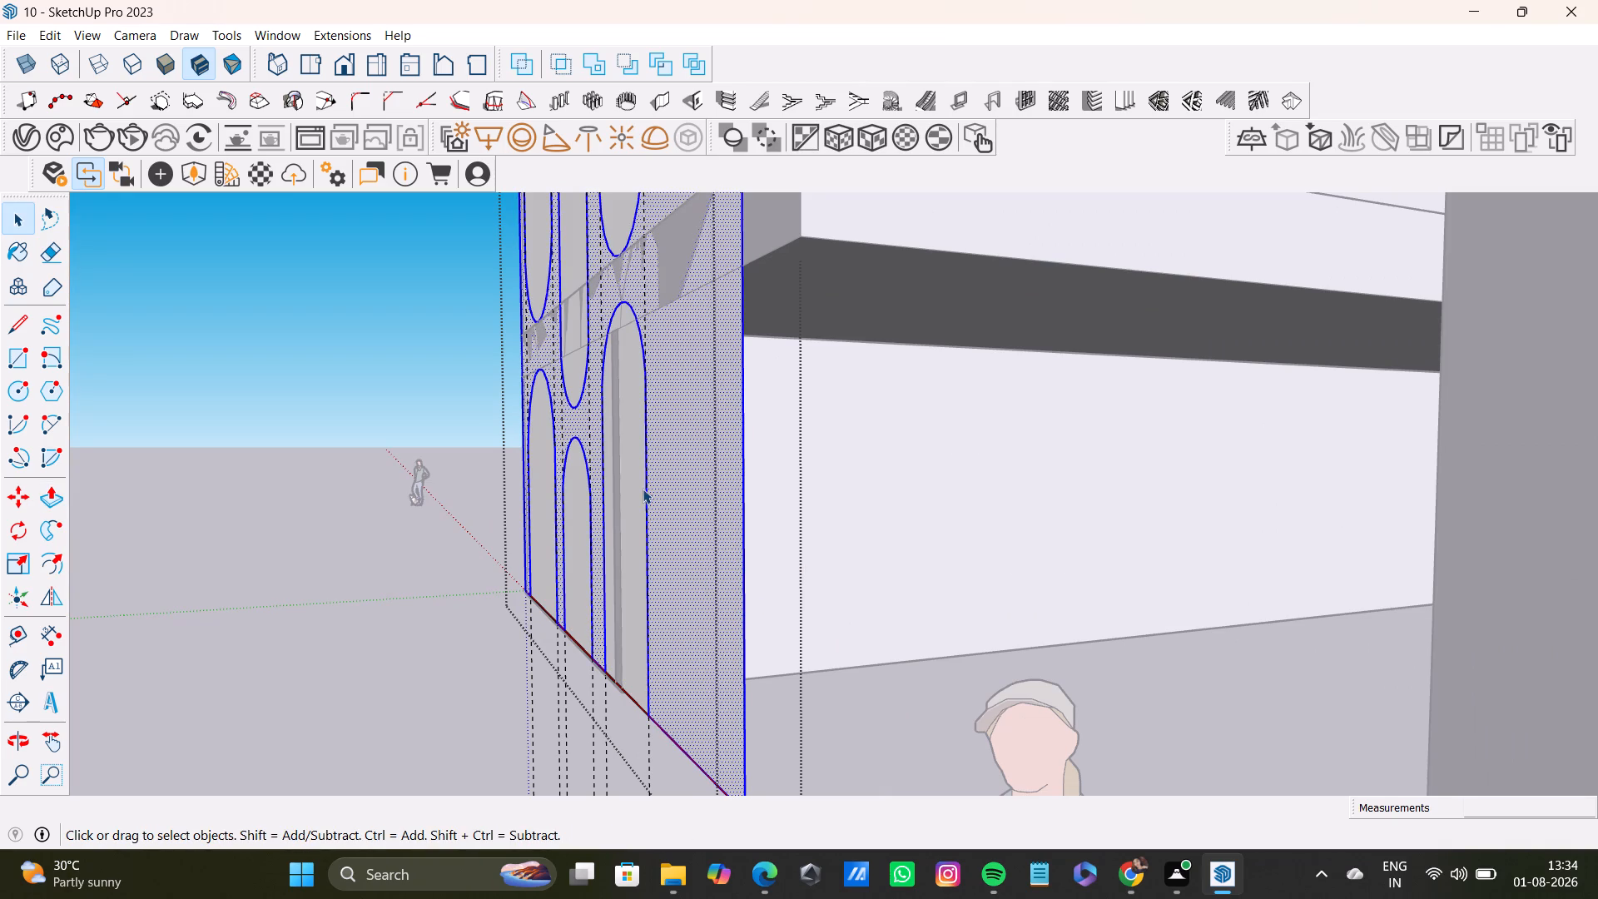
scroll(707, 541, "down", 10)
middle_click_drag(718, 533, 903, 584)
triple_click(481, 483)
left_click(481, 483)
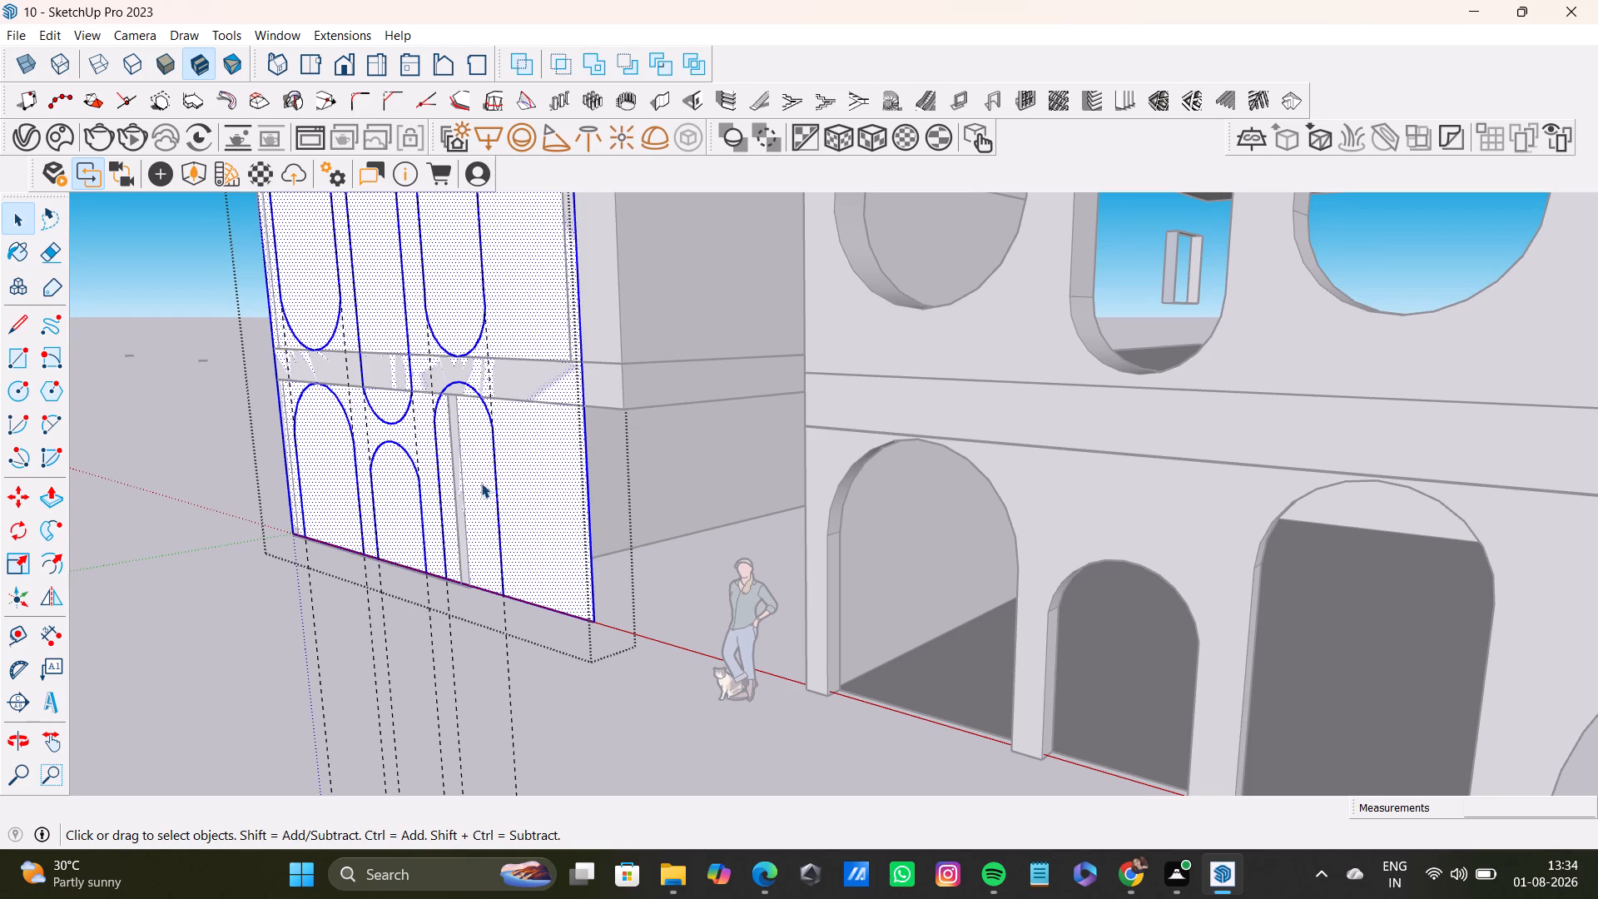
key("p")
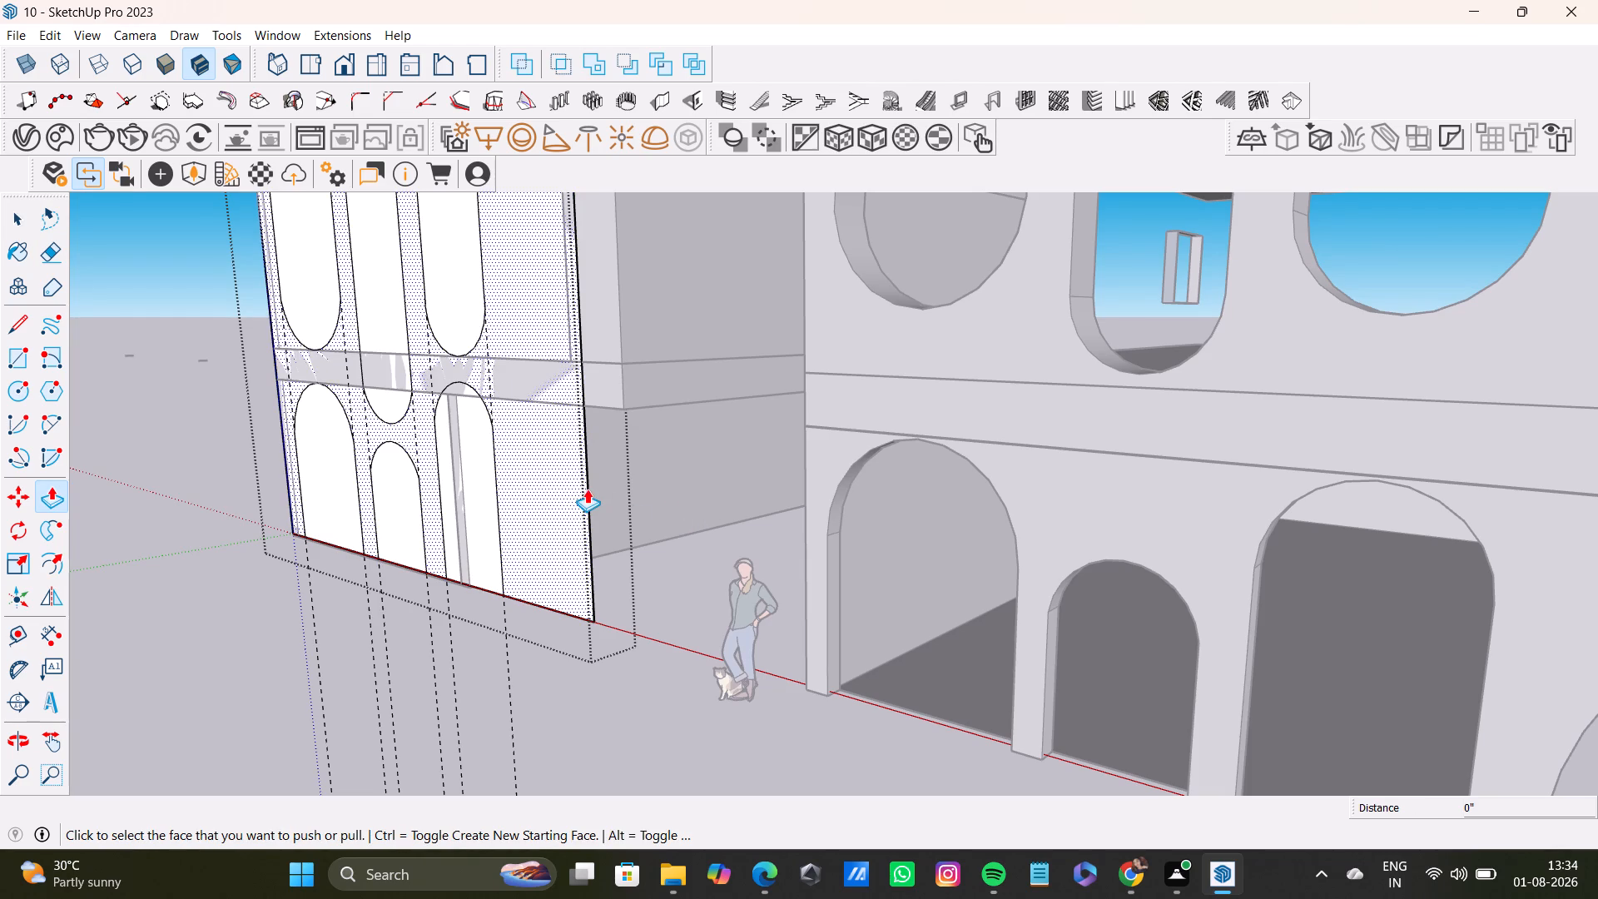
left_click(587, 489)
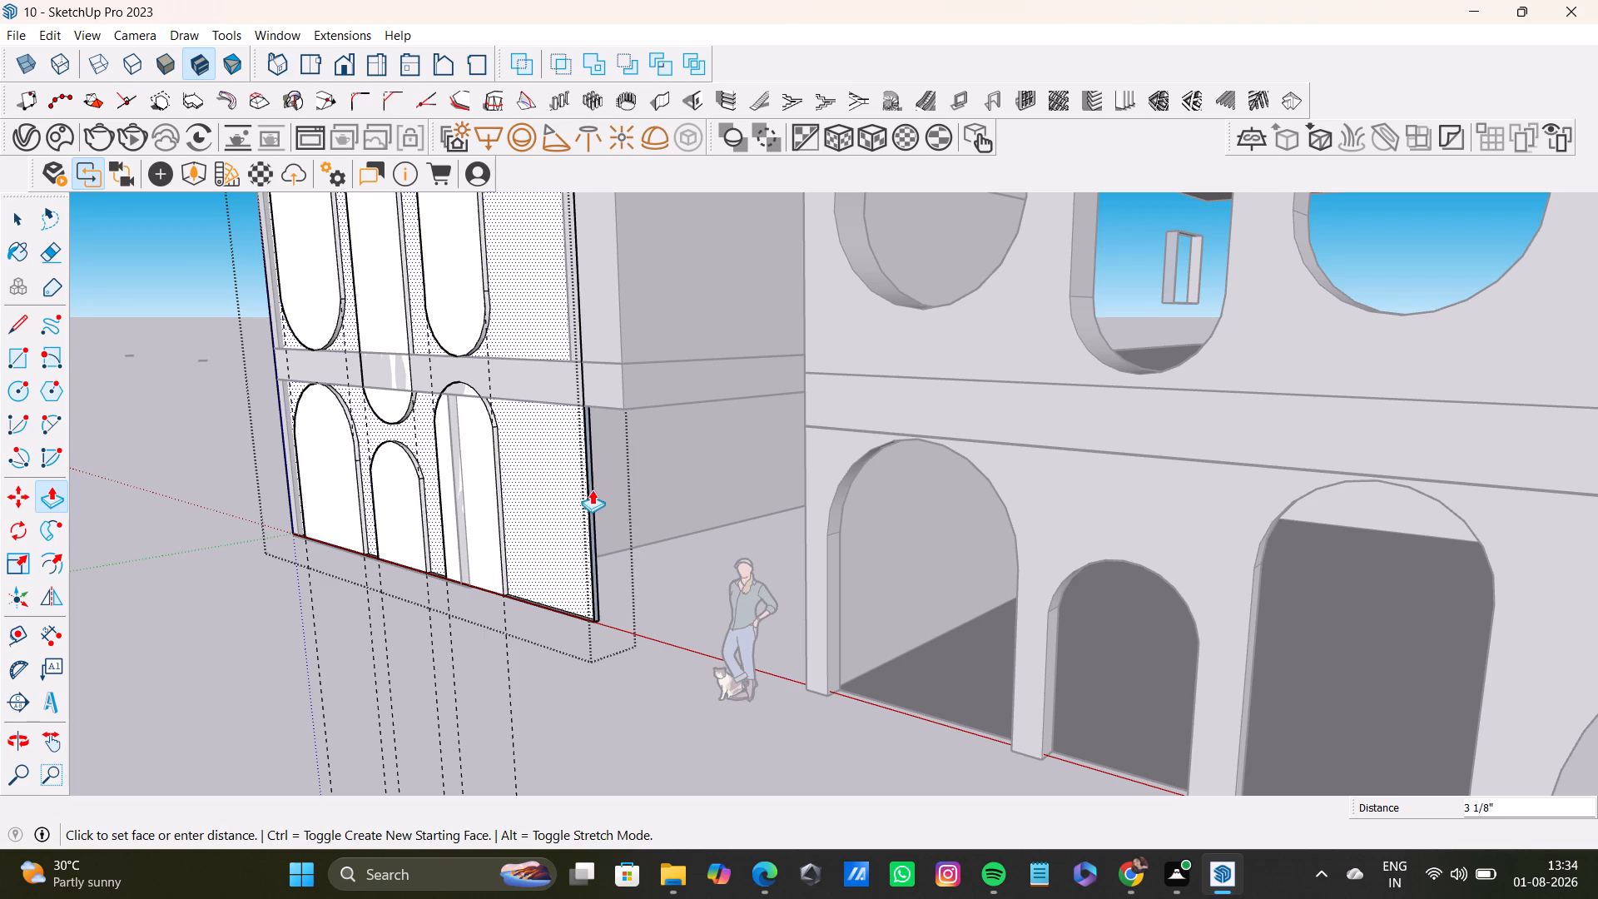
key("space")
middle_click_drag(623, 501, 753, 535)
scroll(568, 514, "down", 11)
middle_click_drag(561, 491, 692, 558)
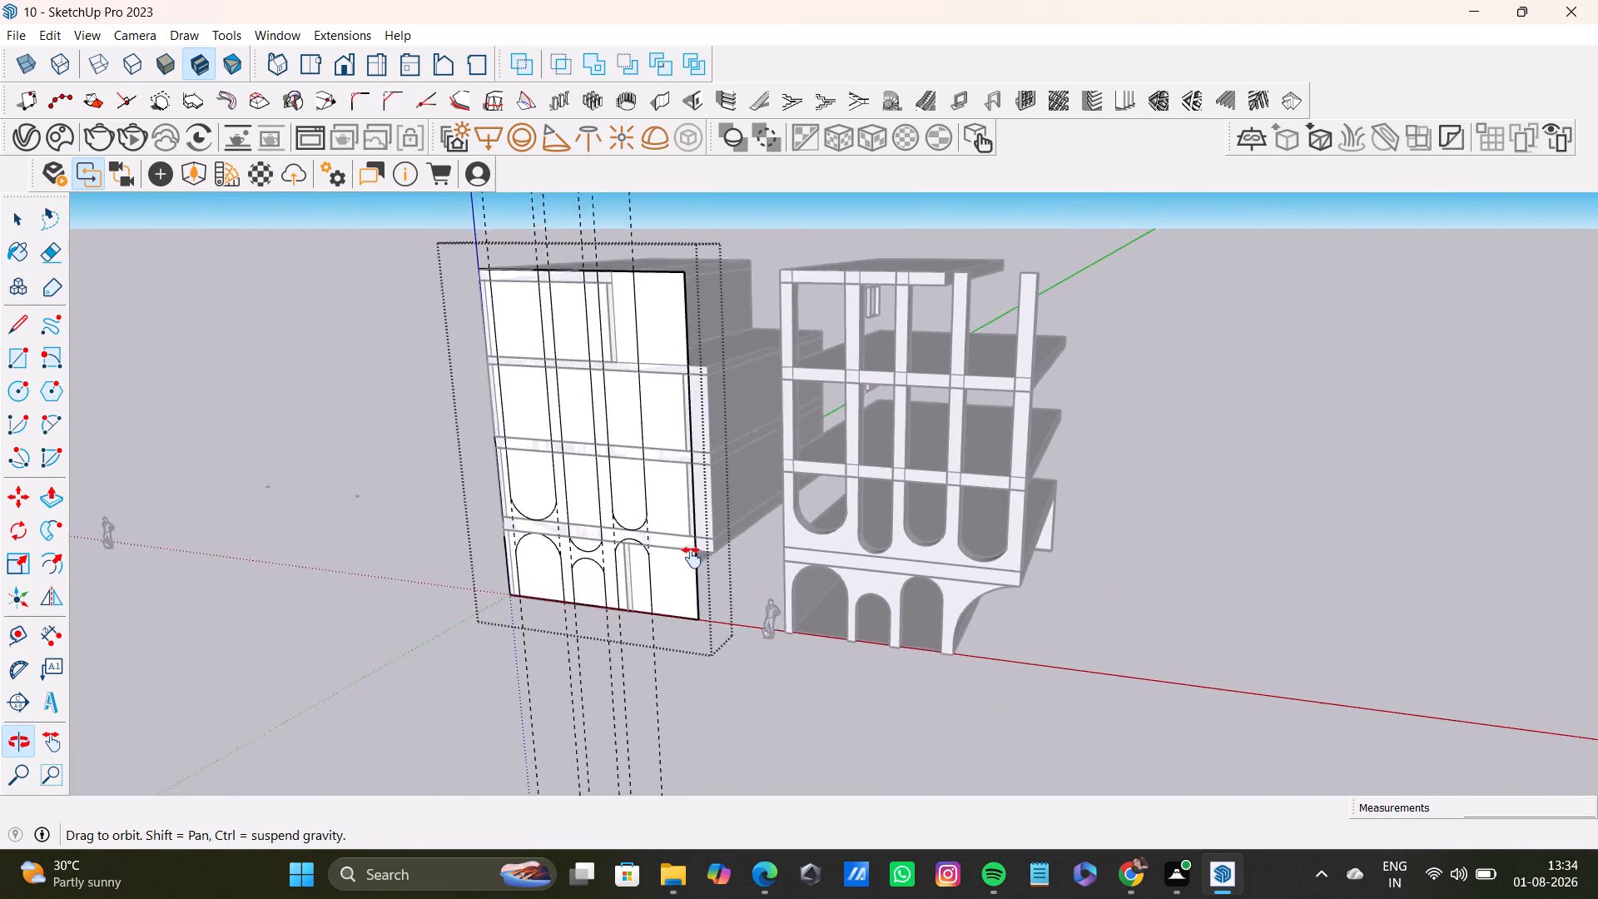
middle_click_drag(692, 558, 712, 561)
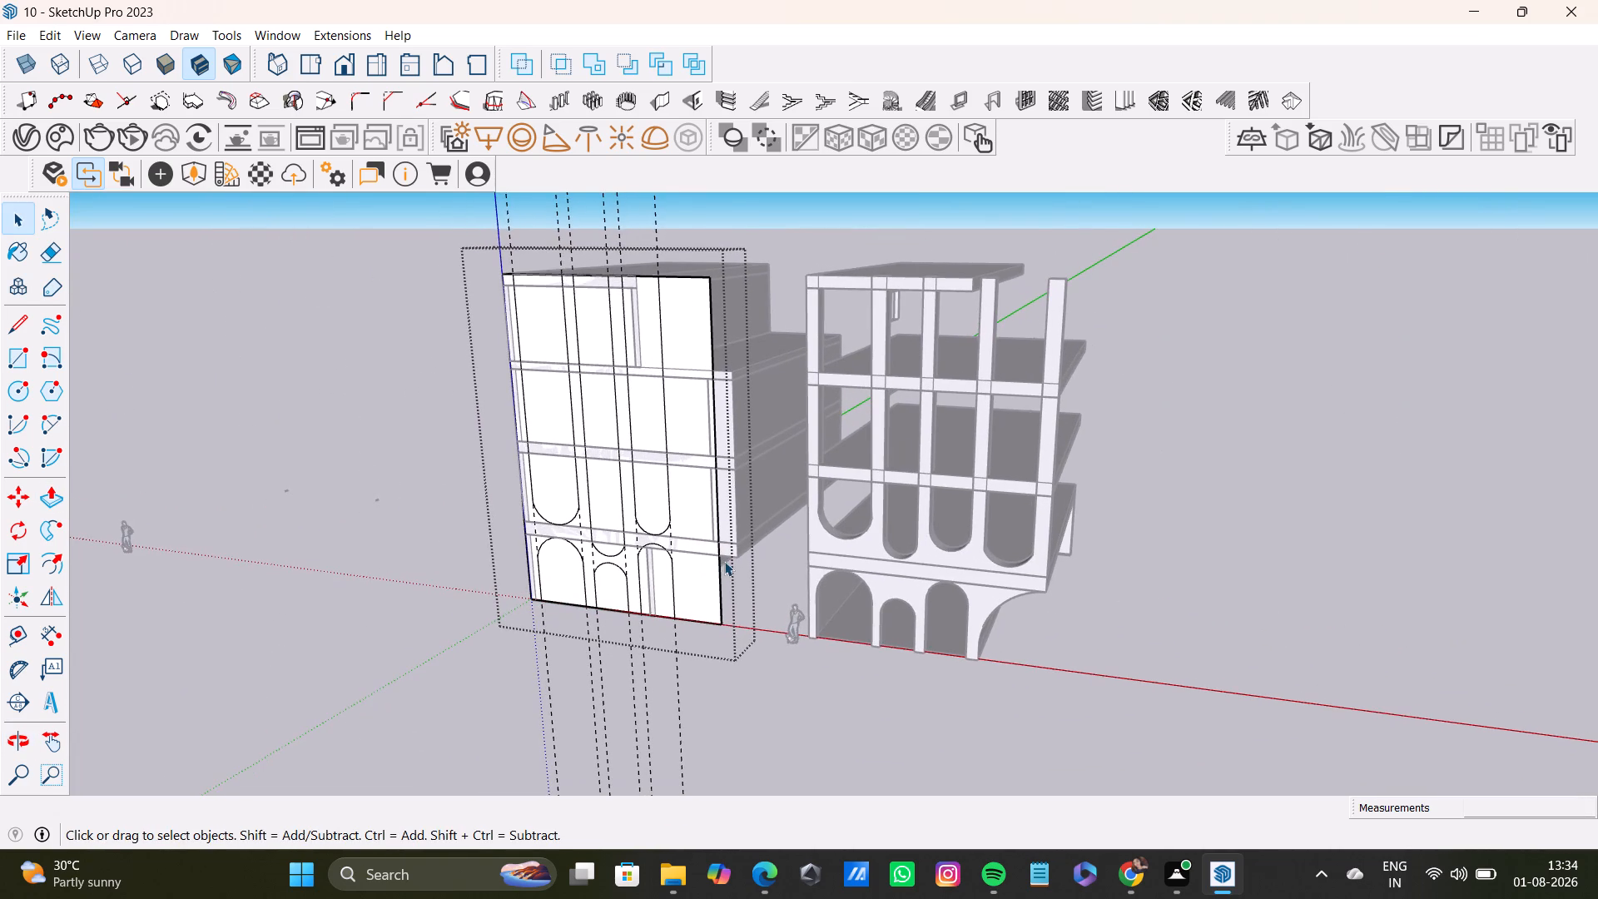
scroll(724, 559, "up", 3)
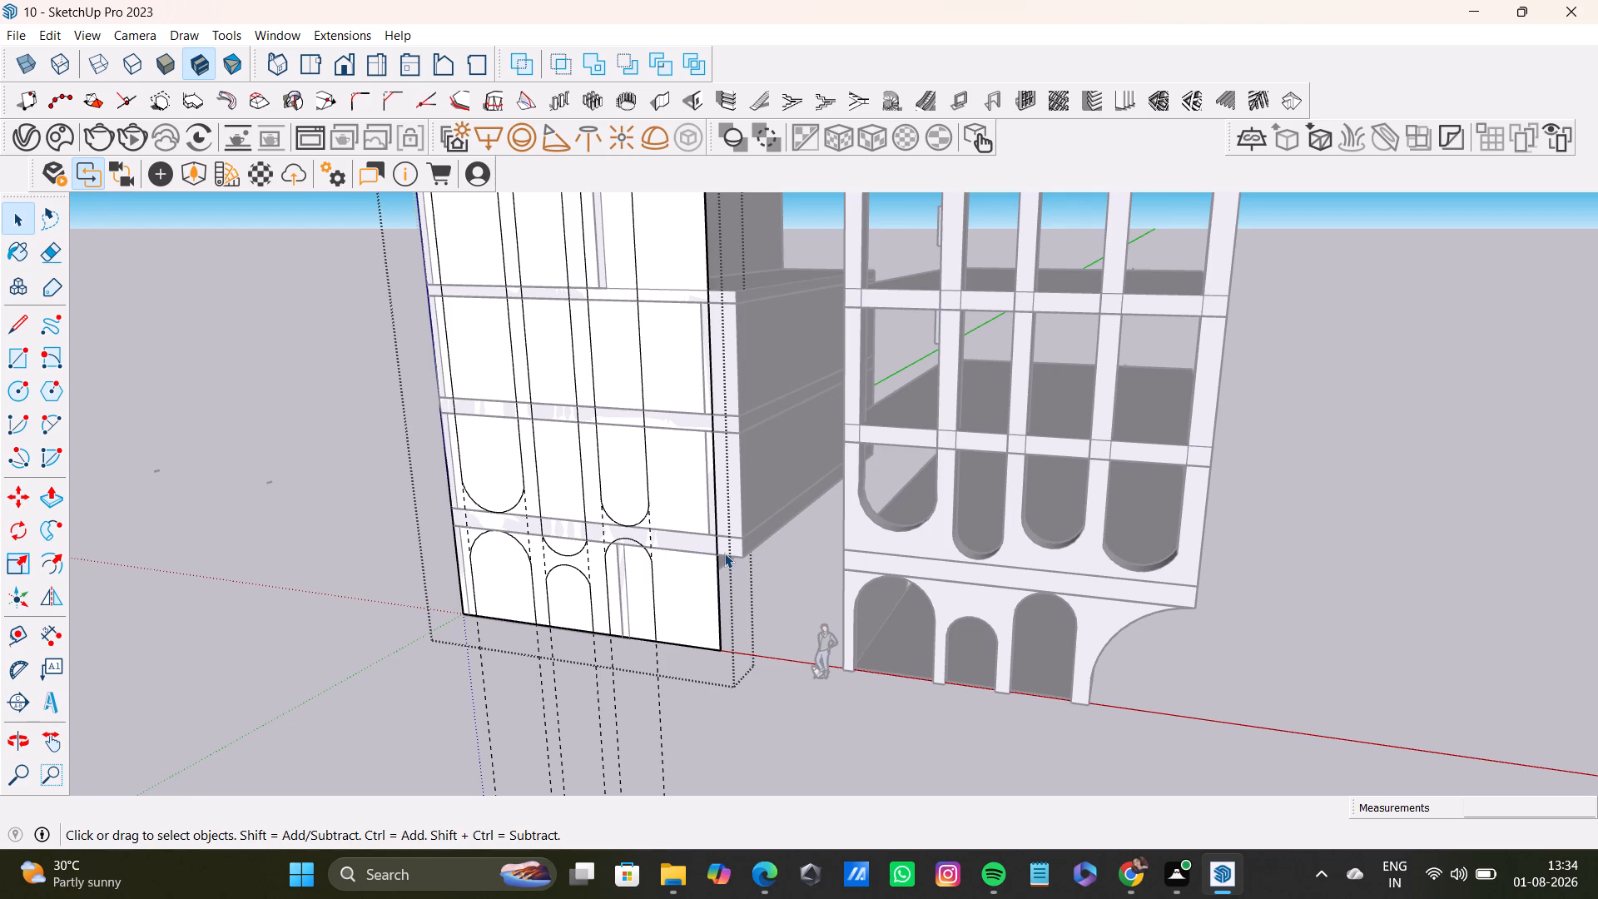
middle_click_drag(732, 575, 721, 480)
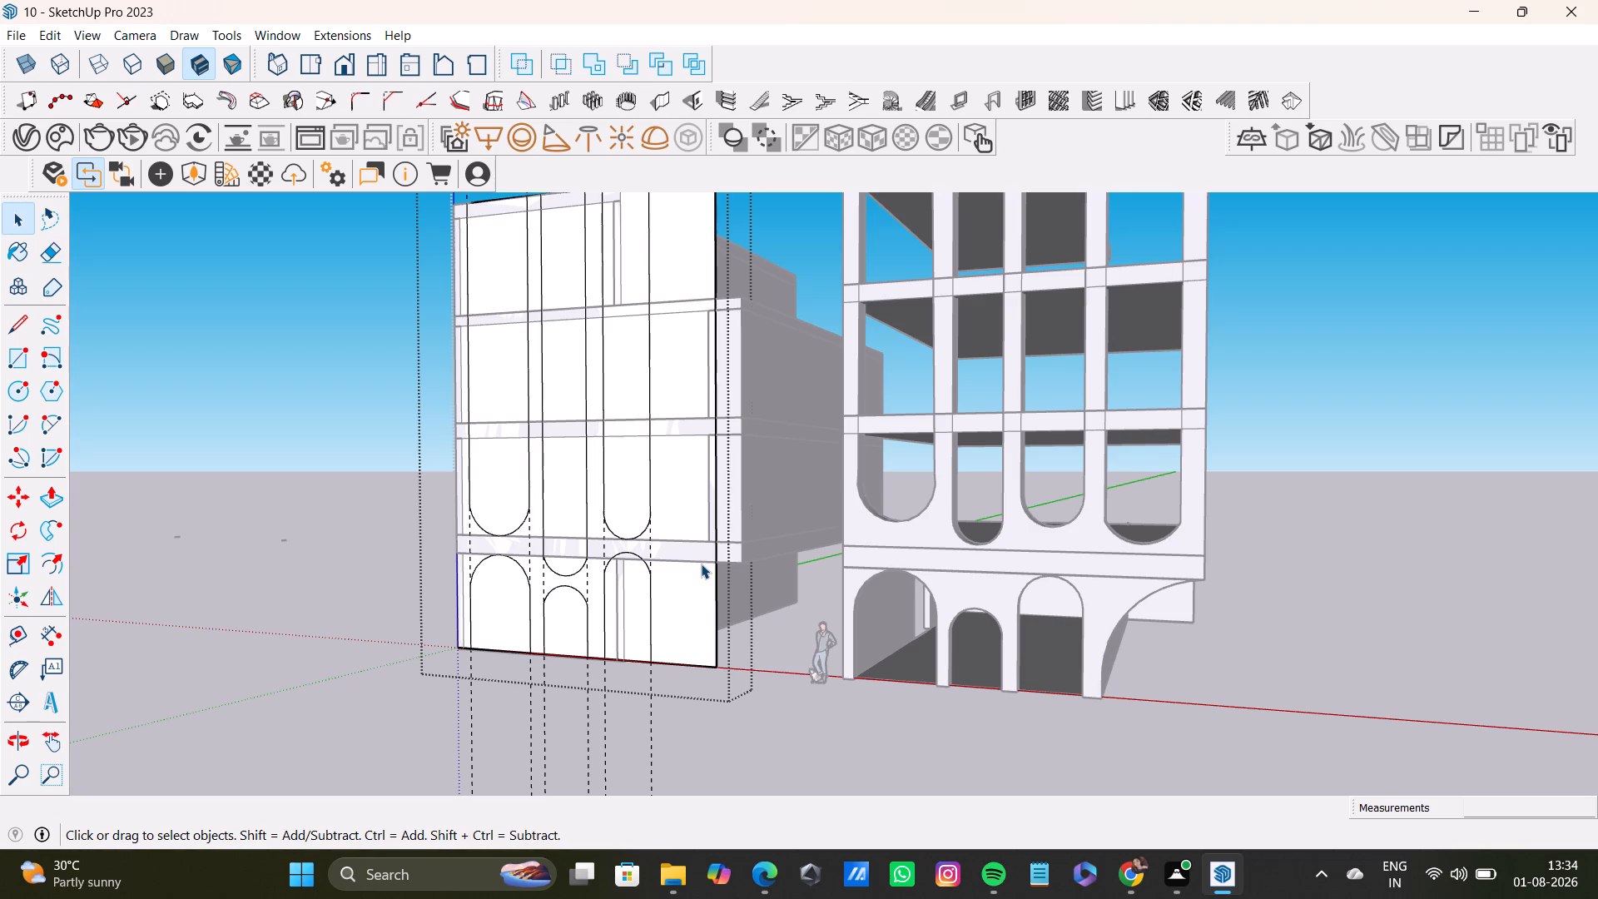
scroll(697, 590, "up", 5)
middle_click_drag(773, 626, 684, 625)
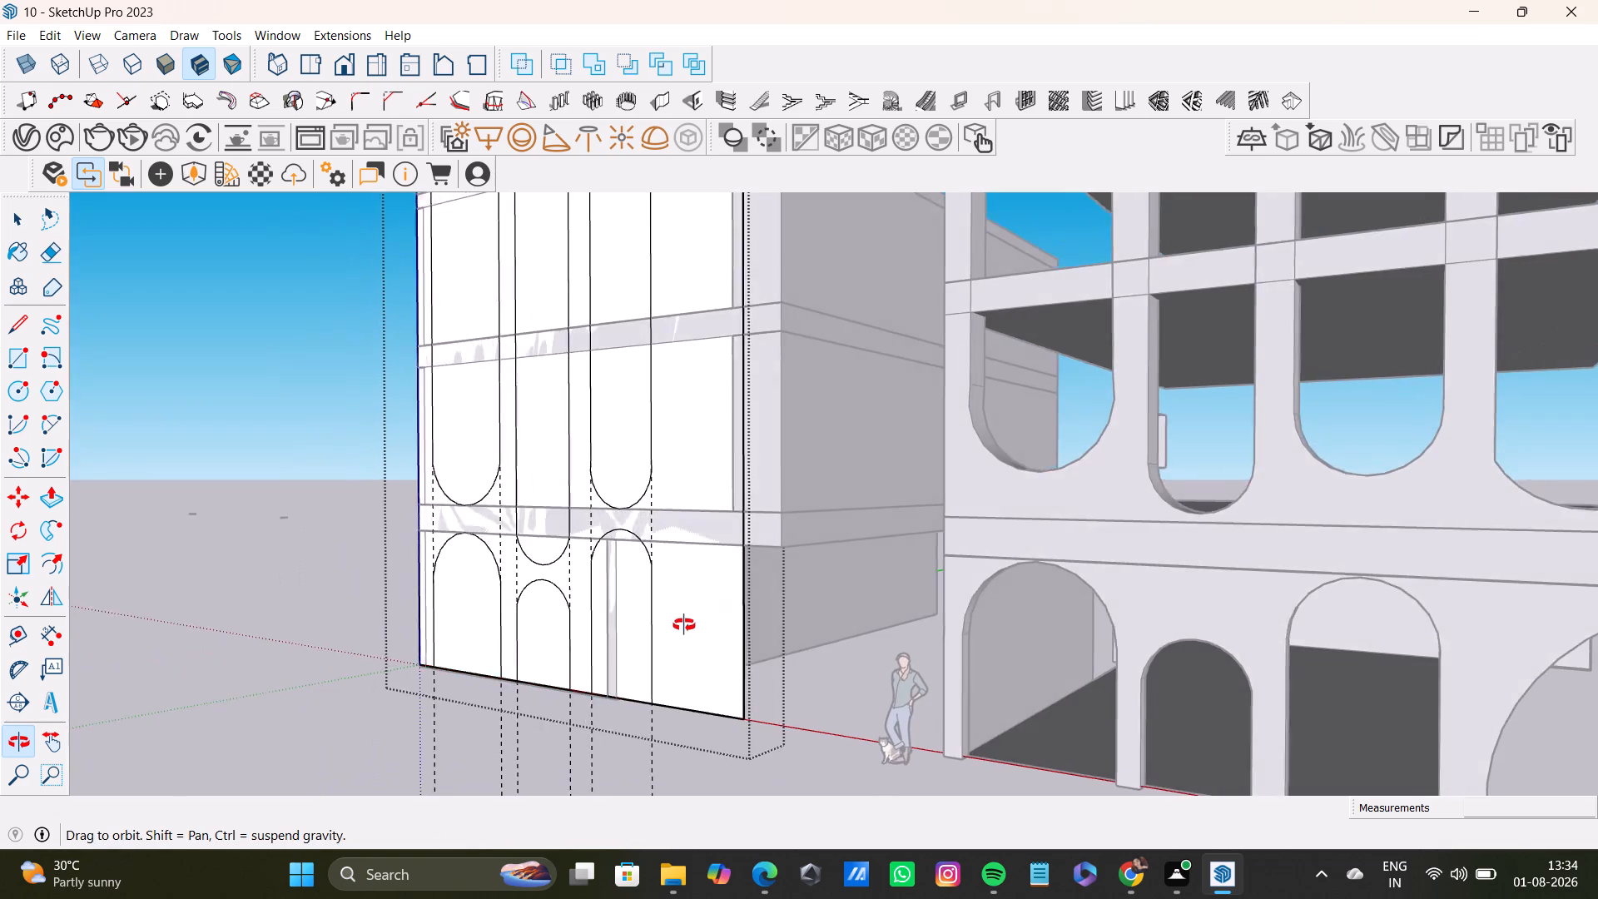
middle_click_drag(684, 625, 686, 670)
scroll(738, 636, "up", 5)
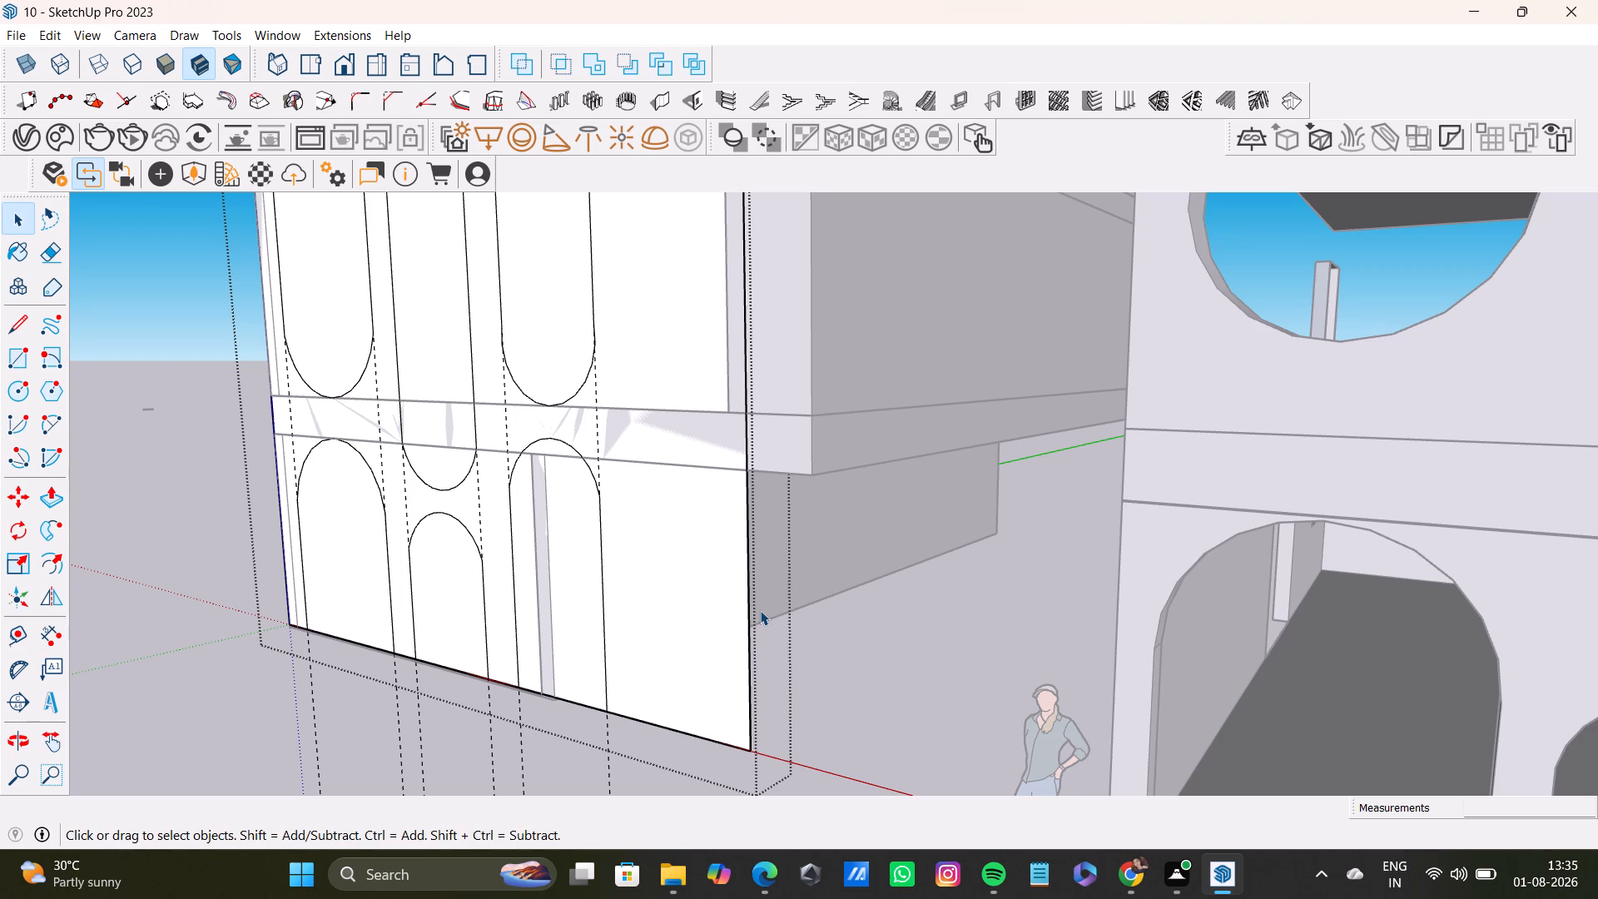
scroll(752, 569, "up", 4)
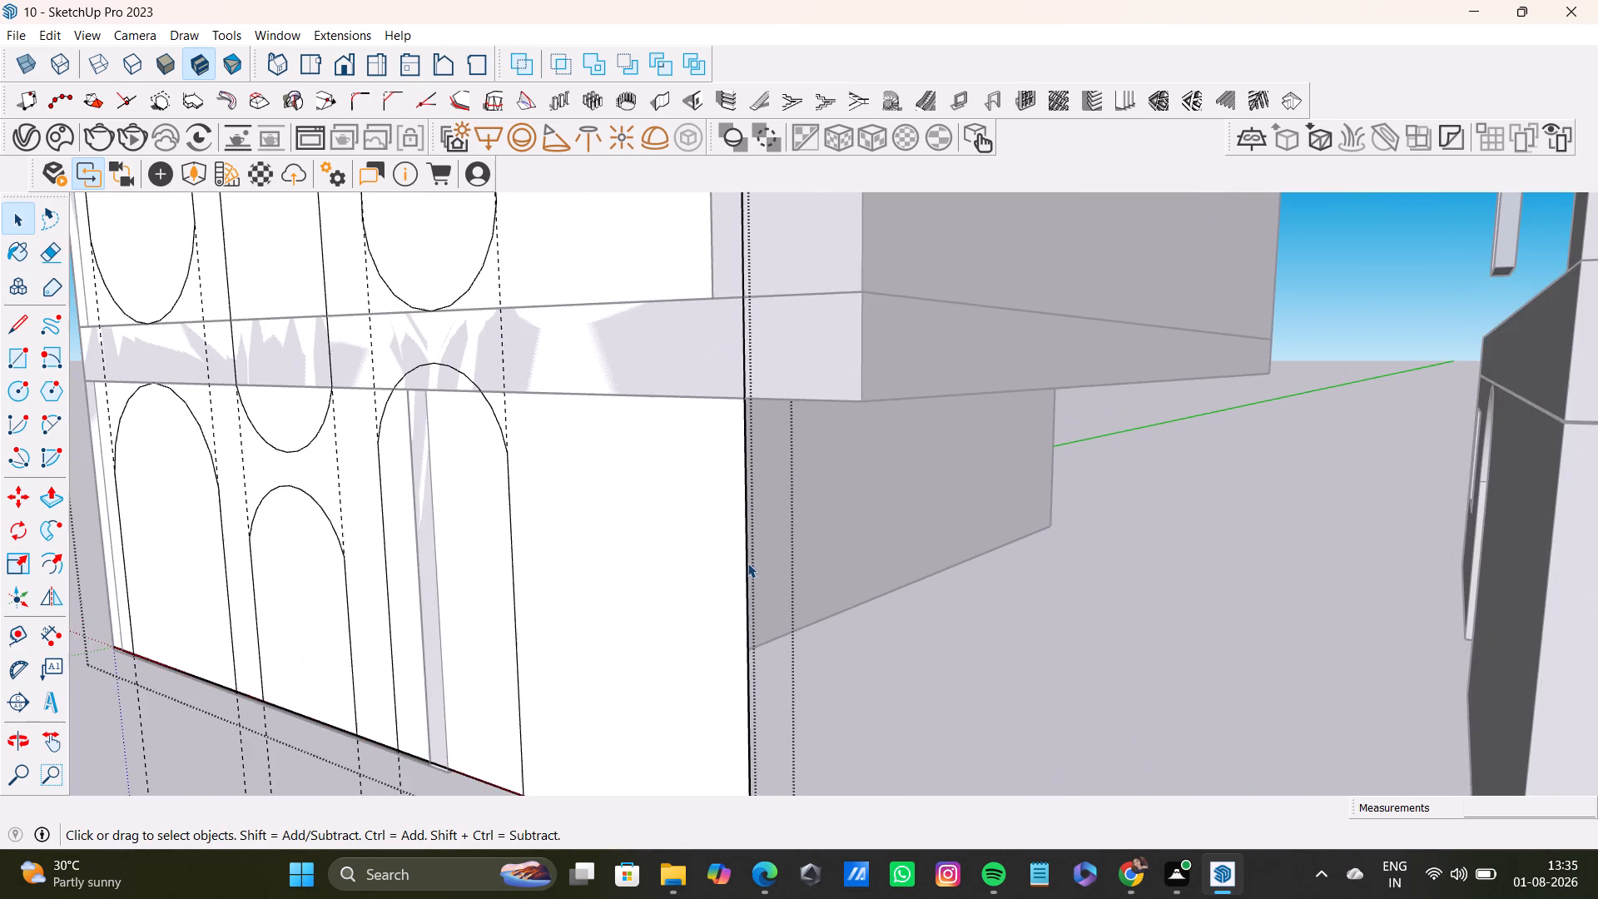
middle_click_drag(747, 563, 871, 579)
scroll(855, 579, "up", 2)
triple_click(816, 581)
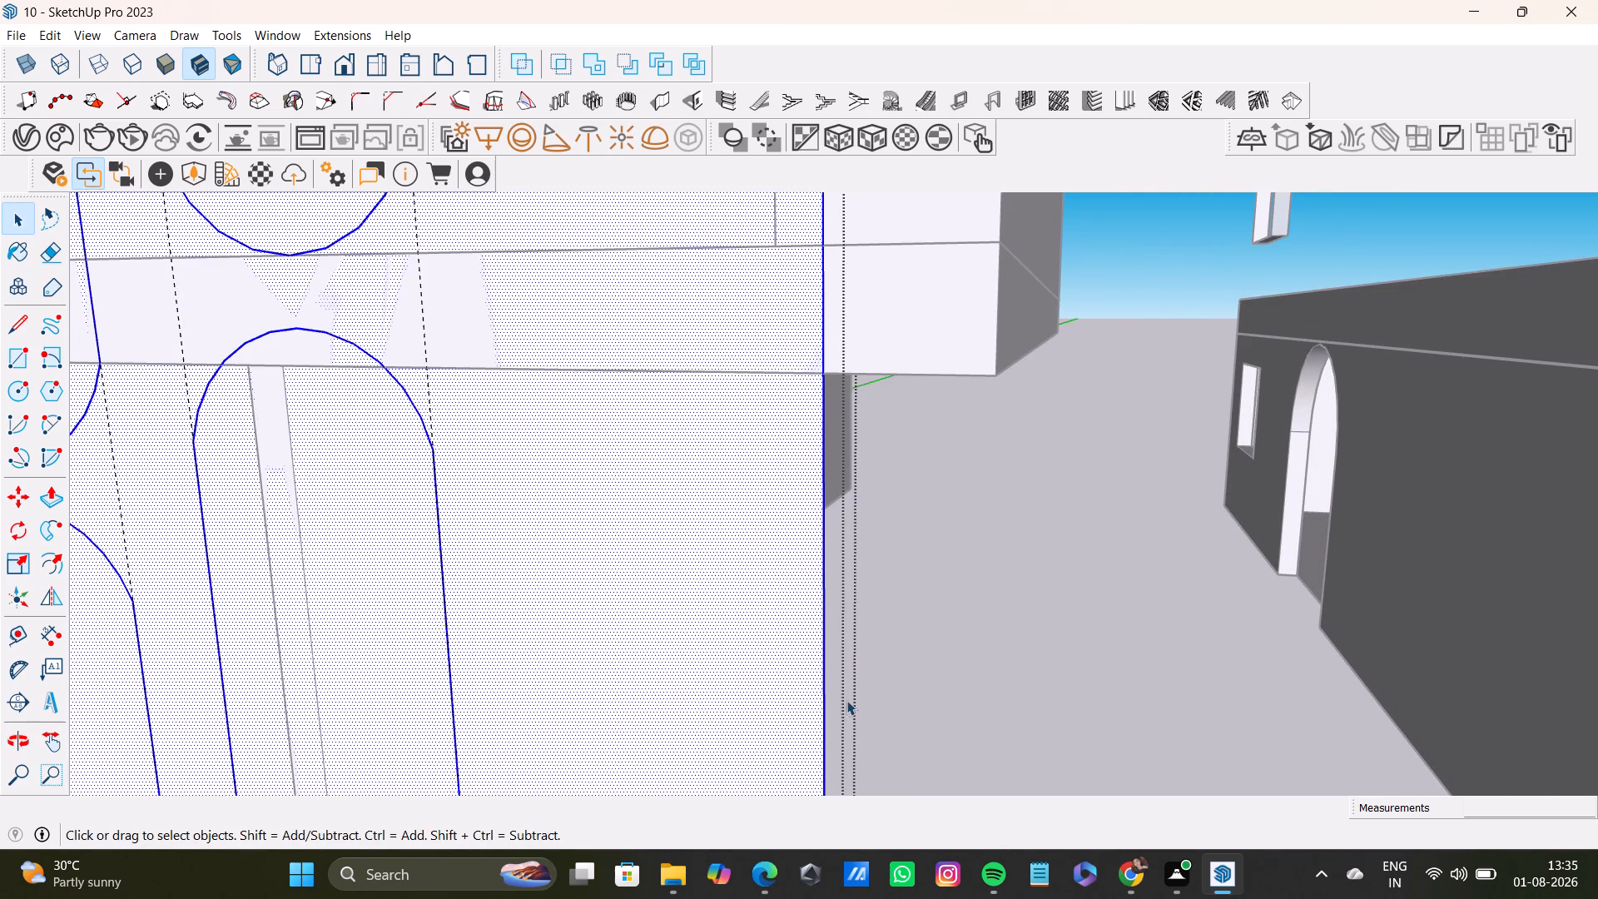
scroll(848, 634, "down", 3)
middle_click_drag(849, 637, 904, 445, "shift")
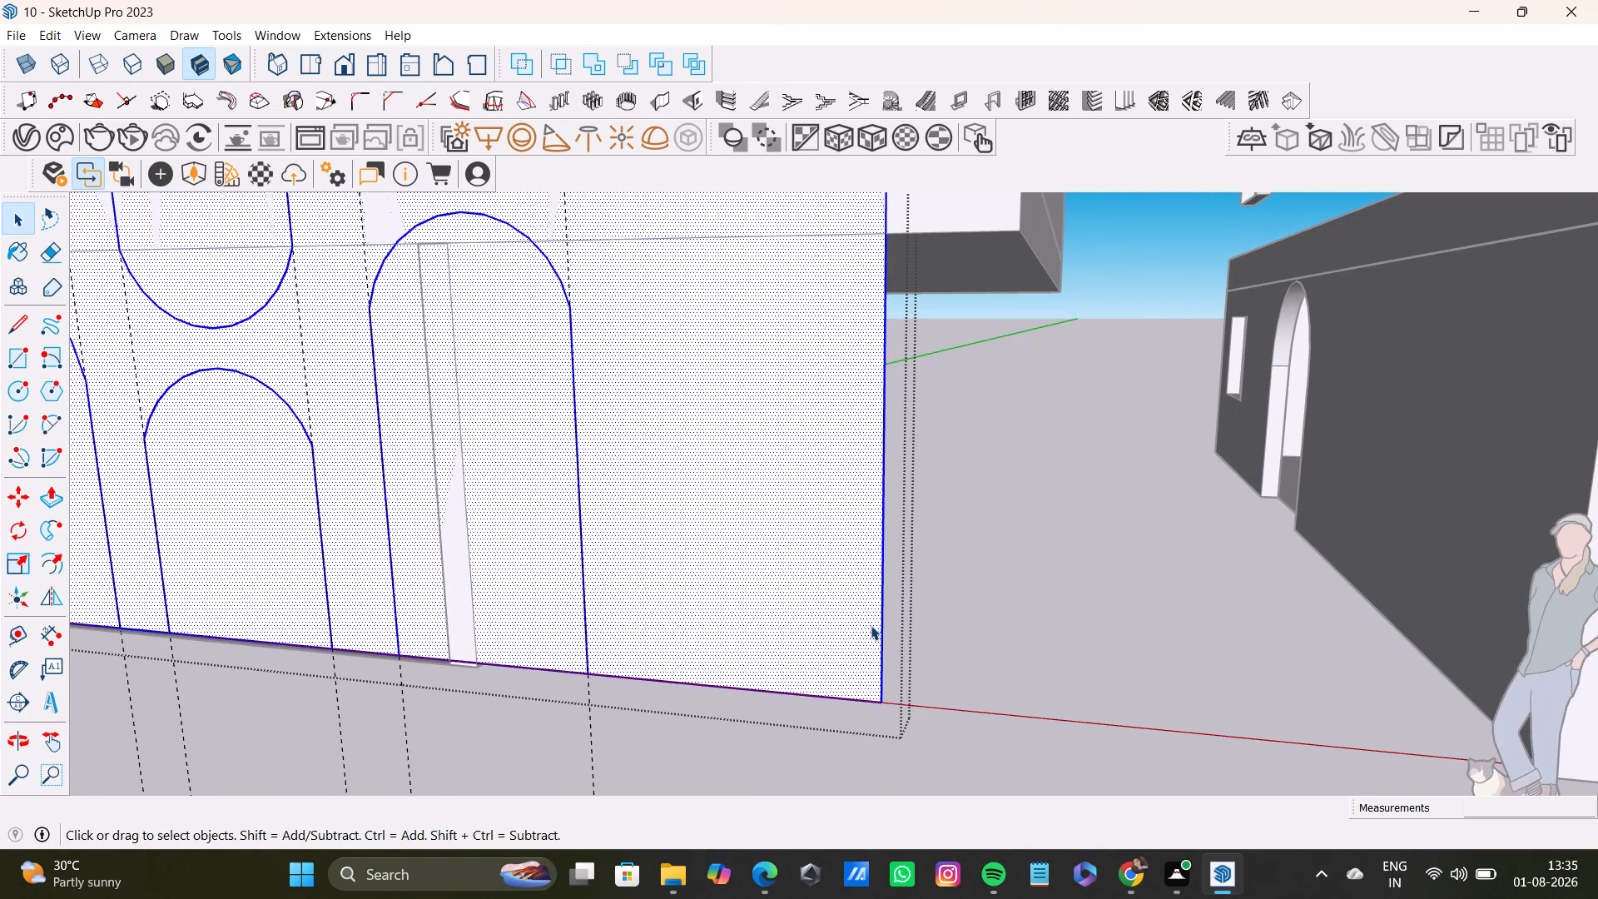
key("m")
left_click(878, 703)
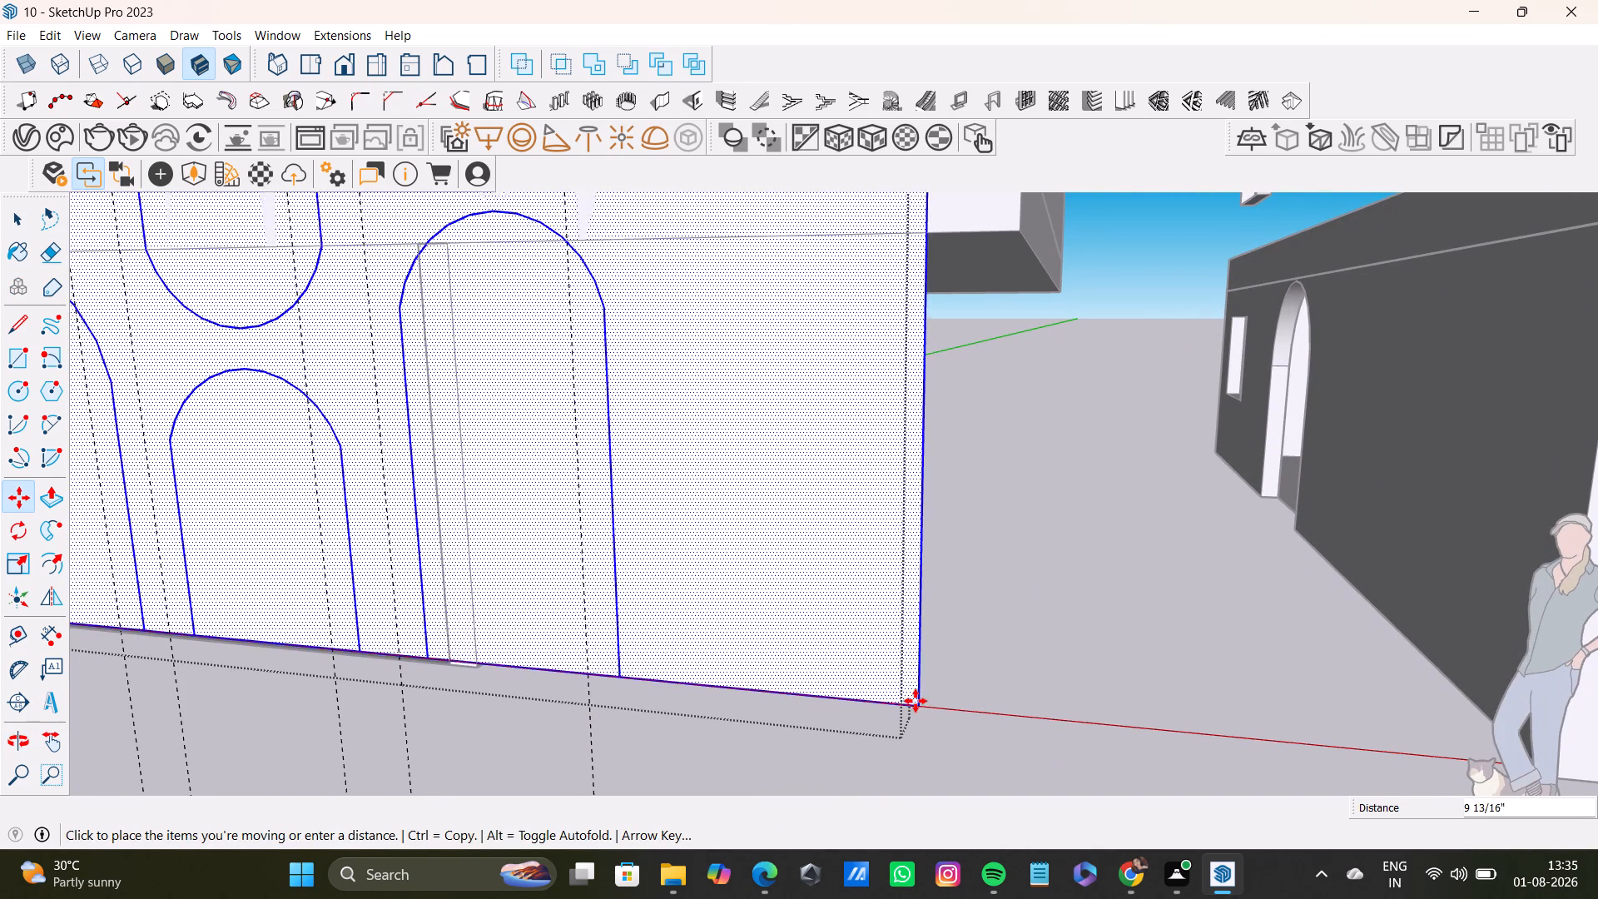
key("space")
Push/Pull the flat facade face around the arched openings to a thickness of 3".
middle_click_drag(984, 644, 695, 700)
middle_click_drag(1055, 612, 965, 594)
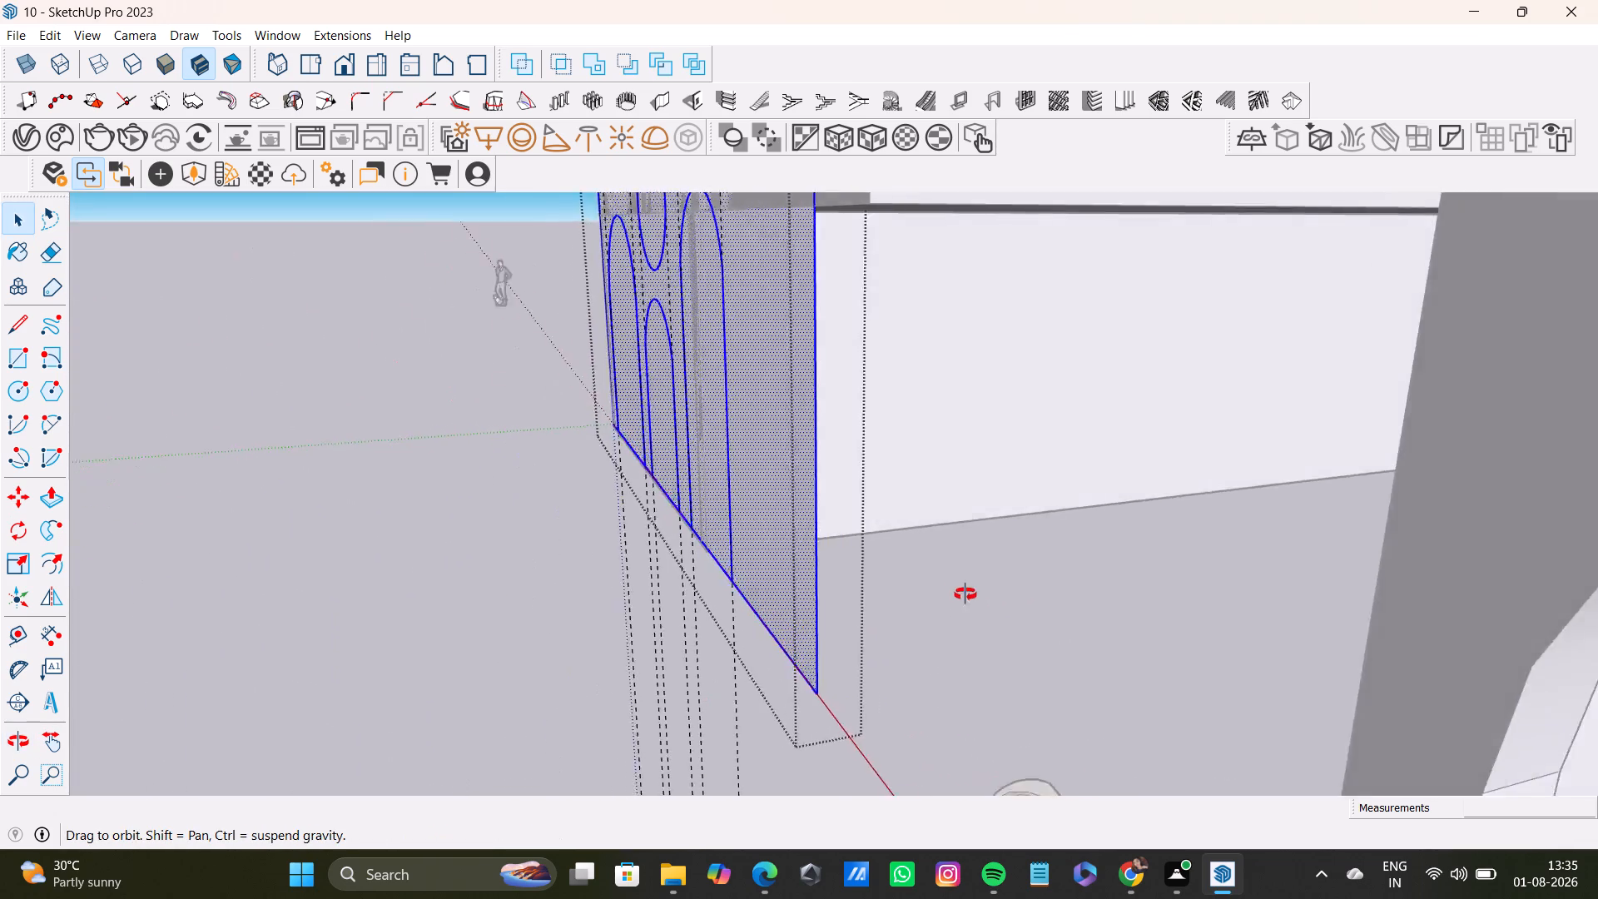
middle_click_drag(965, 594, 929, 645)
triple_click(753, 445)
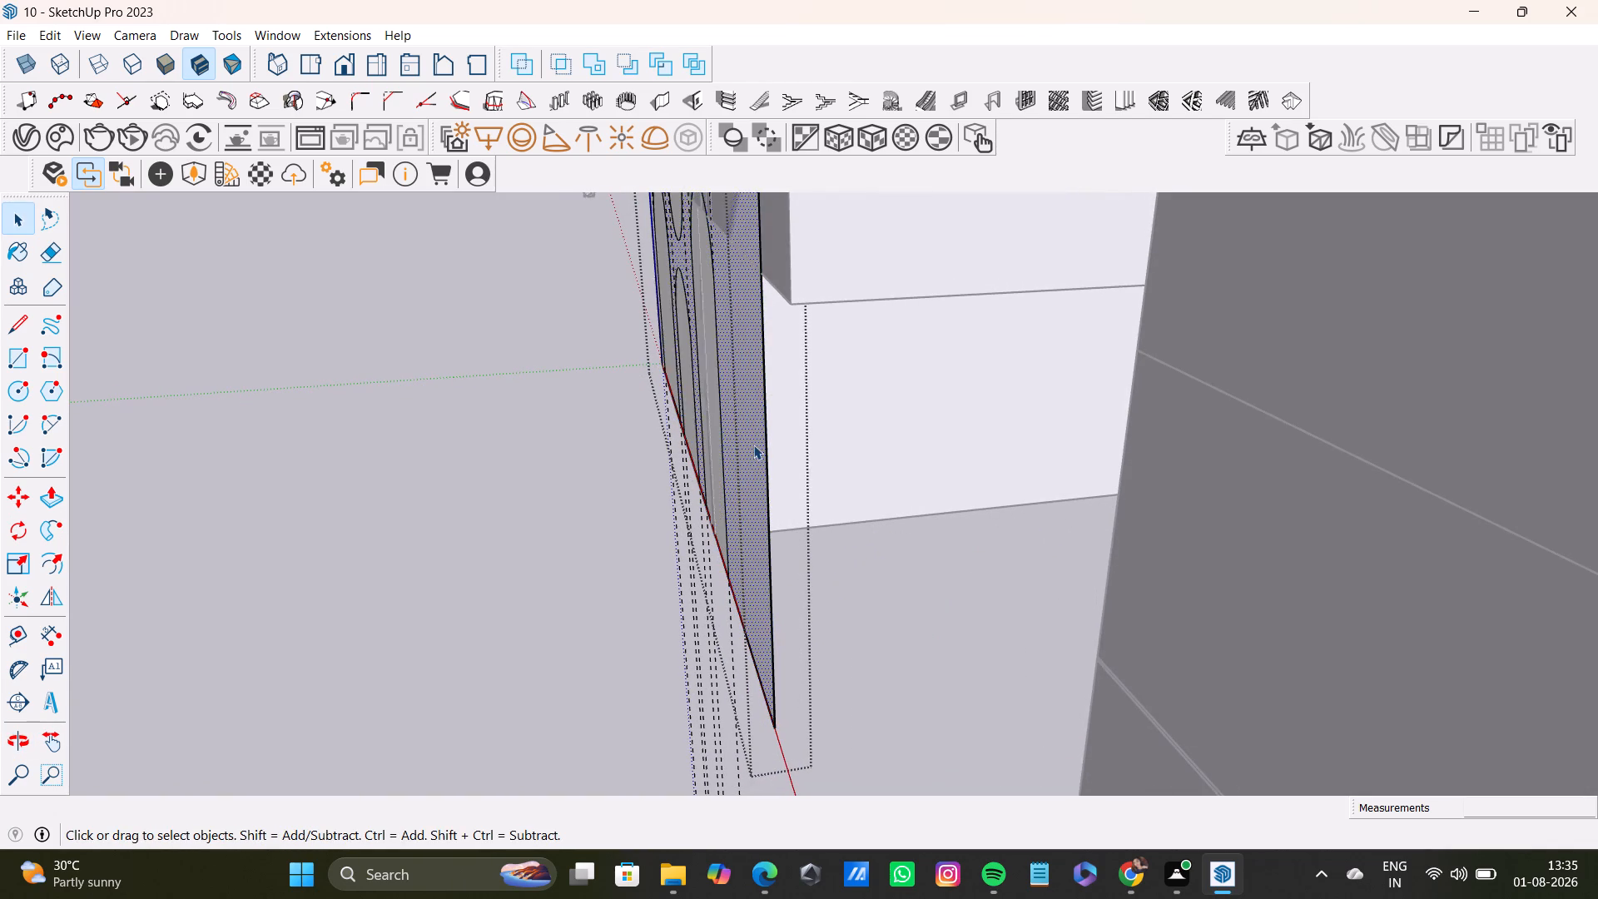
key("p")
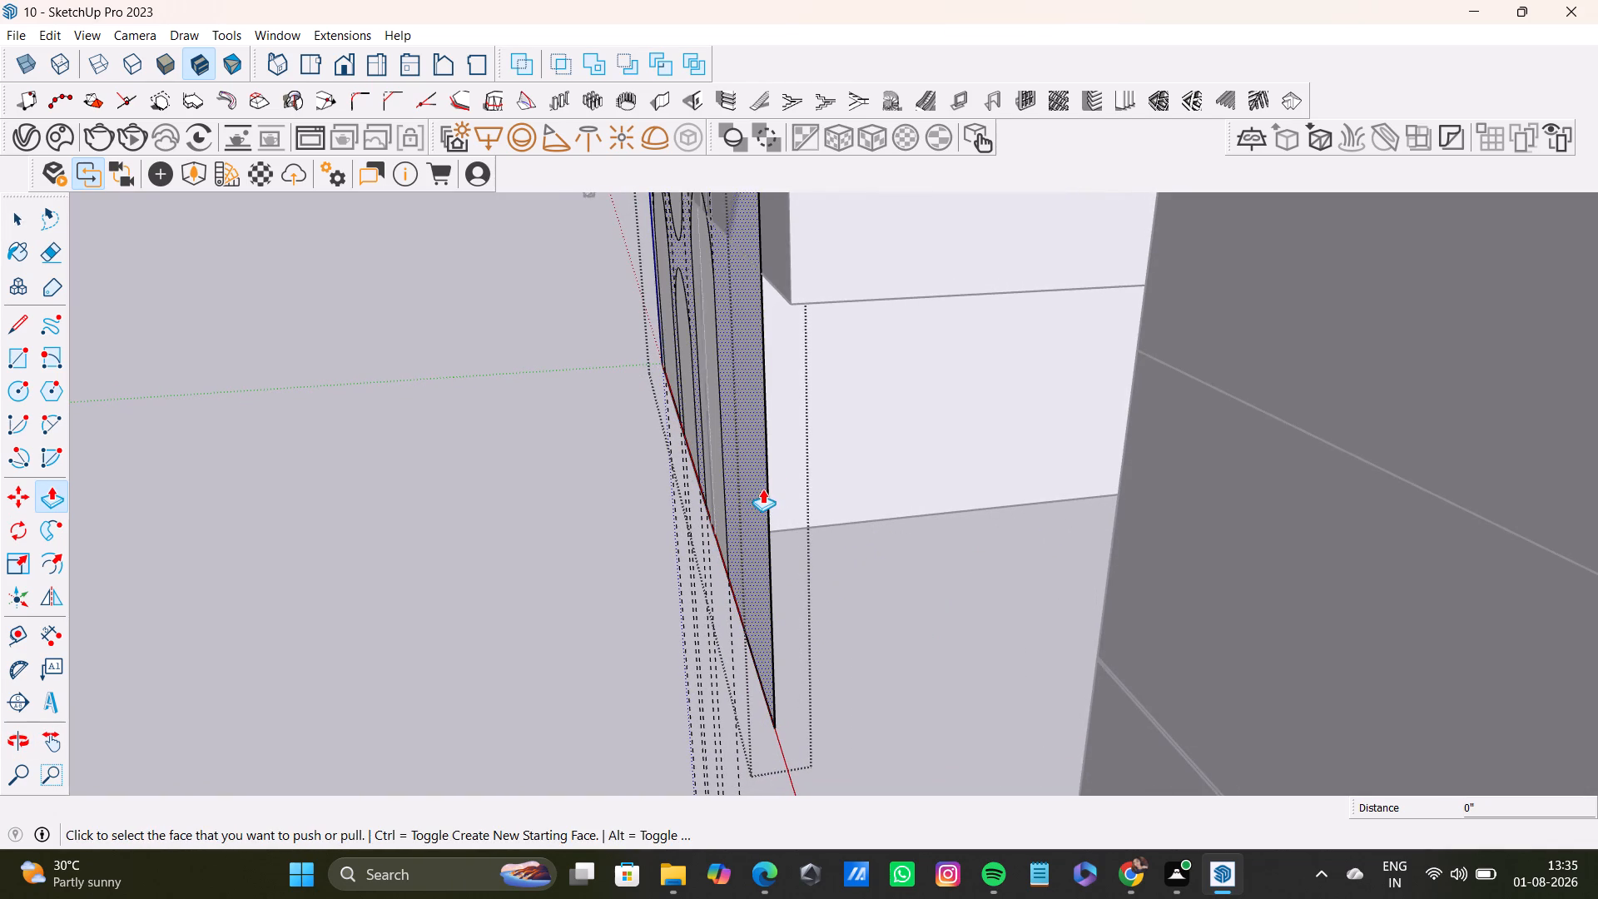
left_click(762, 490)
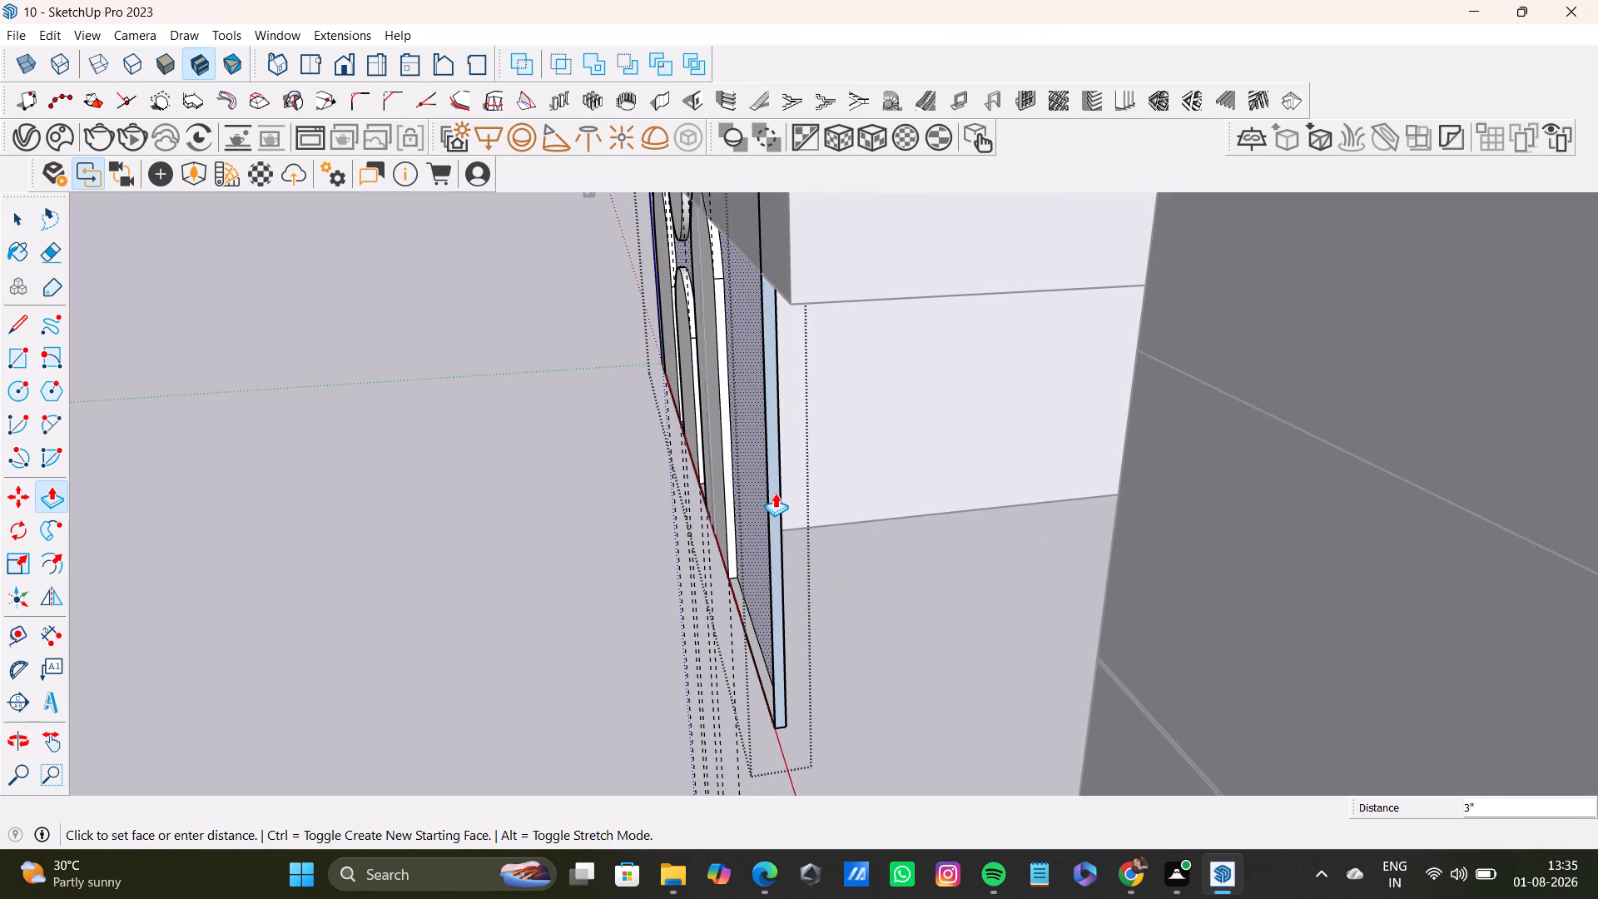
left_click(775, 493)
Pull the facade panel's narrow side face outward 2' 7 3/4" to line up with the extended side walls and floor bands.
middle_click_drag(835, 519, 868, 516)
left_click(801, 504)
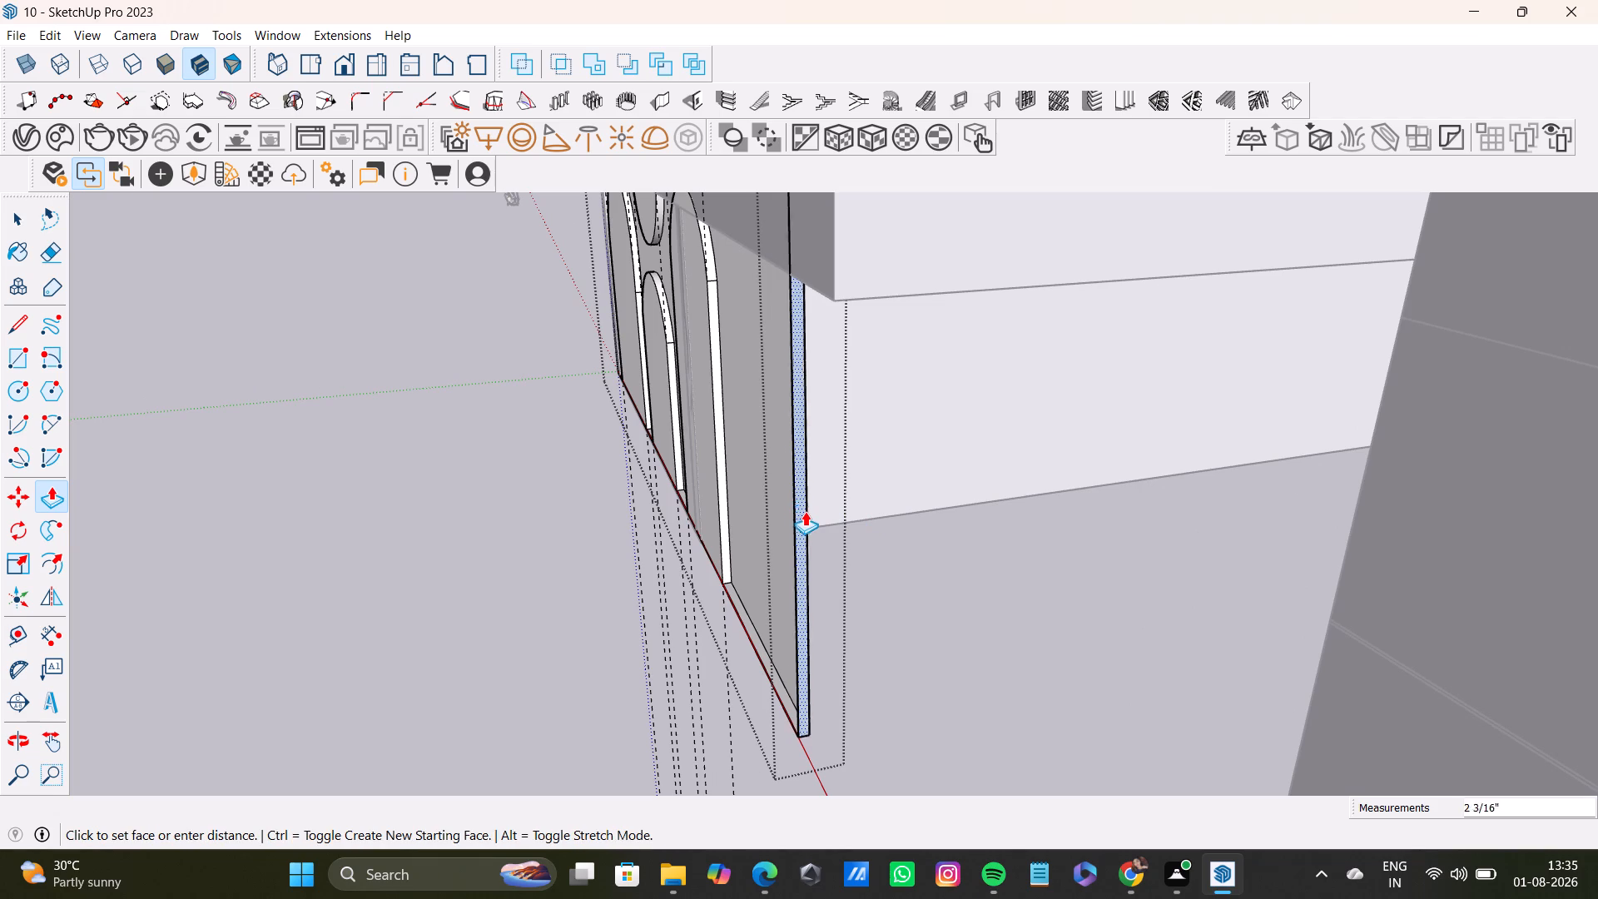
left_click(852, 558)
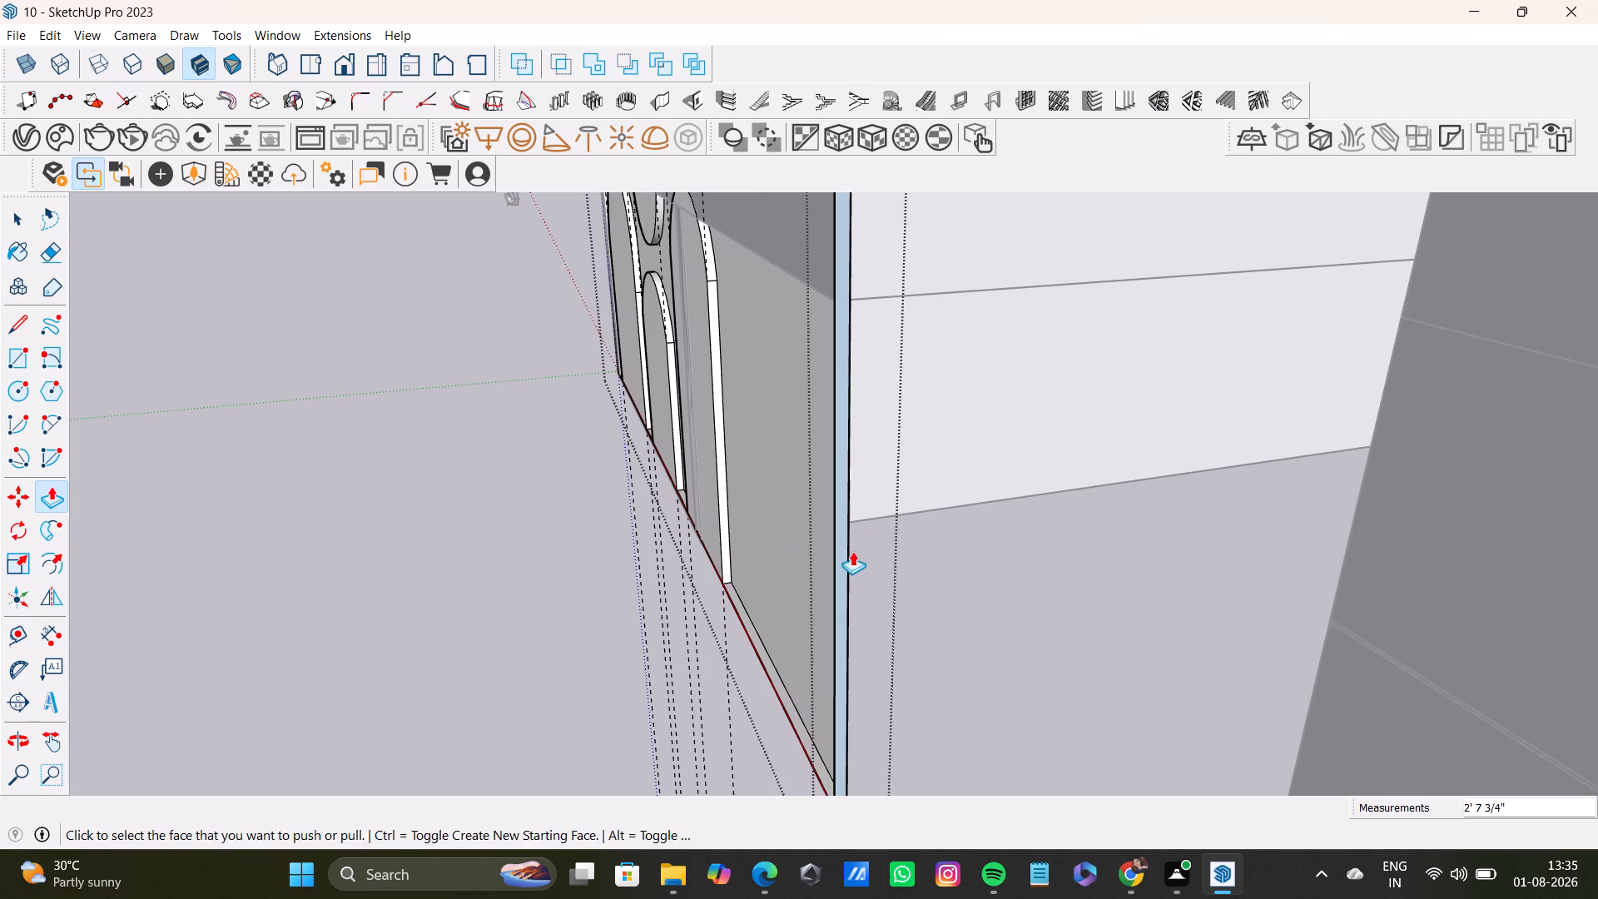
key("space")
left_click(340, 462)
Examine the widened facade panel and its arched openings against the floors behind and the neighbouring building's facade.
middle_click_drag(584, 523, 874, 511)
scroll(763, 516, "down", 4)
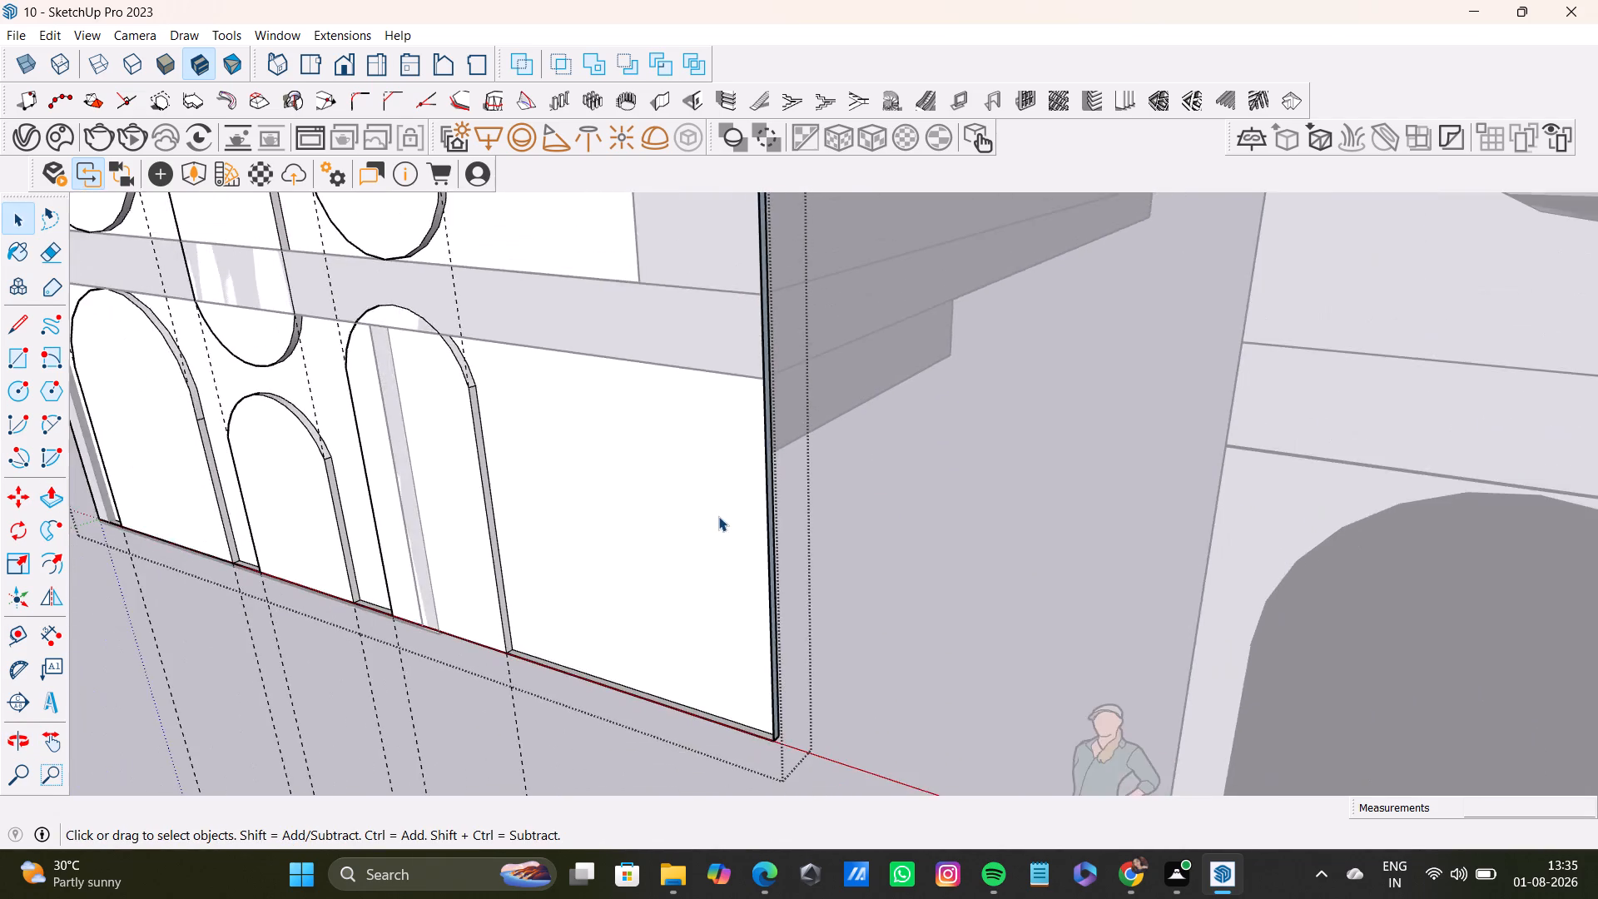
scroll(718, 516, "down", 16)
middle_click_drag(705, 500, 889, 374)
scroll(577, 479, "up", 8)
middle_click_drag(773, 520, 735, 574)
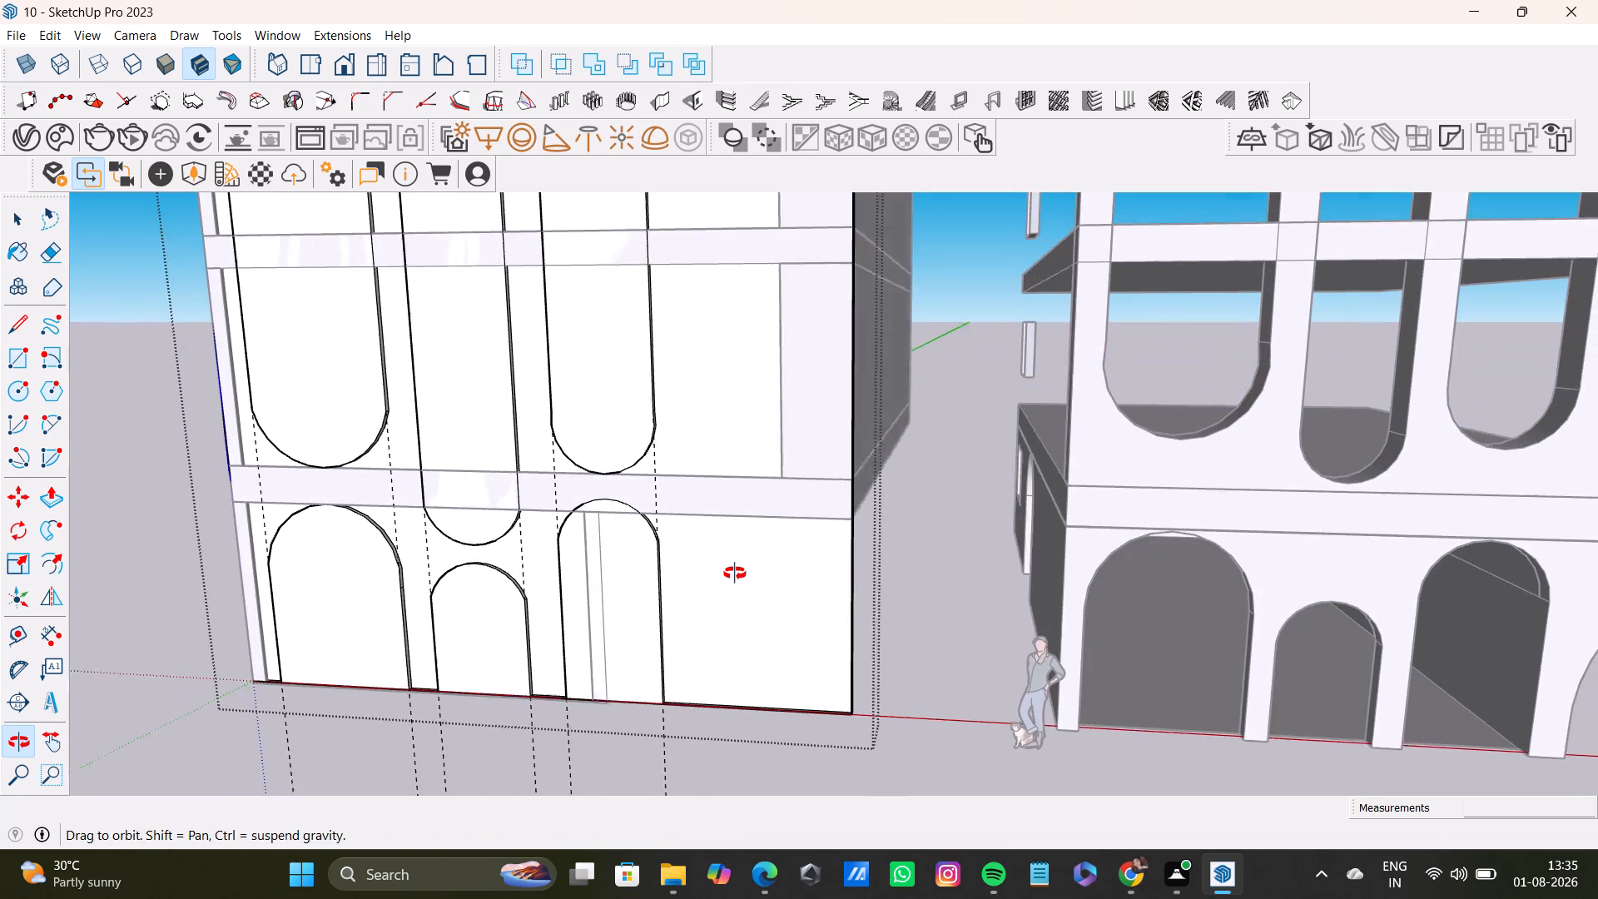
middle_click_drag(735, 574, 746, 576)
scroll(699, 492, "down", 7)
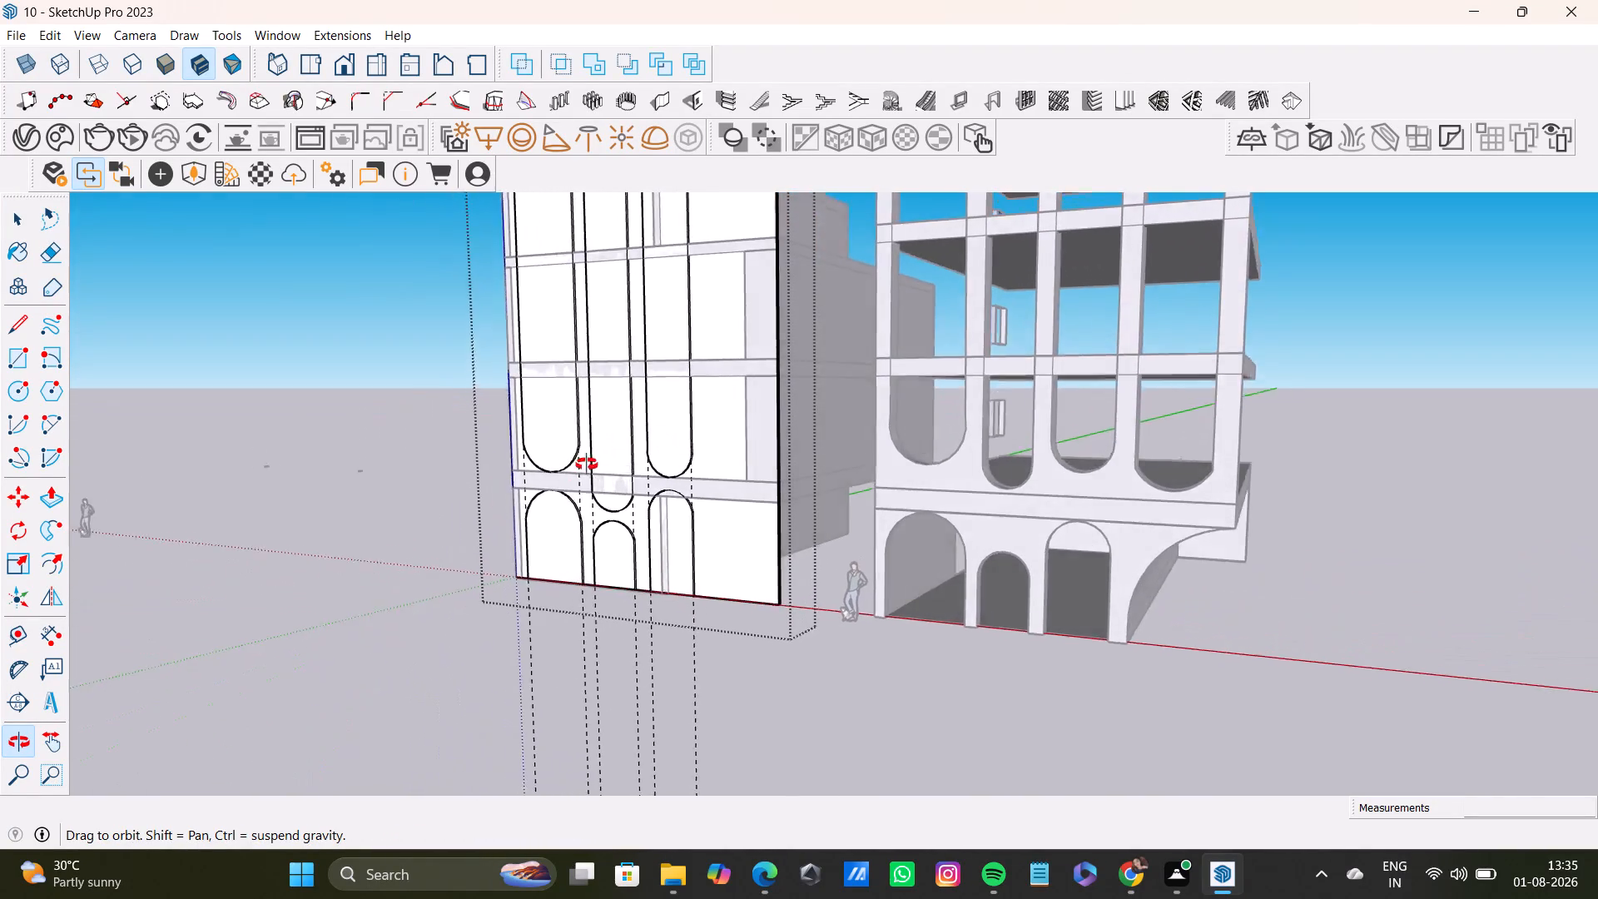
scroll(682, 468, "up", 3)
middle_click_drag(692, 464, 742, 464)
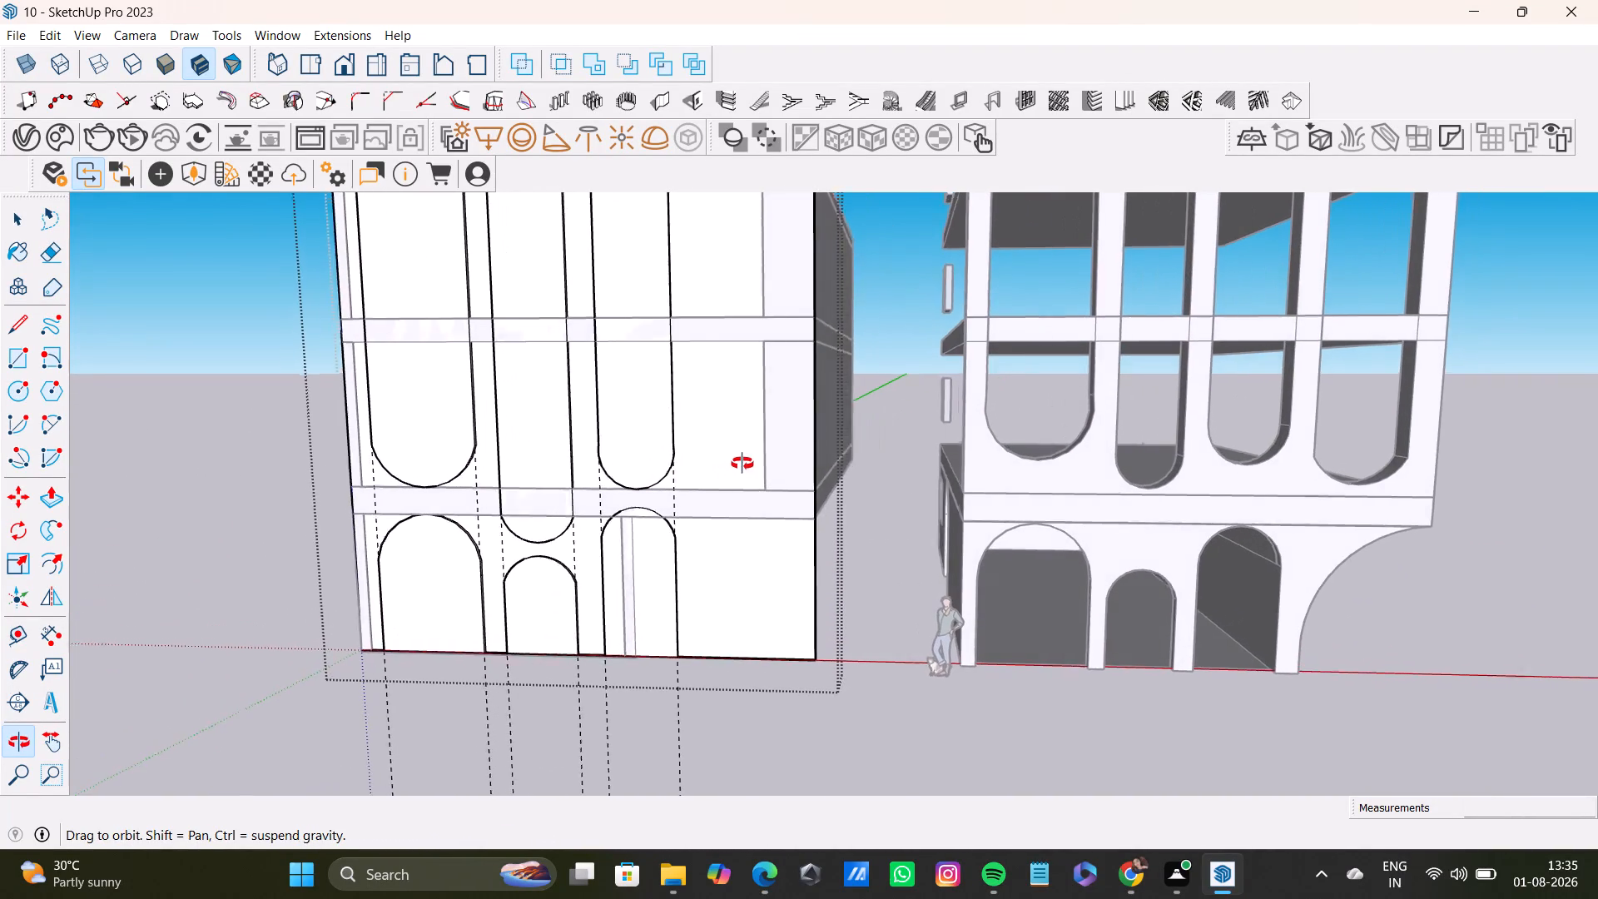
middle_click_drag(742, 464, 749, 460)
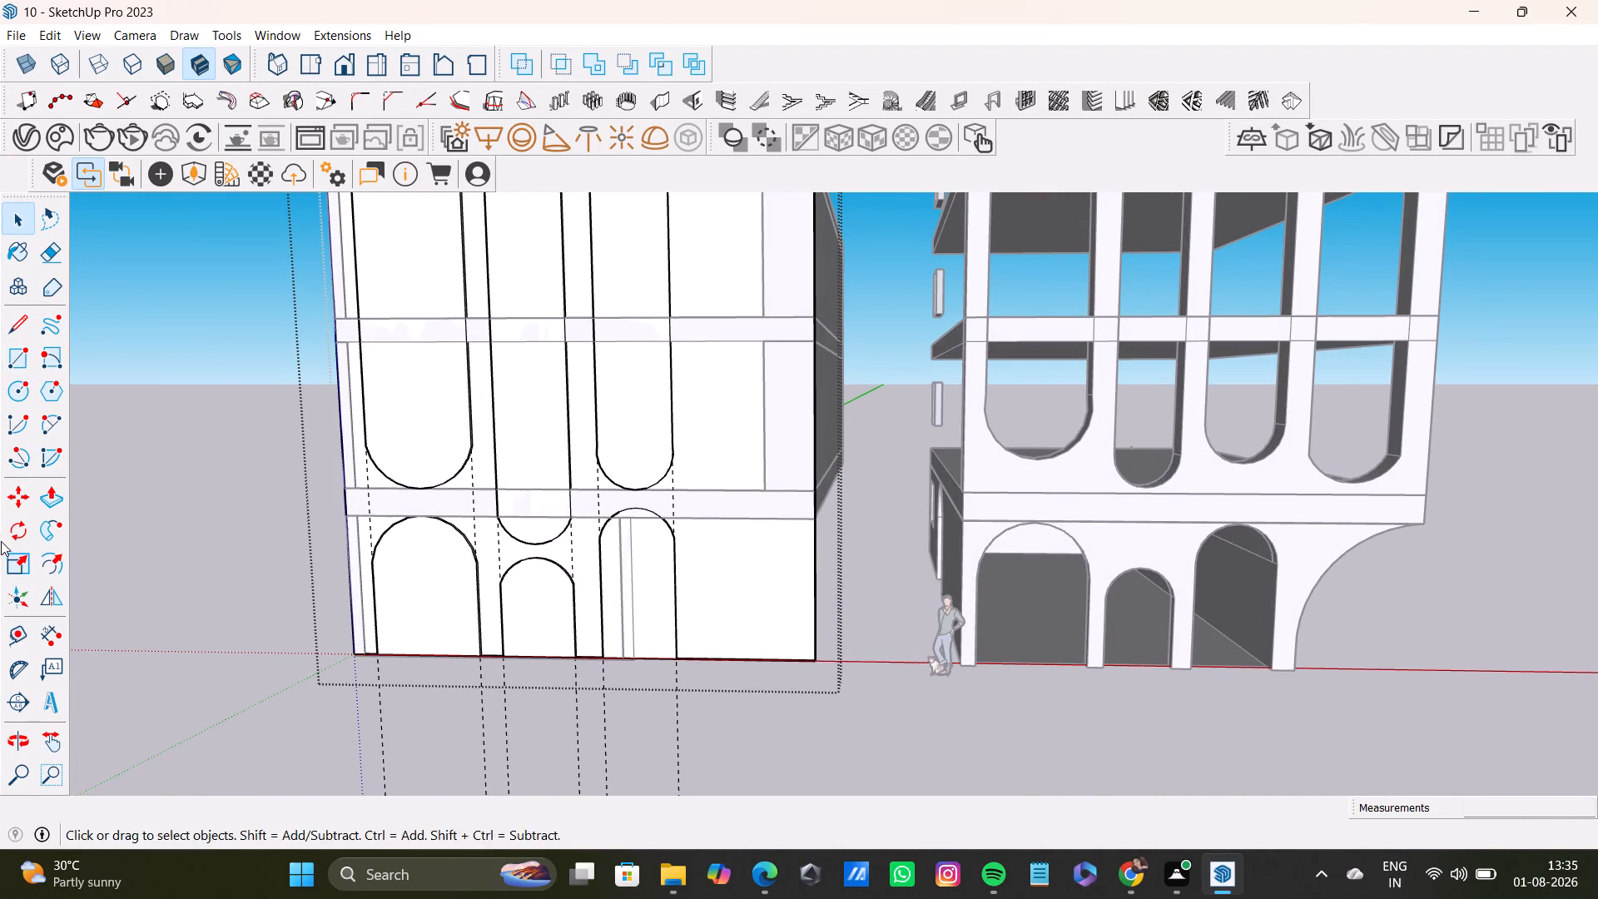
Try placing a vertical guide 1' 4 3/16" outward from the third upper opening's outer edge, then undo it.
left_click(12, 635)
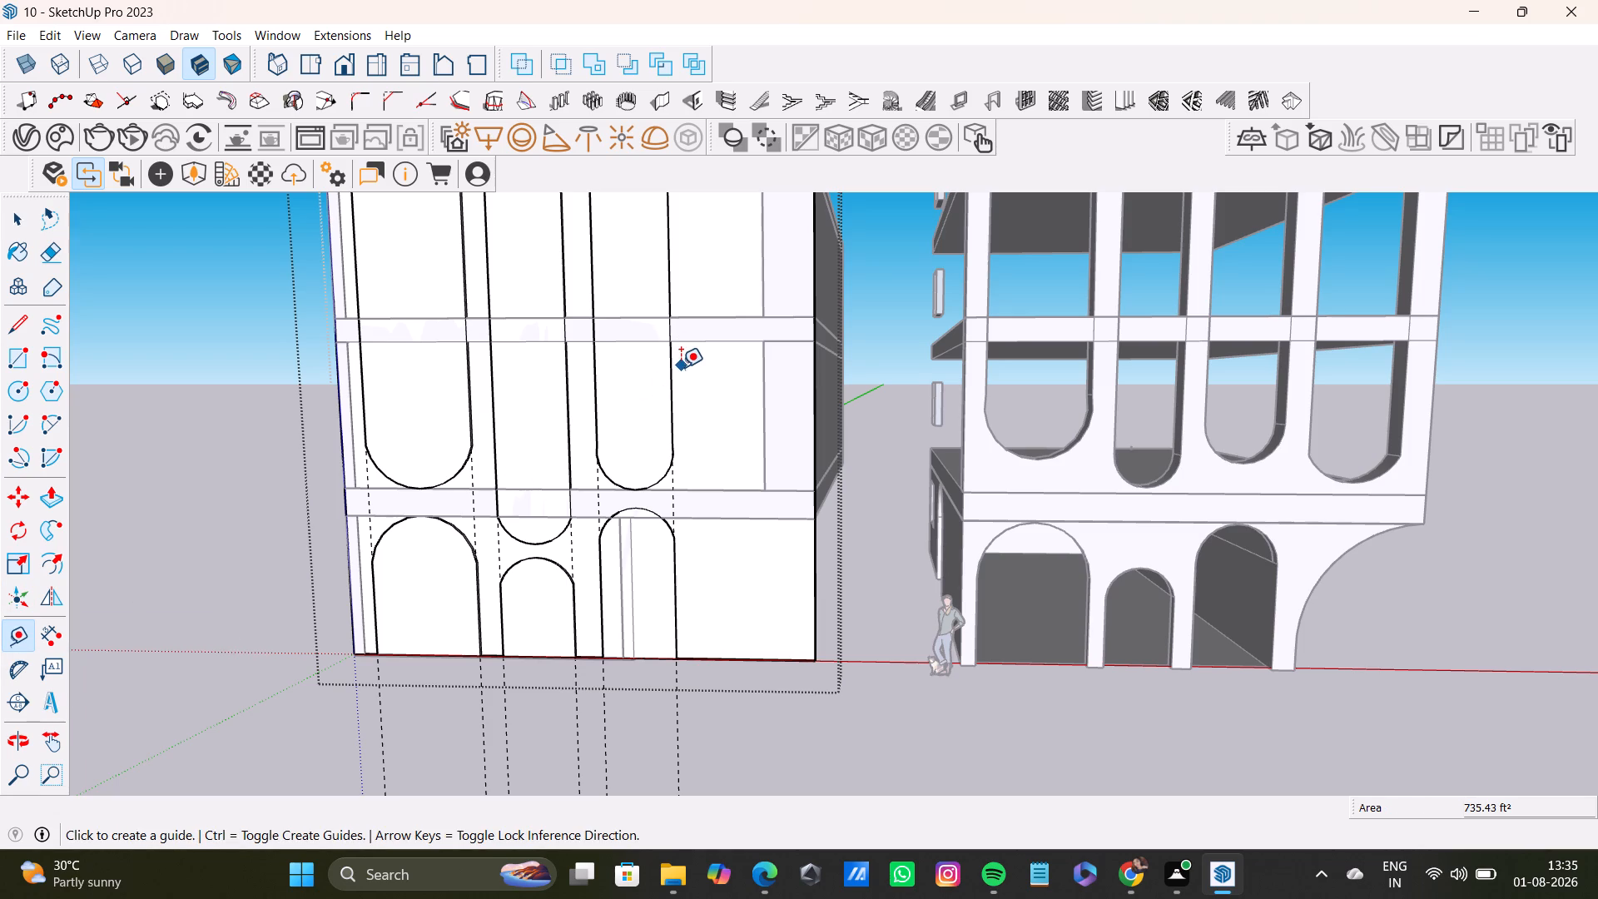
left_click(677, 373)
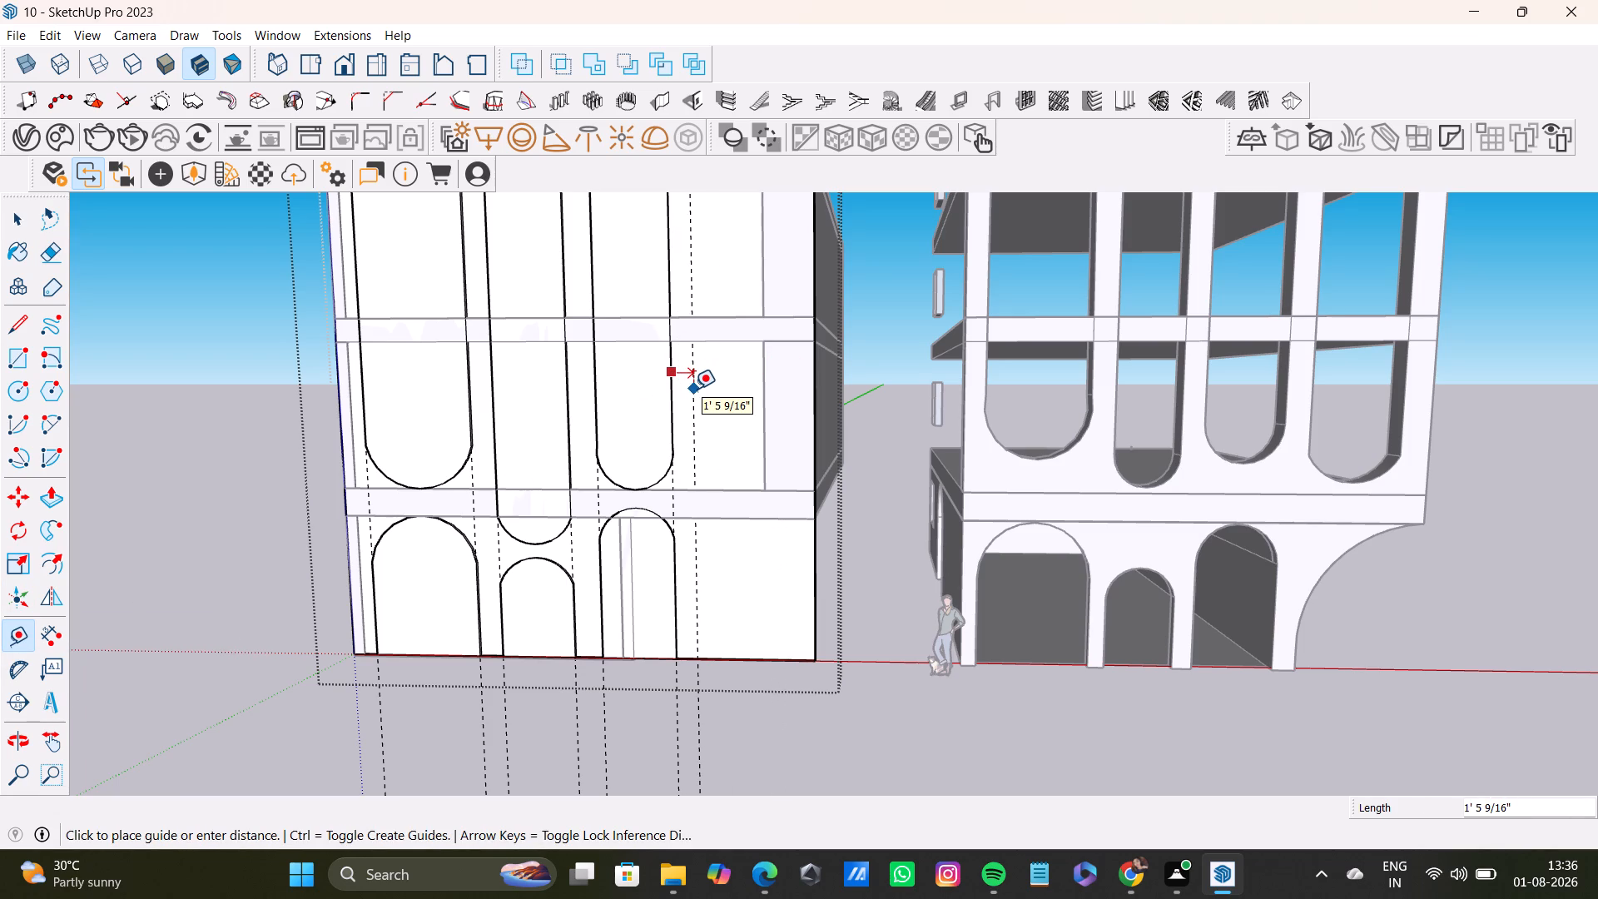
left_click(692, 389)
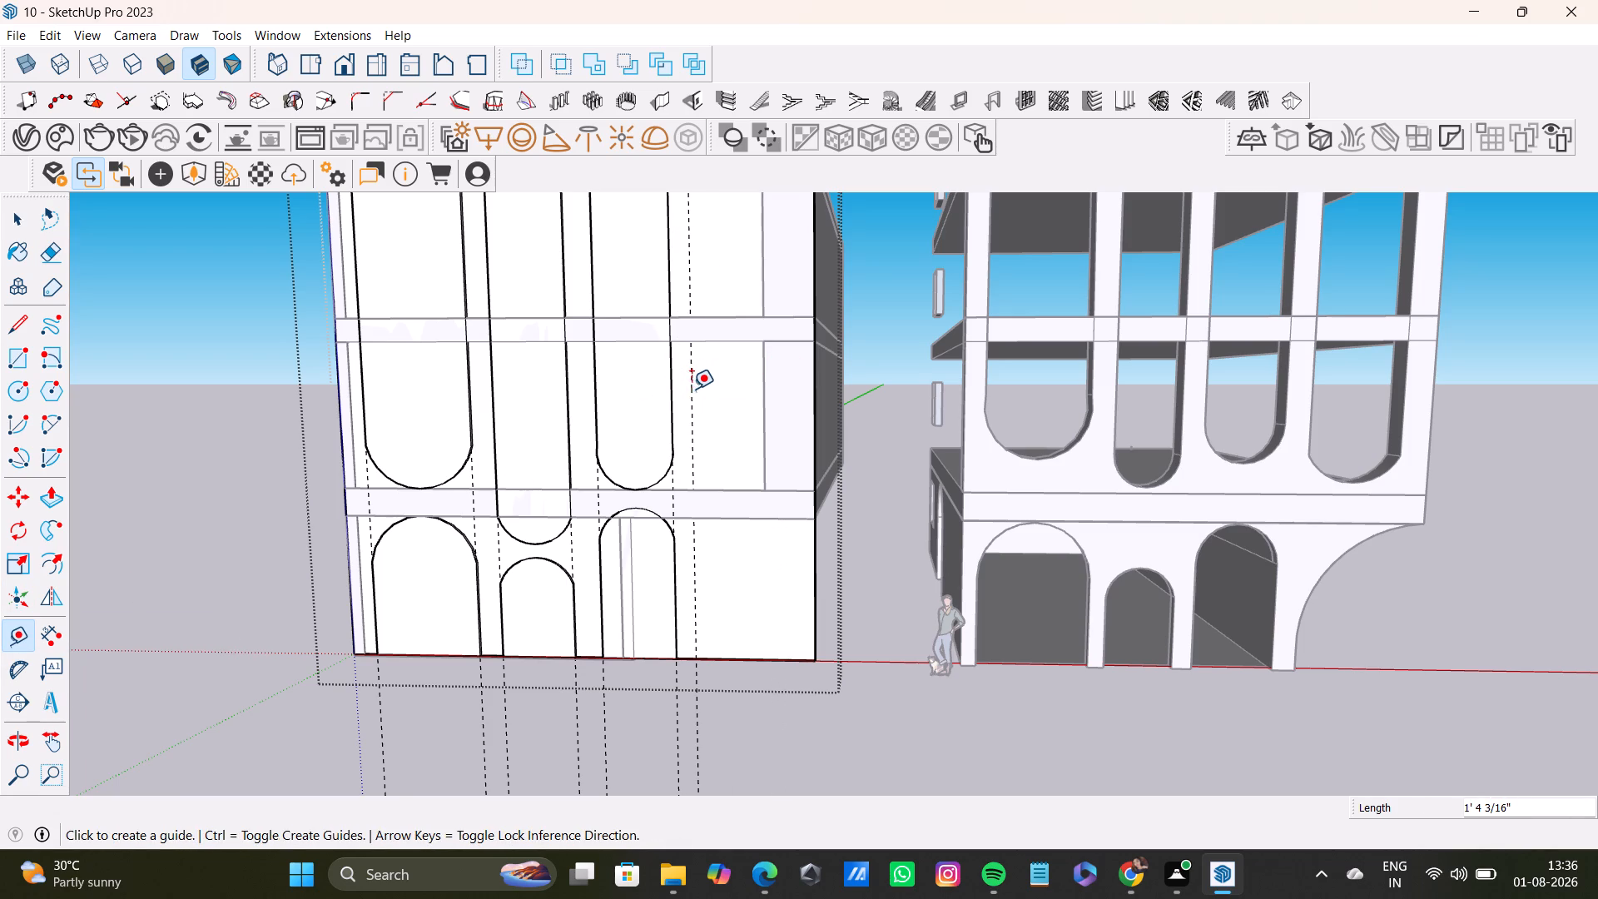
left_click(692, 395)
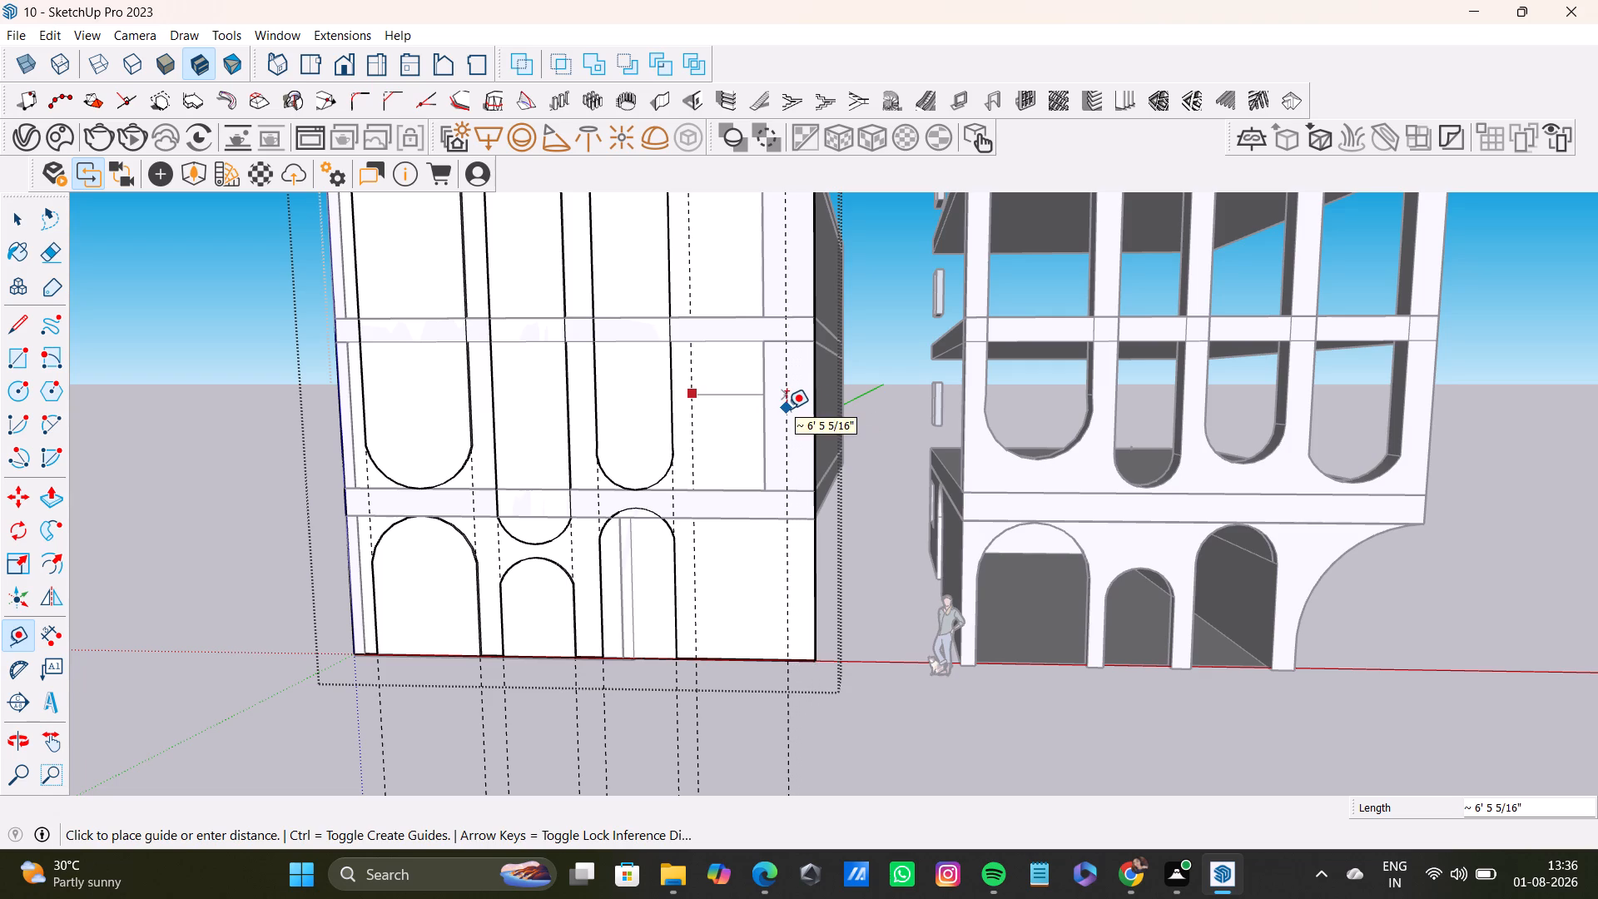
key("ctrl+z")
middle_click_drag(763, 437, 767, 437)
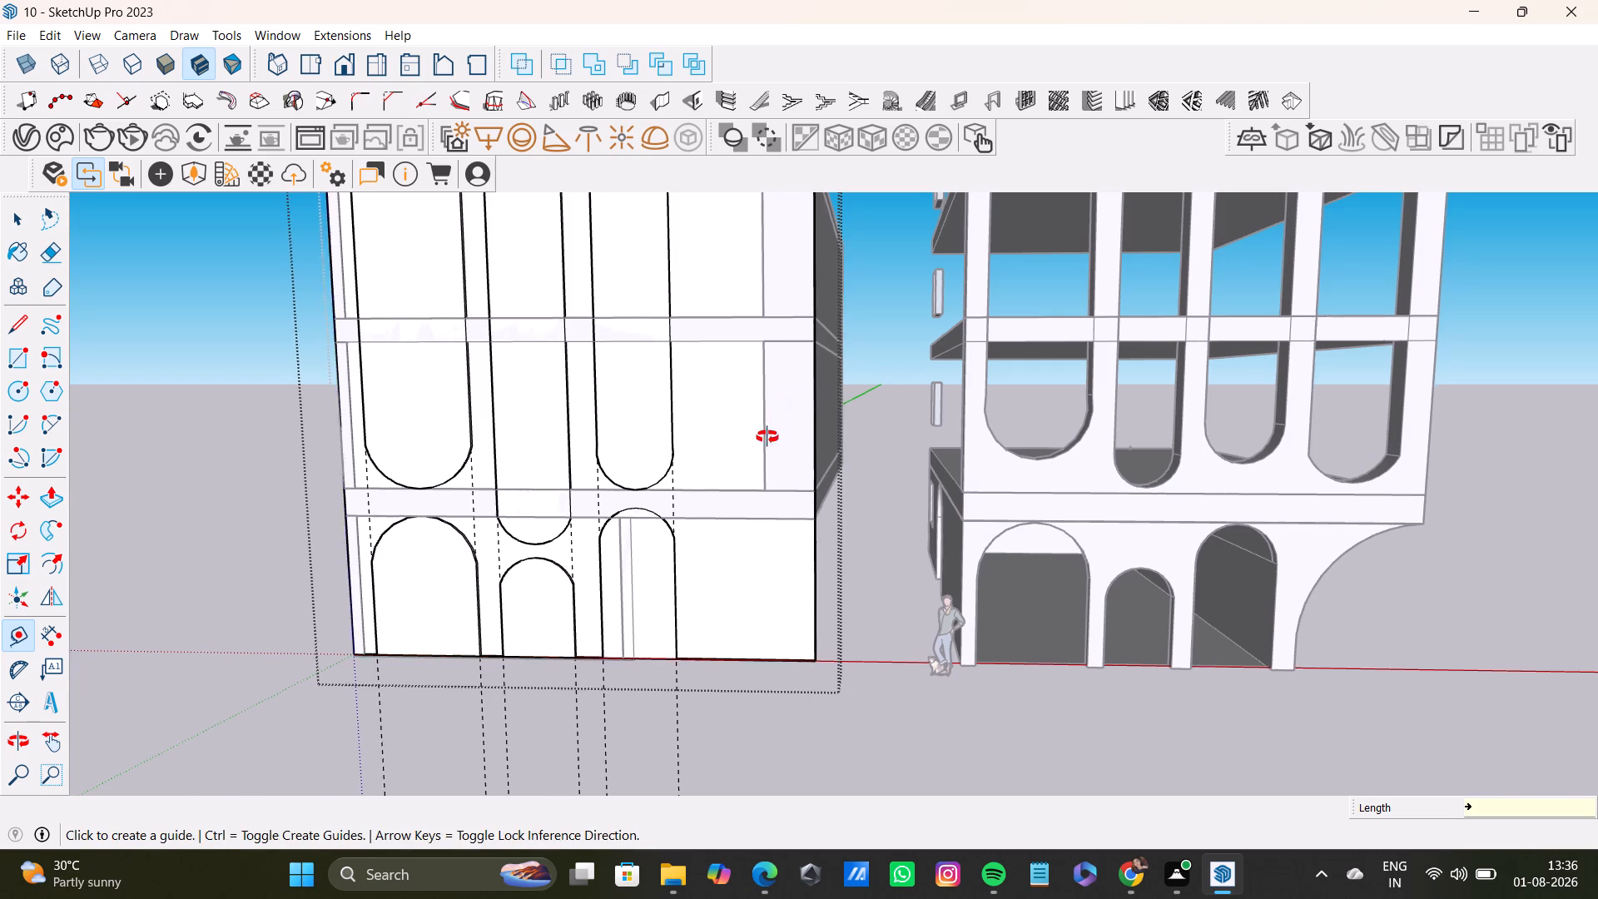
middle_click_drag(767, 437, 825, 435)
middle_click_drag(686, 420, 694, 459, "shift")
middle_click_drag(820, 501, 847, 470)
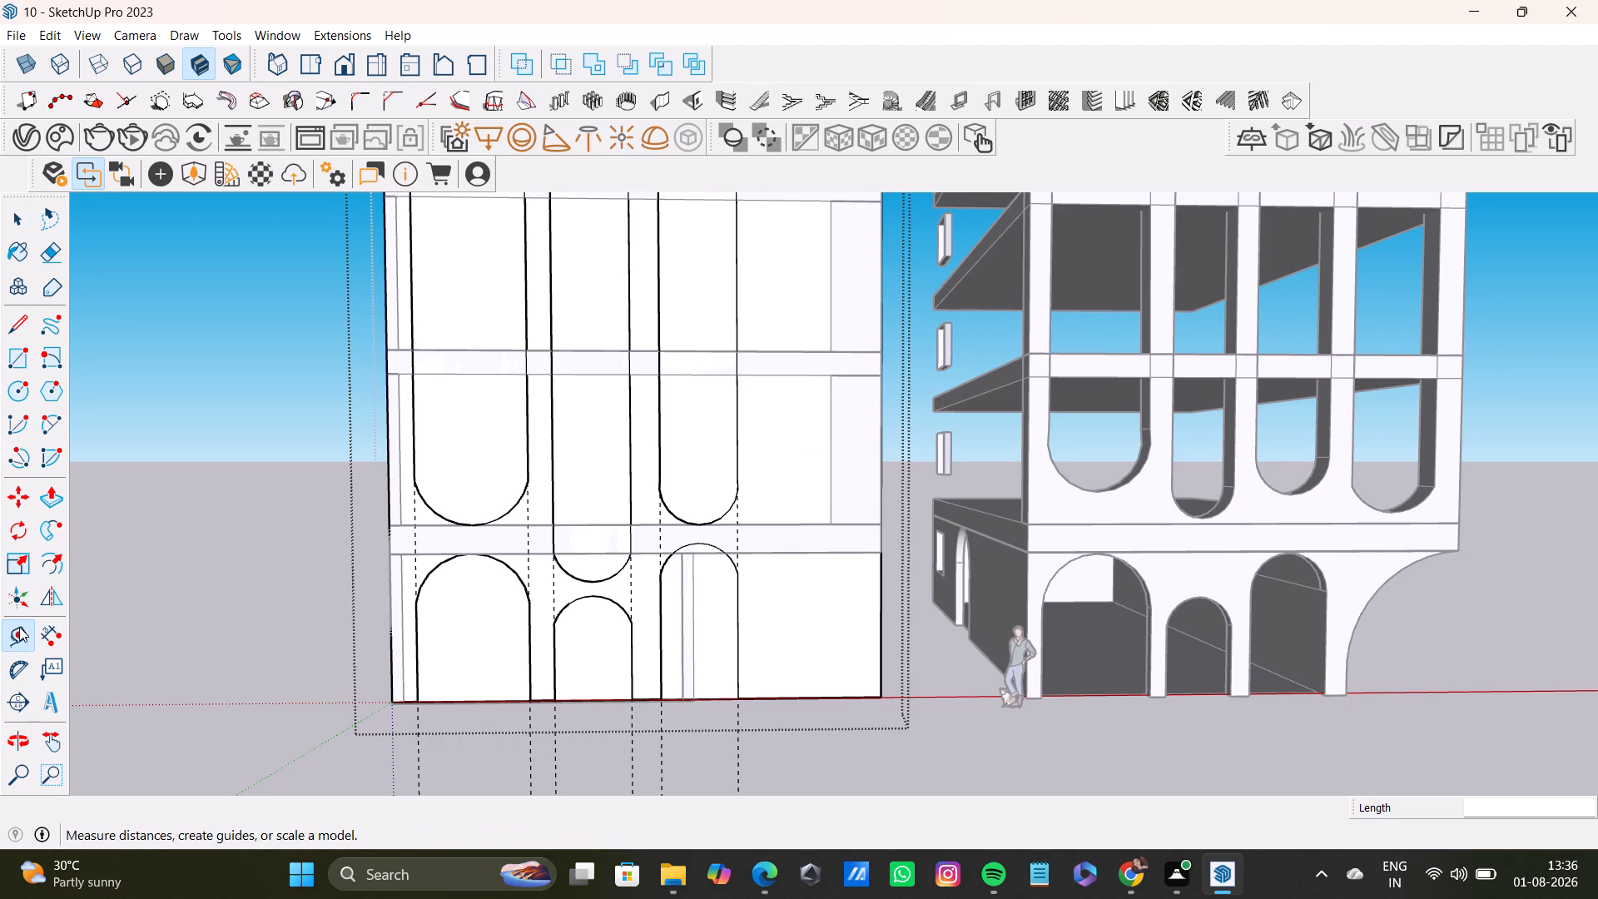
Place two vertical guides for a fourth upper opening: one just outside the third opening's outer edge, another about 7' 2" farther out.
left_click_drag(19, 628, 32, 623)
left_click(742, 501)
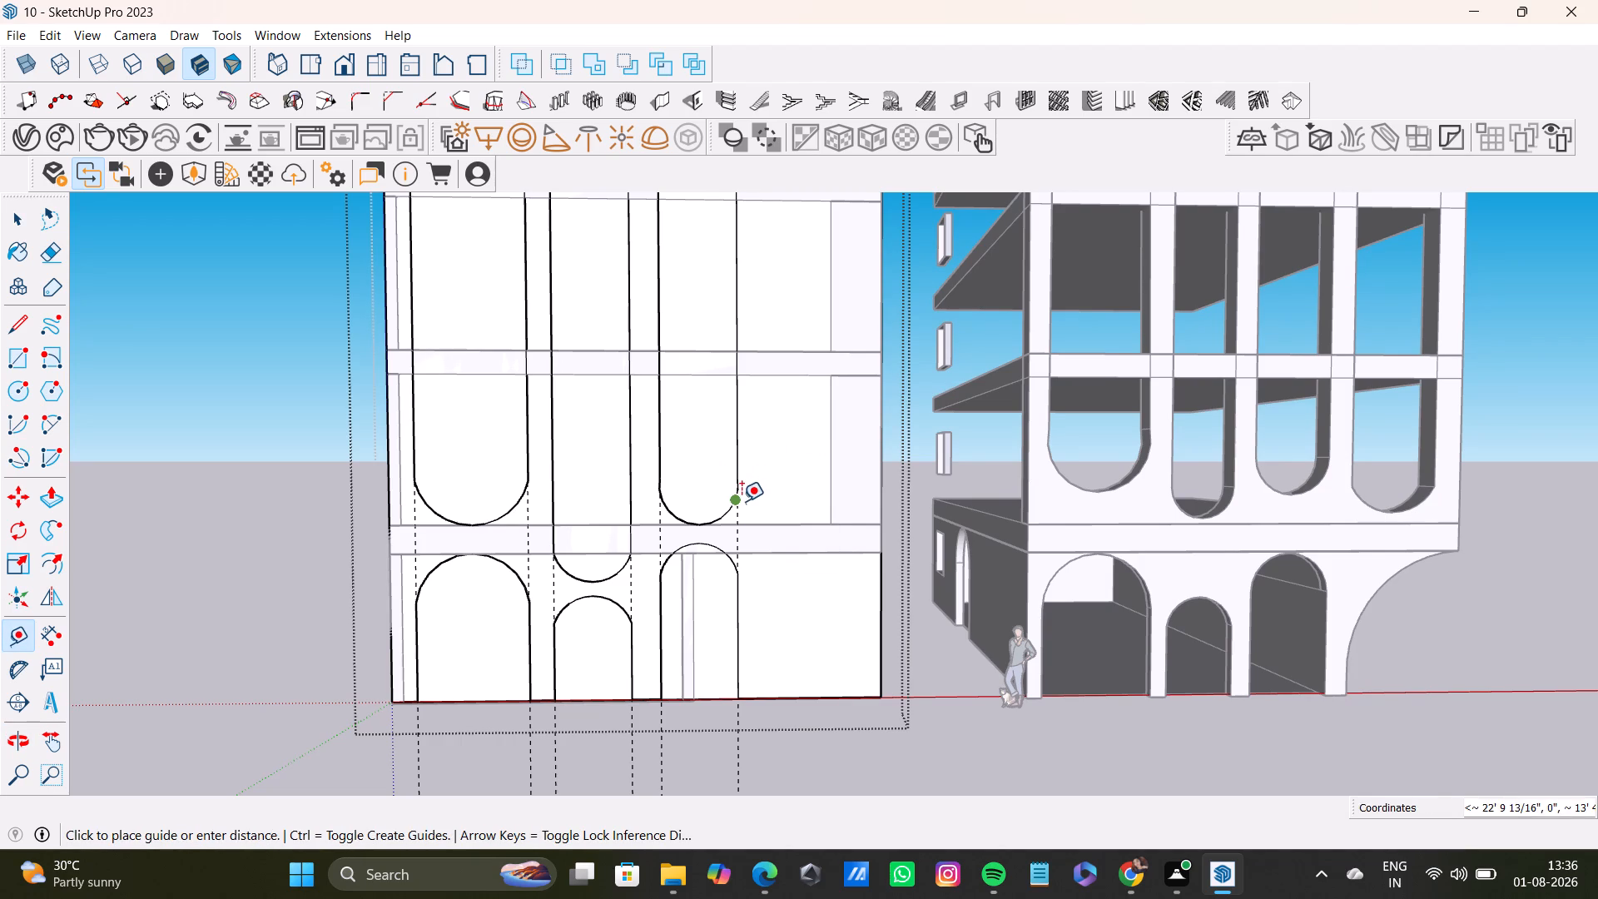
key("space")
left_click(26, 631)
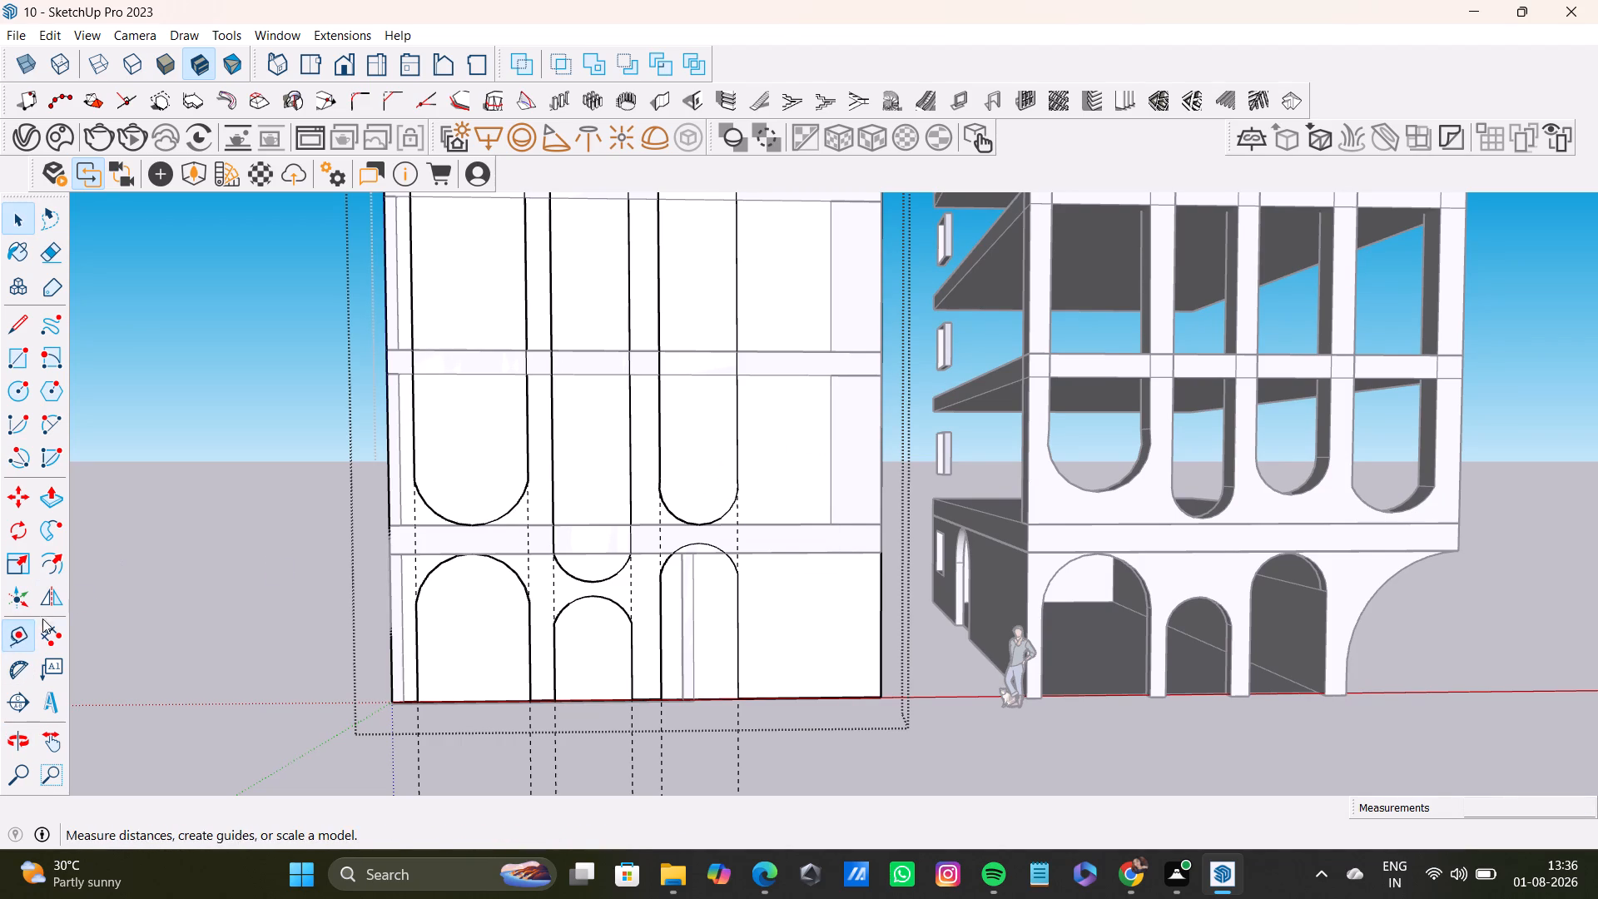
left_click(737, 439)
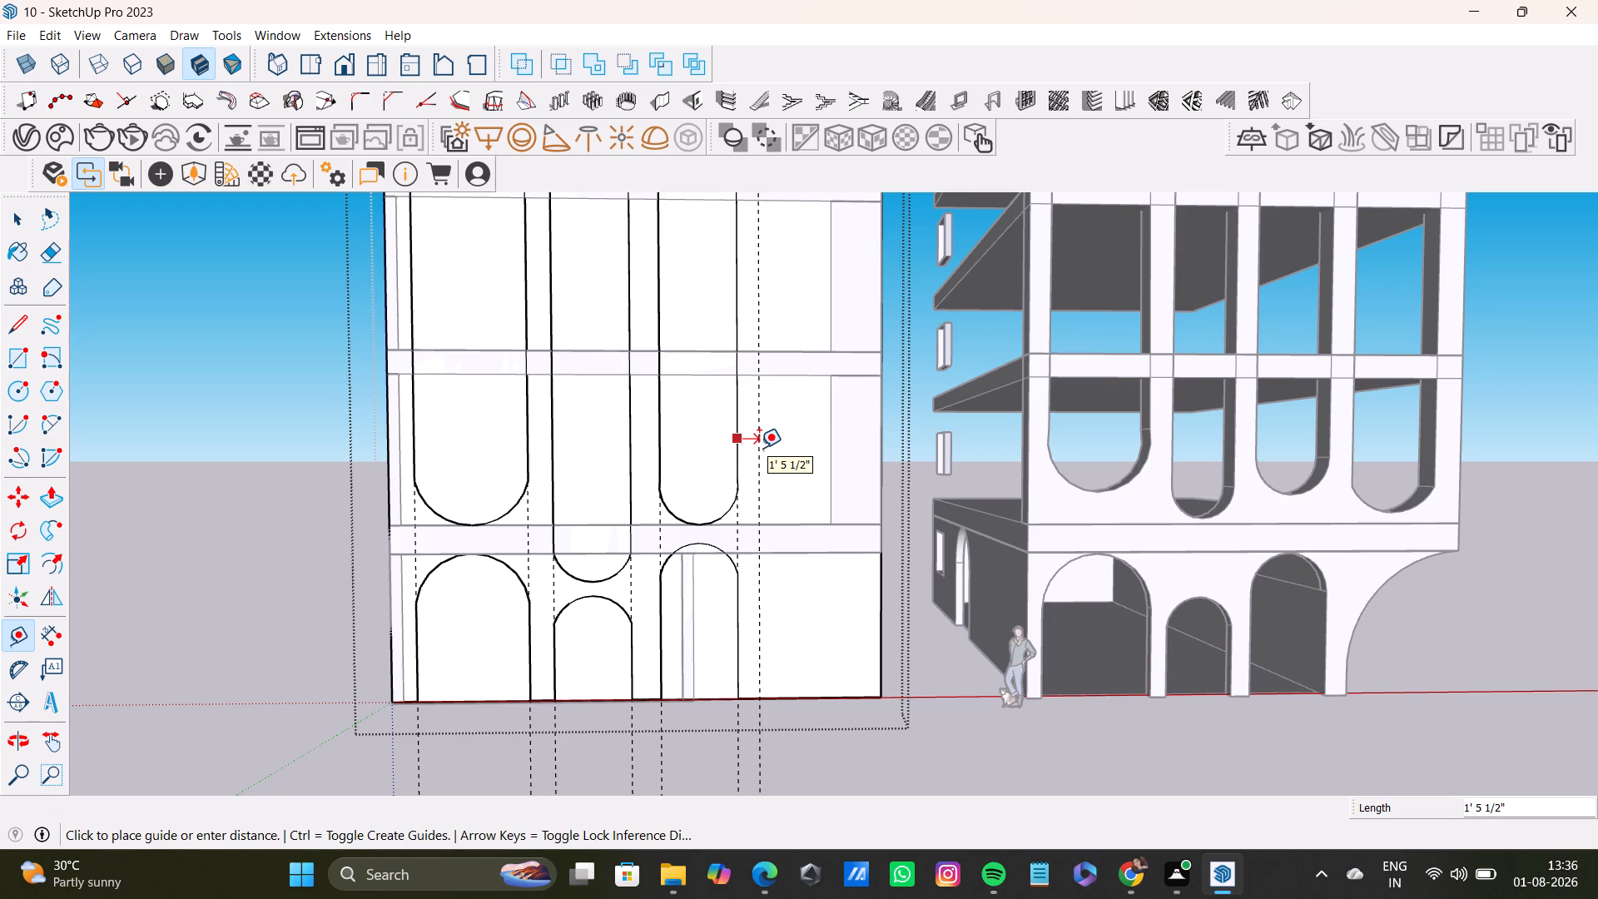
left_click(756, 446)
left_click(753, 446)
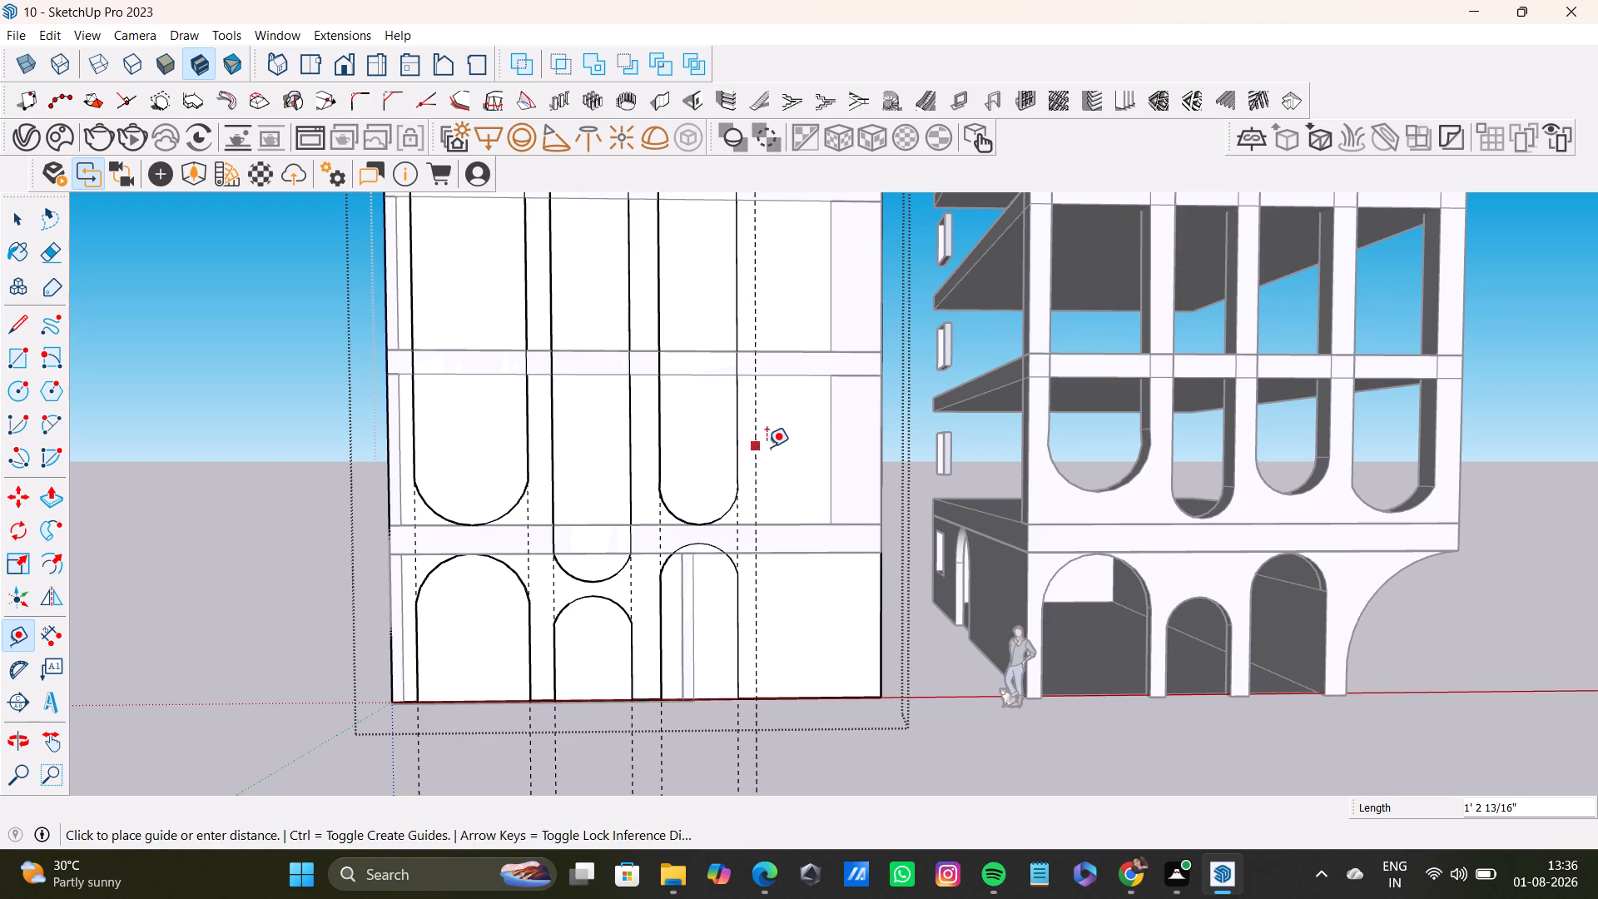
left_click(862, 451)
key("space")
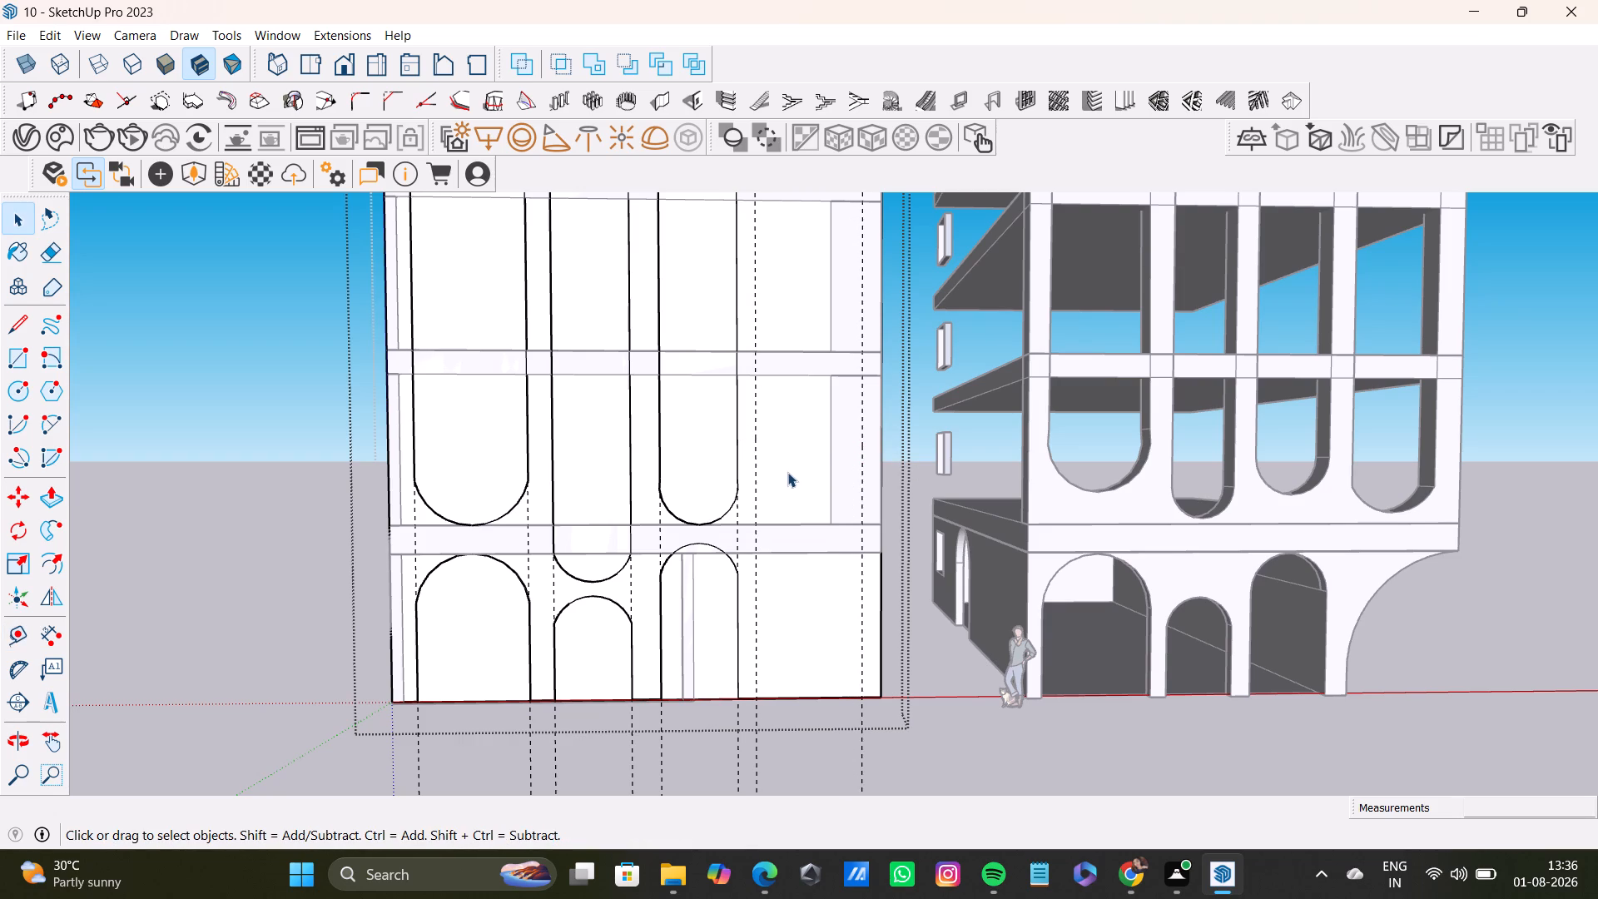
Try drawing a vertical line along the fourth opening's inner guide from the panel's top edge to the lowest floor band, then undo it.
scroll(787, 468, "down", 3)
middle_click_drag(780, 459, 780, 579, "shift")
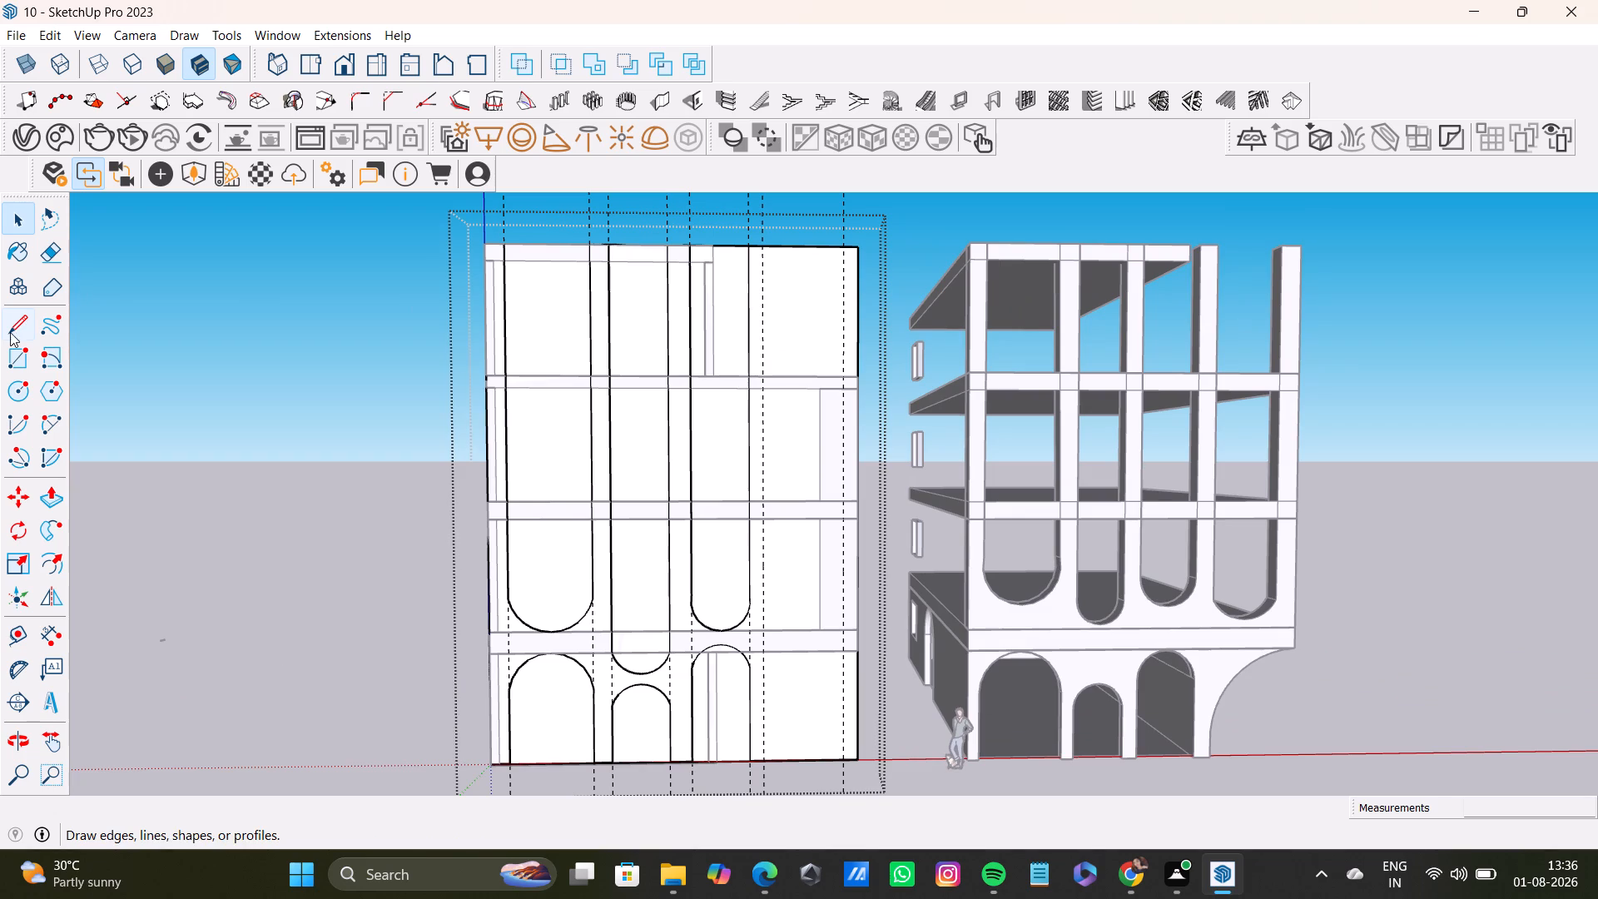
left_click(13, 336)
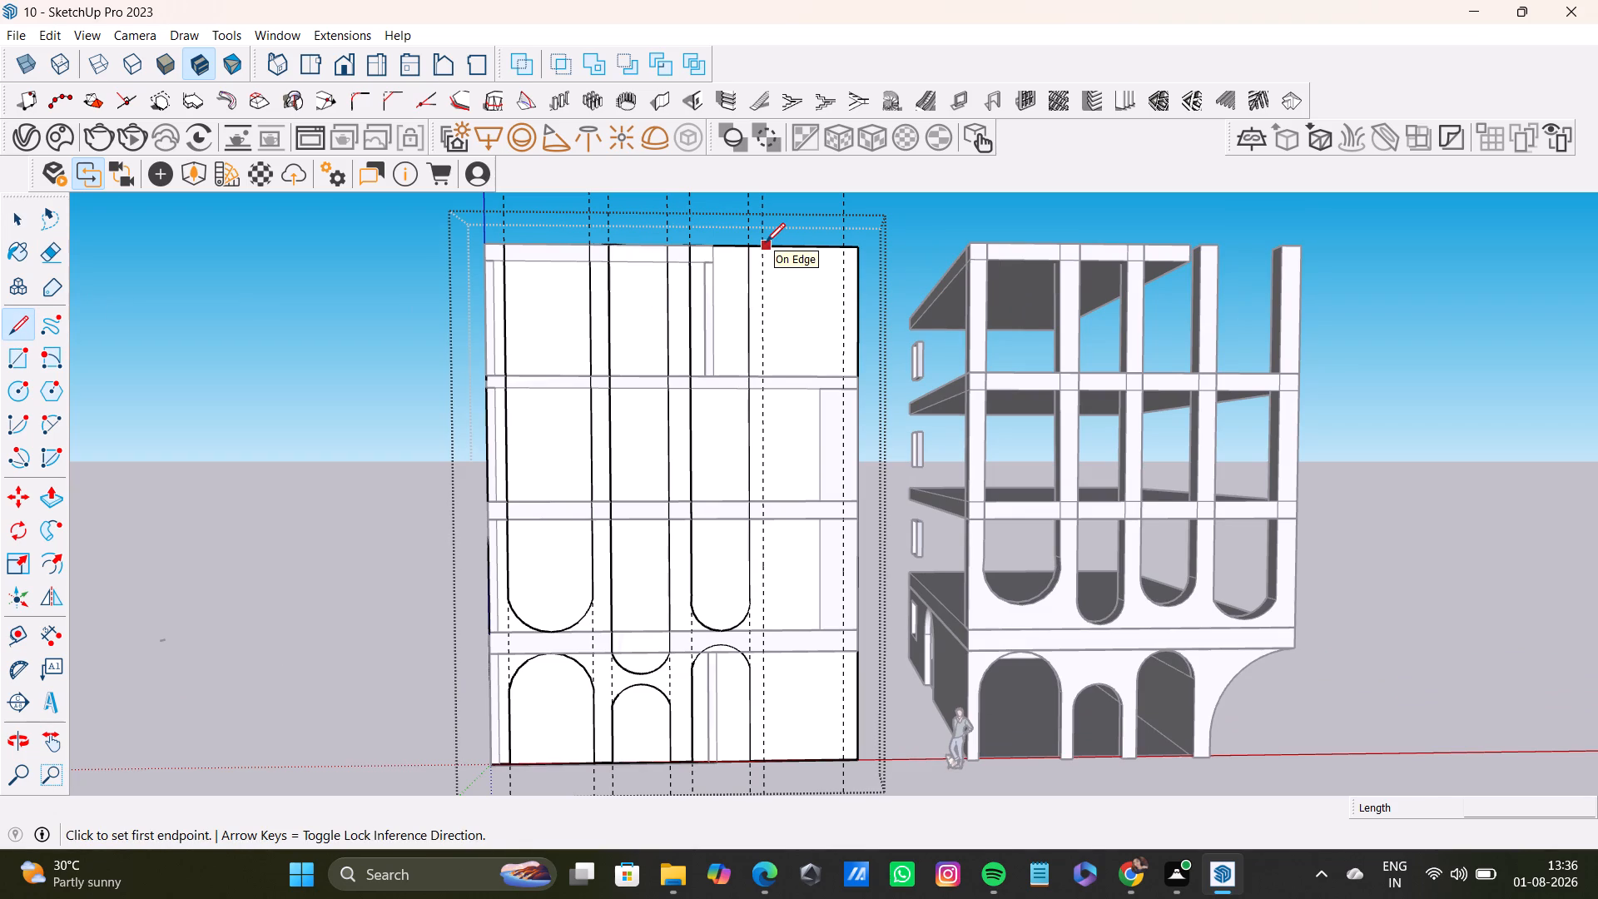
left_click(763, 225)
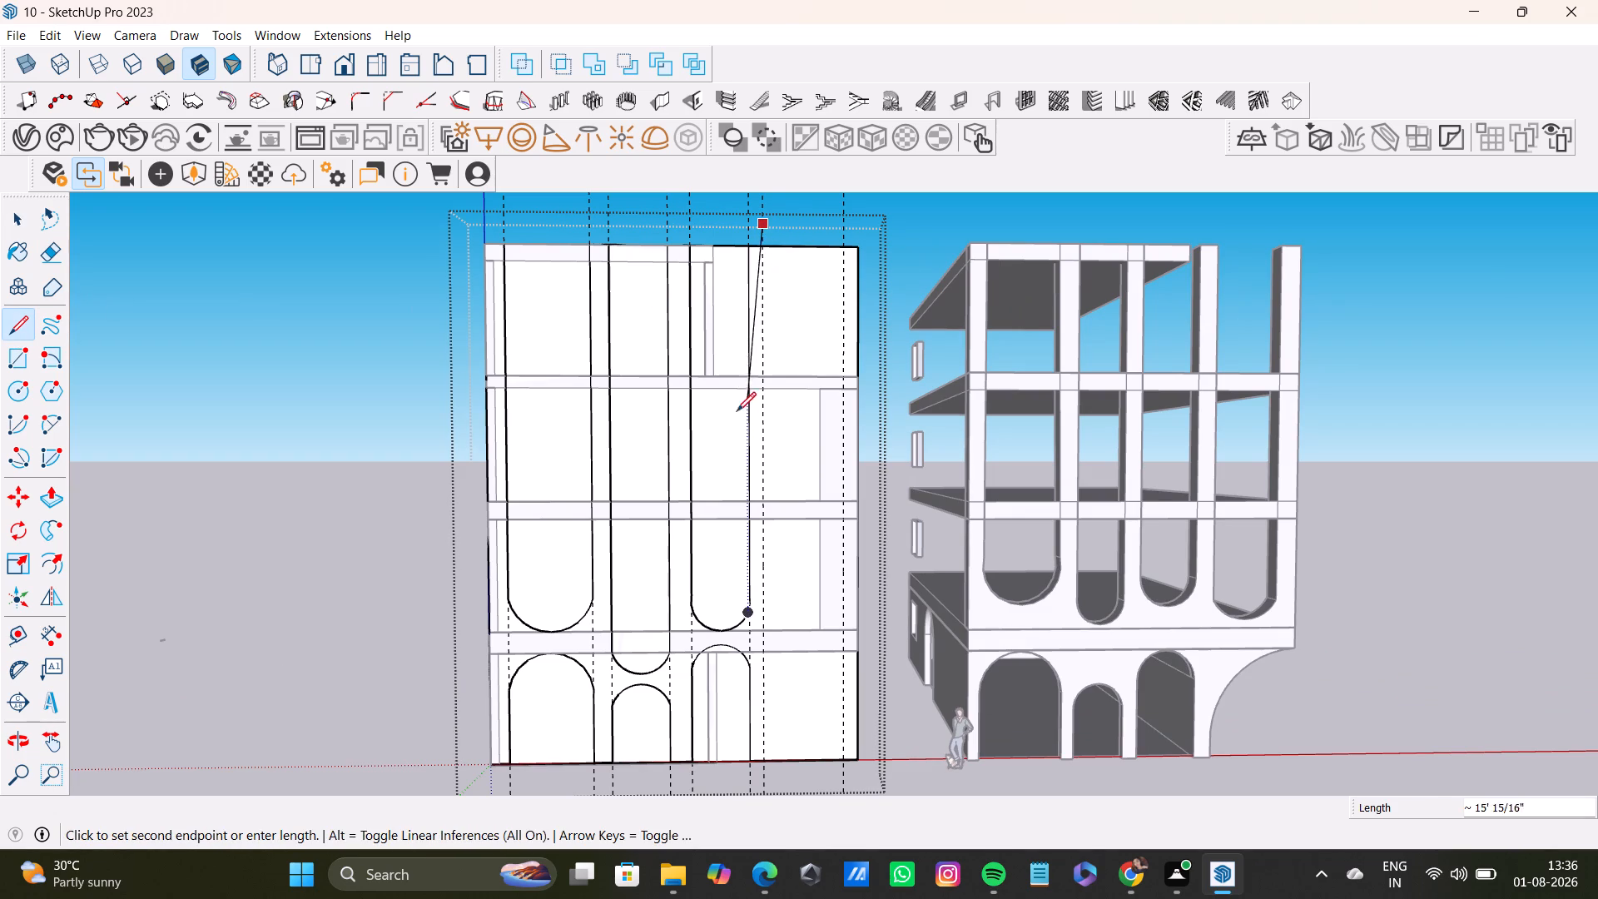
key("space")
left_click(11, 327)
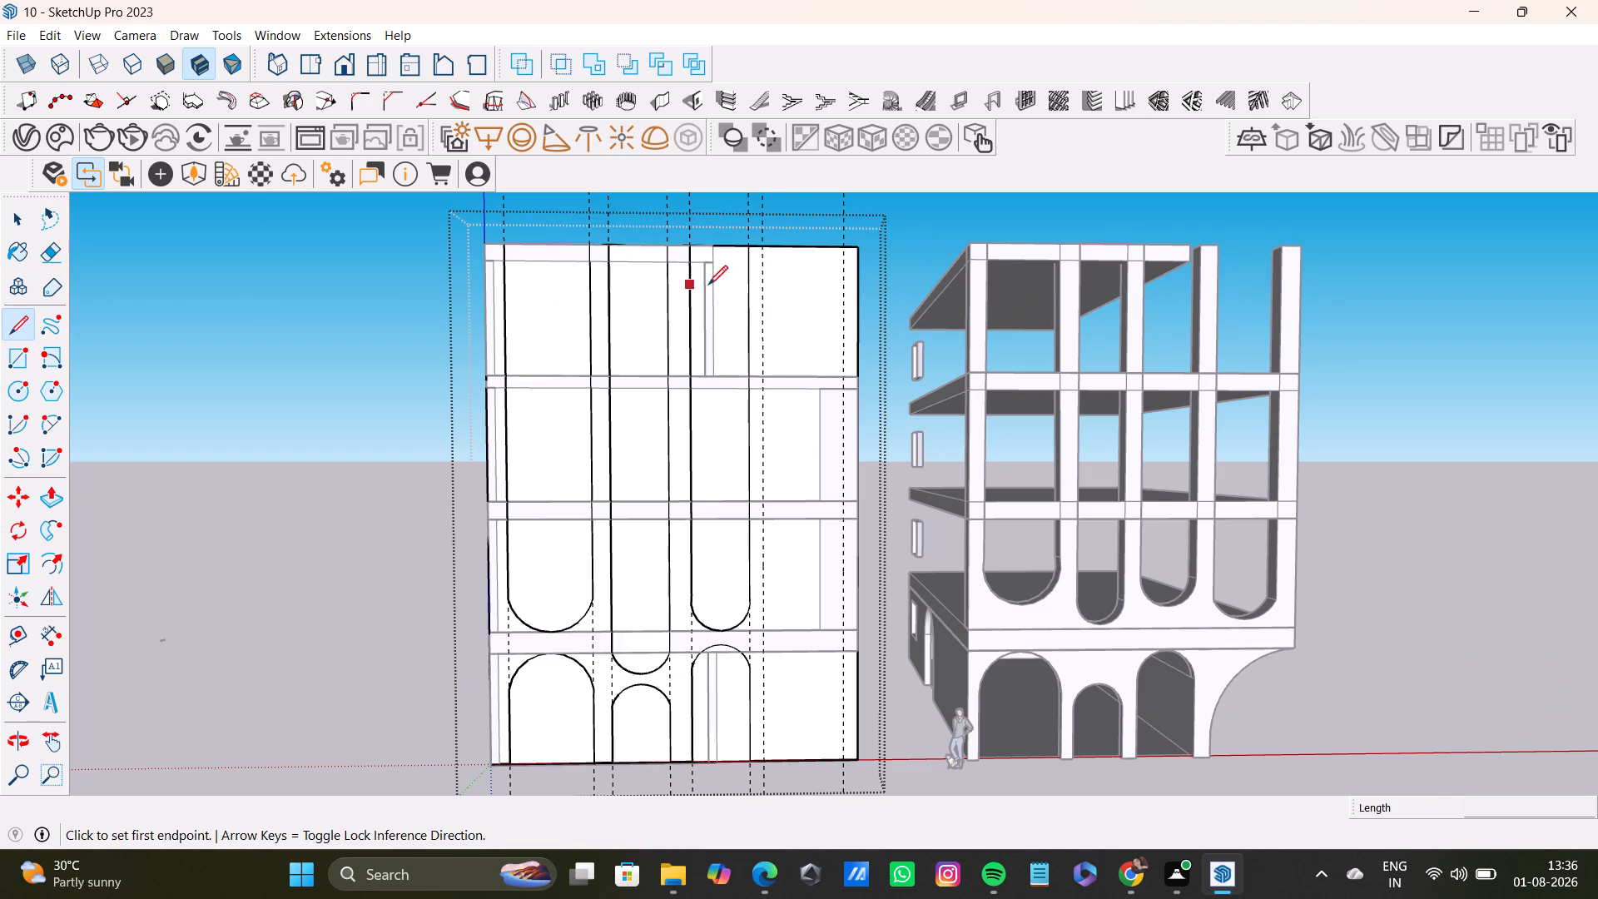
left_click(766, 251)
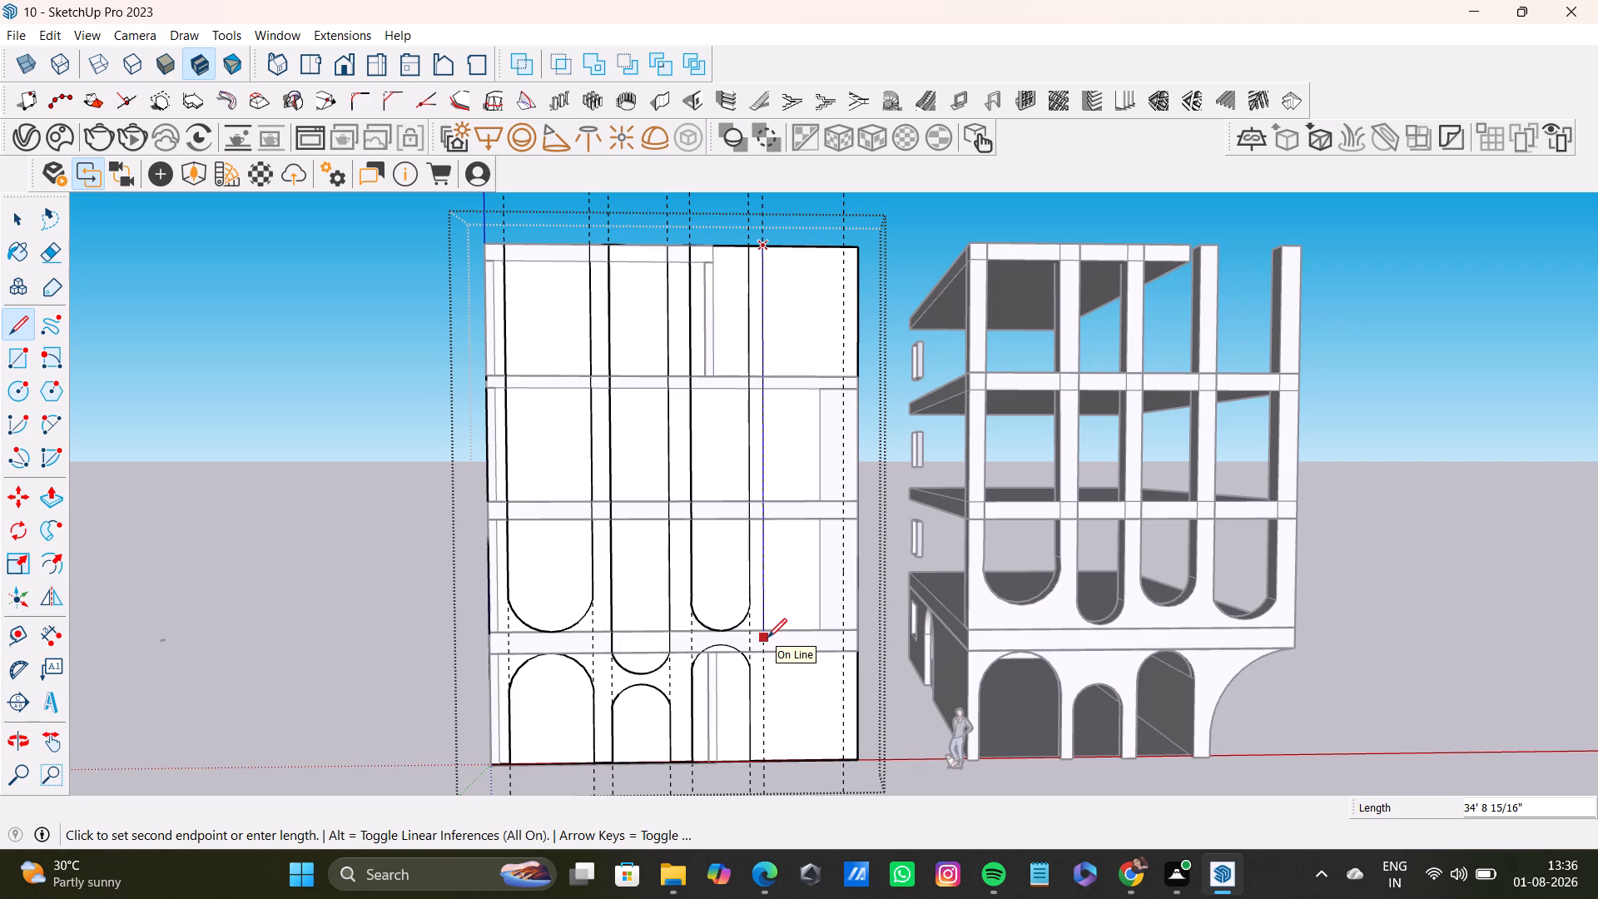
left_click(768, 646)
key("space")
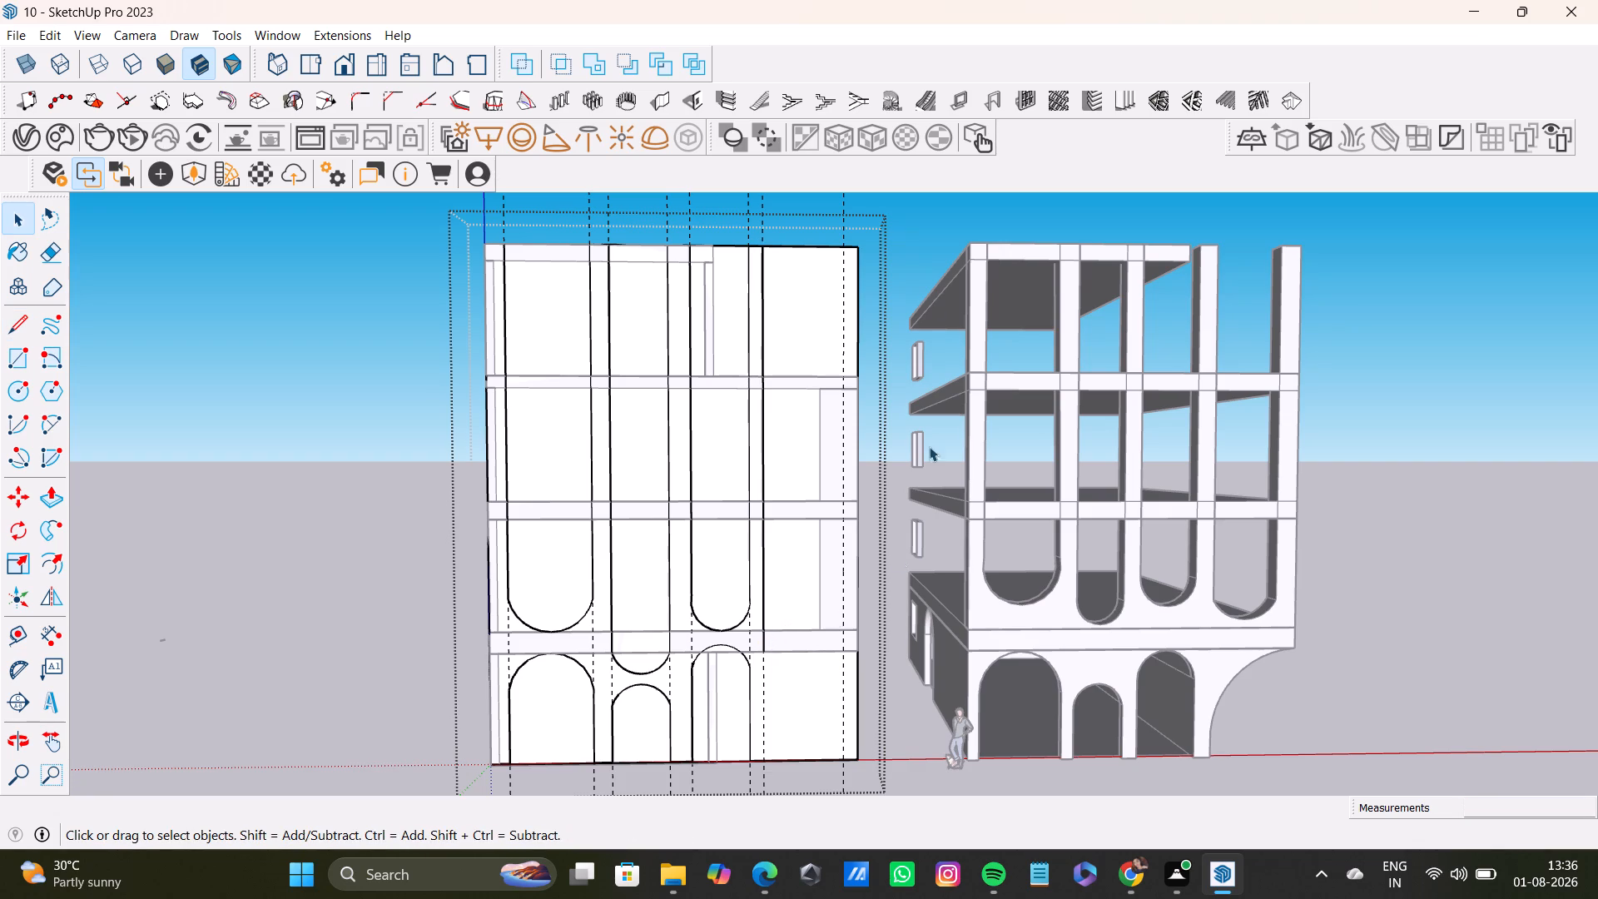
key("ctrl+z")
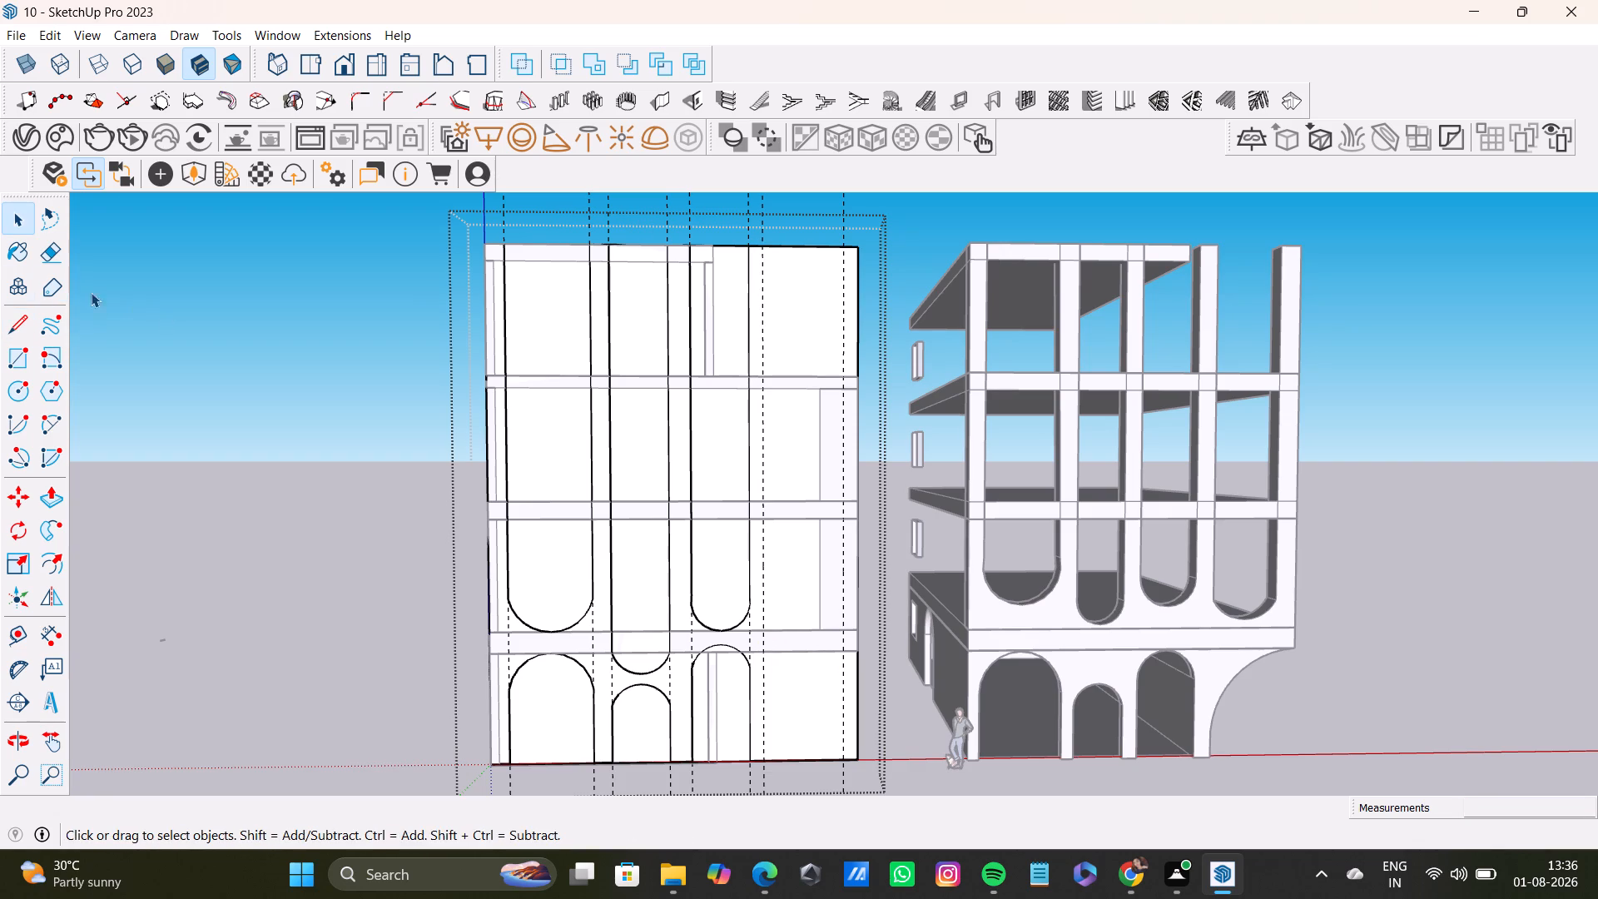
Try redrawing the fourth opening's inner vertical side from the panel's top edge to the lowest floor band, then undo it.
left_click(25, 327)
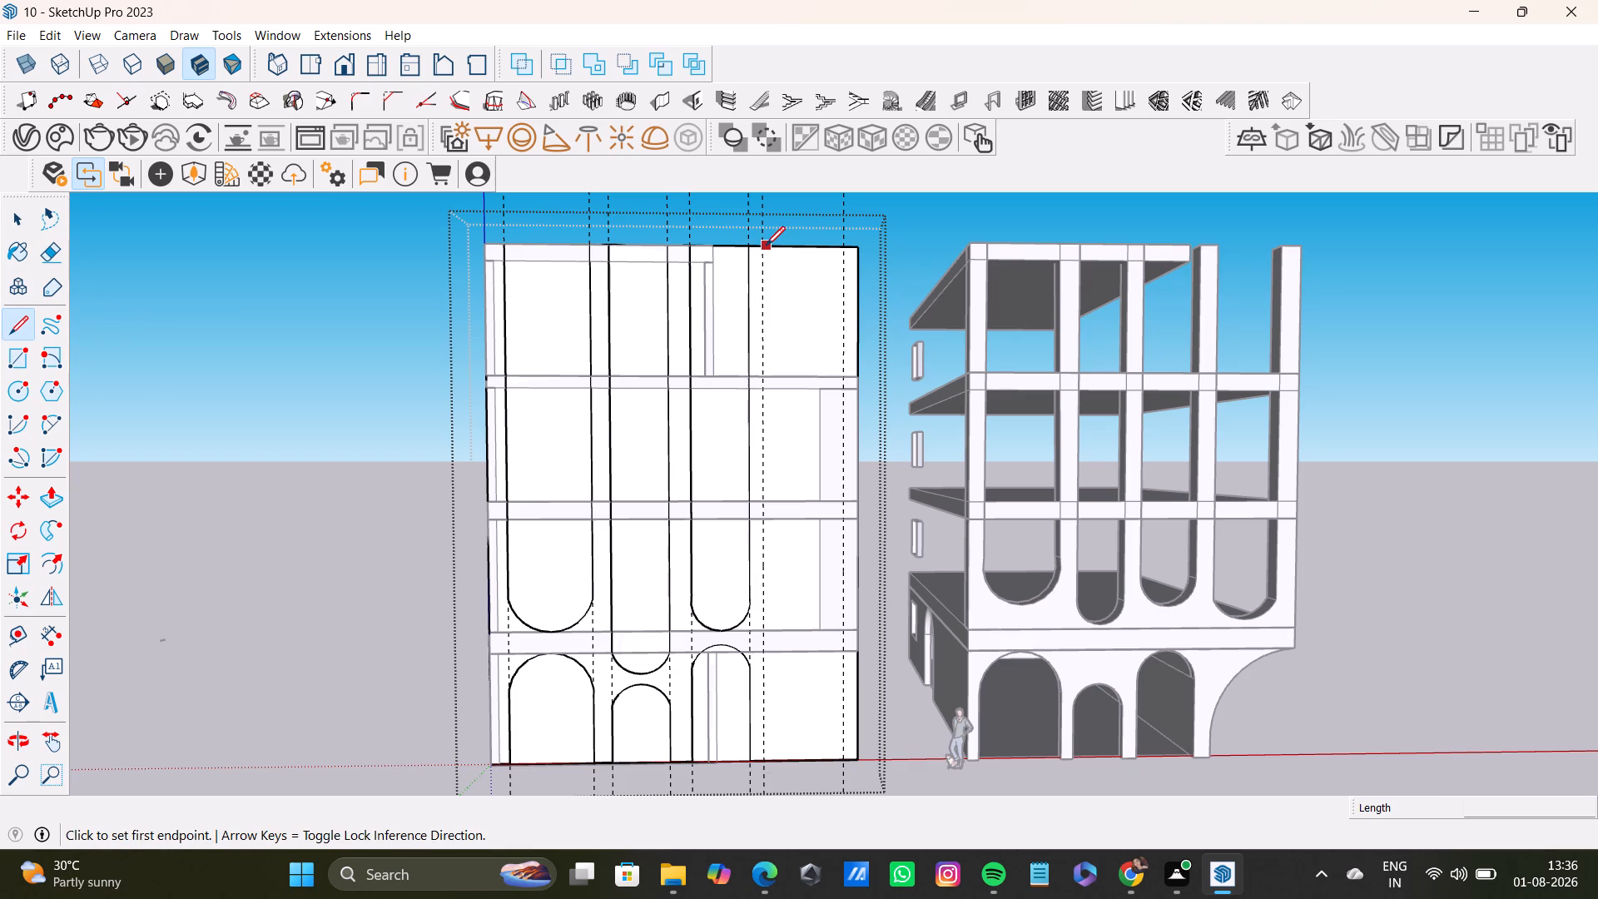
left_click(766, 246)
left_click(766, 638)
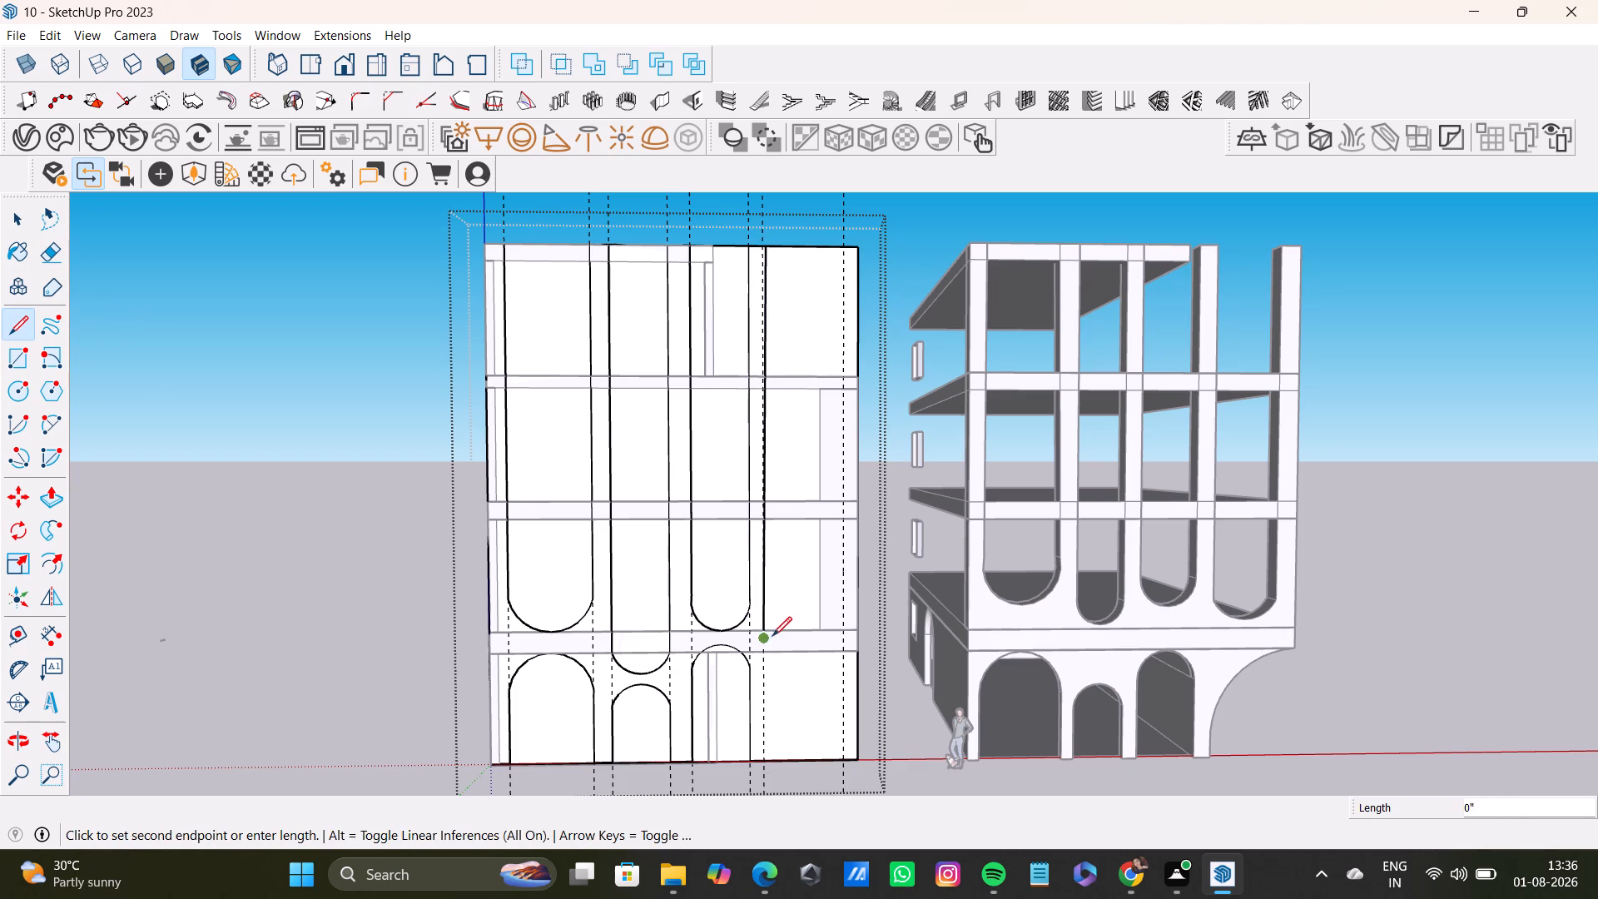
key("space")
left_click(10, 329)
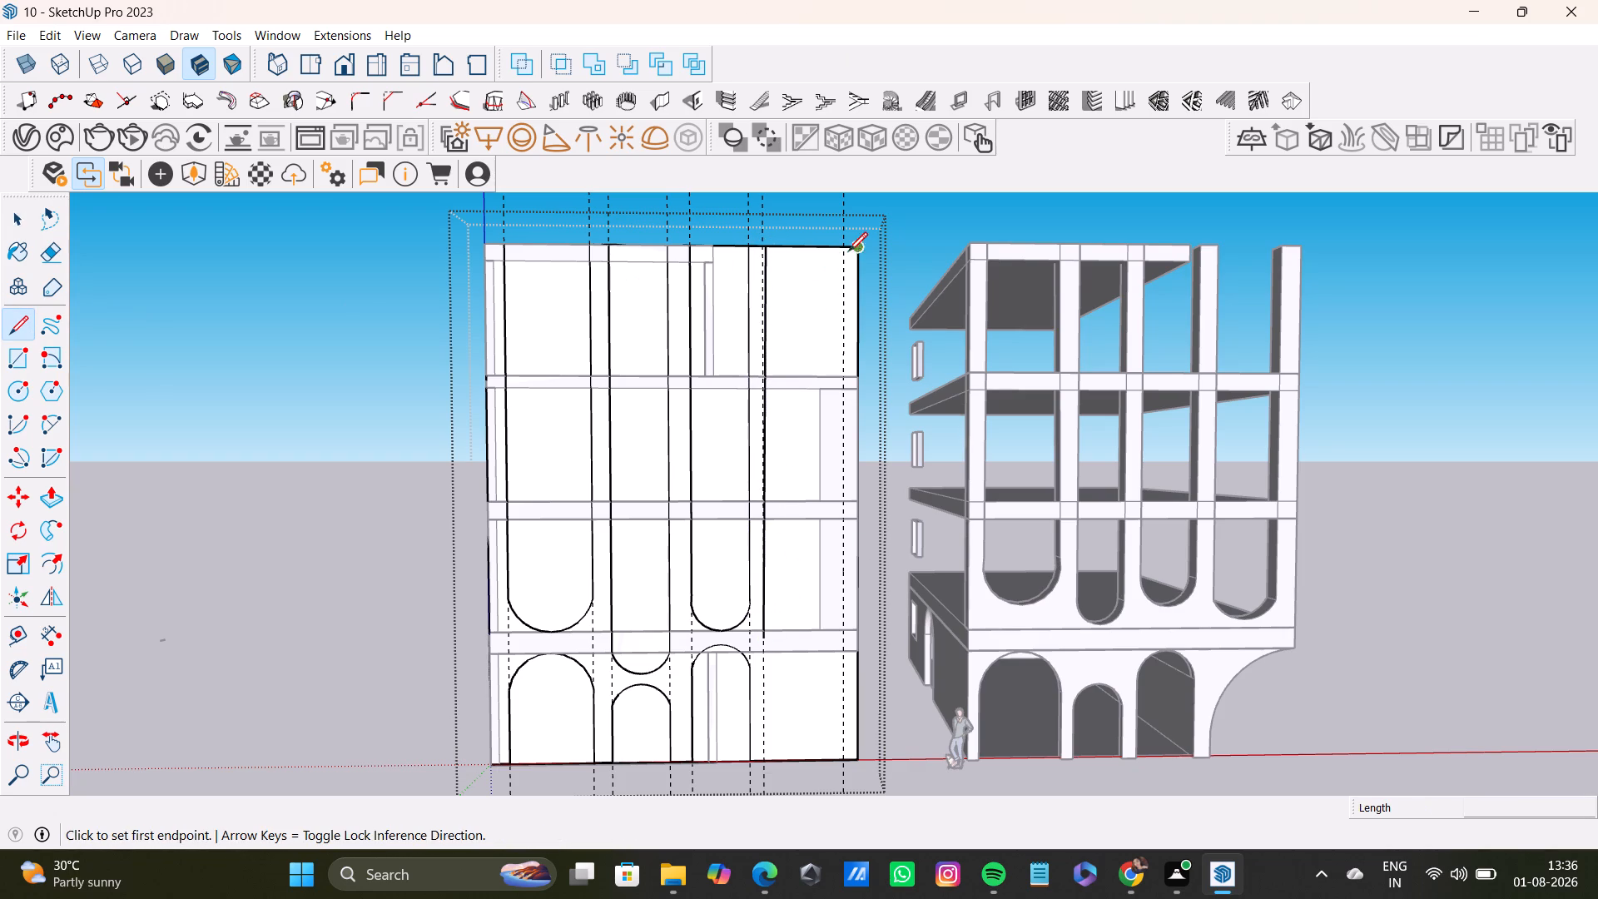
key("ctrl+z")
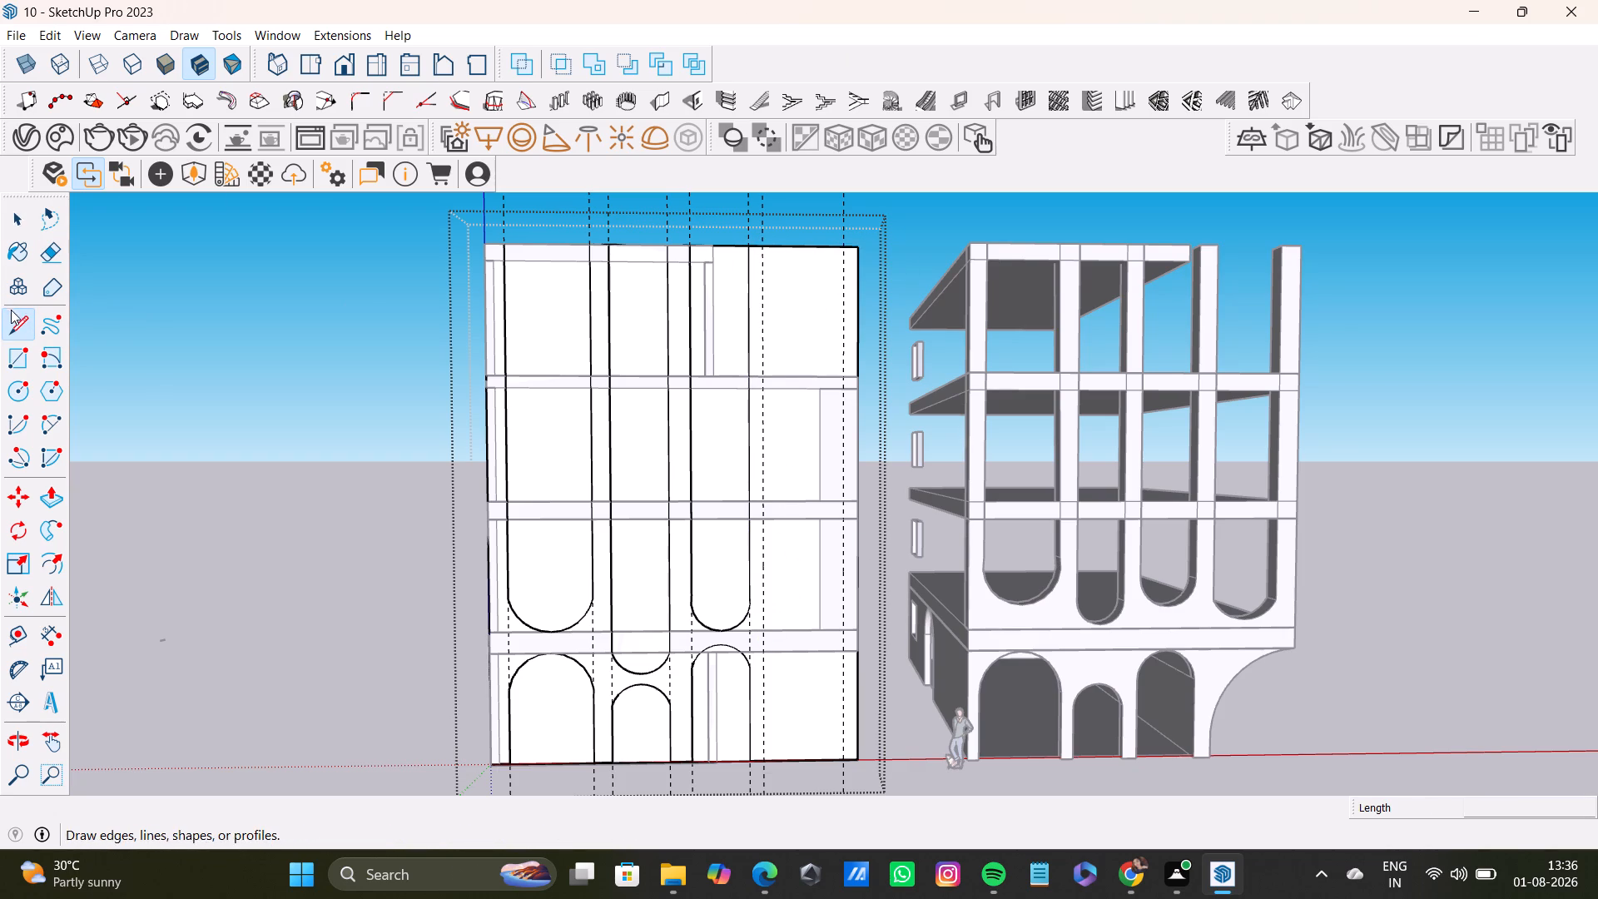
Draw the fourth upper opening's two vertical sides along its guides, from the panel's top edge down about 34' 8" and 34' 9".
left_click(17, 320)
left_click(767, 246)
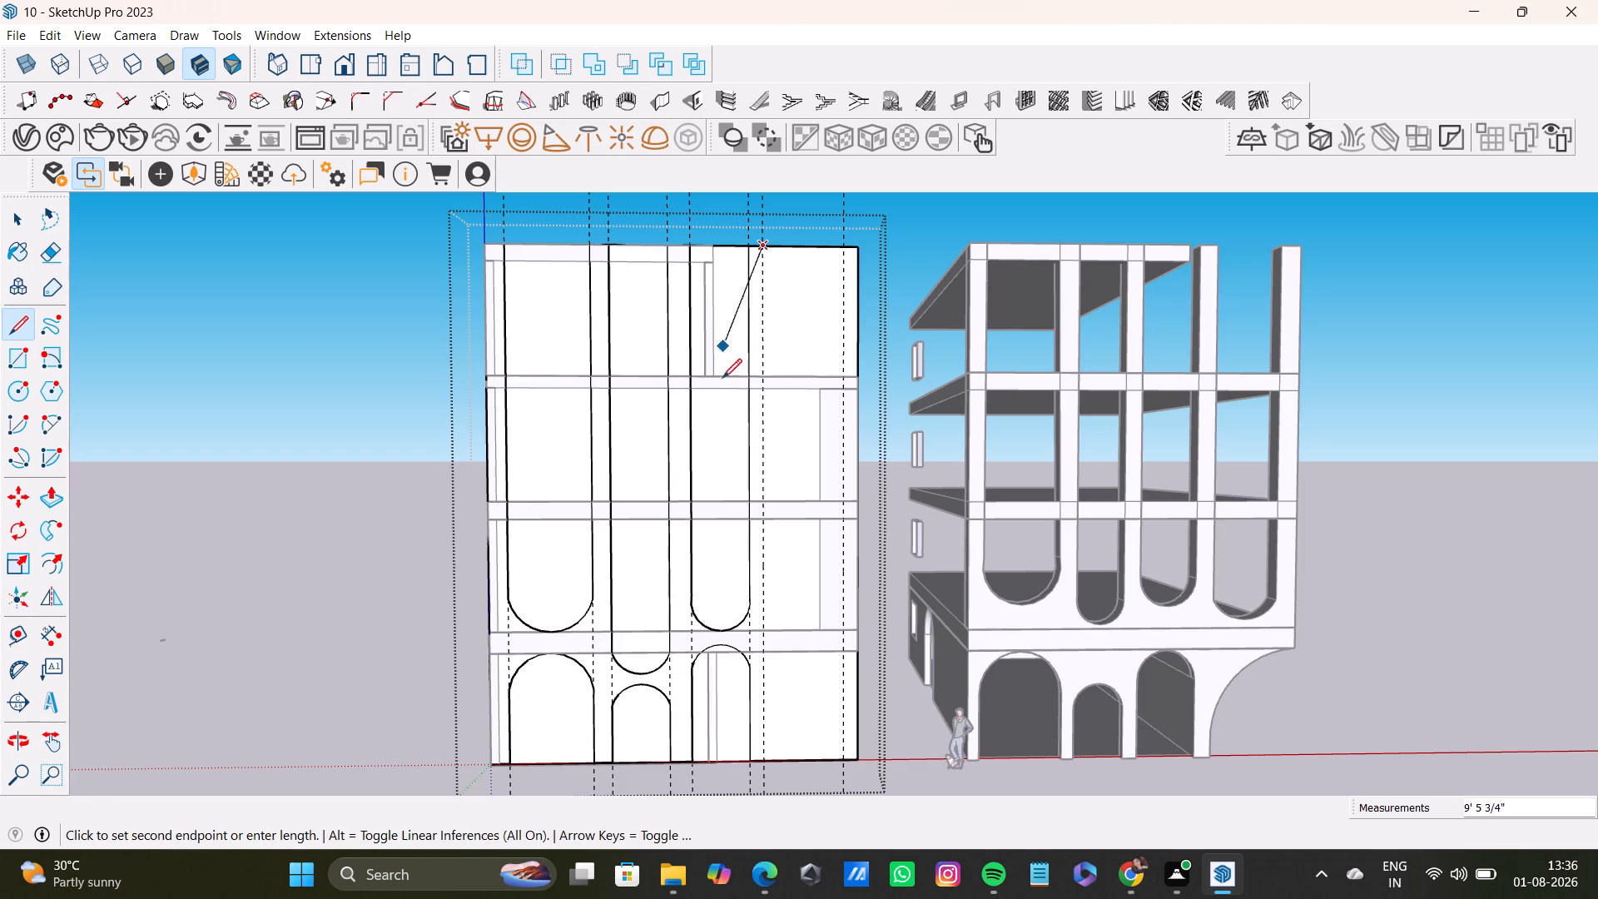
left_click(772, 638)
key("space")
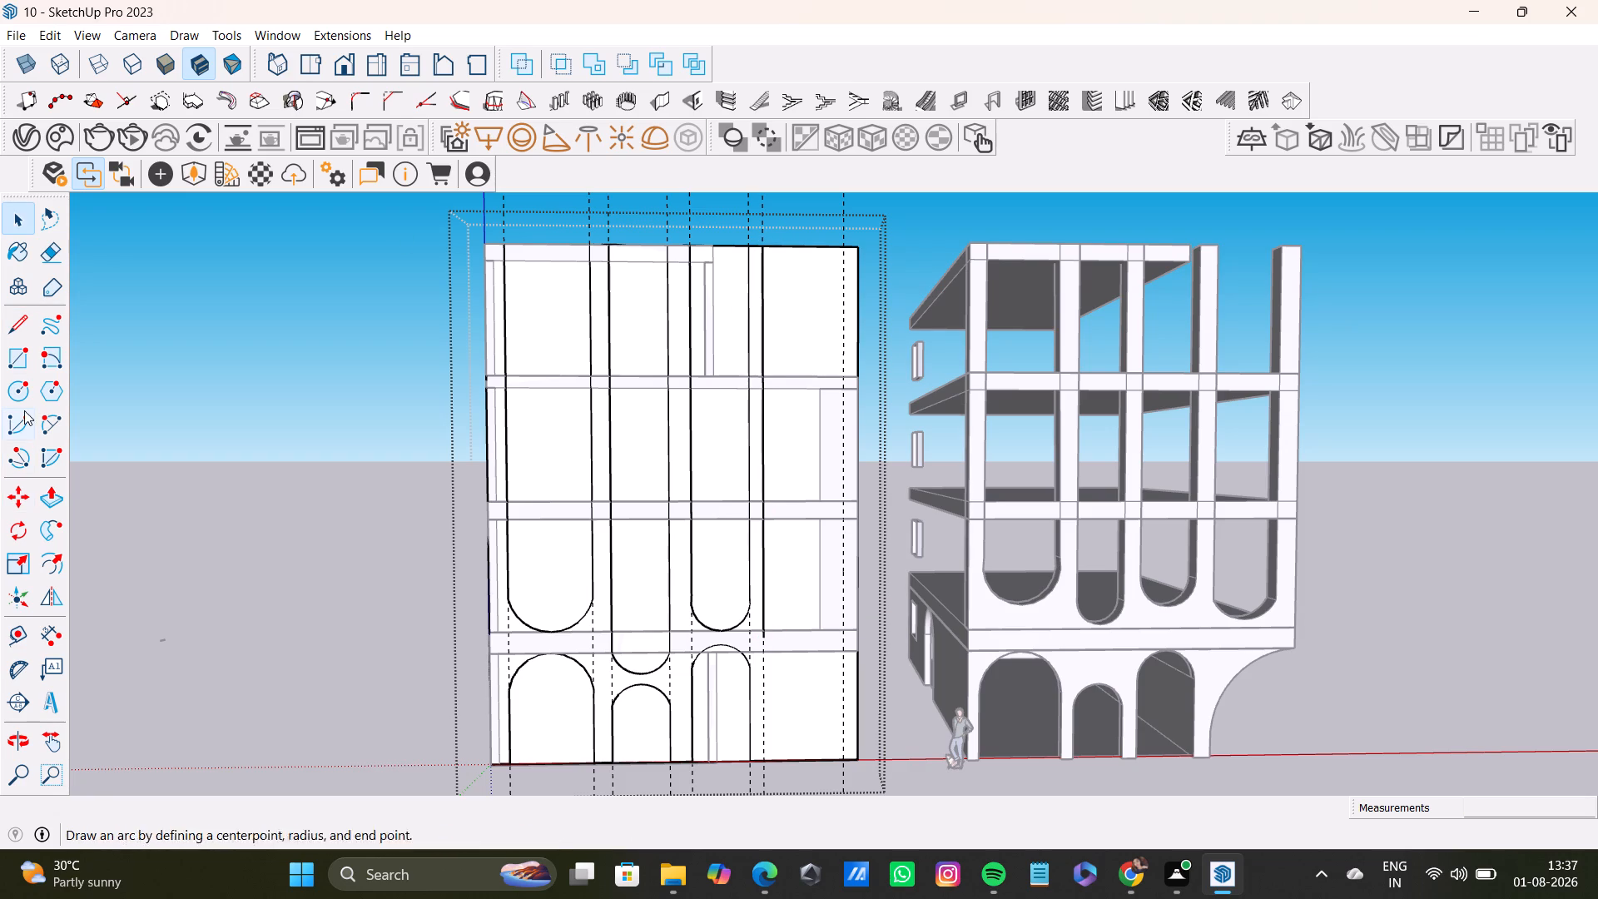
left_click(17, 315)
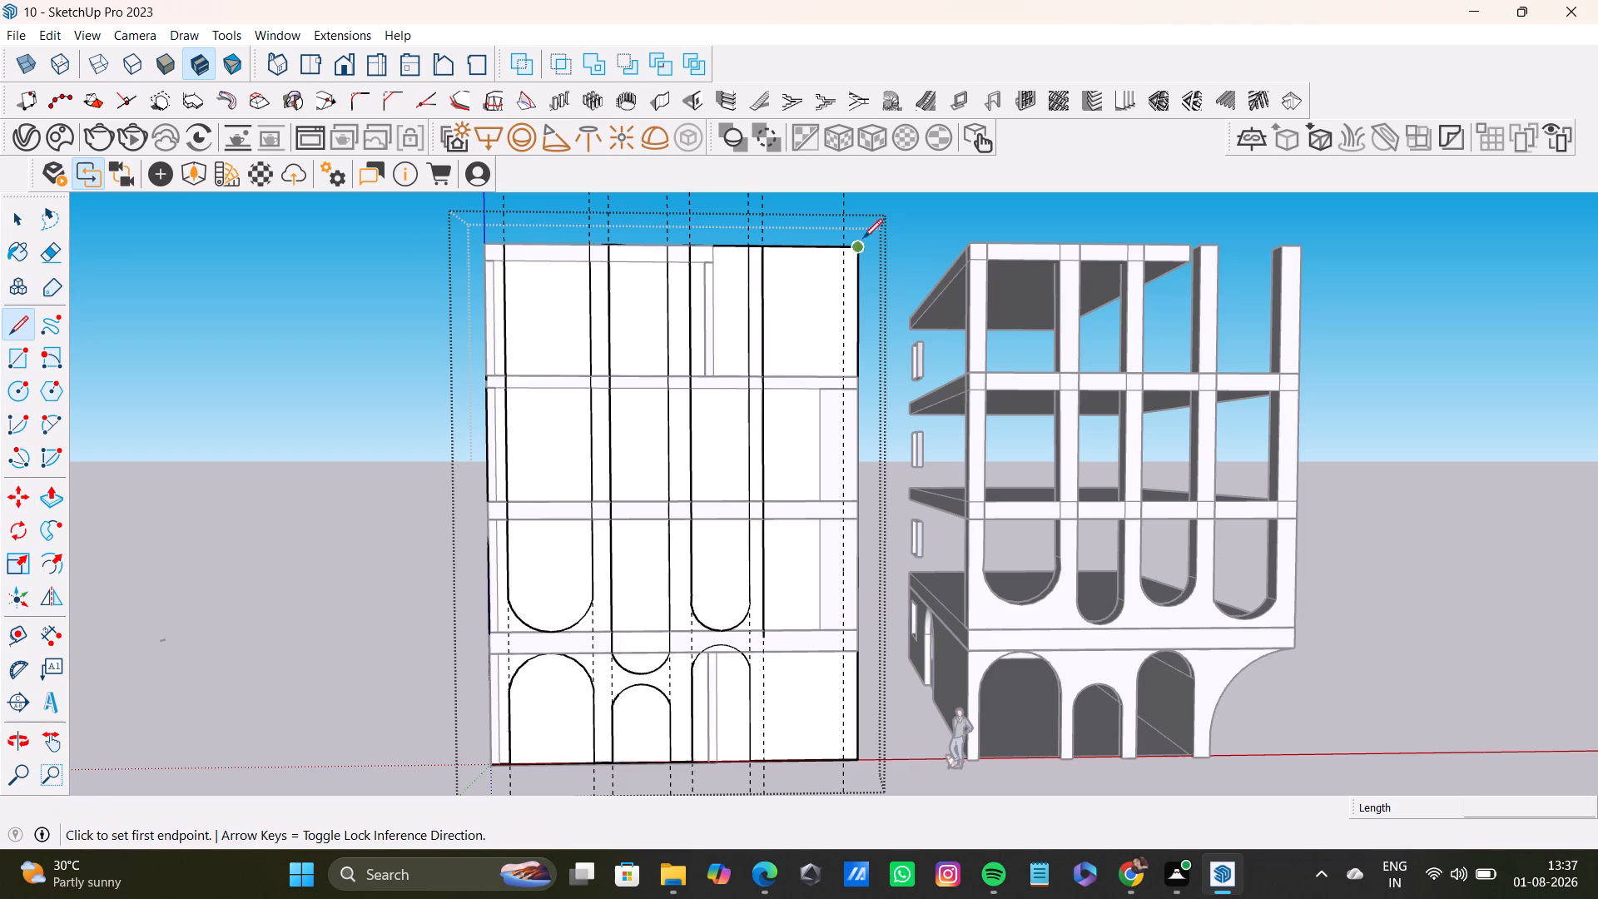
left_click(846, 245)
key("space")
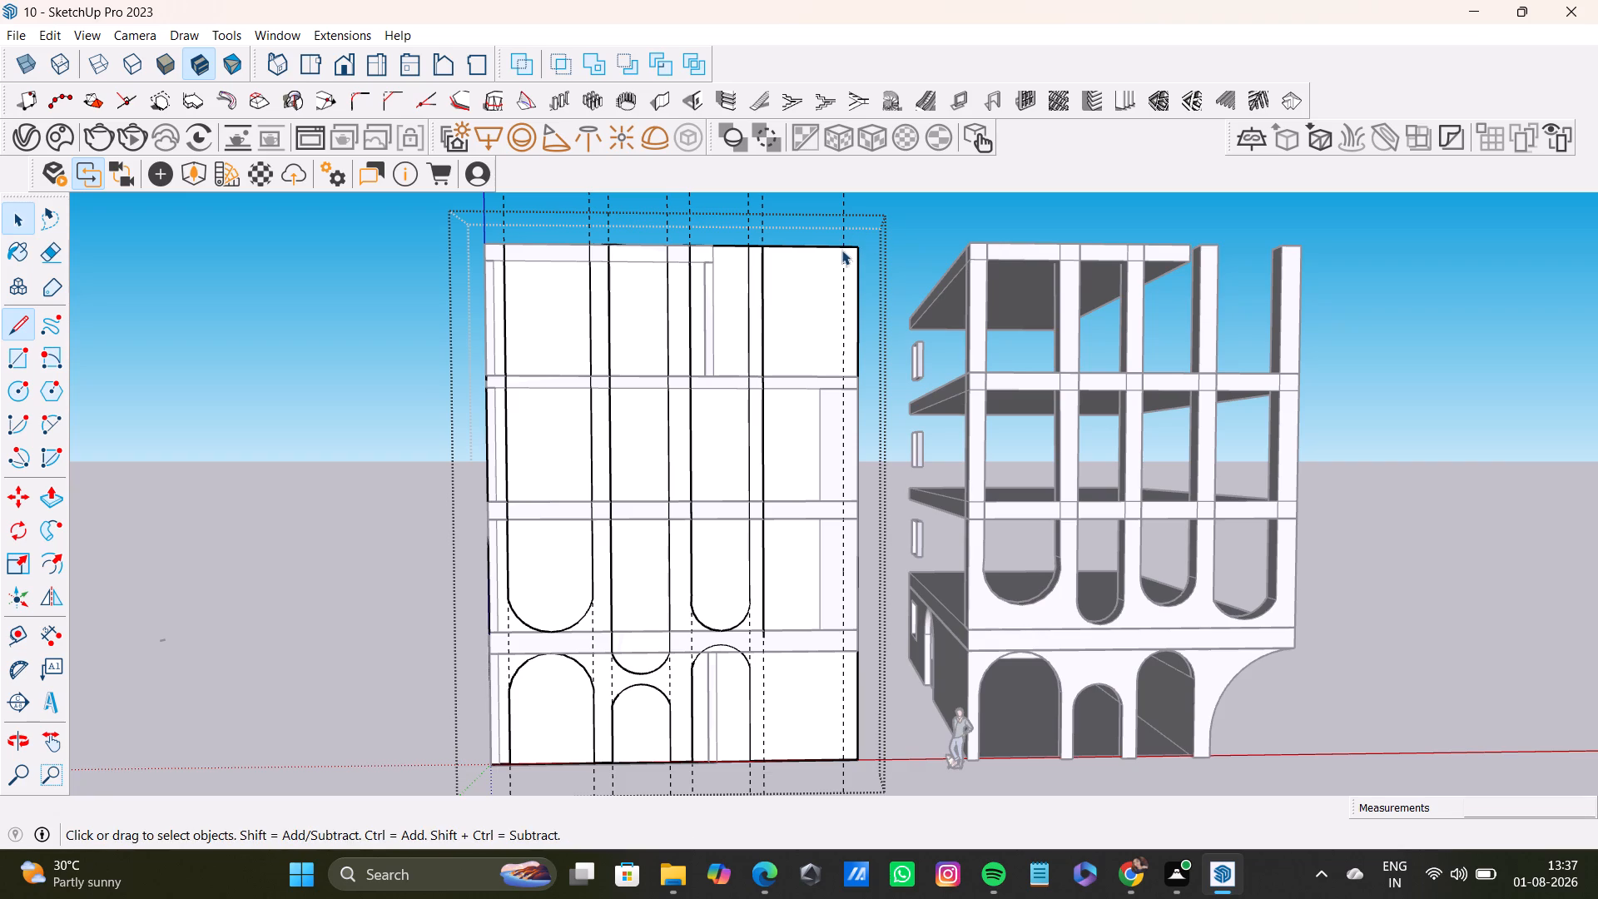
left_click_drag(5, 321, 12, 321)
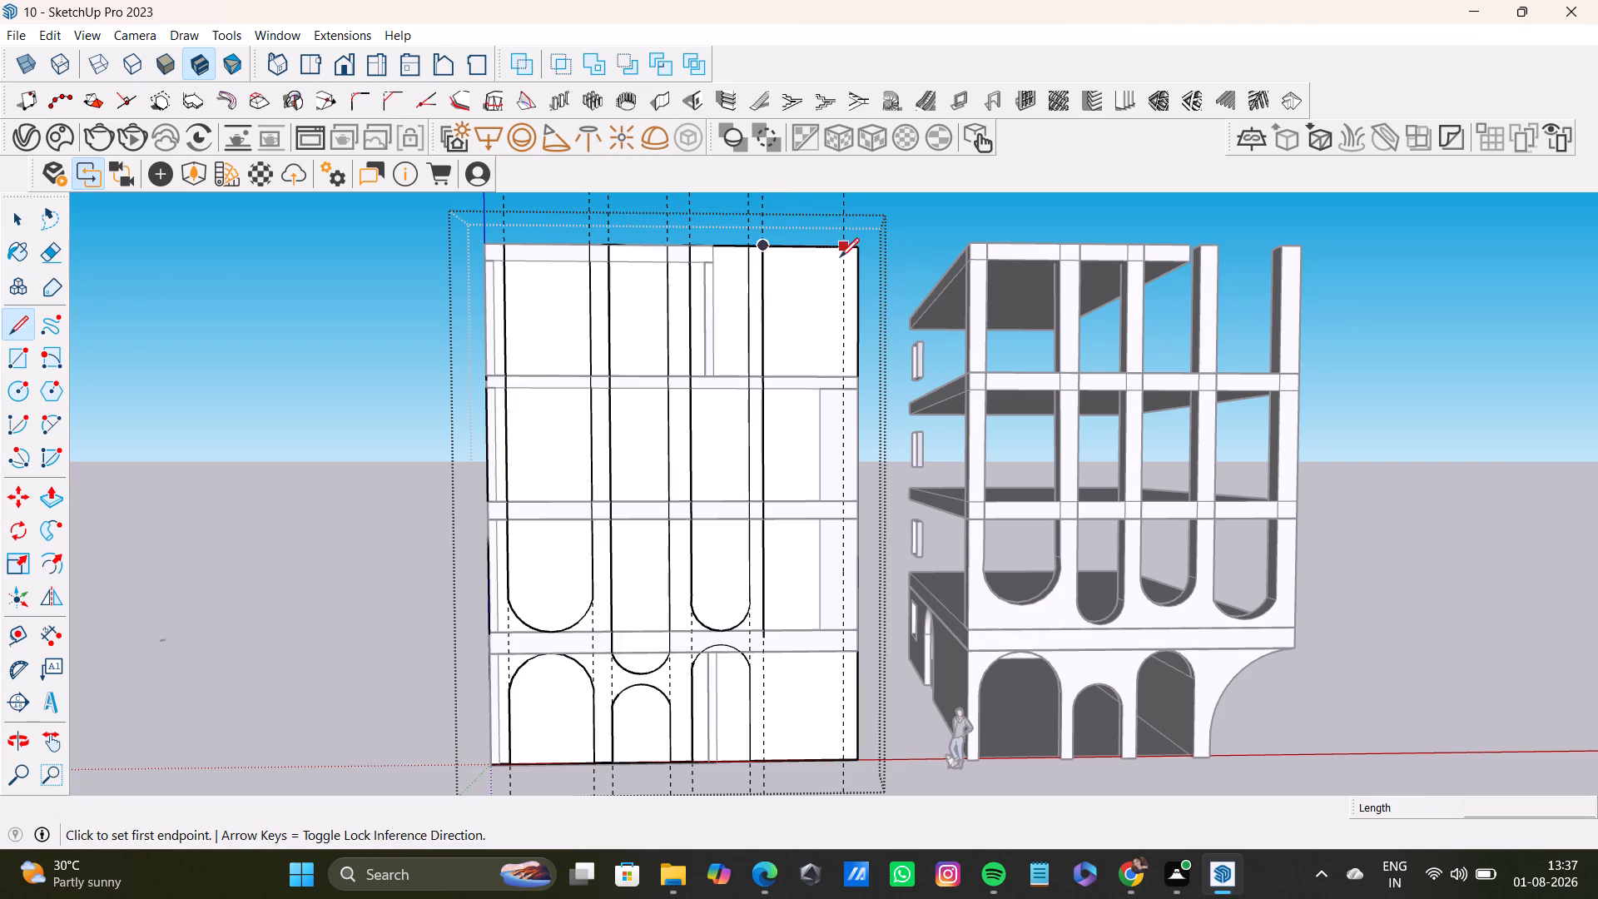
left_click(842, 251)
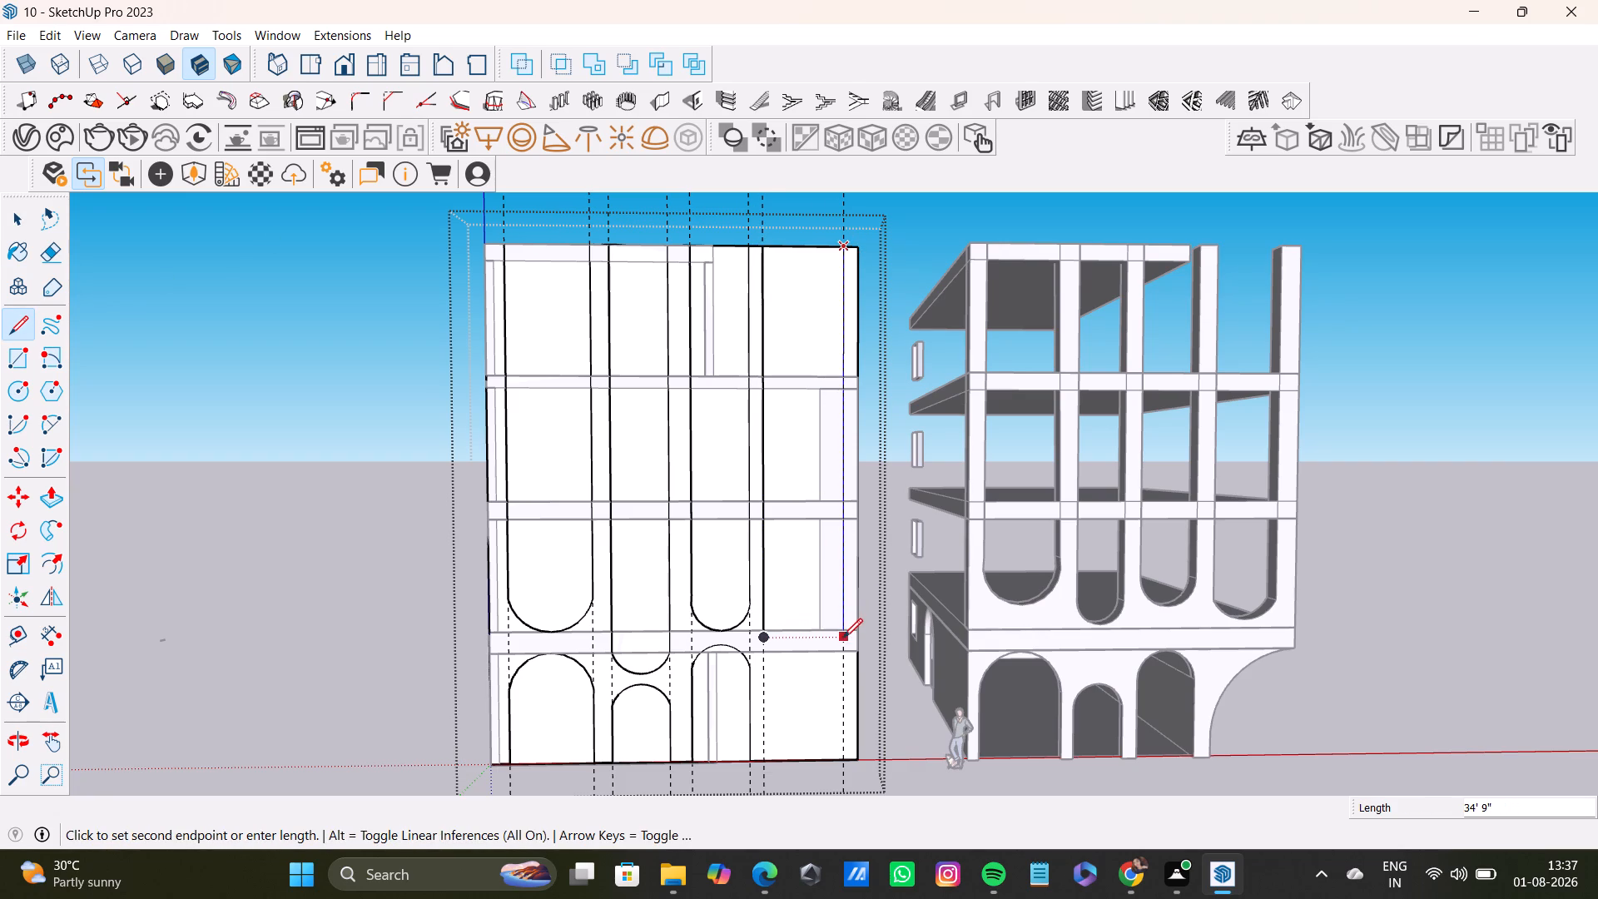
left_click(843, 638)
key("space")
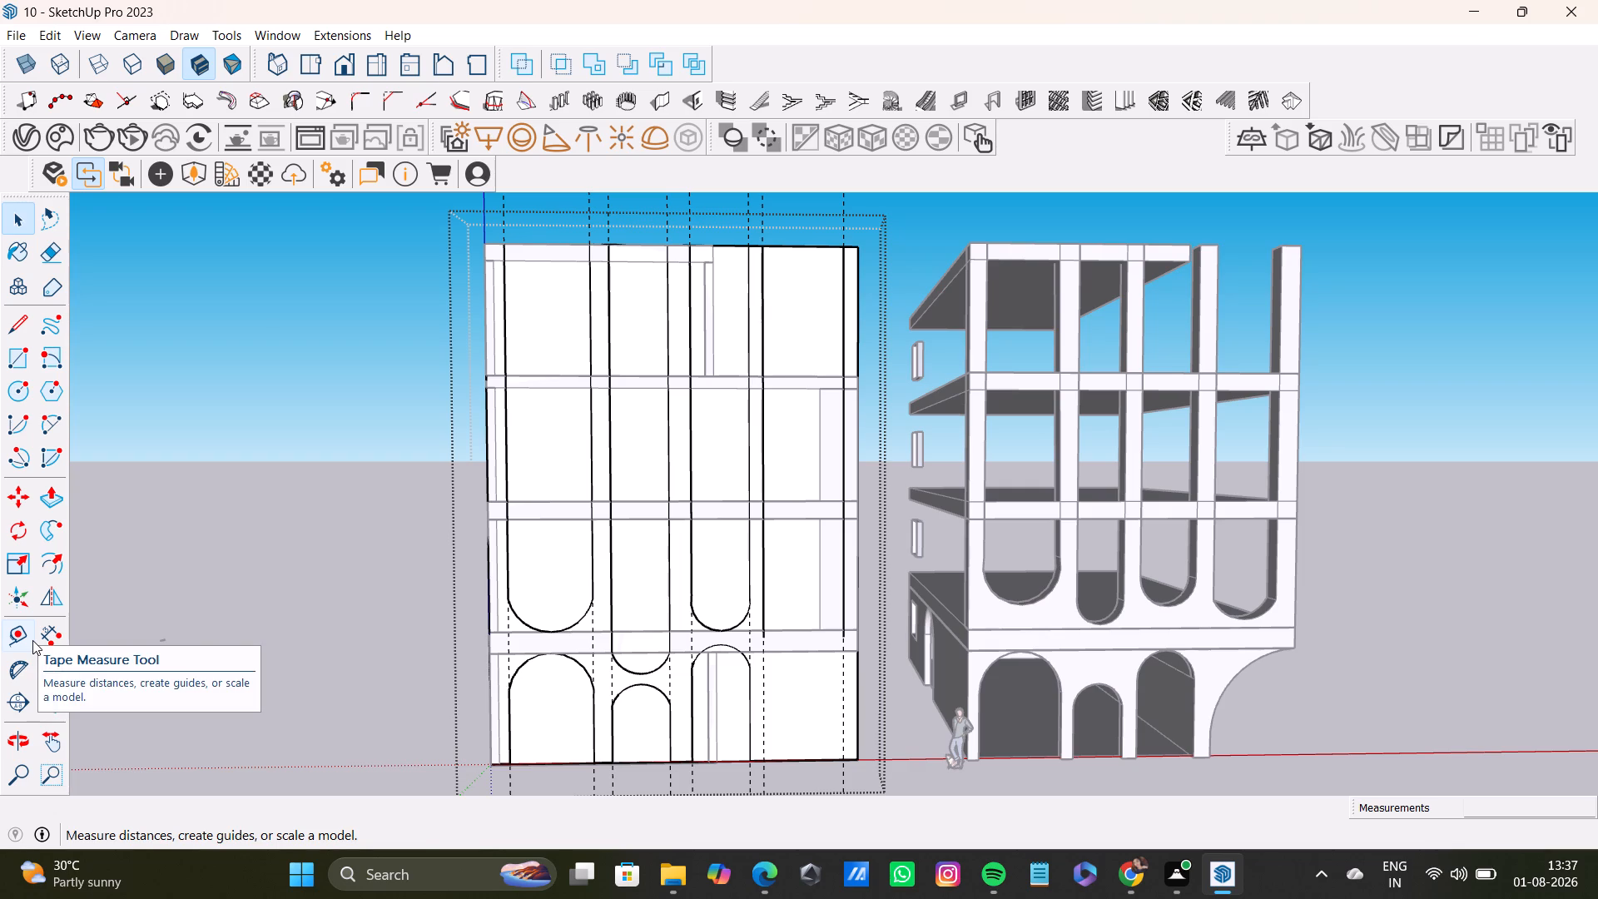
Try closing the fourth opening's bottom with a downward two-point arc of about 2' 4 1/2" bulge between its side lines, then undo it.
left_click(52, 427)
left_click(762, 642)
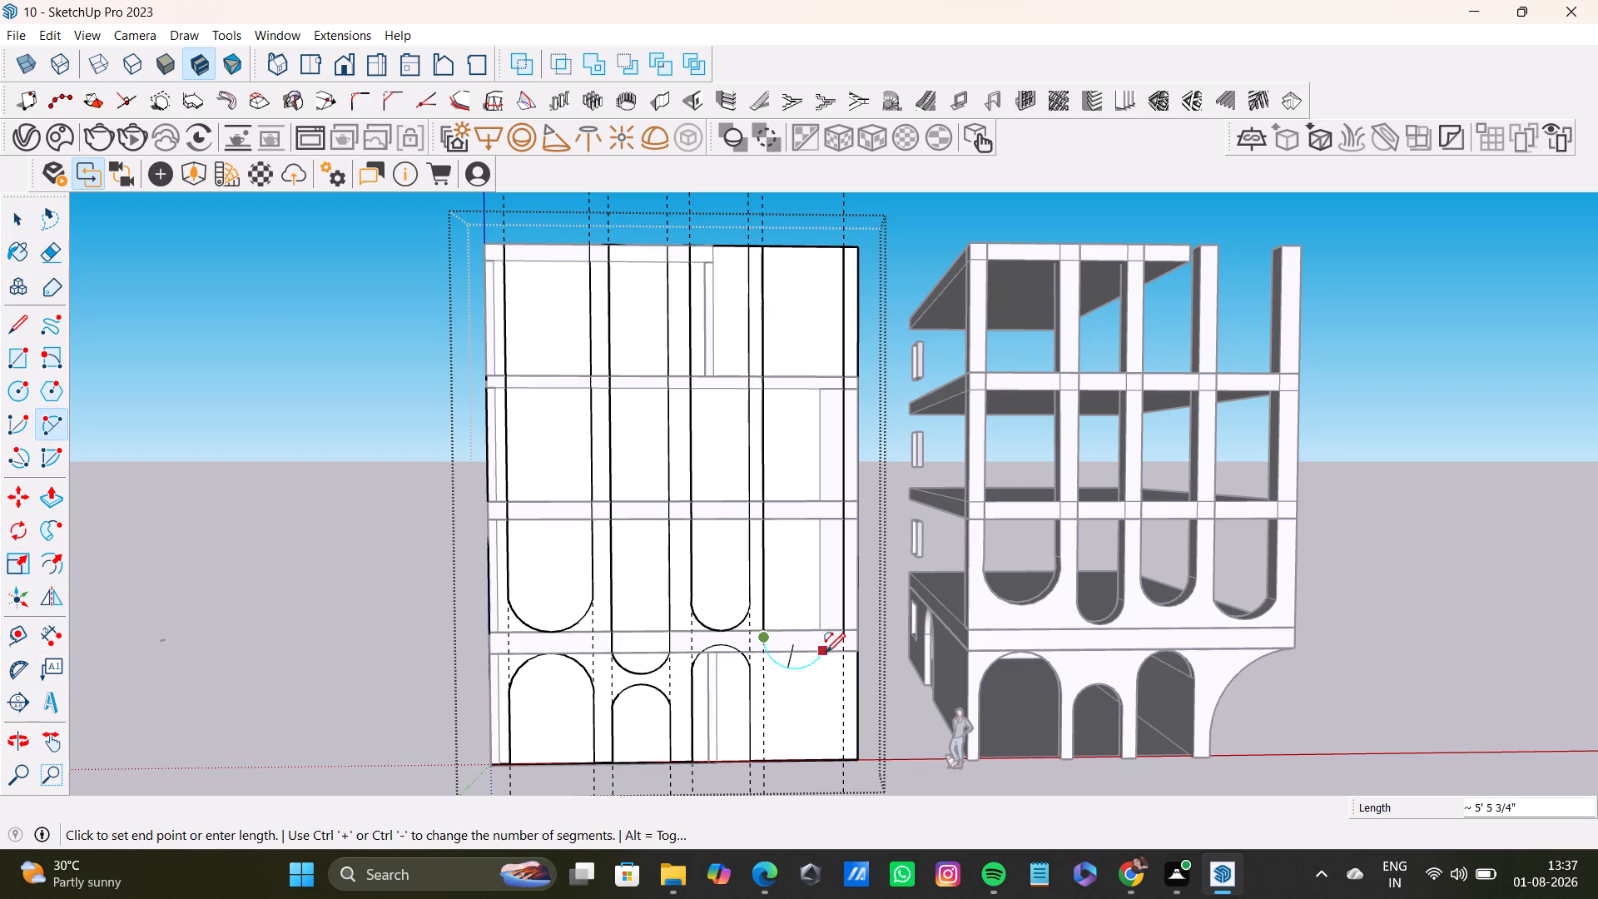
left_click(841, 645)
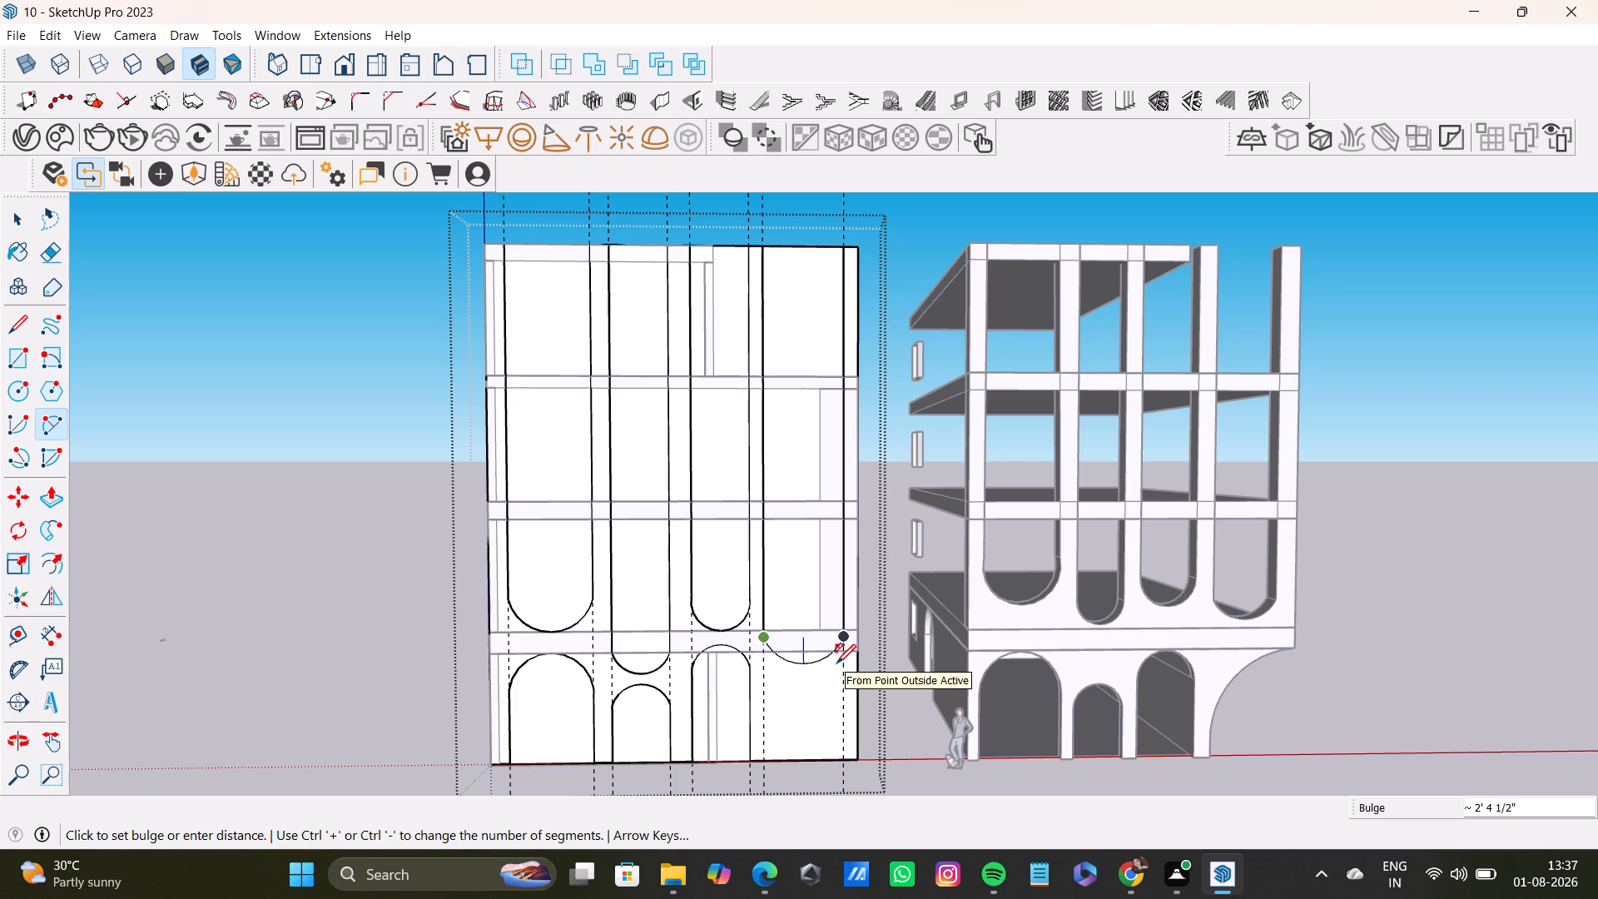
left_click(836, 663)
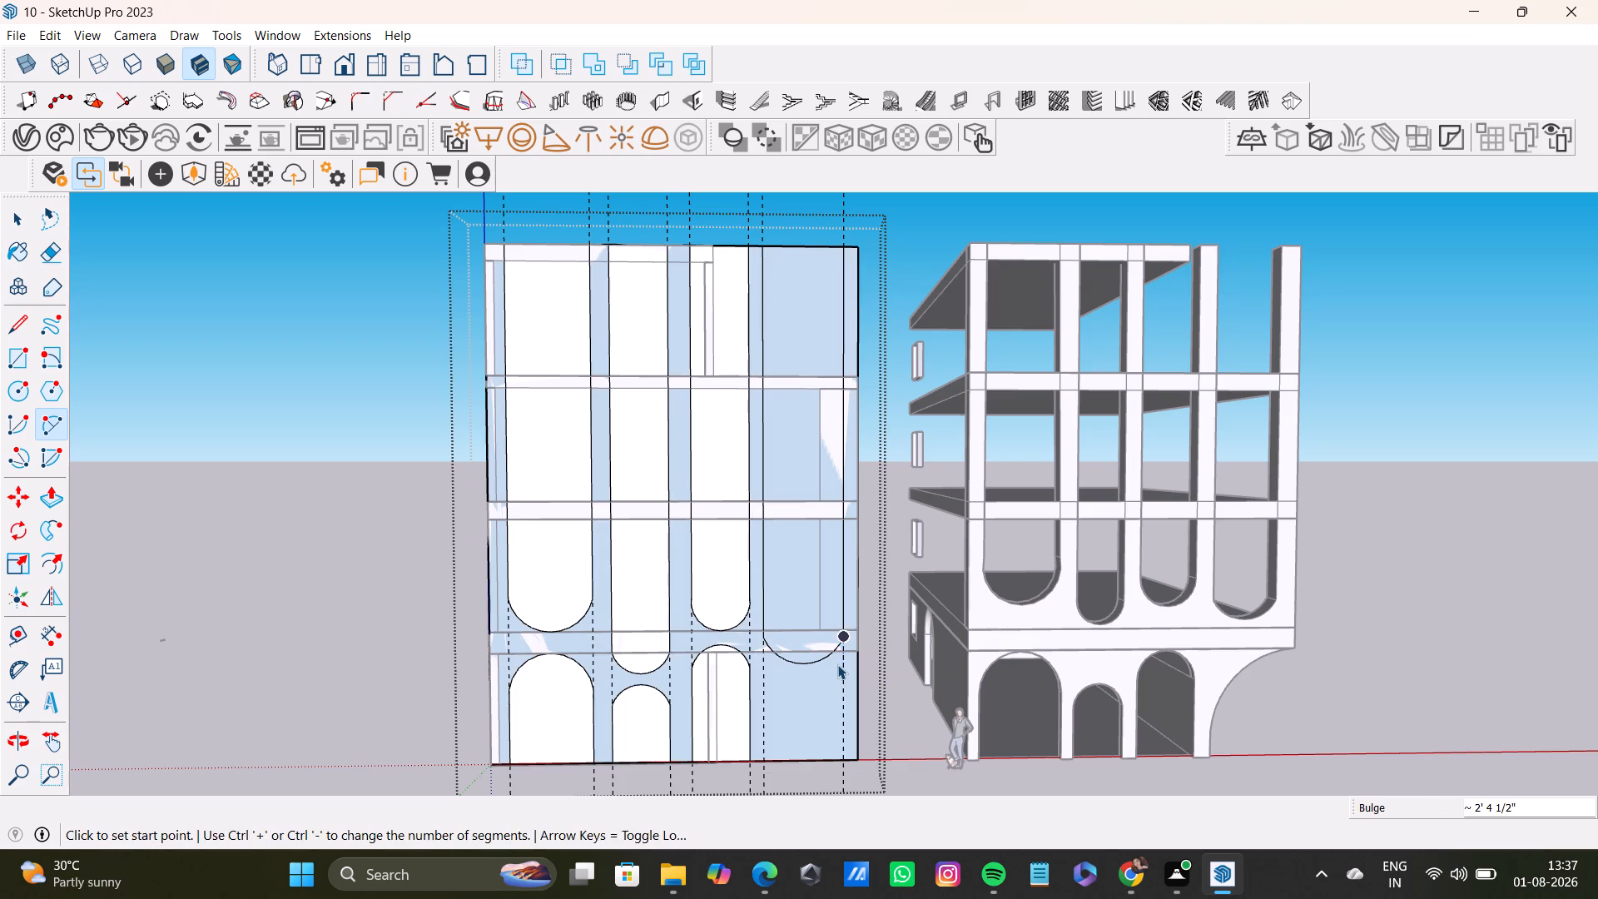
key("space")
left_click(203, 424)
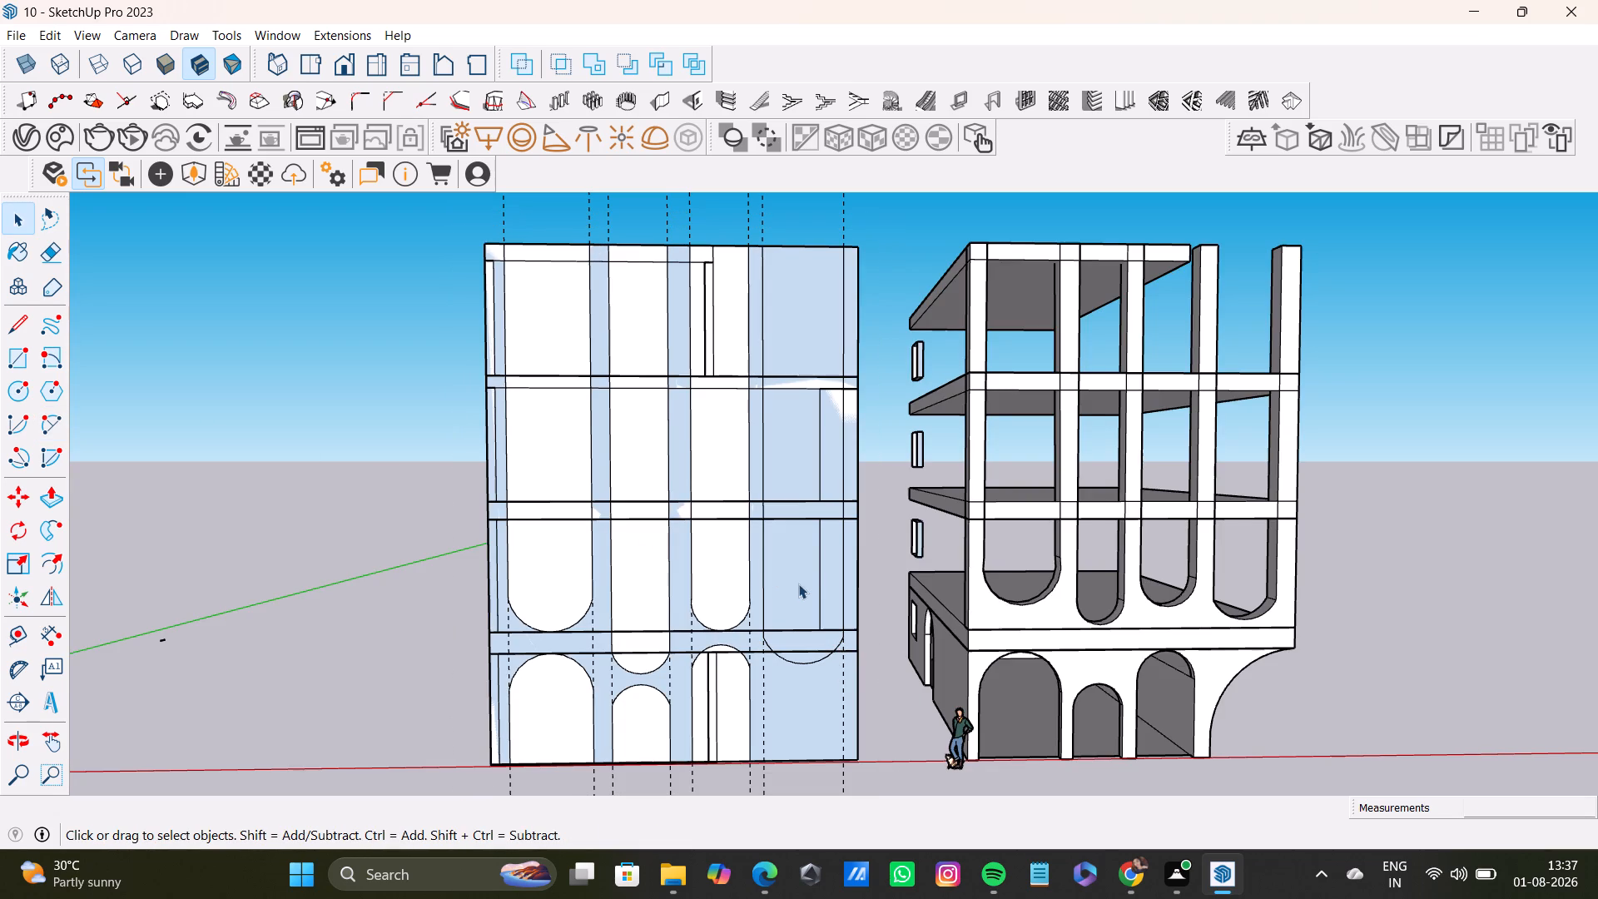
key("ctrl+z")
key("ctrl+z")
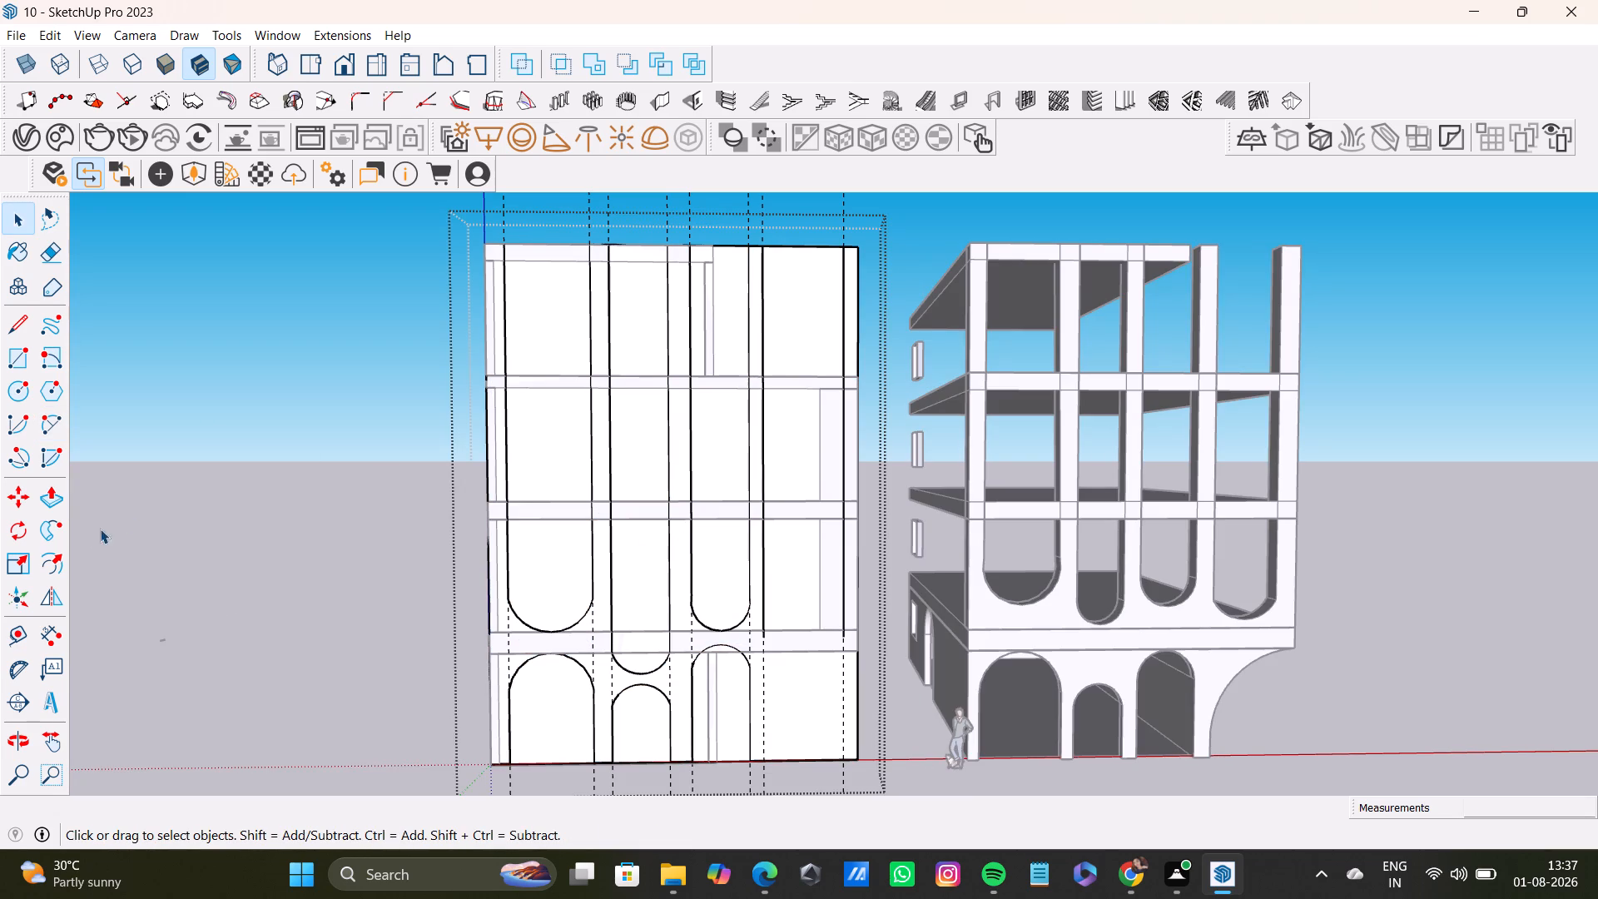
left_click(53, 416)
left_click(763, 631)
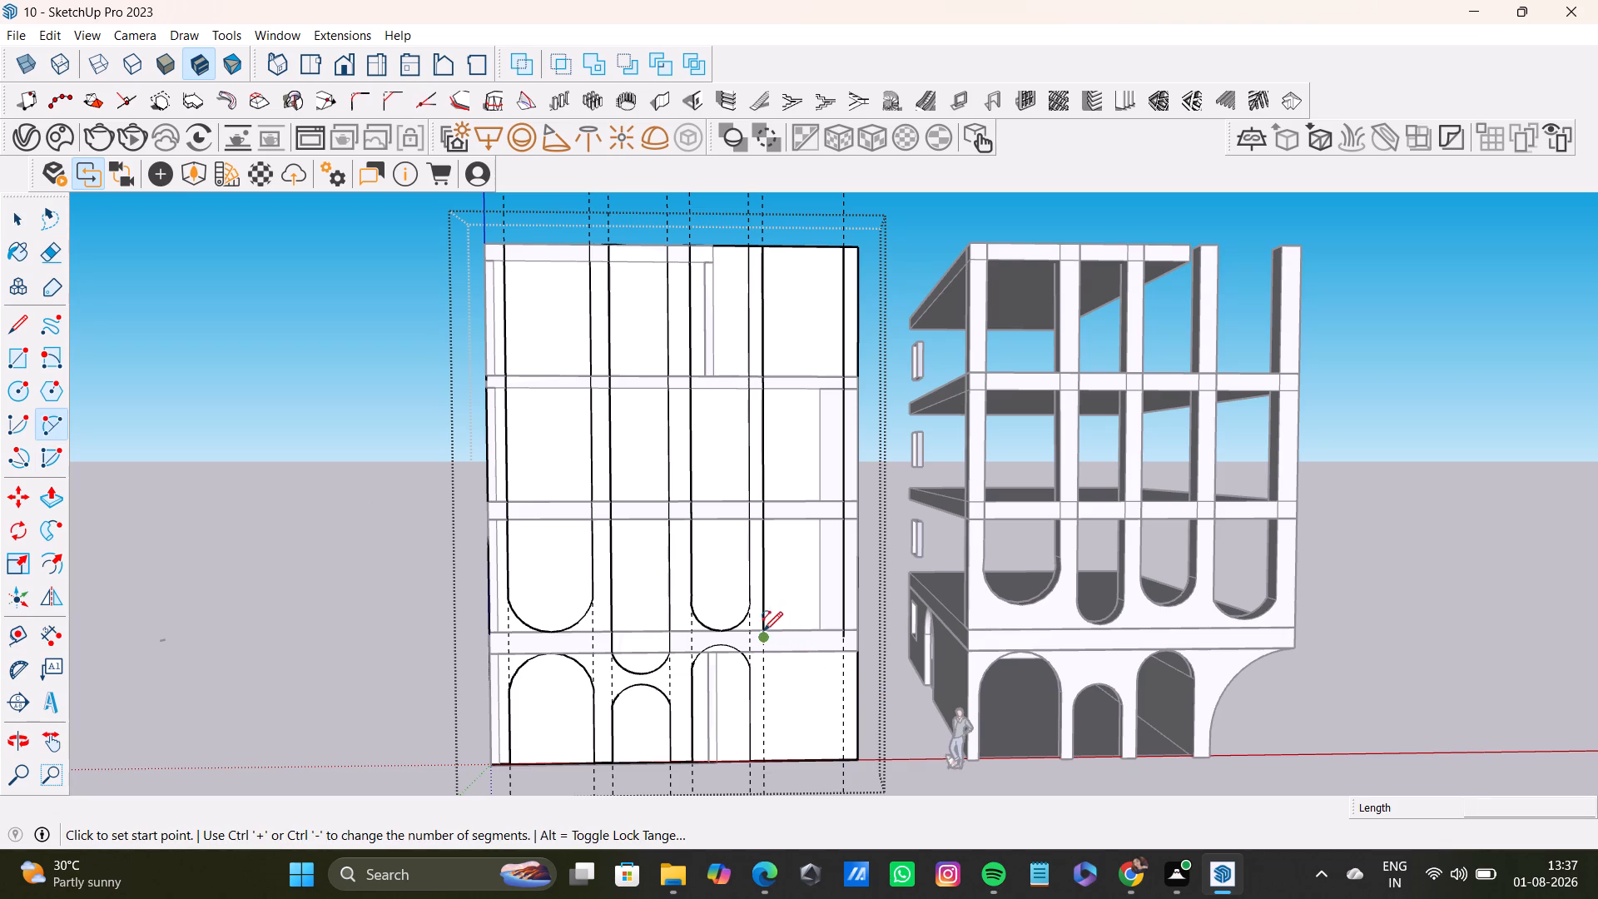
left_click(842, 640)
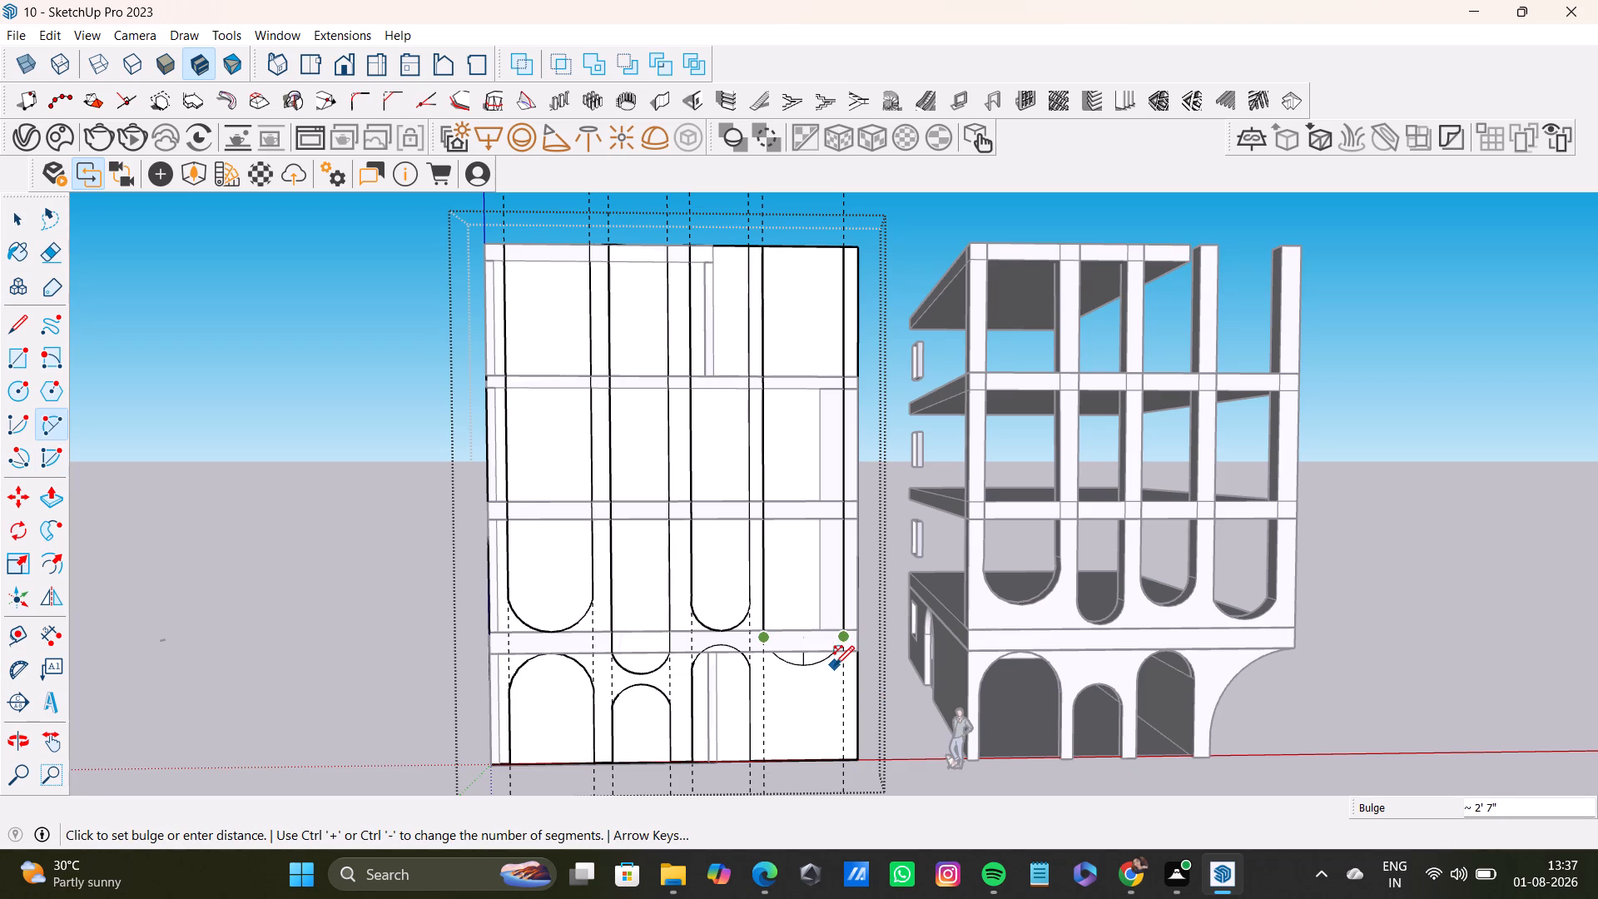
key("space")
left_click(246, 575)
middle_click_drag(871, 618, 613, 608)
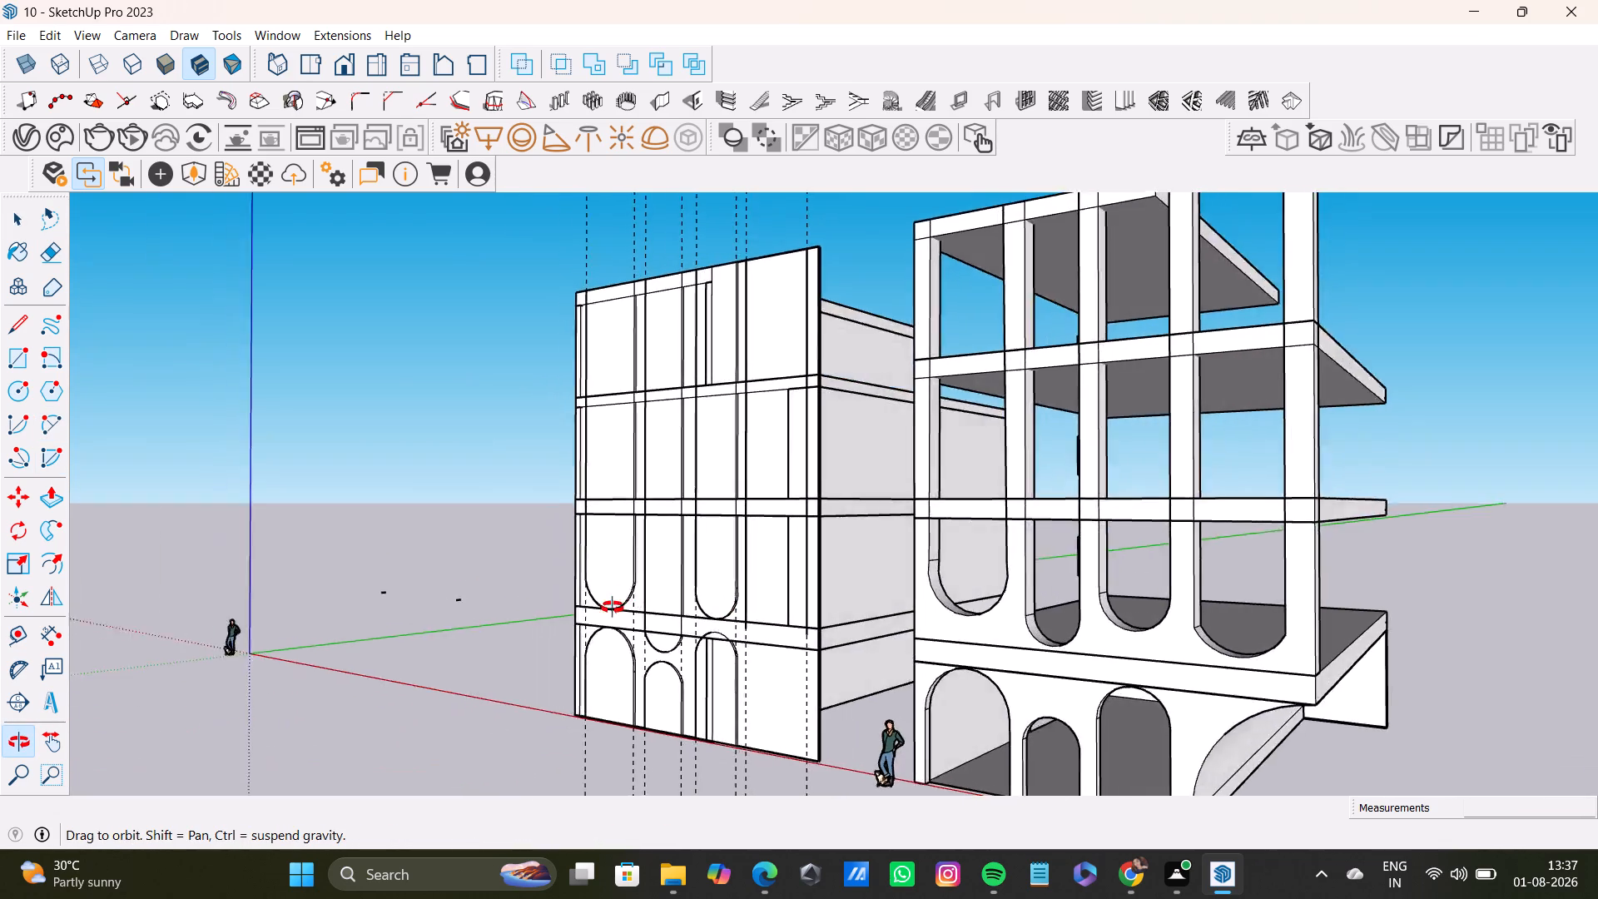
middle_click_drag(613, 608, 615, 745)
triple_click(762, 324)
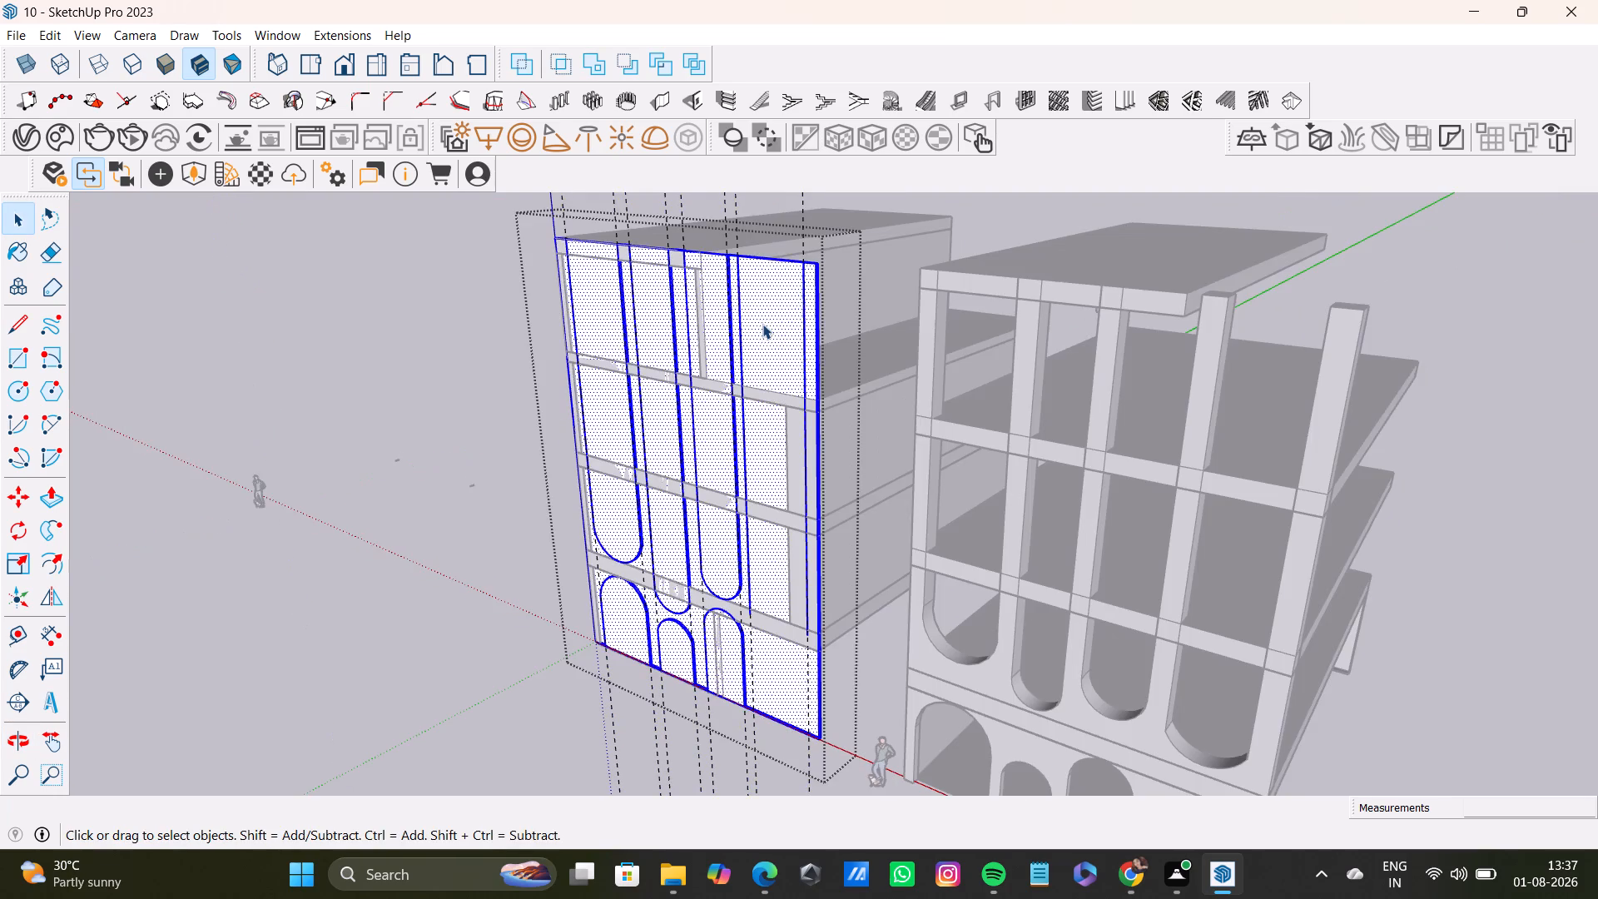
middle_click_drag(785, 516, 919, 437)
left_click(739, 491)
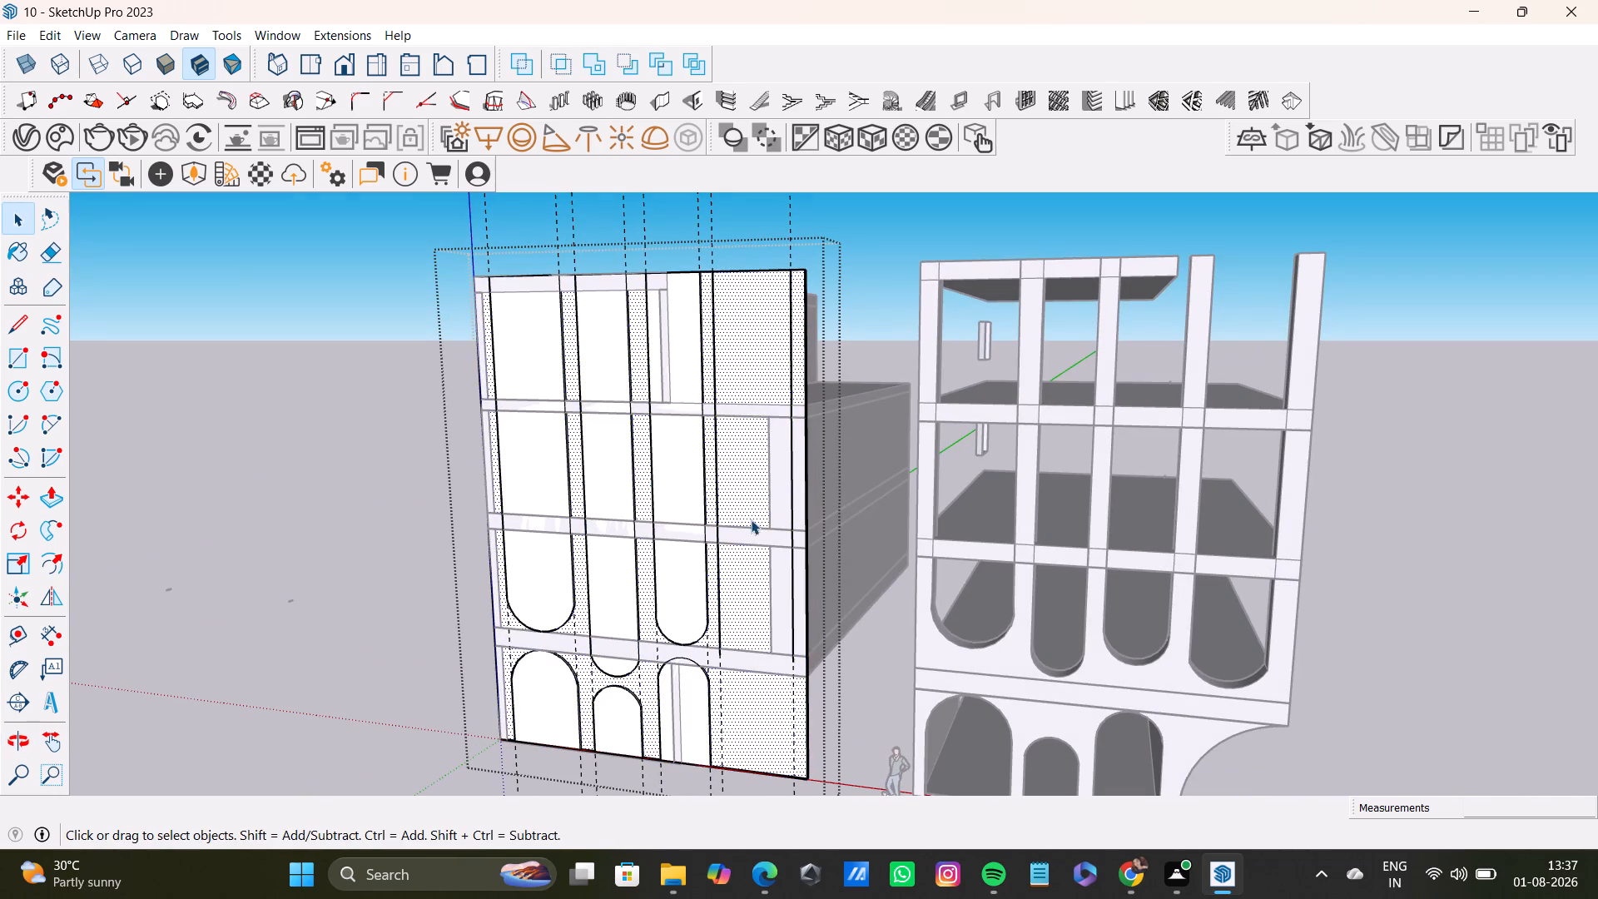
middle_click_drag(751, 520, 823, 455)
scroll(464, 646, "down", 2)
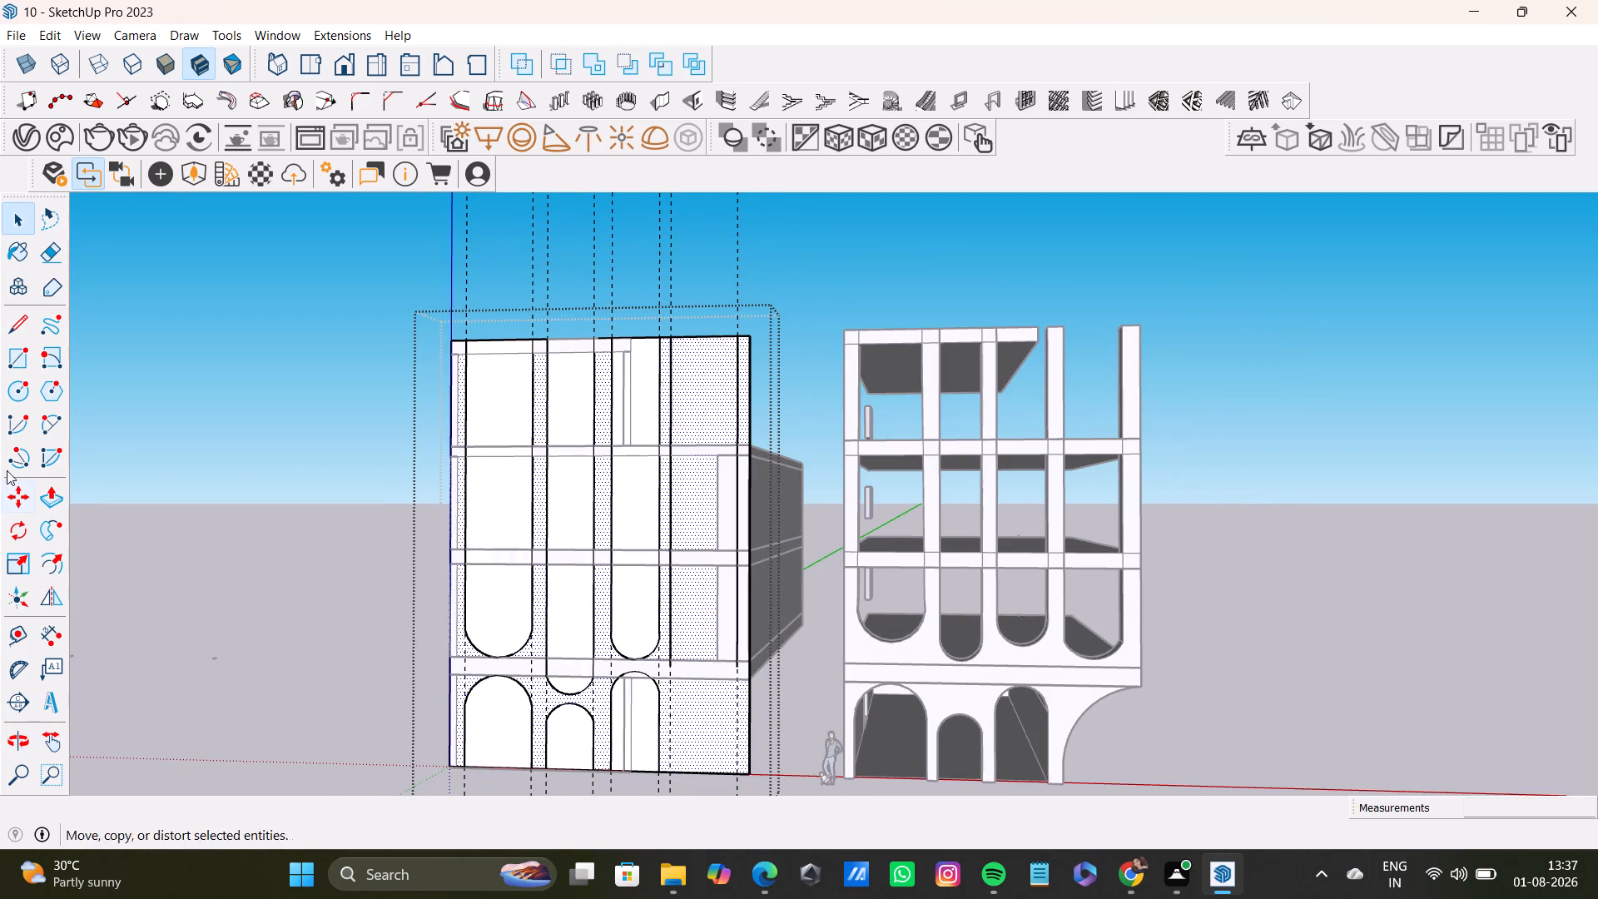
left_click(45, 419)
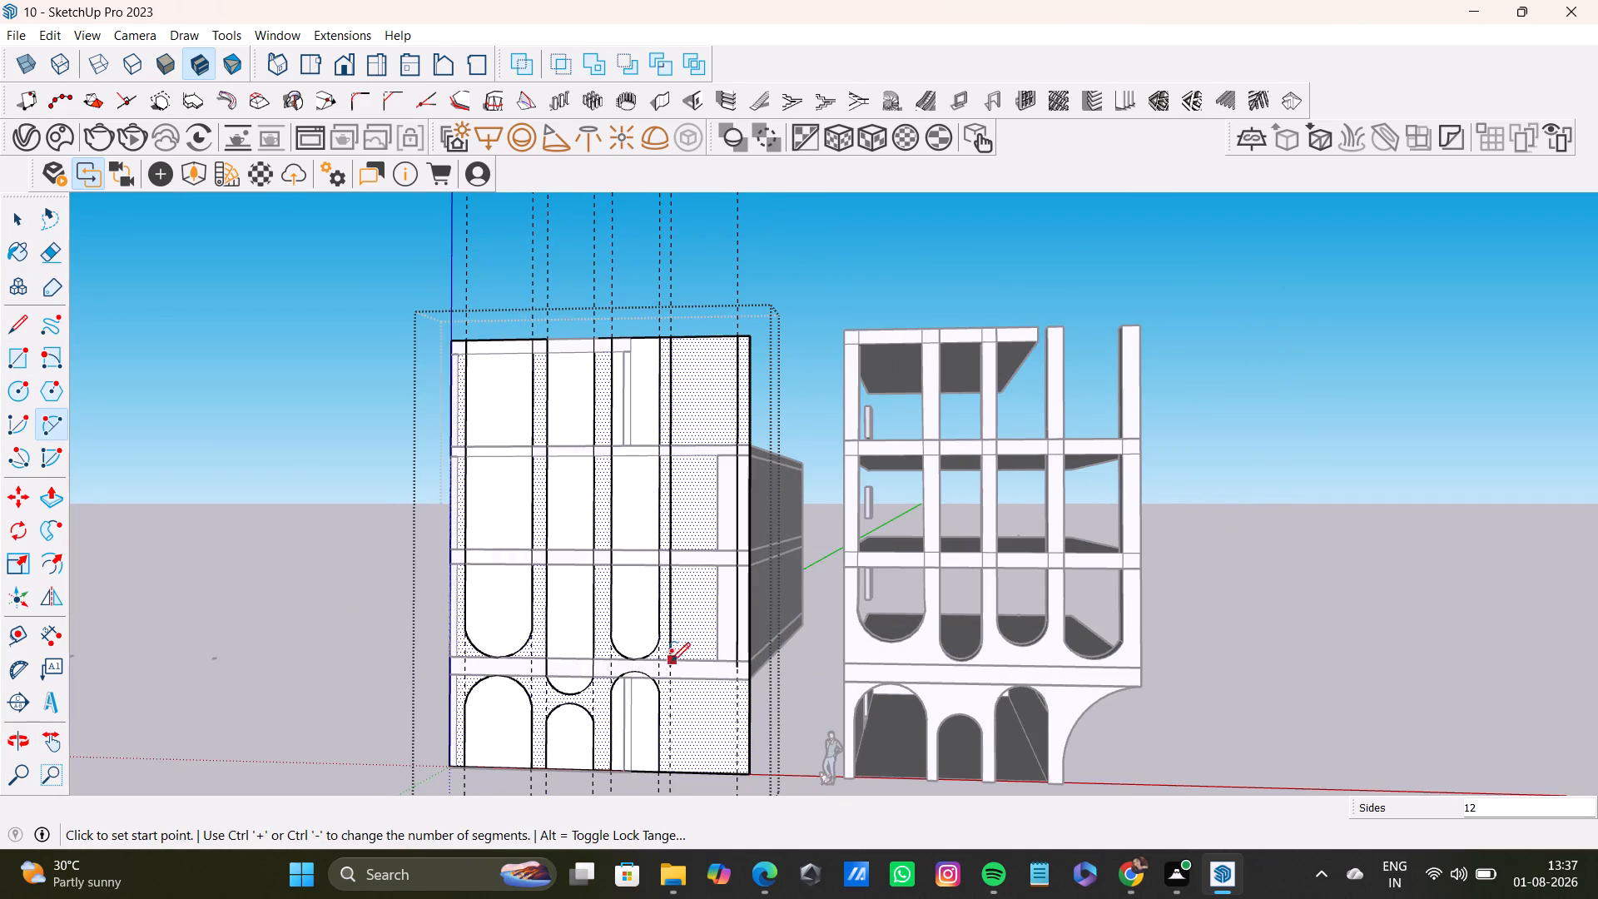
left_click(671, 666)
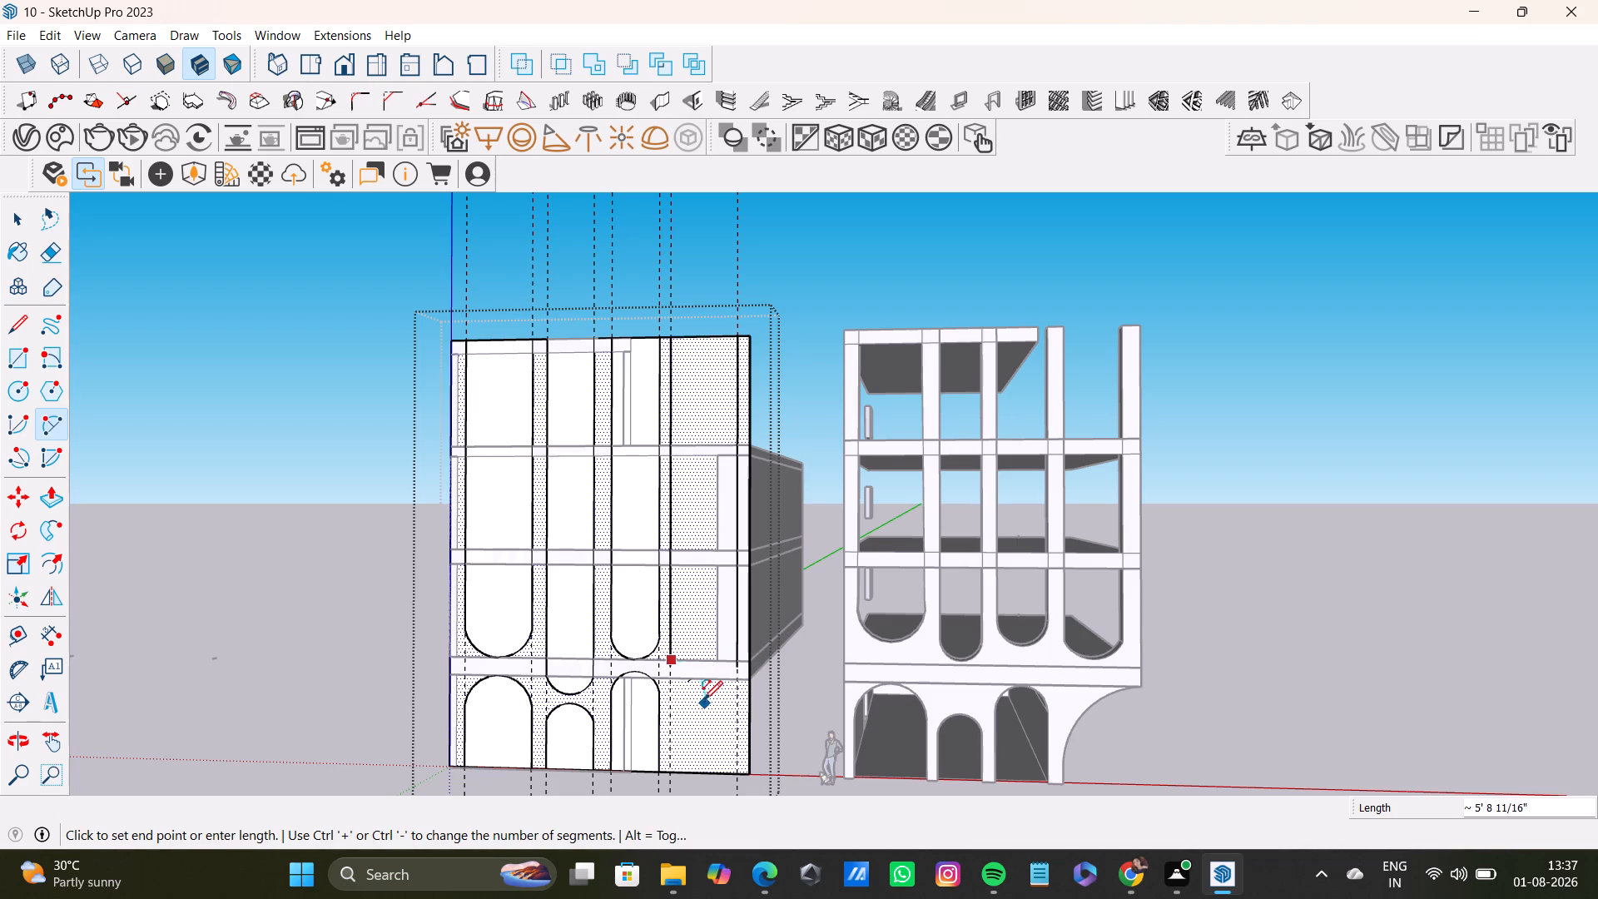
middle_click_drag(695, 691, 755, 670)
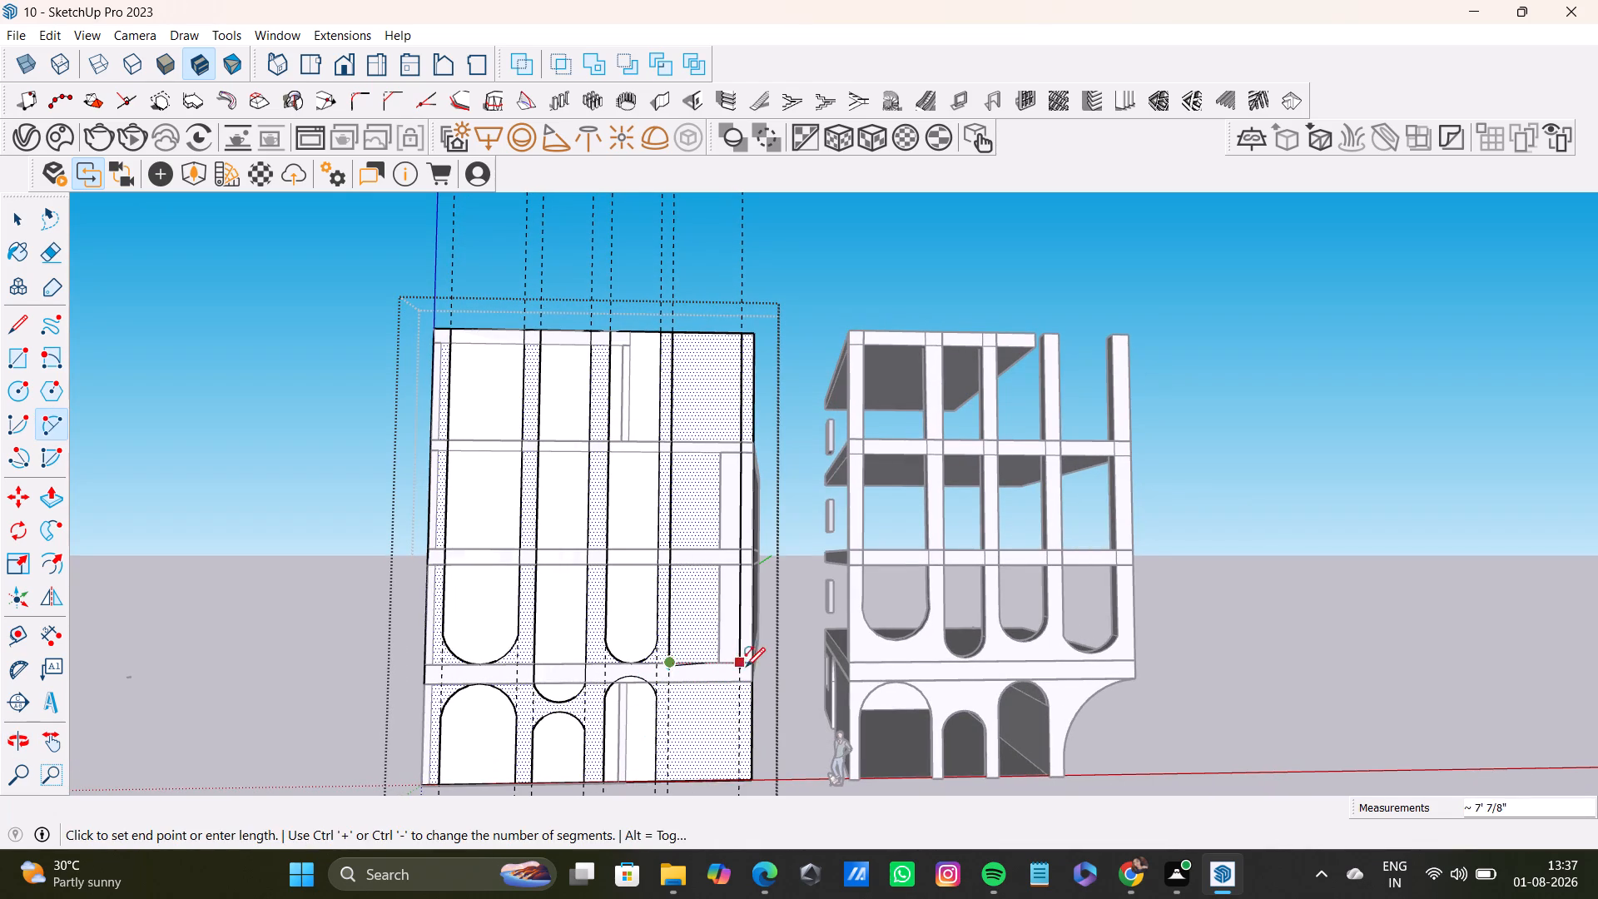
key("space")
Undo the fourth upper opening's two vertical side lines and both of its vertical guides.
middle_click_drag(731, 708, 643, 708)
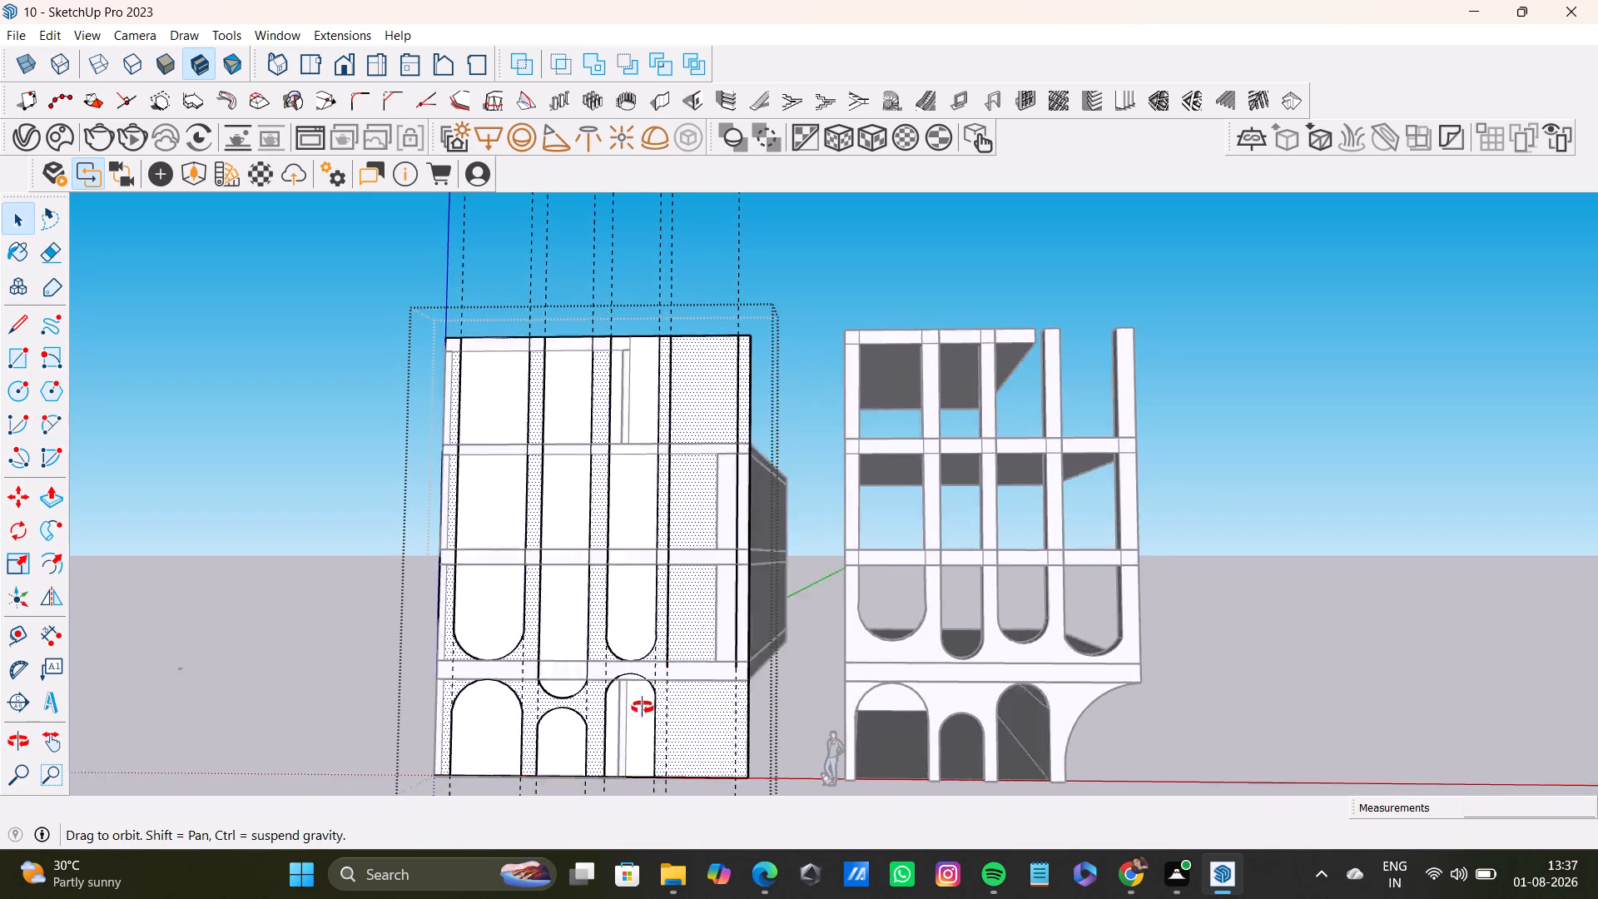
middle_click_drag(643, 708, 522, 730)
scroll(830, 651, "up", 3)
left_click(1539, 556)
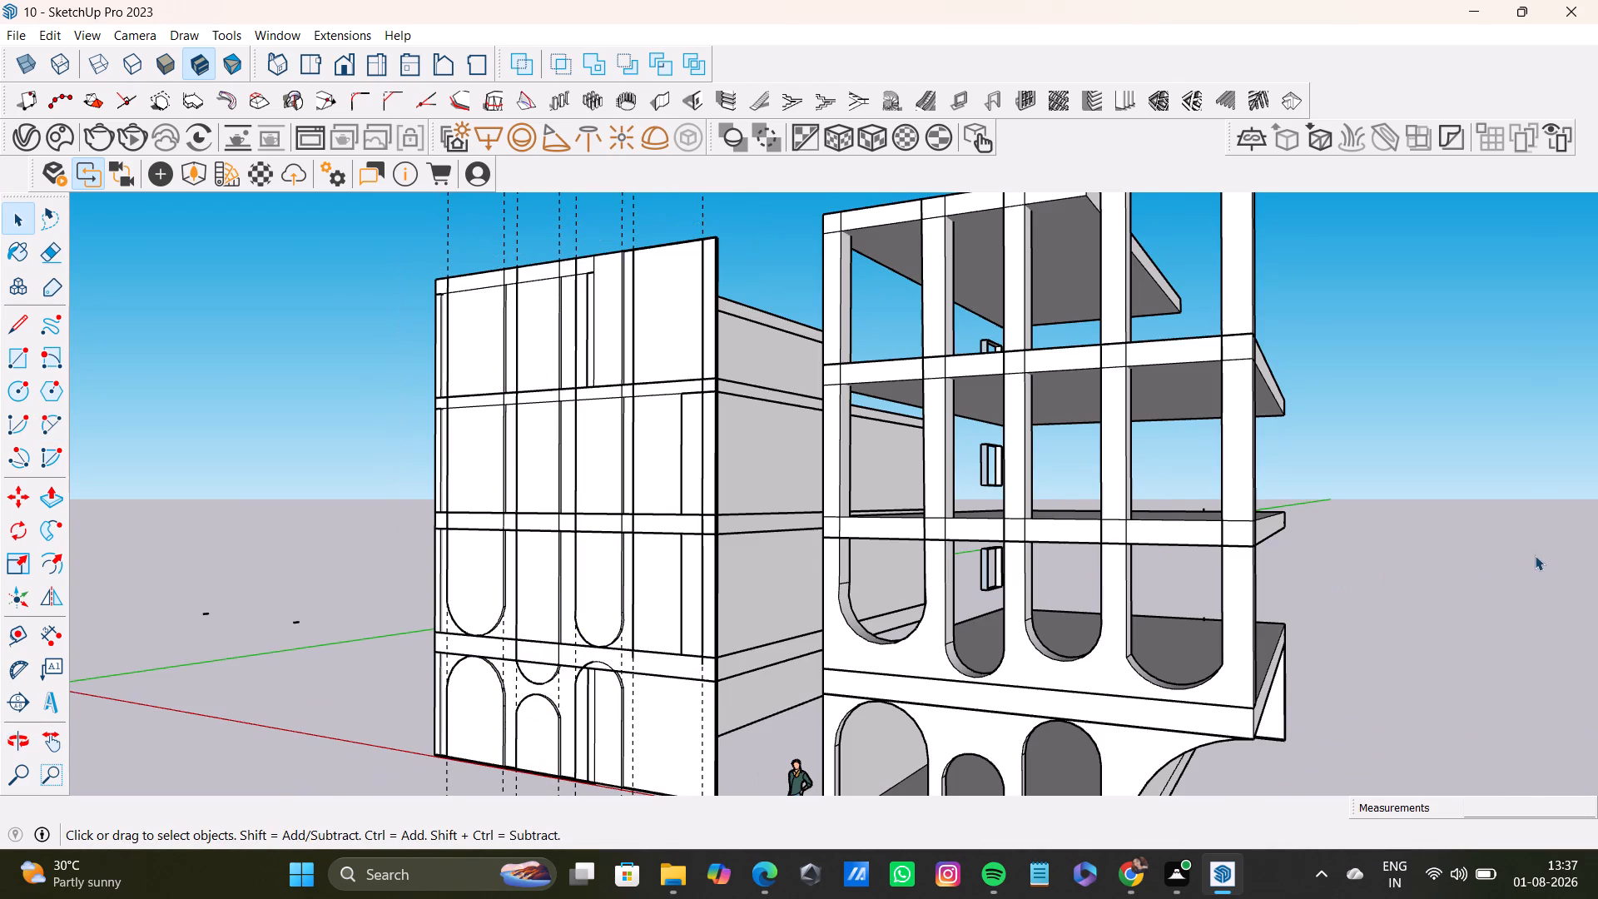
key("ctrl+z")
key("ctrl+z")
key("ctrl+z")
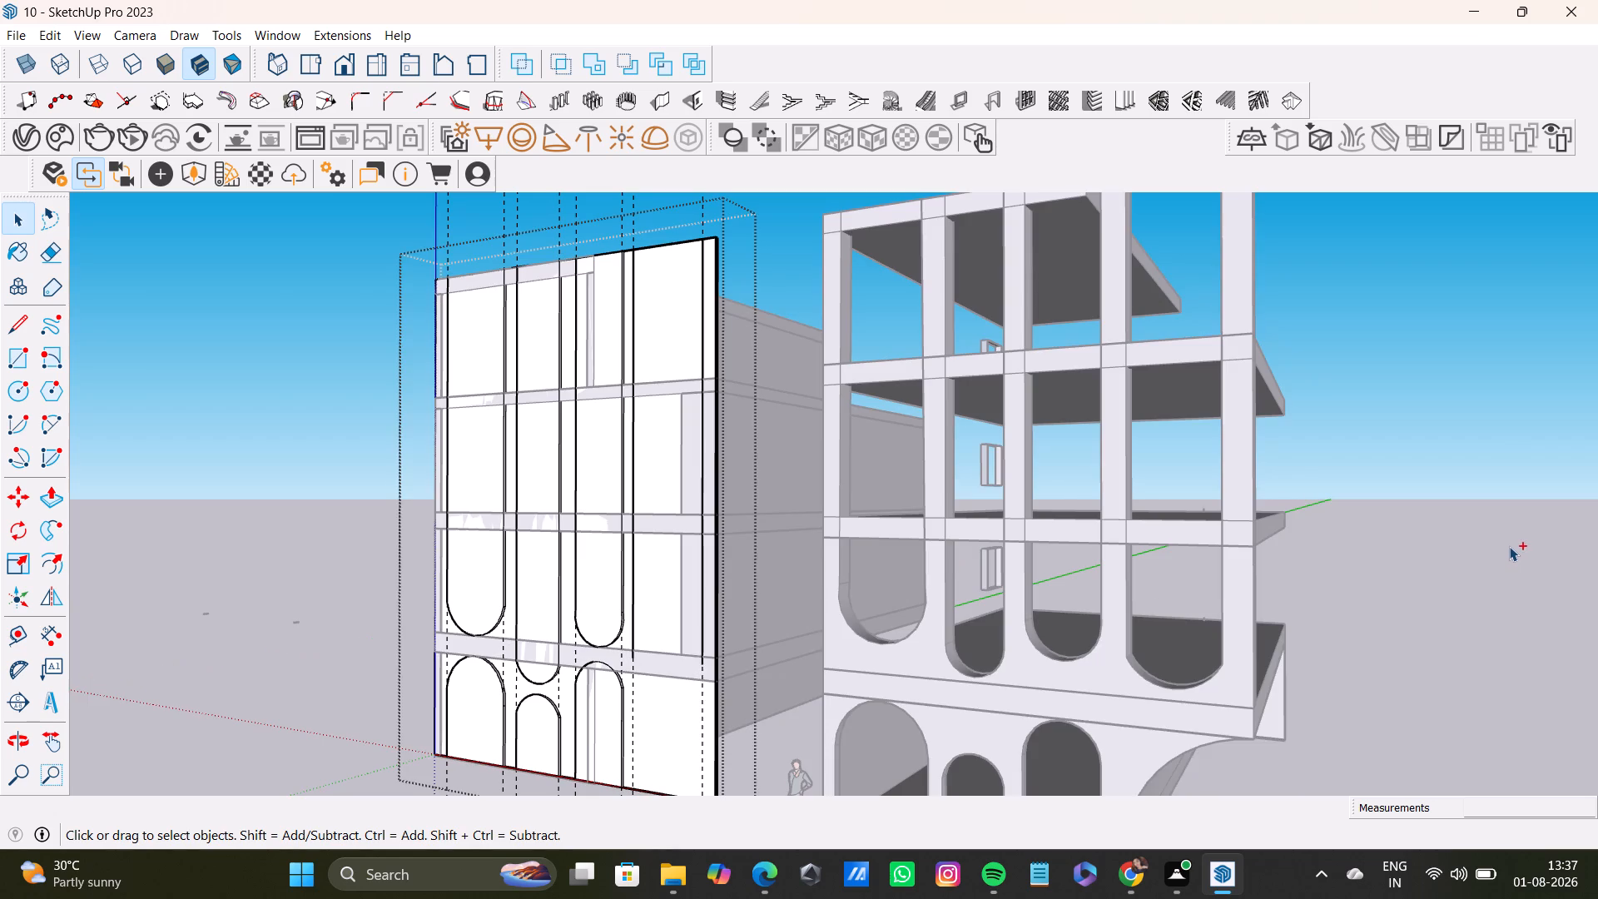
key("ctrl+z")
key("ctrl+z")
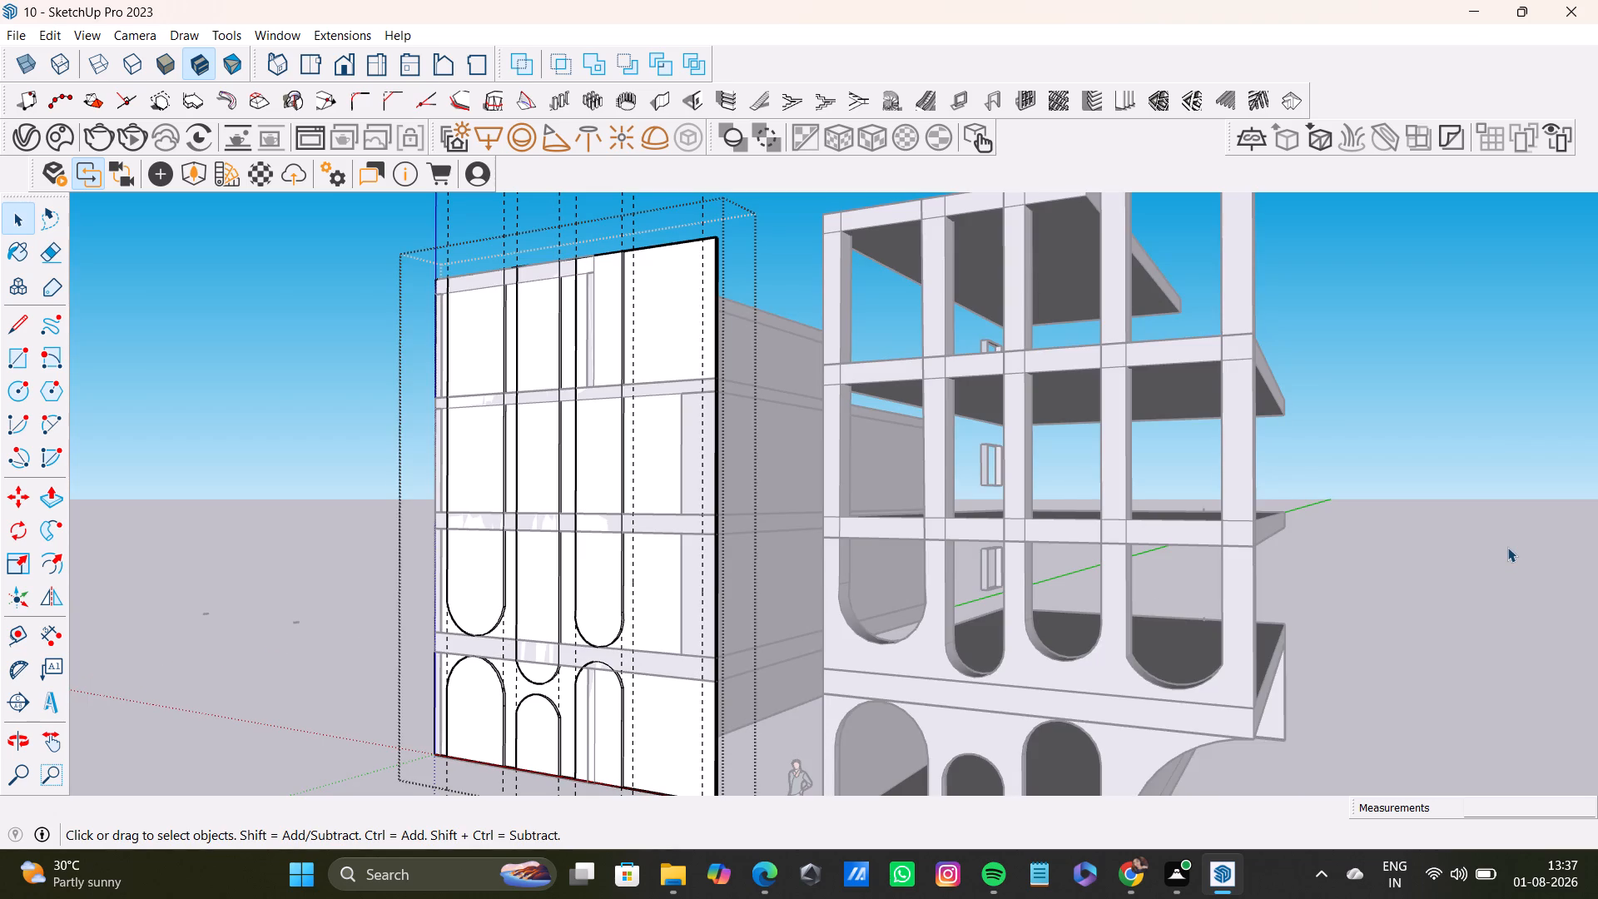
key("ctrl+z")
key("ctrl+z")
key("space")
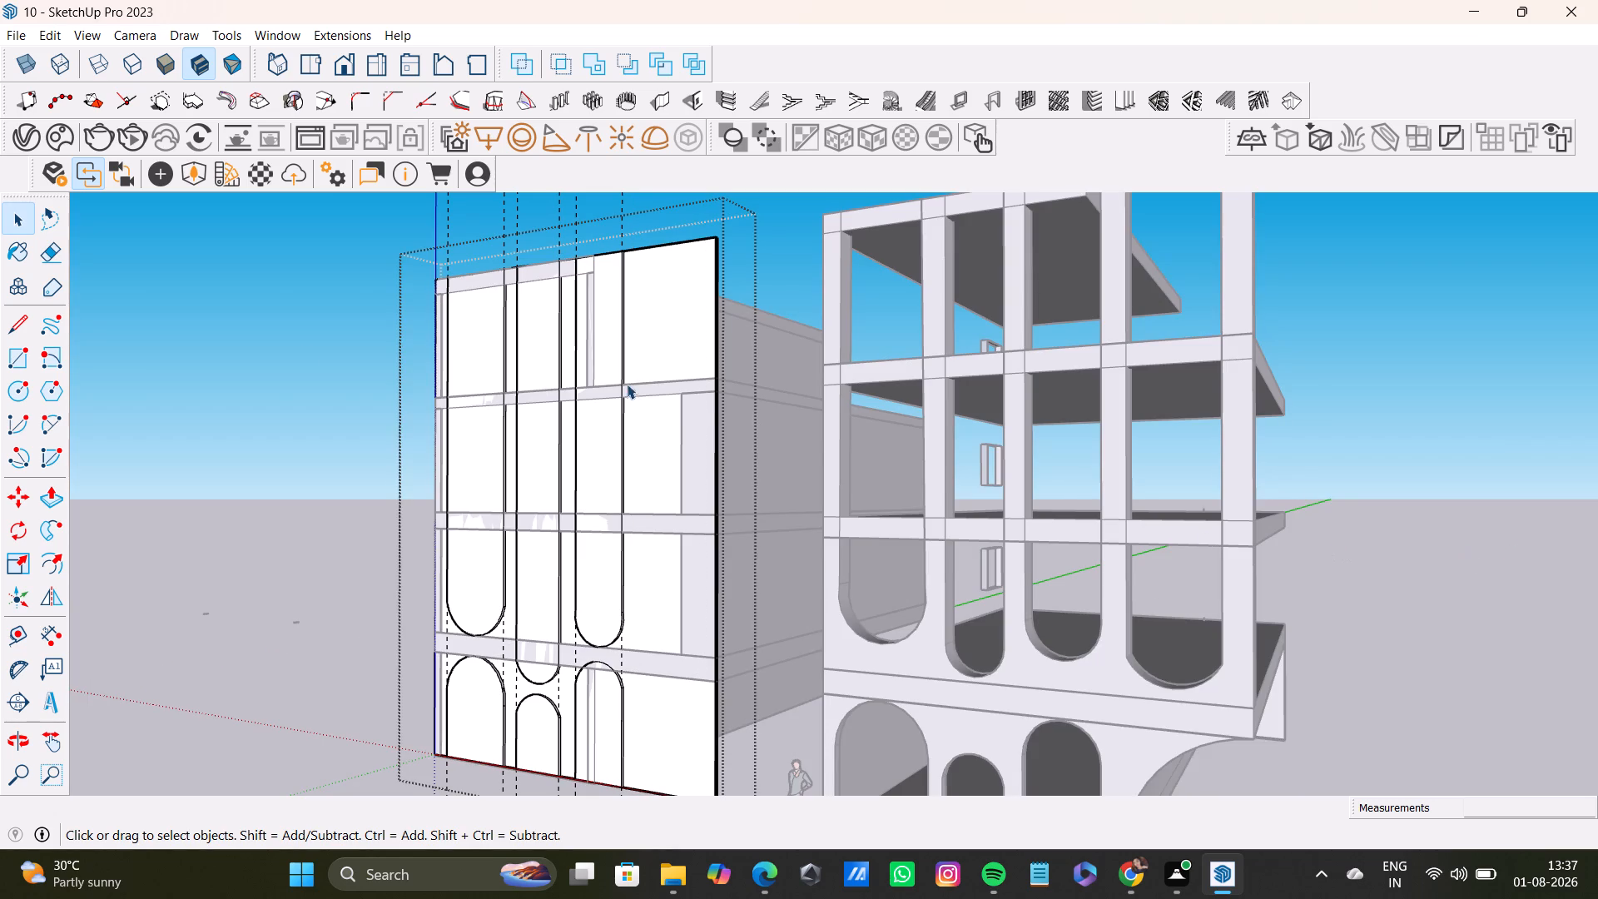
Place a vertical guide about 1' 6" outside the third upper opening's outer side and another about 6' 6 7/16" beyond it.
left_click(196, 366)
triple_click(705, 459)
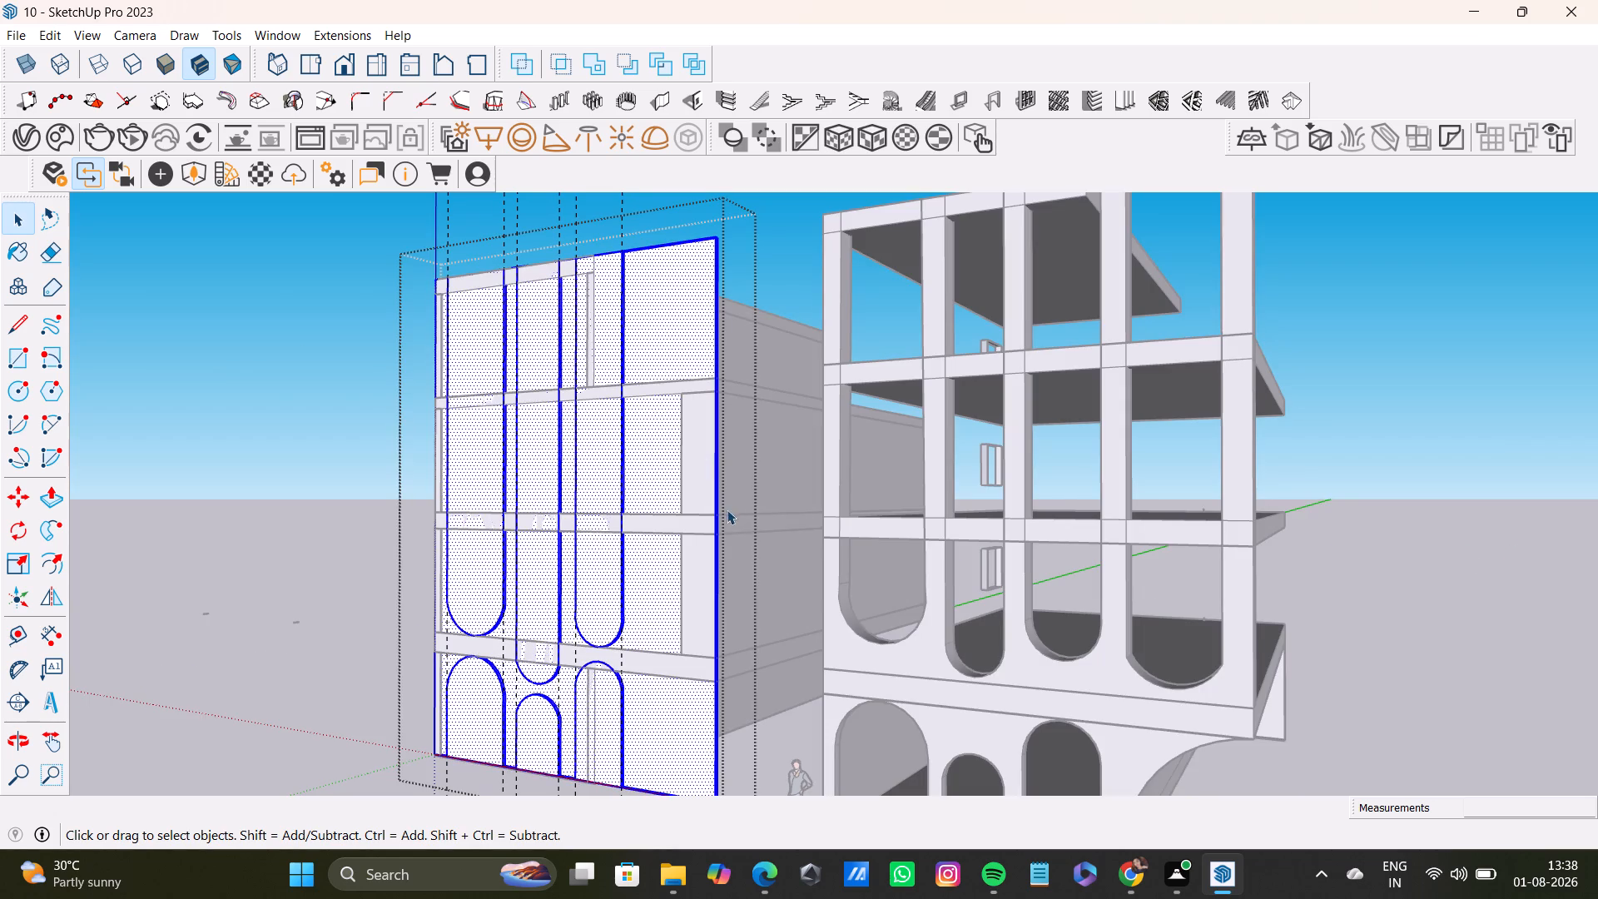
left_click(722, 501)
left_click(711, 499)
middle_click_drag(713, 536, 746, 541)
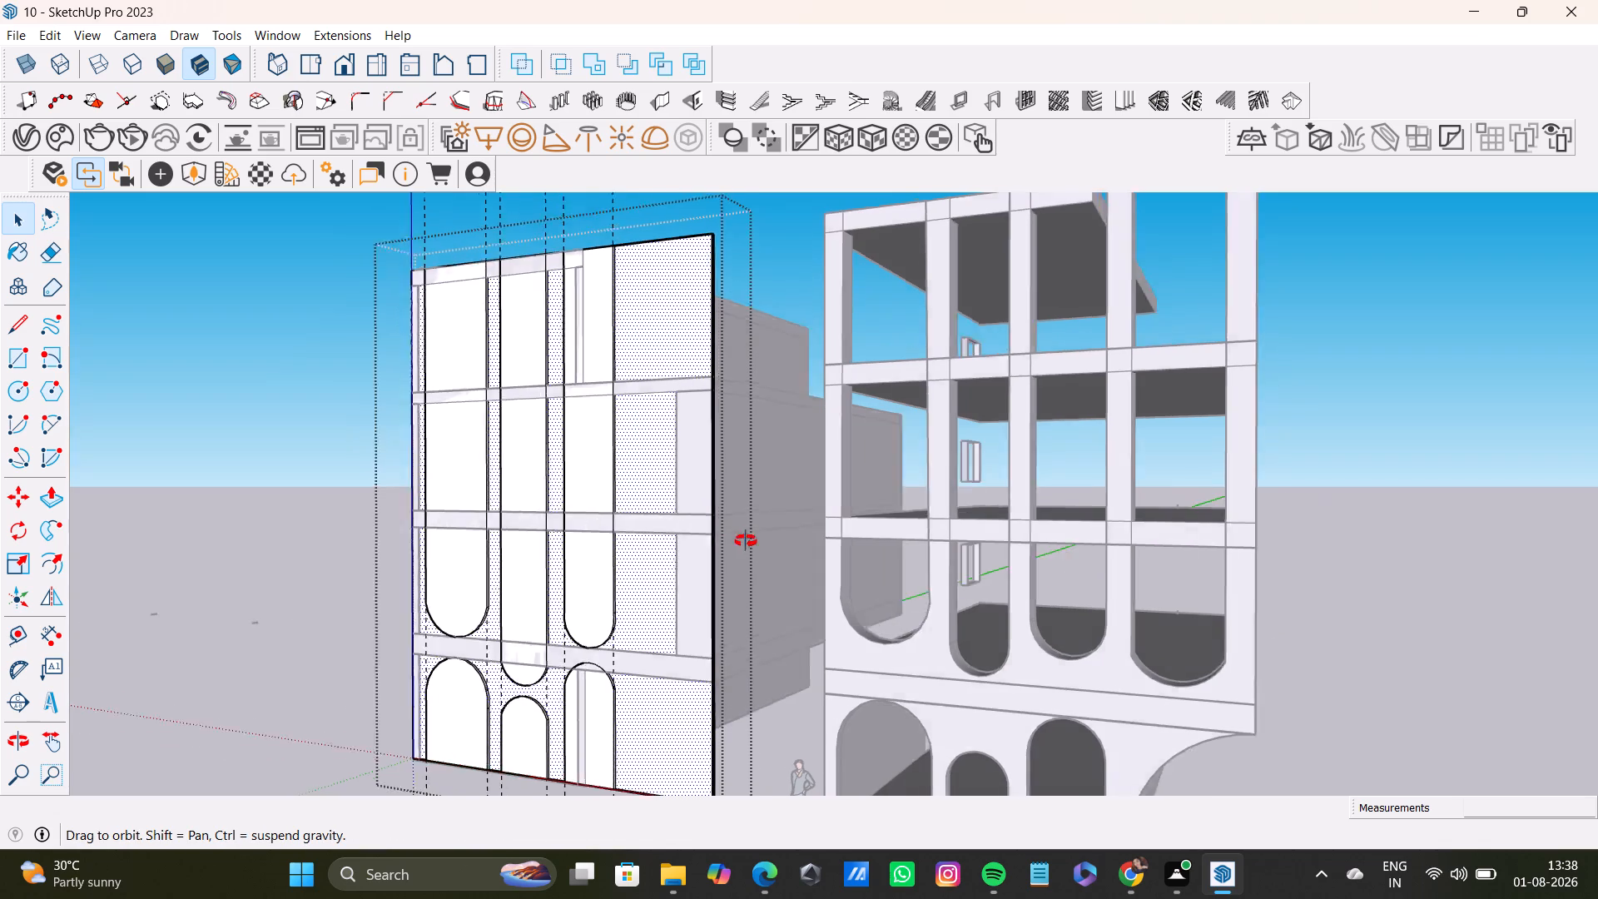
middle_click_drag(746, 541, 816, 757)
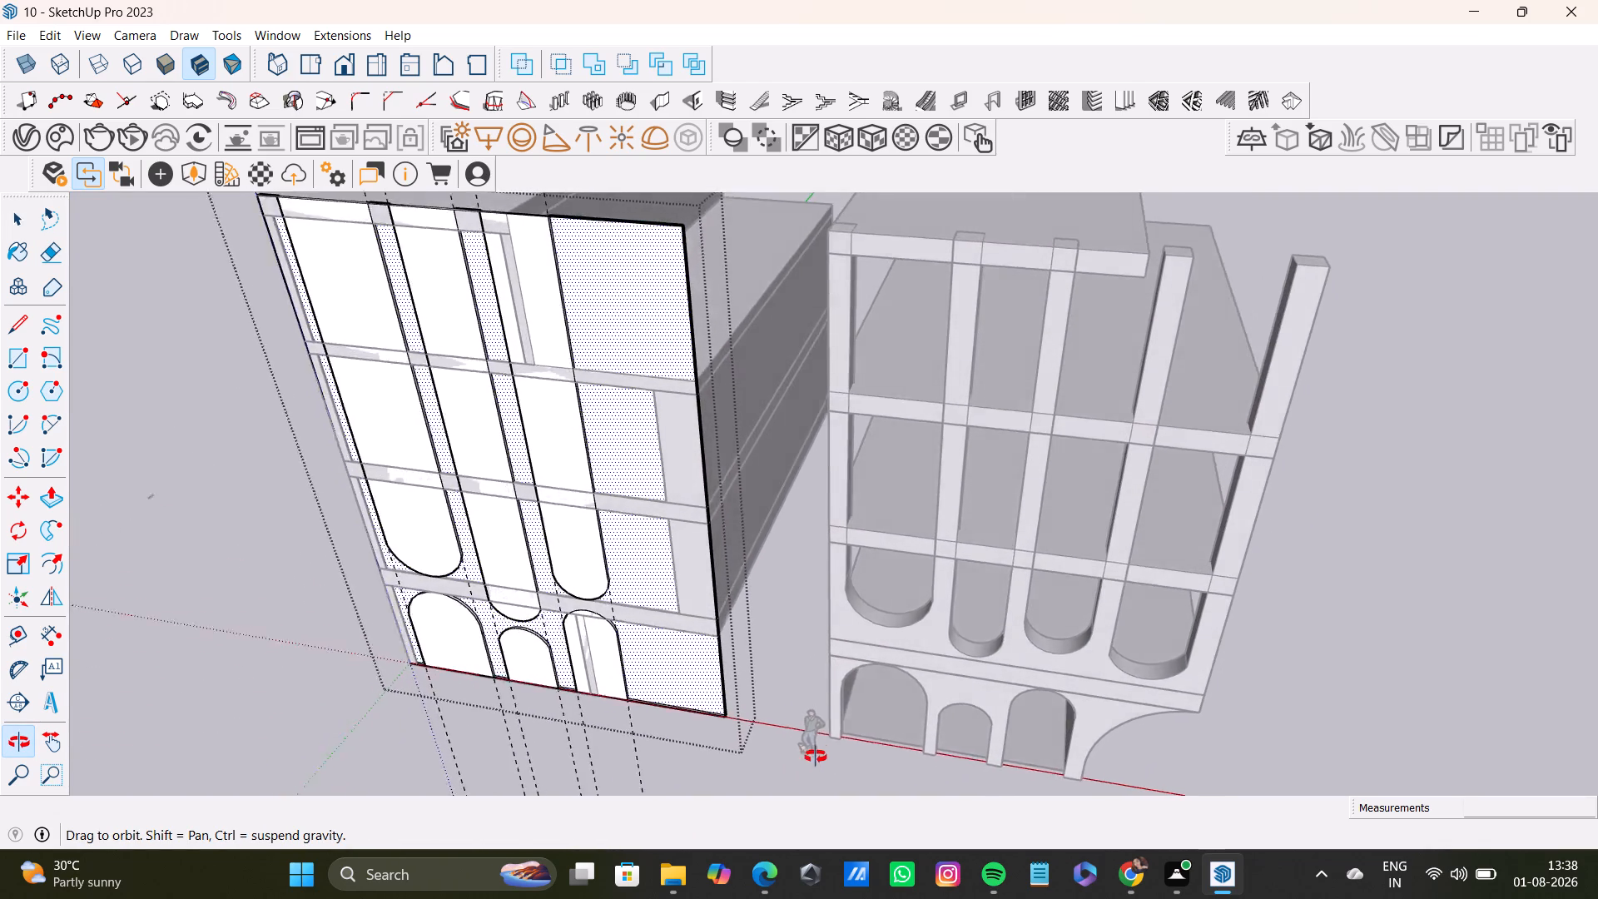
middle_click_drag(816, 757, 856, 687)
middle_click_drag(792, 679, 828, 678, "shift")
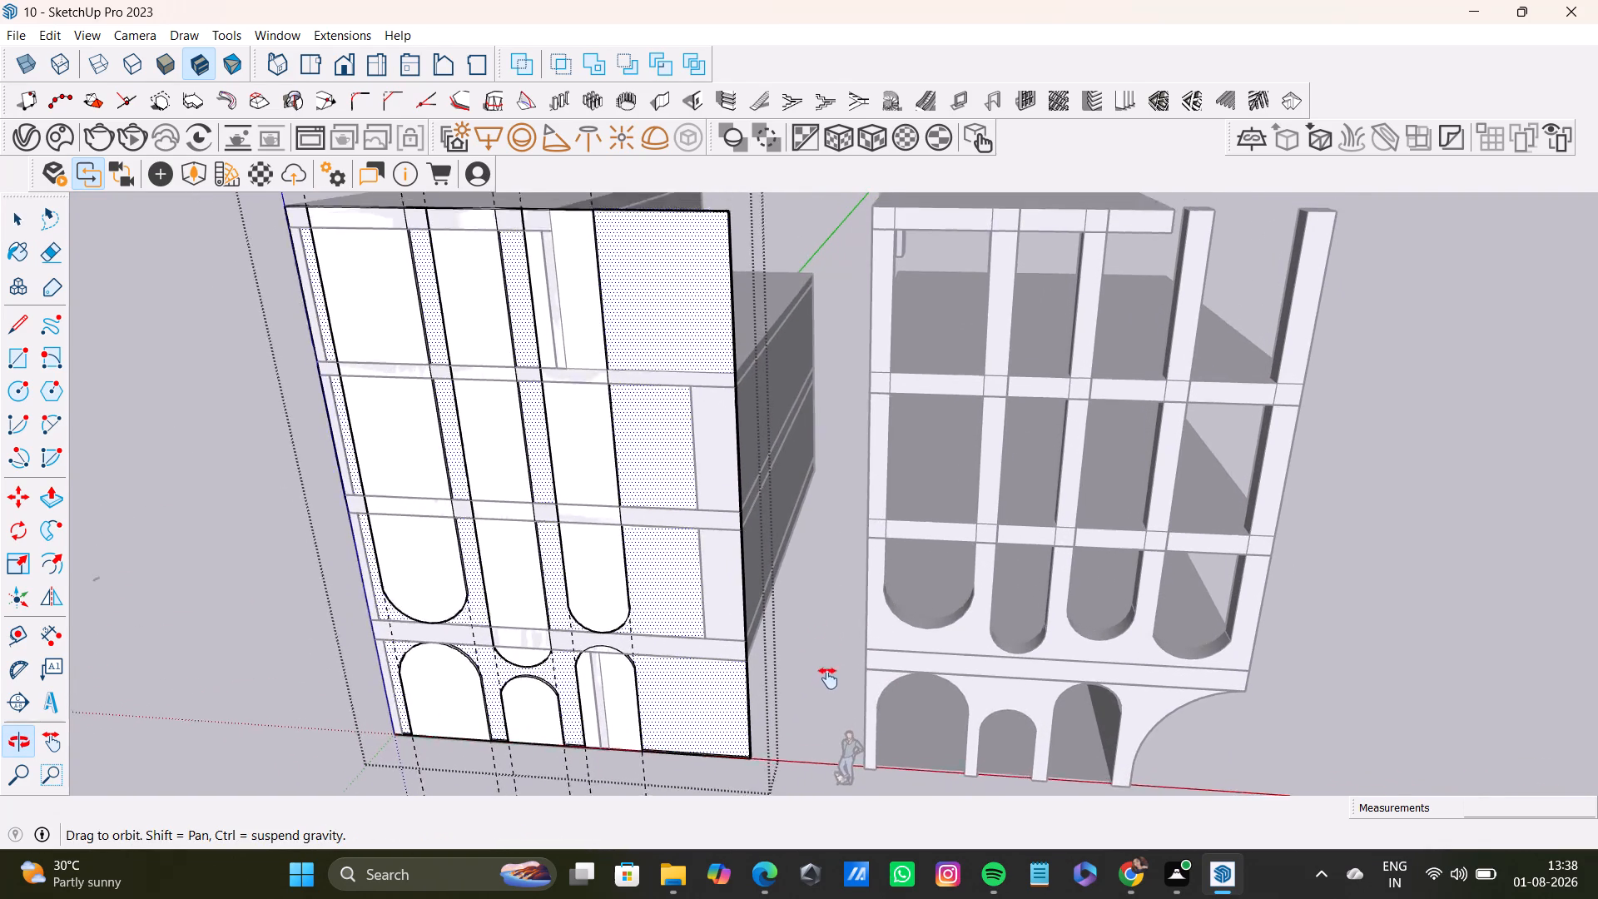
middle_click_drag(828, 678, 836, 703, "shift")
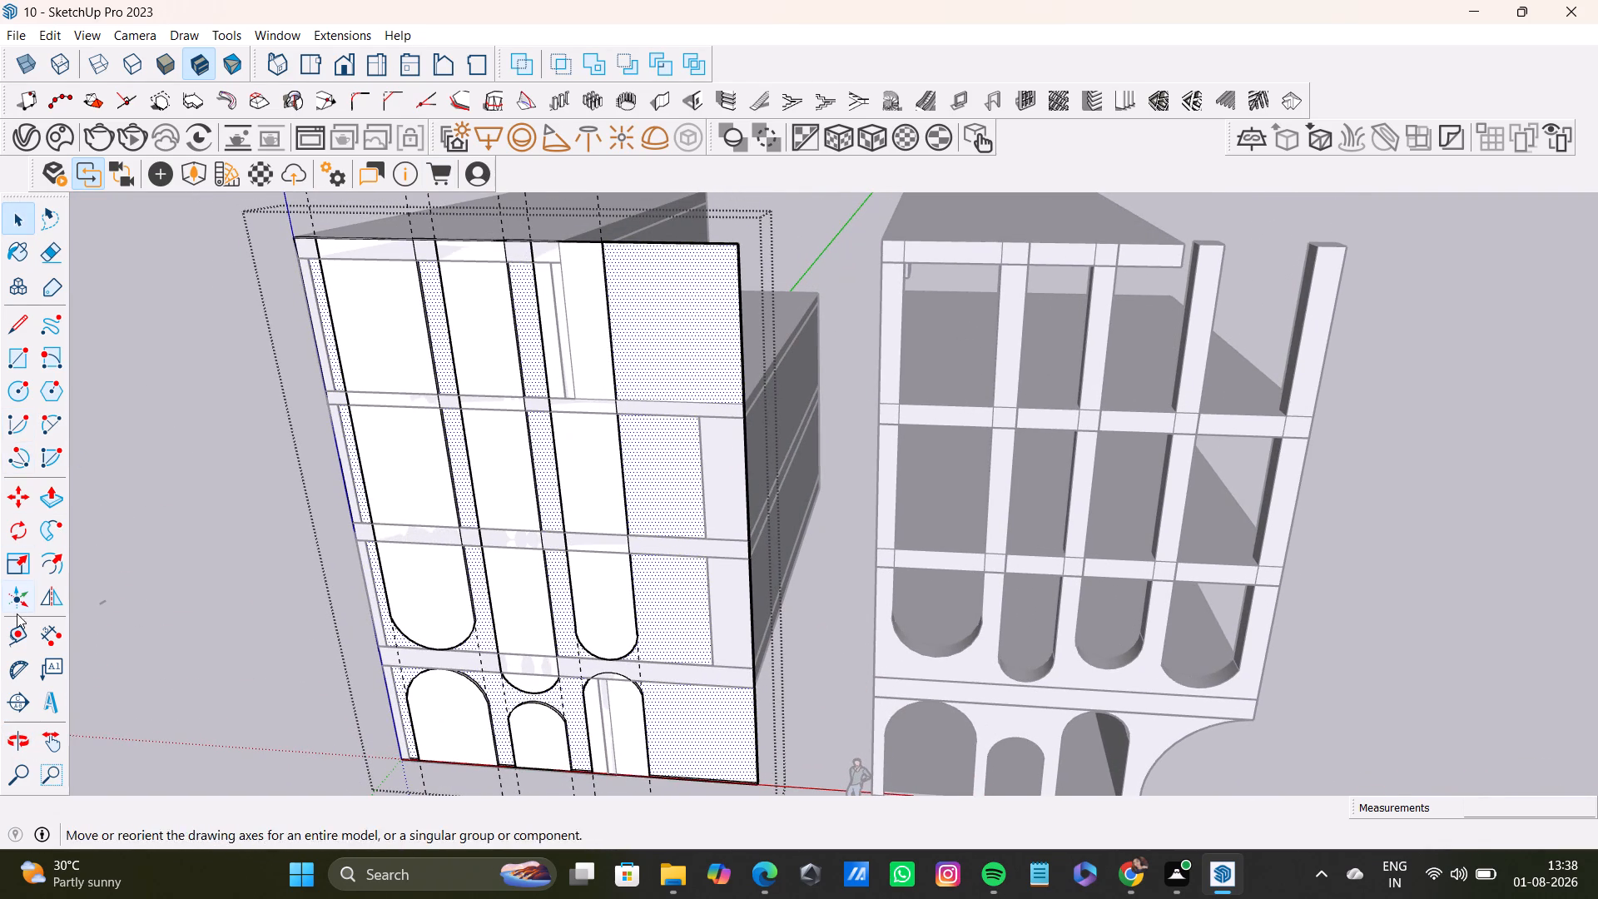
left_click(20, 636)
left_click(626, 491)
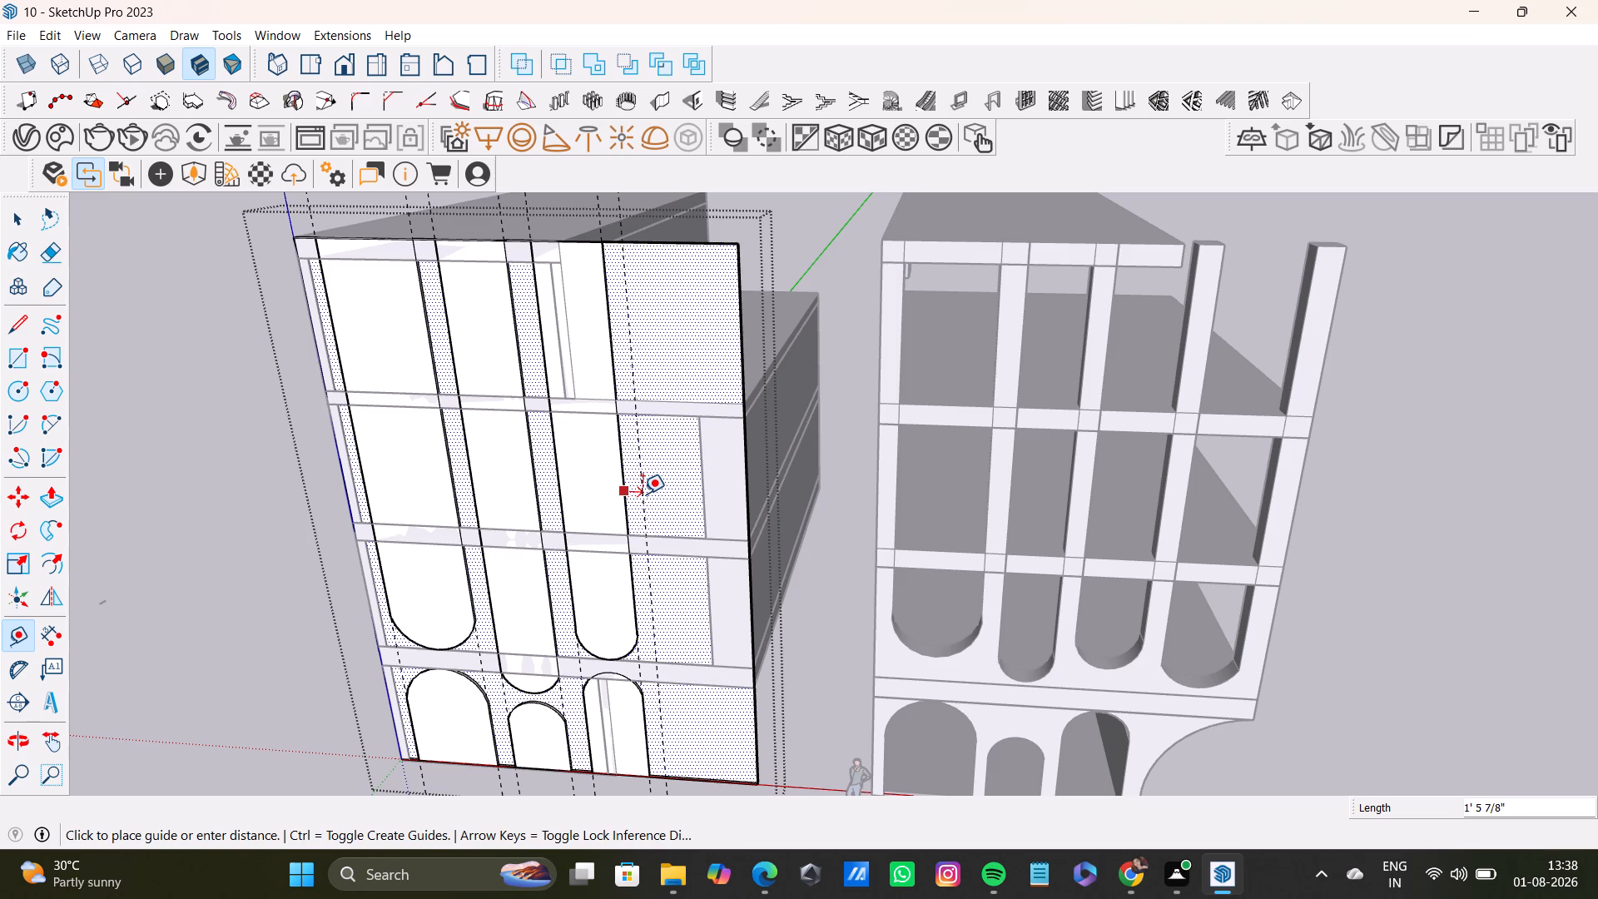
left_click(643, 494)
left_click(643, 498)
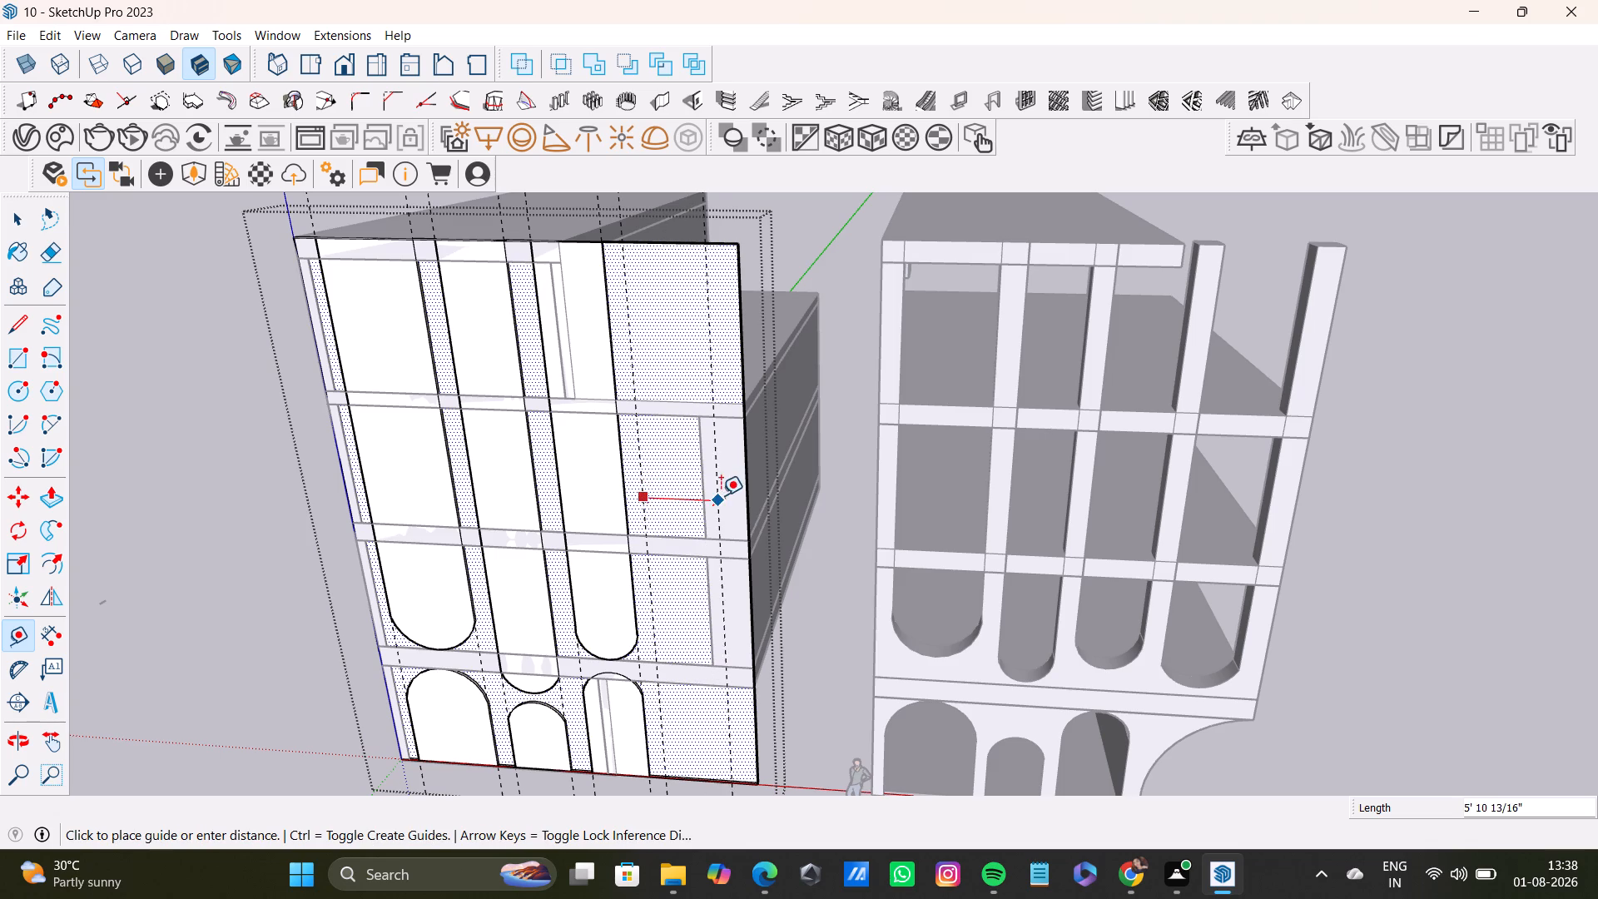
left_click(727, 491)
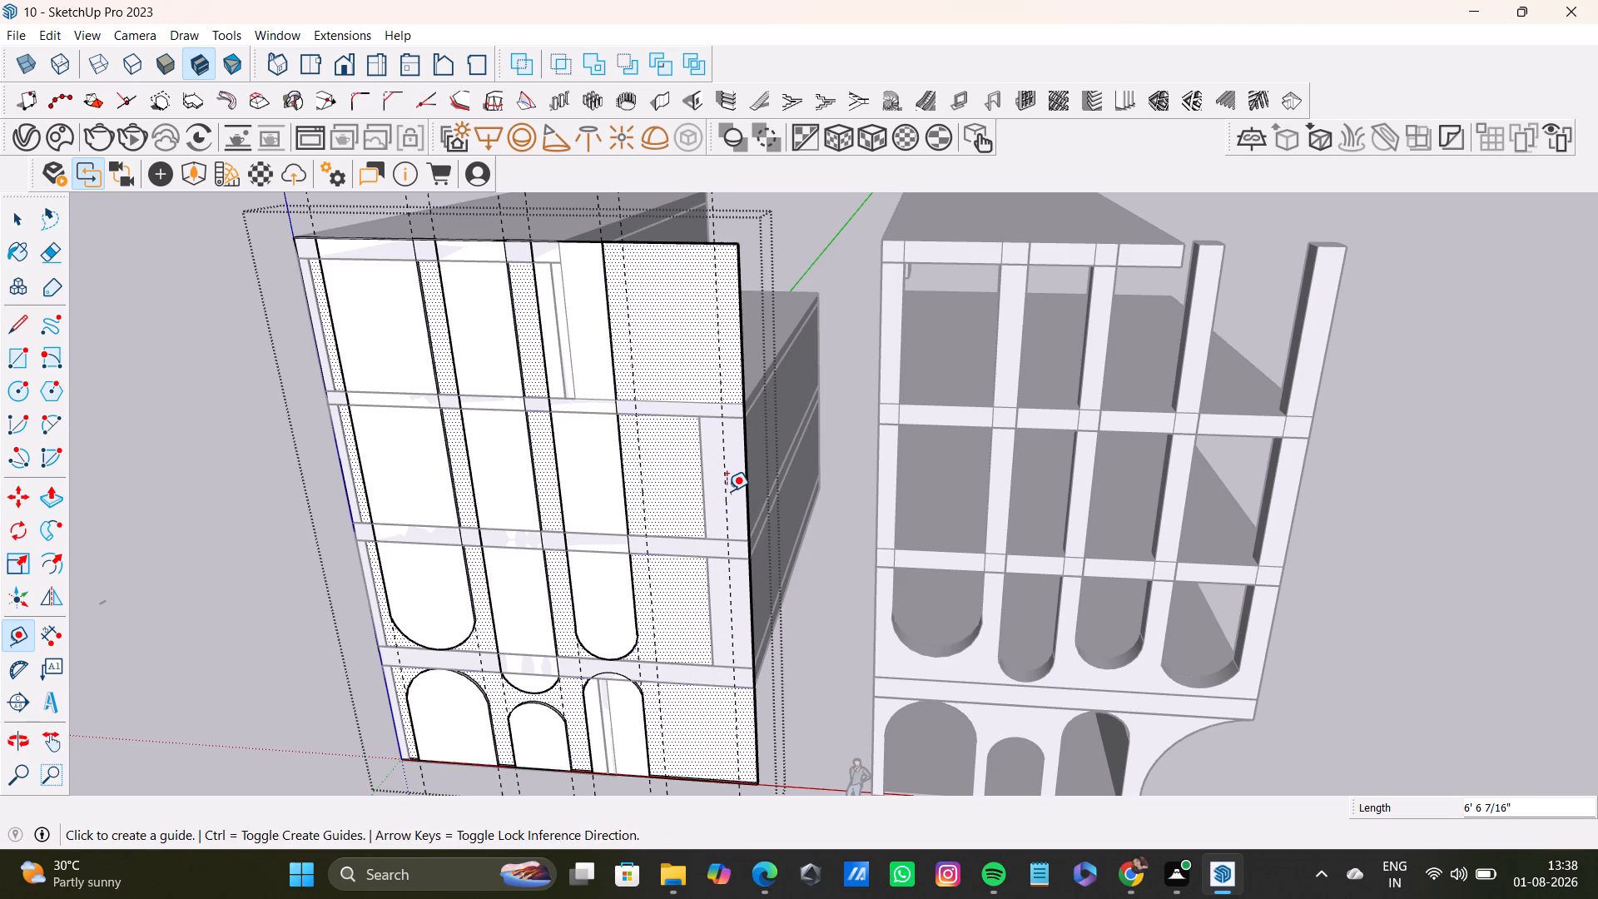
key("space")
Draw the fourth upper opening's inner vertical side along its guide, from the panel's top edge down about 34' 10 5/8" to the lowest floor band.
middle_click_drag(807, 519, 831, 508)
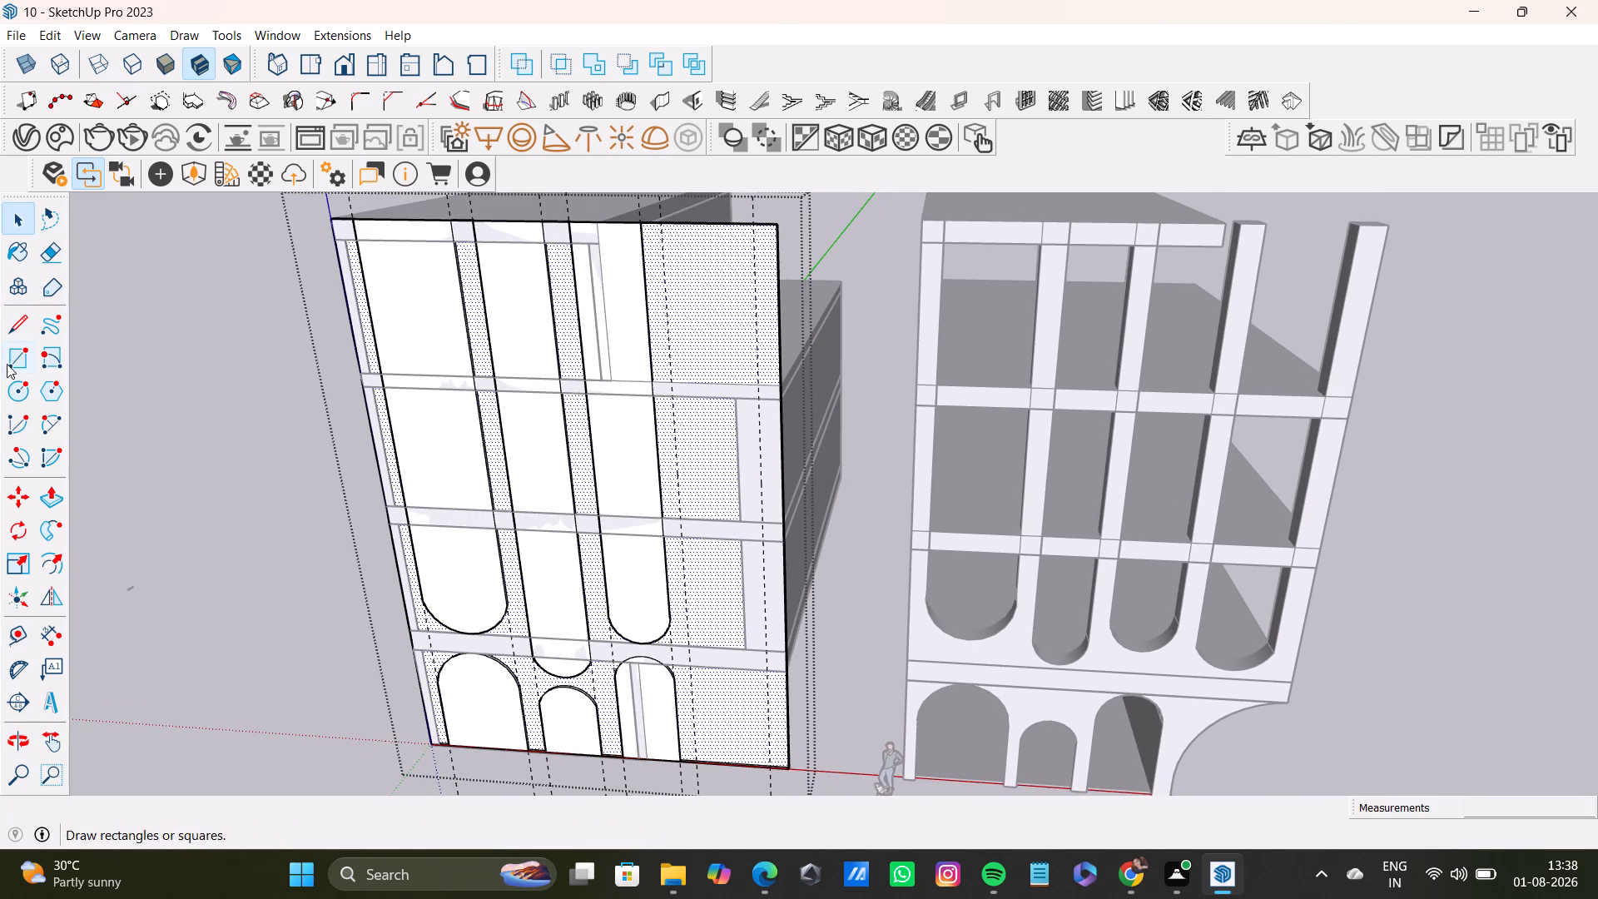
left_click(20, 327)
left_click(660, 226)
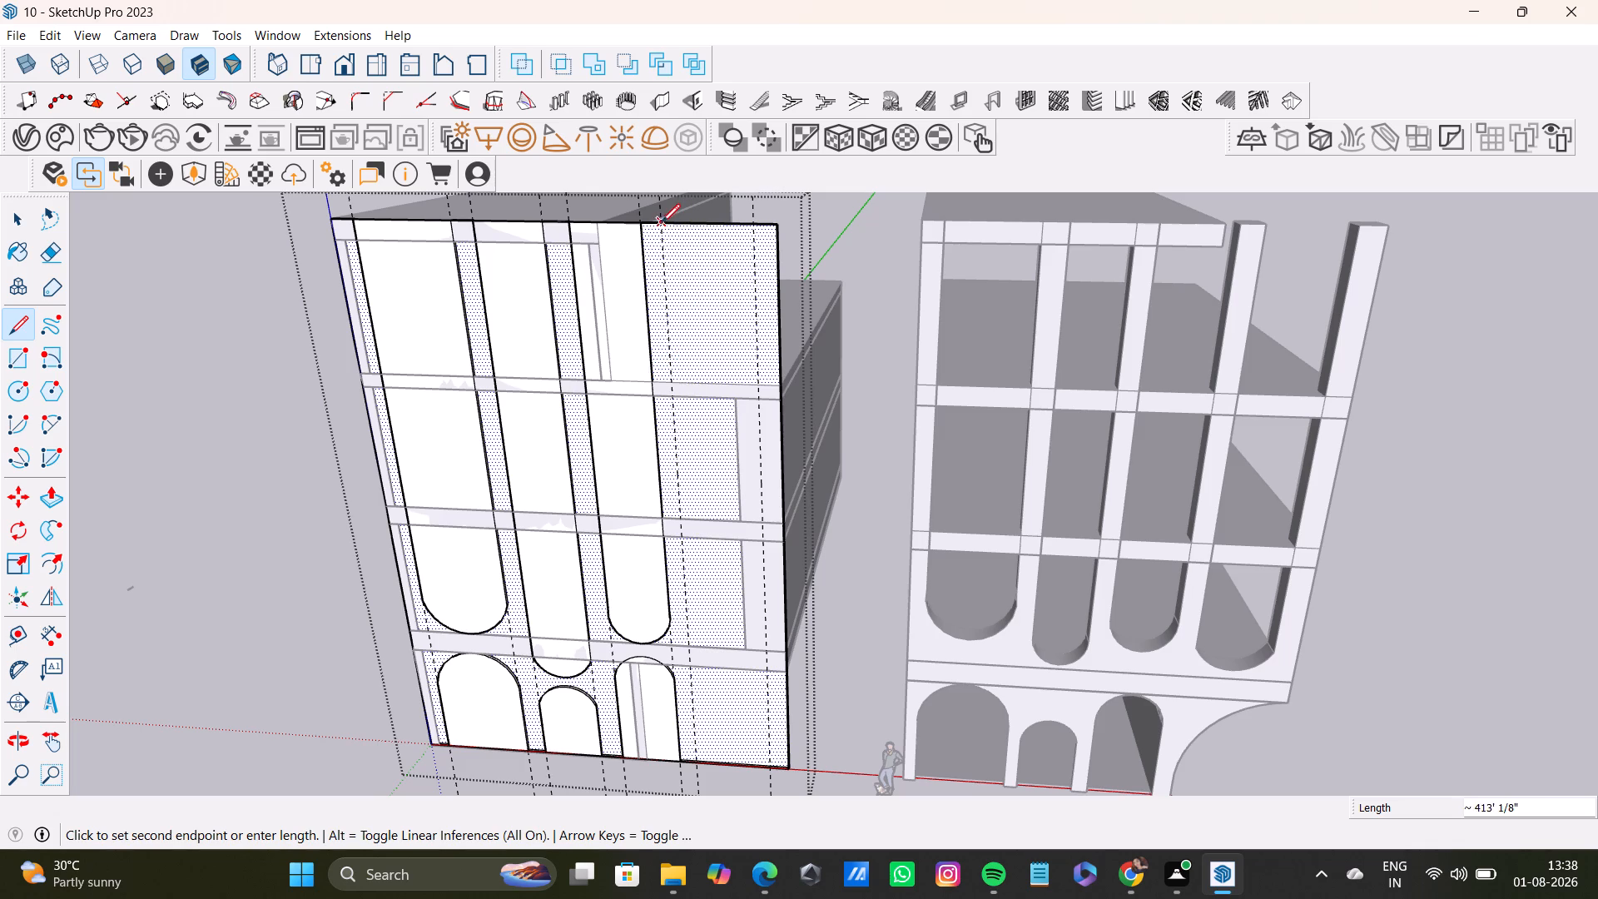
left_click(661, 226)
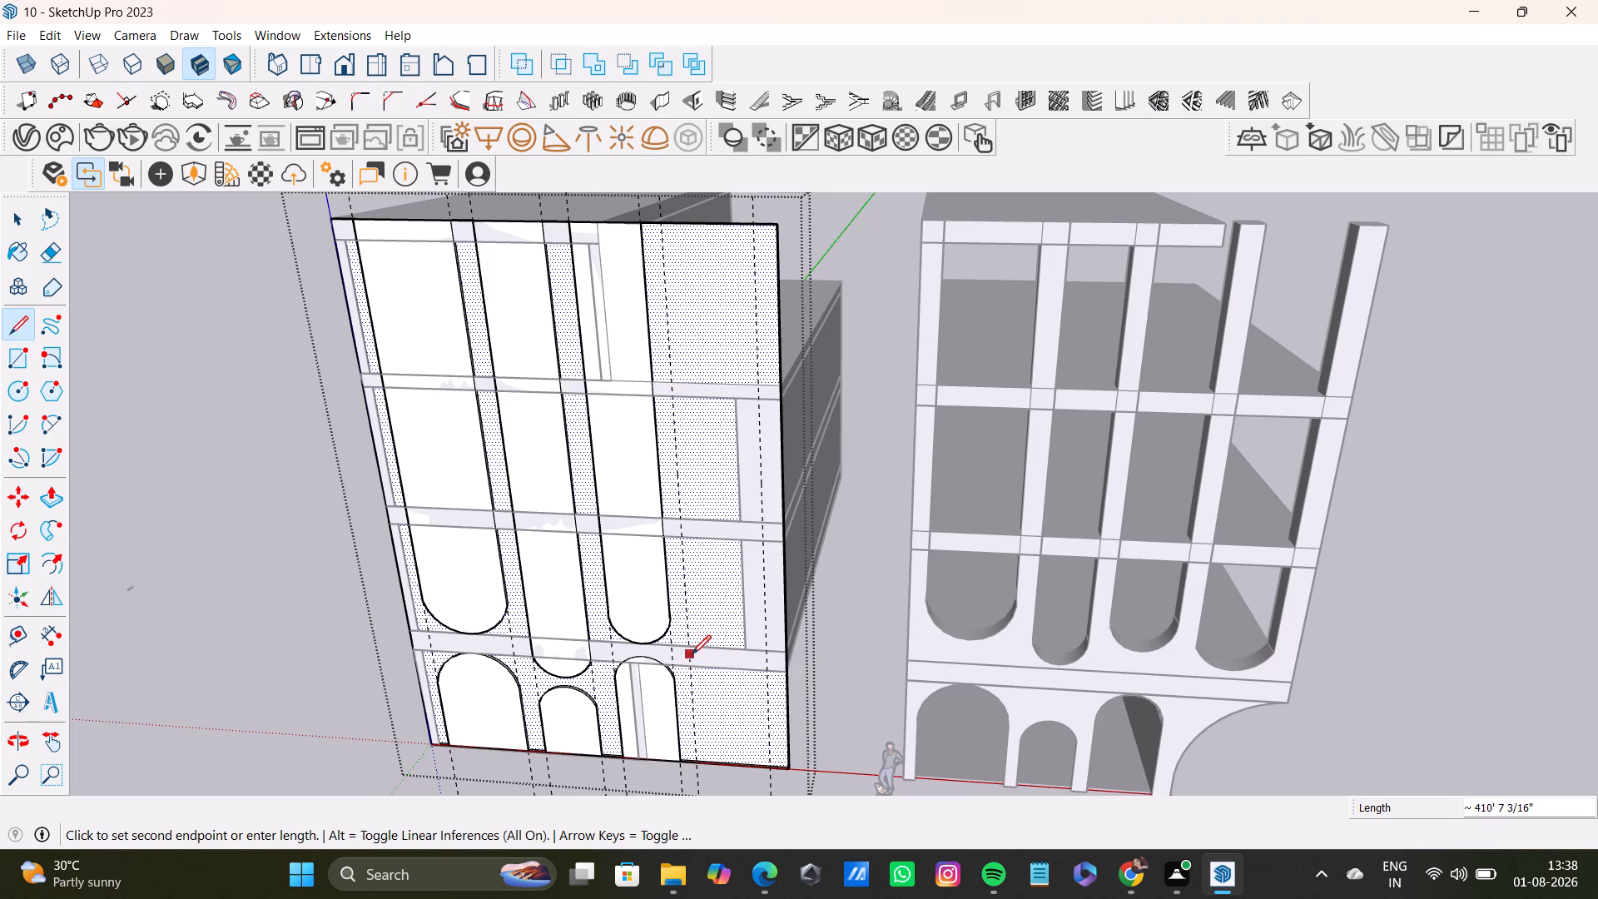
left_click(692, 654)
middle_click_drag(801, 629, 855, 539)
key("space")
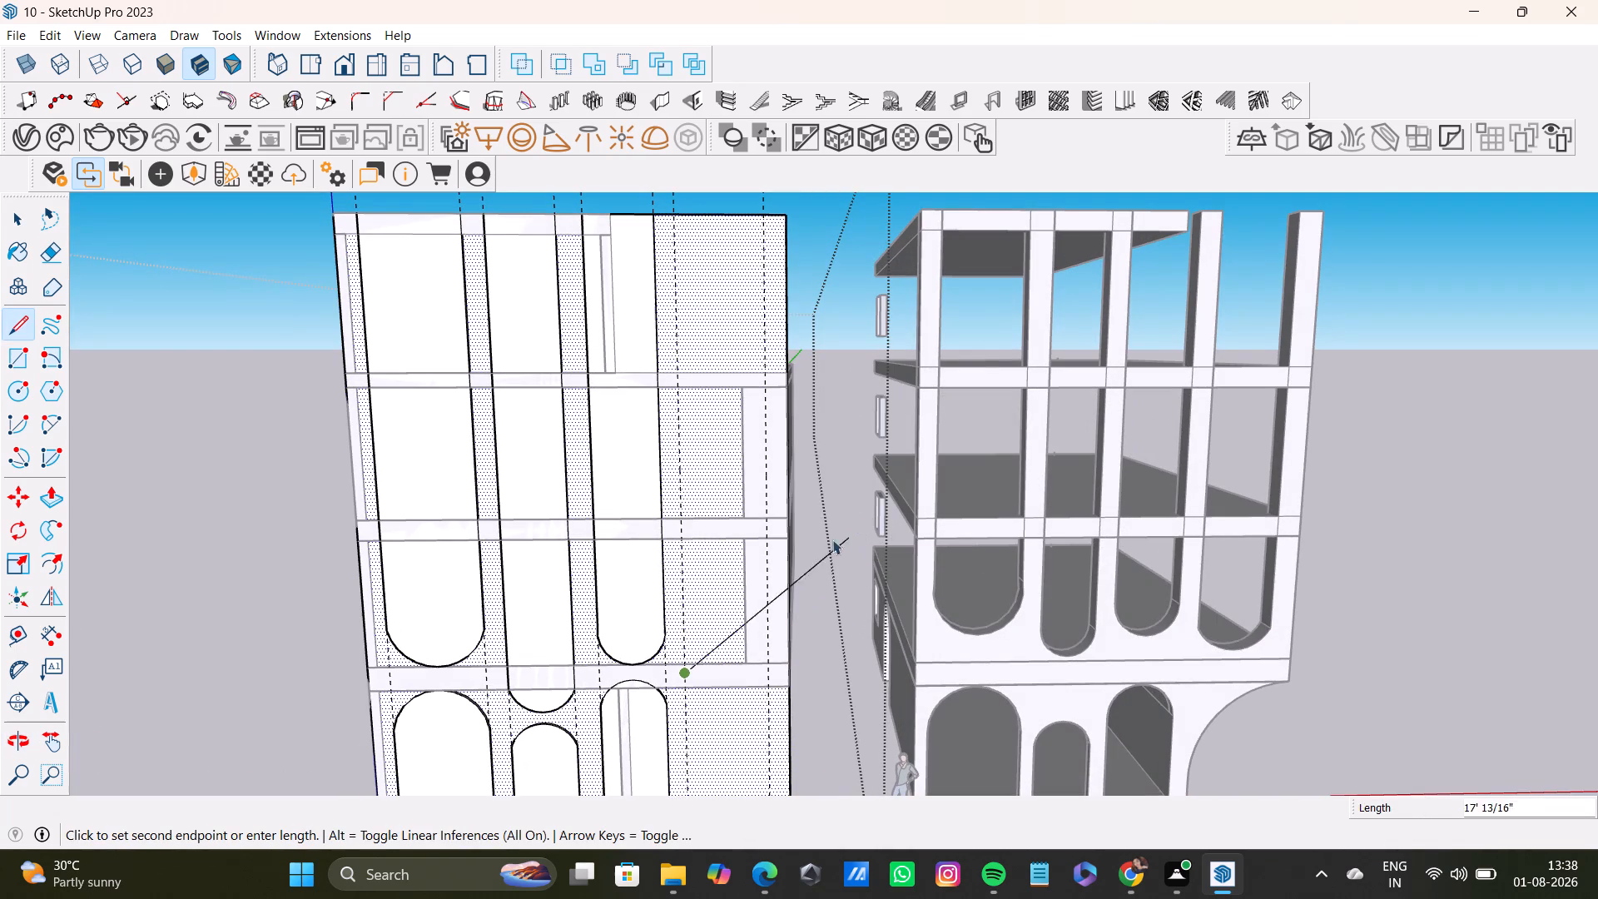
left_click(12, 322)
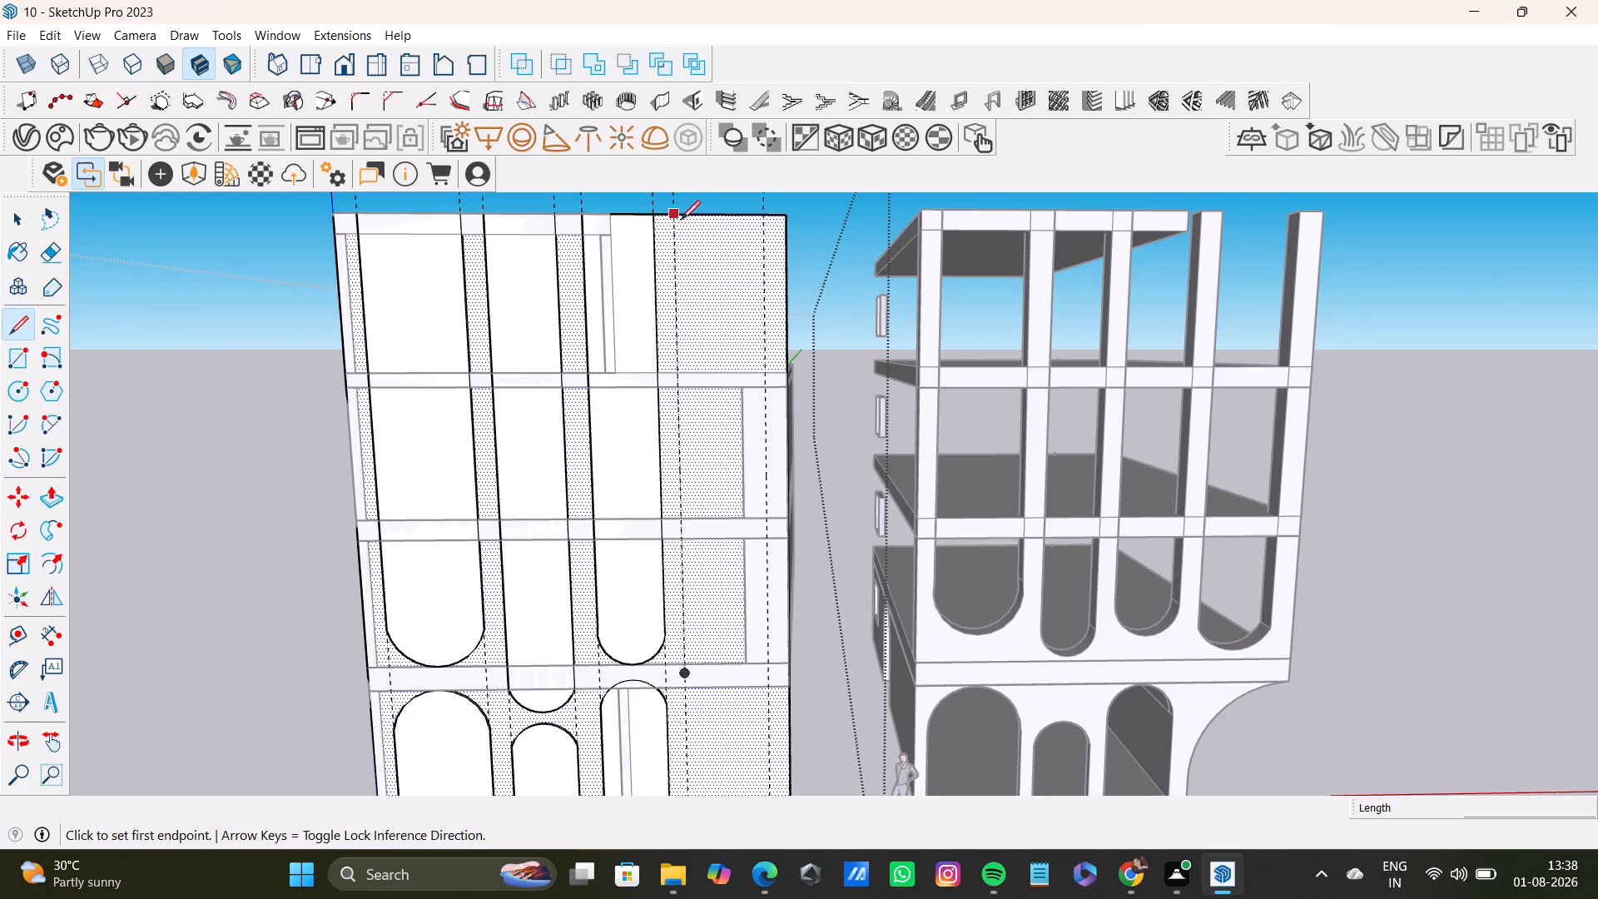
left_click(676, 214)
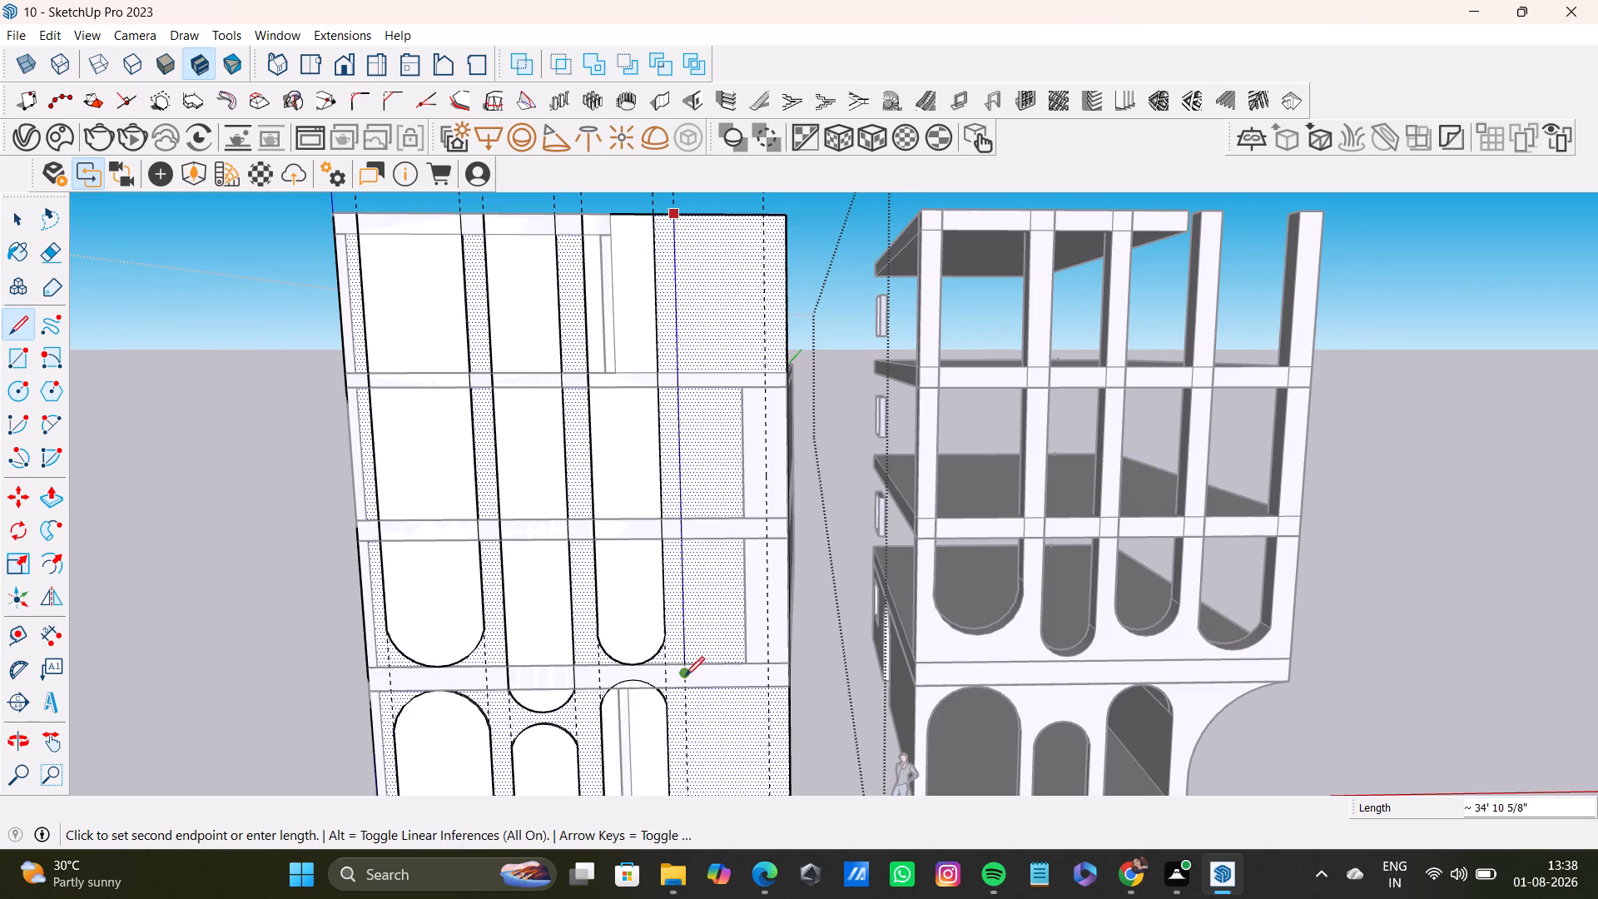
left_click(685, 676)
key("space")
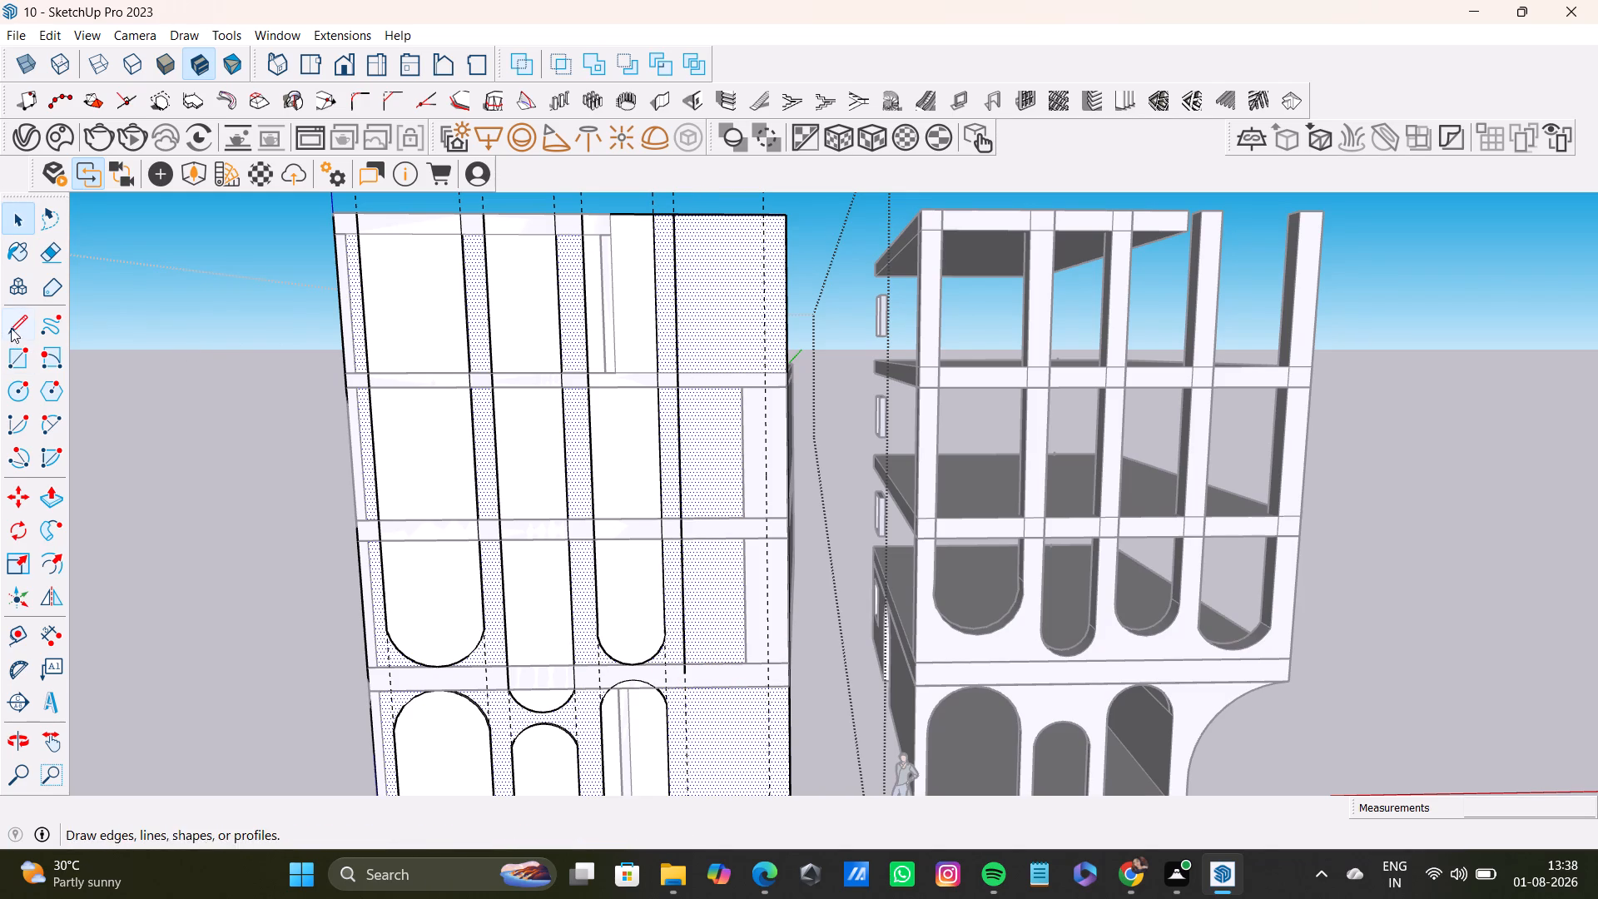
Draw the fourth upper opening's outer vertical side along its guide, from the panel's top edge down to the lowest floor band.
left_click(20, 333)
left_click(770, 217)
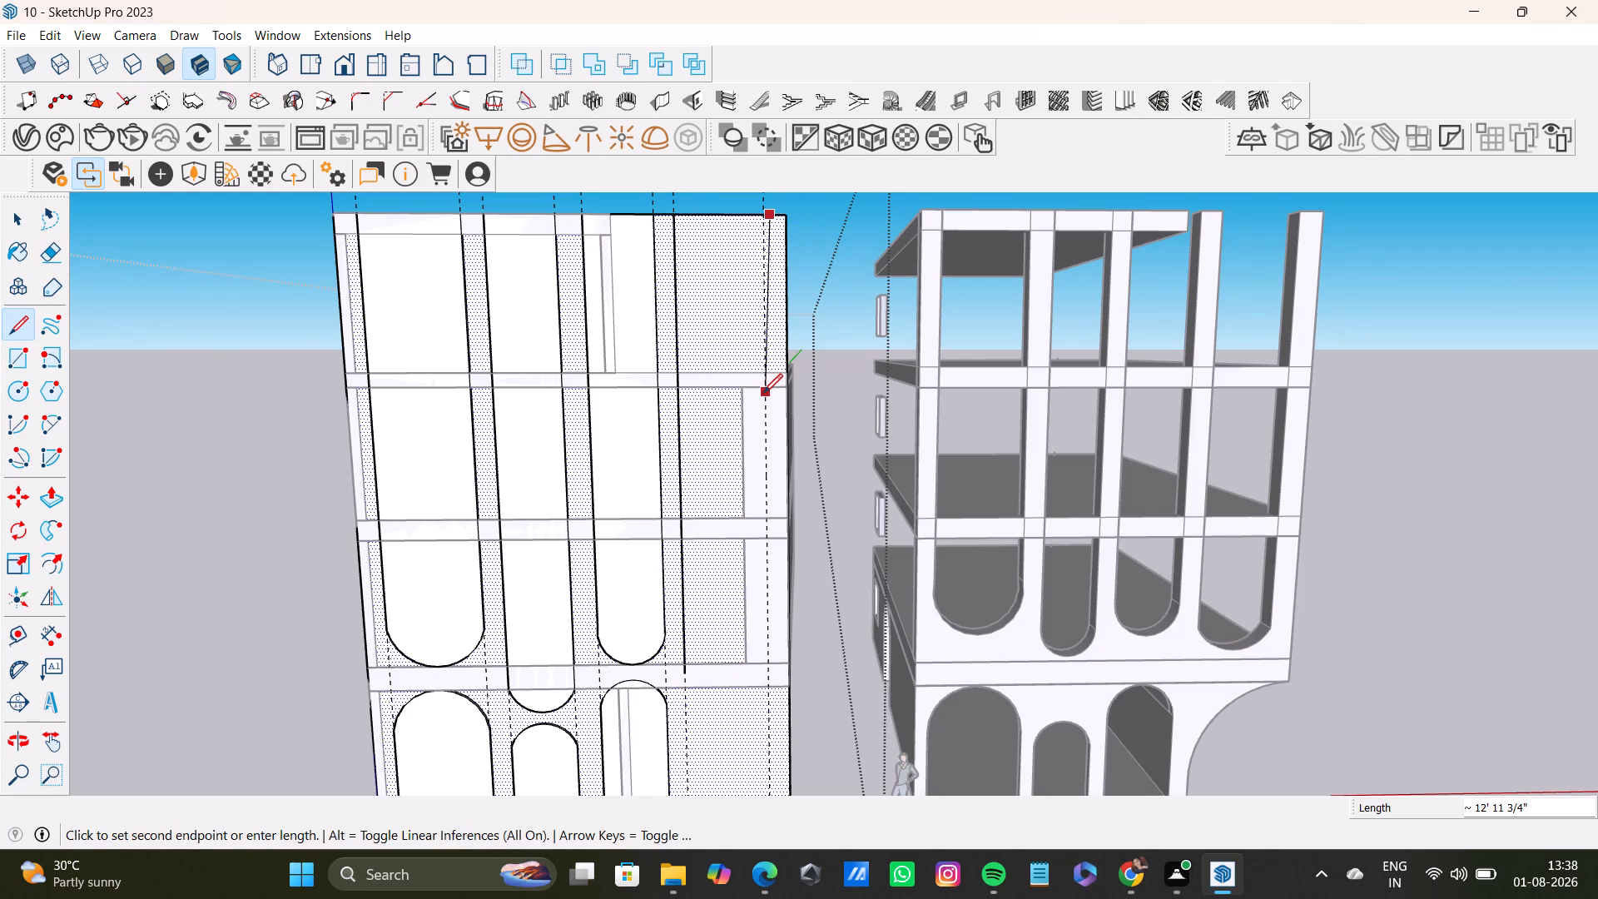
key("space")
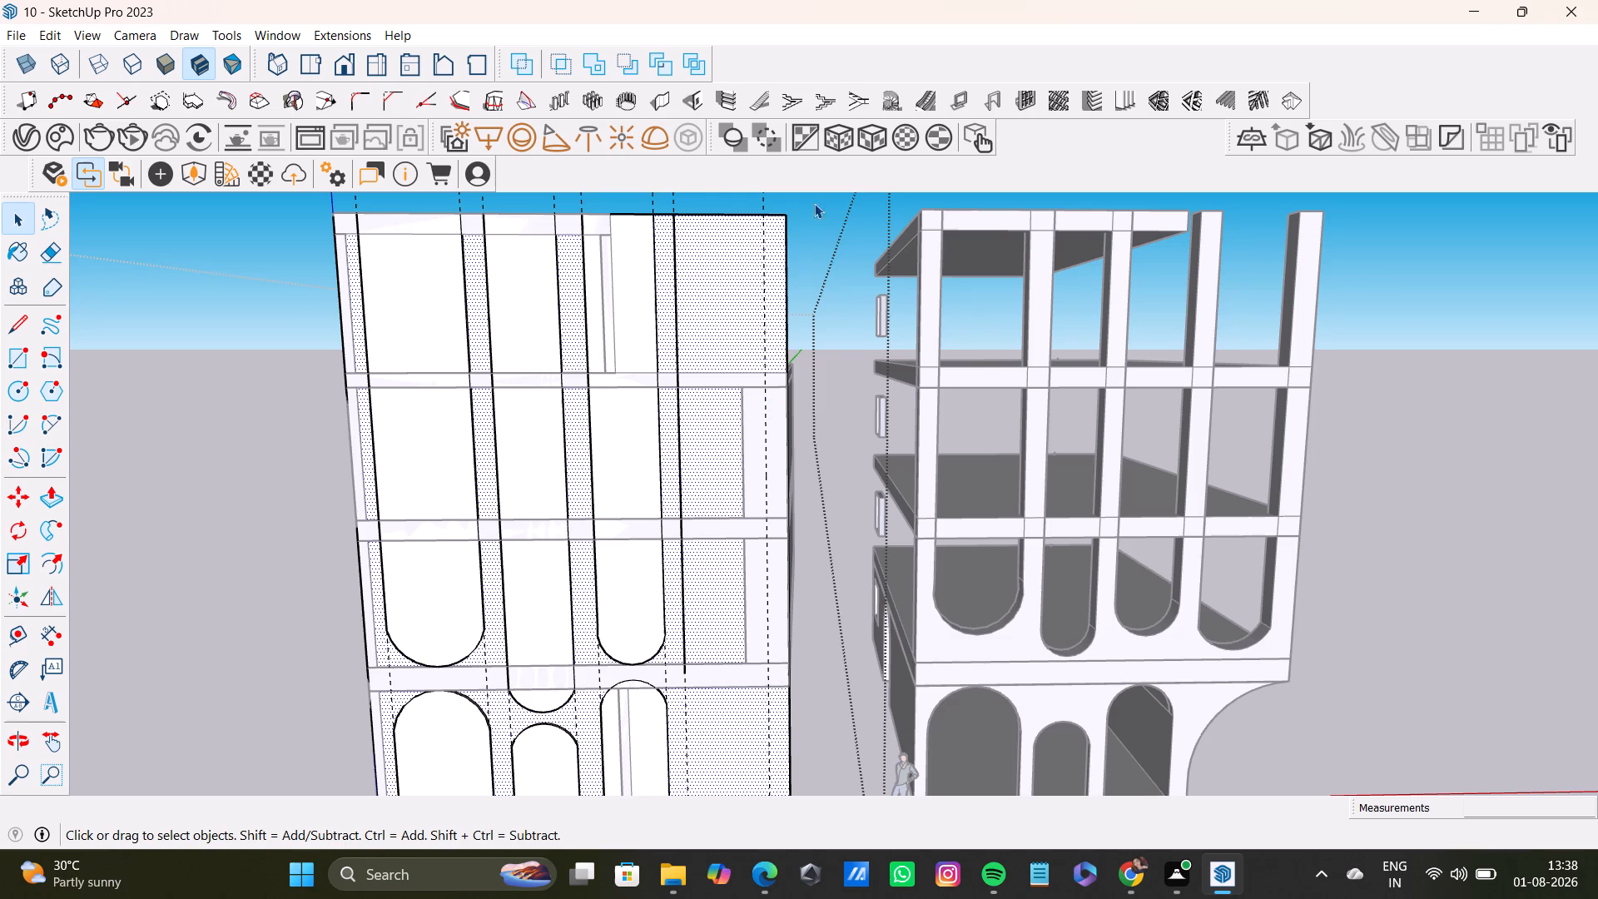
left_click(8, 330)
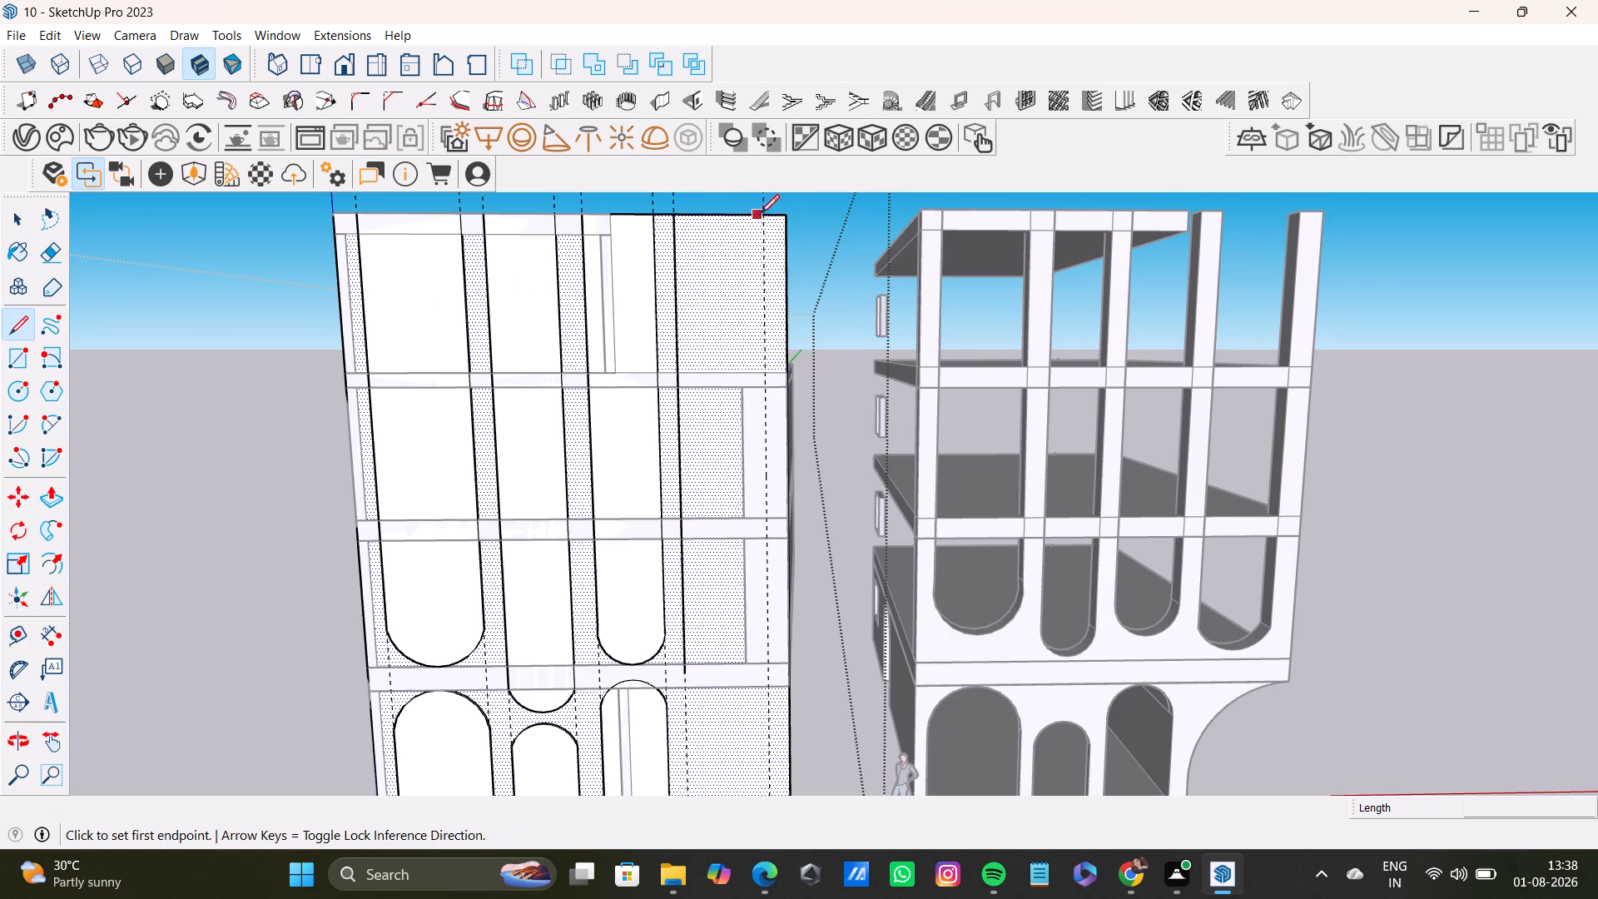
left_click(768, 214)
key("space")
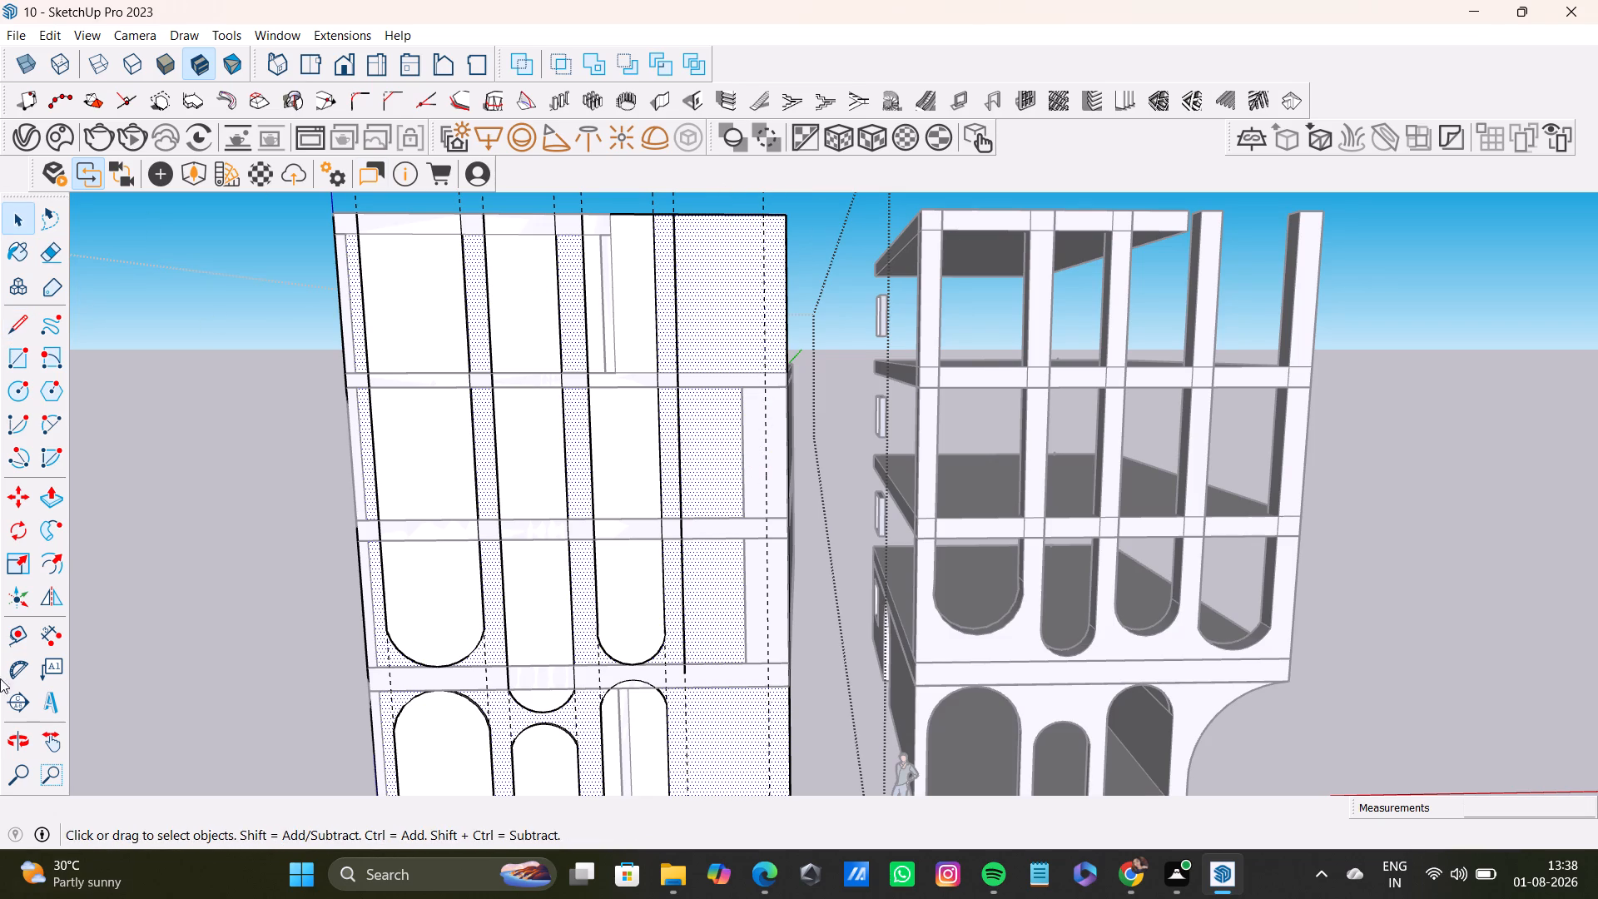
left_click(22, 334)
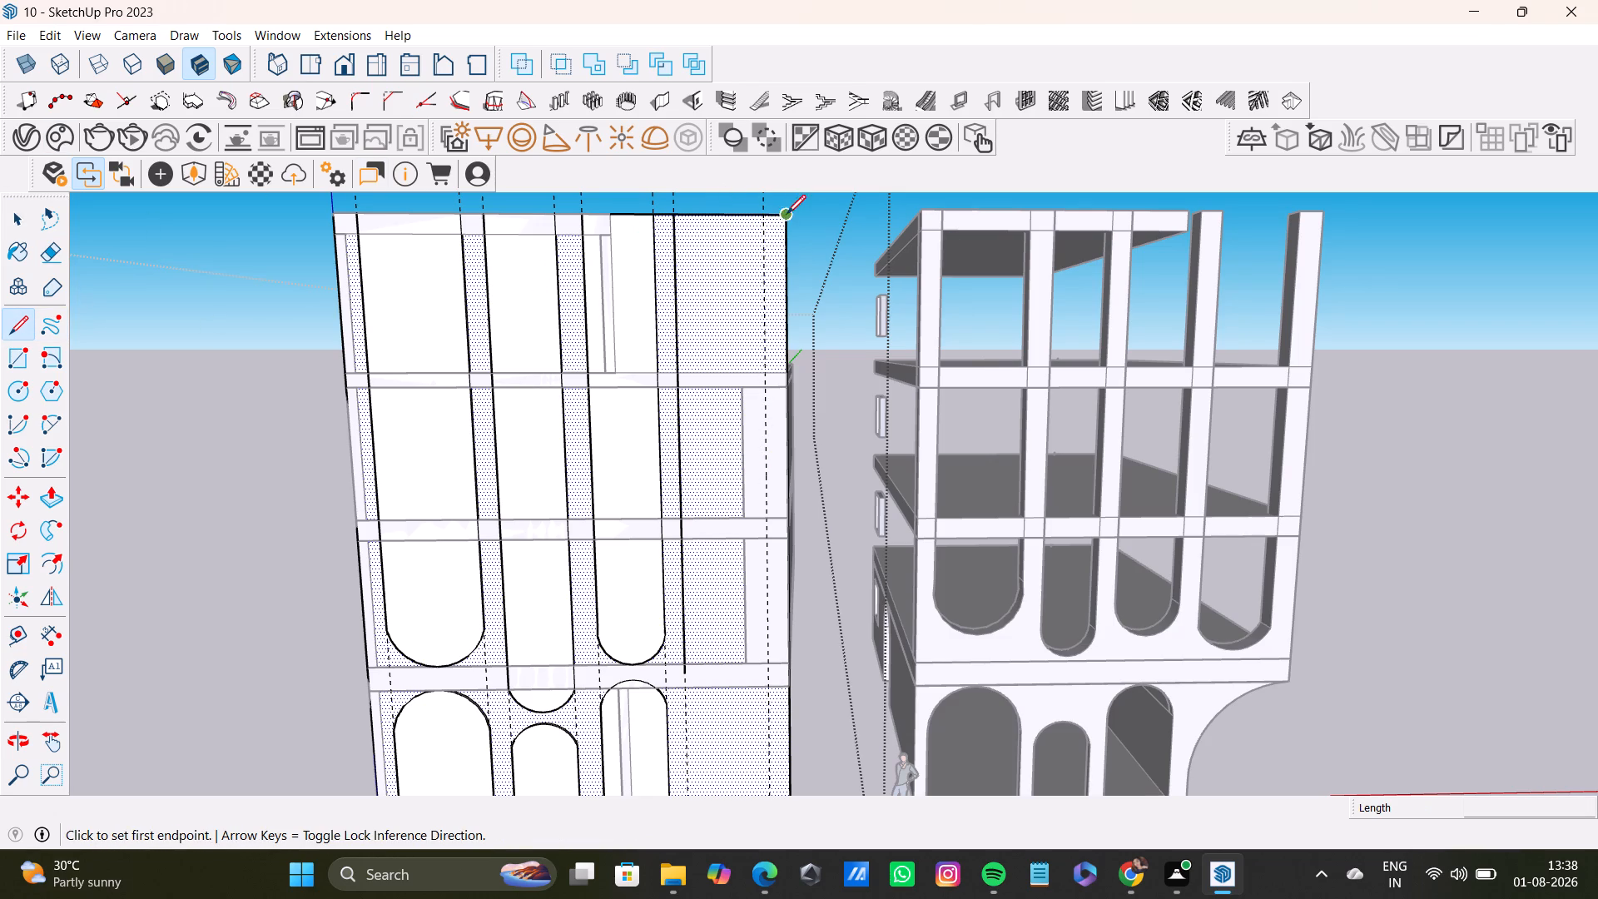
left_click(766, 218)
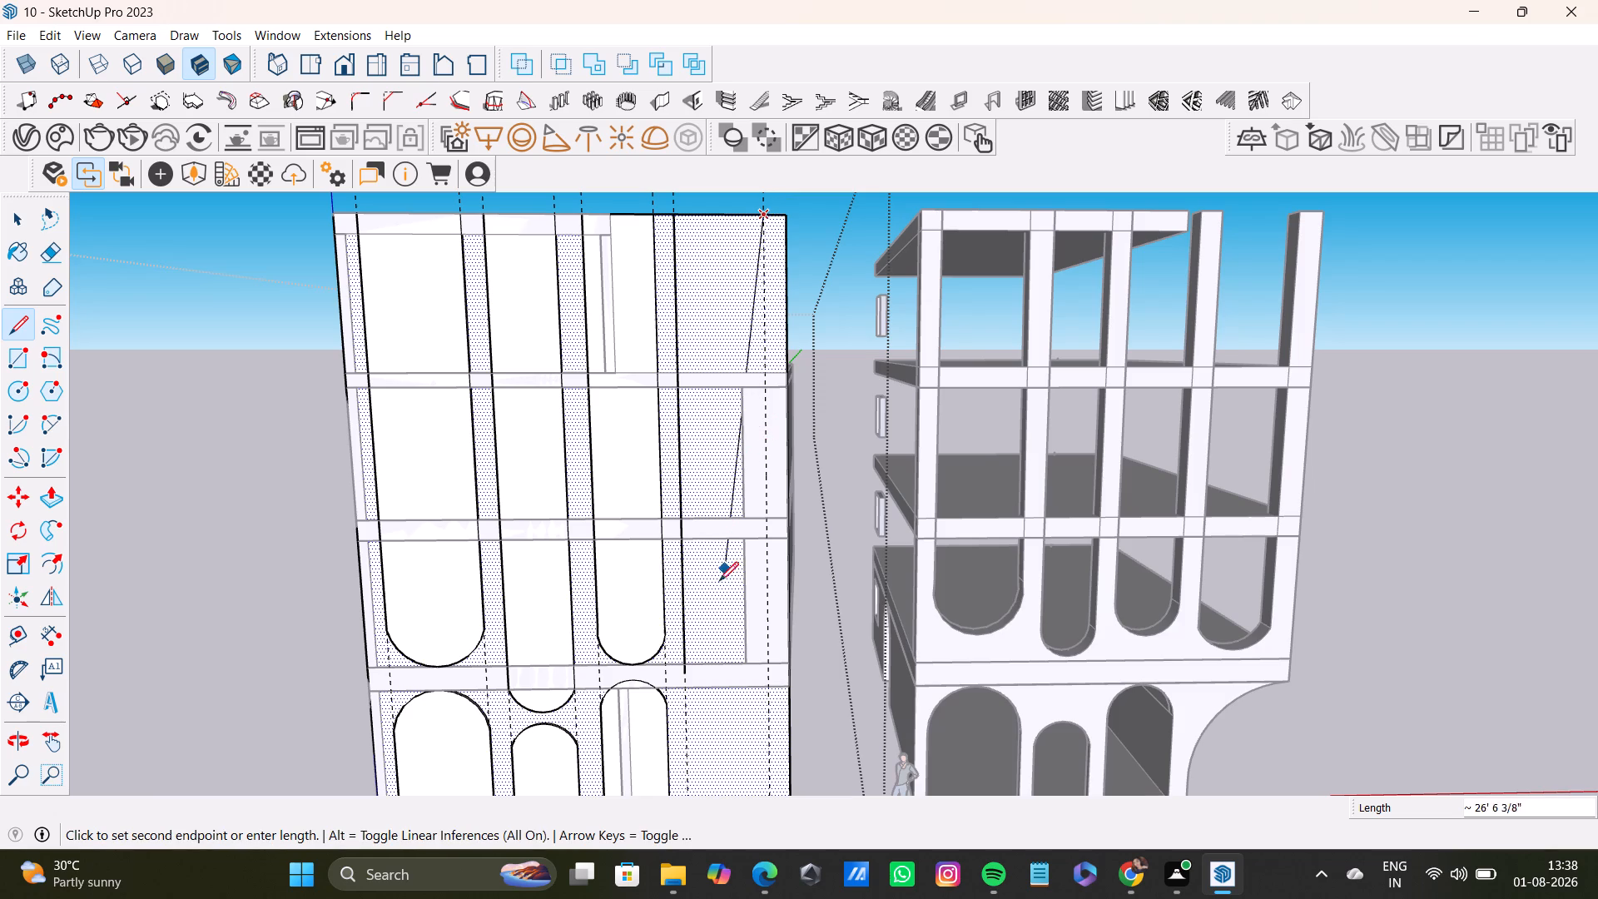
left_click(768, 676)
key("space")
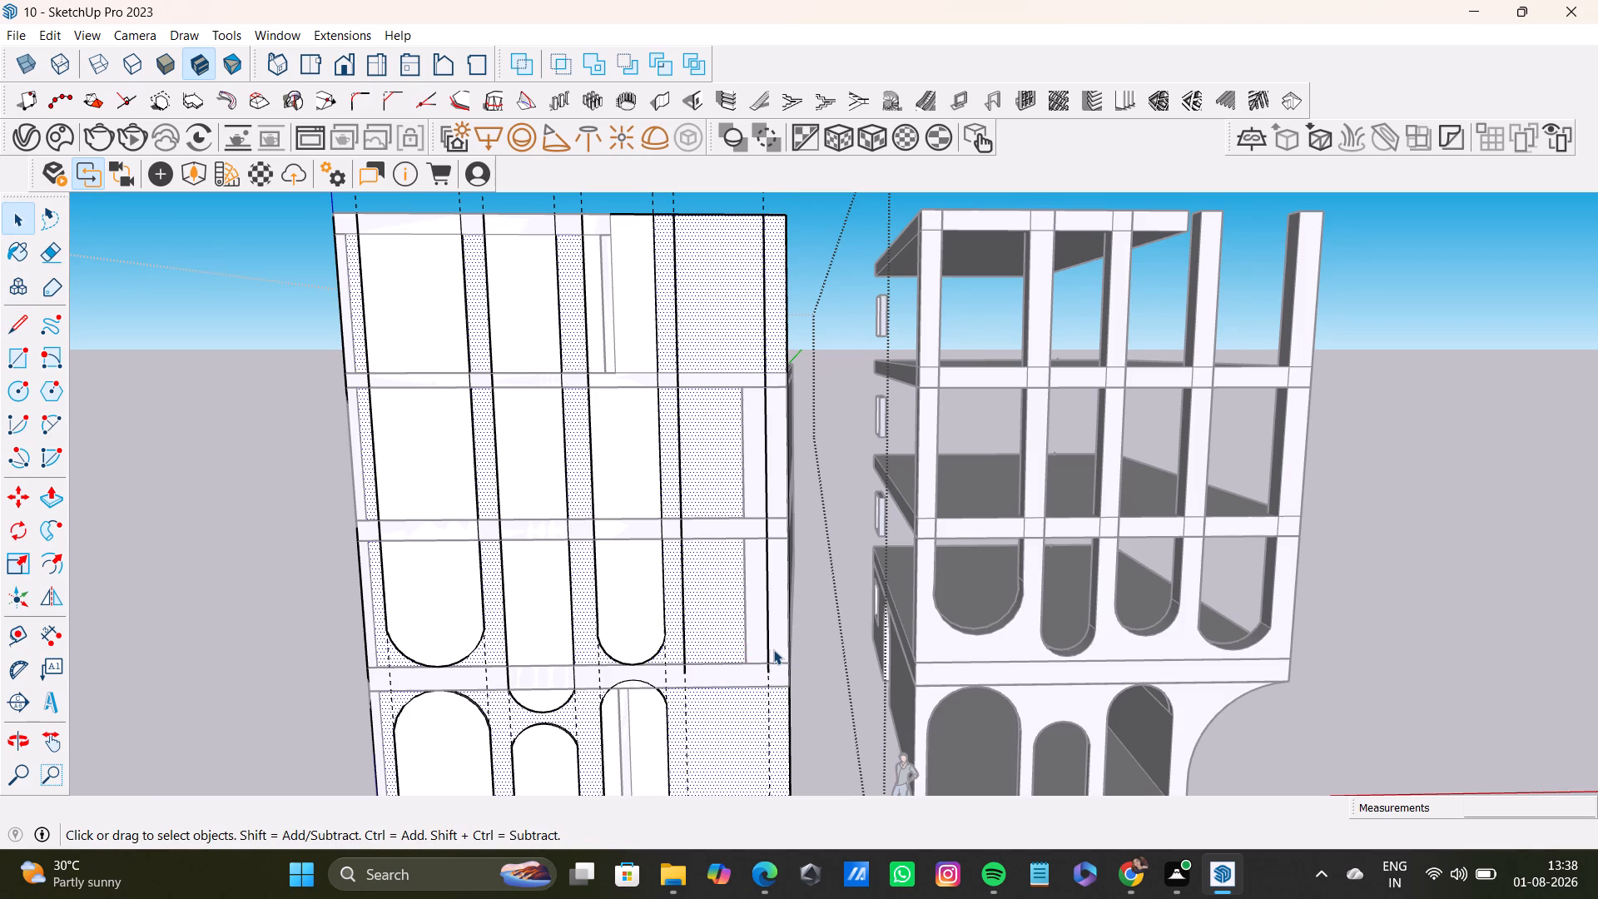
Draw the fourth upper opening's round bottom as a two-point arc between its side lines' lower ends, and close the facade panel group.
scroll(773, 649, "down", 2)
middle_click_drag(773, 649, 740, 559, "shift")
left_click(46, 425)
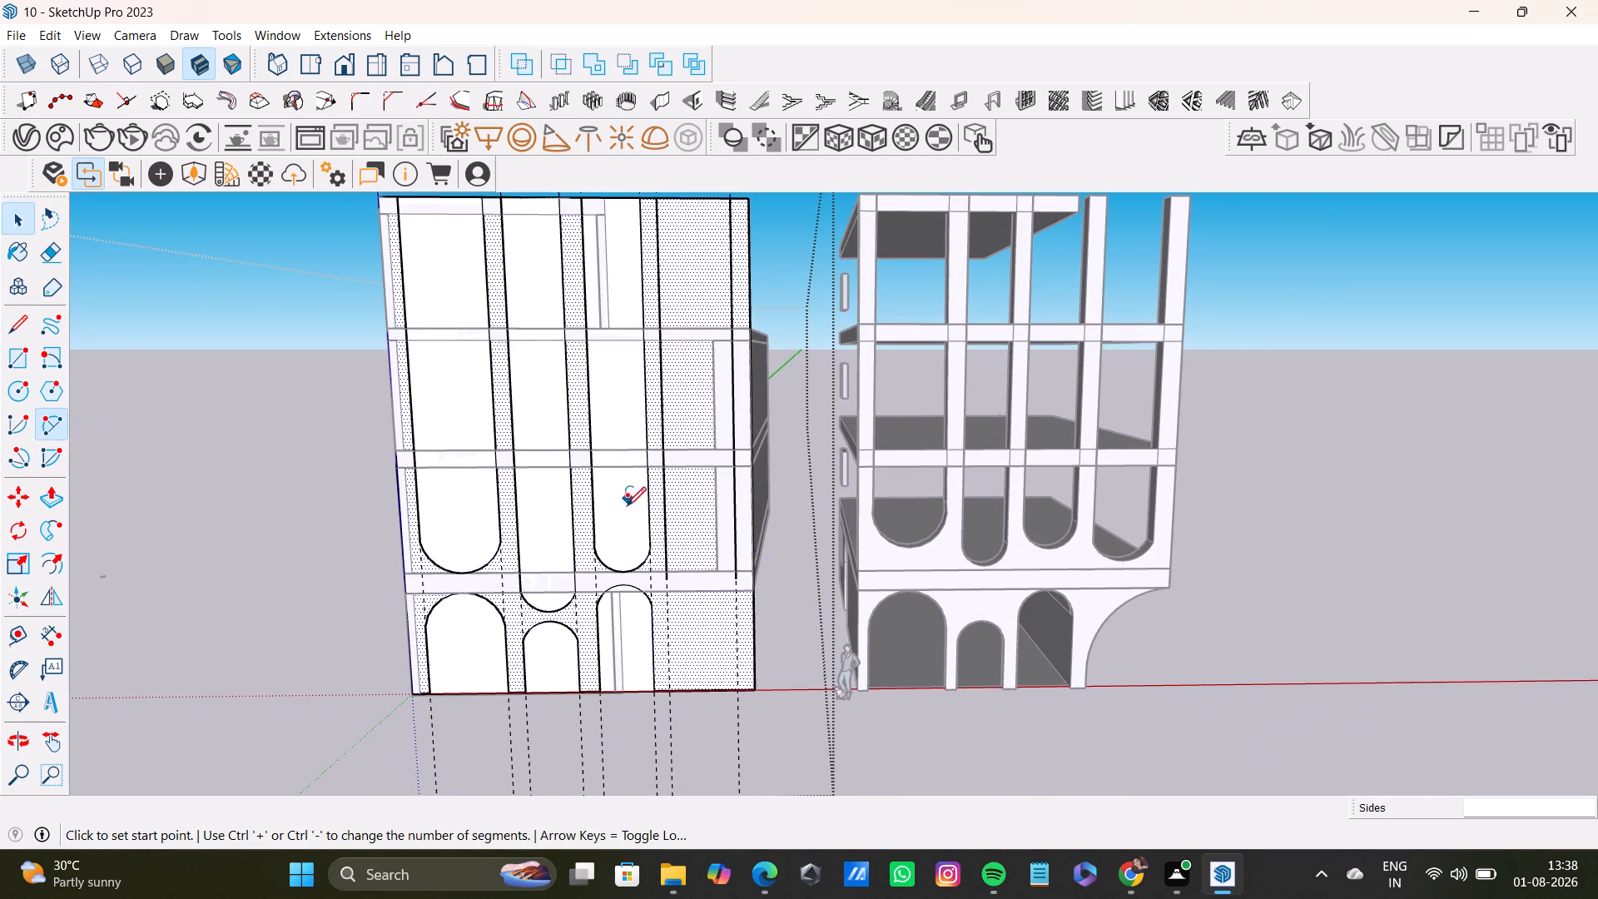
left_click(669, 583)
left_click(736, 586)
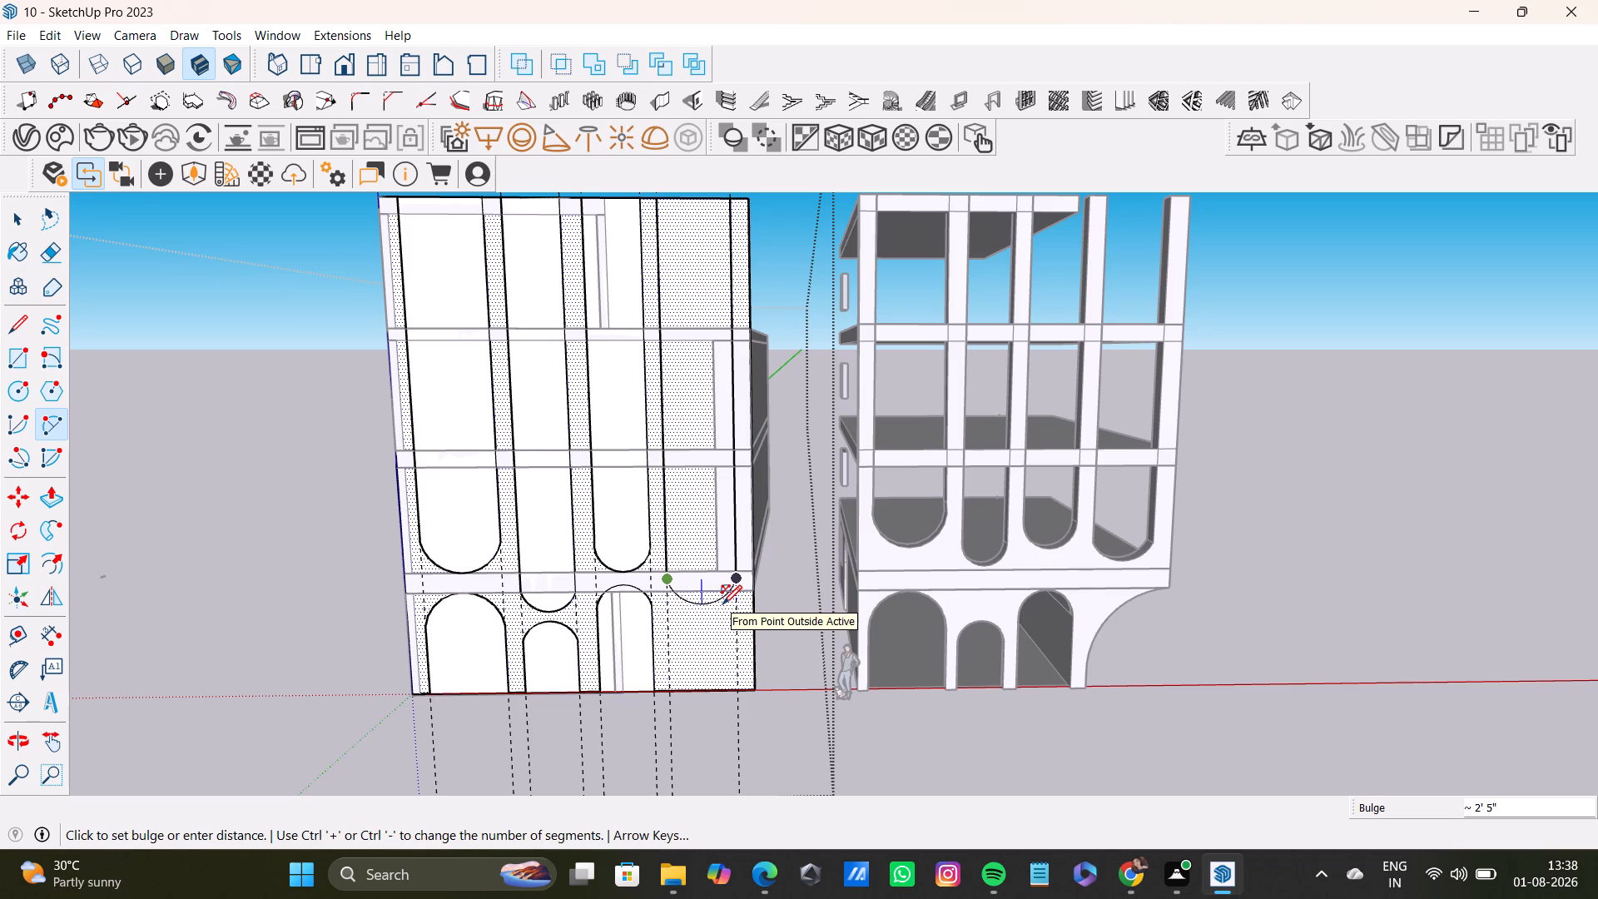
left_click(722, 604)
key("space")
left_click(161, 452)
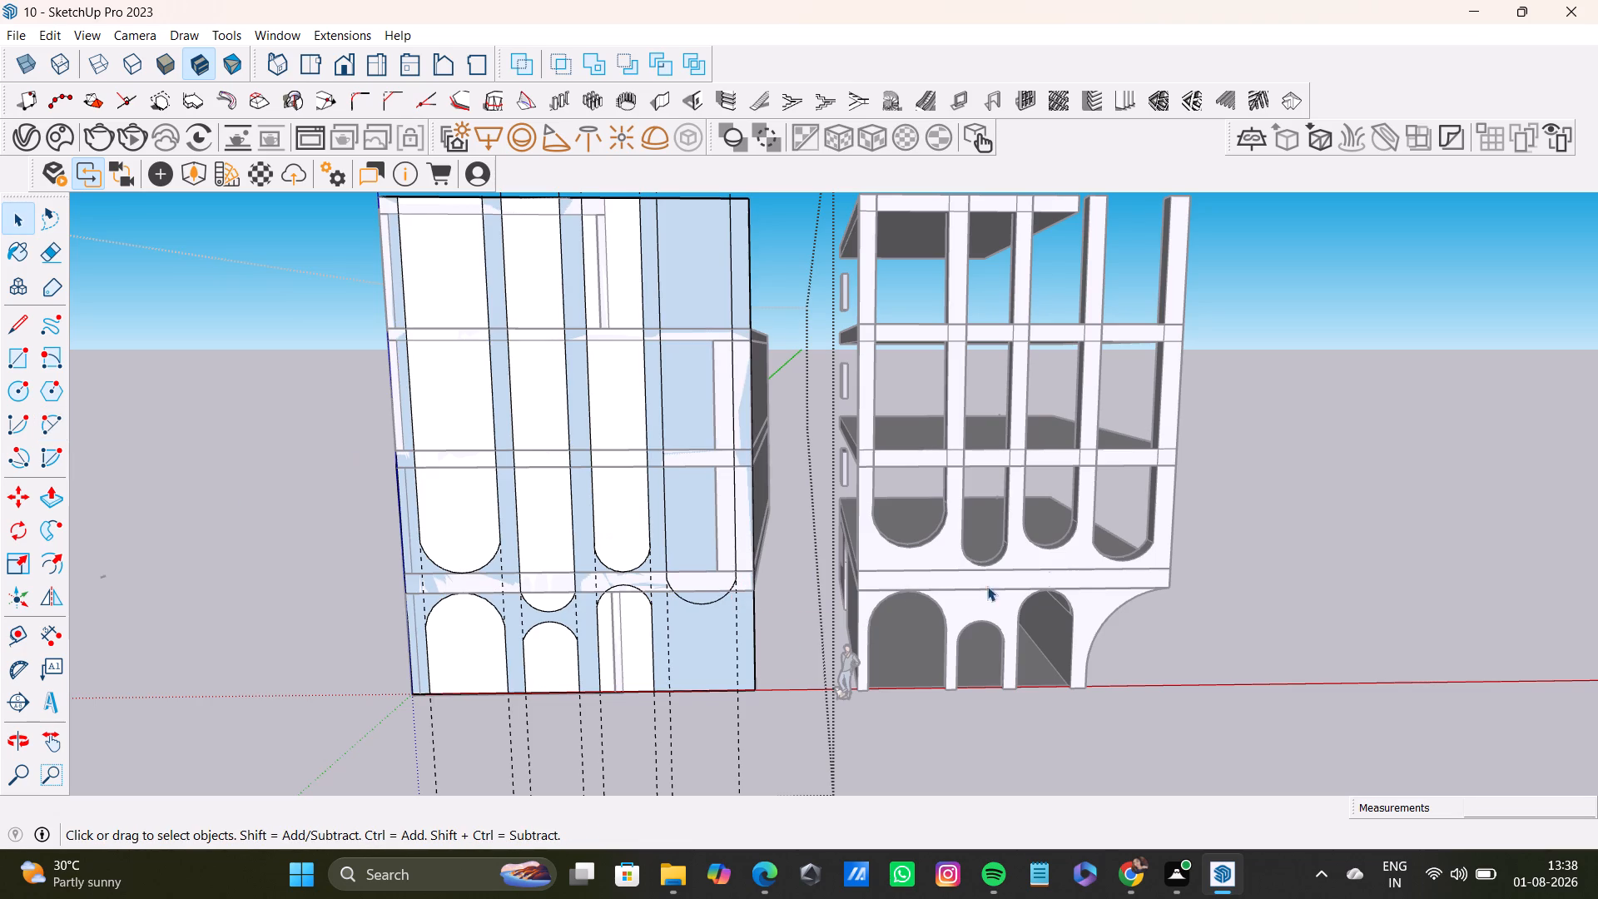
Compare the panel's outer ground-floor bay with the neighbouring building's curved ground-floor corner.
left_click(1200, 549)
scroll(746, 645, "up", 7)
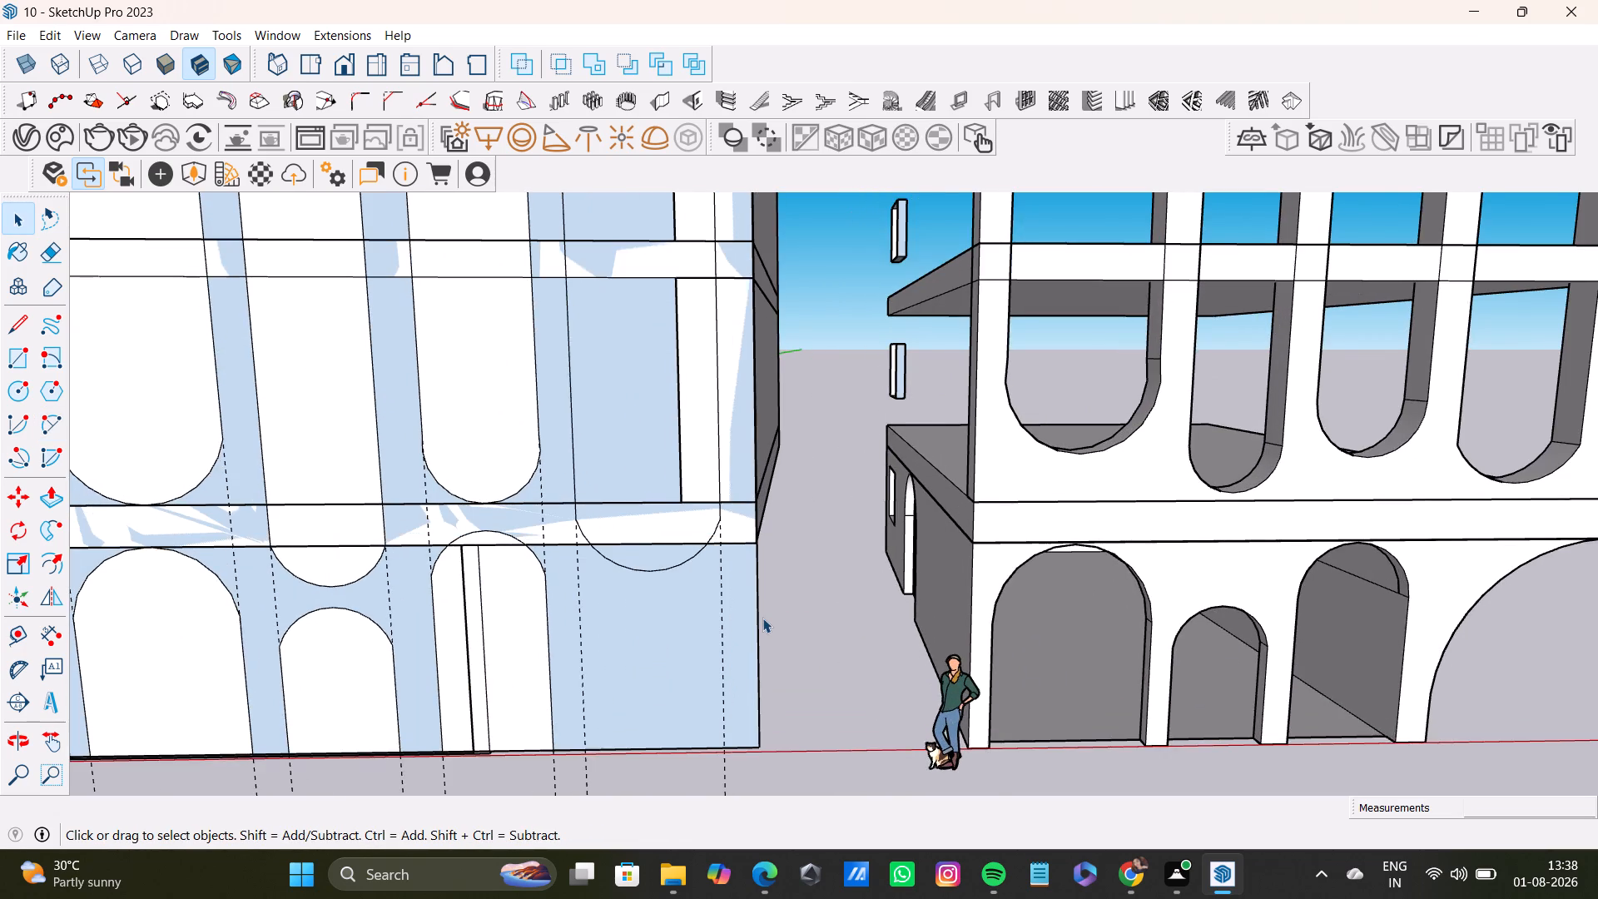
scroll(762, 607, "up", 1)
scroll(762, 604, "down", 15)
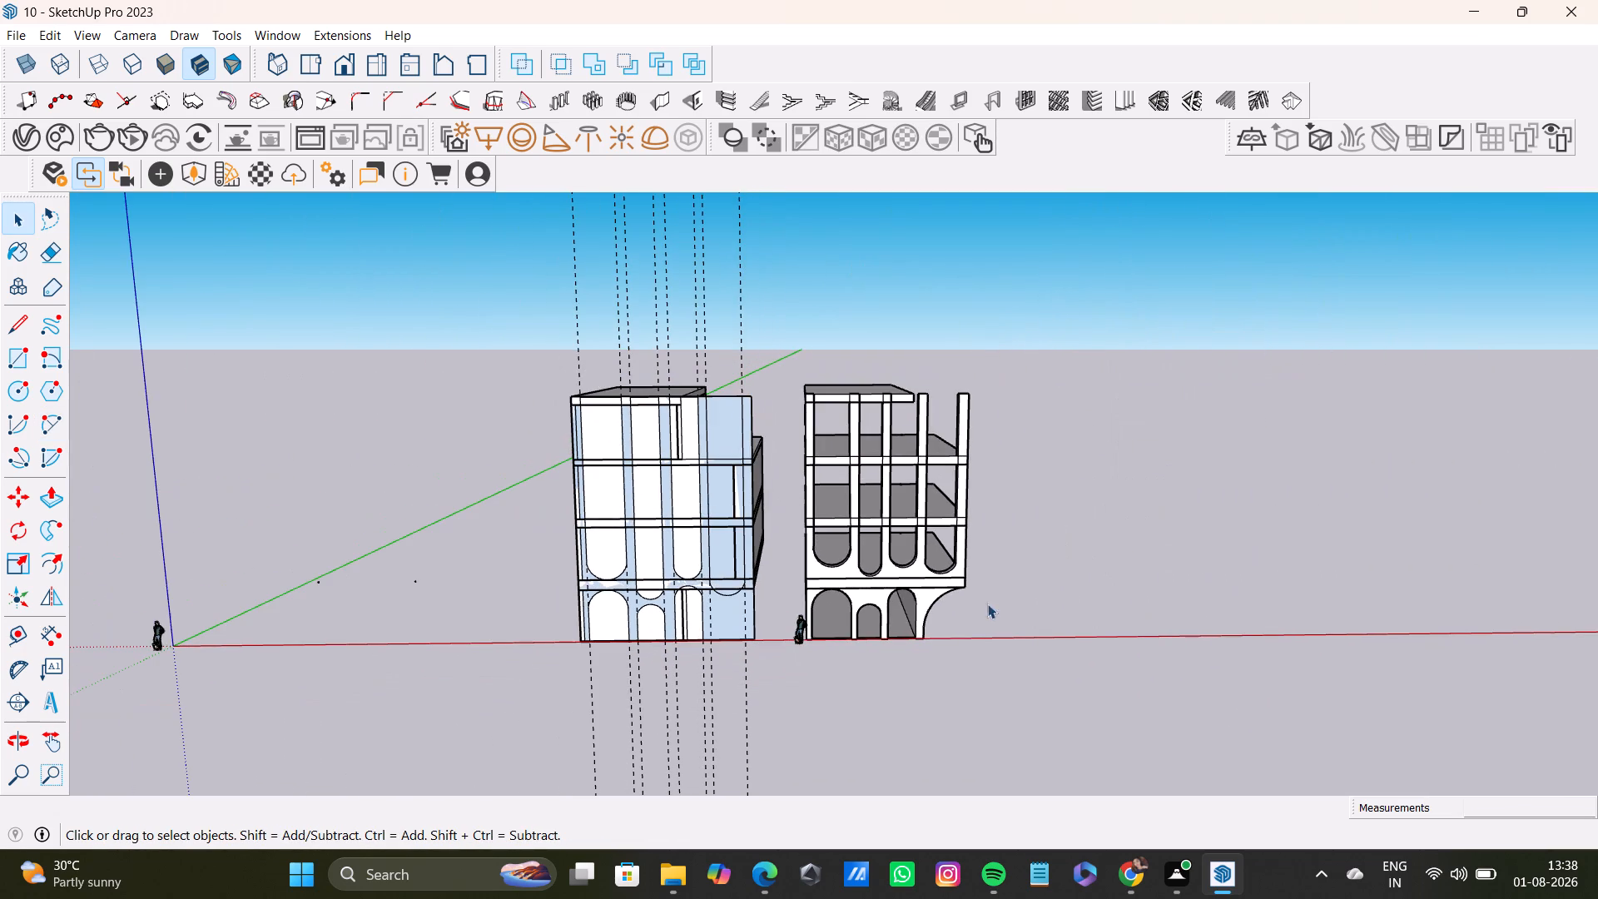
left_click(1184, 514)
middle_click_drag(801, 606, 641, 668)
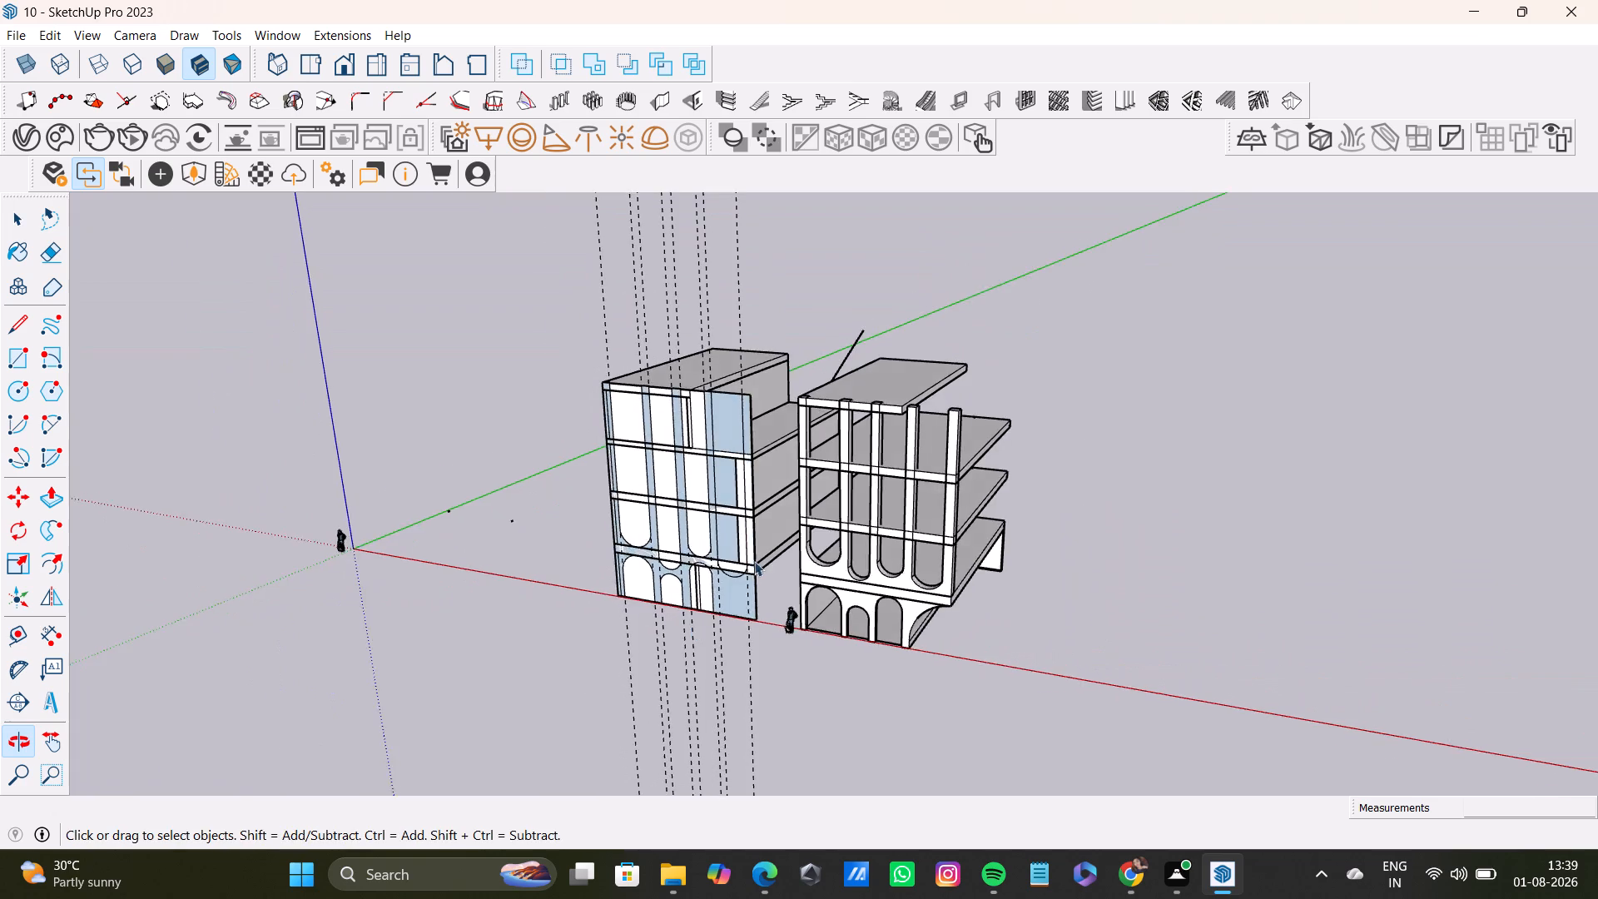
scroll(755, 561, "up", 7)
middle_click_drag(757, 592, 849, 564)
middle_click_drag(812, 579, 838, 559, "shift")
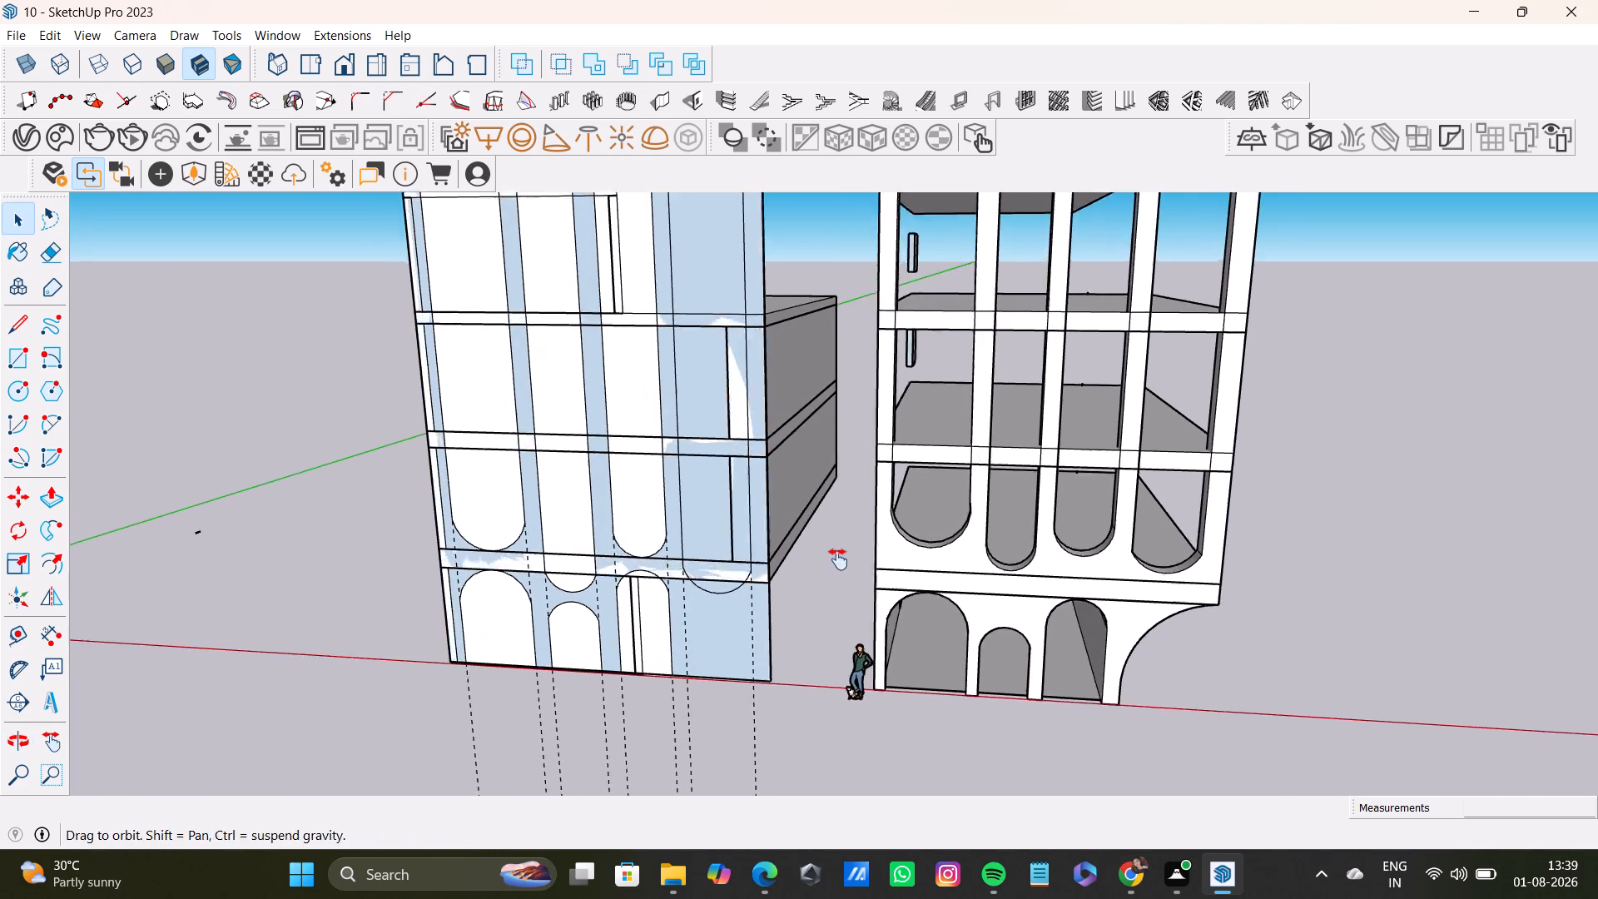
middle_click_drag(838, 559, 875, 544, "shift")
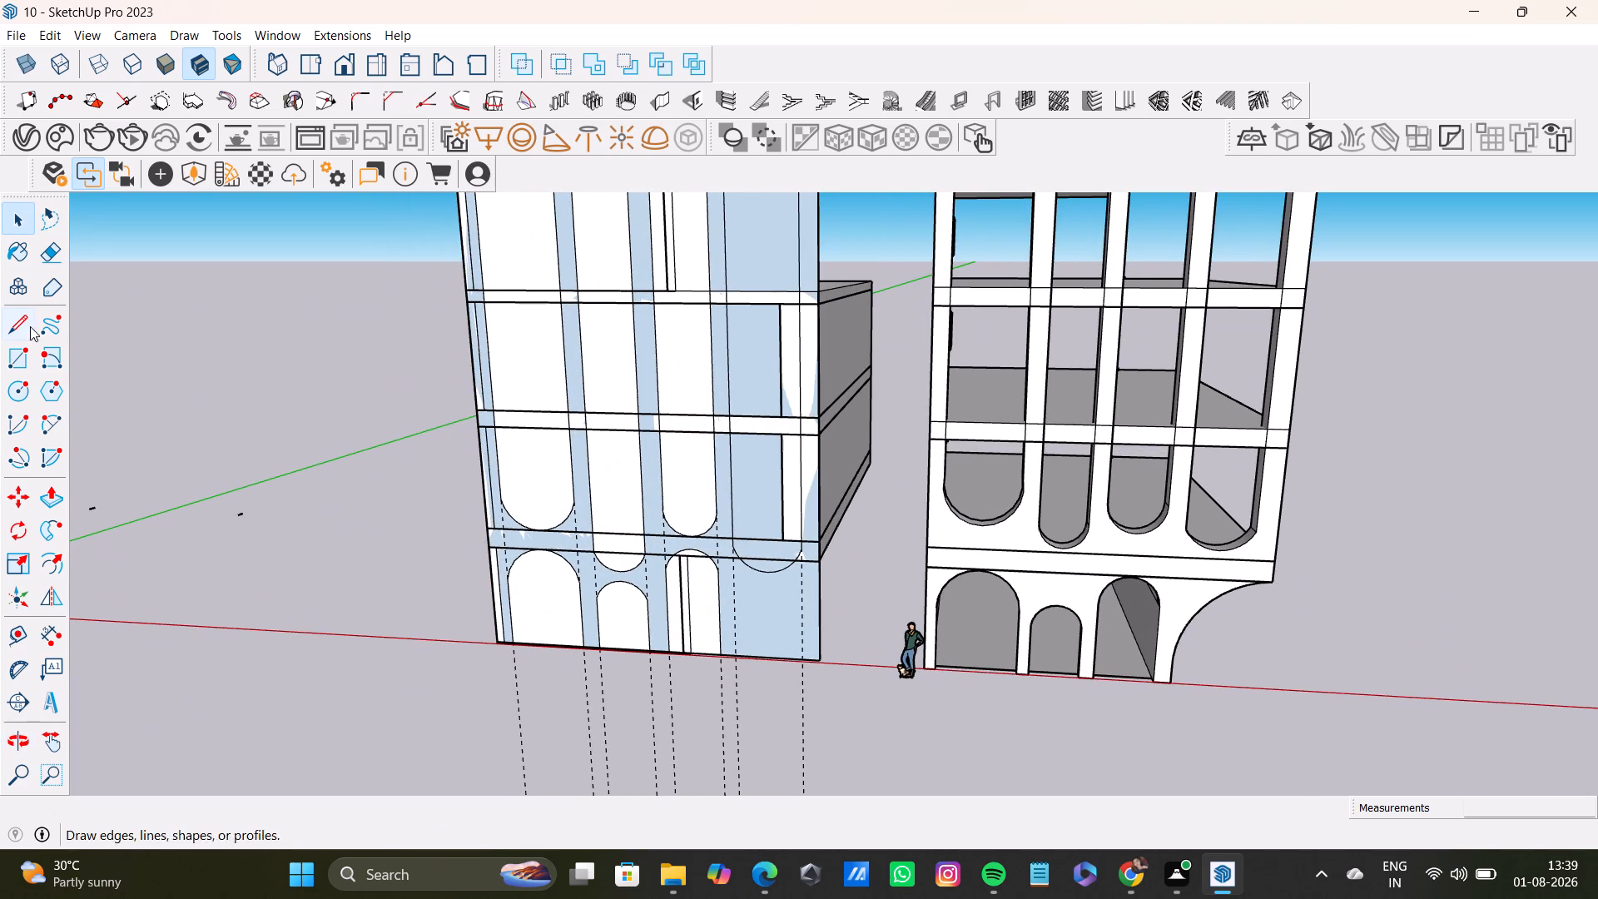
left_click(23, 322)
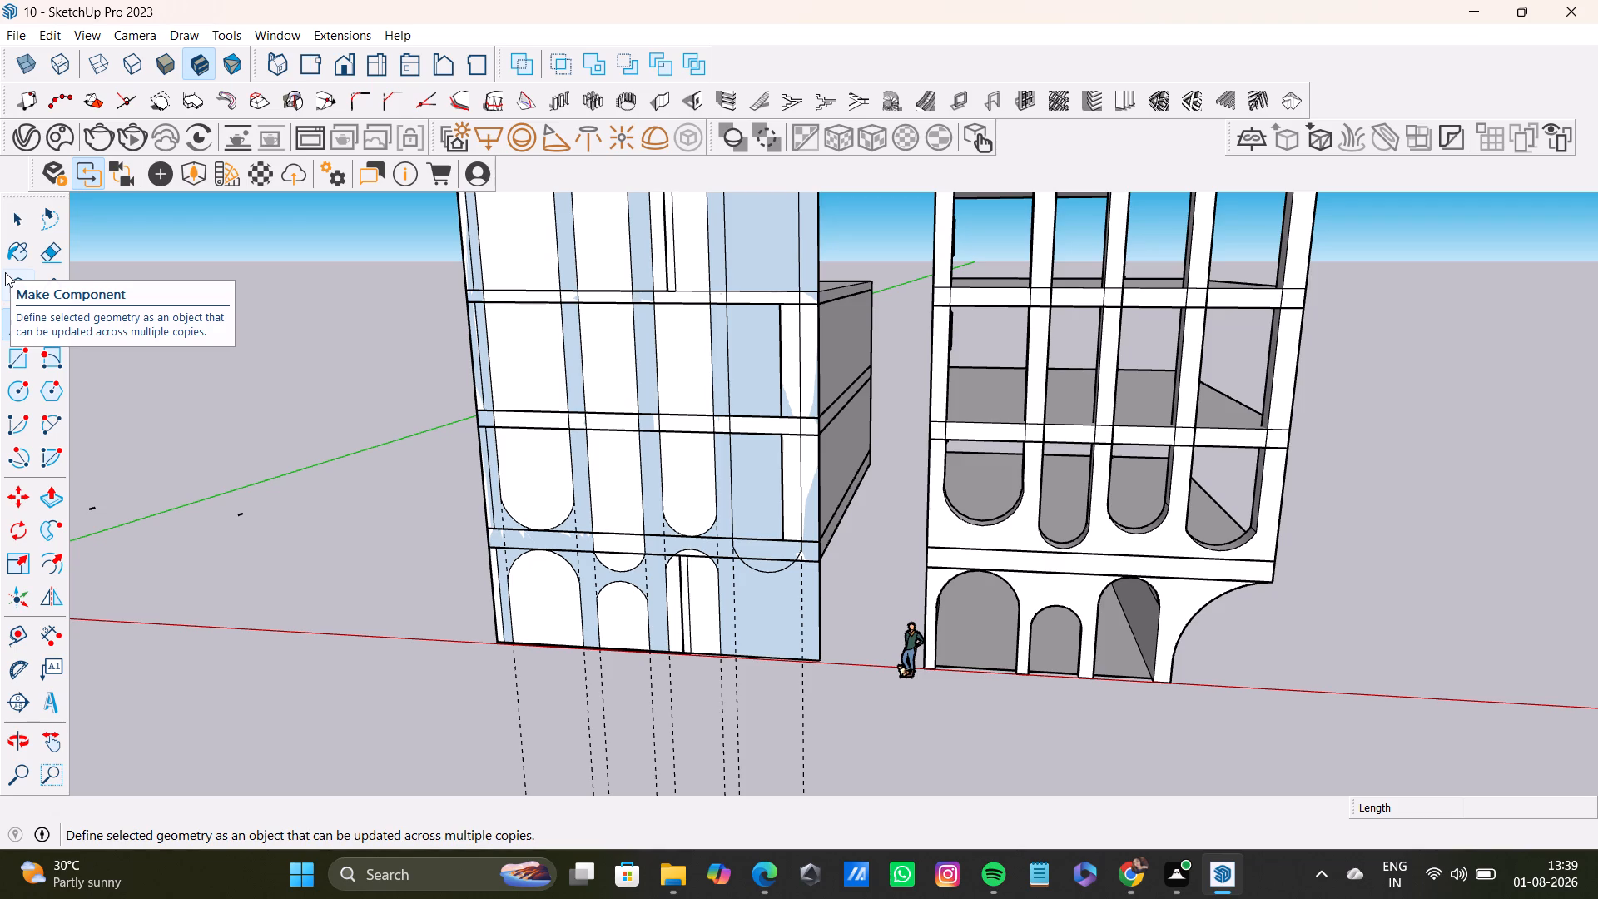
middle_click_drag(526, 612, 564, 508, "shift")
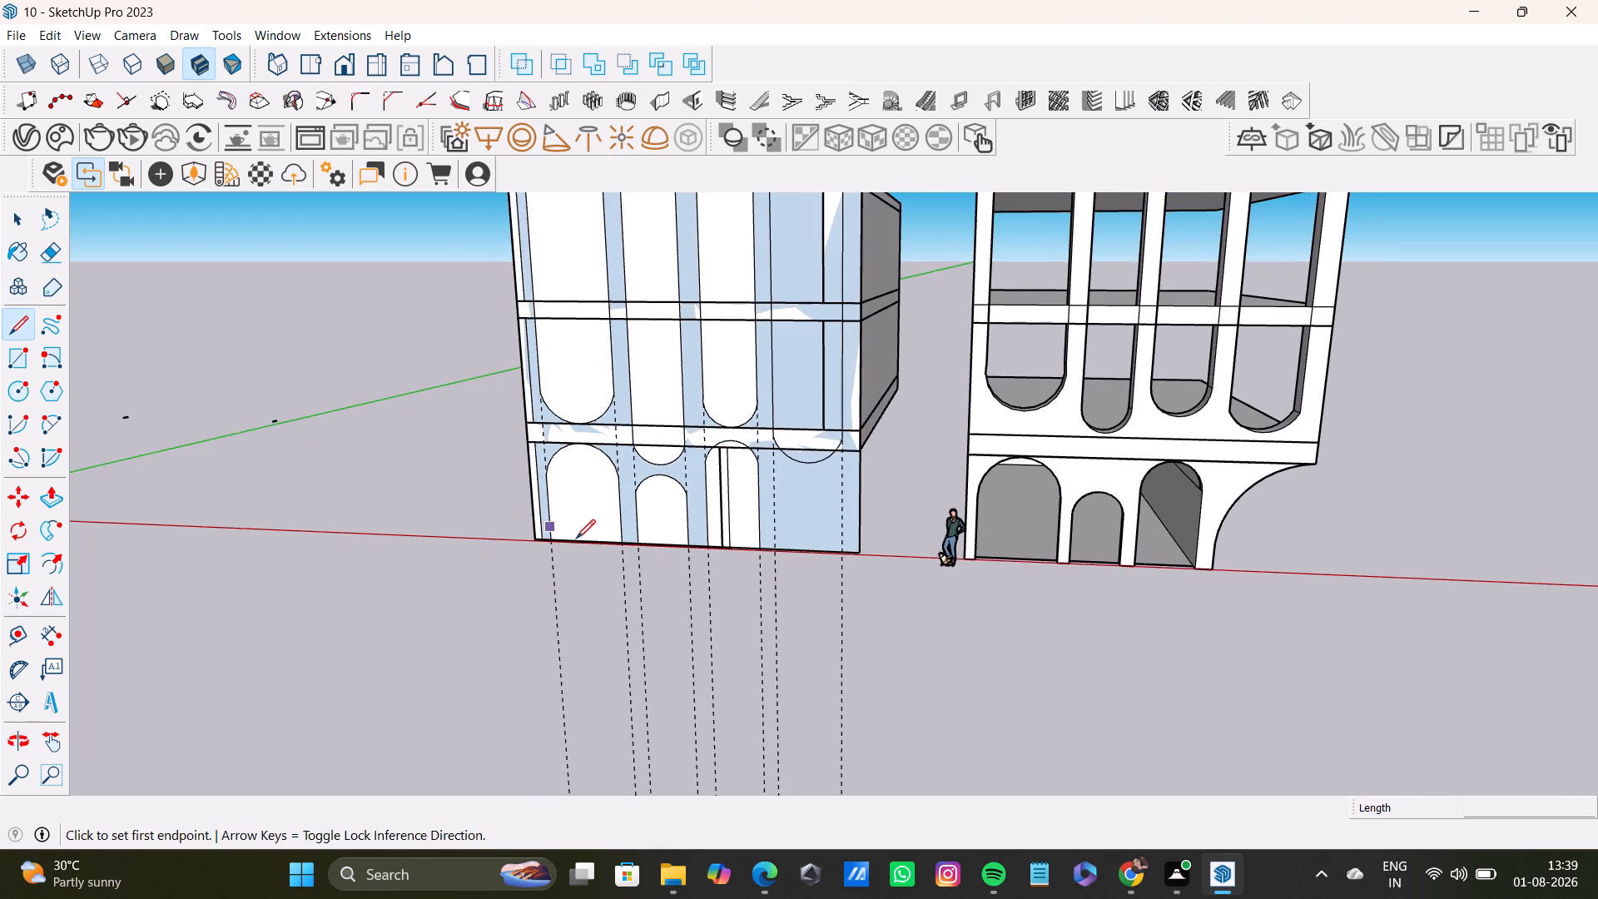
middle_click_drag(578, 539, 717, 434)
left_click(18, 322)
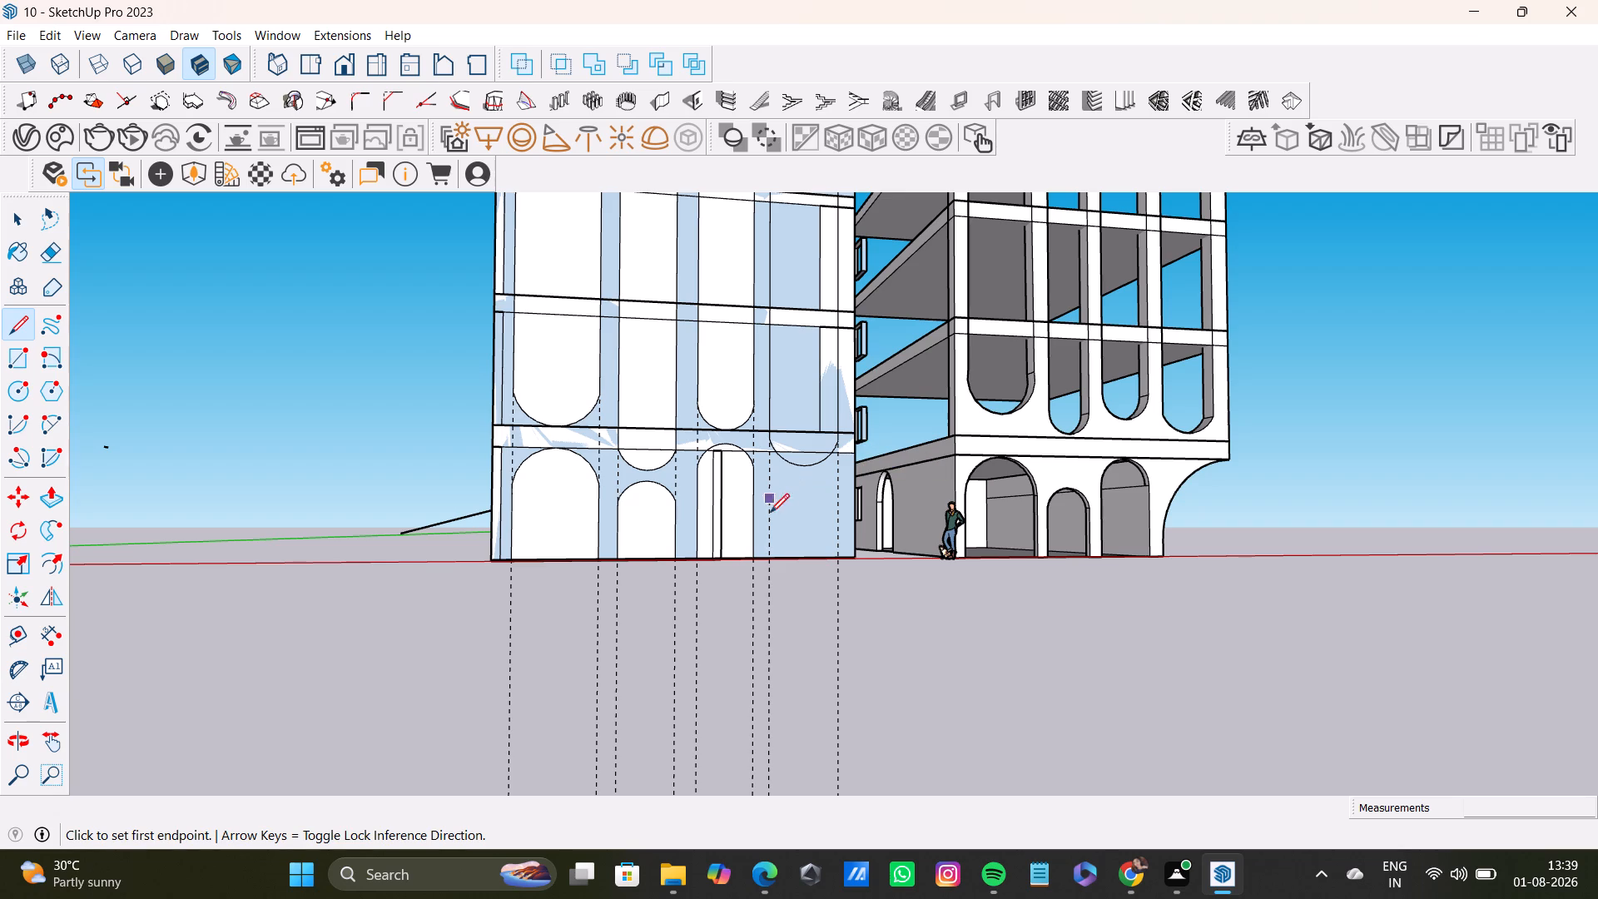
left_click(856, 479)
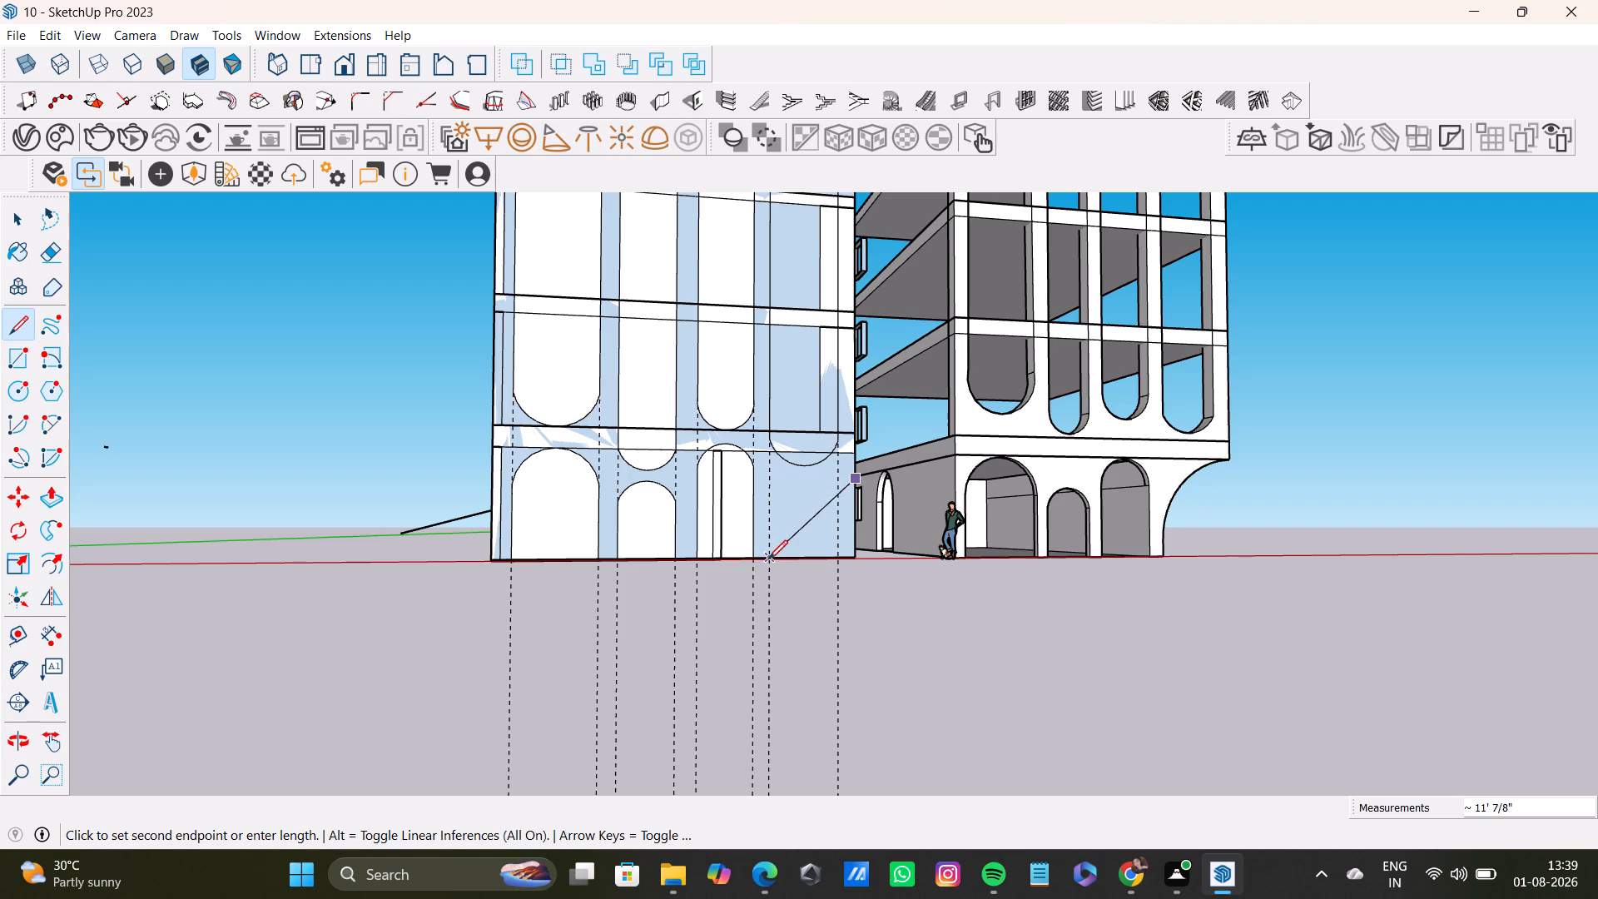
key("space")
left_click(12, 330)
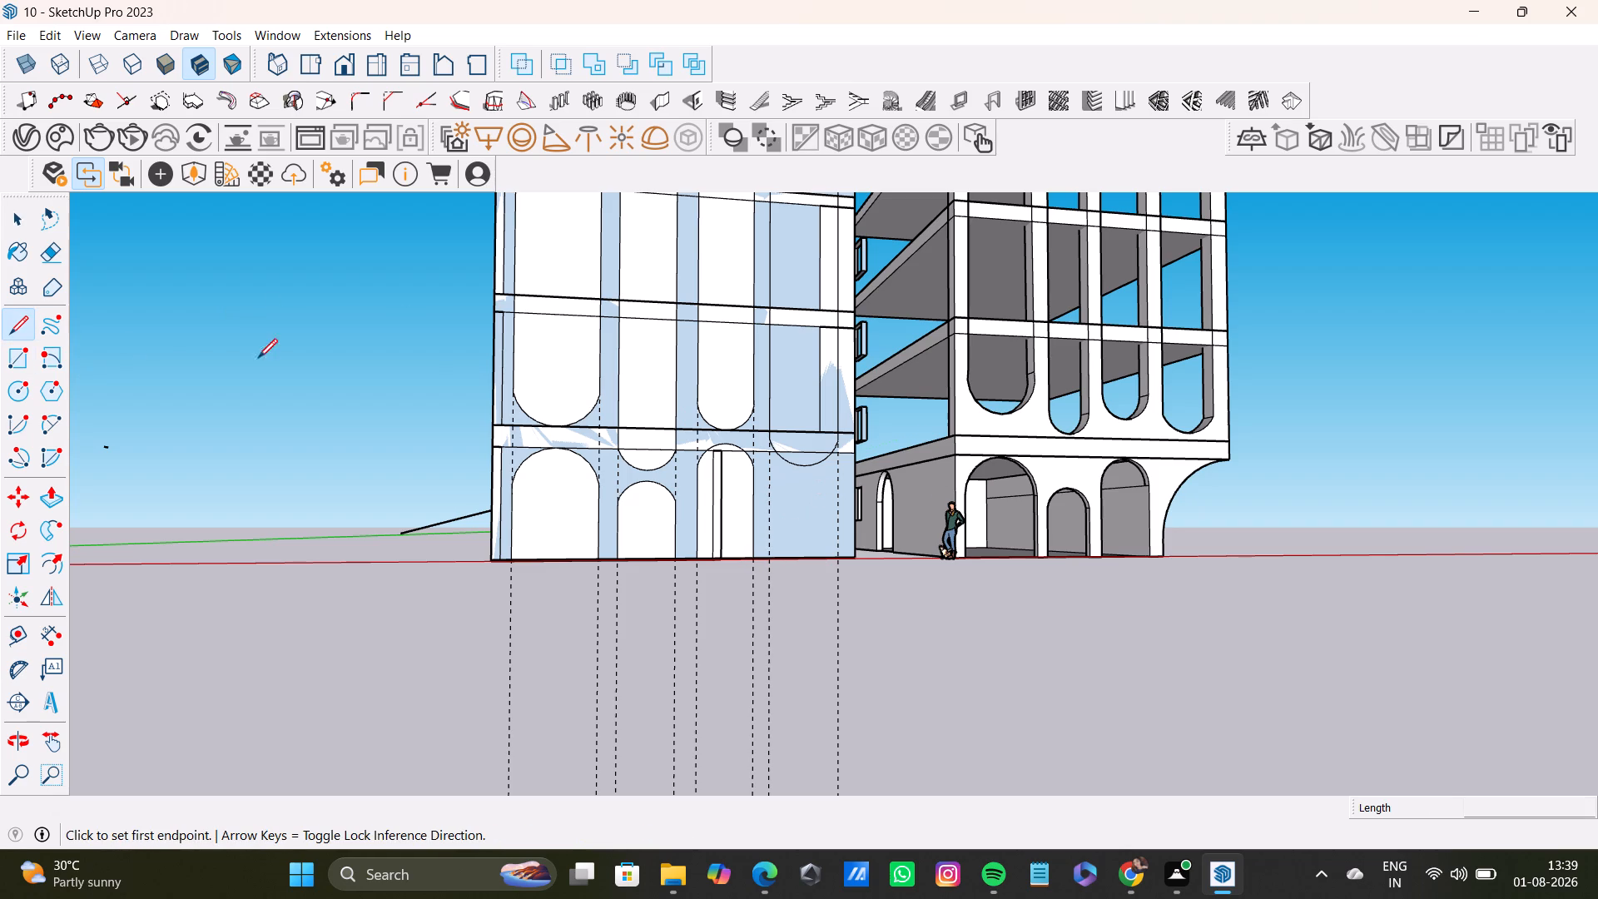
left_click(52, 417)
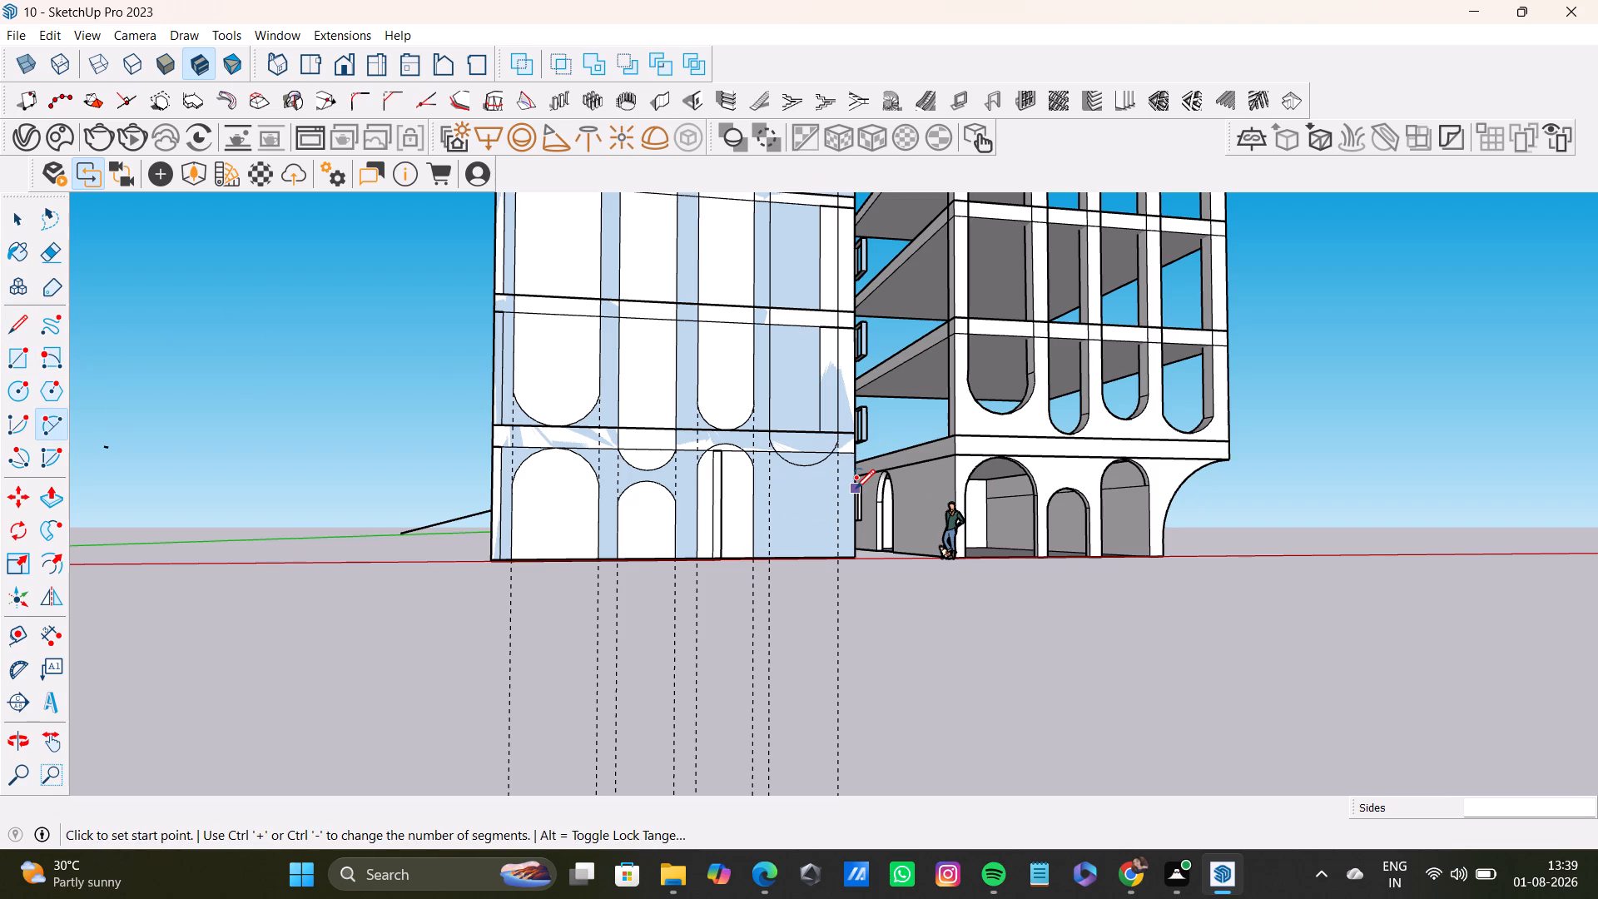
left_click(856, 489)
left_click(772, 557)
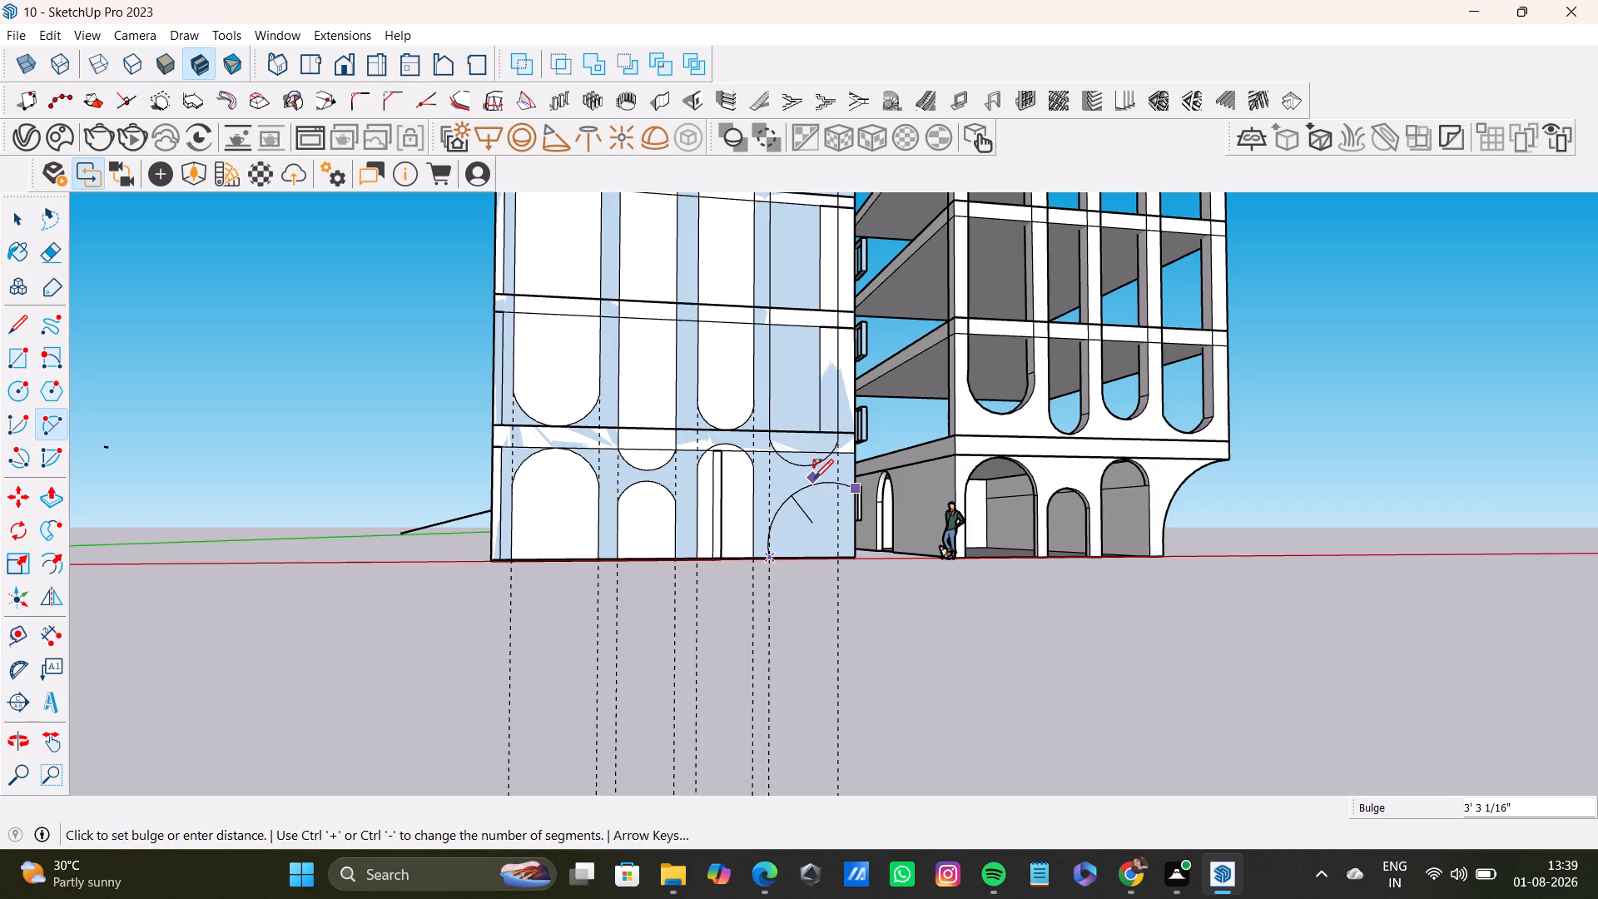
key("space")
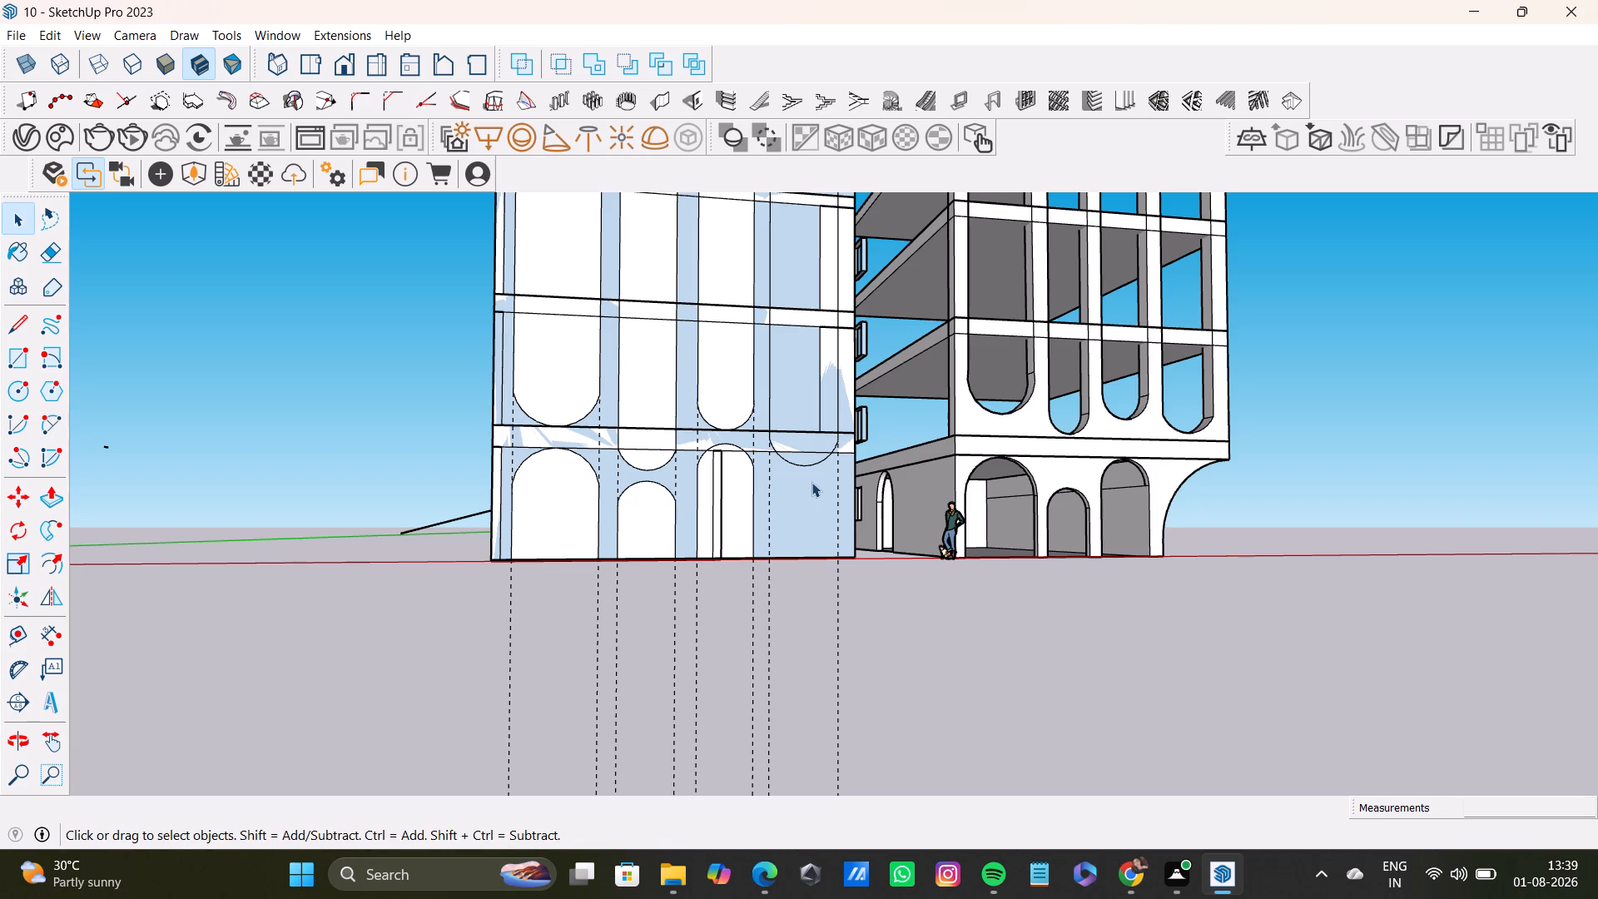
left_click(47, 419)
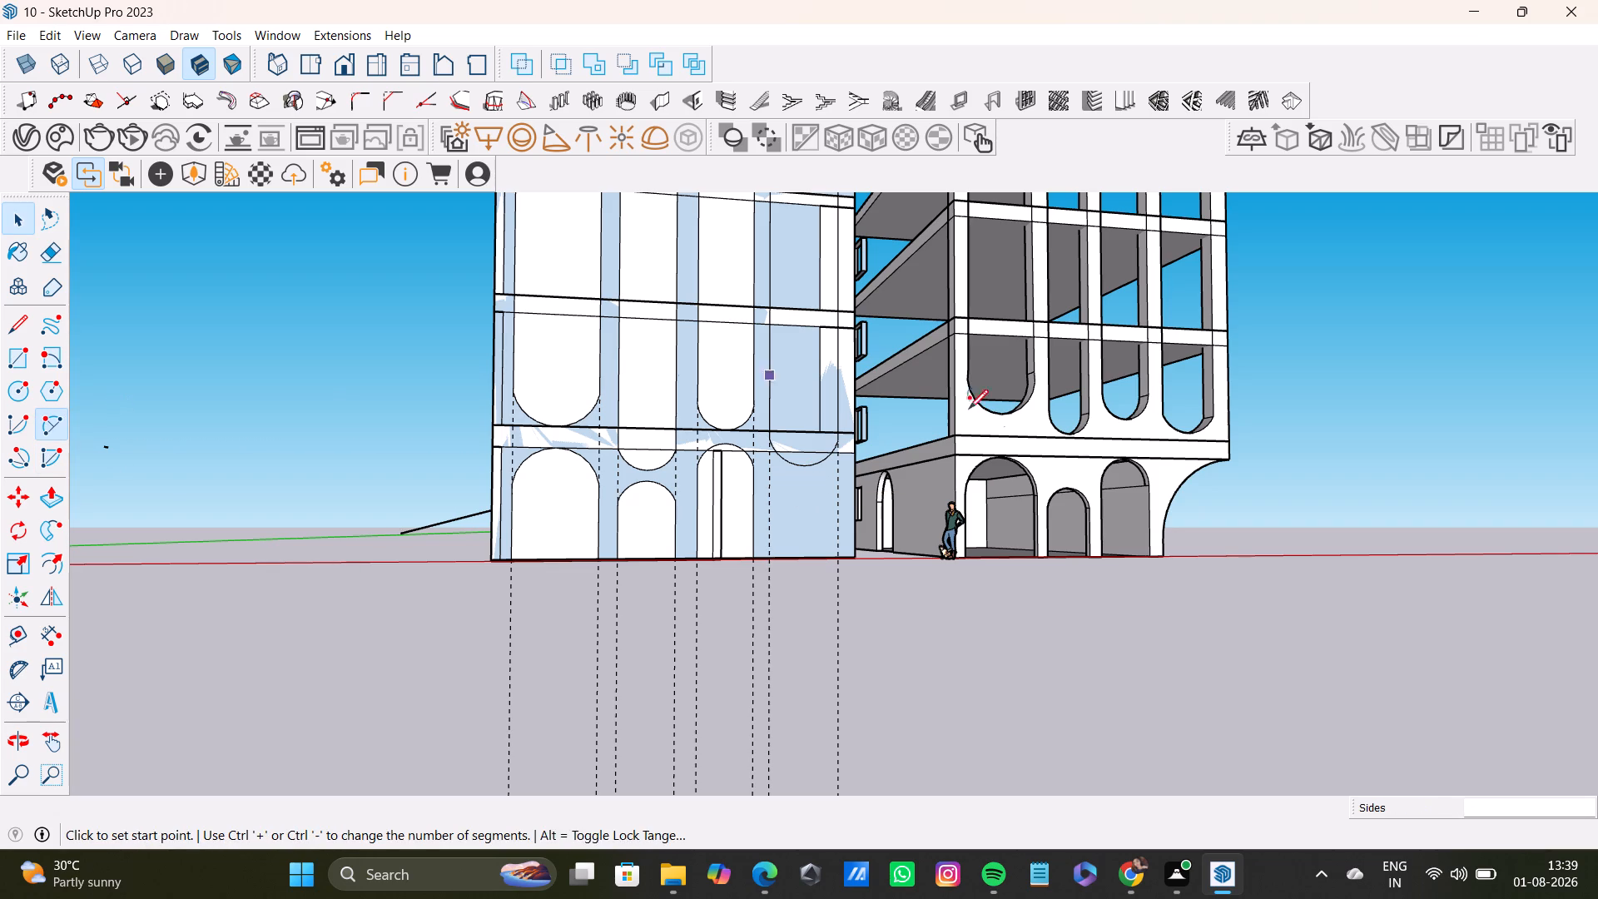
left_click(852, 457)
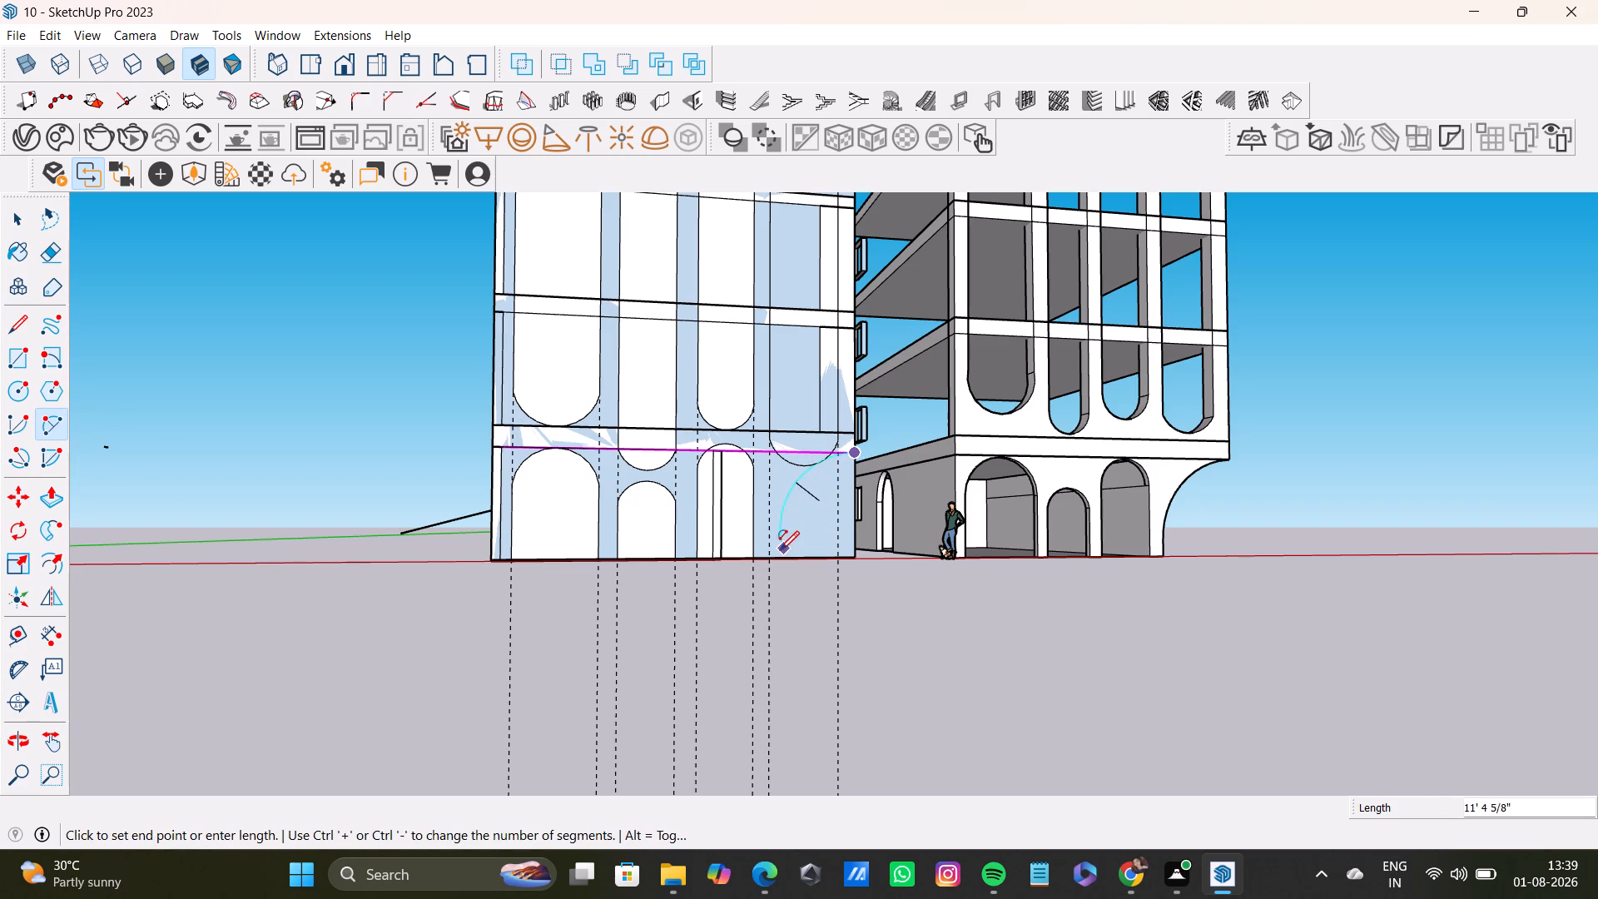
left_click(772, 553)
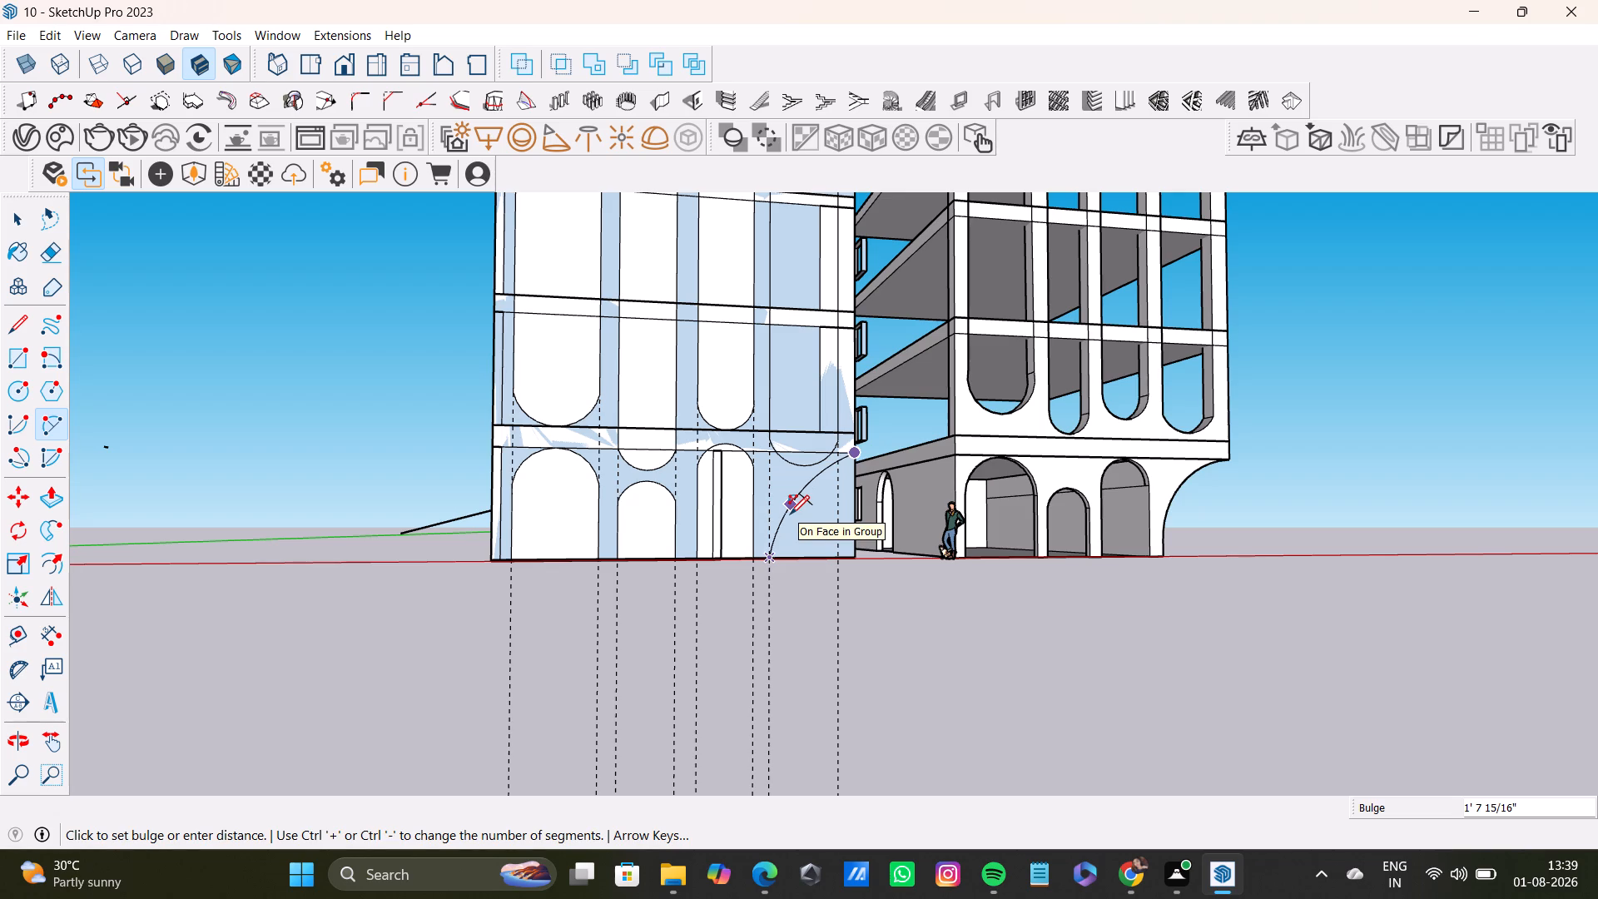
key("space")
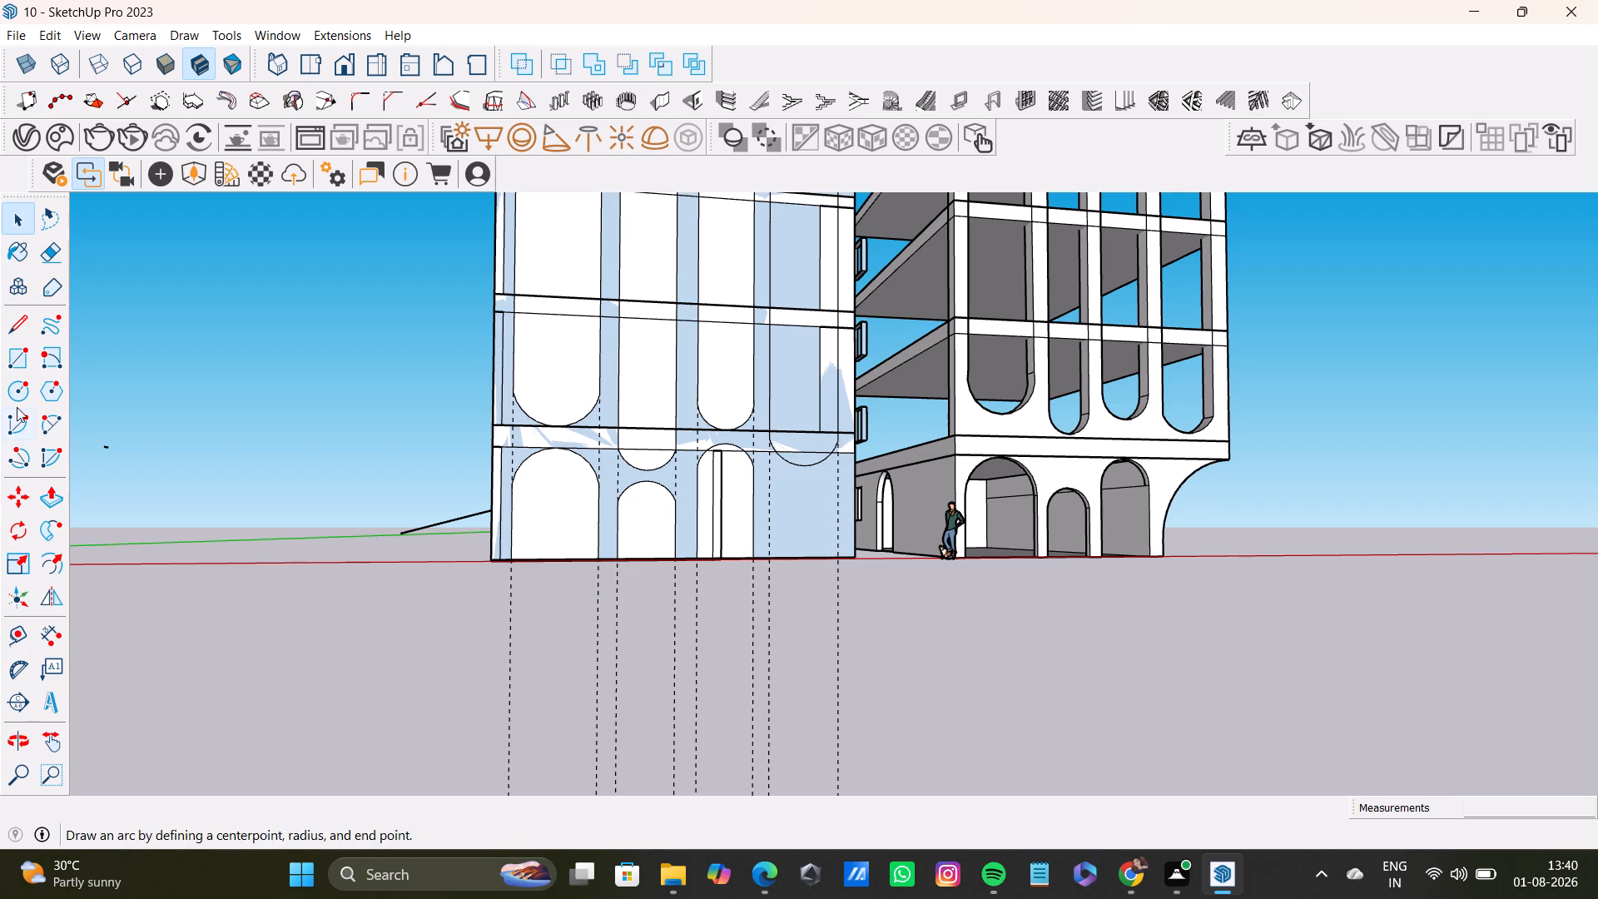
Draw a short vertical line along the fourth bay's inner guide, from about mid-height of the ground floor down to the panel's base.
left_click(20, 335)
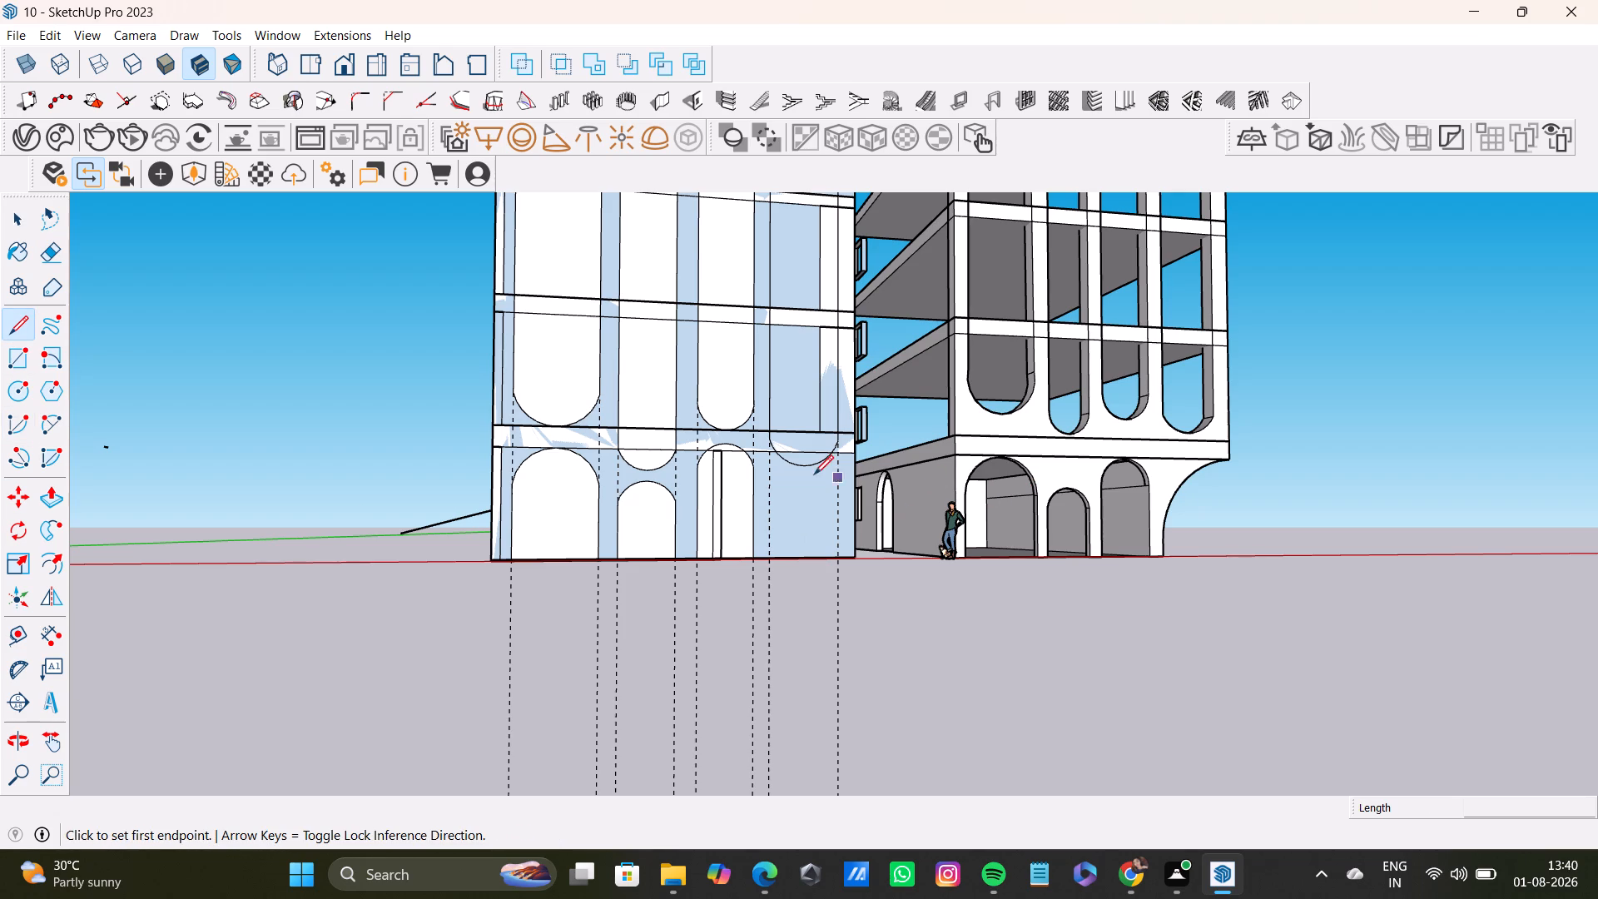
left_click(770, 509)
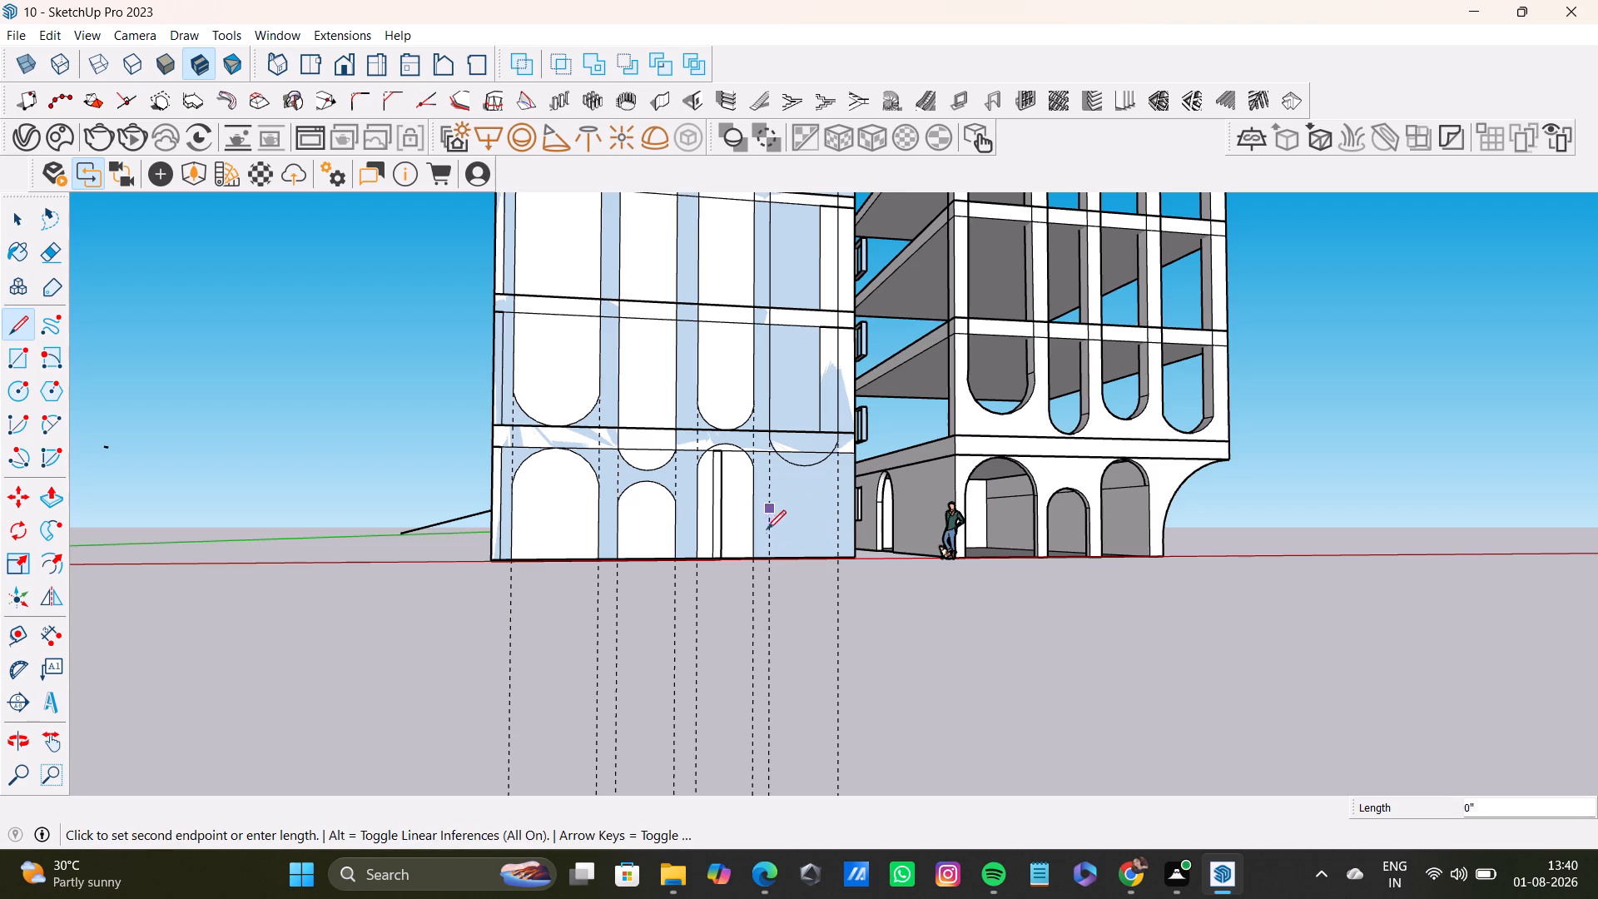
left_click(769, 560)
key("space")
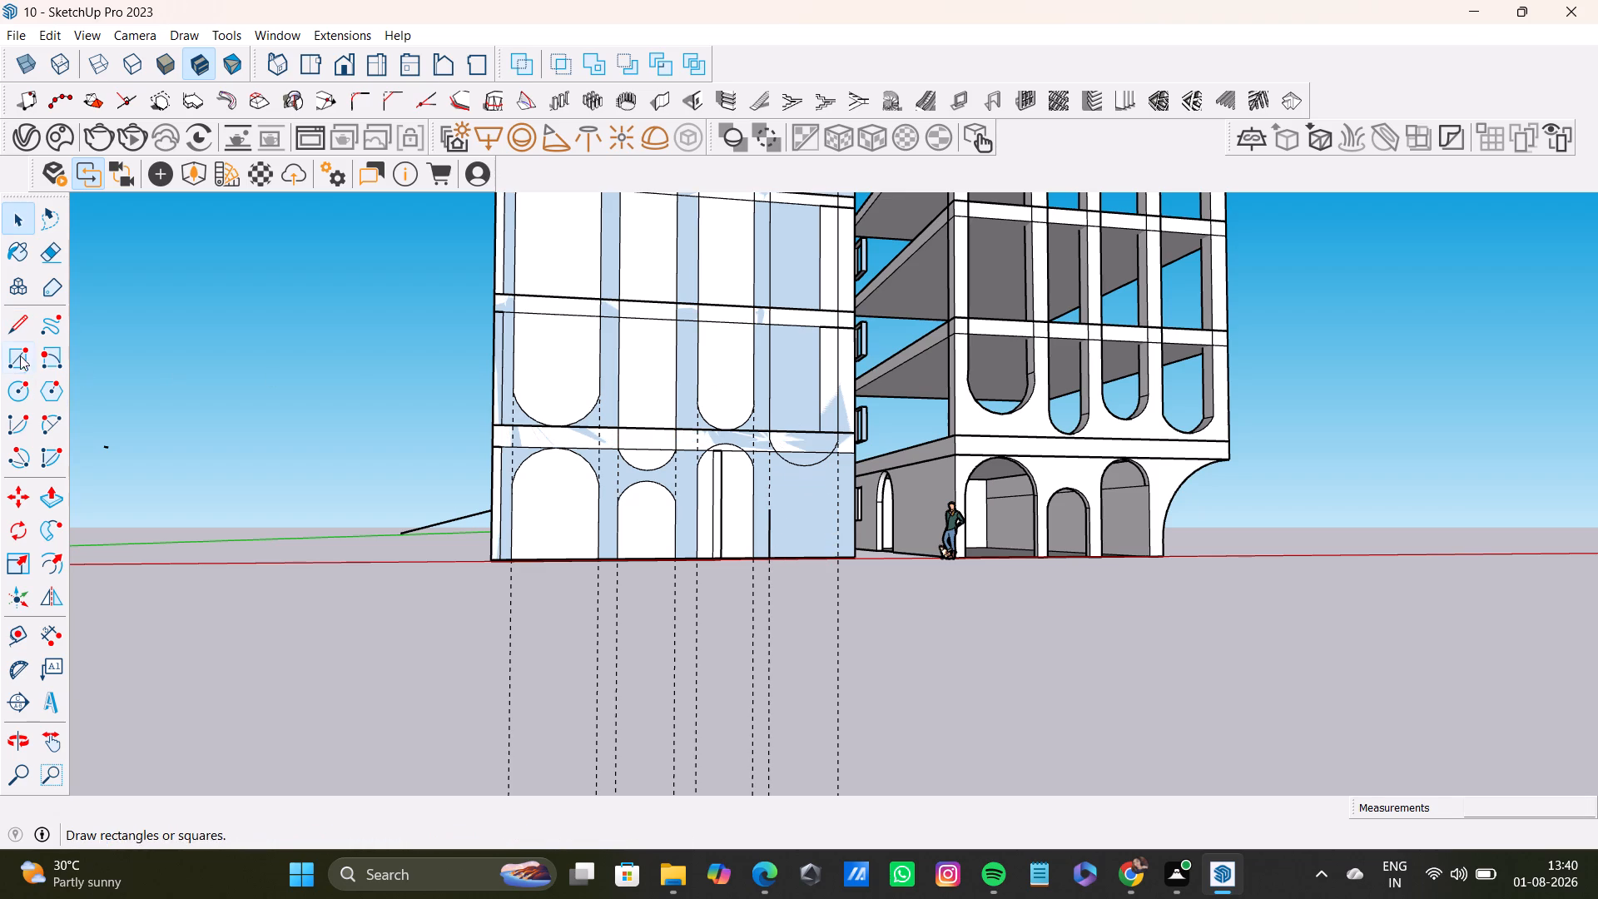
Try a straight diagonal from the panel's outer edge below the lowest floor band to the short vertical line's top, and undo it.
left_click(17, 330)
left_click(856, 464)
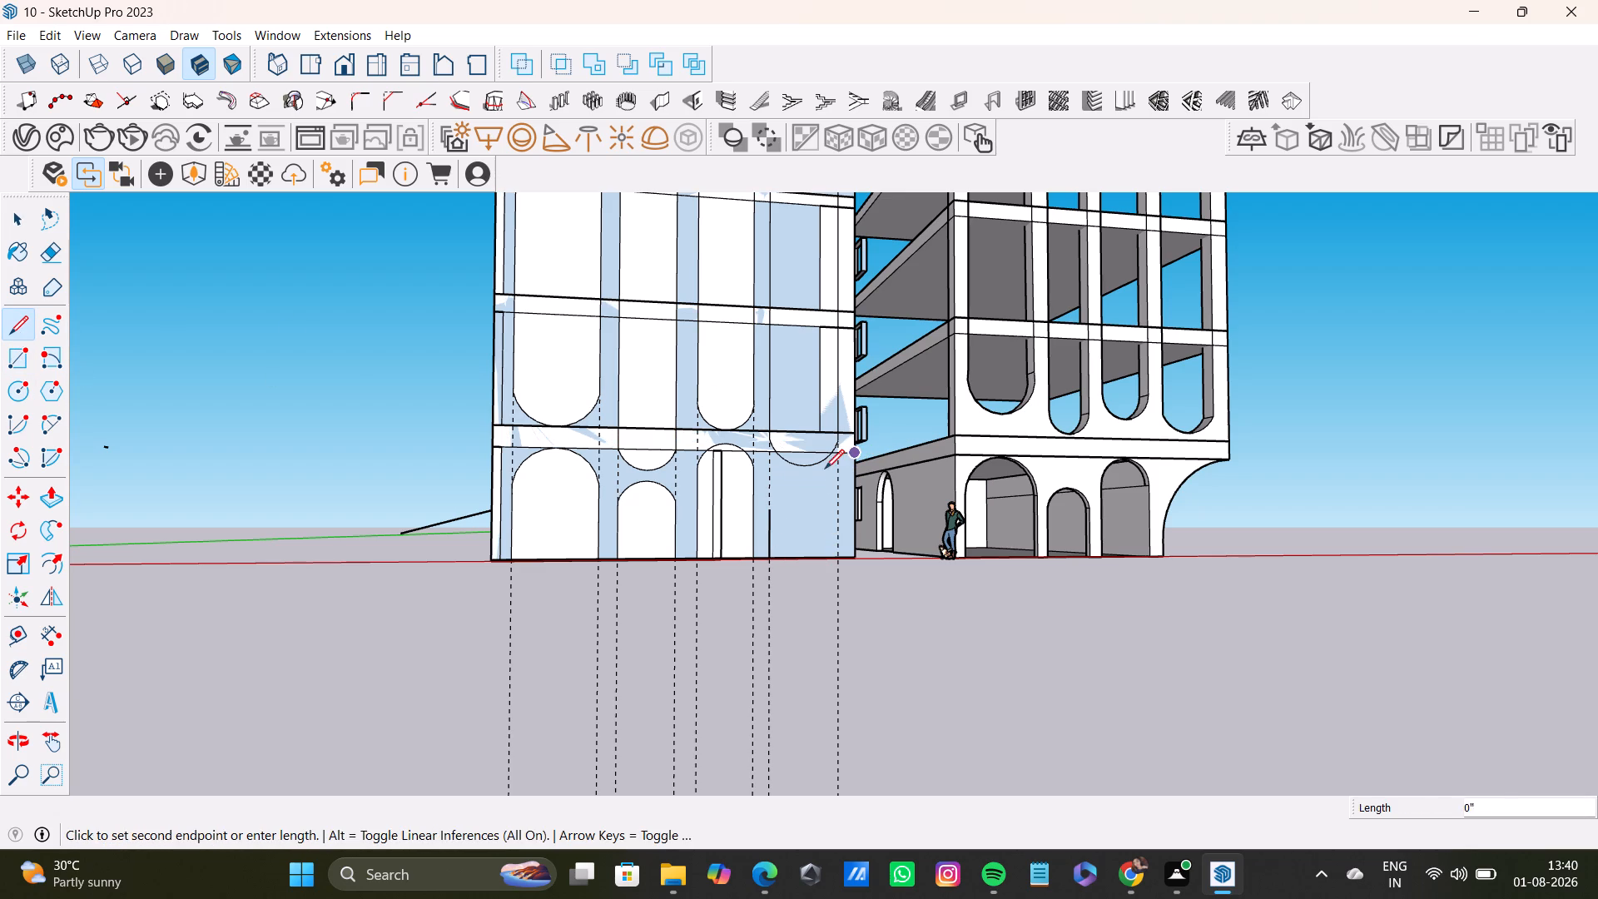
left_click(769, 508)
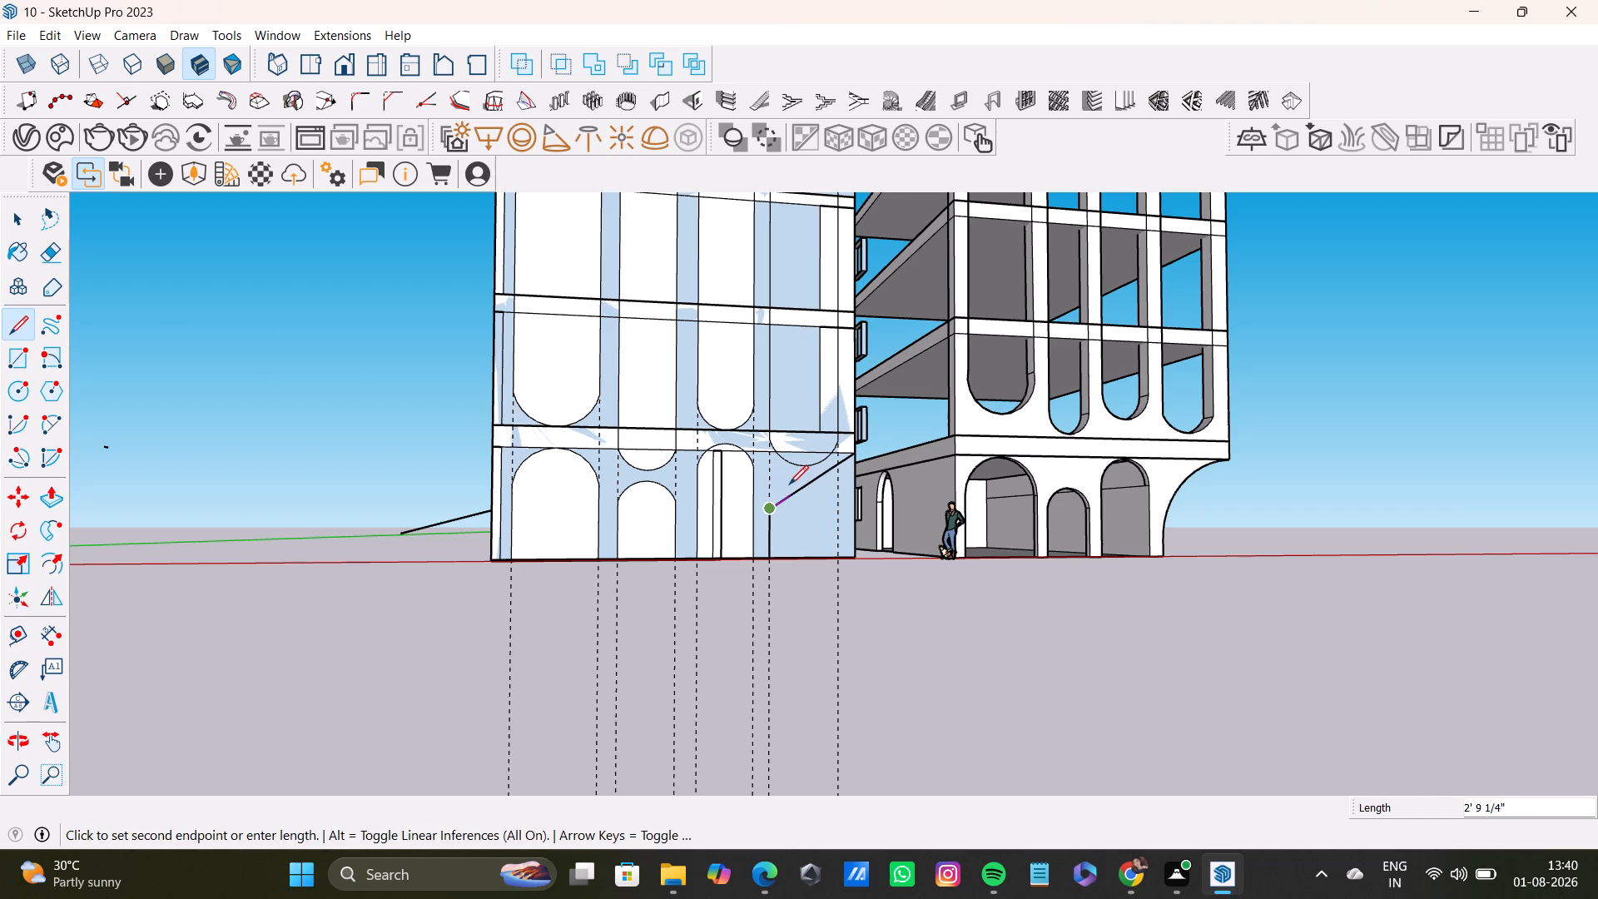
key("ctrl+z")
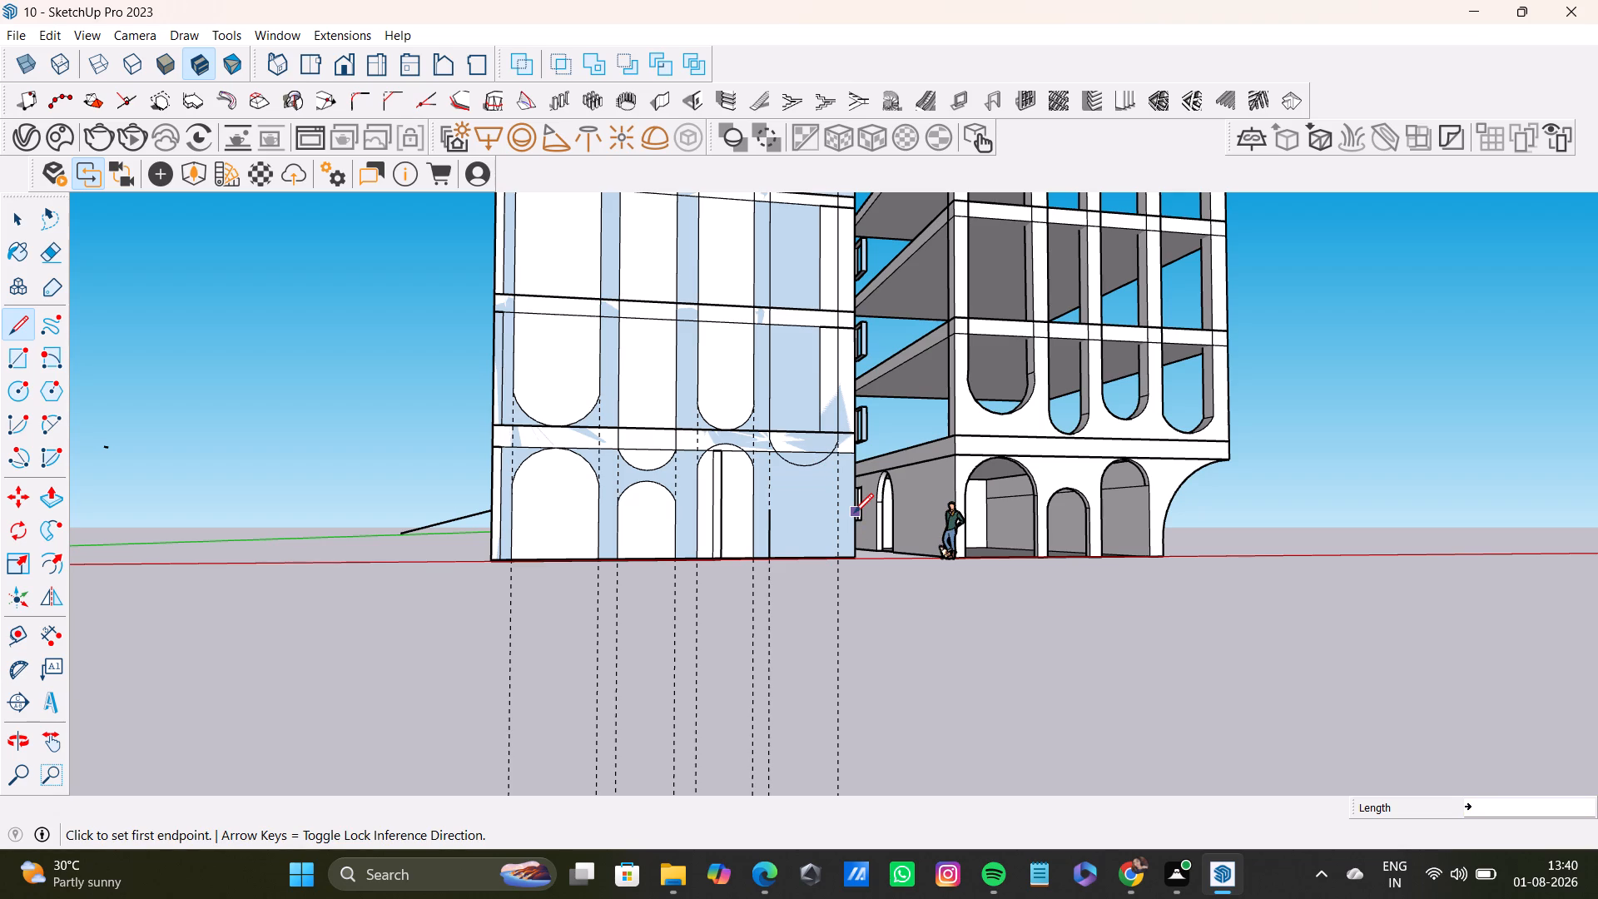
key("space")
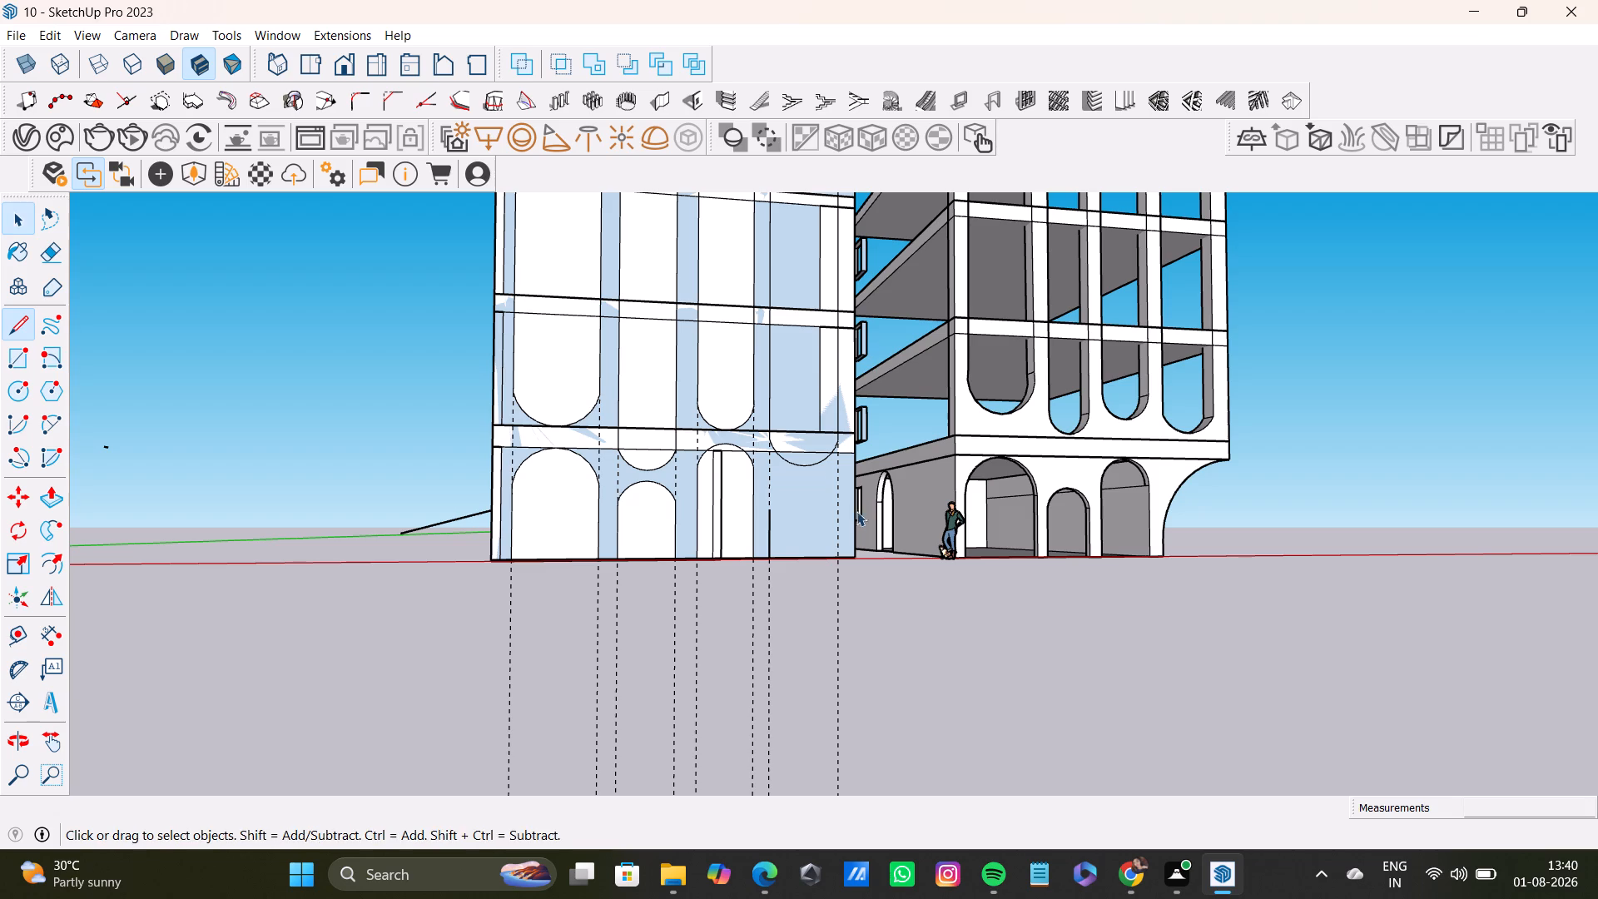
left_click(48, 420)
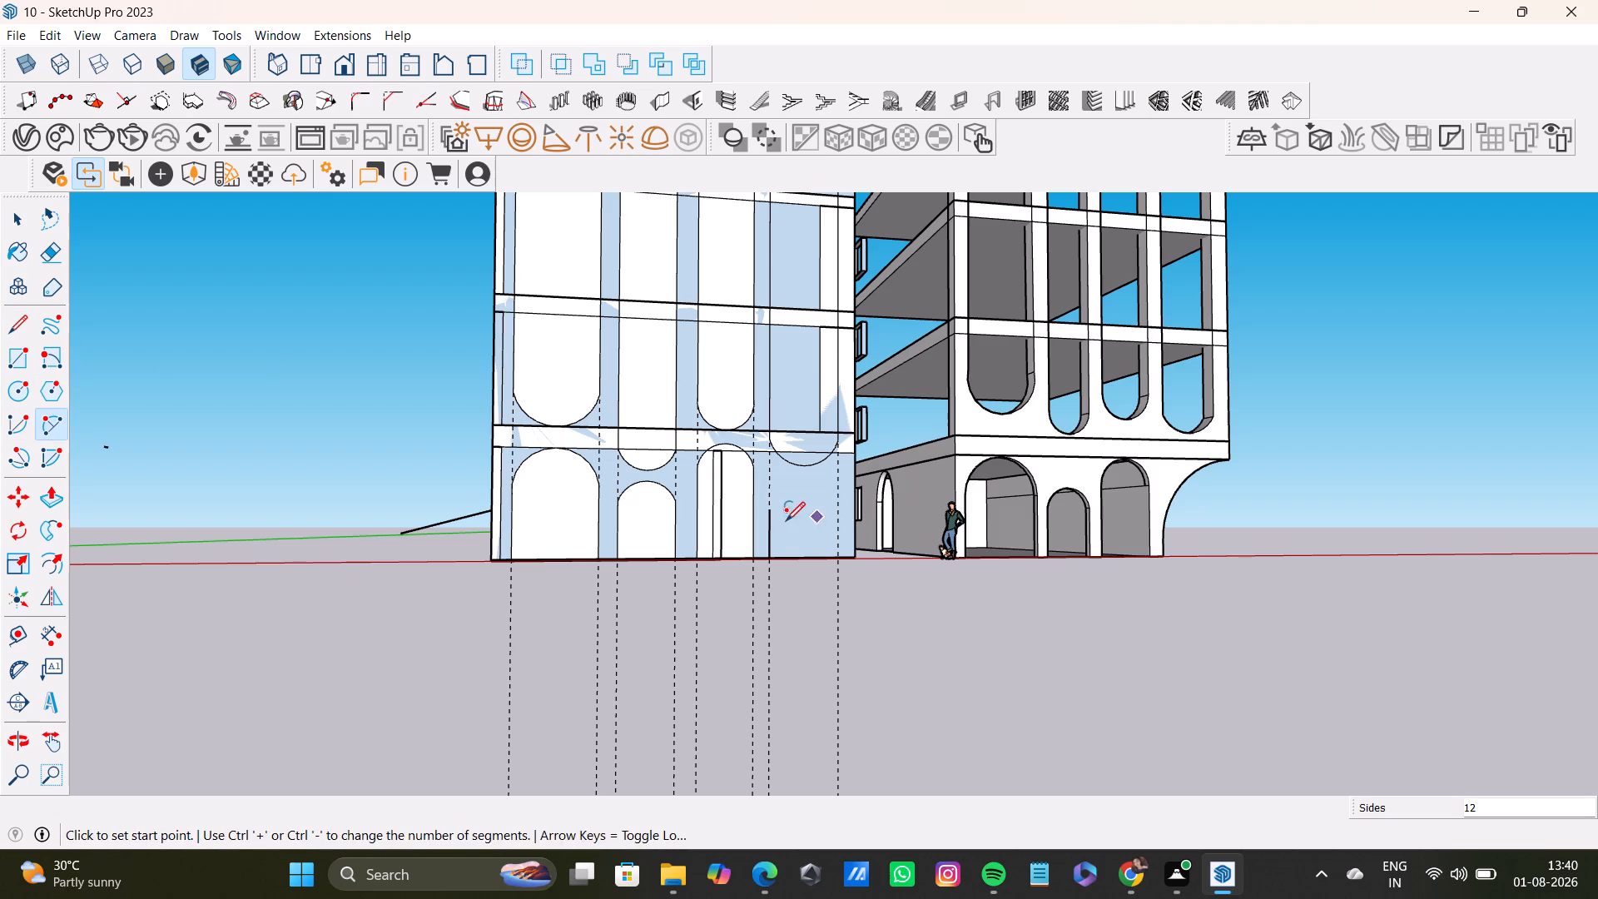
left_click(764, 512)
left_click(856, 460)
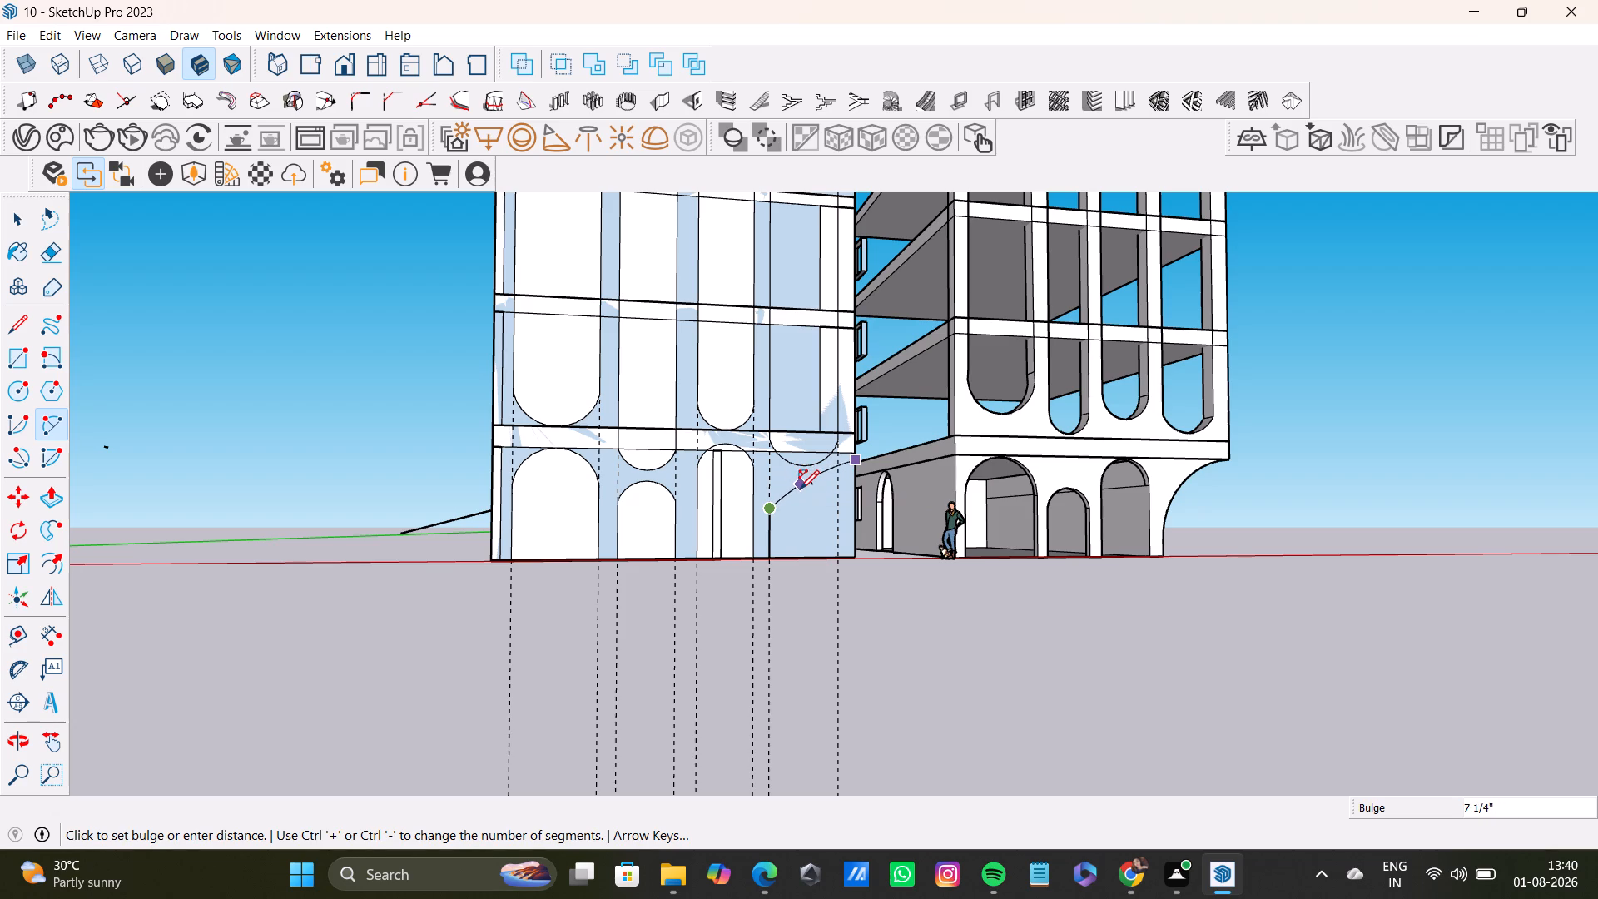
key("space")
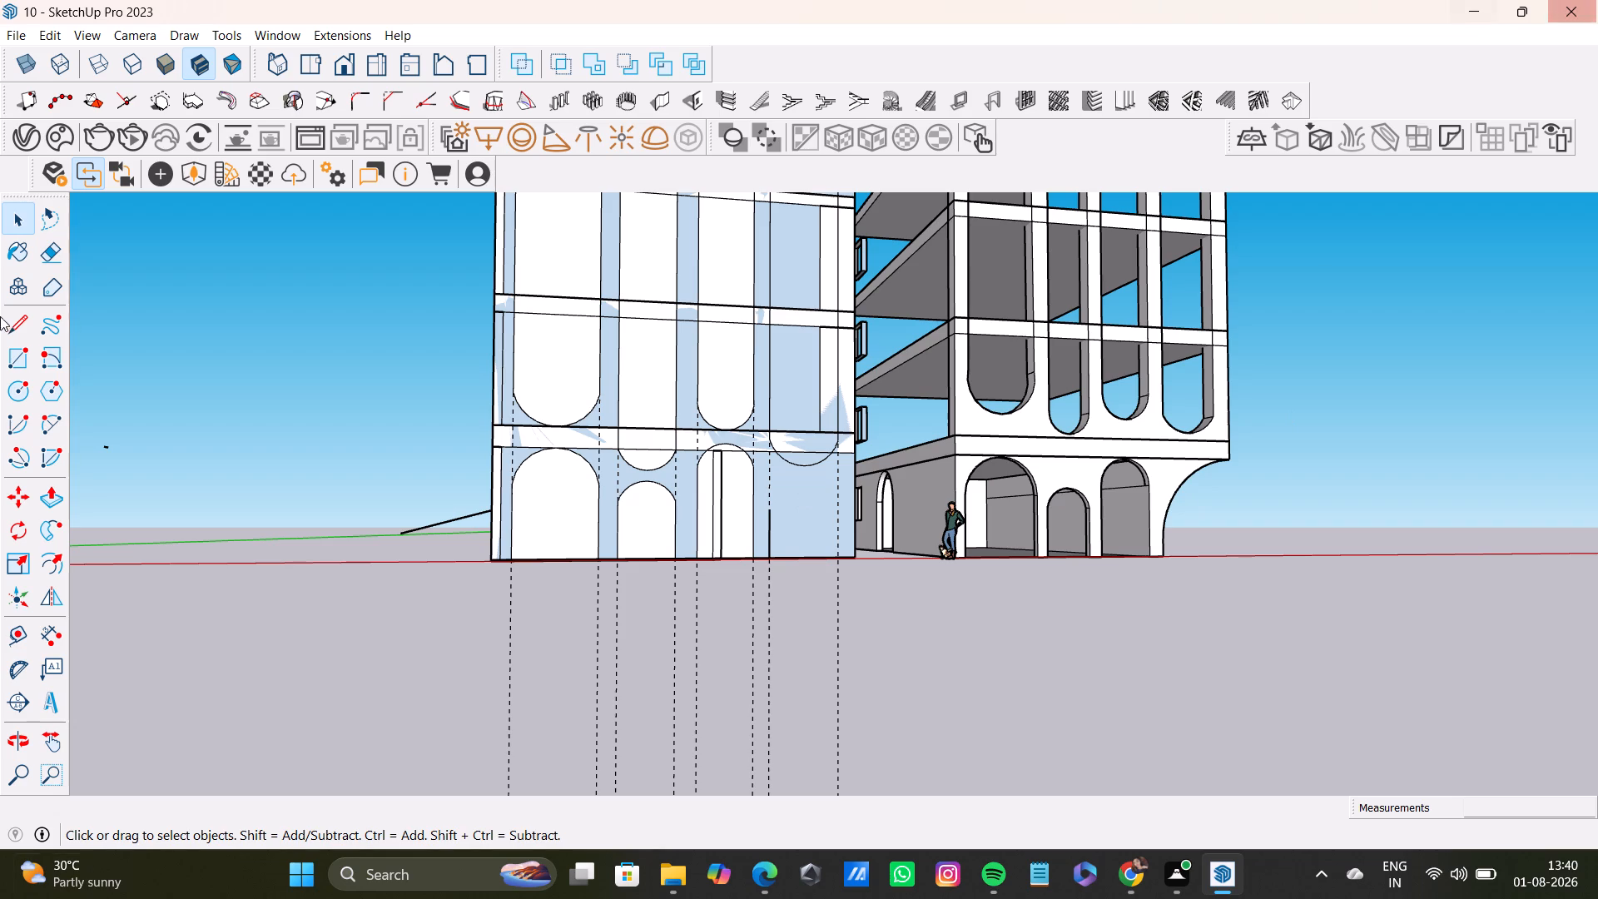
Draw a vertical line about 7' 3/4" long on the panel's outer edge, from below the lowest floor band down to the base.
left_click(9, 327)
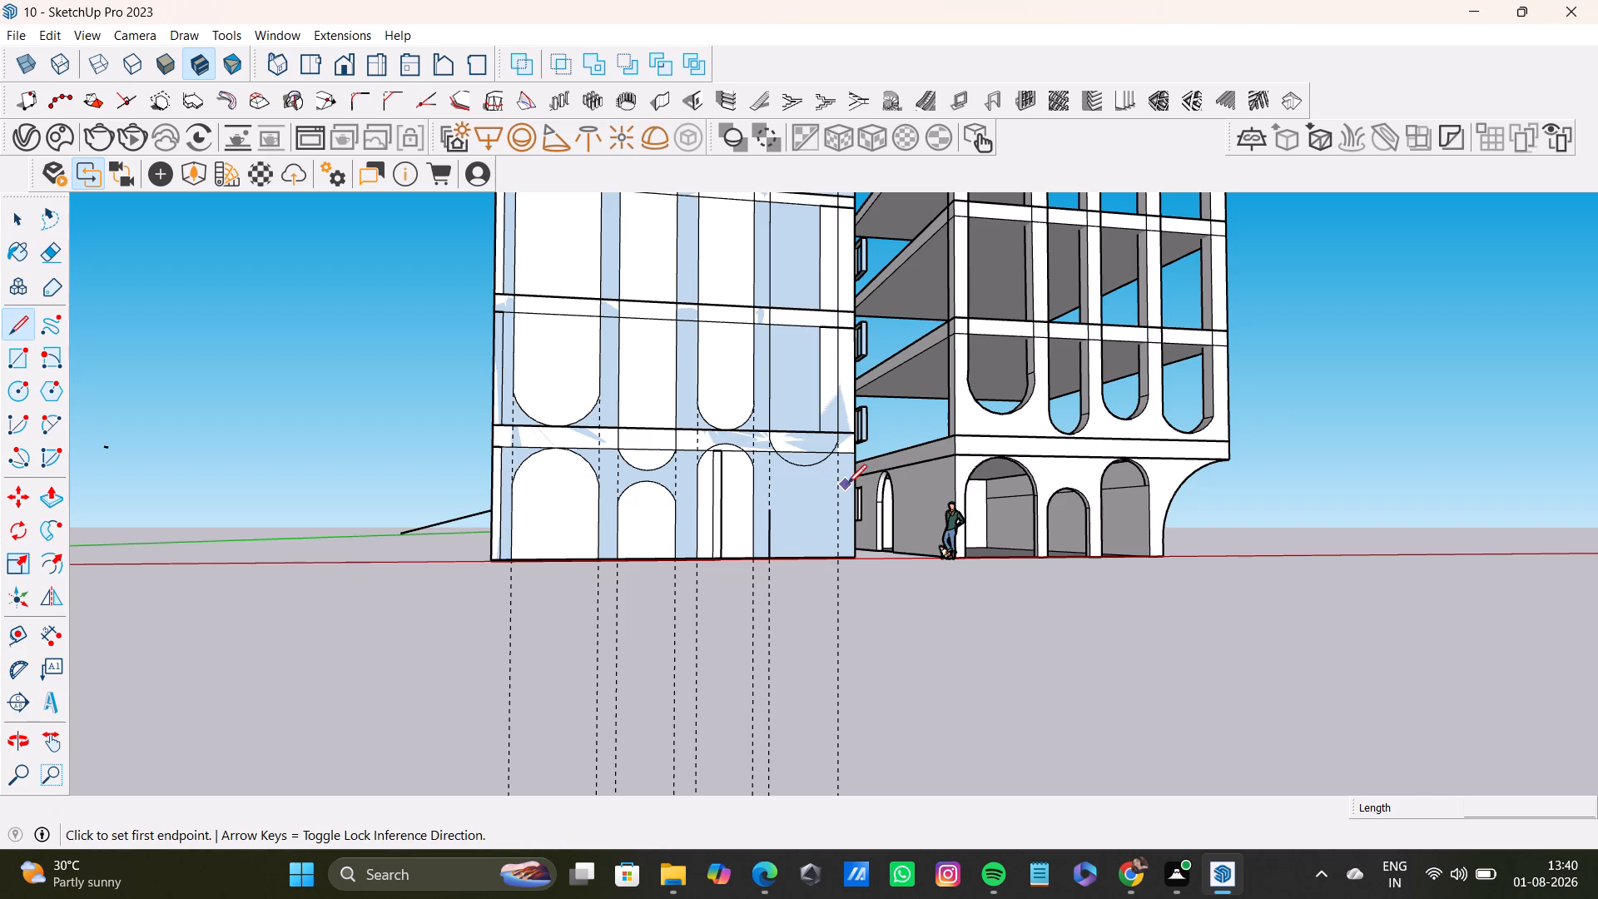
left_click(857, 483)
left_click(854, 553)
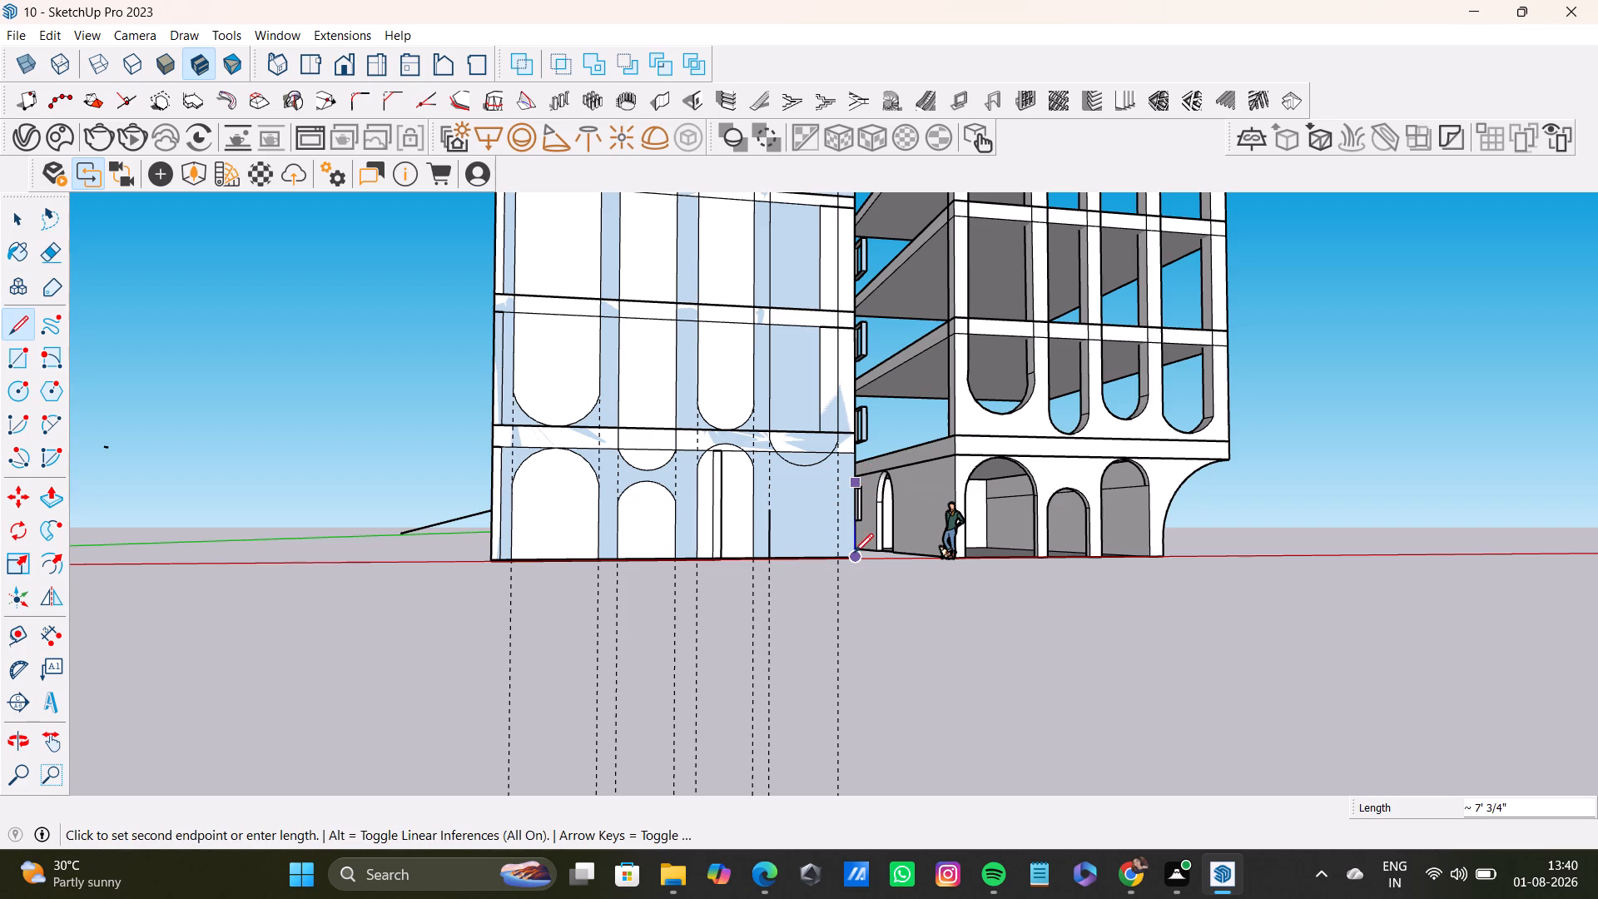
key("space")
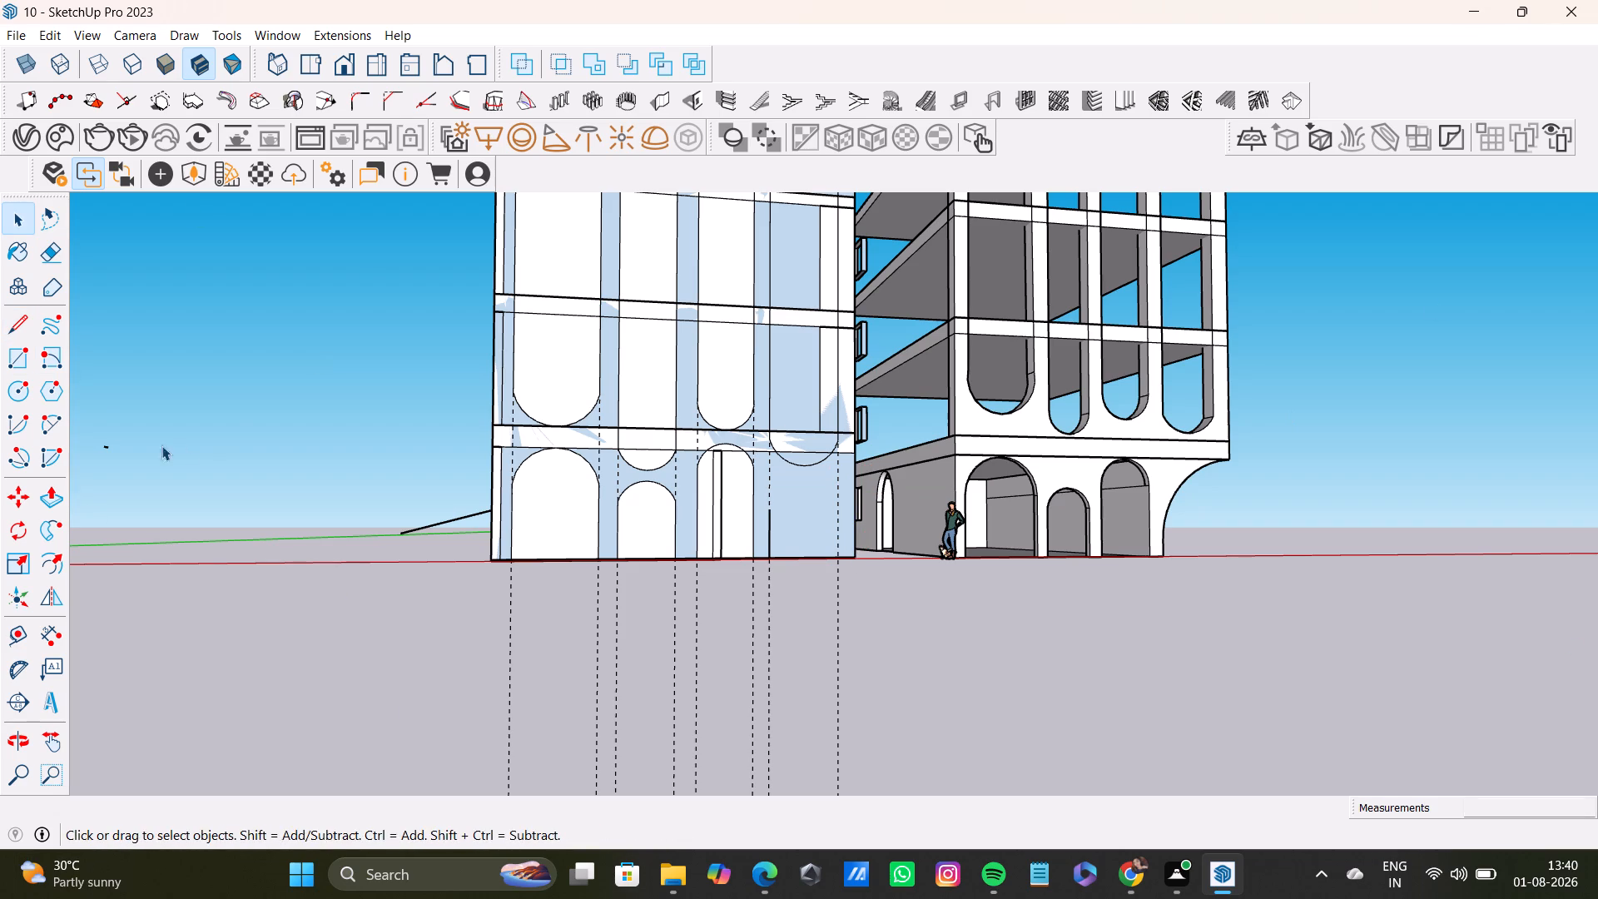
Draw a two-point arc from the top of the outer-edge line to the short vertical line's top, bulging upward about 1' 10 3/16".
left_click(46, 416)
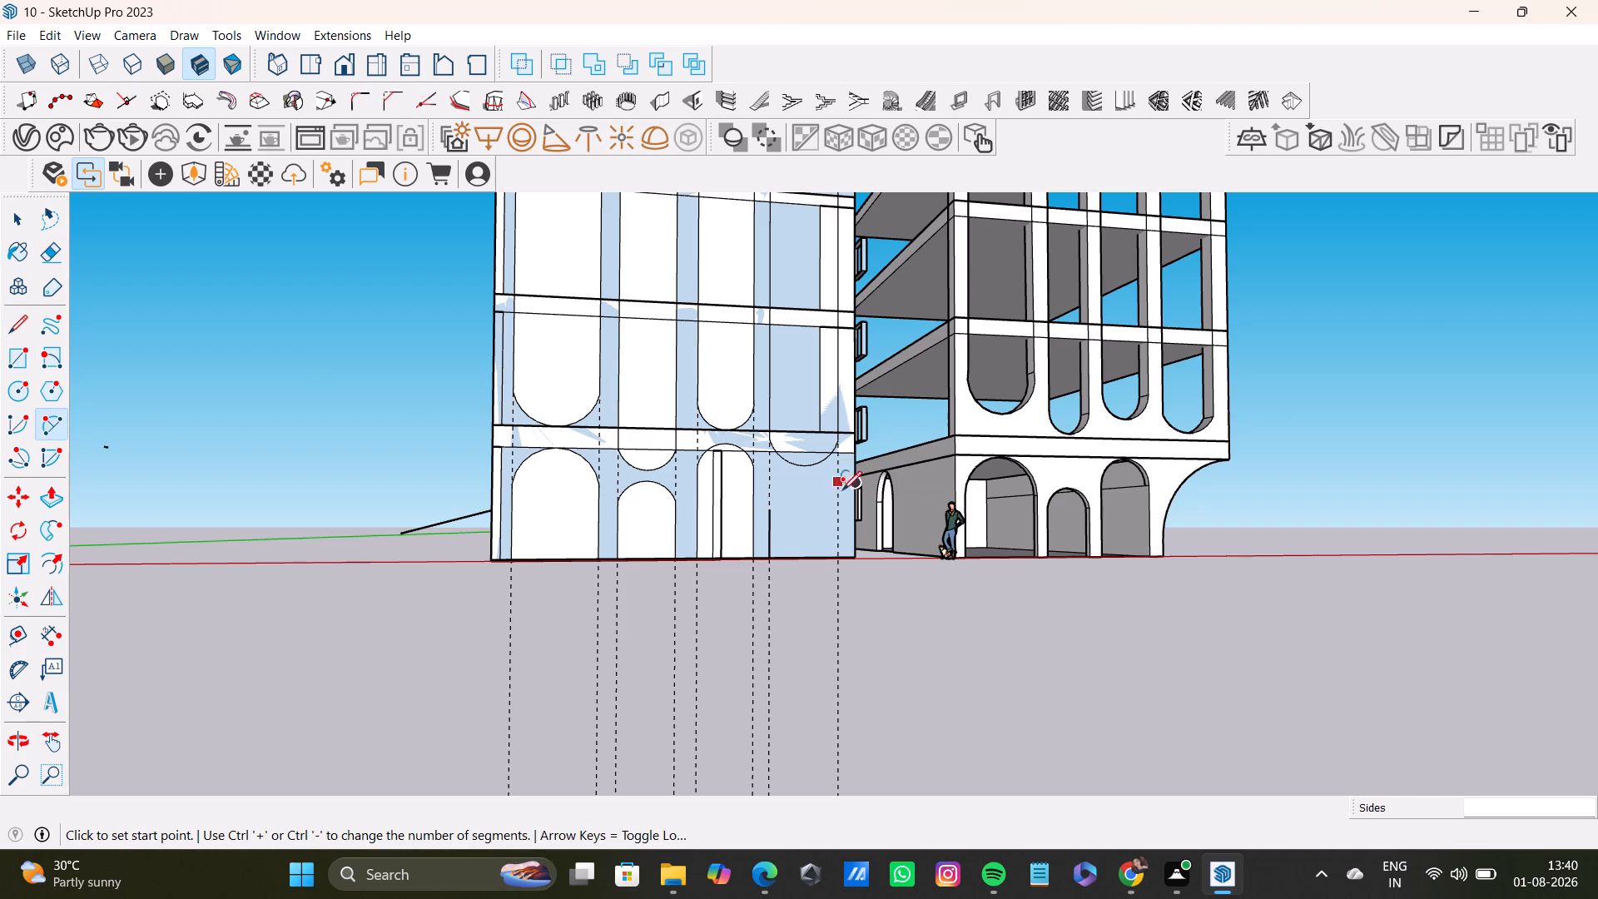
left_click(854, 486)
left_click(773, 509)
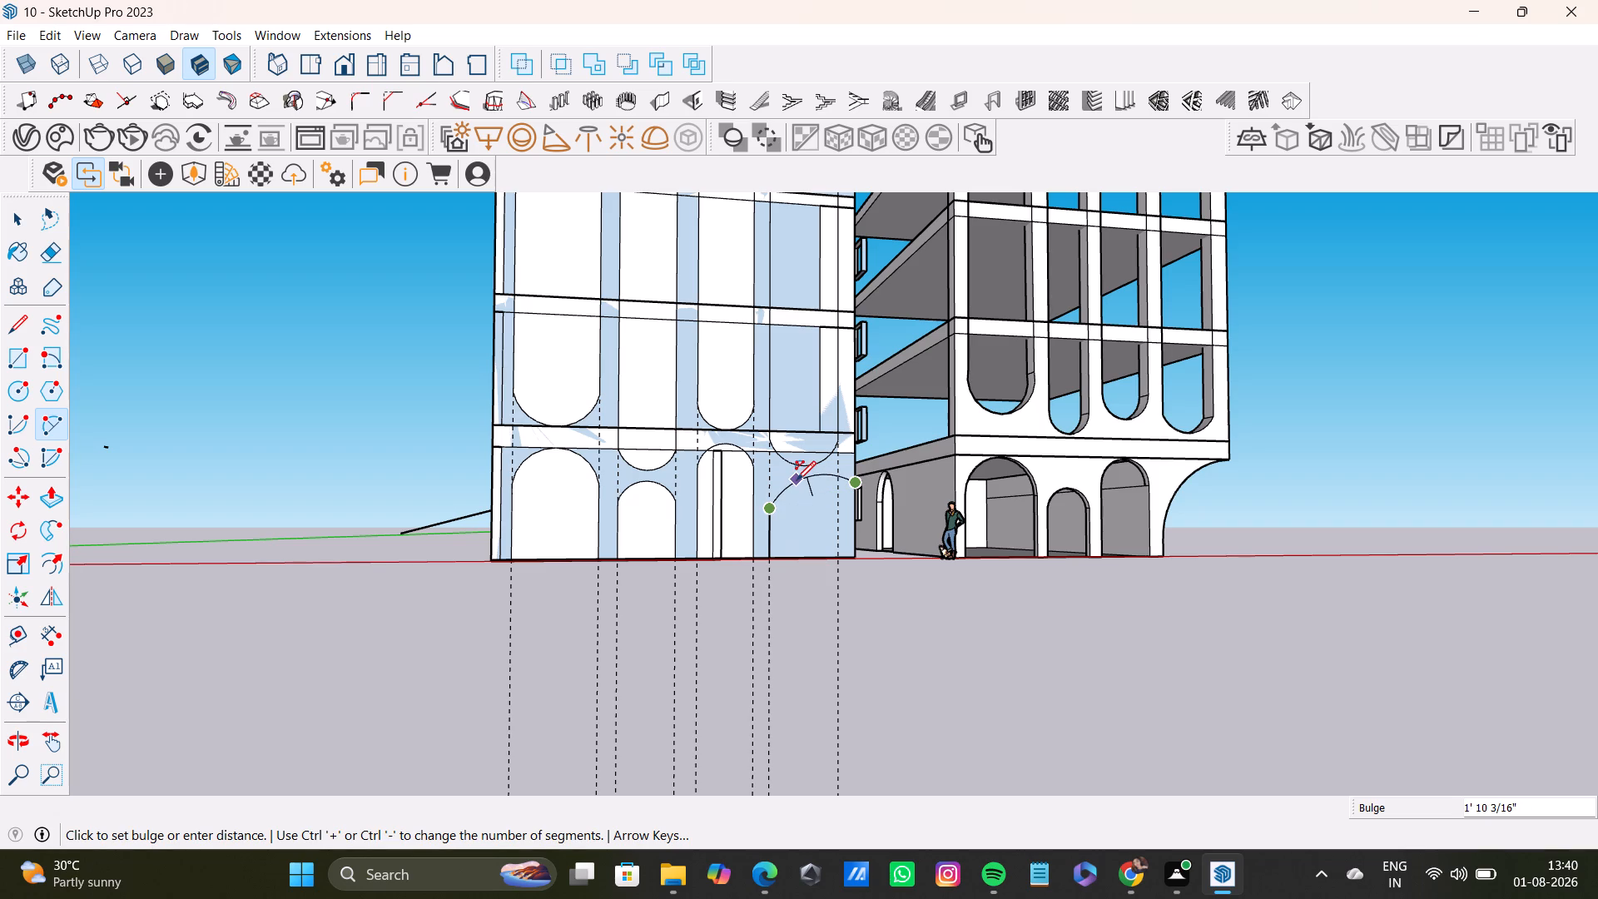
left_click(797, 480)
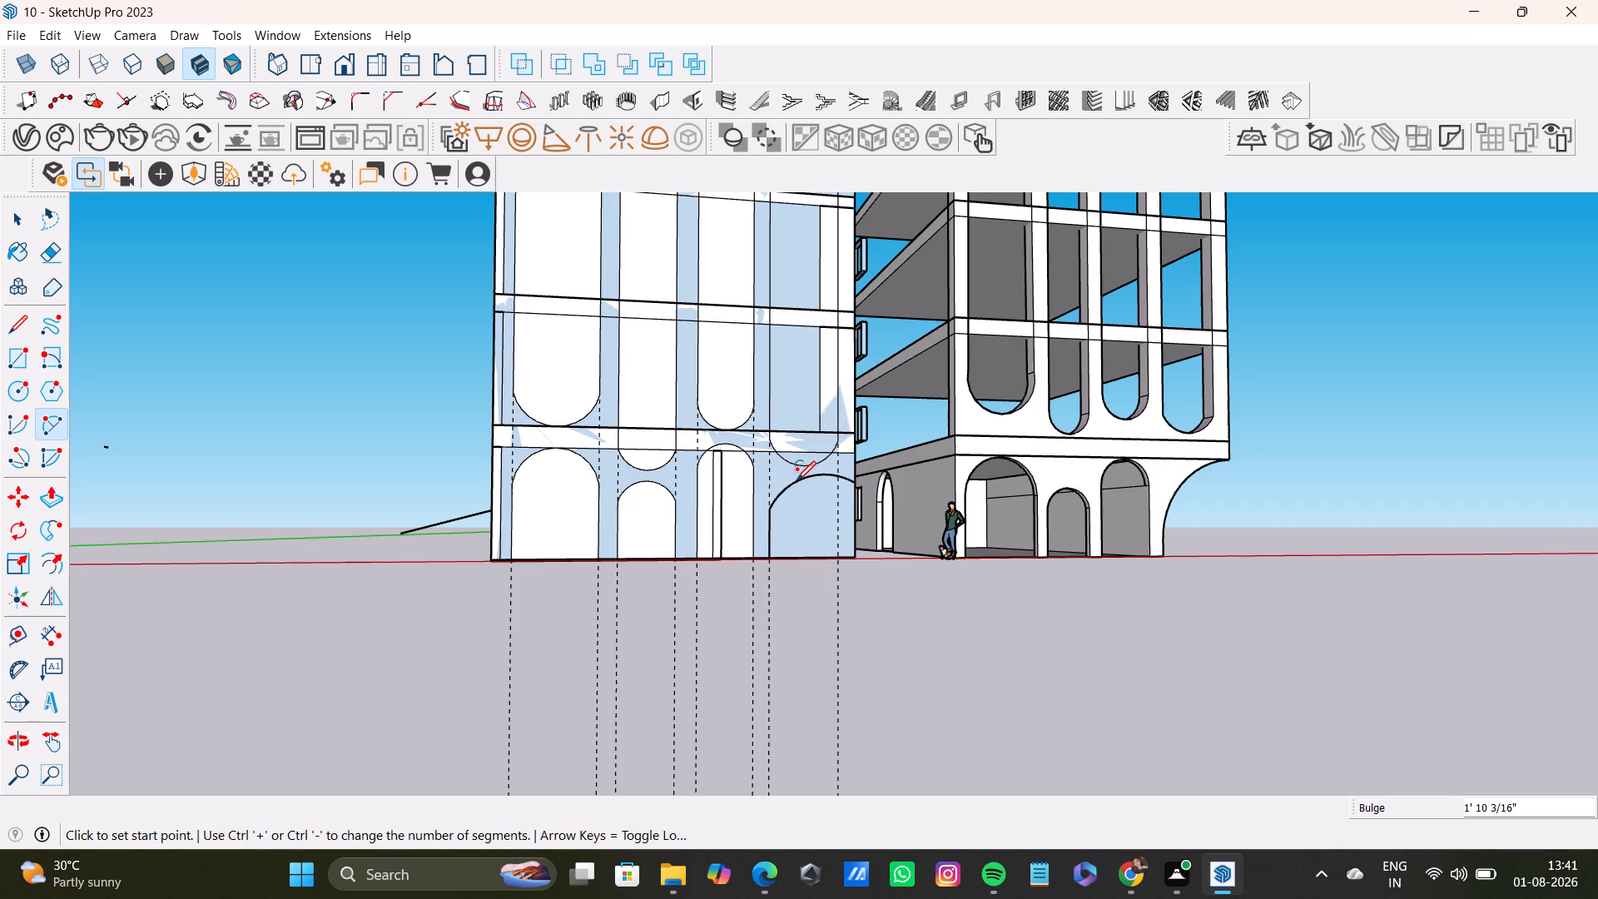
key("space")
left_click(266, 526)
Examine the panel with its new ground-floor corner arc against the neighbouring building's facade from several angles.
middle_click_drag(856, 603, 692, 727)
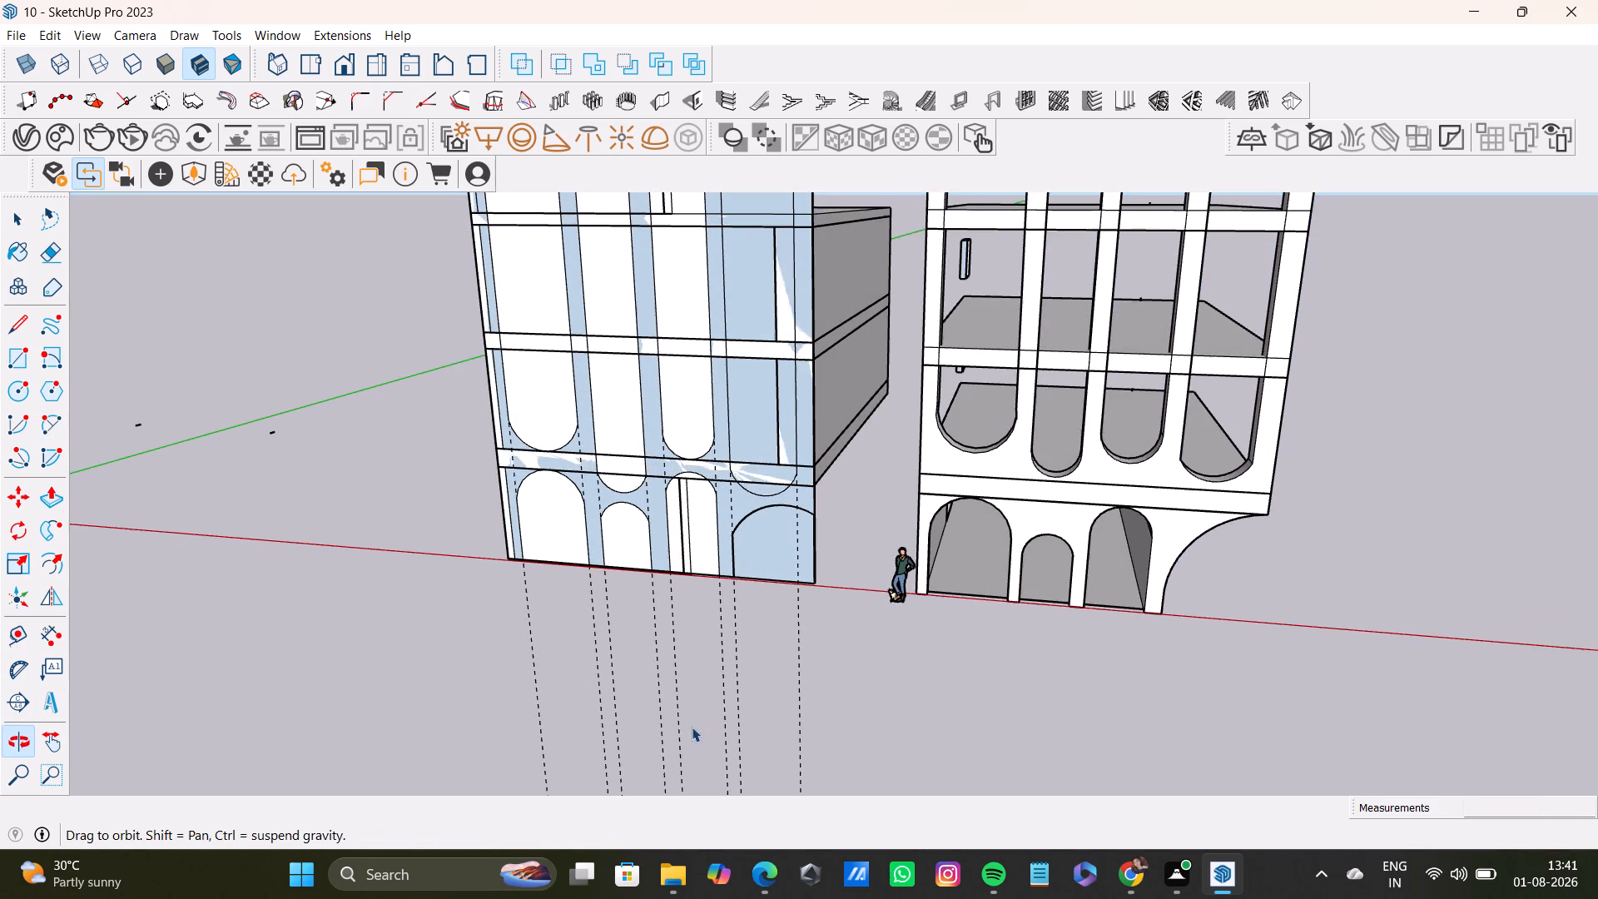
middle_click_drag(692, 727, 692, 731)
key("space")
left_click(848, 571)
double_click(831, 531)
left_click(840, 524)
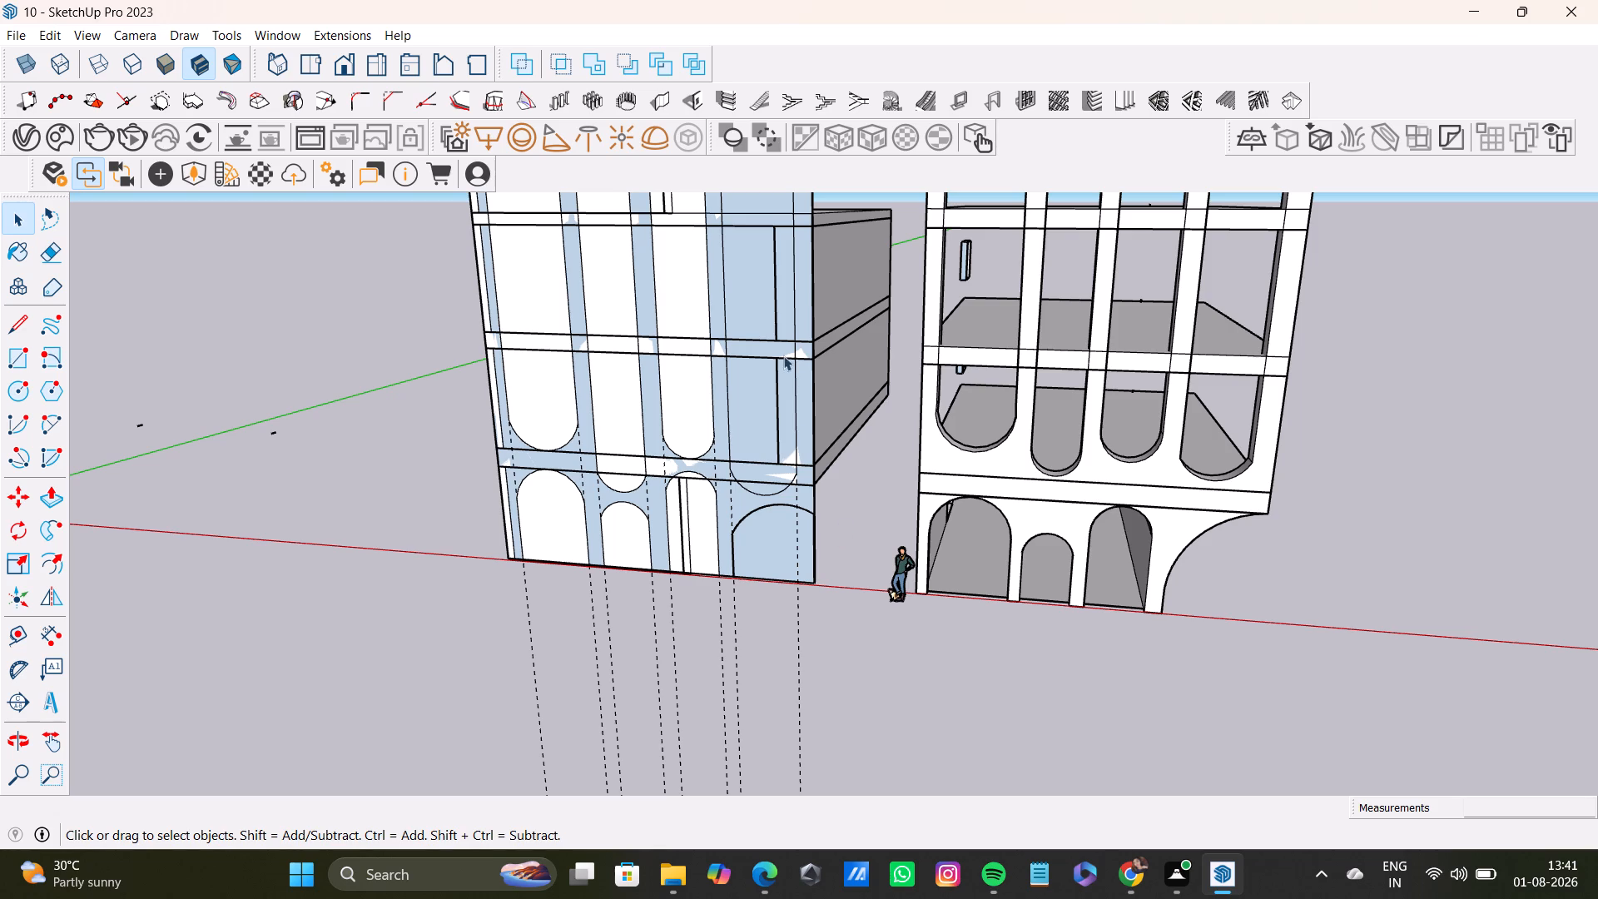
left_click(852, 497)
scroll(750, 549, "down", 6)
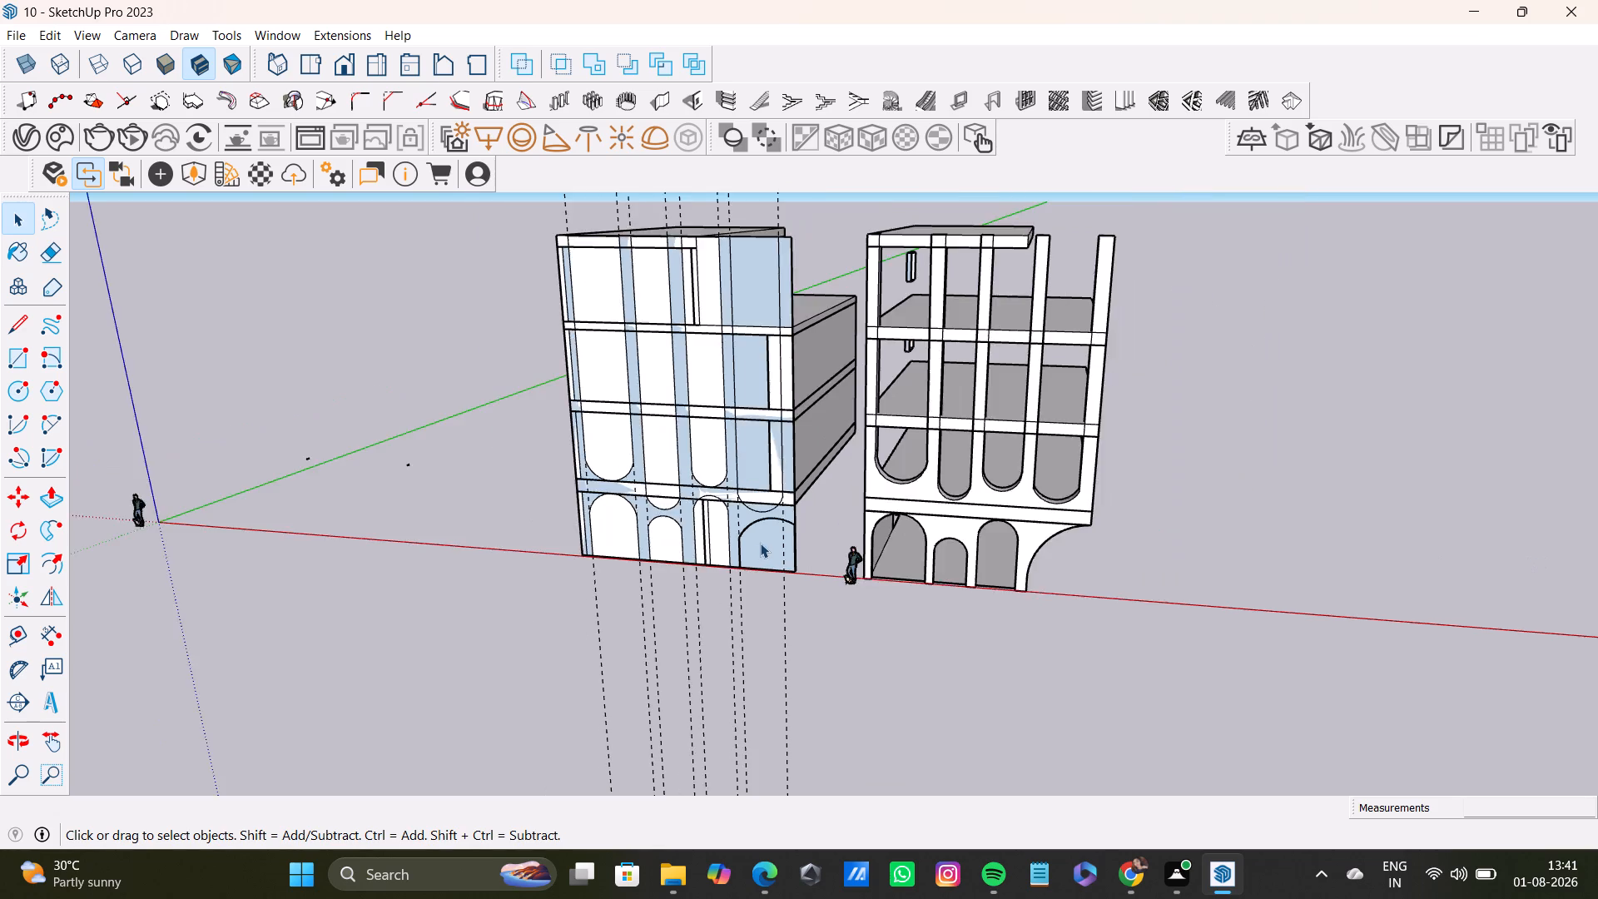
scroll(760, 543, "down", 2)
middle_click_drag(767, 538, 494, 626)
scroll(797, 387, "up", 6)
left_click(777, 319)
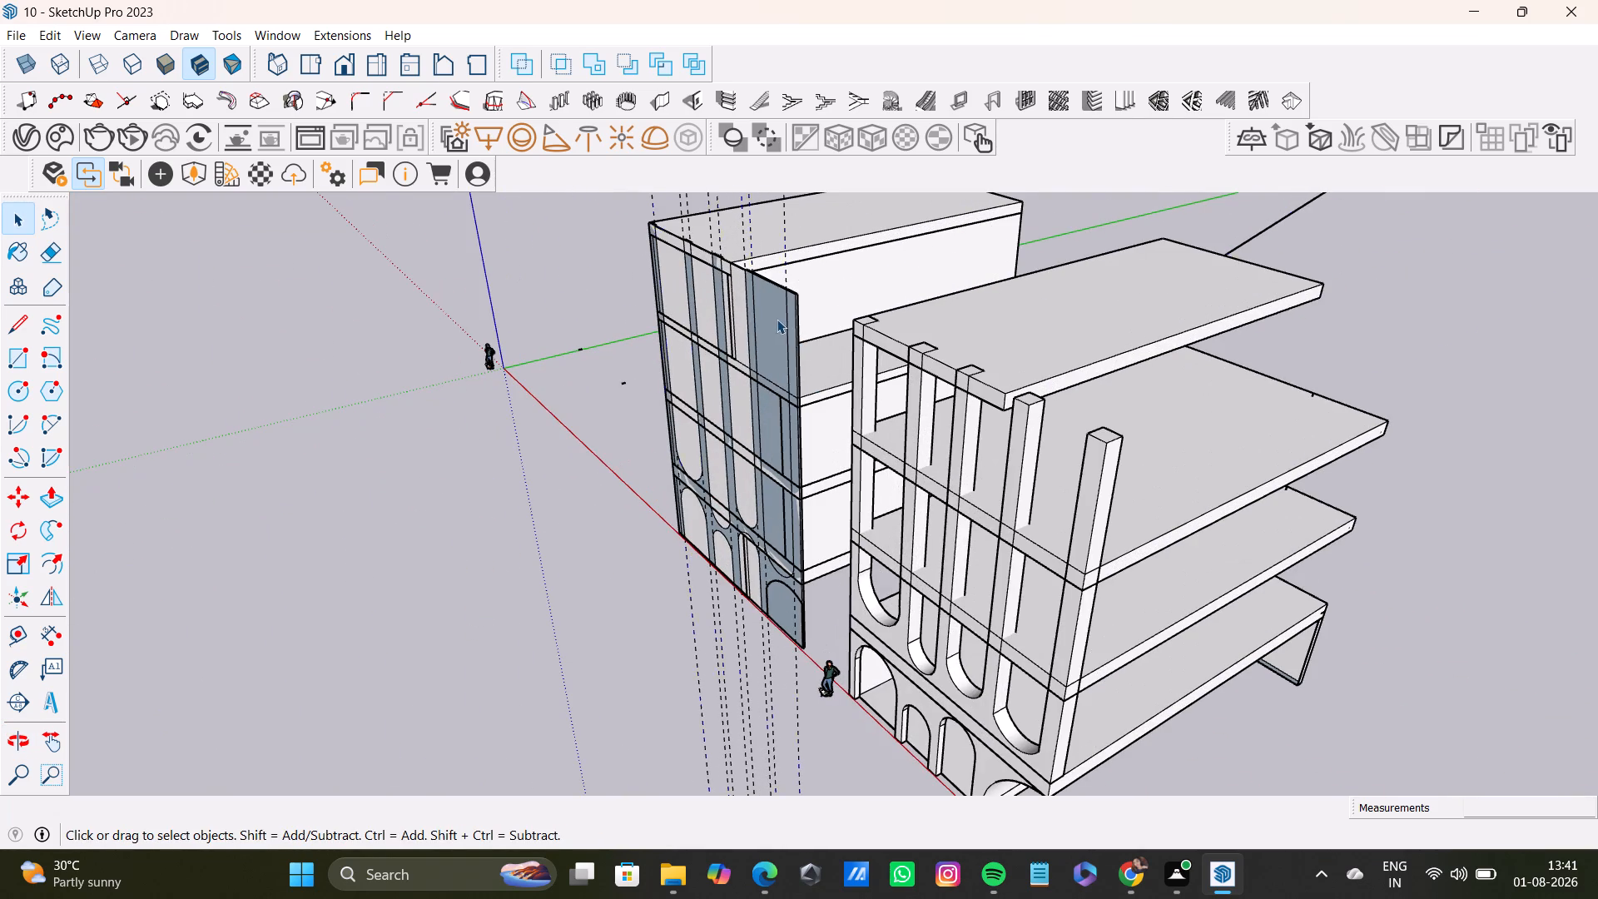
right_click(777, 319)
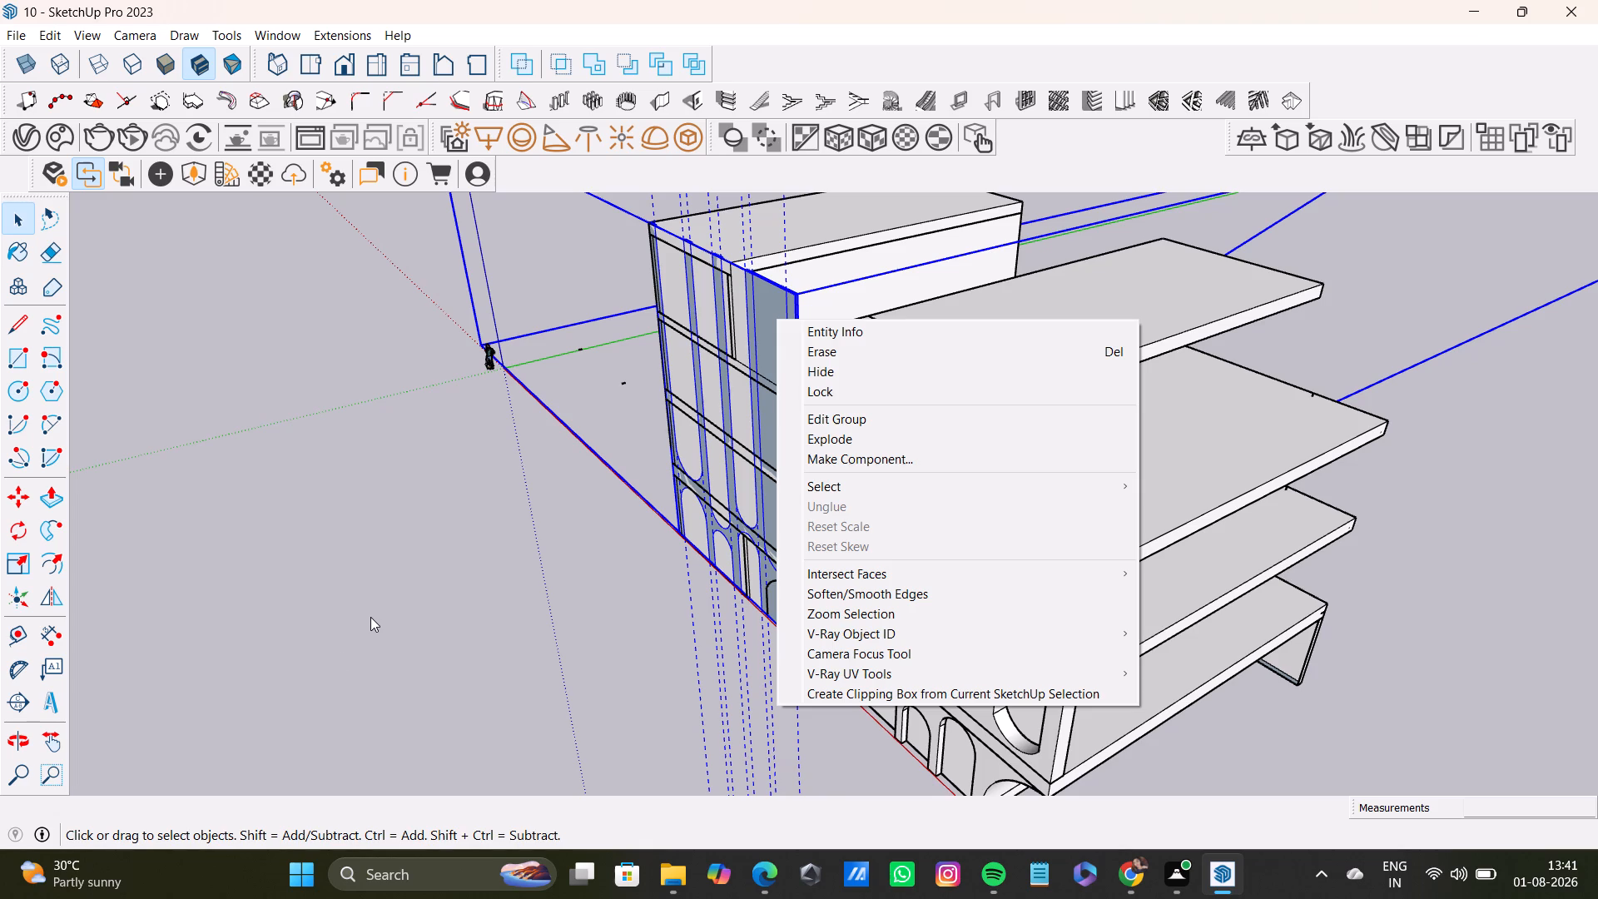
left_click(442, 549)
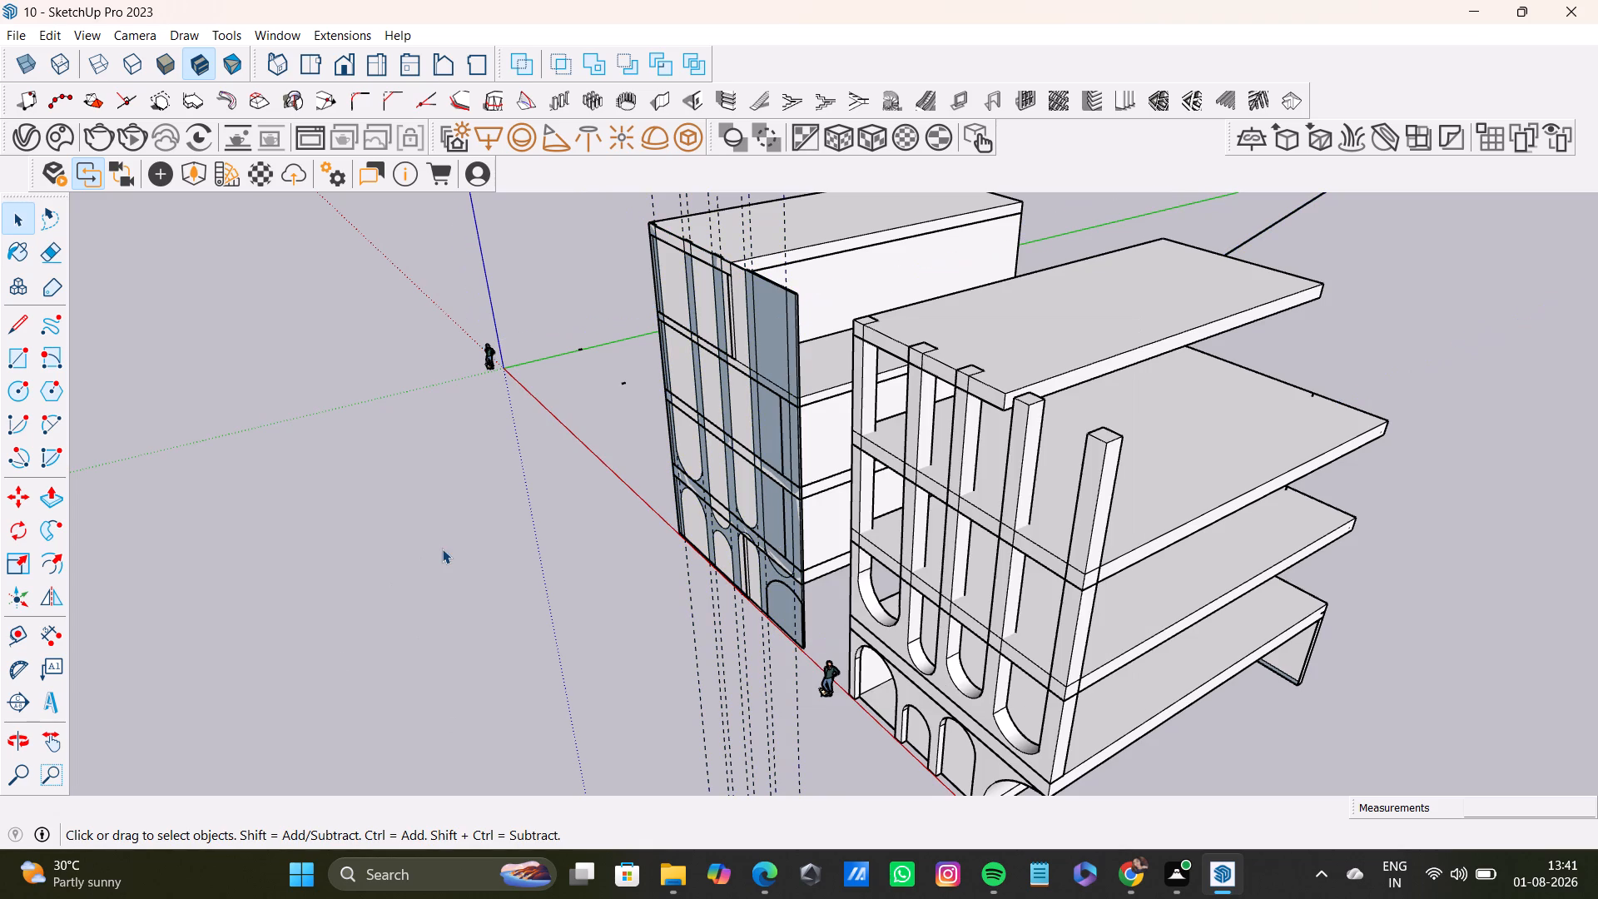
Reverse the orientation of all connected faces in the arched facade panel.
middle_click_drag(618, 574, 785, 360)
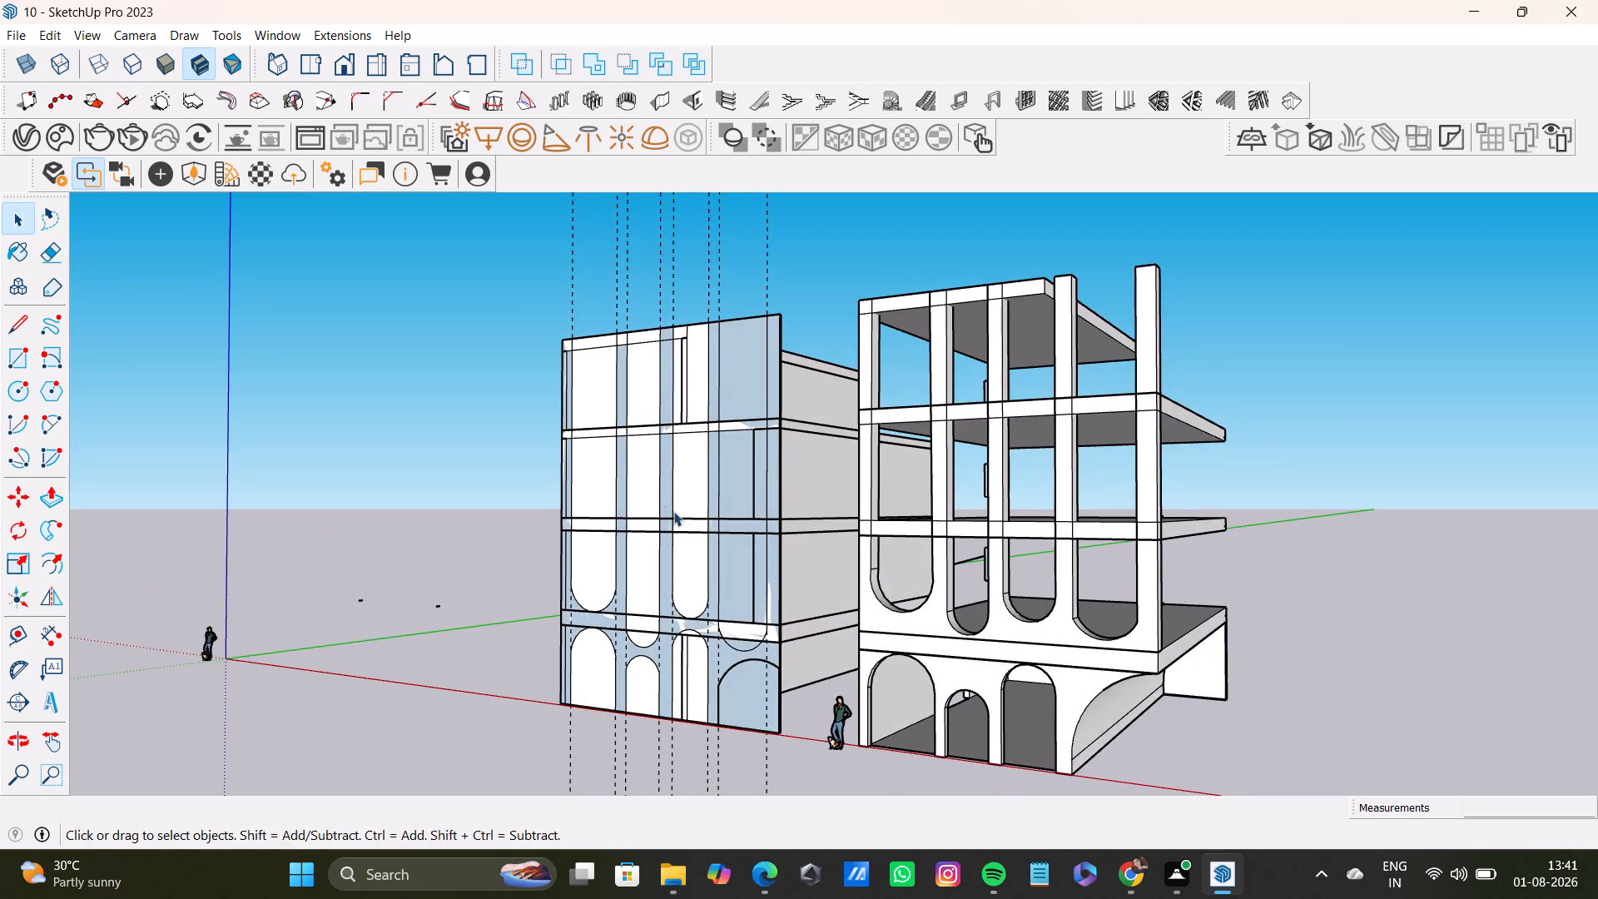
middle_click_drag(672, 512, 775, 459)
scroll(766, 490, "up", 3)
middle_click_drag(772, 490, 626, 613)
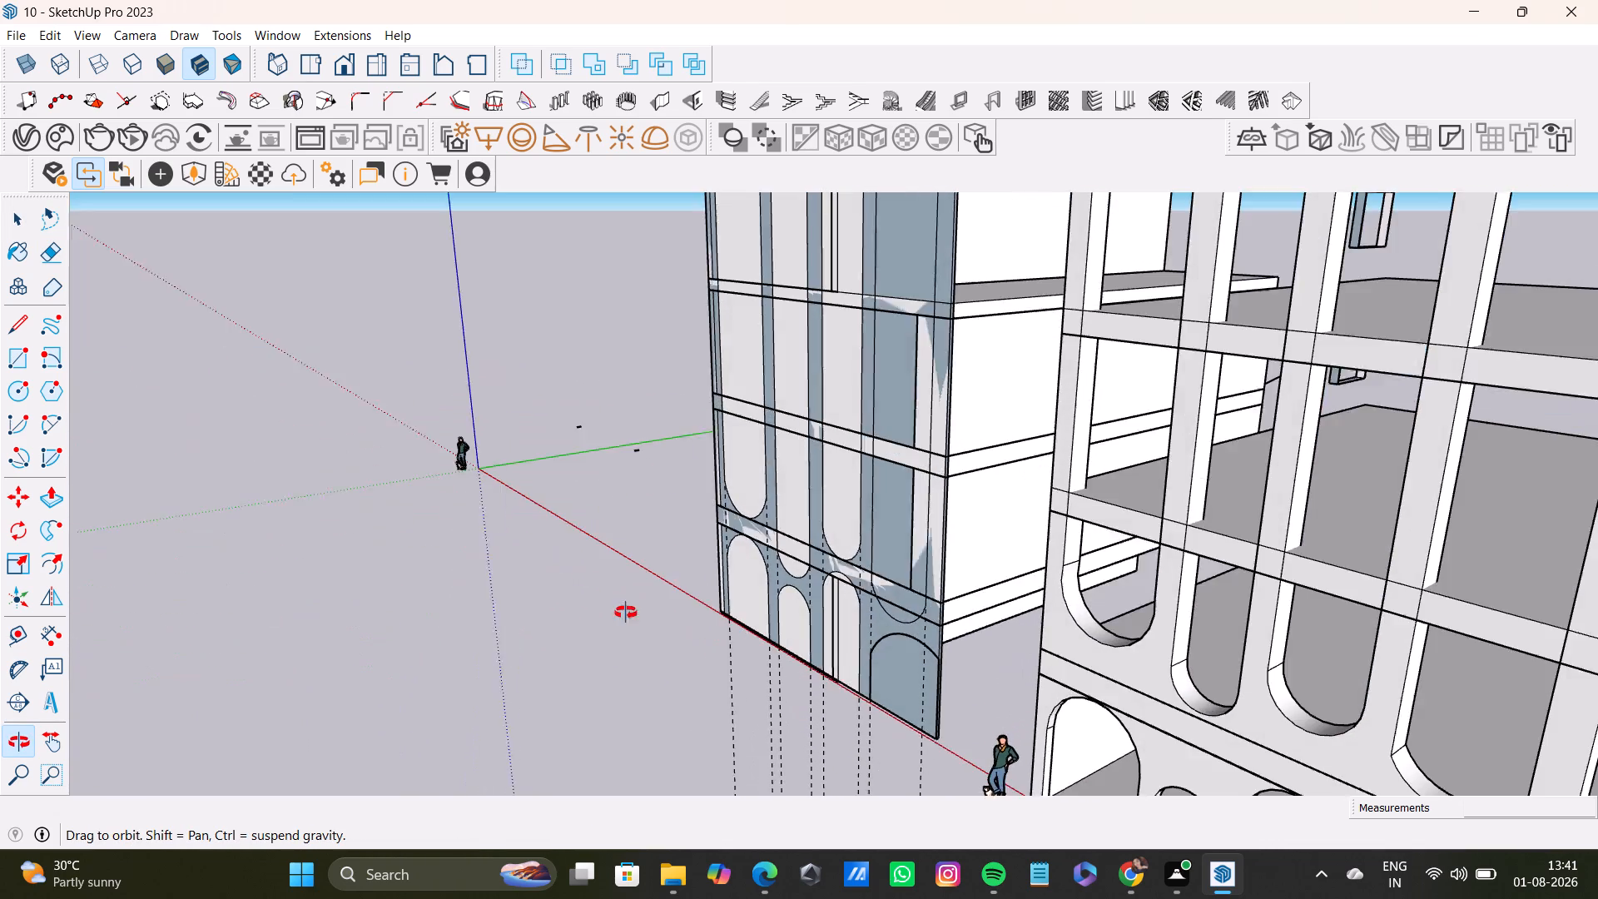
middle_click_drag(626, 613, 633, 622)
scroll(758, 603, "up", 1)
middle_click_drag(758, 603, 999, 479)
scroll(772, 675, "up", 2)
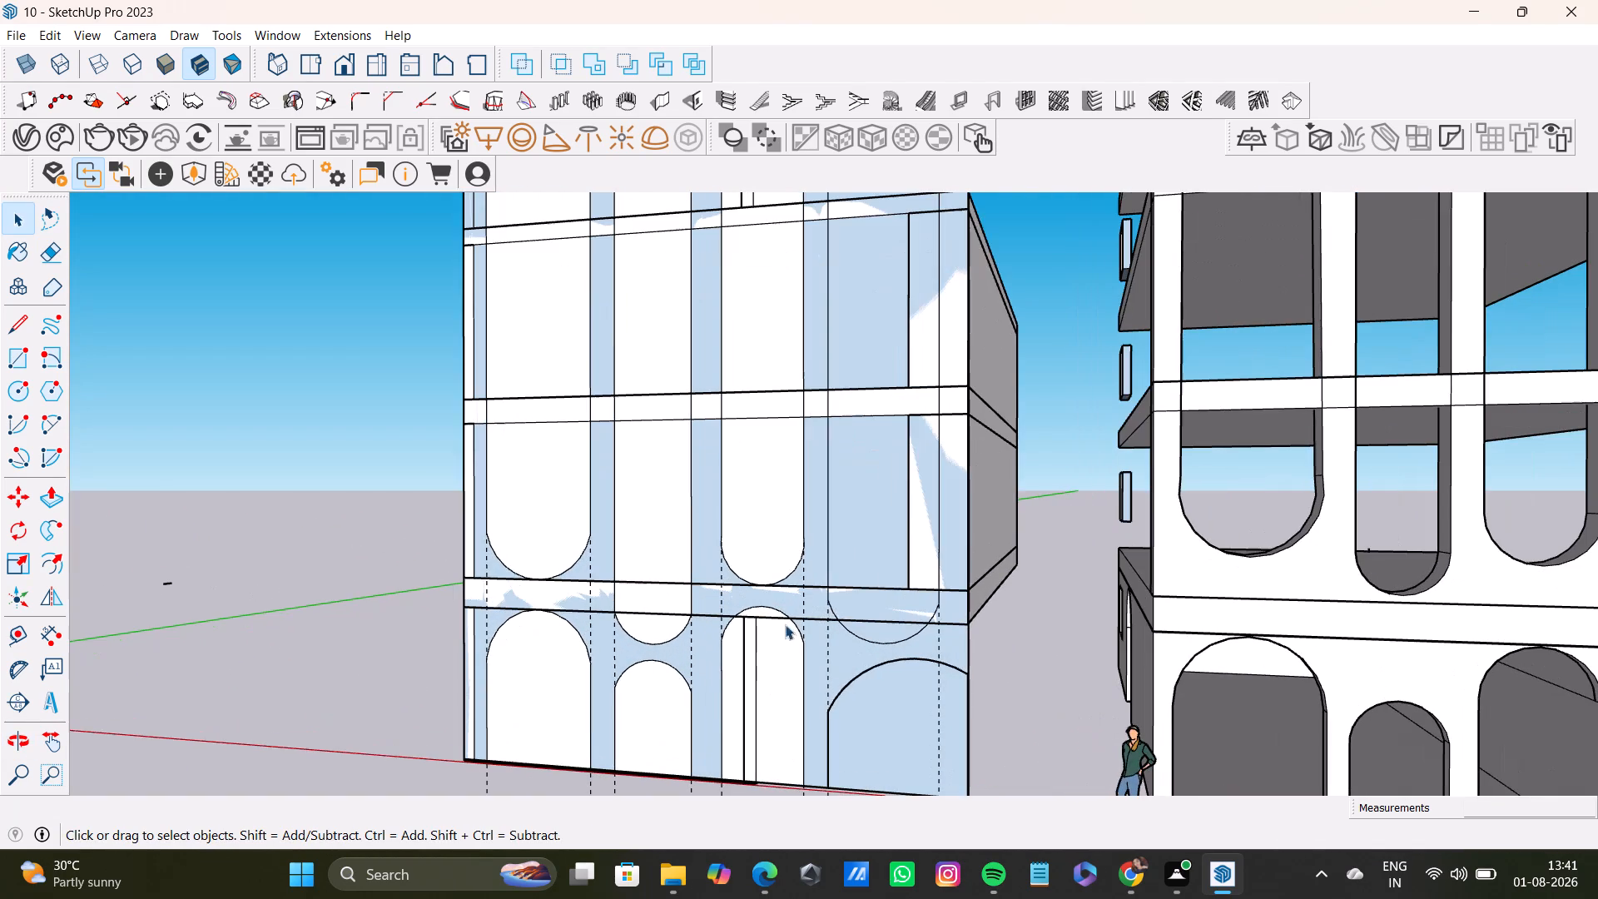
left_click(896, 561)
triple_click(876, 552)
right_click(873, 549)
right_click(873, 549)
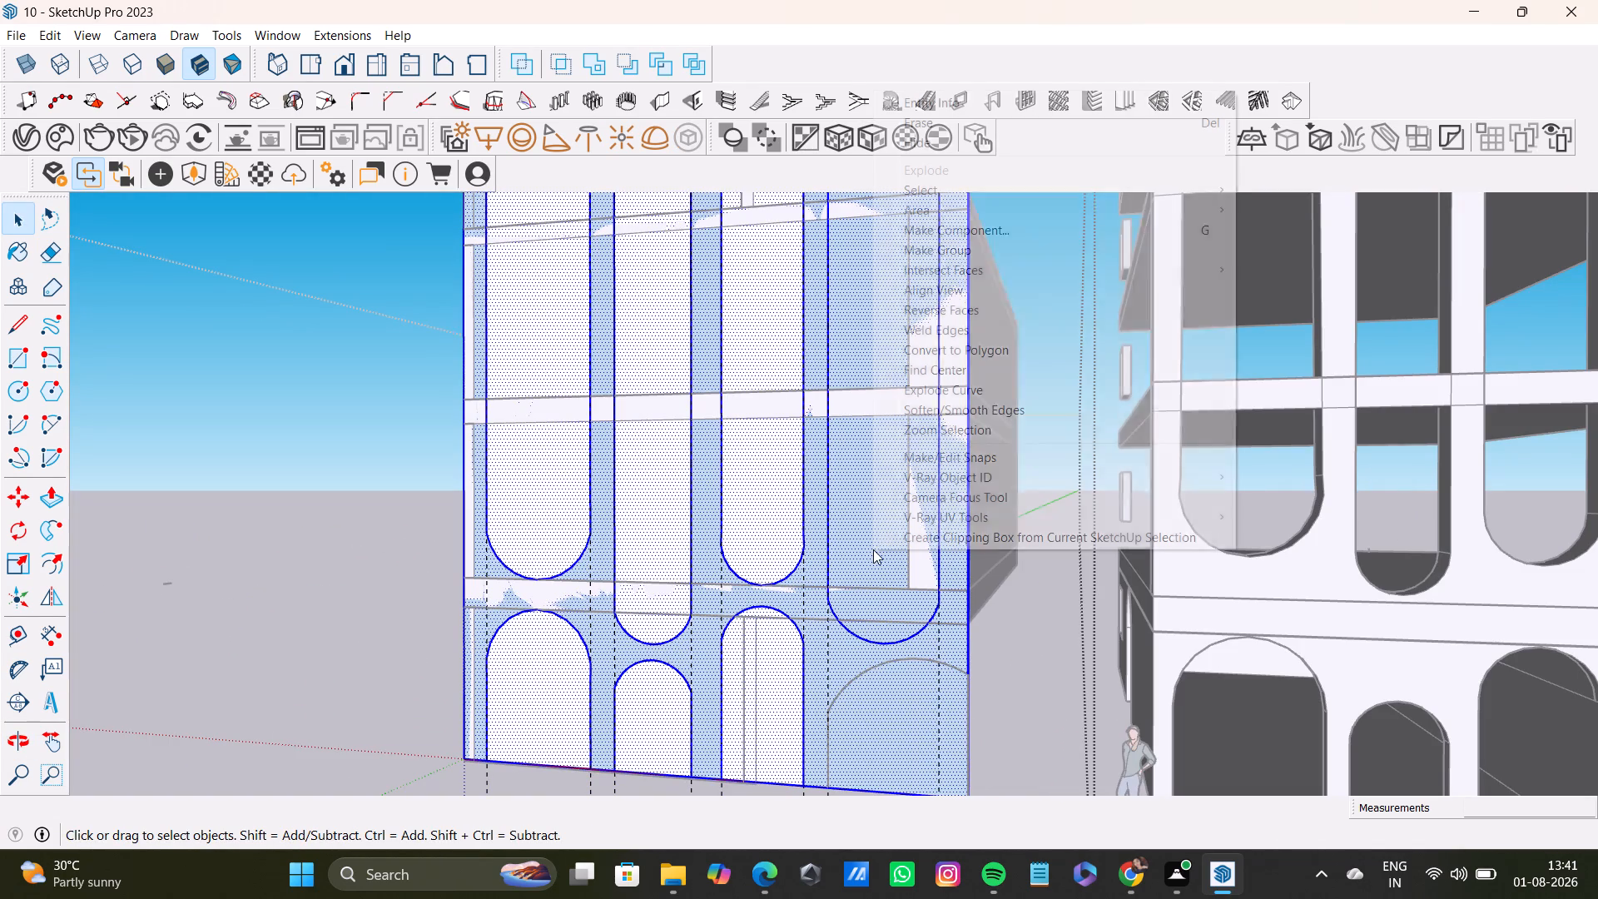
left_click(933, 264)
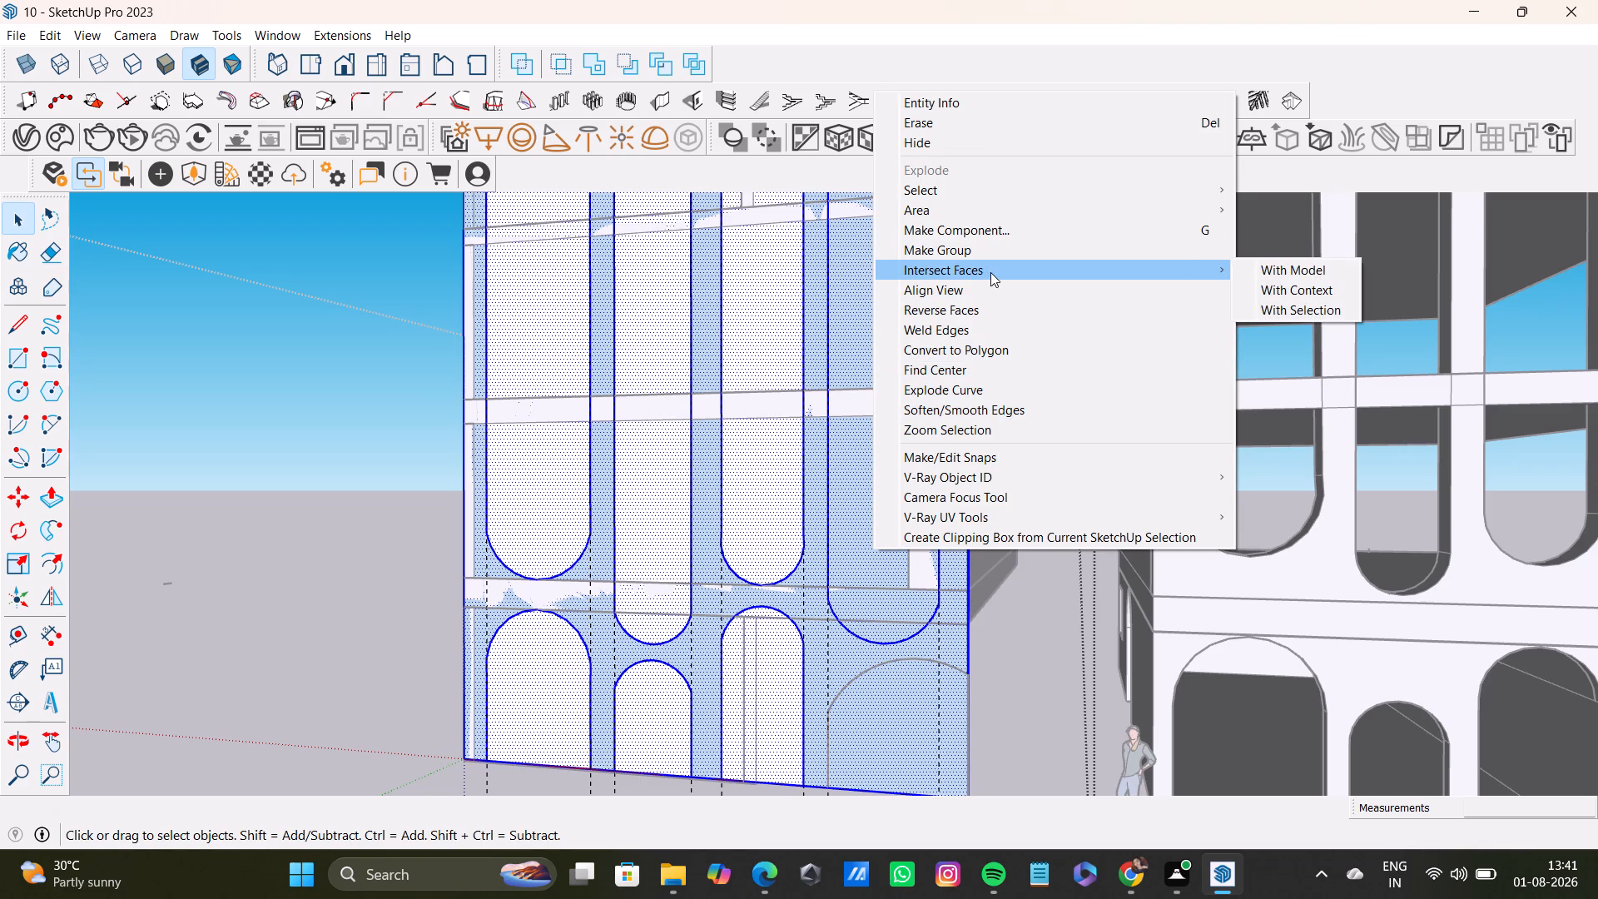
left_click(993, 311)
left_click(204, 454)
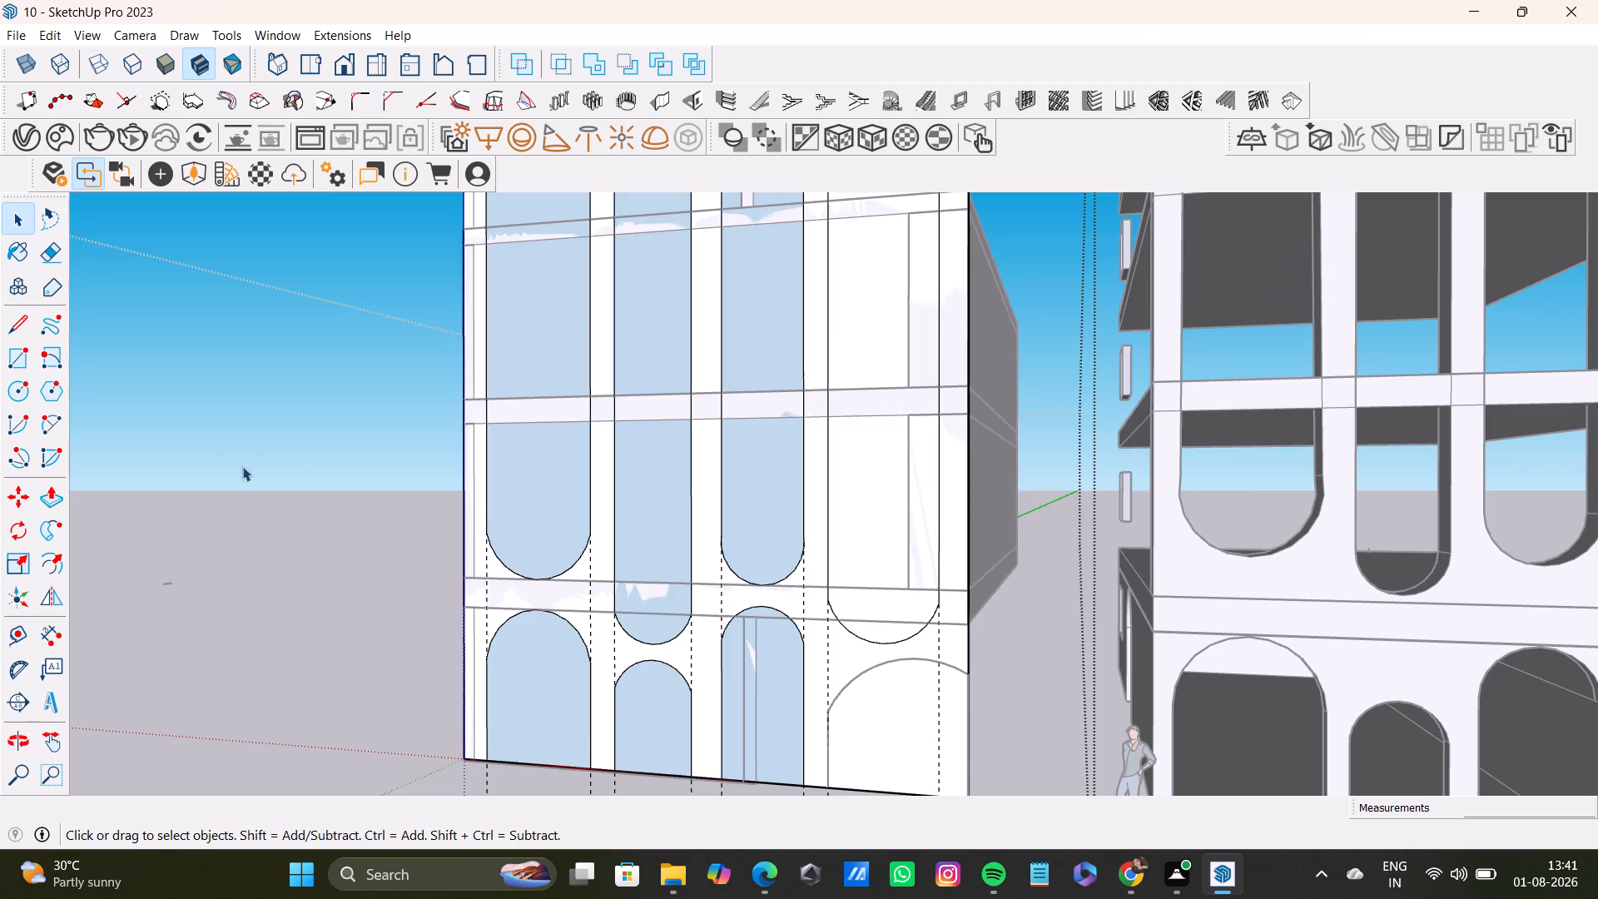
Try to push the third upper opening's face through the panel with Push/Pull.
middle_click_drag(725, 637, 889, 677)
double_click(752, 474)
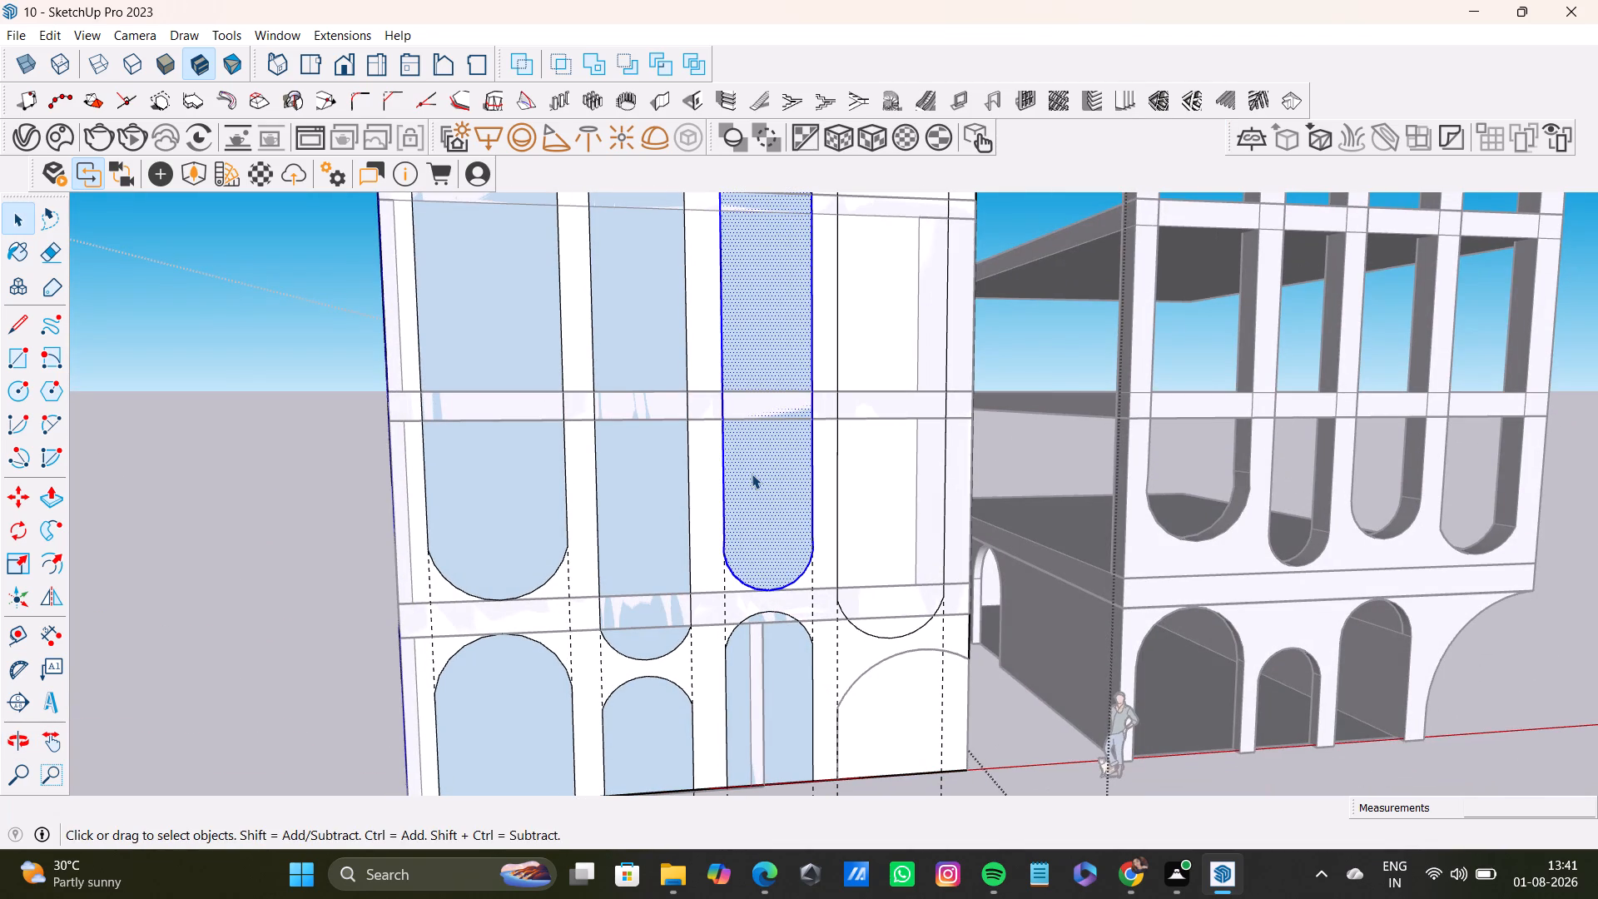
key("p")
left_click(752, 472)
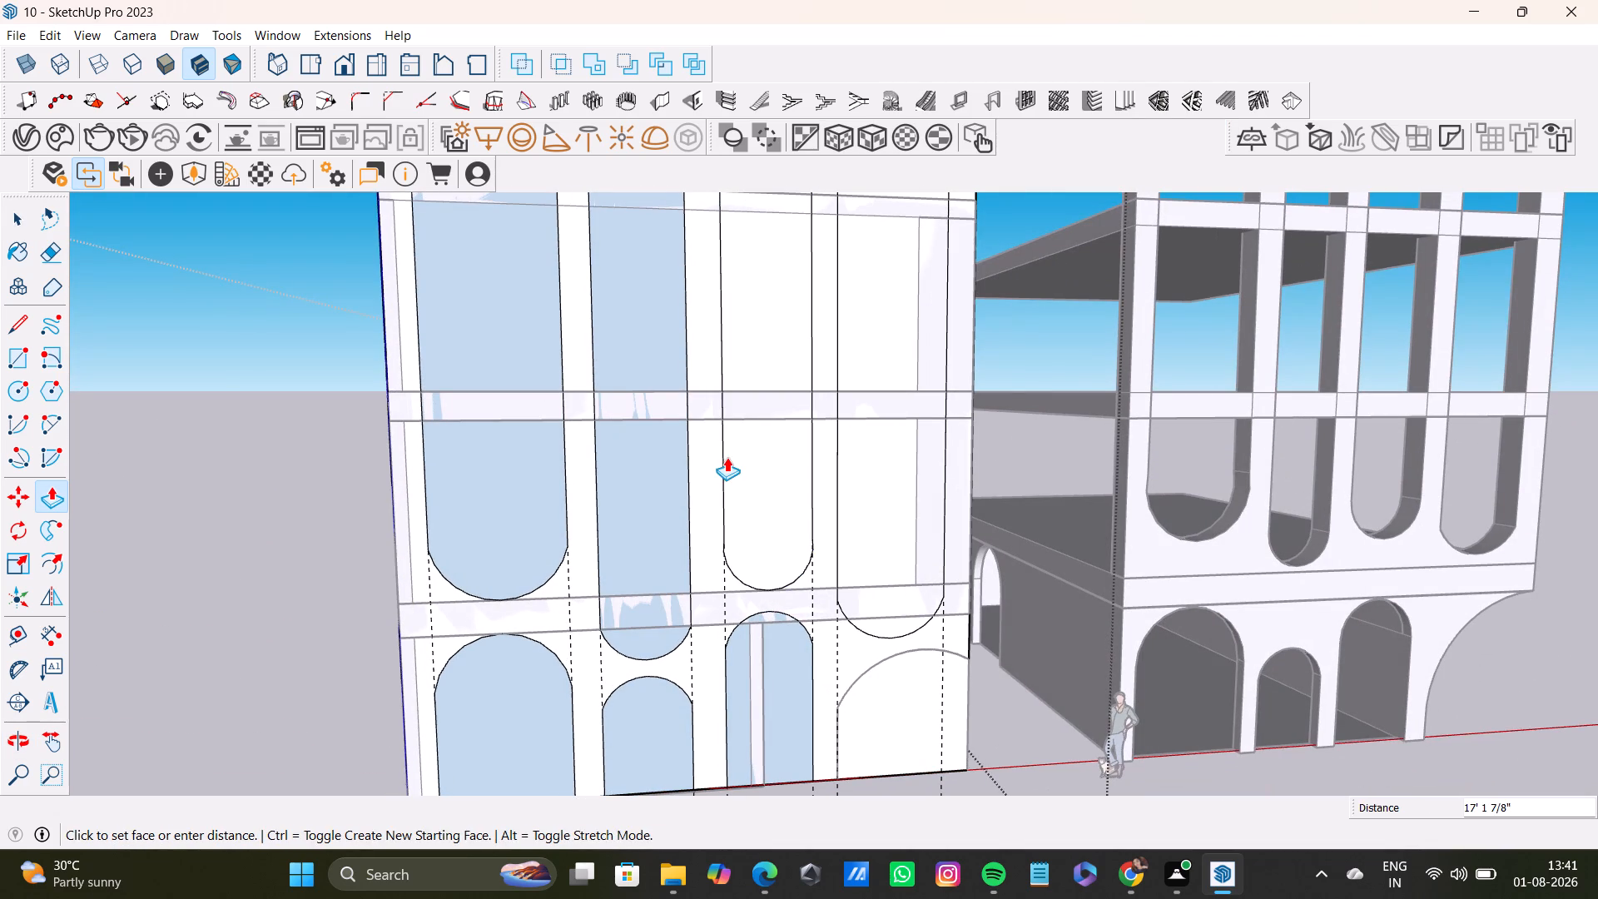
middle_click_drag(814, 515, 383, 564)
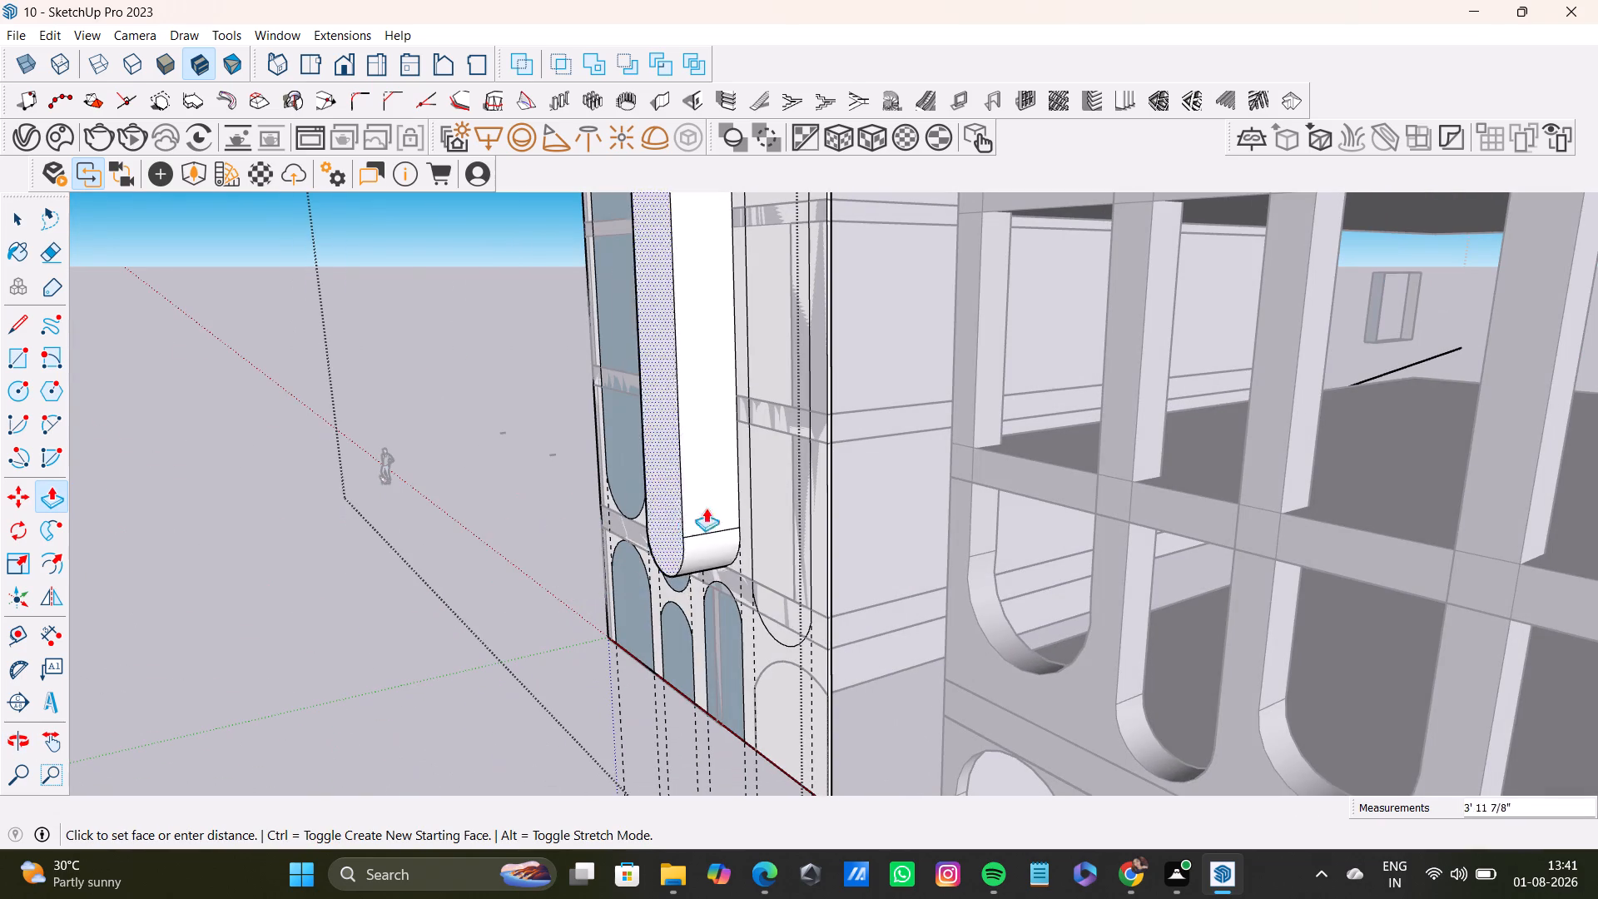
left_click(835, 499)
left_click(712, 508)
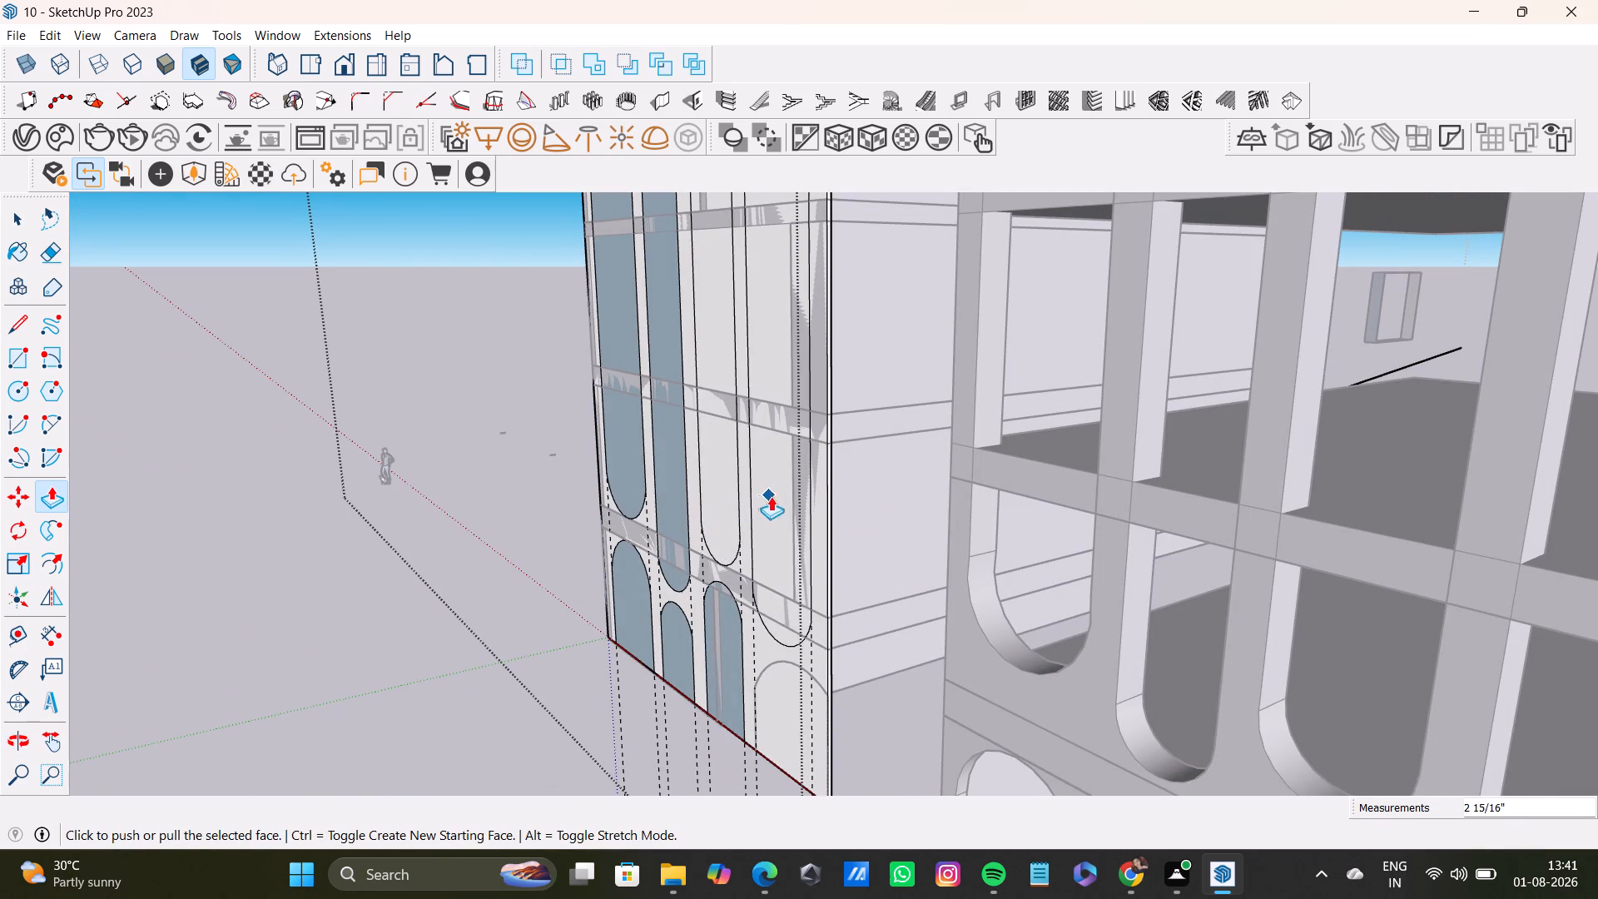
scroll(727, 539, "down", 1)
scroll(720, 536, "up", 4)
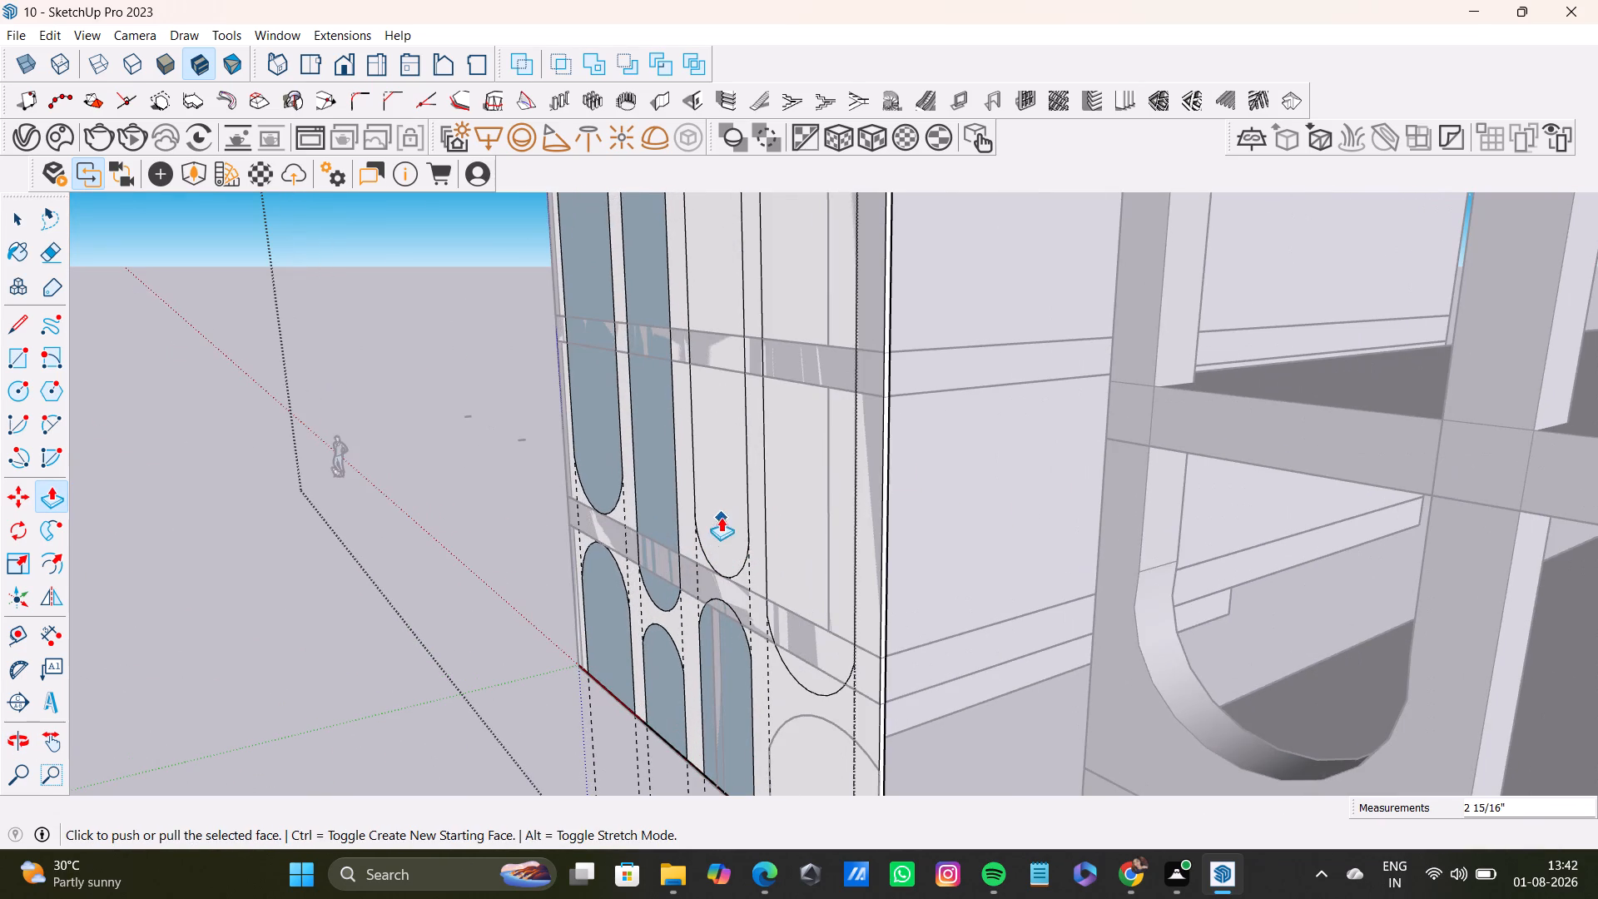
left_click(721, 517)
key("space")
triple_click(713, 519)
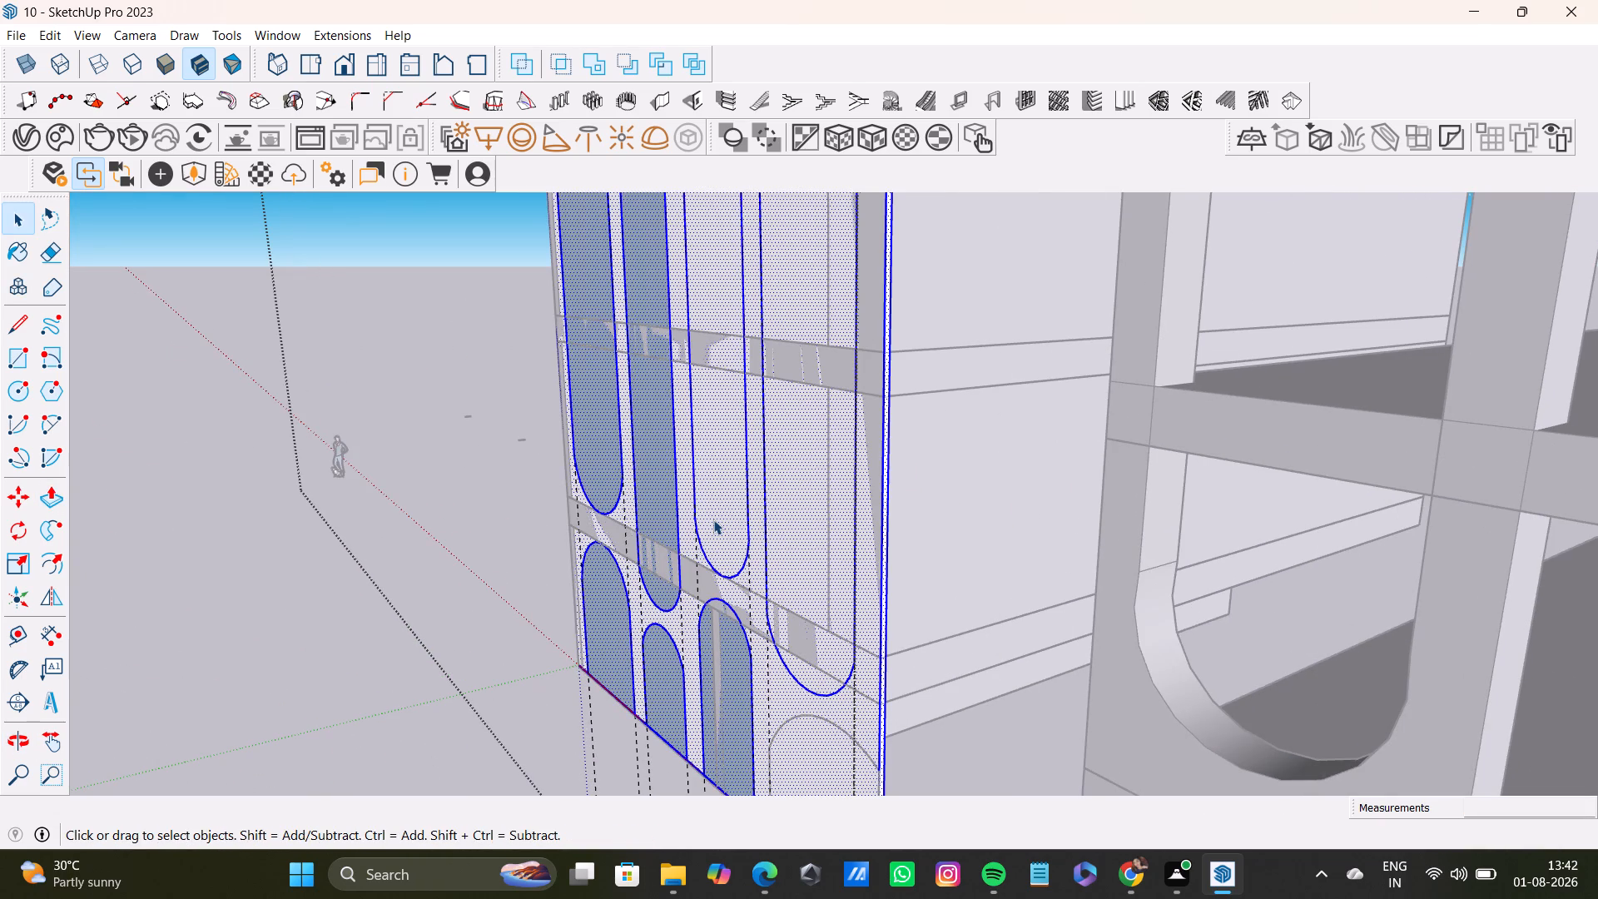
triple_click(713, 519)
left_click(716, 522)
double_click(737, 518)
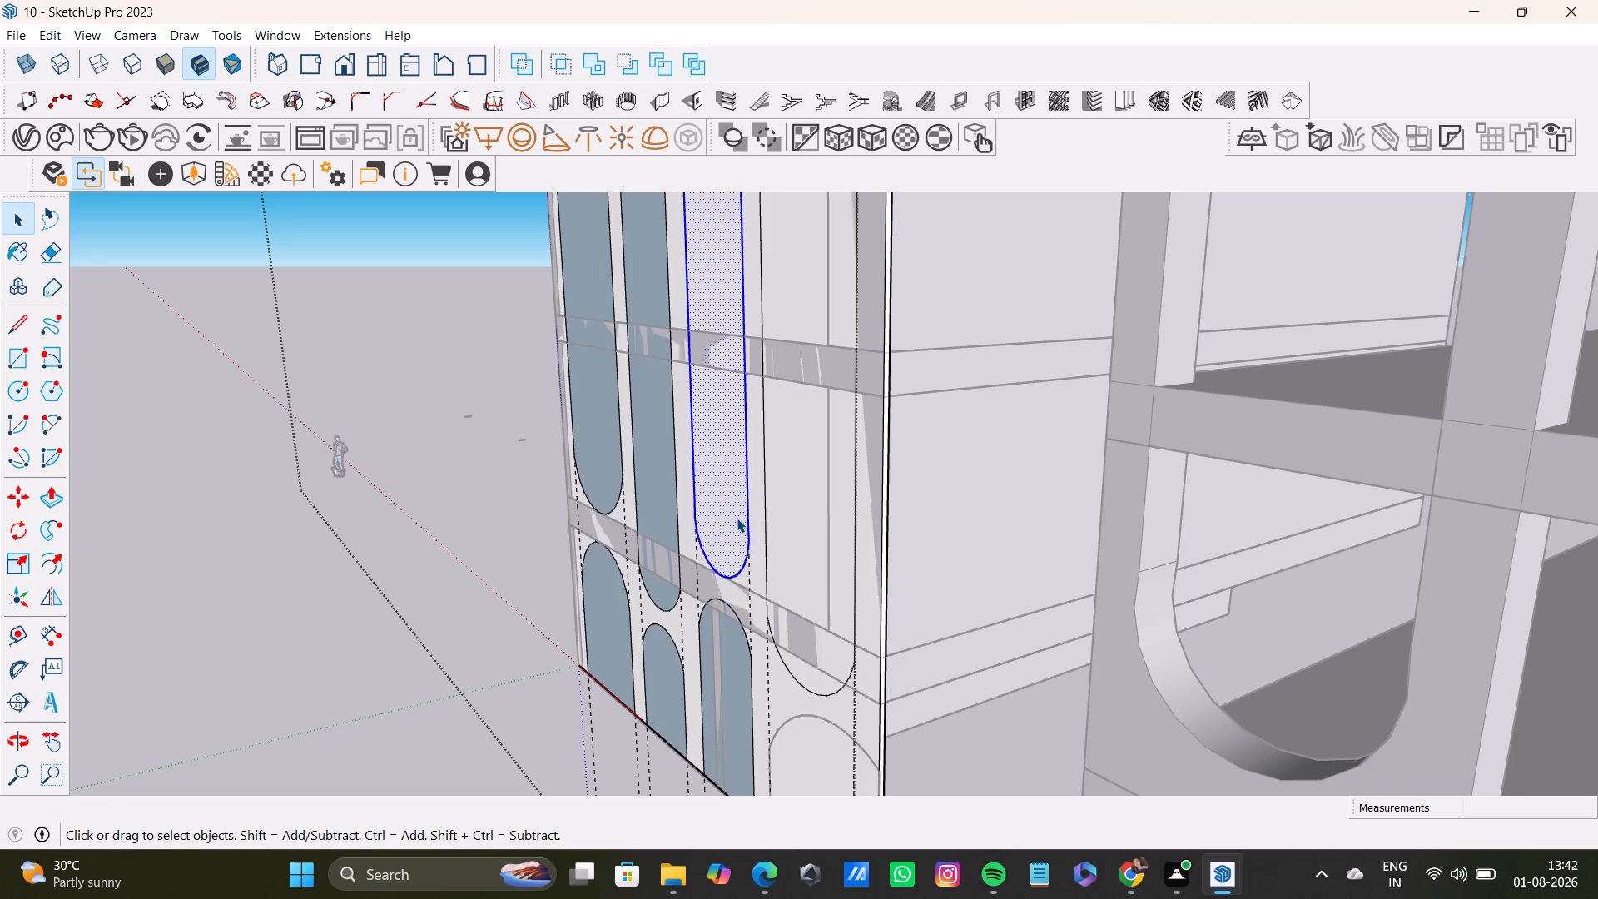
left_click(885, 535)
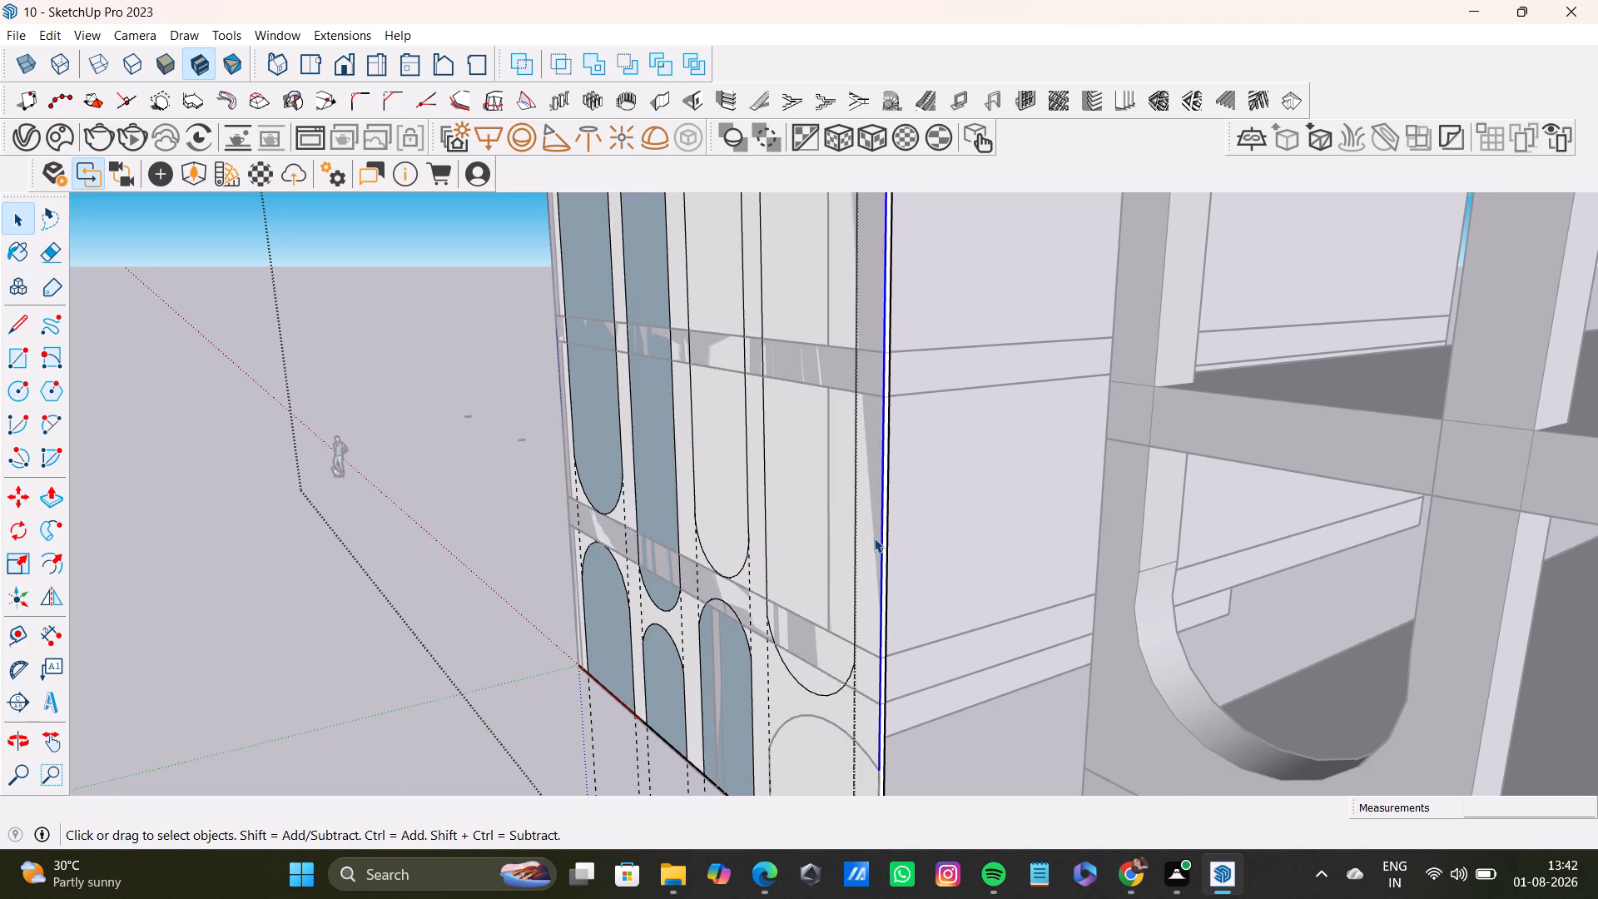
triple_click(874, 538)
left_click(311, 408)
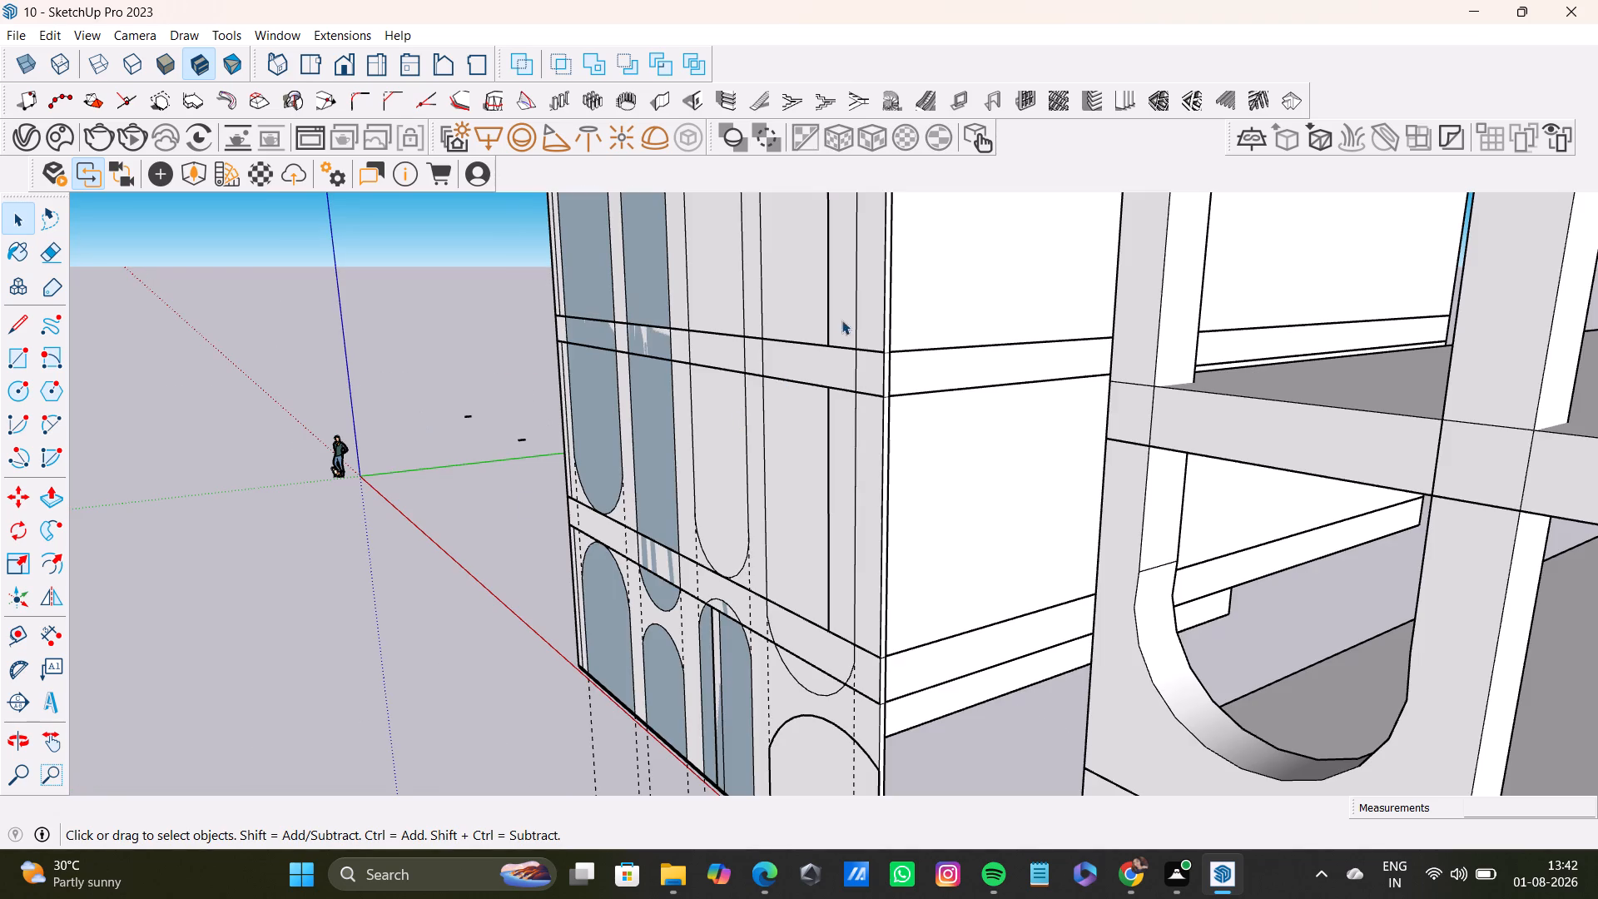
Push the fourth upper opening's face 3" through the panel's thickness to cut out the round-bottomed opening.
middle_click_drag(732, 730, 682, 611)
triple_click(872, 749)
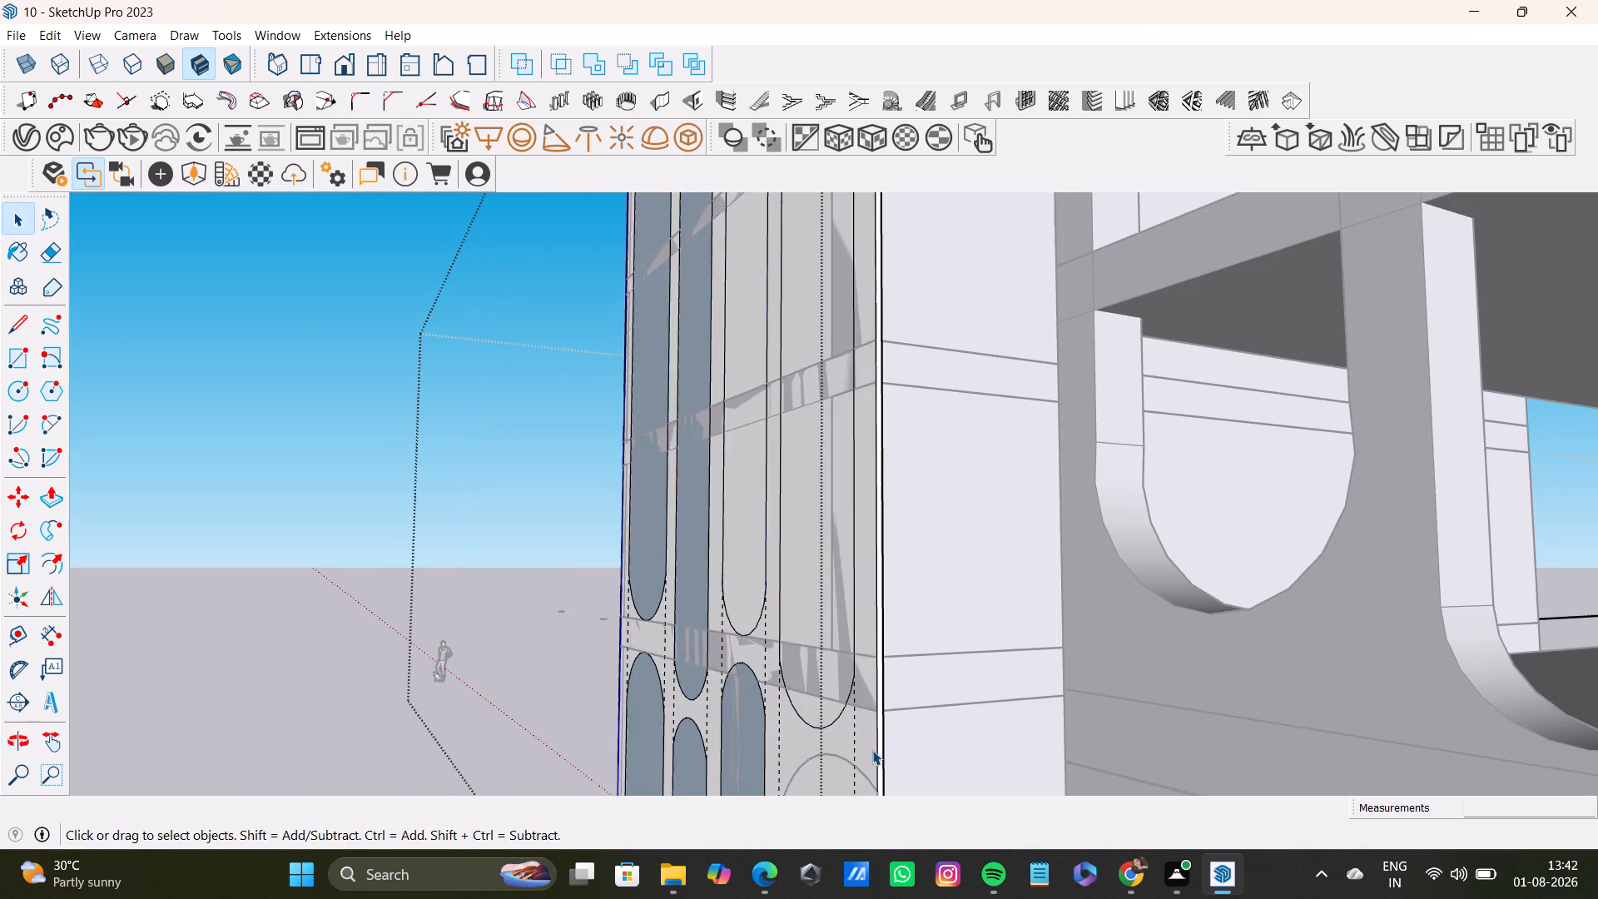
middle_click_drag(866, 708, 993, 846)
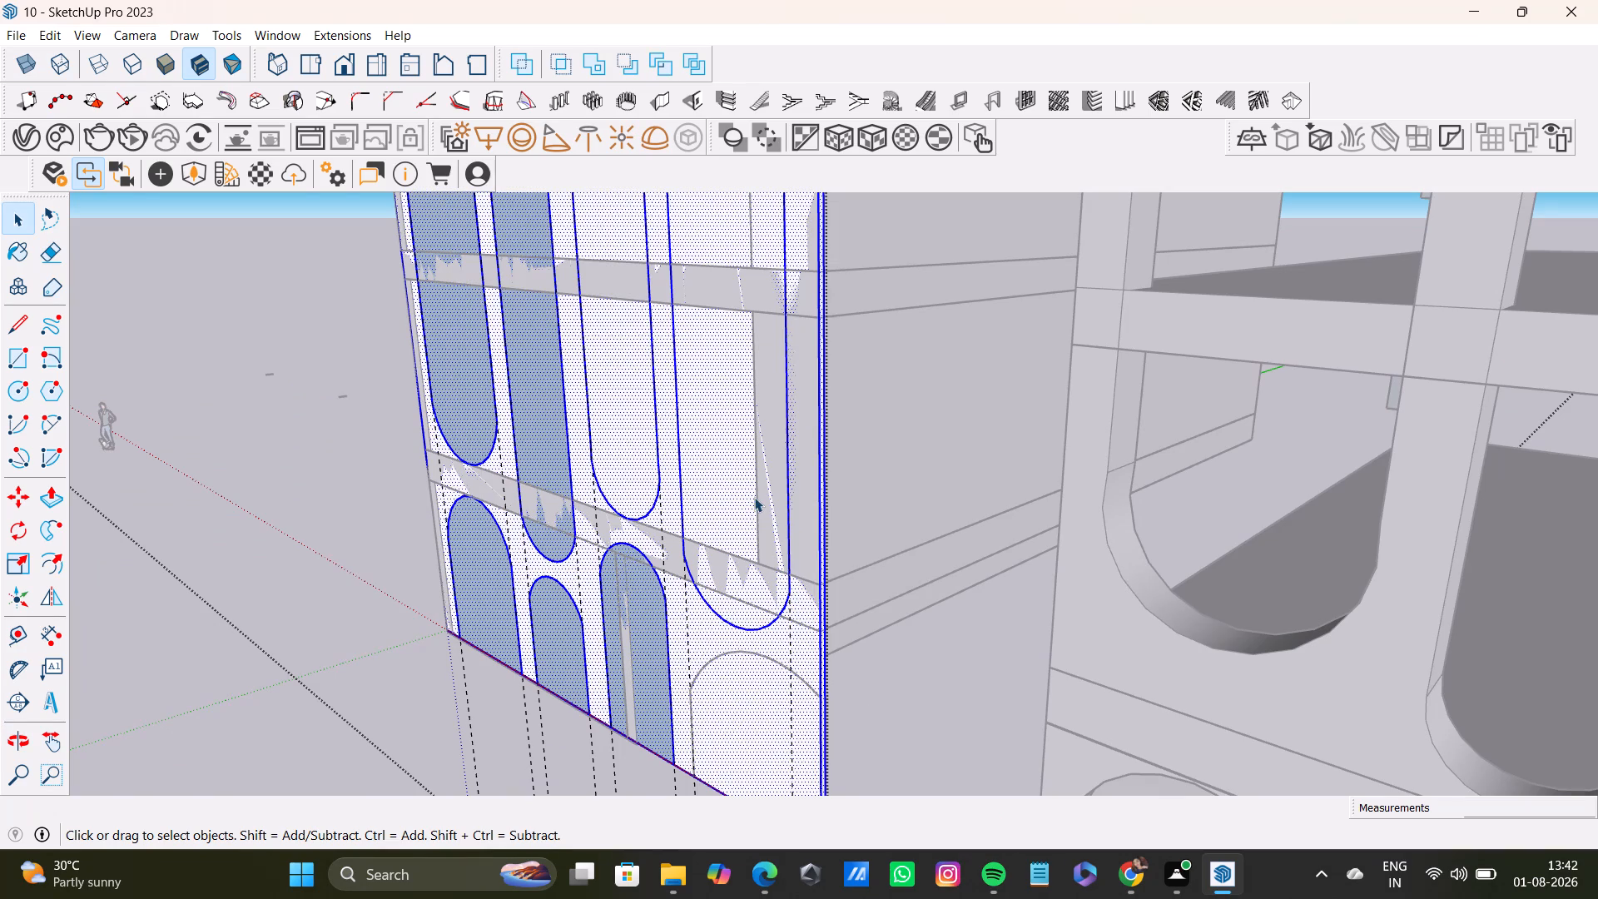
left_click(754, 497)
left_click(754, 497)
key("p")
left_click(754, 497)
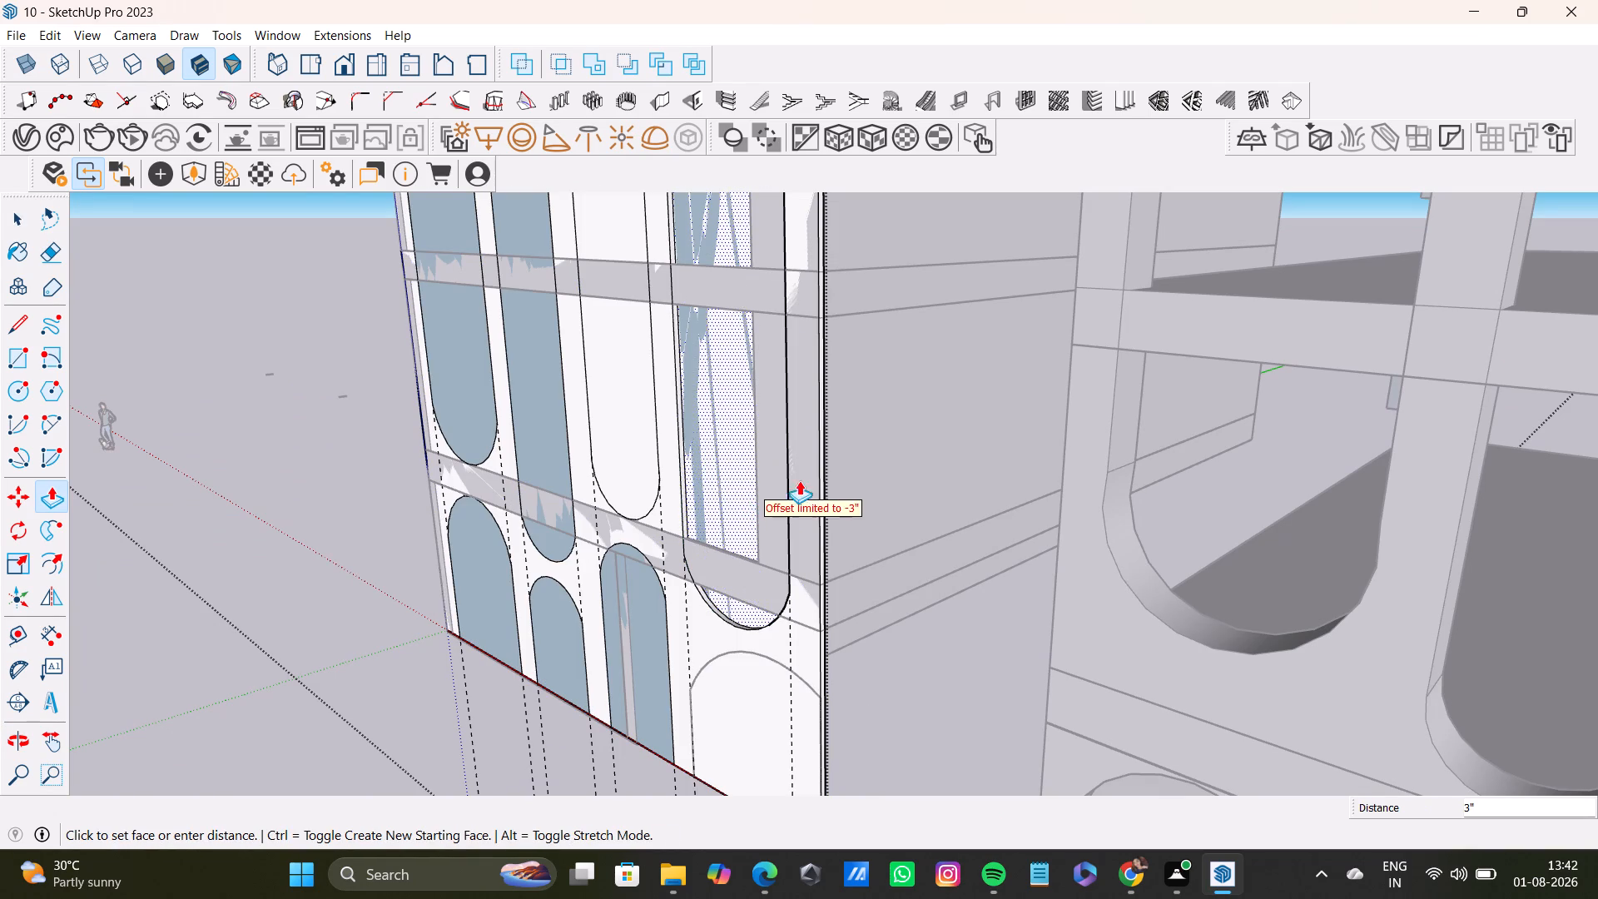
left_click(826, 474)
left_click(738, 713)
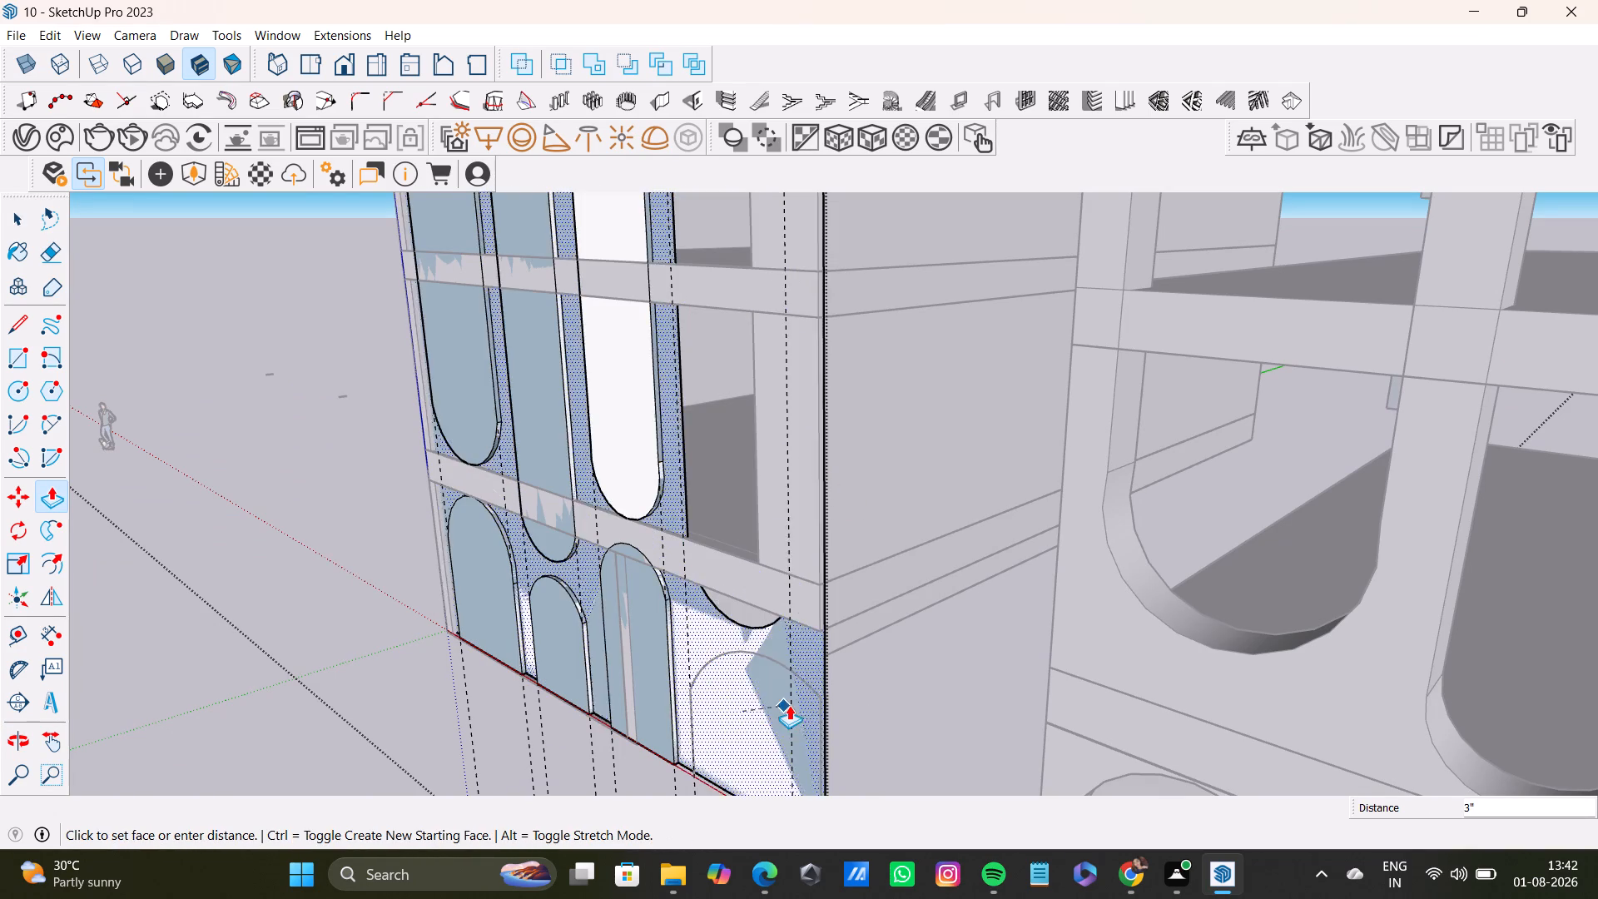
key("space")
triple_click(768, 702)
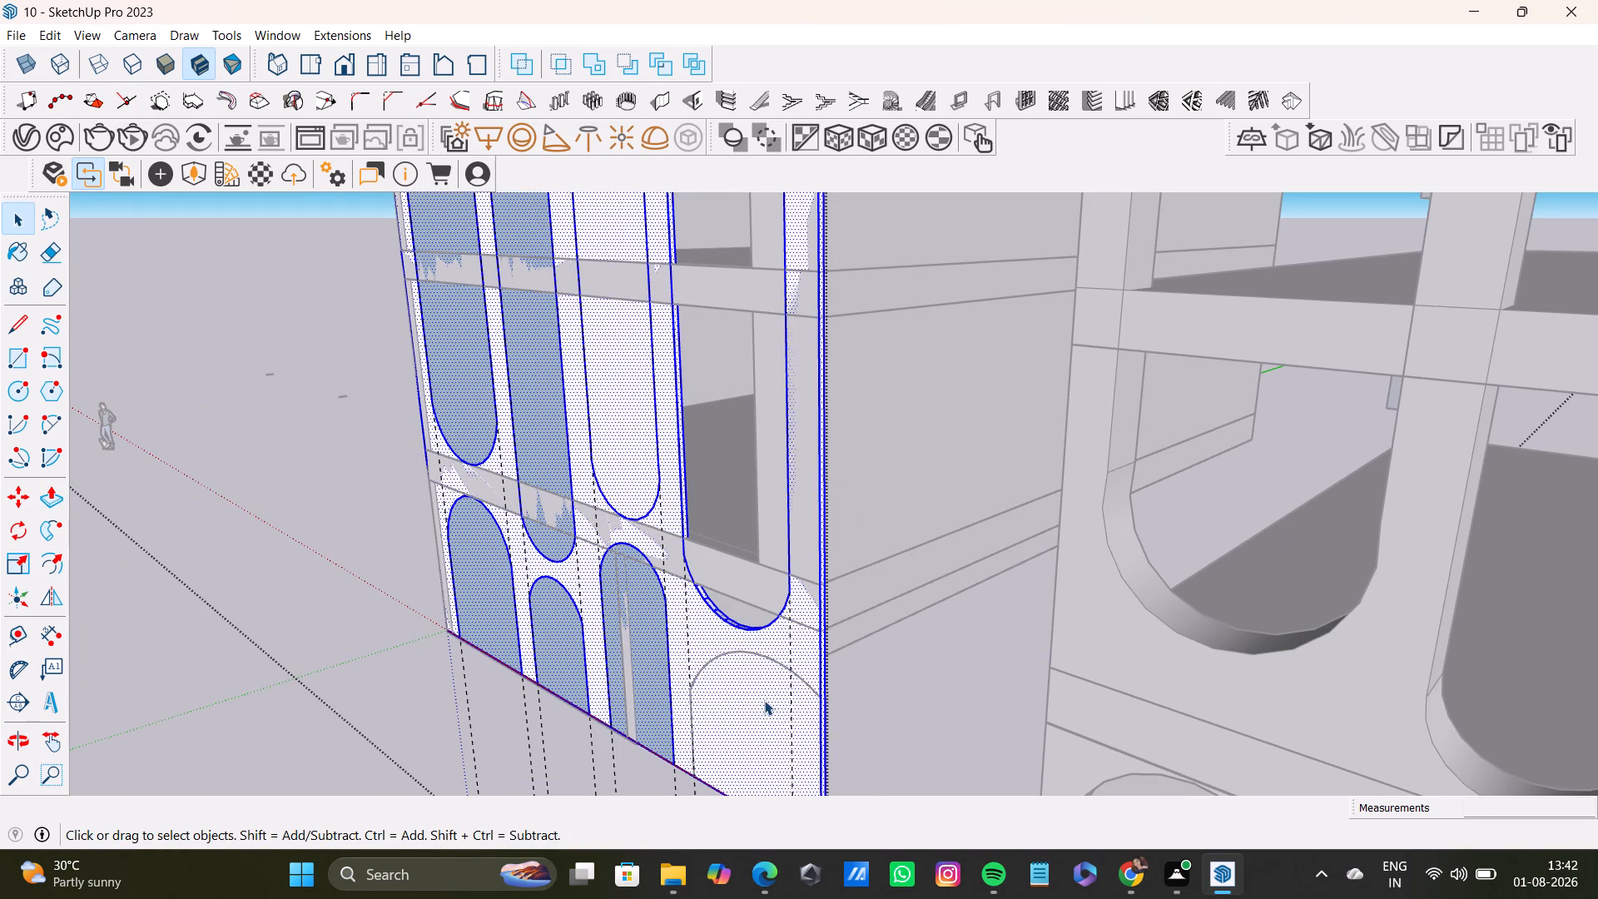
Push the third upper opening's face through the panel's thickness to cut out the round-bottomed opening.
scroll(638, 708, "down", 1)
middle_click_drag(638, 708, 654, 696)
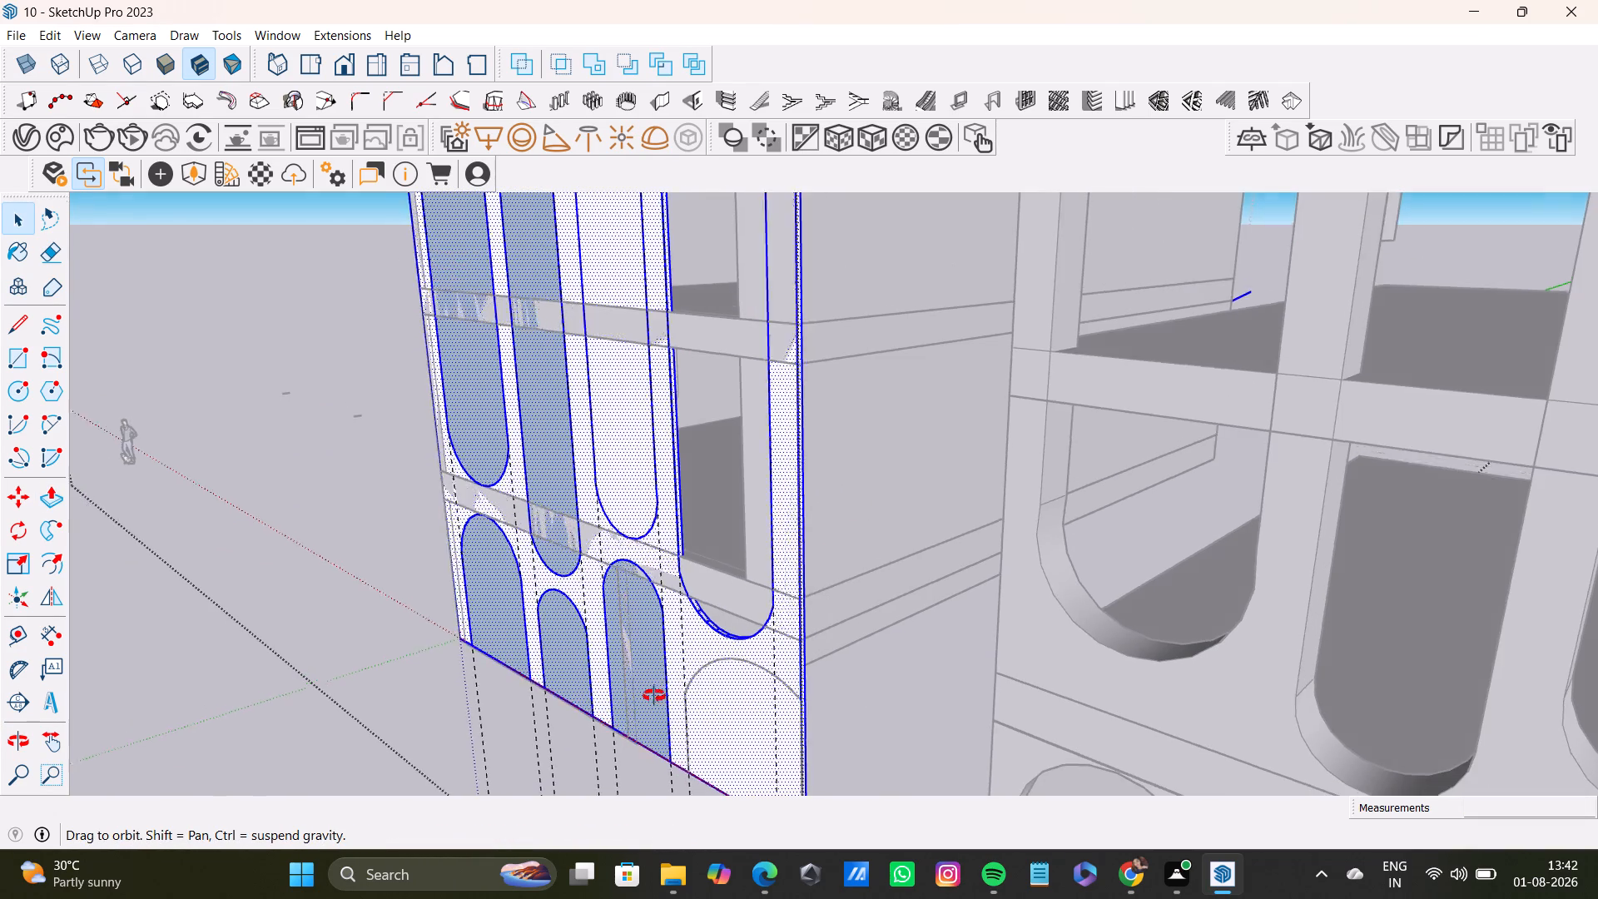
middle_click_drag(654, 696, 898, 506)
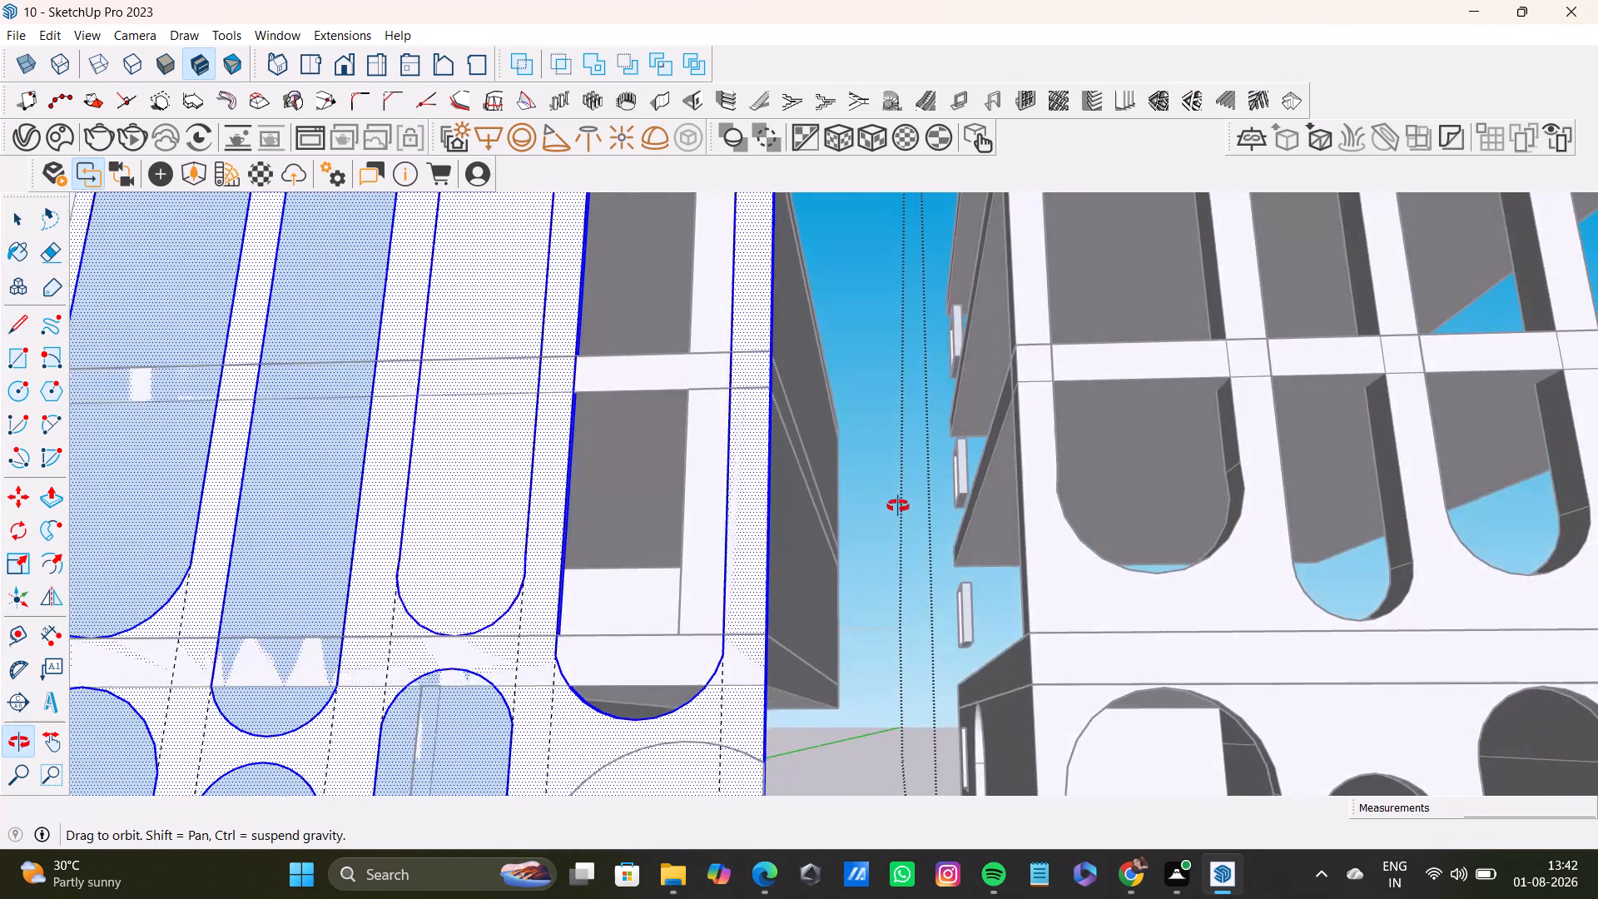
middle_click_drag(898, 506, 788, 663)
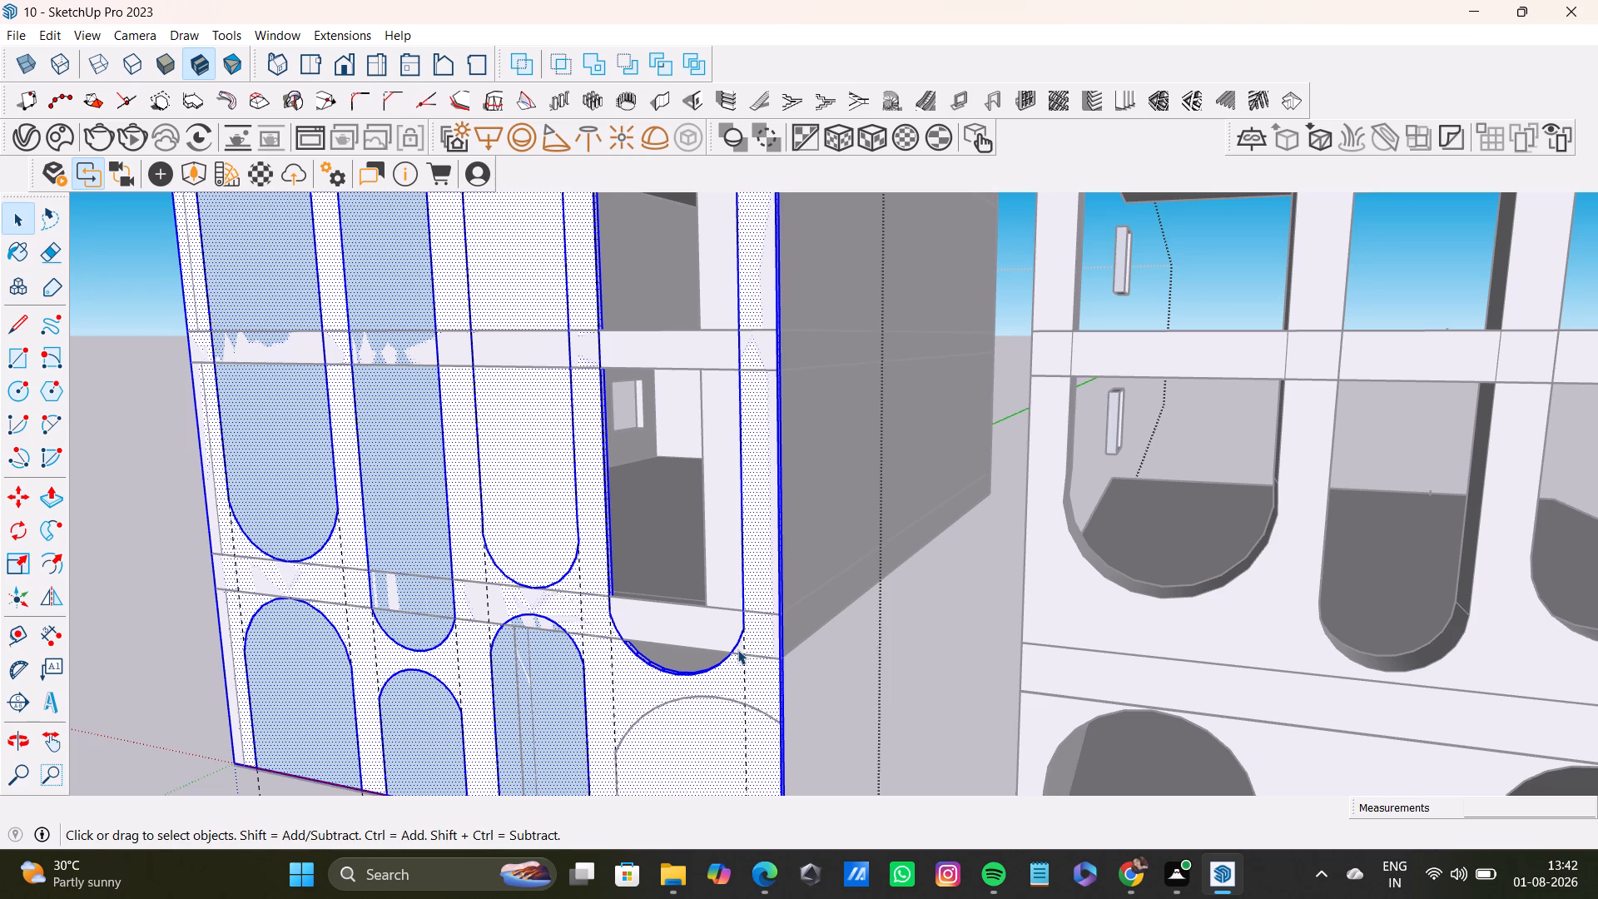
scroll(623, 648, "down", 2)
middle_click_drag(644, 648, 813, 571)
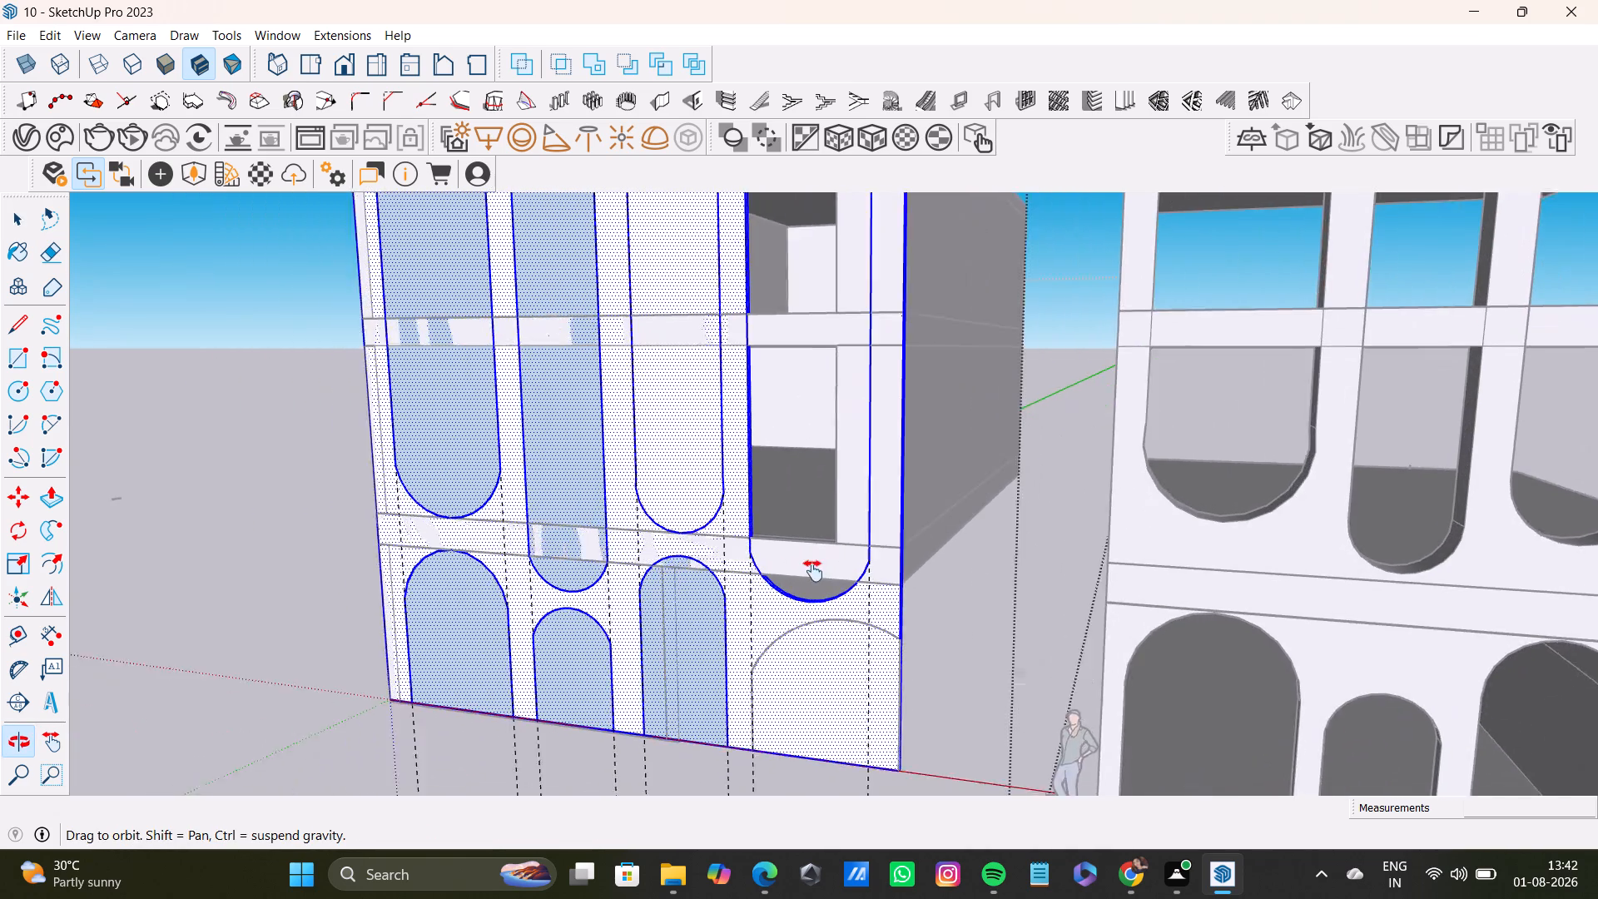
middle_click_drag(813, 571, 844, 599)
triple_click(736, 483)
double_click(730, 475)
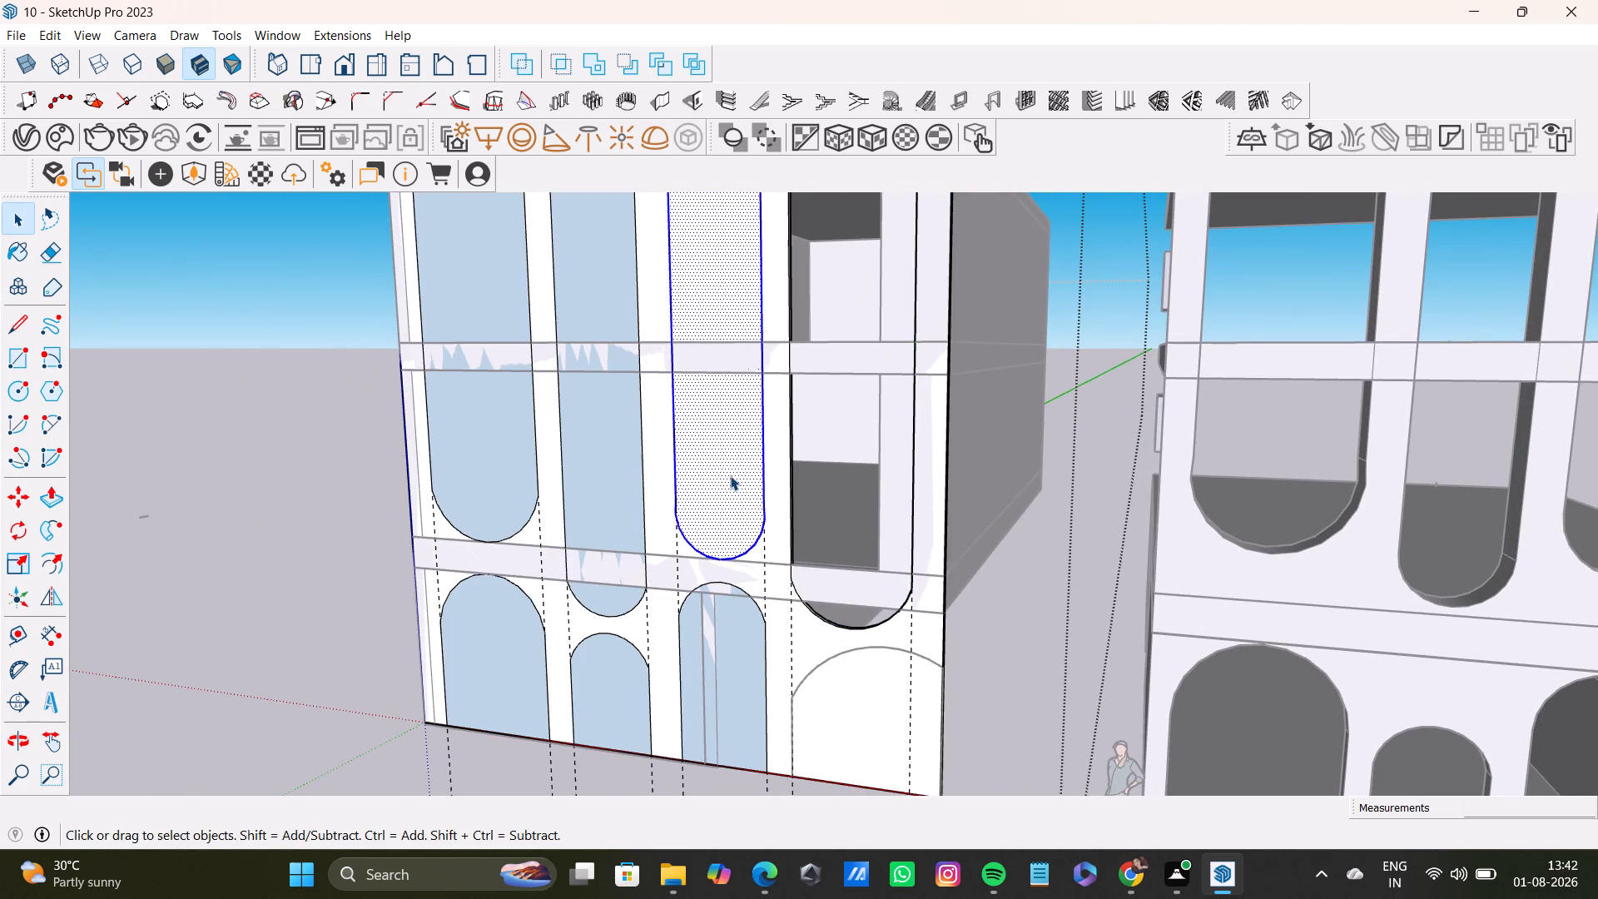
middle_click_drag(1164, 590, 998, 640)
key("p")
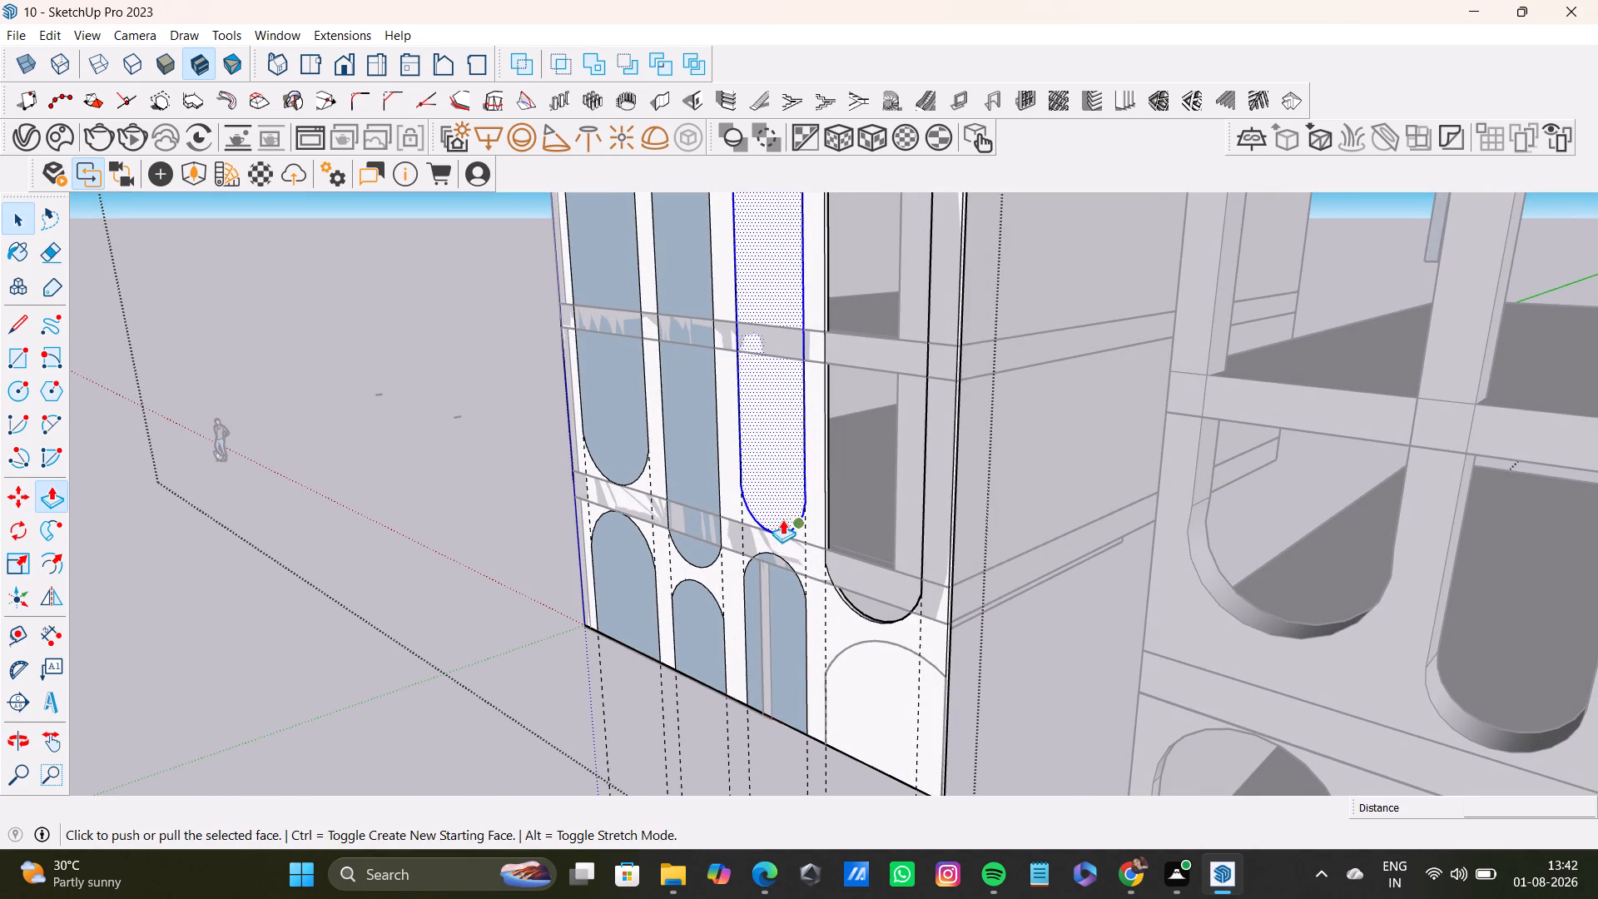
left_click(788, 490)
left_click(829, 484)
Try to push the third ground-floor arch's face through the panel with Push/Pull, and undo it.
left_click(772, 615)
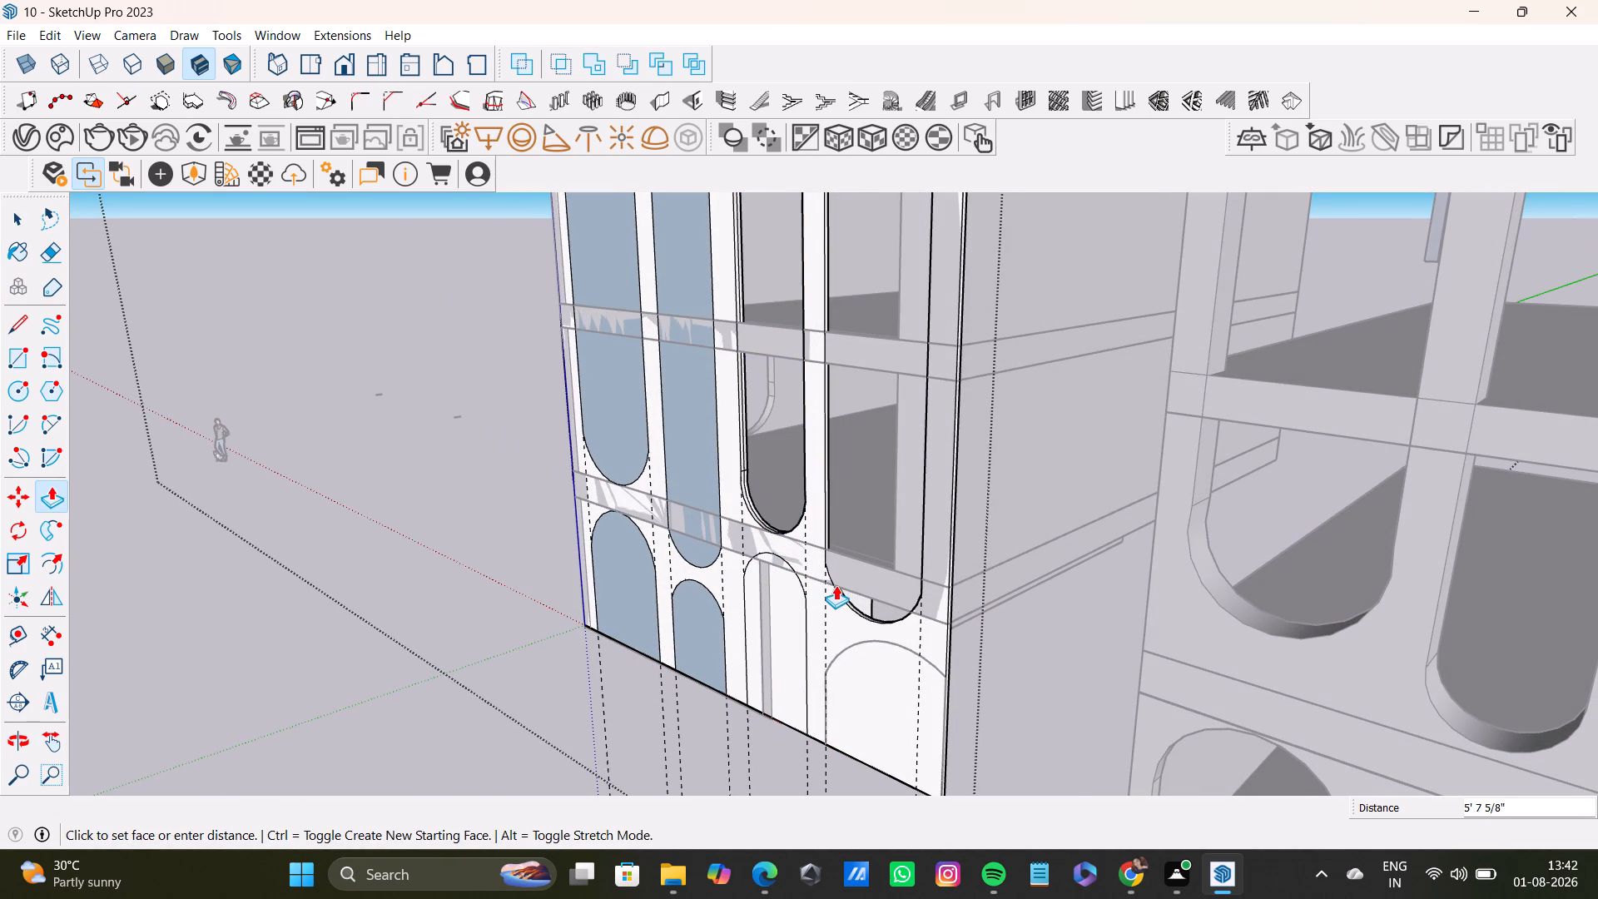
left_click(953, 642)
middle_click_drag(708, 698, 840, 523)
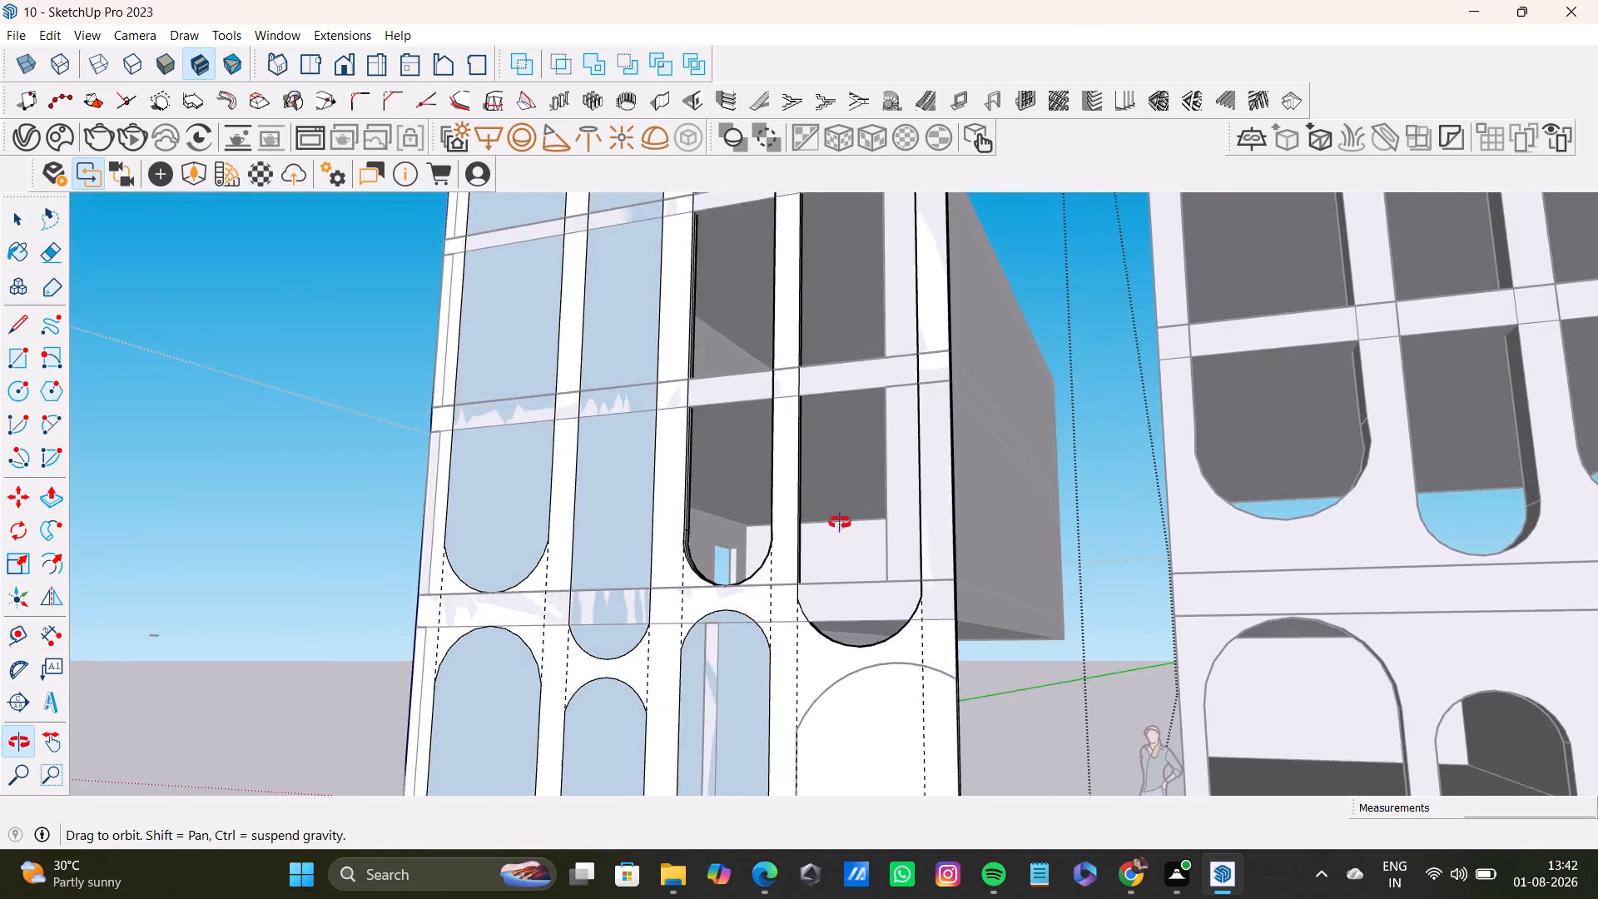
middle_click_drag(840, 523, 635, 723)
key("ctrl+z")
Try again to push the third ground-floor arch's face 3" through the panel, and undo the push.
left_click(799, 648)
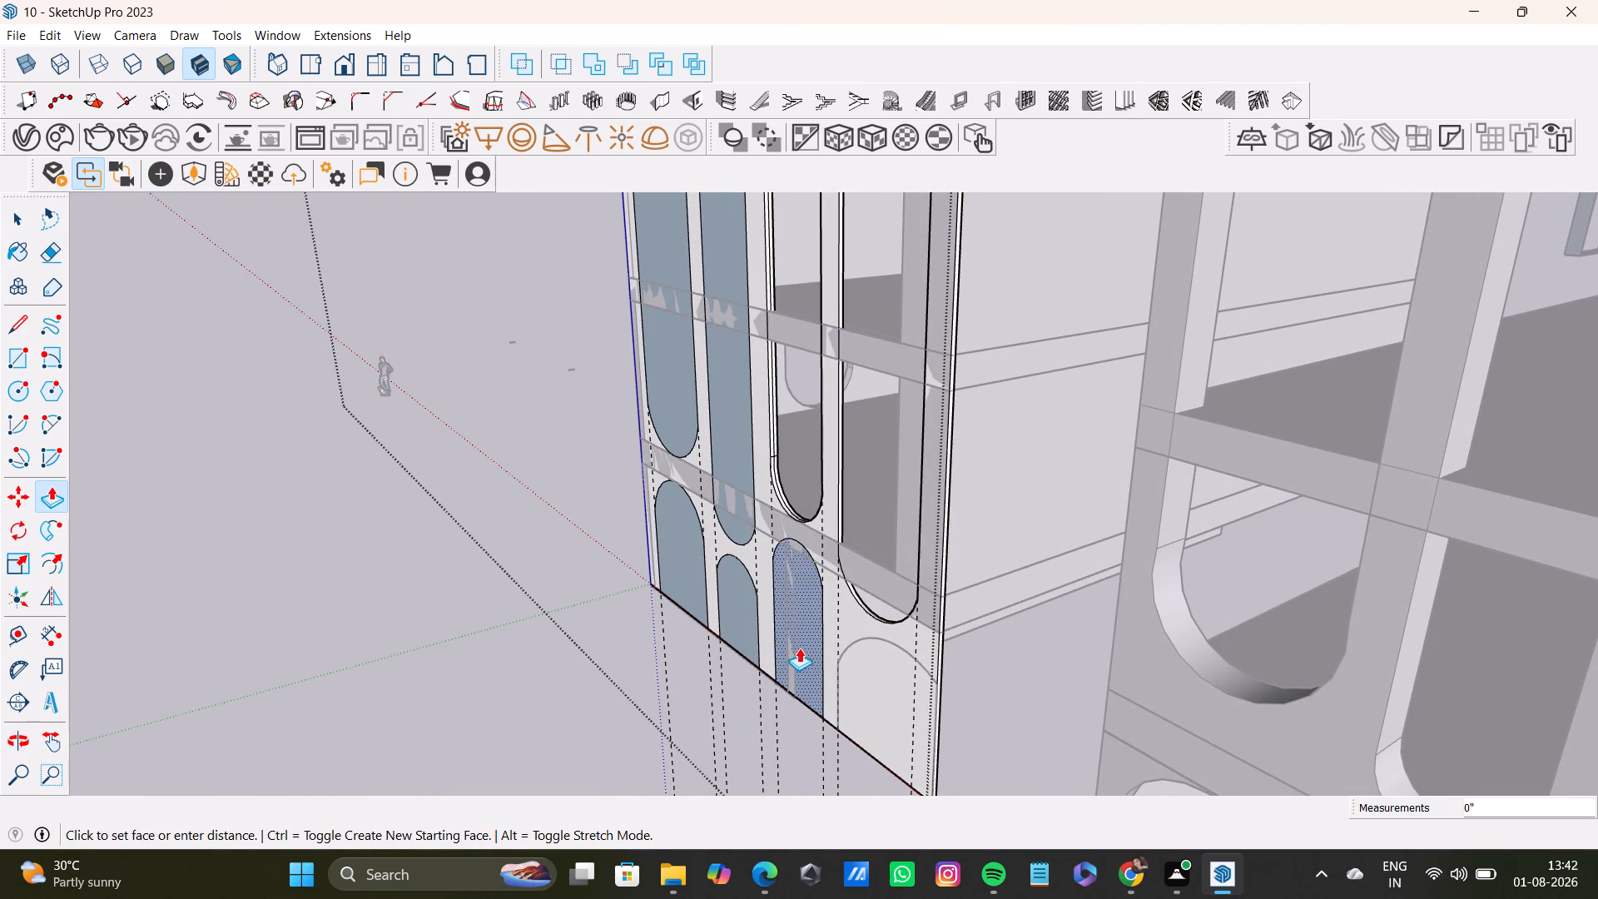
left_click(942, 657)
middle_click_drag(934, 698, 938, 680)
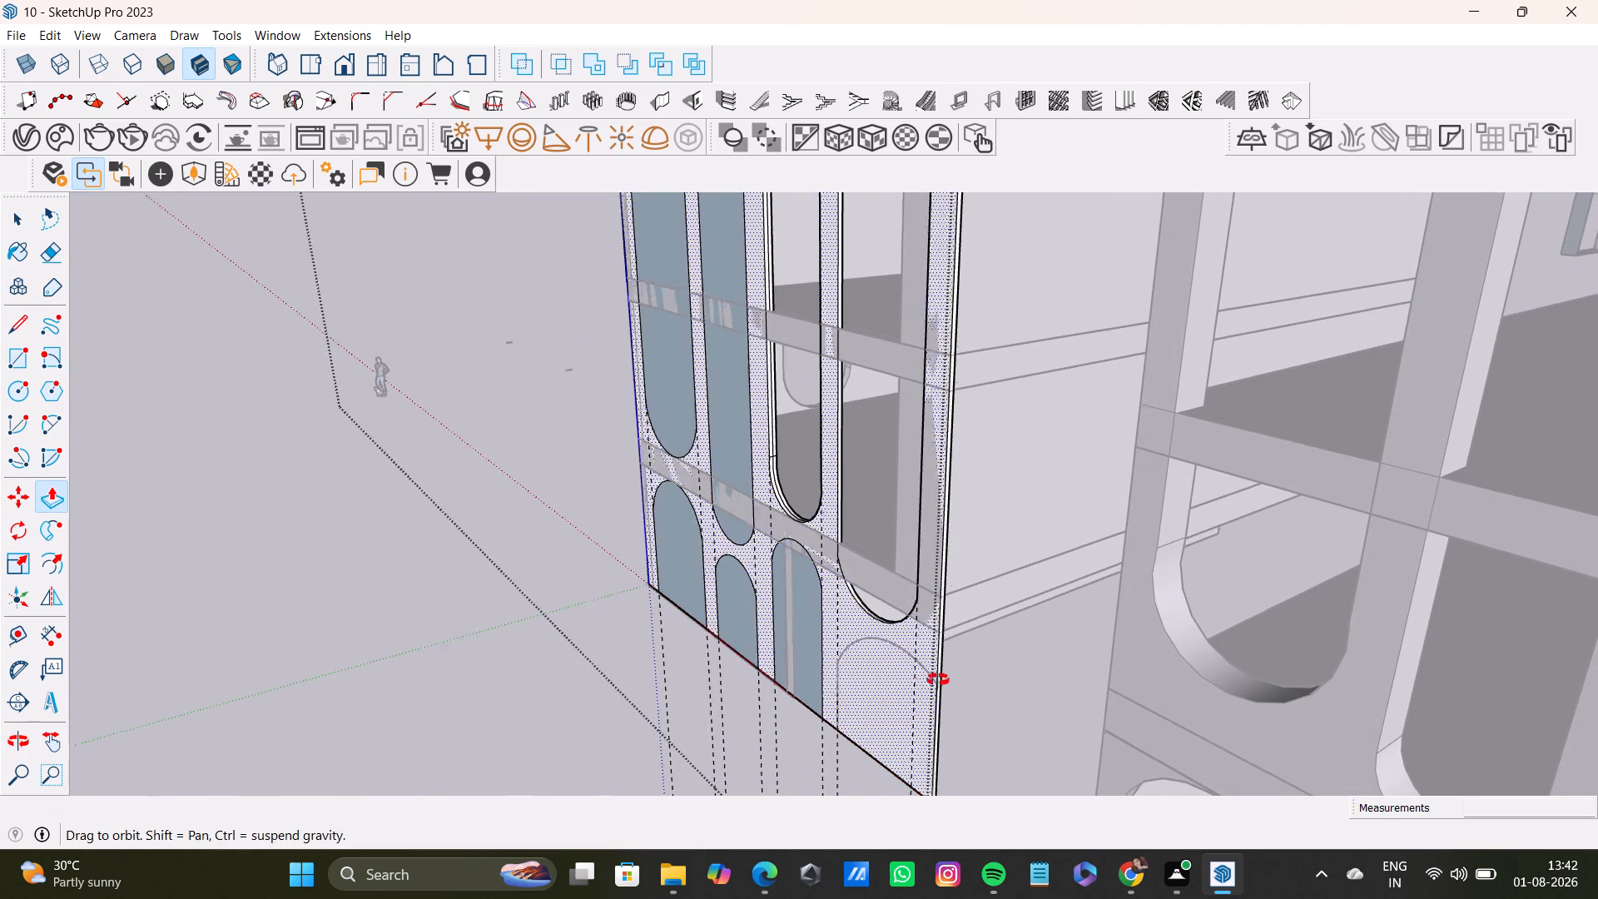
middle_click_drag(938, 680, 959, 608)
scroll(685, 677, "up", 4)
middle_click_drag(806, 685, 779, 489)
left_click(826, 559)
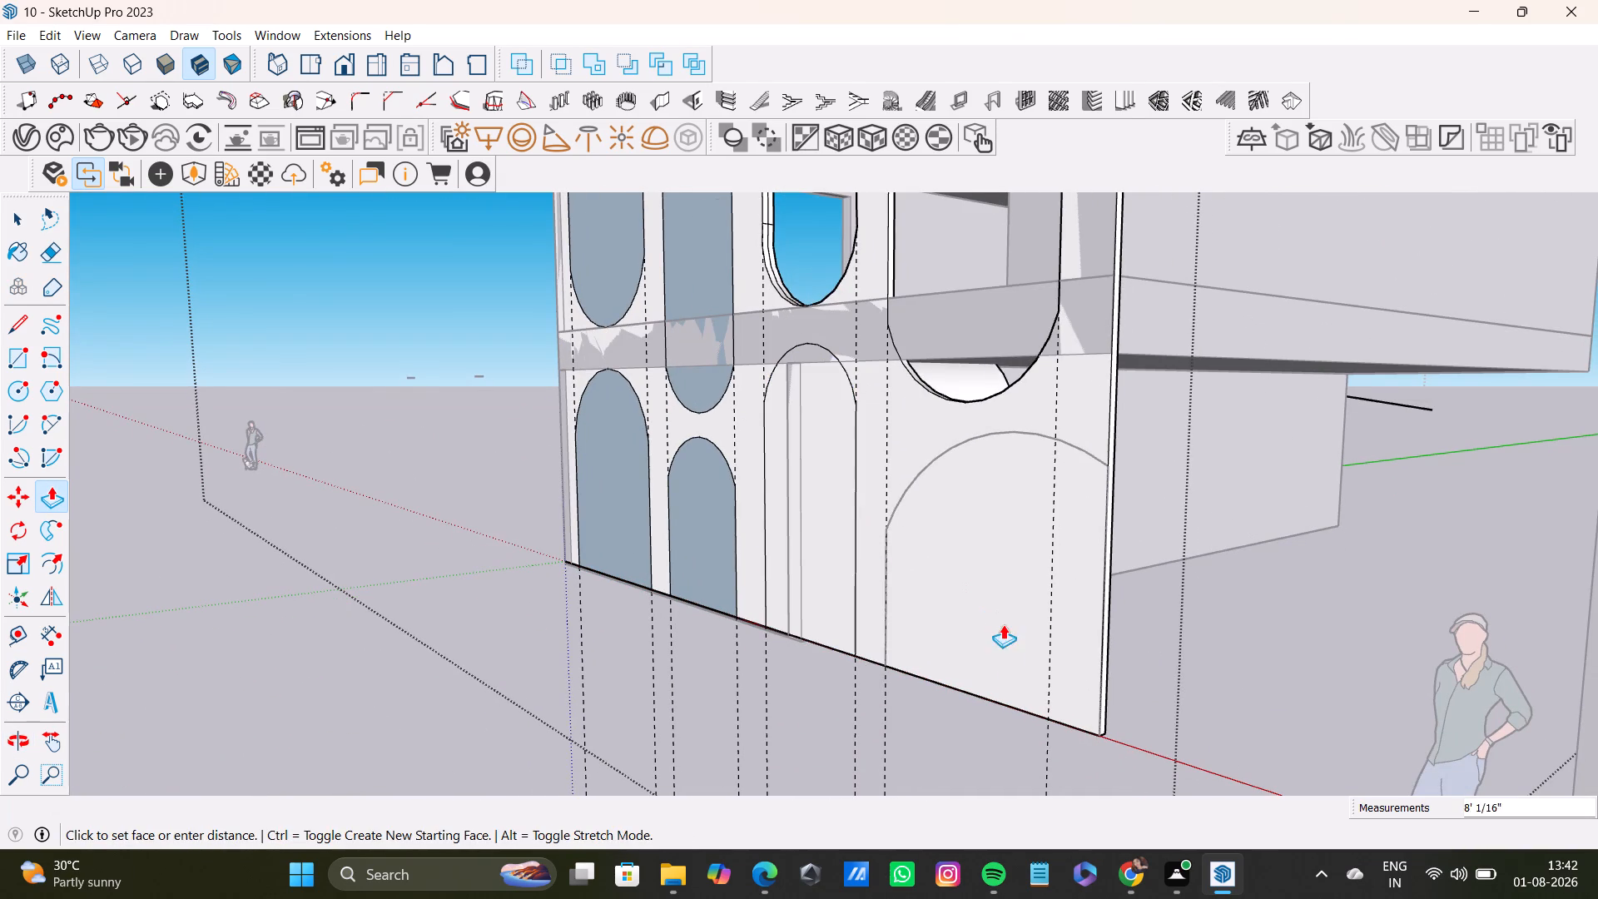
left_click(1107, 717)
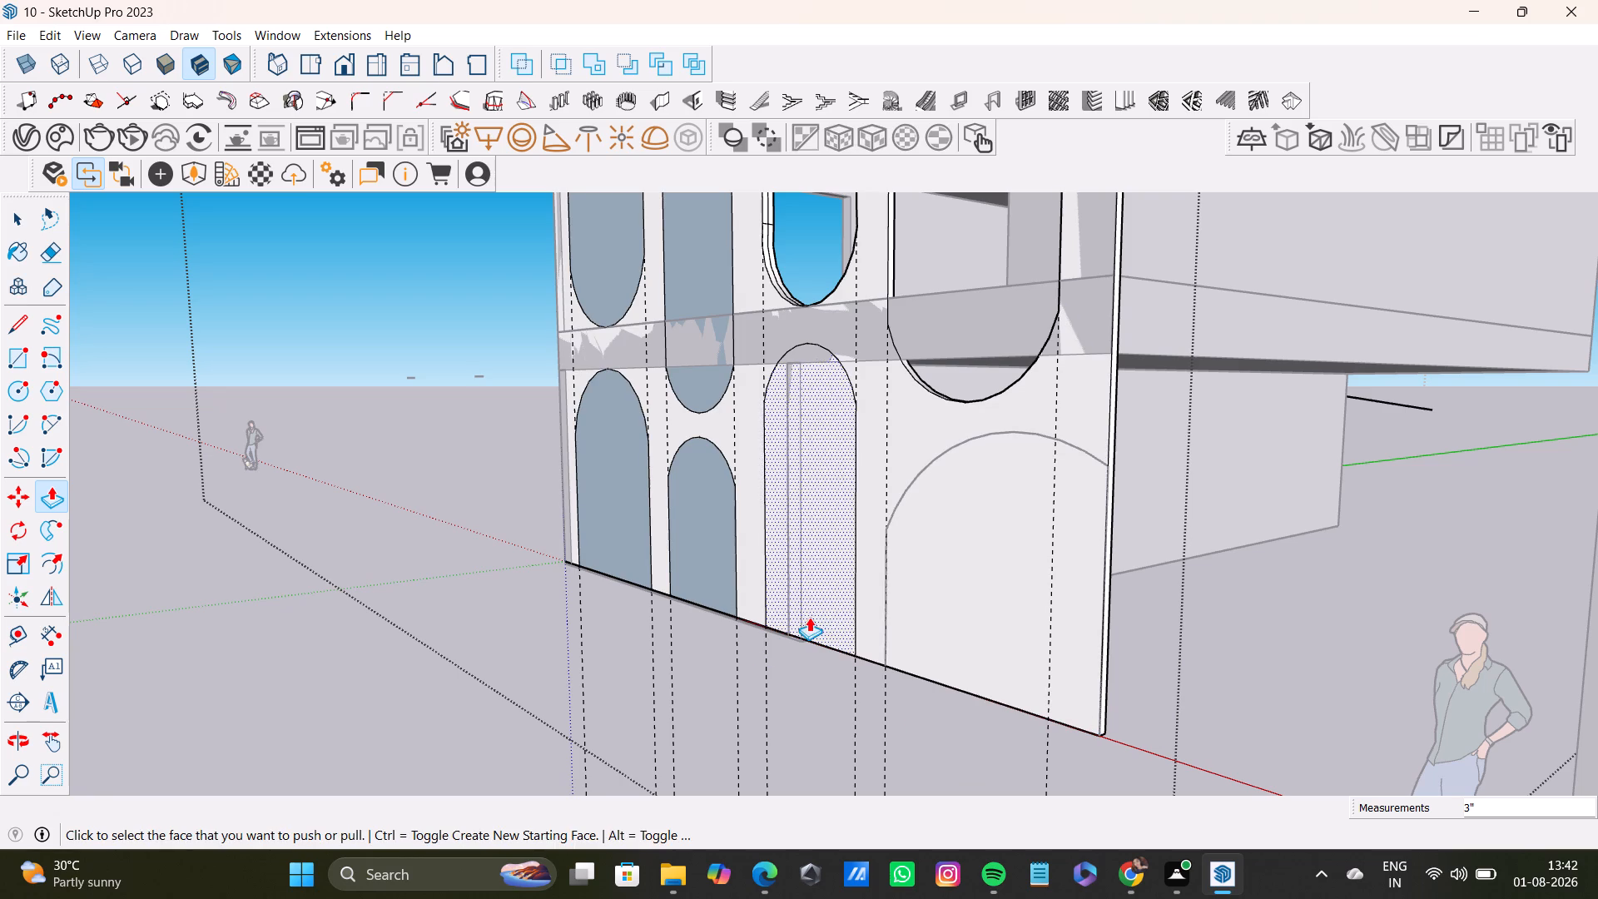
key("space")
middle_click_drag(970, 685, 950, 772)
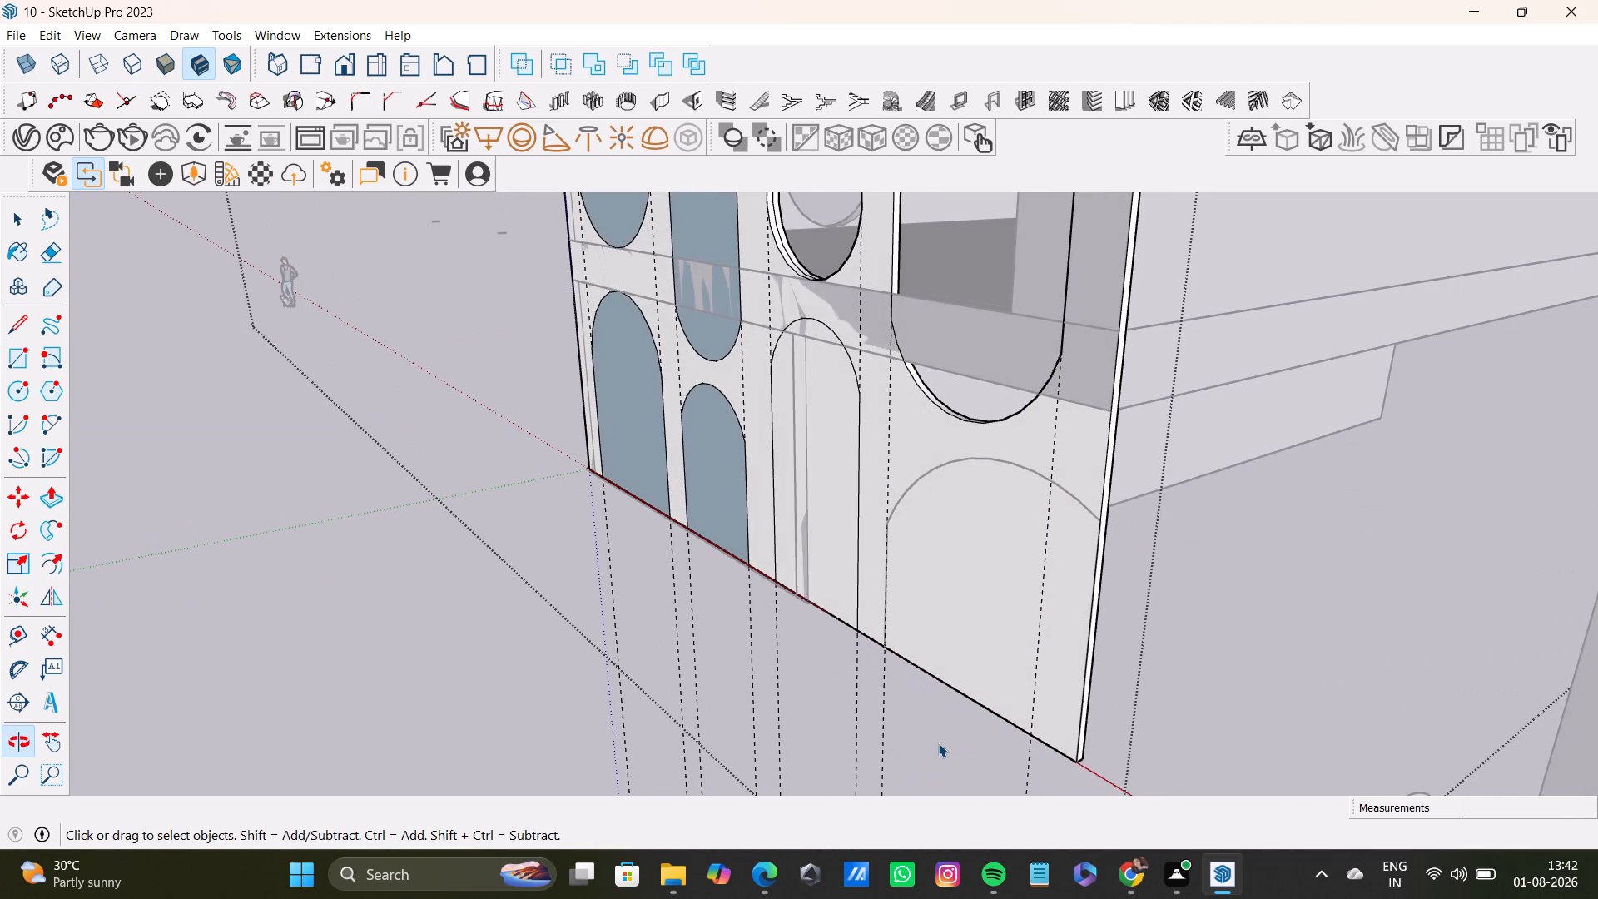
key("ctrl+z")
Try once more to push the third ground-floor arch's face through the panel, using its thickness edge as the depth reference.
double_click(805, 546)
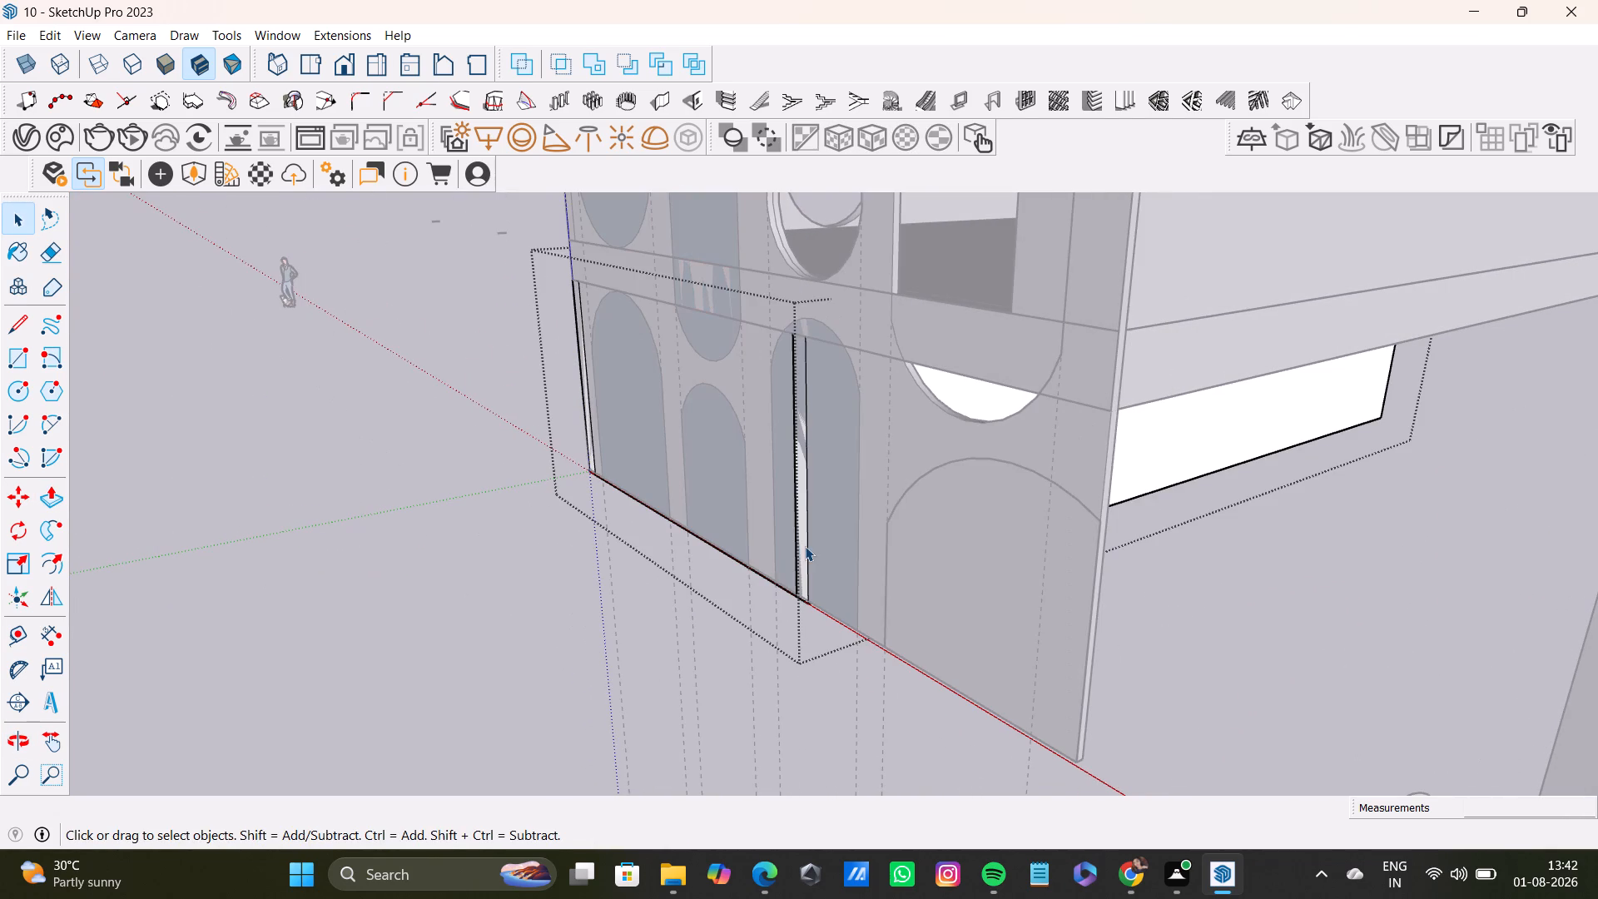
left_click(1235, 612)
triple_click(1093, 479)
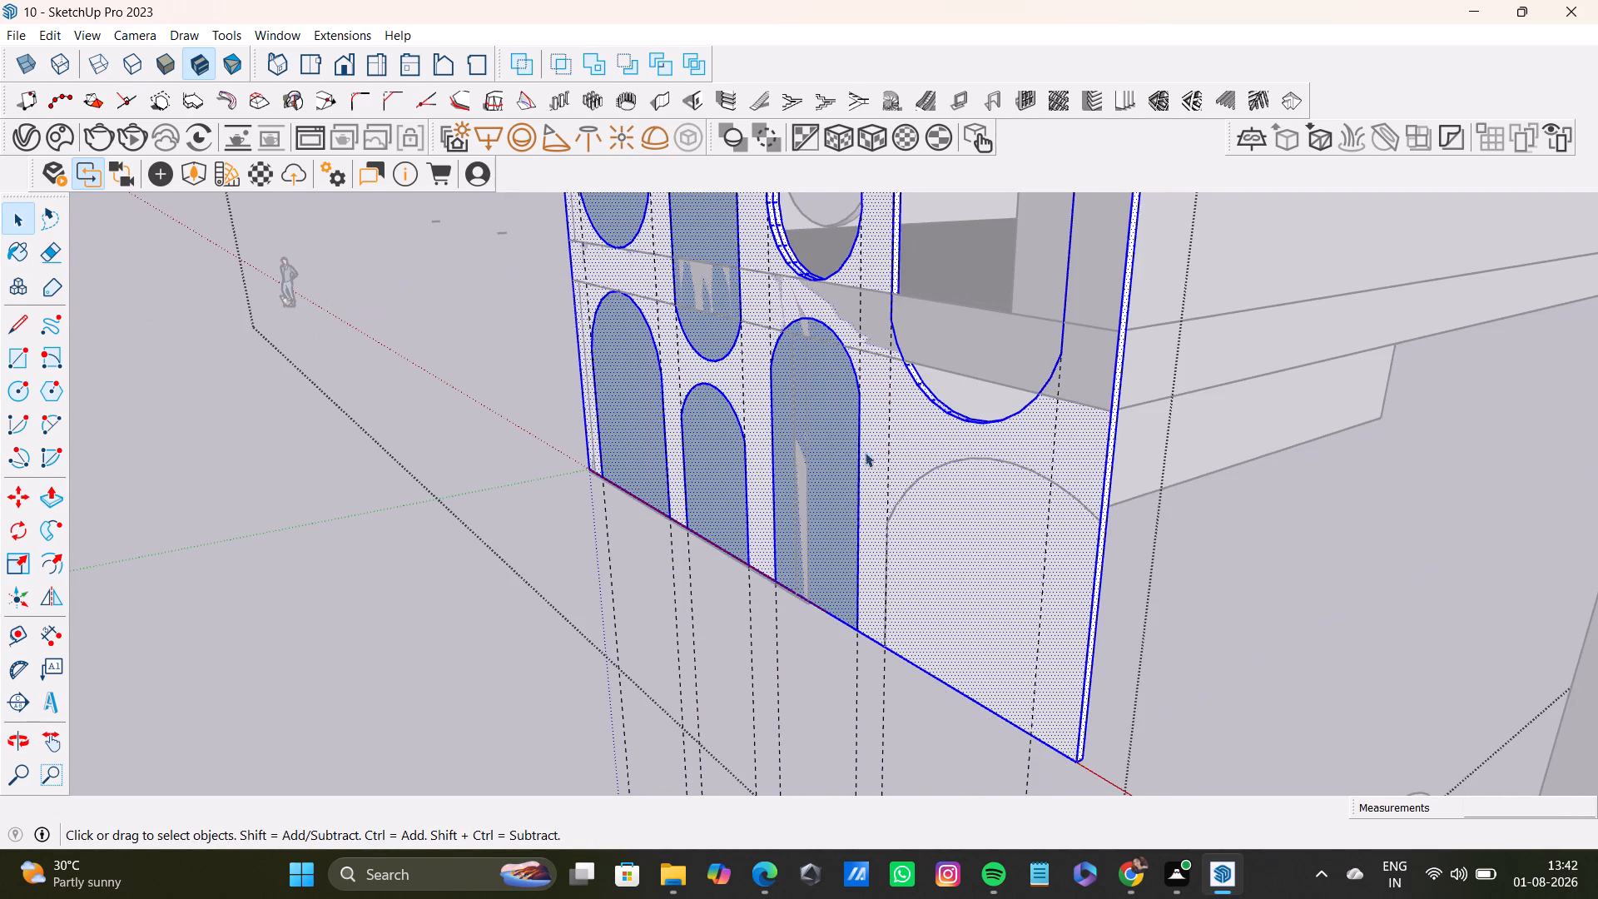
left_click(843, 446)
key("p")
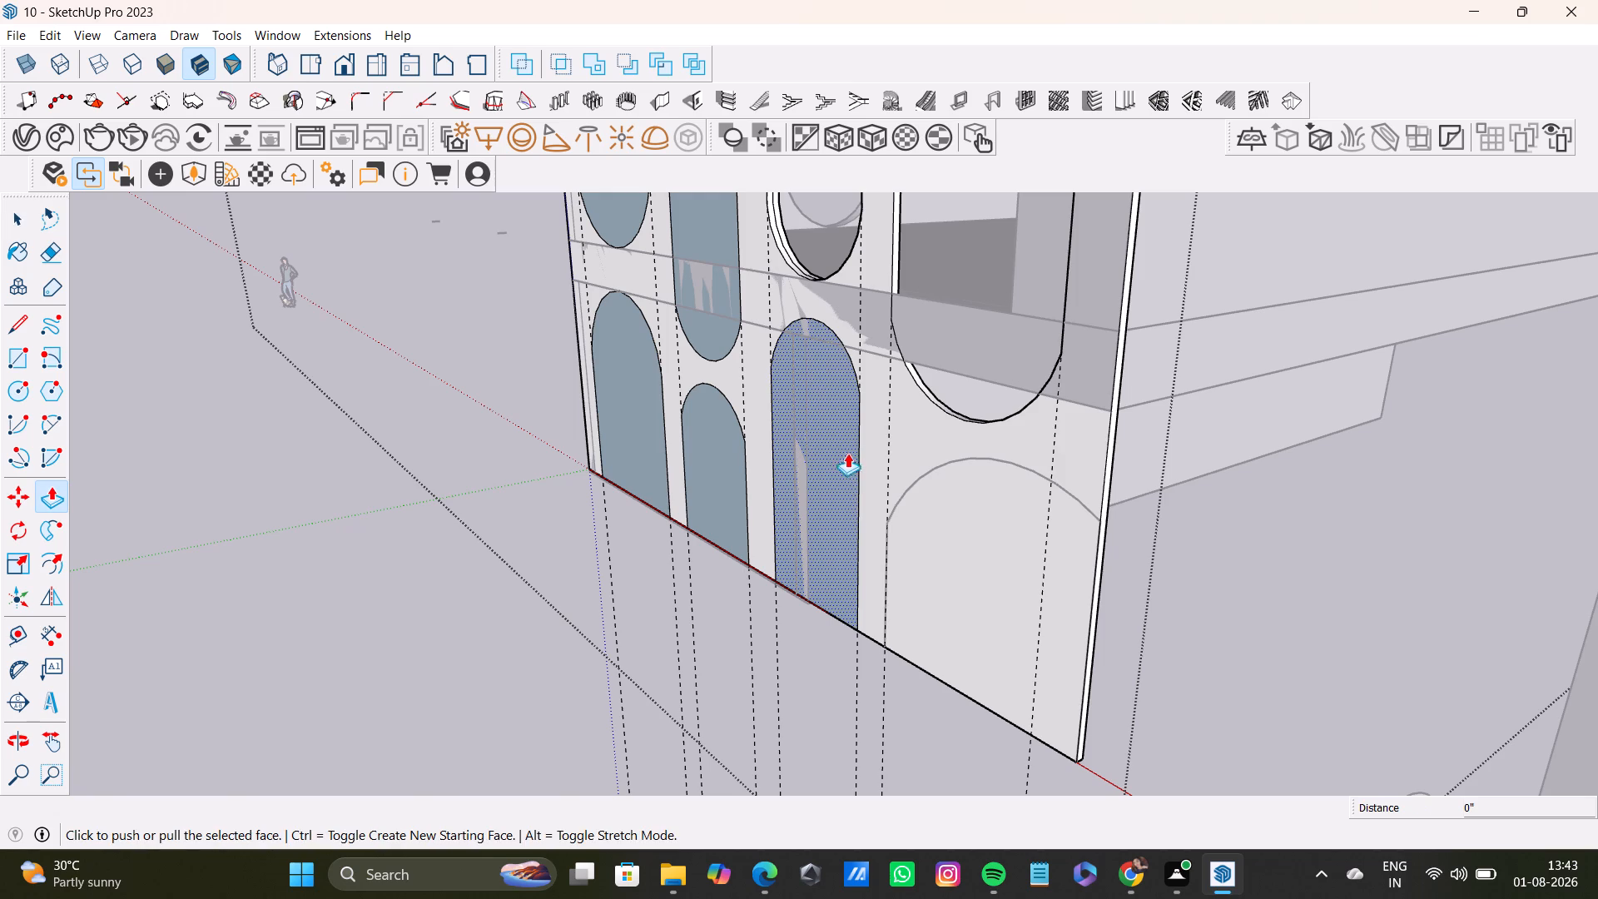
left_click(835, 467)
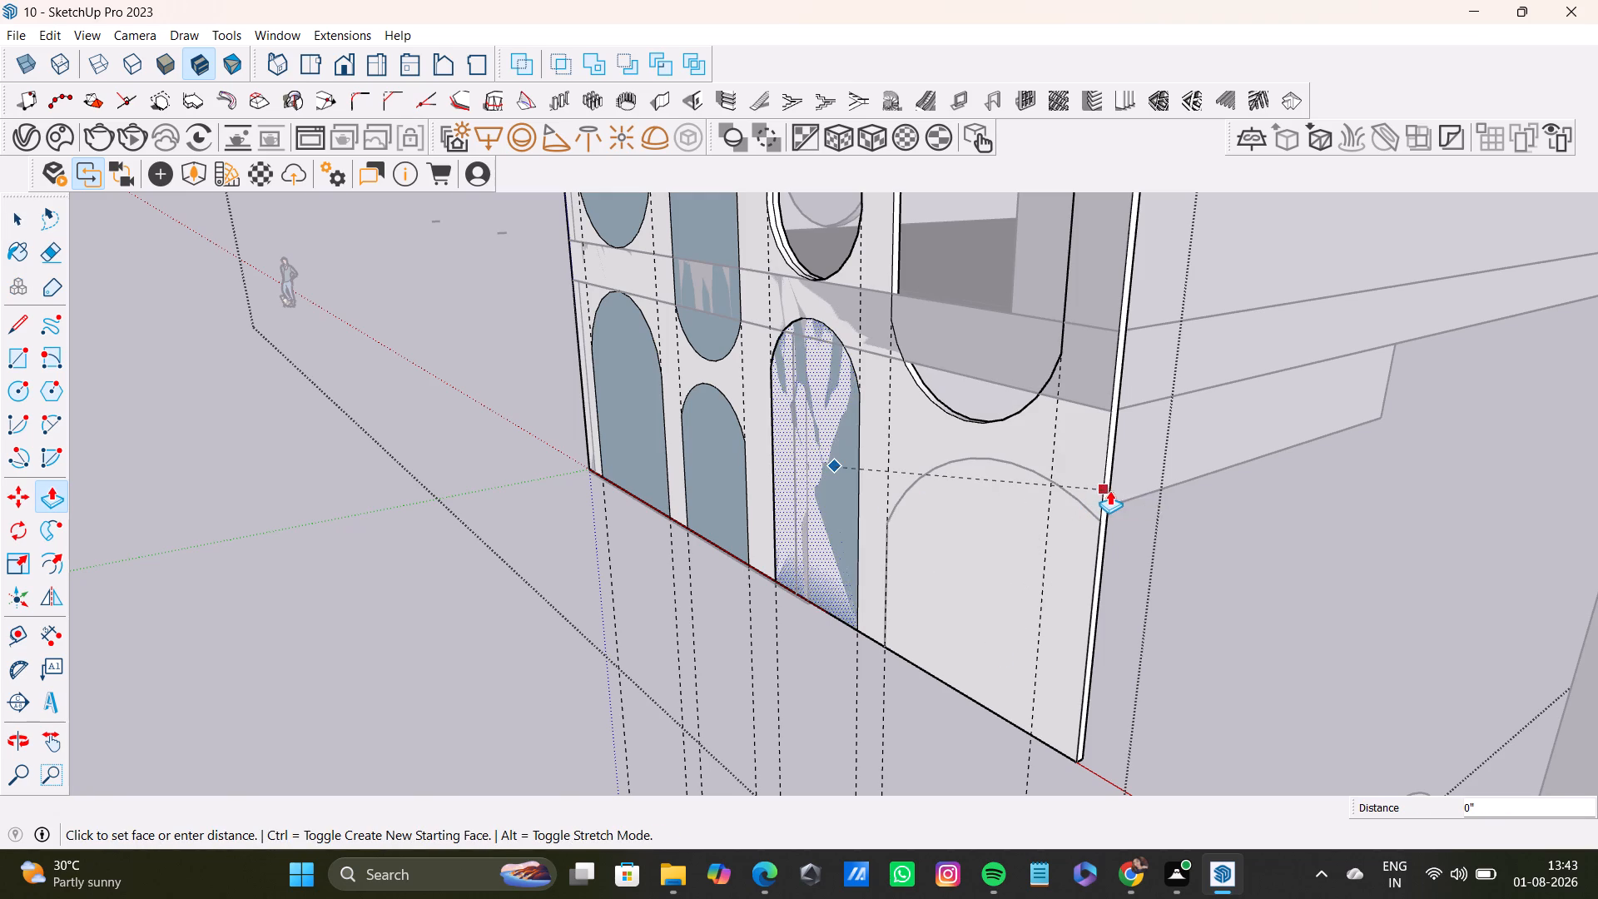
left_click(1112, 490)
left_click(819, 493)
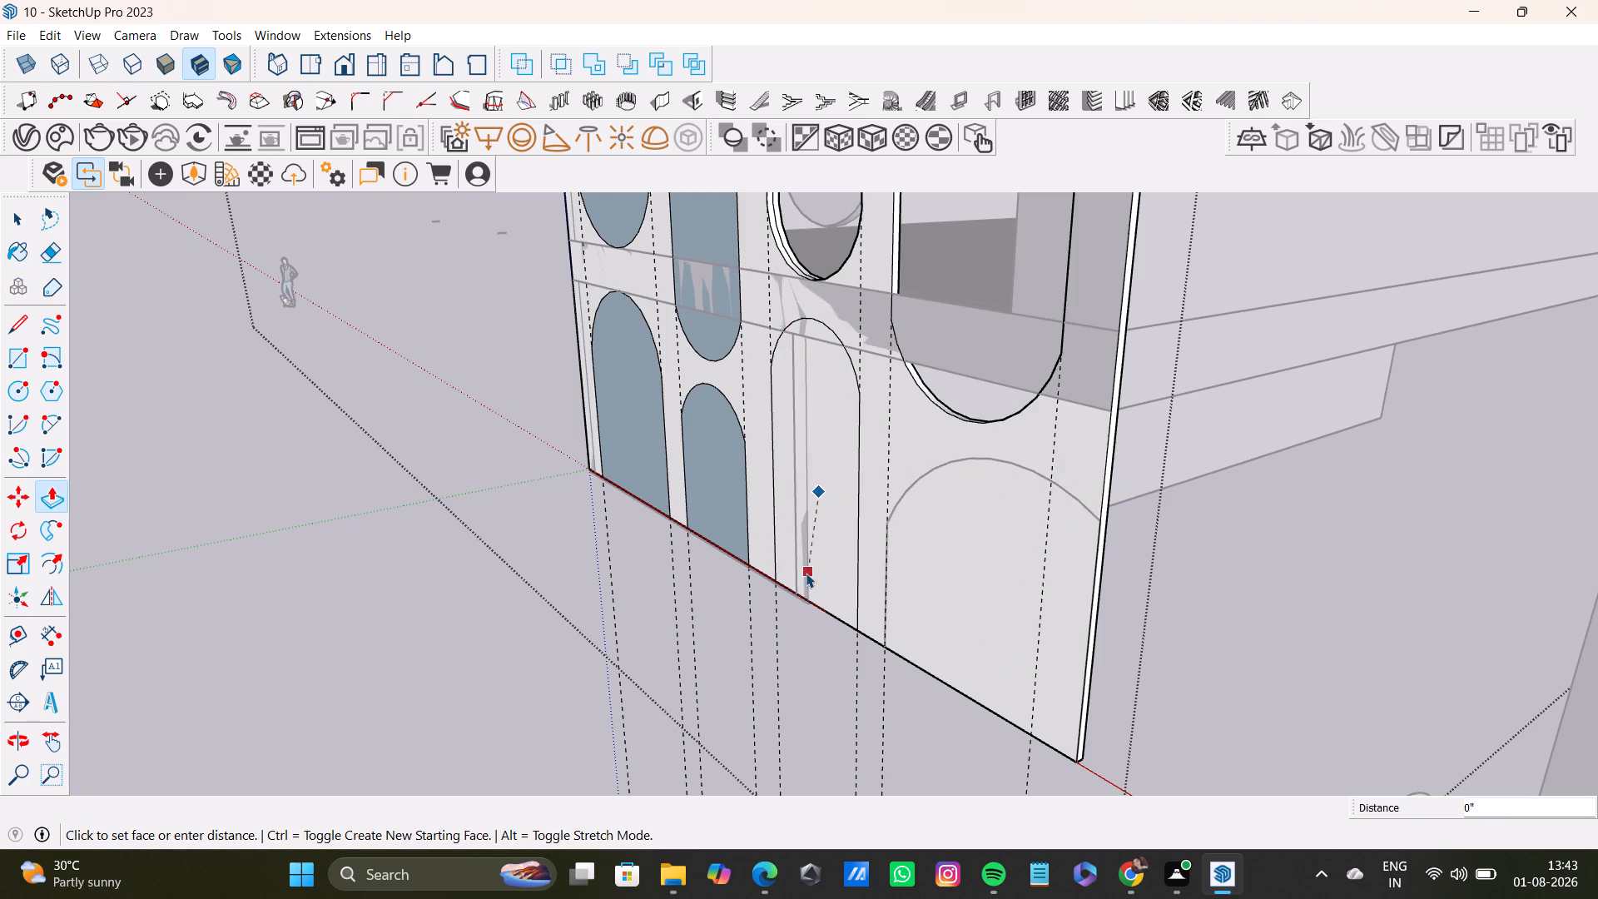
key("space")
Examine the panel's connected geometry around the third ground-floor arch and compare it with the neighbouring facade.
scroll(1258, 671, "down", 8)
middle_click_drag(831, 580, 1057, 509)
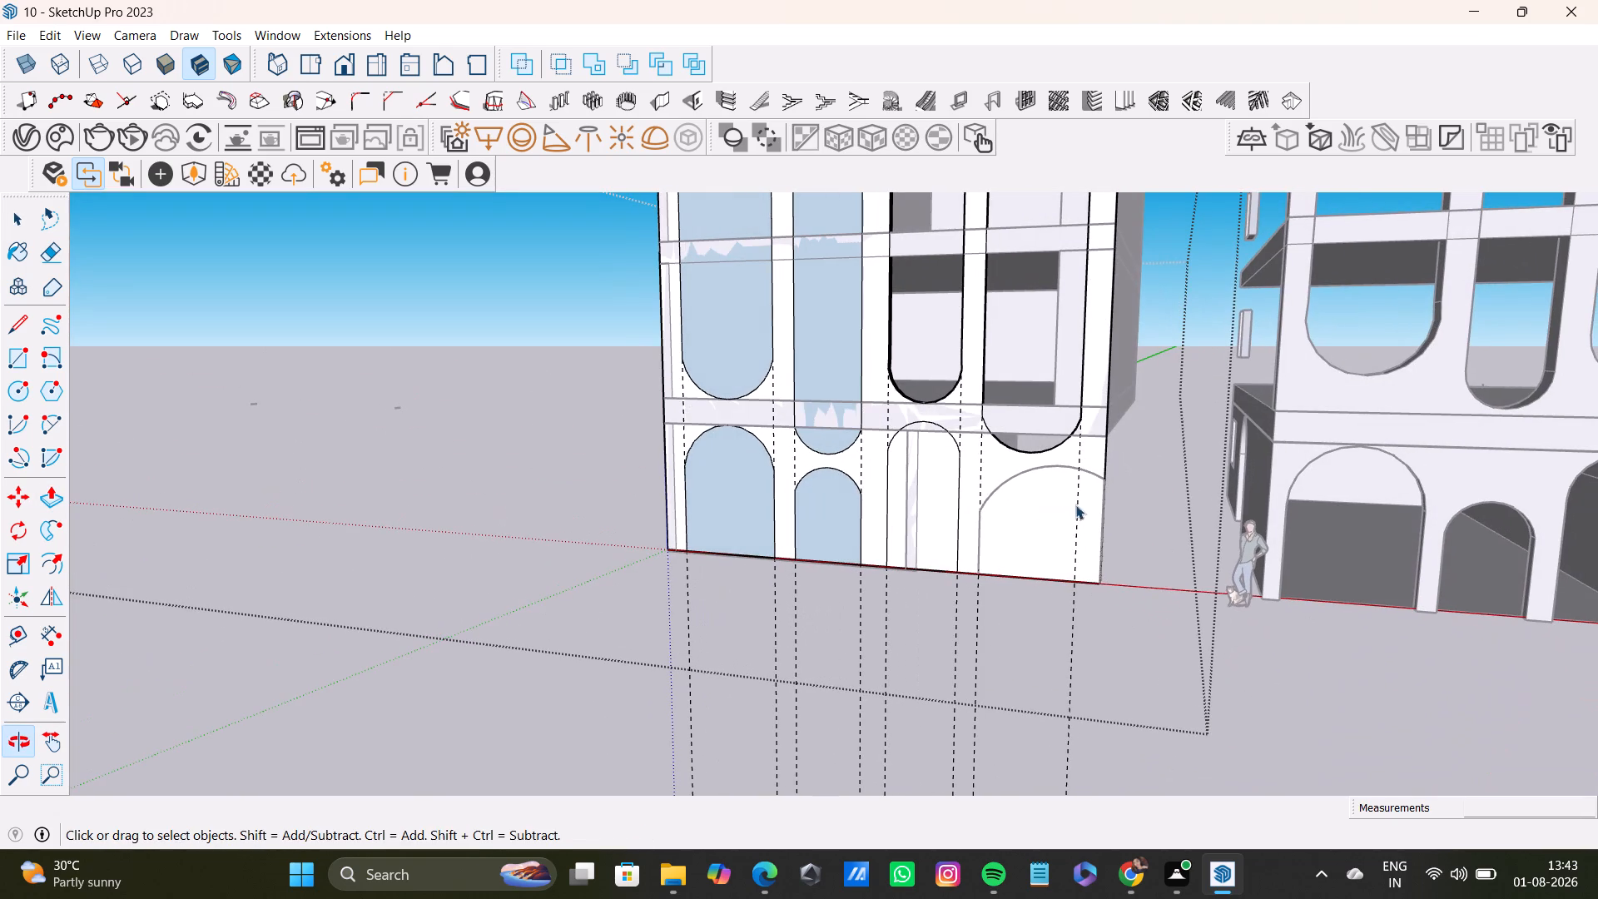
key("space")
left_click(1184, 463)
triple_click(935, 486)
left_click(935, 486)
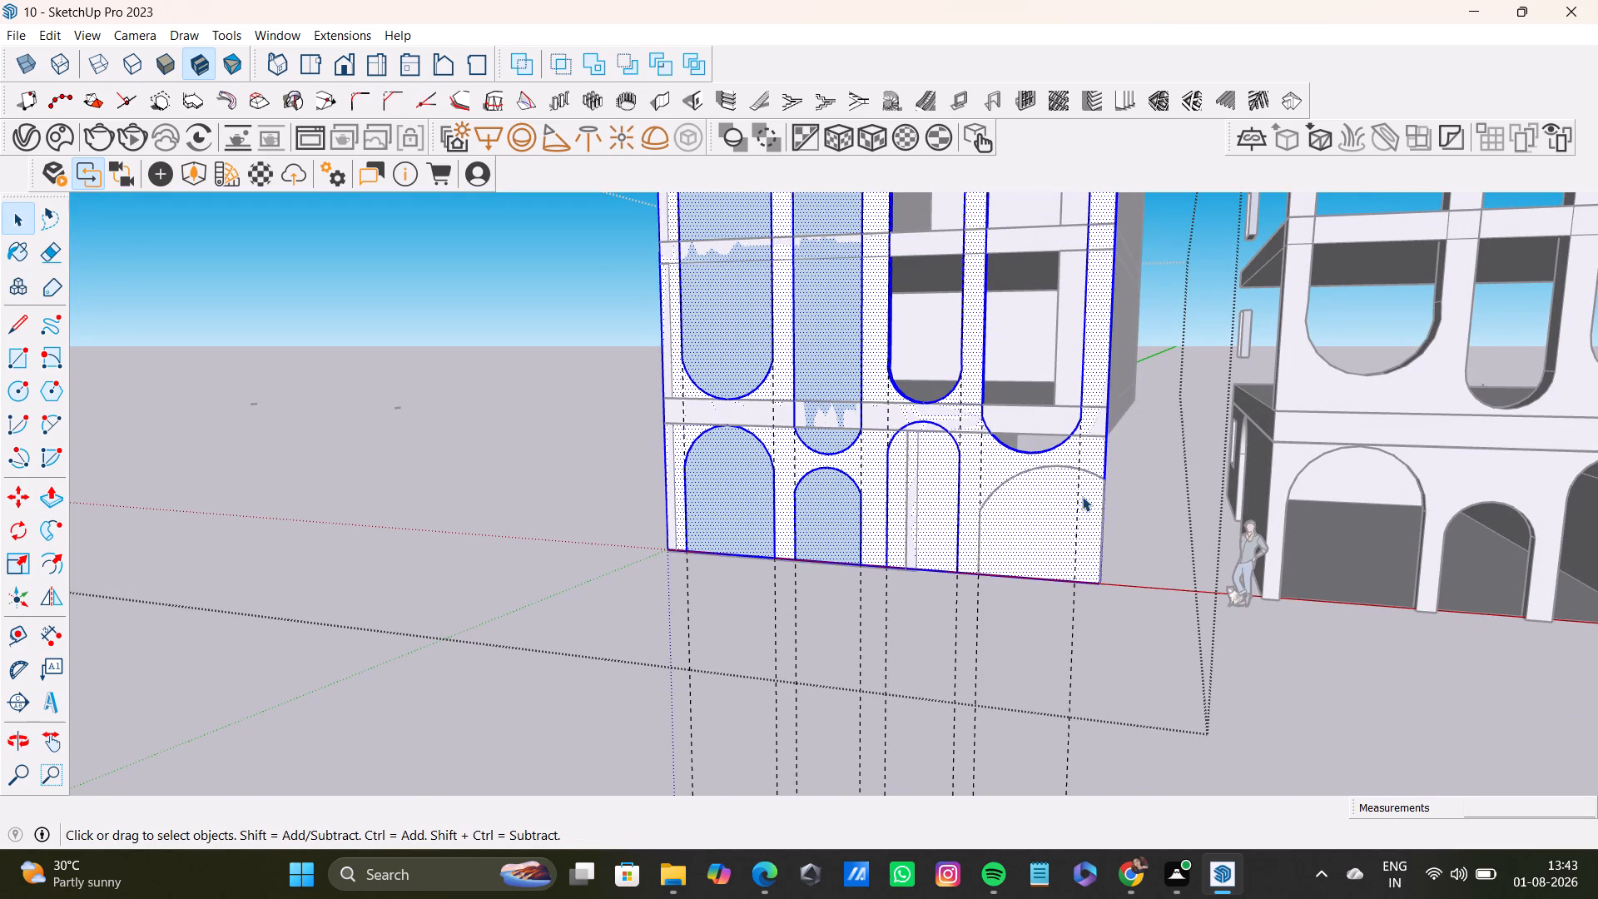
scroll(883, 453, "down", 6)
middle_click_drag(901, 454, 1055, 425)
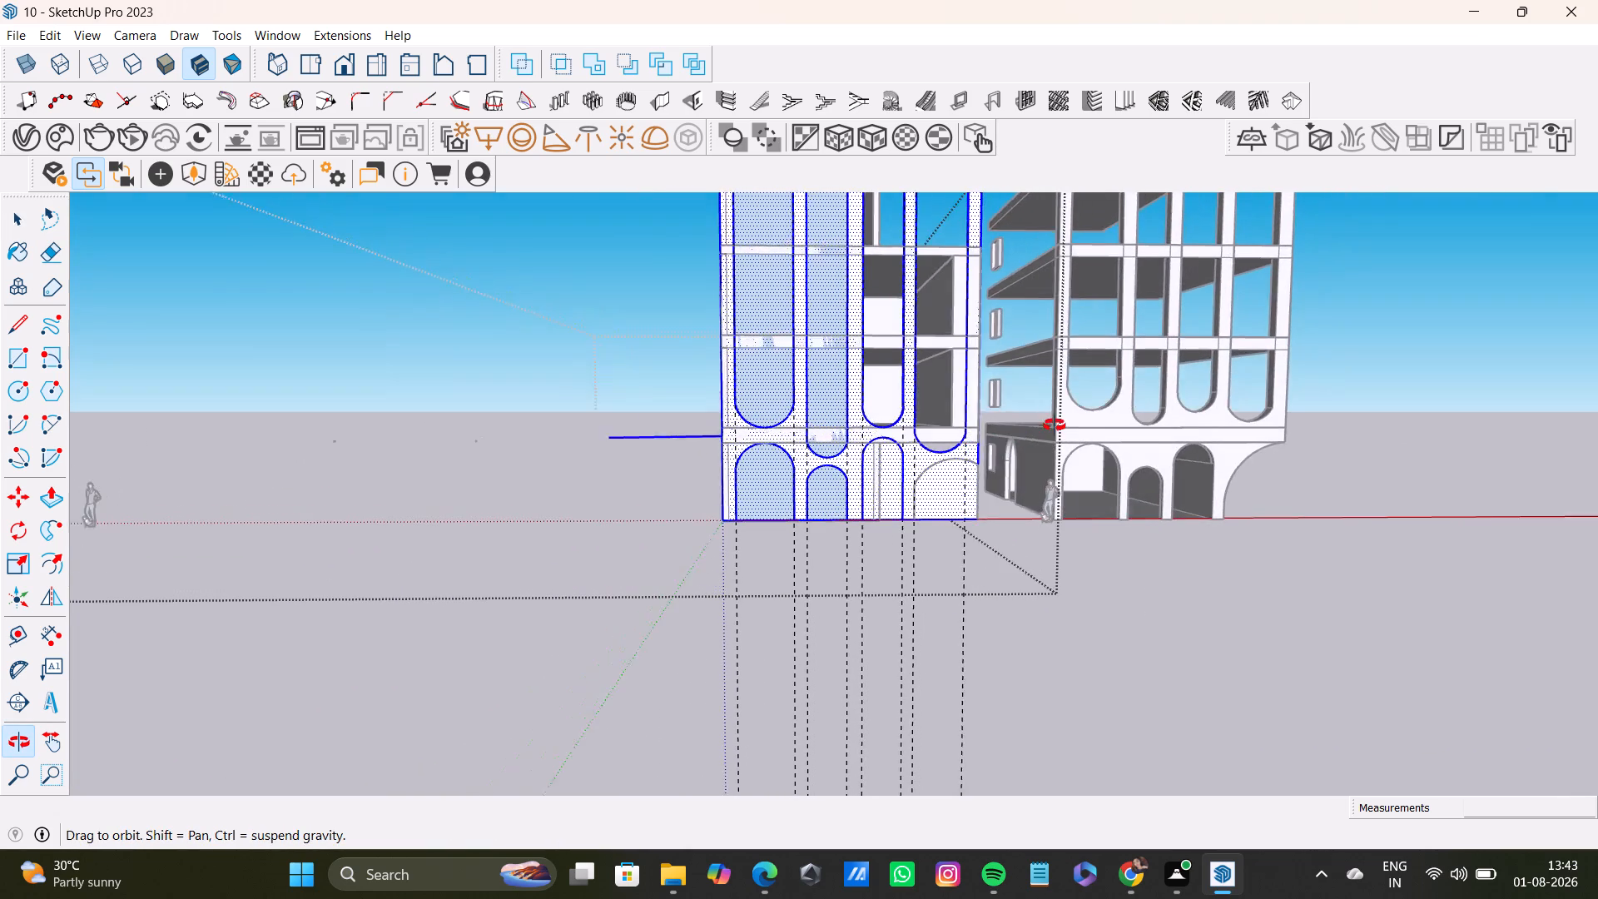
middle_click_drag(1055, 425, 946, 487)
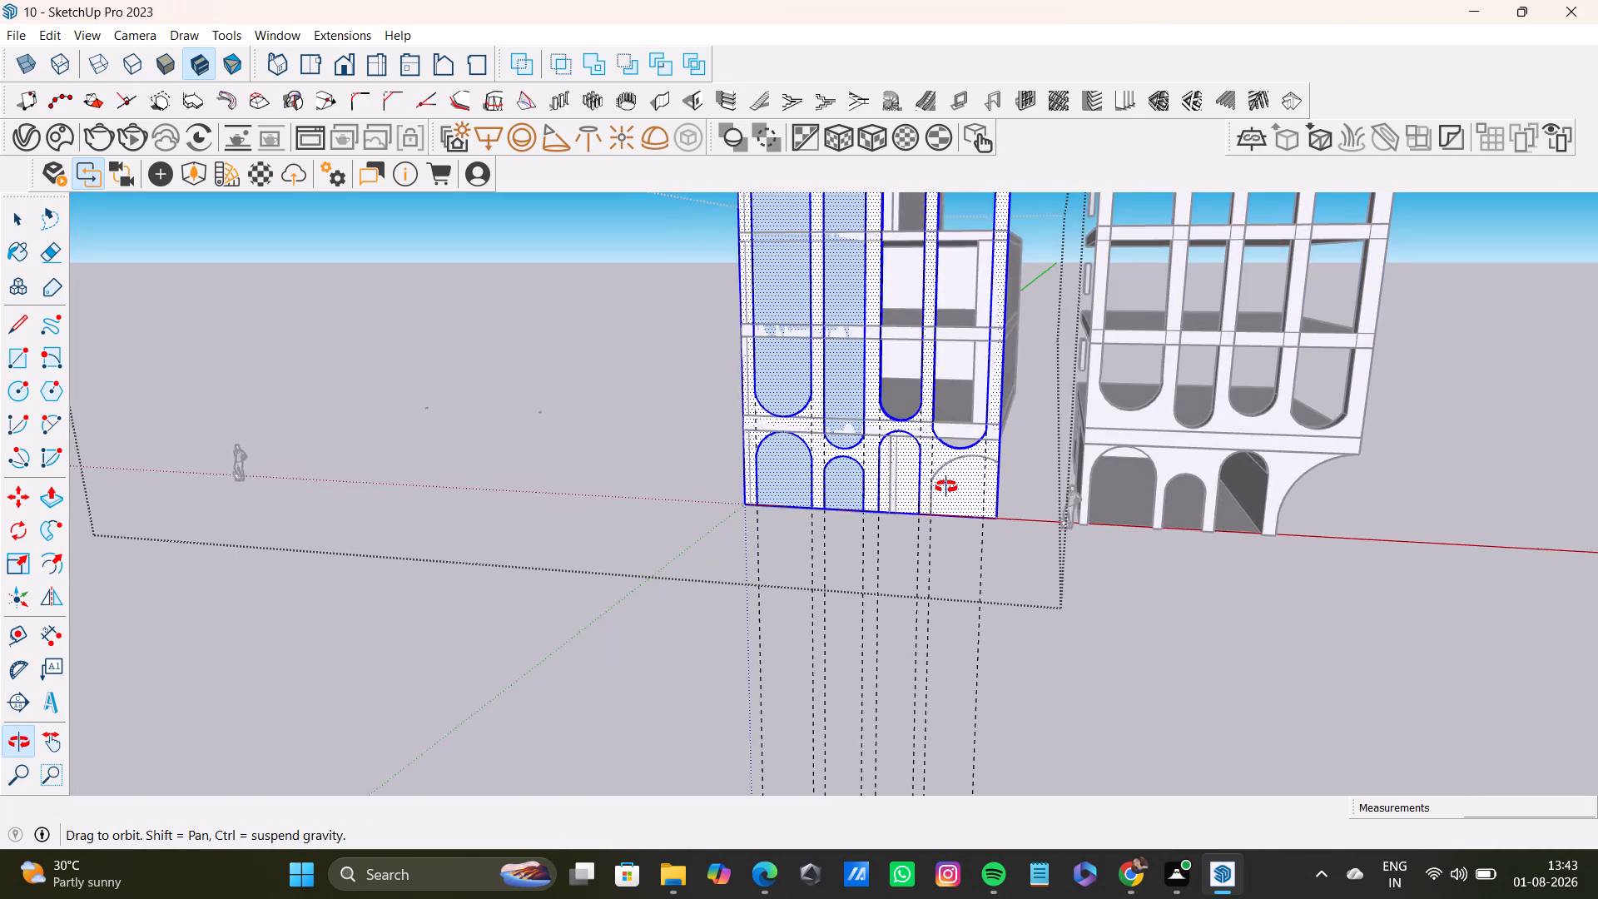
middle_click_drag(946, 487, 976, 485)
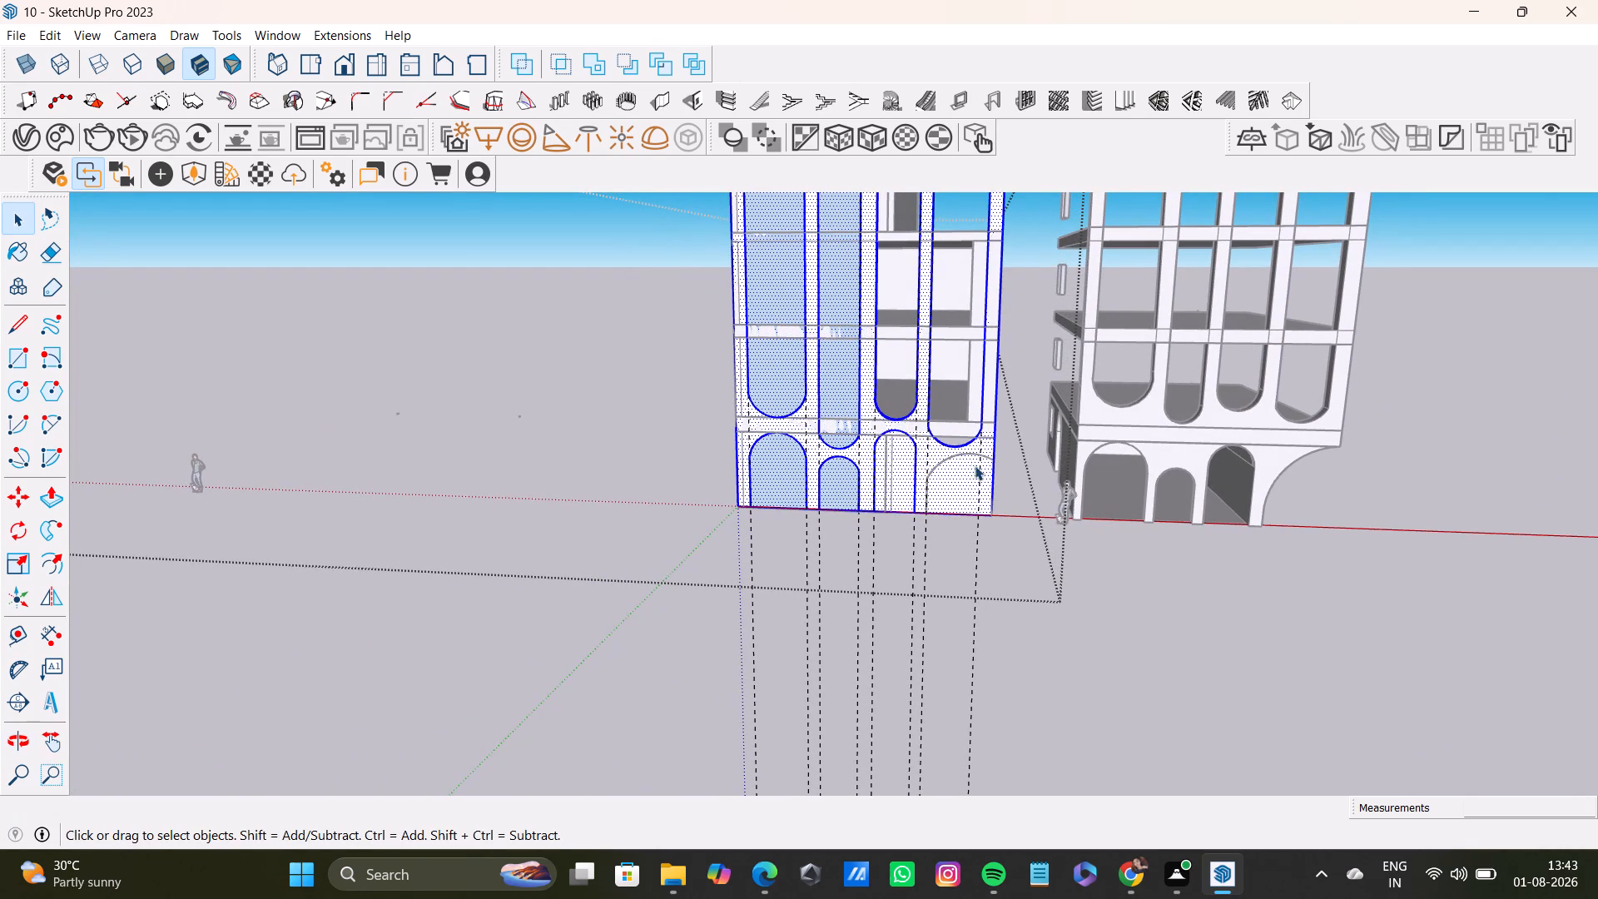
triple_click(895, 479)
left_click(895, 479)
Push the first upper opening's face 3" to the back of the panel with Push/Pull.
scroll(806, 452, "up", 6)
middle_click_drag(930, 474, 1166, 451)
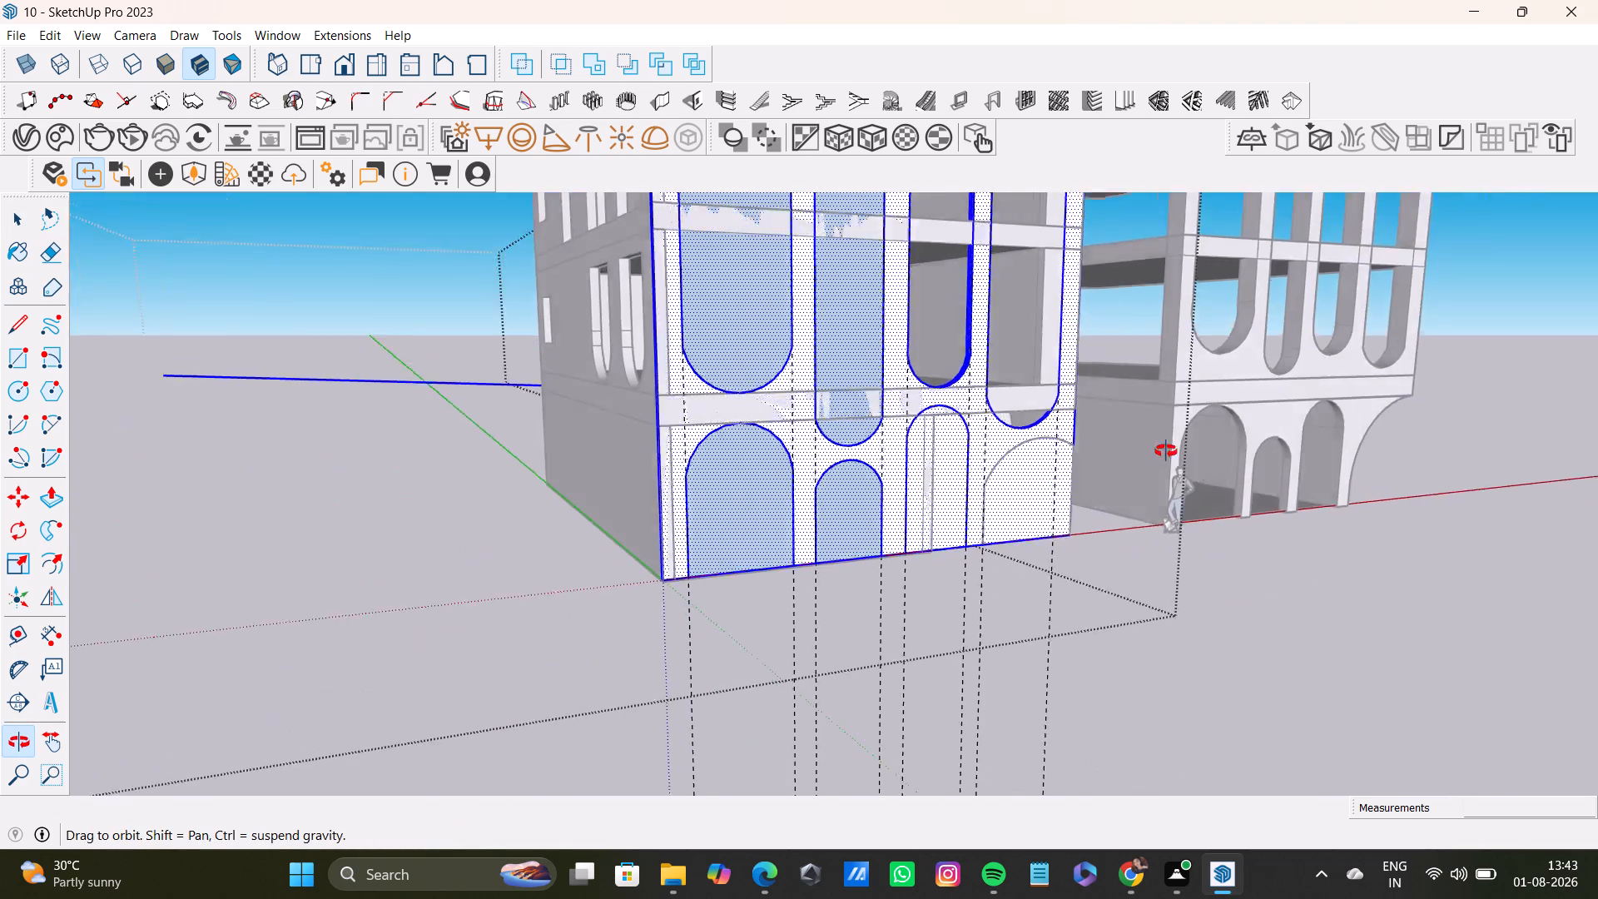
middle_click_drag(1166, 451, 1200, 466)
left_click(747, 321)
left_click(747, 321)
key("p")
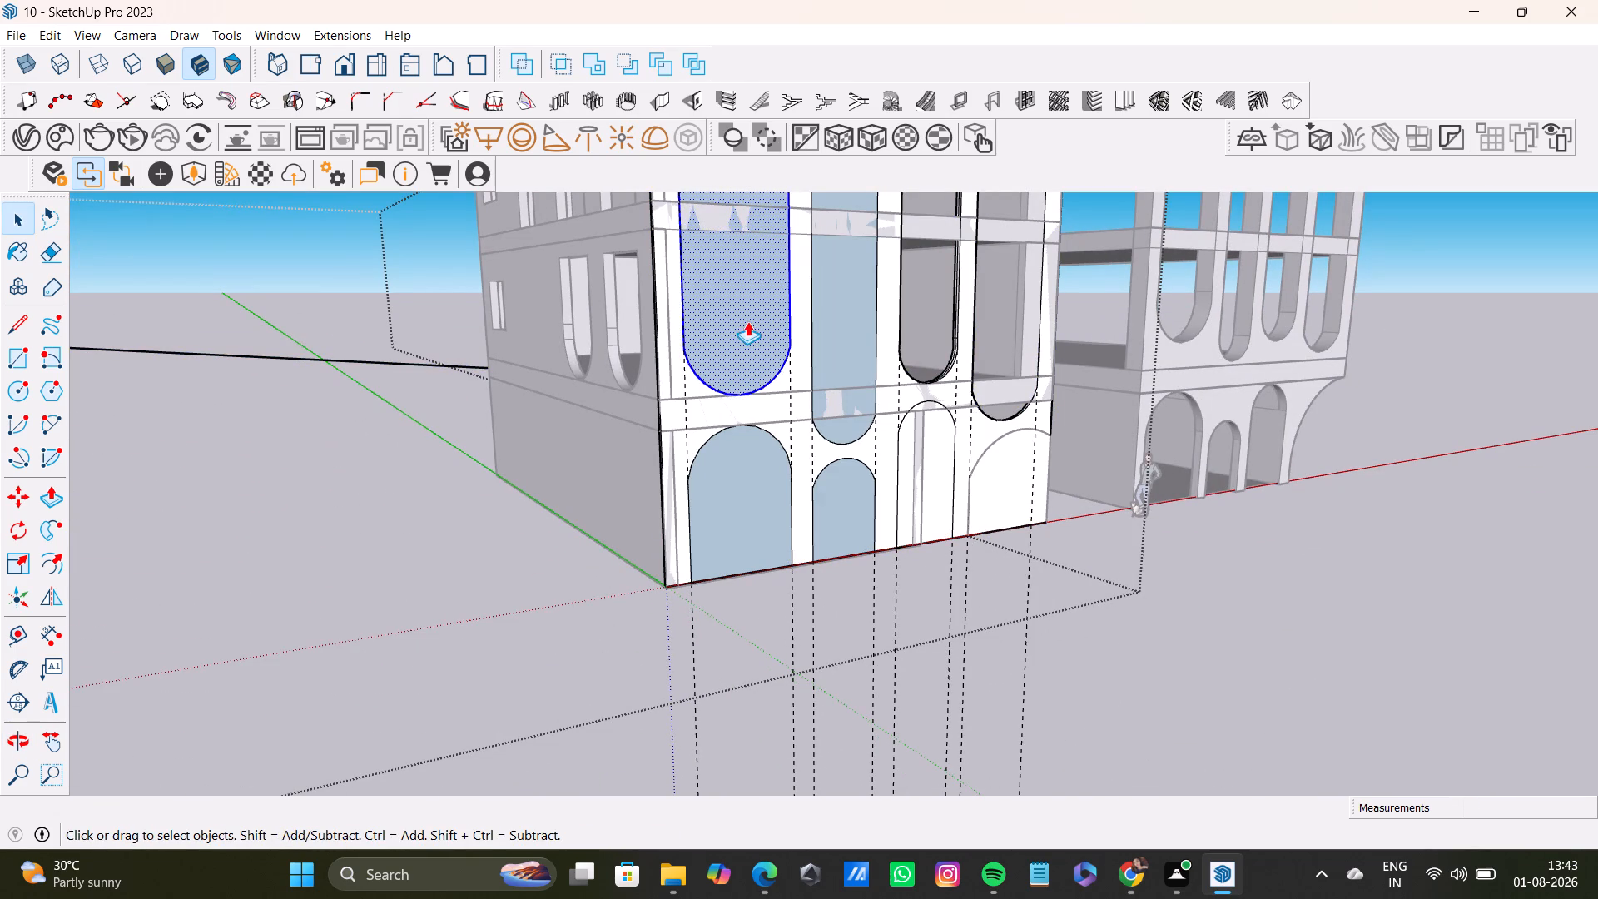
left_click(747, 321)
left_click(649, 305)
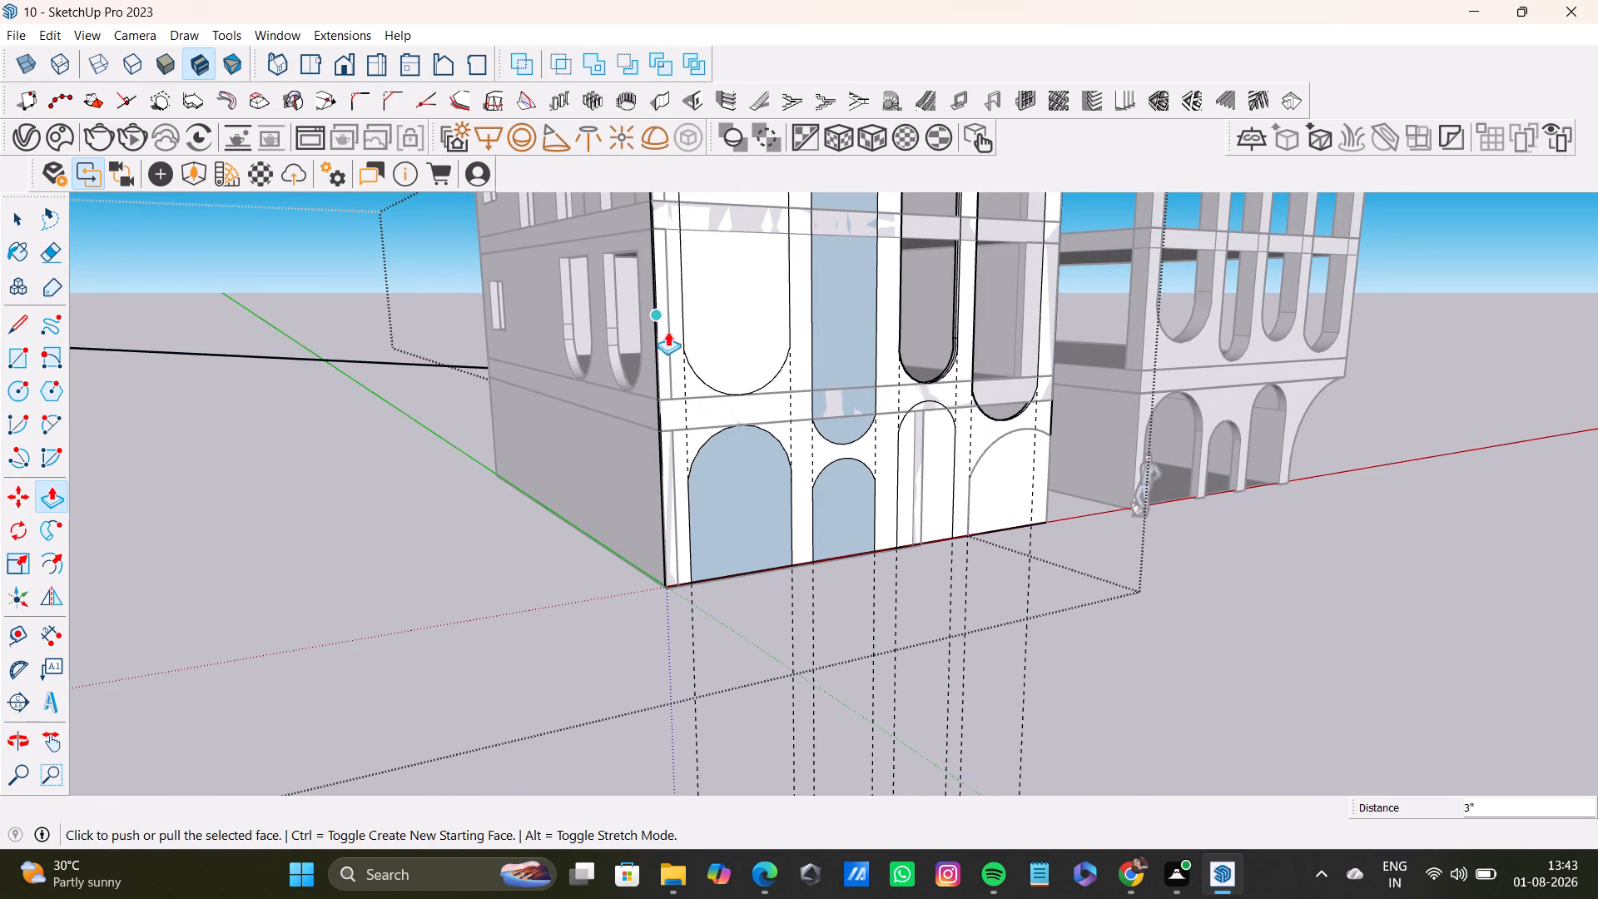
Push the first upper opening's remaining face 3" through the panel to cut out the round-bottomed opening.
middle_click_drag(683, 430, 1033, 449)
middle_click_drag(1089, 390, 964, 489)
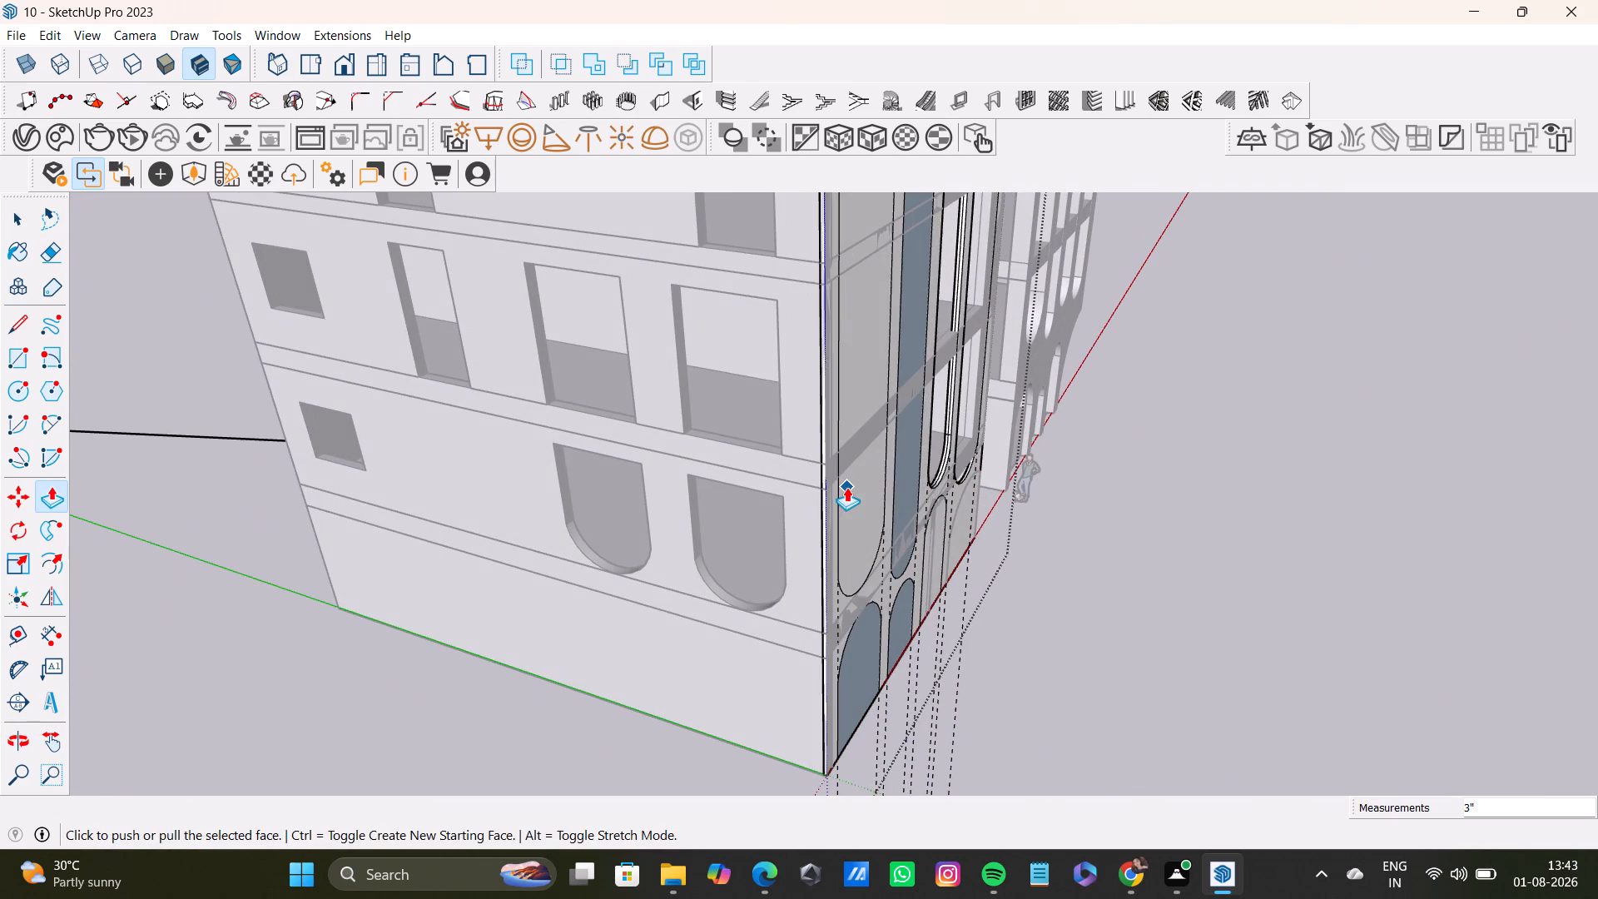
left_click(846, 487)
key("space")
double_click(861, 517)
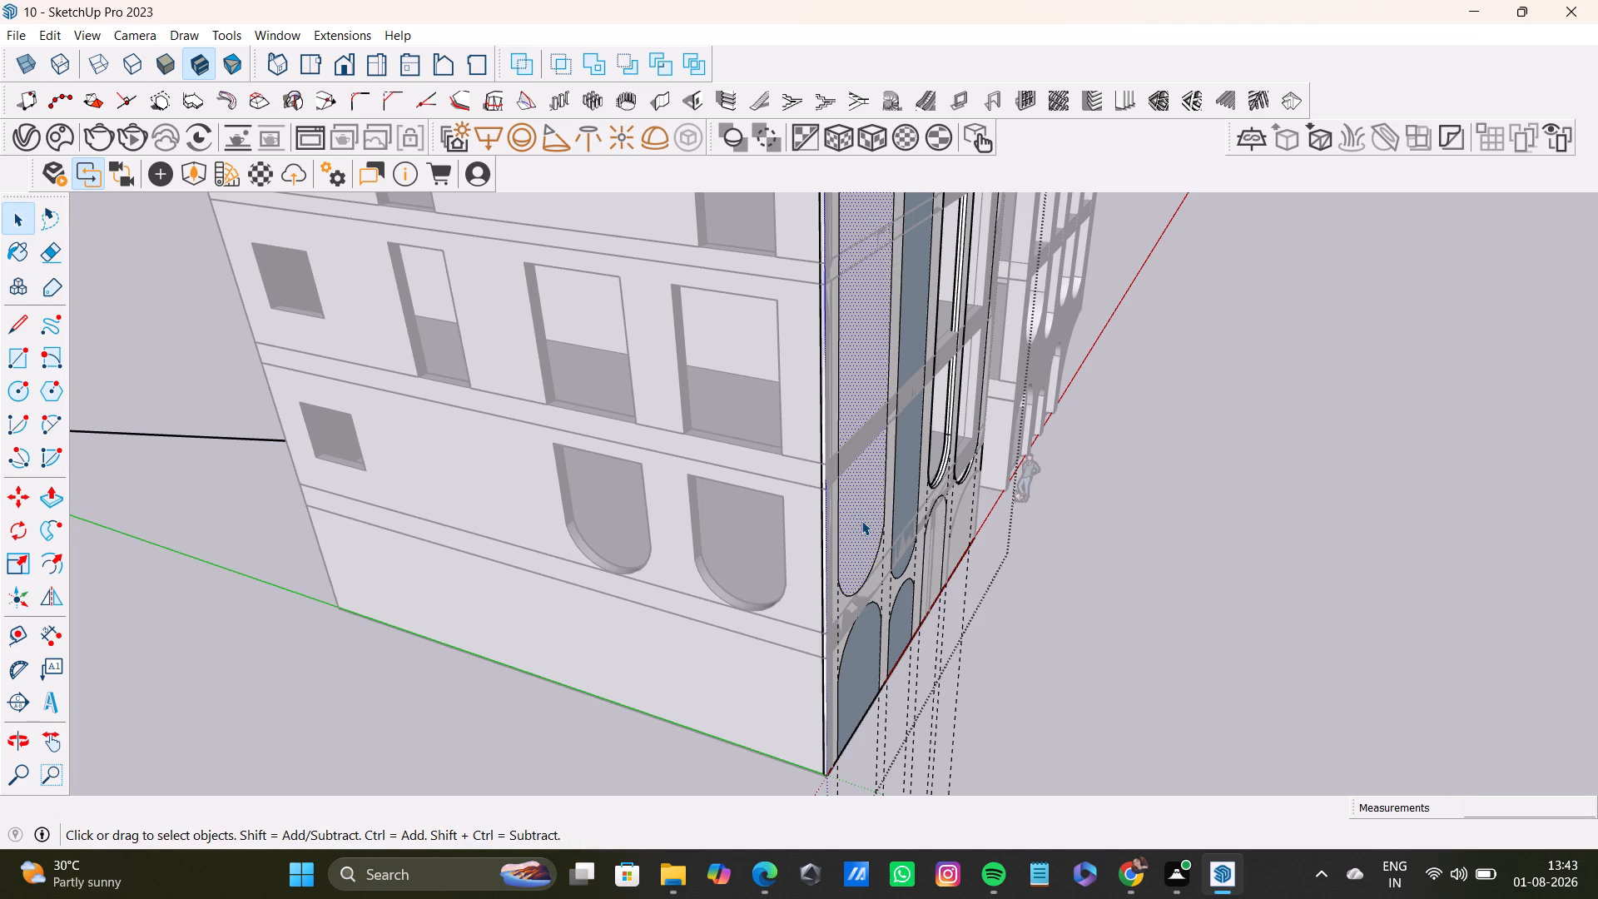
triple_click(861, 520)
double_click(851, 516)
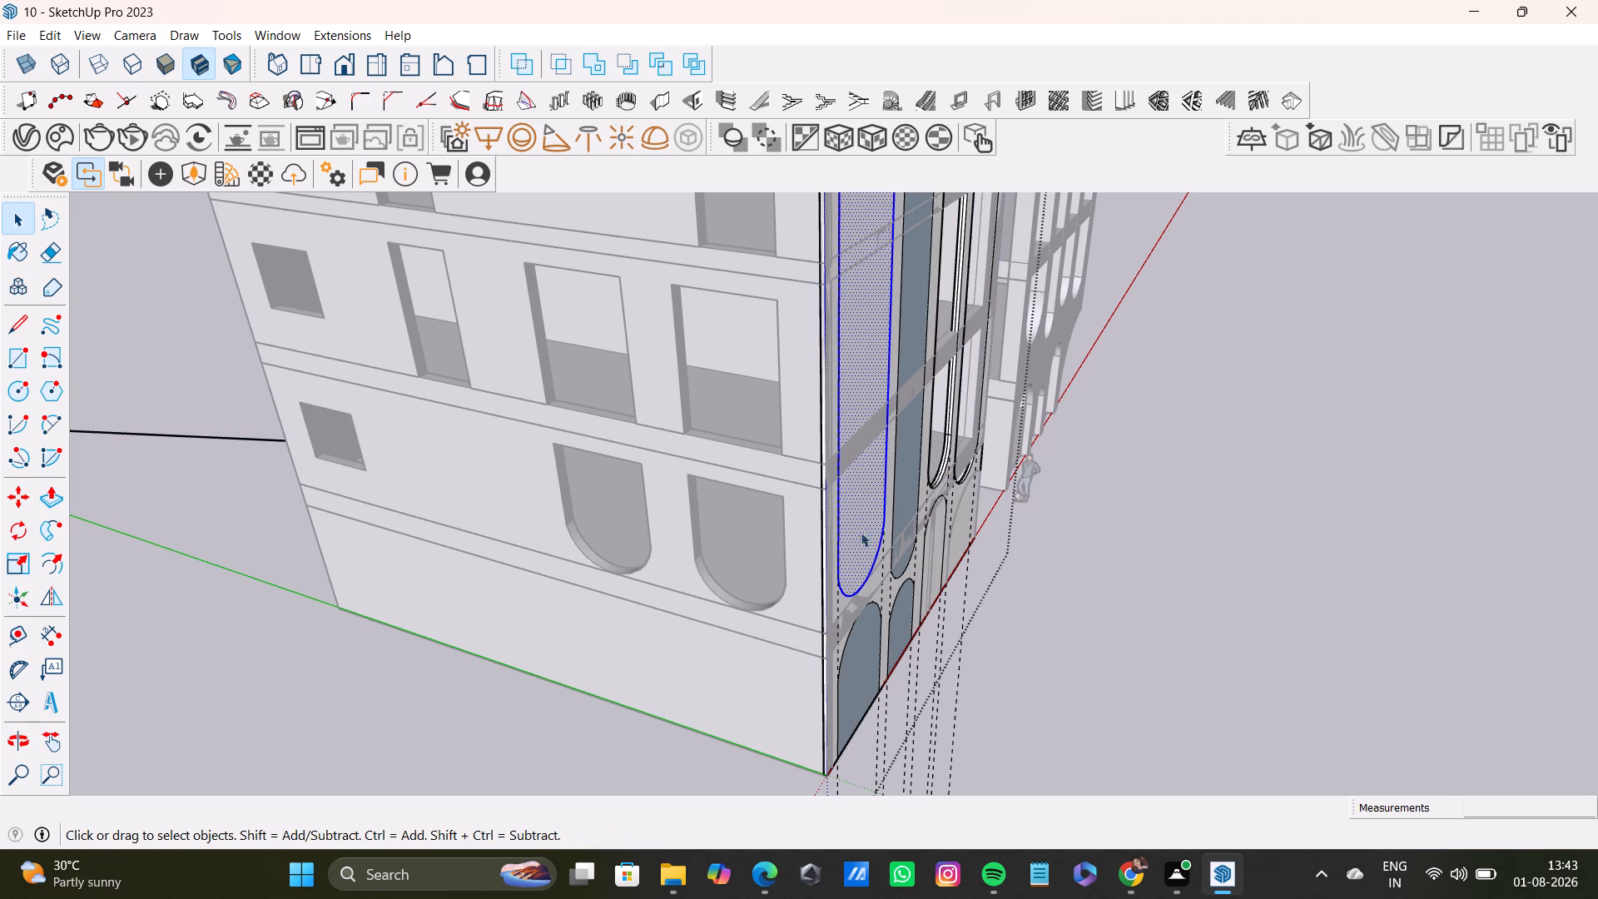
key("p")
left_click(848, 539)
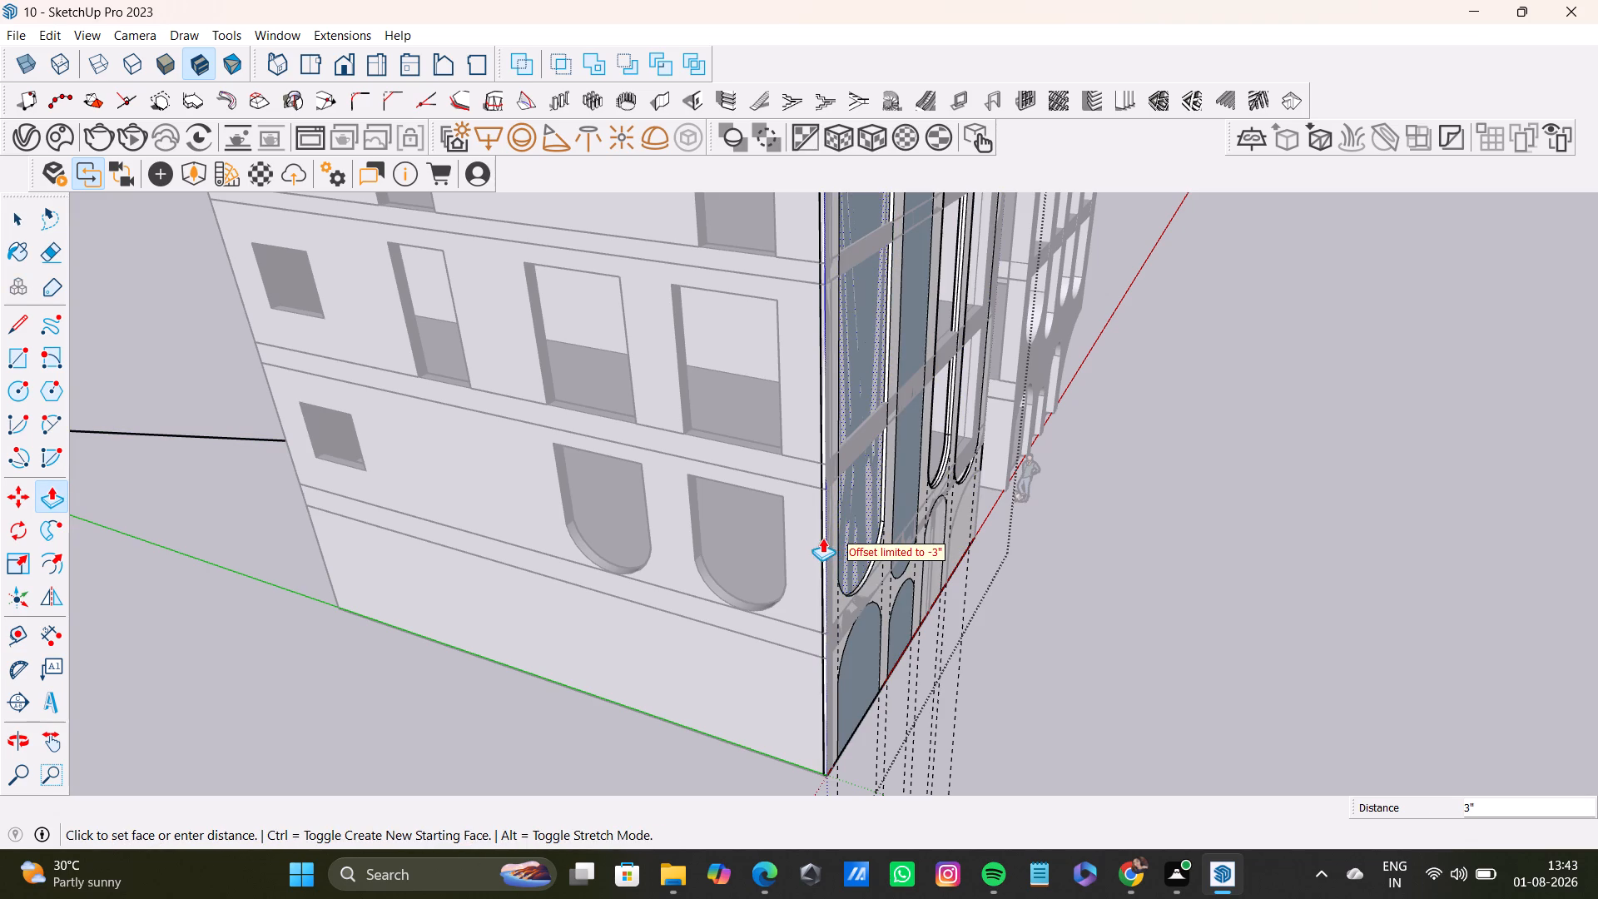
scroll(816, 535, "up", 10)
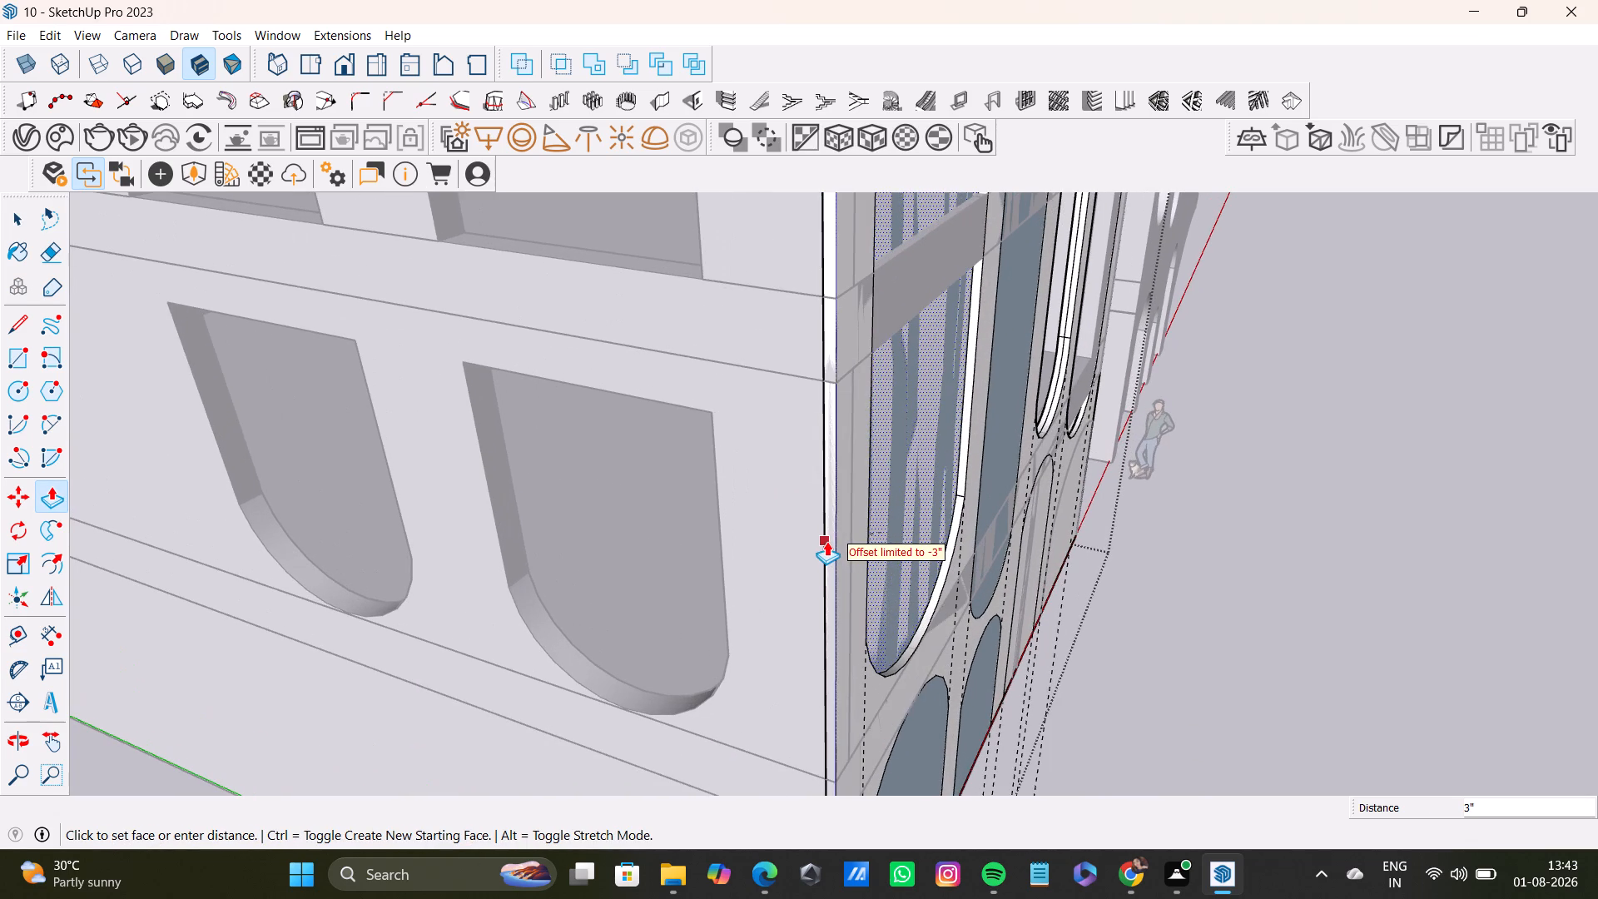
left_click(826, 541)
Push the first ground-floor arch's face 3" to the panel's back, and push the remaining face 3" through to open the arch.
middle_click_drag(933, 597, 887, 251)
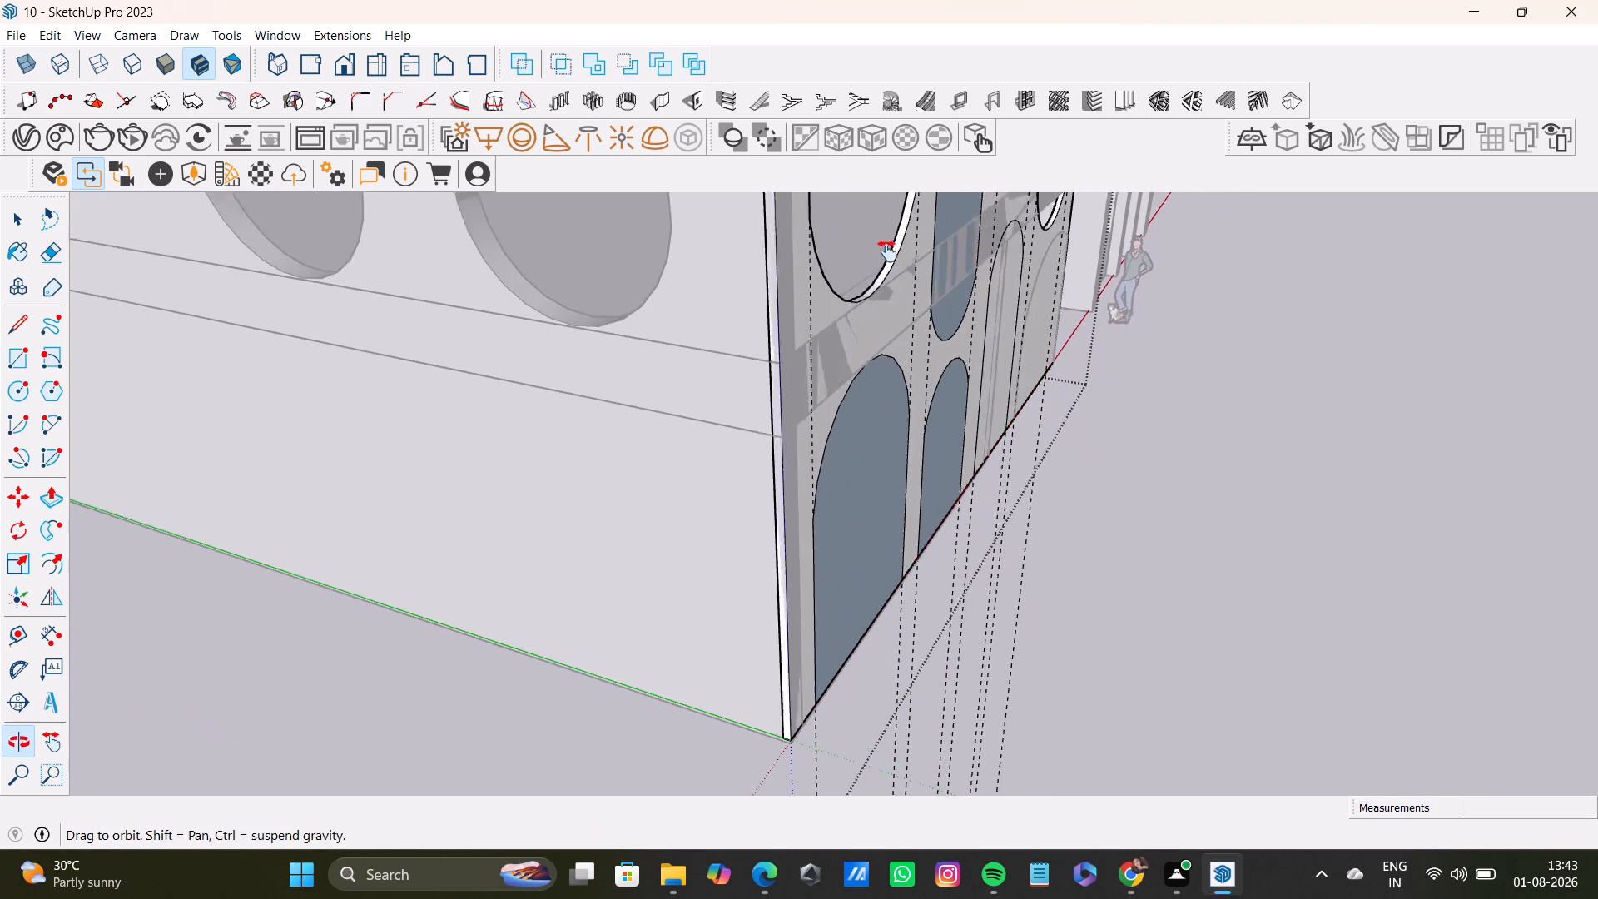
middle_click_drag(887, 251, 886, 241)
left_click(835, 524)
left_click(772, 523)
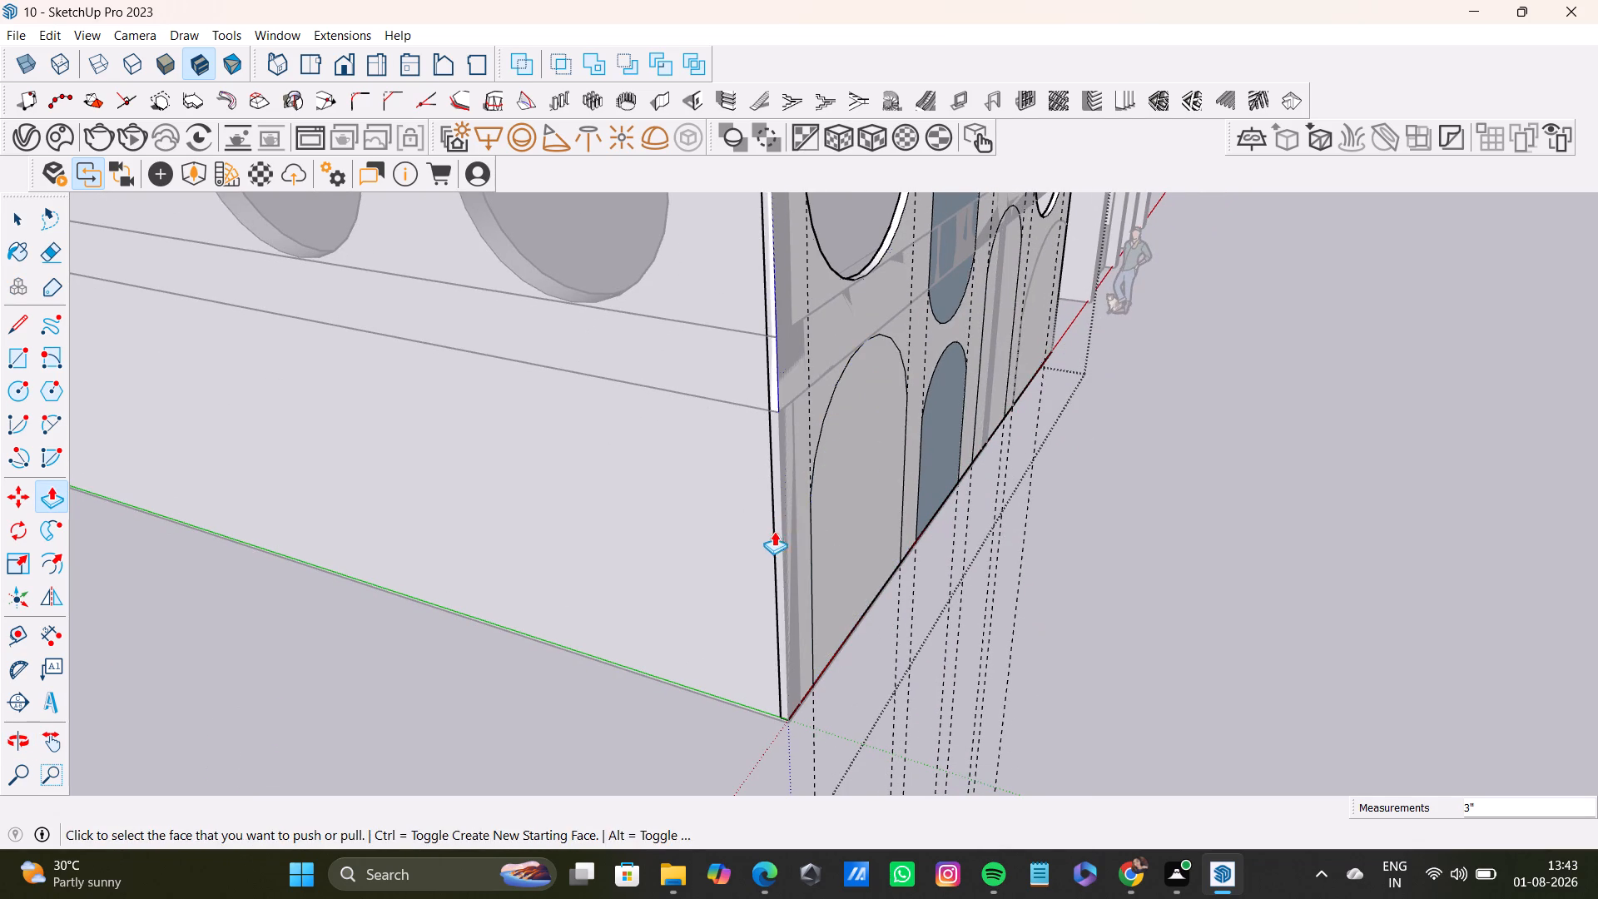
left_click(856, 555)
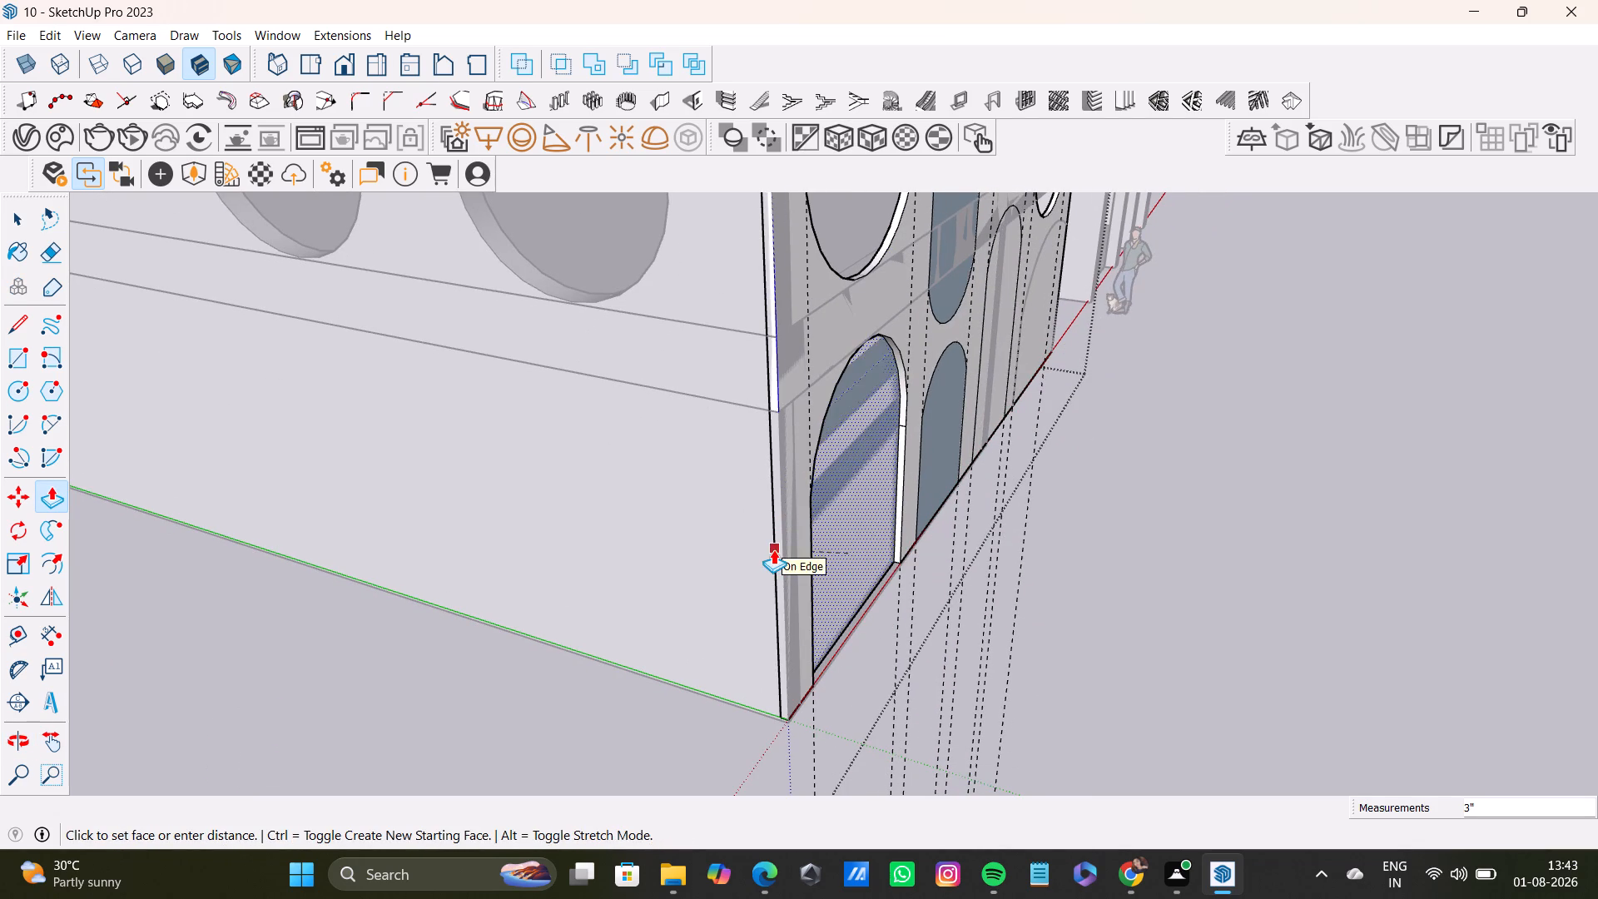
left_click(773, 549)
Cut out the second ground-floor arch by pushing its face 3" through the panel, repeating the push for the remaining face.
middle_click_drag(953, 563, 819, 570)
left_click(837, 460)
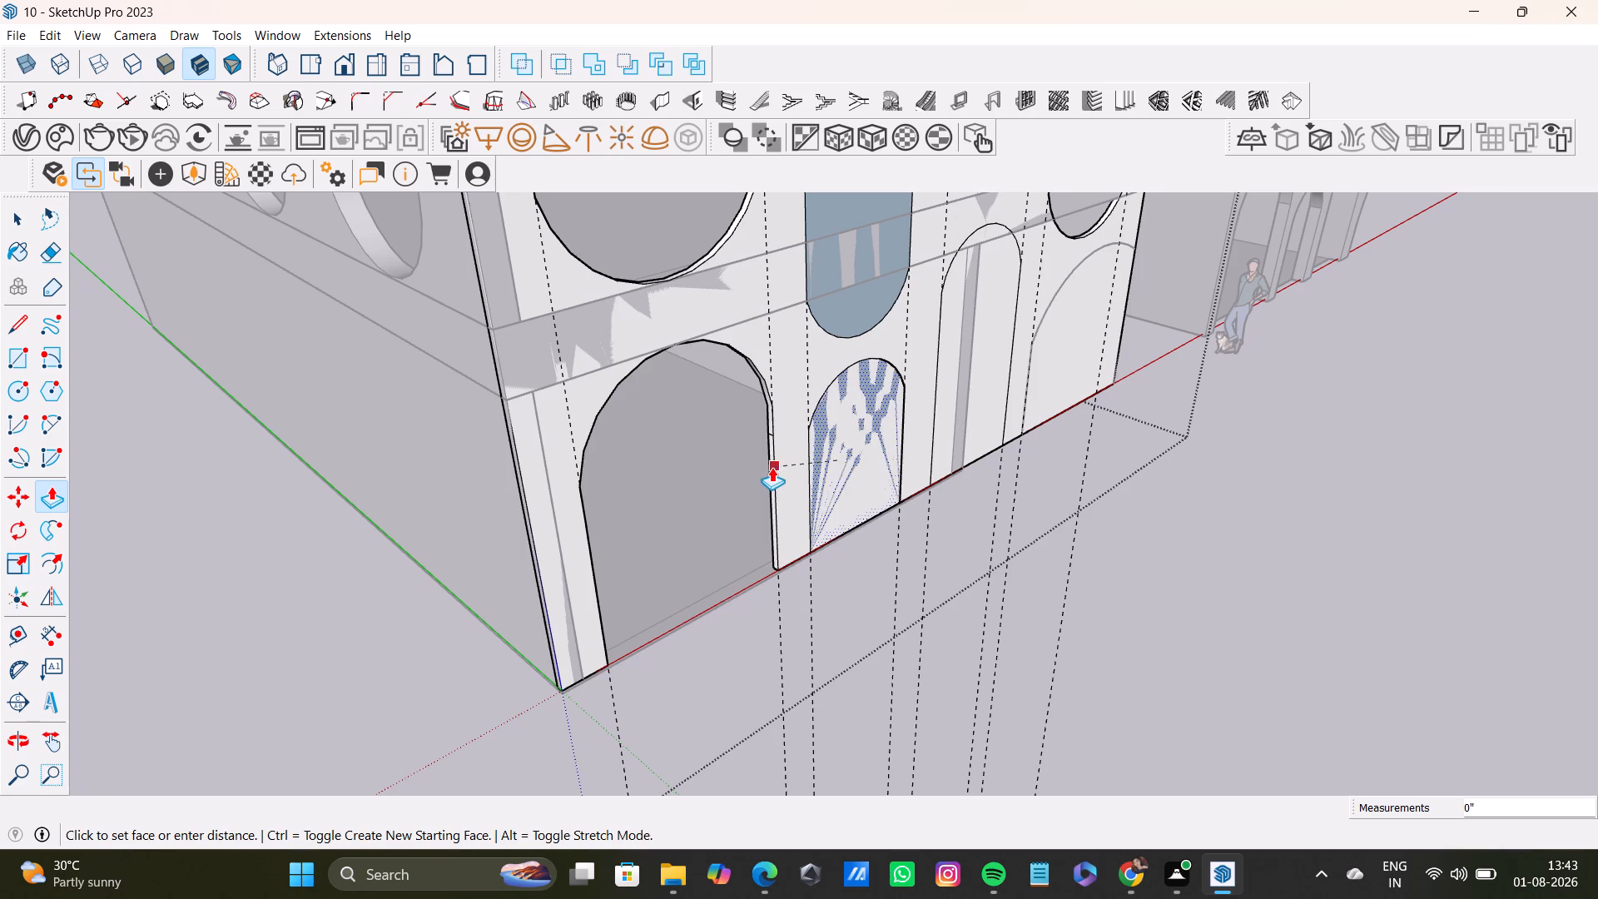
middle_click_drag(799, 486, 916, 474)
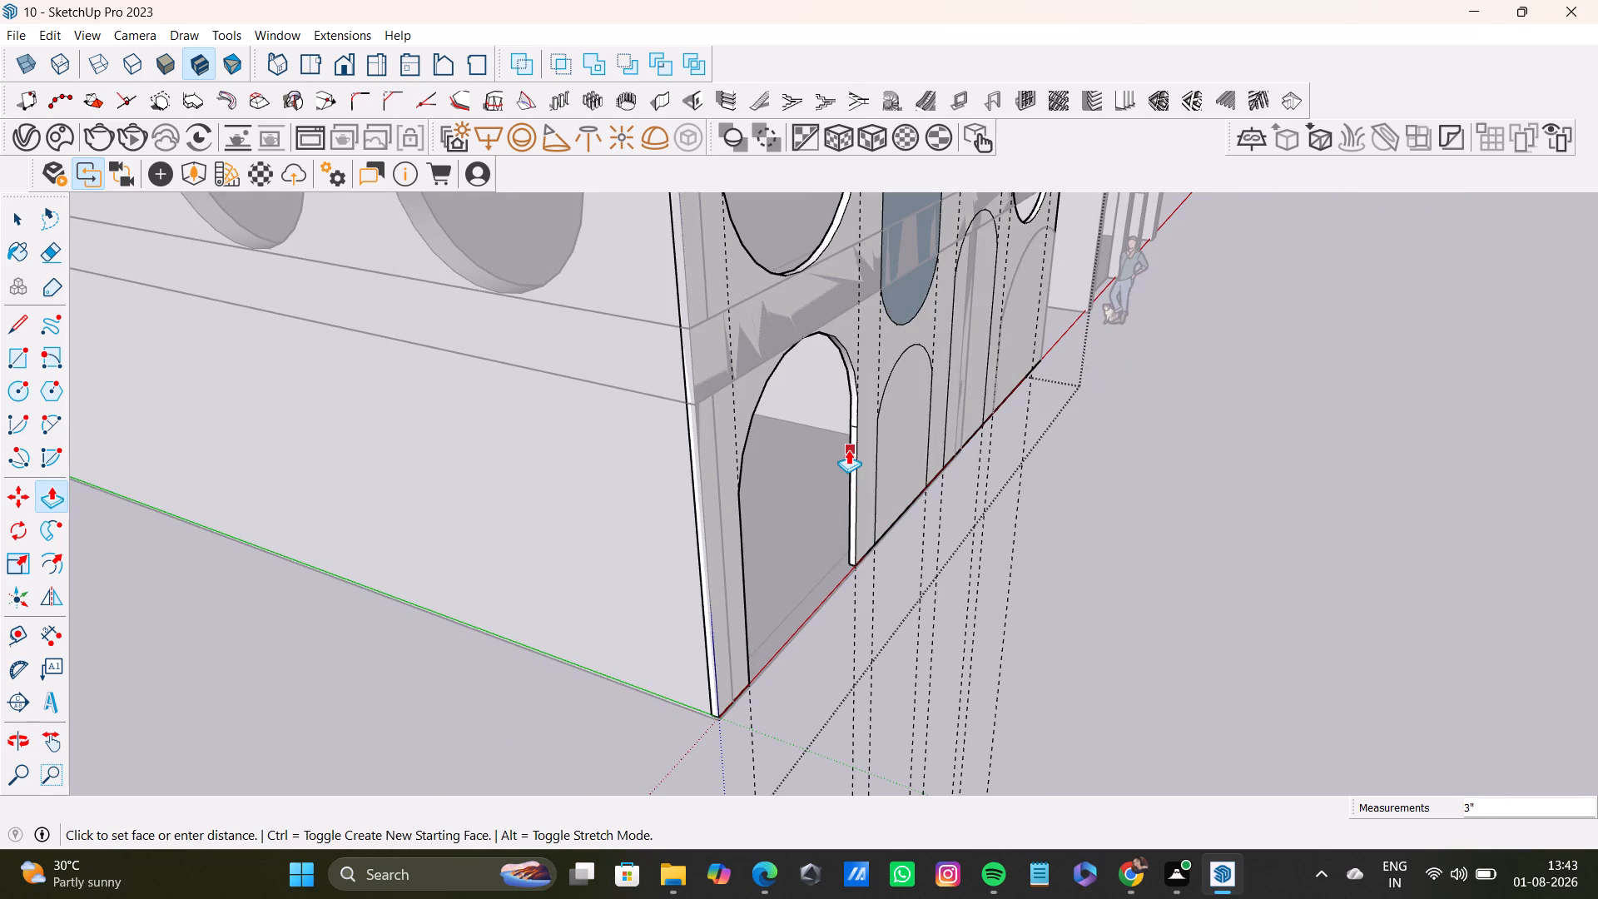
left_click(848, 449)
middle_click_drag(965, 471, 967, 446)
left_click(888, 427)
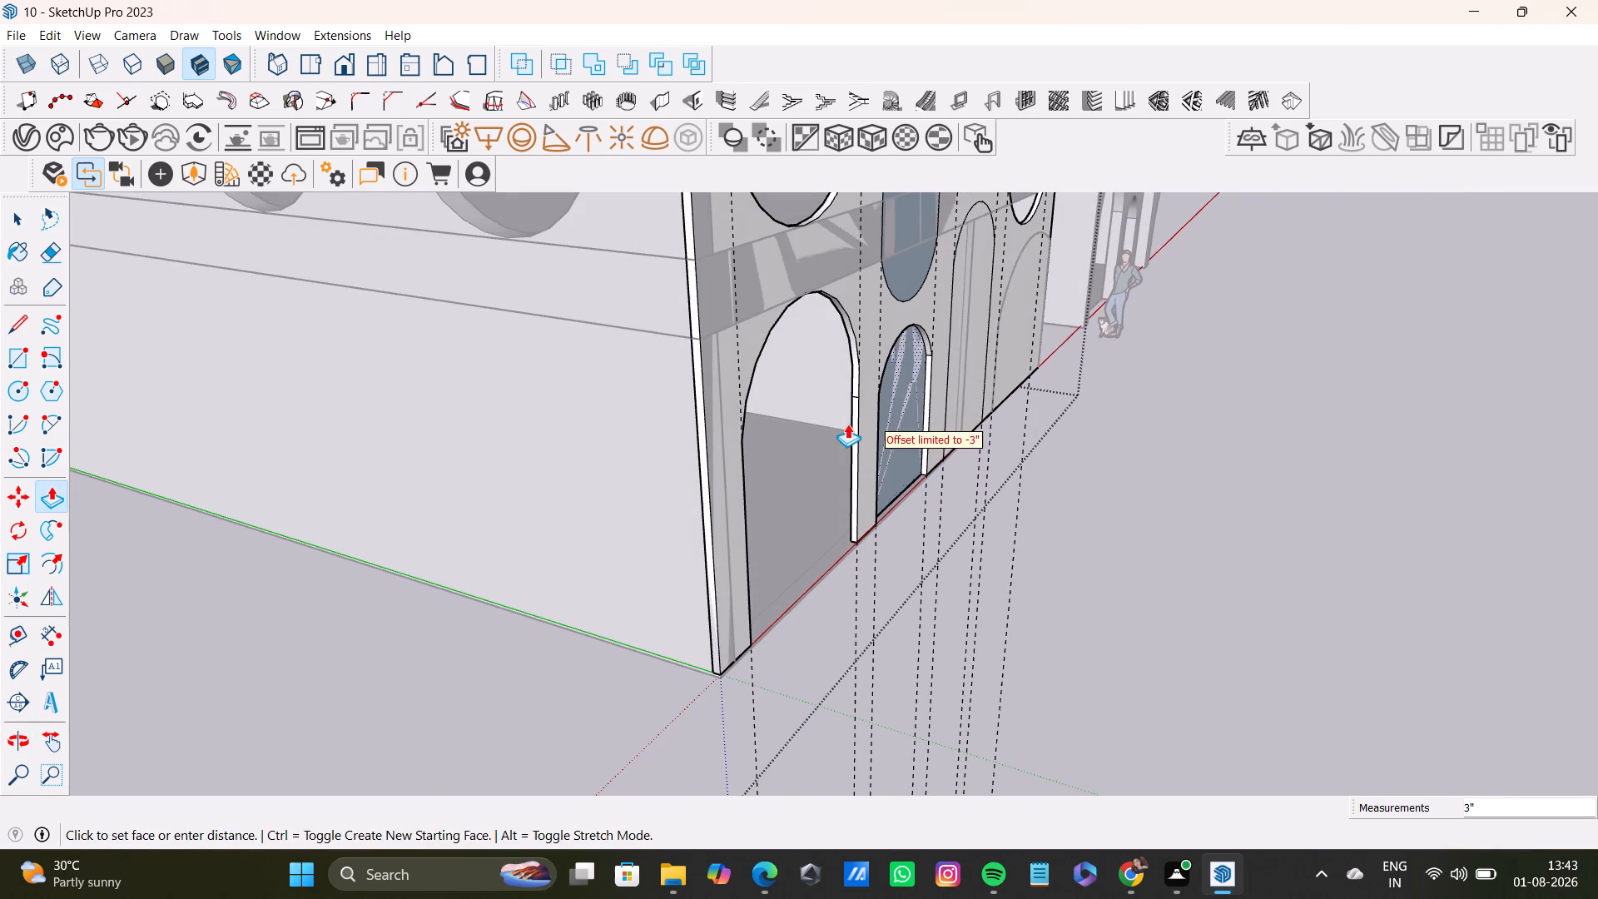
left_click(846, 425)
Cut out the second round-bottomed upper opening by pushing its face and the remaining face 3" through the panel.
middle_click_drag(938, 412, 940, 682)
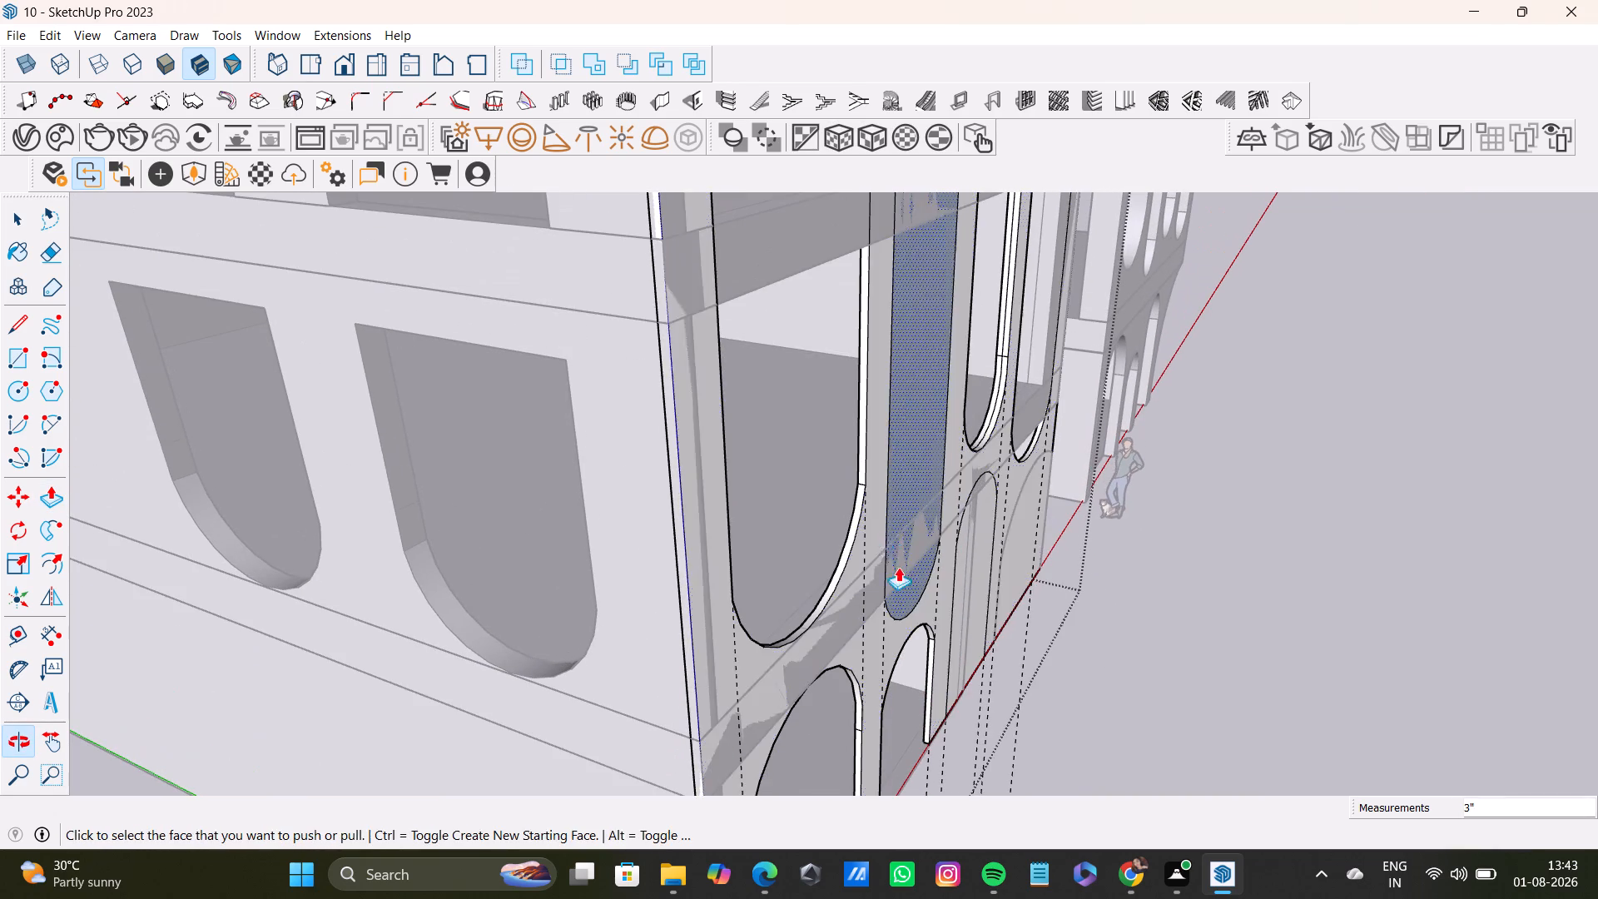
left_click(906, 484)
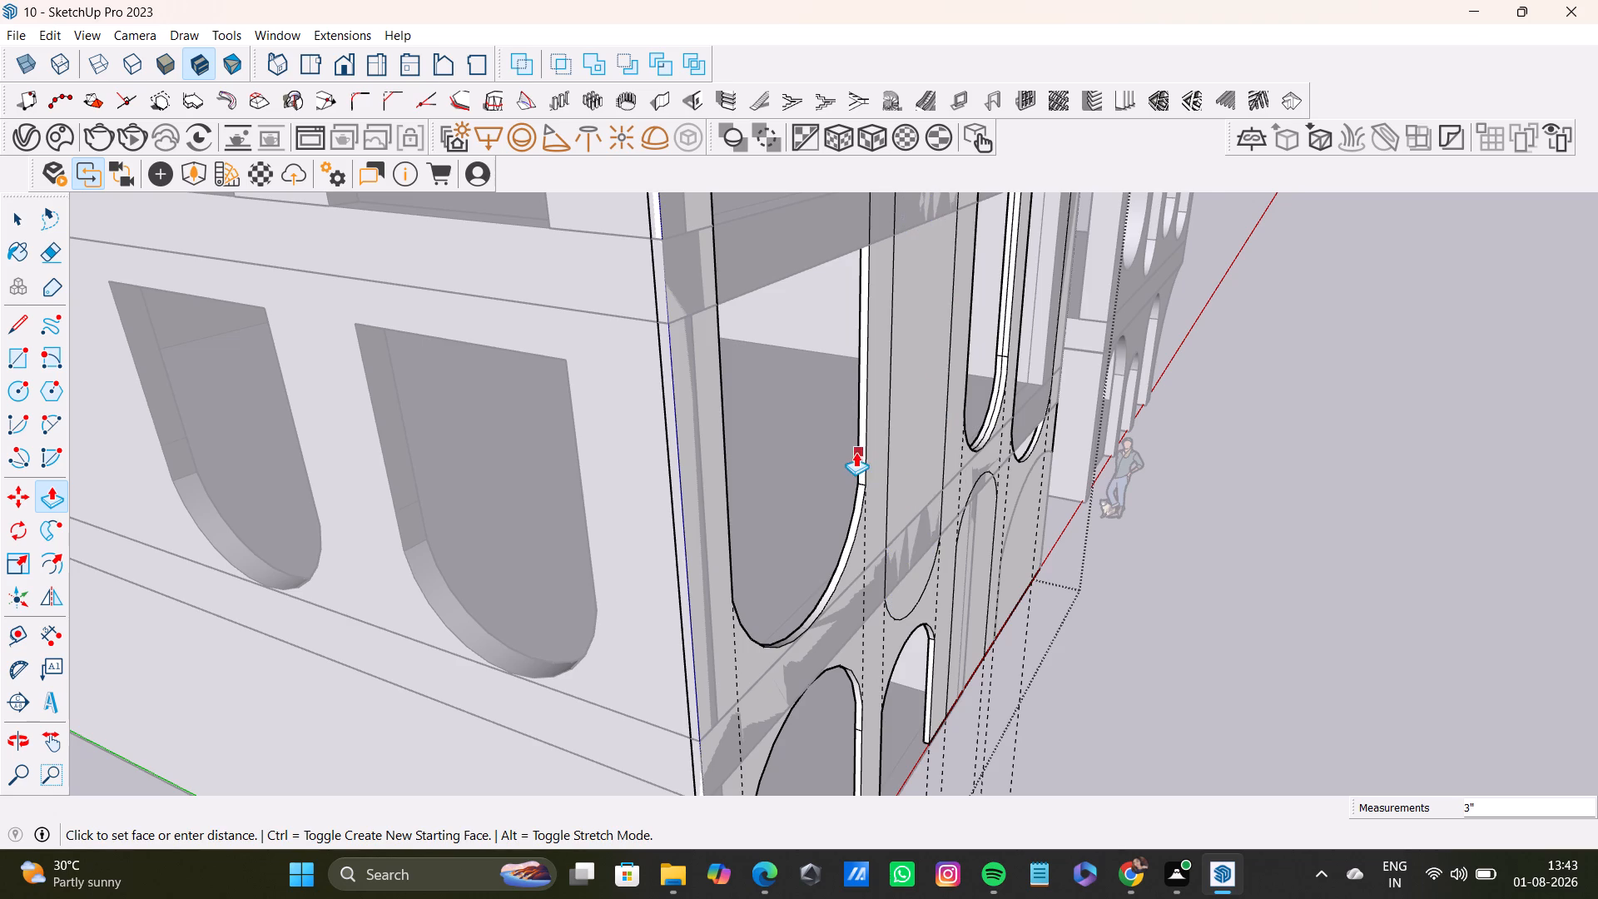
scroll(852, 448, "up", 5)
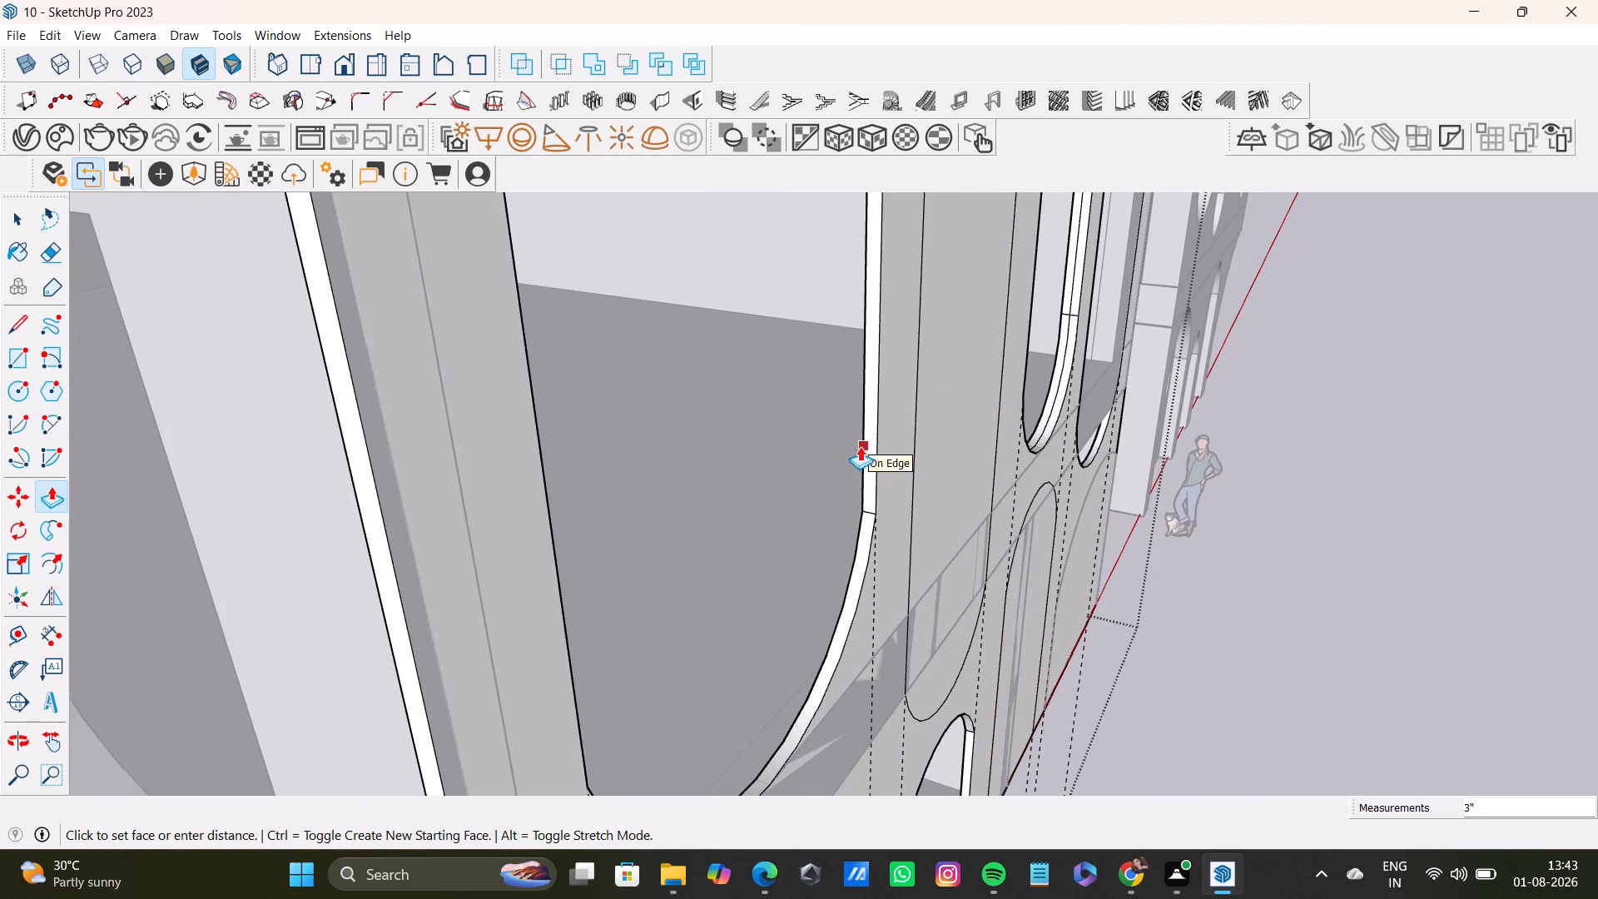
left_click(860, 446)
left_click(962, 480)
left_click(866, 440)
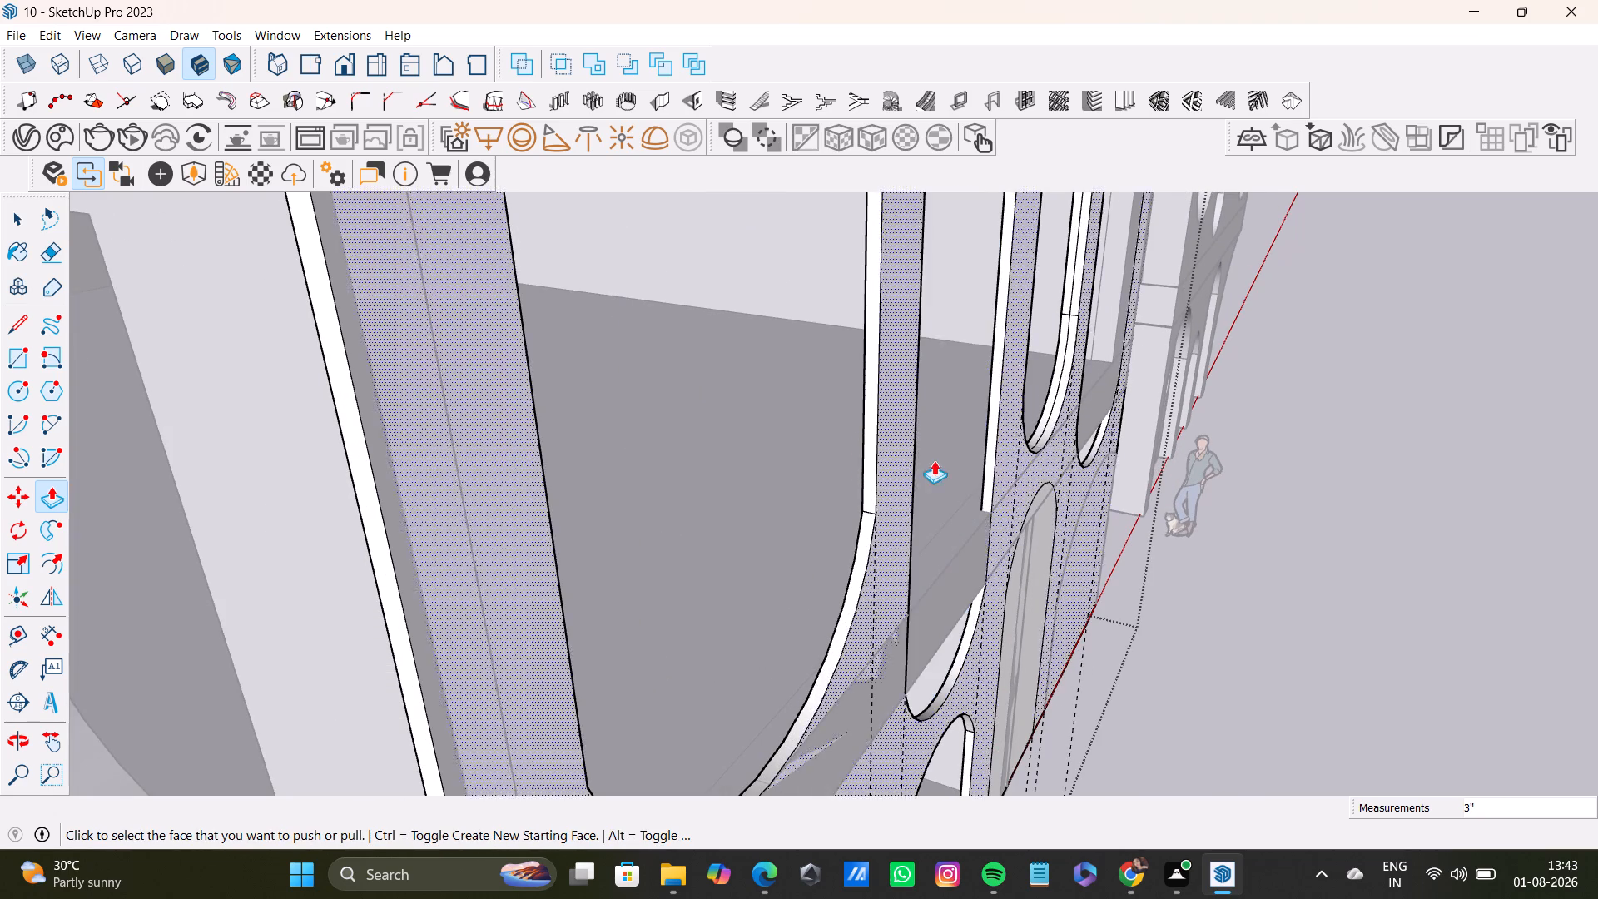
Delete all construction guides from the model and exit the facade panel's editing context.
scroll(1015, 505, "down", 7)
middle_click_drag(1109, 536, 744, 401)
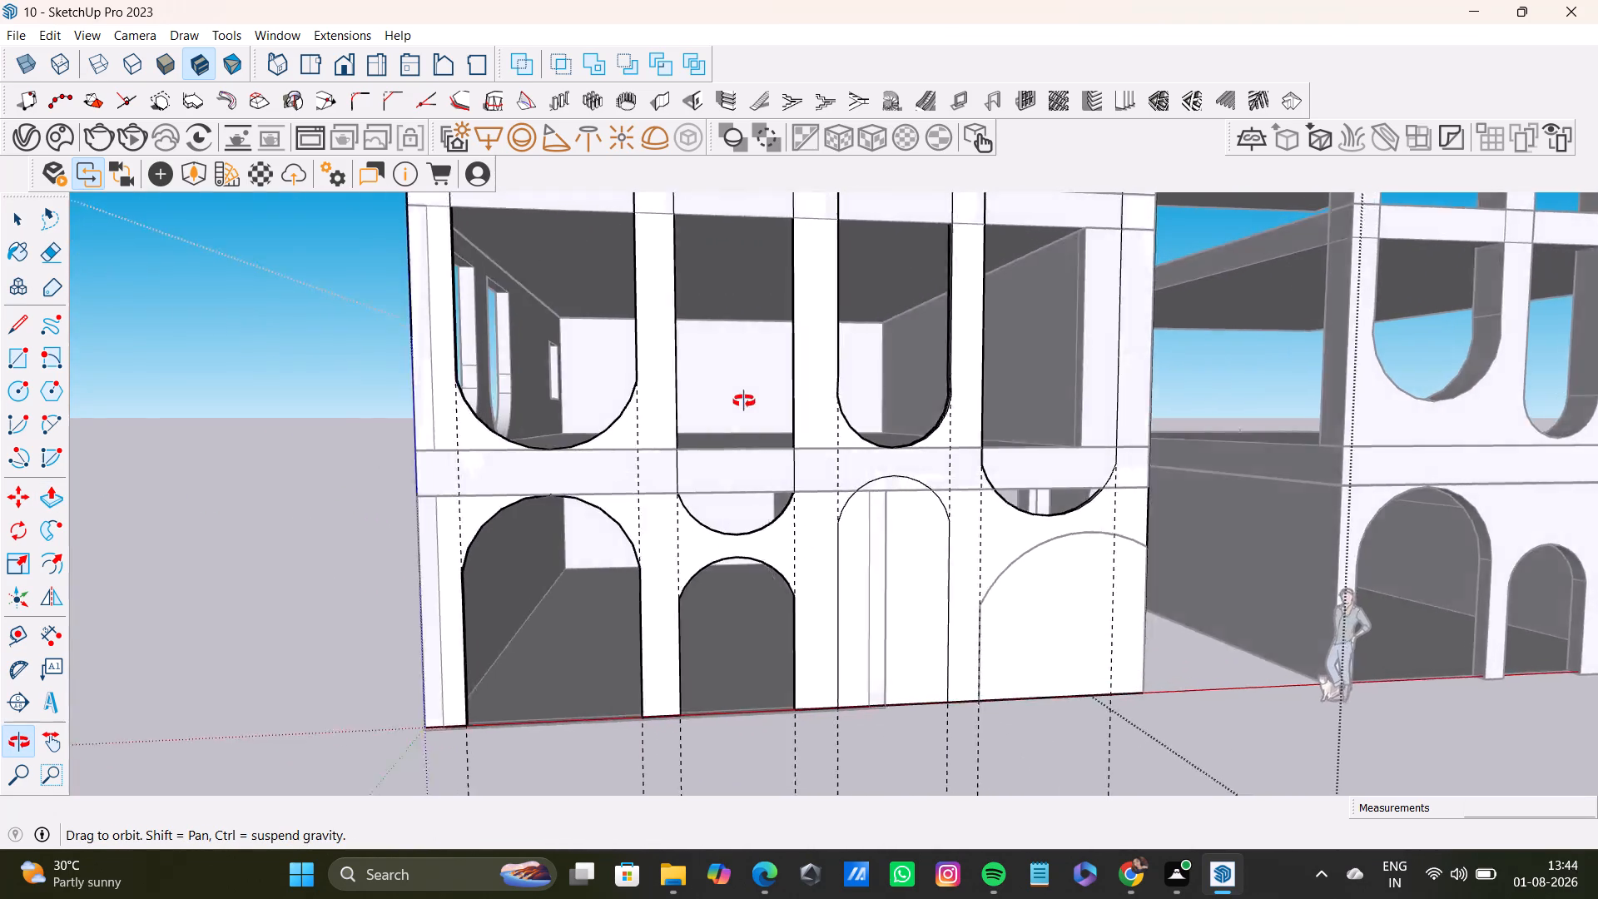
middle_click_drag(744, 401, 714, 404)
scroll(1043, 535, "down", 8)
middle_click_drag(1017, 511, 898, 536)
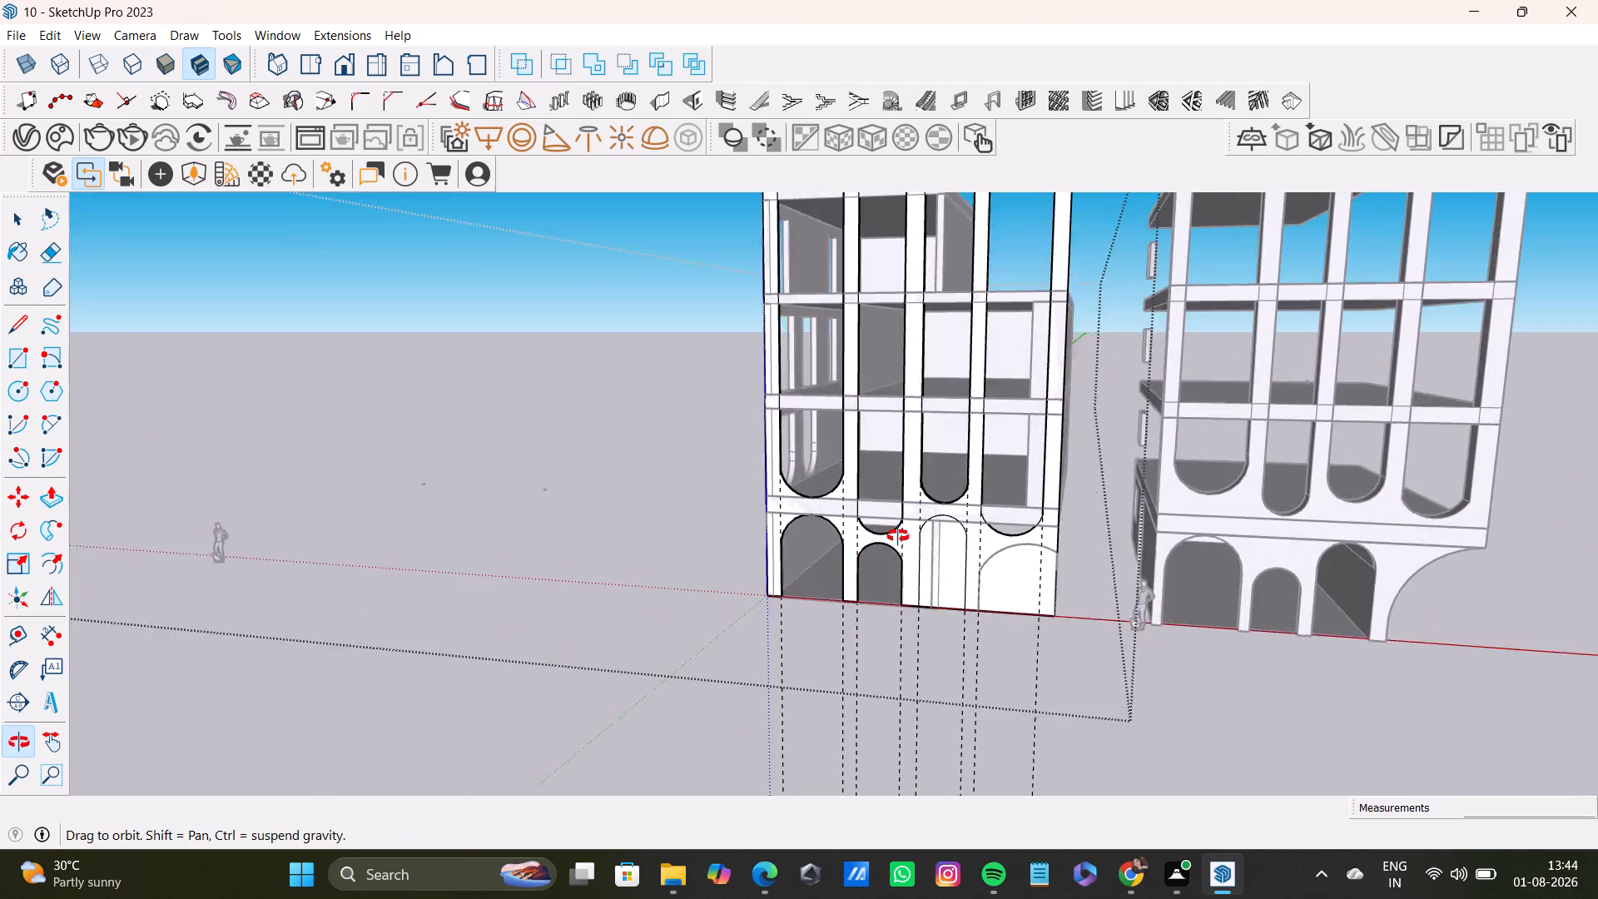
middle_click_drag(898, 536, 942, 558)
key("space")
left_click(600, 400)
left_click(590, 446)
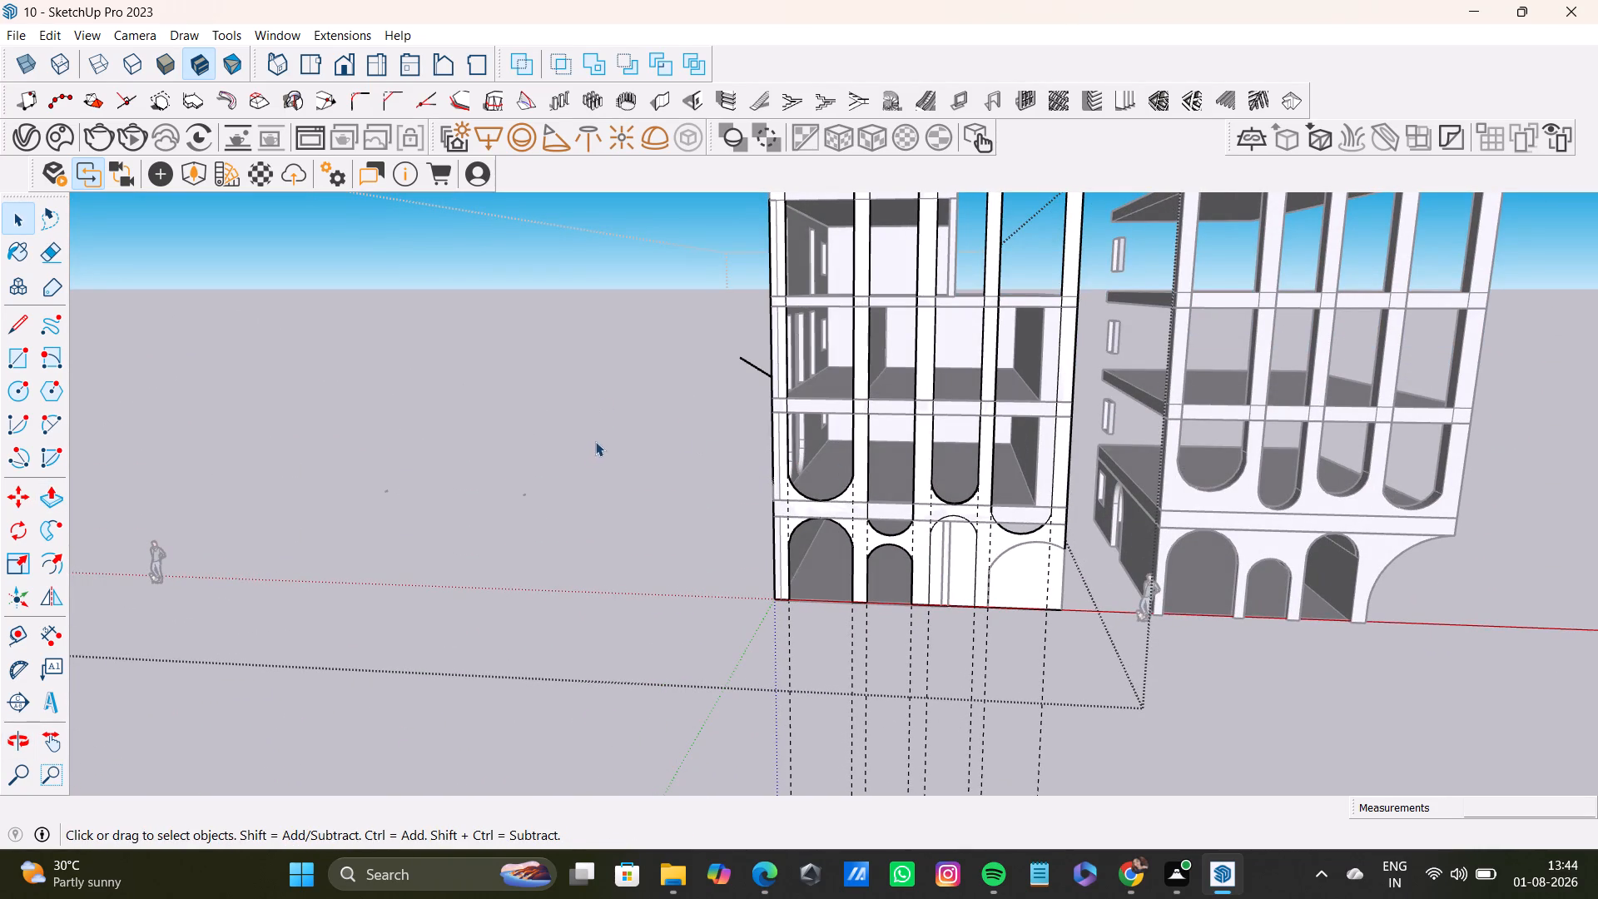
left_click(44, 30)
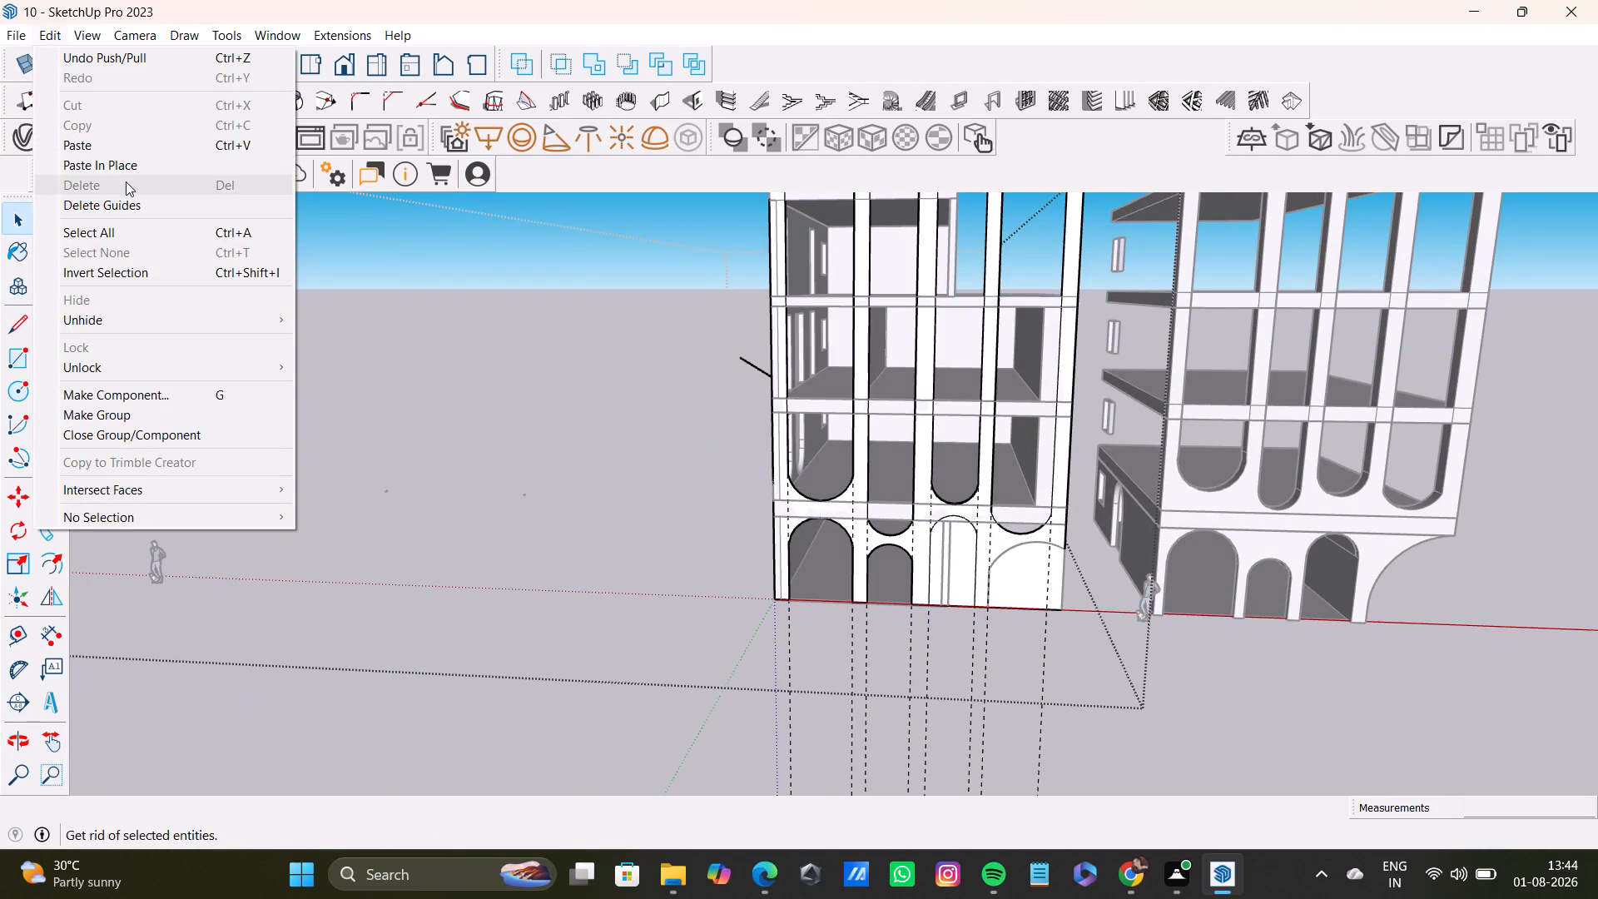
left_click(145, 203)
left_click(328, 440)
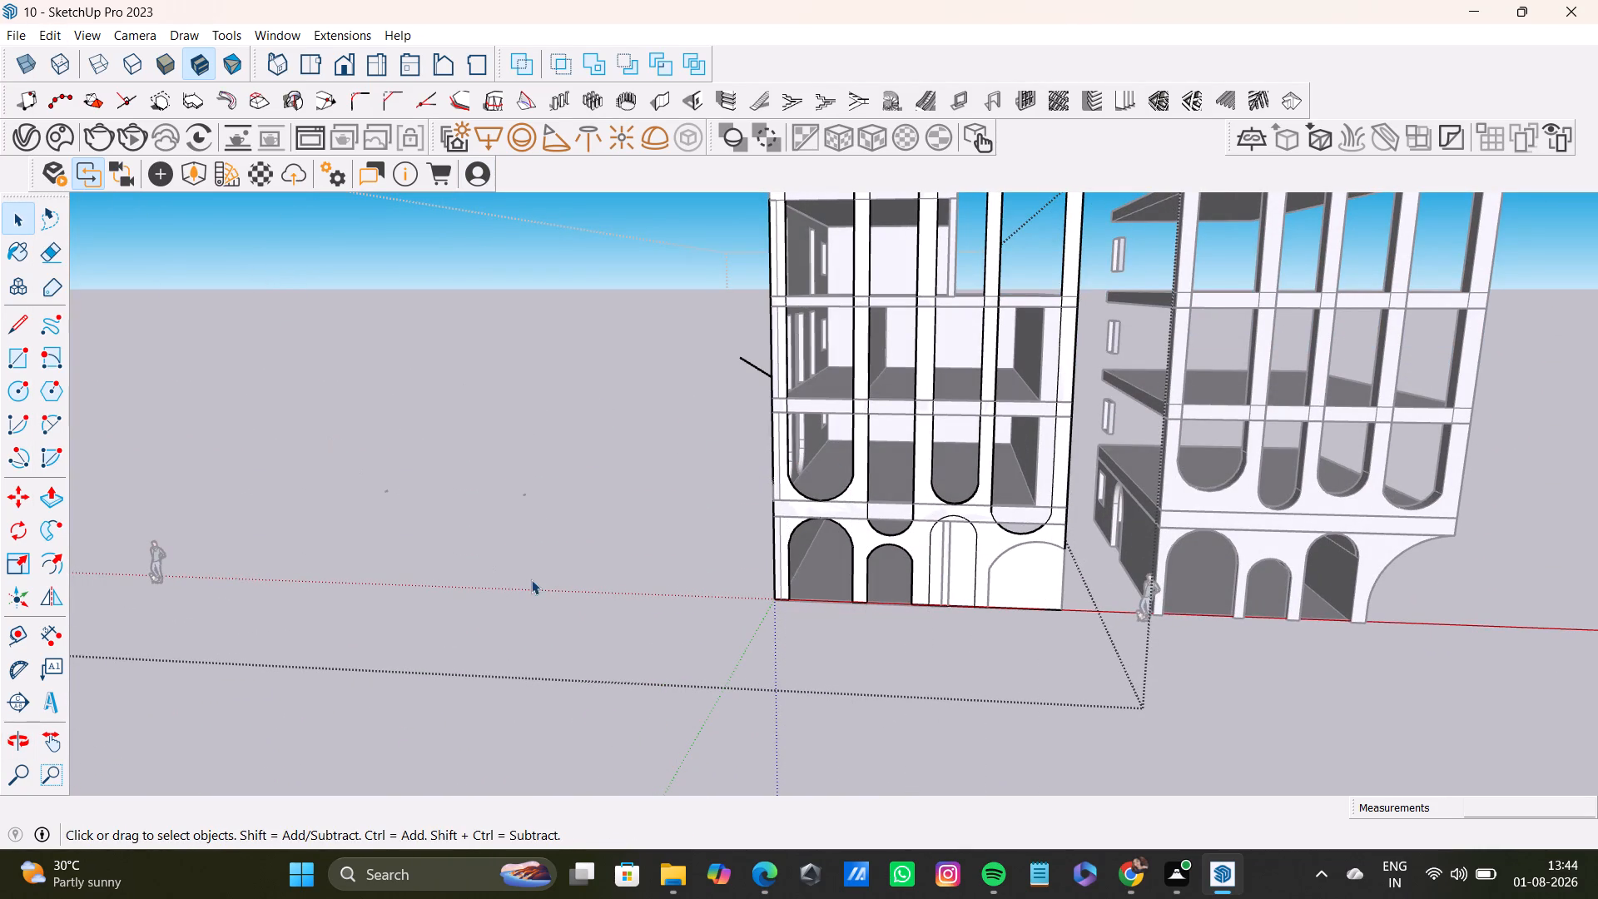
double_click(531, 579)
left_click(1275, 762)
Open the facade panel for editing and push the third ground-floor arch's face 3" through to cut it out.
scroll(831, 539, "up", 5)
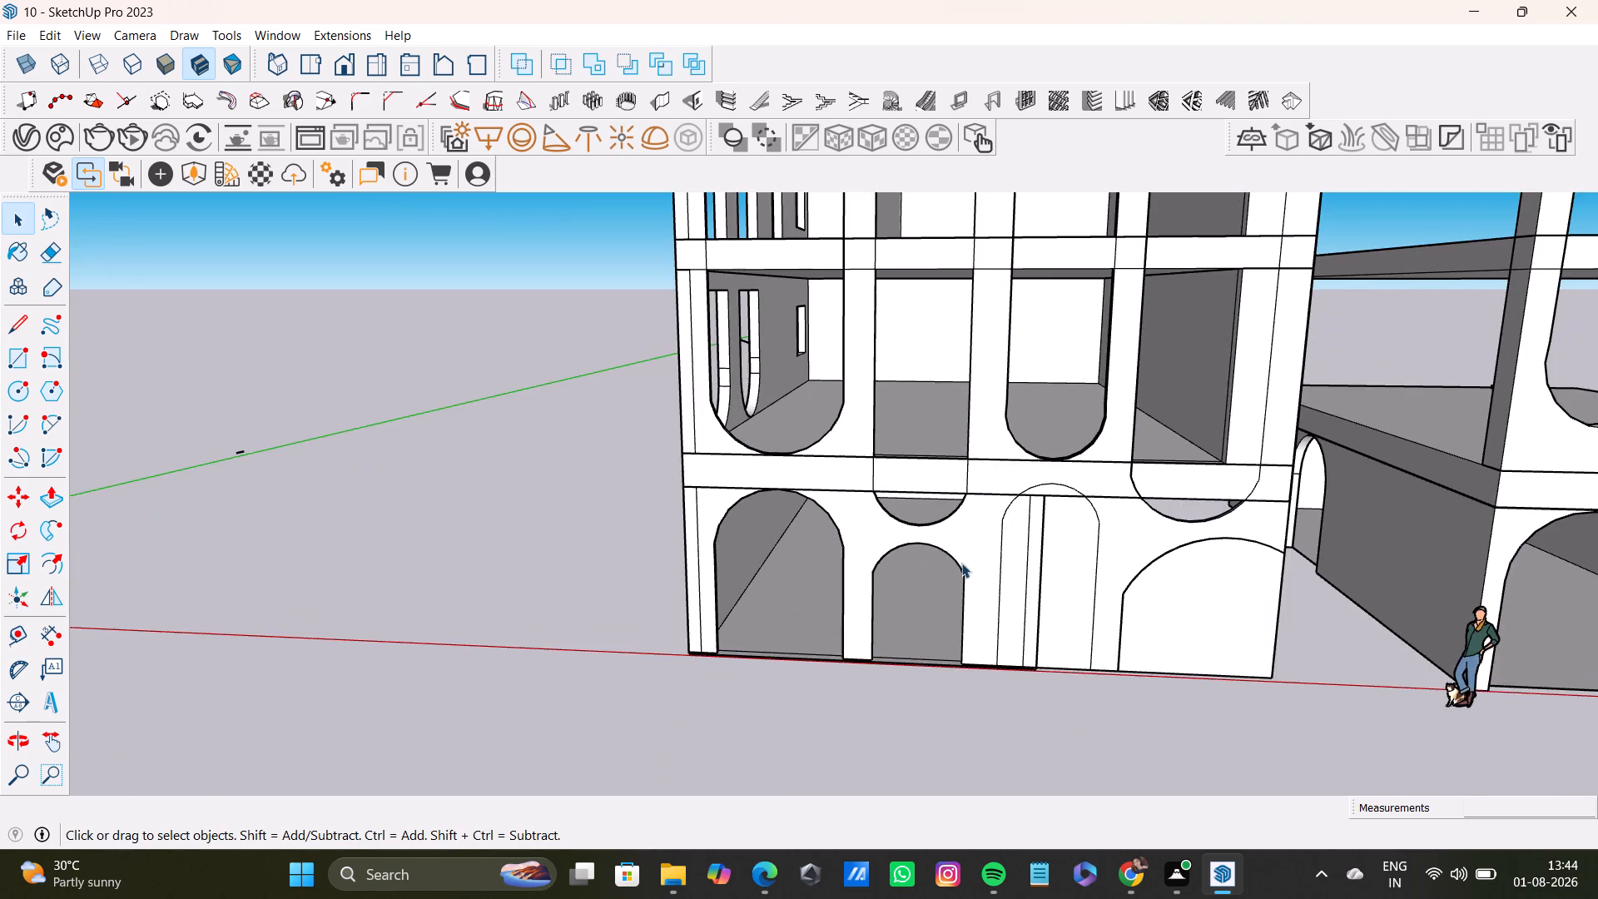
middle_click_drag(963, 563, 921, 475)
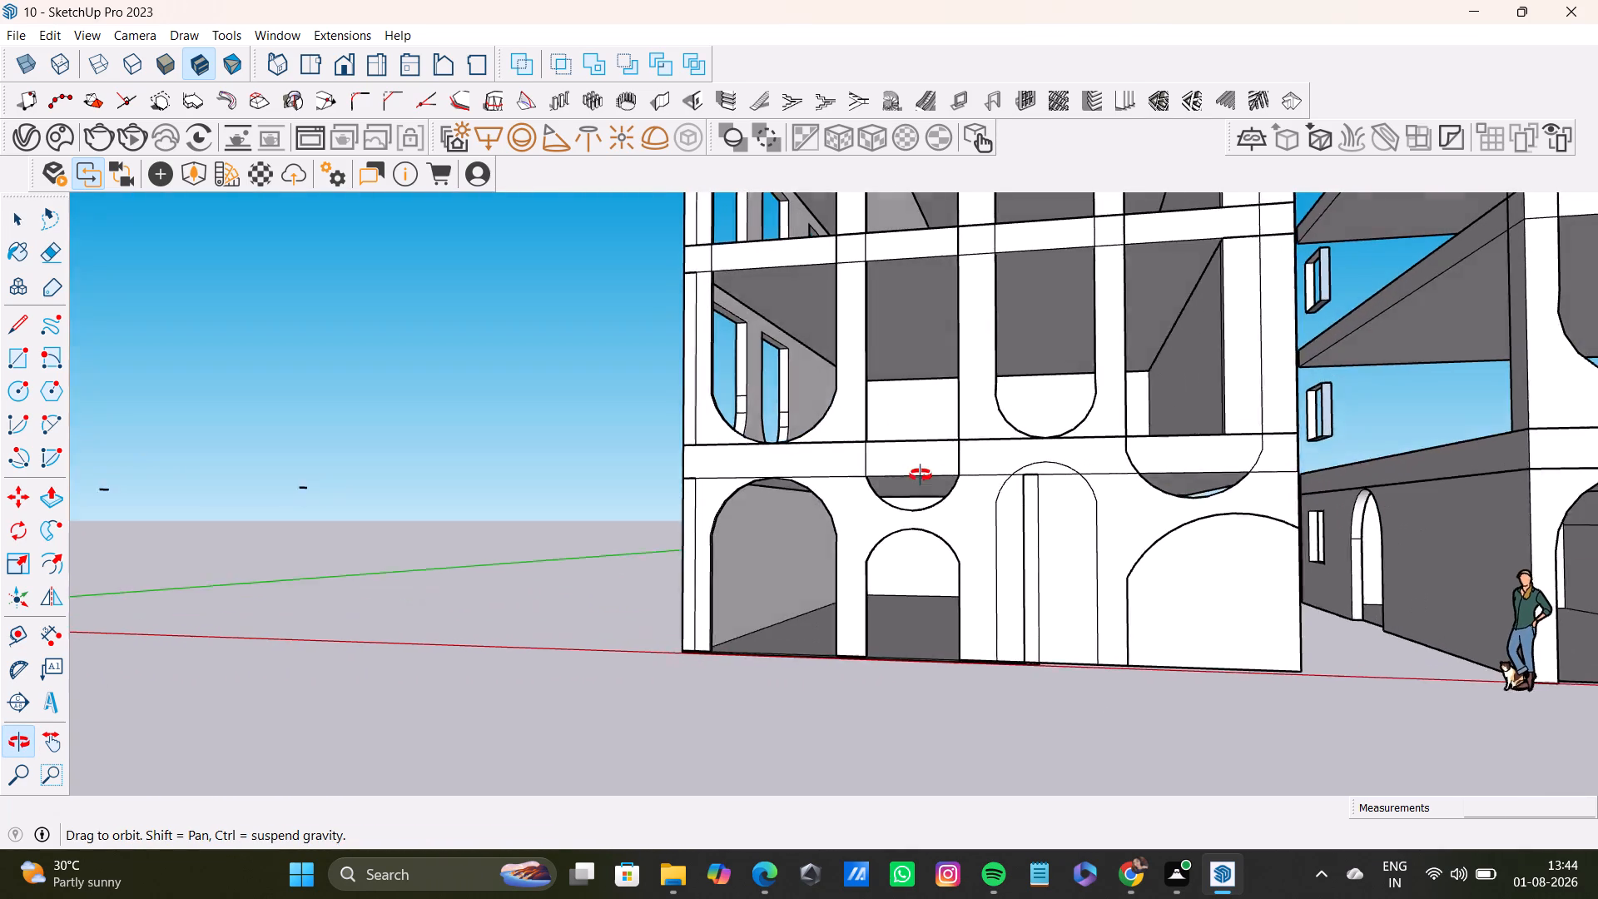
middle_click_drag(921, 475, 924, 481)
triple_click(1069, 595)
double_click(1069, 595)
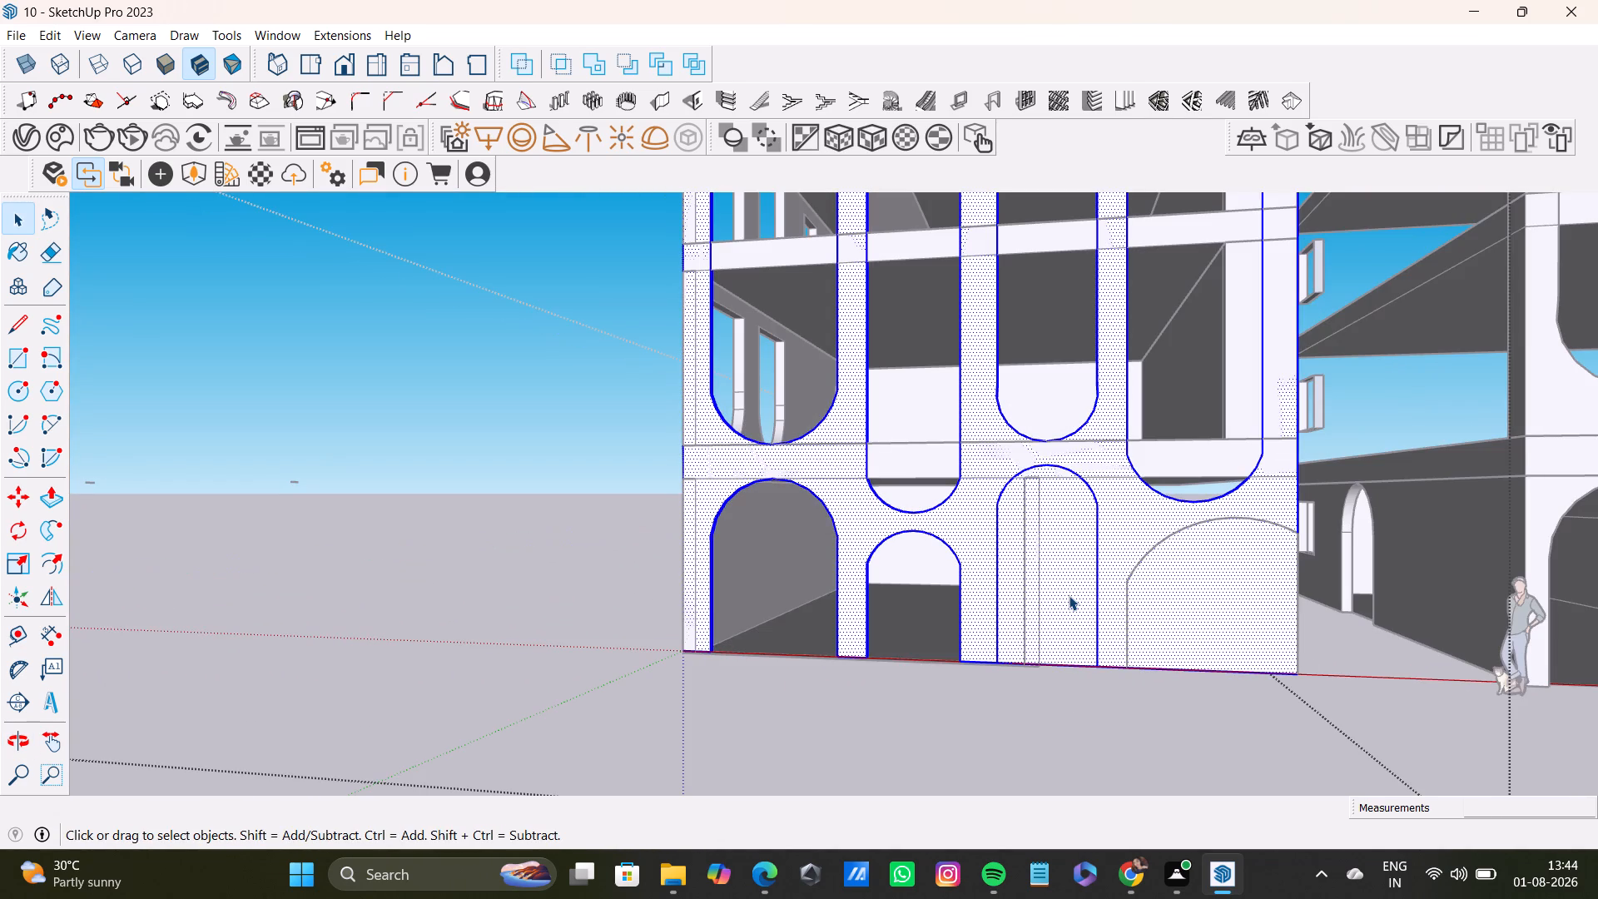
triple_click(1068, 595)
left_click(1067, 593)
double_click(1067, 569)
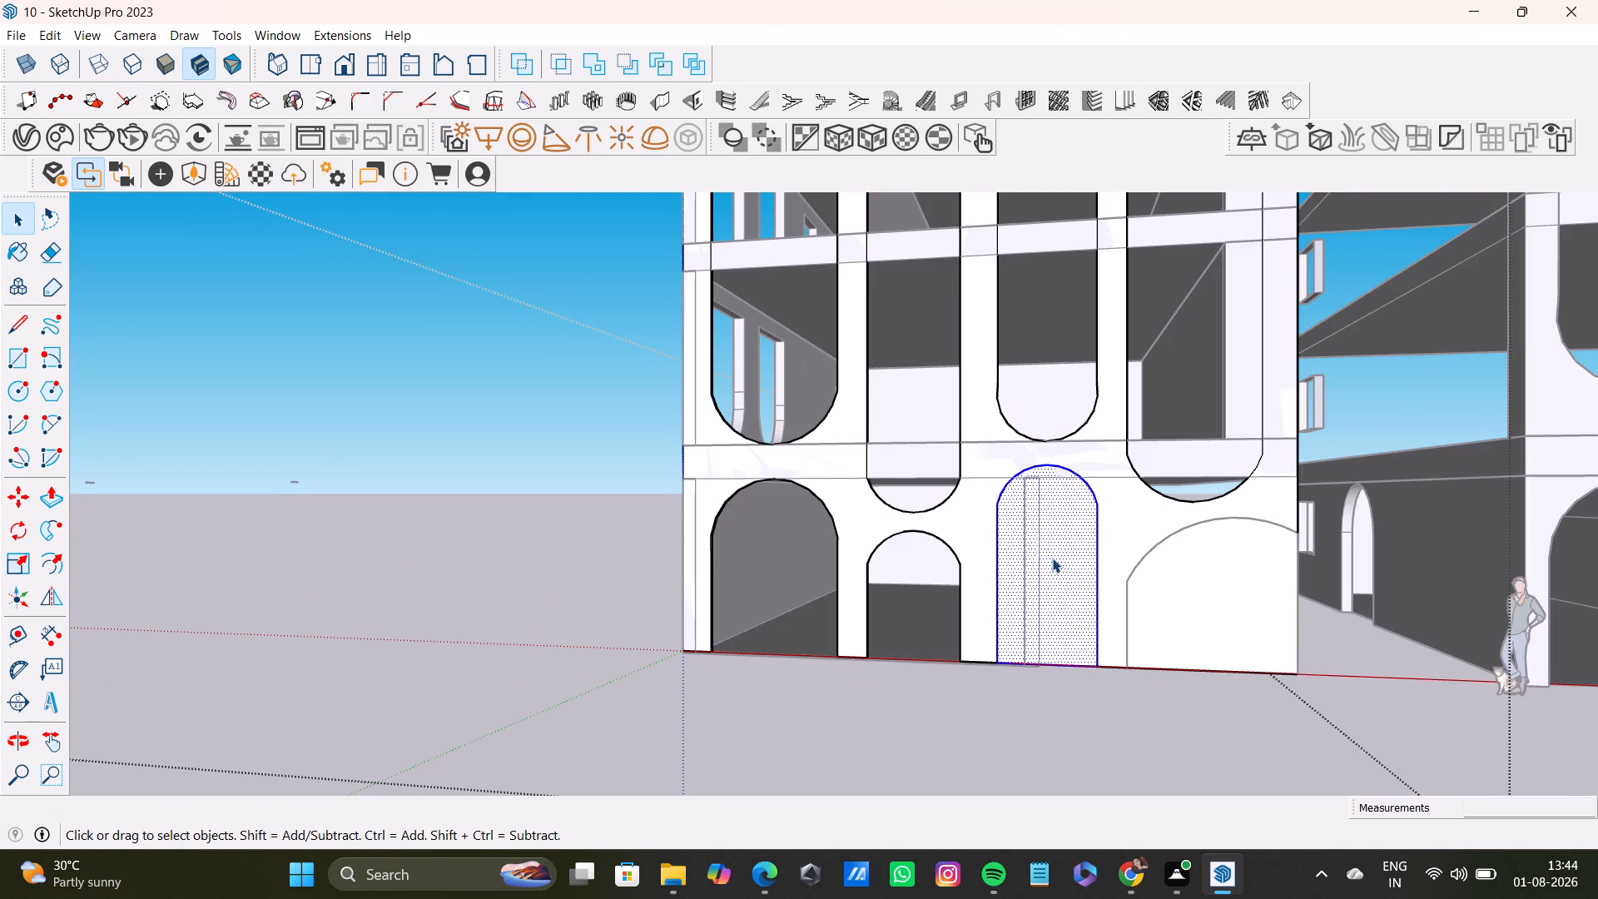
key("p")
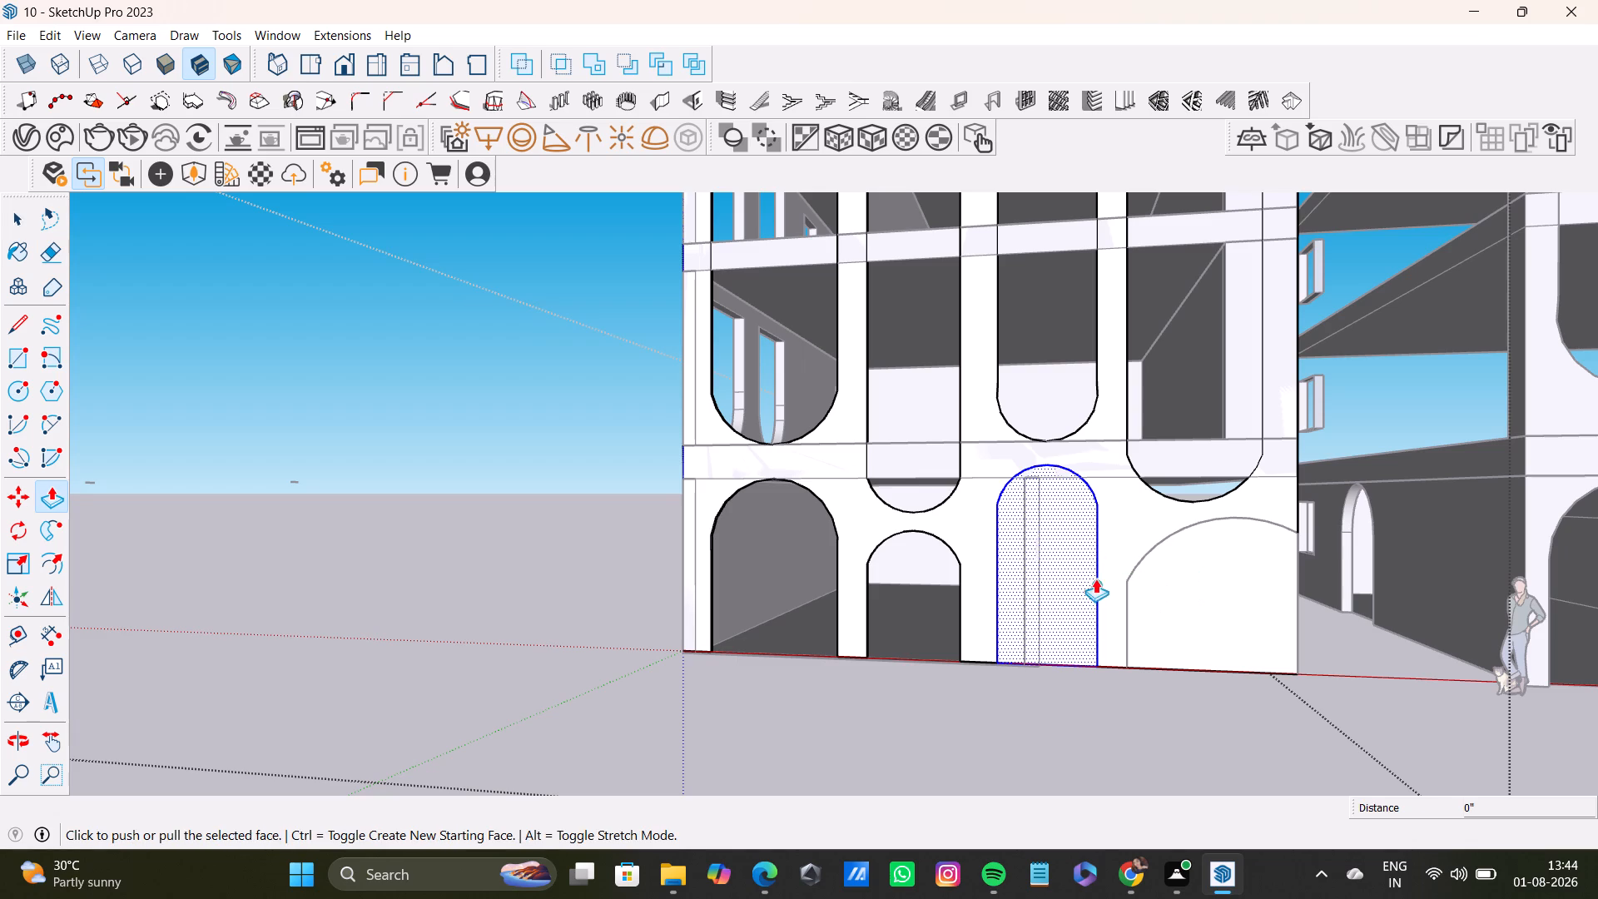
left_click(1065, 566)
middle_click_drag(1275, 580, 1015, 625)
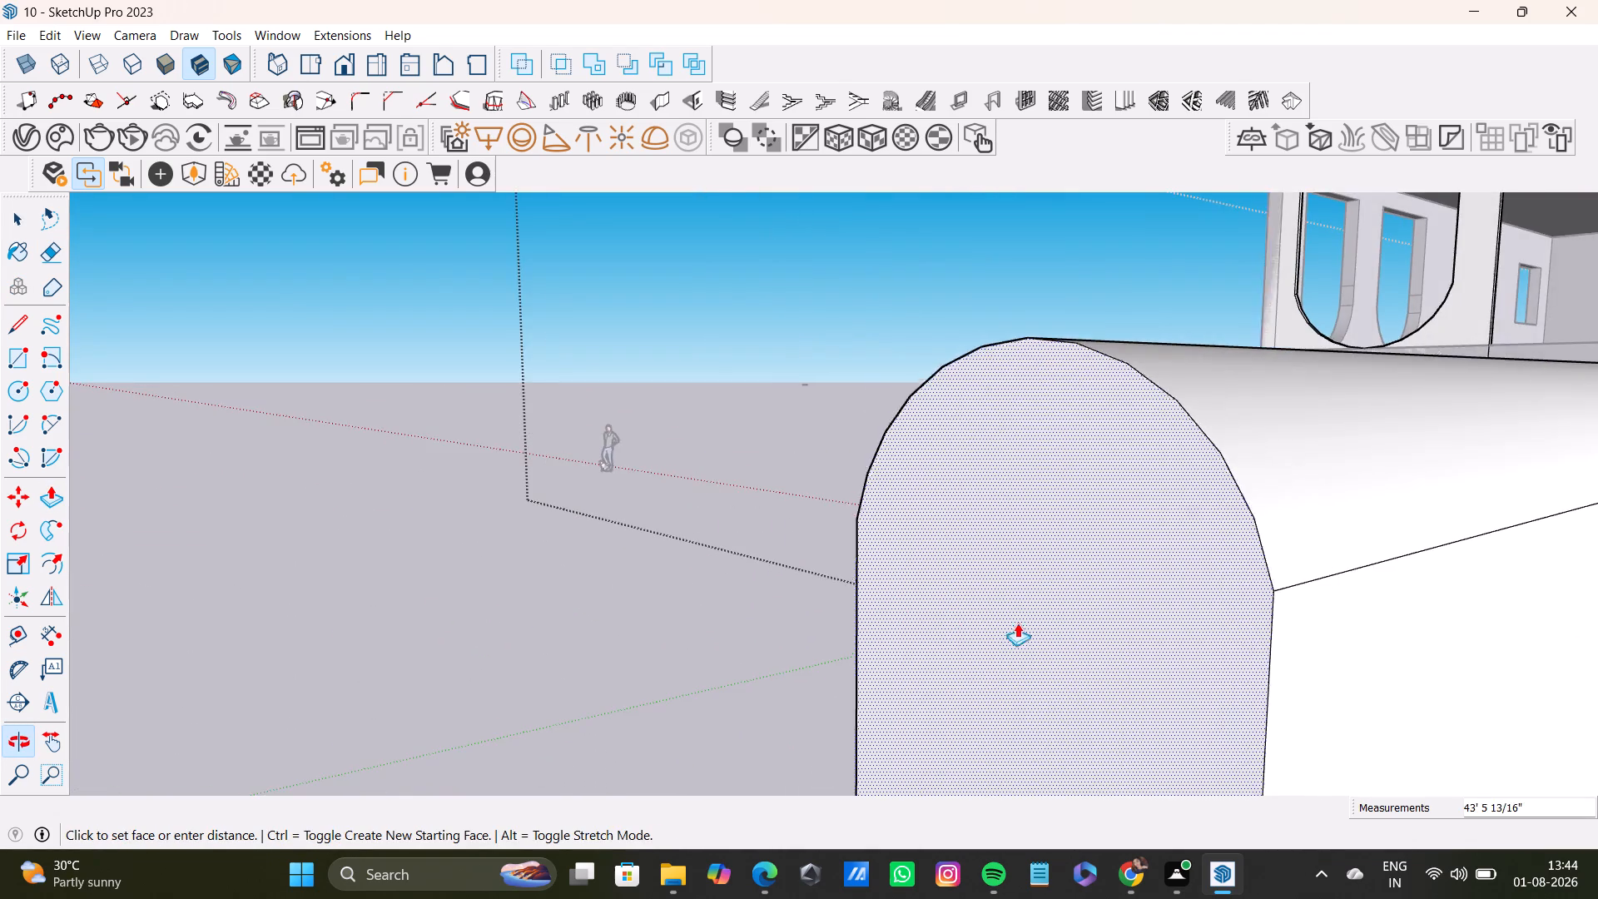
scroll(1024, 602, "down", 20)
scroll(1024, 602, "down", 2)
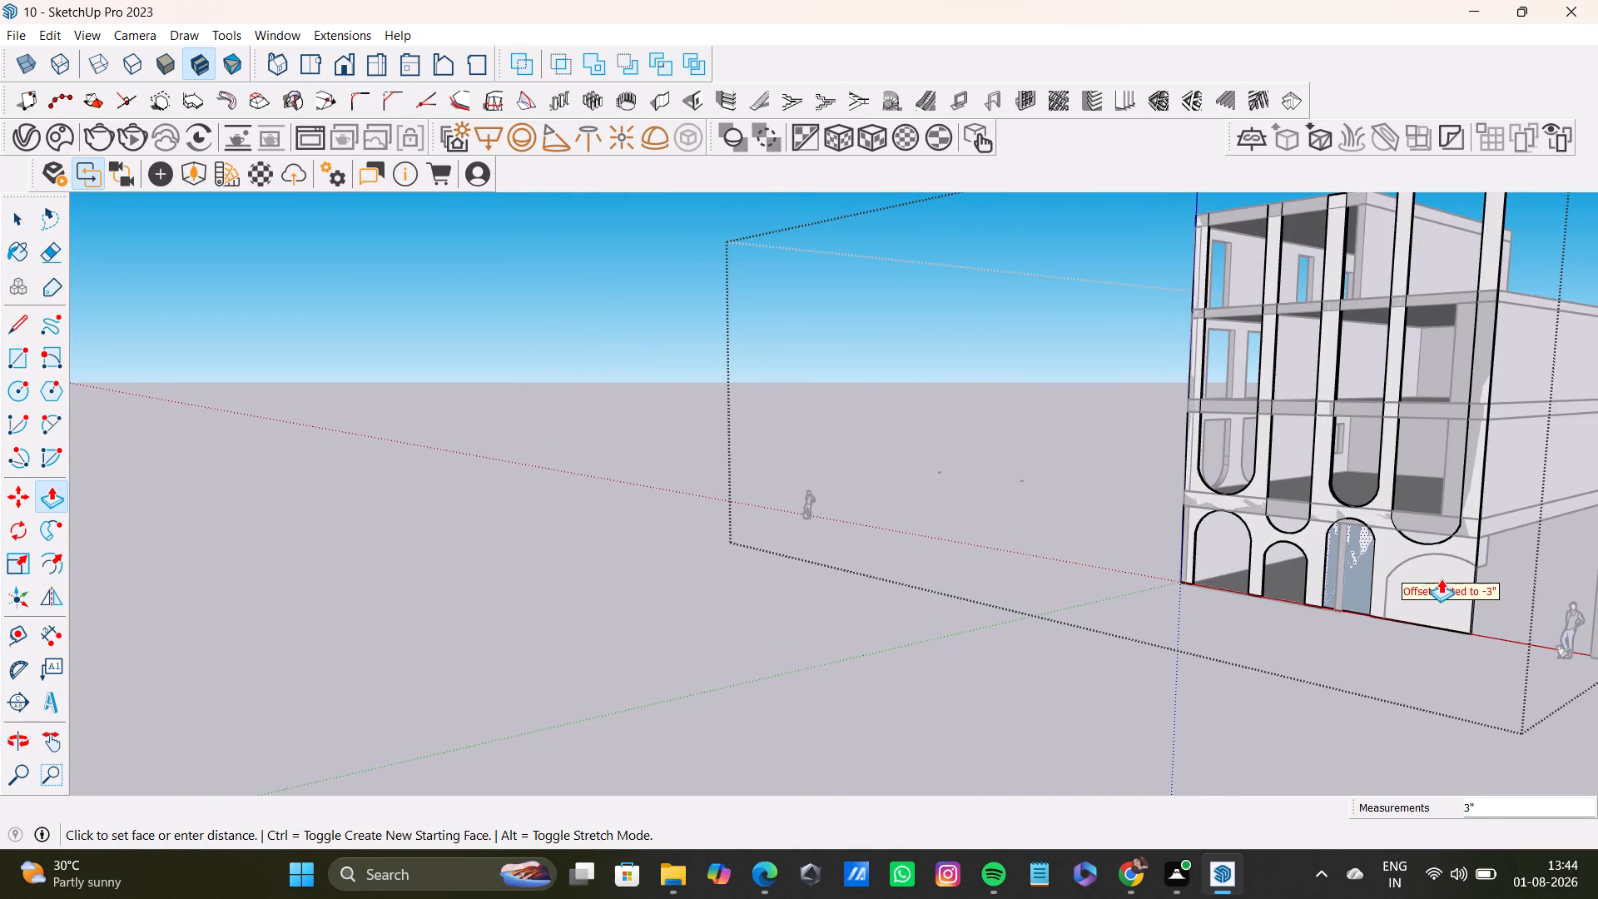
middle_click_drag(1473, 560, 1165, 581, "shift")
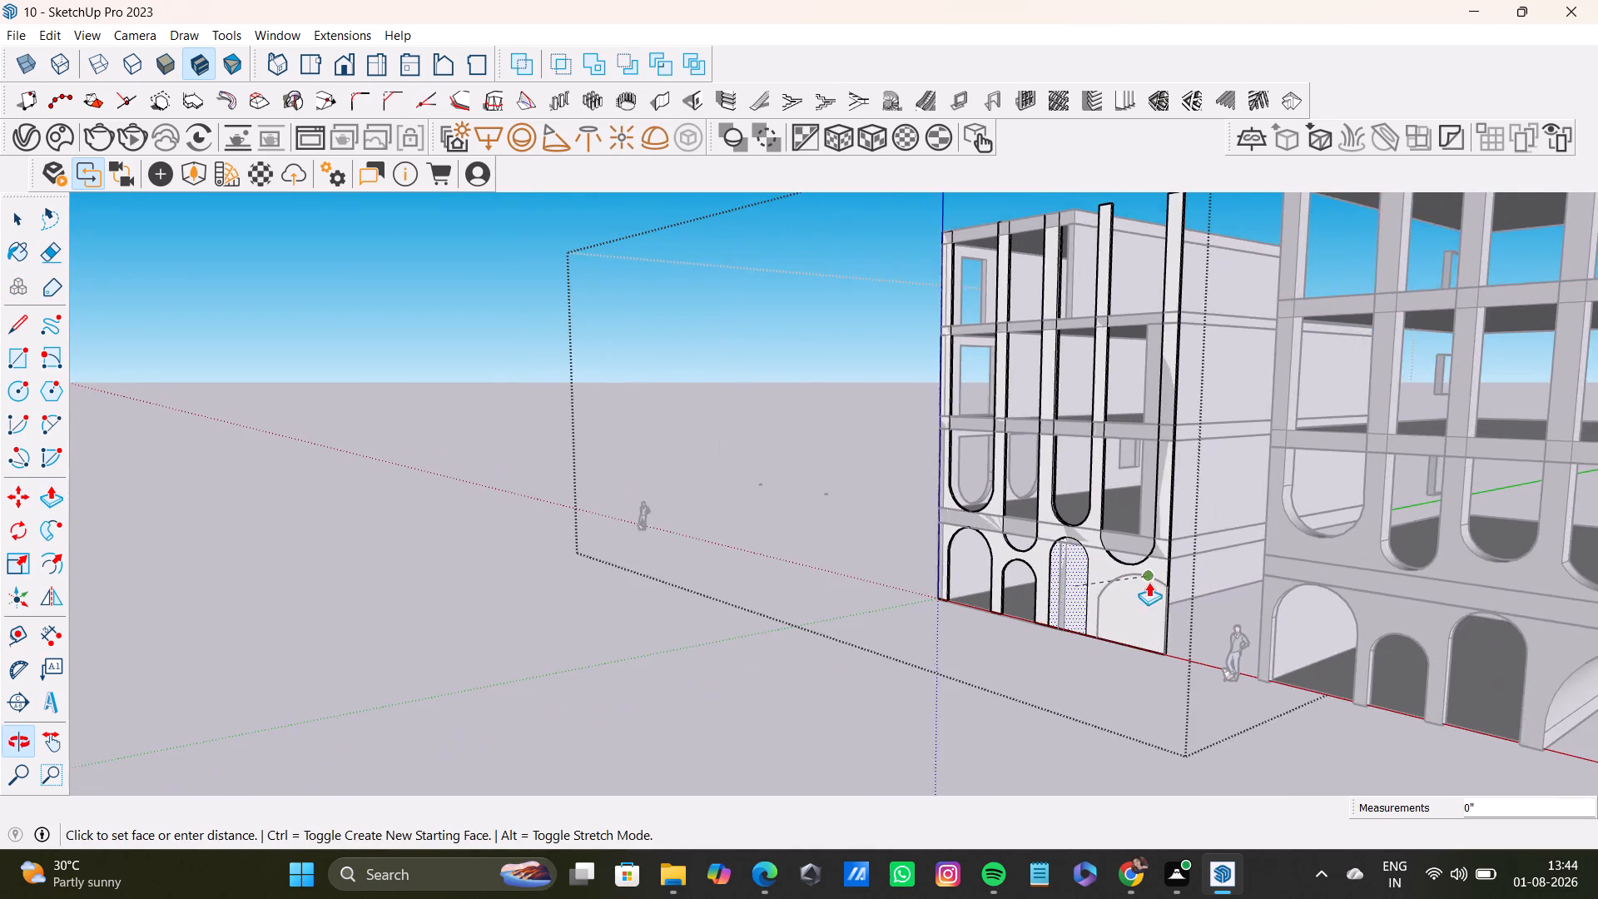
scroll(1149, 582, "up", 11)
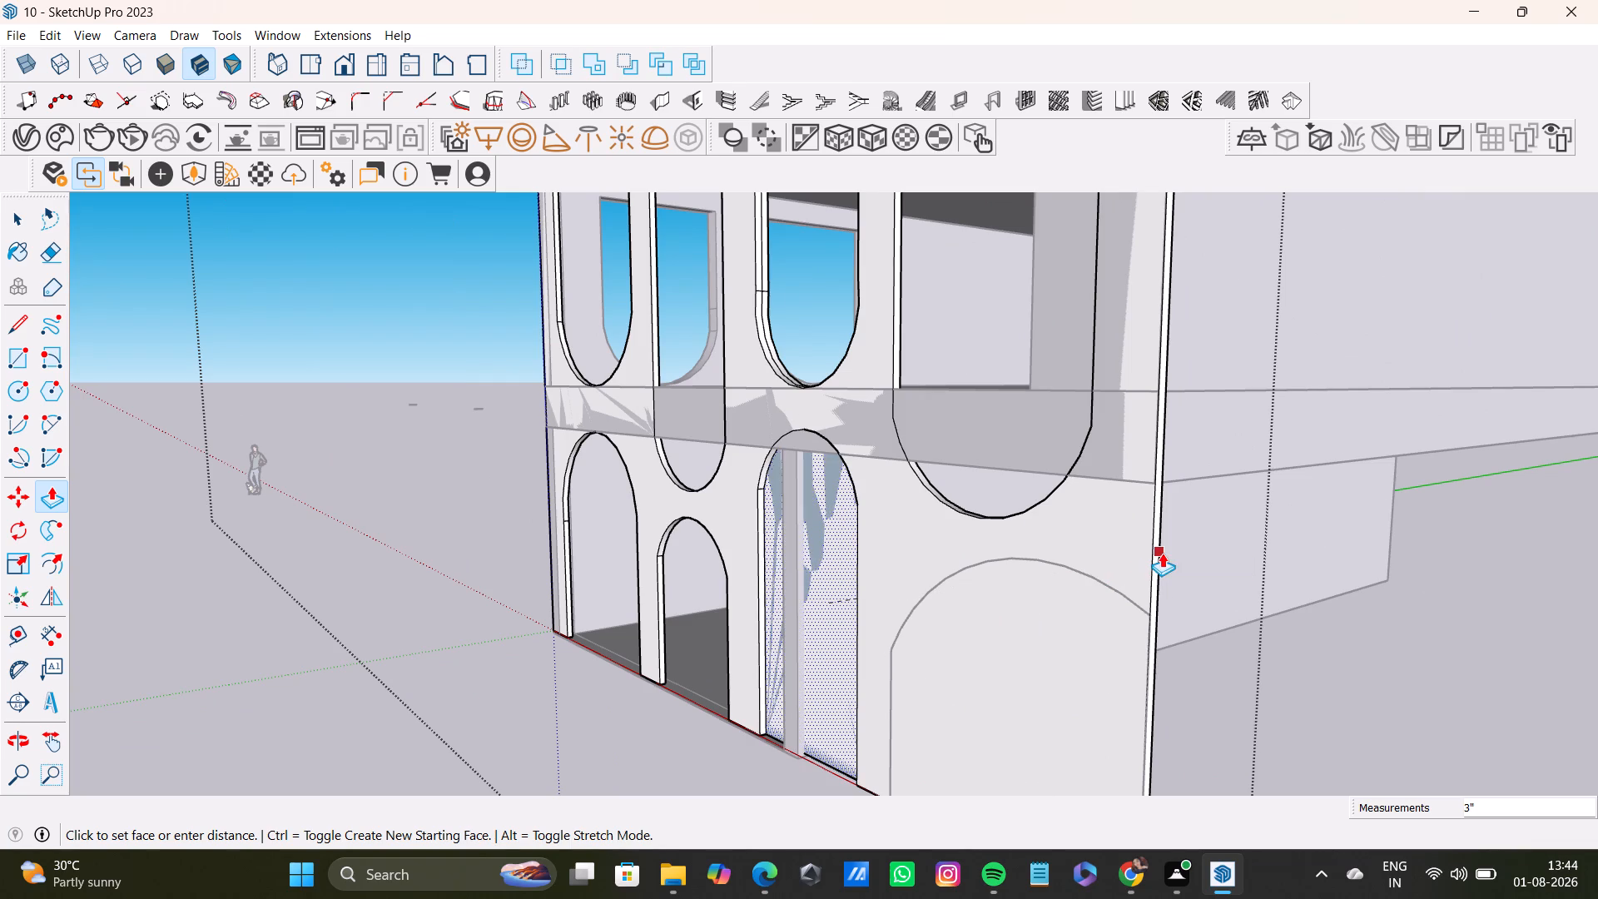
left_click(1162, 553)
scroll(788, 628, "down", 6)
key("space")
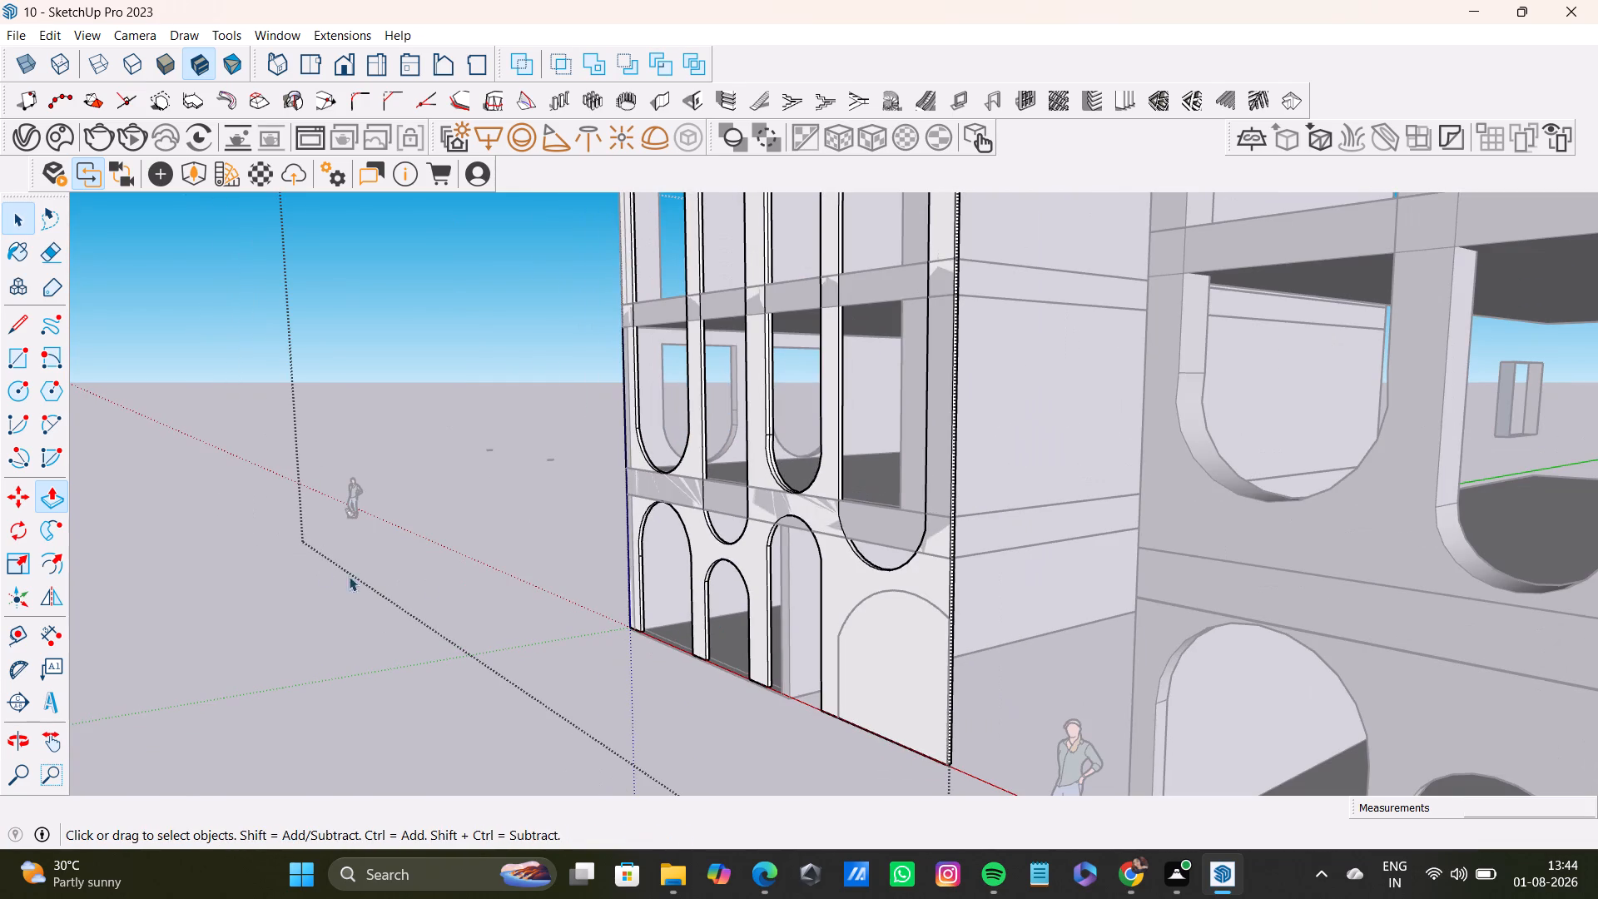
left_click(267, 514)
Examine the panel's connected geometry around the fourth ground-floor arch from the front and from below.
triple_click(884, 681)
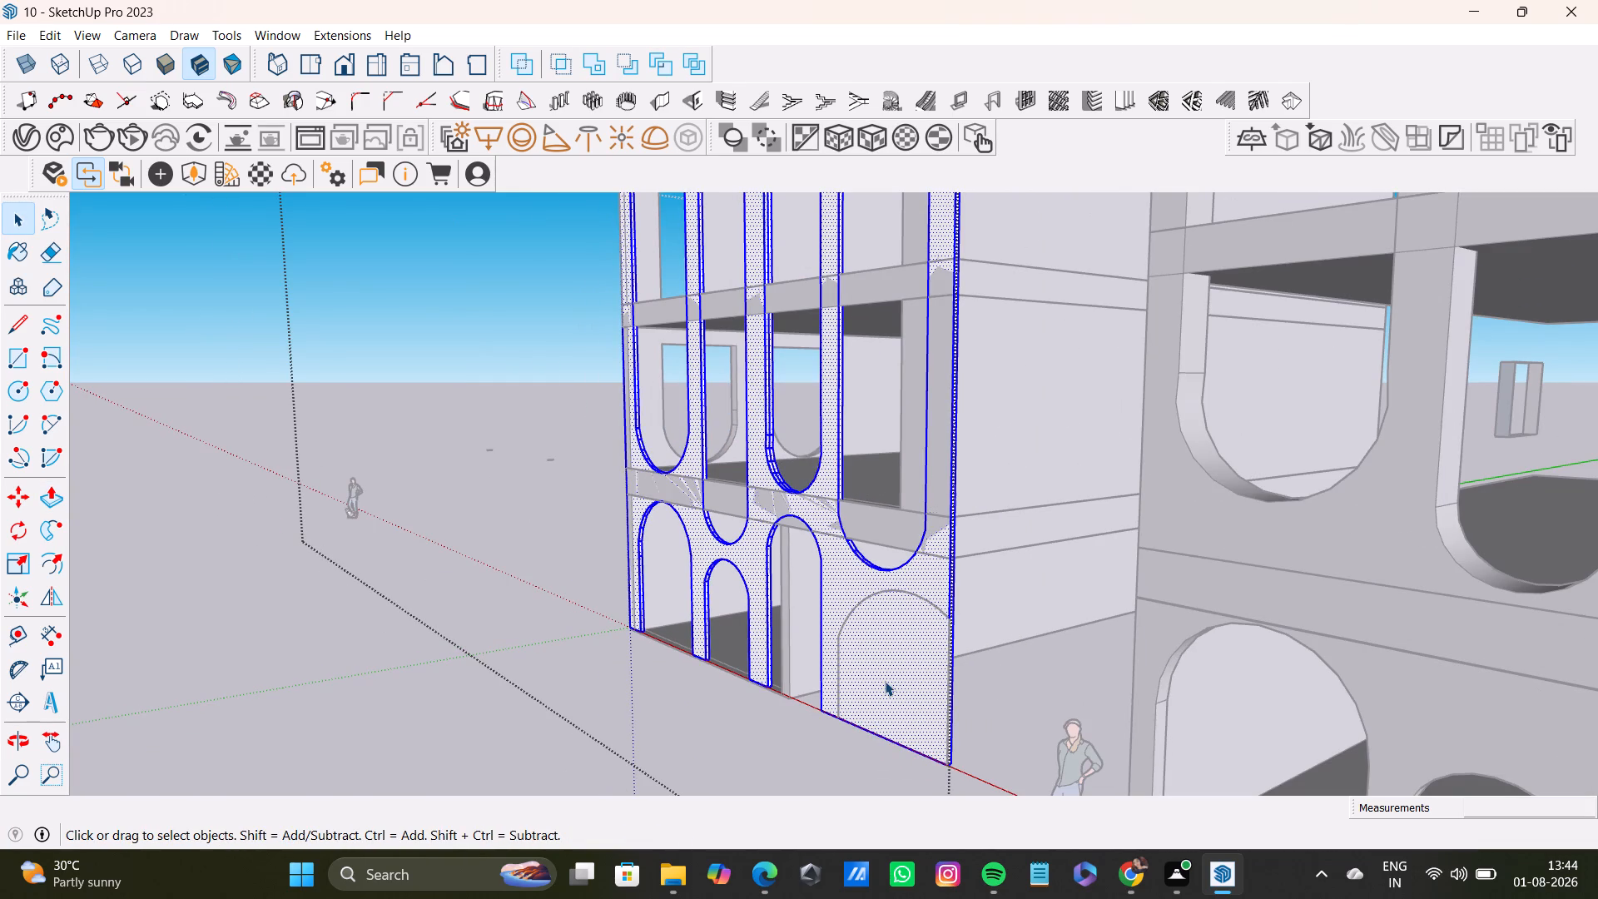
left_click(885, 681)
middle_click_drag(690, 676, 1006, 649)
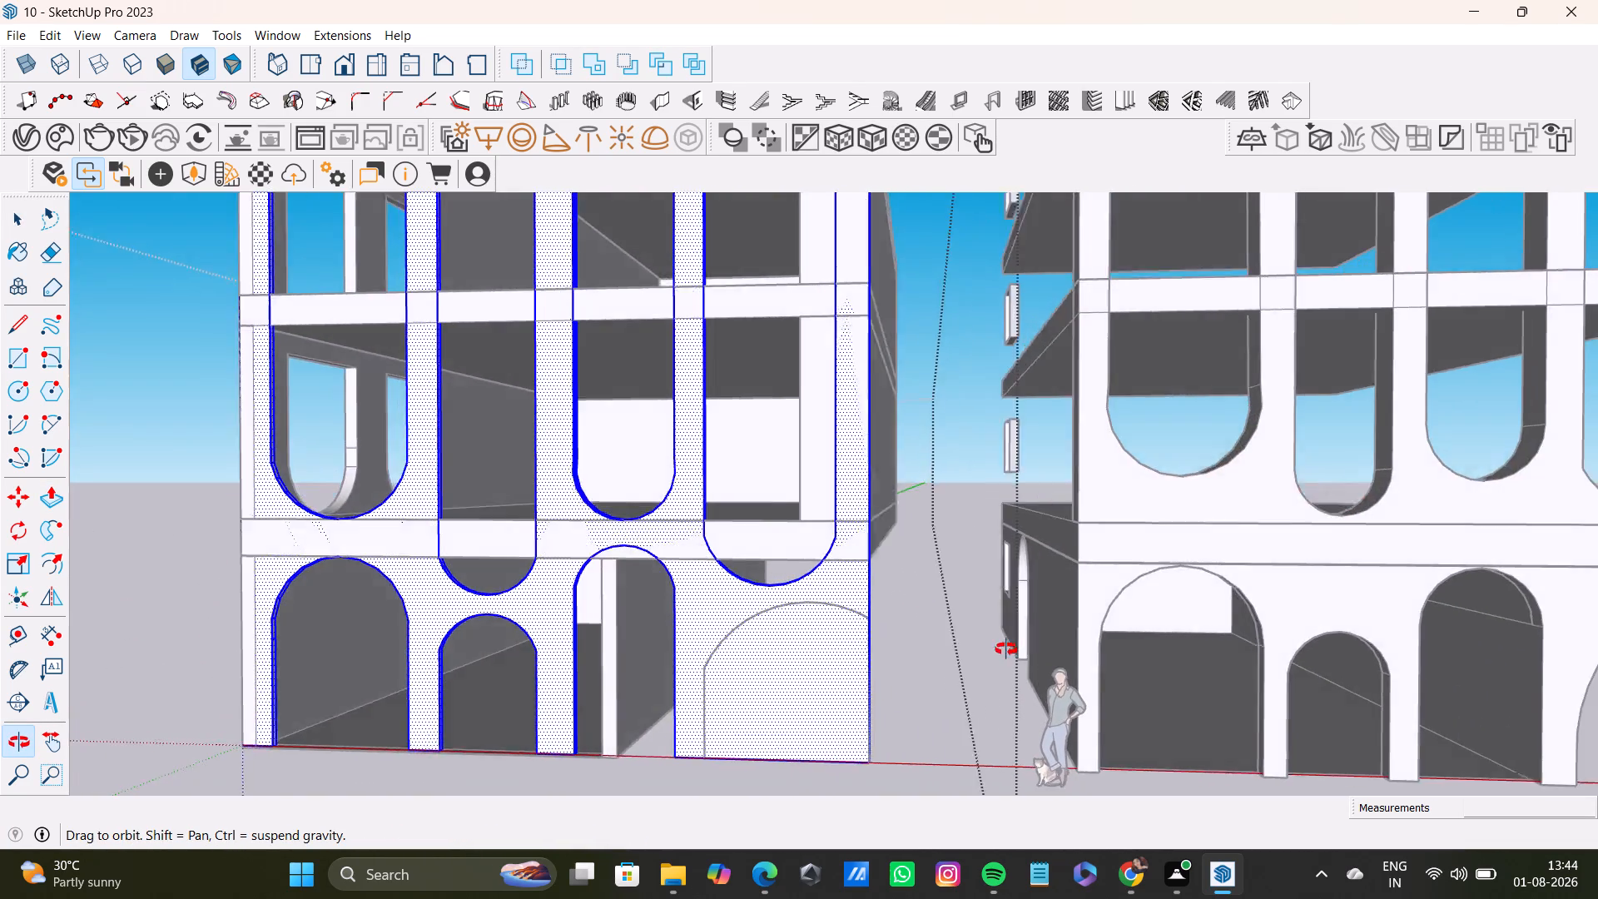
middle_click_drag(1006, 649, 941, 523)
middle_click_drag(895, 637, 895, 584)
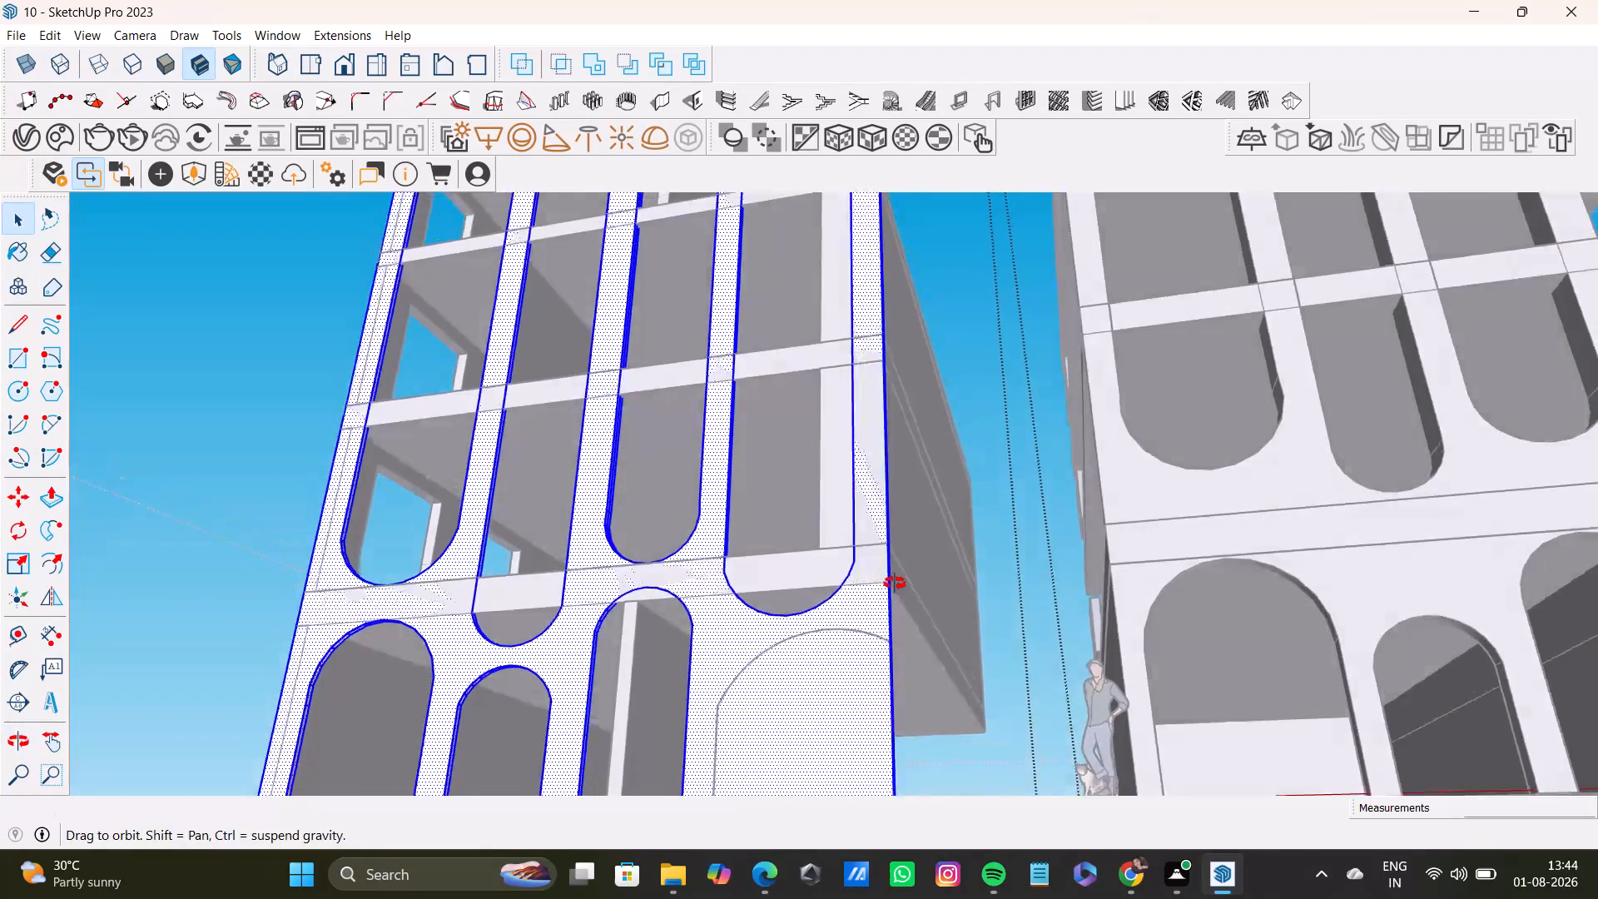
middle_click_drag(895, 584, 725, 457)
left_click(315, 427)
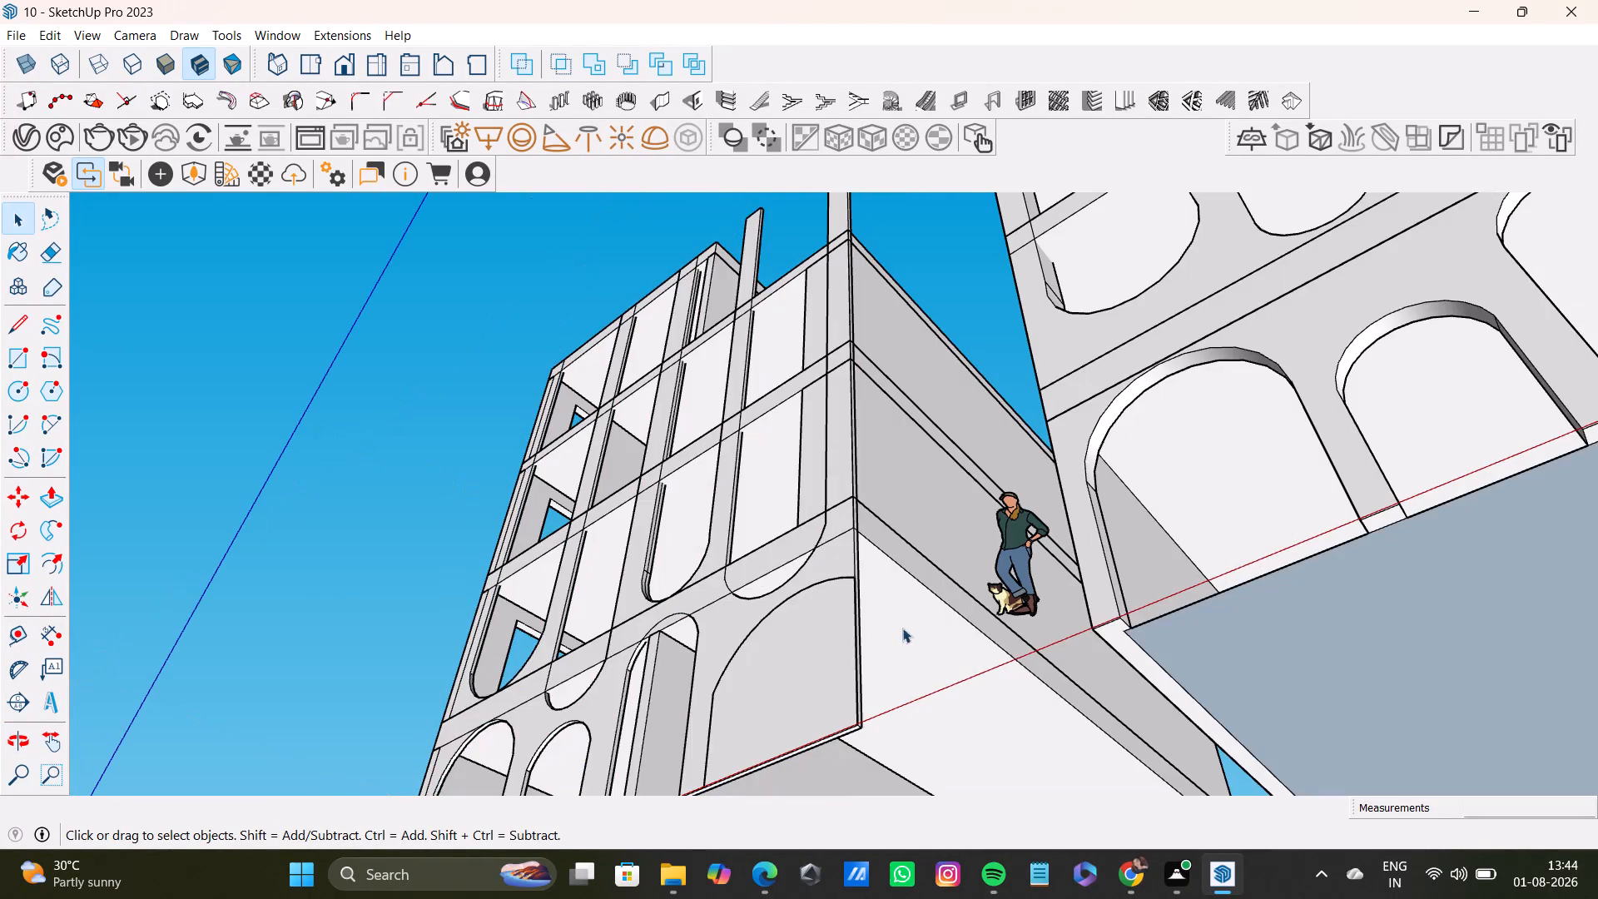
Open the floor slabs for editing and push the underside of the slab above the ground floor up by 1' 6 9/16".
triple_click(911, 624)
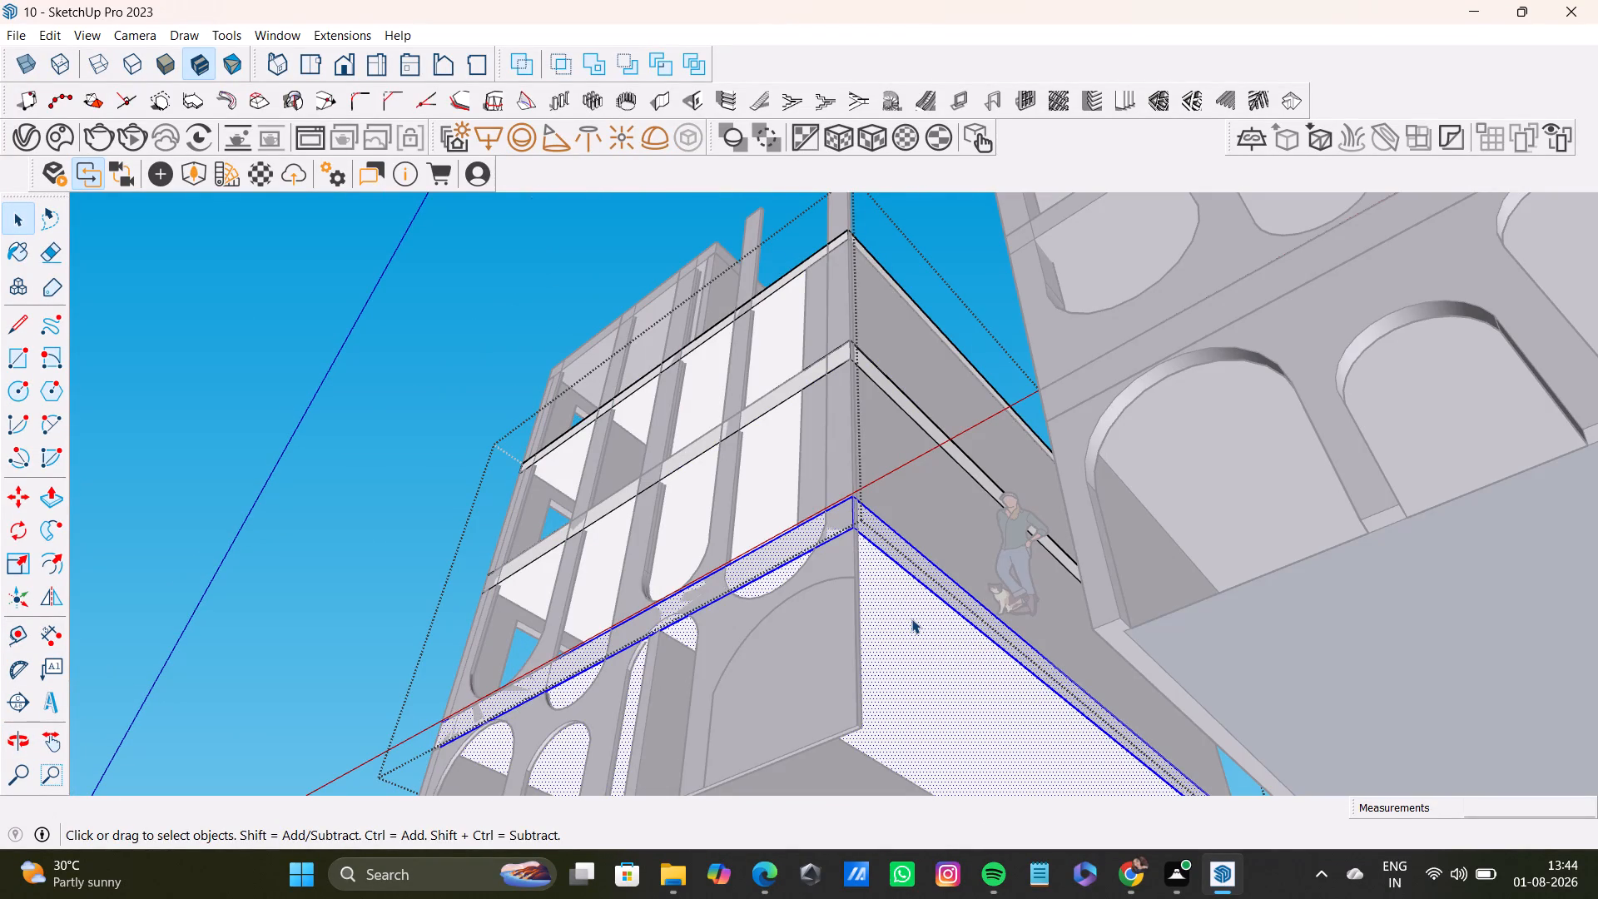
middle_click_drag(781, 638, 793, 644)
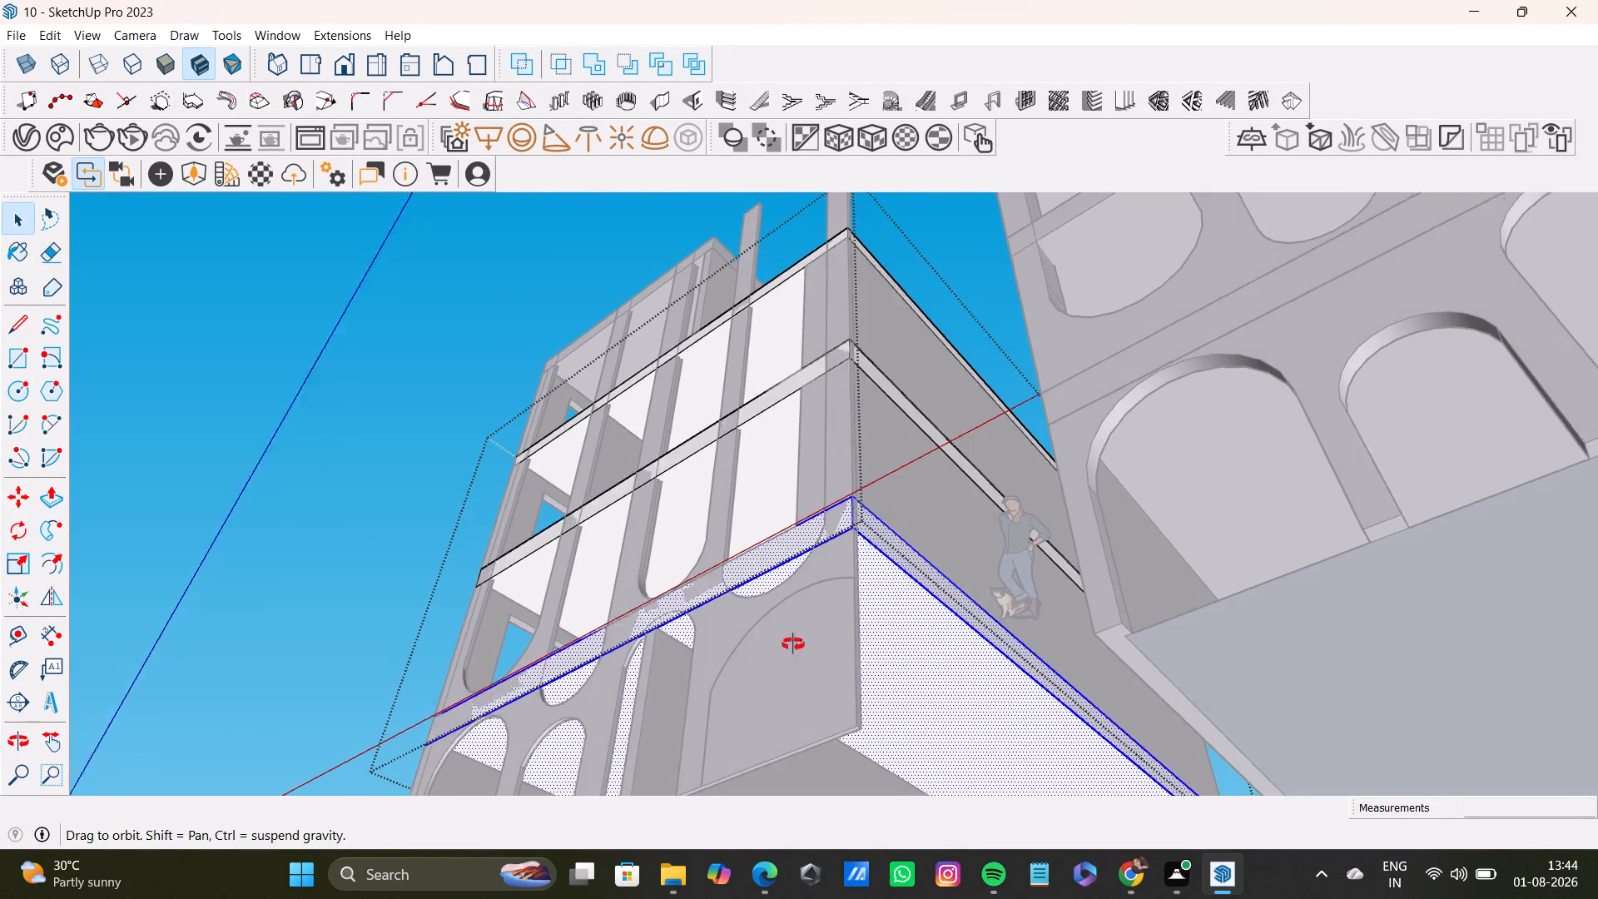
middle_click_drag(793, 644, 964, 746)
middle_click_drag(899, 717, 854, 676)
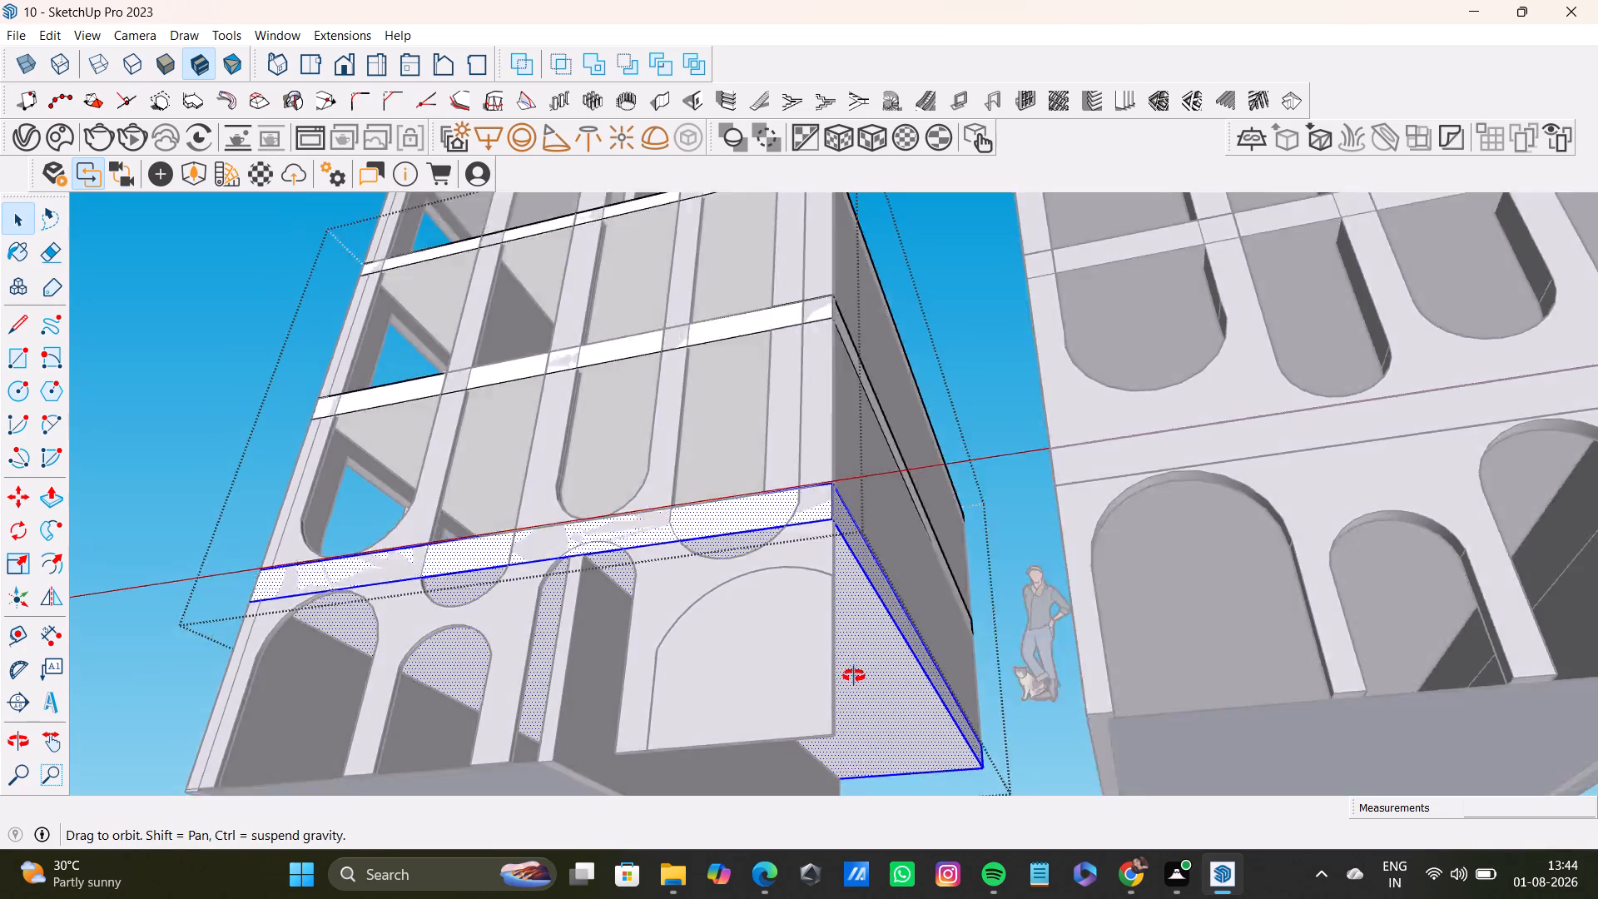
middle_click_drag(854, 676, 766, 500)
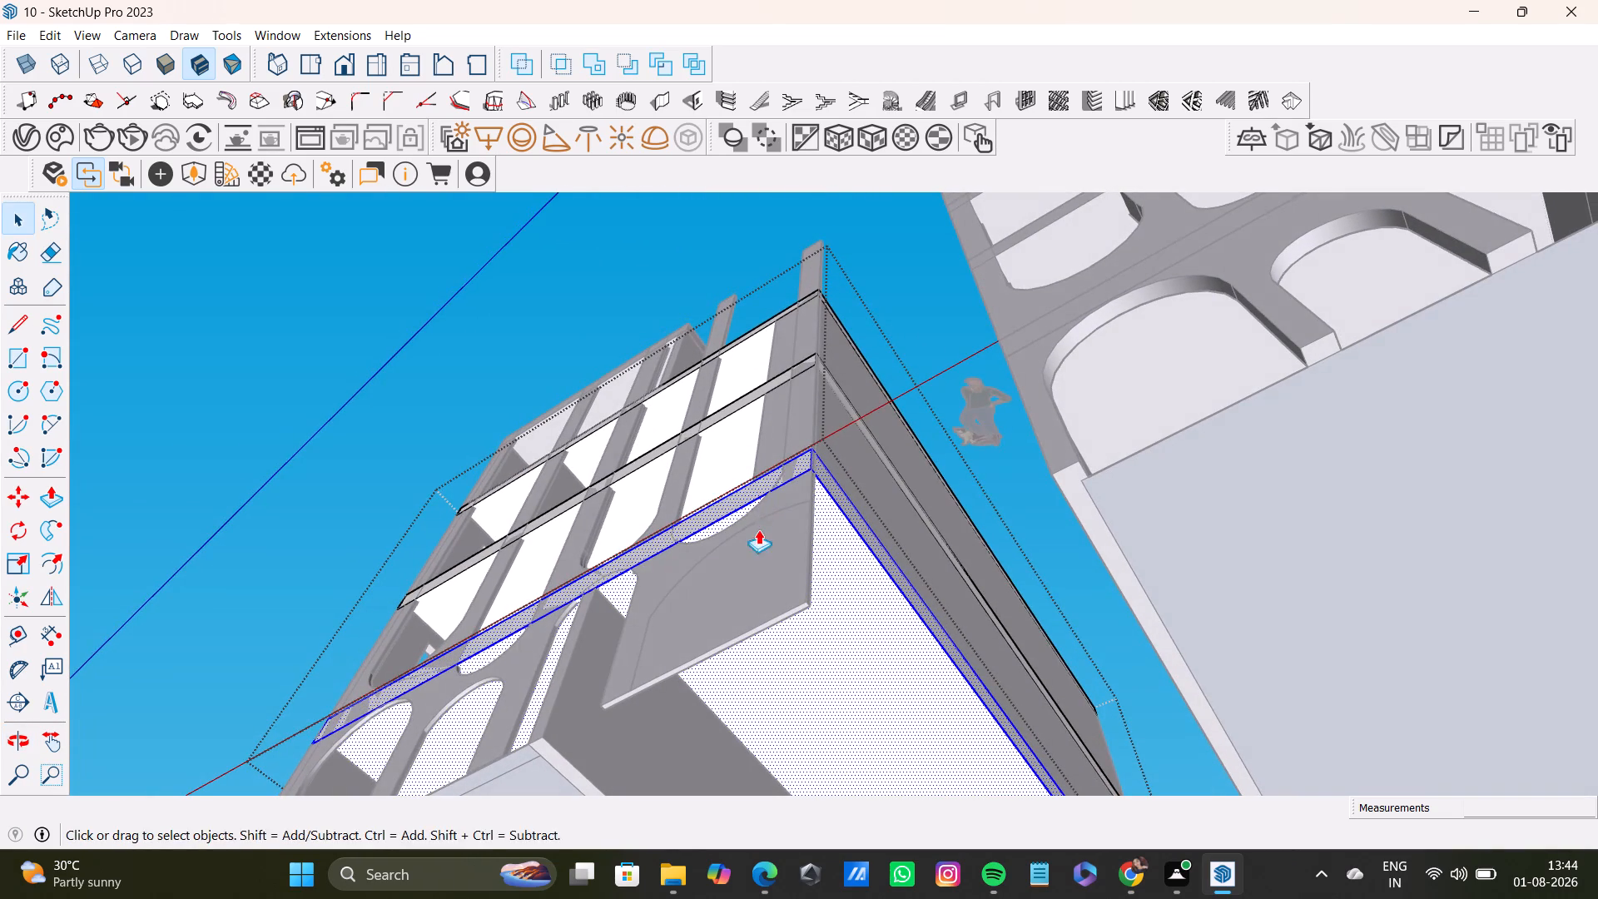
key("p")
left_click(861, 557)
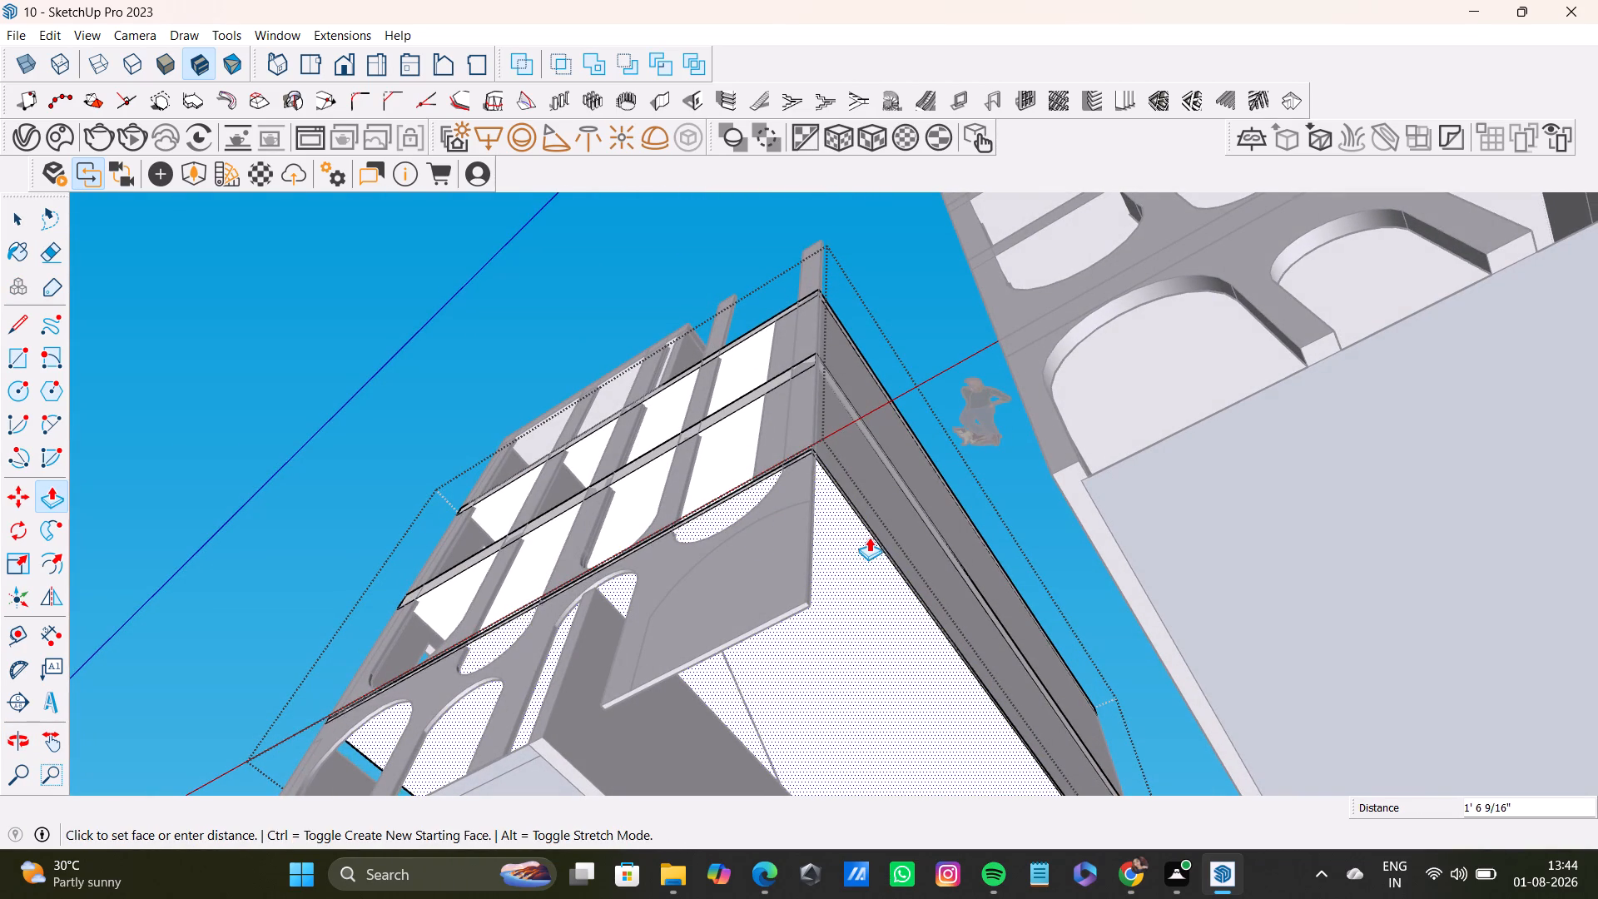
left_click(869, 537)
key("space")
middle_click_drag(606, 664, 712, 814)
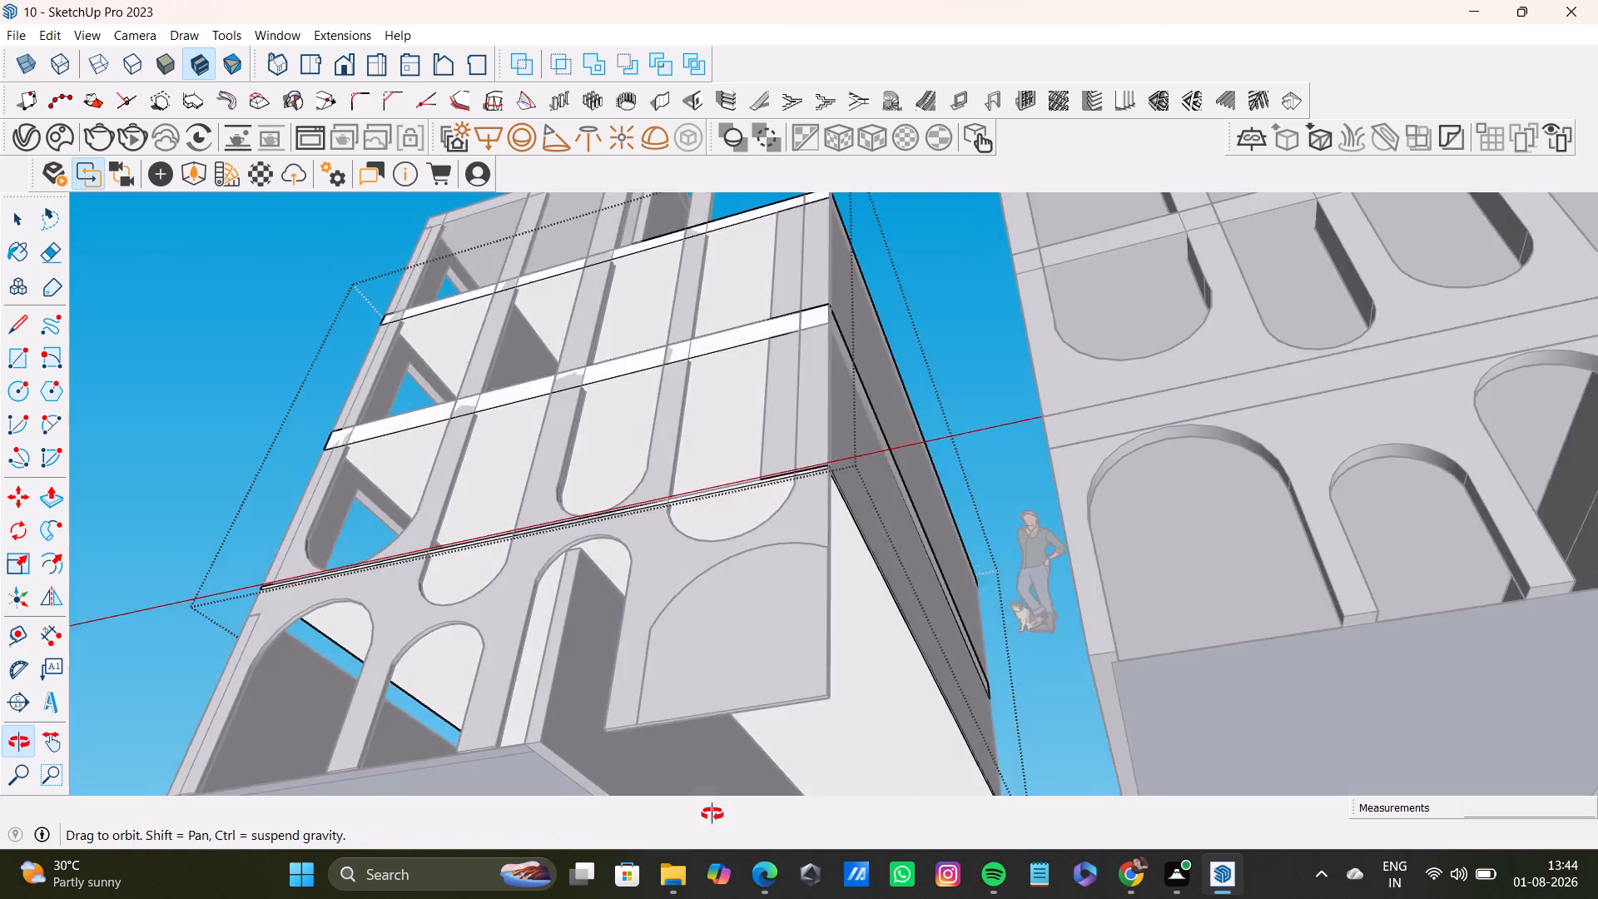
Exit the floor slabs' editing context.
middle_click_drag(712, 814, 766, 898)
scroll(623, 639, "down", 7)
middle_click_drag(633, 635, 638, 657)
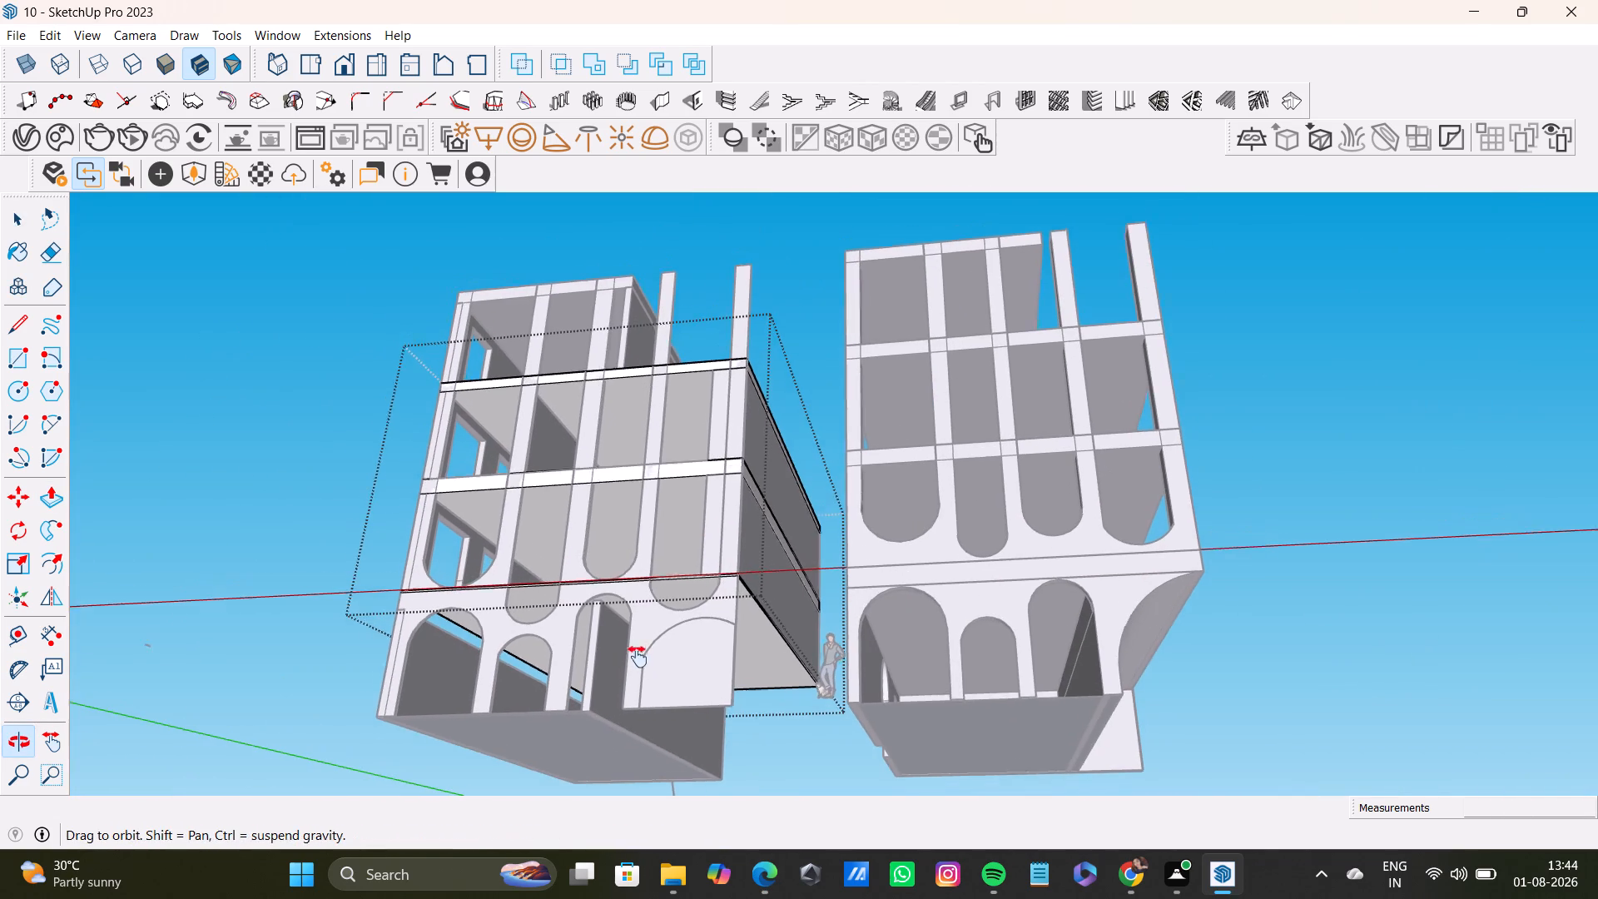
middle_click_drag(638, 657, 639, 663)
middle_click_drag(662, 612, 702, 605)
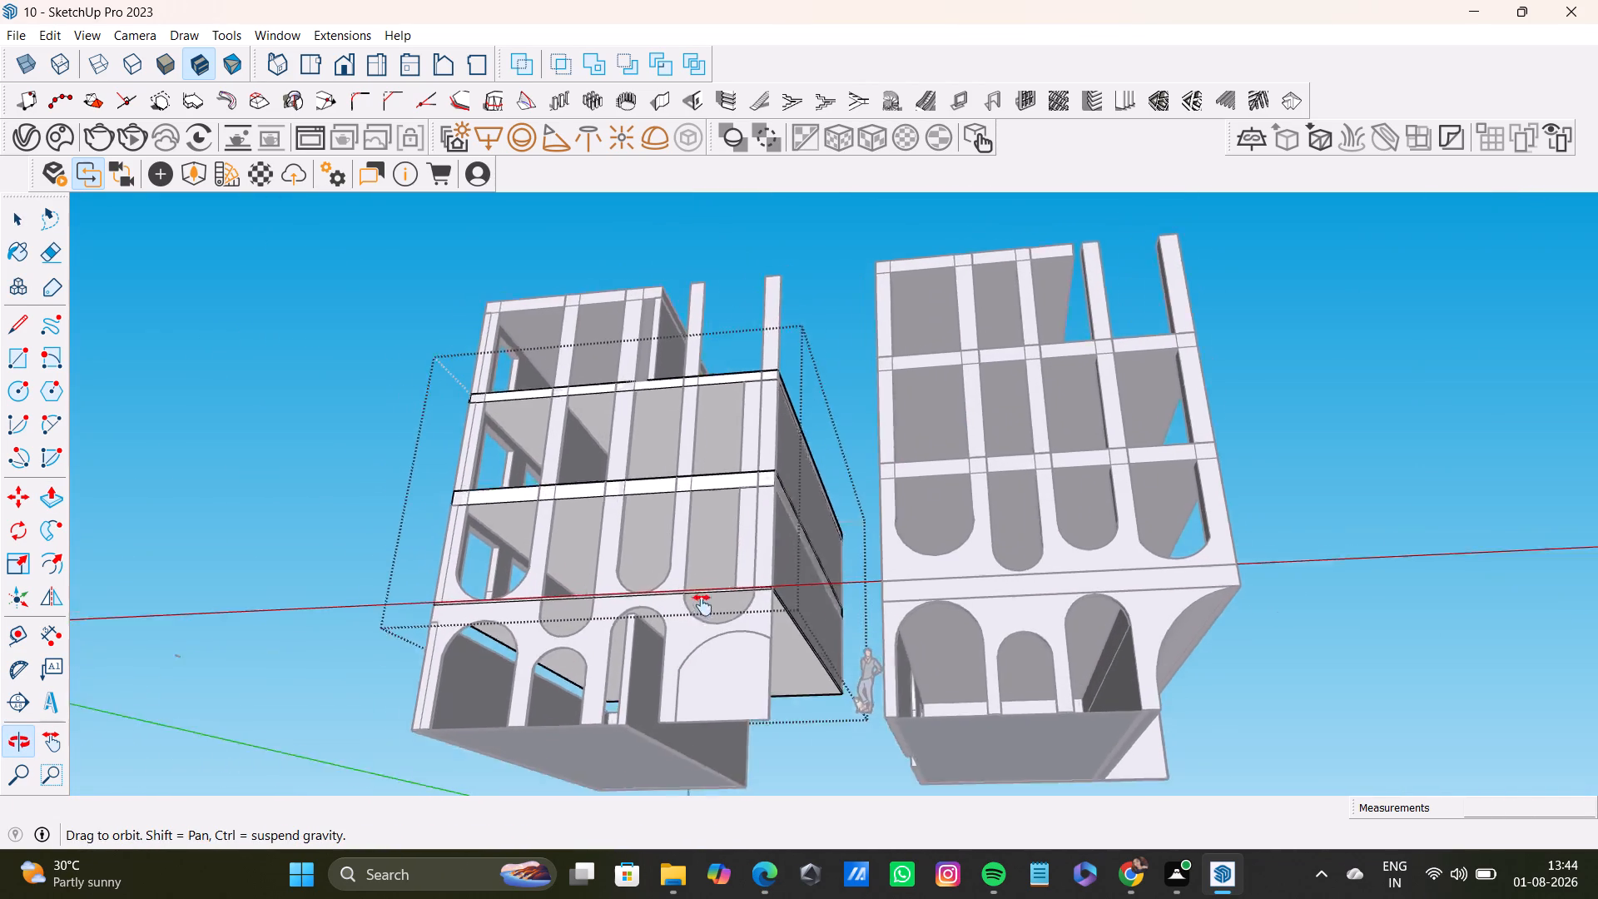
middle_click_drag(702, 605, 761, 570)
middle_click_drag(826, 651, 815, 792)
middle_click_drag(796, 611, 637, 719)
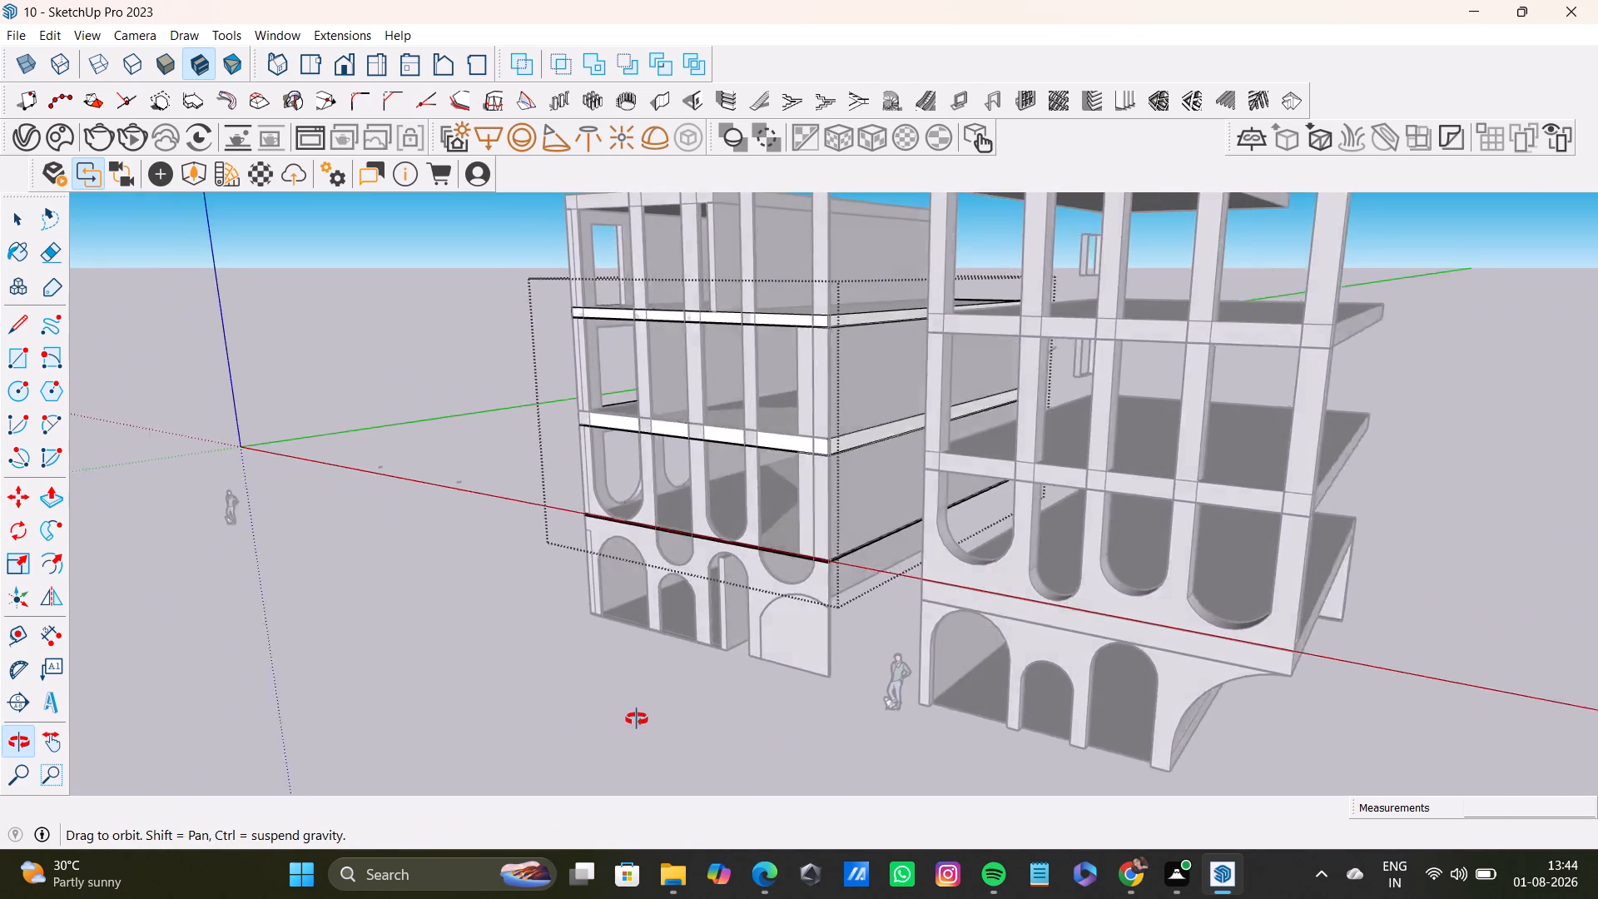
middle_click_drag(637, 719, 863, 651)
left_click(253, 491)
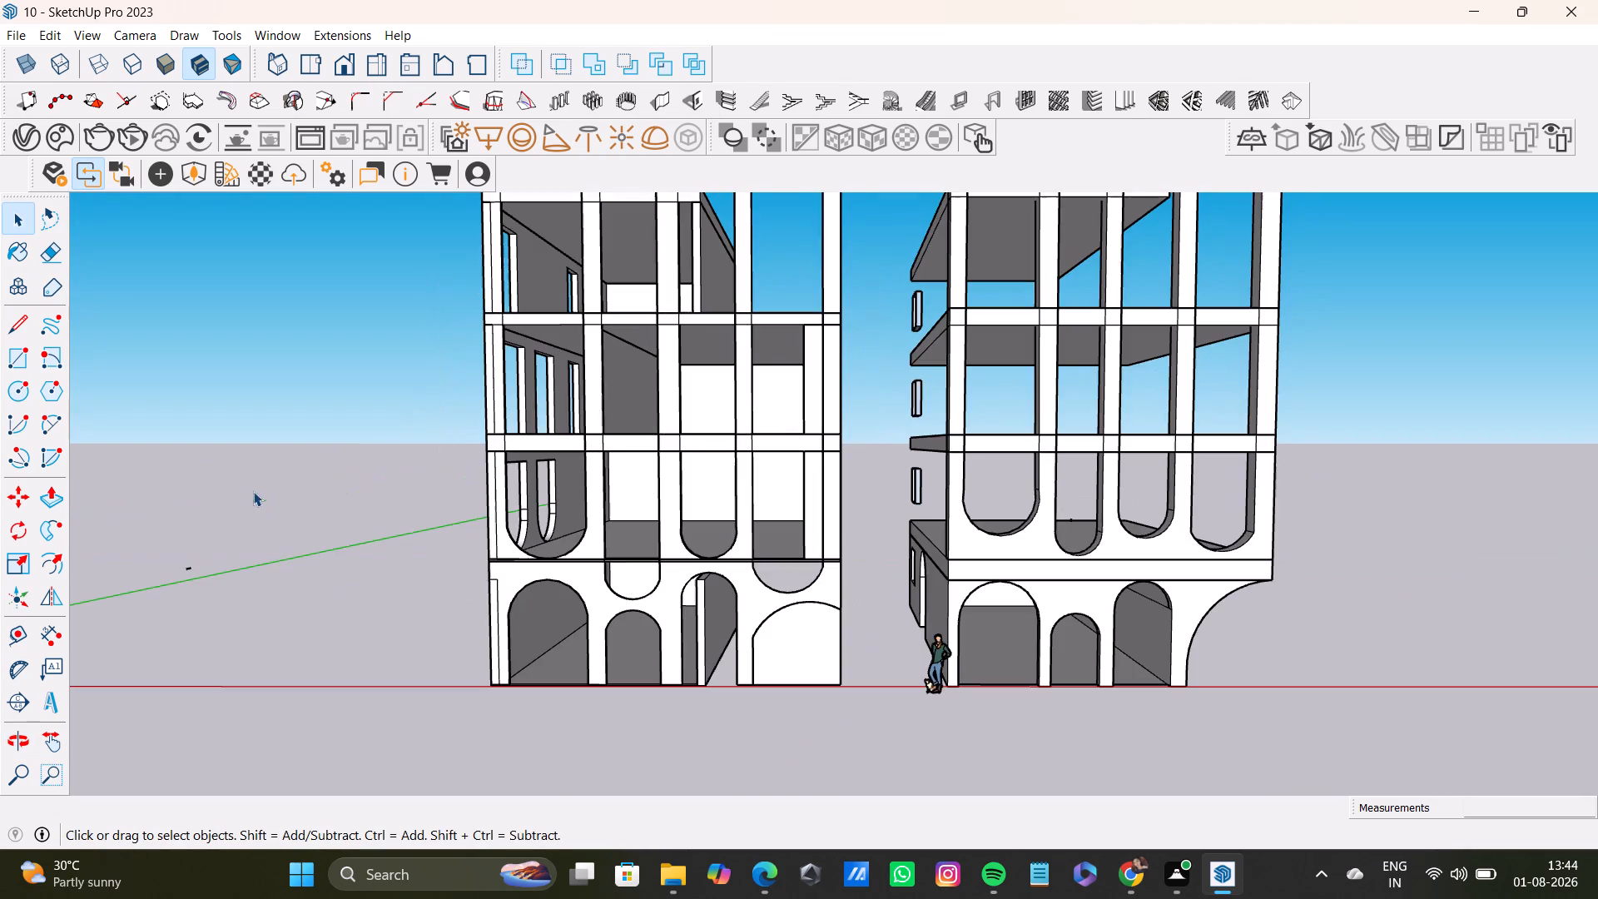
Open the facade panel for editing and pull its front face outward 4 7/8".
scroll(638, 582, "up", 6)
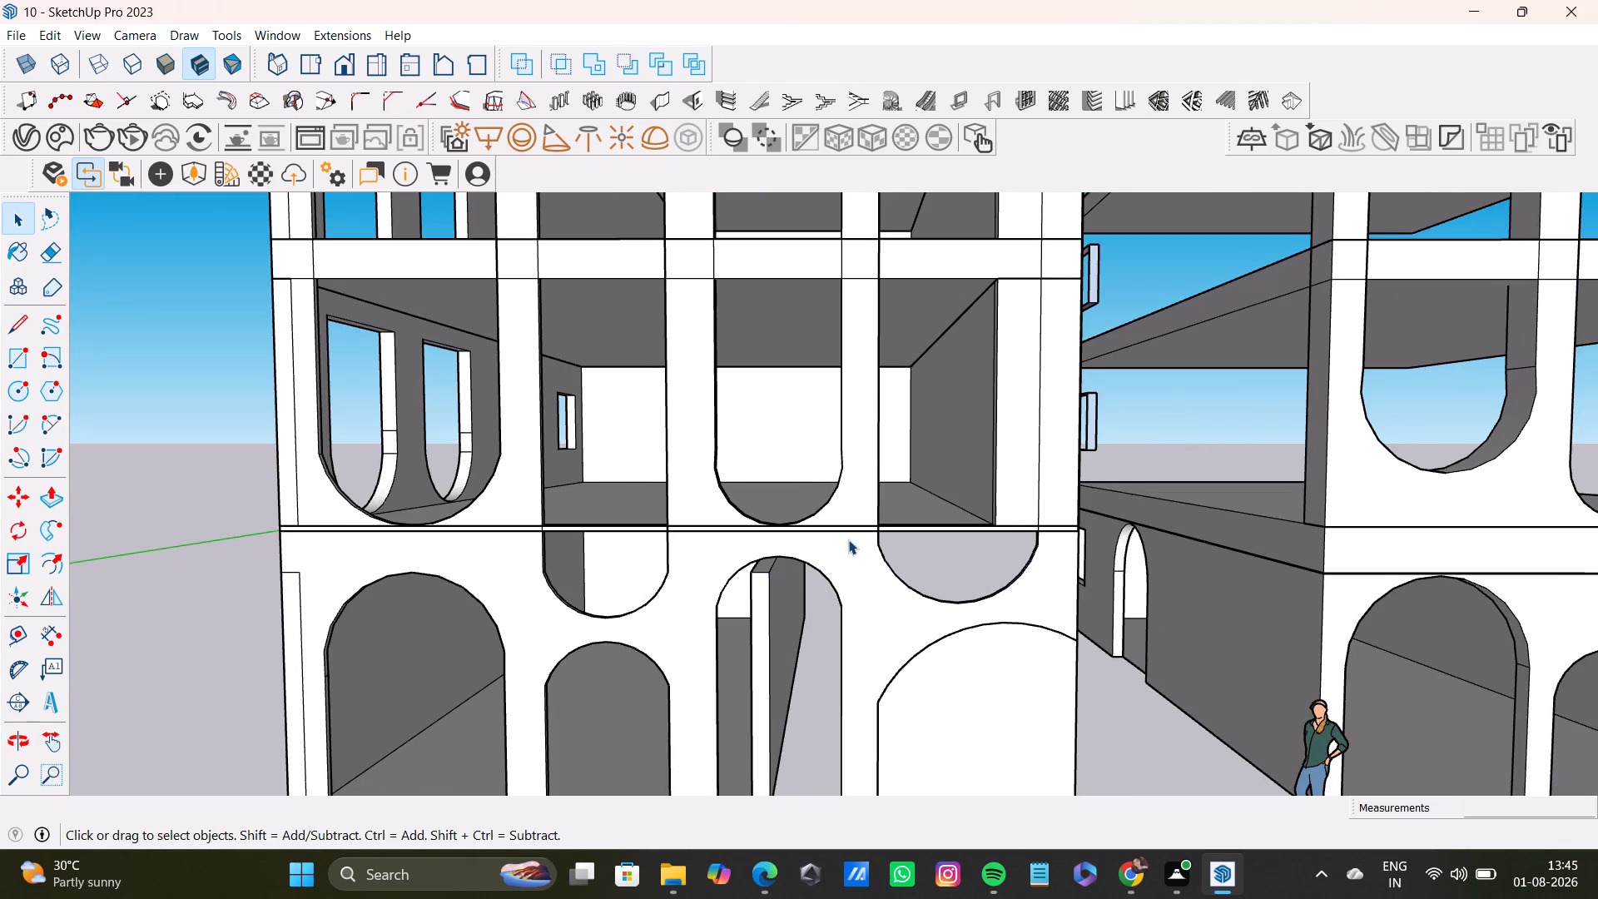
scroll(846, 540, "down", 6)
middle_click_drag(871, 572, 634, 642)
scroll(895, 626, "up", 1)
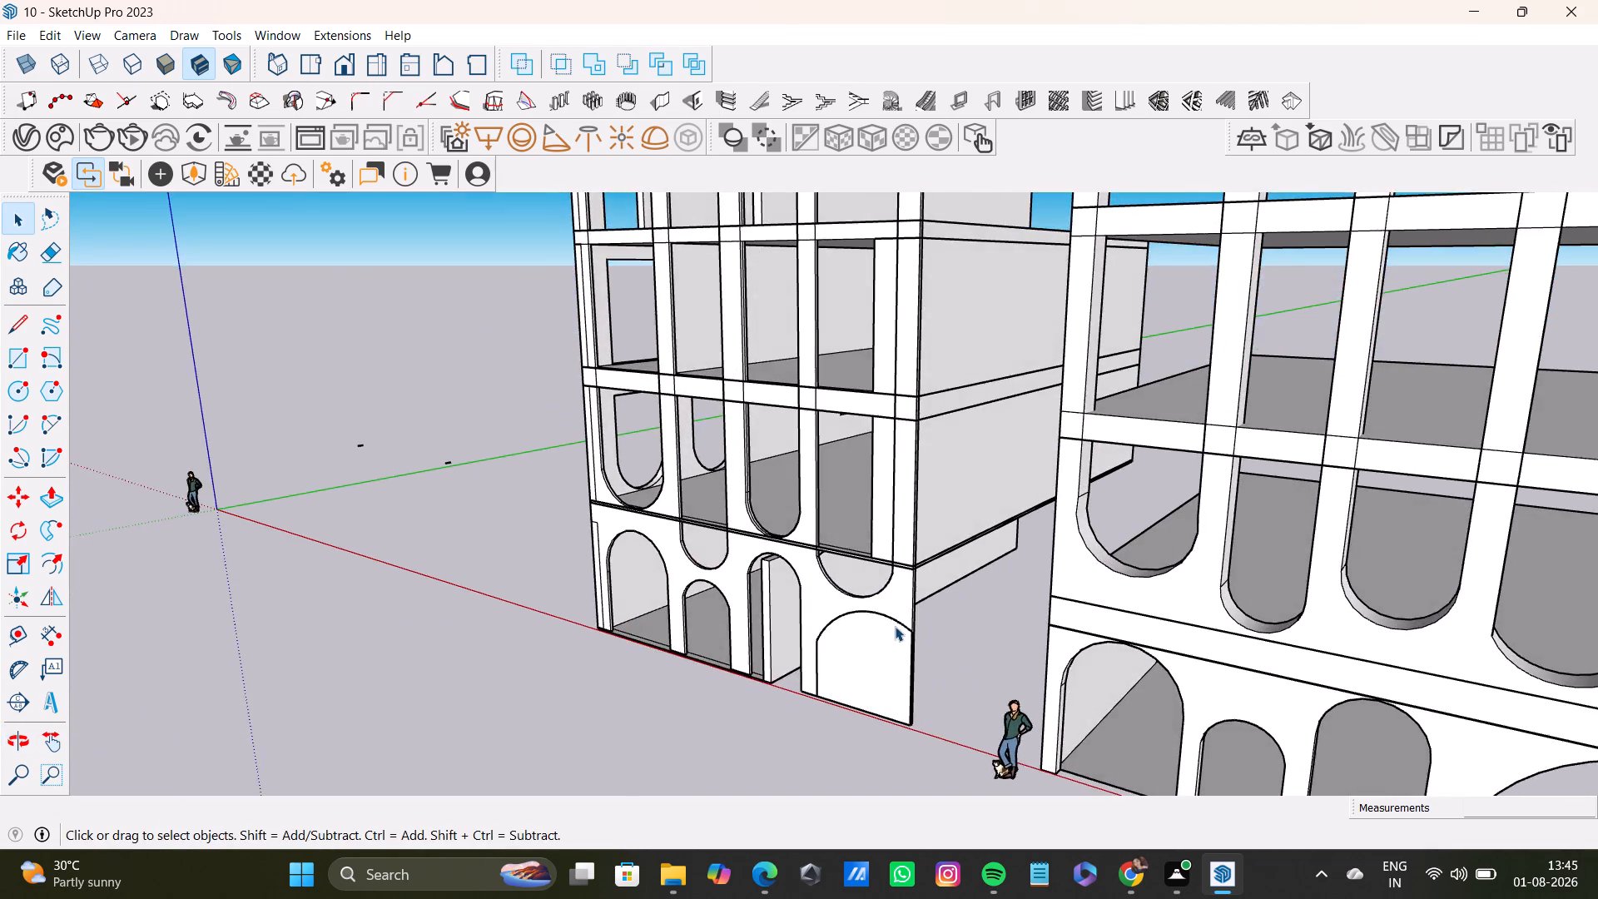
scroll(895, 626, "up", 6)
middle_click_drag(903, 615, 808, 618)
triple_click(897, 583)
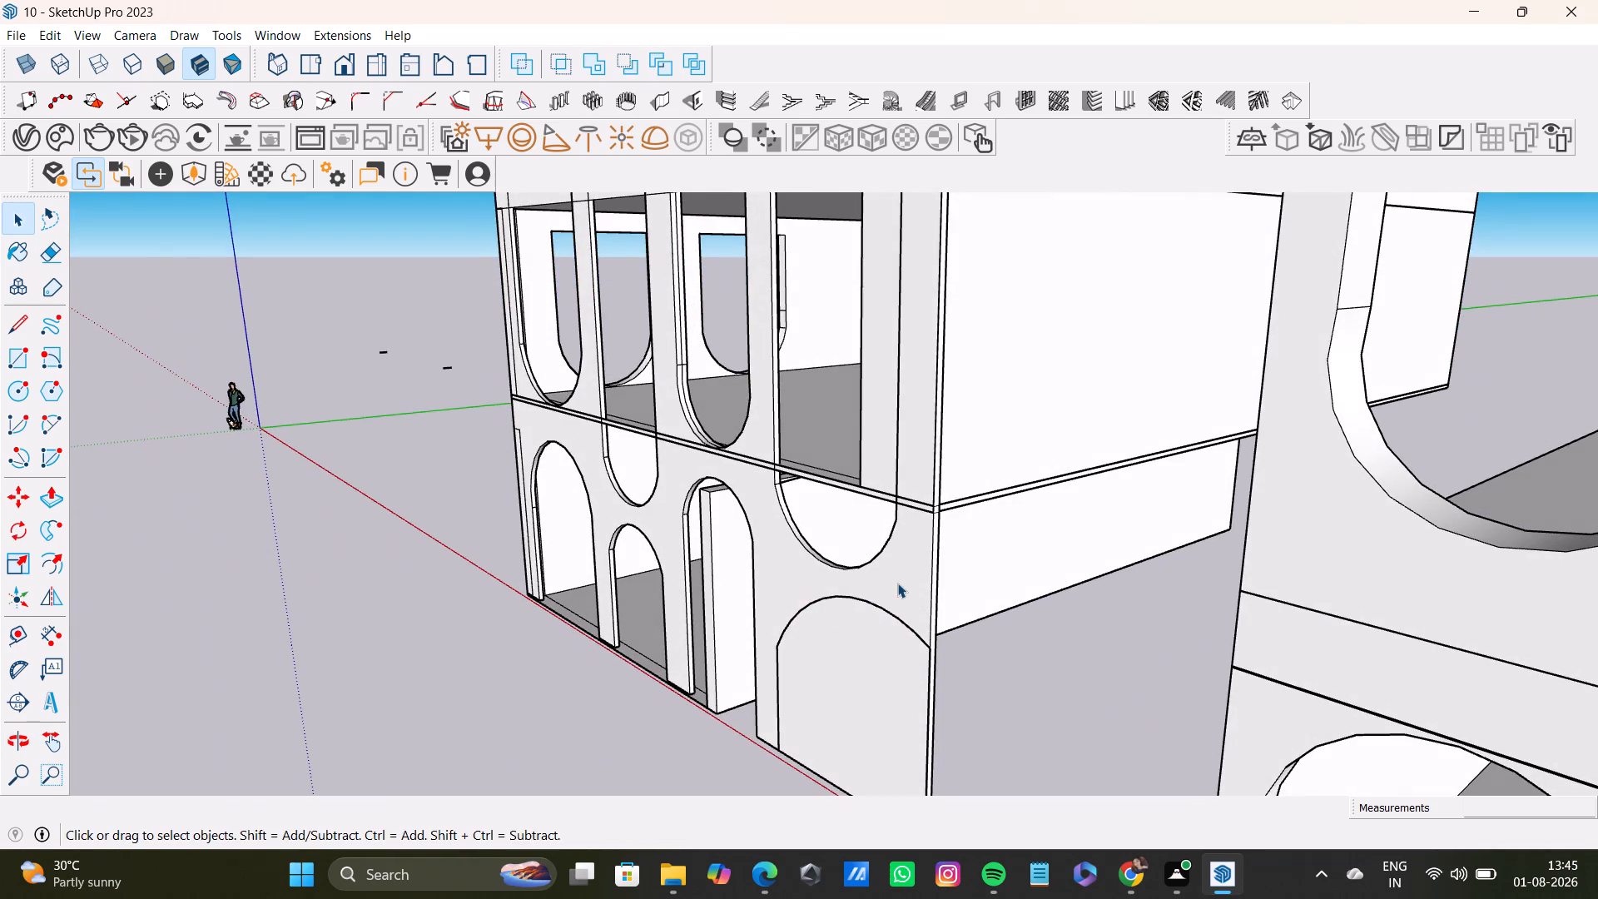
double_click(901, 583)
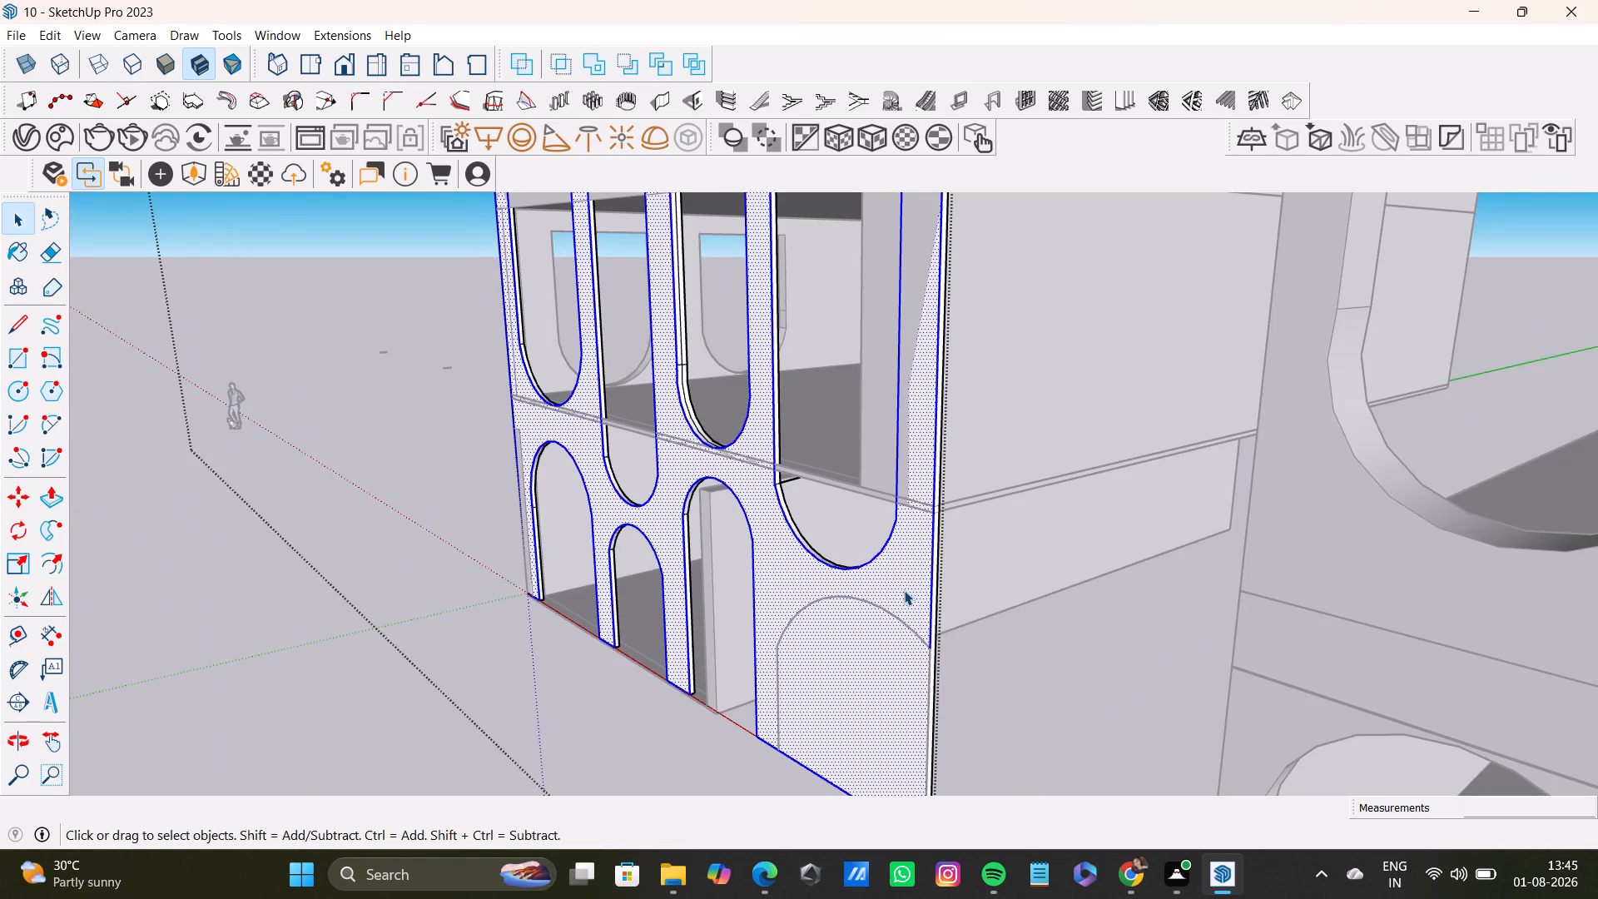
key("p")
left_click(901, 590)
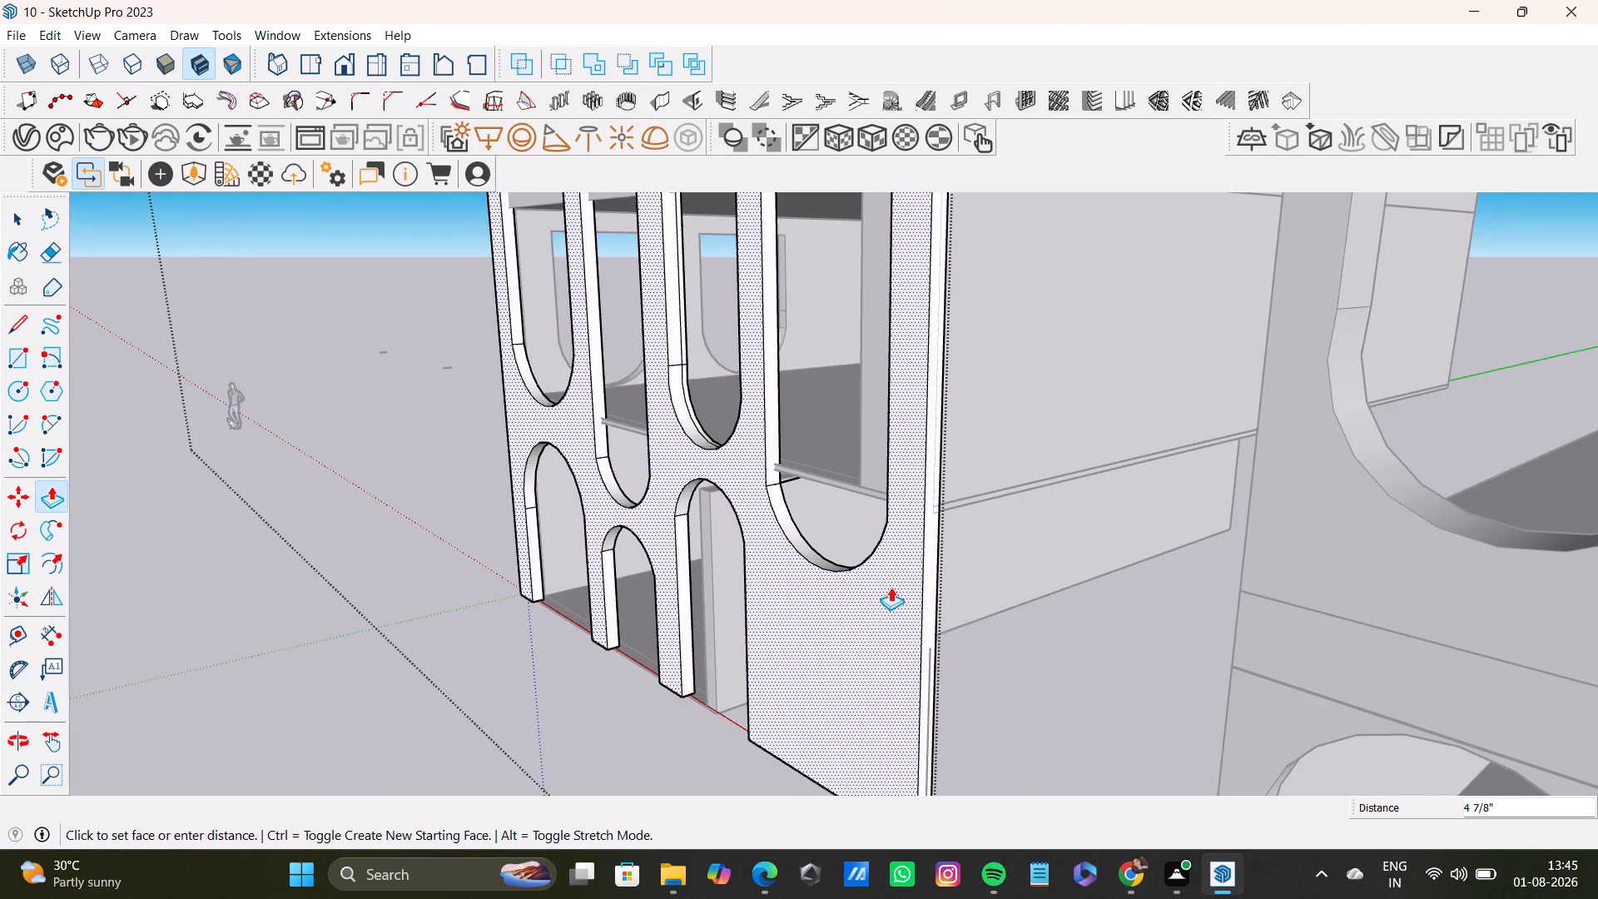
left_click(891, 587)
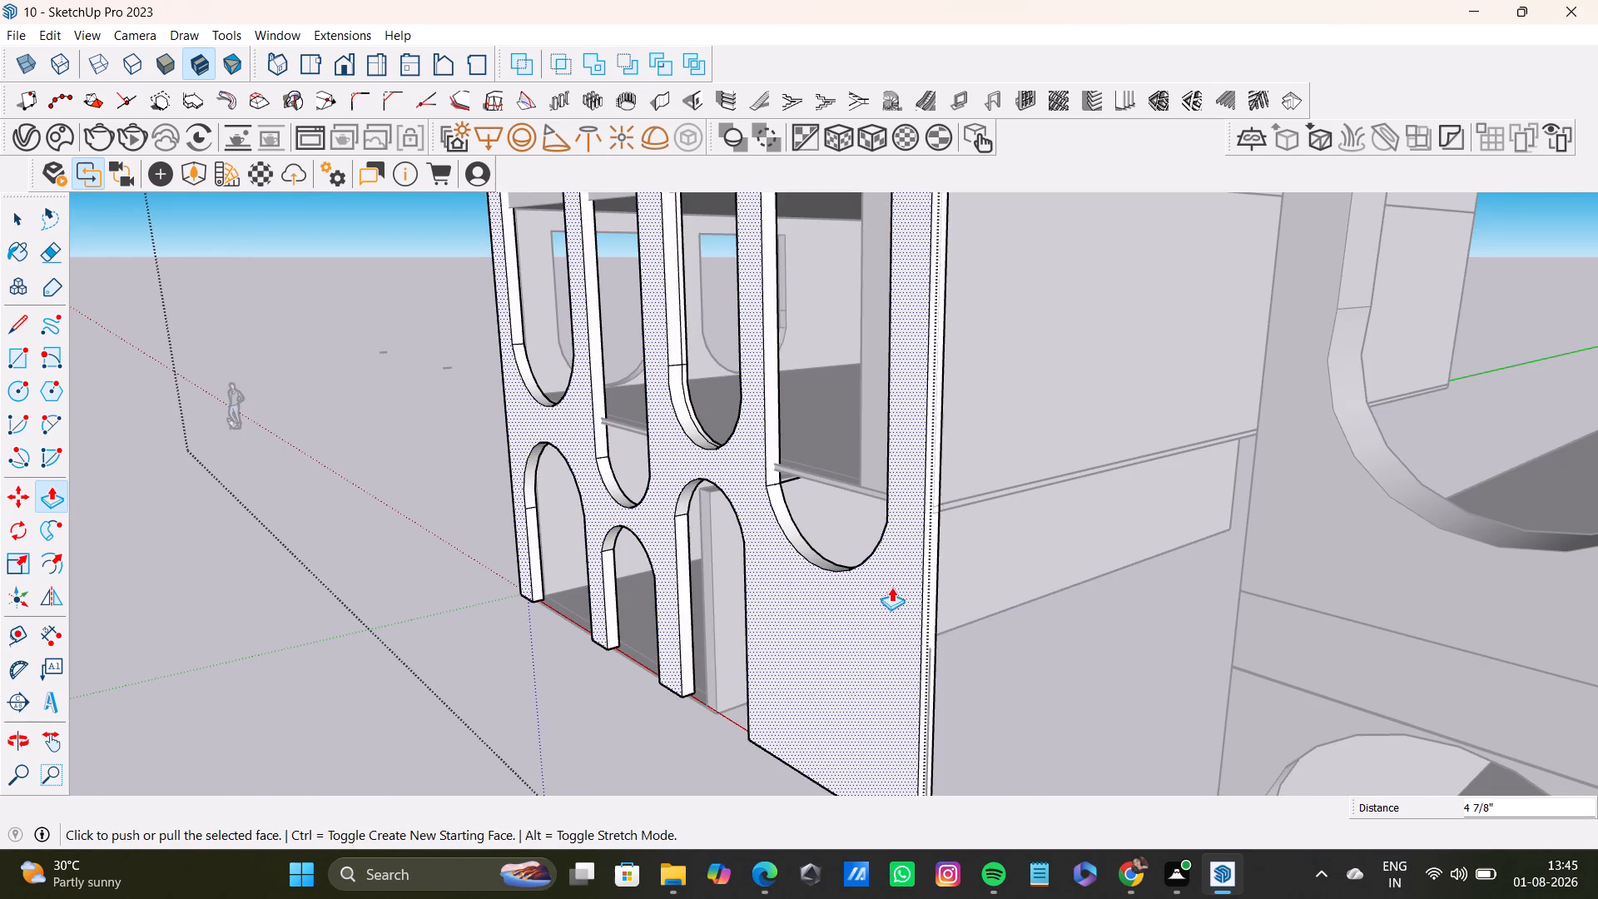
Pull the facade panel's front face outward again by about 3 1/4".
key("space")
left_click(45, 492)
left_click(451, 552)
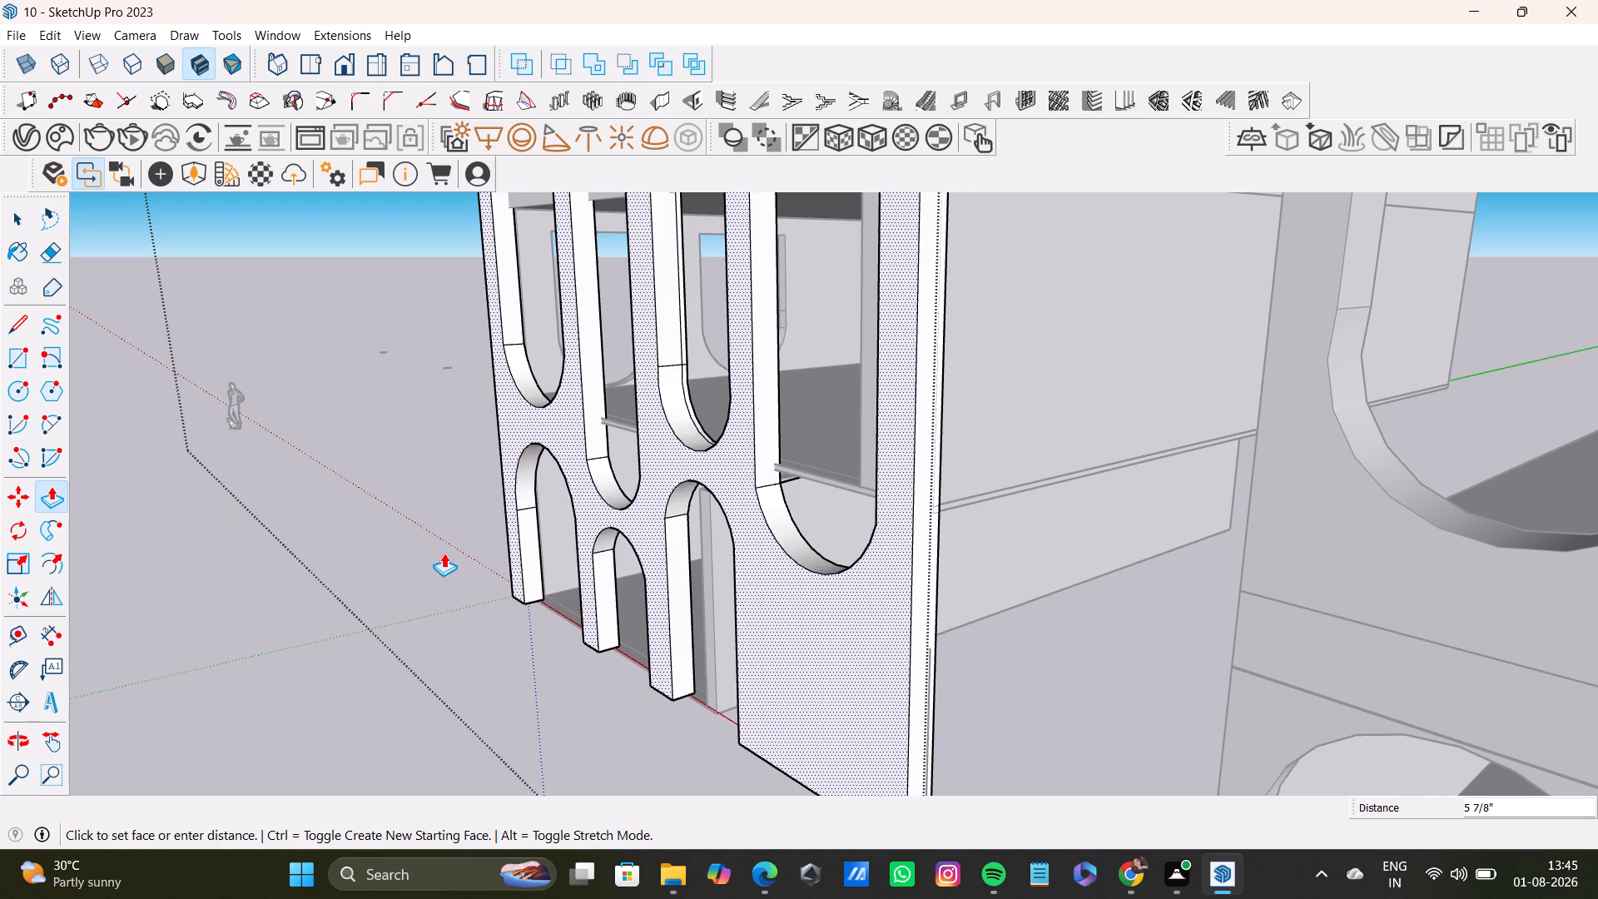
scroll(459, 551, "up", 4)
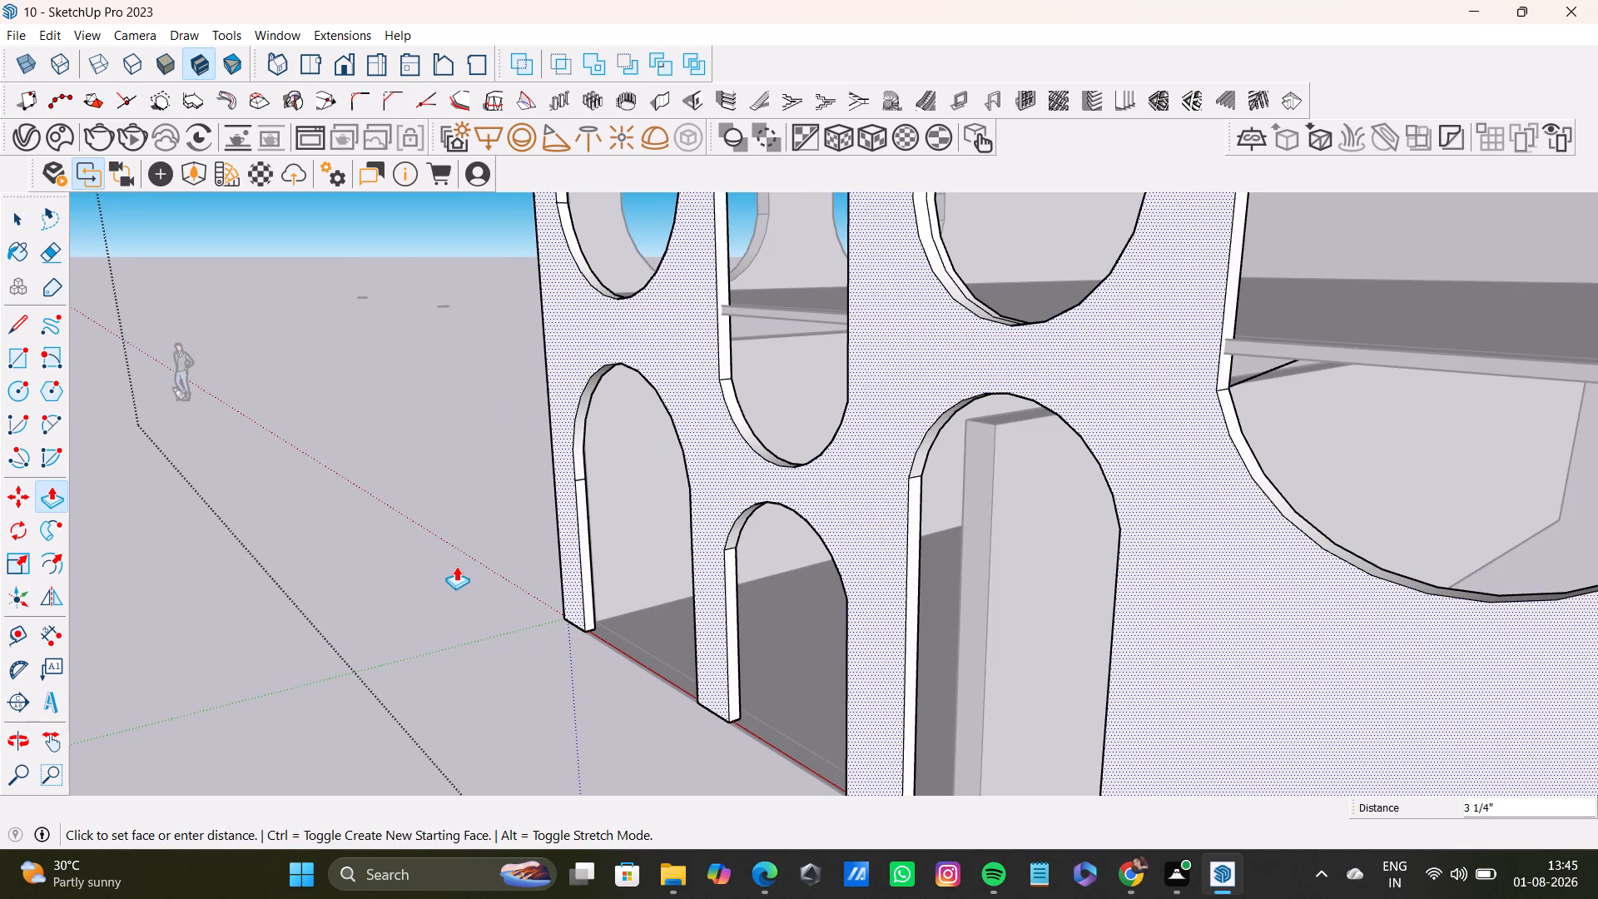
left_click(456, 566)
key("space")
left_click(456, 566)
Place a vertical guide a little over 1' from the third ground-floor arch's side edge, on the solid fourth bay.
scroll(447, 613, "down", 5)
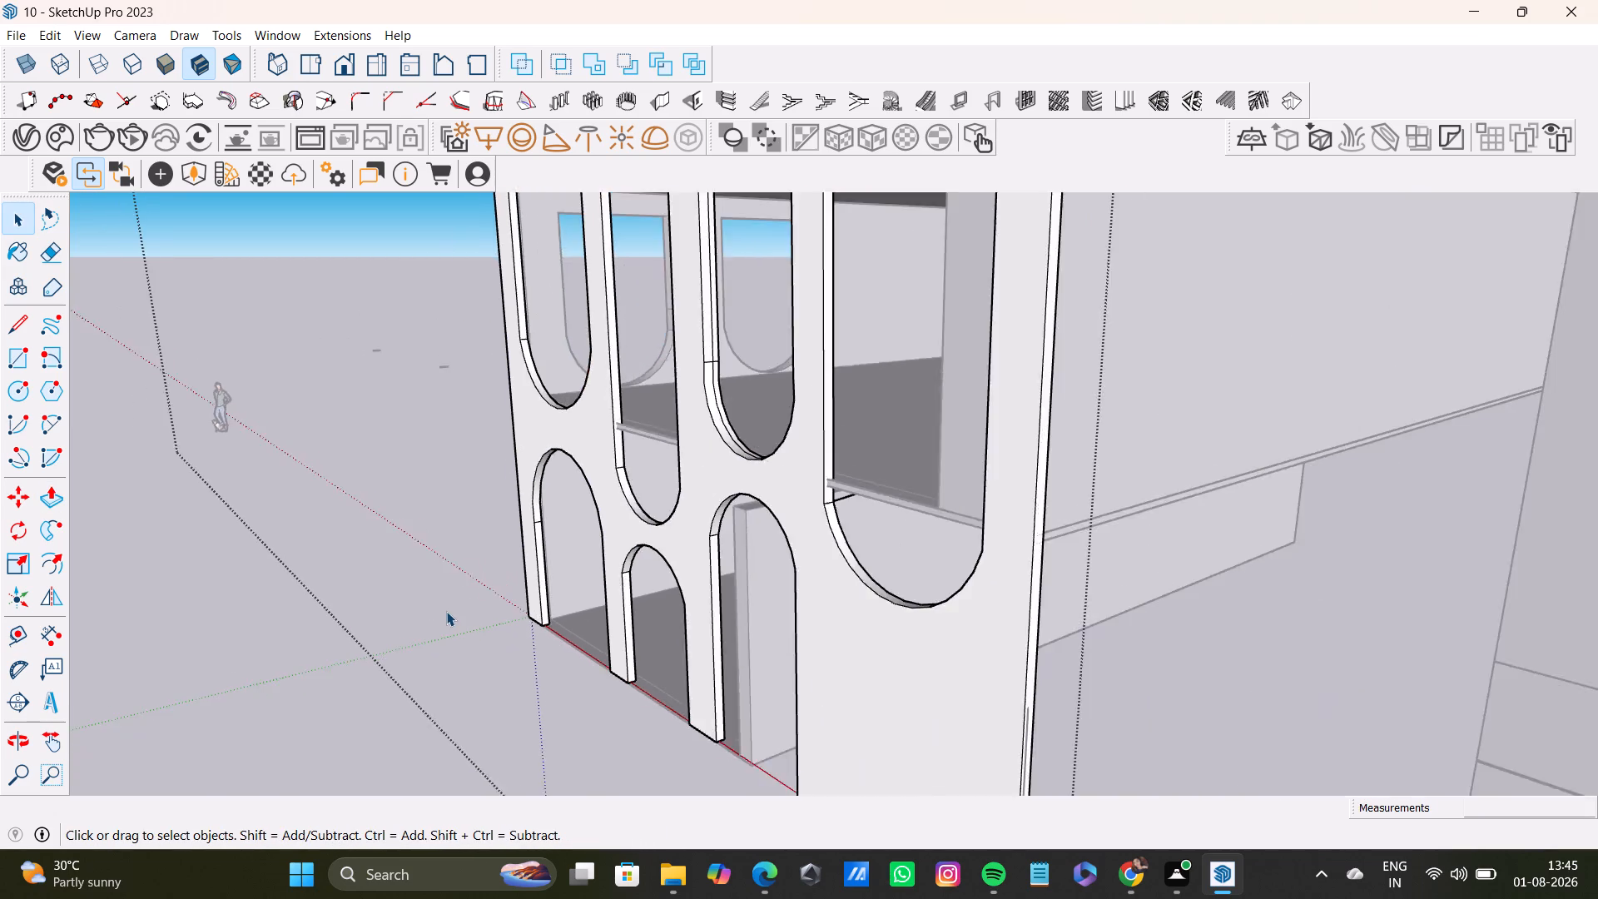
scroll(446, 611, "down", 2)
middle_click_drag(454, 611, 434, 433)
scroll(513, 497, "up", 2)
middle_click_drag(561, 503, 742, 530)
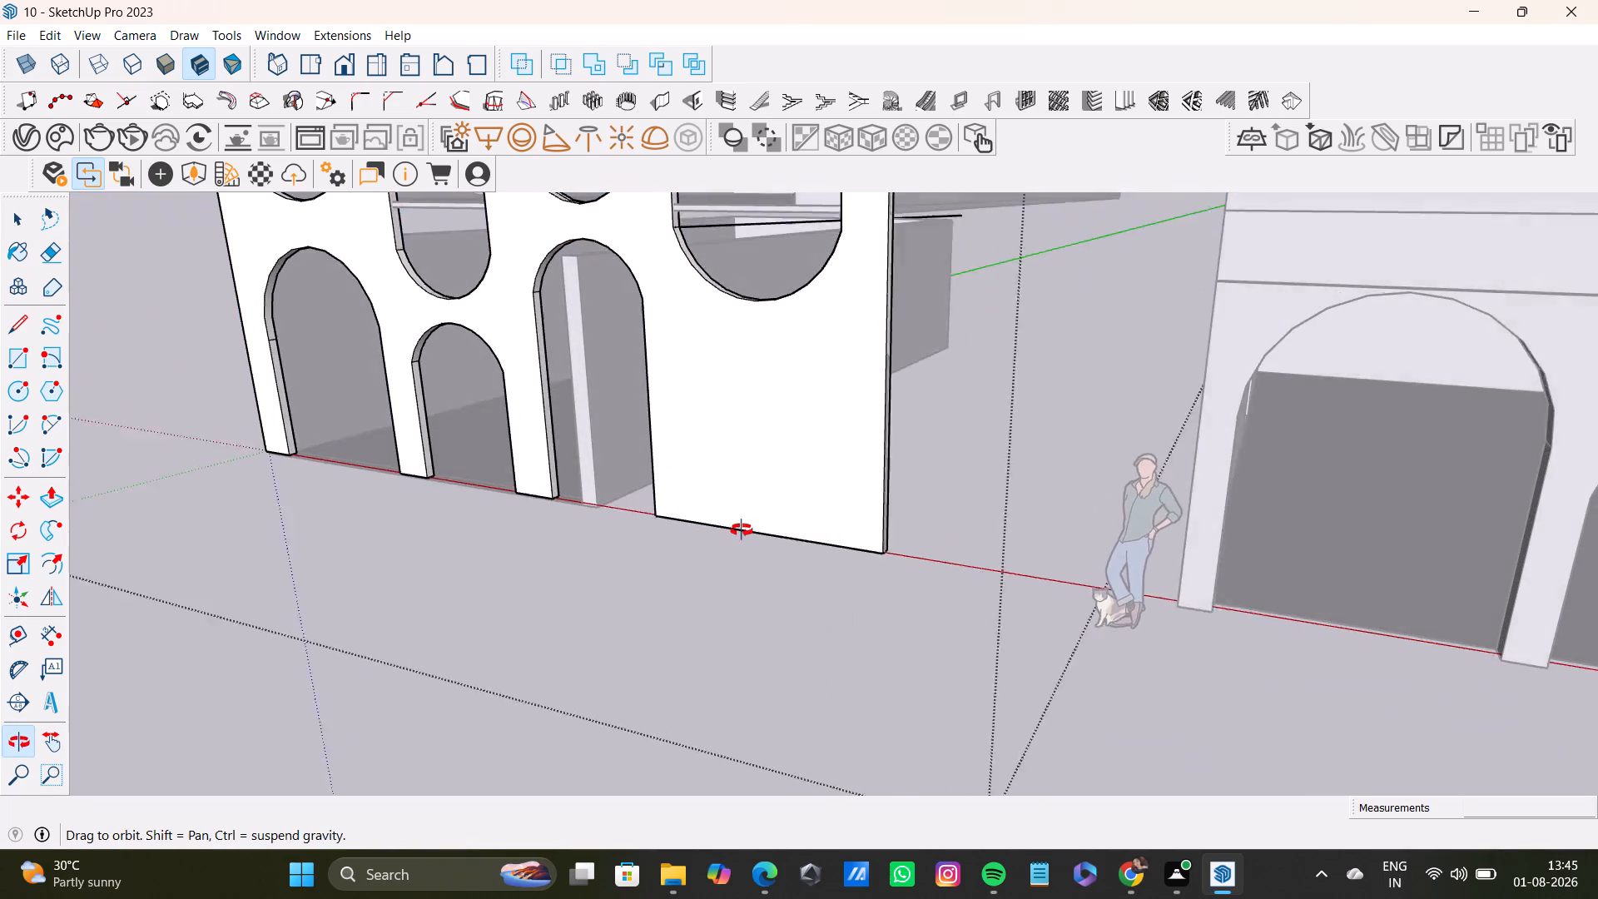
middle_click_drag(742, 530, 782, 530)
triple_click(791, 458)
triple_click(791, 458)
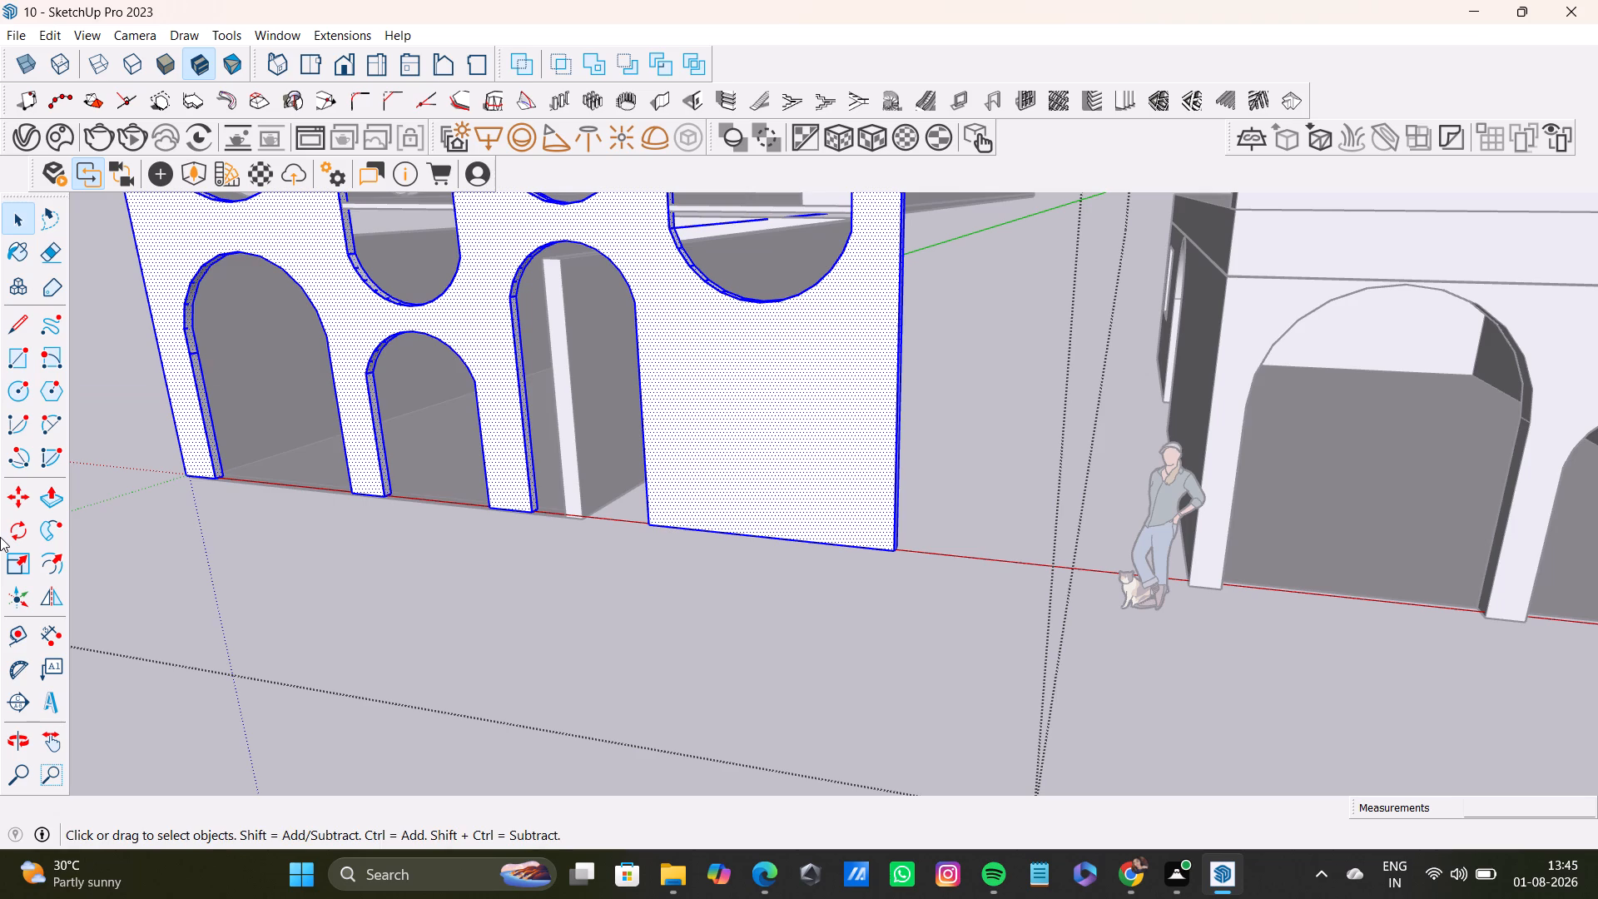
left_click(44, 635)
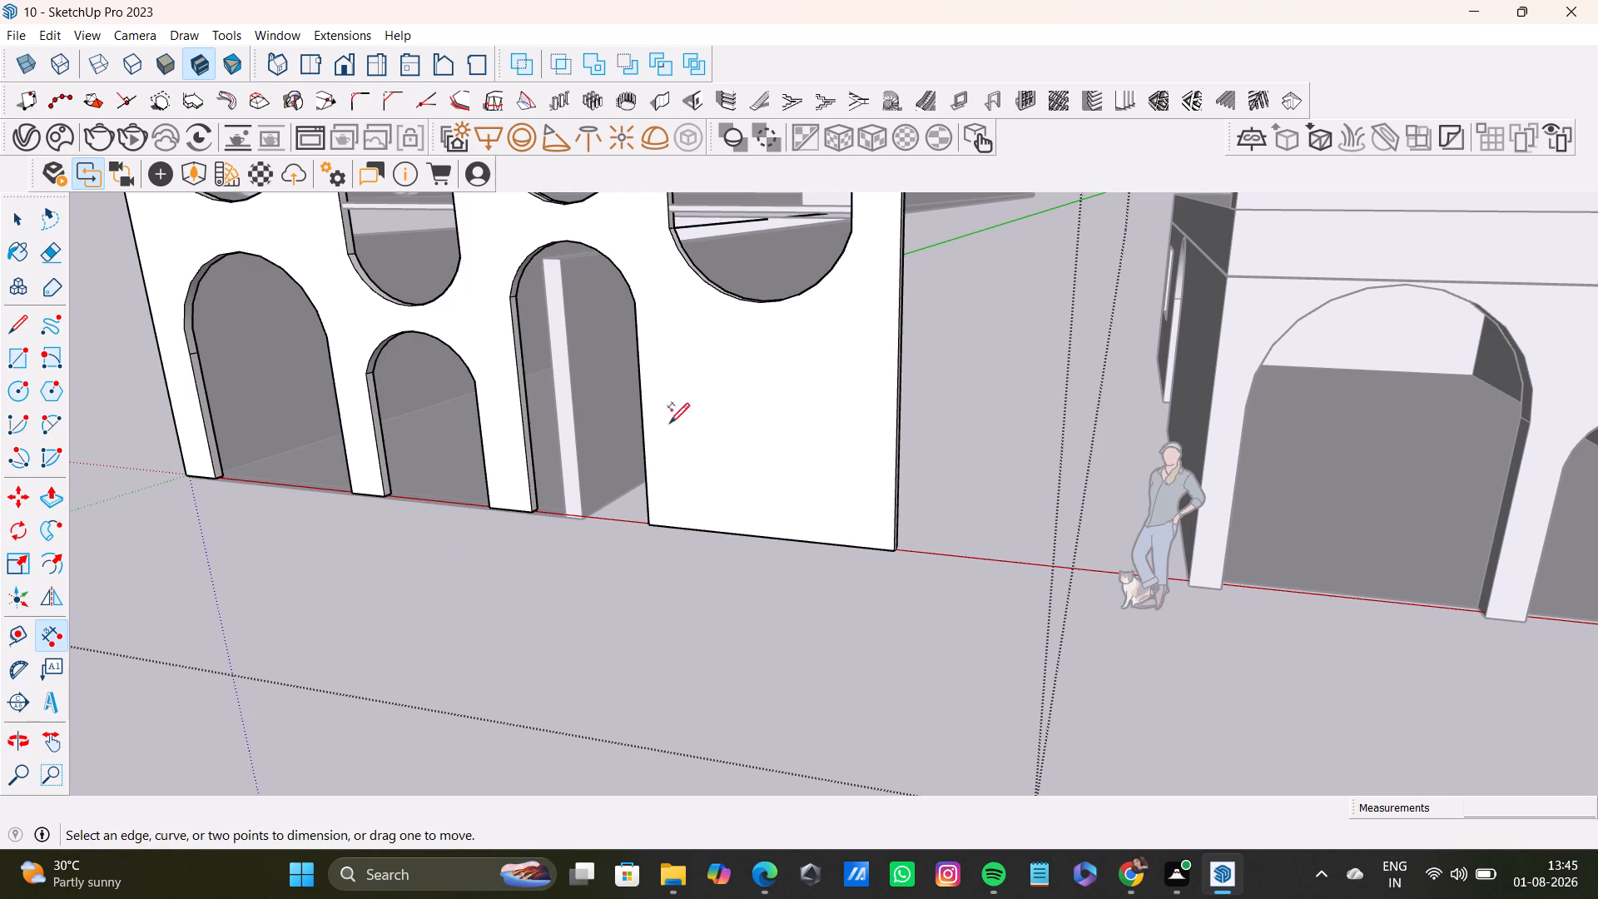
left_click(639, 438)
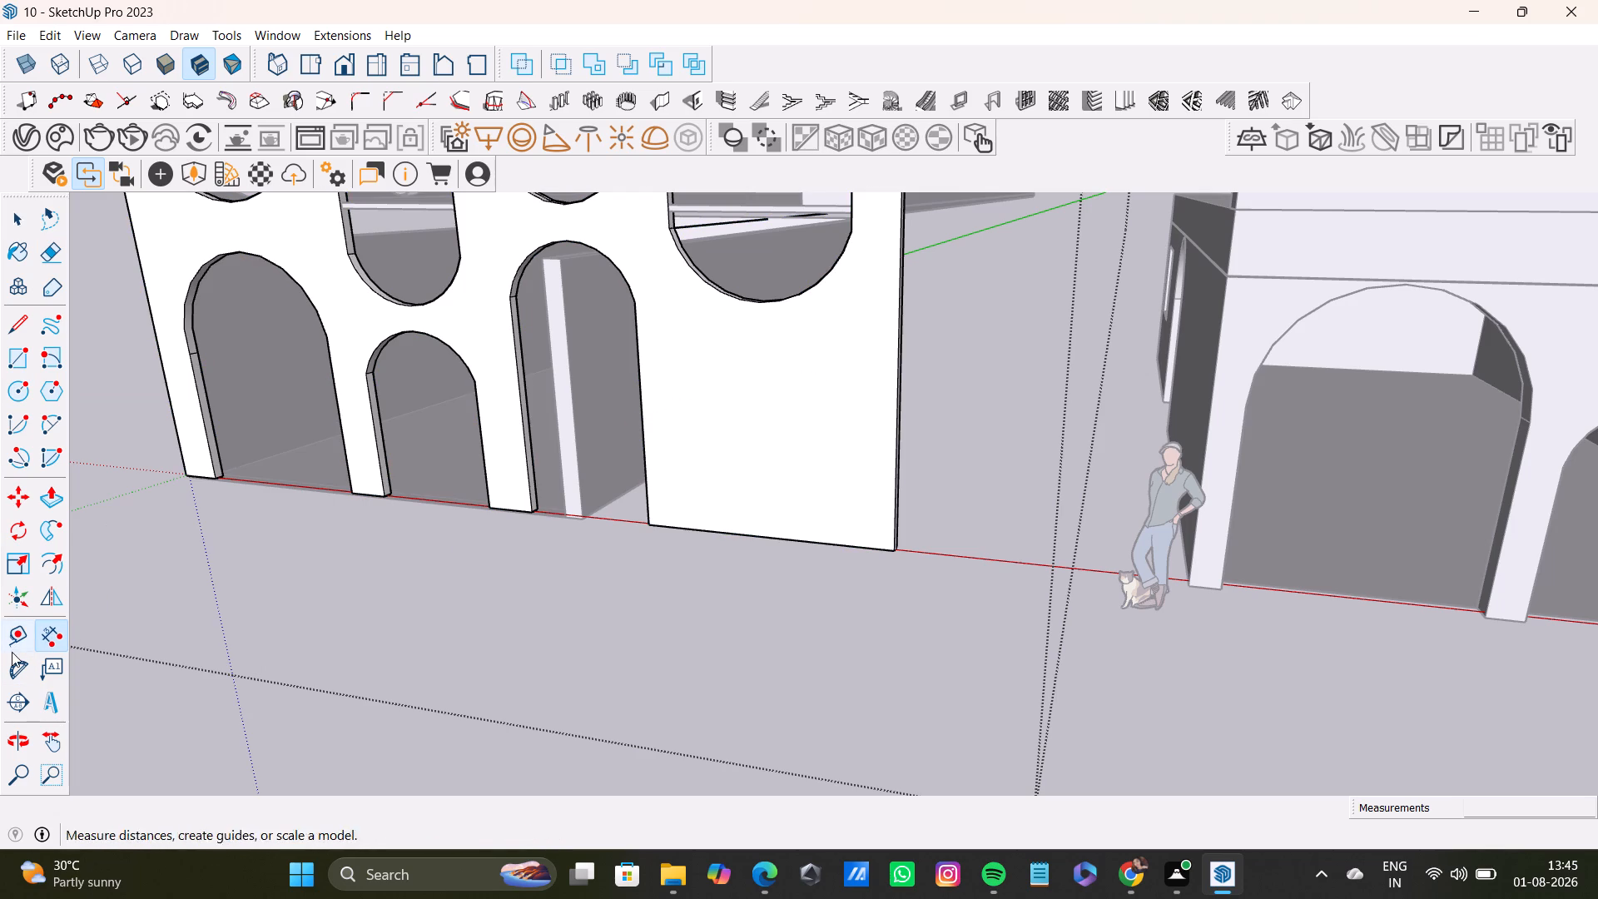
left_click(0, 632)
left_click(19, 638)
left_click_drag(643, 440, 653, 440)
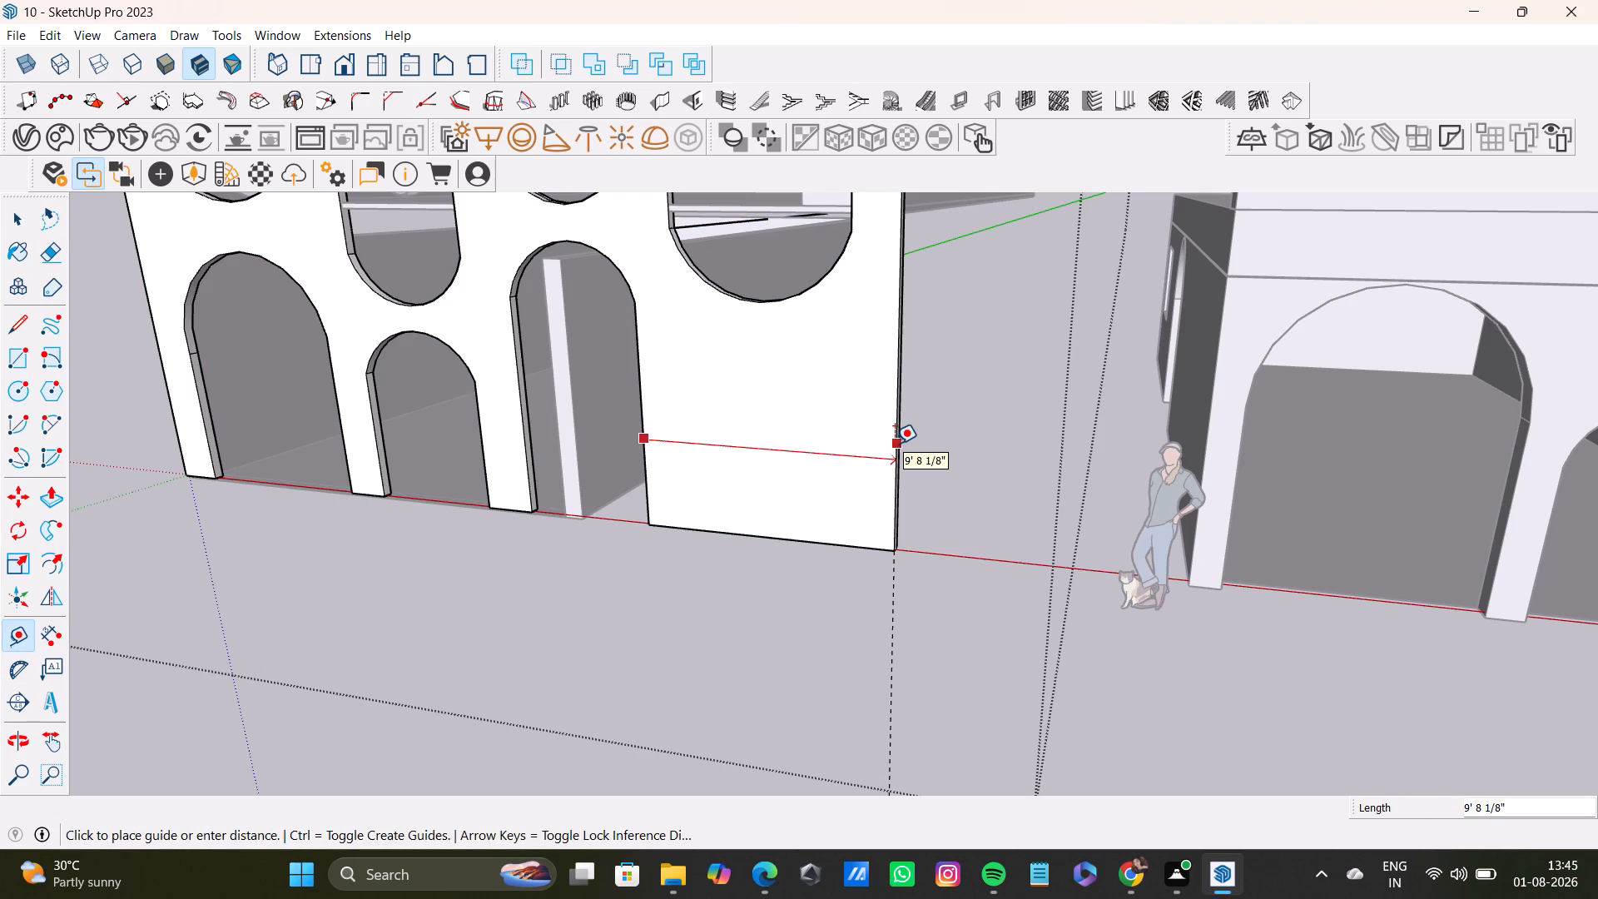
left_click(680, 435)
key("space")
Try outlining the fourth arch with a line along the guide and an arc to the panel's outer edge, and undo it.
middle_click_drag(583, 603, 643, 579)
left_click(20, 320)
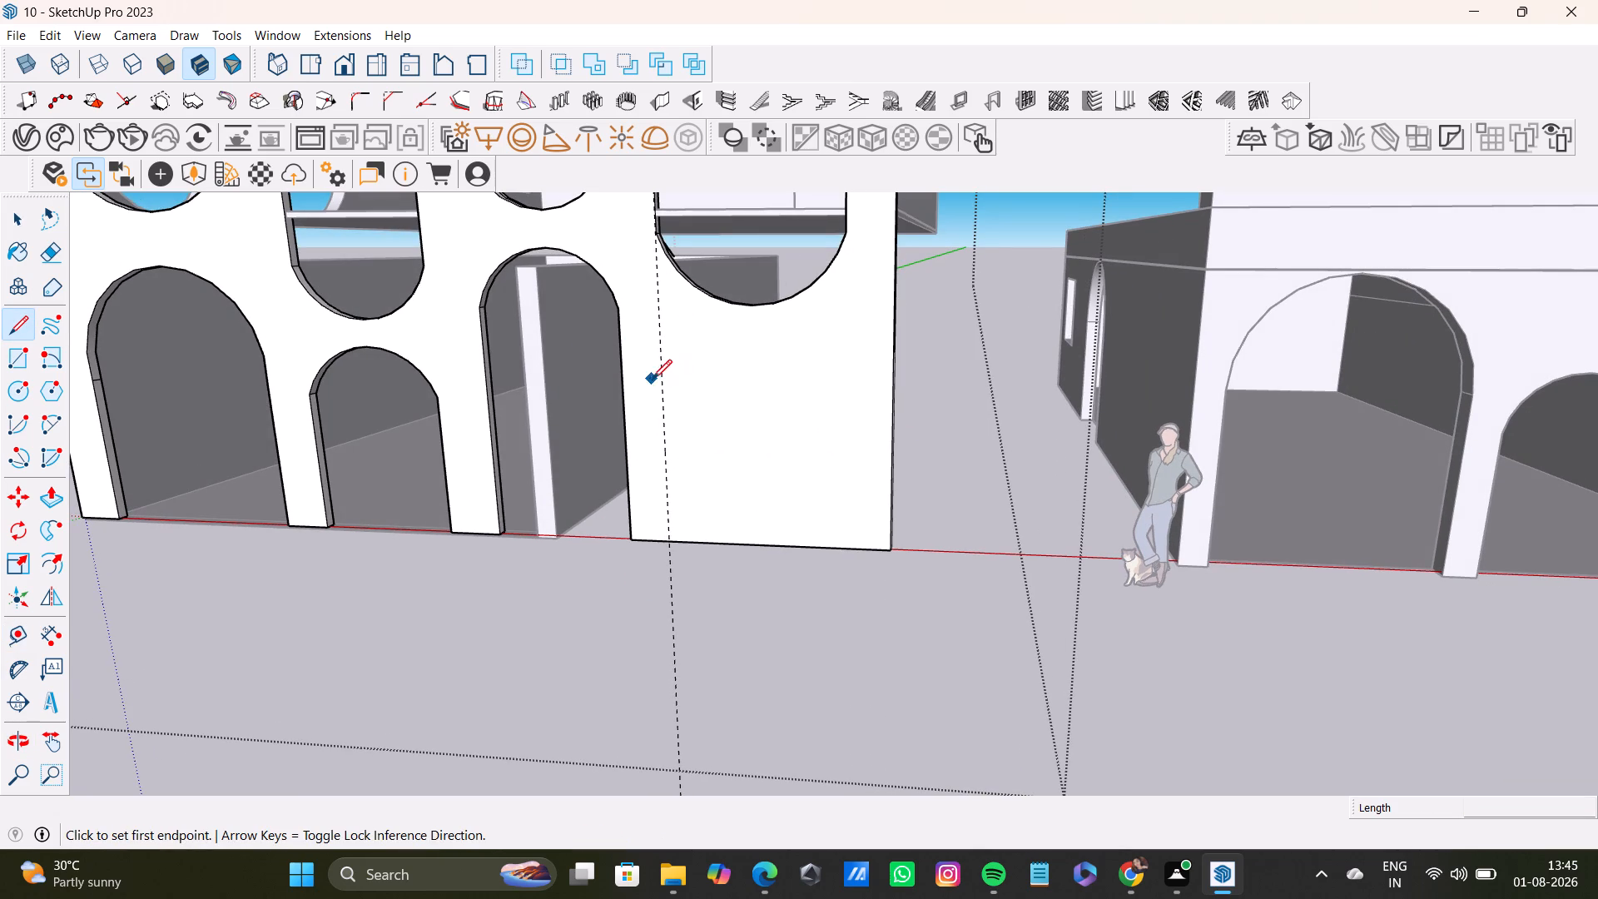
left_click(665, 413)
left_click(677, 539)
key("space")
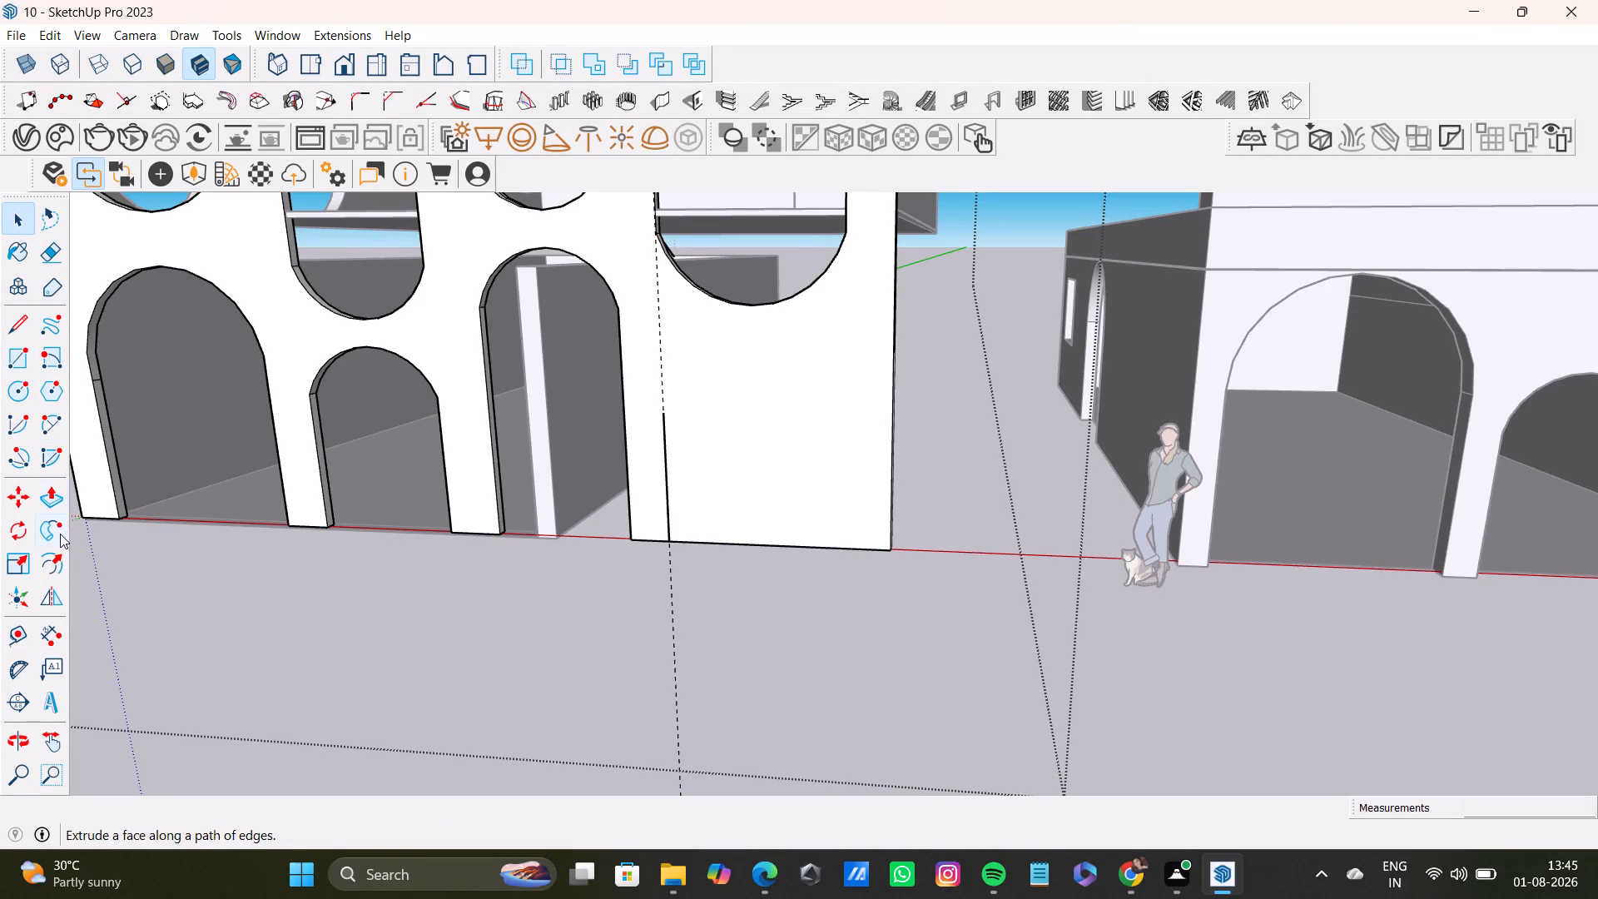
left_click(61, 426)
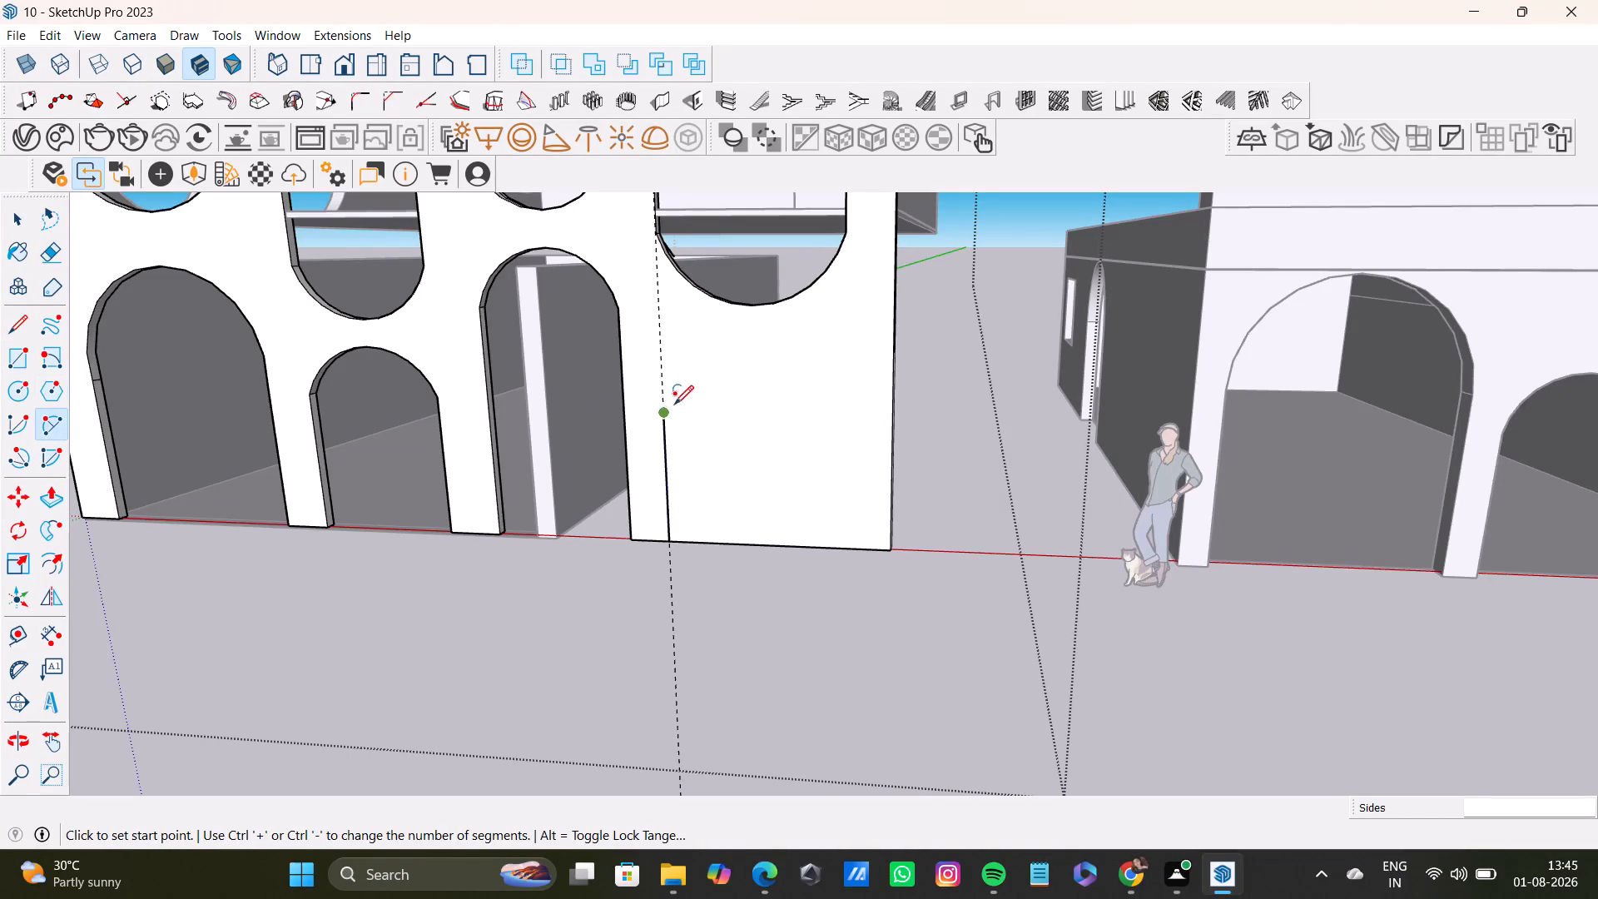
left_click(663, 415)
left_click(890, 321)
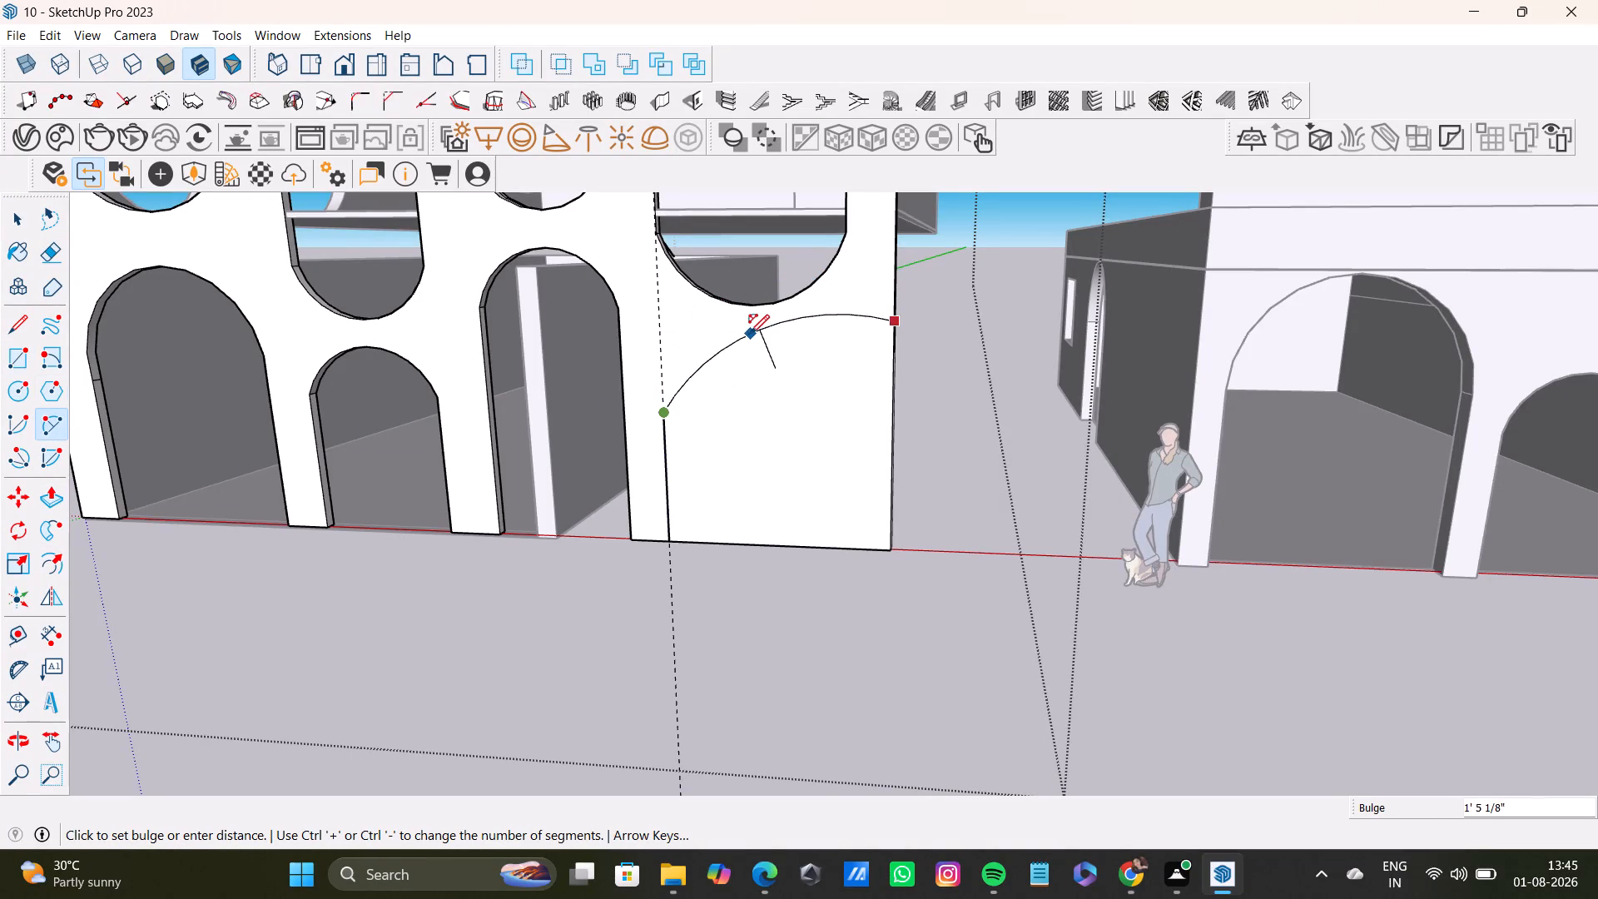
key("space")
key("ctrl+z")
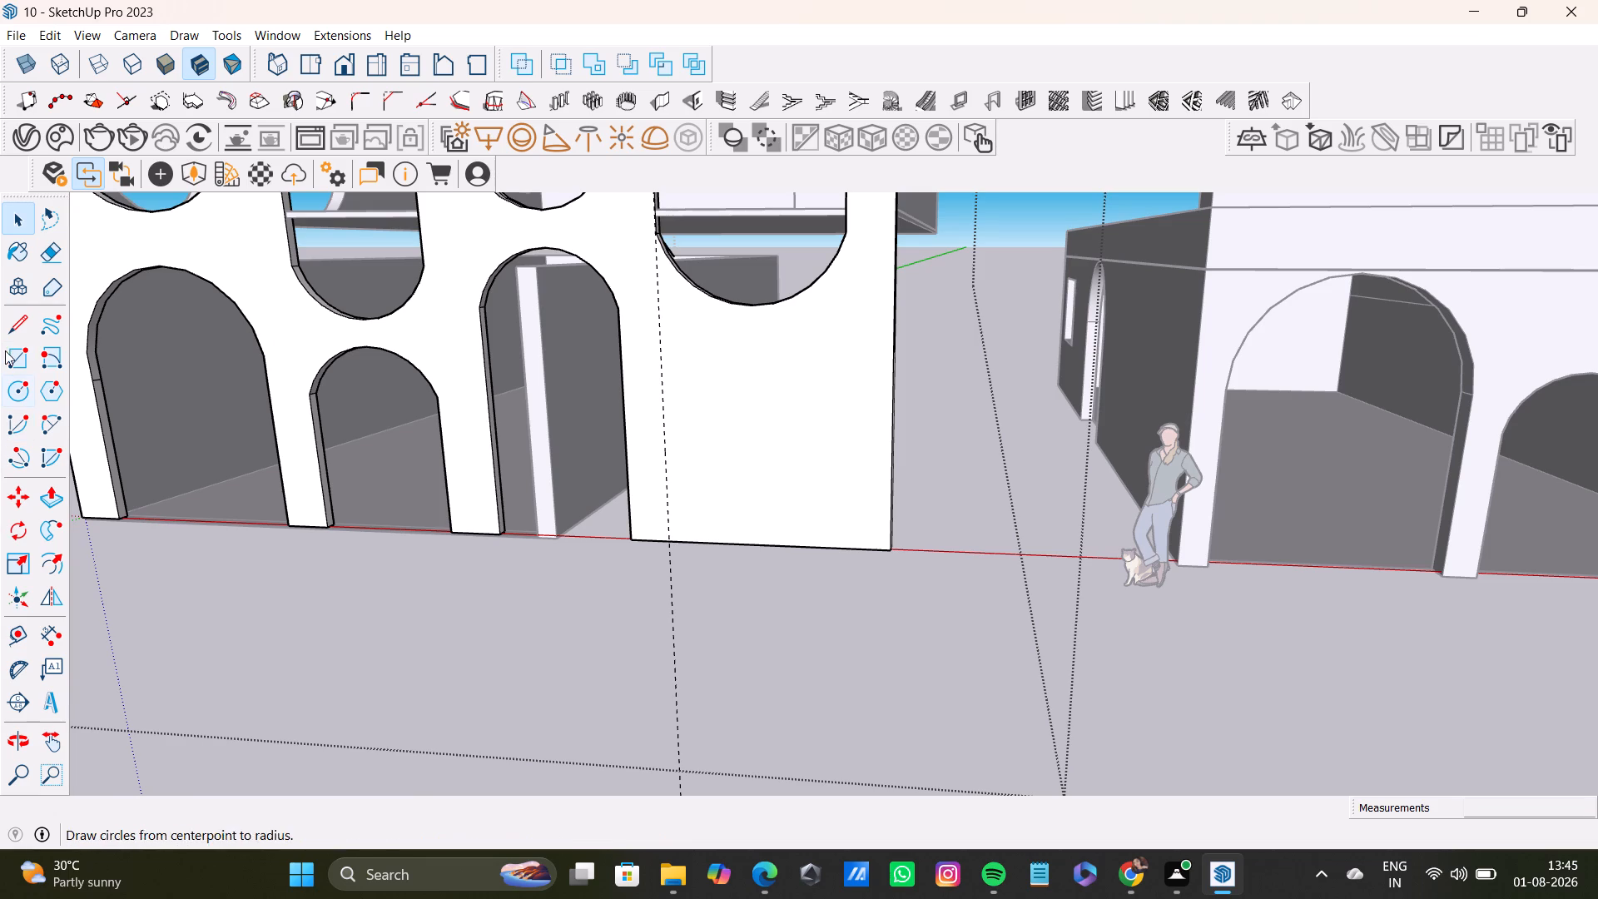
Outline the fourth arch with a line about 3' high along the guide and an arc to the panel's outer edge, bulge about 3' 1/8".
left_click(22, 312)
left_click(672, 539)
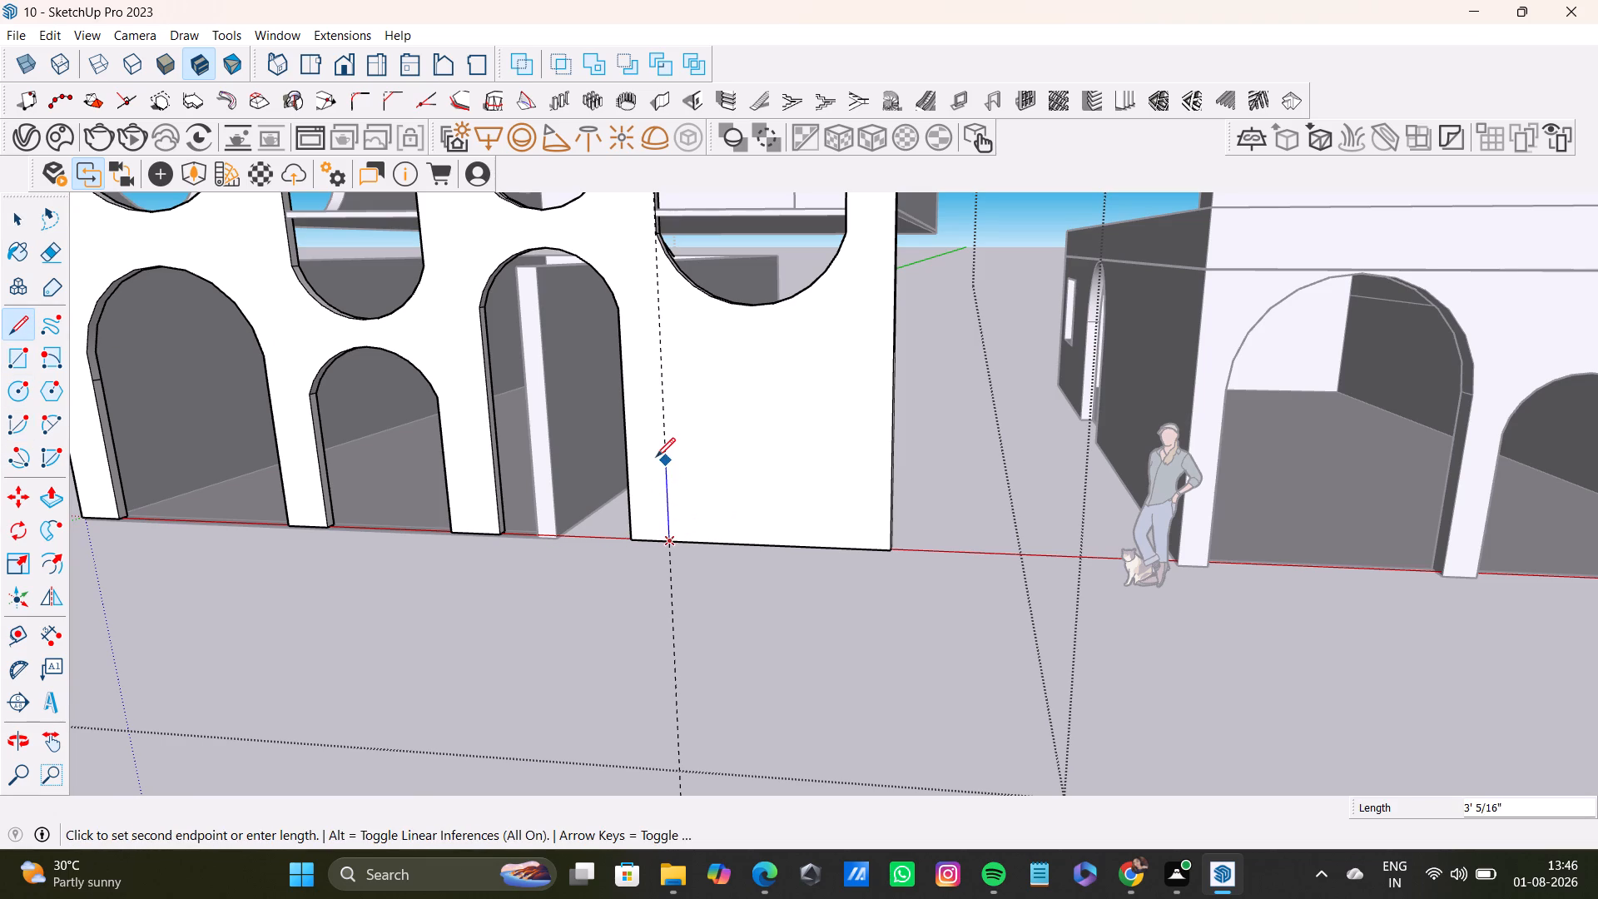
left_click(656, 456)
key("space")
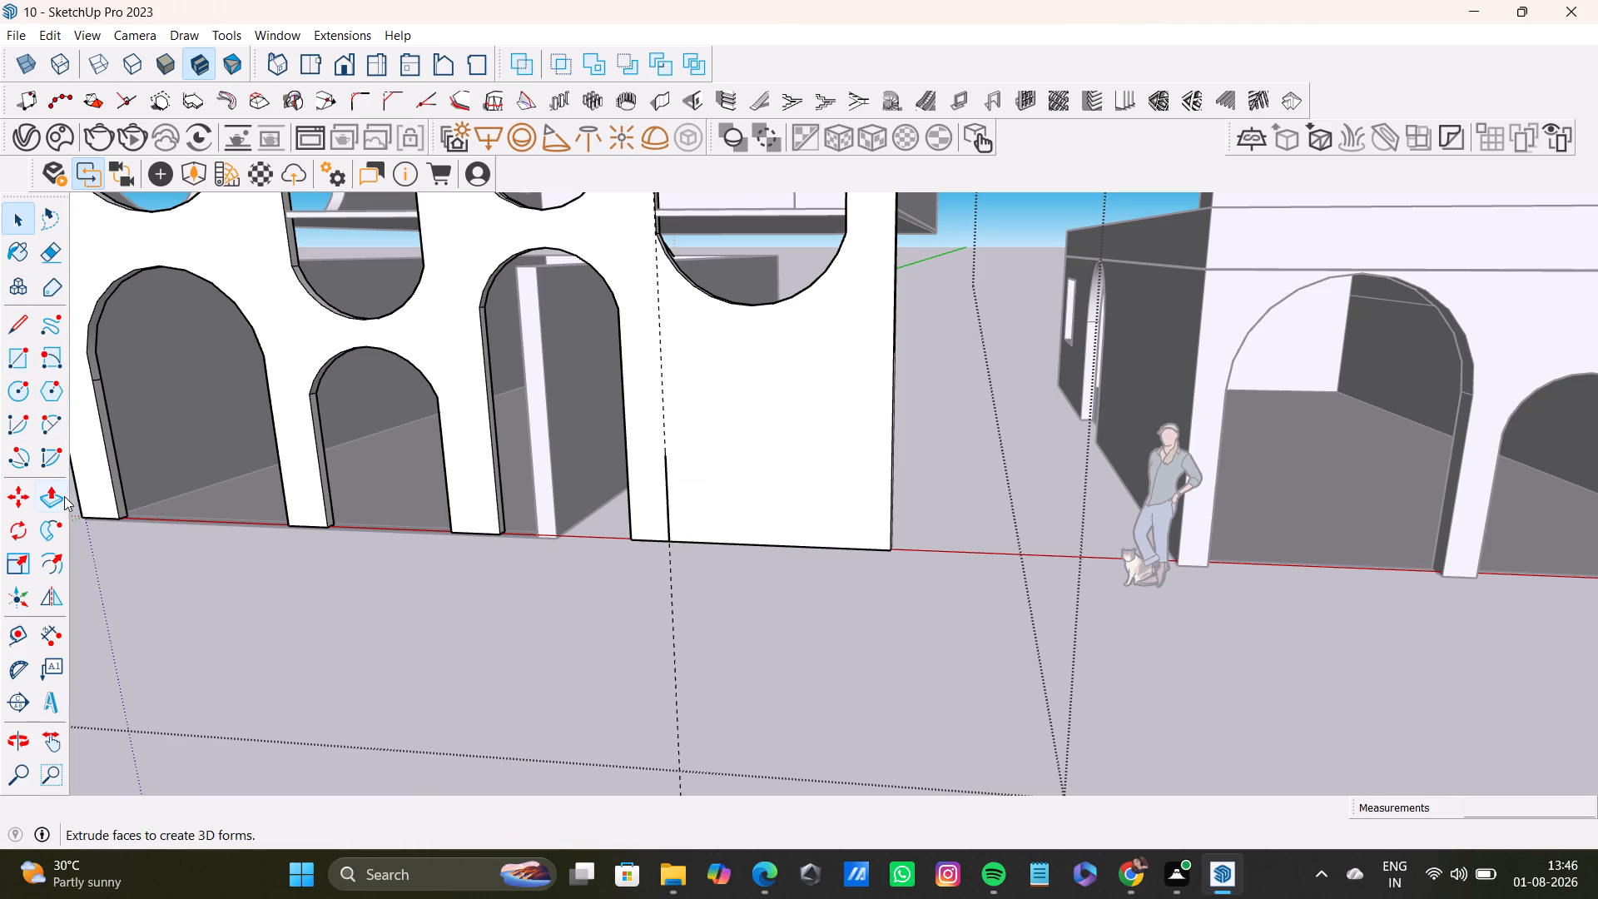
left_click(45, 423)
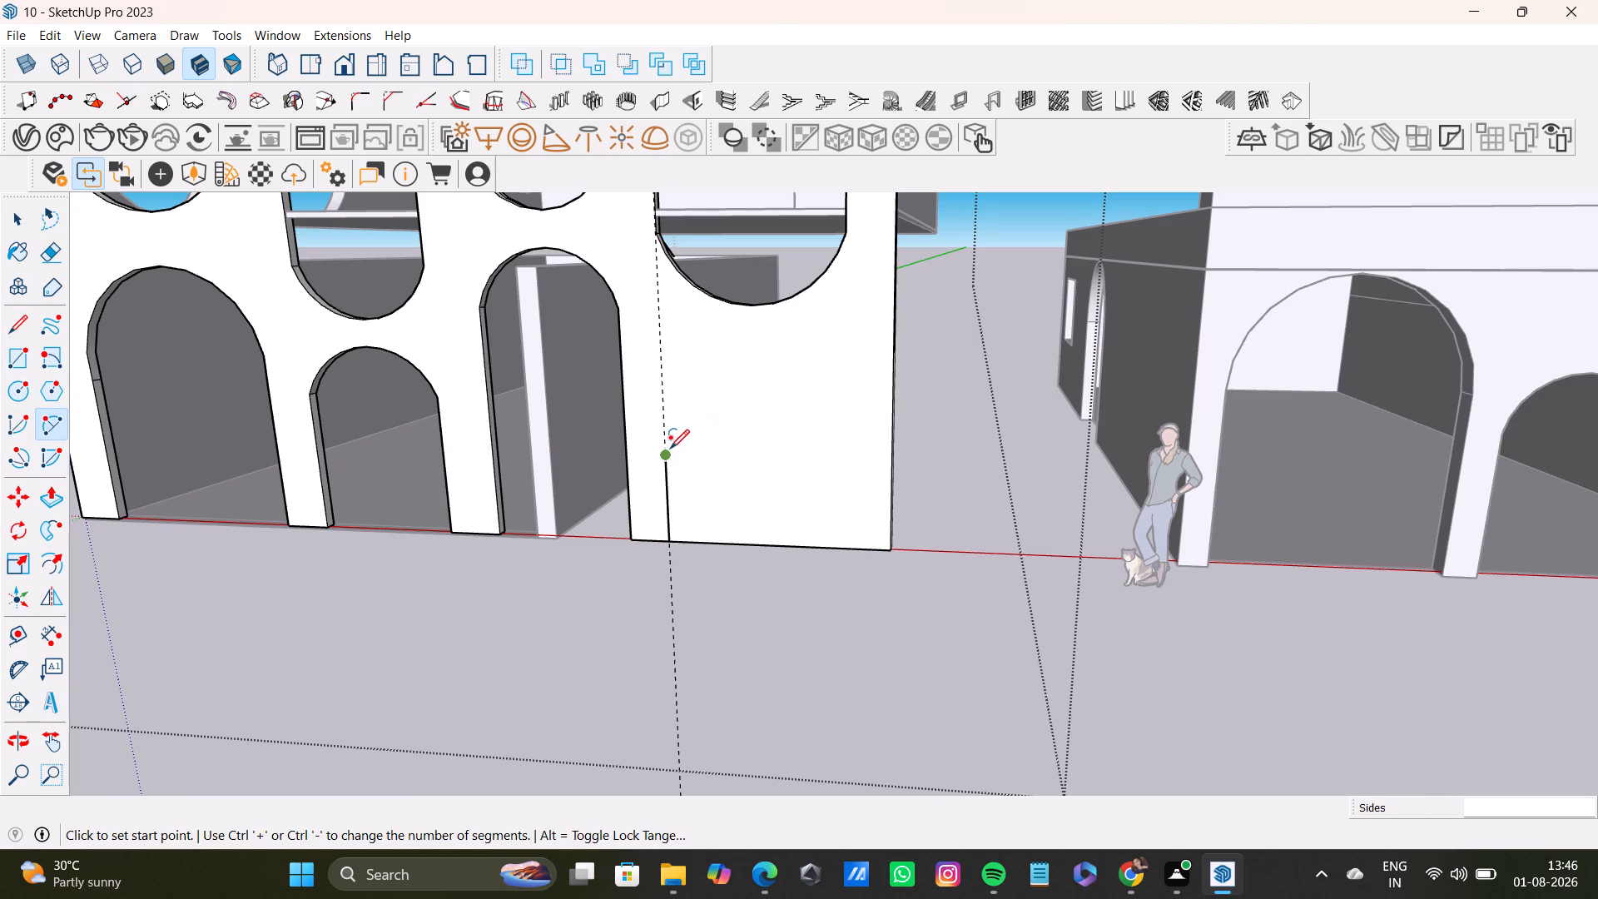
left_click(666, 454)
left_click(894, 371)
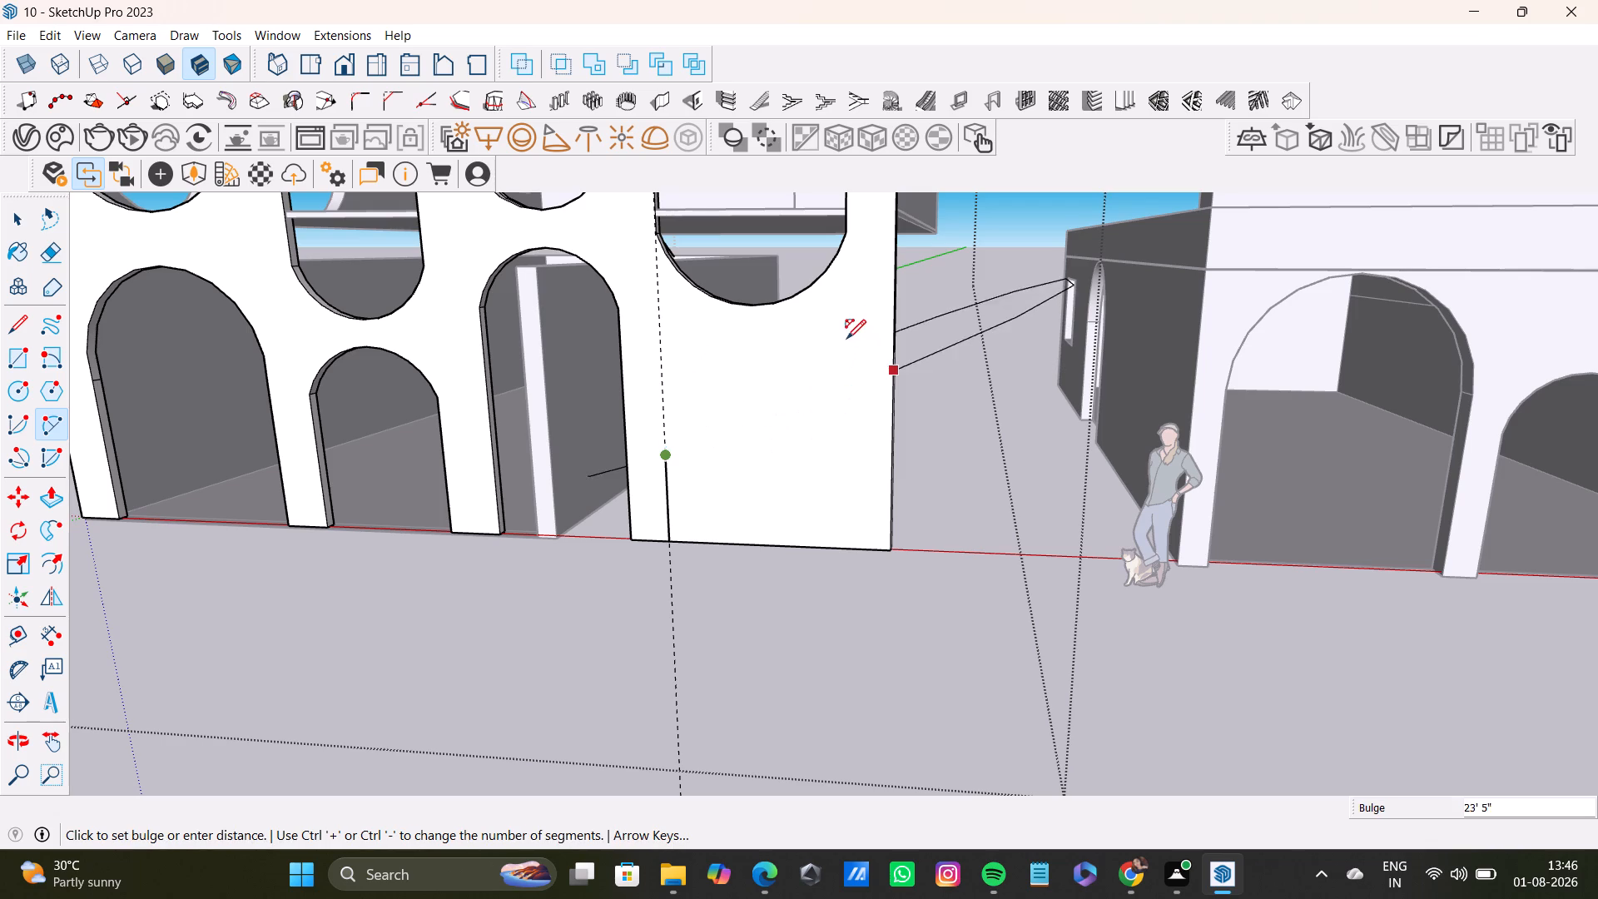
left_click(840, 296)
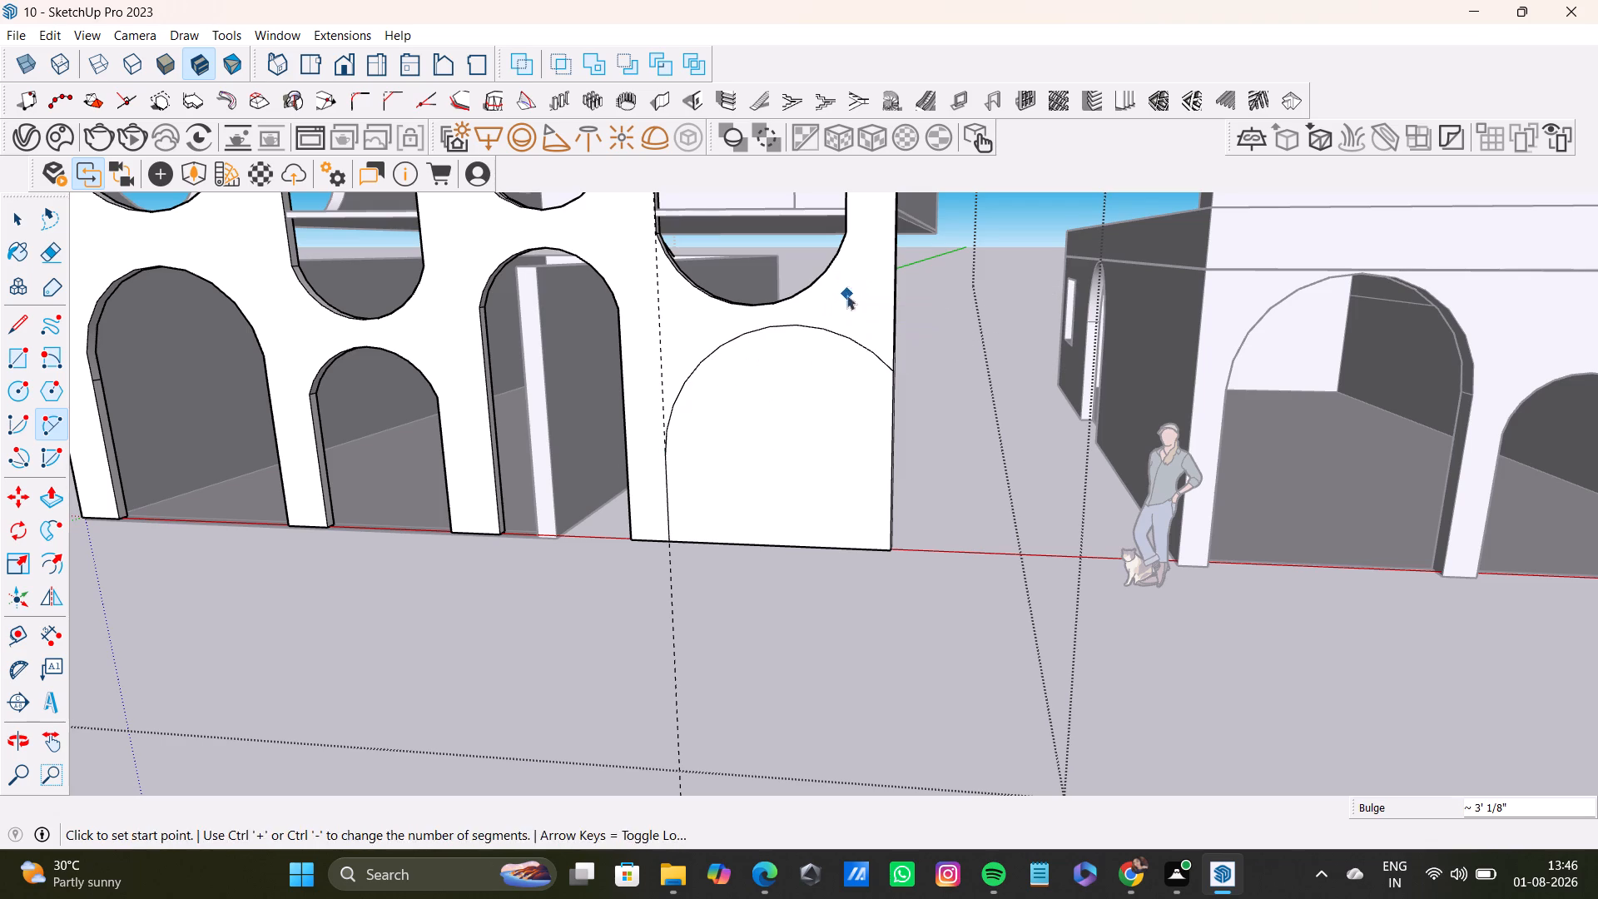
key("space")
Push the fourth ground-floor arch's face through the facade panel to cut it out.
double_click(807, 435)
key("p")
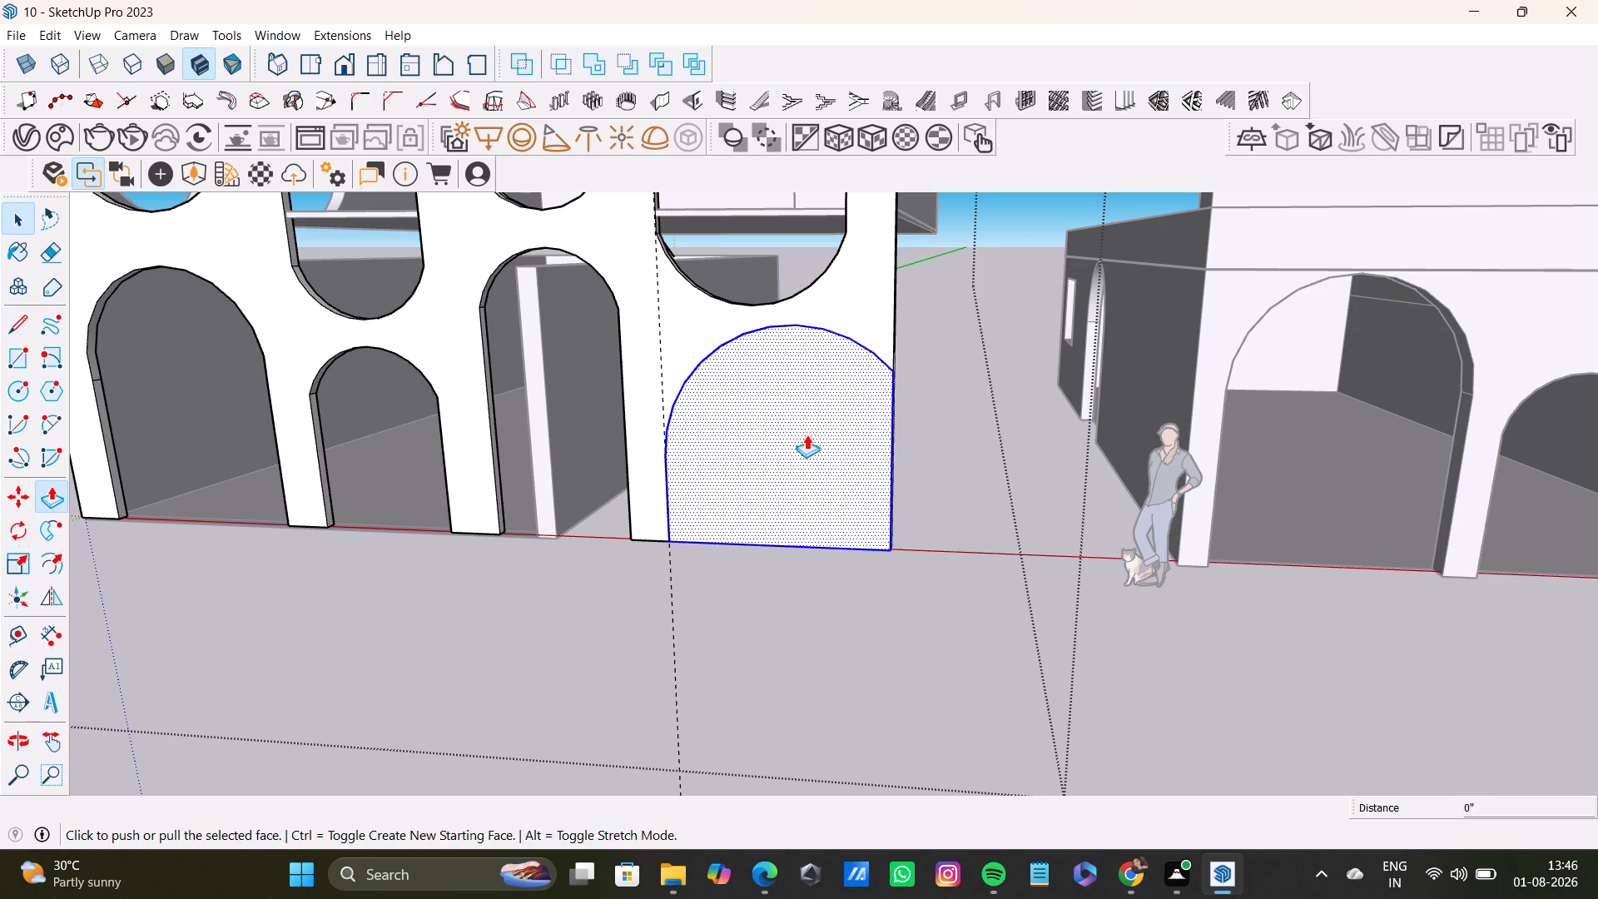
left_click(808, 440)
left_click(865, 405)
key("space")
Exit the facade panel's editing context.
middle_click_drag(931, 521, 799, 544)
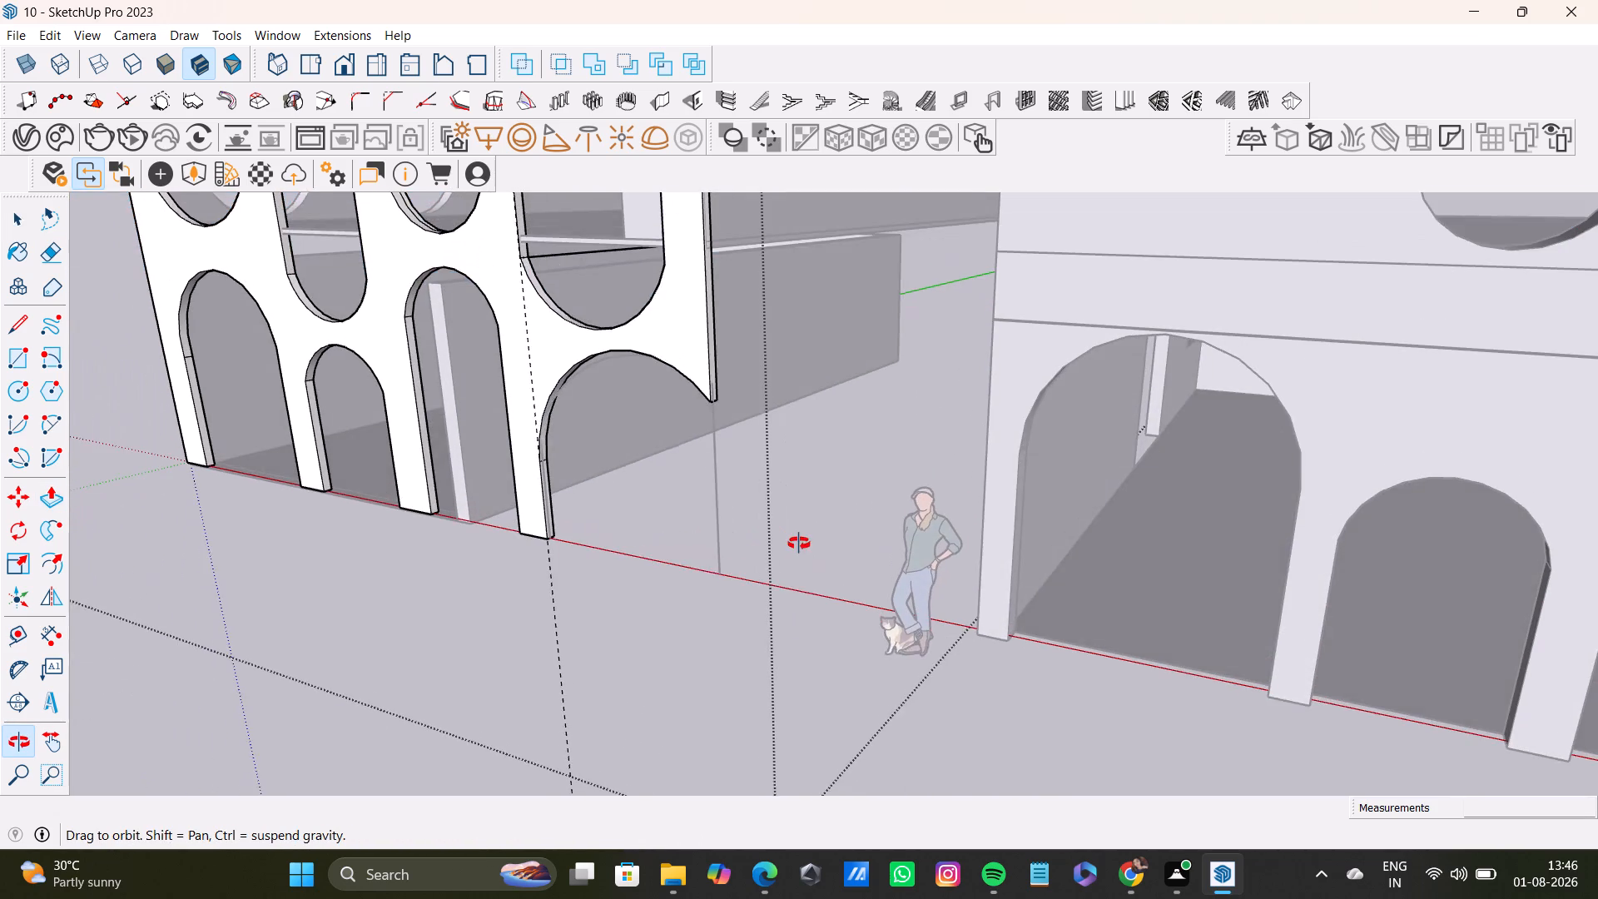
middle_click_drag(799, 544, 800, 544)
middle_click_drag(780, 501, 793, 435)
left_click(610, 654)
left_click(369, 608)
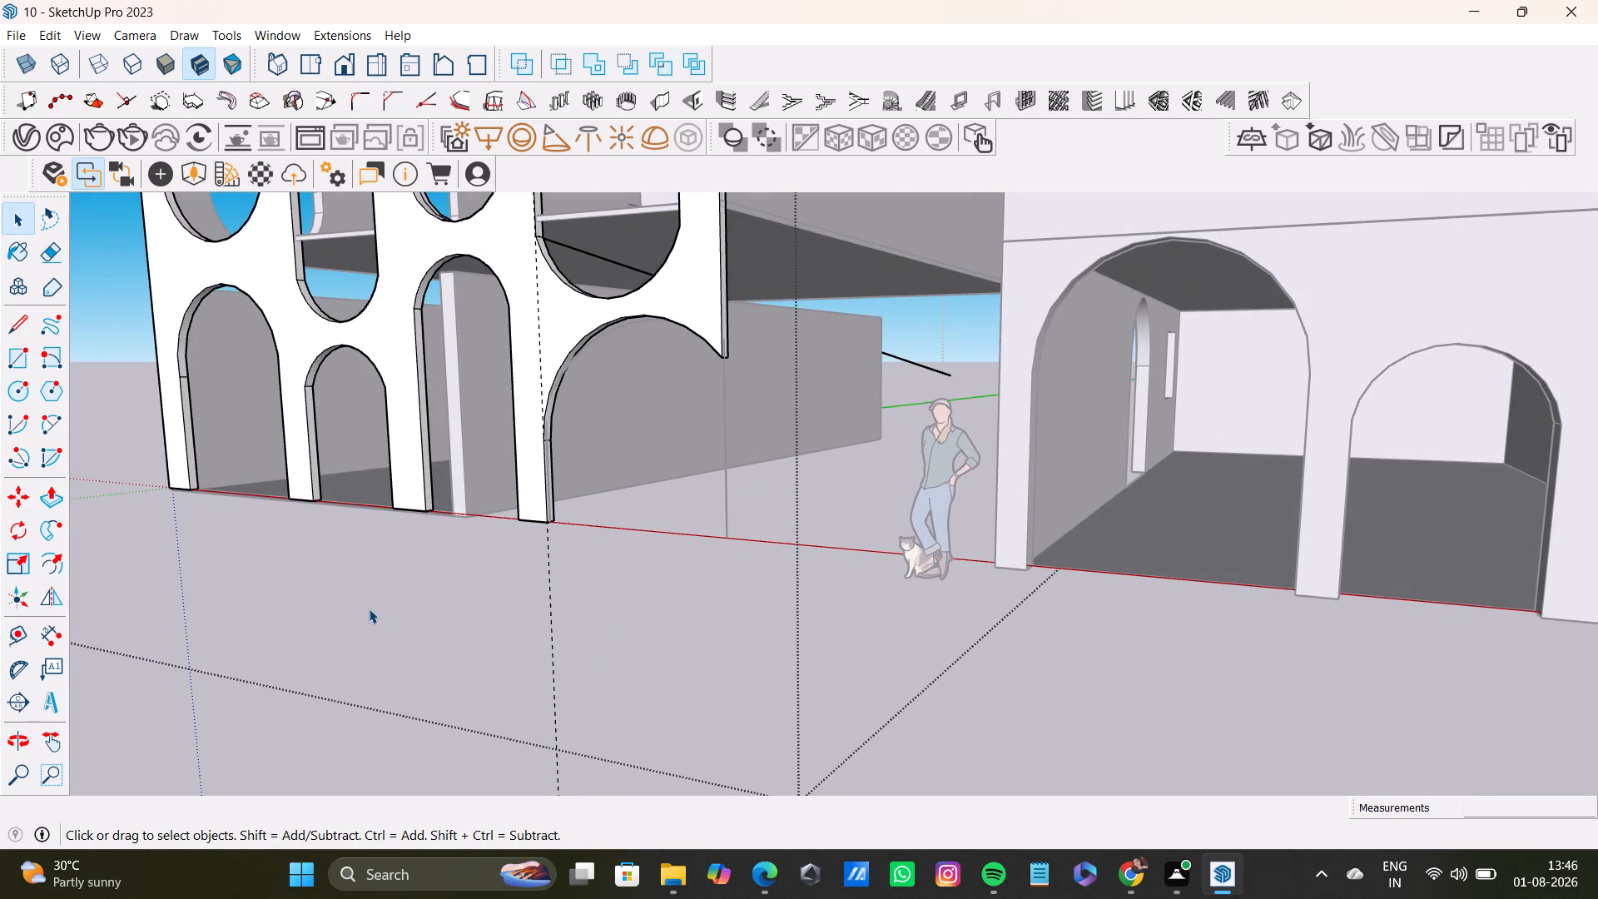
key("space")
scroll(407, 594, "down", 4)
middle_click_drag(440, 589, 544, 562)
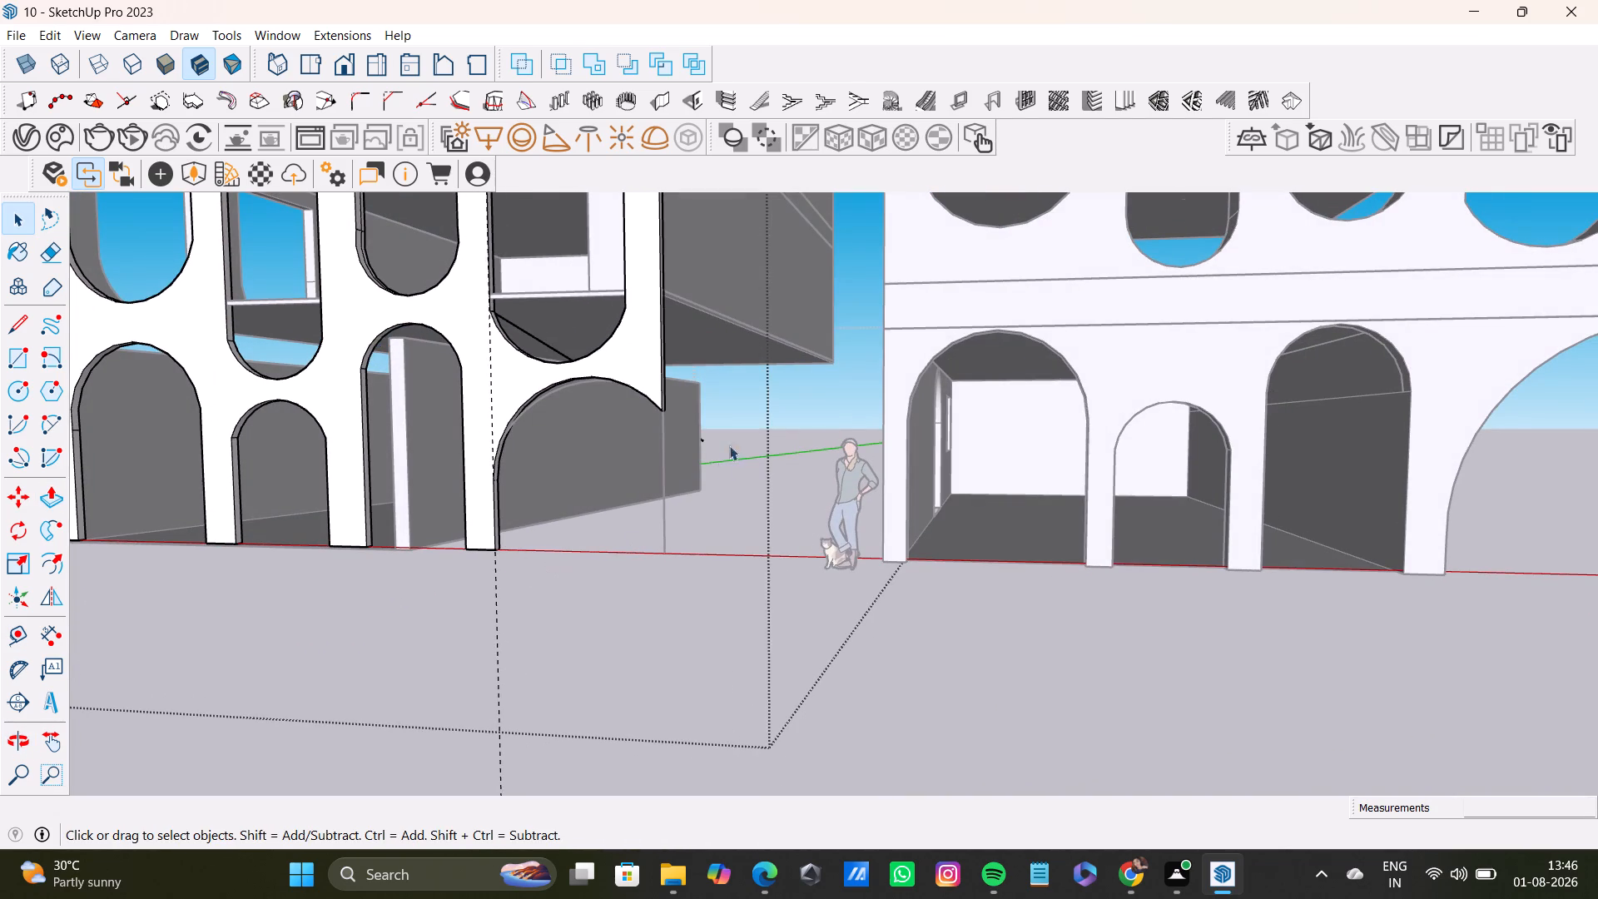
left_click(671, 612)
left_click(1180, 746)
Examine the fourth ground-floor arch and the rest of the arched facade from several angles.
scroll(606, 385, "up", 4)
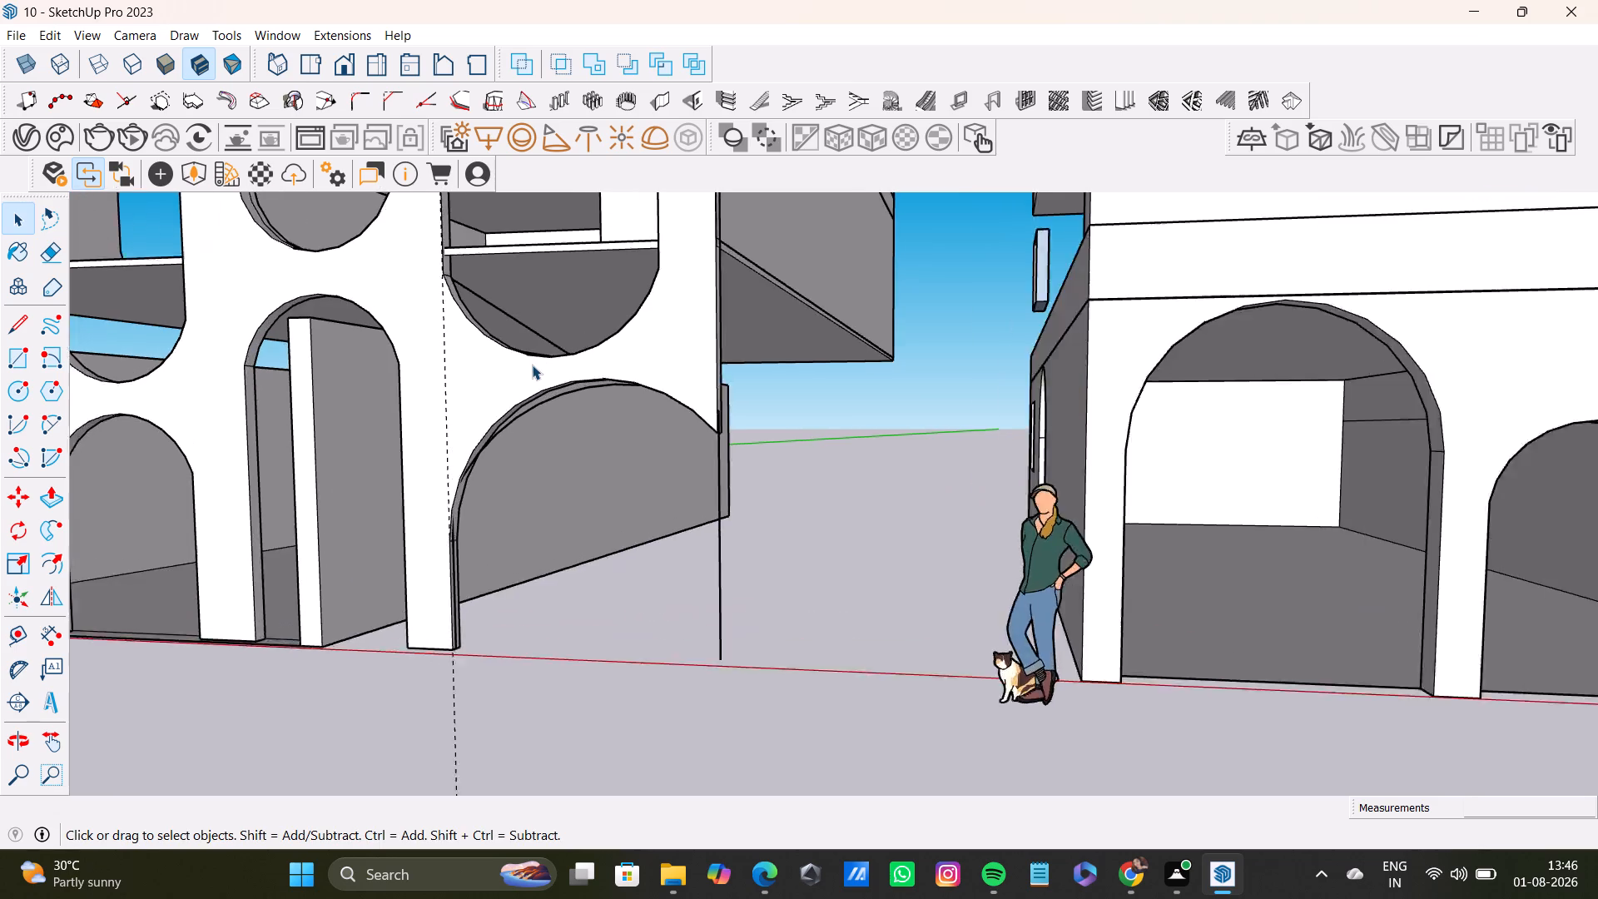
scroll(532, 365, "up", 1)
middle_click_drag(538, 370, 552, 426)
middle_click(553, 420)
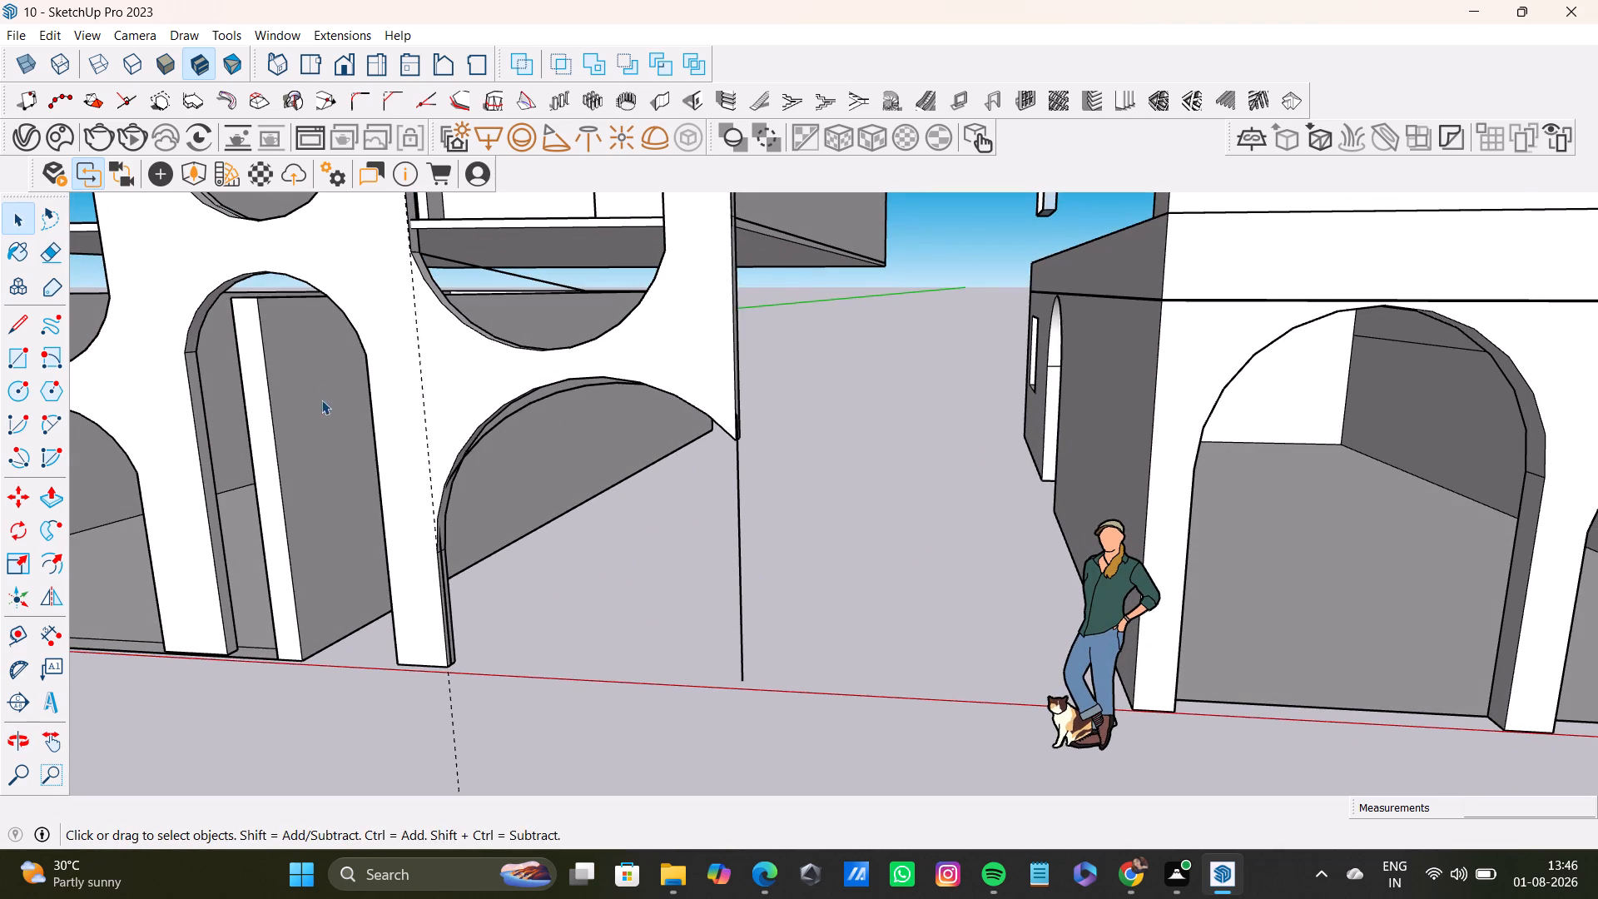
scroll(375, 392, "down", 9)
middle_click_drag(356, 395, 500, 432)
middle_click_drag(443, 412, 1062, 446, "shift")
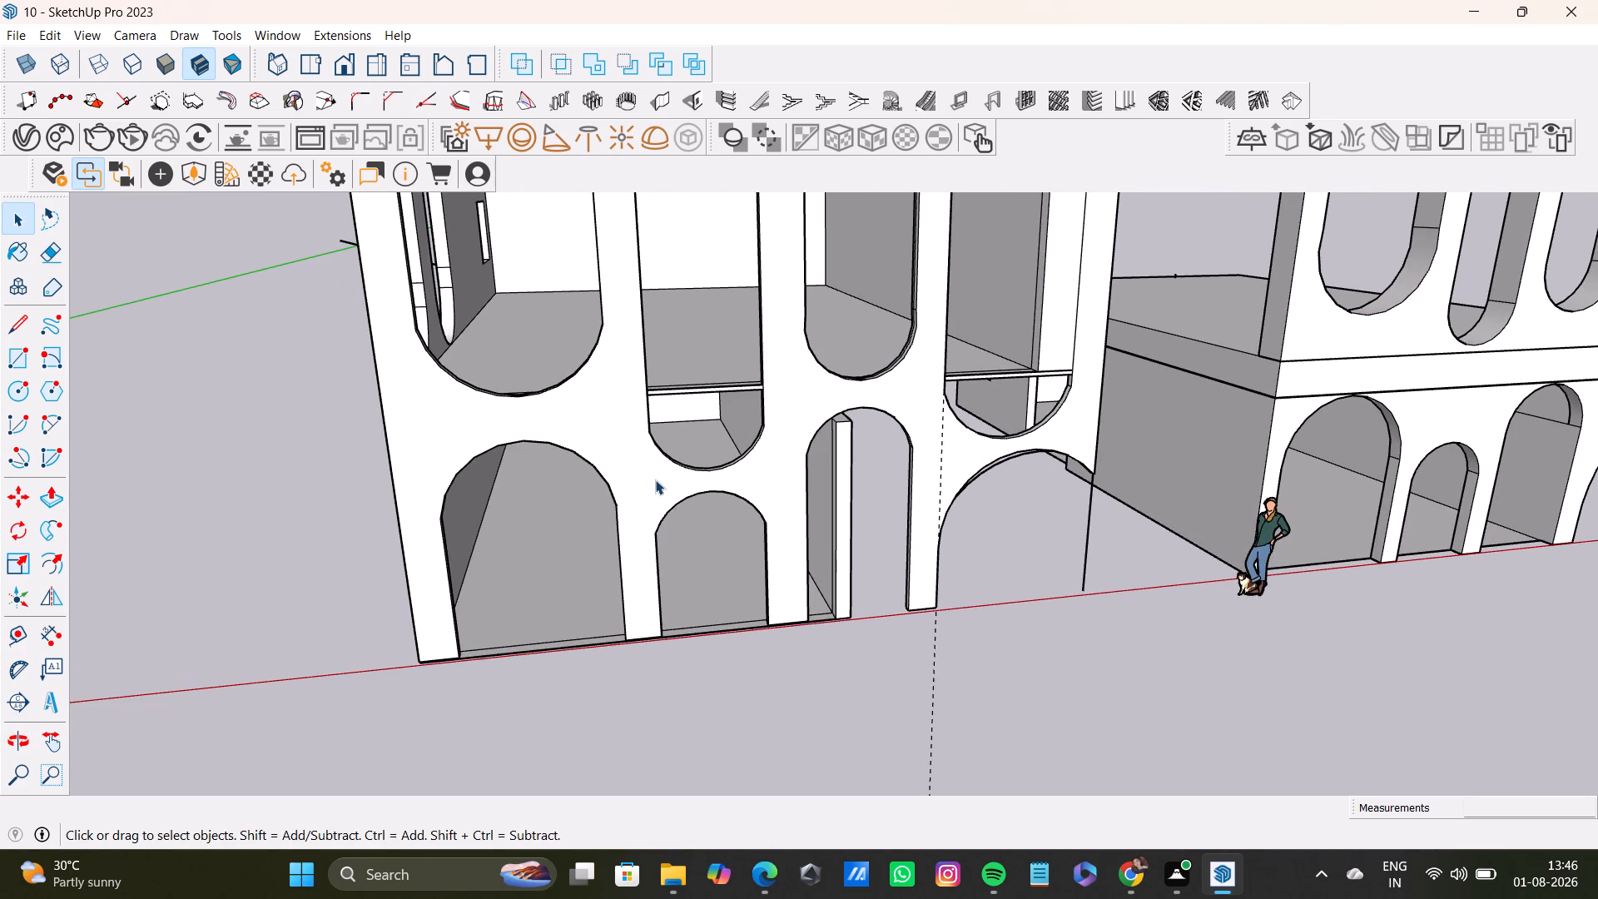
Open the floor slab group behind the arches and push its underside down about 1' 8" to thicken the first-floor slab.
middle_click_drag(921, 474, 717, 340)
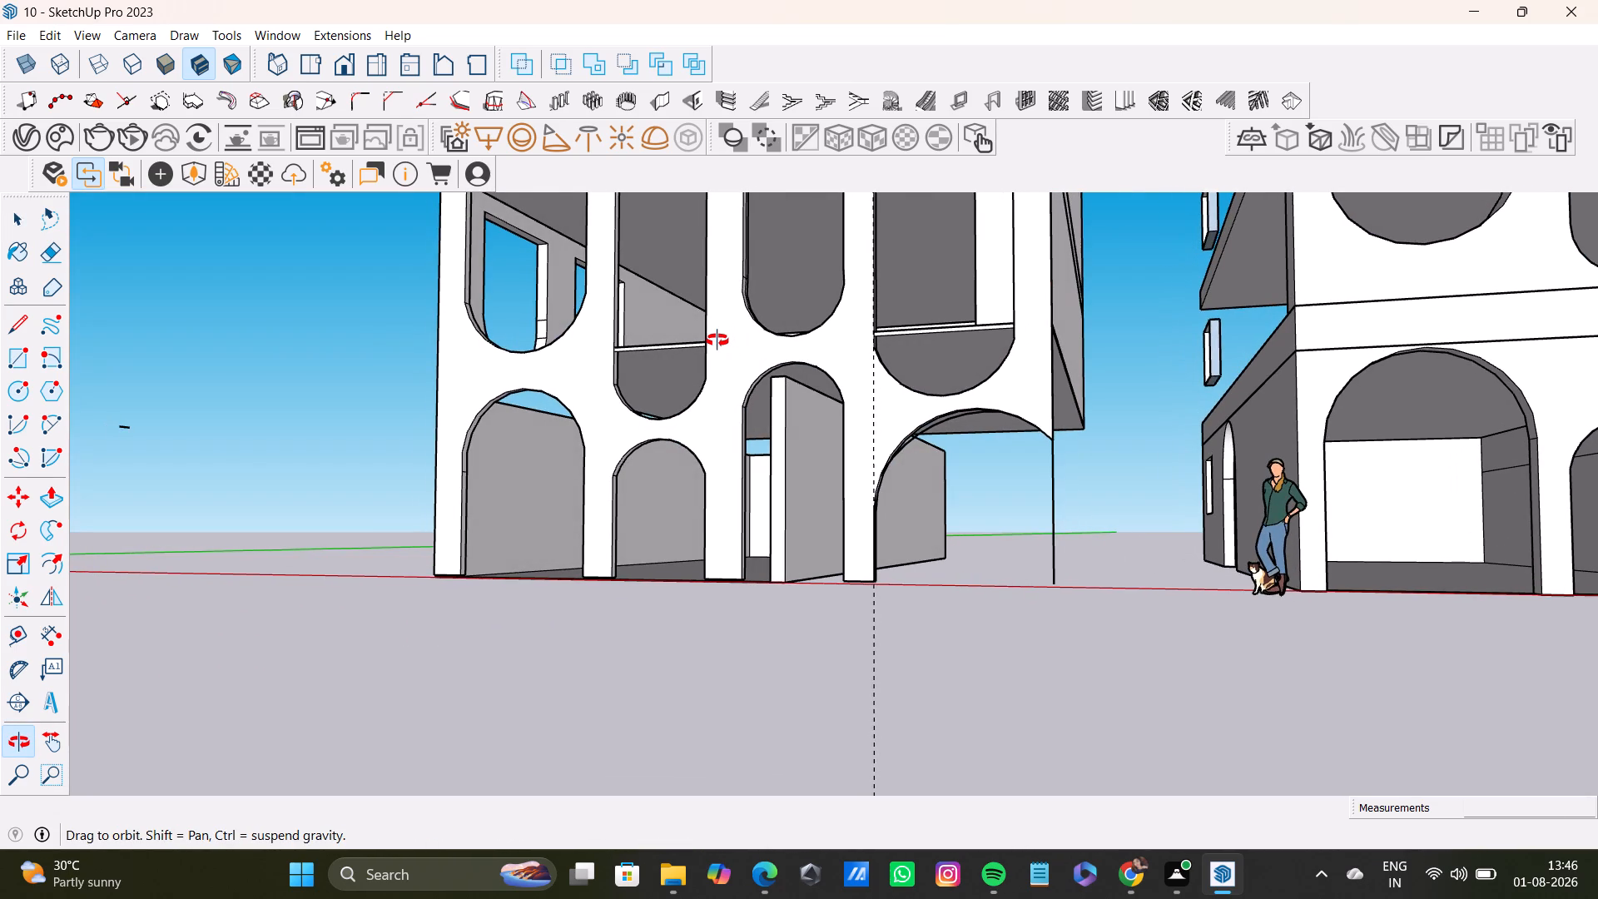
middle_click_drag(717, 340, 828, 420)
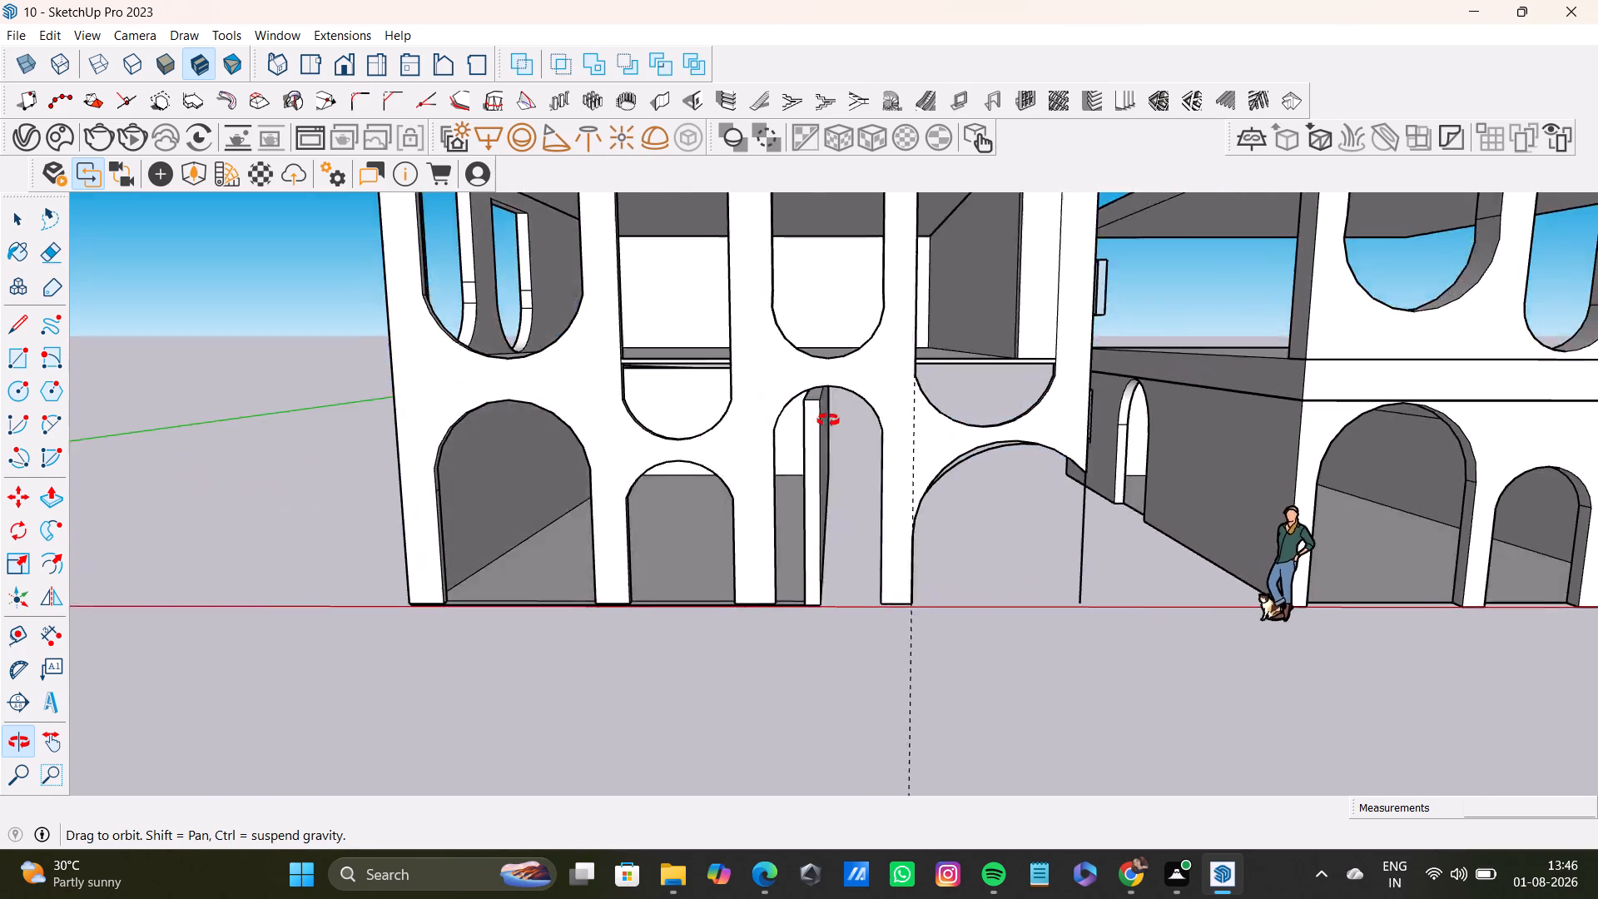
middle_click_drag(828, 420, 766, 551)
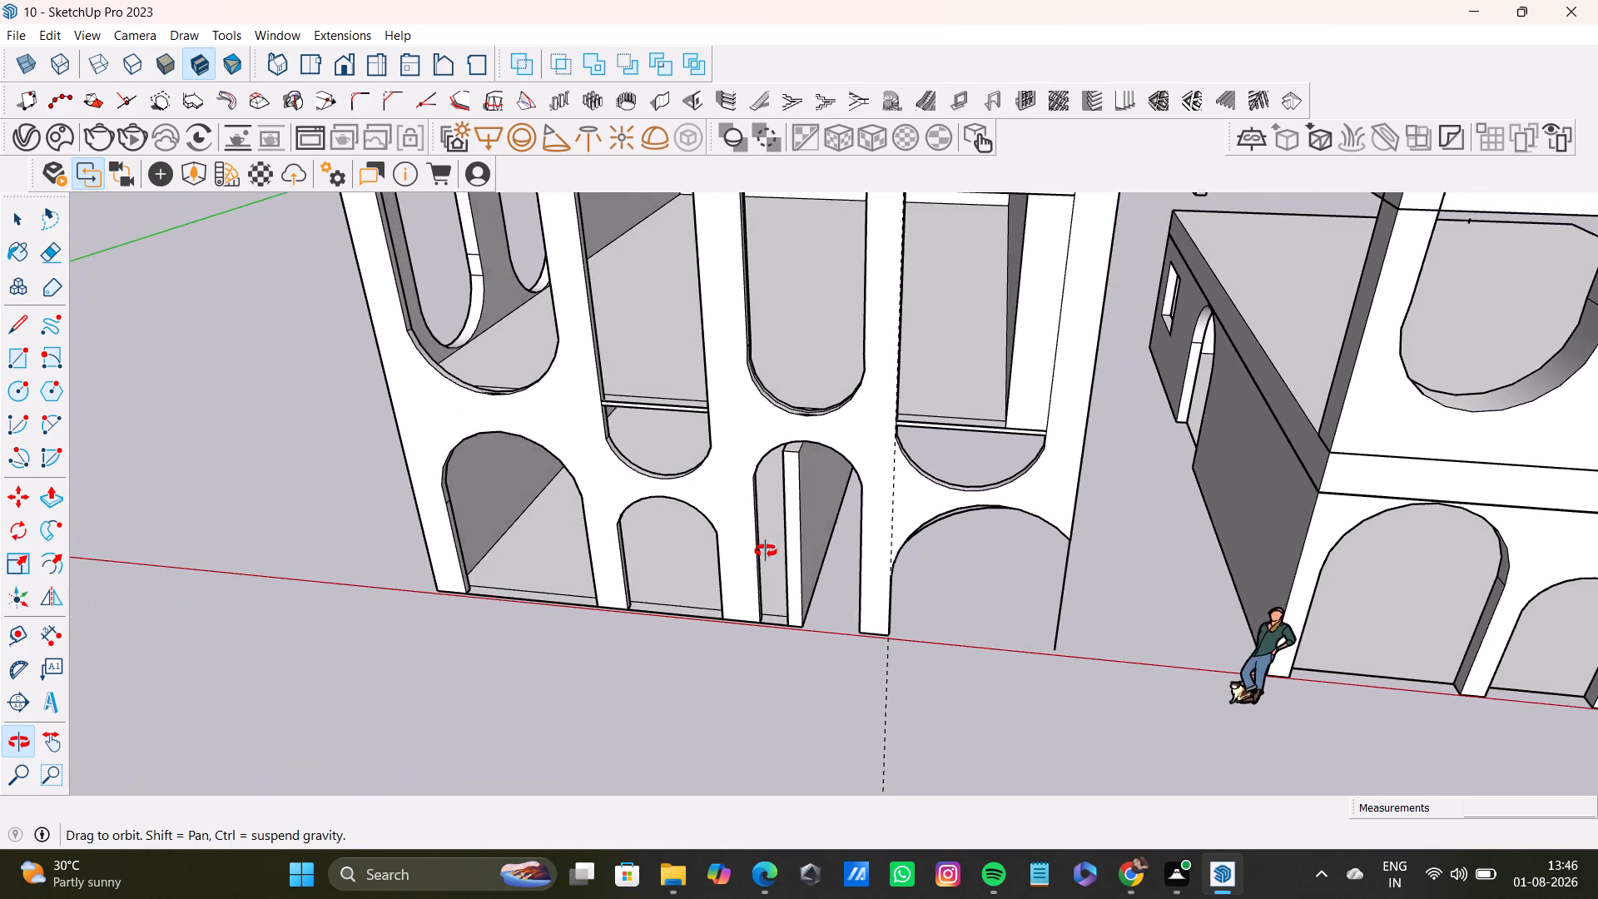
middle_click_drag(766, 551, 682, 442)
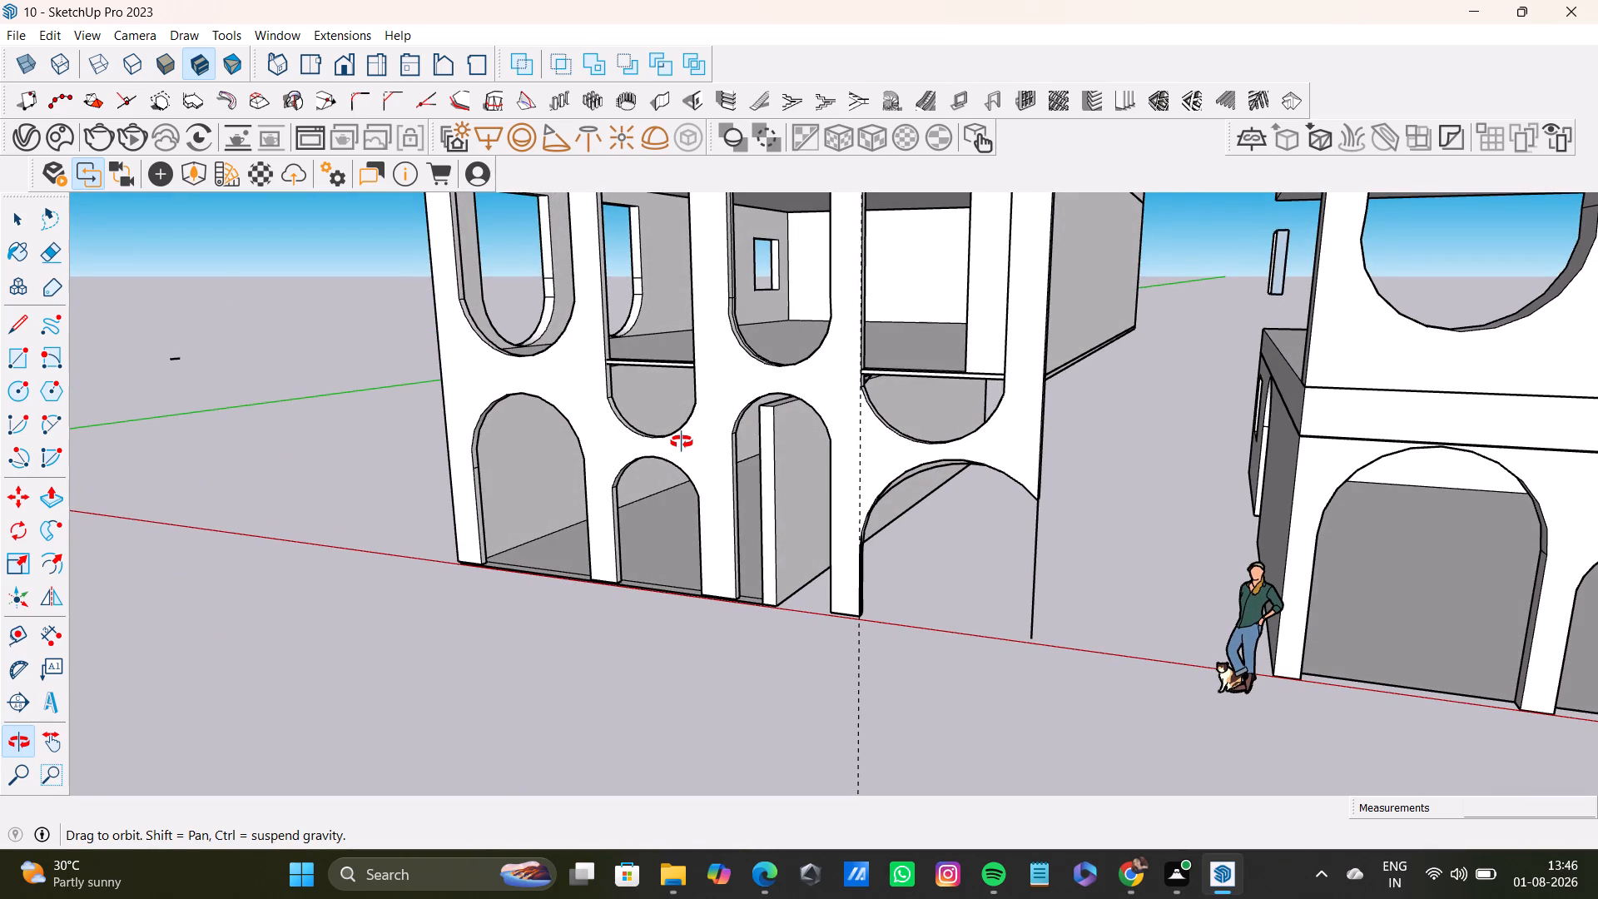
middle_click_drag(682, 442, 653, 299)
triple_click(1069, 392)
double_click(1069, 392)
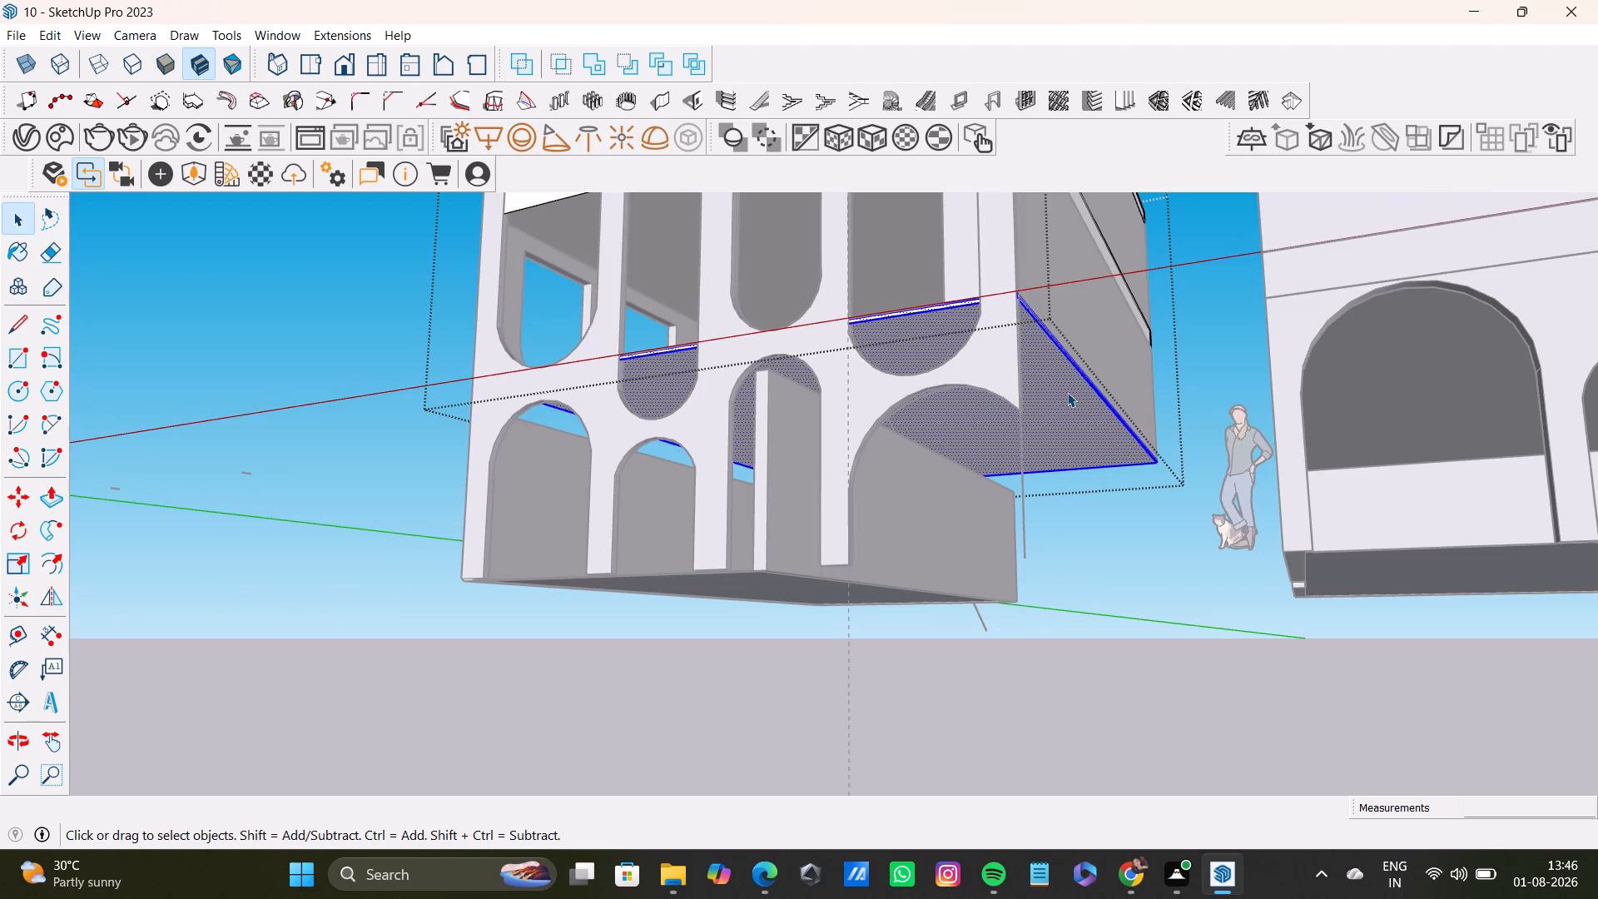
key("p")
left_click(1066, 392)
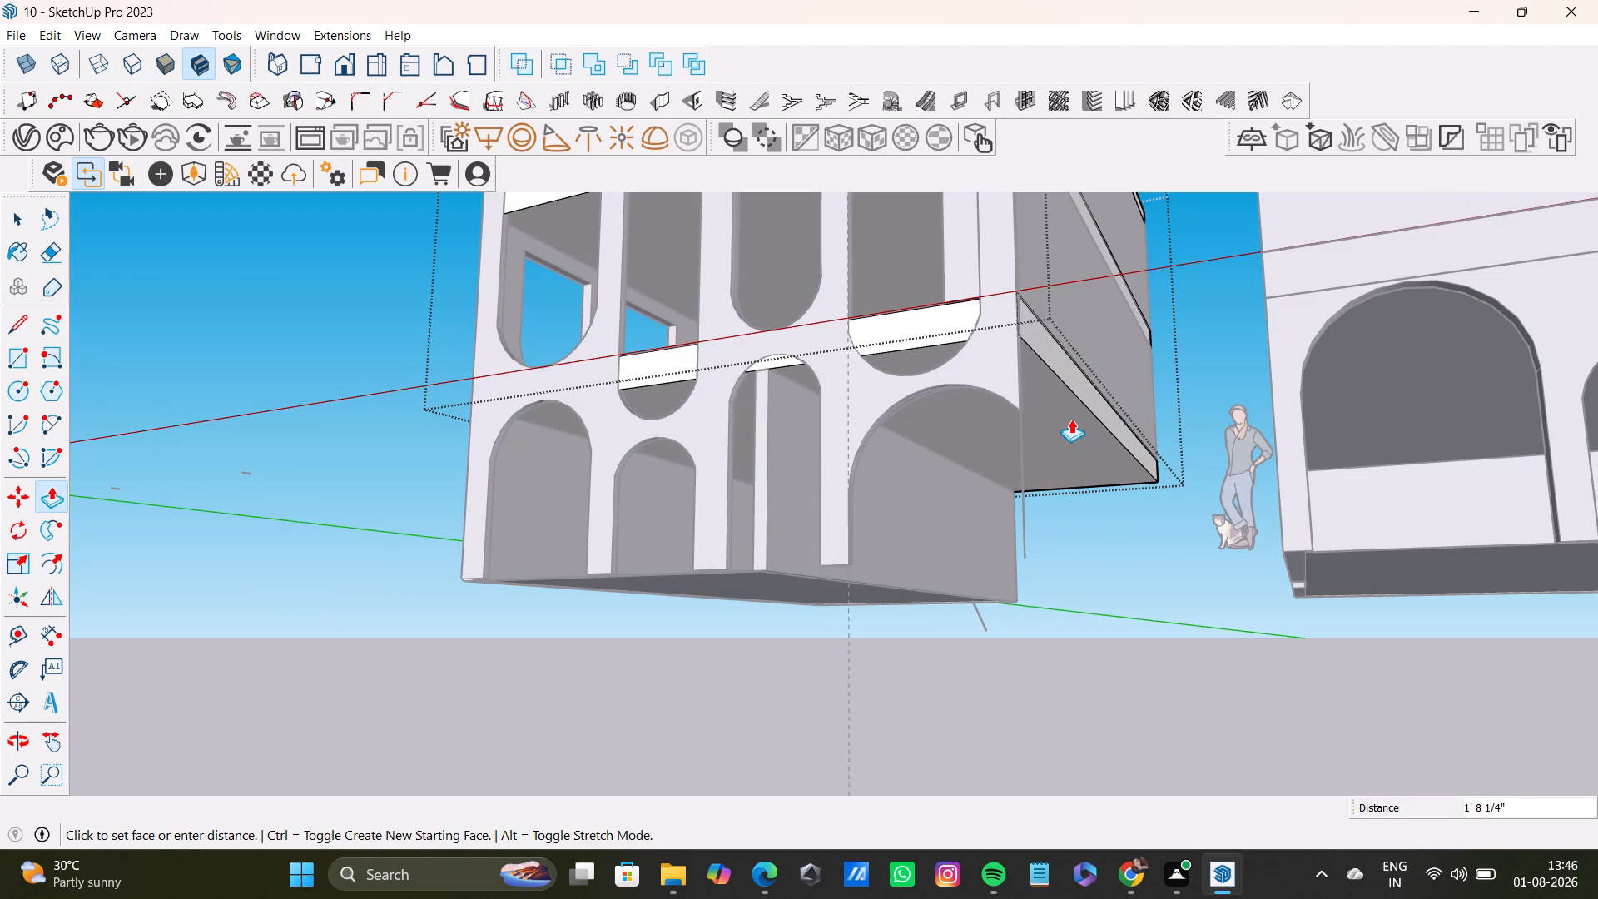
left_click(1071, 419)
key("space")
left_click(436, 400)
Examine the thickened floor slab behind the facade openings from the front, from below and from the side.
middle_click_drag(710, 445, 826, 591)
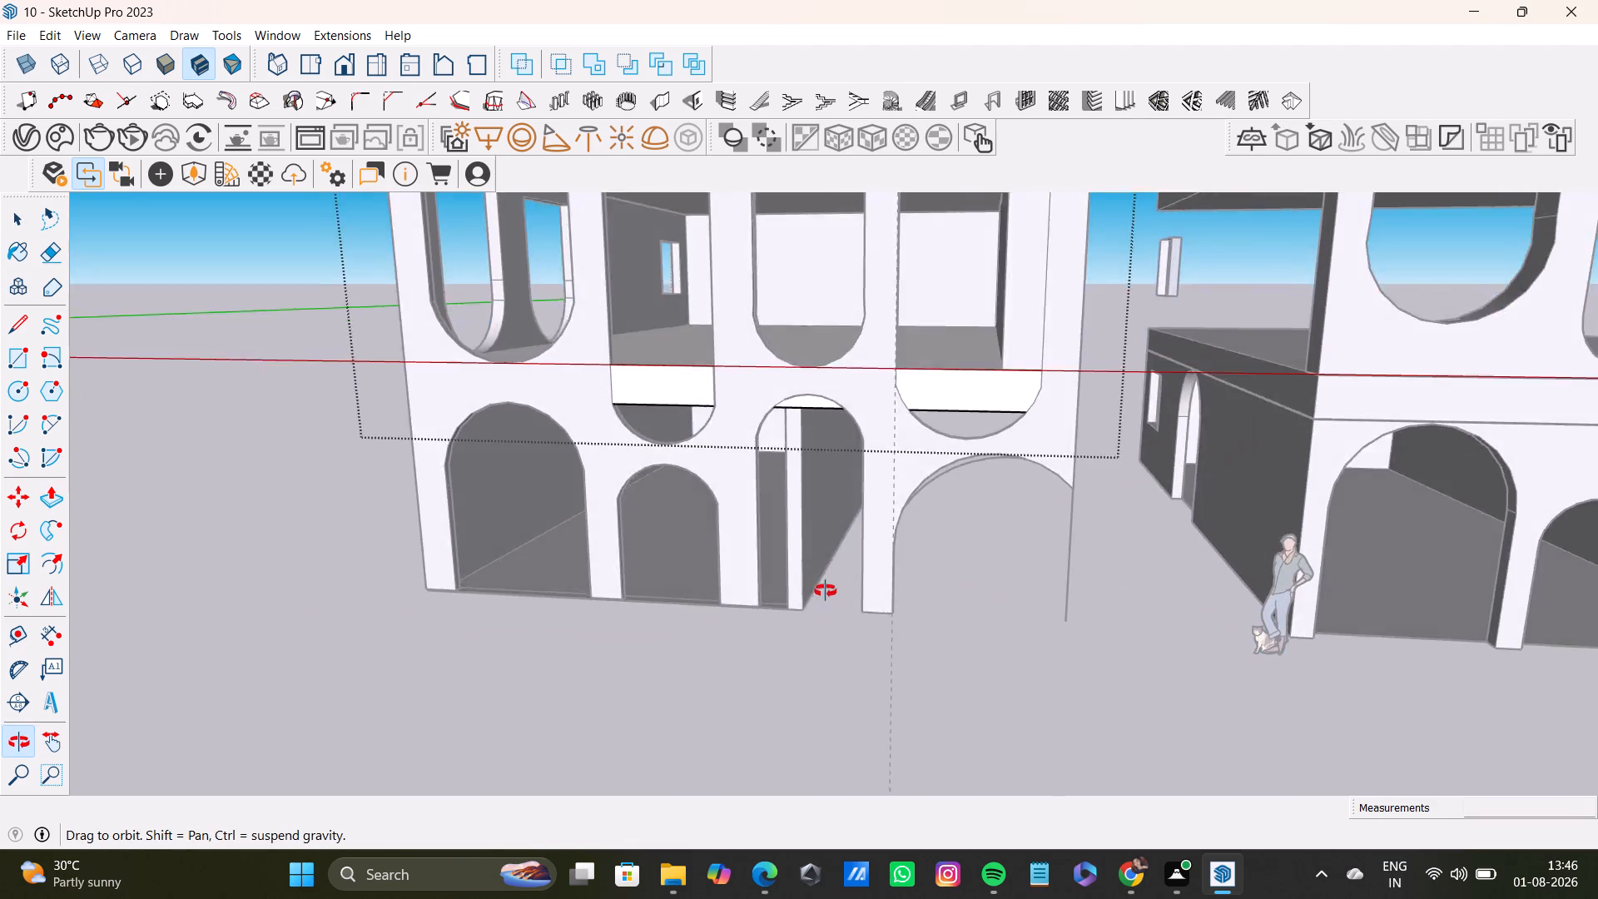
middle_click_drag(826, 591, 881, 678)
scroll(1020, 469, "up", 4)
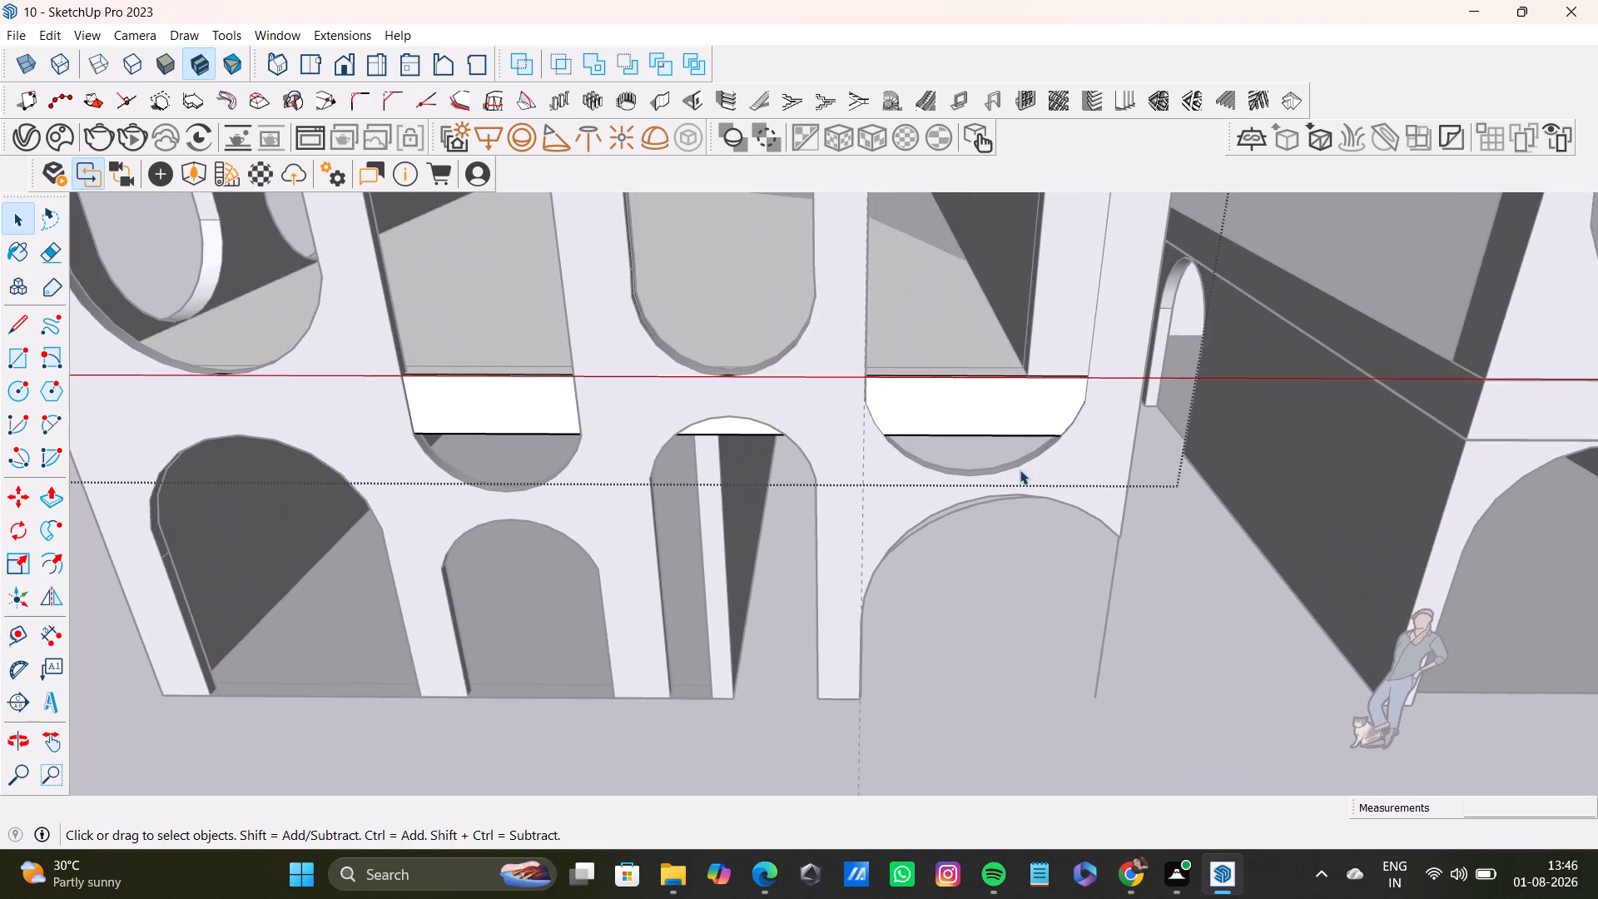
middle_click_drag(1005, 466, 964, 292)
middle_click_drag(987, 480, 965, 277)
middle_click_drag(984, 481, 953, 281)
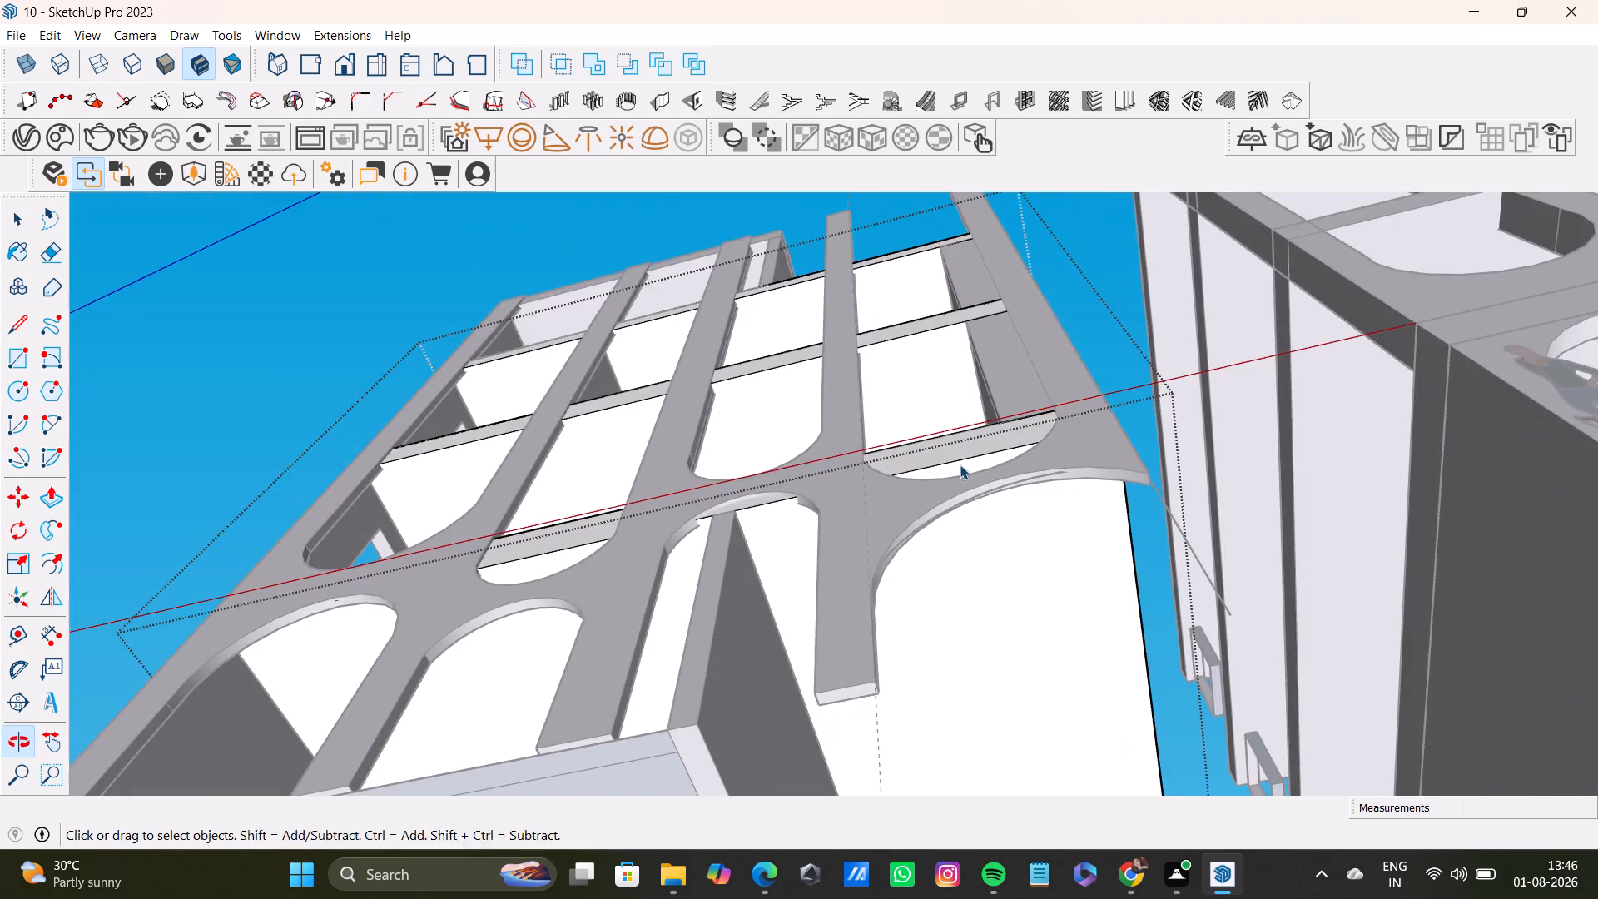
middle_click_drag(981, 546, 744, 627)
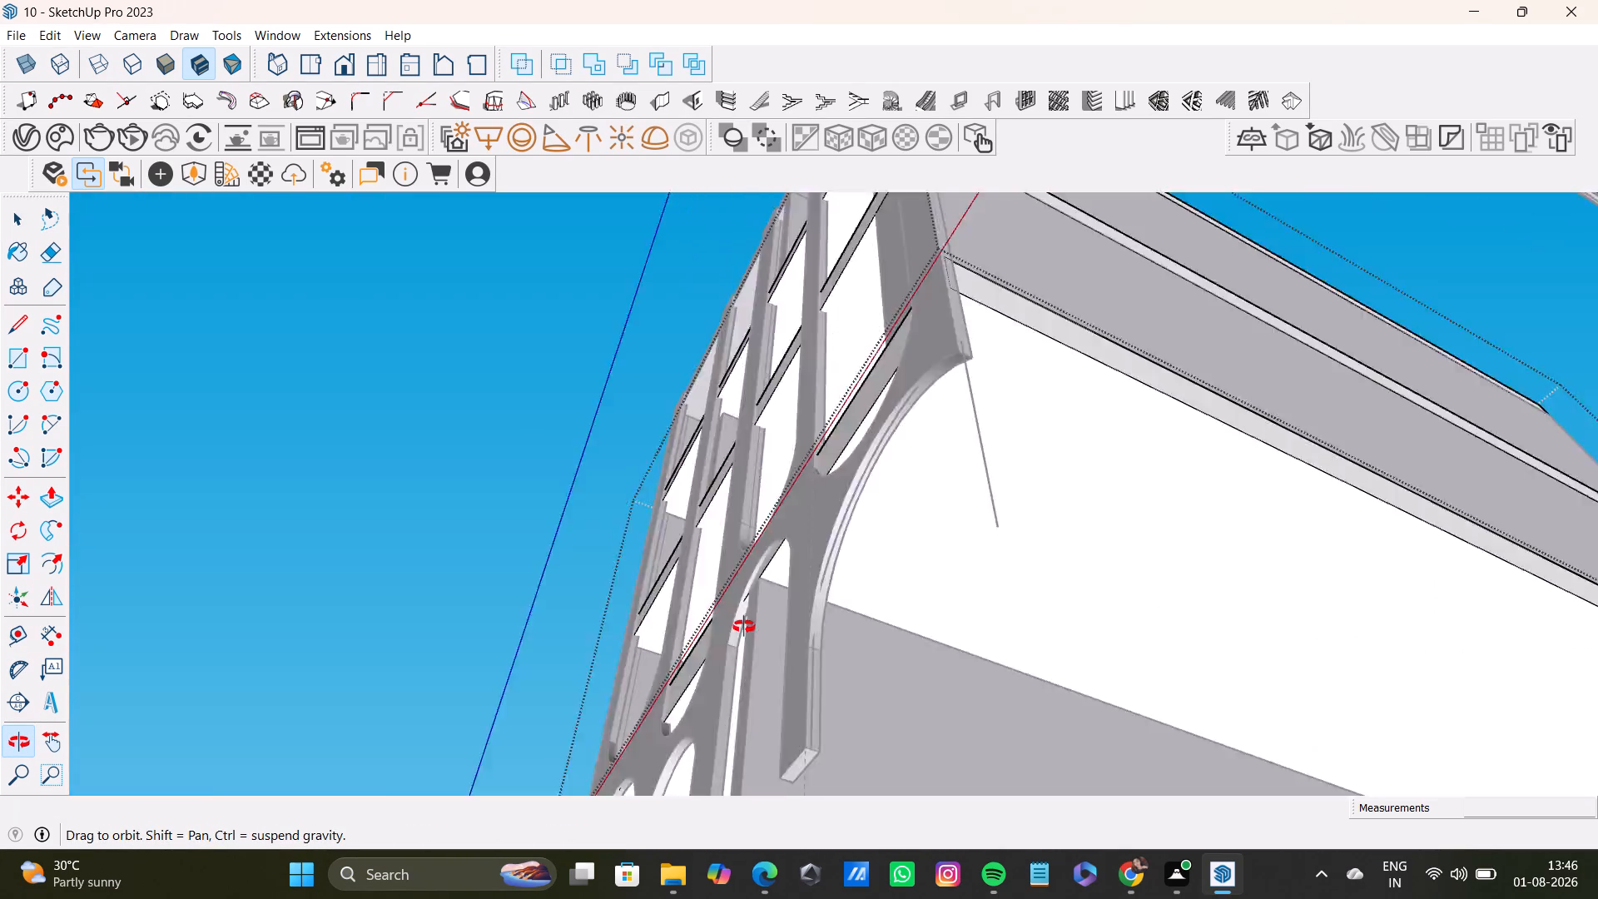
middle_click_drag(744, 627, 1110, 875)
scroll(955, 703, "down", 5)
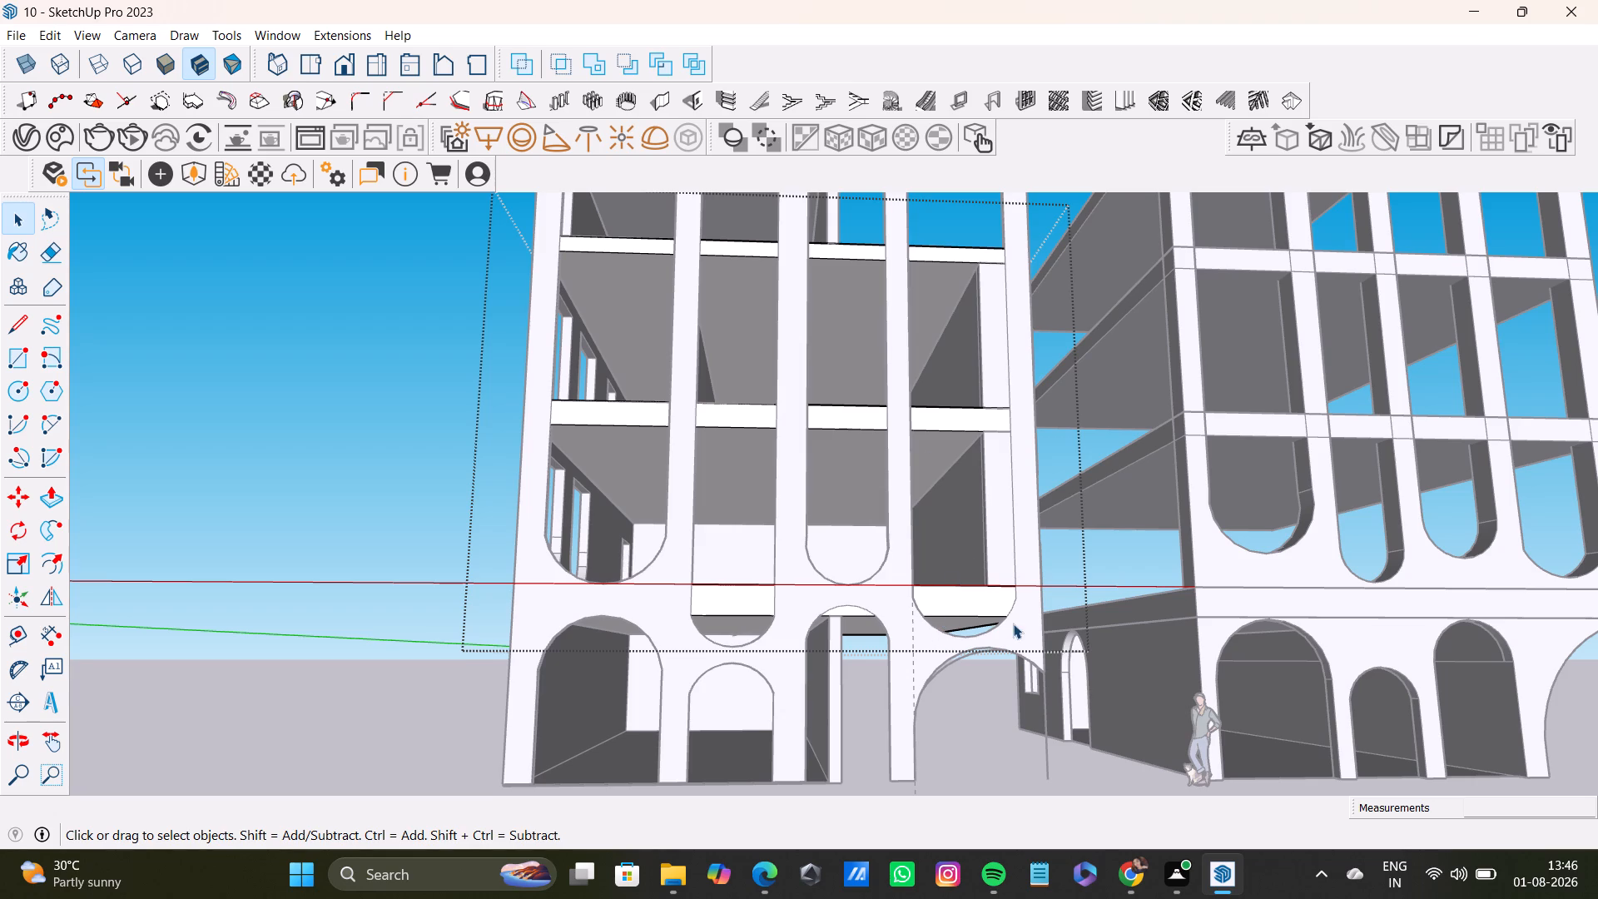
scroll(972, 610, "down", 3)
Exit the floor slab's editing context.
key("space")
left_click(426, 492)
Open the arched facade panel for editing.
scroll(1040, 608, "down", 3)
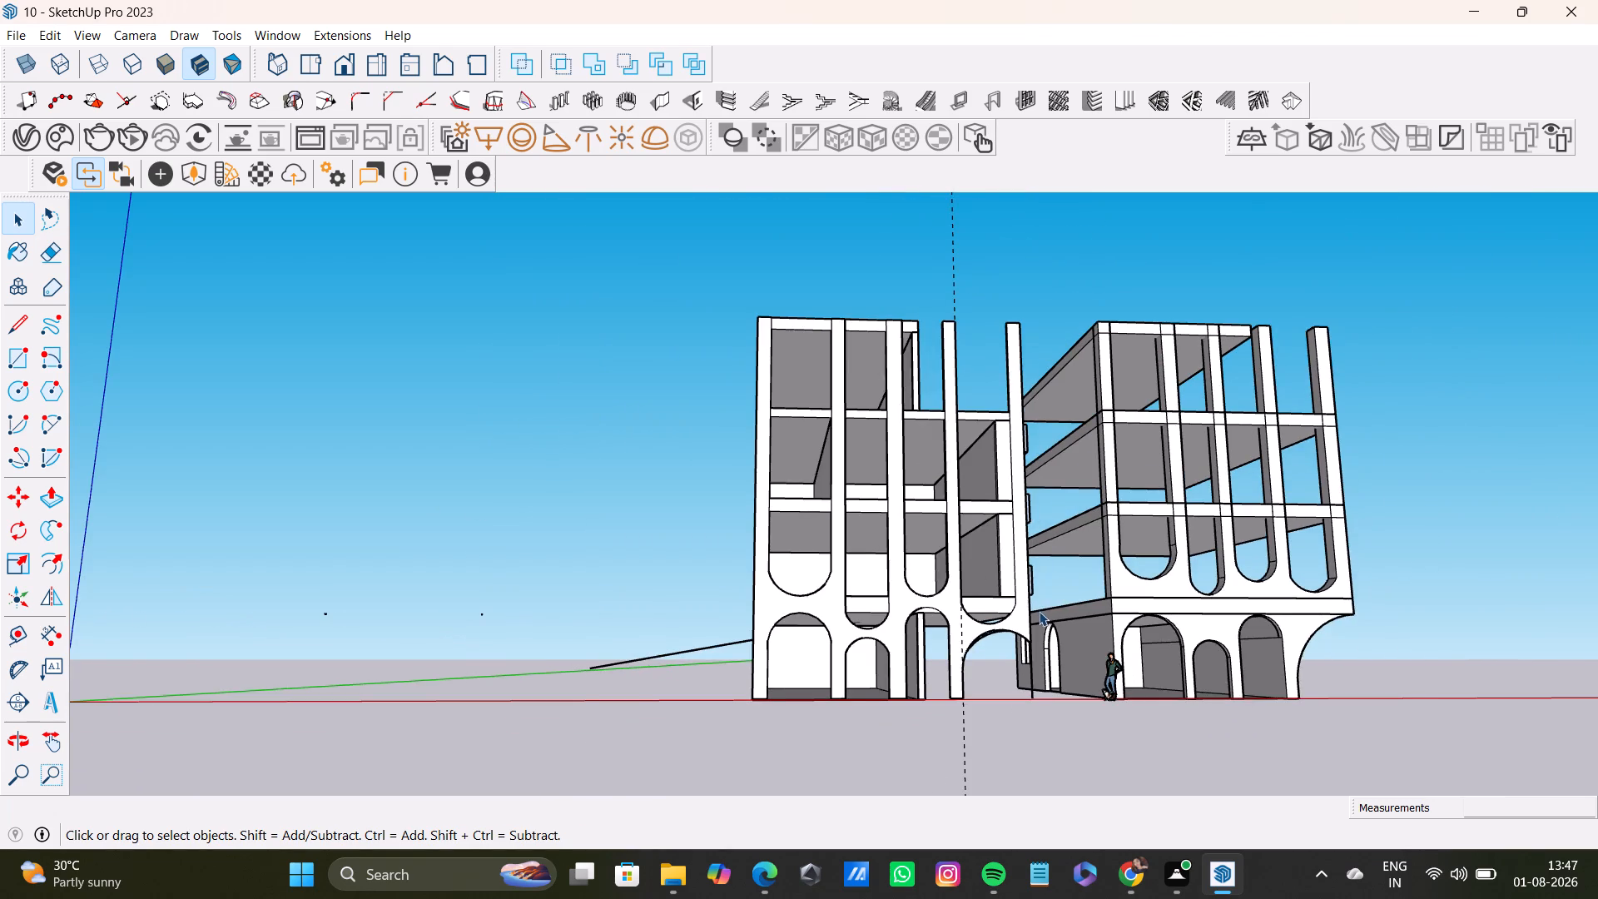
middle_click_drag(1038, 612, 947, 717)
triple_click(1009, 641)
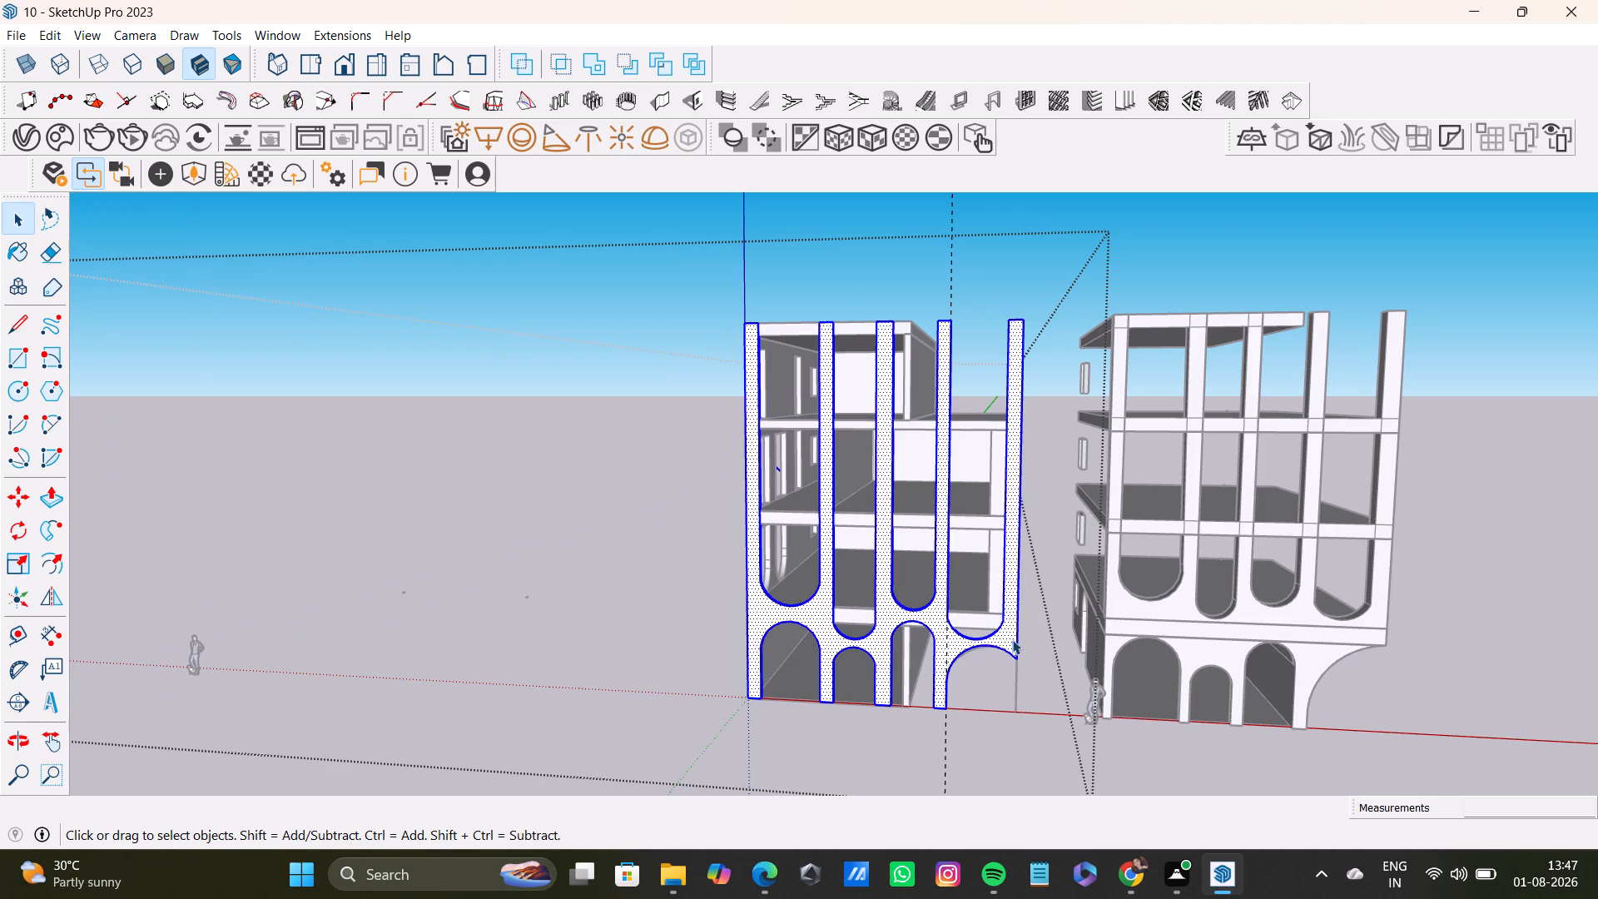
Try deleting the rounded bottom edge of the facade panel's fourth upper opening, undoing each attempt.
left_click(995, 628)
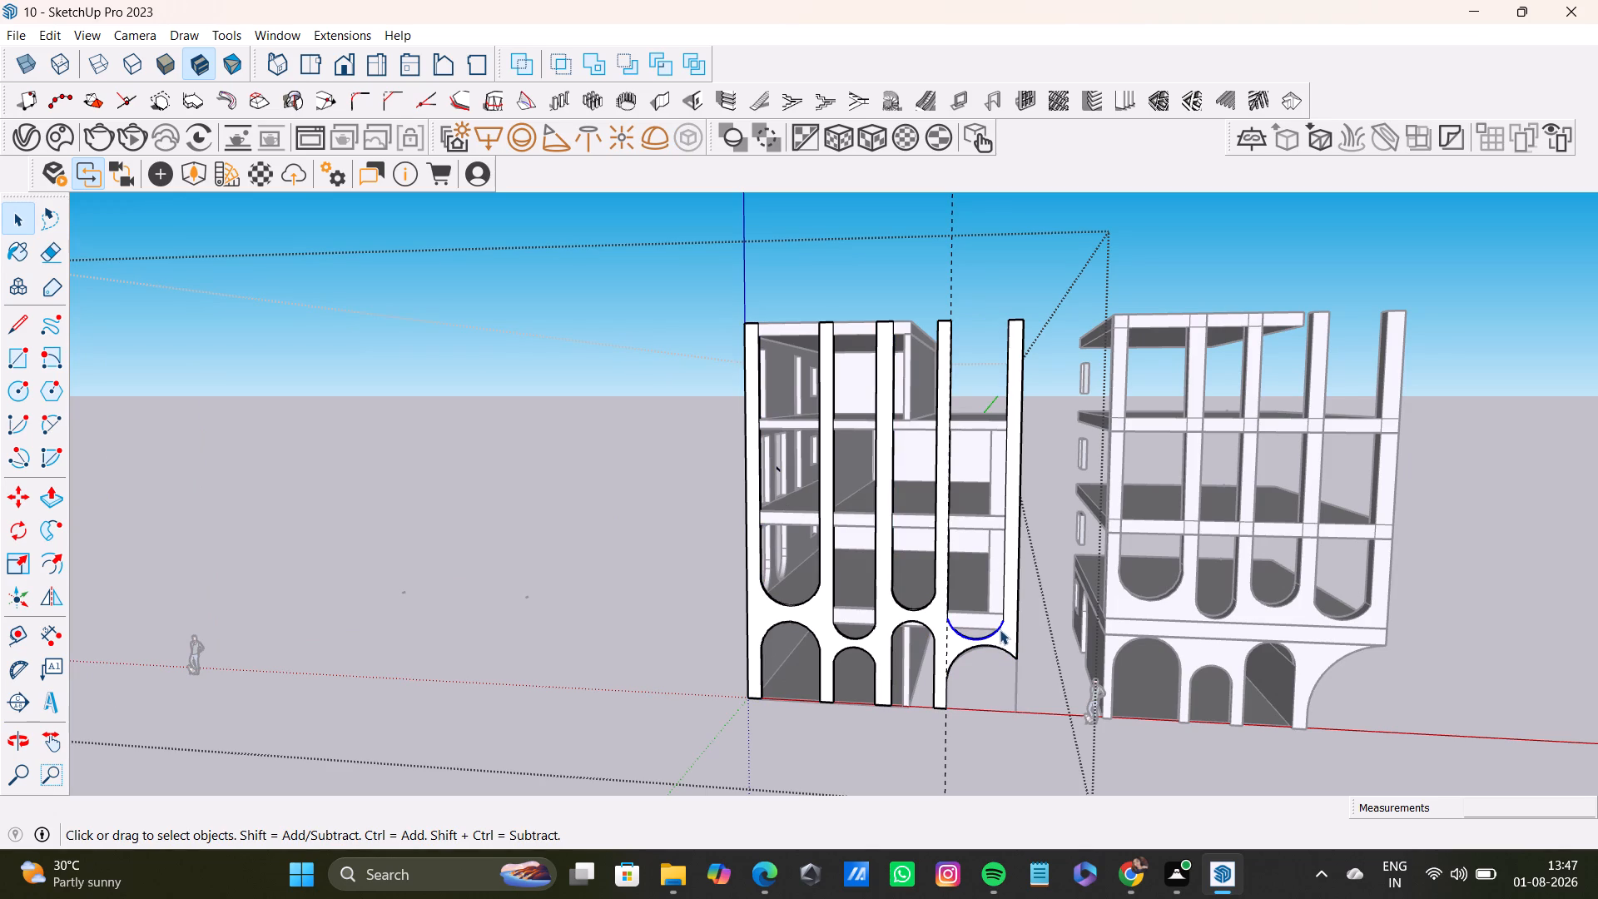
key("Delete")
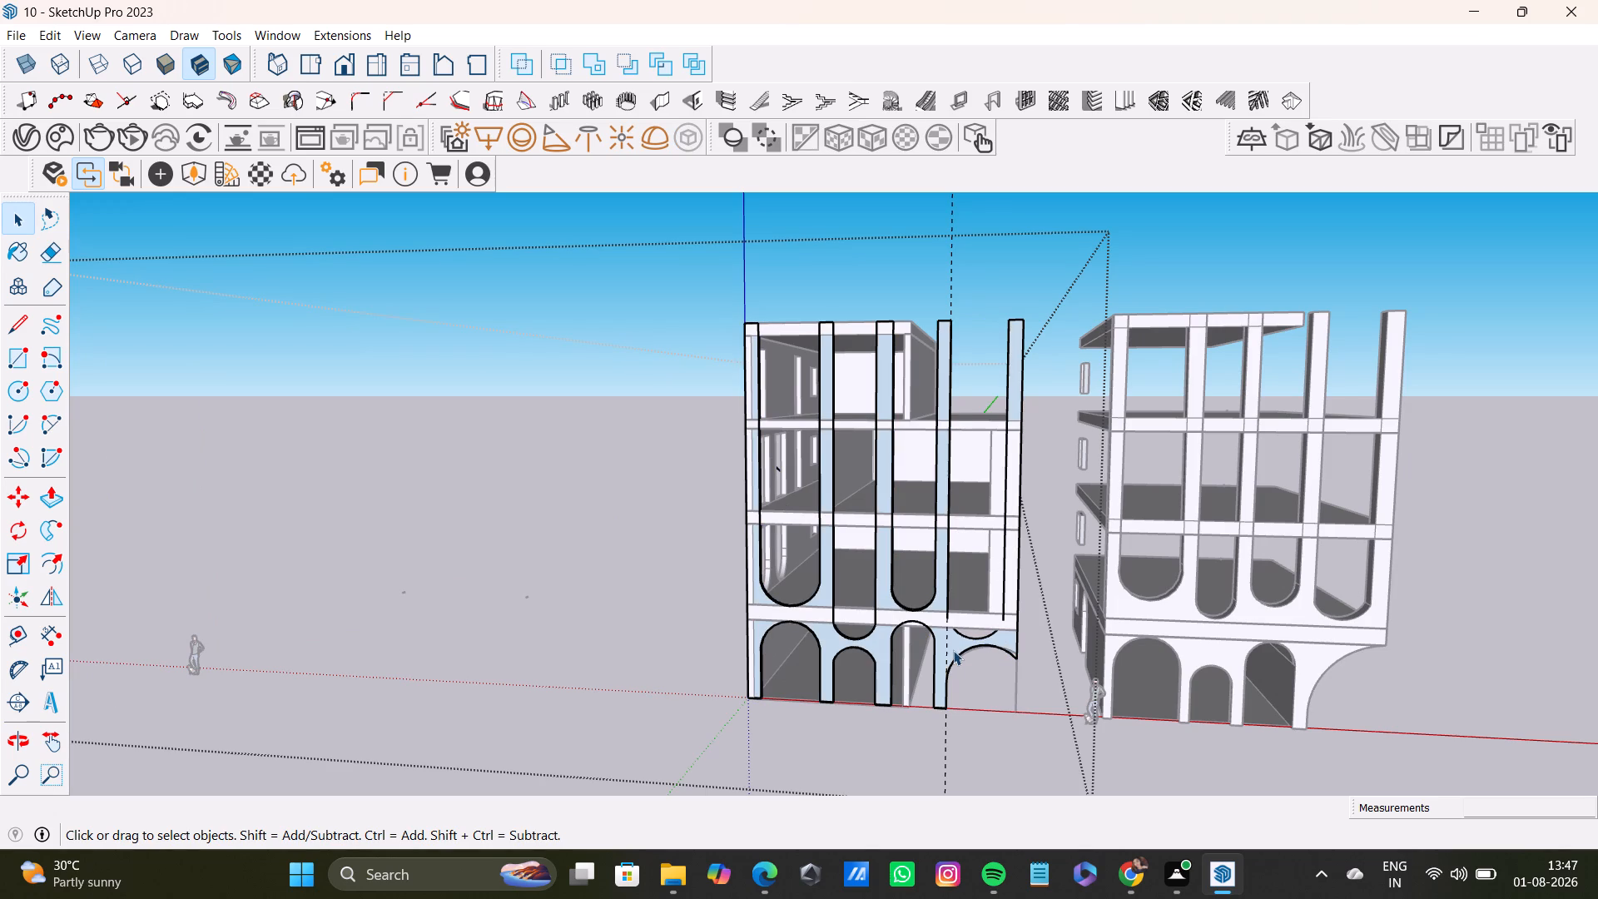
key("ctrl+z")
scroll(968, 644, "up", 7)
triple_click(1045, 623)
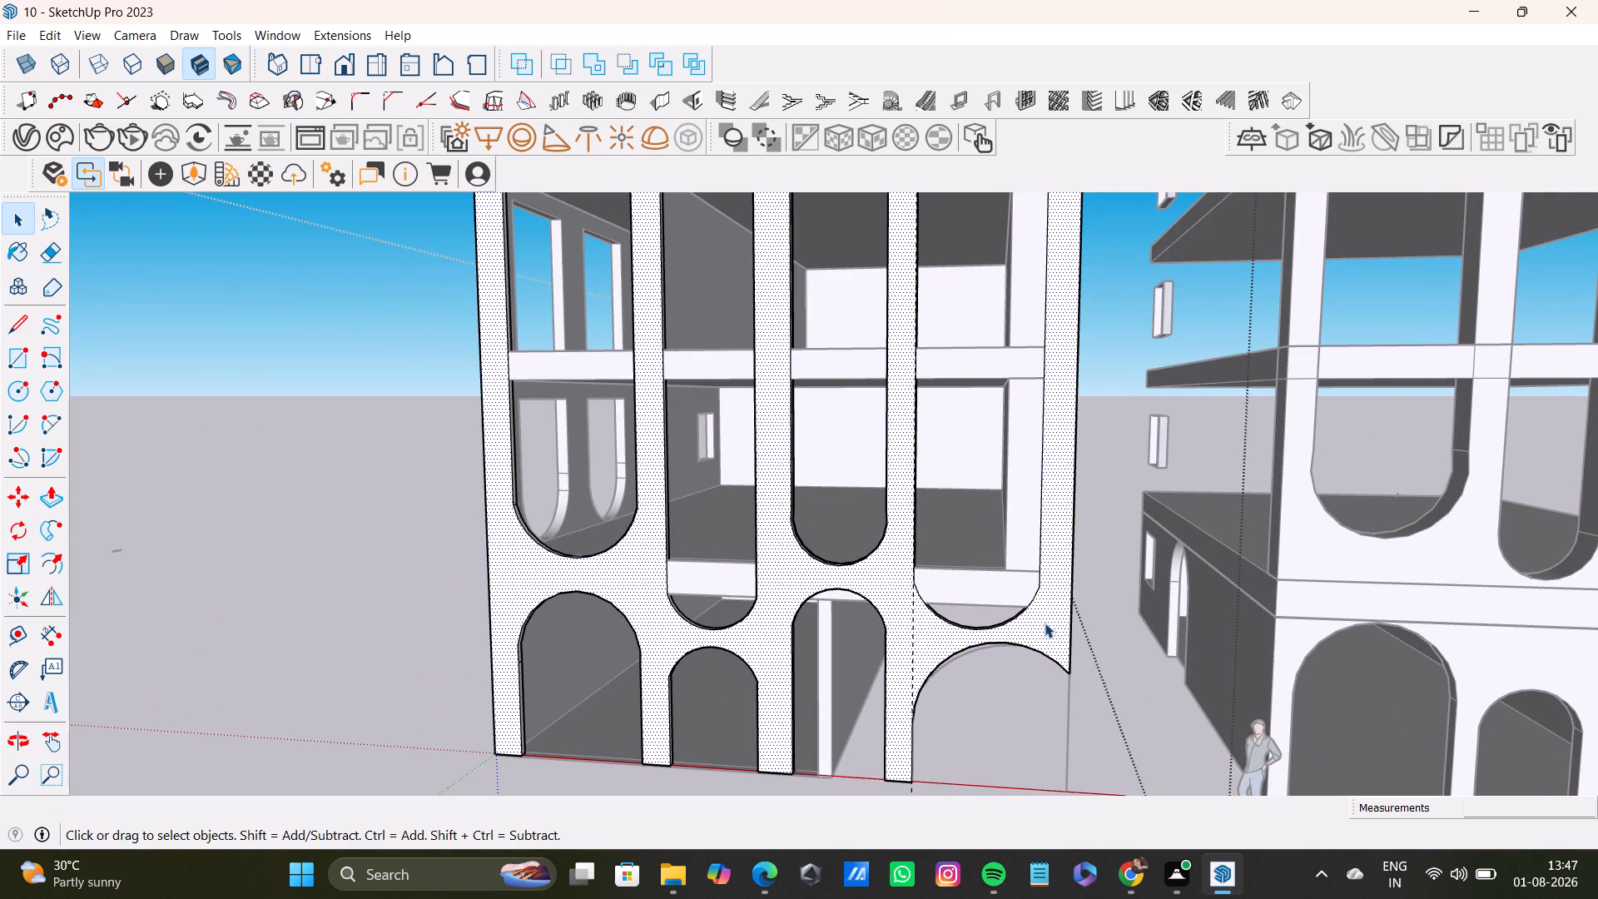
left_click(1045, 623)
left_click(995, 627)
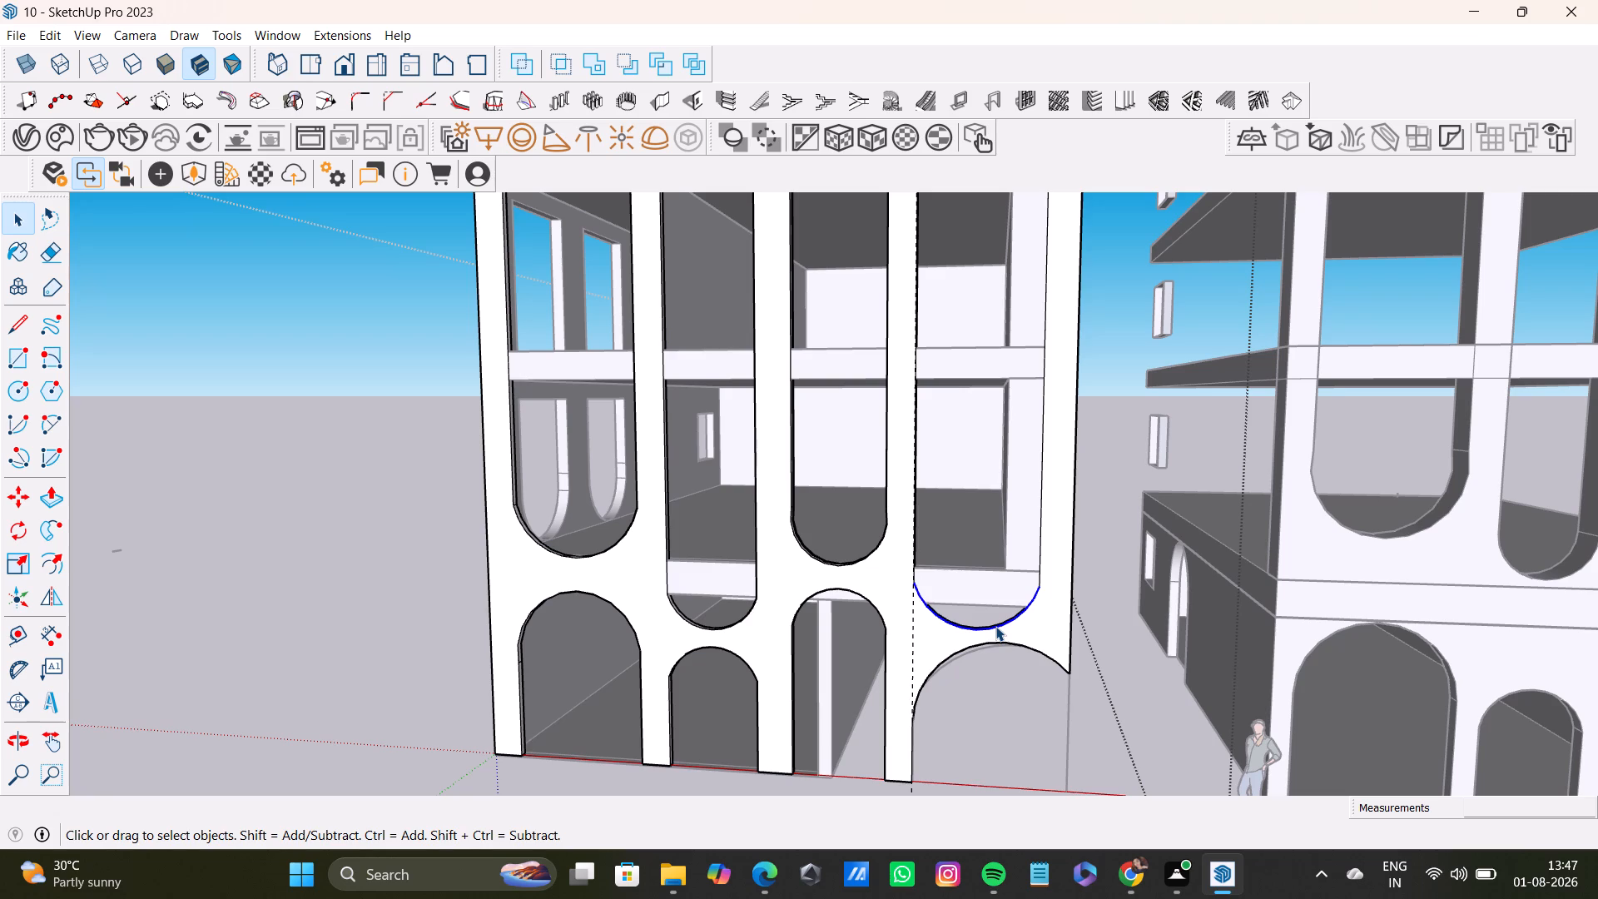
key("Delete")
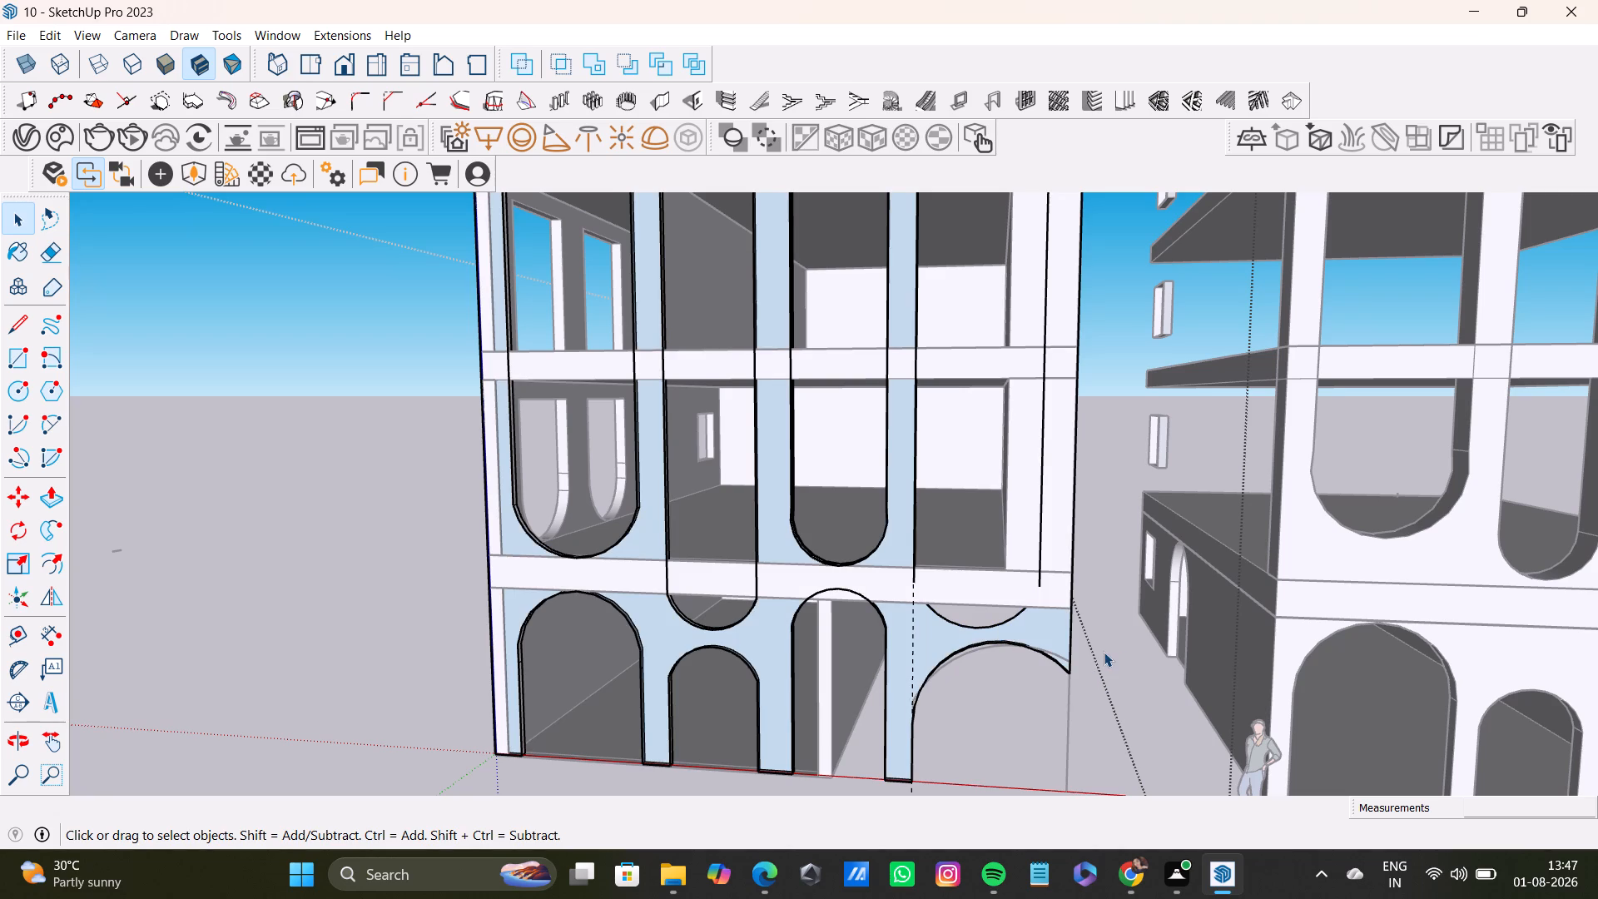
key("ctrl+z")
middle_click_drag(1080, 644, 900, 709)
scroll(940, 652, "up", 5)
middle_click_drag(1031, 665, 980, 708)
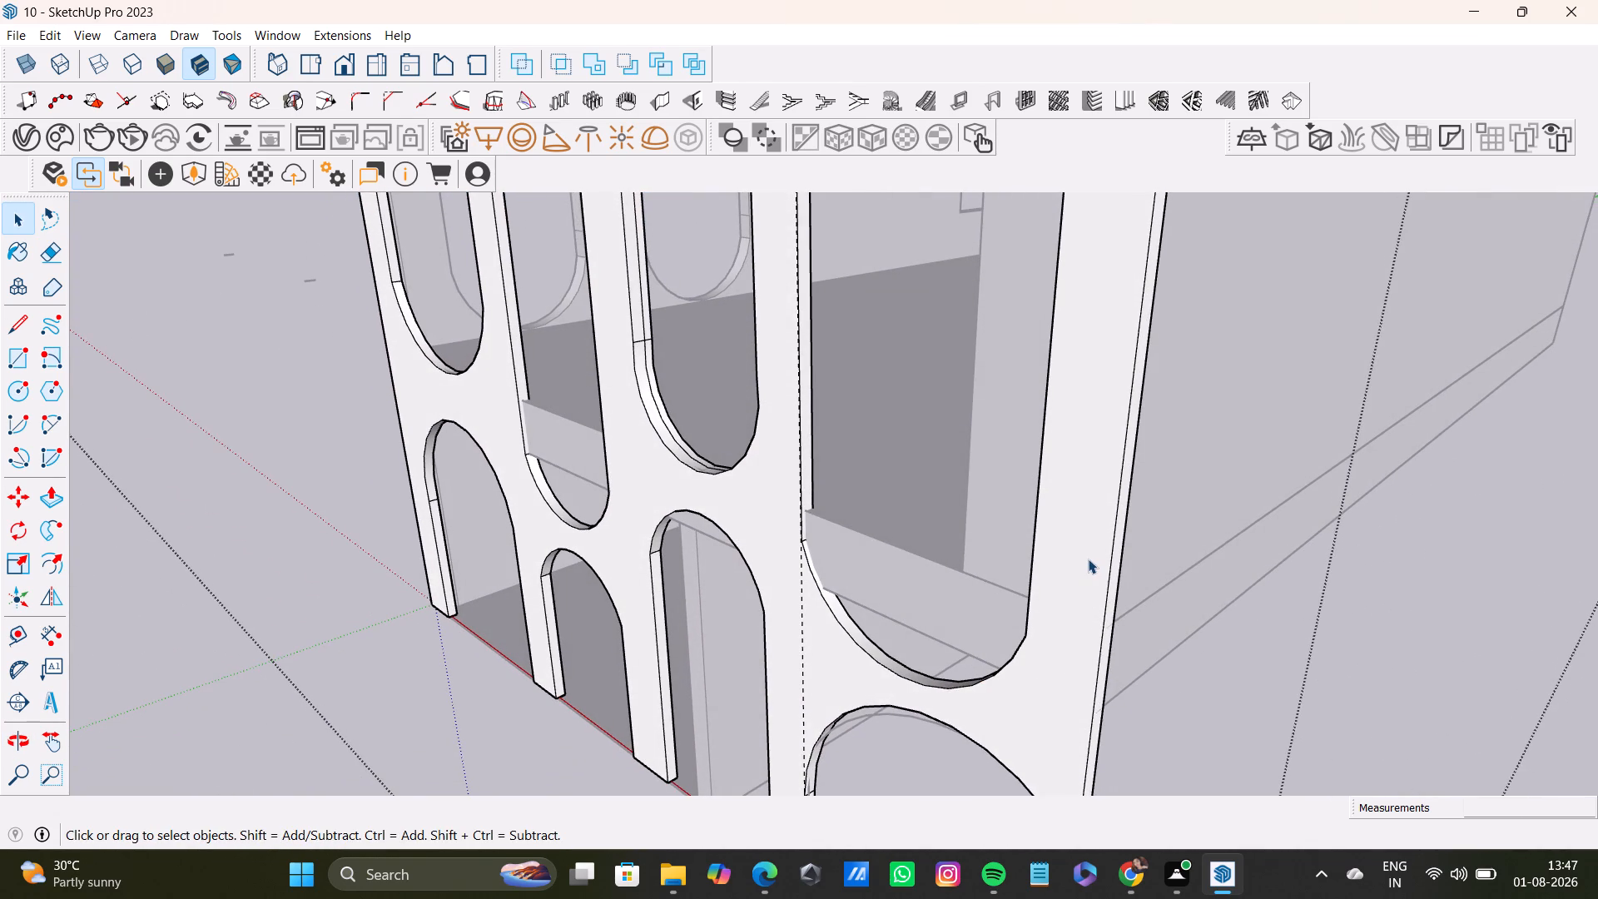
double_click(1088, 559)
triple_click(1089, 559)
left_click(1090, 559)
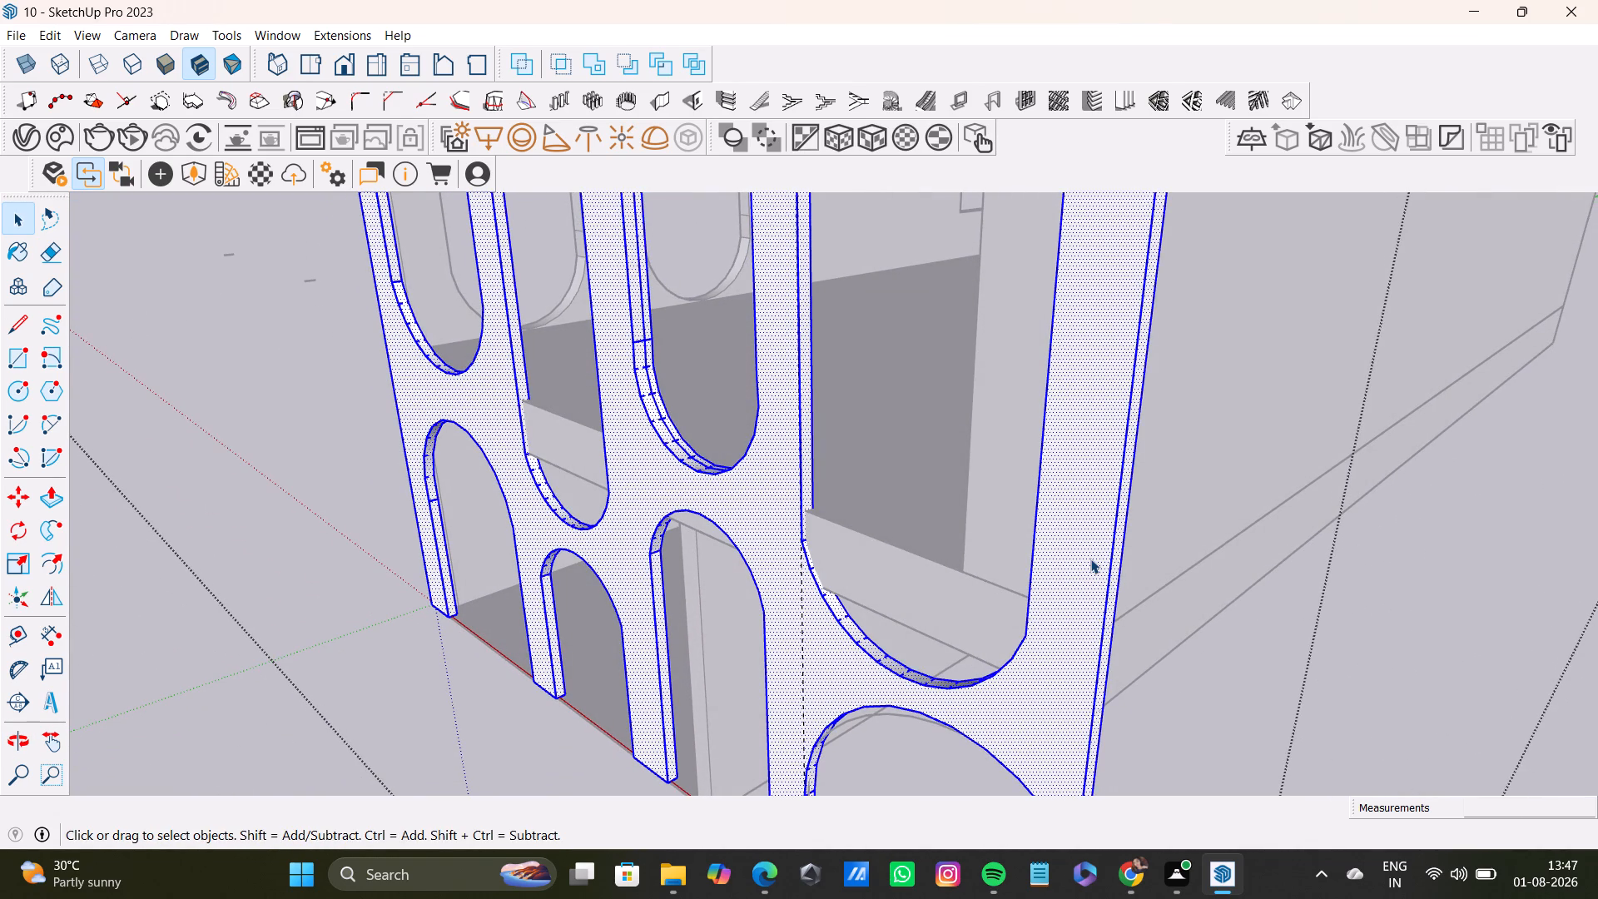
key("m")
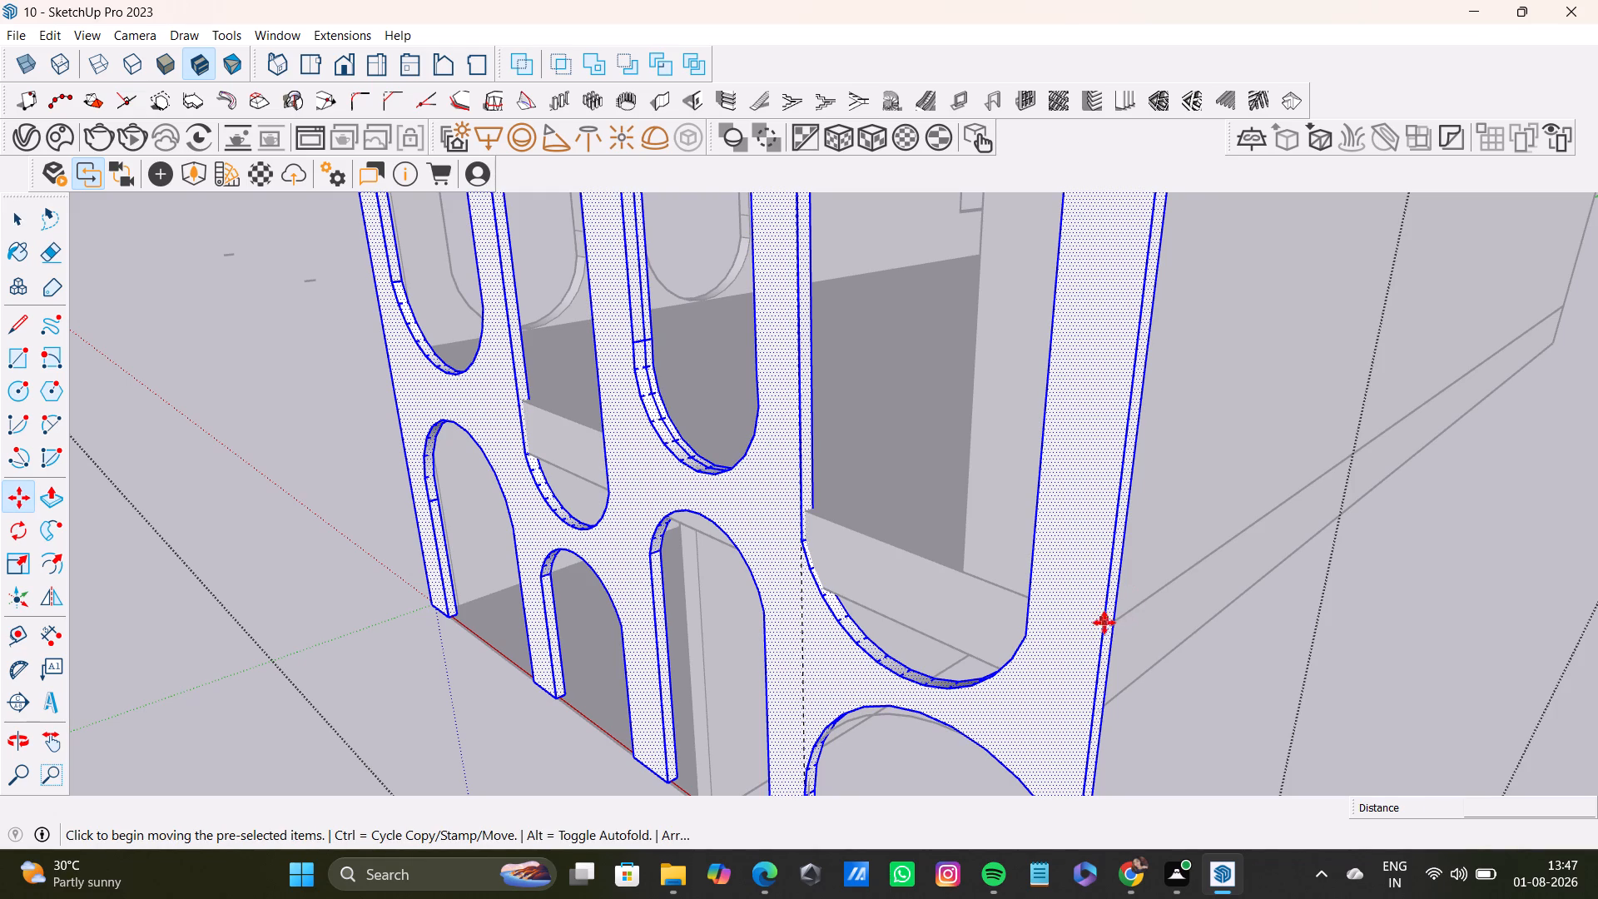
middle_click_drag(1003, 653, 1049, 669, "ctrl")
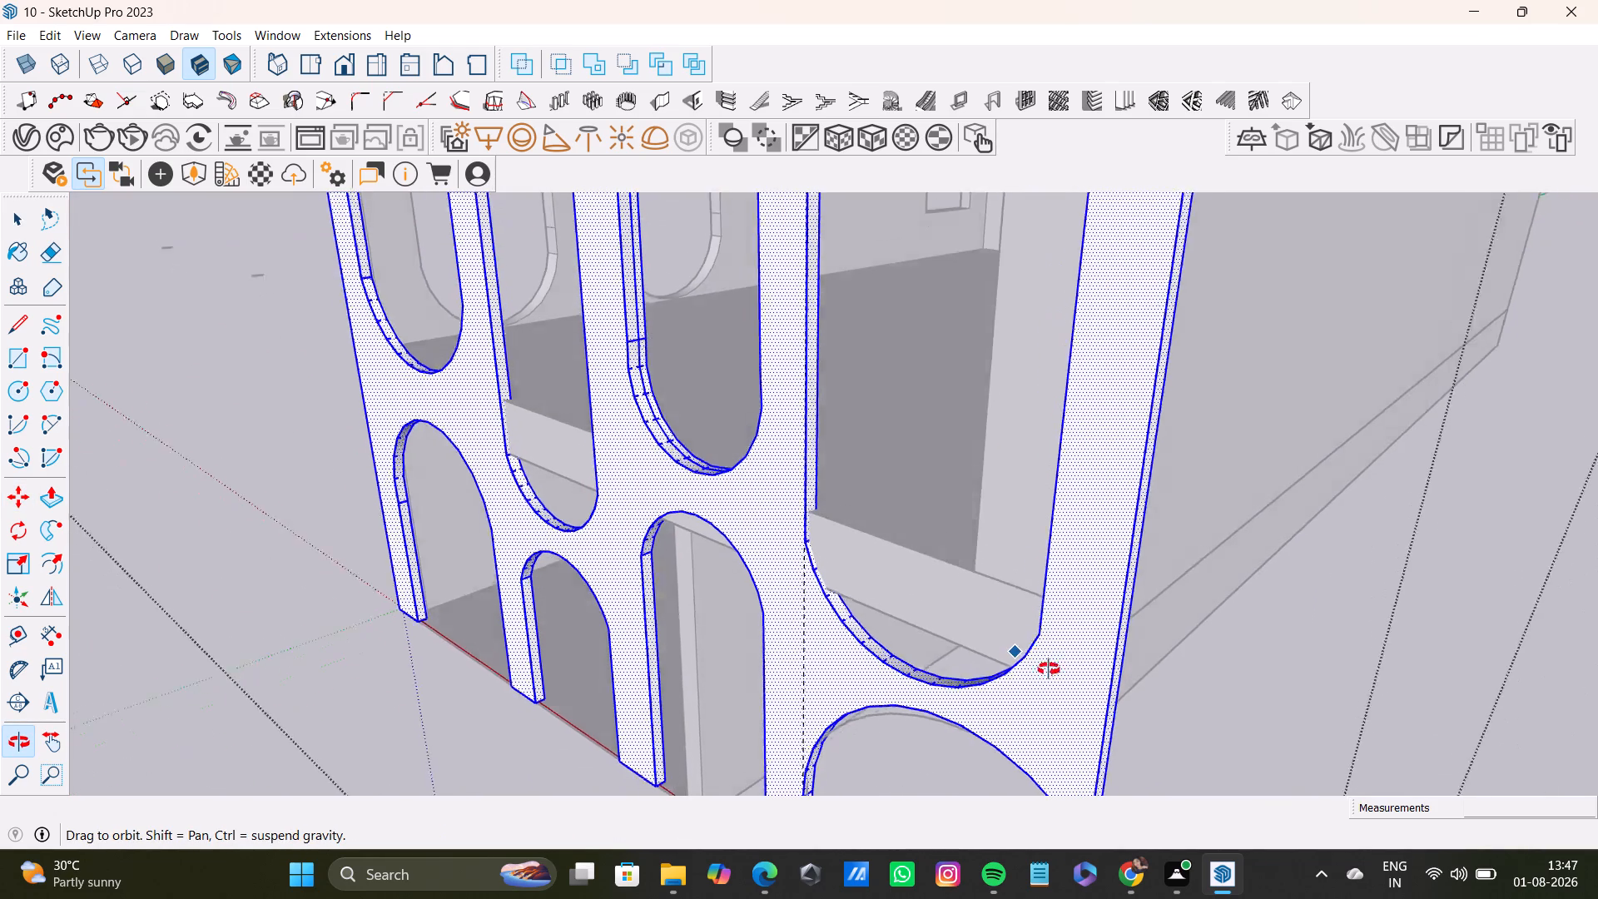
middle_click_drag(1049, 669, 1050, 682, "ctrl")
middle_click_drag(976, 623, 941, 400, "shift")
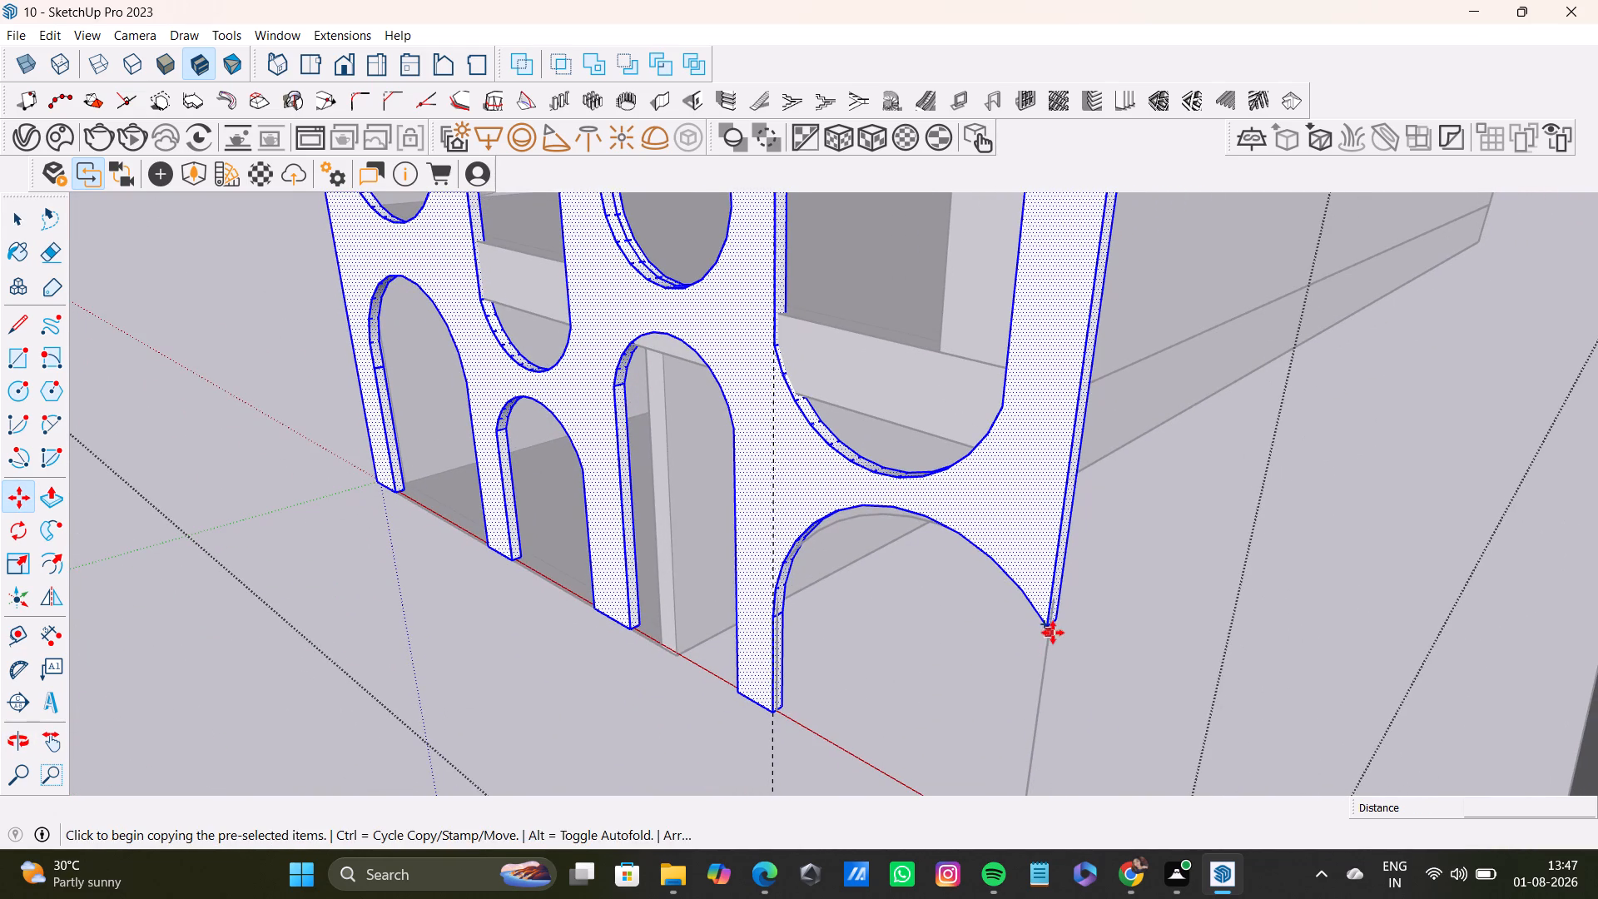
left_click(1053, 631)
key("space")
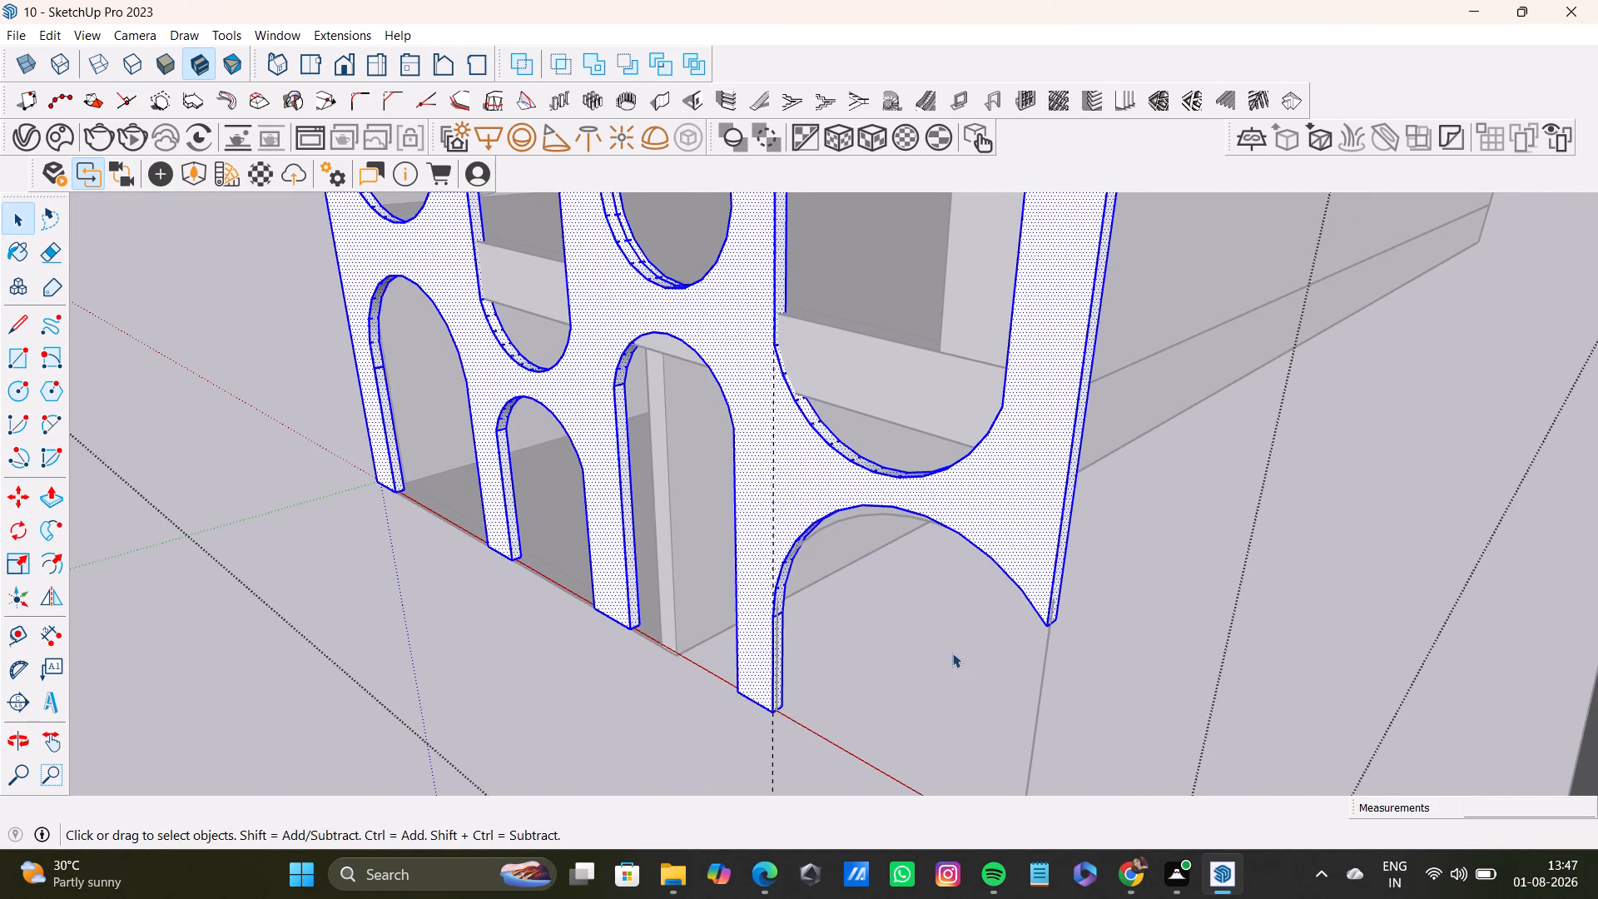
Select all of the facade panel's geometry and move it forward off the building by about 1' 11".
middle_click_drag(1030, 685, 1043, 727)
triple_click(1040, 580)
left_click(1040, 580)
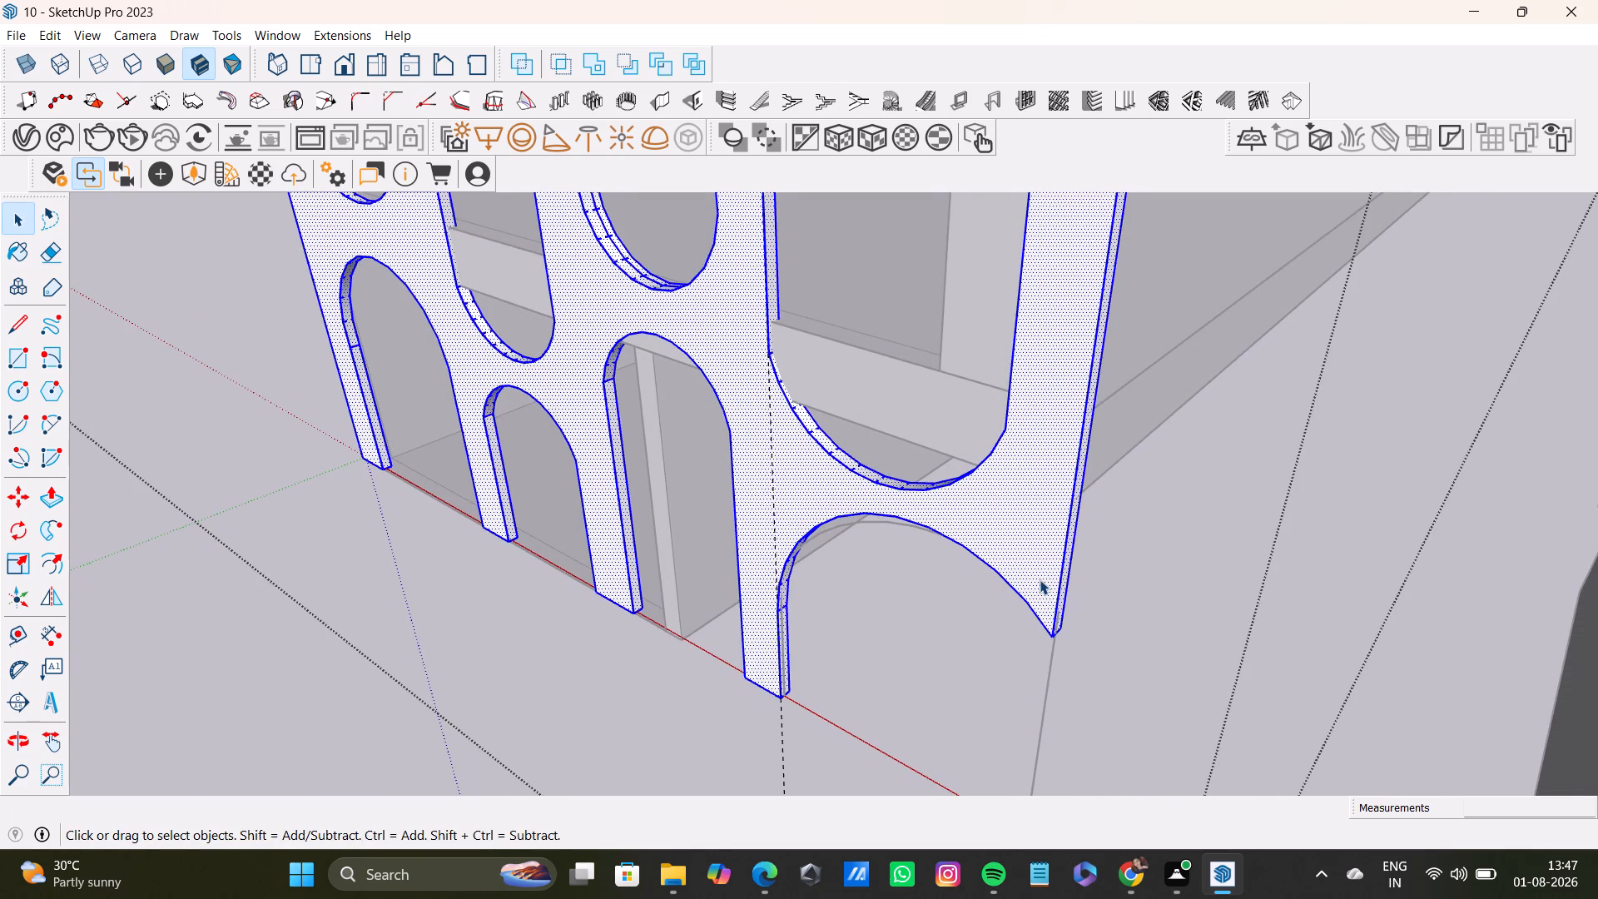
key("m")
left_click(1052, 643)
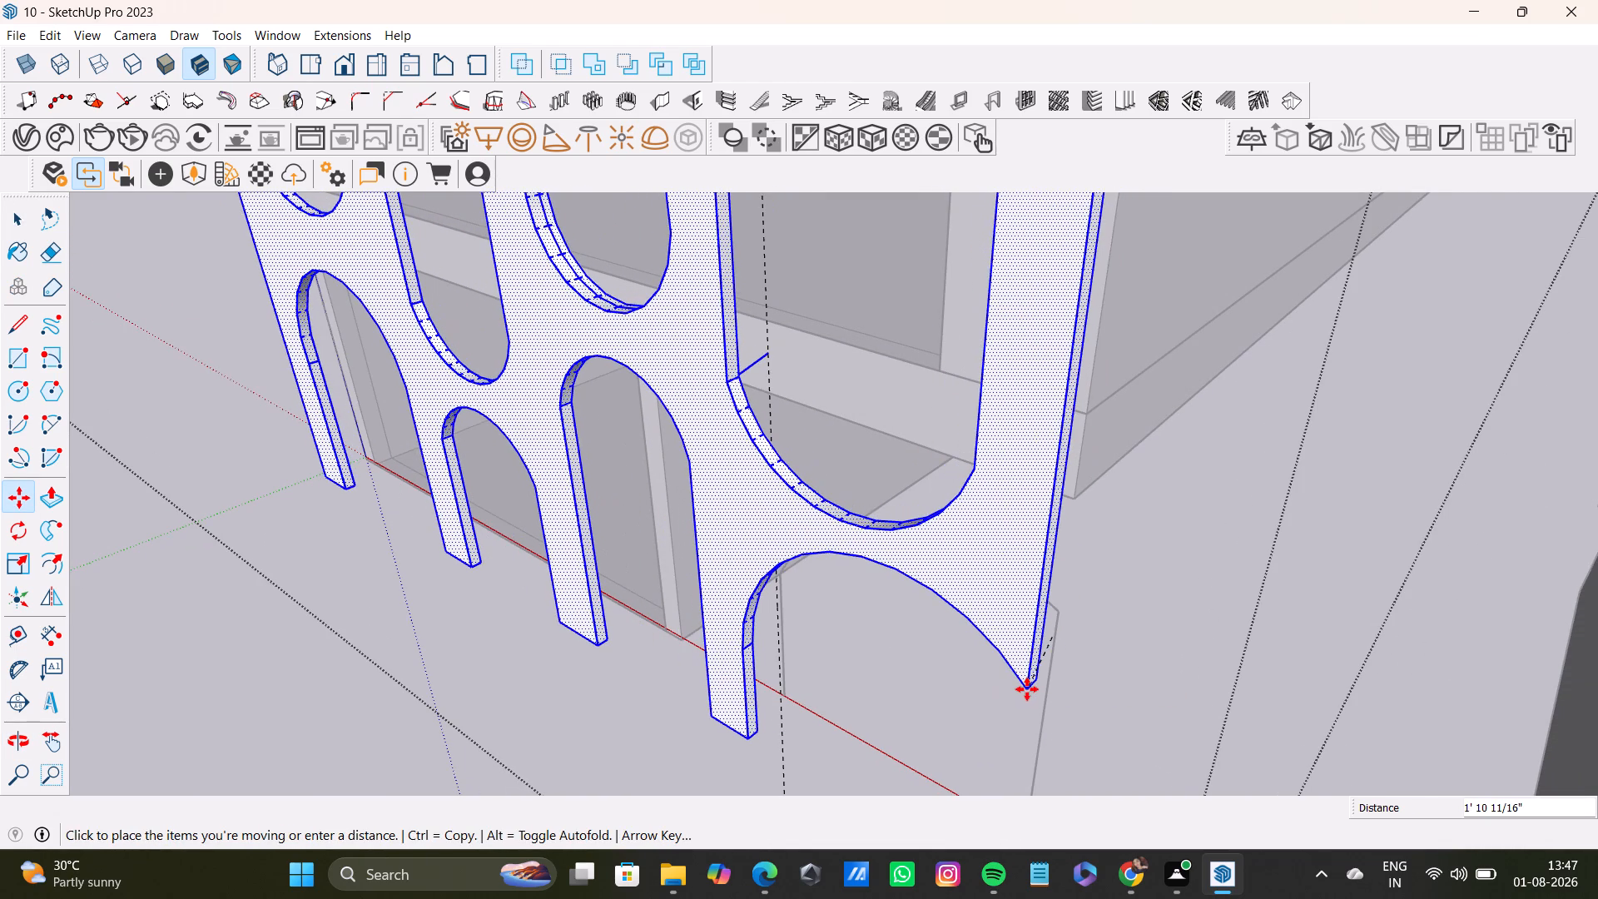
left_click(1027, 689)
Move the facade panel back toward the building by about 1' 2" and another 6", snapping its bottom corner onto the building's base corner.
middle_click_drag(1129, 659, 1453, 577)
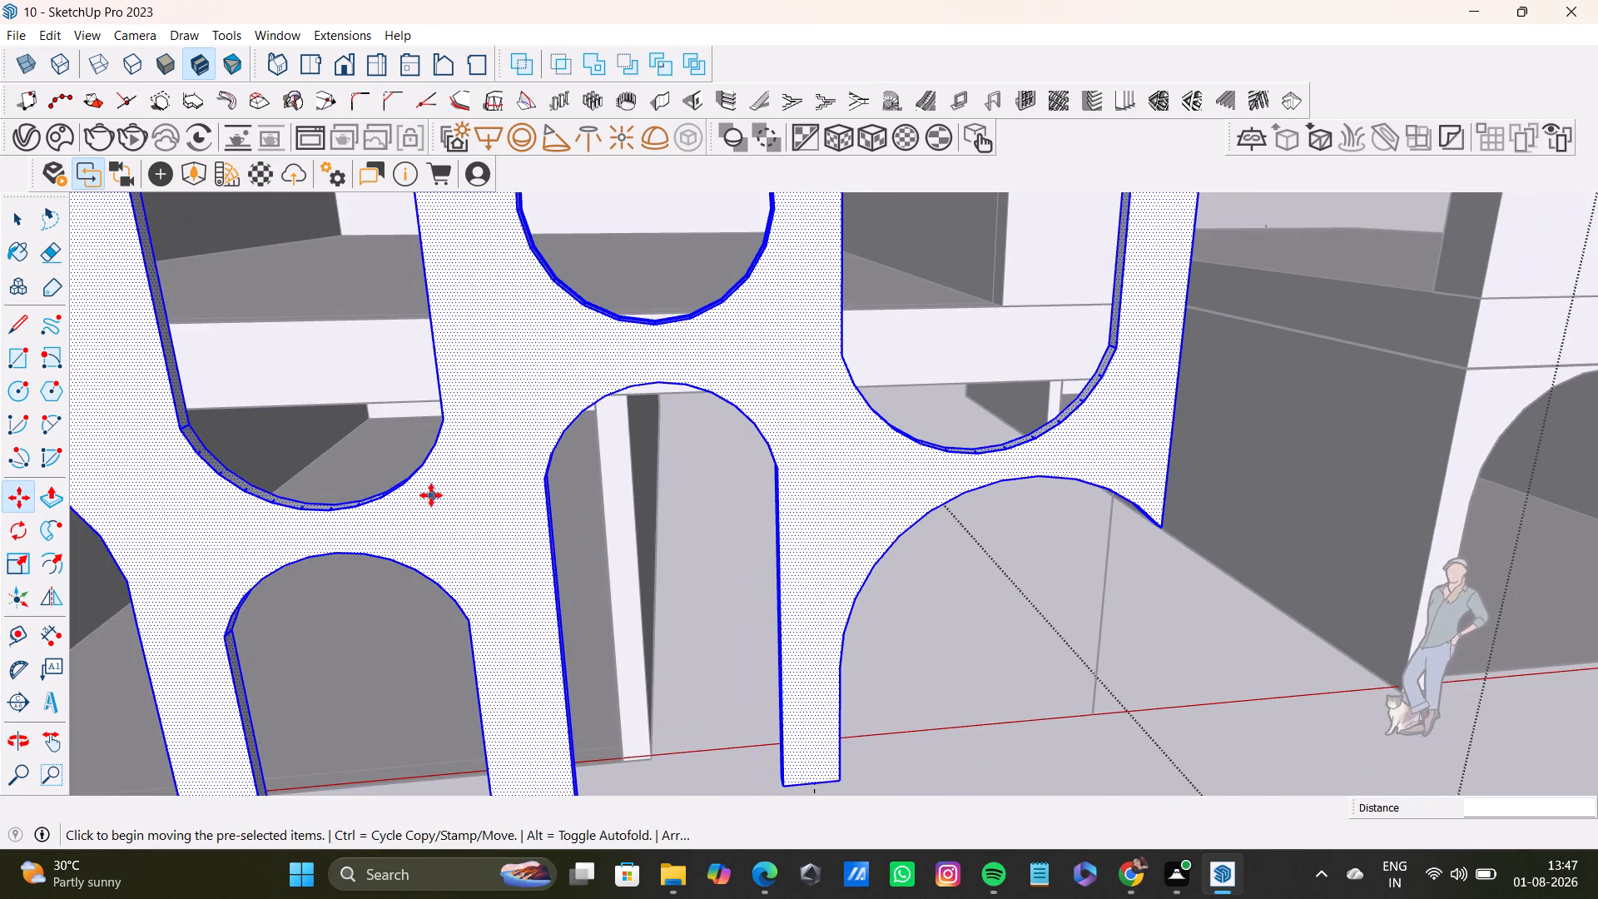
middle_click_drag(431, 495, 1105, 534)
middle_click_drag(507, 529, 847, 449)
middle_click_drag(828, 458, 855, 215, "shift")
middle_click_drag(809, 564, 806, 419)
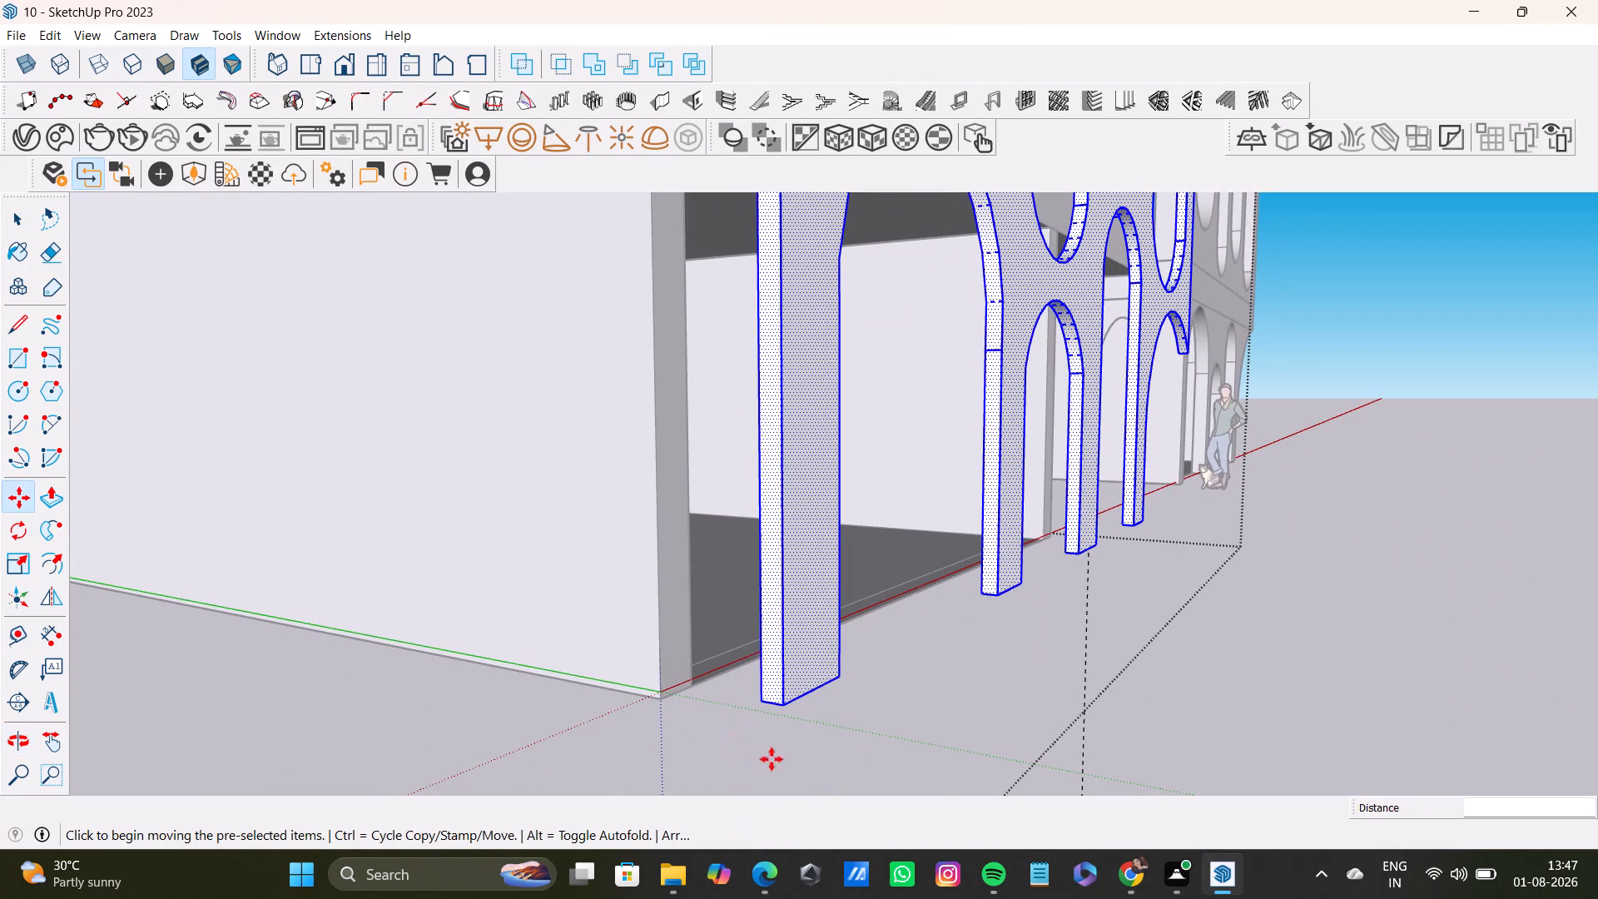
left_click(784, 707)
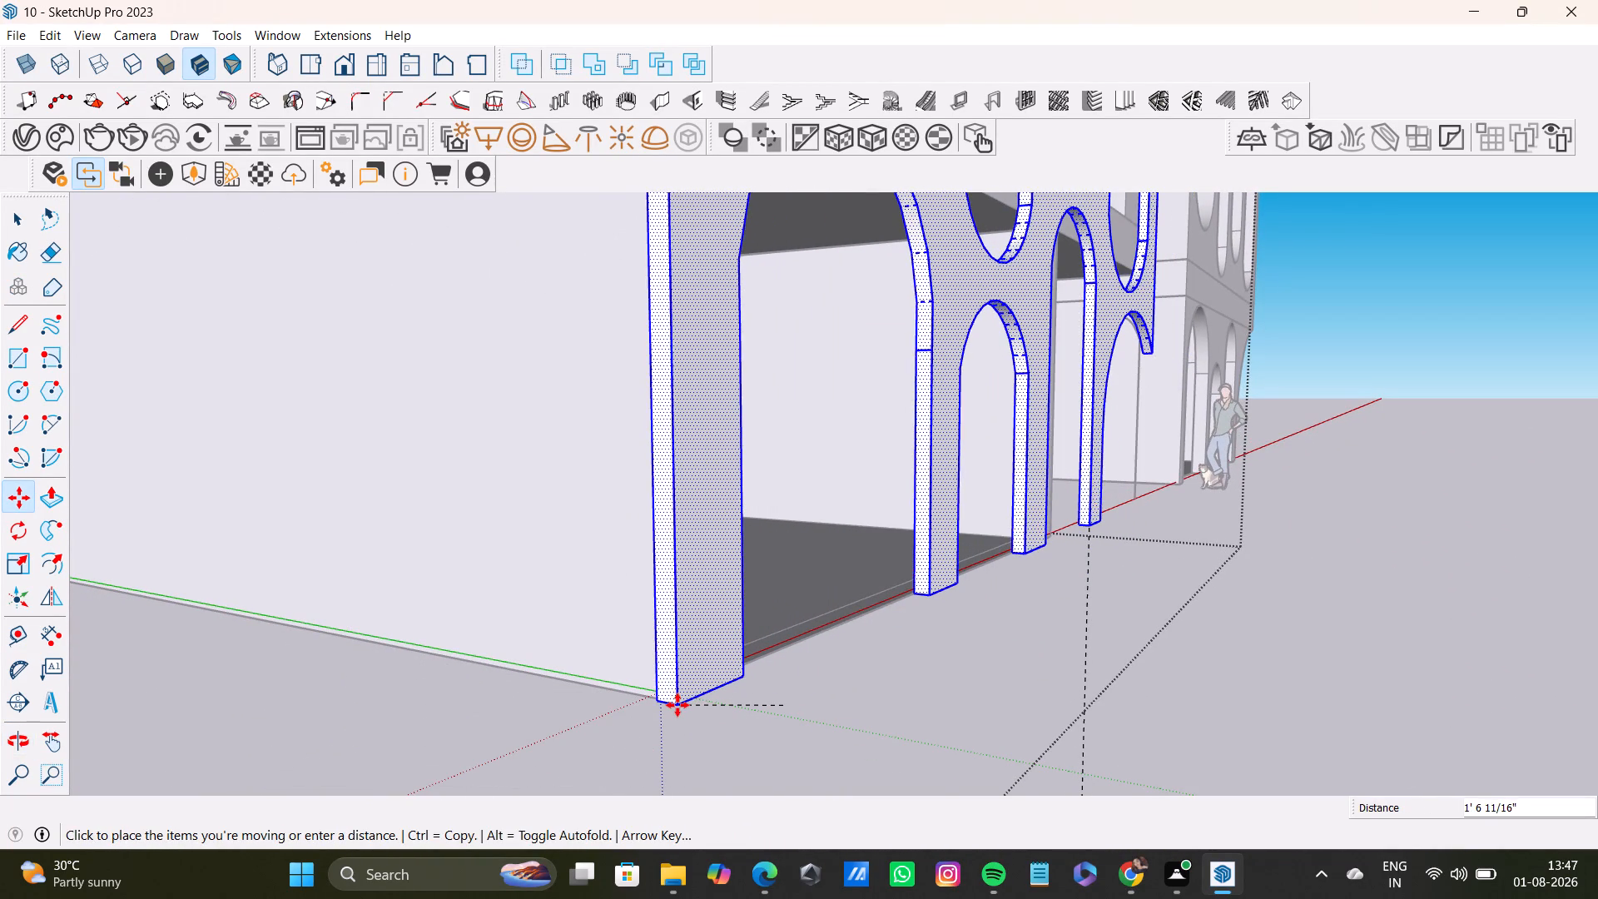
left_click(707, 704)
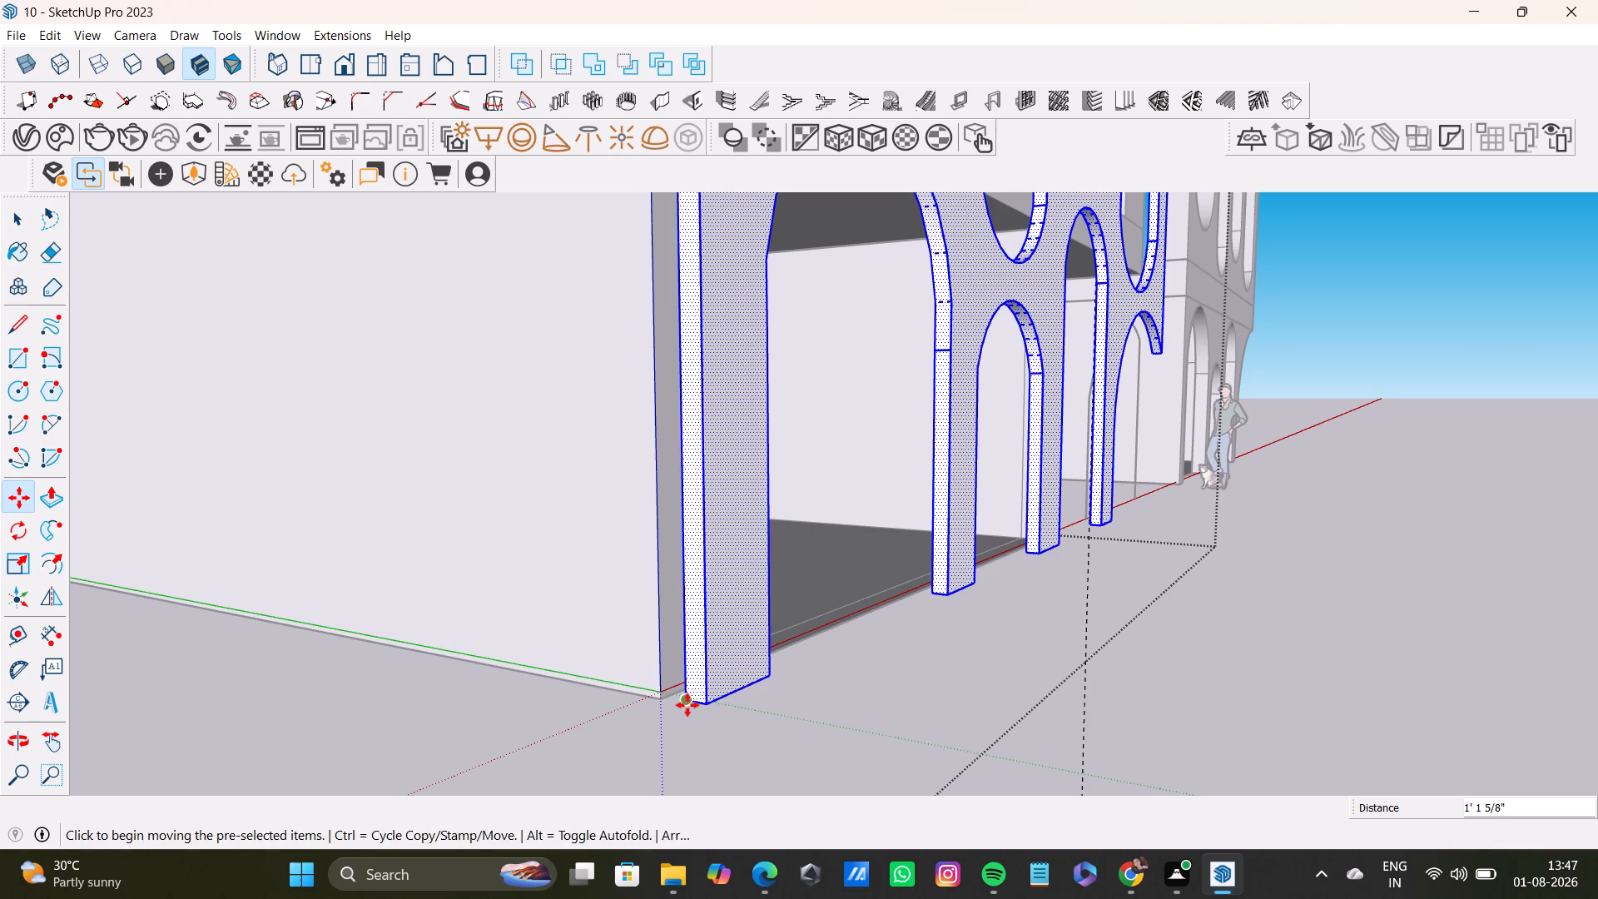
left_click(687, 705)
left_click(660, 694)
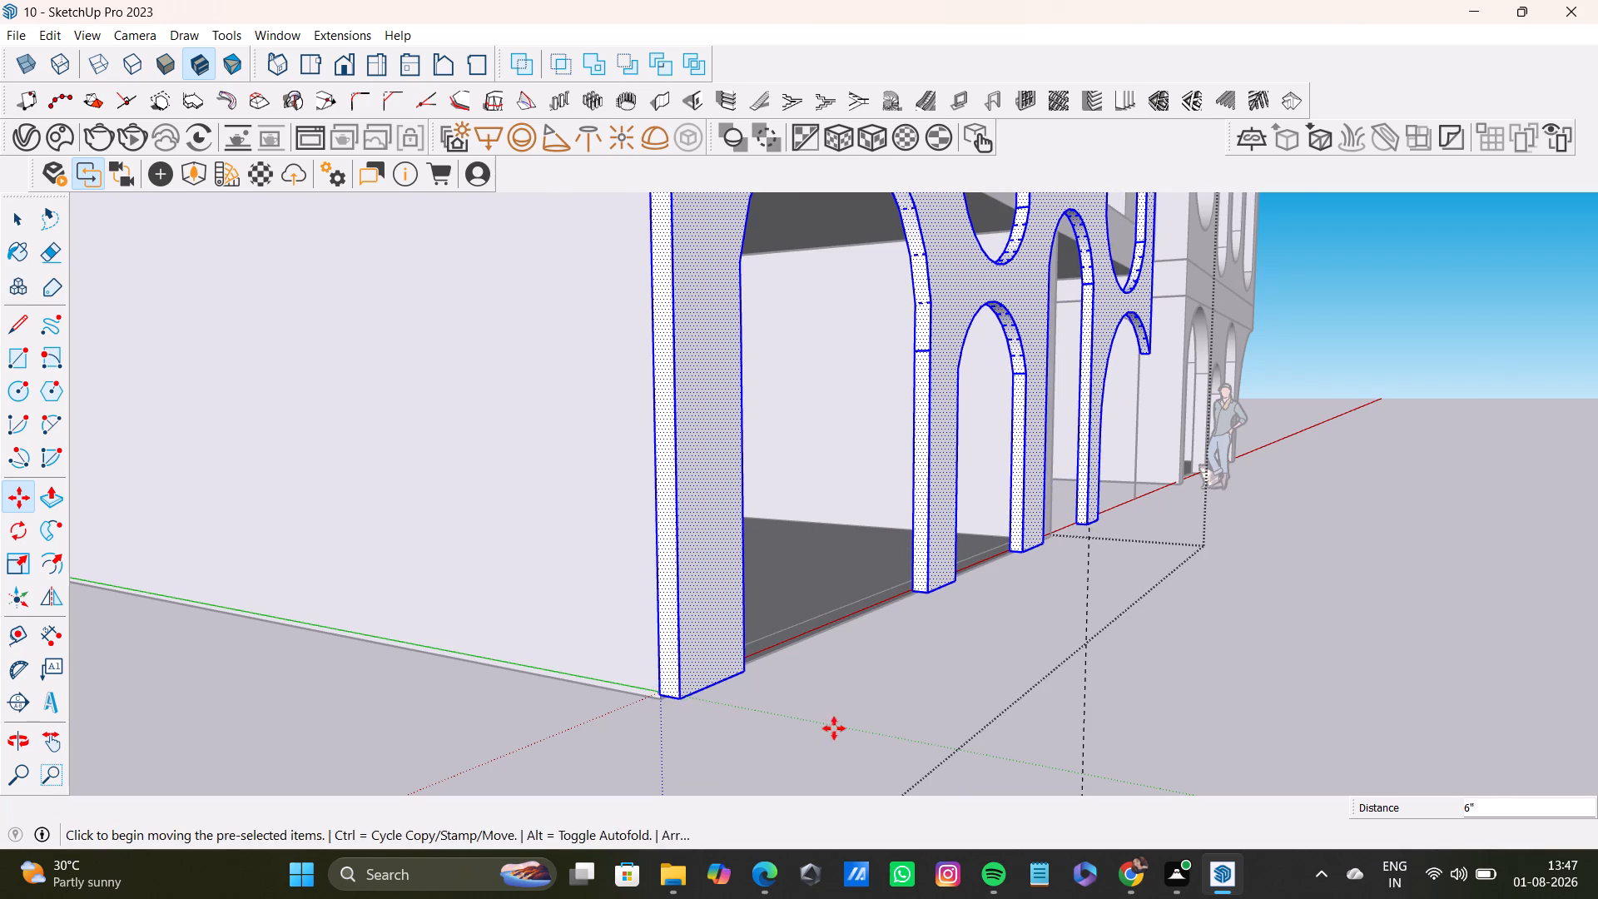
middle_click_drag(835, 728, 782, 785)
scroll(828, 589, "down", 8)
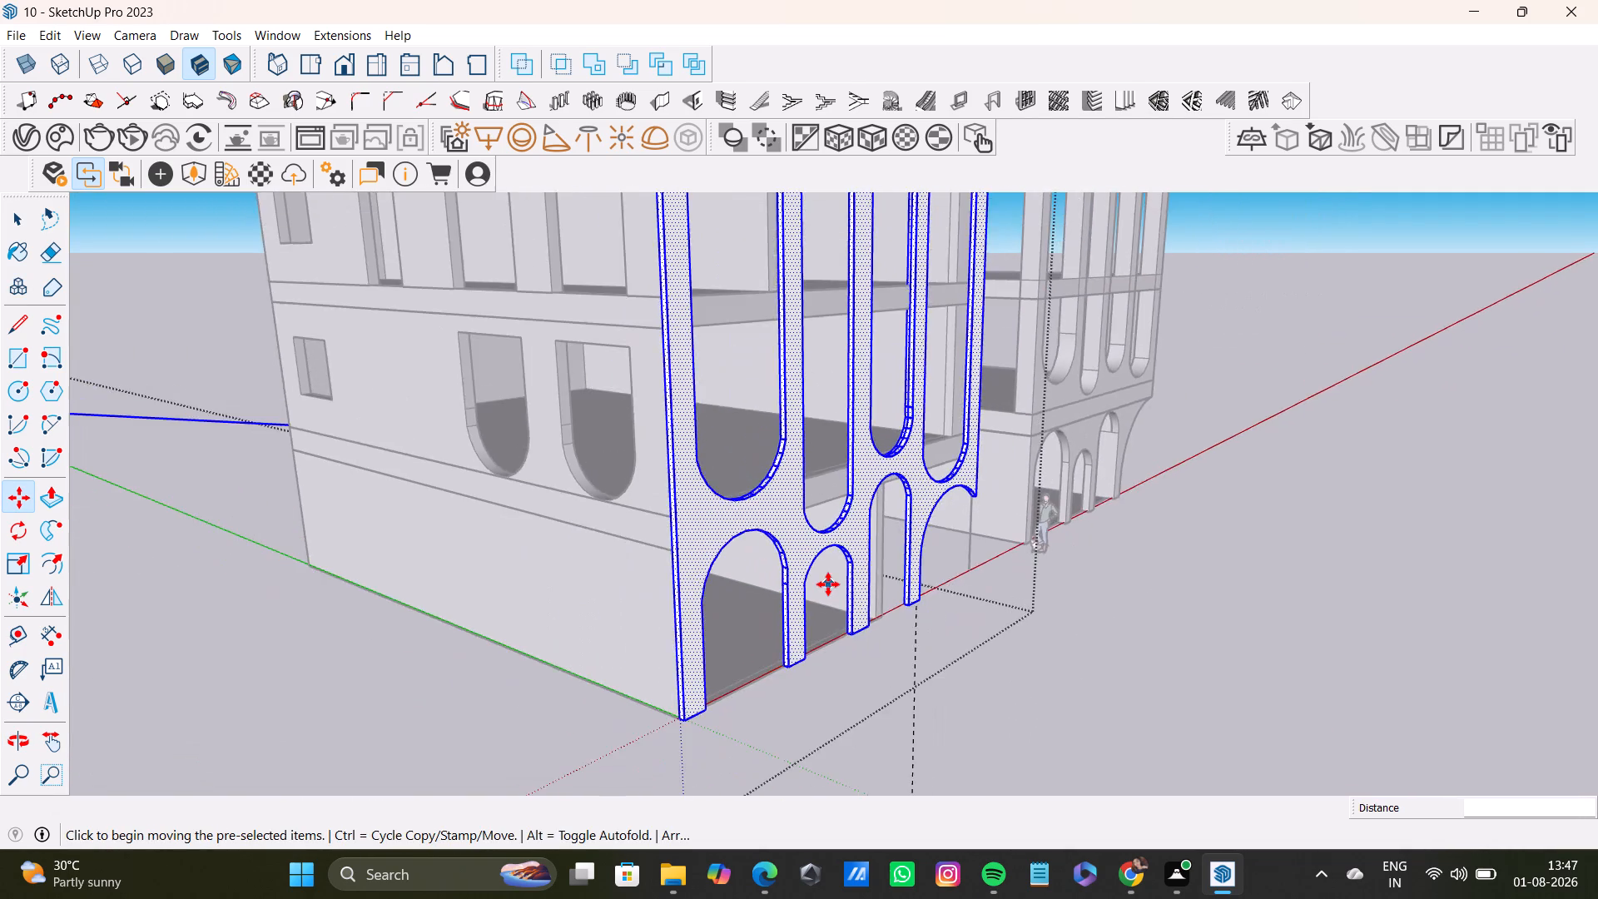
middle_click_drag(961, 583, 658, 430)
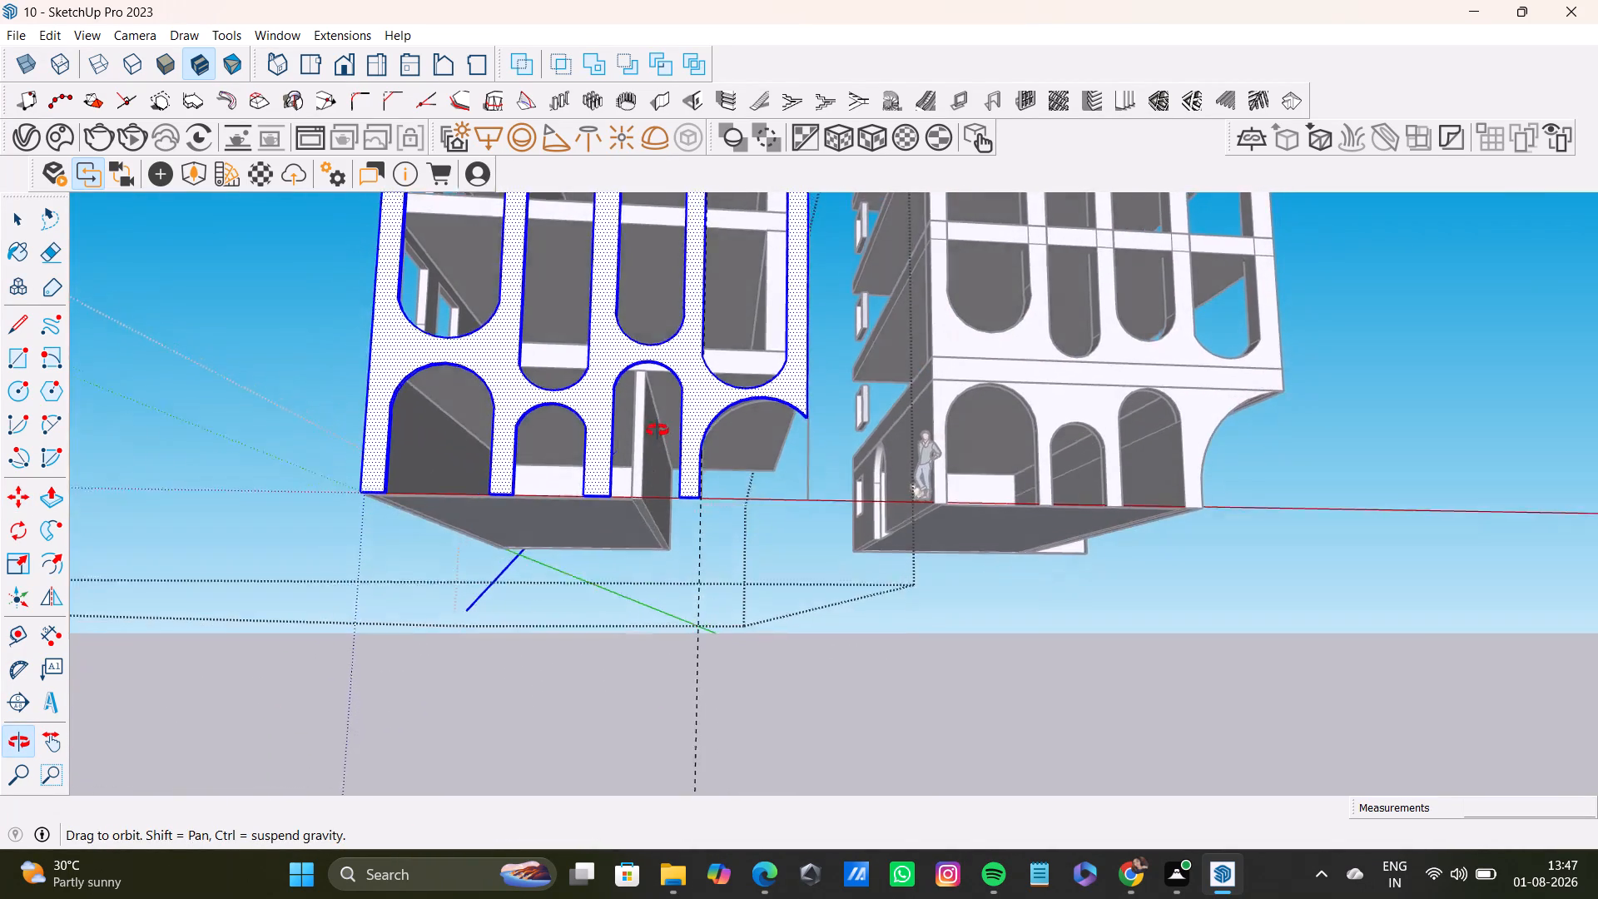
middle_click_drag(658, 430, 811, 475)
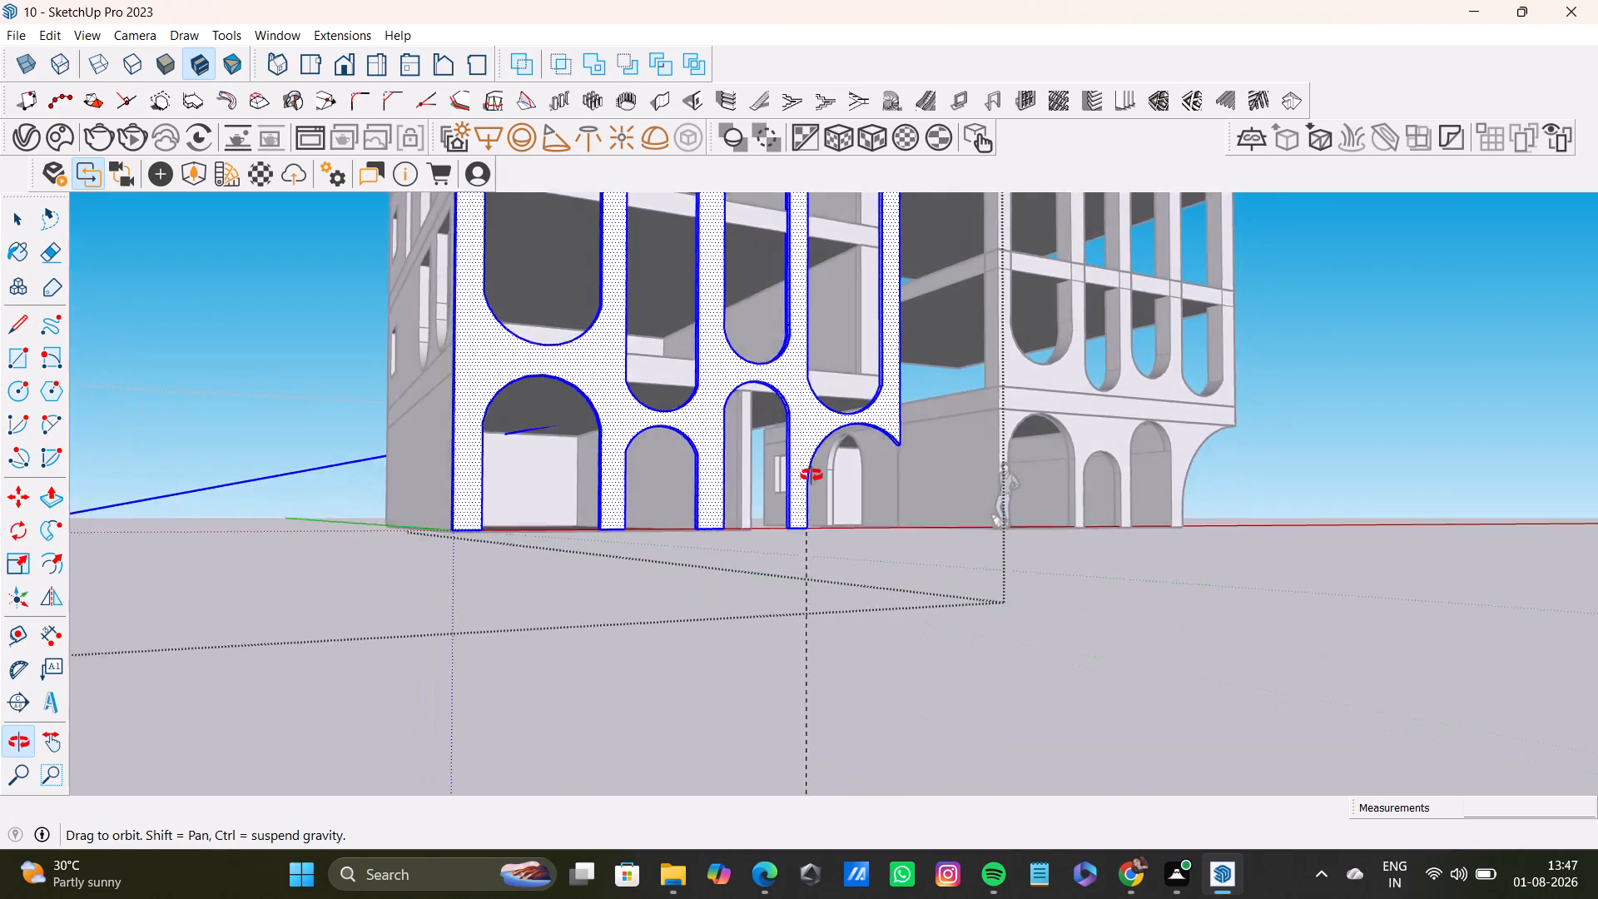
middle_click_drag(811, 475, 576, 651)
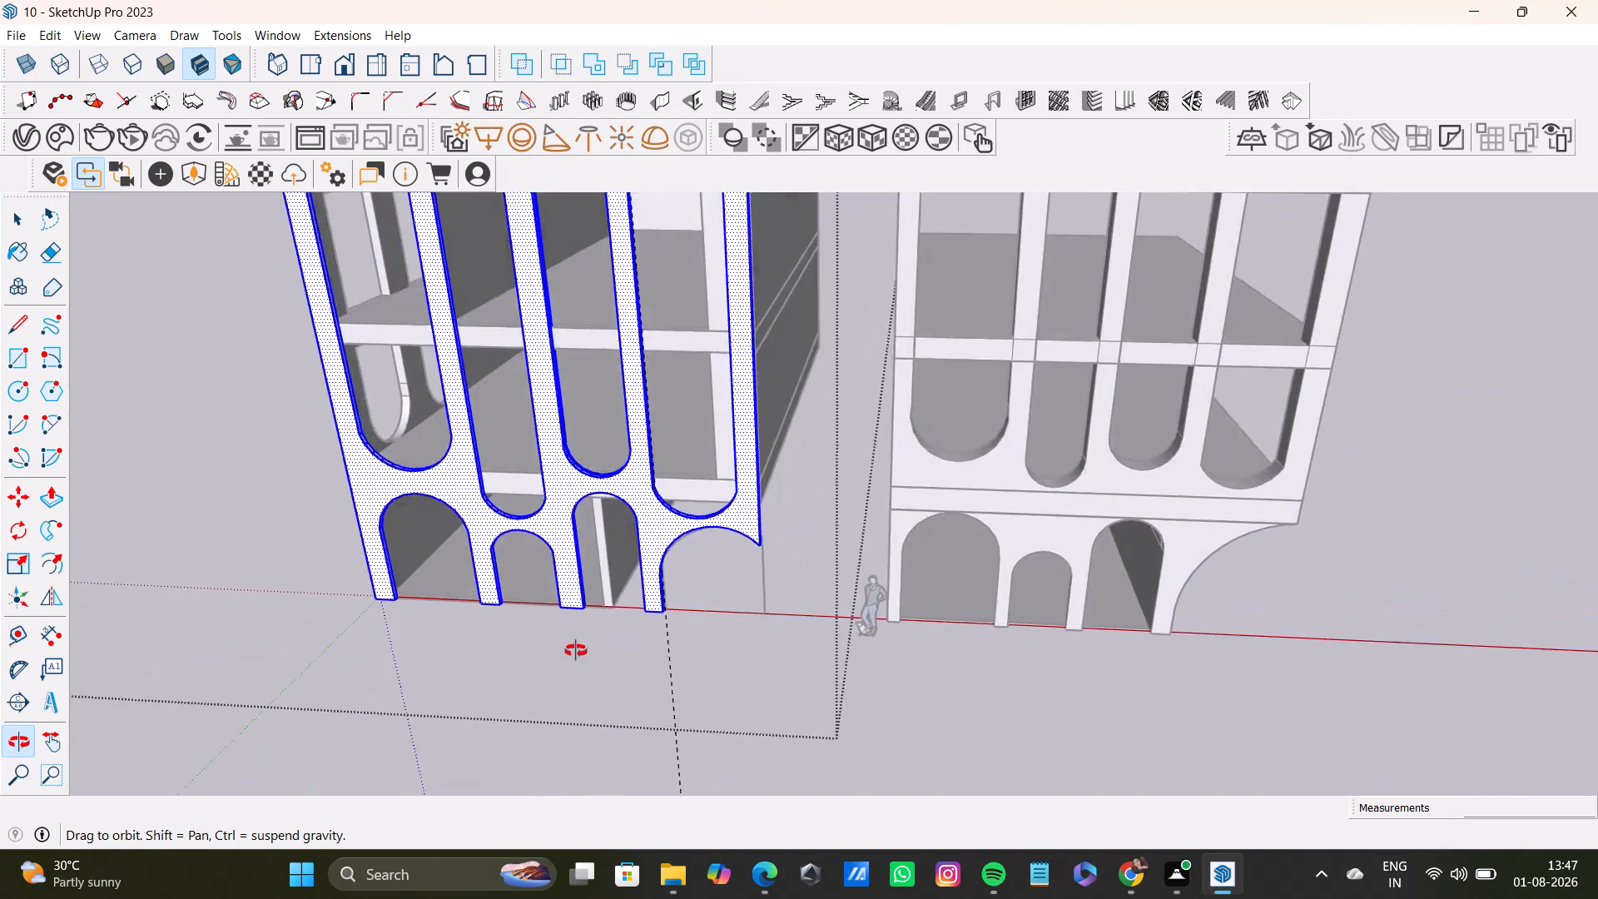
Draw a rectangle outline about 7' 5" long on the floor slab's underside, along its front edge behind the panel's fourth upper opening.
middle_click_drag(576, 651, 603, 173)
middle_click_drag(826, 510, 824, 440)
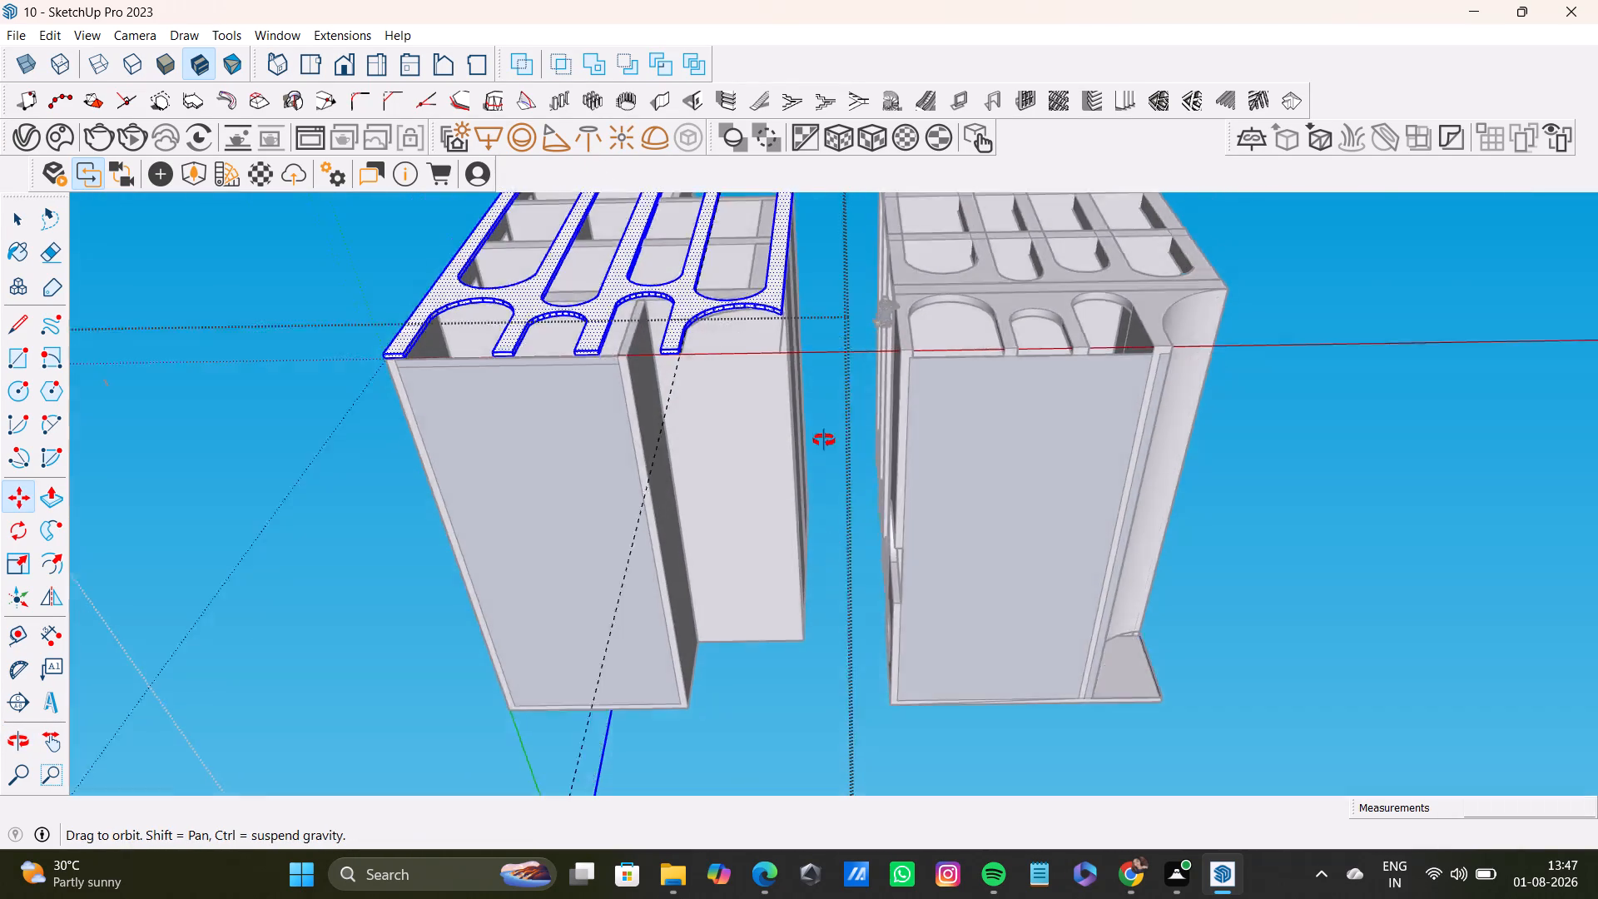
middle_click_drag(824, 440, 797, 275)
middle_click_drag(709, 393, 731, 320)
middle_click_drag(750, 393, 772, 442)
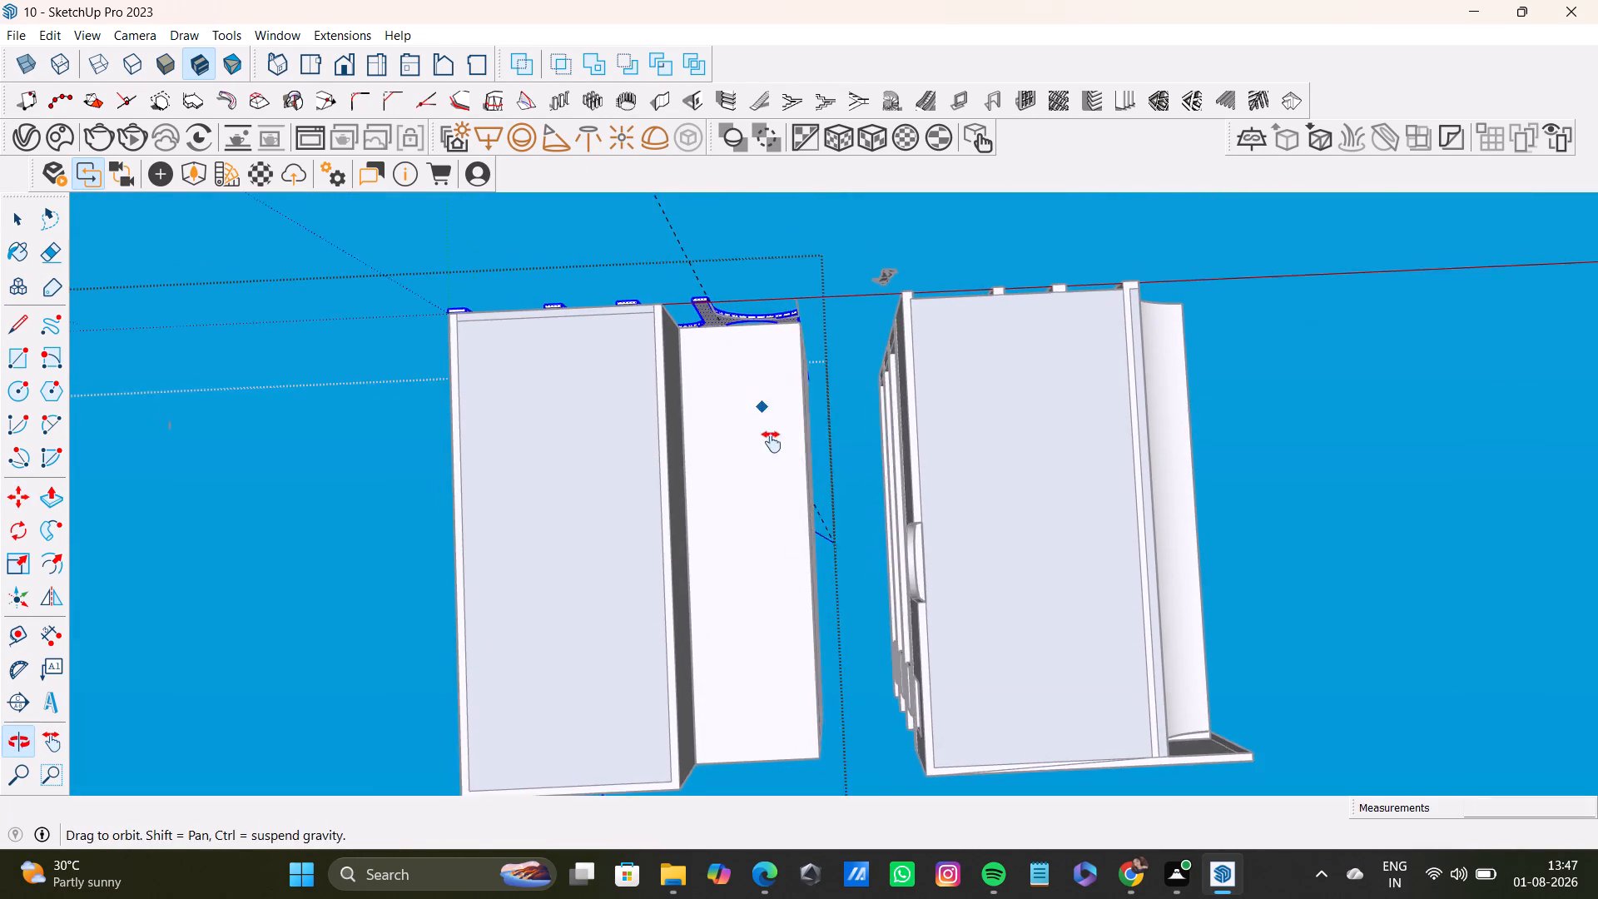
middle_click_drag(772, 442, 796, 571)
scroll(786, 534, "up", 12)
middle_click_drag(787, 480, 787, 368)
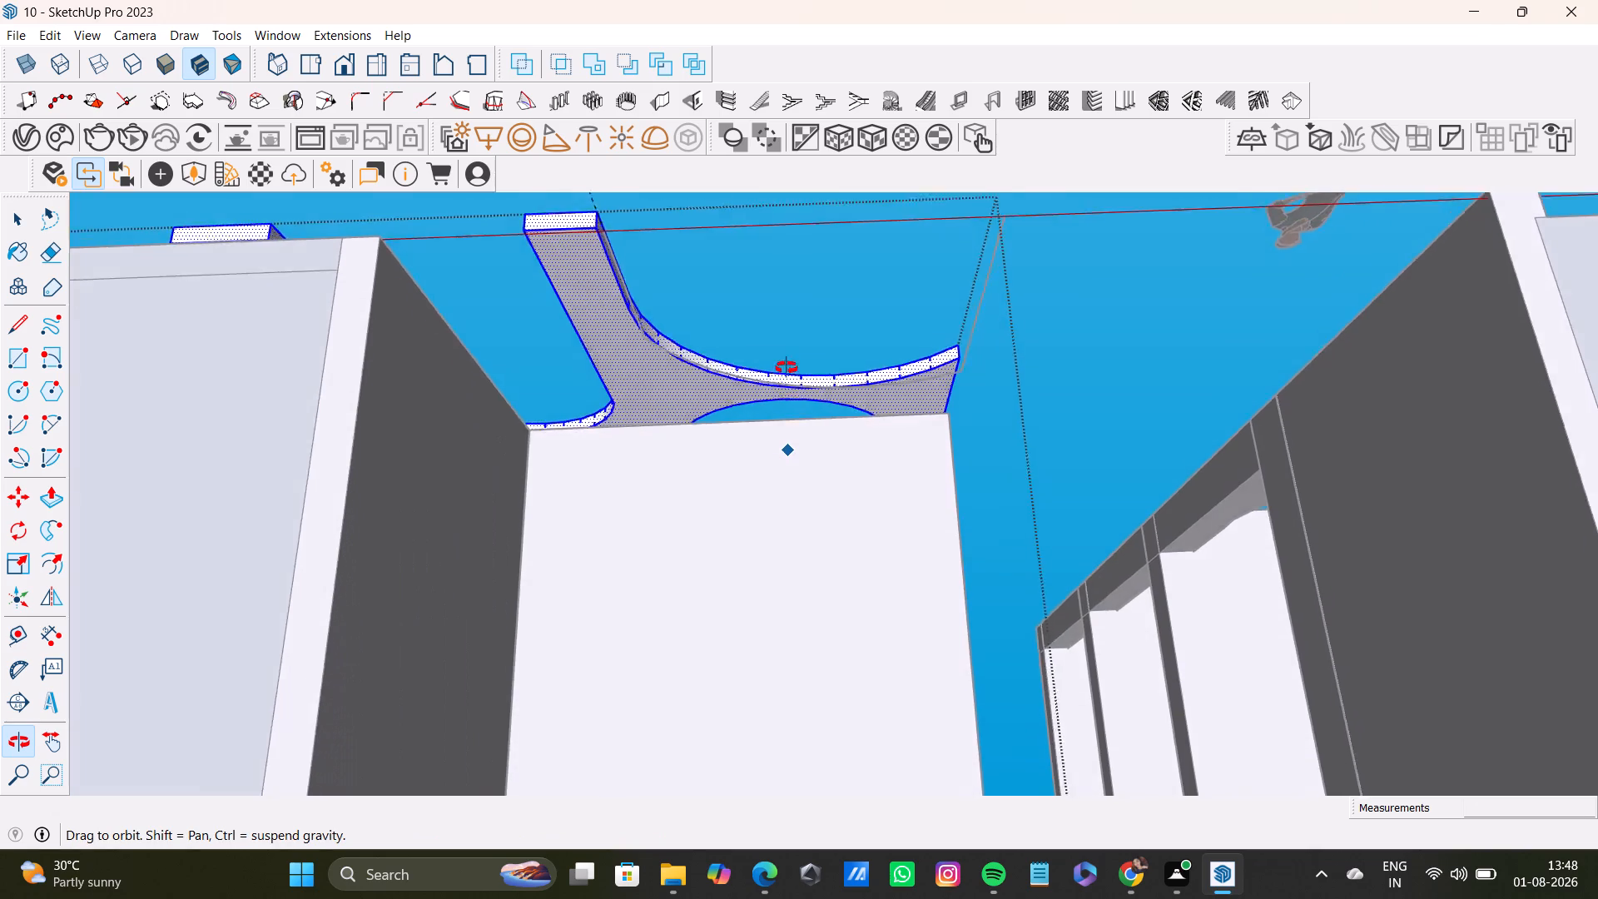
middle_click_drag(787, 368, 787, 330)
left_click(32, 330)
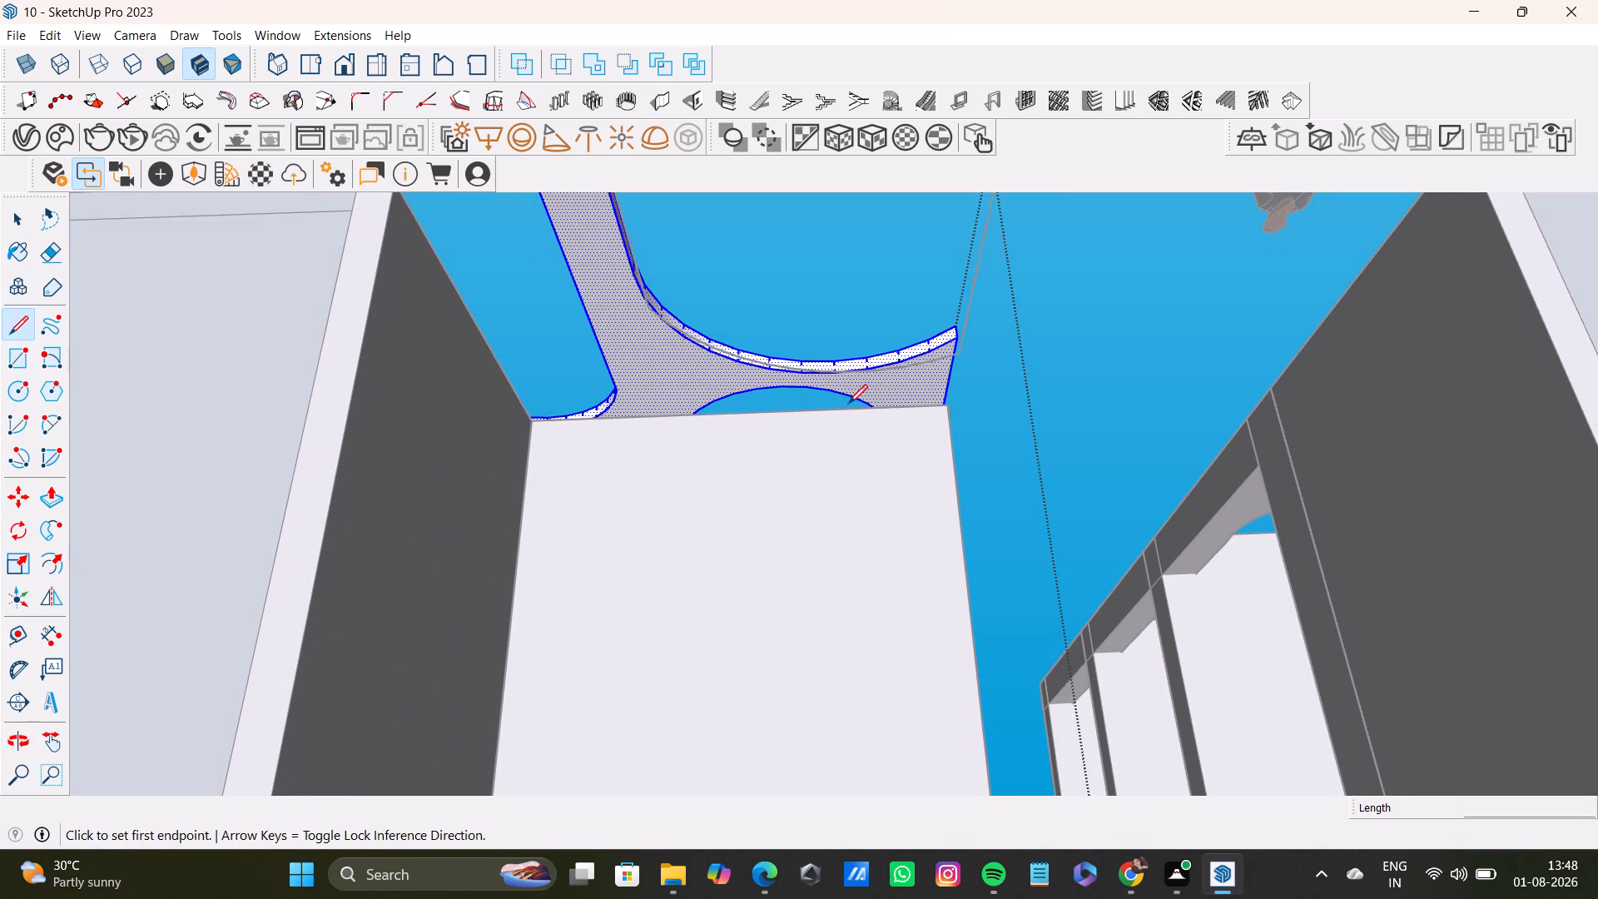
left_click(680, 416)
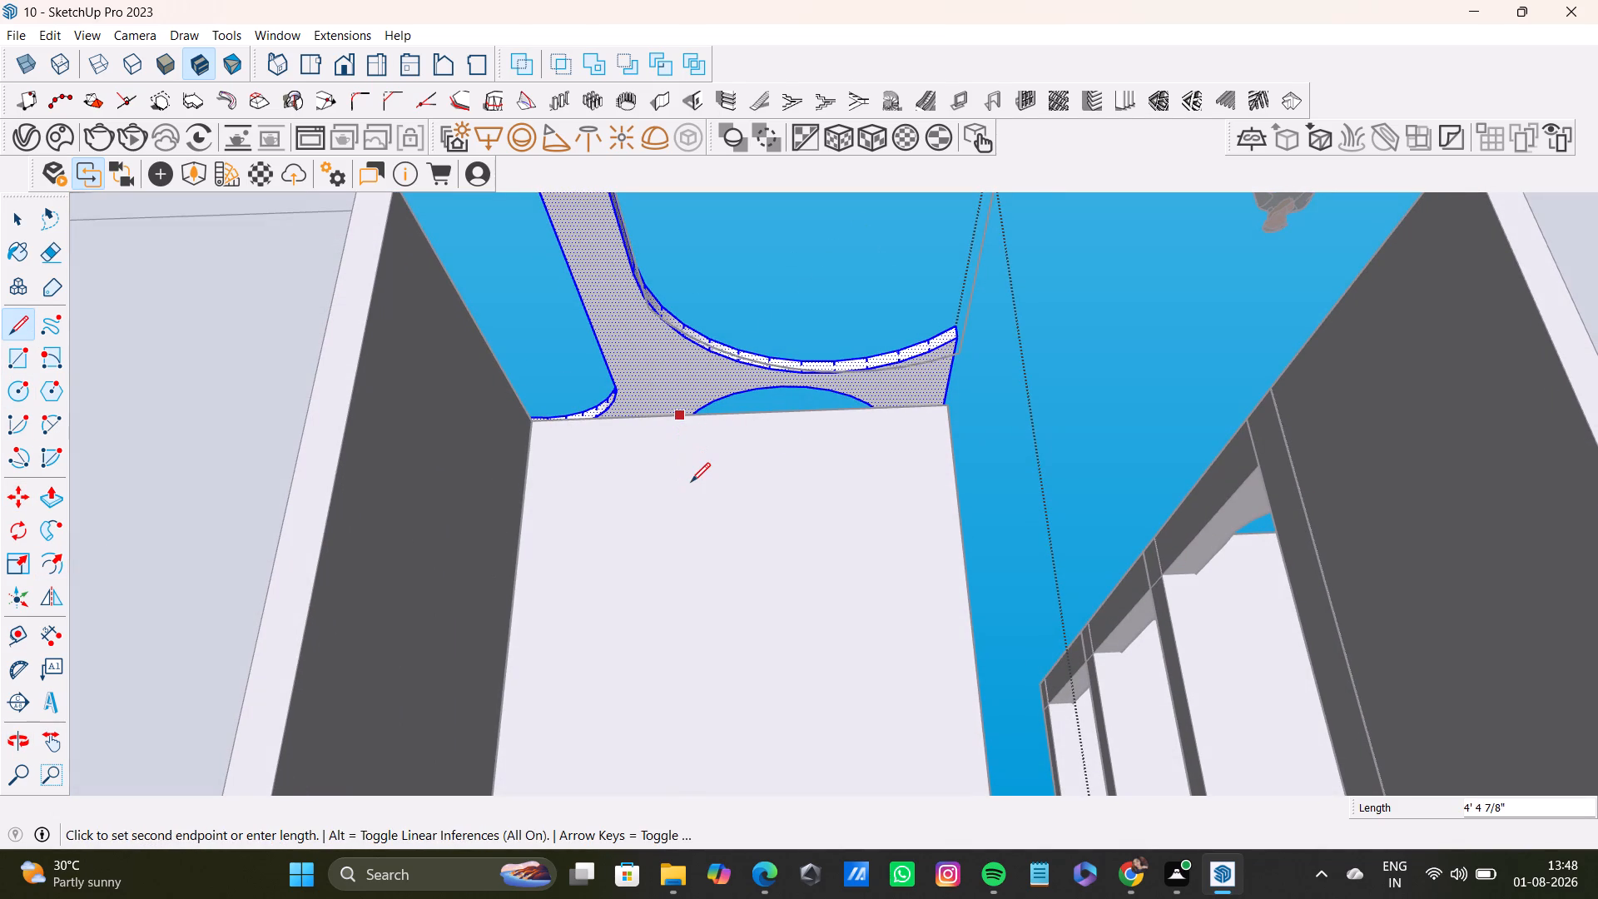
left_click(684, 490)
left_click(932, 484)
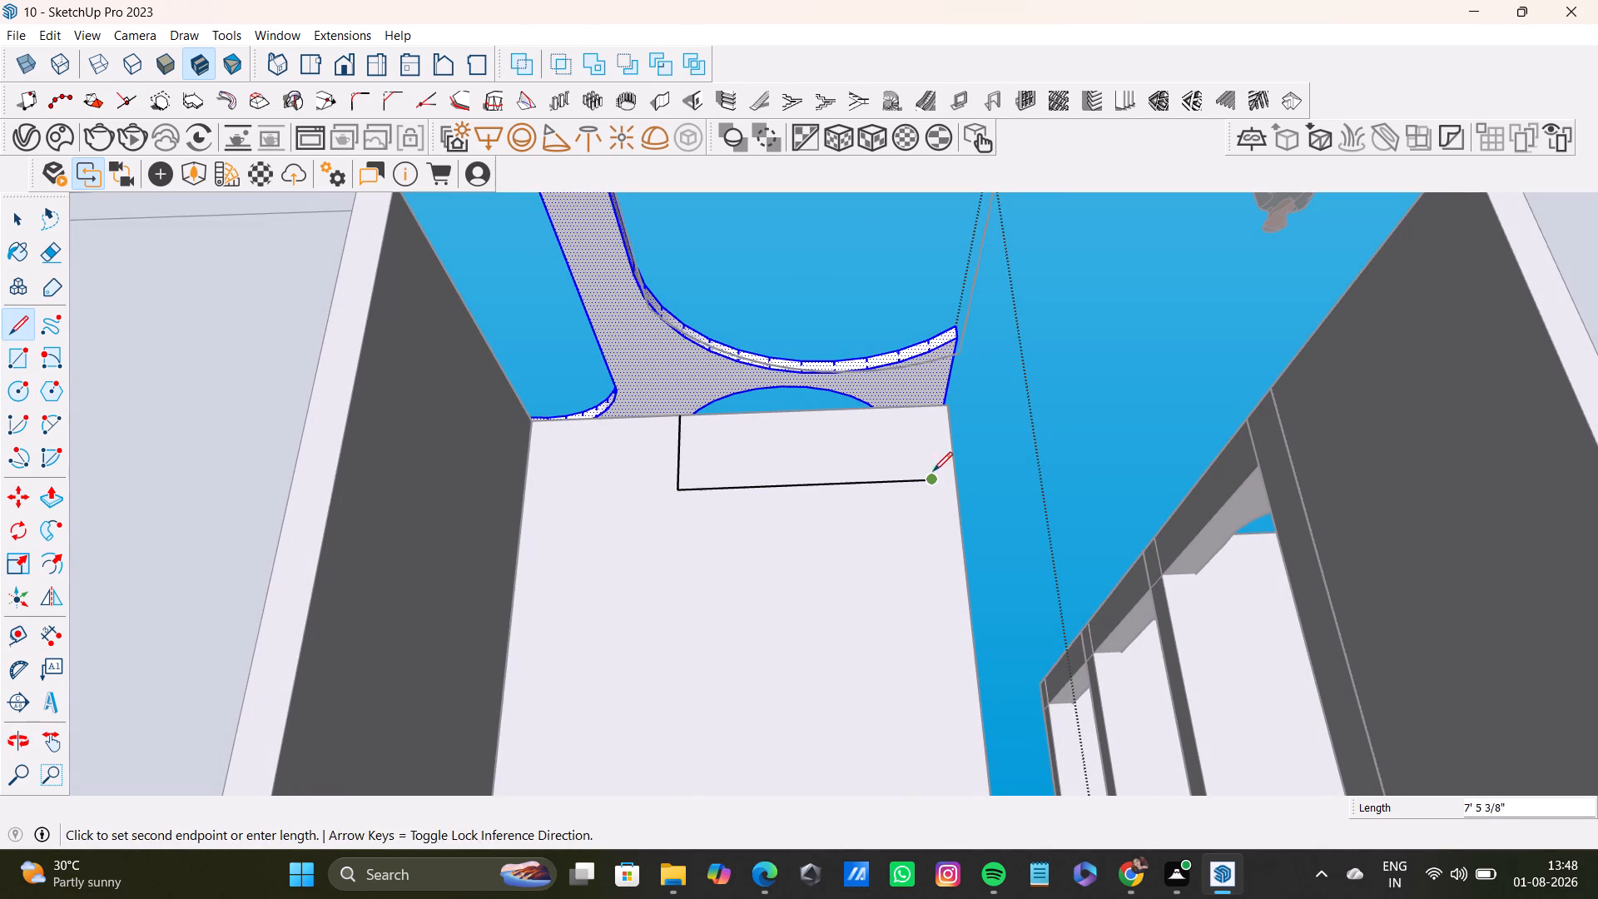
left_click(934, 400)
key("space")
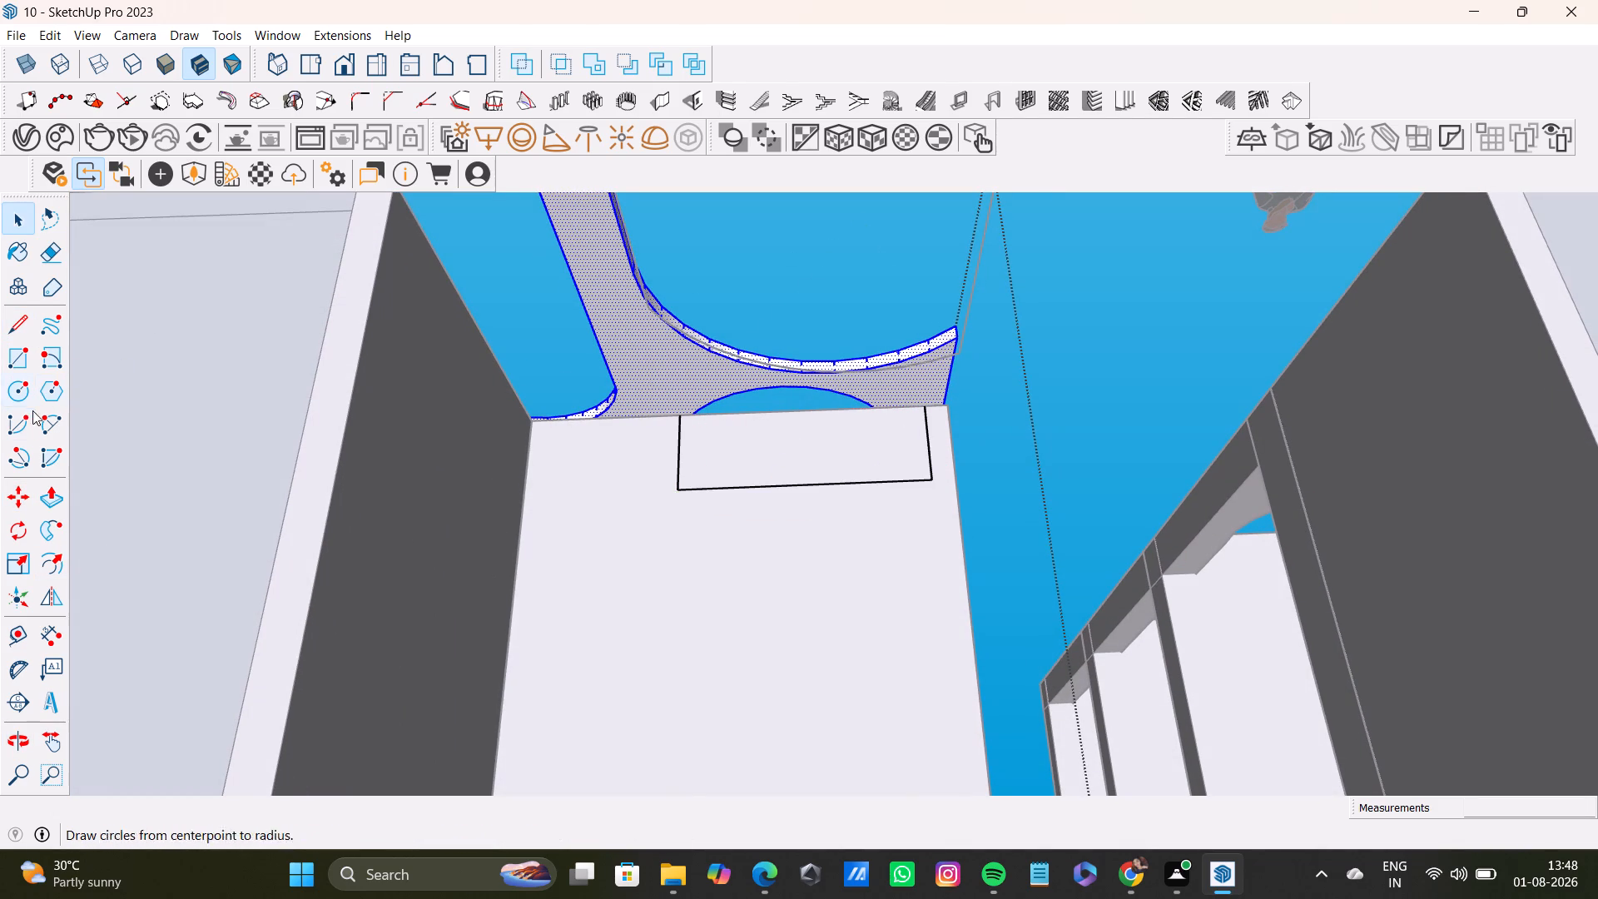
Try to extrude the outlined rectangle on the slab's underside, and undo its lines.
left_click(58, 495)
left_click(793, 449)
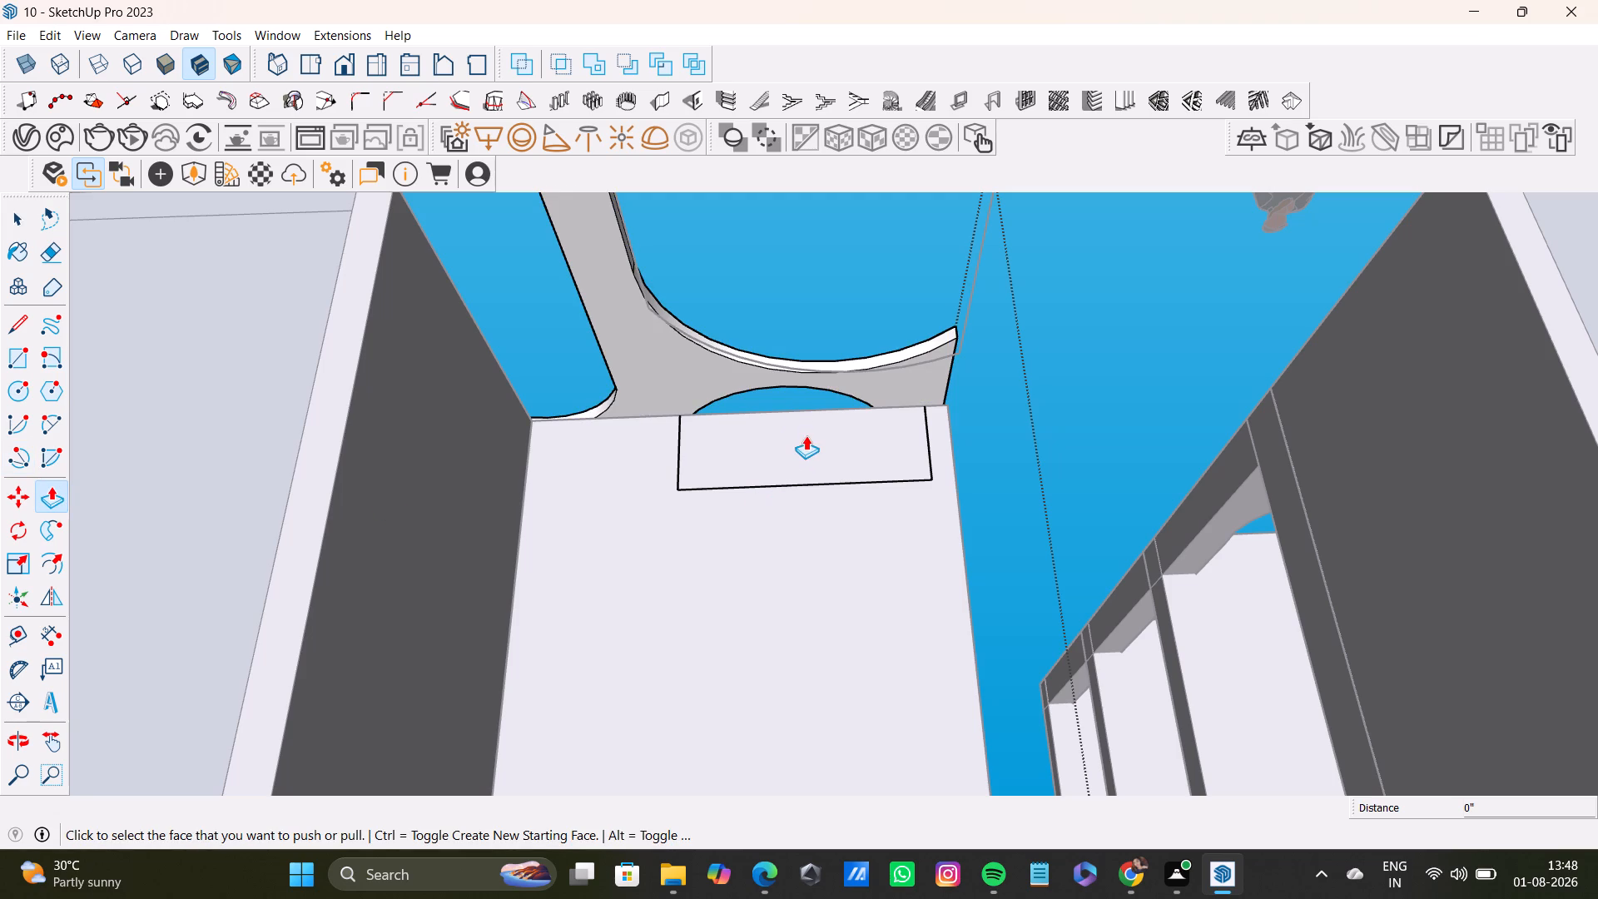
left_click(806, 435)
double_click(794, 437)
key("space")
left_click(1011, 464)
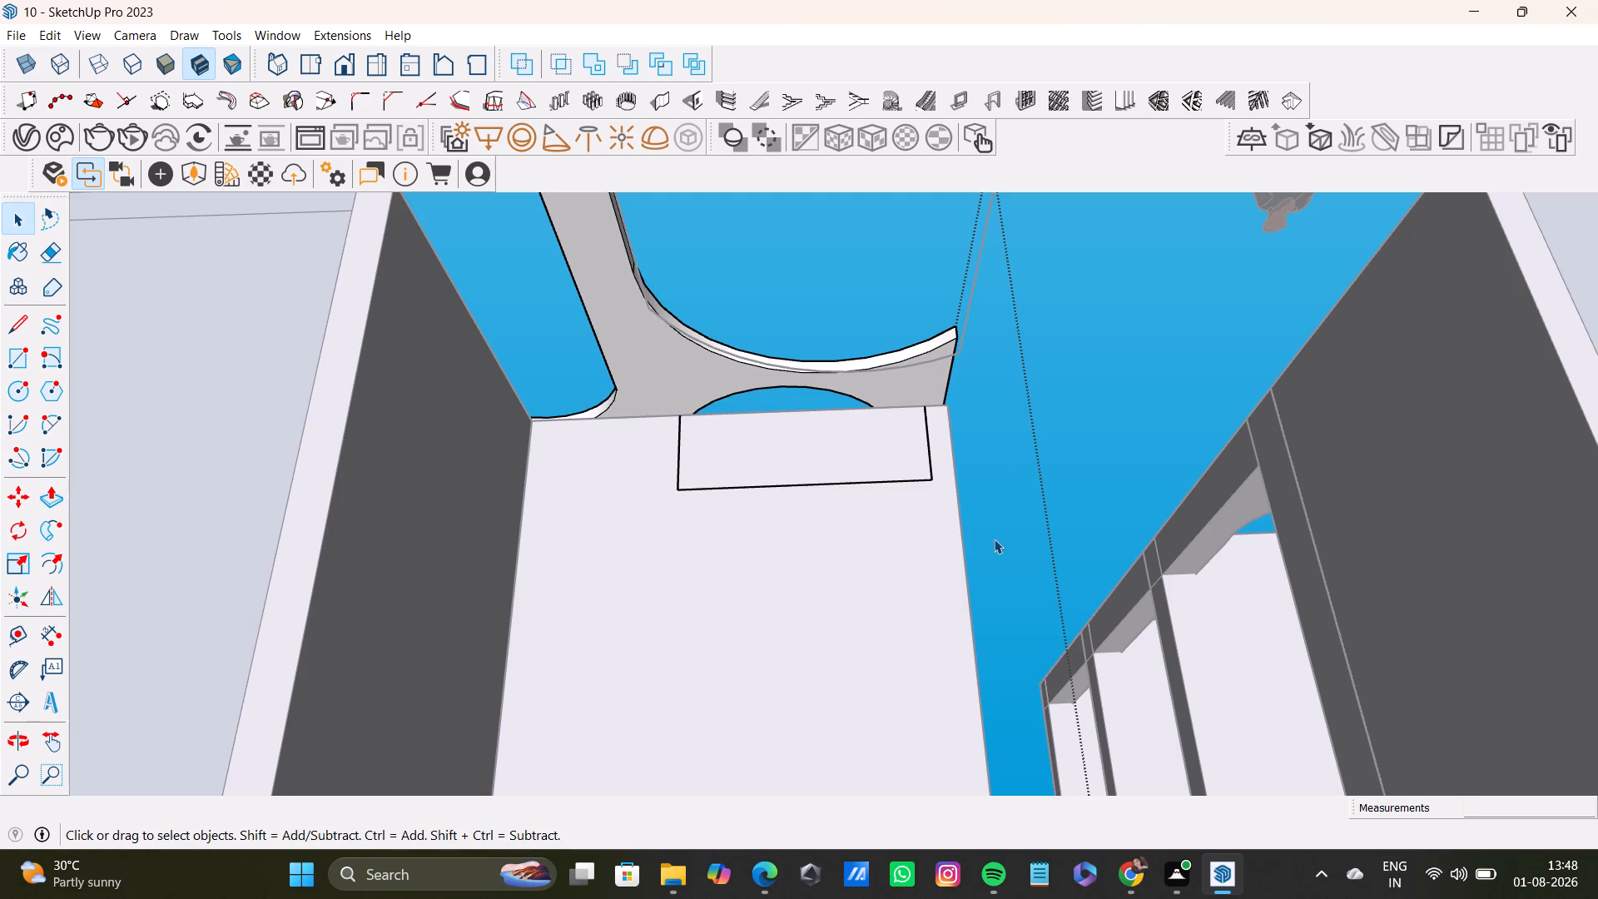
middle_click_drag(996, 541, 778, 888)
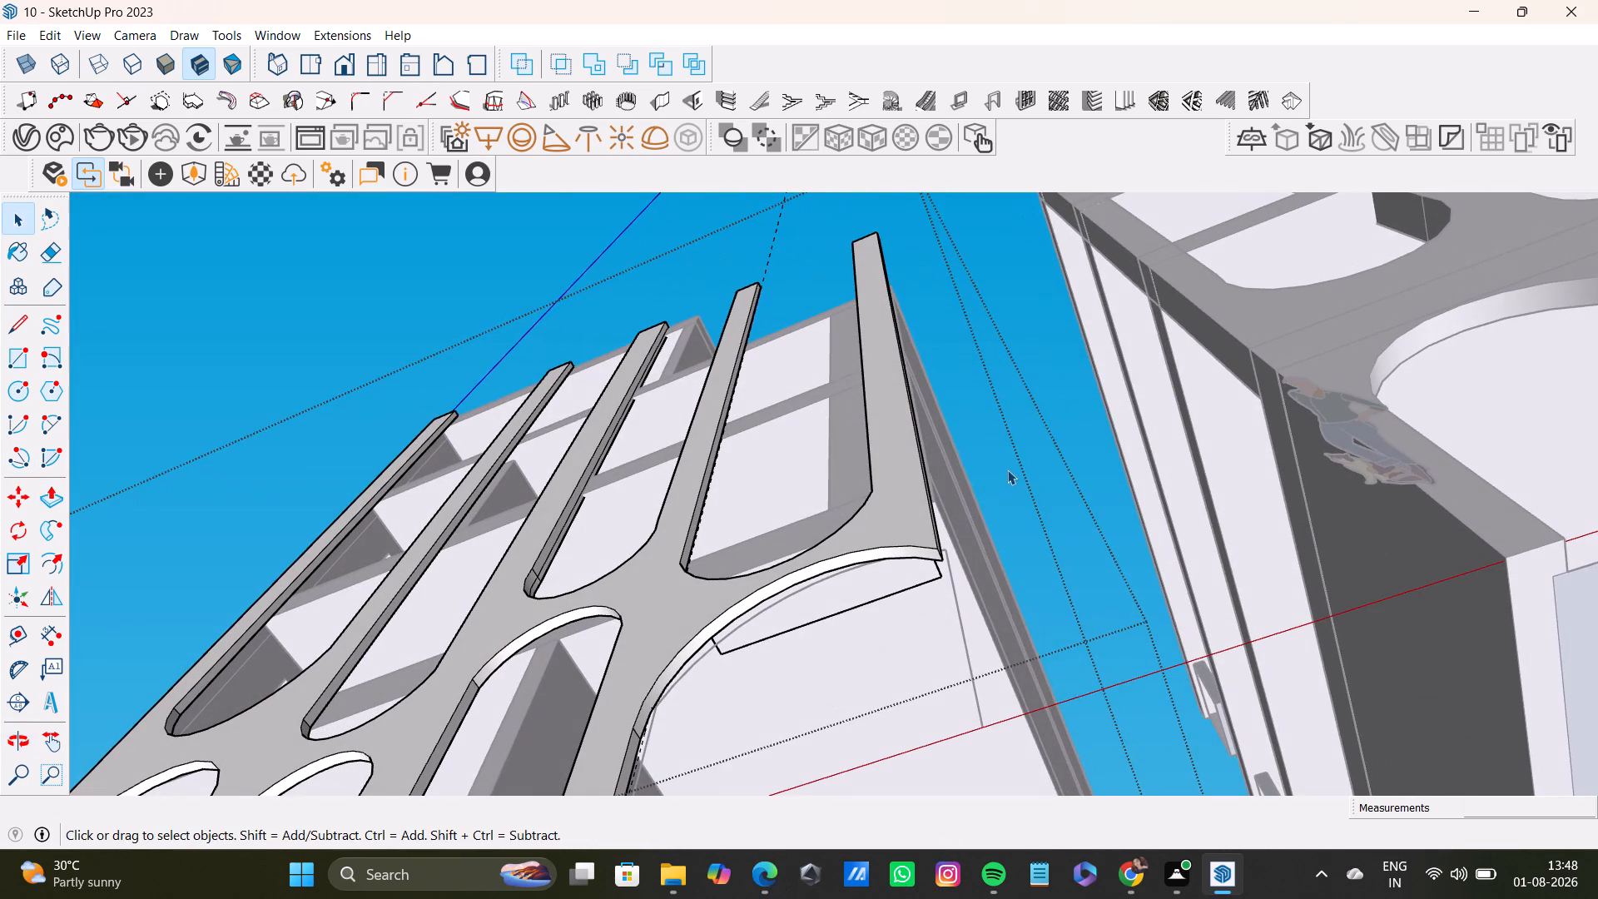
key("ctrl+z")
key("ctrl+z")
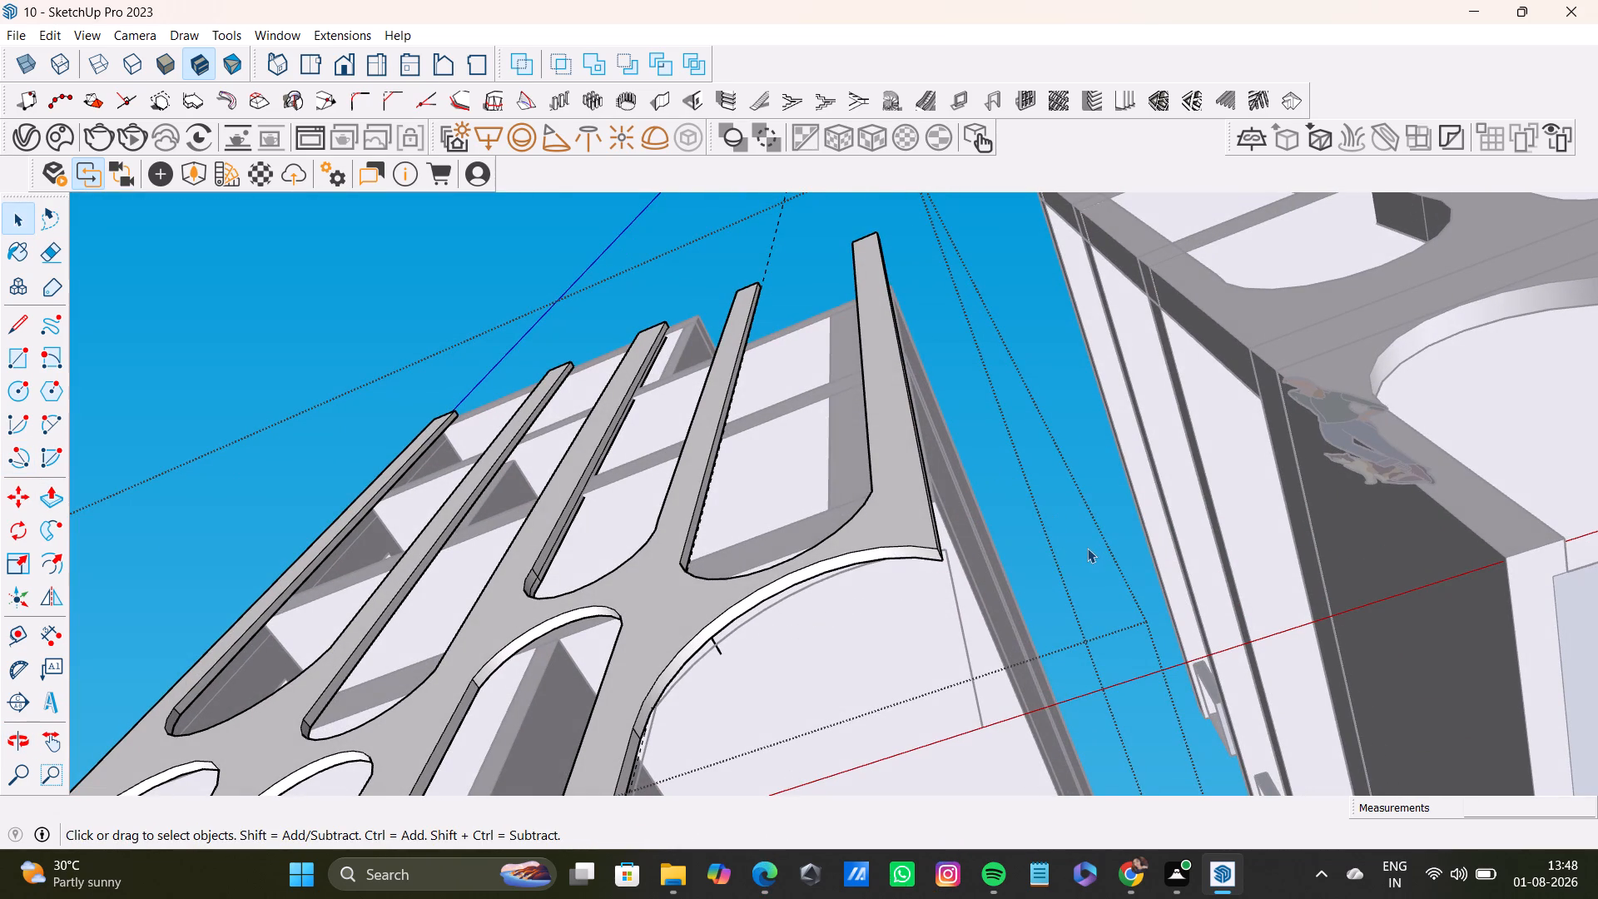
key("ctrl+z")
Open the floor slab for editing and draw a rectangle about 6' 10" long on its underside, along the front edge behind the fourth opening.
middle_click_drag(1053, 534, 965, 285)
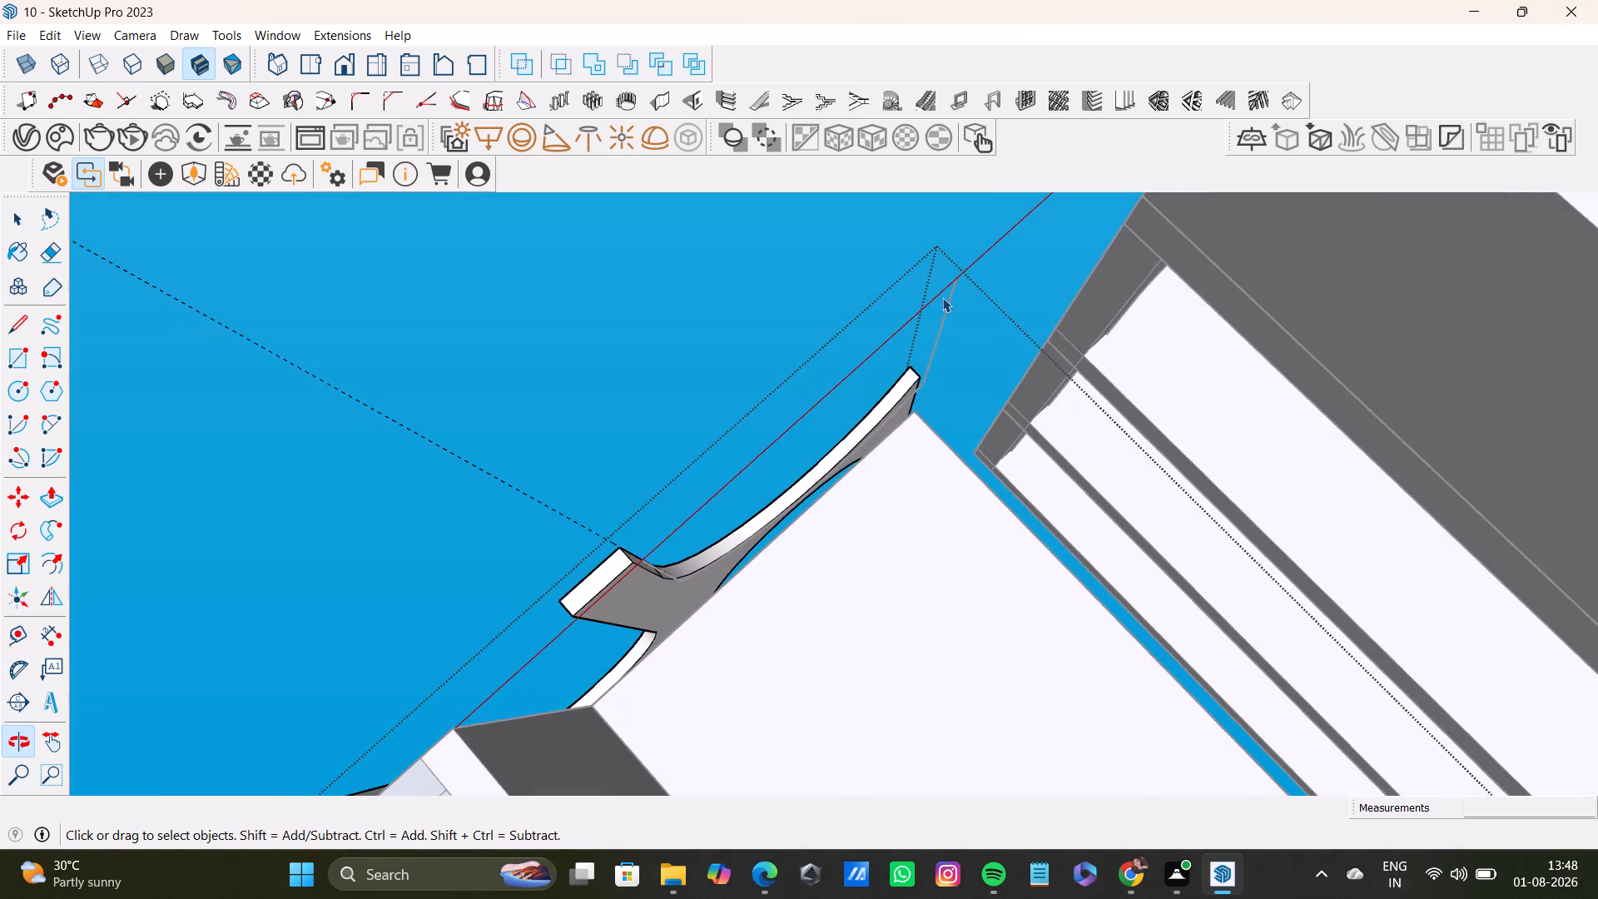
key("space")
left_click(671, 330)
triple_click(846, 585)
middle_click_drag(861, 593, 861, 603)
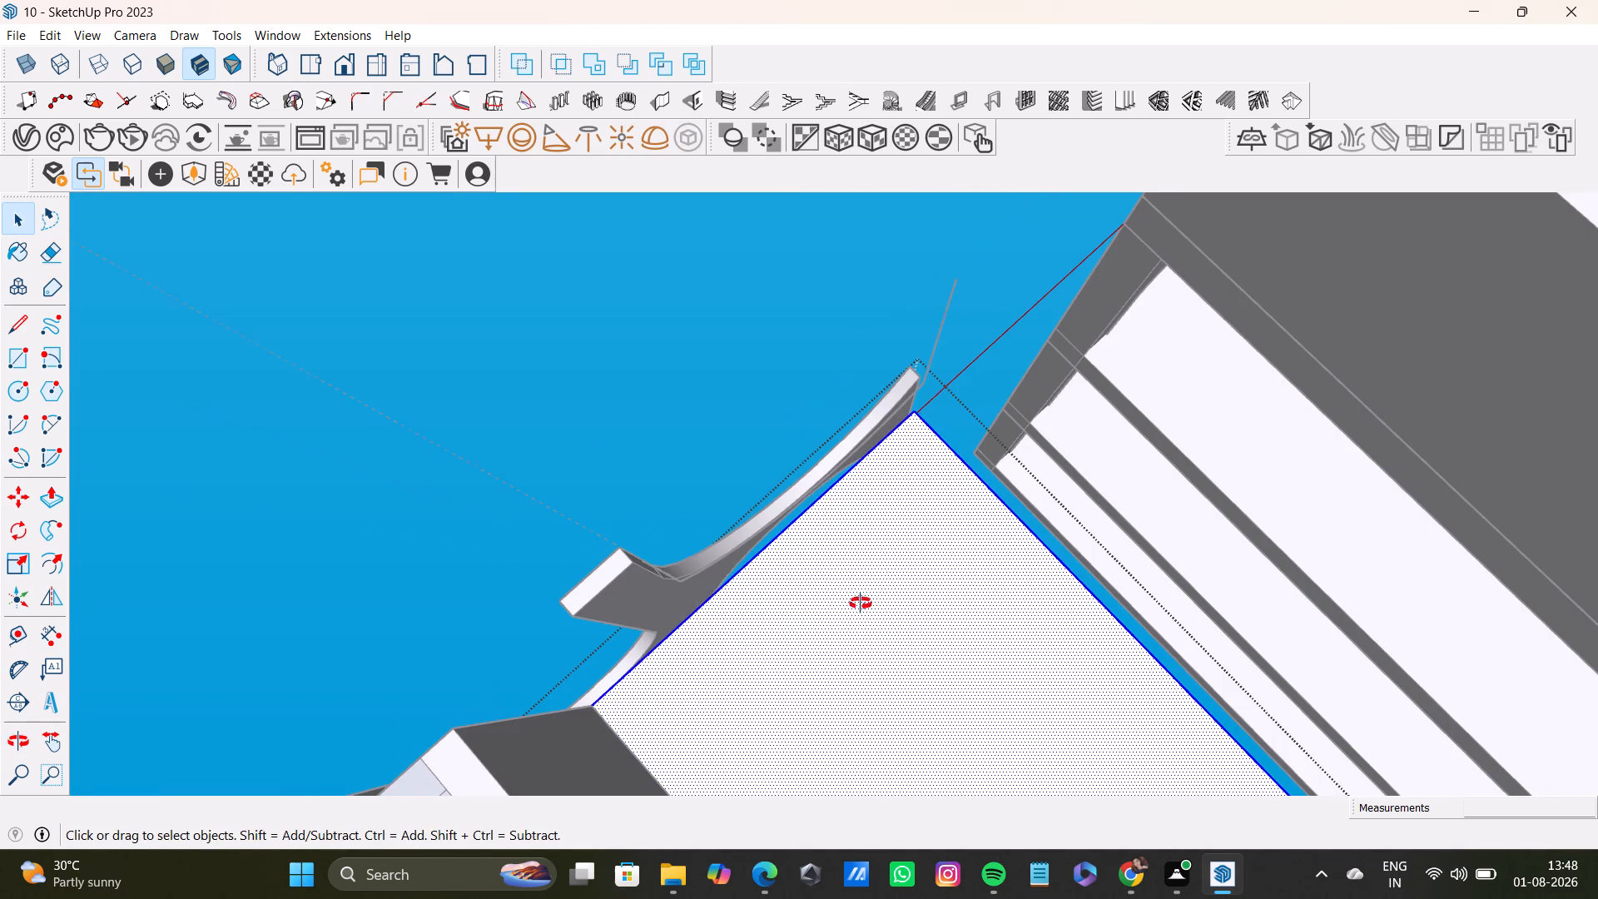
middle_click_drag(861, 603, 915, 599)
left_click(915, 599)
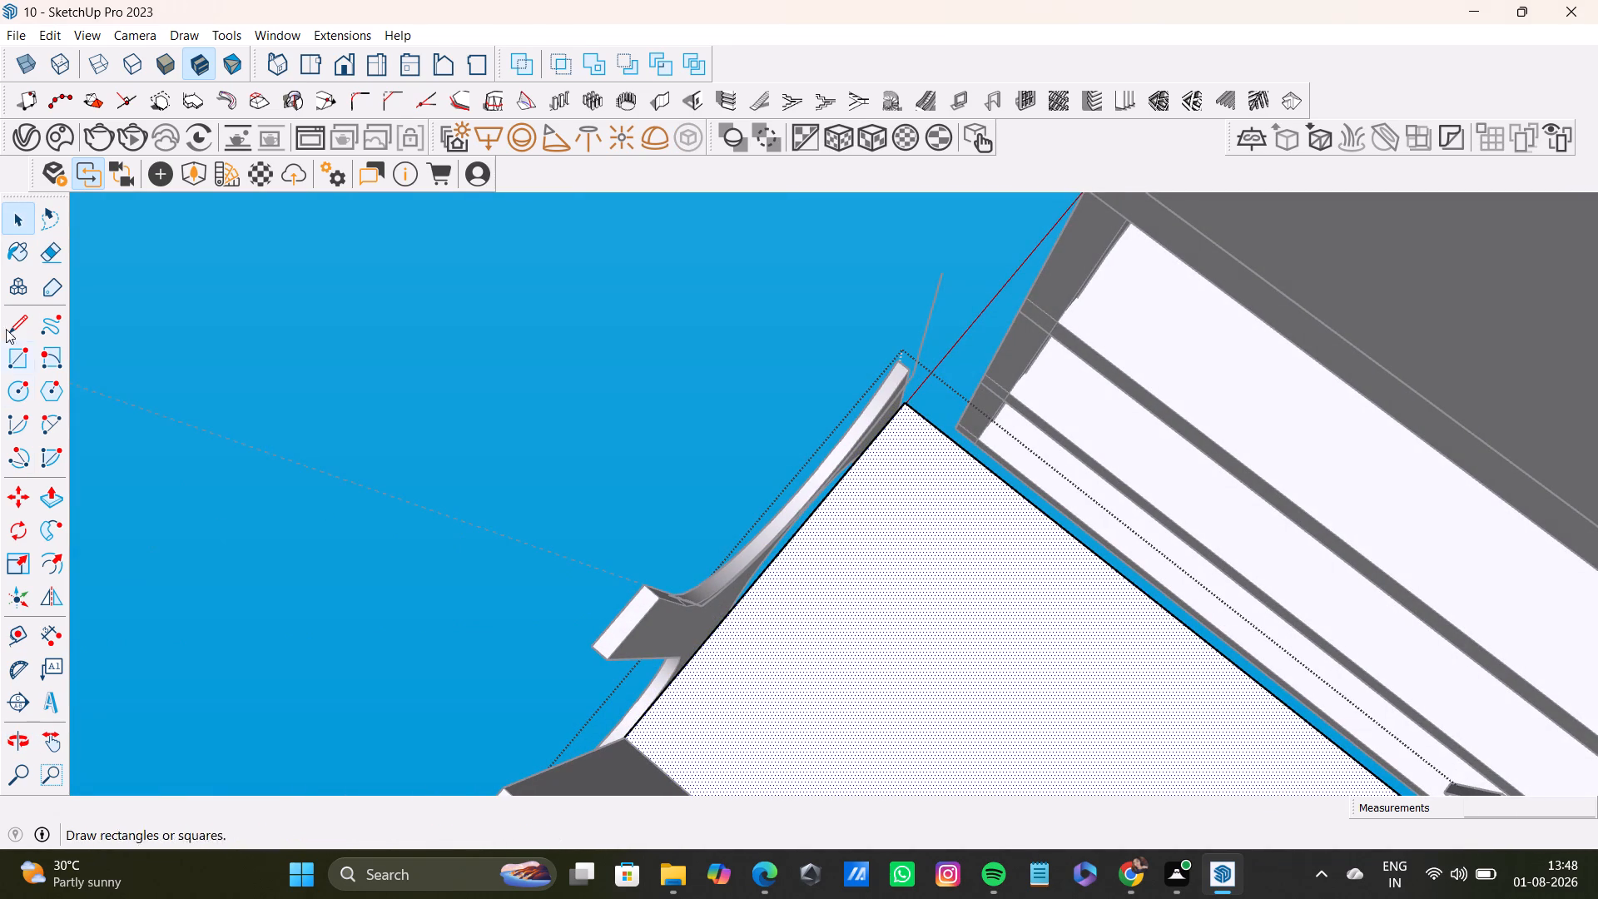
left_click(15, 321)
middle_click_drag(989, 695, 1036, 726)
middle_click_drag(1122, 734, 792, 511)
middle_click_drag(716, 508, 688, 514)
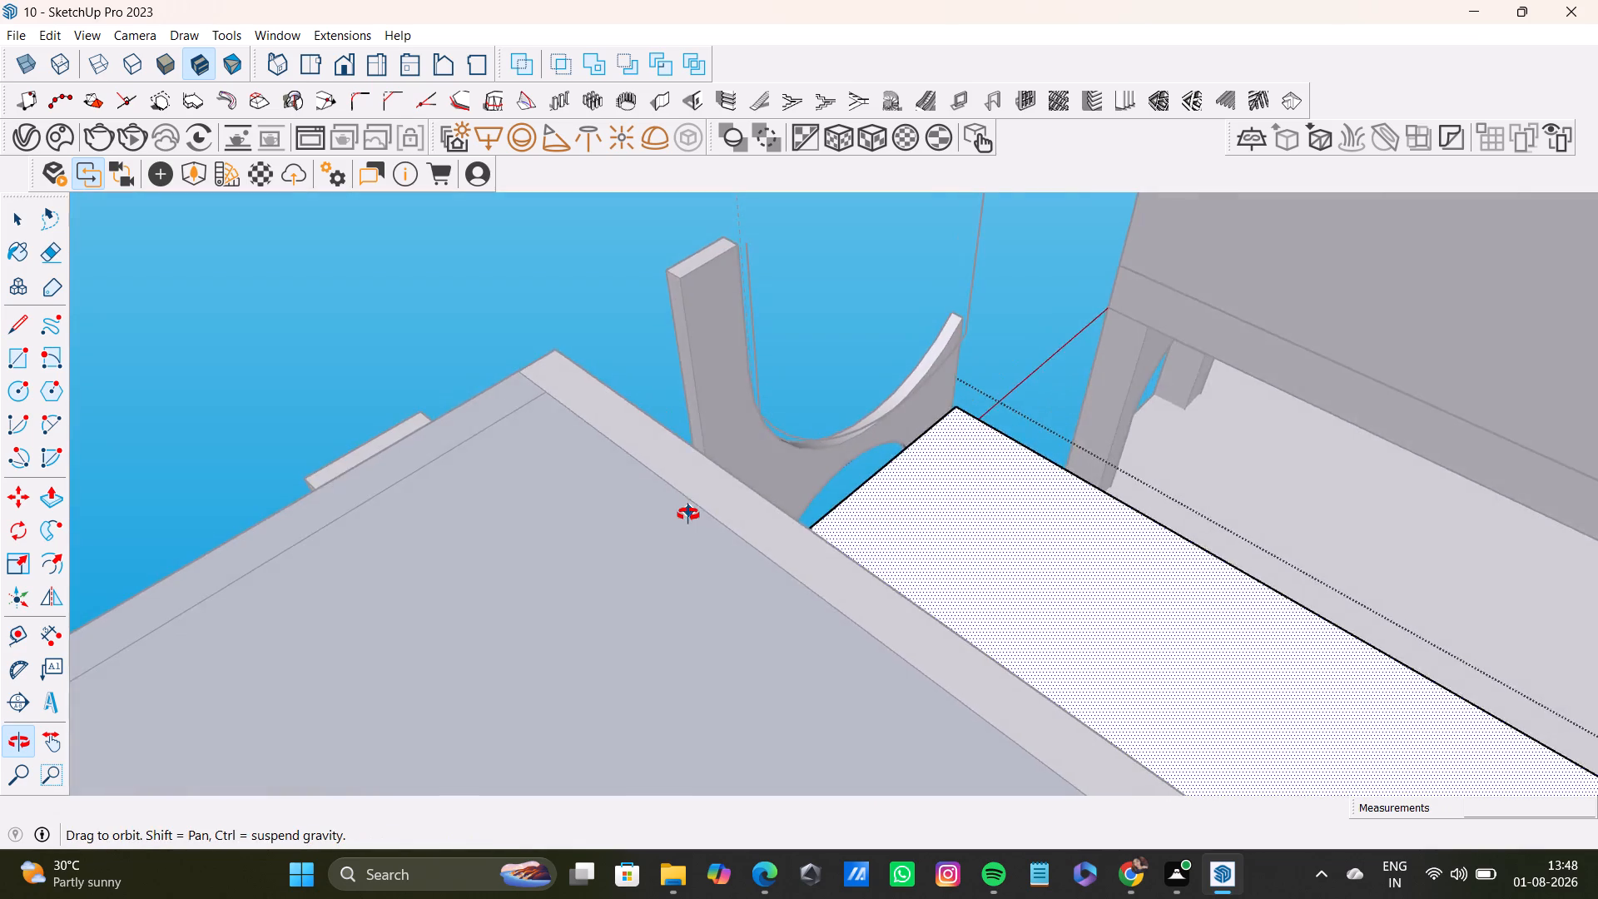
middle_click_drag(688, 514, 501, 516)
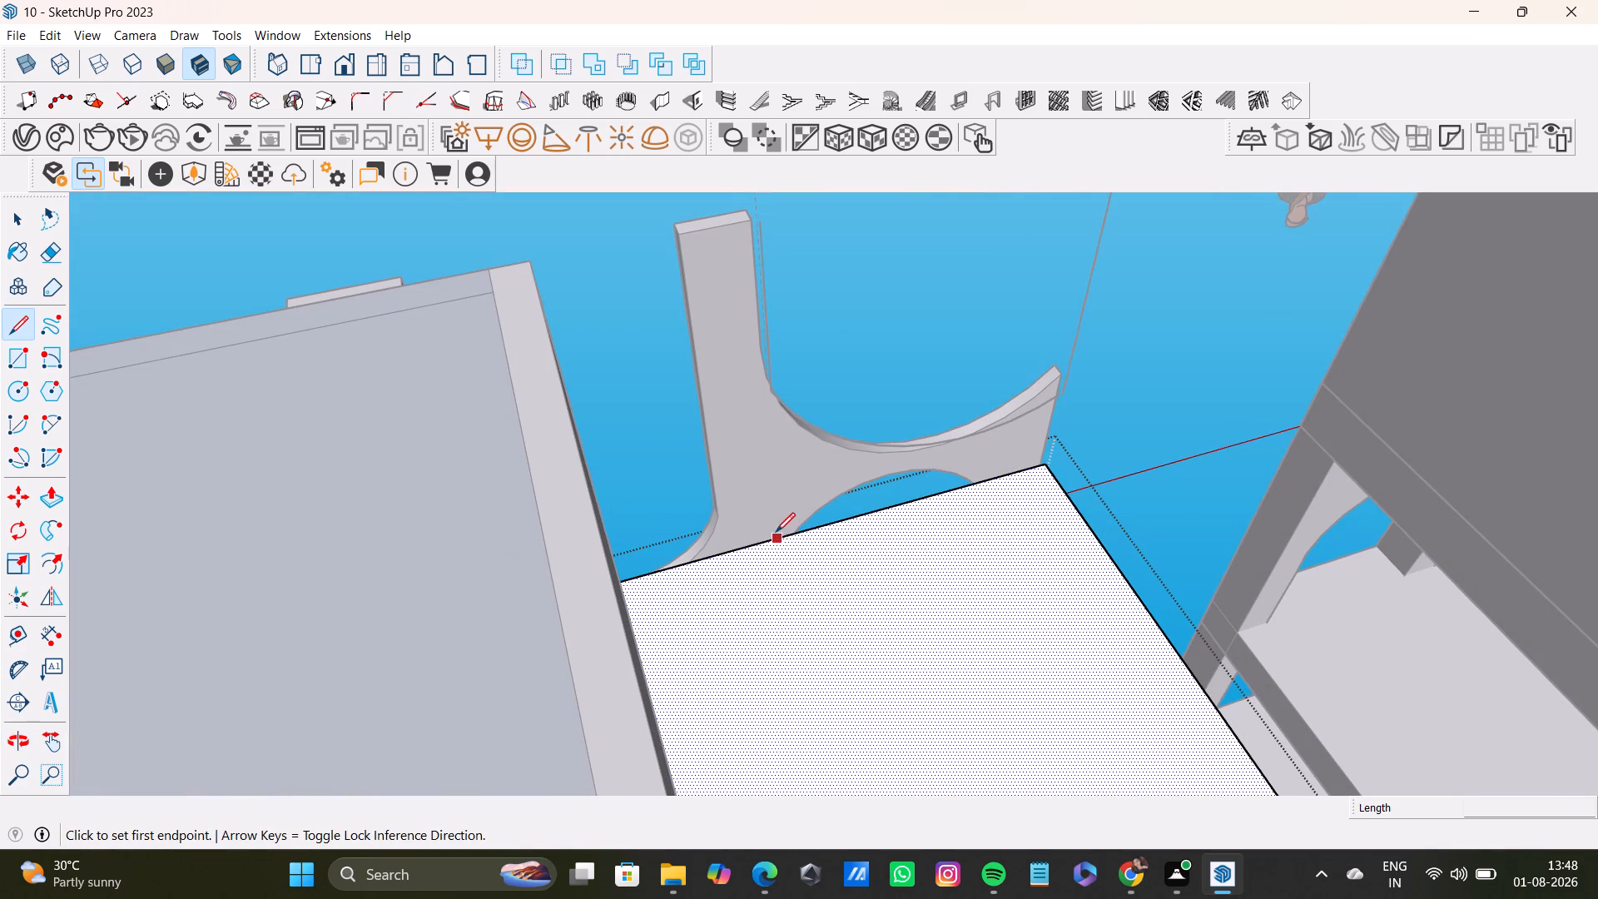
left_click(776, 532)
left_click(799, 585)
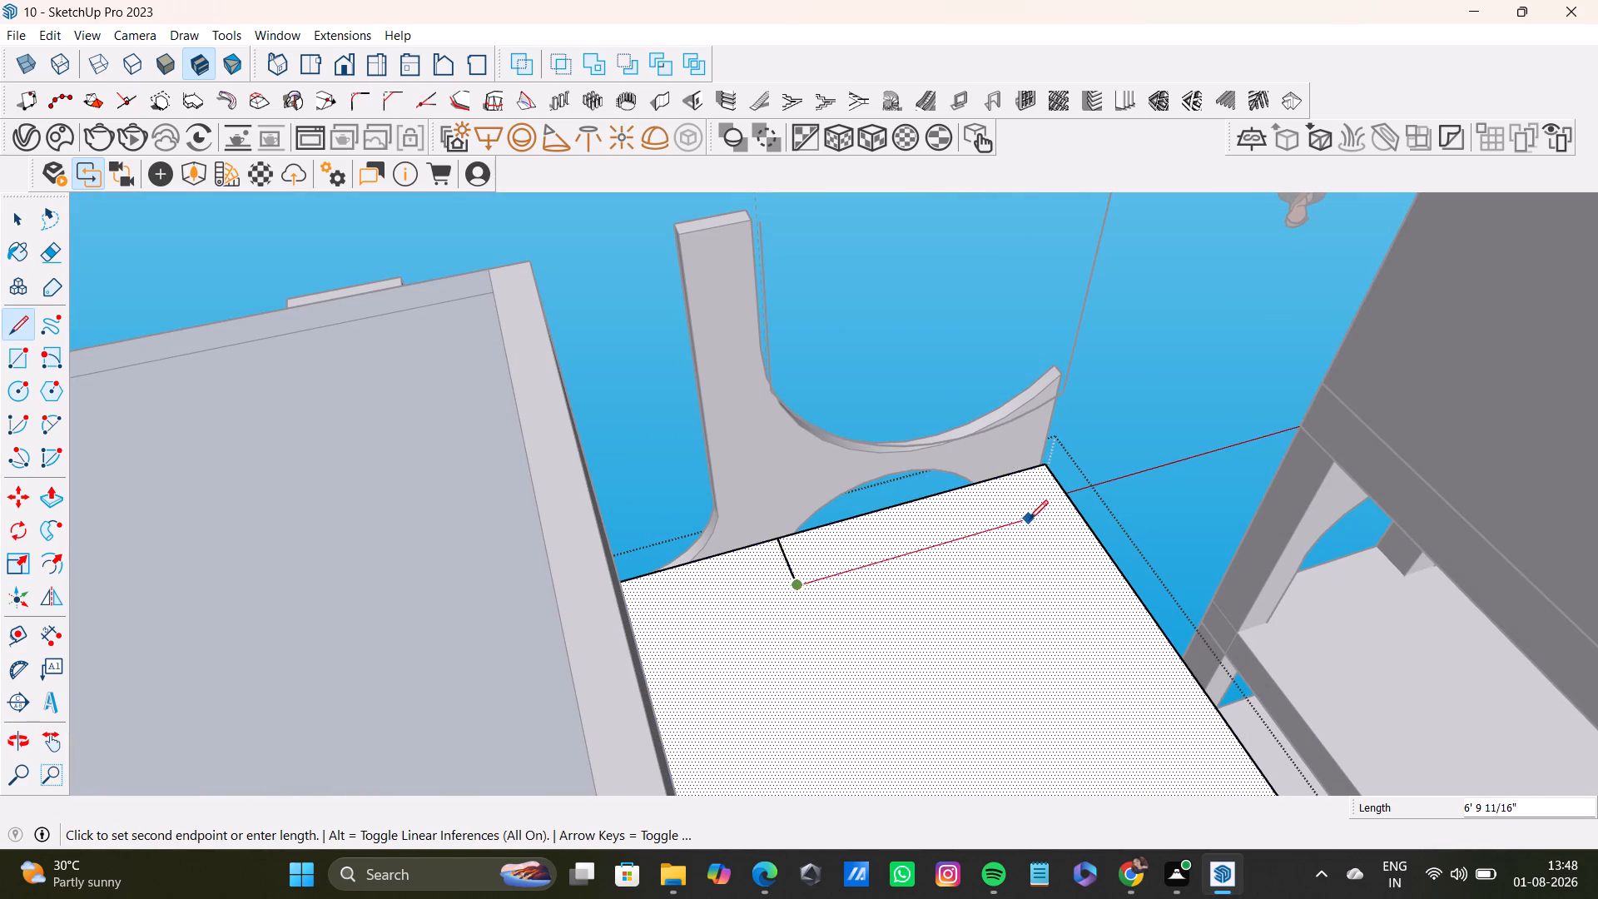
left_click(1031, 519)
left_click(1006, 470)
key("space")
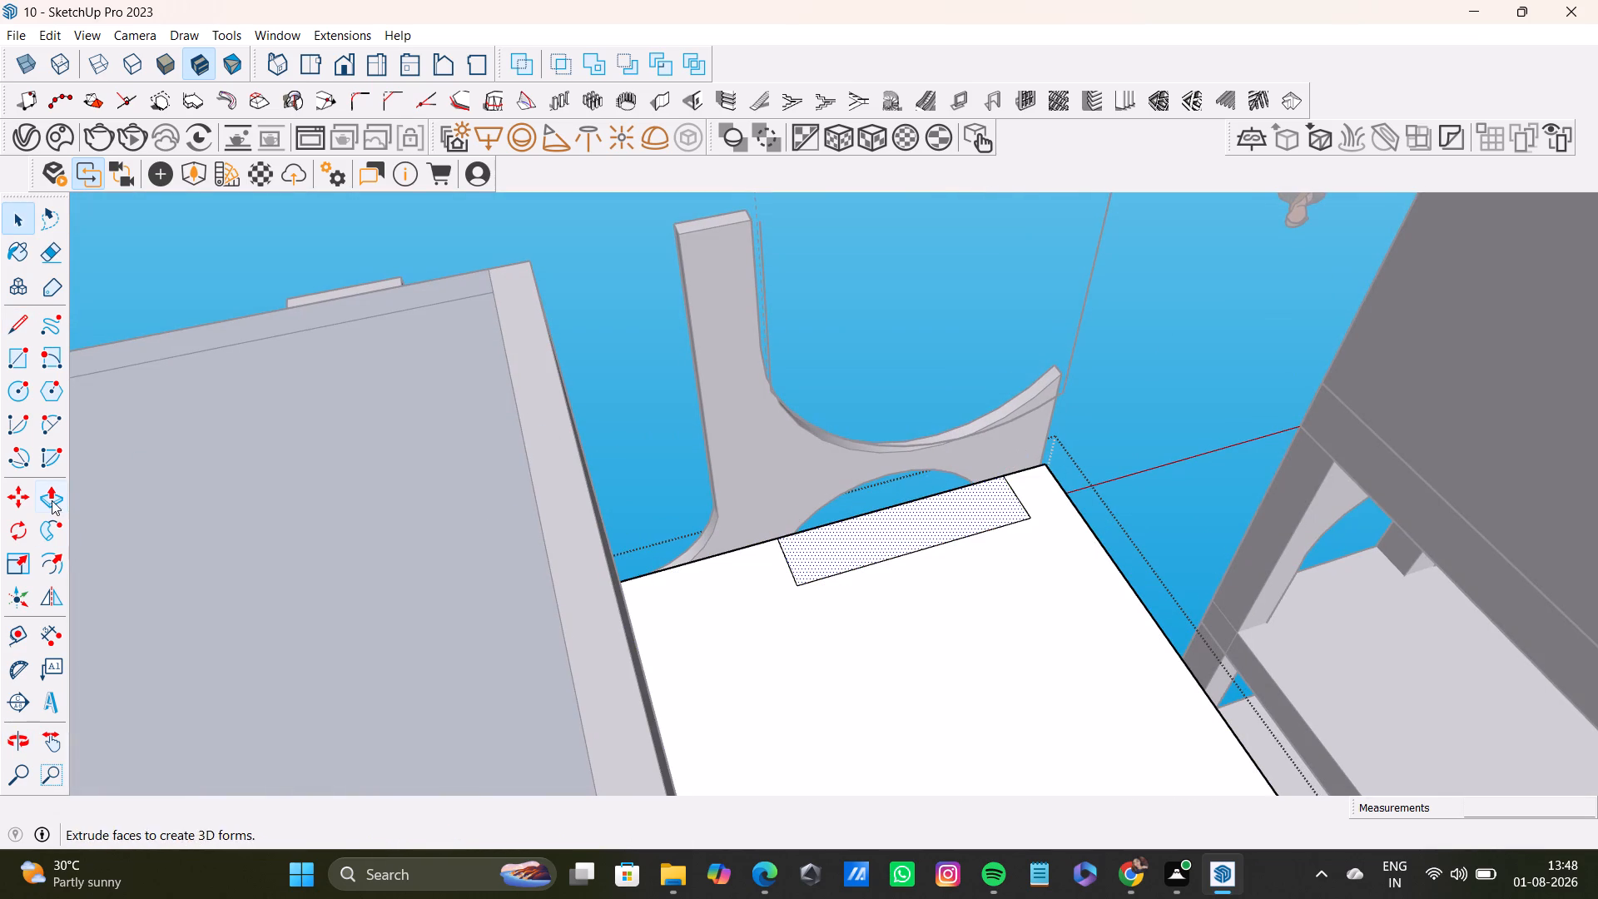
Extrude the rectangle down from the slab's underside by about 1' 10", then slightly adjust its depth.
left_click_drag(52, 500, 64, 499)
left_click(869, 548)
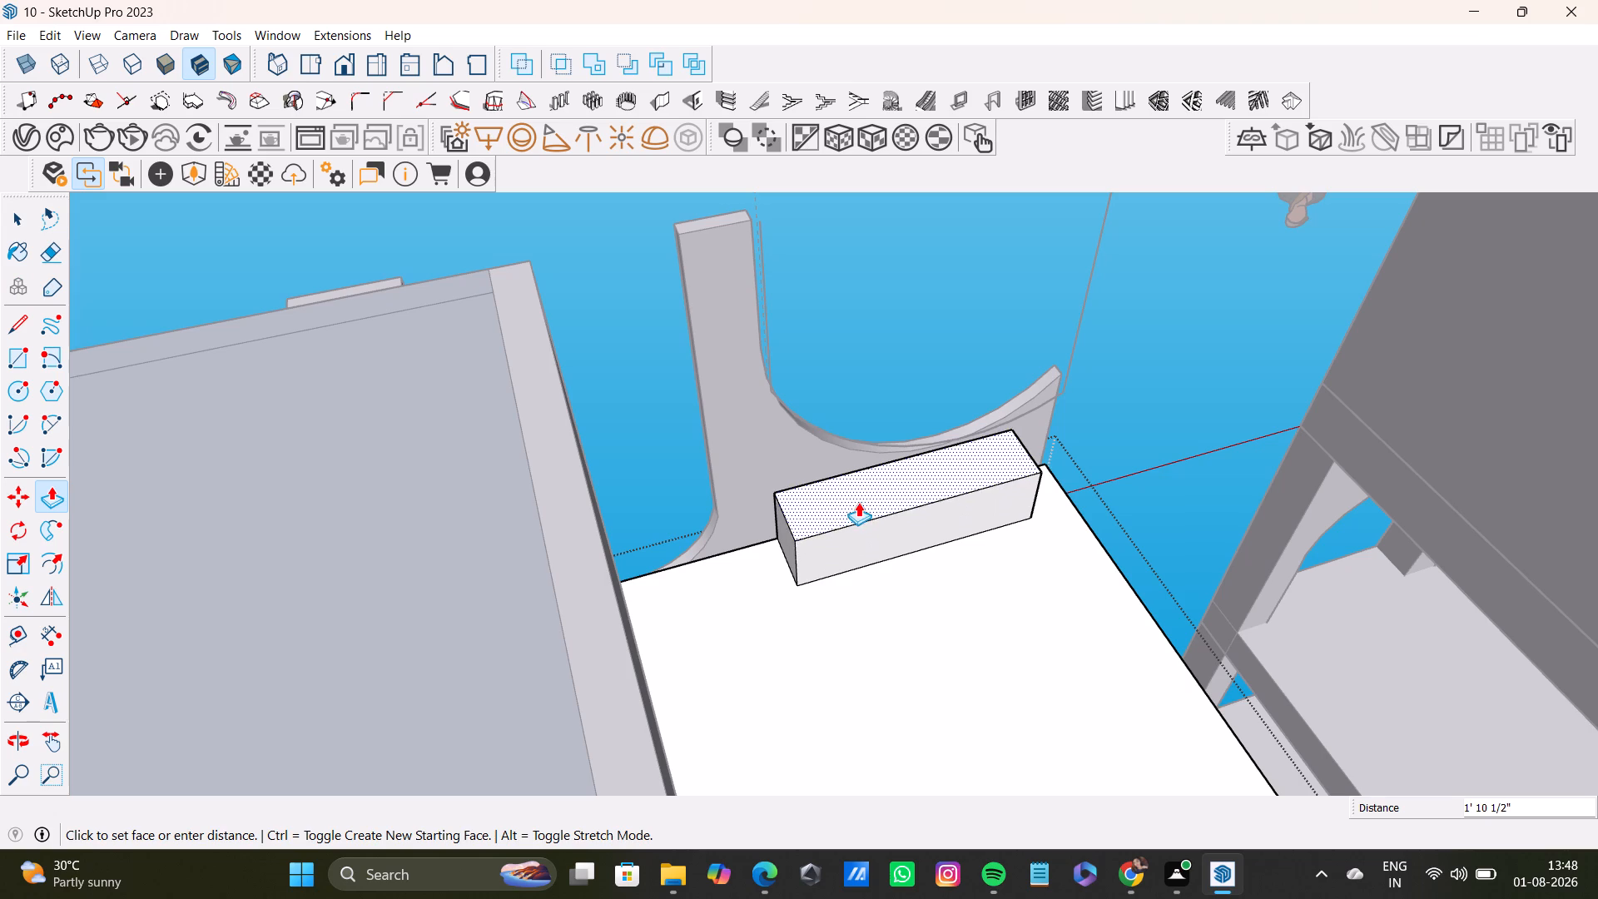
left_click(858, 508)
left_click(854, 501)
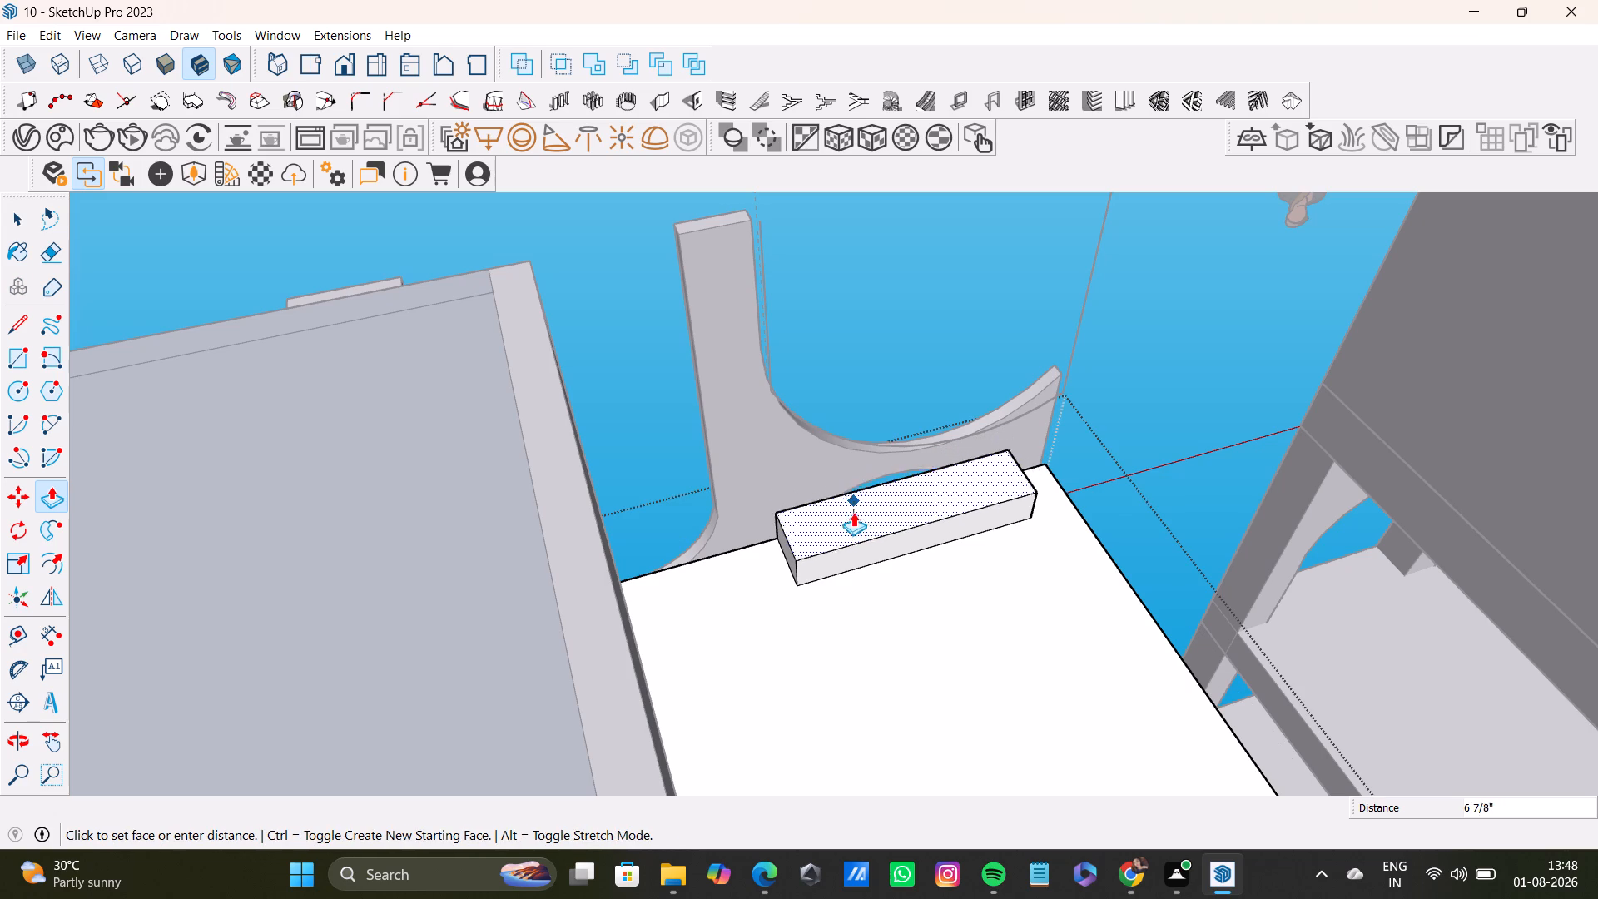
left_click(855, 508)
key("space")
Examine from the front and from below how the new block sits behind the facade panel's fourth upper opening.
middle_click_drag(925, 615, 1088, 898)
middle_click_drag(893, 474, 918, 419)
middle_click_drag(971, 540, 1038, 709)
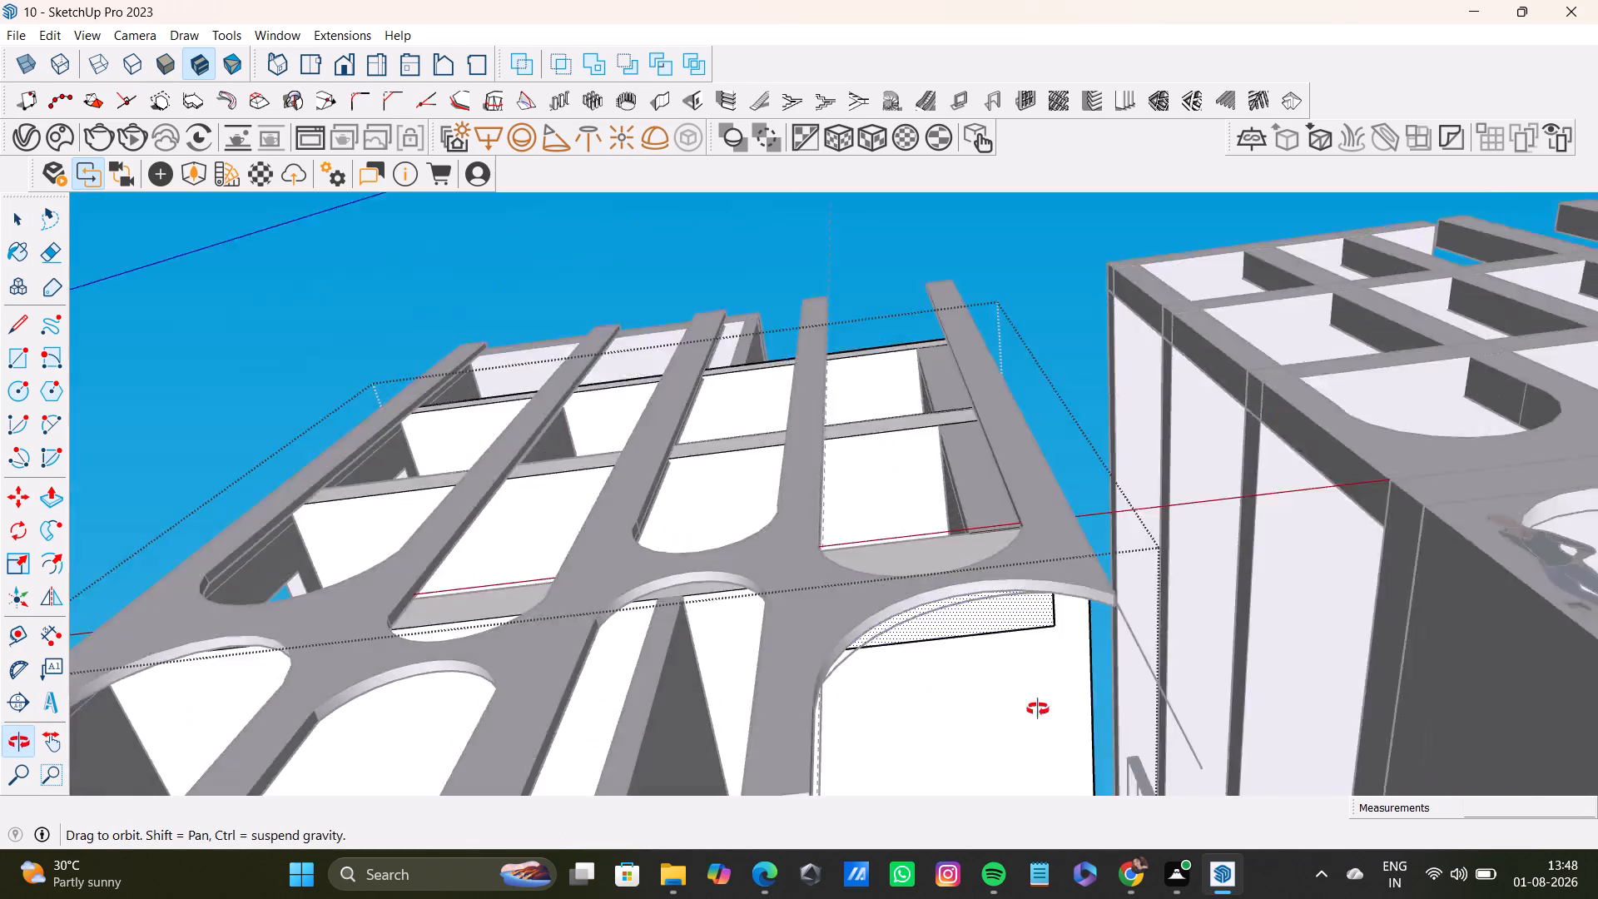
middle_click_drag(1038, 709, 1109, 898)
middle_click_drag(965, 564, 960, 790)
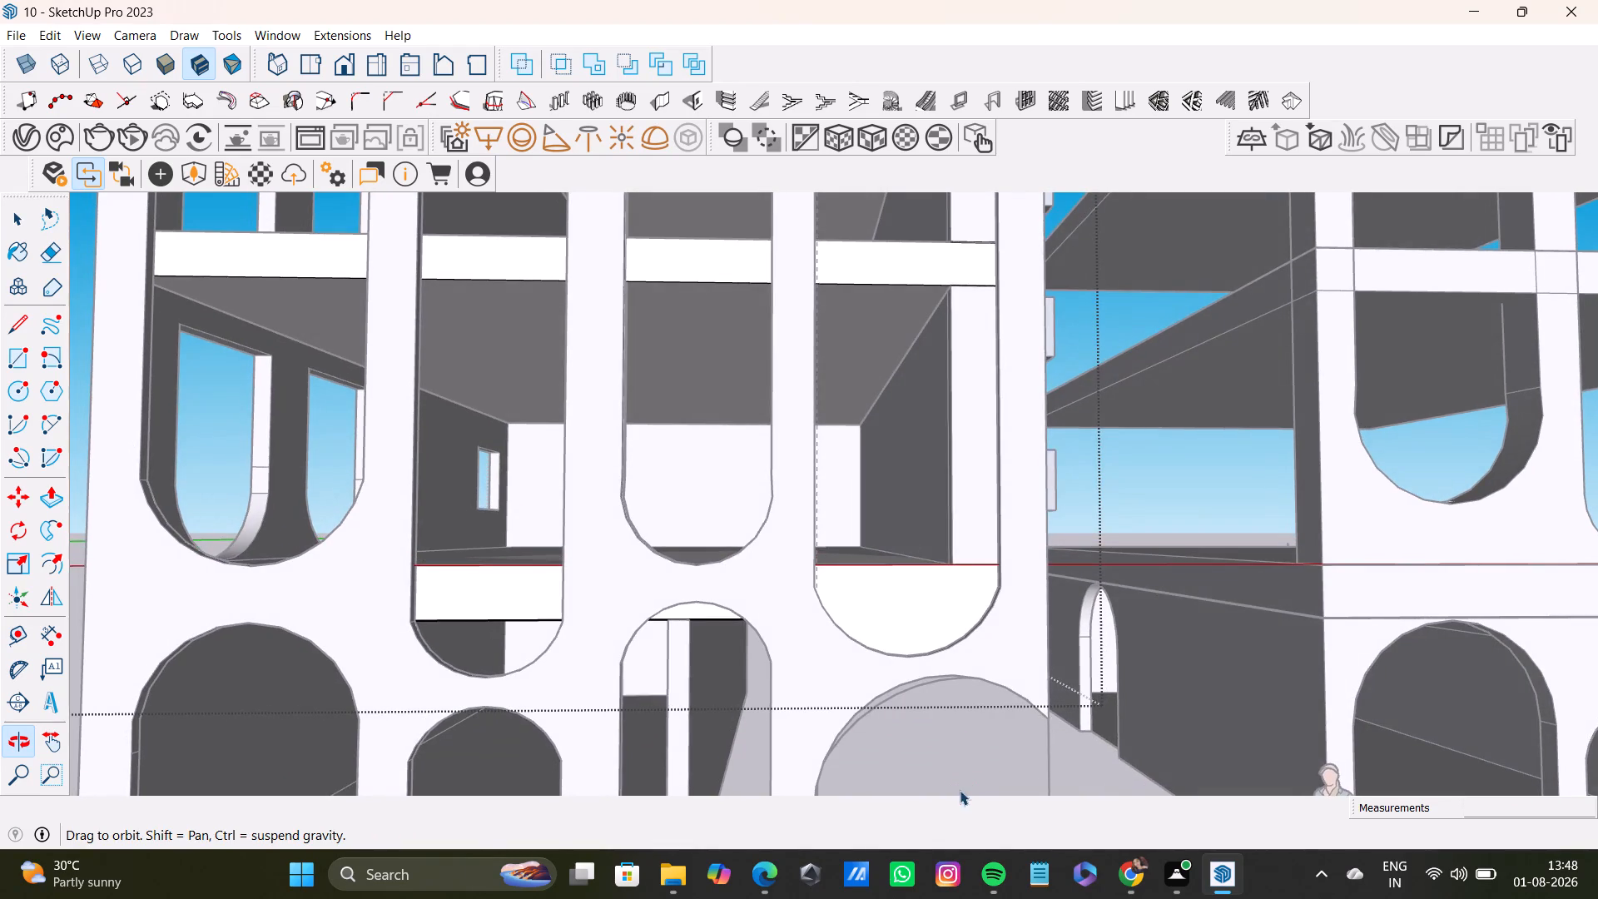
middle_click_drag(955, 691, 683, 504)
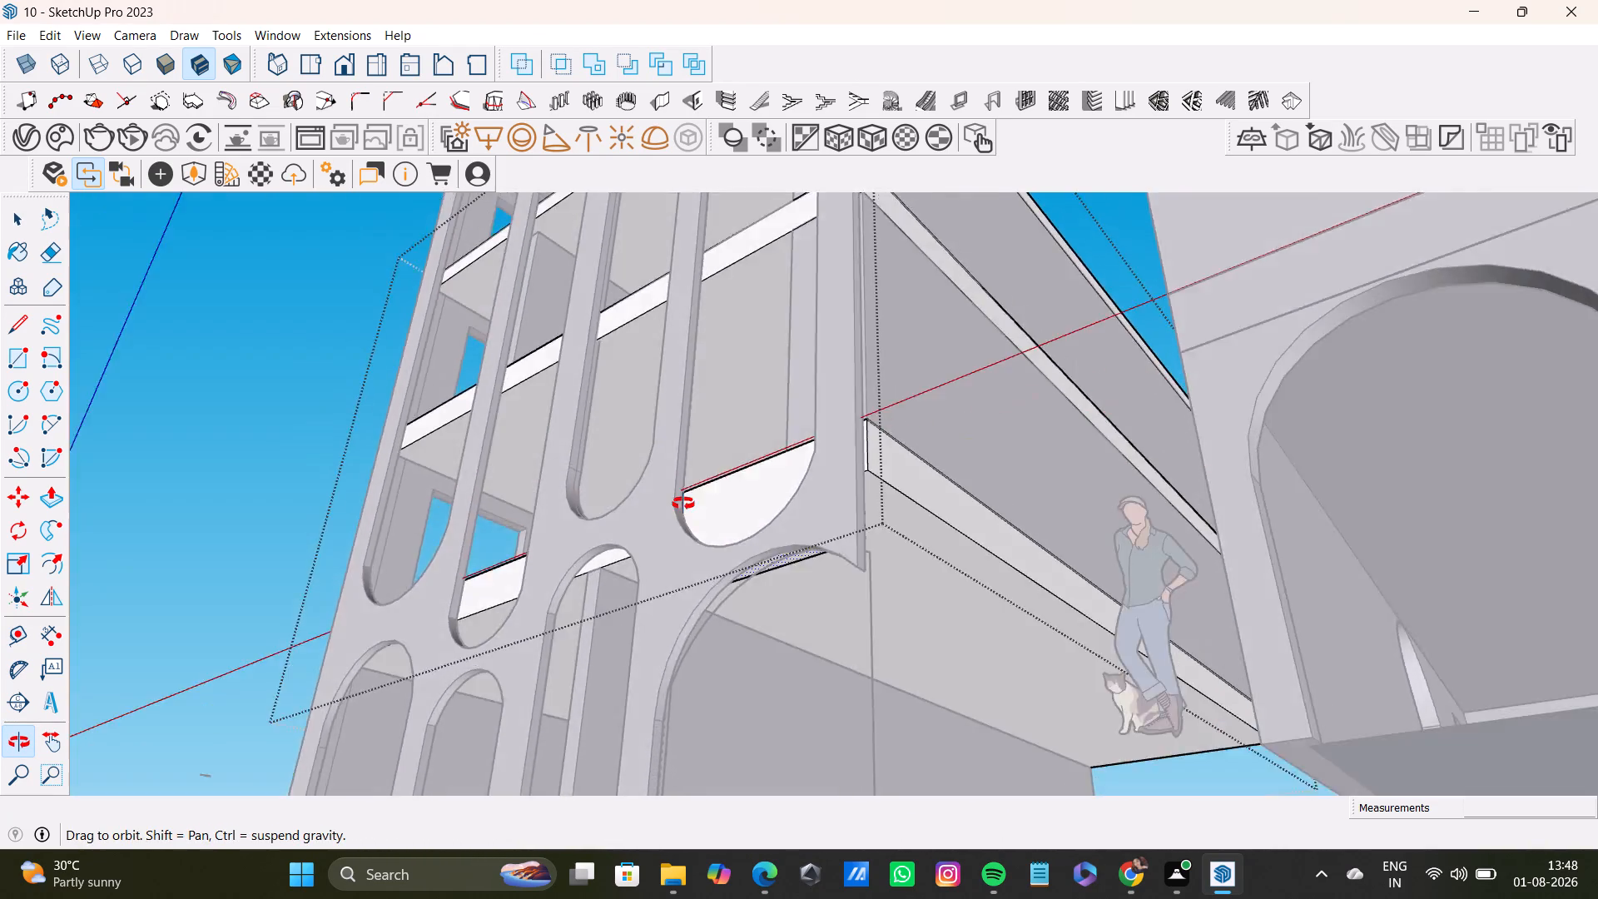
middle_click_drag(683, 504, 380, 427)
Thin the block under the slab by pushing its rear face about 1' 4 11/16" toward the facade panel.
scroll(760, 526, "up", 5)
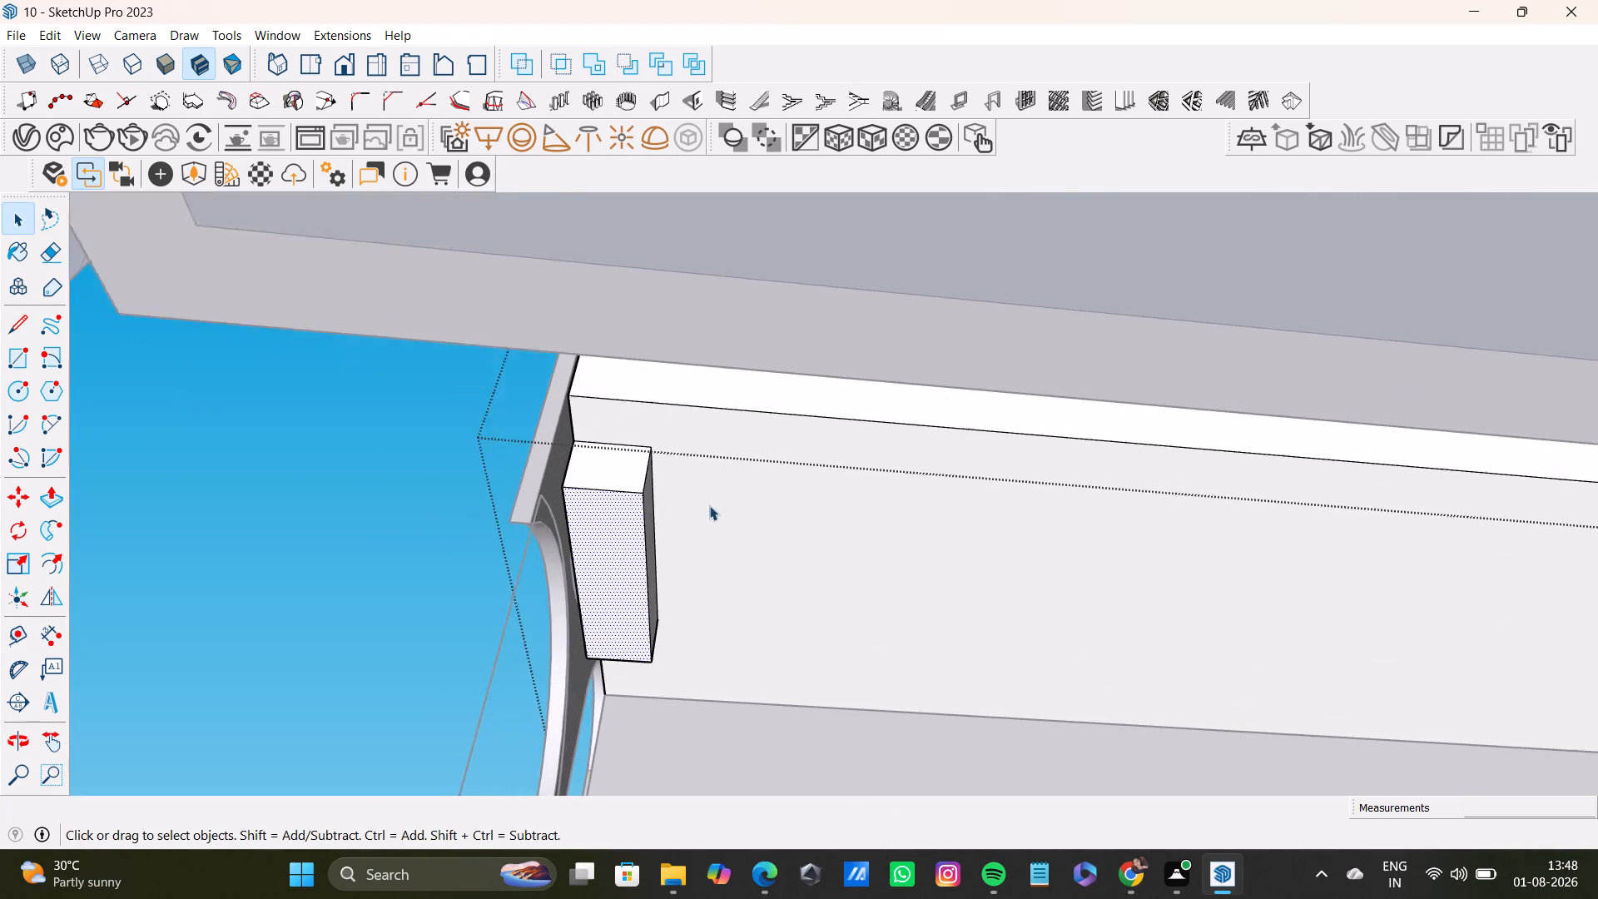
scroll(709, 505, "up", 1)
middle_click_drag(772, 543, 847, 564)
middle_click_drag(850, 584, 677, 641)
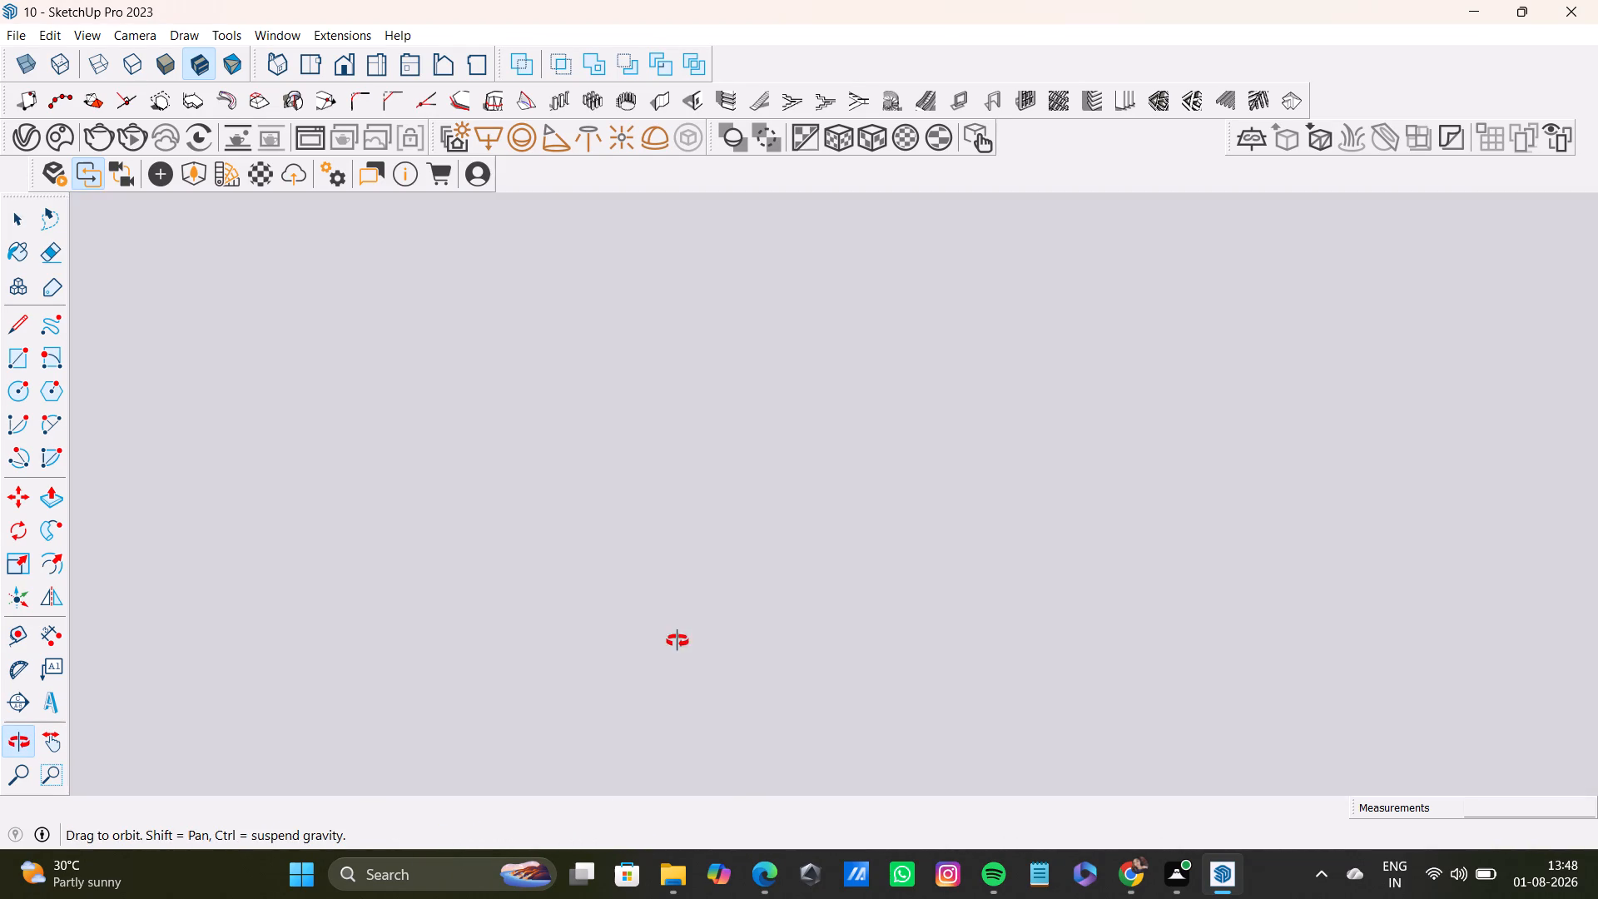
middle_click_drag(677, 641, 605, 569)
left_click(54, 504)
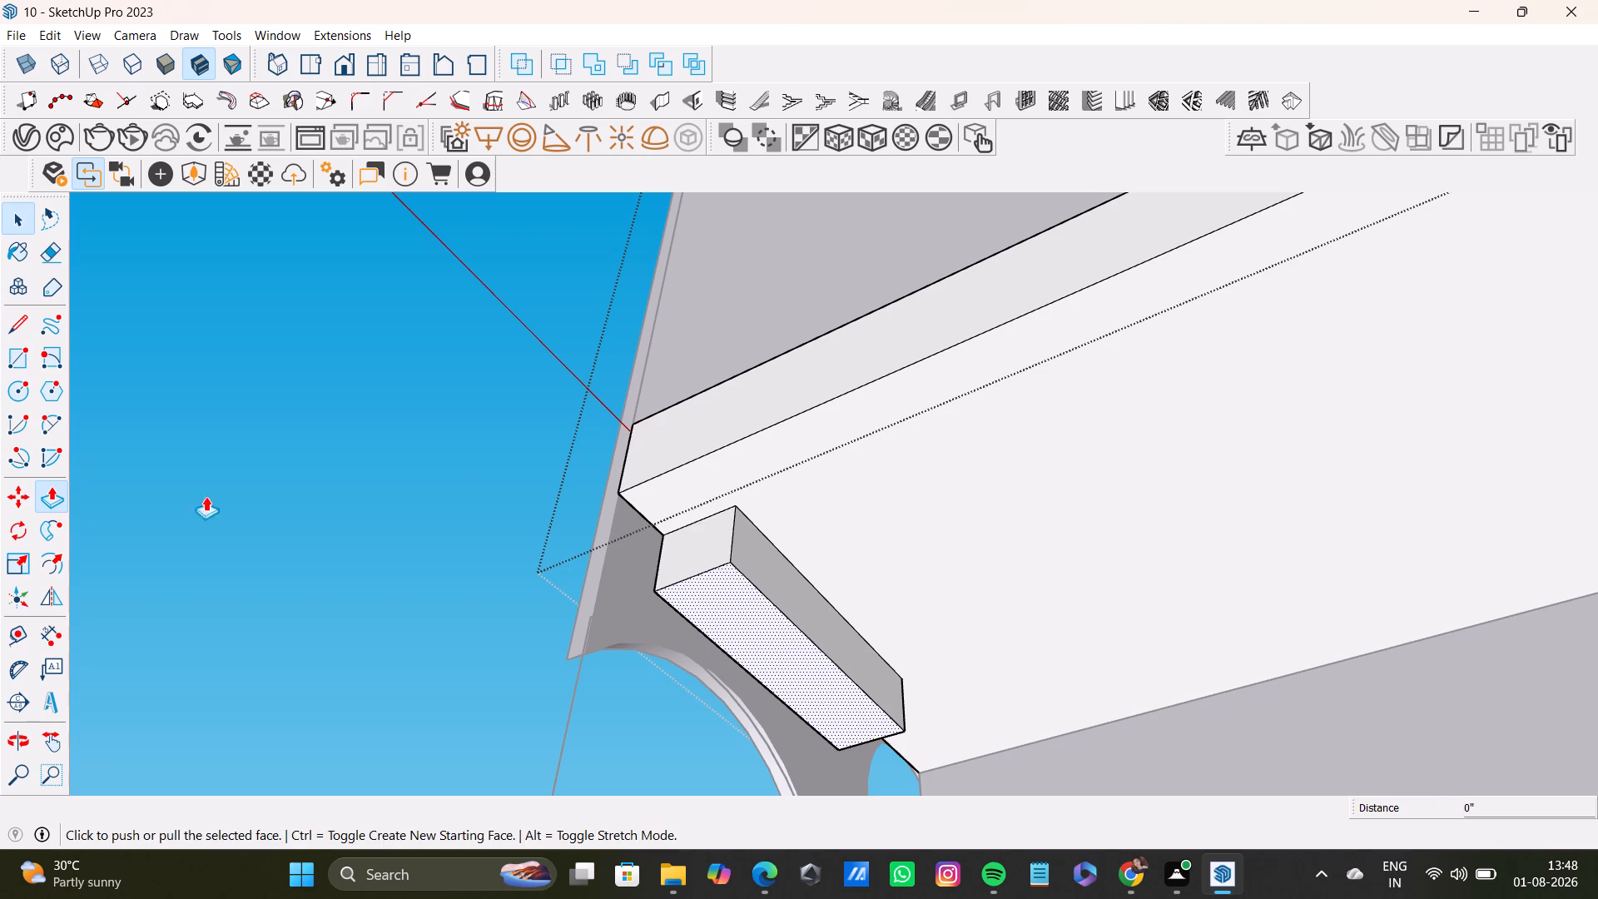
left_click(767, 573)
key("space")
double_click(772, 573)
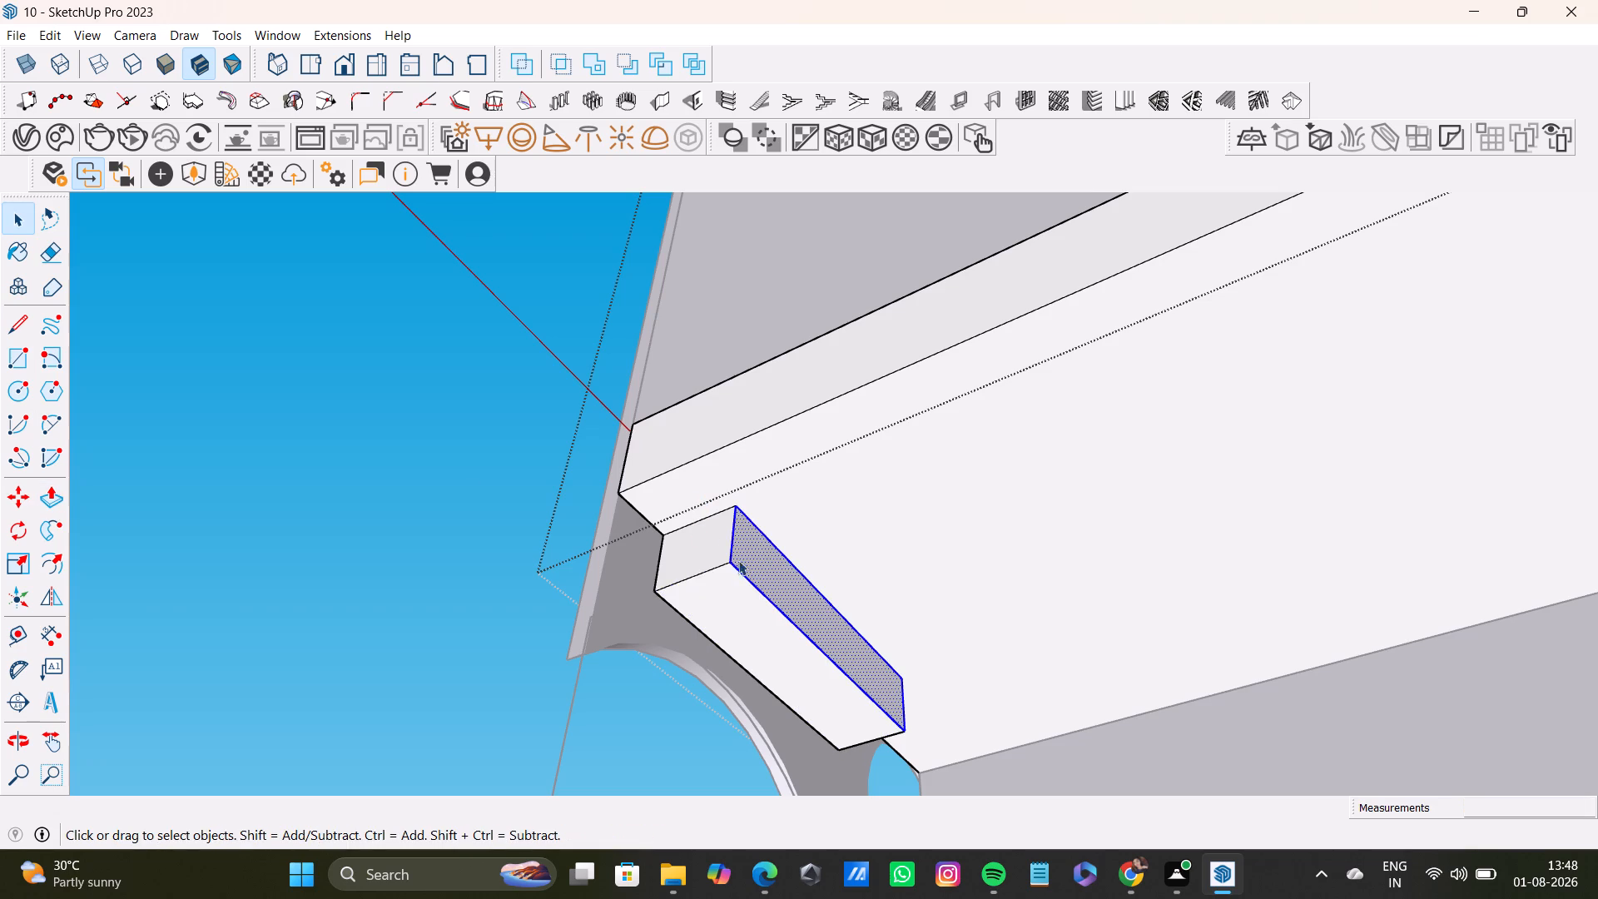
triple_click(728, 569)
left_click(728, 569)
triple_click(728, 569)
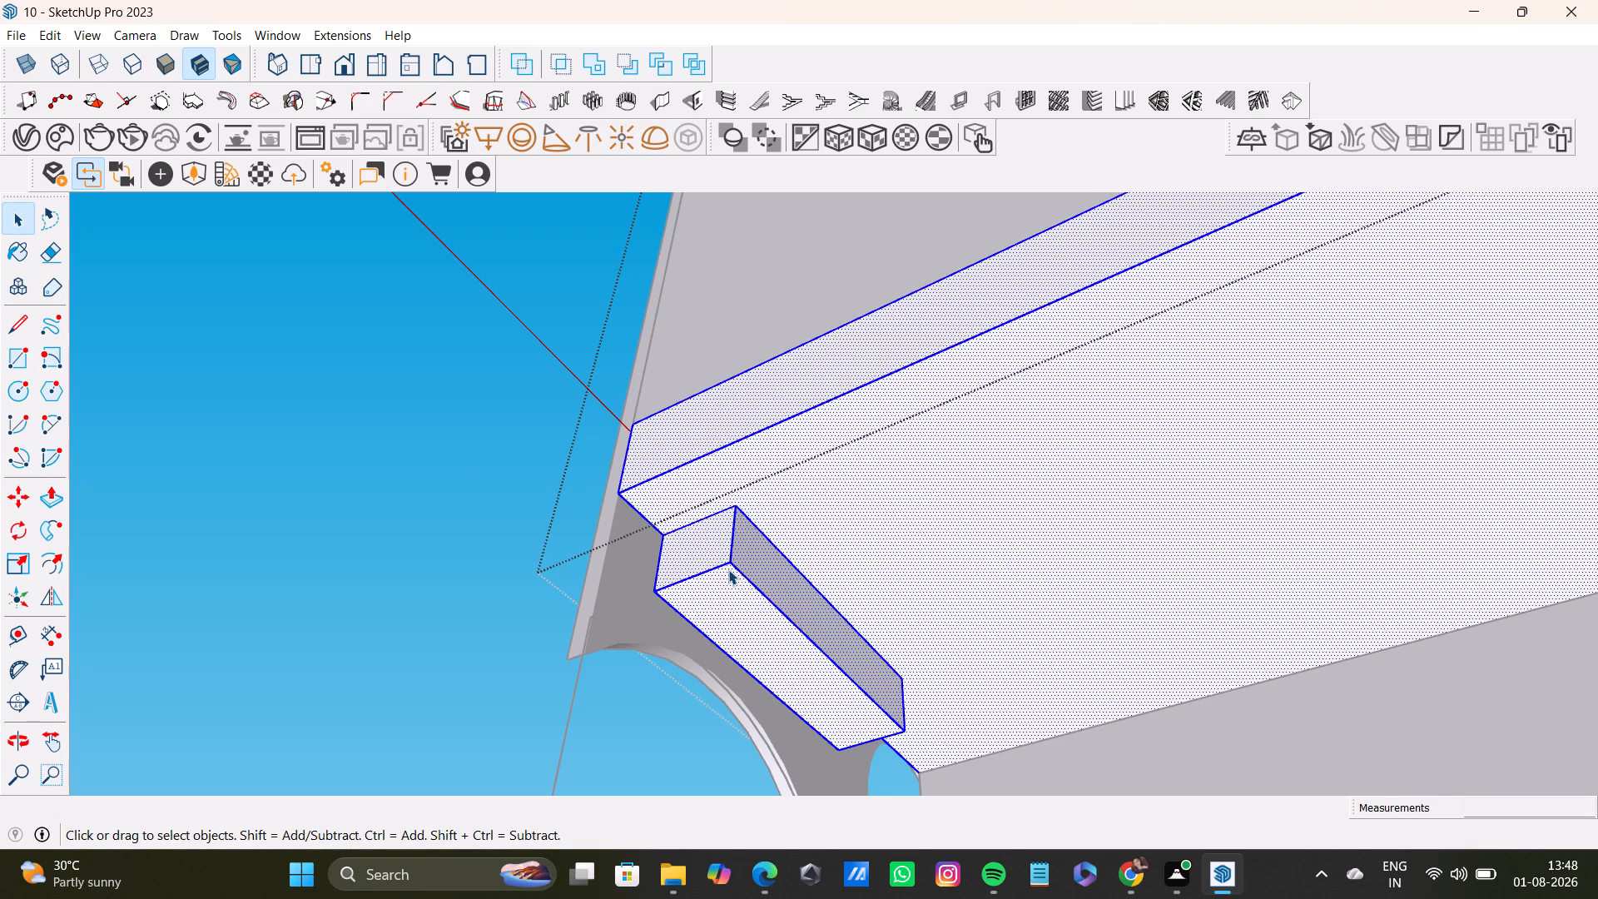
double_click(520, 519)
triple_click(811, 591)
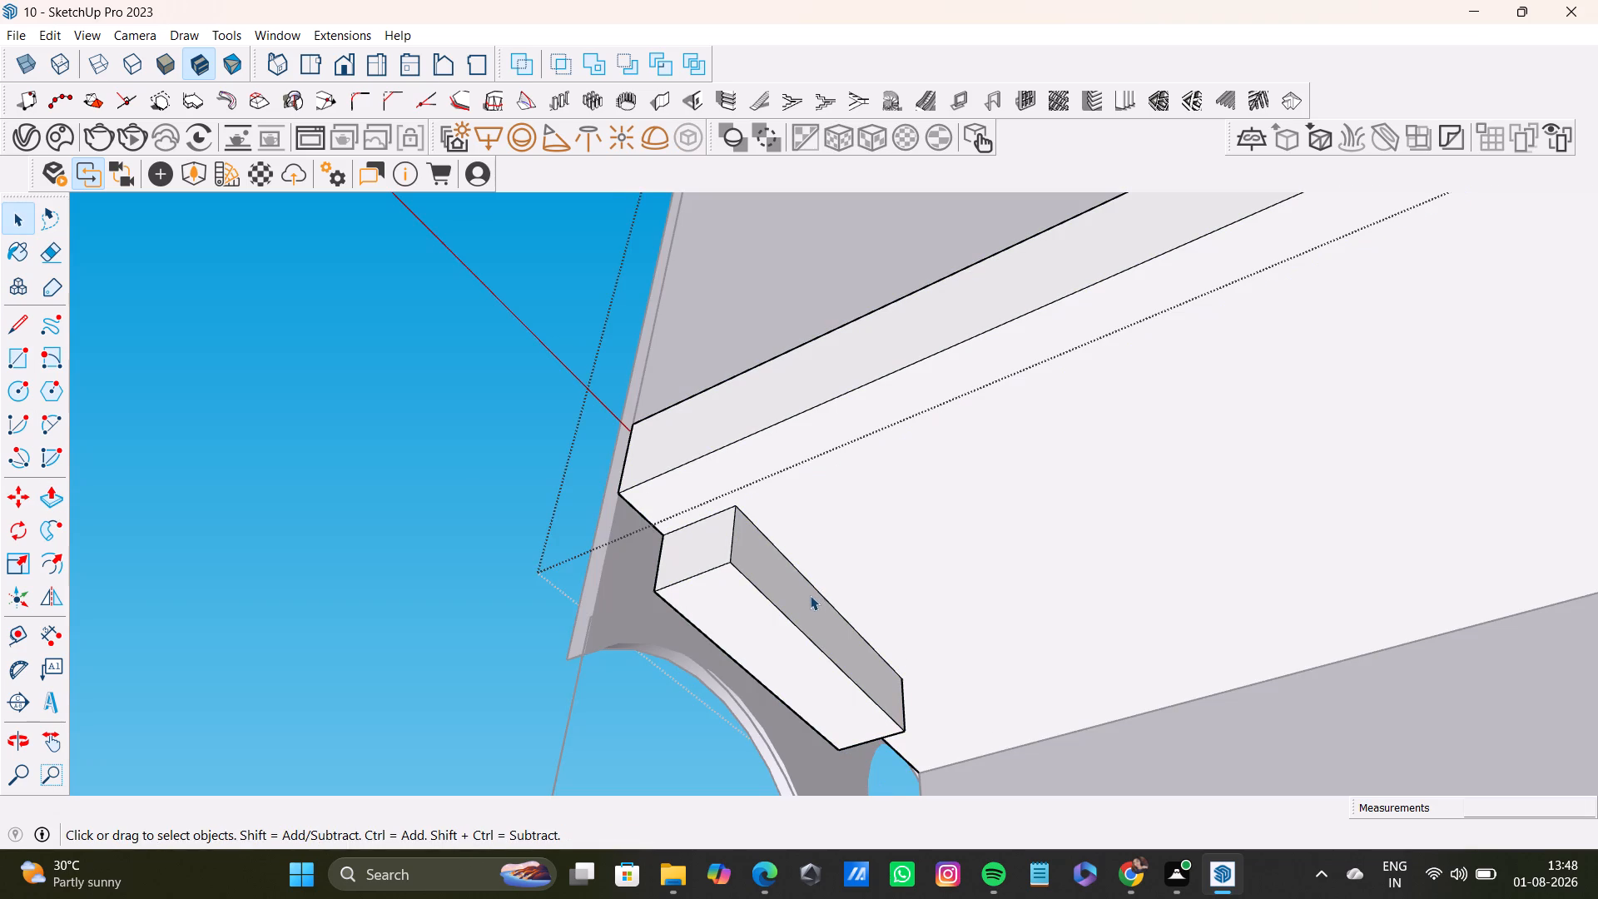
double_click(810, 603)
left_click_drag(49, 497, 59, 497)
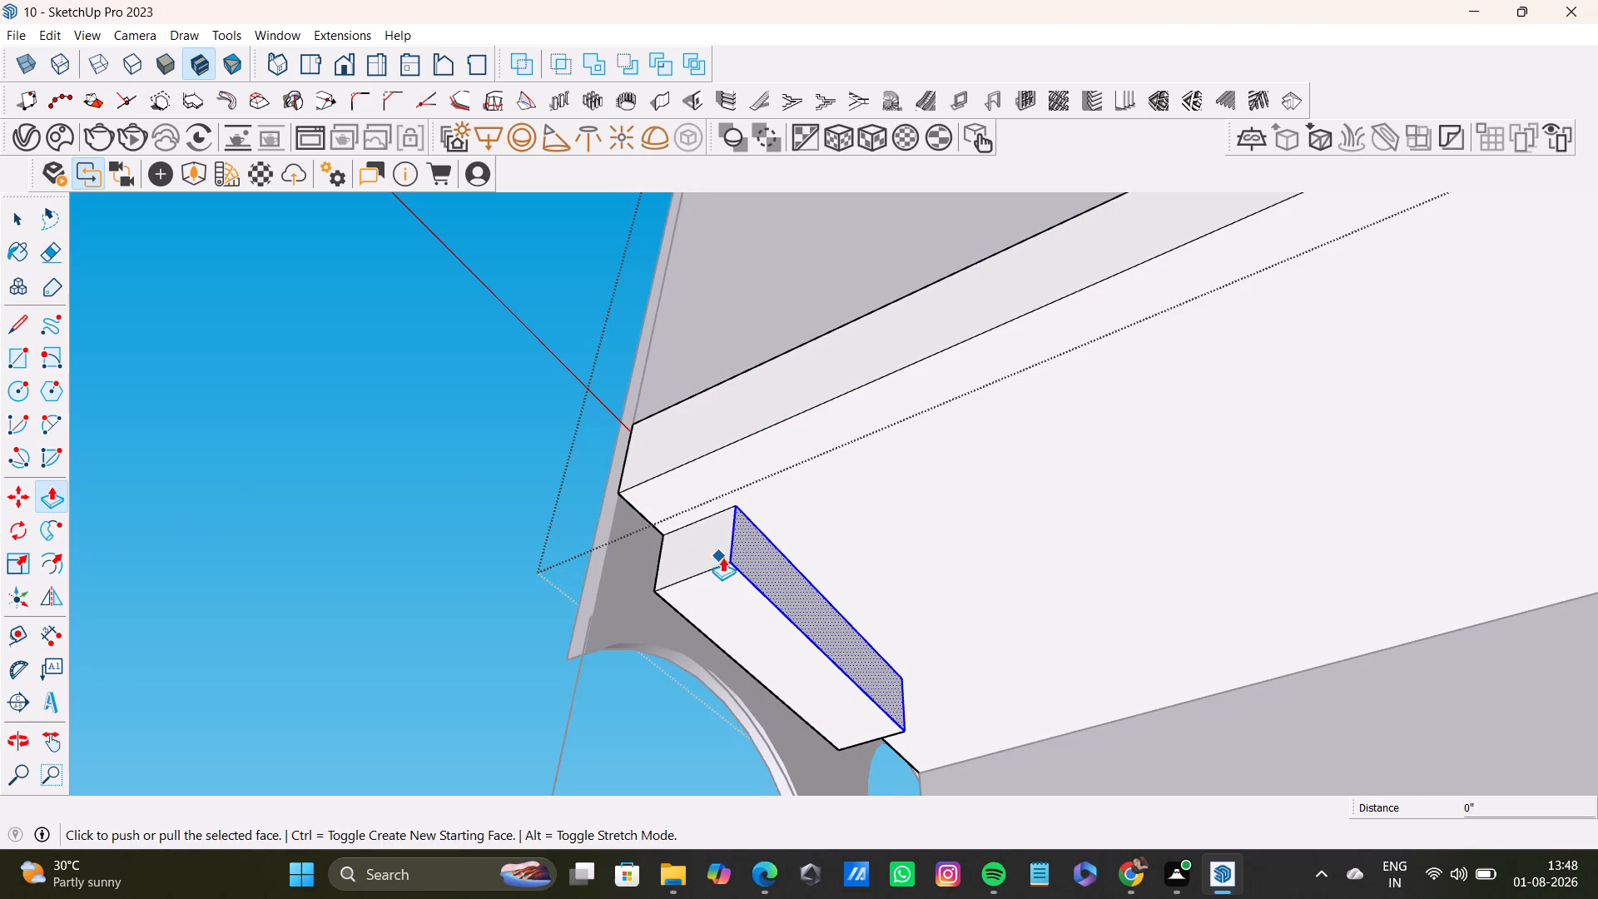
left_click(745, 557)
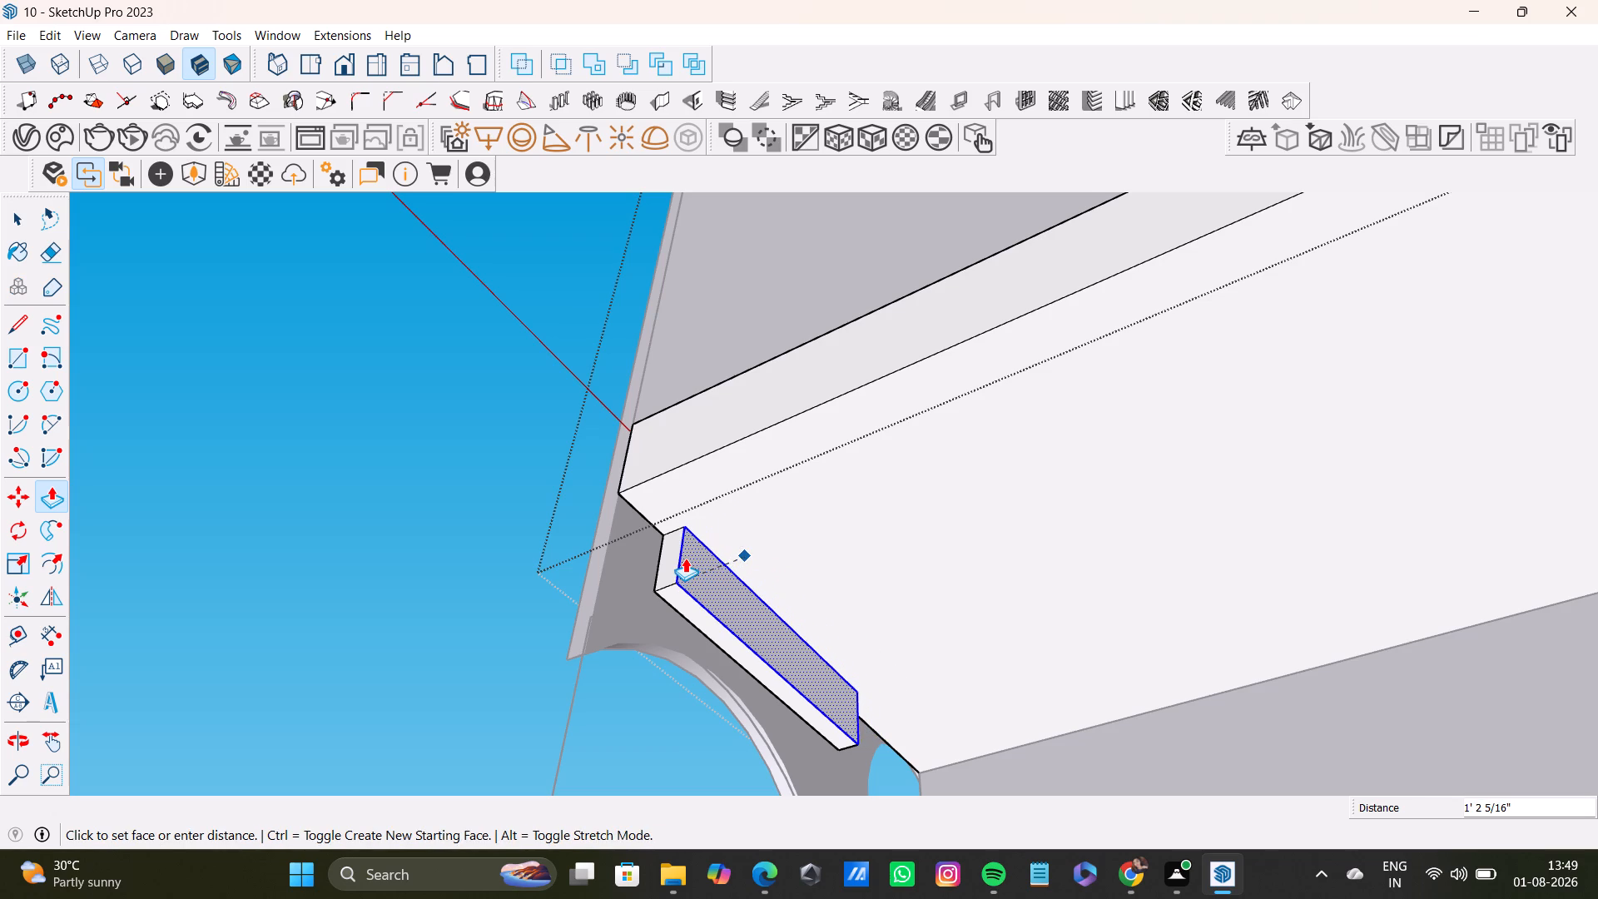
left_click(675, 558)
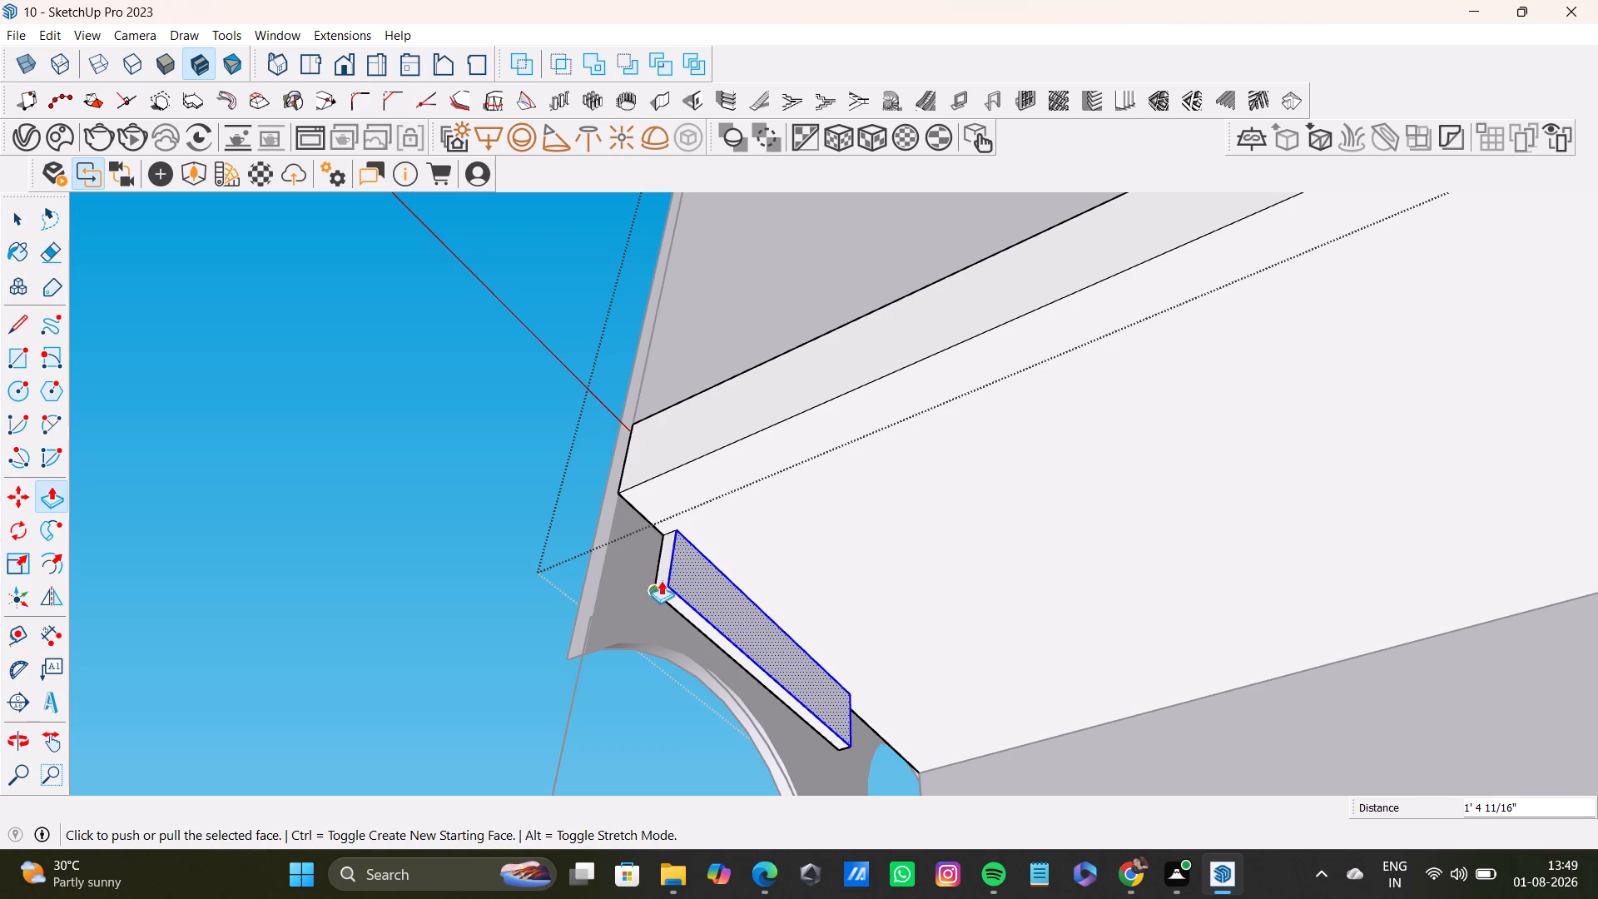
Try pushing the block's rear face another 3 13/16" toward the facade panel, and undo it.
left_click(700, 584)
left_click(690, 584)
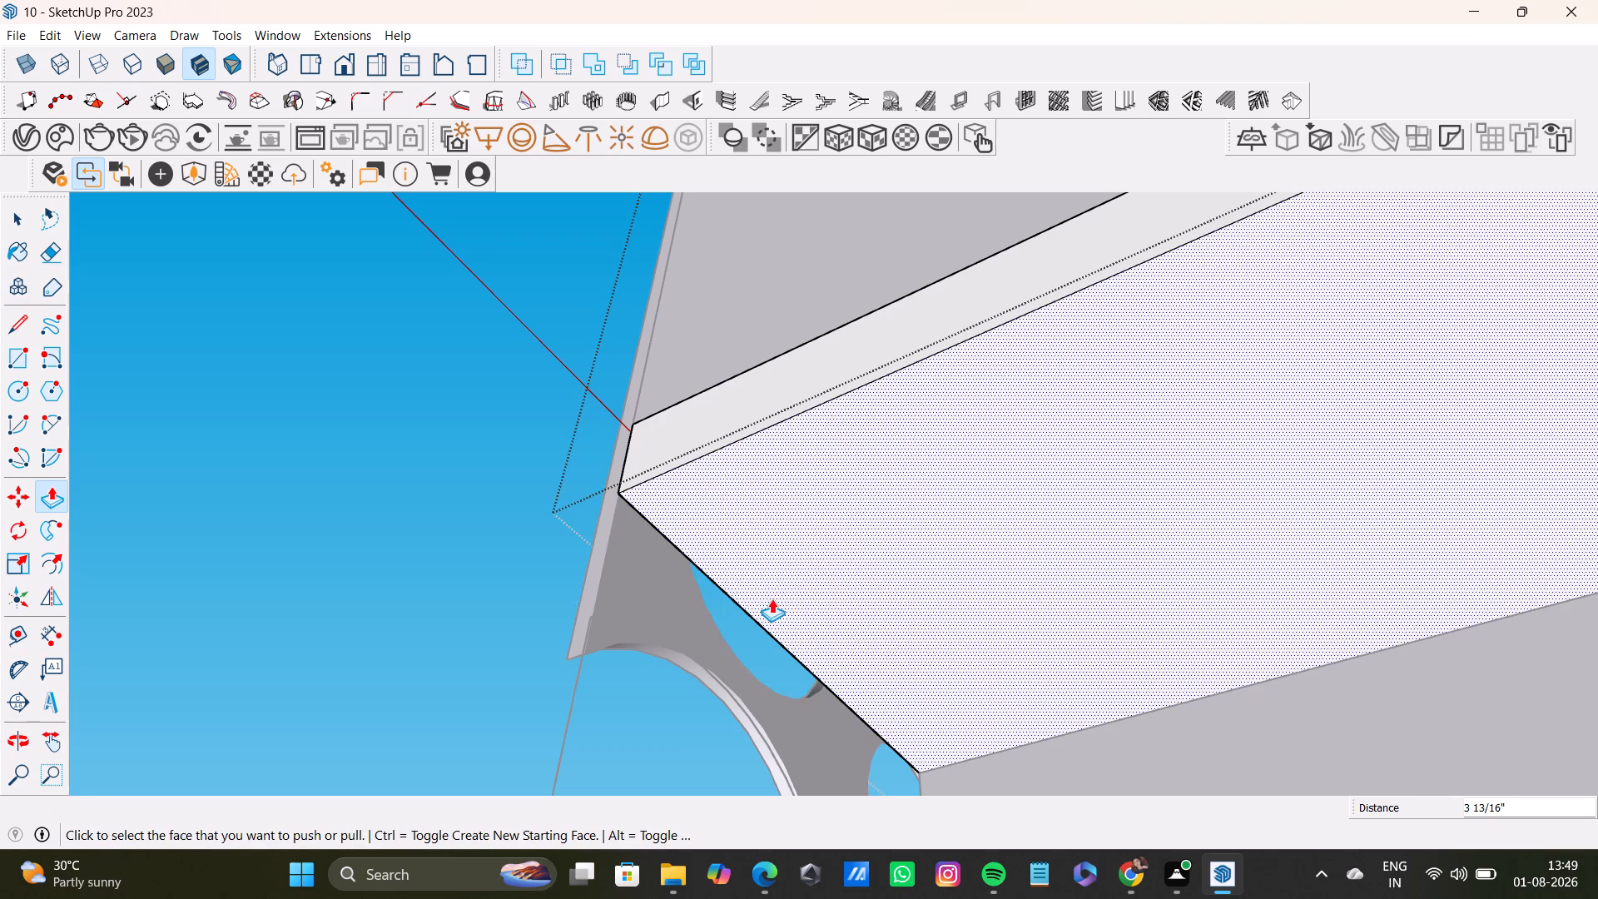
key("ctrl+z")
Push the block's rear face about 2 1/2" further toward the facade panel, leaving only a thin strip.
left_click(717, 591)
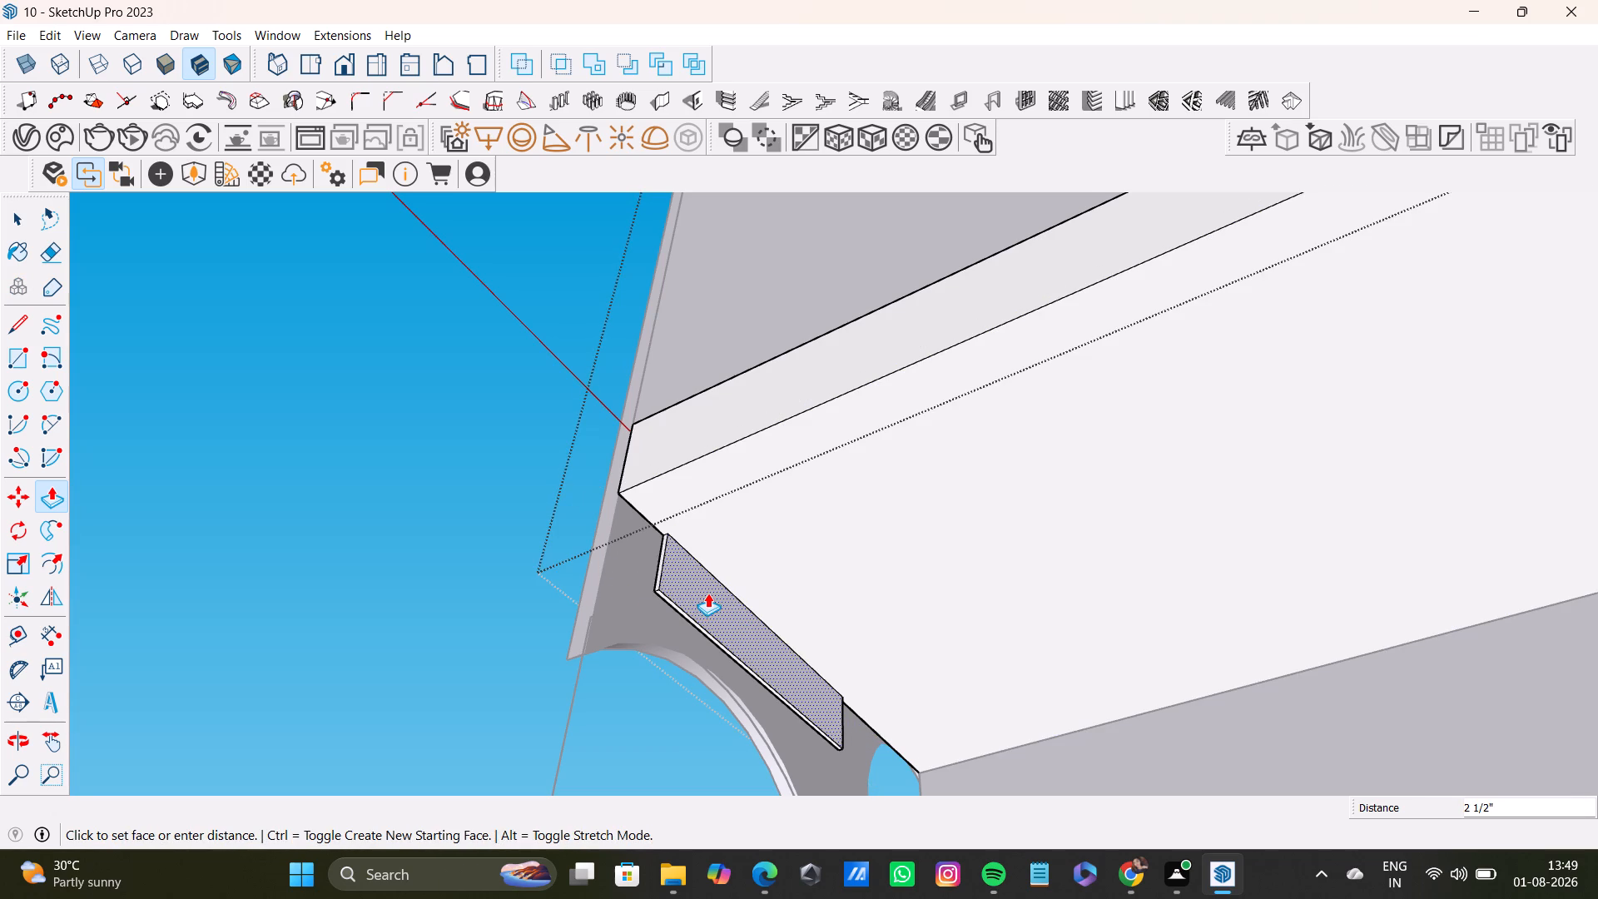
left_click(707, 593)
key("space")
middle_click_drag(666, 590, 775, 650)
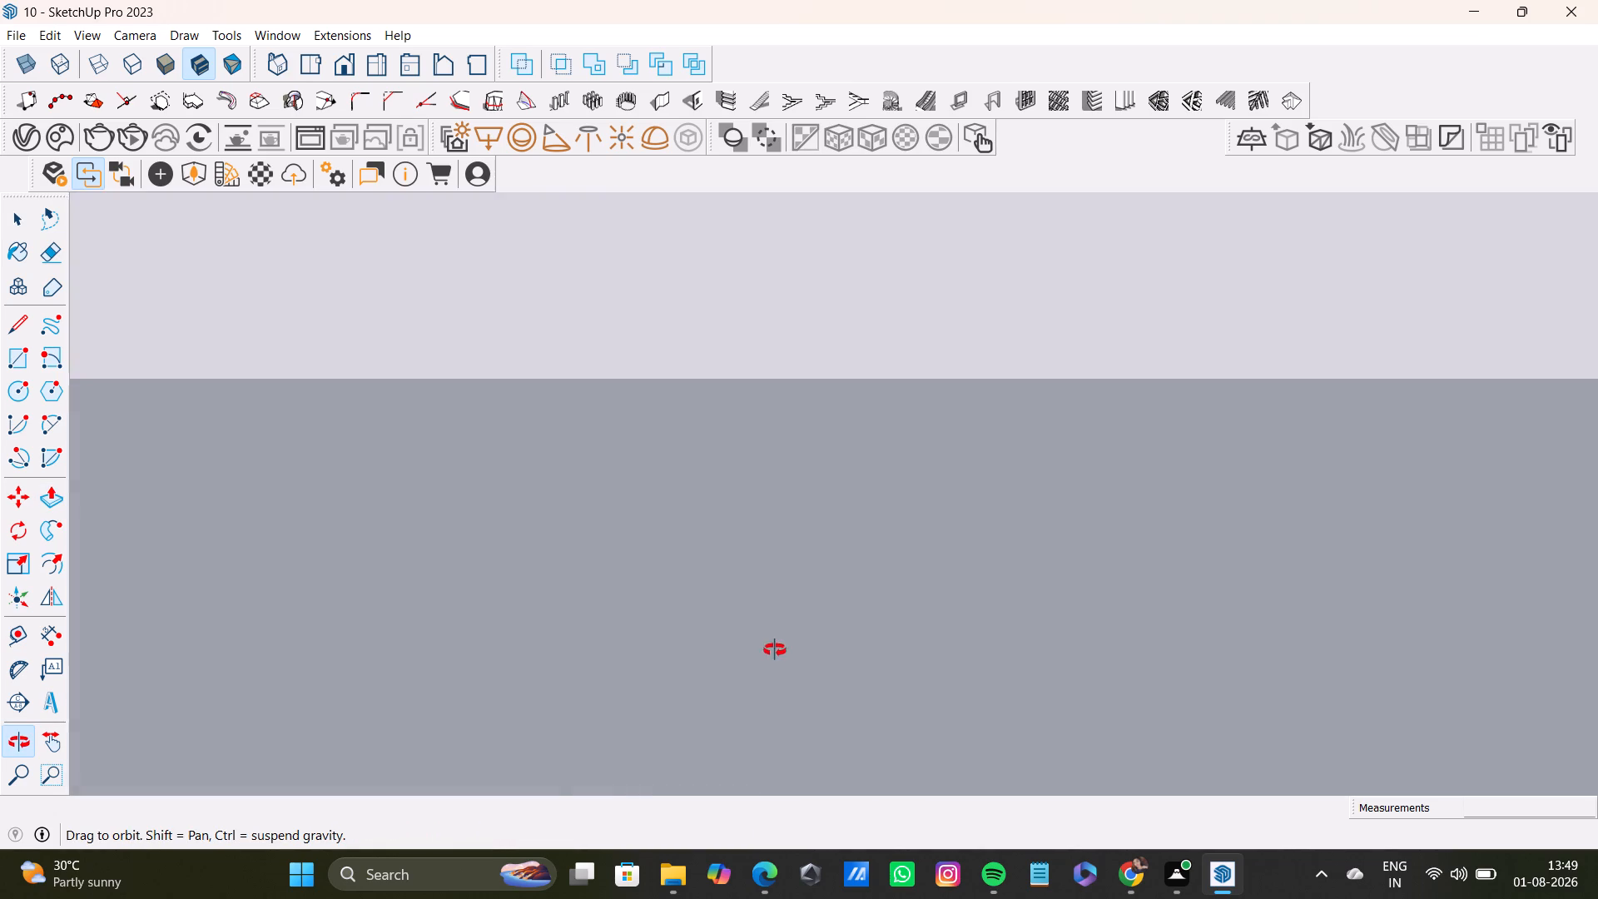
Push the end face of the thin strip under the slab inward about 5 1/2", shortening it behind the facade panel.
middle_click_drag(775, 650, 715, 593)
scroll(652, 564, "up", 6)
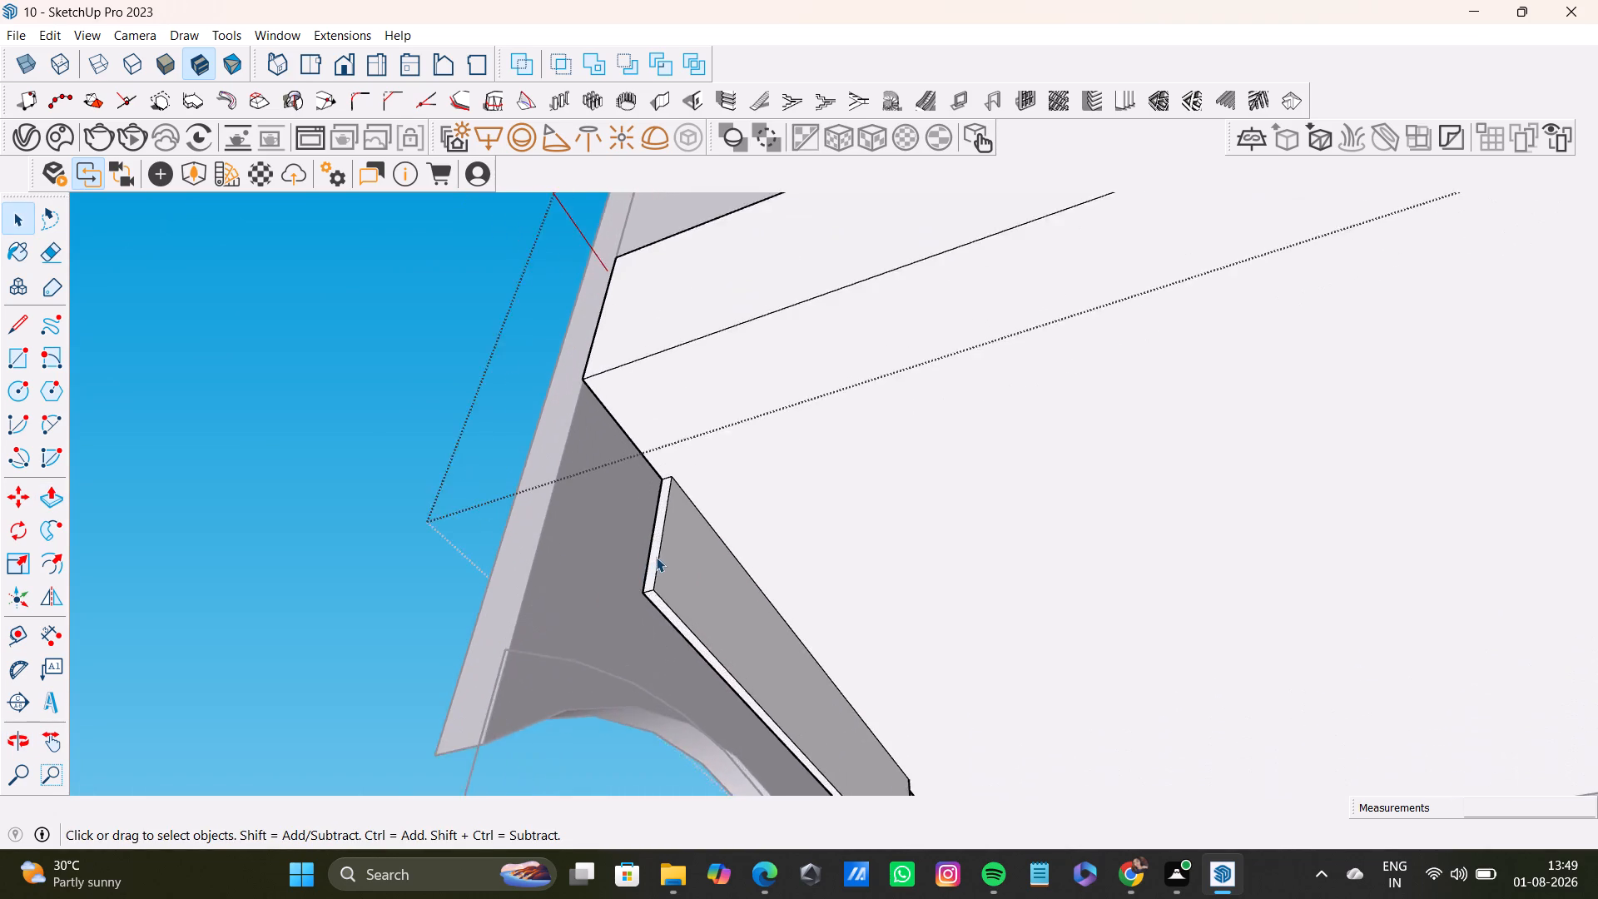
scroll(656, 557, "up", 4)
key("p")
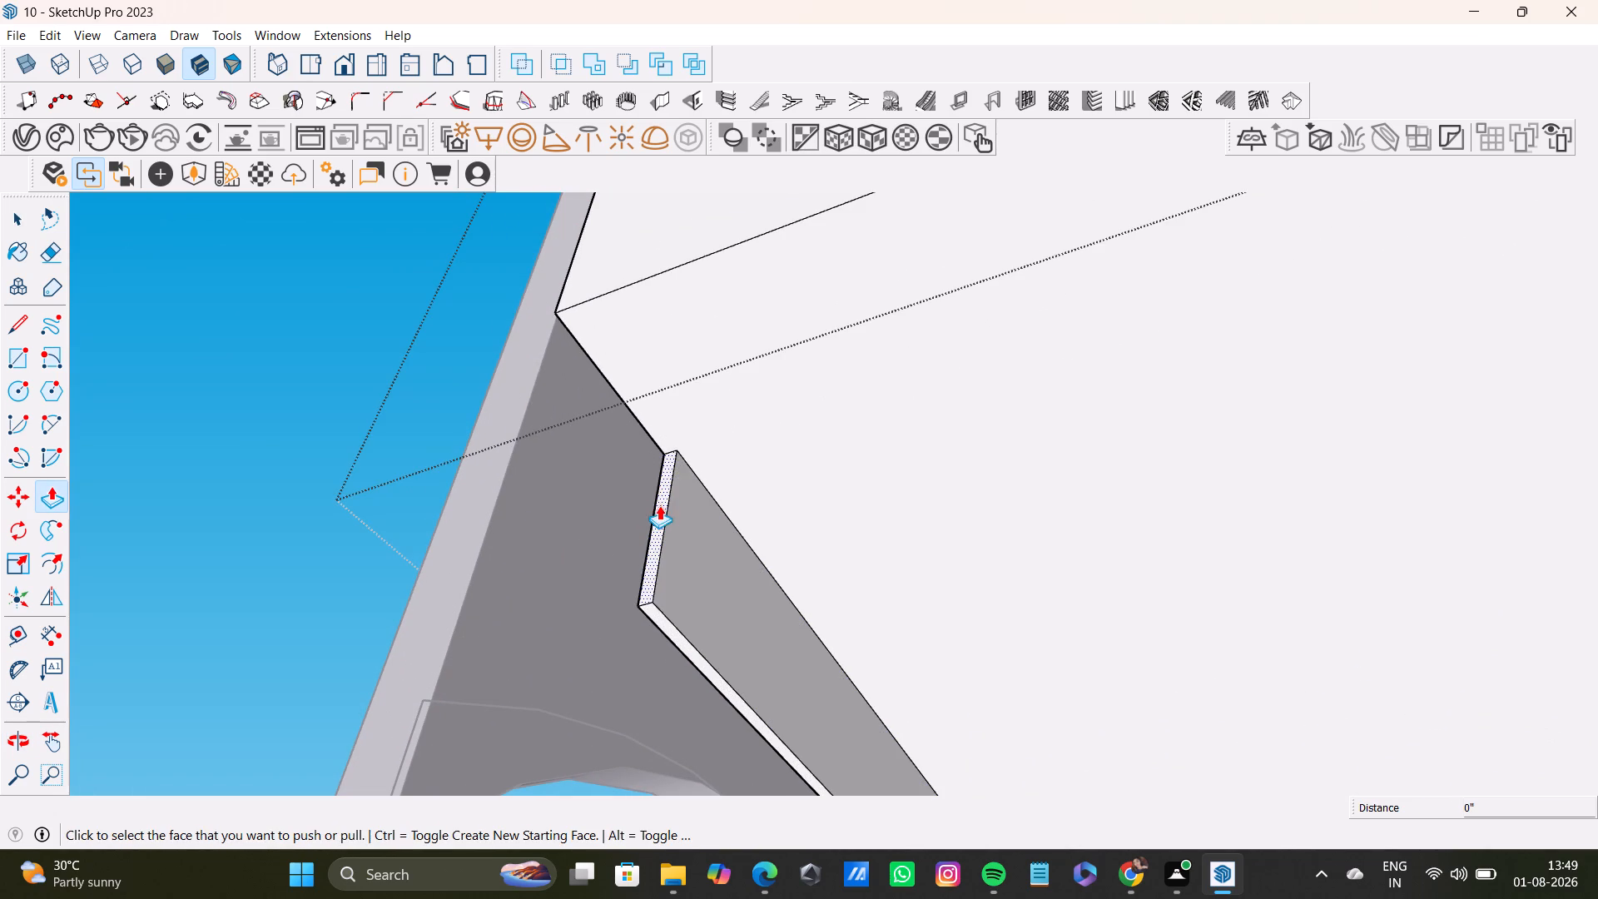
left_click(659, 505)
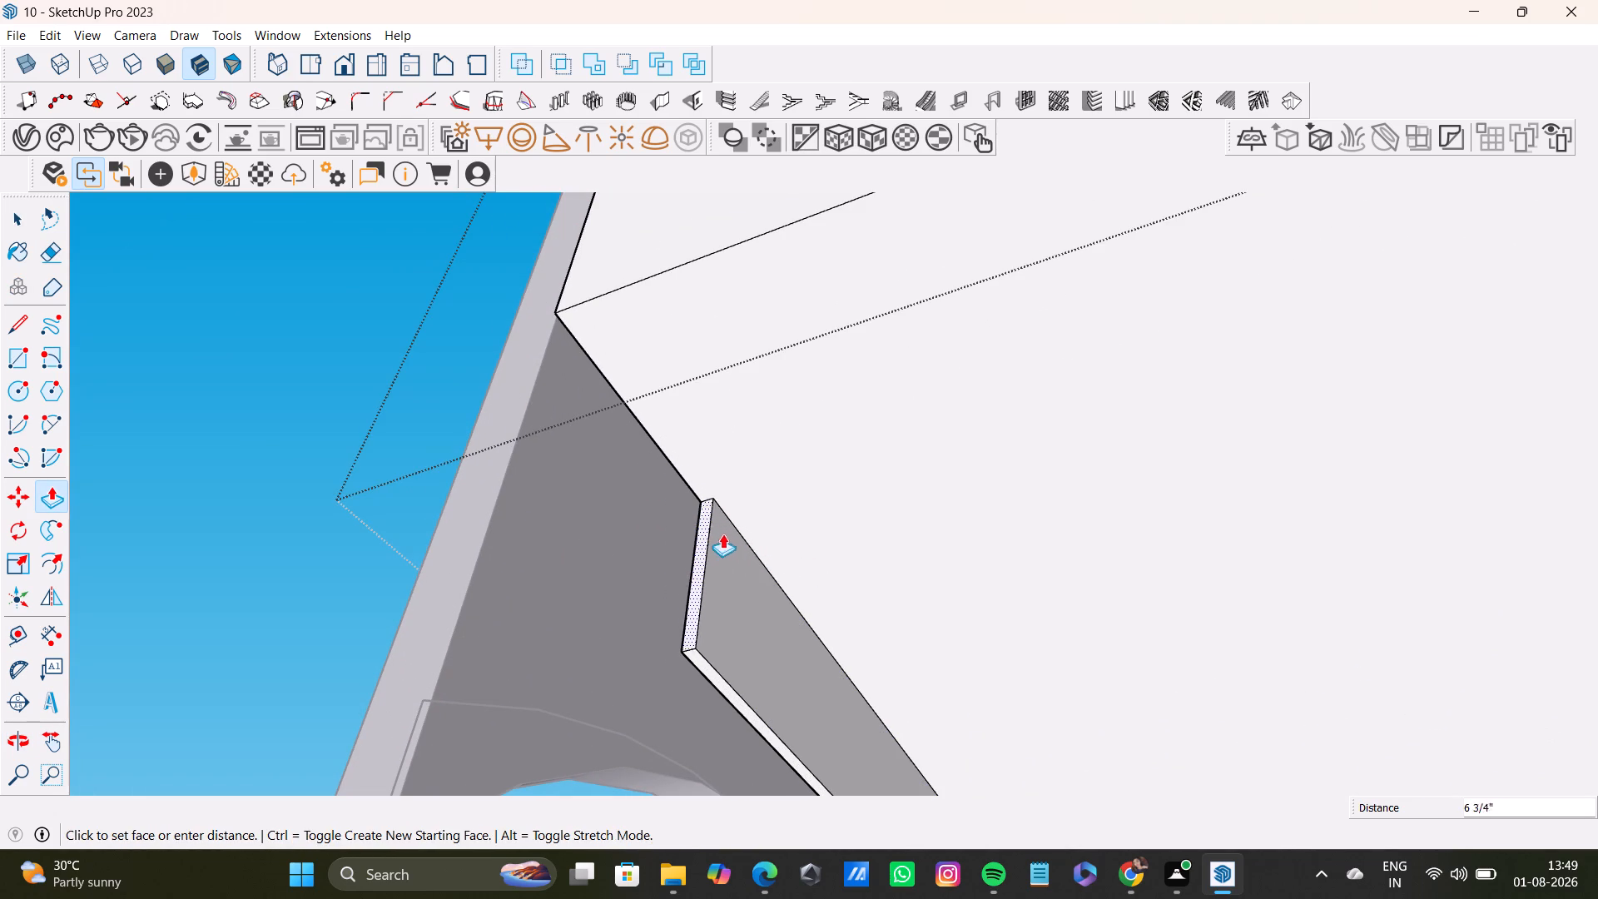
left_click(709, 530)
Examine the arched facade from the front, sides and below, checking the slab edges and strip behind its openings.
middle_click_drag(868, 676, 682, 449, "shift")
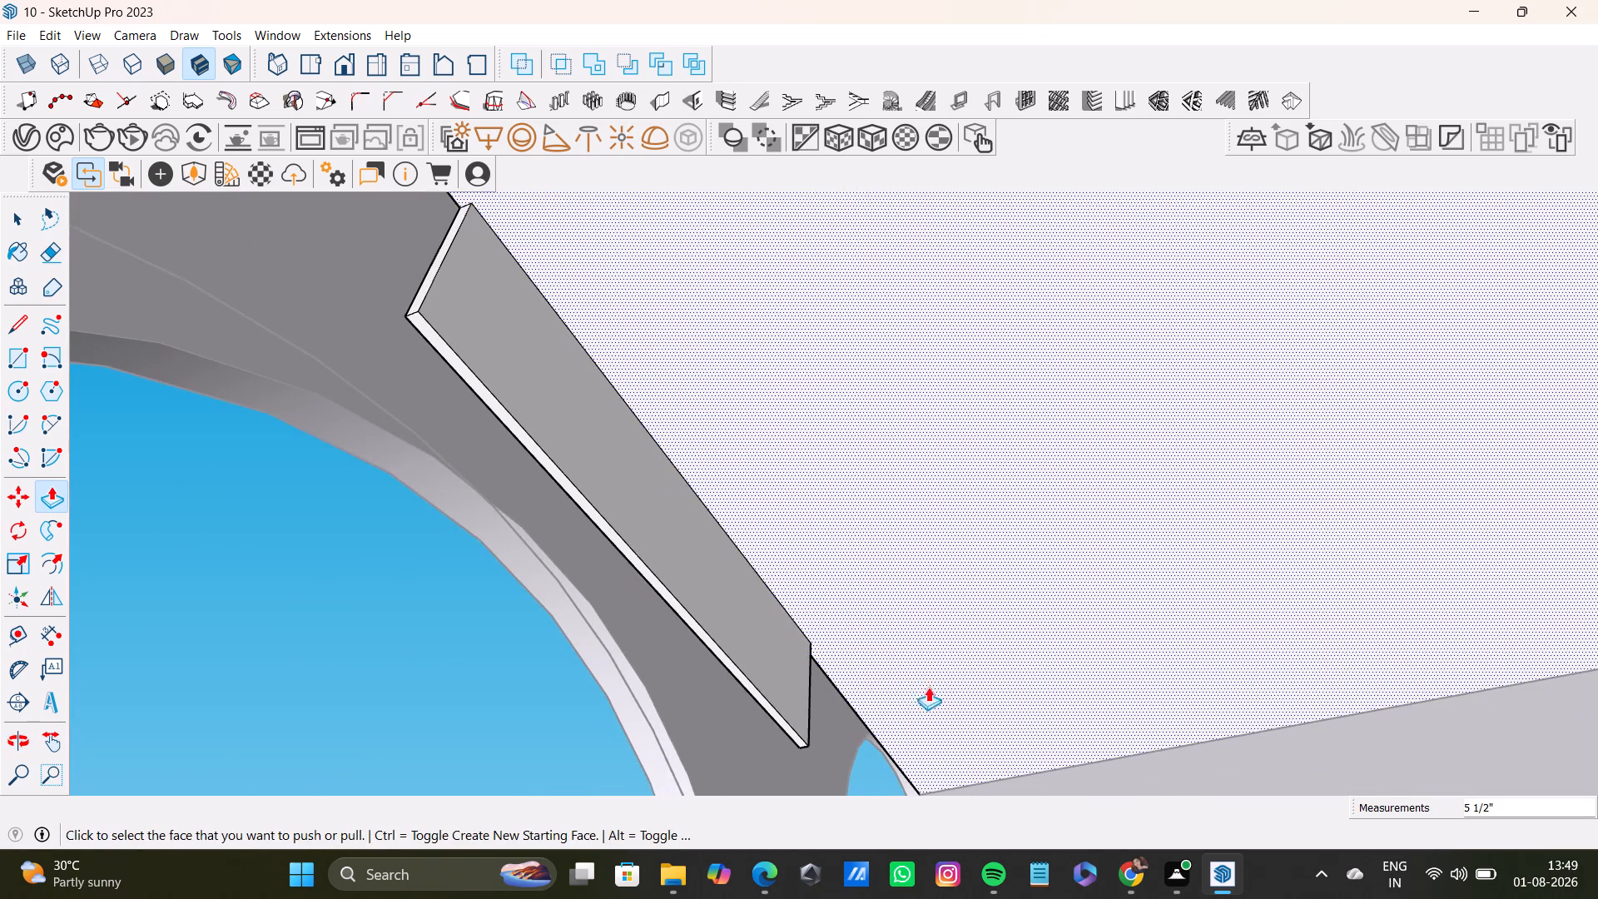
middle_click_drag(934, 684, 1085, 728)
middle_click_drag(702, 535, 1250, 698)
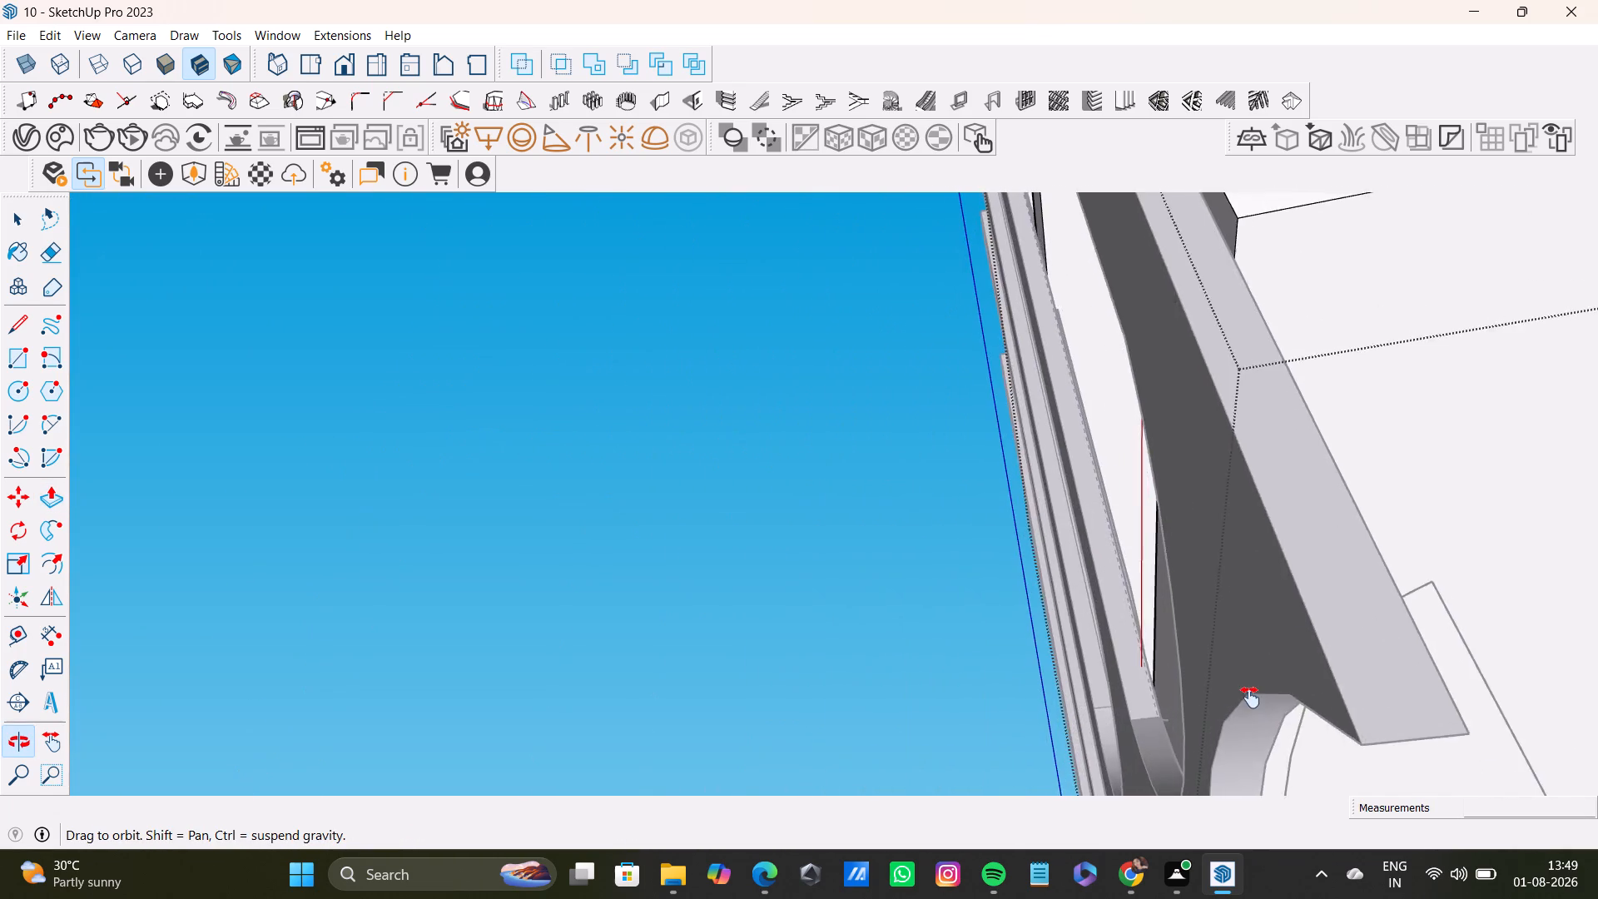
middle_click_drag(1250, 698, 1350, 559)
scroll(1055, 570, "down", 6)
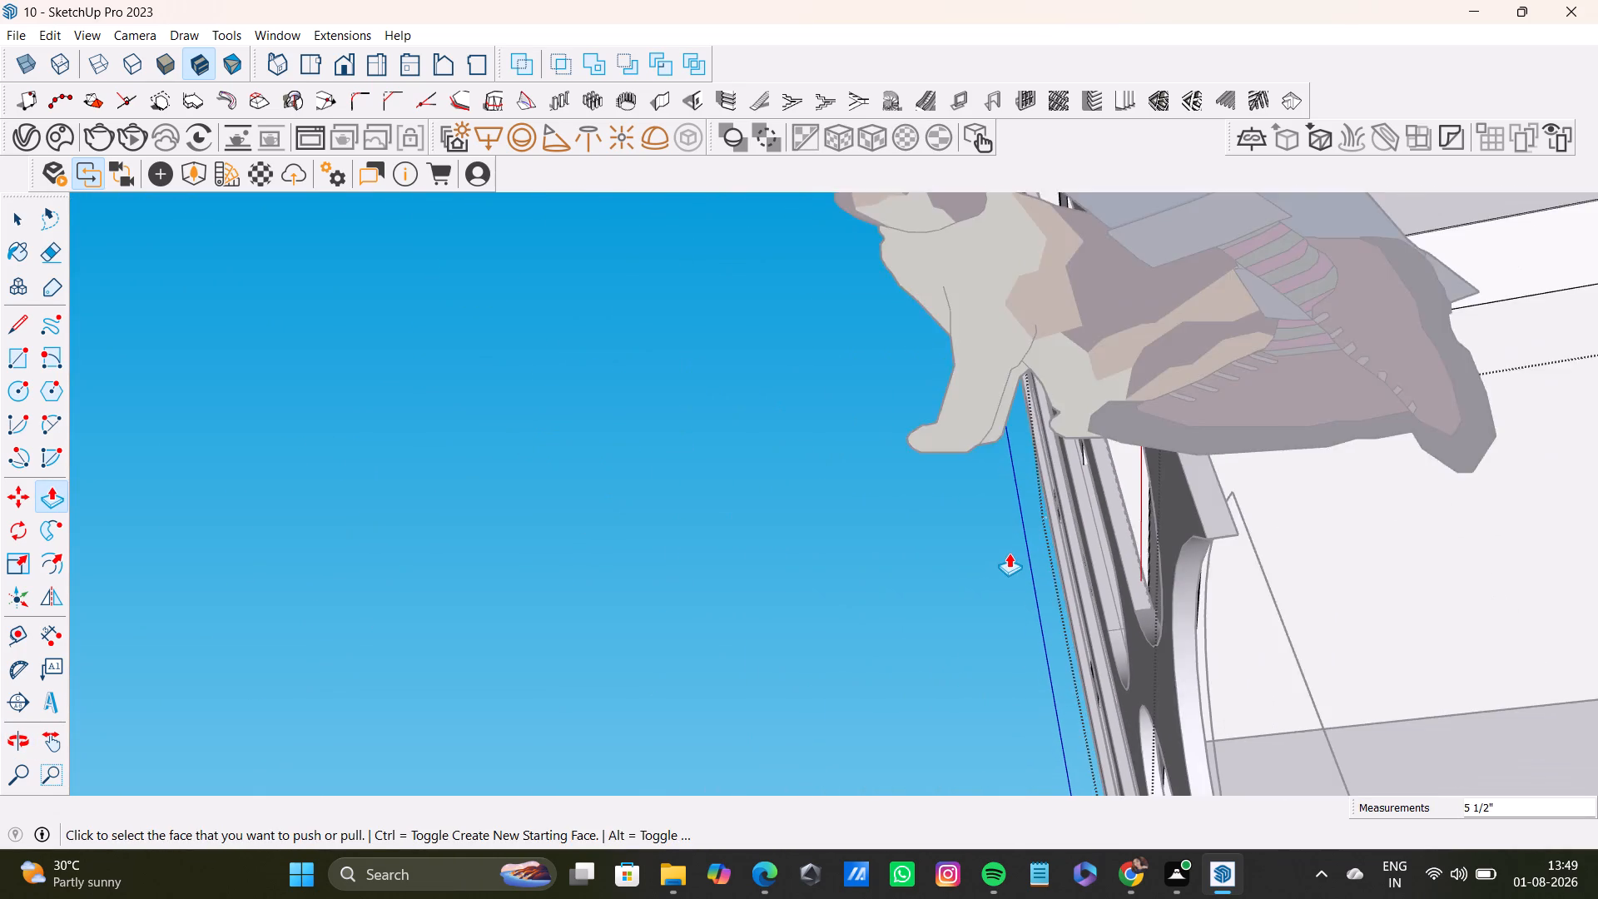
scroll(1009, 553, "down", 20)
scroll(1009, 553, "down", 13)
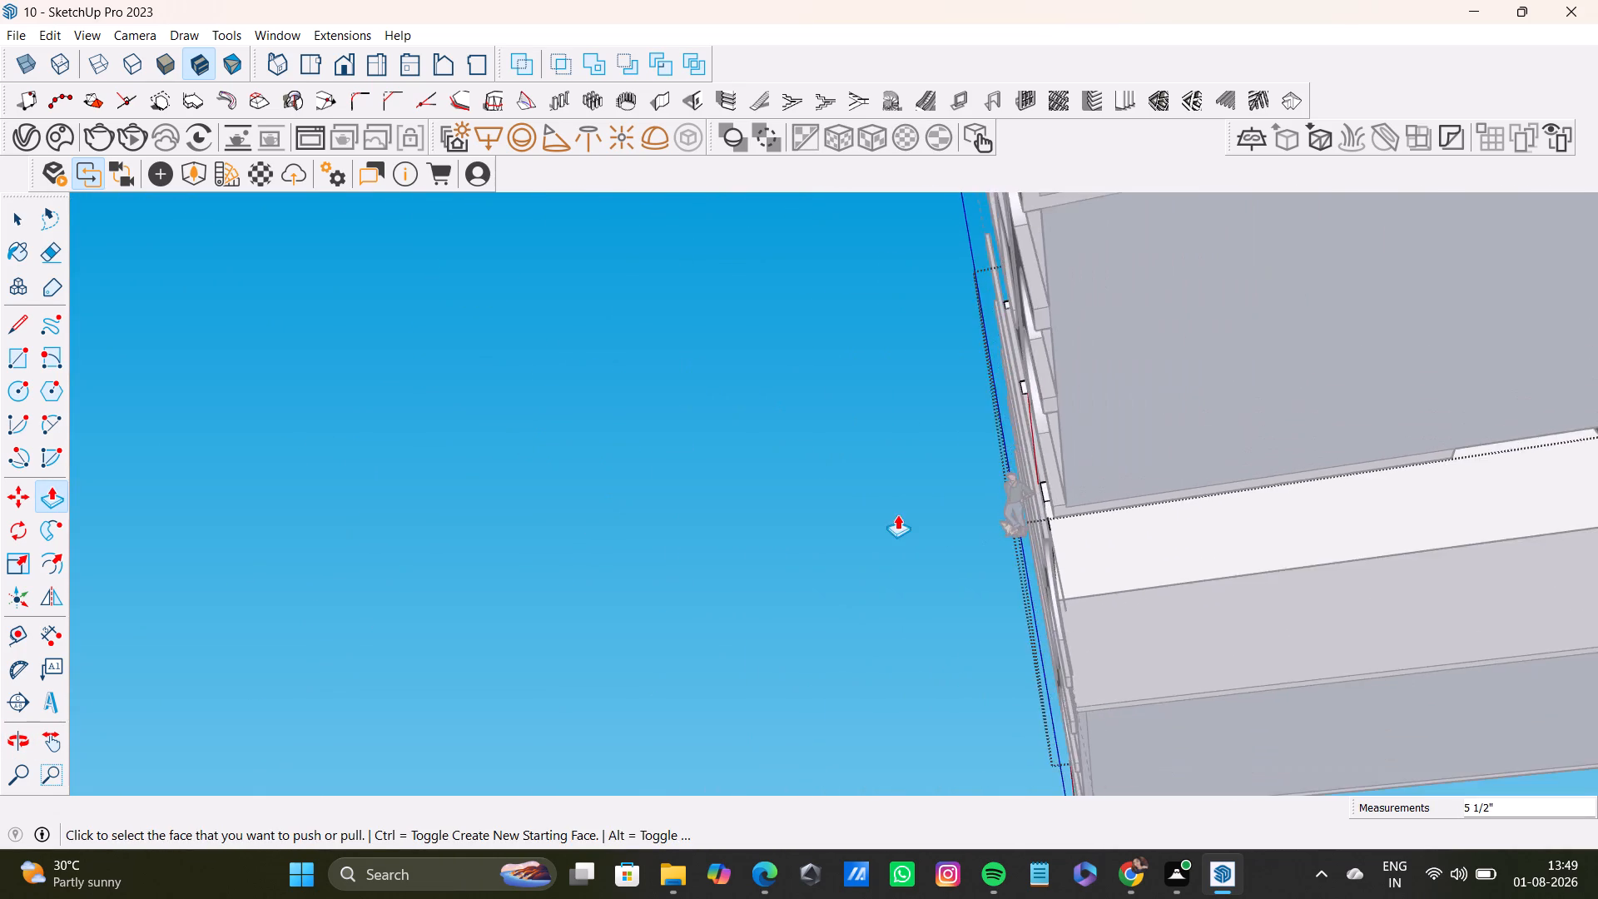
scroll(897, 514, "down", 9)
left_click(18, 779)
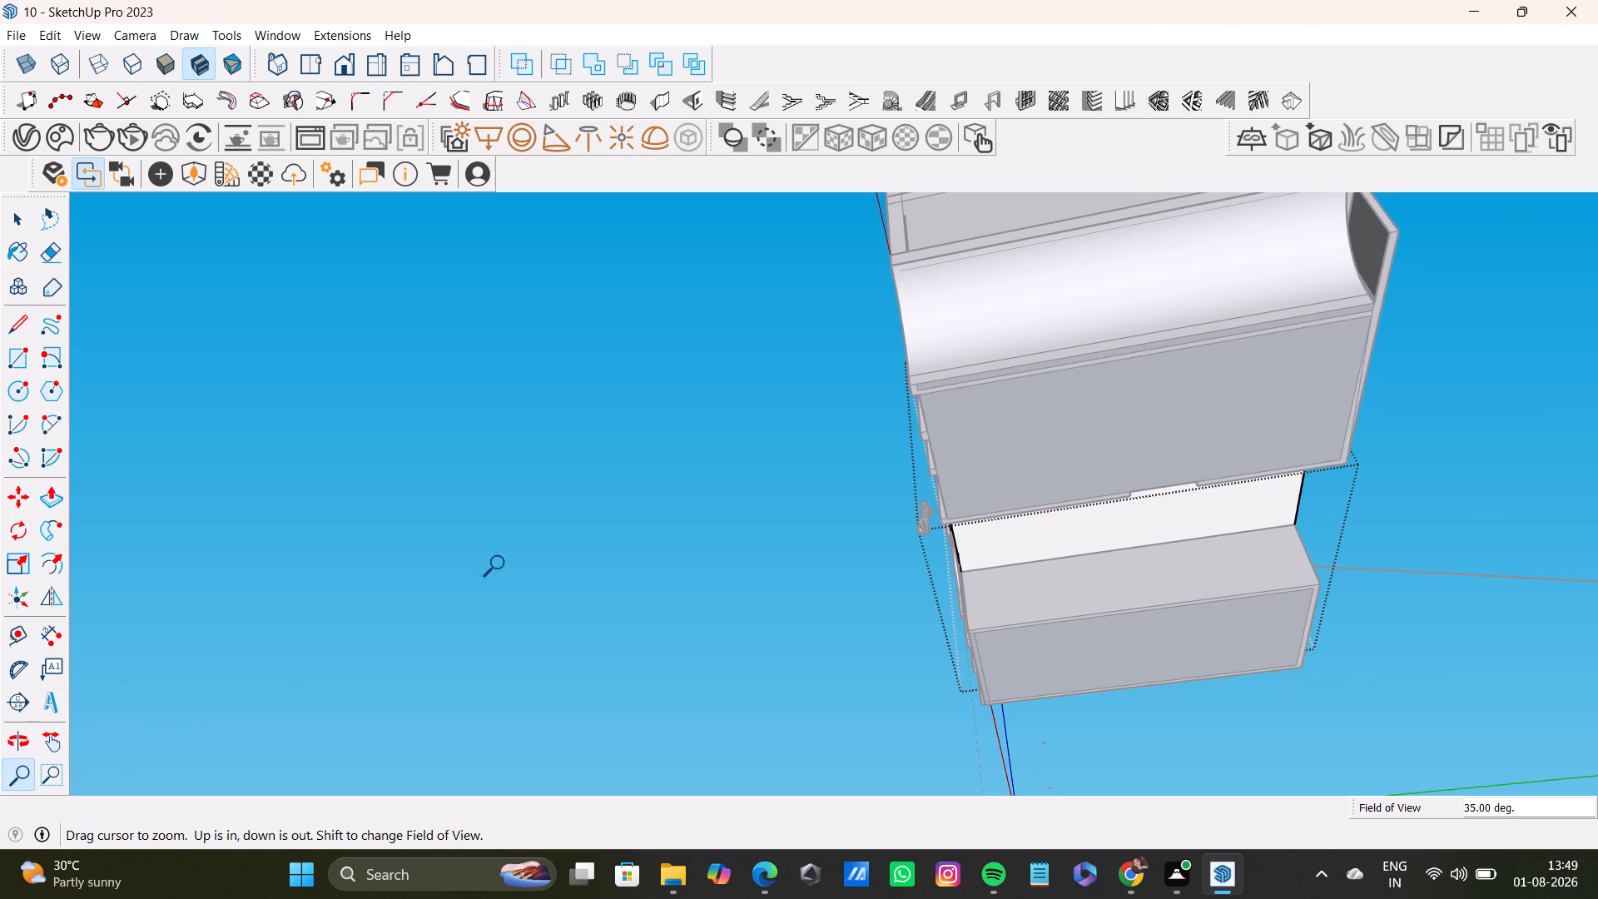
scroll(593, 559, "down", 20)
scroll(593, 559, "down", 6)
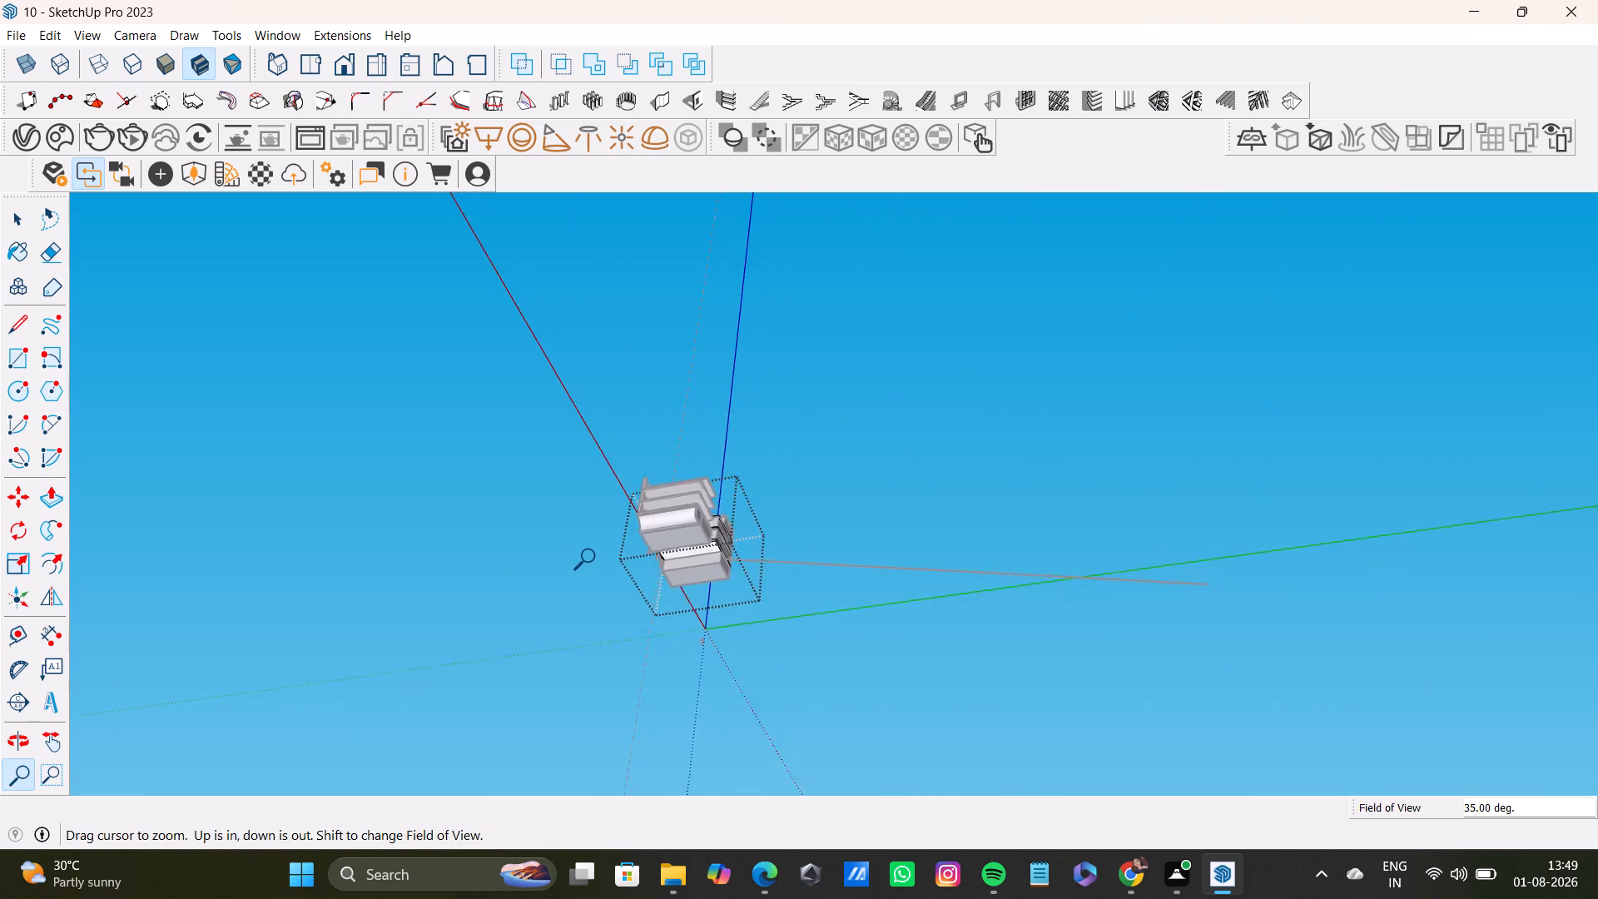
scroll(593, 557, "down", 6)
middle_click_drag(585, 560, 975, 784)
middle_click_drag(911, 673, 1323, 692)
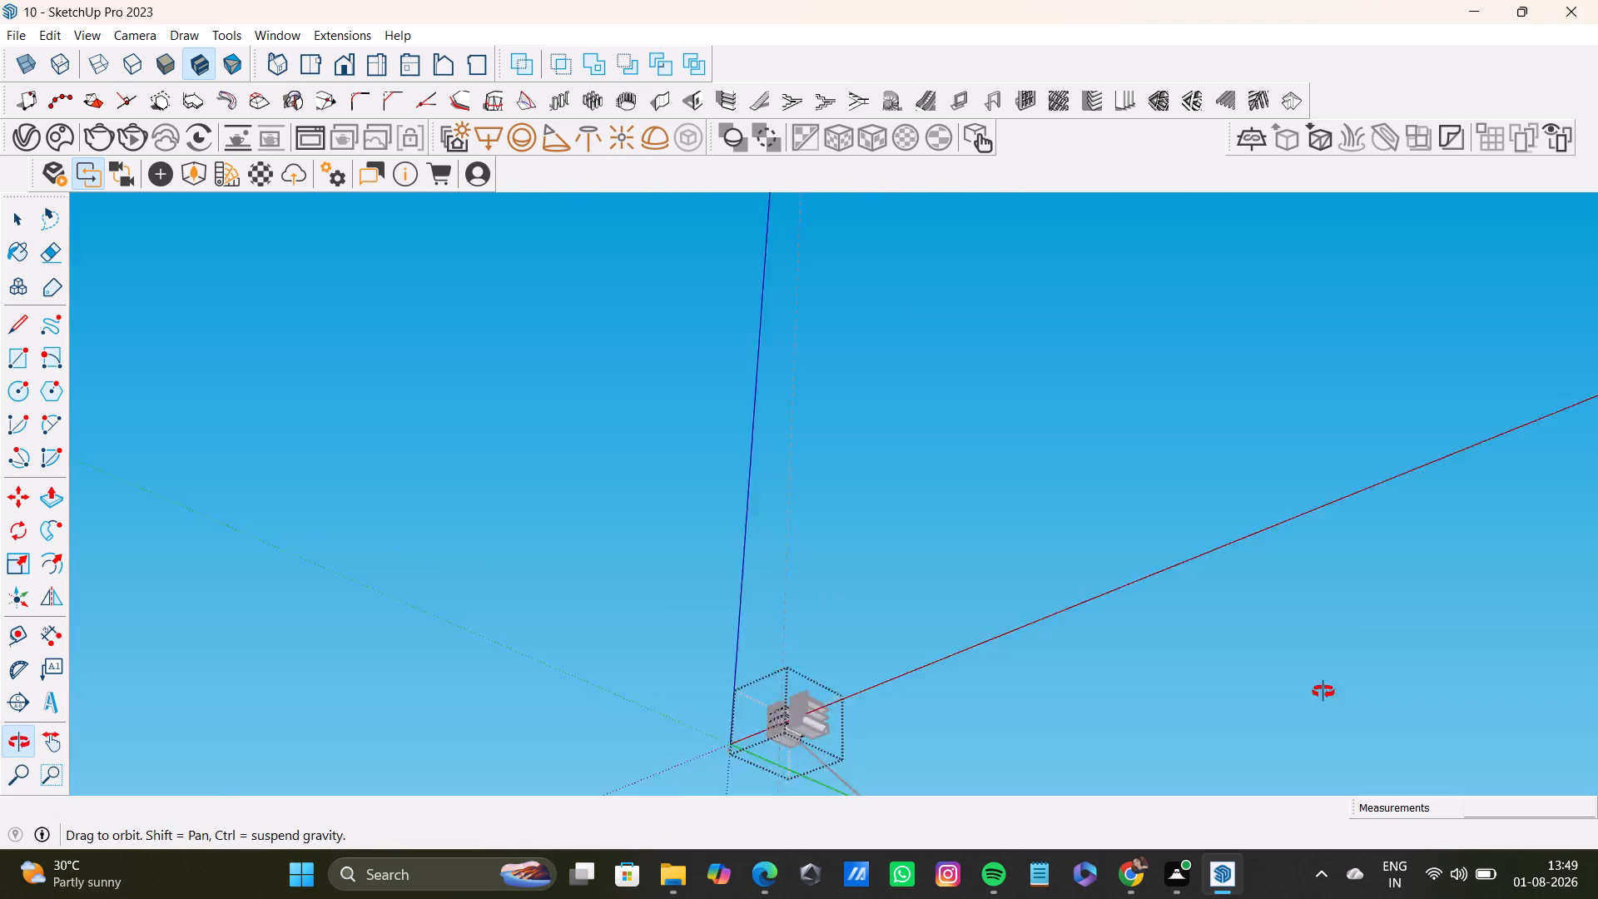
middle_click_drag(1323, 692, 1434, 898)
scroll(742, 635, "up", 13)
left_click(708, 655)
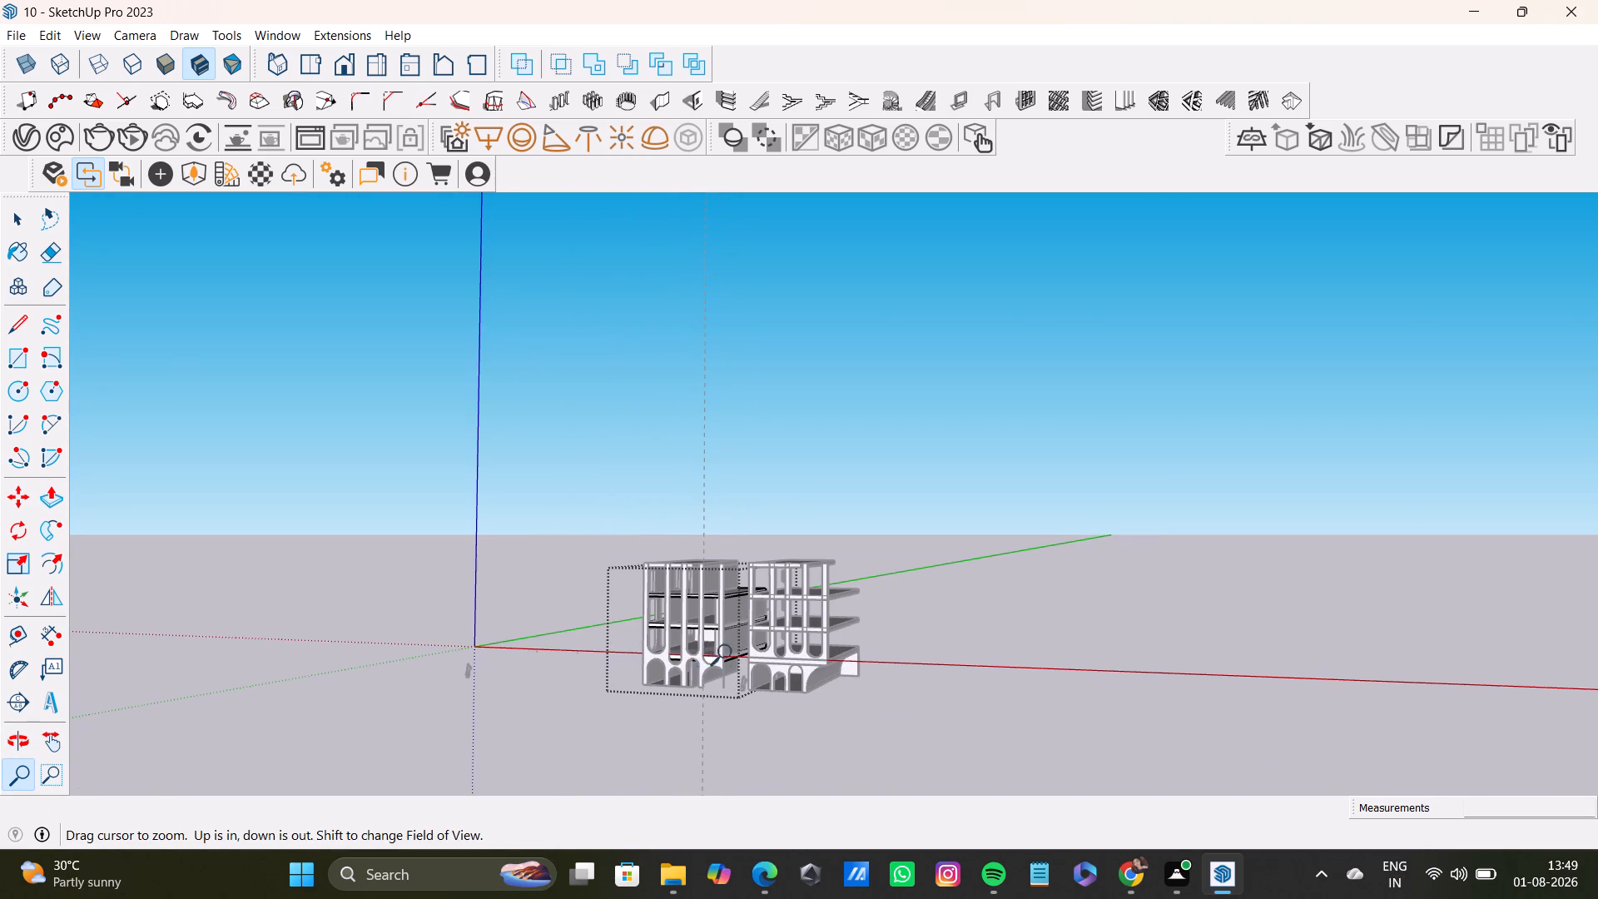
scroll(636, 677, "up", 15)
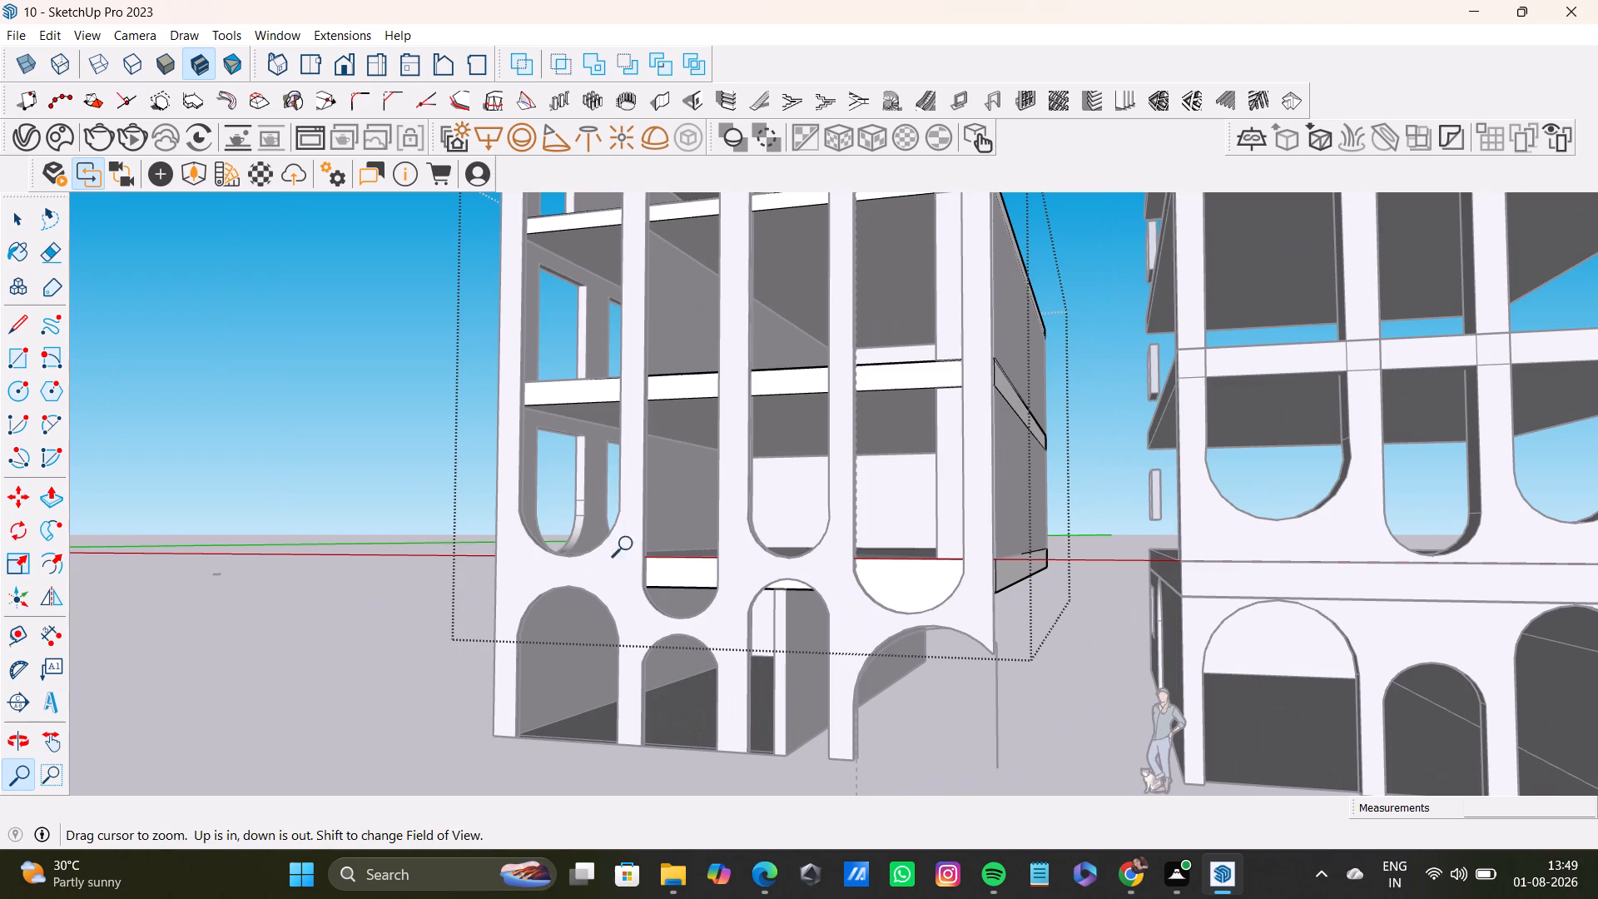
key("space")
left_click(395, 454)
middle_click_drag(757, 565, 732, 516, "shift")
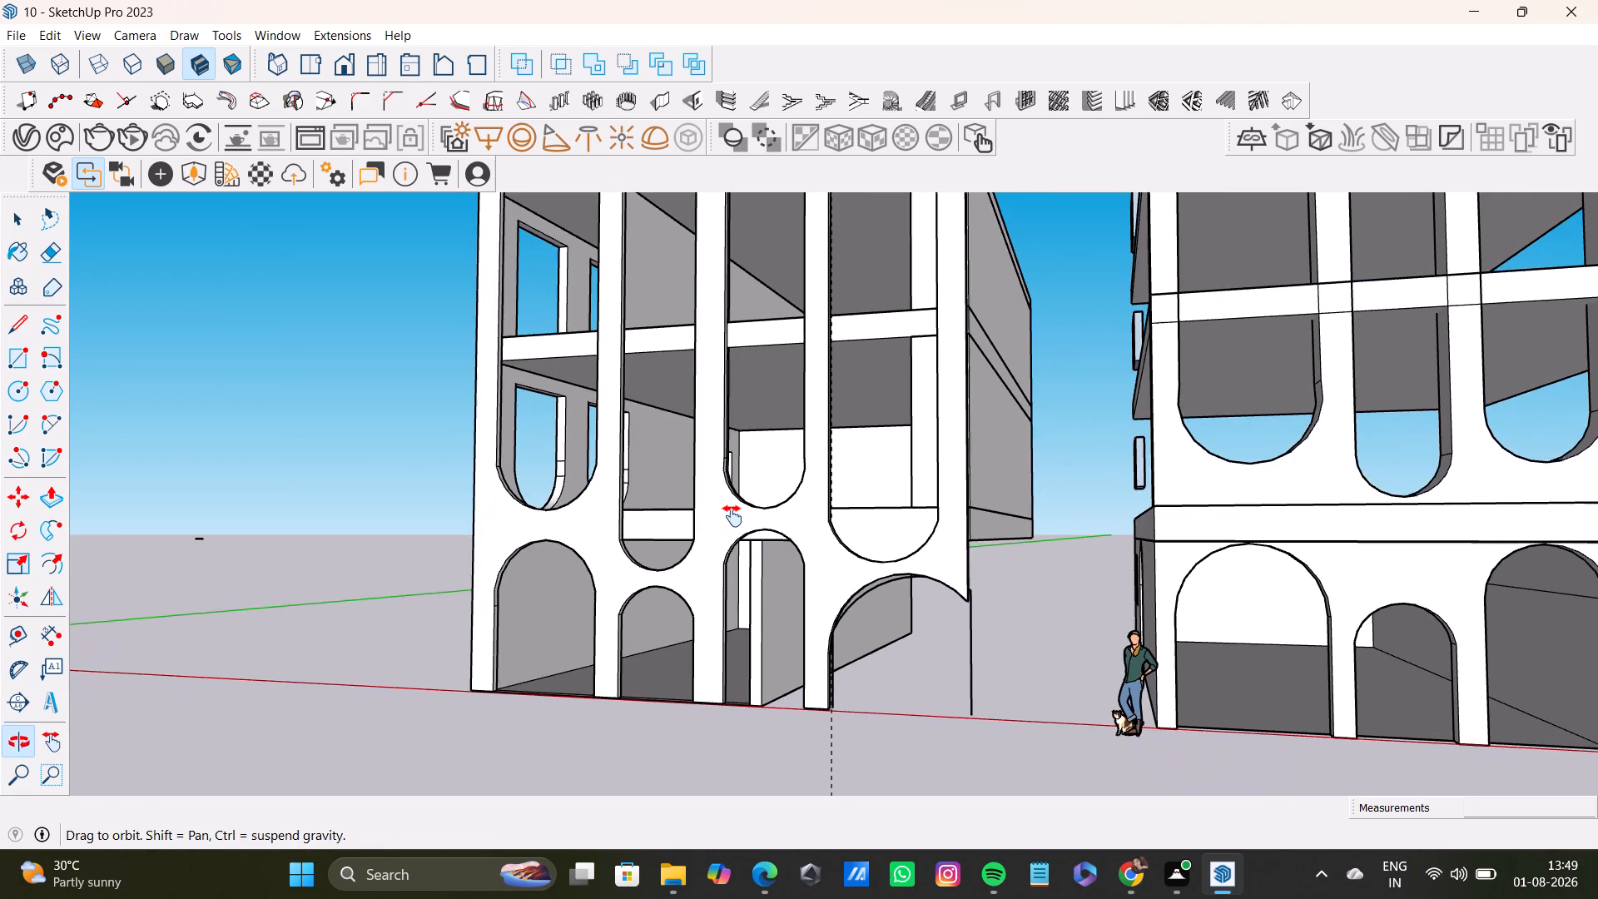
middle_click_drag(732, 516, 744, 533, "shift")
scroll(695, 593, "up", 4)
middle_click_drag(697, 589, 972, 463)
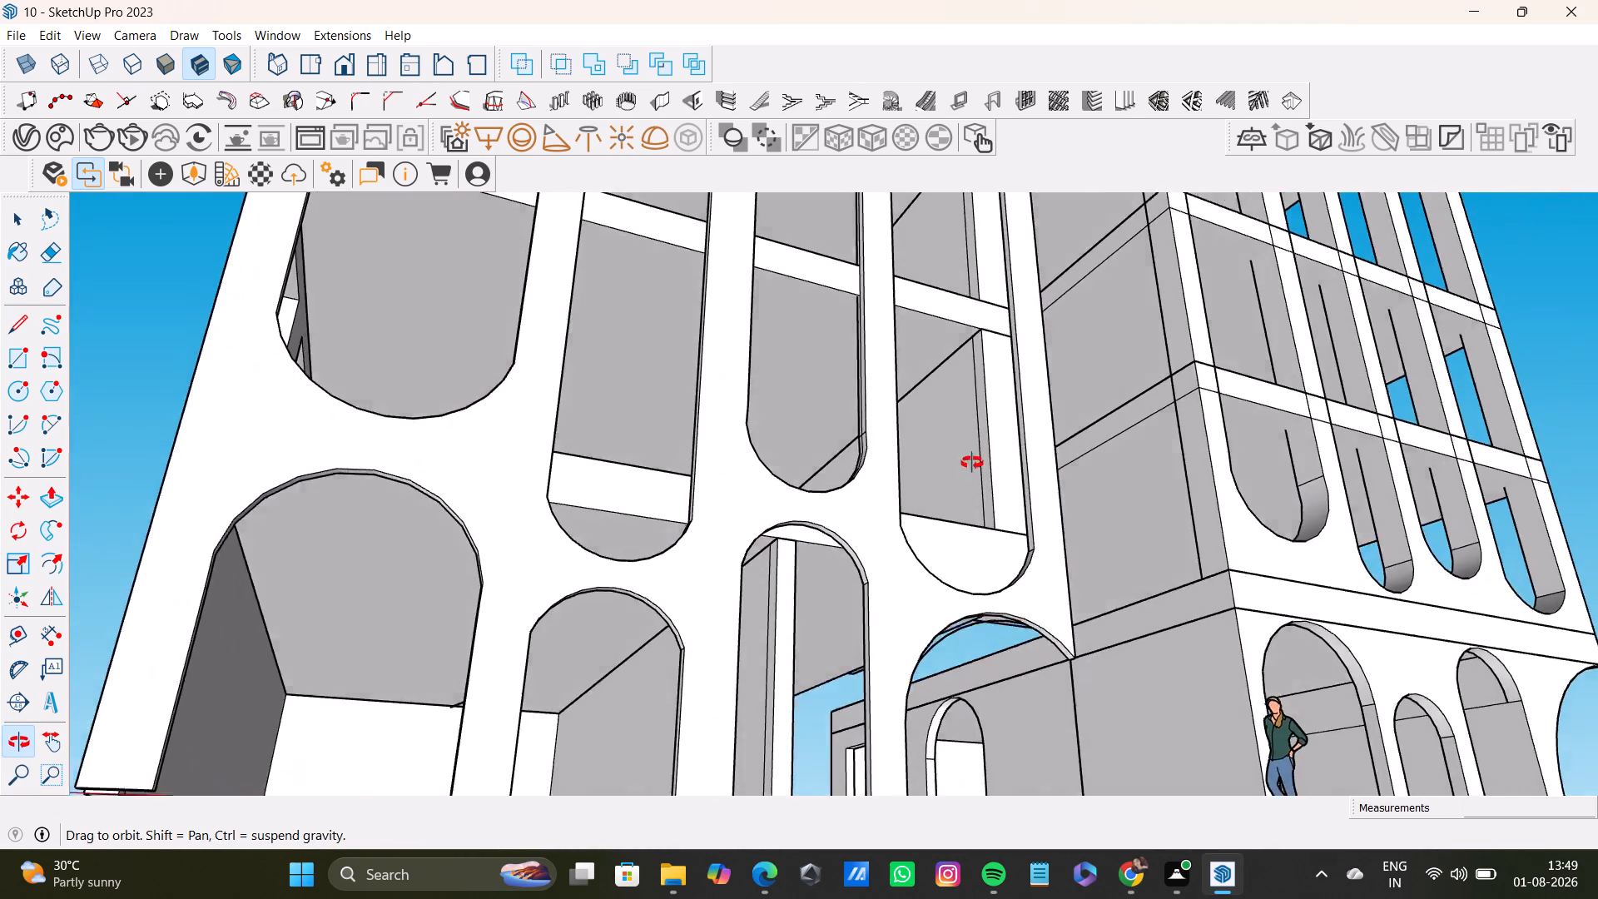
middle_click_drag(972, 463, 838, 580)
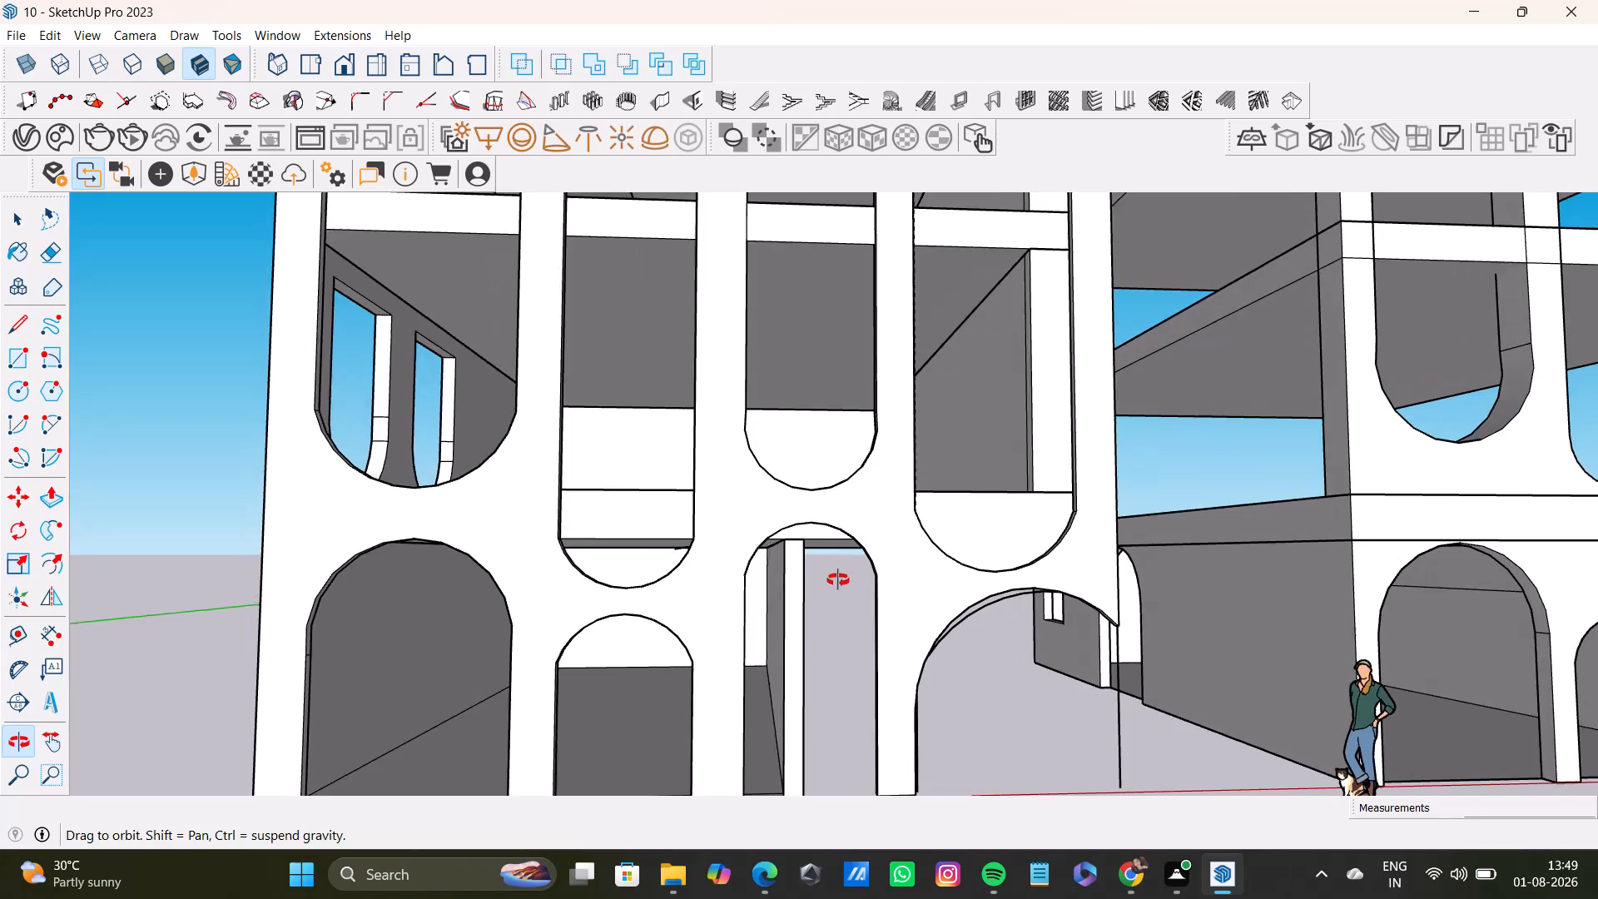
middle_click_drag(838, 580, 798, 615)
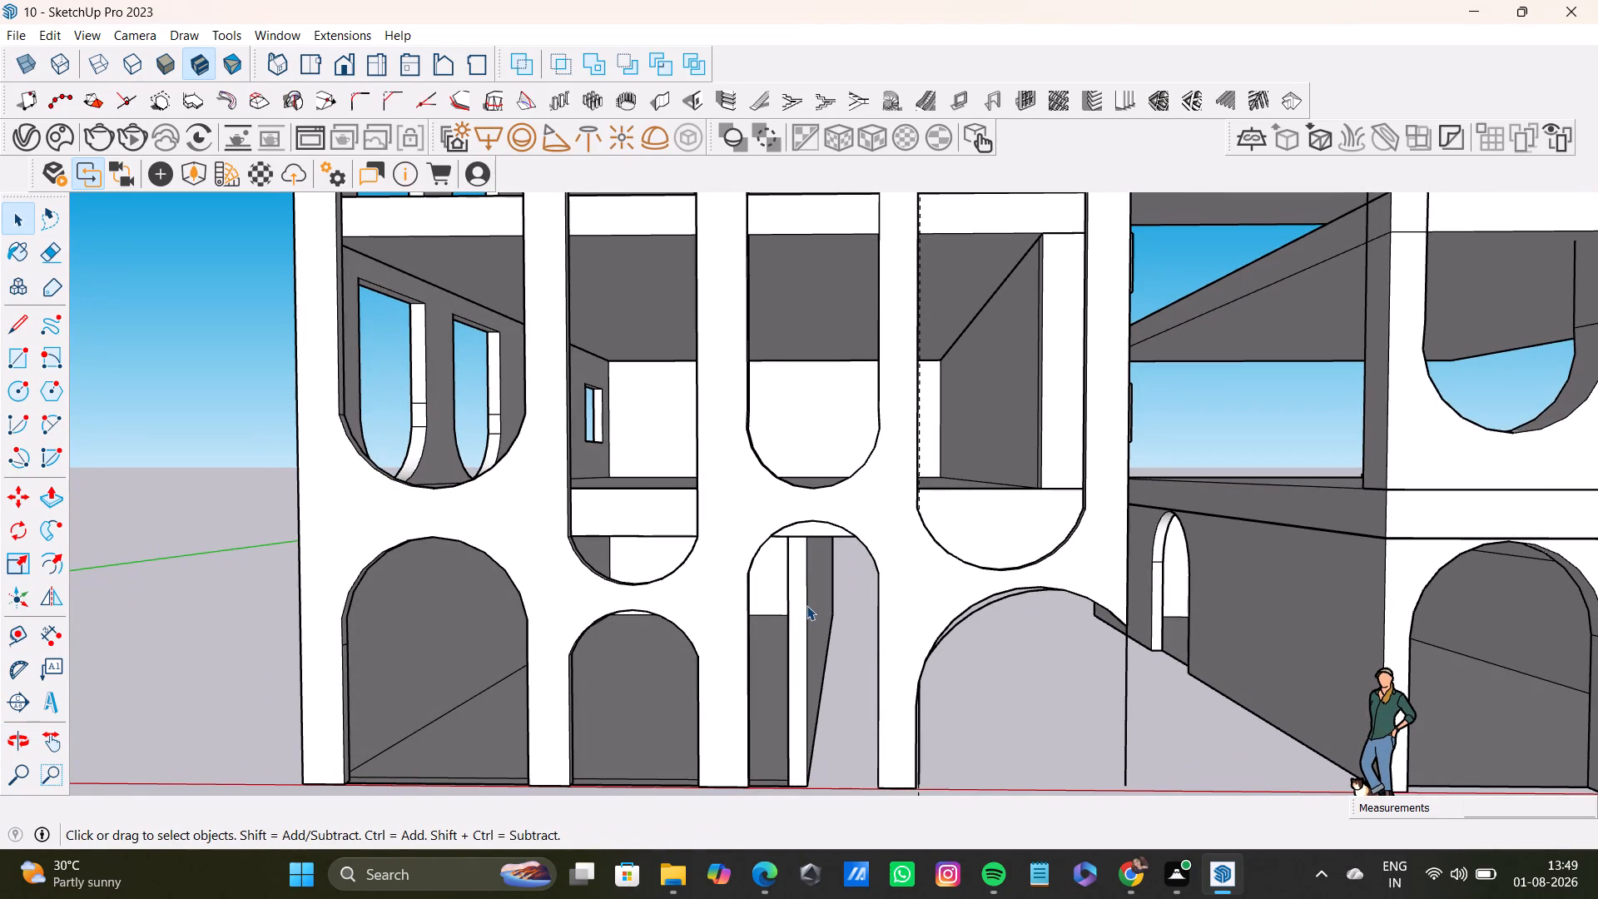
middle_click_drag(876, 648, 958, 651)
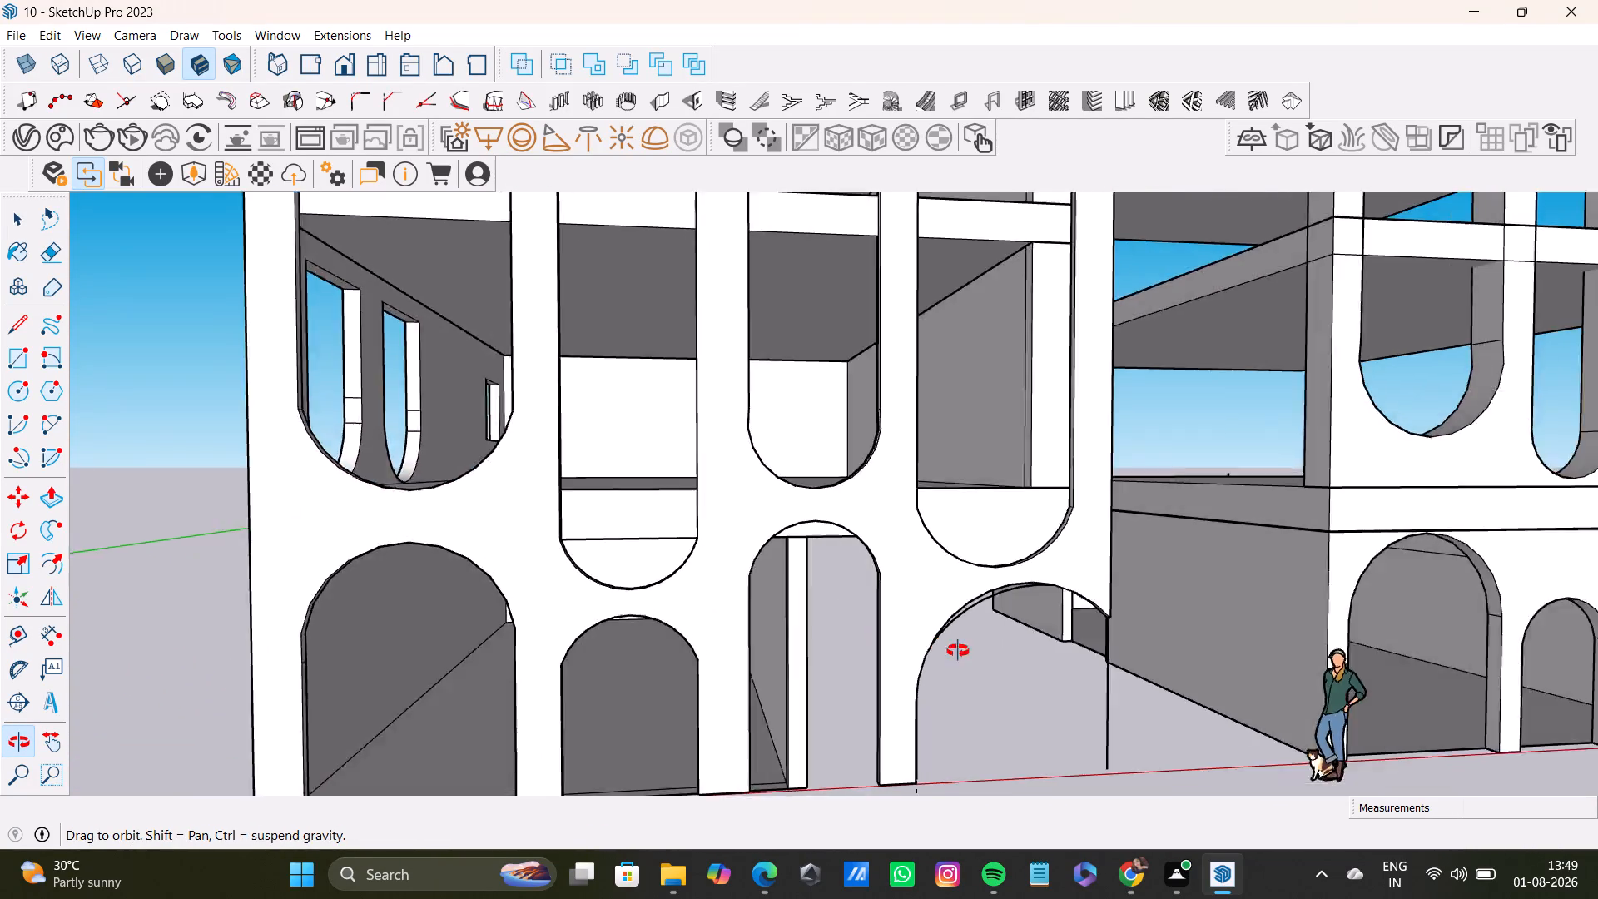
middle_click_drag(958, 651, 746, 523)
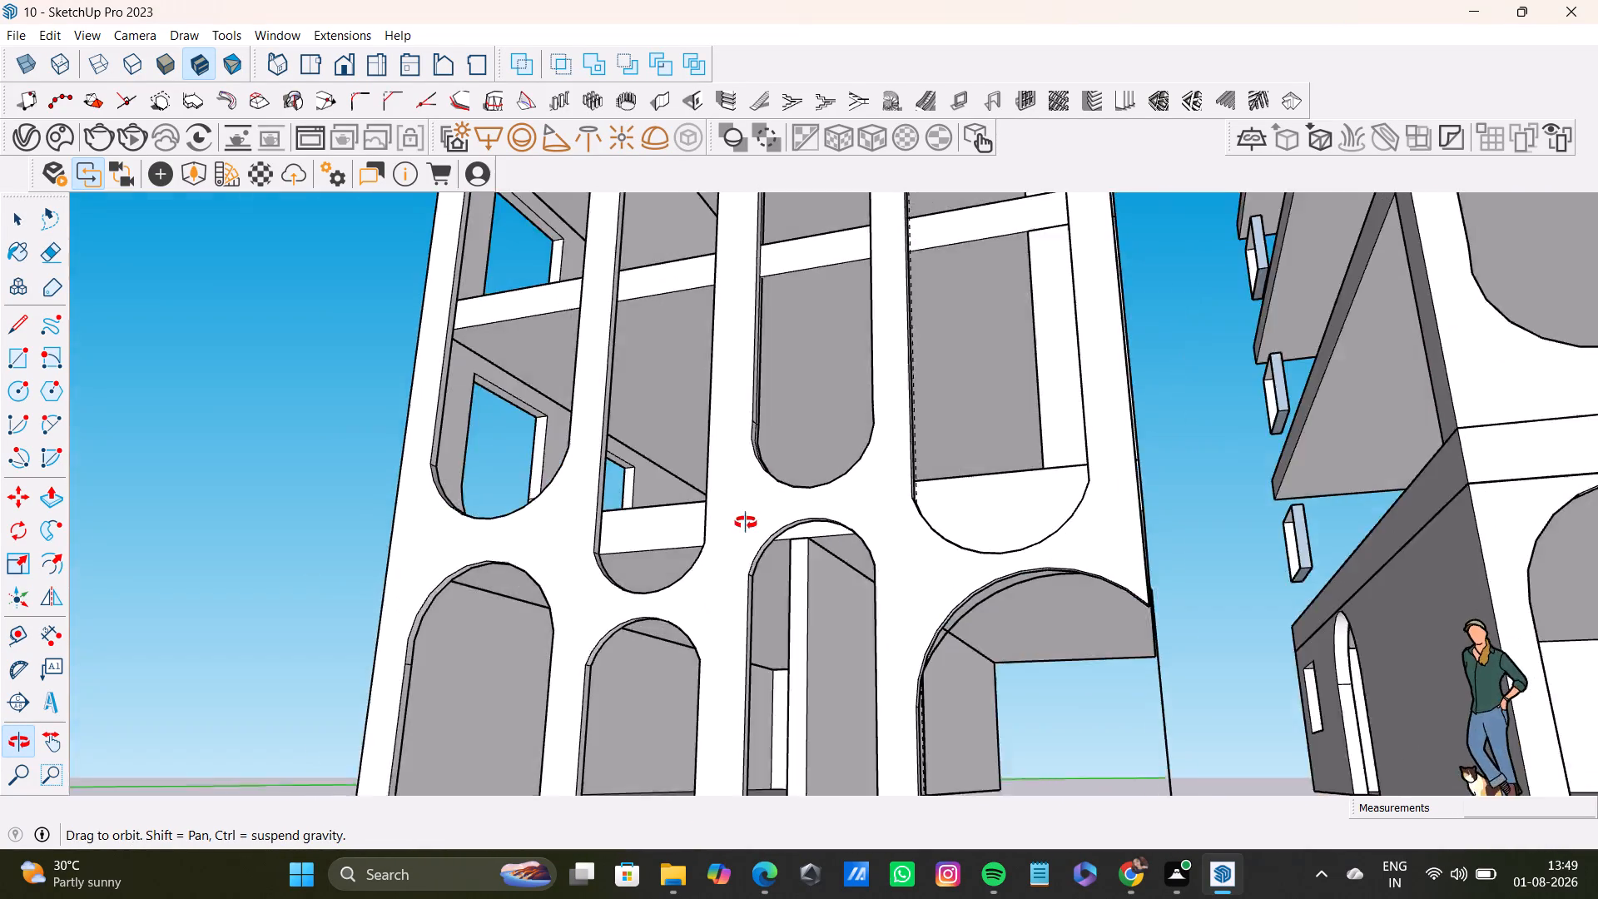
middle_click_drag(746, 523, 537, 553)
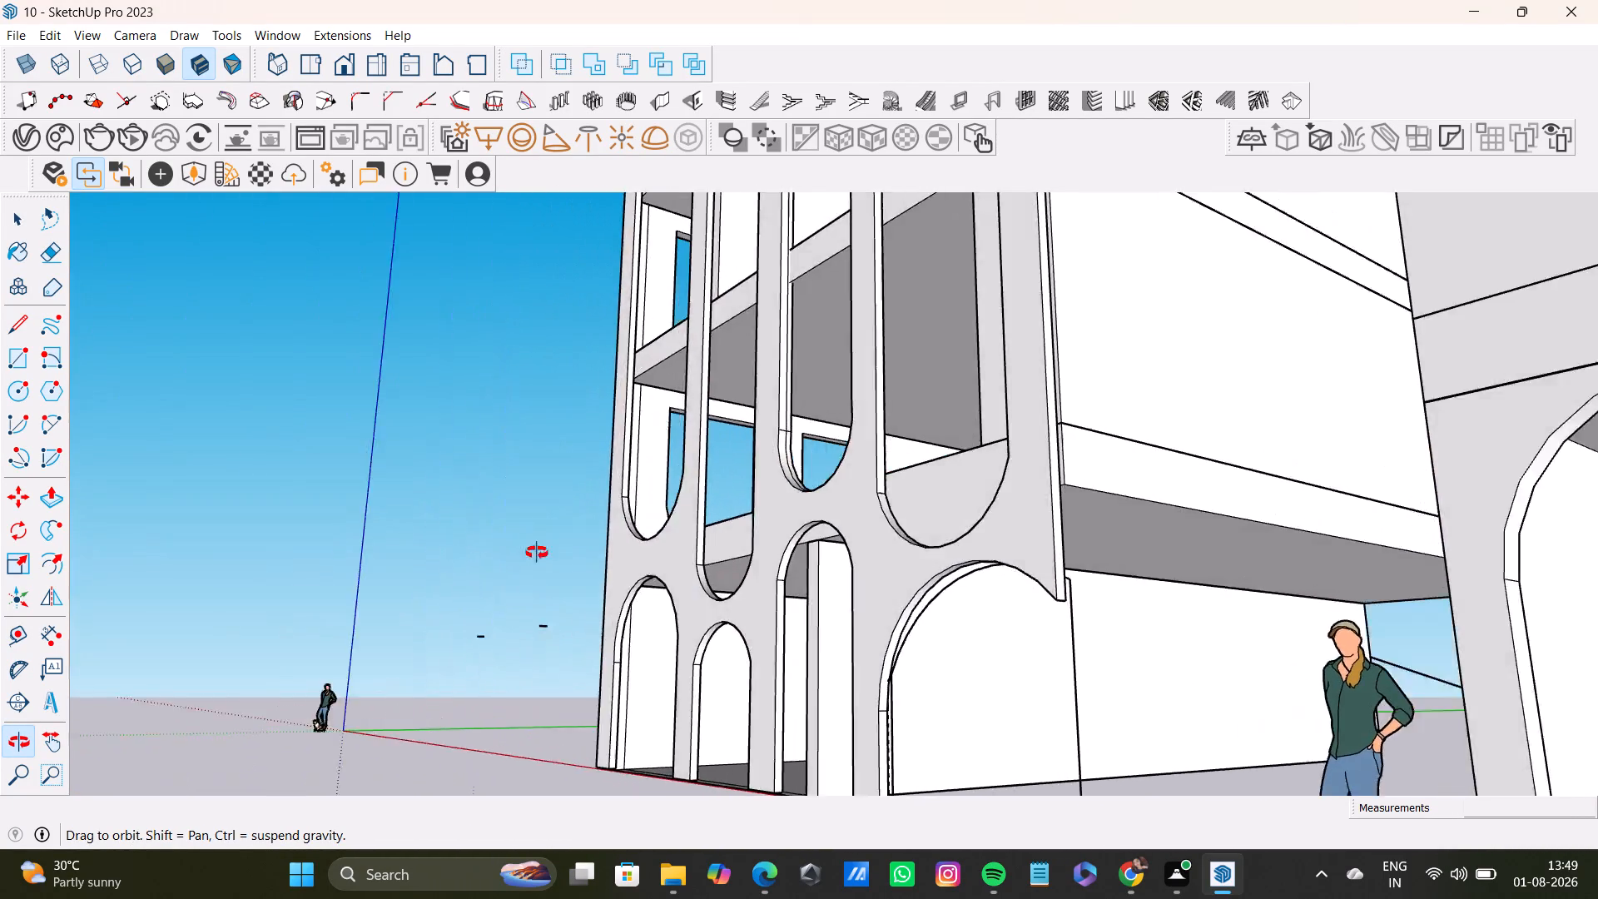
middle_click_drag(537, 553, 1288, 544)
middle_click_drag(830, 669, 975, 667)
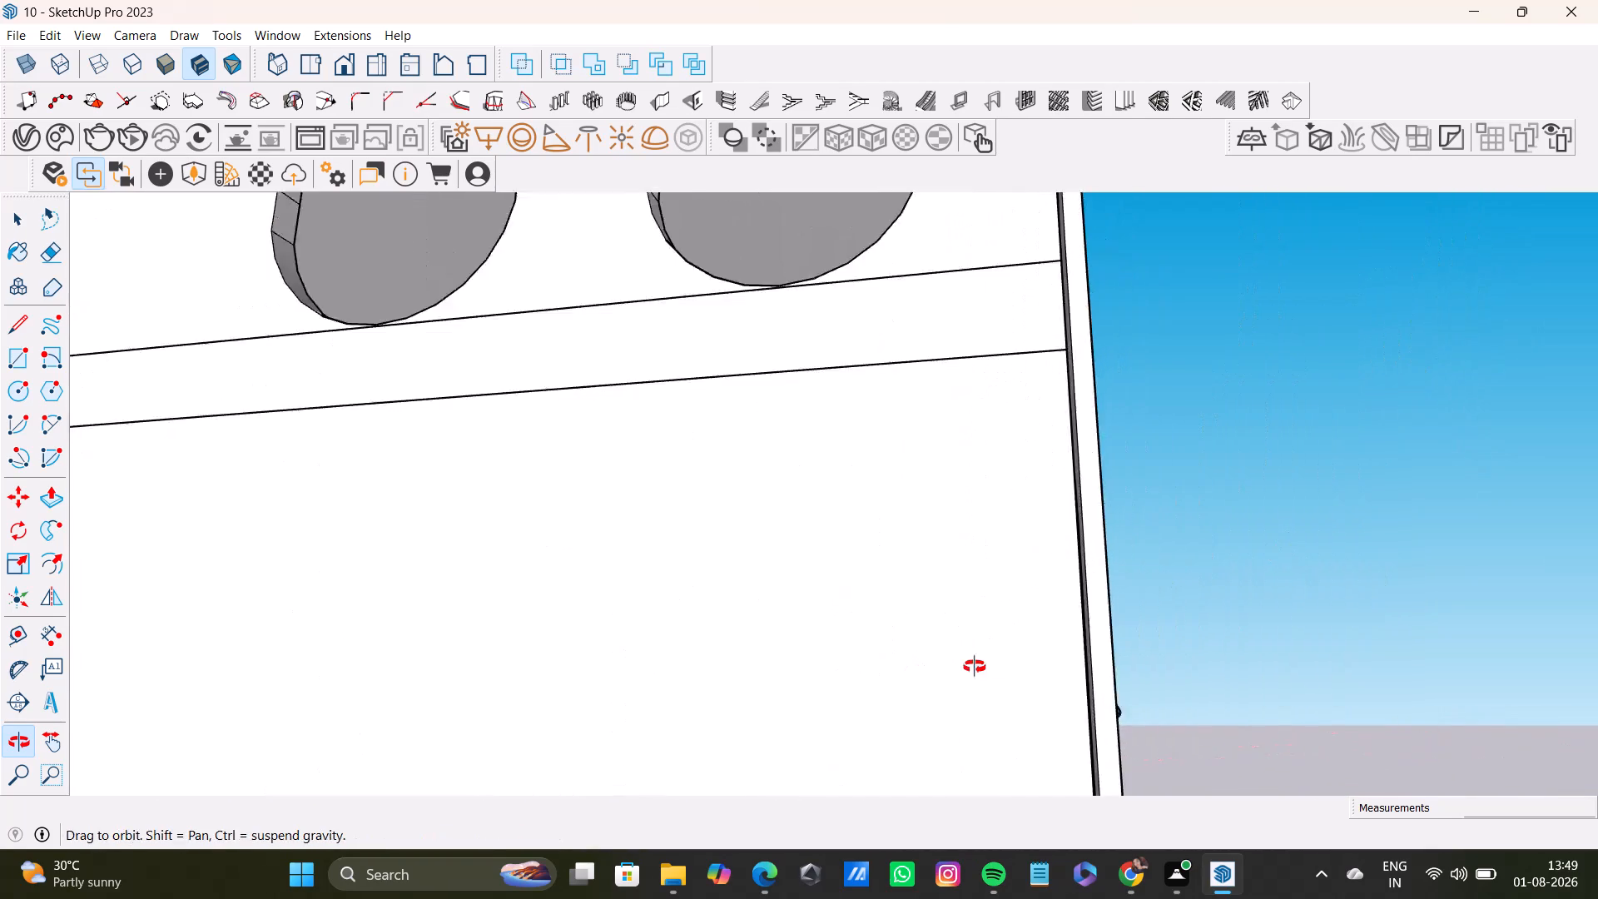
middle_click_drag(975, 667, 484, 623)
middle_click_drag(638, 623, 415, 679)
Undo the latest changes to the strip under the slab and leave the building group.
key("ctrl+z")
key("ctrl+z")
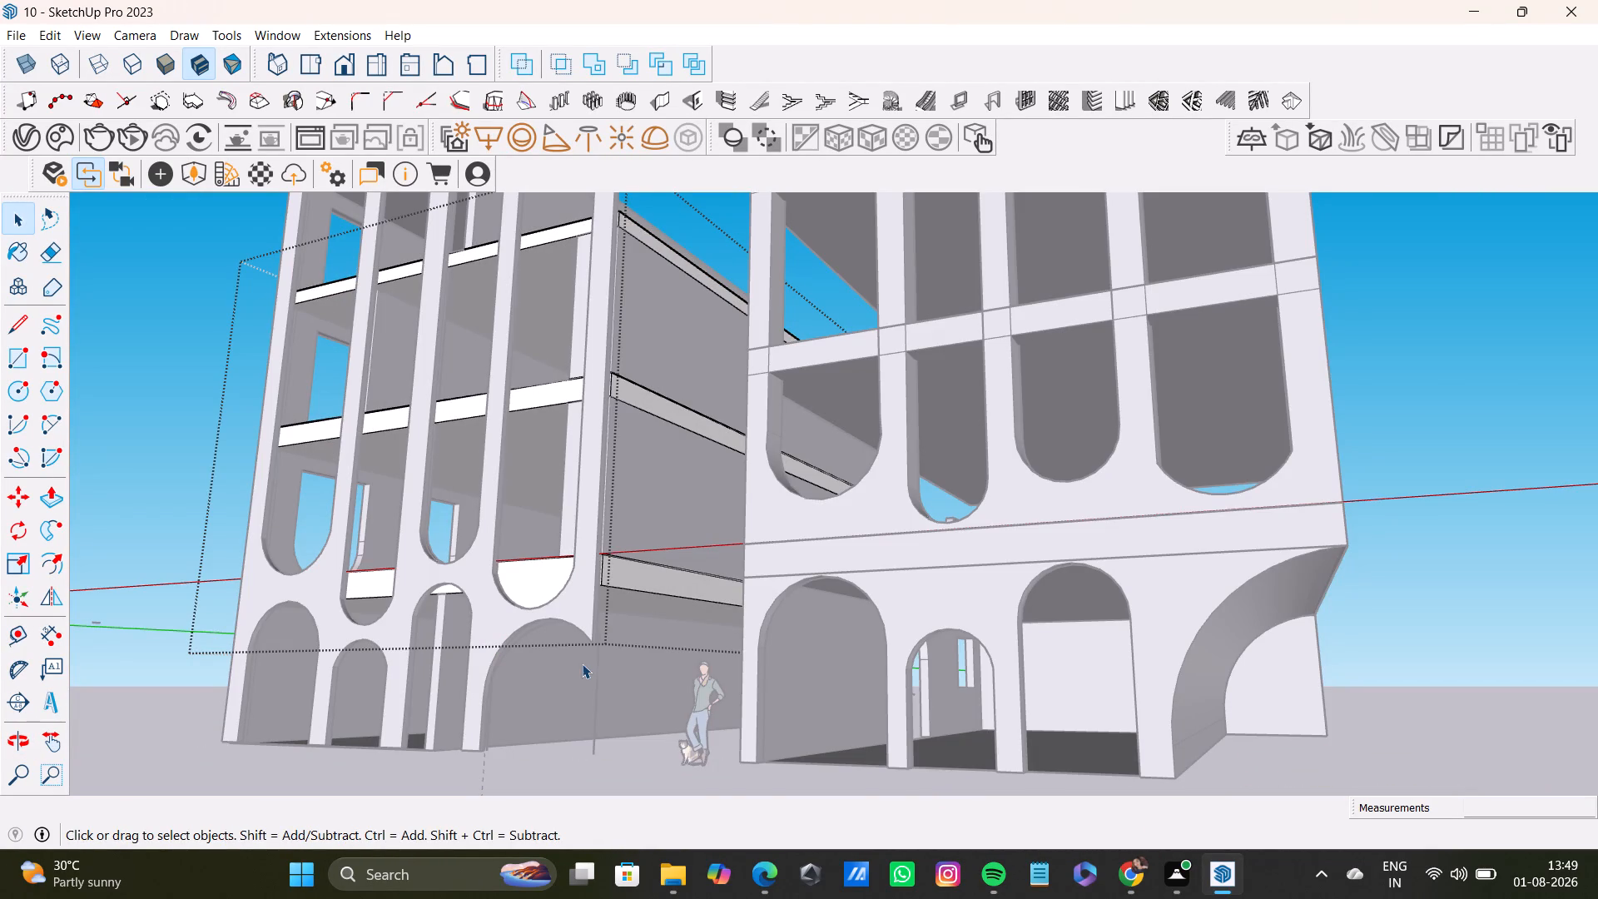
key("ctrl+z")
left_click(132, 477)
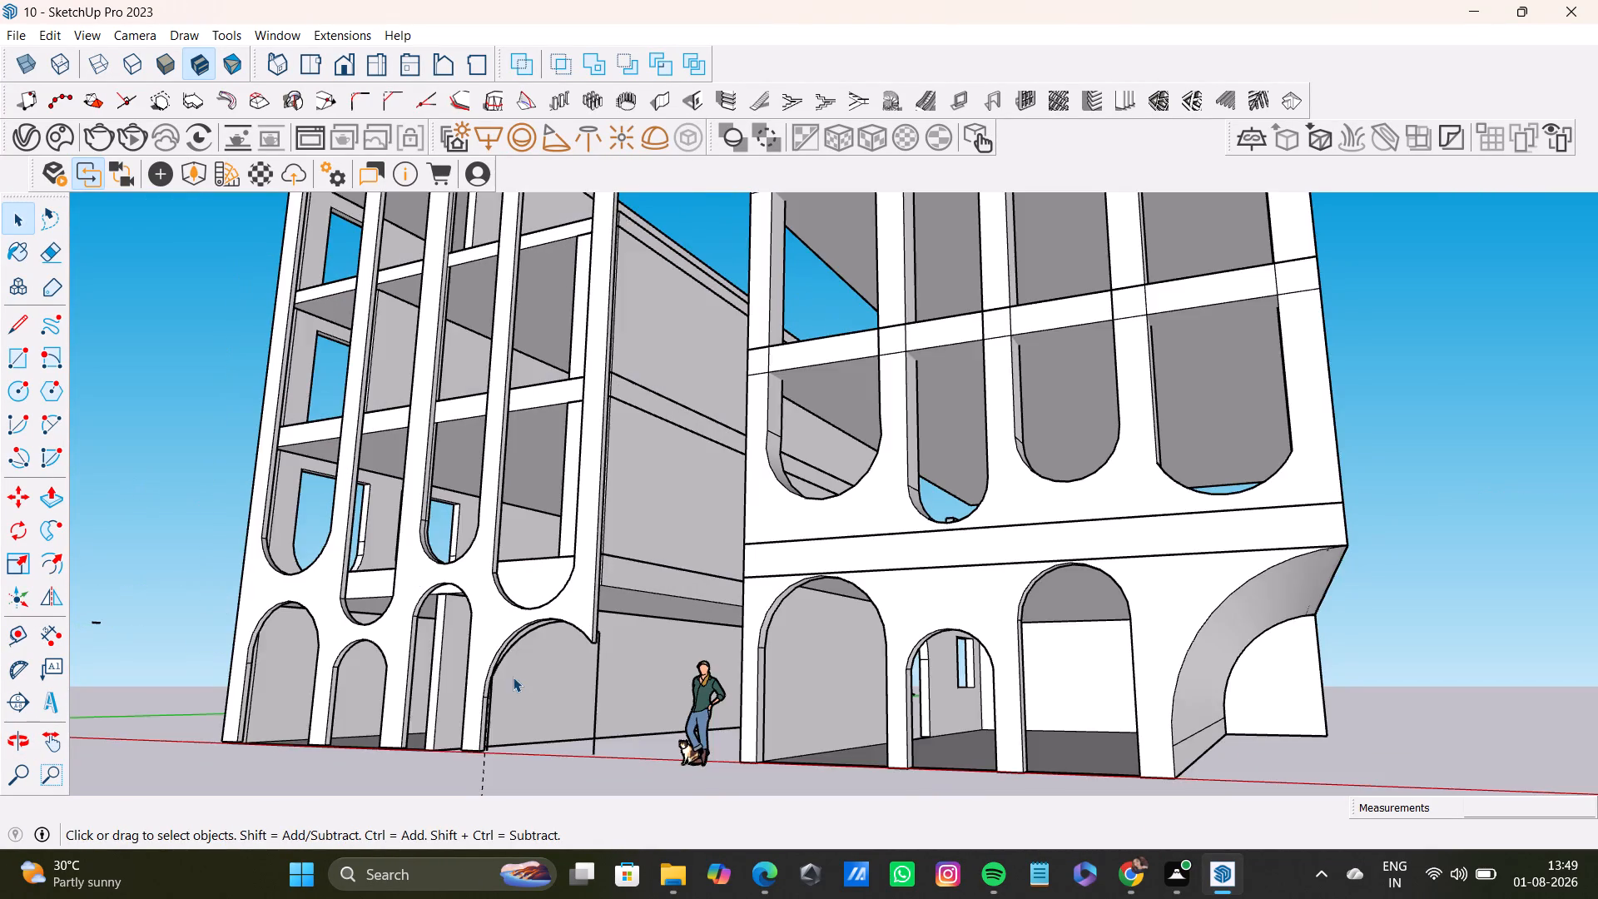
Delete the stray arc and the two leftover vertical edges around the facade panel's fourth lower arch.
scroll(513, 677, "up", 7)
scroll(510, 667, "down", 1)
scroll(500, 669, "up", 1)
left_click(508, 607)
left_click(512, 610)
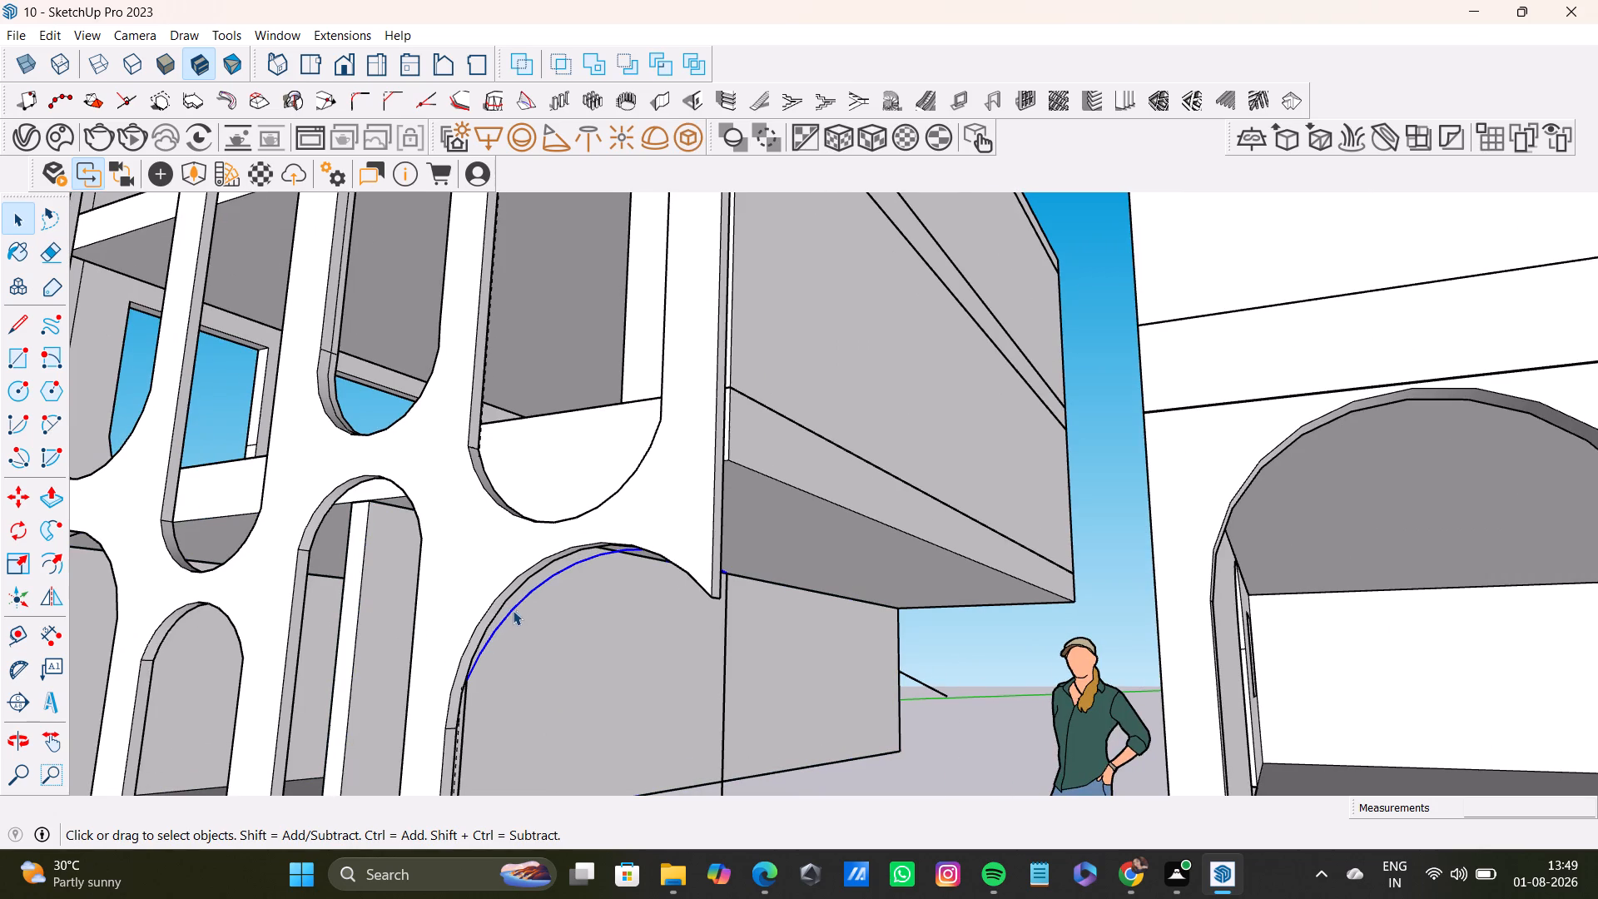
key("Delete")
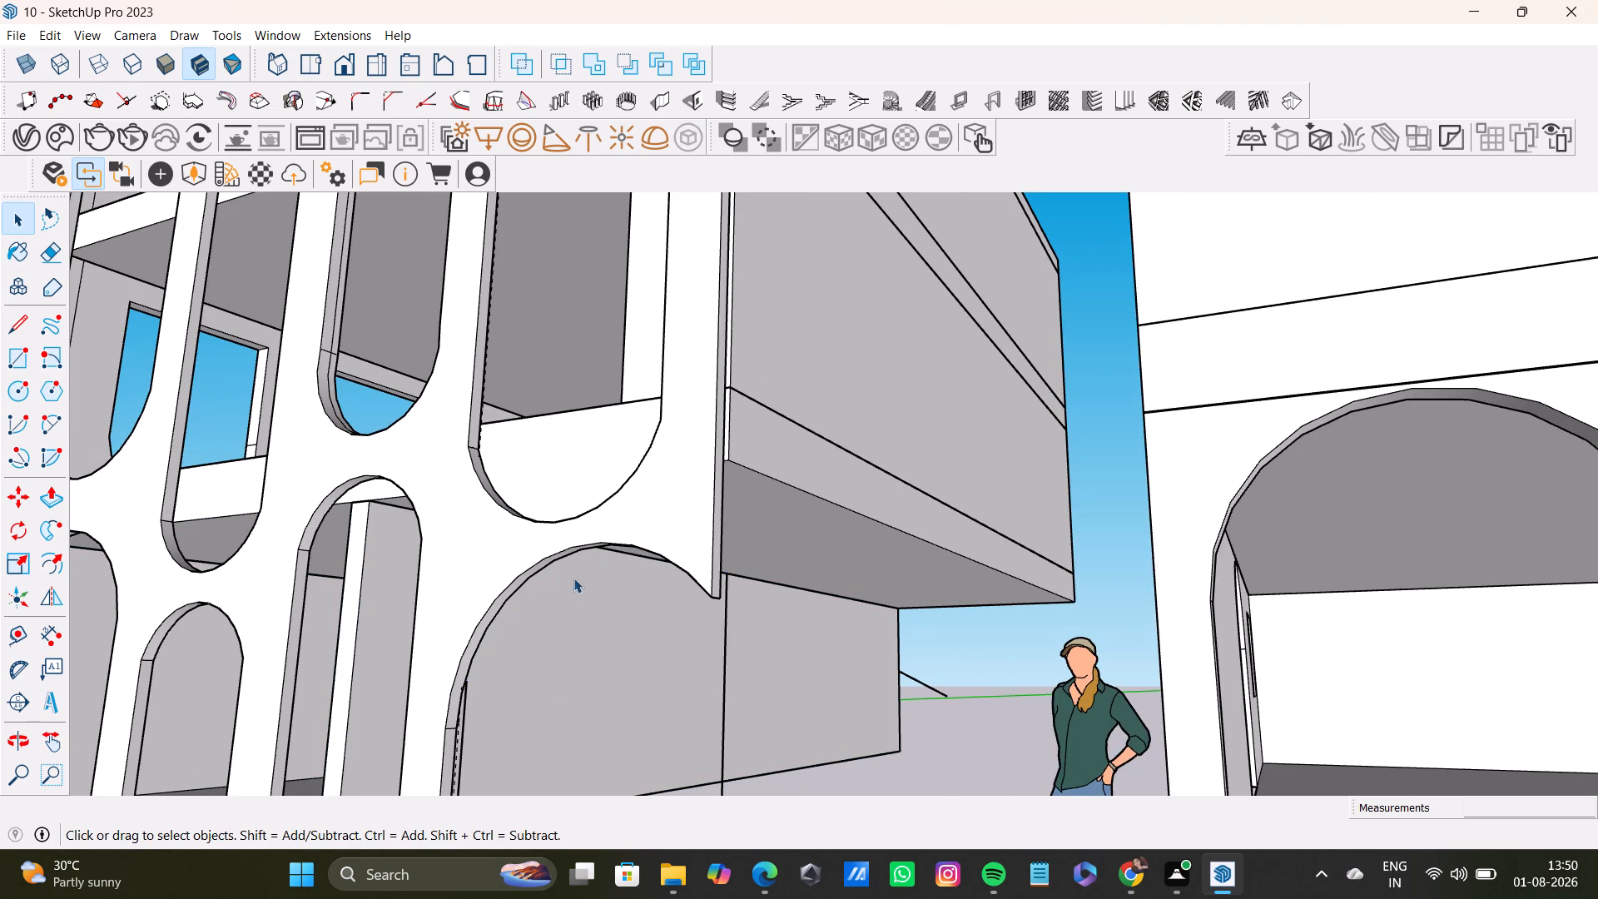
left_click(463, 743)
key("Delete")
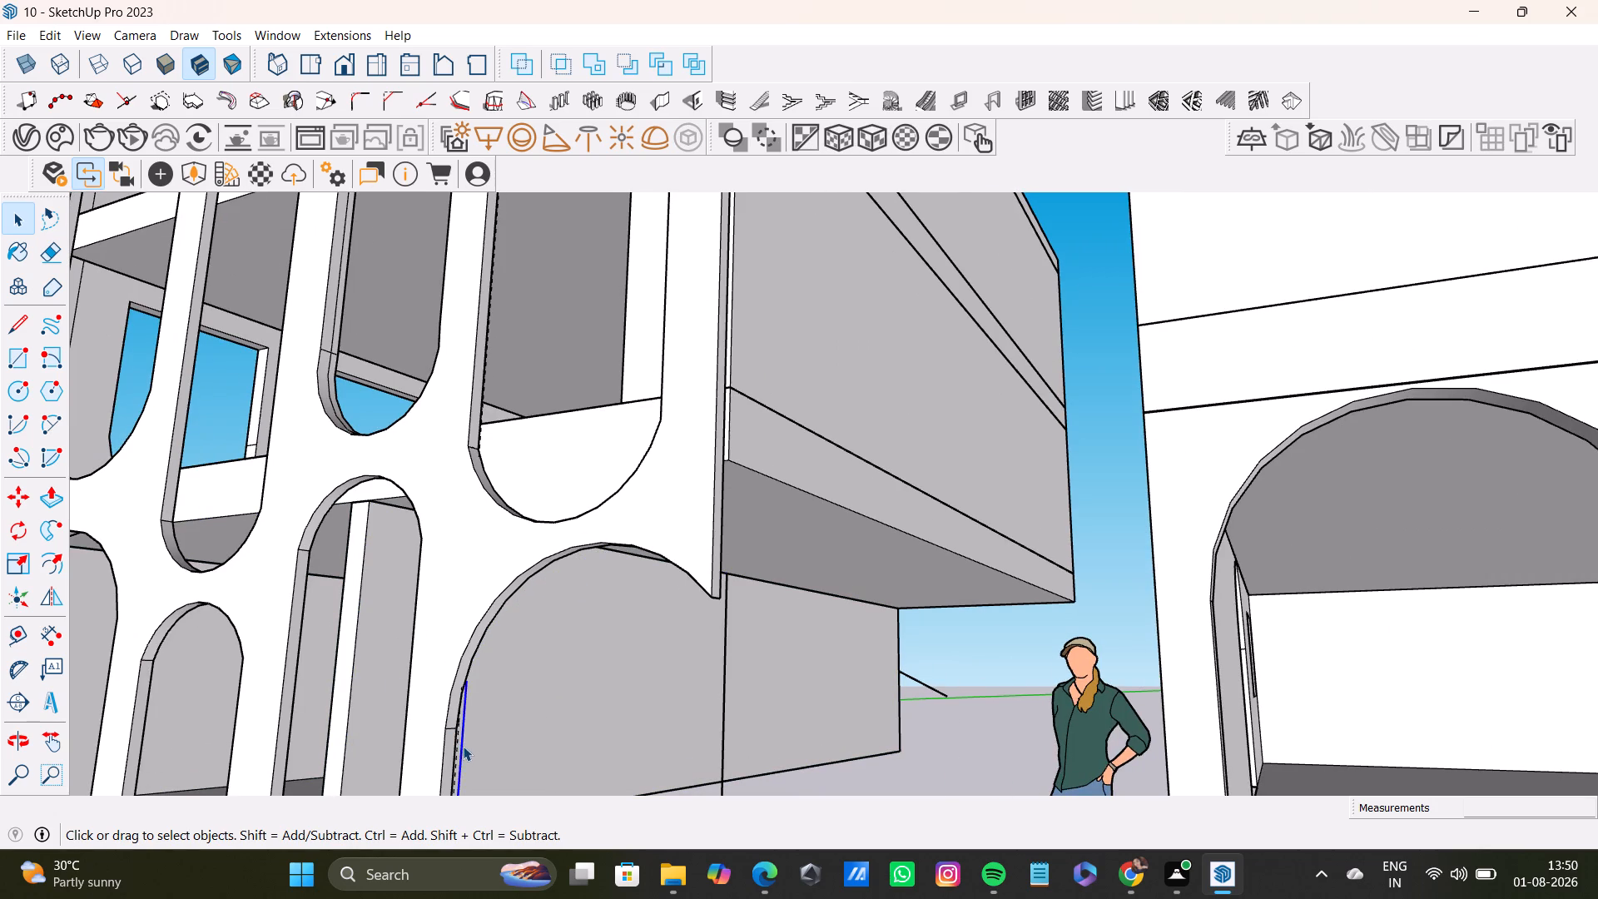
middle_click_drag(601, 647, 586, 534)
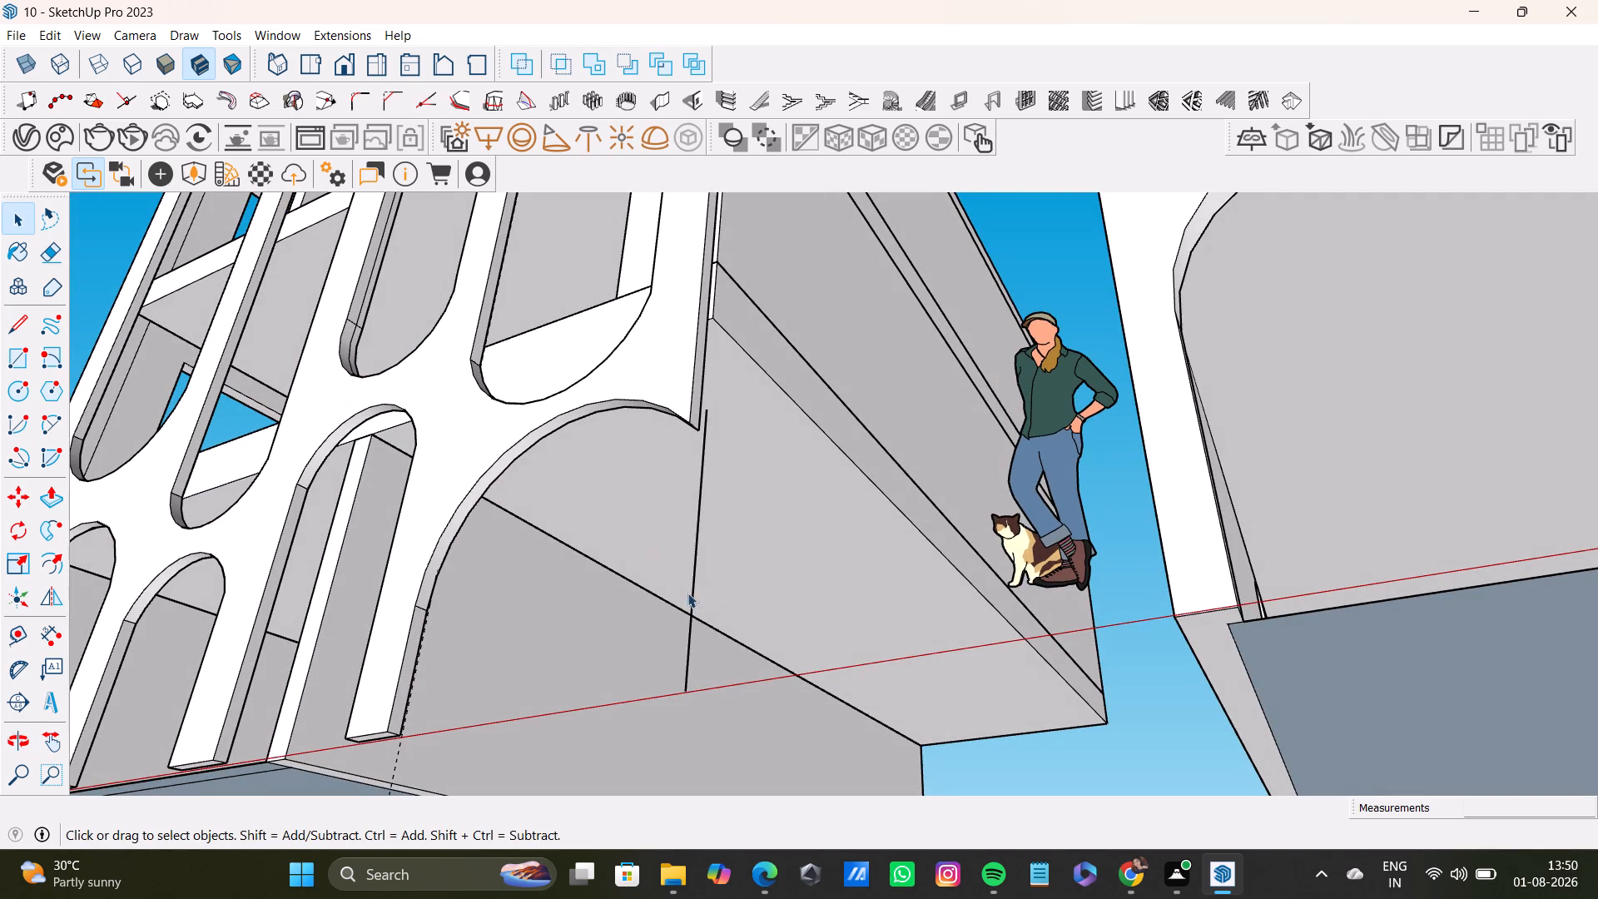
left_click(692, 599)
key("Delete")
Open the ground-floor group and widen the wall behind the third lower arch by pulling its side face to the arch's edge.
scroll(441, 623, "up", 4)
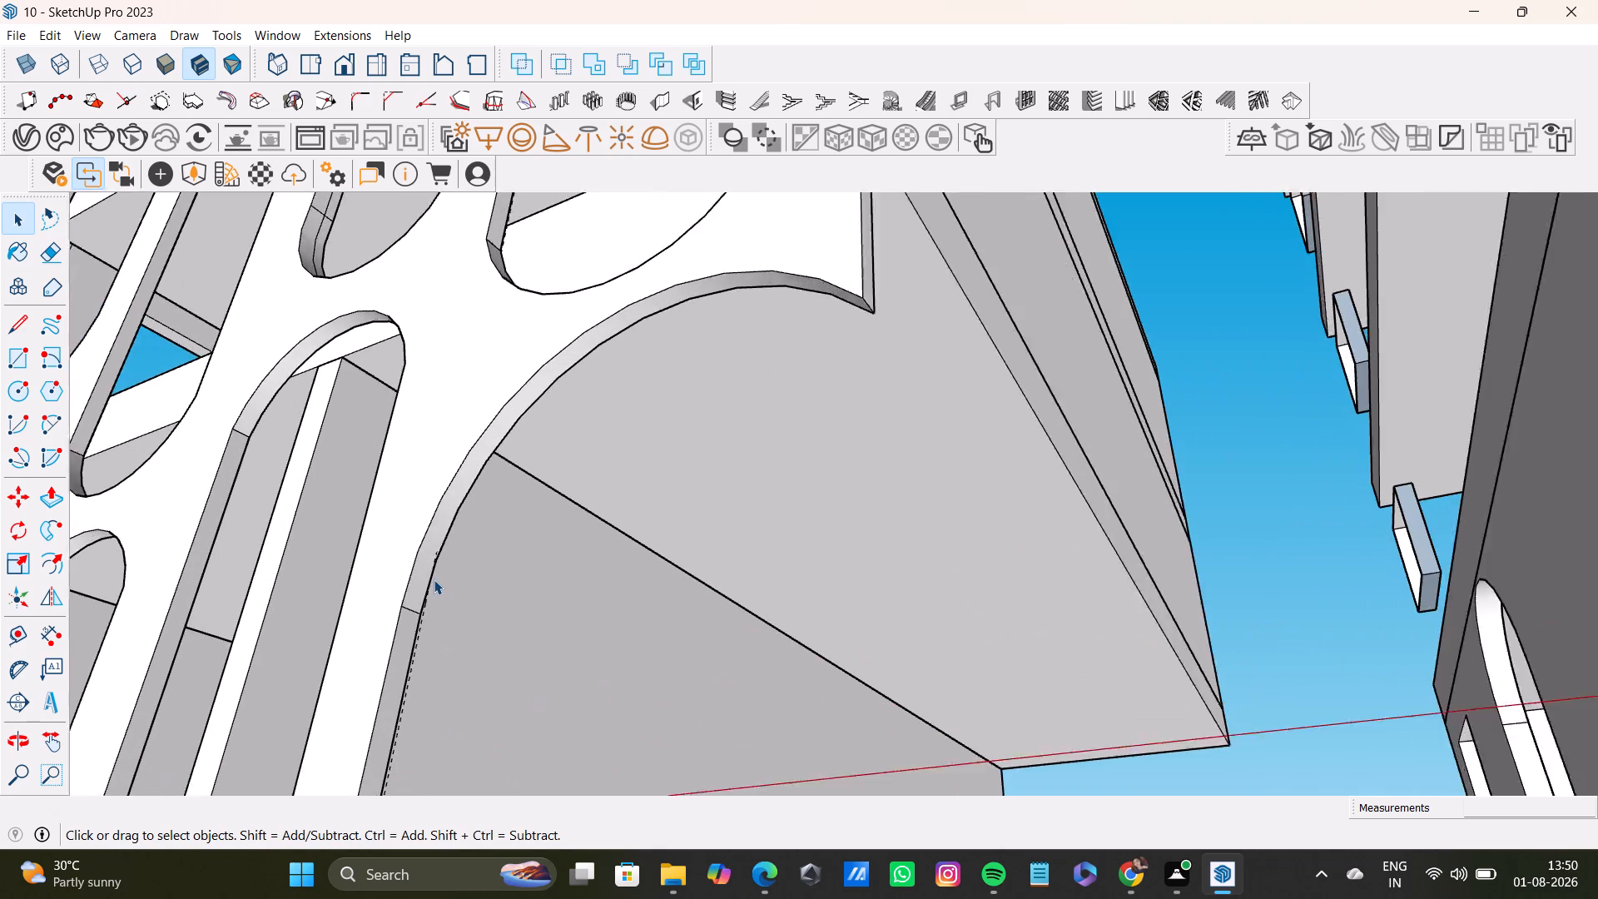
scroll(434, 579, "up", 2)
middle_click_drag(523, 587, 698, 768)
middle_click_drag(556, 648, 667, 604, "shift")
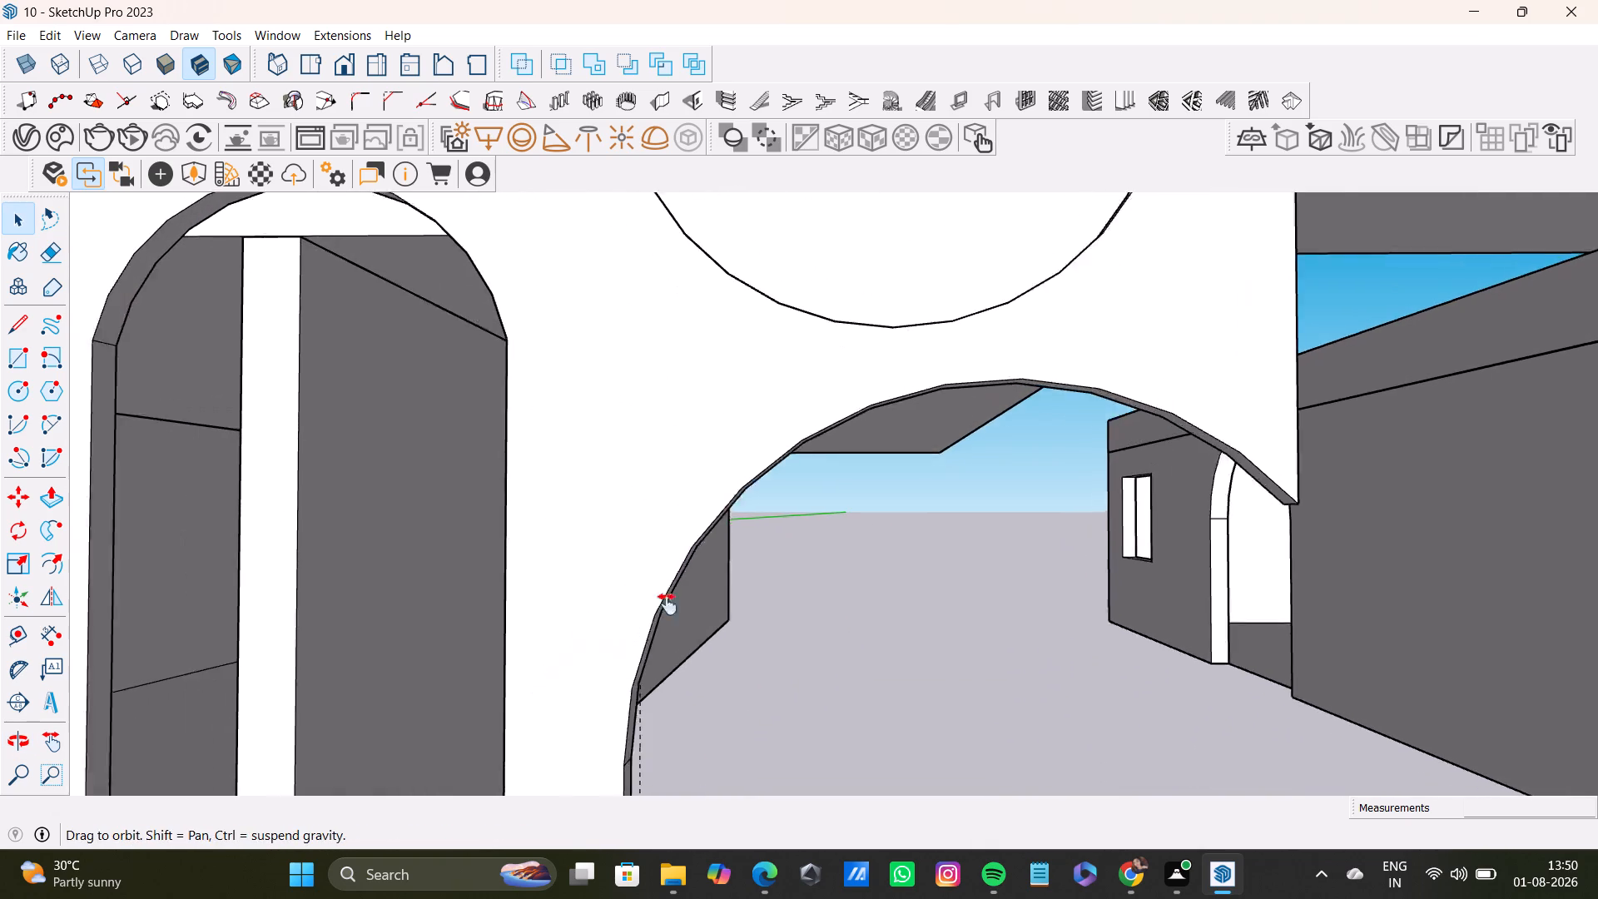
middle_click_drag(667, 604, 749, 591, "shift")
triple_click(403, 529)
left_click(404, 530)
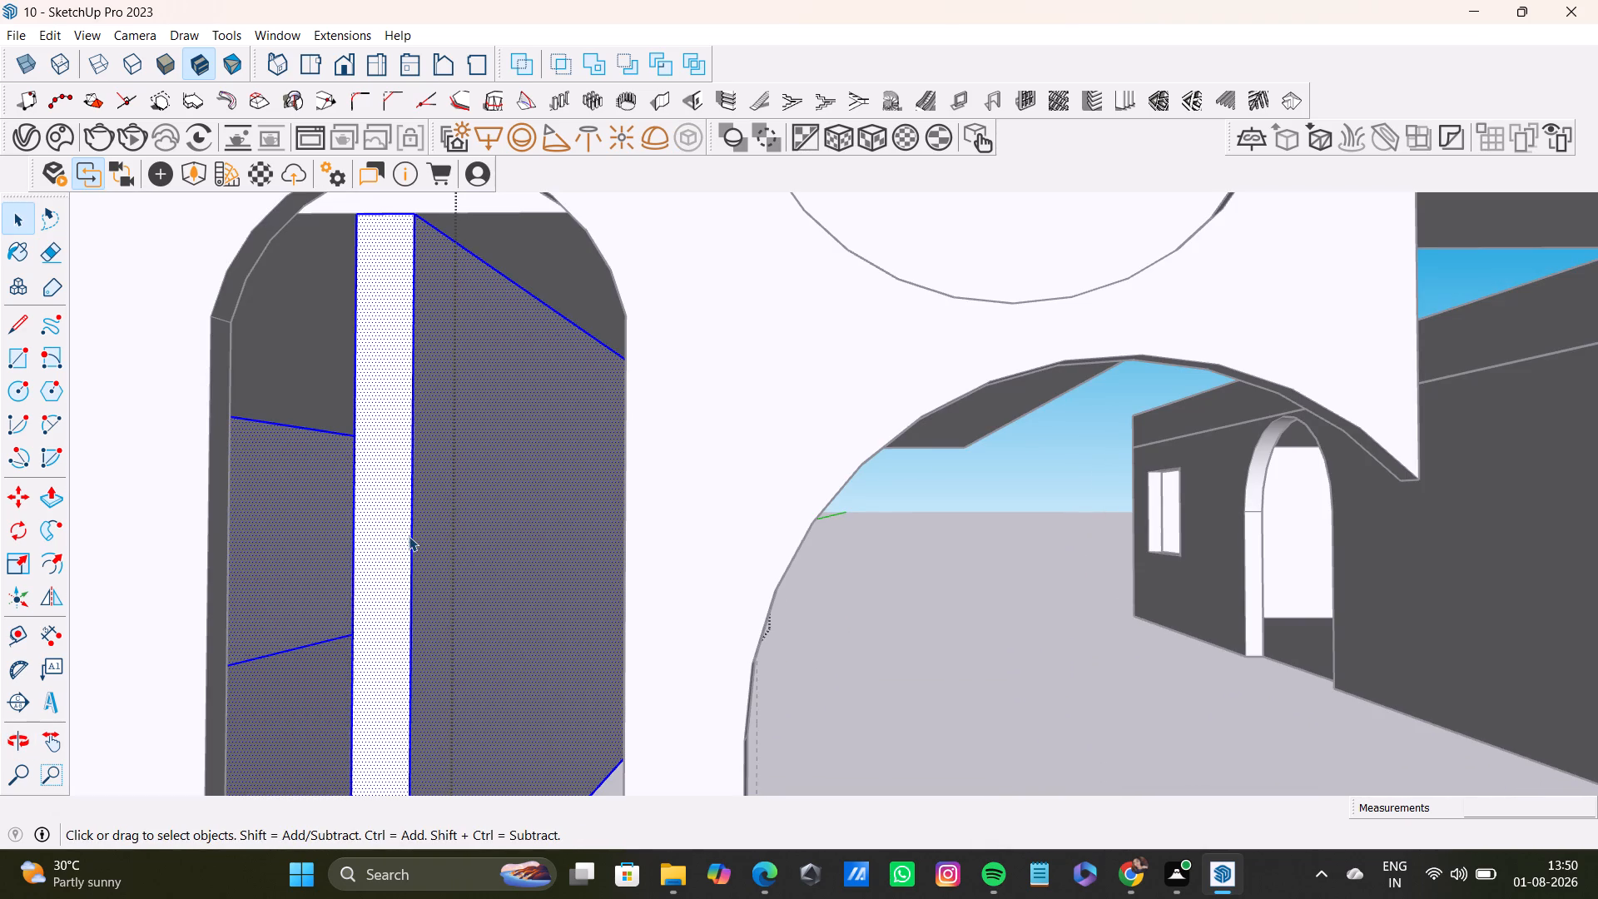
double_click(409, 536)
left_click_drag(409, 544, 409, 559)
left_click(409, 559)
triple_click(417, 569)
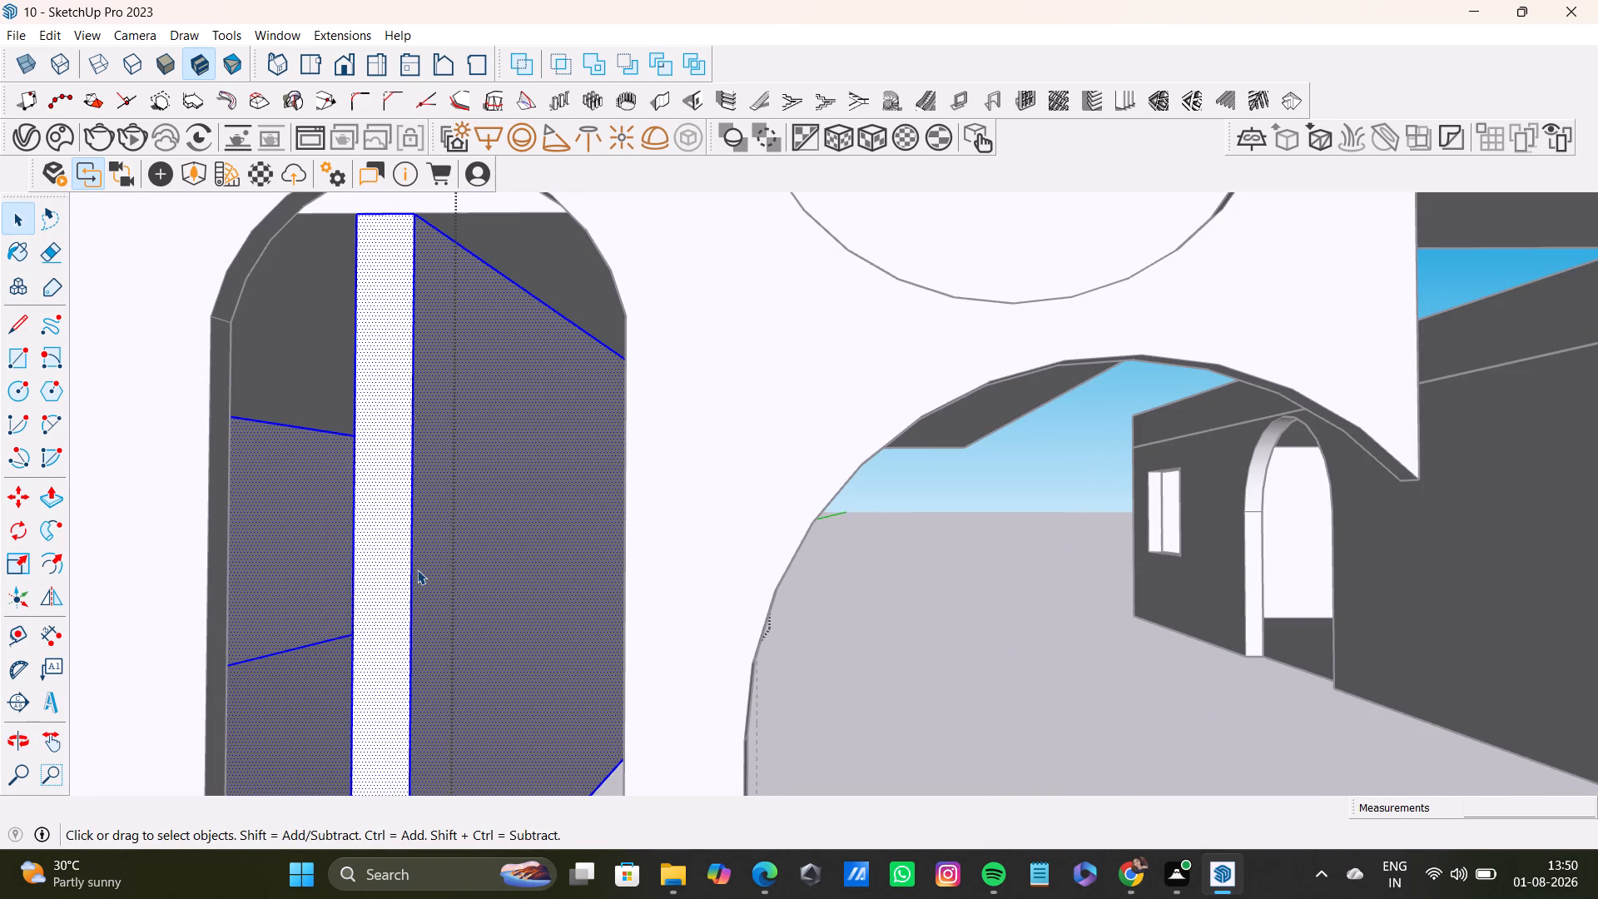
key("p")
left_click(430, 571)
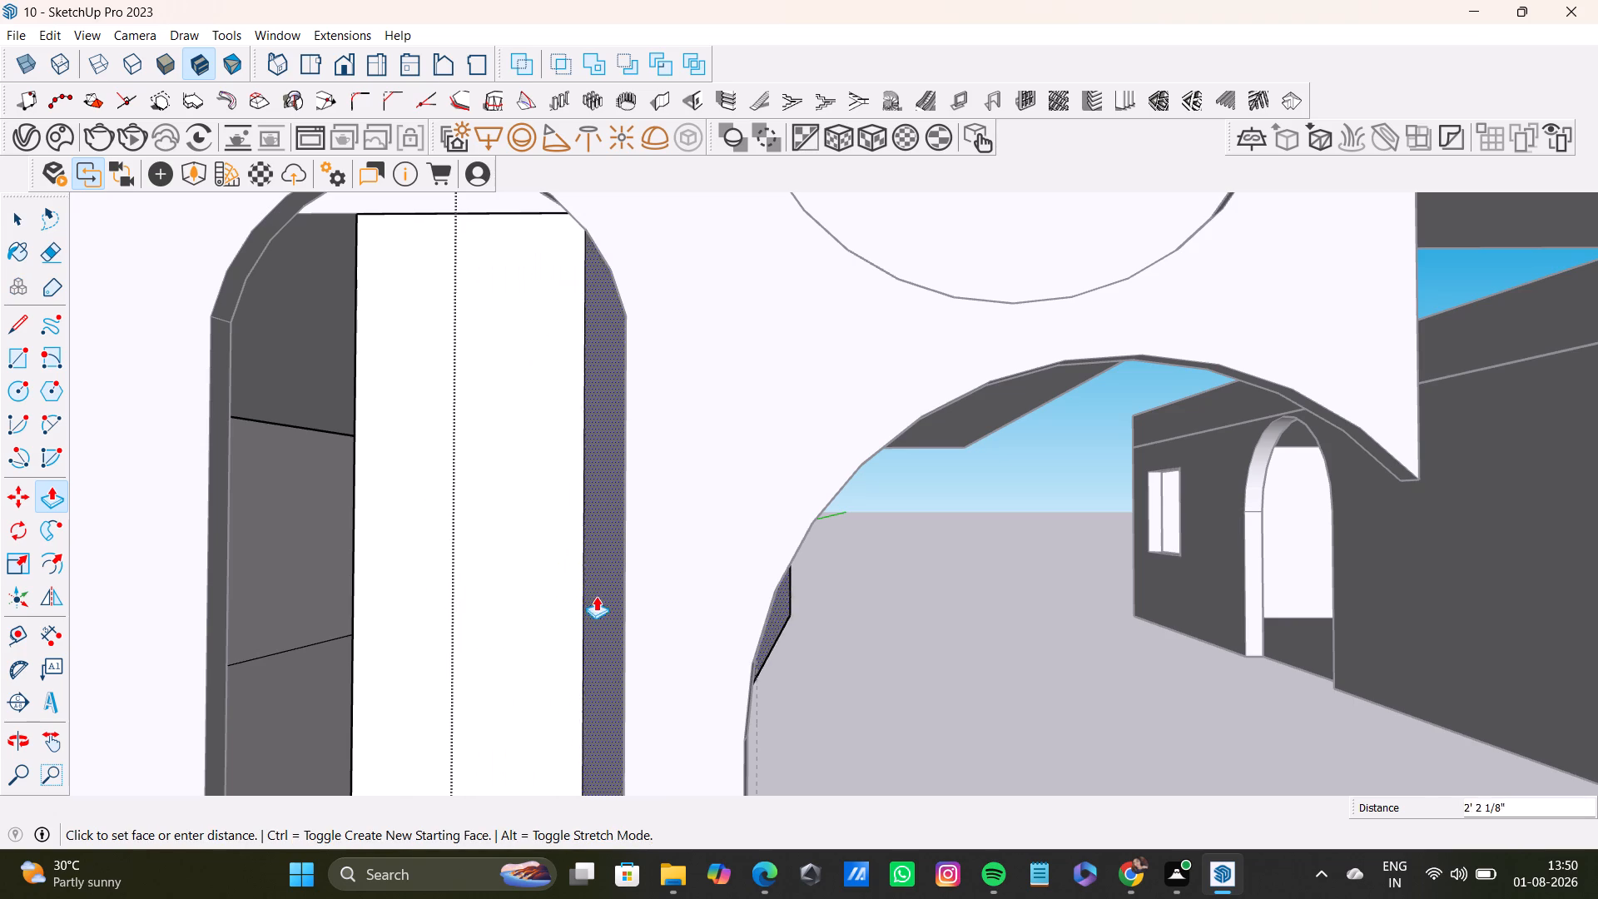
left_click(628, 599)
Pull the widened wall's front face about 9" toward the facade panel.
left_click(433, 591)
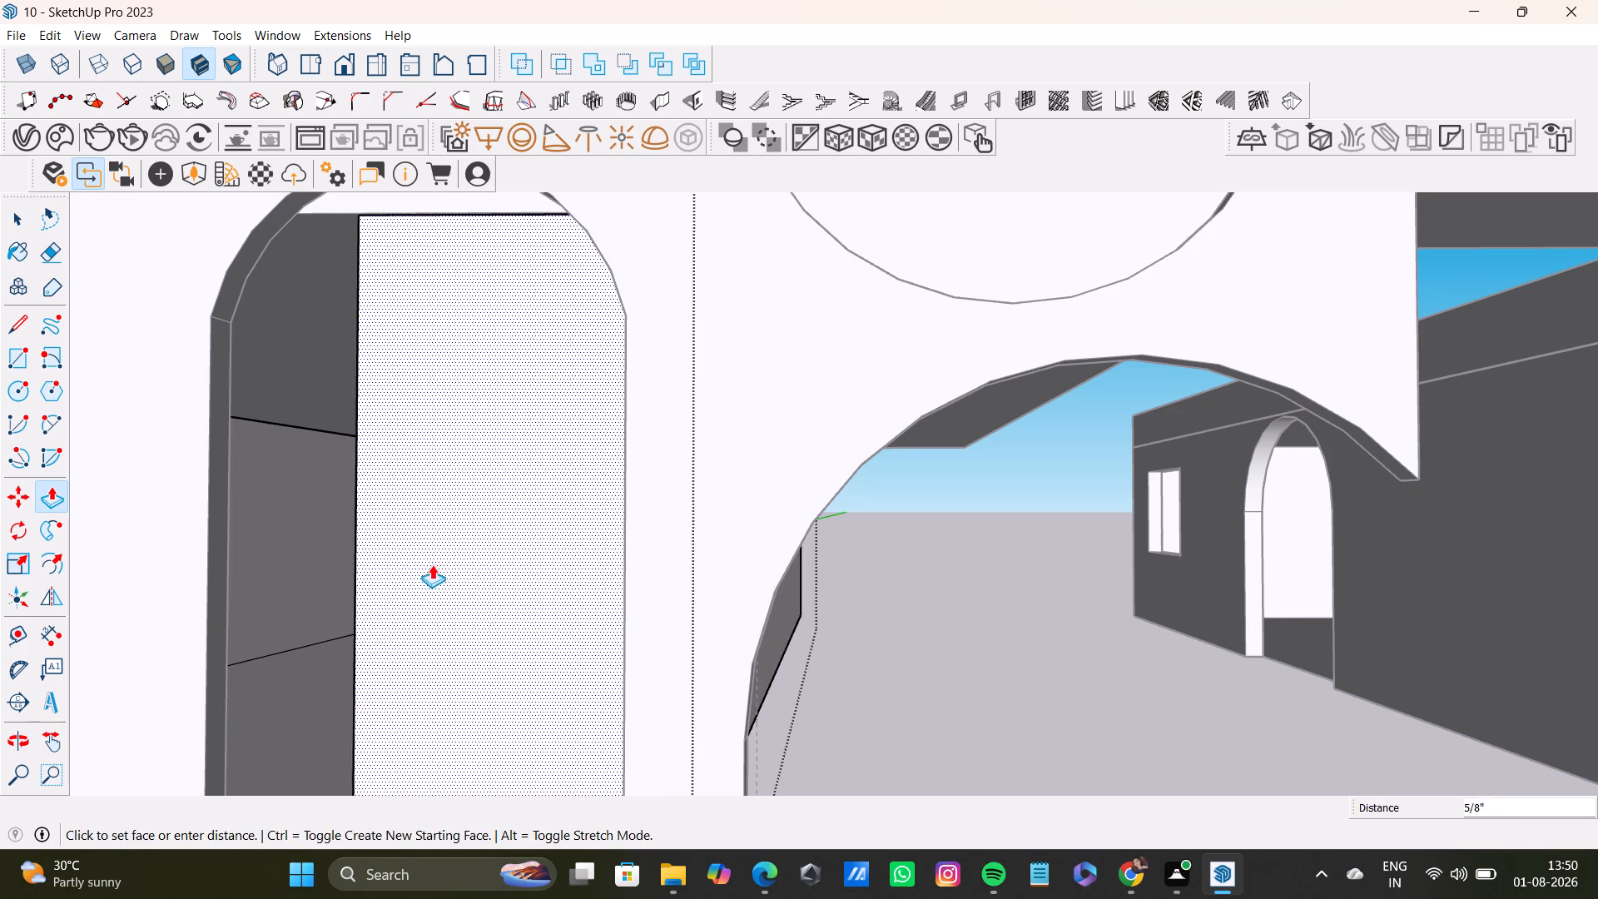
left_click(556, 486)
middle_click_drag(345, 648, 545, 639)
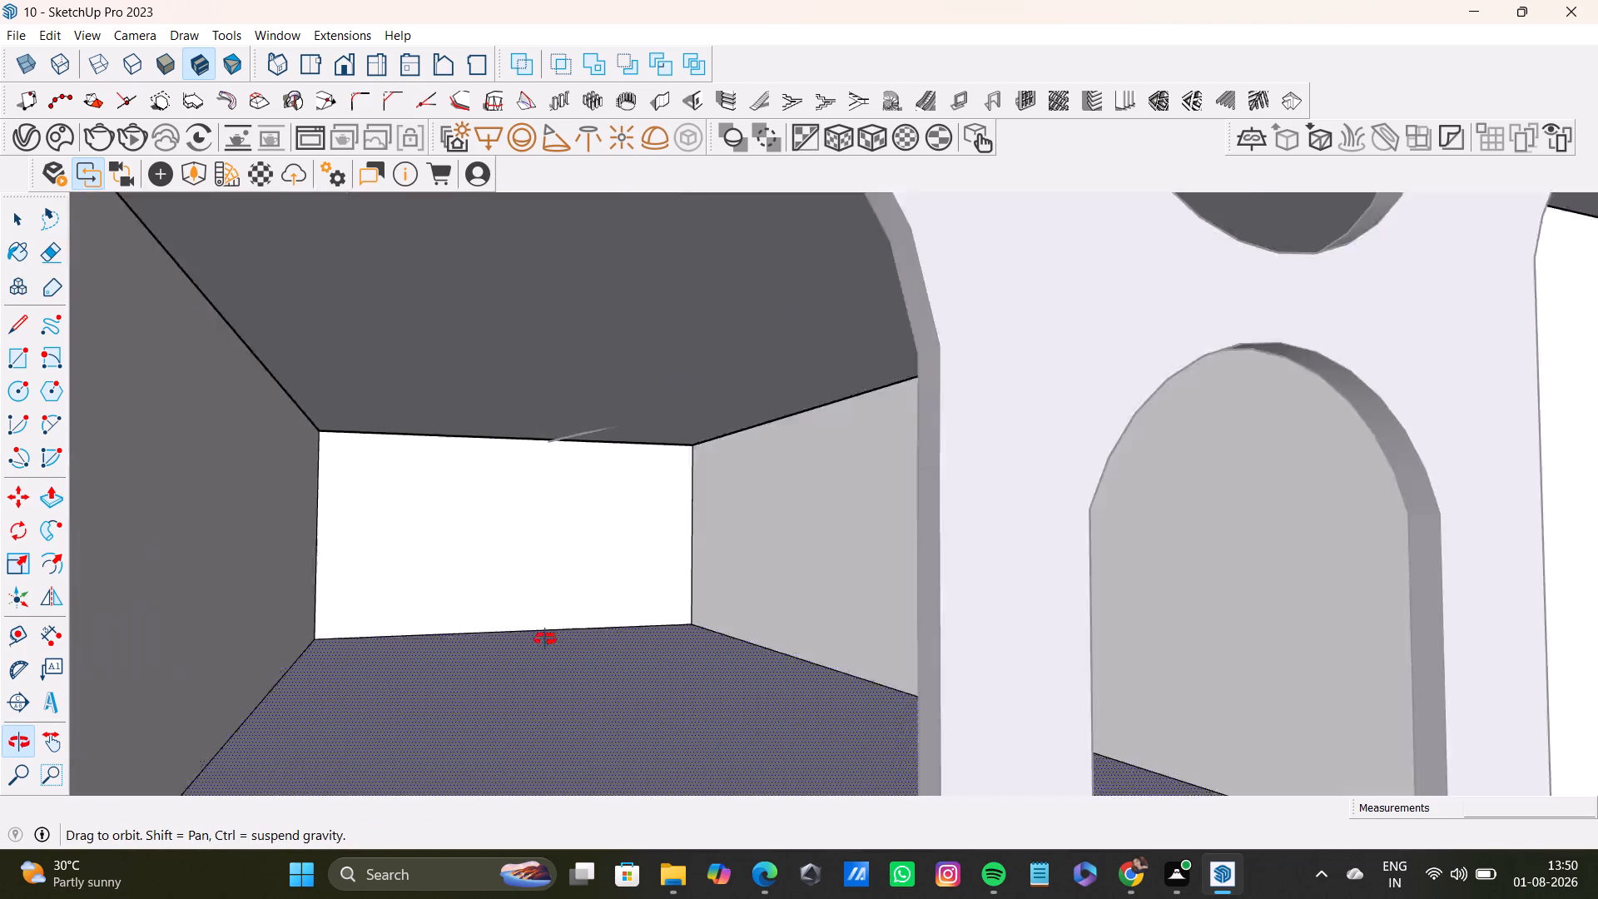
middle_click_drag(545, 639, 514, 655)
scroll(509, 653, "down", 8)
middle_click_drag(575, 651, 541, 632)
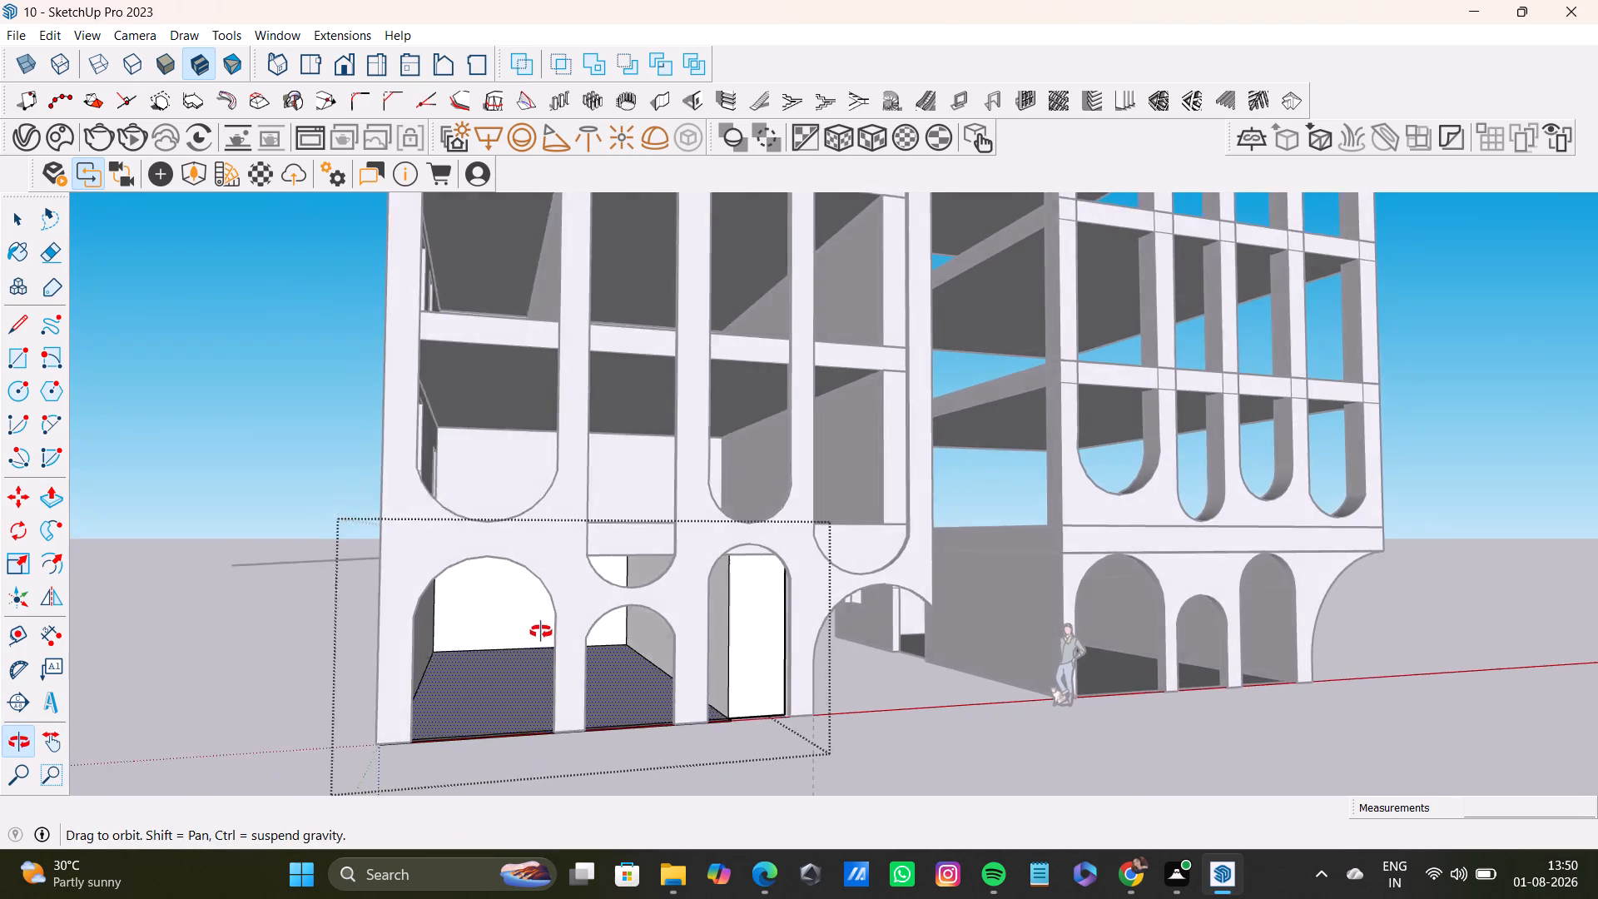
middle_click_drag(541, 632, 504, 631)
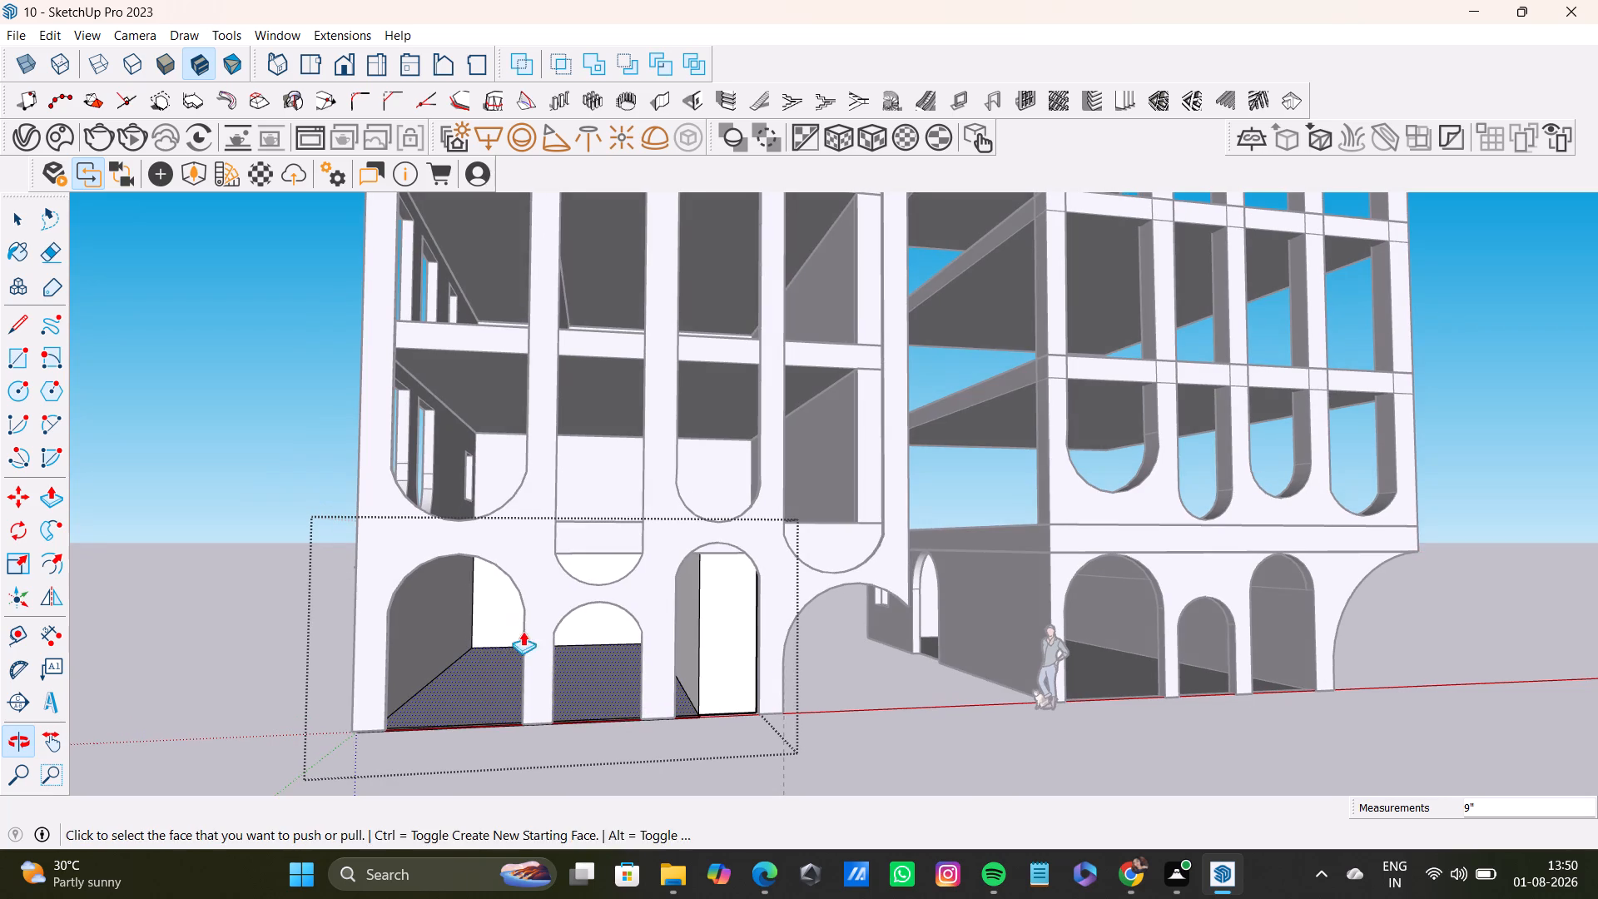
Pull the front face of the wall behind the third lower arch about 1' further toward the facade panel and leave the group.
middle_click_drag(712, 665, 913, 660)
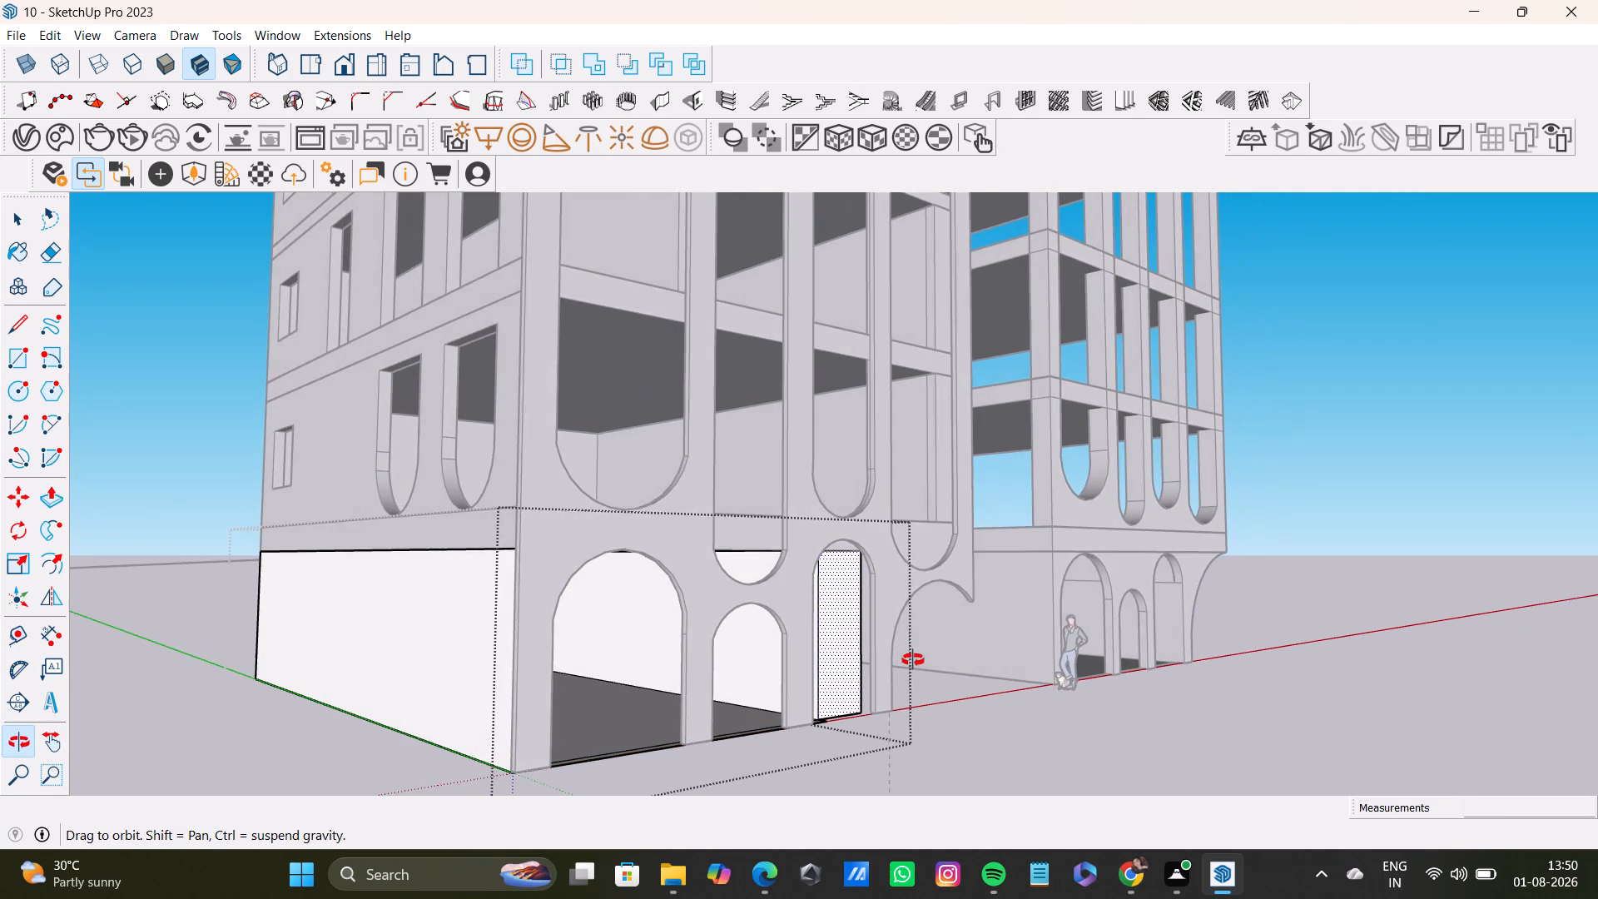
middle_click_drag(913, 660, 916, 663)
left_click(839, 610)
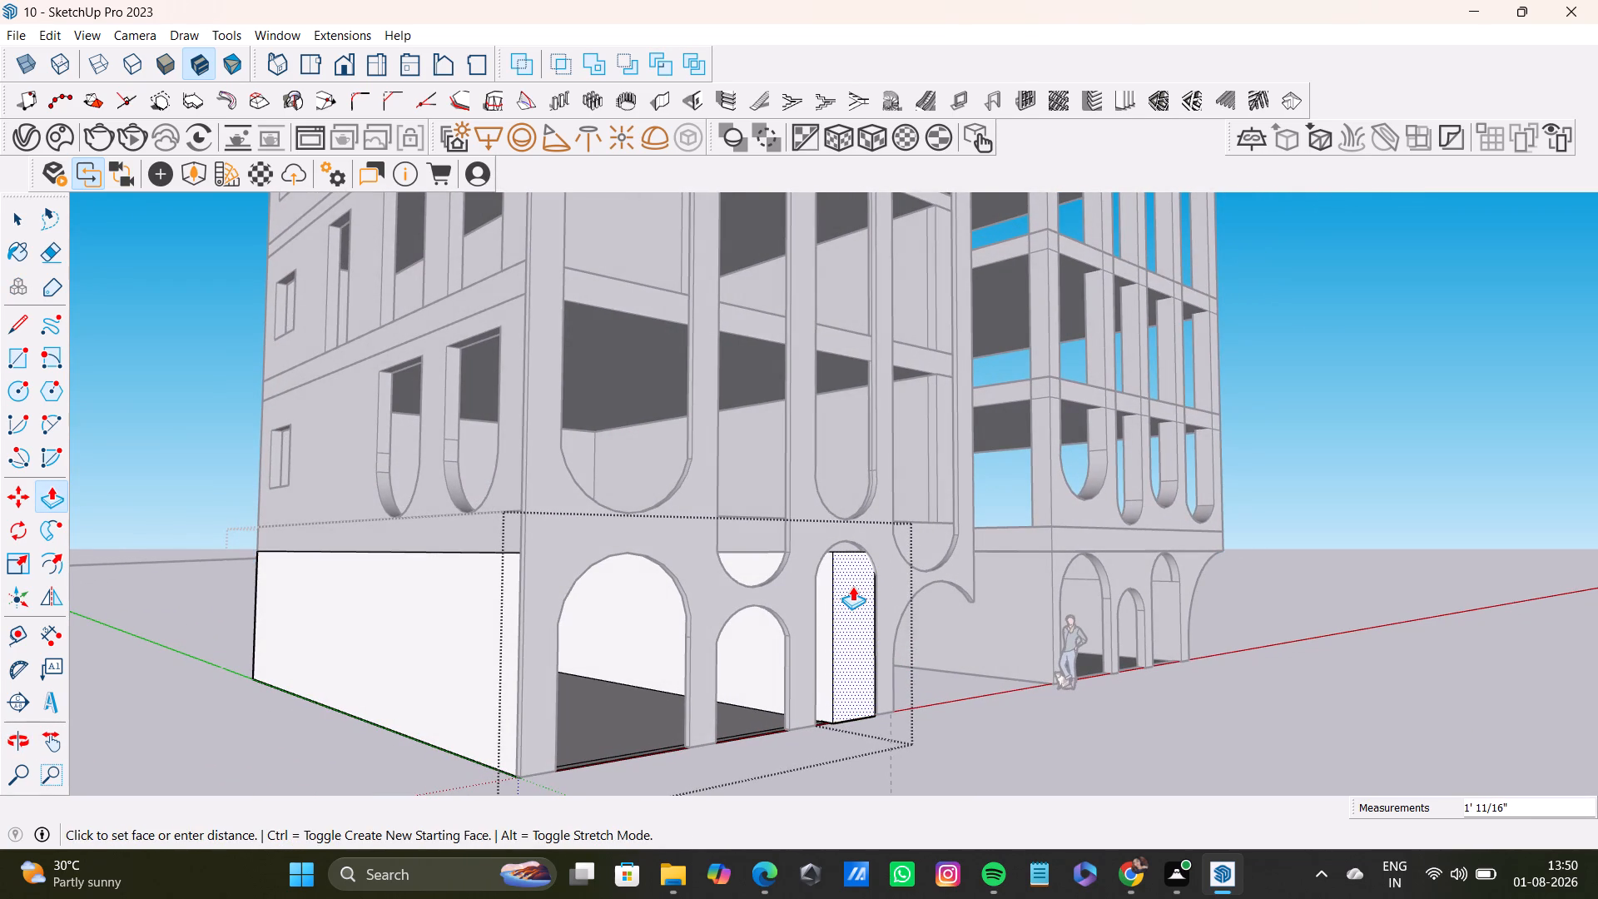
left_click(852, 586)
key("space")
left_click(996, 728)
Reopen the ground-floor group and push the front face of the wall behind the third lower arch back about 1' 2".
middle_click_drag(946, 751, 801, 730)
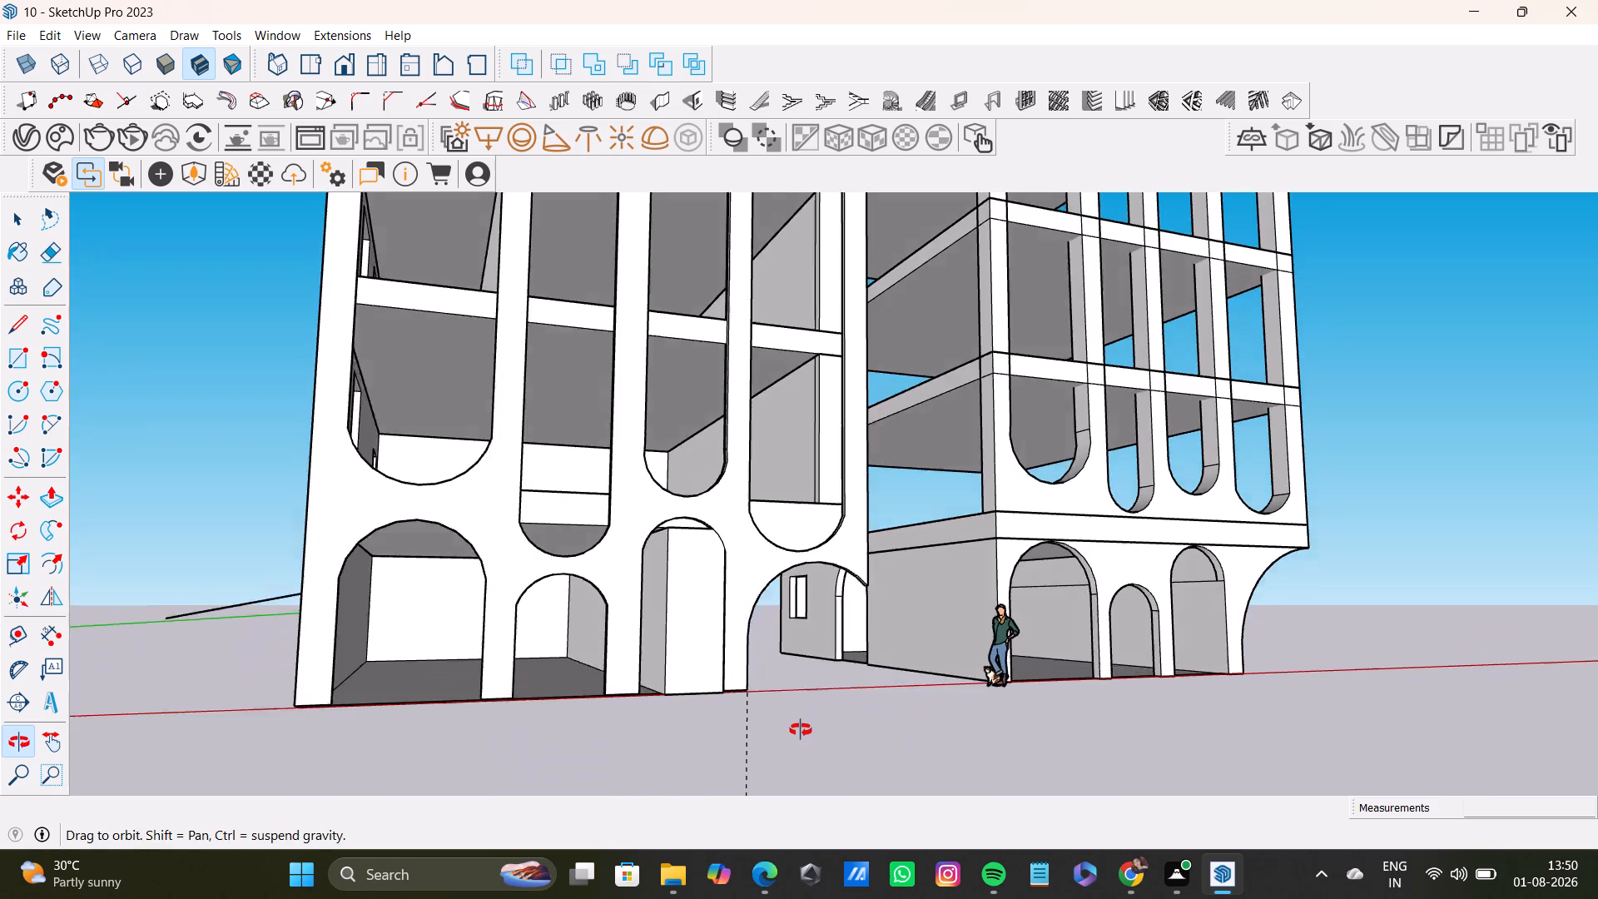
middle_click_drag(801, 730, 697, 736)
scroll(568, 613, "up", 6)
scroll(609, 614, "down", 3)
middle_click_drag(613, 613, 645, 529)
middle_click_drag(708, 575, 704, 771)
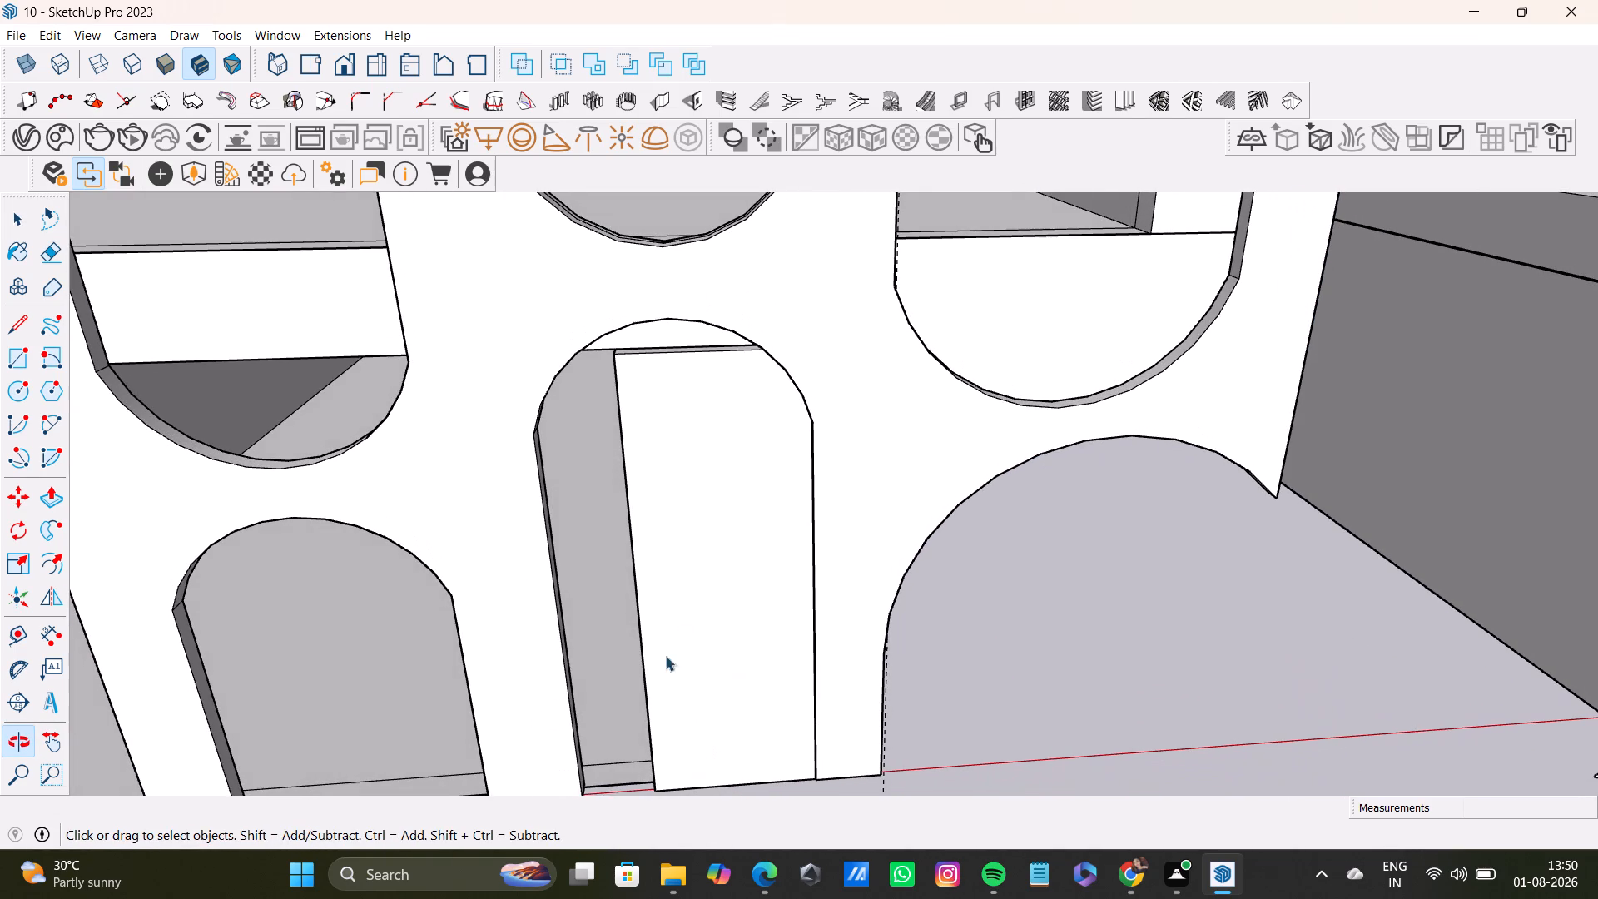
left_click(691, 609)
double_click(672, 574)
left_click(668, 579)
left_click(701, 588)
left_click(701, 593)
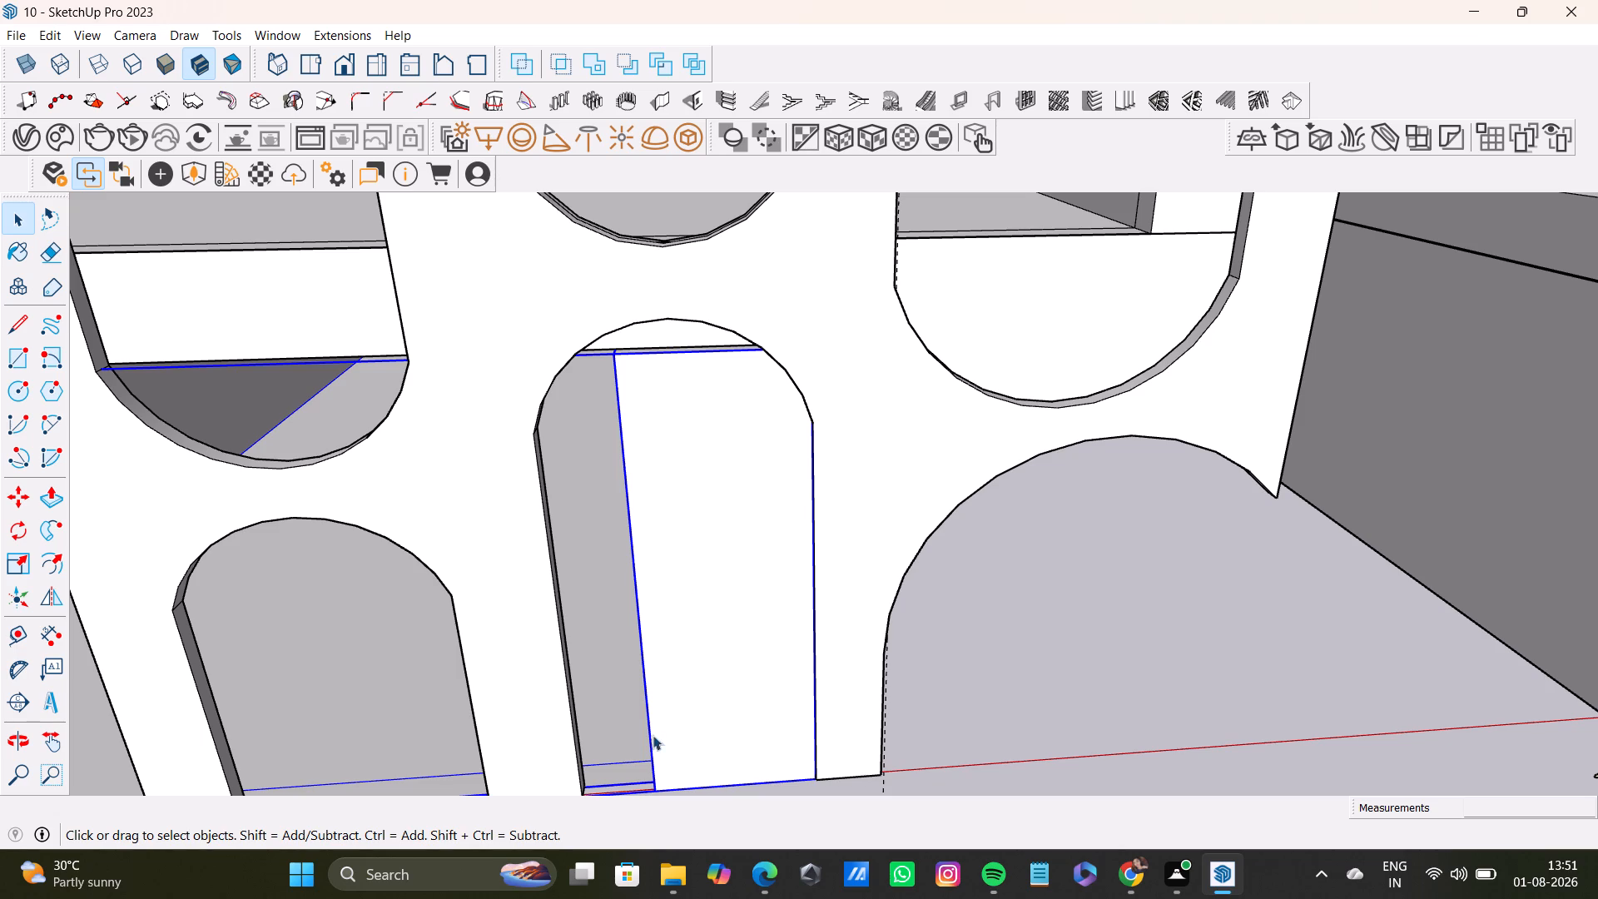
key("p")
left_click(698, 628)
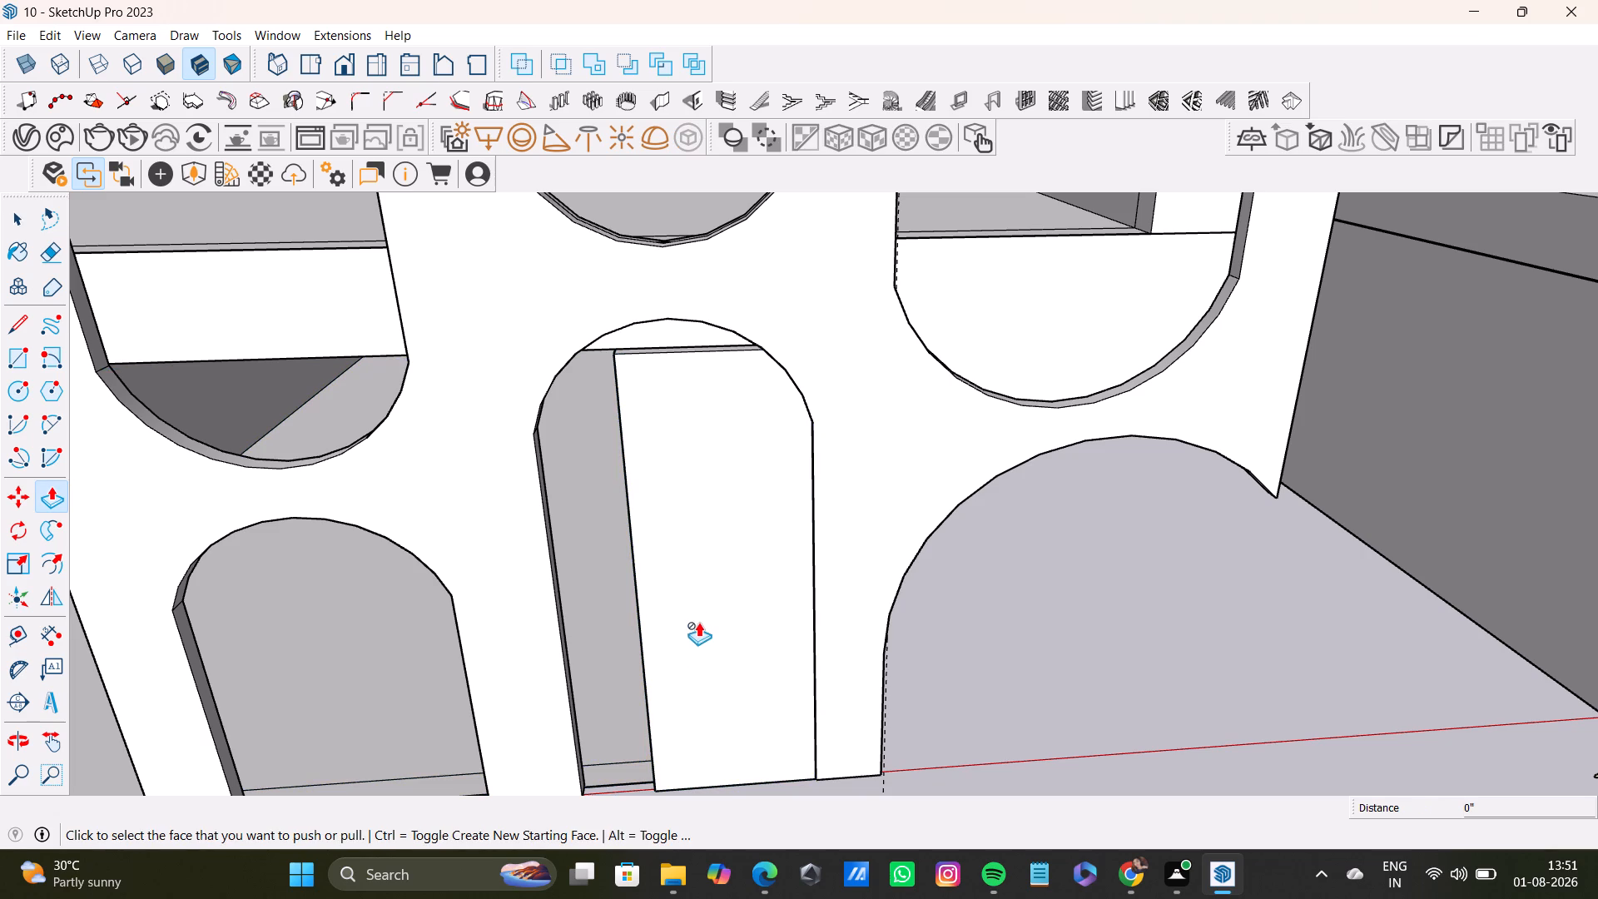
left_click(688, 587)
key("space")
triple_click(748, 510)
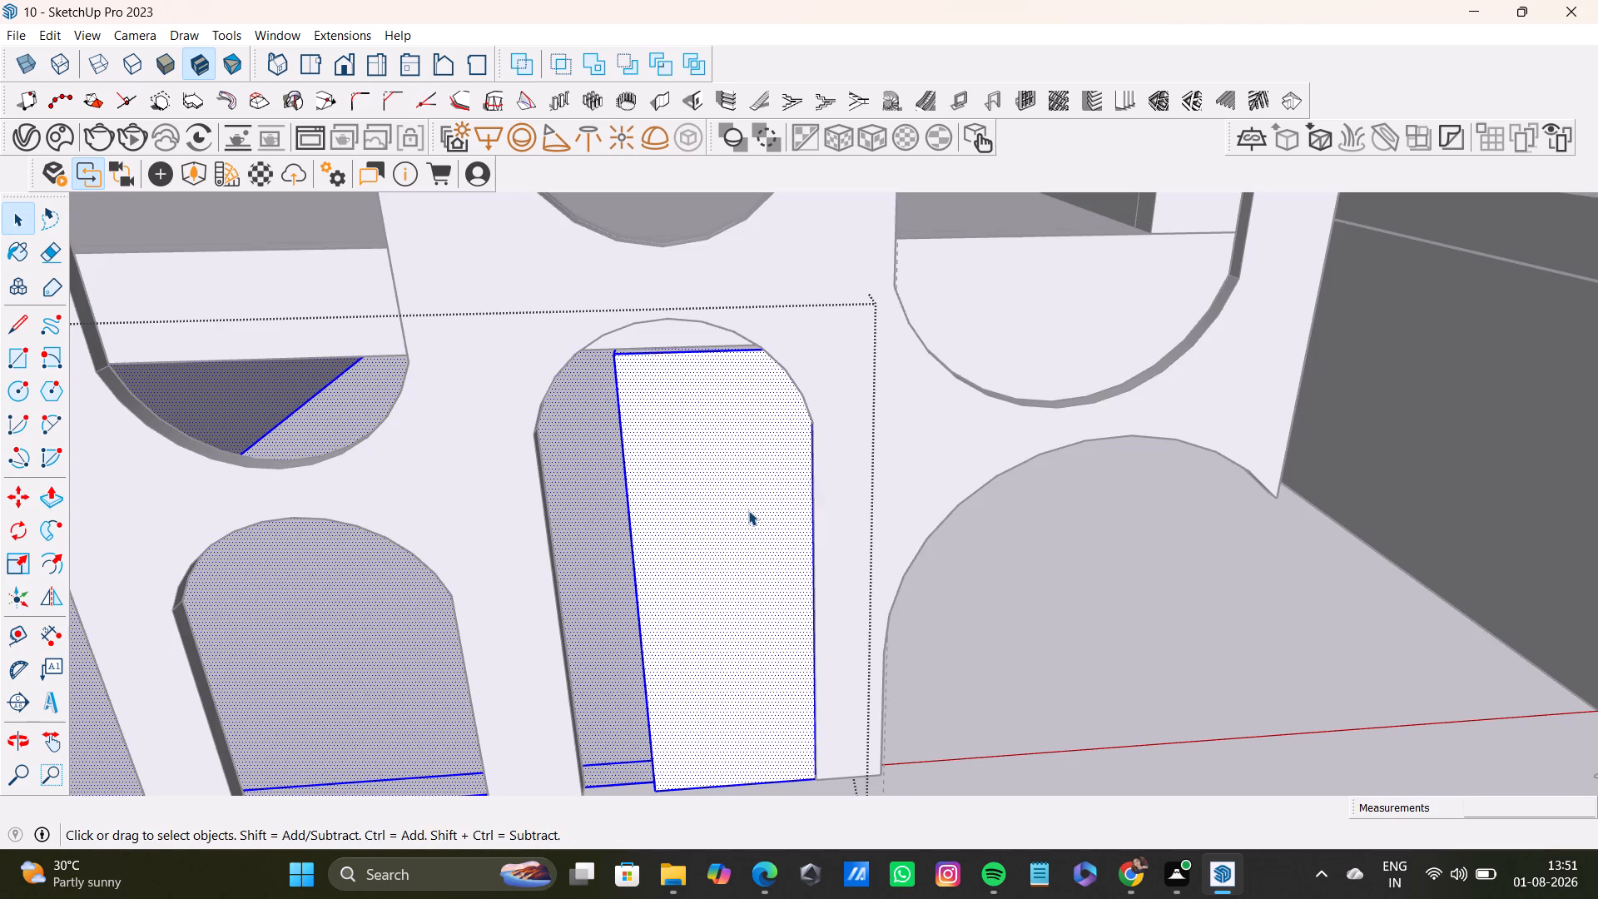
key("p")
left_click(742, 503)
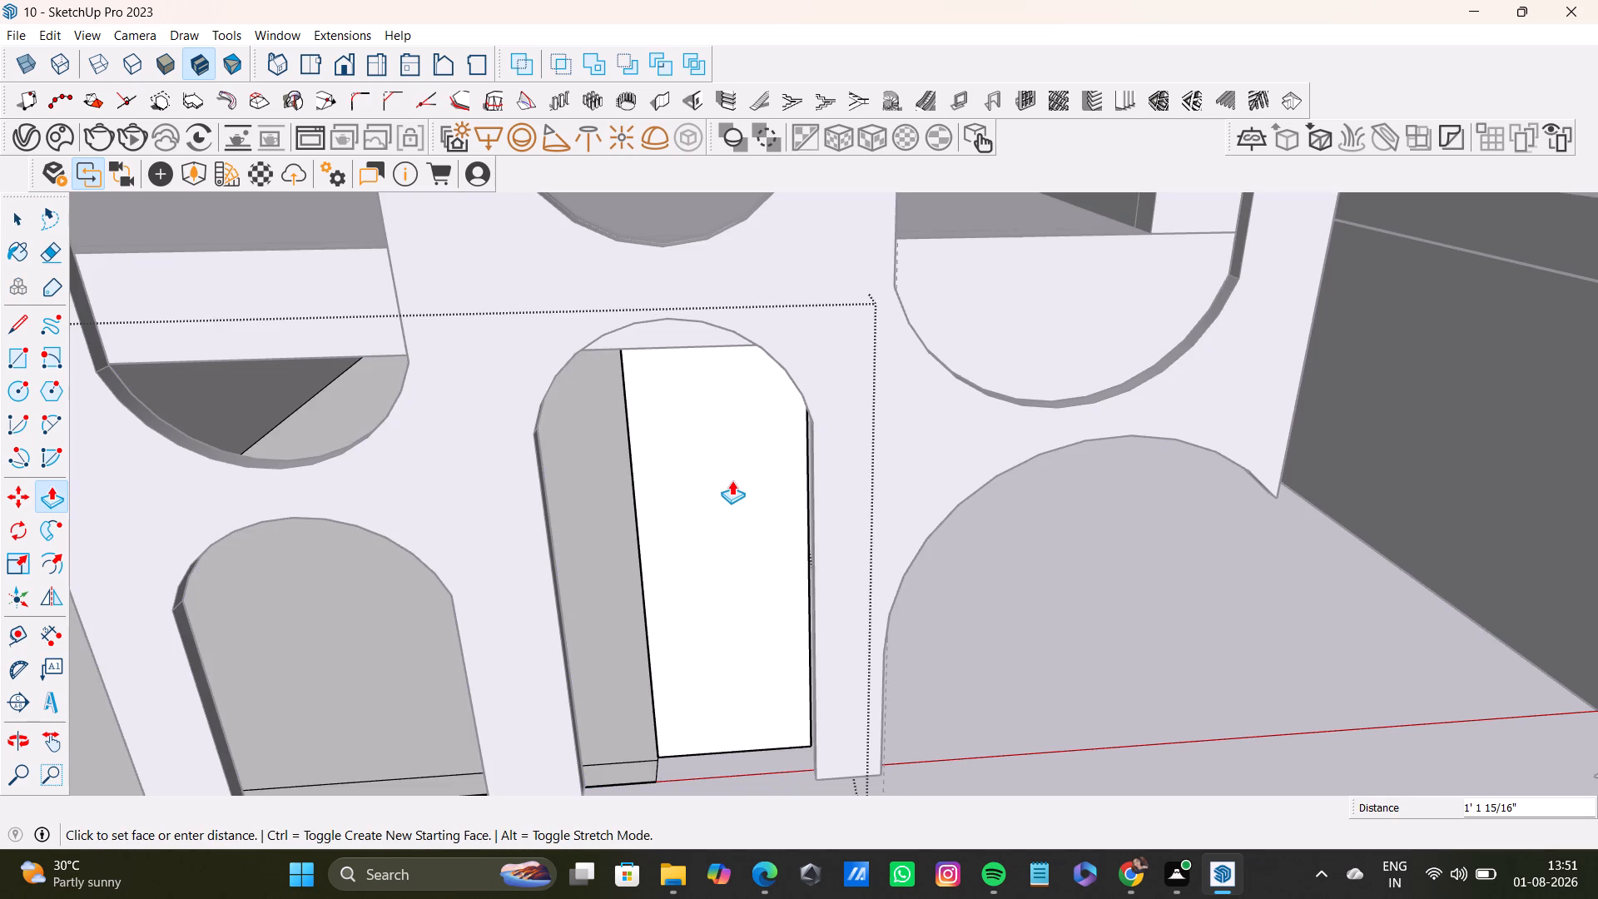
left_click(732, 480)
Narrow the wall behind the third lower arch by pushing its inner side face about 3' 2" toward the fourth arch's pier.
middle_click_drag(767, 592, 891, 549)
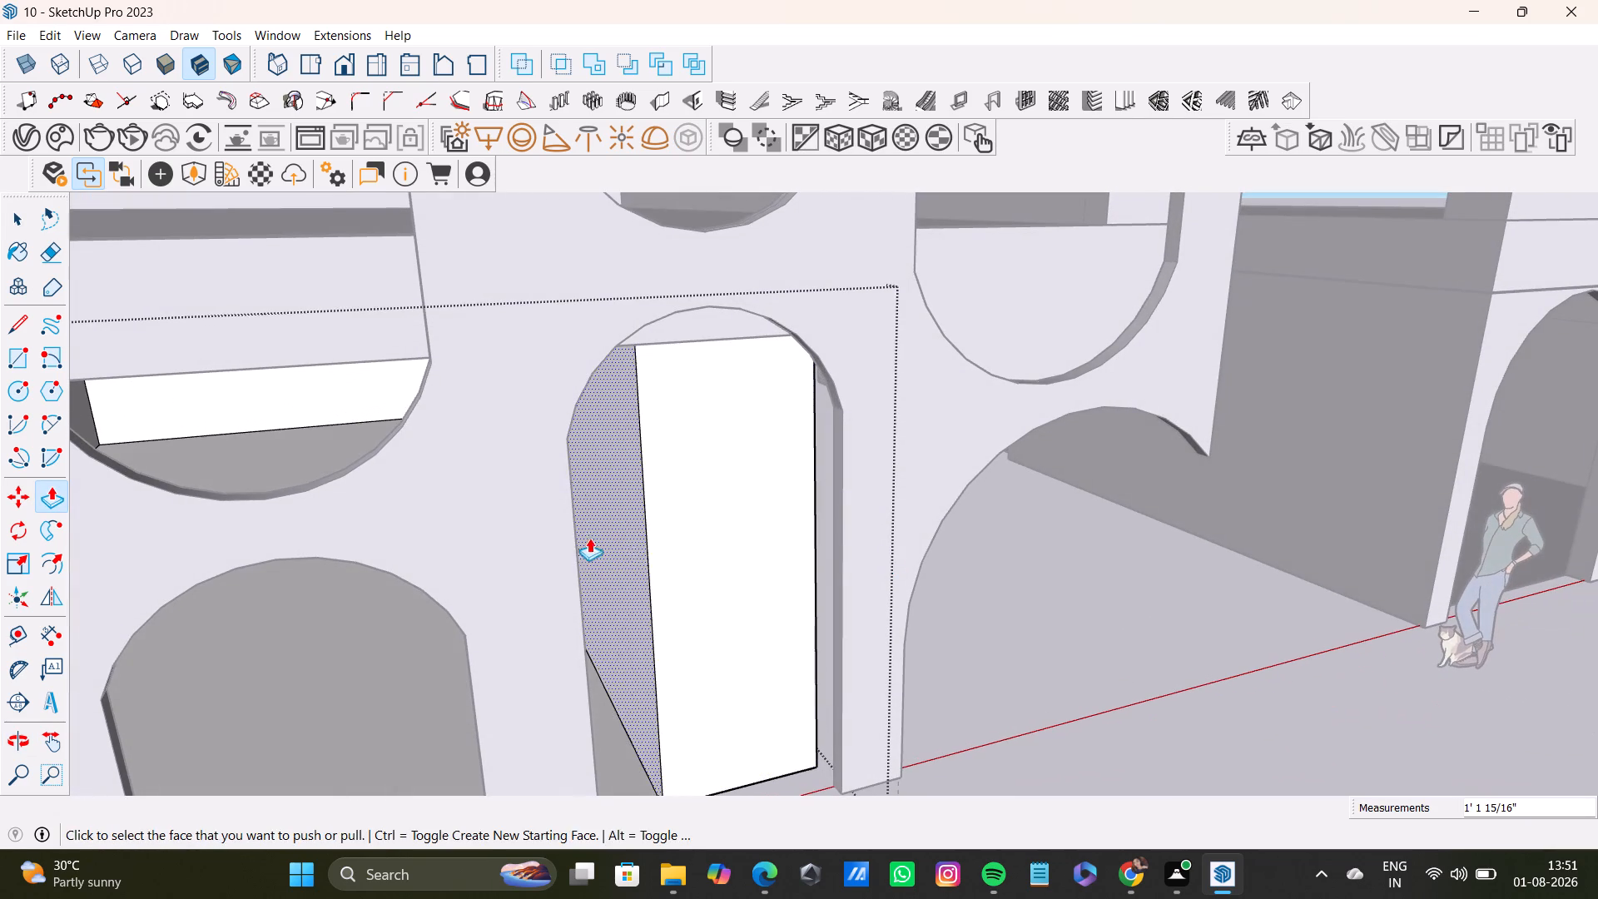
left_click(632, 543)
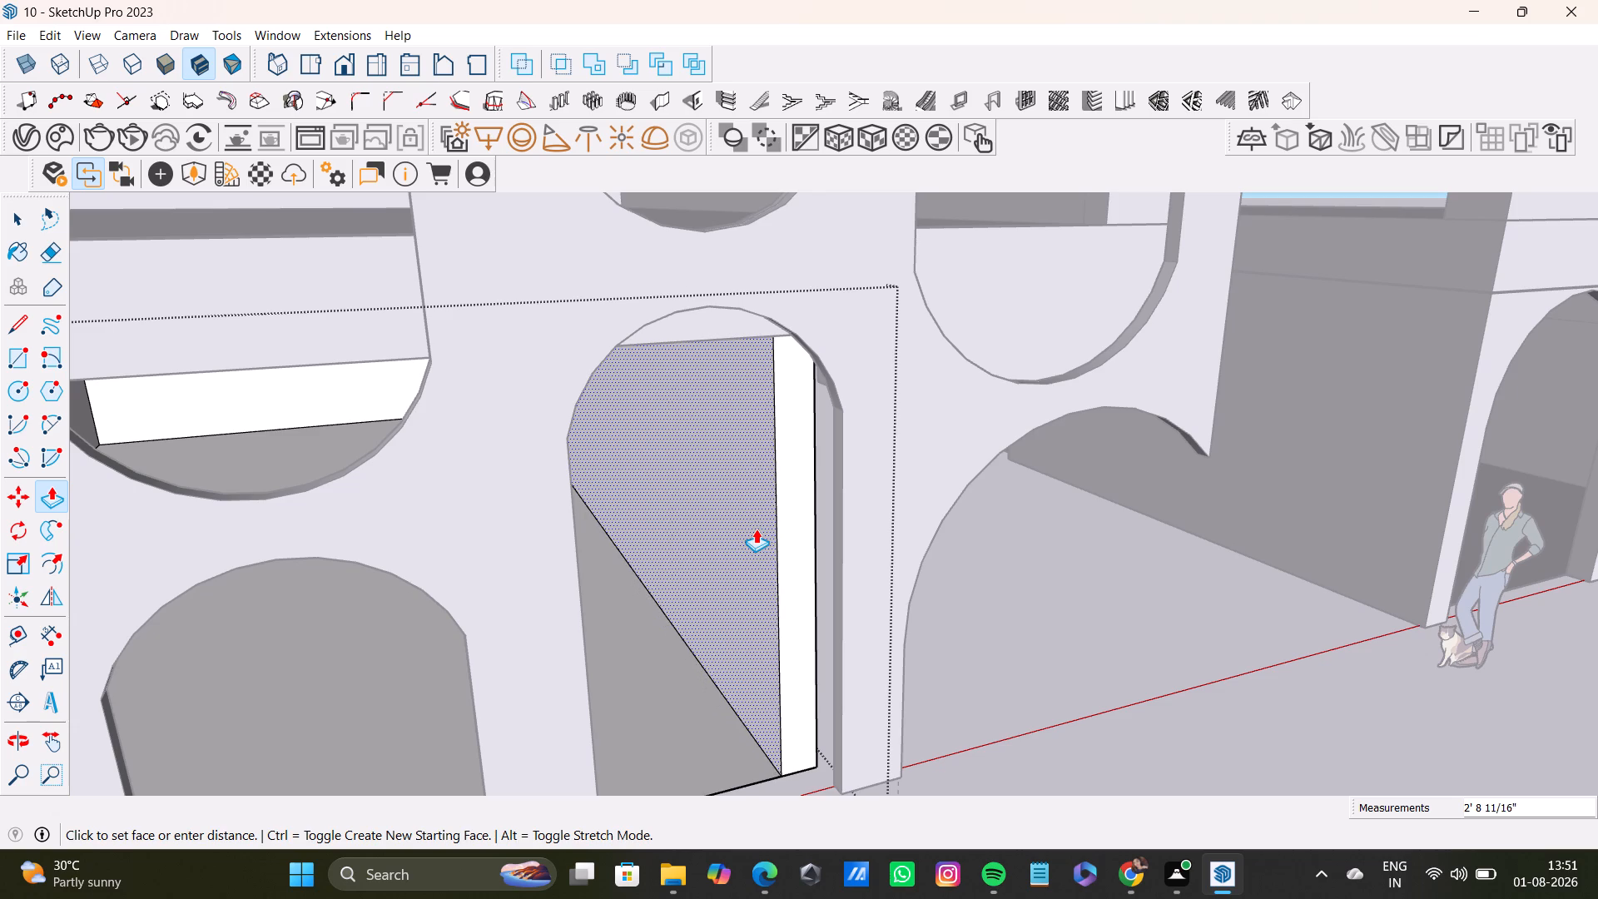
left_click(773, 526)
Pull the side wall's narrow front end face about 7 3/8" forward to meet the facade pier.
middle_click_drag(1045, 614, 750, 562)
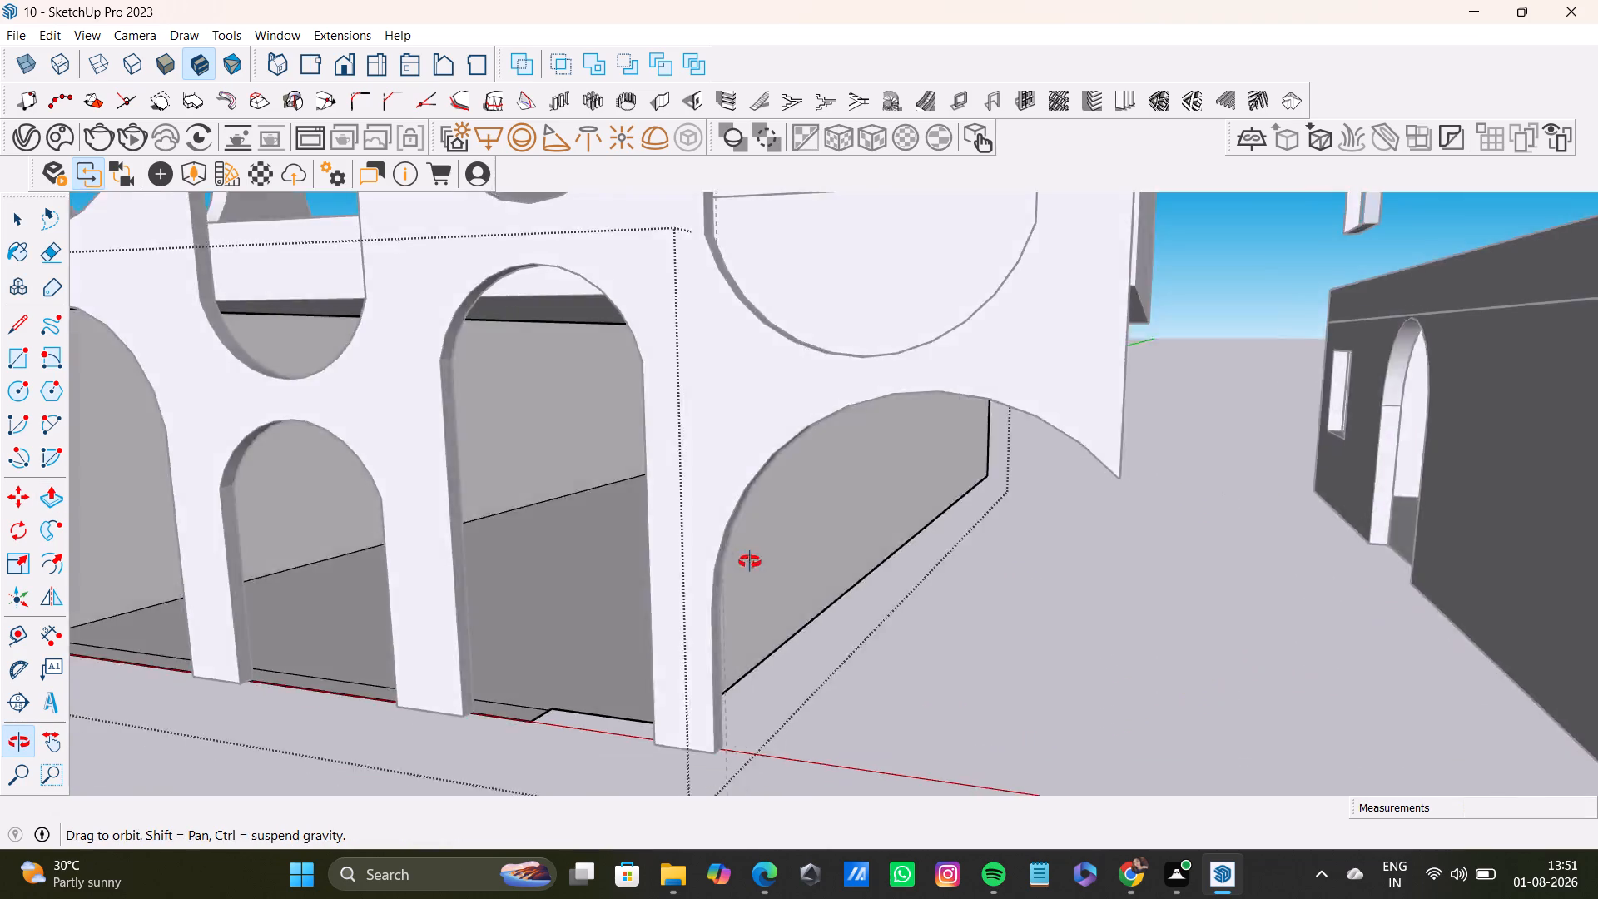
middle_click_drag(750, 562, 454, 558)
scroll(603, 568, "up", 5)
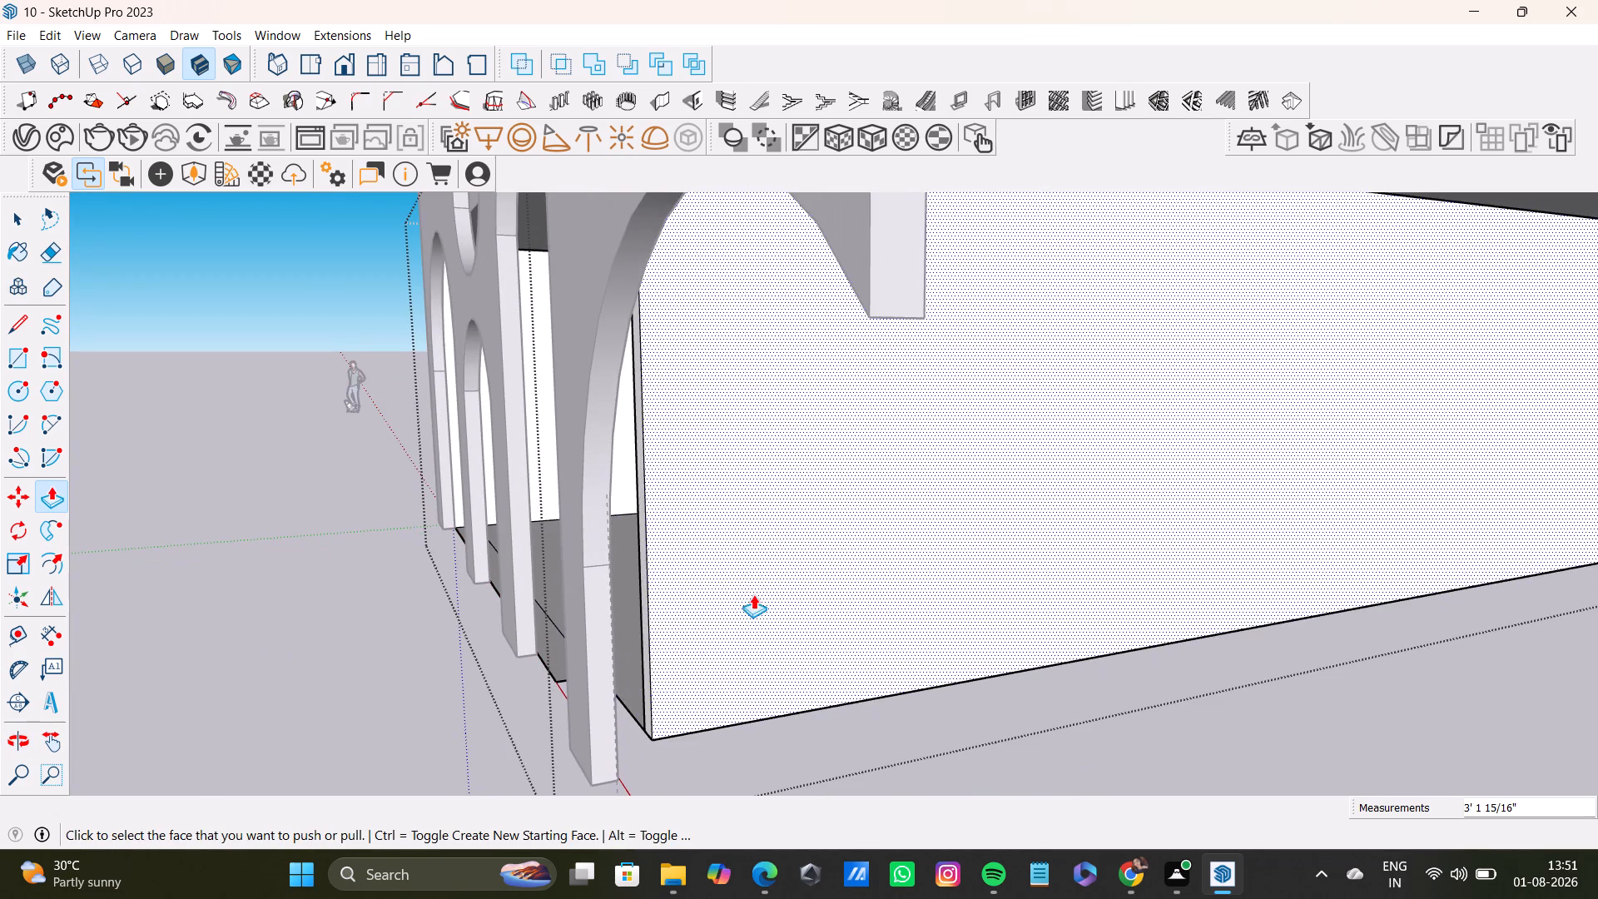
left_click(646, 589)
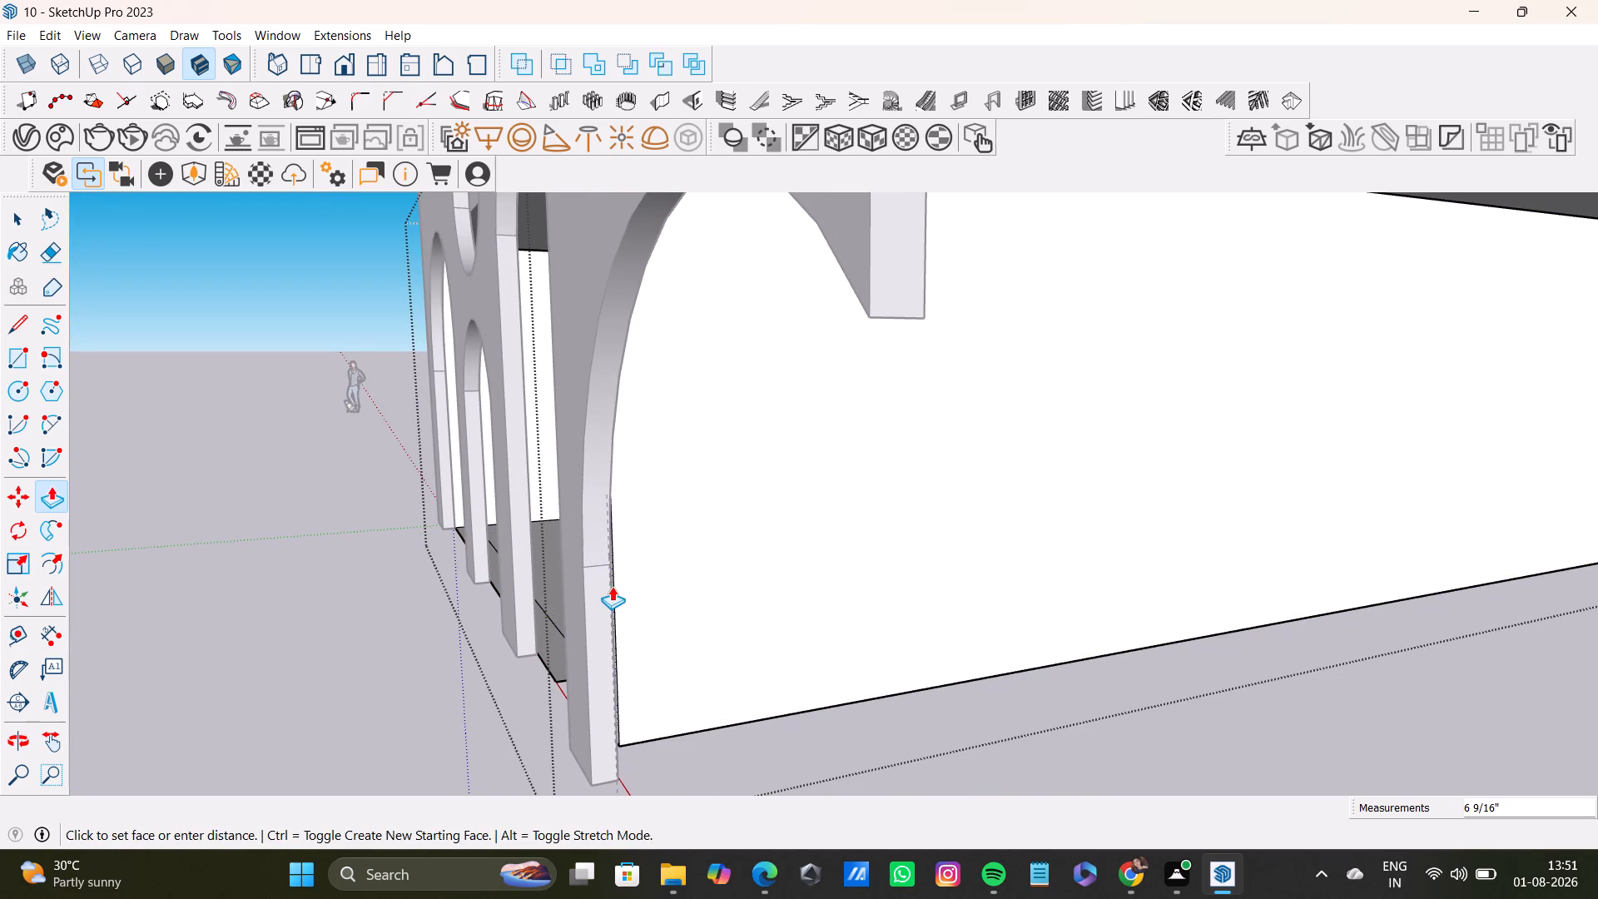
left_click(608, 586)
Nudge the side wall's inner and outer faces slightly sideways behind the pier between the third and fourth arches.
middle_click_drag(699, 603, 1280, 642)
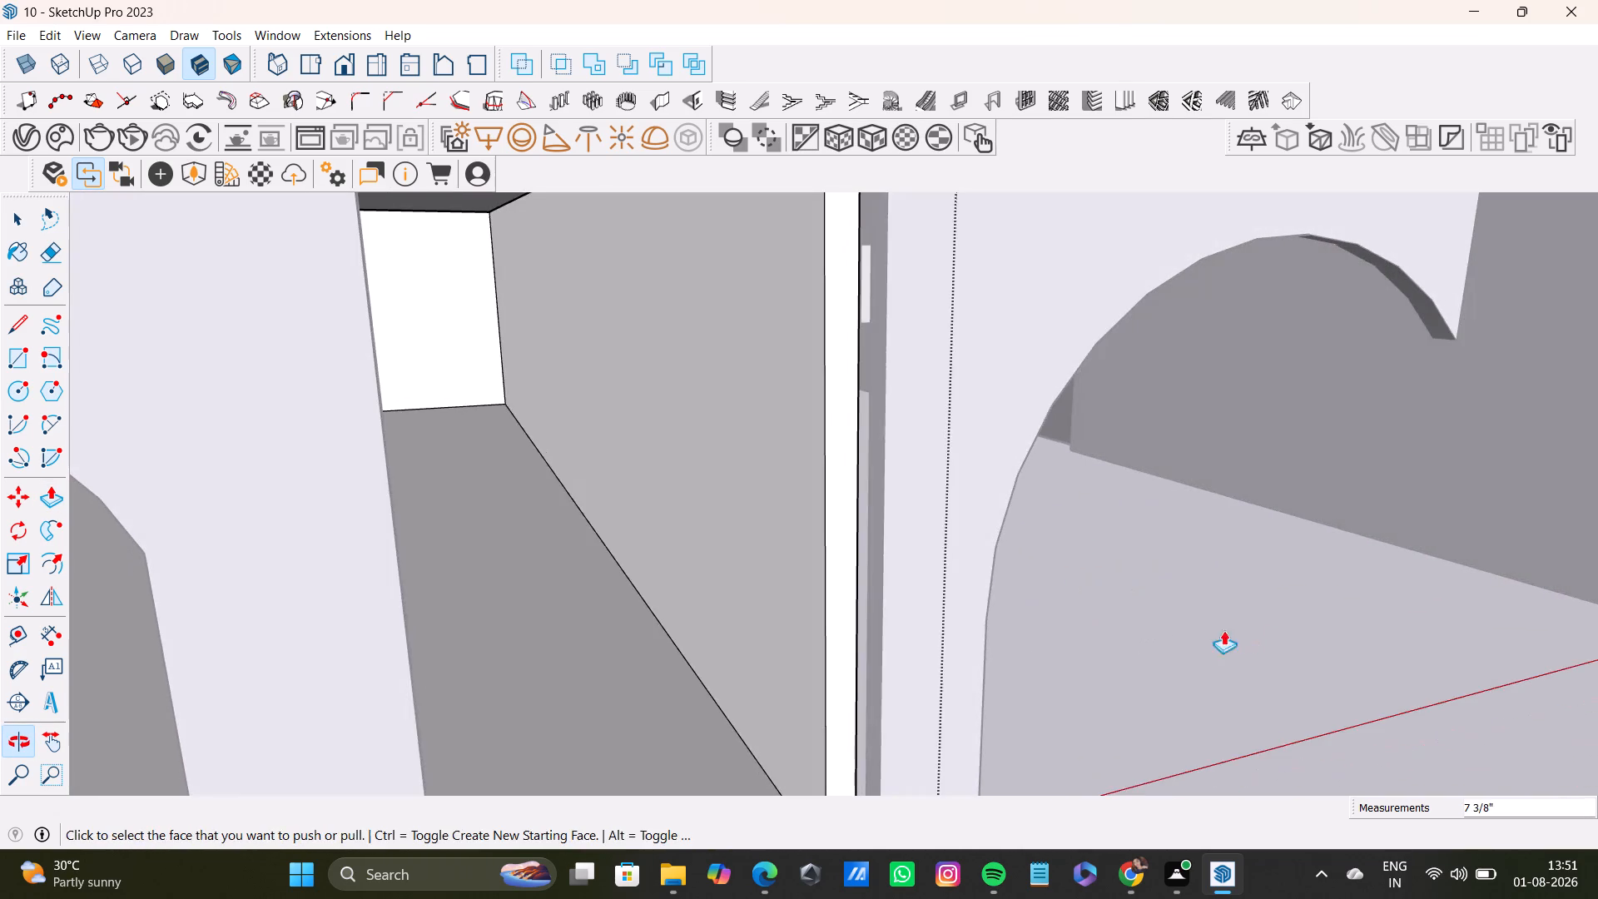
left_click(786, 506)
left_click(797, 506)
middle_click_drag(1000, 547, 673, 519)
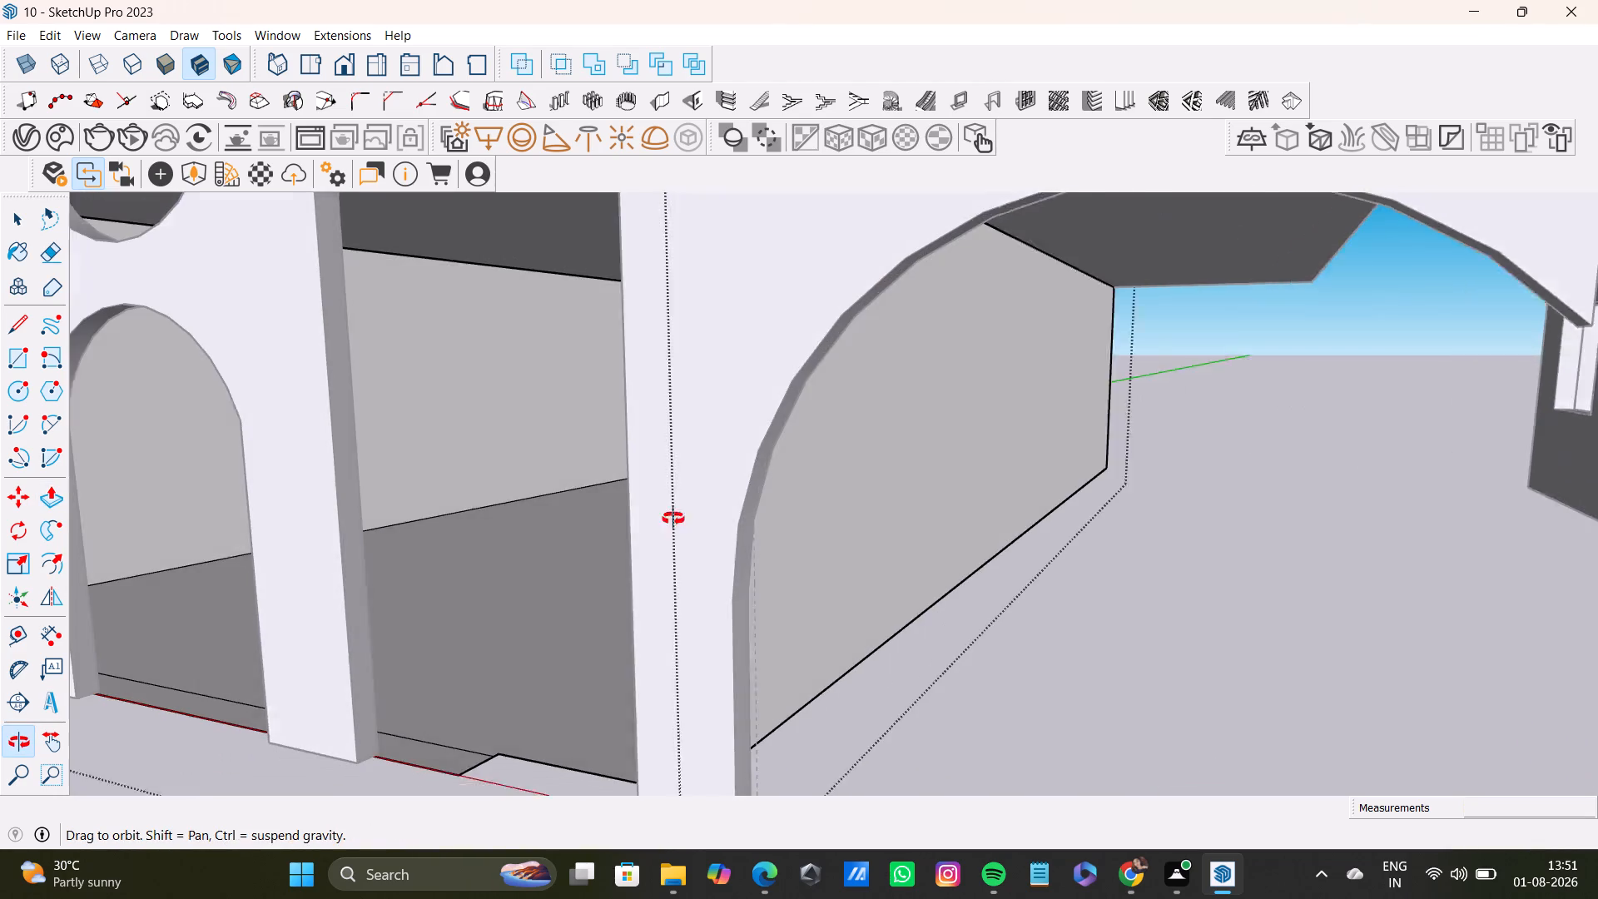
middle_click_drag(673, 519, 672, 525)
left_click(777, 517)
left_click(793, 521)
Push the side wall's inner face slightly outward and bring its outer face in line with the pier's edge at the fourth arch.
middle_click_drag(605, 543, 858, 557)
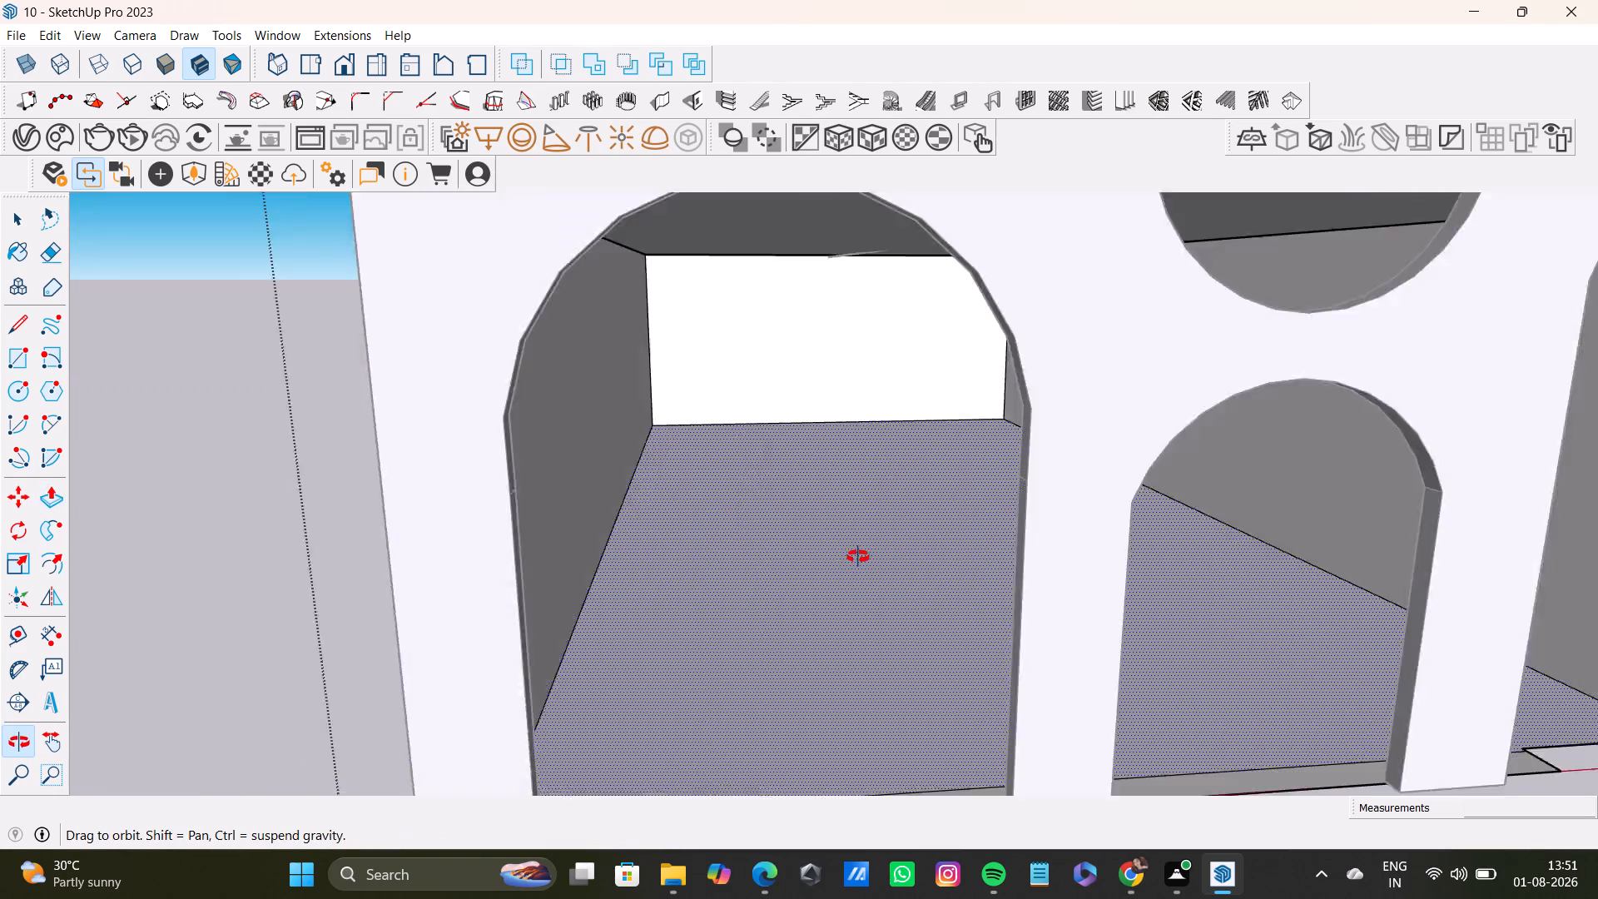
middle_click_drag(858, 557, 841, 549)
scroll(833, 544, "down", 6)
middle_click_drag(836, 512, 726, 490)
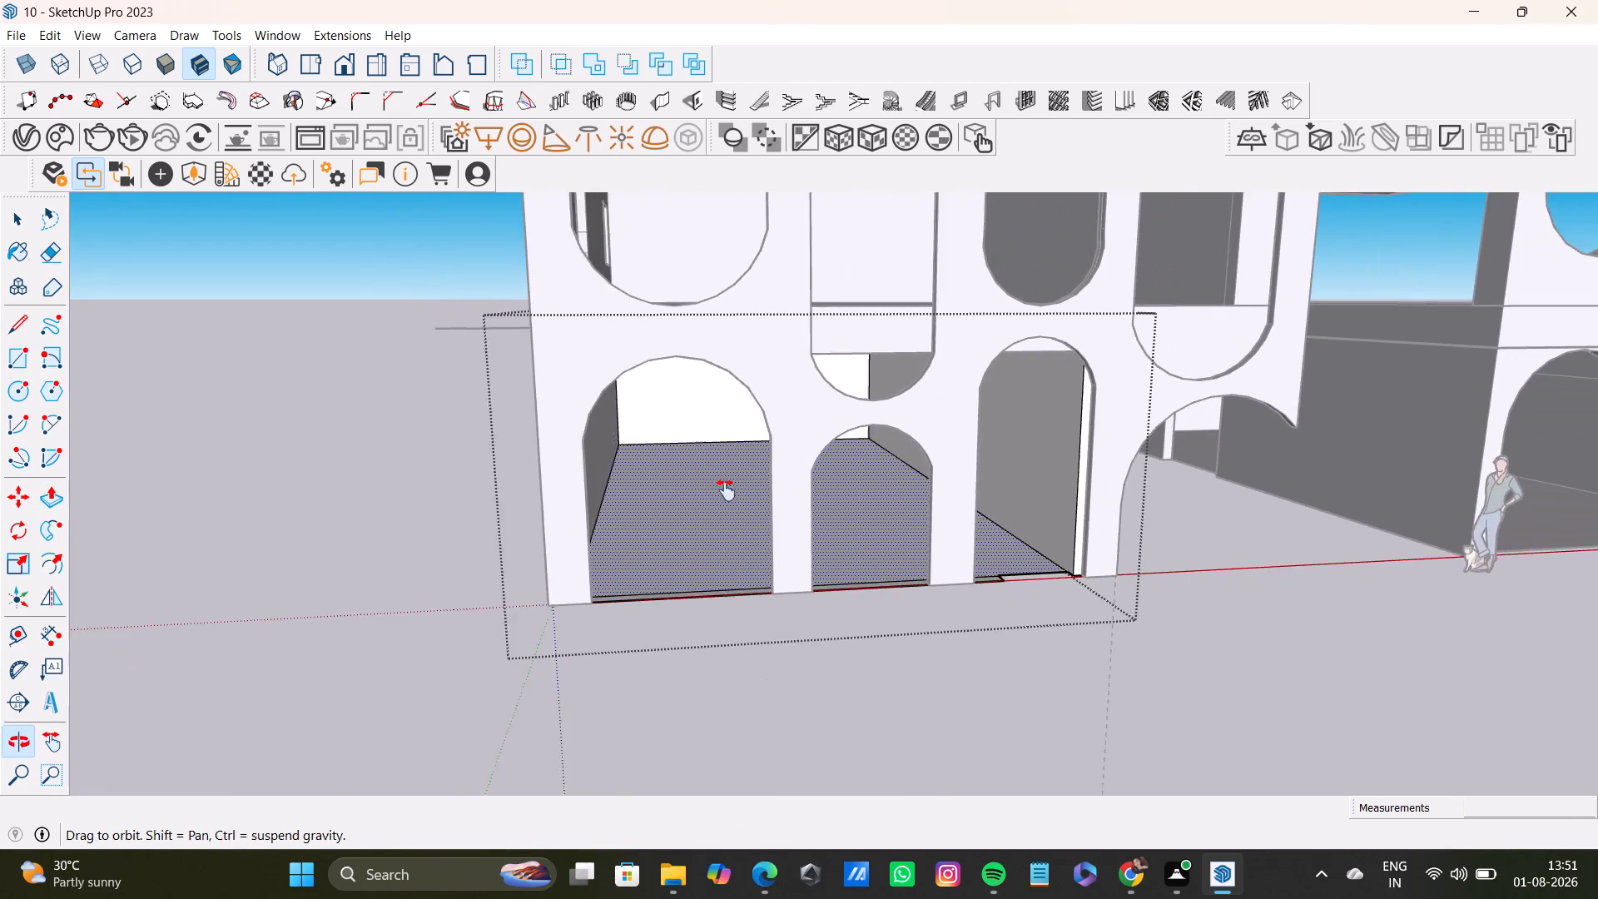
middle_click_drag(726, 490, 719, 490)
scroll(876, 487, "up", 2)
middle_click_drag(942, 469, 894, 459)
left_click(1105, 460)
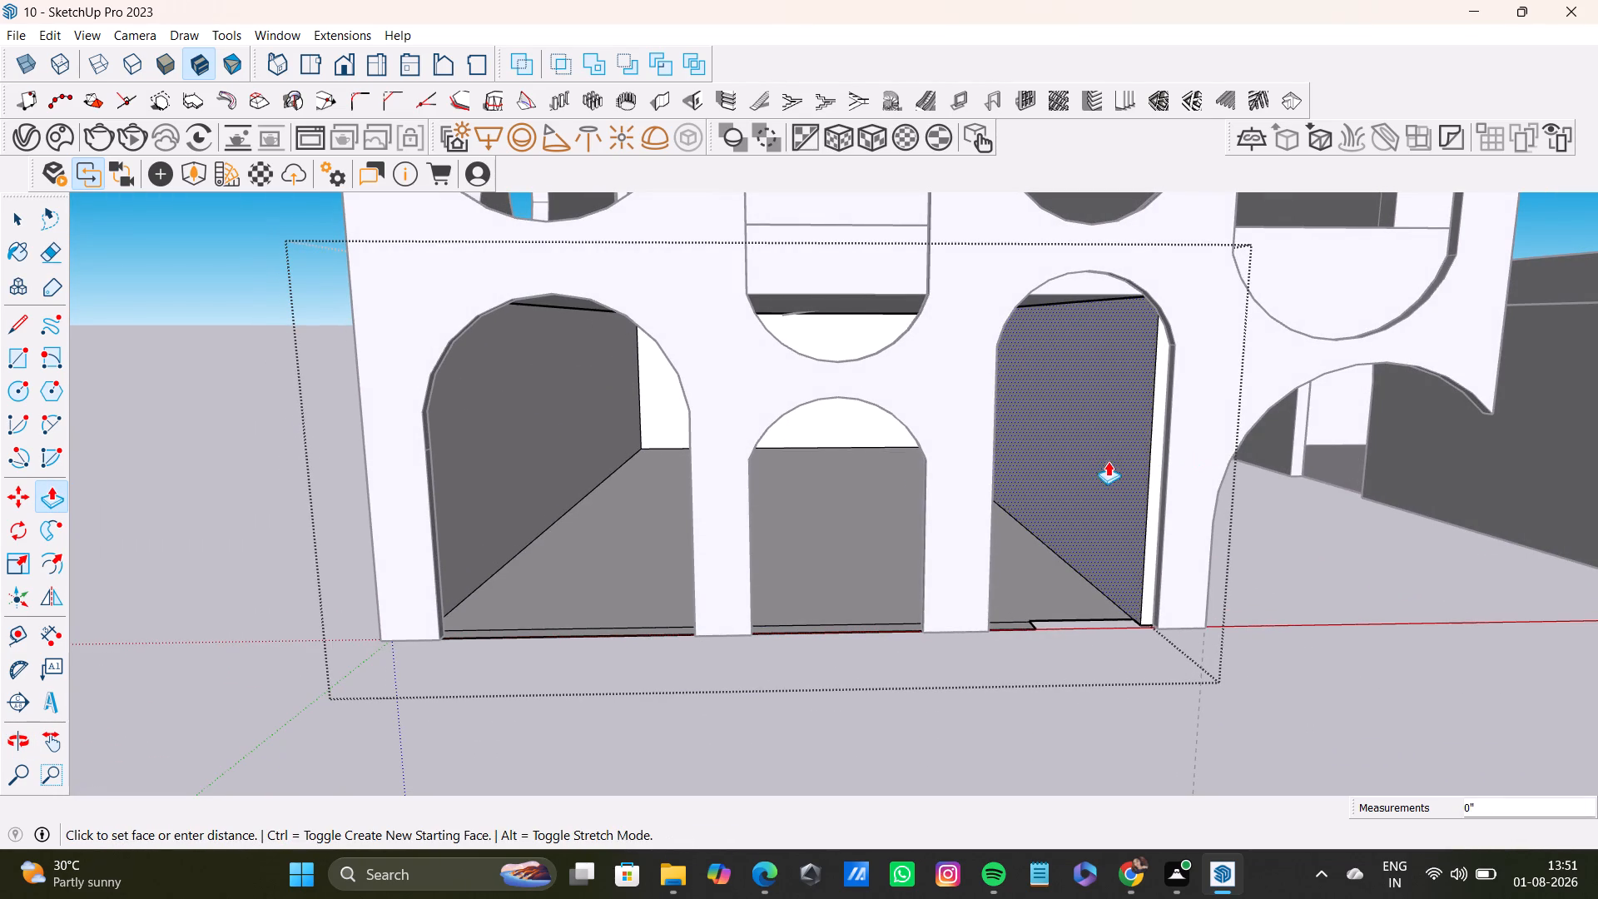
left_click(1117, 463)
middle_click_drag(1241, 517, 1129, 489)
left_click(988, 457)
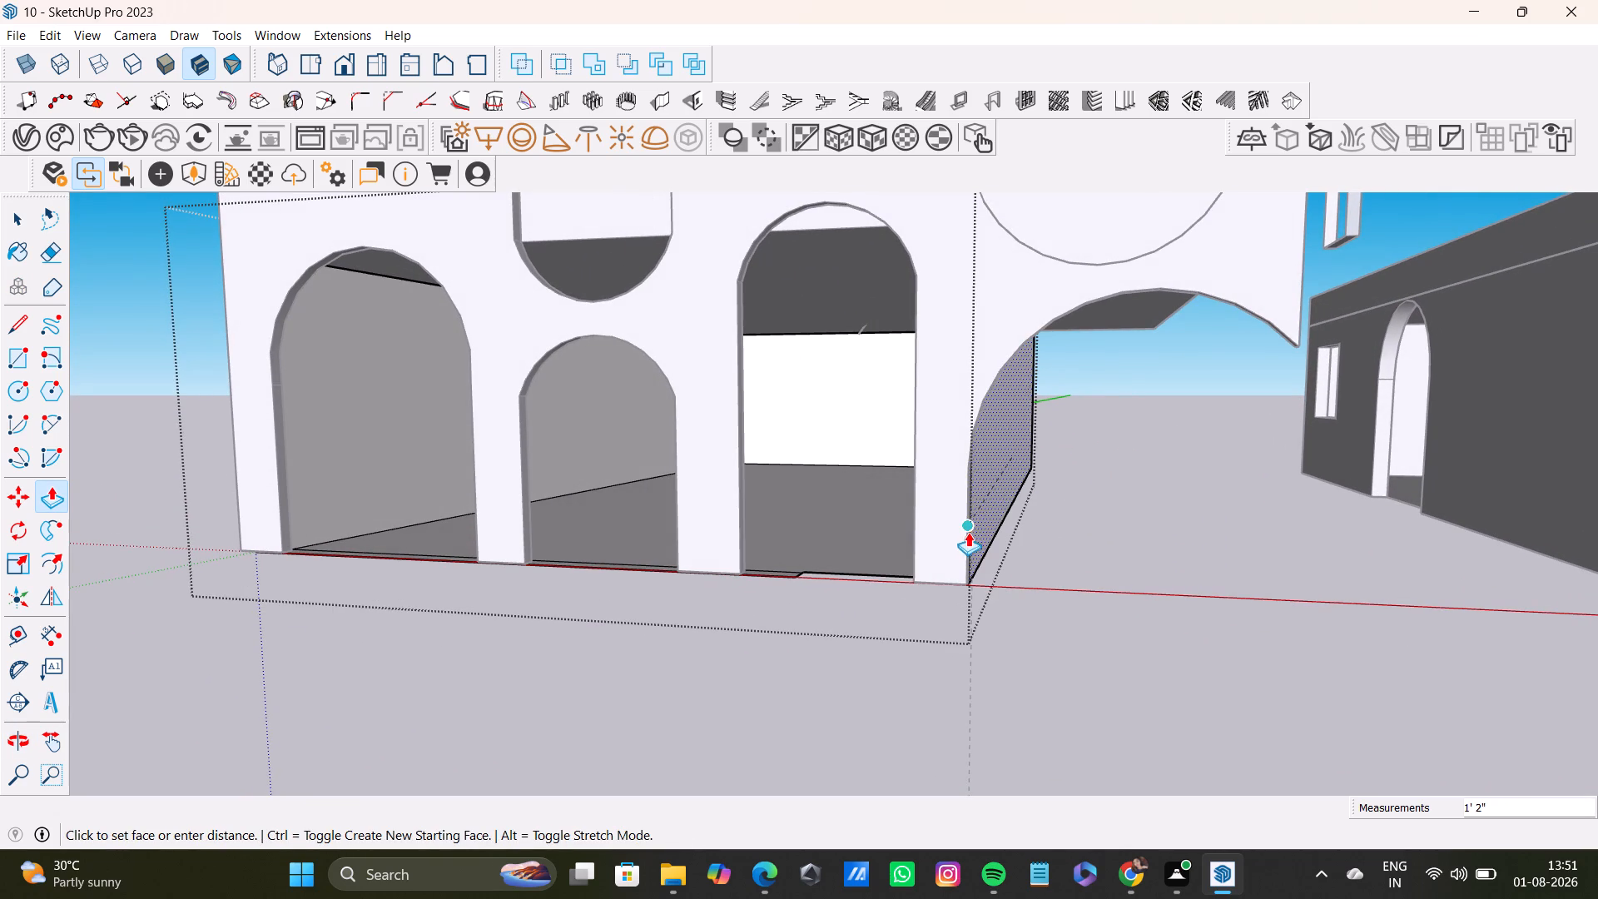
left_click(968, 537)
key("space")
Fill the notch in the floor slab behind the third lower arch with a rectangle about 3' 8 13/16" by 10 1/4".
scroll(753, 688, "down", 3)
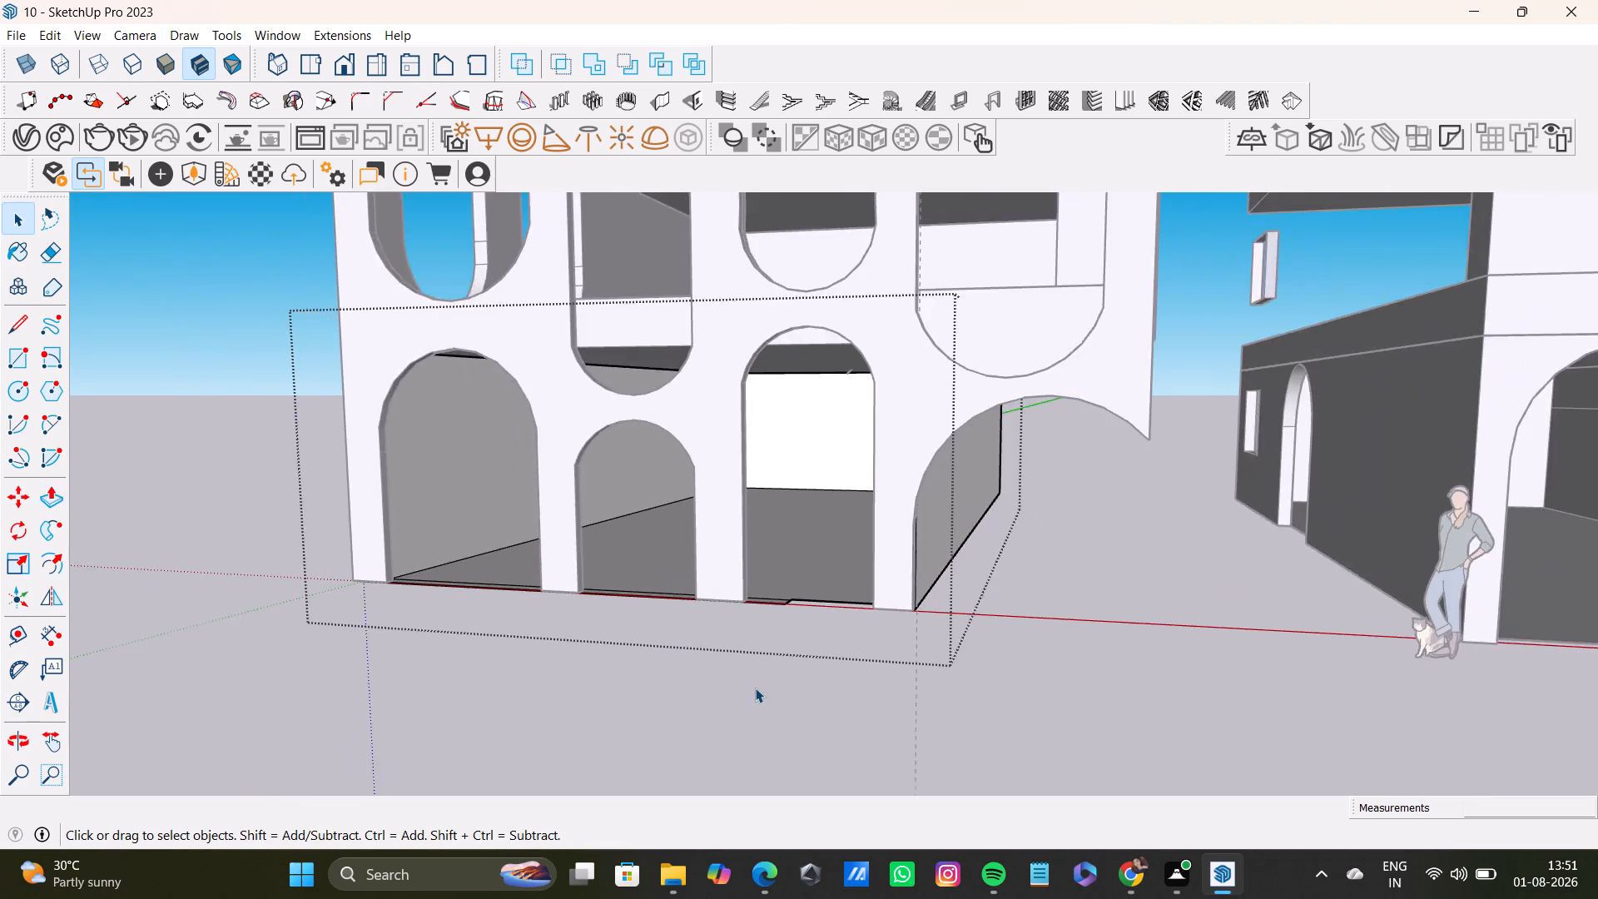
scroll(755, 688, "down", 5)
middle_click_drag(755, 688, 1015, 761)
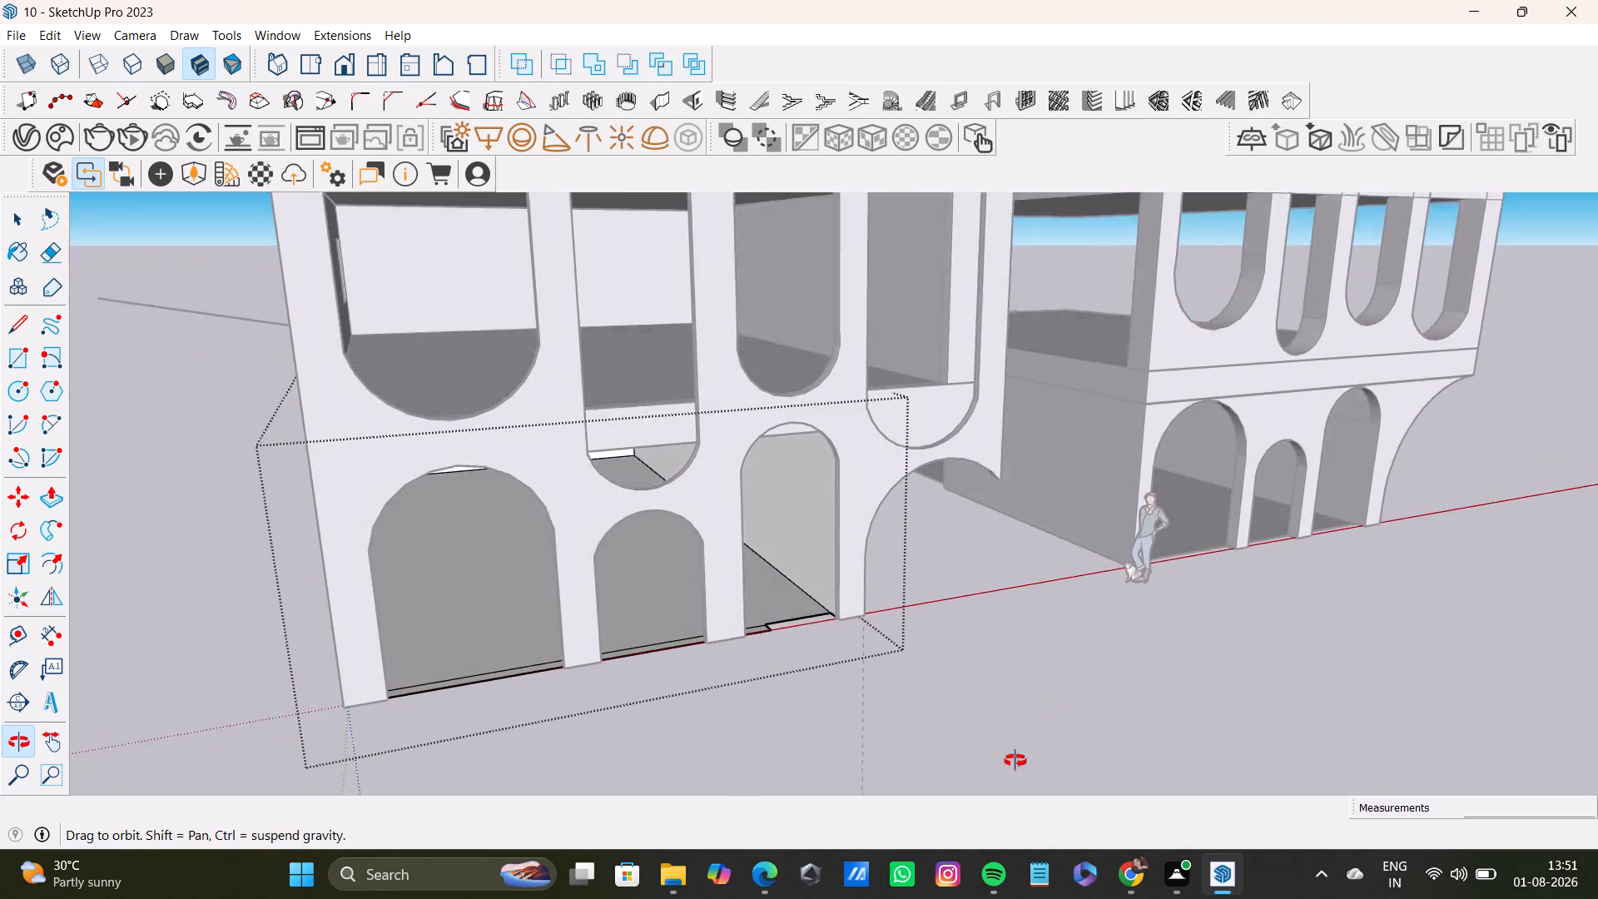
middle_click_drag(1015, 761, 1004, 792)
scroll(720, 624, "up", 10)
middle_click_drag(851, 654, 806, 757)
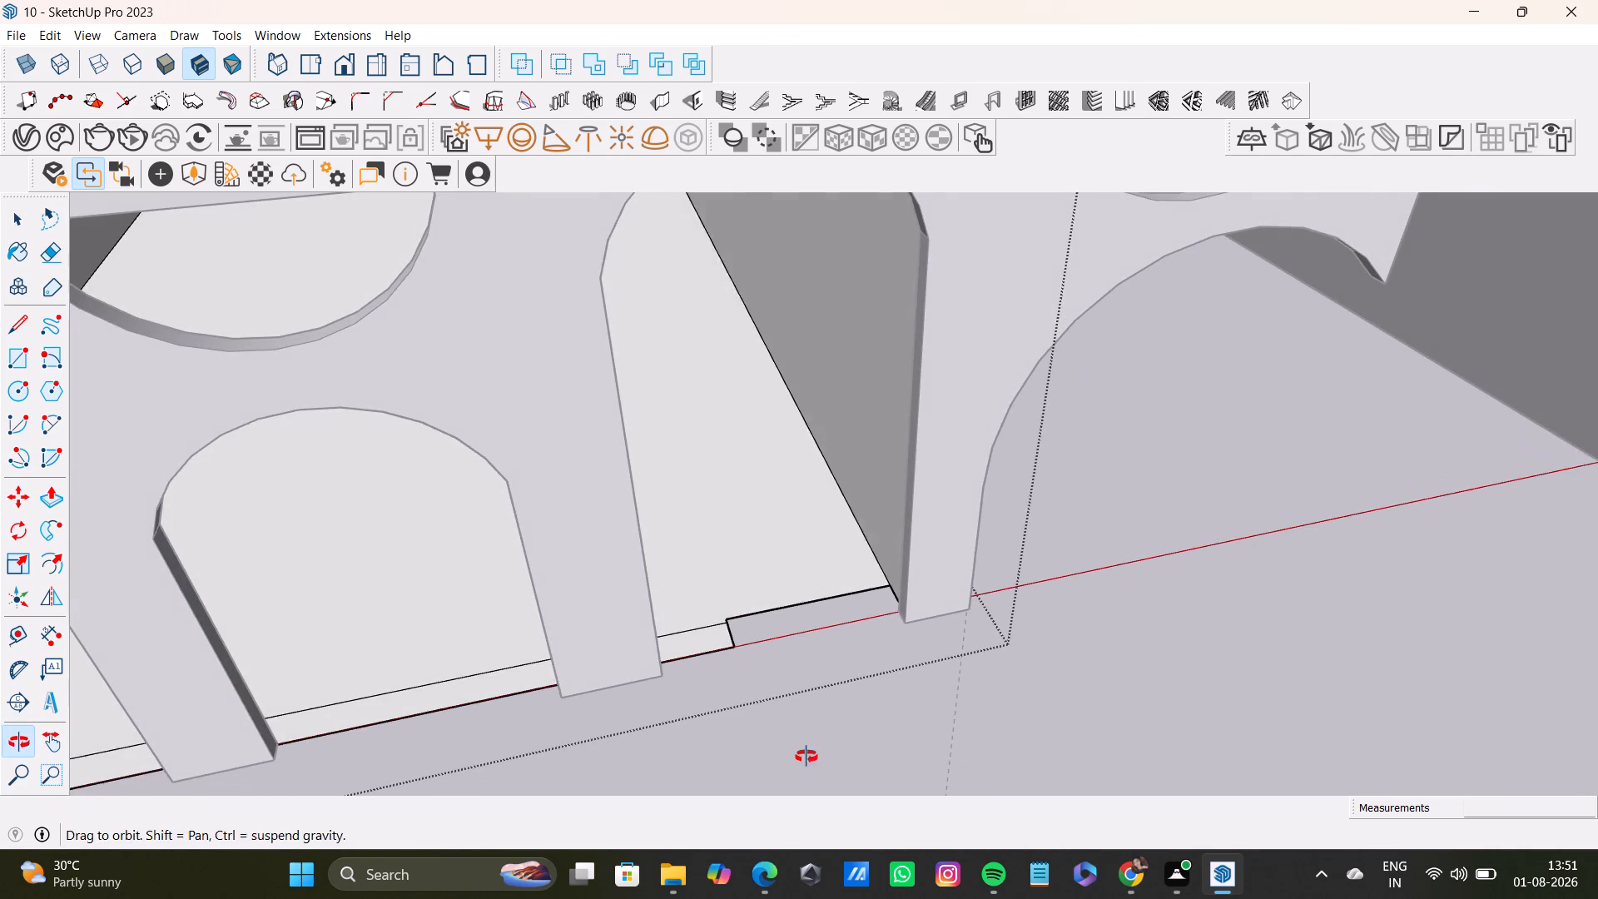
middle_click_drag(806, 757, 805, 756)
key("space")
left_click(22, 368)
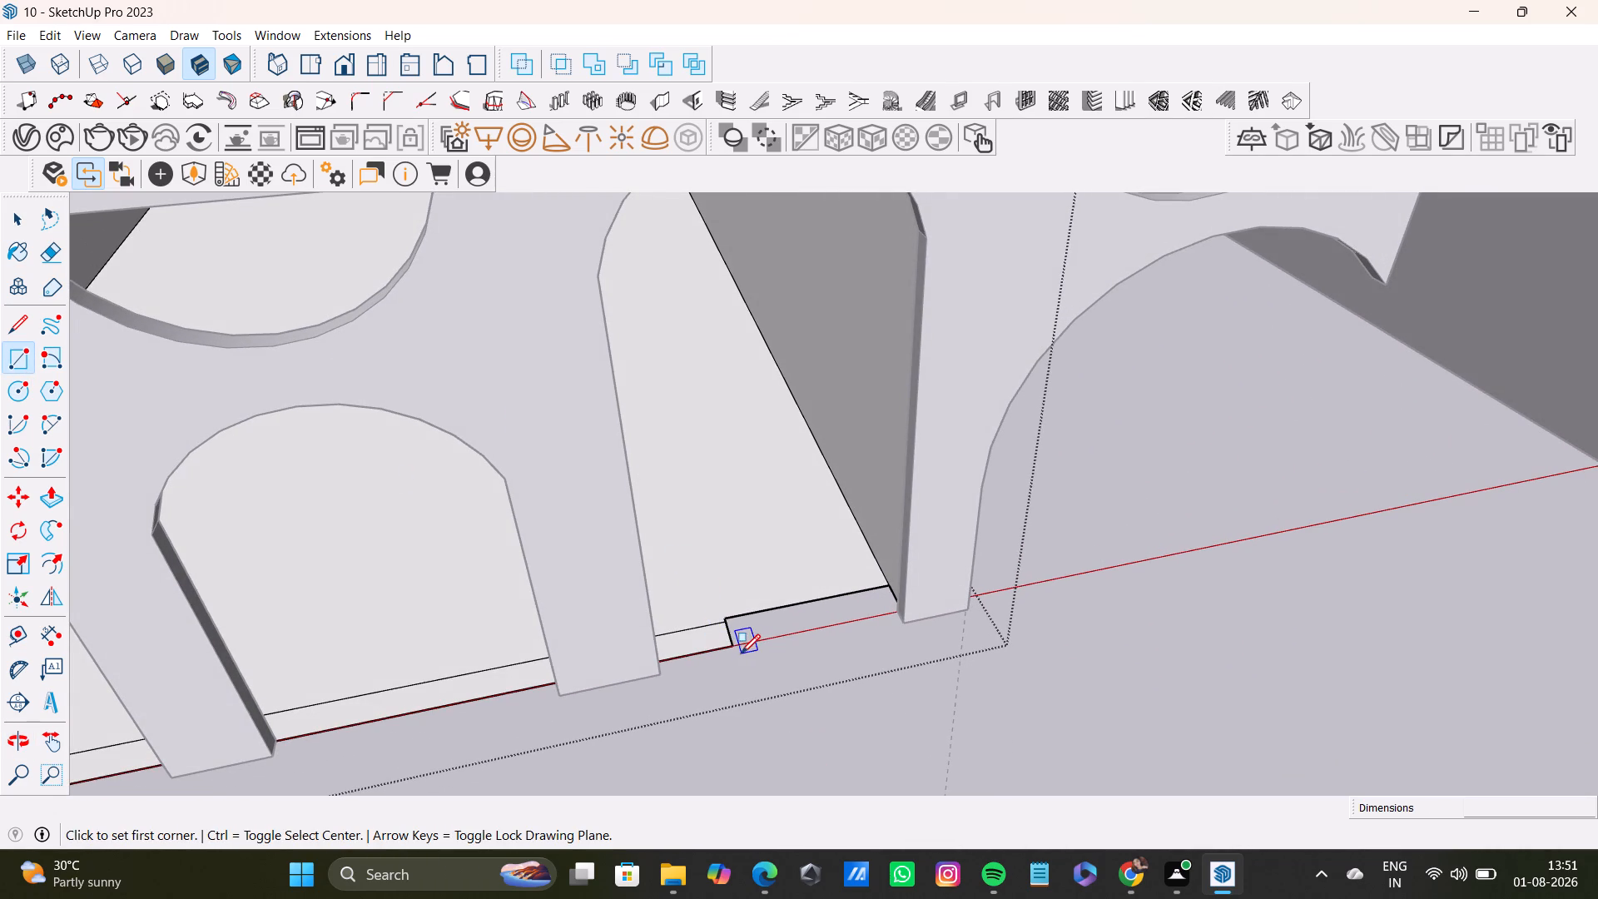
left_click_drag(732, 645, 750, 645)
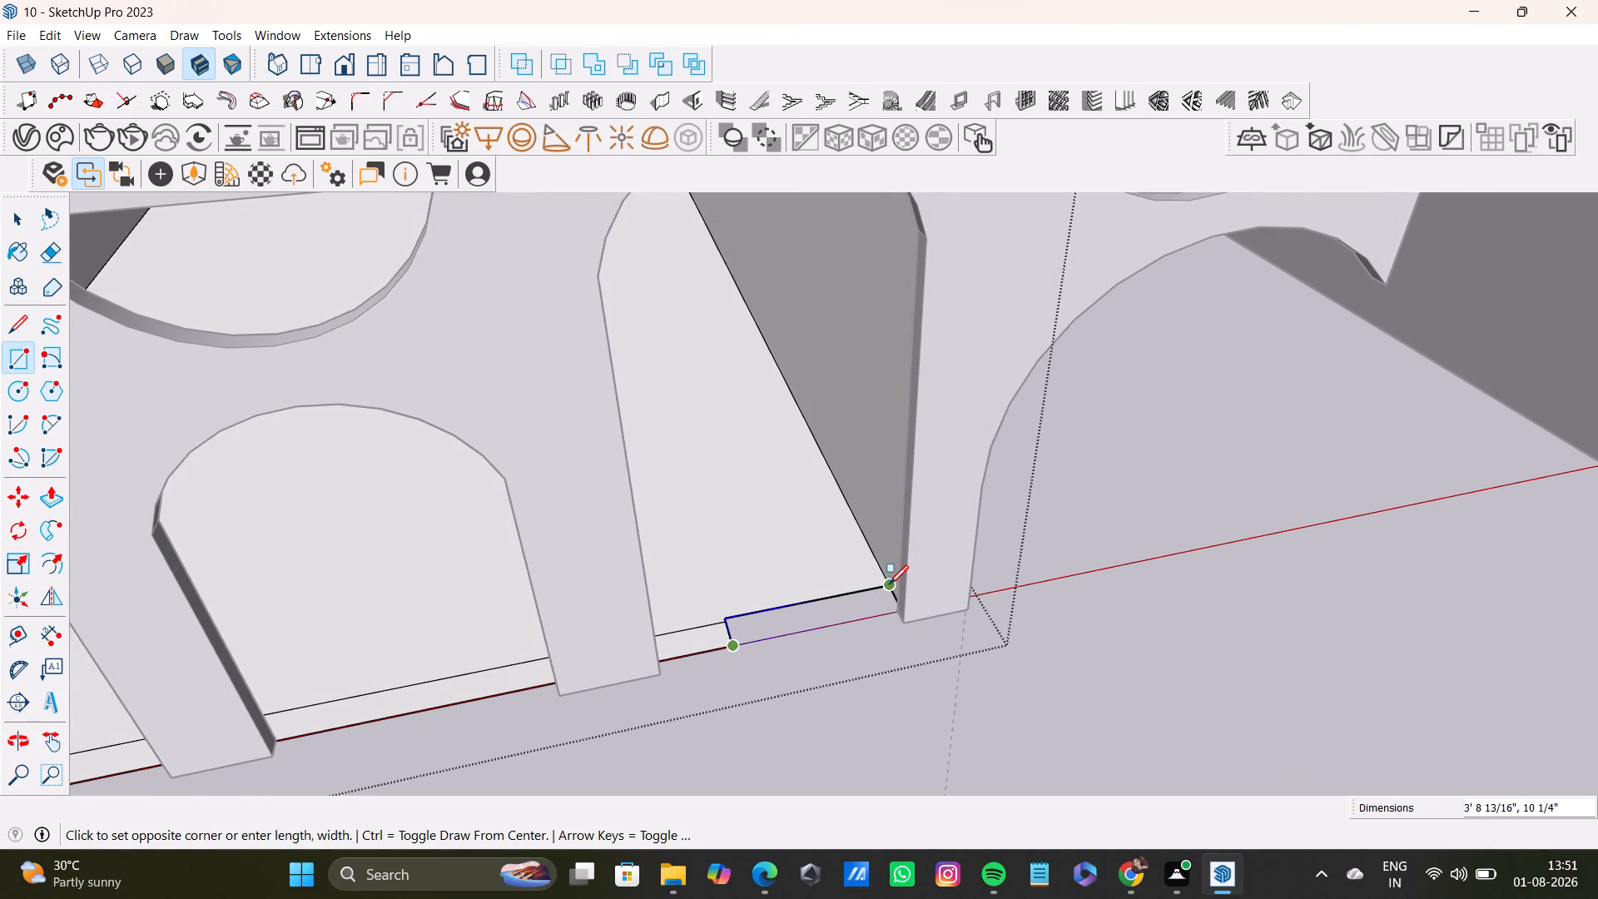
left_click(889, 584)
key("space")
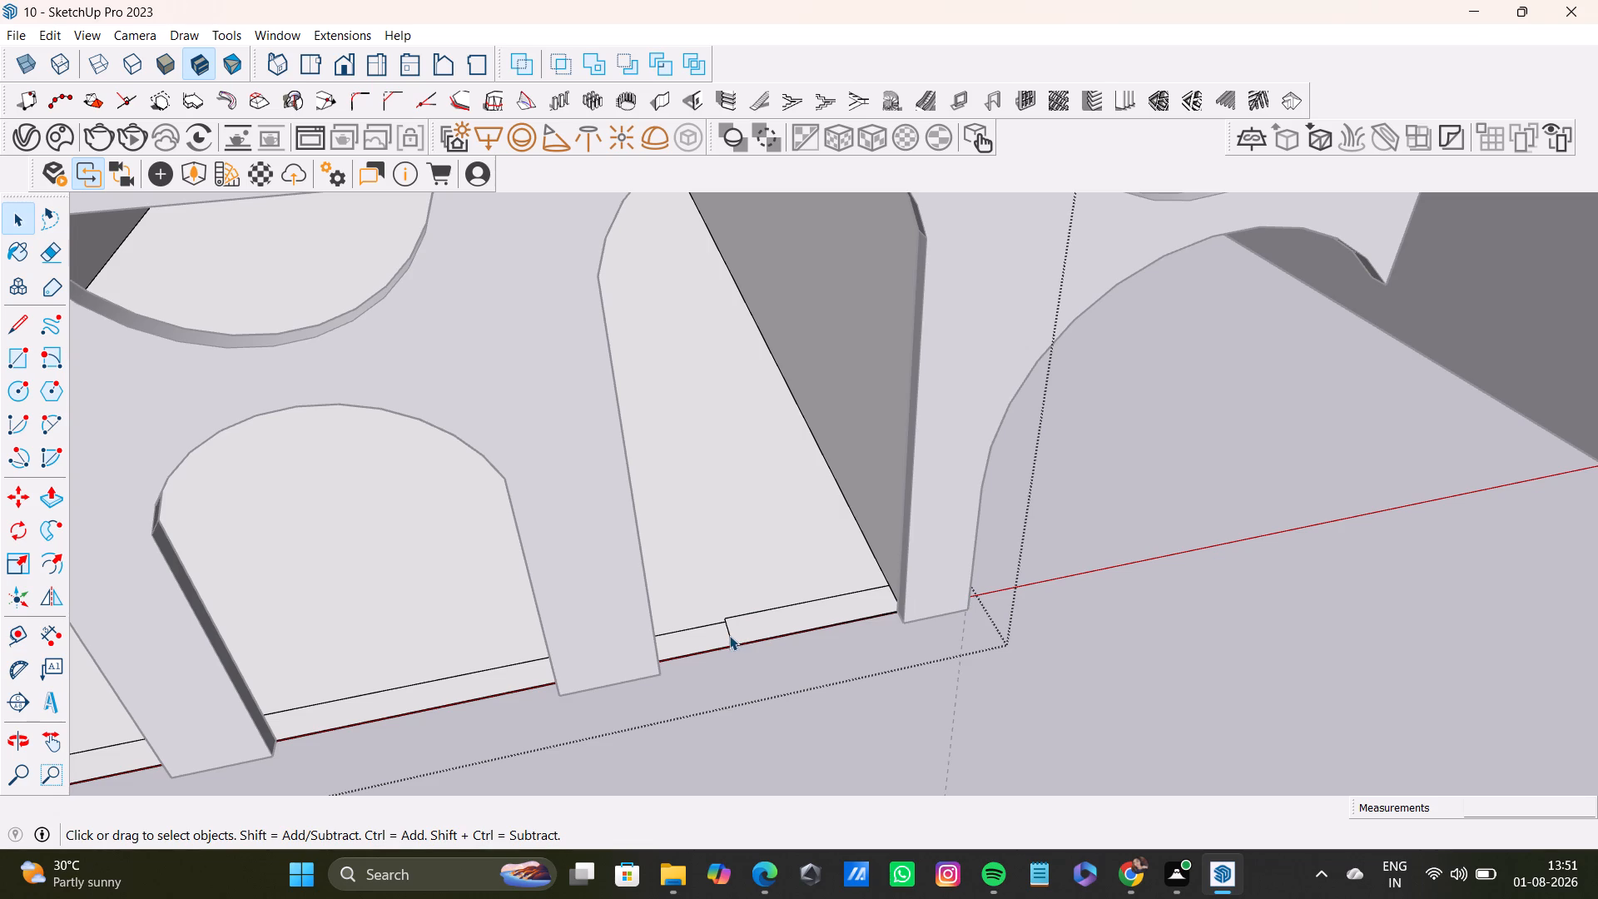
Delete the short cross edge and the long inner edge that separate the new rectangle from the floor slab.
left_click(729, 635)
key("Delete")
left_click(745, 614)
key("Delete")
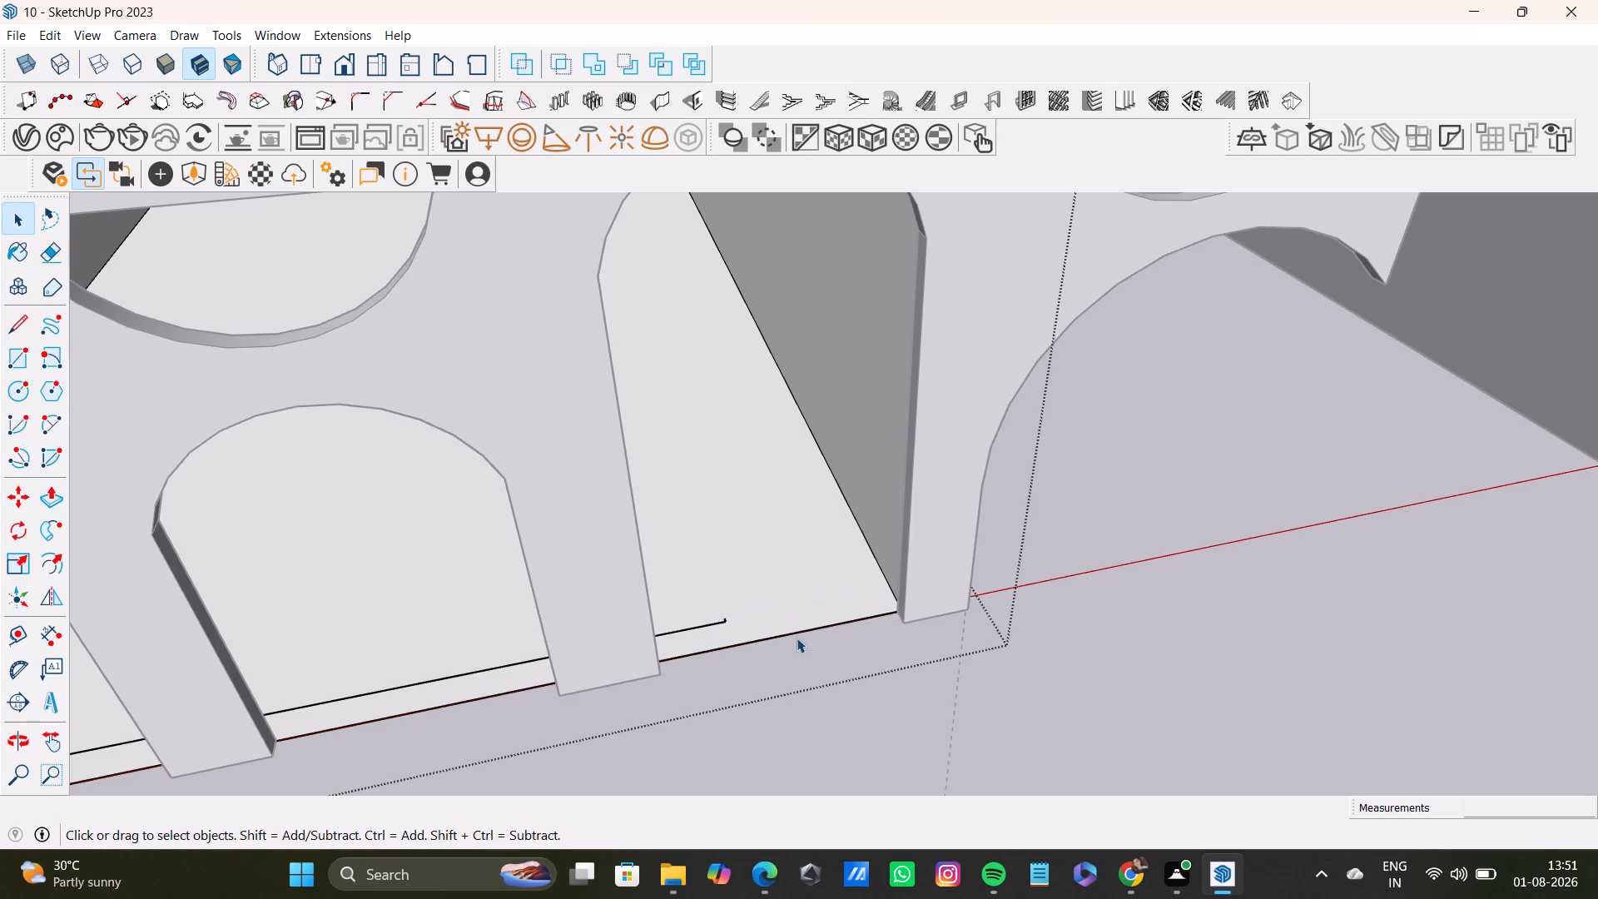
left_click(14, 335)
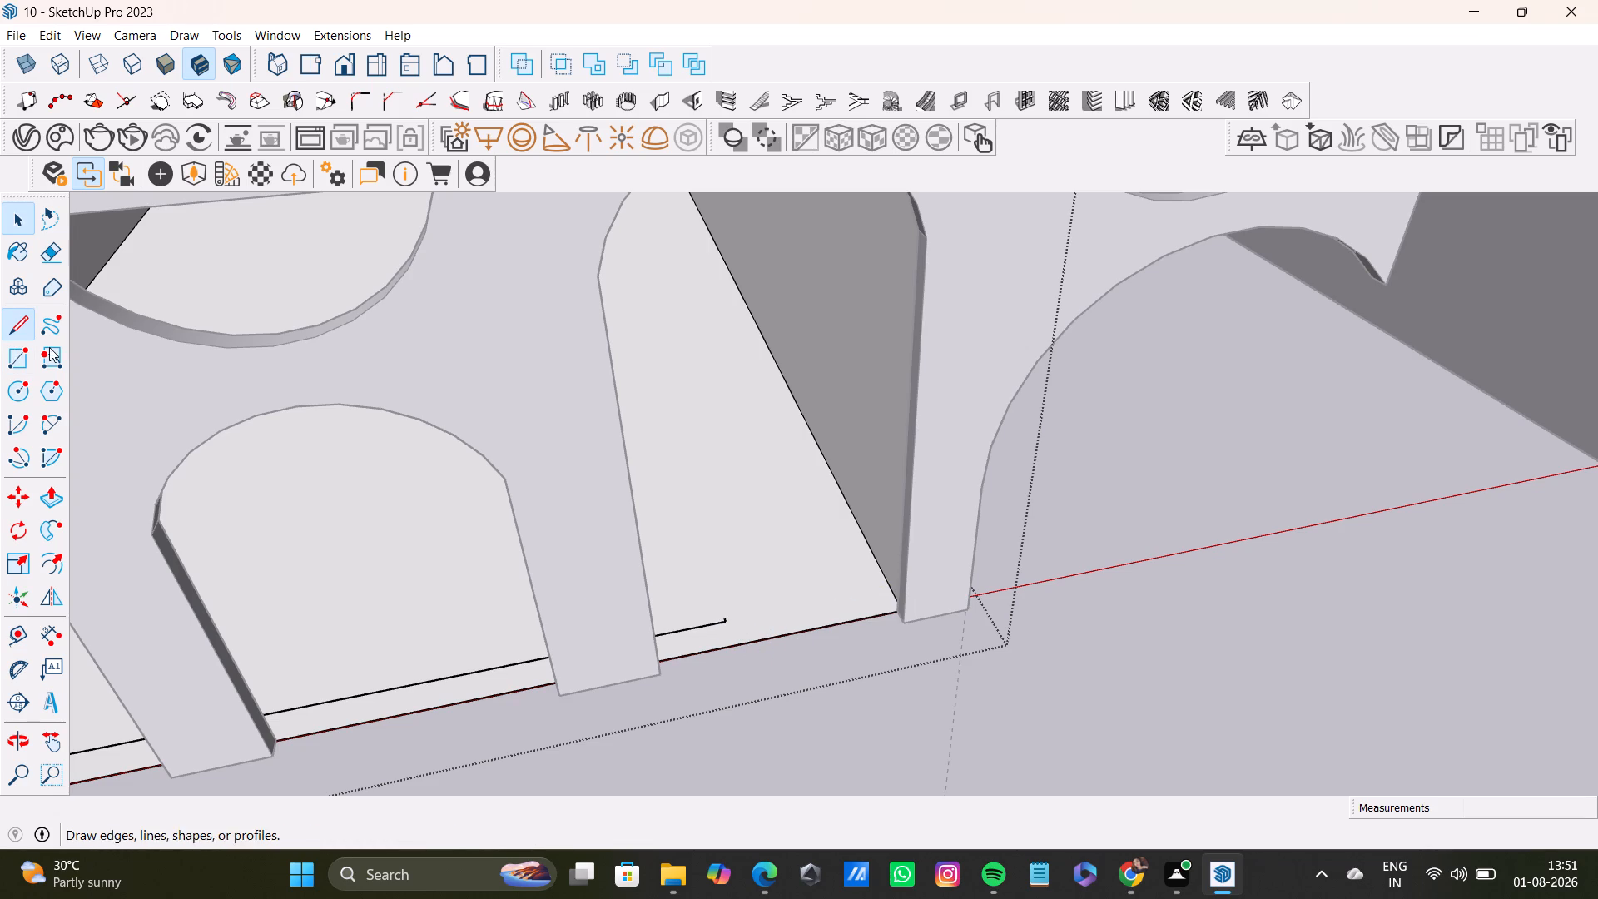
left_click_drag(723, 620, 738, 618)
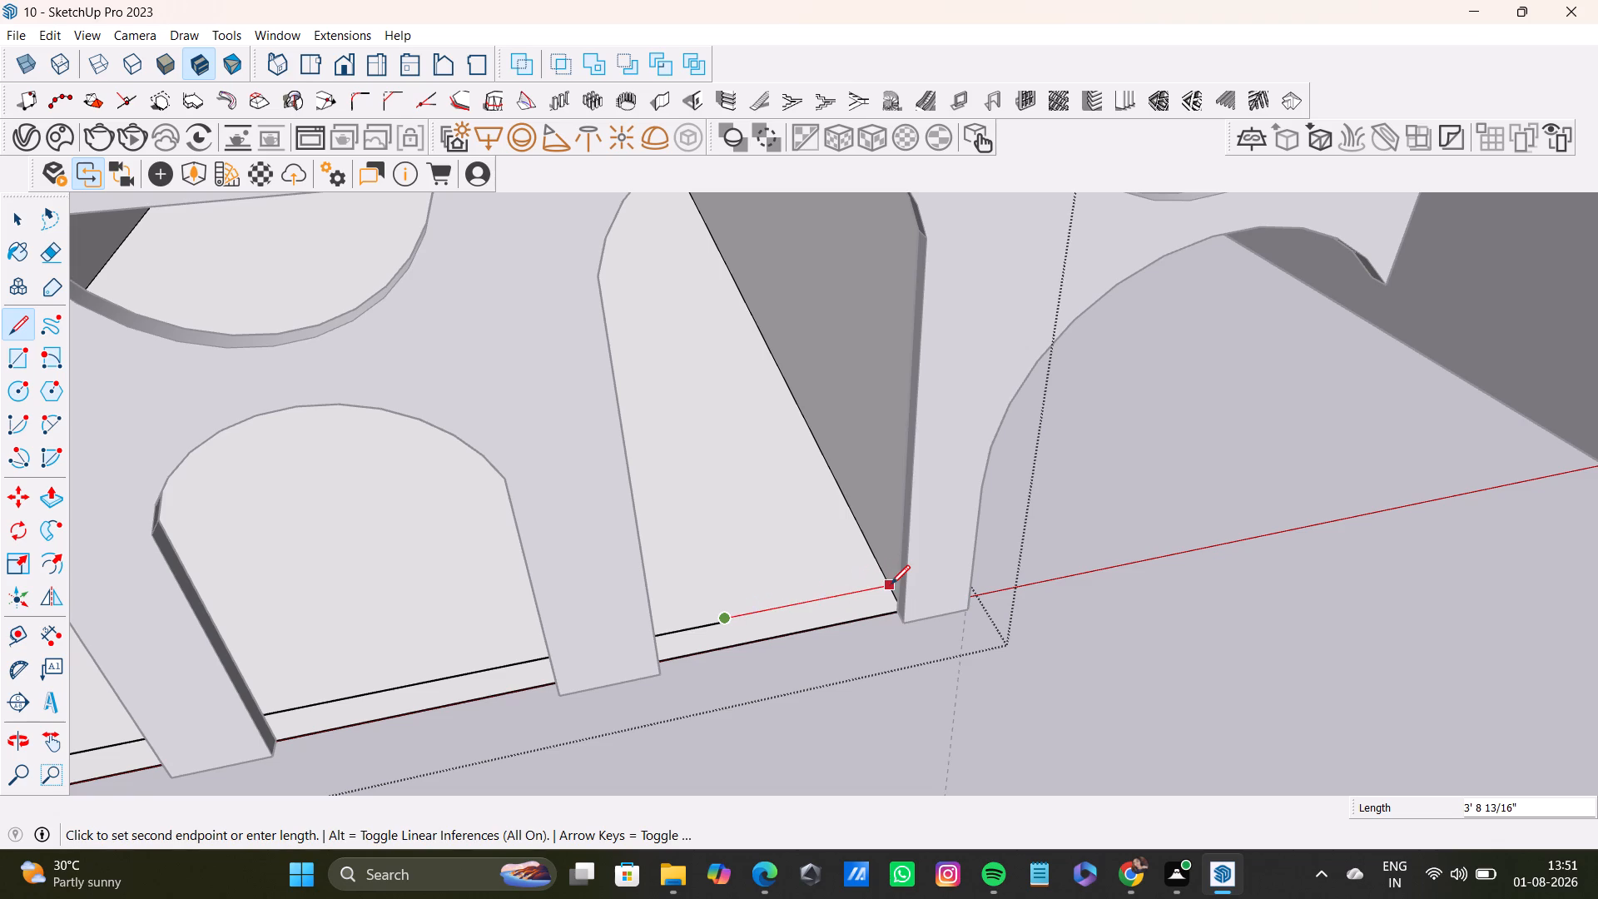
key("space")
Delete the tiny stub edge at the open end of the floor's inner border line.
scroll(705, 635, "up", 18)
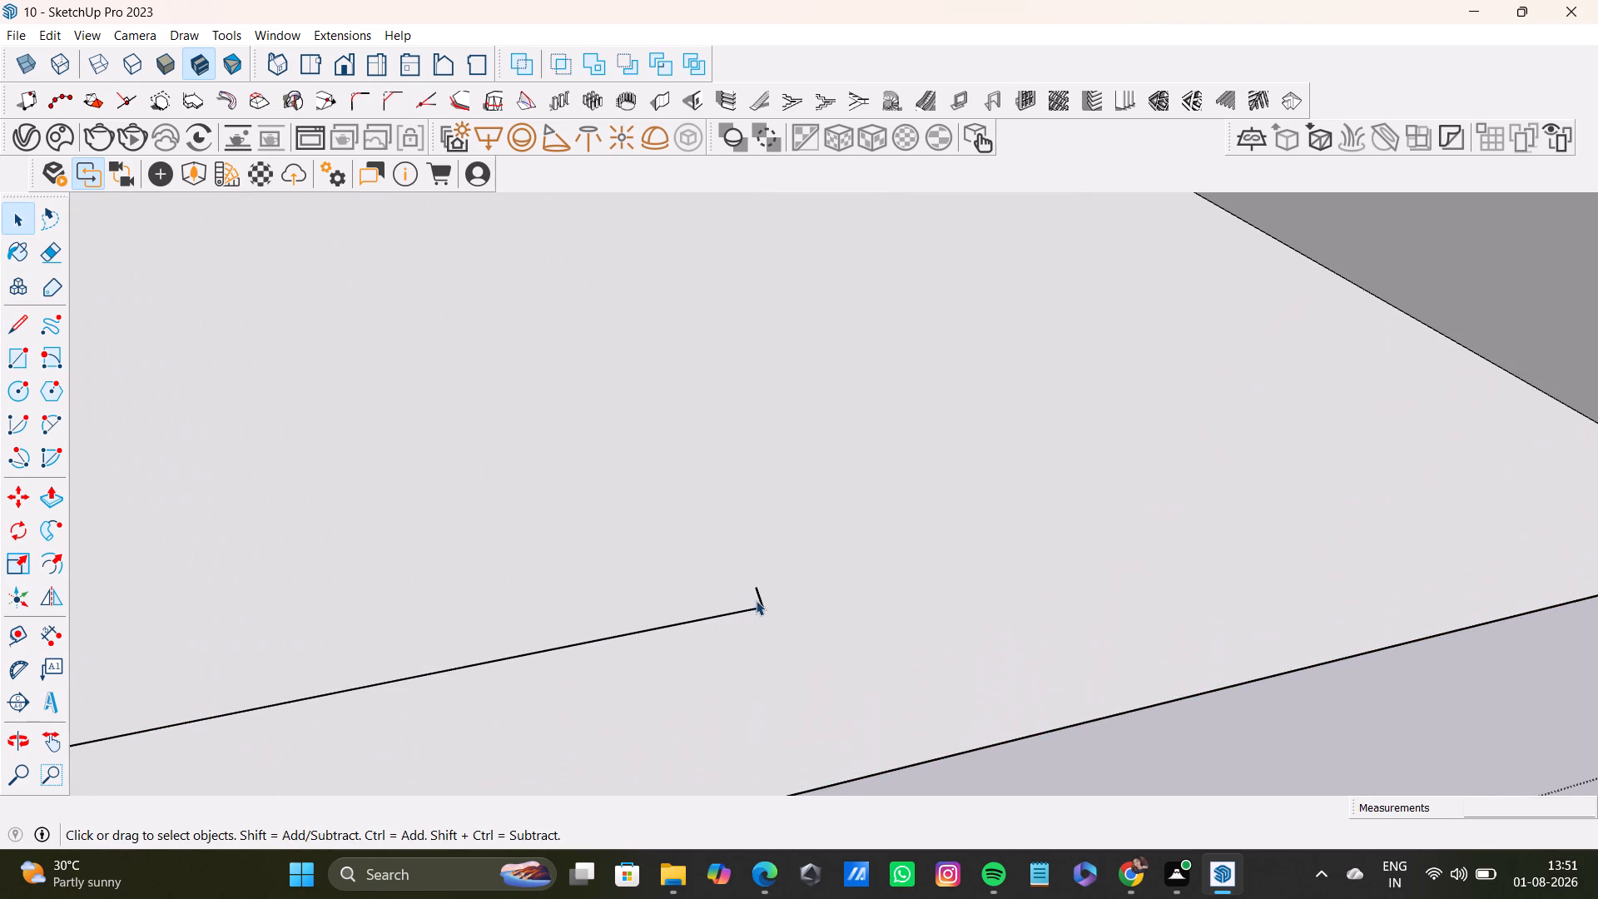
left_click(761, 598)
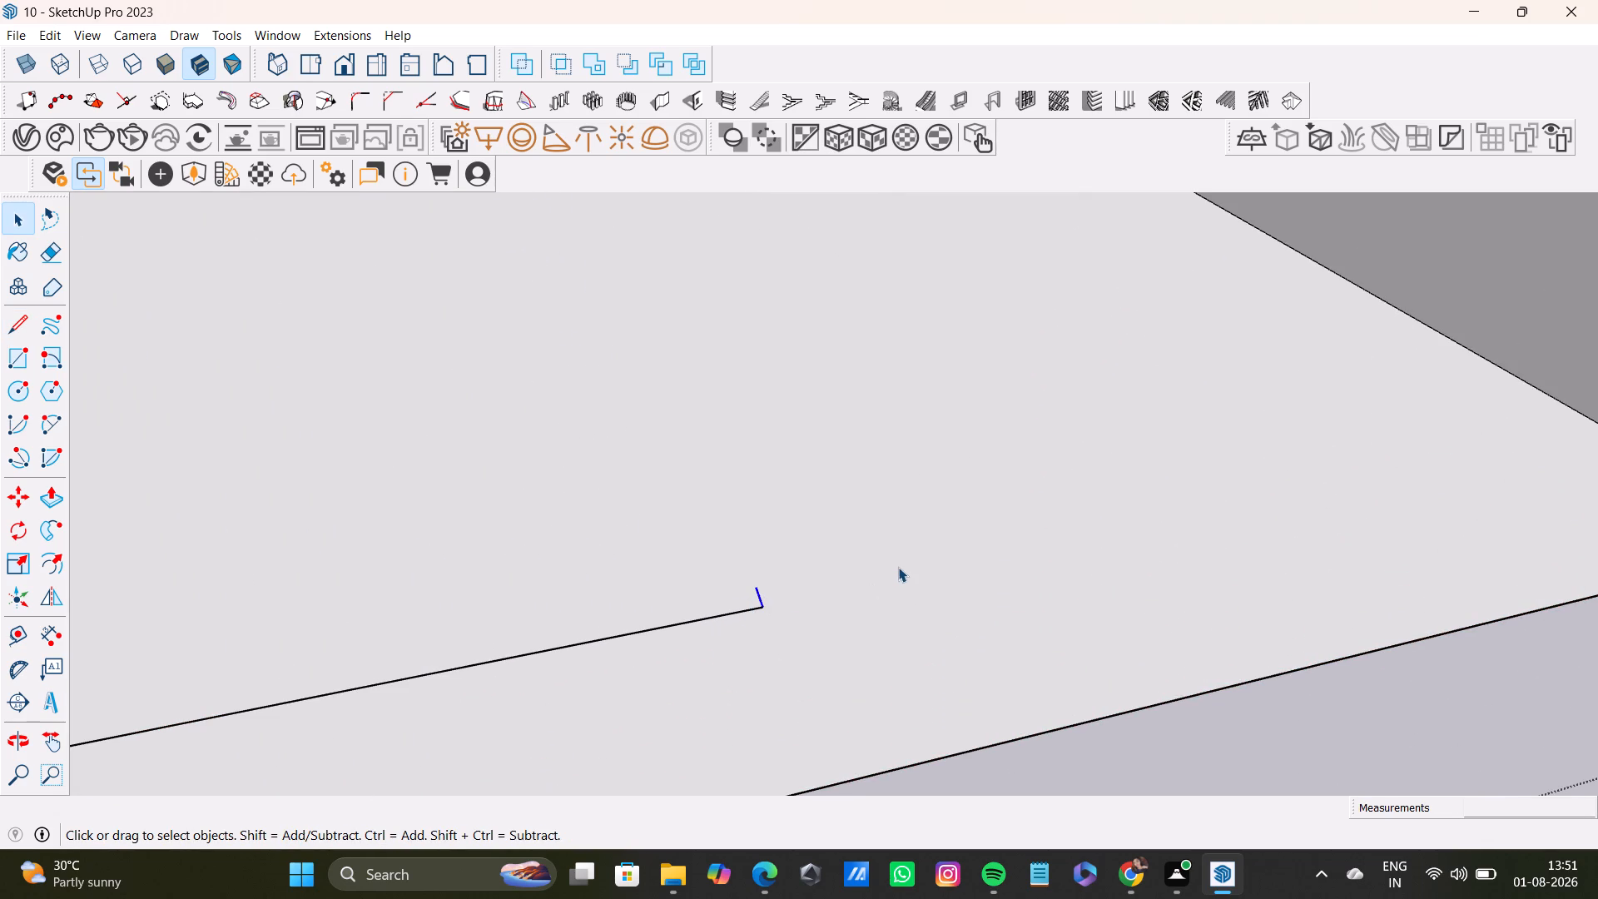
key("Delete")
Draw a line about 3' 11" long extending the floor's inner border line to the side wall behind the third lower arch.
left_click(21, 328)
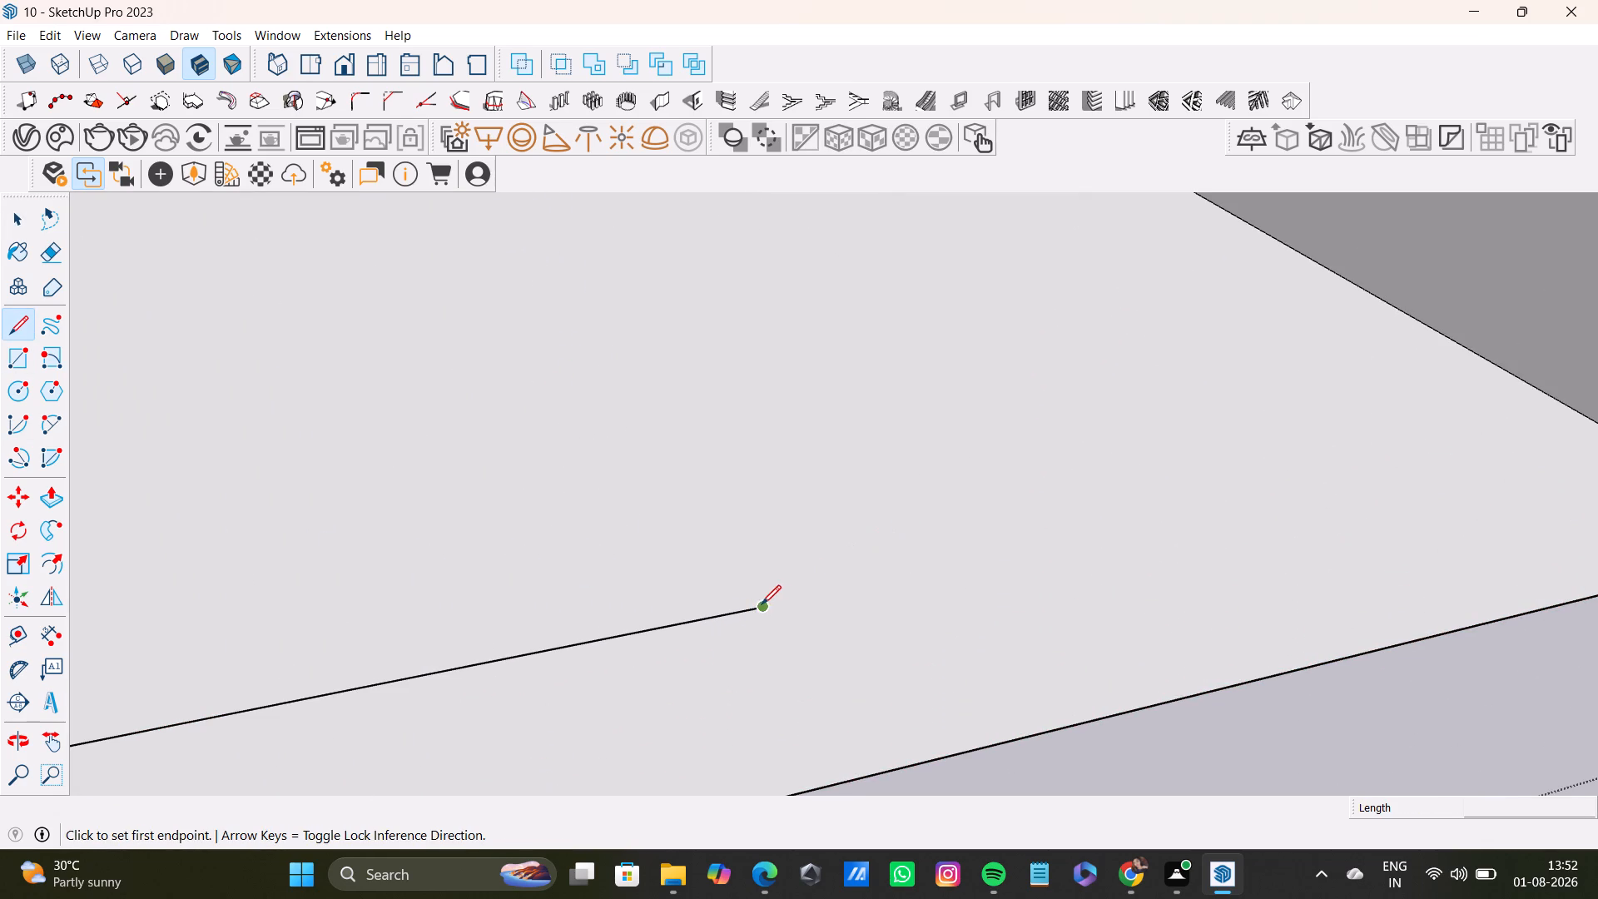
left_click(761, 606)
scroll(1062, 555, "down", 5)
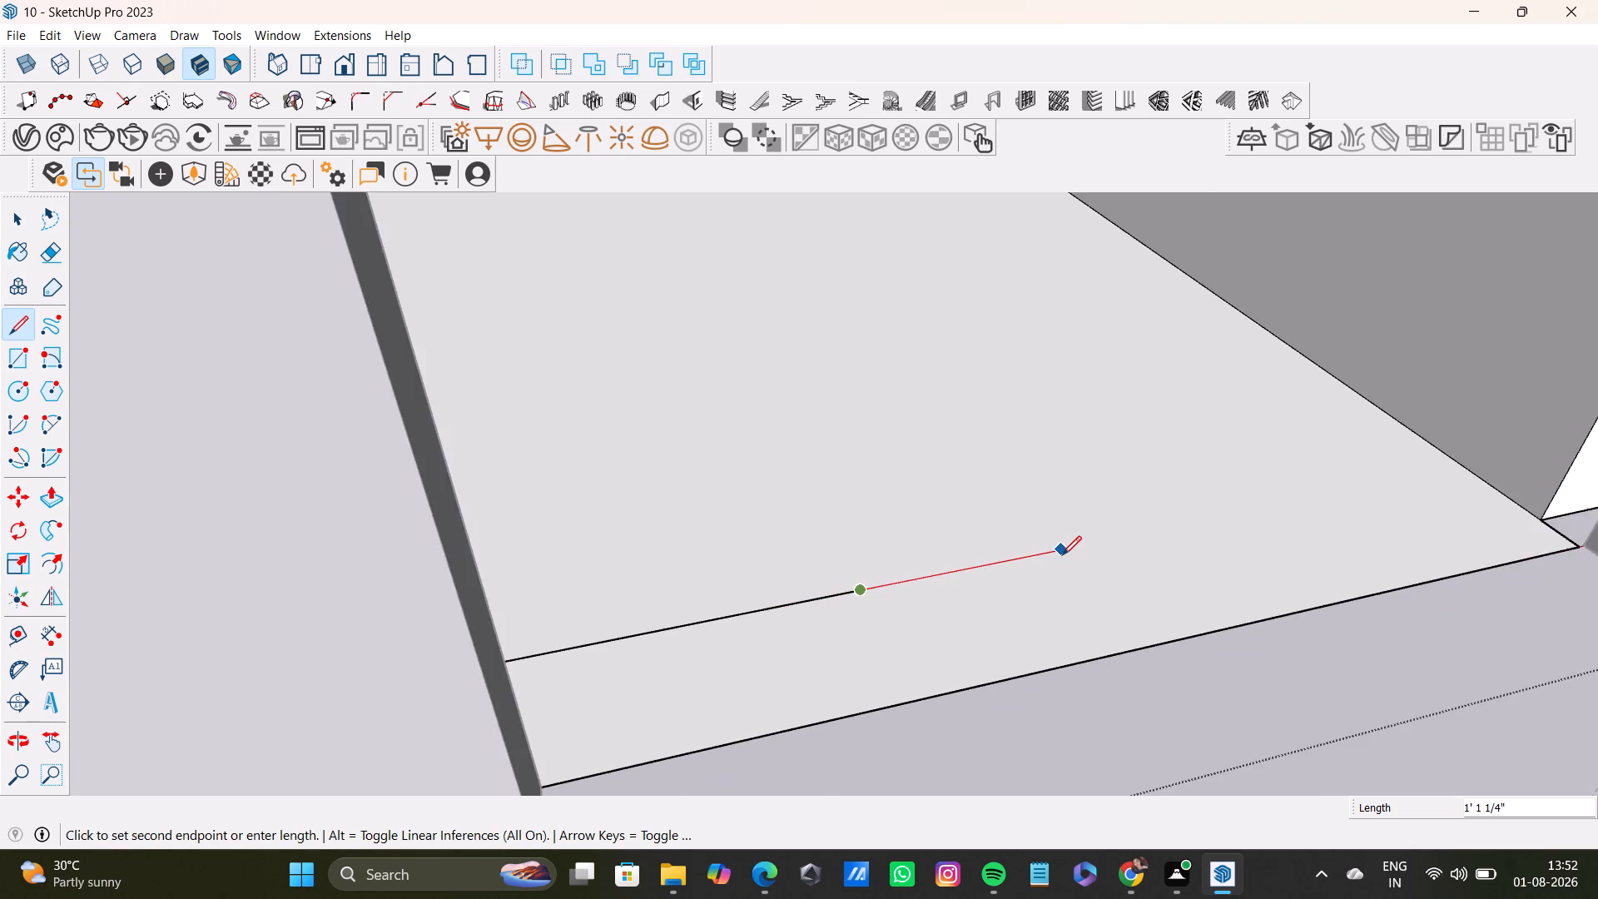
scroll(1062, 555, "down", 8)
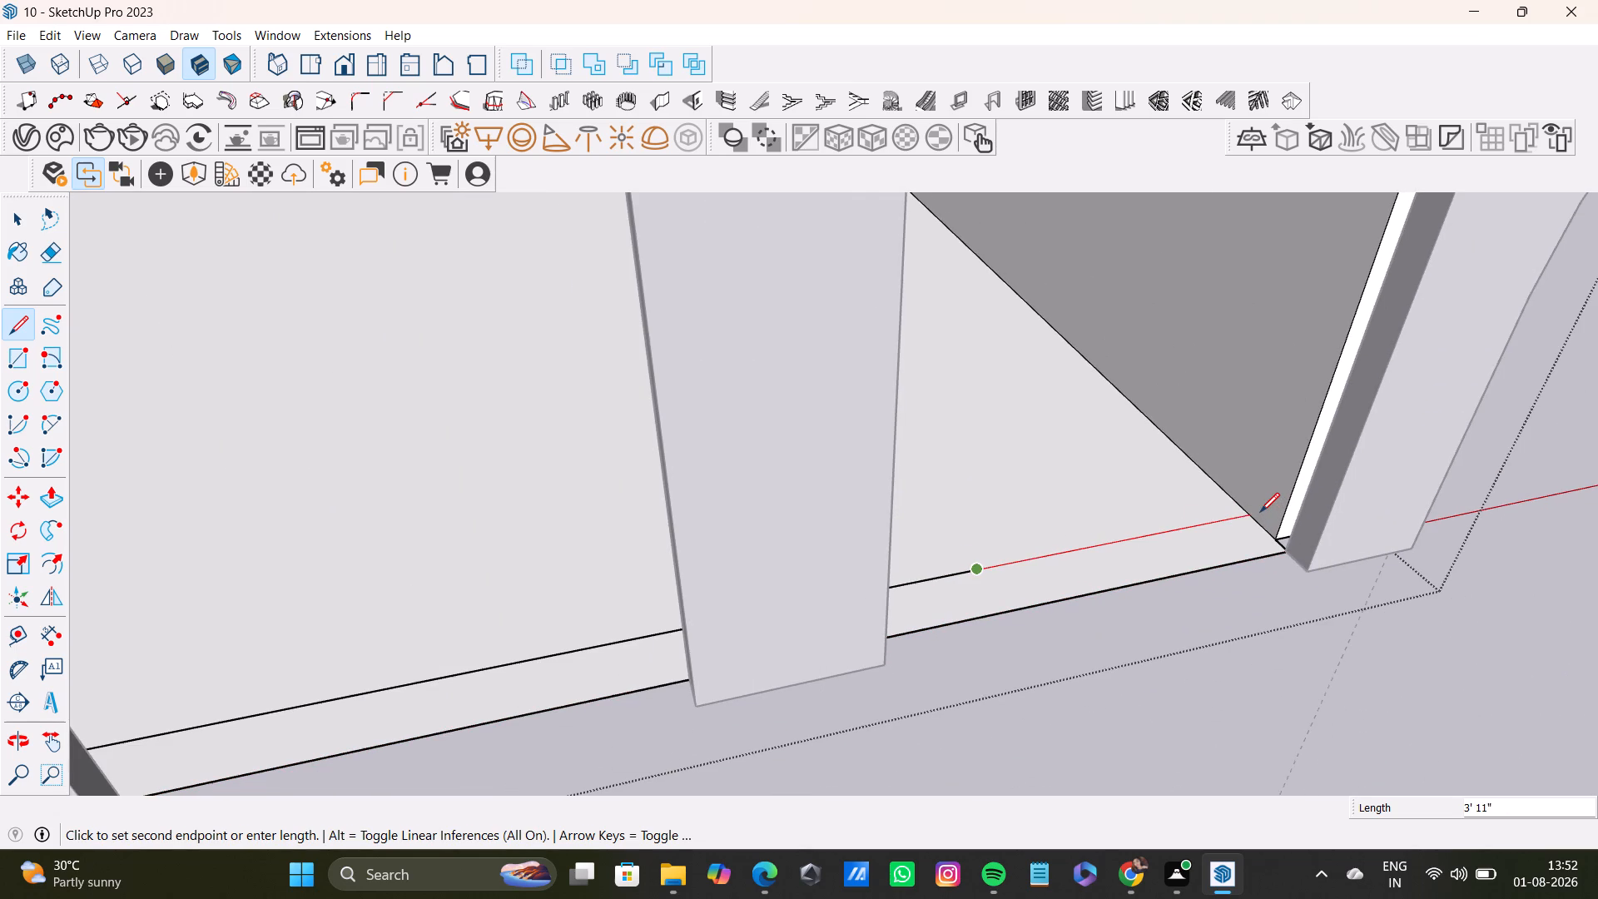
left_click(1260, 512)
key("space")
scroll(871, 720, "down", 11)
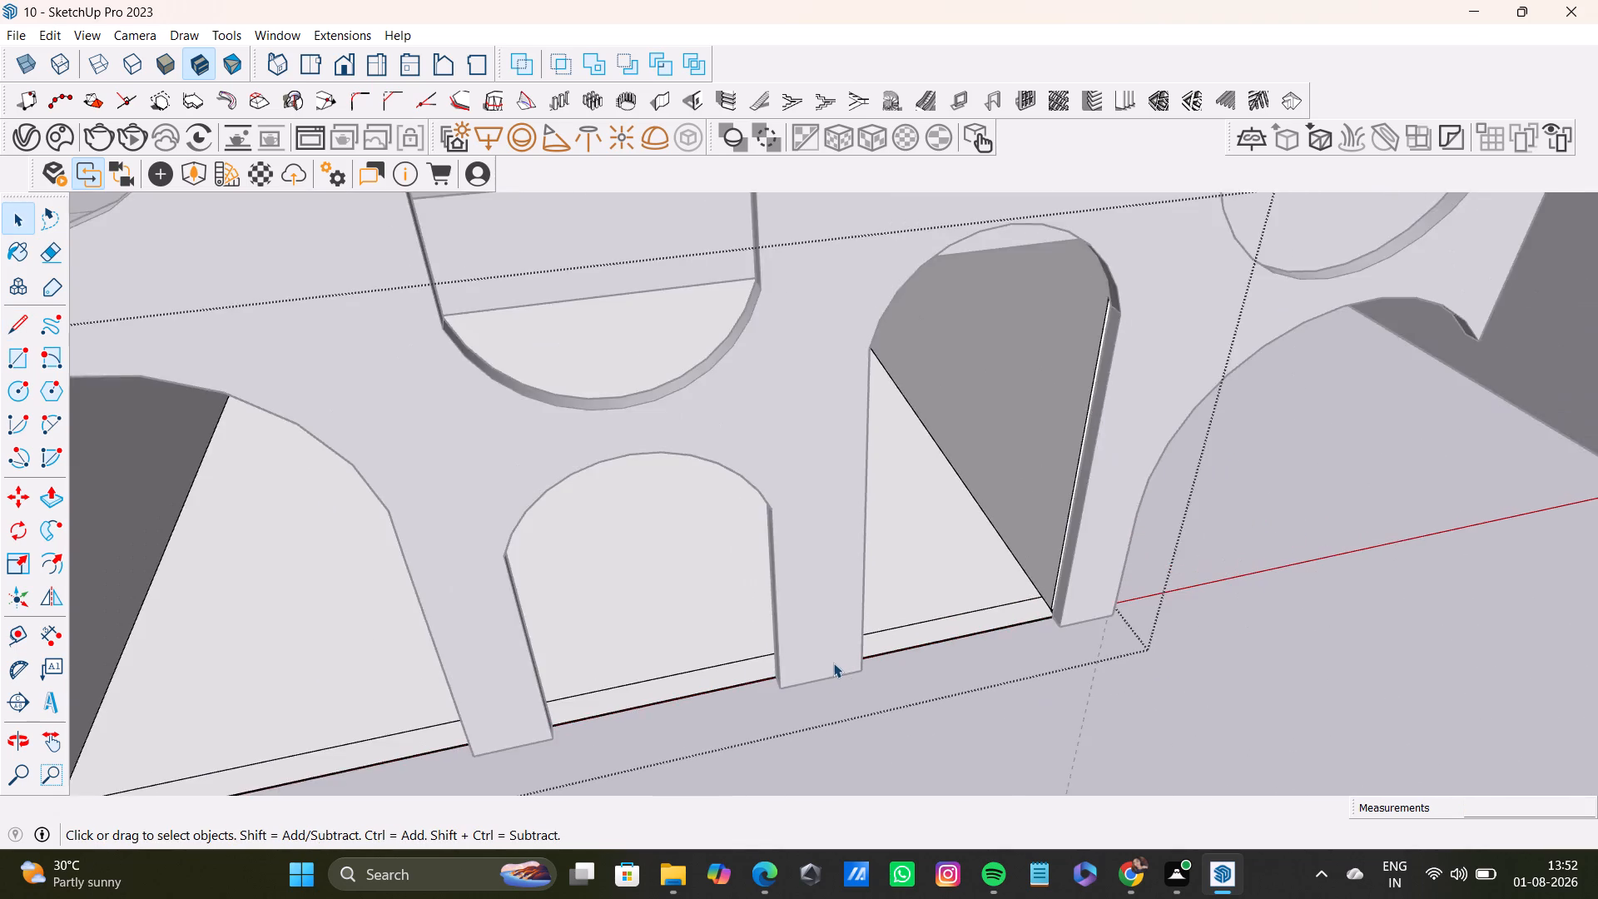
Push/Pull the narrow end face of the side wall behind the third lower arch about 1 11/16" to meet the facade pier.
scroll(833, 663, "down", 3)
scroll(856, 668, "up", 7)
middle_click_drag(924, 666, 1148, 641)
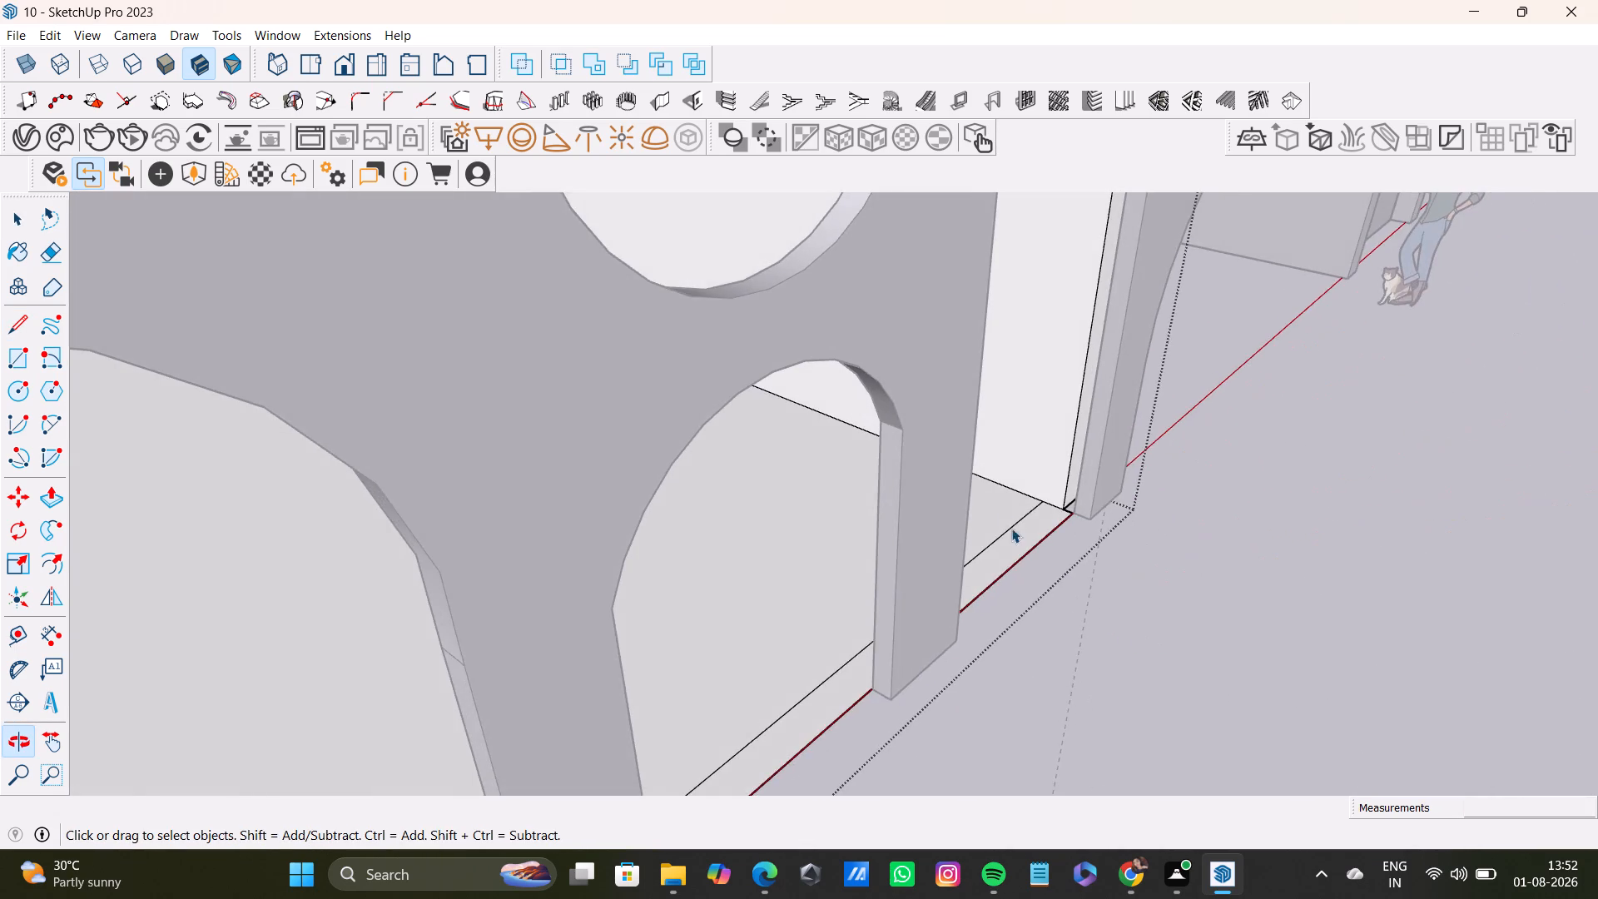
scroll(1004, 507, "up", 3)
middle_click_drag(1068, 516, 1034, 512)
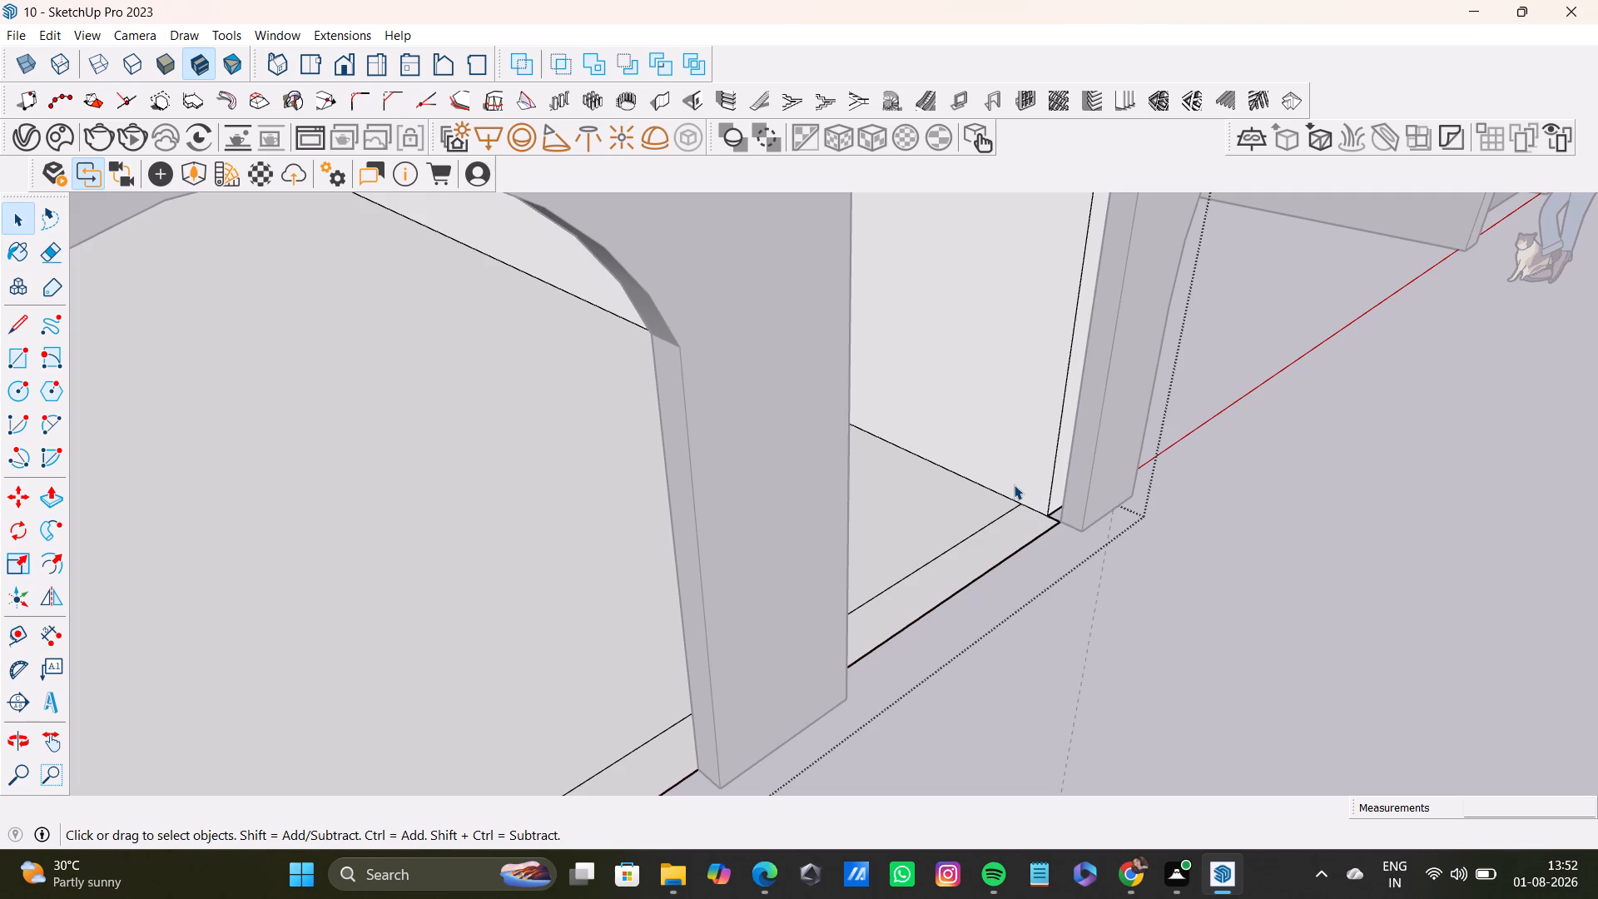
left_click(52, 509)
left_click(1065, 433)
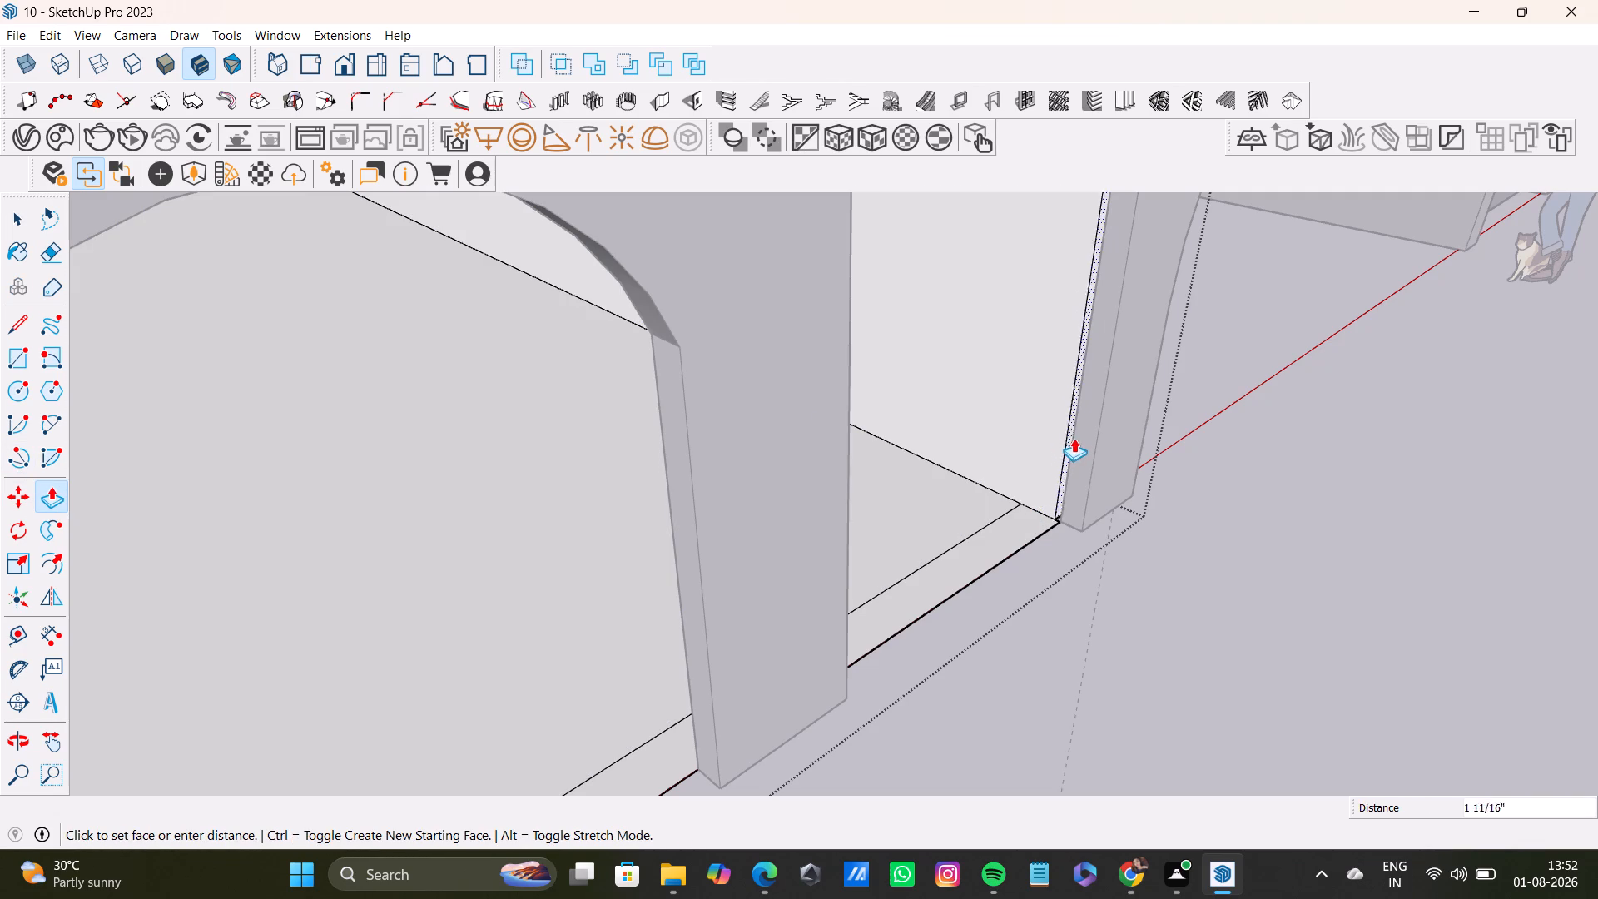
left_click(1079, 441)
key("space")
left_click(1273, 614)
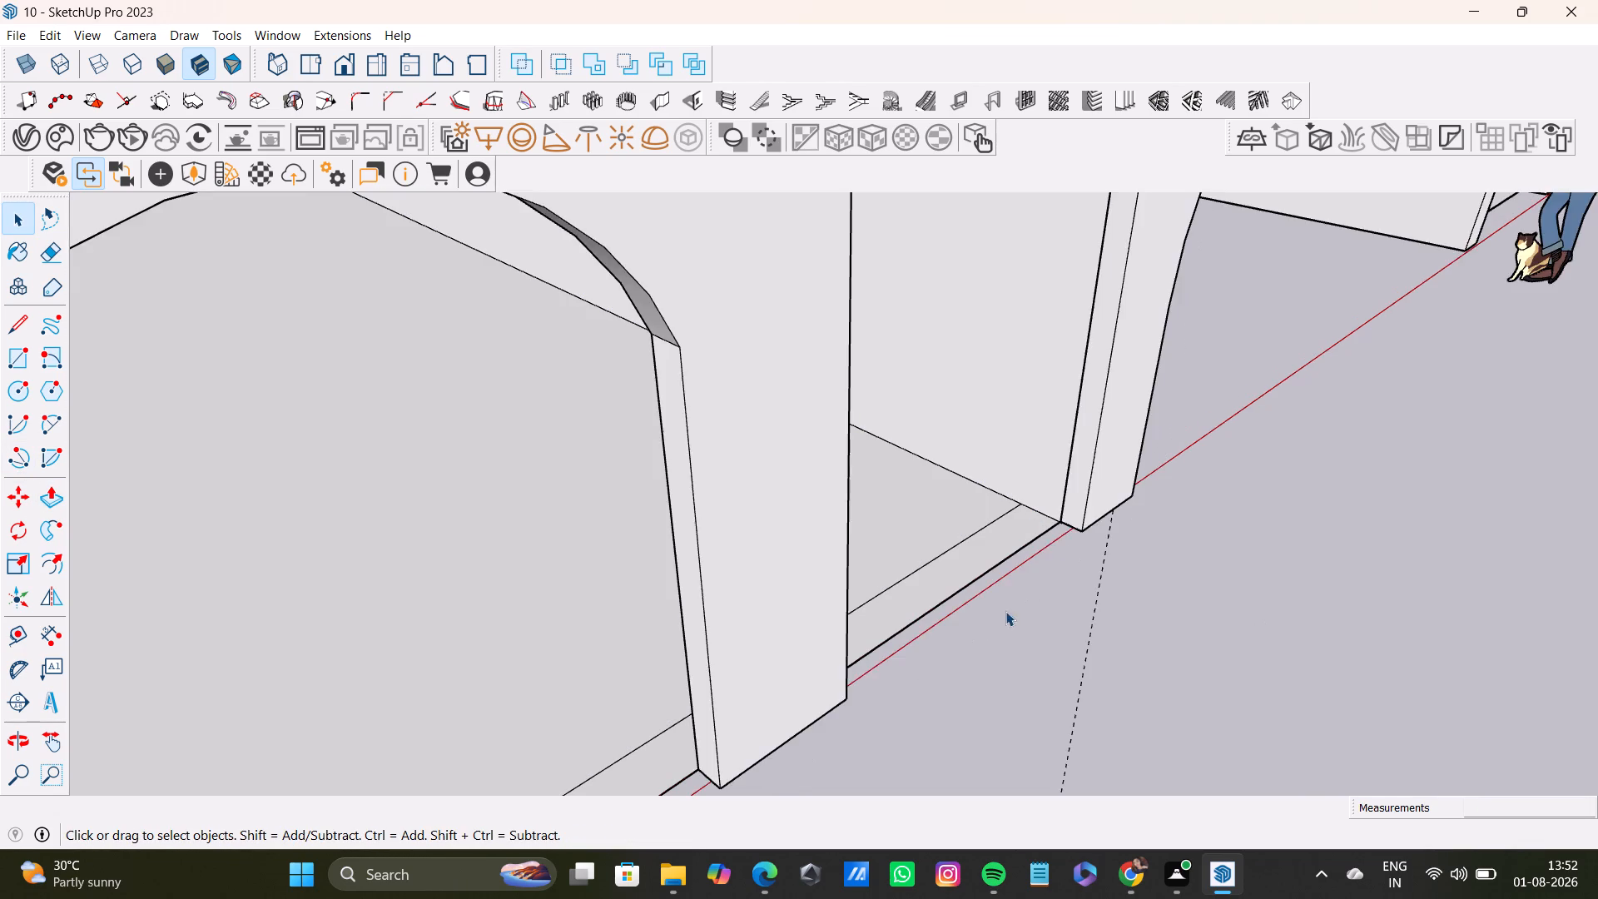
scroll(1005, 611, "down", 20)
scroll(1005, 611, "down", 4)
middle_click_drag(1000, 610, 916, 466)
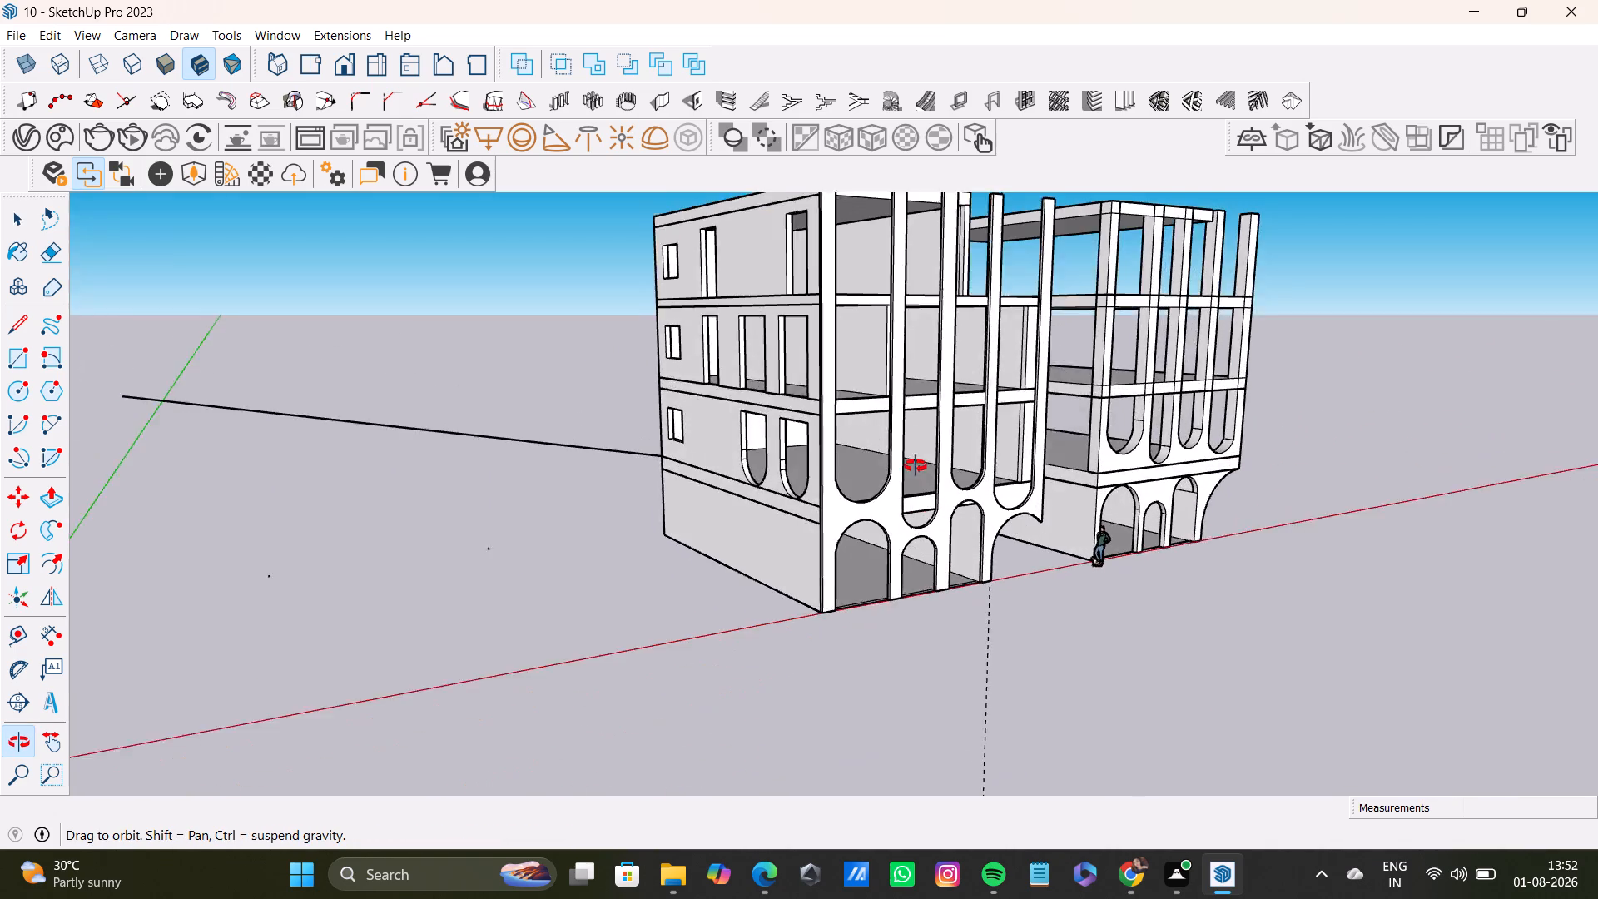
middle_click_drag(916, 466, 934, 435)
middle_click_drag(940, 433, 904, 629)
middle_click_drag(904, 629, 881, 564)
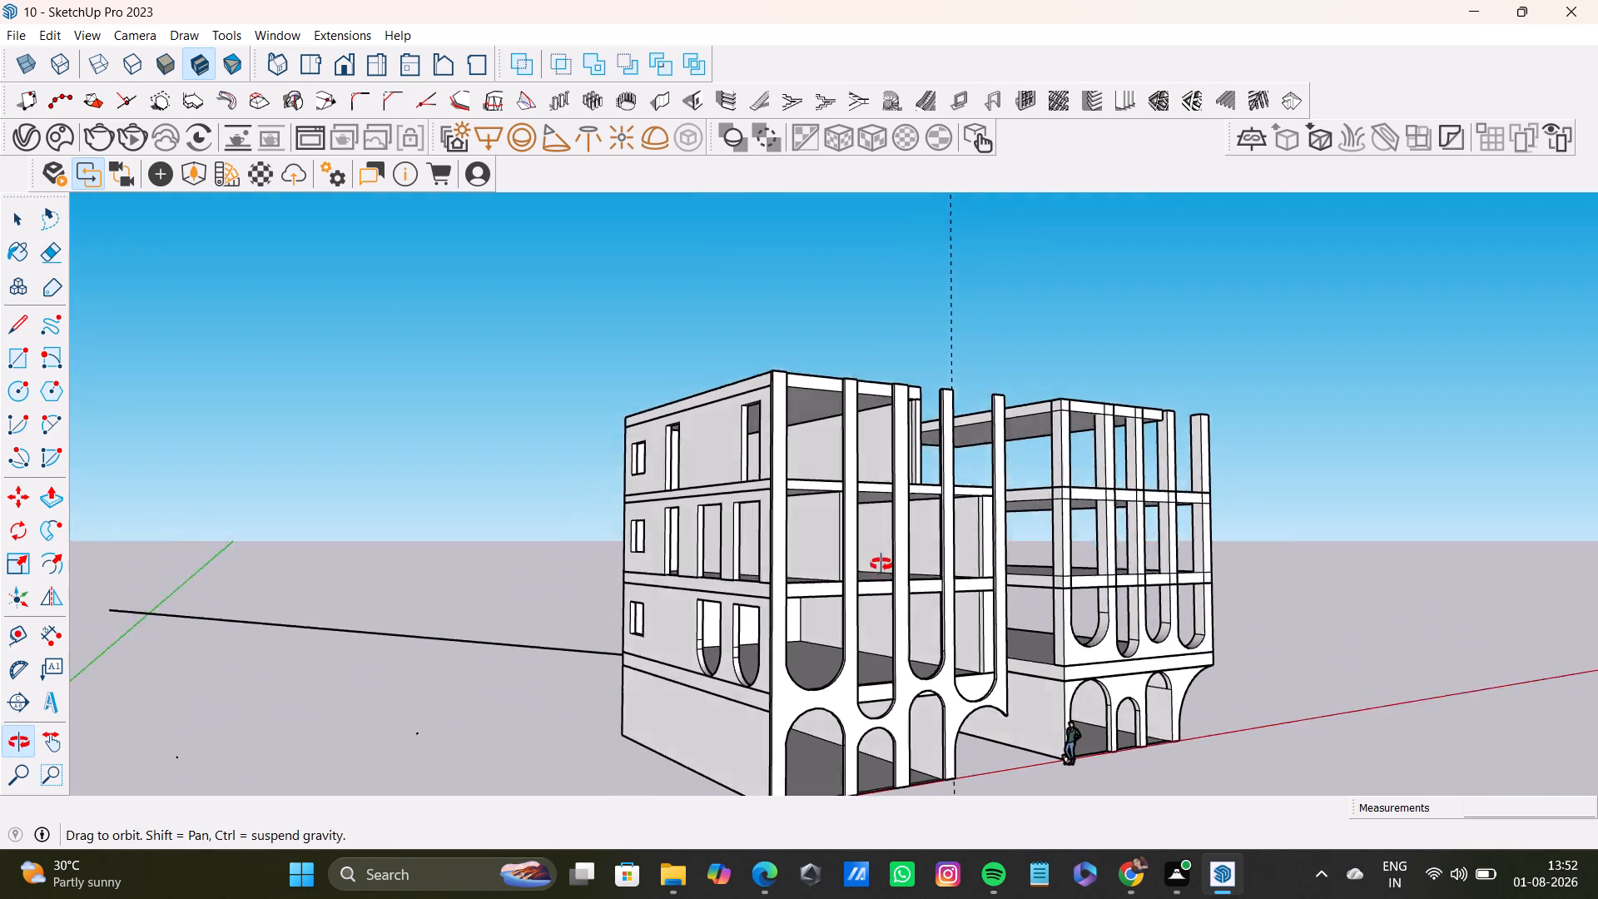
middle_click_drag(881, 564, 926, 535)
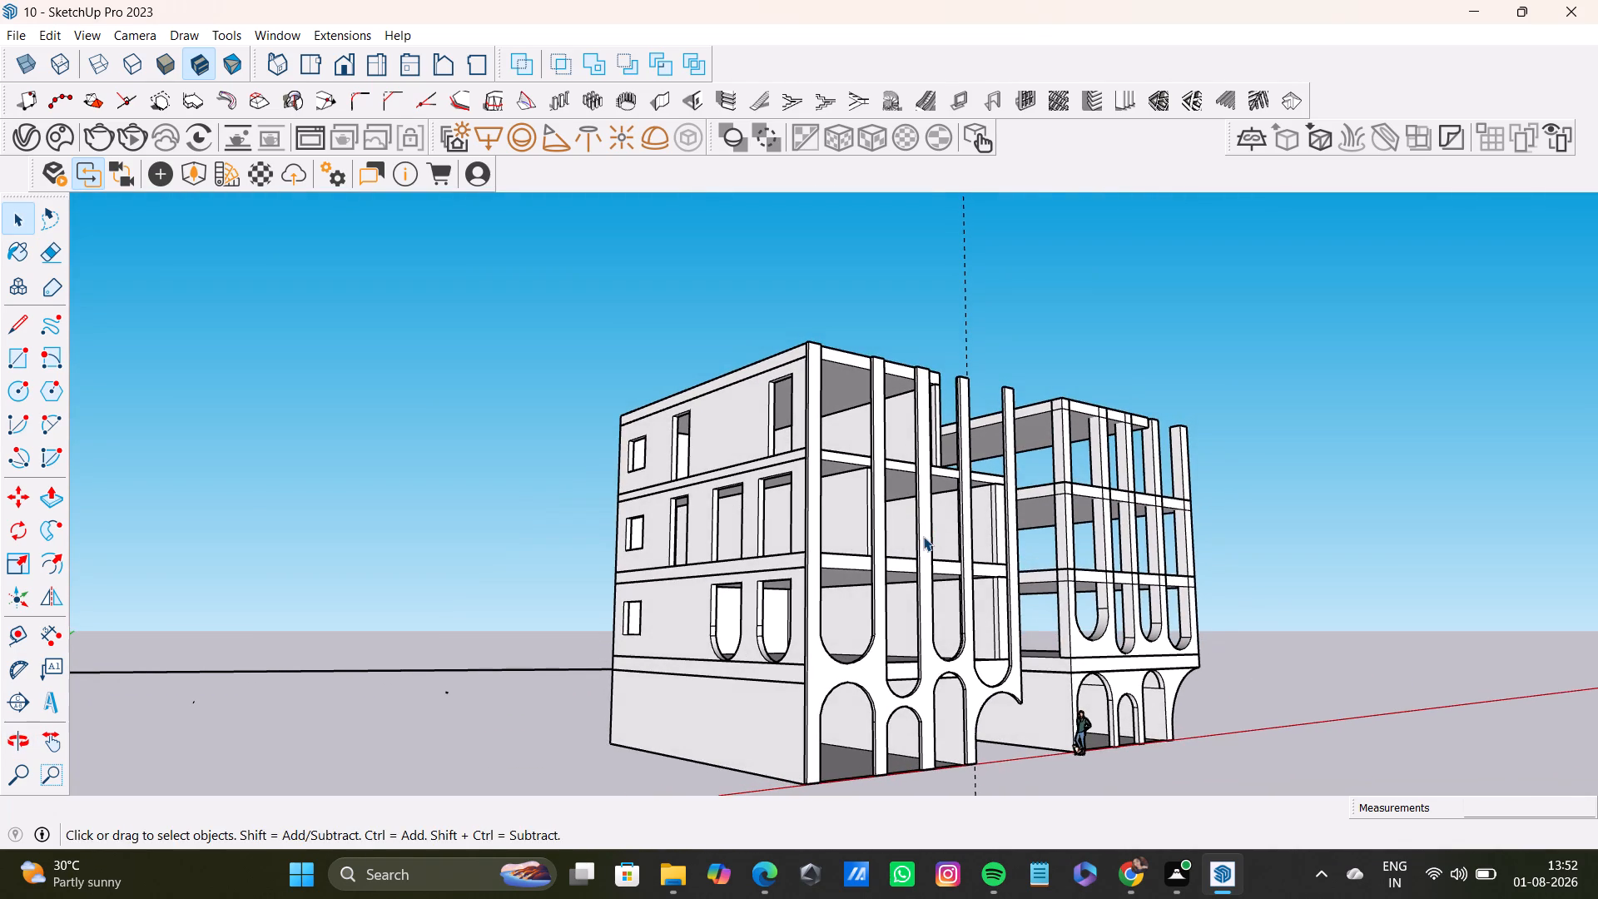
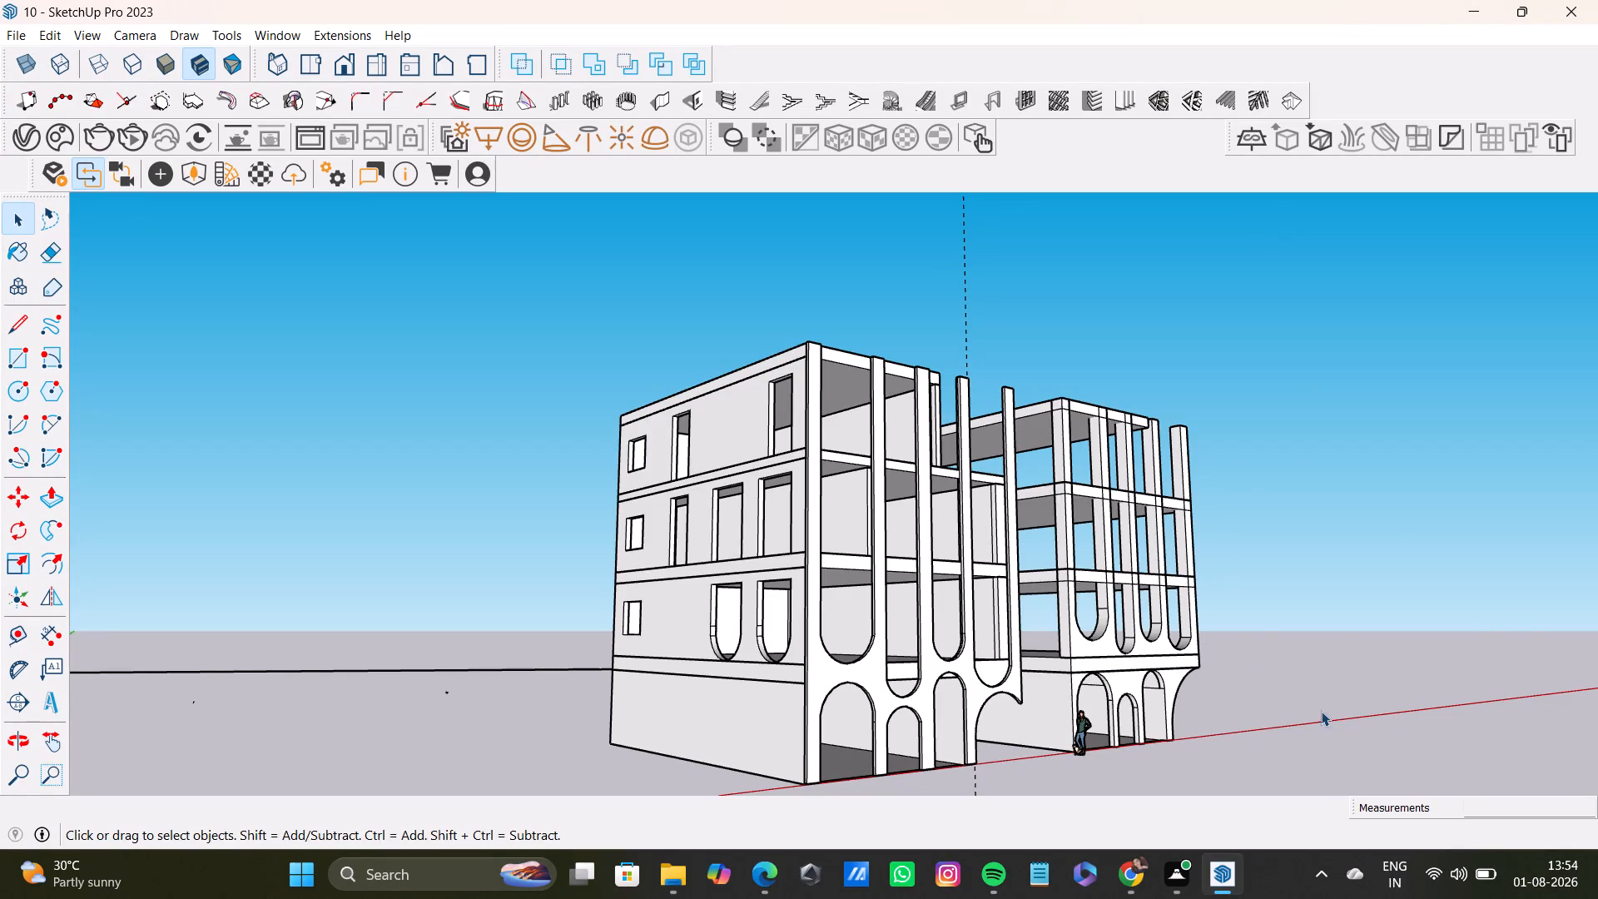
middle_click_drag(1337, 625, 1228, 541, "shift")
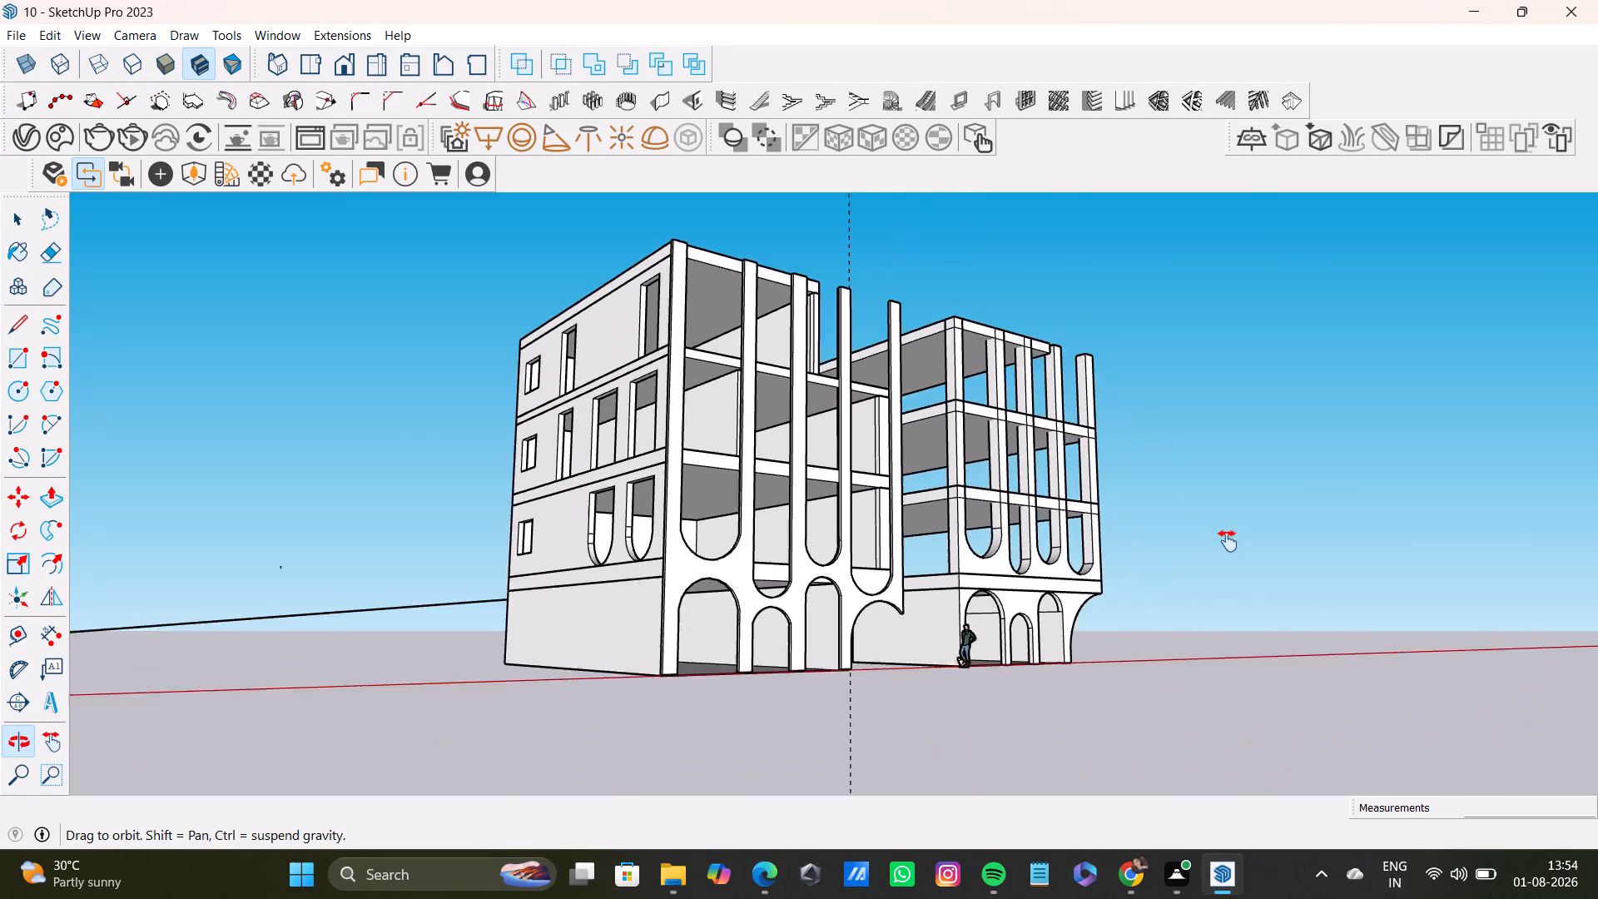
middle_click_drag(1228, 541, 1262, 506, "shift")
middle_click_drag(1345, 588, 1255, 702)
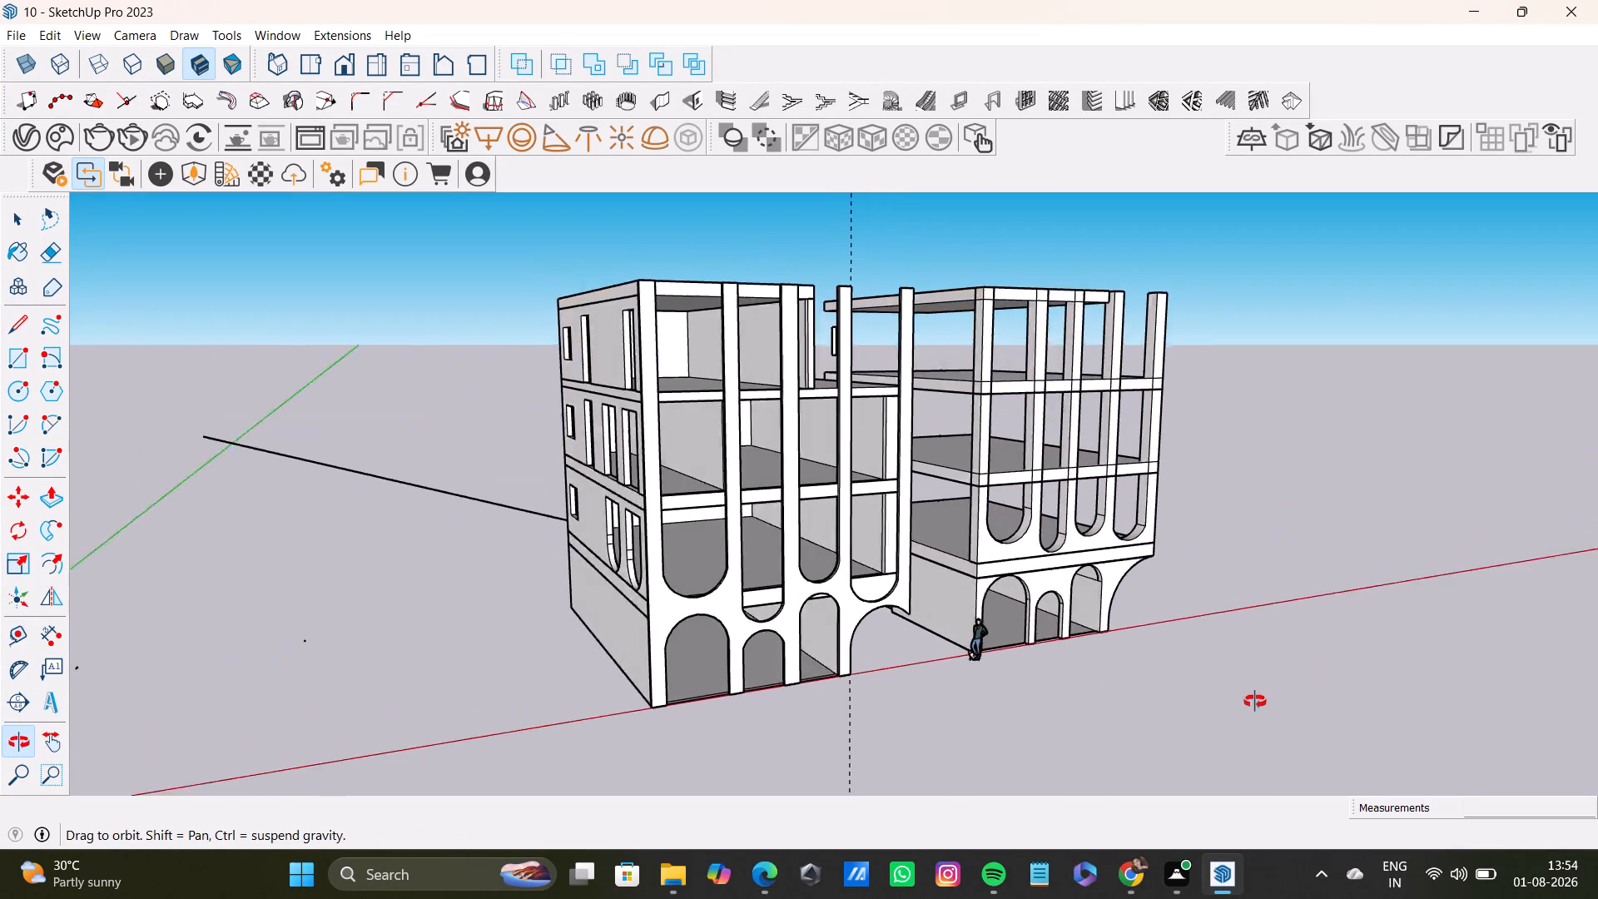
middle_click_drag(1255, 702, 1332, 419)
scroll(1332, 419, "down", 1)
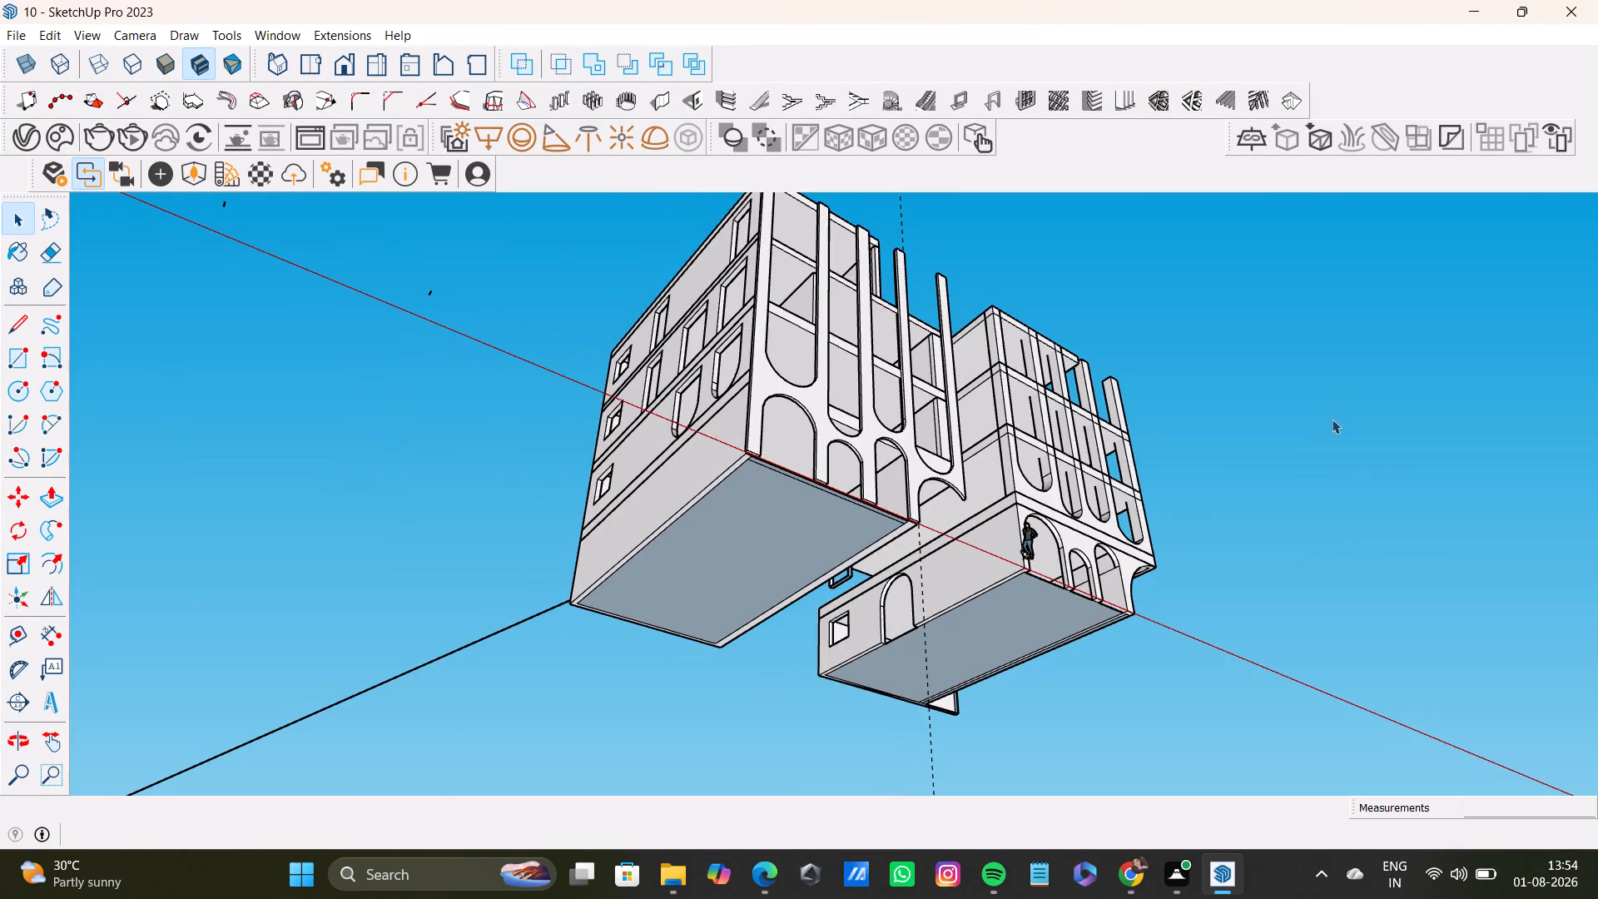
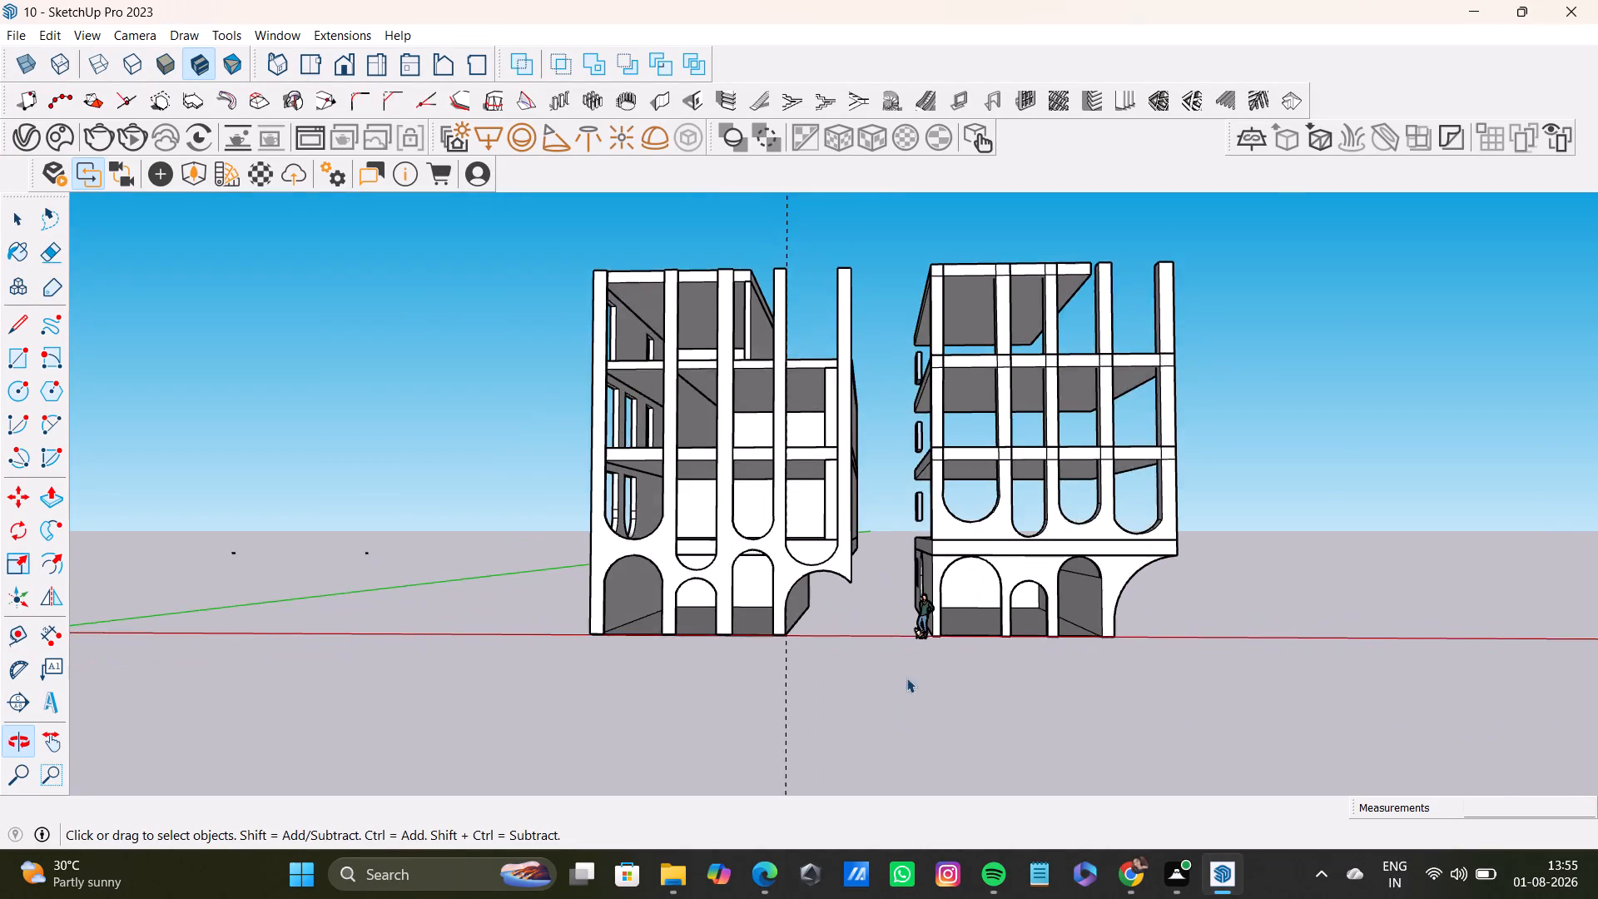
Examine the arched facade of the building beside its neighbour, especially where its end pier meets the side wall and floor slabs.
scroll(906, 678, "up", 1)
middle_click_drag(800, 551, 920, 594)
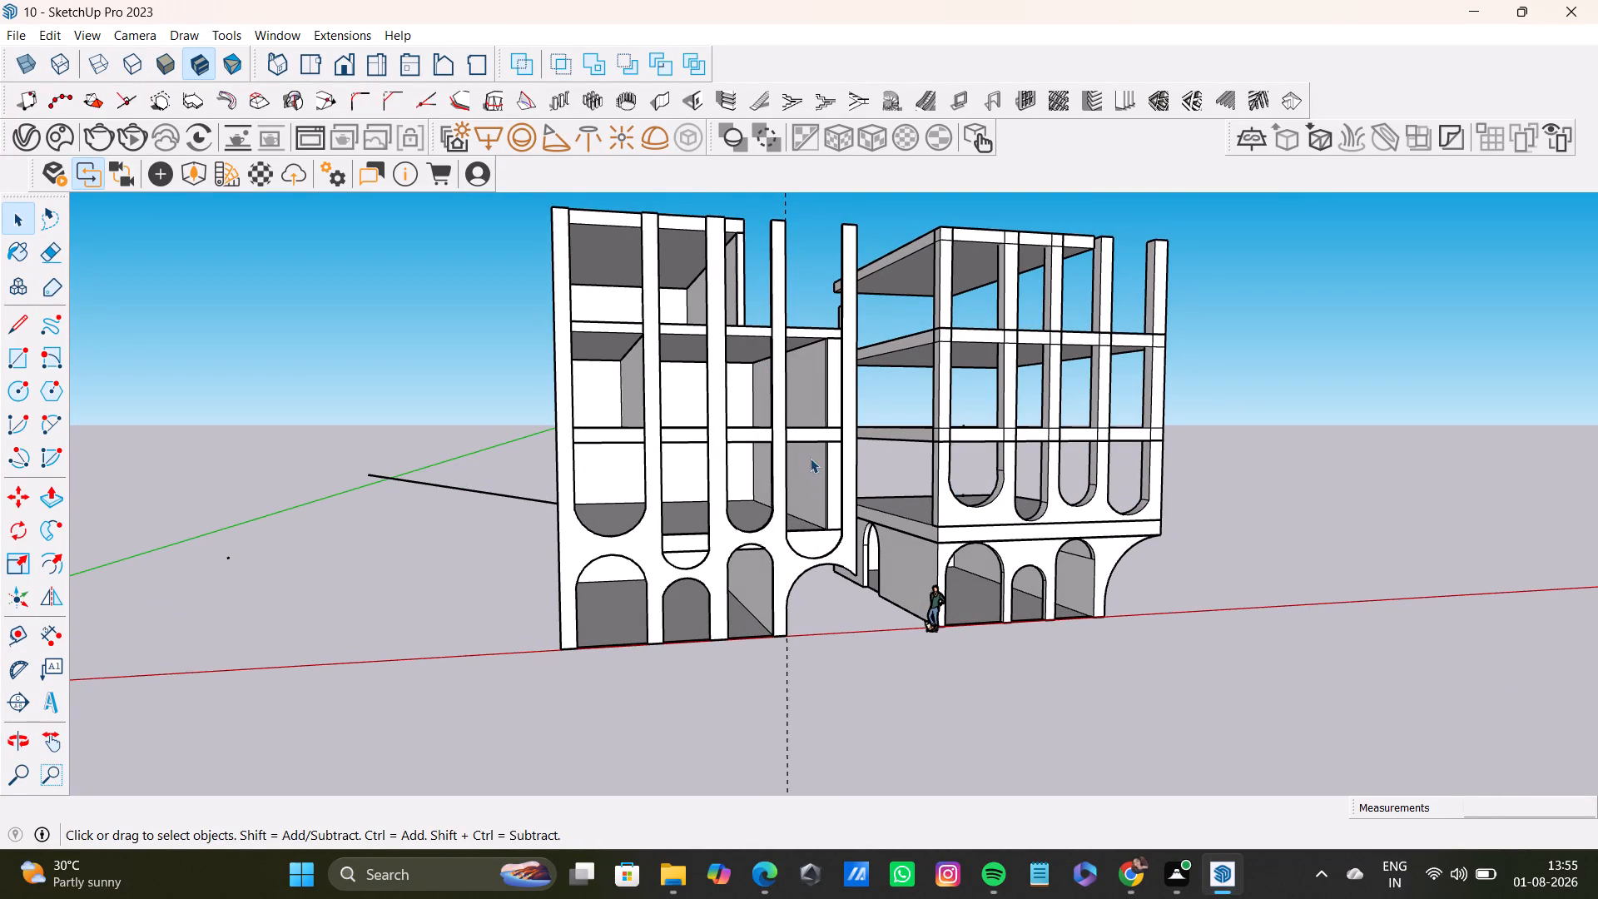
scroll(809, 485, "up", 5)
middle_click_drag(811, 479, 777, 577)
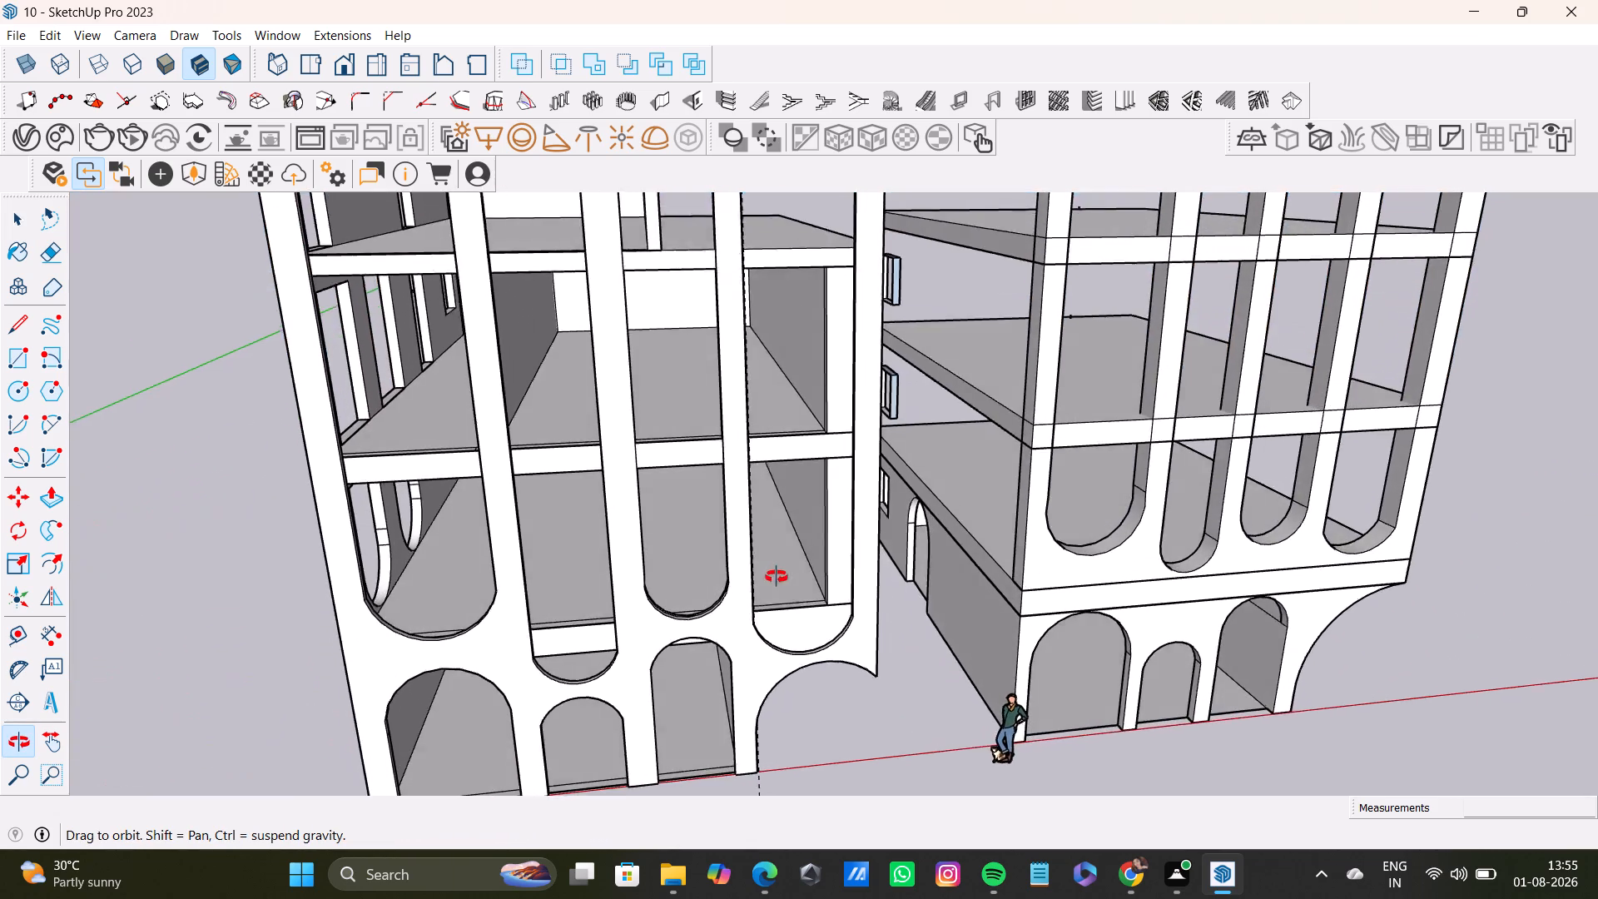
middle_click_drag(777, 577, 575, 575)
middle_click_drag(645, 539, 865, 444)
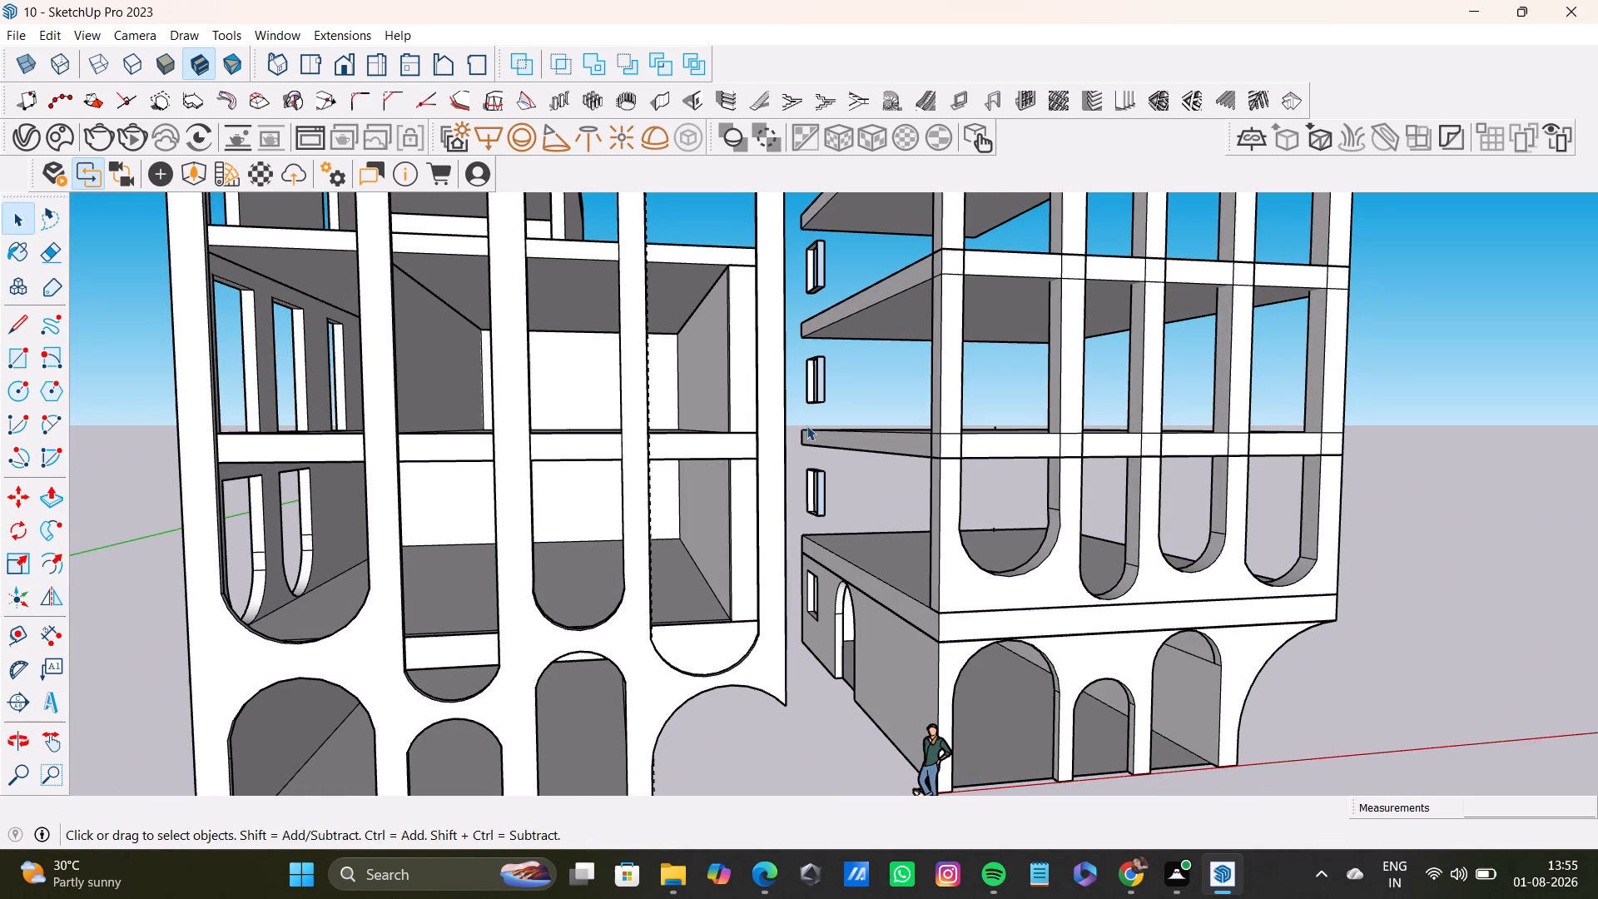
middle_click_drag(739, 621, 714, 716)
middle_click_drag(735, 644, 683, 643)
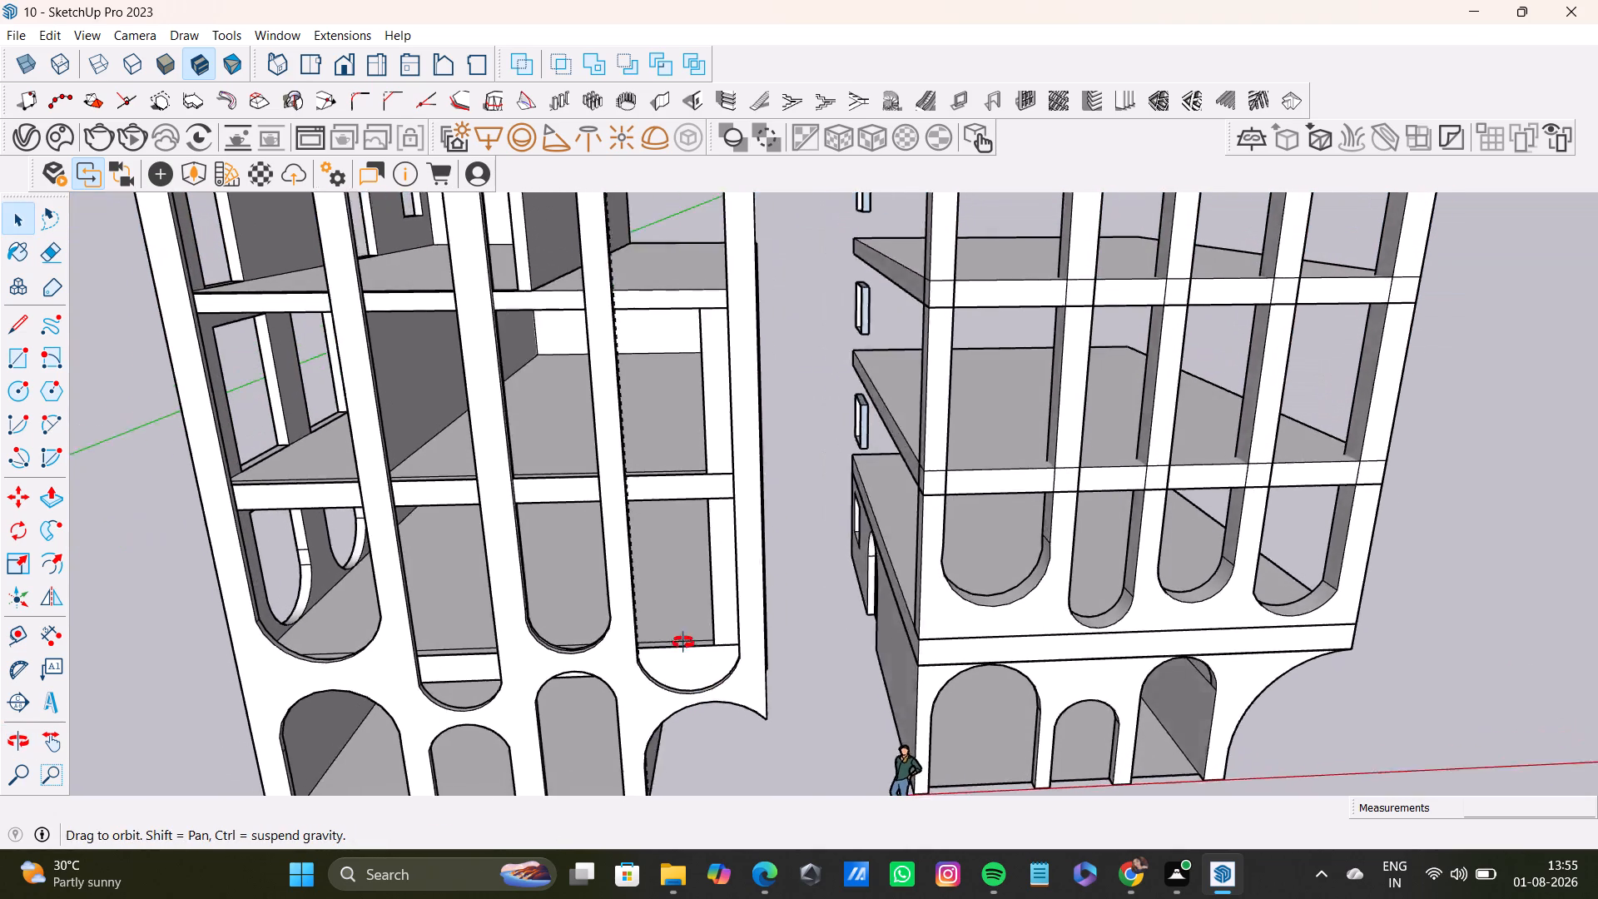
middle_click_drag(683, 643, 625, 653)
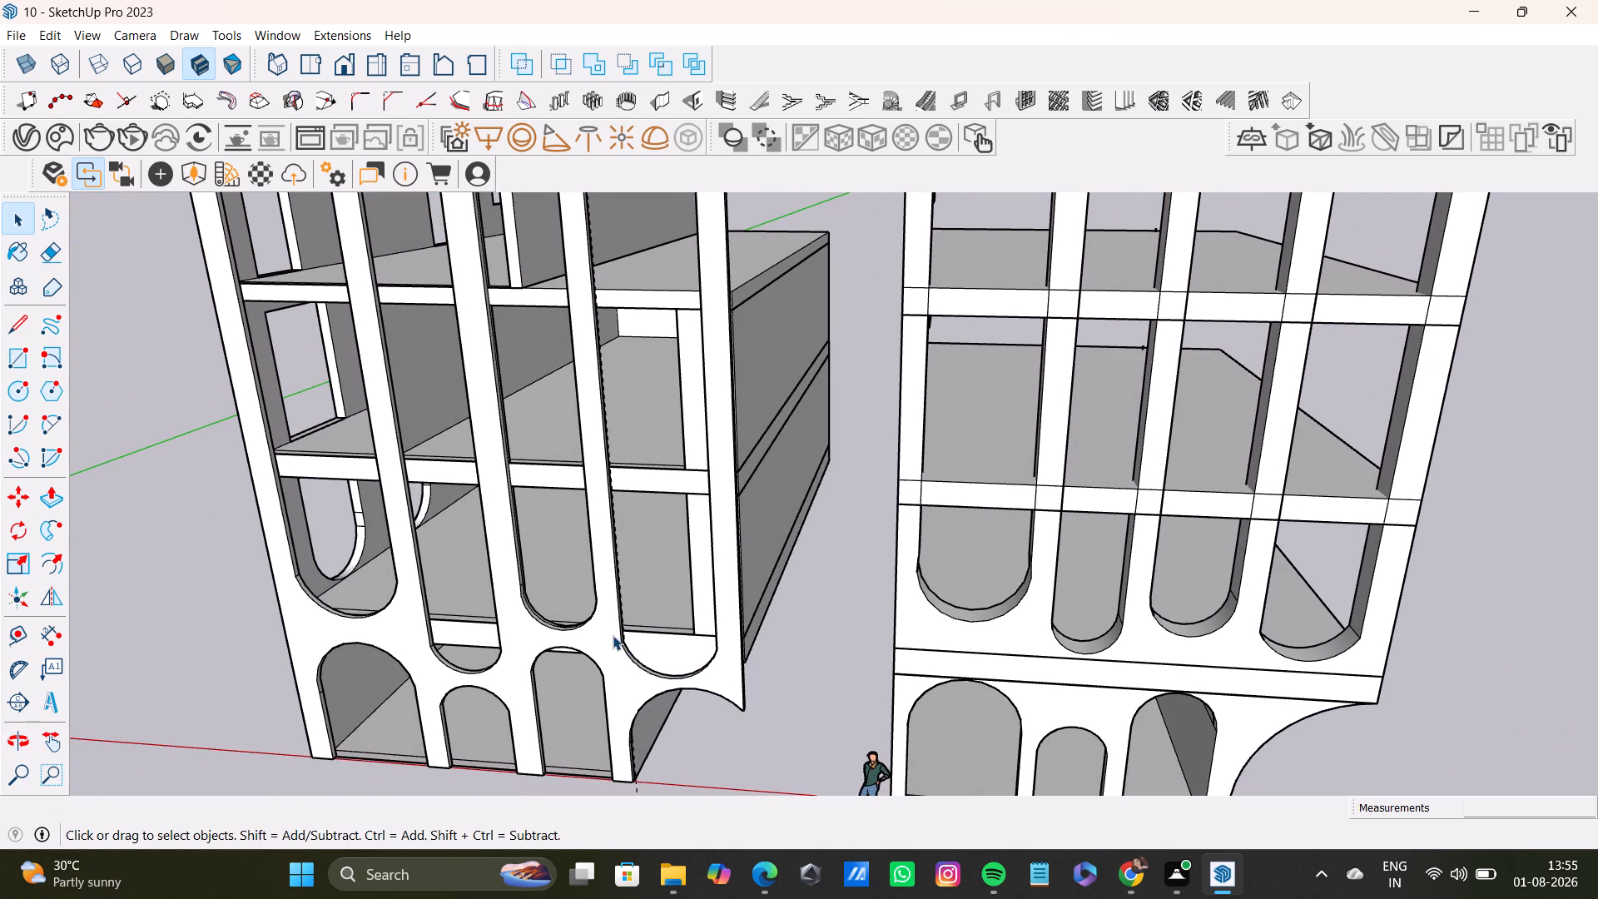
scroll(671, 580, "up", 2)
middle_click_drag(628, 546, 683, 539)
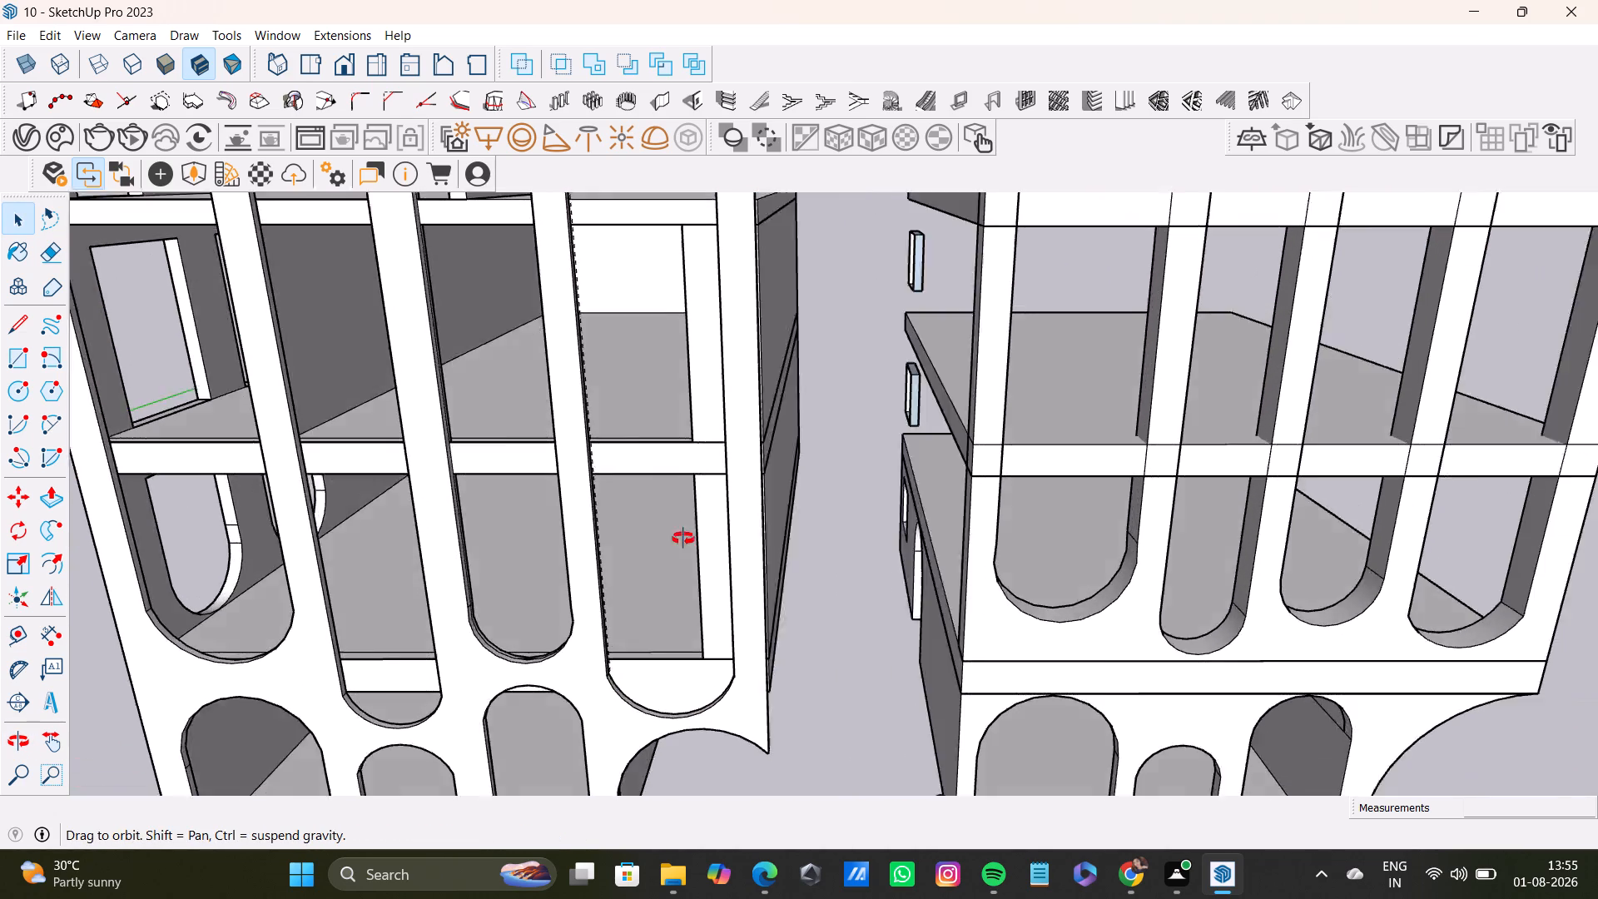
middle_click_drag(683, 539, 632, 559)
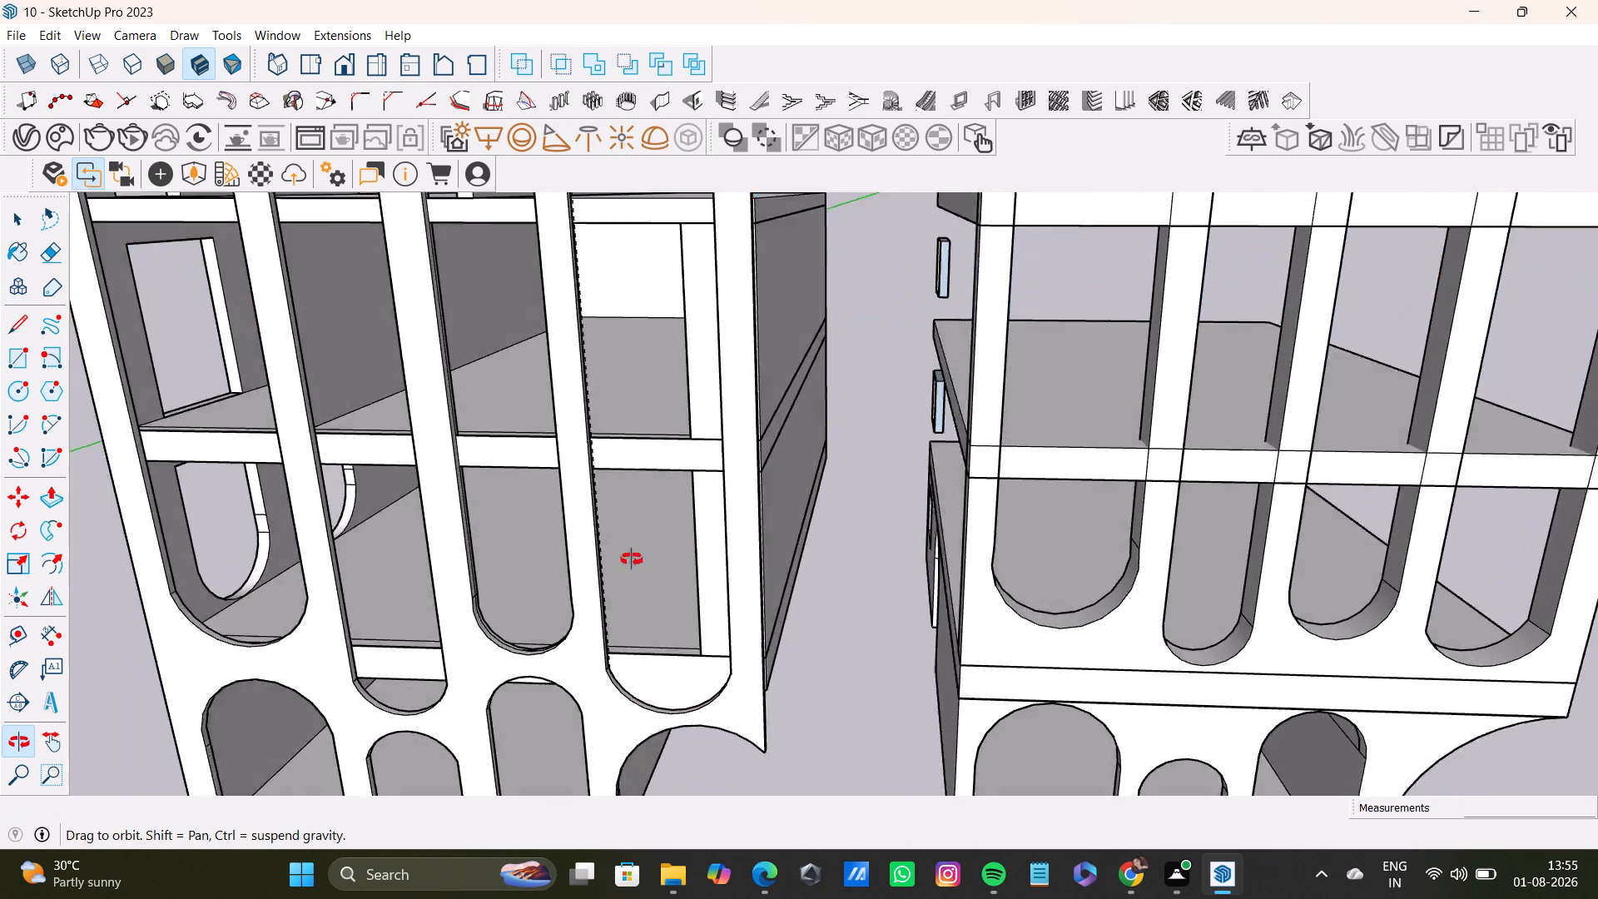
middle_click_drag(632, 559, 603, 462)
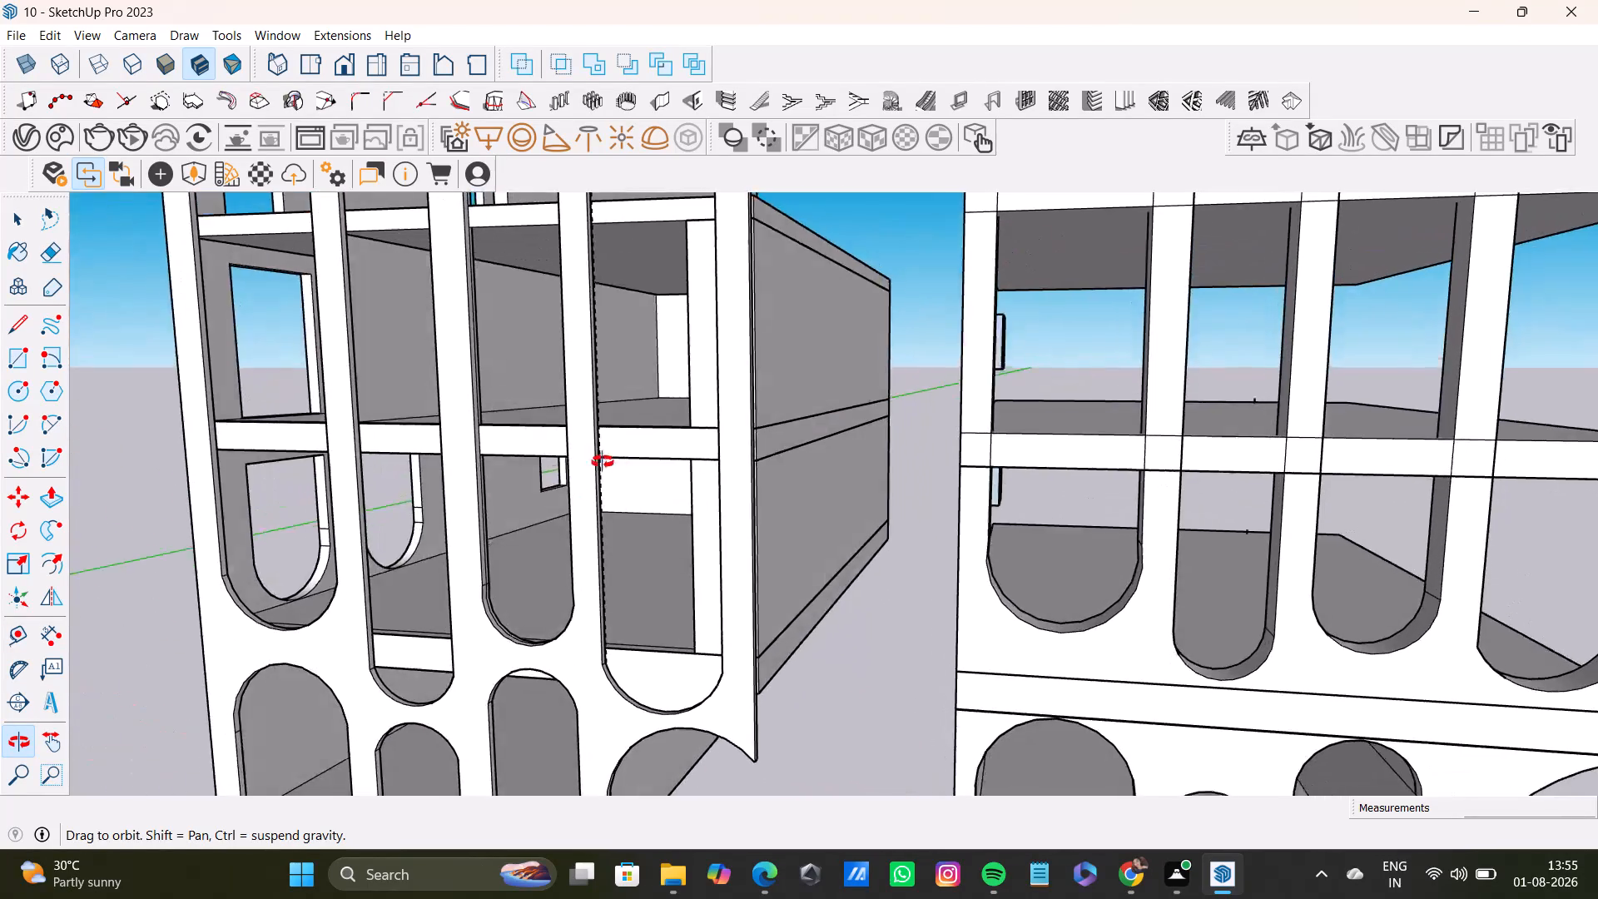
middle_click_drag(603, 462, 852, 415)
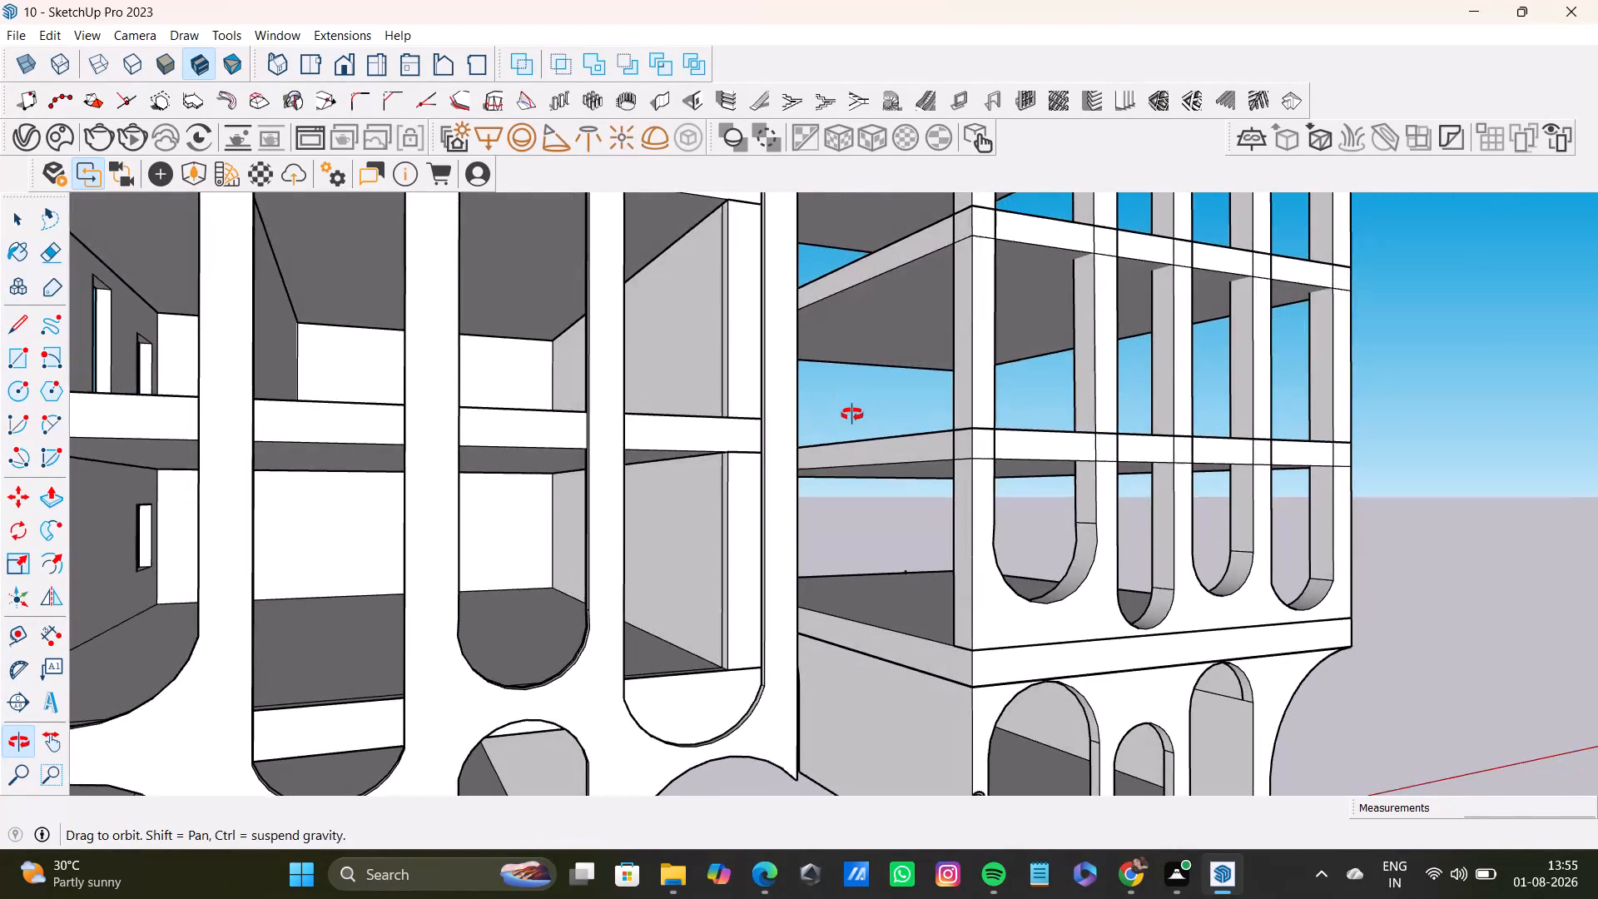
middle_click_drag(852, 415, 859, 425)
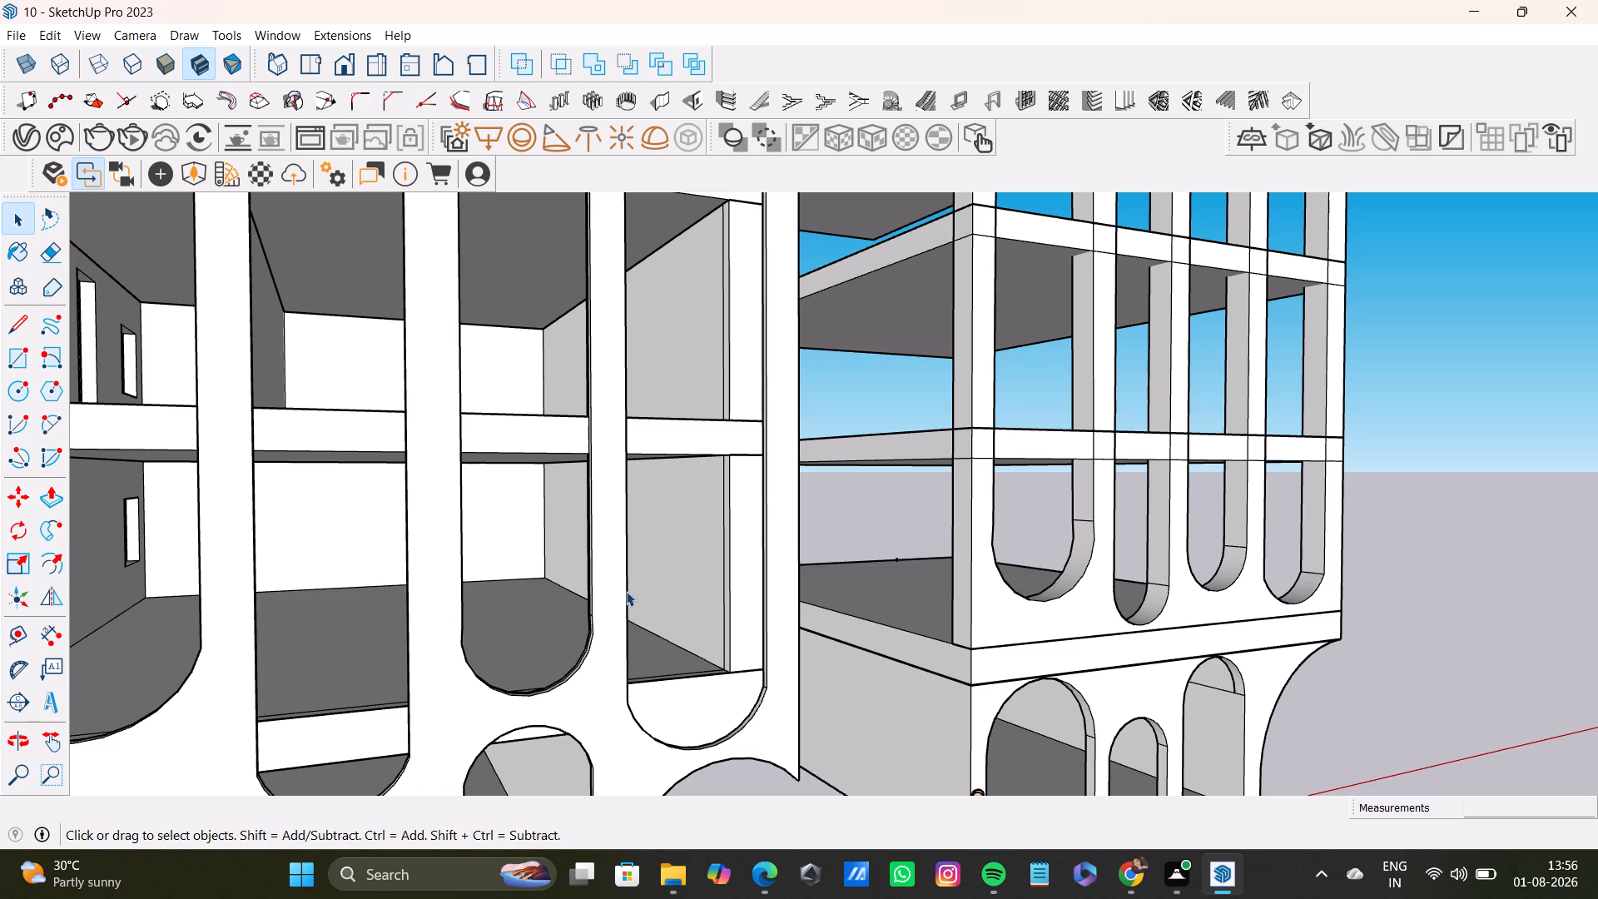
middle_click_drag(726, 621, 729, 637)
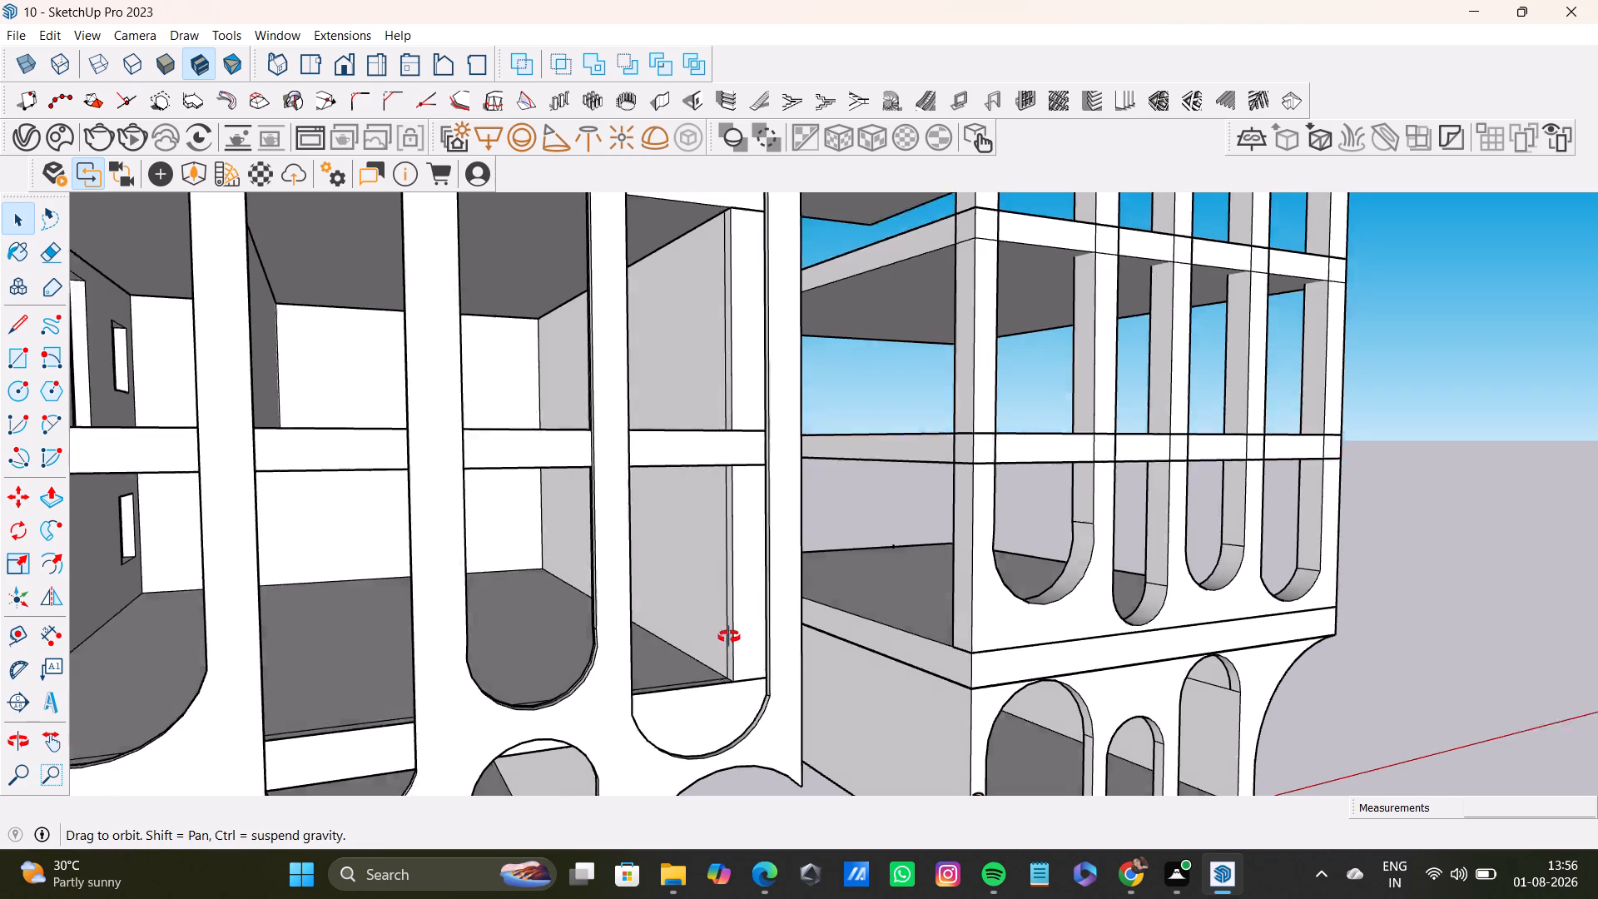
middle_click_drag(729, 637, 534, 699)
scroll(579, 629, "up", 6)
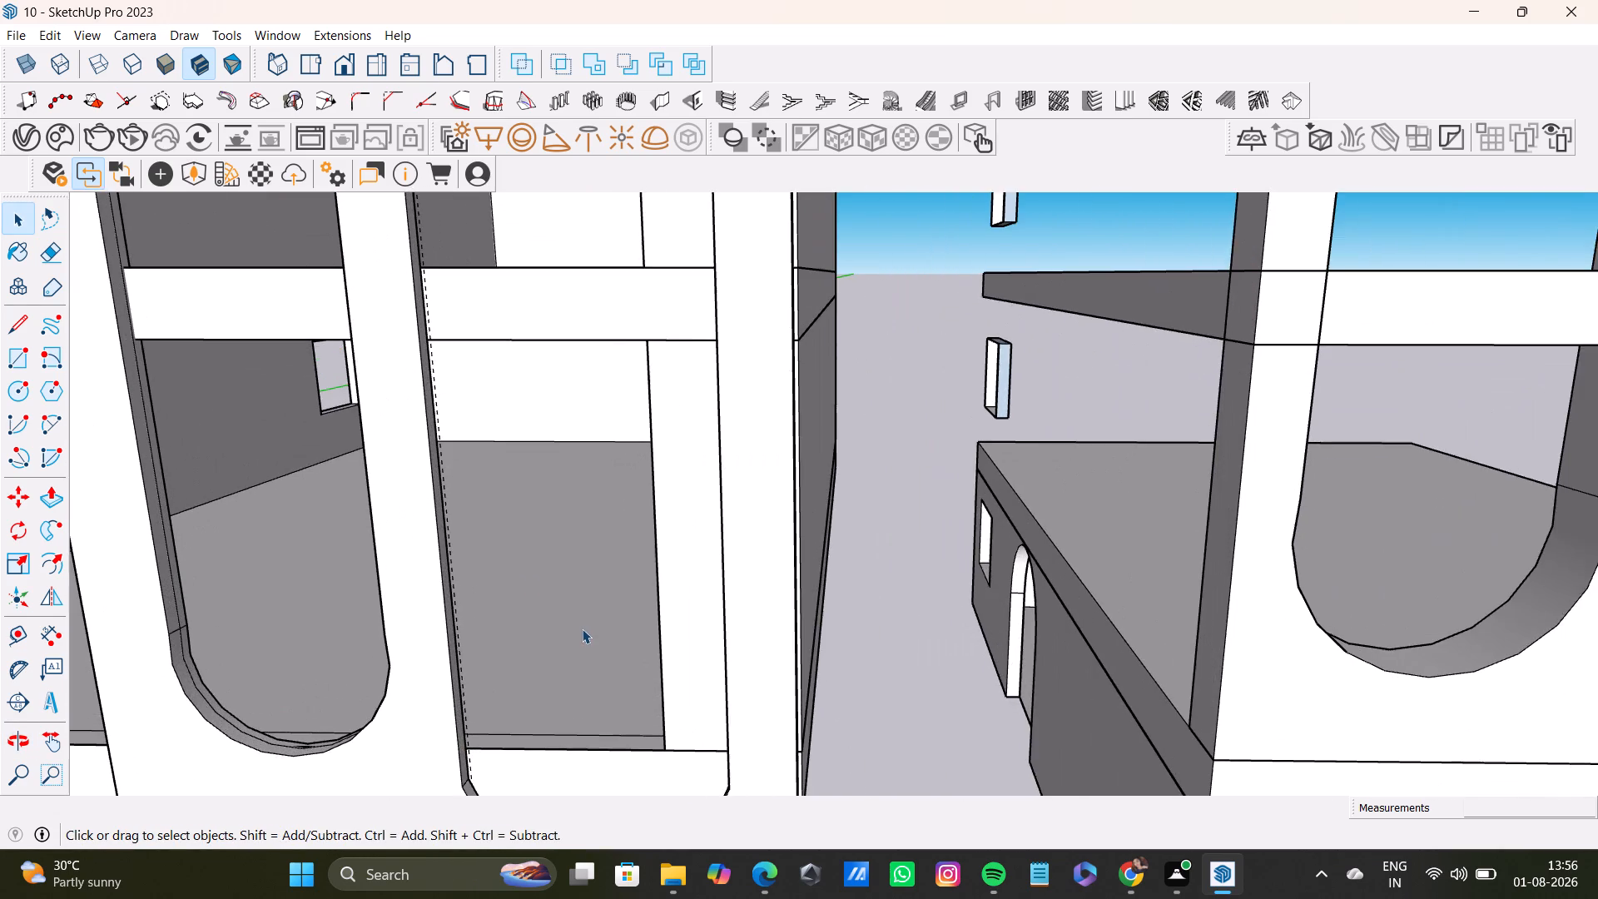
middle_click_drag(582, 628, 749, 520)
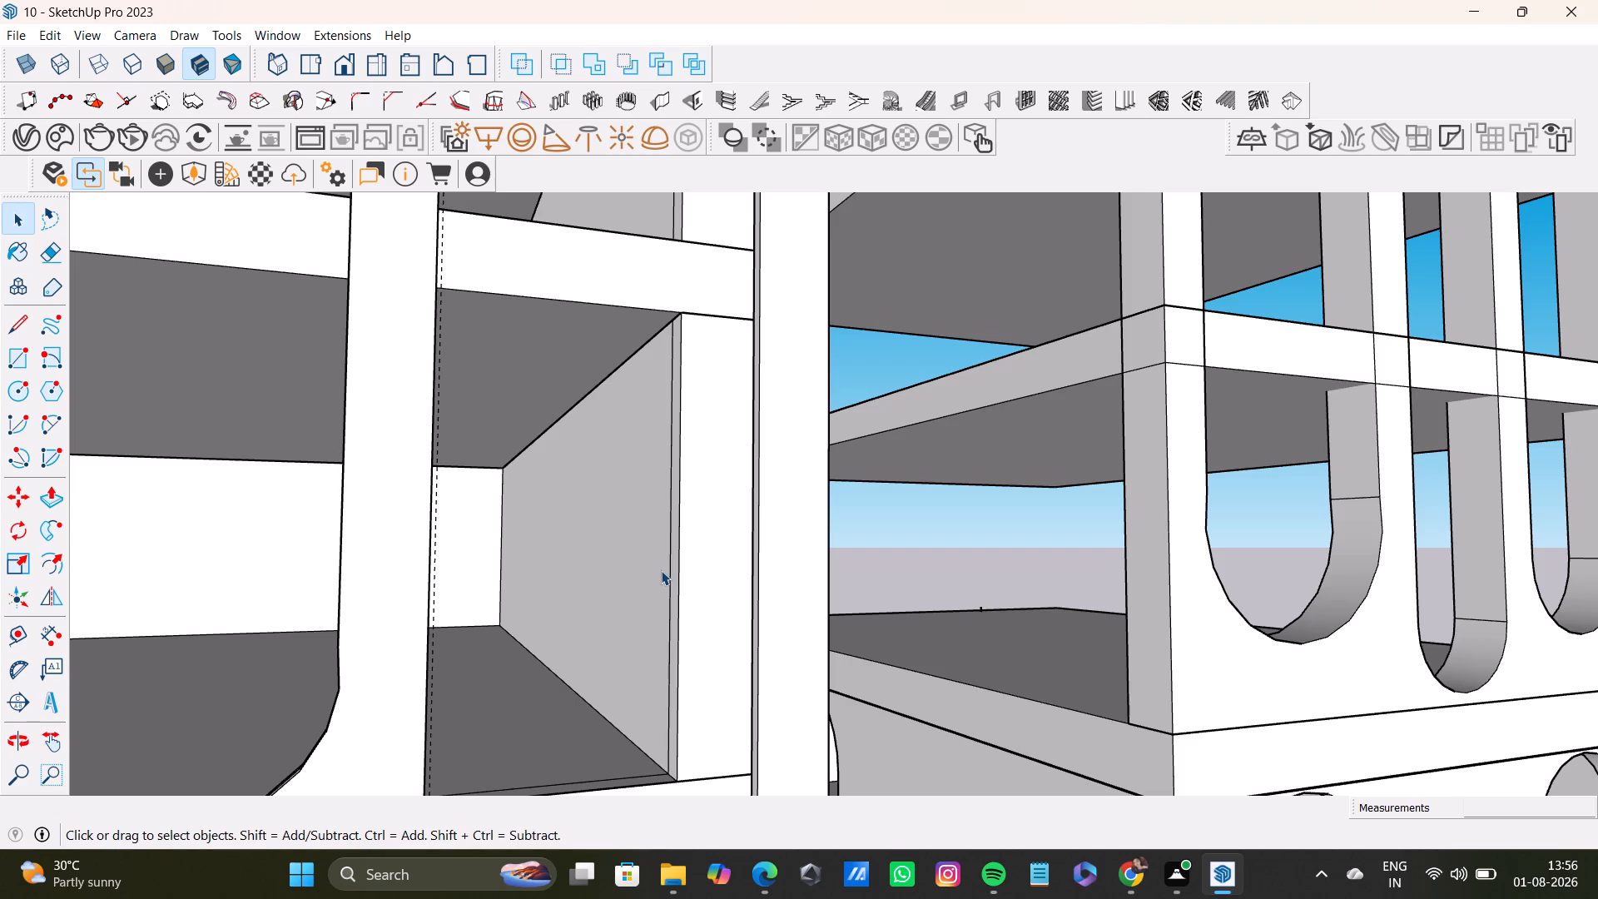
middle_click_drag(646, 600, 598, 729)
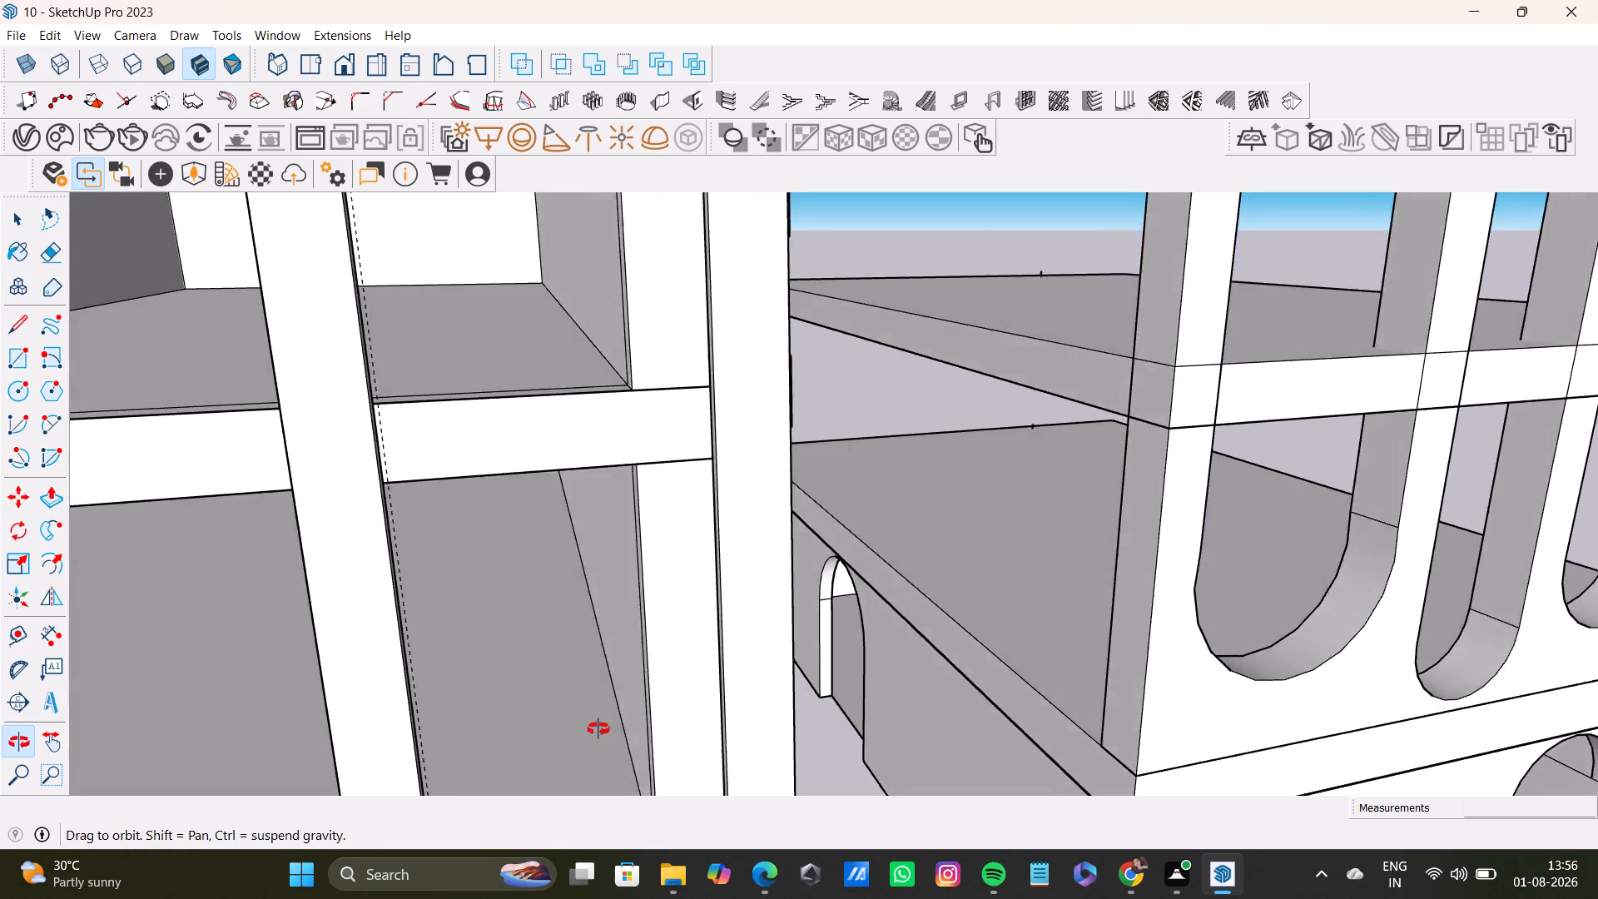
middle_click_drag(598, 729, 430, 726)
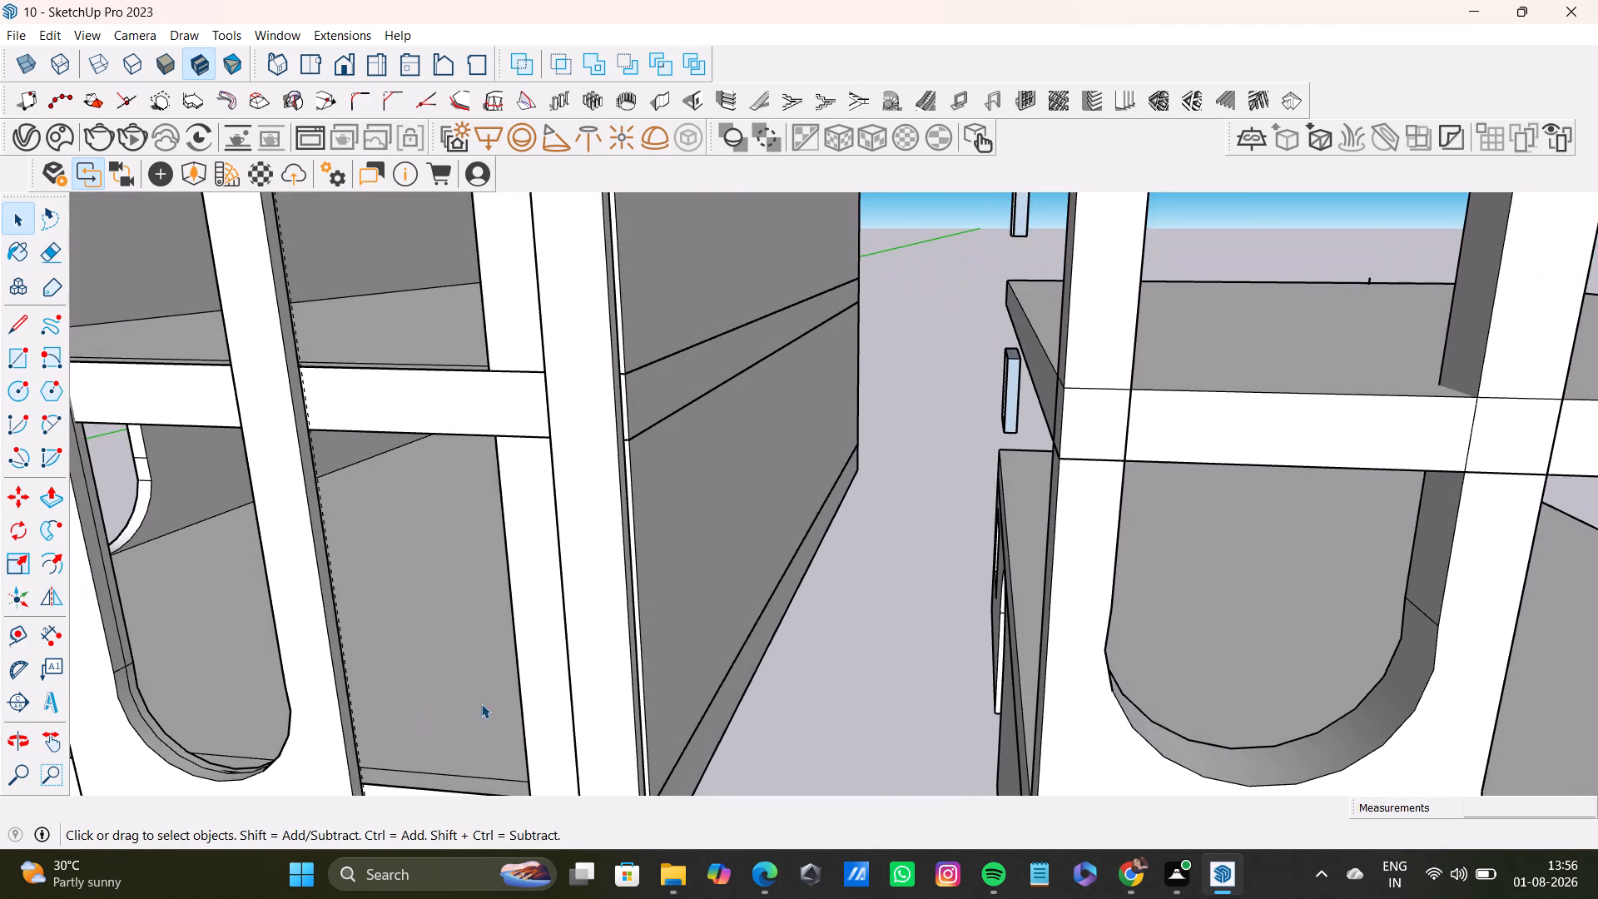
scroll(483, 703, "up", 2)
scroll(501, 699, "down", 5)
middle_click_drag(501, 699, 572, 602)
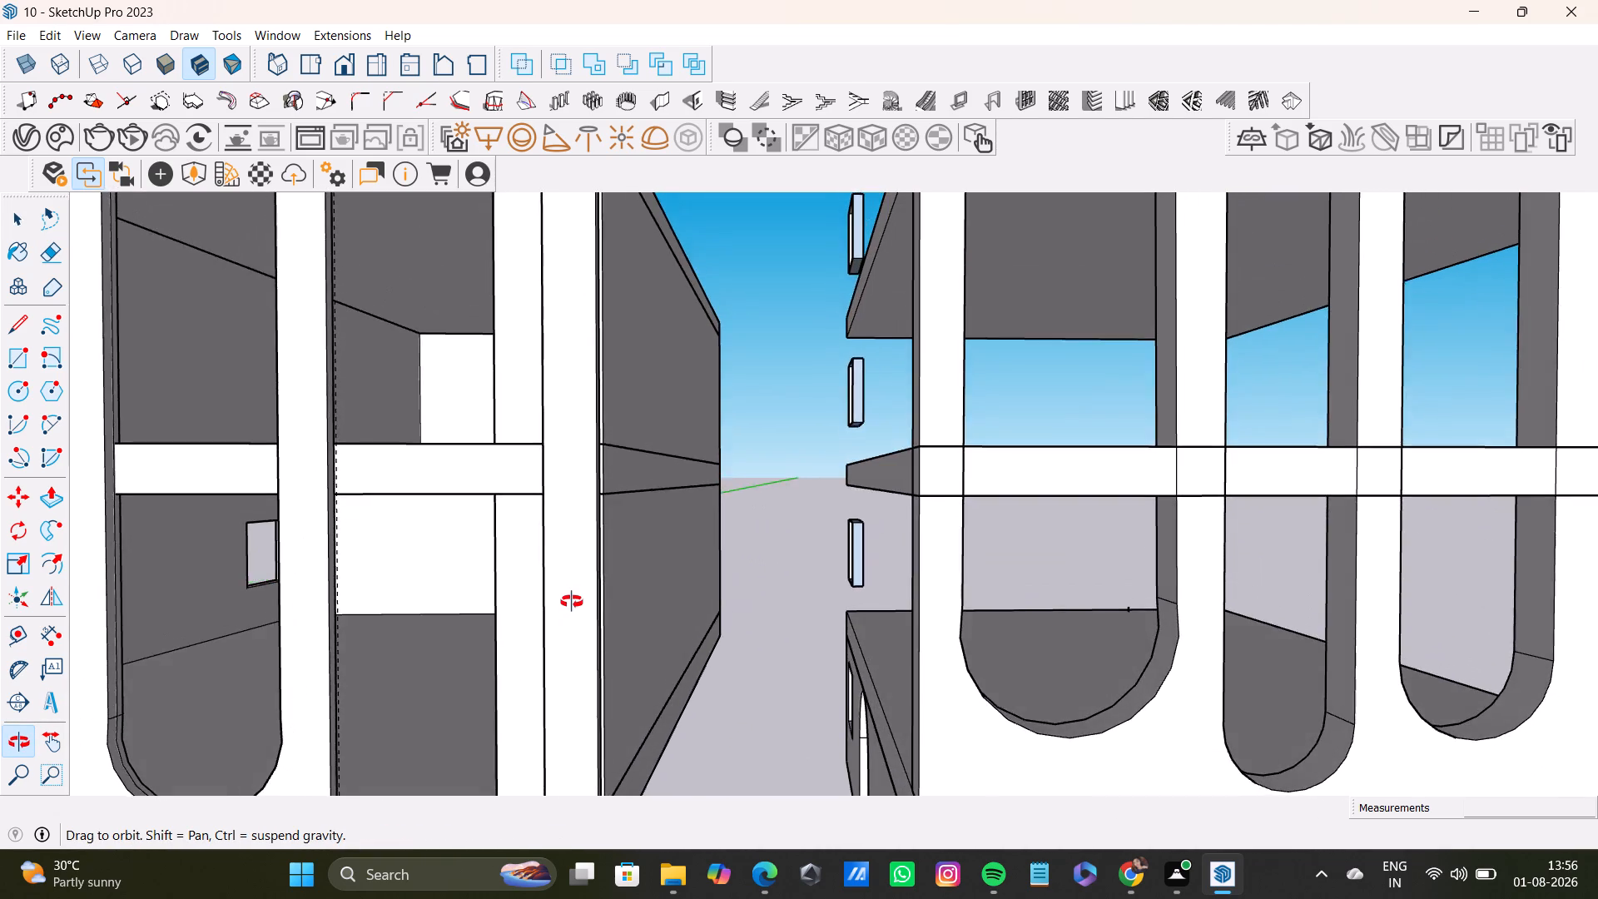
middle_click_drag(572, 602, 482, 773)
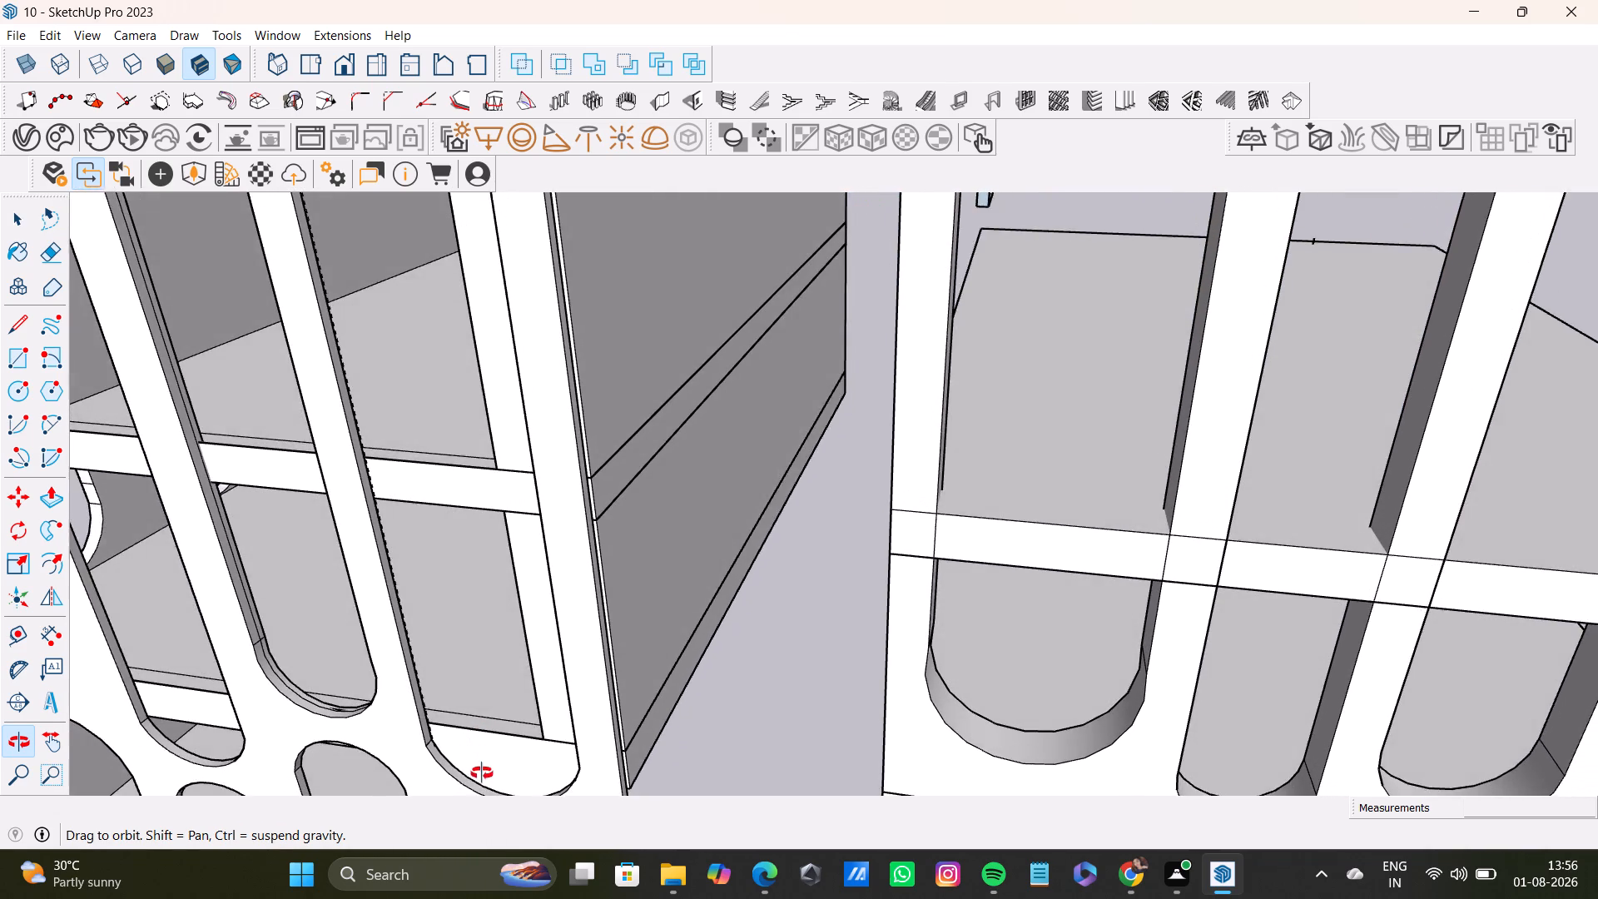
middle_click_drag(482, 773, 493, 805)
scroll(571, 708, "up", 7)
middle_click_drag(578, 694, 471, 674)
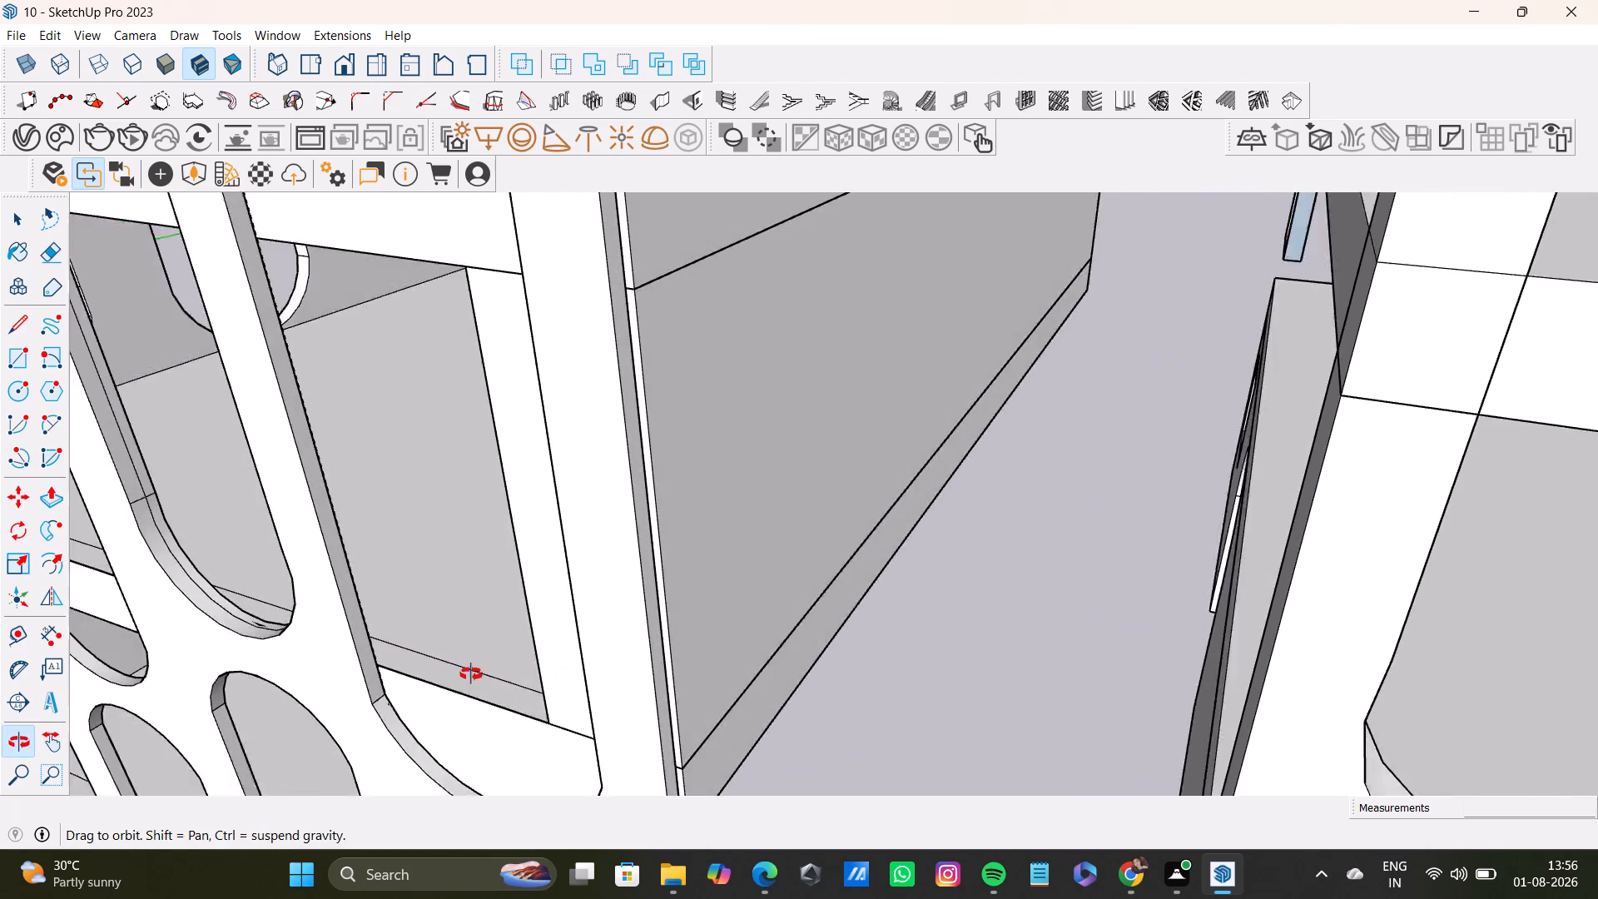
middle_click_drag(471, 674, 439, 857)
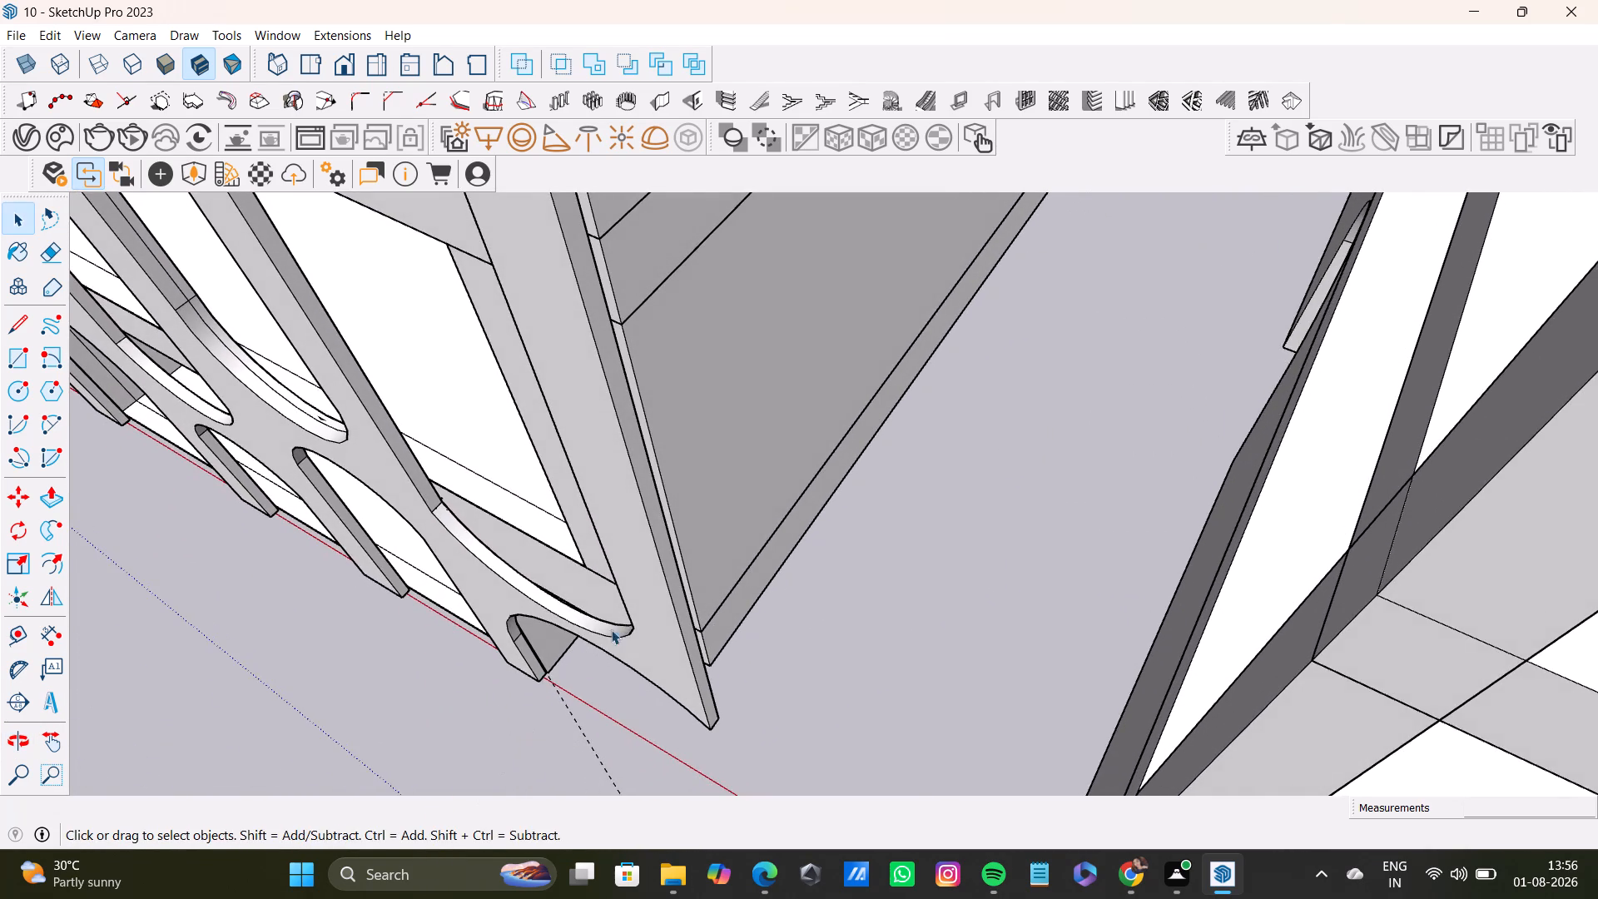
Open the arched facade group and use Push/Pull to pull the end pier's outer side face slightly outward in small increments.
scroll(650, 603, "up", 3)
triple_click(653, 582)
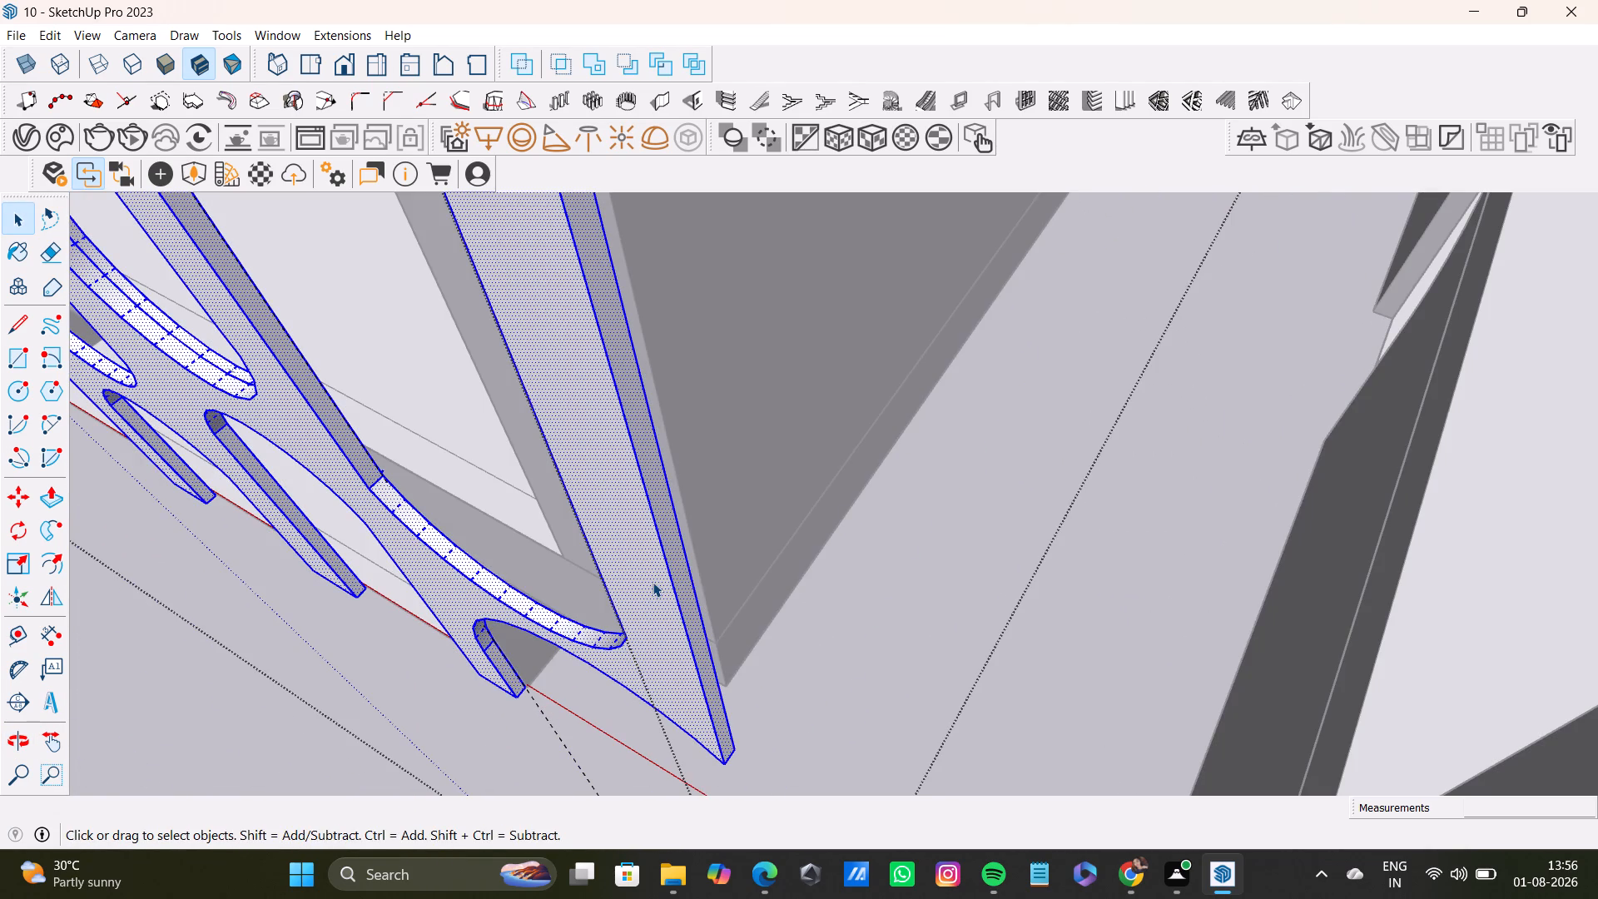
key("p")
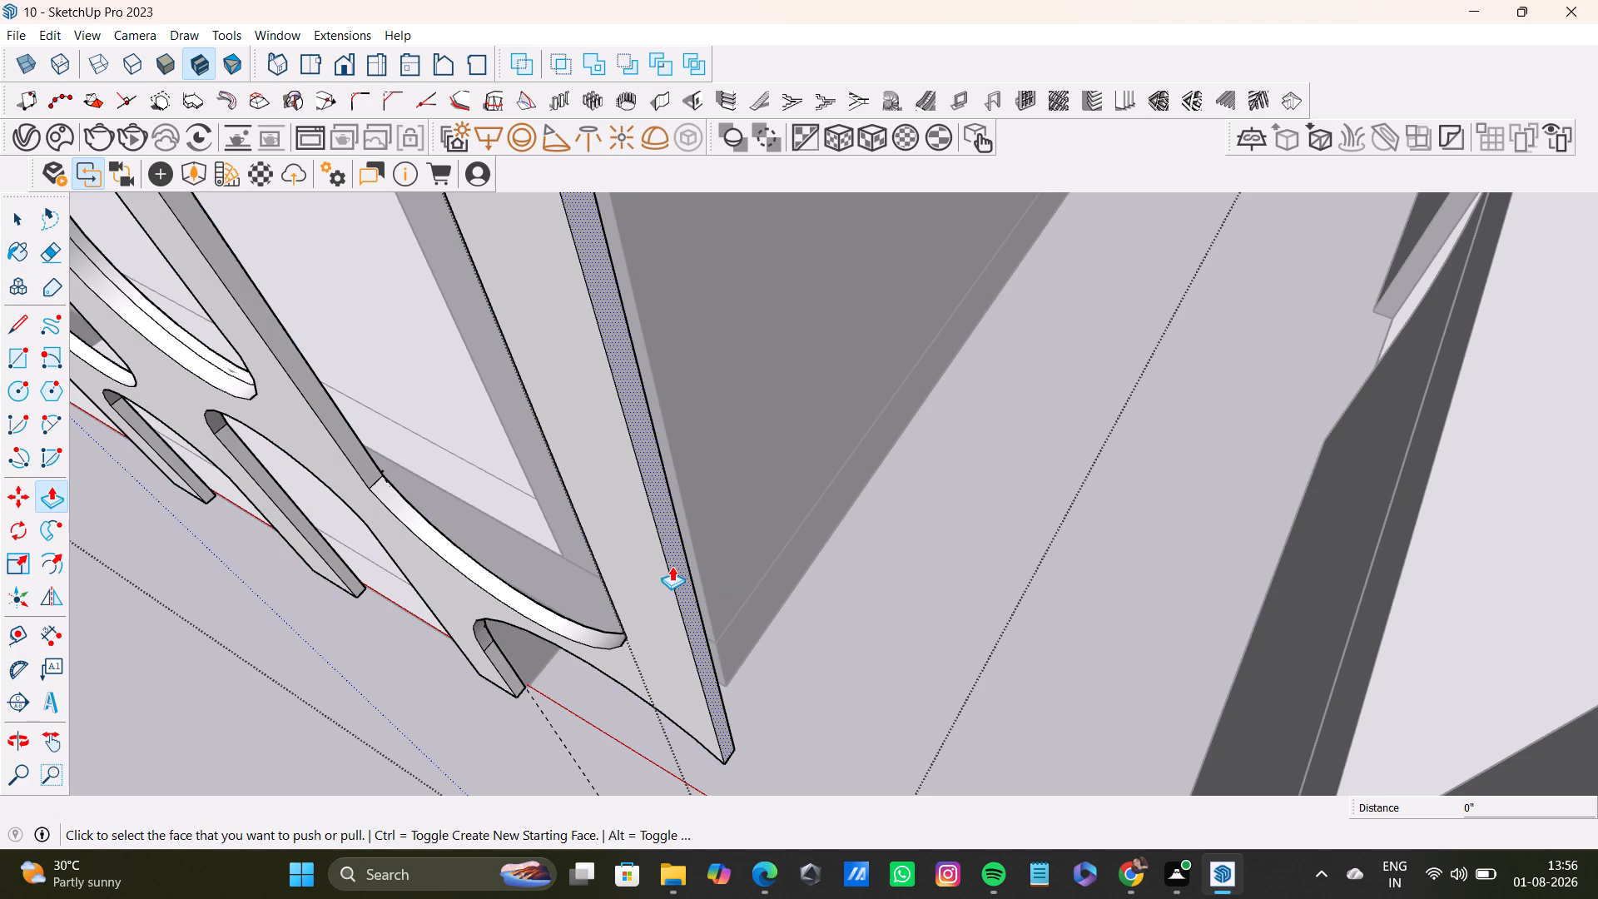
left_click(676, 569)
left_click(686, 556)
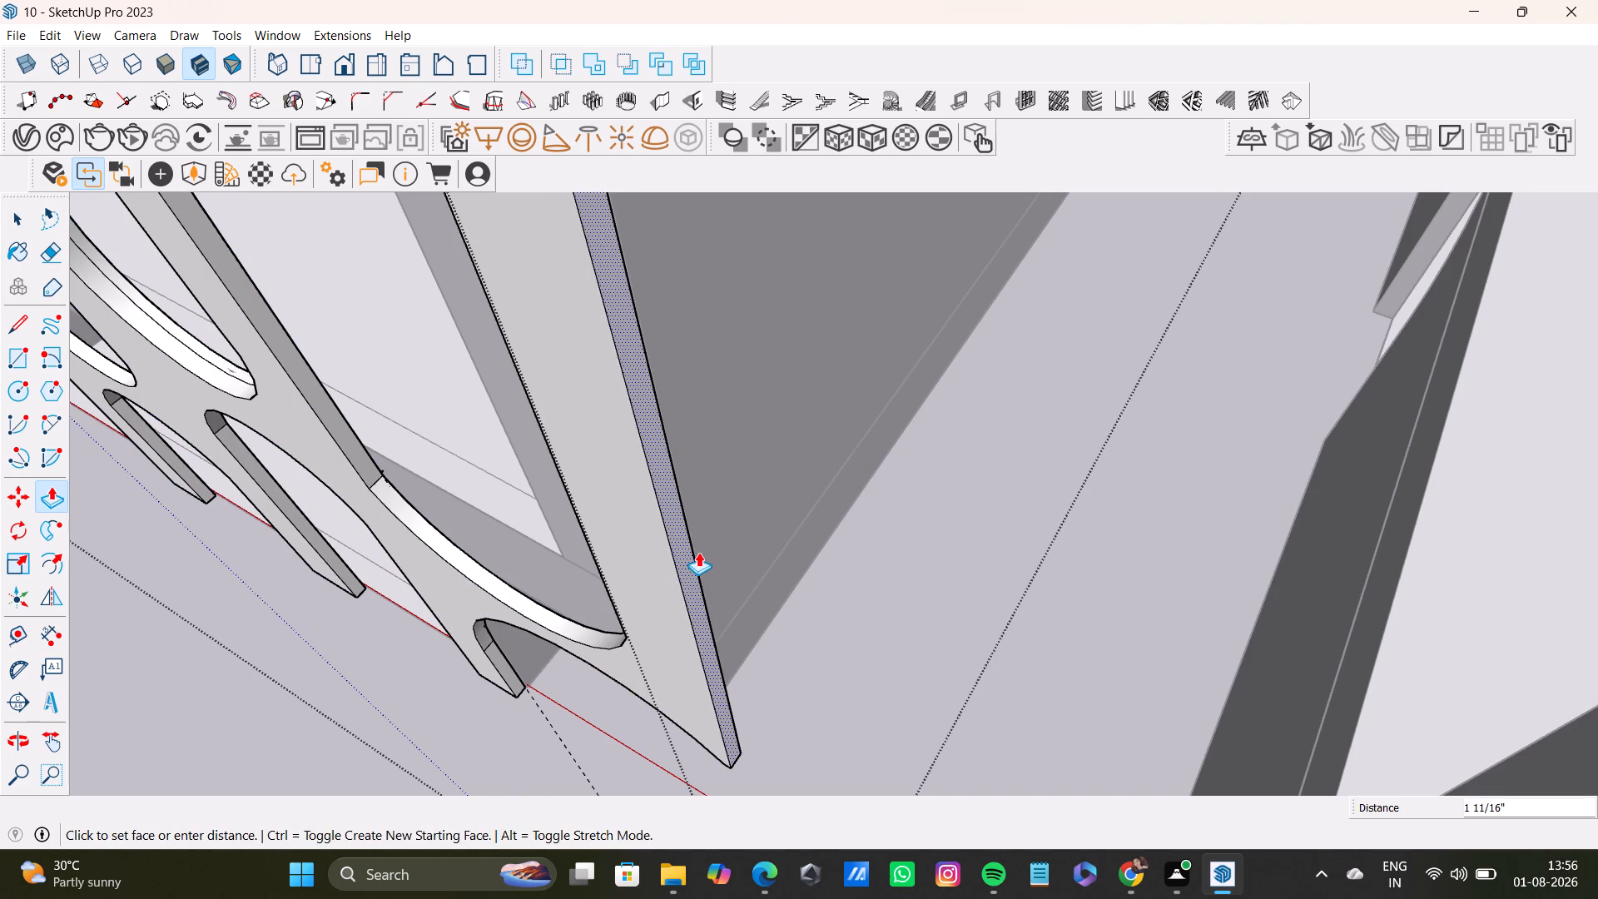
left_click(697, 549)
middle_click_drag(728, 554, 714, 410)
left_click(702, 518)
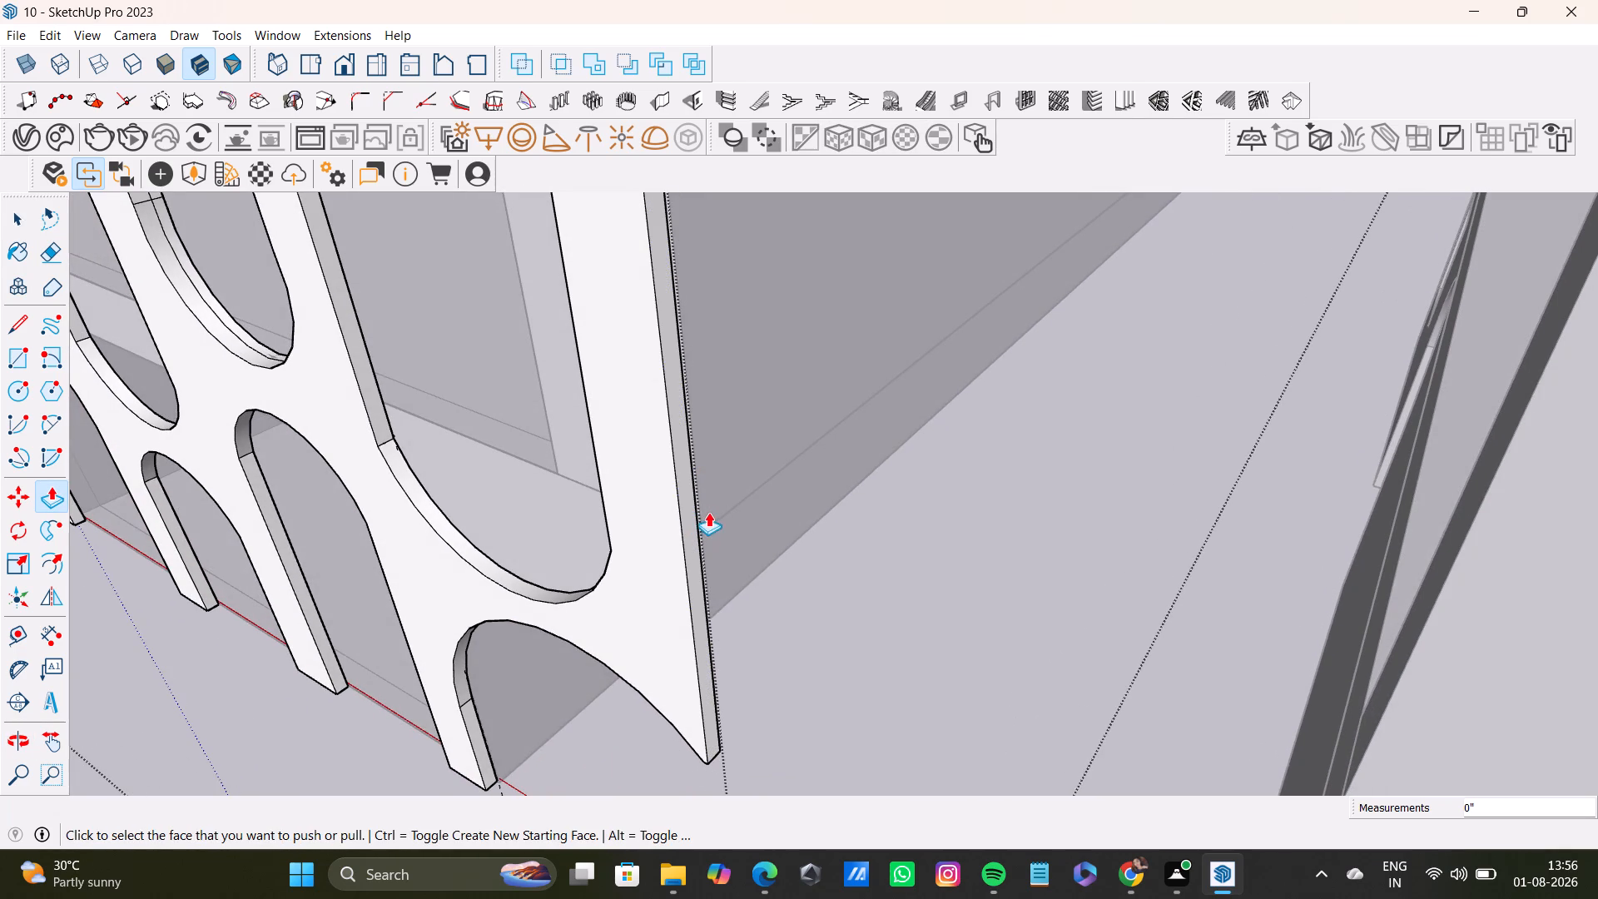
middle_click_drag(763, 524, 633, 443)
scroll(672, 571, "up", 6)
middle_click_drag(708, 568, 690, 515)
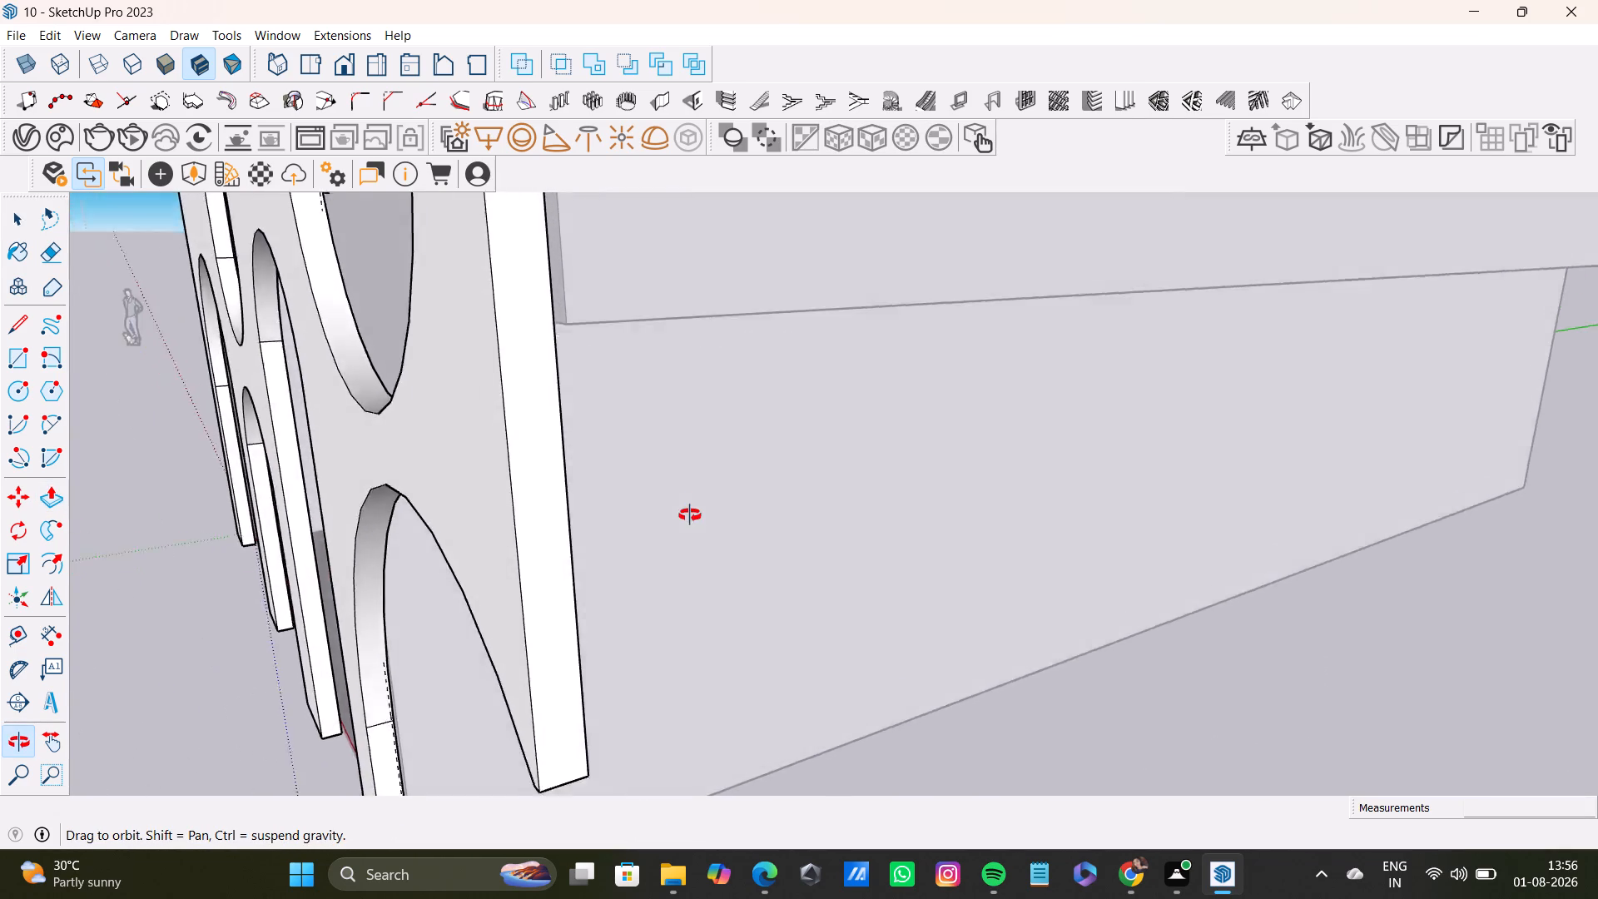
middle_click_drag(690, 515, 721, 577)
left_click(646, 540)
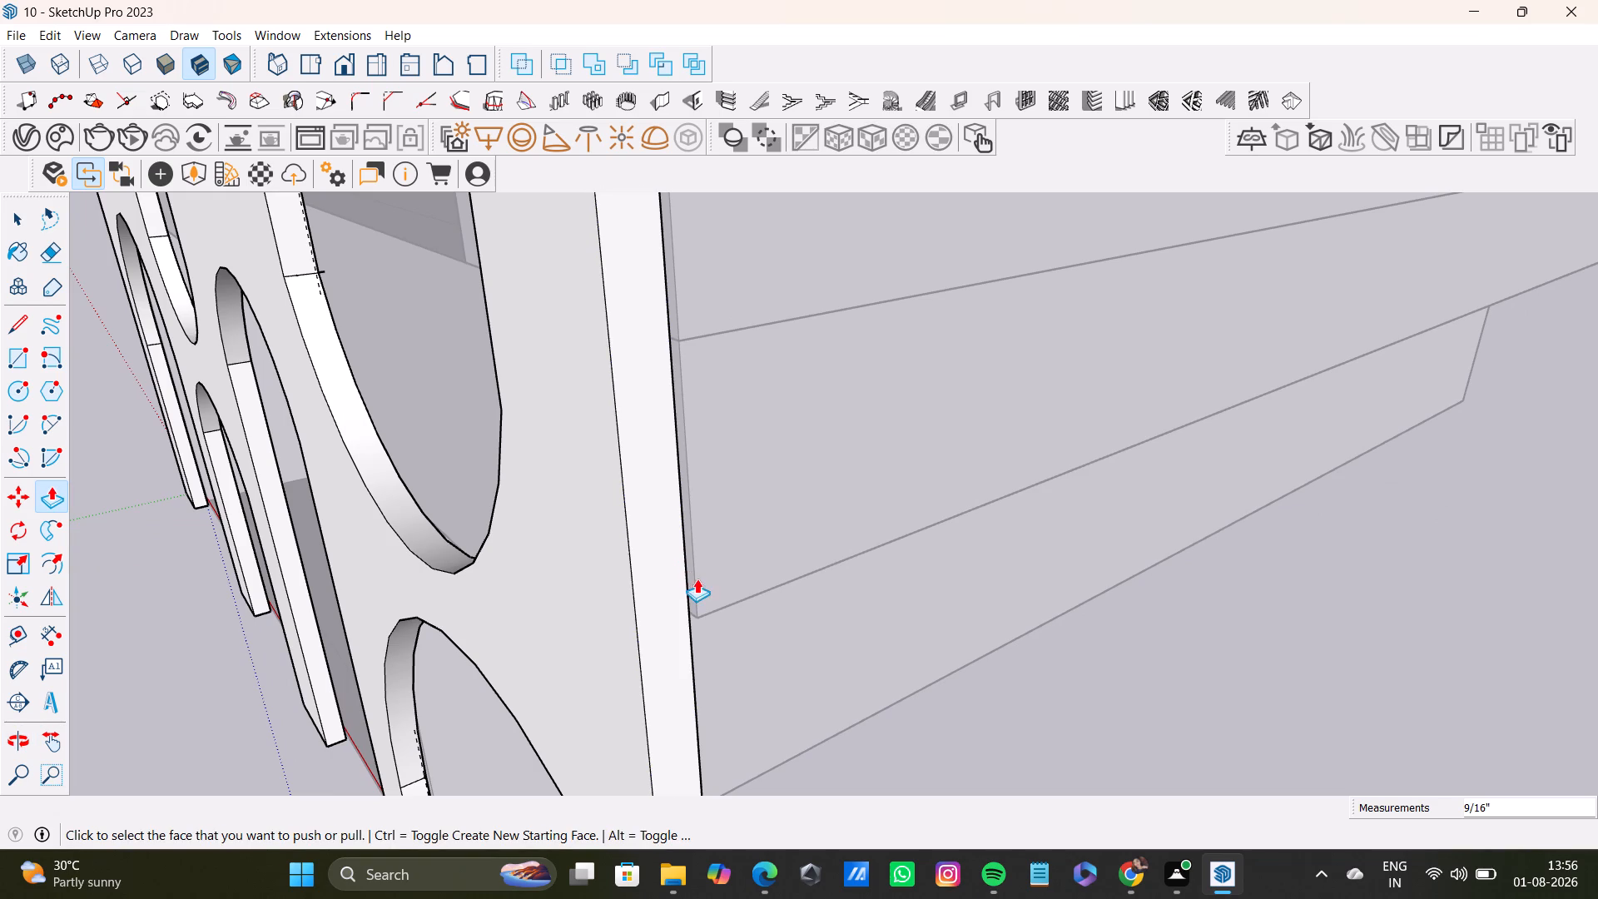
left_click_drag(684, 569, 695, 571)
left_click(702, 584)
Close the facade group and check both buildings' facades together from the front and above.
middle_click_drag(810, 644, 653, 604)
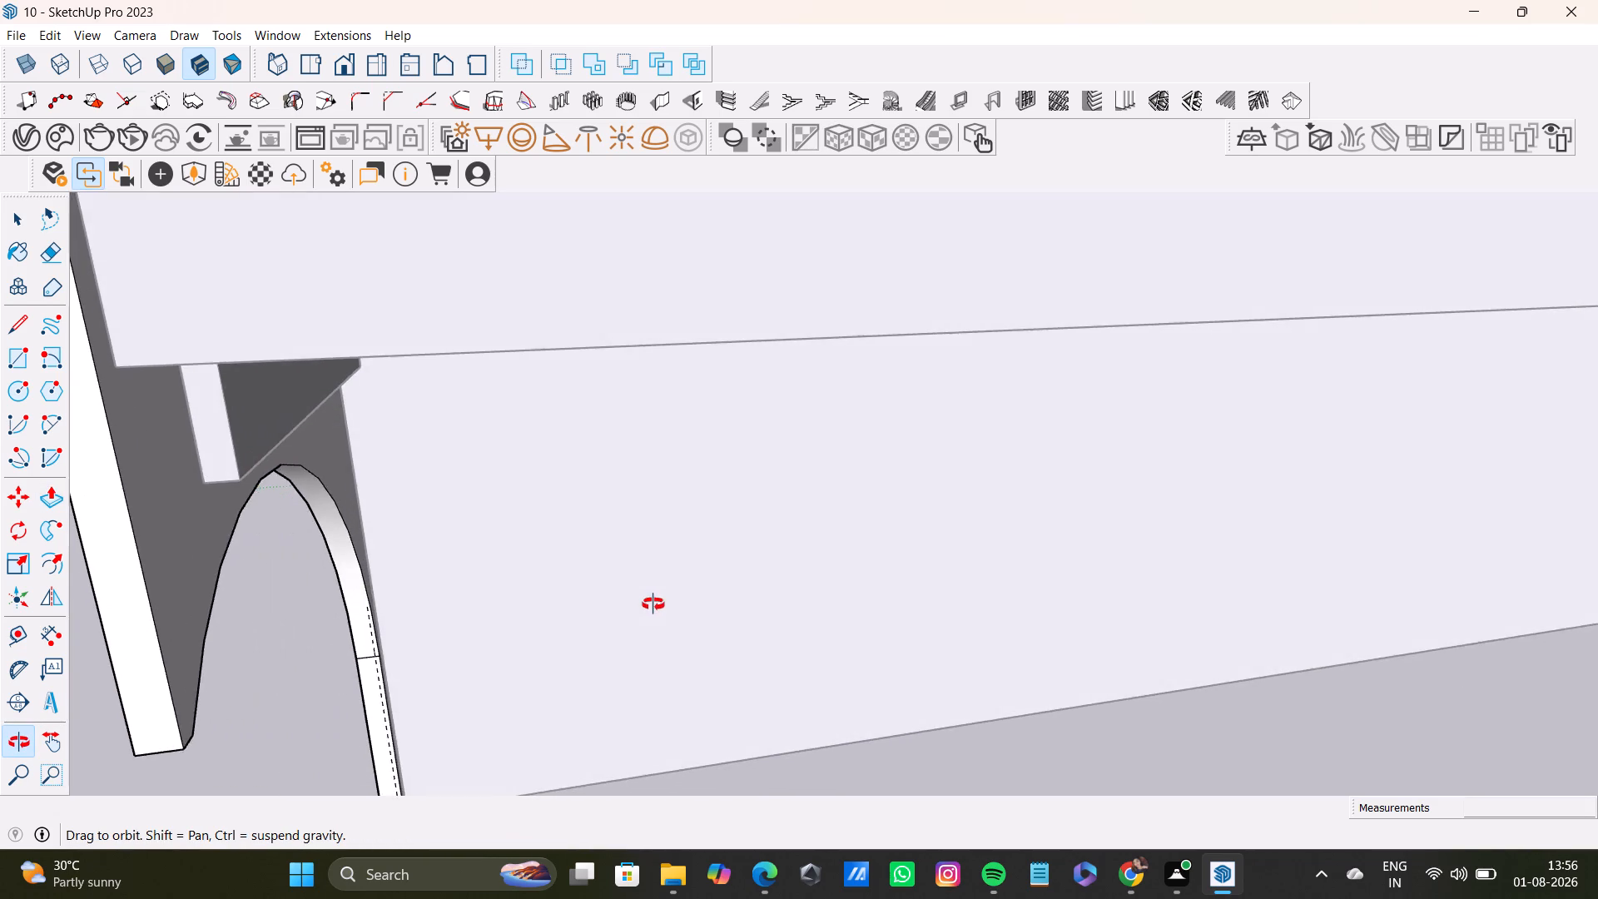
middle_click_drag(653, 604, 692, 573)
scroll(642, 564, "down", 8)
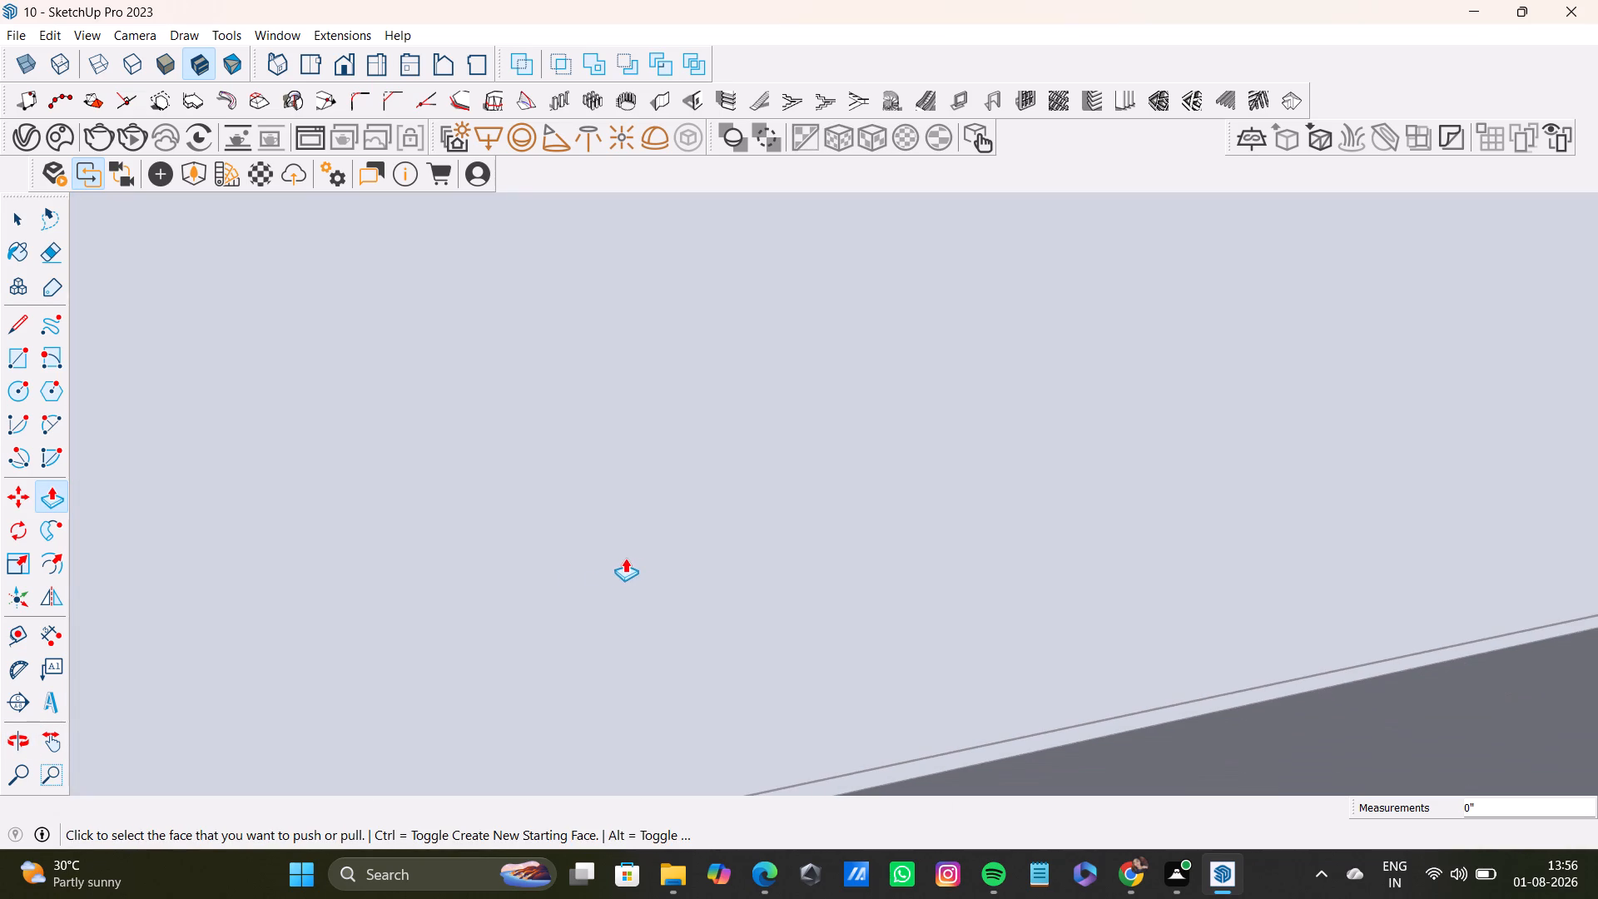
left_click(32, 762)
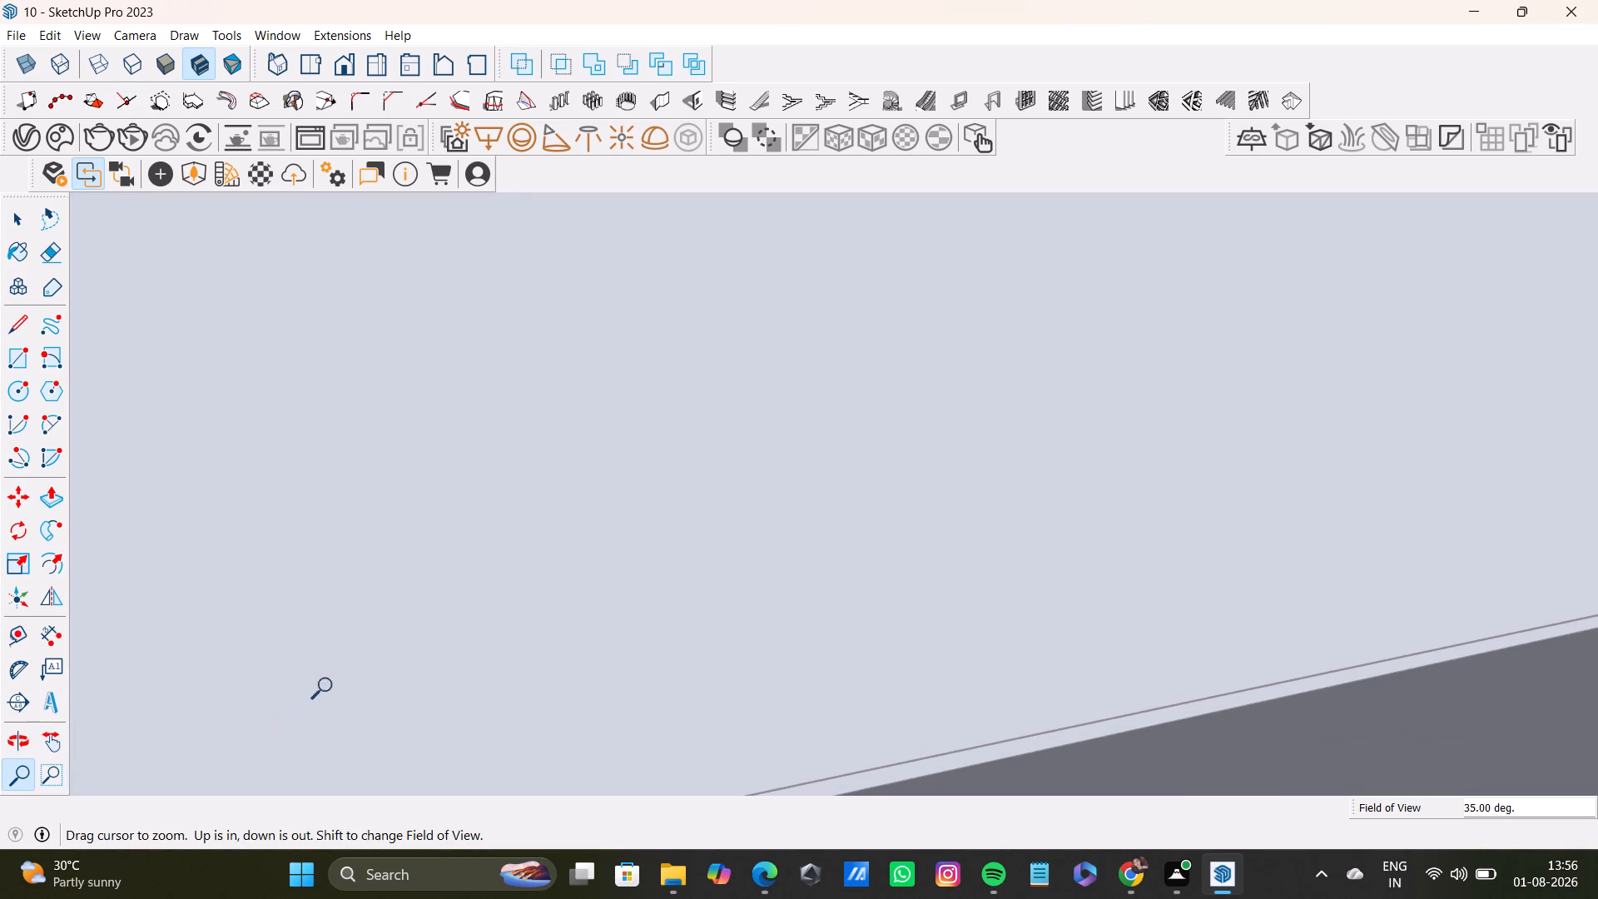
scroll(494, 628, "down", 20)
scroll(494, 628, "down", 10)
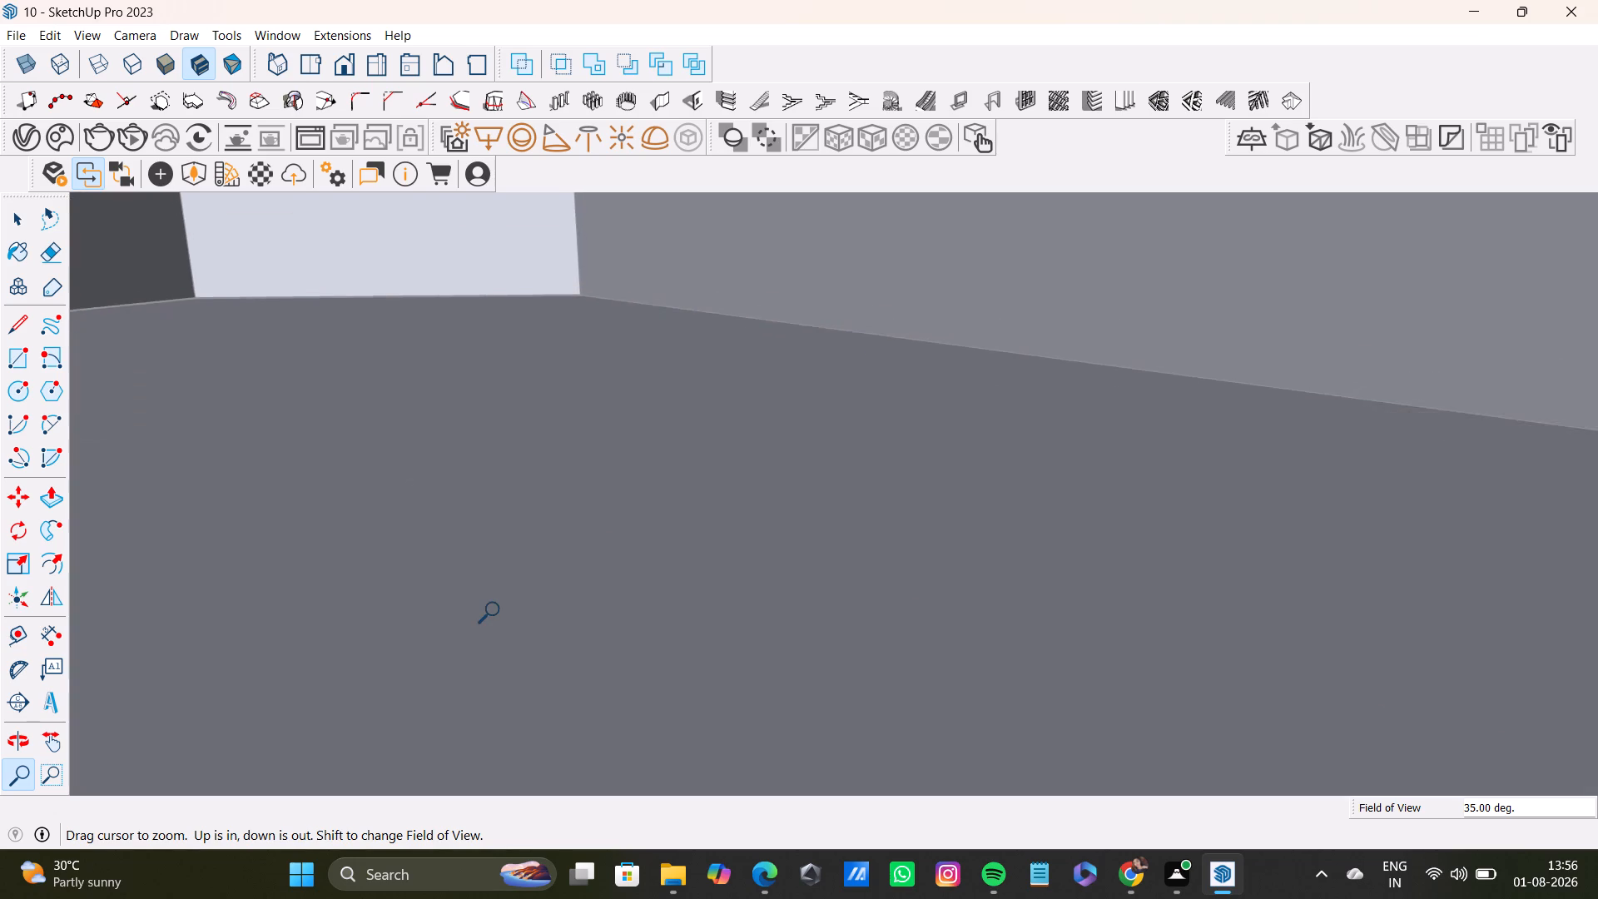
scroll(497, 610, "down", 20)
scroll(497, 610, "down", 19)
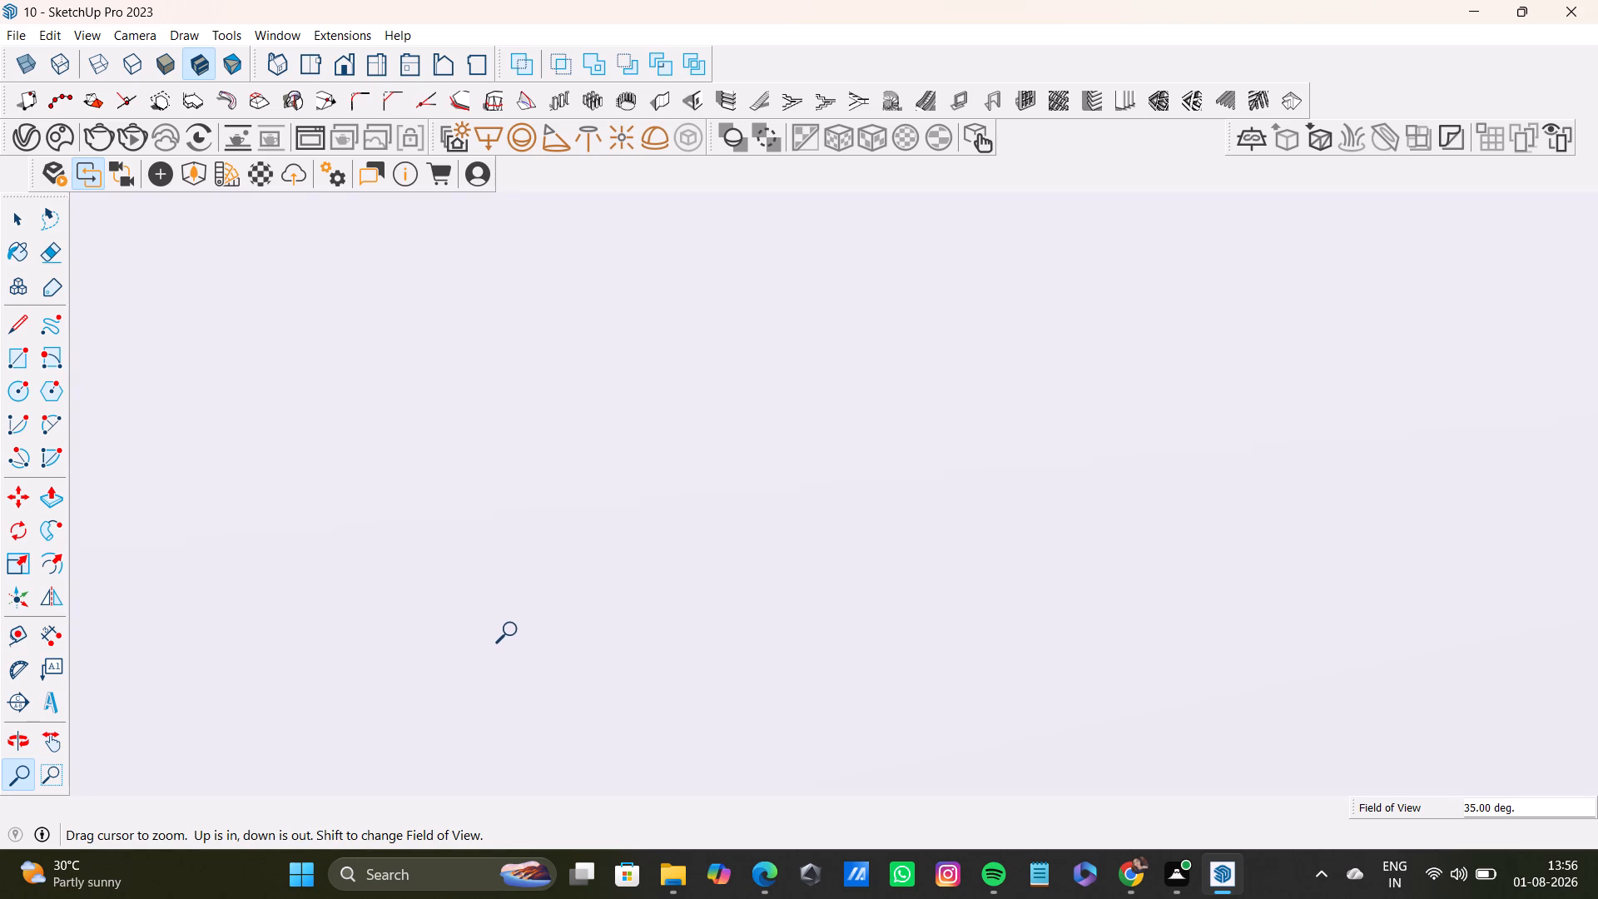
scroll(514, 630, "down", 20)
scroll(514, 630, "down", 19)
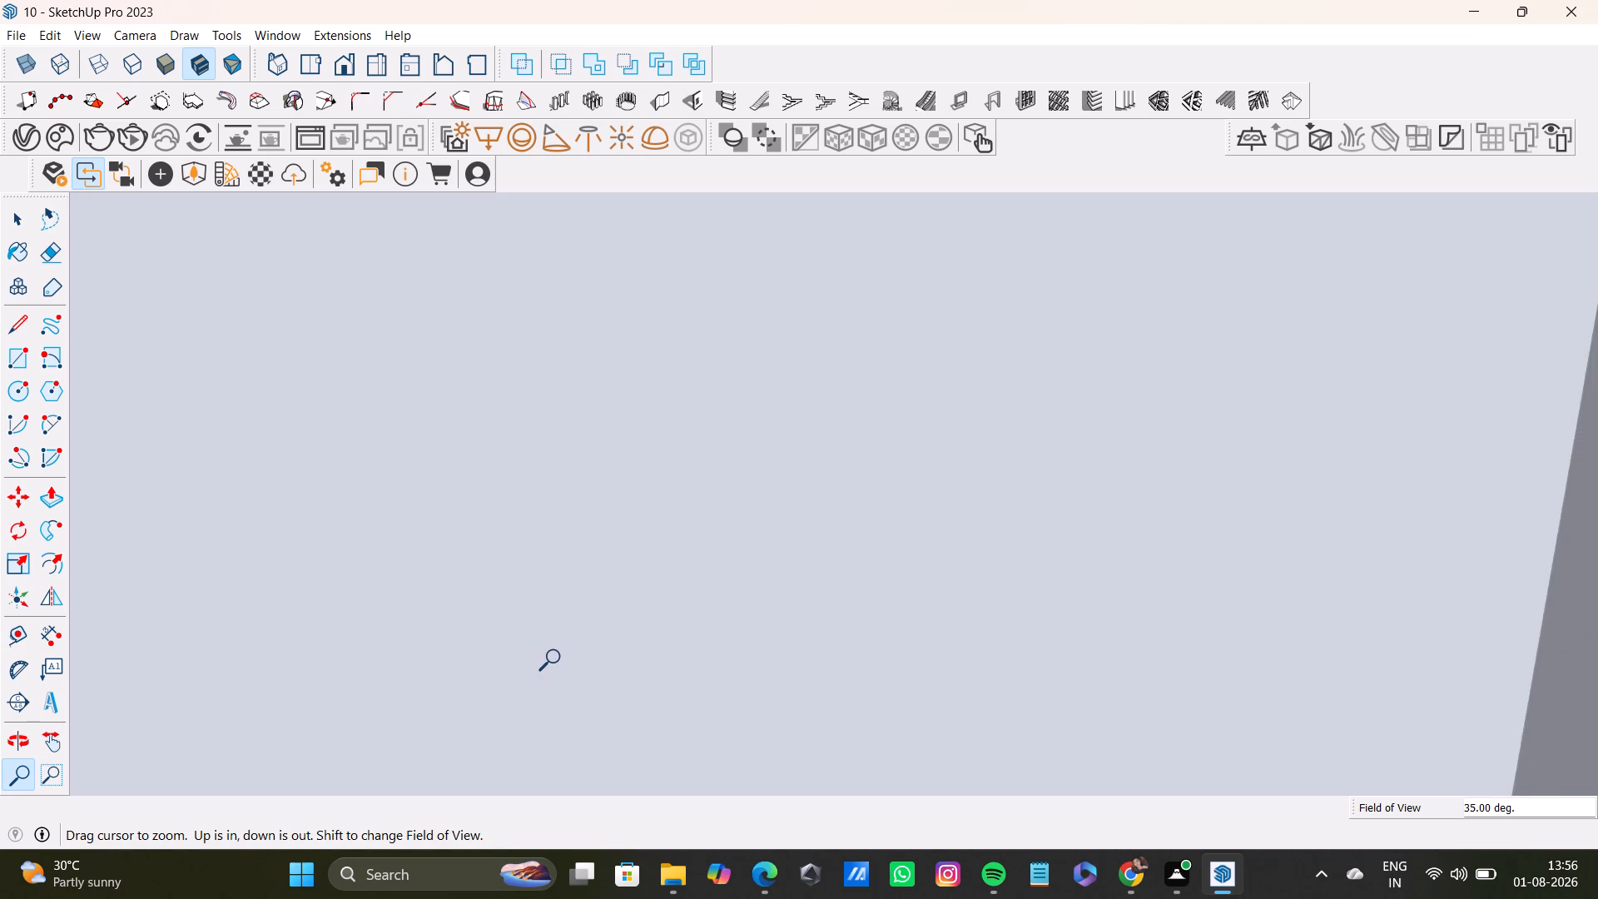
scroll(558, 658, "down", 20)
scroll(558, 658, "down", 19)
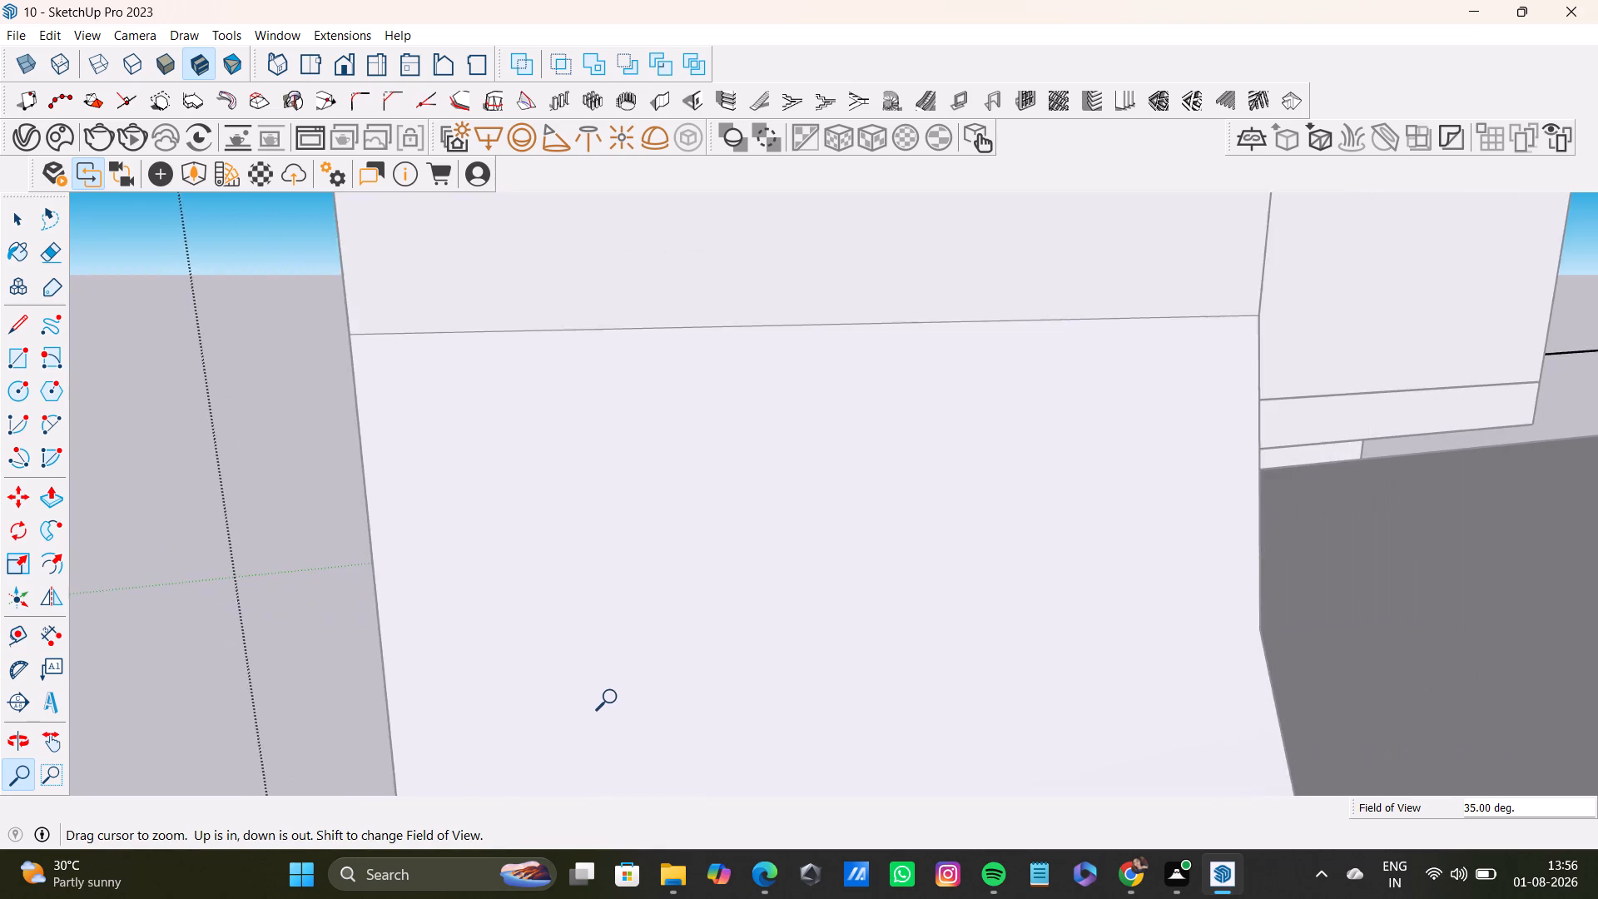
scroll(614, 698, "down", 20)
scroll(614, 698, "down", 19)
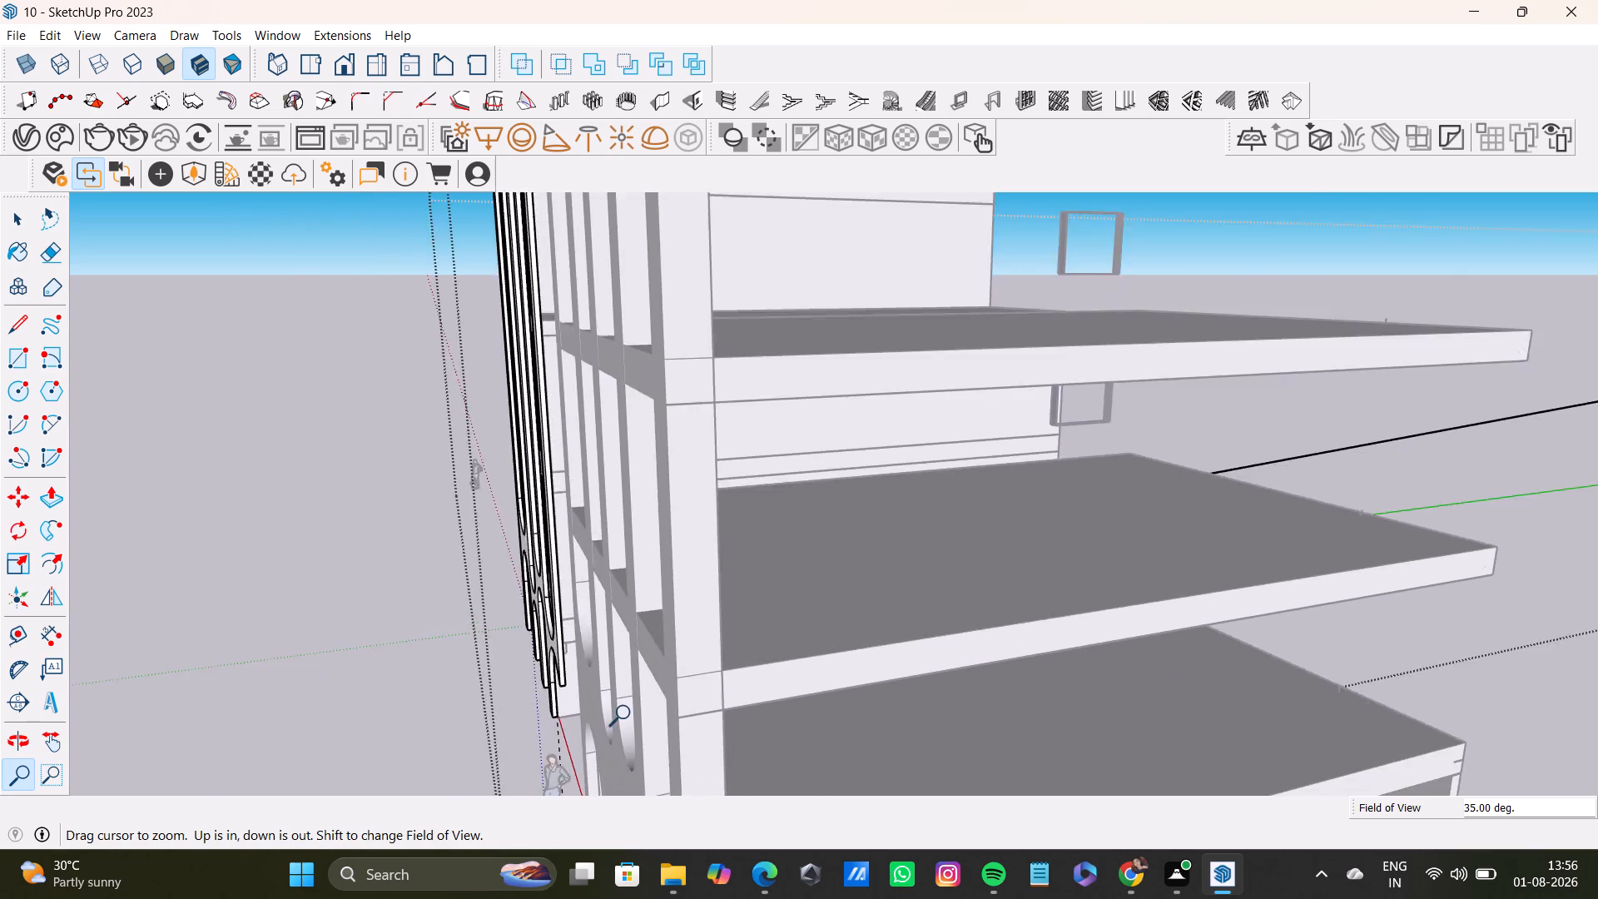
scroll(628, 713, "down", 9)
middle_click_drag(616, 709, 1030, 648)
key("space")
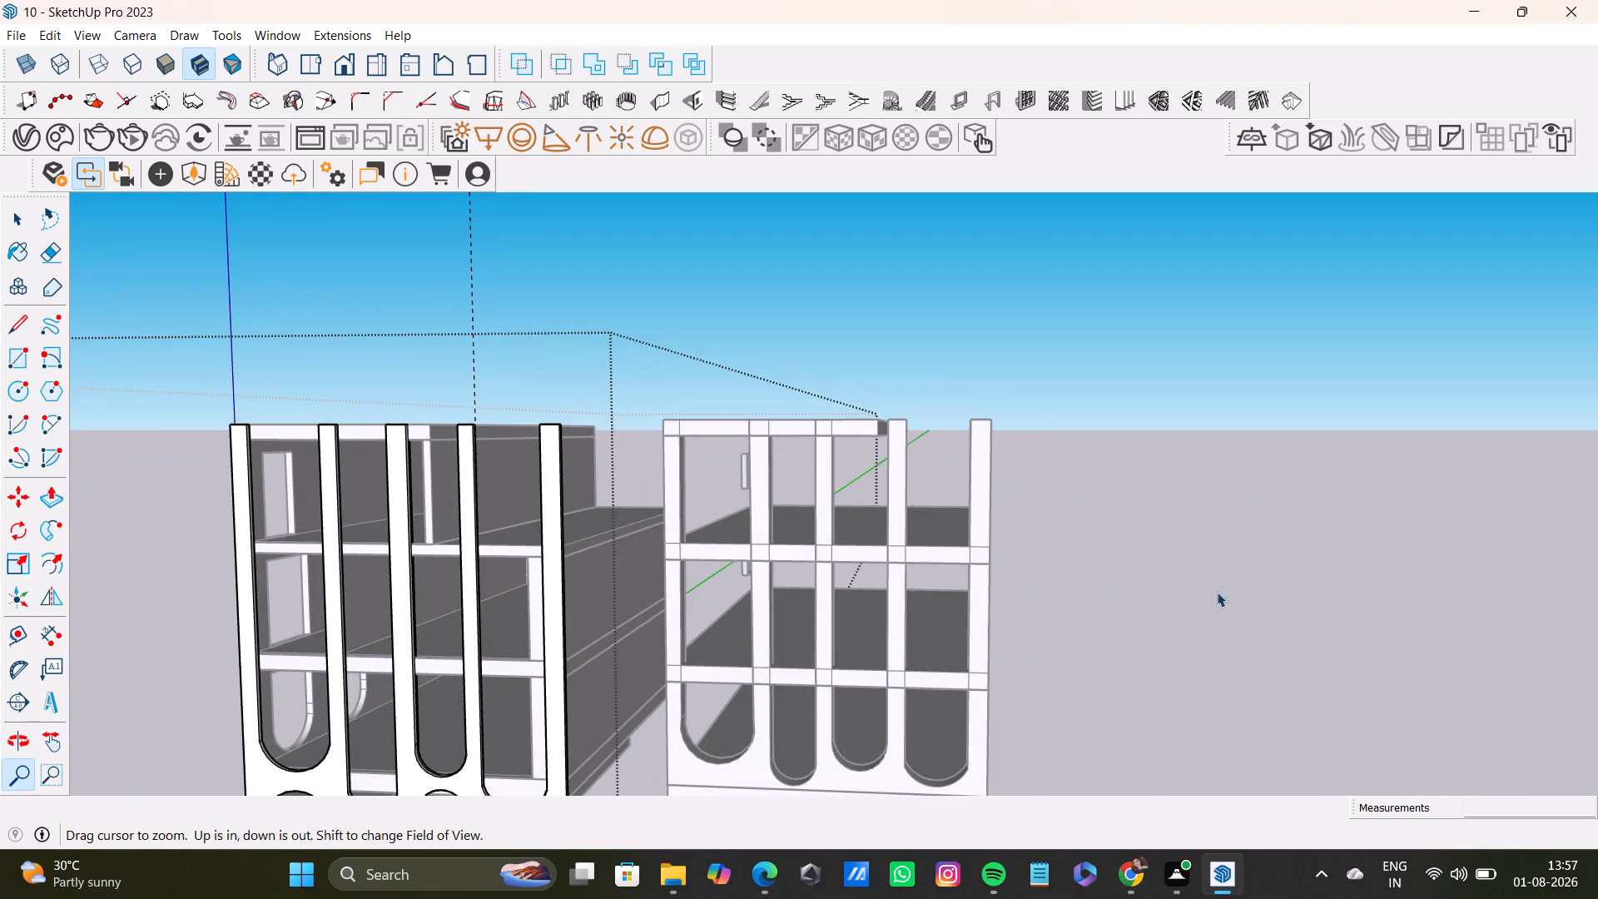
left_click(1264, 544)
middle_click_drag(529, 552, 598, 661)
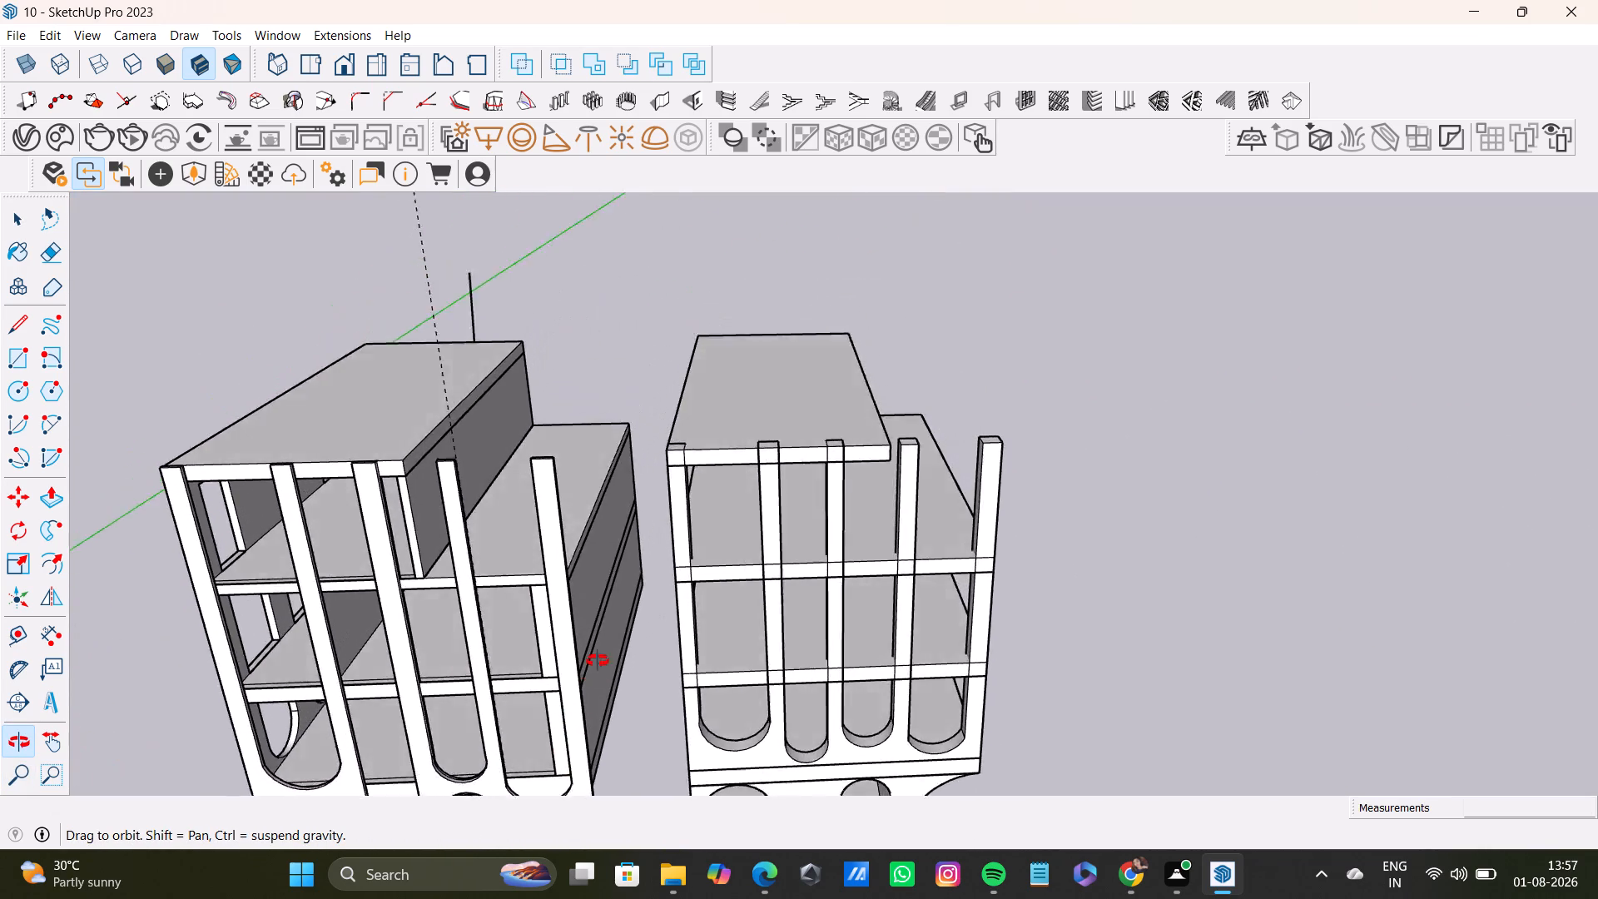
Open the floor-and-wall group and Push/Pull the upper room's side-wall inner face 1' 7 5/16" outward, toward the facade's end pier.
middle_click_drag(598, 661, 526, 608)
scroll(594, 630, "up", 4)
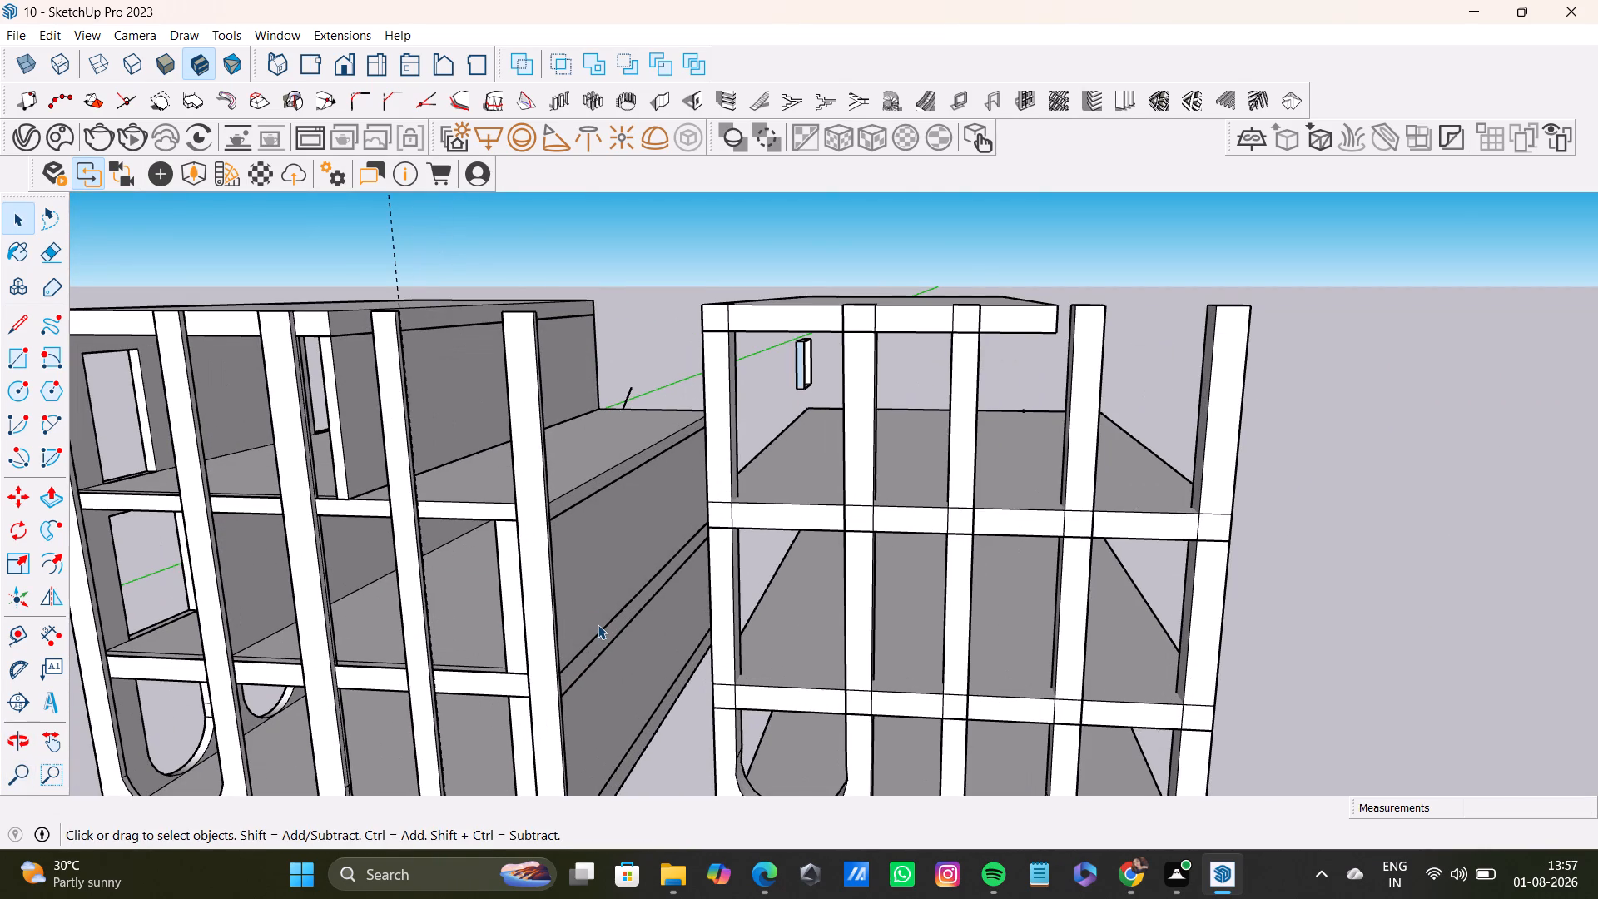
scroll(608, 621, "up", 3)
middle_click_drag(573, 589, 715, 480)
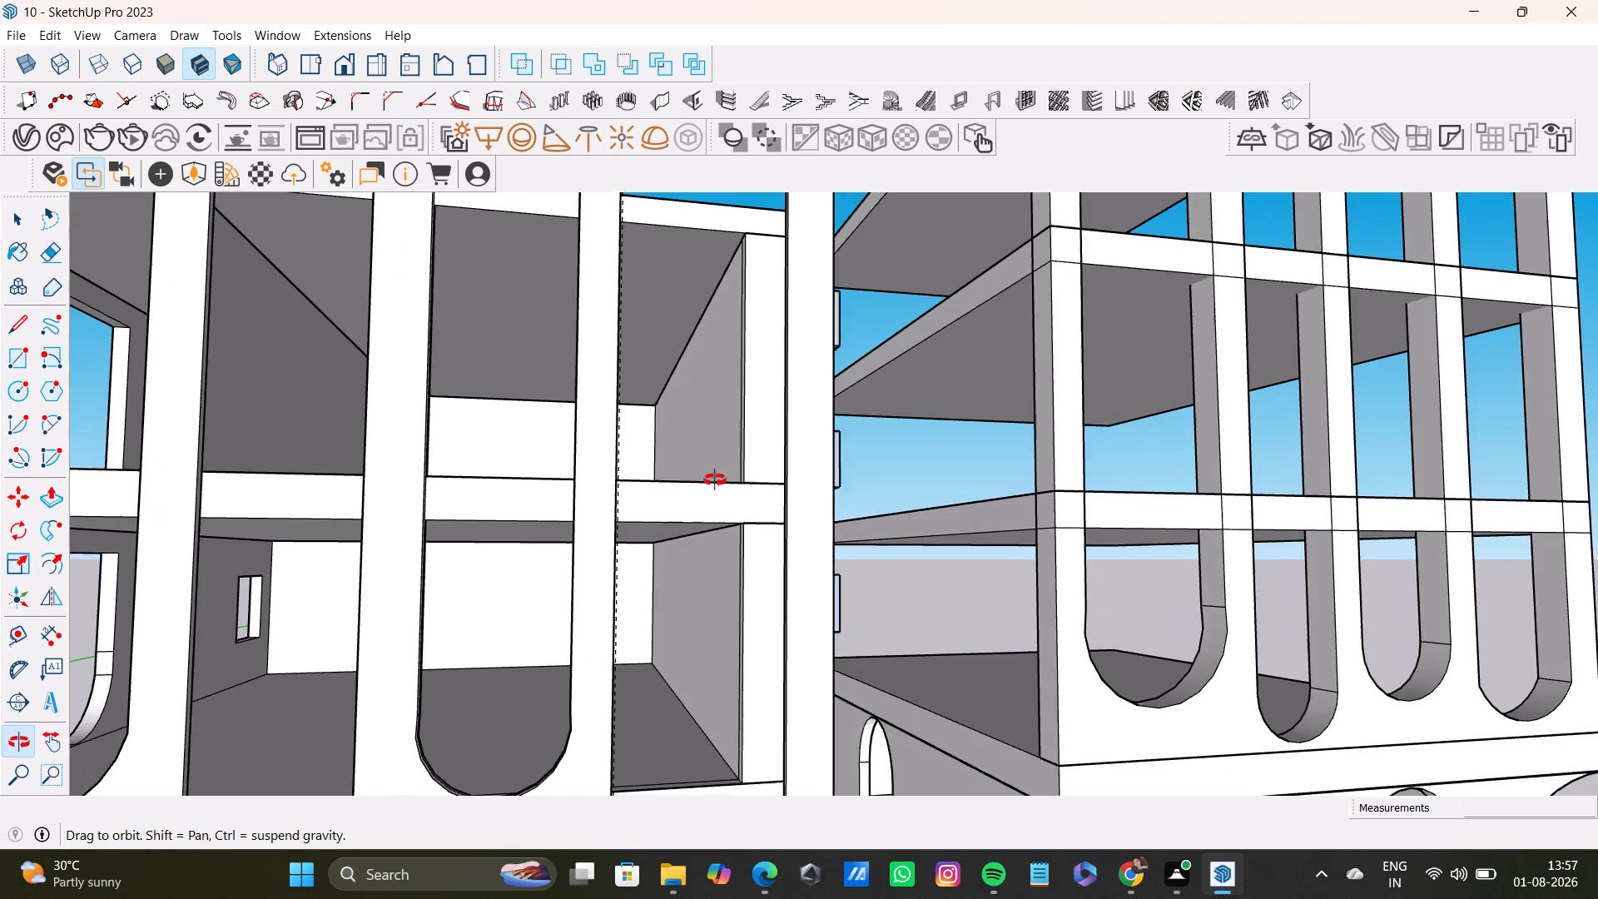
middle_click_drag(715, 480, 668, 323)
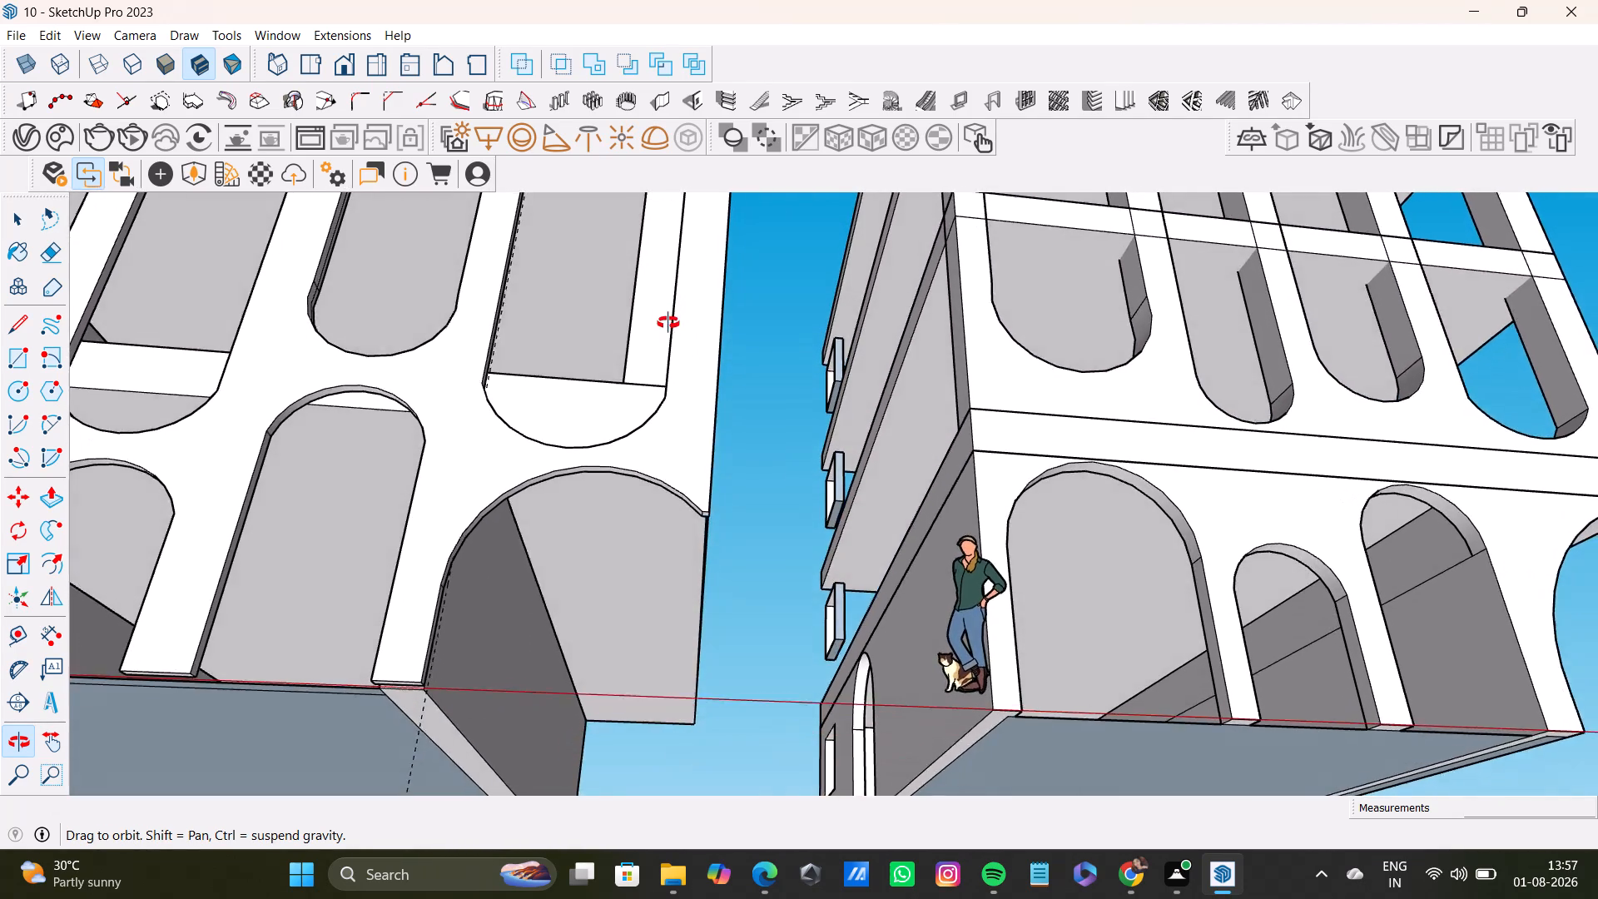
middle_click_drag(668, 323, 714, 516)
triple_click(697, 471)
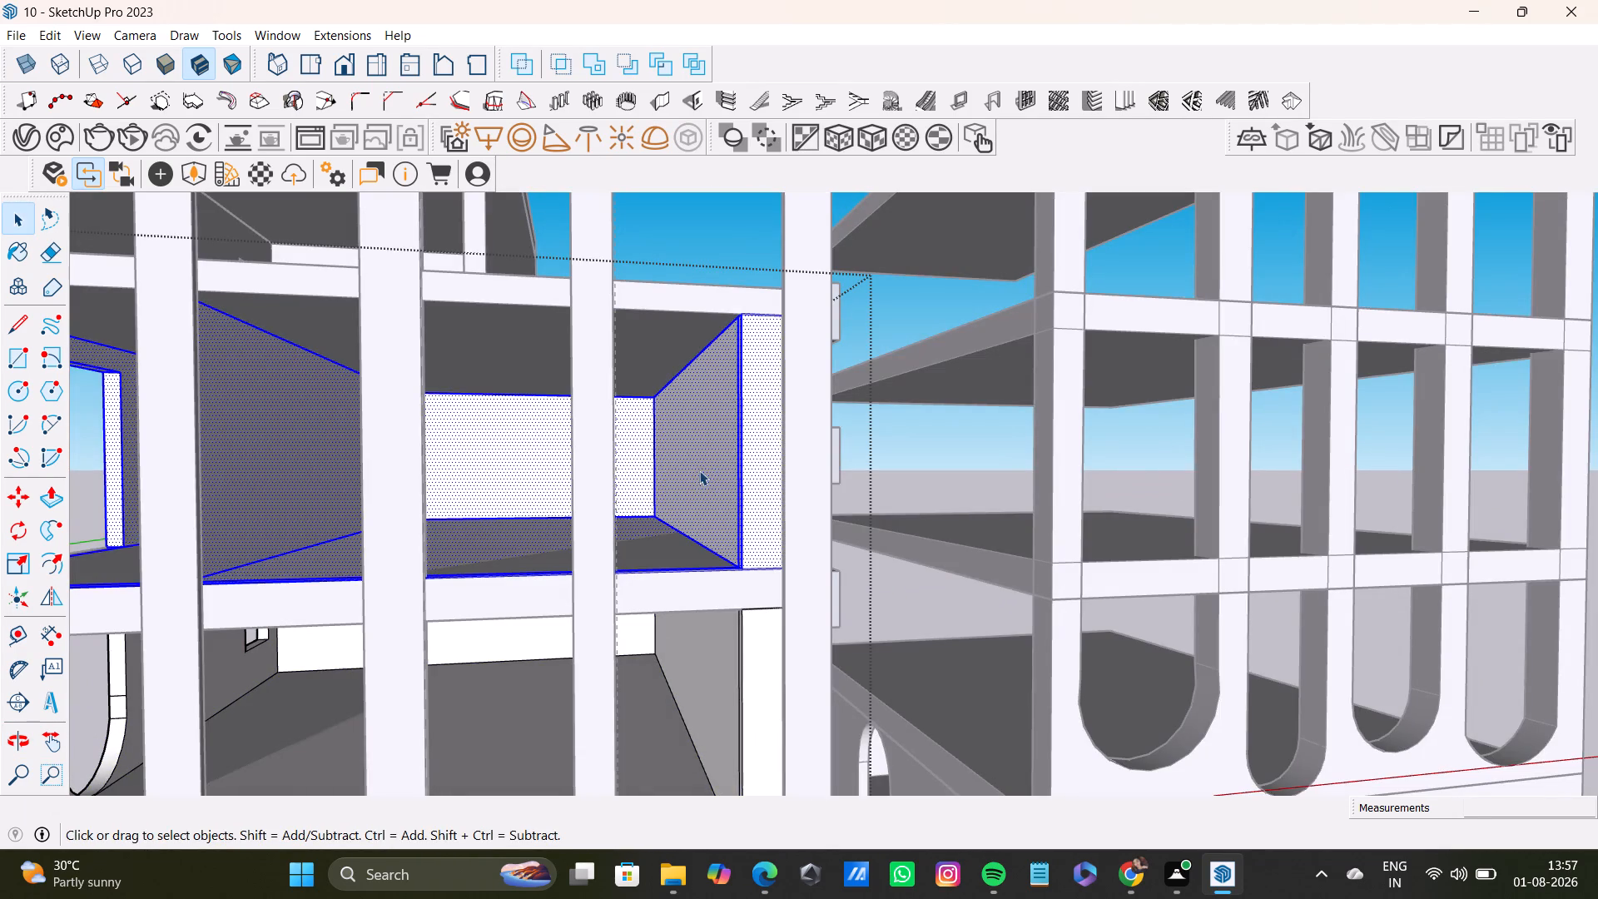
double_click(712, 474)
key("p")
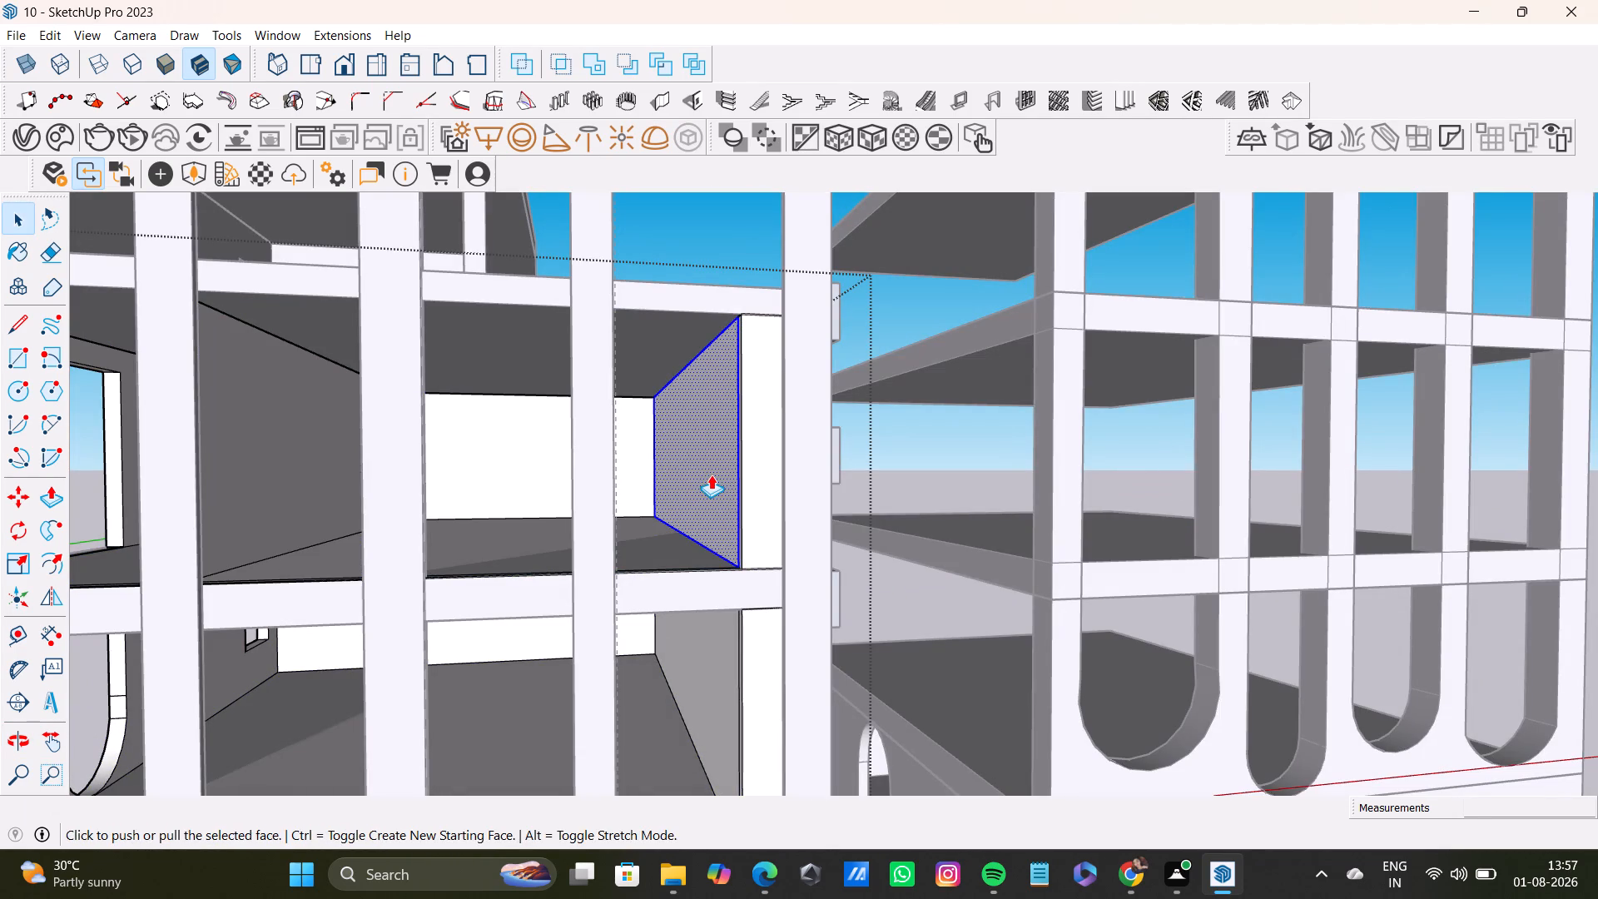
left_click(708, 474)
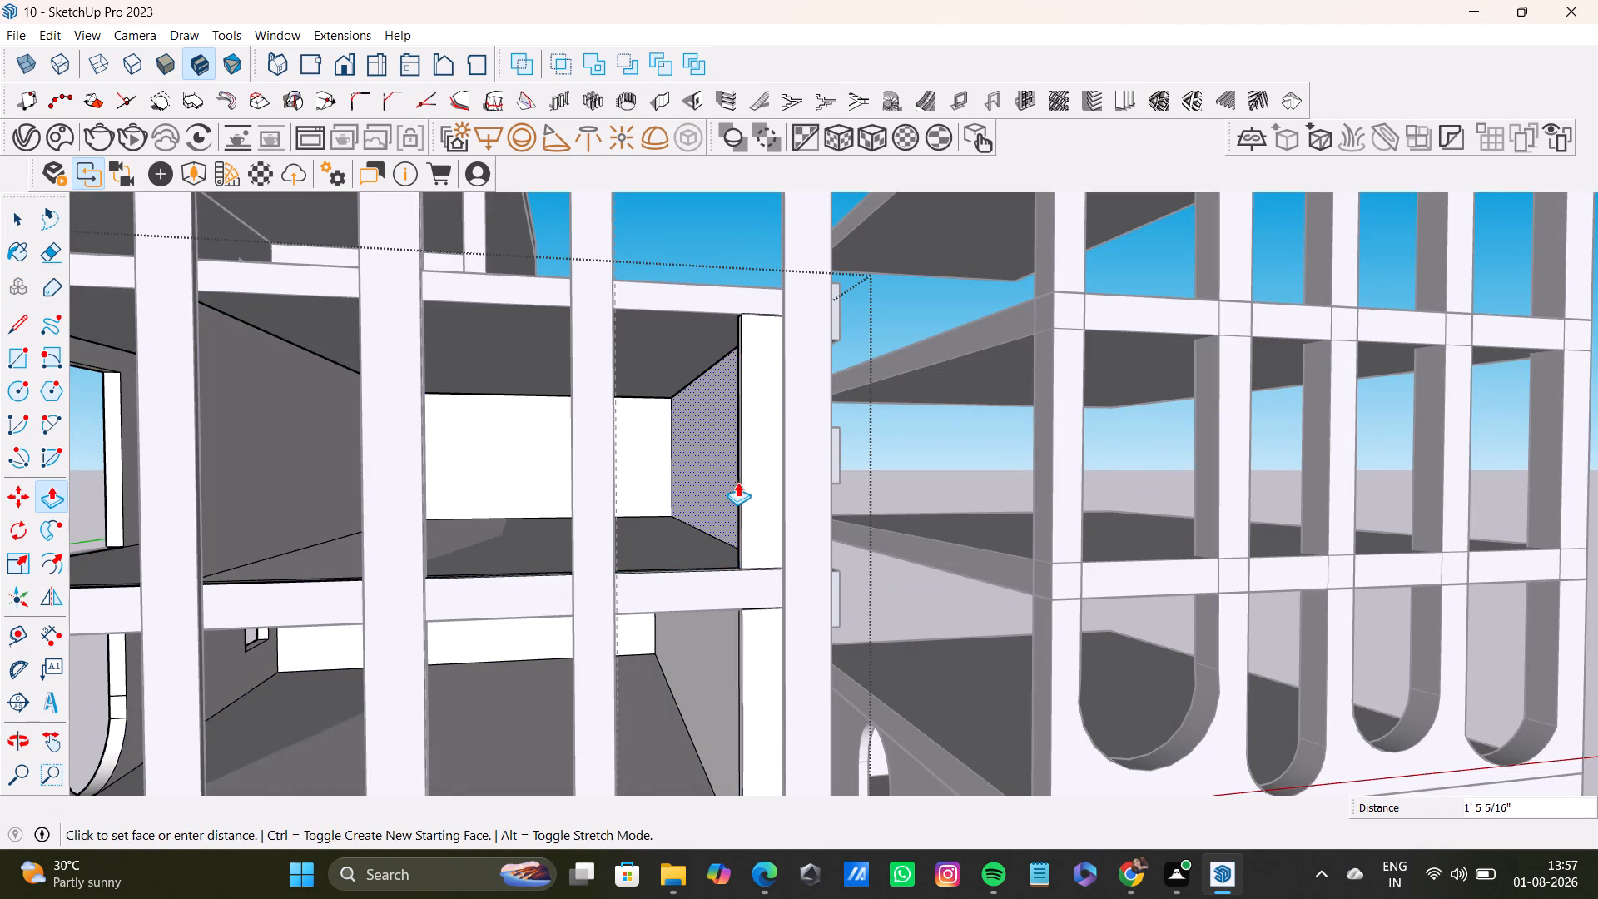
left_click(741, 482)
middle_click_drag(702, 559, 909, 658)
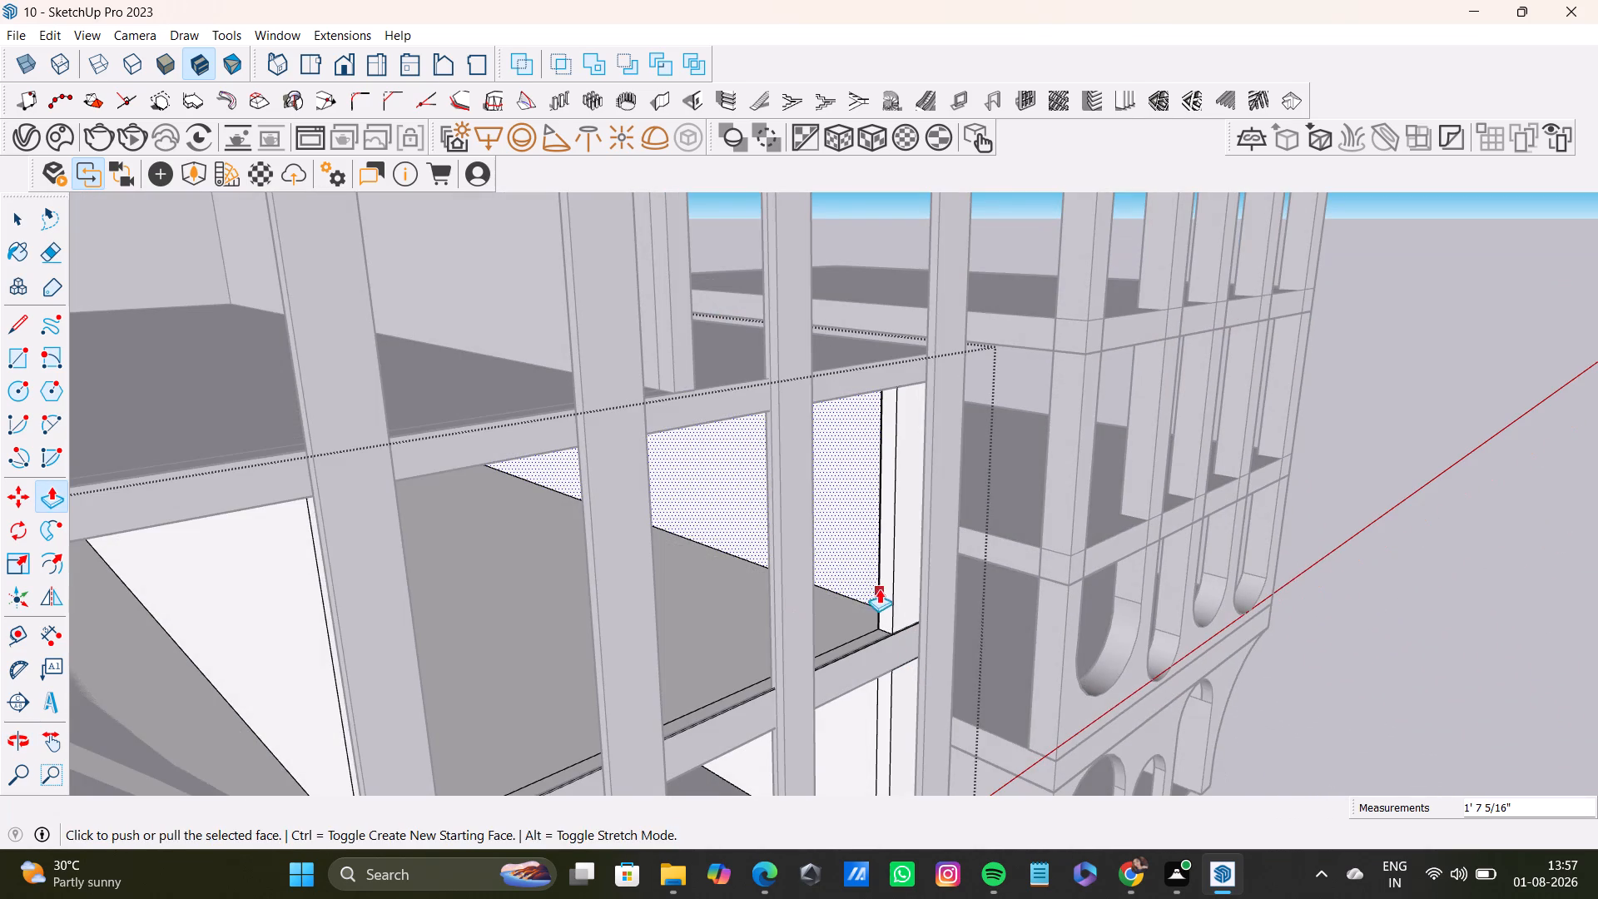
key("space")
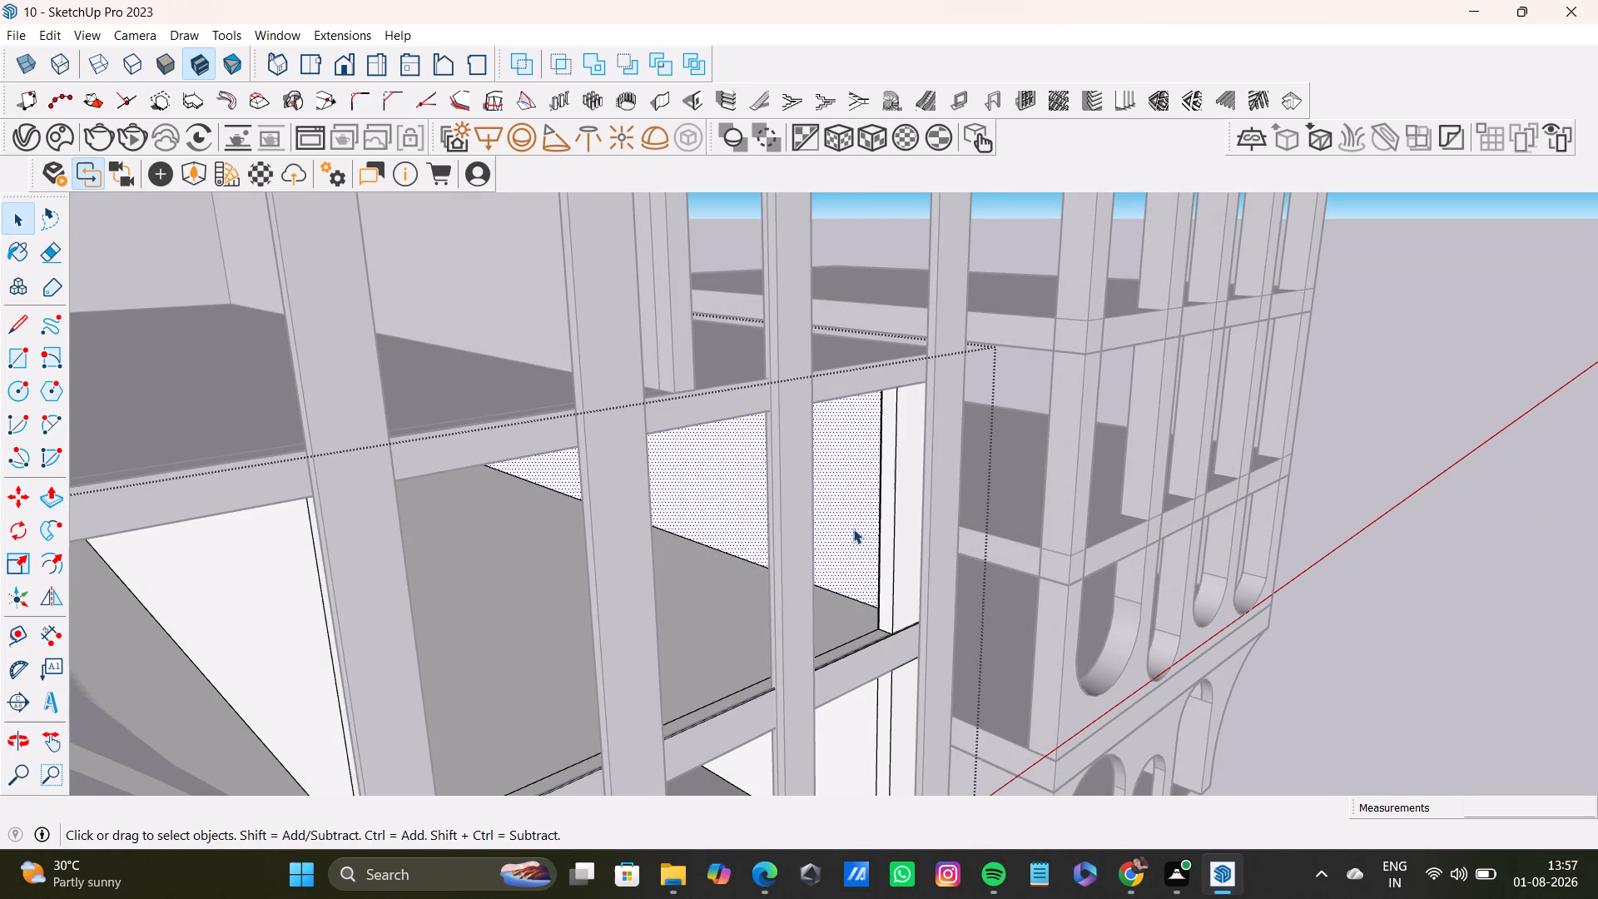
Push/Pull the narrow leftover side face of the upper room's front wall return 1' 7 5/16" toward the end pier.
double_click(887, 556)
key("p")
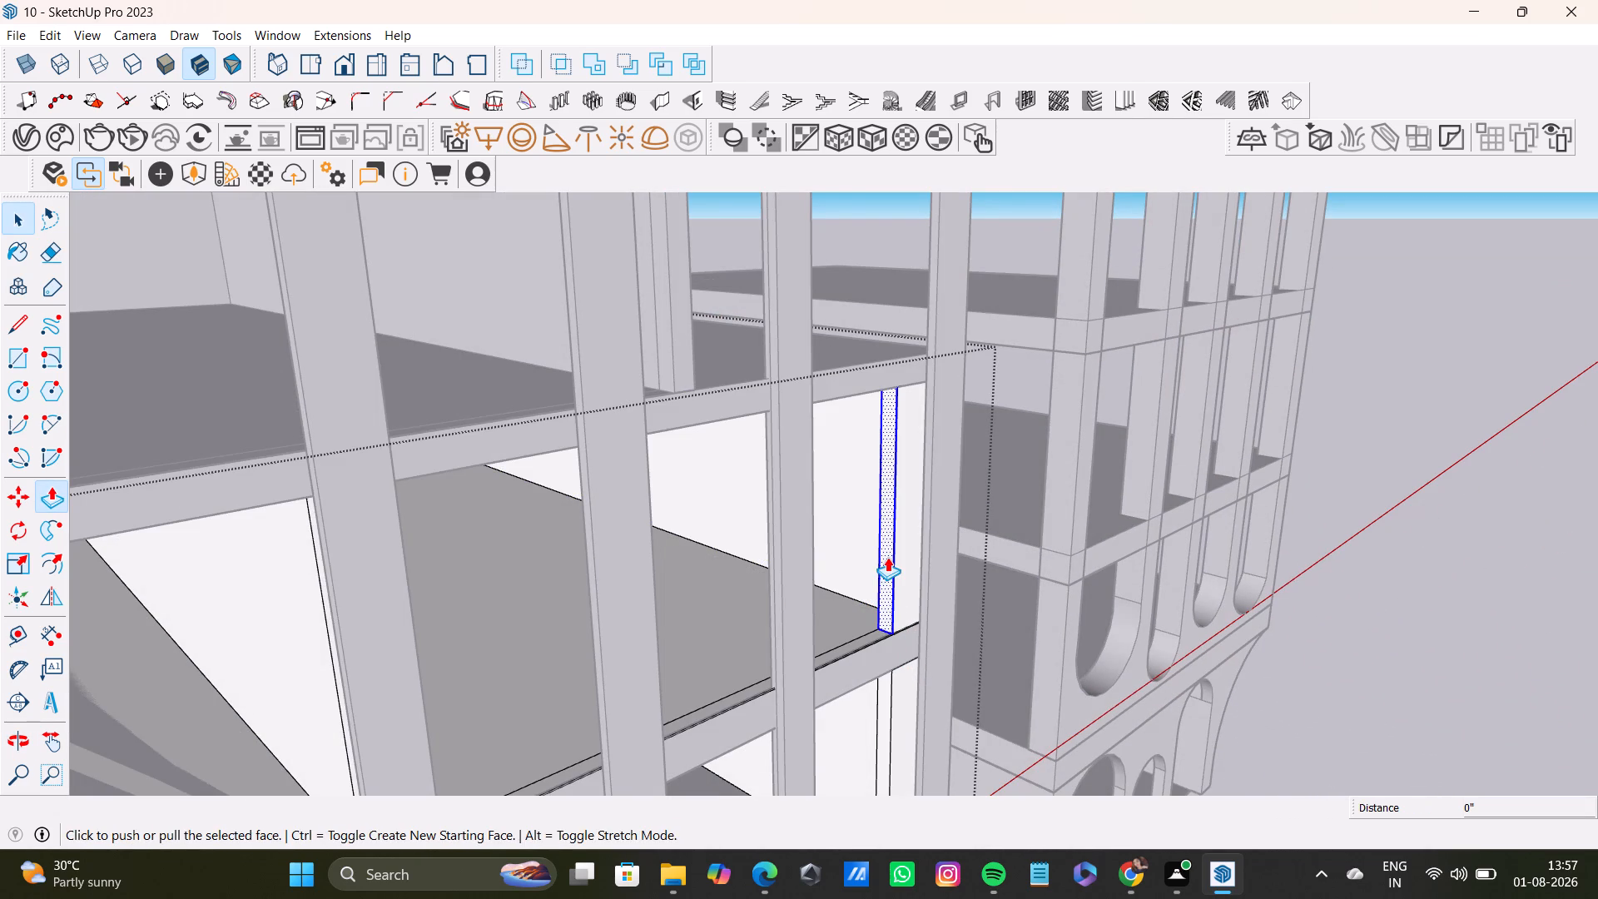
left_click(881, 564)
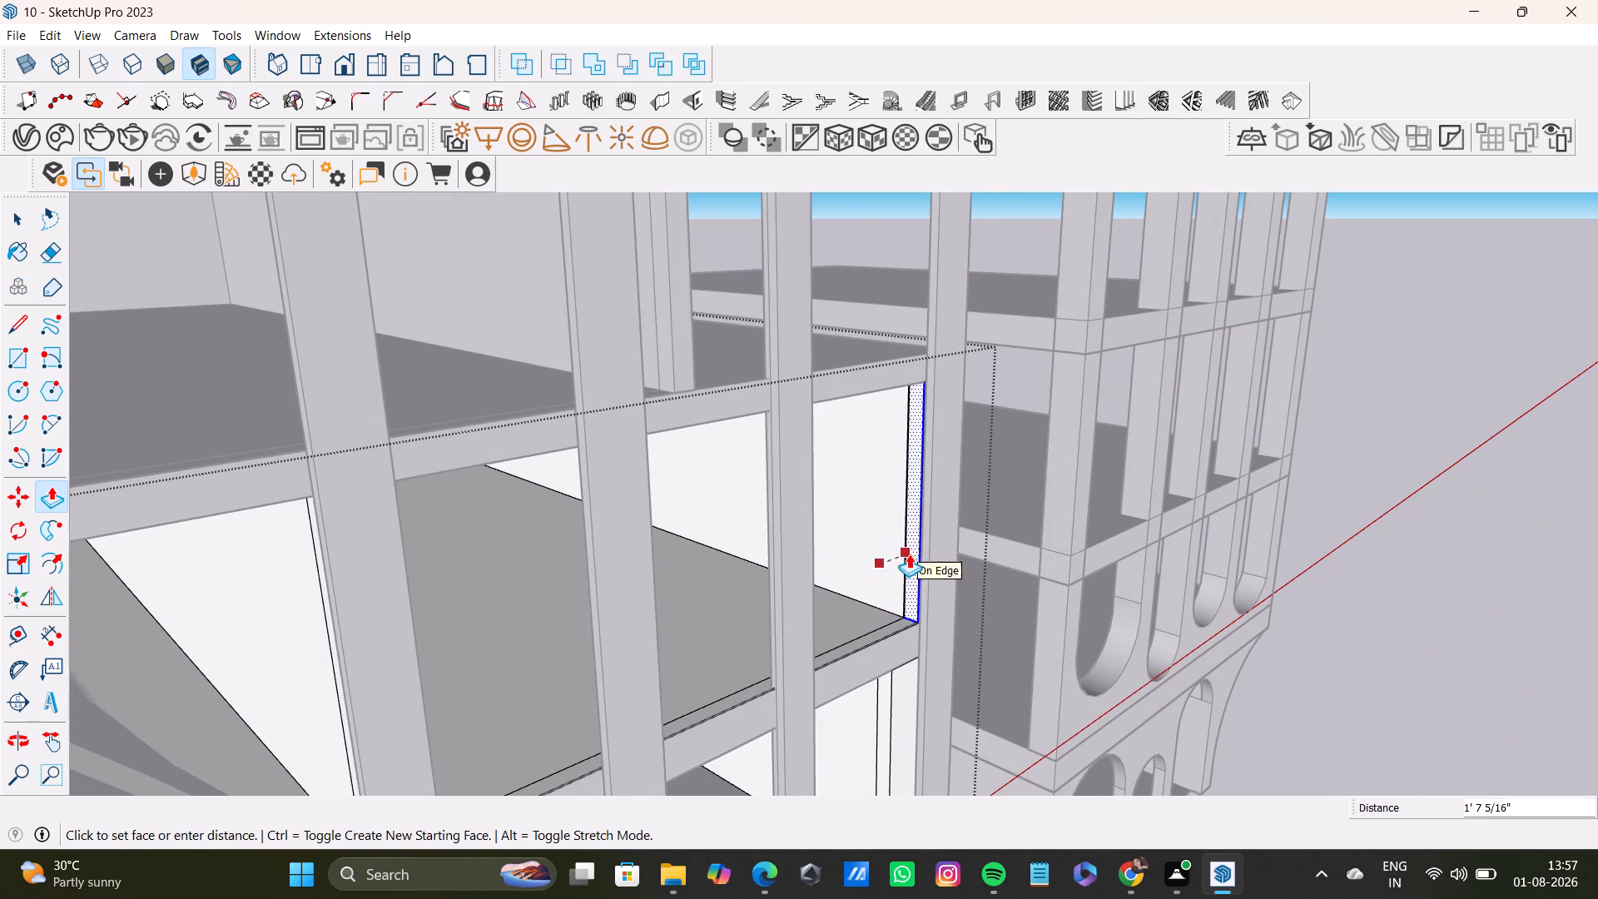
left_click(909, 554)
middle_click_drag(944, 740, 862, 608)
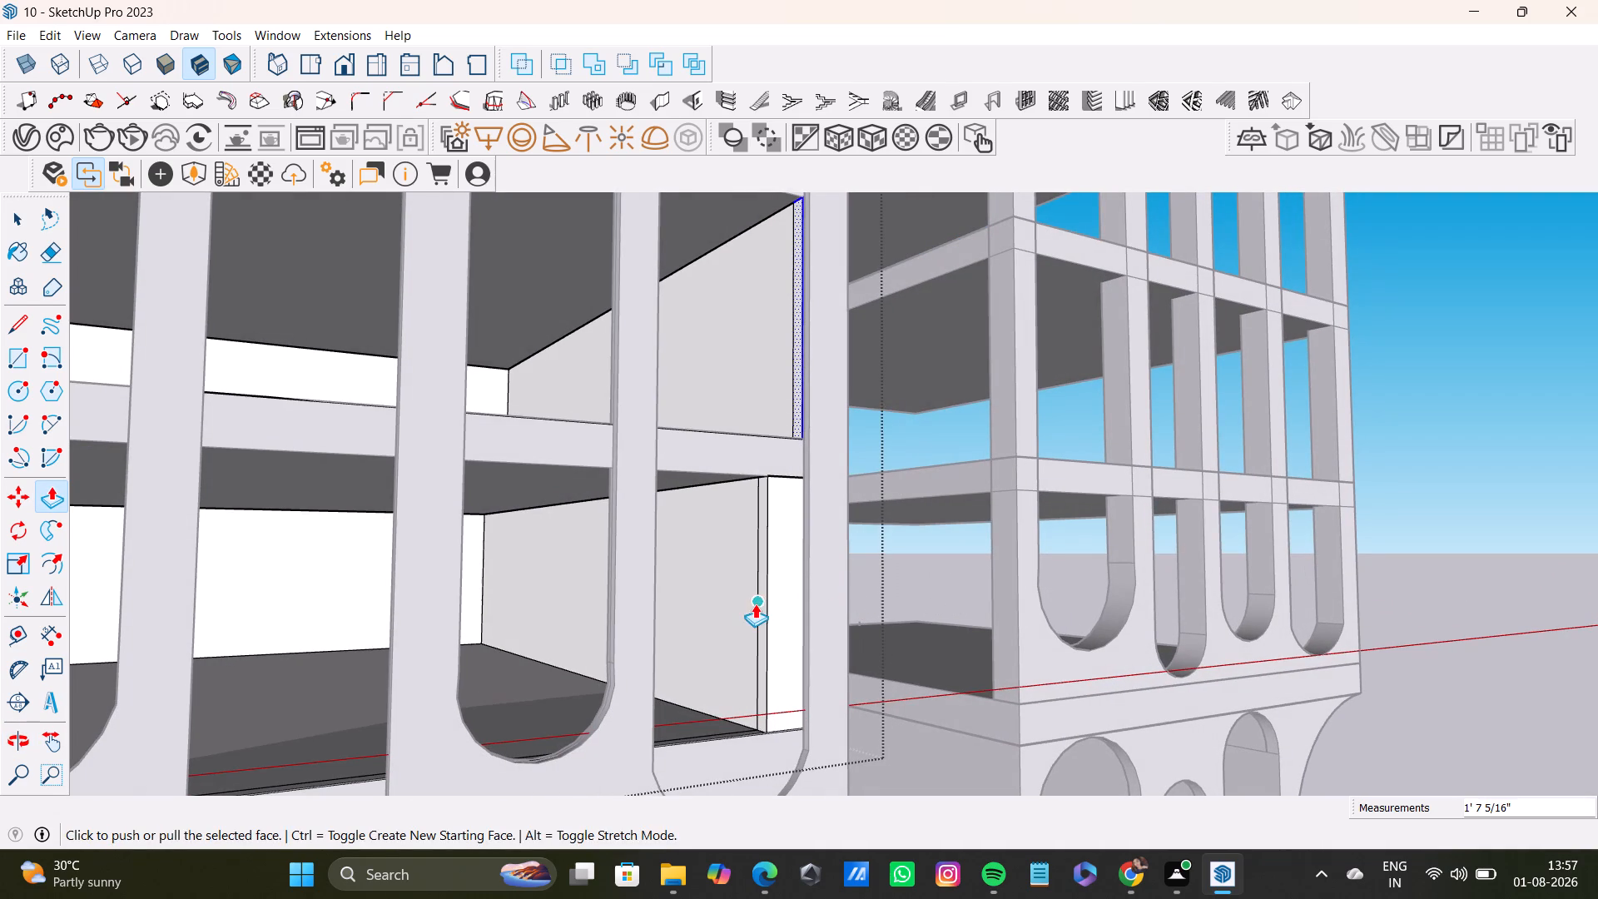
key("space")
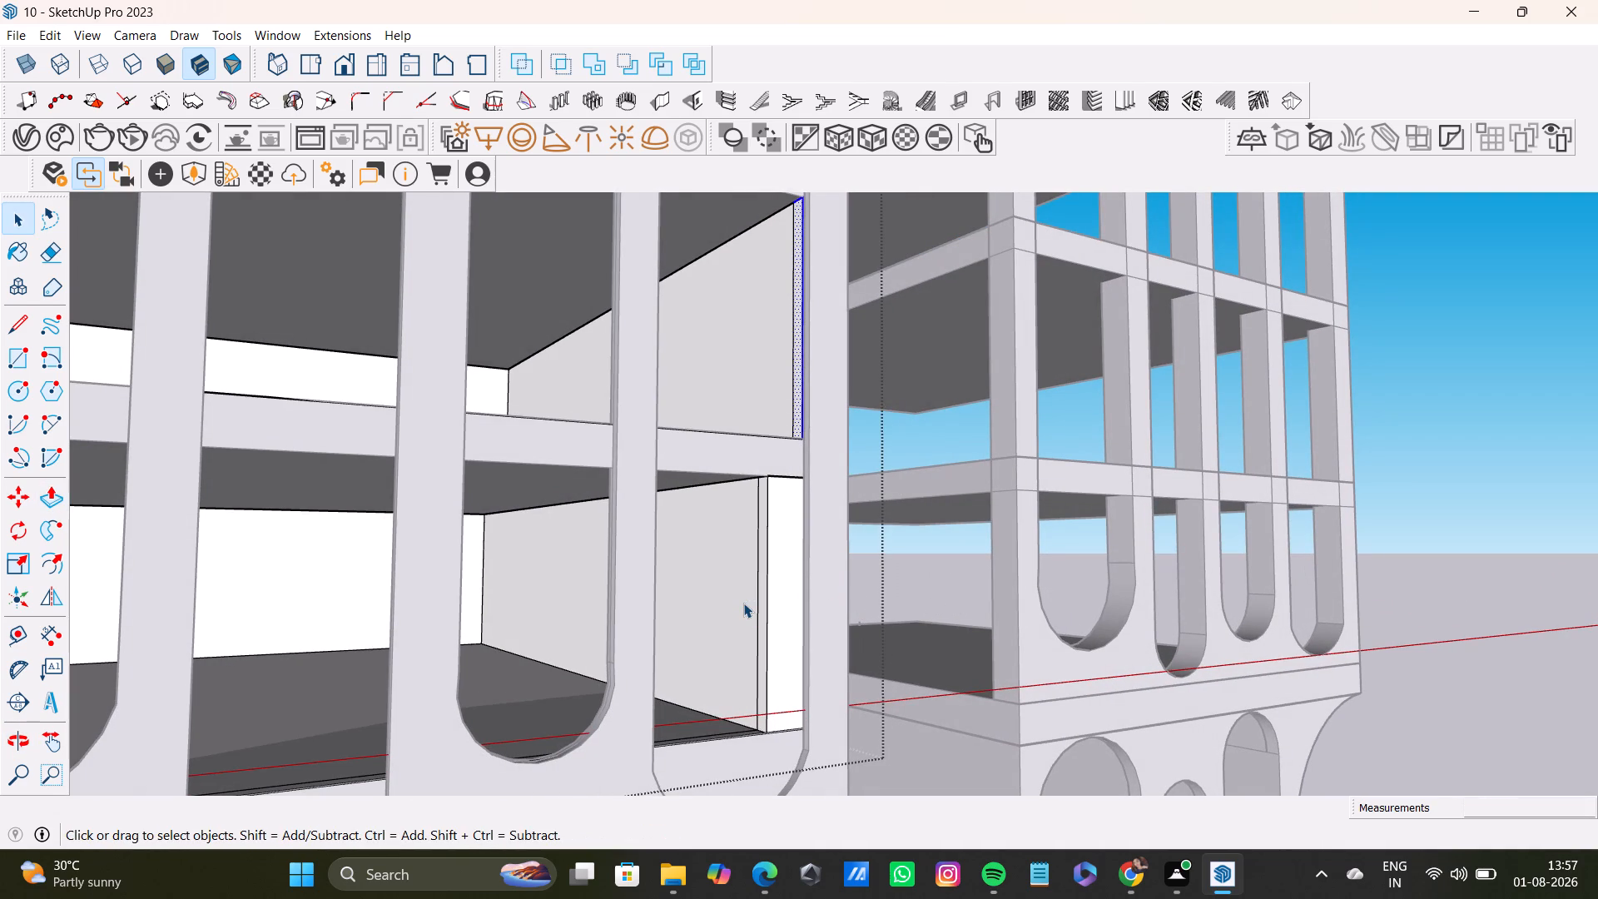
Push/Pull the side-wall inner face of the room one floor below 1' 7 5/16" outward, matching the floor above.
double_click(717, 595)
key("p")
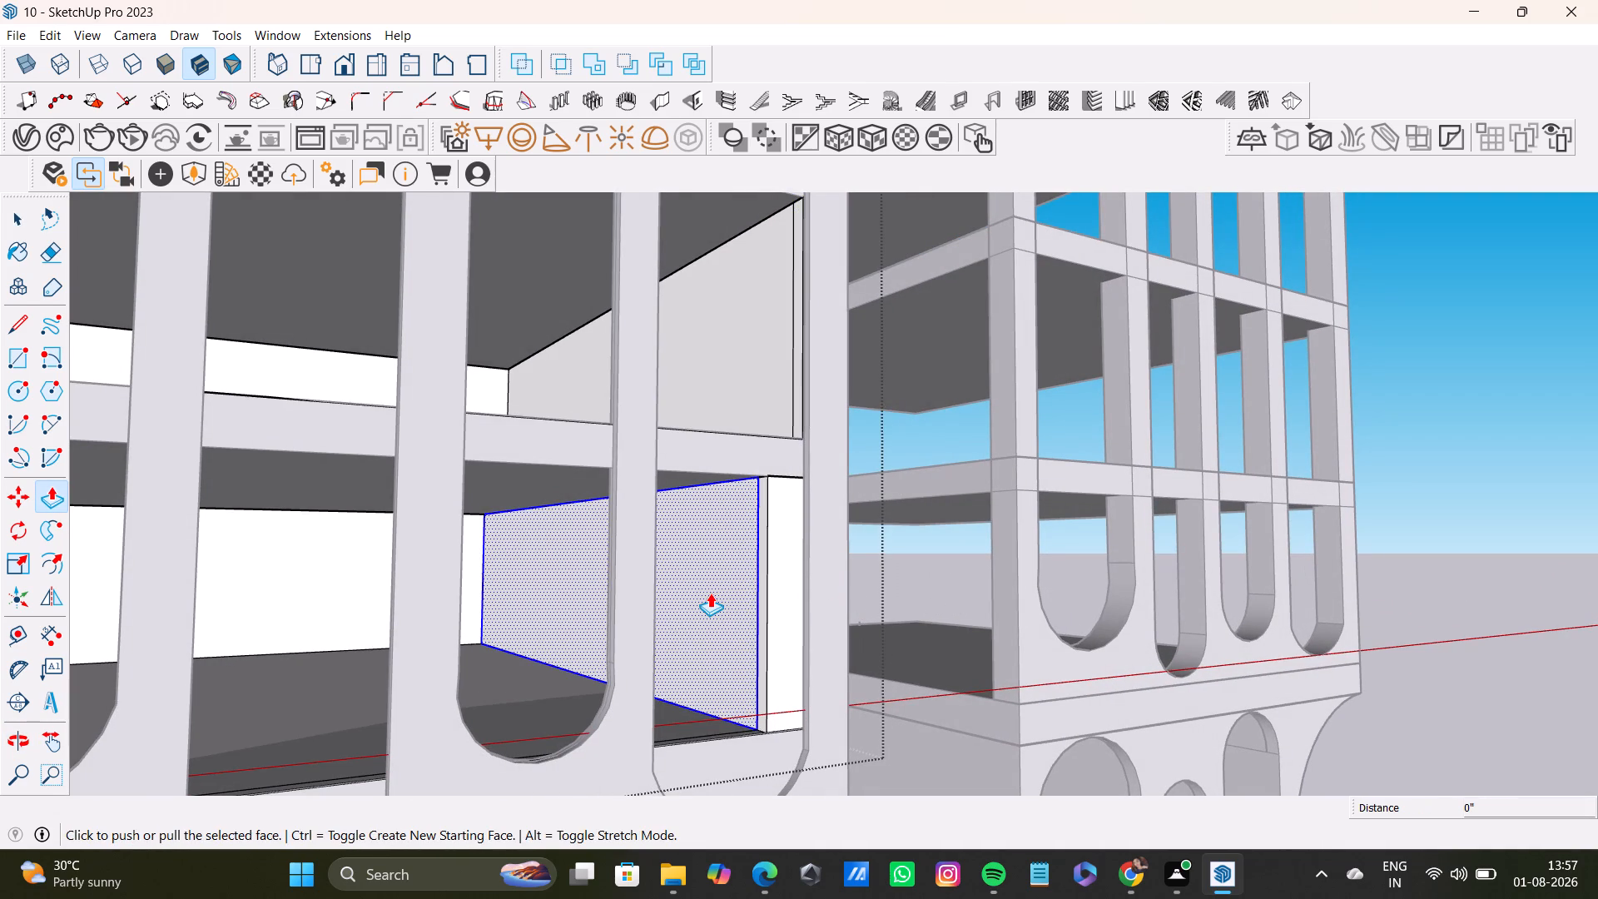
left_click(709, 592)
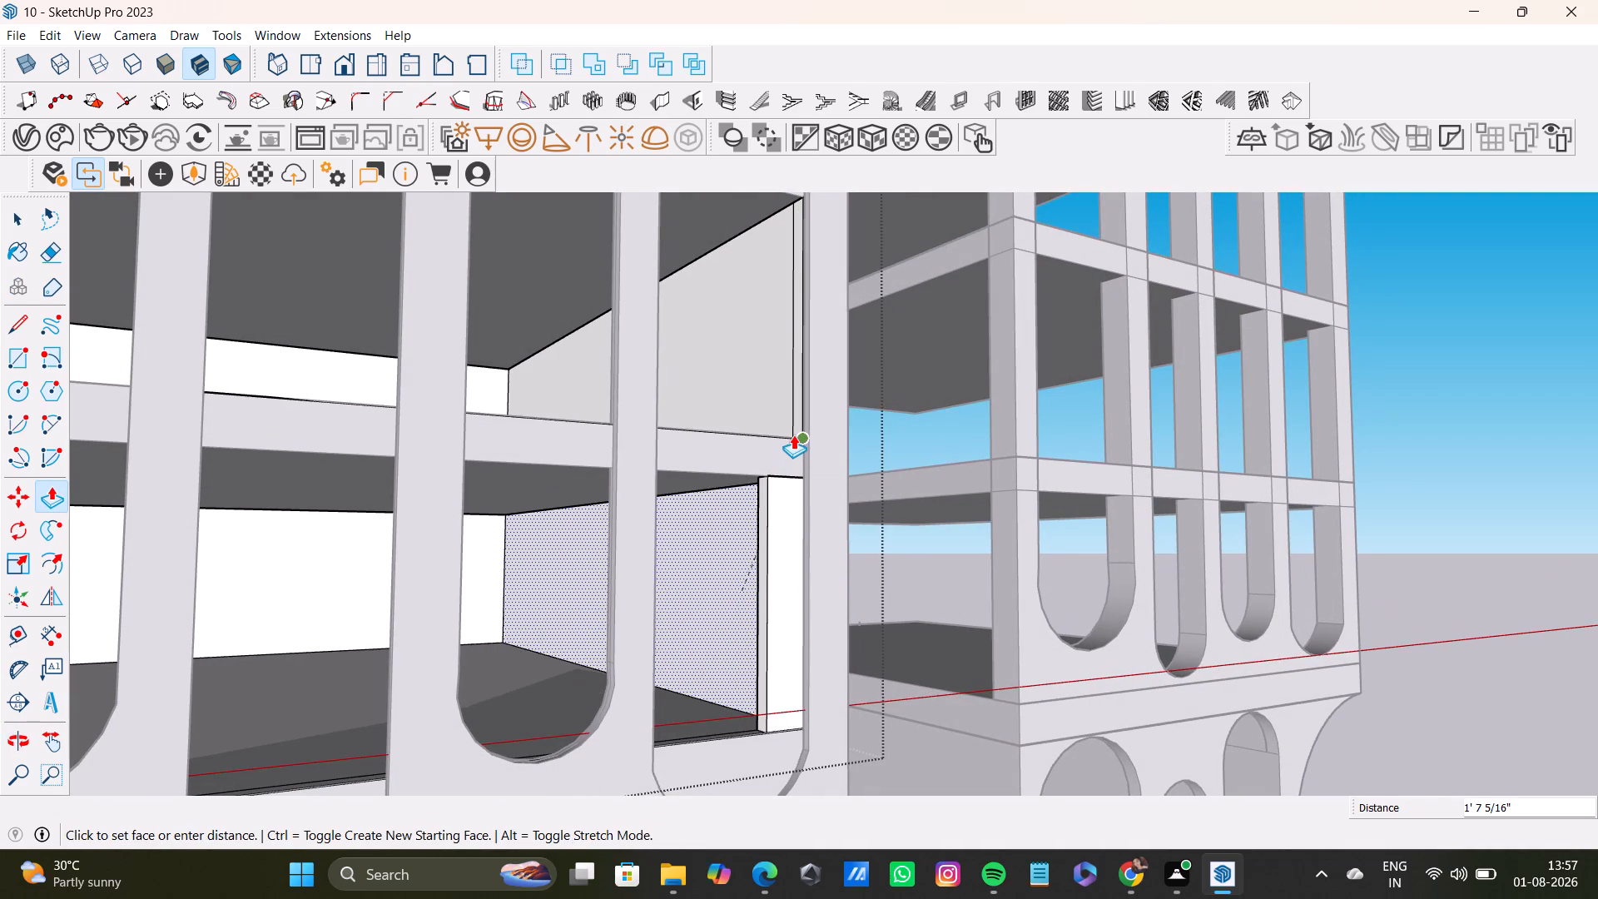
left_click(793, 435)
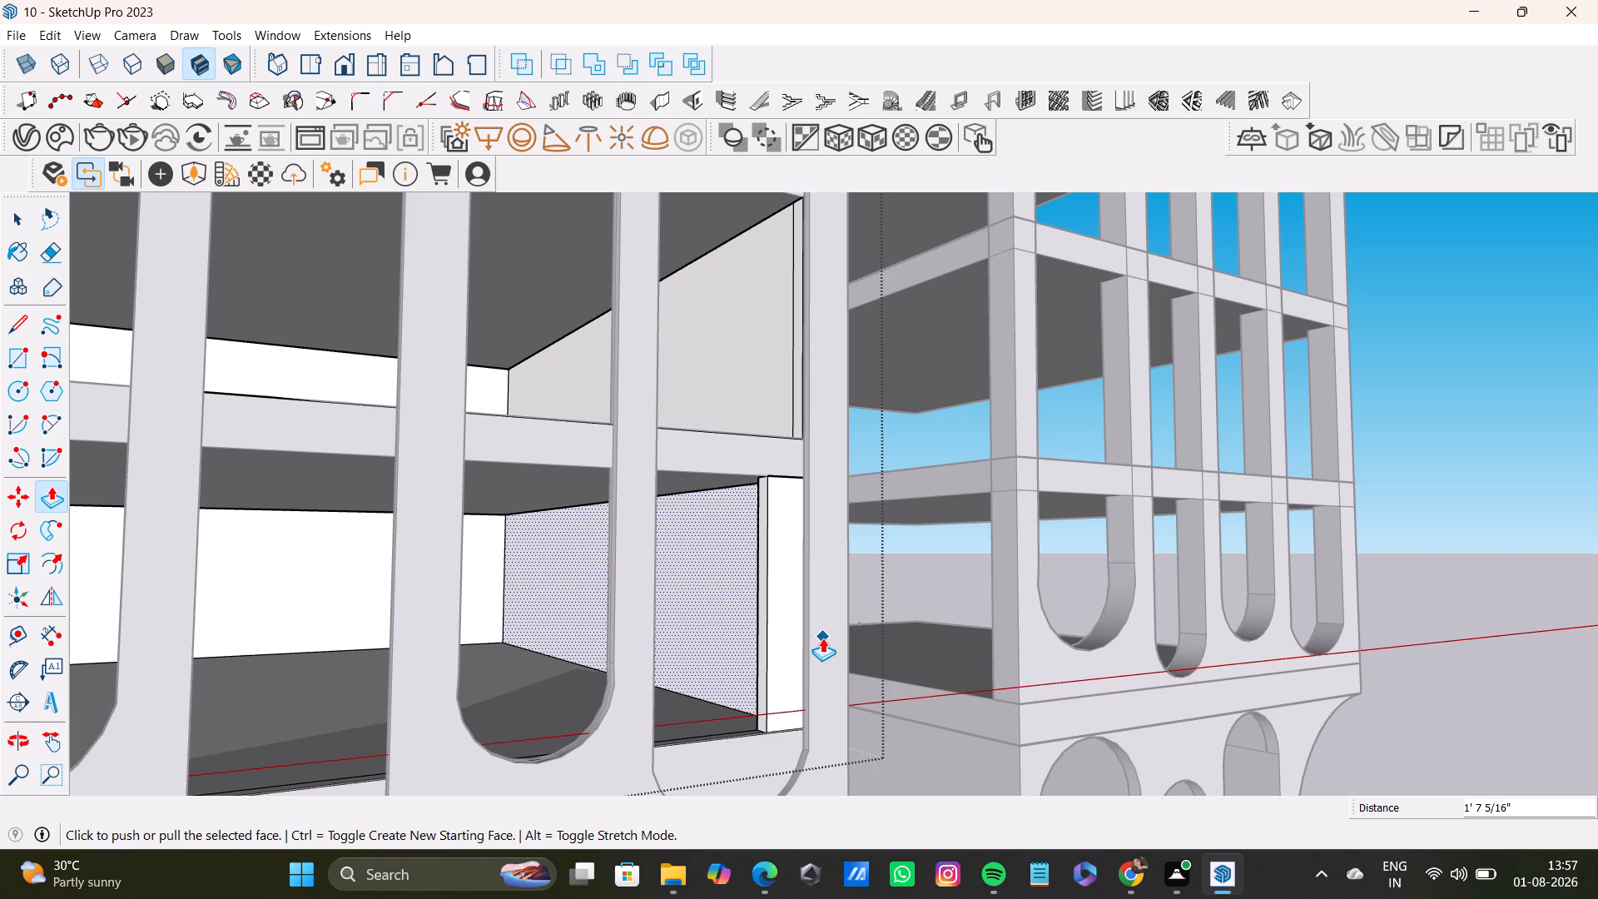
key("space")
Push/Pull the lower room's narrow wall-return face about 1' 7 1/2" toward the end pier, lining it up with the floor above.
double_click(760, 655)
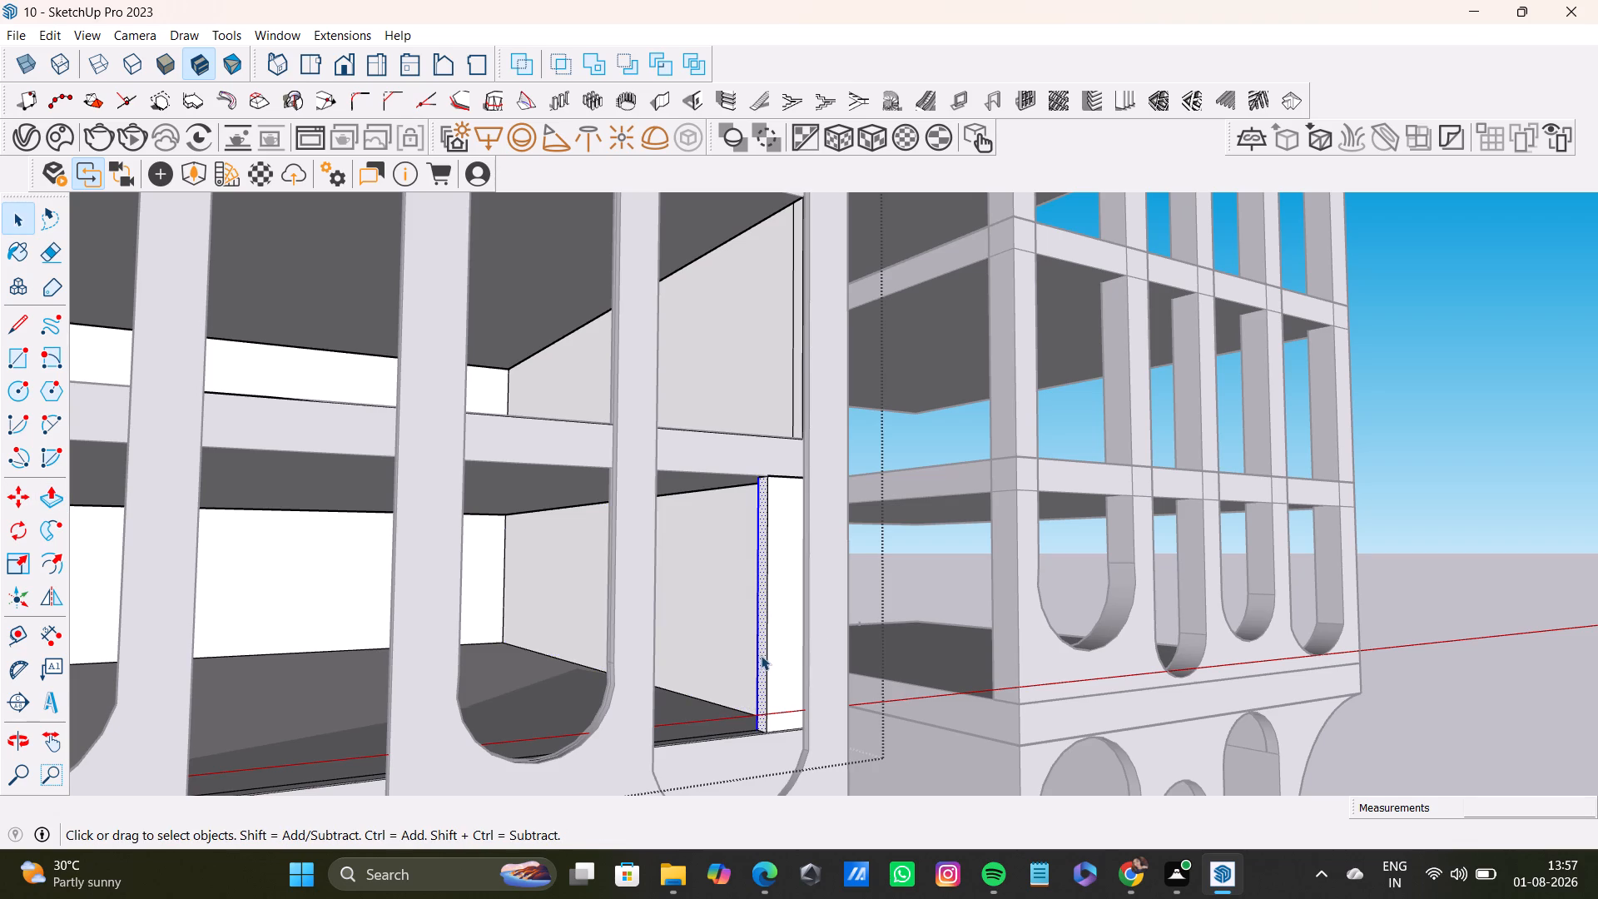
key("p")
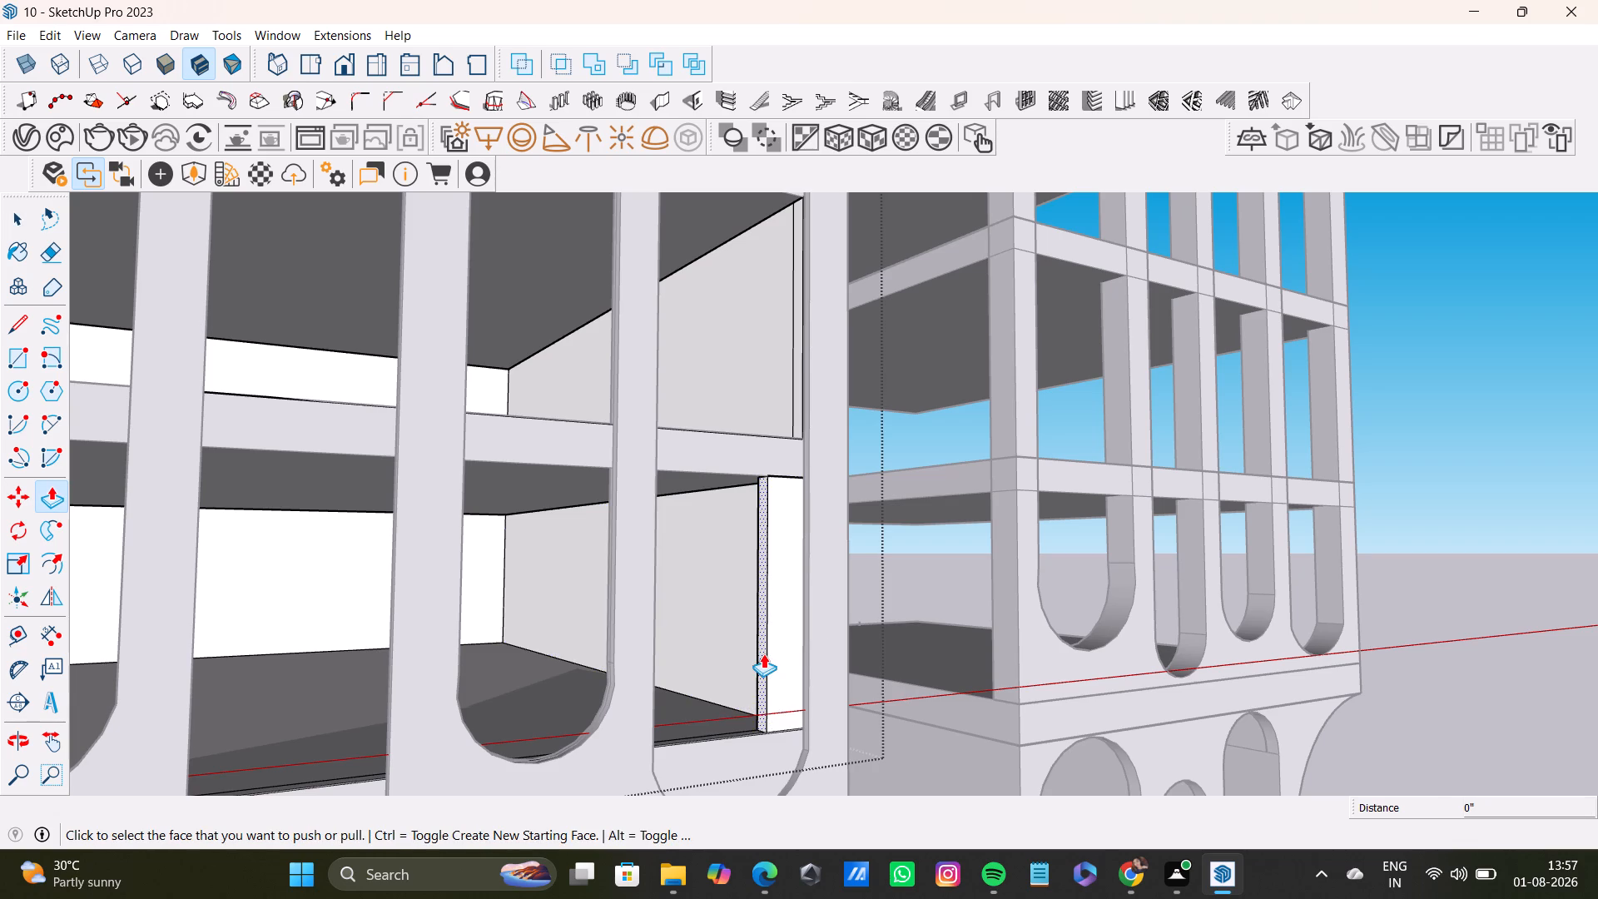
left_click(763, 653)
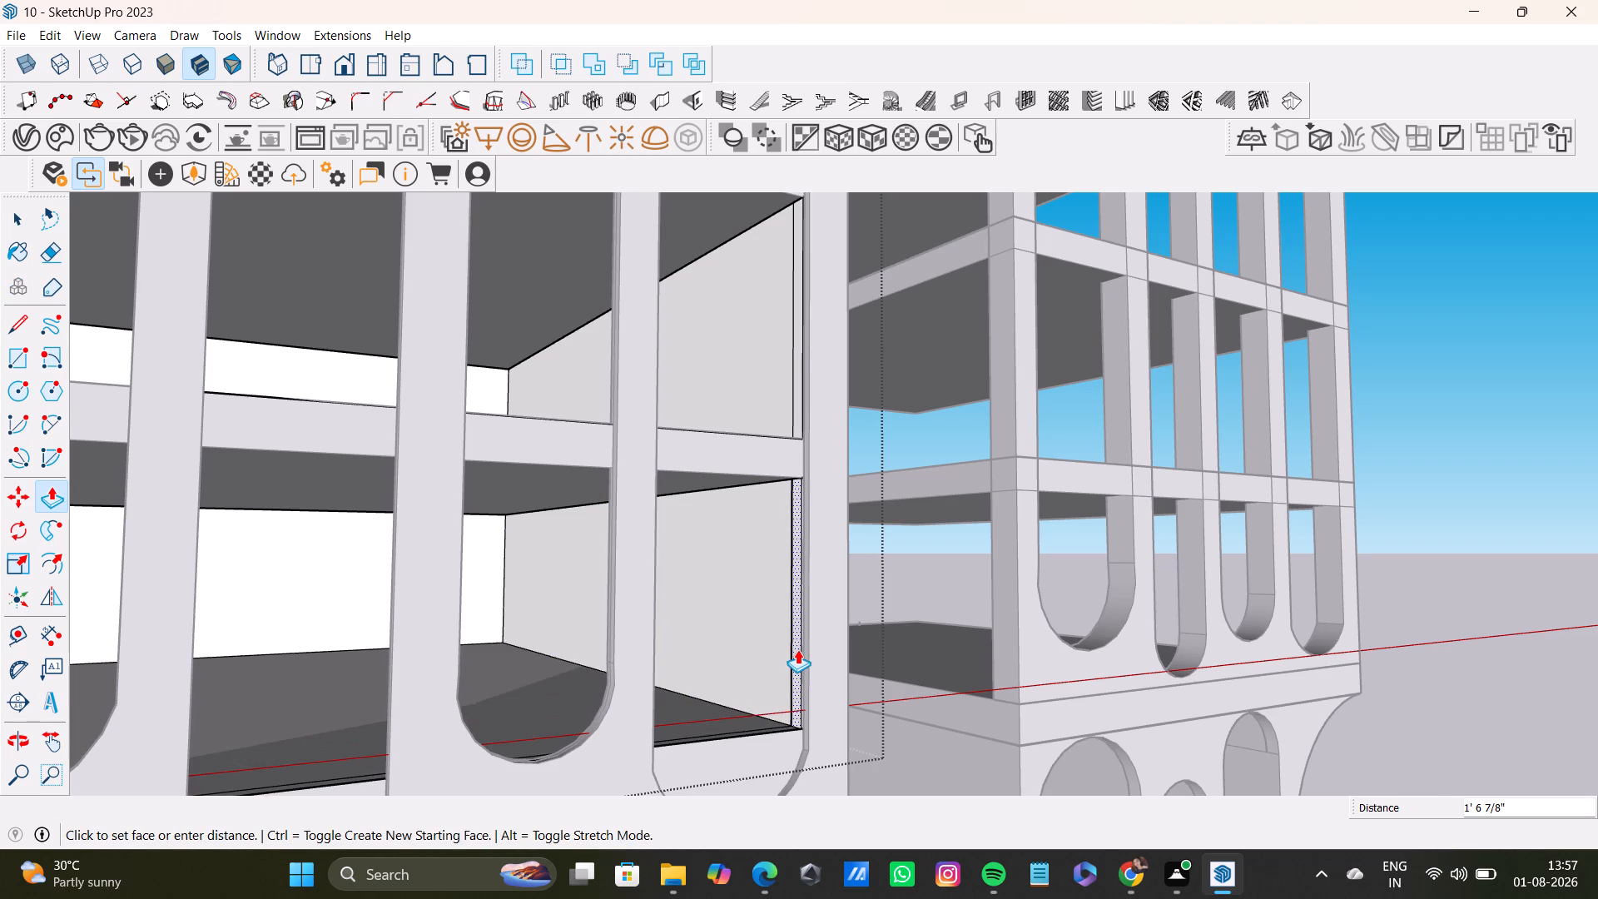
left_click(801, 424)
left_click(1486, 488)
key("space")
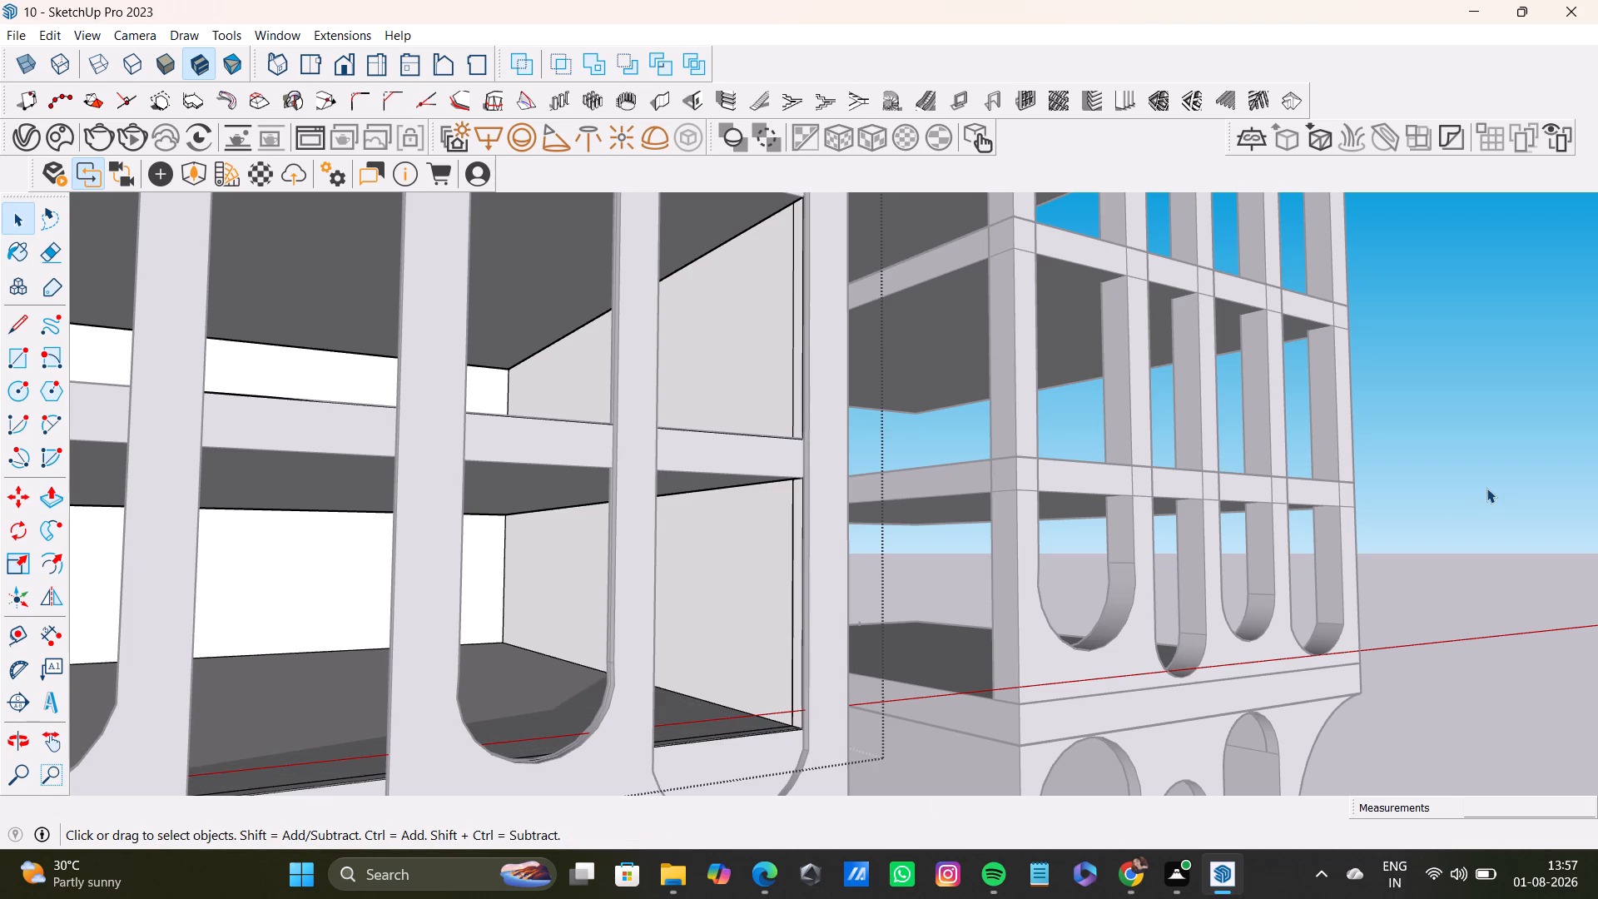
Inspect the reworked side wall and the facade's pier tops from the front and above, and close the floor-and-wall group.
scroll(697, 548, "down", 7)
middle_click_drag(710, 553, 630, 584)
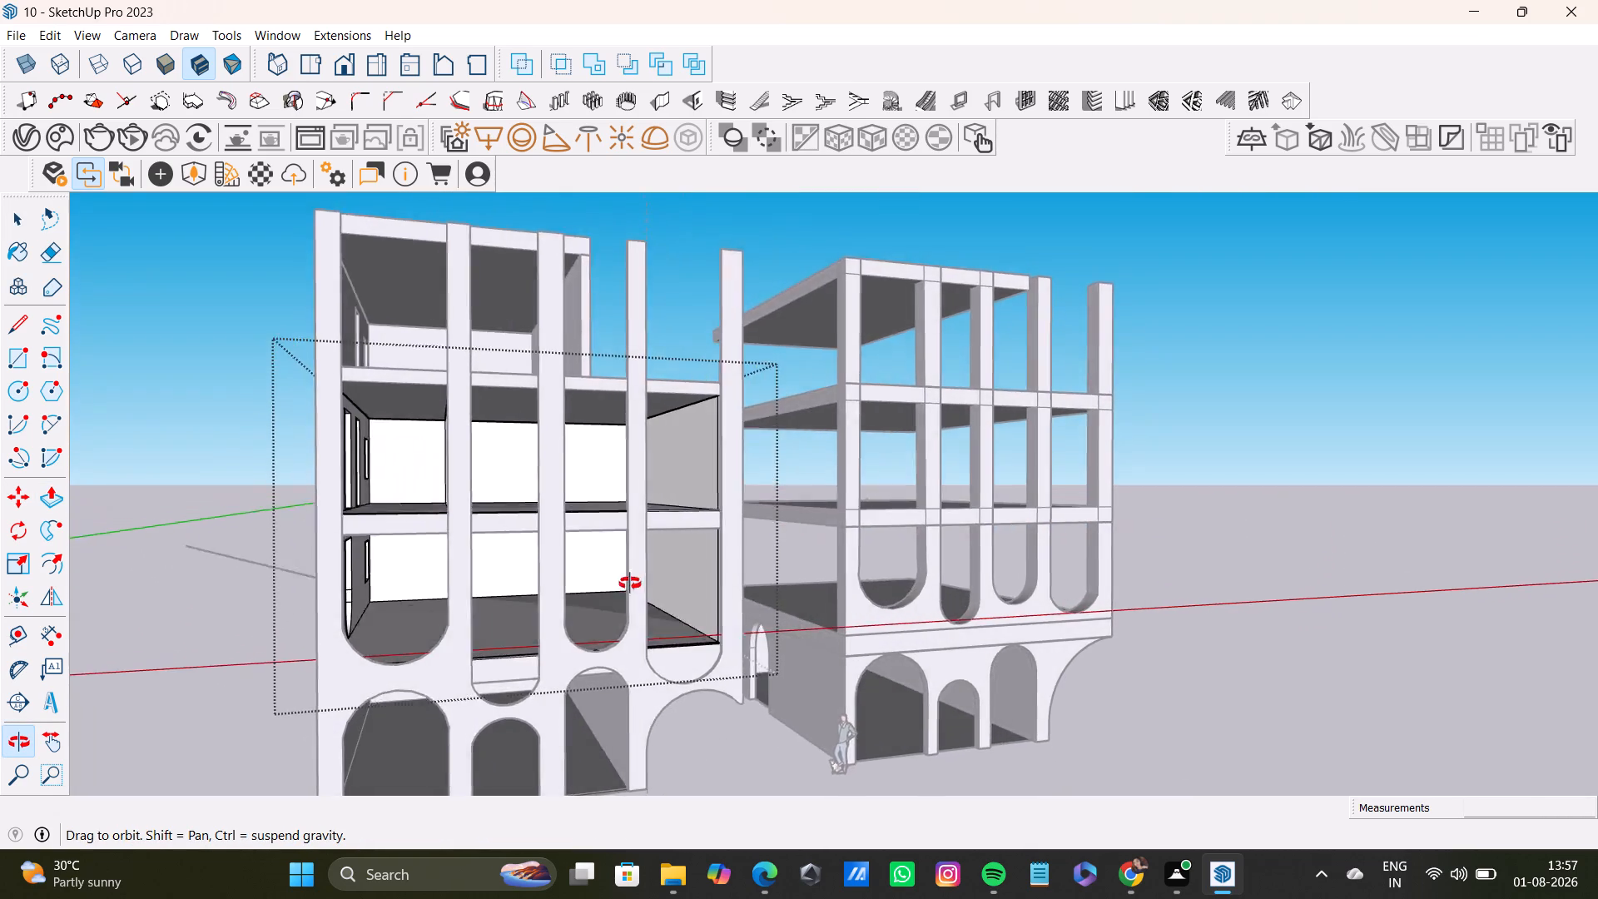
middle_click_drag(630, 584, 402, 583)
scroll(658, 405, "up", 11)
middle_click_drag(718, 444, 694, 355)
scroll(694, 355, "up", 1)
scroll(716, 377, "down", 1)
scroll(720, 519, "down", 7)
middle_click_drag(633, 433, 772, 602)
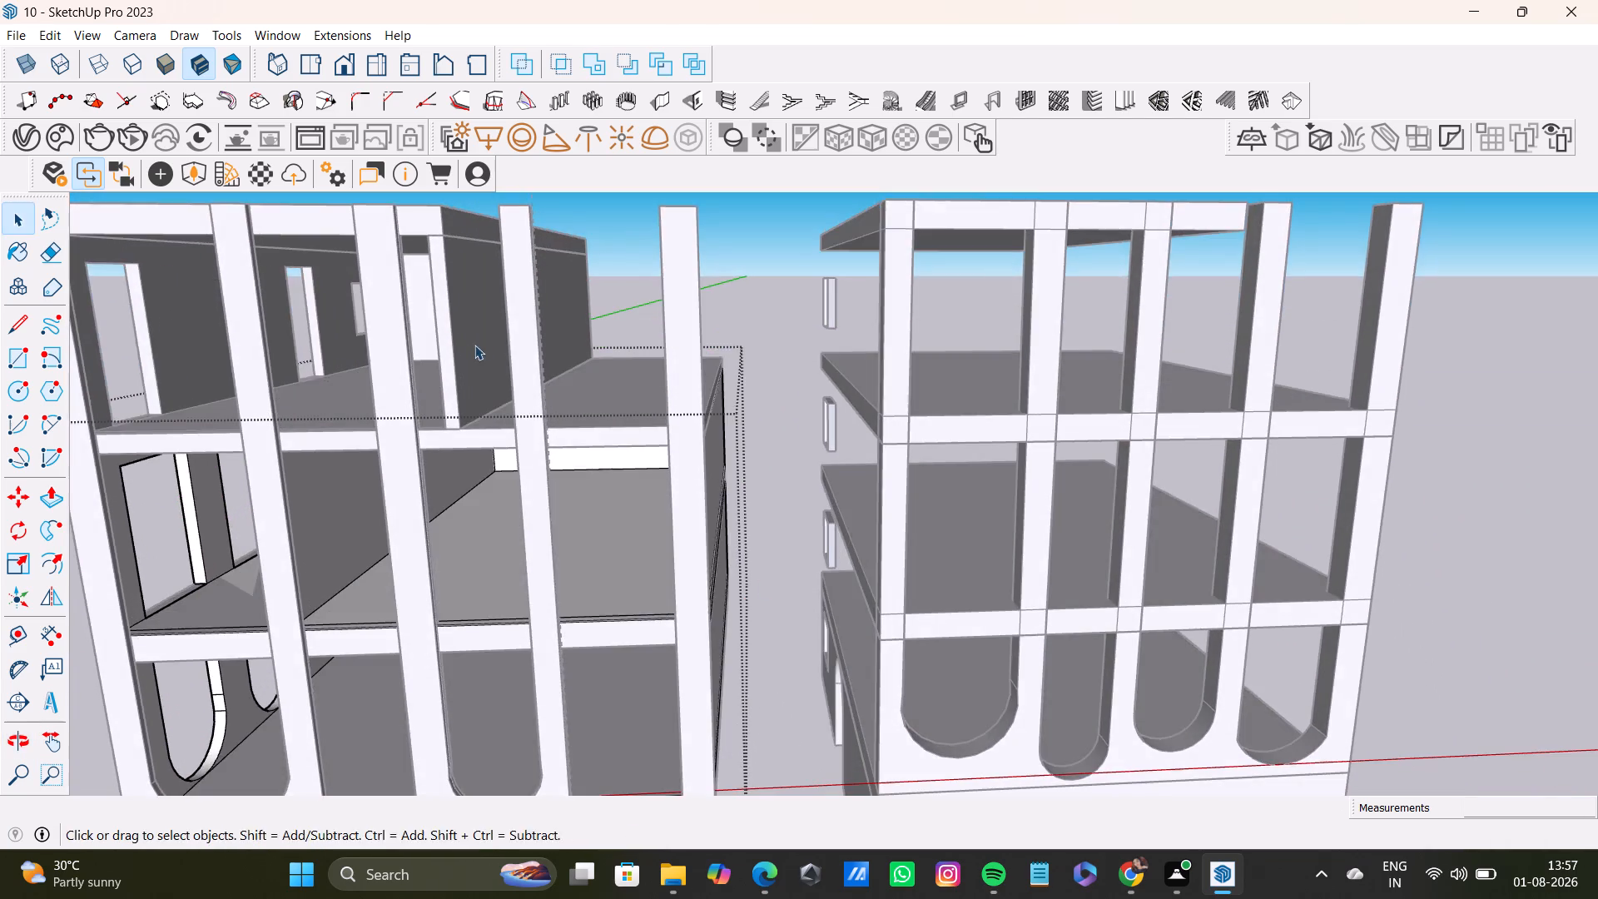
middle_click_drag(491, 357, 485, 643)
scroll(460, 466, "up", 4)
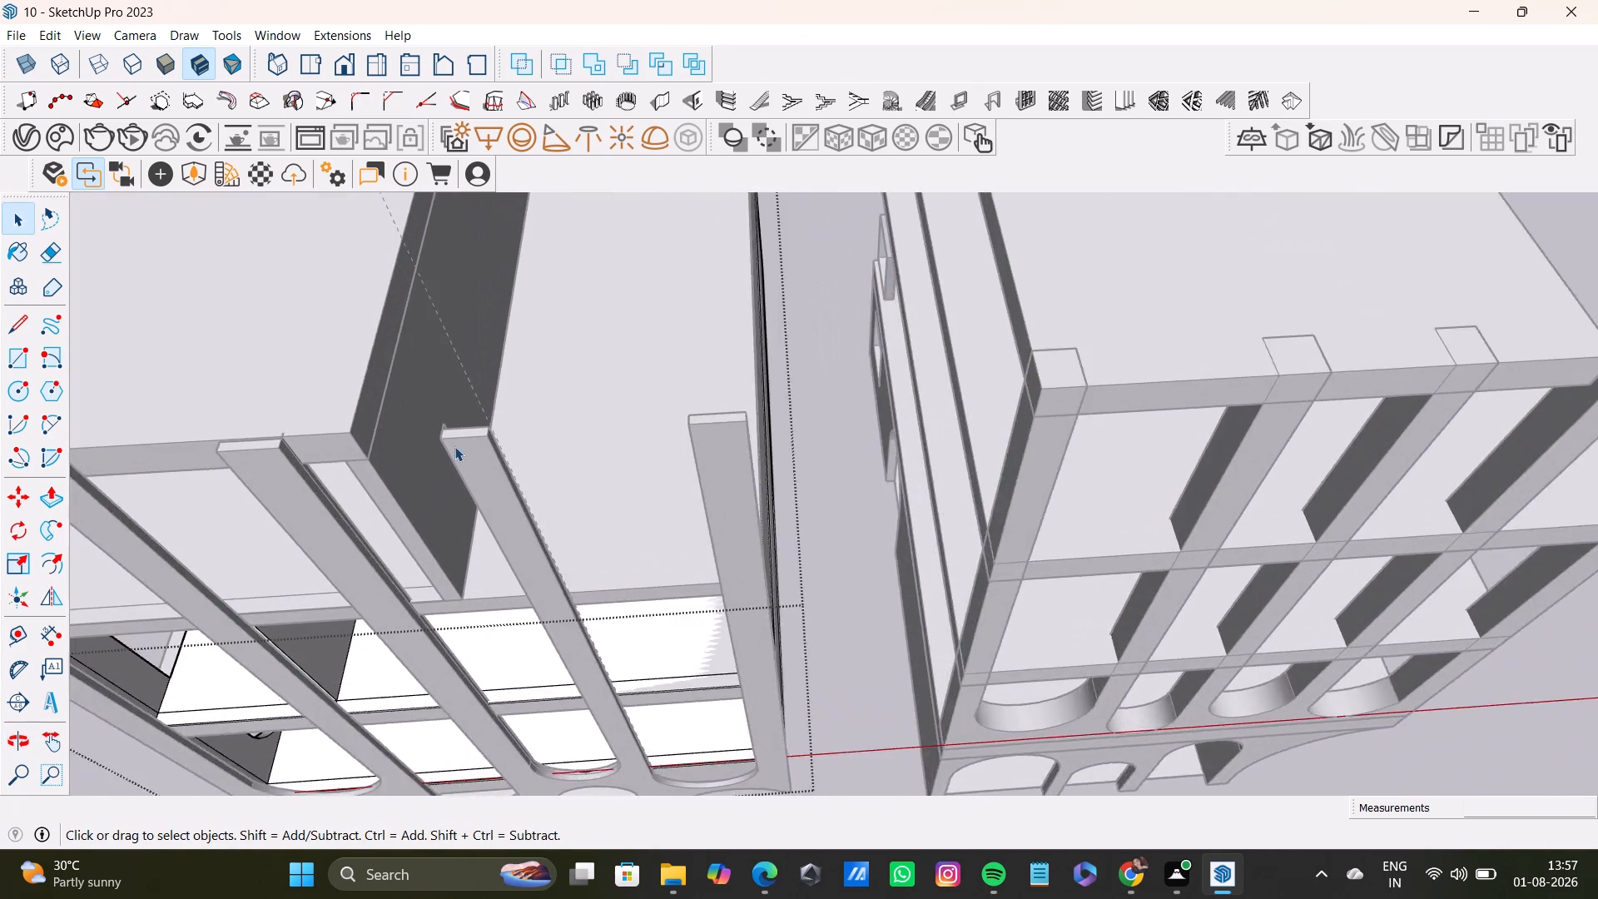
scroll(454, 446, "up", 11)
middle_click_drag(461, 414, 362, 489)
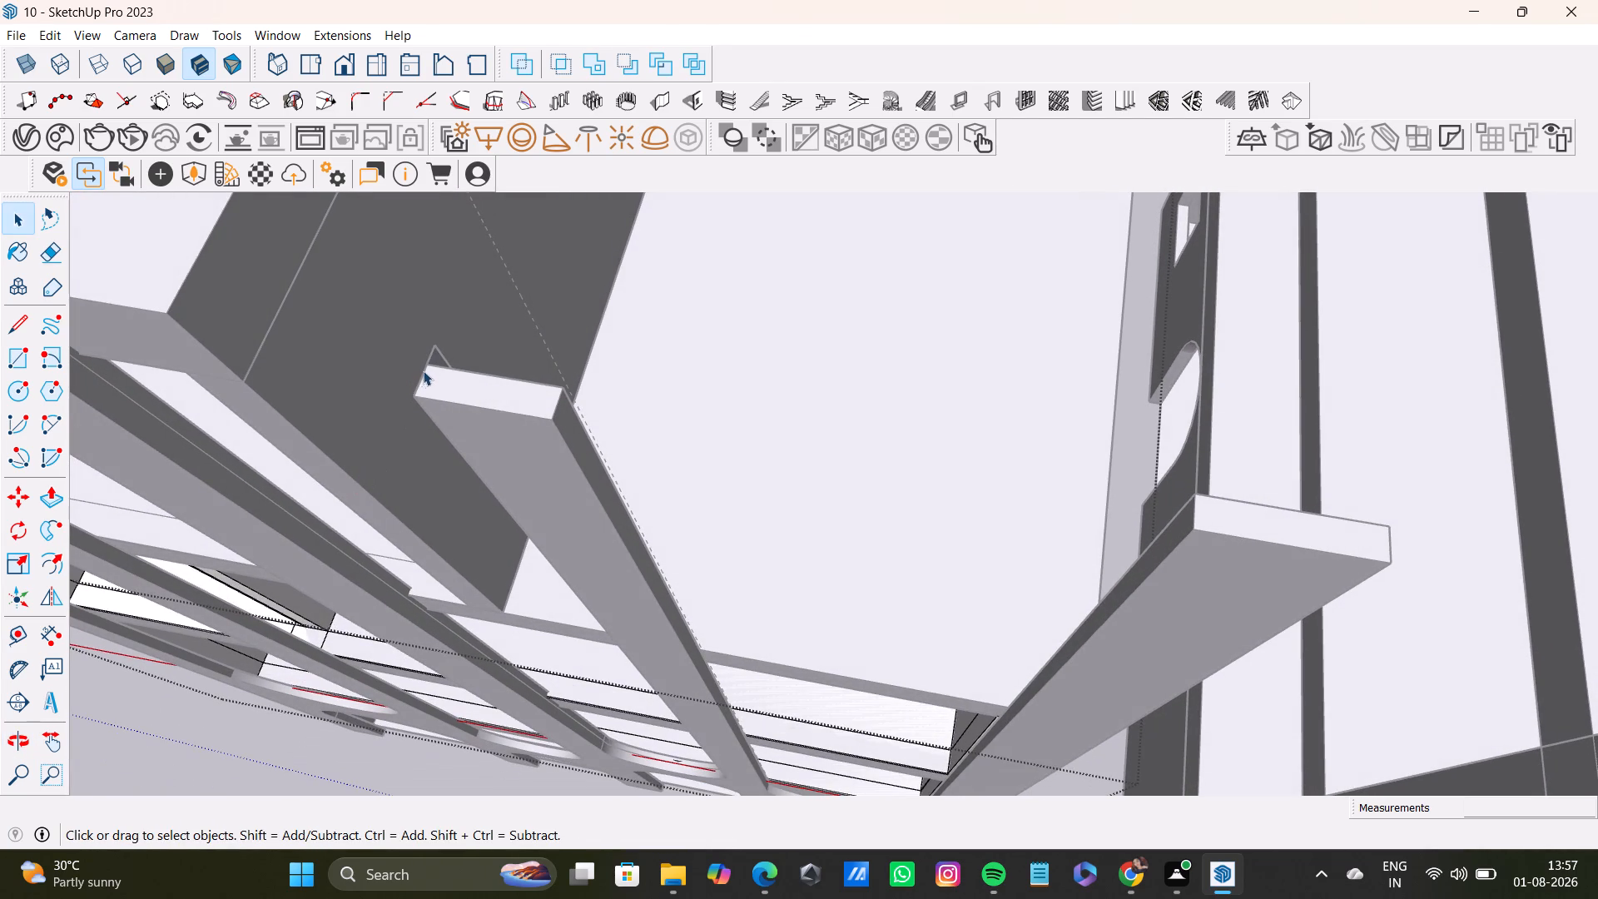
left_click(426, 365)
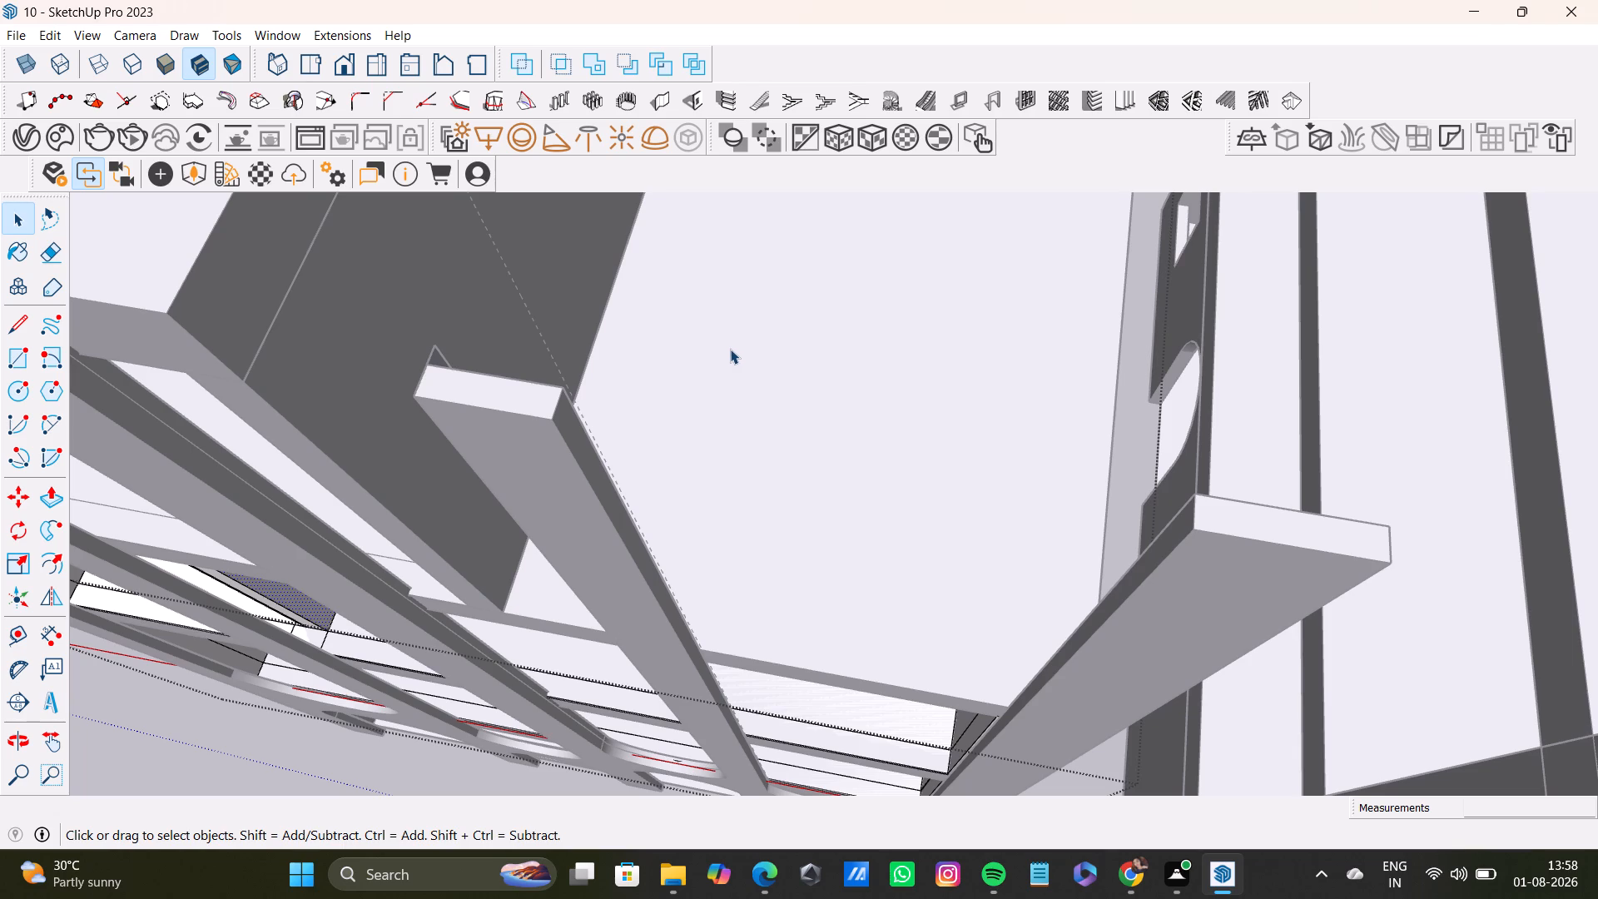
key("space")
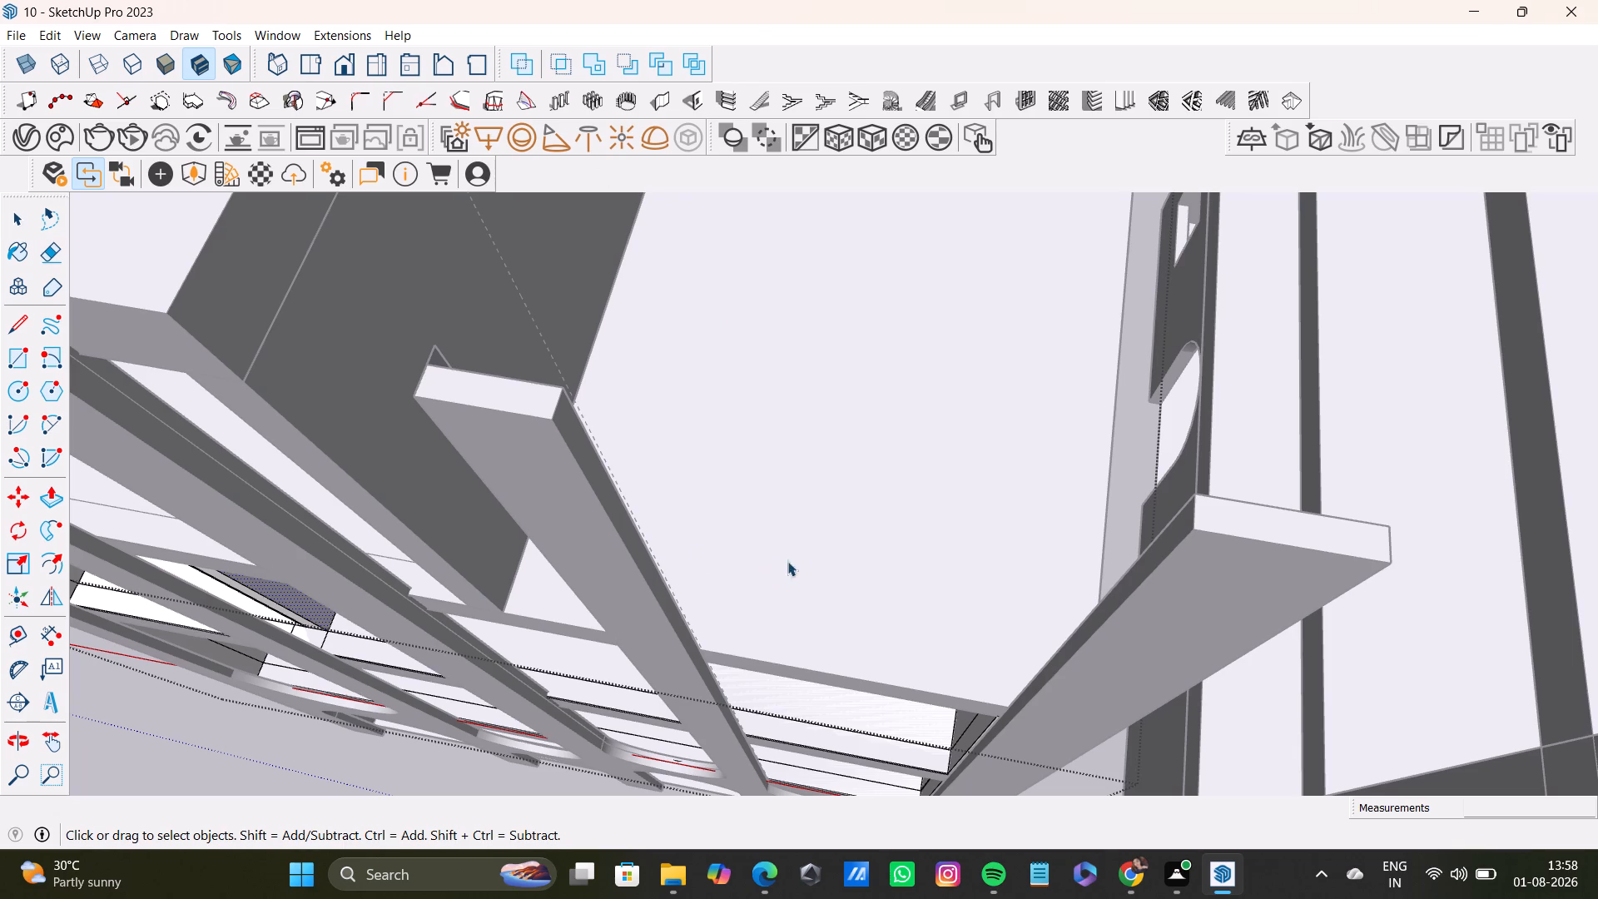
scroll(818, 519, "down", 8)
middle_click_drag(810, 527, 800, 374)
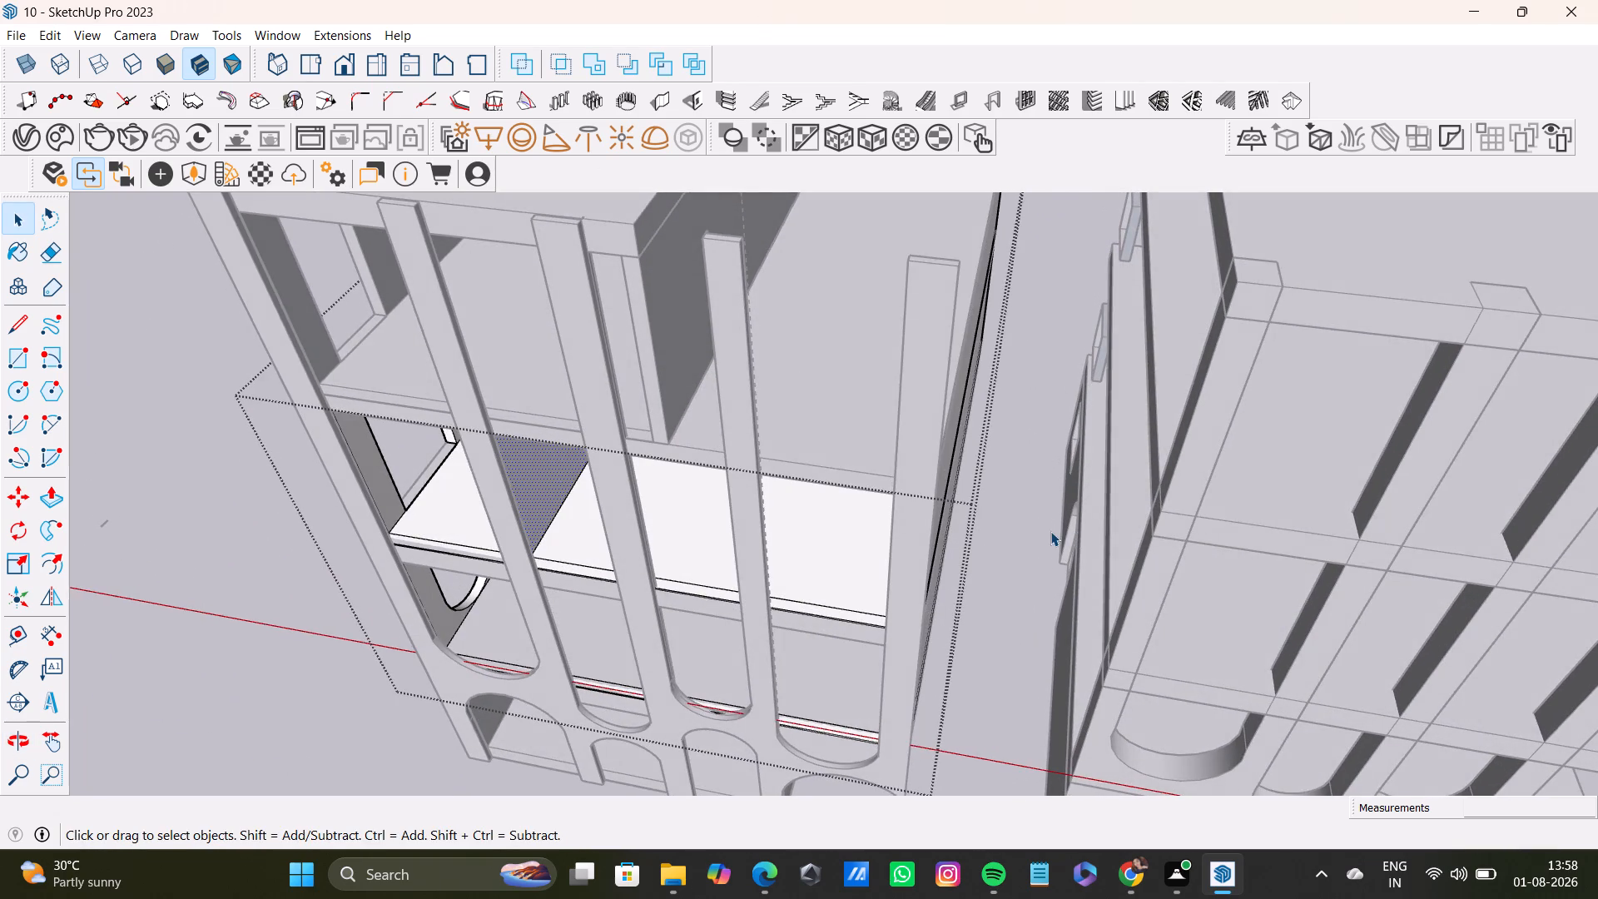
left_click(1050, 531)
Open the arched facade group and delete the stray strip face and its leftover edges behind the top of the fourth pier.
middle_click_drag(885, 551, 882, 698)
scroll(713, 561, "up", 3)
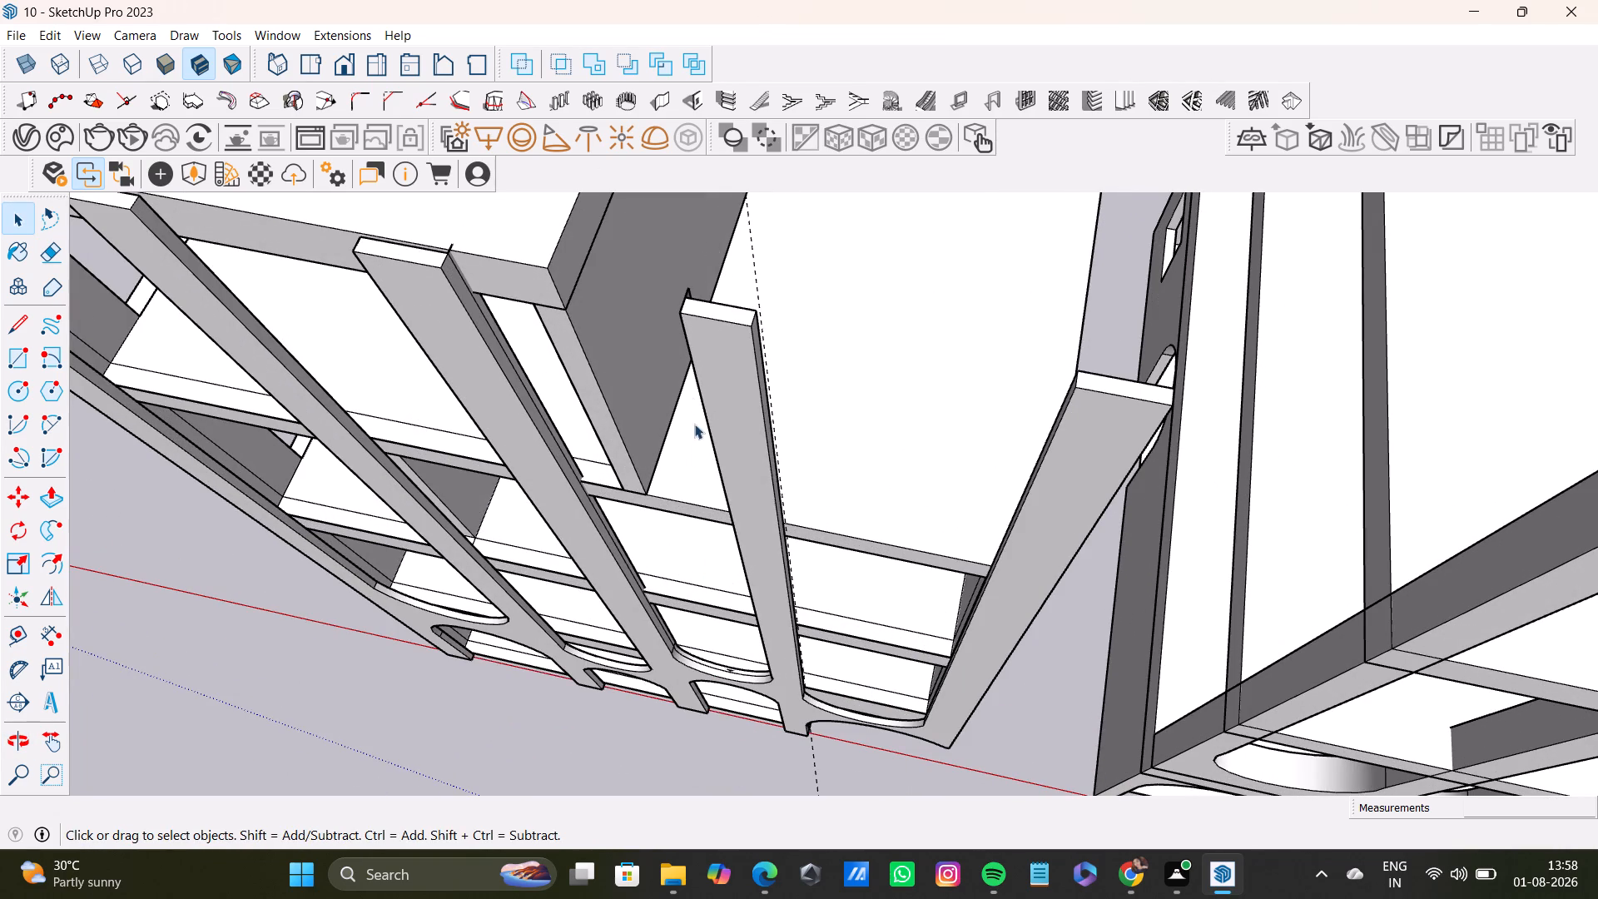
scroll(438, 246, "up", 10)
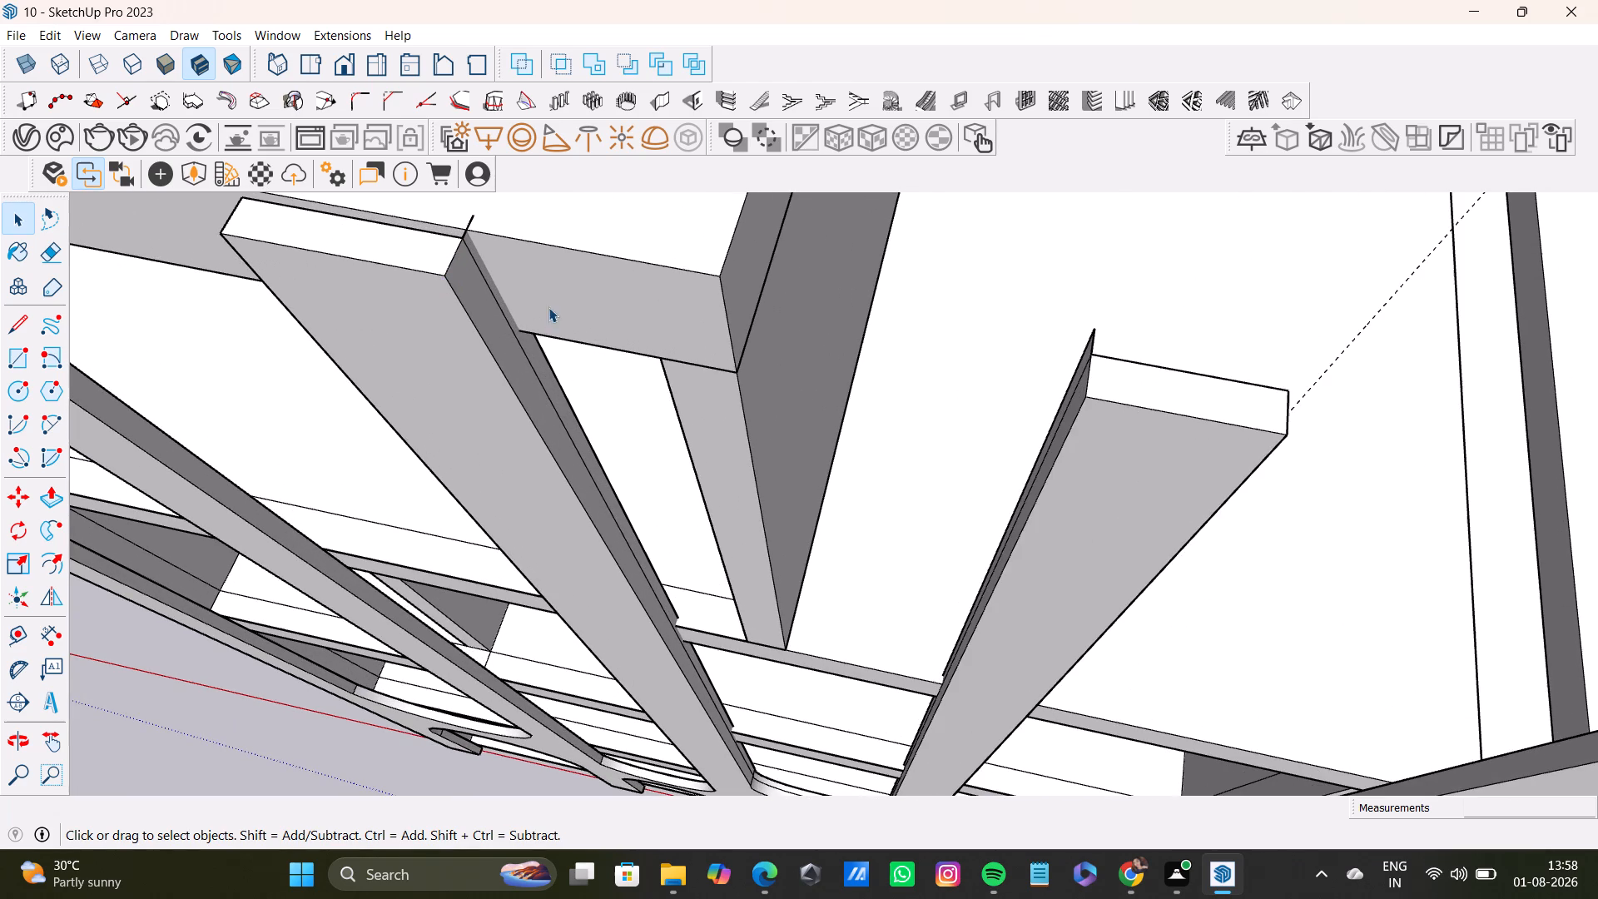
scroll(602, 415, "down", 1)
middle_click_drag(601, 407, 673, 478)
middle_click_drag(985, 588, 667, 579)
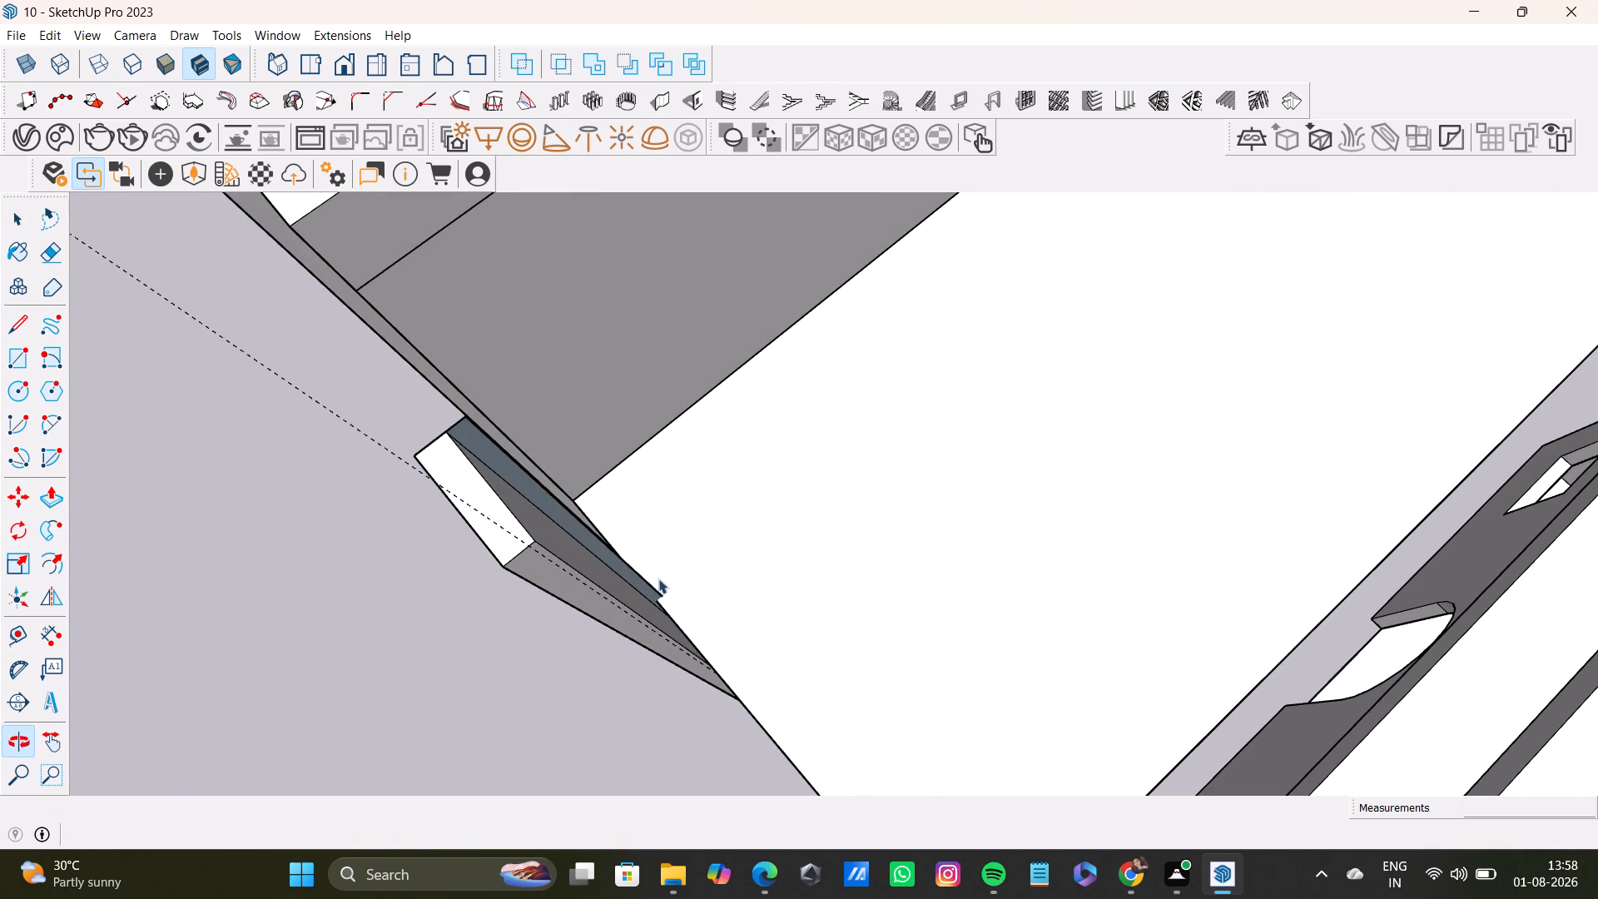
left_click(613, 559)
left_click(613, 559)
left_click(604, 553)
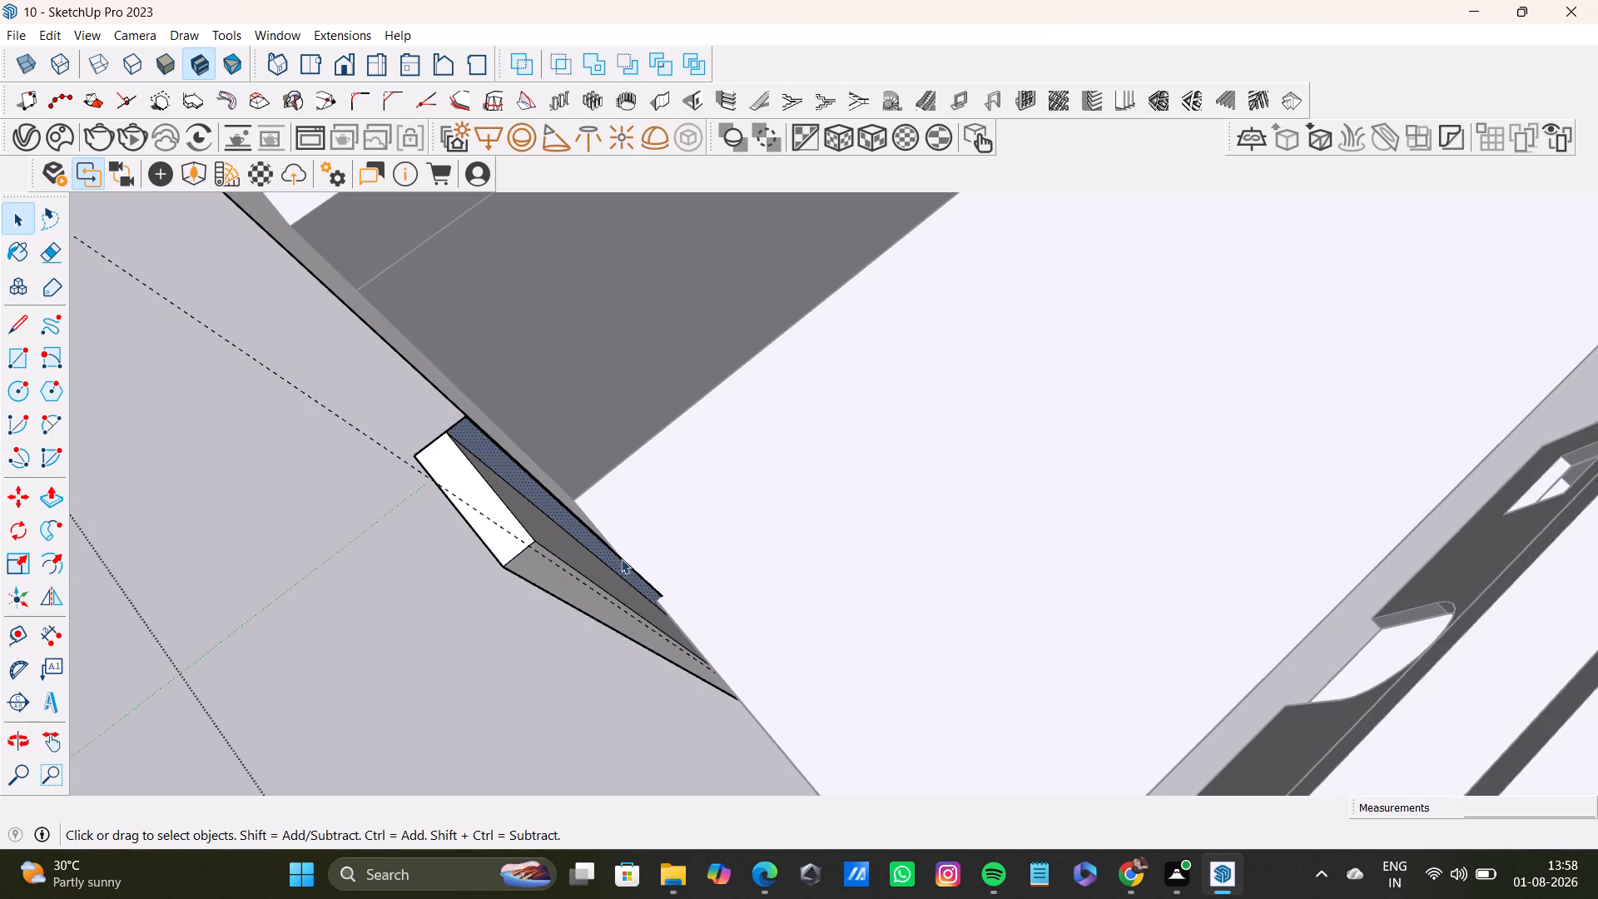
key("Delete")
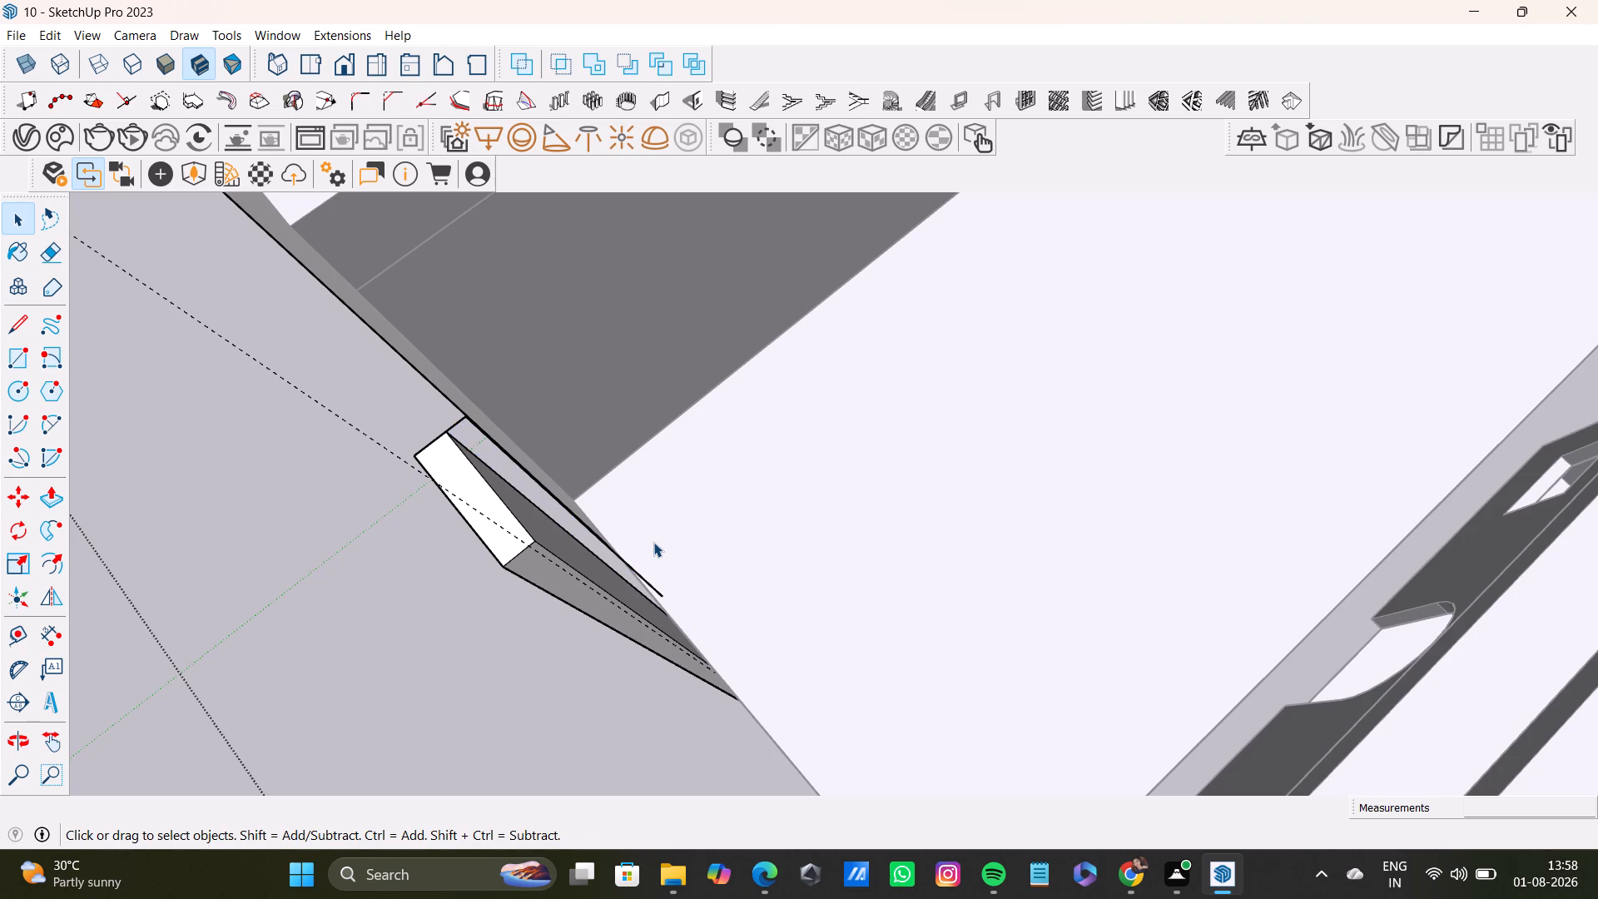
left_click(454, 425)
key("Delete")
left_click(484, 437)
key("Delete")
Delete the leftover vertical edge running behind the third pier of the arched facade.
middle_click_drag(584, 606, 695, 524)
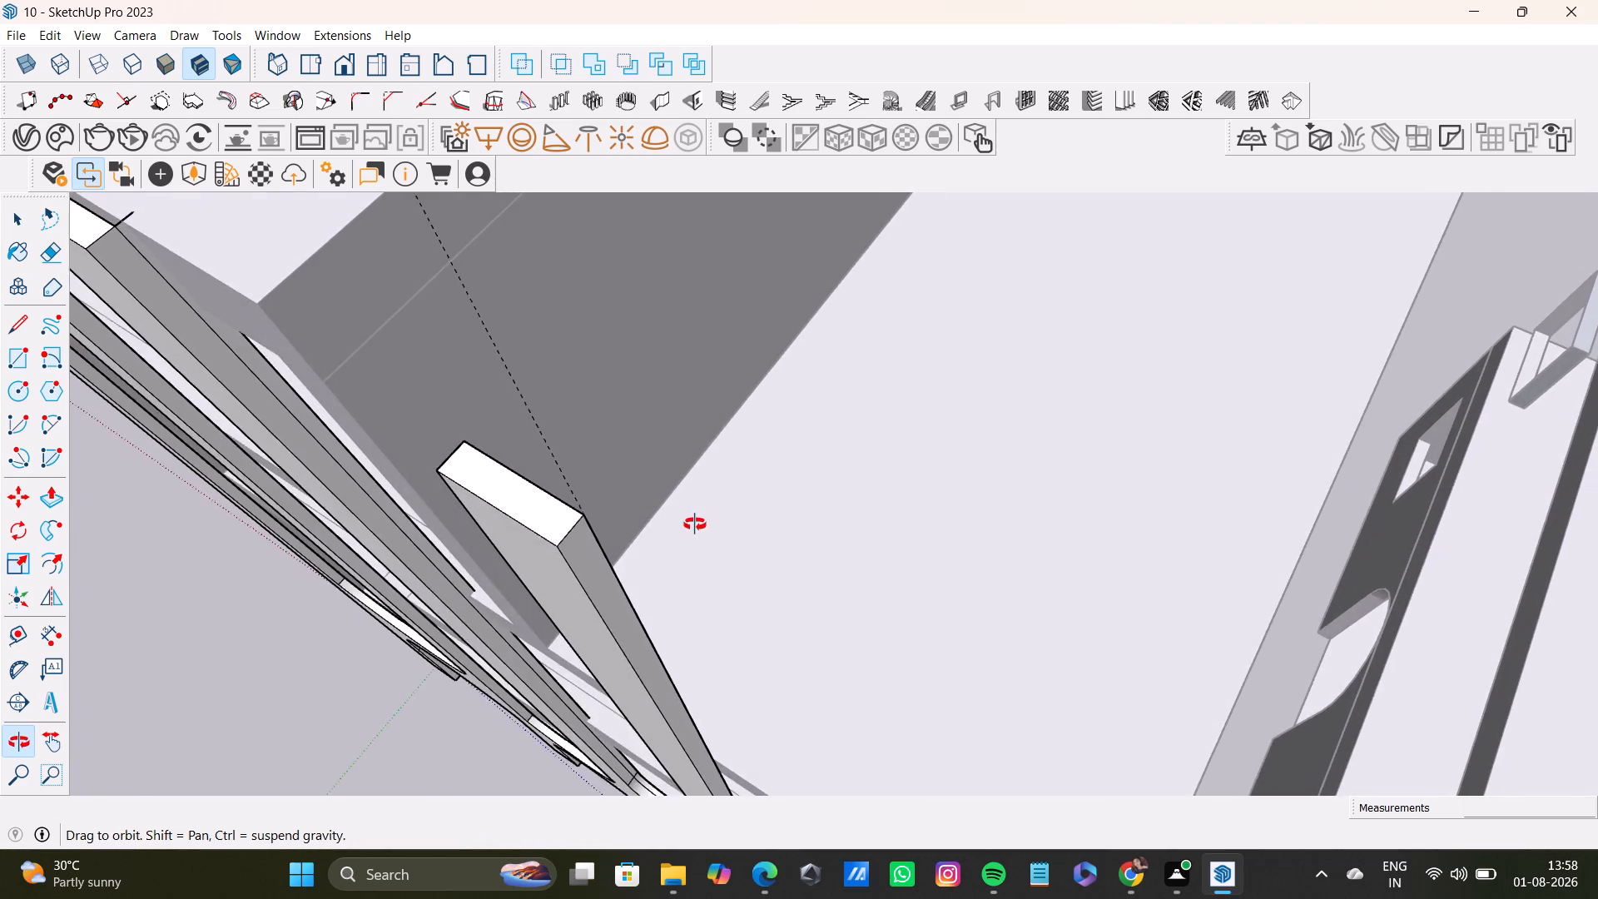
middle_click_drag(695, 524, 711, 501)
scroll(708, 575, "down", 6)
middle_click_drag(703, 671, 770, 527)
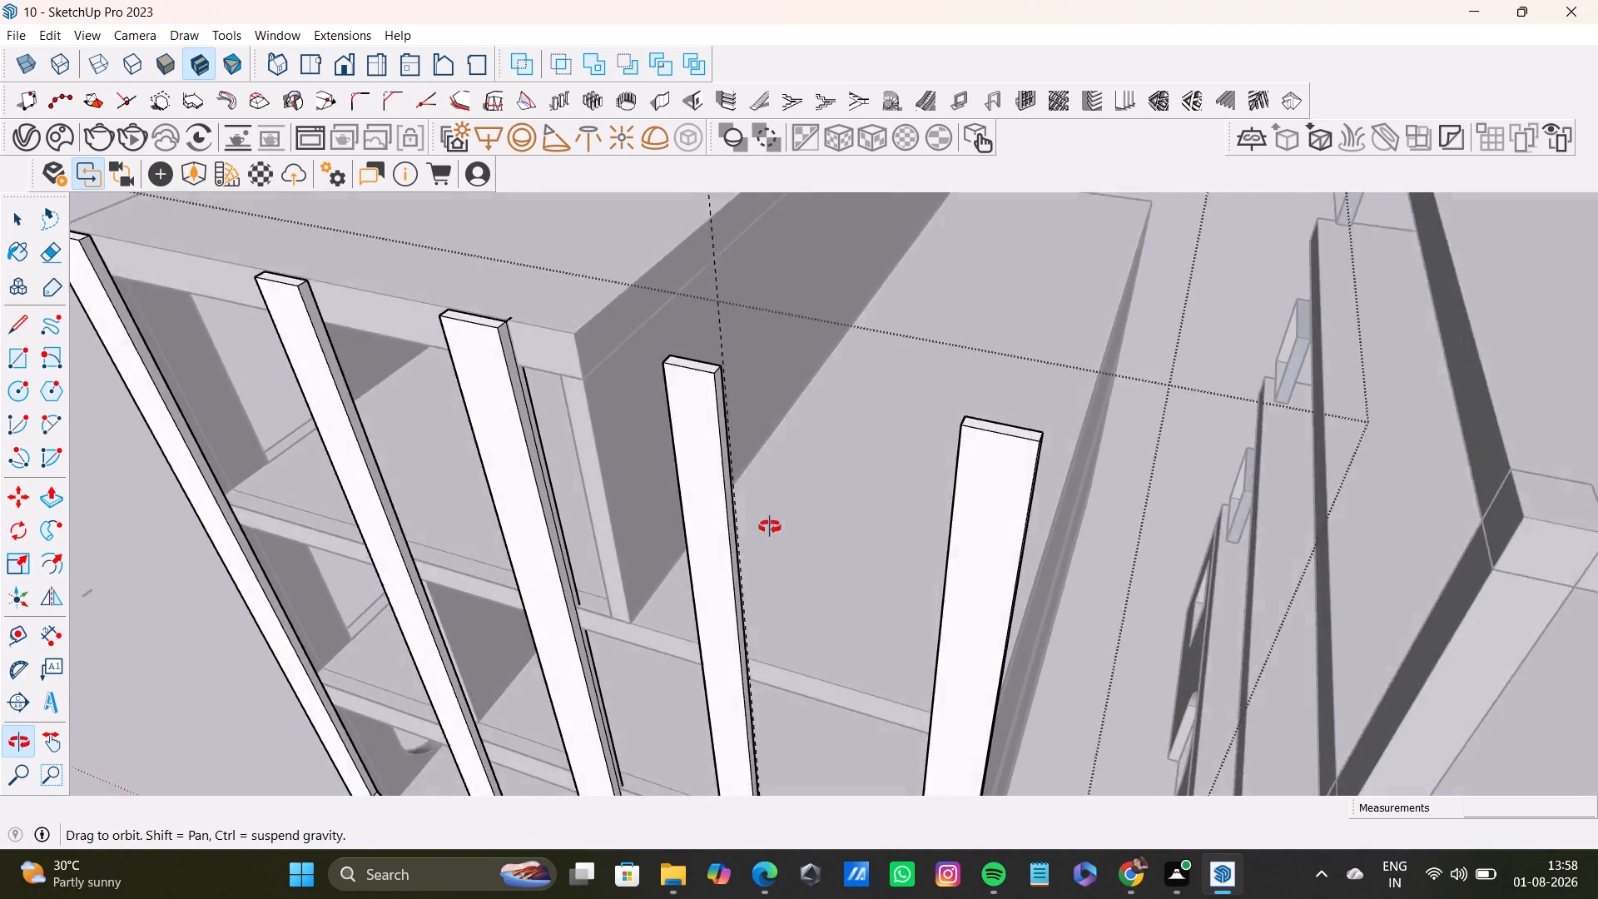
middle_click_drag(770, 527, 761, 469)
scroll(558, 532, "up", 5)
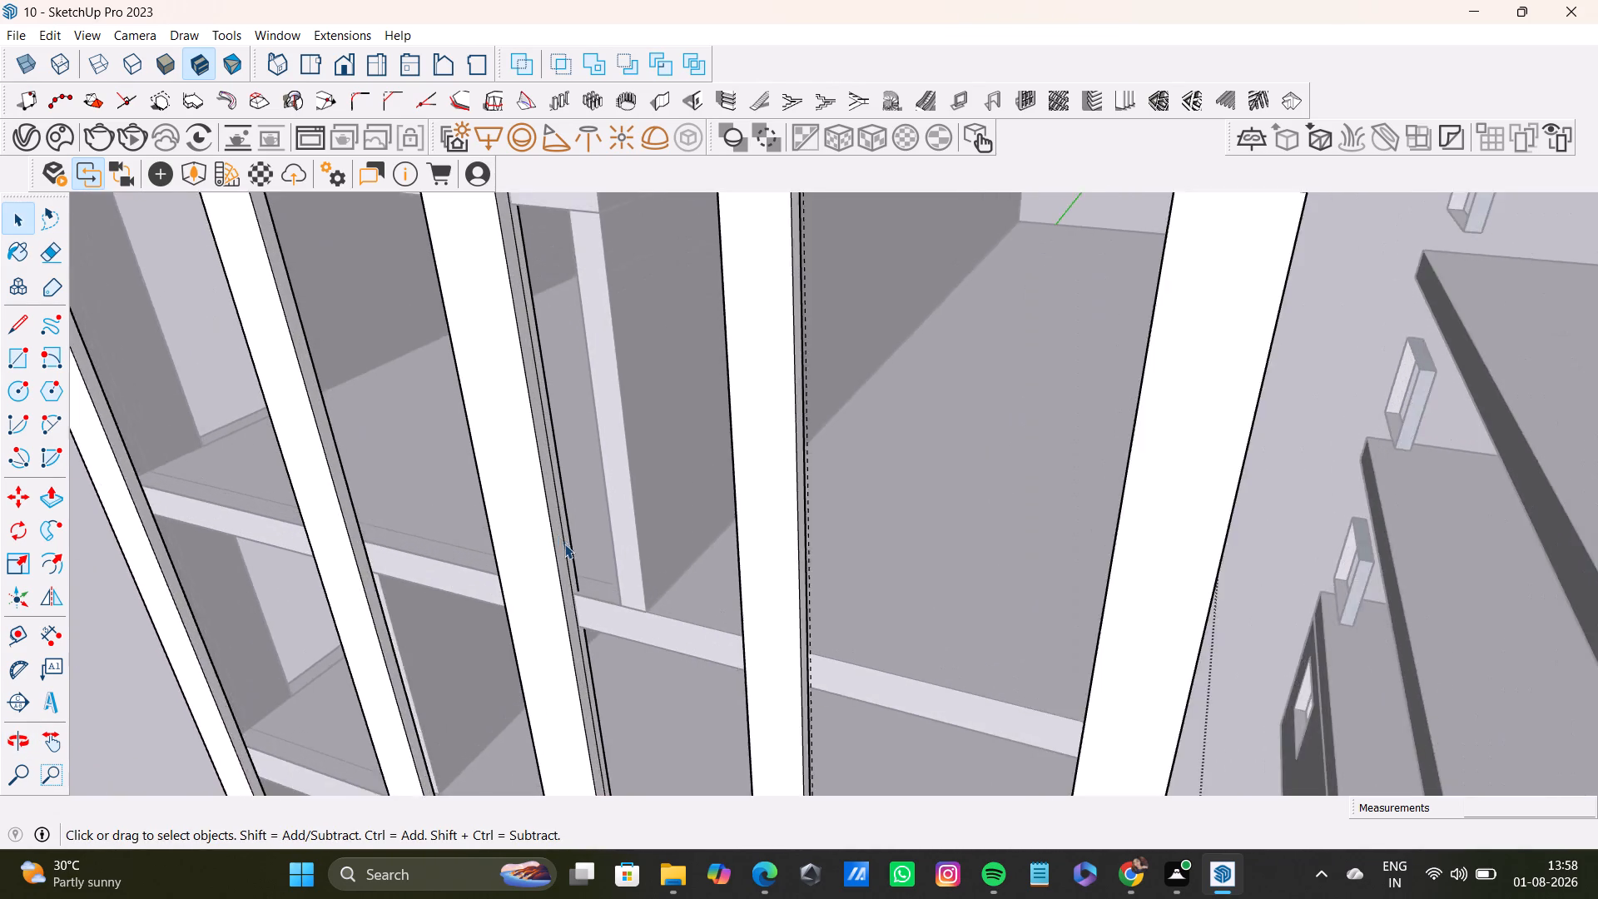
scroll(564, 544, "up", 2)
left_click(573, 545)
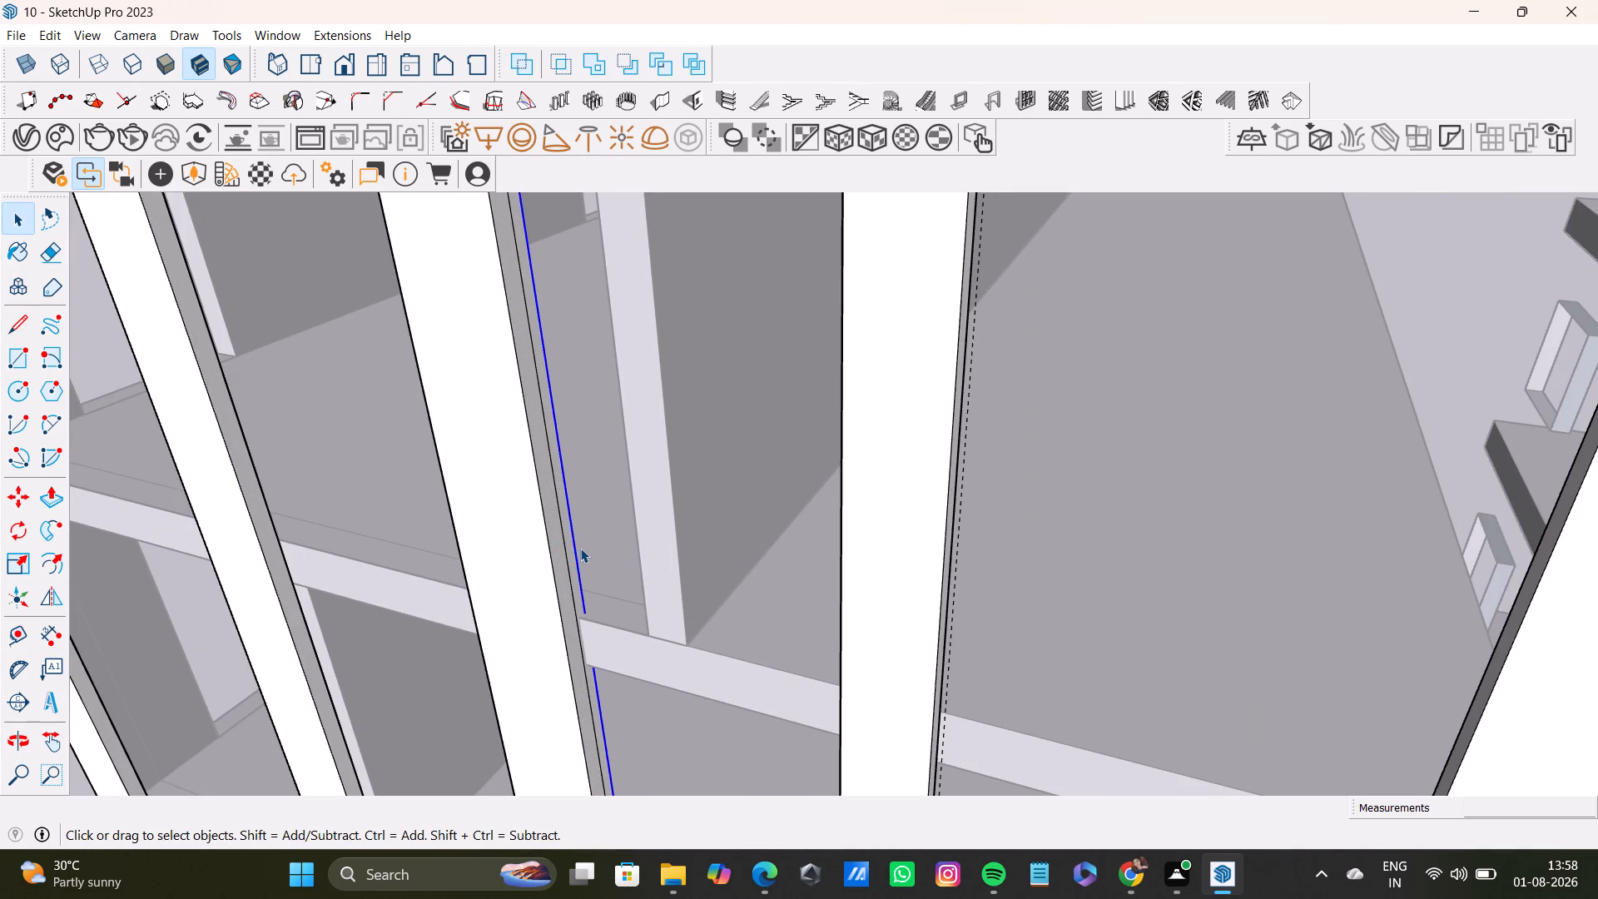
key("Delete")
Delete the short stray edge sticking out behind the top of the third pier.
scroll(582, 633, "down", 7)
middle_click_drag(682, 673, 579, 600)
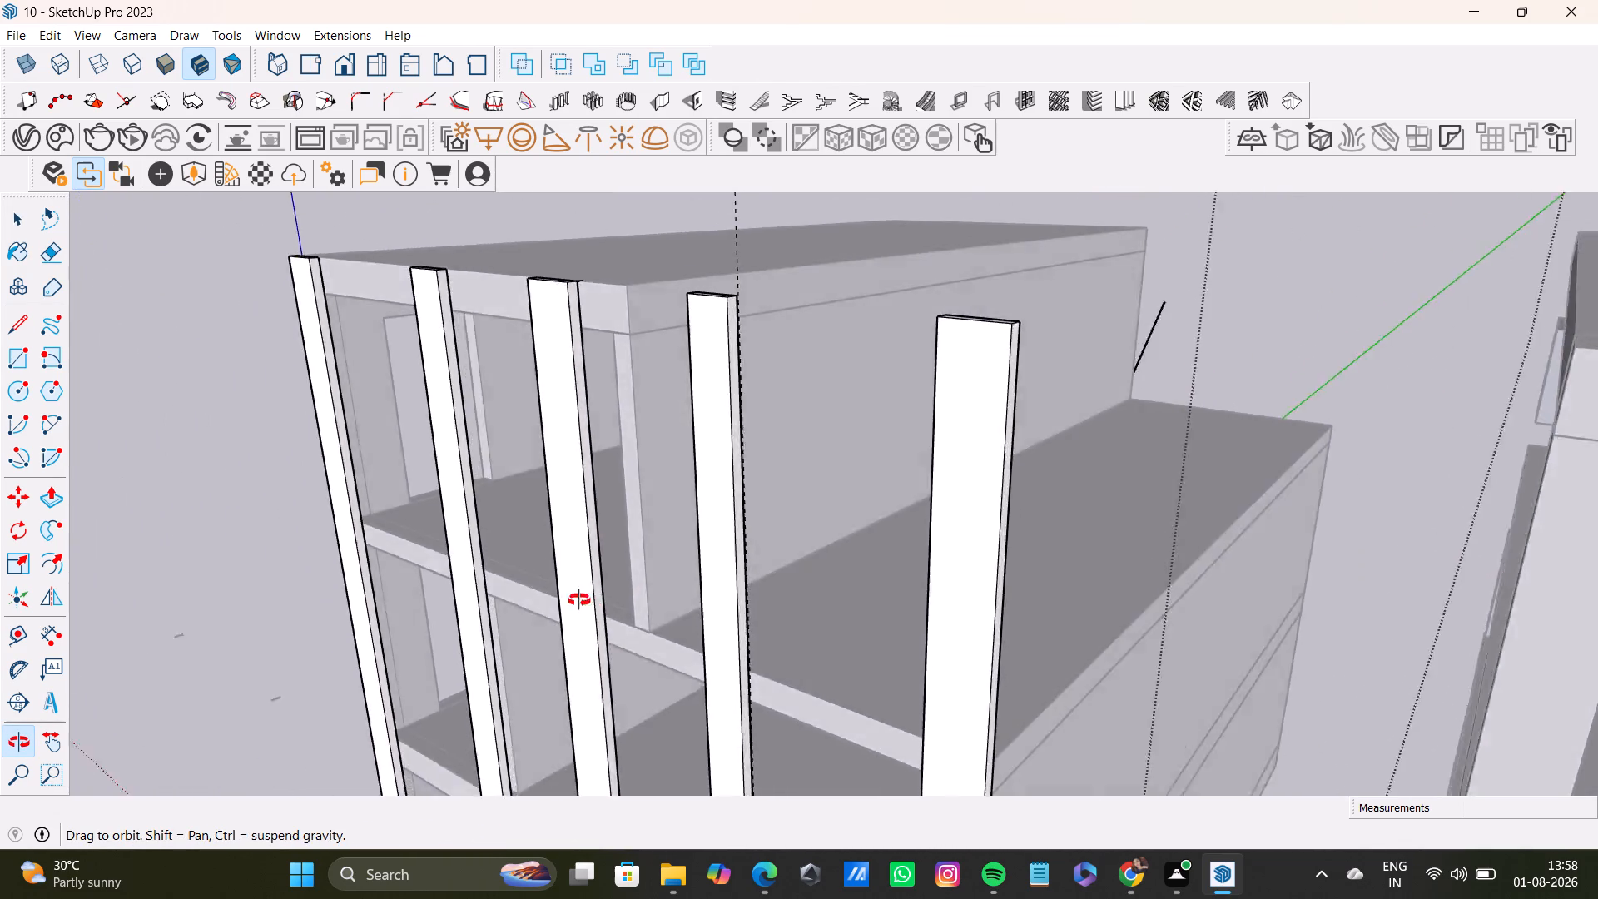
middle_click_drag(579, 600, 583, 745)
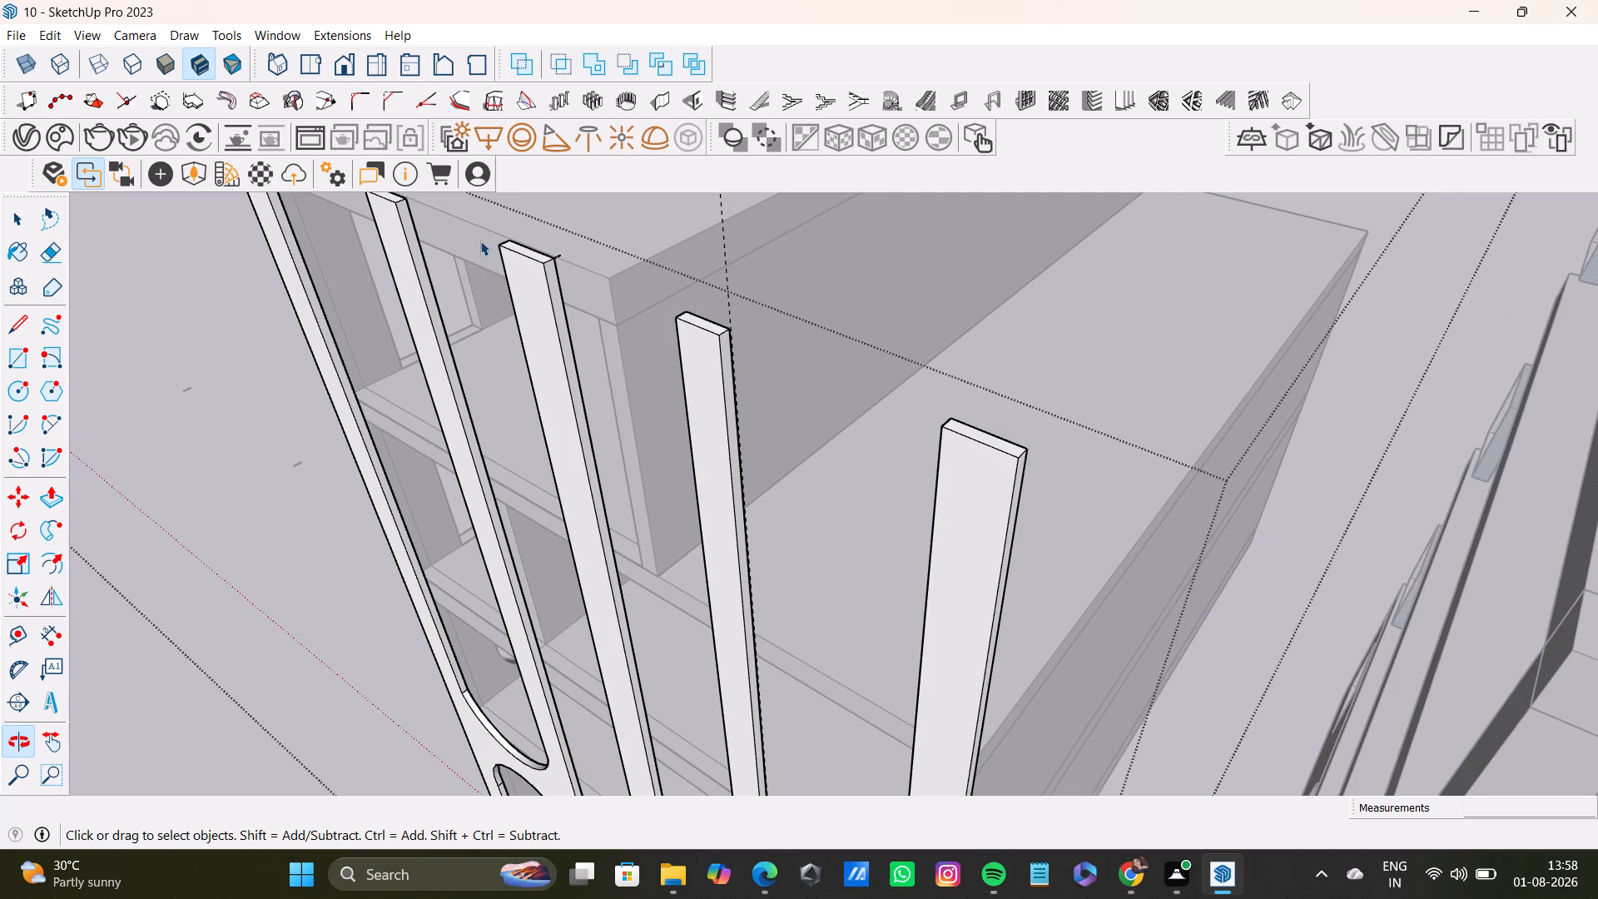
scroll(548, 239, "up", 9)
left_click(564, 246)
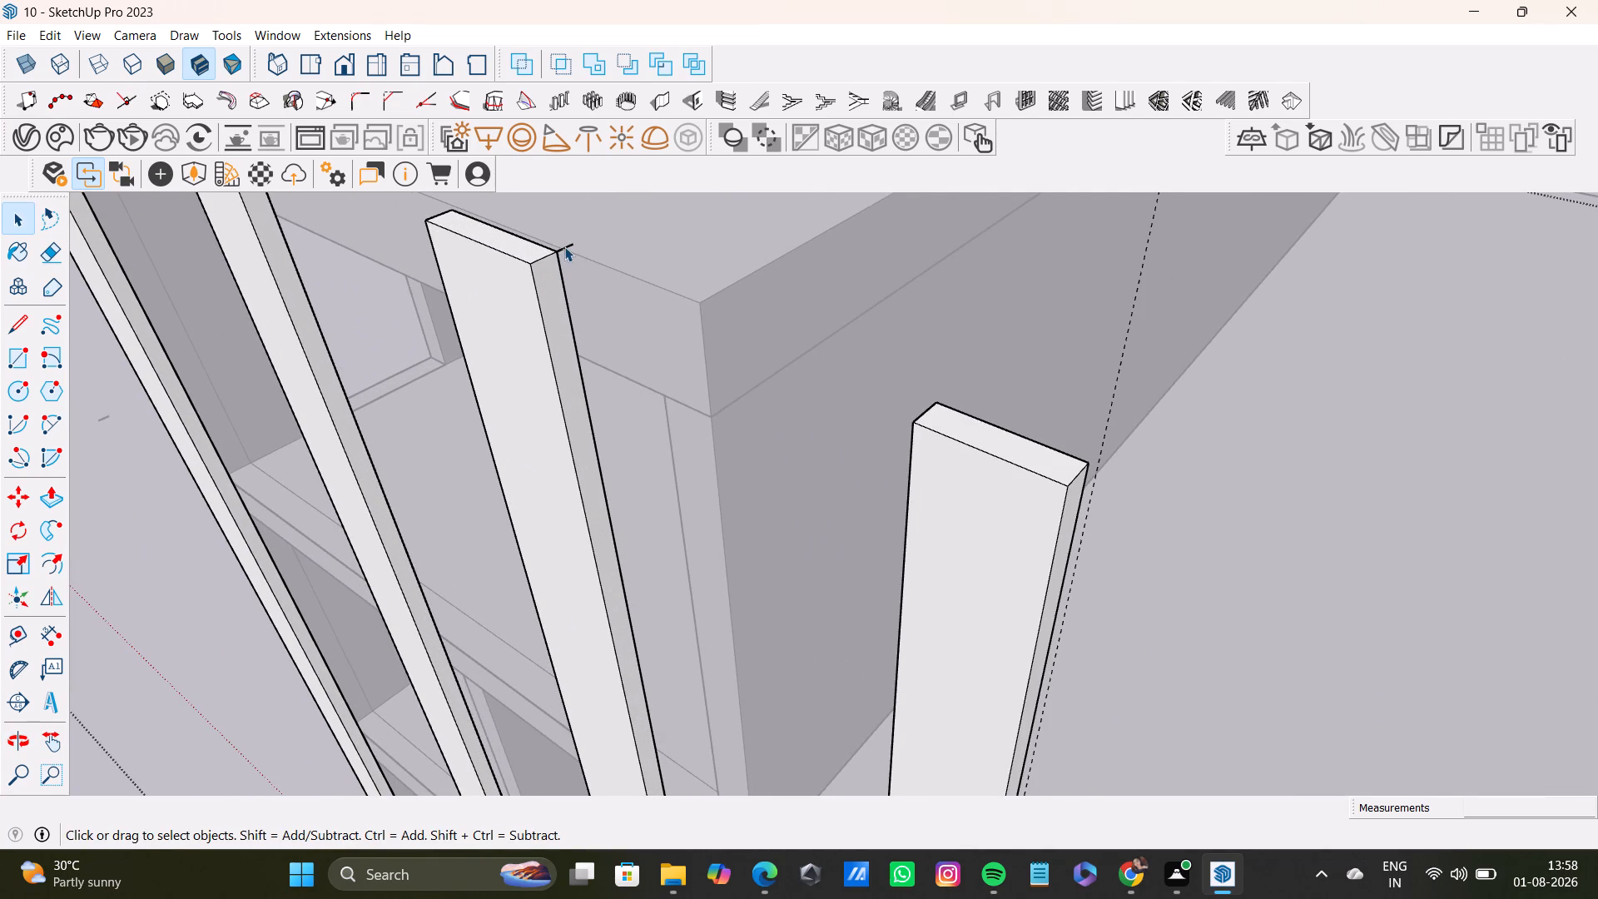
key("Delete")
scroll(620, 405, "down", 4)
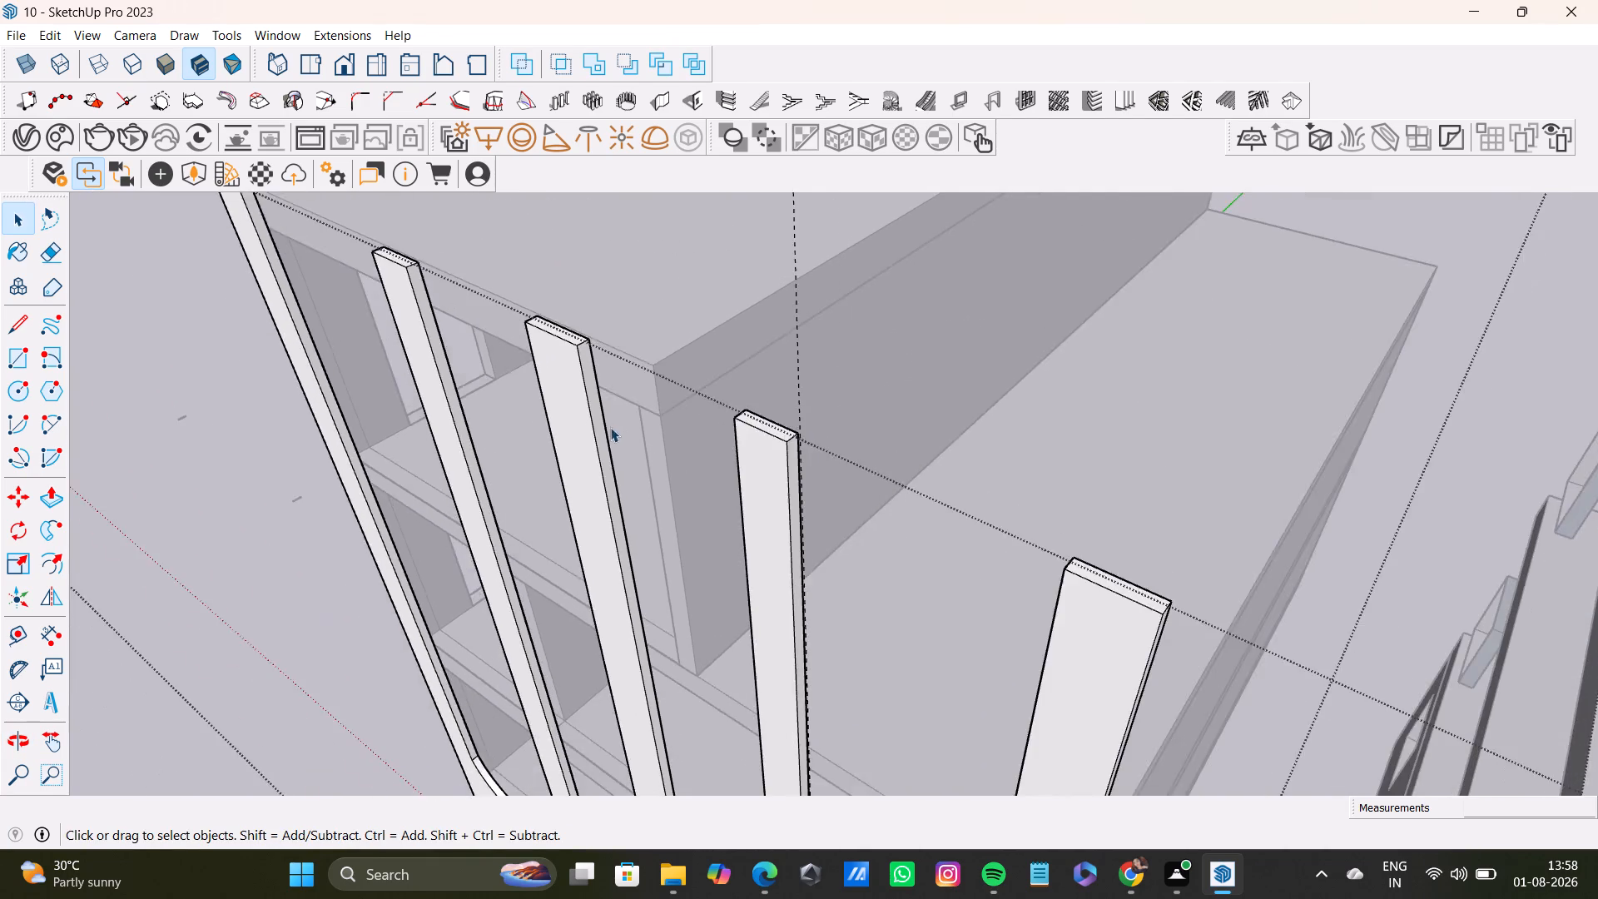
Examine how the top of the facade's first pier meets the corner of the roof slab.
middle_click_drag(613, 428, 563, 562)
scroll(191, 337, "up", 18)
middle_click_drag(244, 304, 246, 303)
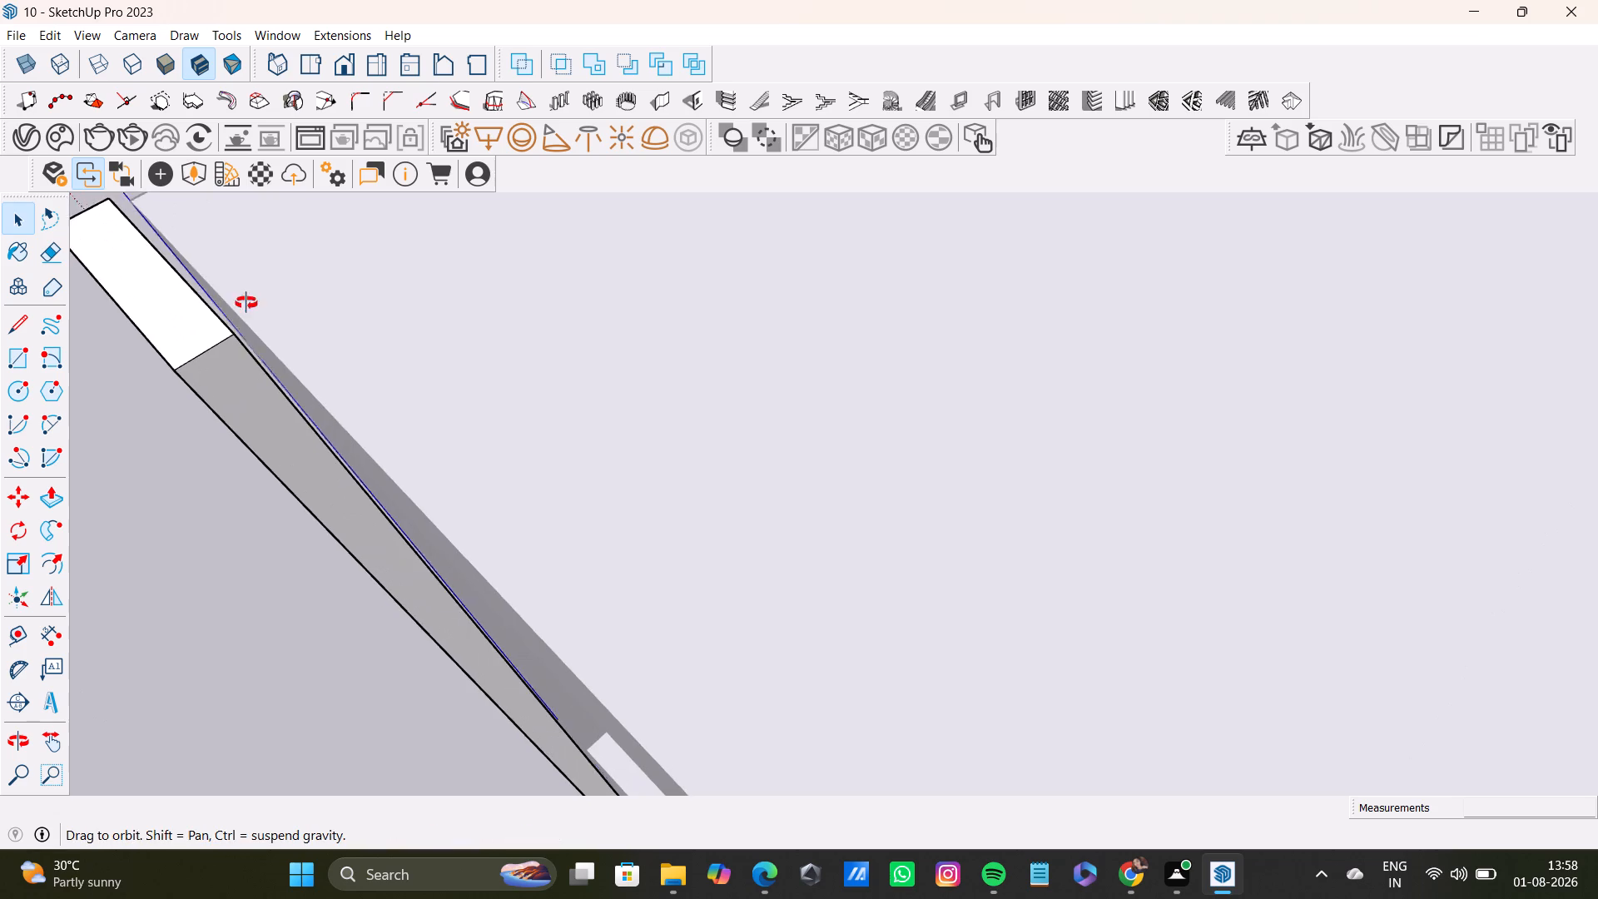
middle_click_drag(246, 303, 264, 316)
middle_click_drag(259, 326, 472, 430)
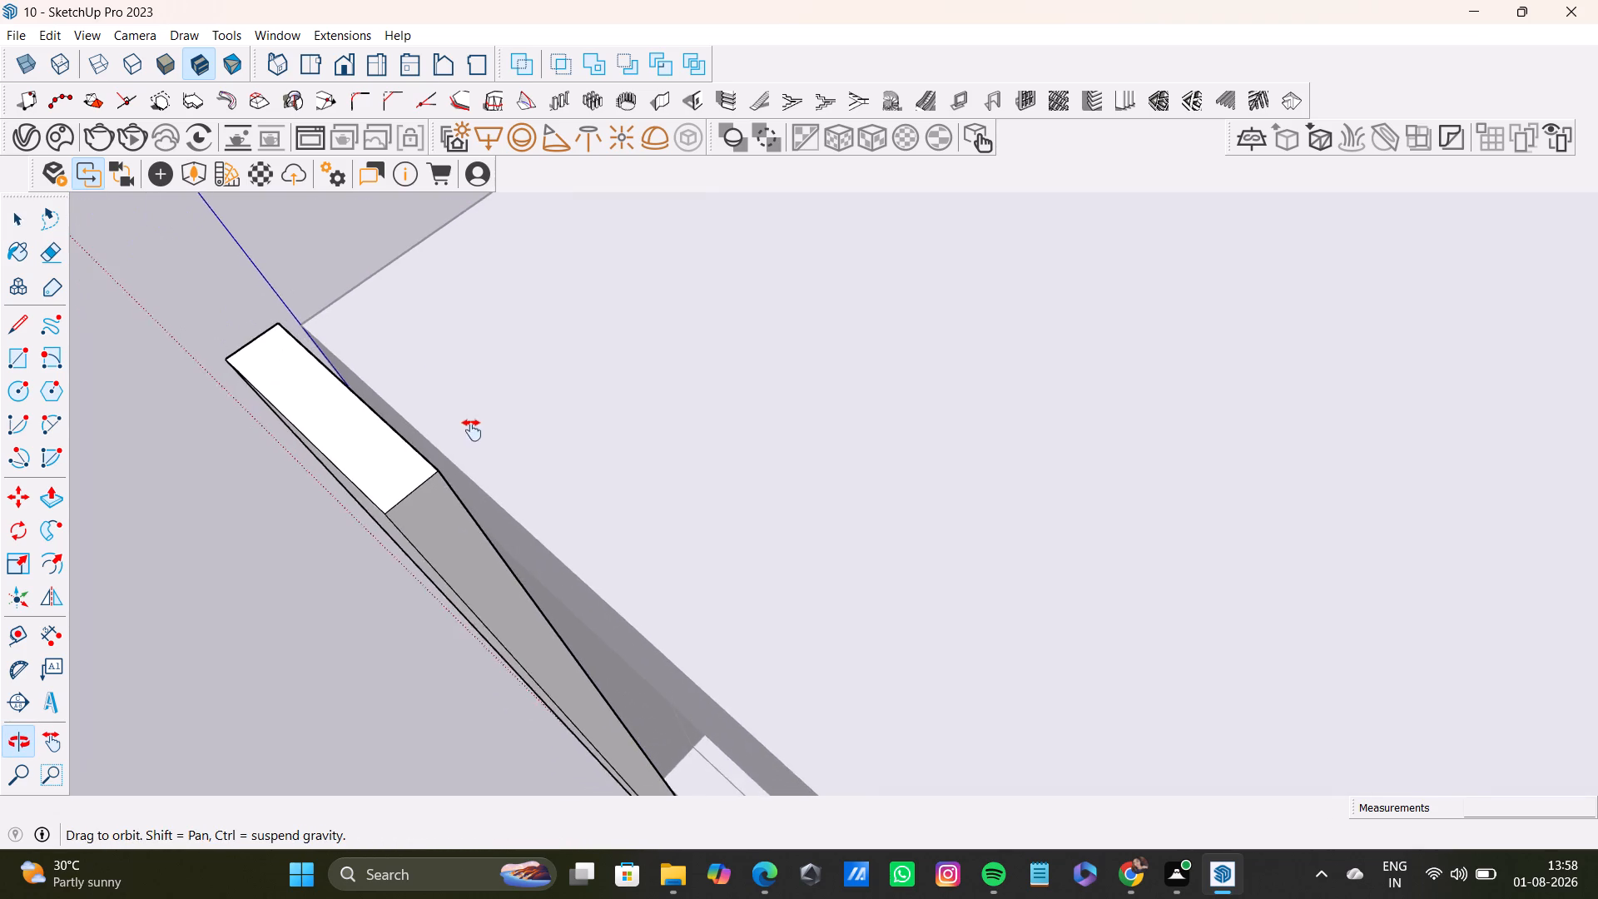
middle_click_drag(472, 430, 473, 430)
scroll(345, 397, "up", 7)
middle_click_drag(402, 397, 405, 457)
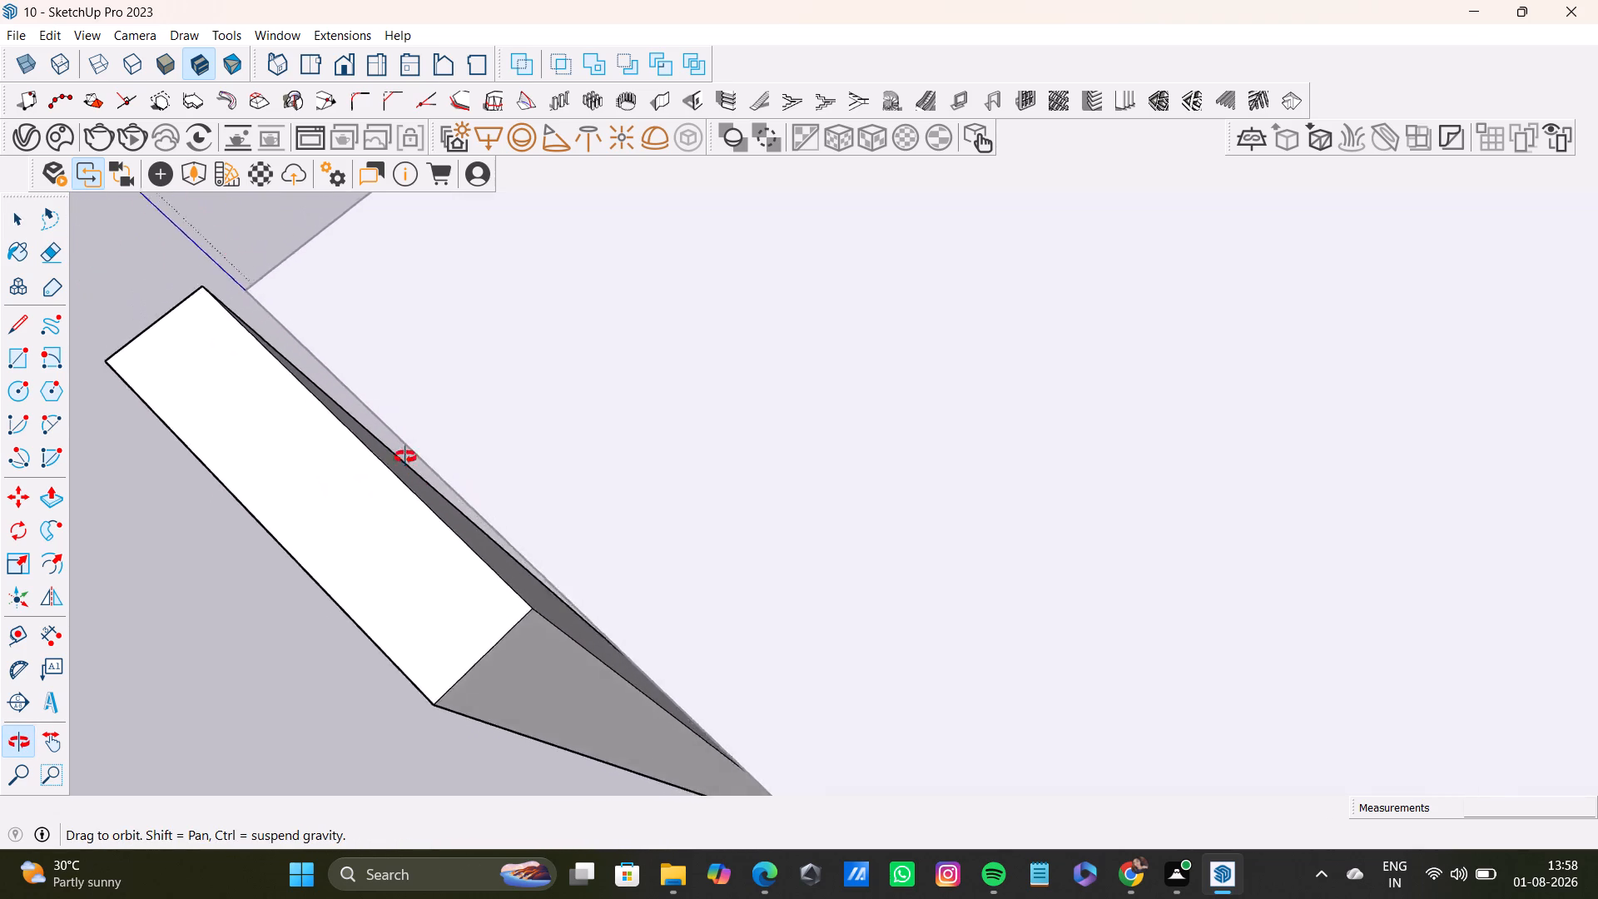
middle_click_drag(405, 457, 548, 363)
scroll(544, 387, "down", 13)
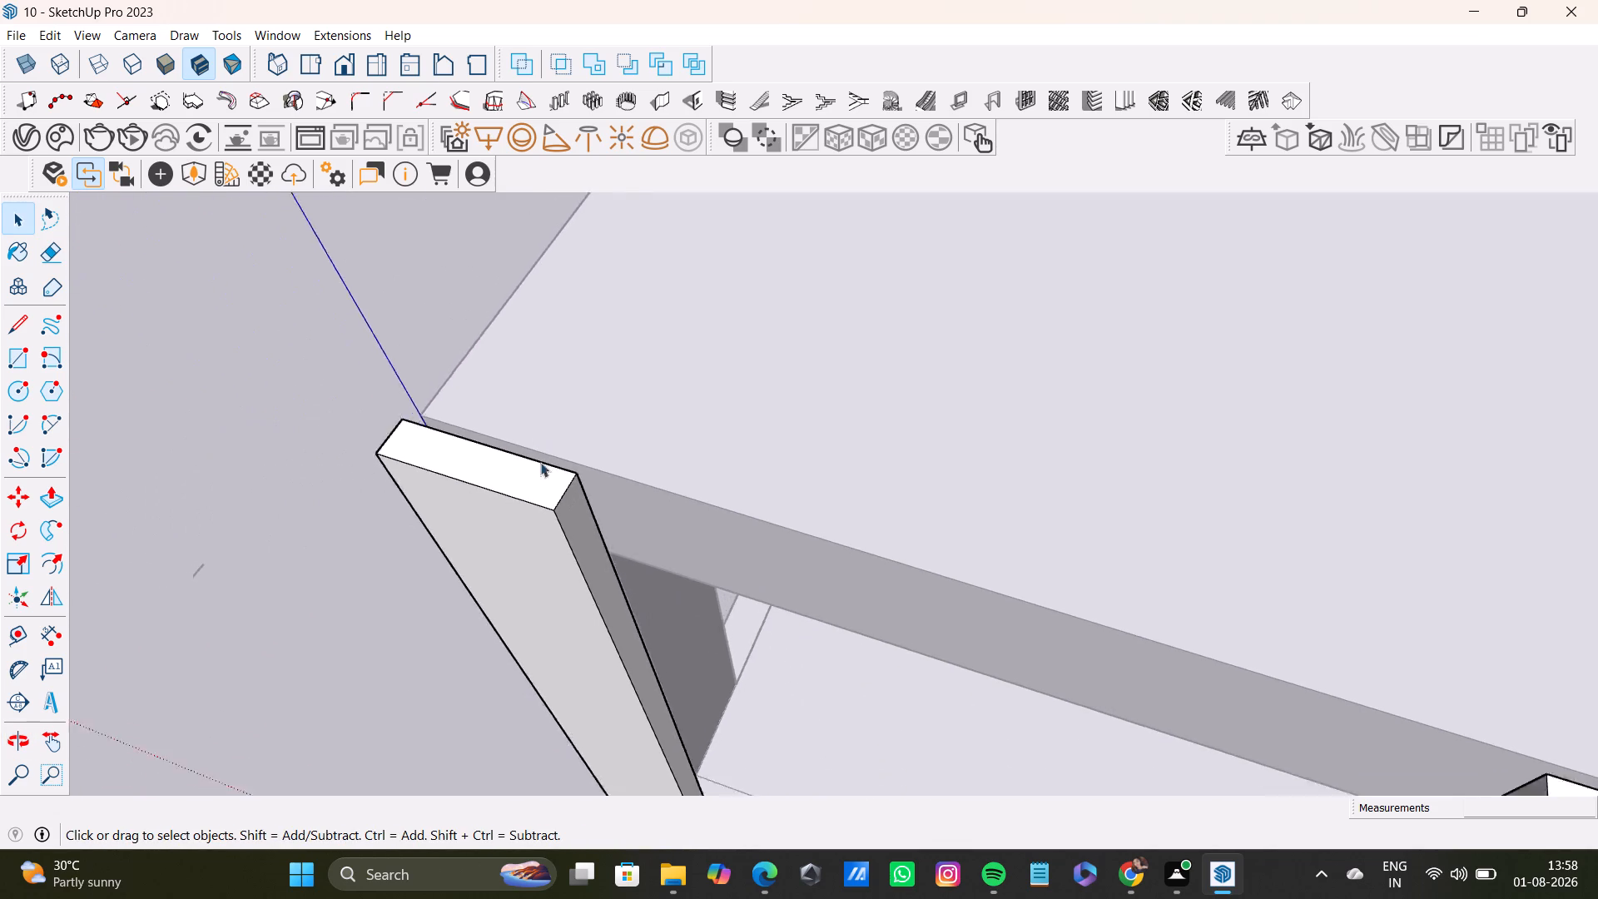
scroll(540, 462, "down", 17)
middle_click_drag(571, 555, 933, 379)
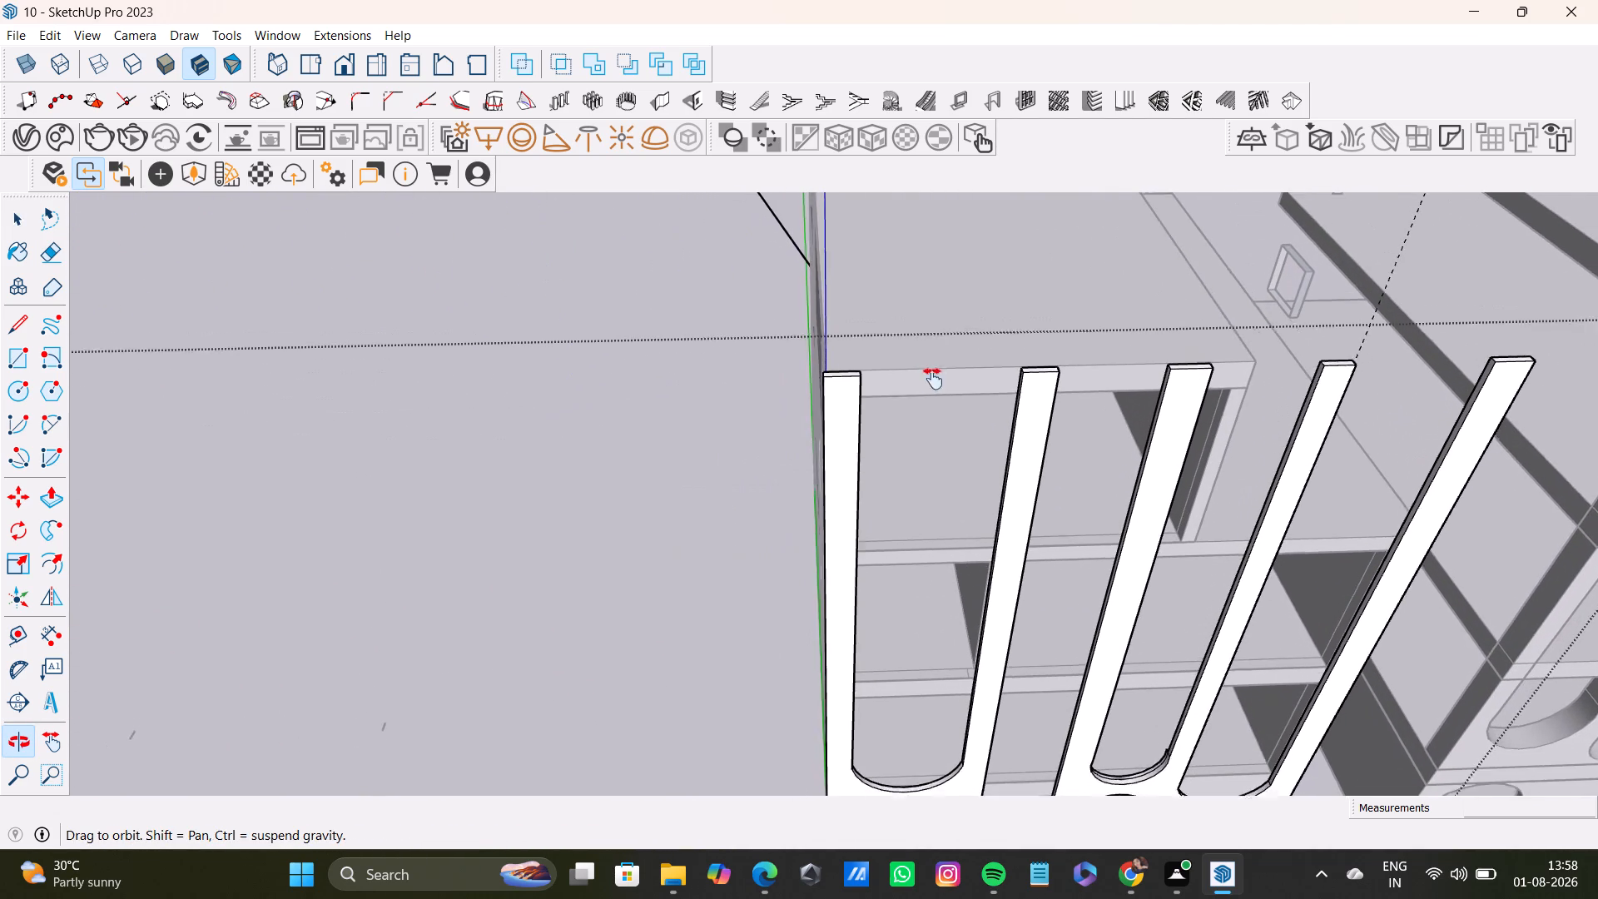
middle_click_drag(933, 379, 930, 391)
Move the whole connected facade geometry about 1 13/16" at the first pier's top corner to meet the roof slab's corner, and deselect it.
triple_click(826, 413)
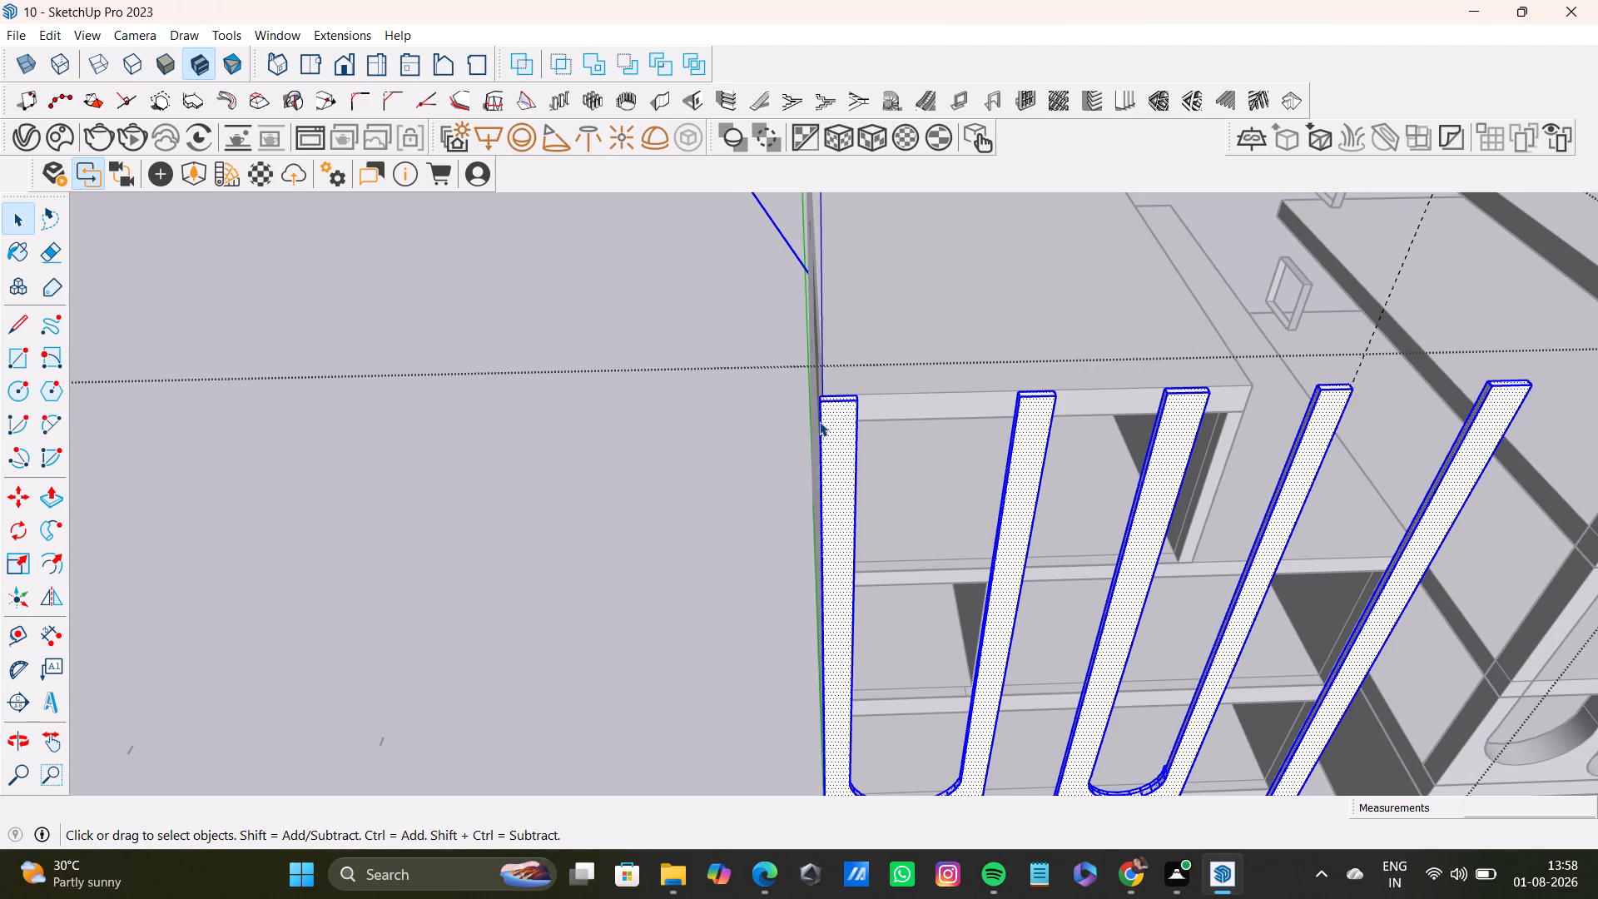
key("m")
middle_click_drag(831, 450, 1154, 440)
scroll(1043, 360, "up", 11)
middle_click_drag(985, 330, 953, 452)
left_click(973, 416)
left_click(971, 409)
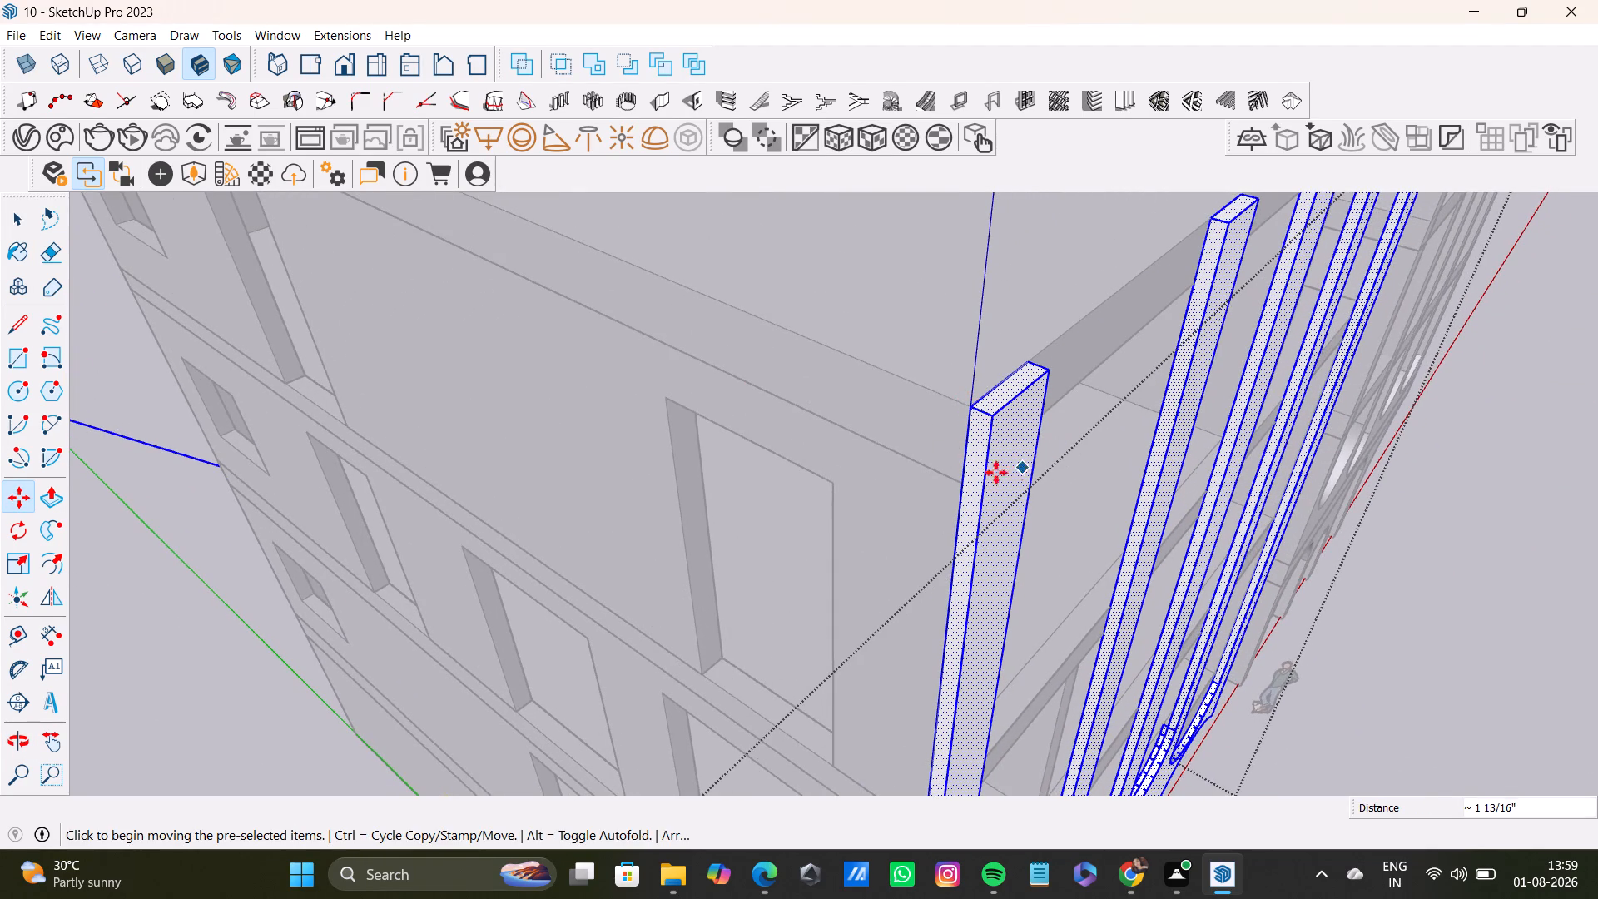
scroll(974, 430, "up", 11)
middle_click_drag(991, 416, 1177, 415)
scroll(859, 359, "up", 3)
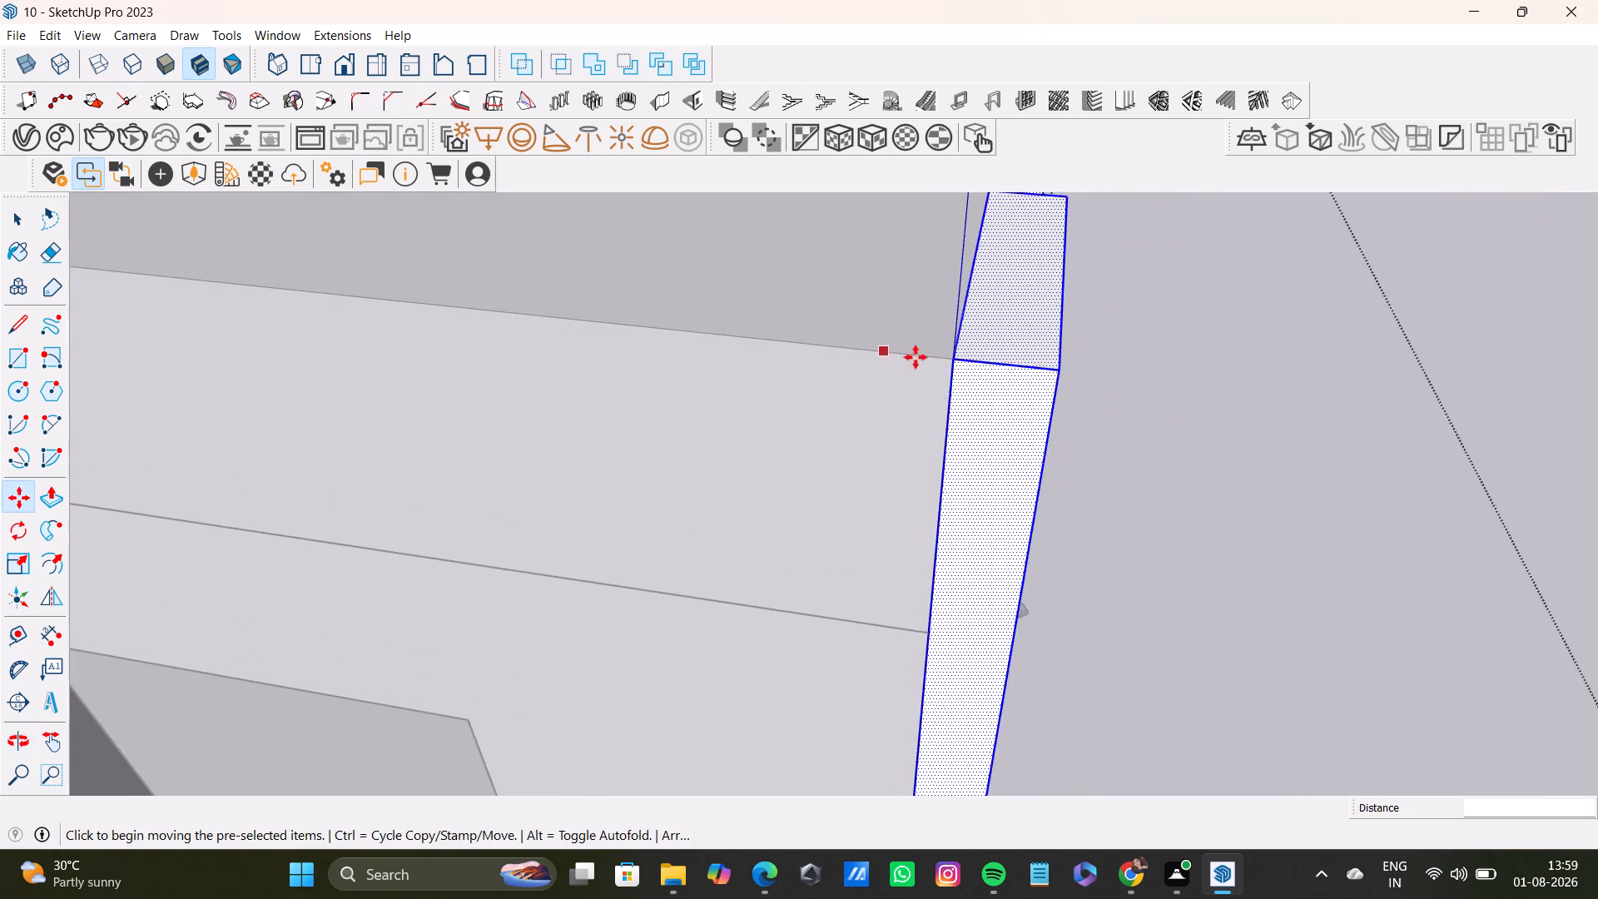
middle_click_drag(960, 387, 713, 489)
scroll(906, 405, "down", 2)
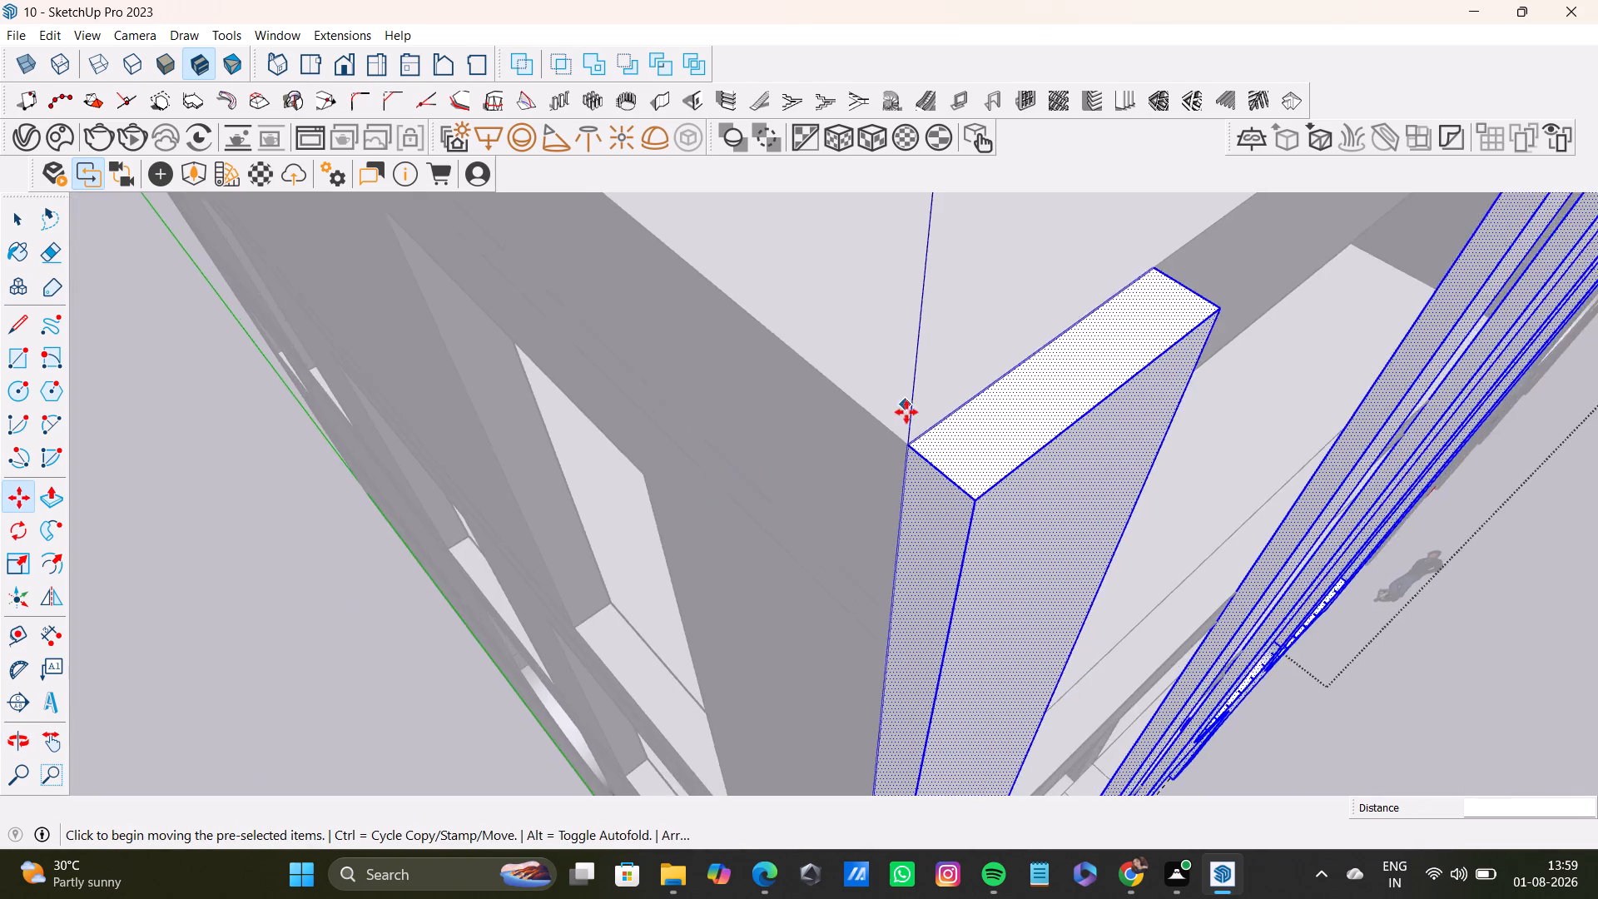
scroll(906, 412, "down", 20)
scroll(906, 412, "down", 7)
middle_click_drag(1074, 545, 732, 479)
key("space")
left_click(494, 411)
Push/Pull the fourth pier's top face down about 10' 8 3/16" to the level of the lower roof slab.
scroll(1020, 371, "up", 3)
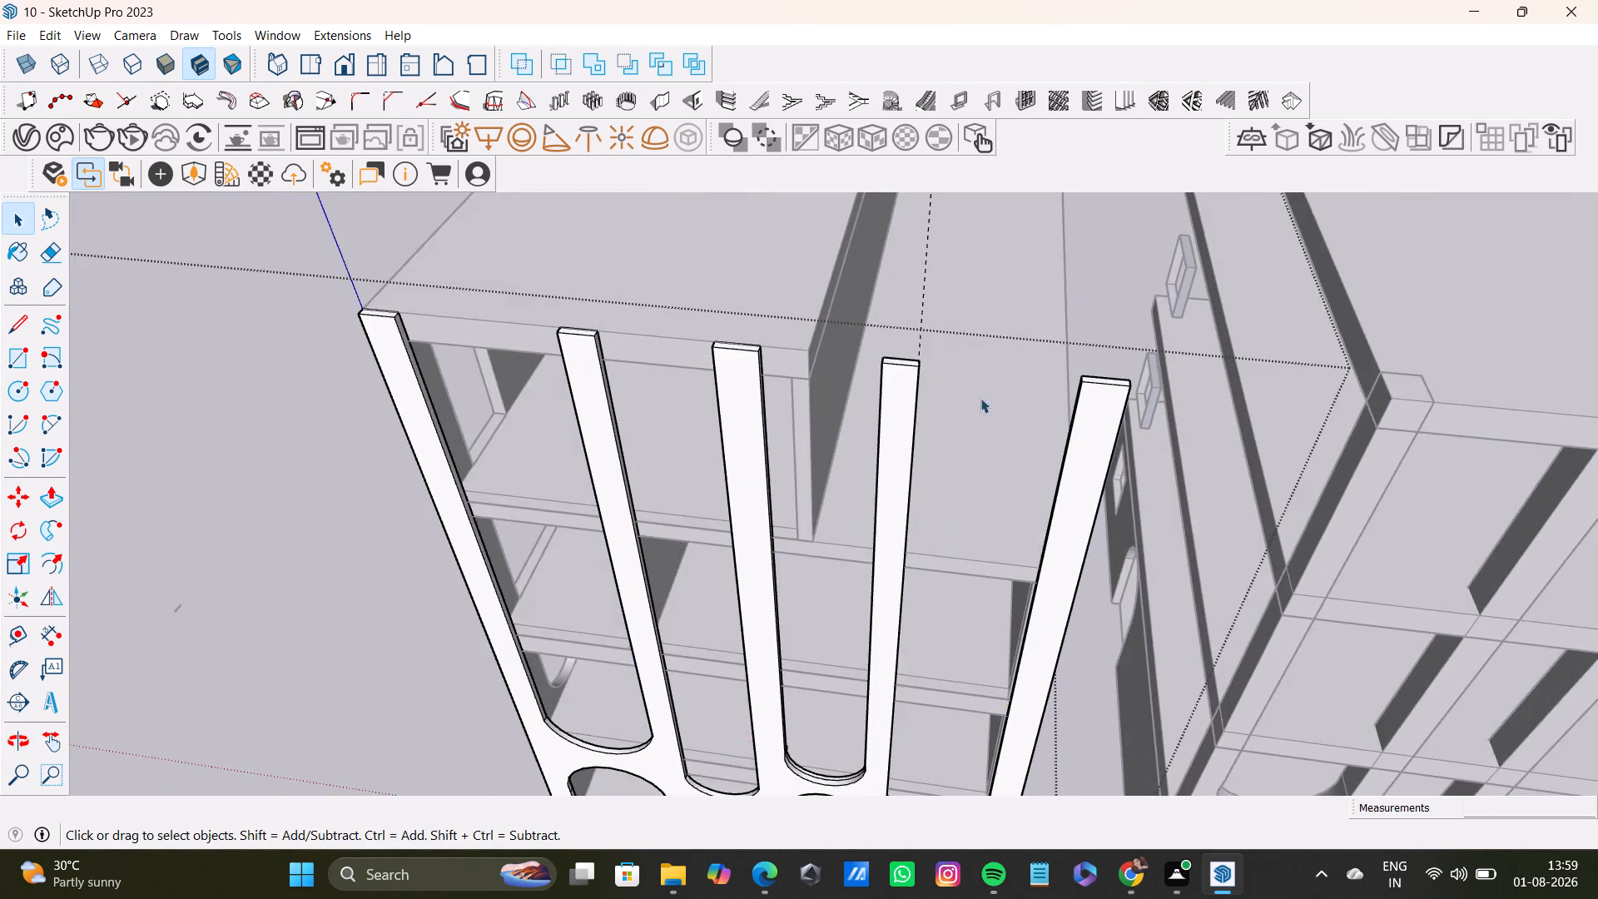
scroll(980, 398, "up", 3)
middle_click_drag(924, 388, 886, 447)
triple_click(800, 479)
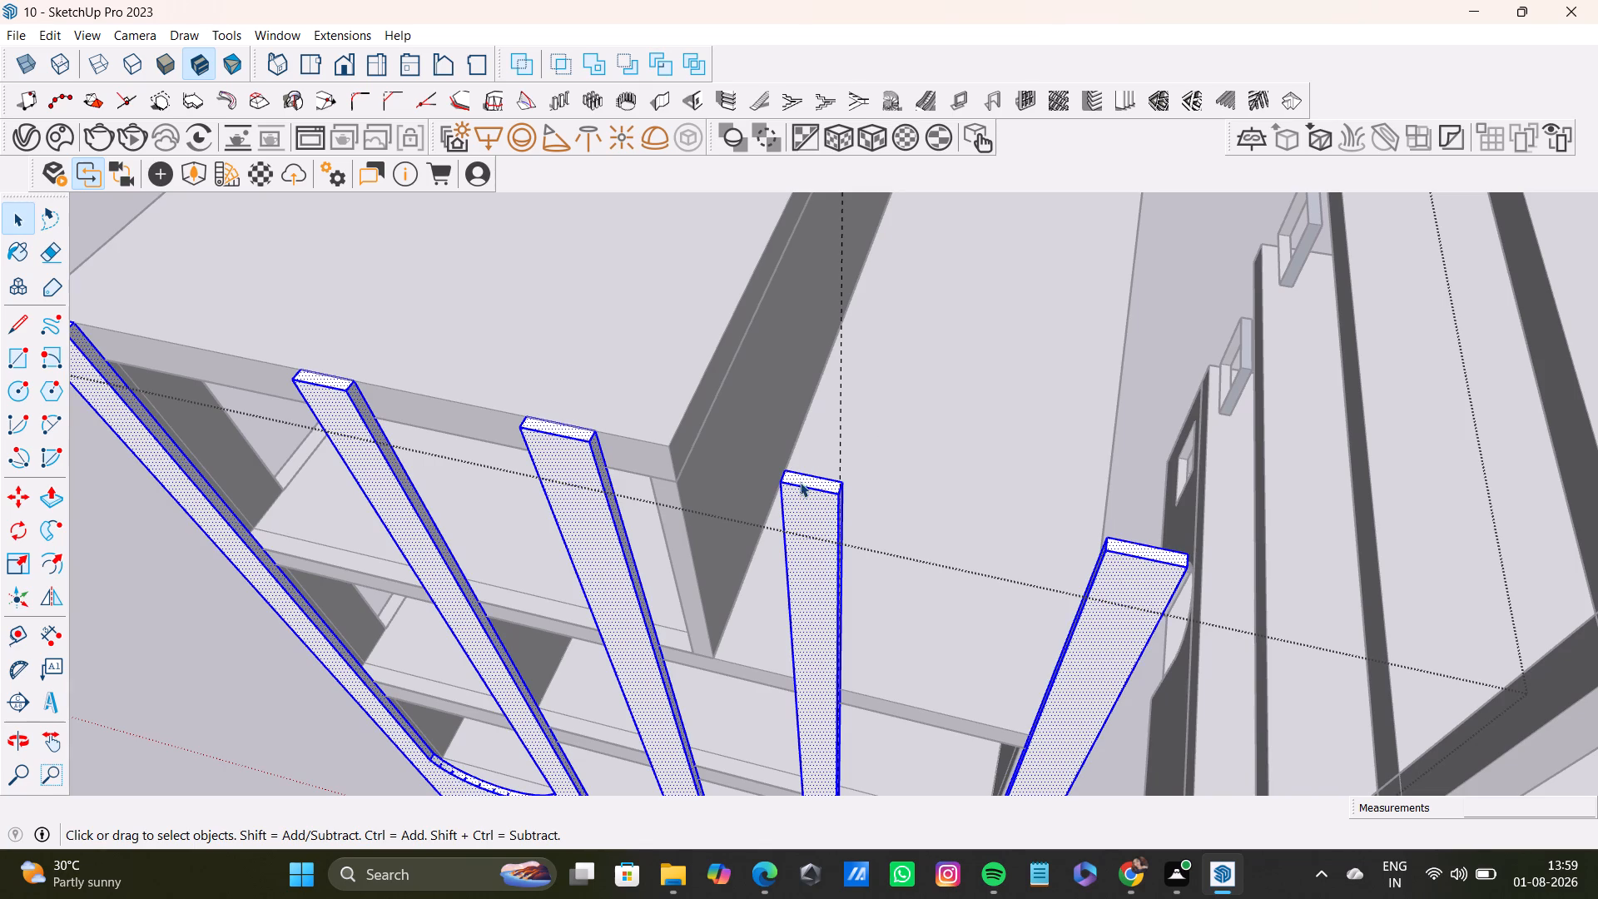
left_click(800, 482)
left_click(815, 487)
double_click(818, 487)
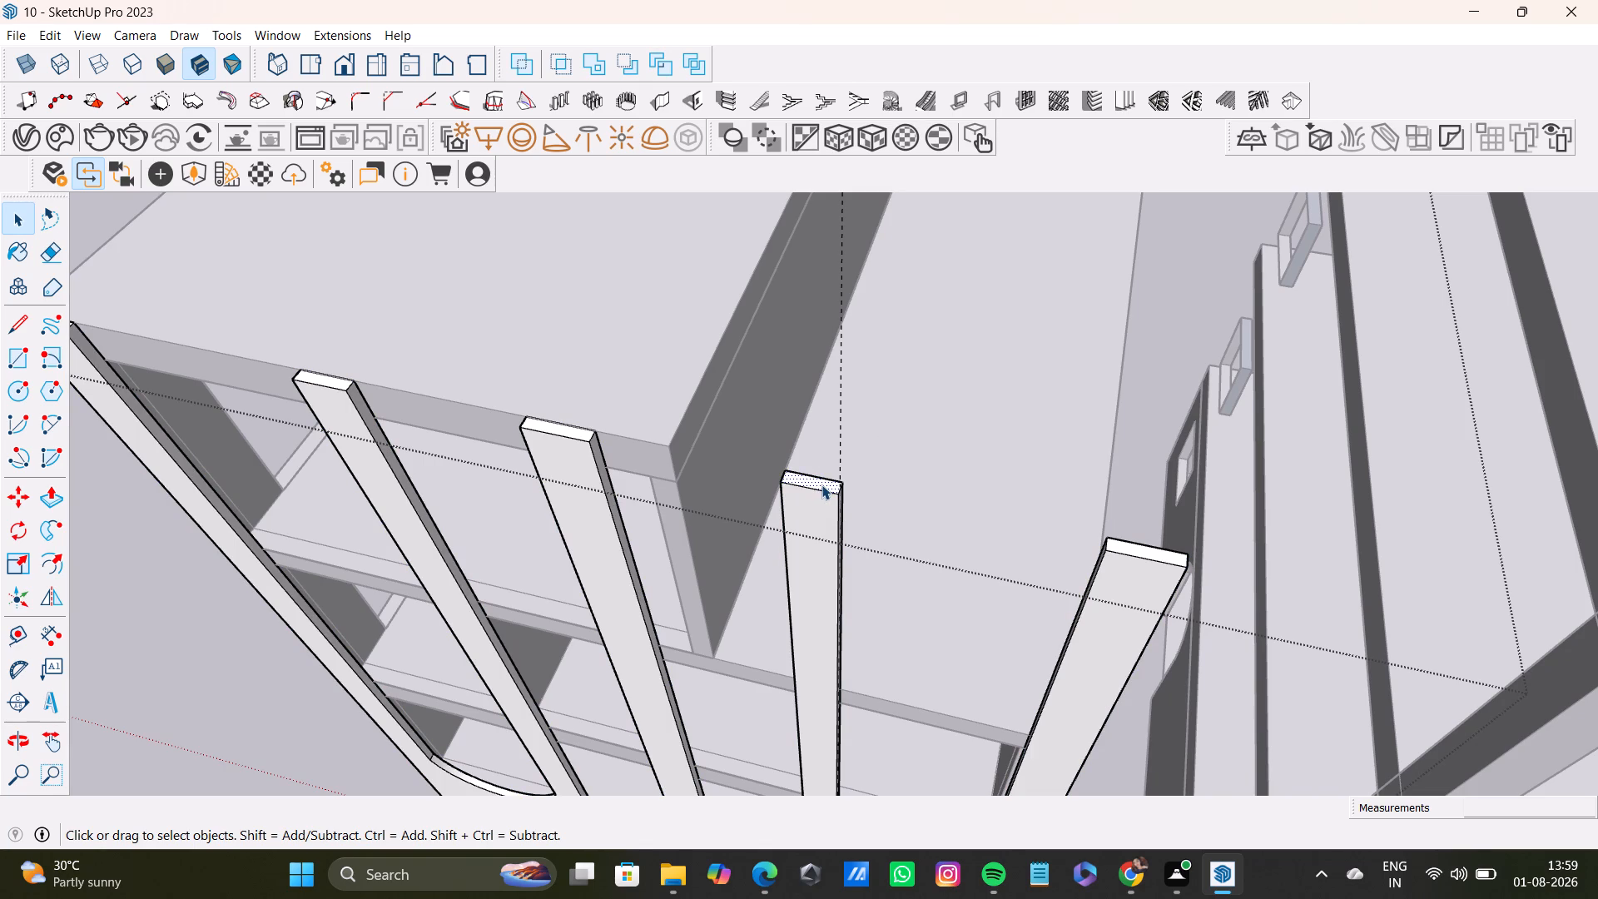
key("p")
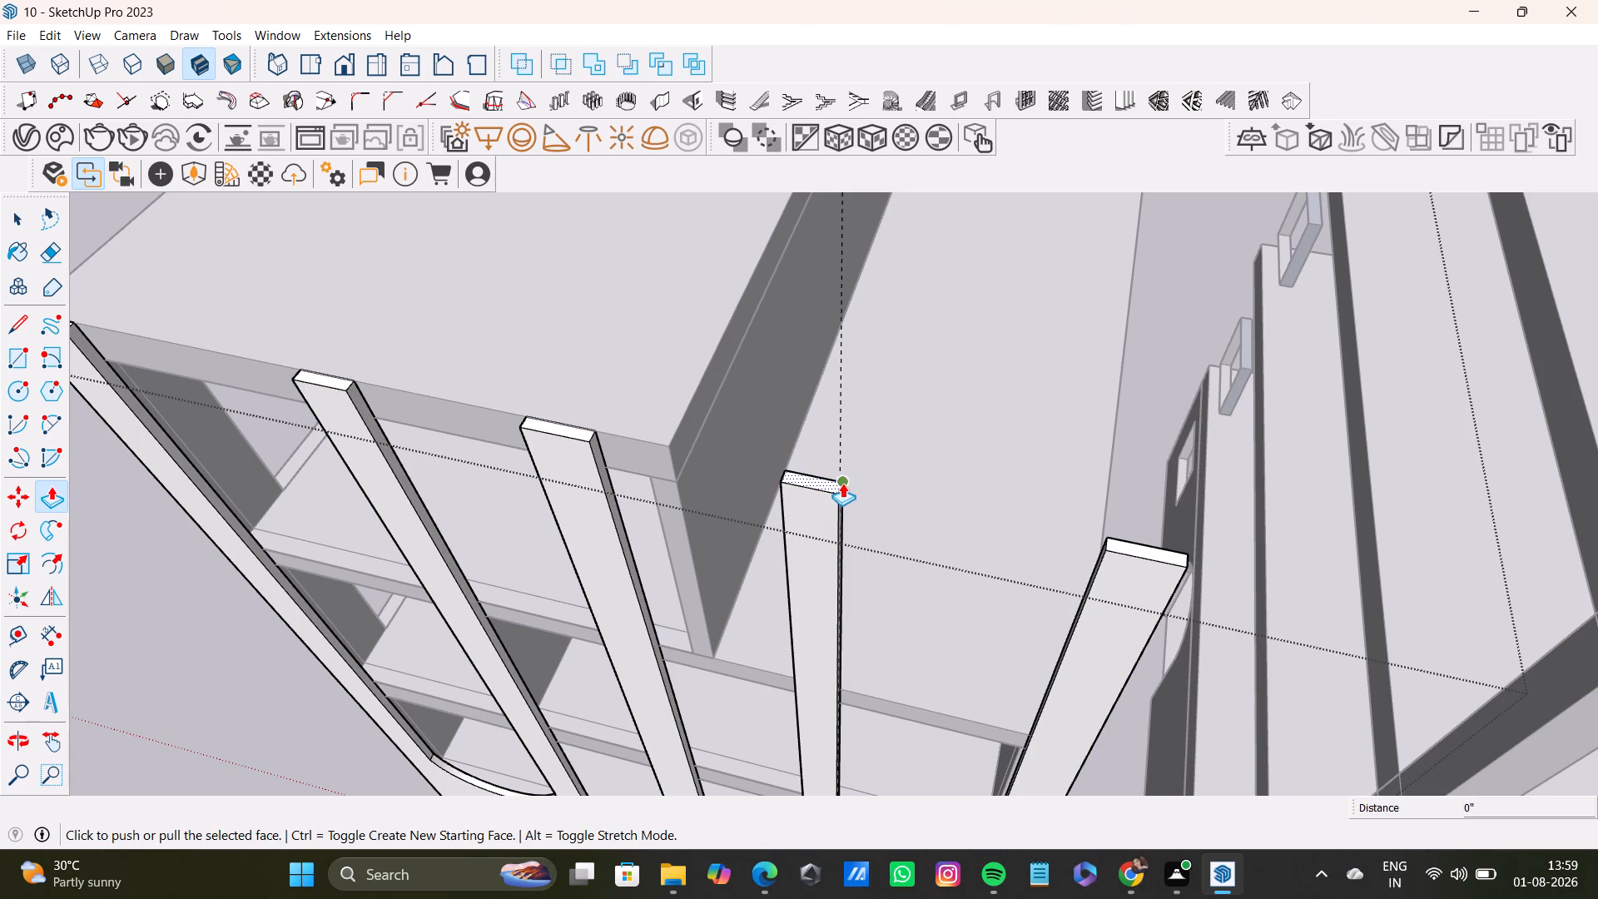
left_click(839, 483)
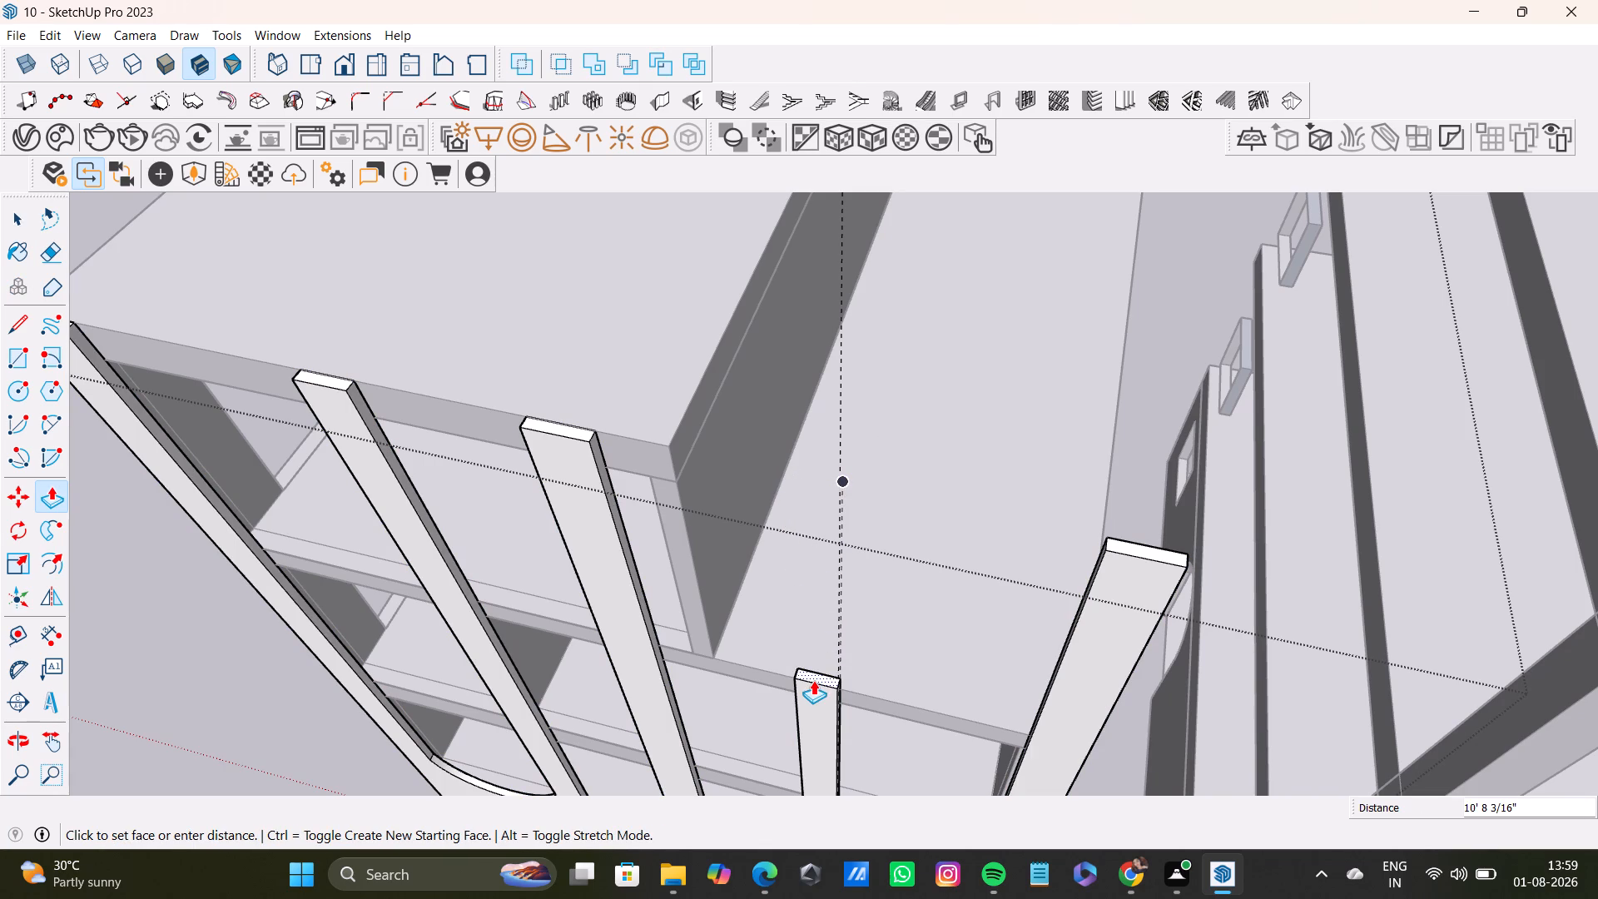
left_click(813, 689)
Push/Pull the end pier's top face down to the lower roof slab, level with the fourth pier.
middle_click_drag(925, 681, 826, 541)
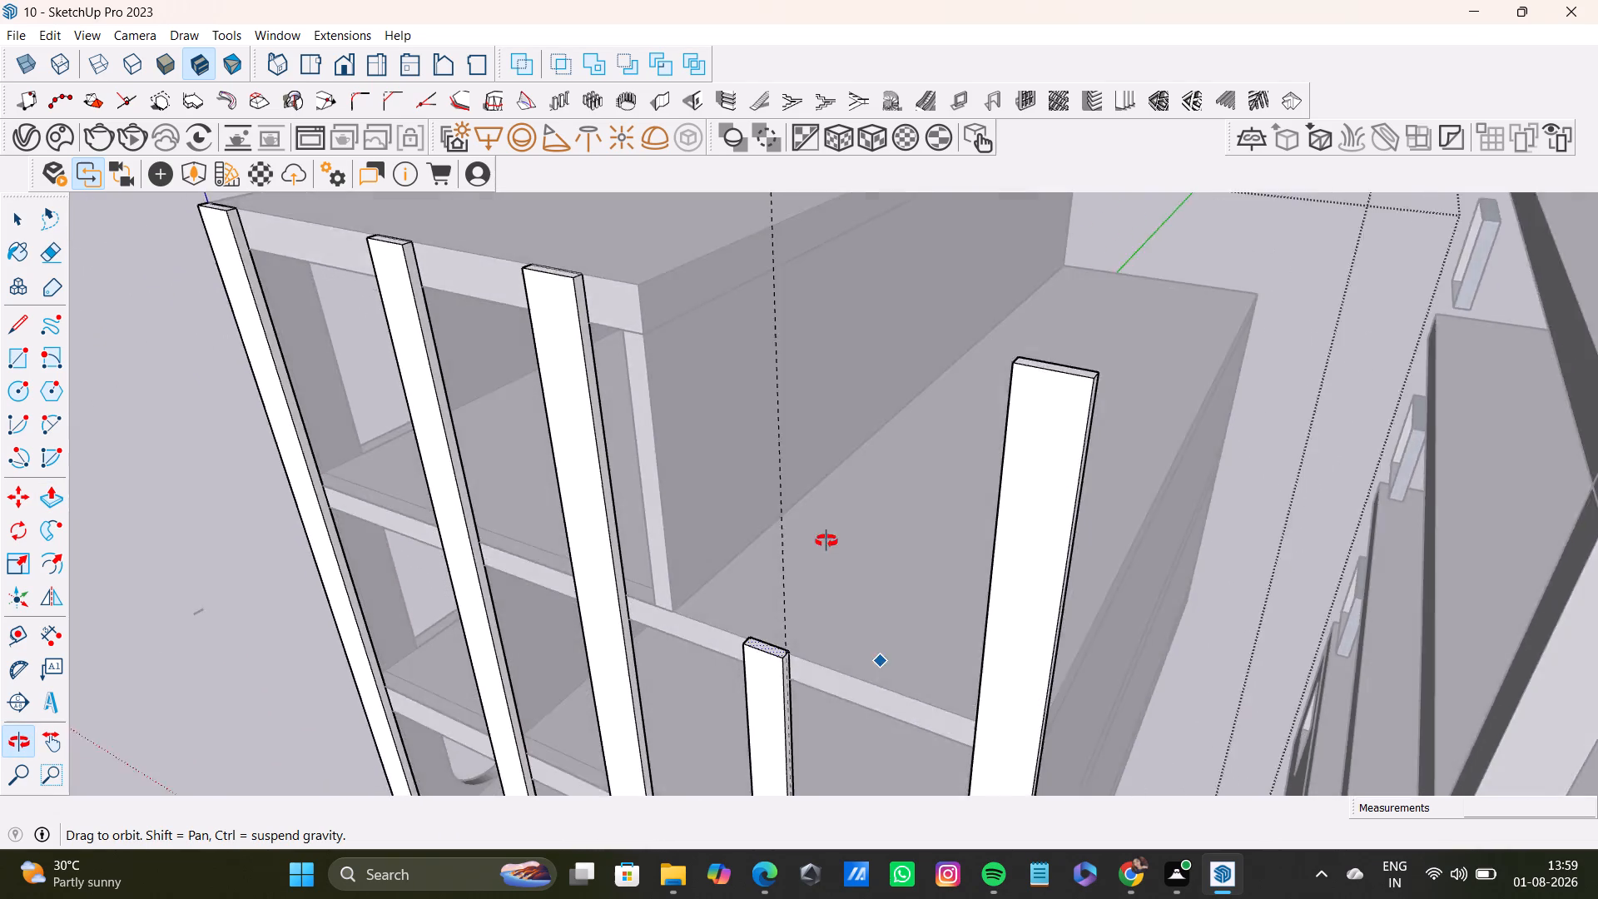
middle_click_drag(826, 541, 795, 578)
key("space")
double_click(1035, 459)
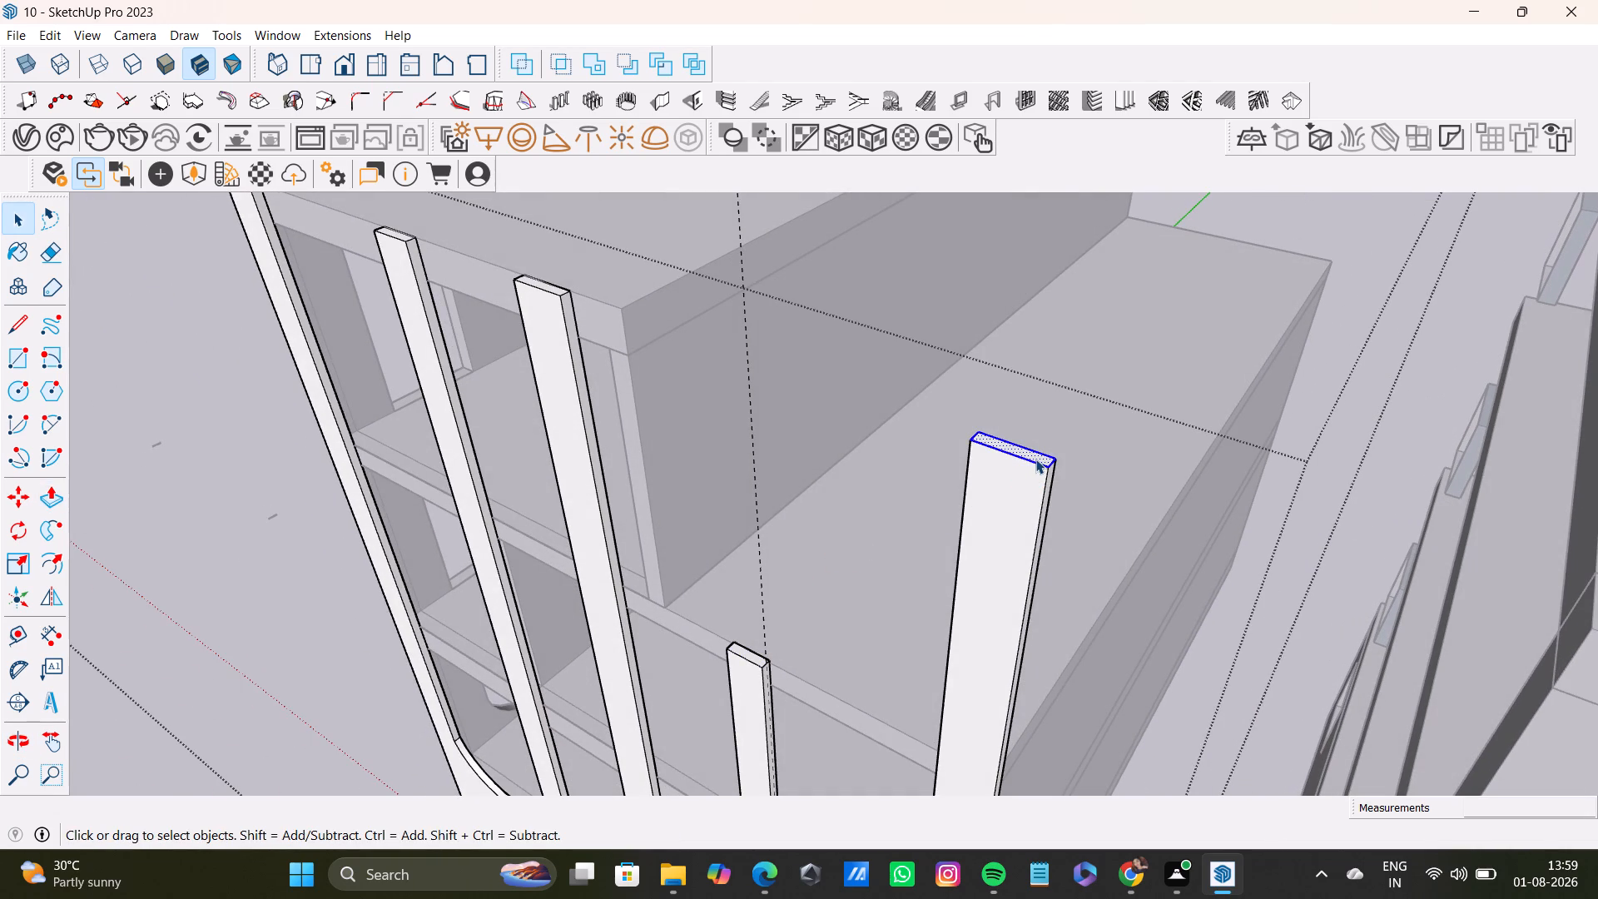
key("p")
left_click(1047, 459)
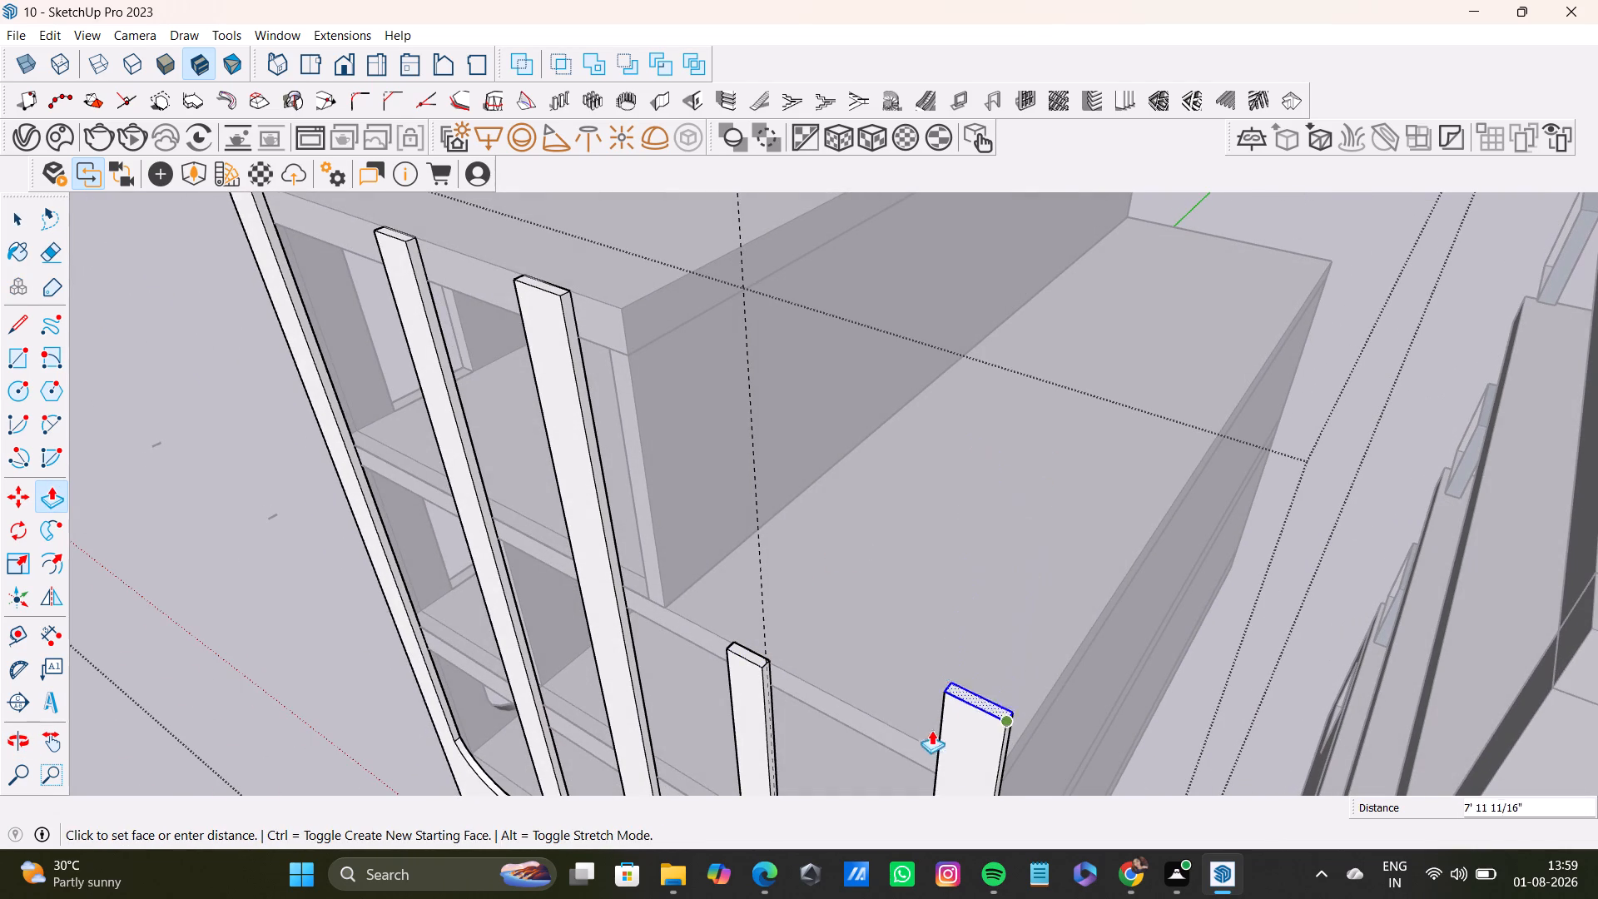
left_click(928, 752)
key("space")
Examine the fourth and end piers and the whole arched facade from above and from the front, beside the neighbouring building.
scroll(330, 526, "down", 5)
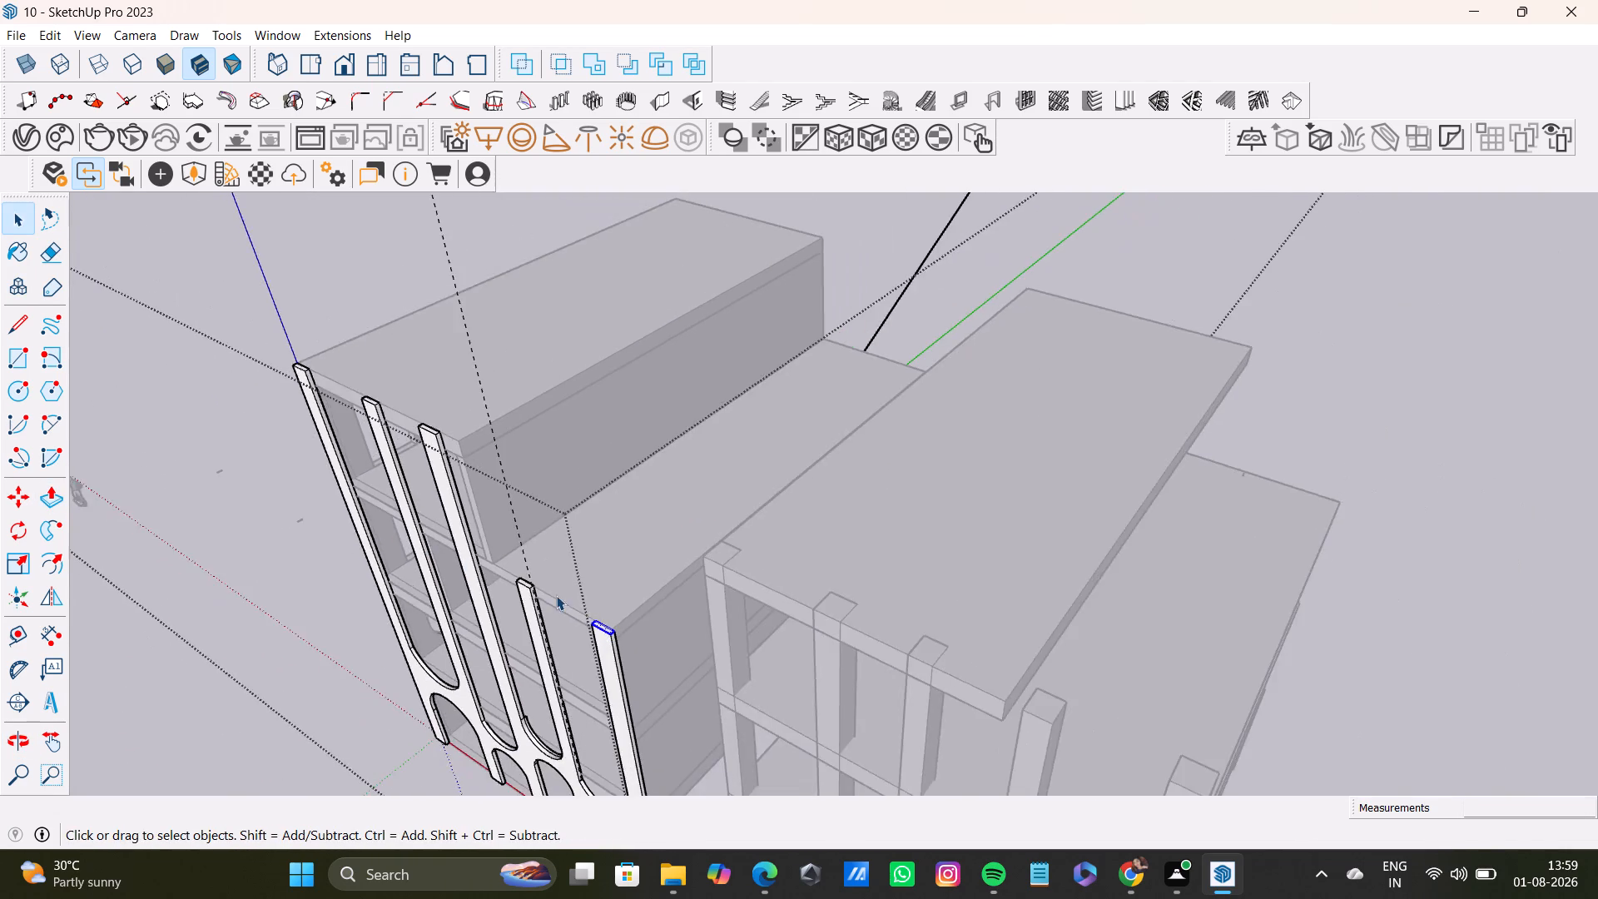
middle_click_drag(556, 595, 716, 390)
middle_click_drag(707, 505, 857, 353)
middle_click_drag(800, 395, 729, 685)
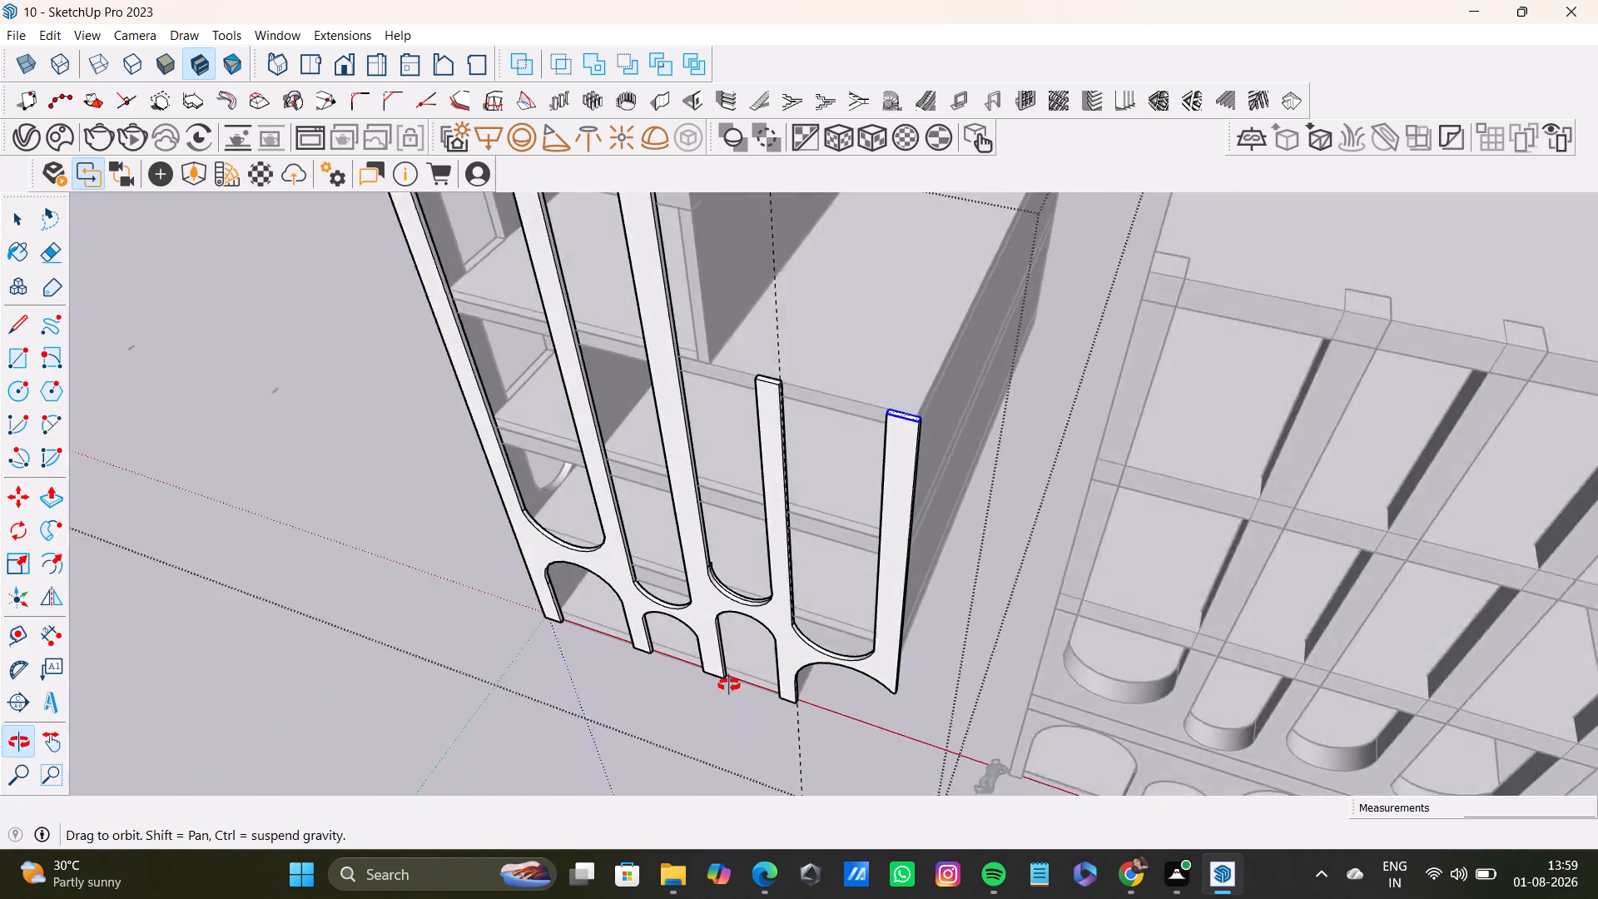
middle_click_drag(729, 685, 737, 728)
scroll(823, 513, "up", 7)
middle_click_drag(810, 405, 701, 458)
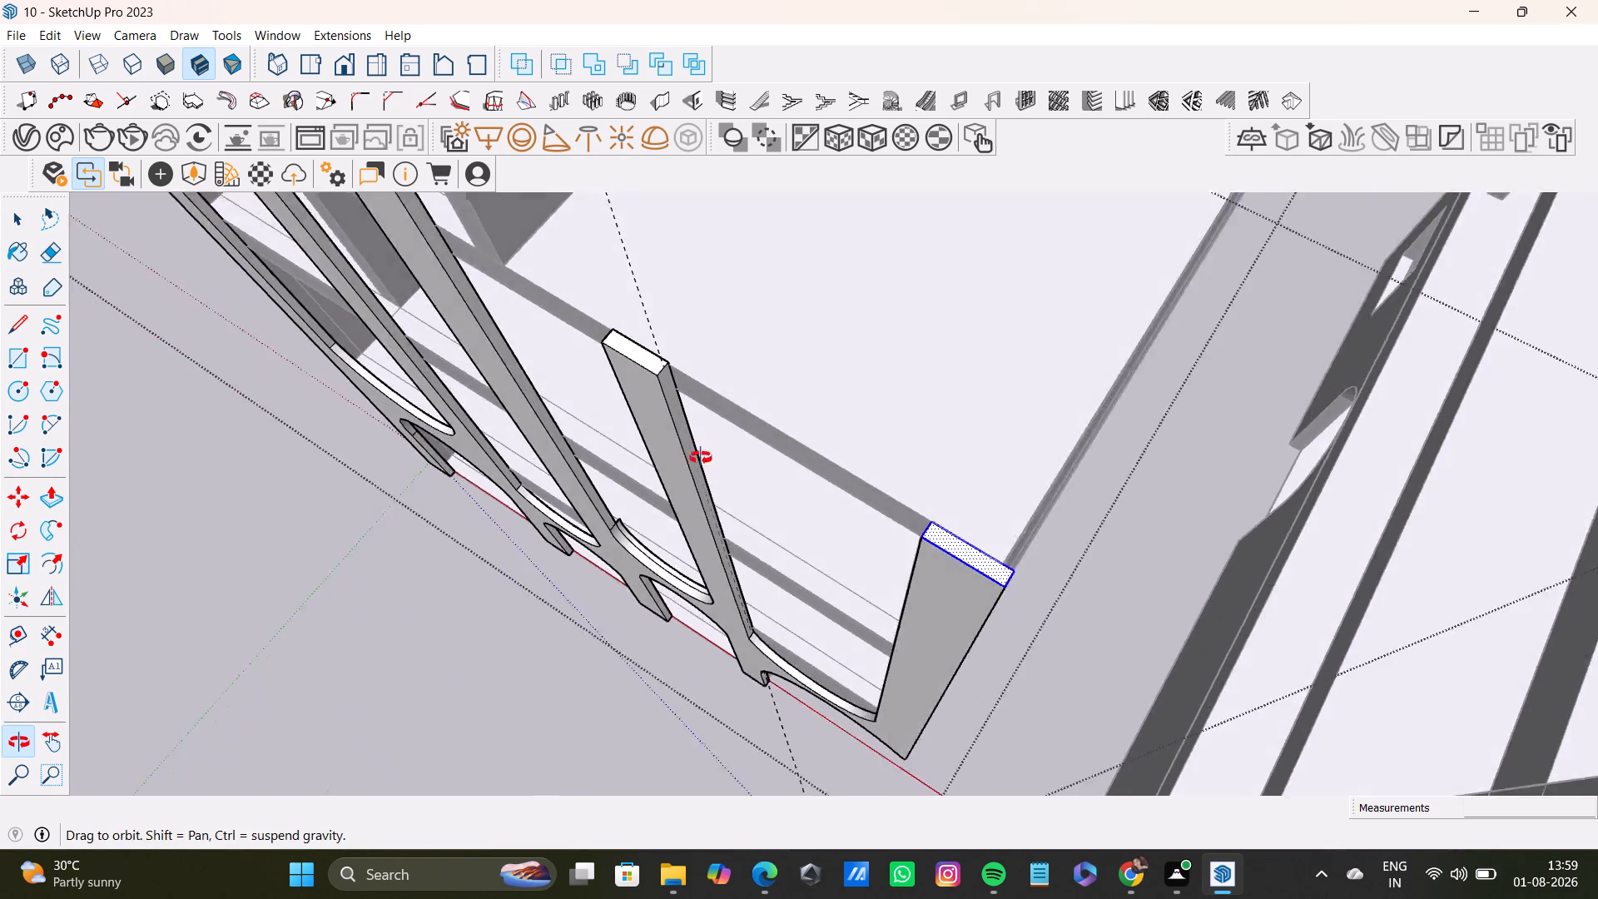
middle_click_drag(701, 458, 905, 316)
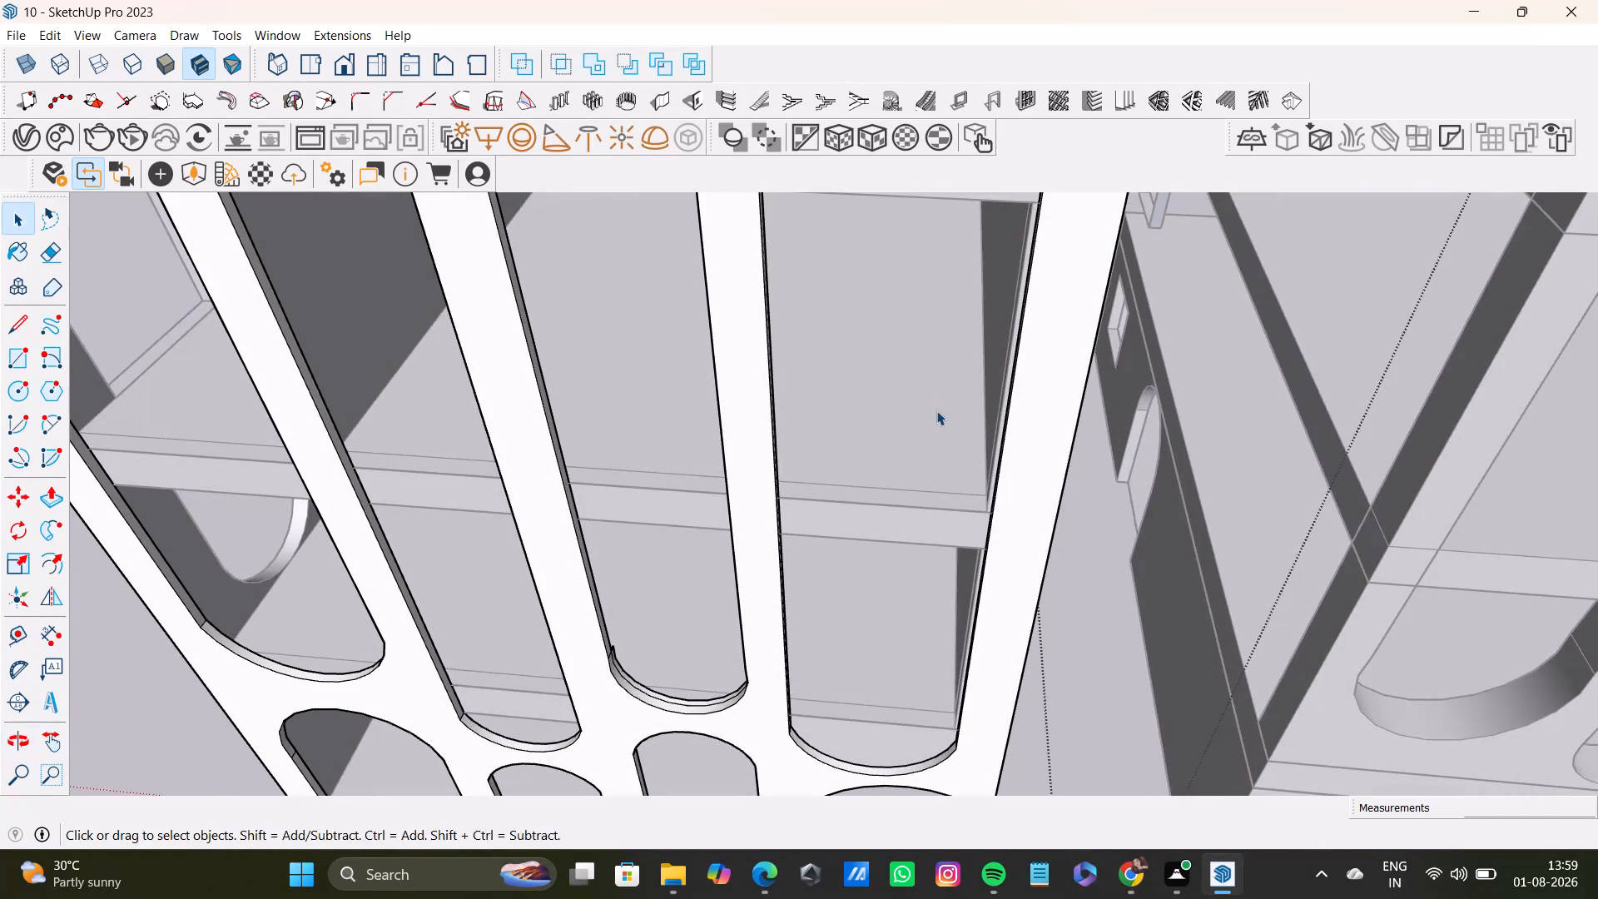
scroll(816, 526, "down", 4)
key("space")
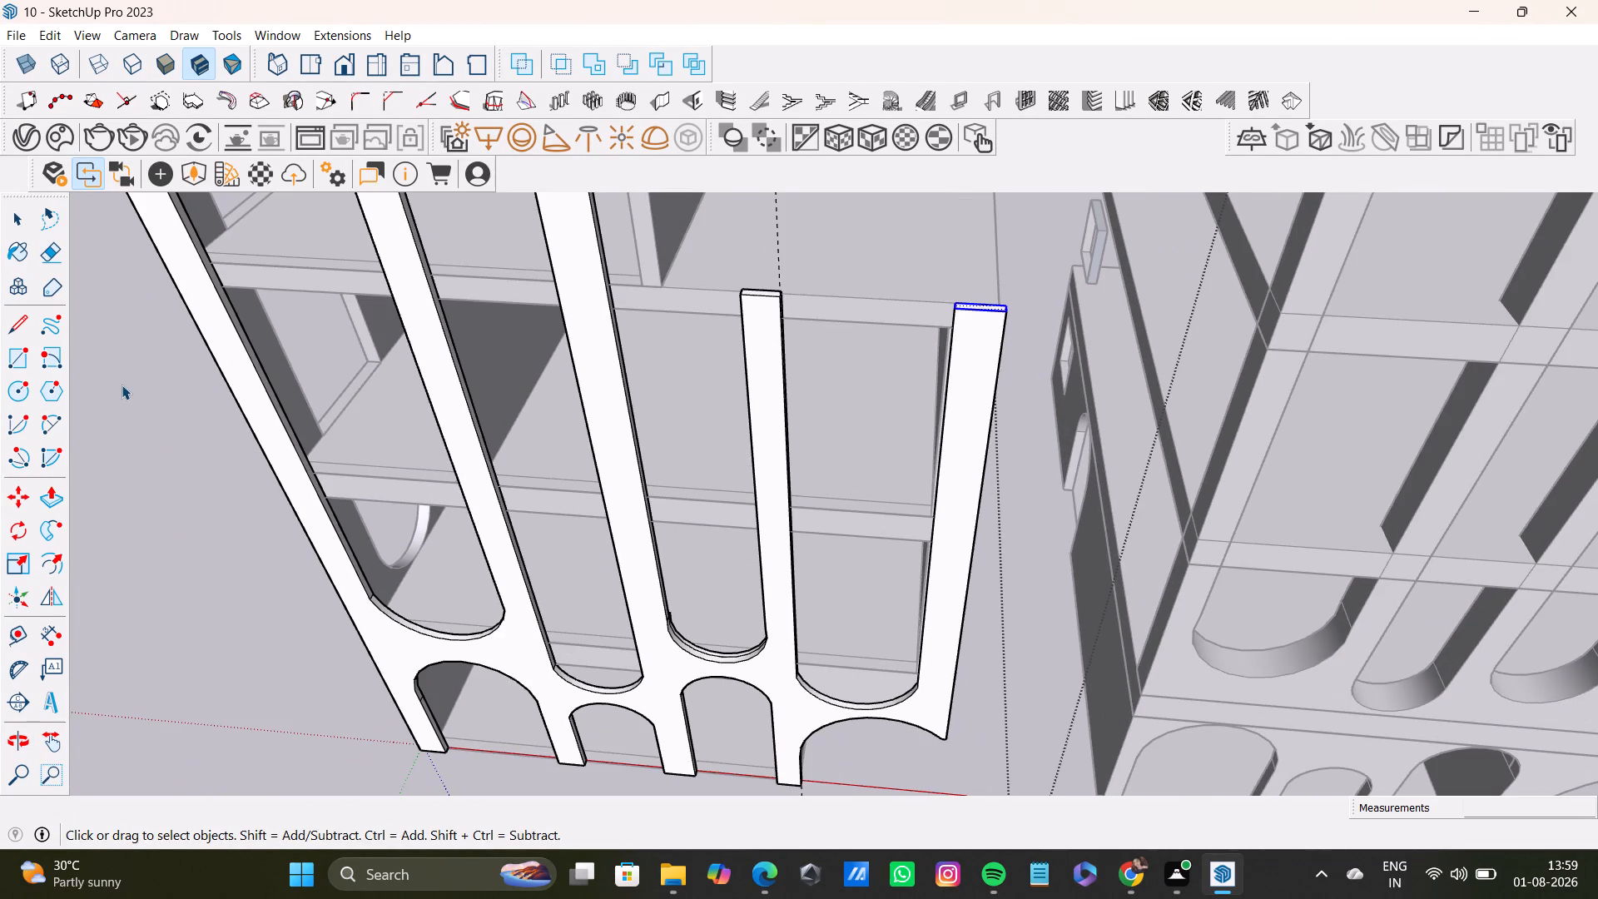
left_click(122, 385)
middle_click_drag(795, 509, 854, 338)
left_click(198, 454)
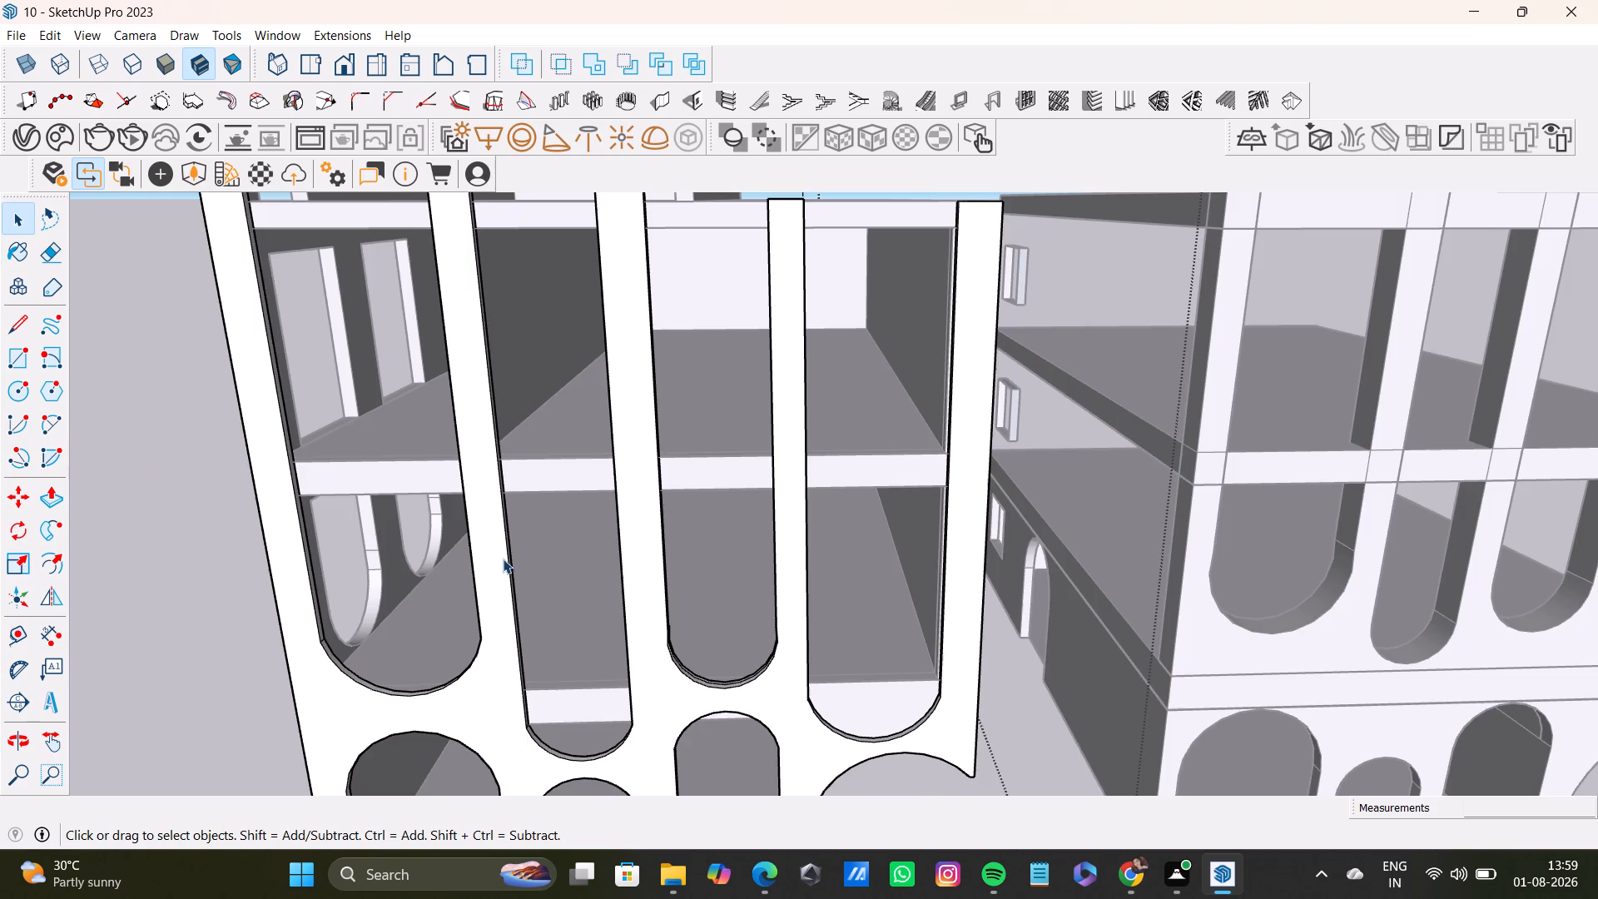
scroll(543, 564, "down", 8)
middle_click_drag(575, 574, 806, 424)
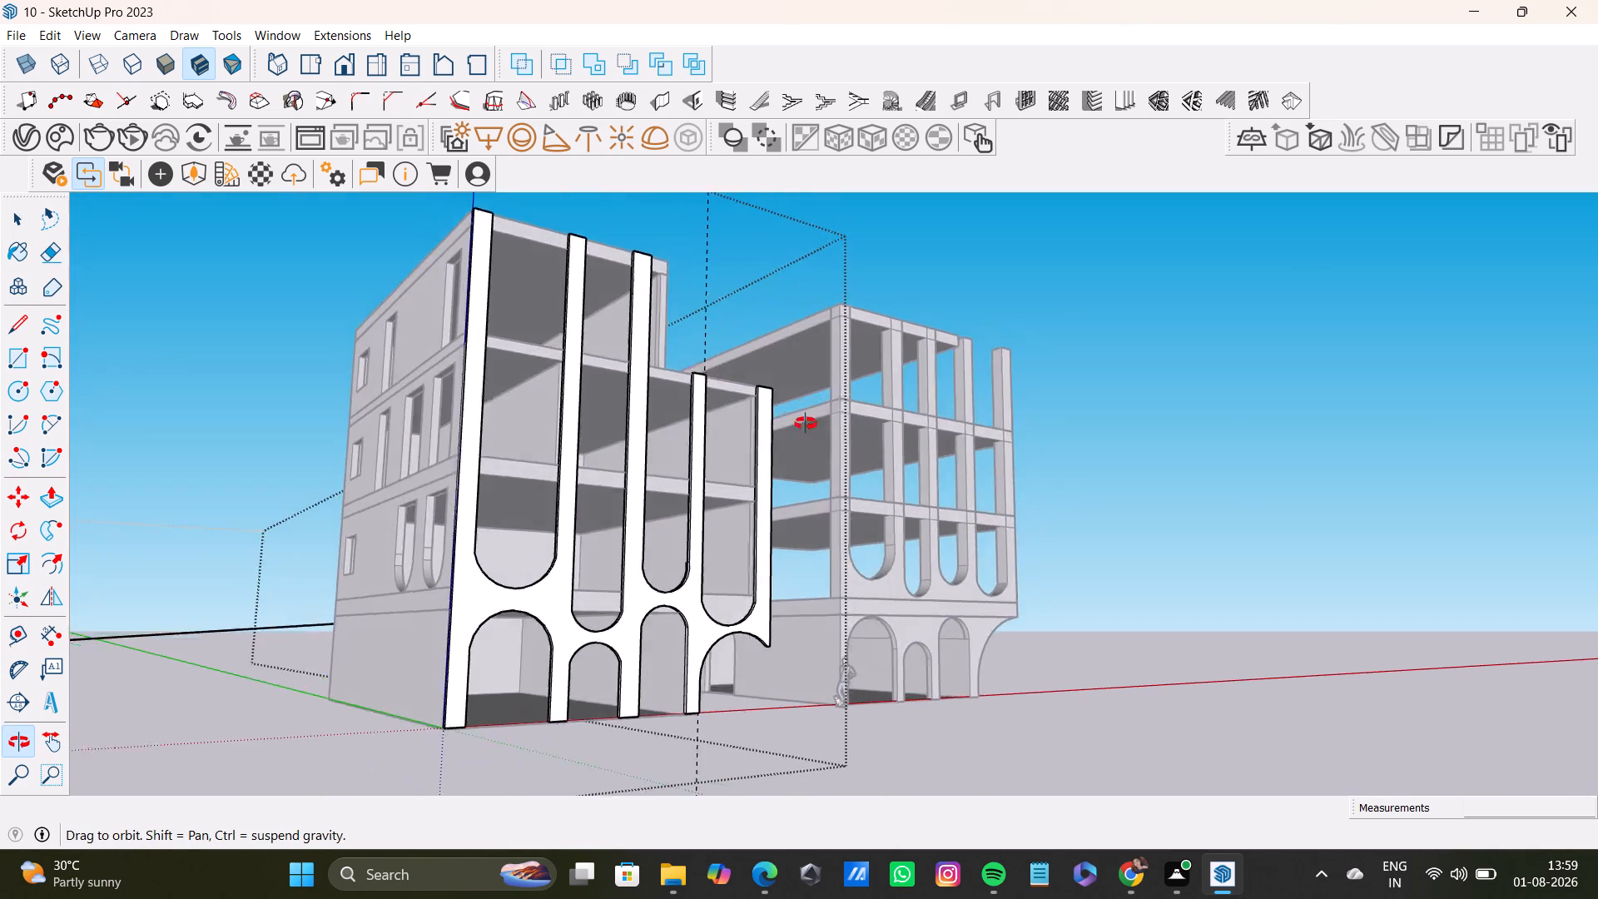
middle_click_drag(806, 424, 633, 470)
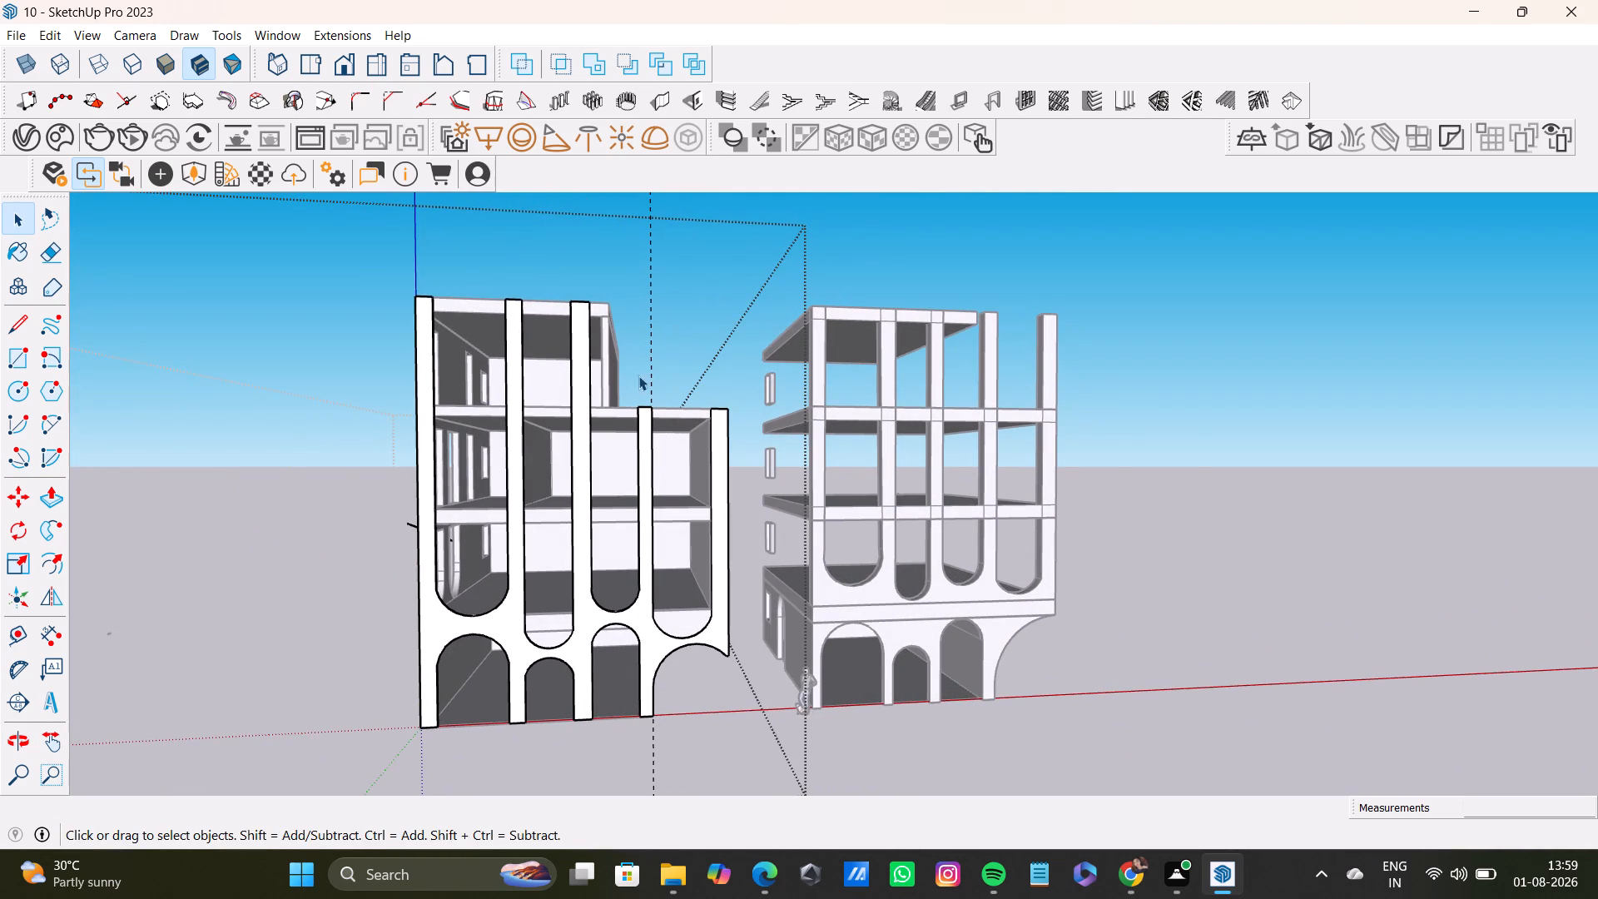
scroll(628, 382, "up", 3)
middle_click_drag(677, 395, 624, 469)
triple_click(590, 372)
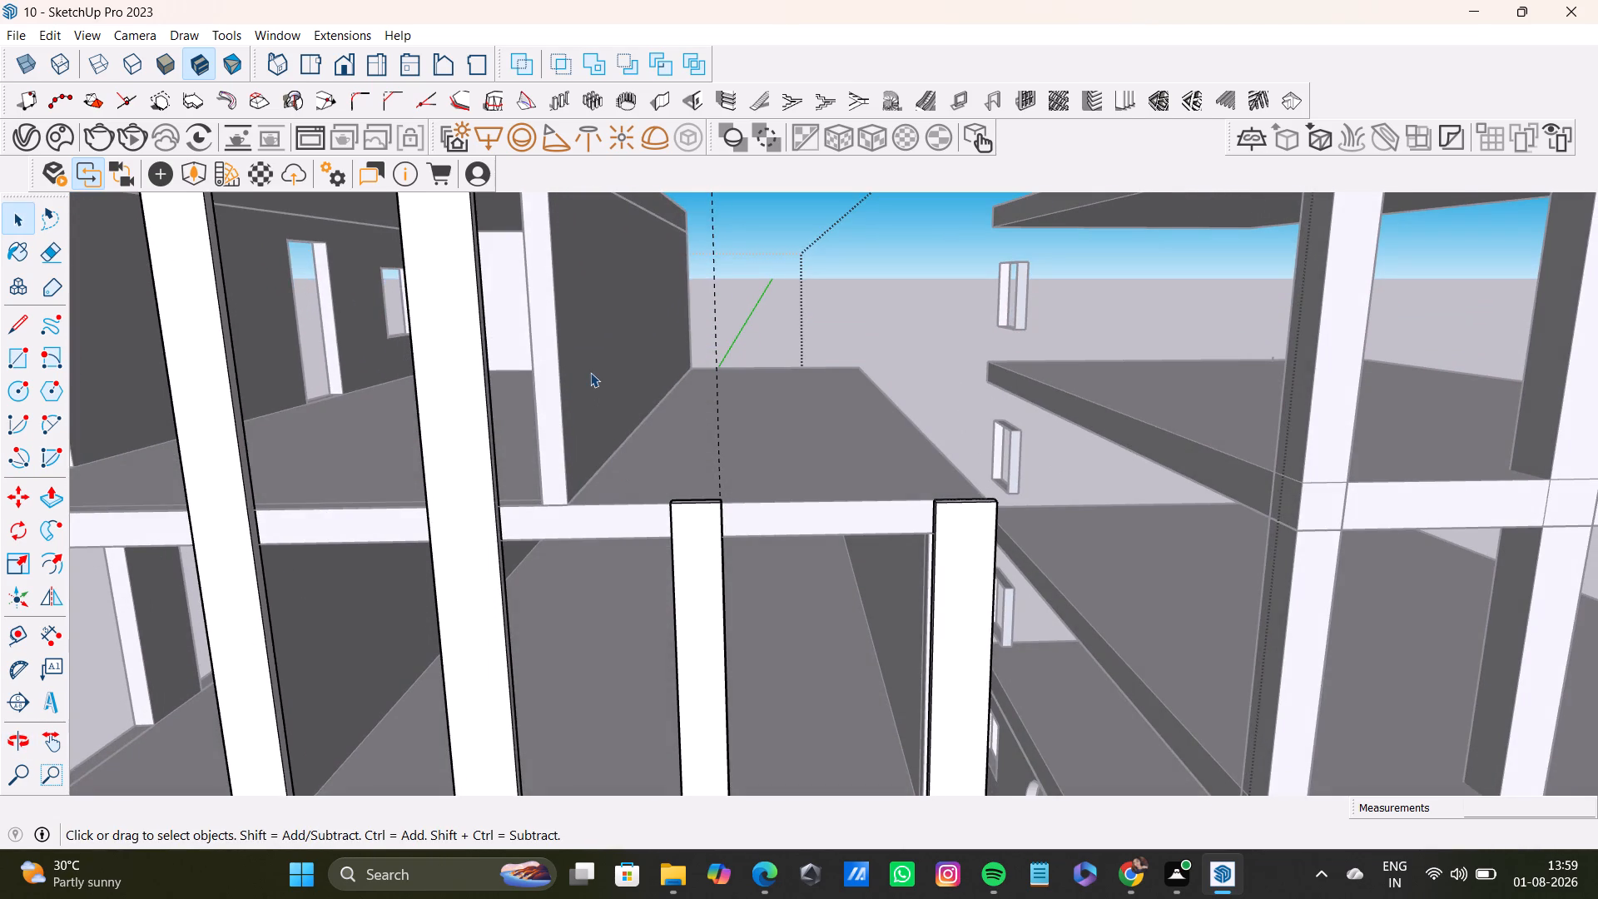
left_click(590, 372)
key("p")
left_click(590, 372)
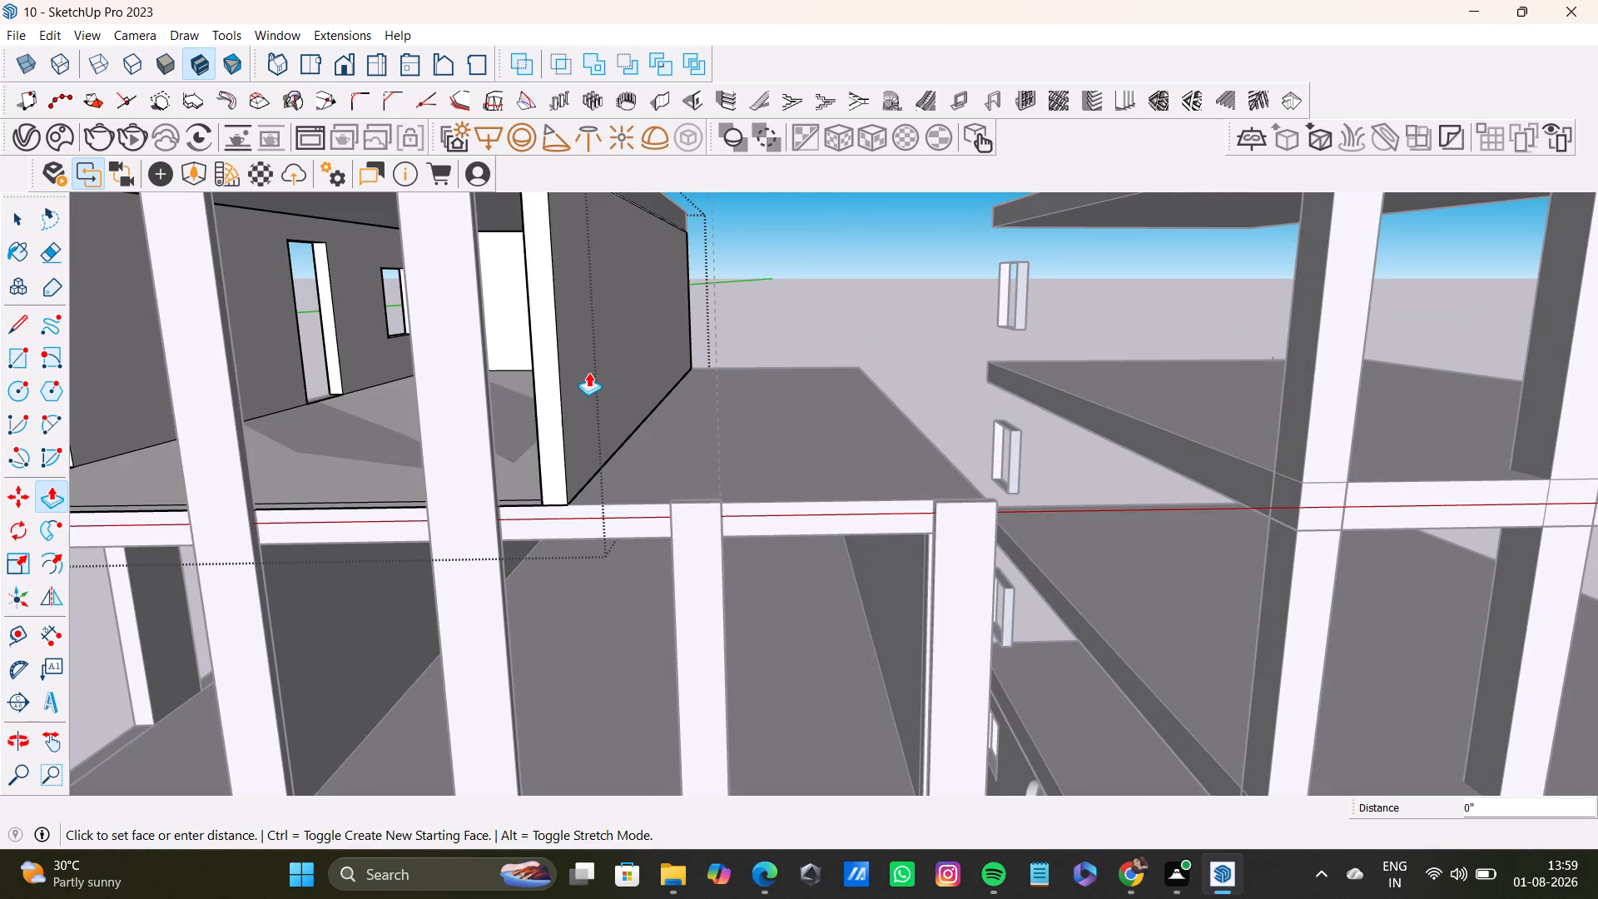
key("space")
Push/Pull the inner face of the top floor's side wall about 1' 1 15/16" into the room, behind the third pier.
left_click(595, 380)
middle_click_drag(598, 380, 613, 386)
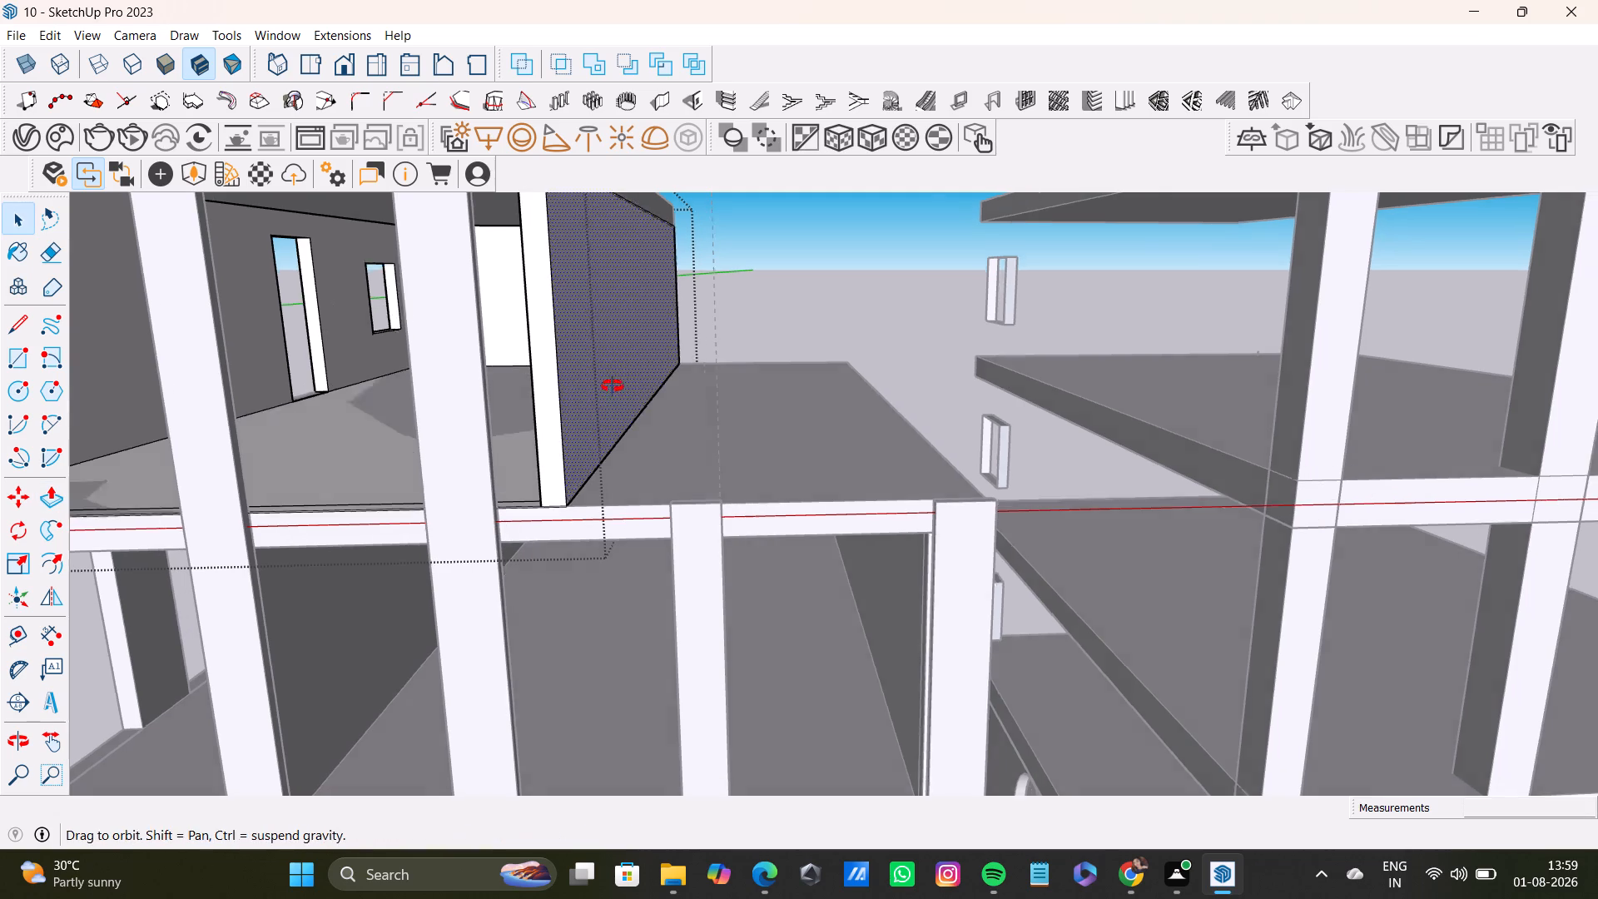
middle_click_drag(613, 386, 807, 420)
triple_click(511, 354)
double_click(505, 354)
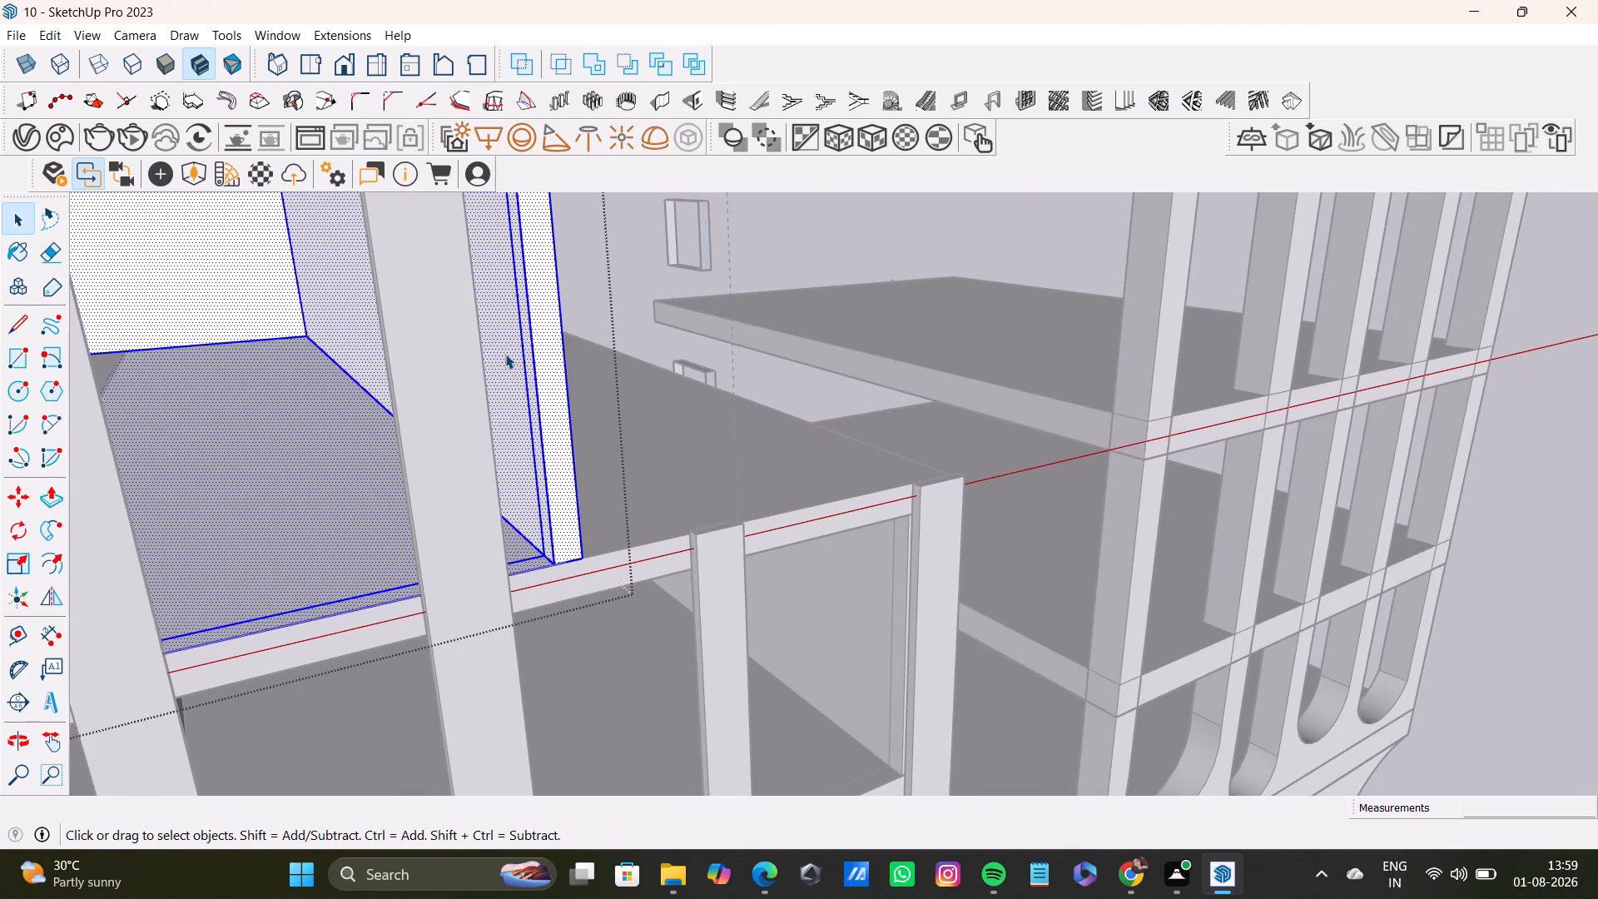
key("p")
left_click(505, 354)
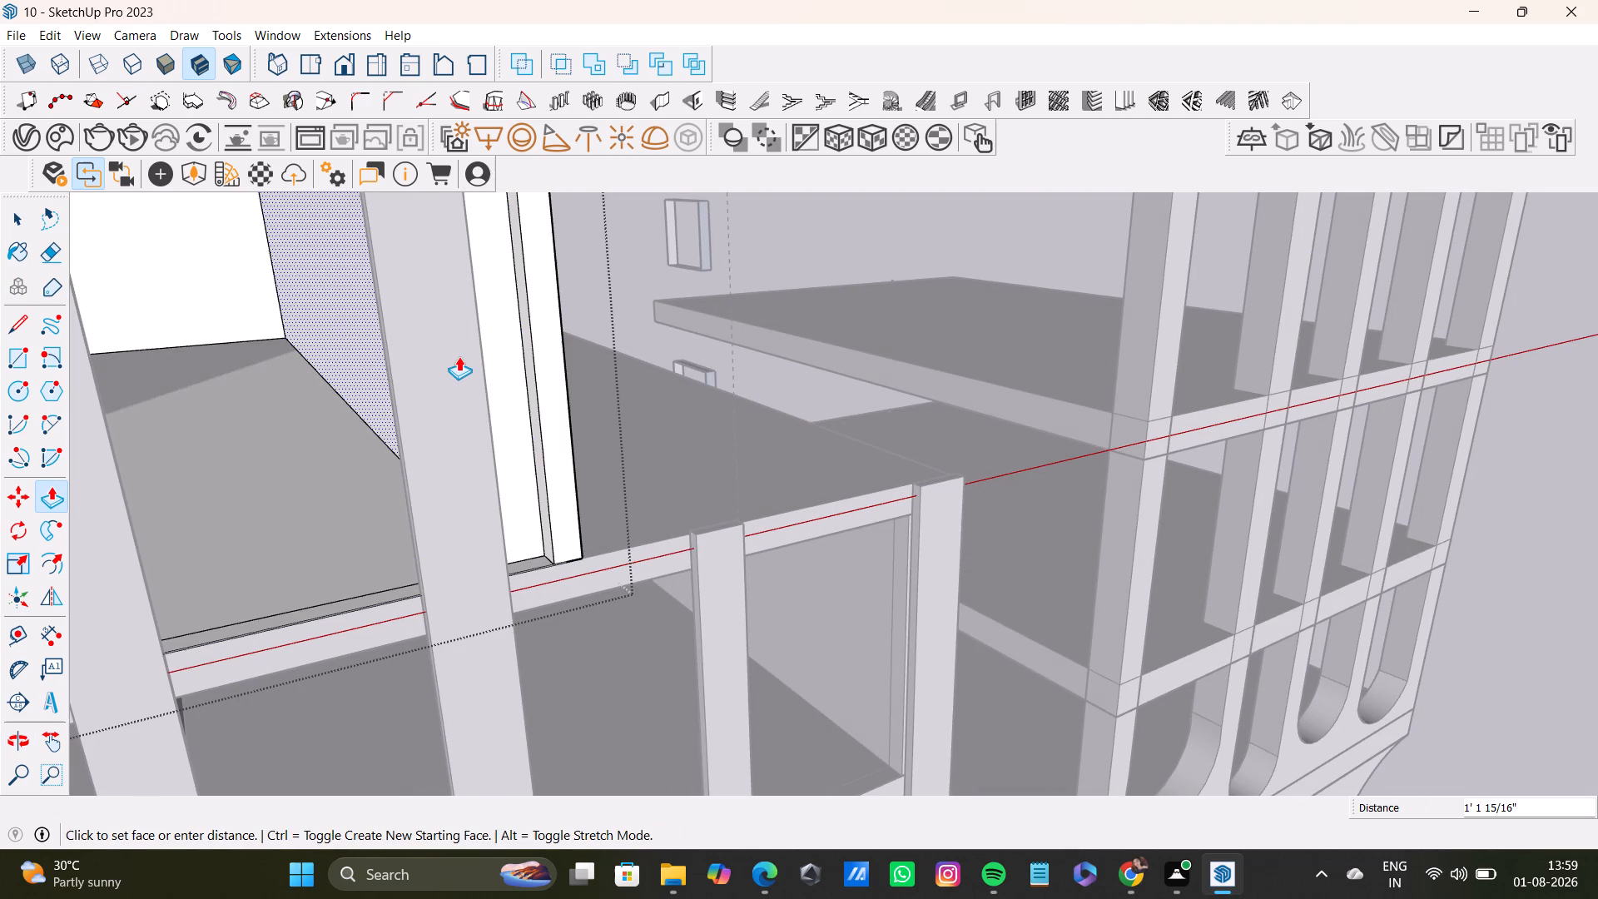
left_click(464, 354)
Push/Pull the outer strip of the side wall's front end 9" to make it flush with the inner strip.
middle_click_drag(584, 379, 469, 397)
scroll(289, 406, "down", 5)
middle_click_drag(364, 410, 381, 400, "shift")
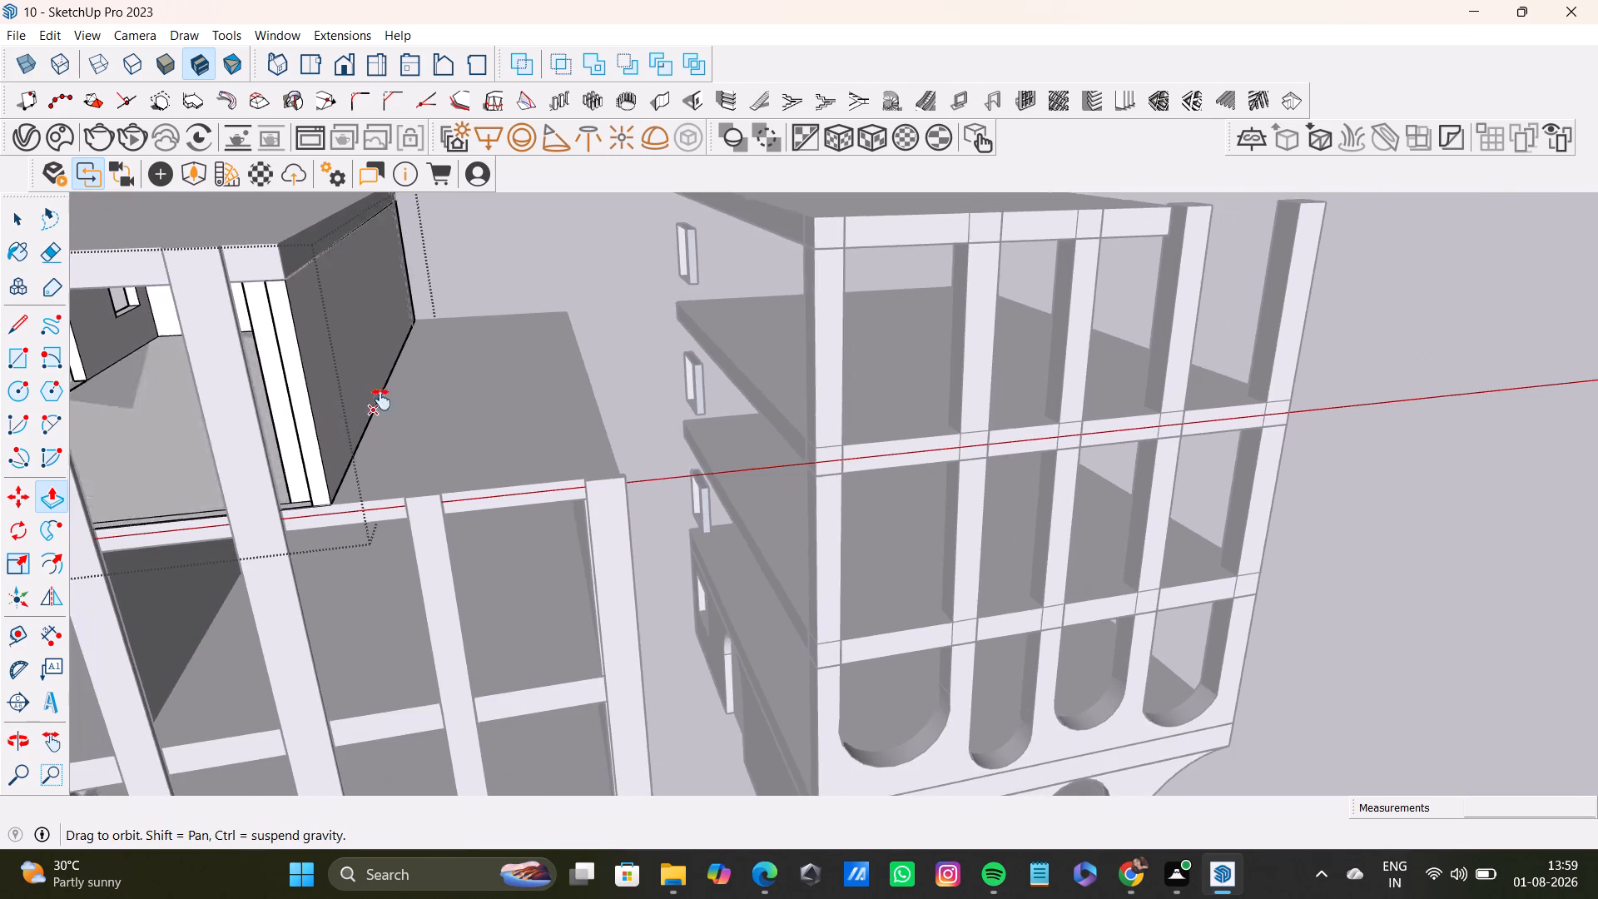
middle_click_drag(381, 400, 568, 438, "shift")
left_click(567, 442)
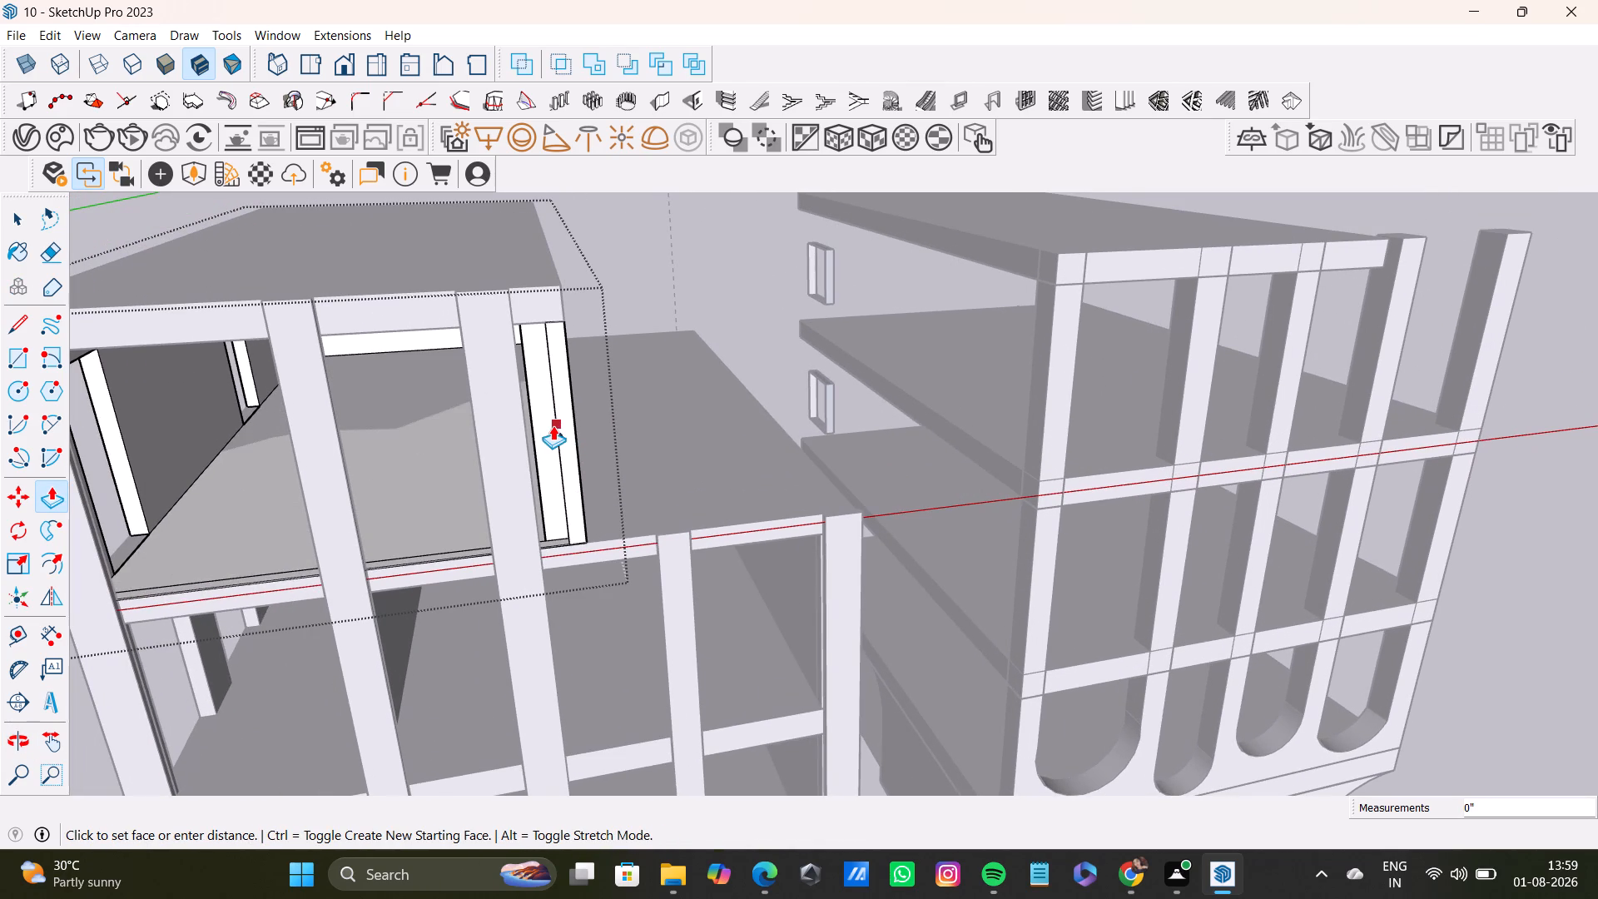
left_click(517, 425)
middle_click_drag(565, 488, 655, 403)
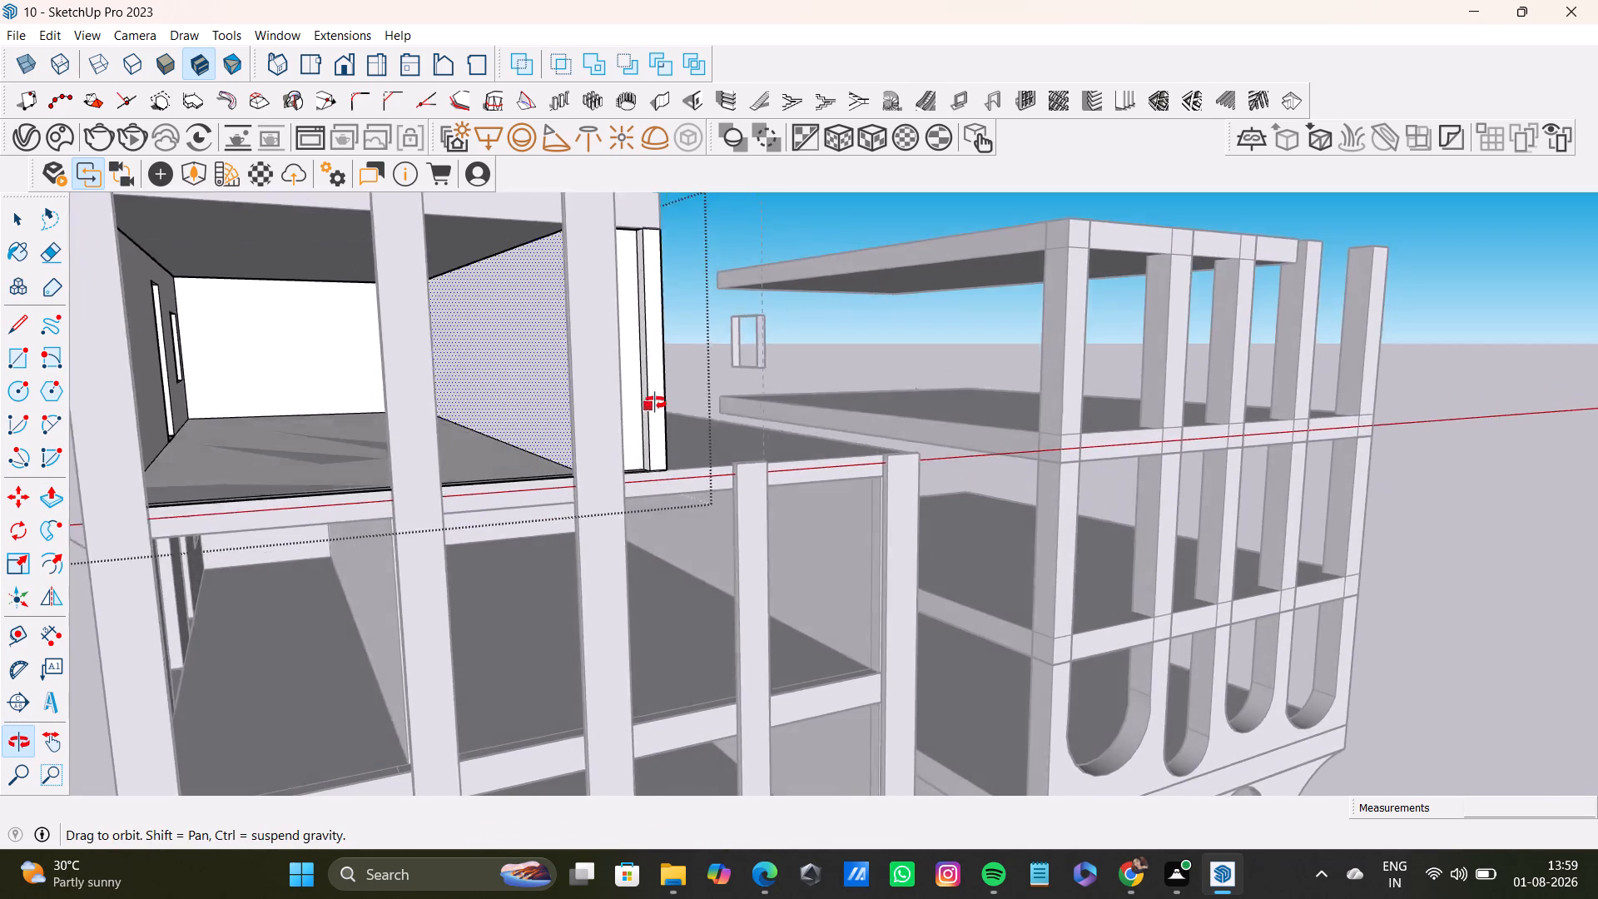
middle_click_drag(655, 403, 672, 394)
key("space")
left_click(668, 410)
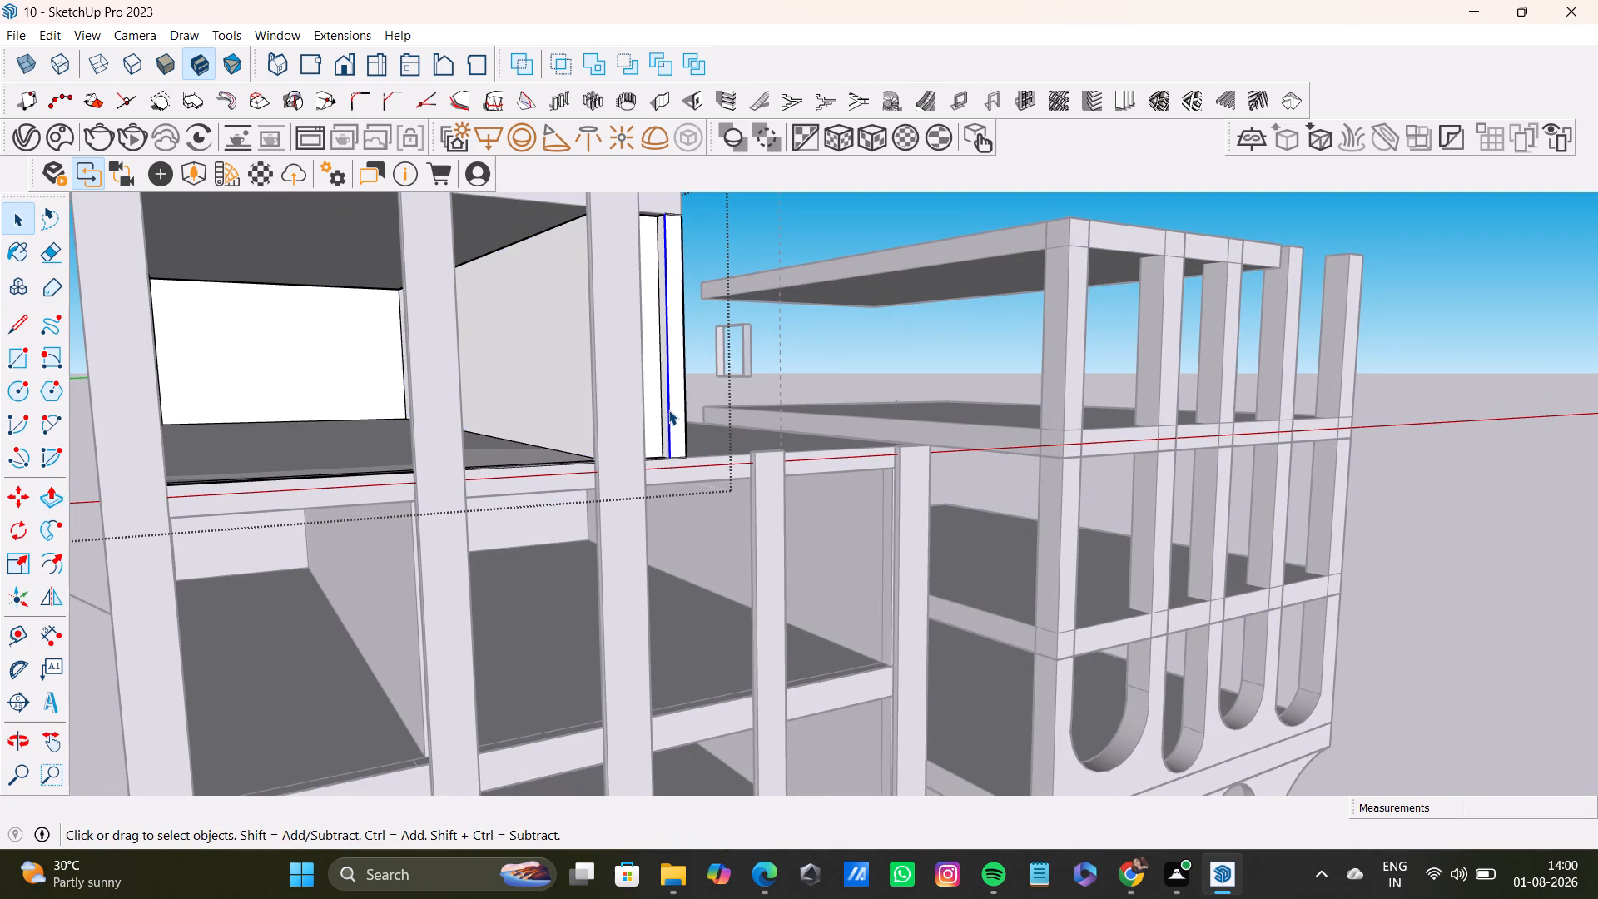
double_click(671, 410)
key("p")
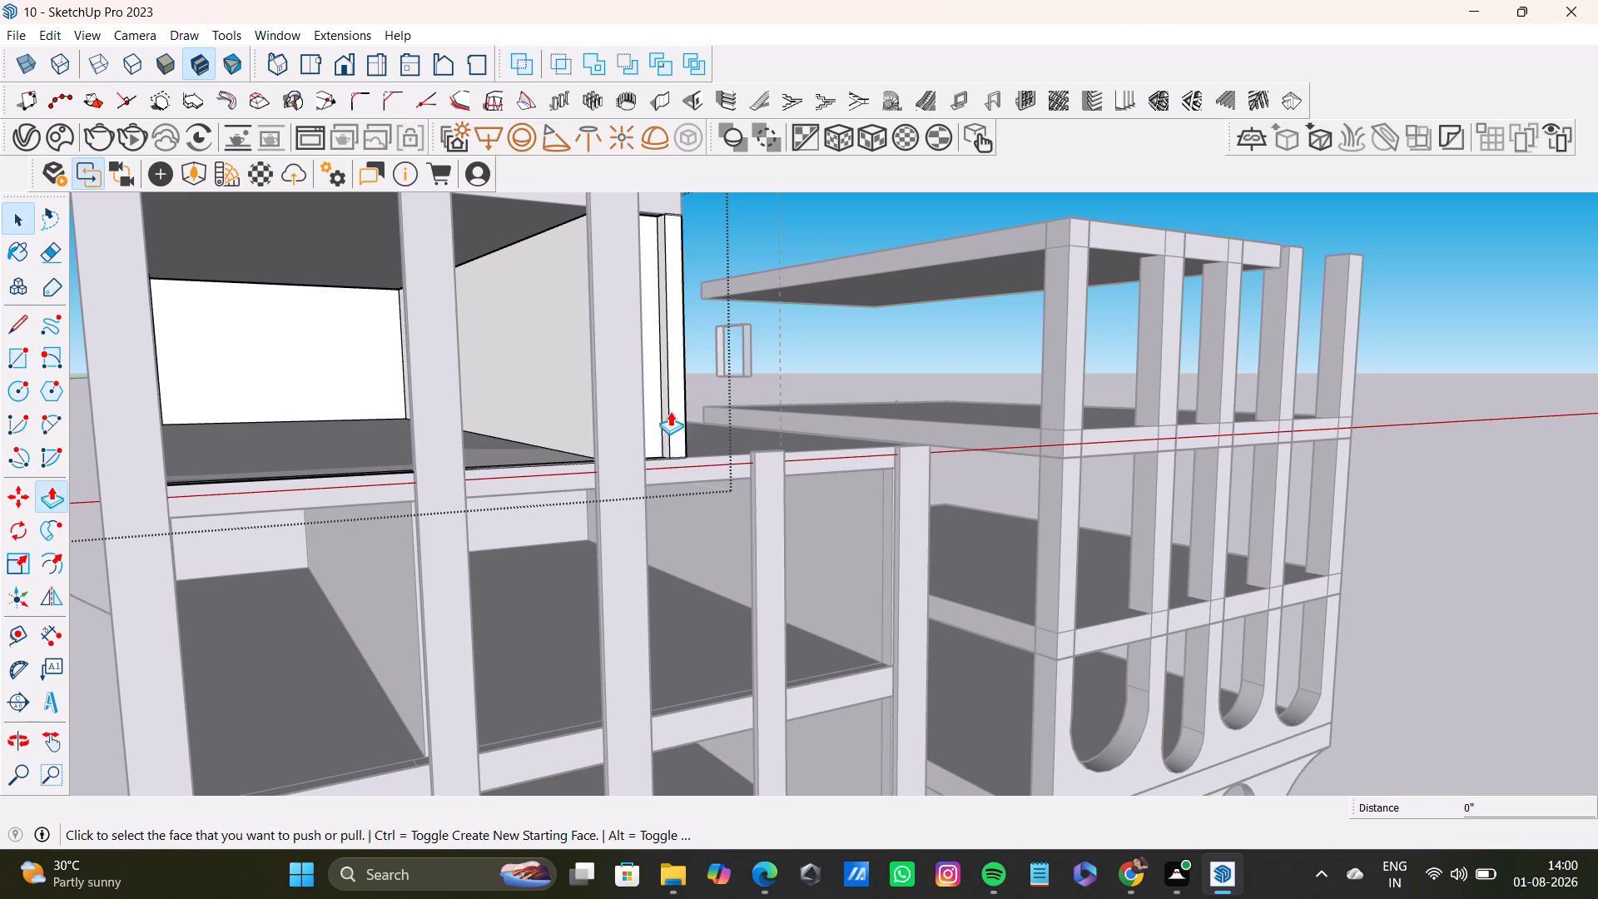
left_click(675, 418)
left_click(661, 413)
Delete the vertical edge dividing the front end face of the top floor's side wall.
middle_click_drag(679, 417, 636, 427)
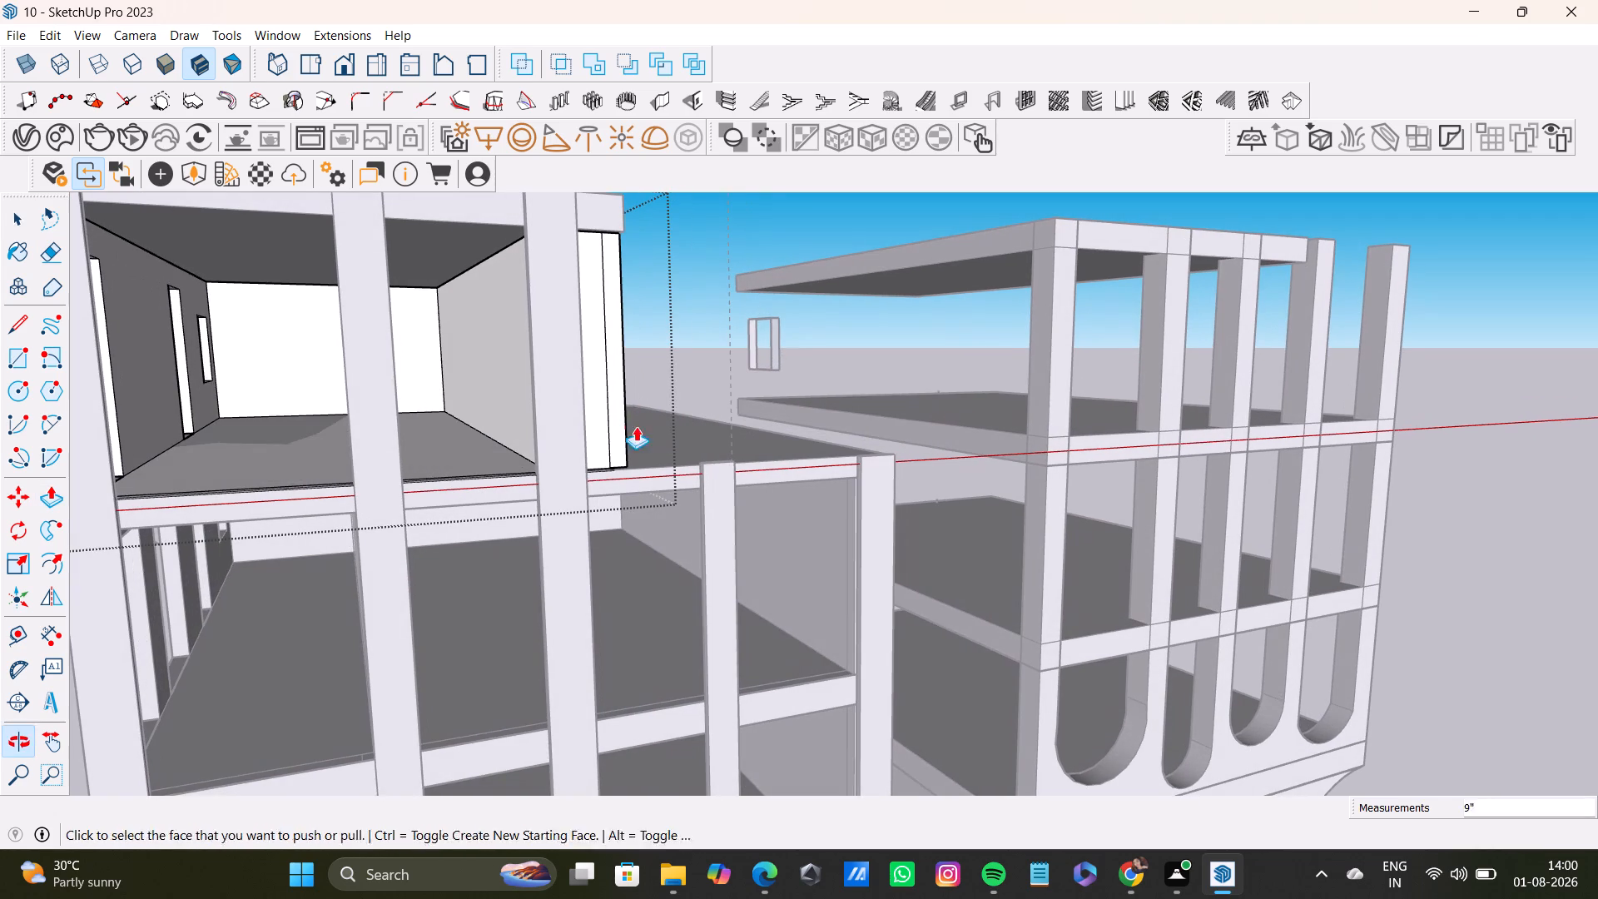
key("space")
left_click(608, 424)
key("Delete")
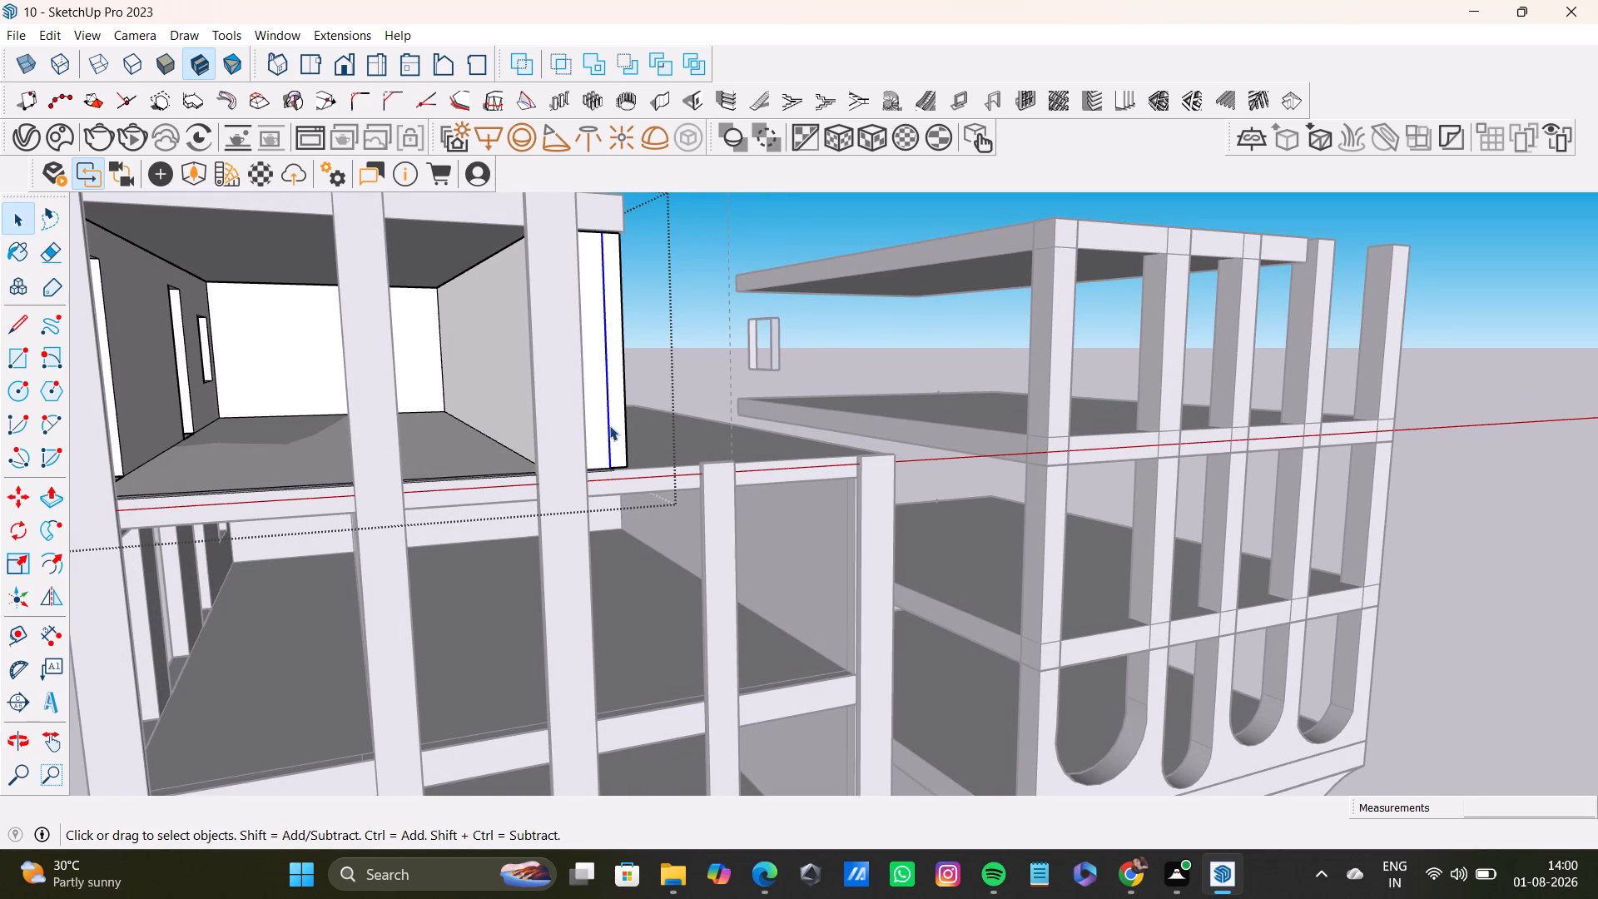
Push/Pull the side wall's outer face about 2' 7/16" inward, towards the third pier's edge.
middle_click_drag(727, 455, 560, 471)
double_click(520, 350)
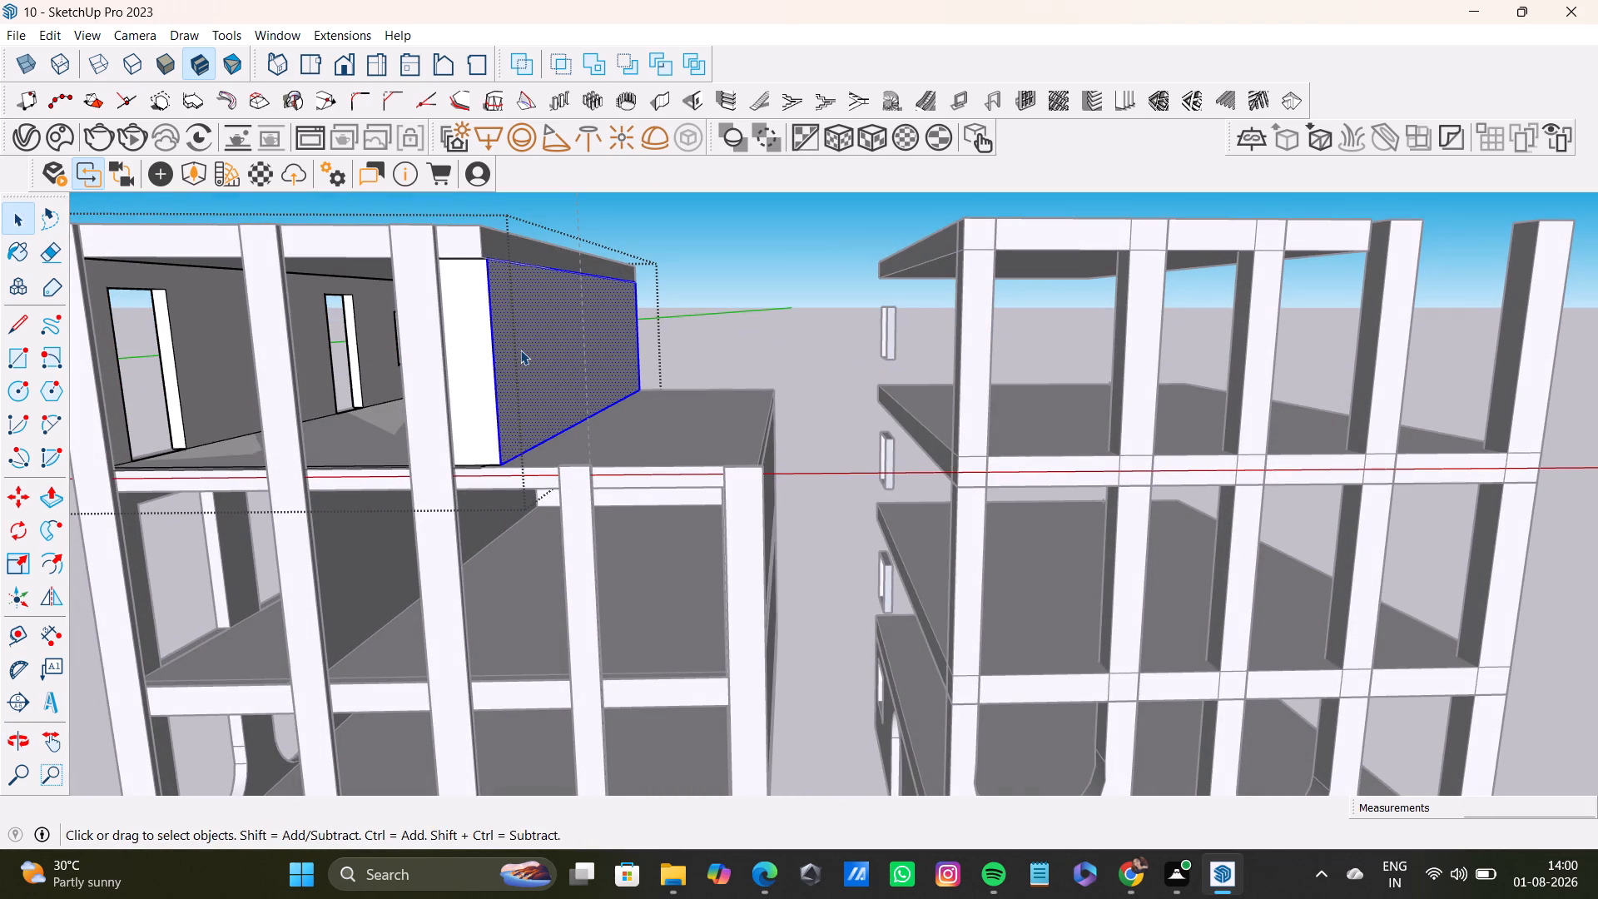
double_click(520, 350)
key("p")
left_click(520, 350)
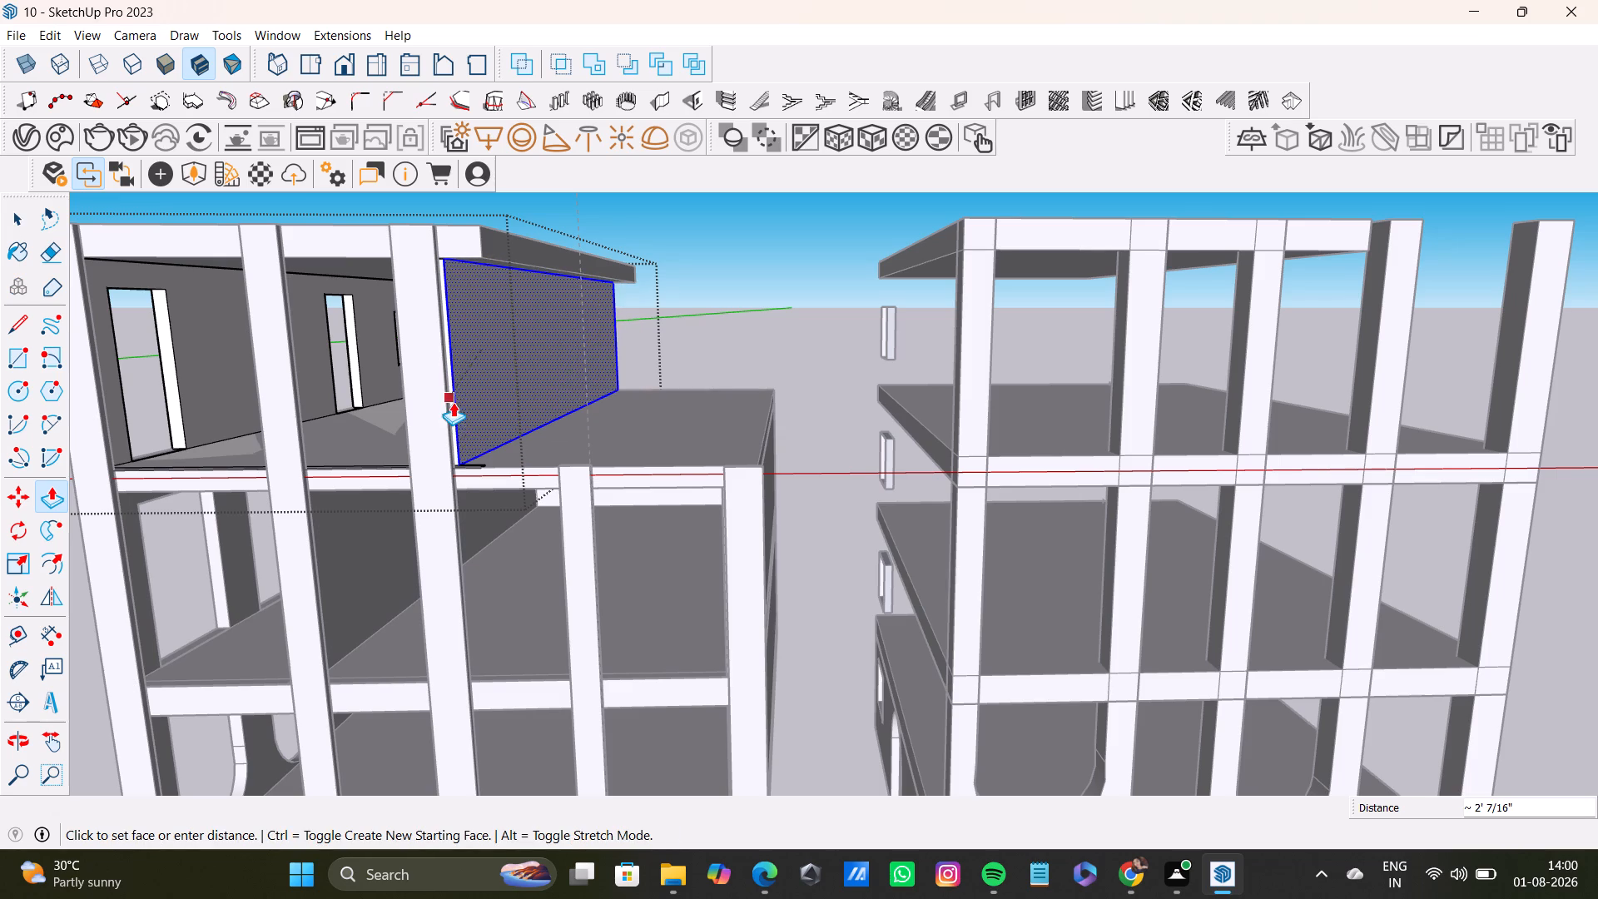
left_click(449, 432)
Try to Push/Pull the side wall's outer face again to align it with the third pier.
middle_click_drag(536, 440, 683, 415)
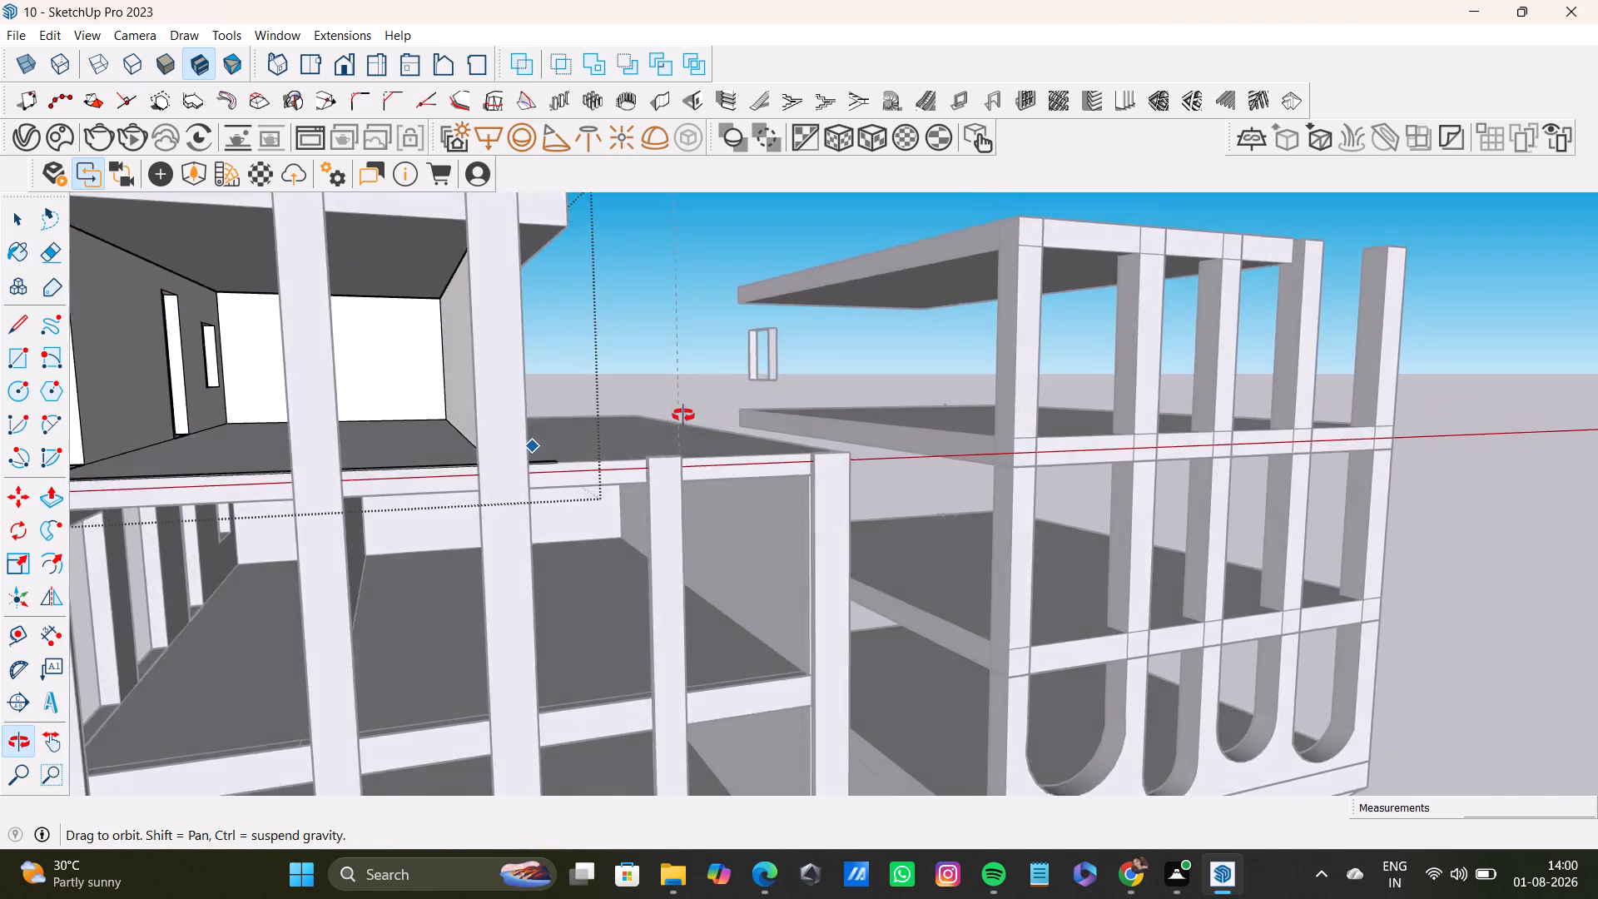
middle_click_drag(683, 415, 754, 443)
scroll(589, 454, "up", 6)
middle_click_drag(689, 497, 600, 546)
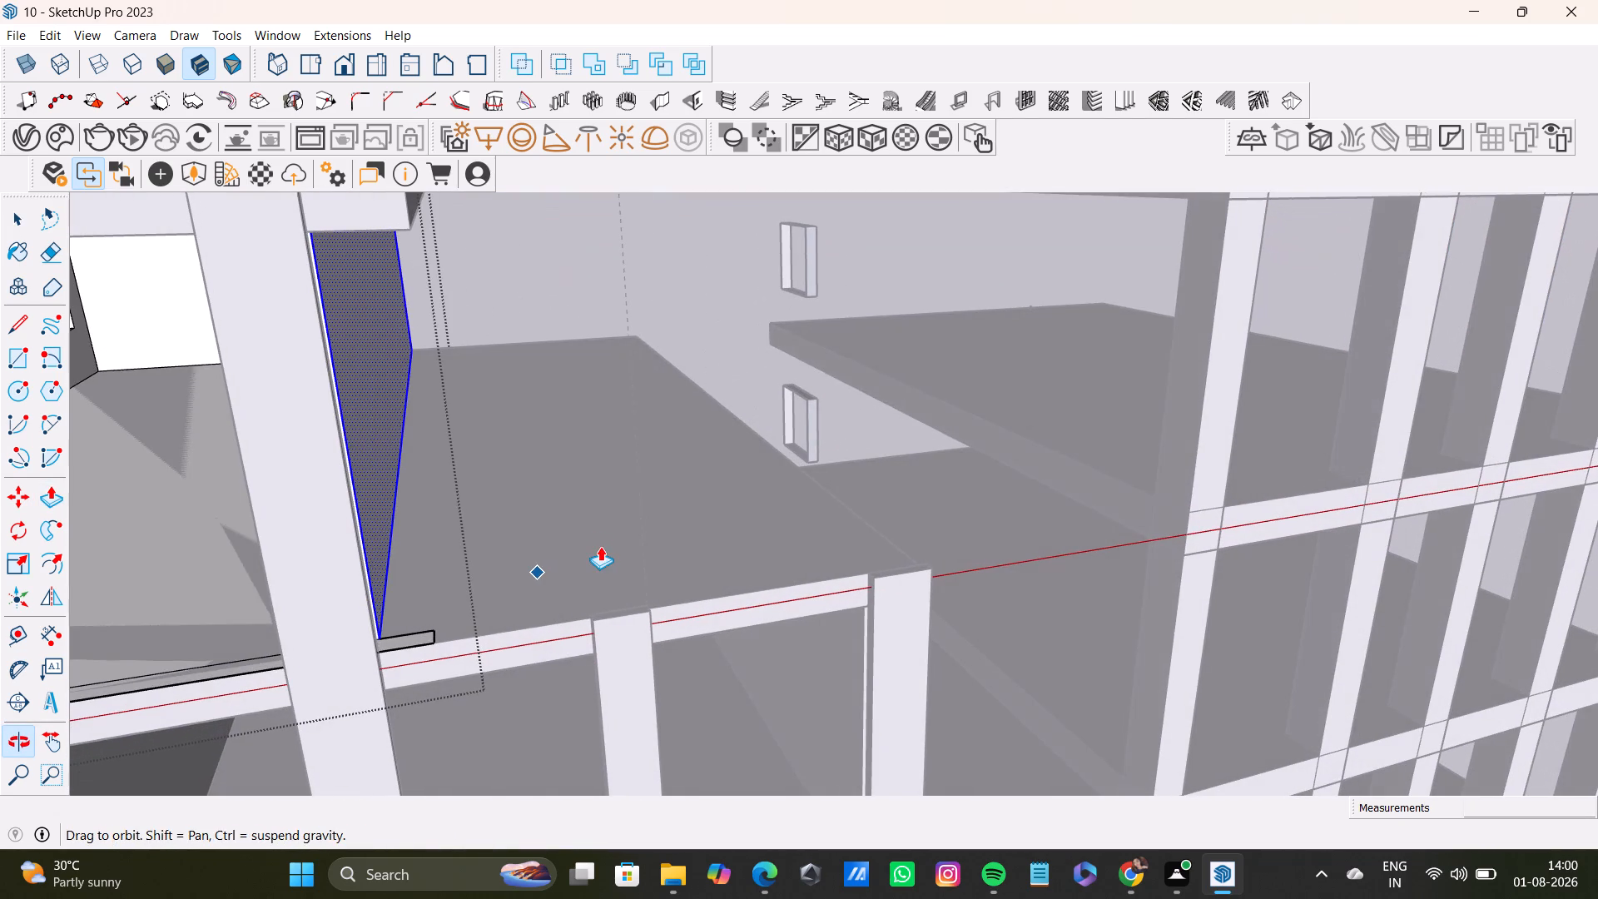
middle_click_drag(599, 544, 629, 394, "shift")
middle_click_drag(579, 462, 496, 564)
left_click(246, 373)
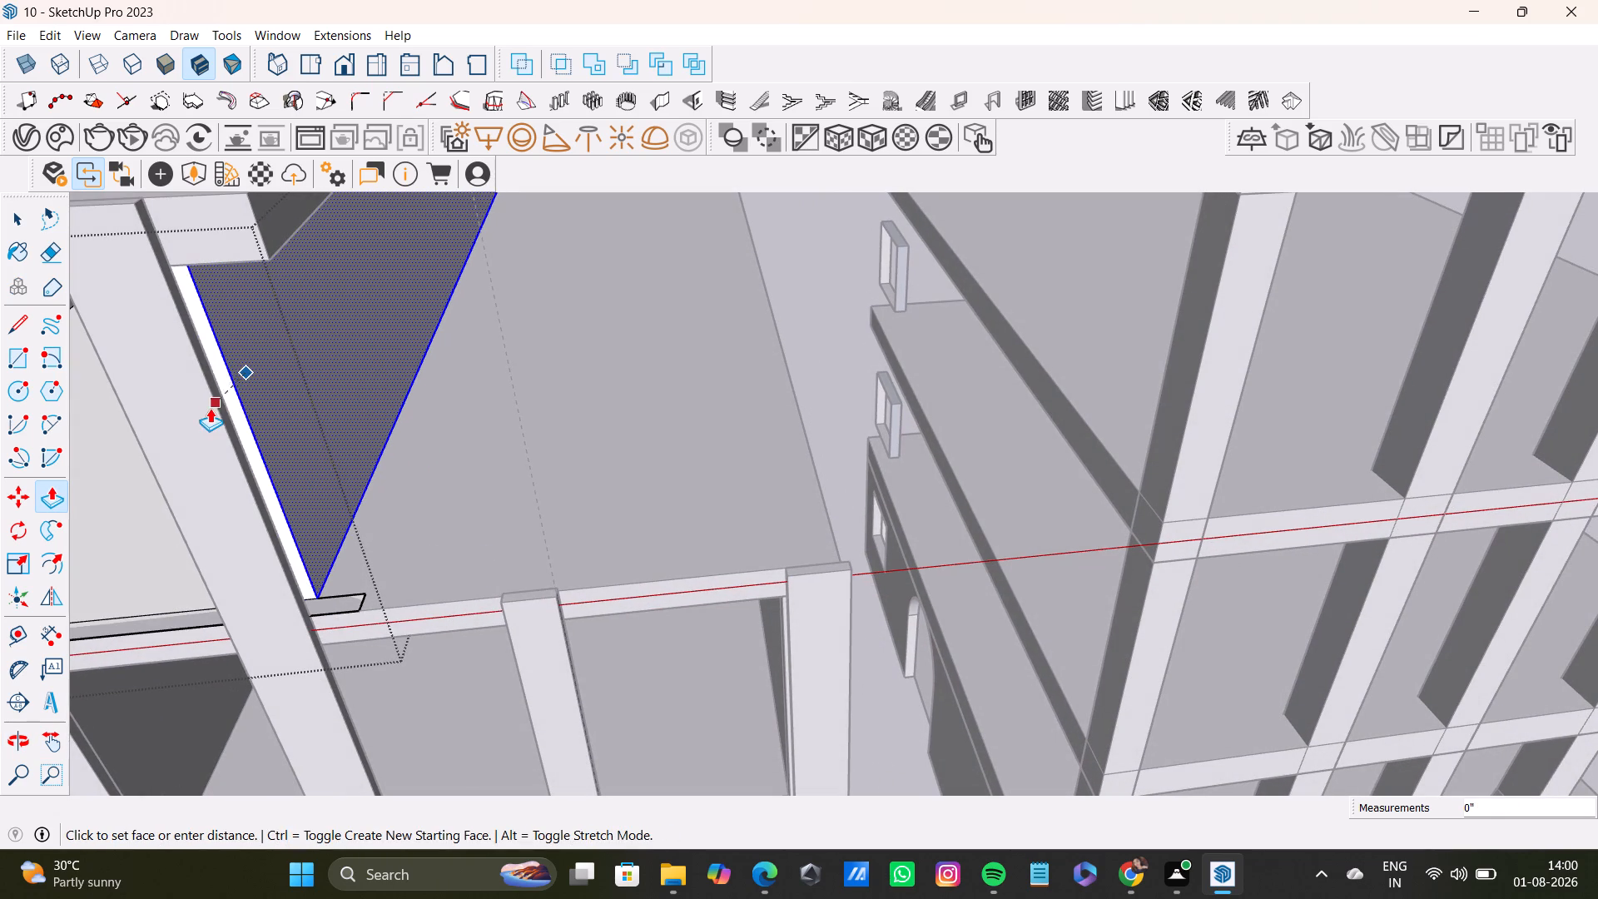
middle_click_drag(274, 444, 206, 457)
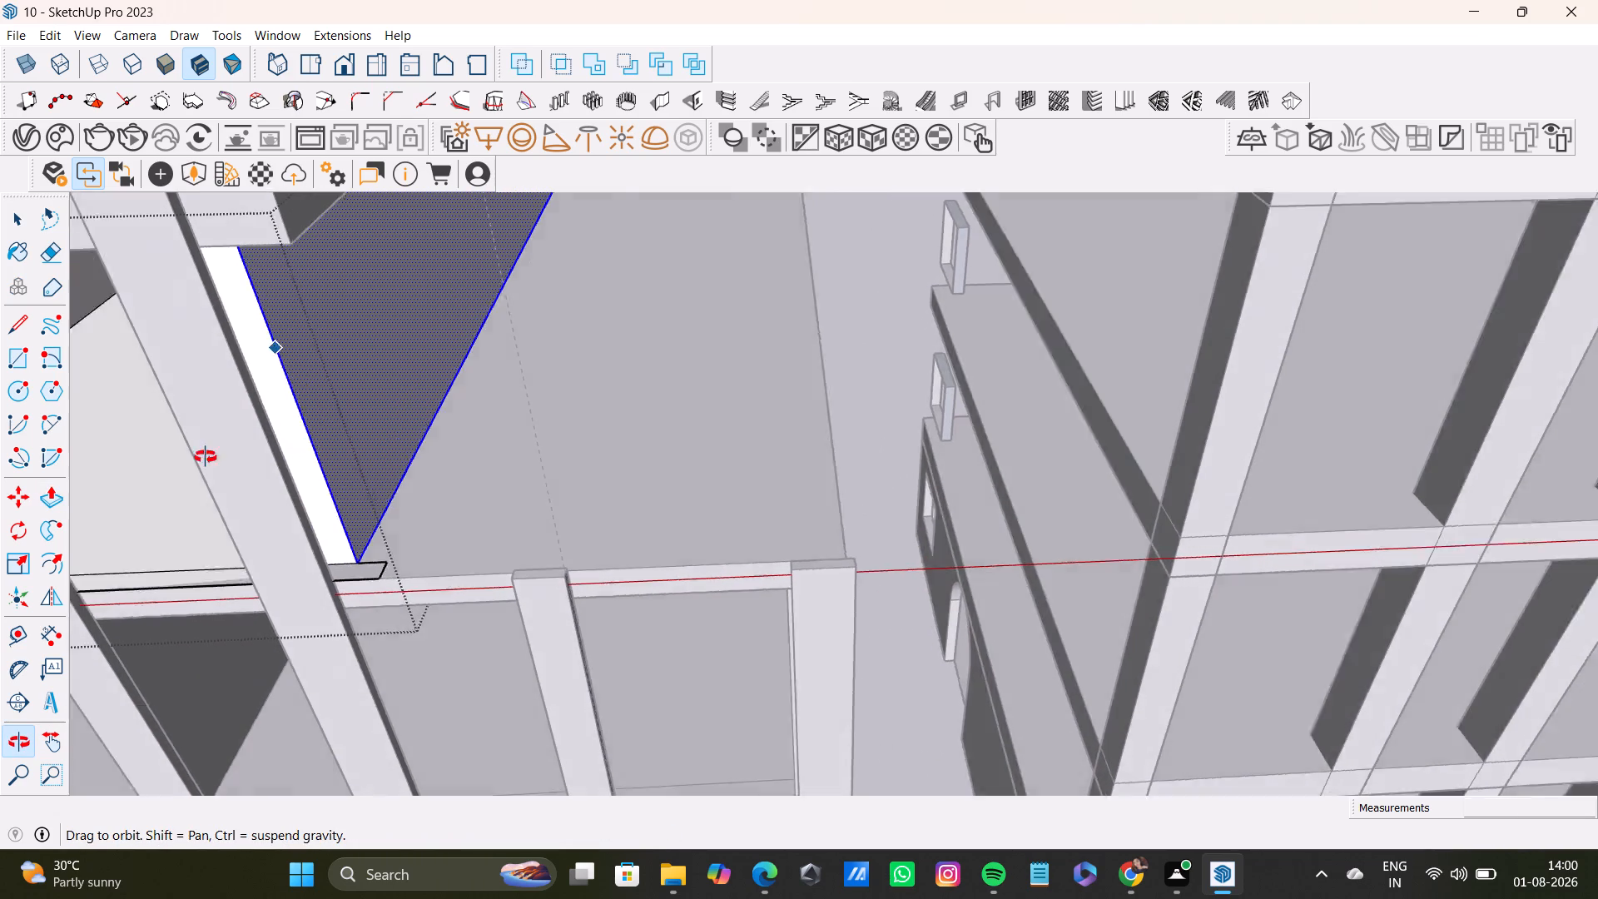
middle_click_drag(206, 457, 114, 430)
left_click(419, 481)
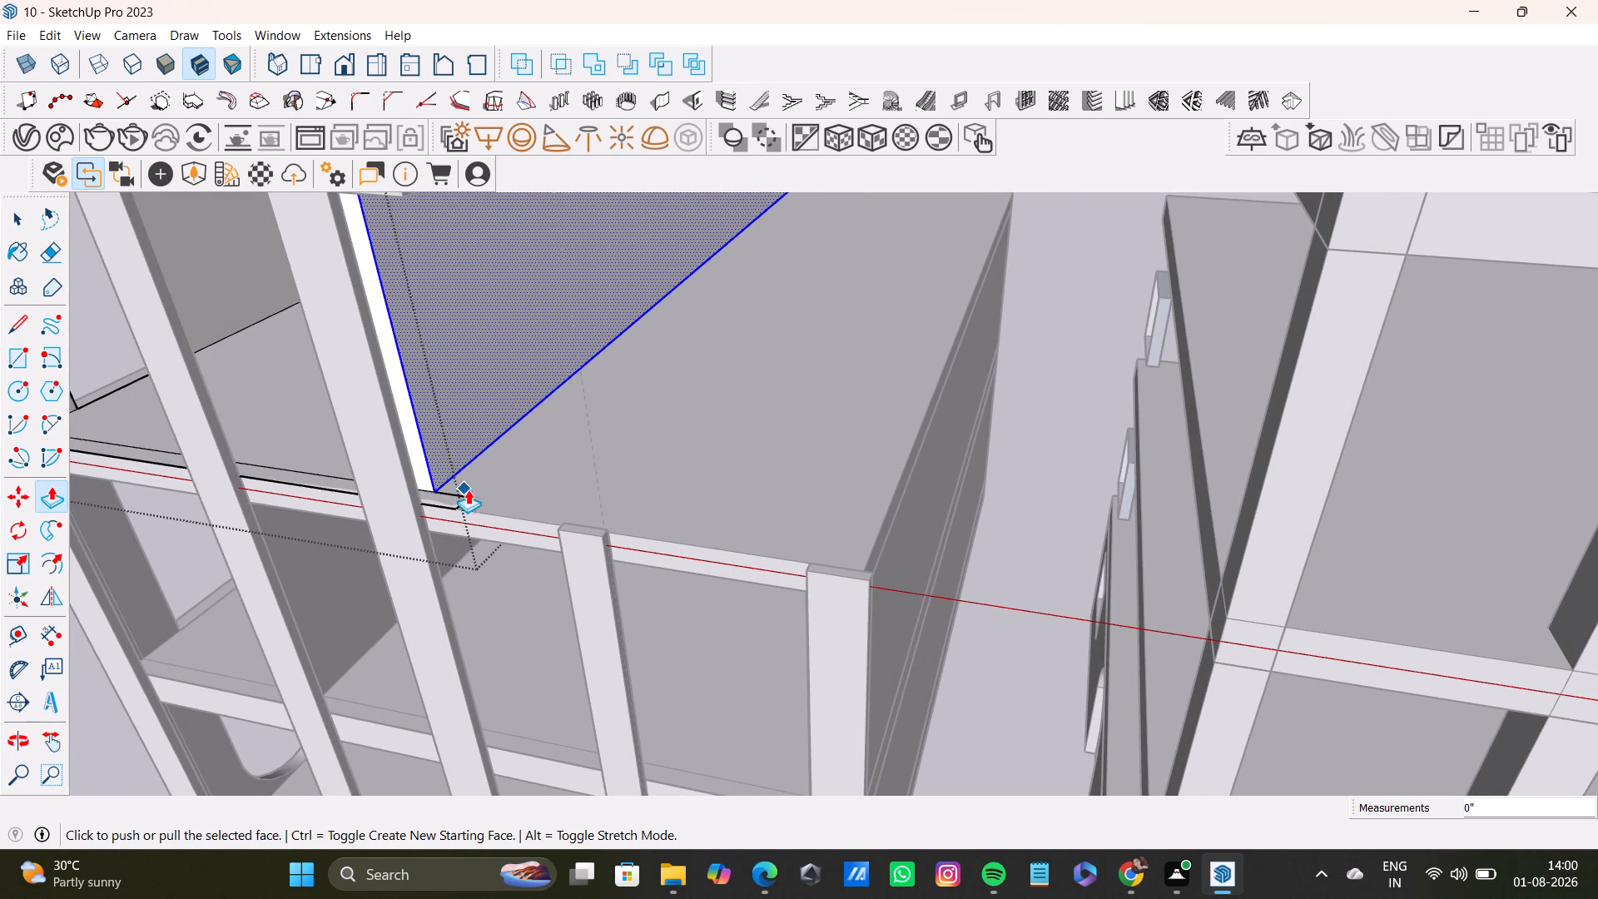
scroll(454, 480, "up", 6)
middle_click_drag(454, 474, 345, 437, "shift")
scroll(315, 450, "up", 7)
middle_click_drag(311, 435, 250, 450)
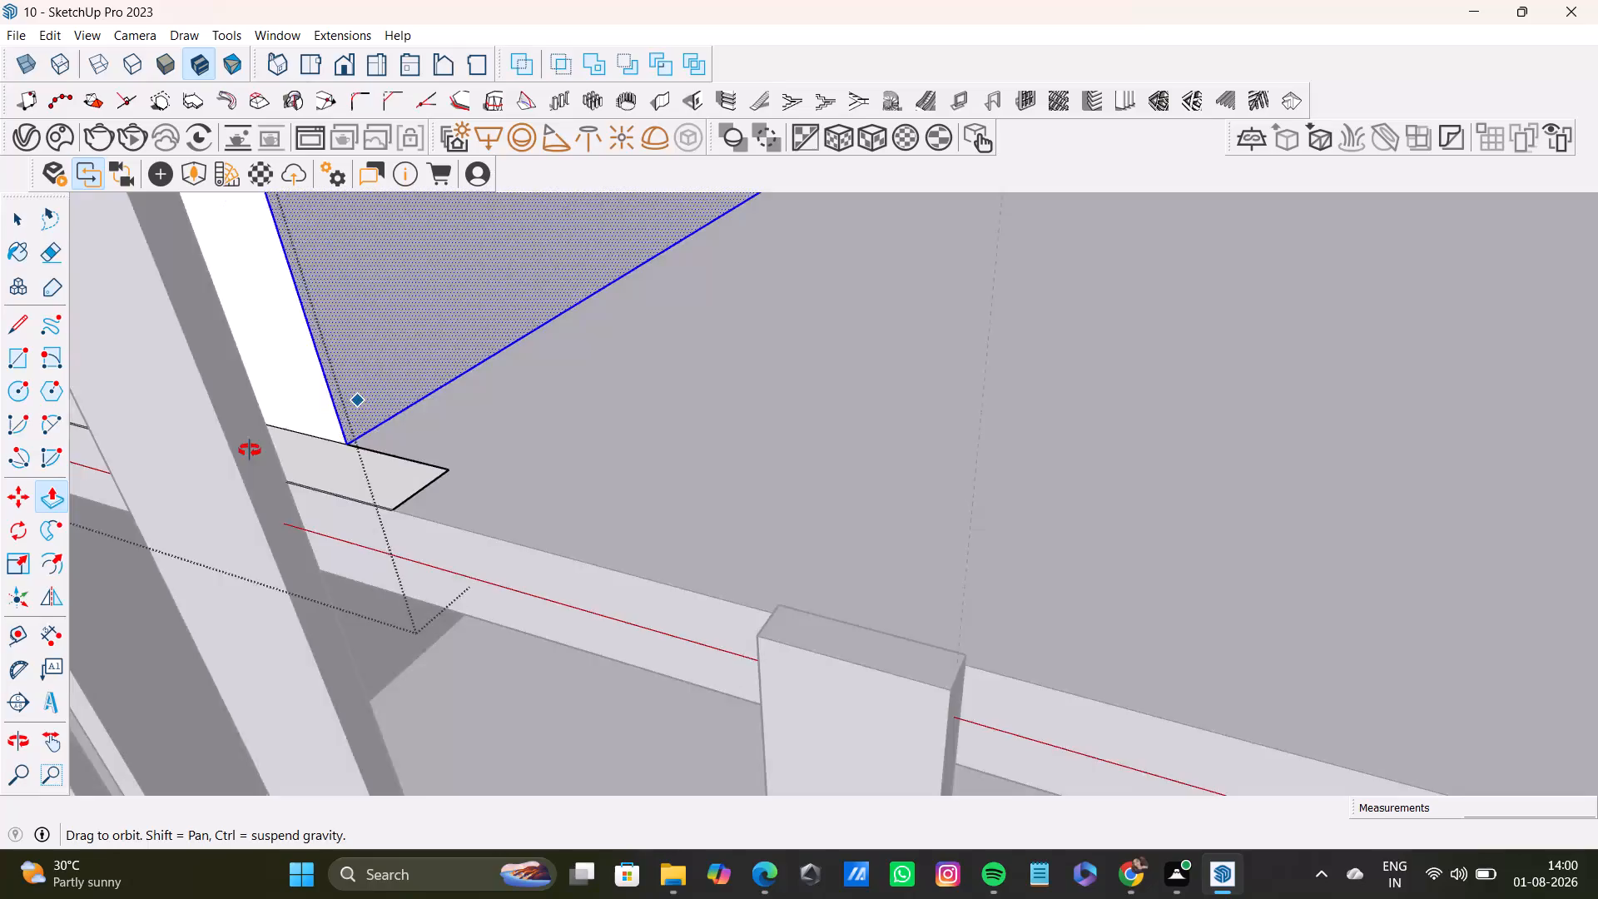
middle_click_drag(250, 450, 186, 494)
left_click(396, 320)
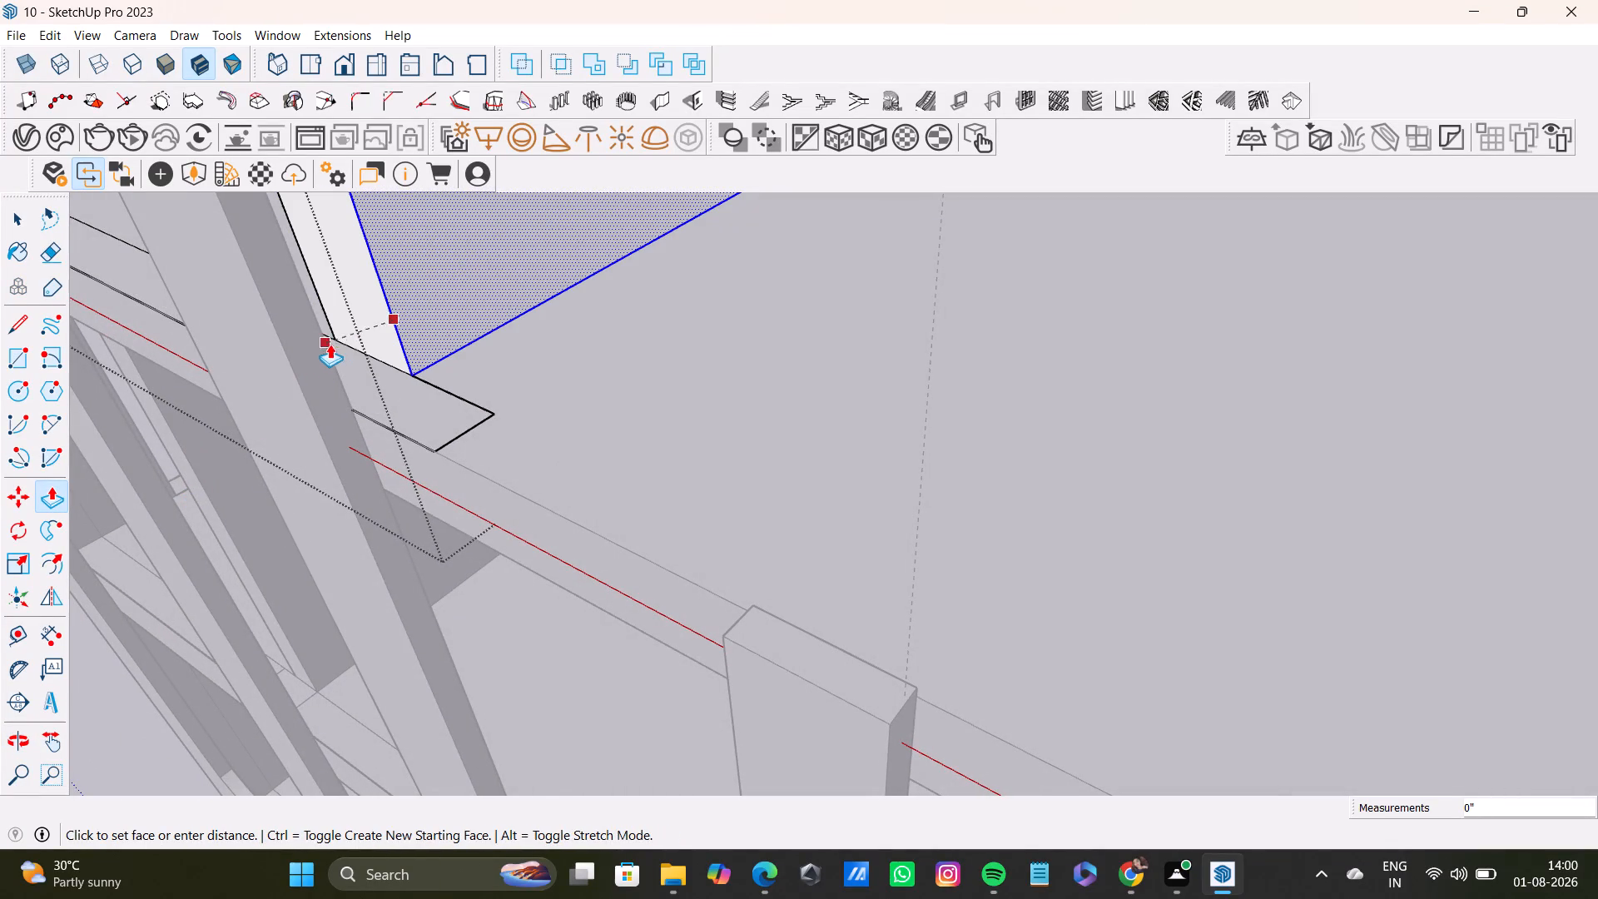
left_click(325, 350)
Delete the three edges of the leftover floor strip projecting past the side wall onto the lower roof slab.
middle_click_drag(481, 428, 485, 402)
key("space")
double_click(439, 418)
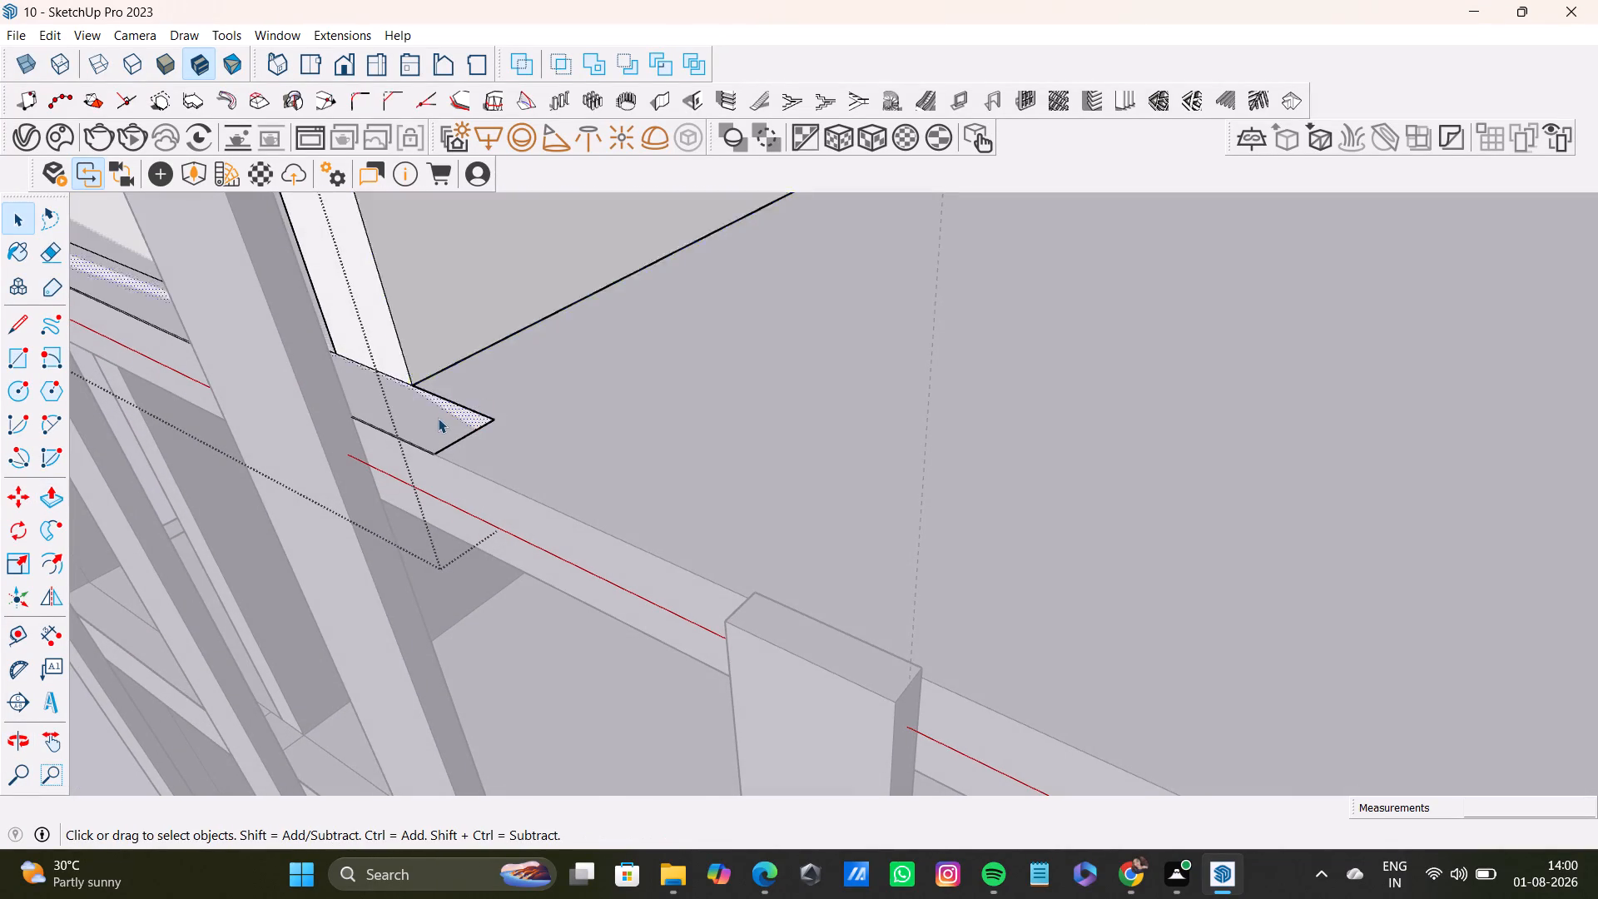
double_click(438, 418)
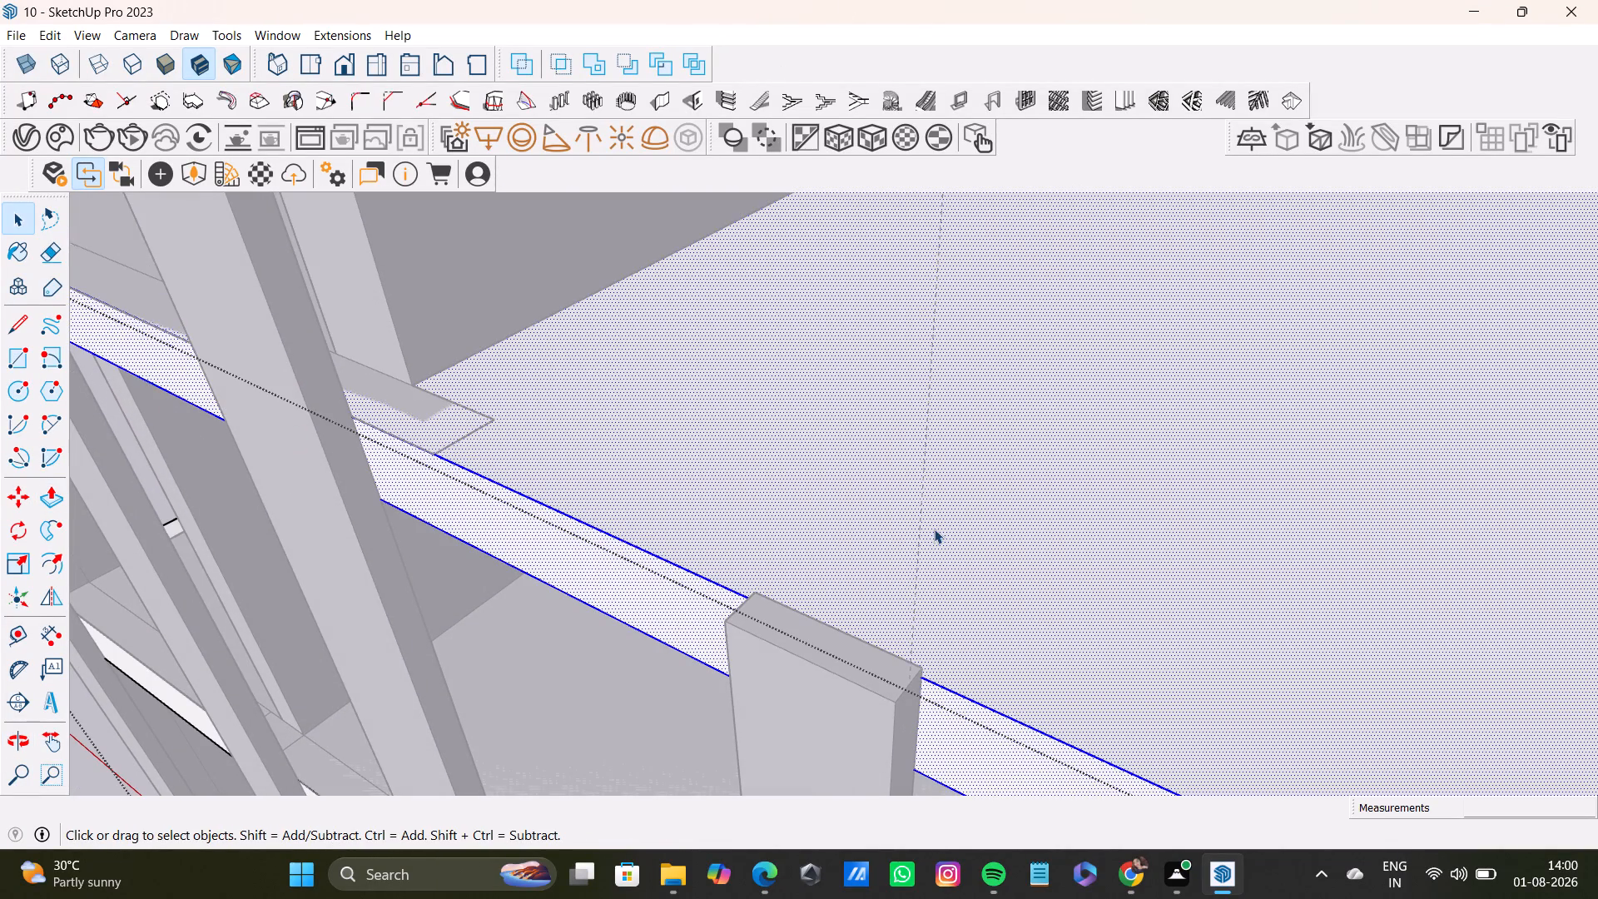
scroll(916, 485, "down", 20)
left_click(489, 370)
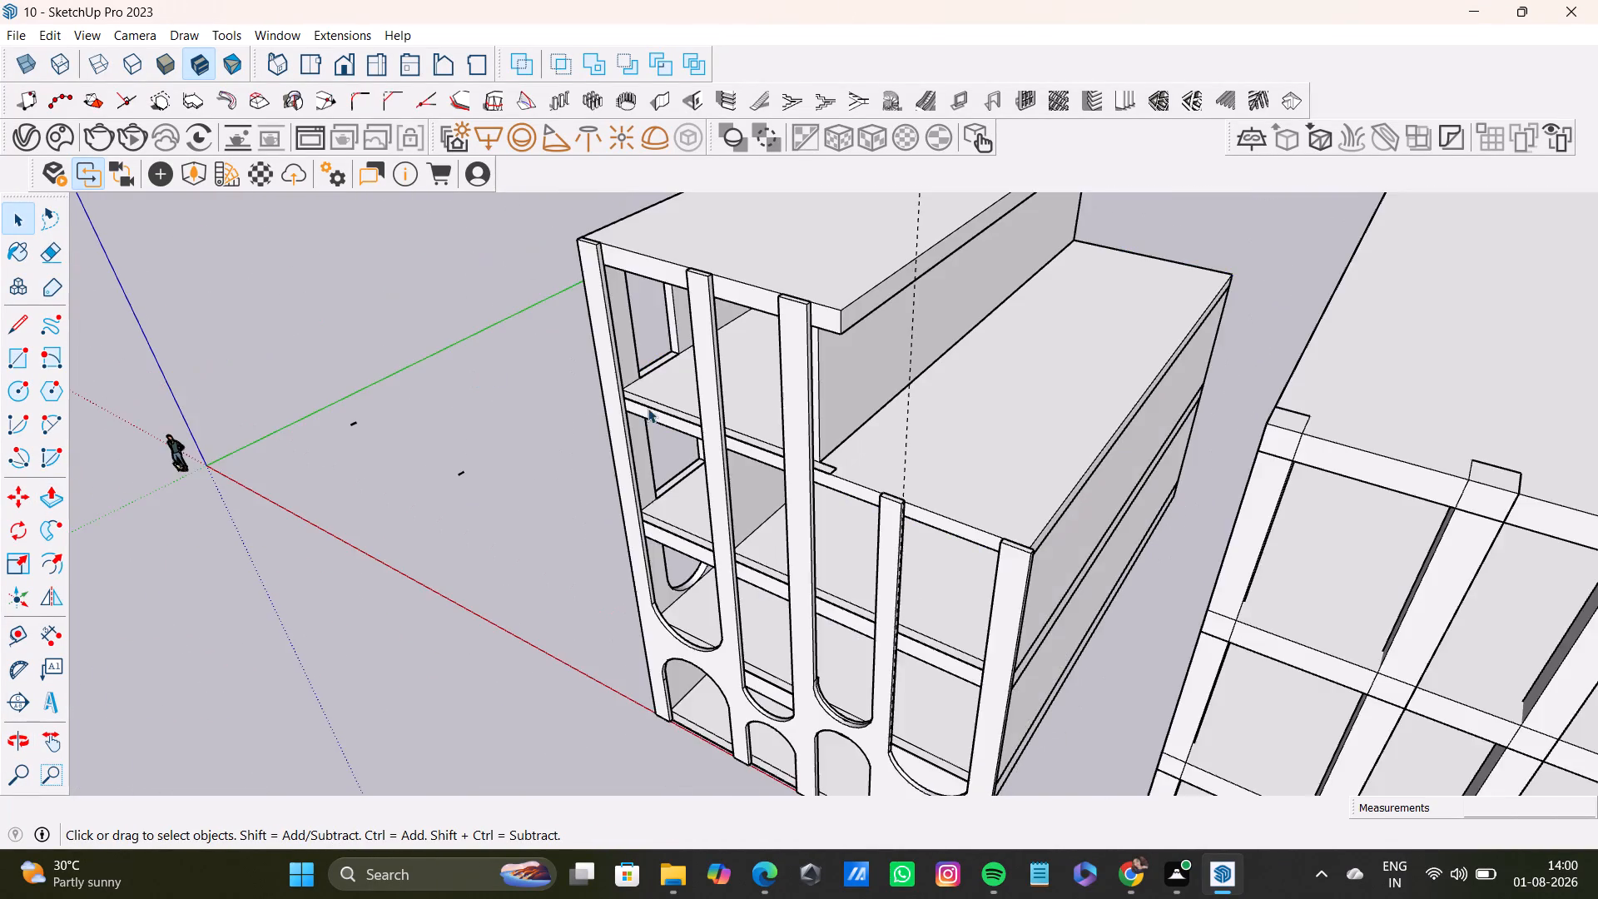
scroll(823, 449, "up", 14)
middle_click_drag(881, 491, 689, 486)
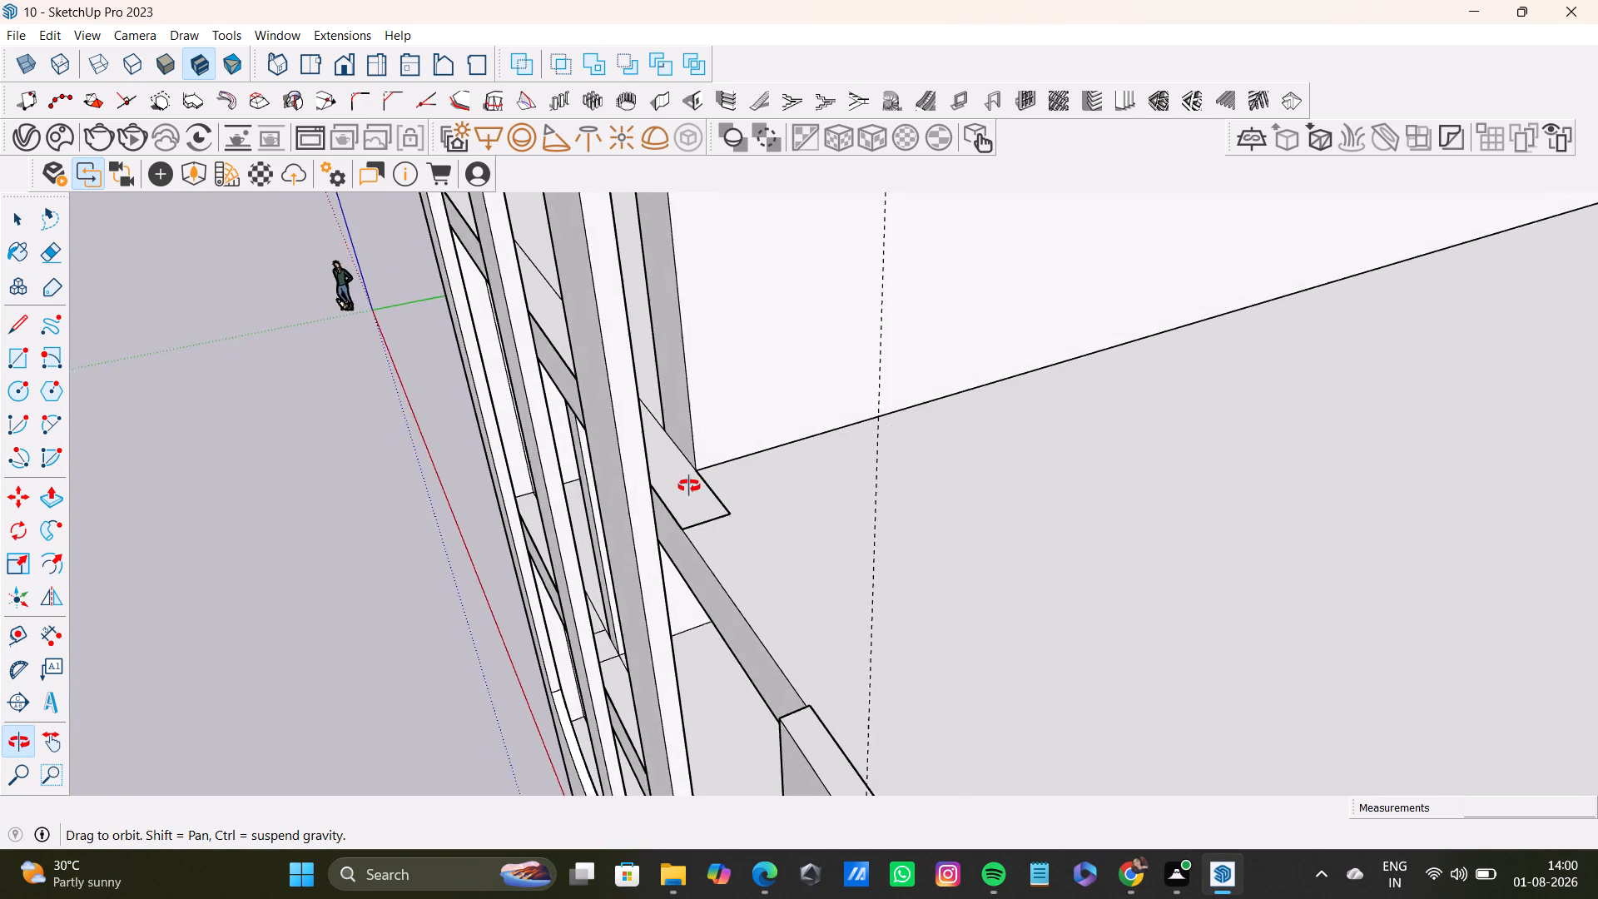
middle_click_drag(689, 486, 655, 510)
left_click(688, 507)
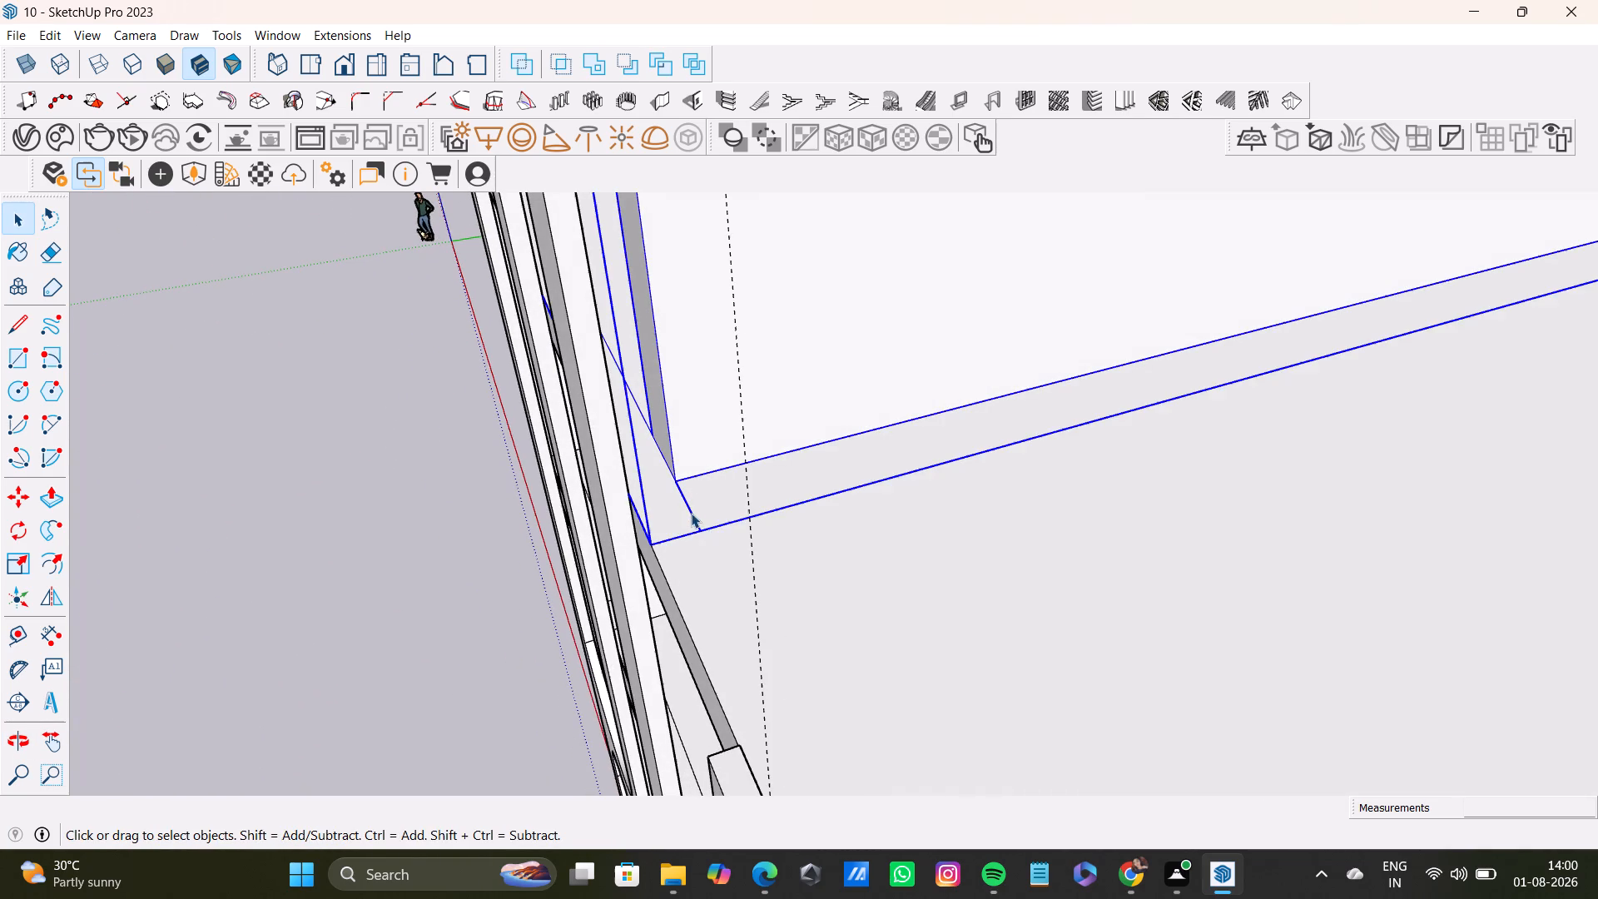
triple_click(692, 514)
left_click(694, 514)
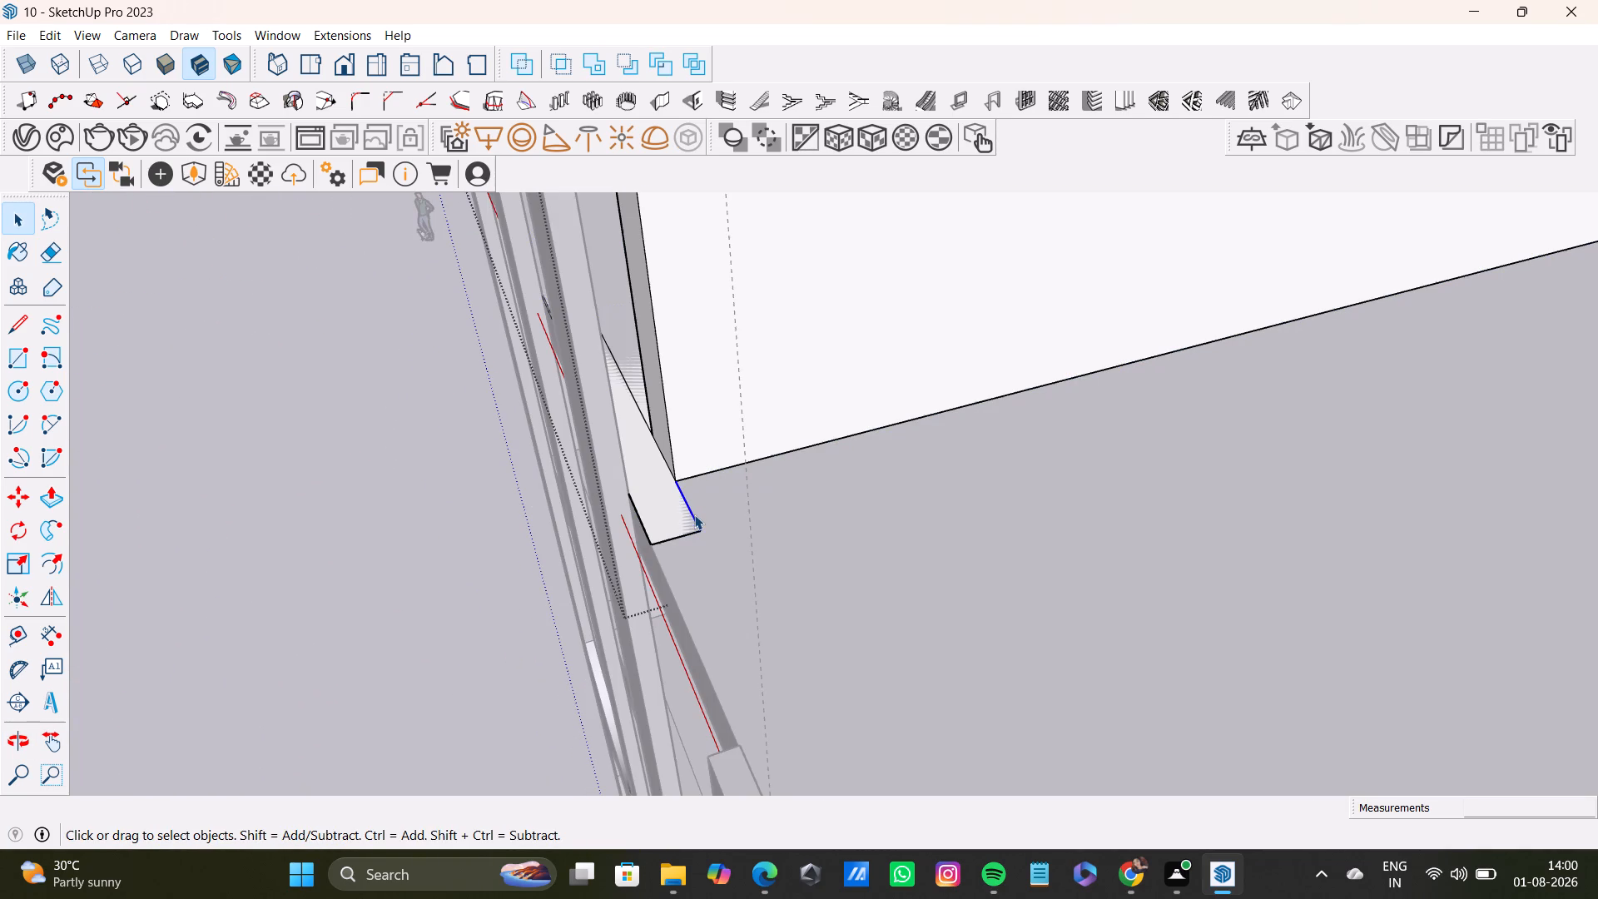
key("Delete")
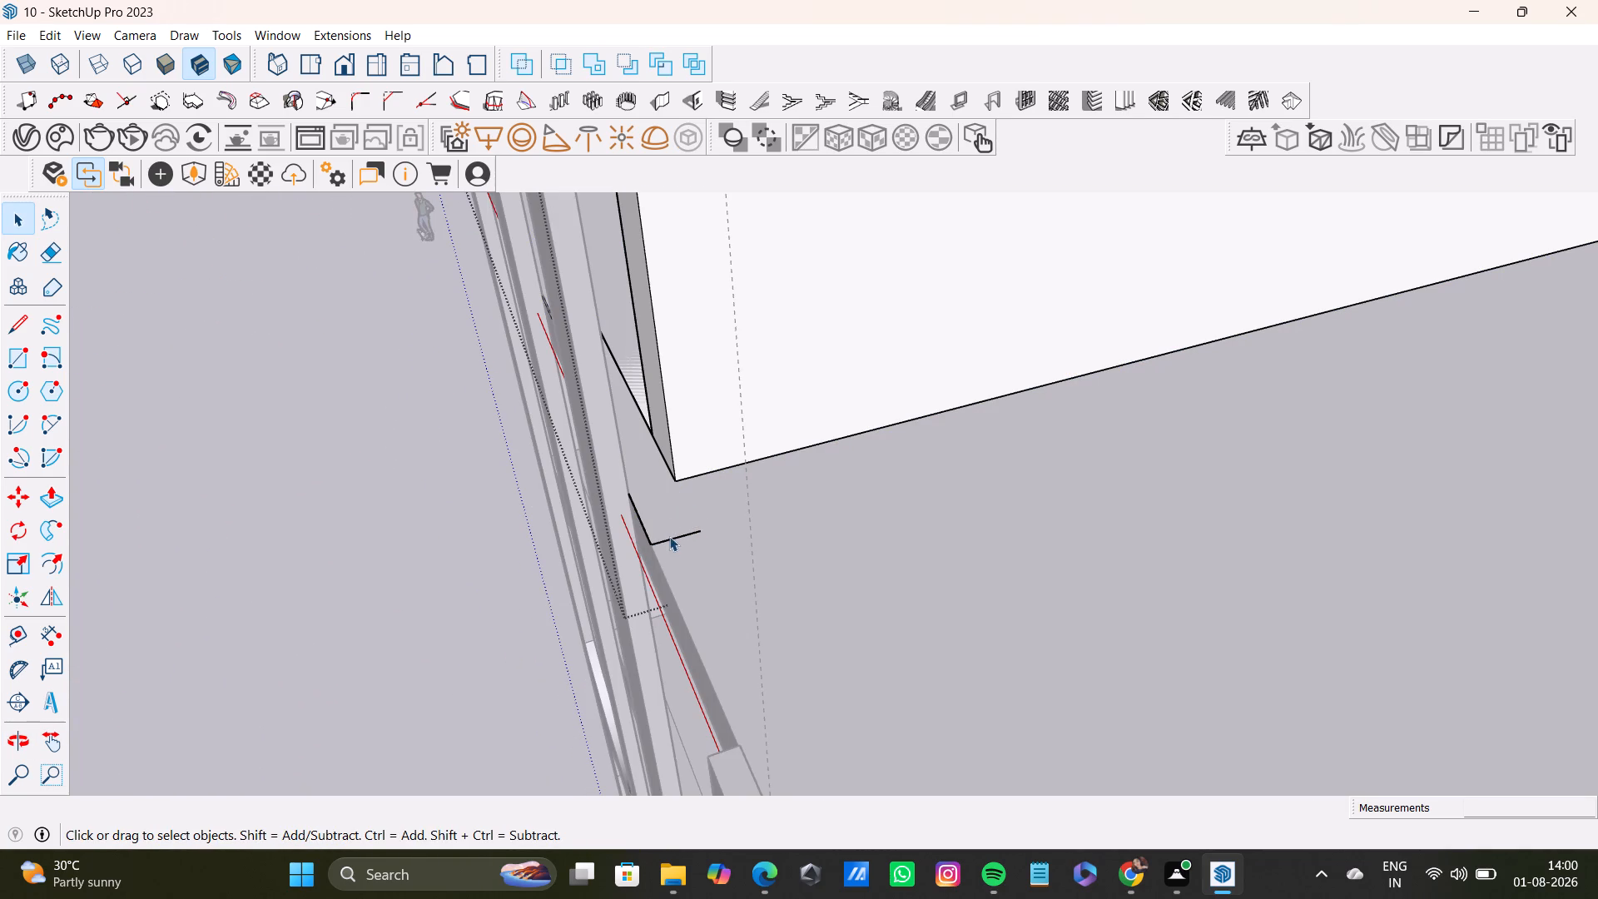
left_click(670, 533)
left_click(672, 540)
key("Delete")
left_click(649, 536)
key("Delete")
key("space")
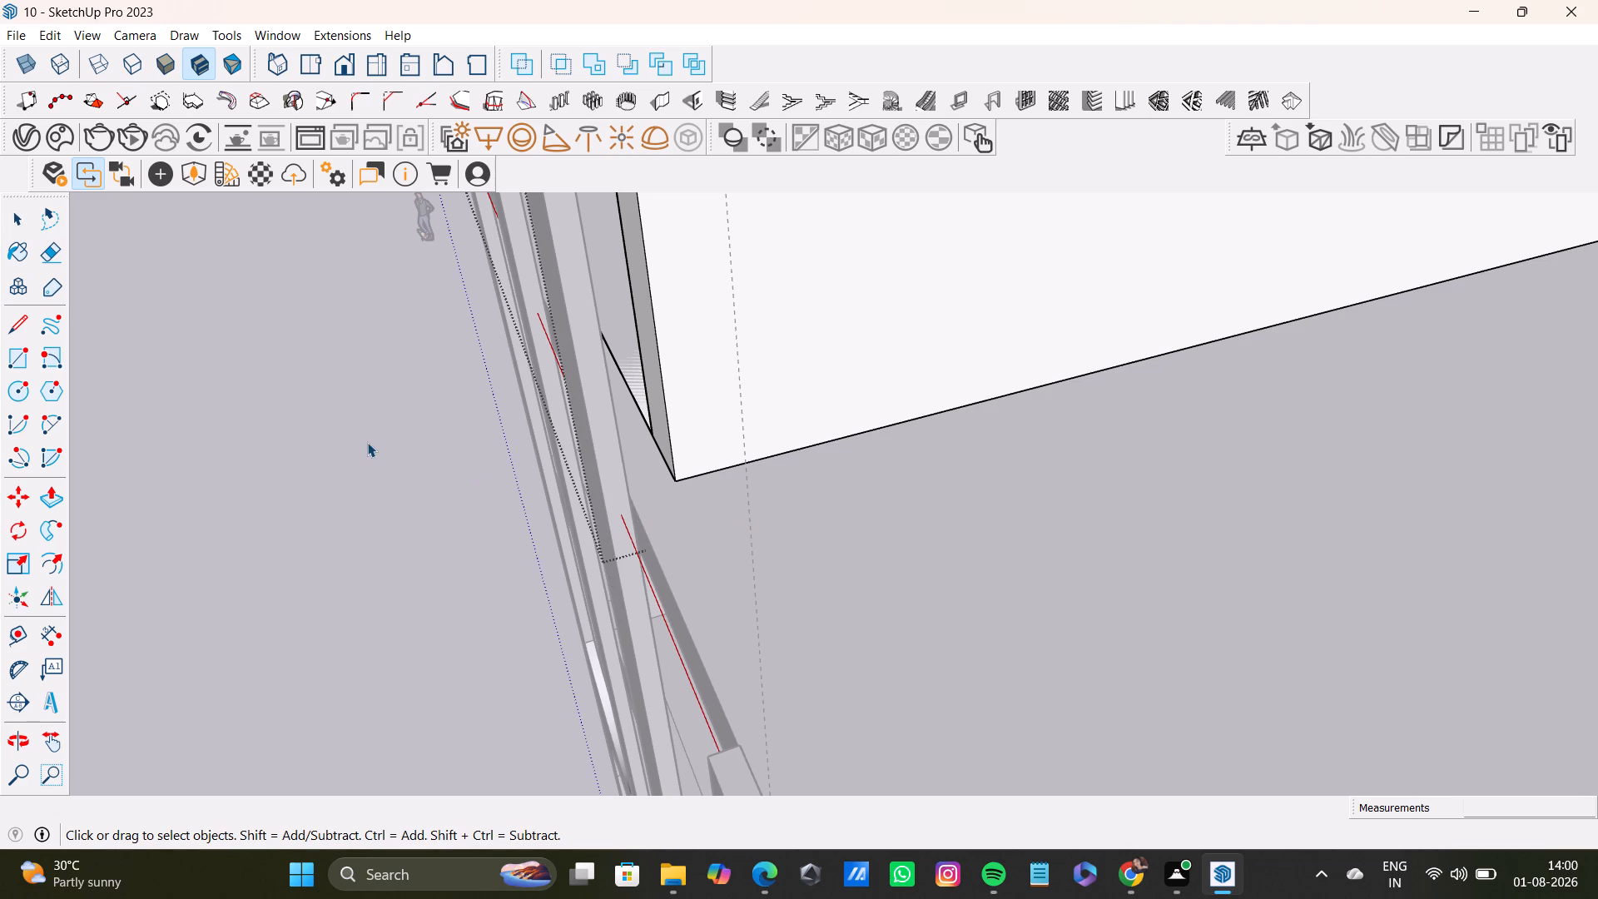
left_click(367, 442)
Push/Pull the front end face of the top floor's side wall 8 15/16" forward to meet the third pier.
middle_click_drag(618, 514, 641, 379)
triple_click(664, 386)
left_click(664, 386)
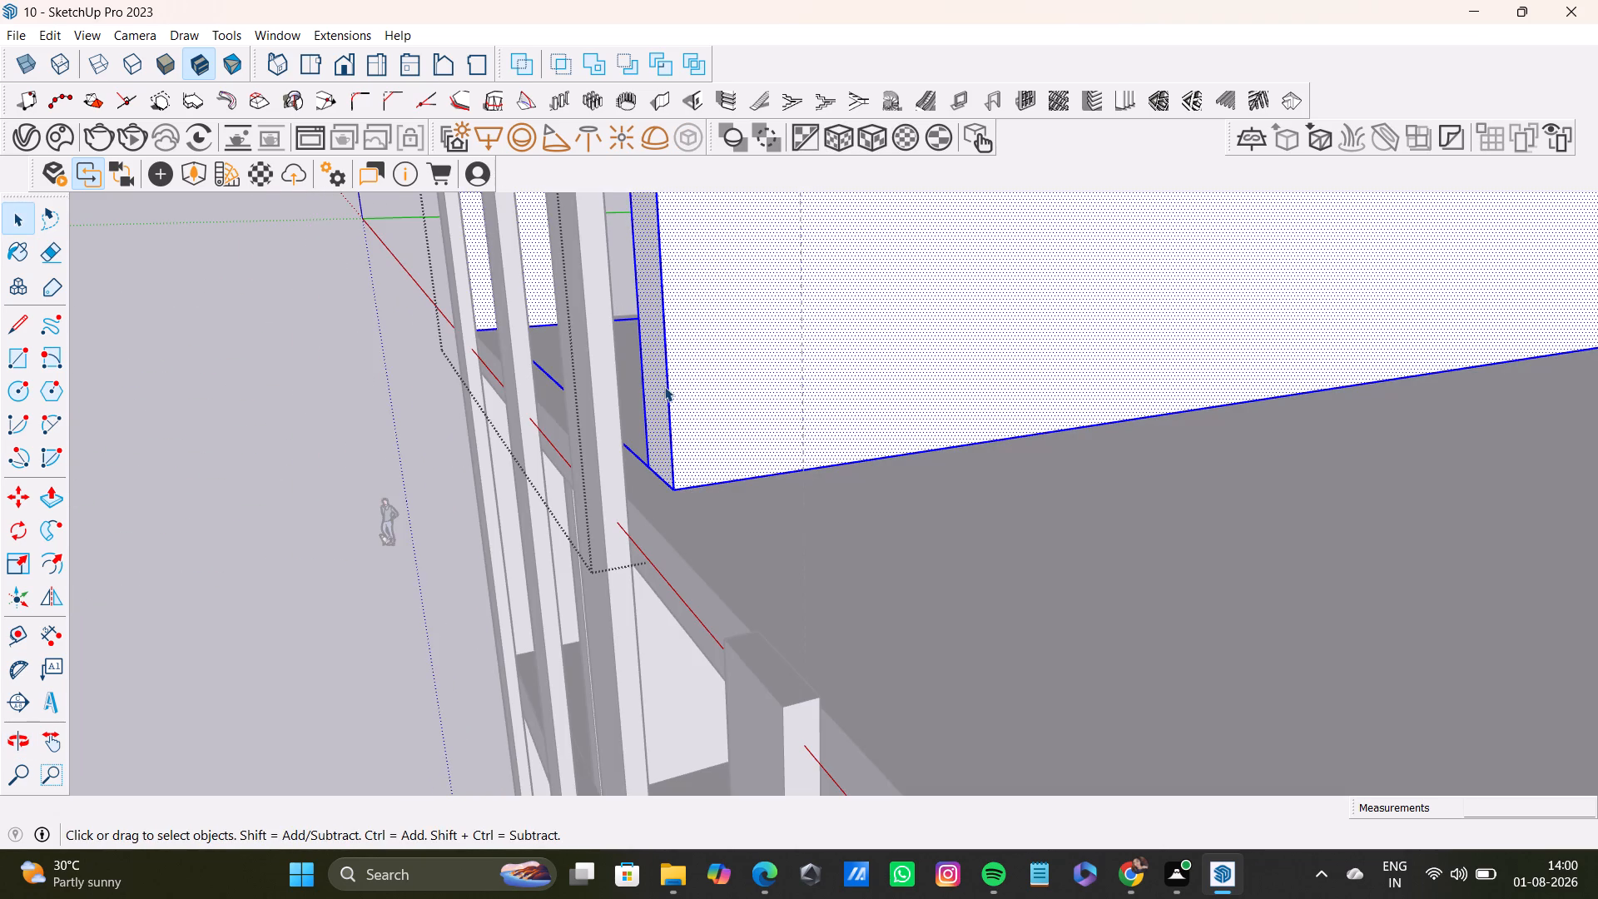
key("p")
left_click(664, 386)
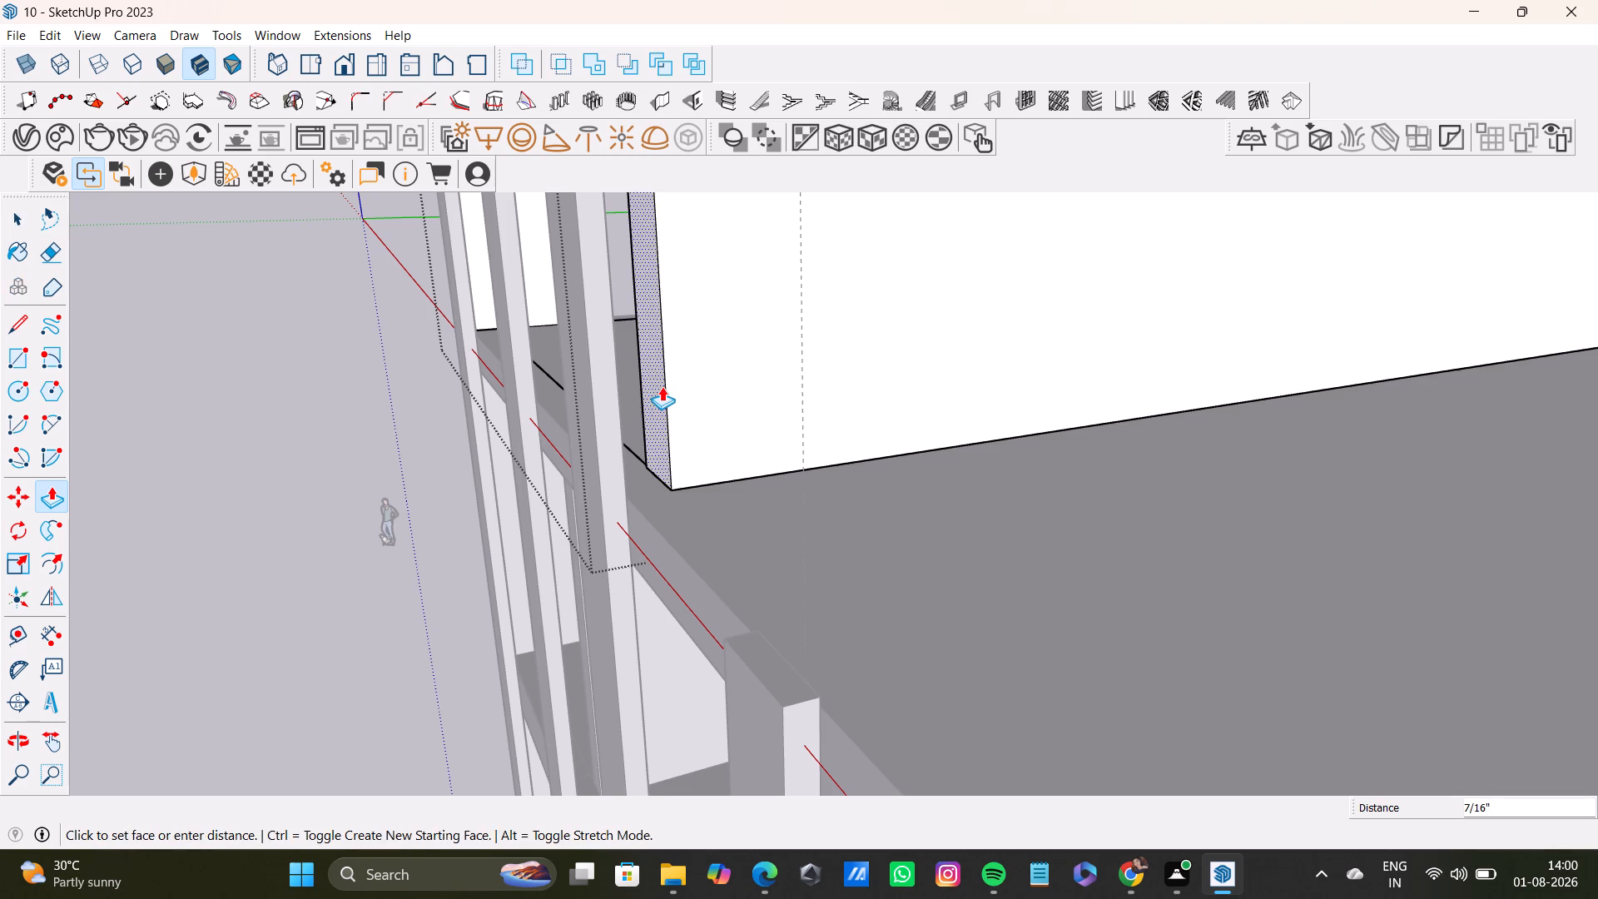
left_click(617, 398)
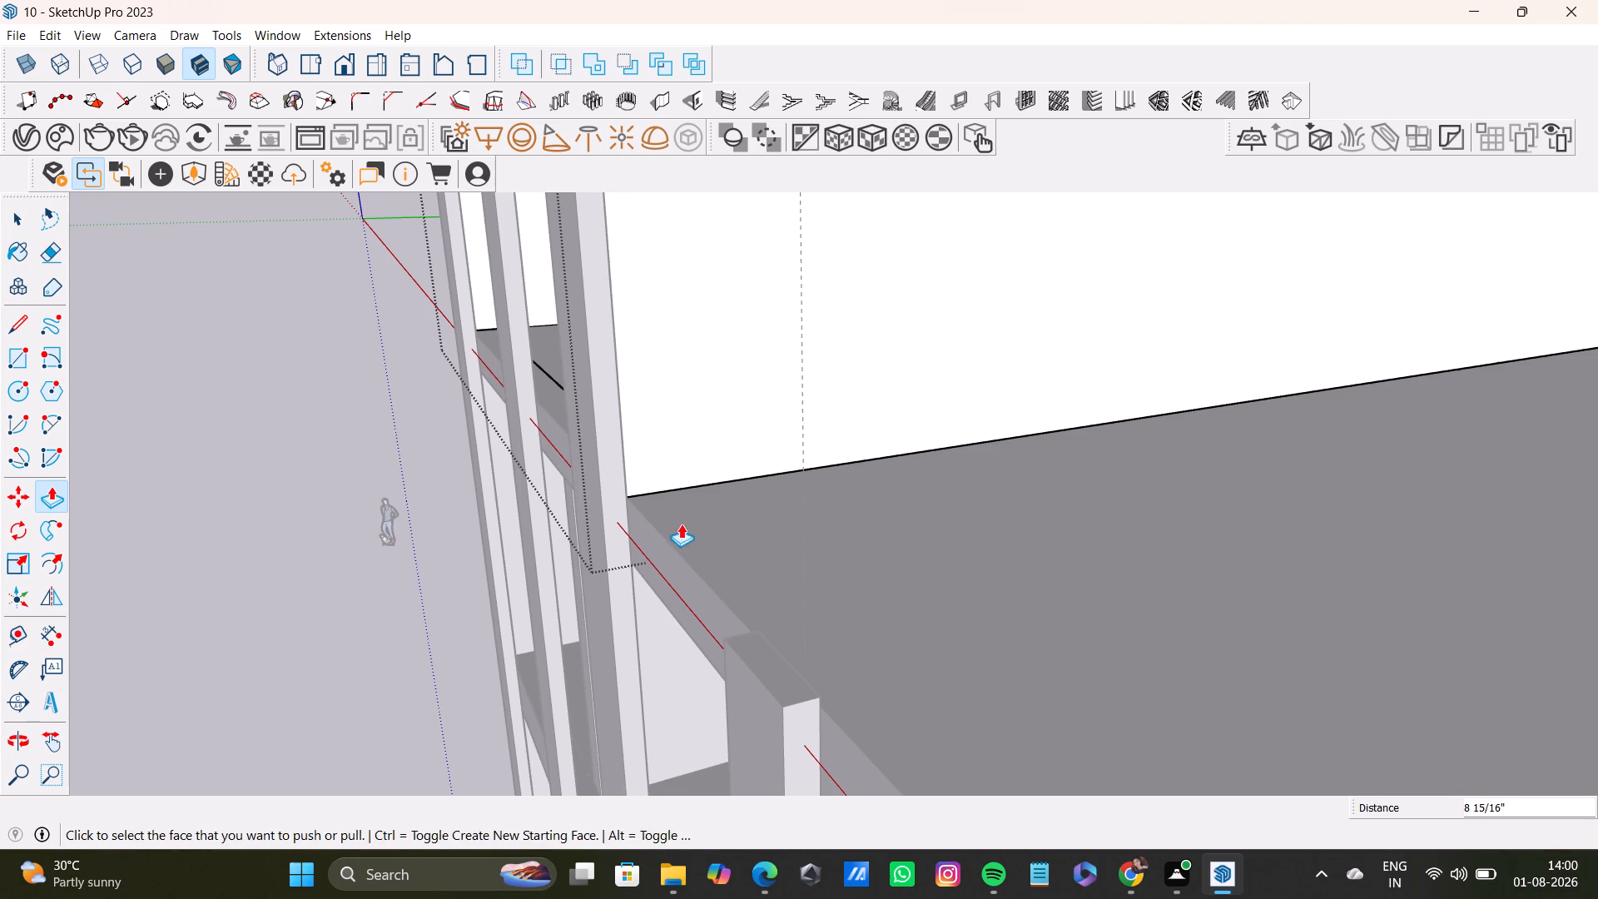
key("space")
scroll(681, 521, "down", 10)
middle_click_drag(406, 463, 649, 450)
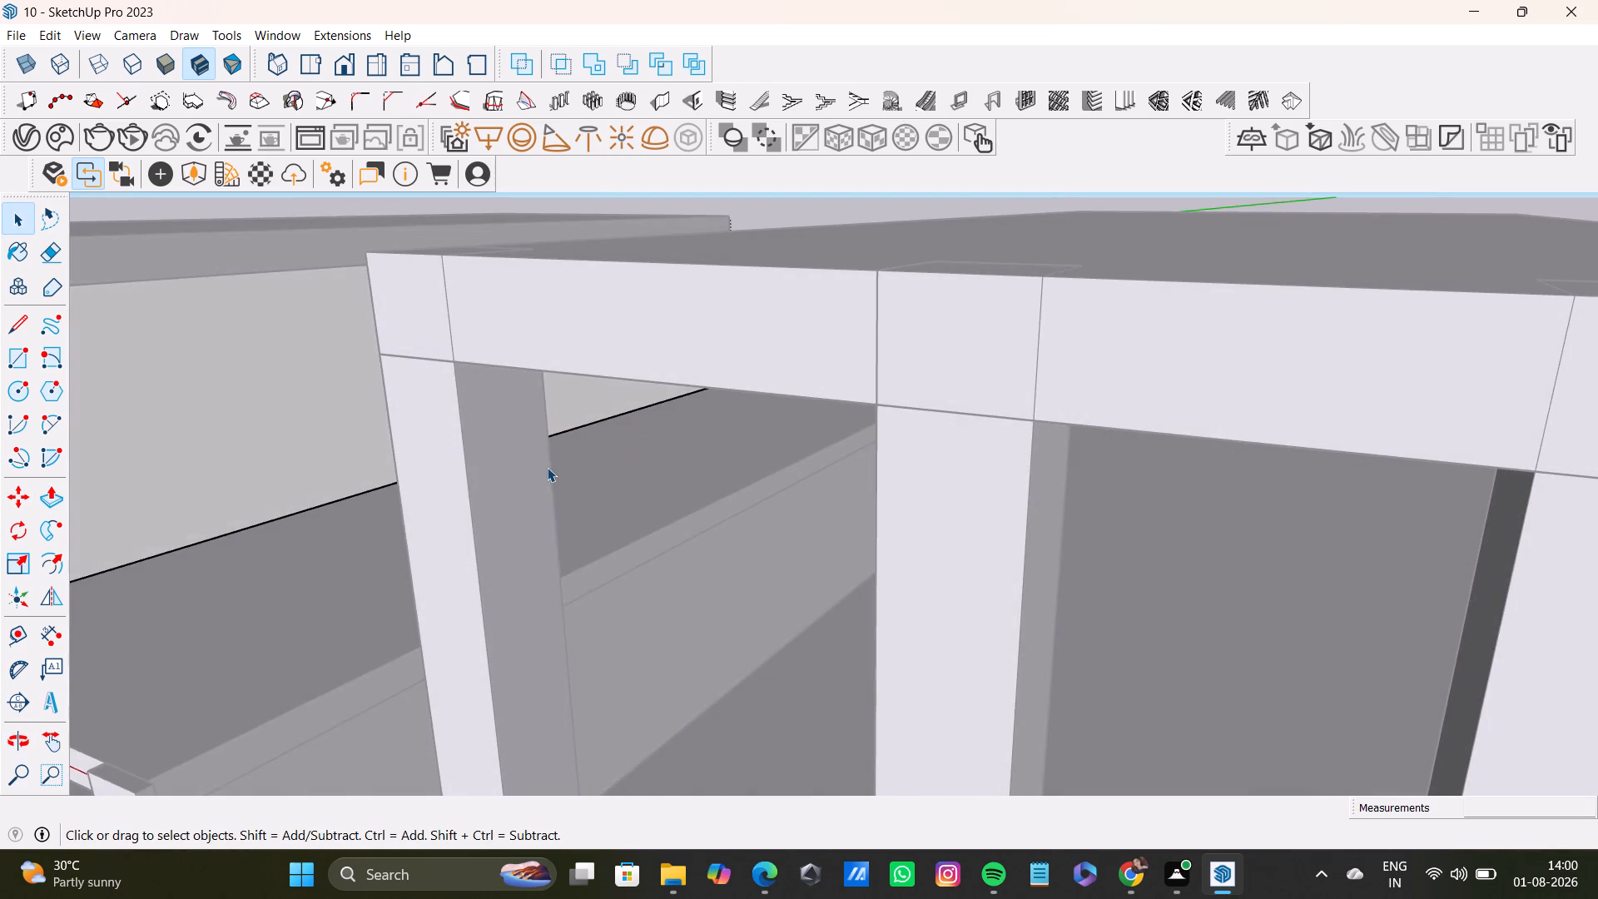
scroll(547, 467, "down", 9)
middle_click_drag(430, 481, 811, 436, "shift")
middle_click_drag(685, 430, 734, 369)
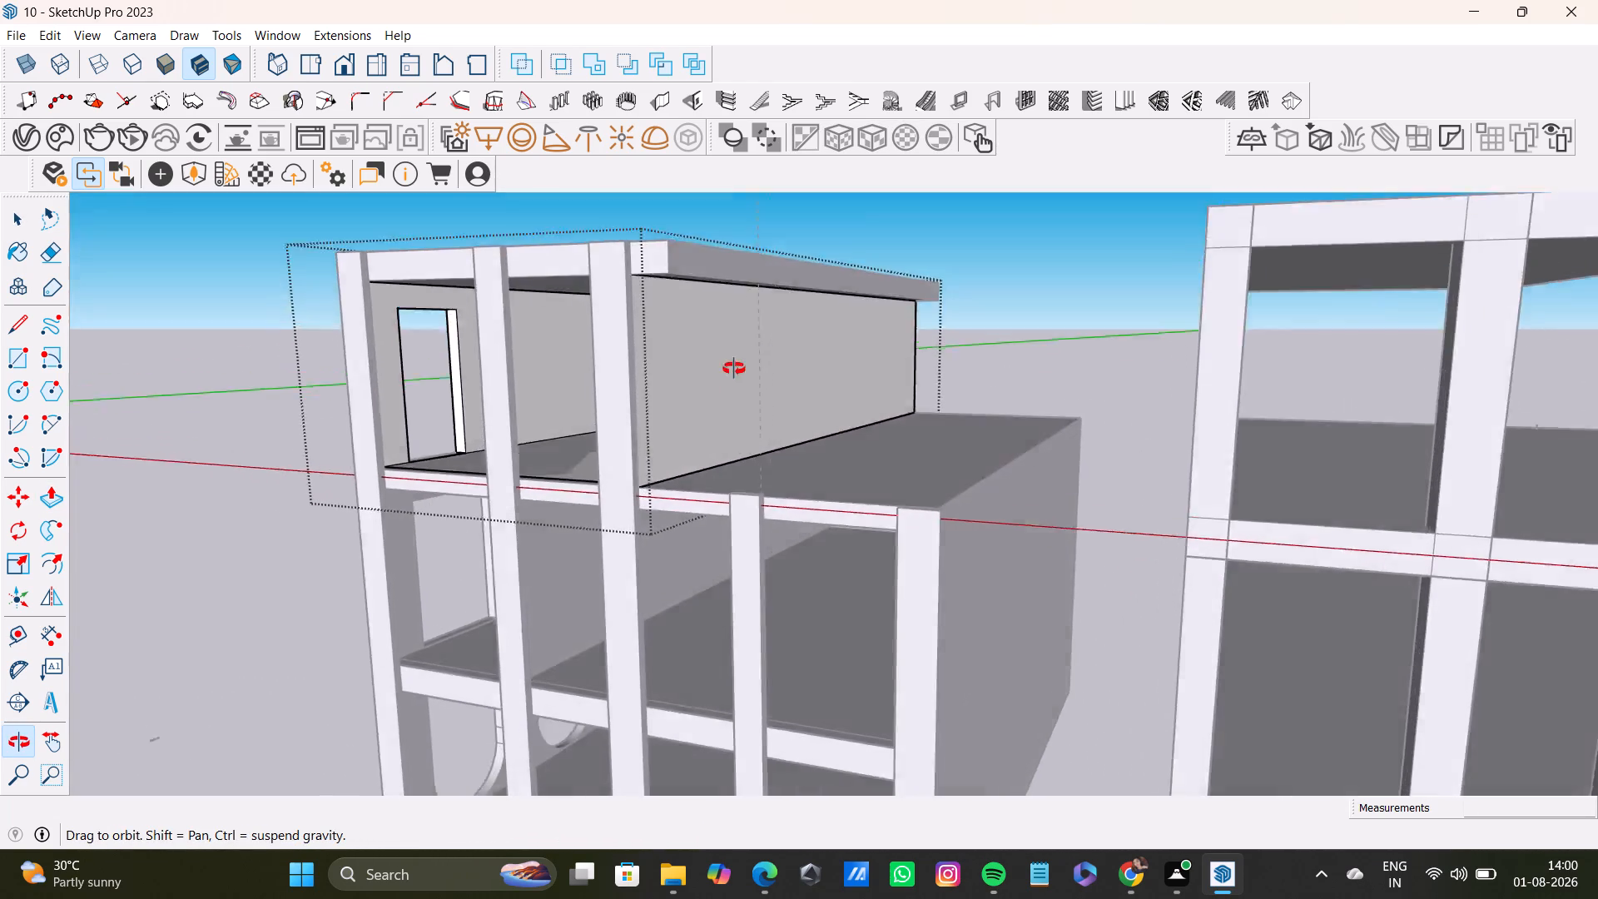
Push/Pull the top roof slab's overhanging side face inward to align with the third pier's outer edge.
middle_click_drag(734, 369, 876, 330)
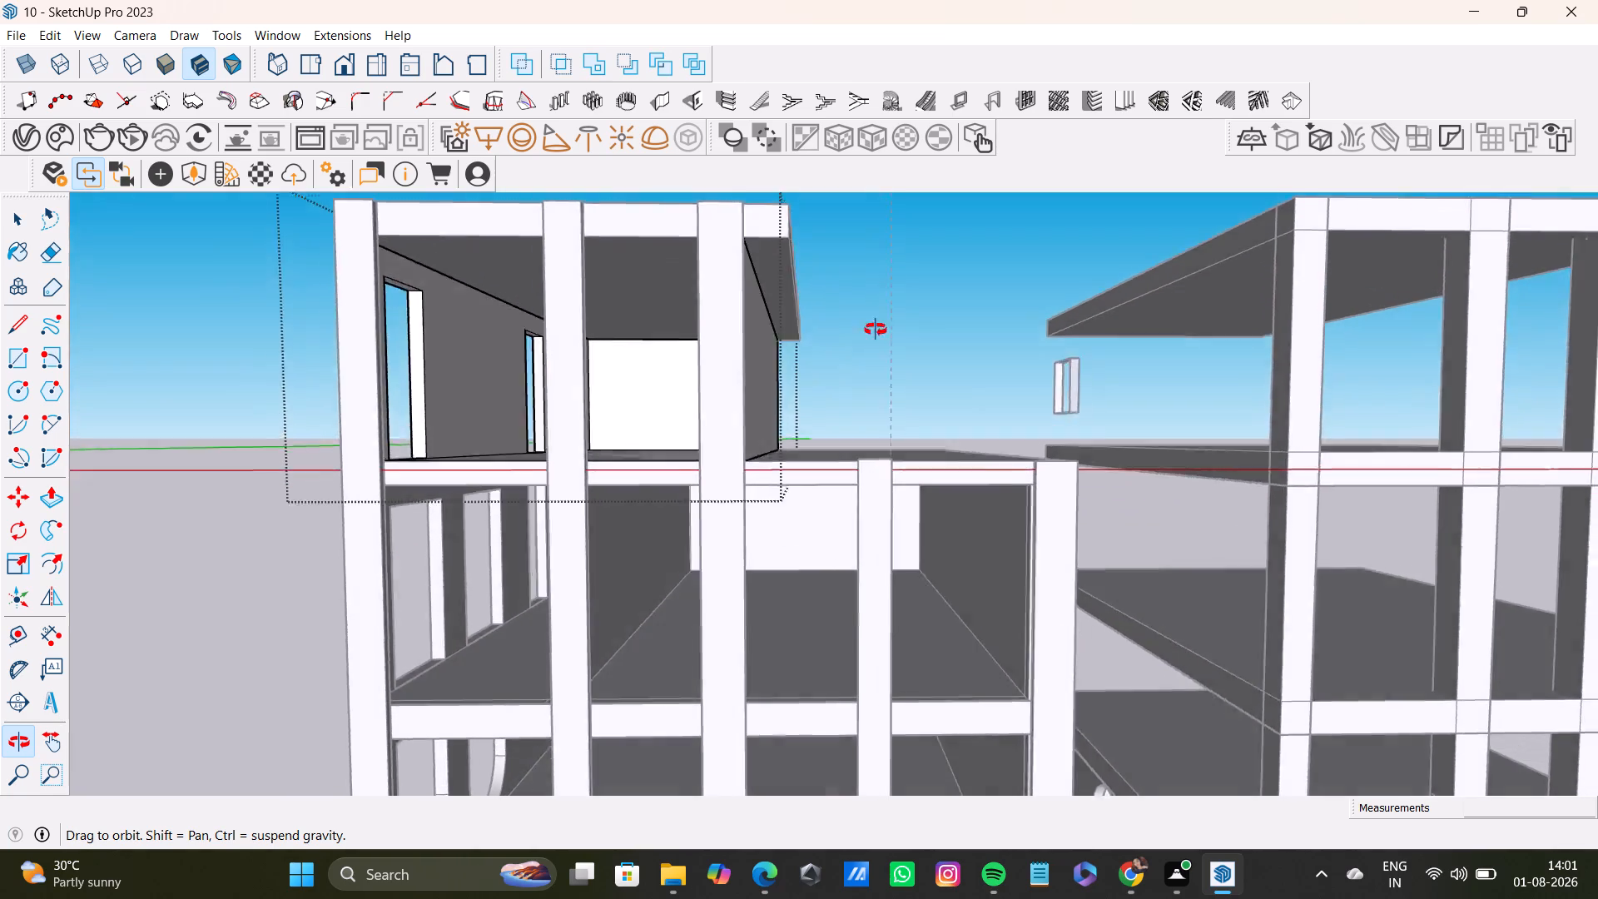
middle_click_drag(876, 330, 863, 351)
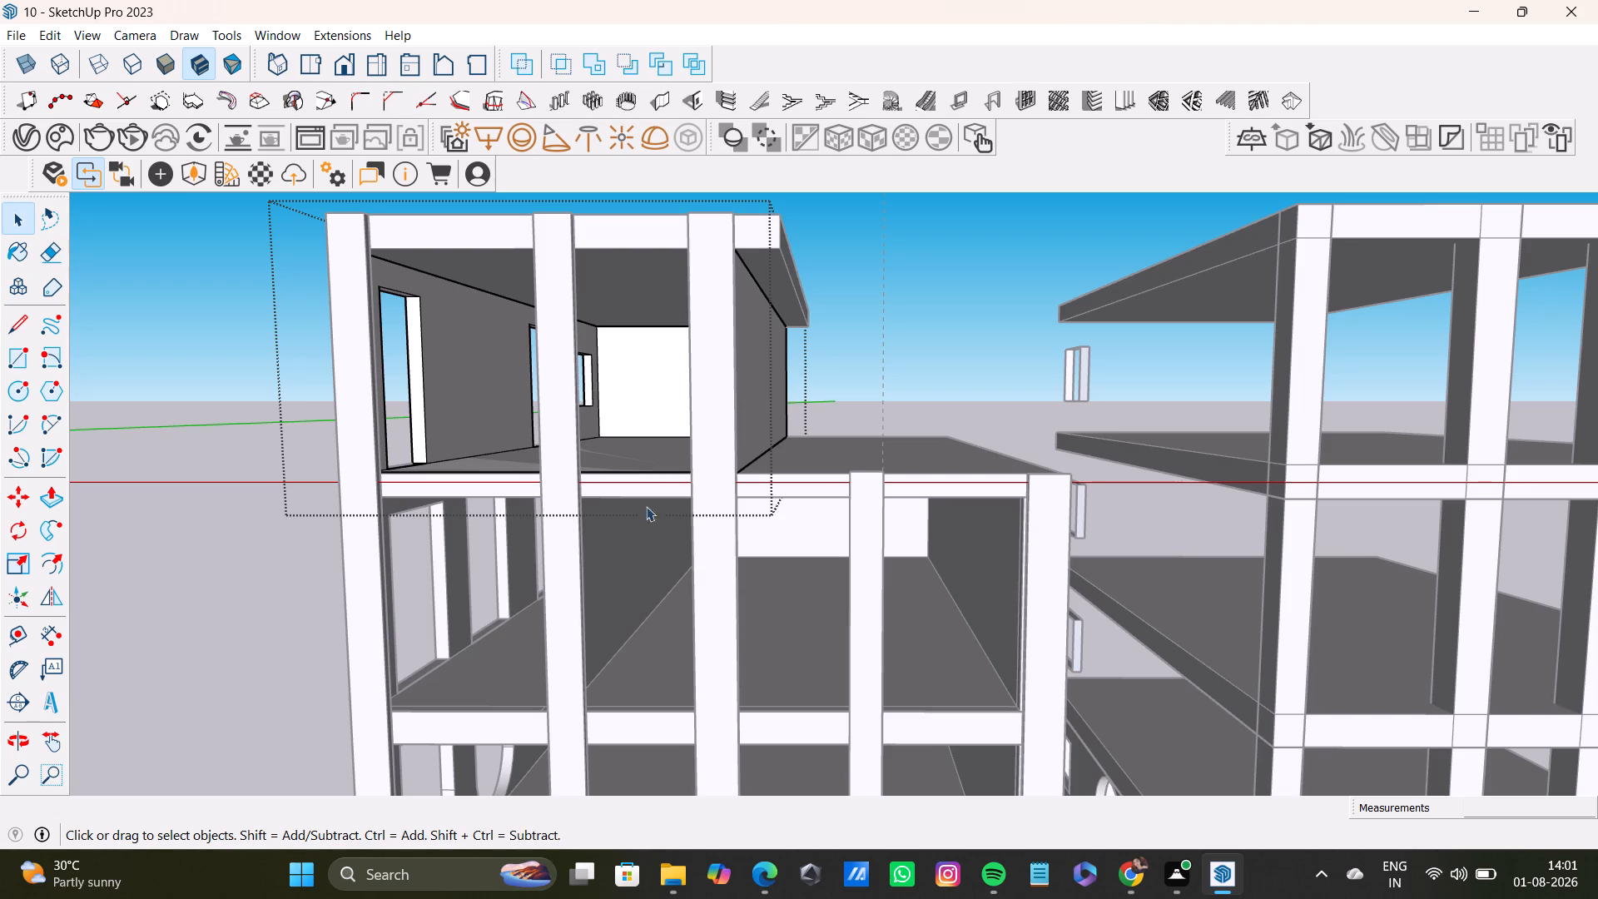
key("space")
left_click(937, 385)
middle_click_drag(937, 378, 906, 529)
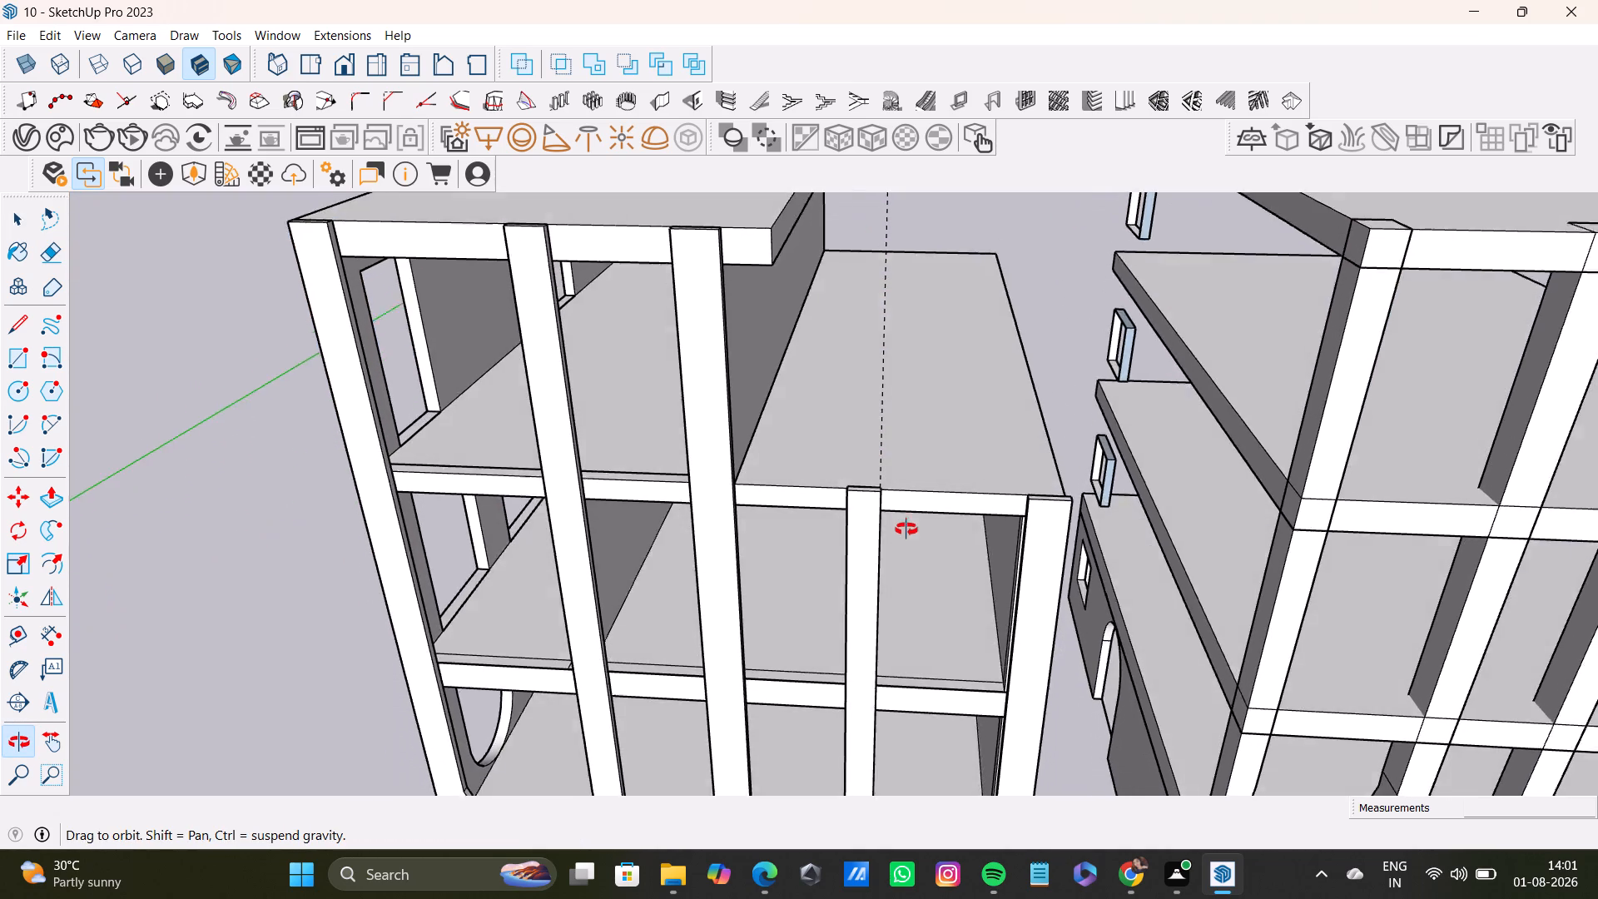
middle_click_drag(906, 529, 813, 523)
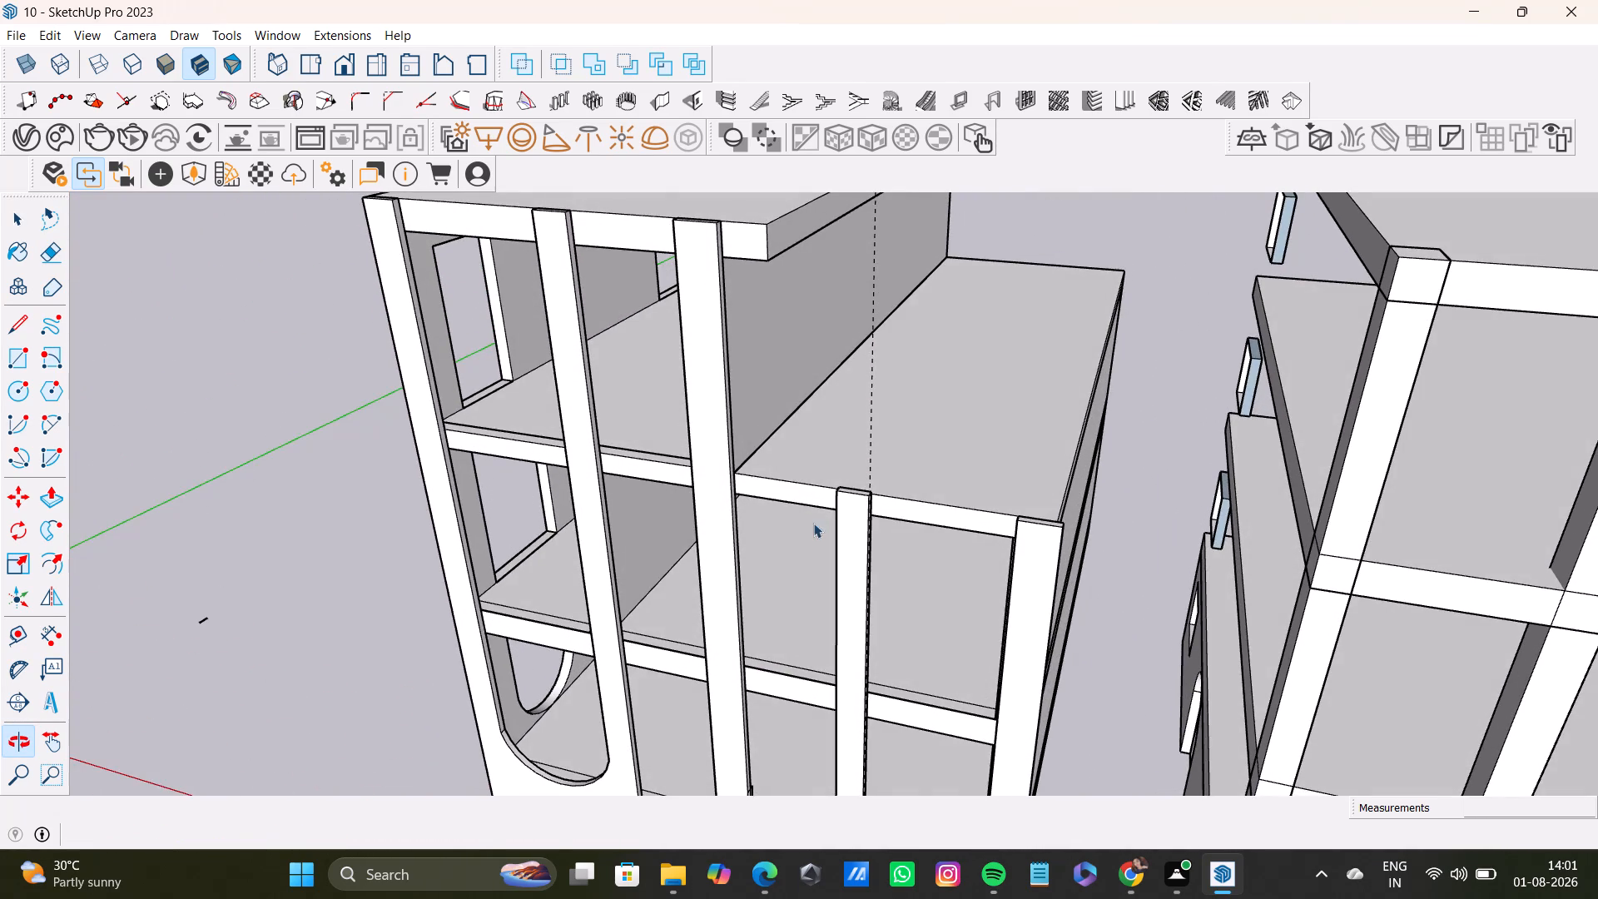
middle_click_drag(902, 468, 936, 623, "shift")
triple_click(829, 409)
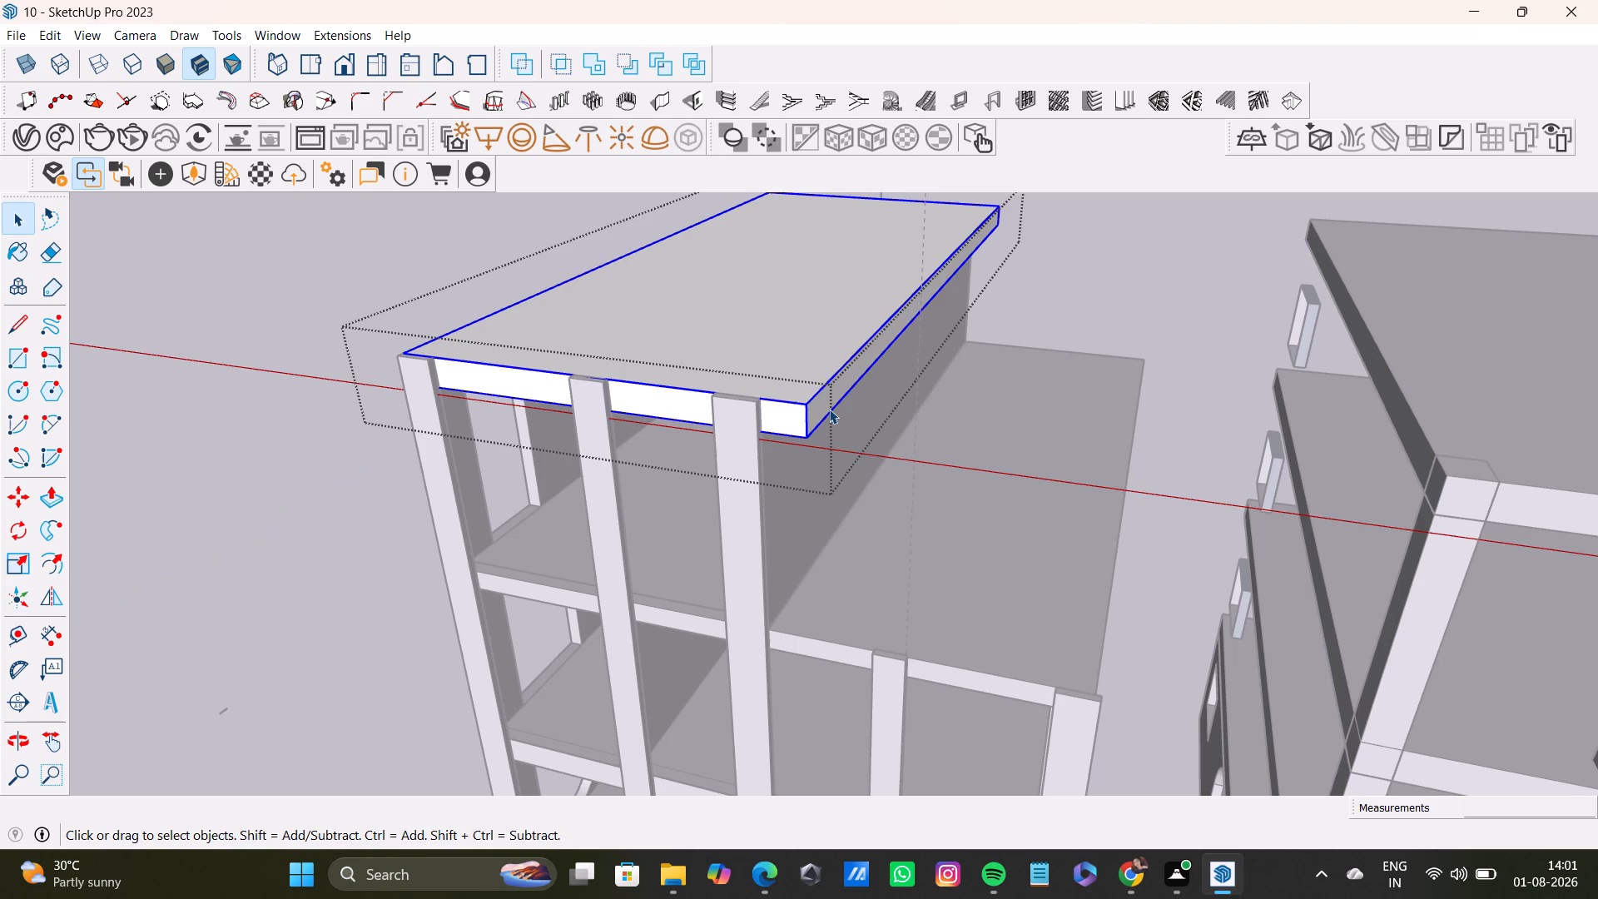
double_click(829, 409)
left_click(829, 409)
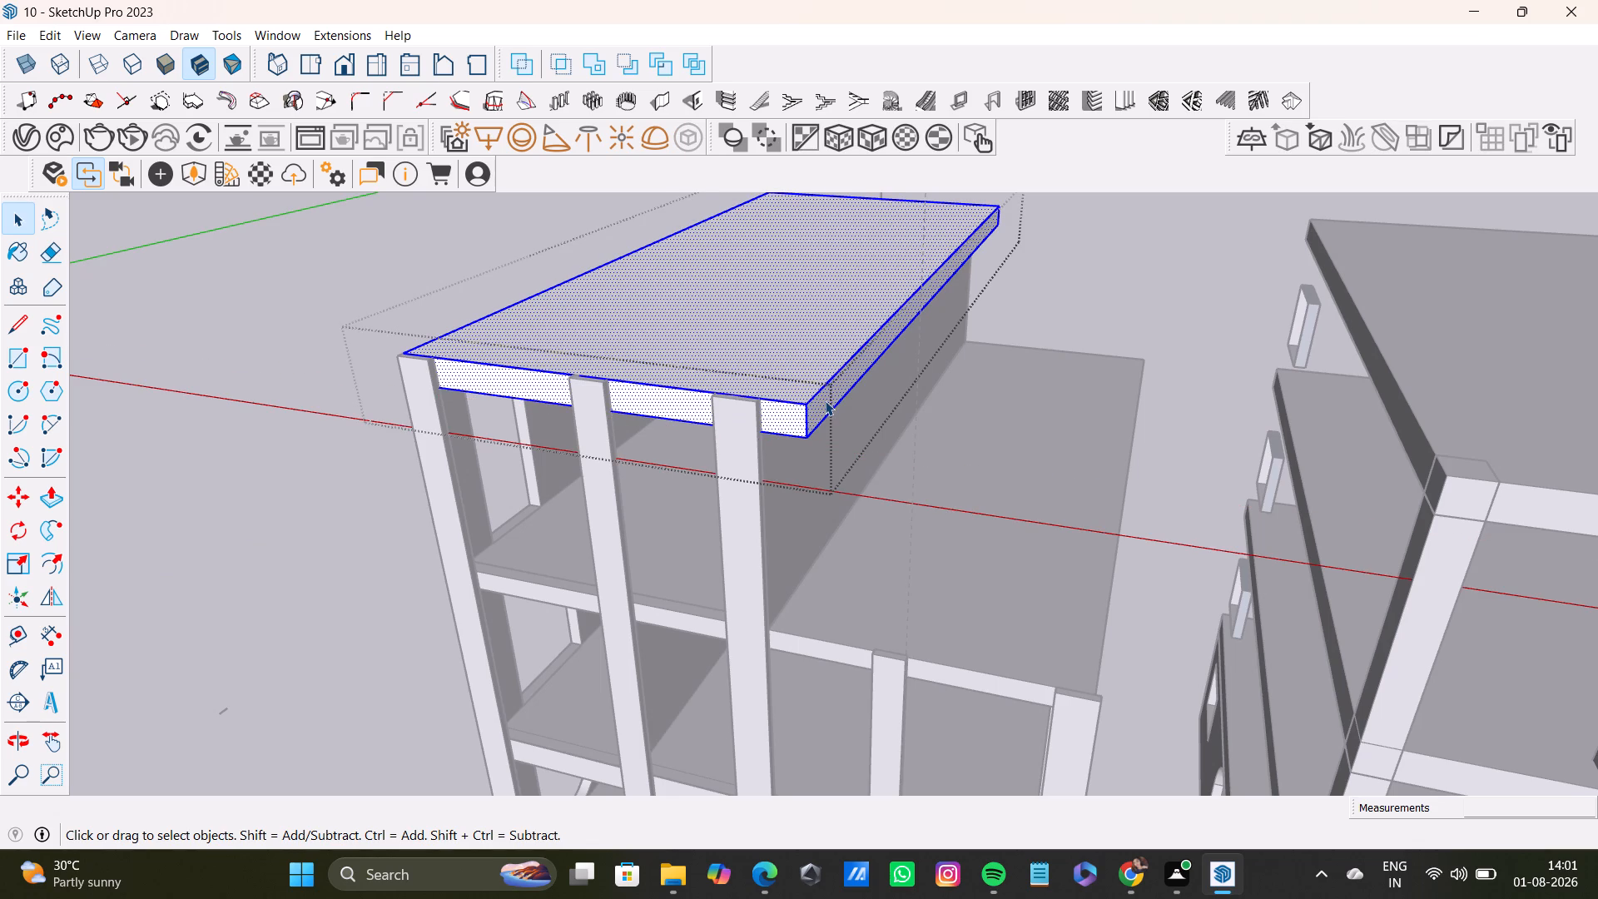
key("p")
left_click(825, 400)
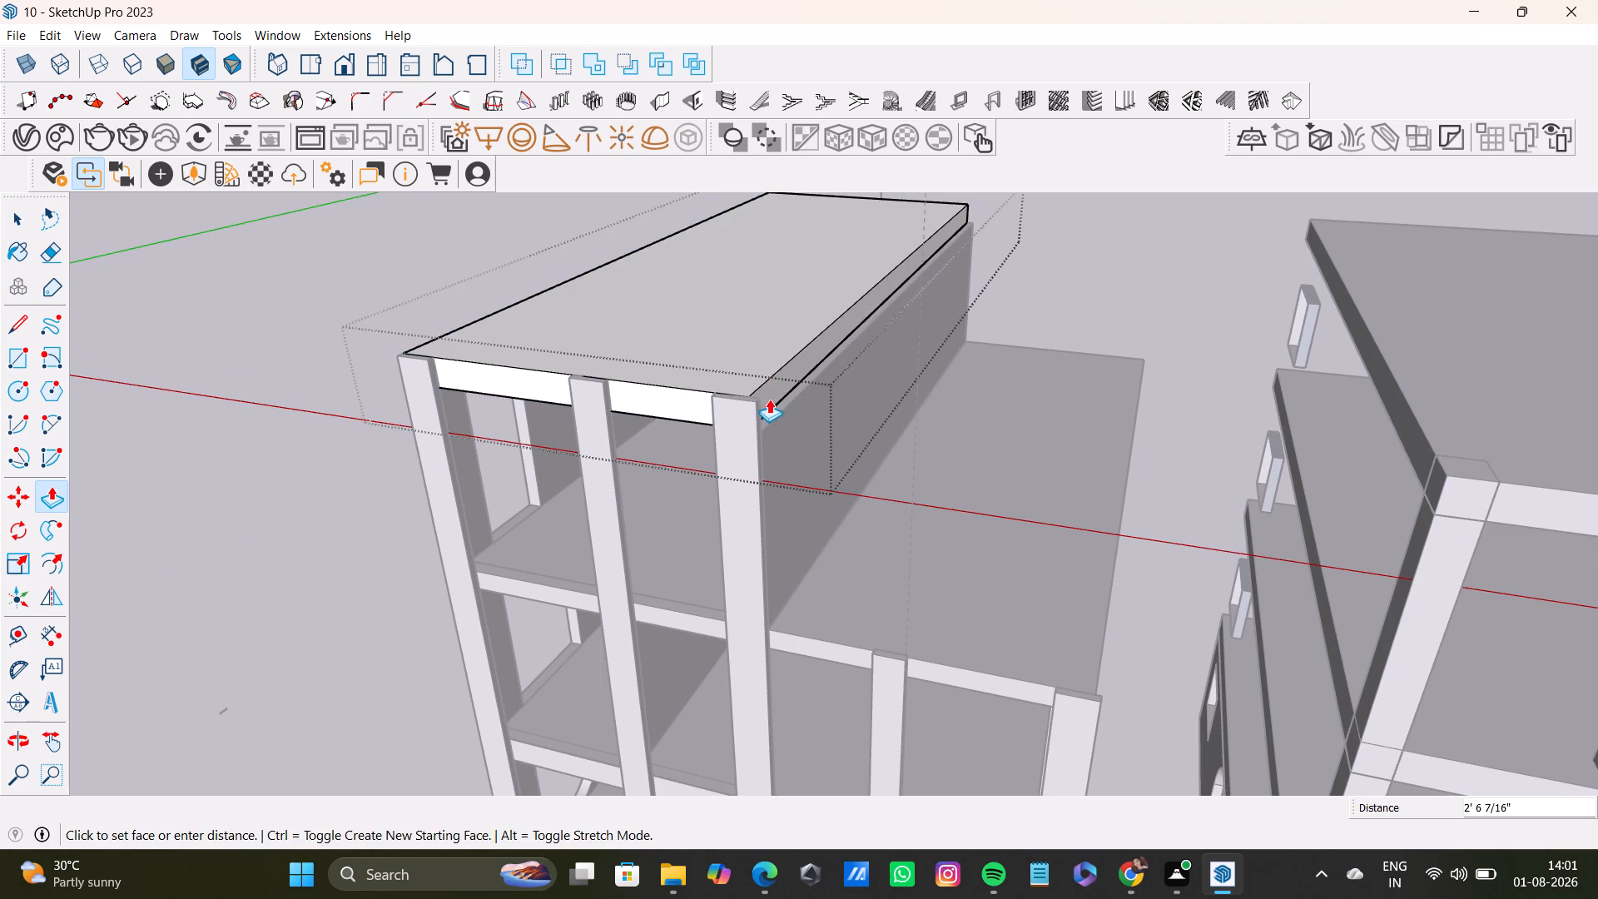
left_click(760, 429)
key("space")
left_click(279, 389)
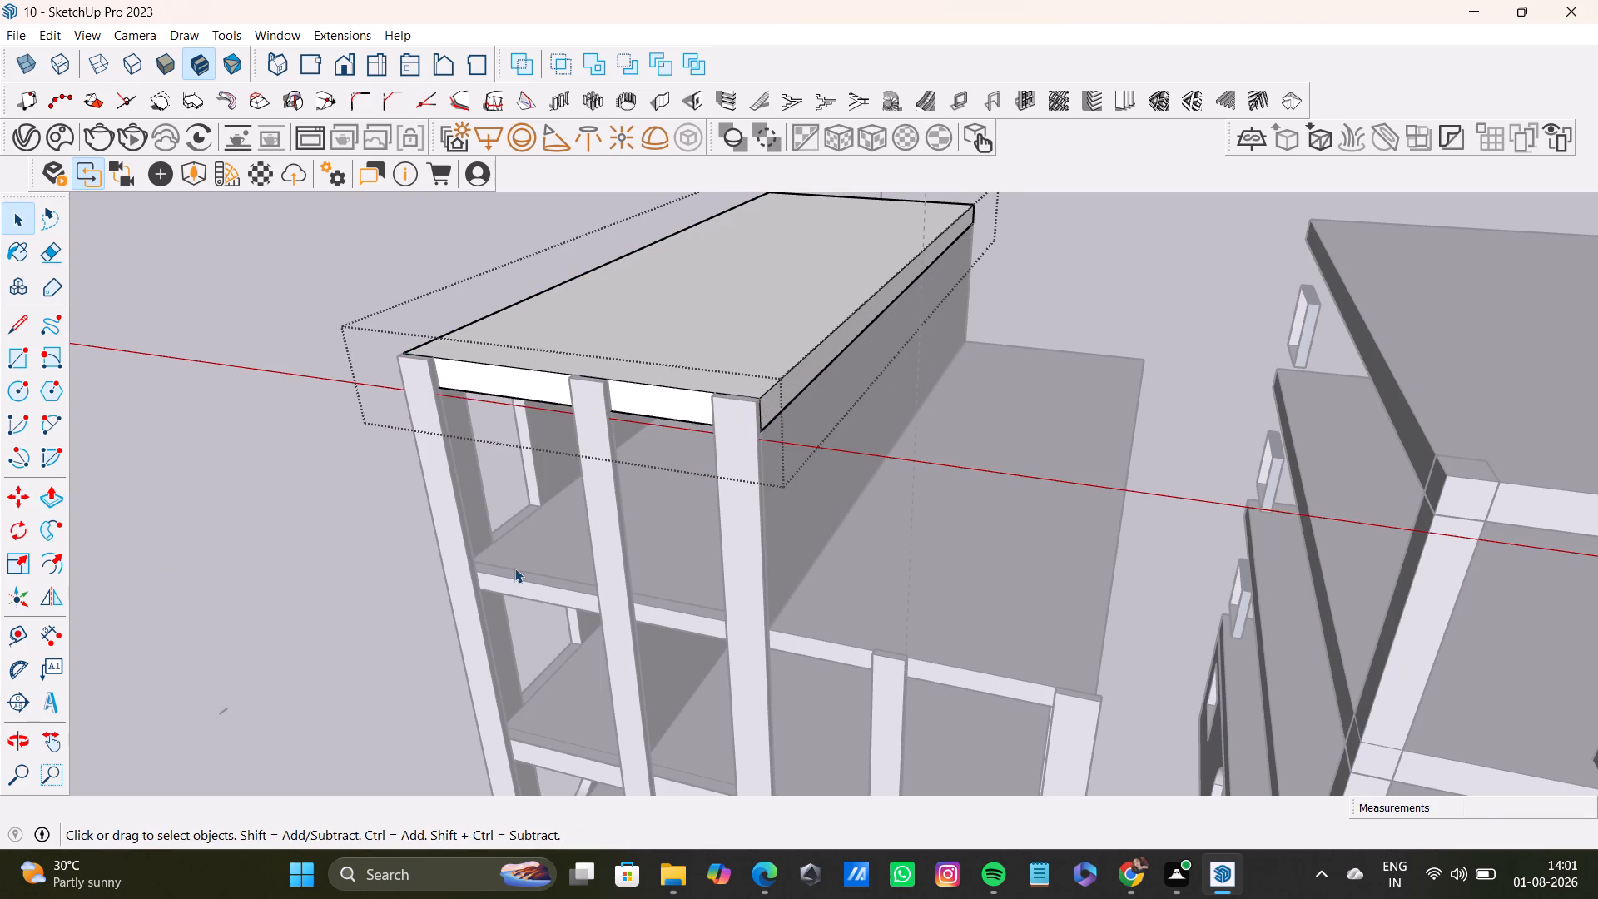
middle_click_drag(522, 567, 772, 605)
scroll(608, 530, "up", 6)
middle_click_drag(636, 510, 675, 477)
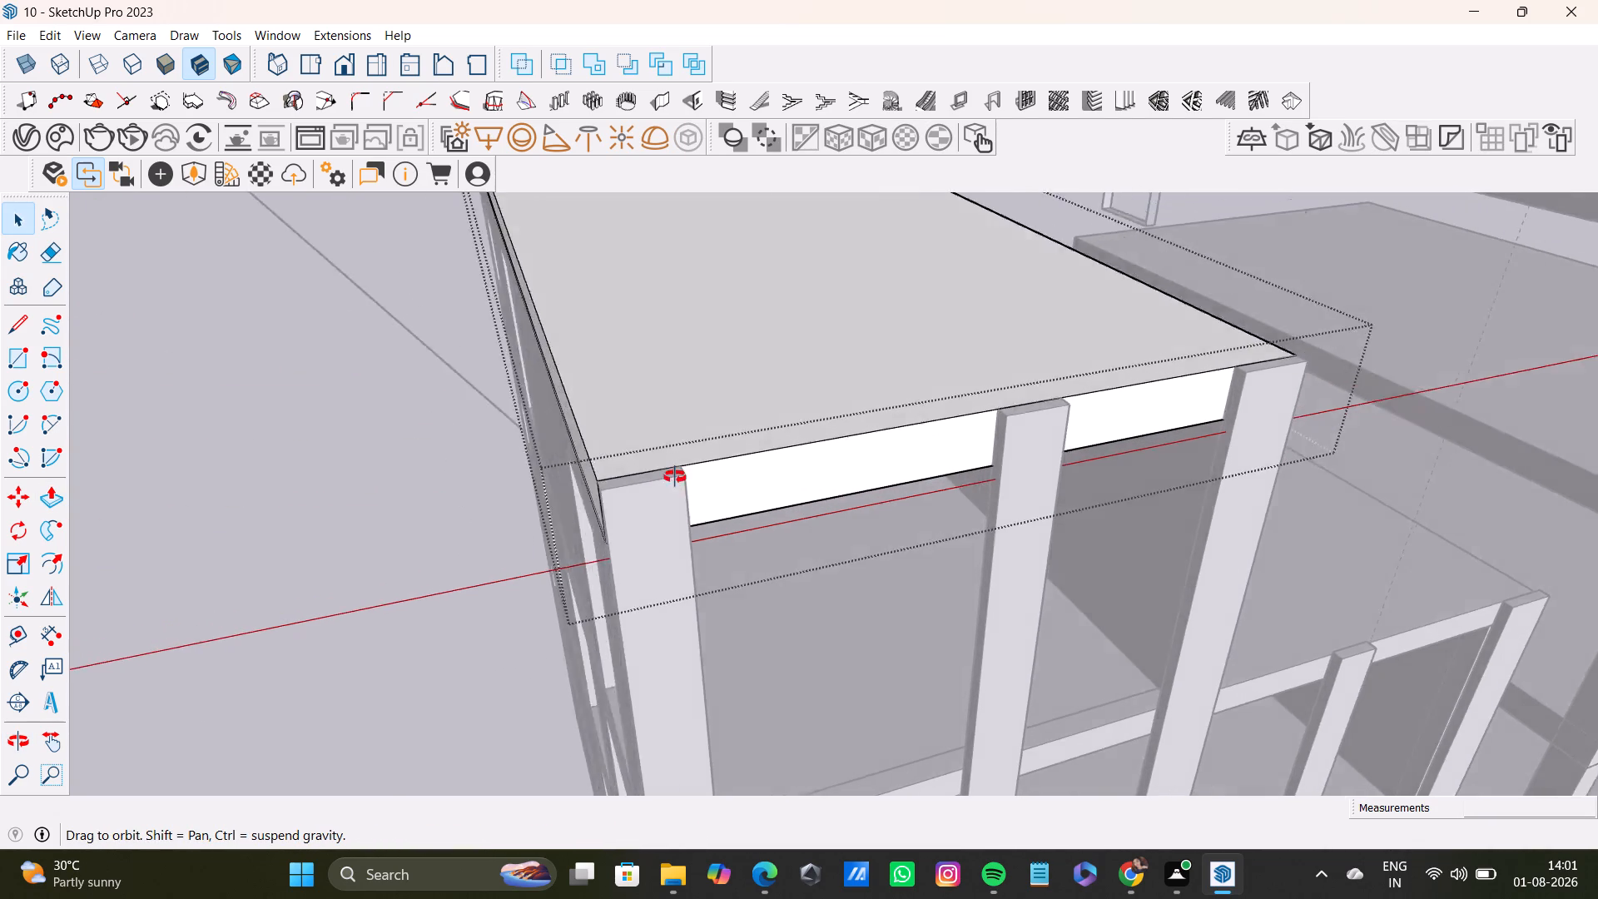
middle_click_drag(675, 477, 533, 576)
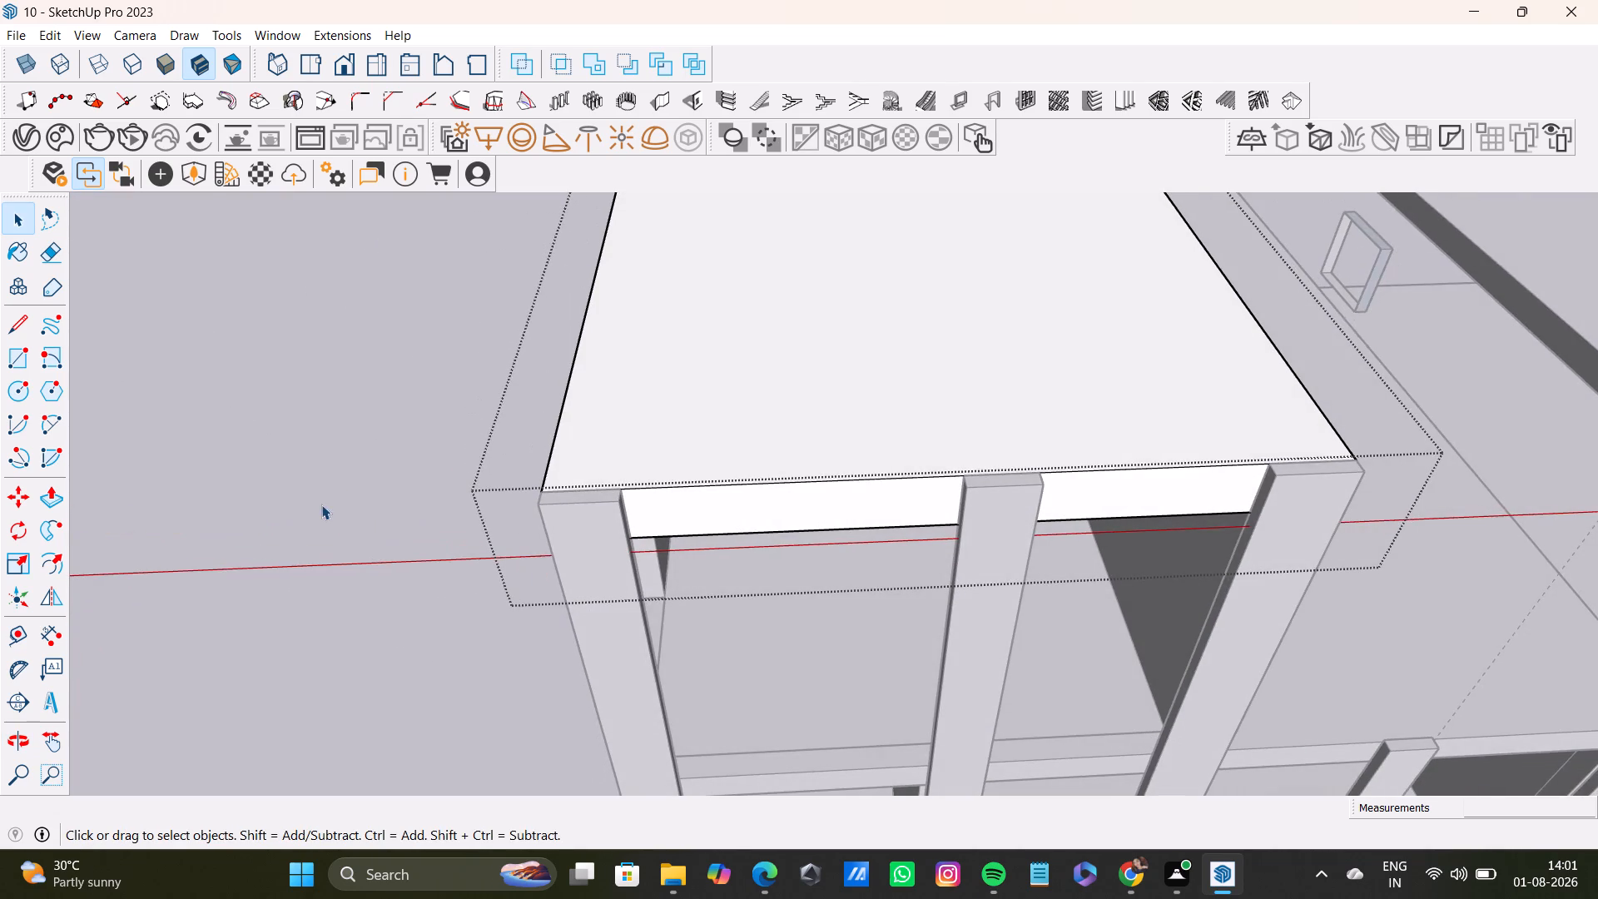
left_click(328, 498)
key("space")
Push/Pull the fourth pier's top face down 1 3/16" towards the lower roof slab's level.
scroll(1068, 612, "down", 7)
middle_click_drag(1074, 620, 983, 410)
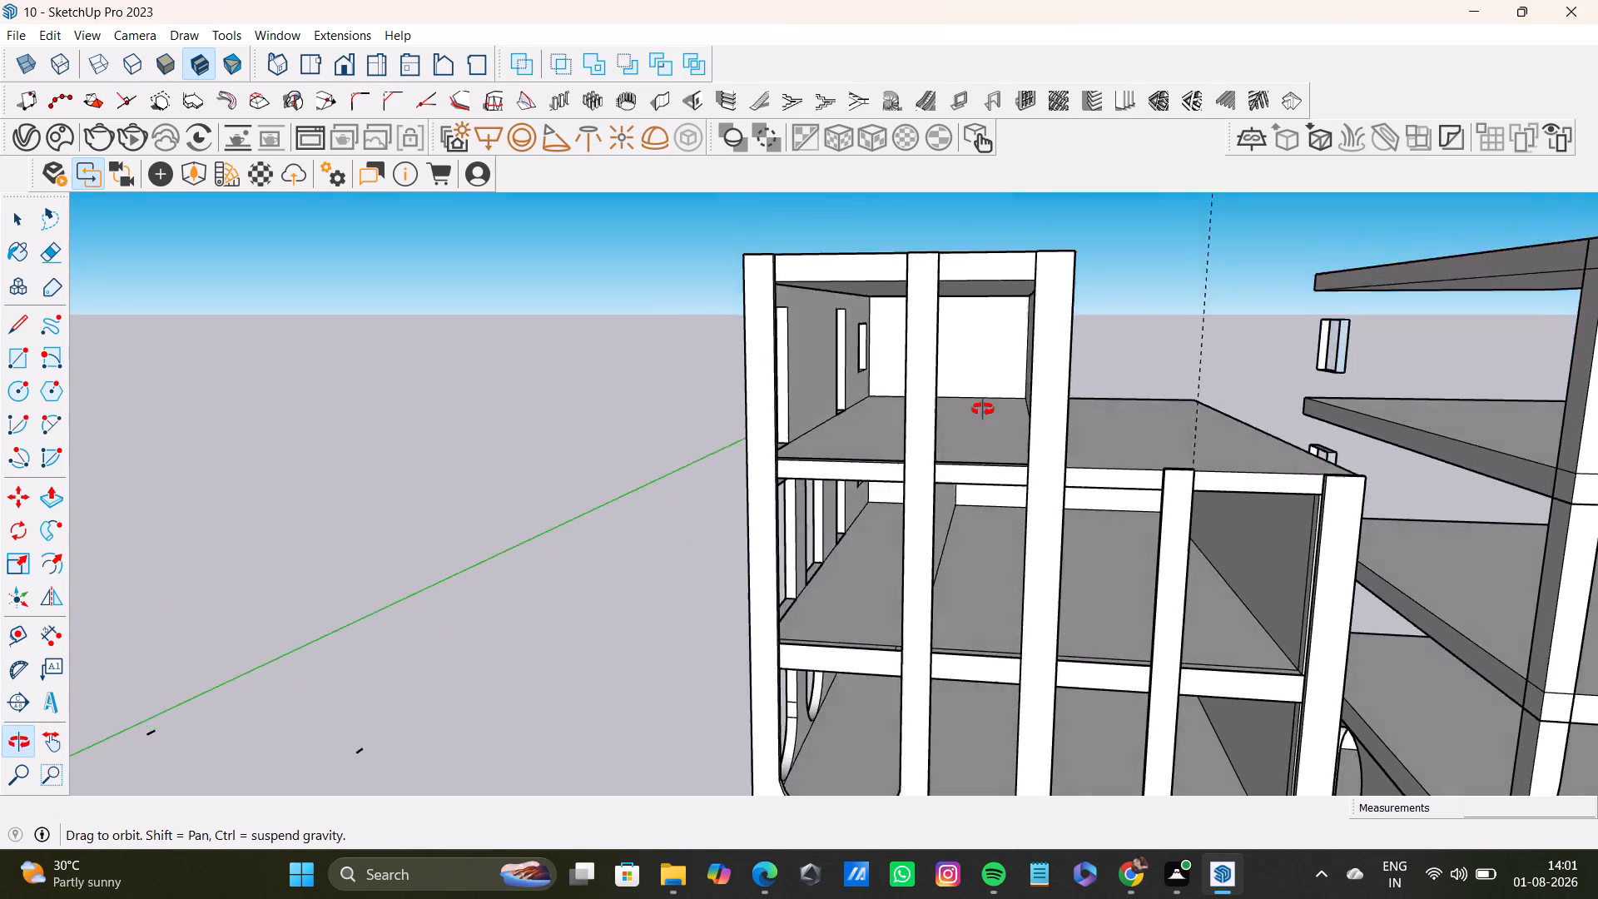
middle_click_drag(983, 410, 760, 428)
scroll(894, 516, "up", 3)
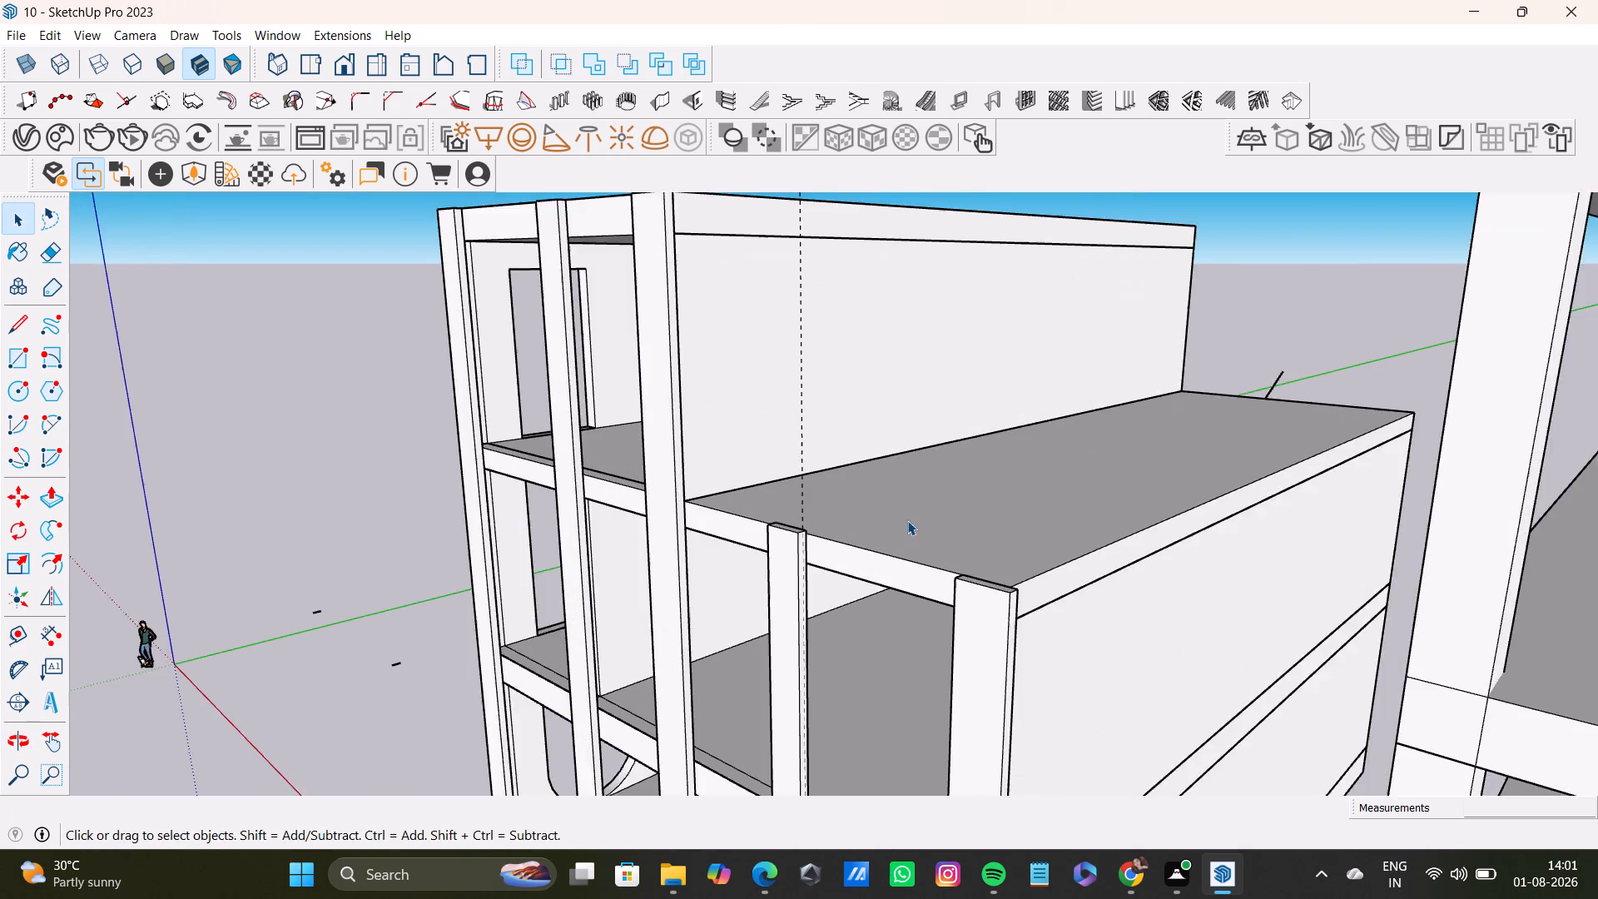
scroll(907, 520, "up", 8)
middle_click_drag(810, 554, 654, 511)
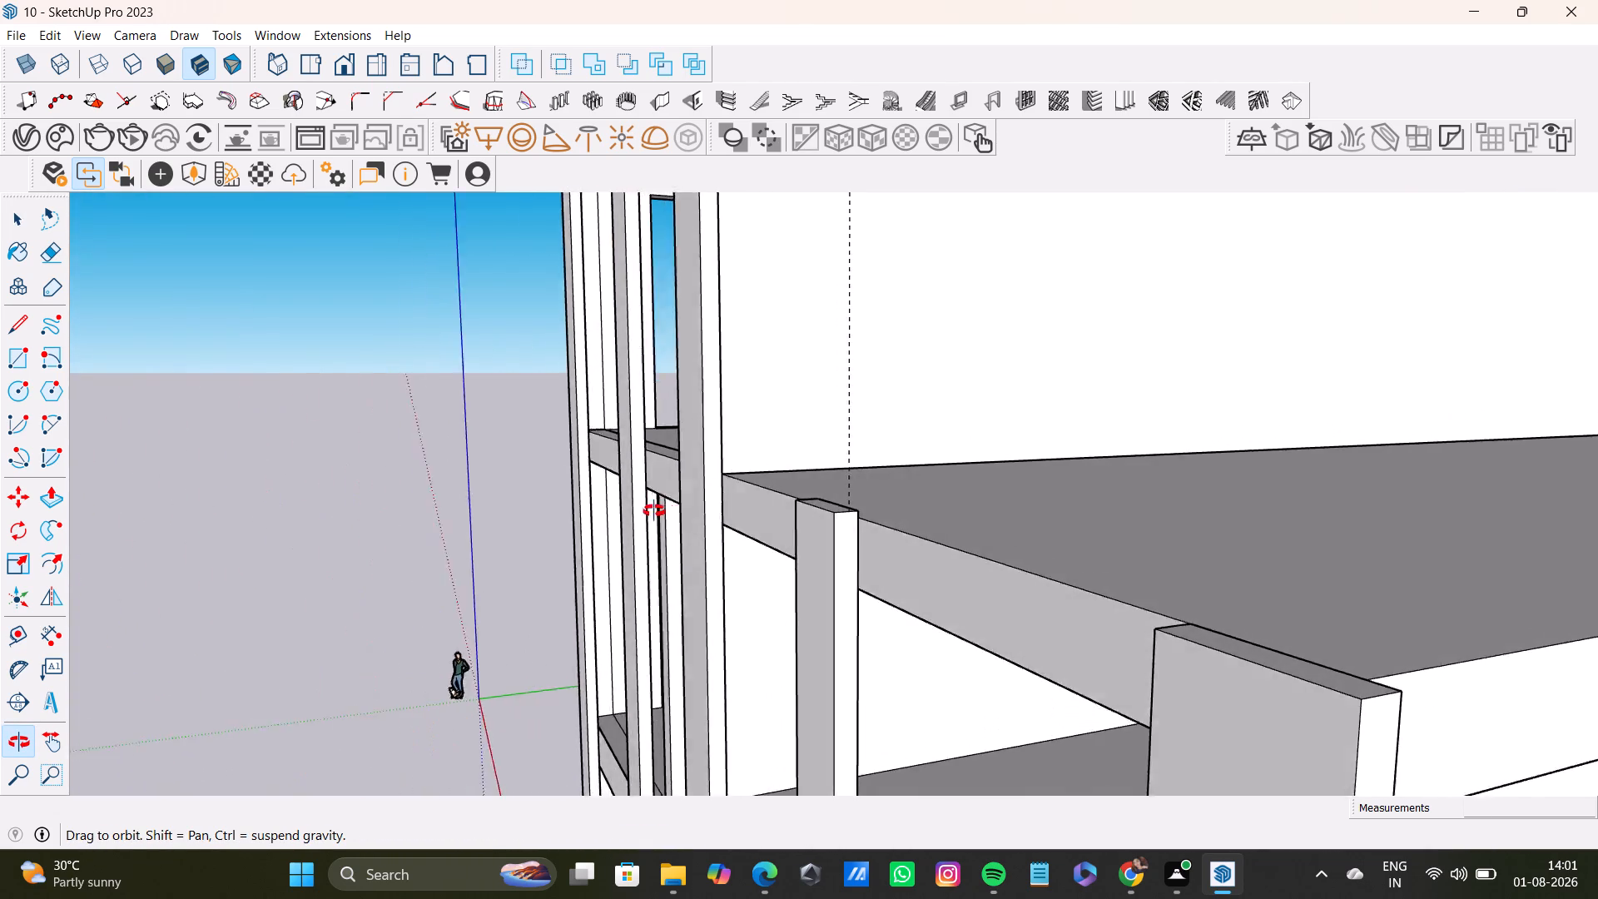
middle_click_drag(654, 511, 621, 567)
left_click(851, 487)
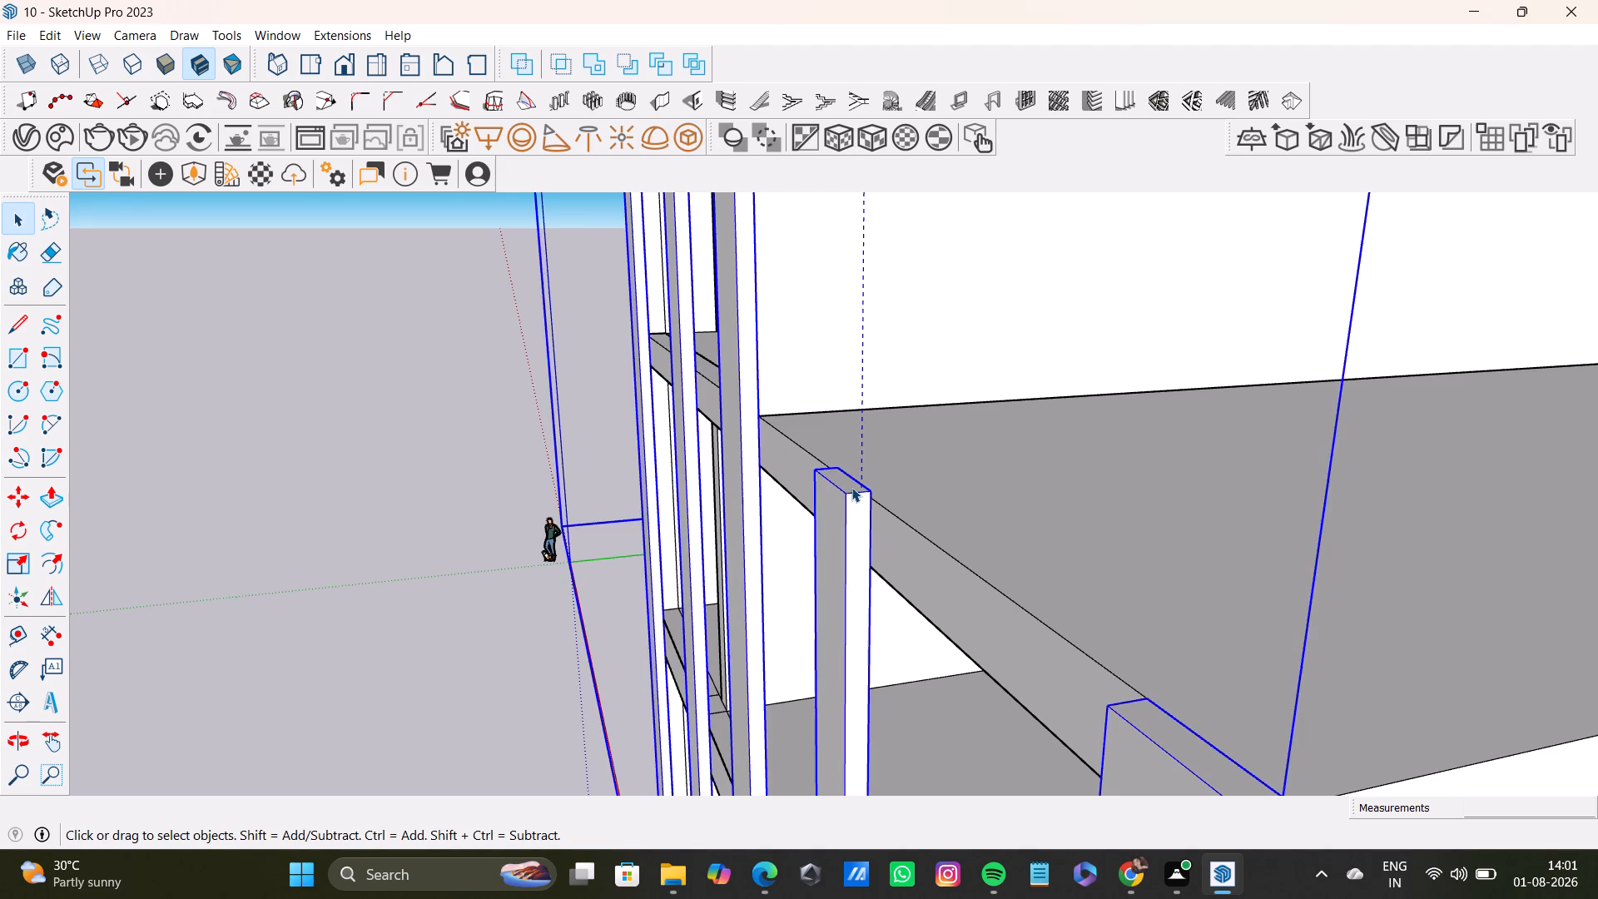
double_click(851, 487)
triple_click(851, 487)
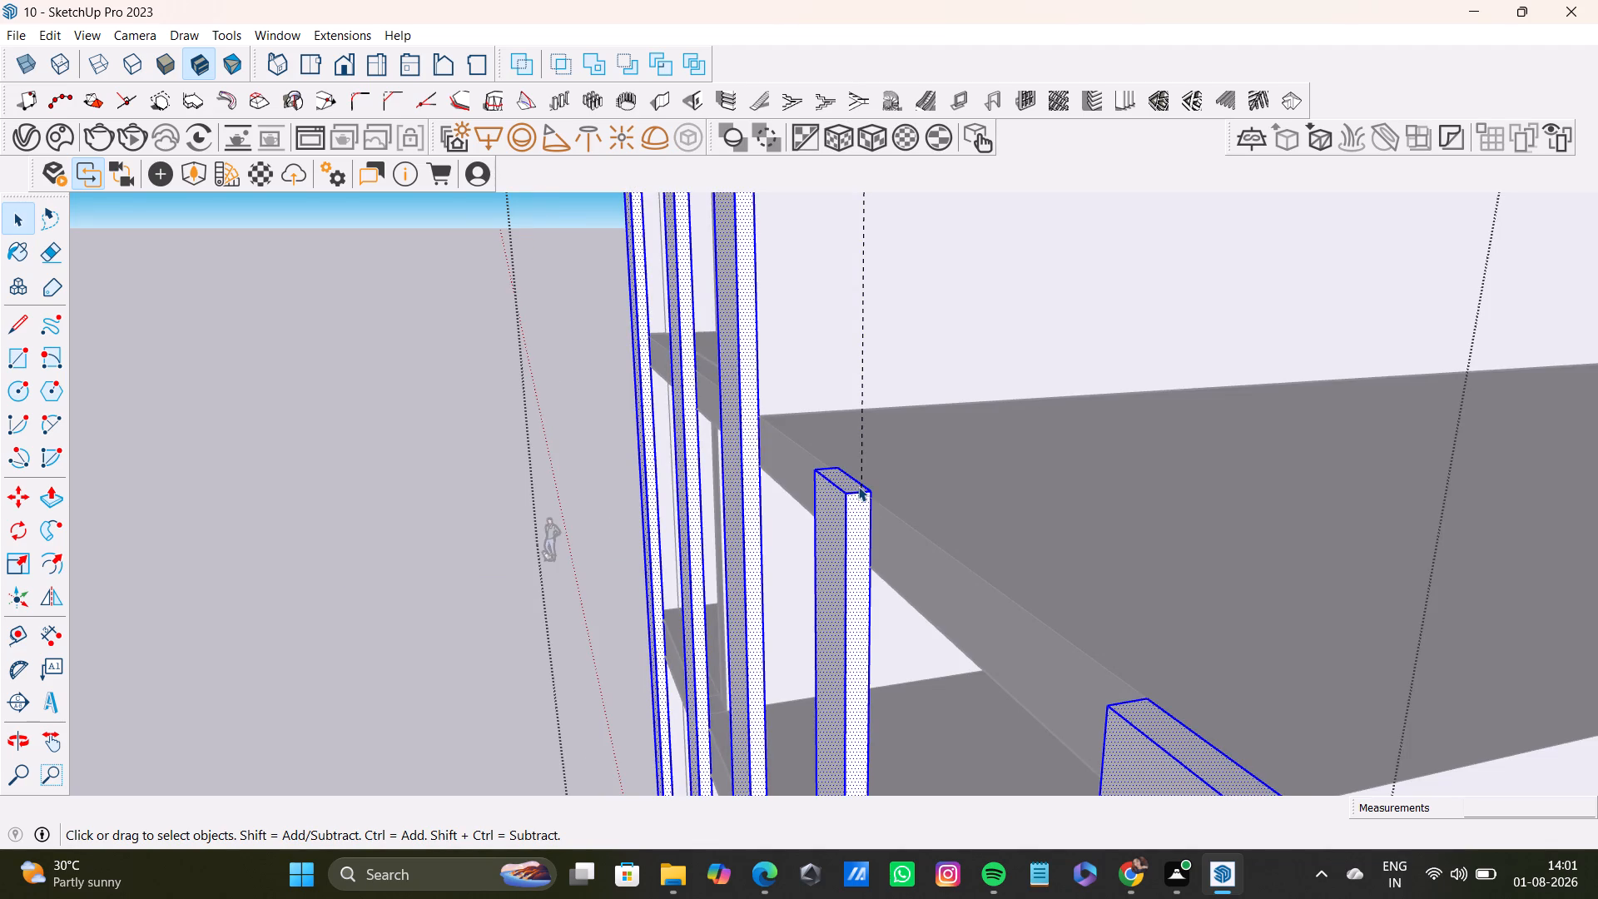
key("p")
left_click(865, 487)
left_click(881, 504)
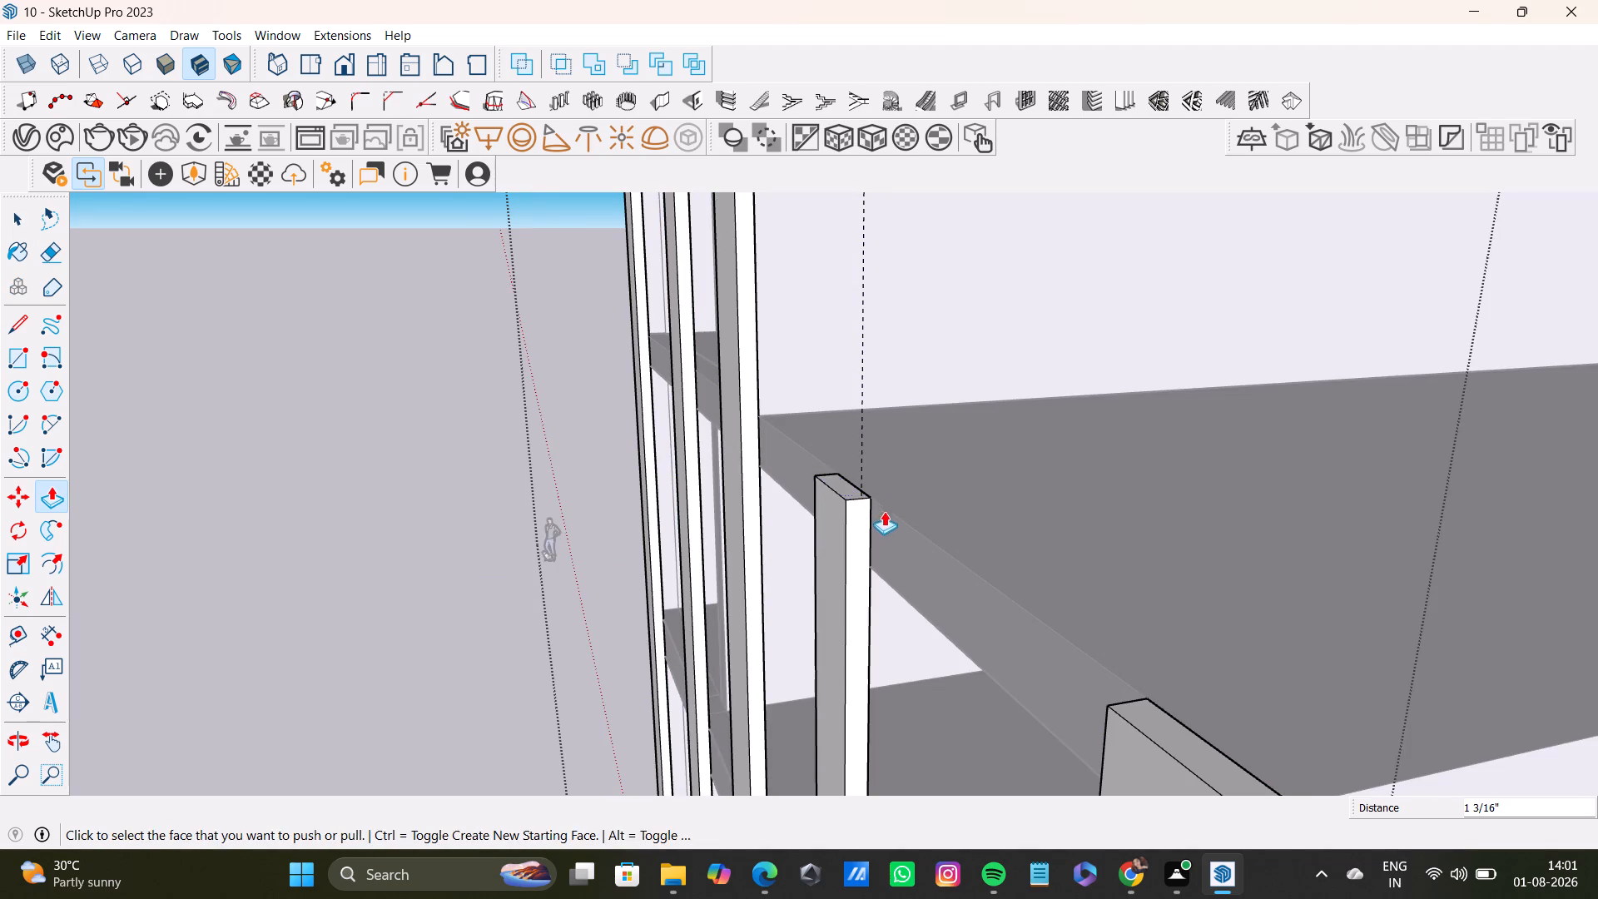
key("space")
Push/Pull the end pier's outer side face about 2 7/8" inward, towards the building's side wall.
middle_click_drag(1059, 664, 683, 525)
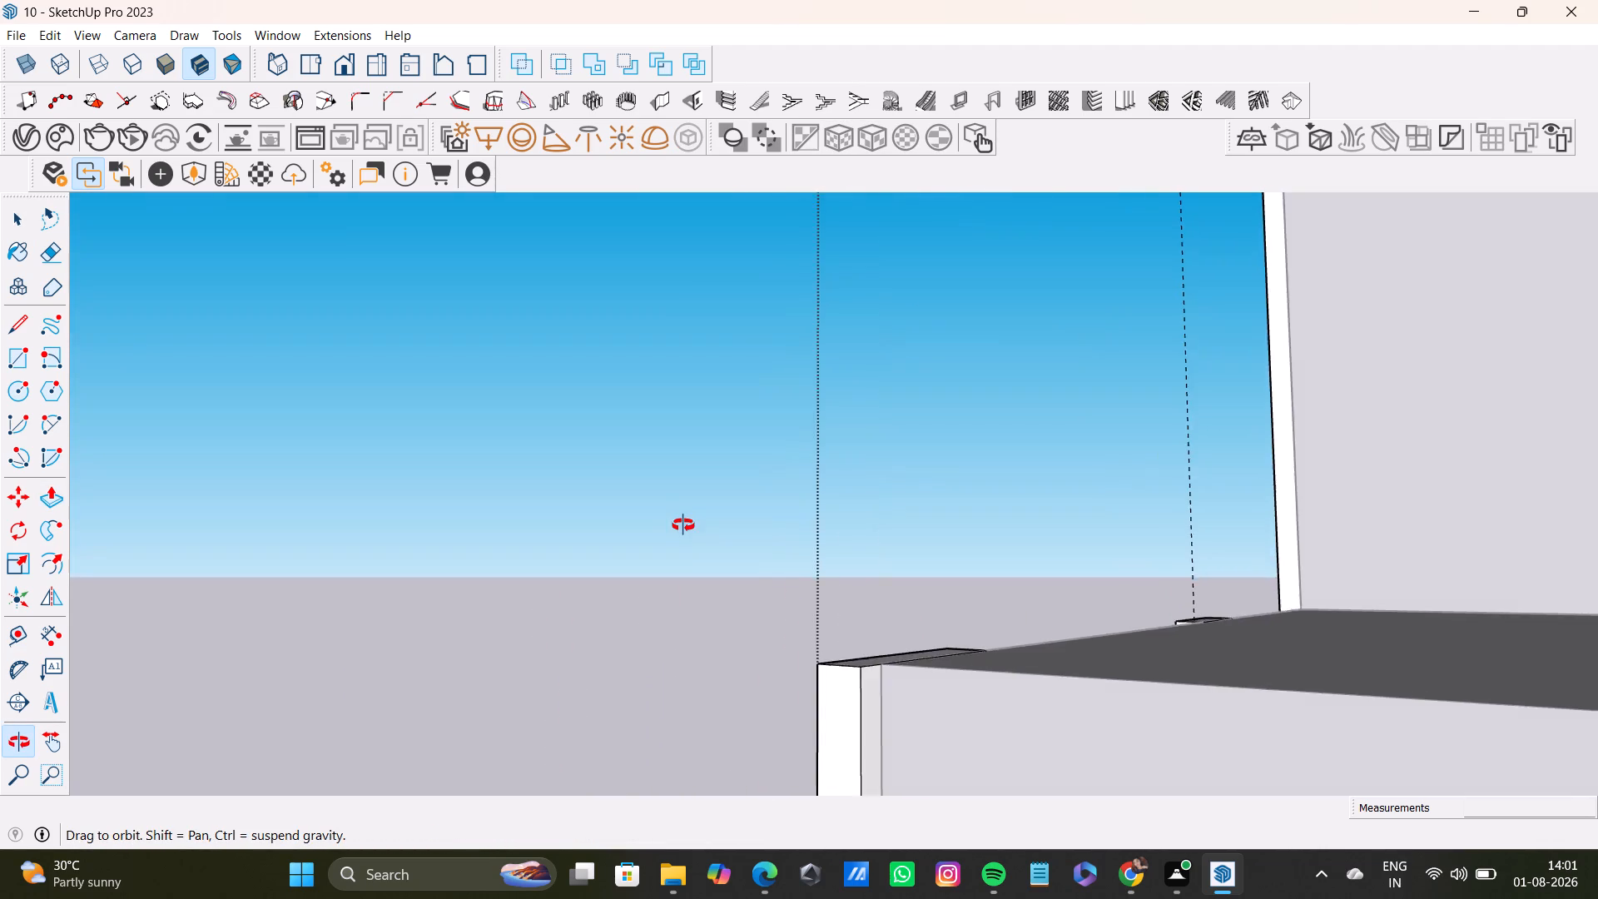
middle_click_drag(683, 525, 625, 537)
double_click(800, 723)
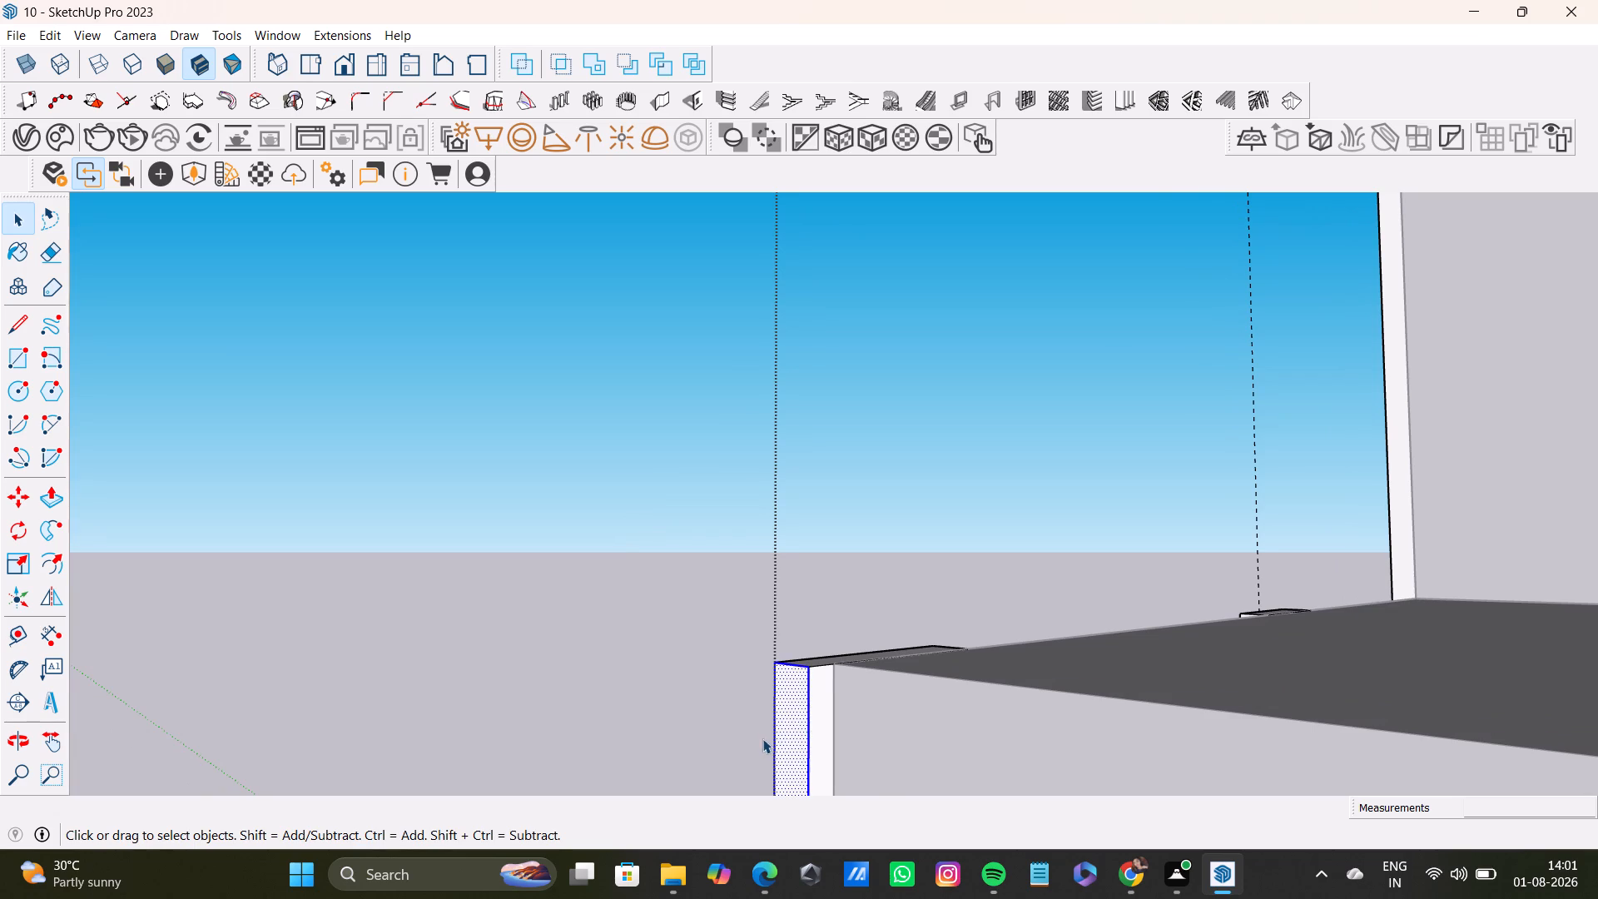
scroll(793, 714, "down", 8, "shift")
middle_click_drag(793, 718, 854, 524)
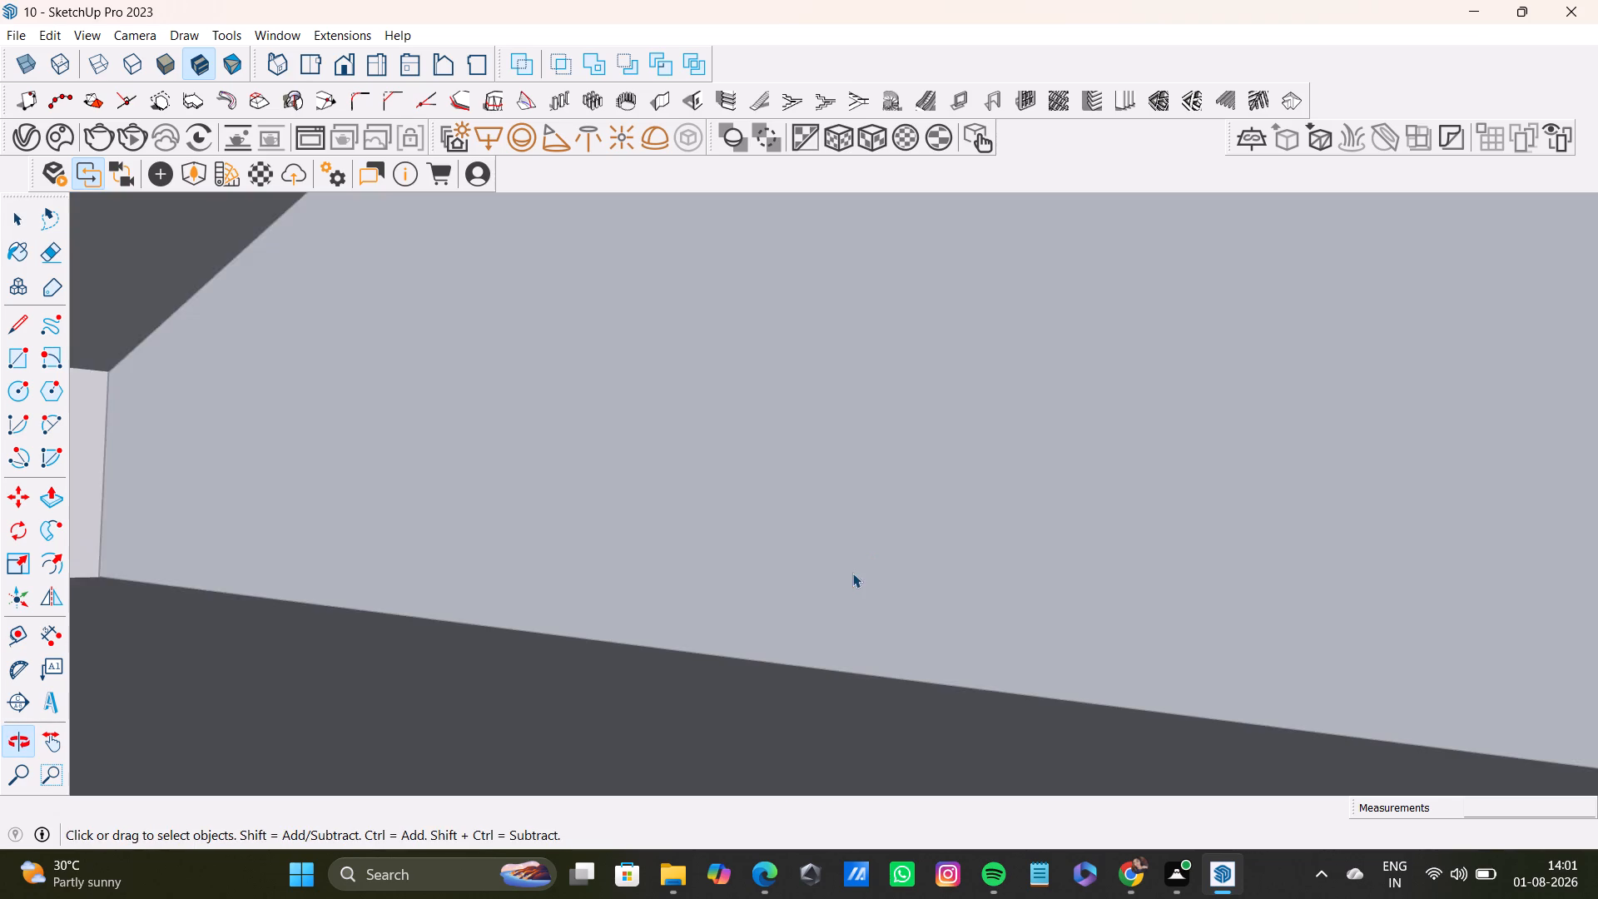
scroll(852, 573, "down", 20)
scroll(852, 573, "down", 13)
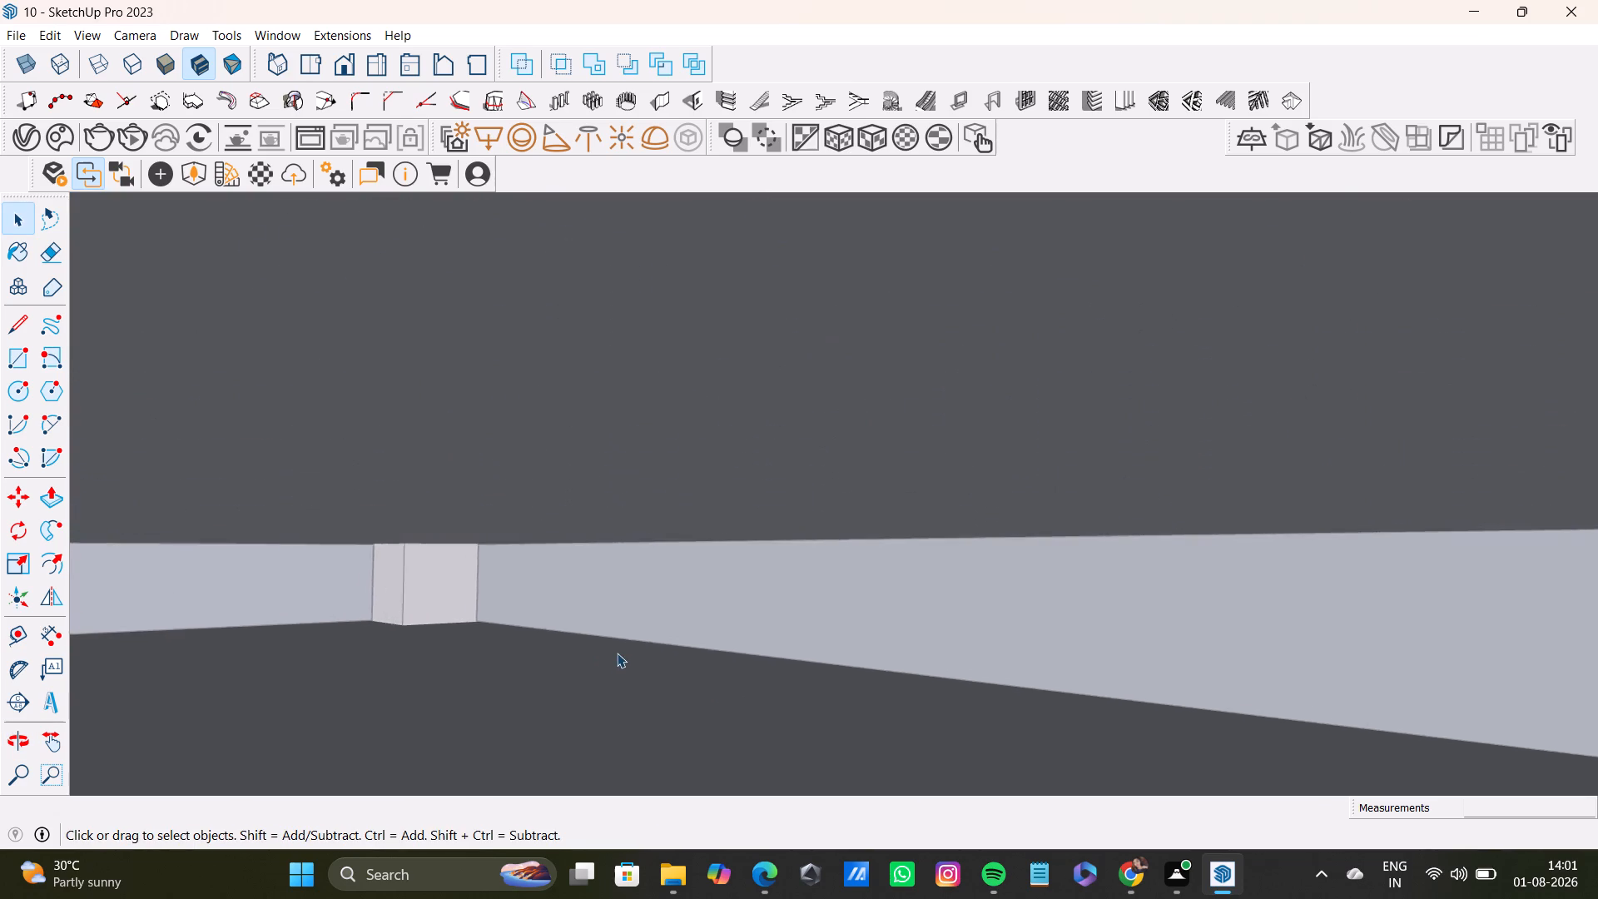
scroll(617, 653, "down", 20)
left_click(741, 502)
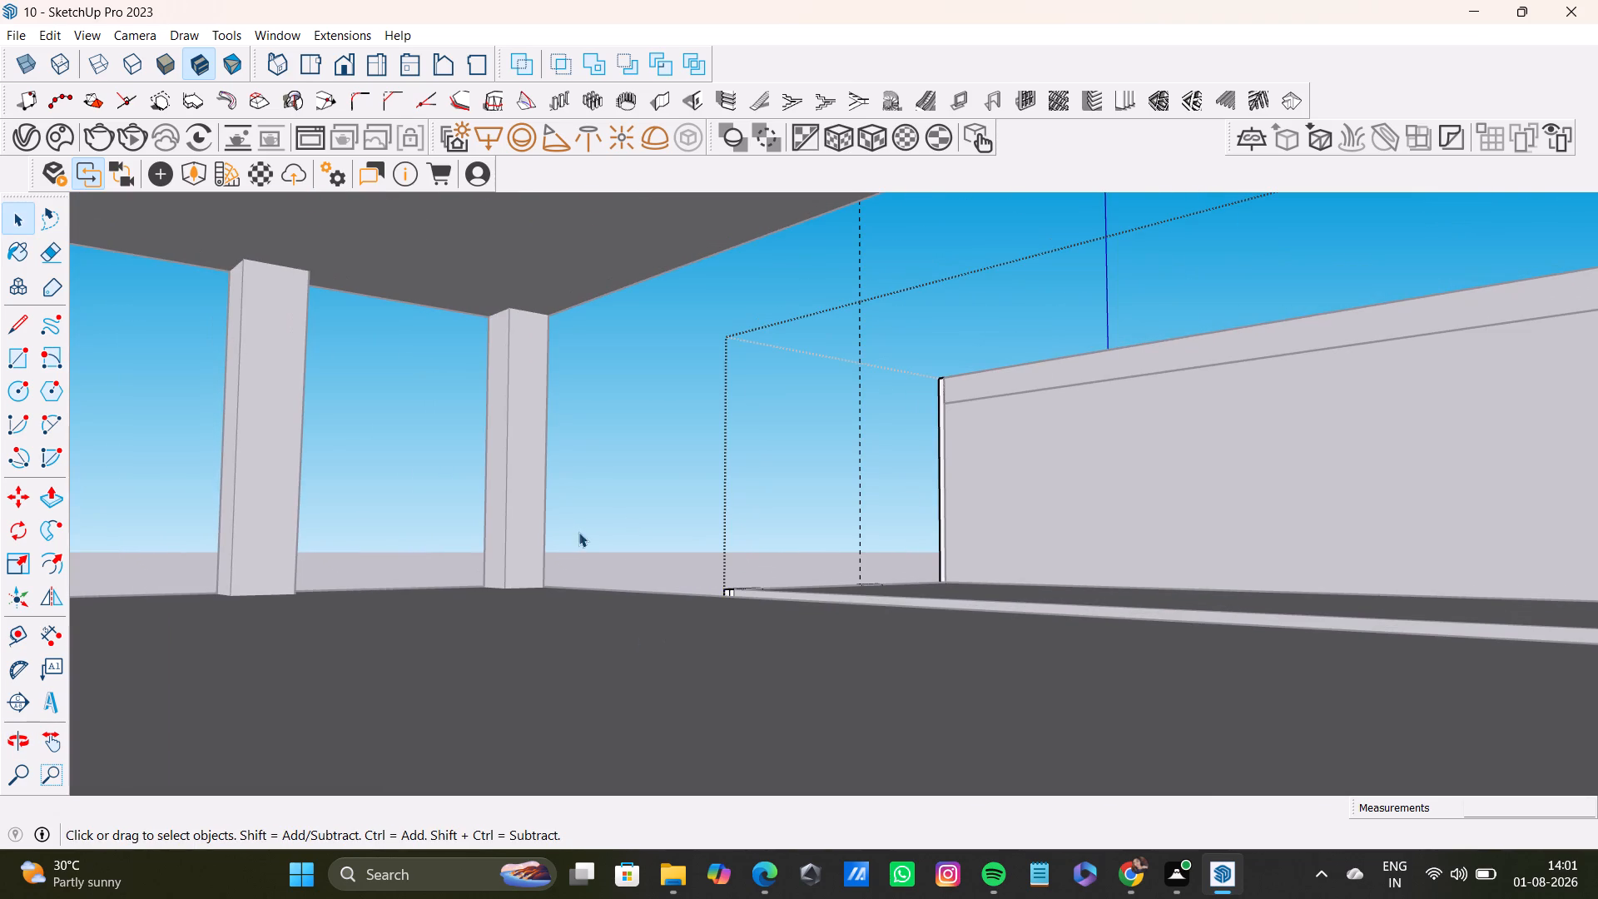
middle_click_drag(584, 545, 1347, 615)
middle_click_drag(915, 654, 936, 300, "shift")
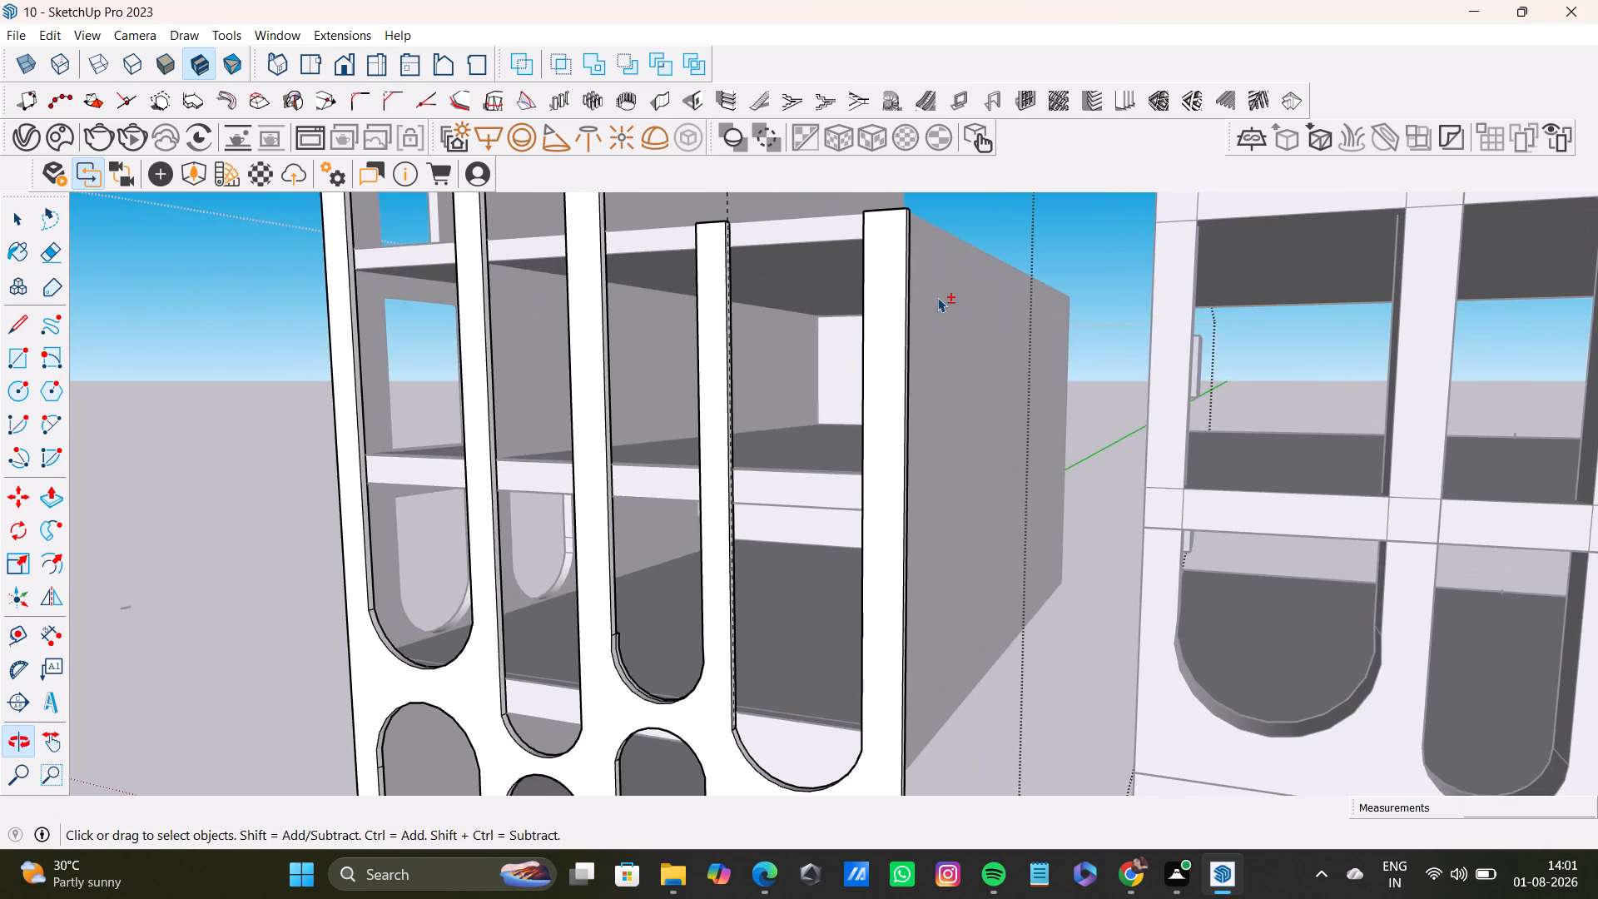
middle_click_drag(907, 571, 913, 687)
middle_click_drag(856, 707, 814, 644, "shift")
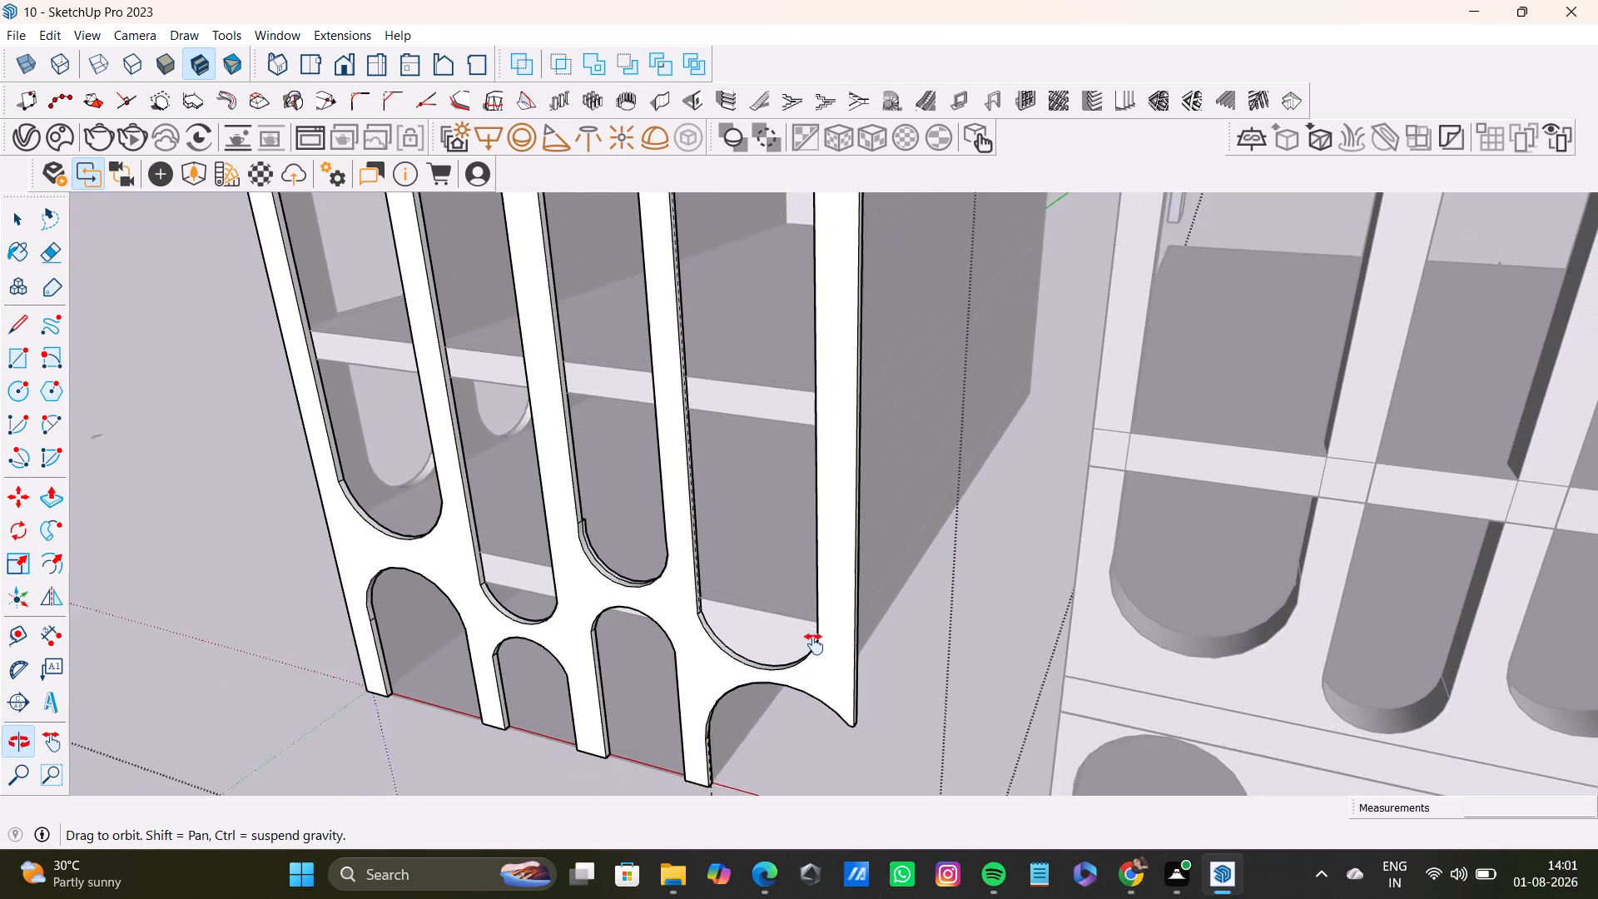
middle_click_drag(814, 644, 820, 668, "shift")
scroll(856, 618, "up", 8)
middle_click_drag(884, 672, 797, 648)
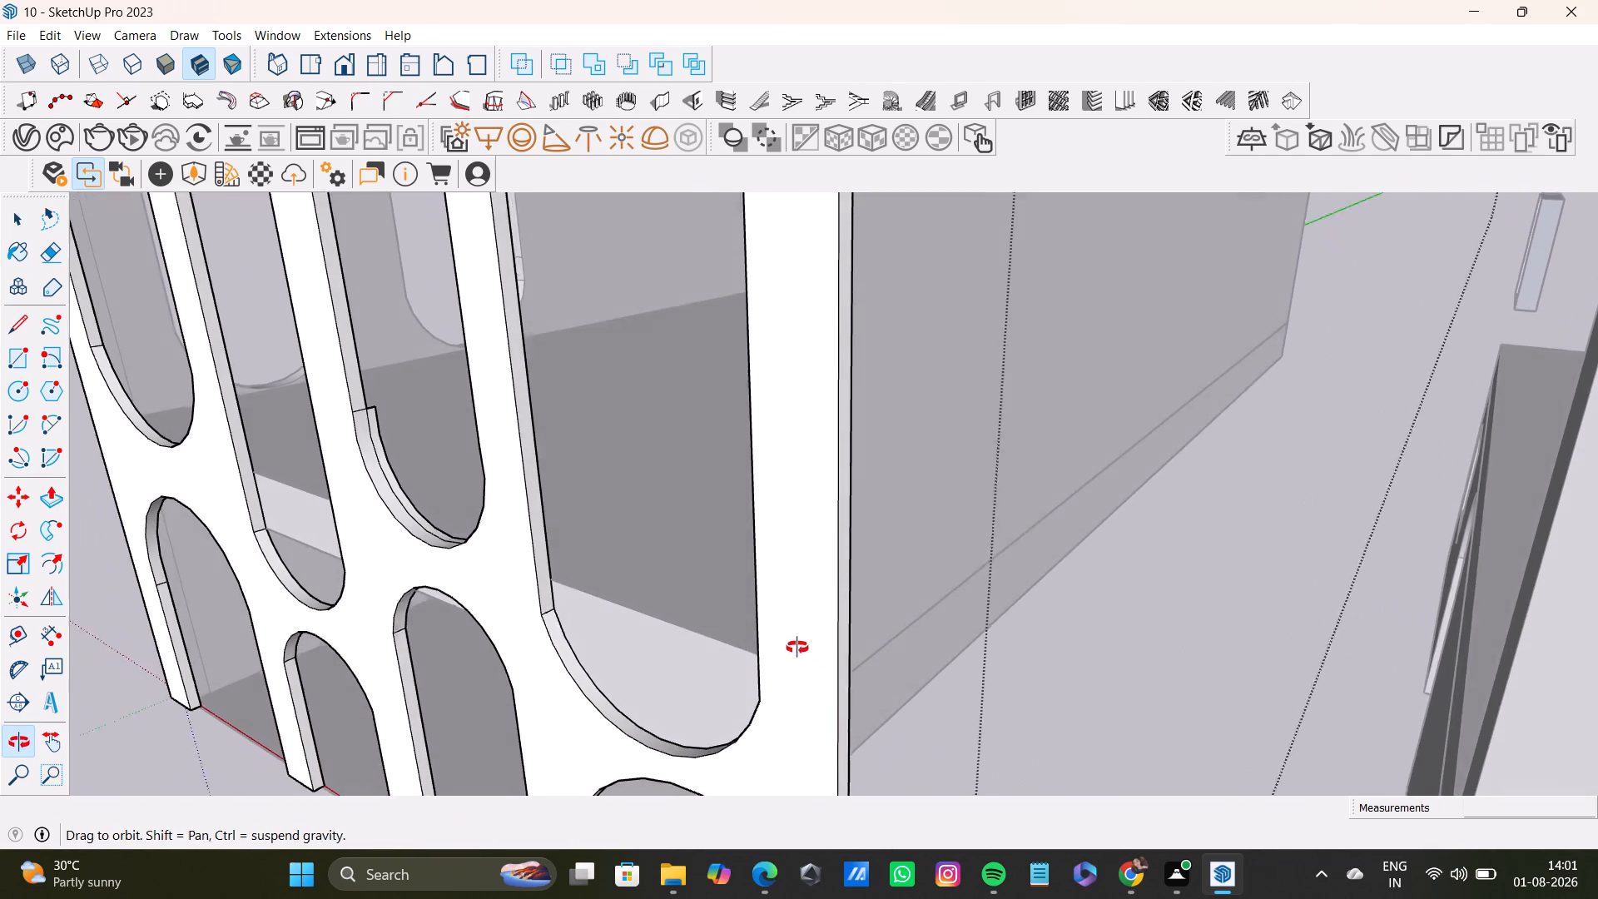
middle_click_drag(797, 648, 792, 642)
double_click(846, 641)
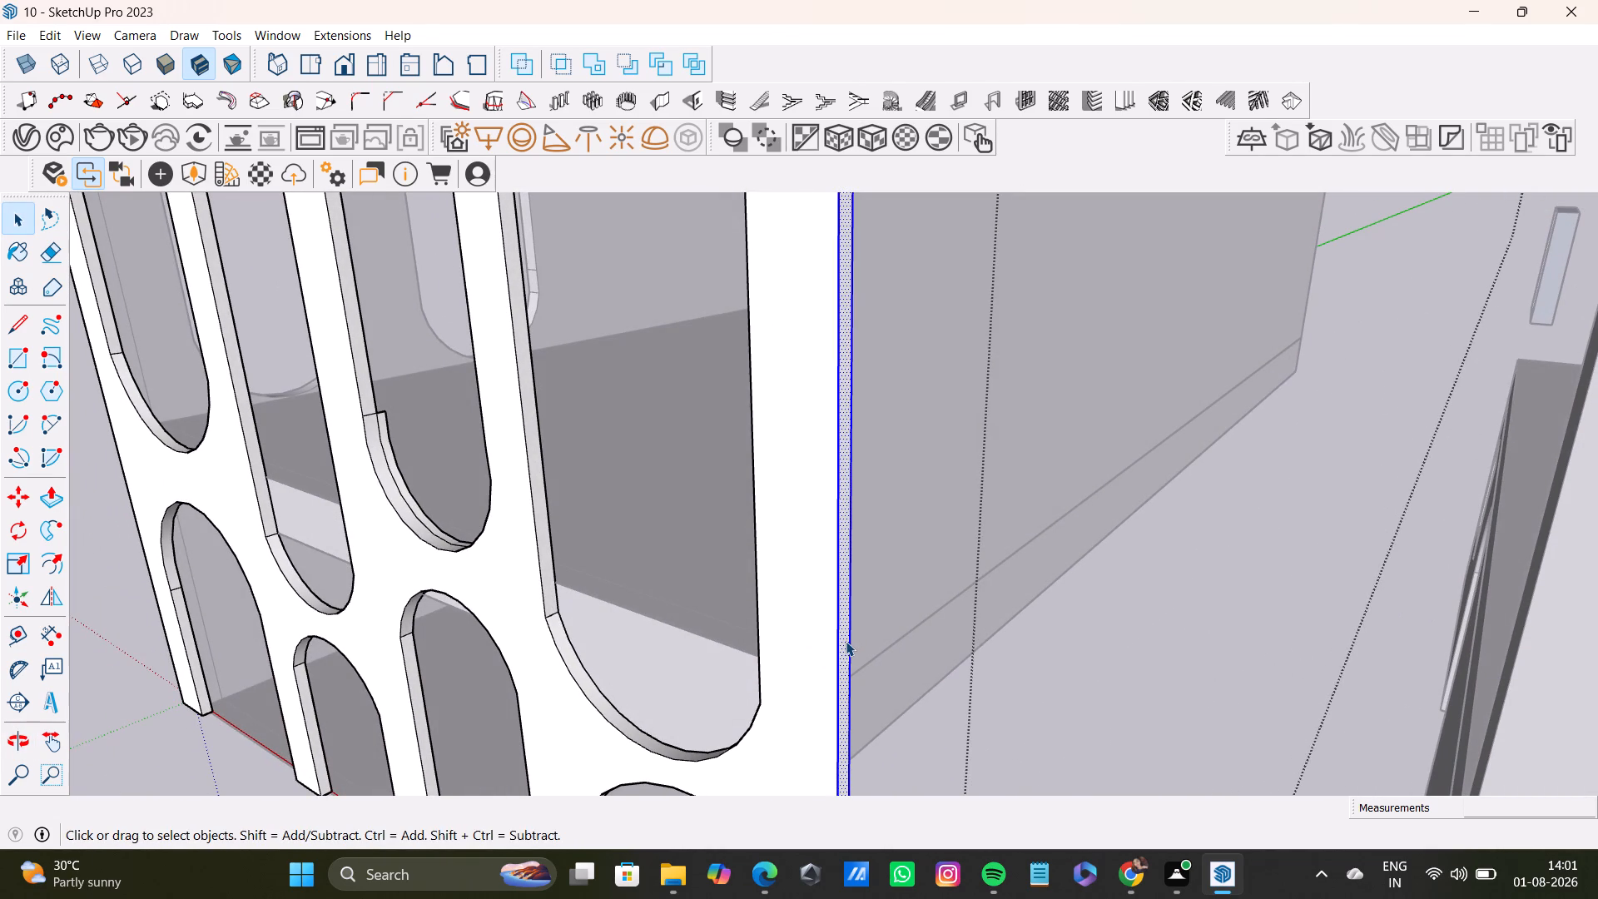
key("p")
left_click(842, 644)
left_click(776, 644)
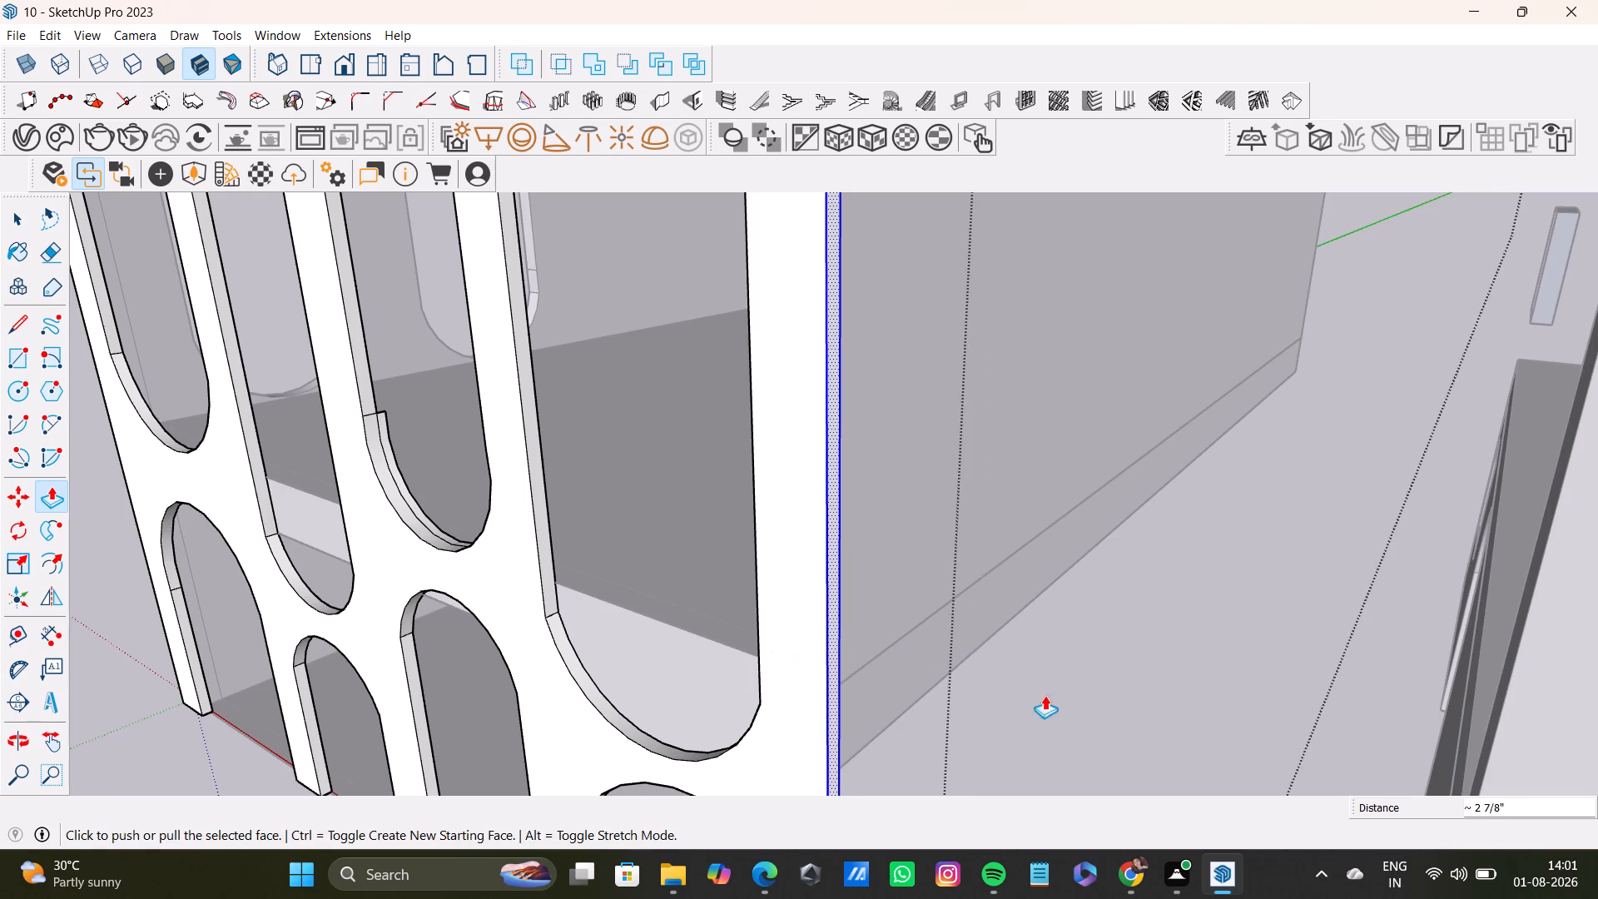
Examine the end pier's alignment with the side wall and lower roof slab, and the facade's lower arches.
middle_click_drag(1050, 708, 820, 877)
scroll(805, 658, "down", 5)
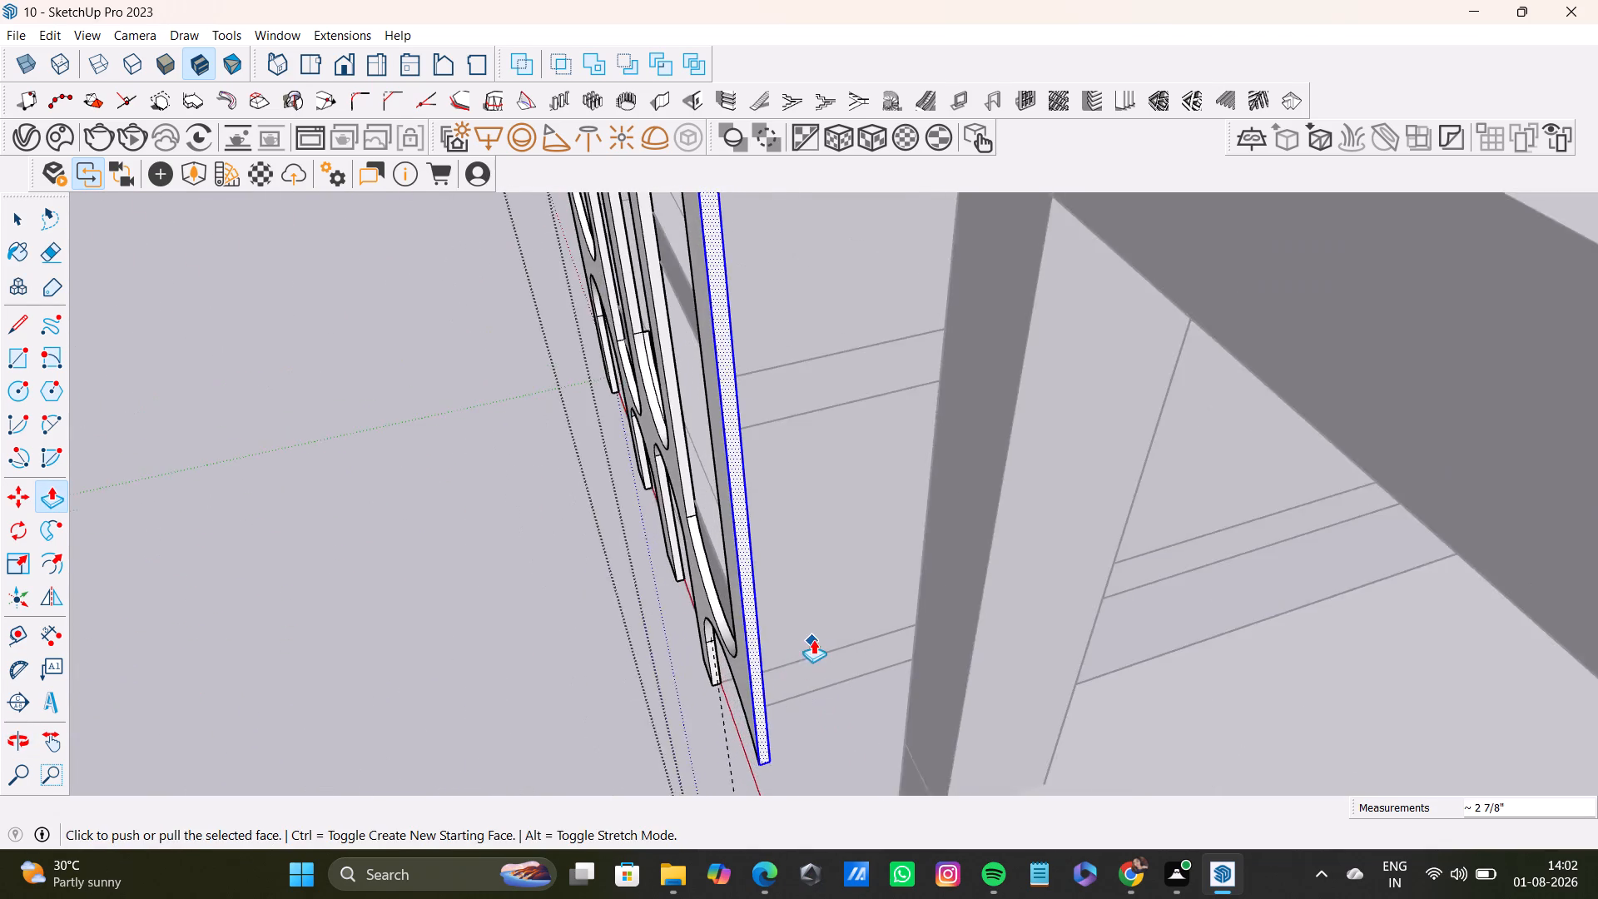
scroll(813, 639, "down", 3)
middle_click_drag(820, 605, 832, 767)
scroll(758, 507, "up", 10)
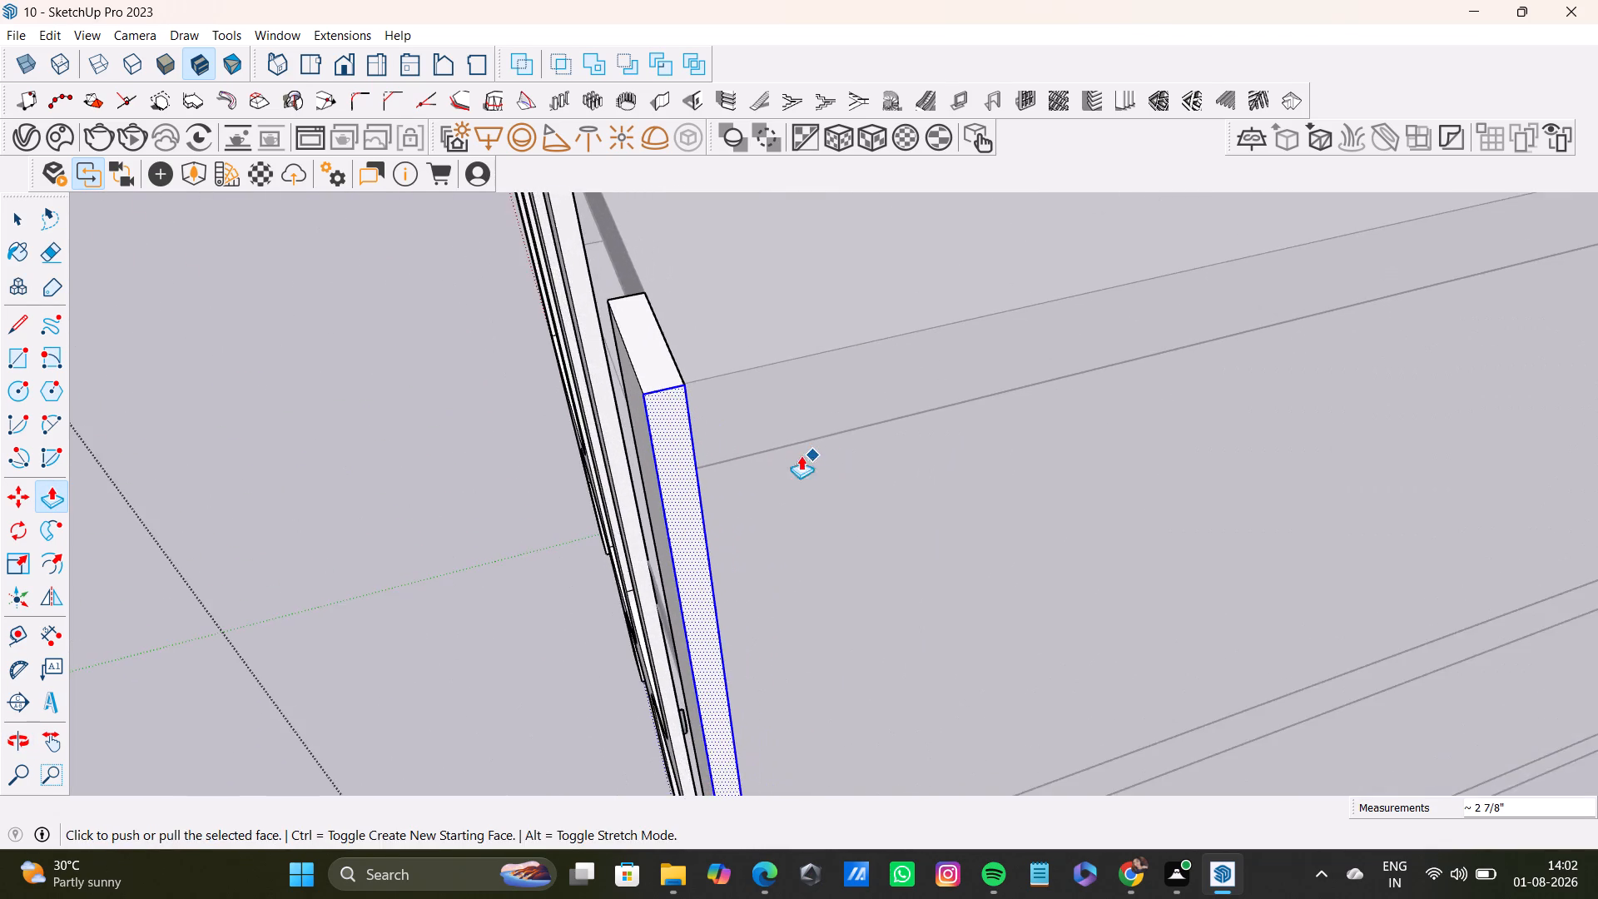
middle_click_drag(779, 455, 629, 365)
middle_click_drag(693, 435, 770, 440)
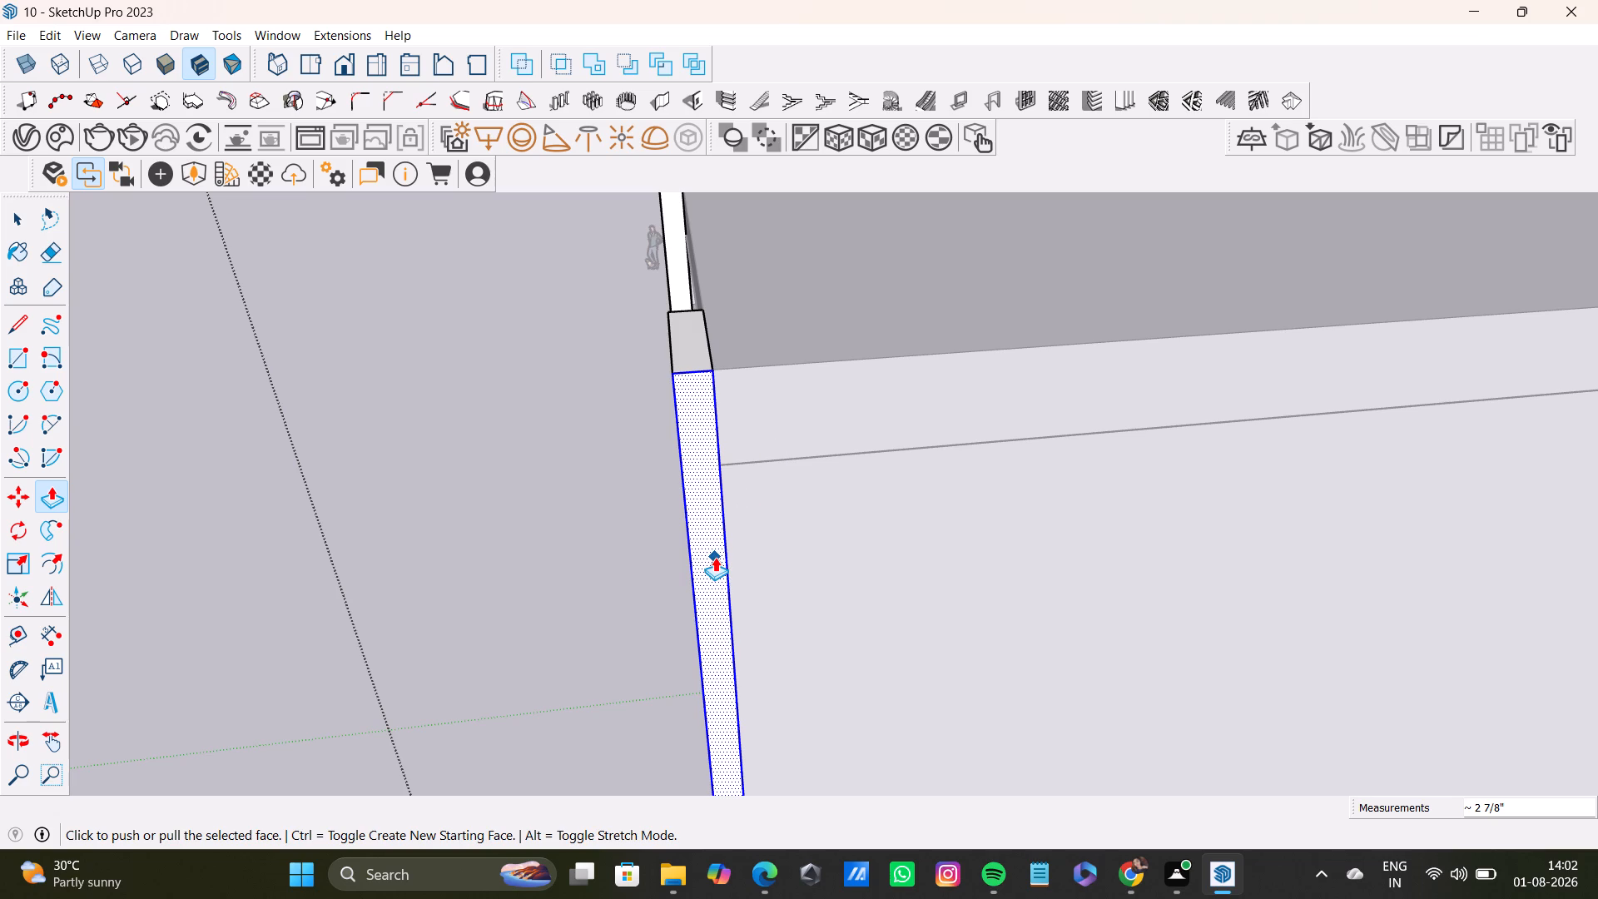
scroll(668, 392, "up", 3)
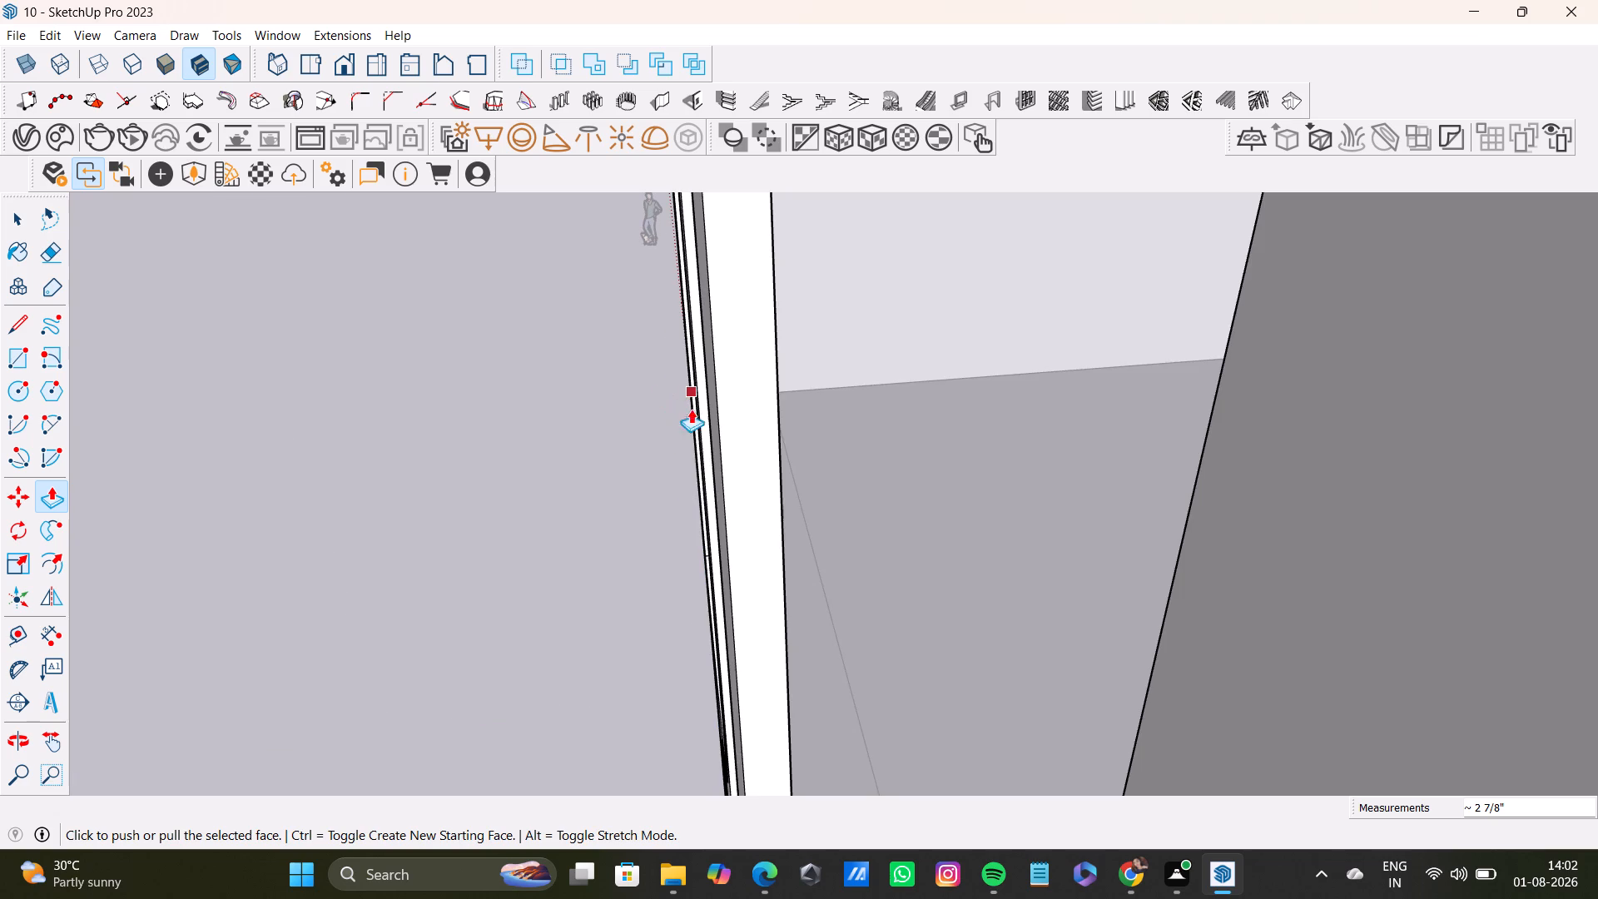
scroll(736, 506, "down", 9)
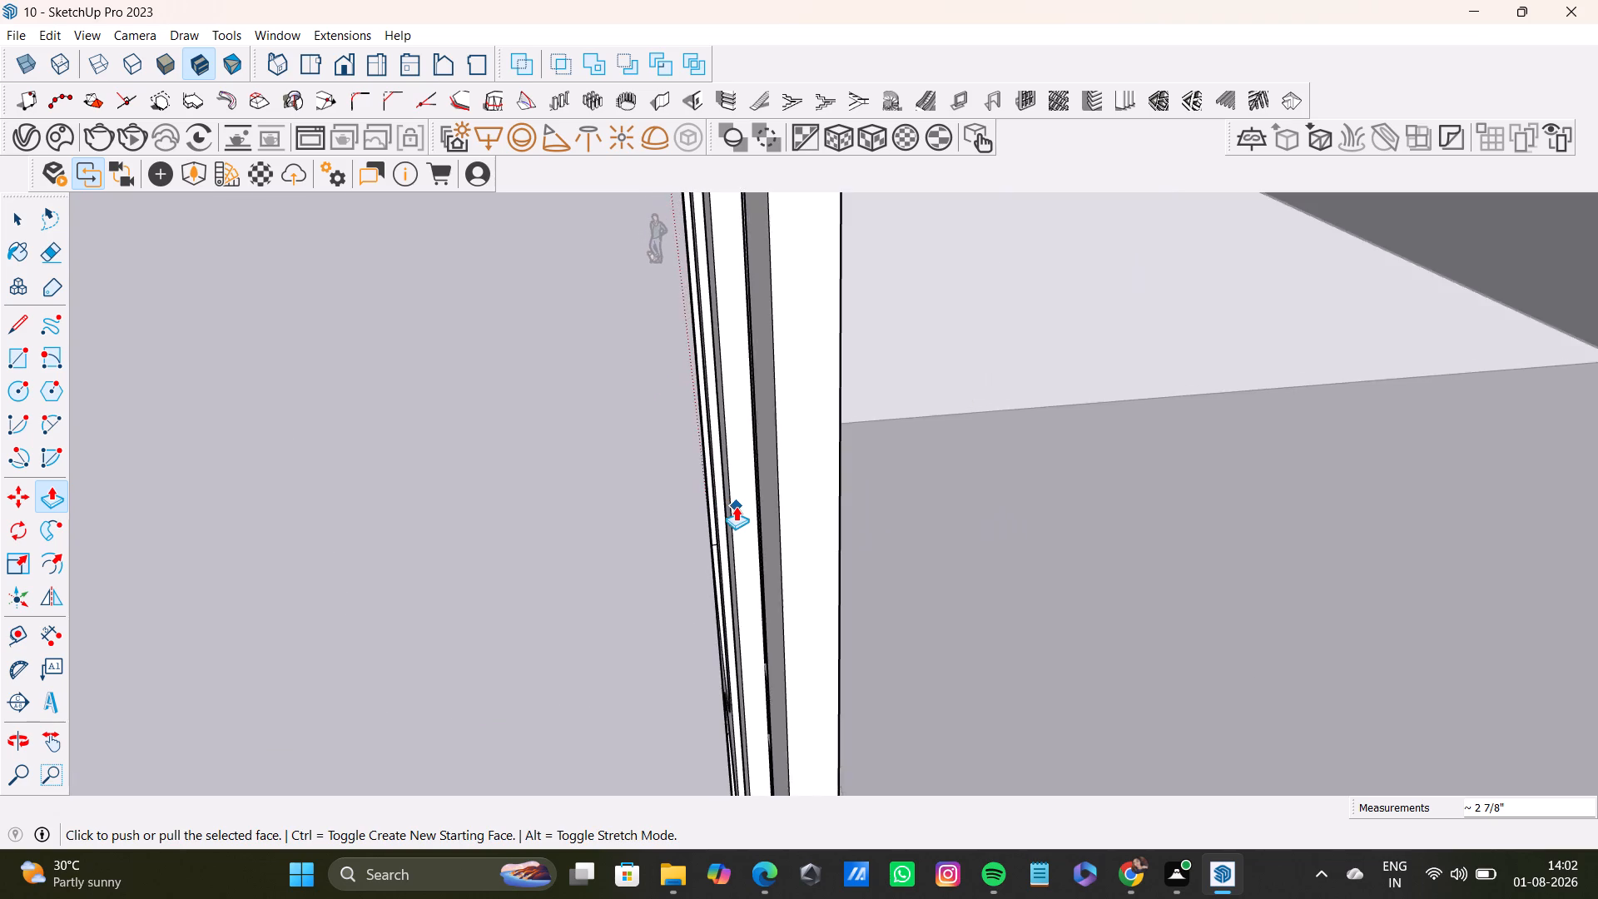
scroll(736, 506, "down", 12)
middle_click_drag(810, 589, 852, 605)
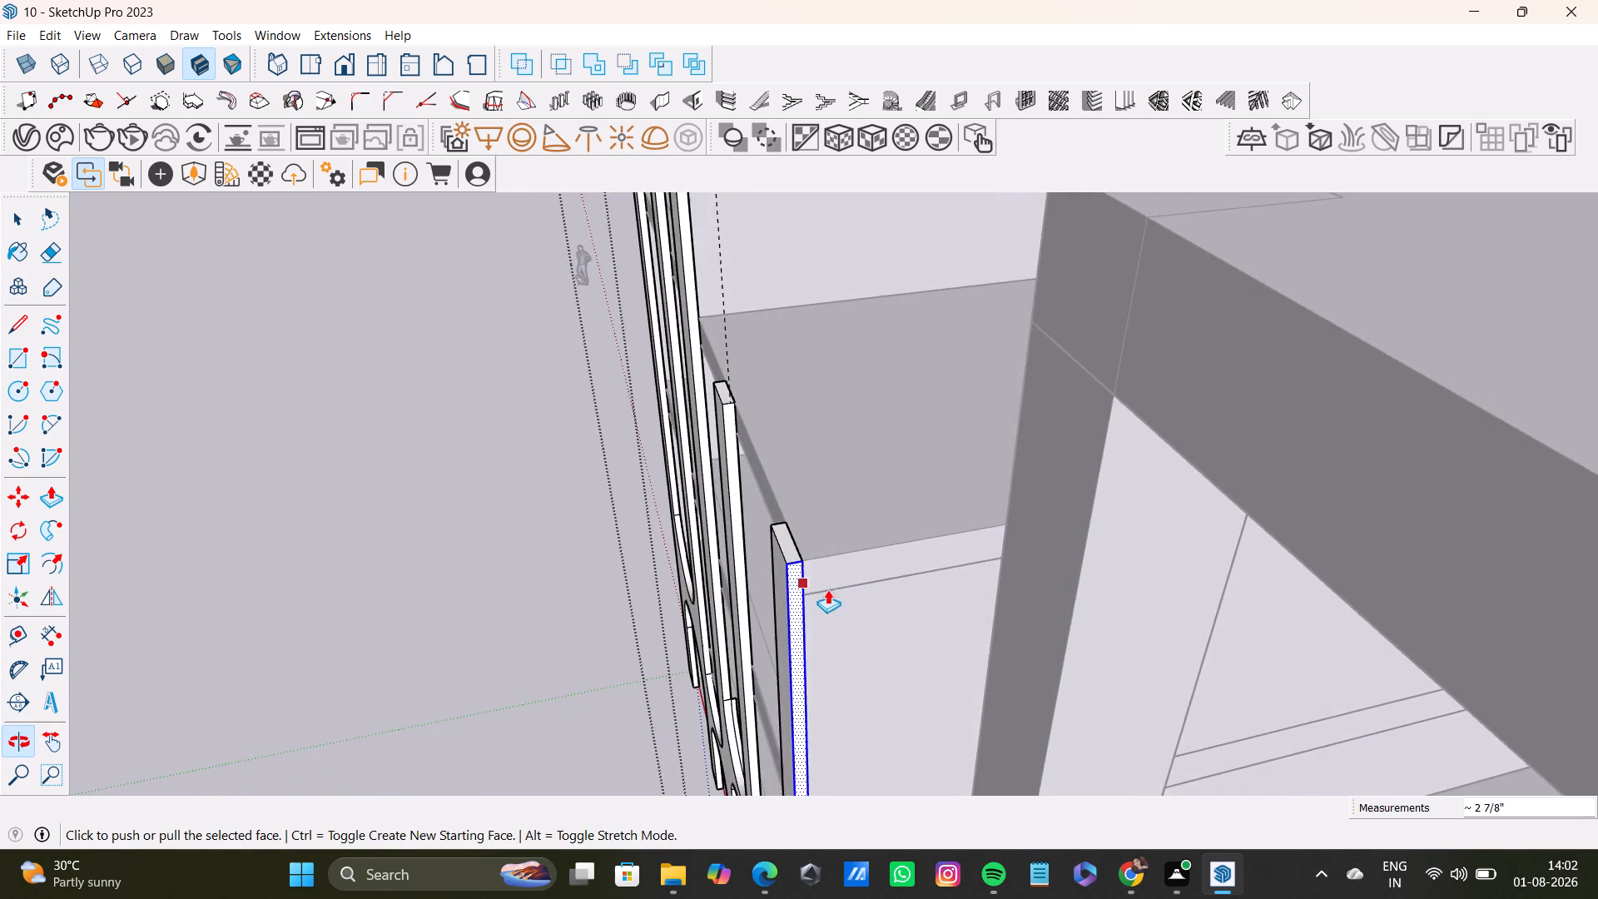
scroll(779, 548, "up", 12)
scroll(823, 549, "down", 11)
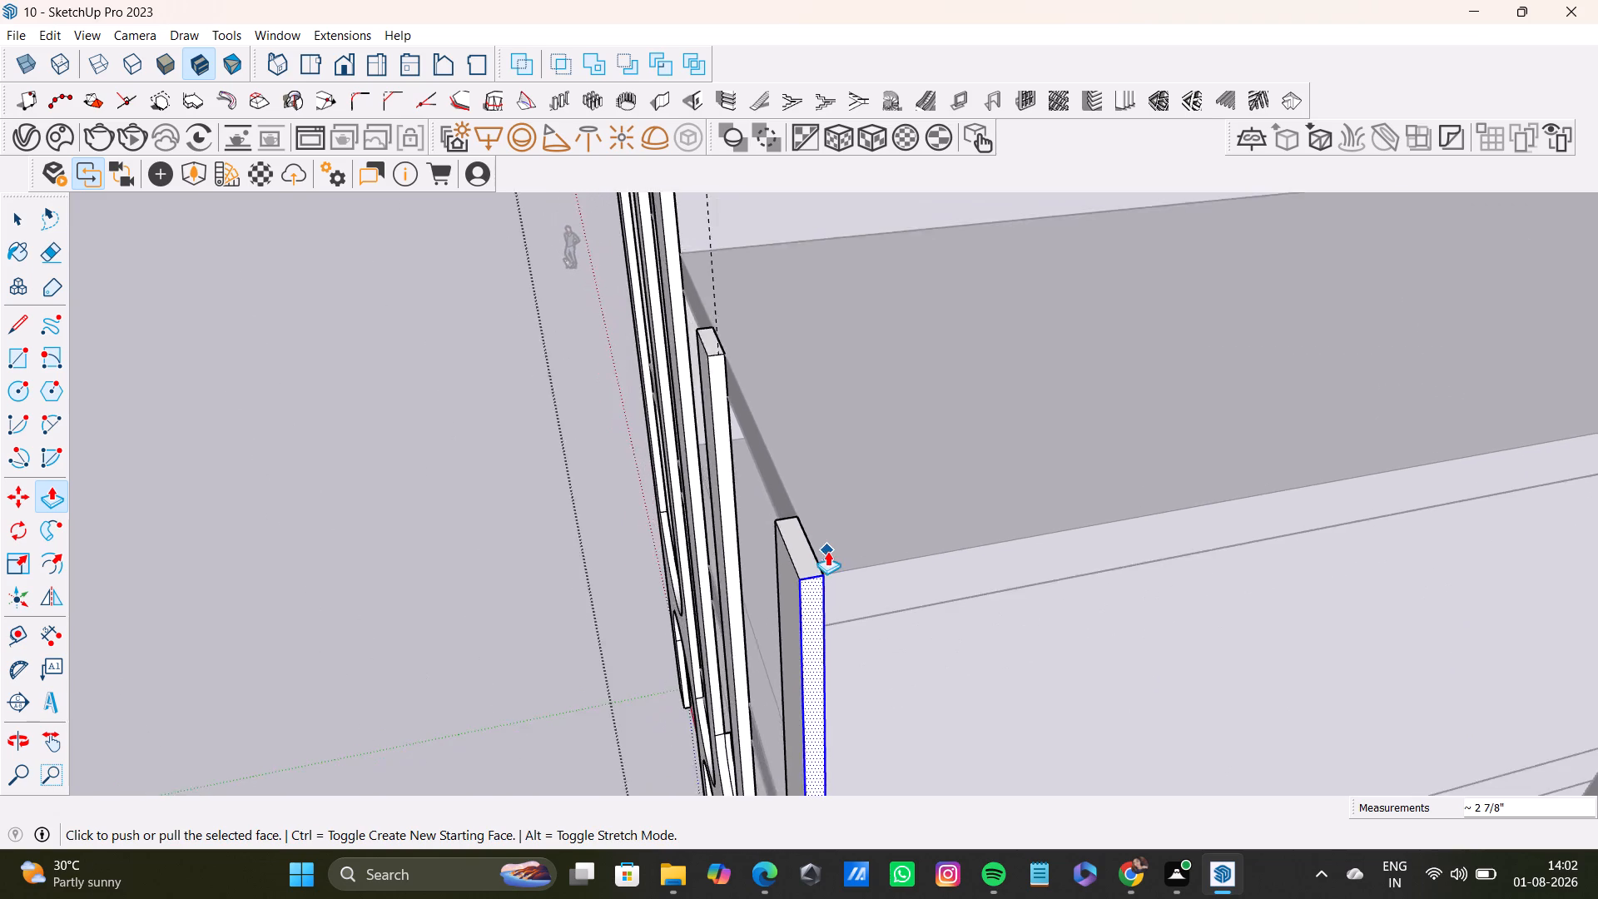
scroll(827, 551, "down", 11)
middle_click_drag(863, 684, 1033, 526, "shift")
middle_click_drag(861, 504, 1184, 419)
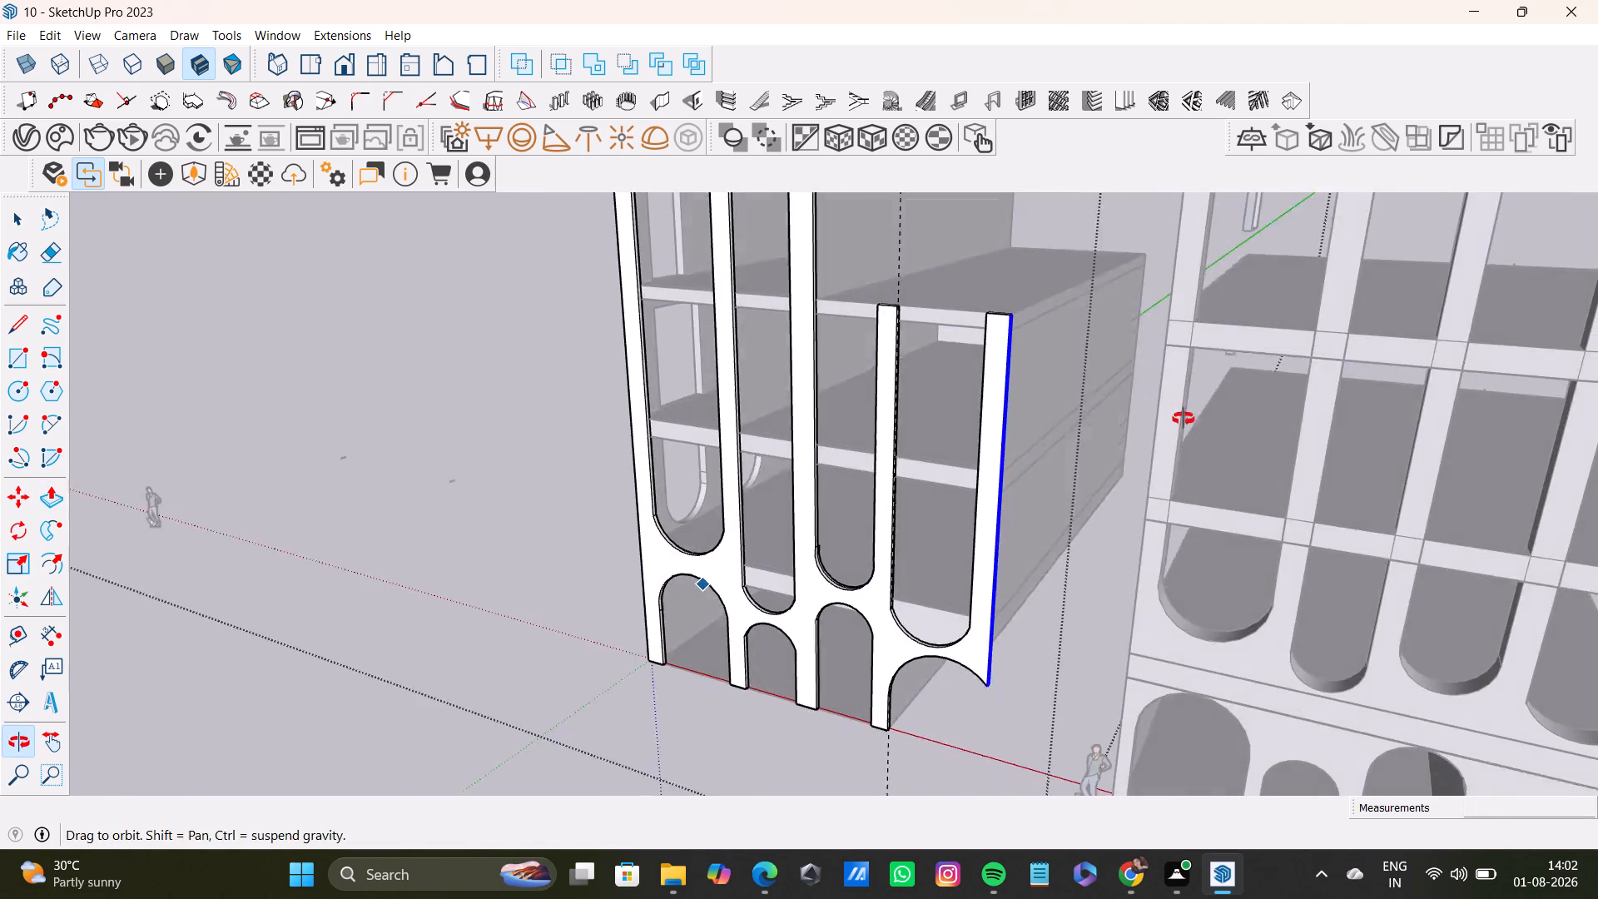
middle_click_drag(1184, 419, 1209, 431)
scroll(852, 525, "up", 5)
middle_click_drag(881, 548, 897, 334, "shift")
scroll(787, 410, "up", 5)
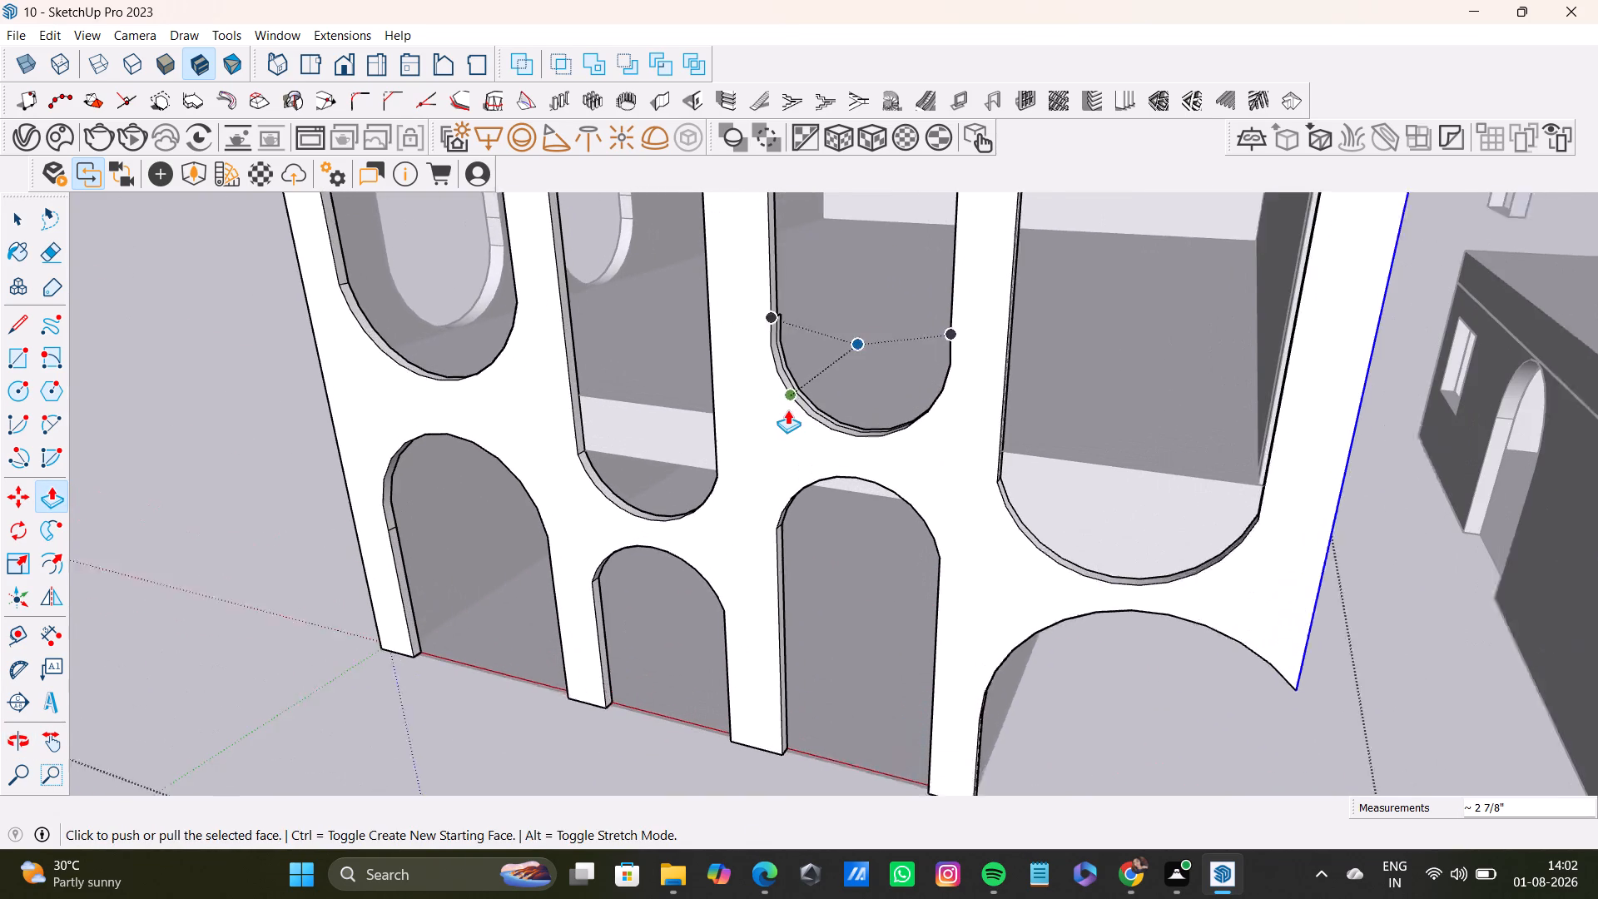
Delete the two stray edges behind the rounded base of the facade's third tall opening.
key("space")
scroll(786, 361, "up", 8)
middle_click_drag(802, 270, 682, 321)
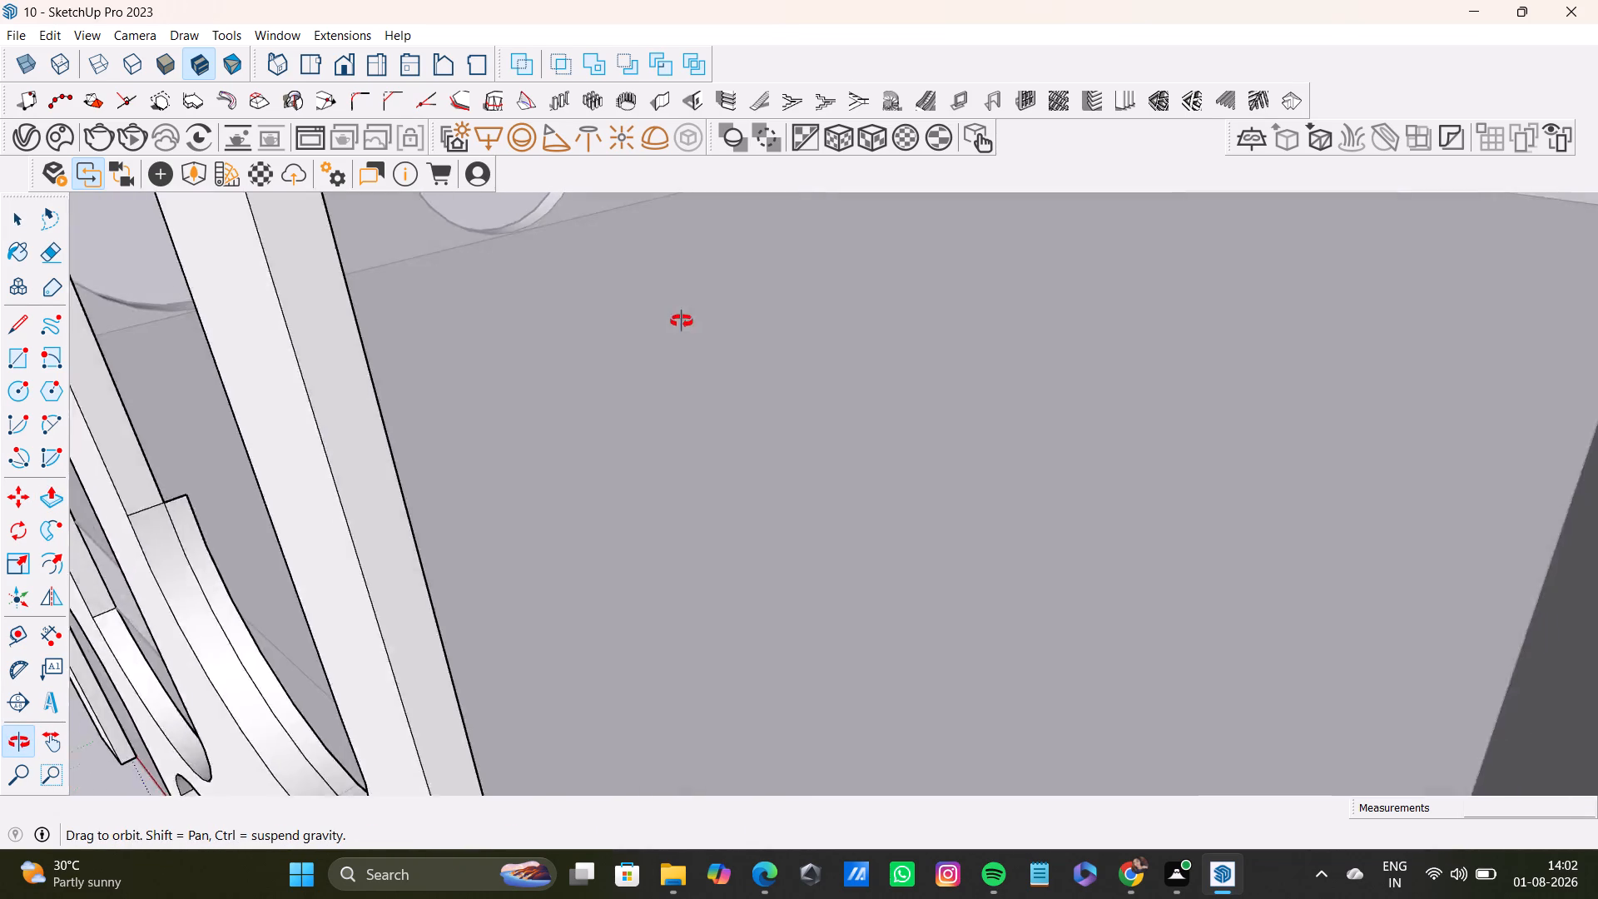
middle_click_drag(682, 321, 732, 320)
left_click(394, 529)
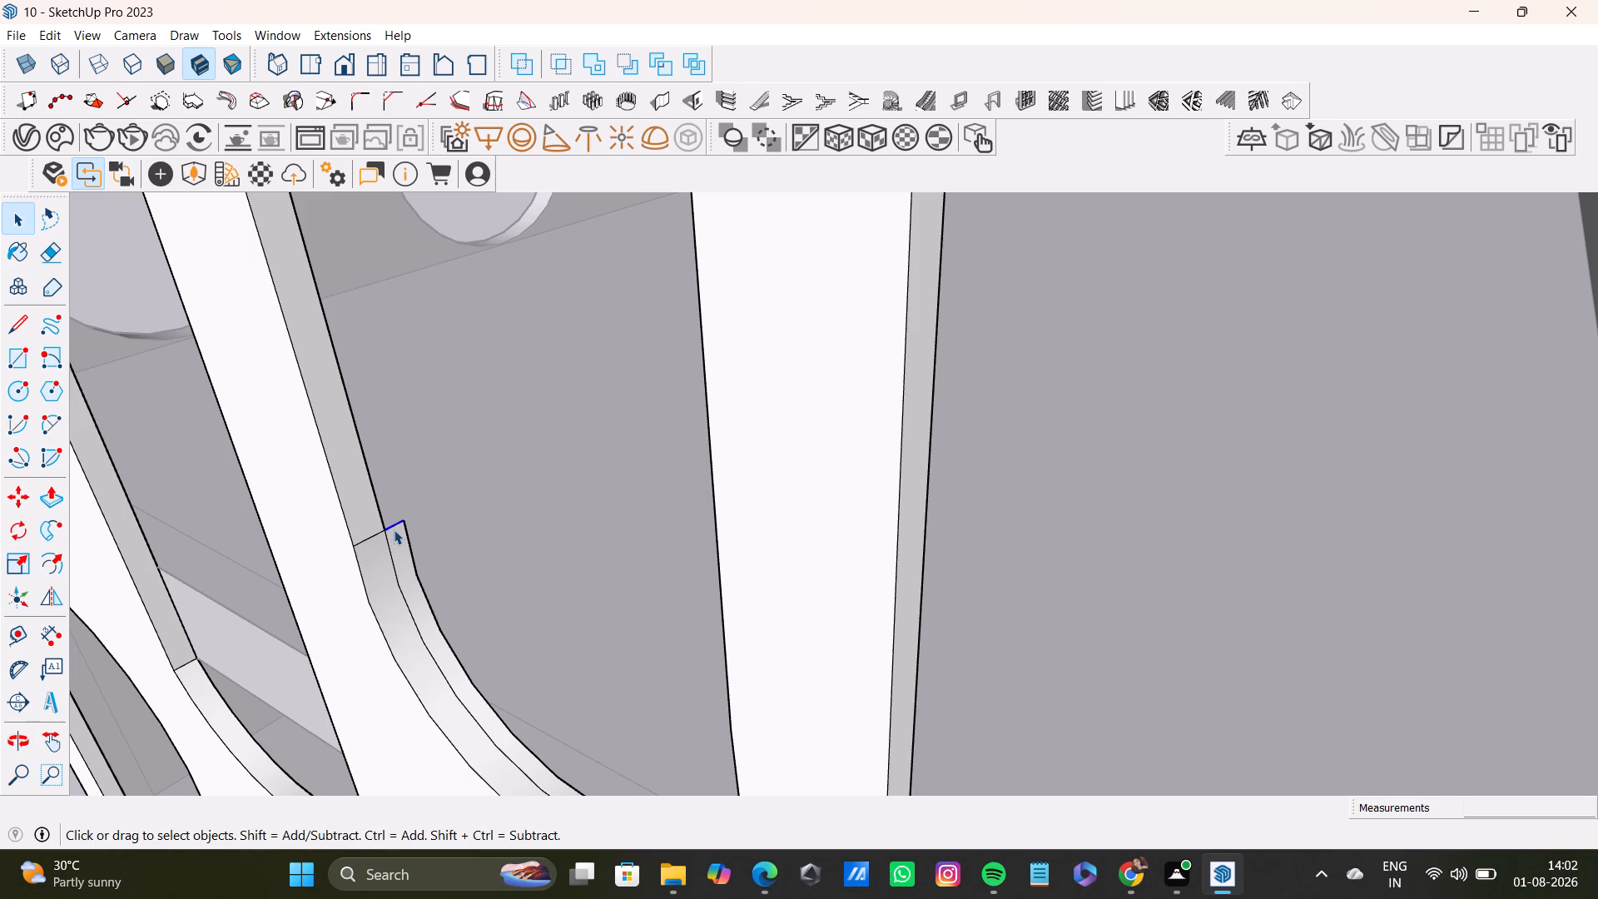
key("Delete")
left_click(410, 554)
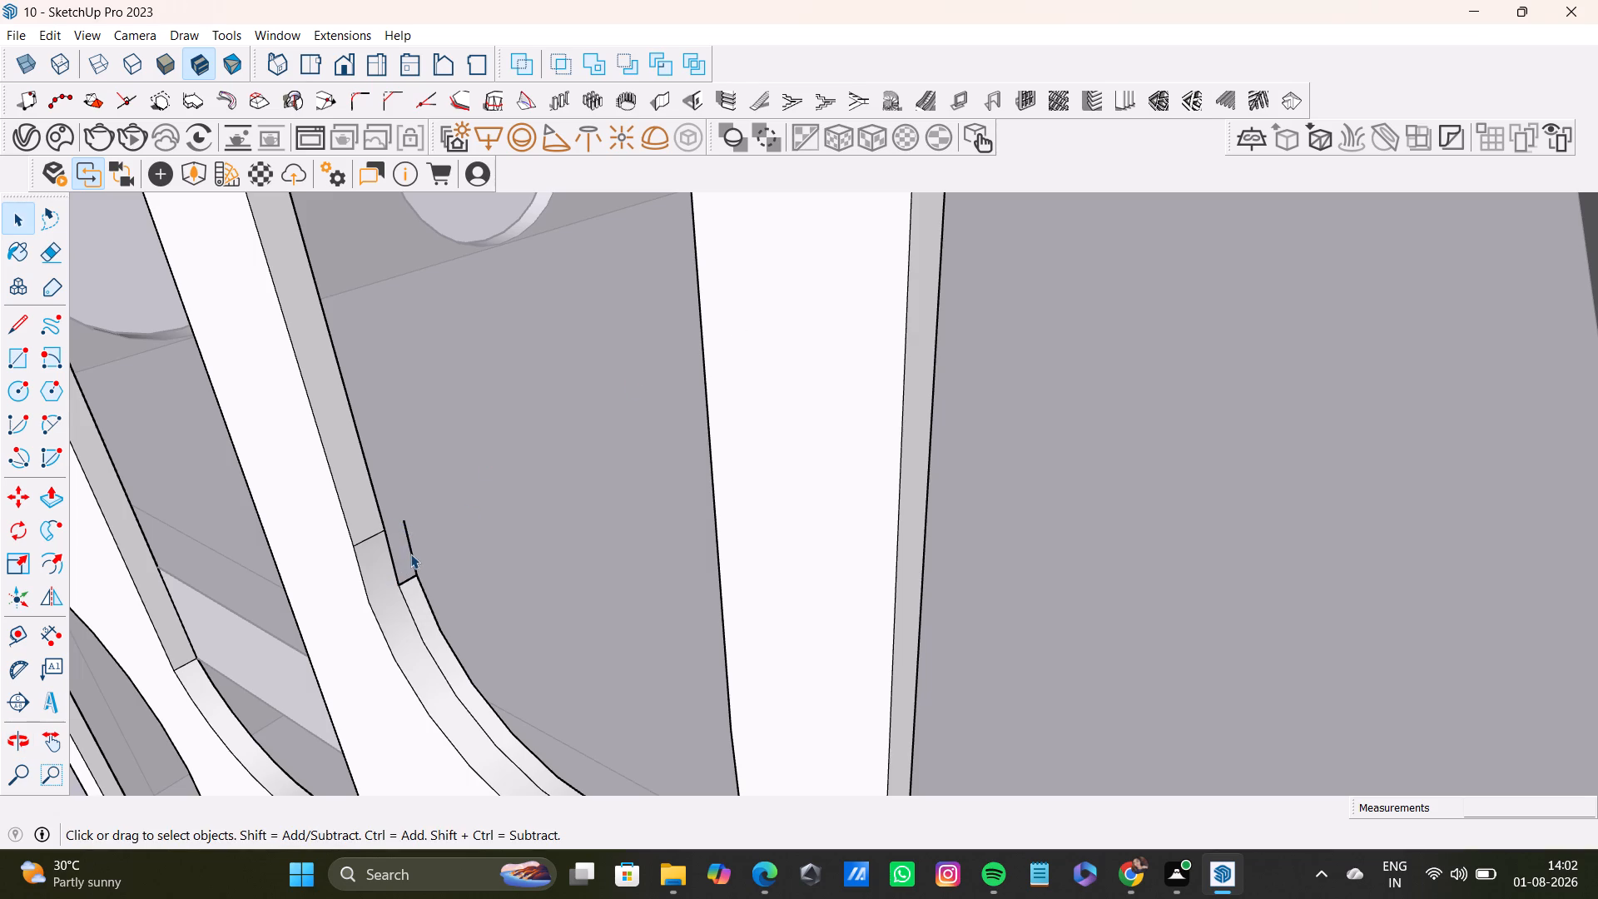
key("Delete")
scroll(532, 571, "down", 7)
middle_click_drag(567, 595, 600, 562)
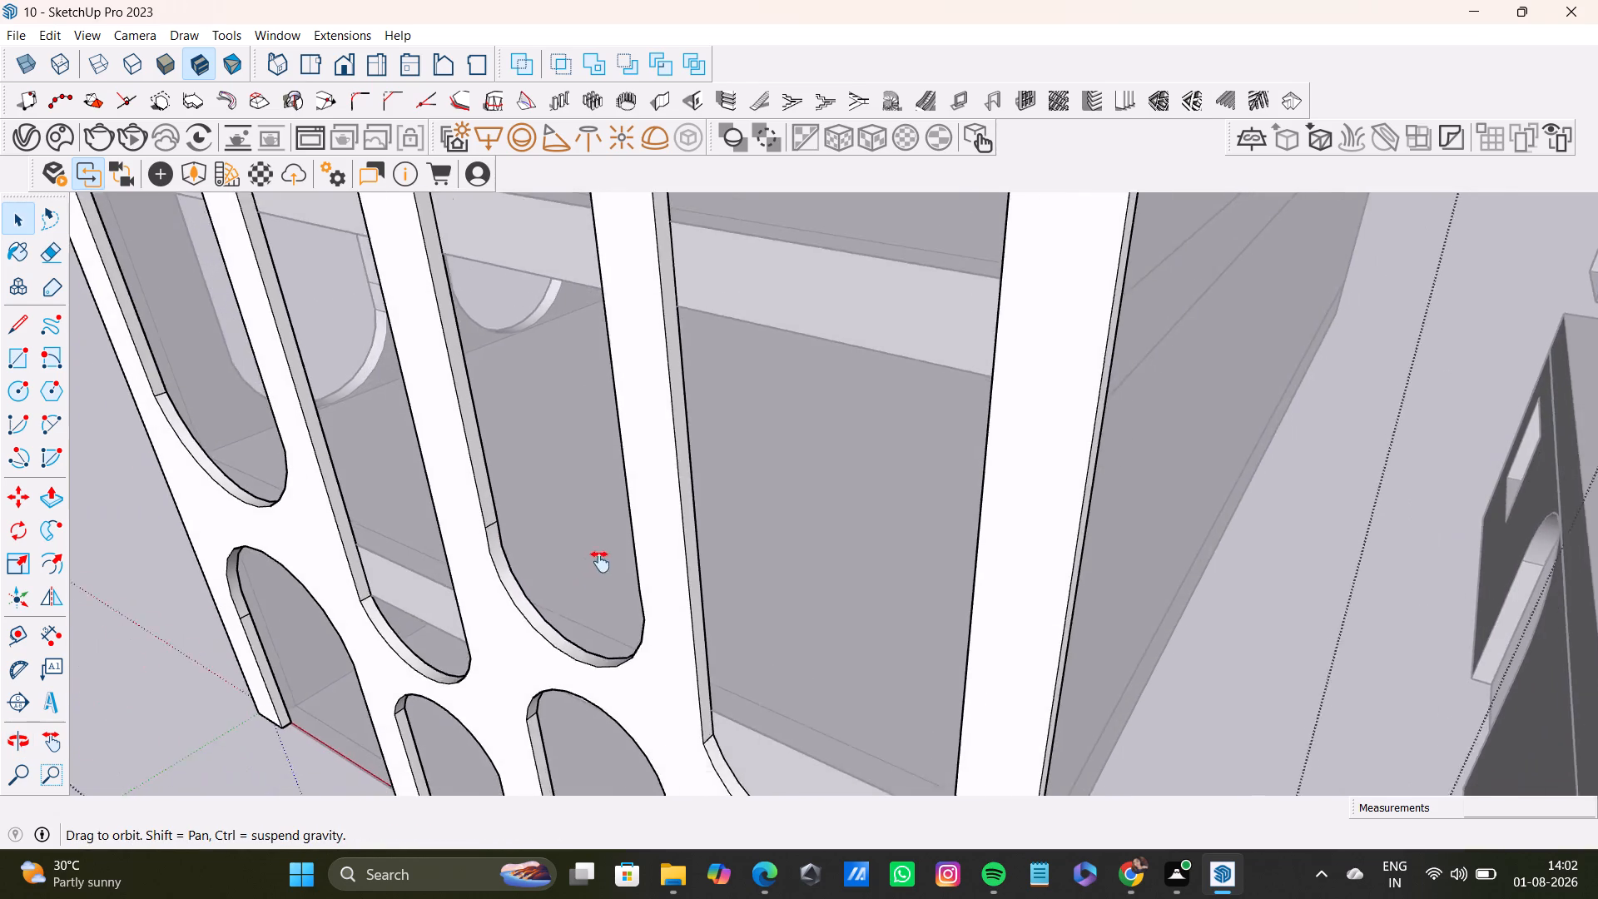
middle_click_drag(600, 562, 663, 469)
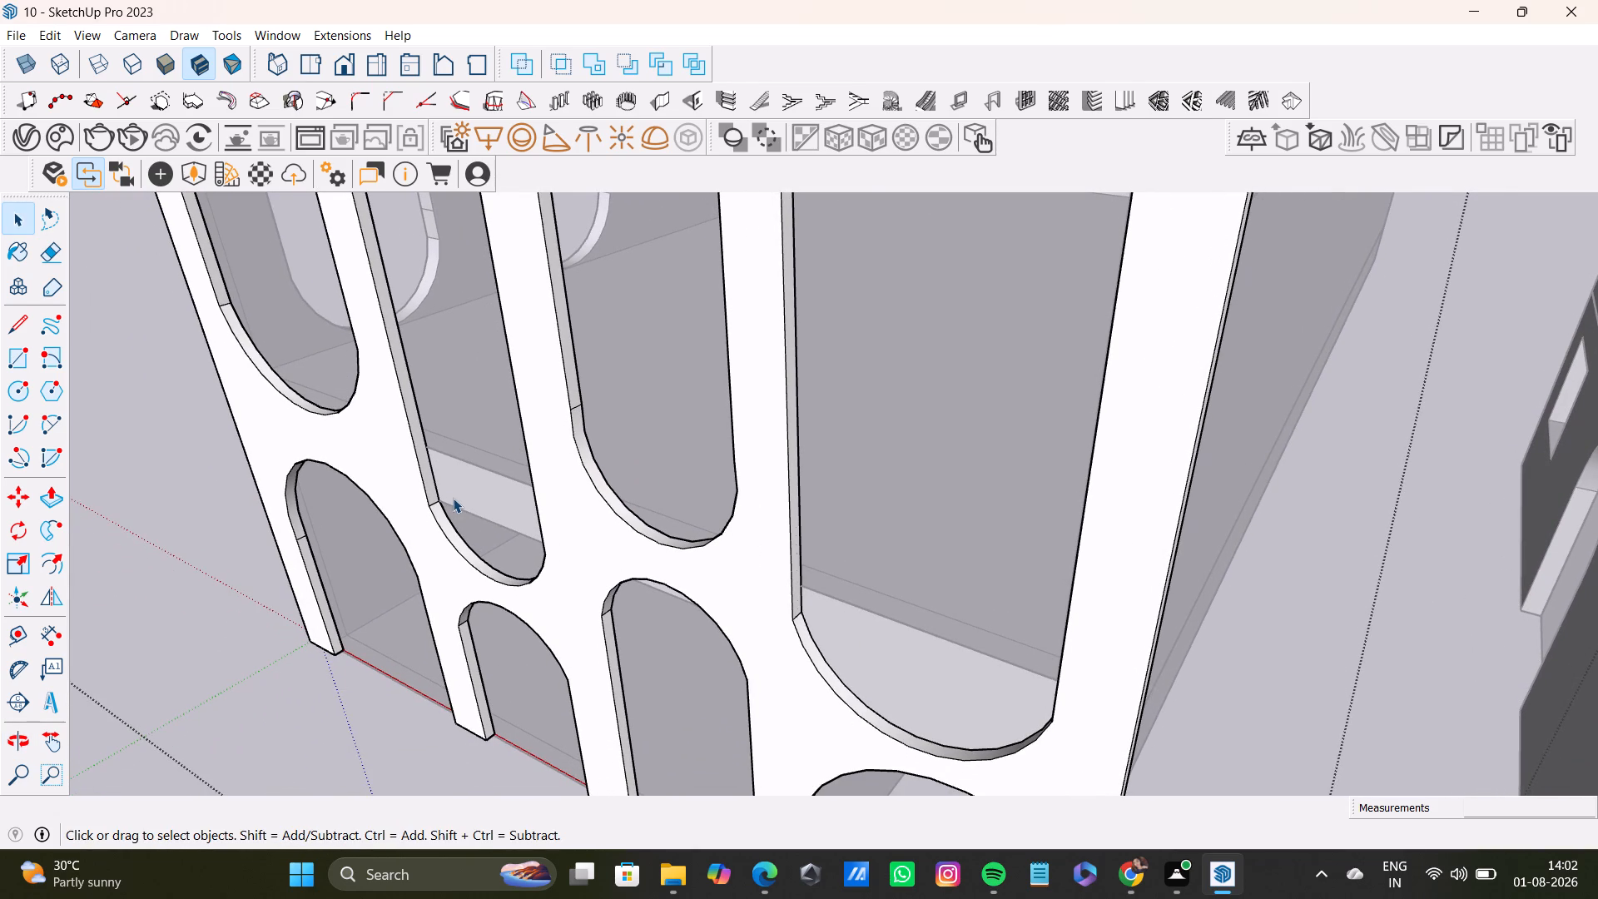
middle_click_drag(505, 601, 611, 454)
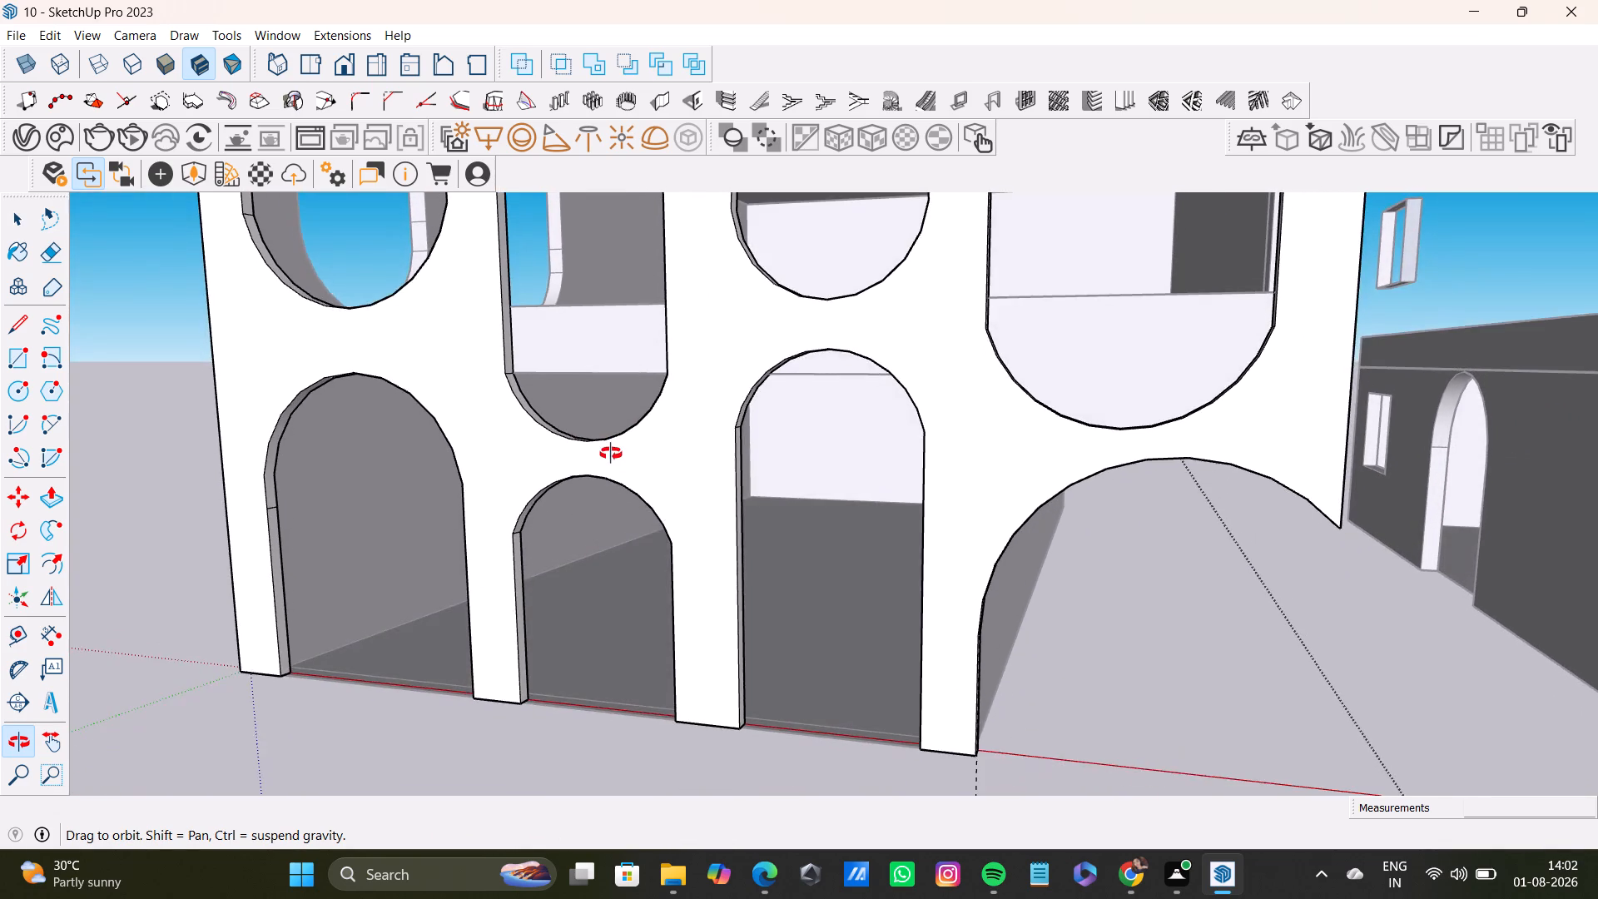
middle_click_drag(611, 454, 614, 549)
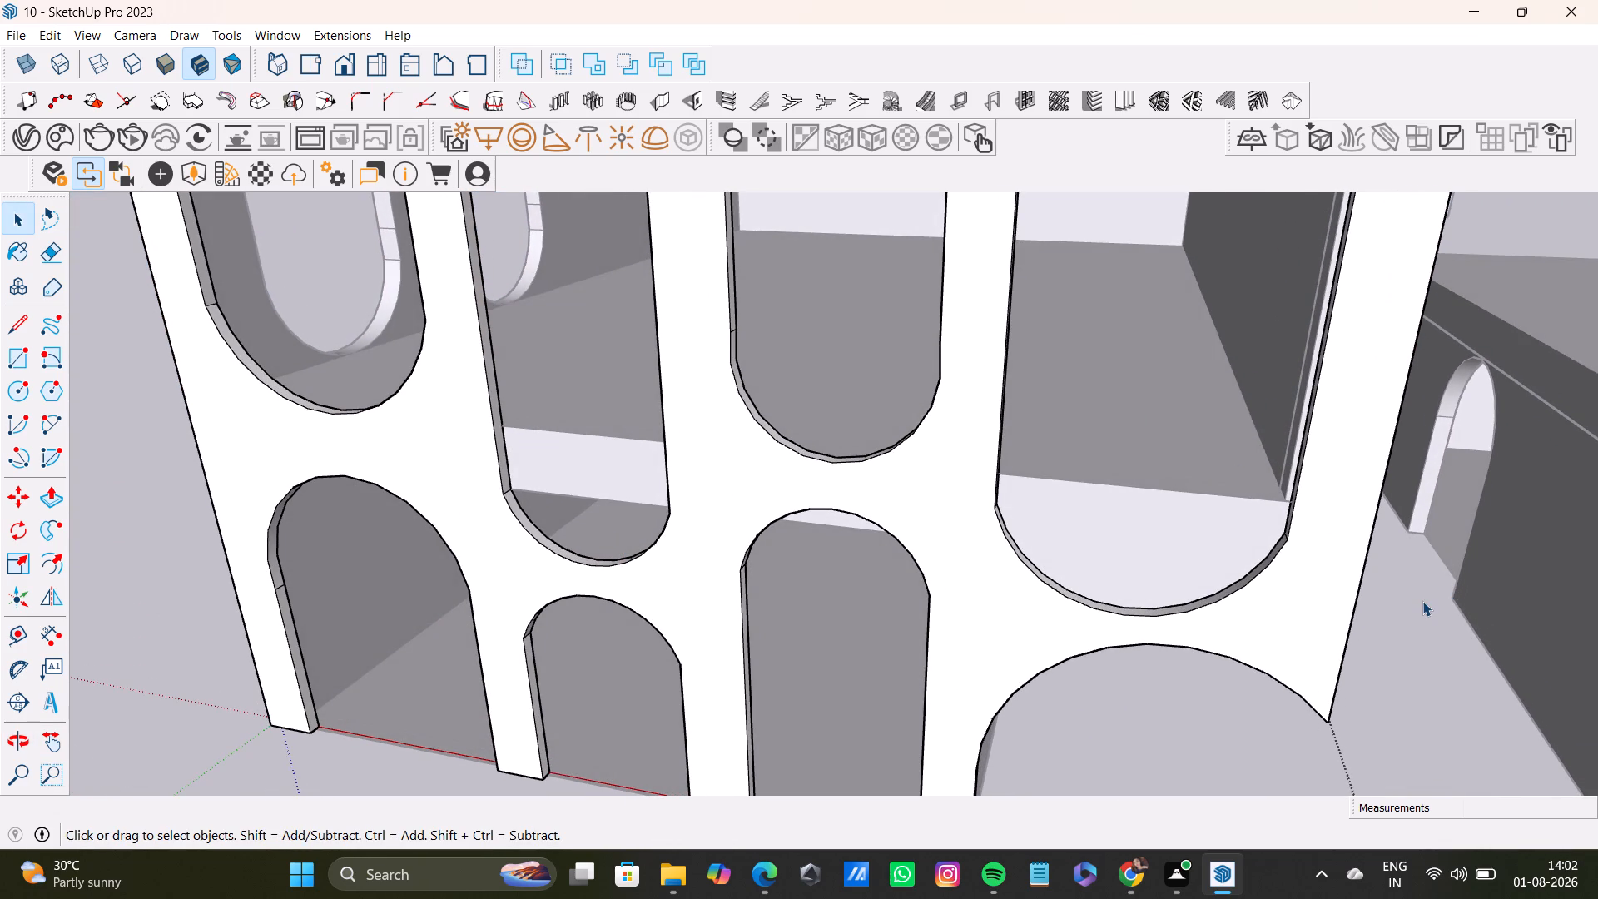
Push/Pull the side wall's front strip and its inner face about 2 5/16" outward, behind the end pier.
triple_click(1422, 601)
scroll(1258, 500, "up", 1)
middle_click_drag(1134, 370, 1031, 383, "shift")
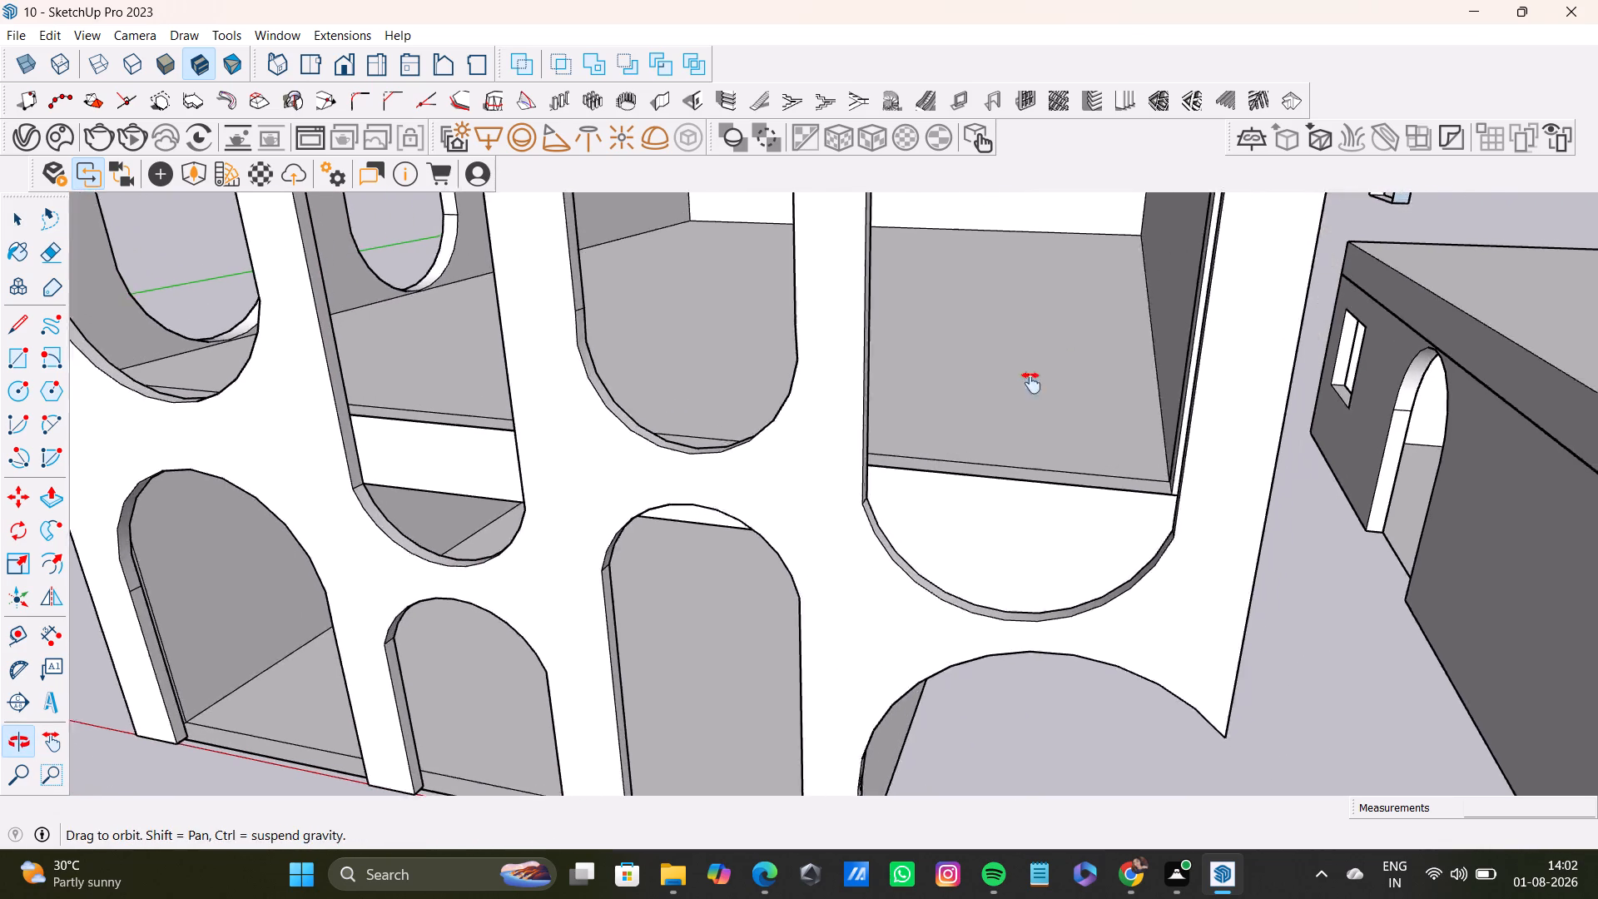
middle_click_drag(1031, 383, 1009, 451, "shift")
middle_click_drag(1104, 498, 1208, 482)
double_click(1109, 384)
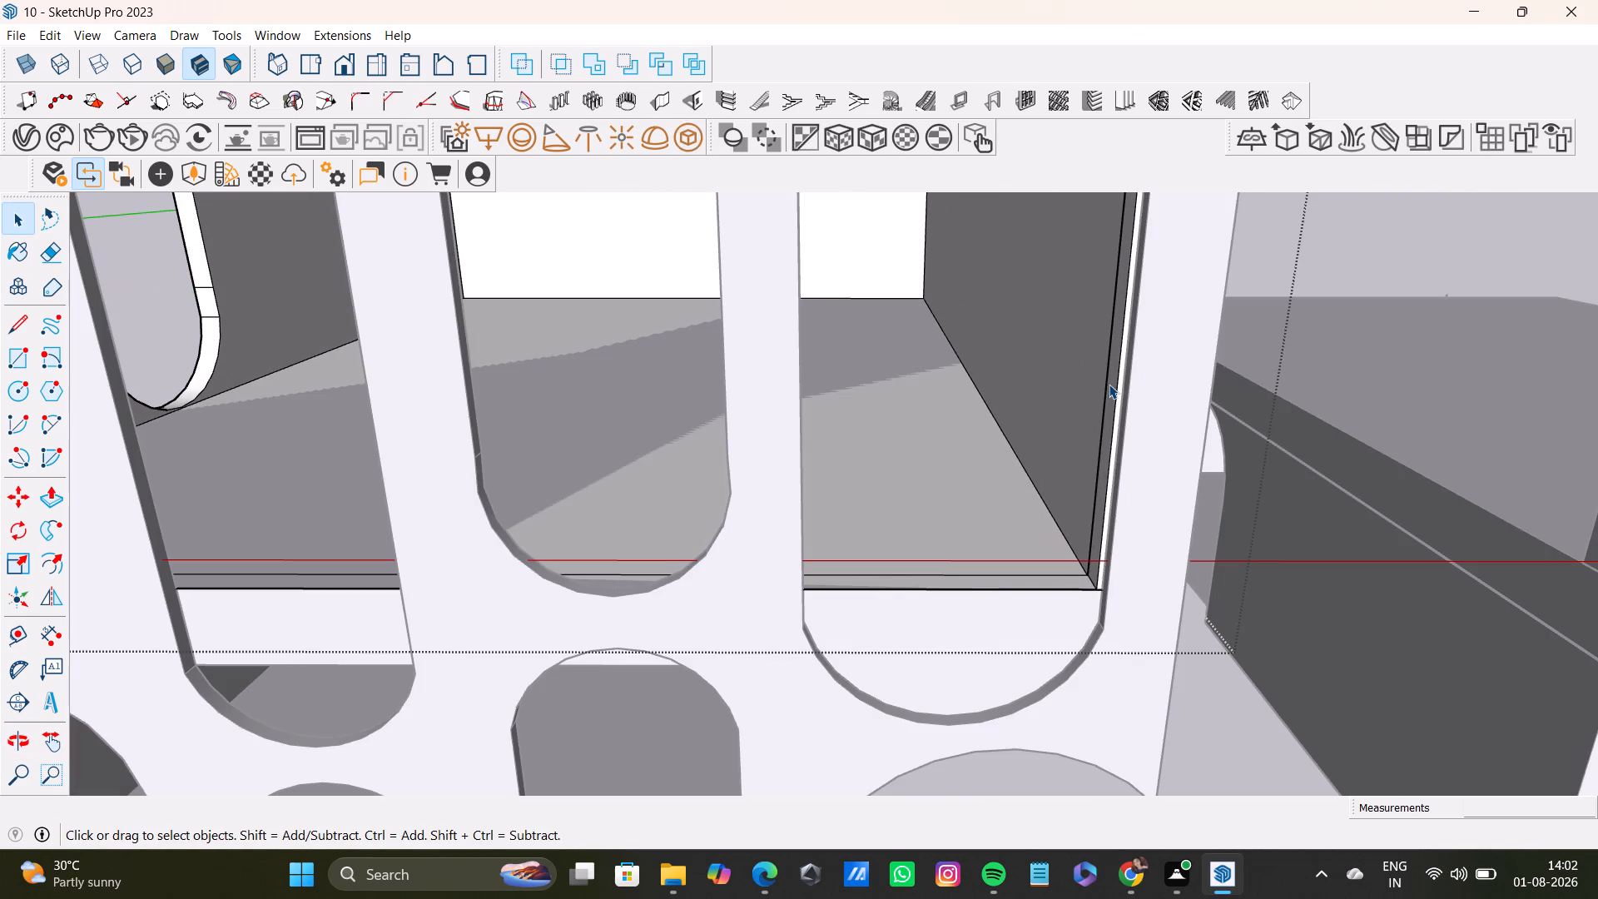
double_click(1064, 366)
triple_click(1110, 410)
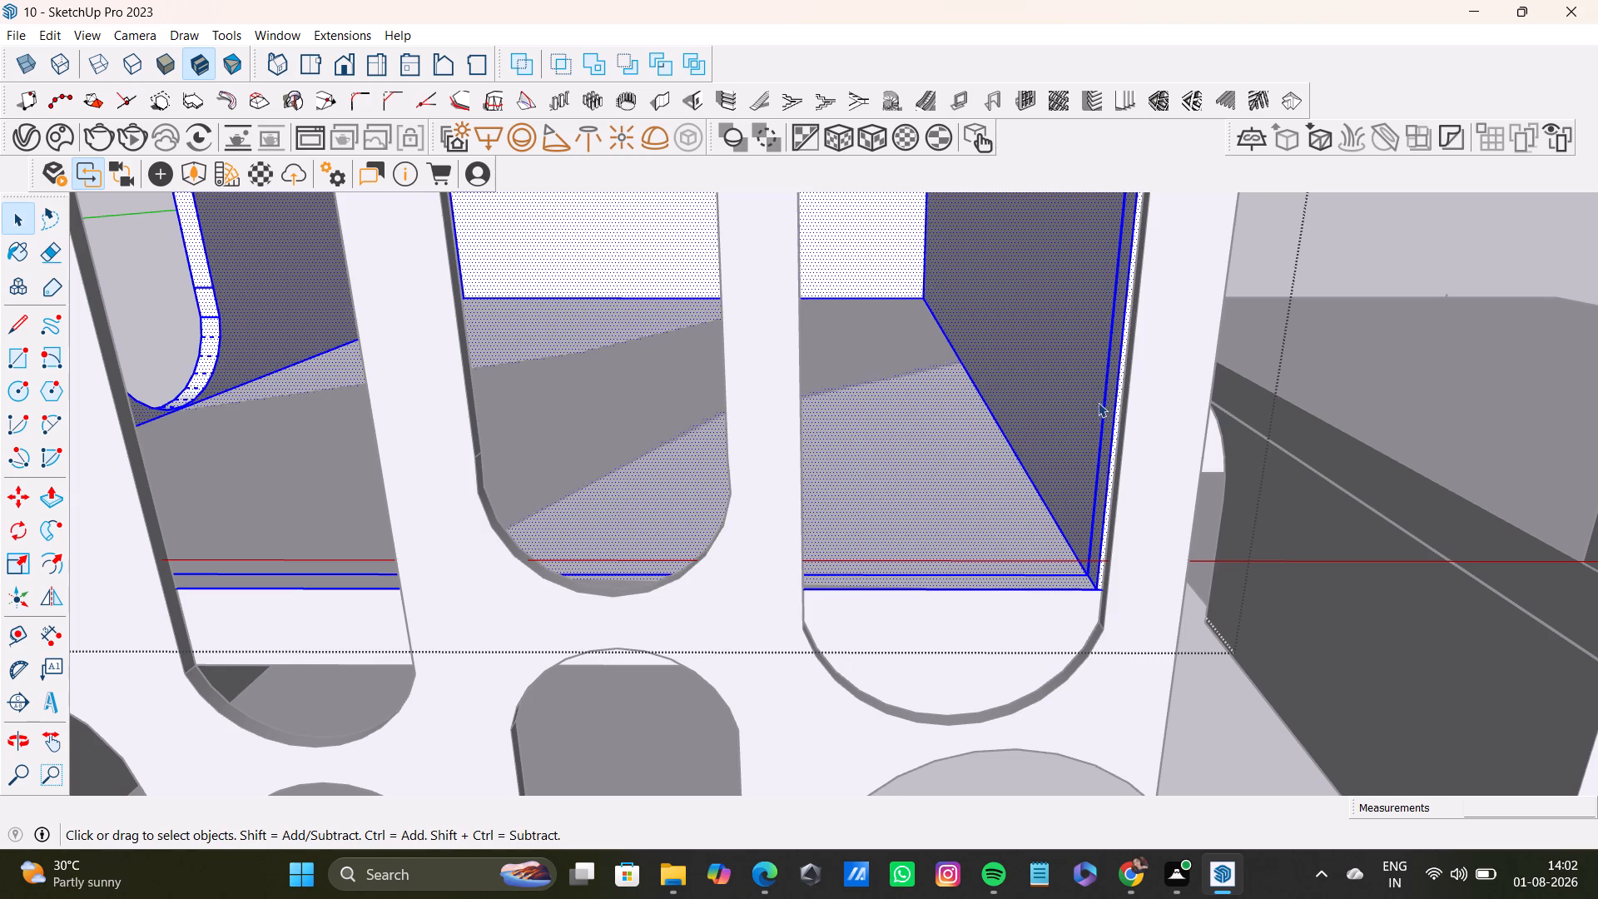
key("p")
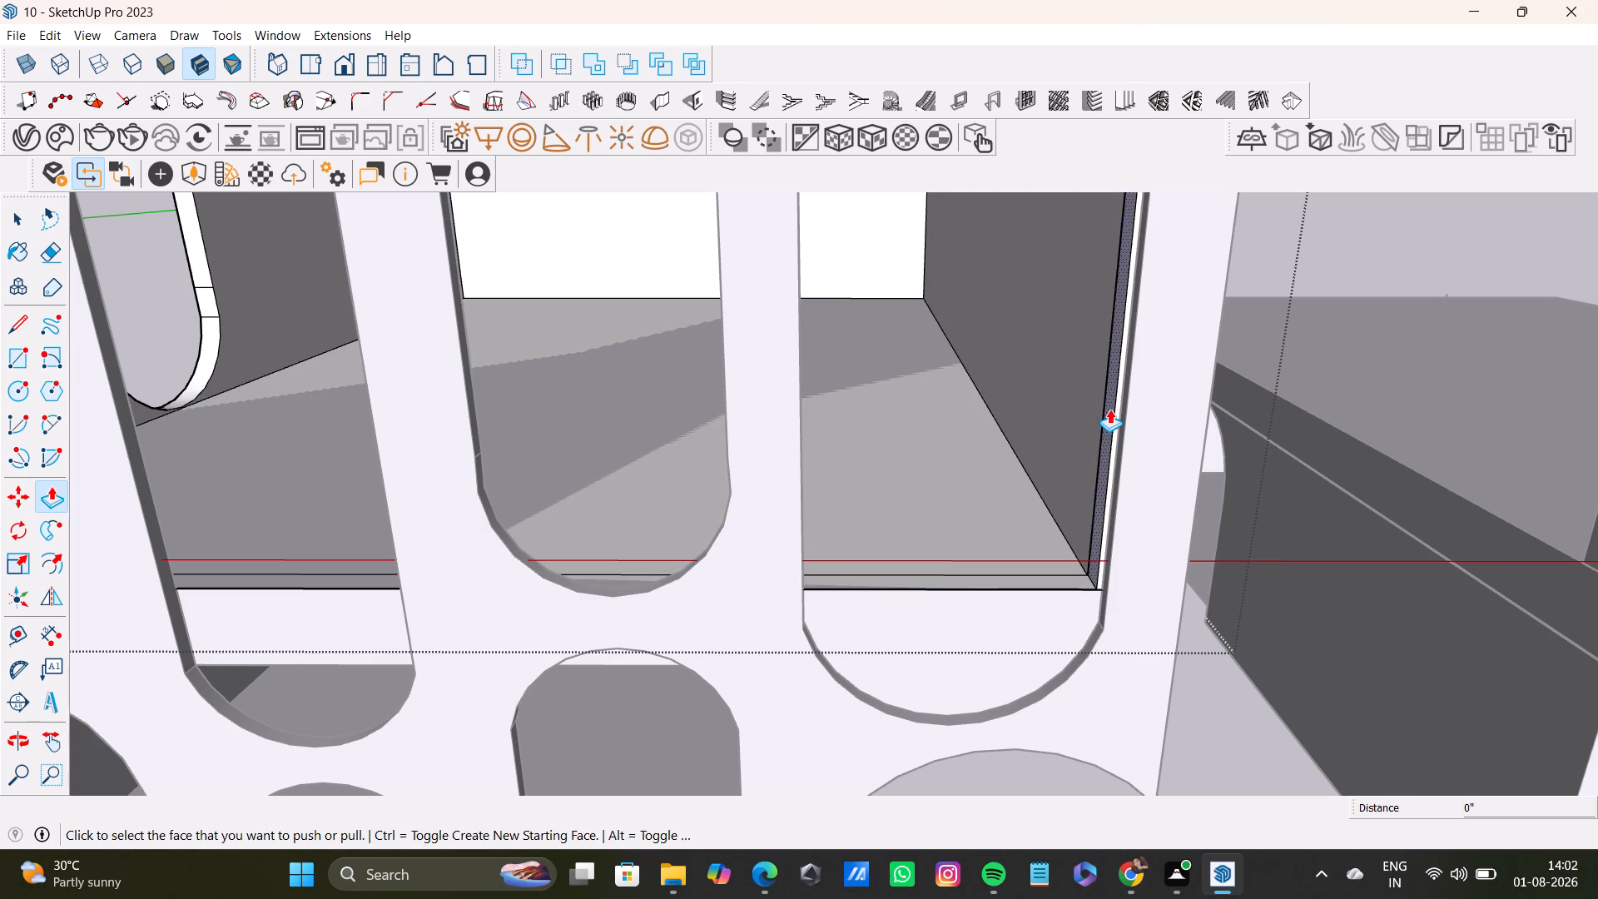
left_click(1109, 409)
left_click(1119, 408)
left_click(1084, 376)
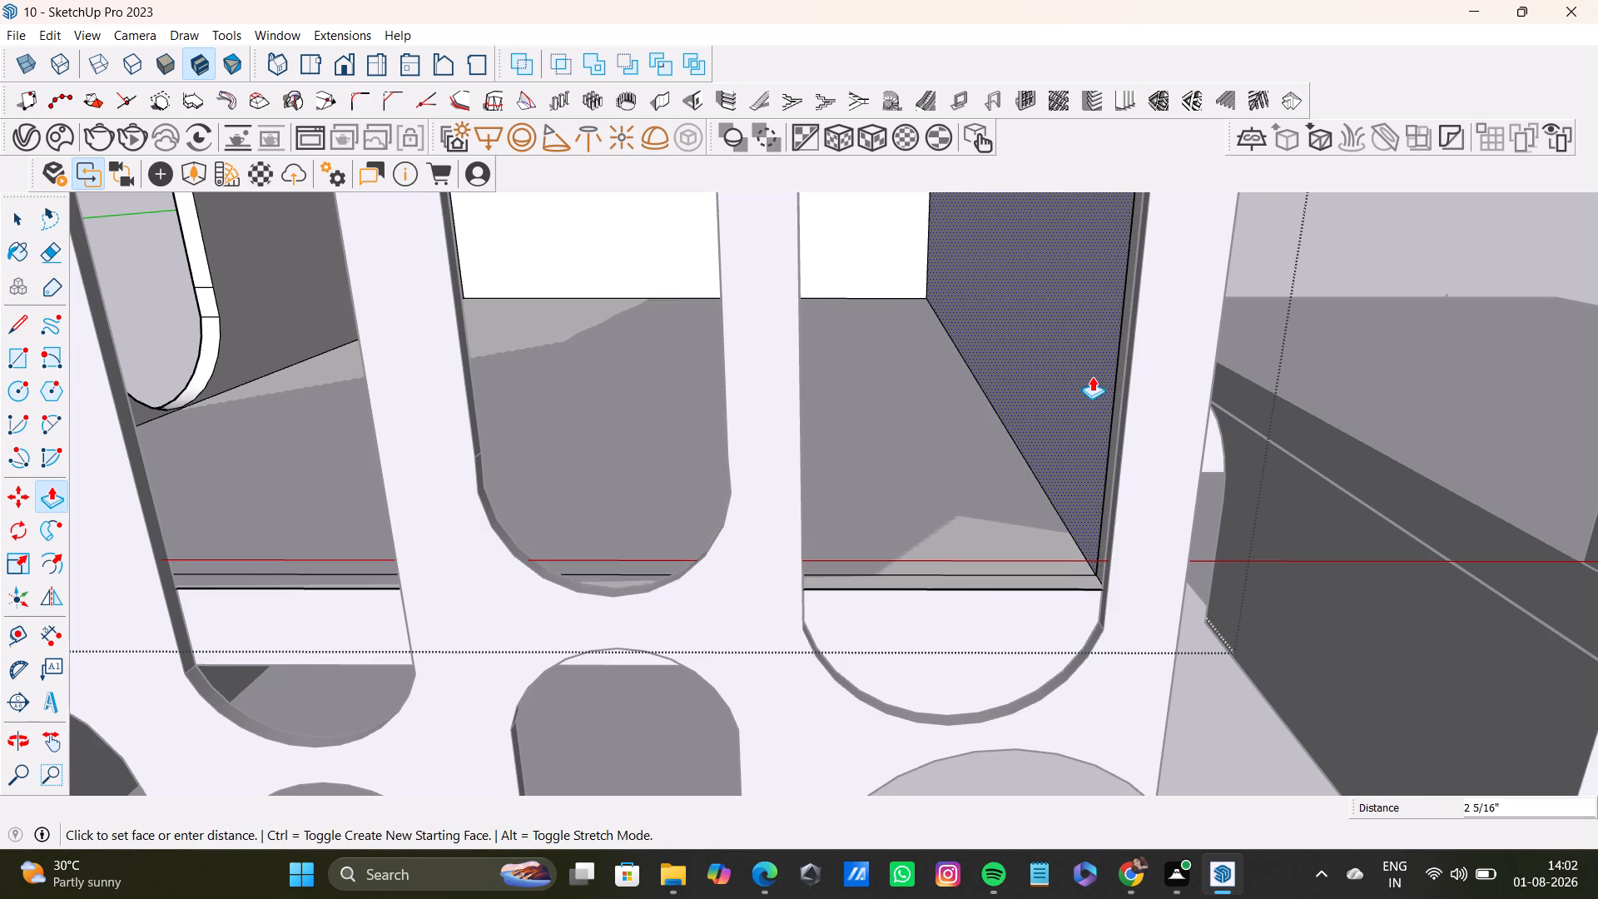
left_click(1097, 378)
key("space")
scroll(1087, 574, "down", 8)
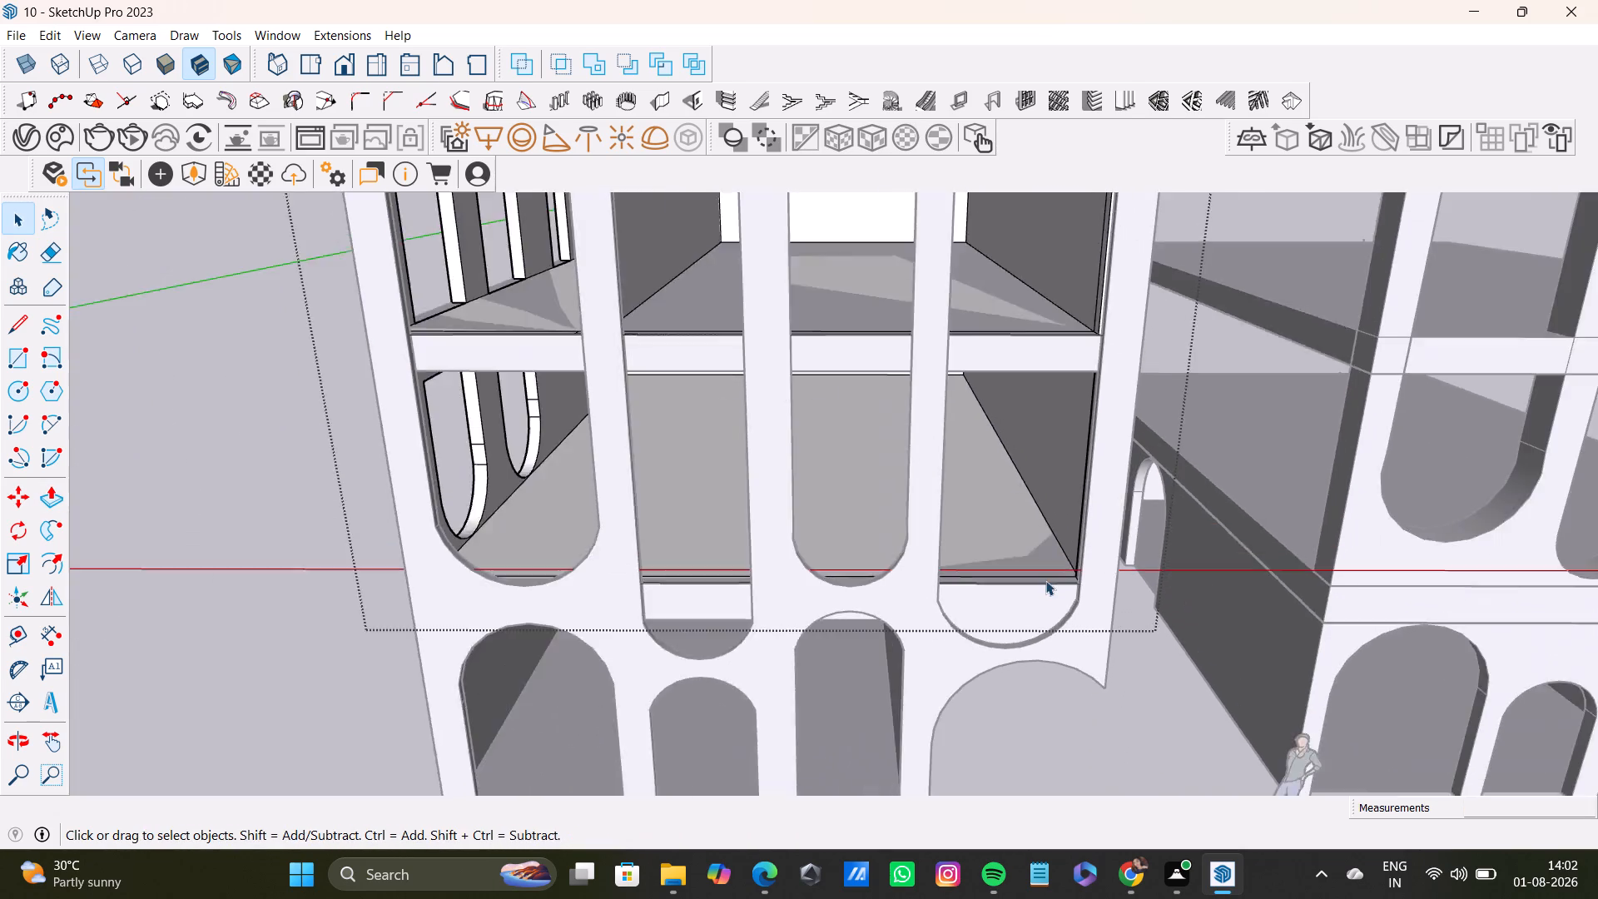
scroll(1045, 580, "down", 4)
left_click(422, 429)
Examine the building's facade, side wall and stepped roof levels against the neighbouring building.
middle_click_drag(1033, 545, 911, 500)
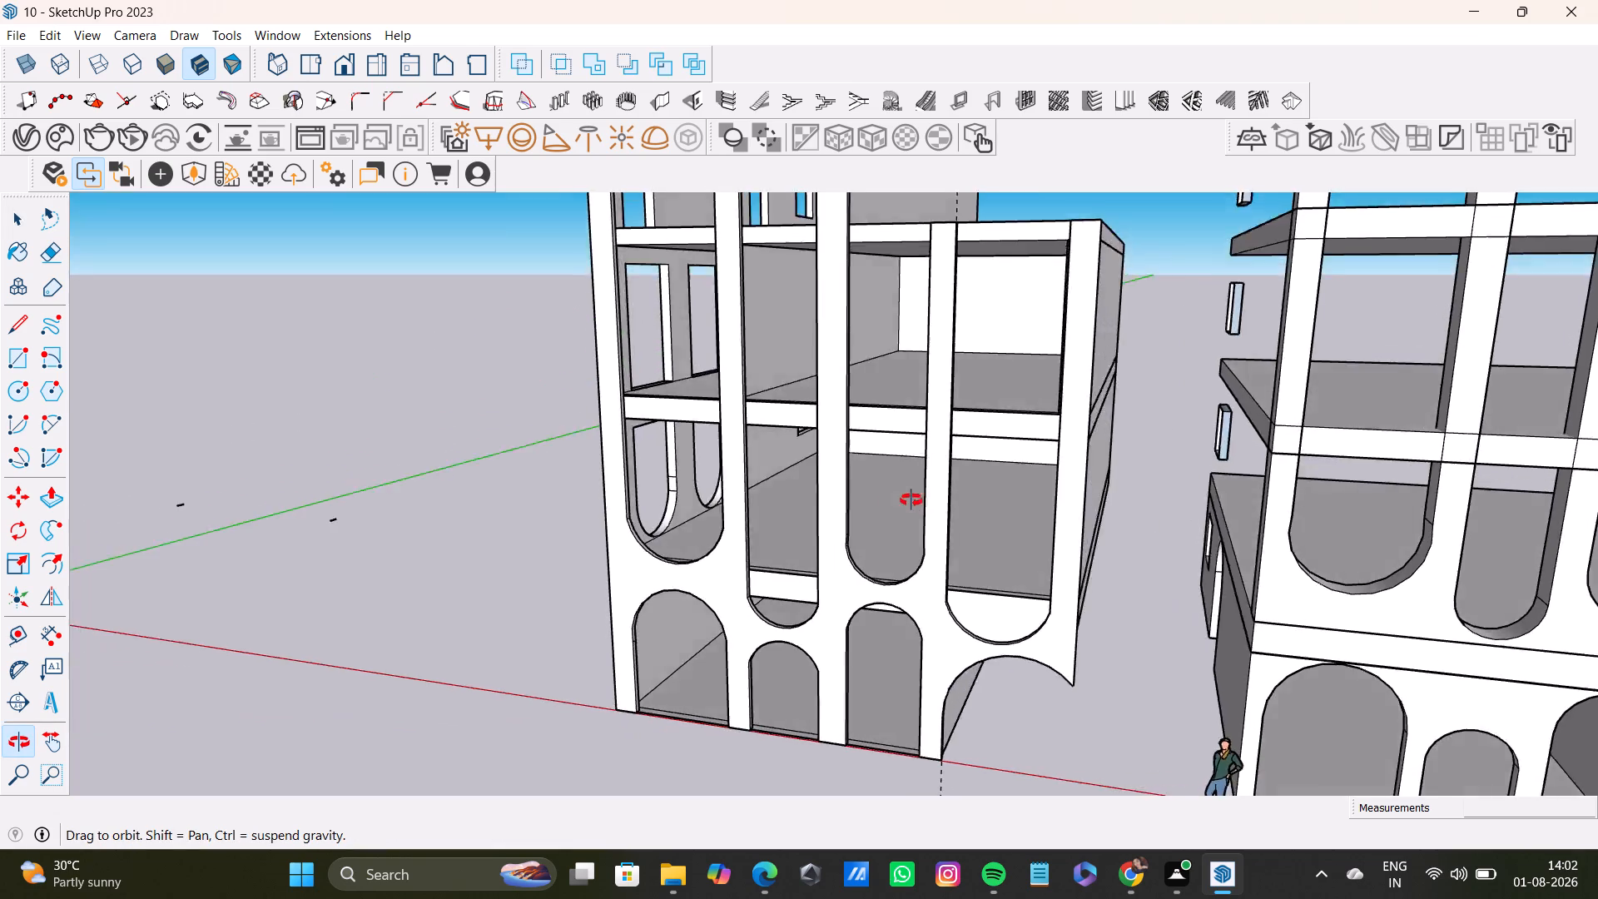
middle_click_drag(911, 500, 710, 419)
scroll(945, 531, "up", 1)
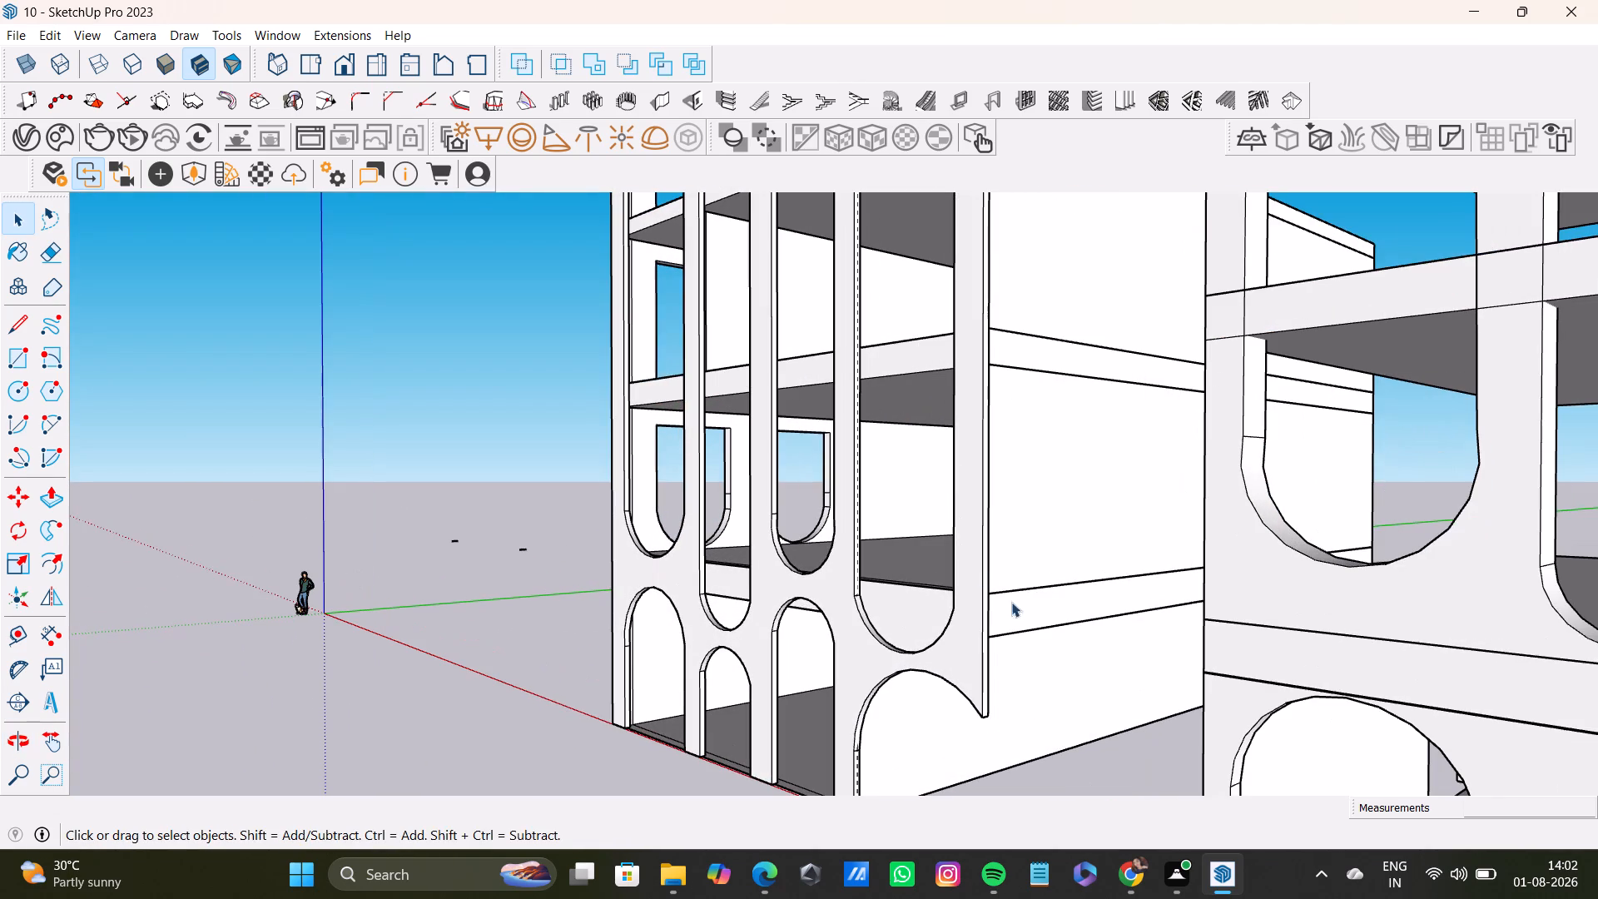
middle_click_drag(936, 657, 986, 452)
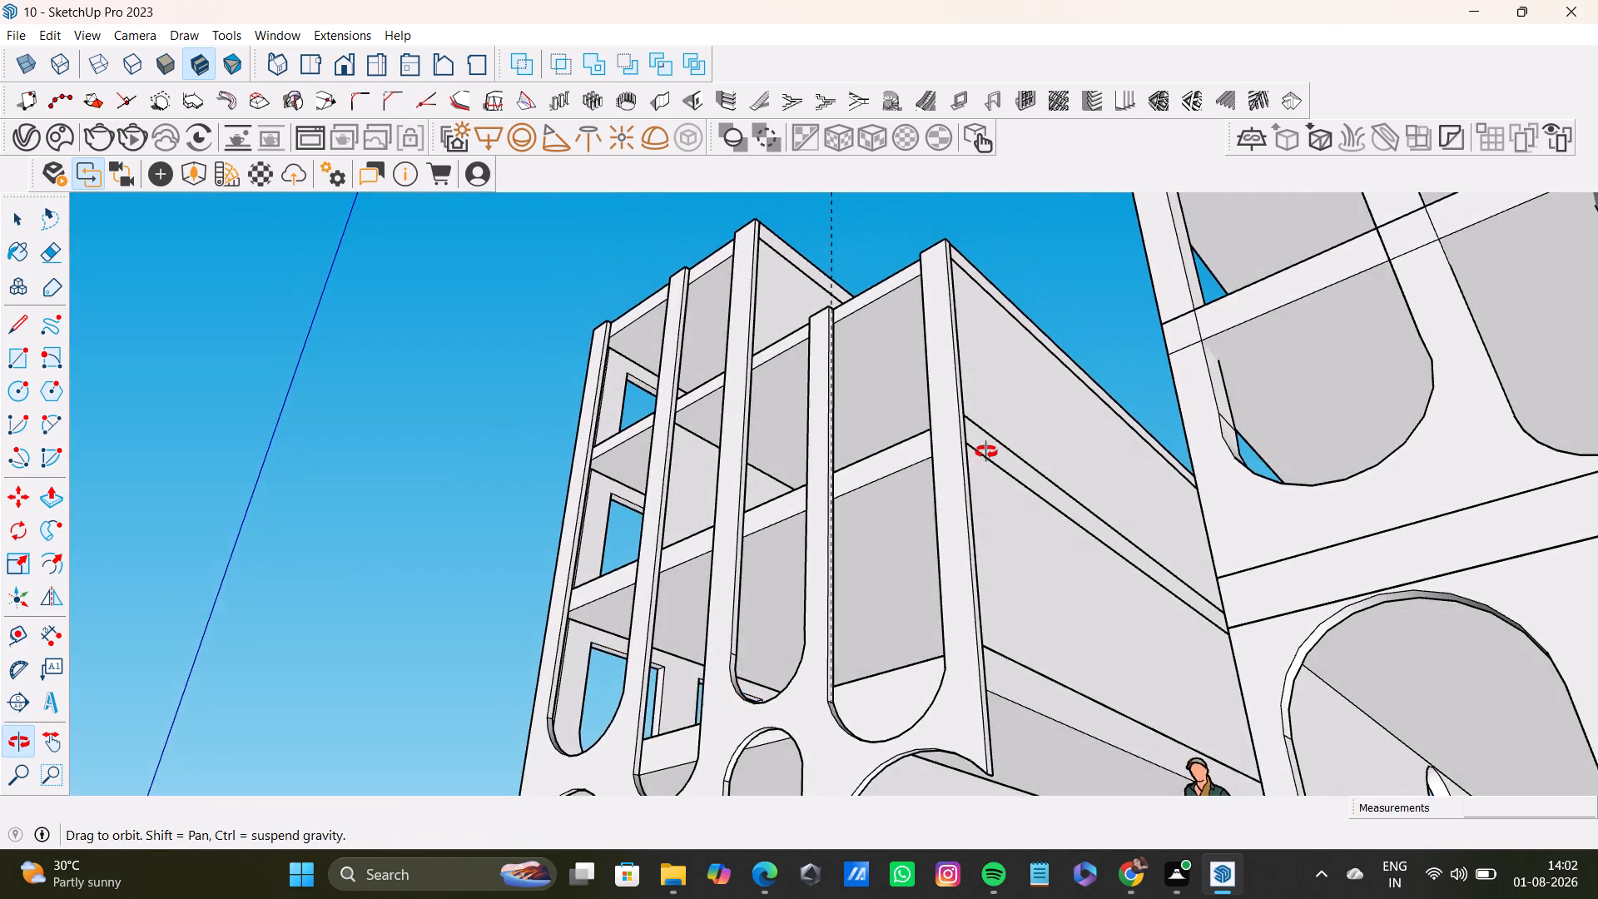
middle_click_drag(986, 452, 1209, 549)
middle_click_drag(851, 585, 1046, 722)
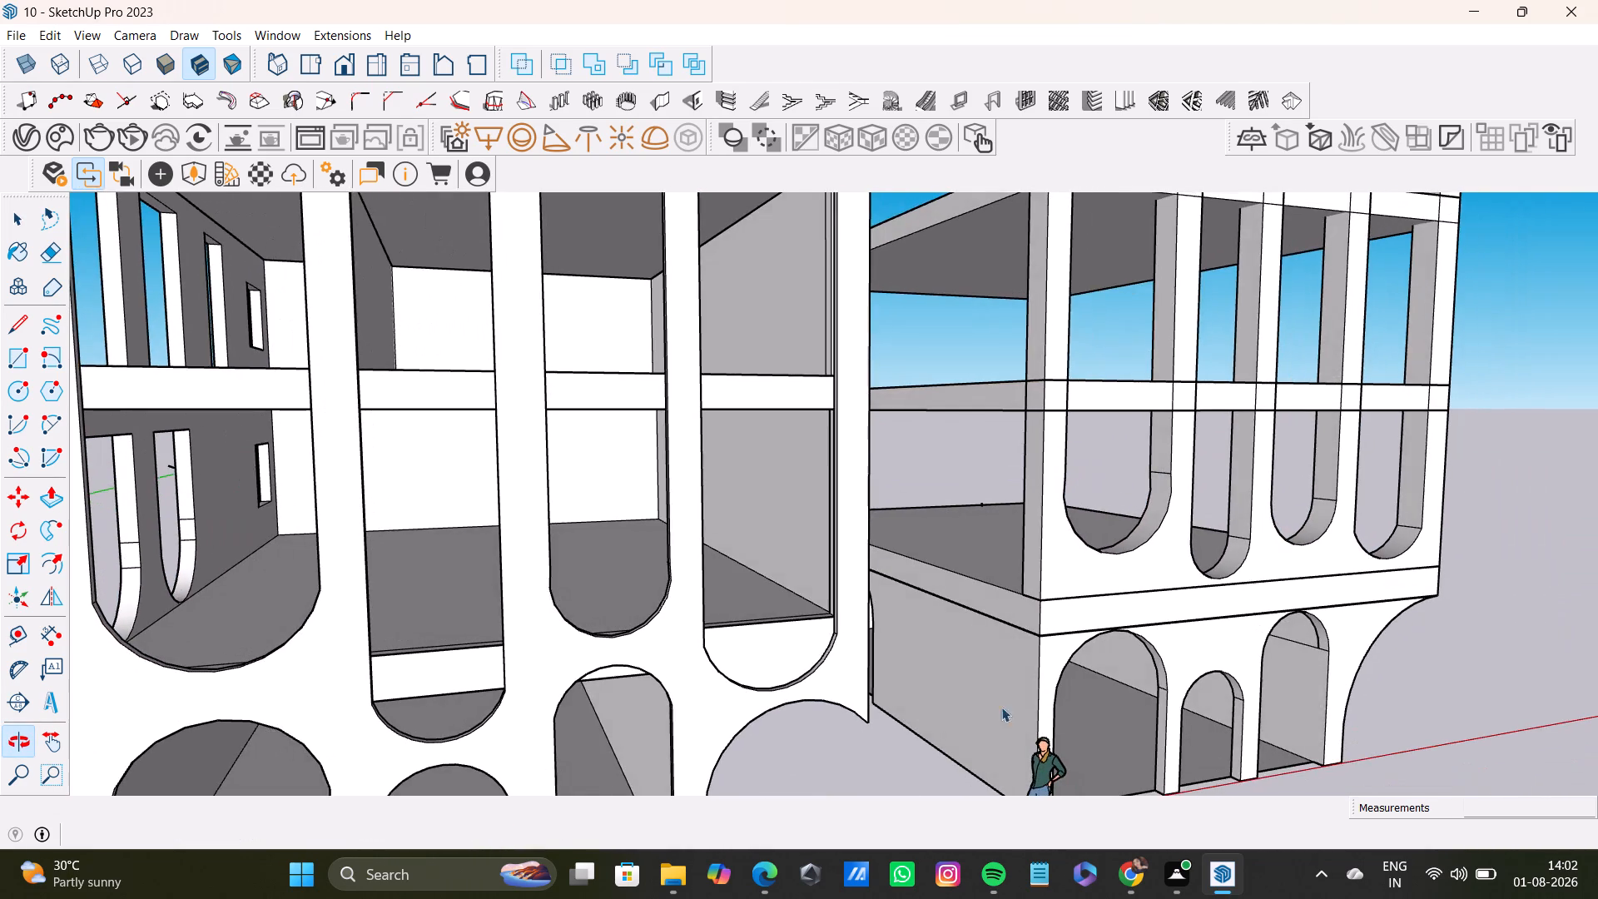
middle_click_drag(800, 613, 1011, 606)
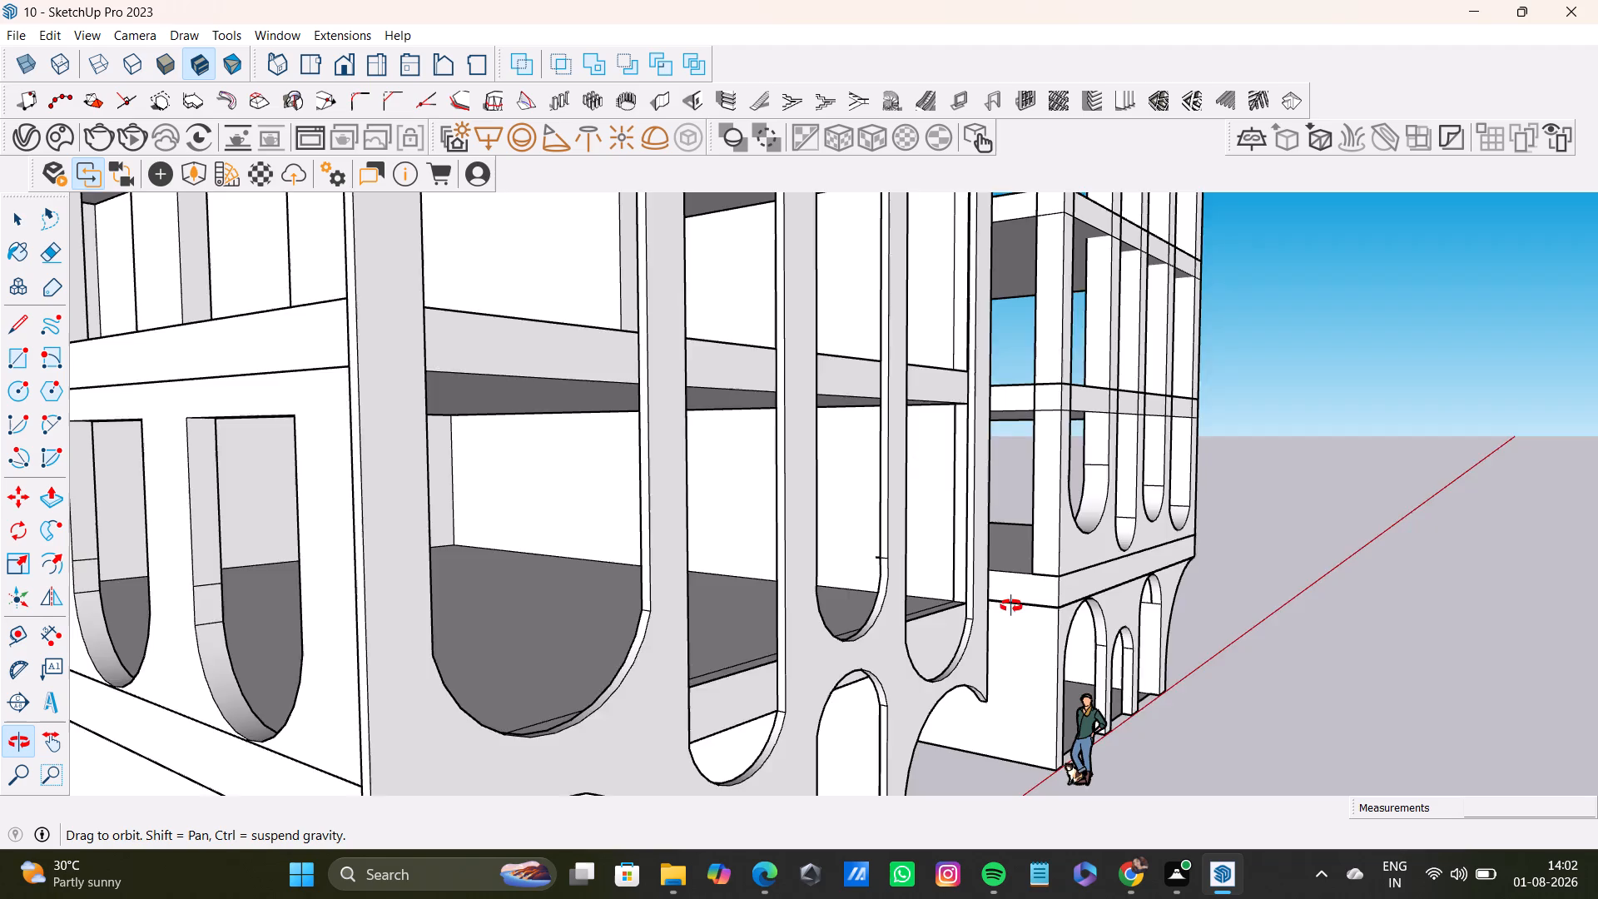
middle_click_drag(1011, 606, 690, 628)
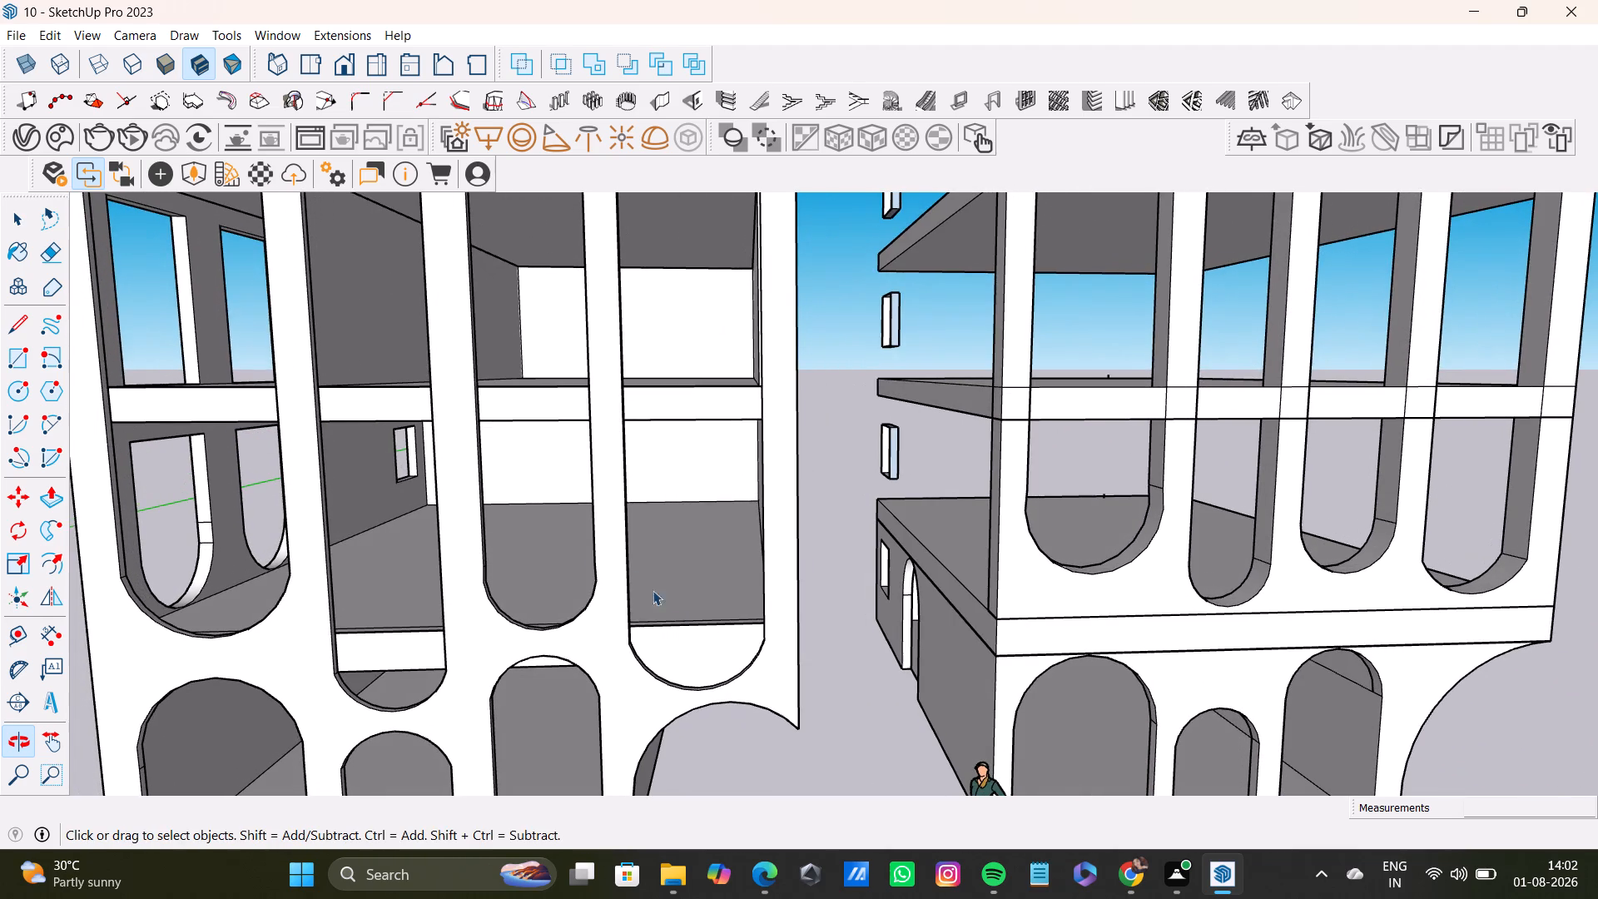
scroll(573, 541, "down", 10, "shift")
middle_click_drag(567, 539, 620, 454)
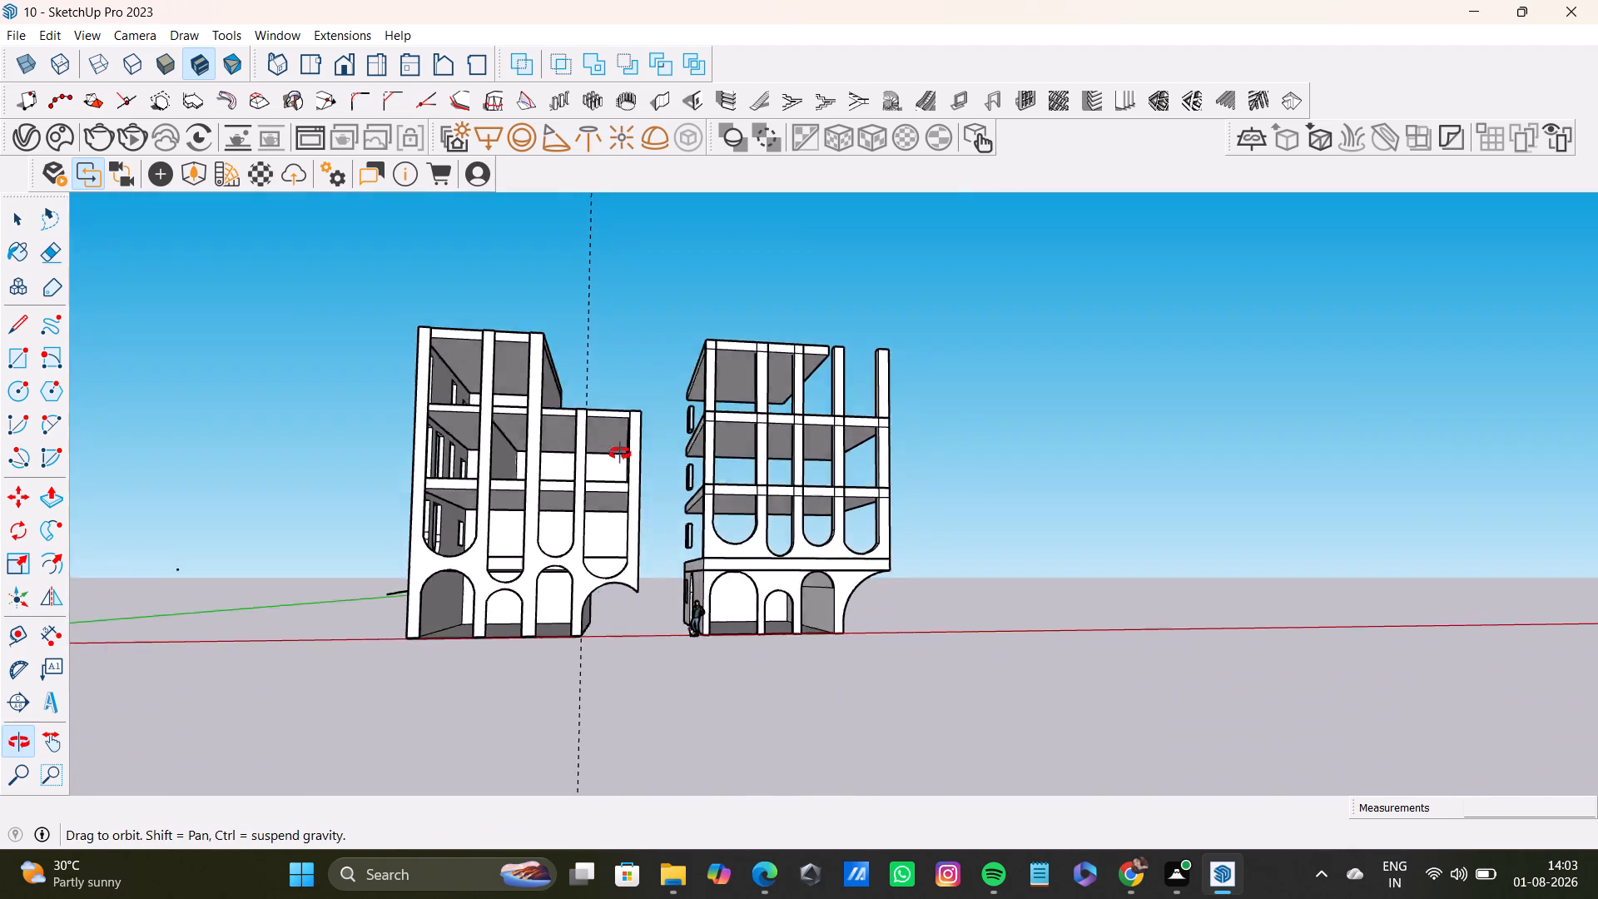
middle_click_drag(620, 454, 558, 456)
Push/Pull the underside of the slab above the ground floor down about 2' 7/16", behind the lower arches.
scroll(567, 574, "up", 9)
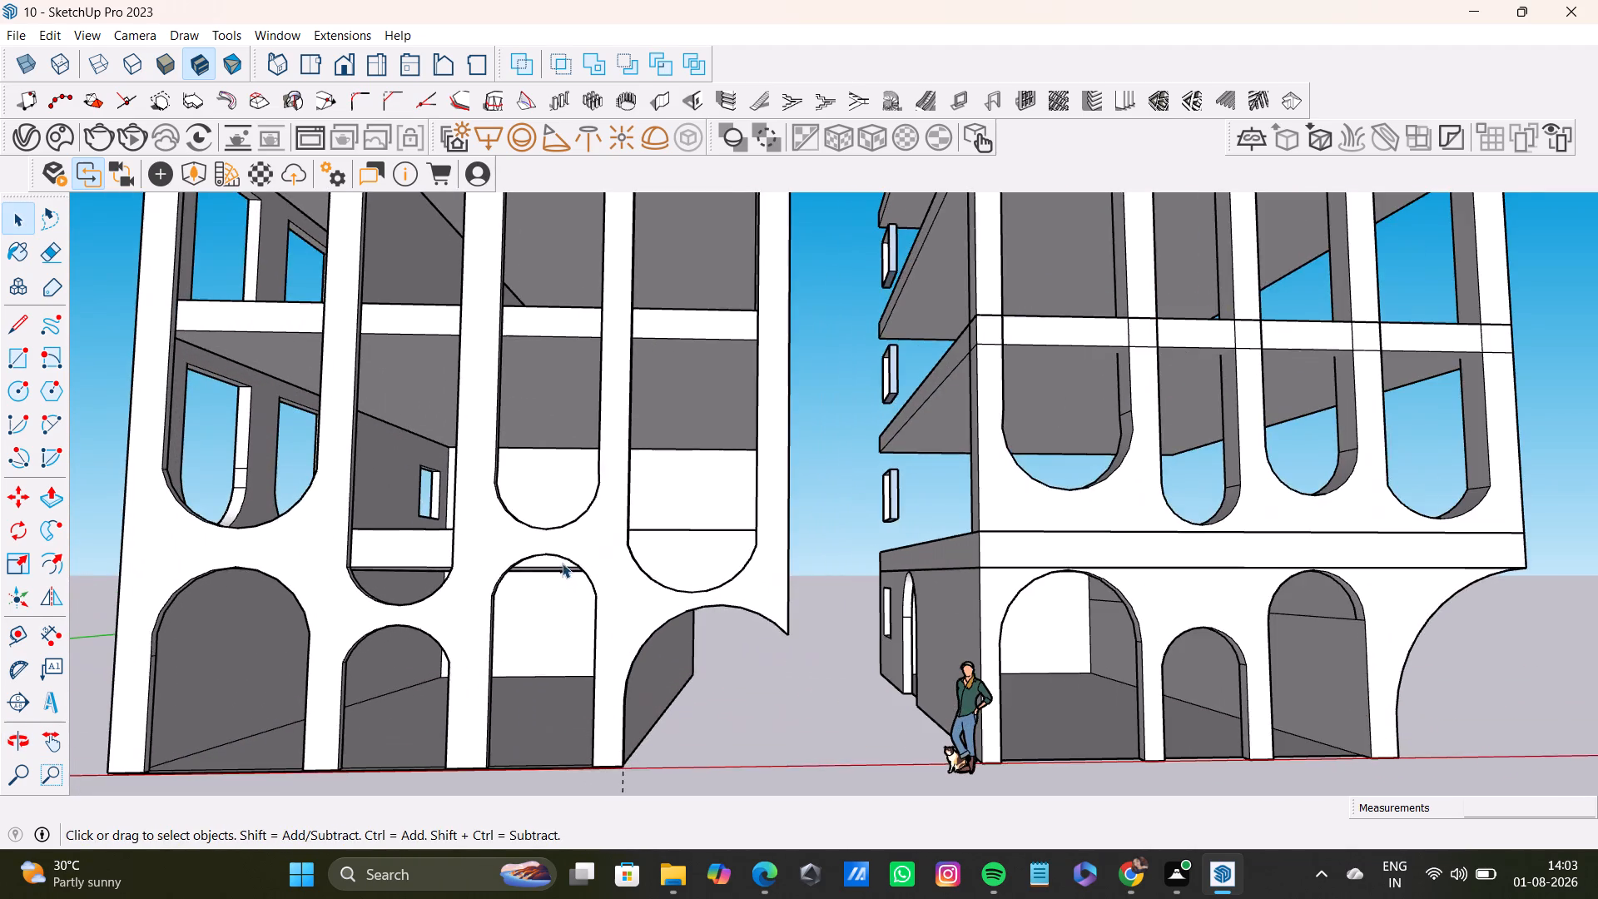
middle_click_drag(558, 569, 582, 508)
triple_click(580, 521)
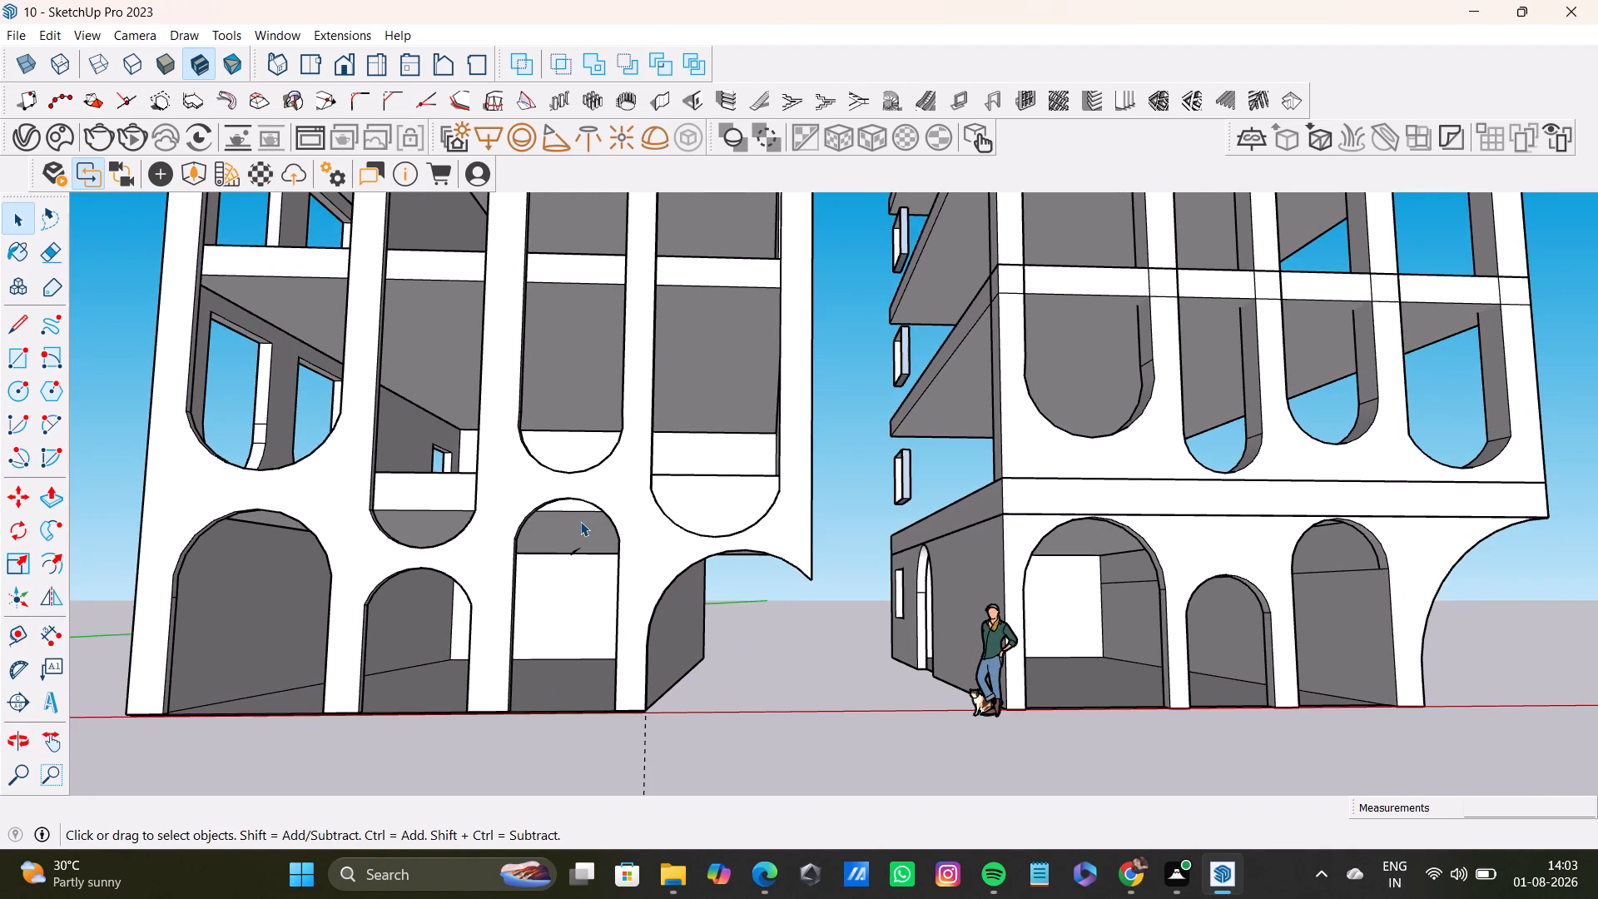
double_click(580, 521)
double_click(580, 521)
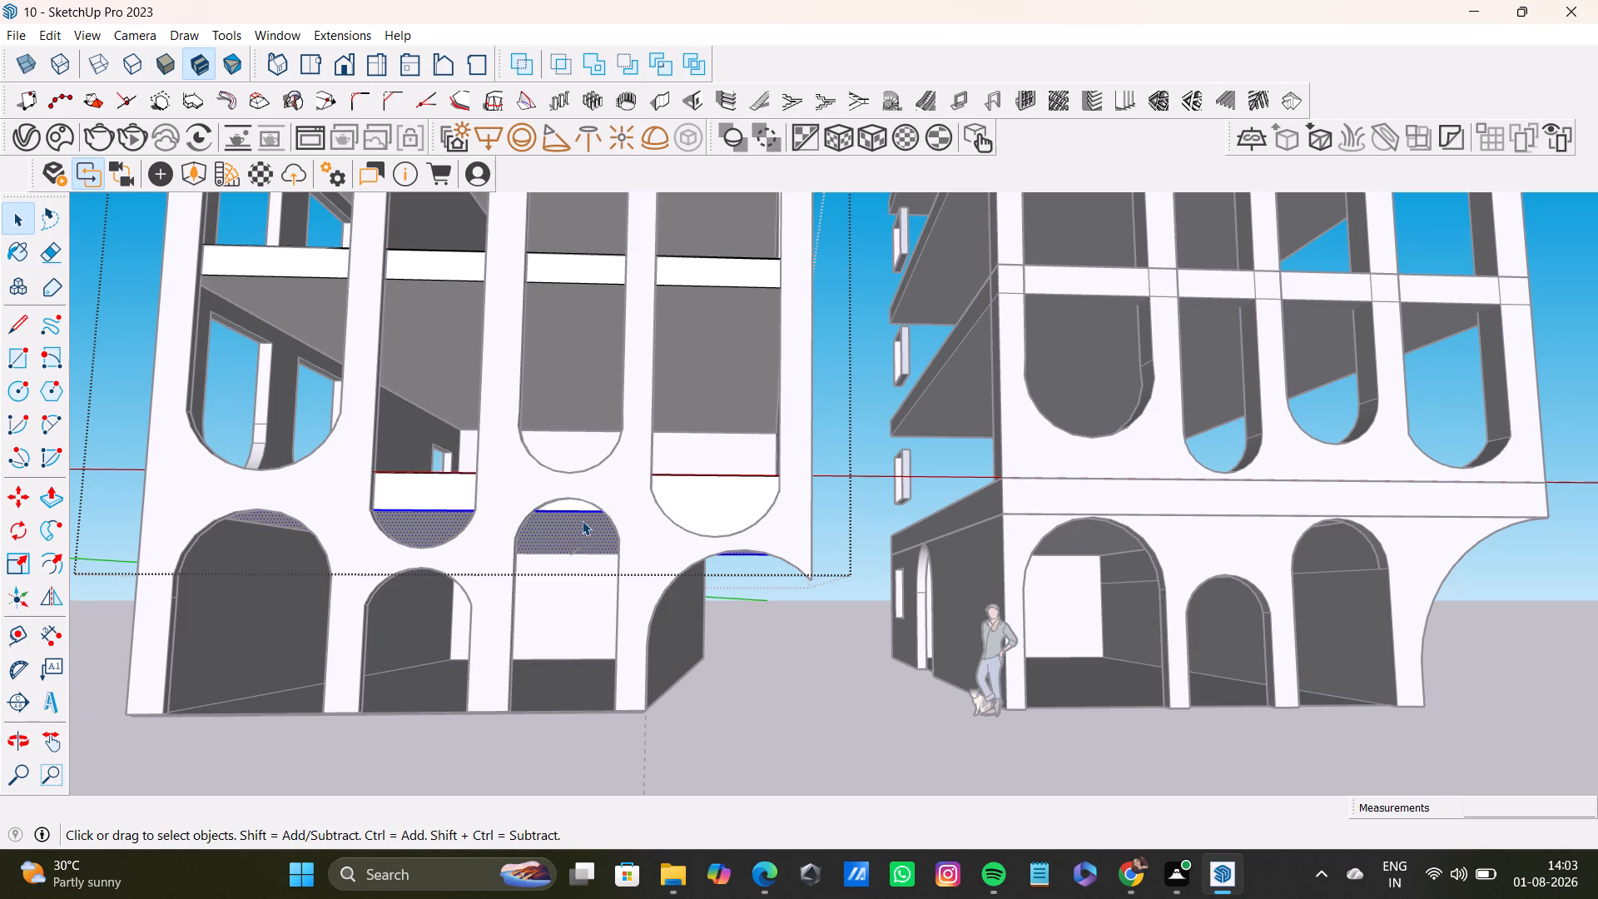
key("p")
left_click(583, 520)
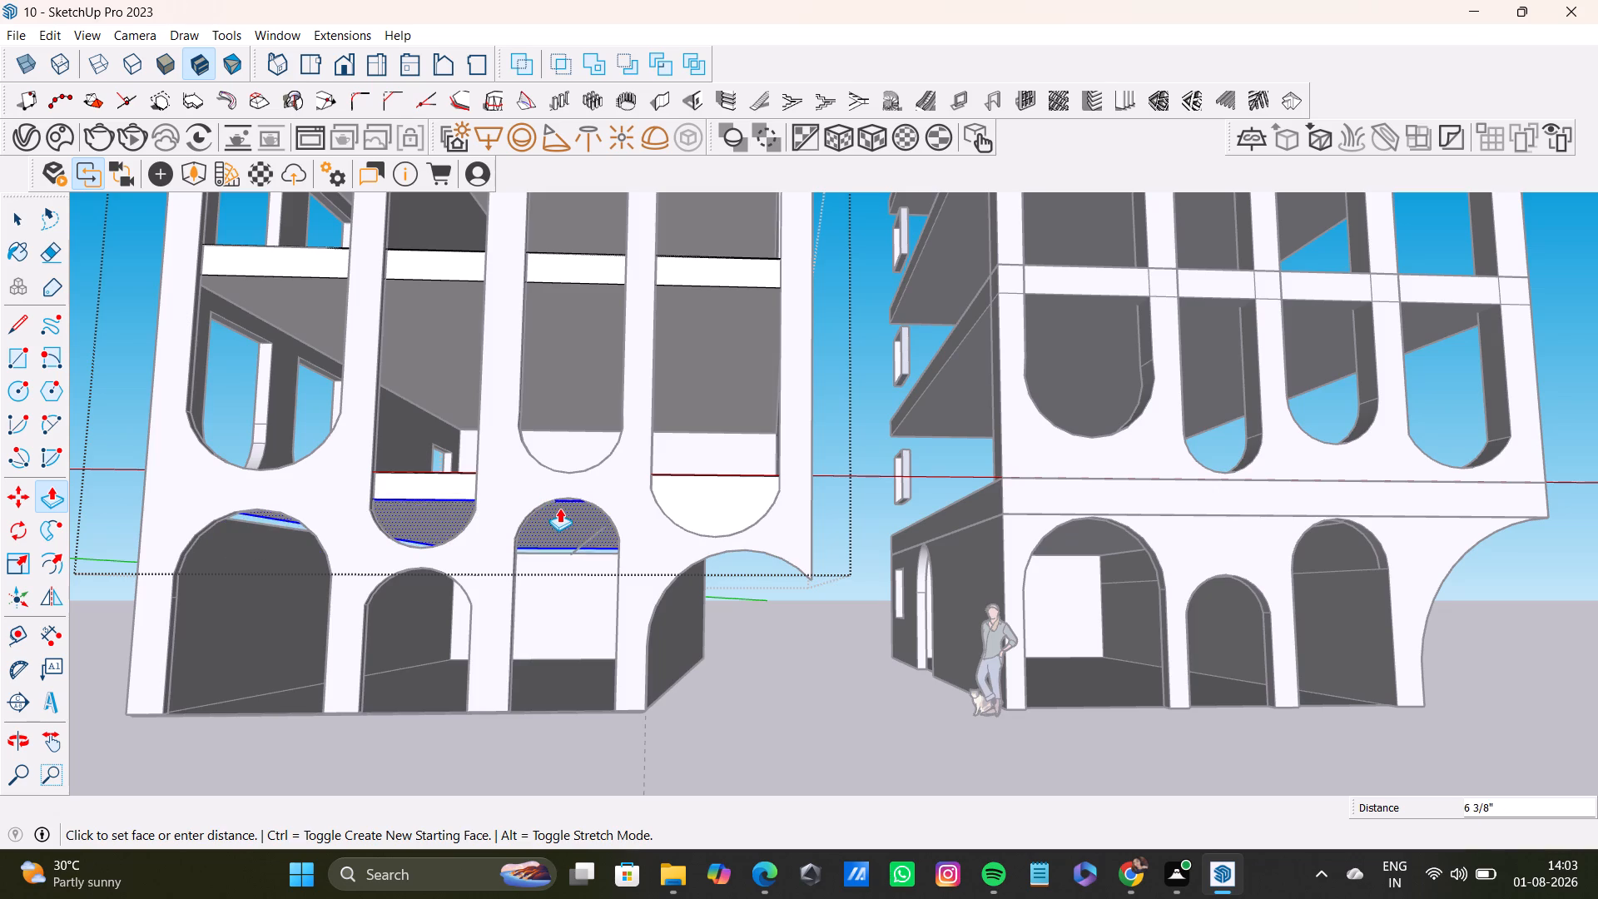
left_click(545, 556)
key("space")
left_click(57, 468)
key("space")
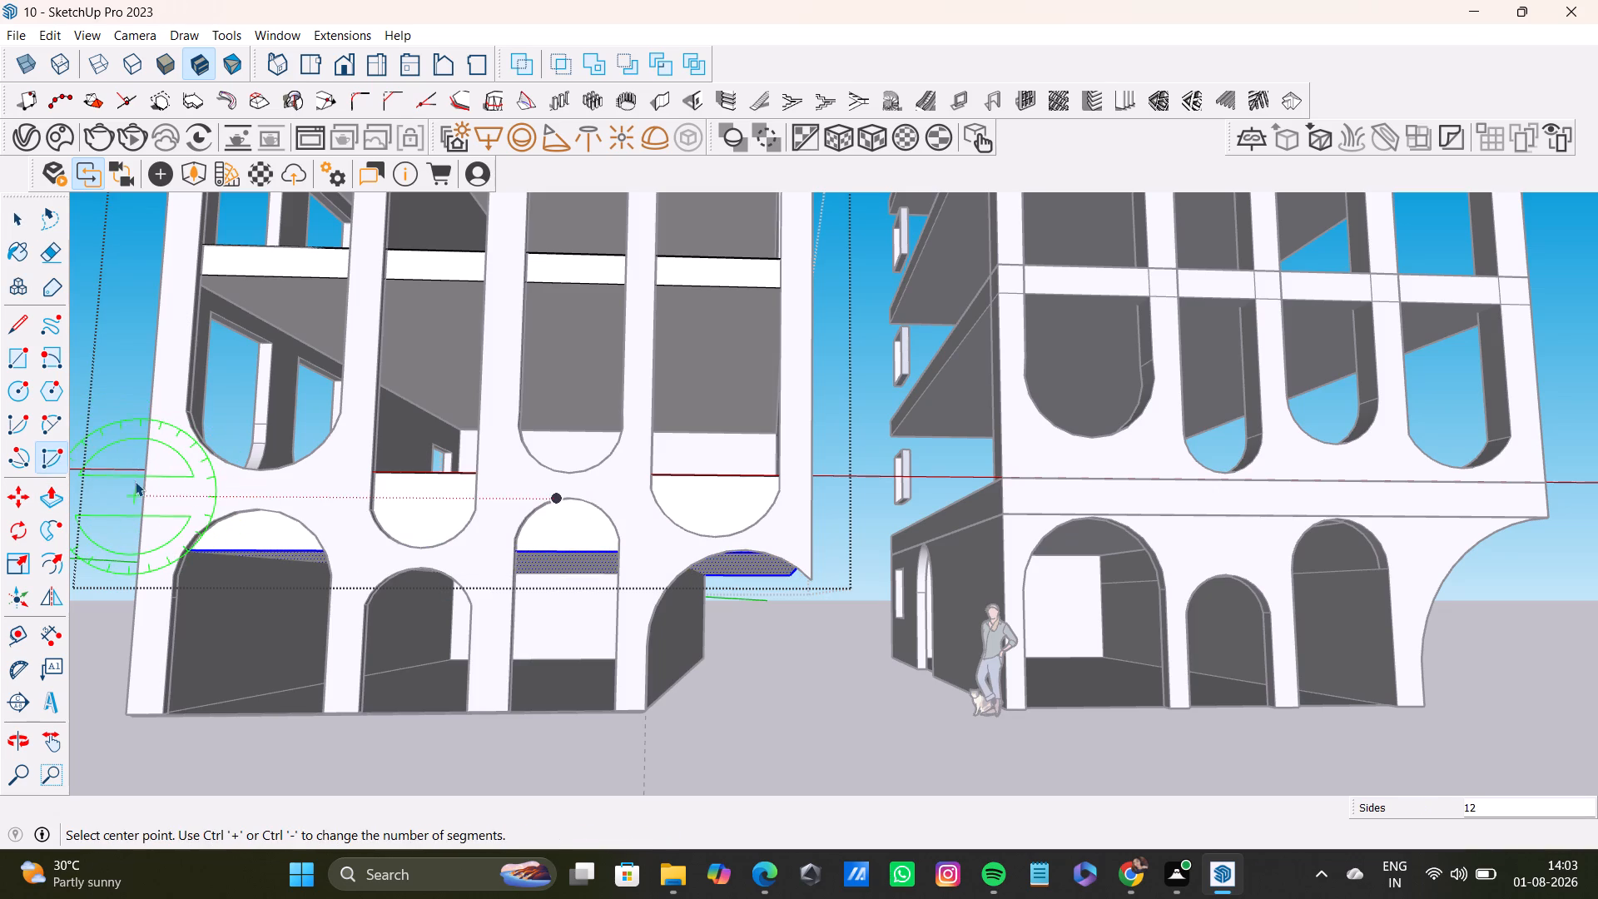
middle_click_drag(643, 715, 709, 867)
scroll(702, 820, "down", 1)
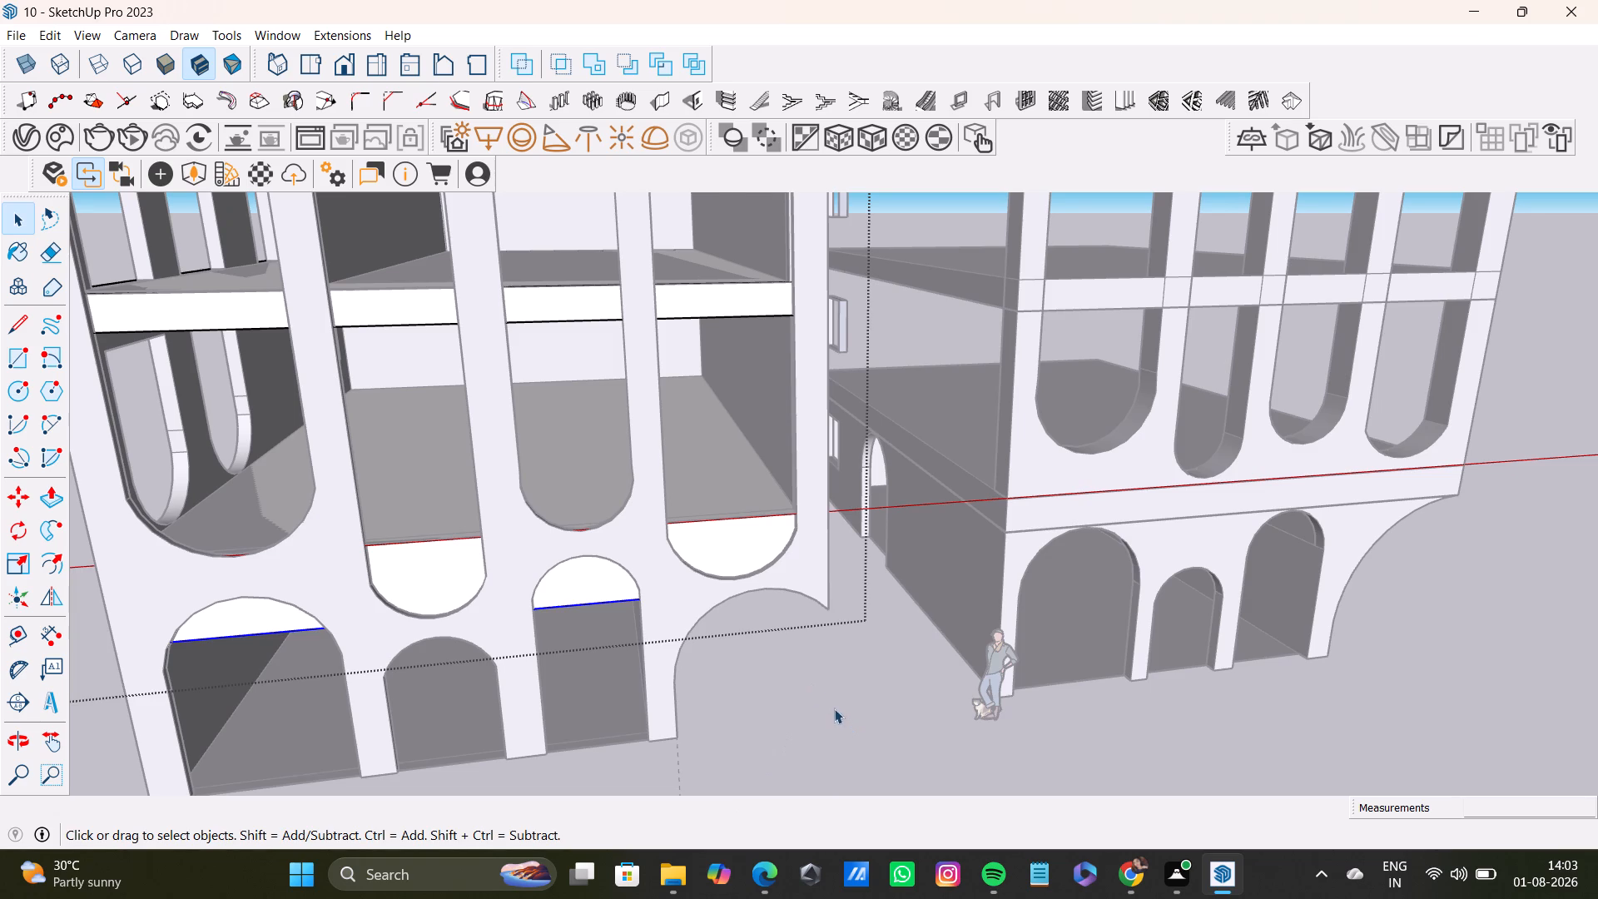
left_click(834, 708)
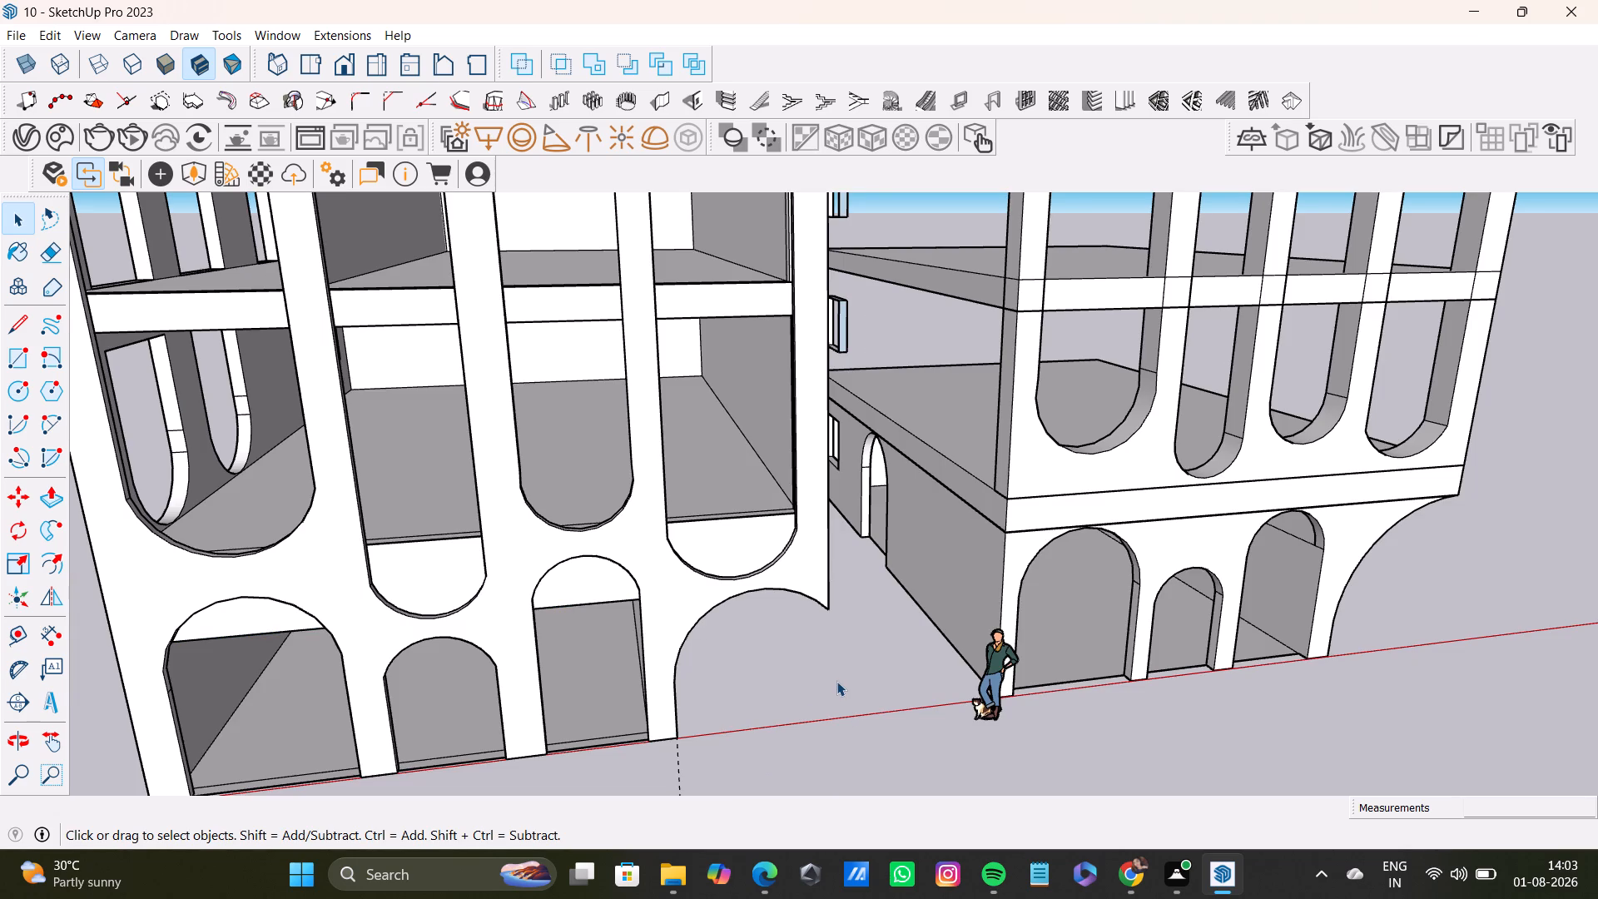
key("space")
left_click(737, 666)
Examine the thickened slab's underside and its fit with the half arch below the end pier.
middle_click_drag(863, 740, 791, 820)
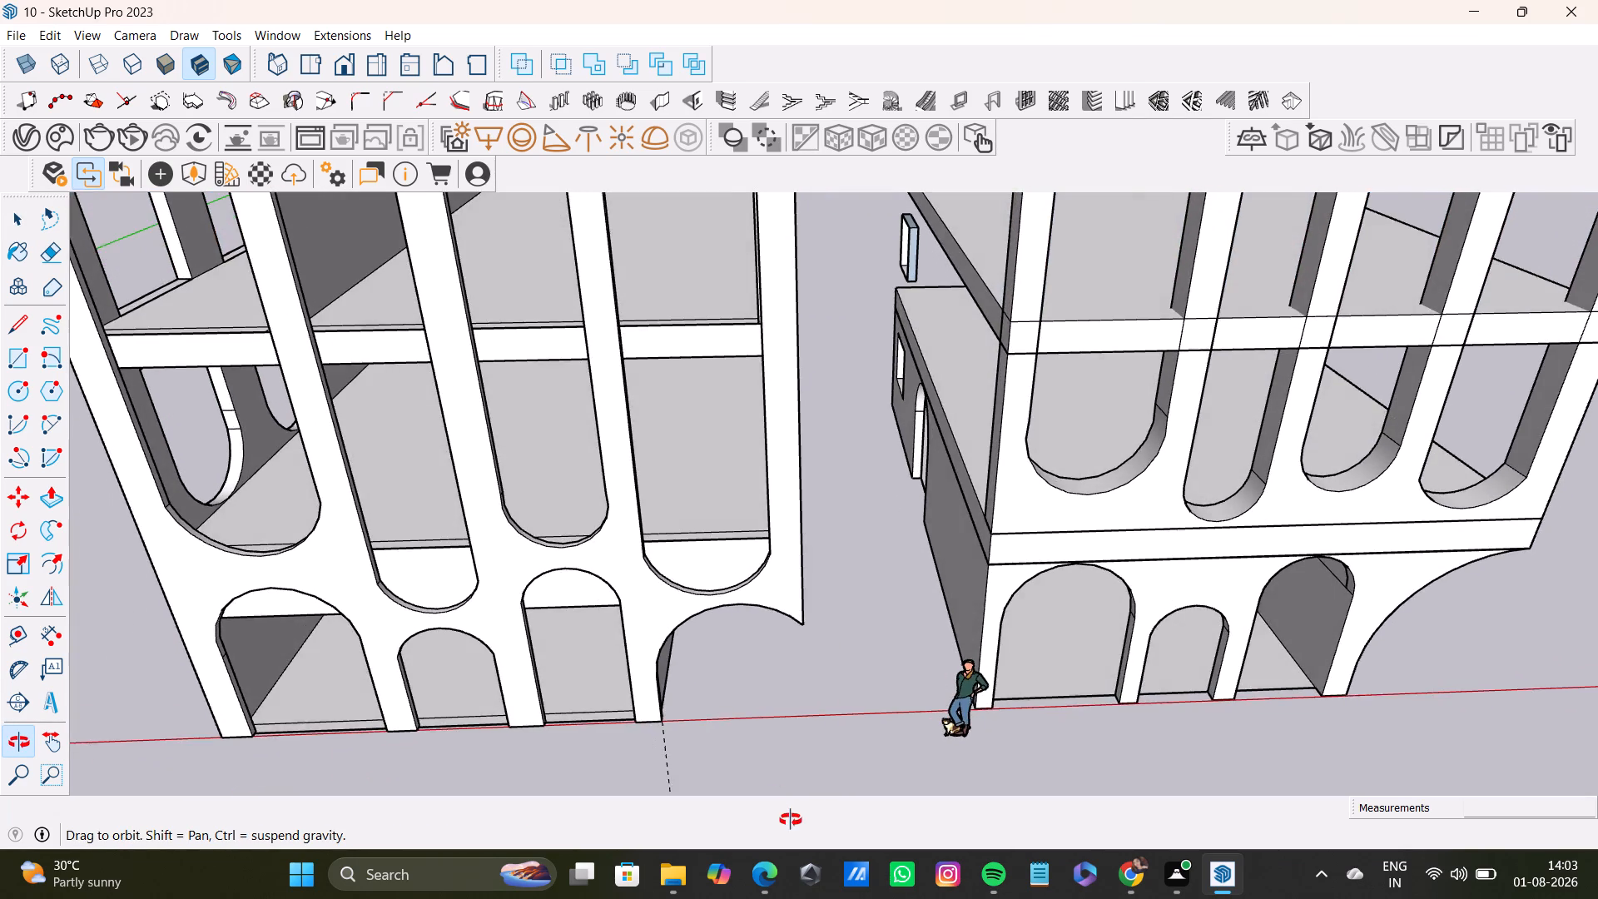
middle_click_drag(791, 820, 831, 454)
middle_click_drag(749, 509, 771, 364)
scroll(749, 509, "up", 1)
middle_click_drag(757, 467, 761, 388)
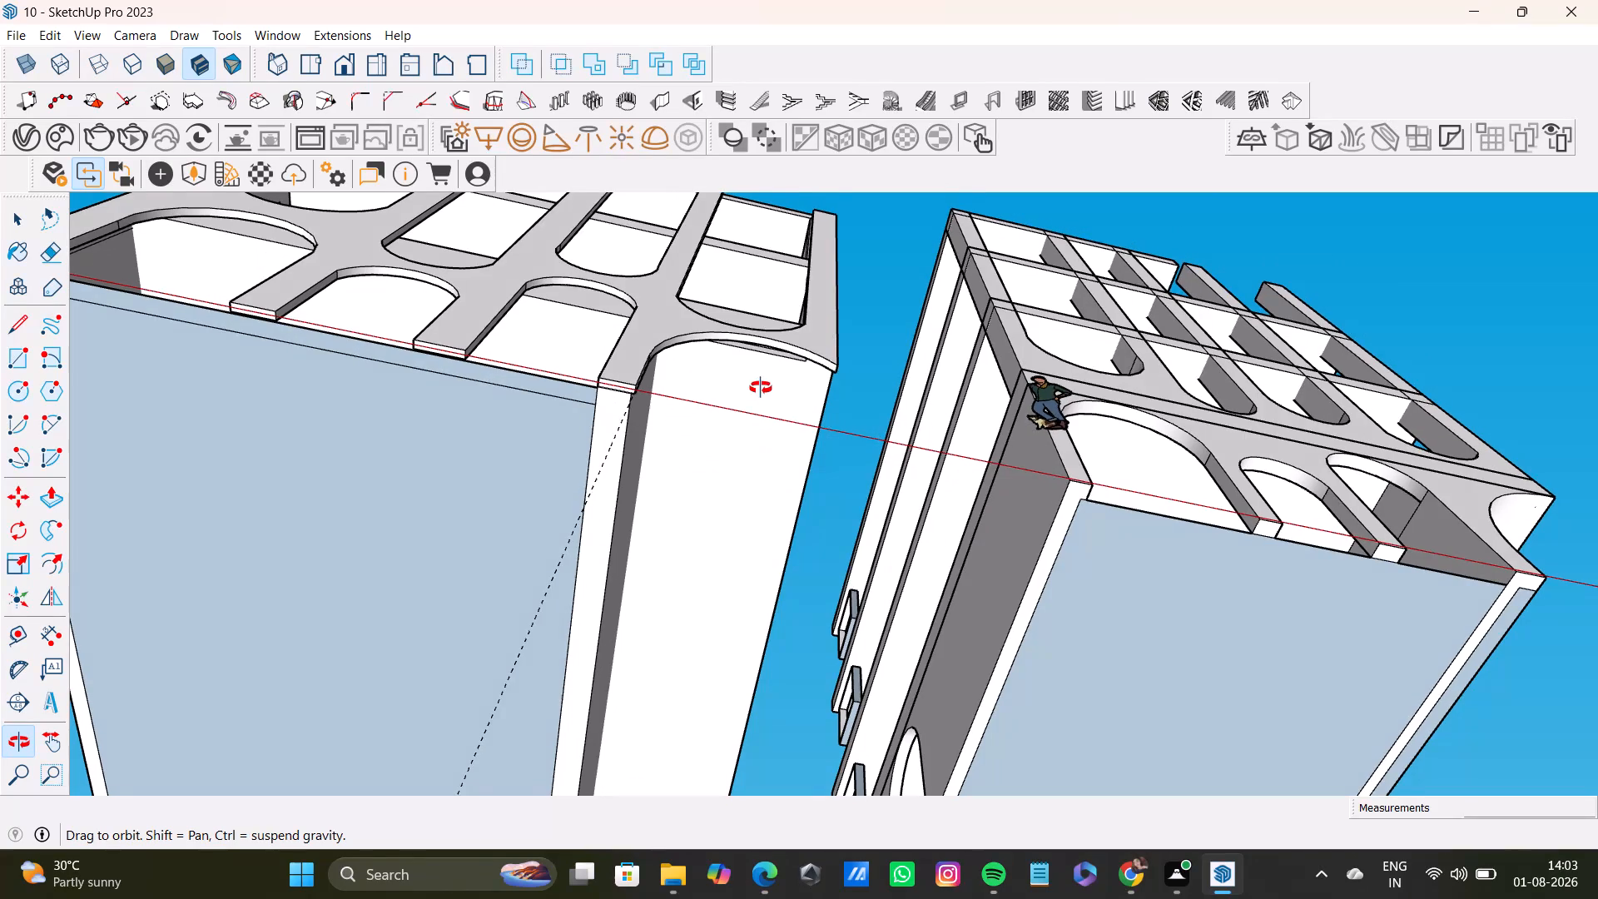
middle_click_drag(761, 388, 893, 726)
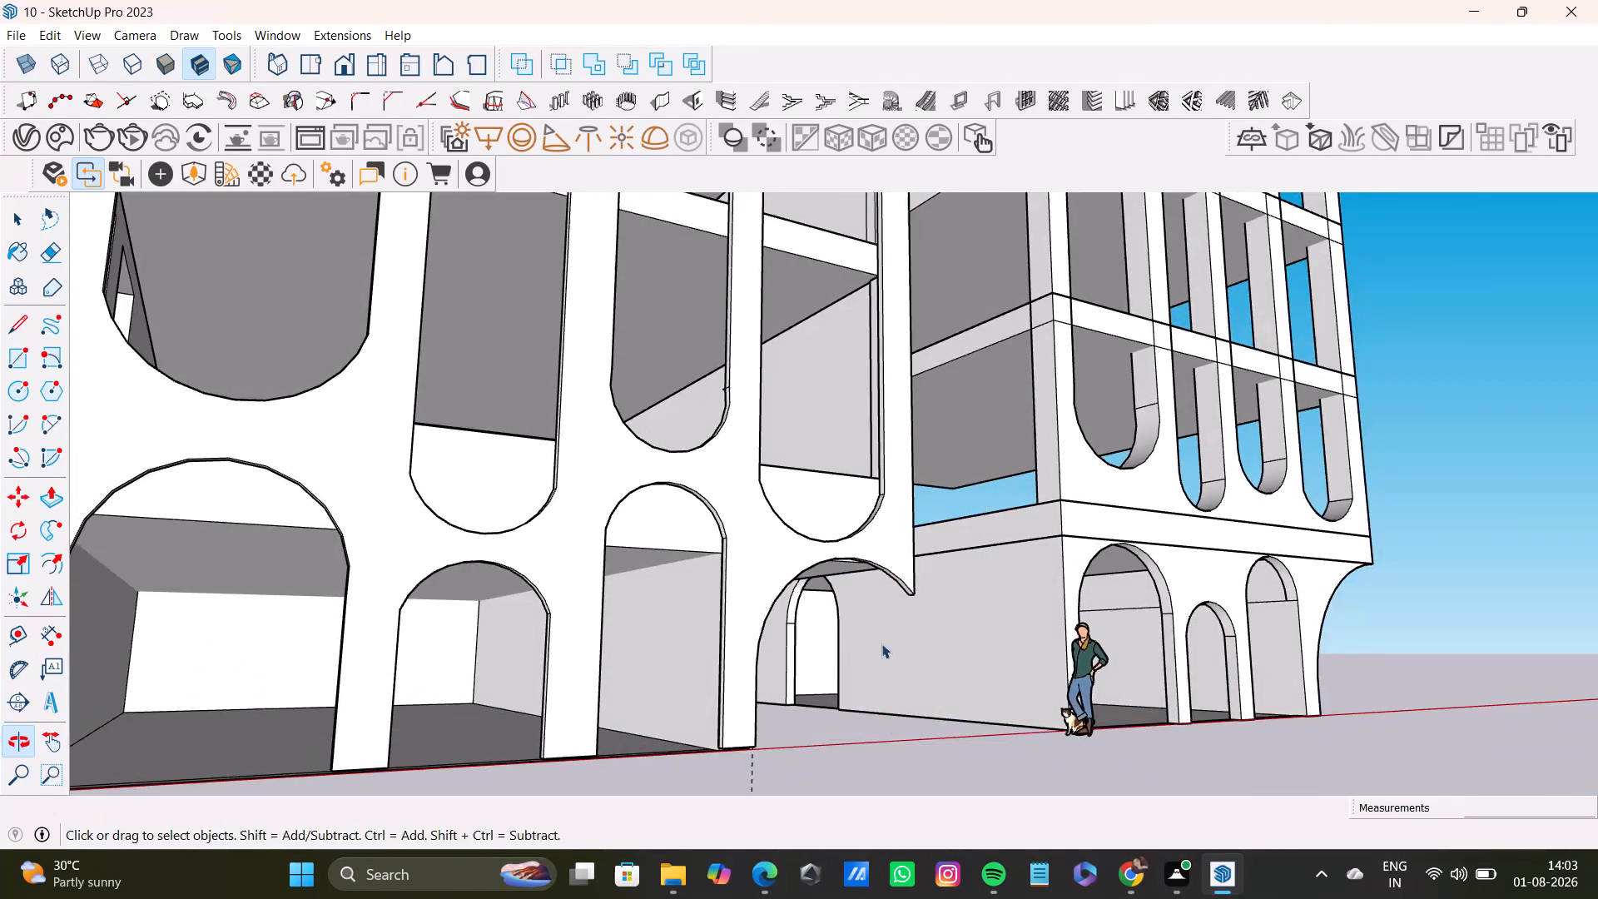
scroll(823, 579, "up", 6)
middle_click_drag(875, 603, 856, 578)
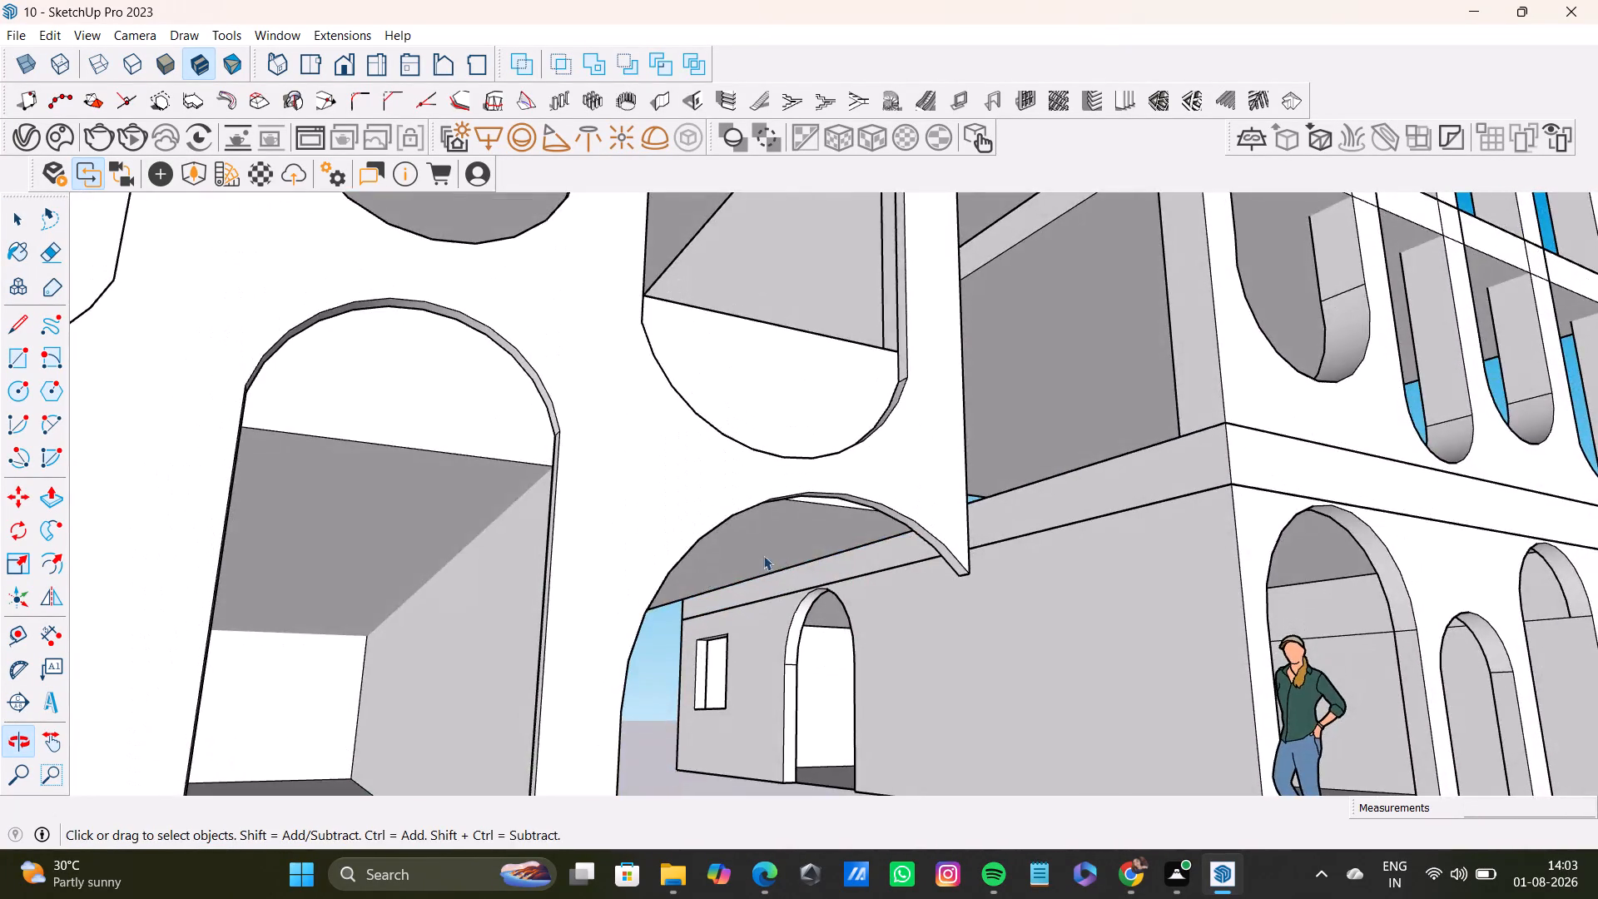
scroll(916, 565, "up", 7)
middle_click_drag(826, 520, 885, 610)
scroll(842, 594, "down", 8)
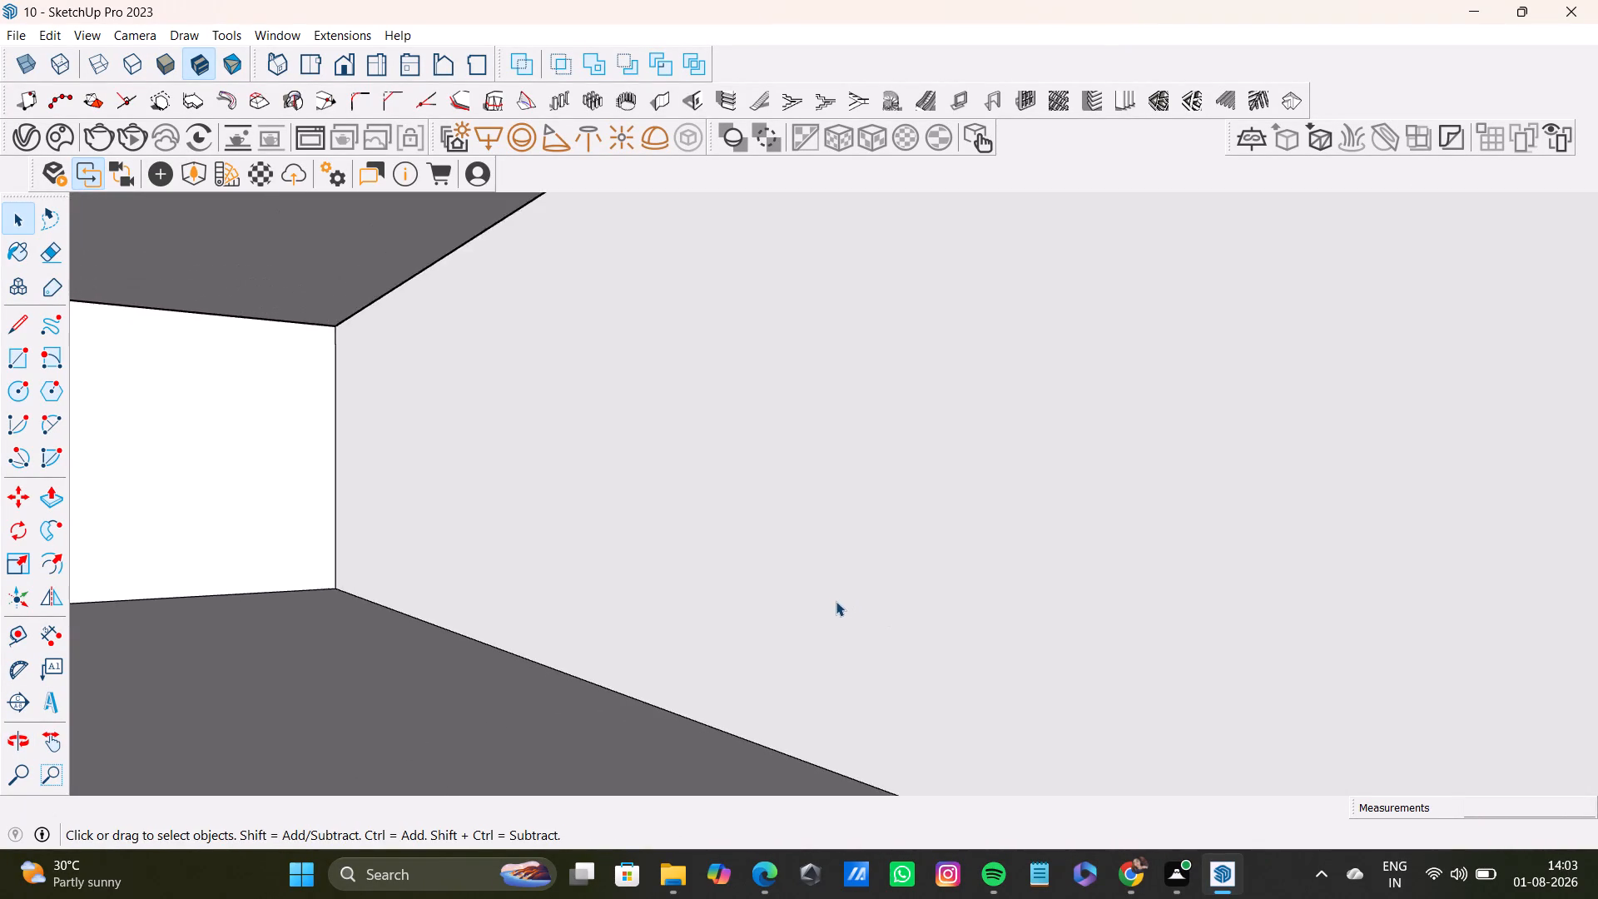
scroll(836, 601, "down", 19)
middle_click_drag(962, 645, 947, 595)
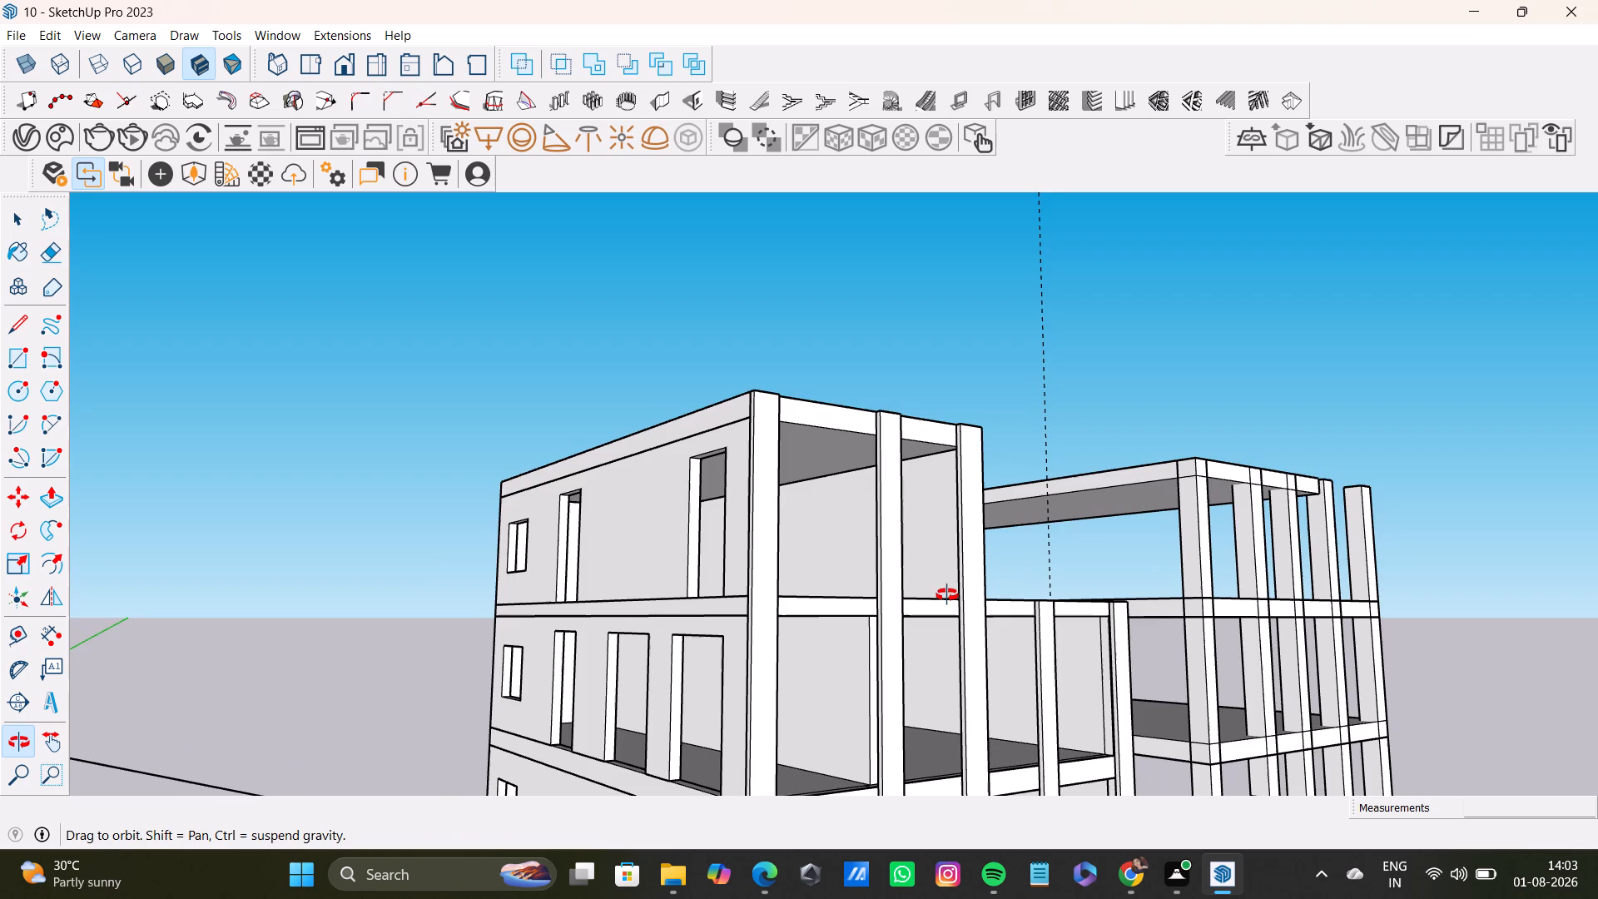
middle_click_drag(947, 595, 863, 394)
middle_click_drag(932, 645, 868, 423)
scroll(934, 544, "up", 1)
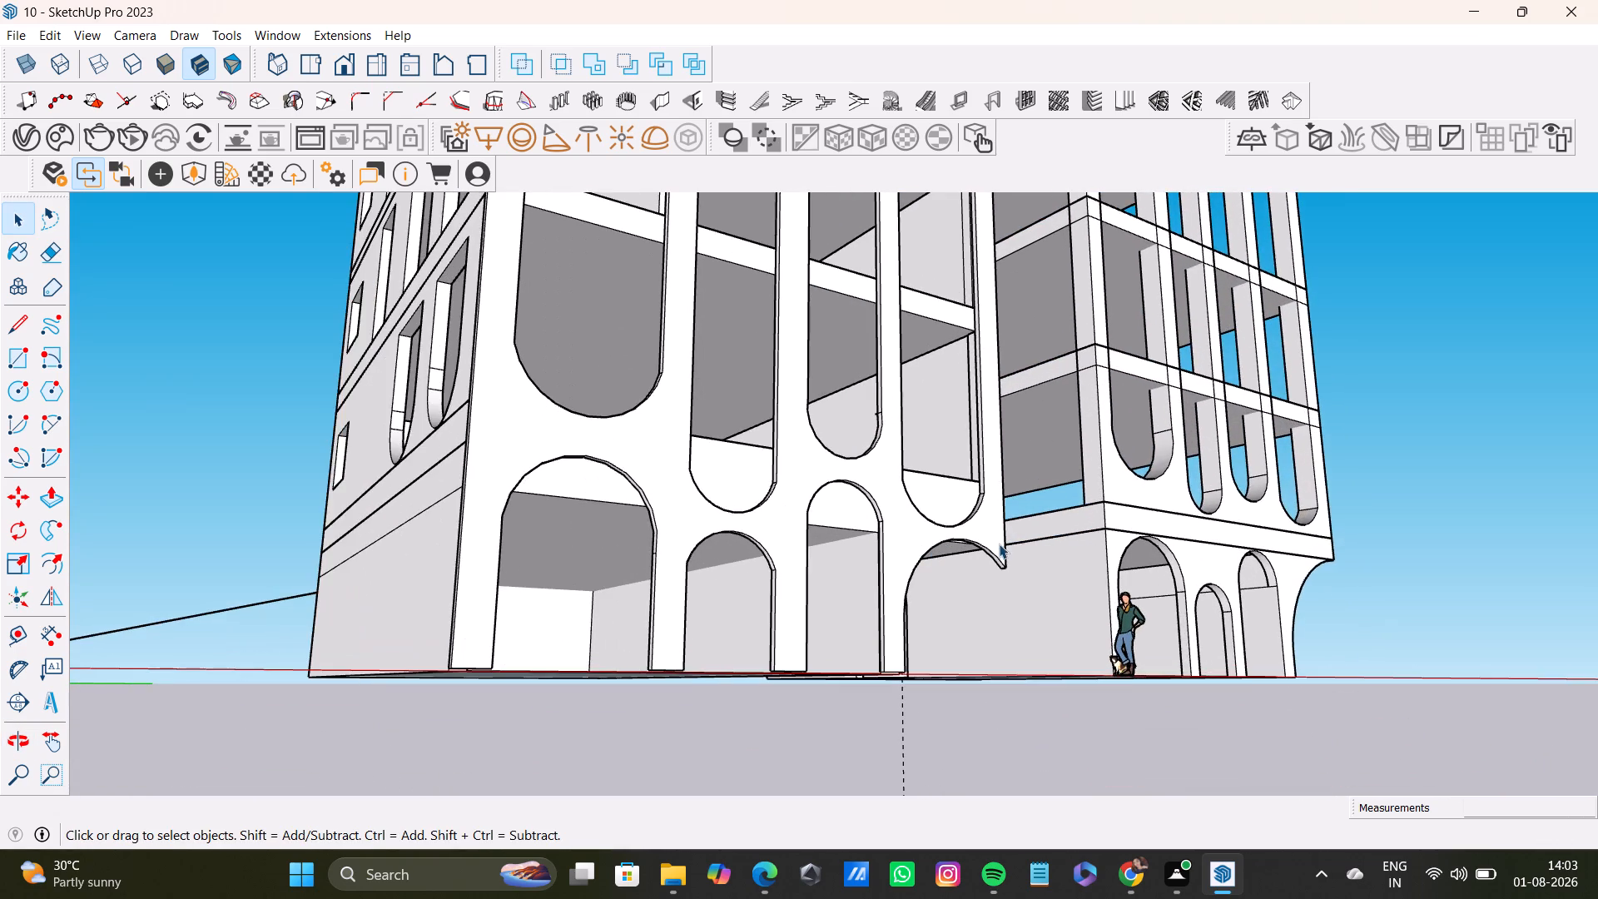
scroll(996, 553, "up", 4)
middle_click_drag(978, 556, 956, 440)
scroll(853, 424, "up", 6)
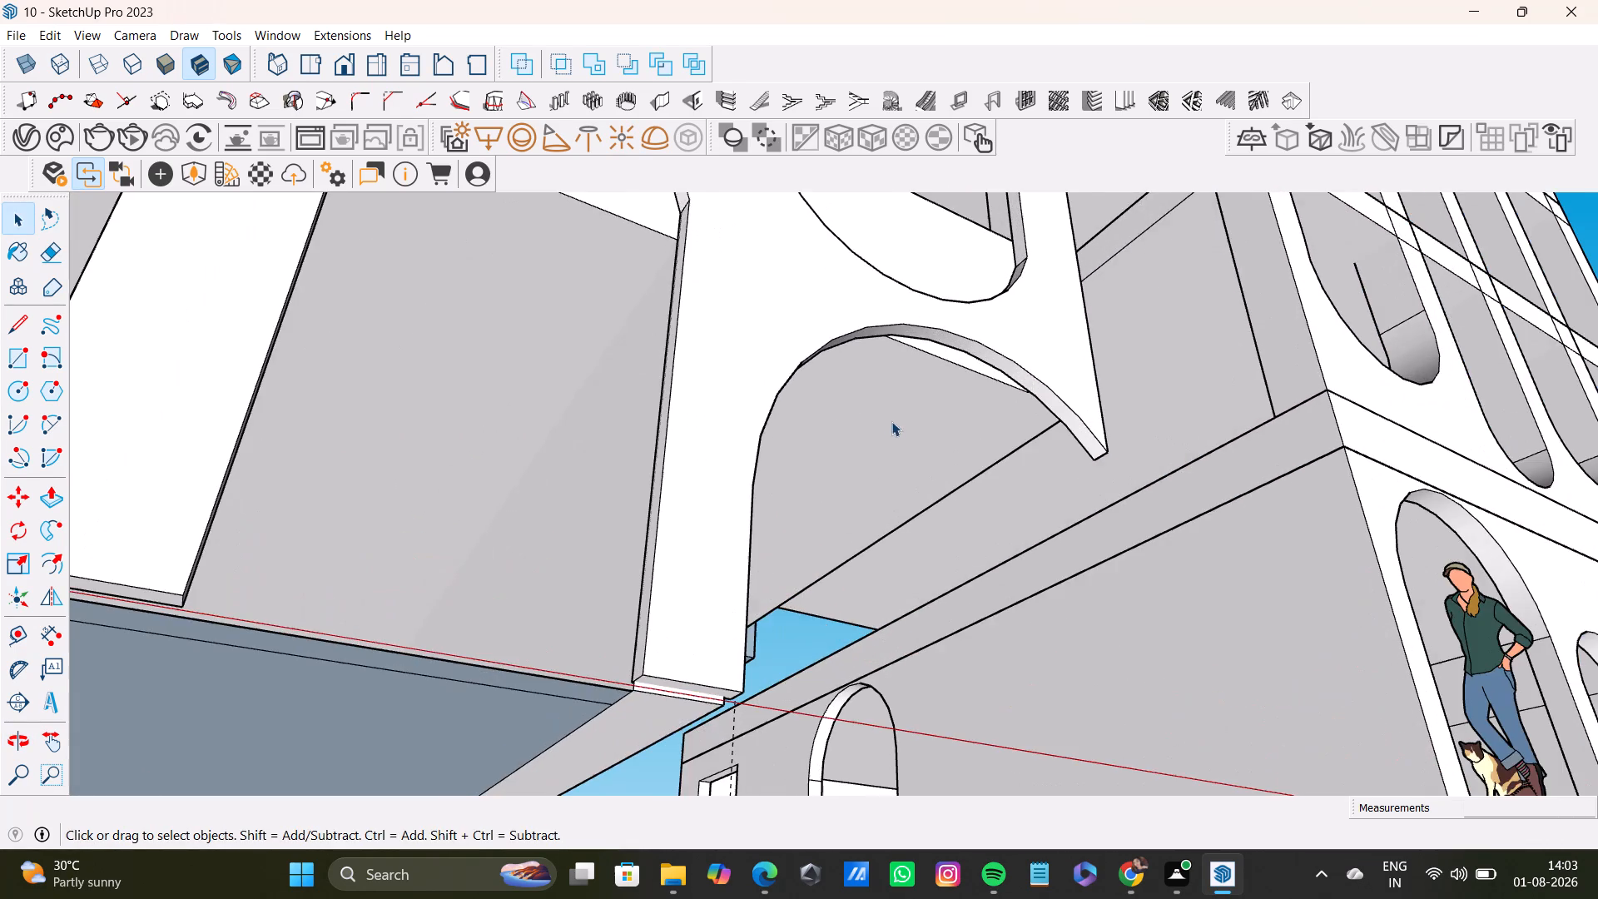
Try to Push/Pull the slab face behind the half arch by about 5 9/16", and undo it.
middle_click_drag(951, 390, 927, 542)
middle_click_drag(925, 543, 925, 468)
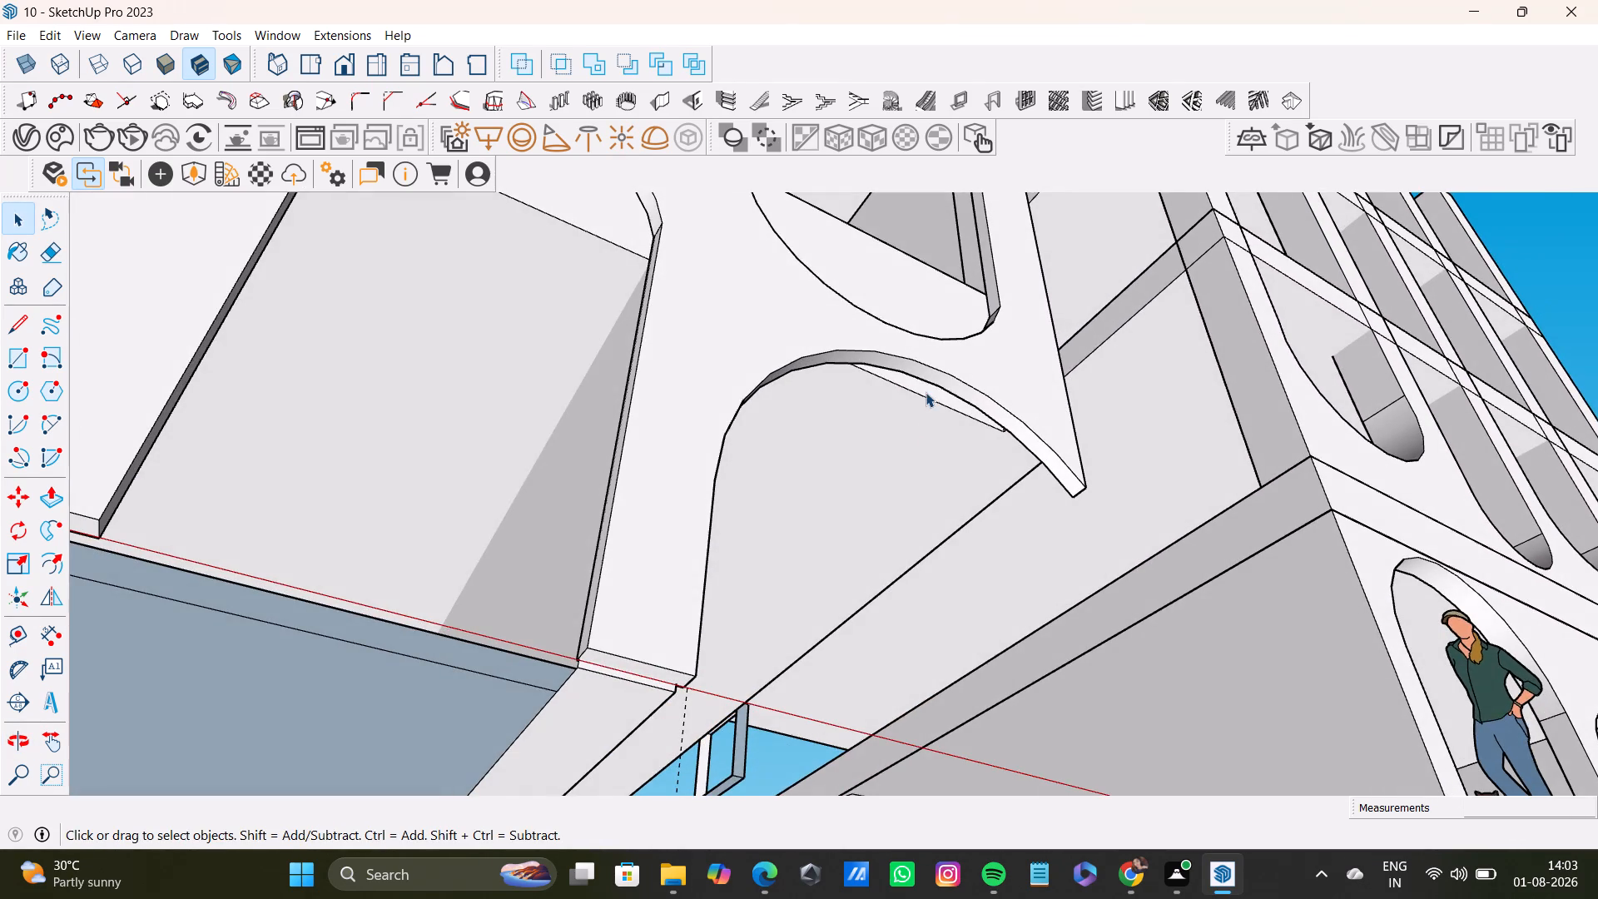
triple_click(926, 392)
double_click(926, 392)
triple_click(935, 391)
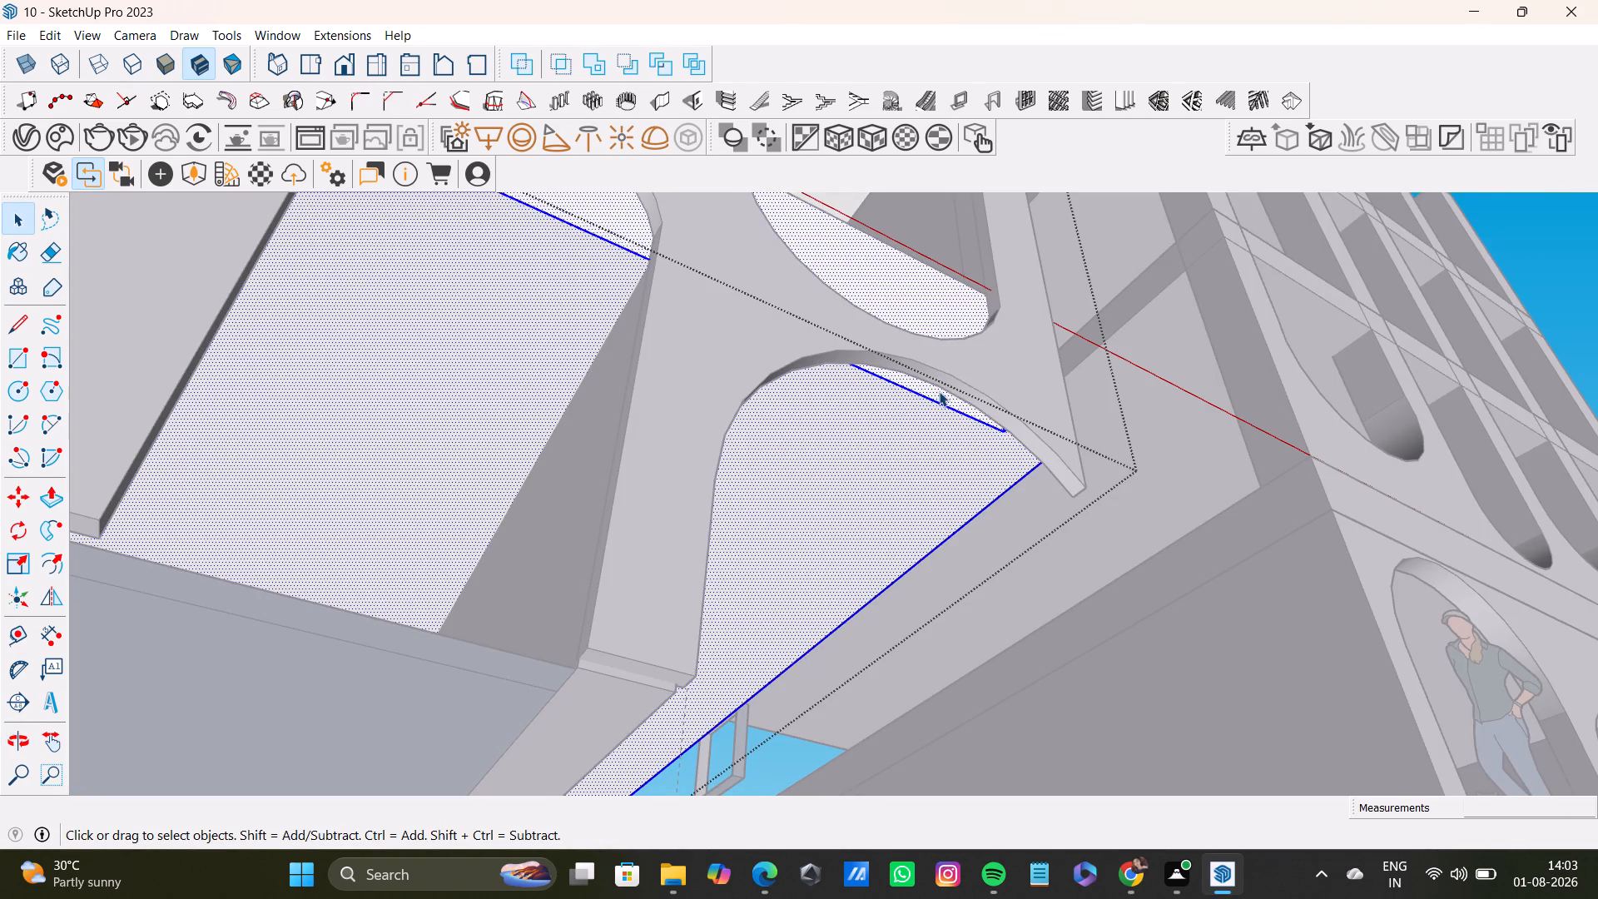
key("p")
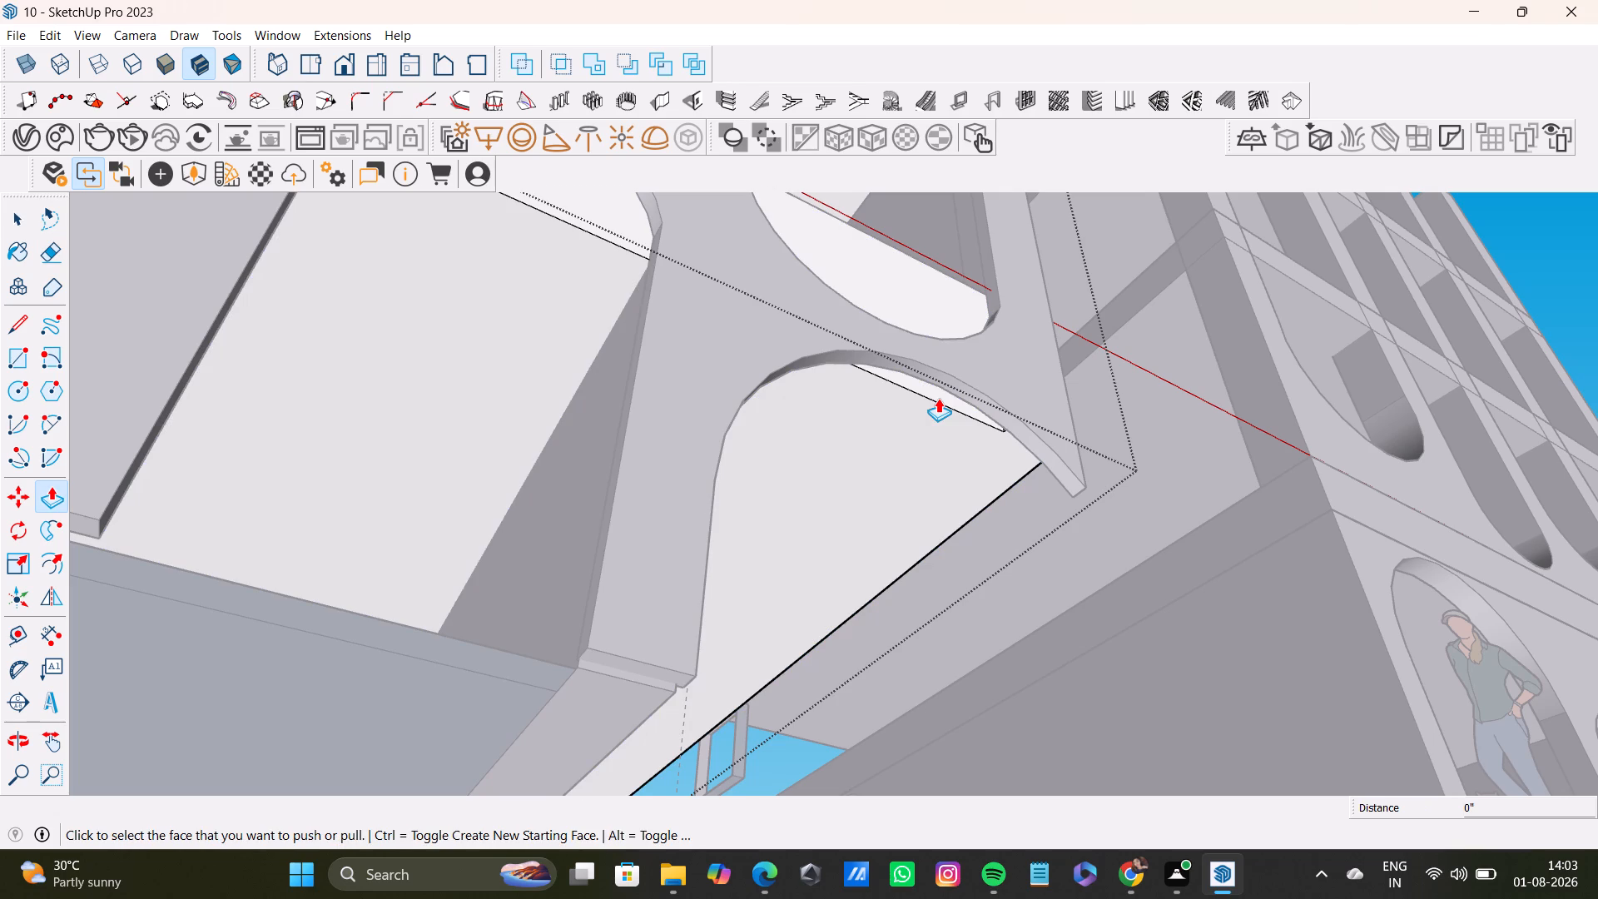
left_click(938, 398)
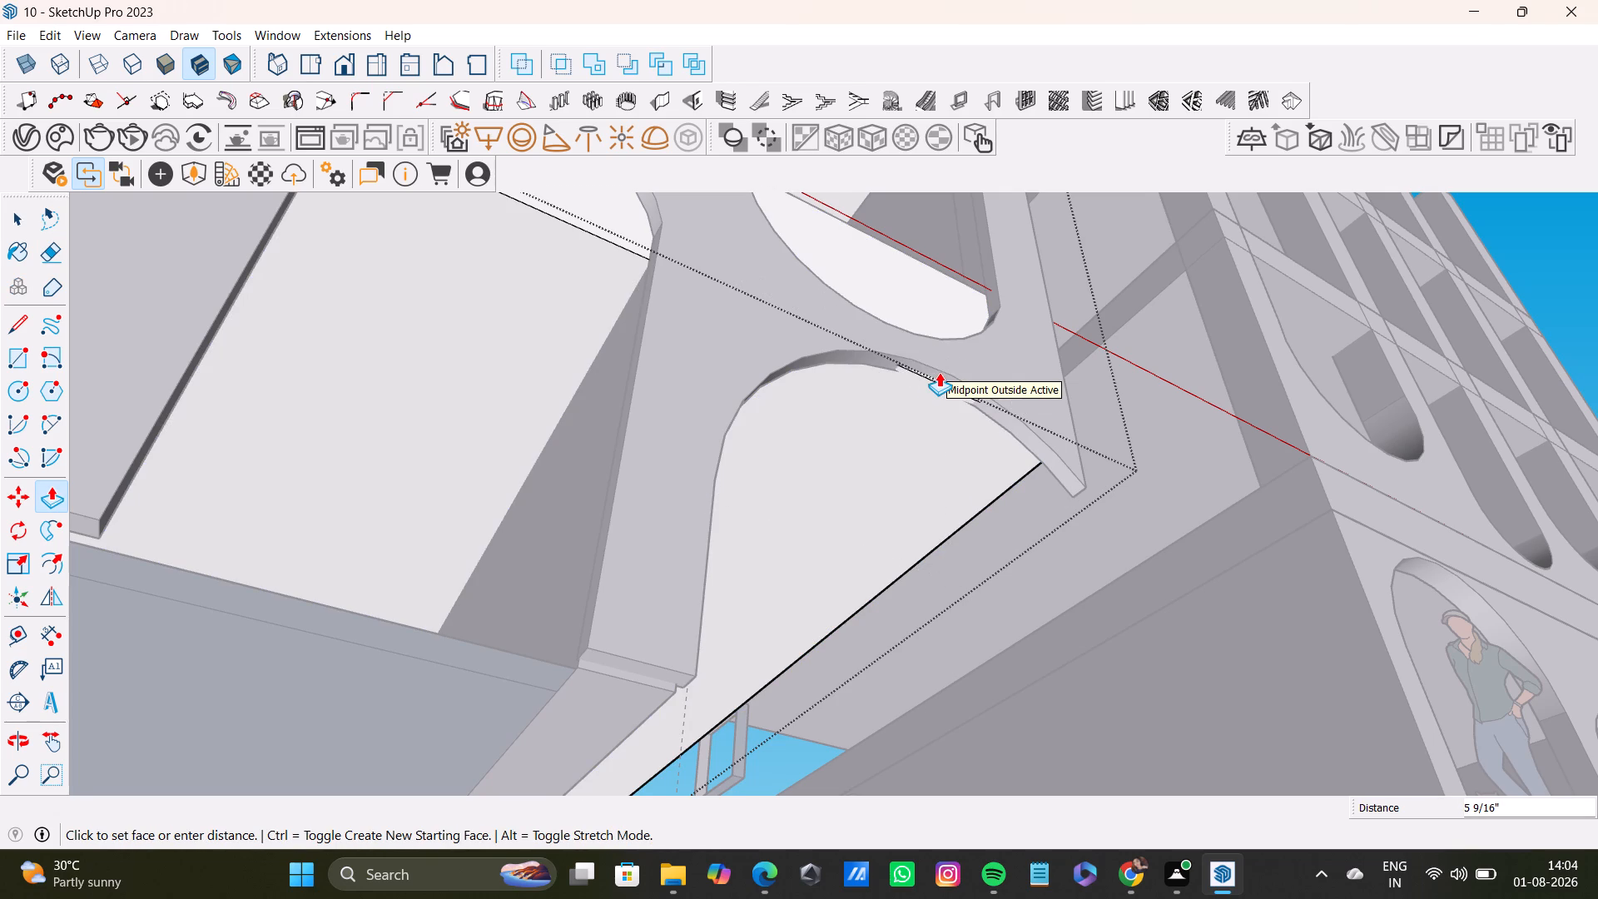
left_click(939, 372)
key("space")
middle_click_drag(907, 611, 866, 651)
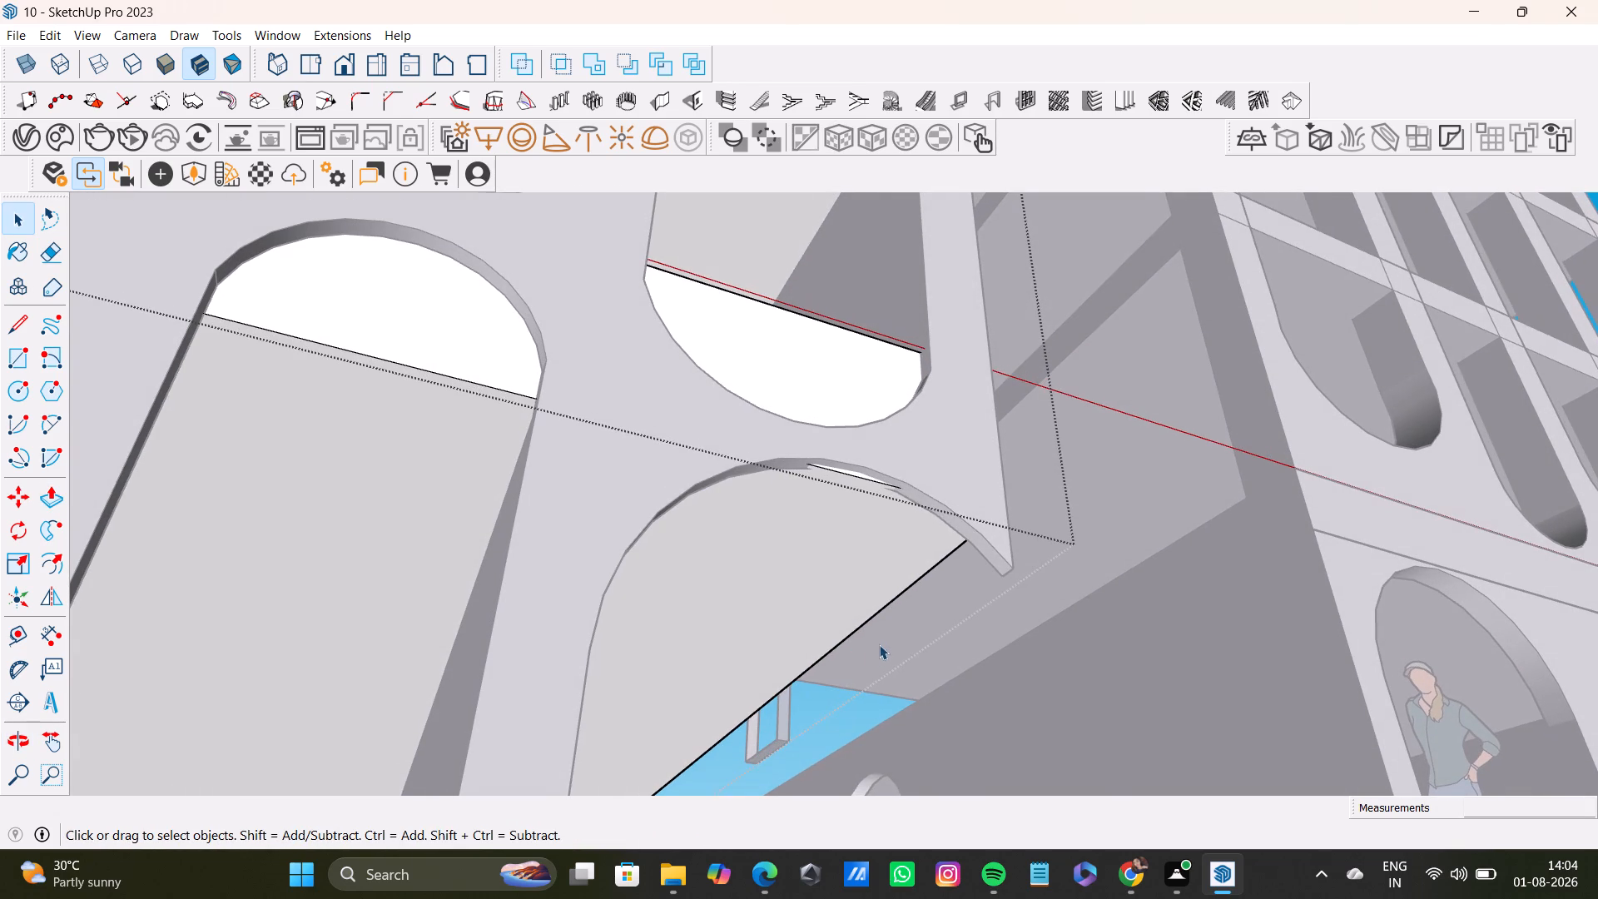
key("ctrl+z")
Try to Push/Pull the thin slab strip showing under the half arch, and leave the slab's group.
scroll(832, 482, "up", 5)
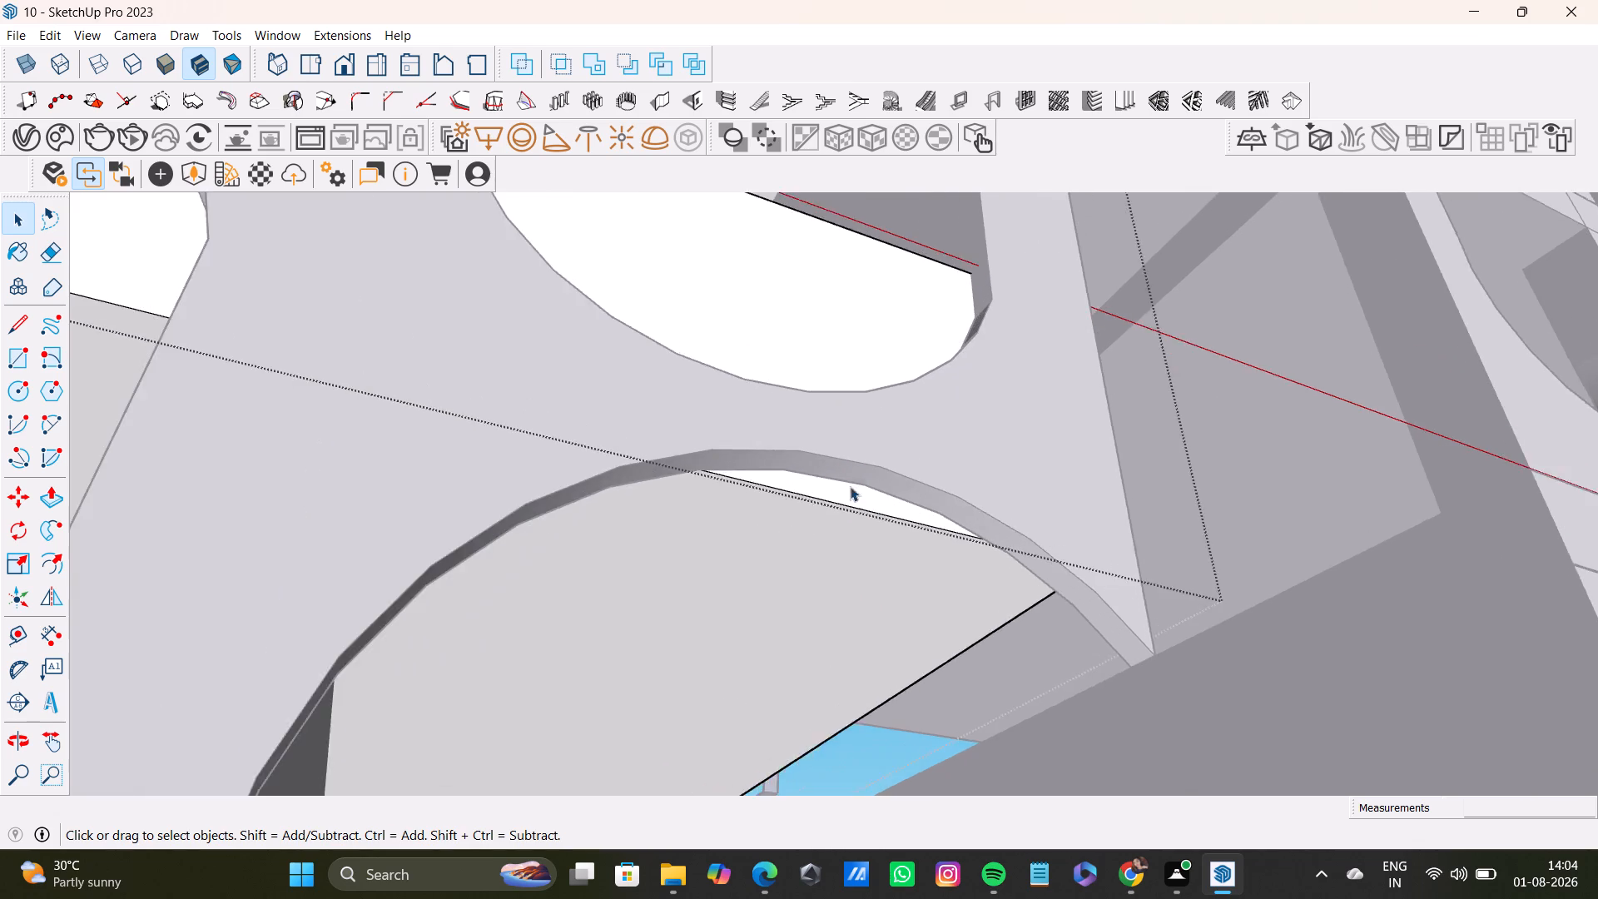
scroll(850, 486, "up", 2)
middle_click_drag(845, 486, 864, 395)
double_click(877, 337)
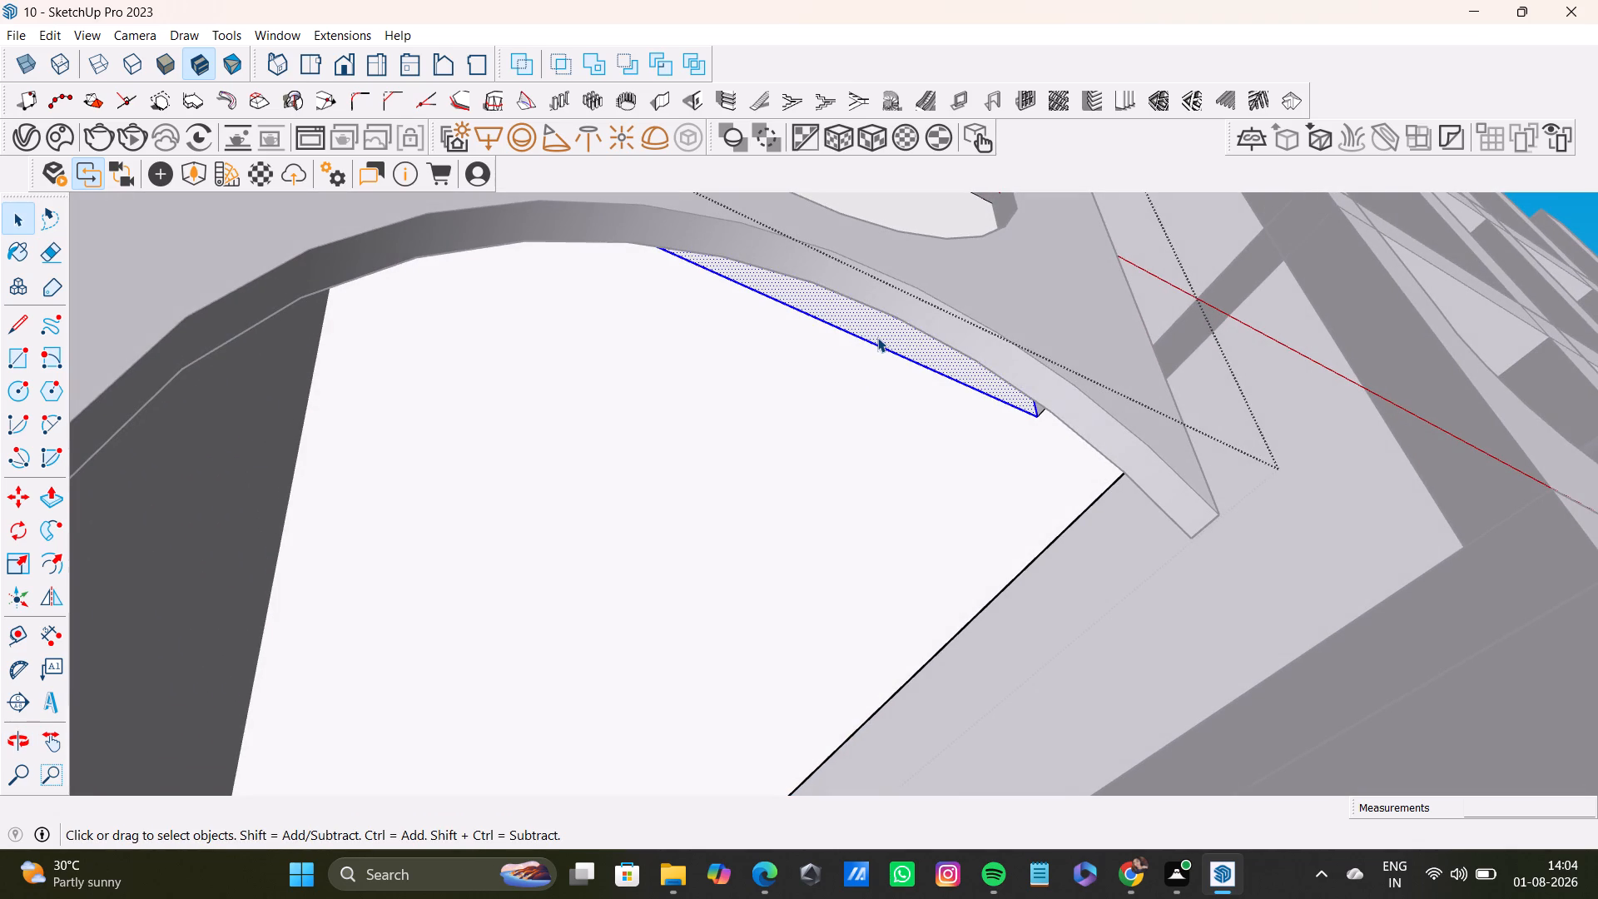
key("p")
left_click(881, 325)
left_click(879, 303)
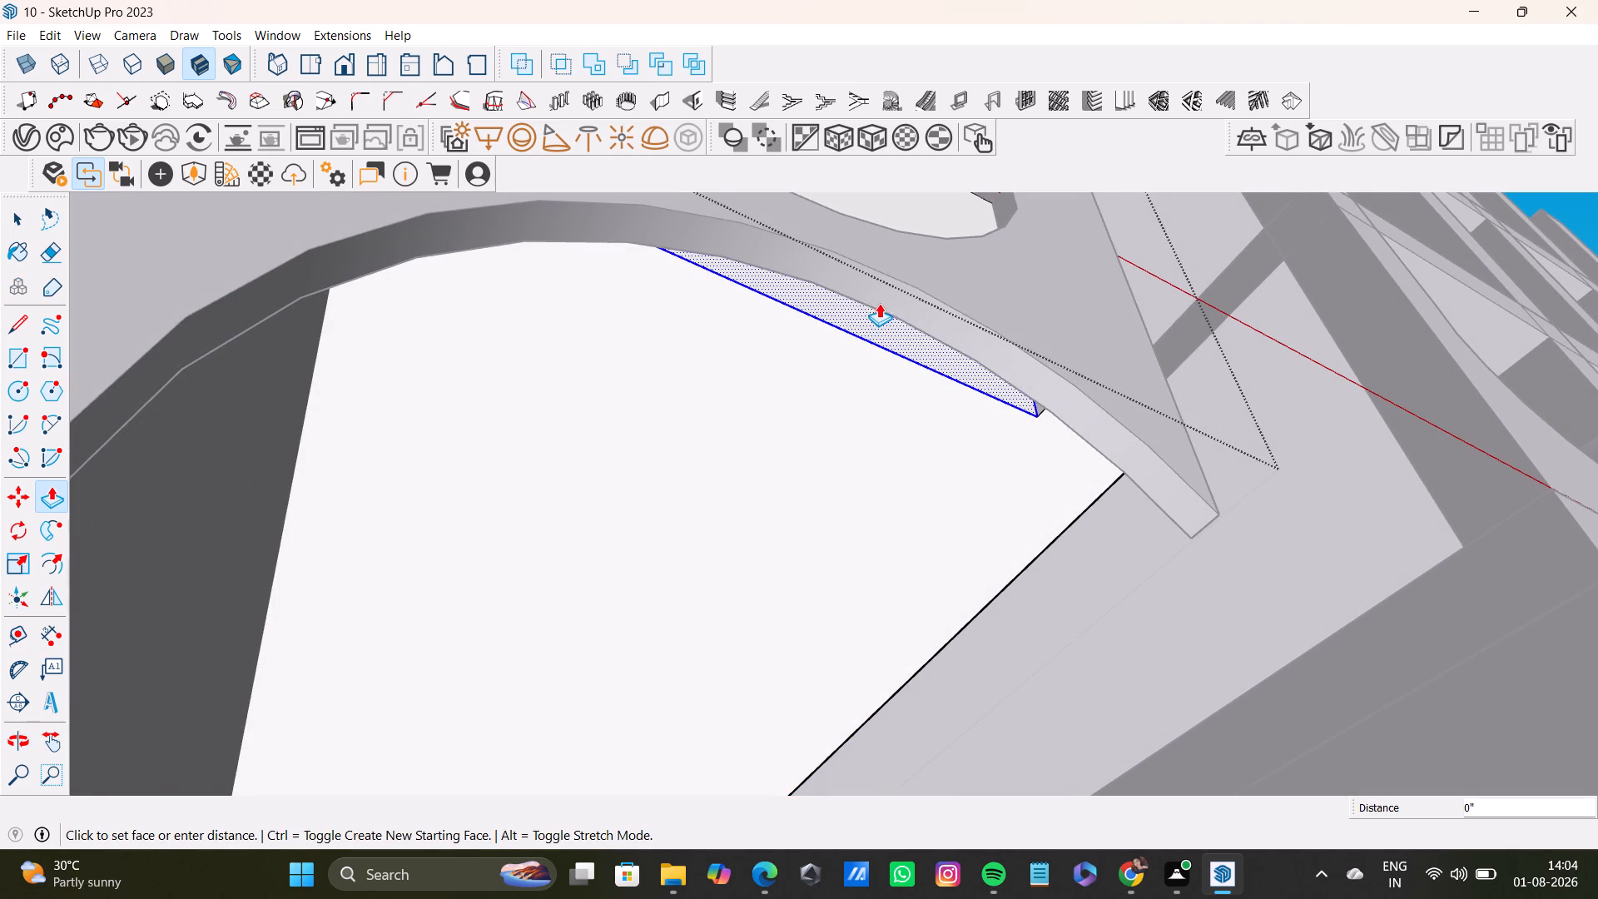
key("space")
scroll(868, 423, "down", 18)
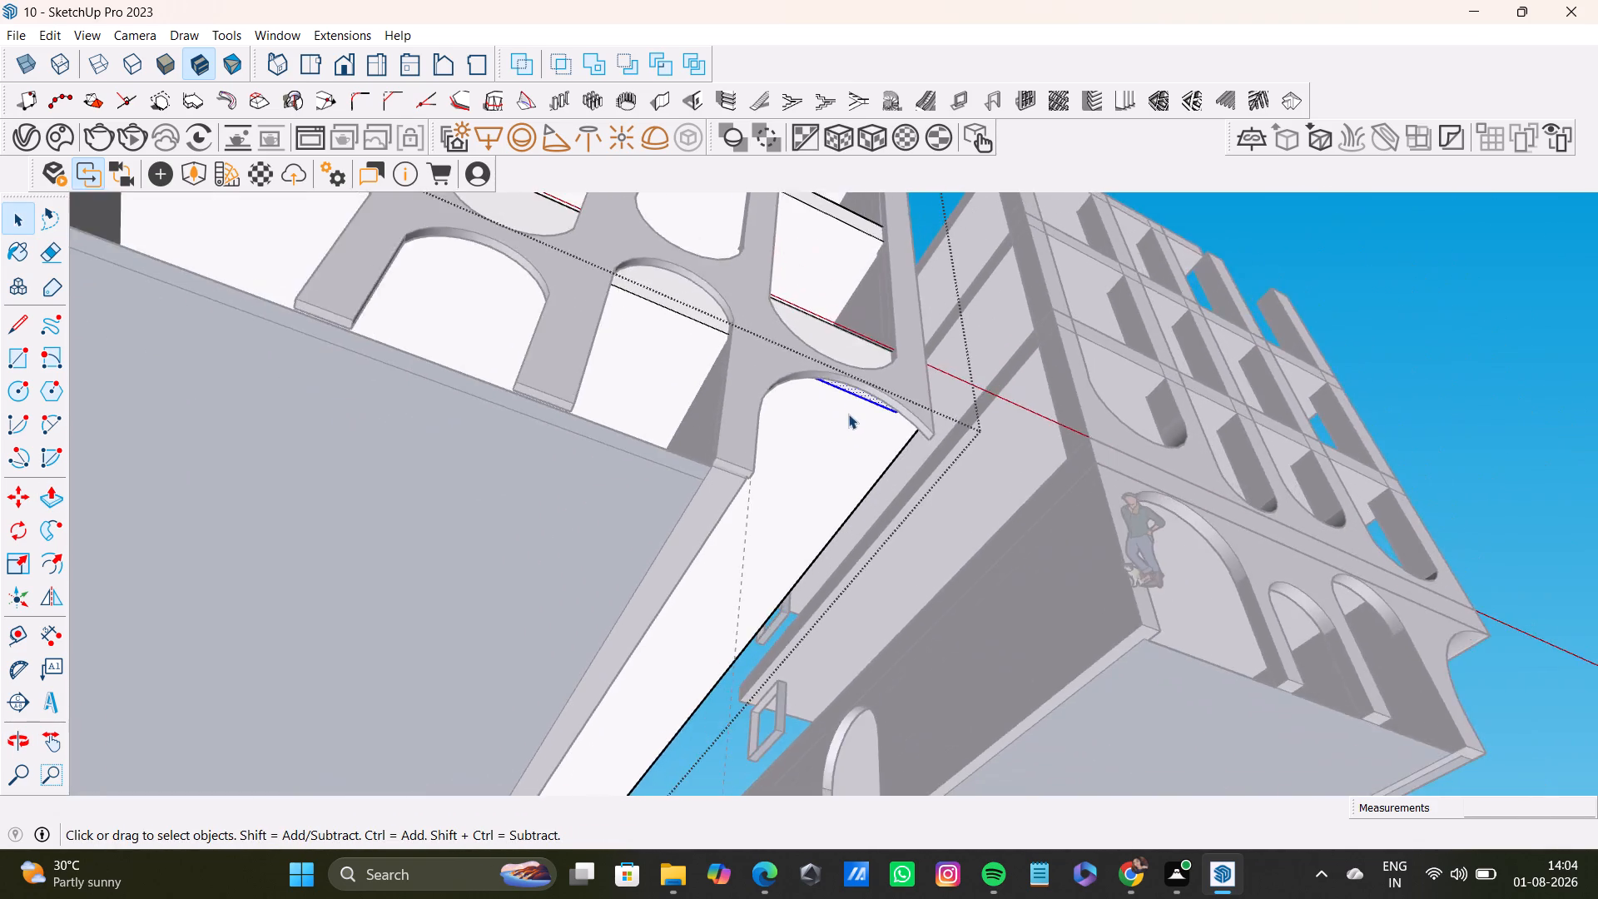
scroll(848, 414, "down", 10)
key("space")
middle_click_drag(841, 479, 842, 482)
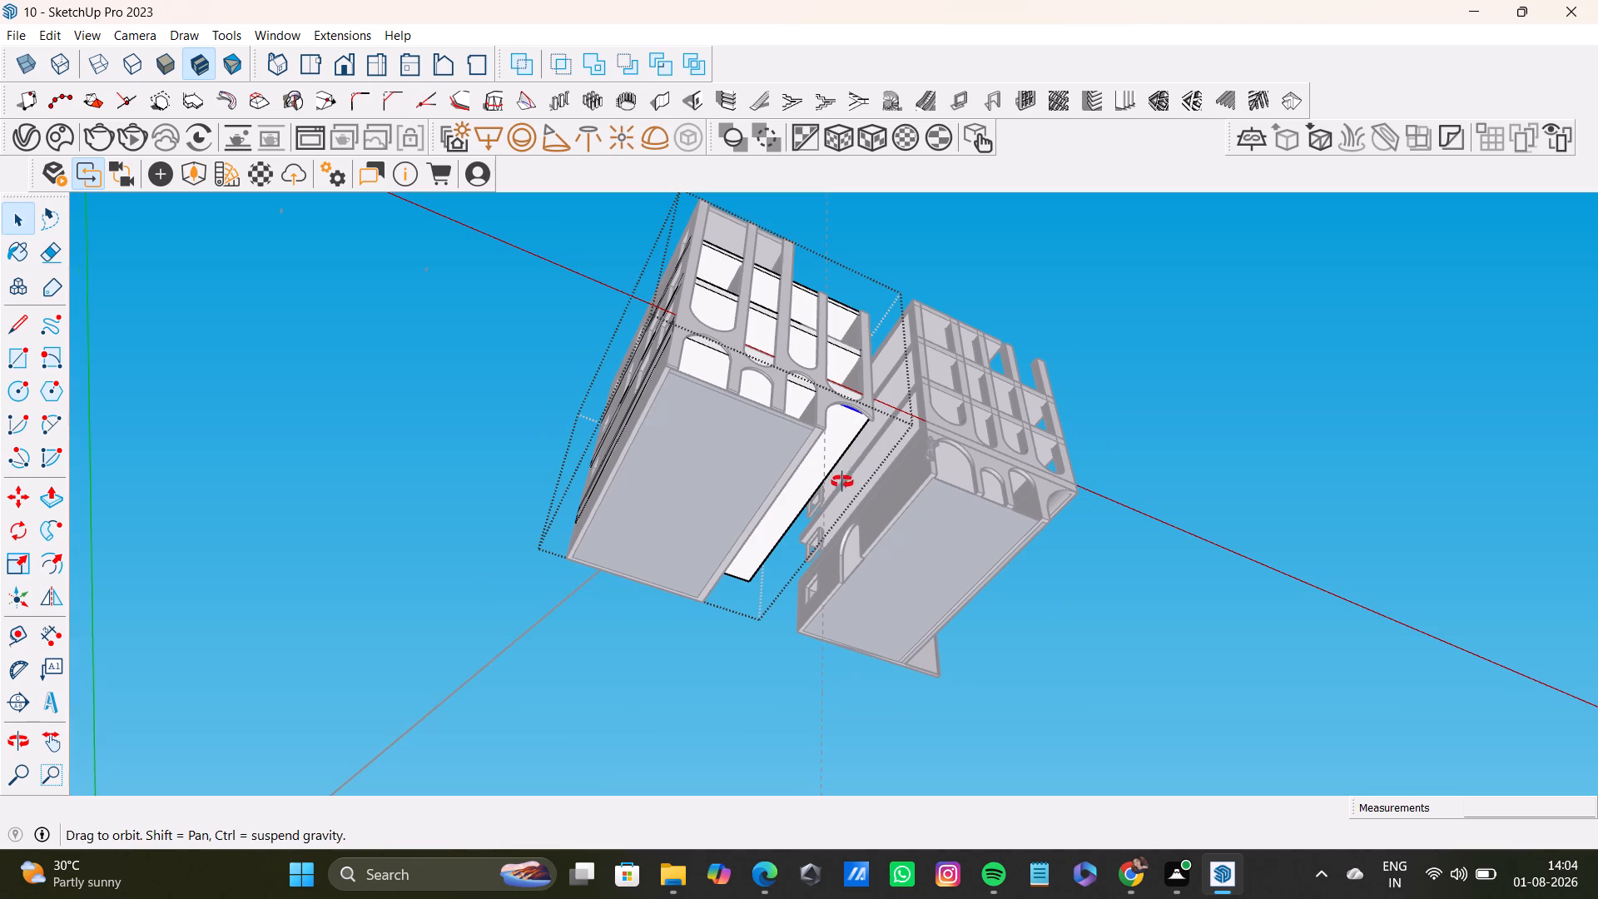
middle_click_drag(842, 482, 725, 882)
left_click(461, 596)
Move the ground-floor walls and floor about 8' 5 3/4" outward along the red axis, clear of the facade.
scroll(726, 592, "up", 6)
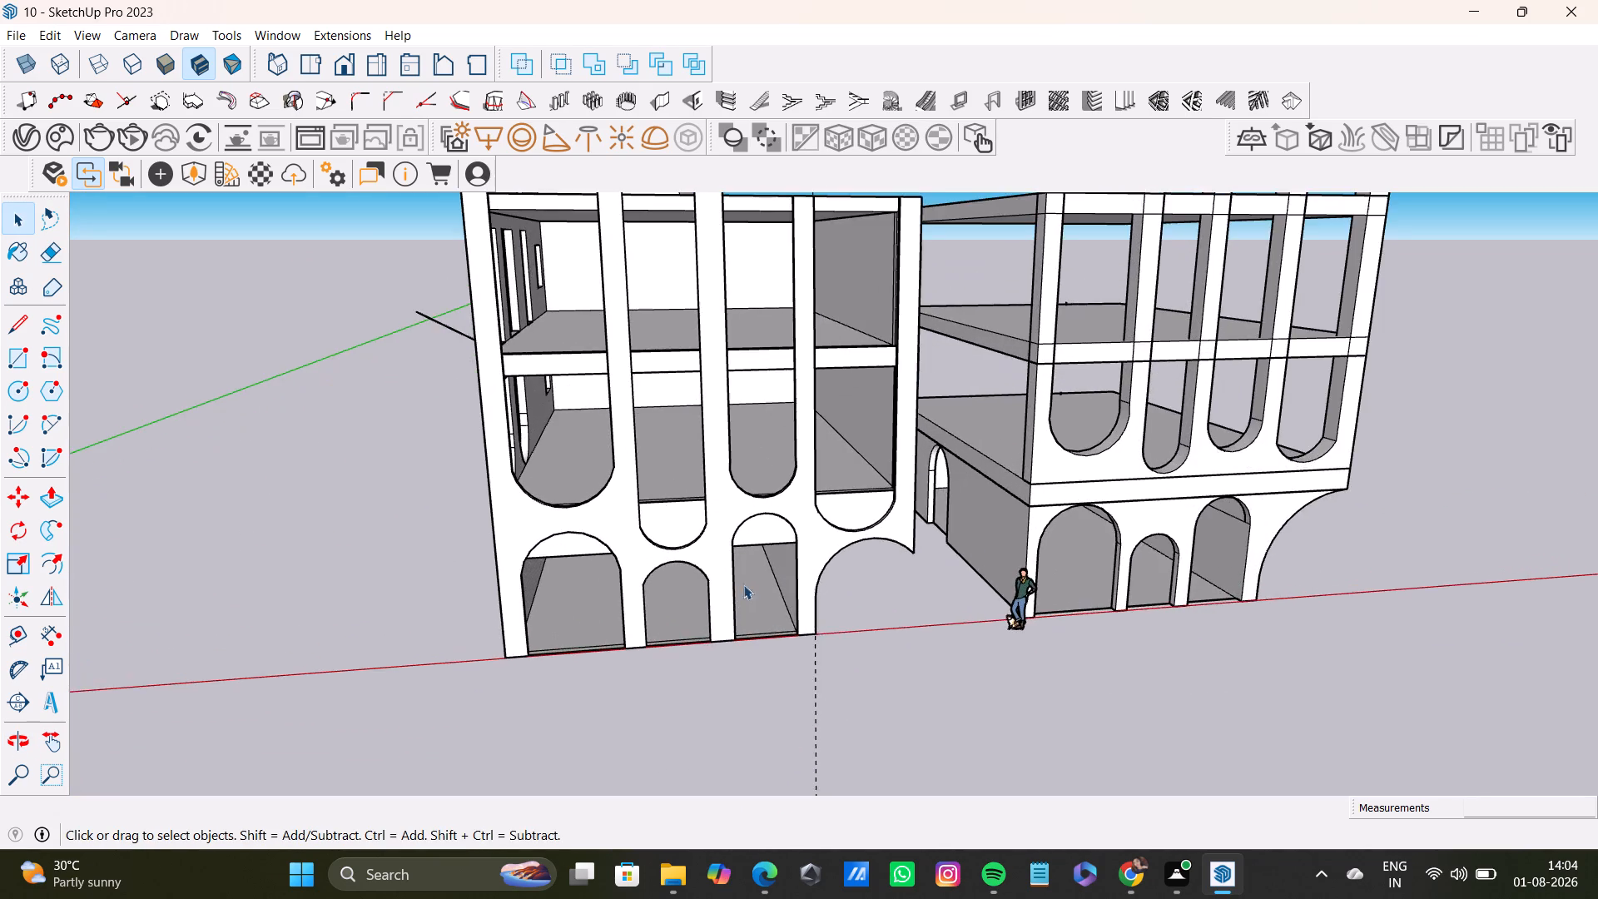
middle_click_drag(743, 584, 1003, 565)
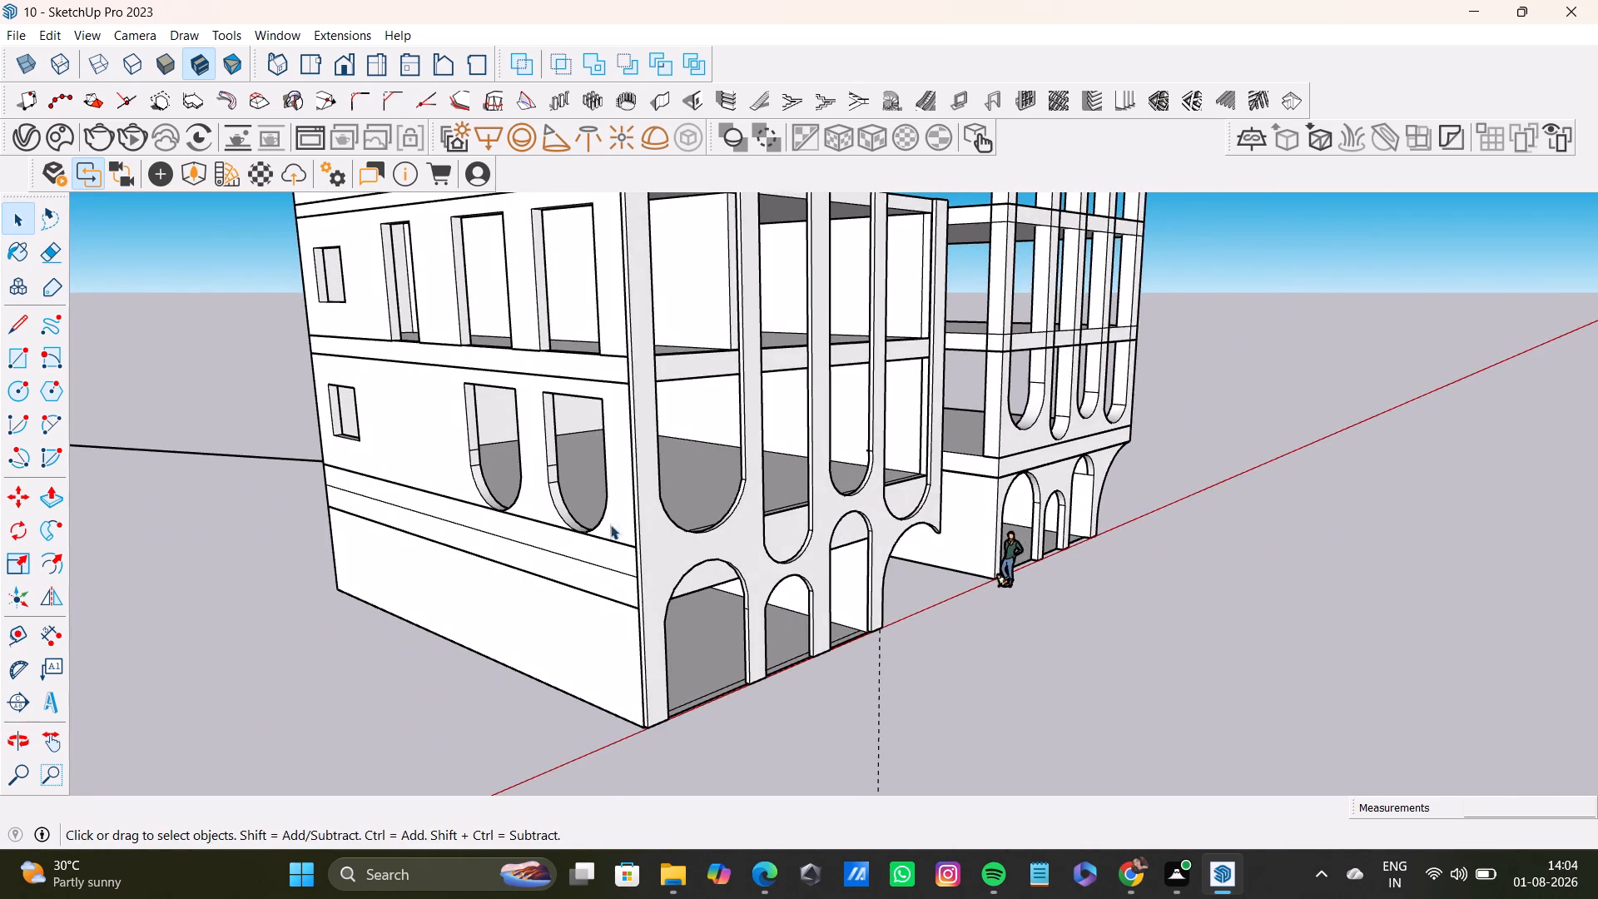
scroll(578, 540, "up", 3)
middle_click_drag(628, 559, 682, 516)
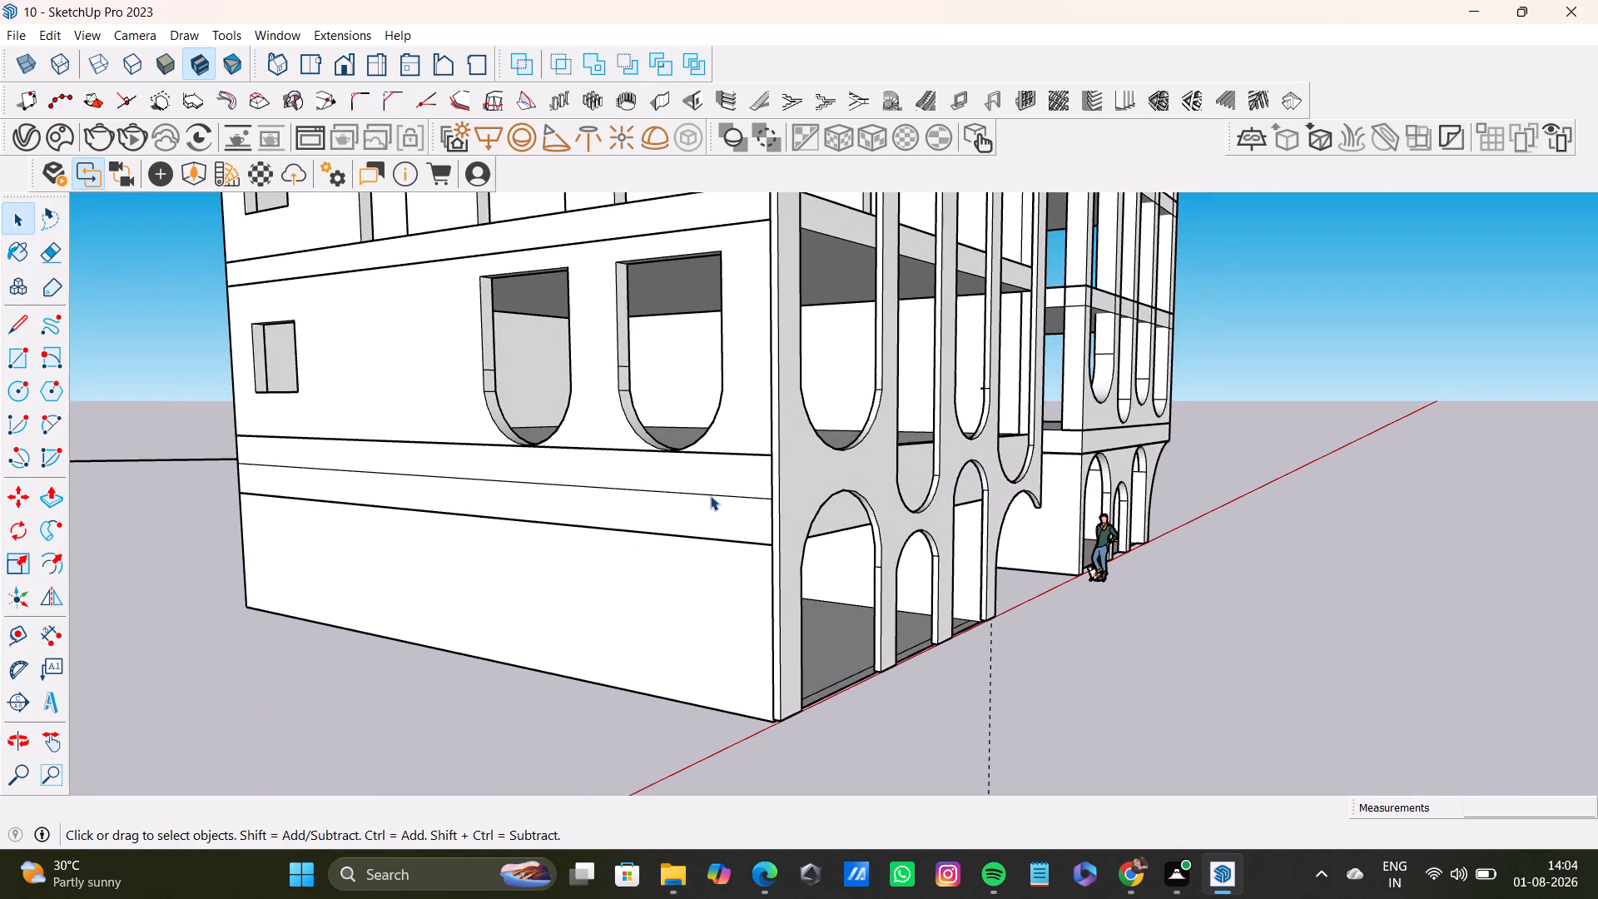
left_click(710, 495)
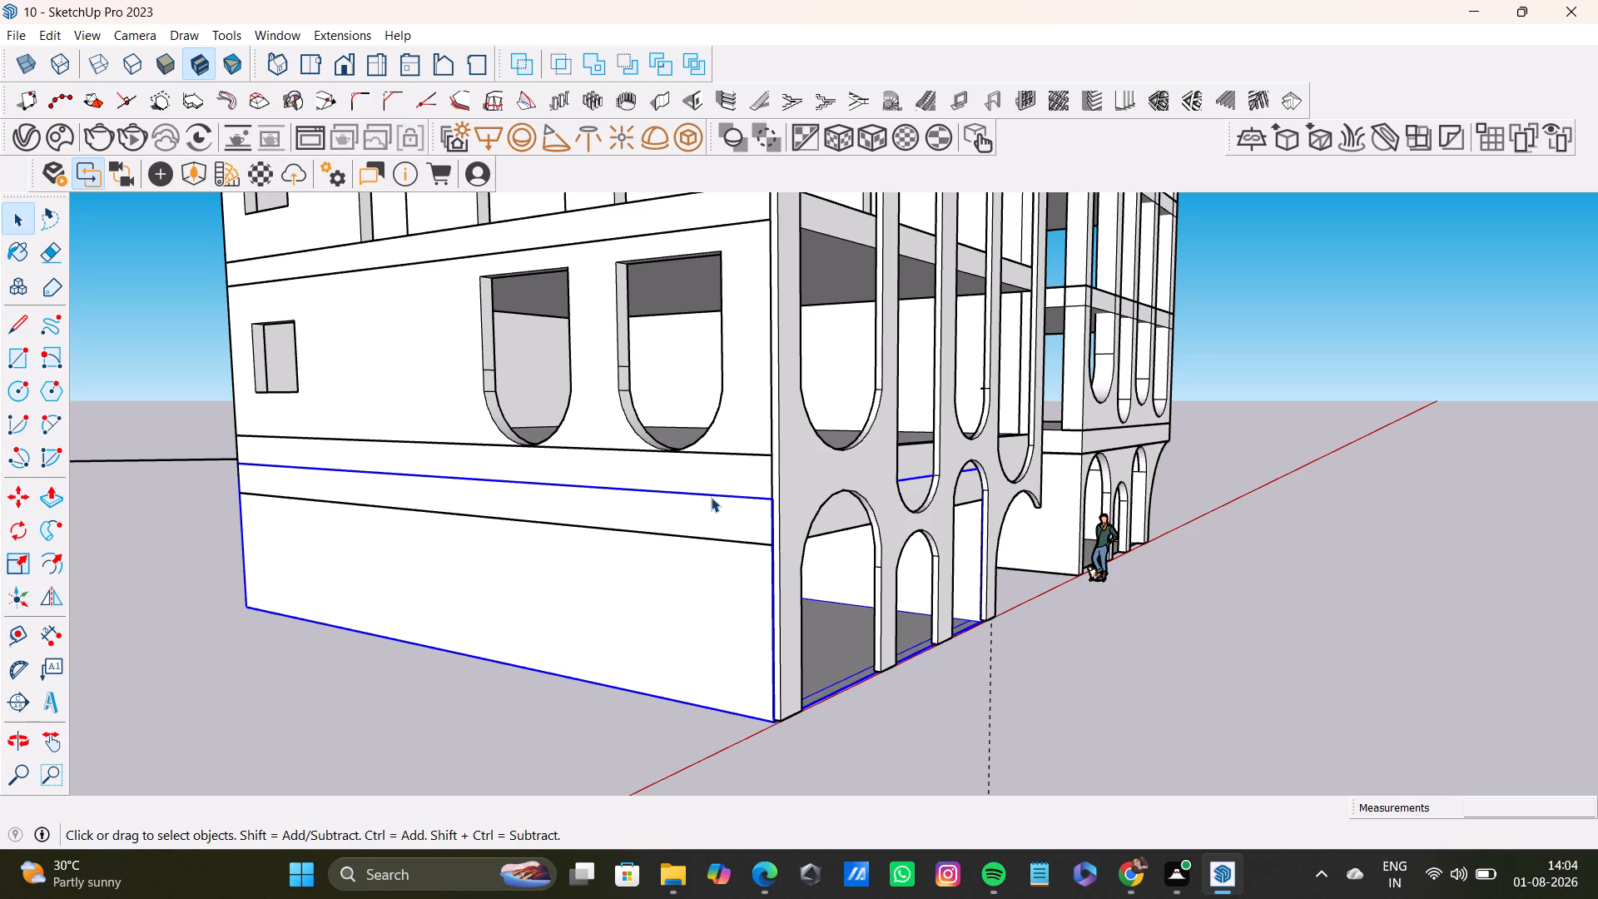
key("p")
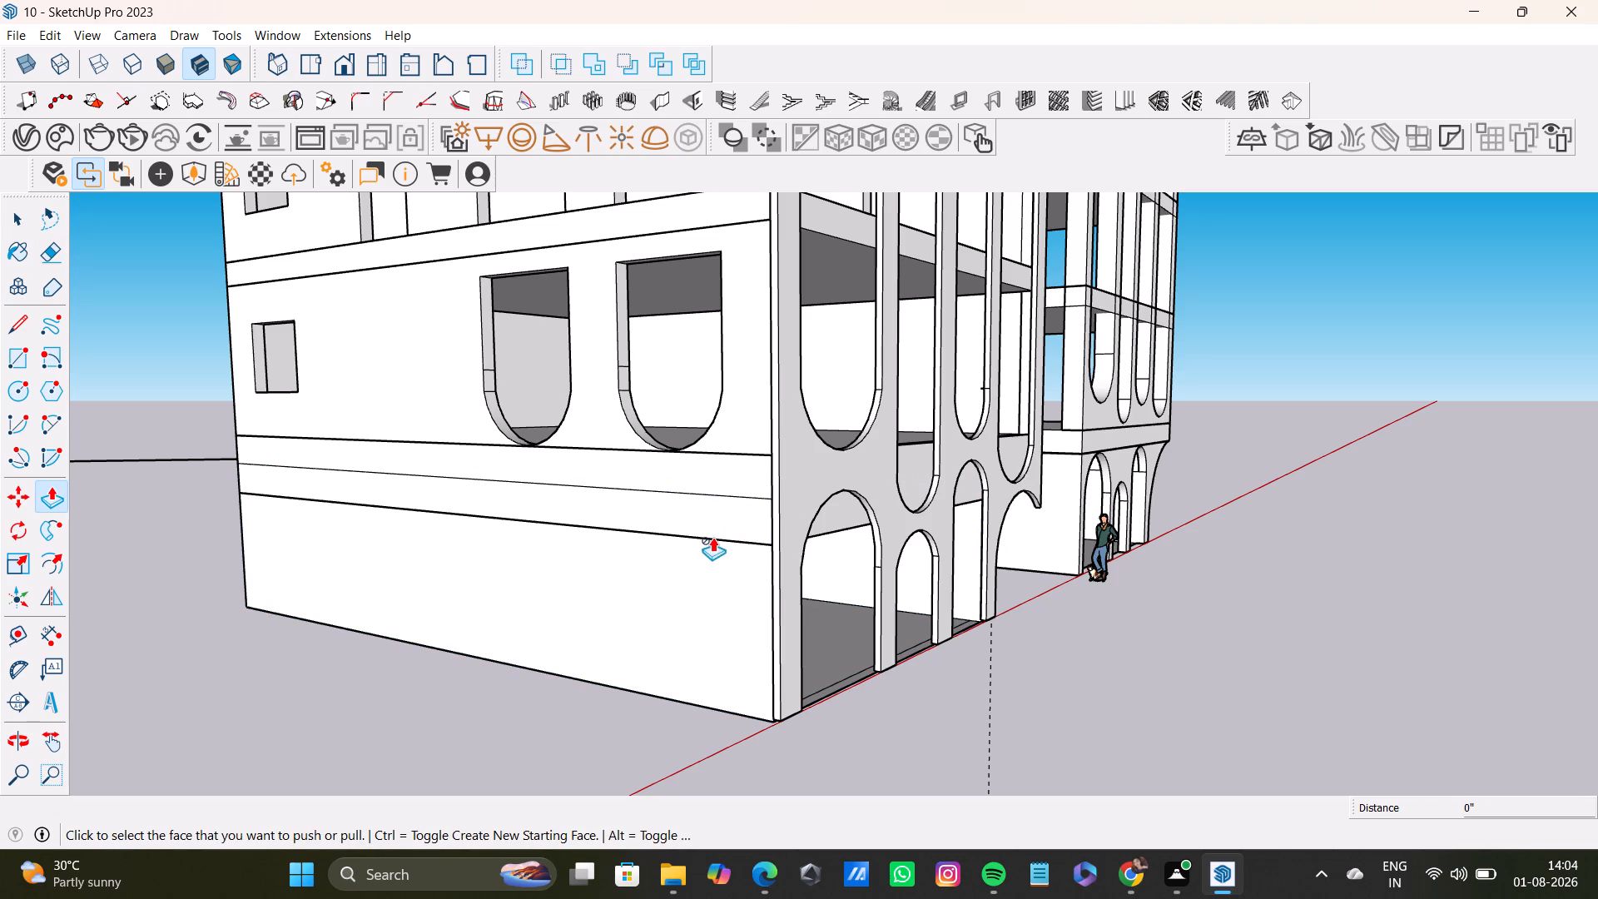
key("space")
double_click(718, 570)
key("m")
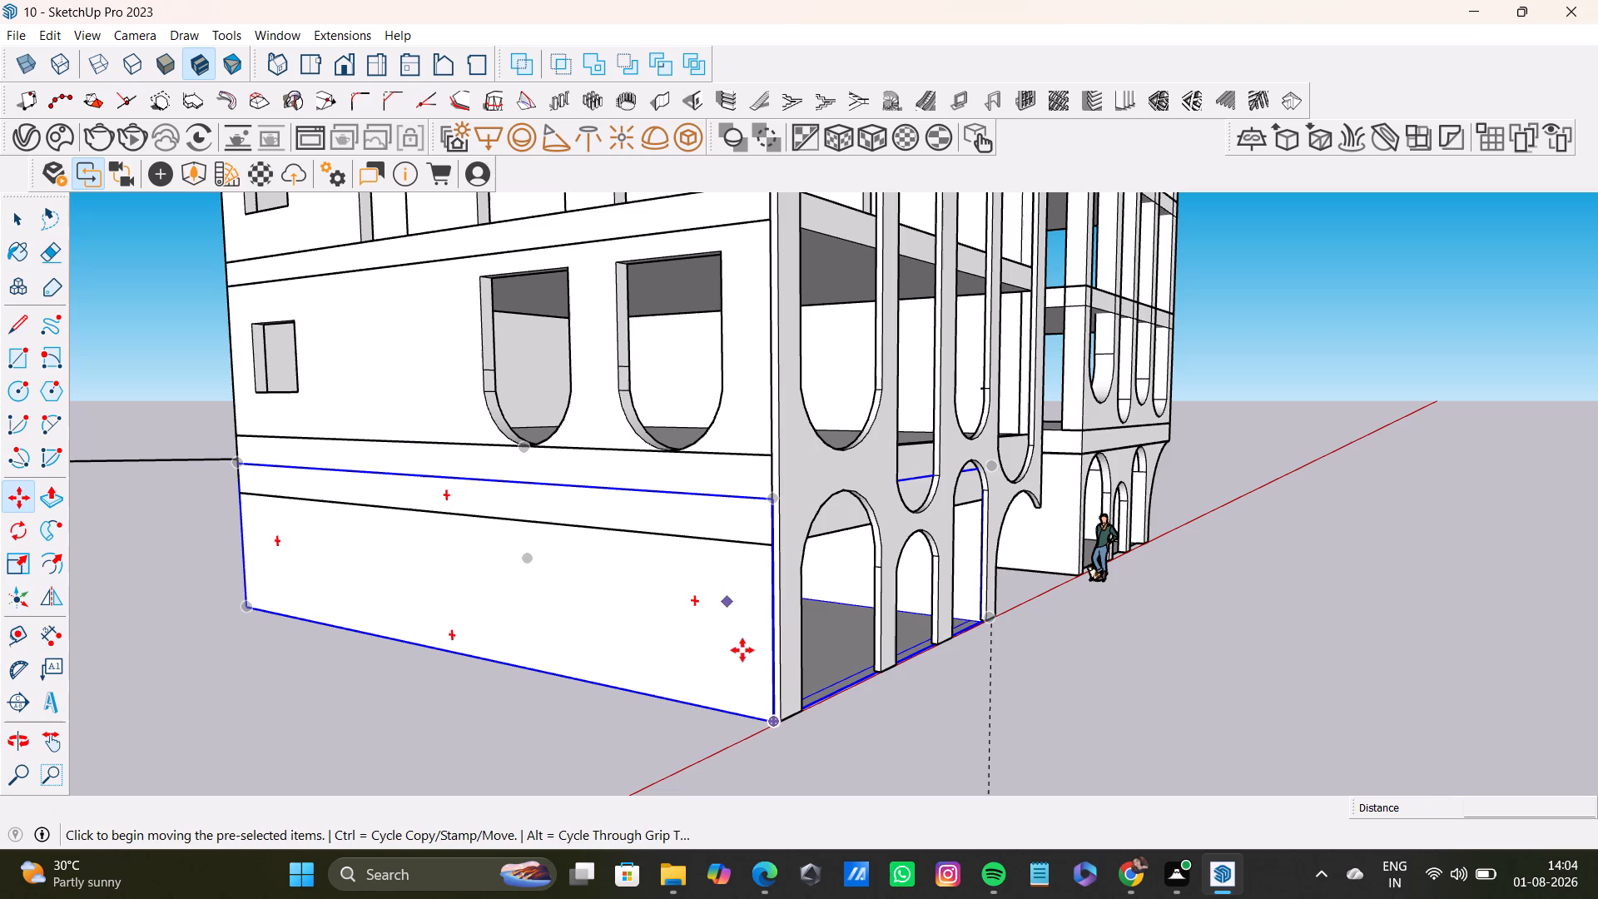
left_click(778, 724)
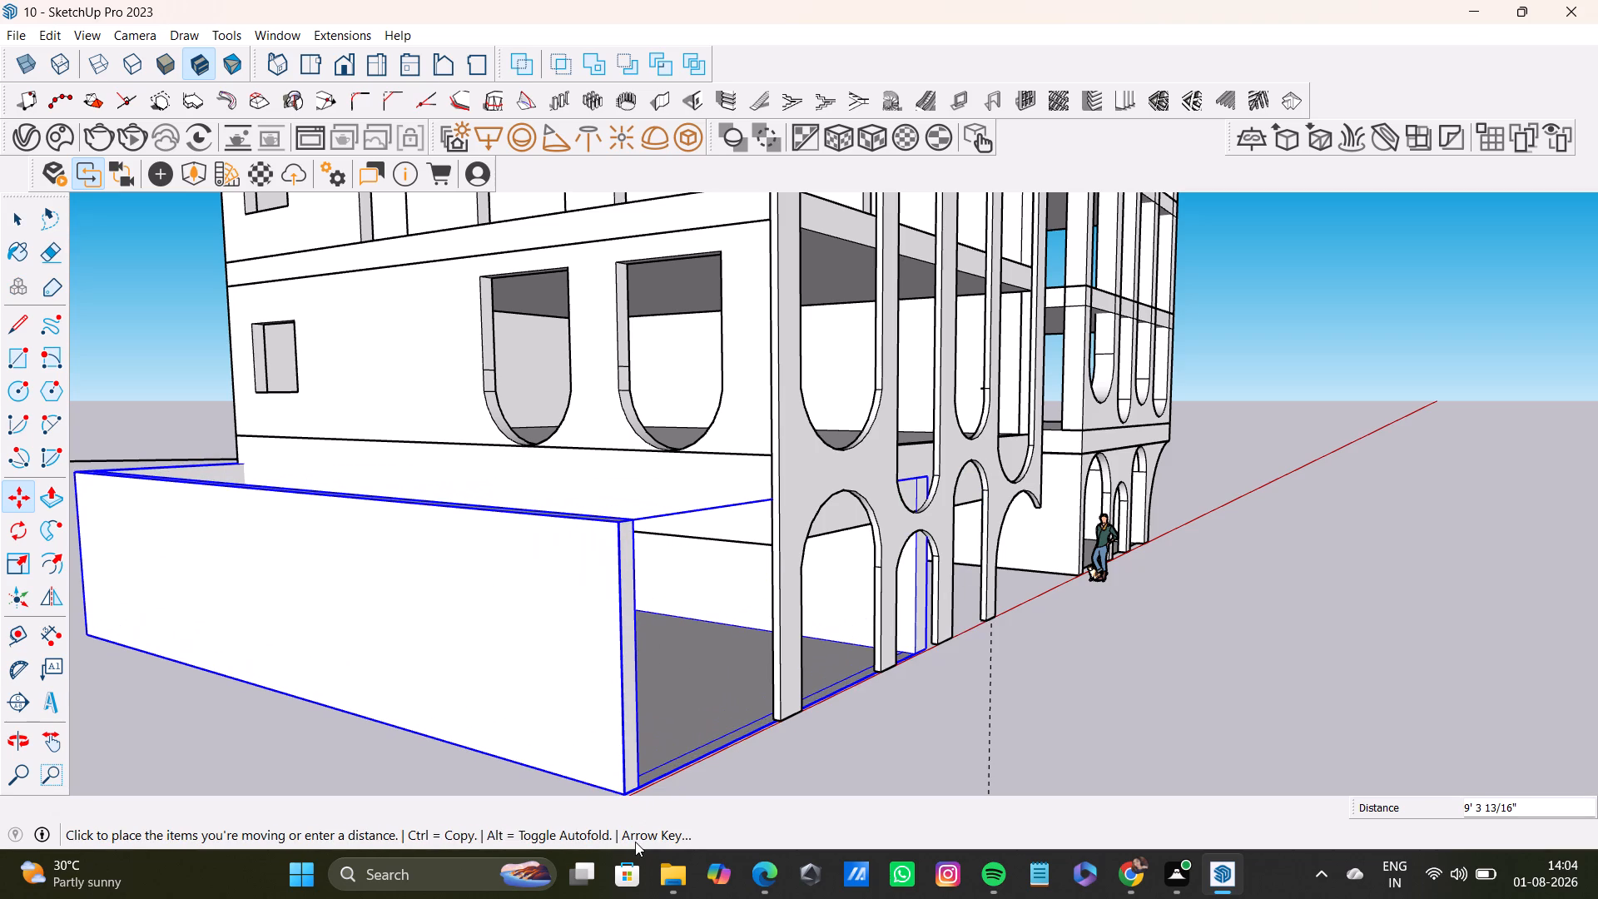
left_click(635, 842)
middle_click_drag(686, 720, 629, 827)
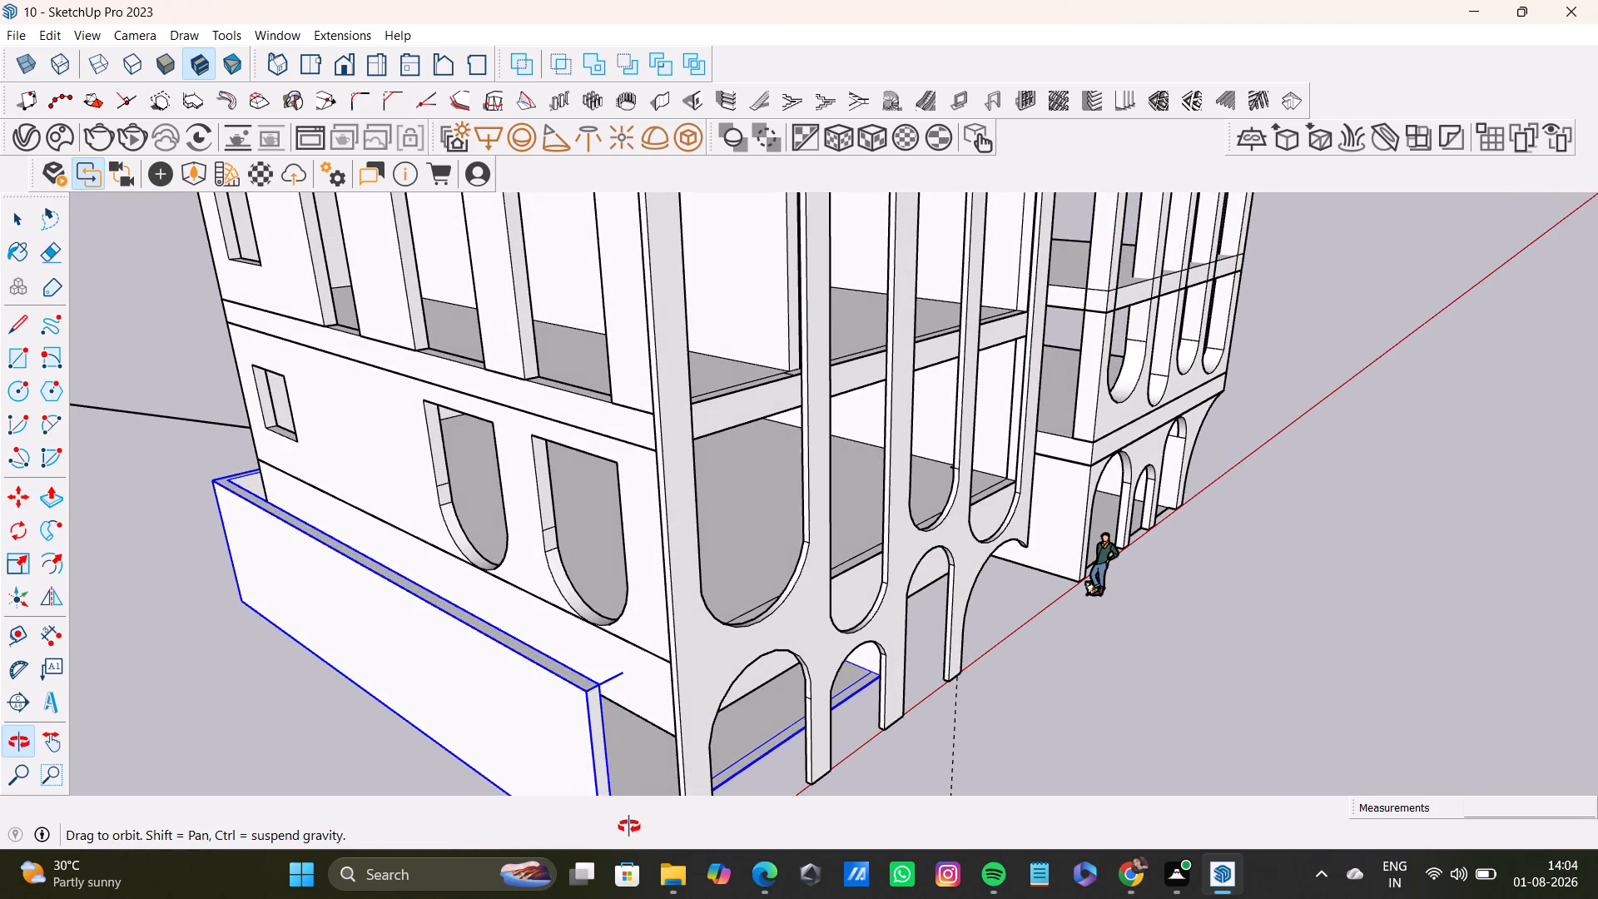
middle_click_drag(629, 827, 714, 601)
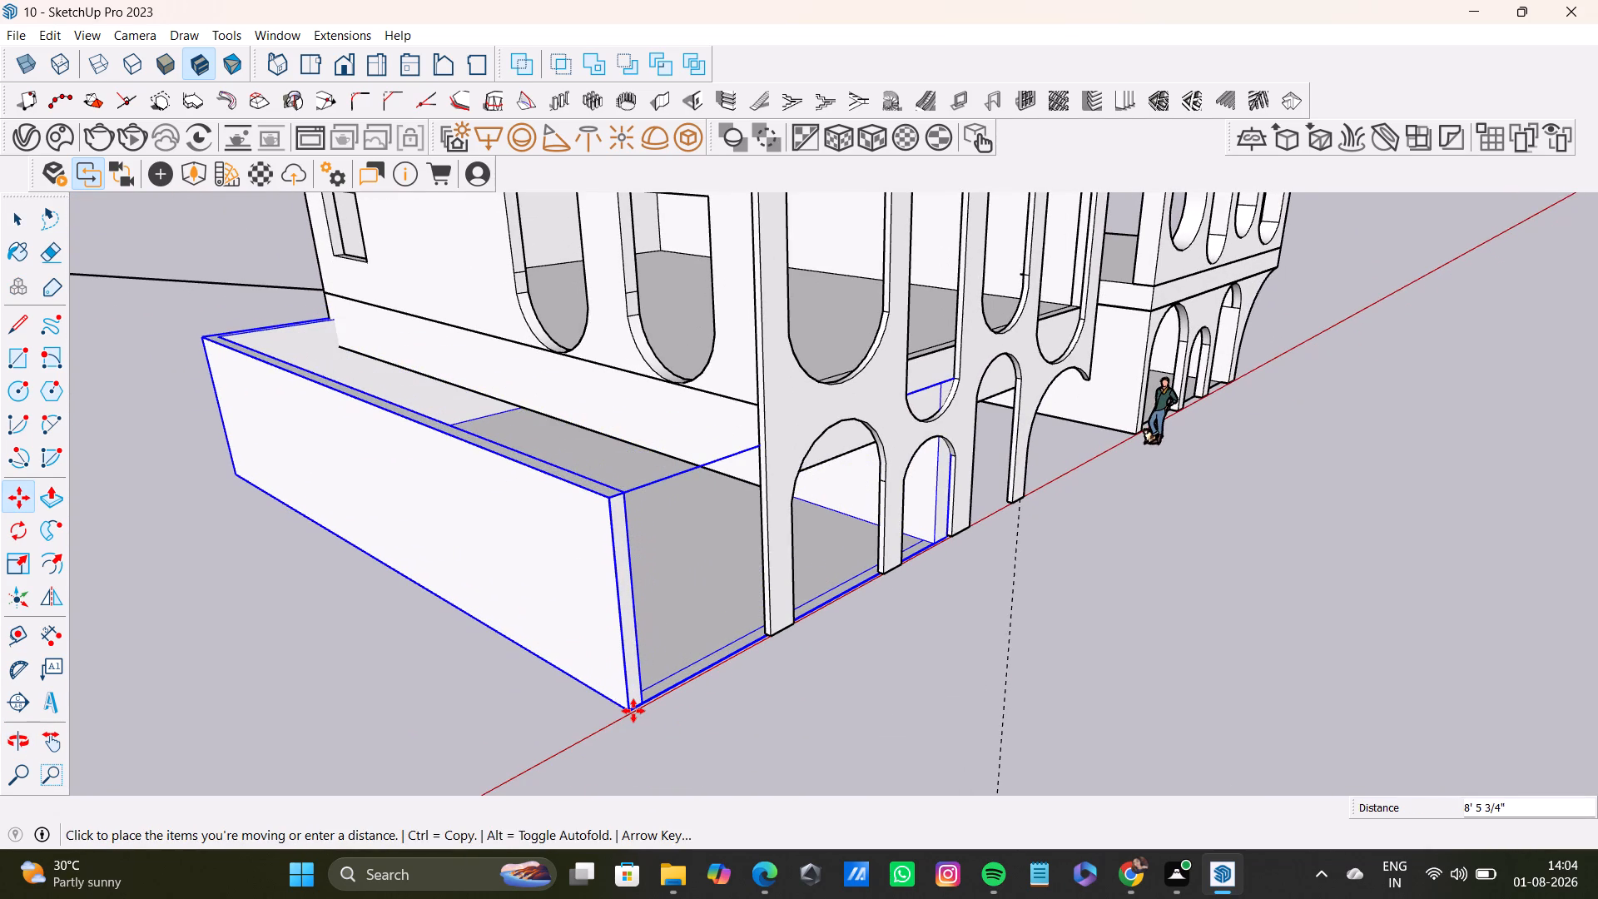
left_click(633, 711)
Open the ground-floor group and Push/Pull the top face of its walls down about 2' 8 7/8".
key("p")
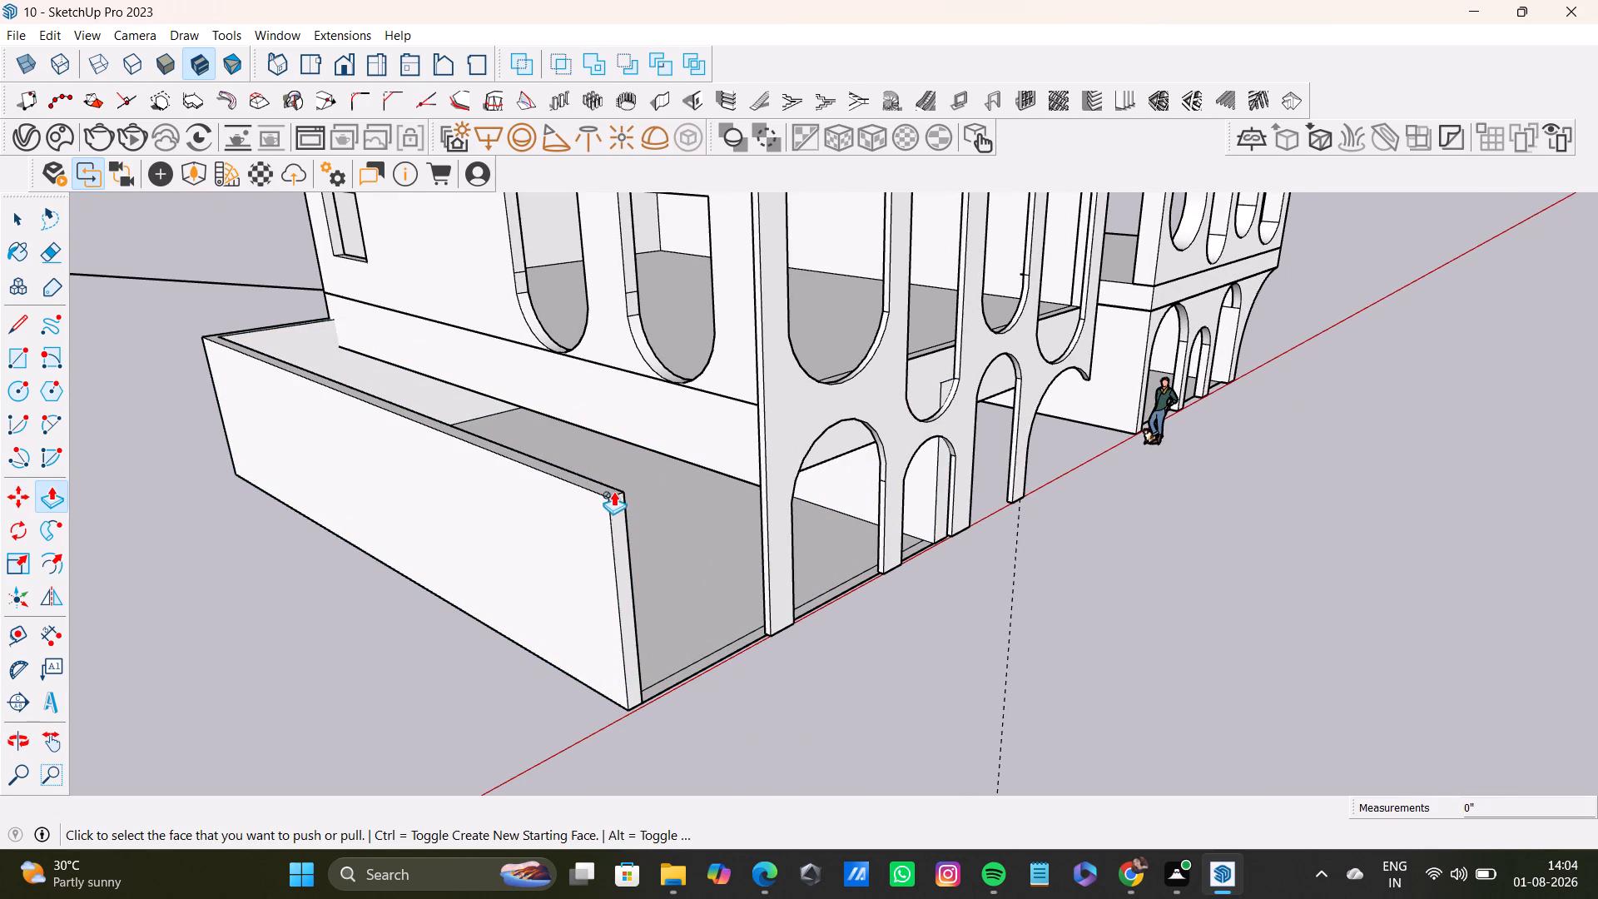
key("space")
left_click(288, 593)
double_click(598, 512)
double_click(598, 510)
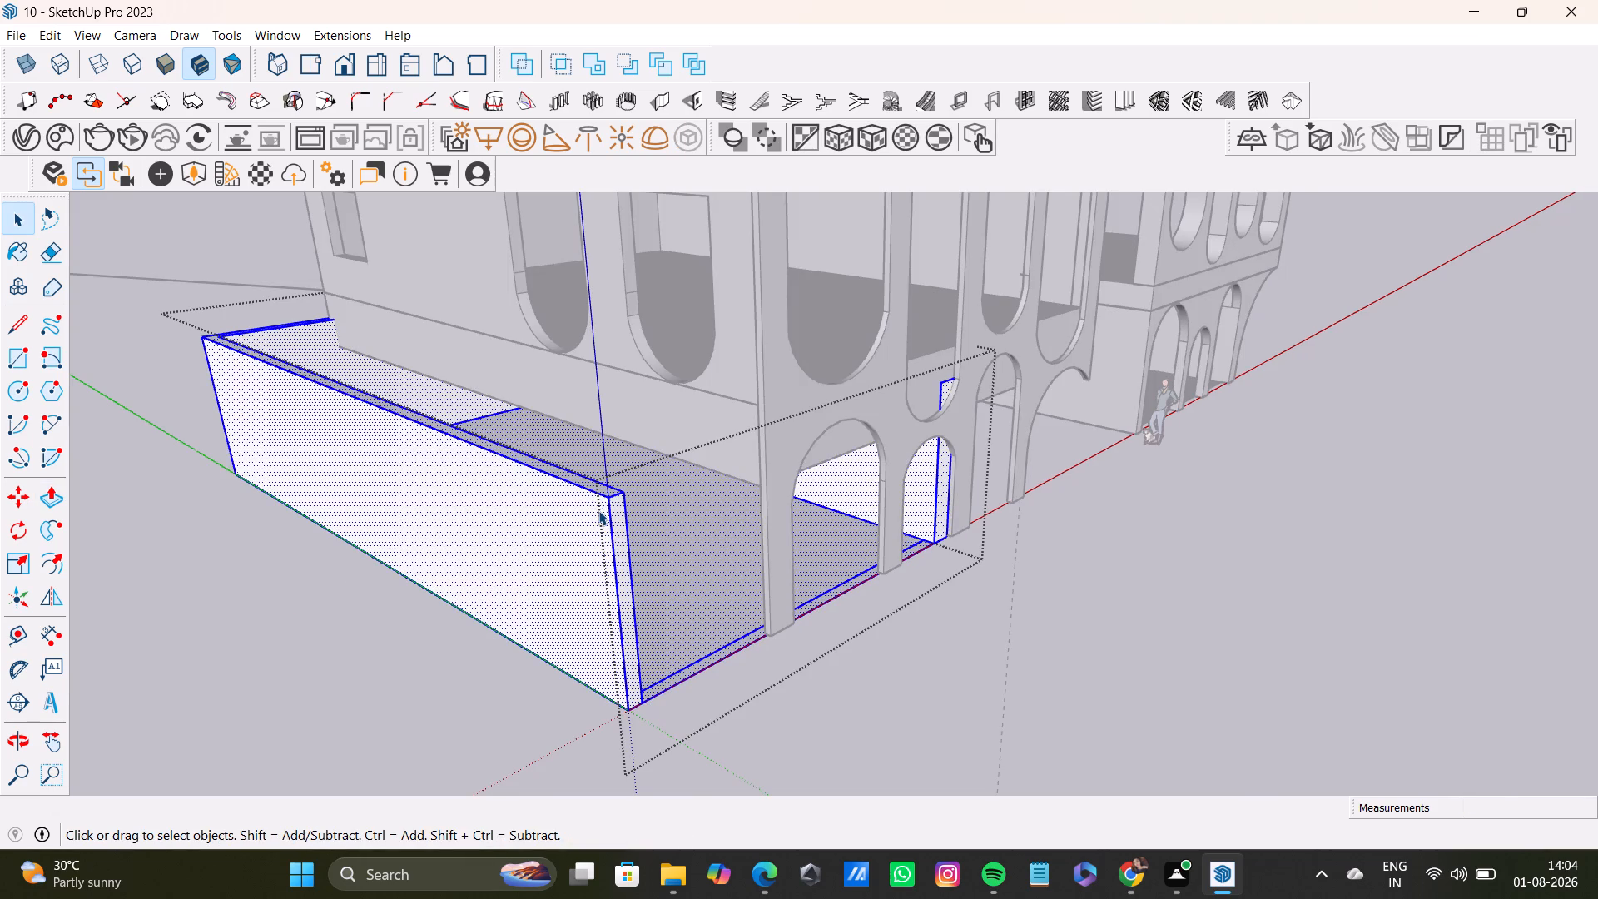
left_click(602, 493)
left_click(608, 490)
key("p")
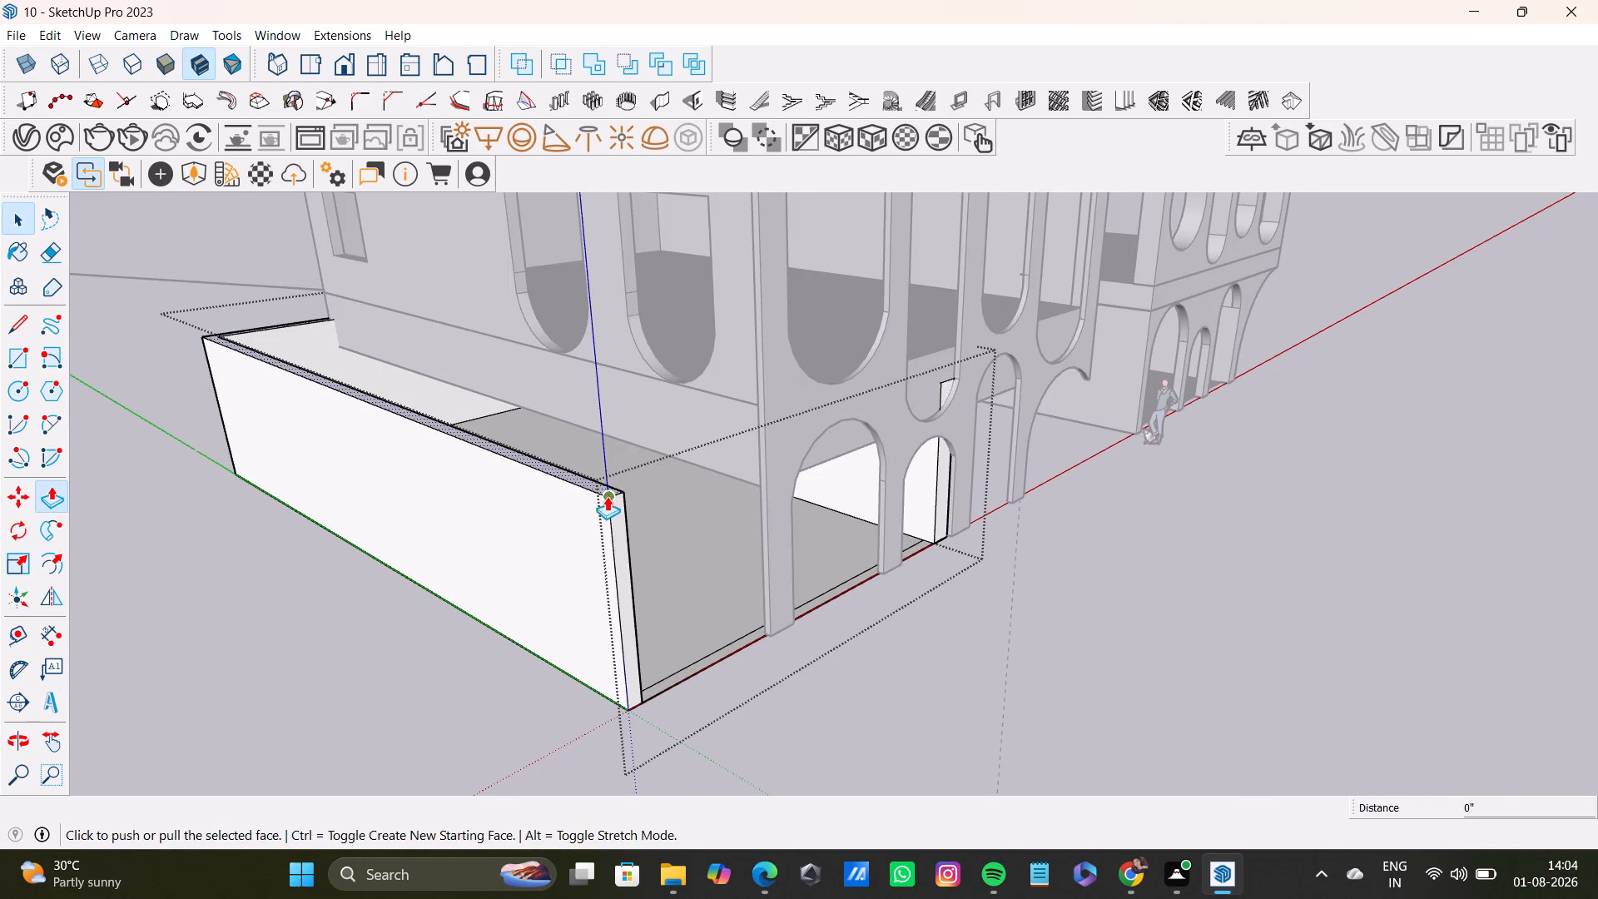
left_click(610, 479)
left_click(614, 549)
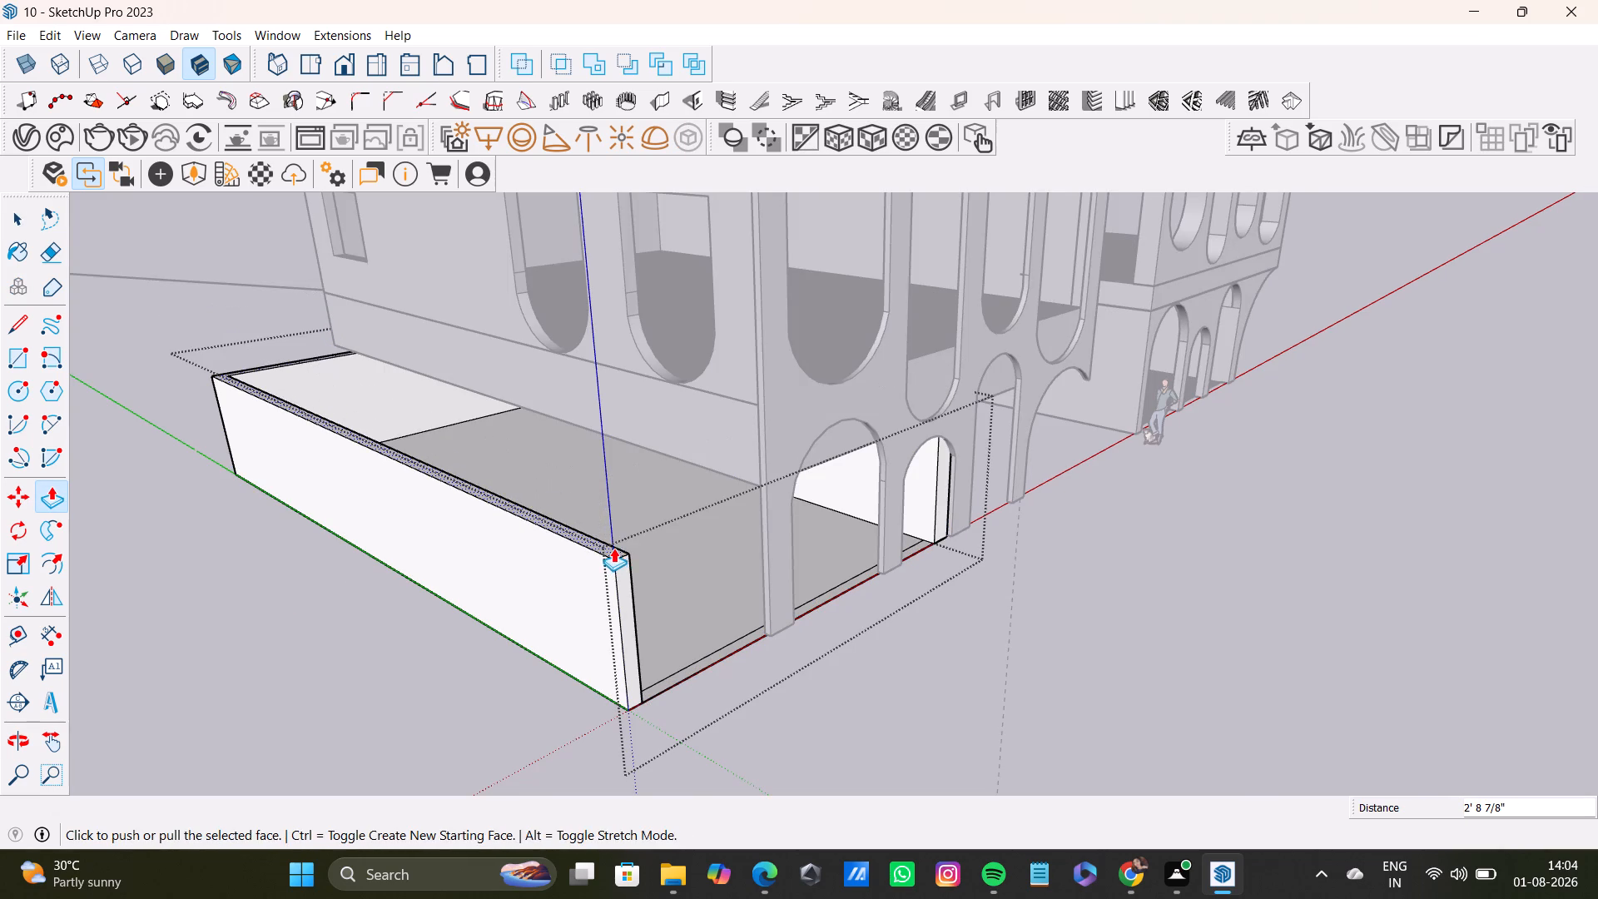
key("space")
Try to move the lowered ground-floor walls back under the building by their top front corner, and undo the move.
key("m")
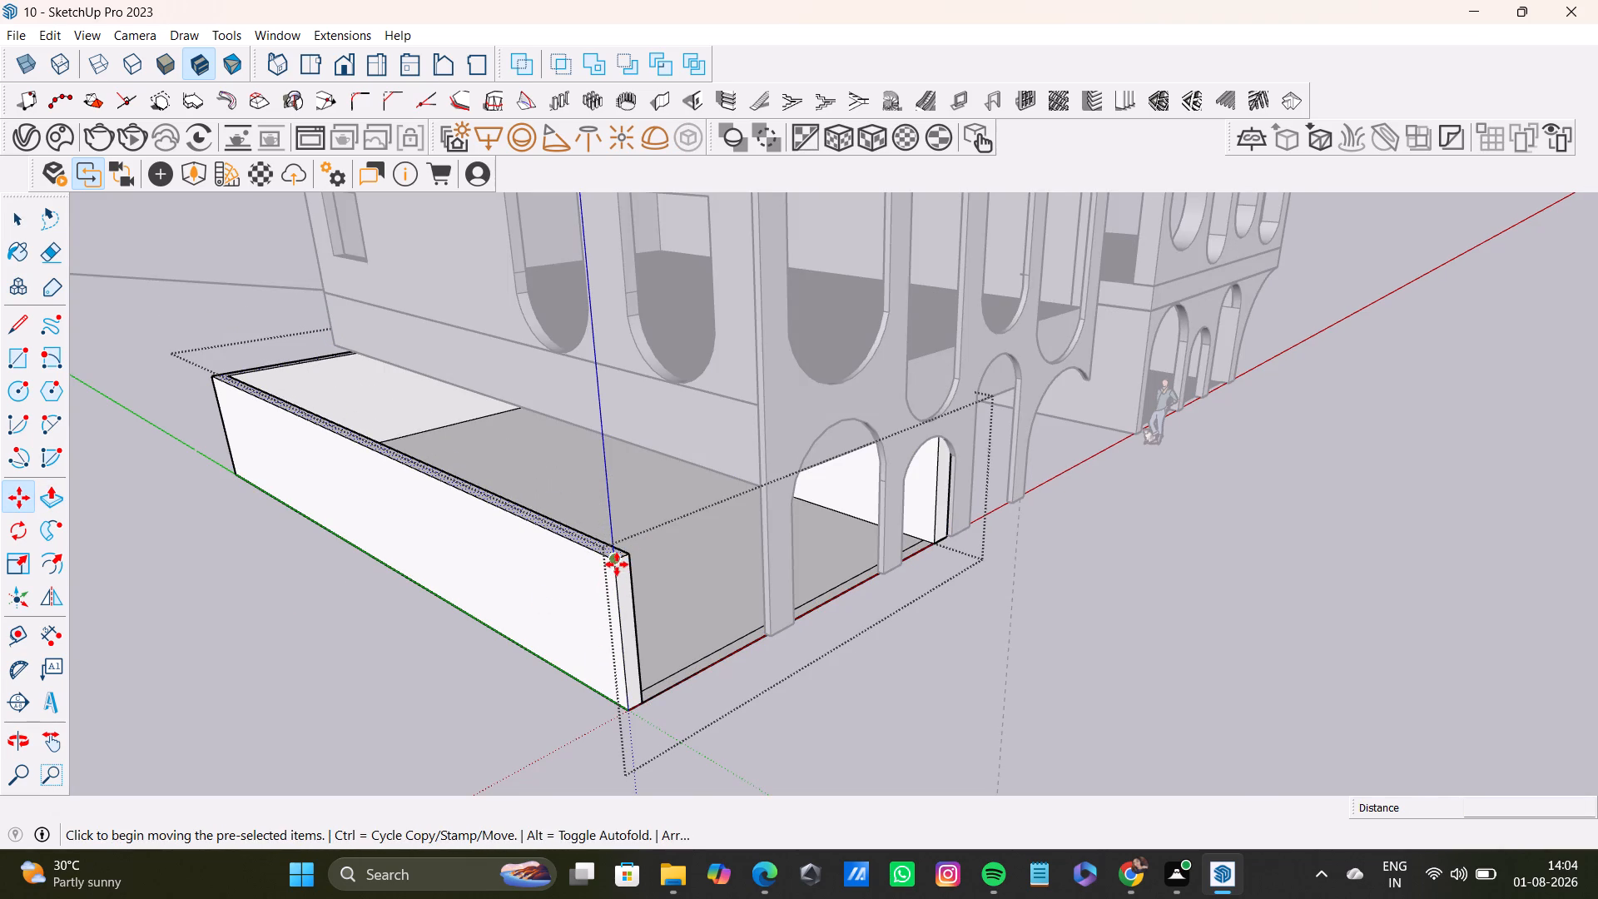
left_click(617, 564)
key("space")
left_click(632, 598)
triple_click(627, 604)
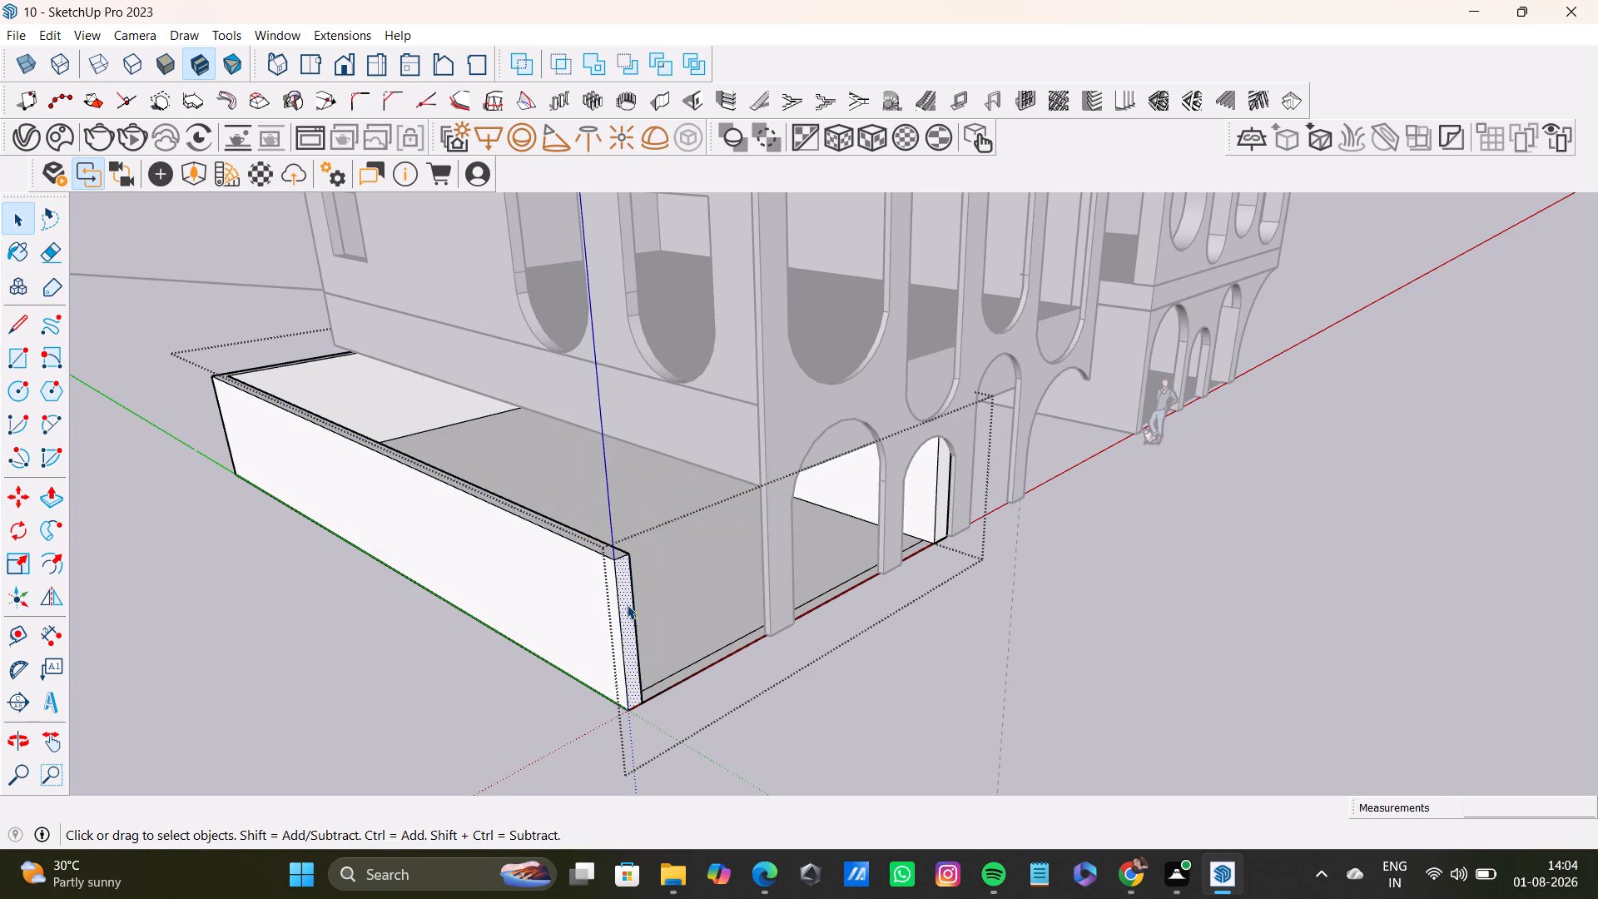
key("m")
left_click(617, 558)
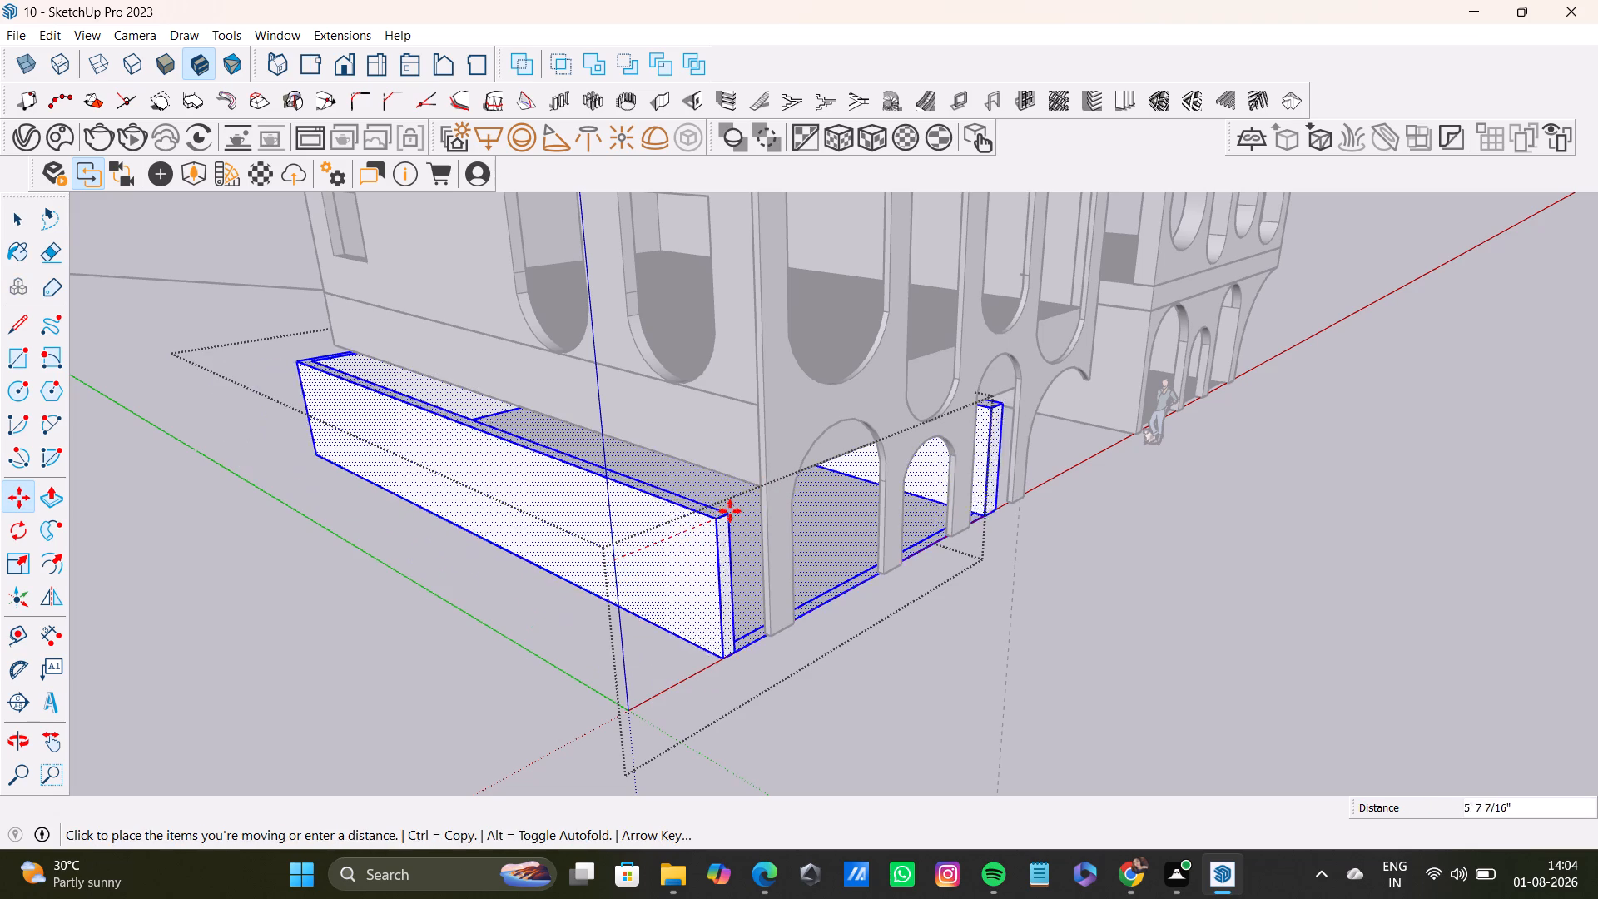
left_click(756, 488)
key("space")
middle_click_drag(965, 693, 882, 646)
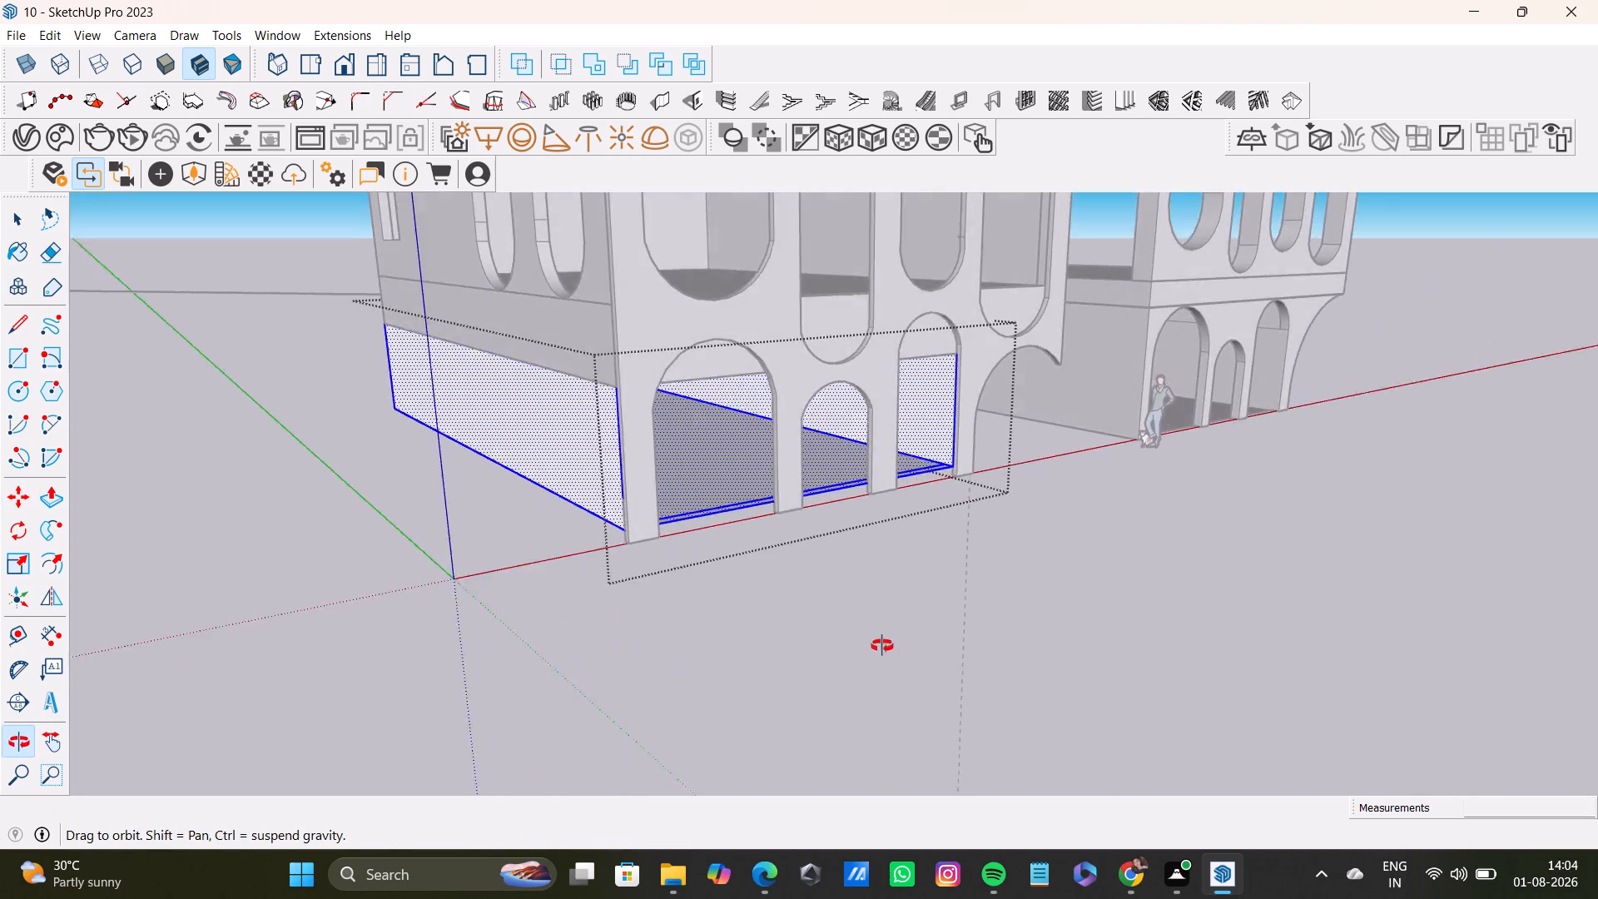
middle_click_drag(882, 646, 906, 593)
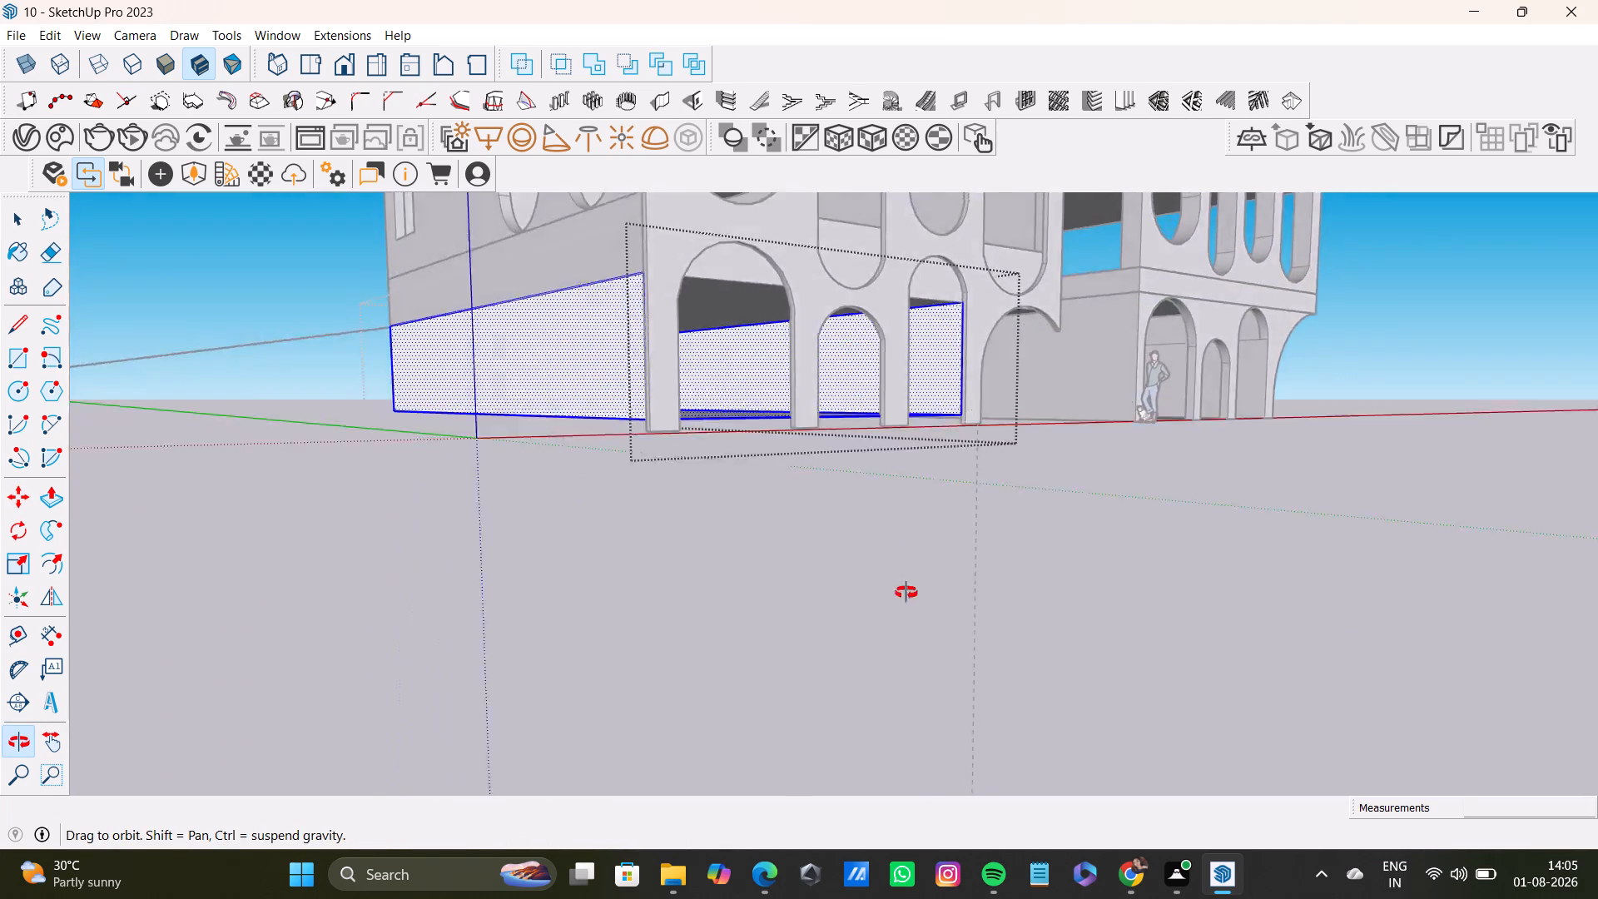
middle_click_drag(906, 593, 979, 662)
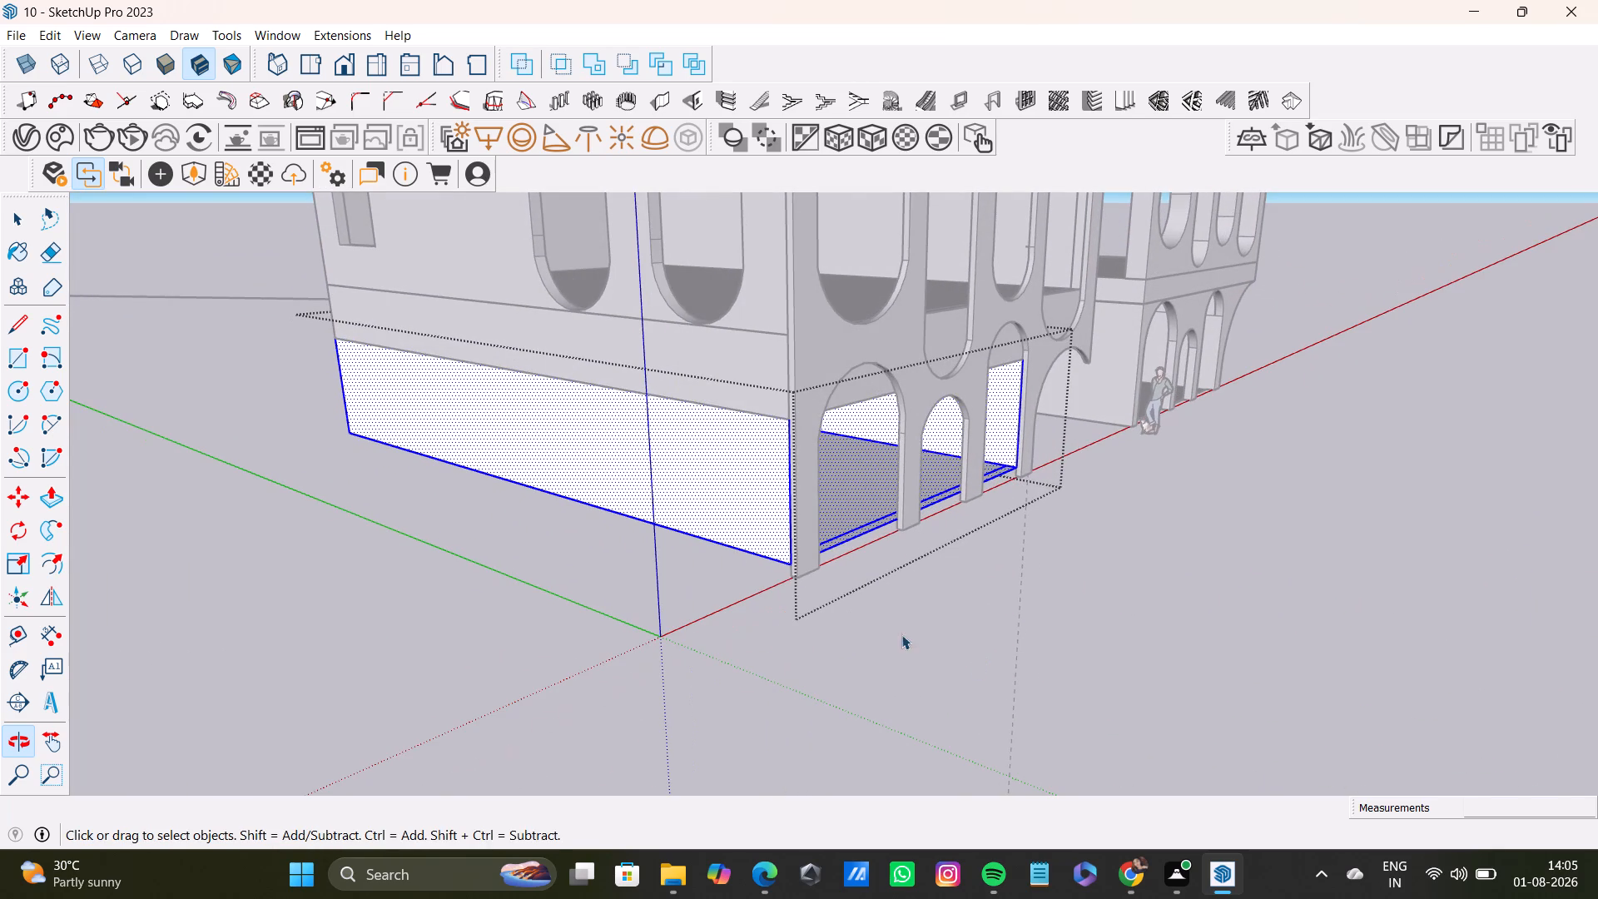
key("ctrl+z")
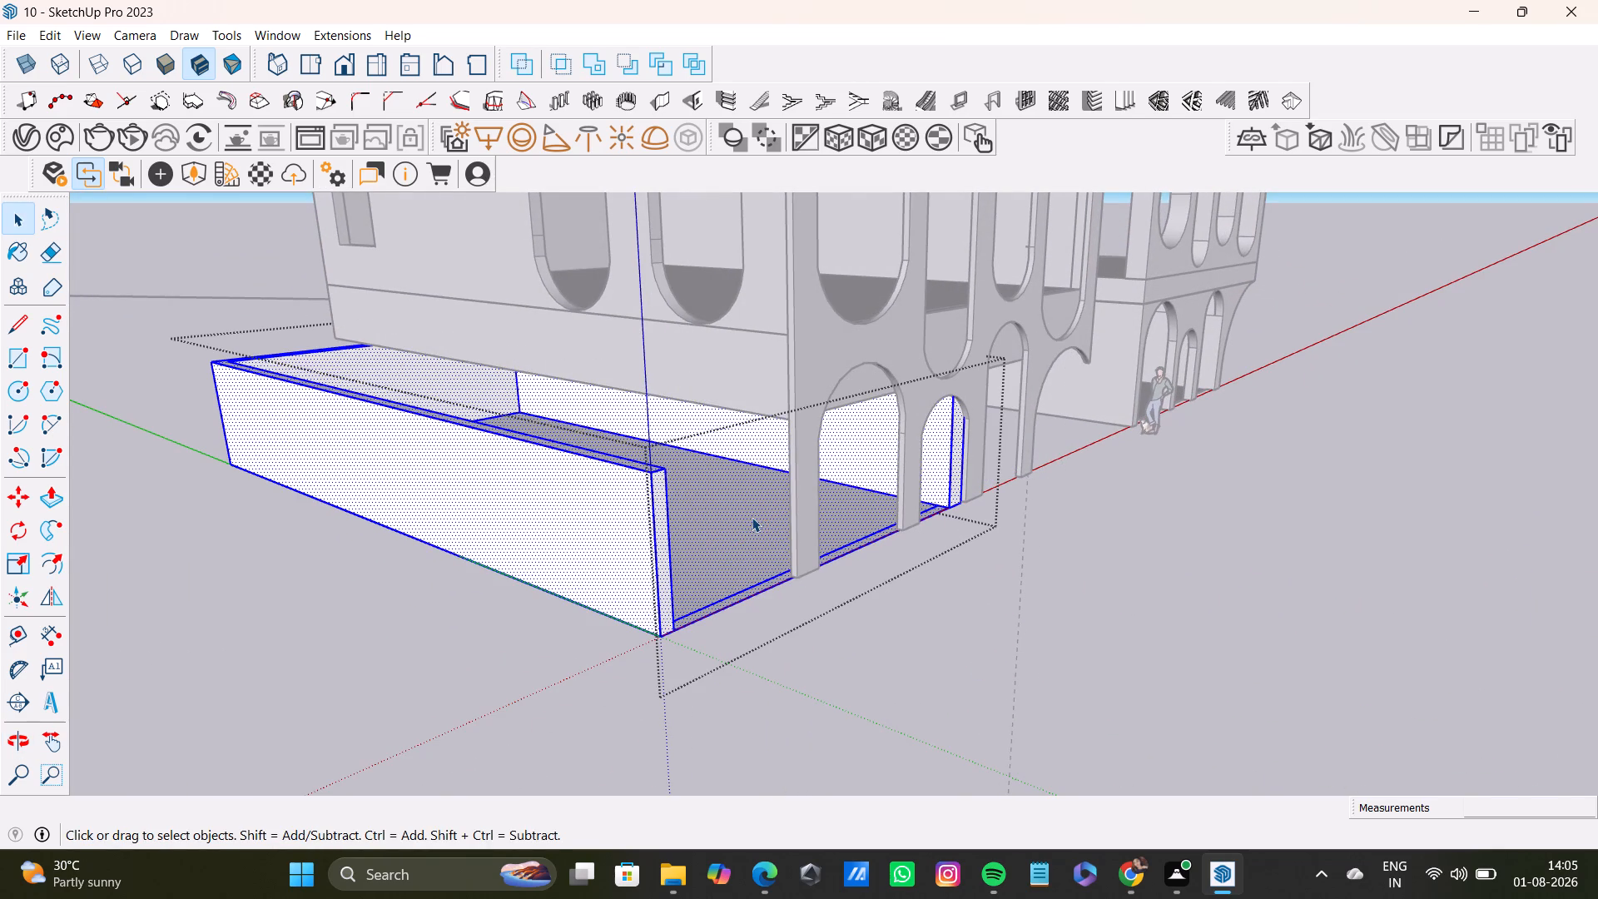
Move the ground-floor walls and floor back about 8' 5 3/4" so their bottom front corner meets the corner pier's base.
key("m")
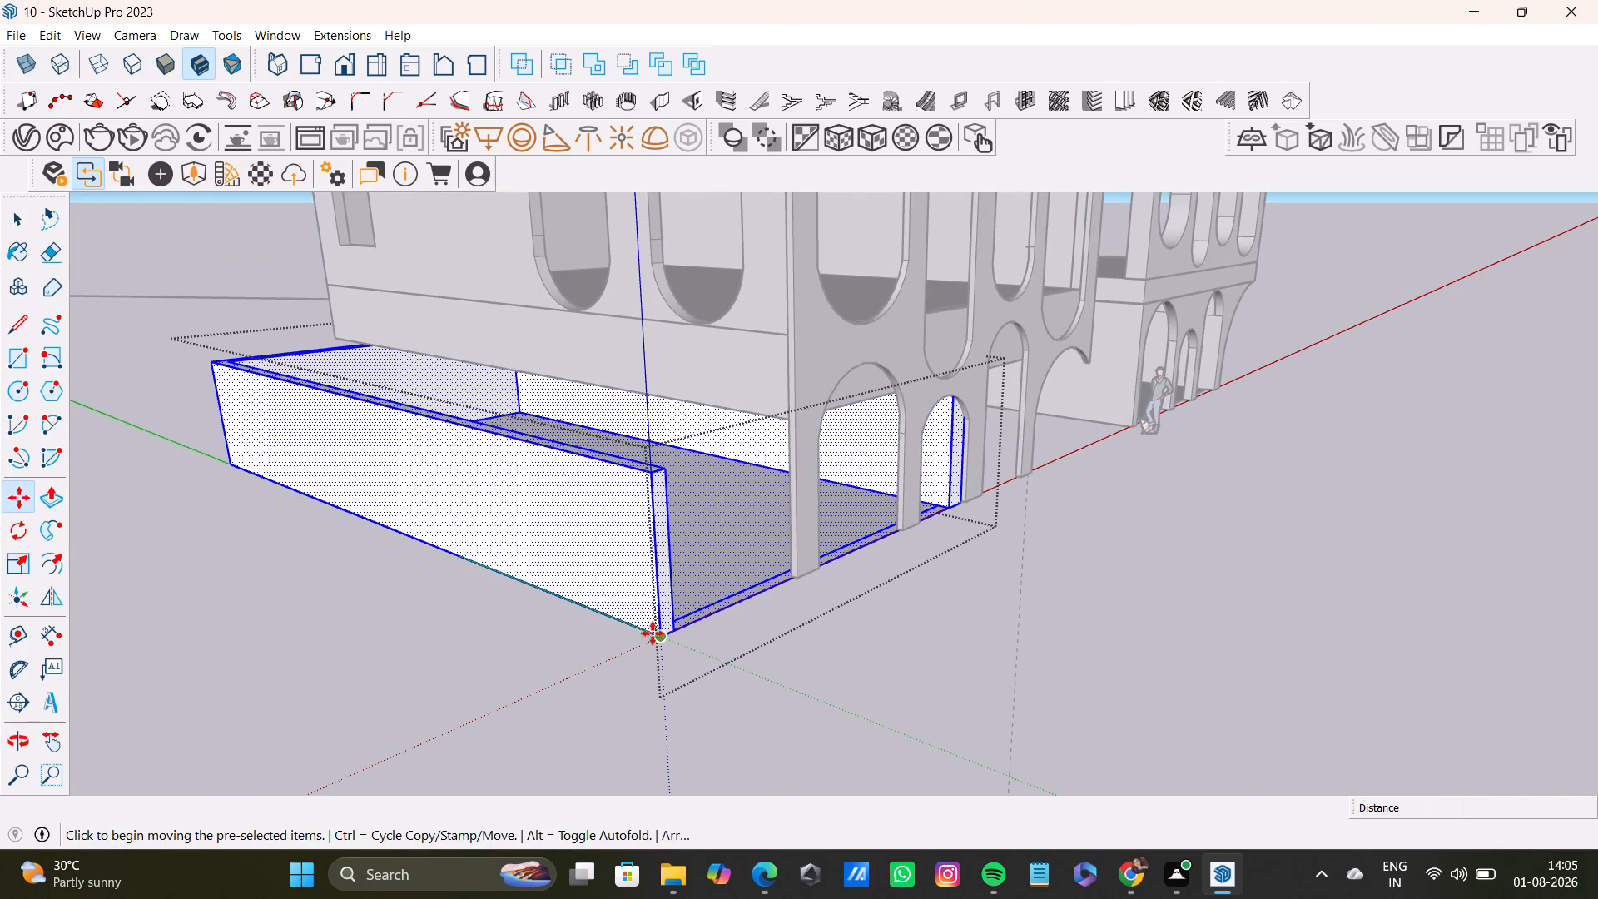
left_click(659, 638)
left_click(797, 574)
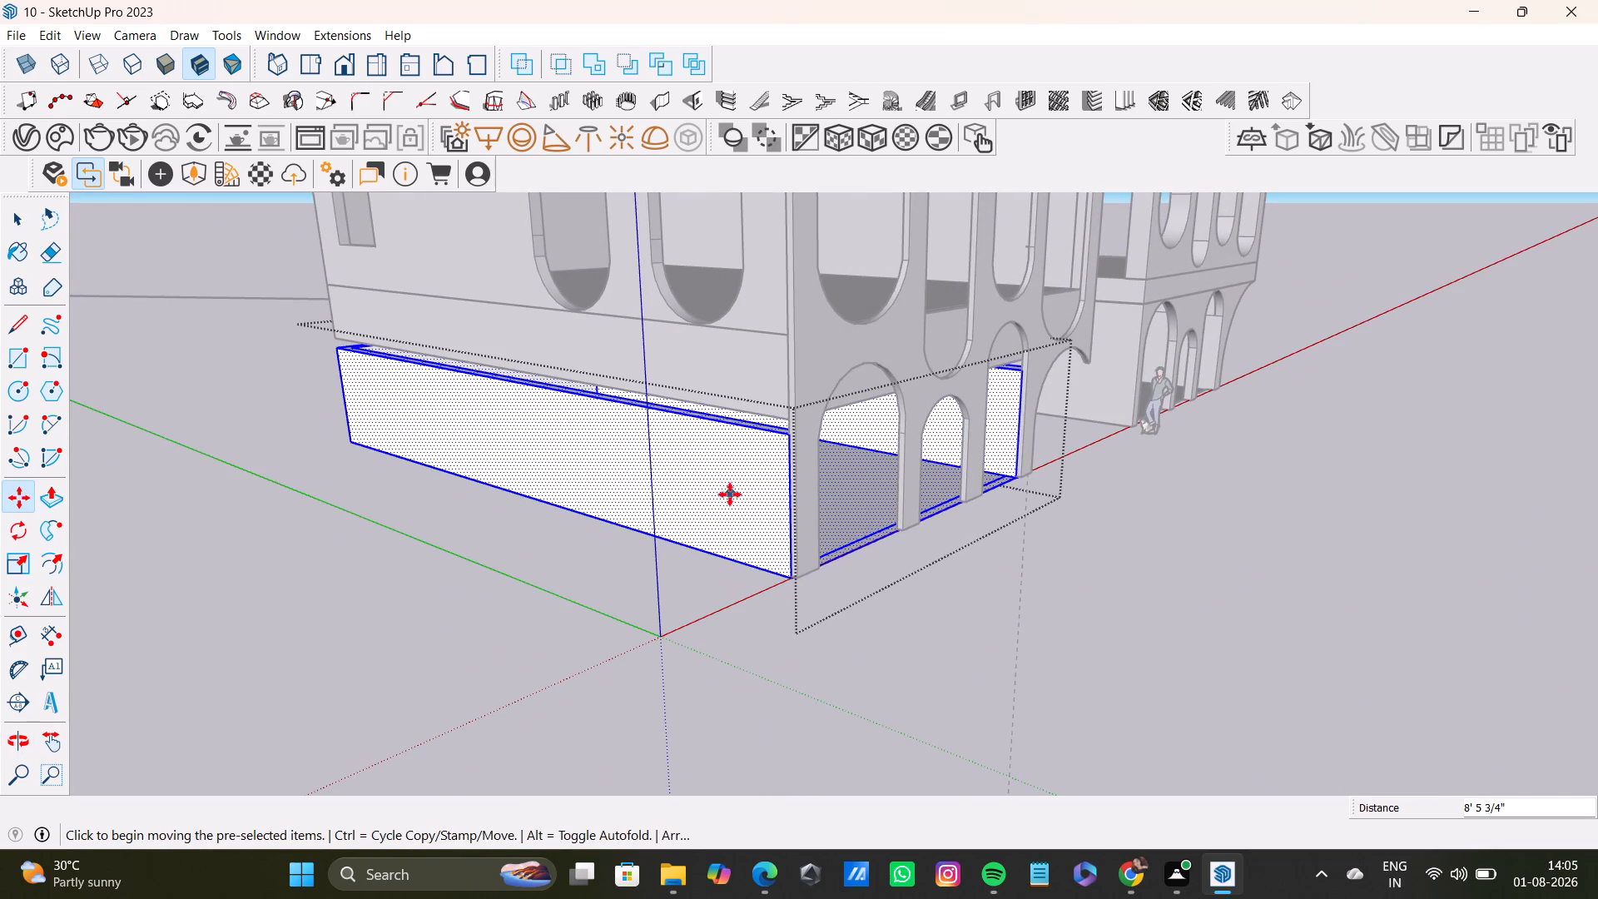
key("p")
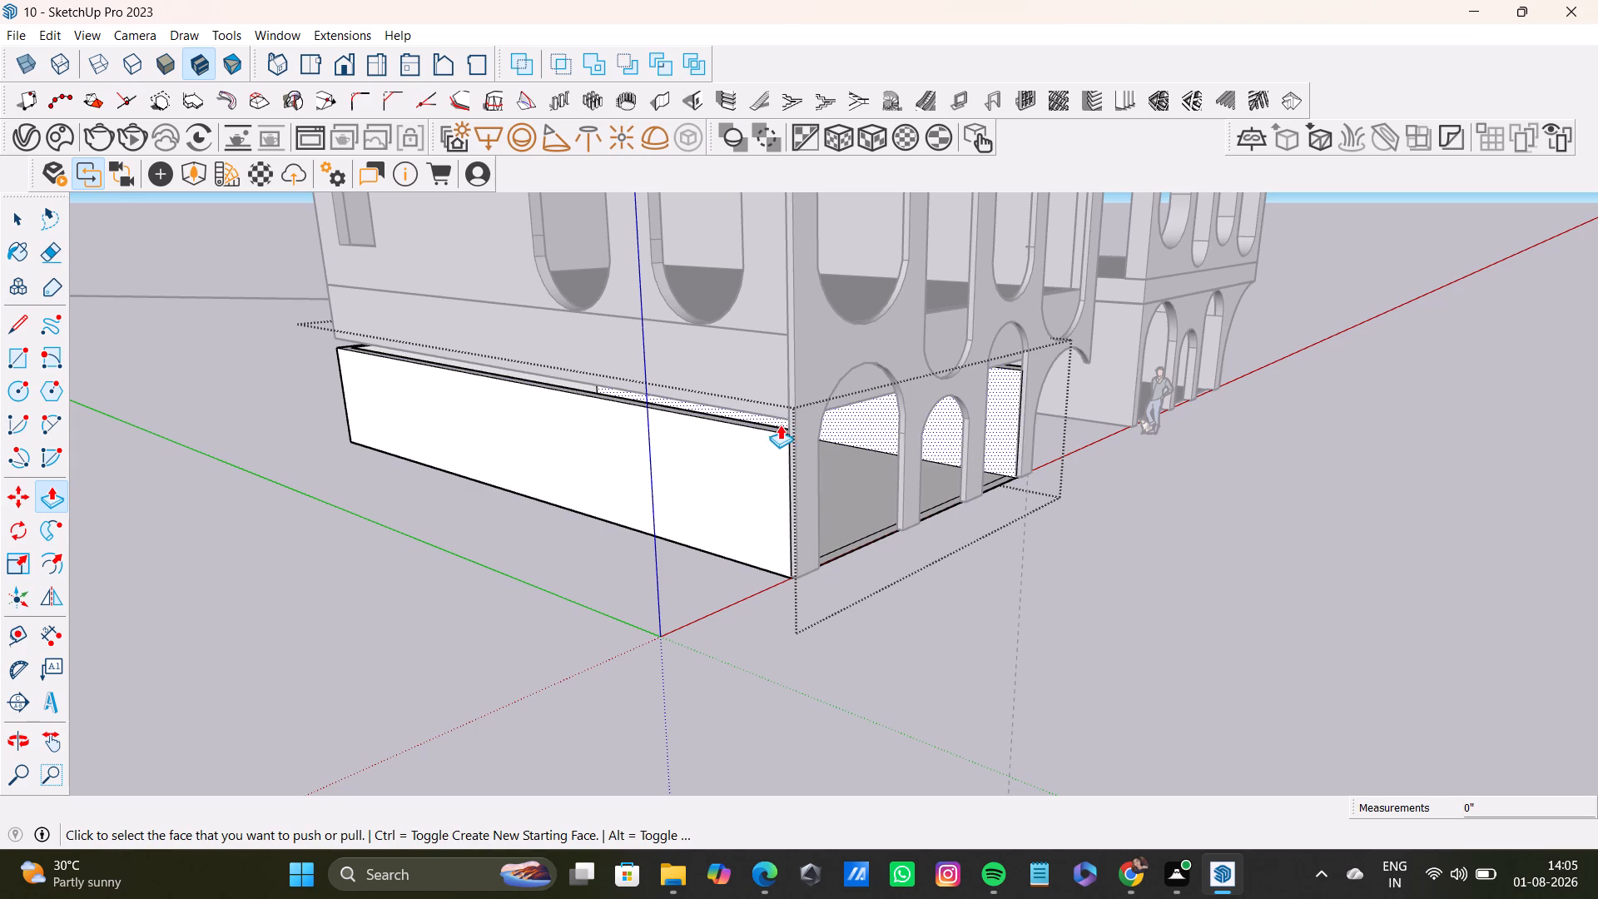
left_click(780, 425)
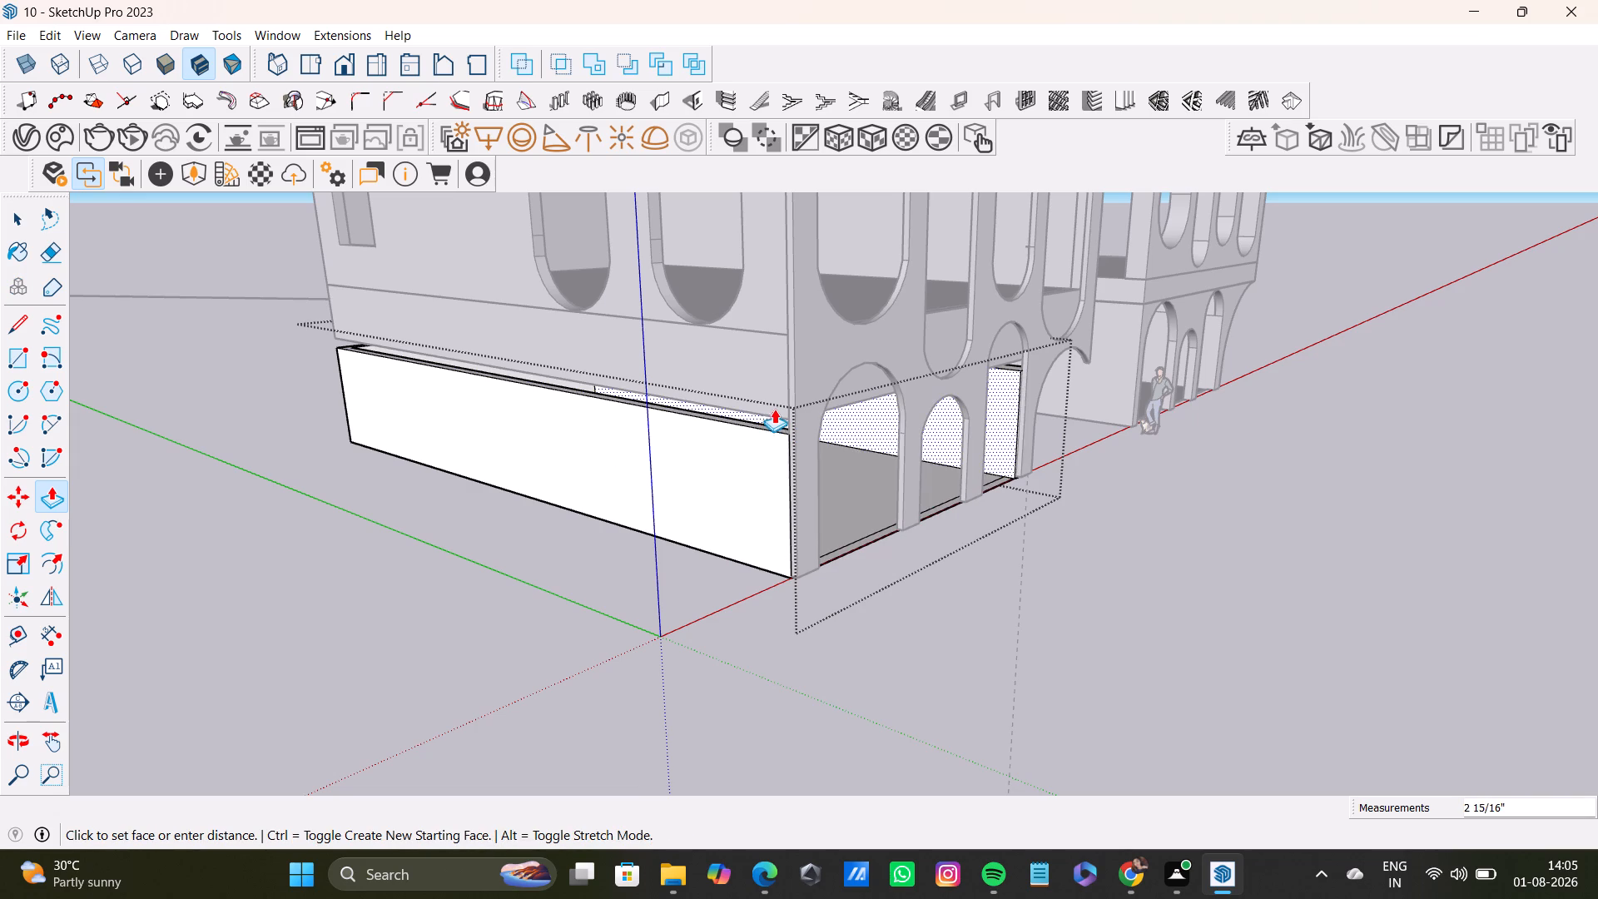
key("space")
Select all the ground-floor wall and floor geometry and move it so its bottom front corner meets the corner pier's rear base corner.
scroll(777, 437, "up", 7)
middle_click_drag(816, 478, 896, 349)
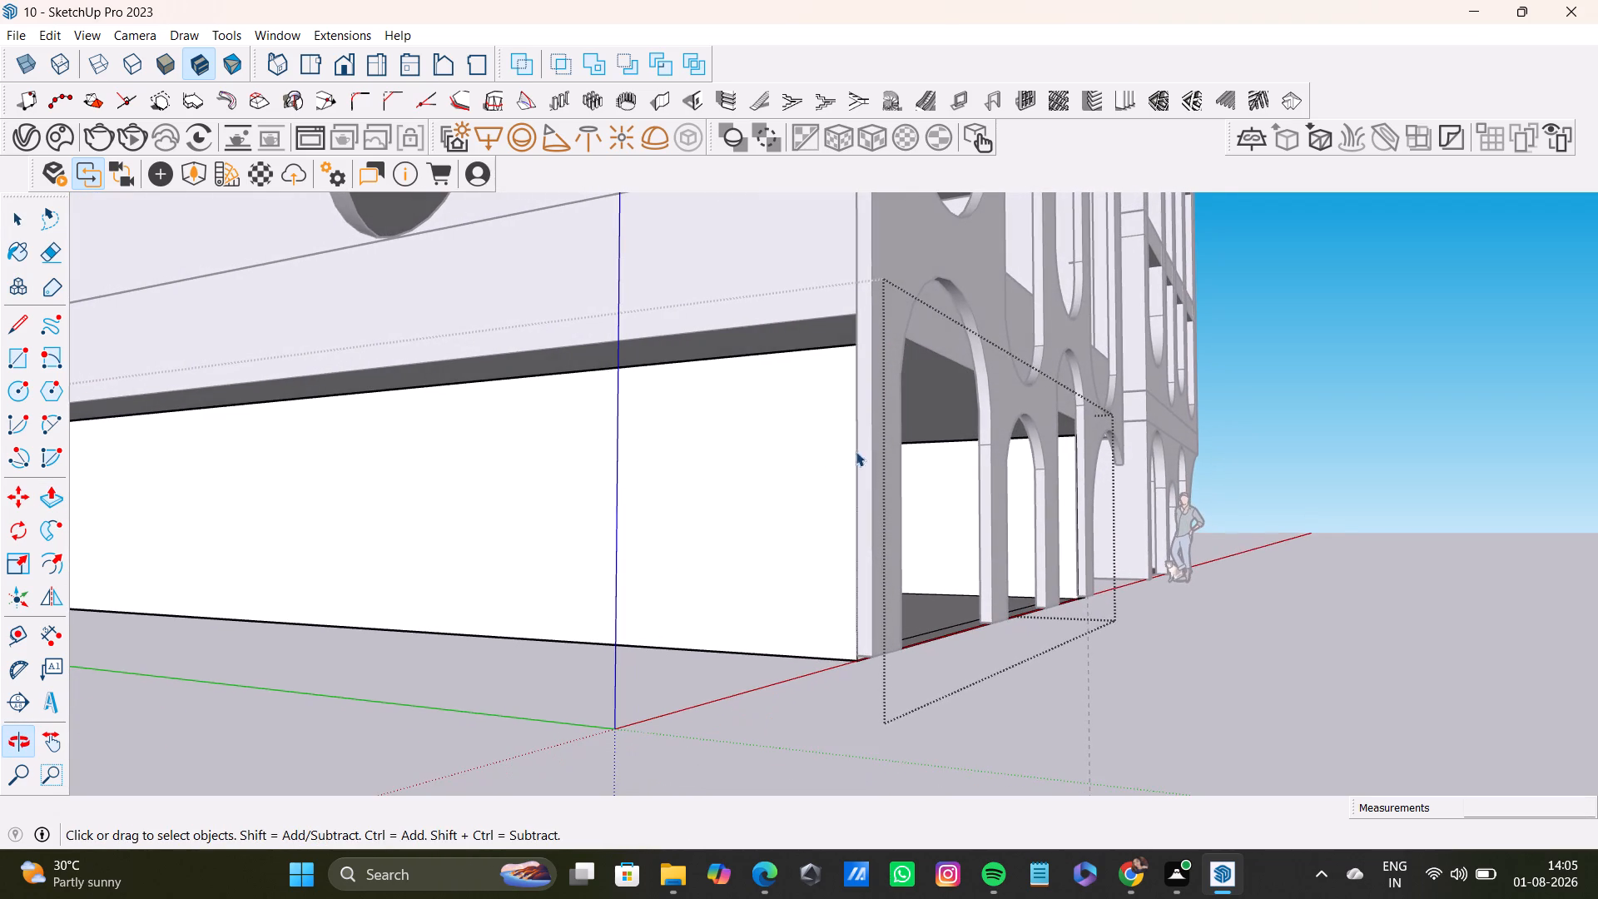
scroll(786, 622, "up", 4)
middle_click_drag(864, 673, 819, 508)
middle_click_drag(820, 529, 815, 564)
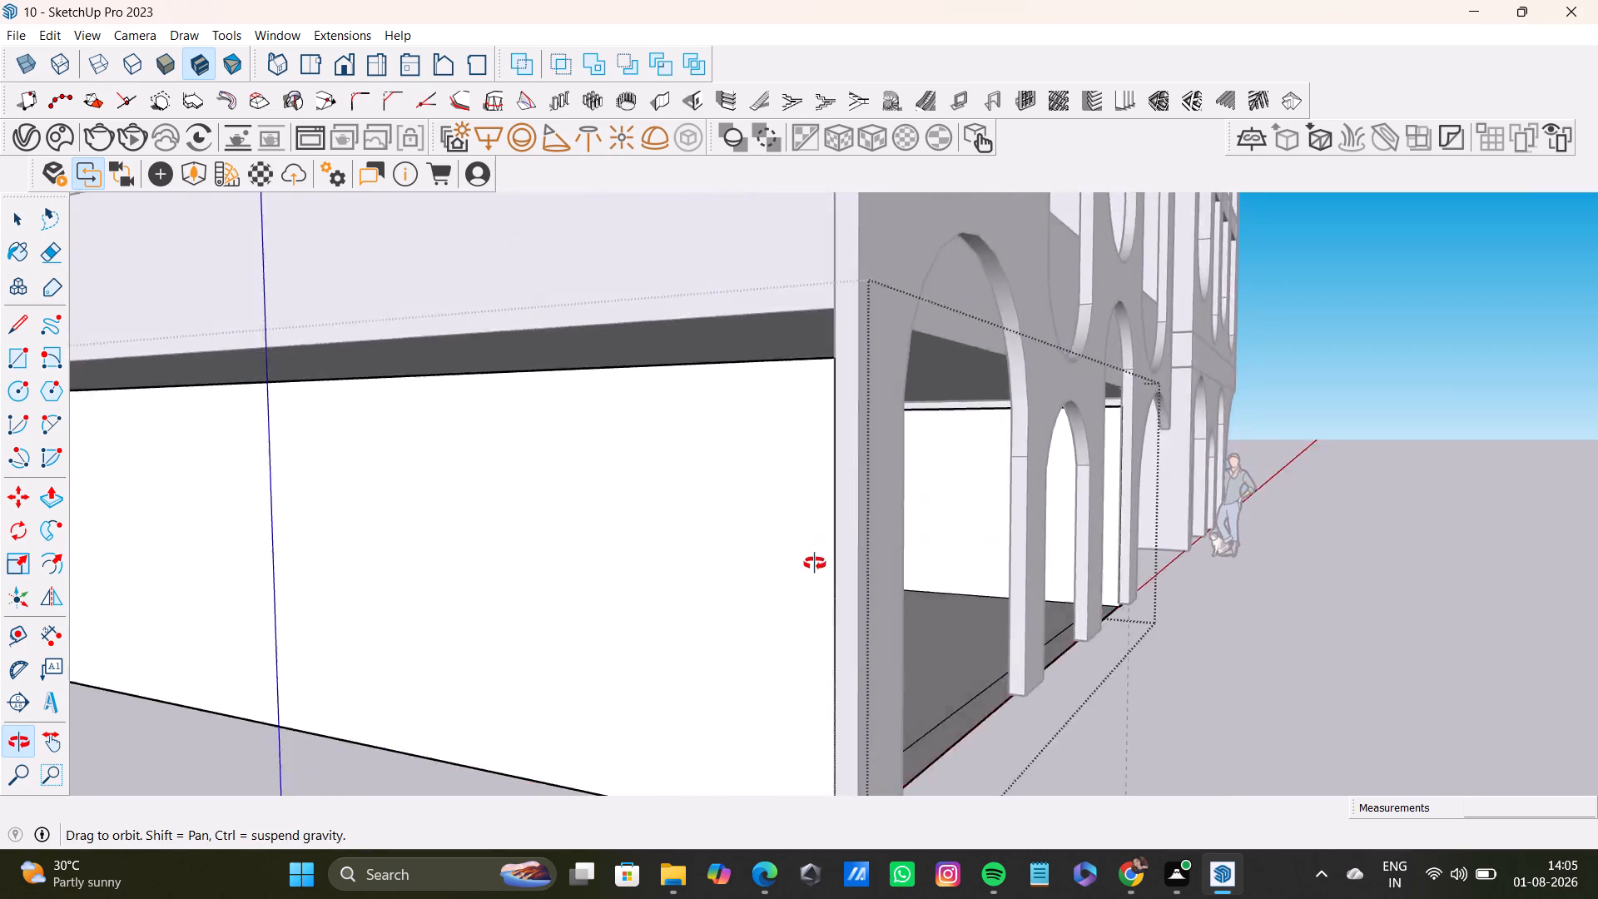
middle_click_drag(815, 564, 806, 520)
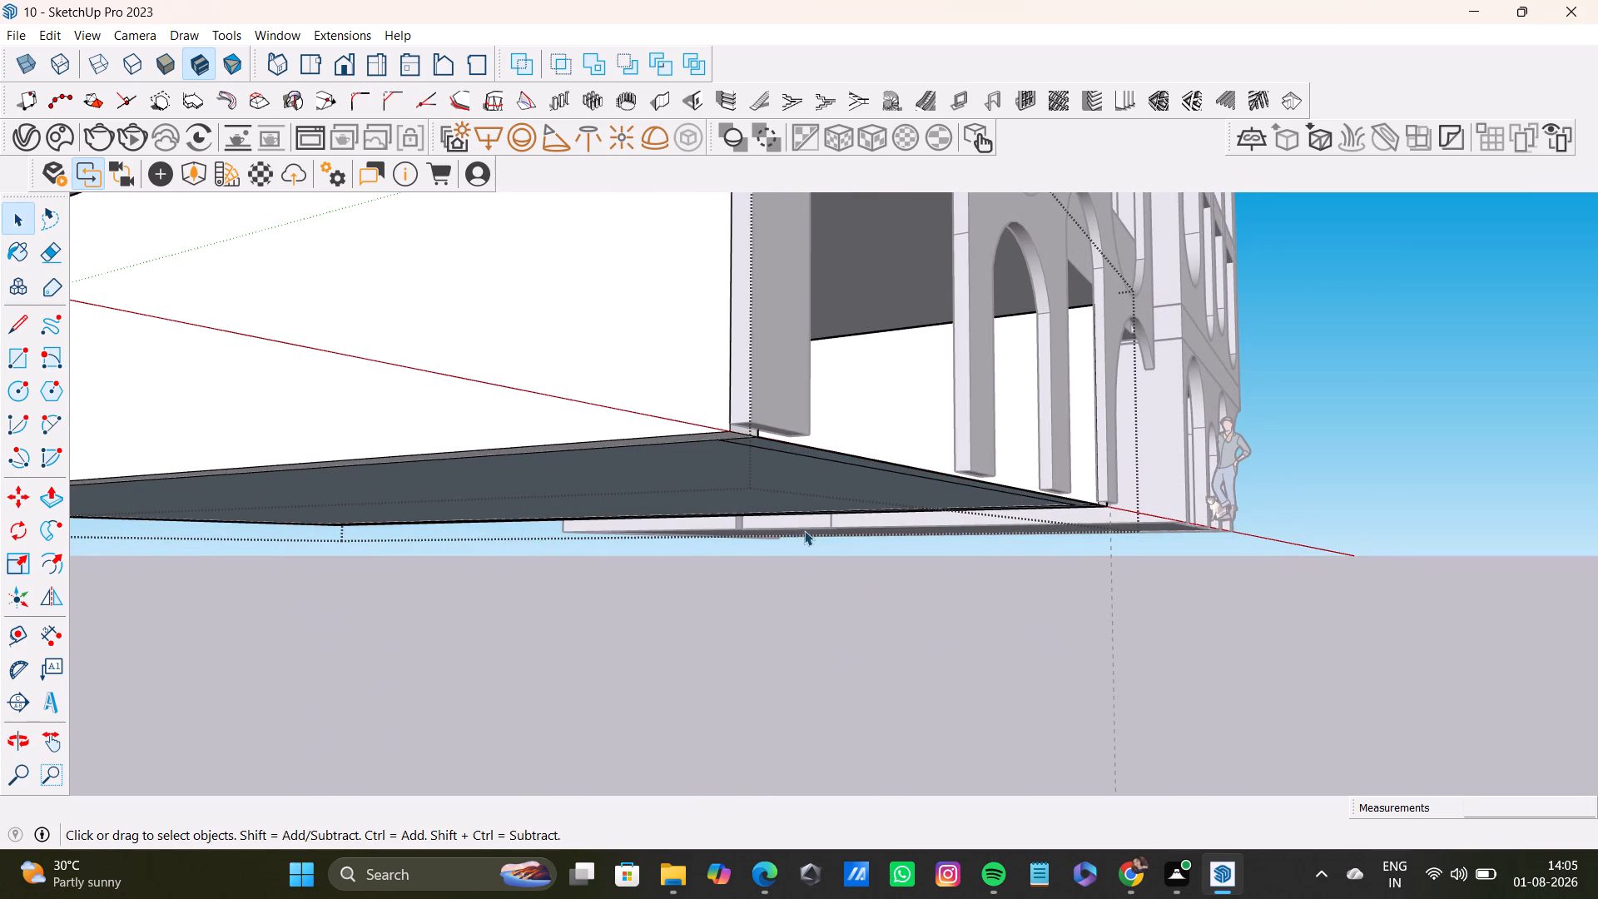
middle_click_drag(811, 530, 811, 559, "shift")
double_click(718, 511)
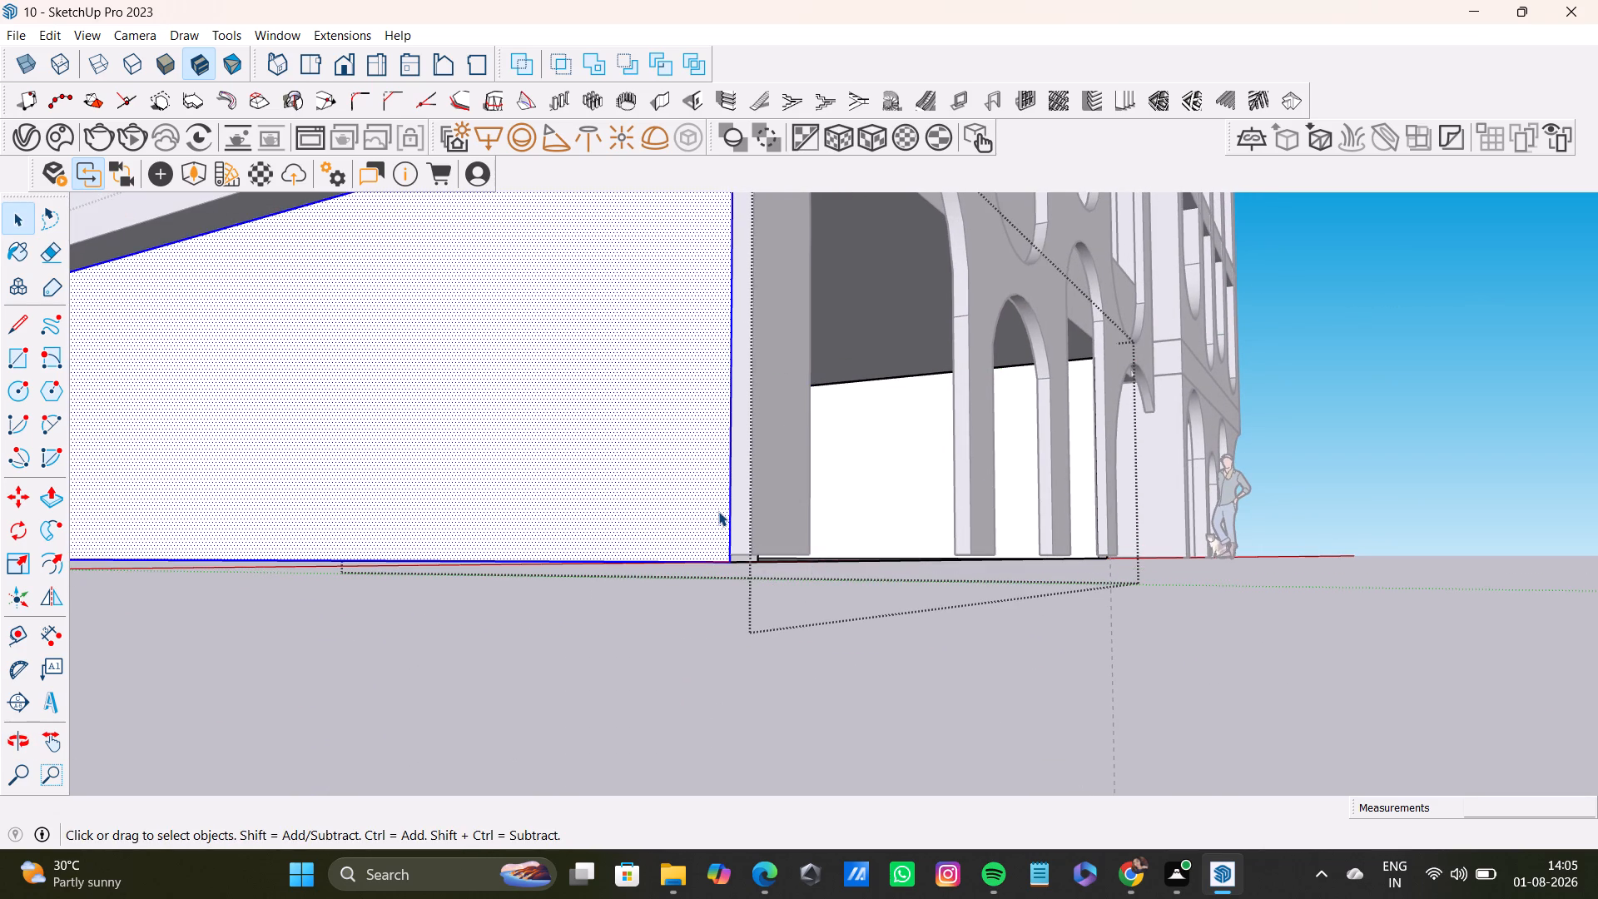
double_click(718, 511)
key("m")
left_click(728, 564)
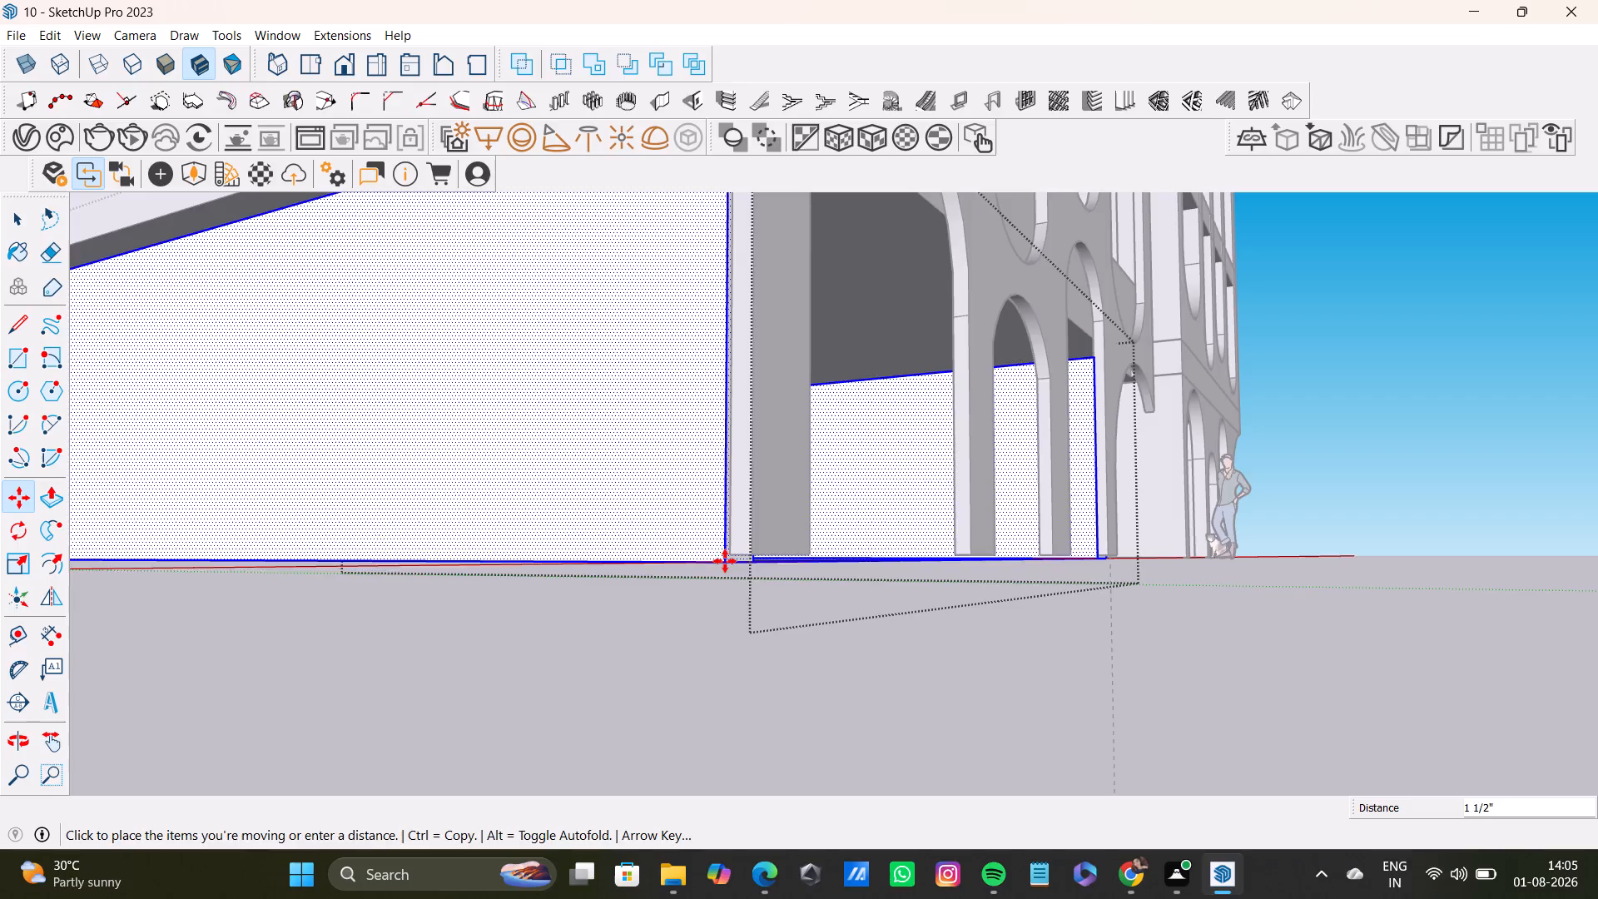
left_click(731, 552)
Push/Pull the top face of the ground-floor walls up 7 1/4" to the underside of the first-floor slab, and close the group.
middle_click_drag(831, 623, 822, 653)
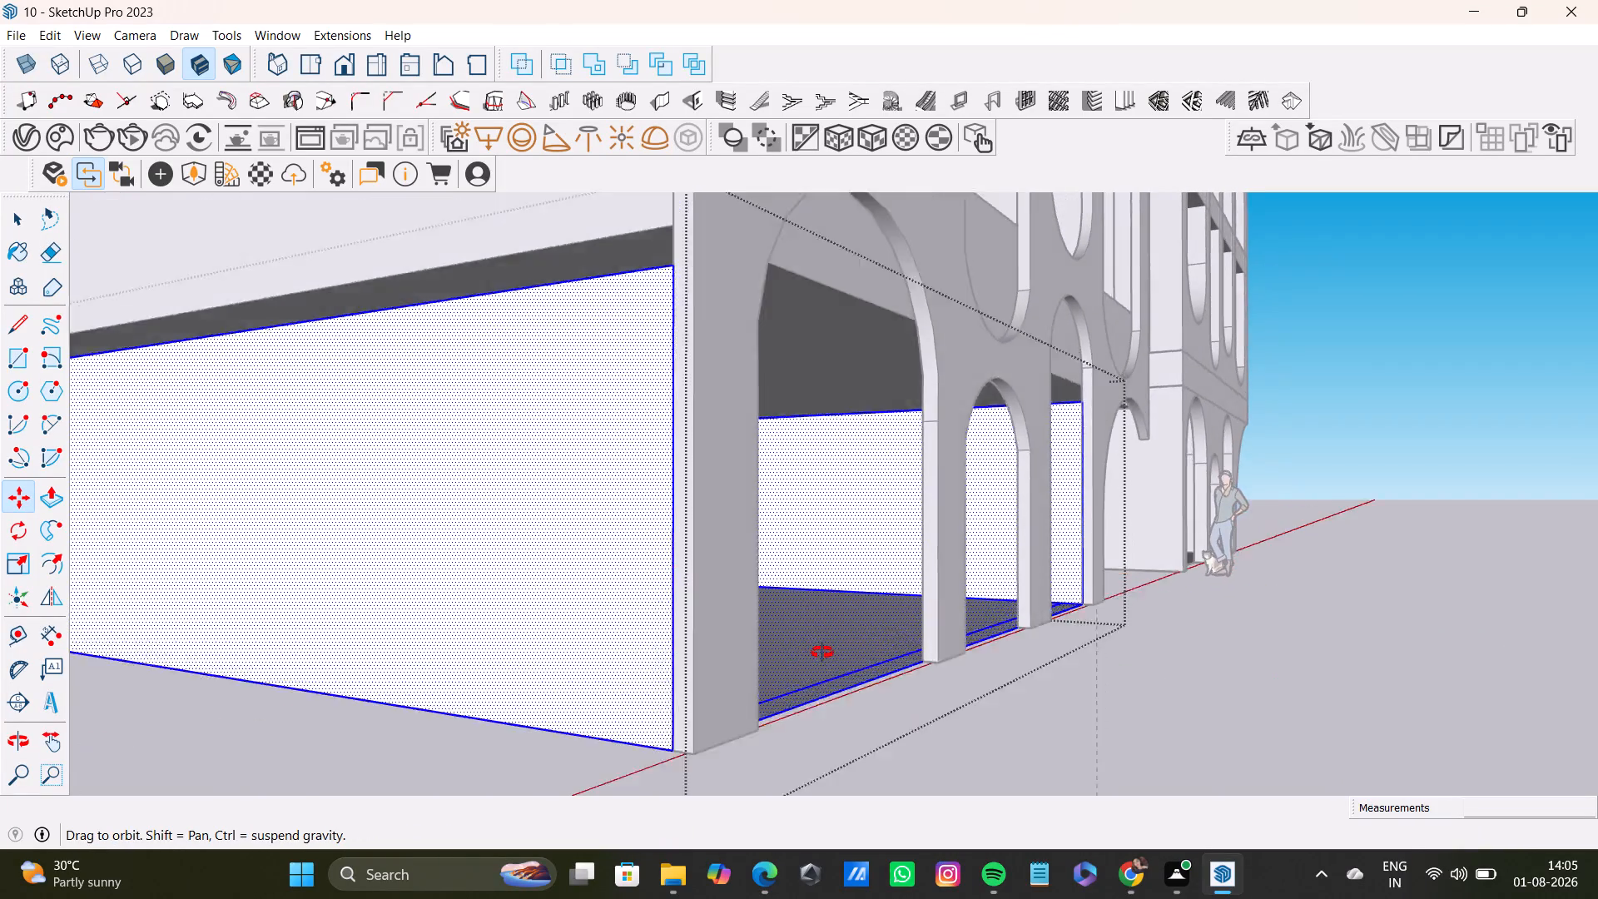
middle_click_drag(822, 653, 824, 663)
scroll(665, 634, "down", 6)
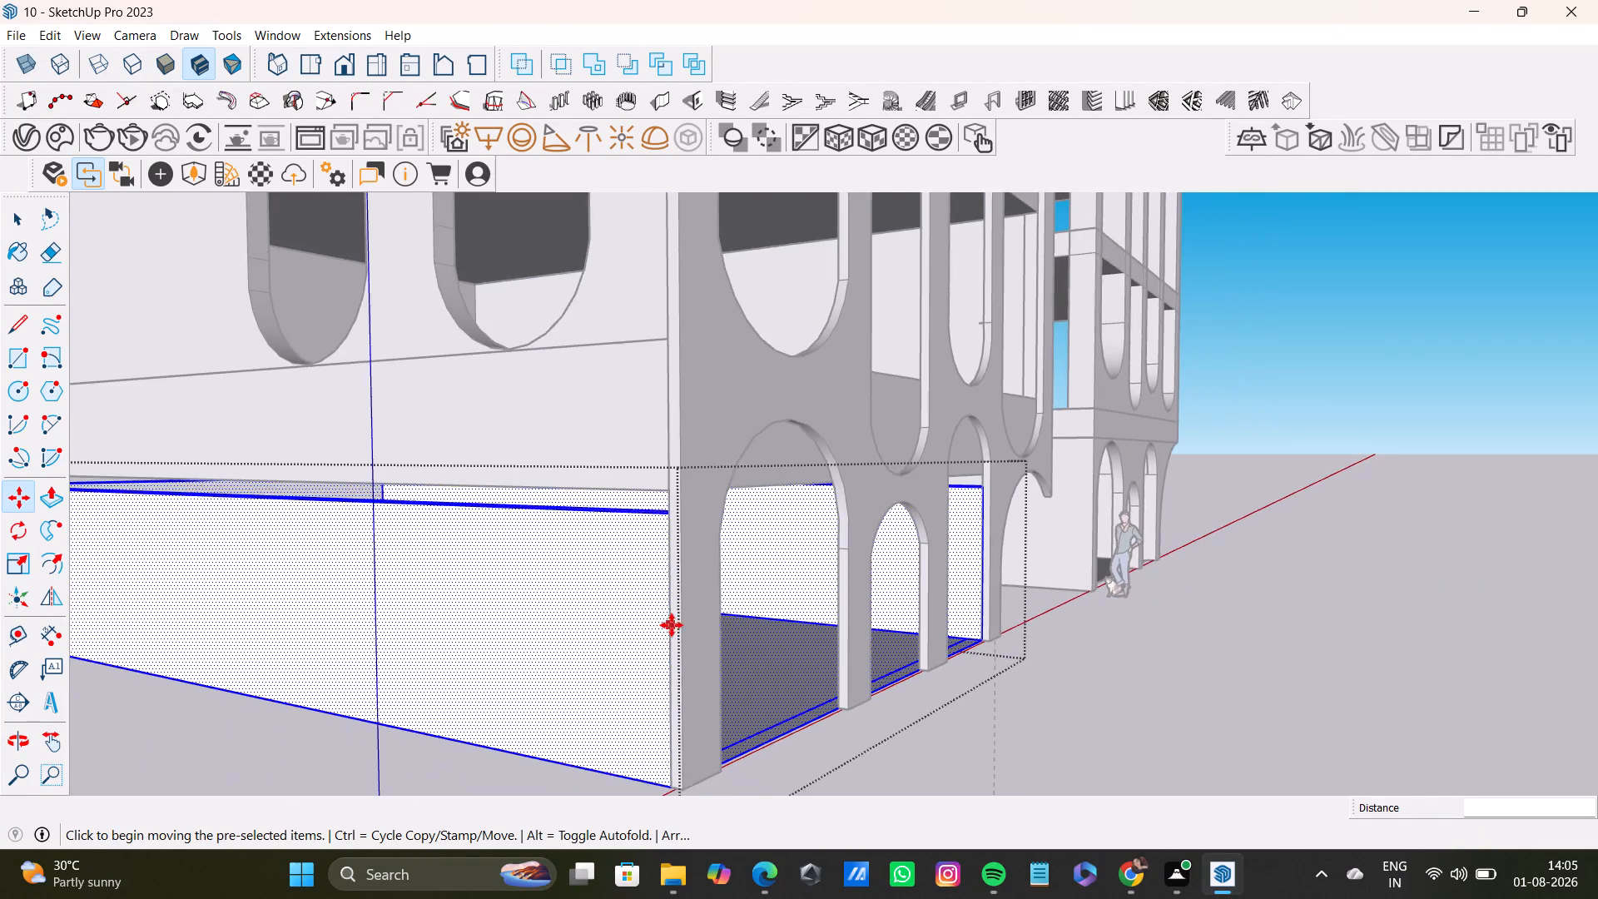
middle_click_drag(672, 625, 699, 549)
scroll(669, 680, "up", 6)
middle_click_drag(691, 703, 698, 652)
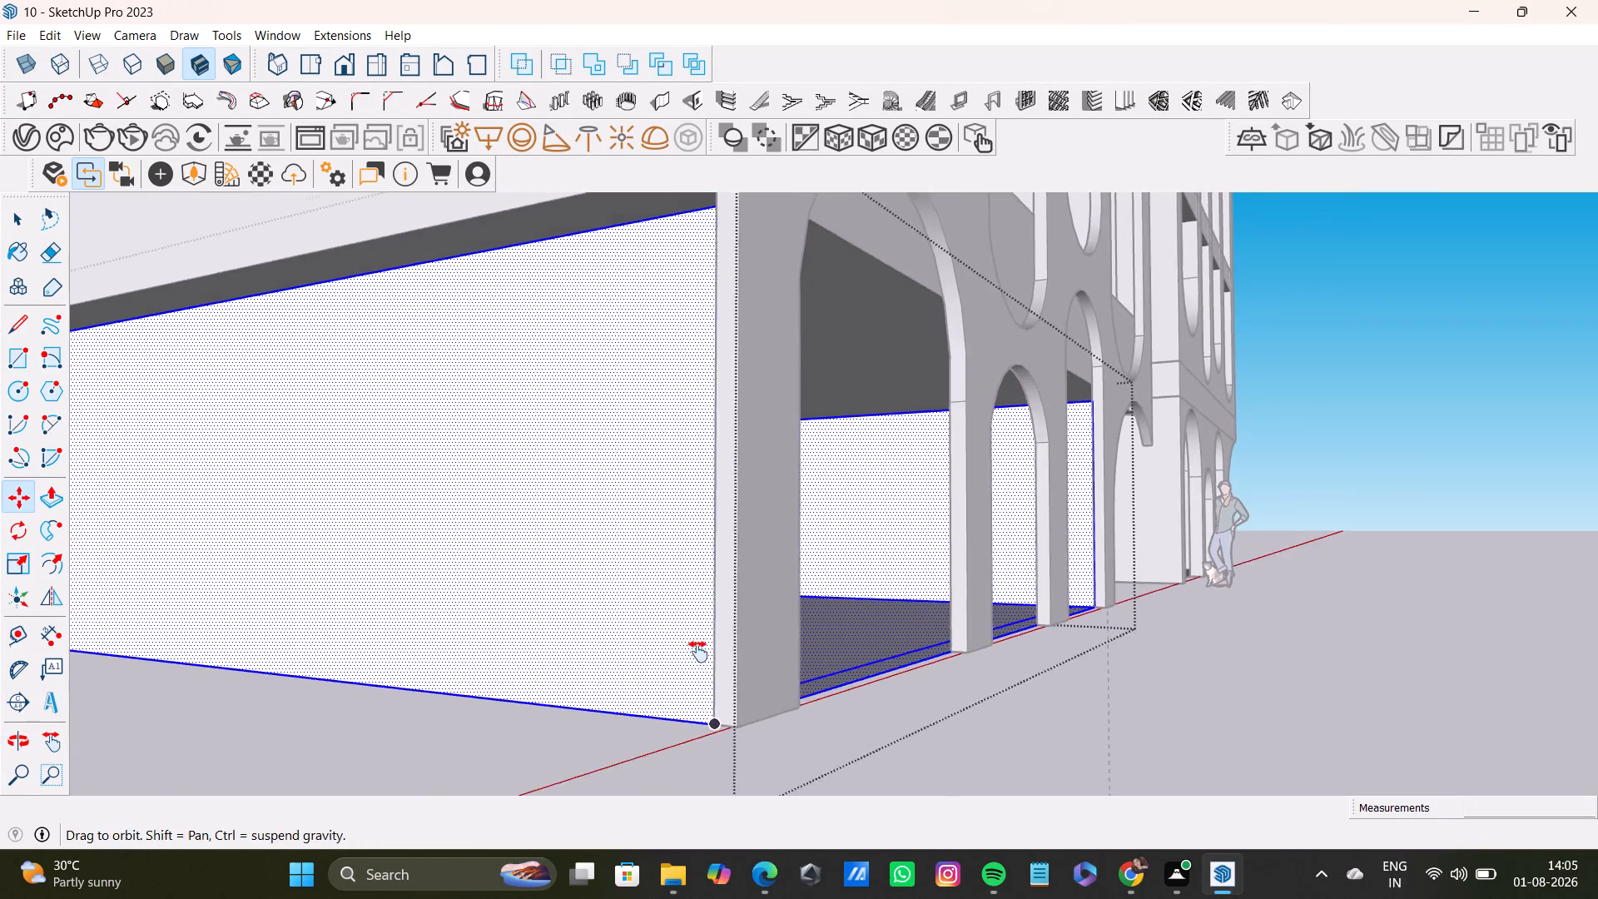
middle_click_drag(698, 652, 702, 603)
scroll(731, 686, "up", 20)
scroll(731, 686, "up", 1)
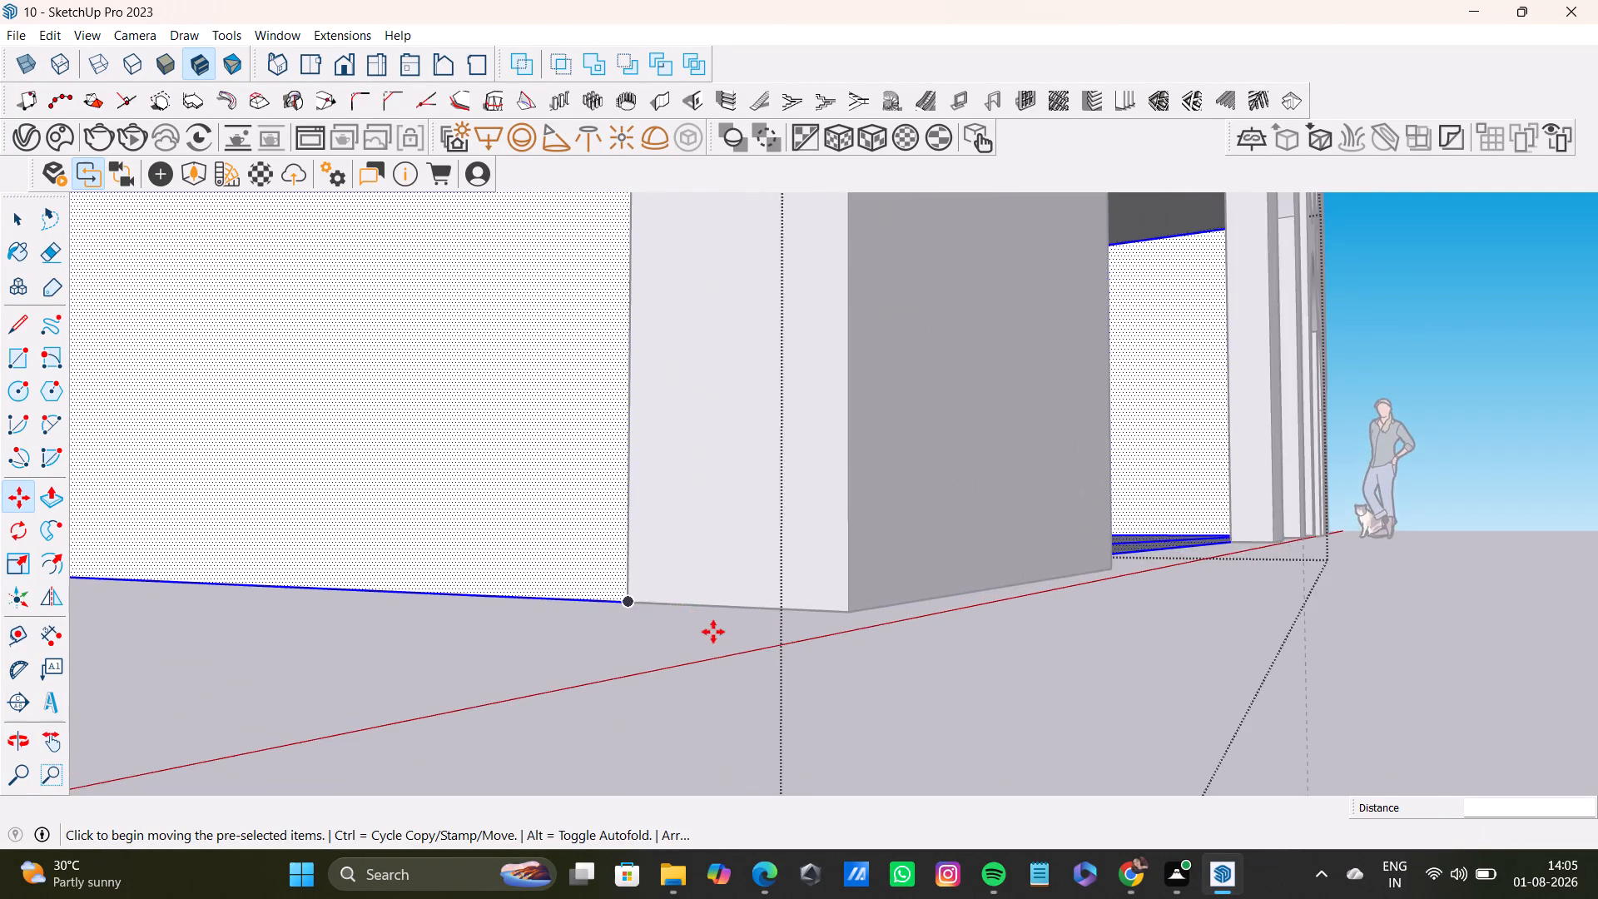
middle_click_drag(713, 632, 747, 688)
scroll(712, 588, "down", 5)
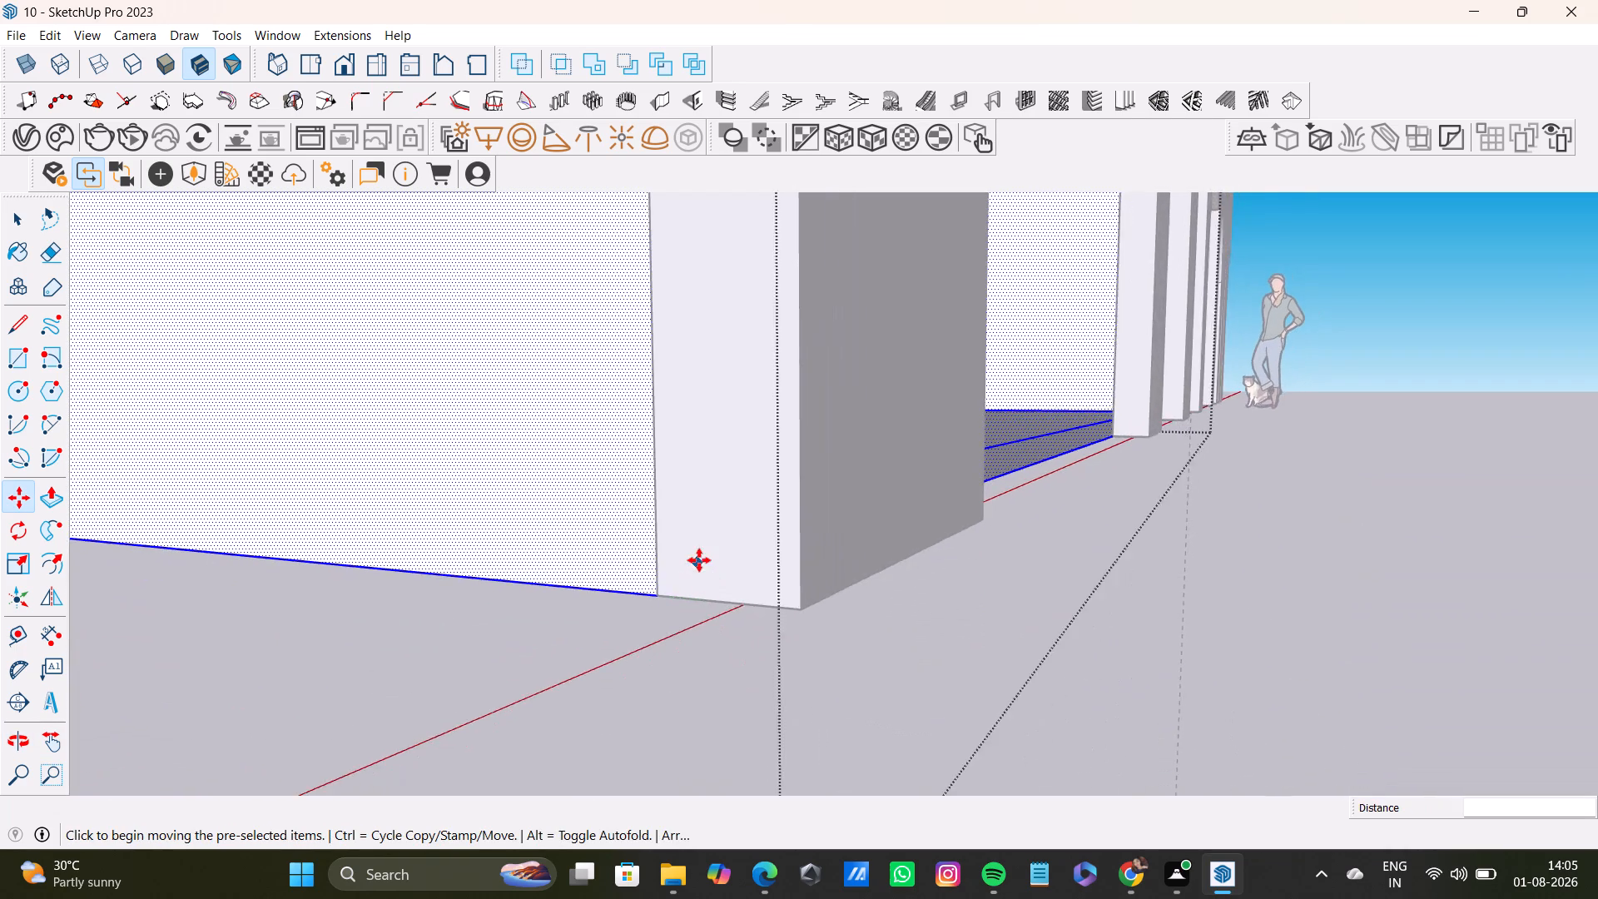
scroll(699, 560, "down", 20)
scroll(699, 560, "down", 9)
middle_click_drag(478, 509, 504, 653, "shift")
middle_click_drag(539, 484, 538, 549)
scroll(570, 558, "up", 1)
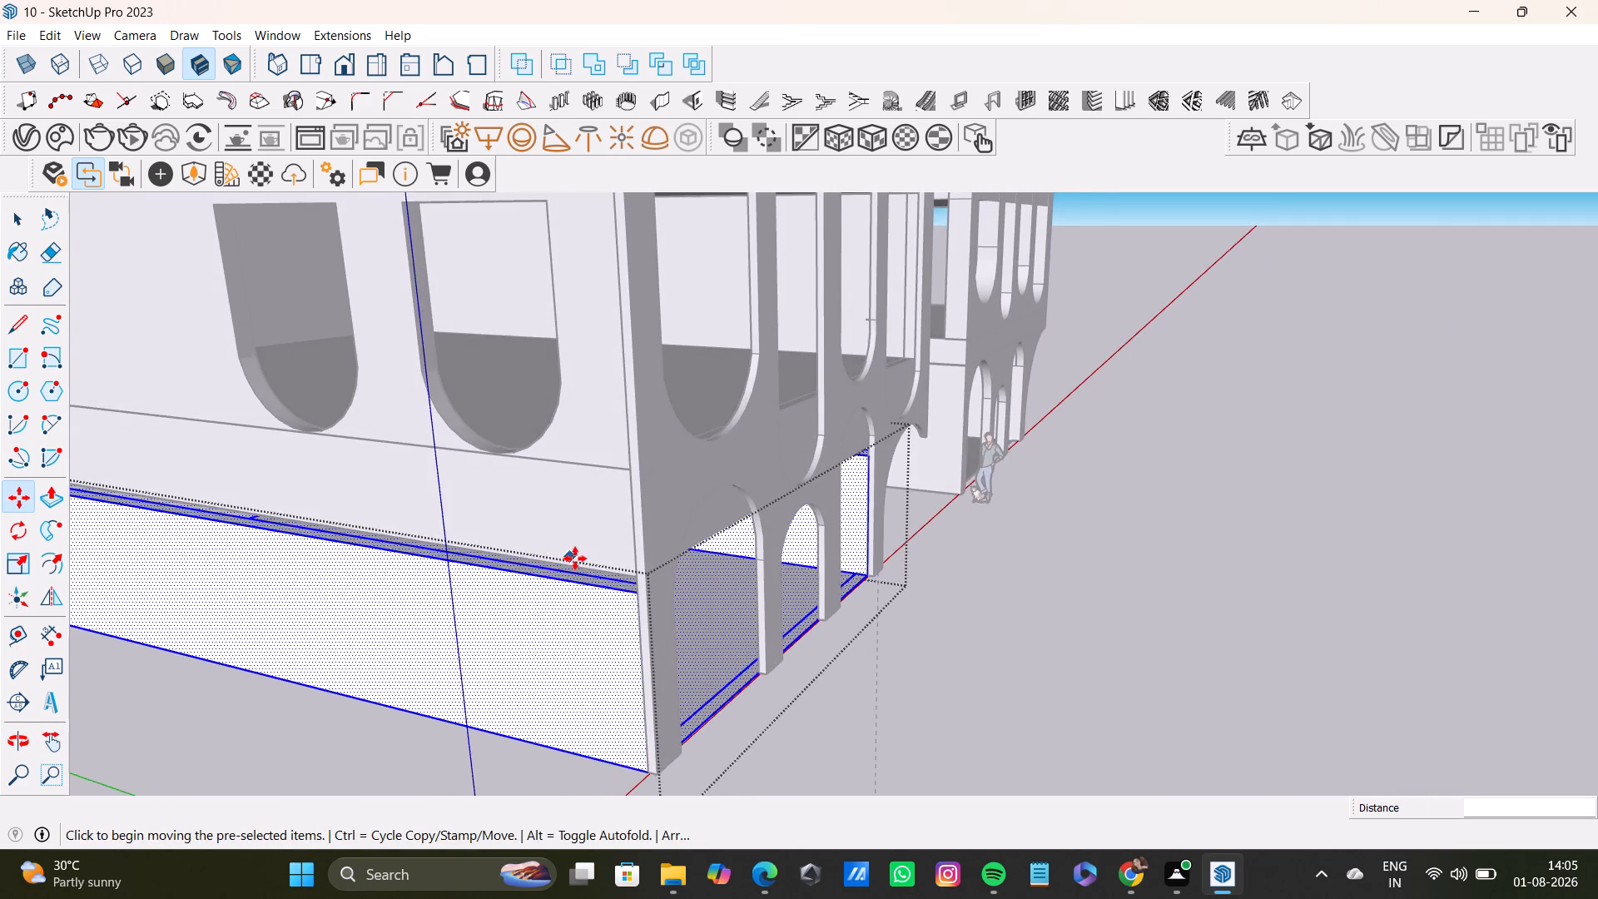
scroll(575, 559, "up", 5)
key("p")
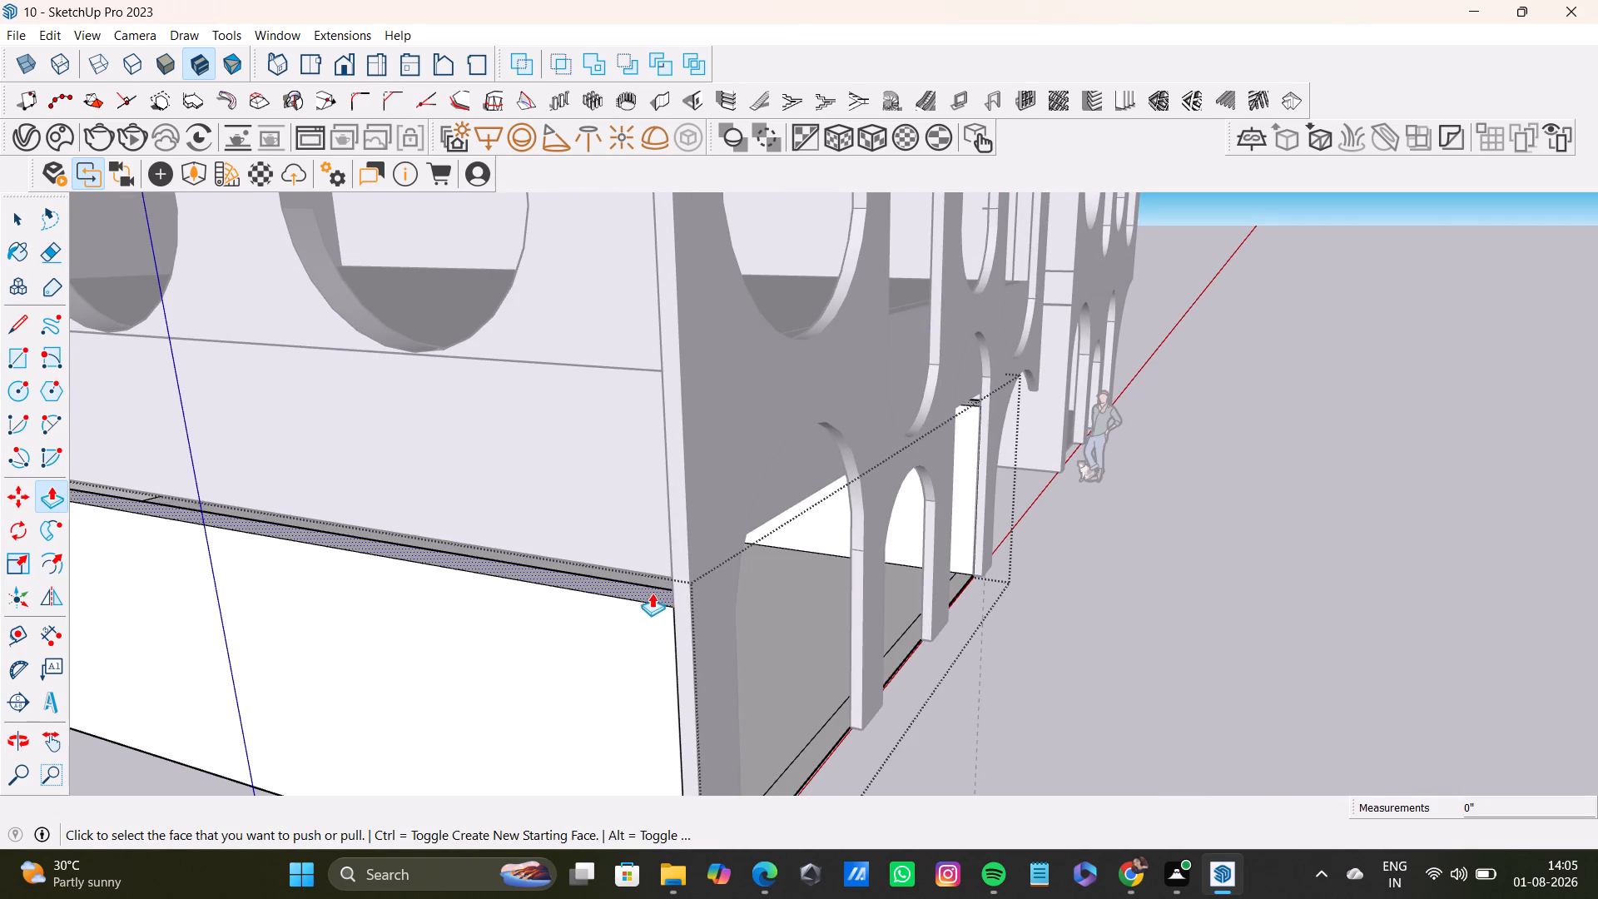
left_click(653, 595)
left_click(659, 566)
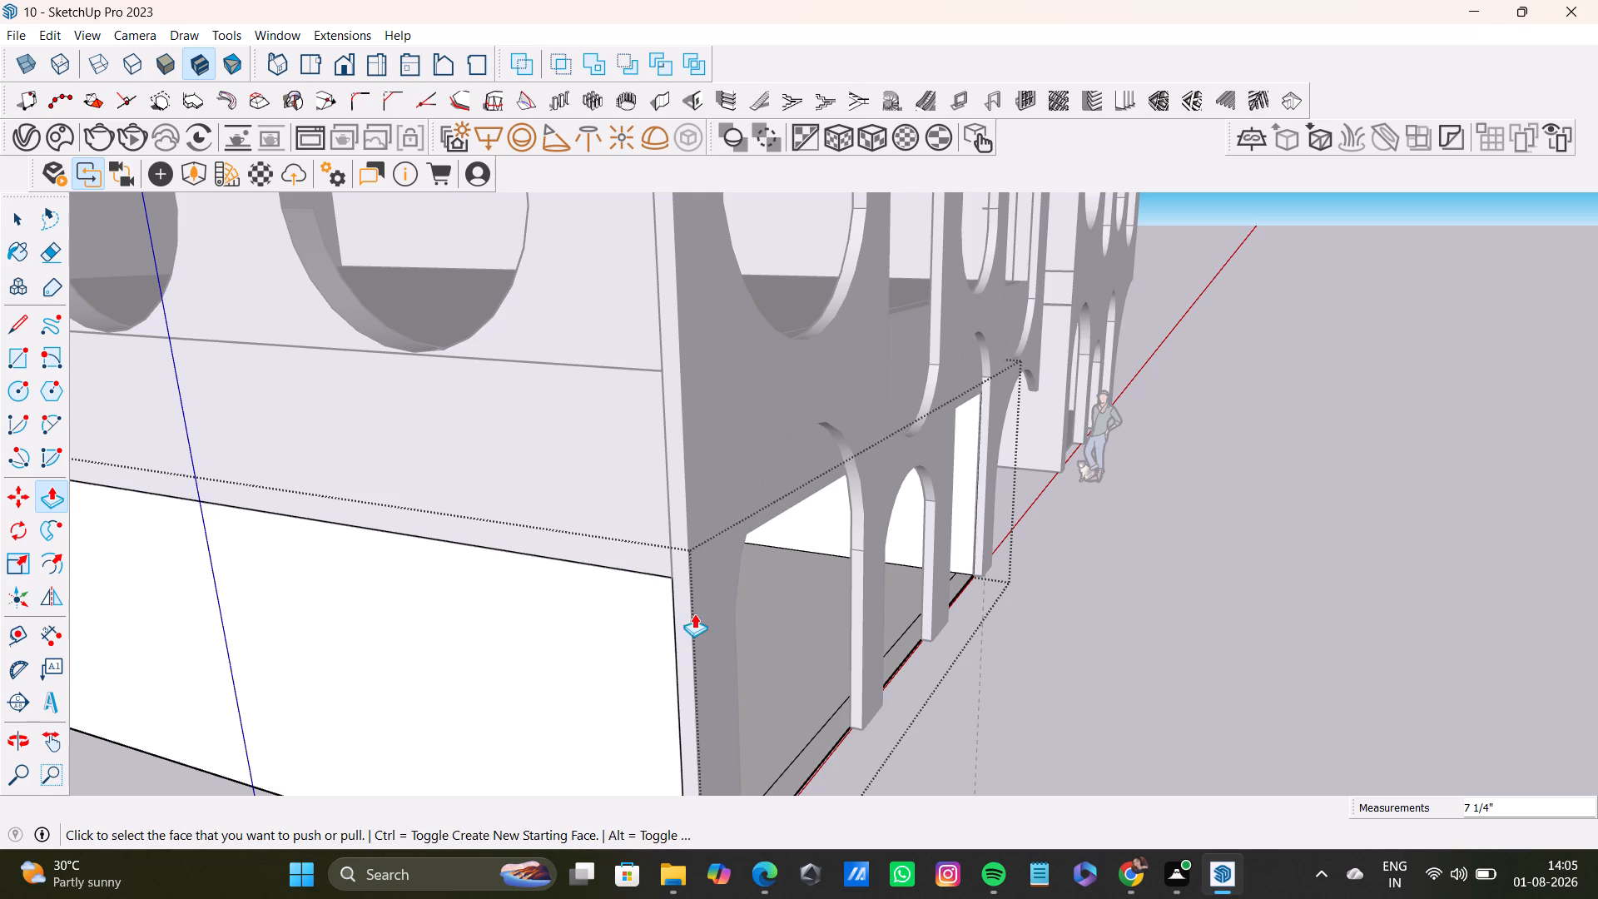
key("space")
left_click(1174, 633)
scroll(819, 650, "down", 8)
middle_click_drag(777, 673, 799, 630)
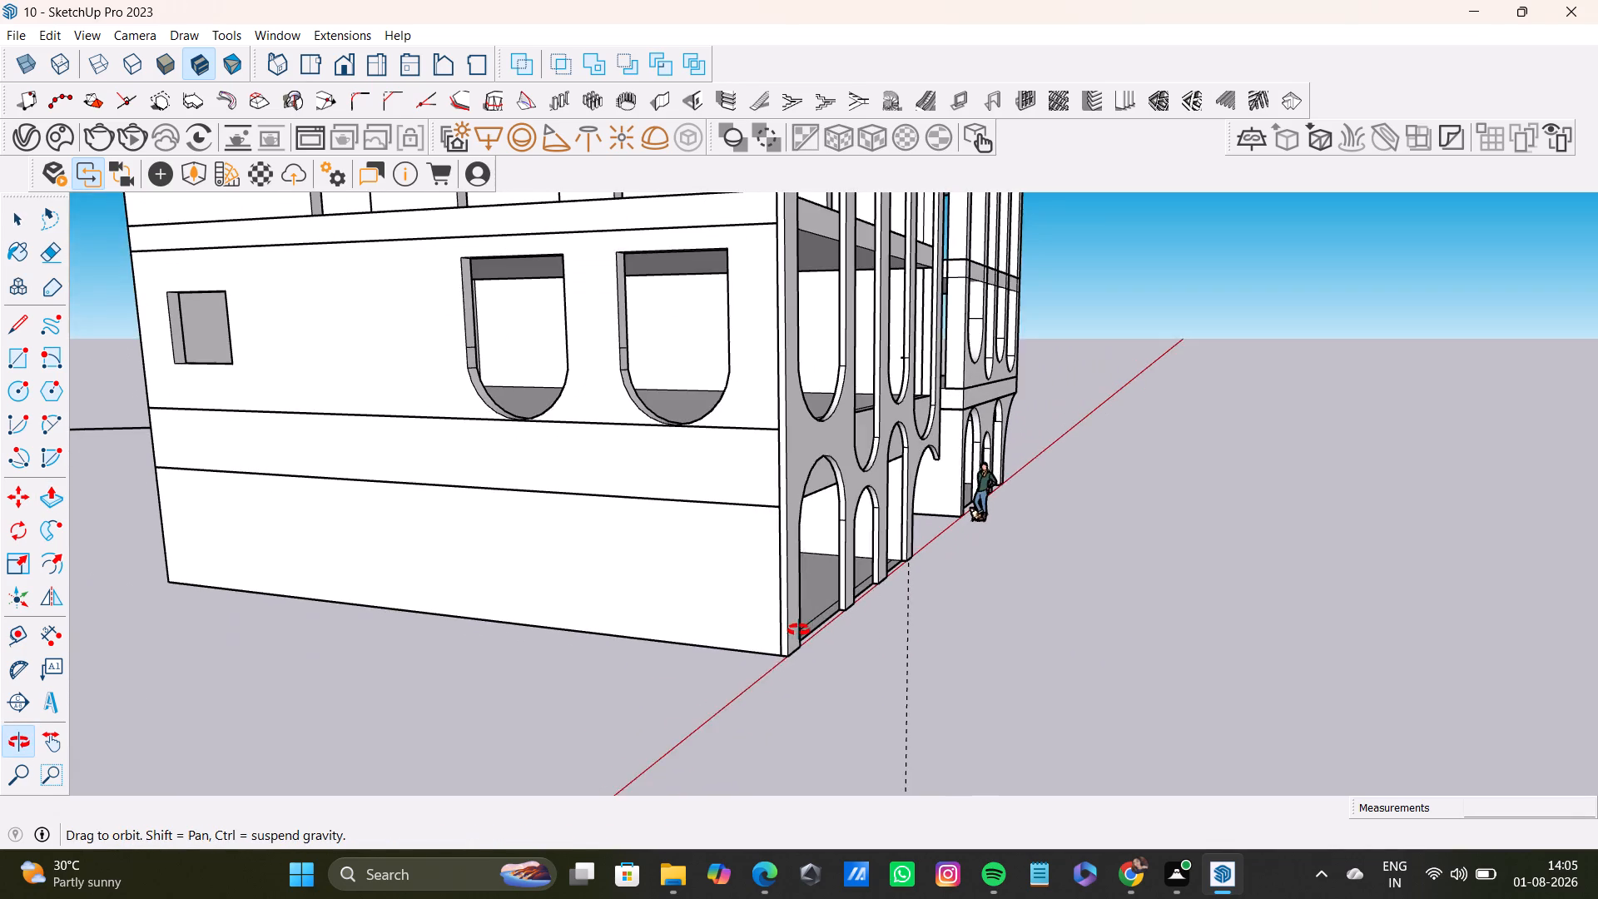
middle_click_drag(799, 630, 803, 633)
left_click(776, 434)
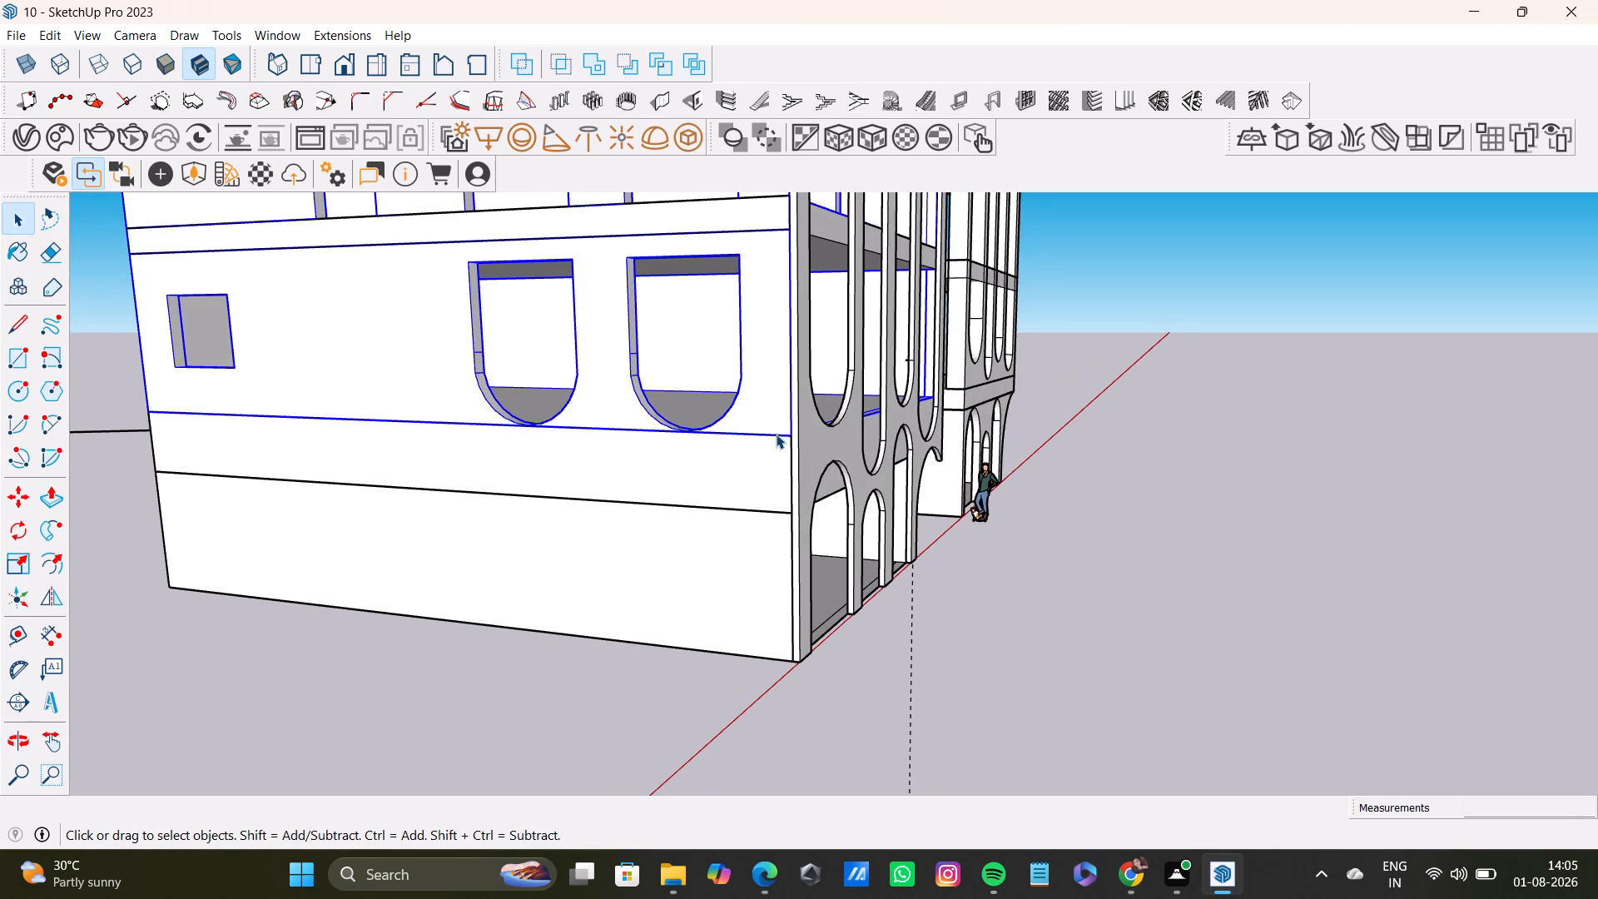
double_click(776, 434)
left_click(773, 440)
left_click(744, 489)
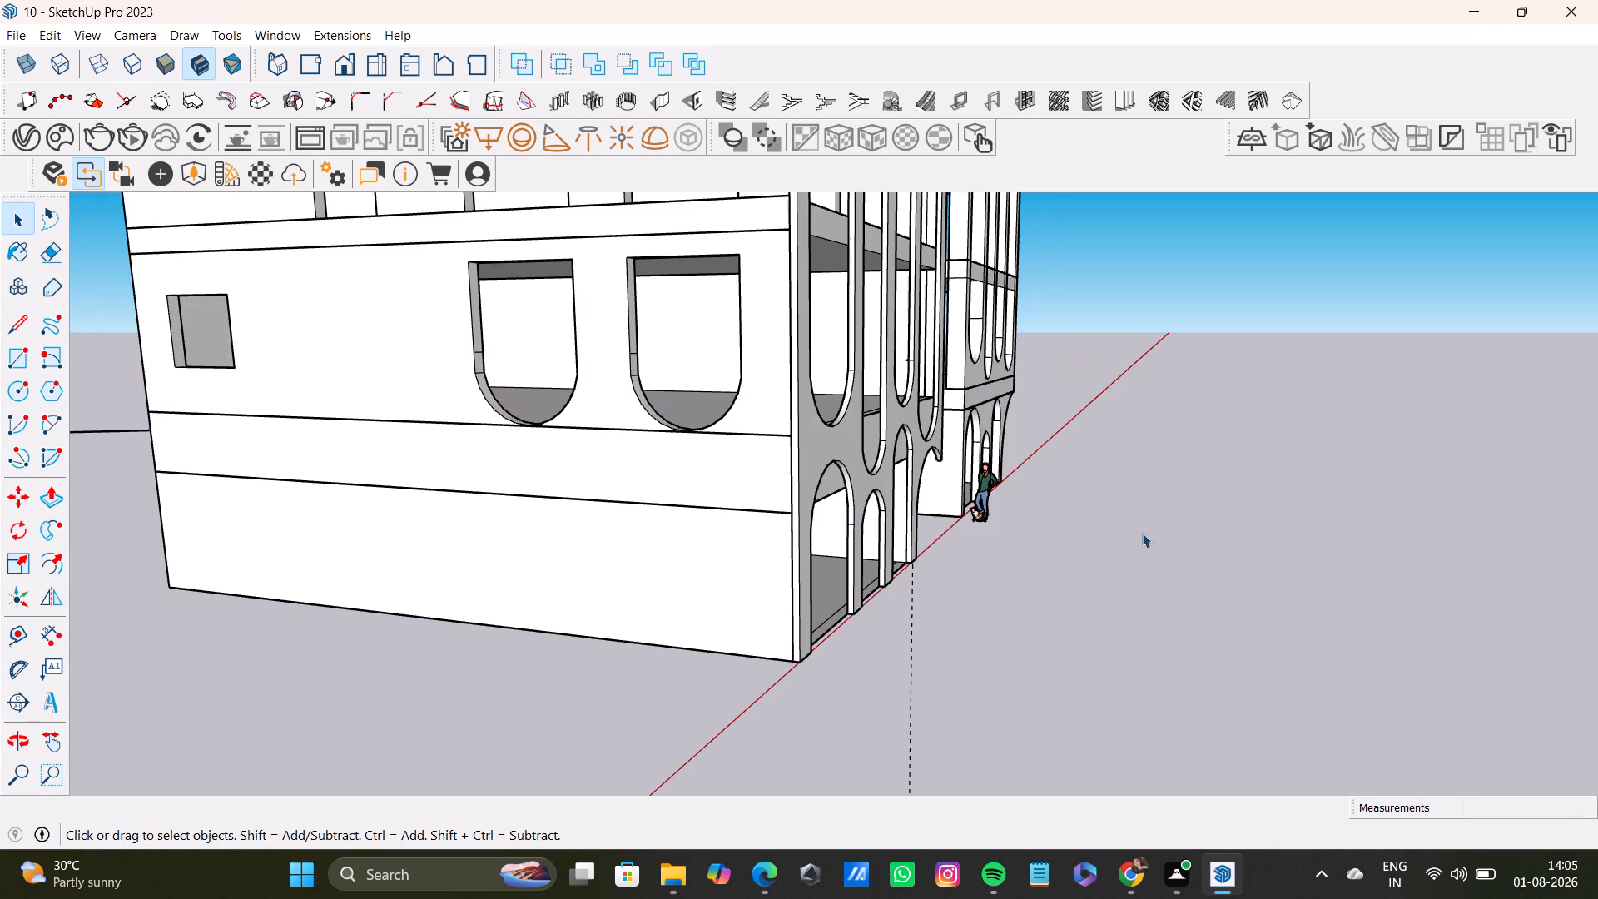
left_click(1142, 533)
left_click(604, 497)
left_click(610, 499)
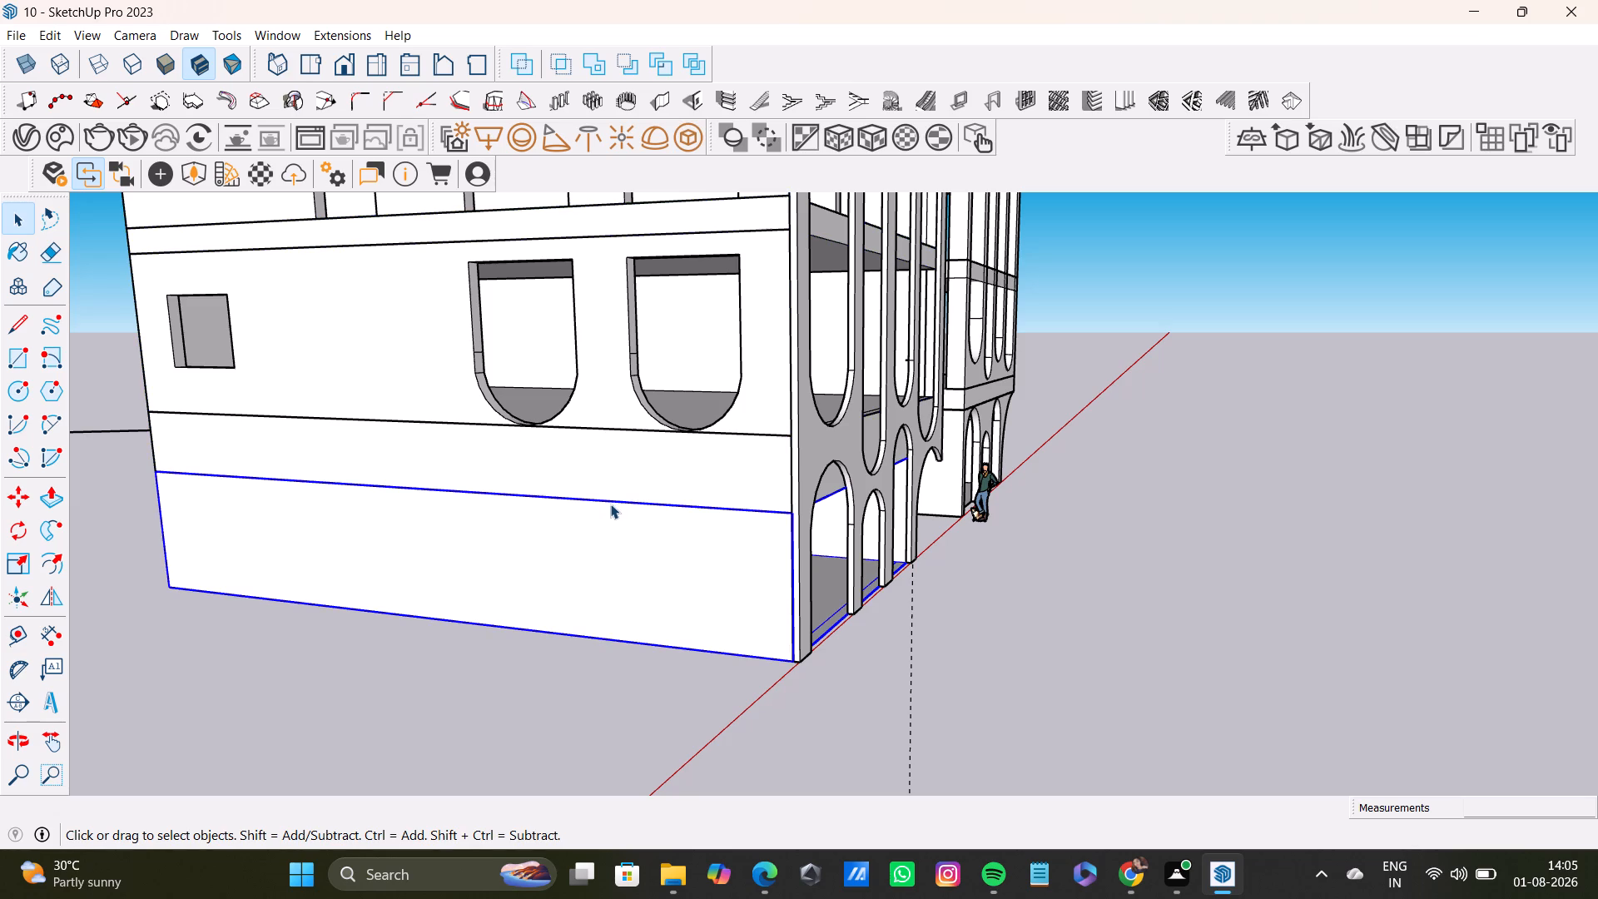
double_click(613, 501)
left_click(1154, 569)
Open the upper-floor group and Push/Pull the underside of the first-floor slab up 2' 1/4", clear of the ground-floor arches.
scroll(891, 519, "down", 8)
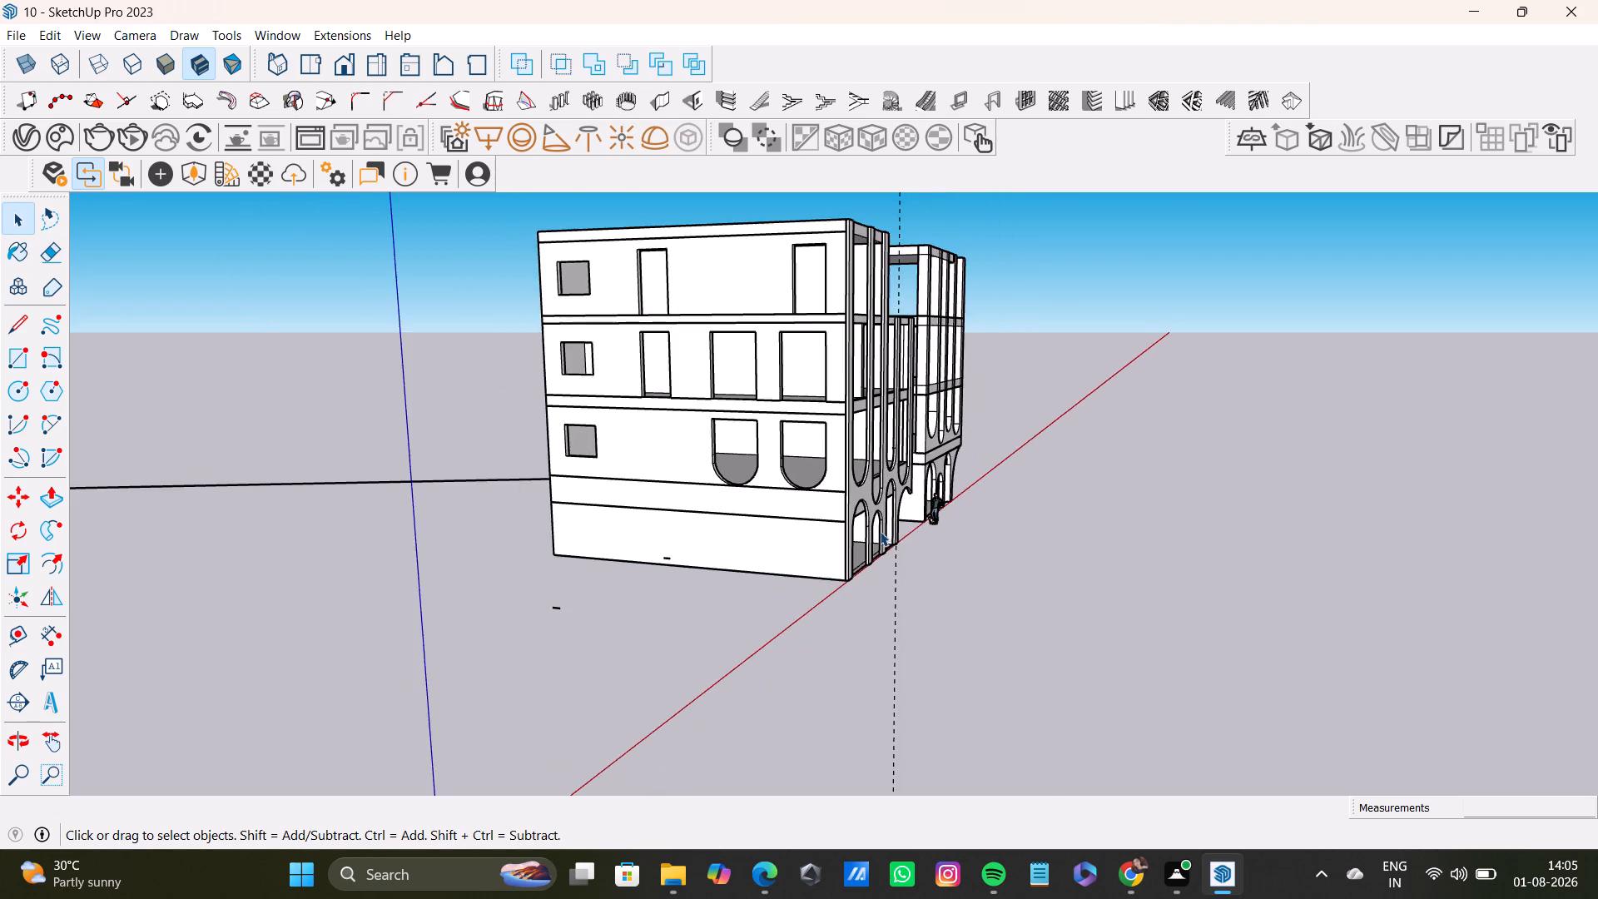
middle_click_drag(917, 531, 624, 555)
scroll(685, 526, "up", 1)
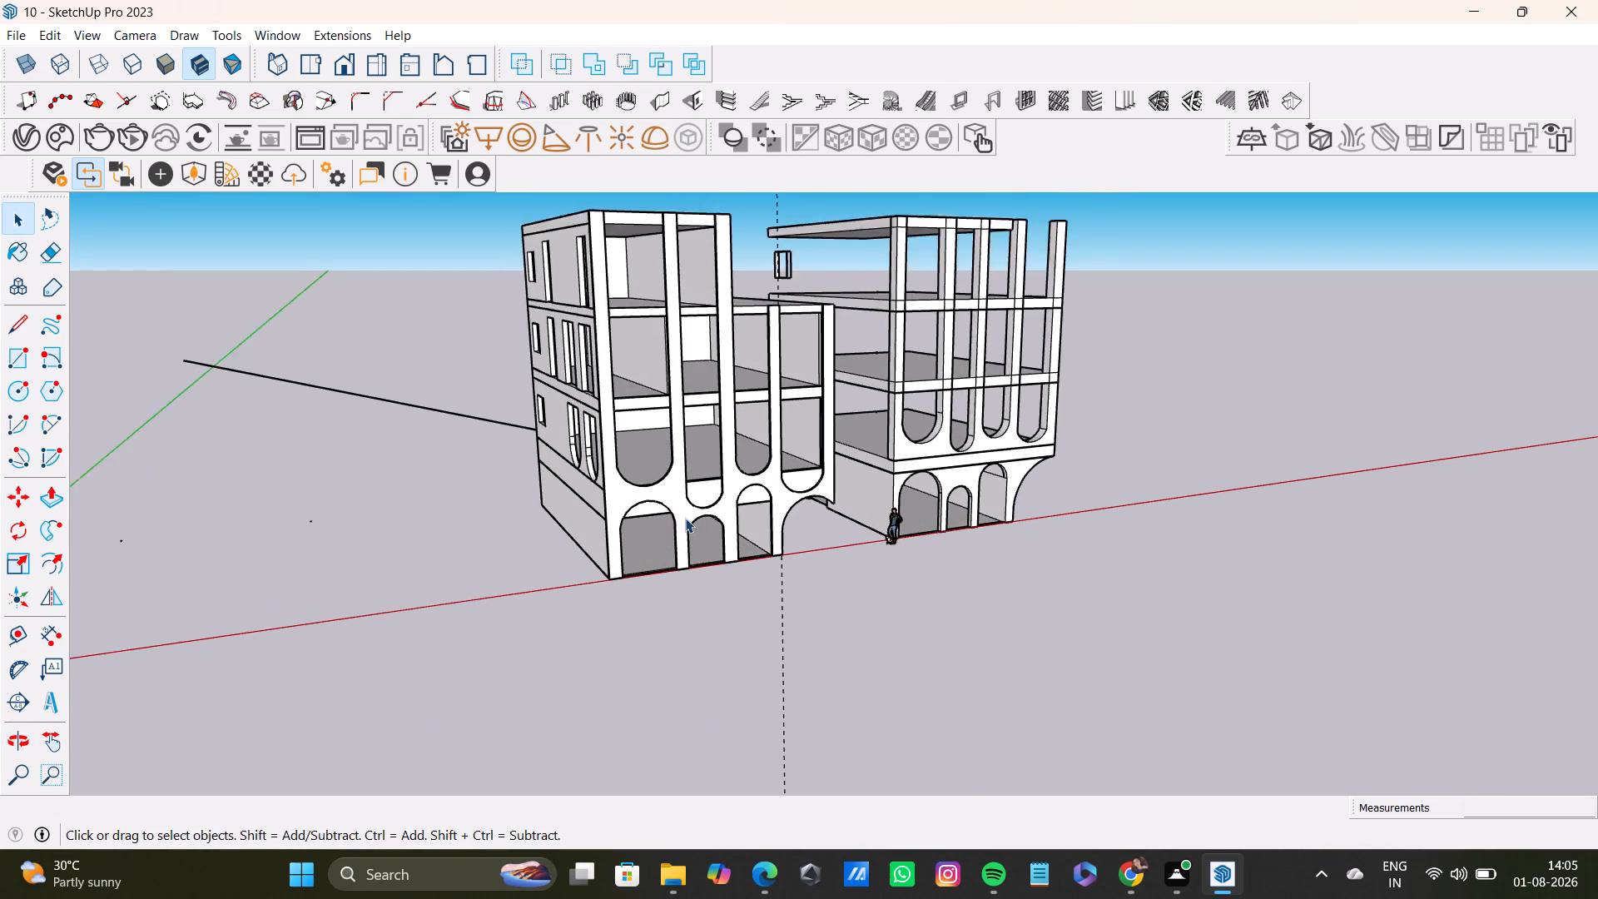
scroll(685, 518, "up", 3)
middle_click_drag(843, 561, 747, 552)
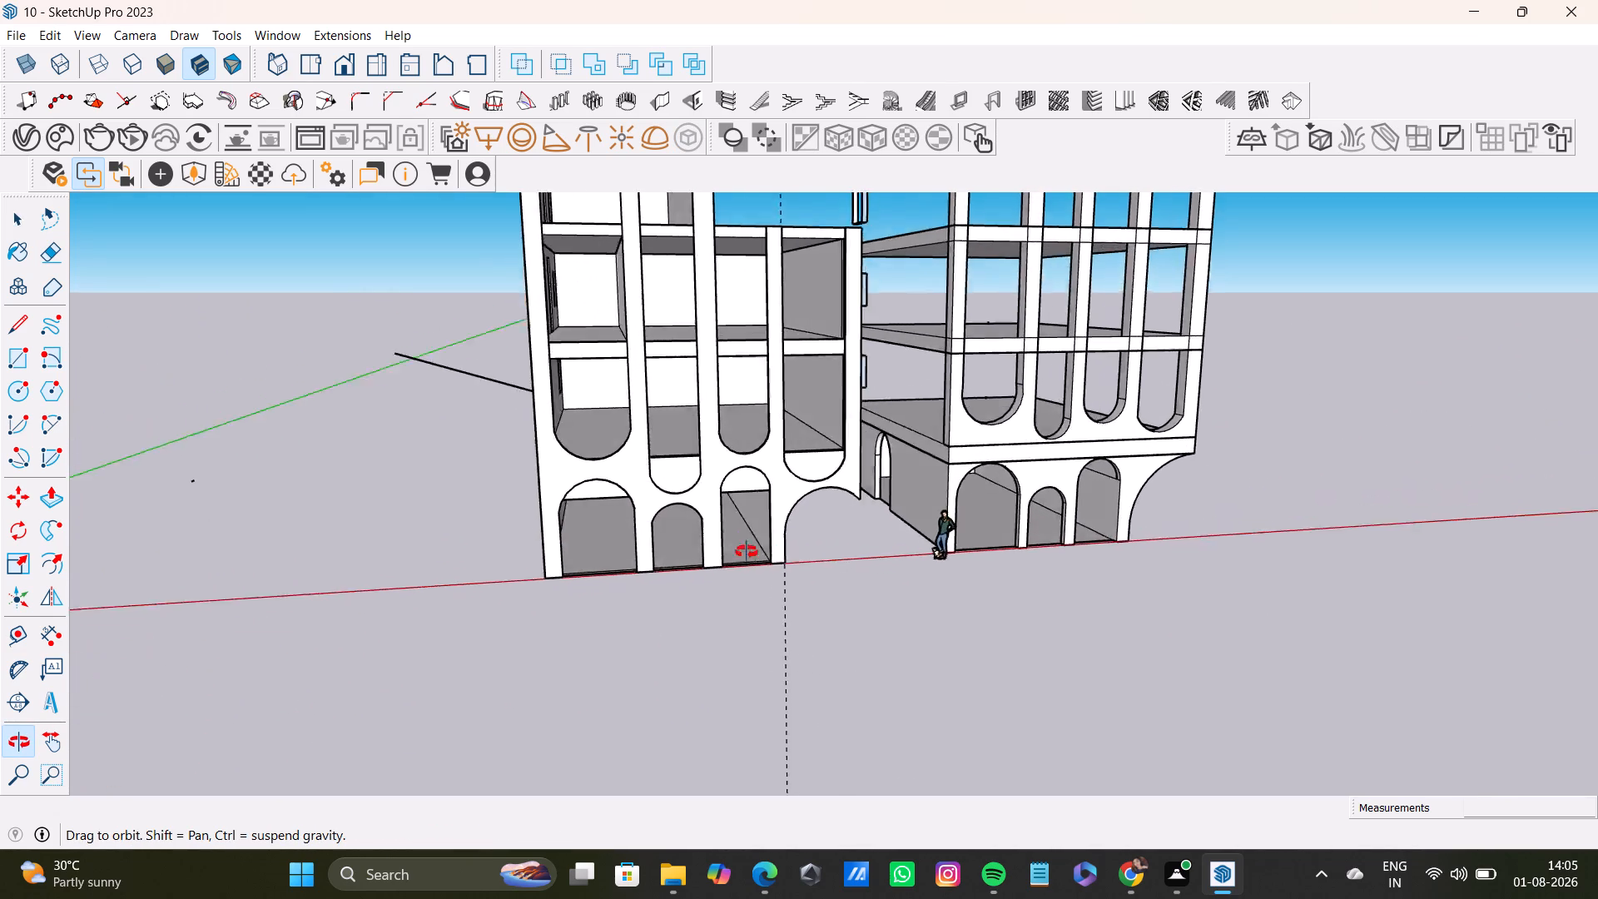
middle_click_drag(747, 552, 681, 520)
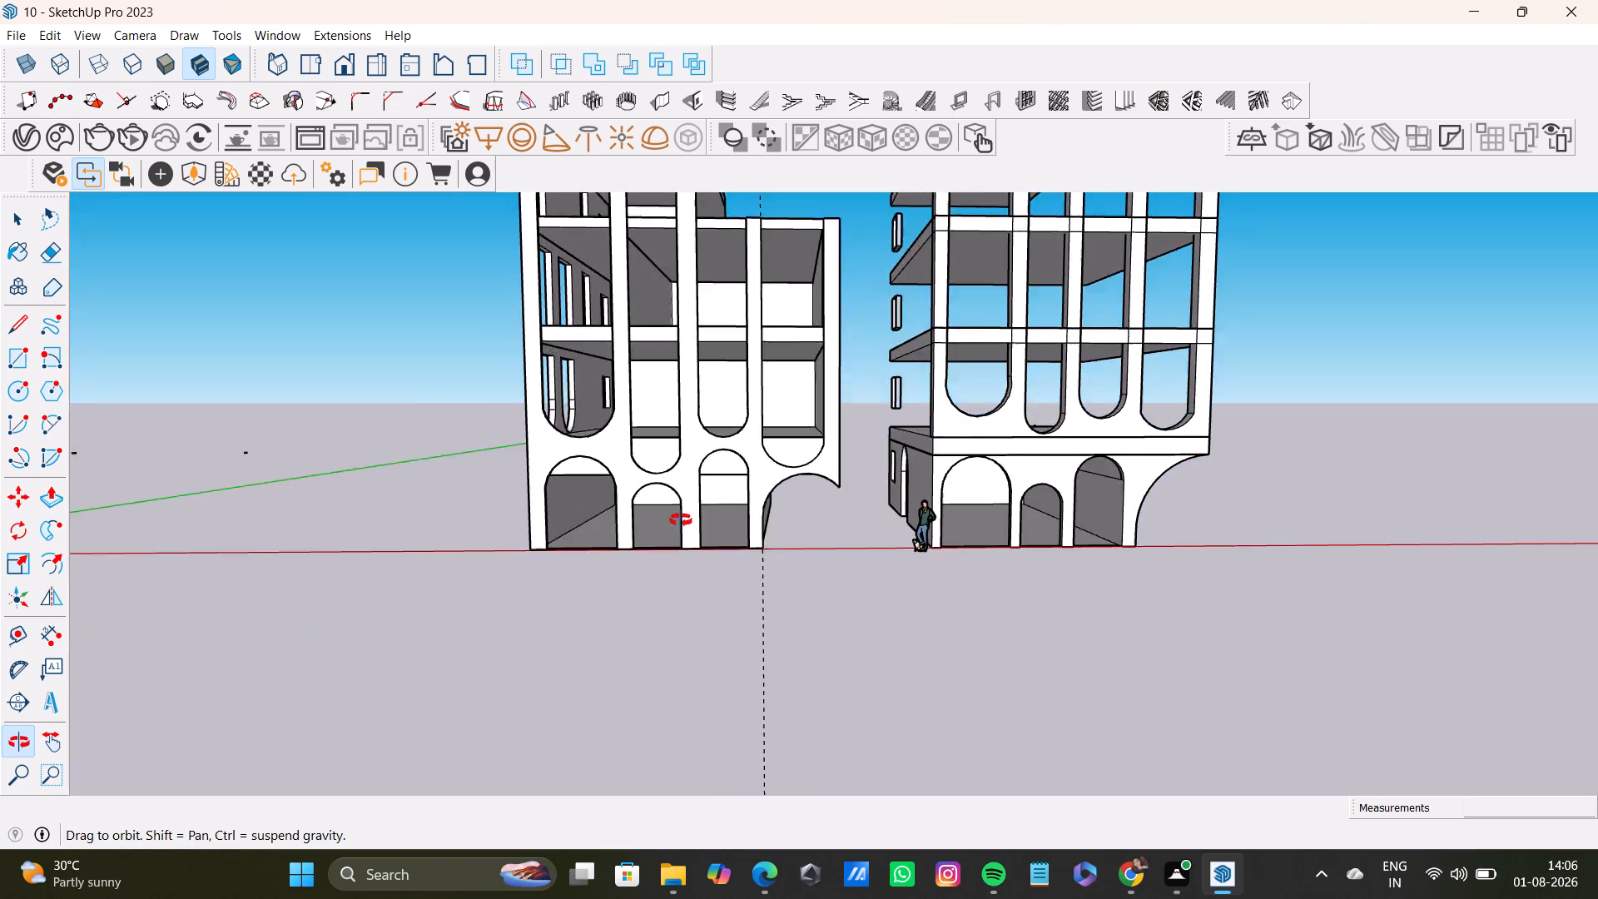
middle_click_drag(681, 520, 777, 569)
scroll(593, 542, "up", 7)
middle_click_drag(607, 534, 624, 382)
double_click(628, 353)
double_click(628, 353)
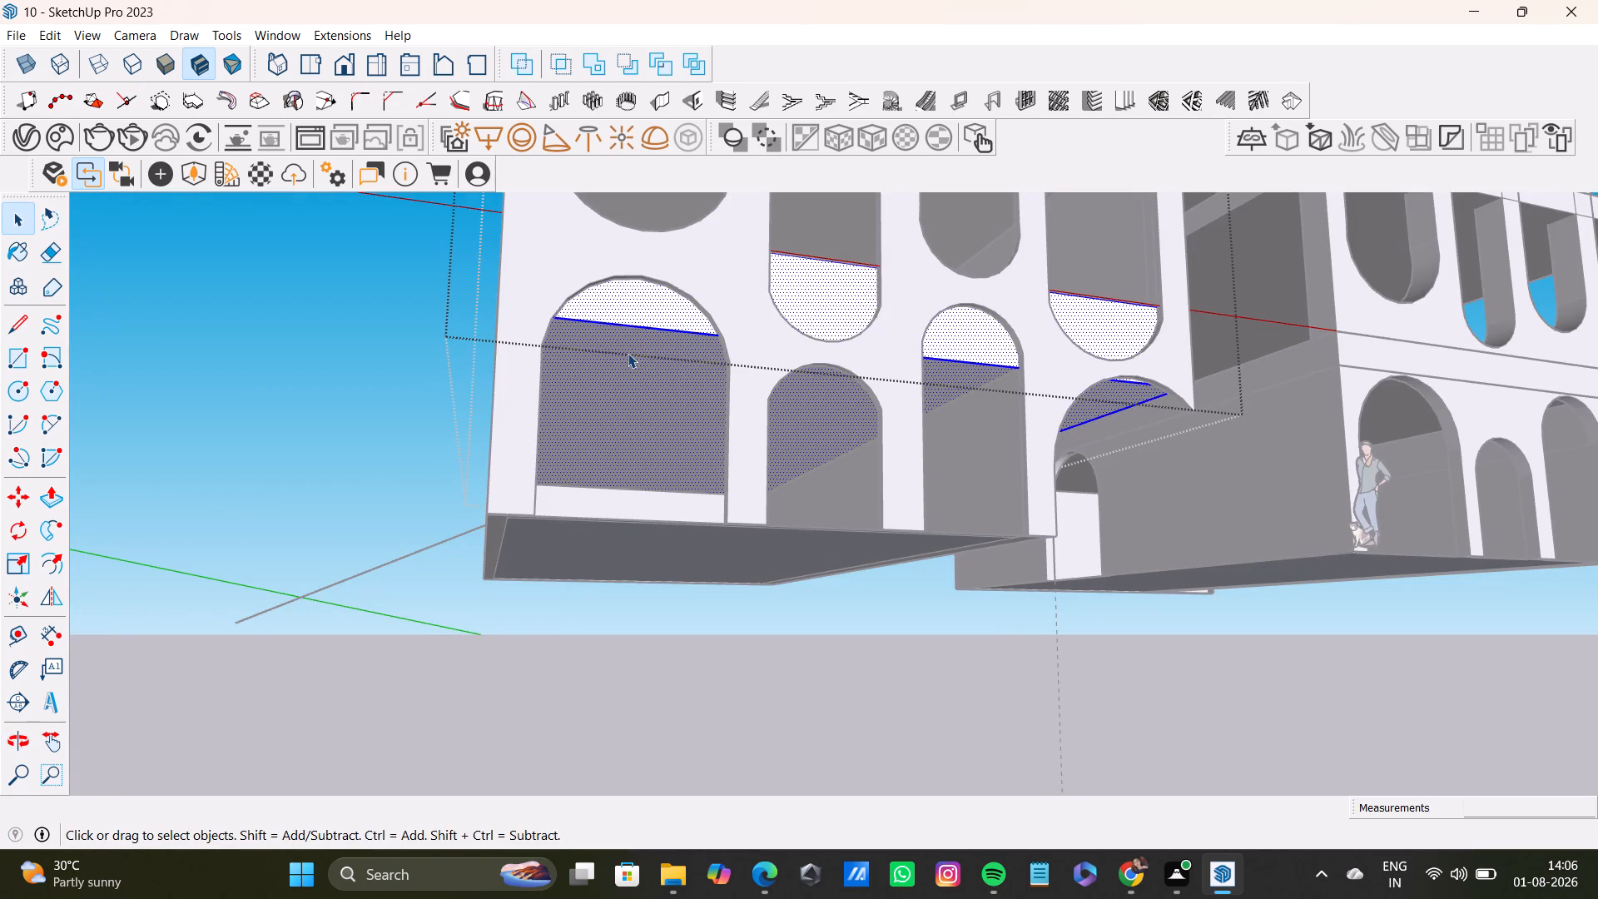
double_click(635, 352)
double_click(635, 354)
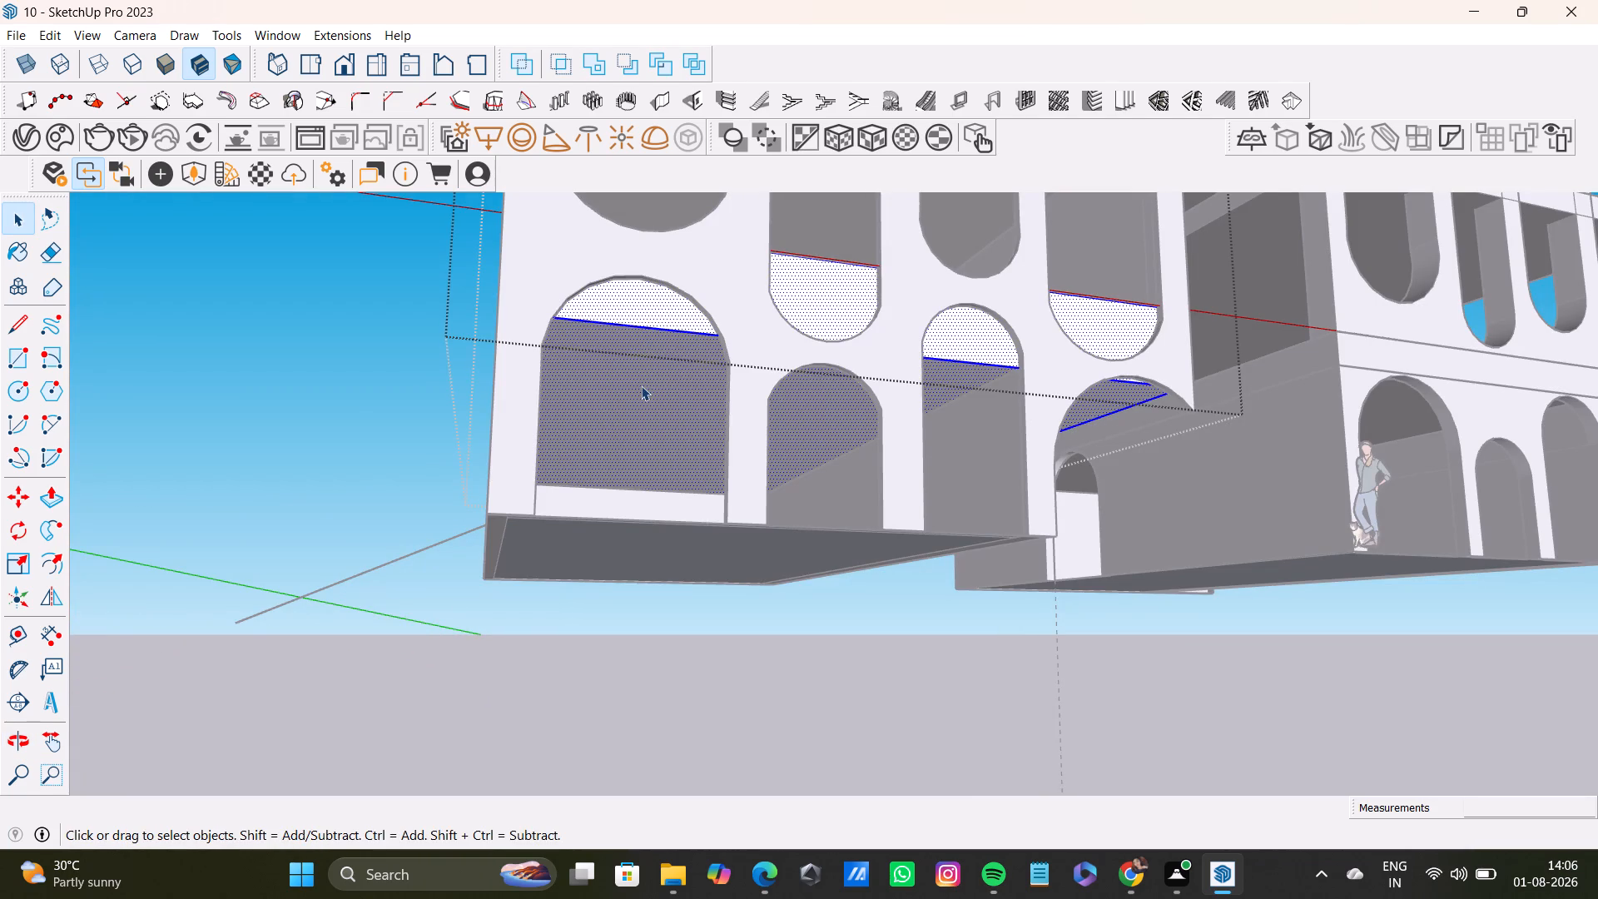
key("p")
left_click(641, 385)
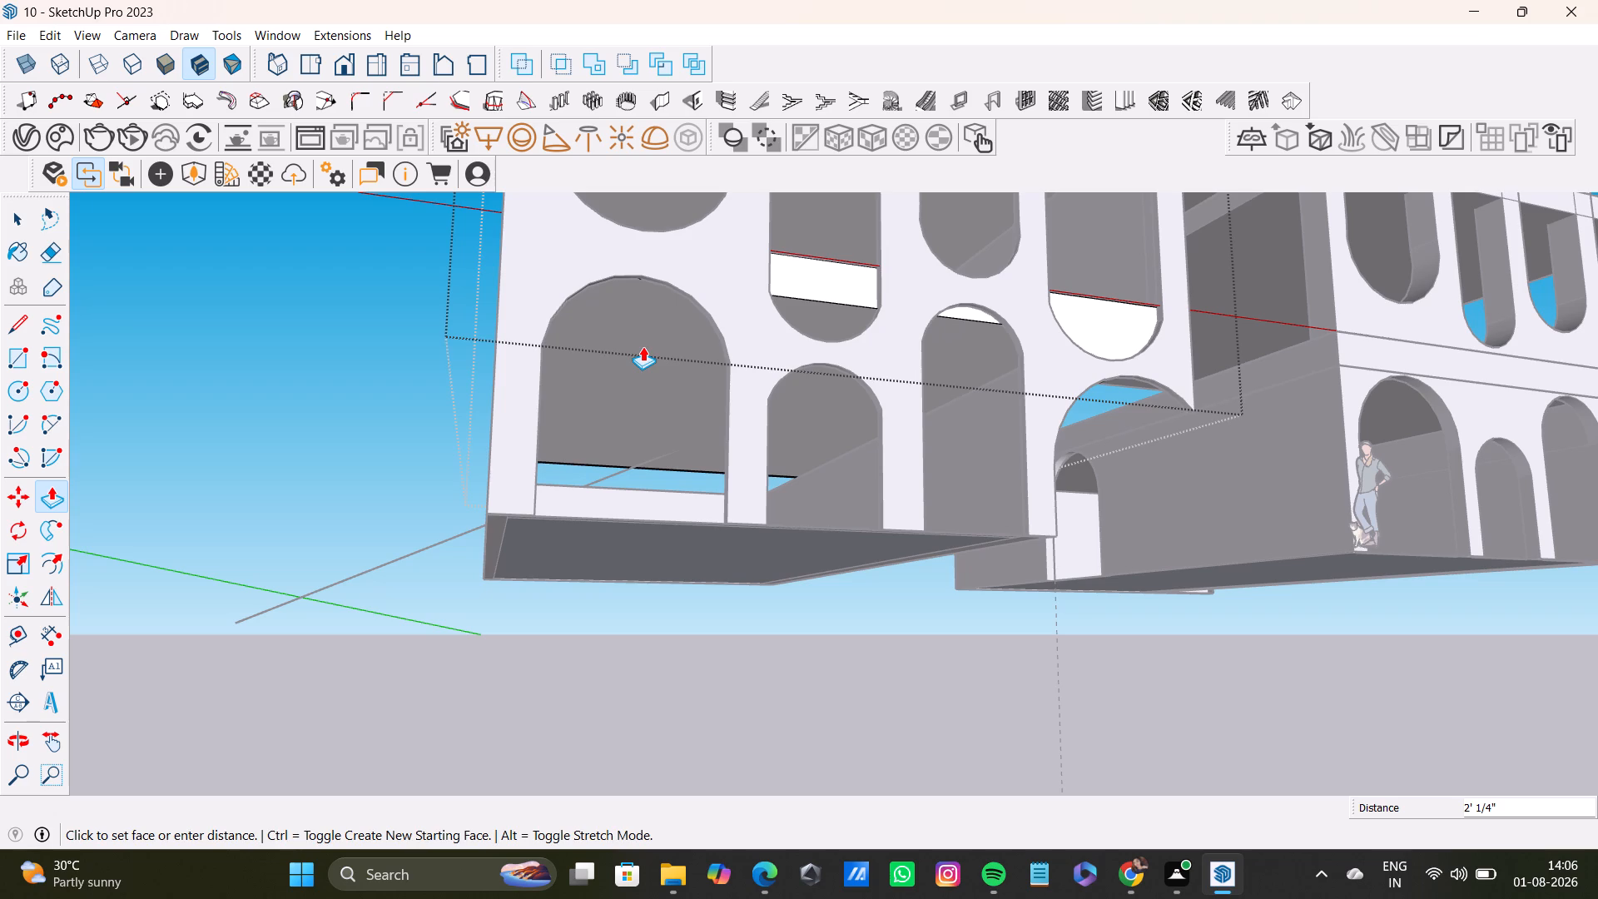
left_click(643, 346)
Leave the upper-floor group and examine the thinned first-floor slab and the ground-floor walls below it from the front, above and side.
middle_click_drag(995, 427, 919, 639)
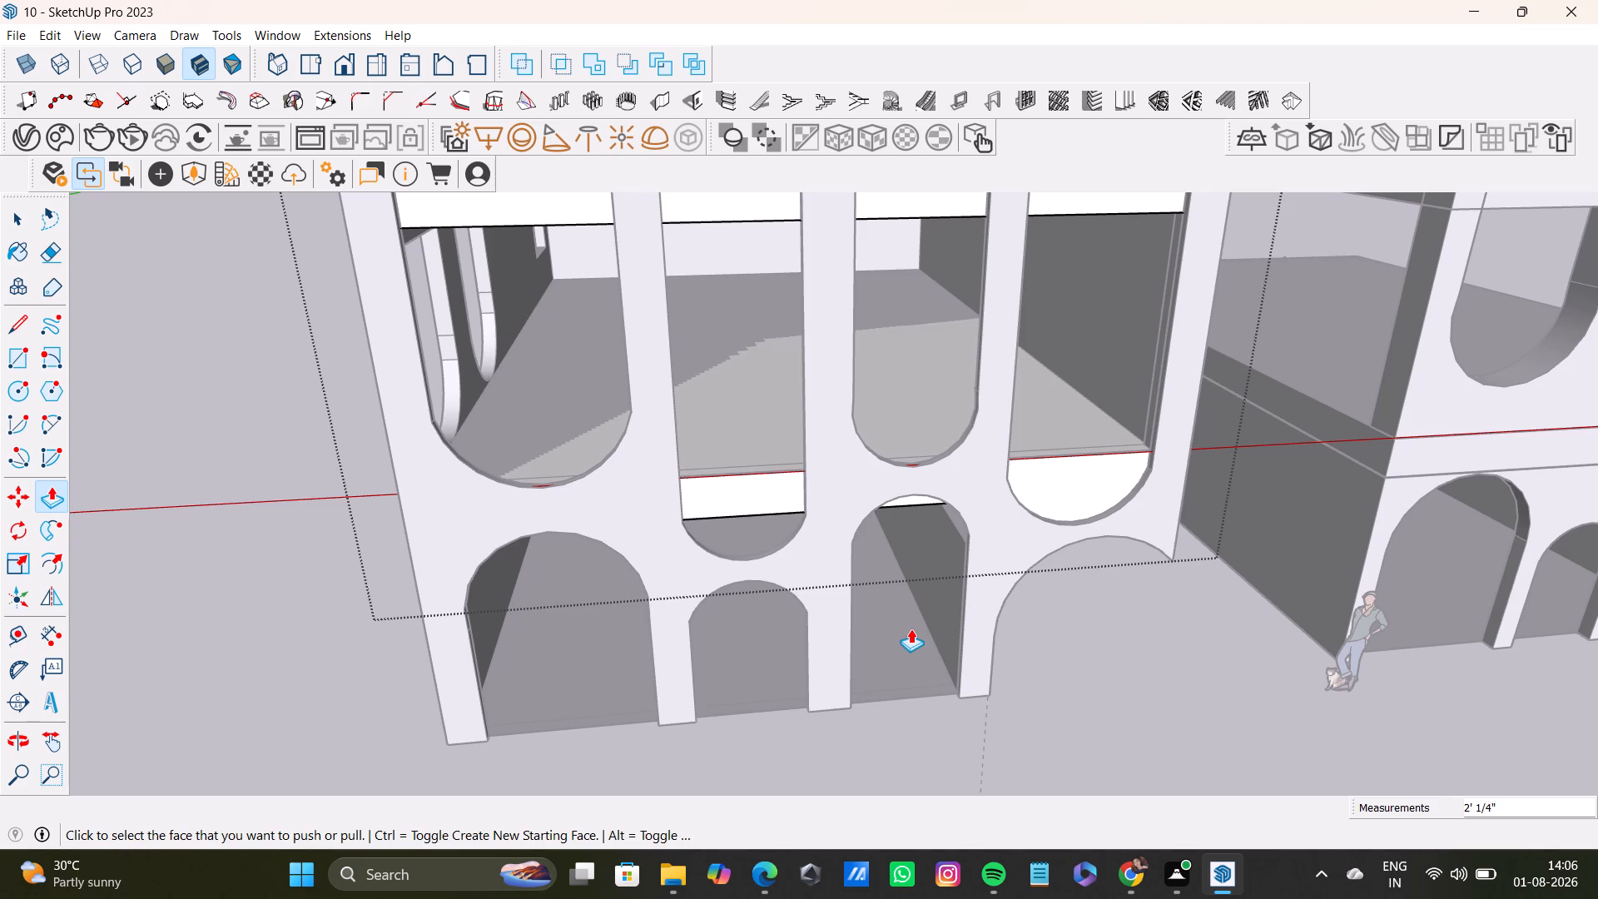
scroll(867, 623, "down", 1)
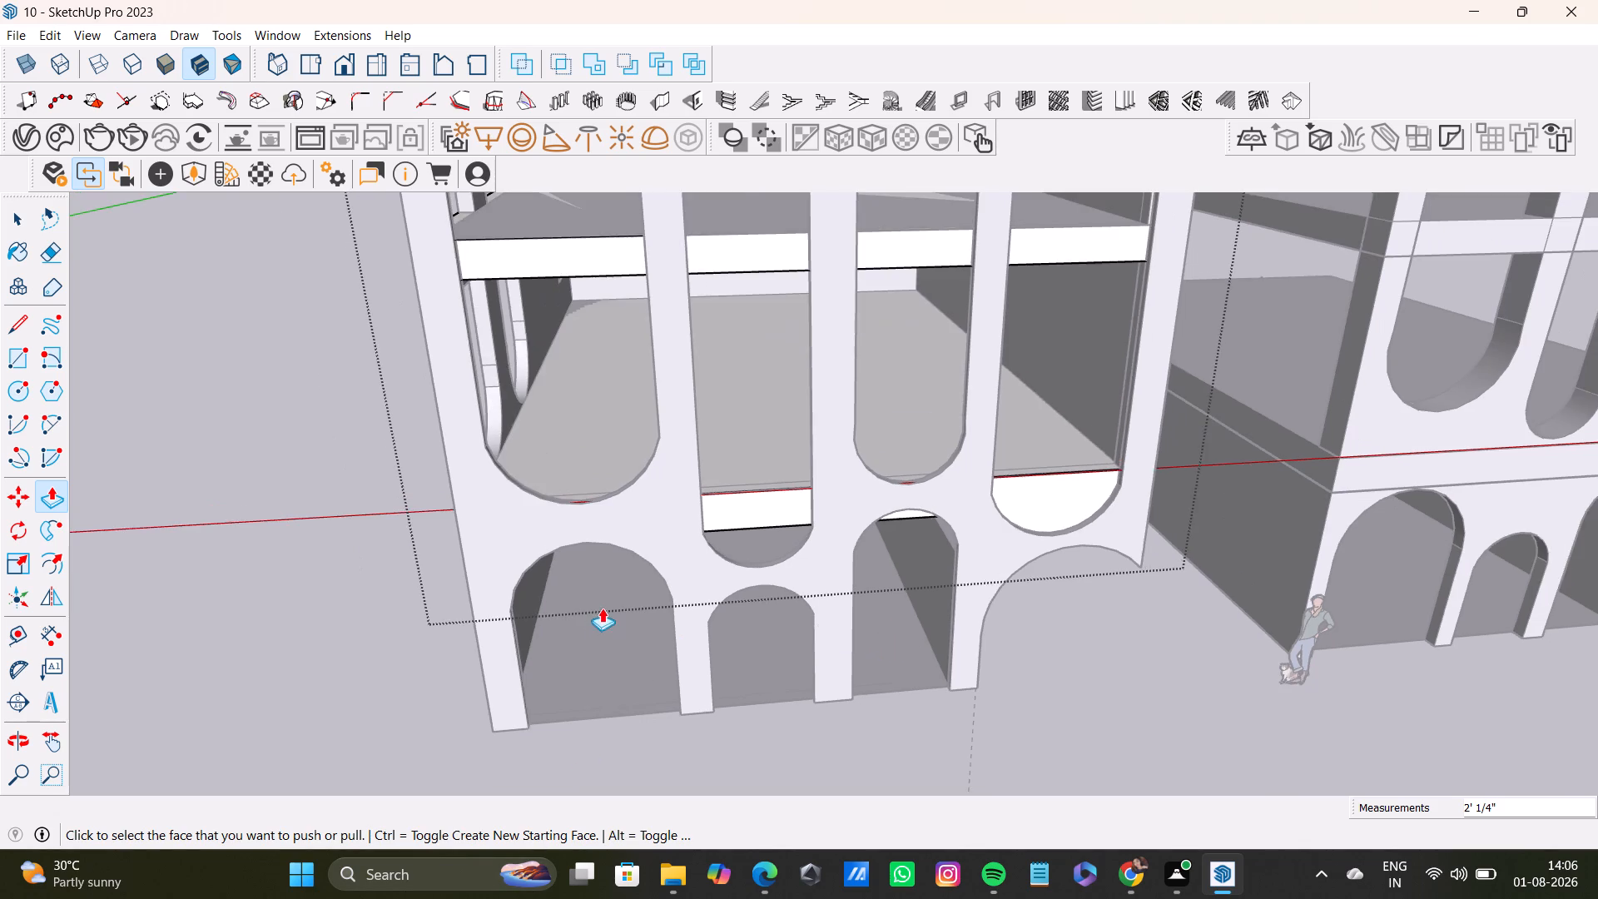
scroll(687, 623, "down", 1)
scroll(979, 677, "down", 4)
scroll(841, 582, "down", 3)
middle_click_drag(832, 593, 600, 643)
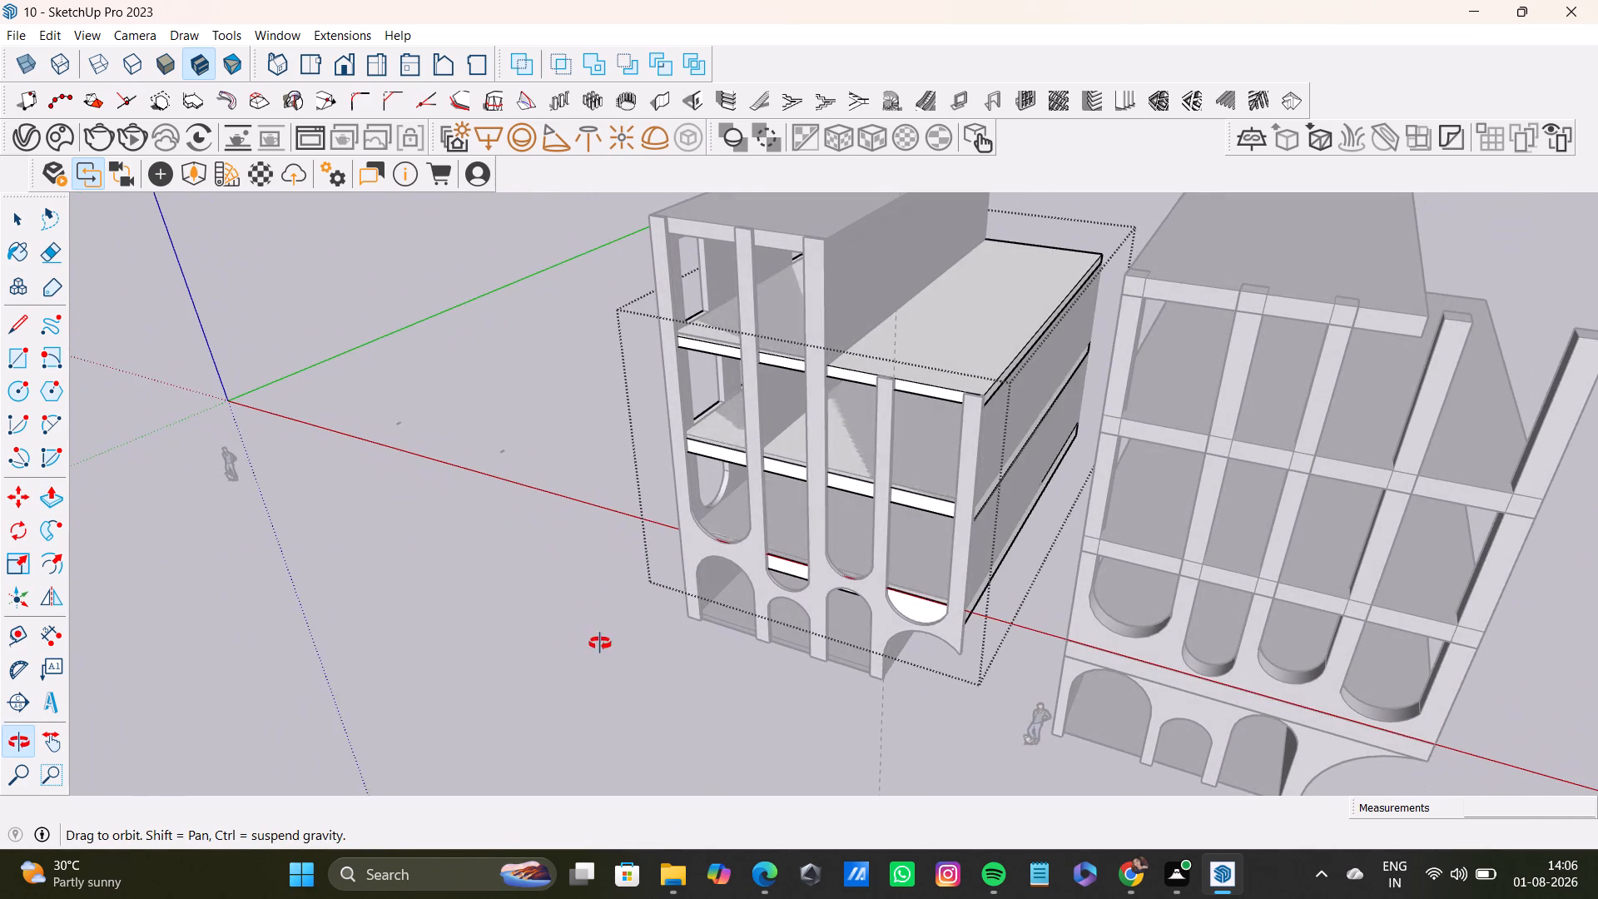
middle_click_drag(600, 643, 603, 643)
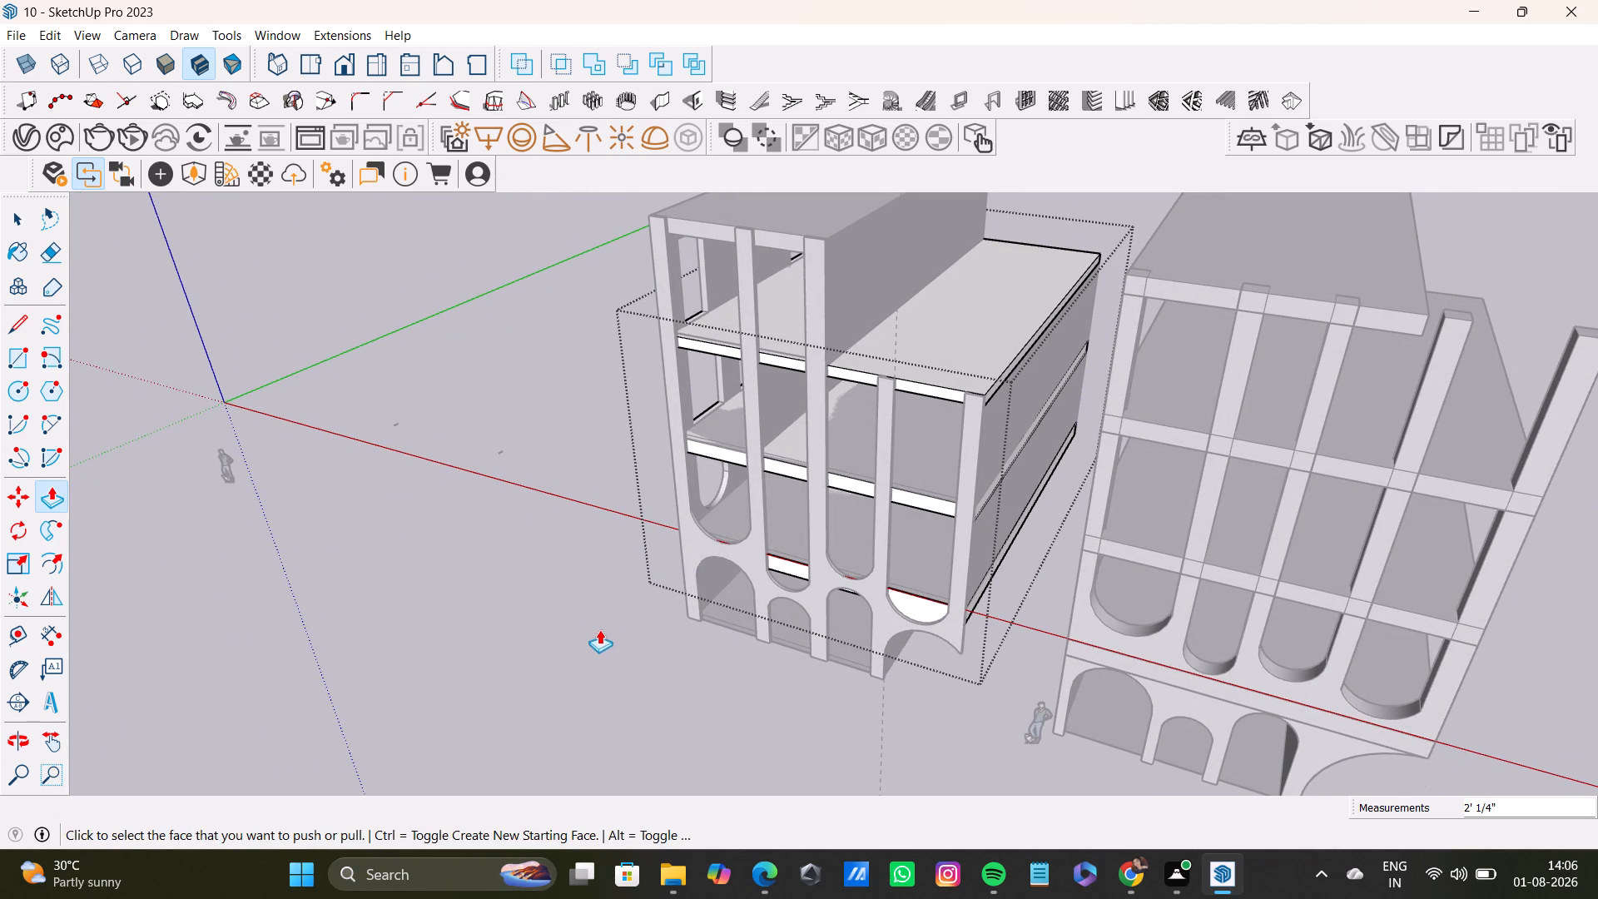
scroll(1025, 426, "up", 1)
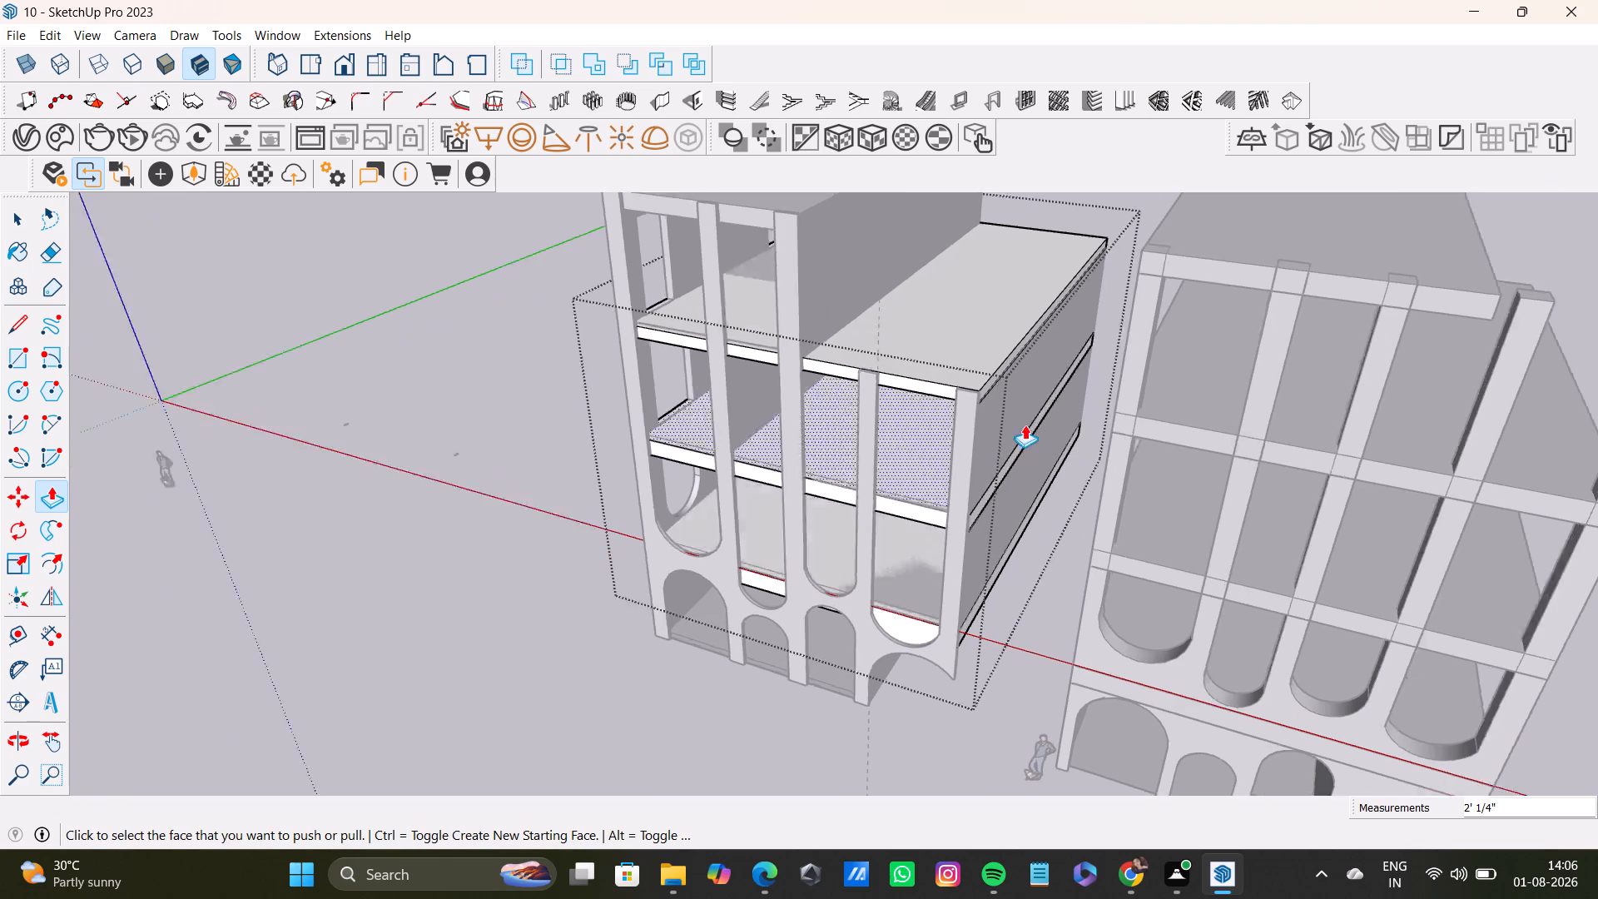
scroll(1025, 425, "up", 2)
key("space")
left_click(310, 492)
scroll(995, 589, "up", 1)
middle_click_drag(995, 581, 995, 567)
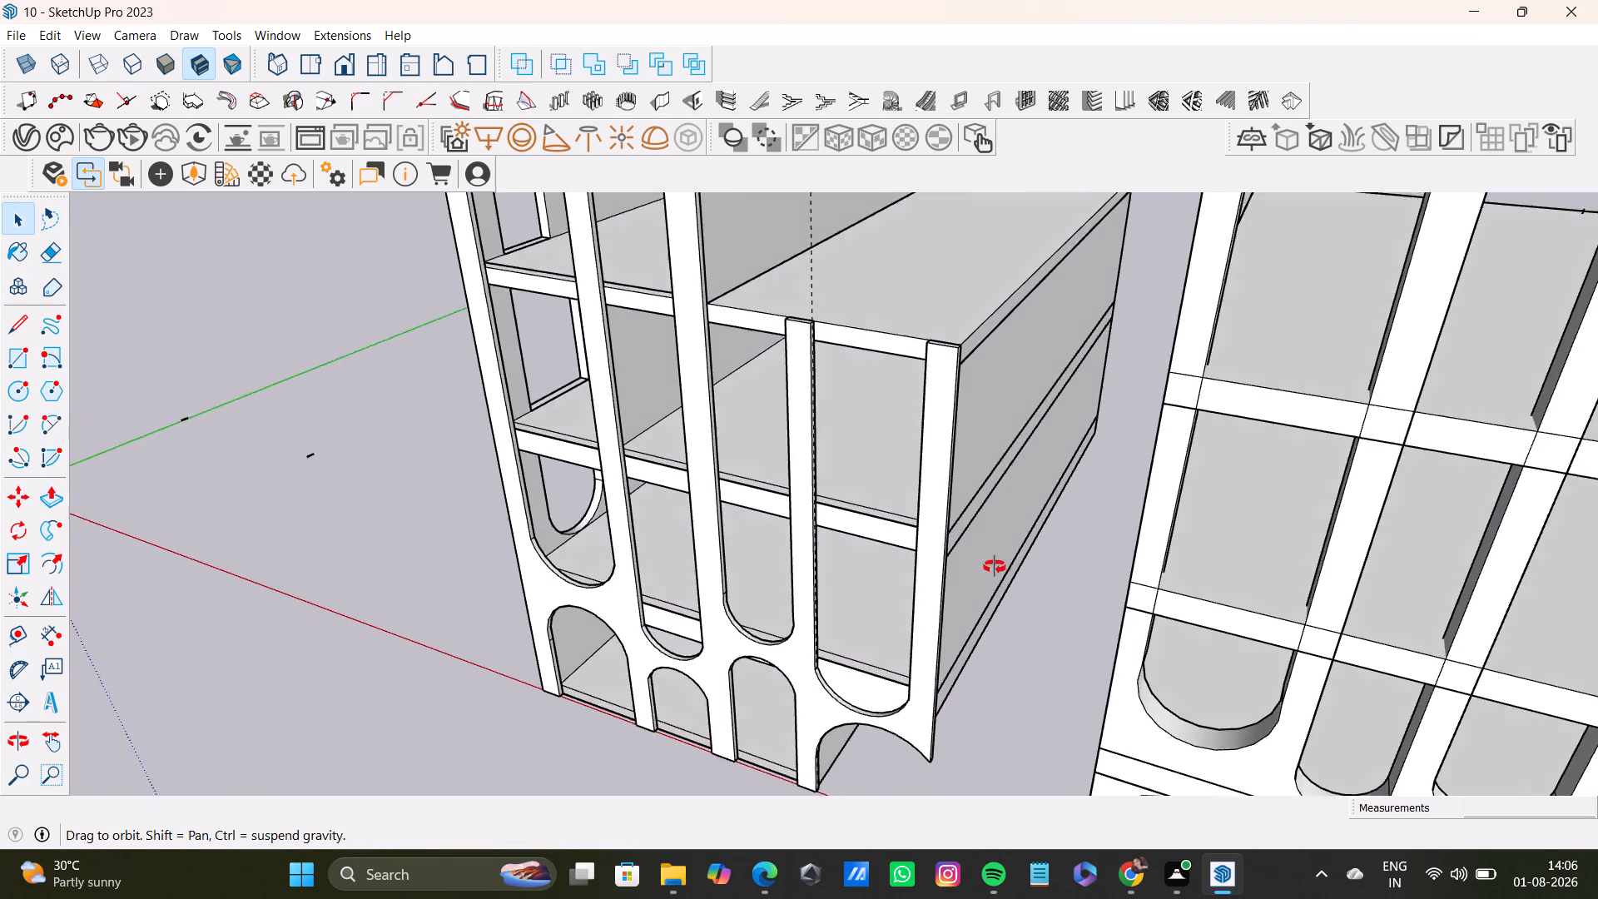
middle_click_drag(995, 567, 1166, 753)
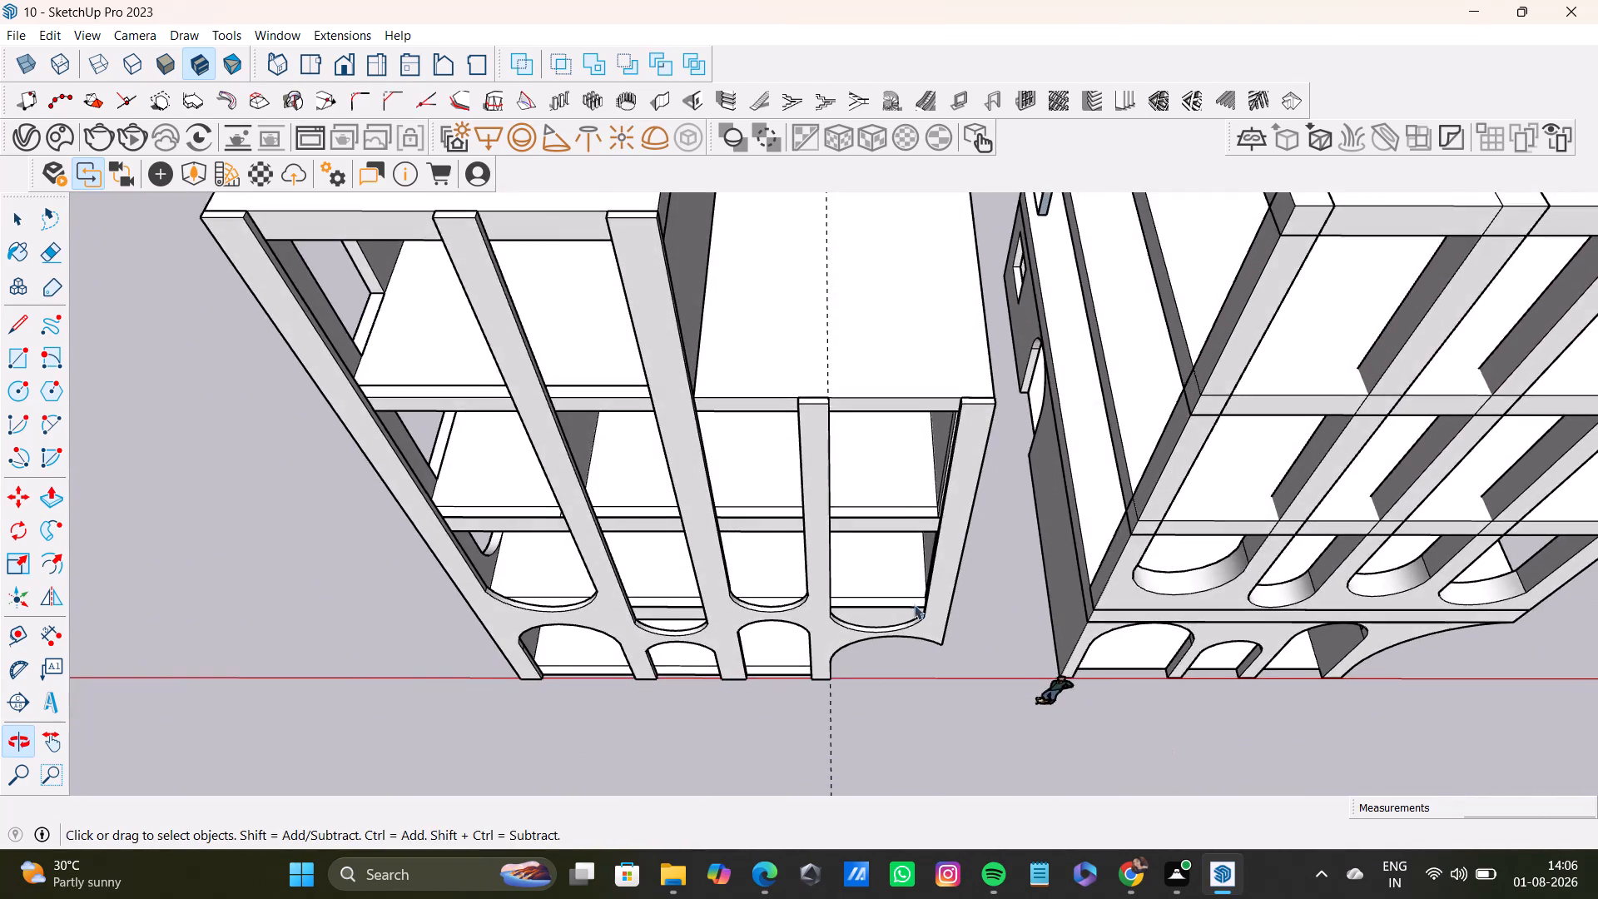
scroll(772, 533, "down", 7)
middle_click_drag(770, 527, 871, 297)
middle_click_drag(683, 559, 934, 443)
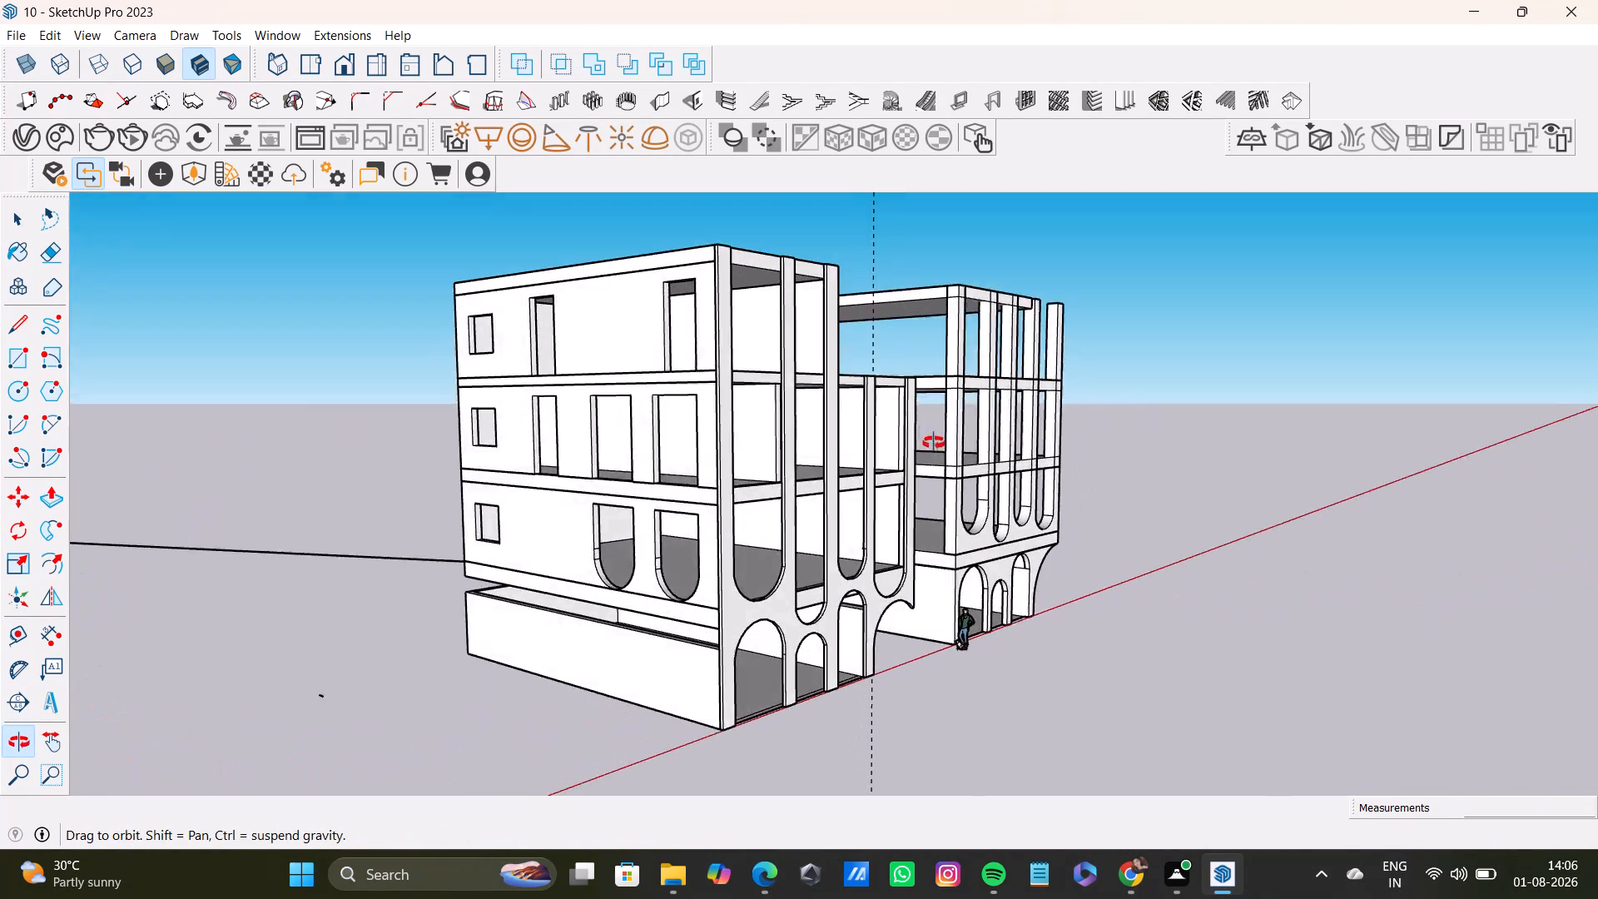
middle_click_drag(934, 443, 1369, 453)
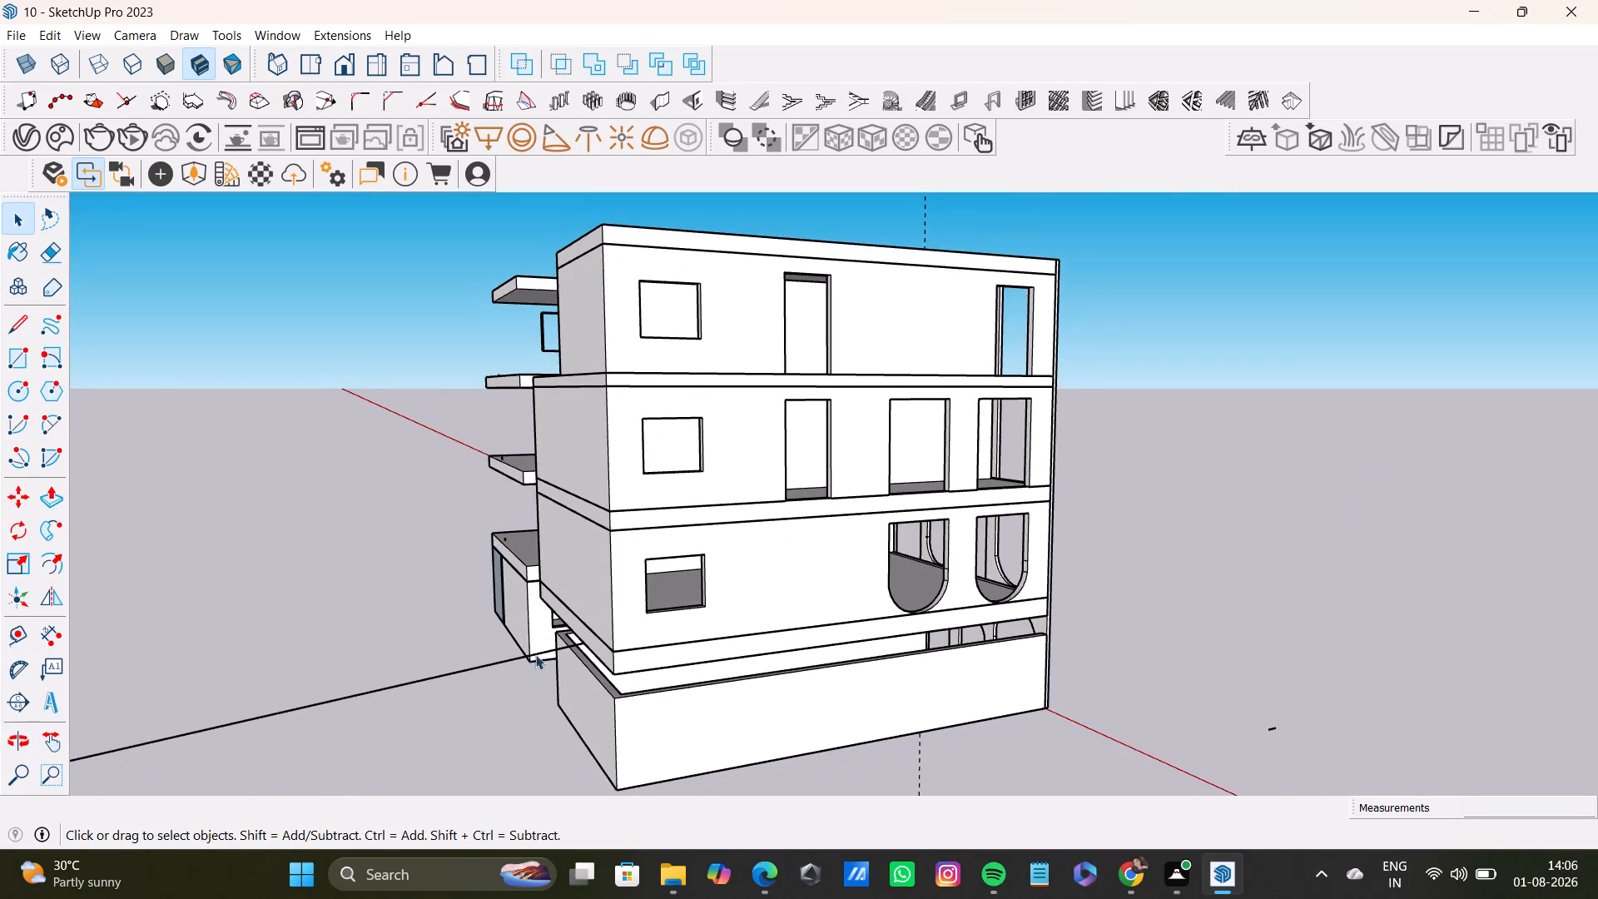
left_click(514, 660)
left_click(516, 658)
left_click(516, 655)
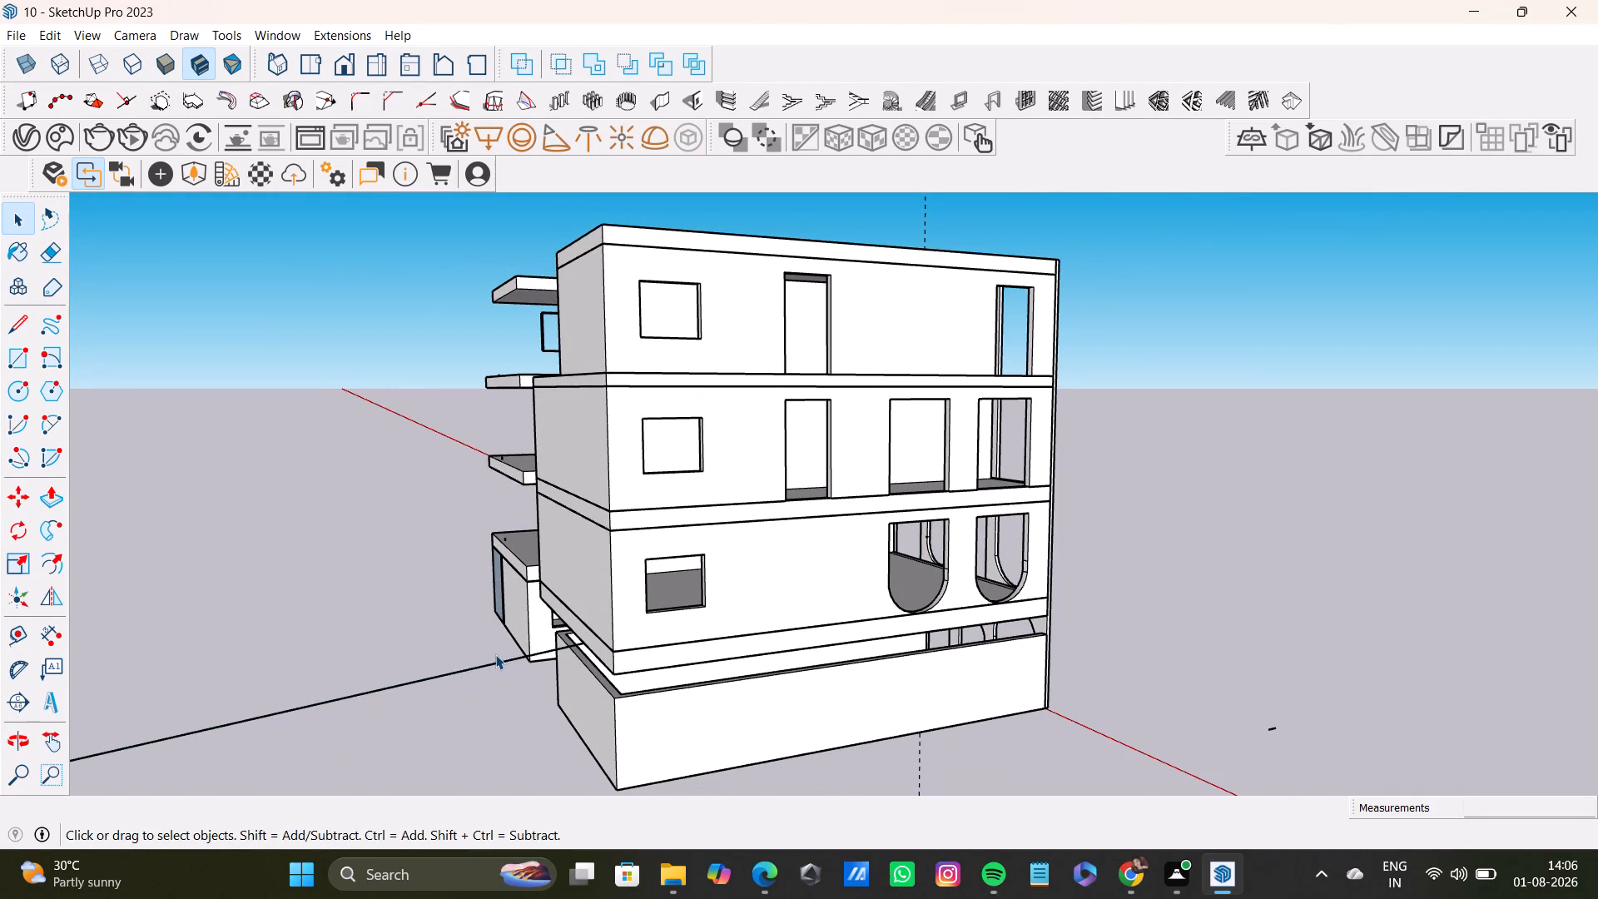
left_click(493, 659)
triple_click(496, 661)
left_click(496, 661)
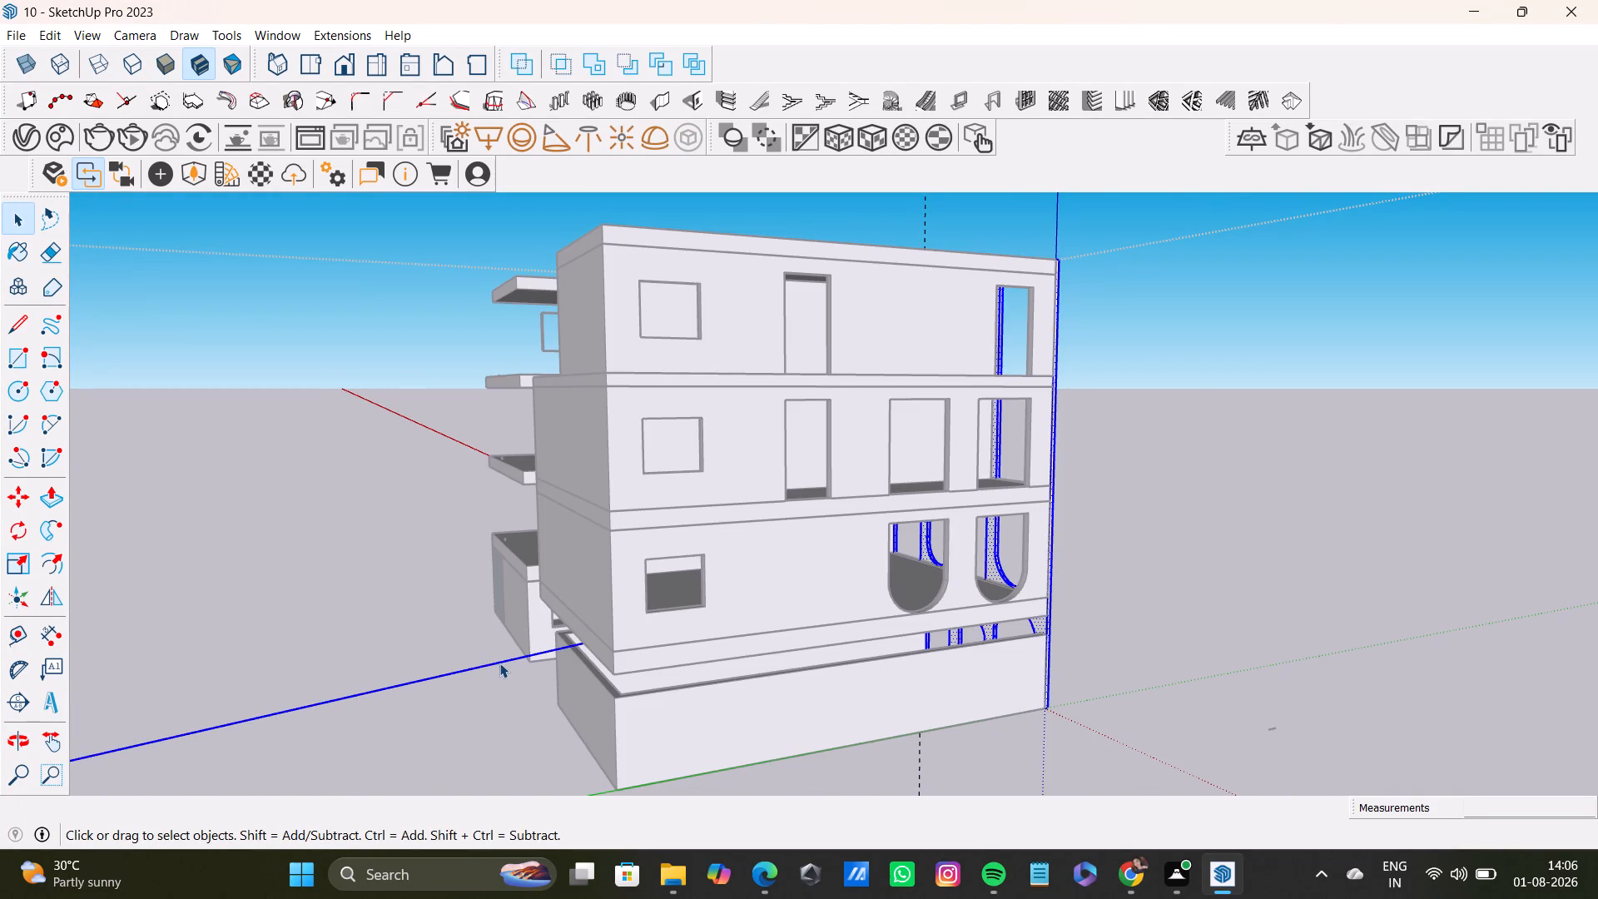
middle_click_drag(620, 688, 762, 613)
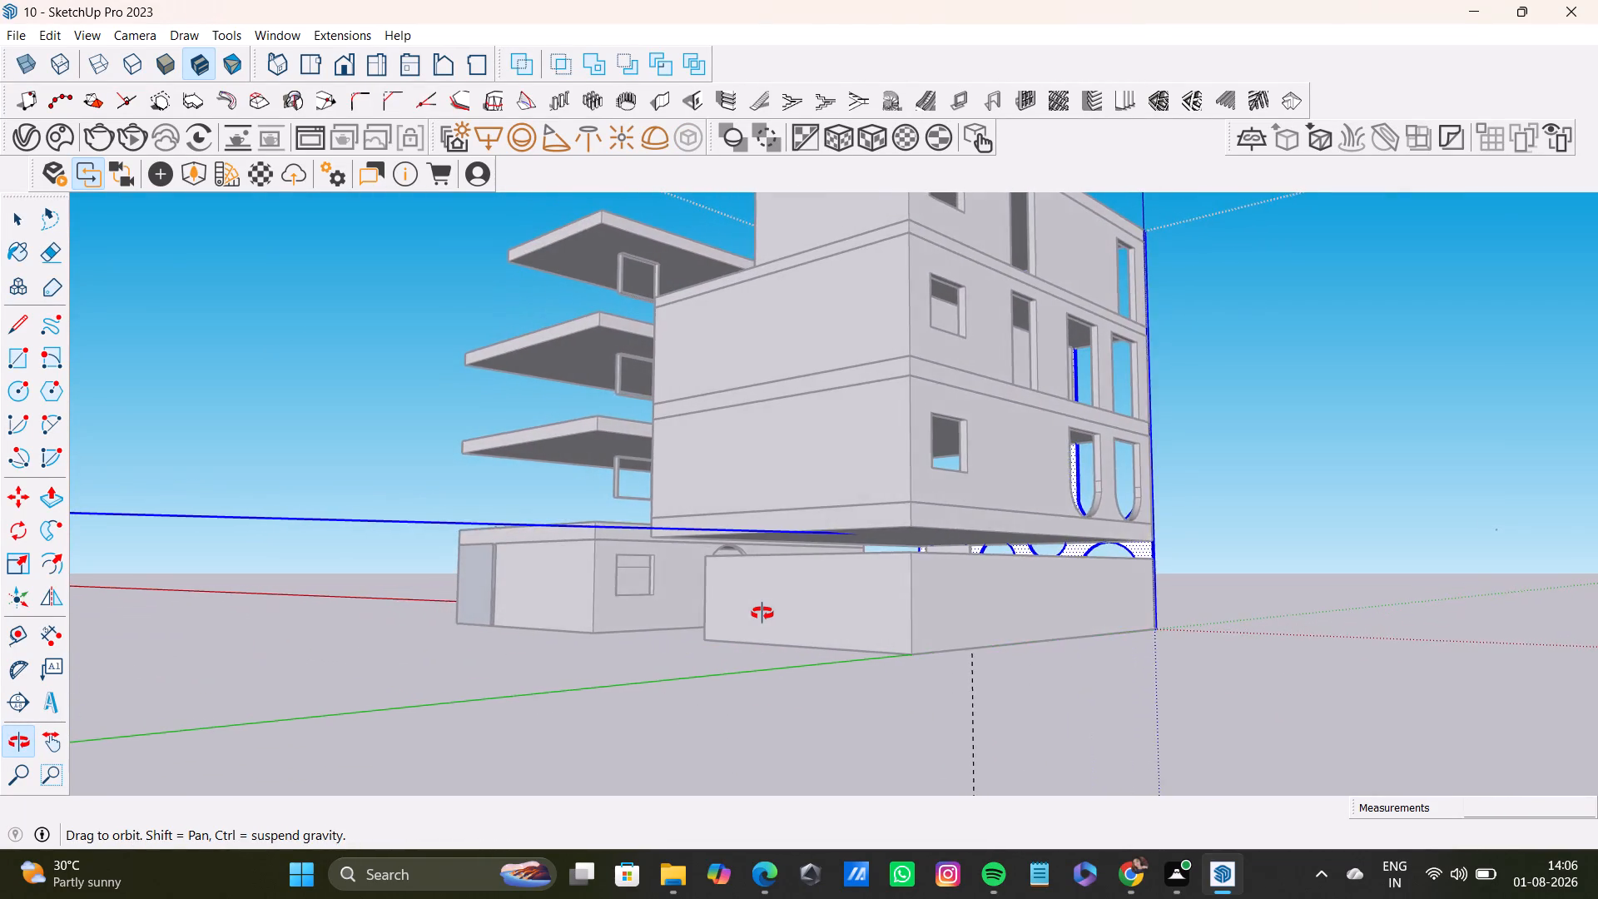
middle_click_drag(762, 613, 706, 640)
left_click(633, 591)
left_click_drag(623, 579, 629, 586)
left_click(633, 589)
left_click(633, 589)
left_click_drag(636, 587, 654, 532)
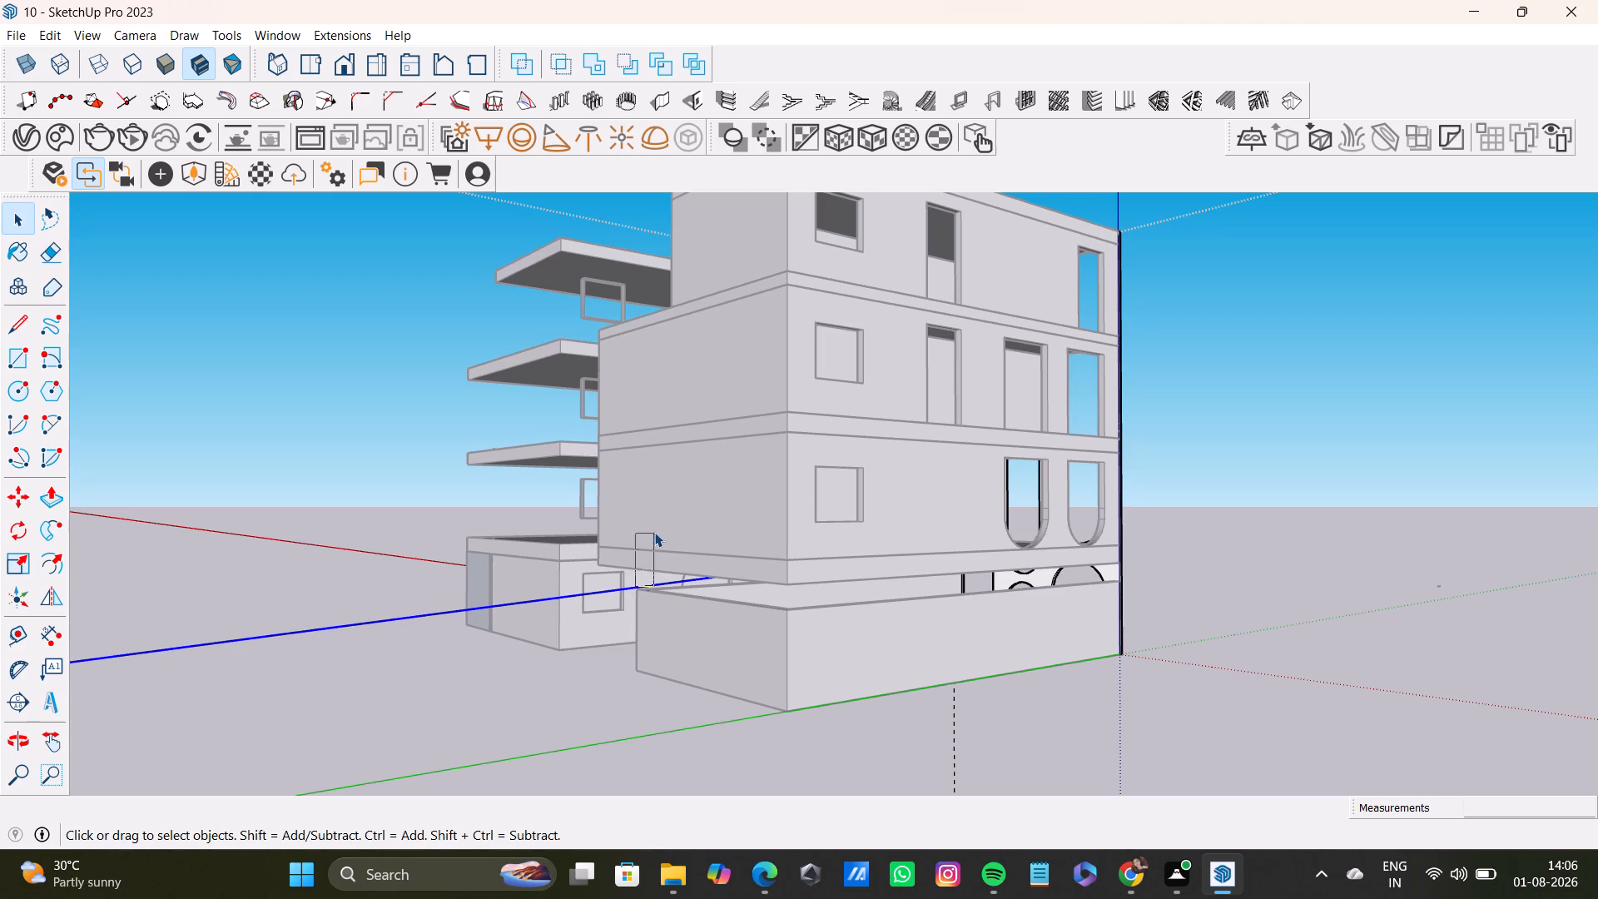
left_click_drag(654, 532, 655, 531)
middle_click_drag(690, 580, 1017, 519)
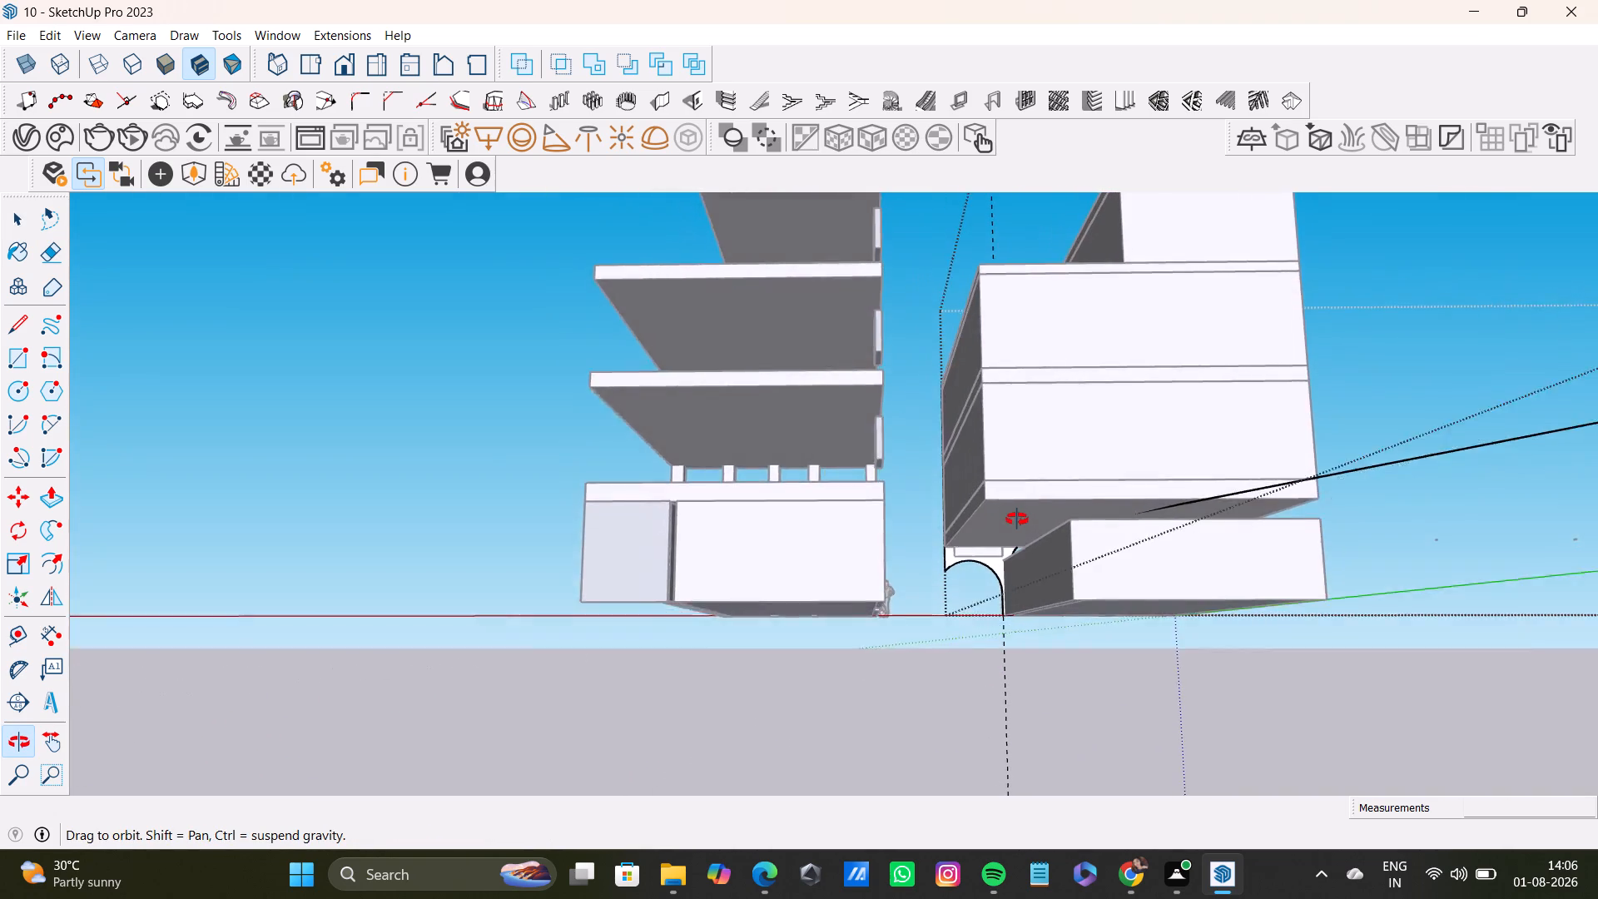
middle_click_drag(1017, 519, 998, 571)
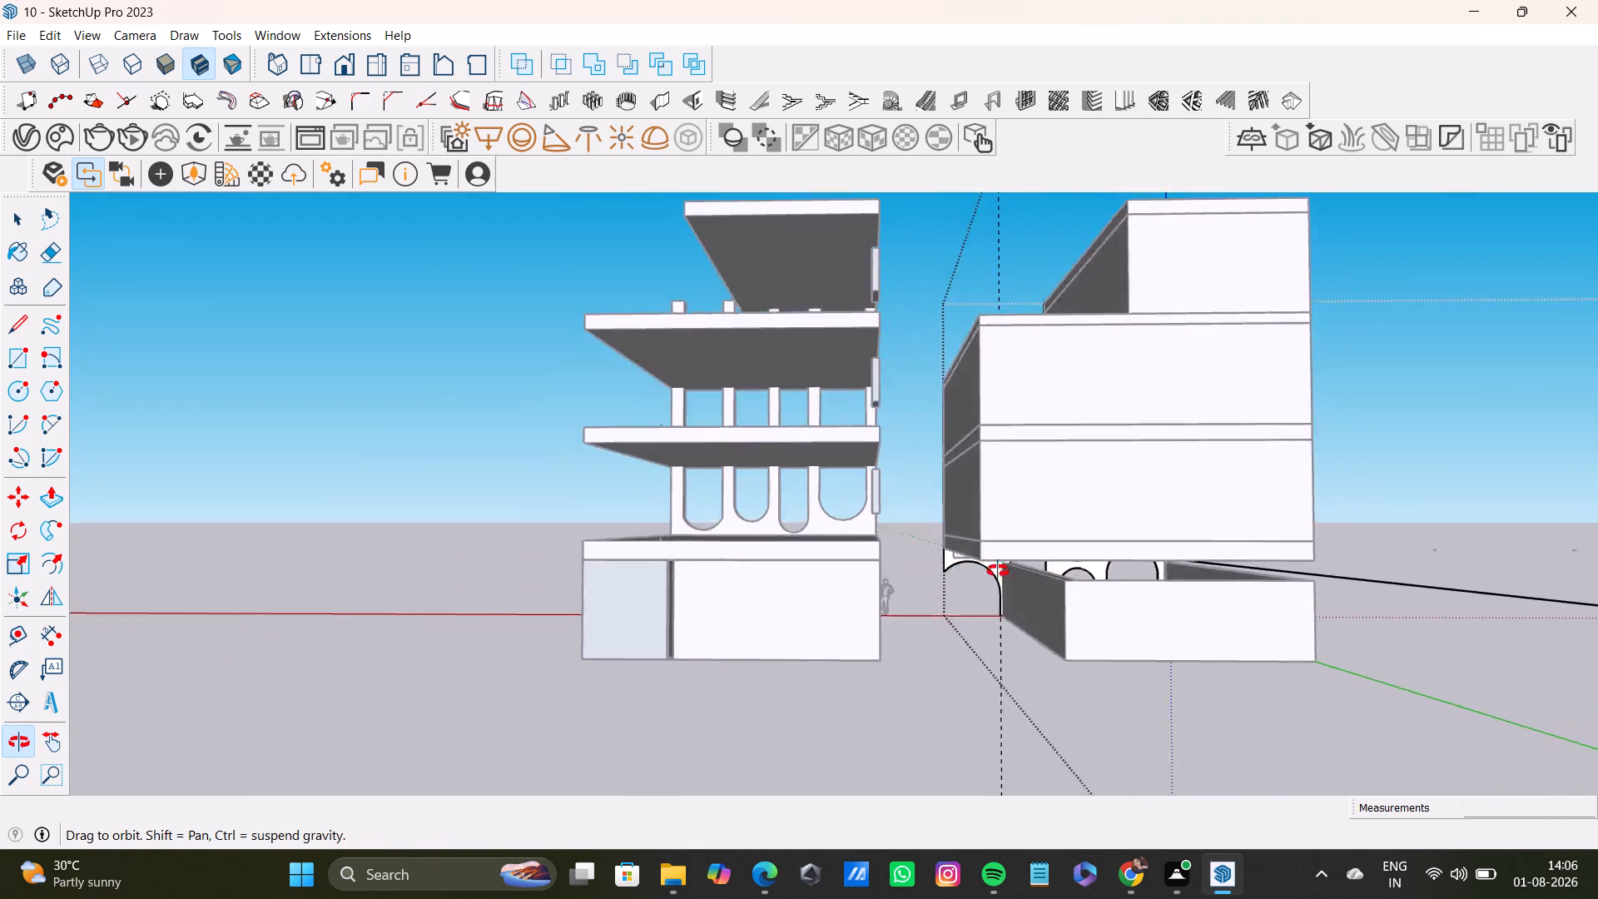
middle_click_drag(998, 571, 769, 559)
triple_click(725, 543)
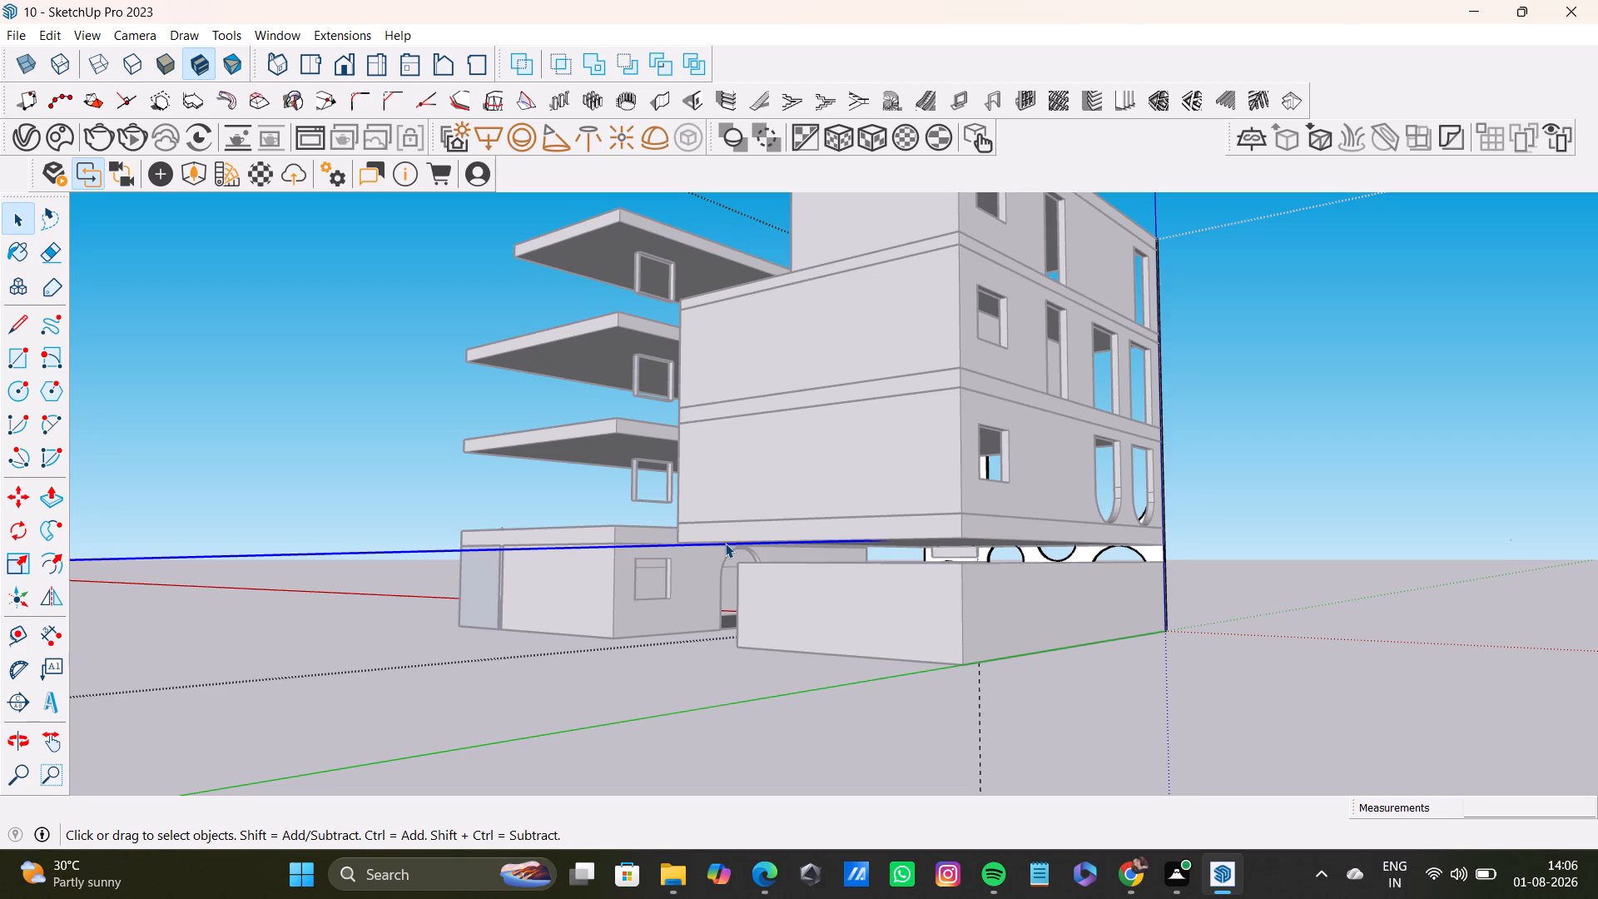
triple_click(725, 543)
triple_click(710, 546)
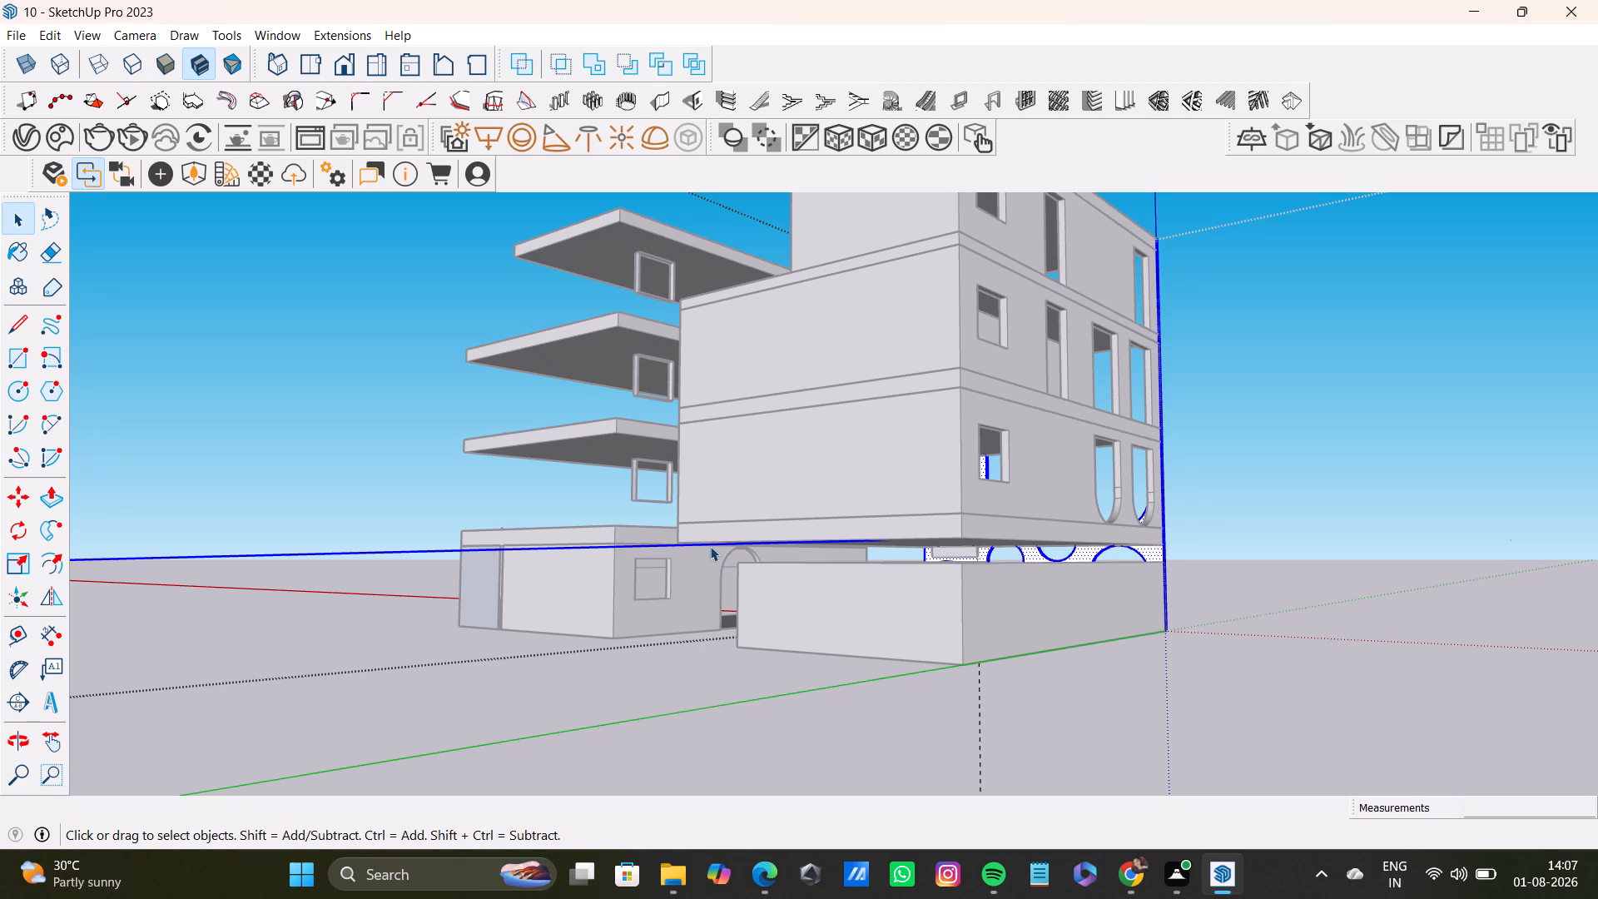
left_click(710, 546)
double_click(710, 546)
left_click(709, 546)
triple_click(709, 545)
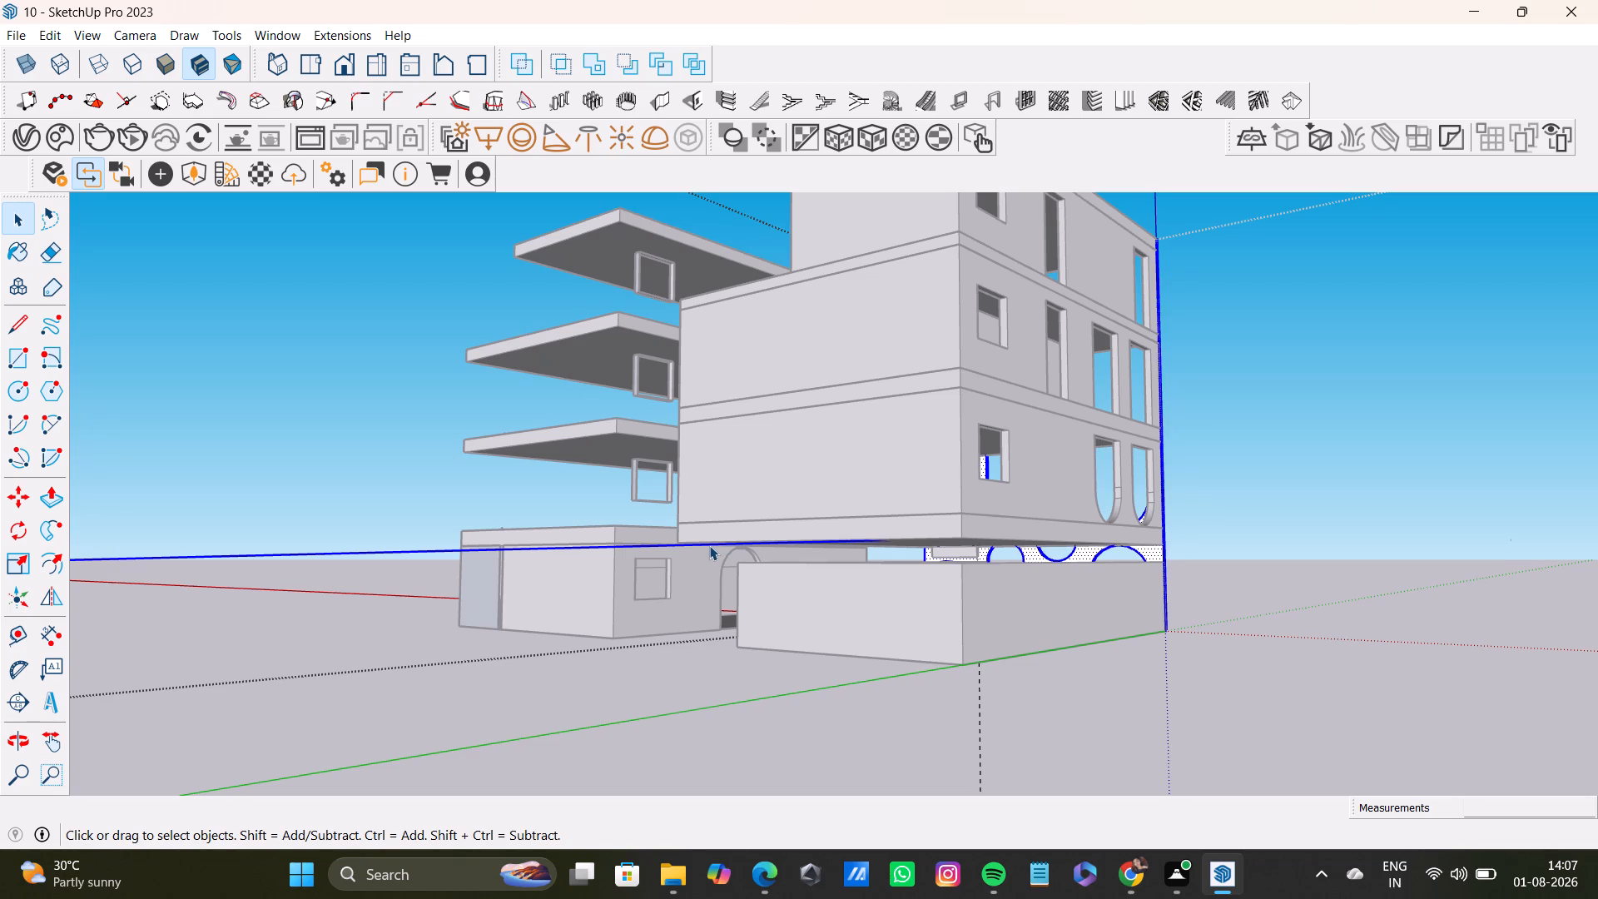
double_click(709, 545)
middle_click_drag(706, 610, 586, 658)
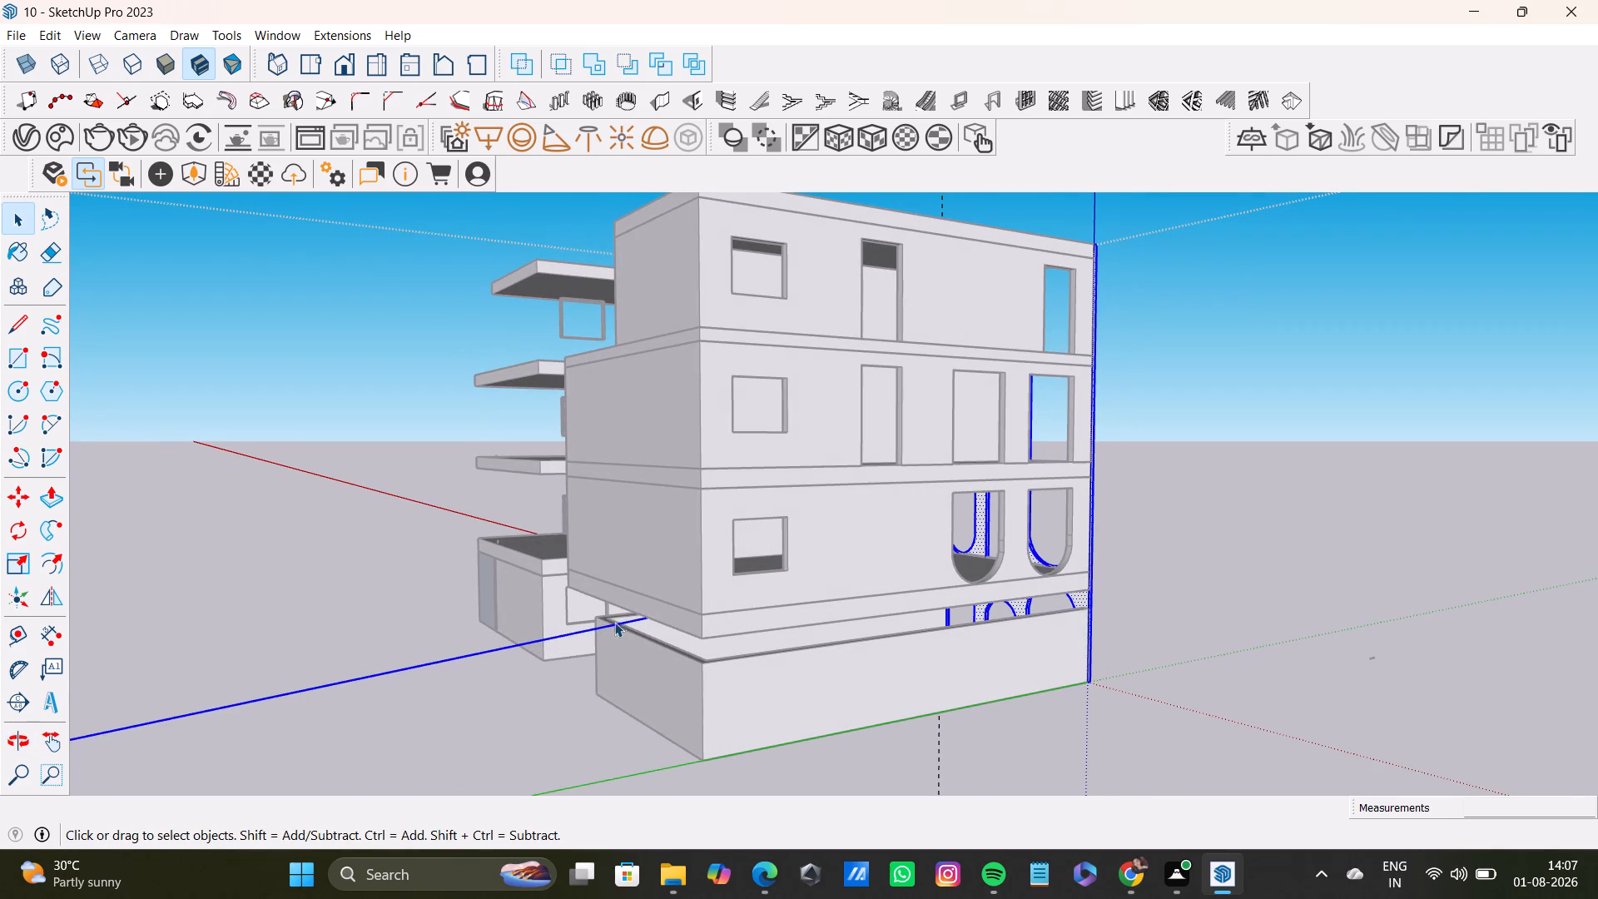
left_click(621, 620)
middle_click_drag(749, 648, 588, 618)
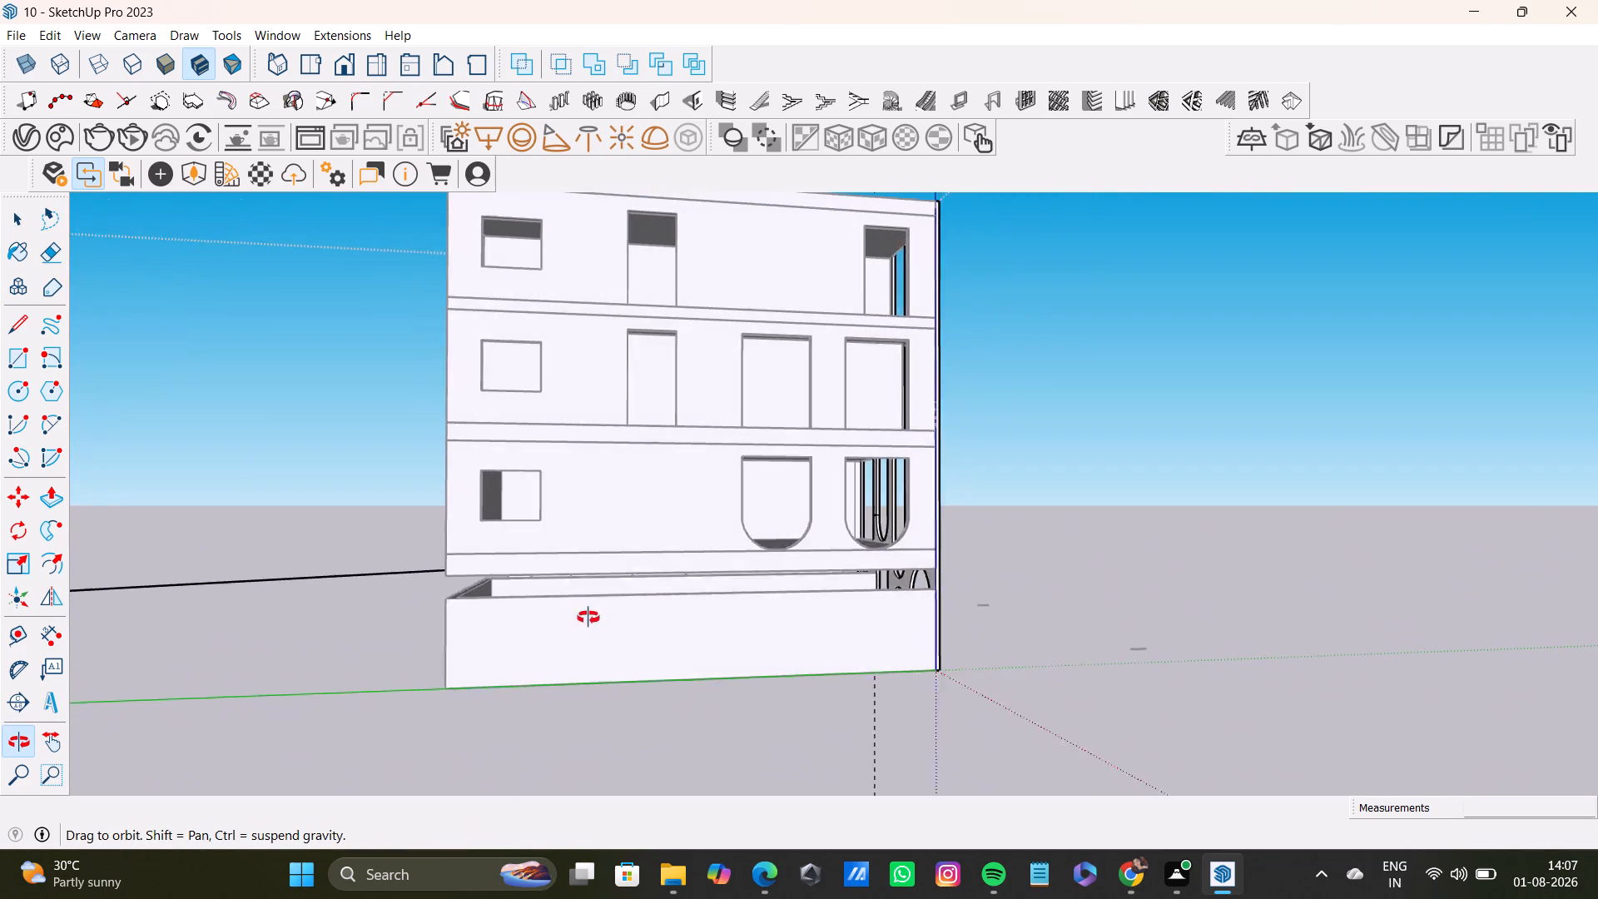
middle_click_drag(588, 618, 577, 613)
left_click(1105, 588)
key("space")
Open the arched facade group, delete the long stray line running out from behind the building, and leave the group.
double_click(985, 574)
middle_click_drag(992, 585, 896, 584)
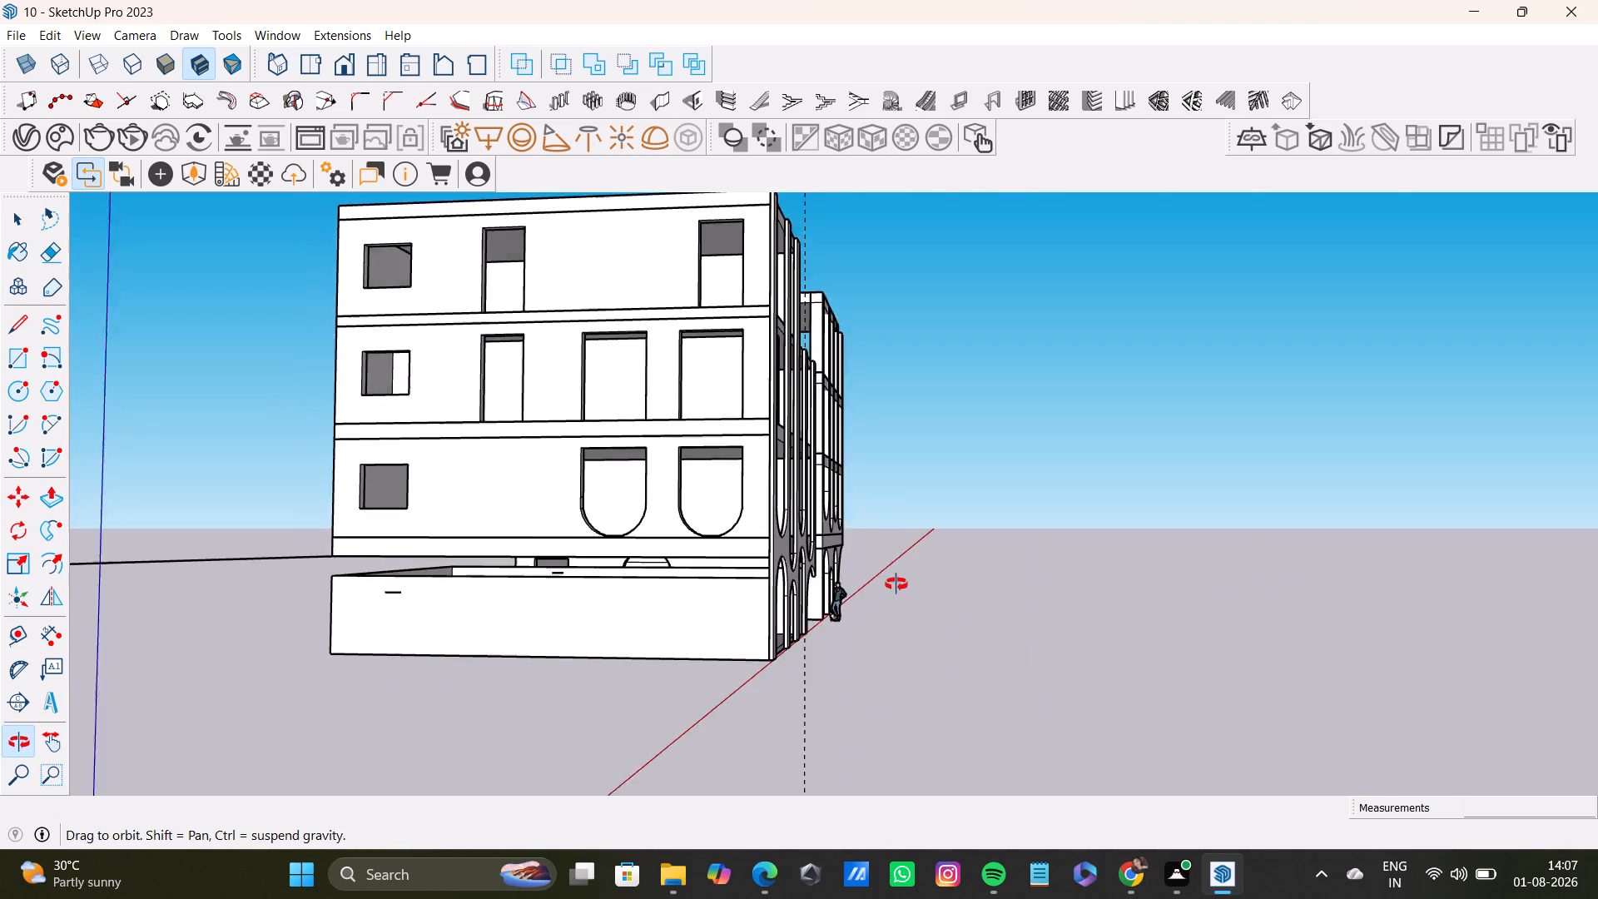
middle_click_drag(896, 584, 1457, 559)
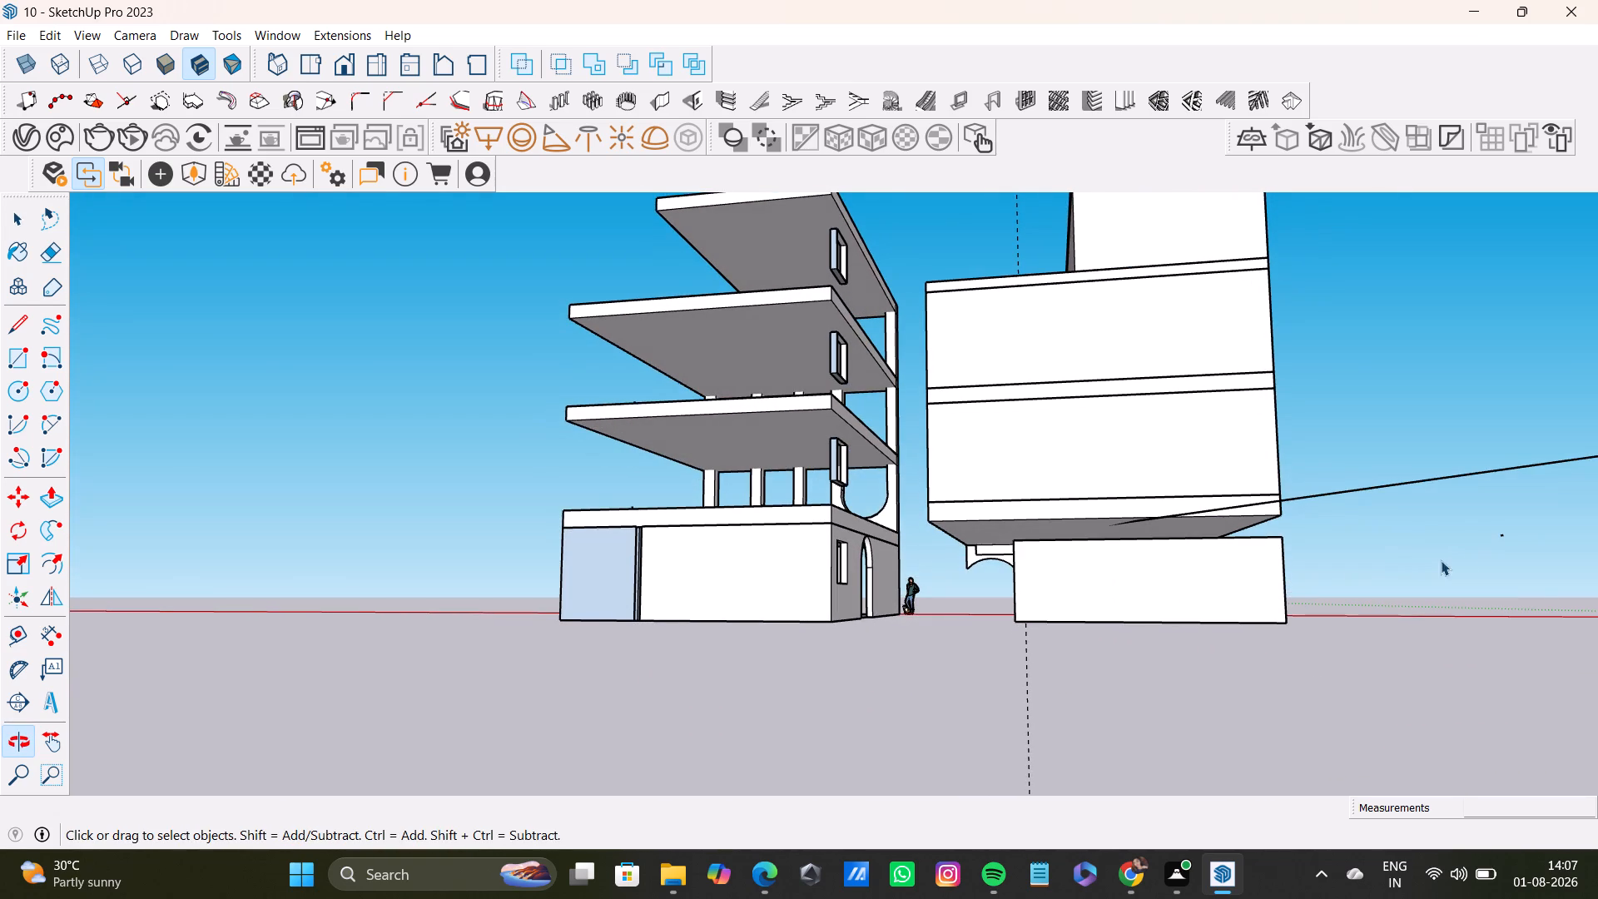
left_click(1468, 472)
triple_click(1478, 474)
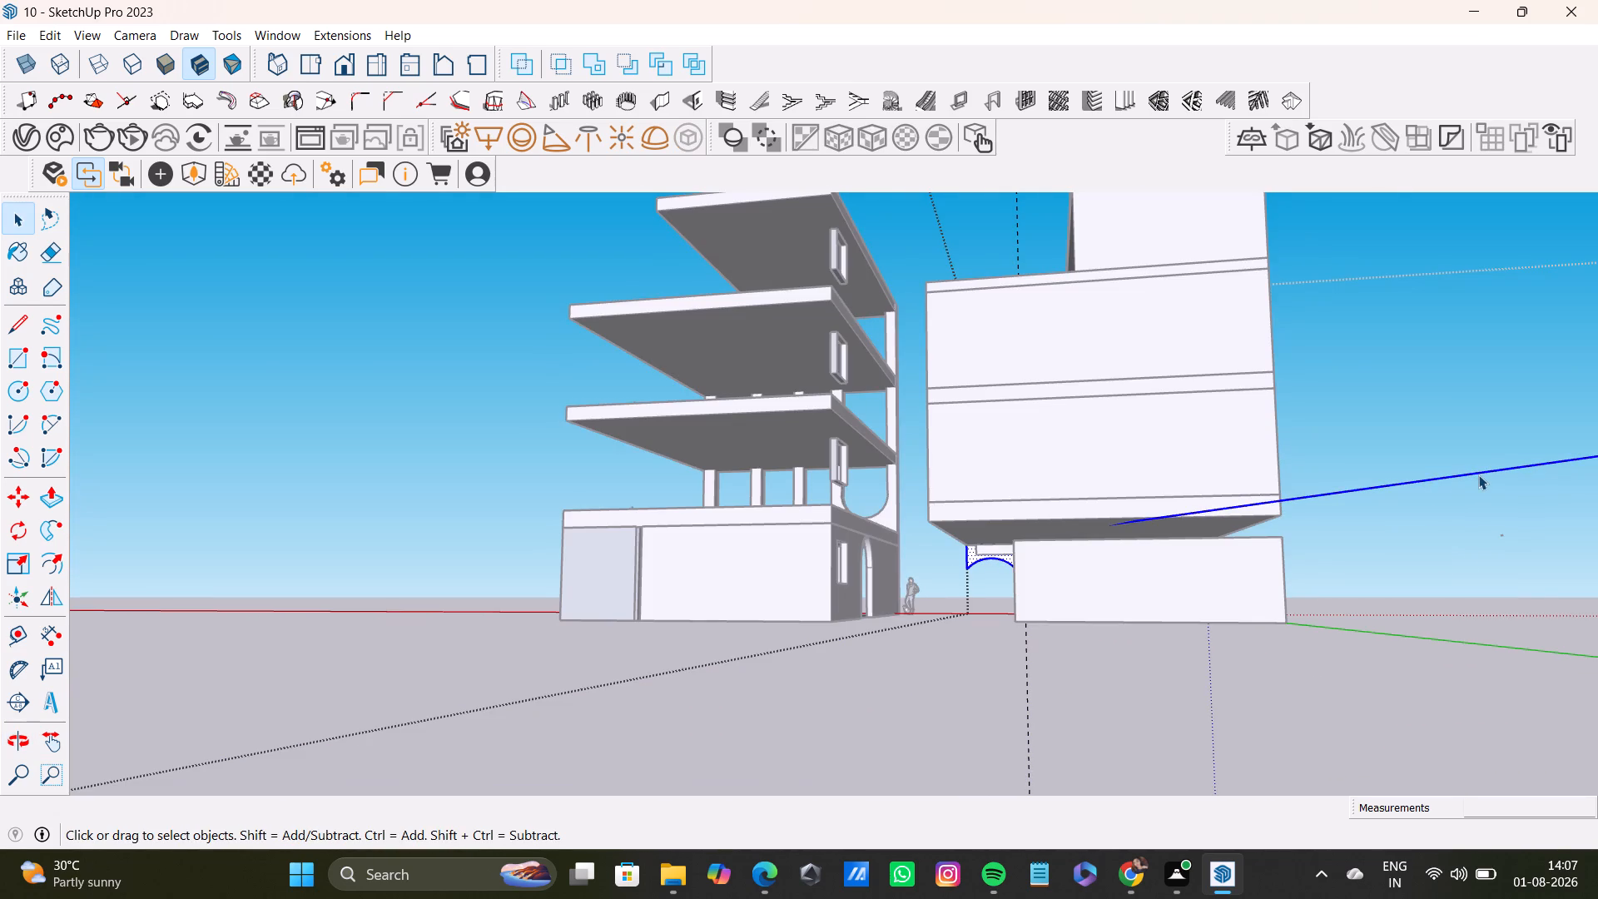
left_click(1478, 474)
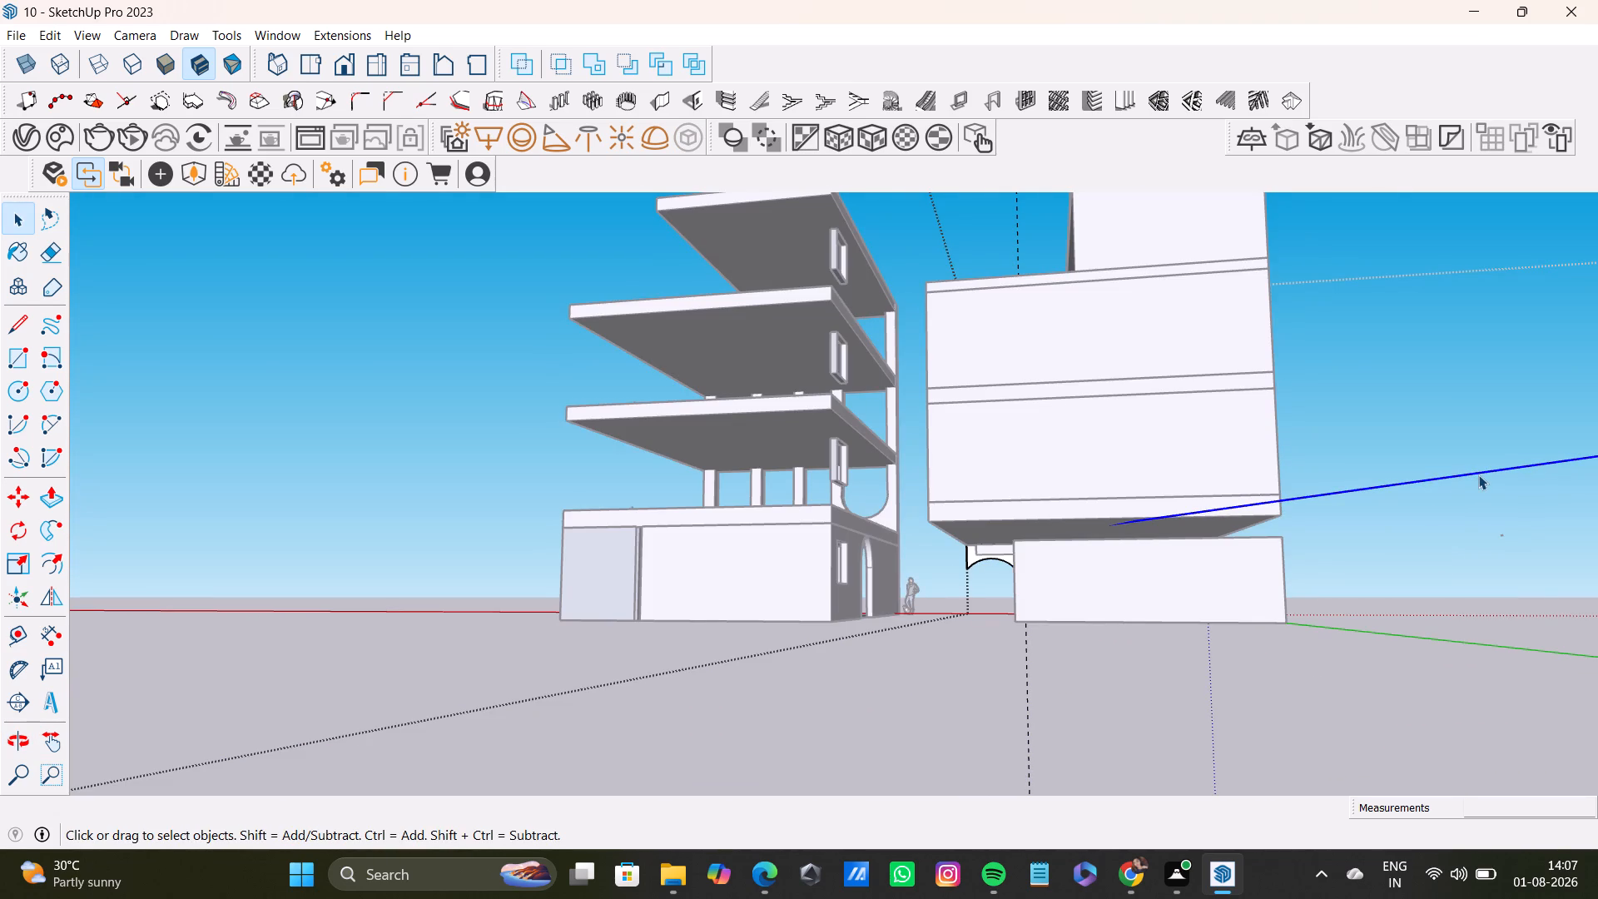
key("Delete")
middle_click_drag(1492, 502, 744, 573)
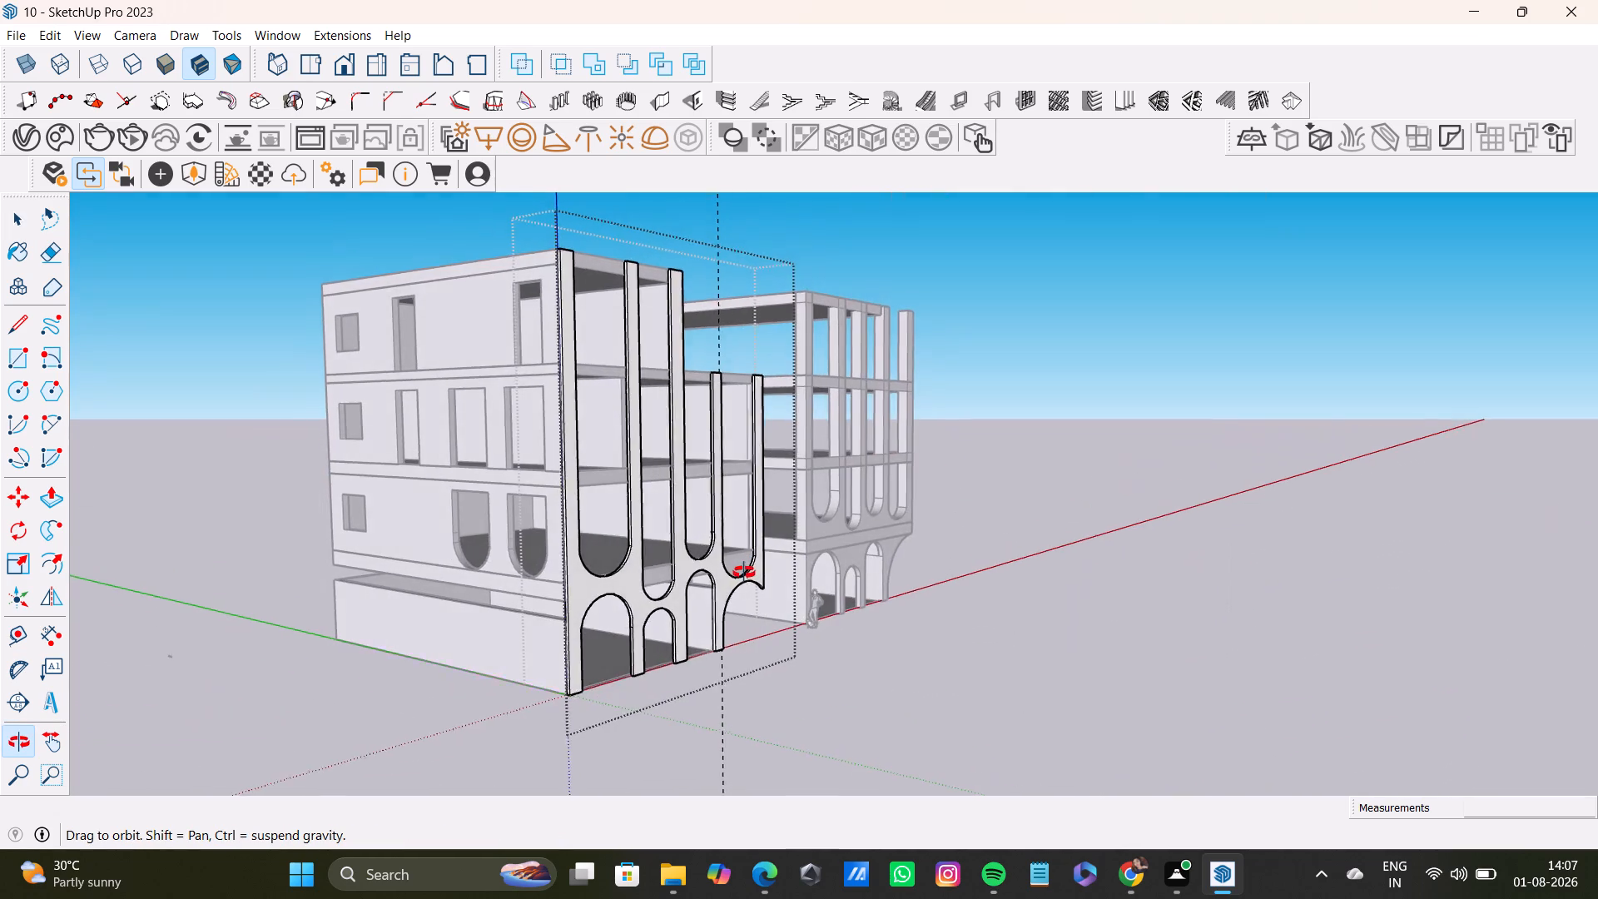
middle_click_drag(744, 573, 1091, 488)
key("space")
left_click(1223, 461)
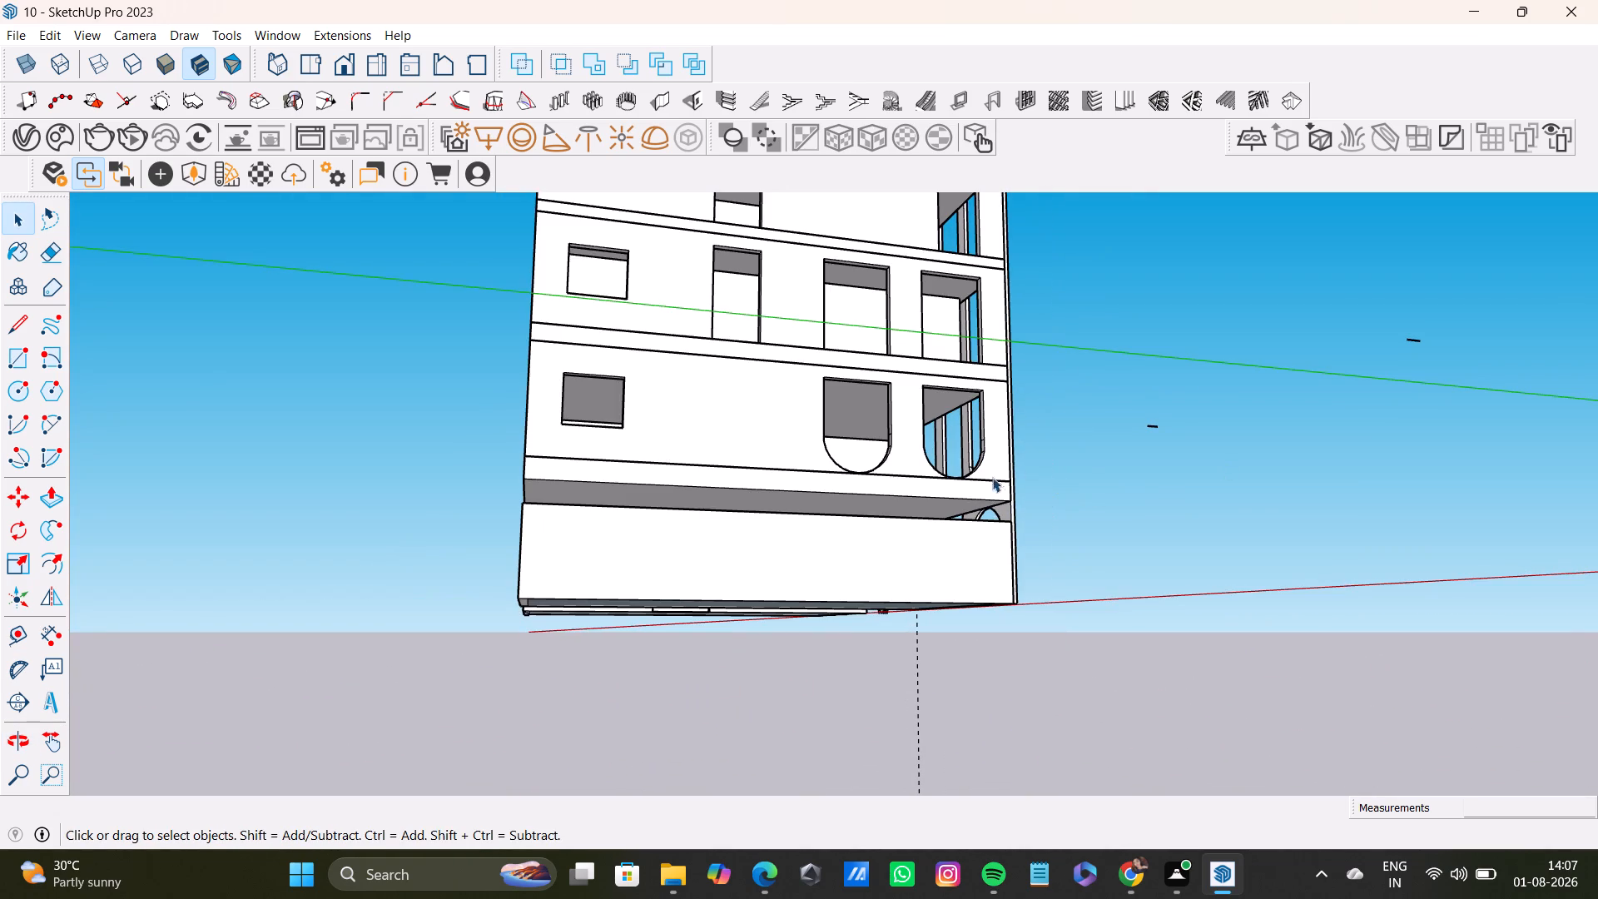
Open the ground-floor wall group, Push/Pull the walls' top face up to the underside of the first-floor slab, and close the group.
double_click(976, 502)
left_click(976, 502)
left_click(967, 511)
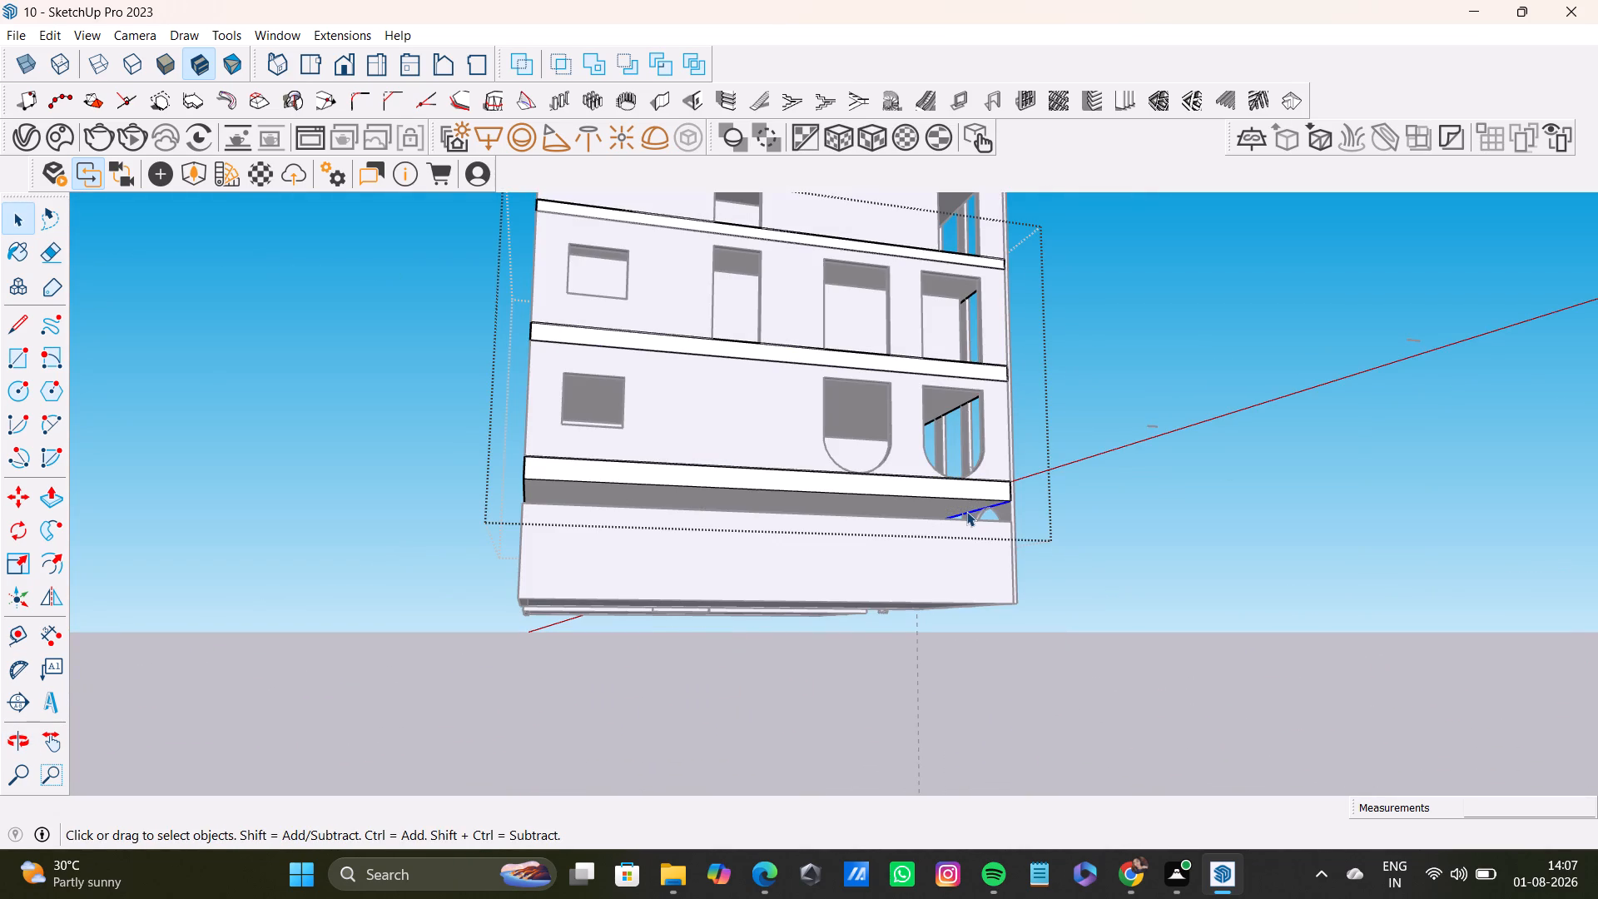
middle_click_drag(963, 548, 889, 663)
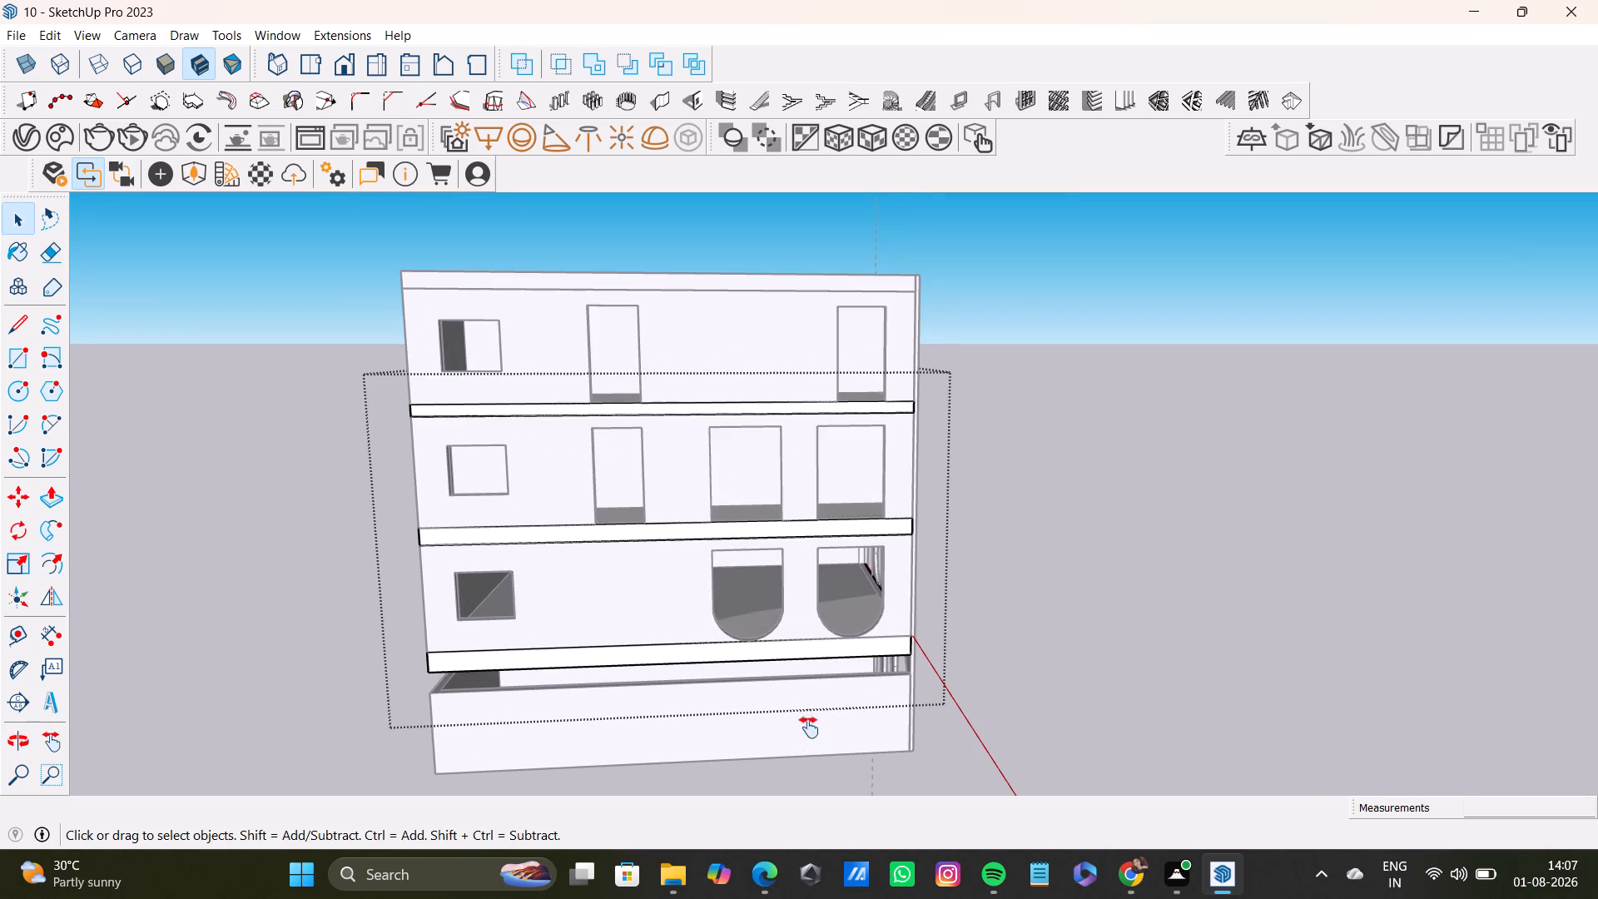
middle_click_drag(809, 728, 823, 581, "shift")
middle_click_drag(841, 625, 812, 690)
scroll(832, 647, "up", 7)
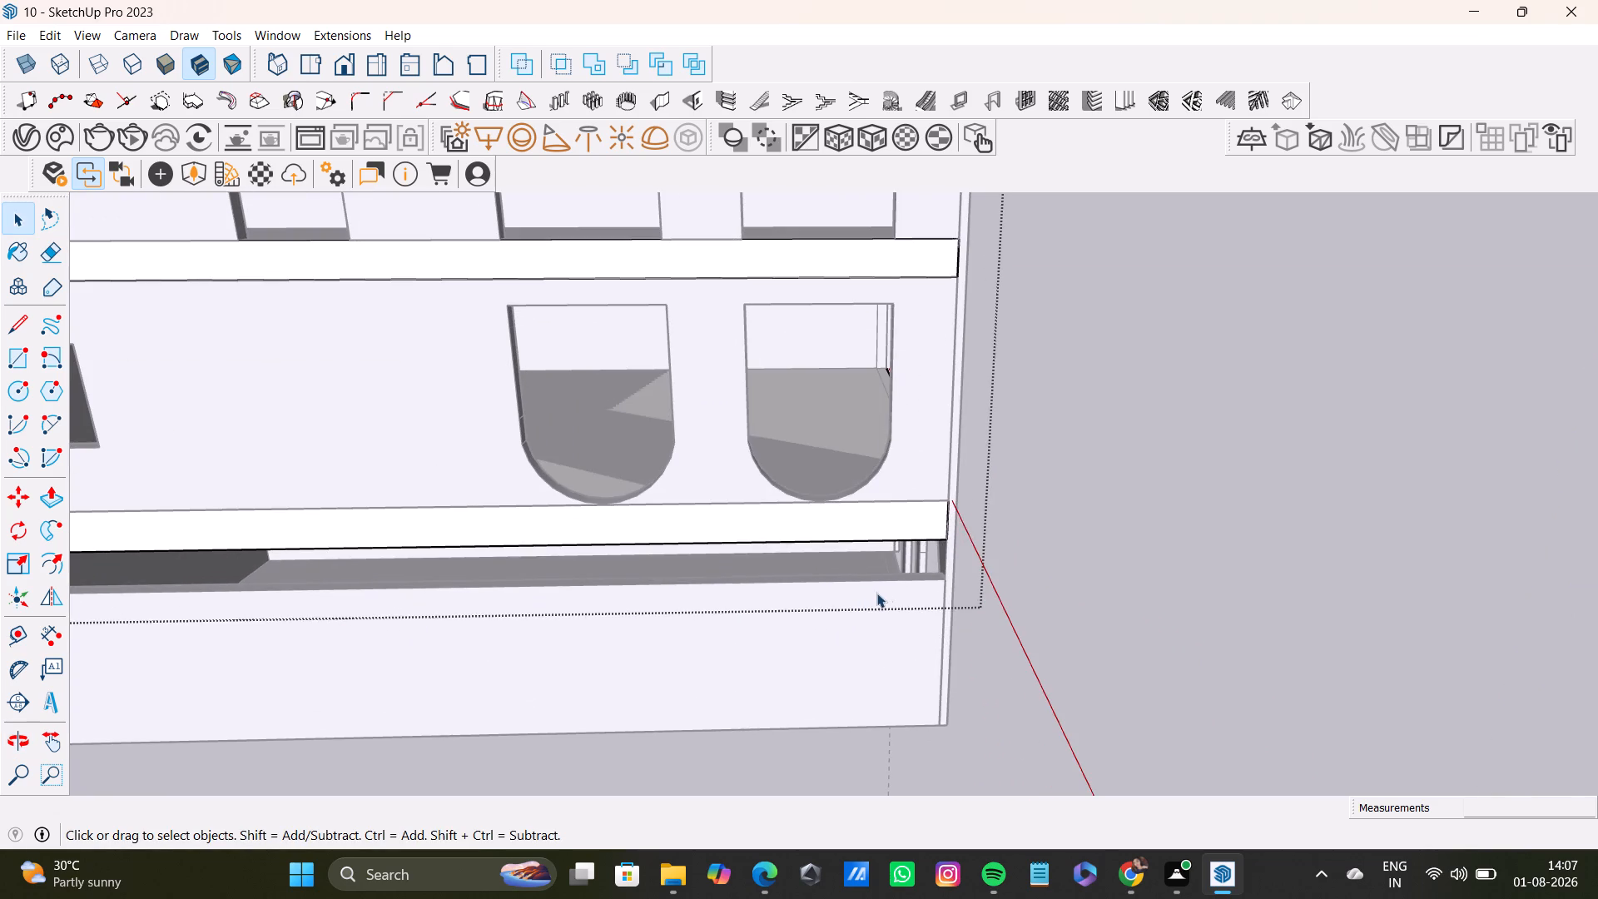
triple_click(881, 592)
key("p")
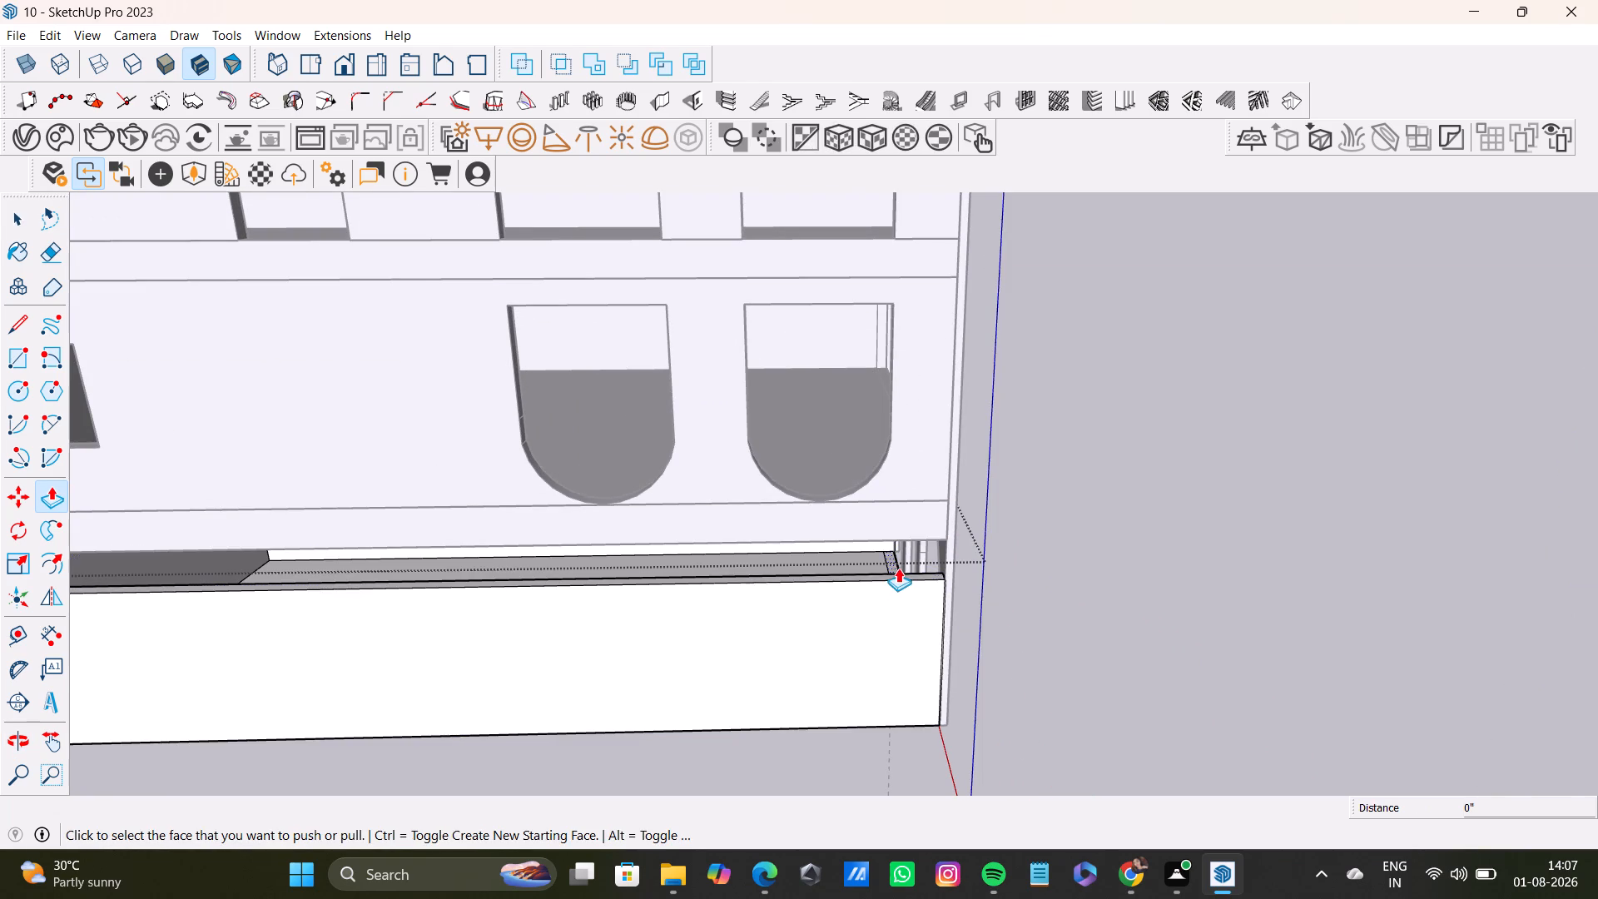
left_click(901, 579)
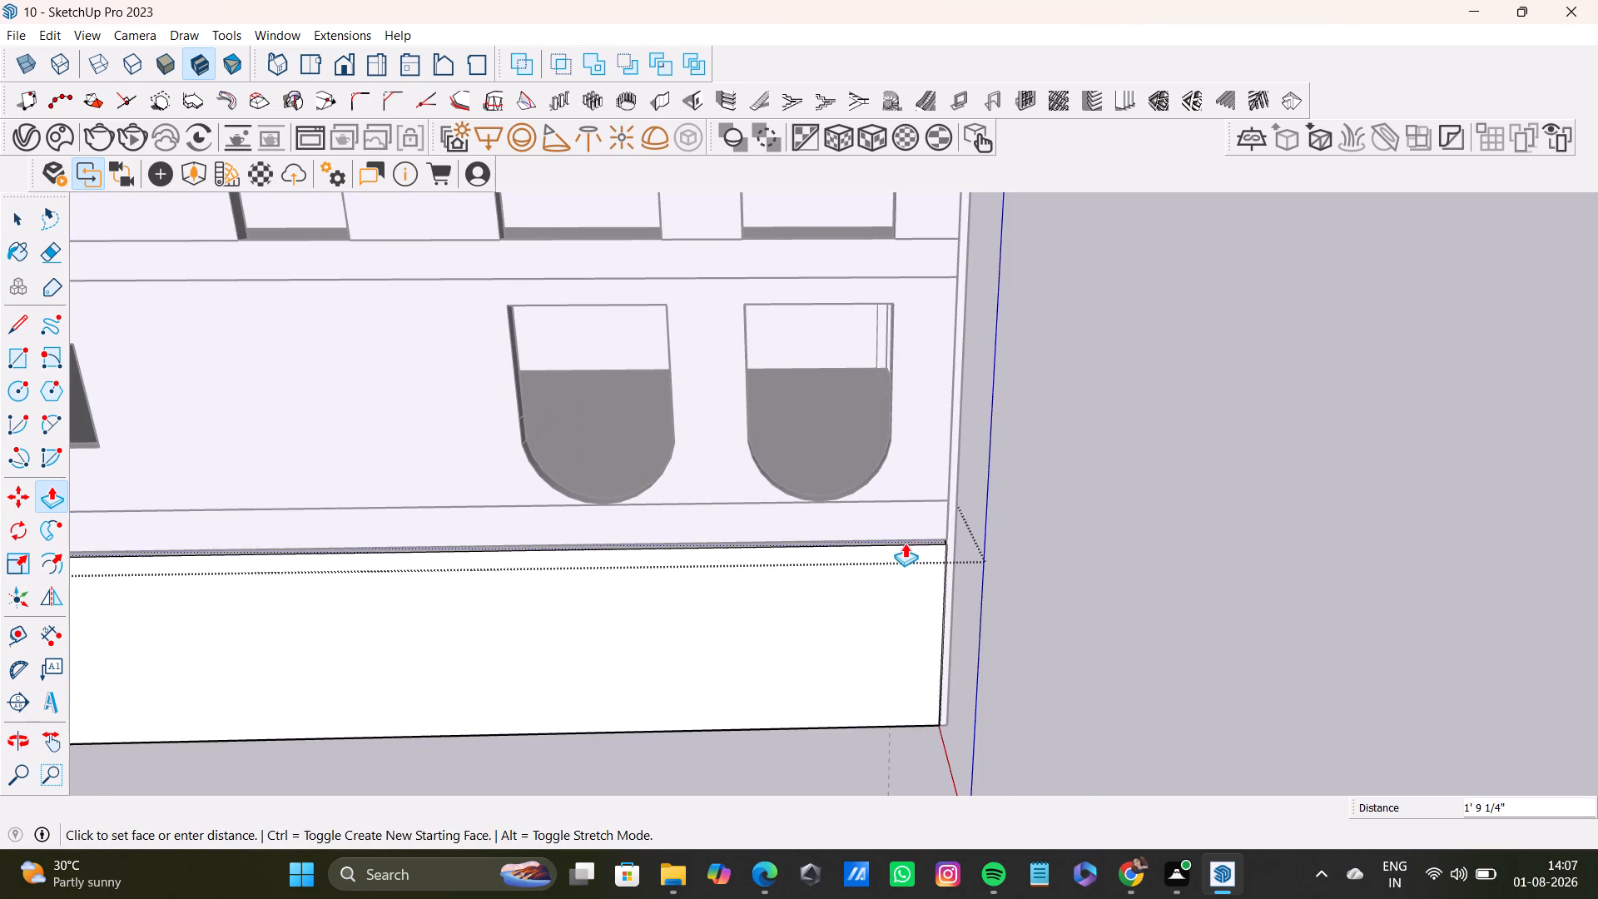
left_click(905, 539)
middle_click_drag(822, 656, 1155, 604)
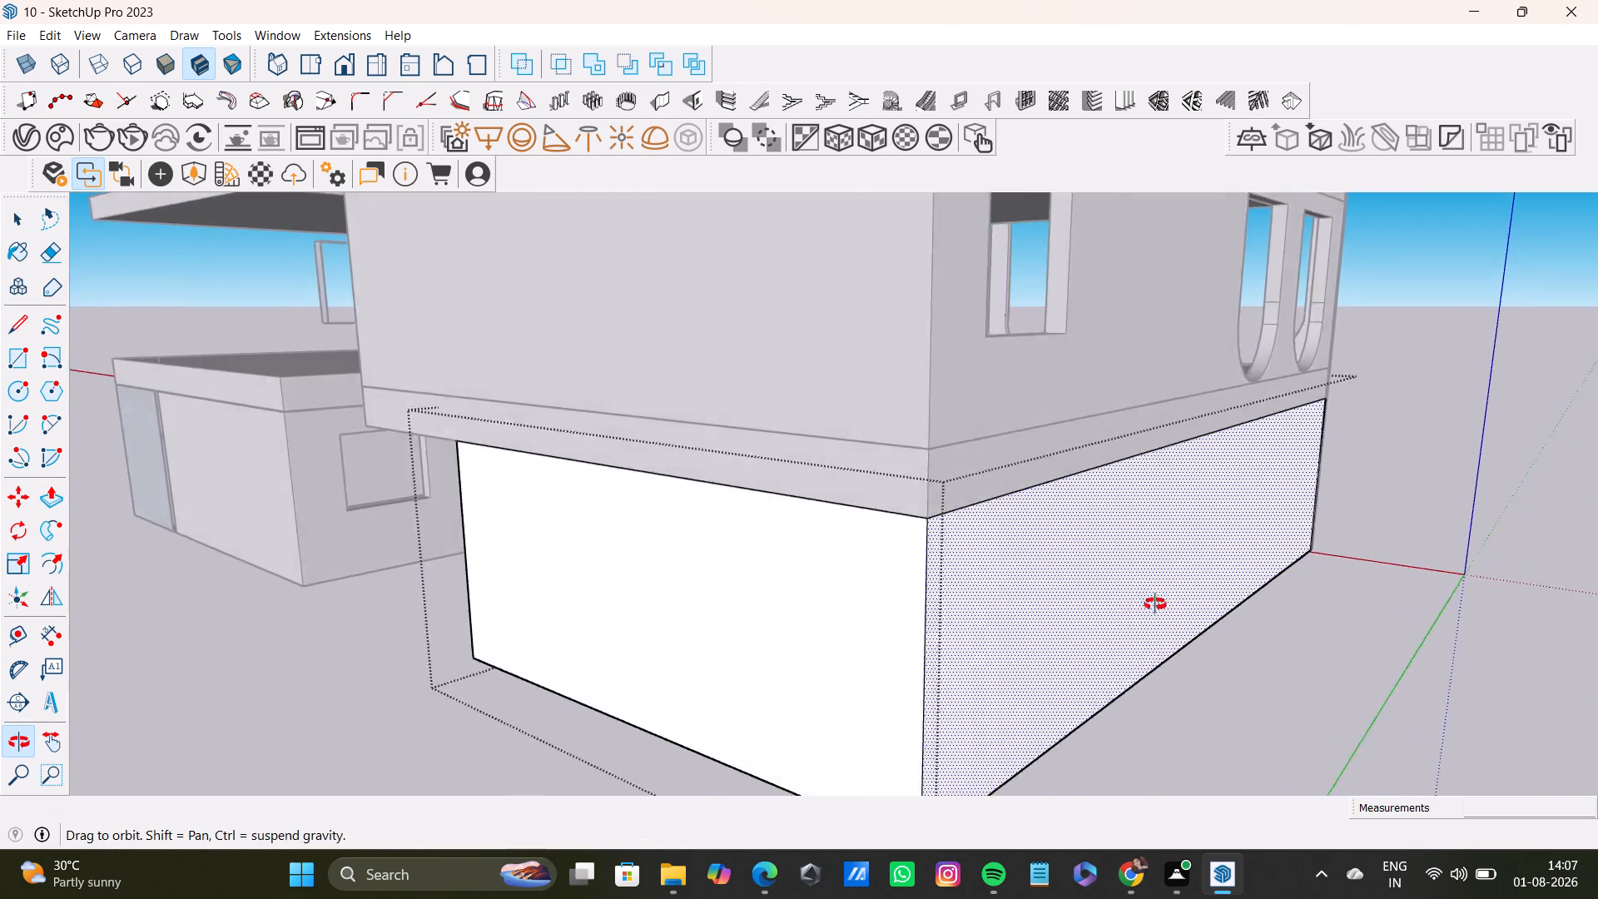
middle_click_drag(1155, 604, 1407, 528)
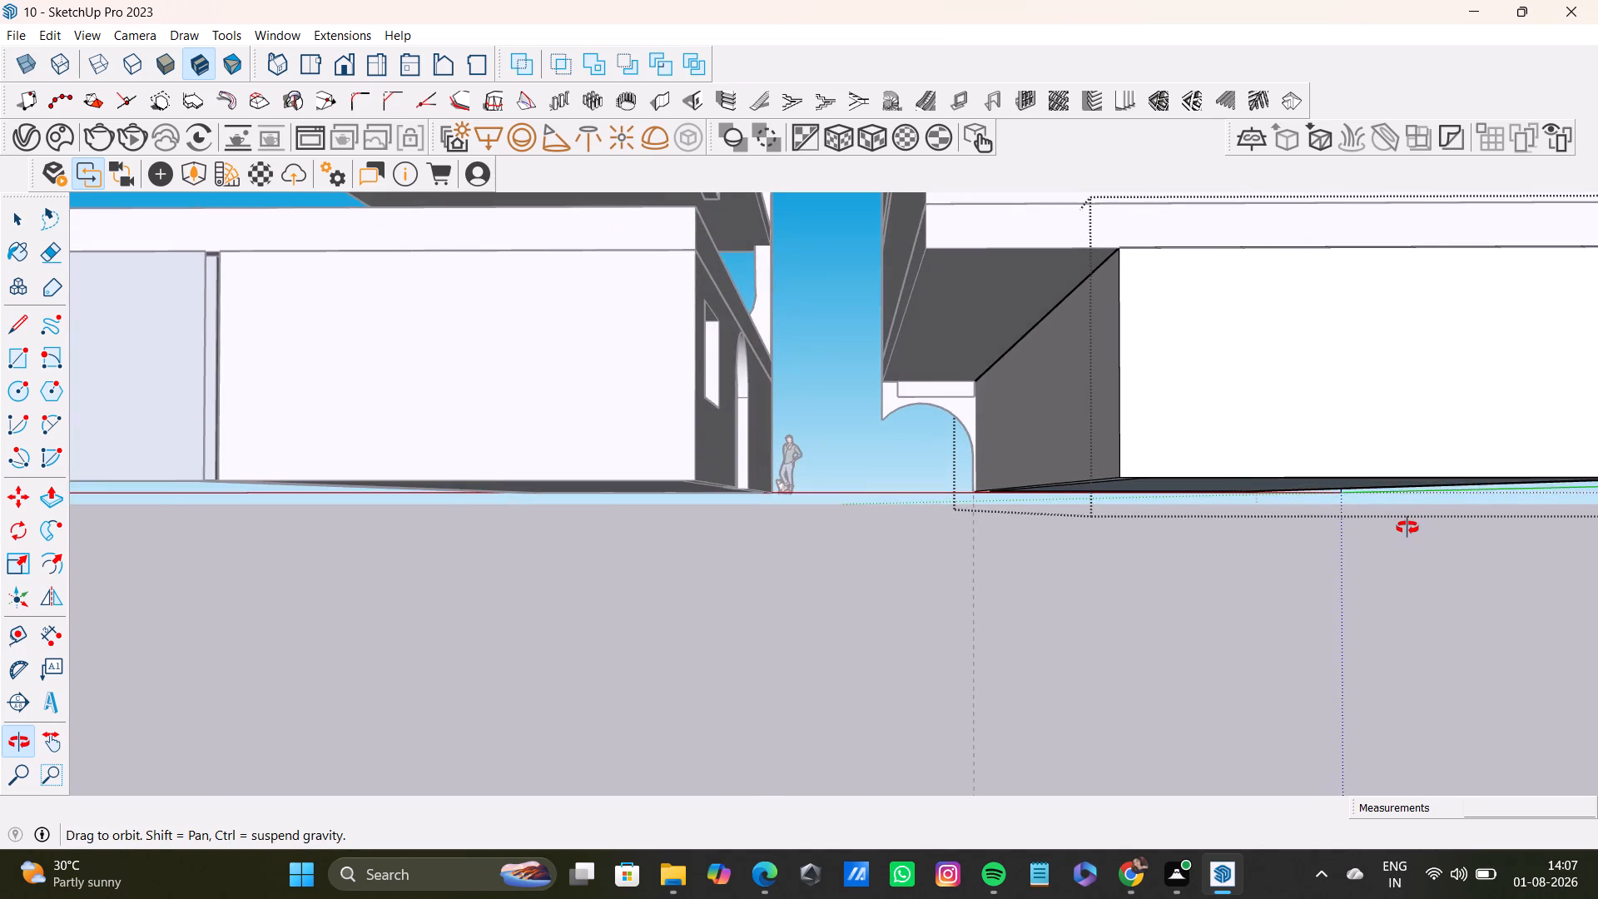
middle_click_drag(1407, 528, 1099, 504)
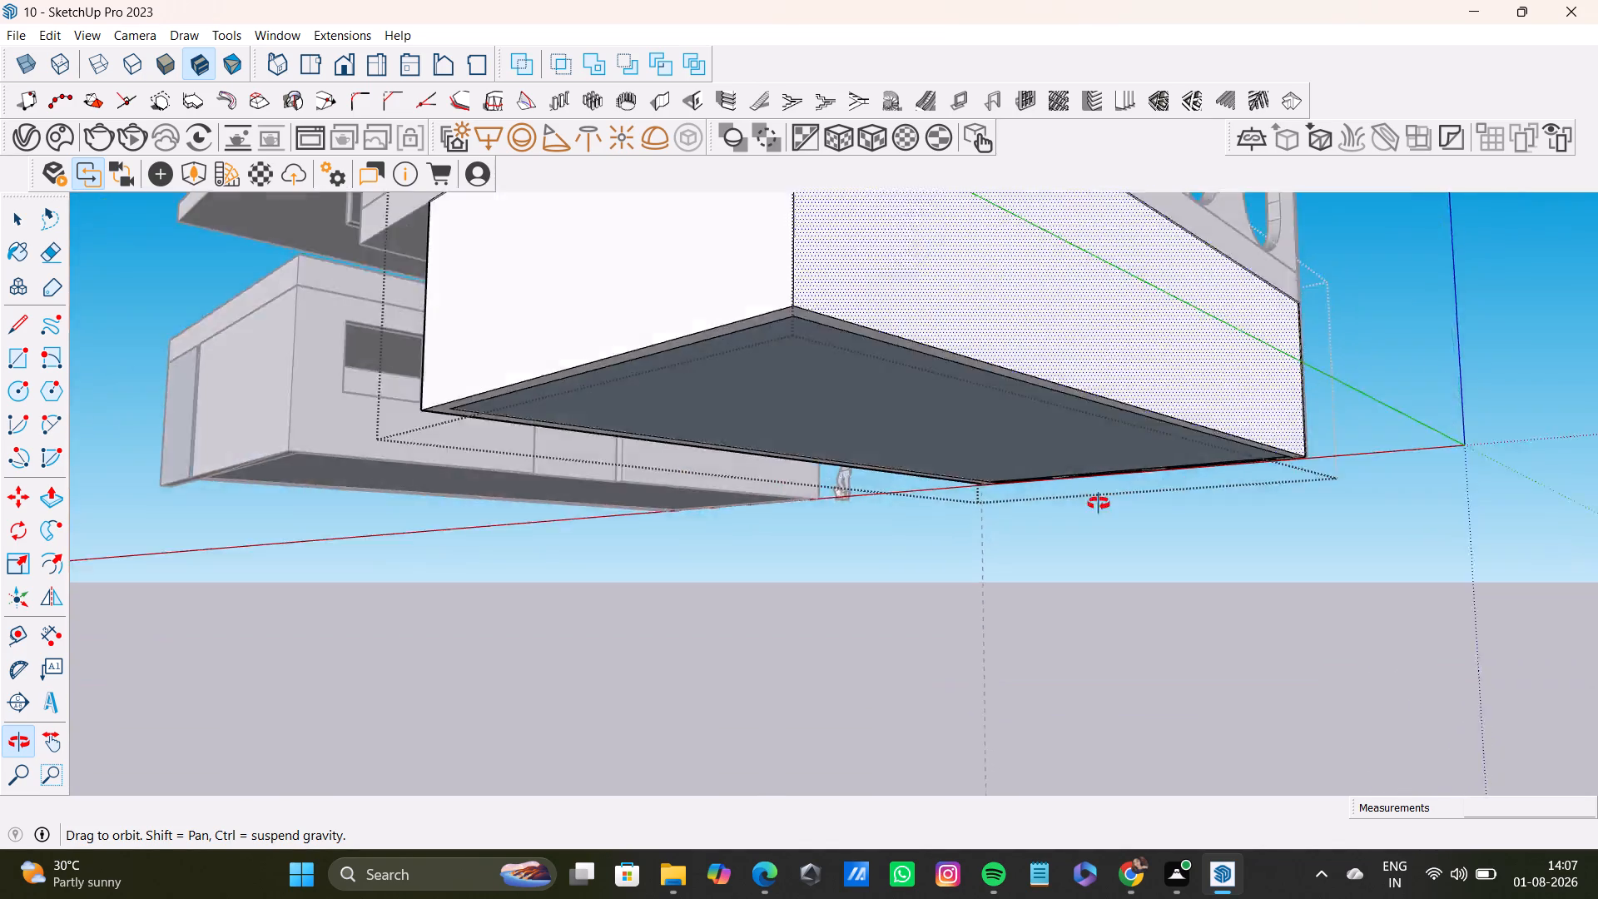
middle_click_drag(1099, 504, 721, 658)
key("space")
left_click(1069, 520)
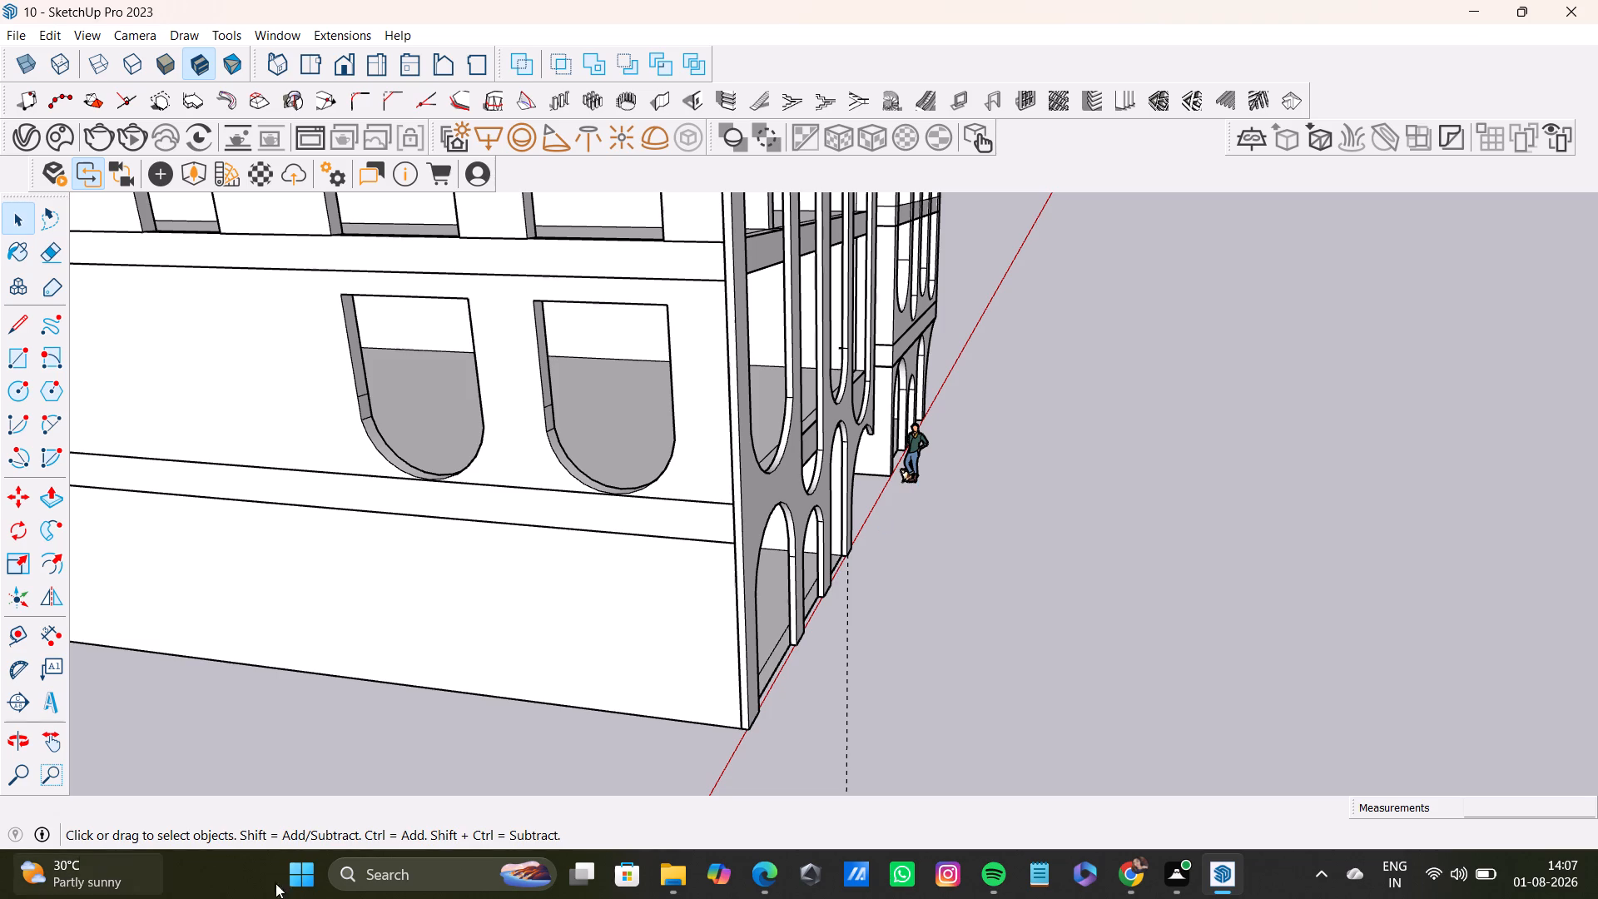
Examine the building's side elevation where the ground-floor wall meets the first-floor slab.
scroll(273, 717, "down", 9)
middle_click_drag(296, 647, 460, 613)
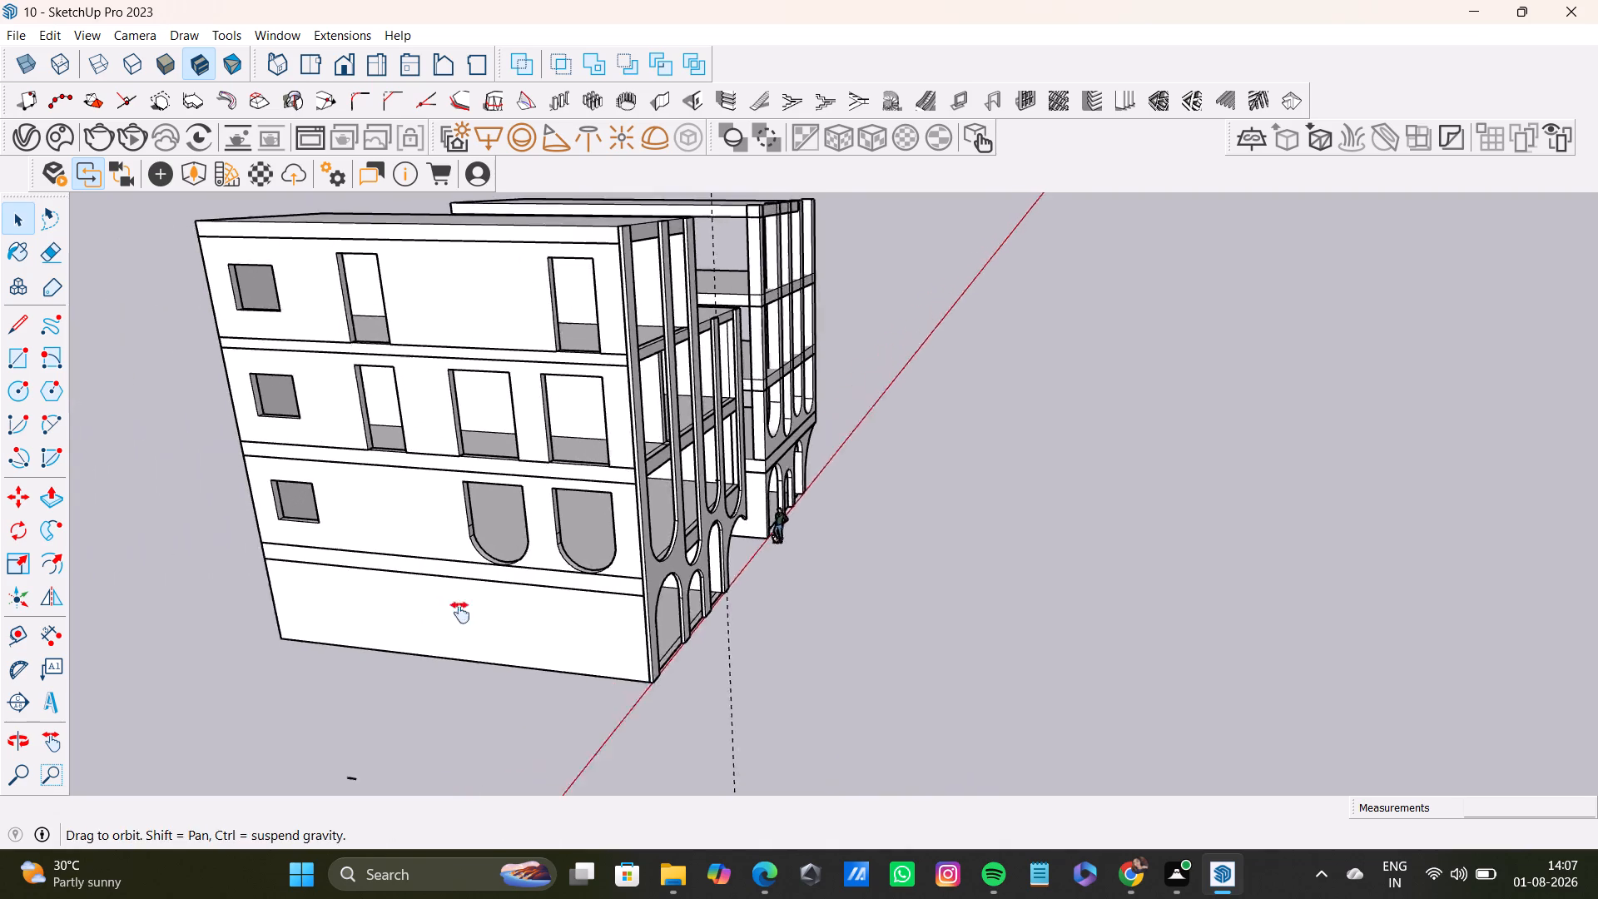
middle_click_drag(460, 613, 531, 589)
scroll(543, 583, "up", 6)
scroll(598, 573, "down", 4)
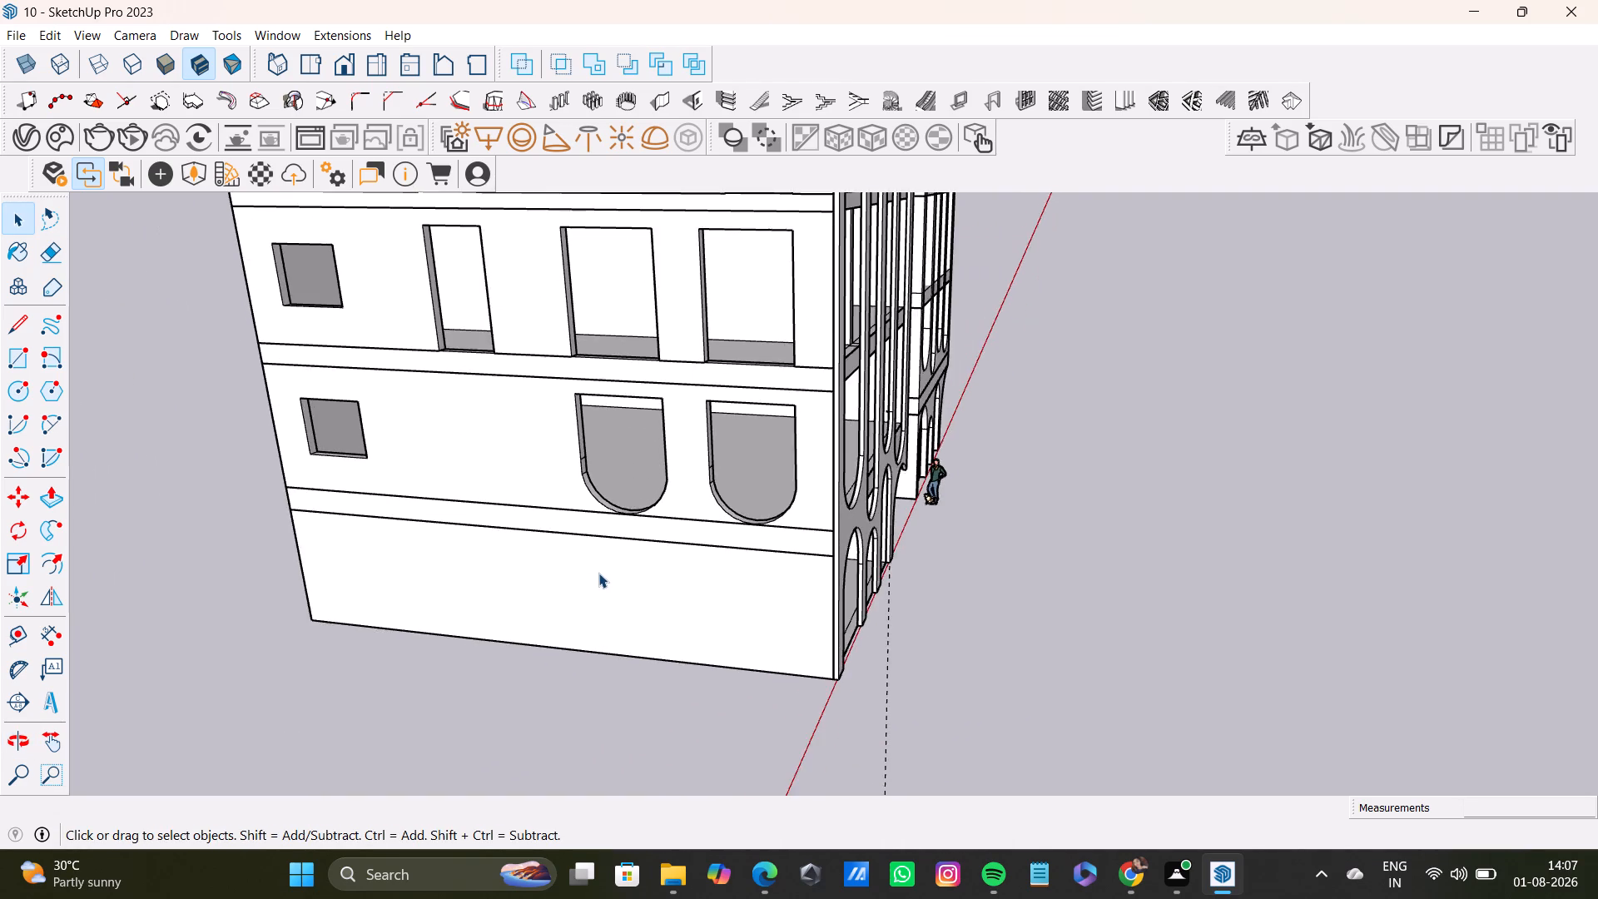
scroll(598, 573, "down", 1)
middle_click_drag(603, 572, 647, 564)
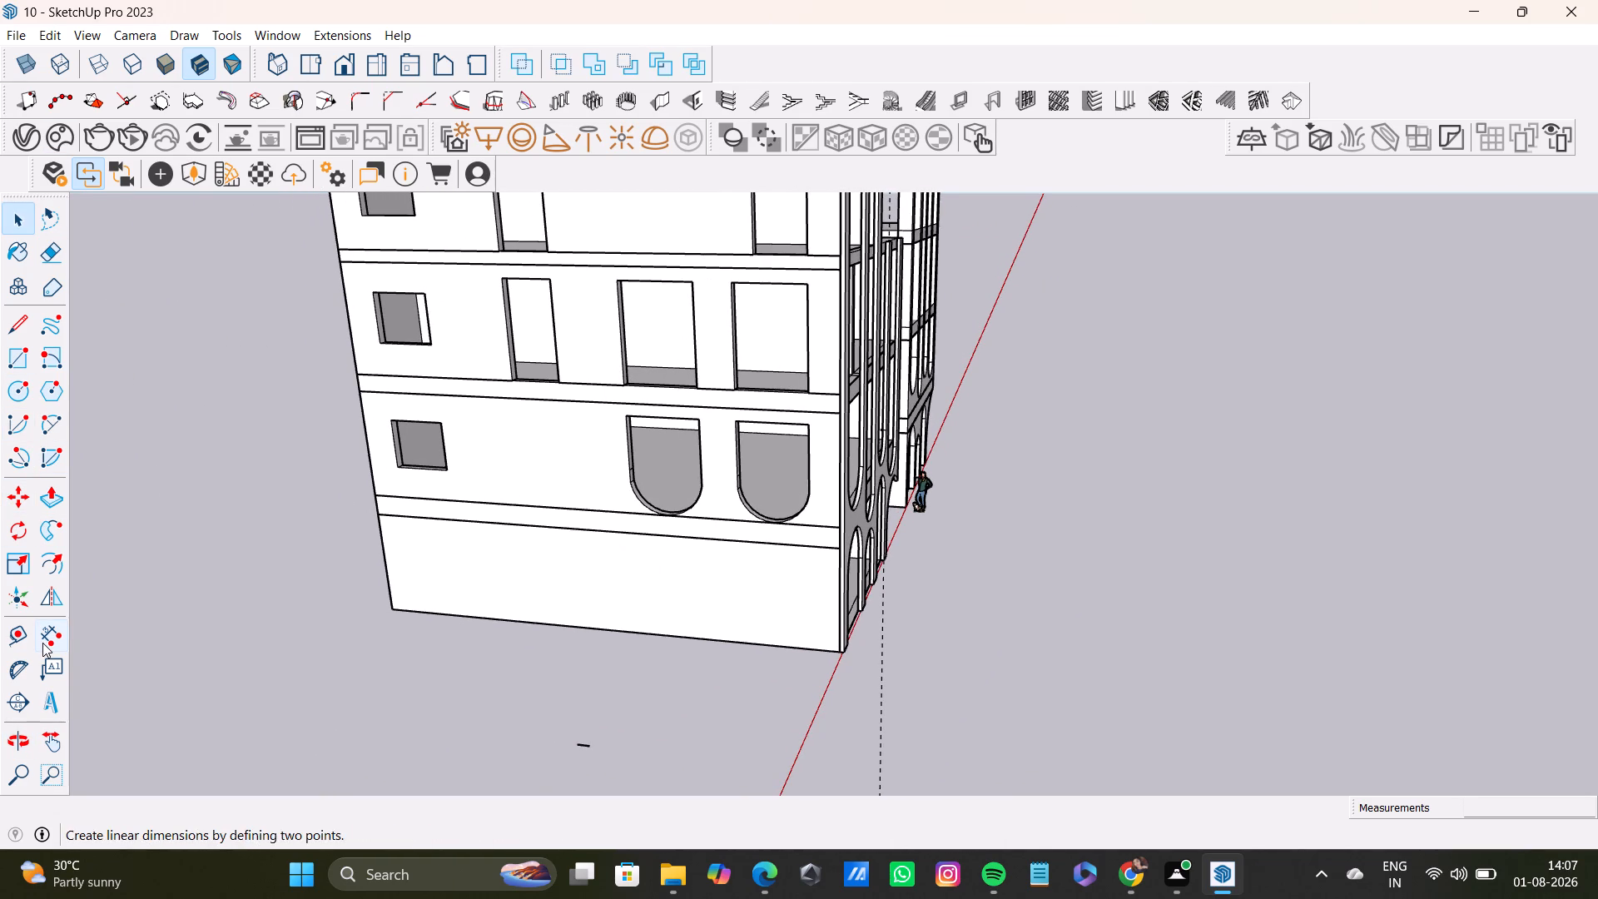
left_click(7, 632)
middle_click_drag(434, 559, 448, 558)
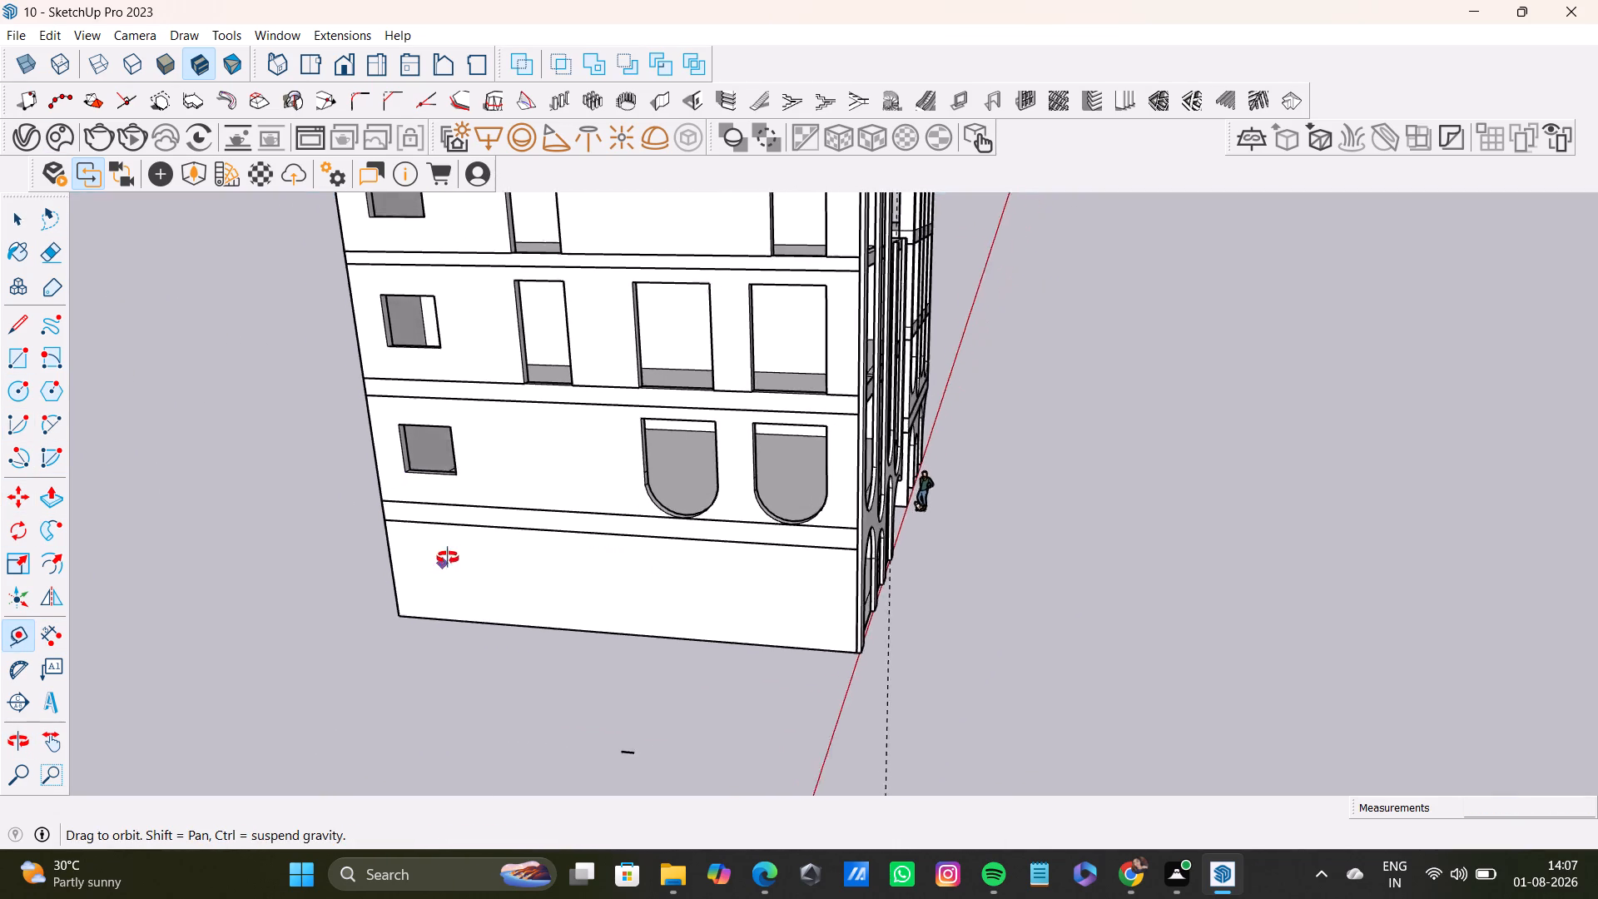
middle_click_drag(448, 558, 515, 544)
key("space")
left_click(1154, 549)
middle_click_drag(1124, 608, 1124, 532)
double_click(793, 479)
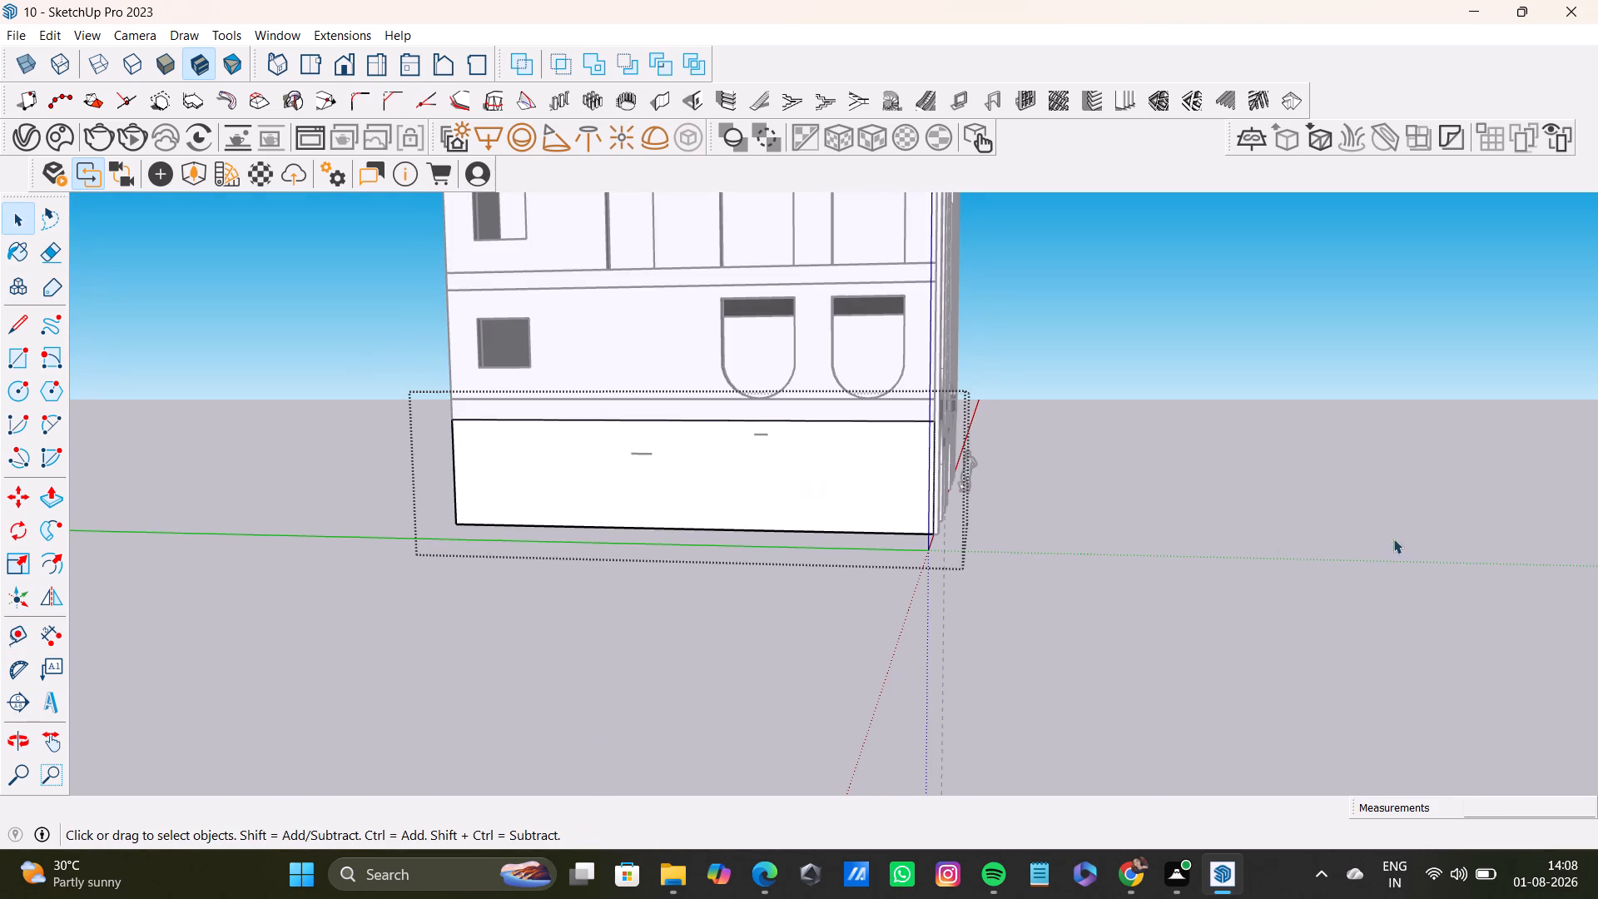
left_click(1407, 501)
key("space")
Delete the two small stray marks lying on the ground beside the building's side wall.
middle_click_drag(1283, 512, 1107, 597)
scroll(435, 617, "down", 5)
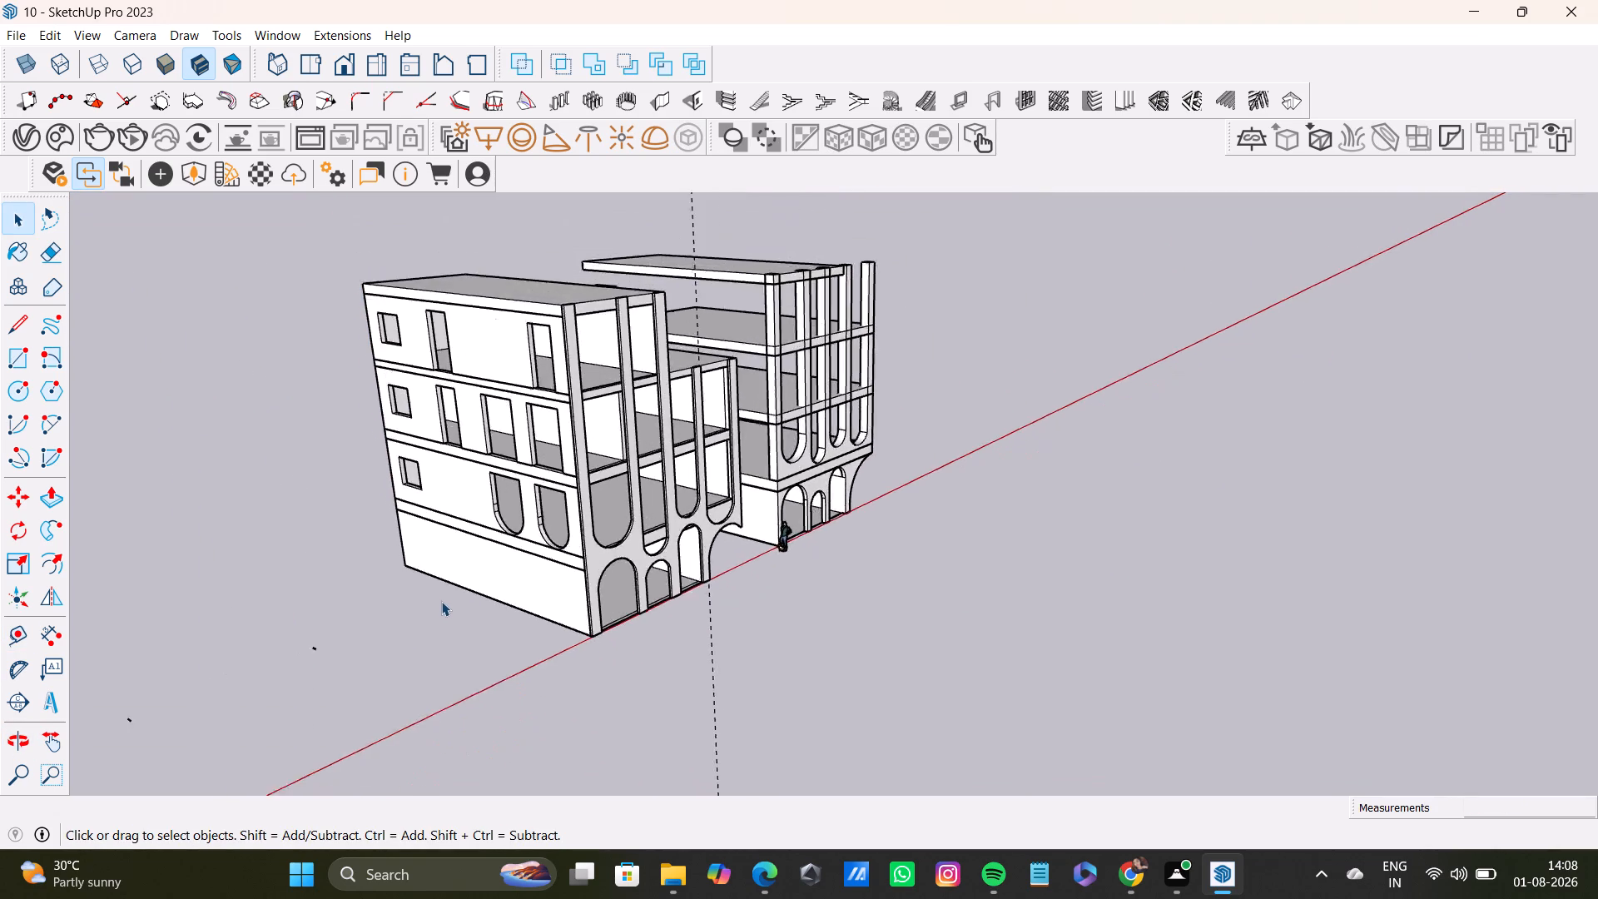
scroll(441, 601, "down", 6)
middle_click_drag(449, 599, 469, 564)
left_click_drag(201, 608, 416, 678)
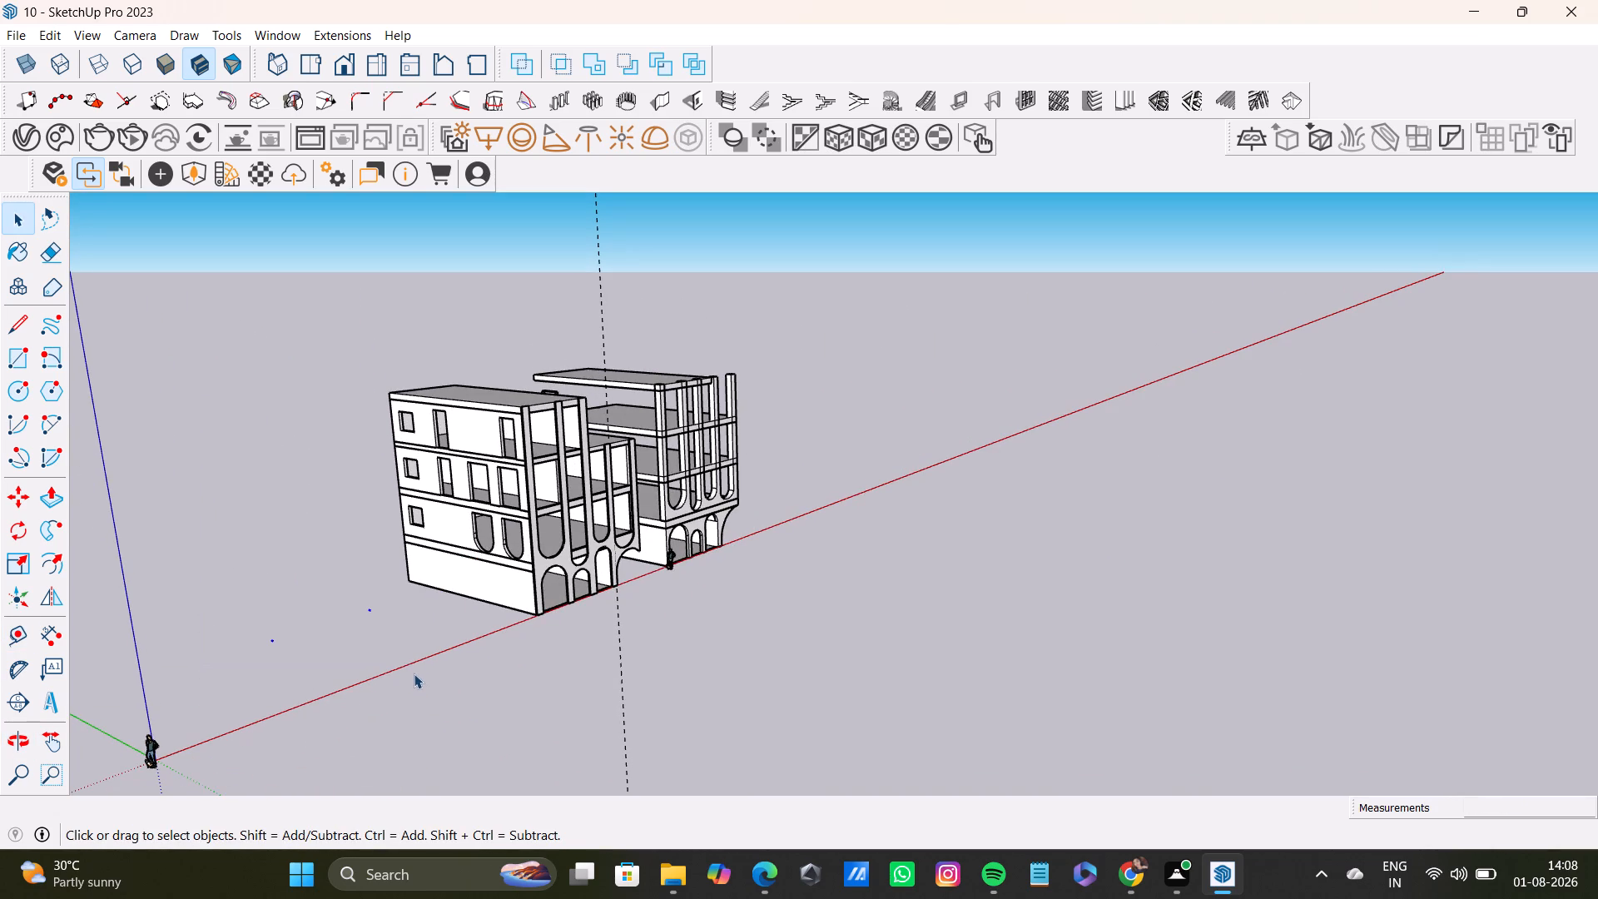
key("Delete")
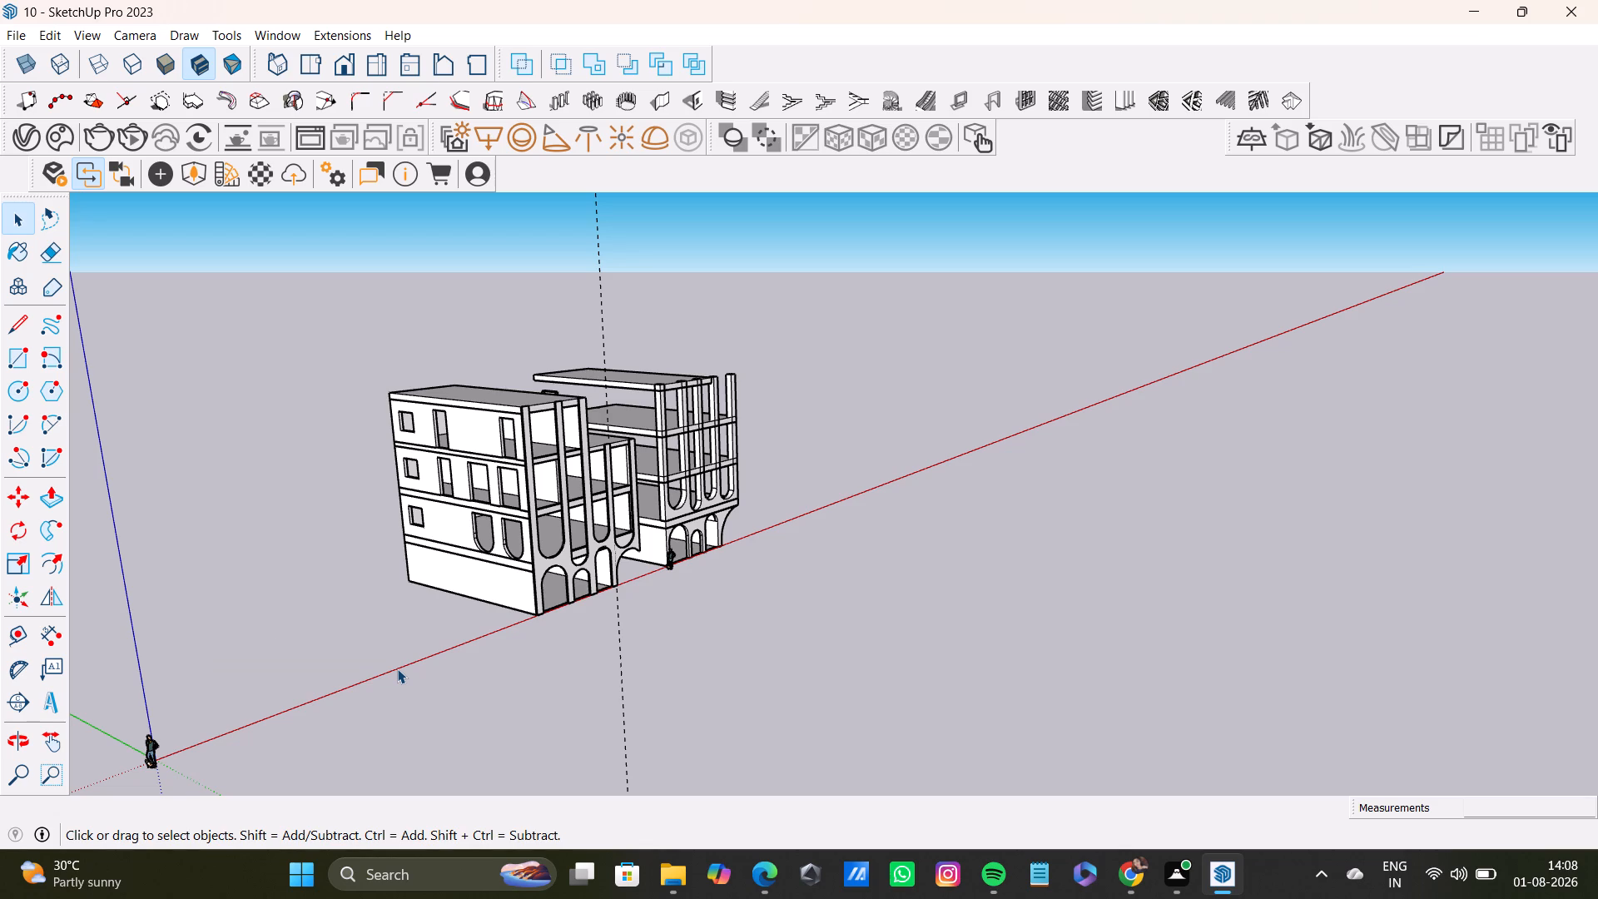
scroll(447, 550, "up", 12)
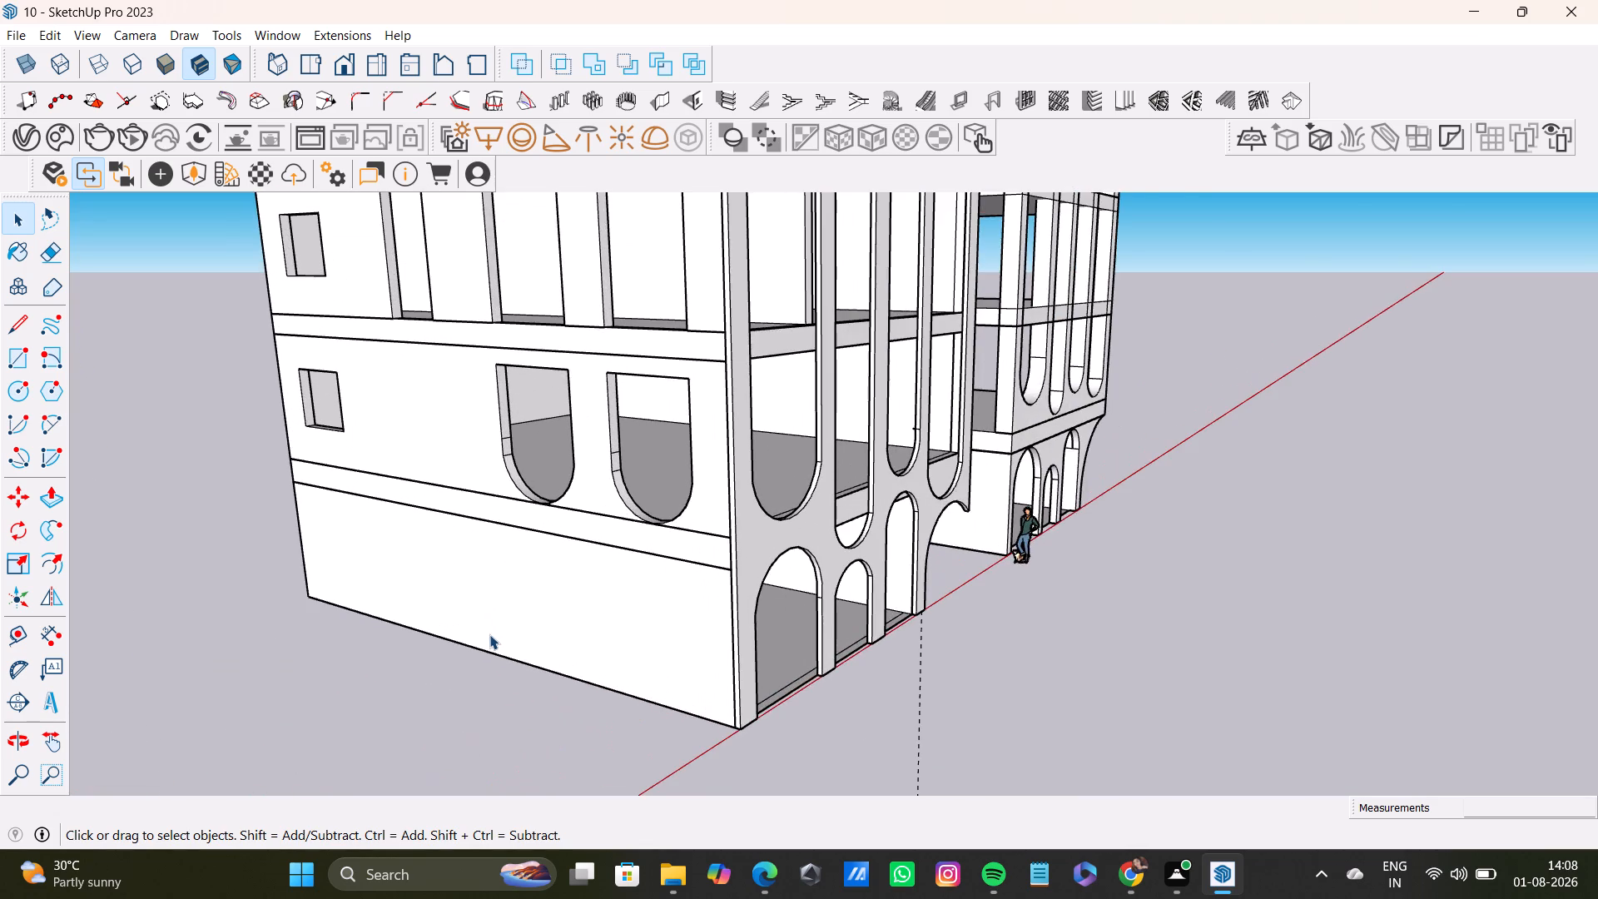
Open the ground-floor wall group and place vertical guides from both lower corners of the first-floor rectangular window down the side wall.
scroll(491, 633, "up", 2)
middle_click_drag(543, 663, 583, 656)
middle_click_drag(162, 549, 170, 556)
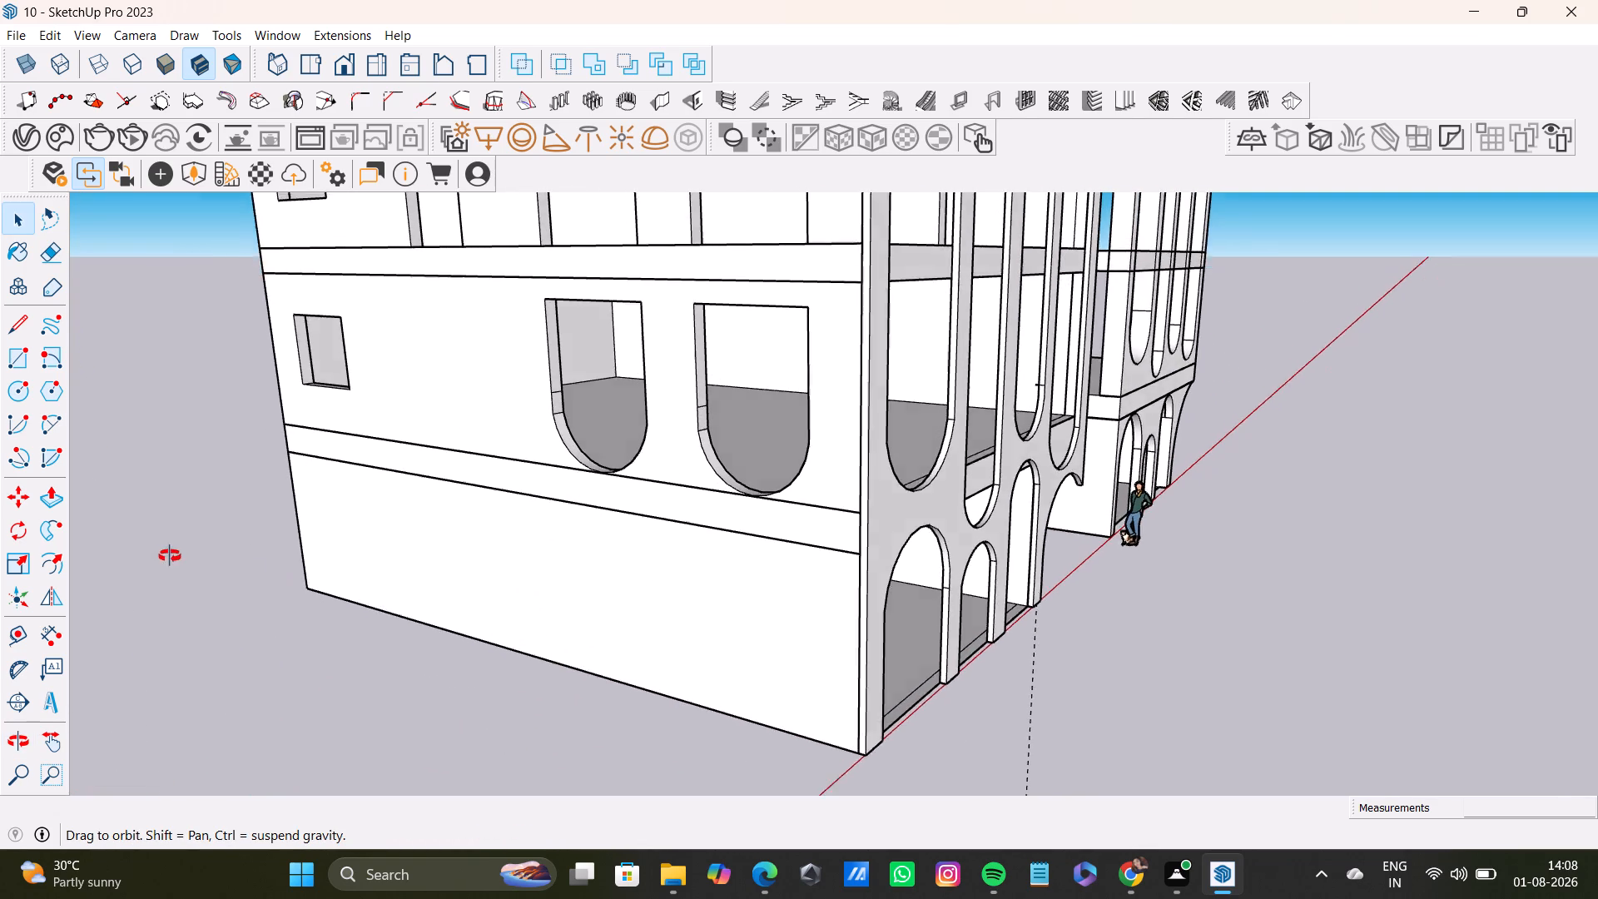
middle_click_drag(170, 556, 350, 524)
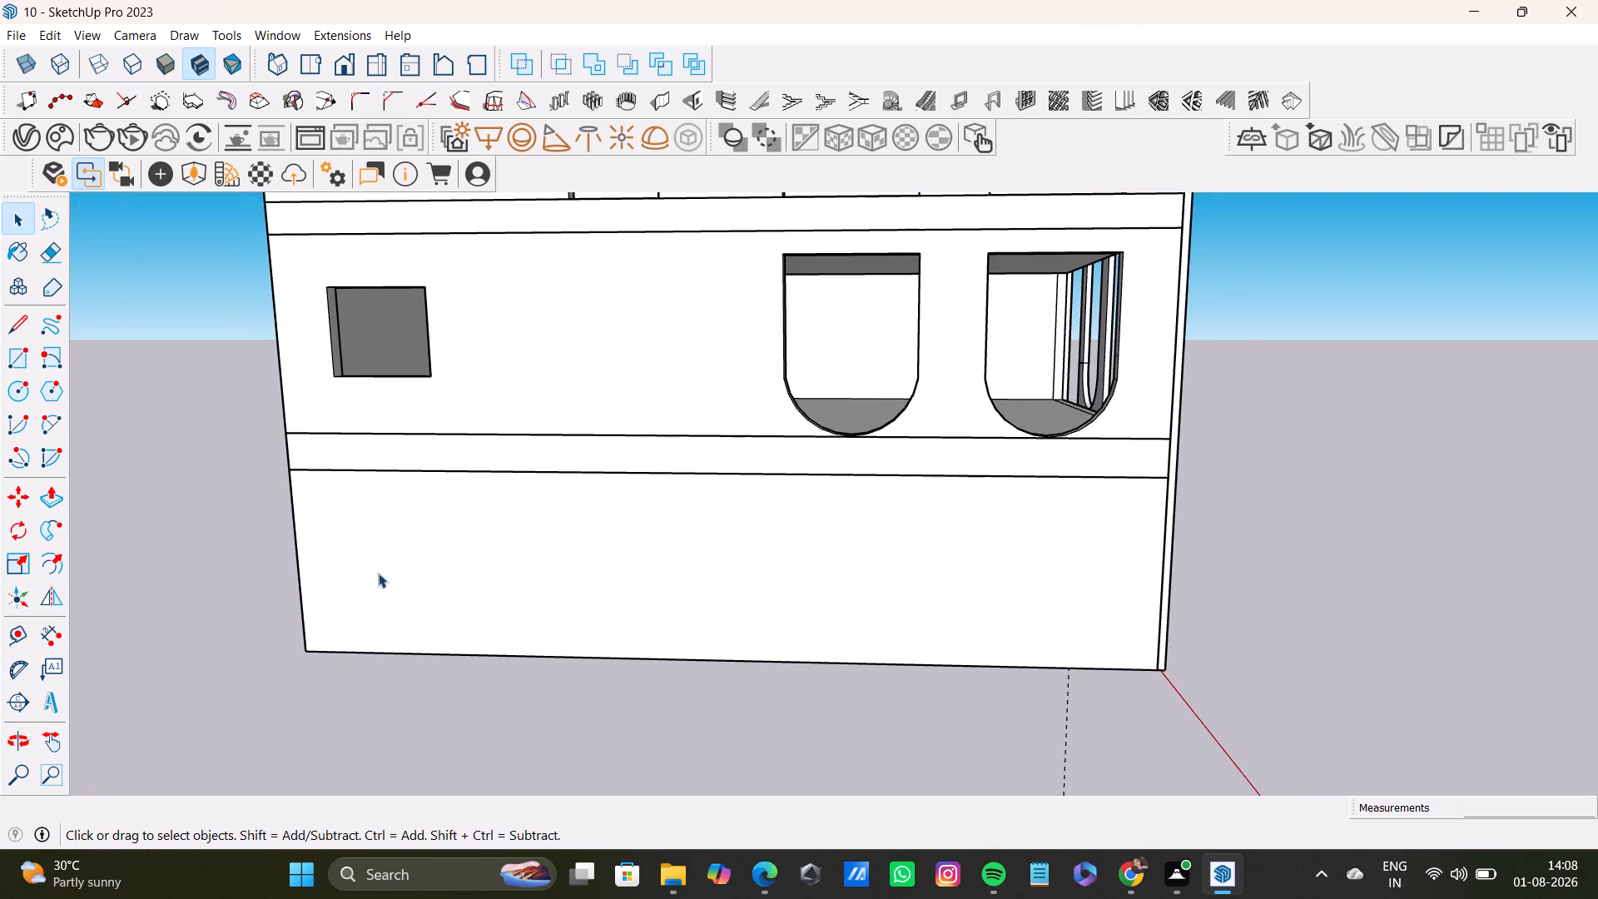
triple_click(538, 593)
left_click(538, 595)
middle_click_drag(742, 651, 512, 647)
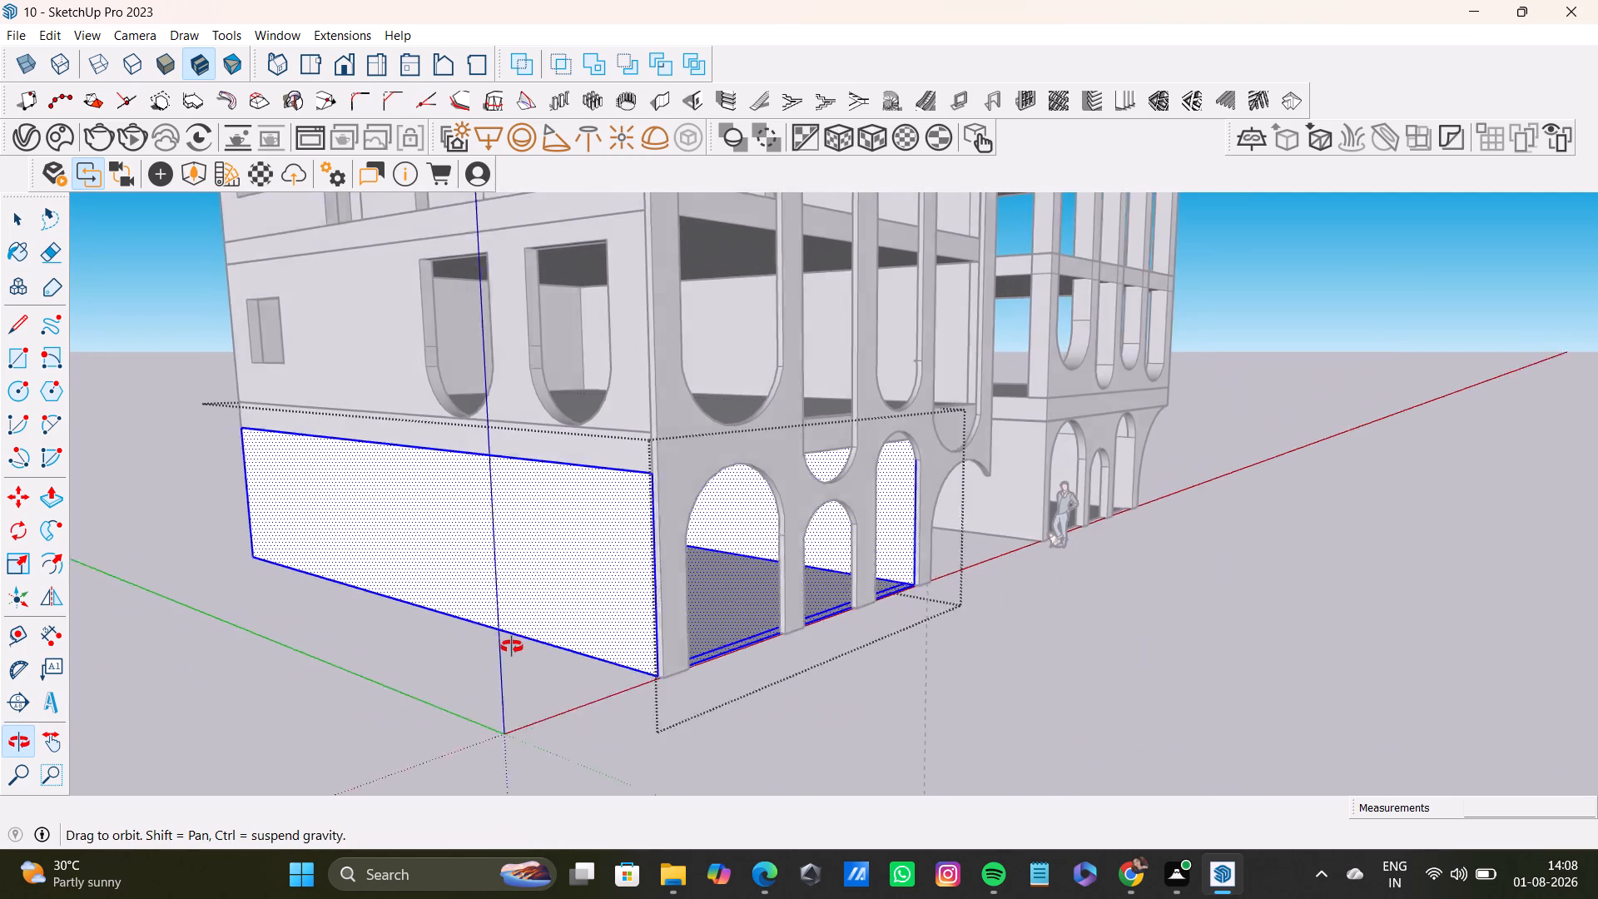
middle_click_drag(512, 647, 715, 653)
left_click(704, 606)
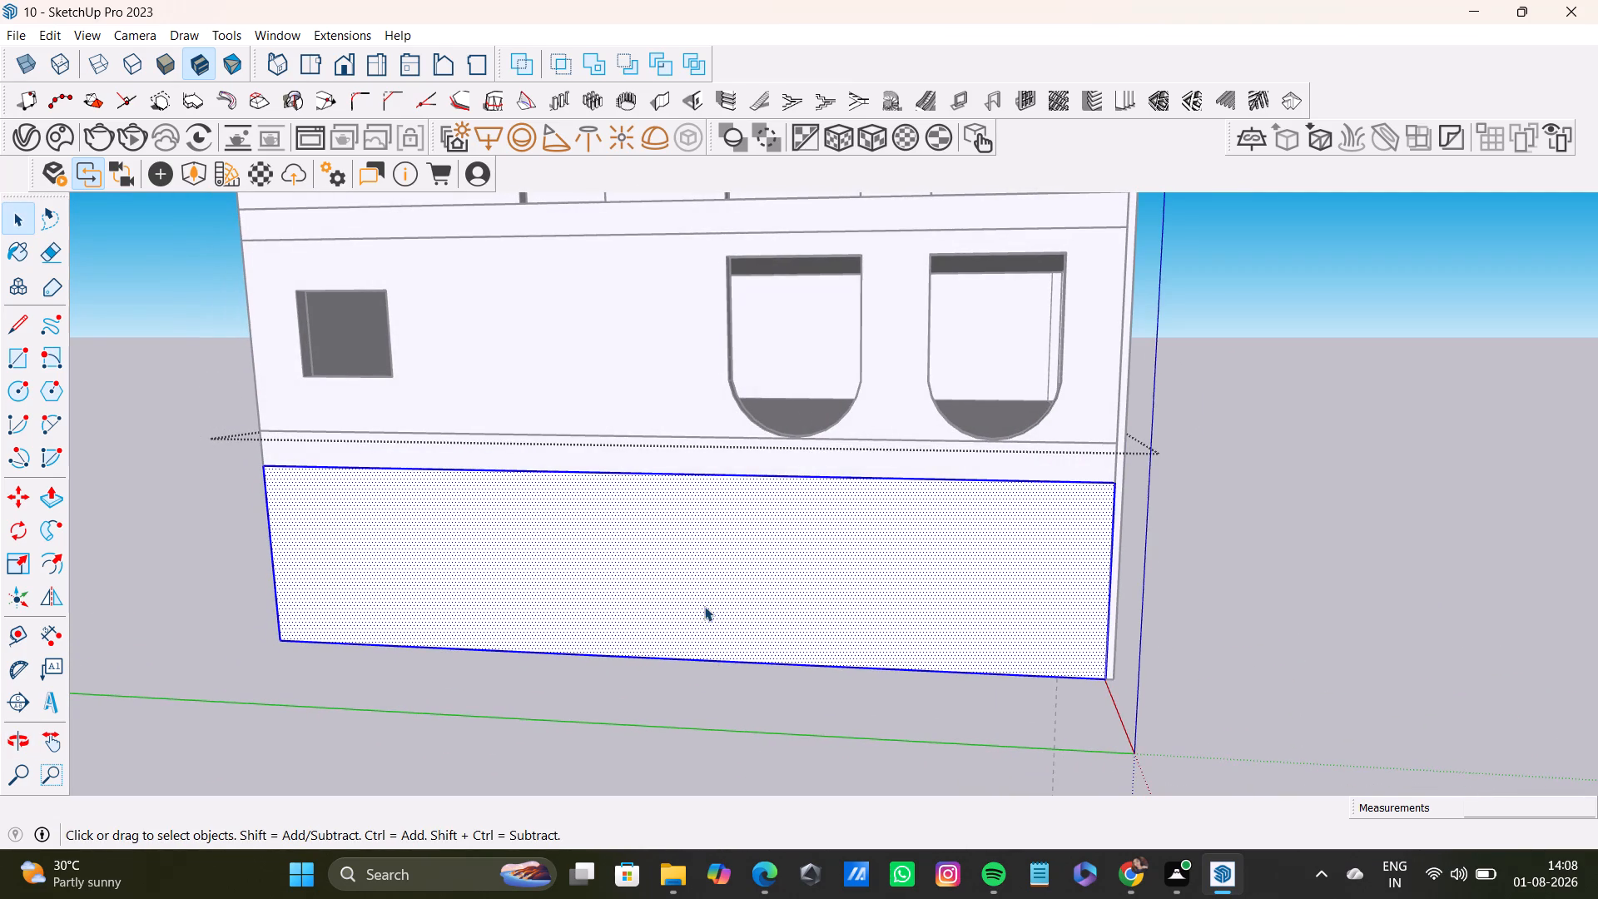
left_click(17, 635)
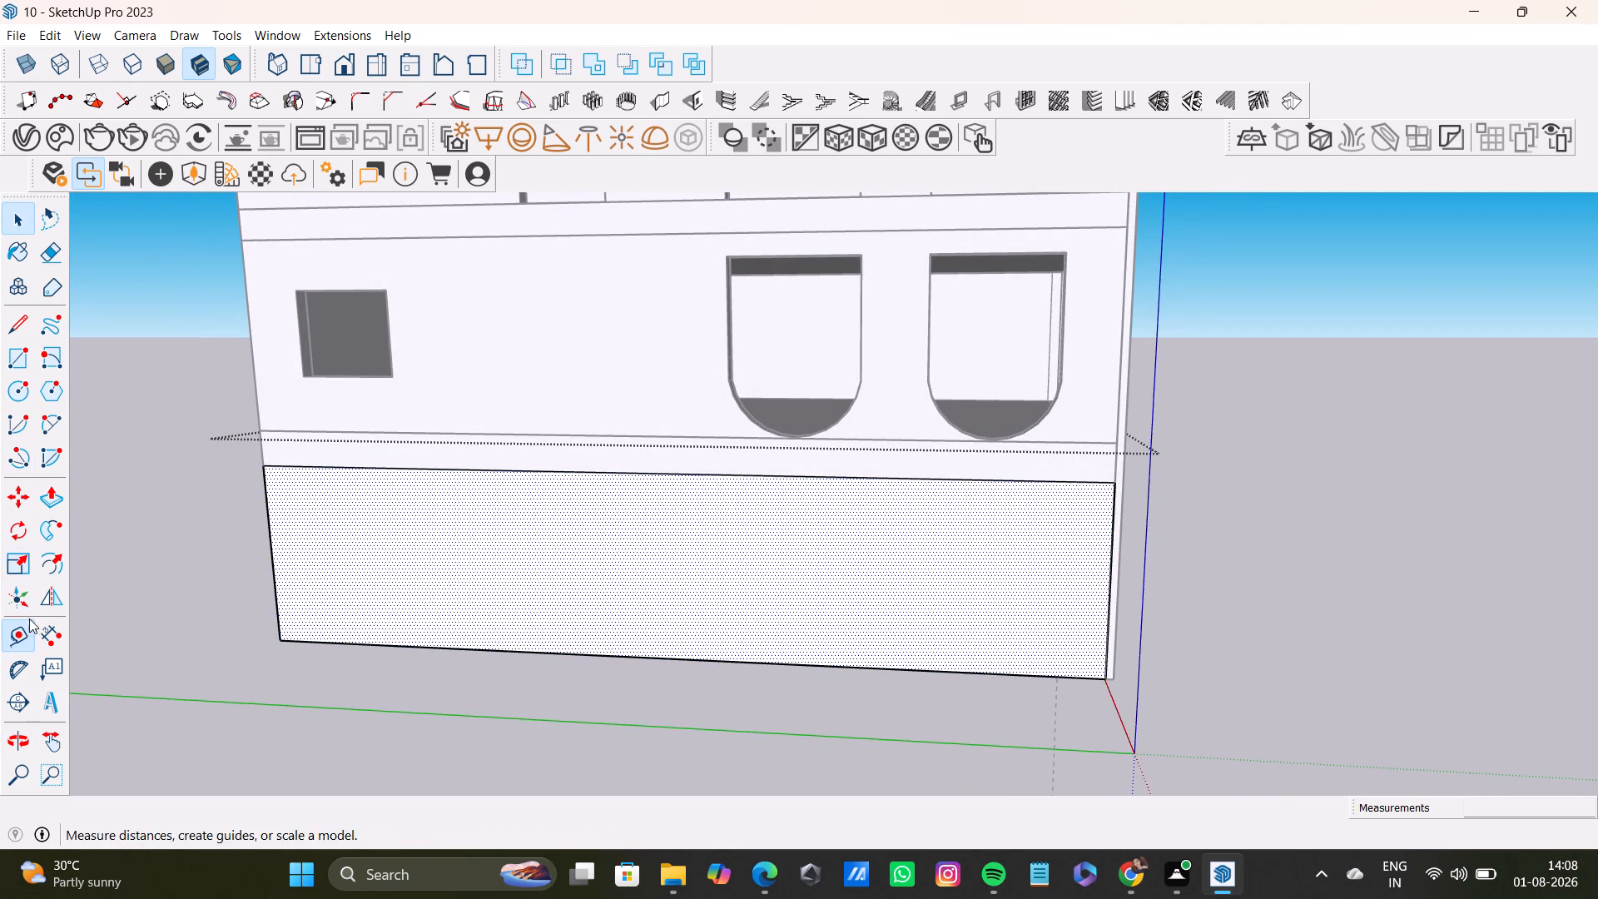
middle_click_drag(406, 548, 485, 550)
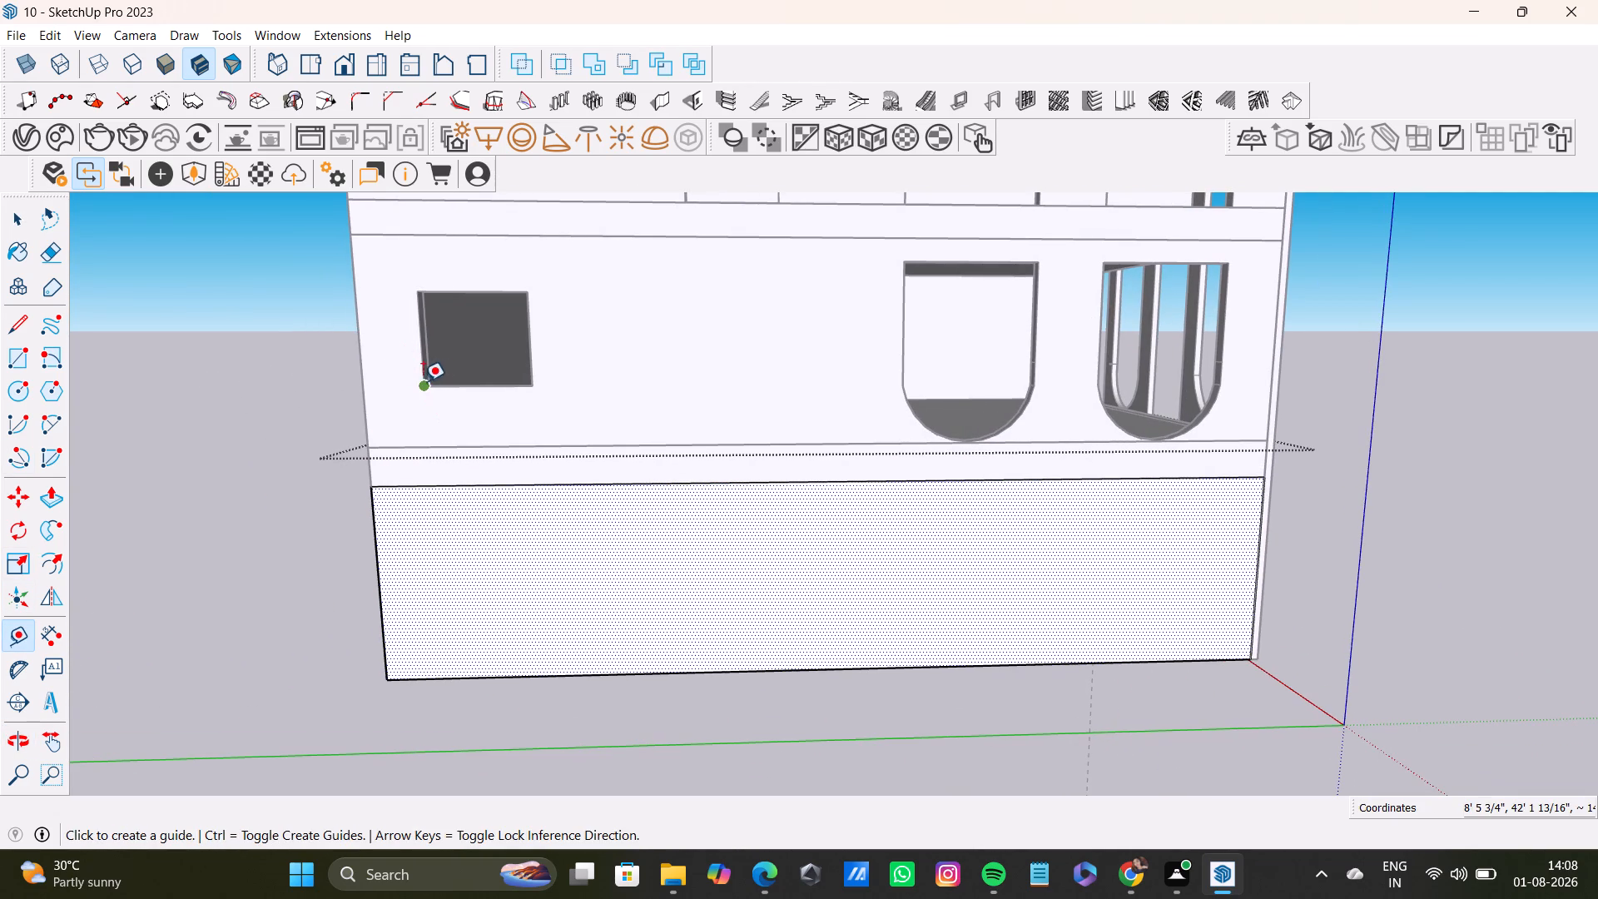
left_click(419, 383)
left_click(434, 679)
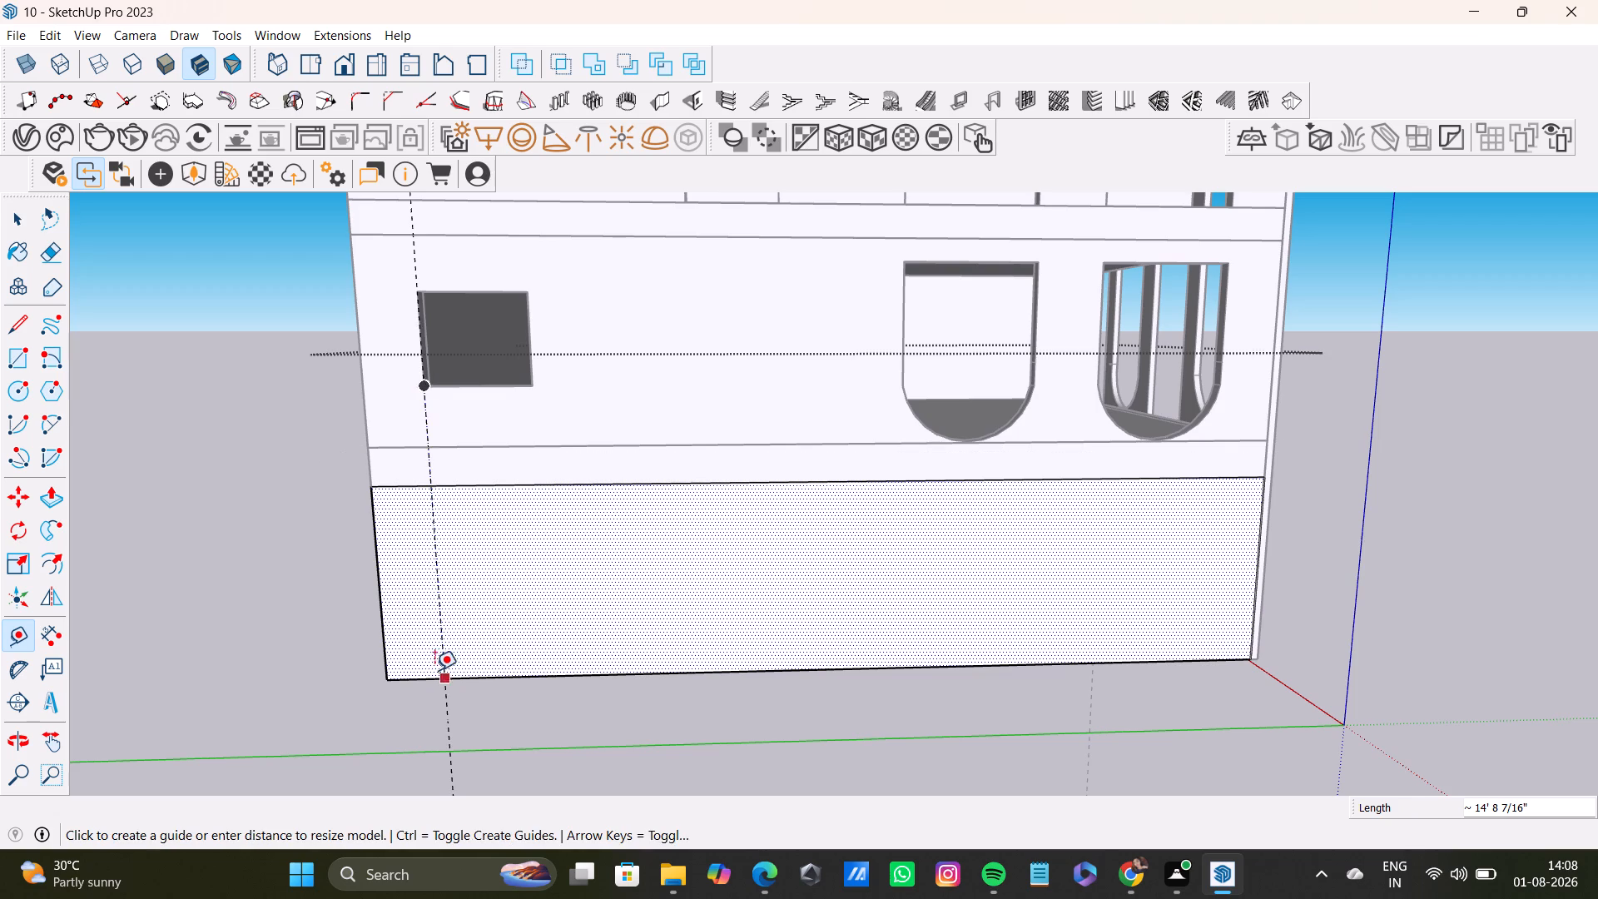
key("space")
left_click(25, 636)
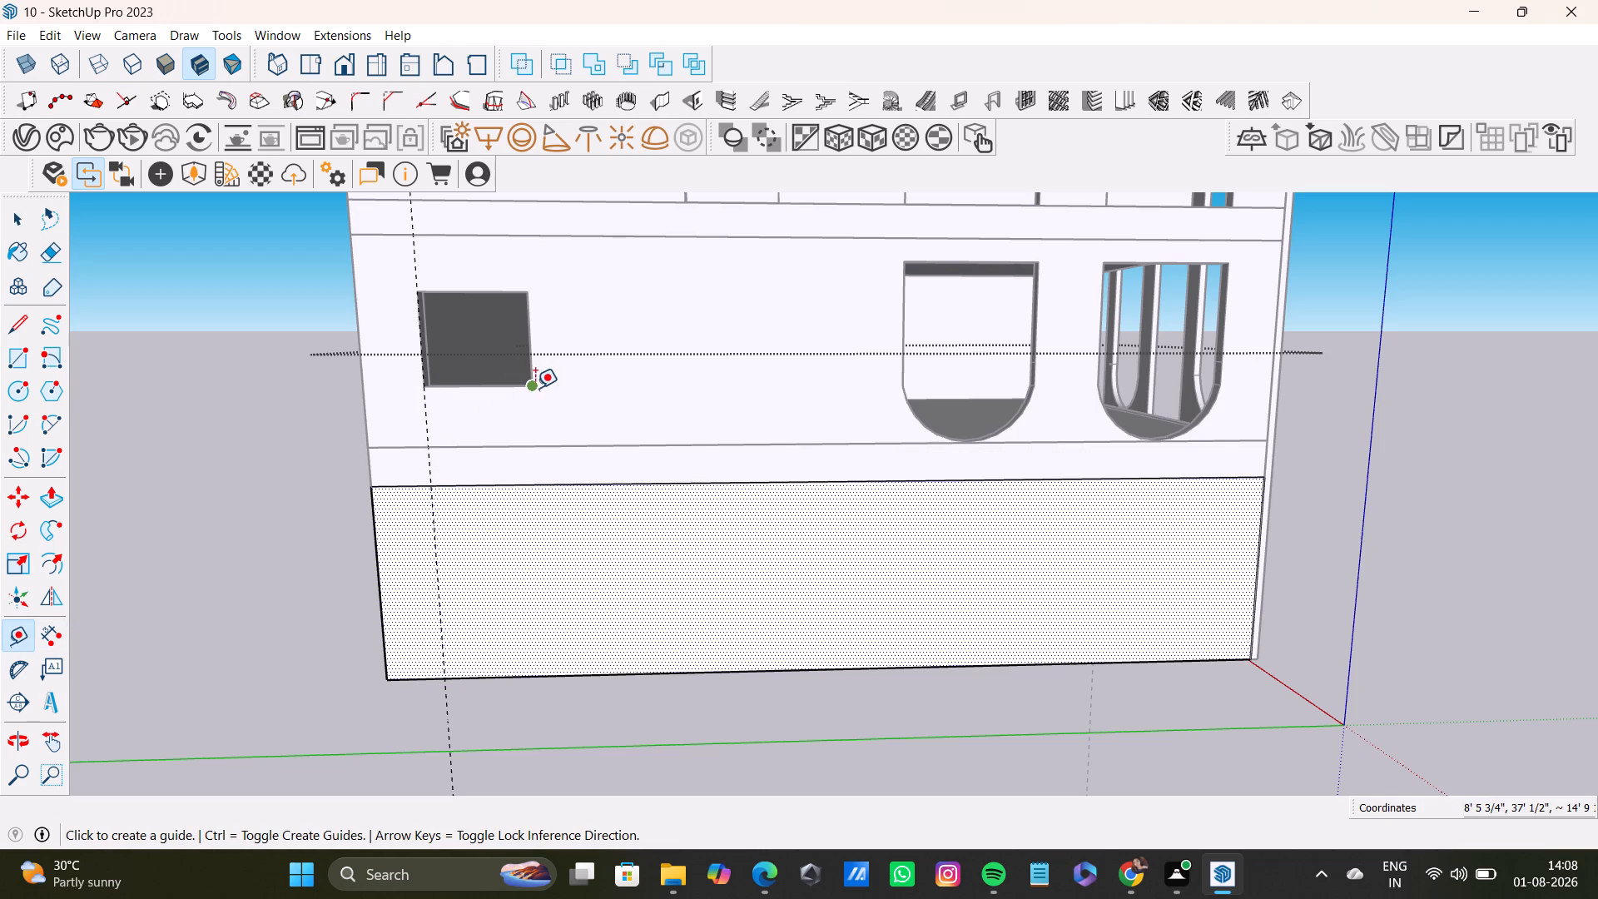
left_click(535, 388)
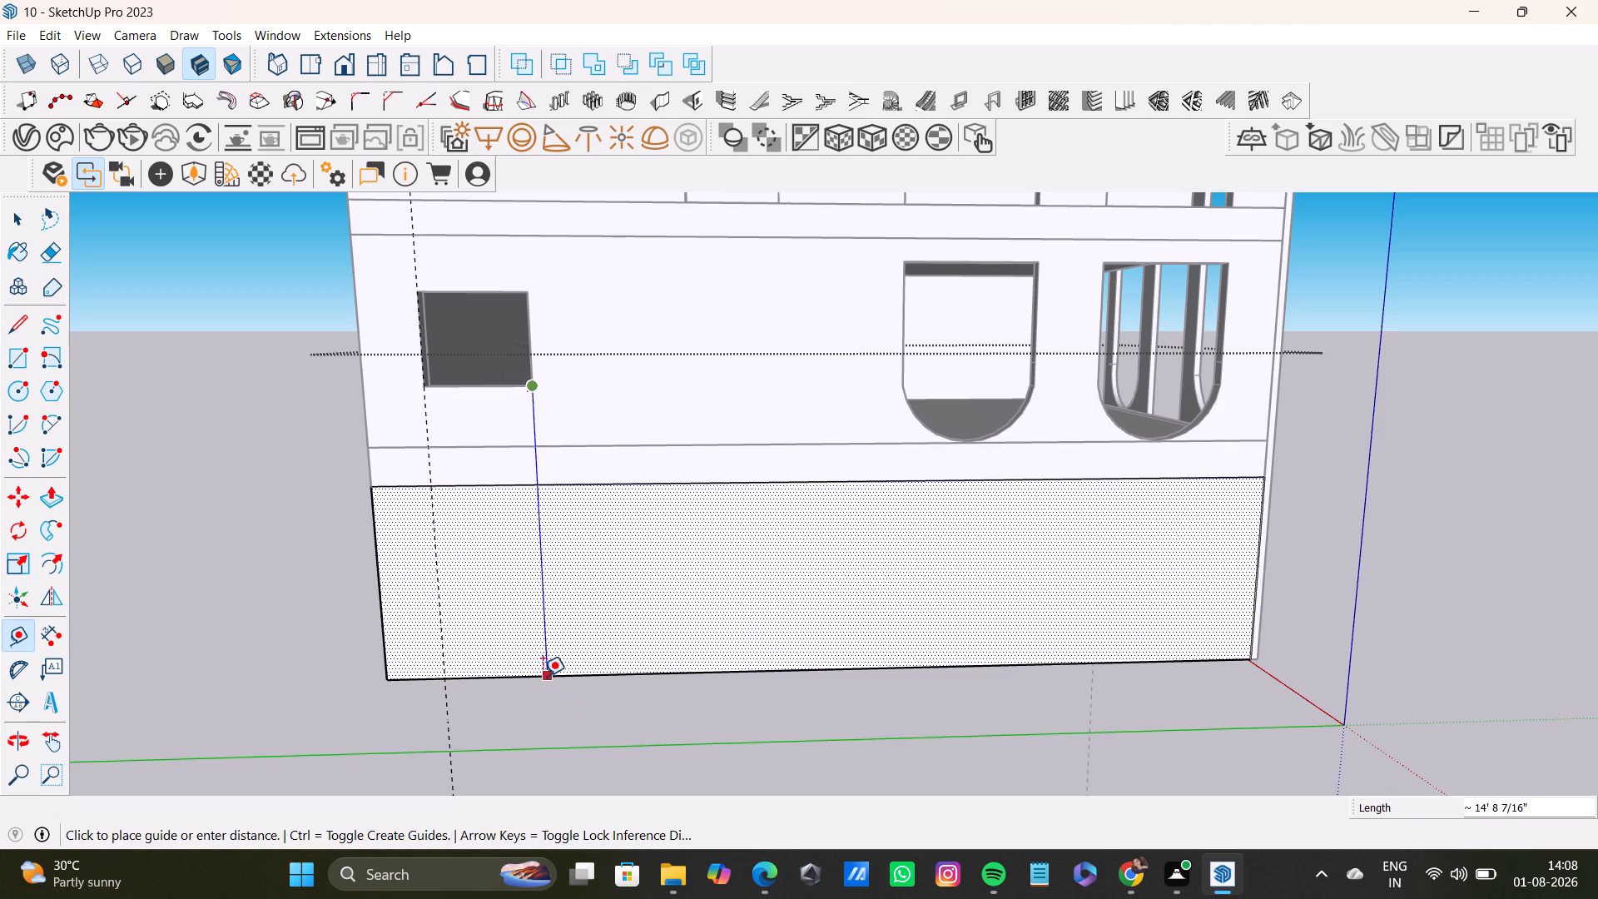
left_click(543, 676)
key("space")
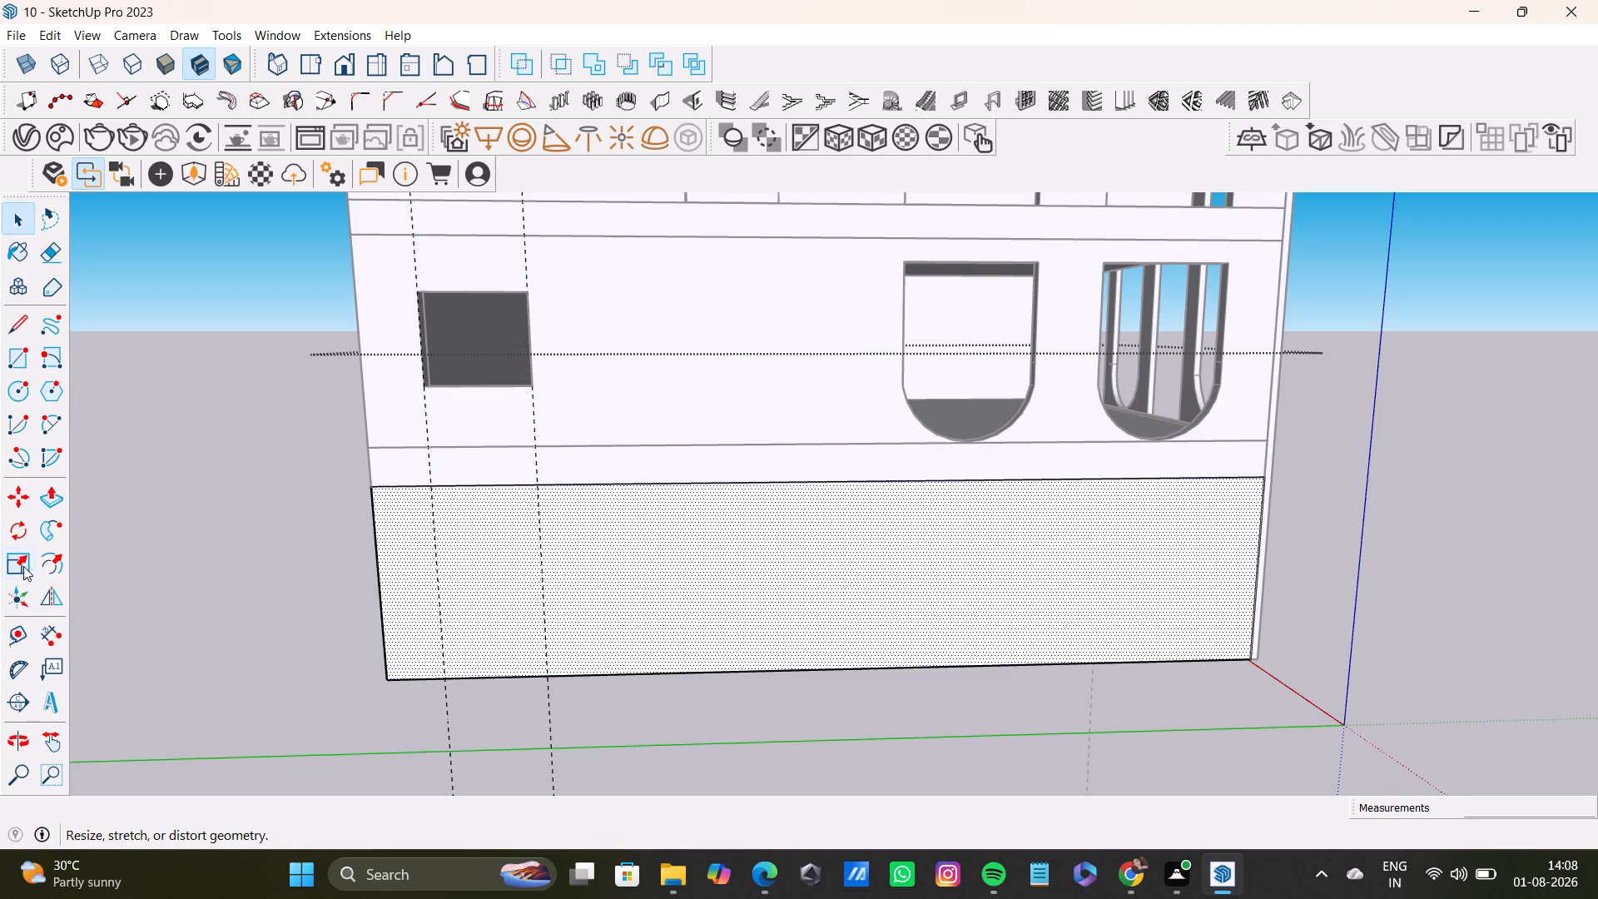
Place guides from both sides of the round-bottomed opening farther from the arched facade down to the side wall's base.
left_click_drag(21, 634, 28, 634)
left_click(897, 392)
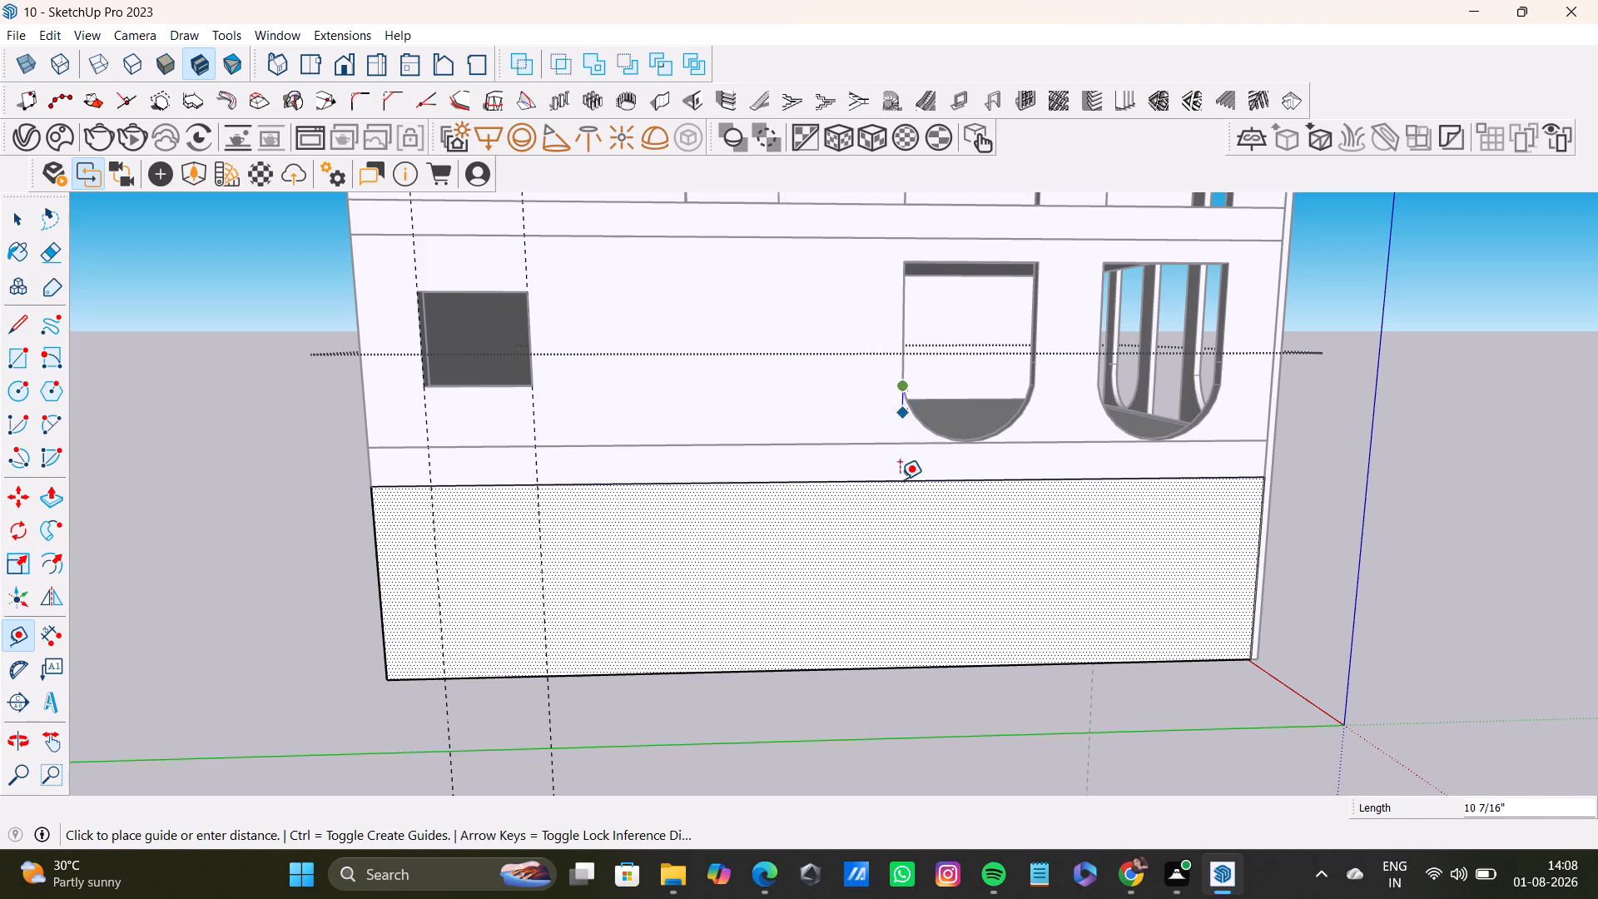
left_click(902, 668)
key("space")
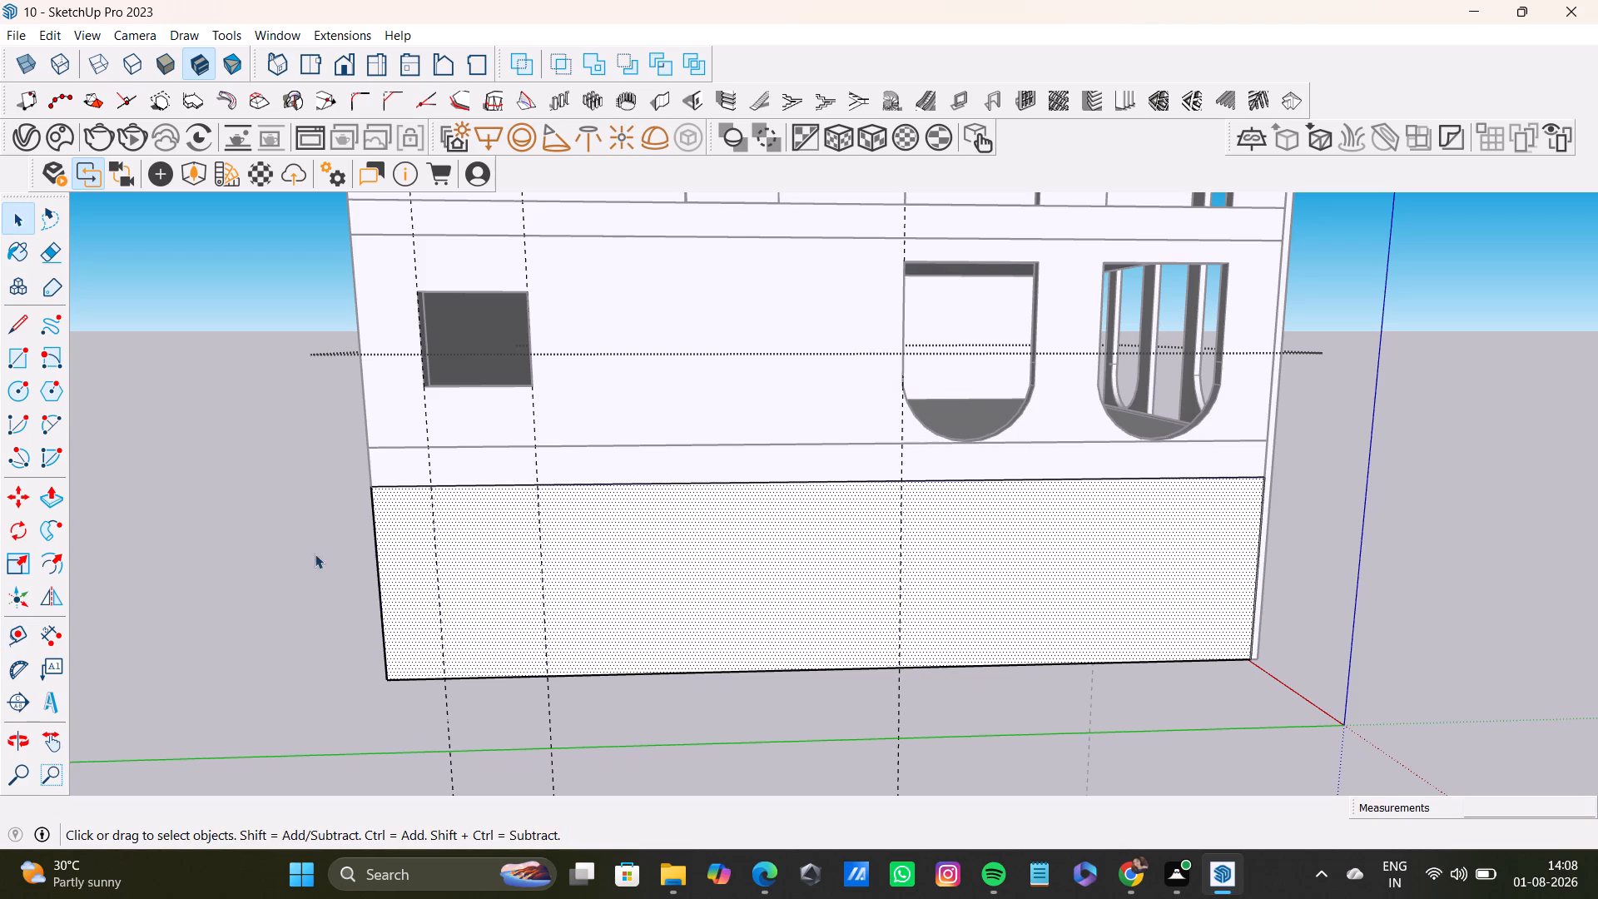
left_click(30, 635)
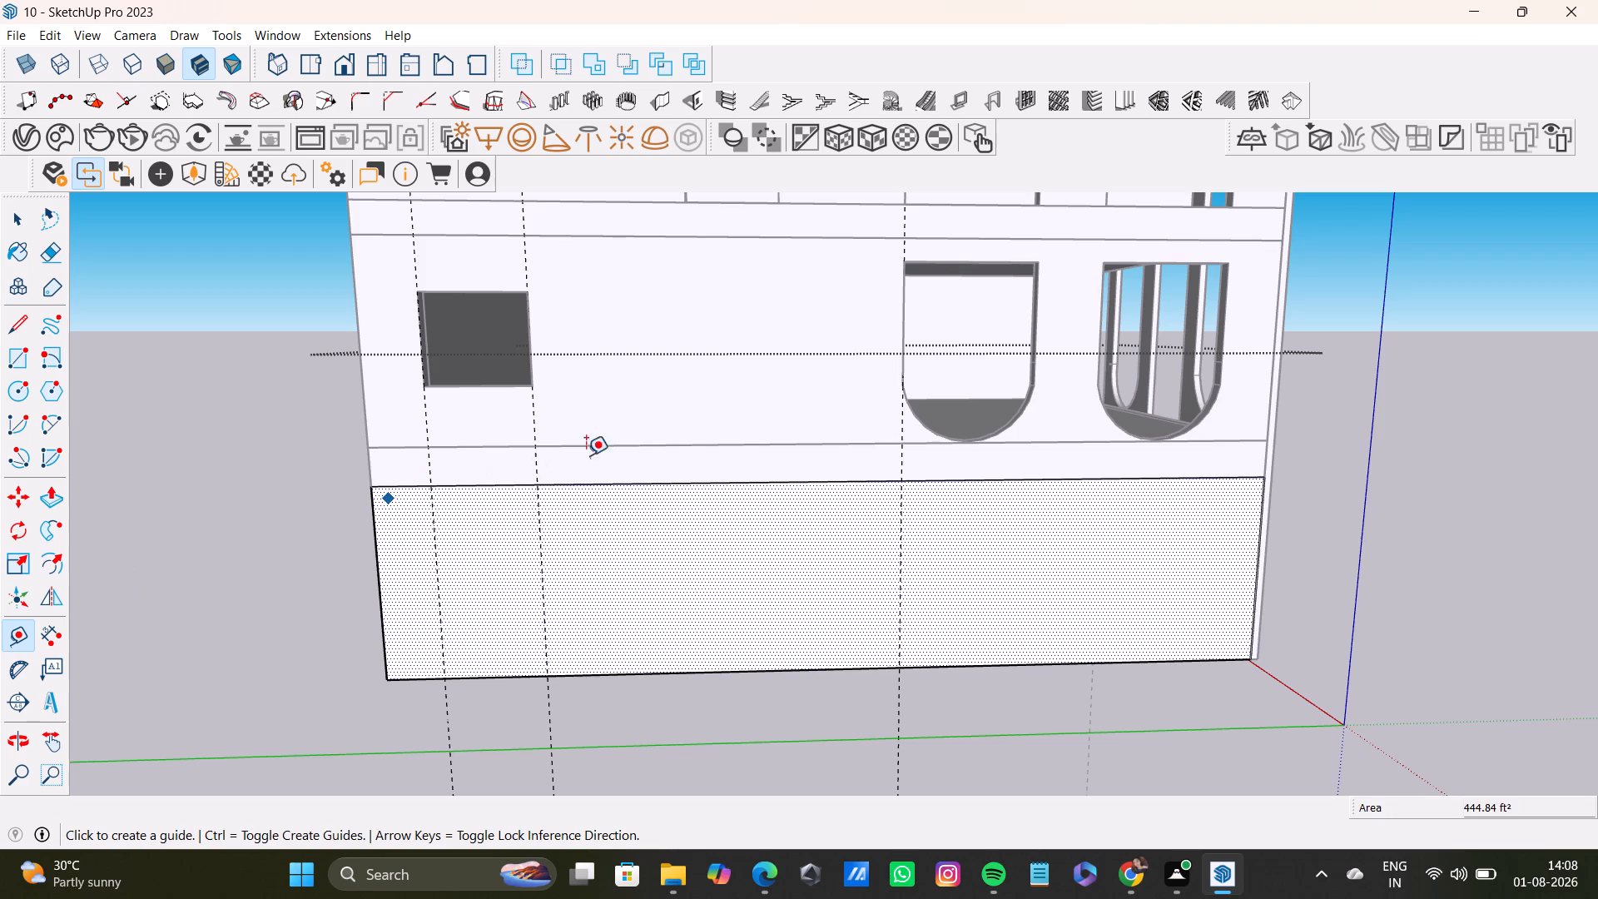
left_click(1033, 384)
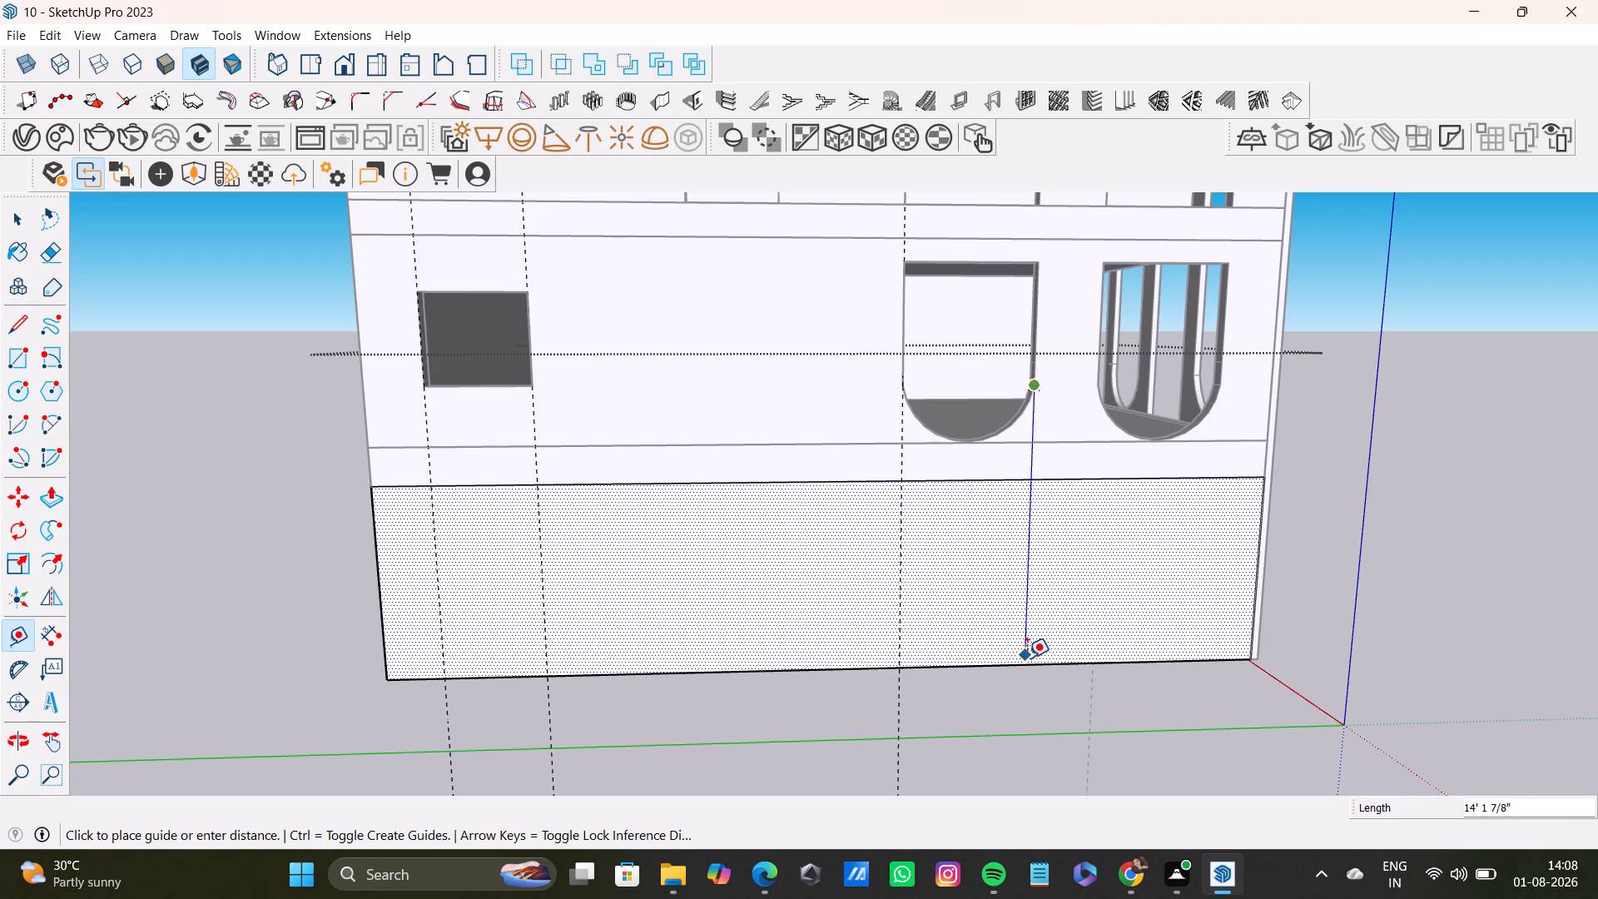
left_click(1027, 674)
key("space")
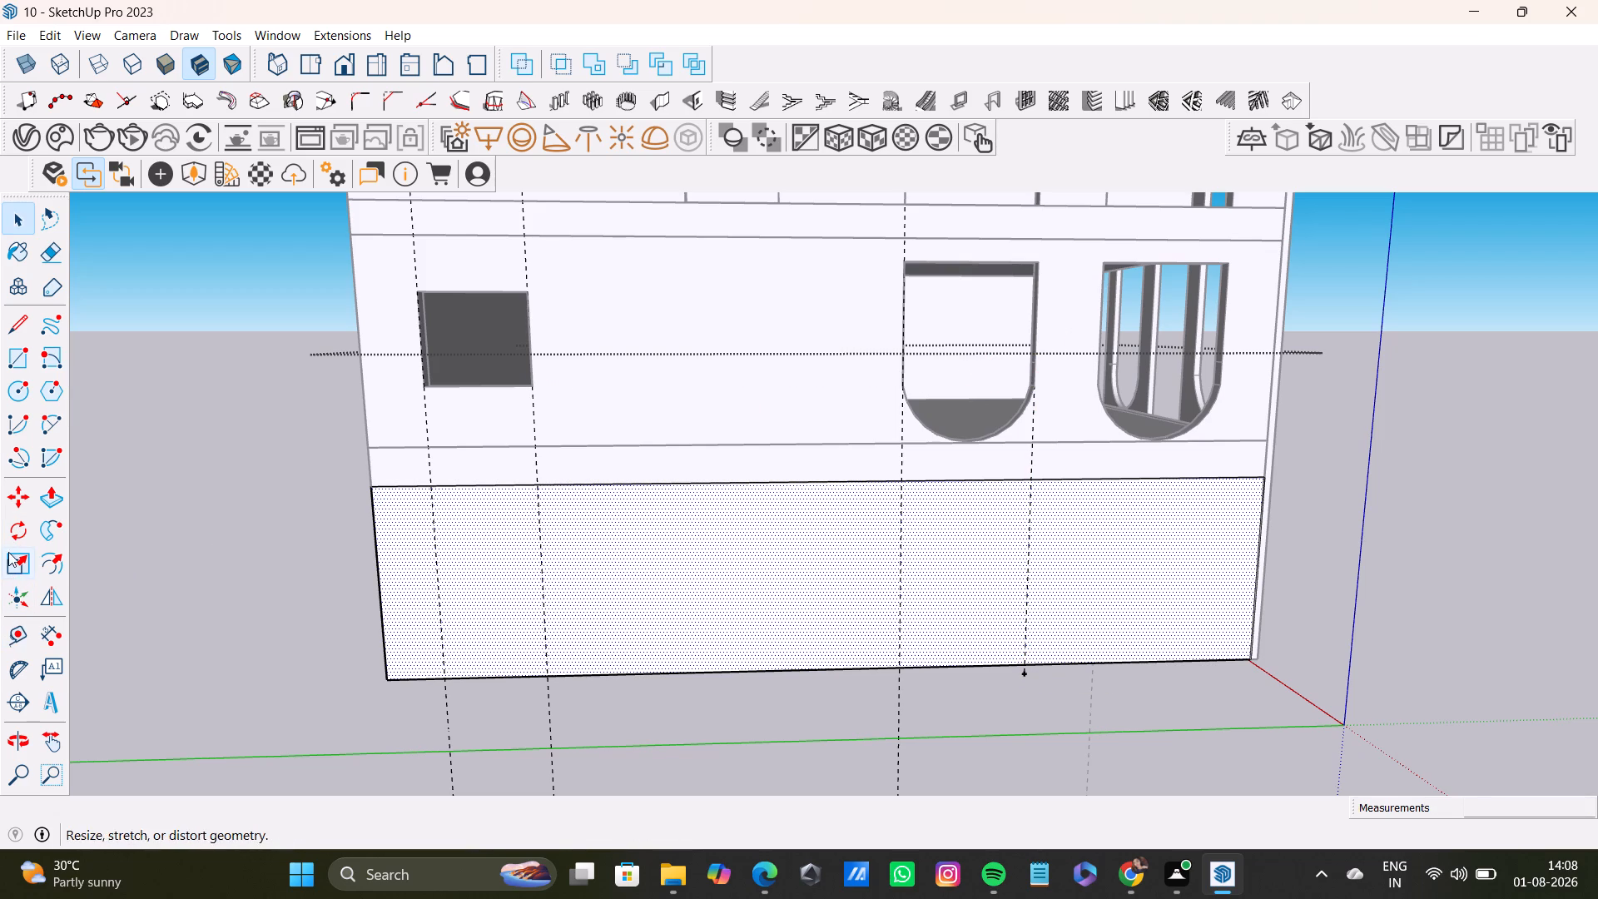
Place vertical guides from both sides of the round-bottomed opening nearest the arched facade down to the side wall's base.
left_click(19, 638)
middle_click_drag(1054, 628, 1001, 611)
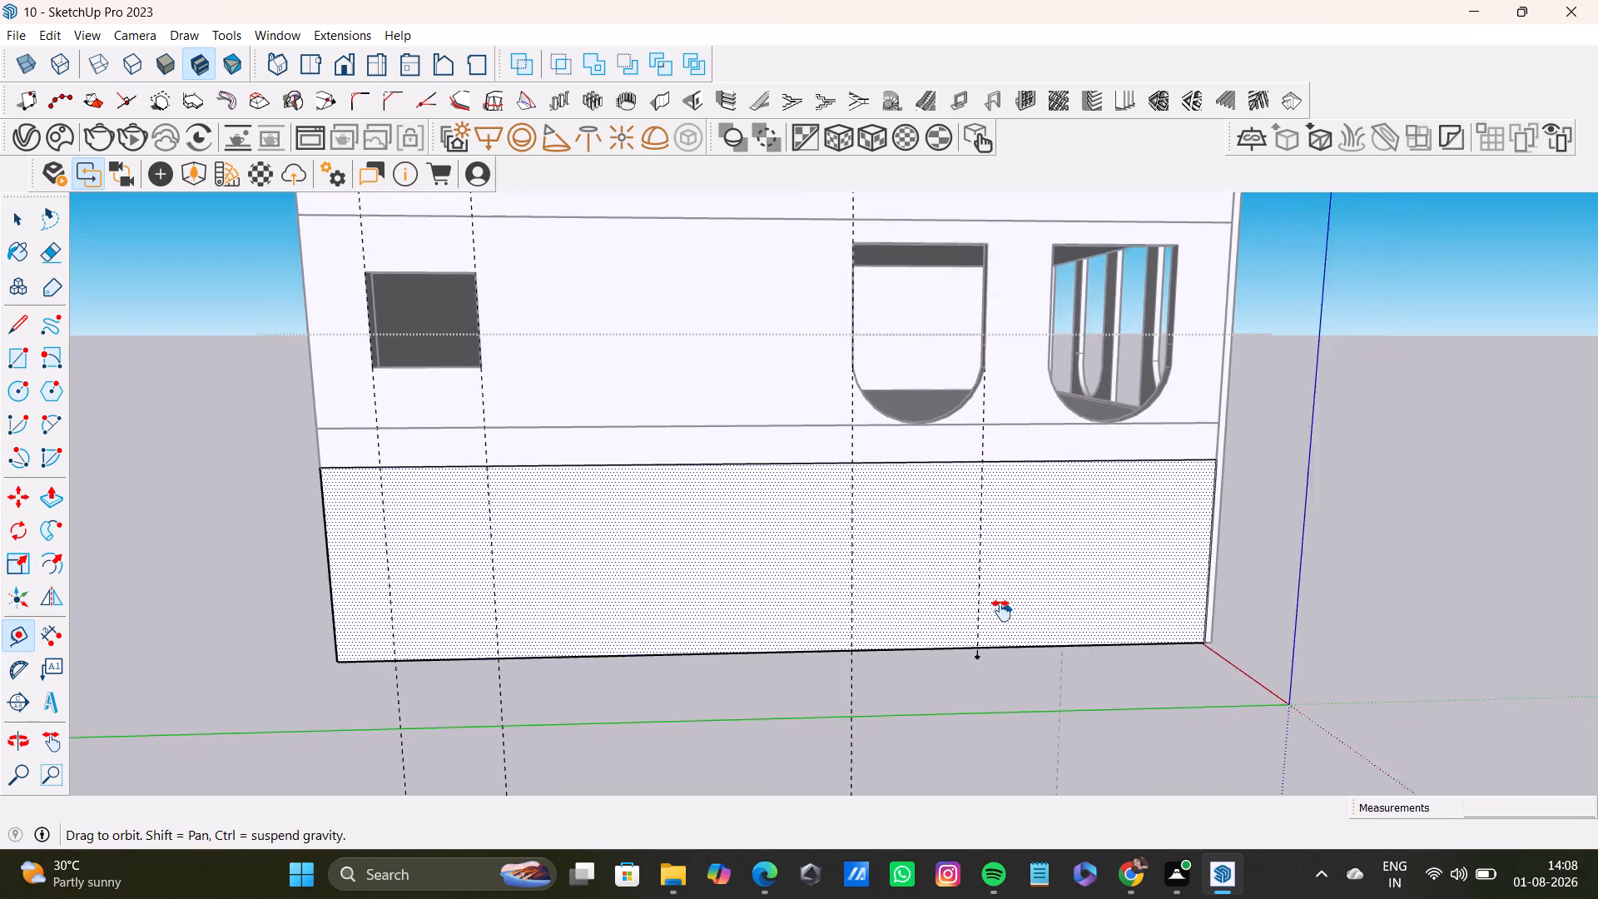
middle_click_drag(1001, 611, 836, 599)
left_click(866, 350)
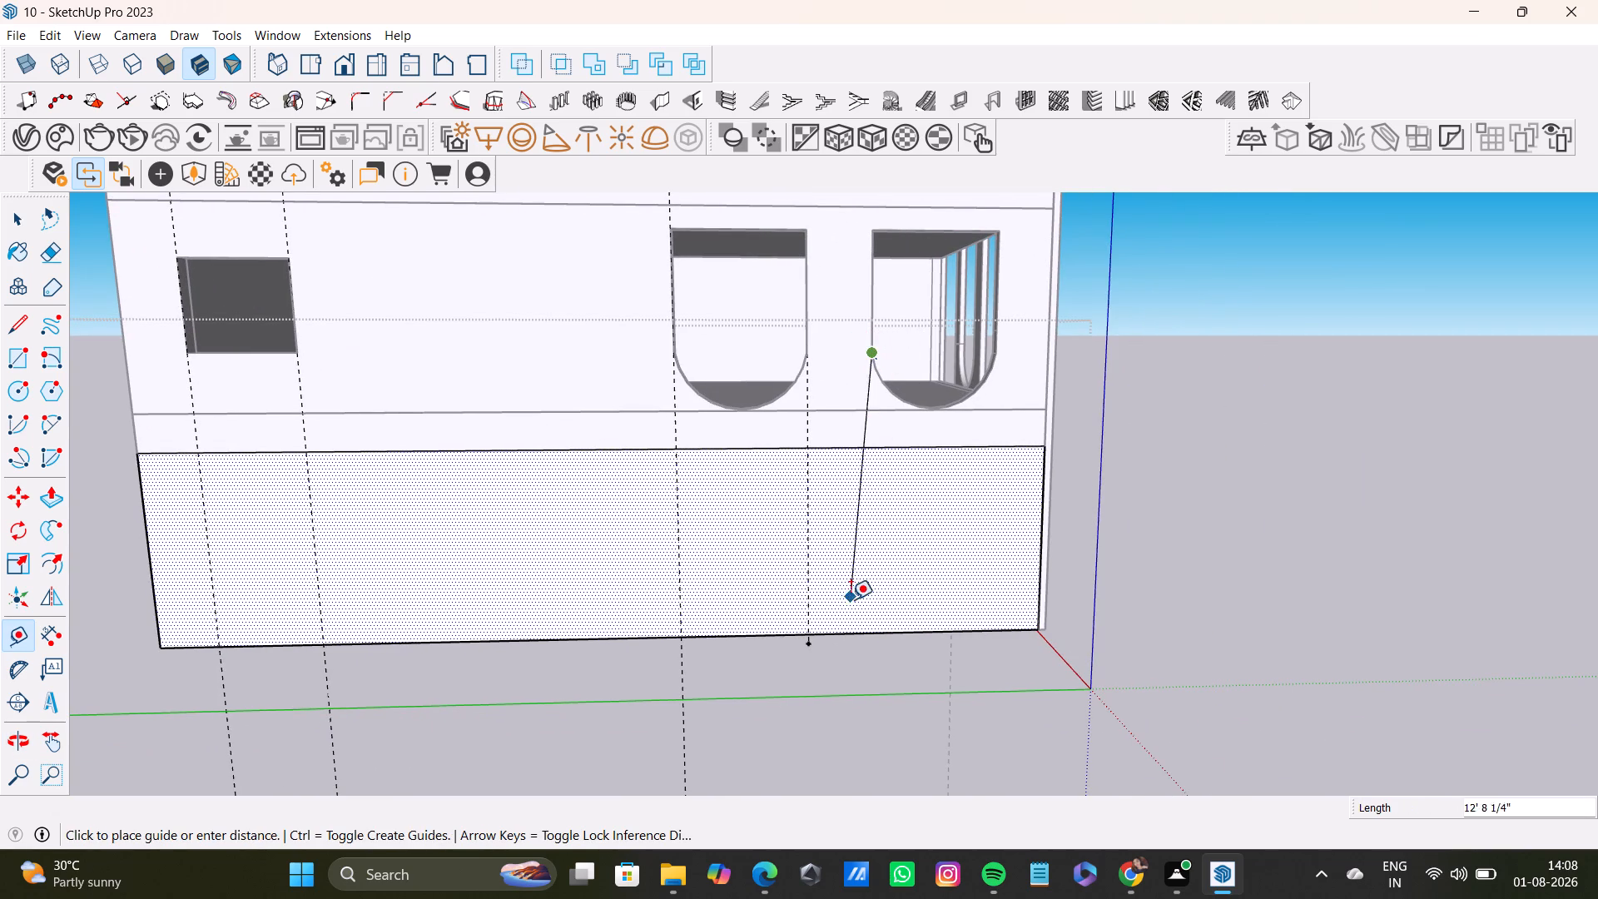
left_click(881, 629)
key("space")
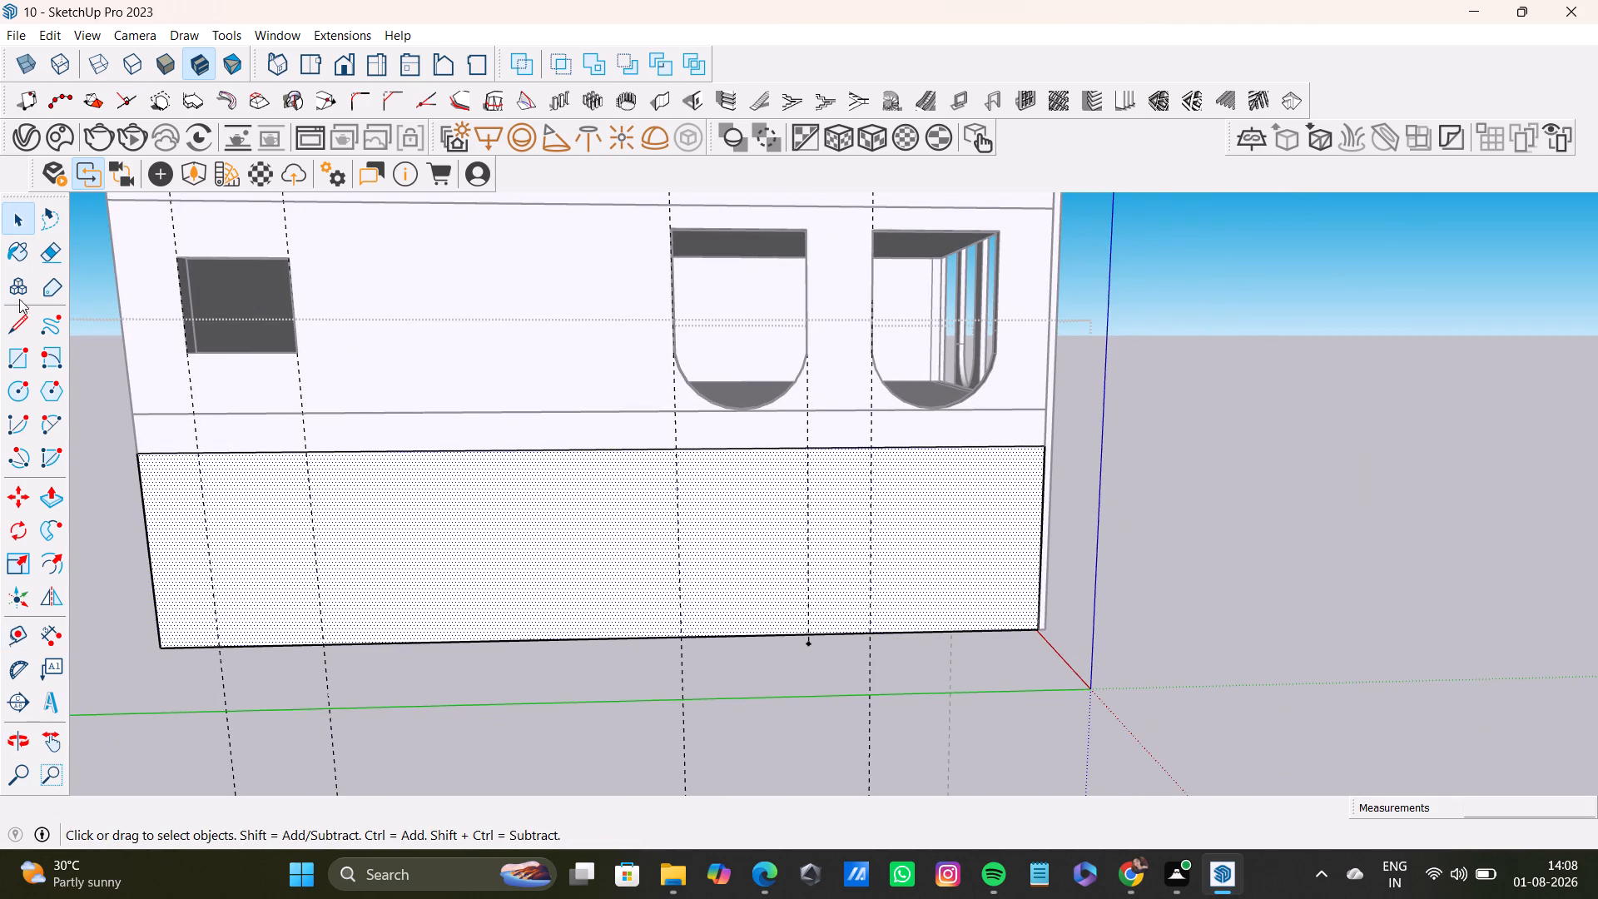
left_click(18, 633)
left_click(998, 349)
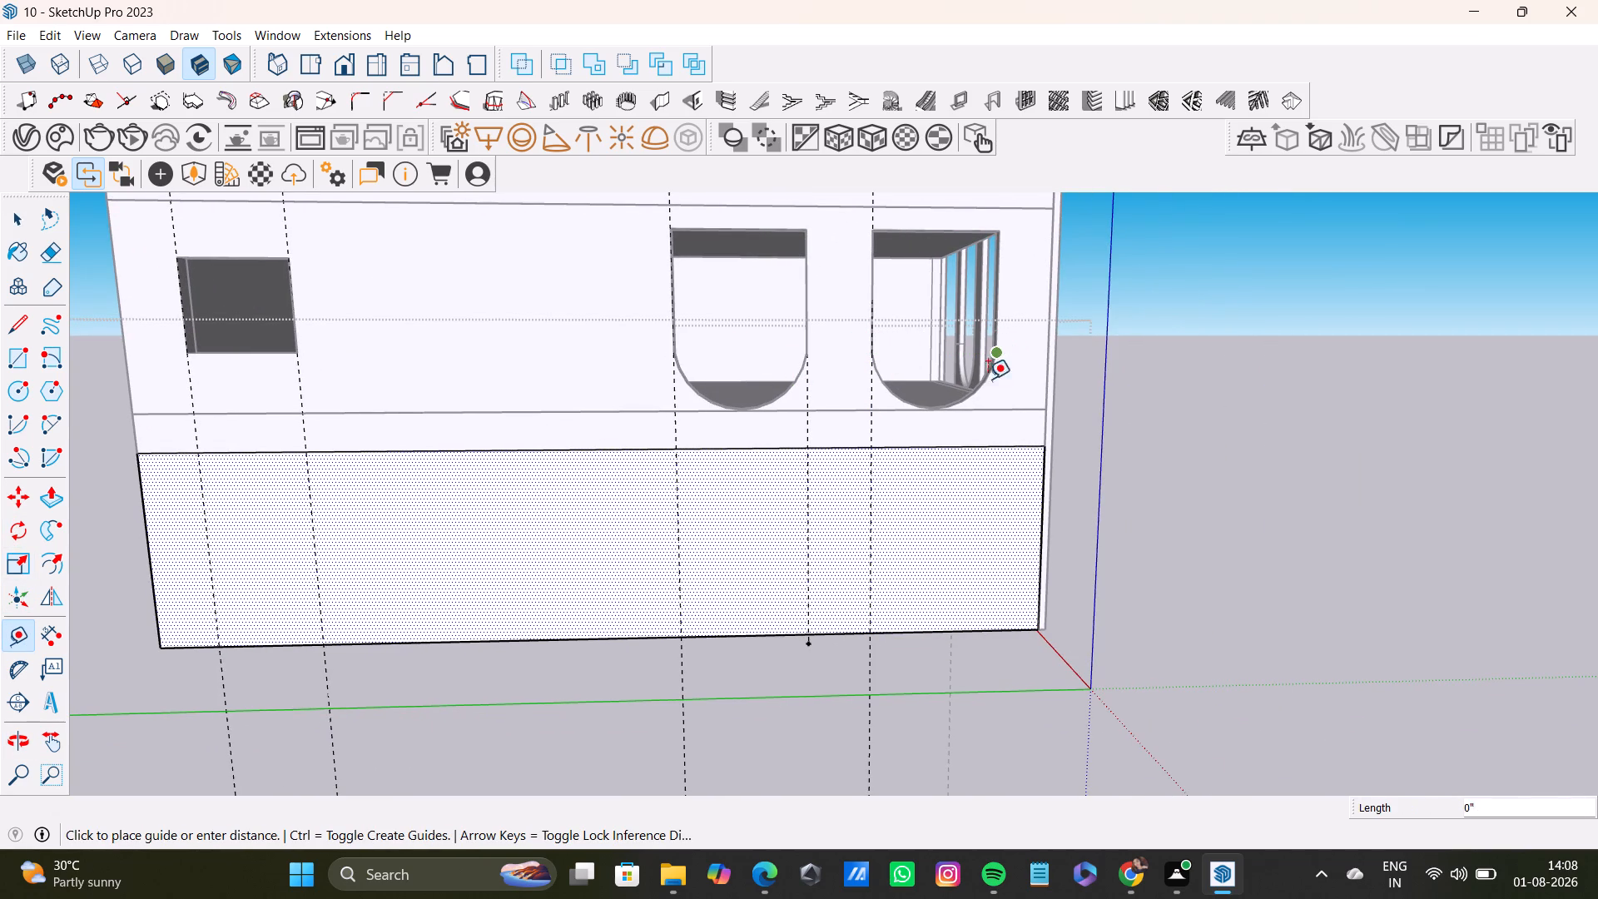
left_click(982, 629)
key("space")
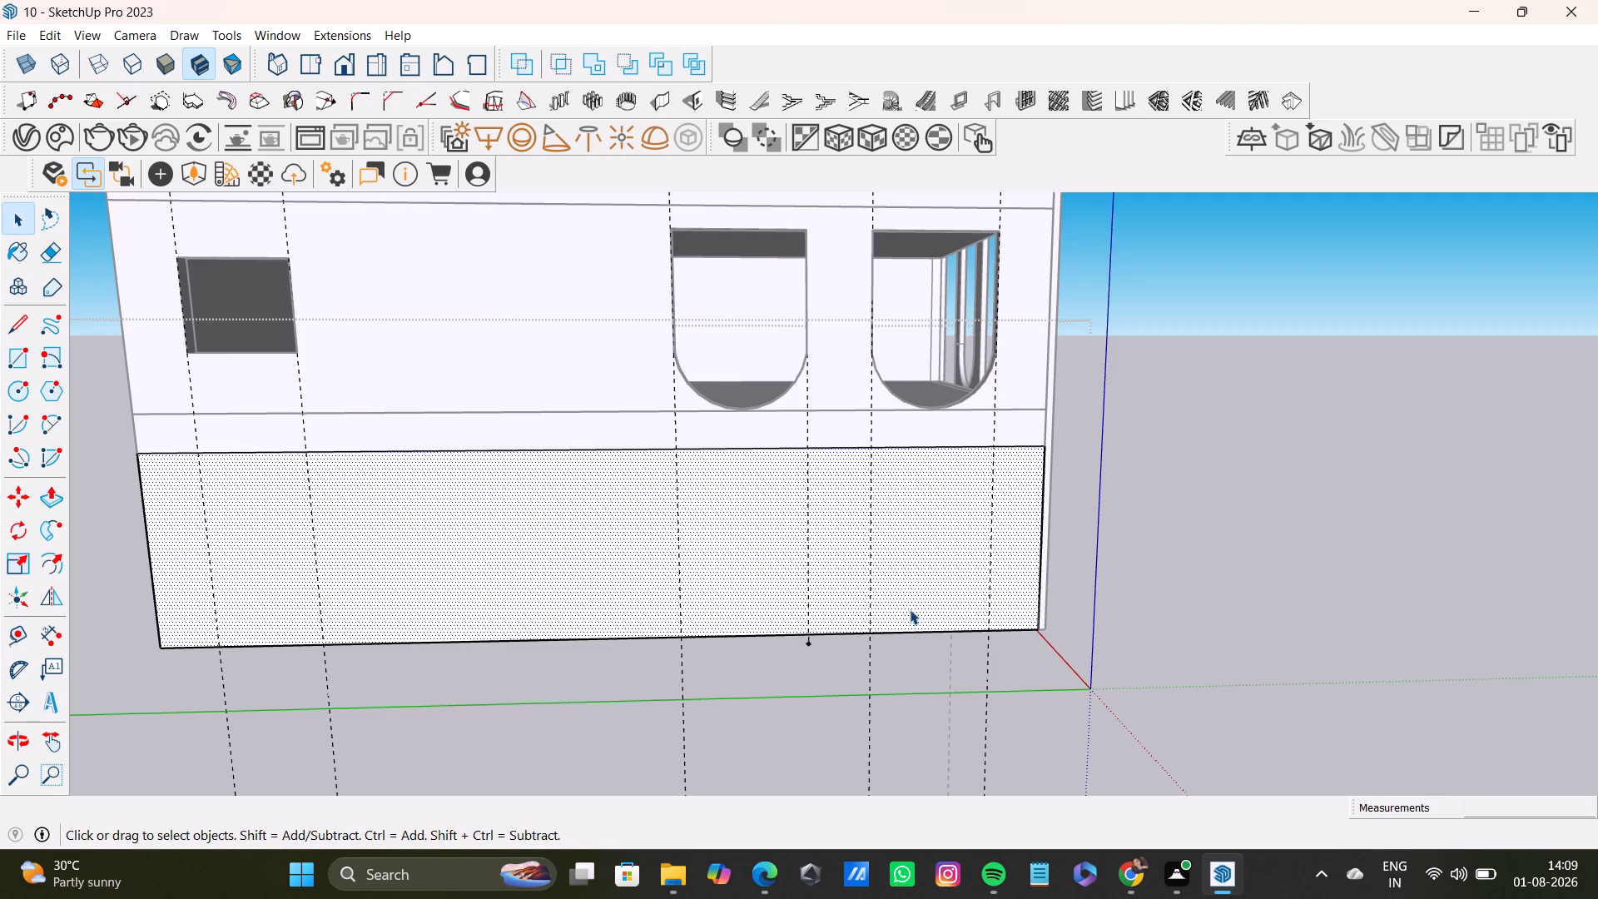
Place a horizontal guide about 12 inches below the top edge of the ground-floor side wall.
middle_click_drag(995, 631, 951, 509)
middle_click_drag(1051, 545, 866, 597)
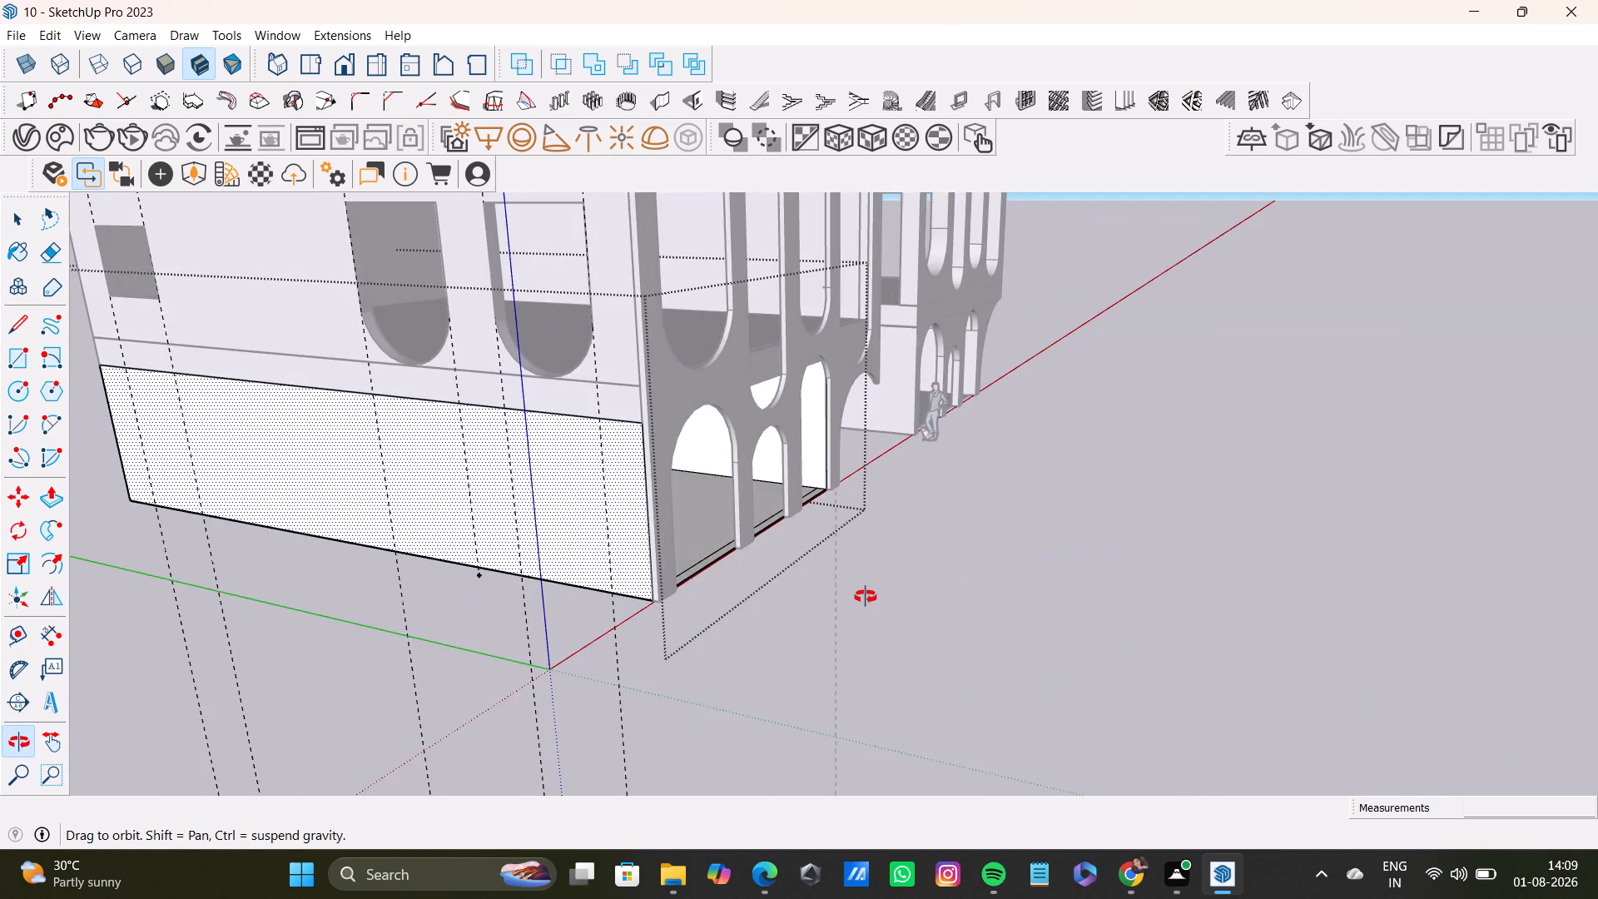
middle_click_drag(866, 597, 1106, 548)
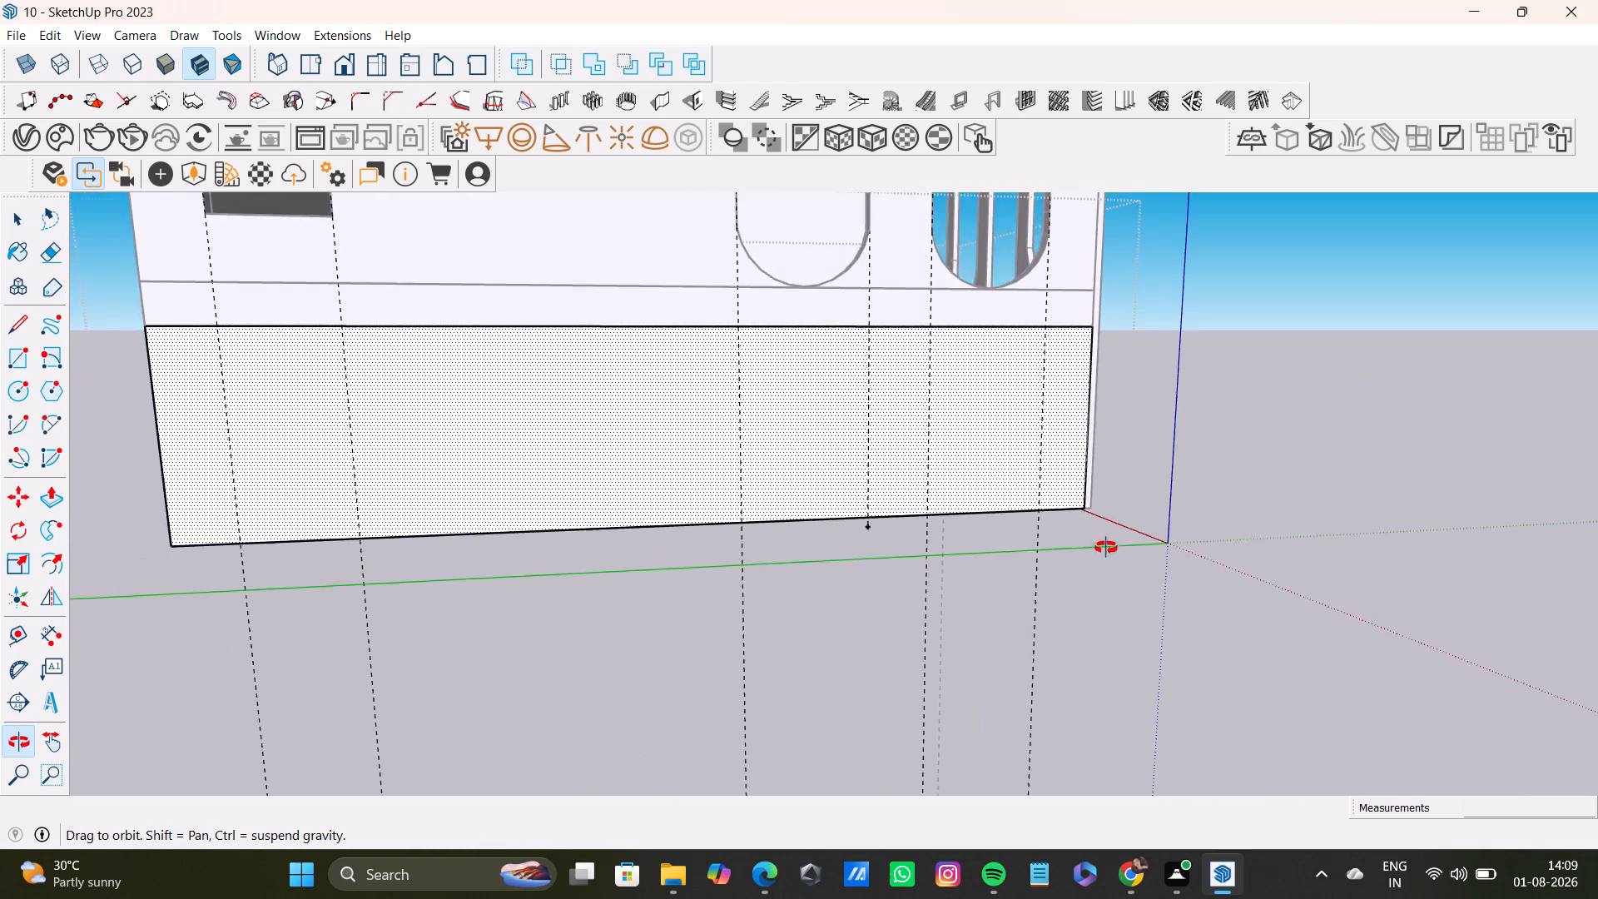
middle_click_drag(1106, 548, 1110, 569)
middle_click_drag(446, 488, 552, 464, "shift")
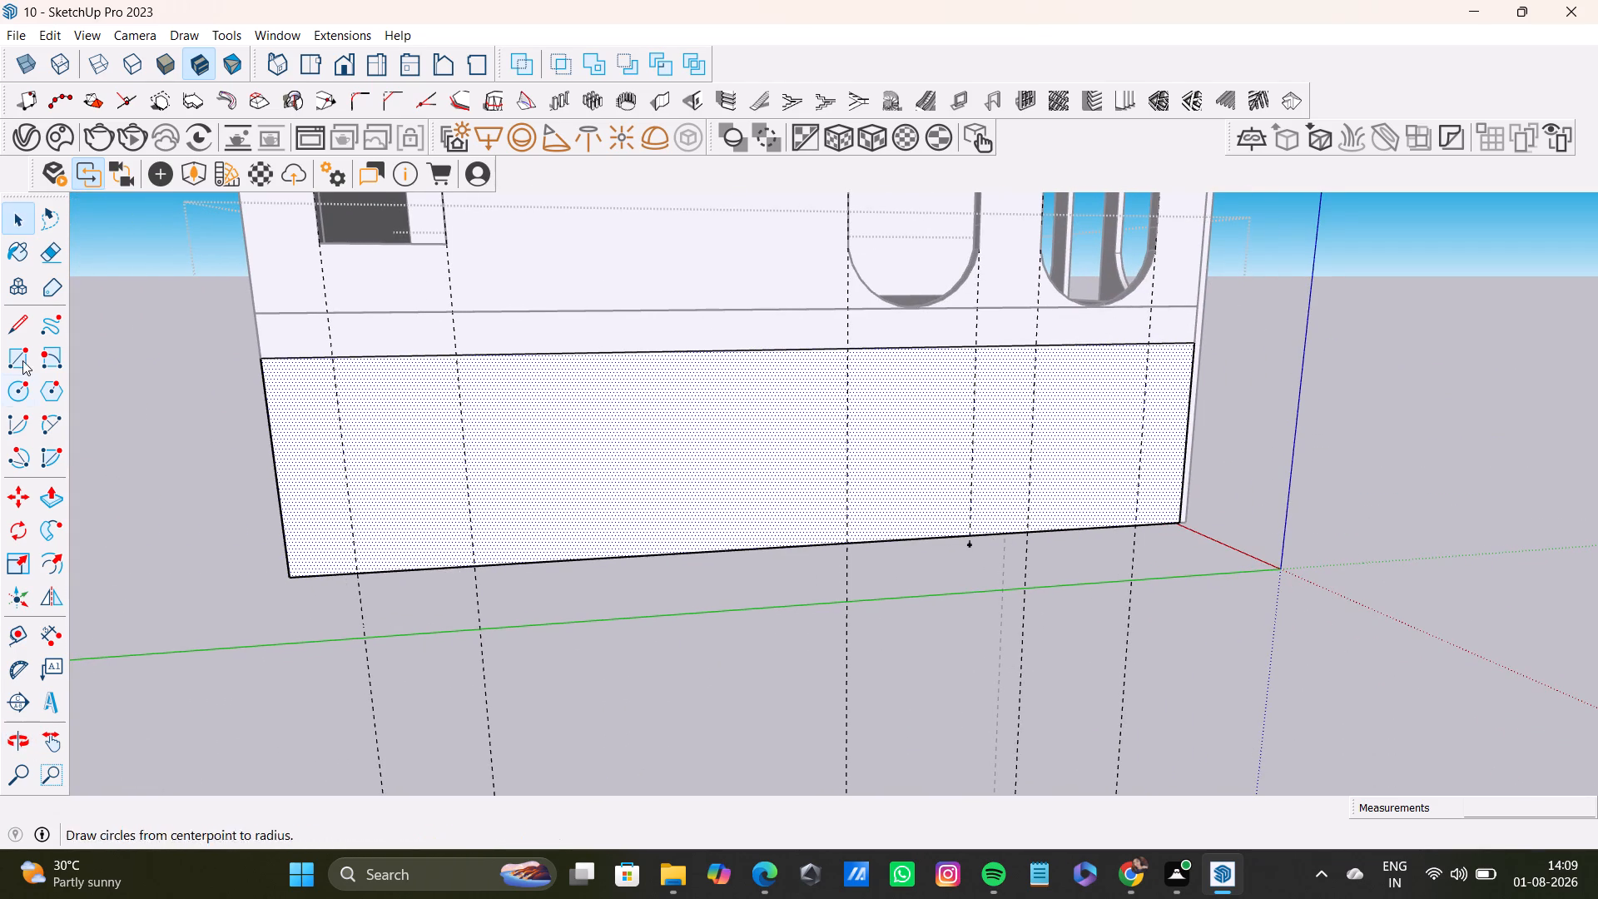
left_click(12, 634)
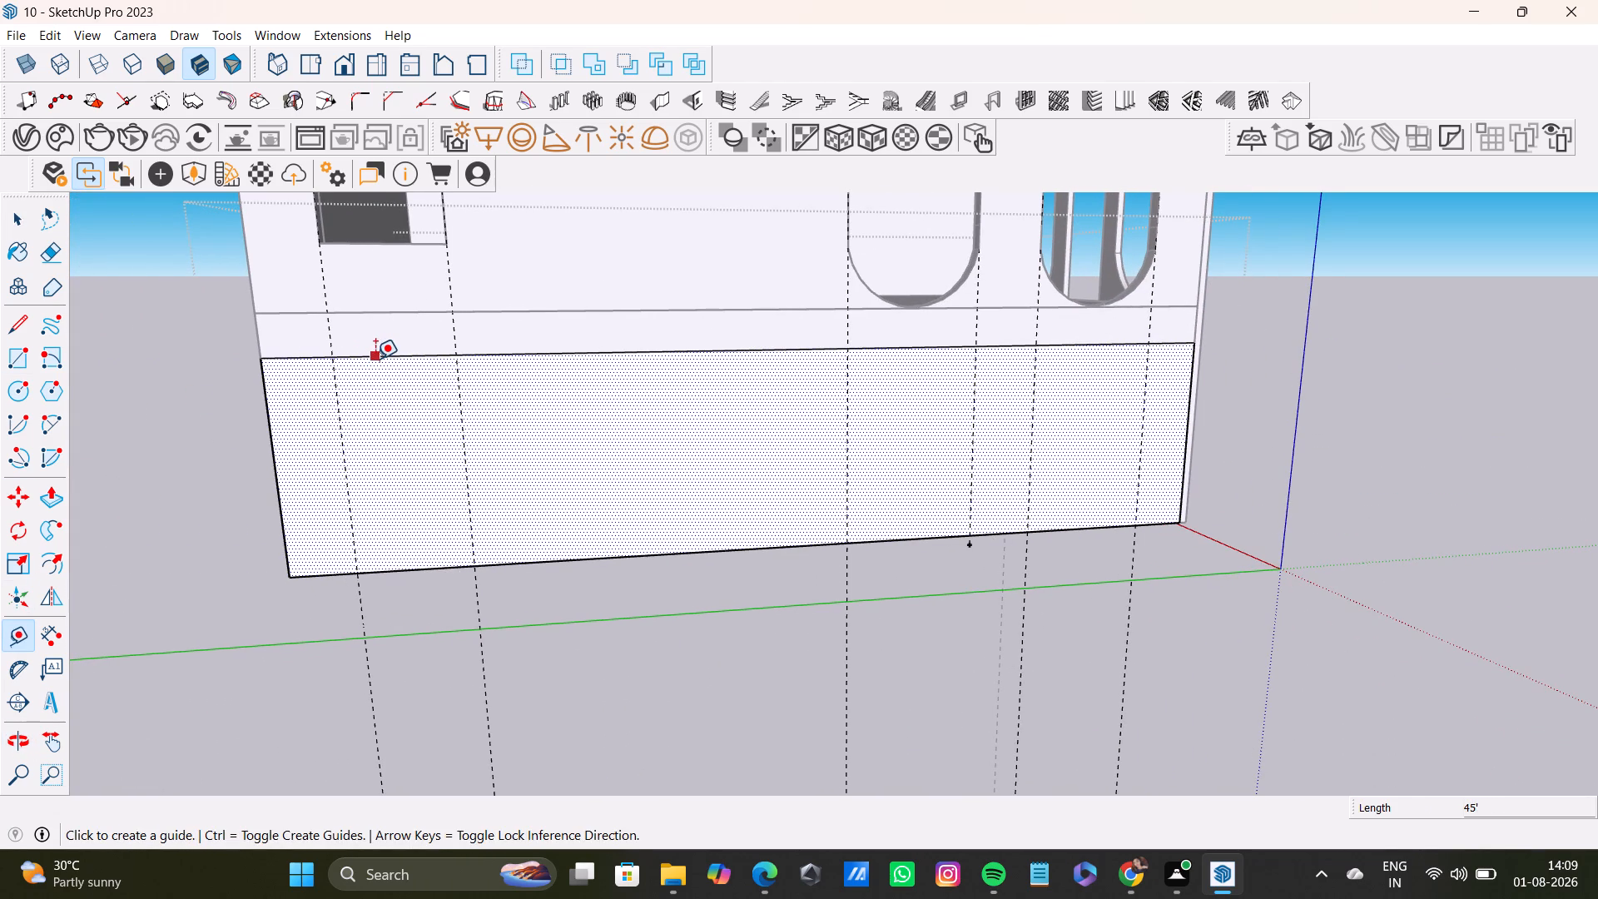
left_click(376, 359)
left_click(380, 379)
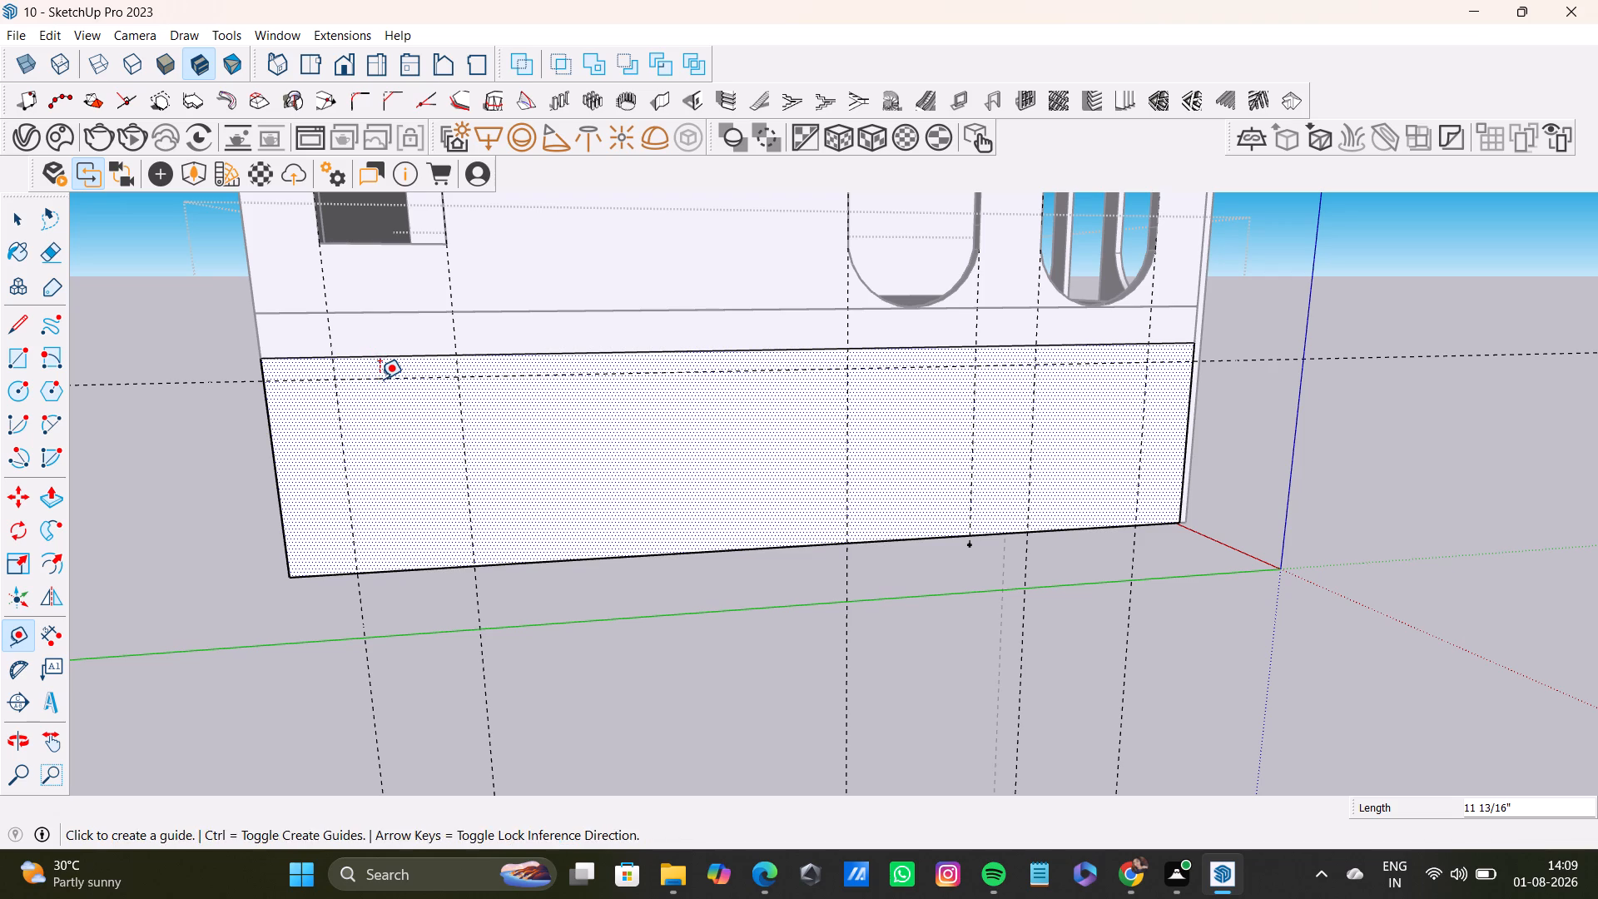
key("space")
Delete the short guide that ends just below the wall's base, under the round-bottomed opening farther from the arched facade.
scroll(318, 433, "down", 3)
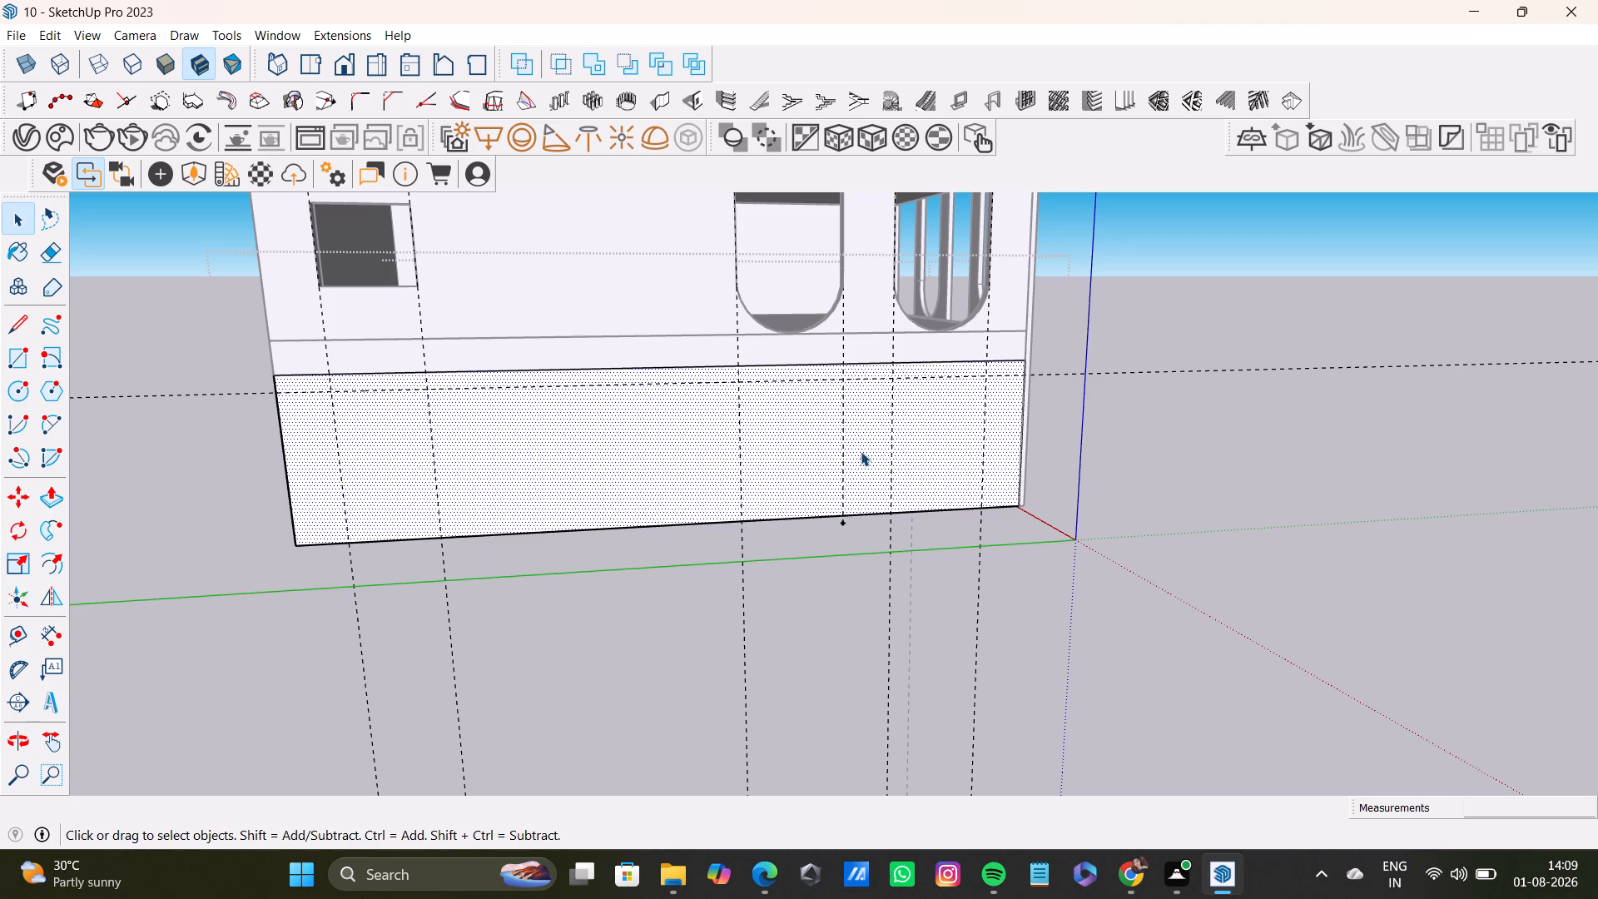
middle_click_drag(1000, 578, 871, 629)
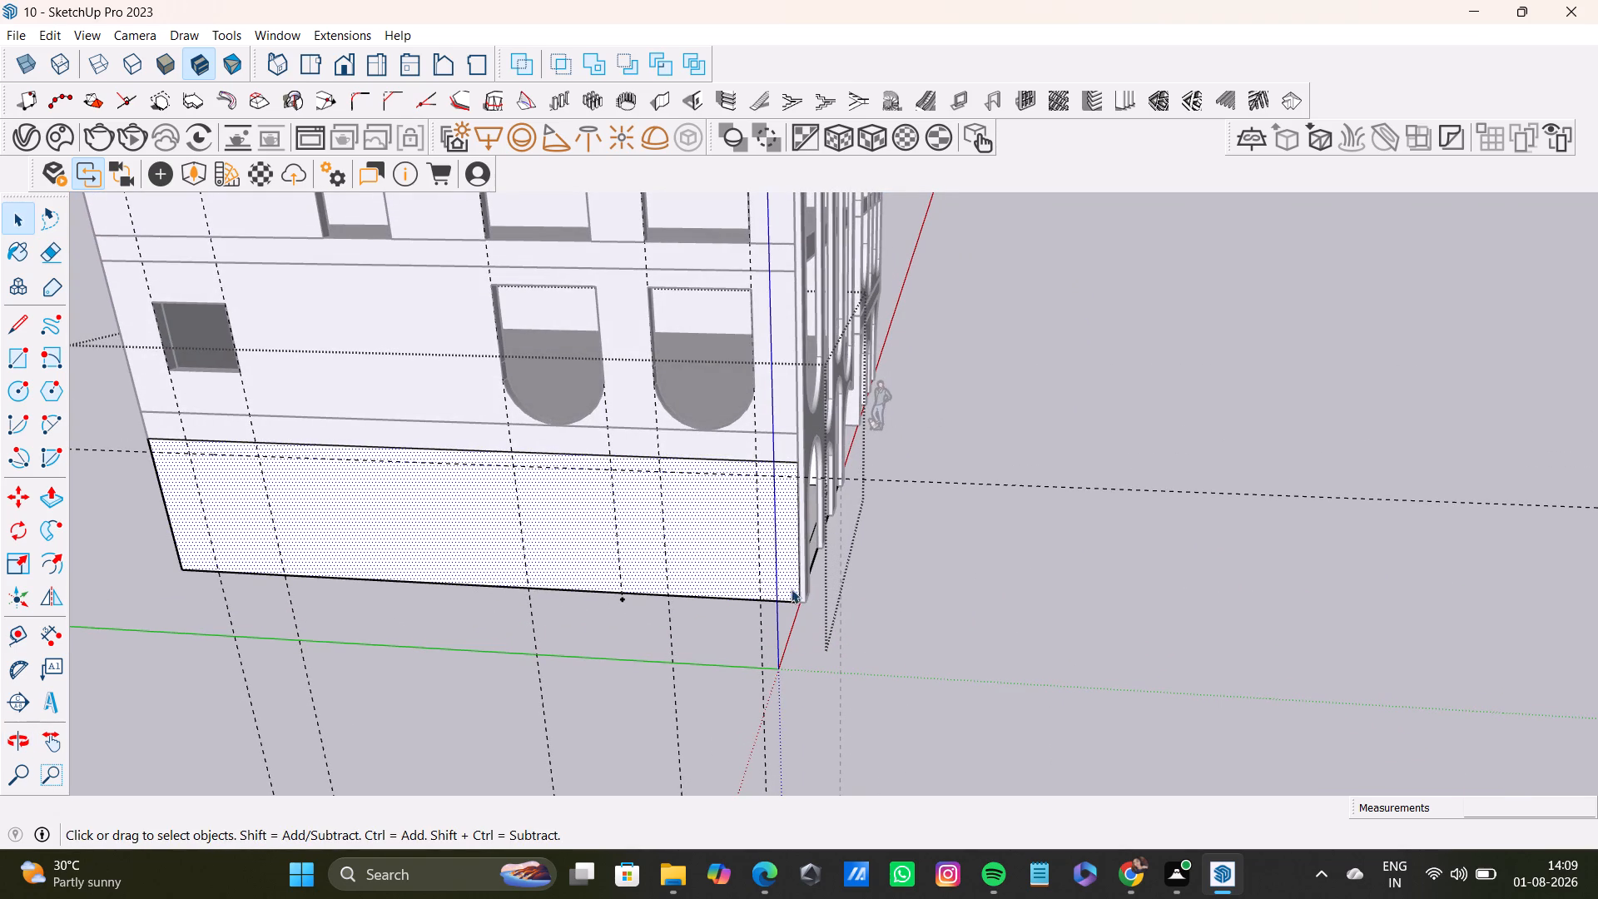
scroll(588, 596, "up", 5)
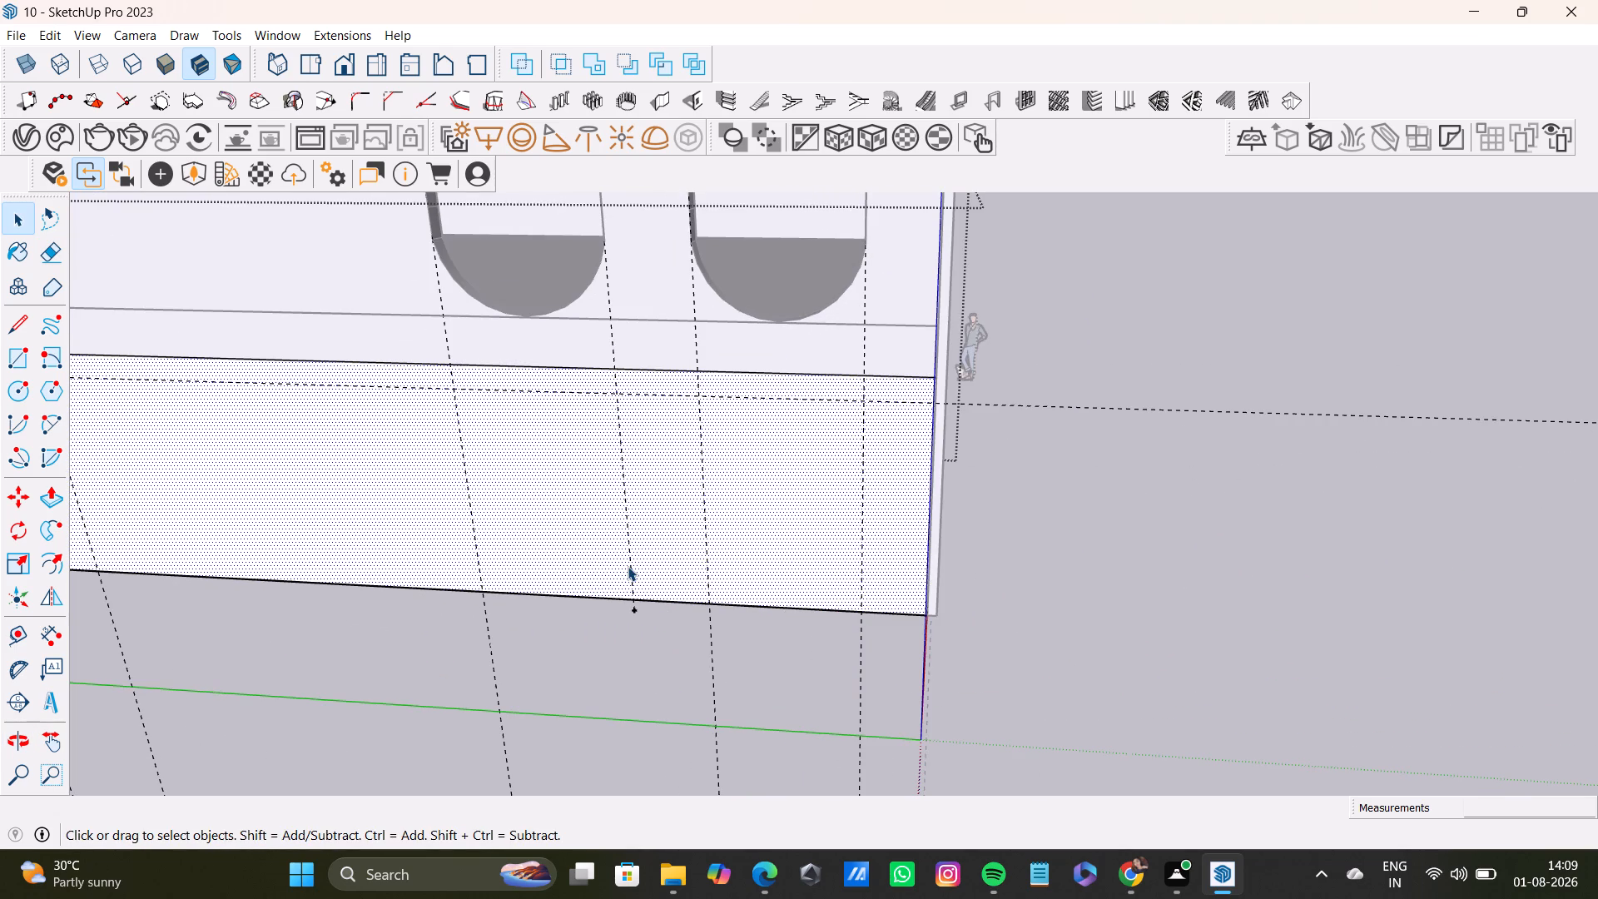
left_click(628, 566)
left_click(623, 578)
left_click(632, 580)
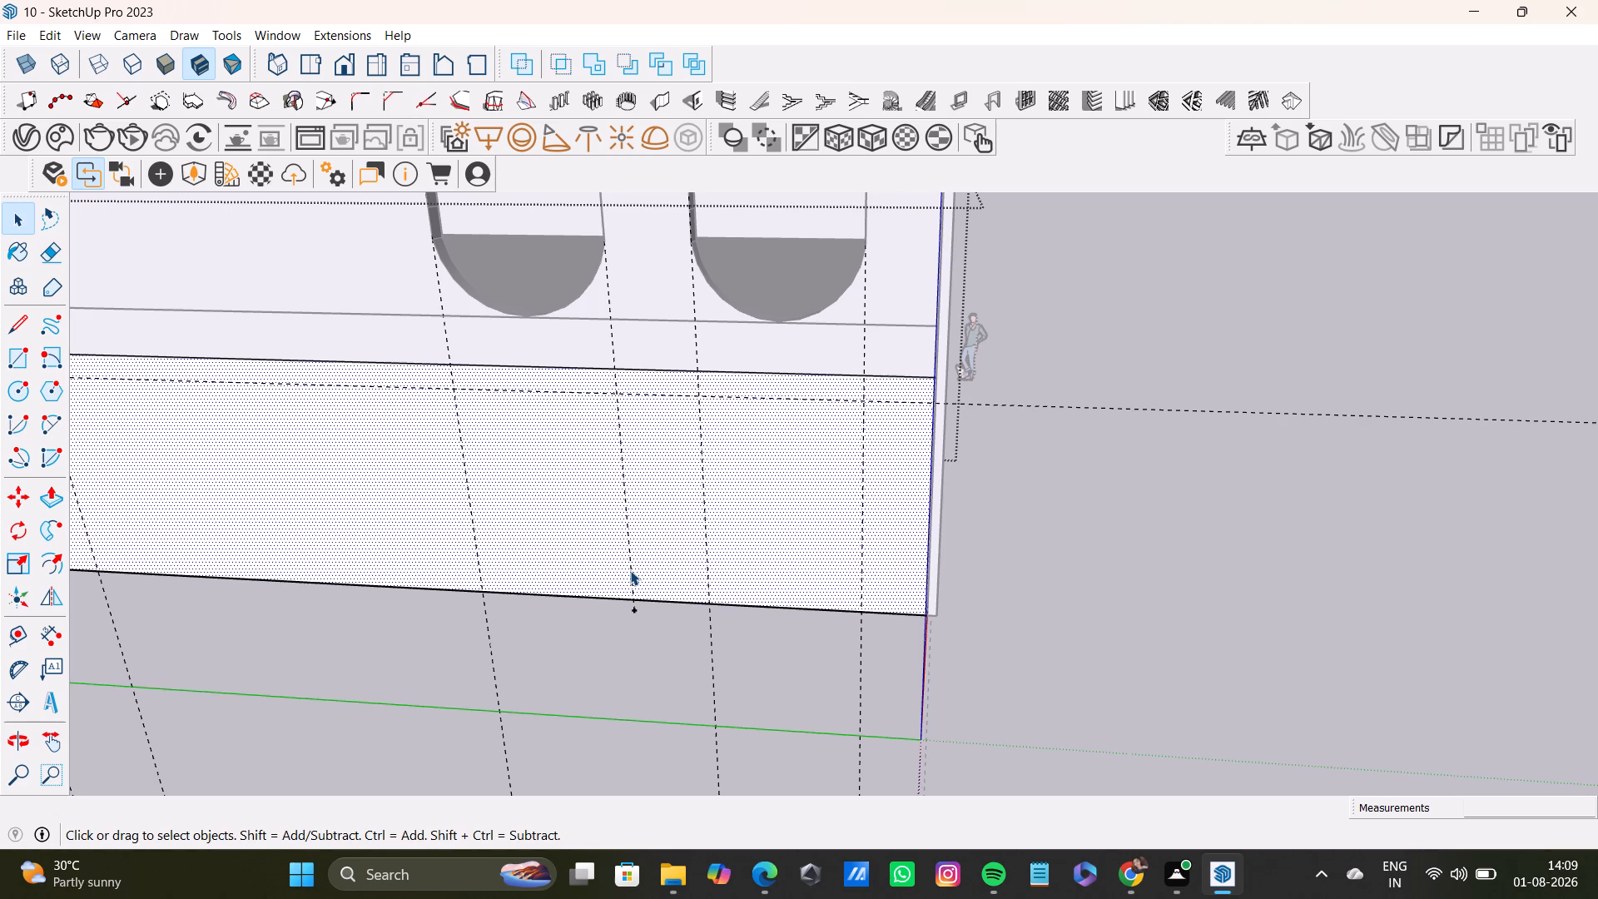
scroll(593, 579, "down", 3)
middle_click_drag(596, 569, 707, 504, "shift")
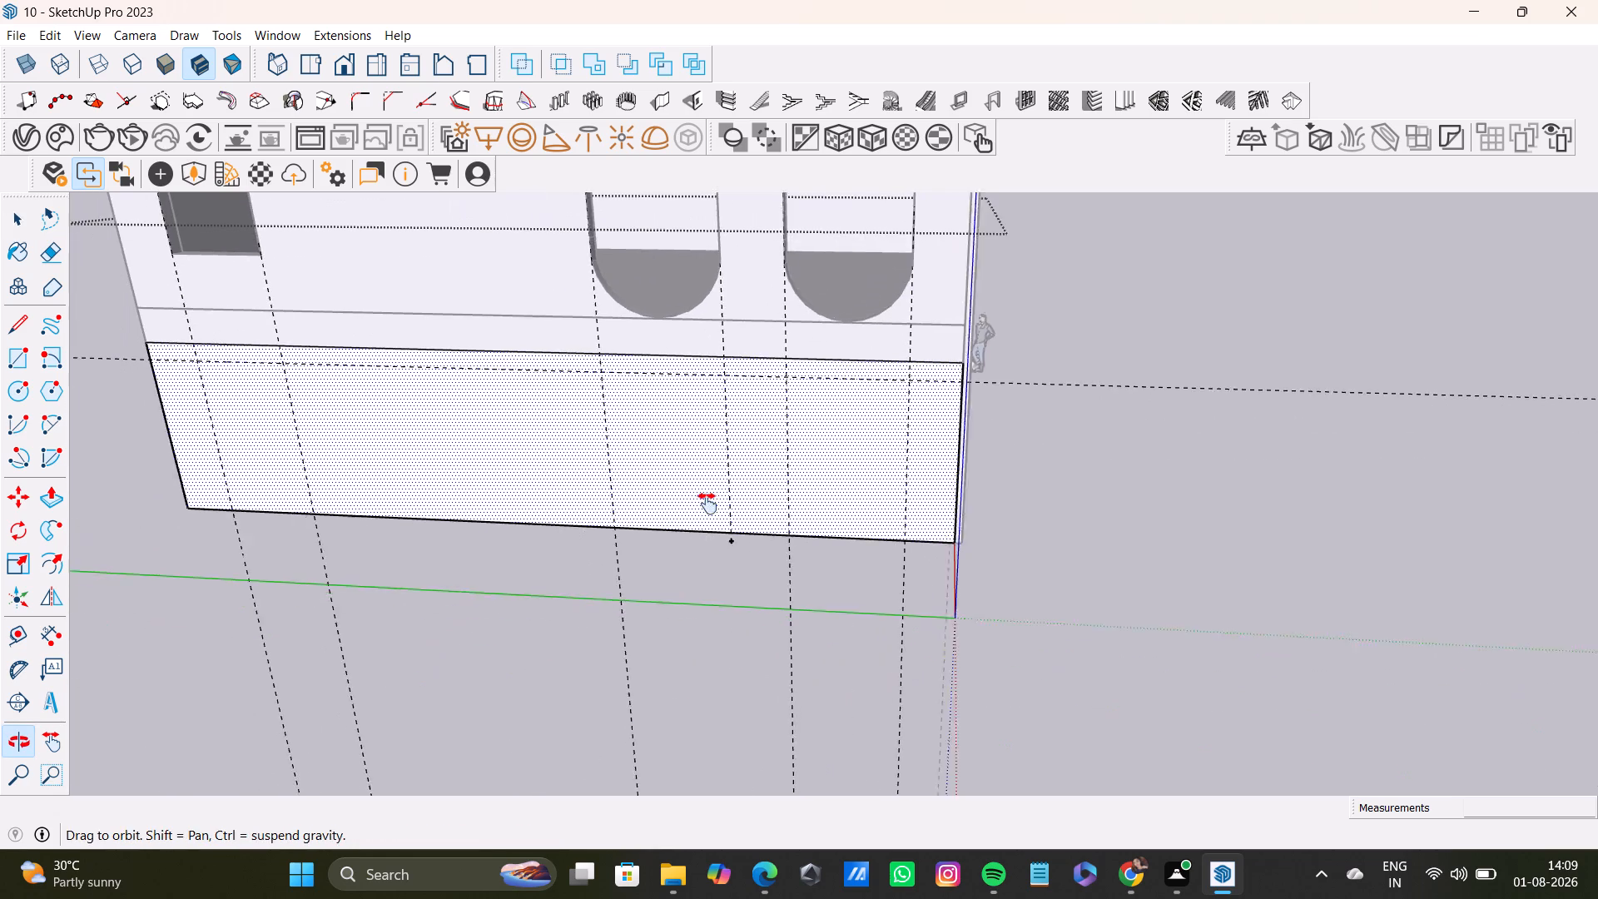
middle_click_drag(707, 504, 709, 501, "shift")
middle_click_drag(731, 524, 765, 442)
middle_click_drag(773, 458, 813, 552)
middle_click_drag(836, 564, 815, 431)
middle_click_drag(817, 410, 687, 427)
middle_click_drag(584, 413, 613, 464)
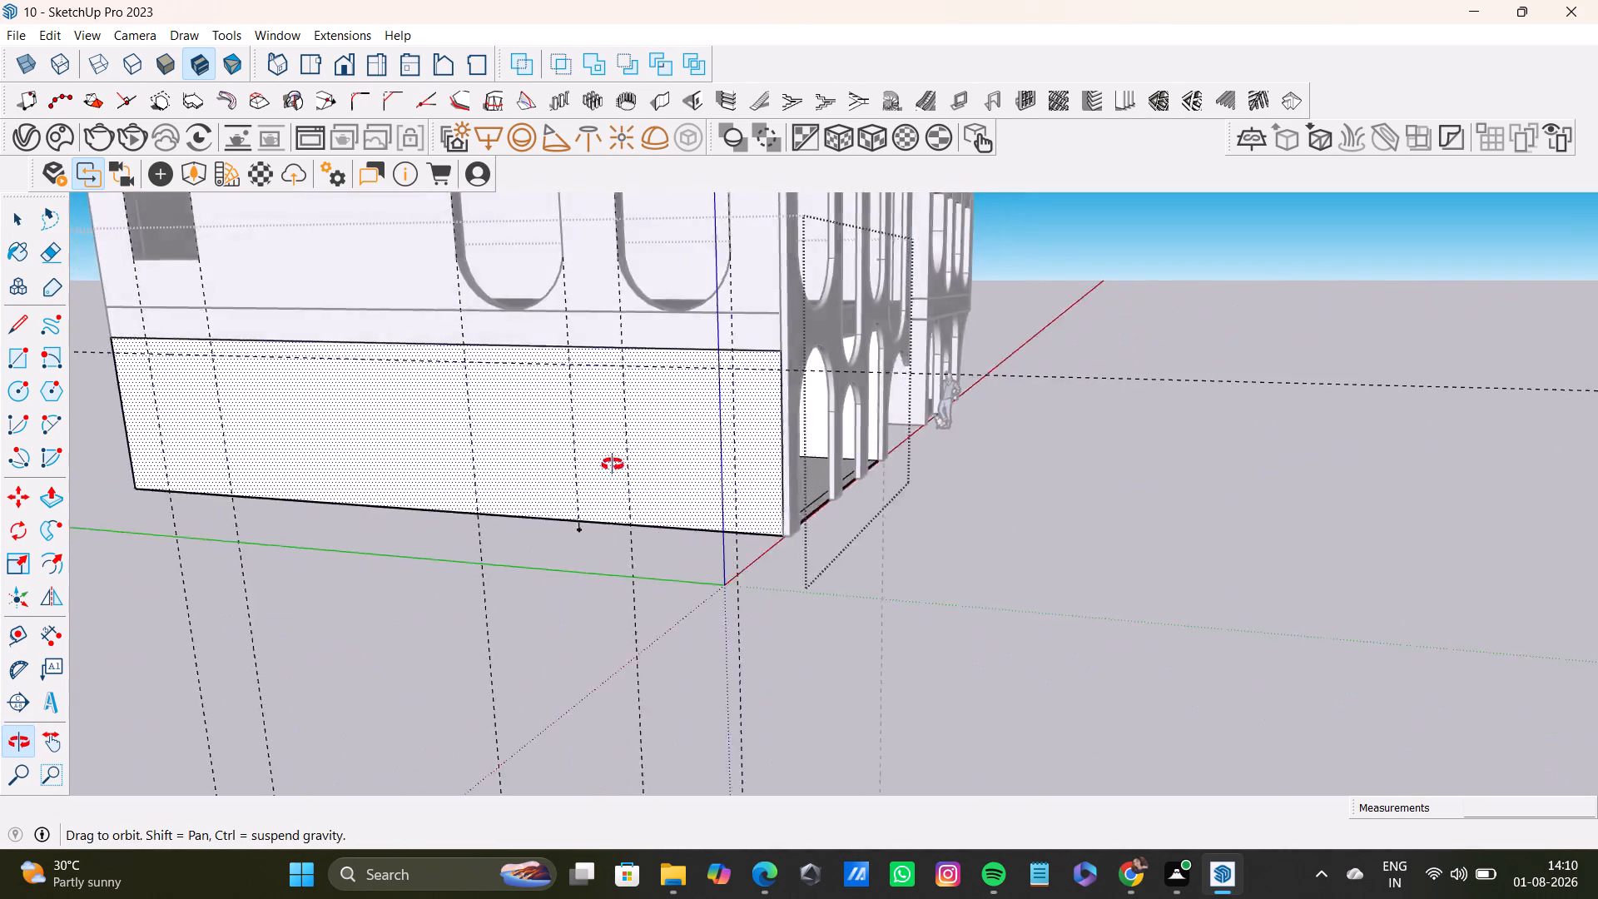
middle_click_drag(613, 464, 701, 461)
left_click(794, 496)
left_click(792, 504)
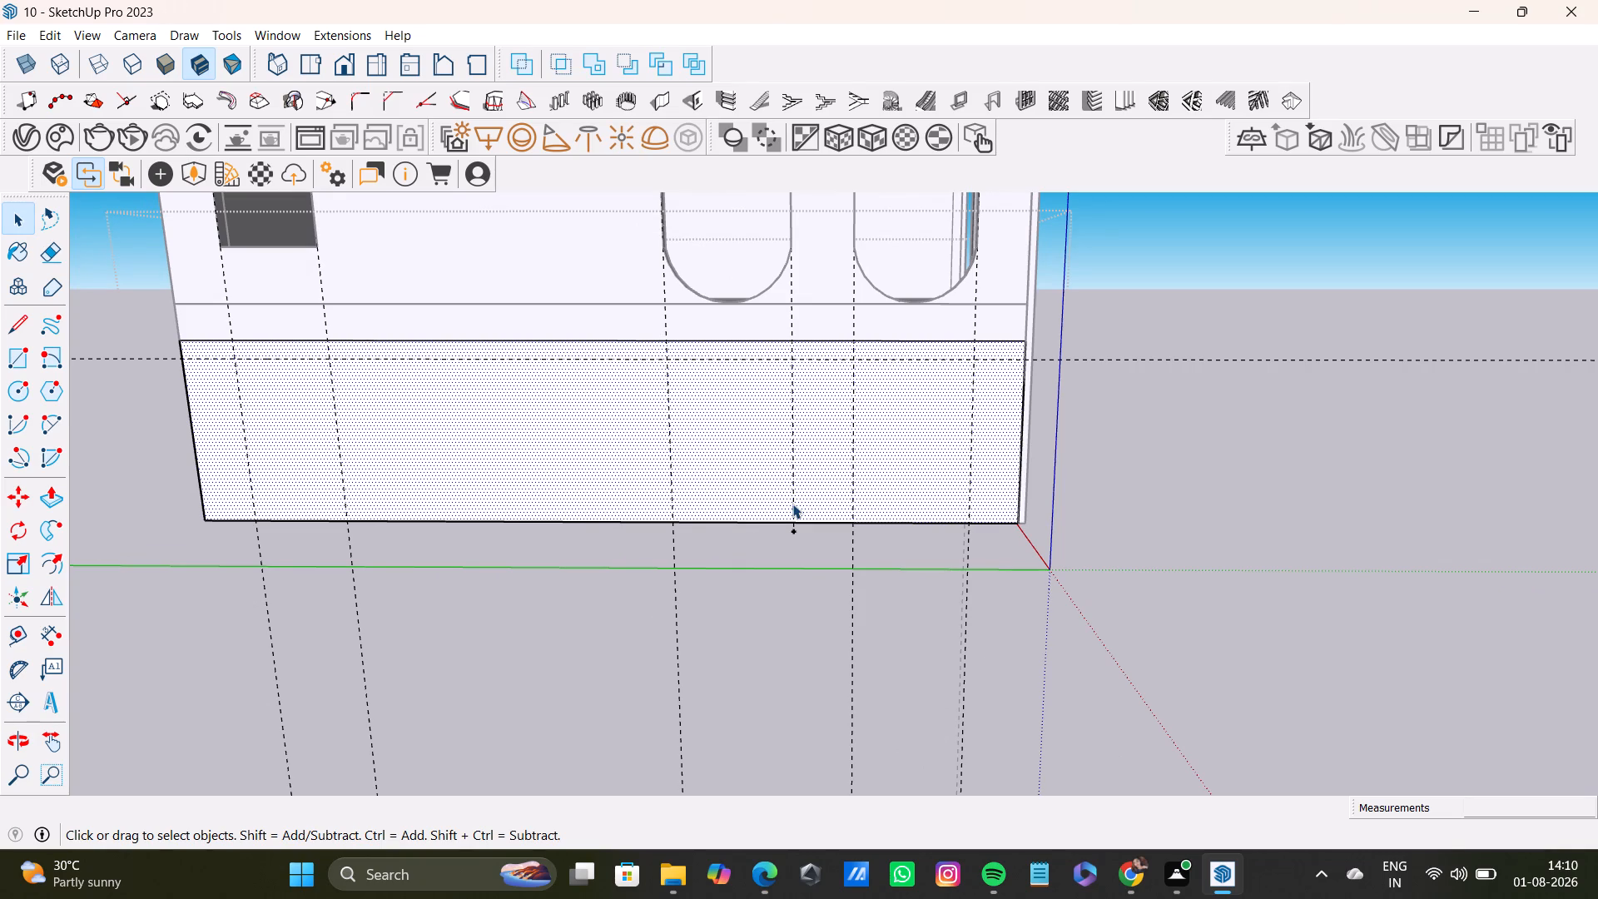
left_click(792, 533)
left_click(797, 530)
left_click(797, 530)
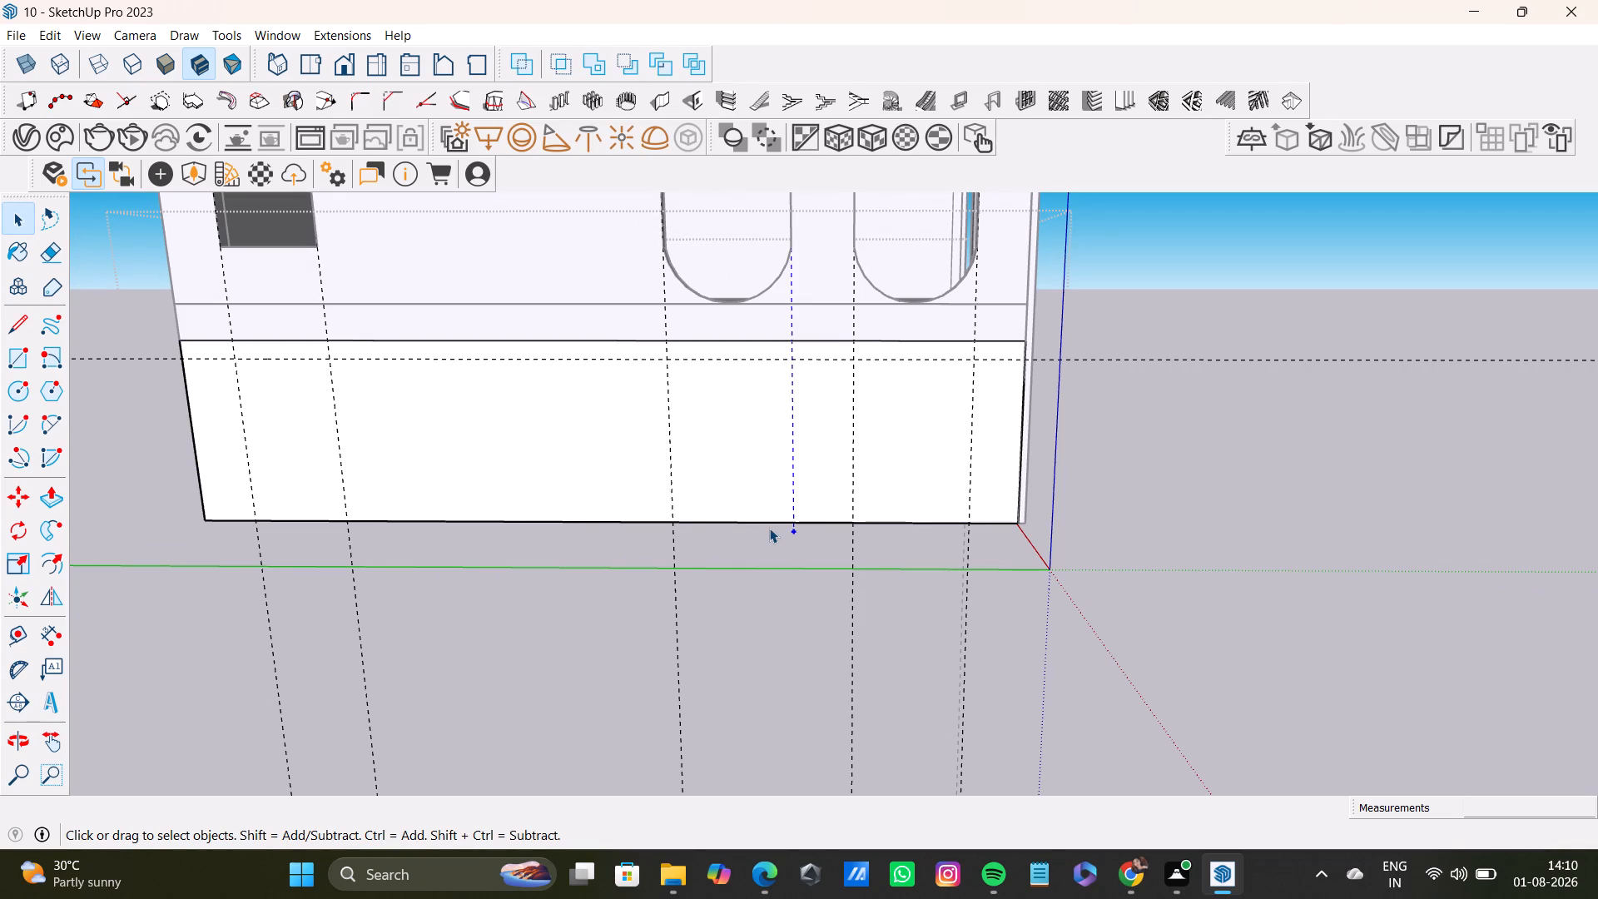
key("Delete")
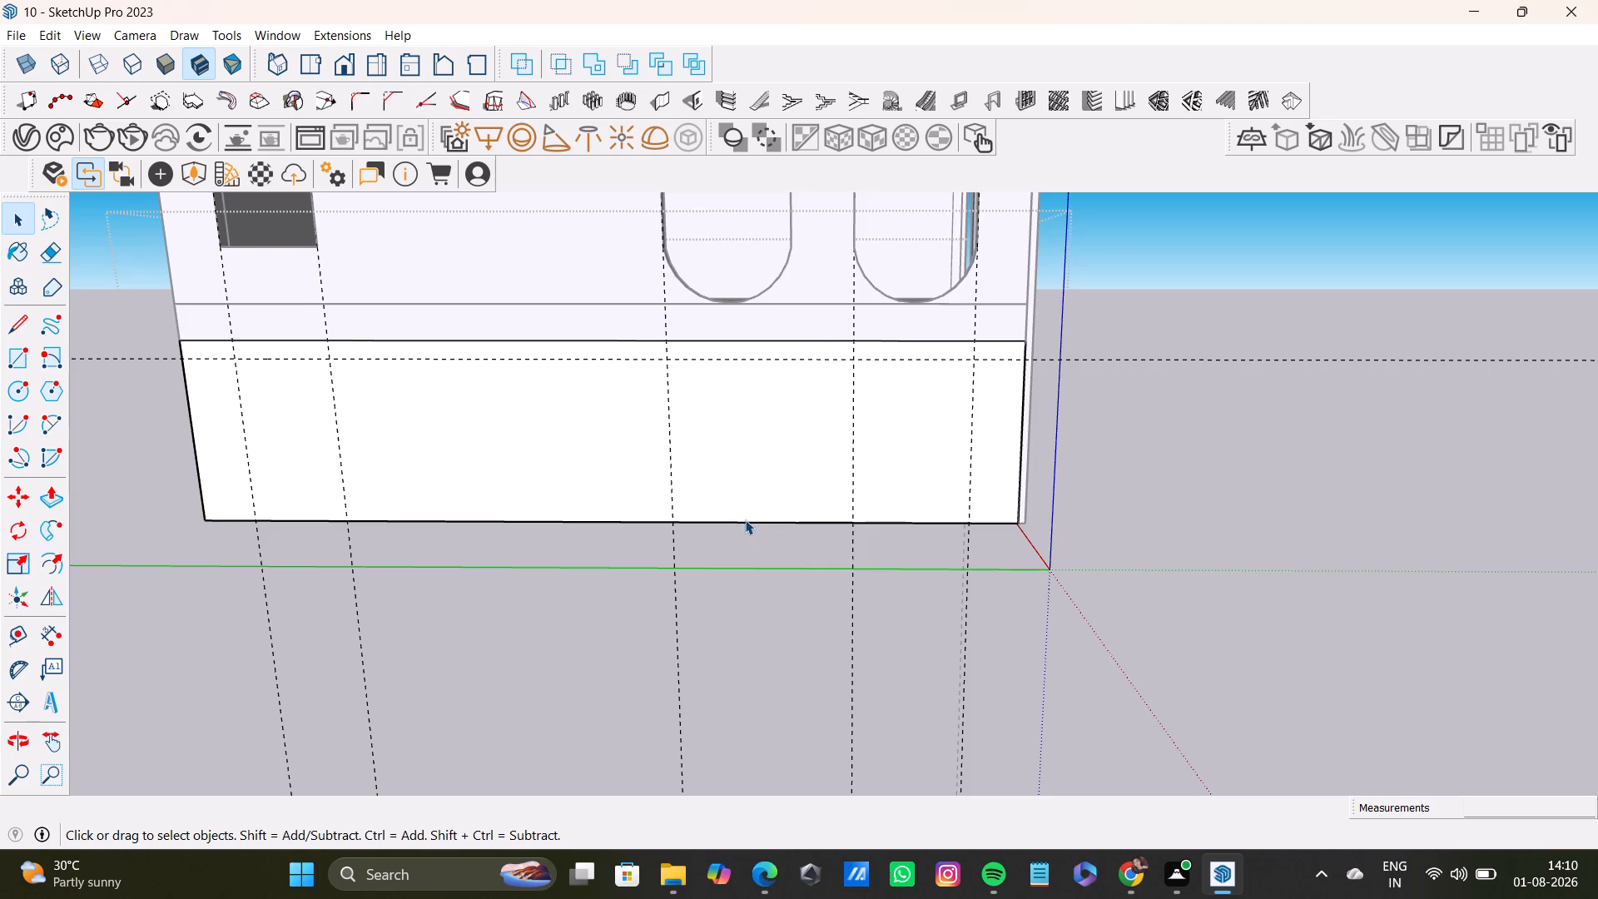
middle_click_drag(757, 518, 807, 556)
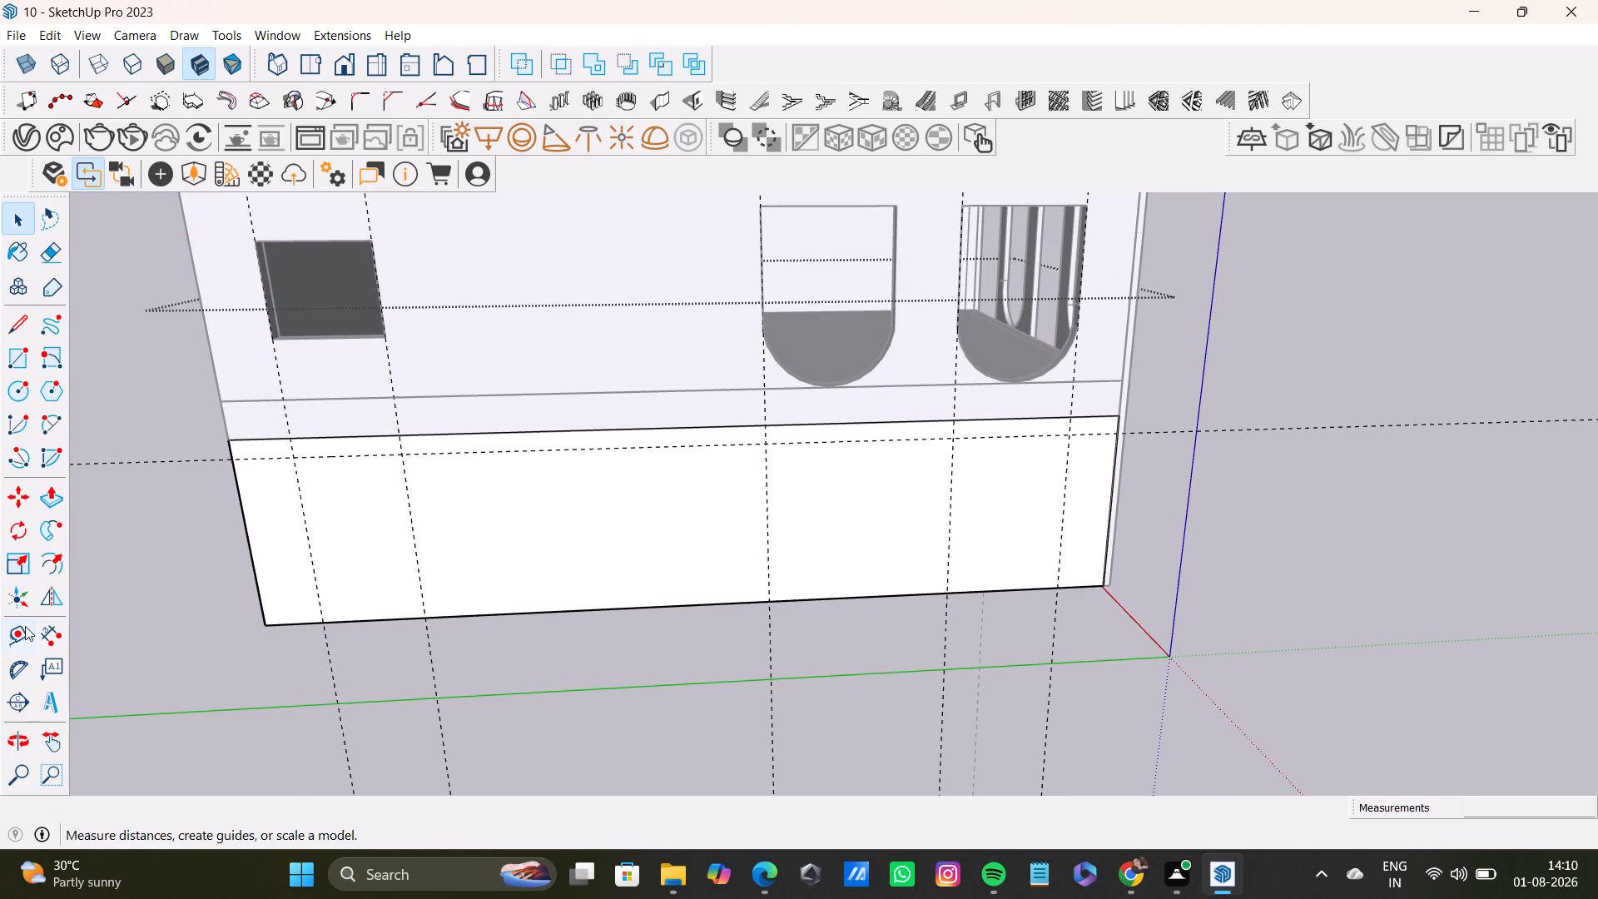
Place a vertical guide on the side wall about 6' 10" from the existing one, completing the pair under the round-bottomed opening farther from the facade.
left_click(14, 633)
left_click(763, 533)
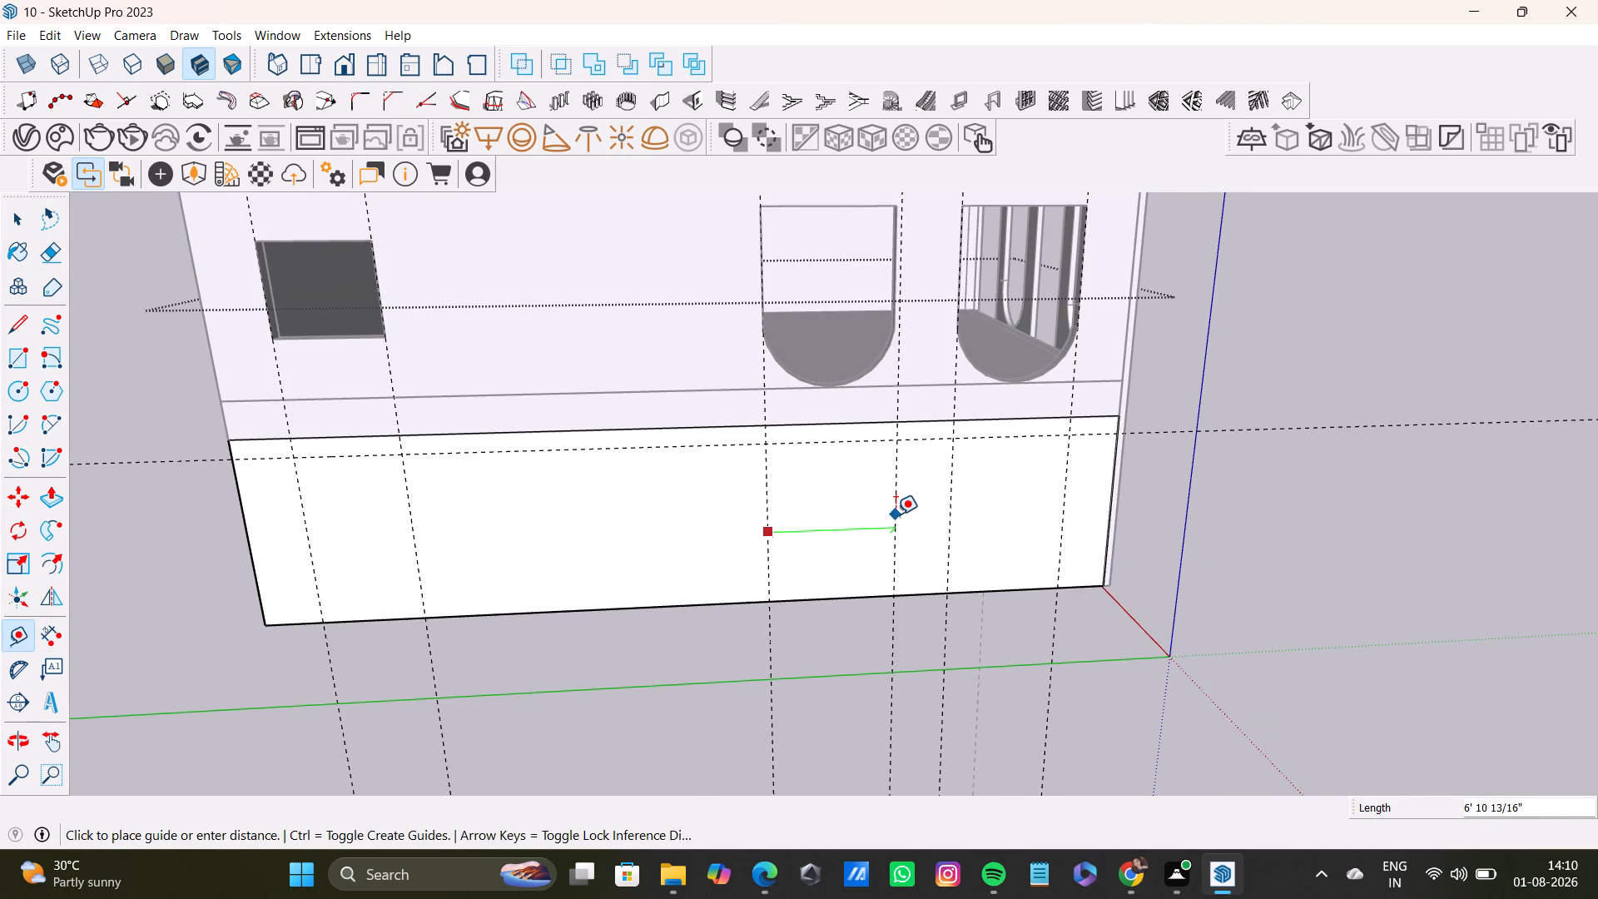
left_click(888, 518)
key("space")
Draw a window rectangle about 5' 1" by 4' 8" on the ground-floor side wall, between the guides under the small square opening.
middle_click_drag(958, 605, 943, 559)
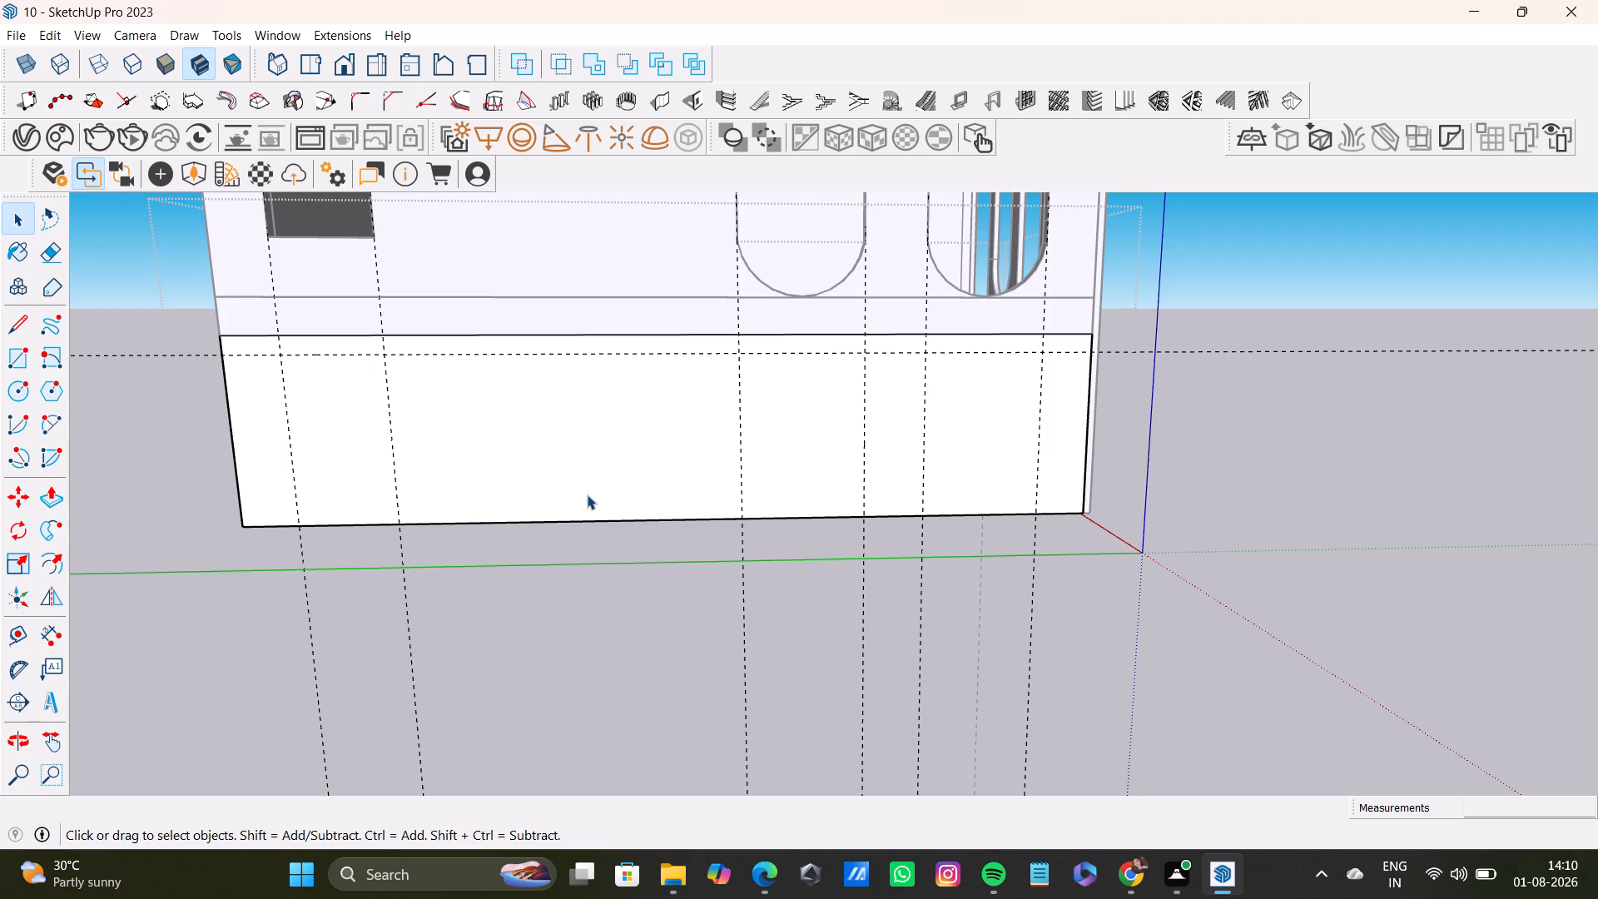
left_click(18, 361)
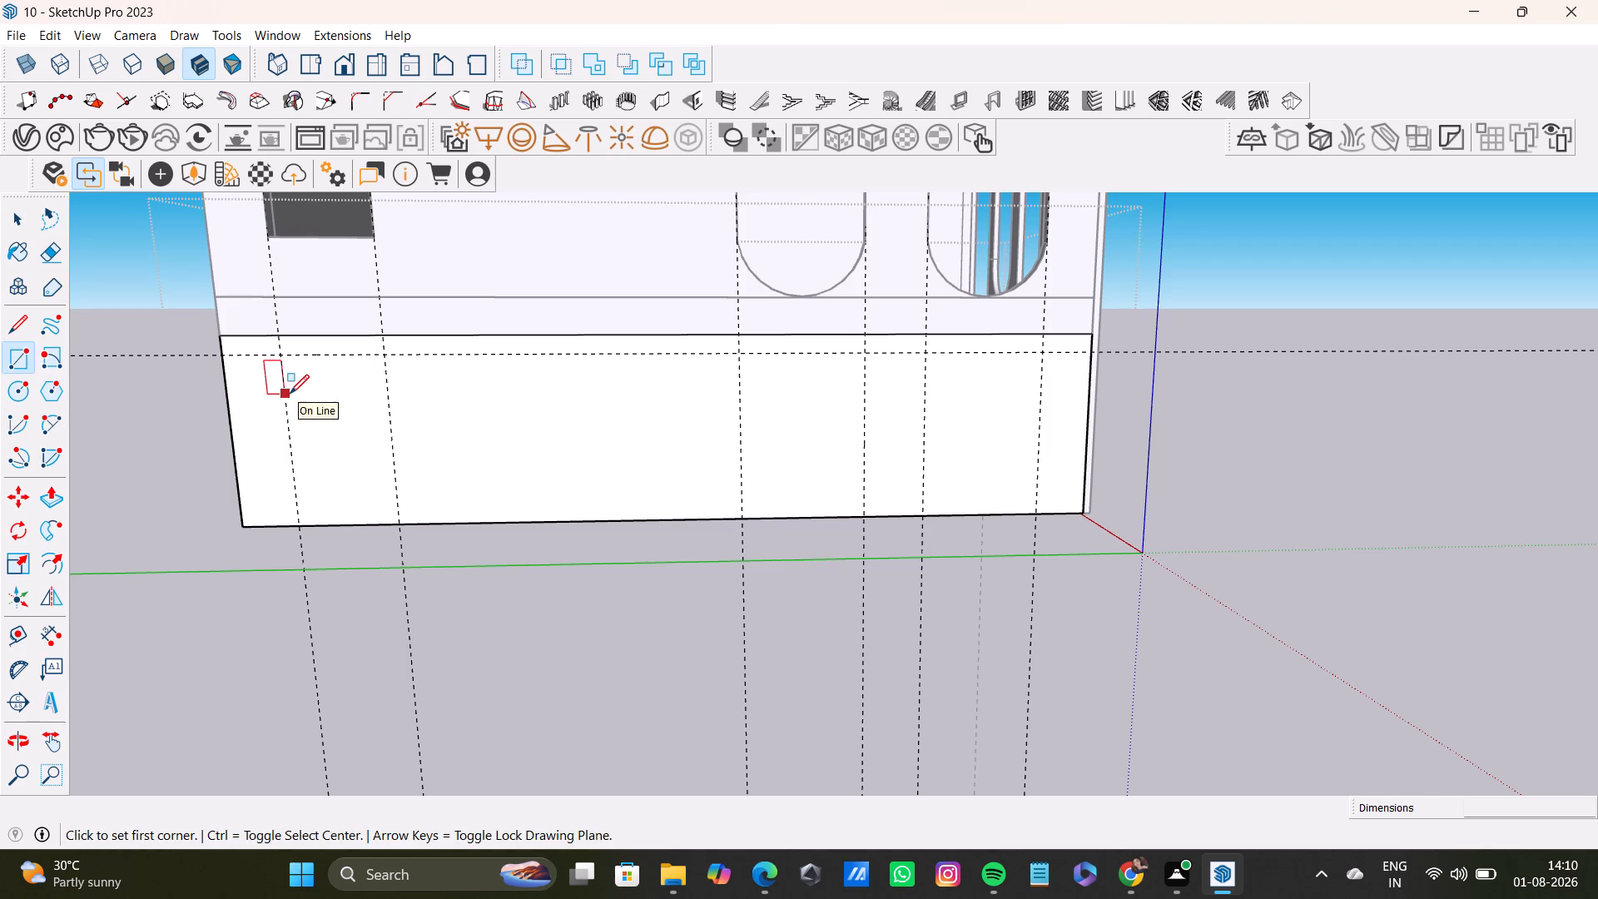
left_click(287, 393)
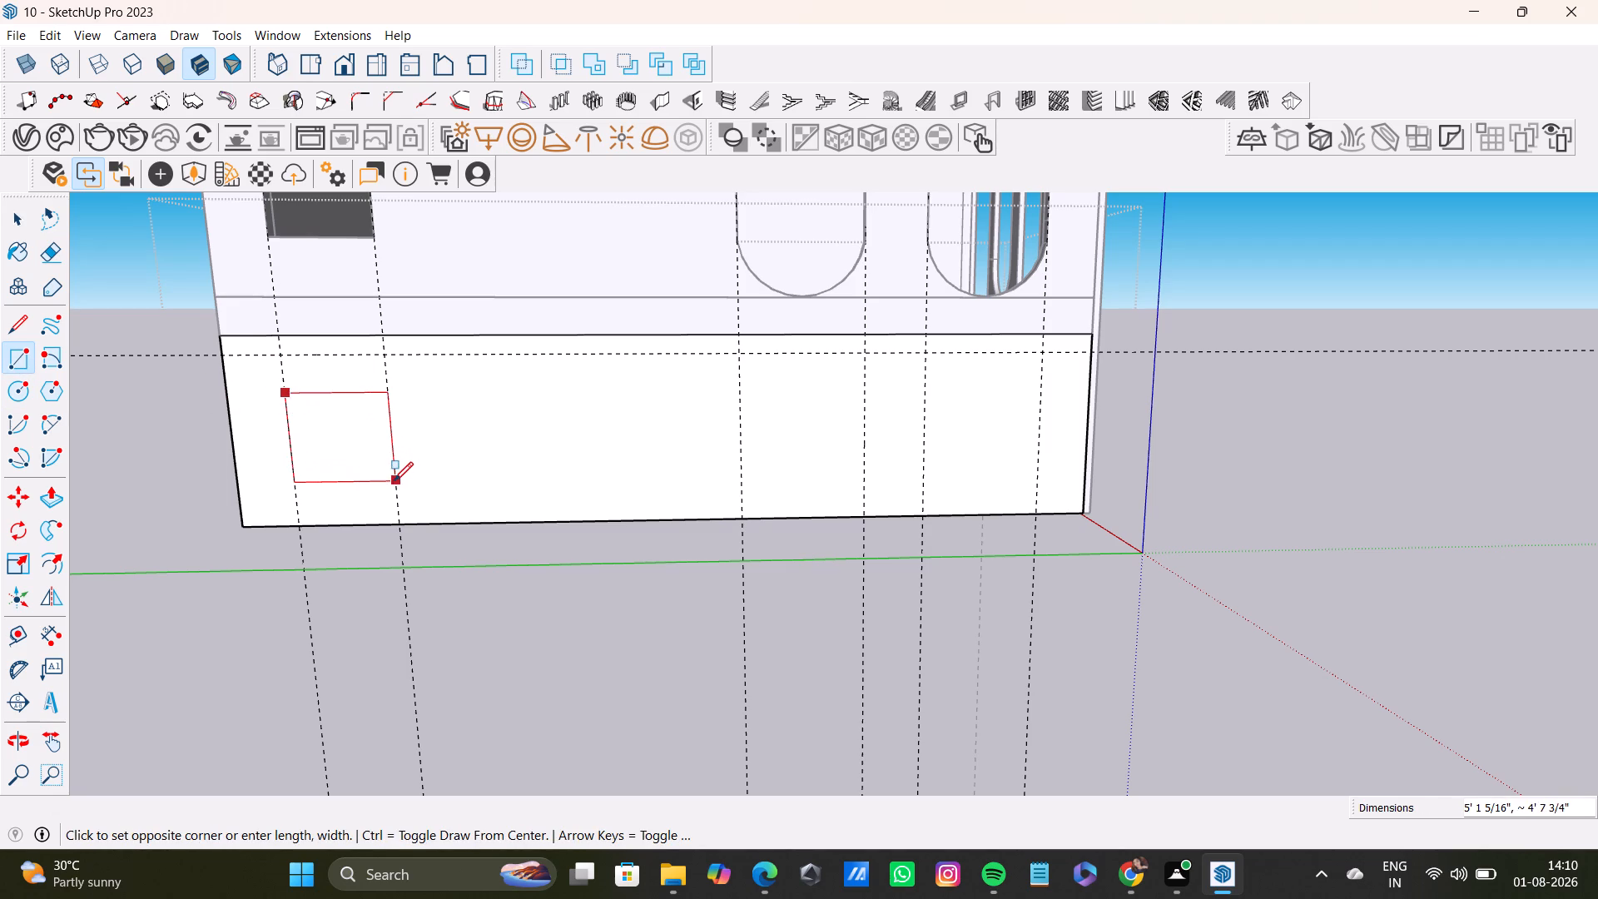
left_click(394, 479)
key("space")
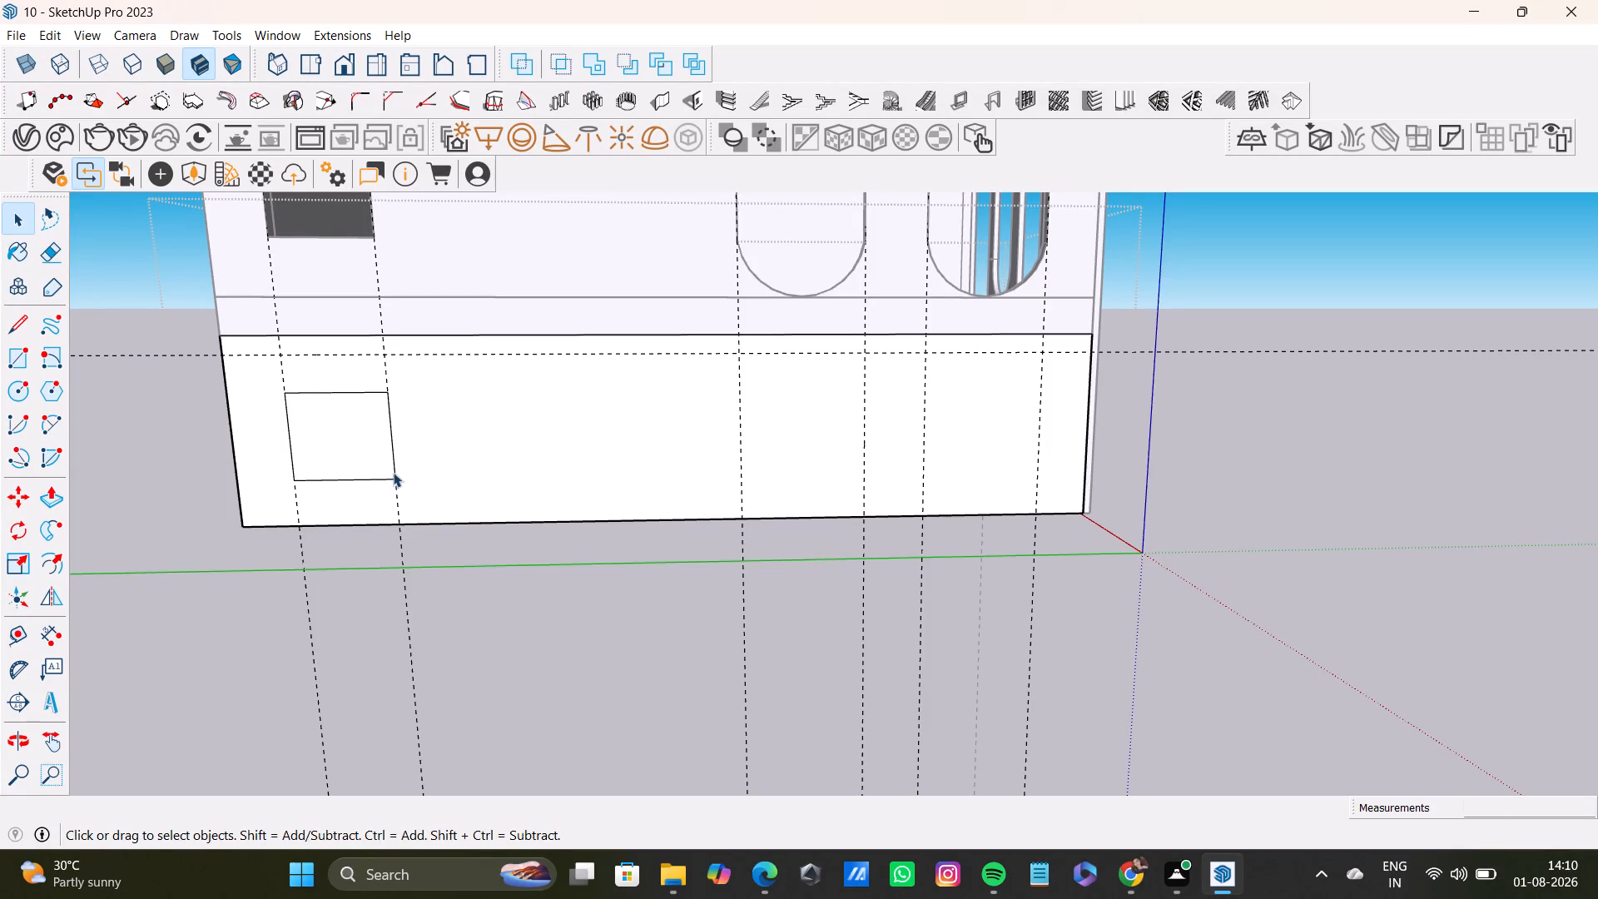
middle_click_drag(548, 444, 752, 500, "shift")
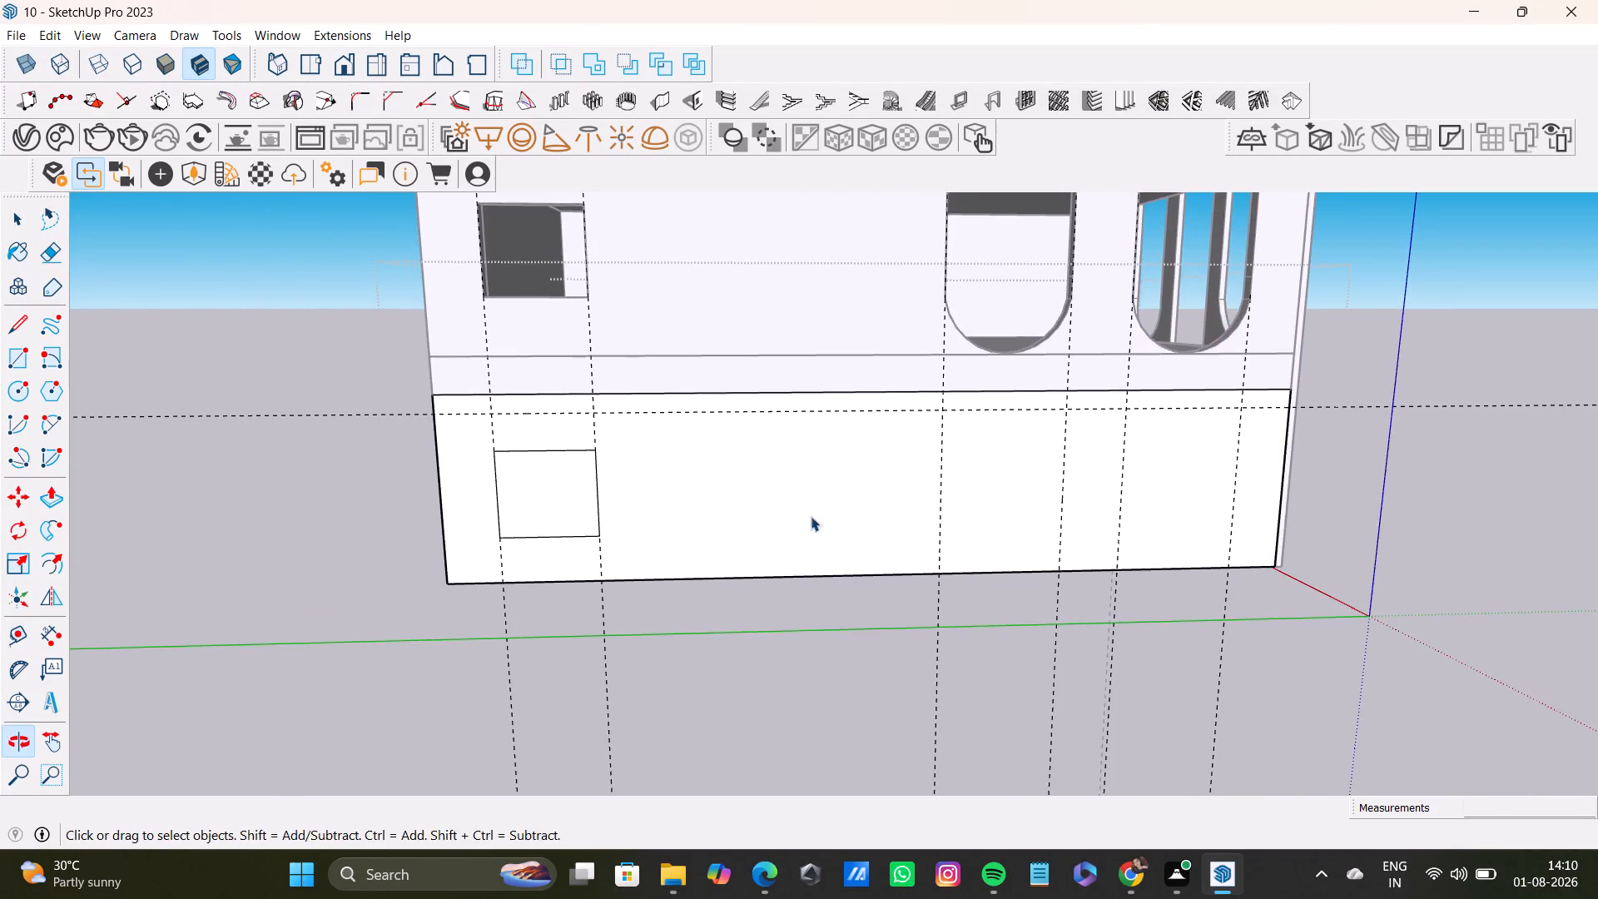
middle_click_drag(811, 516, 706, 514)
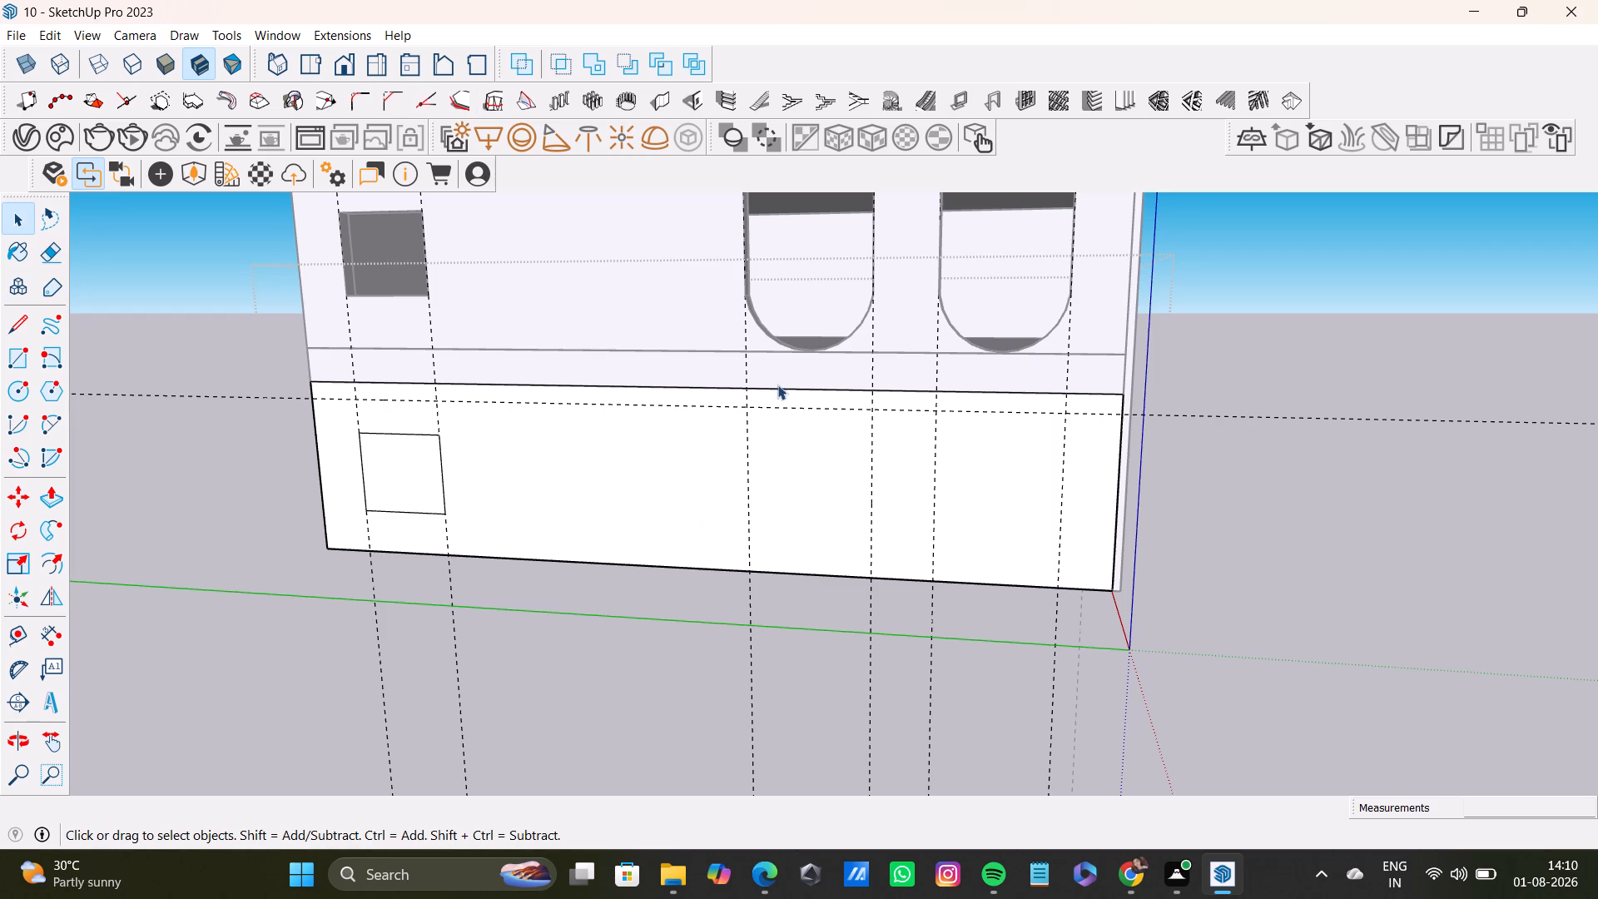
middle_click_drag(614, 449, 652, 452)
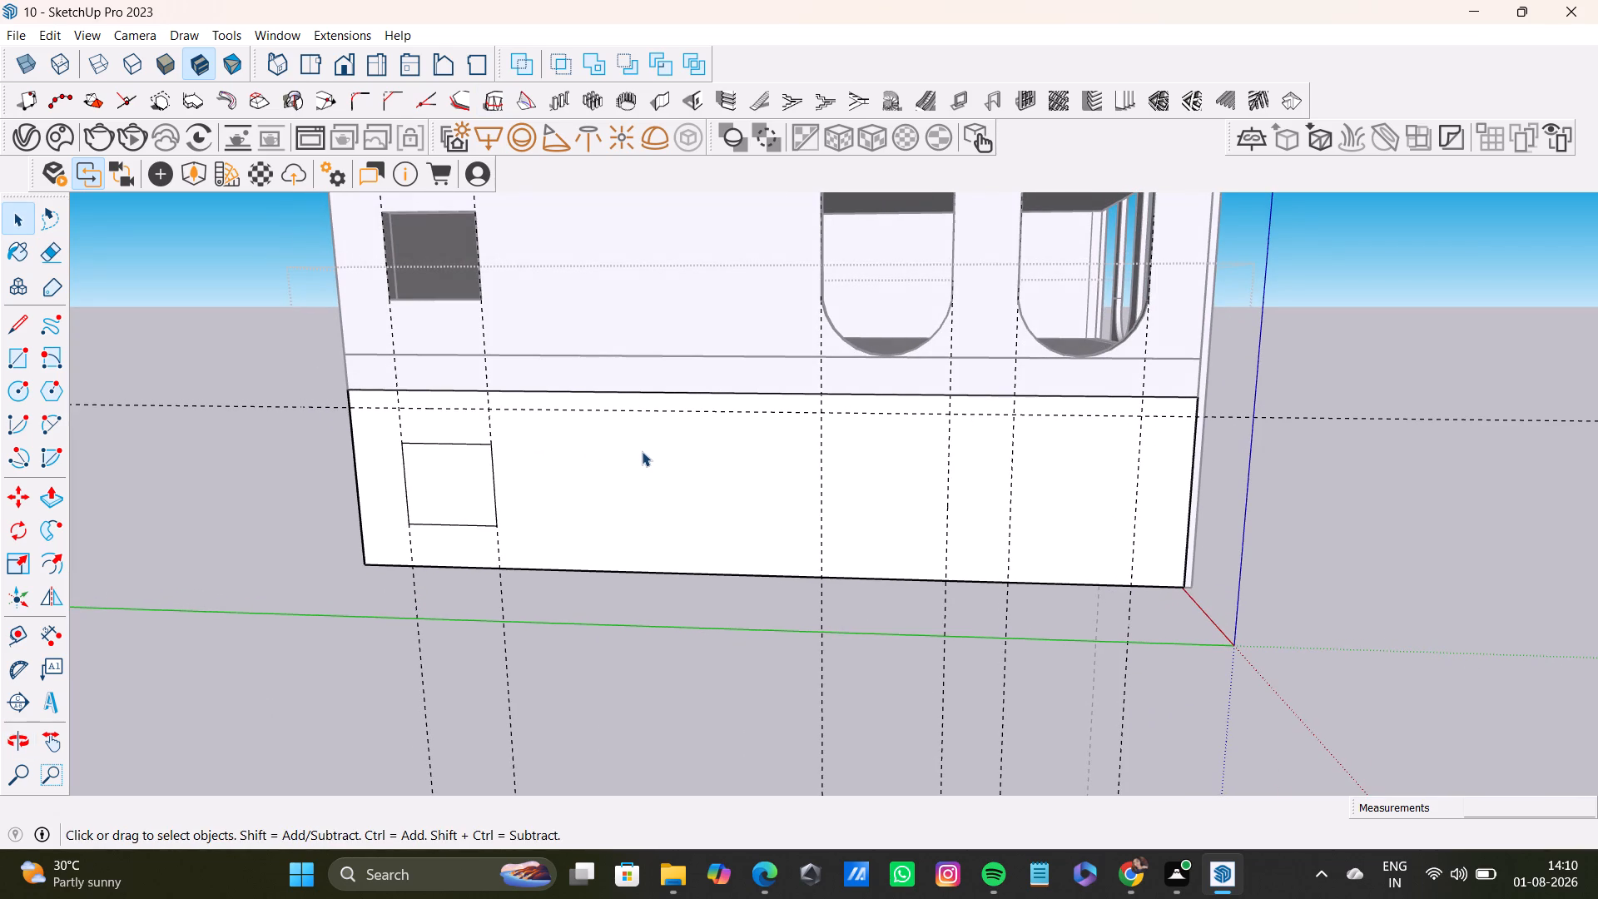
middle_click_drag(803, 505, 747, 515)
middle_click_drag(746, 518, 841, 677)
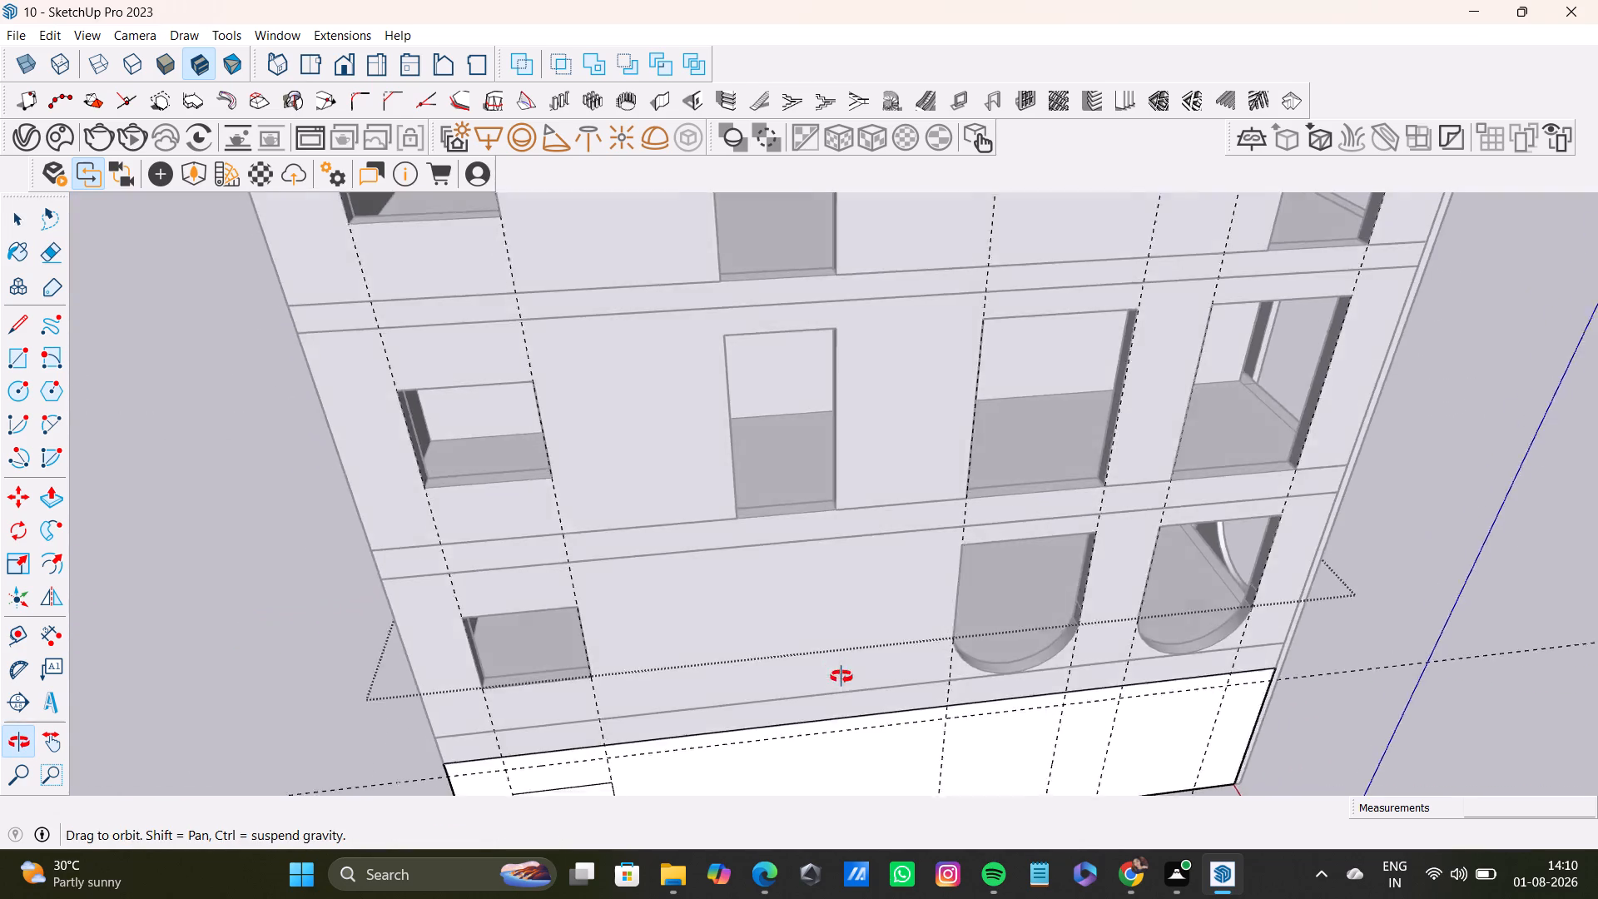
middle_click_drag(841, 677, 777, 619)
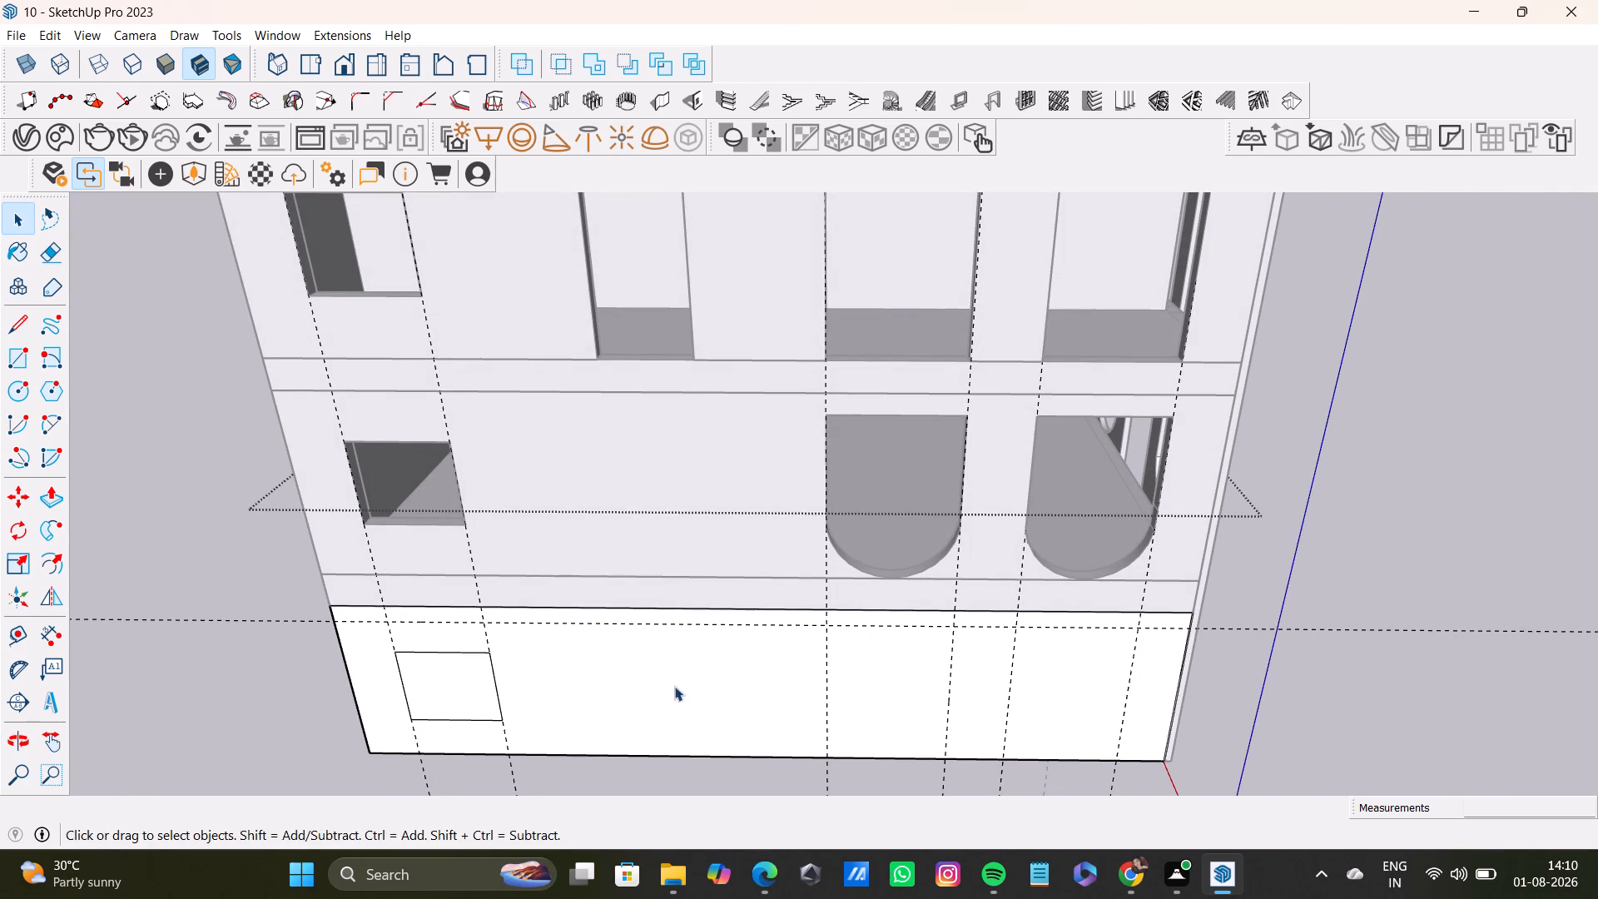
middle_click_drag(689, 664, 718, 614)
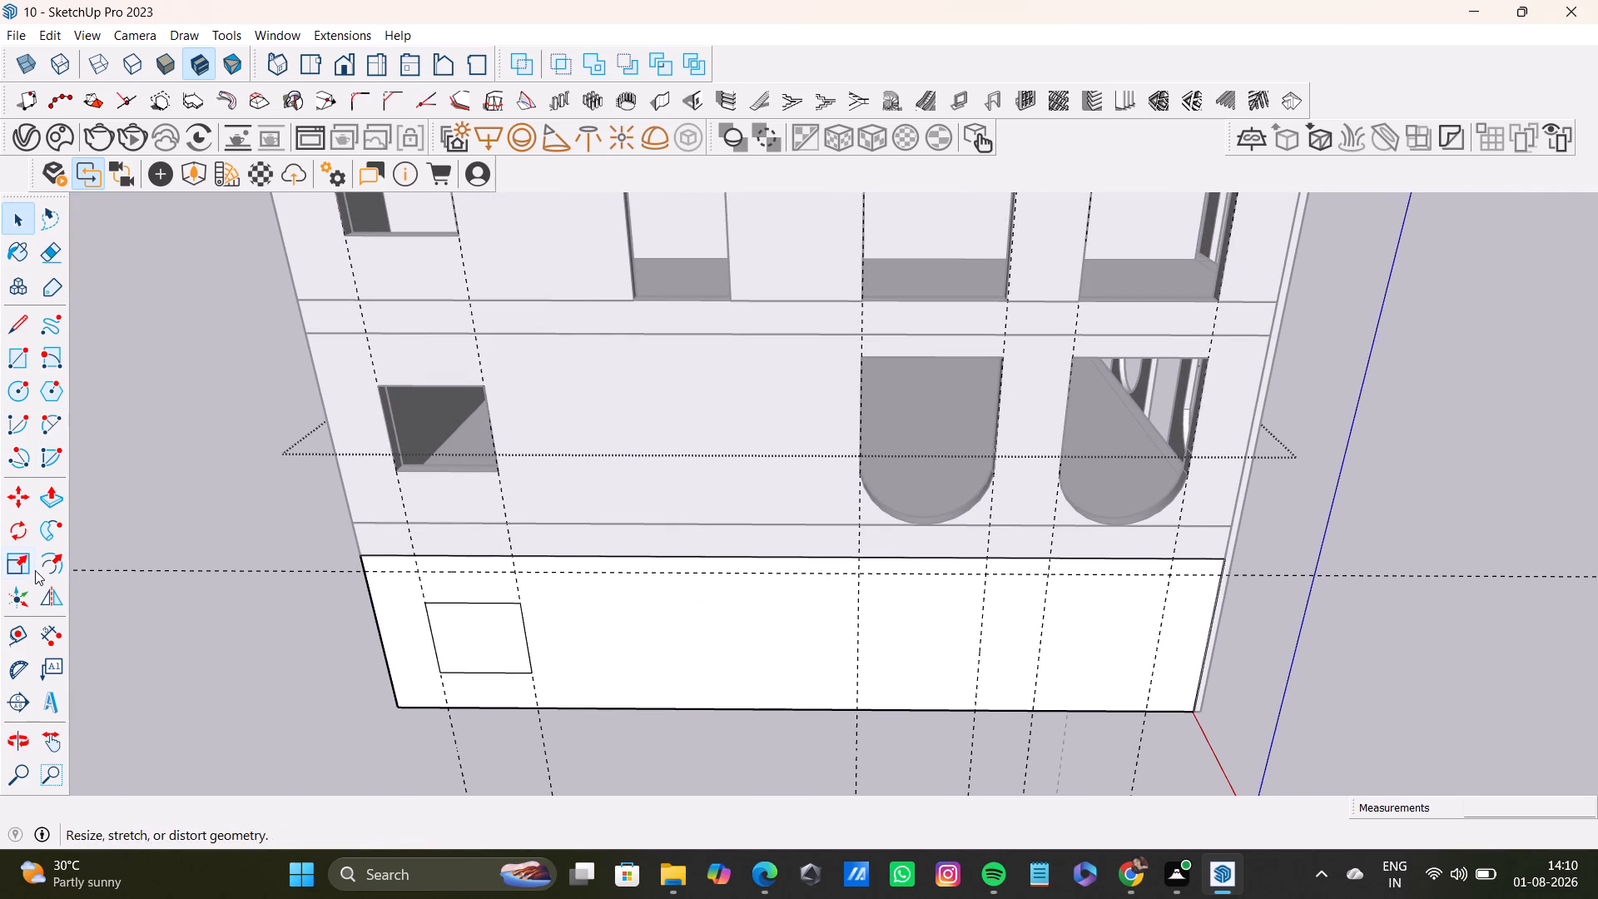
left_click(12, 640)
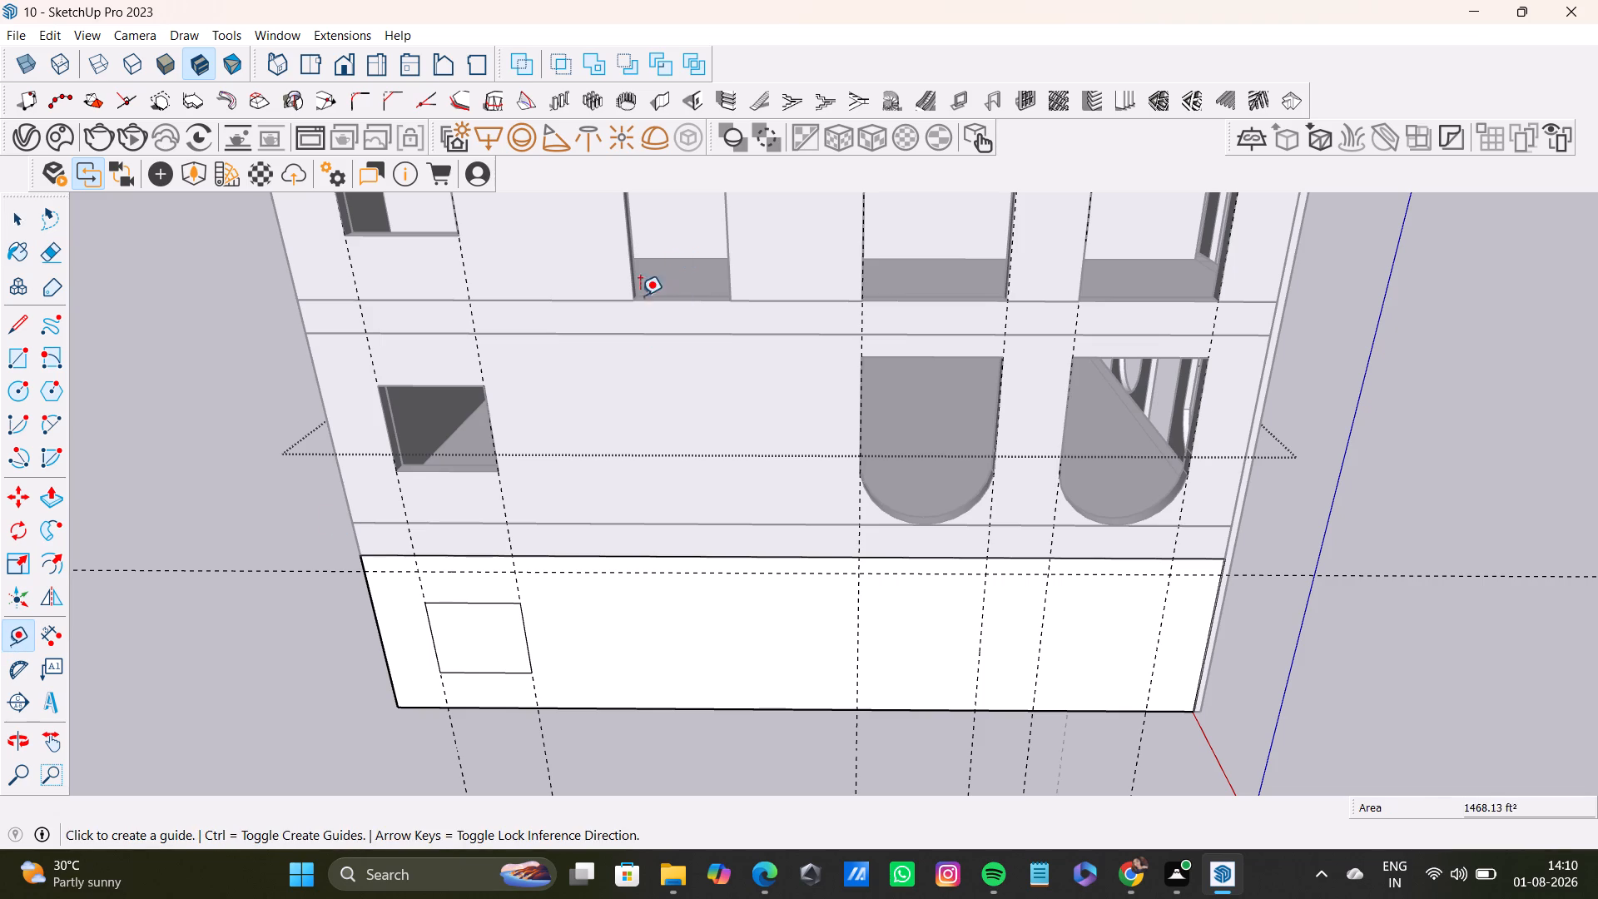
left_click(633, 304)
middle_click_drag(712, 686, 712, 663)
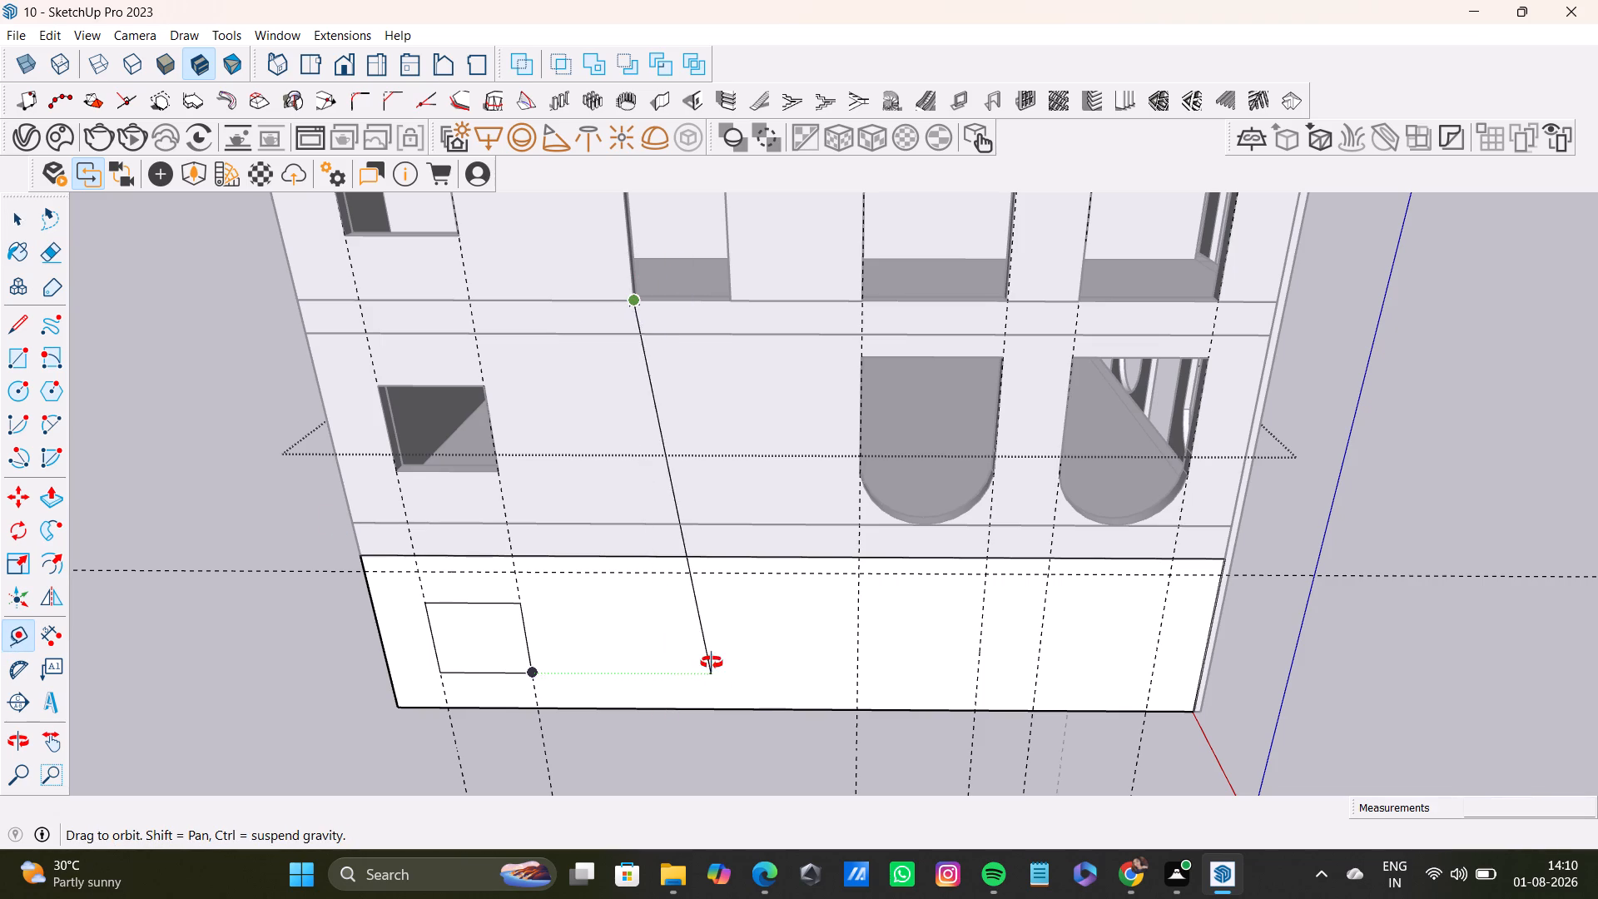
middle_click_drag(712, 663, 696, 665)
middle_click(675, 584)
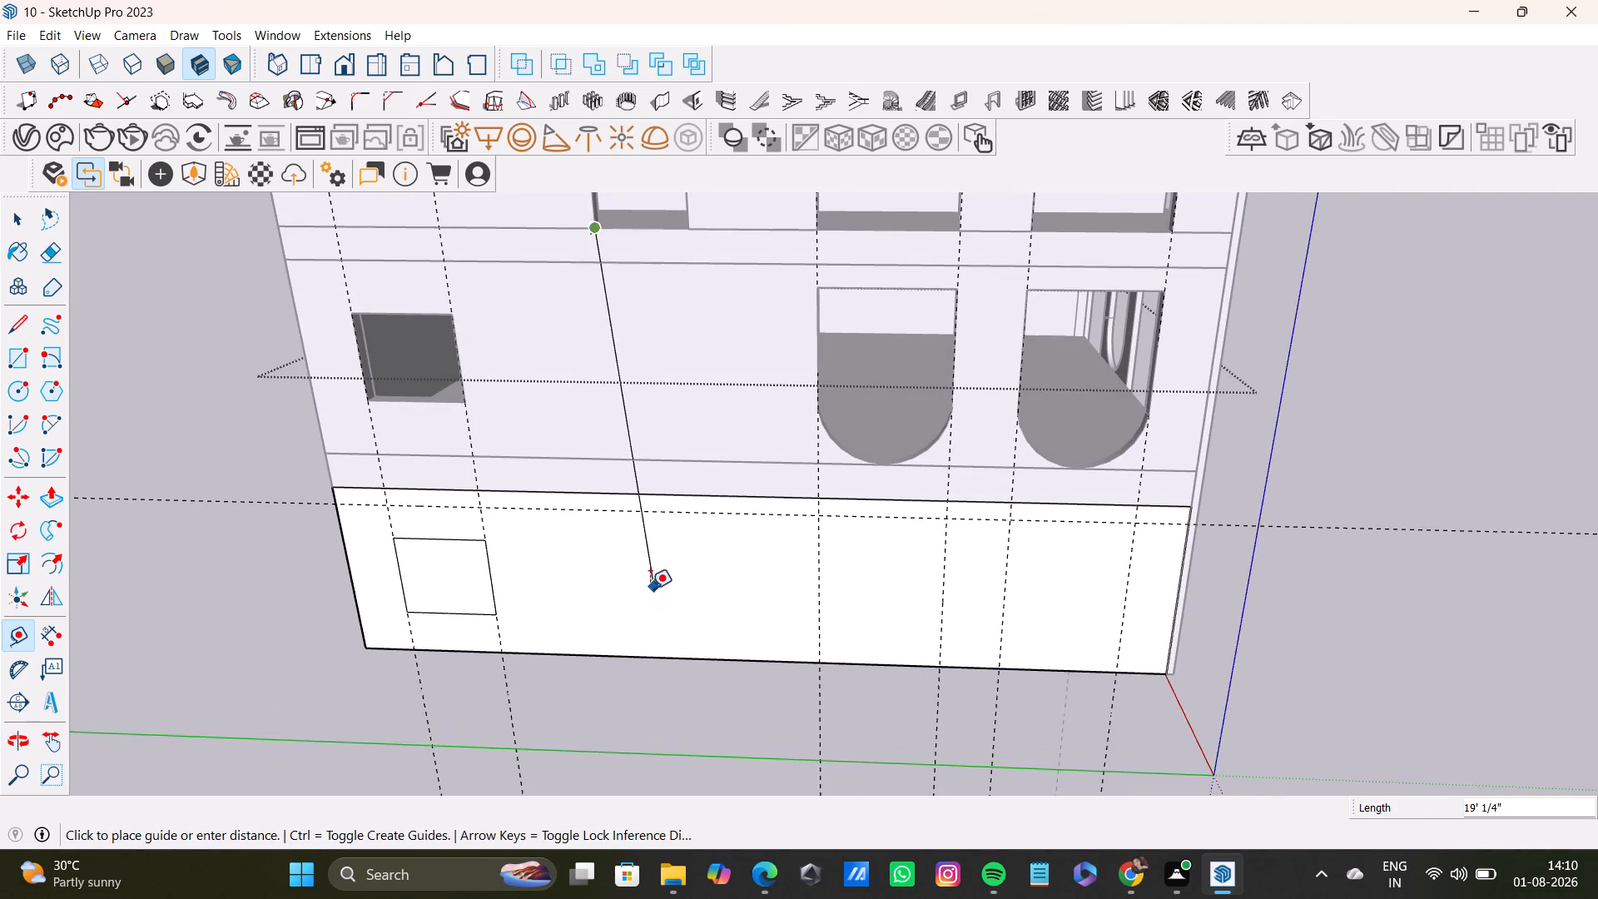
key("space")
Place vertical guides from both bottom corners of the tall narrow opening down to the base of the ground-floor side wall.
middle_click_drag(444, 557, 419, 666, "shift")
middle_click_drag(478, 658, 489, 649)
middle_click_drag(590, 590, 563, 700, "shift")
middle_click_drag(643, 638, 662, 557)
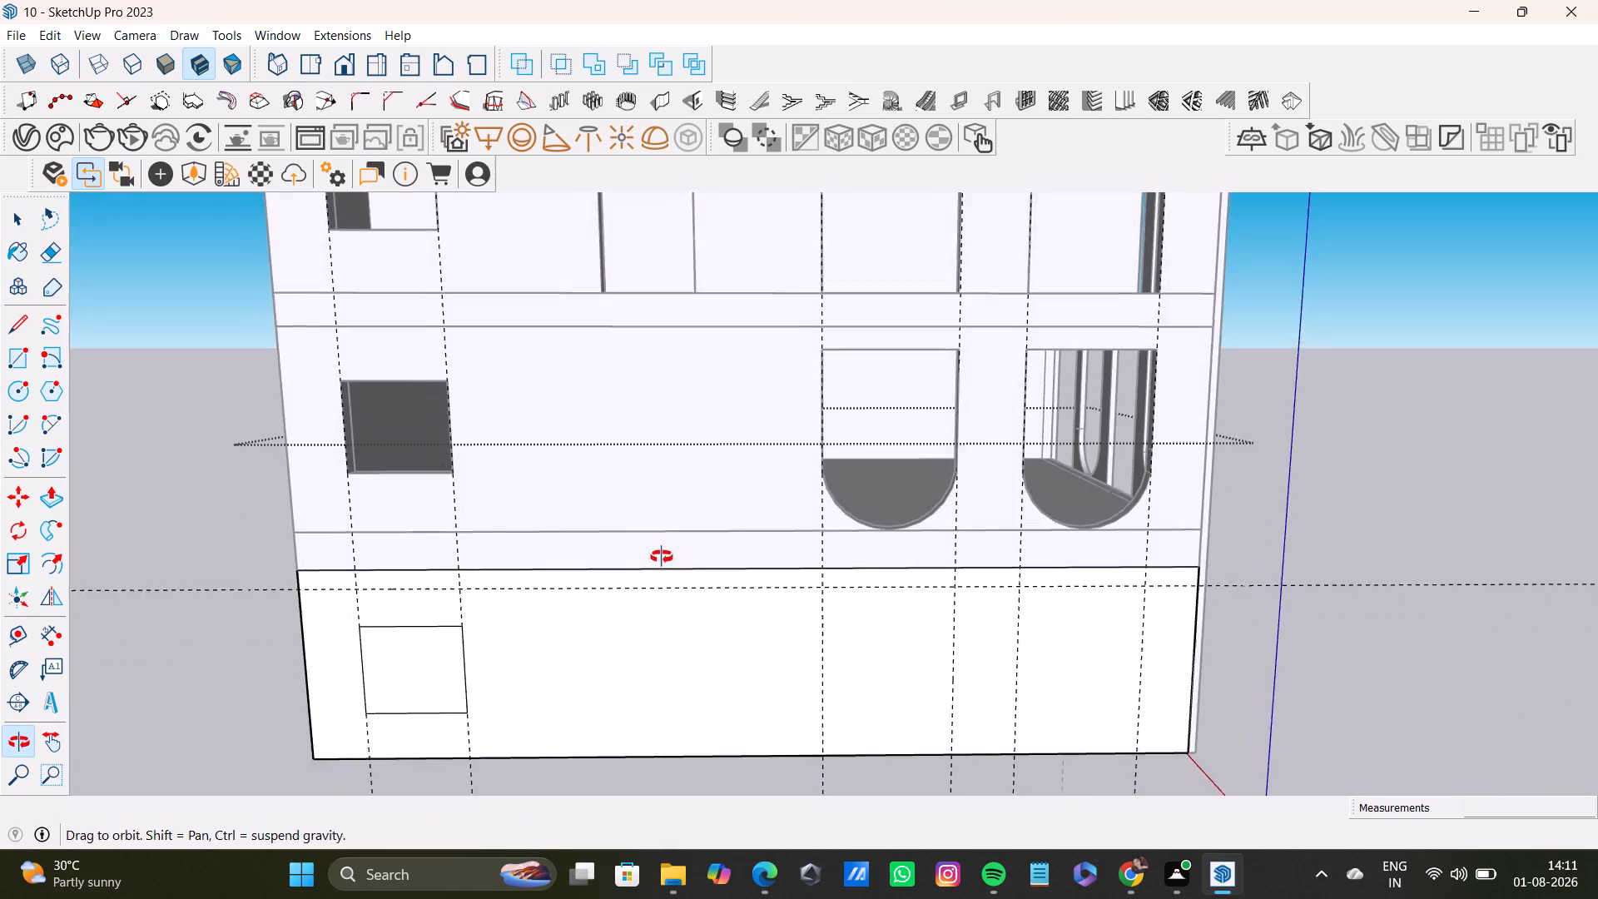
middle_click_drag(662, 557, 662, 546)
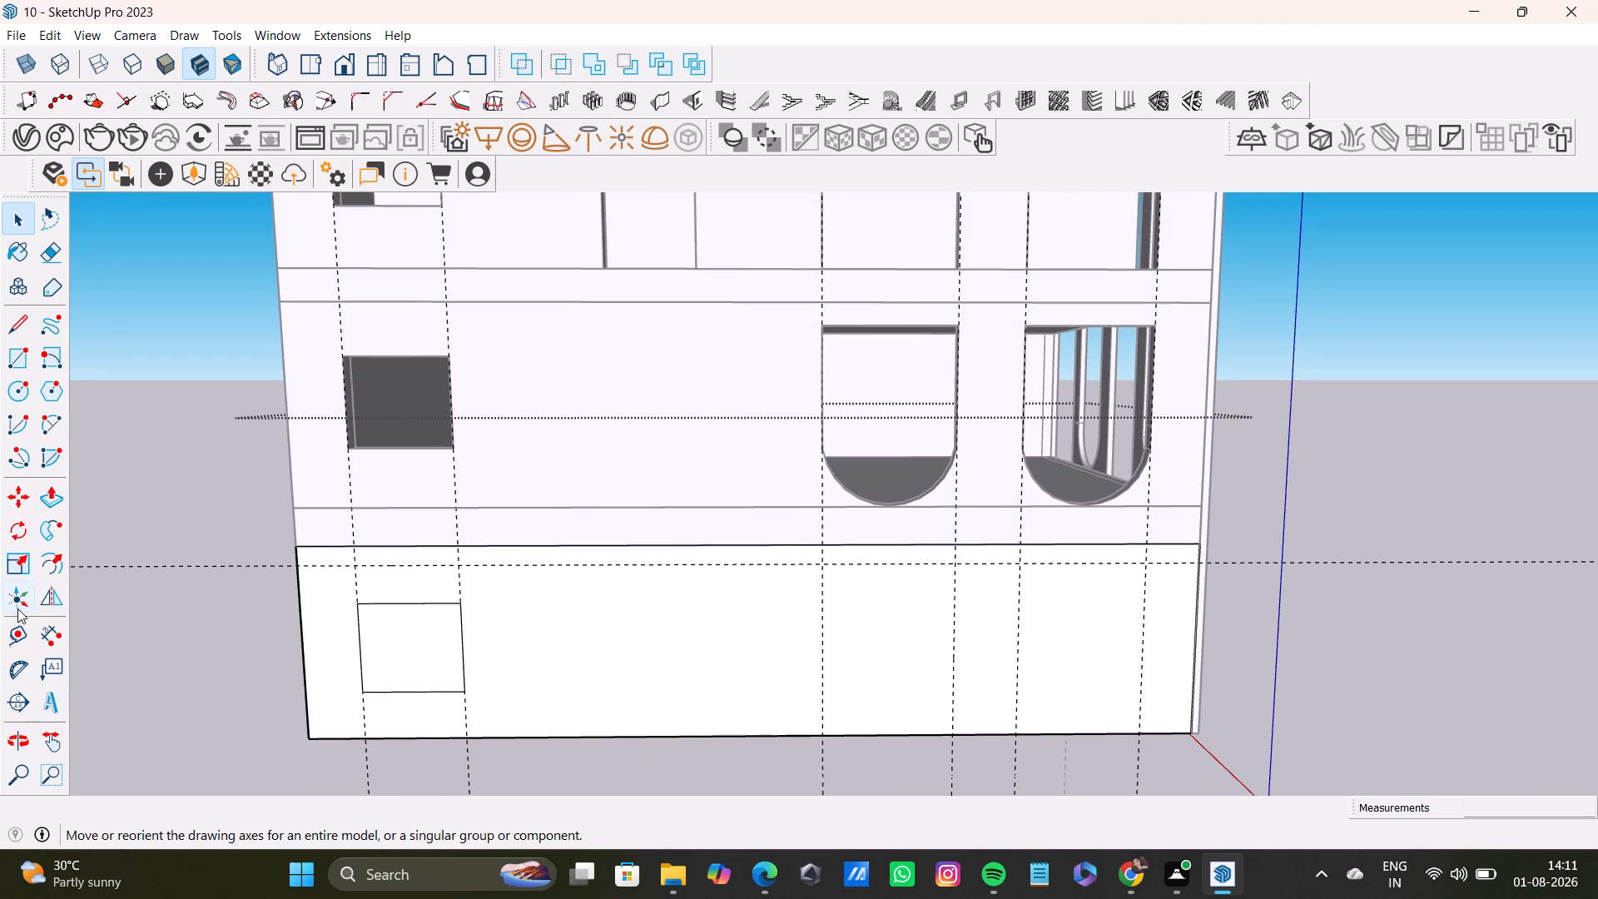
left_click(21, 642)
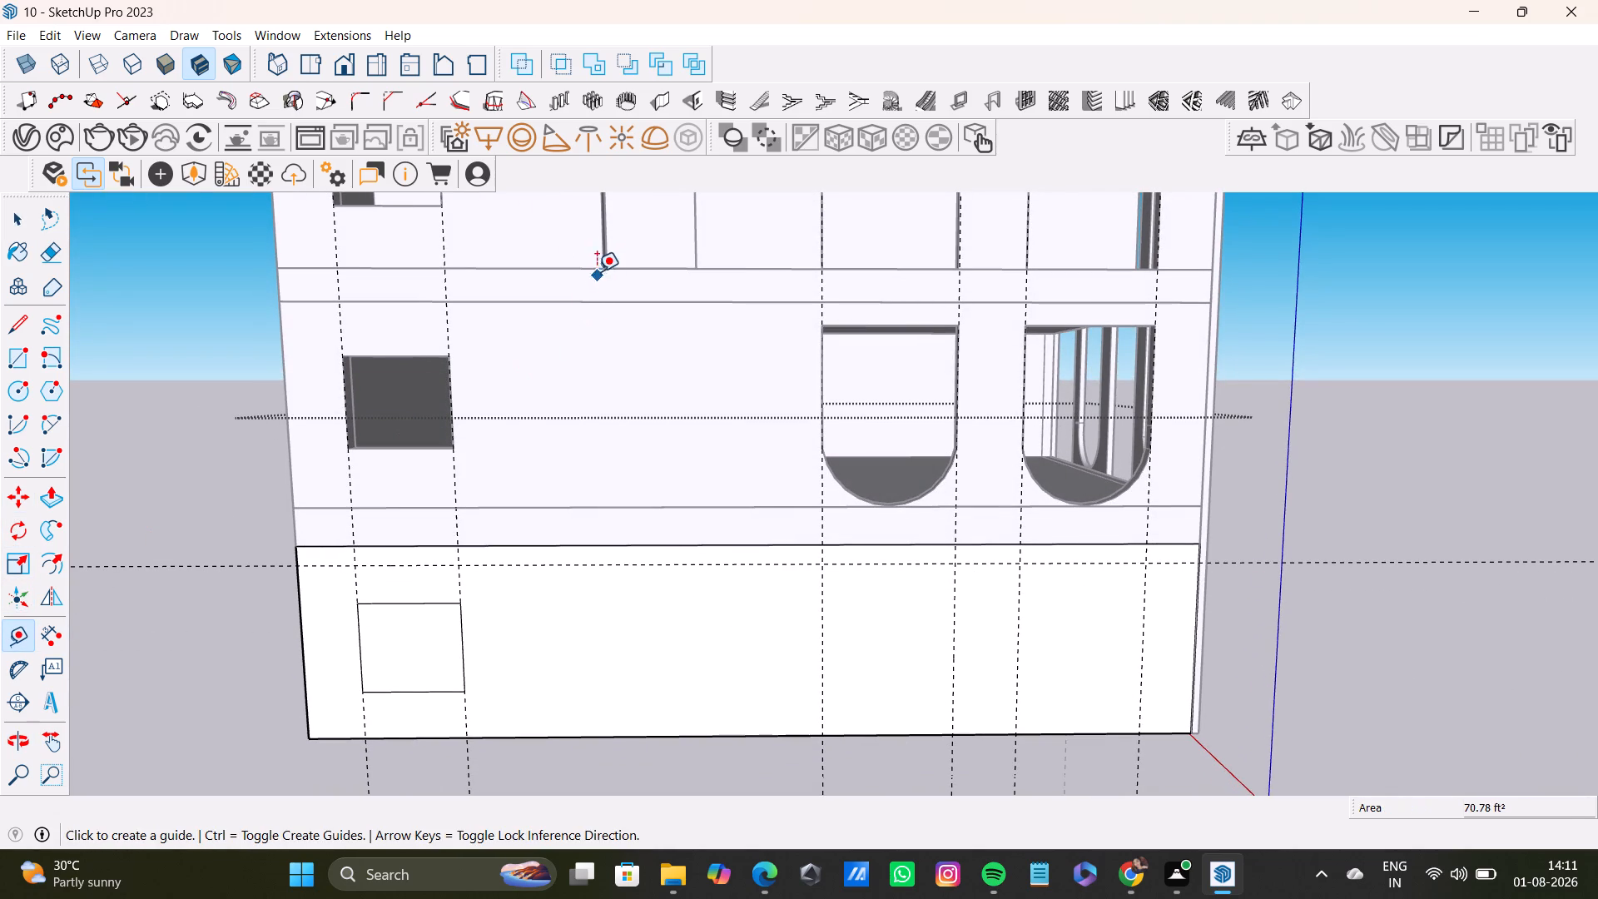
left_click(603, 265)
left_click(609, 734)
key("space")
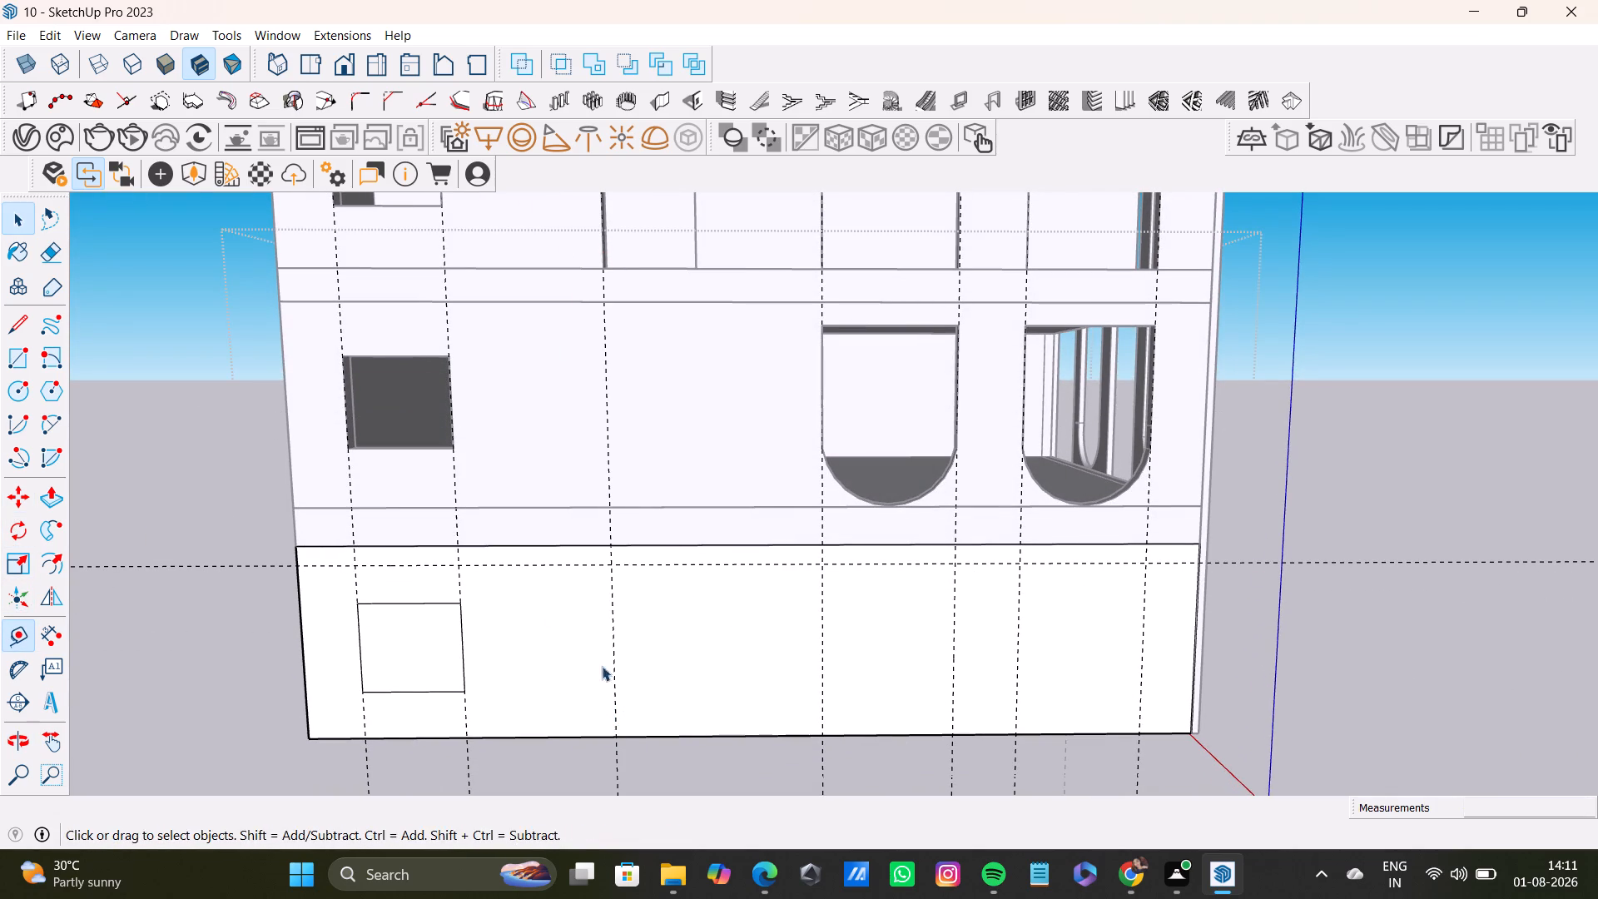
left_click(20, 636)
left_click(693, 267)
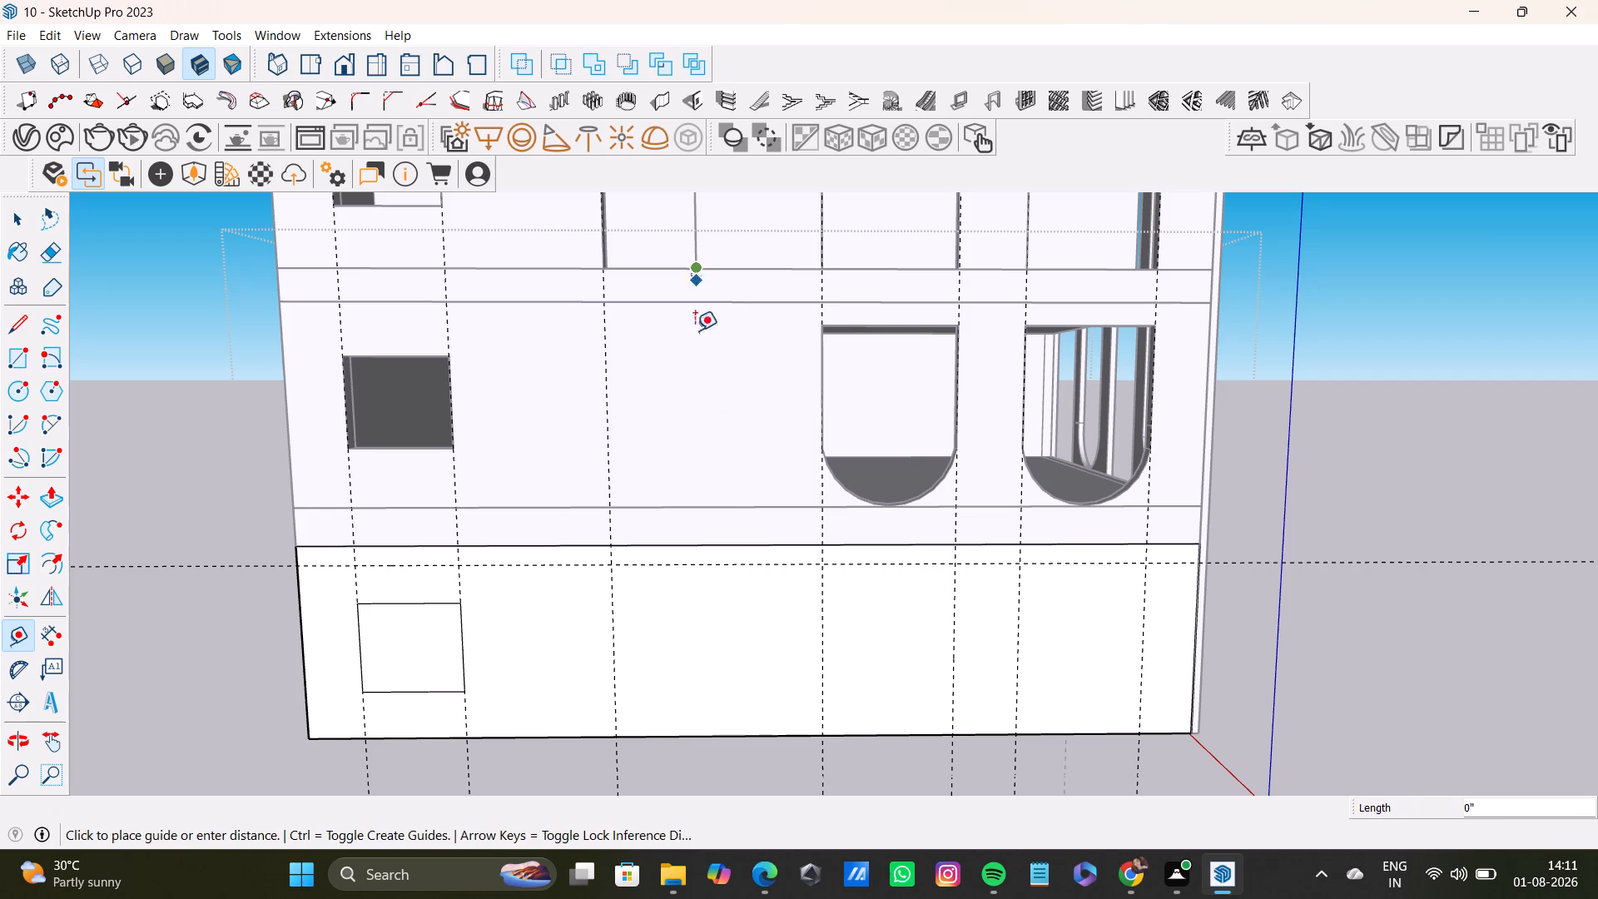
left_click(702, 744)
key("space")
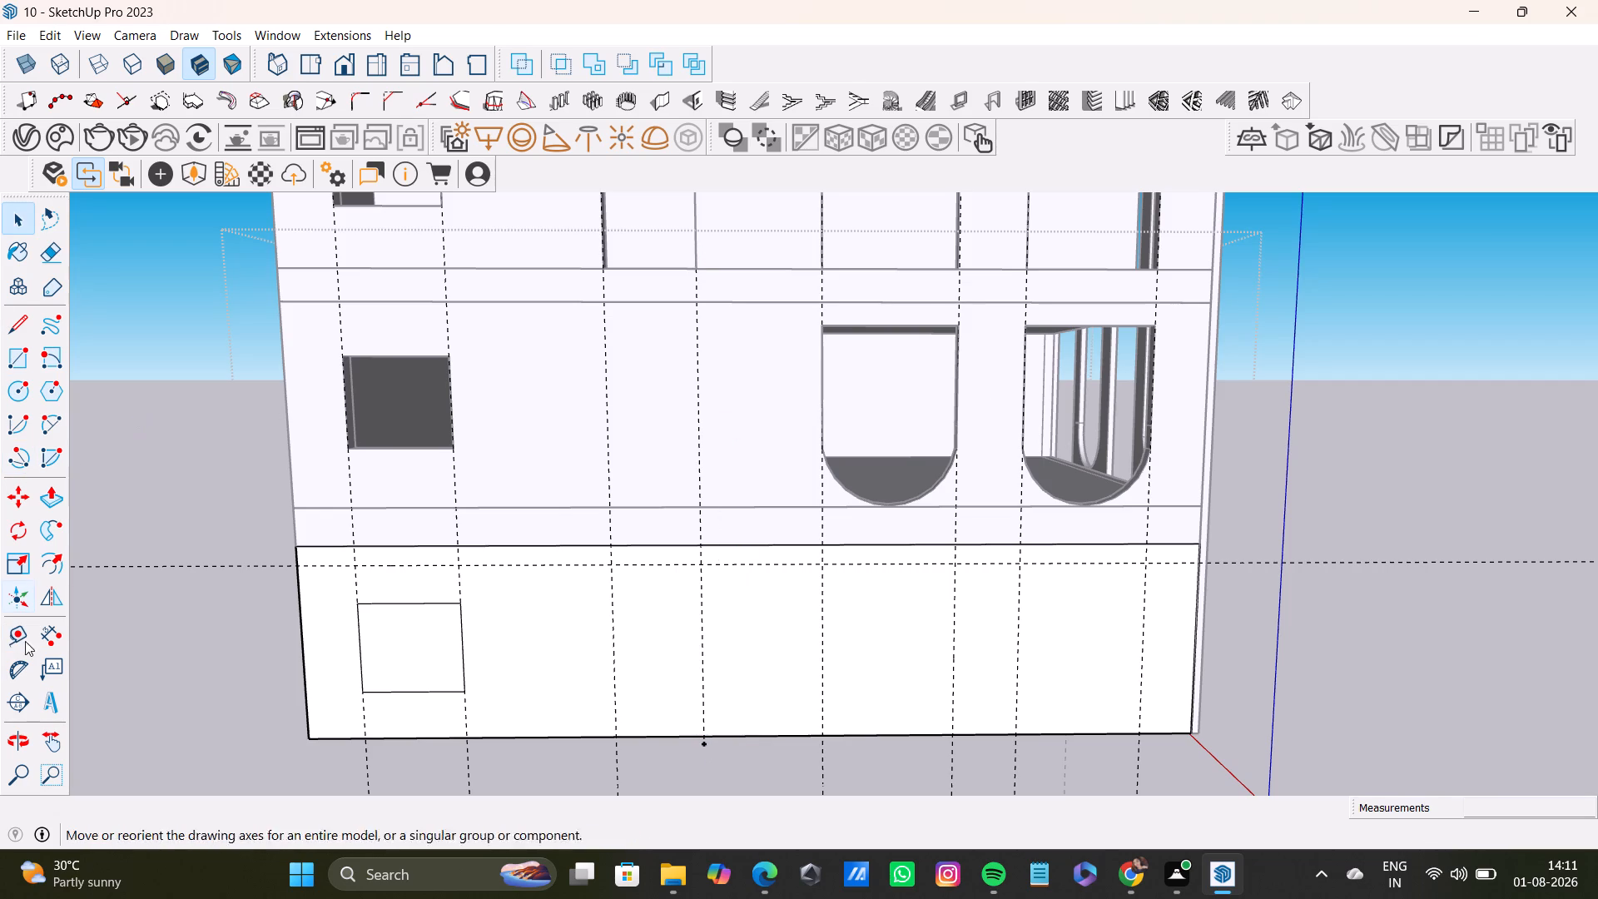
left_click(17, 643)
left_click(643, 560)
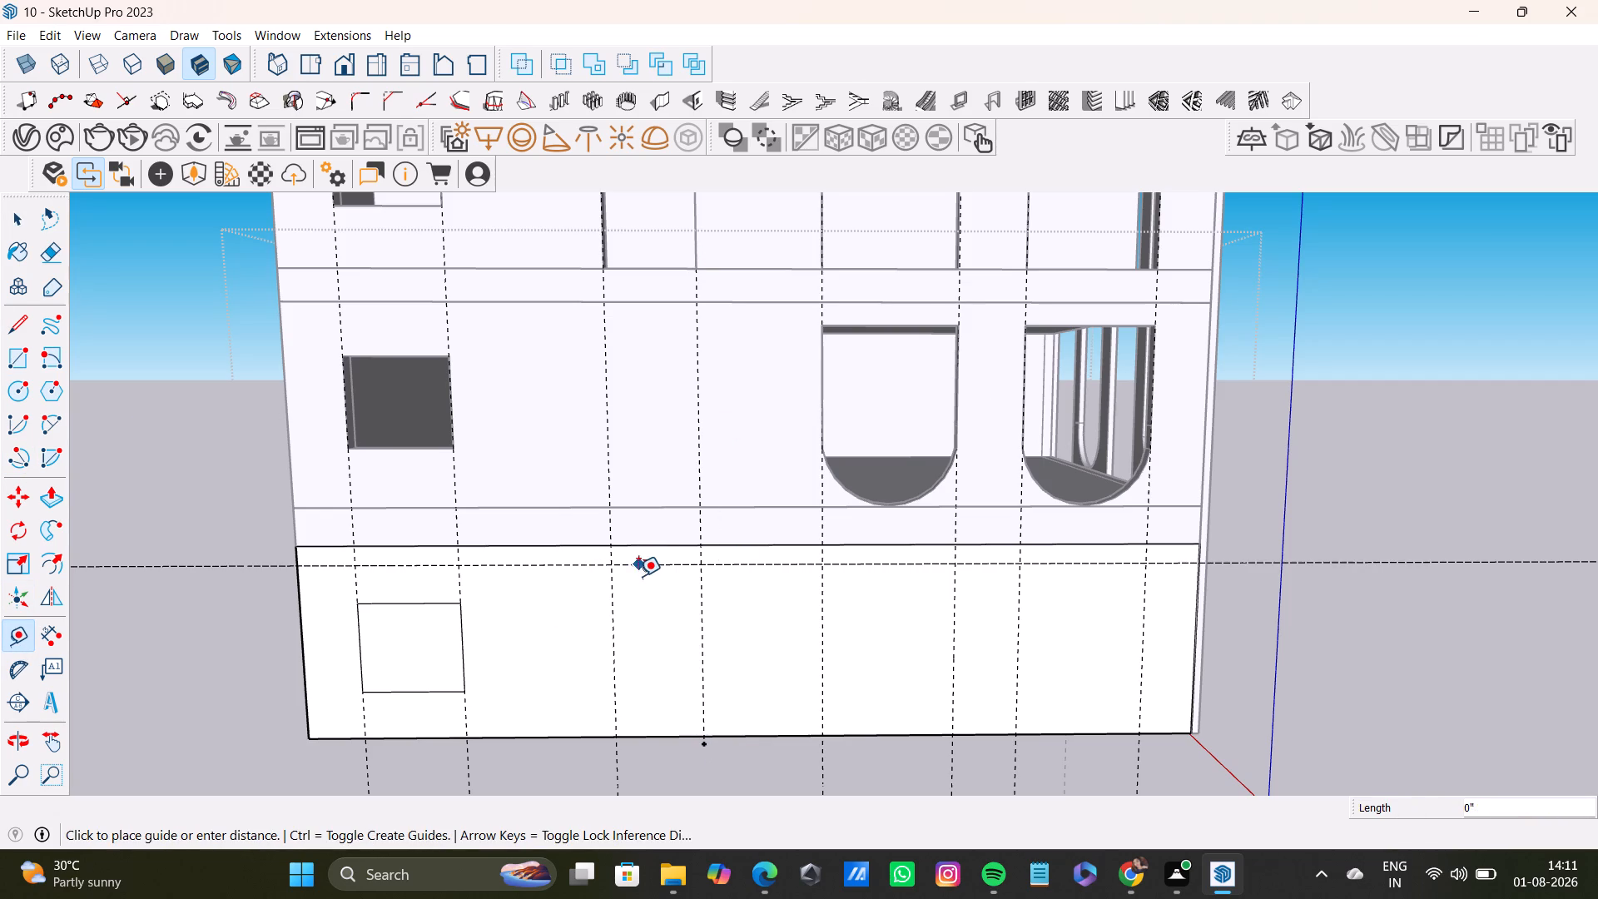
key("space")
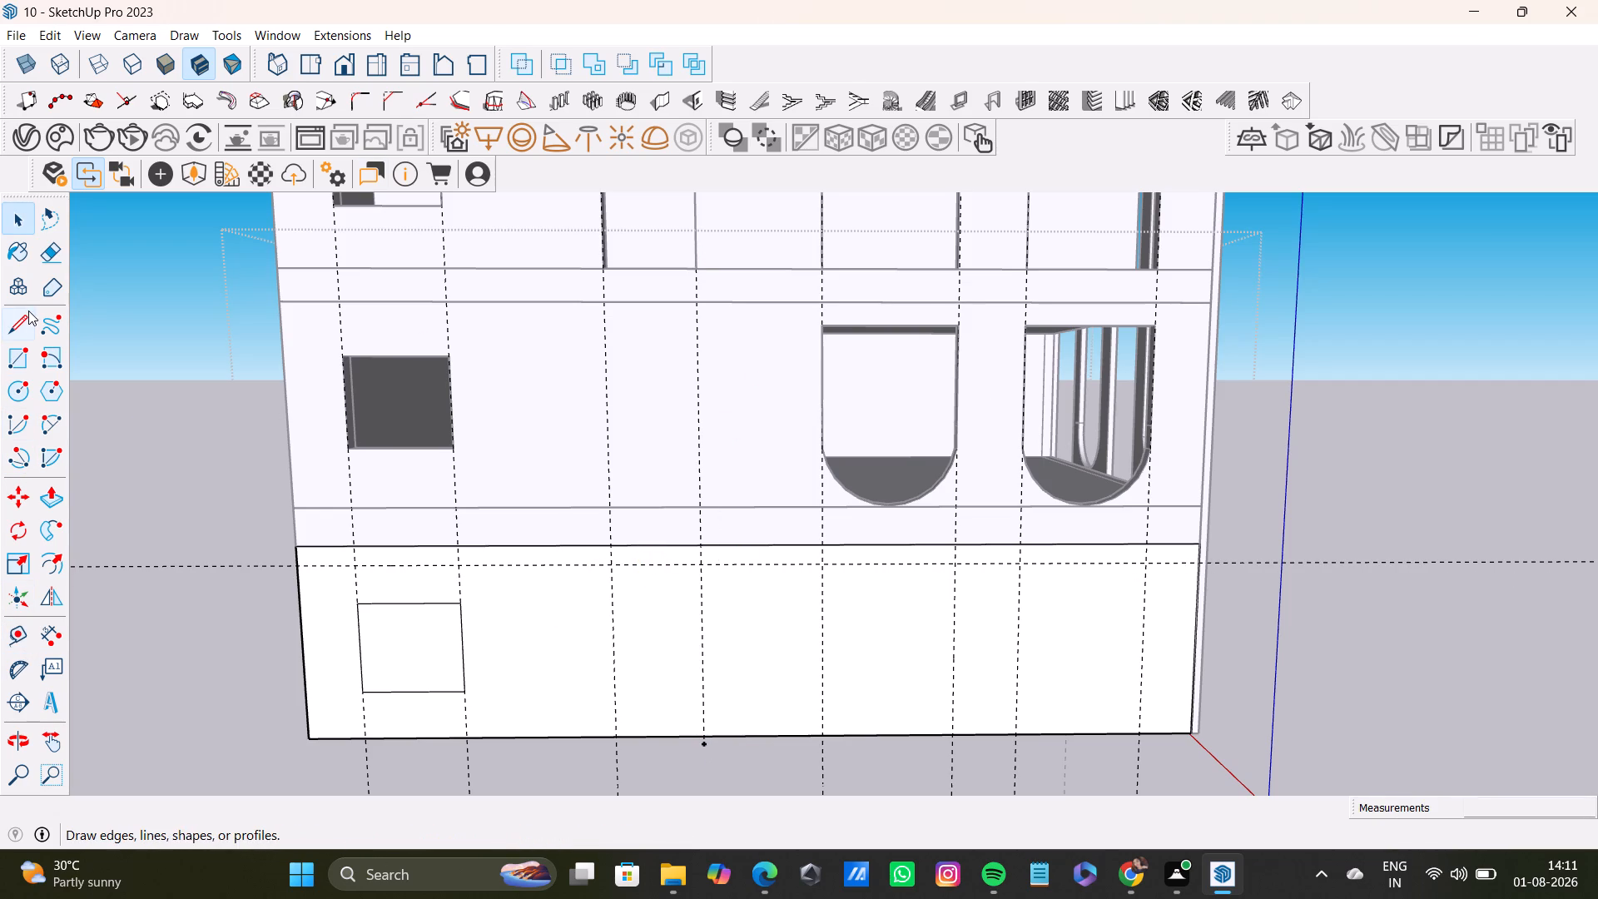
Draw the door outline's vertical edge farther from the arched facade, from the horizontal guide down to the wall's base.
left_click(24, 322)
left_click(614, 559)
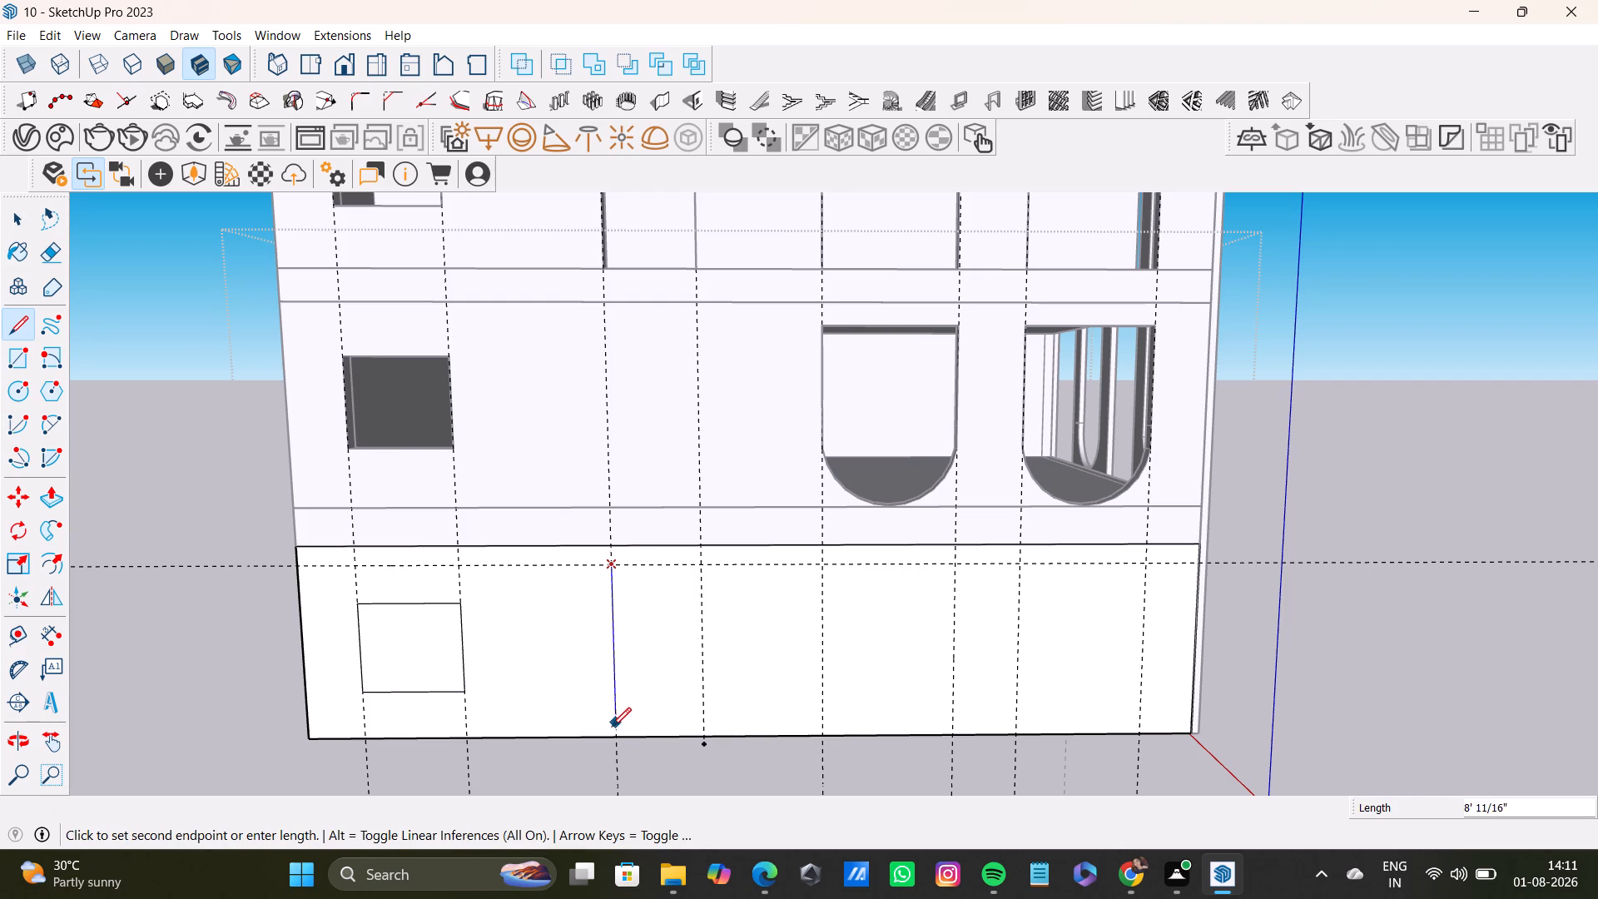
left_click(618, 738)
key("space")
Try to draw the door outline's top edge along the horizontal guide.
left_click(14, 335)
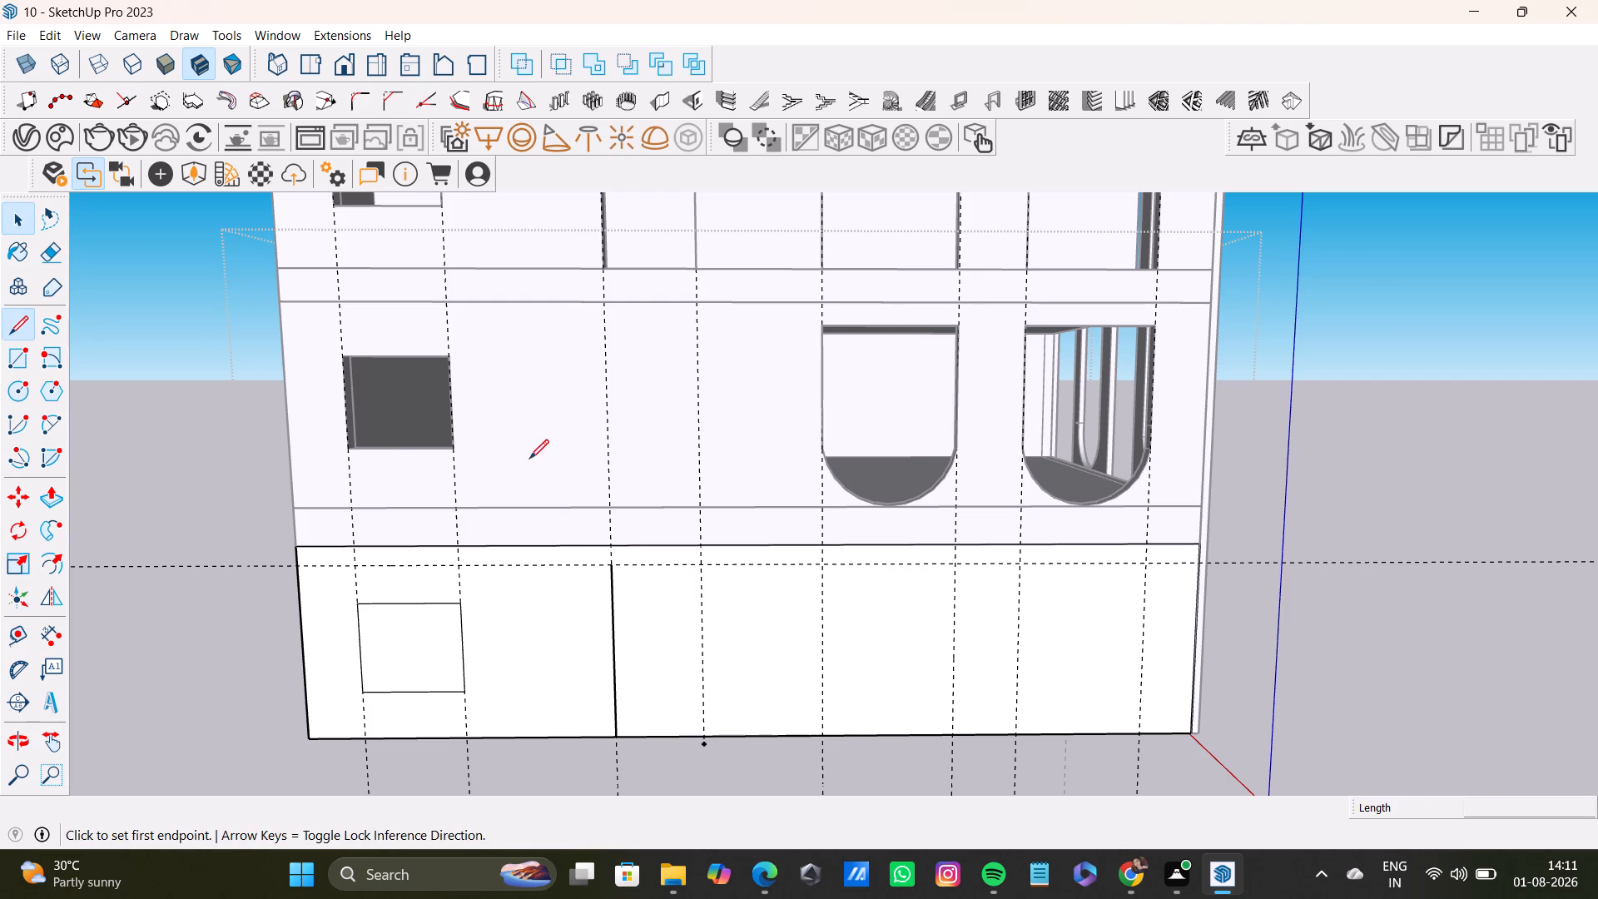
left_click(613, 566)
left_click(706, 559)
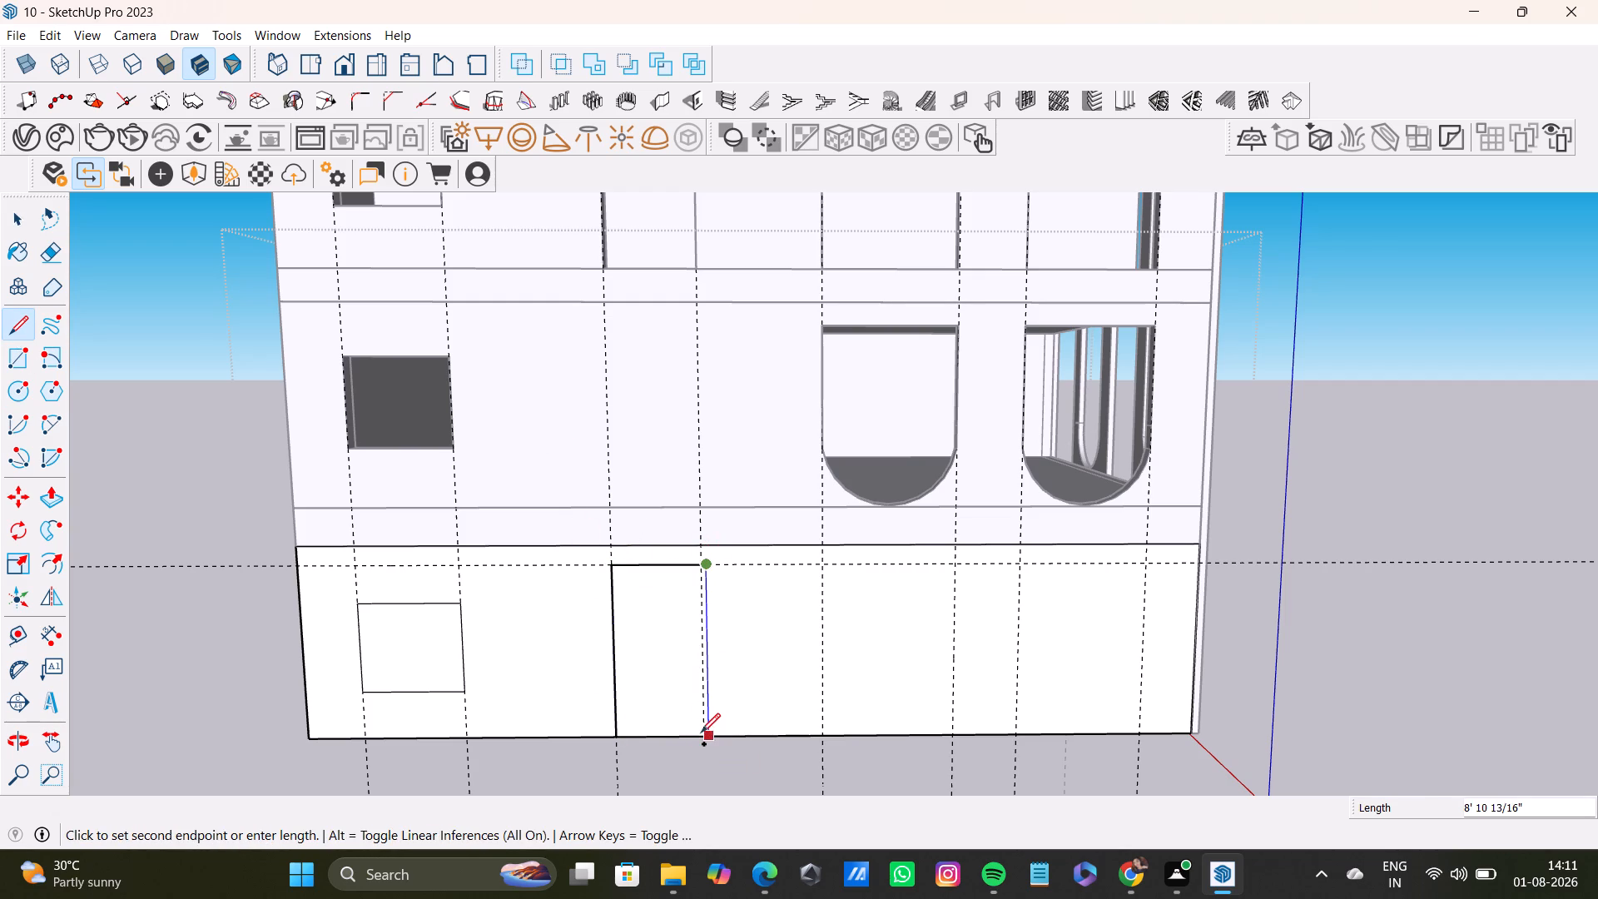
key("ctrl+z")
Close the door outline with a top edge along the horizontal guide and a second vertical edge about 8' 11" down to the base.
left_click(2, 324)
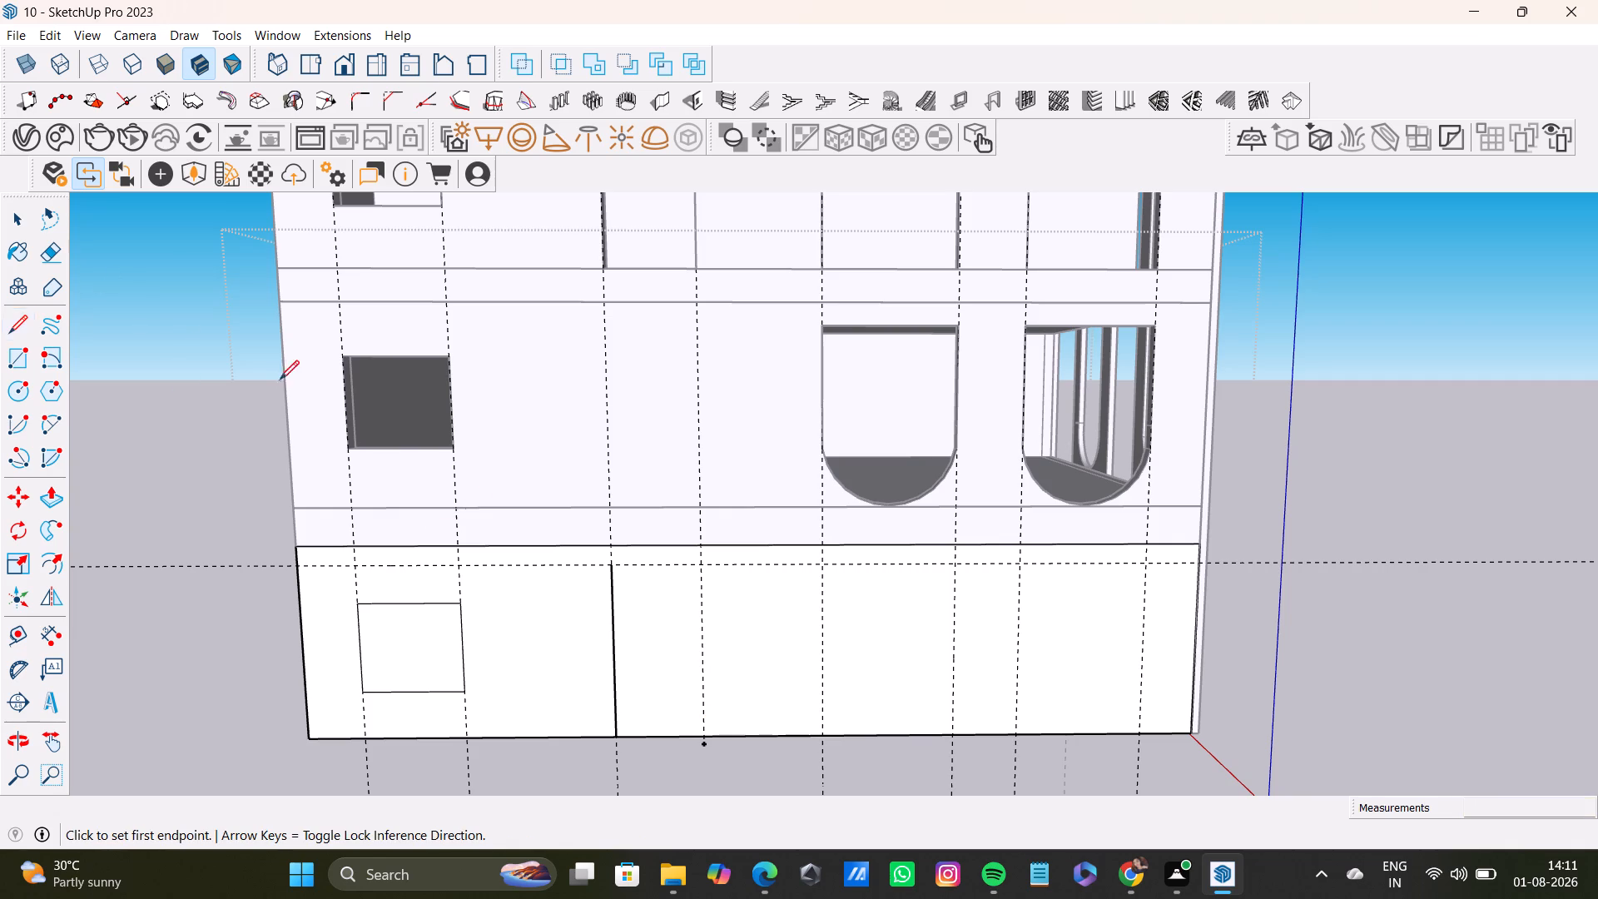
left_click_drag(612, 564, 624, 568)
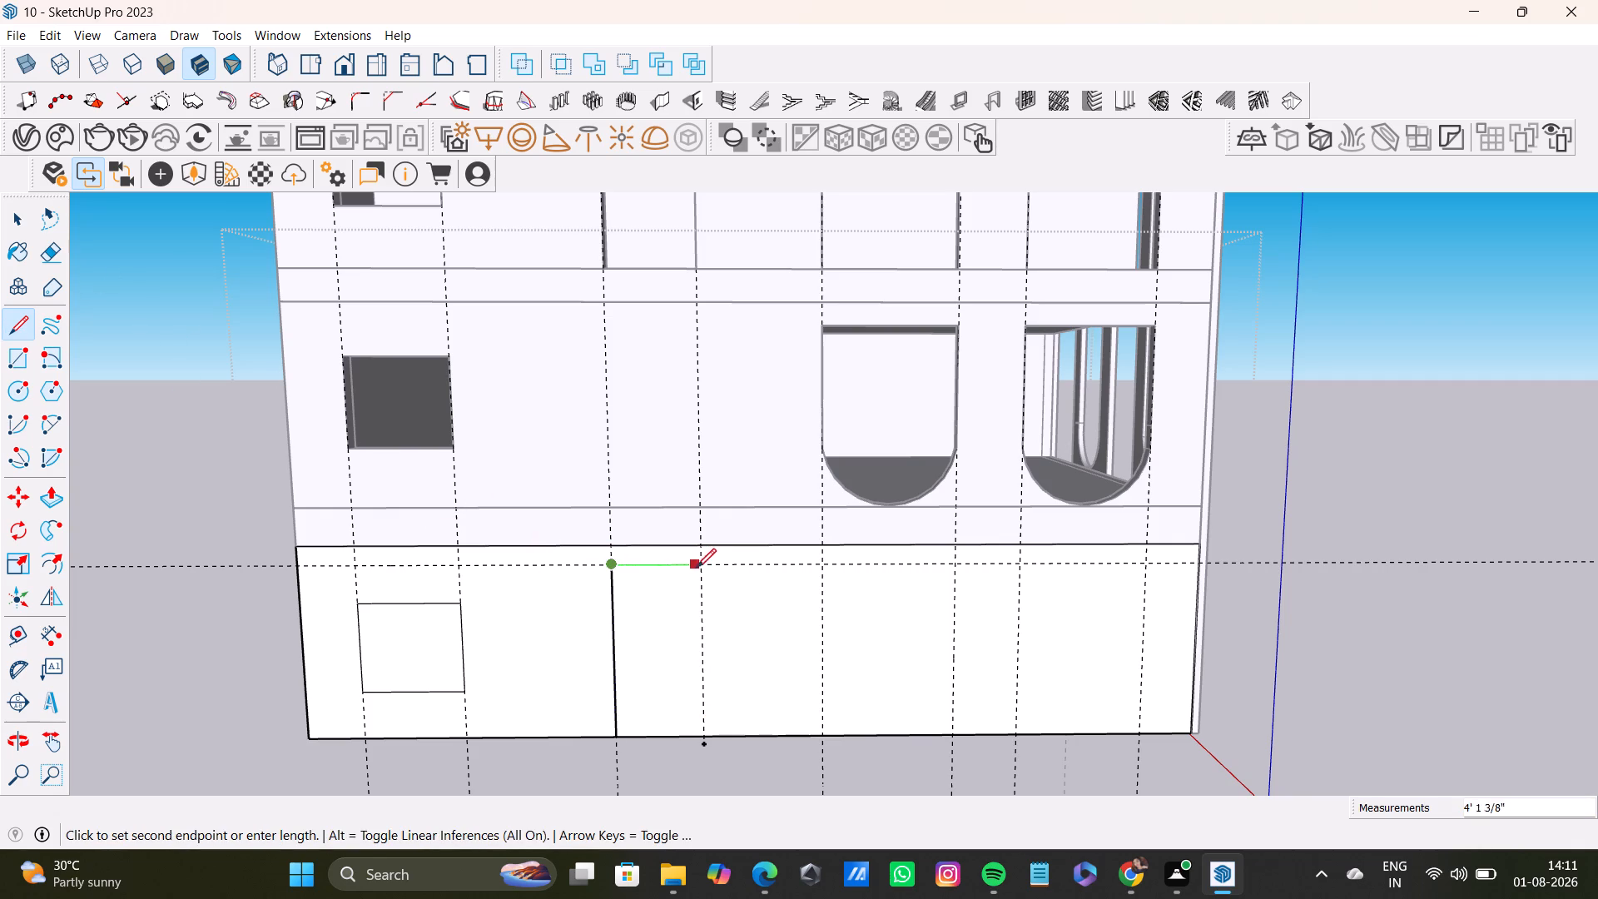
left_click(701, 565)
left_click(700, 740)
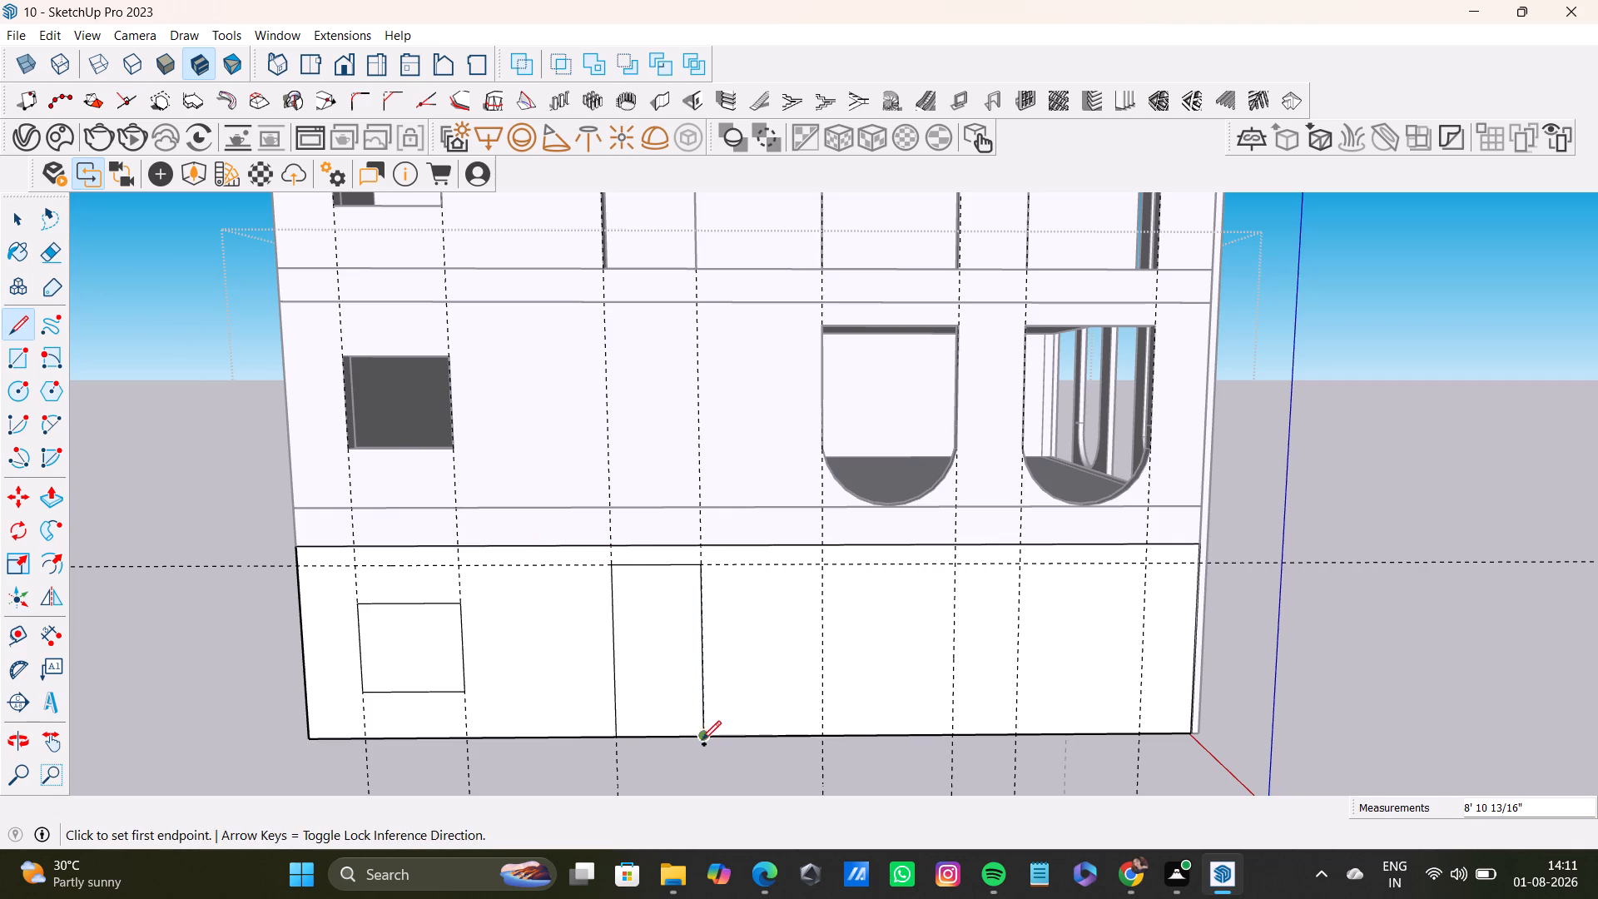
key("space")
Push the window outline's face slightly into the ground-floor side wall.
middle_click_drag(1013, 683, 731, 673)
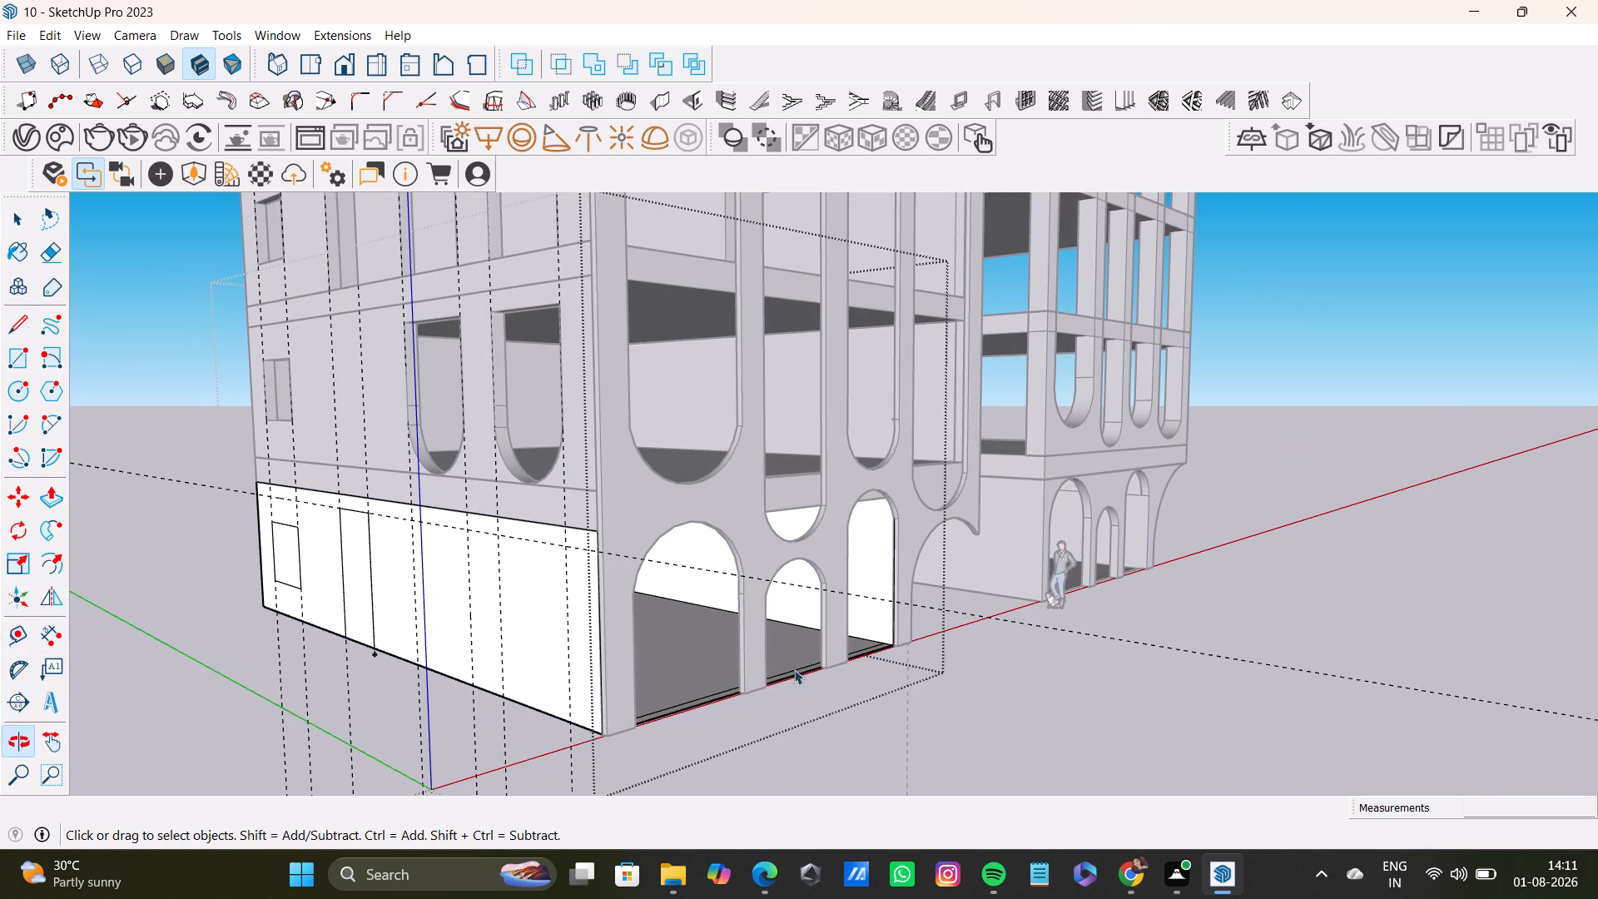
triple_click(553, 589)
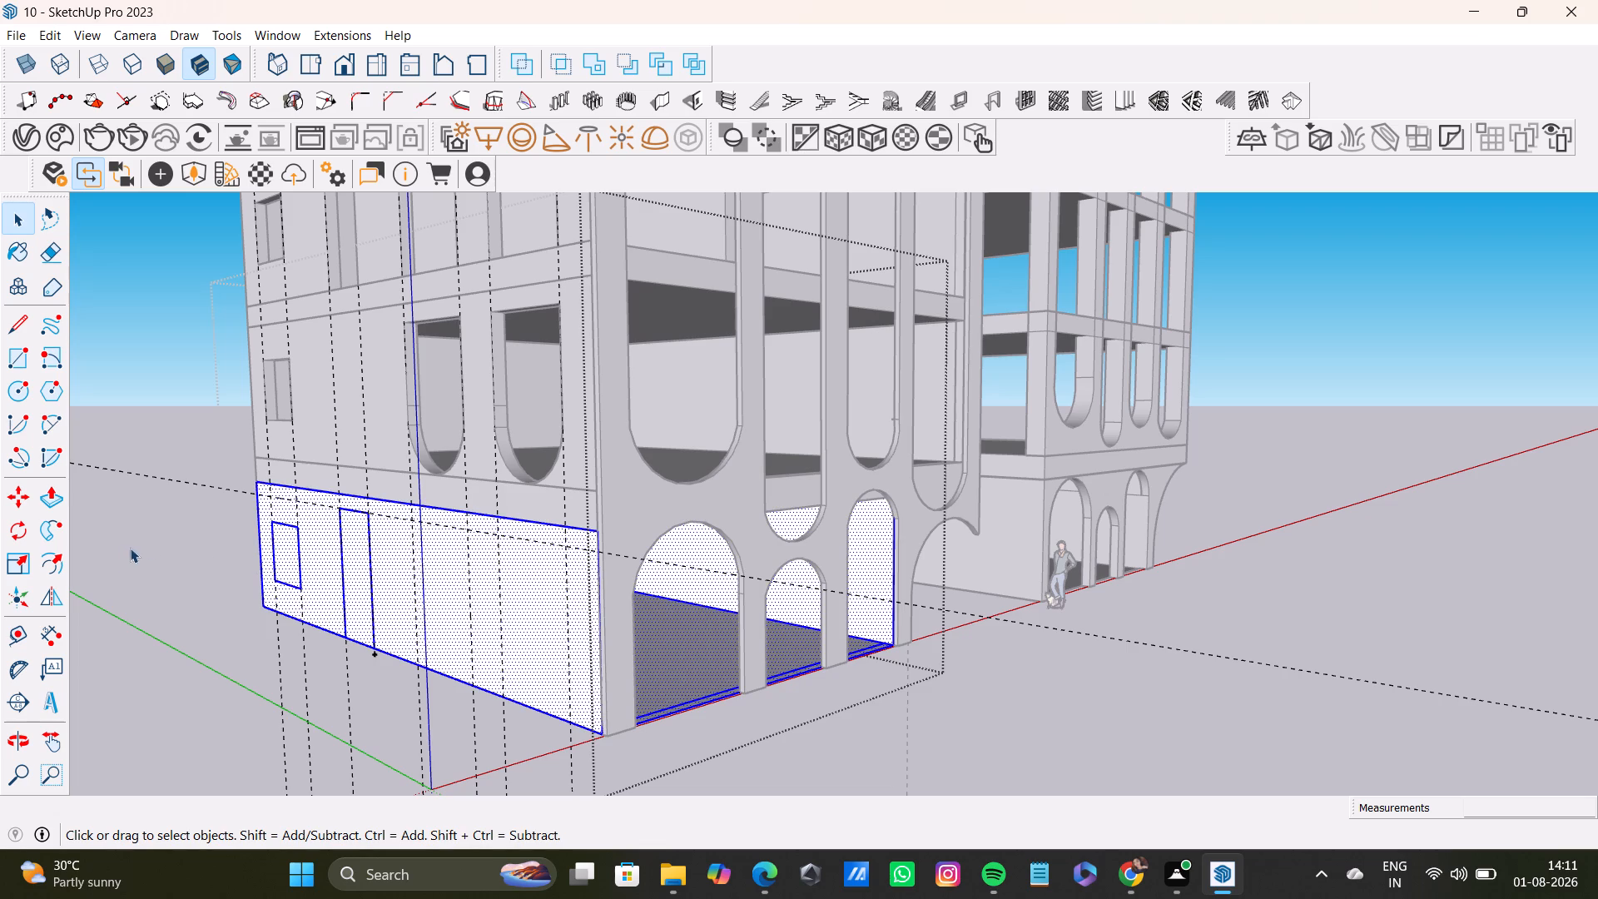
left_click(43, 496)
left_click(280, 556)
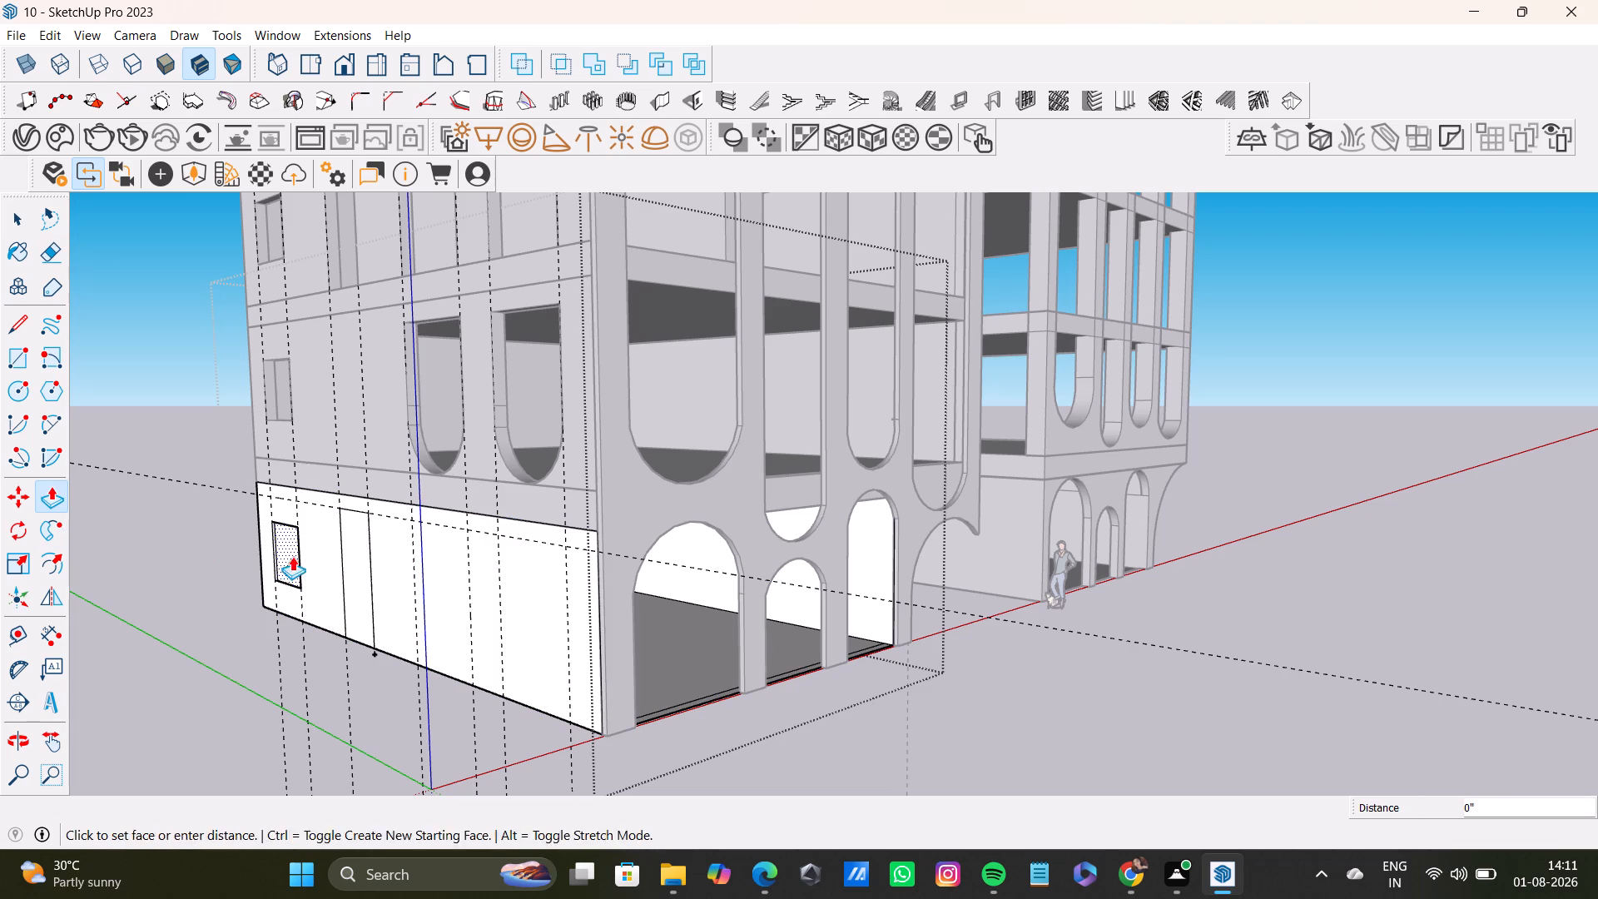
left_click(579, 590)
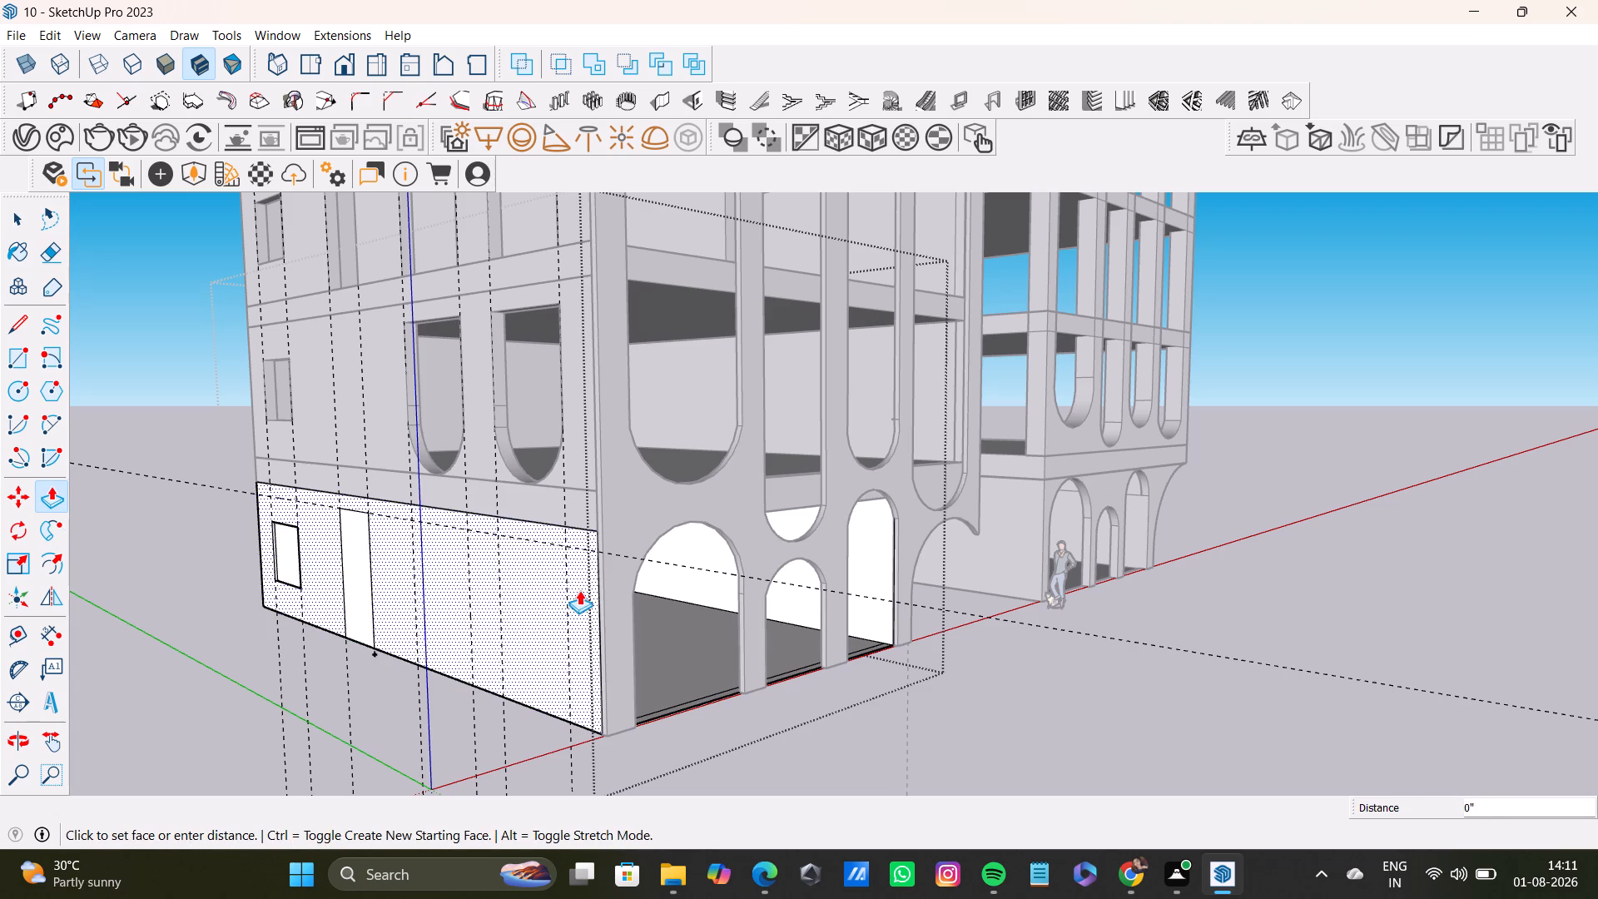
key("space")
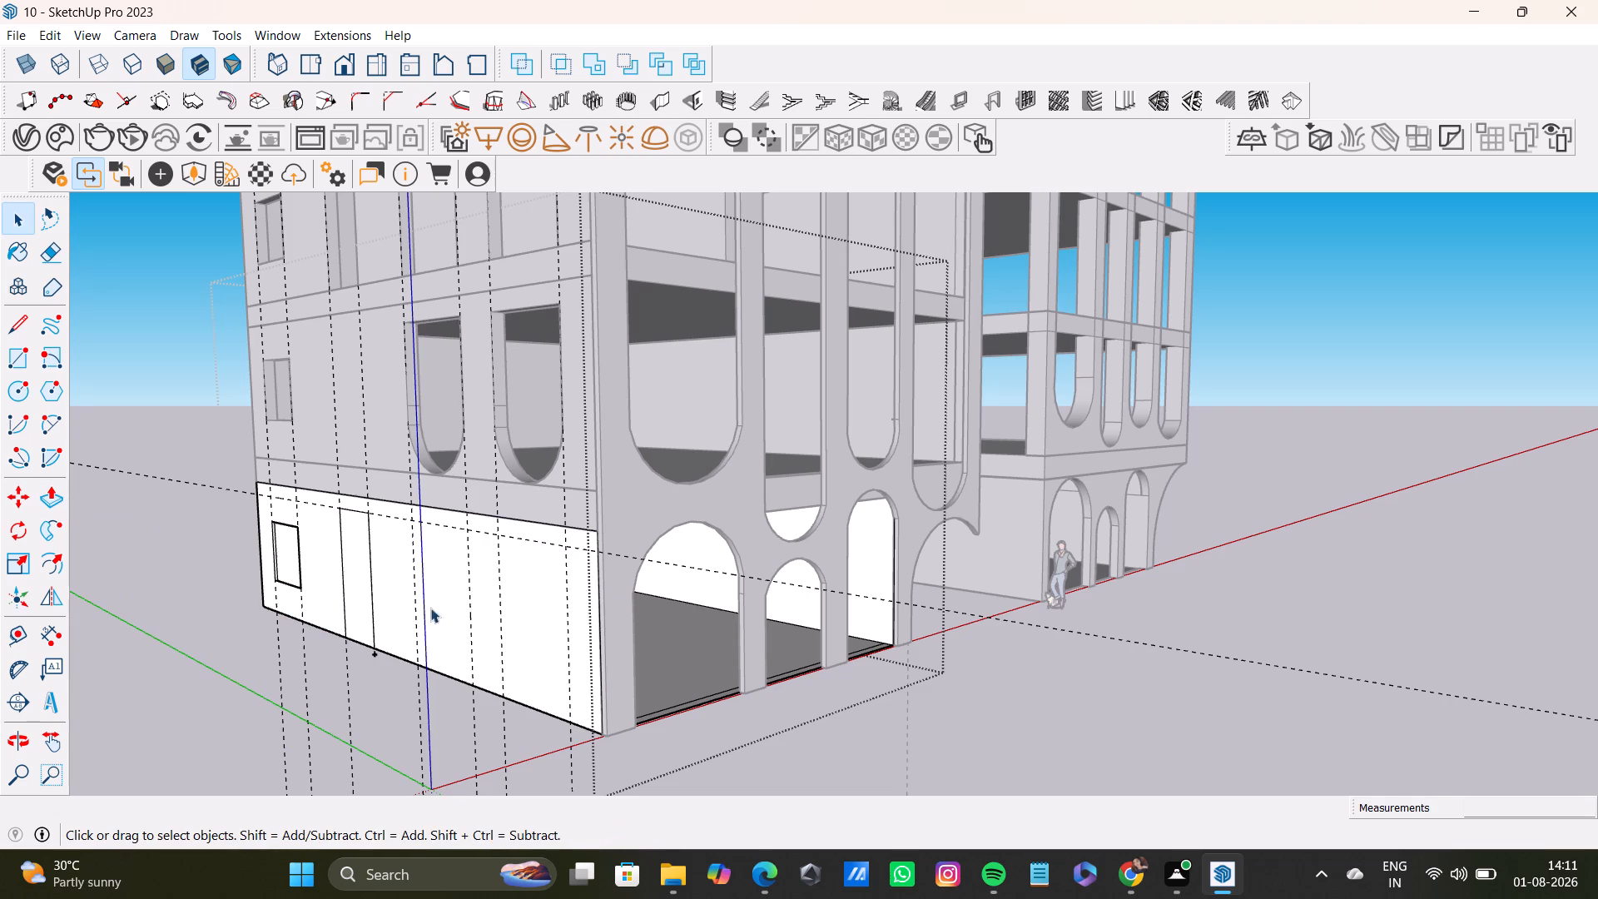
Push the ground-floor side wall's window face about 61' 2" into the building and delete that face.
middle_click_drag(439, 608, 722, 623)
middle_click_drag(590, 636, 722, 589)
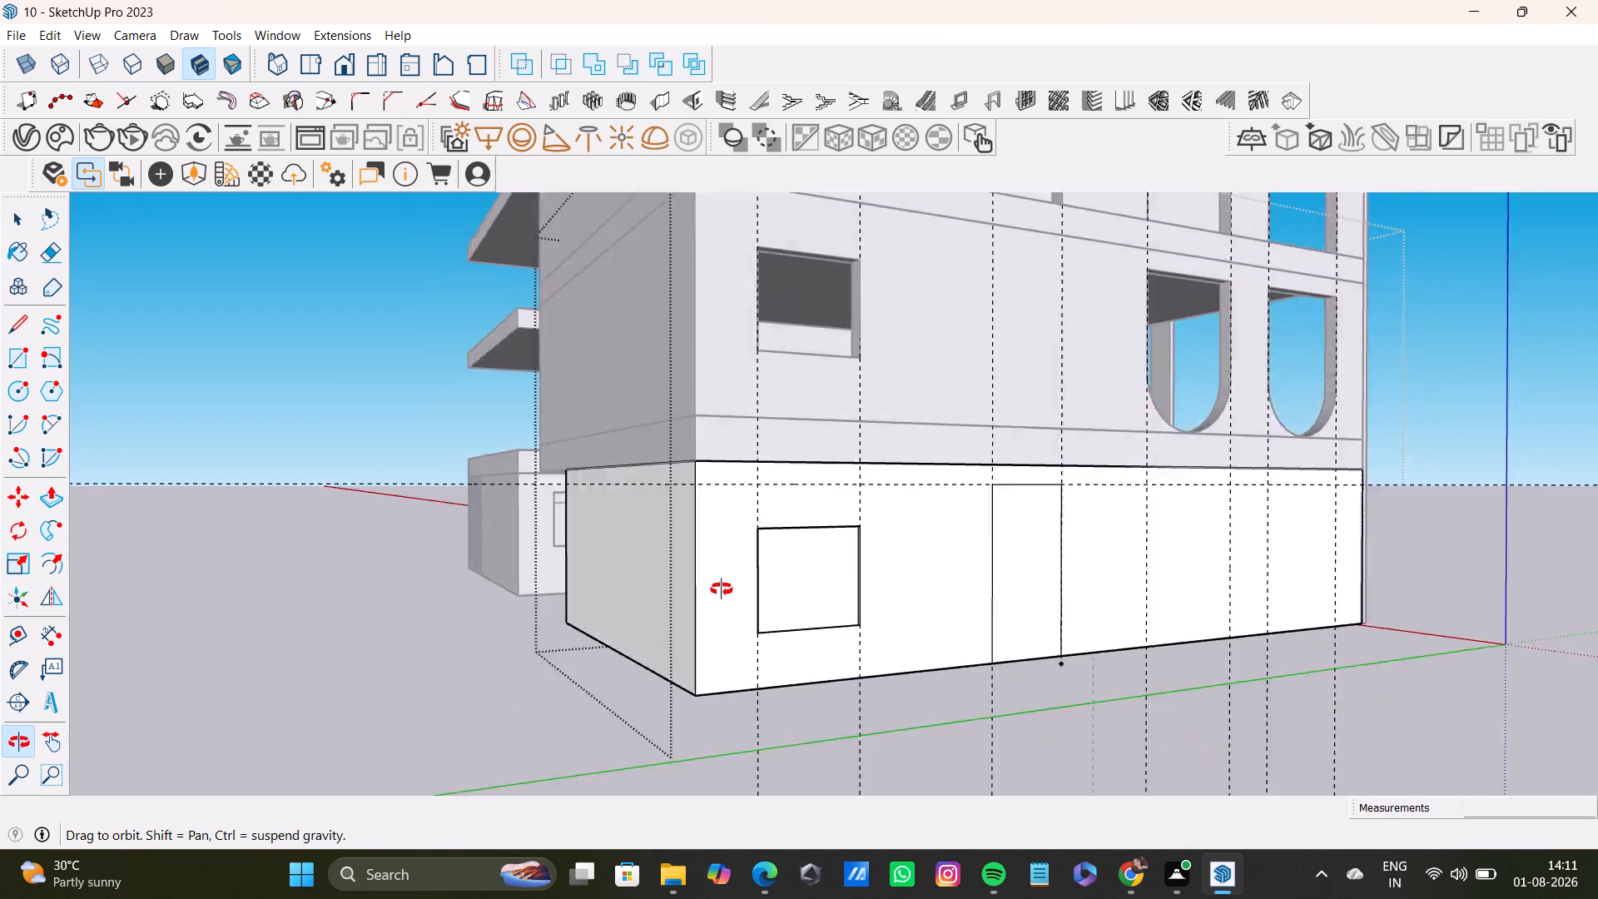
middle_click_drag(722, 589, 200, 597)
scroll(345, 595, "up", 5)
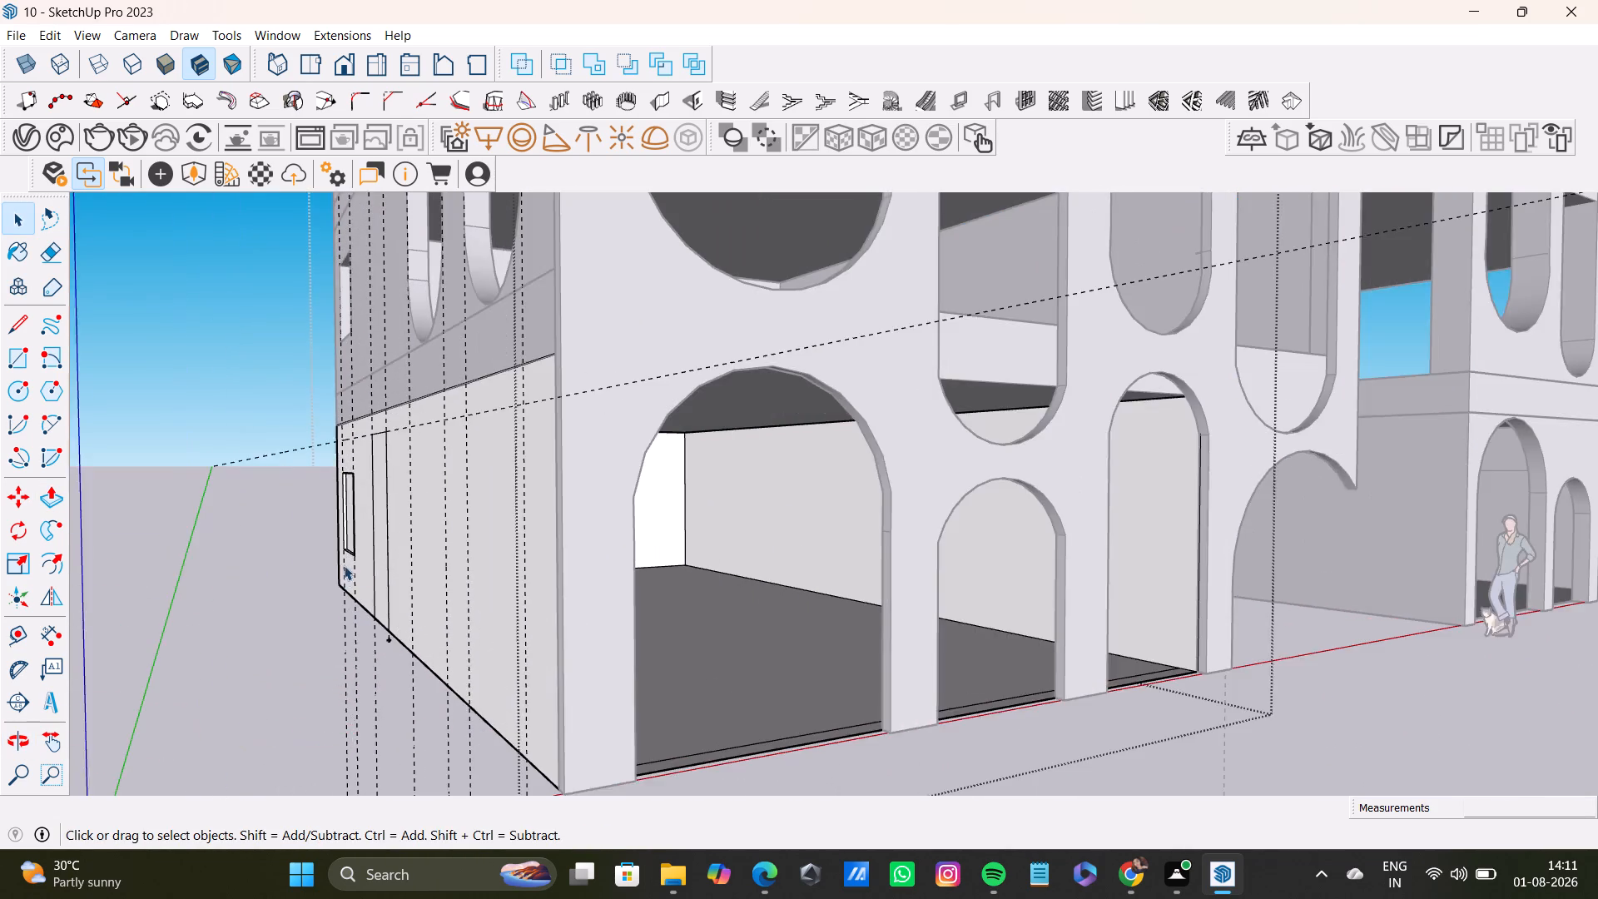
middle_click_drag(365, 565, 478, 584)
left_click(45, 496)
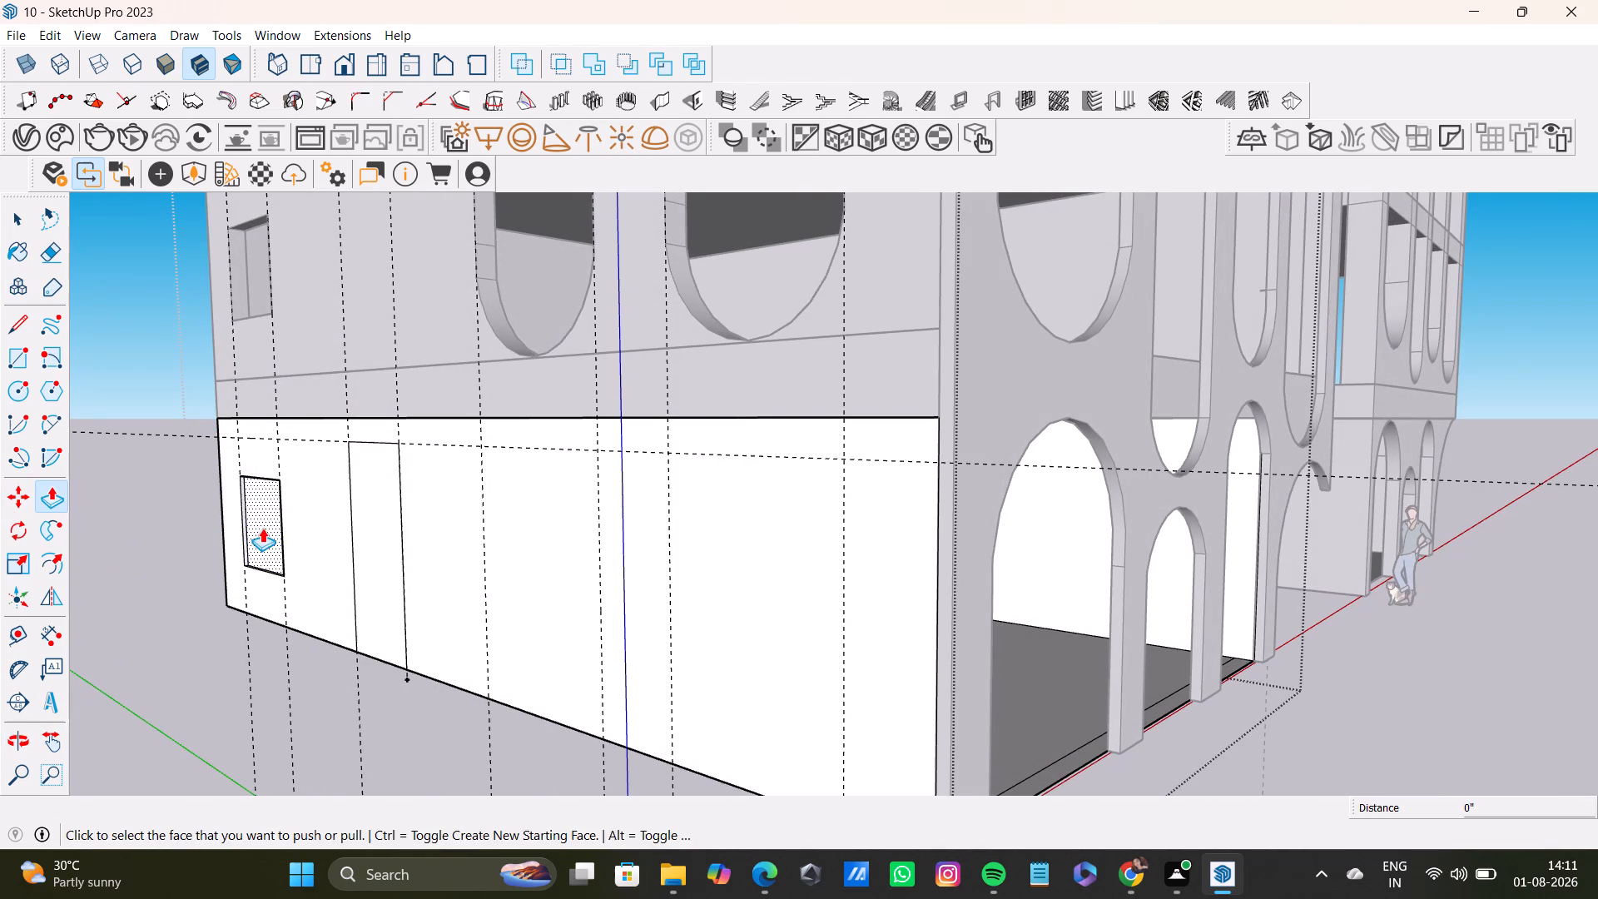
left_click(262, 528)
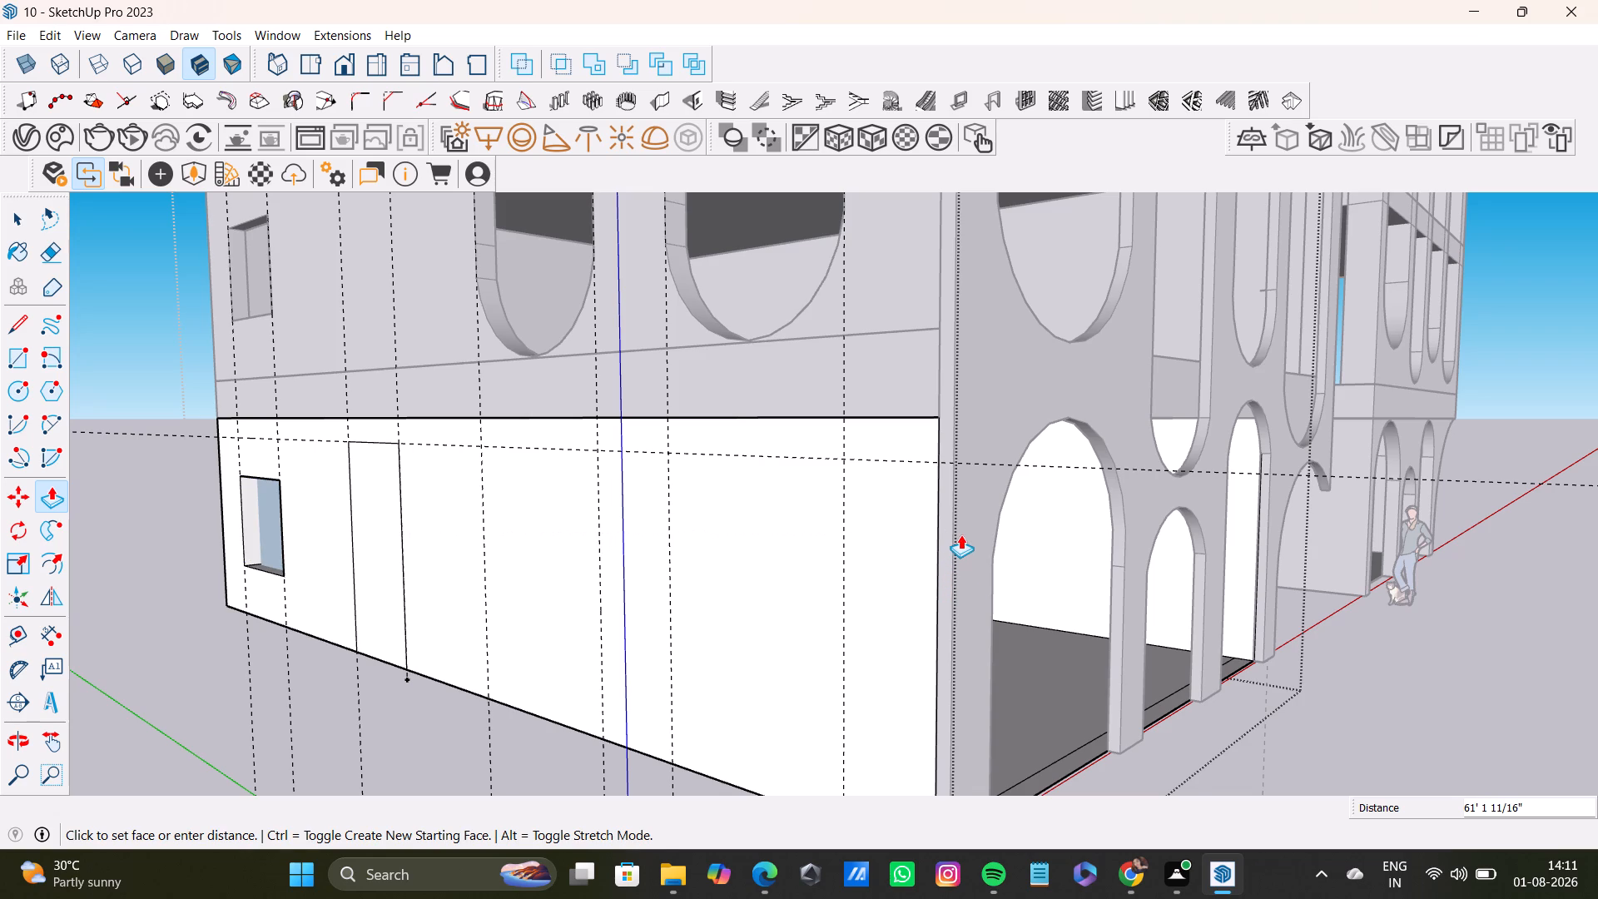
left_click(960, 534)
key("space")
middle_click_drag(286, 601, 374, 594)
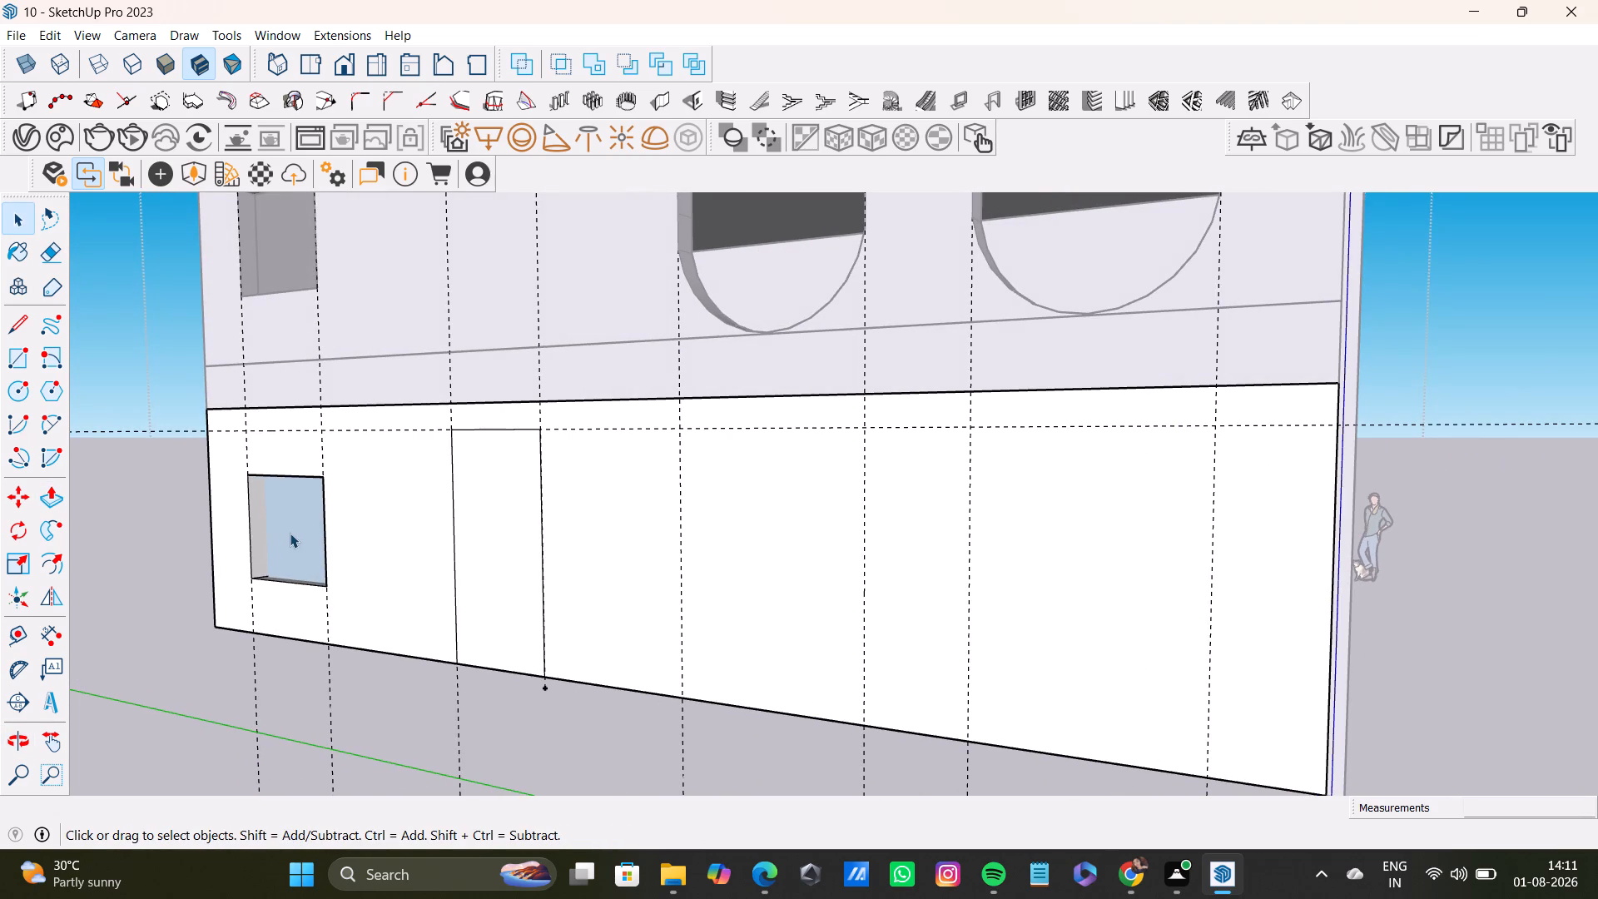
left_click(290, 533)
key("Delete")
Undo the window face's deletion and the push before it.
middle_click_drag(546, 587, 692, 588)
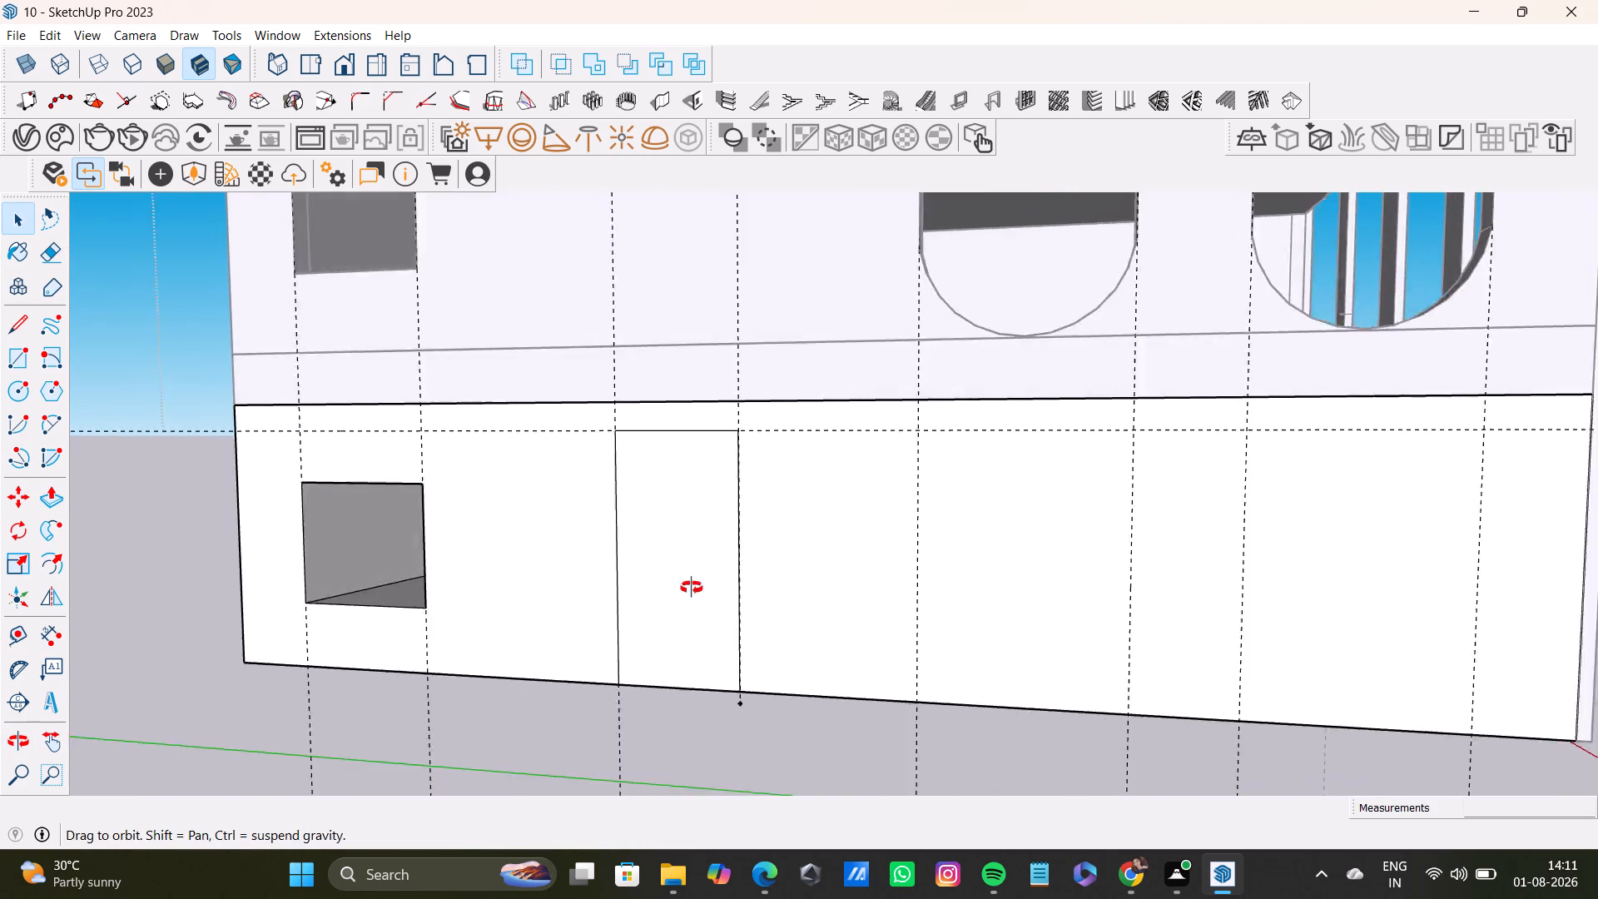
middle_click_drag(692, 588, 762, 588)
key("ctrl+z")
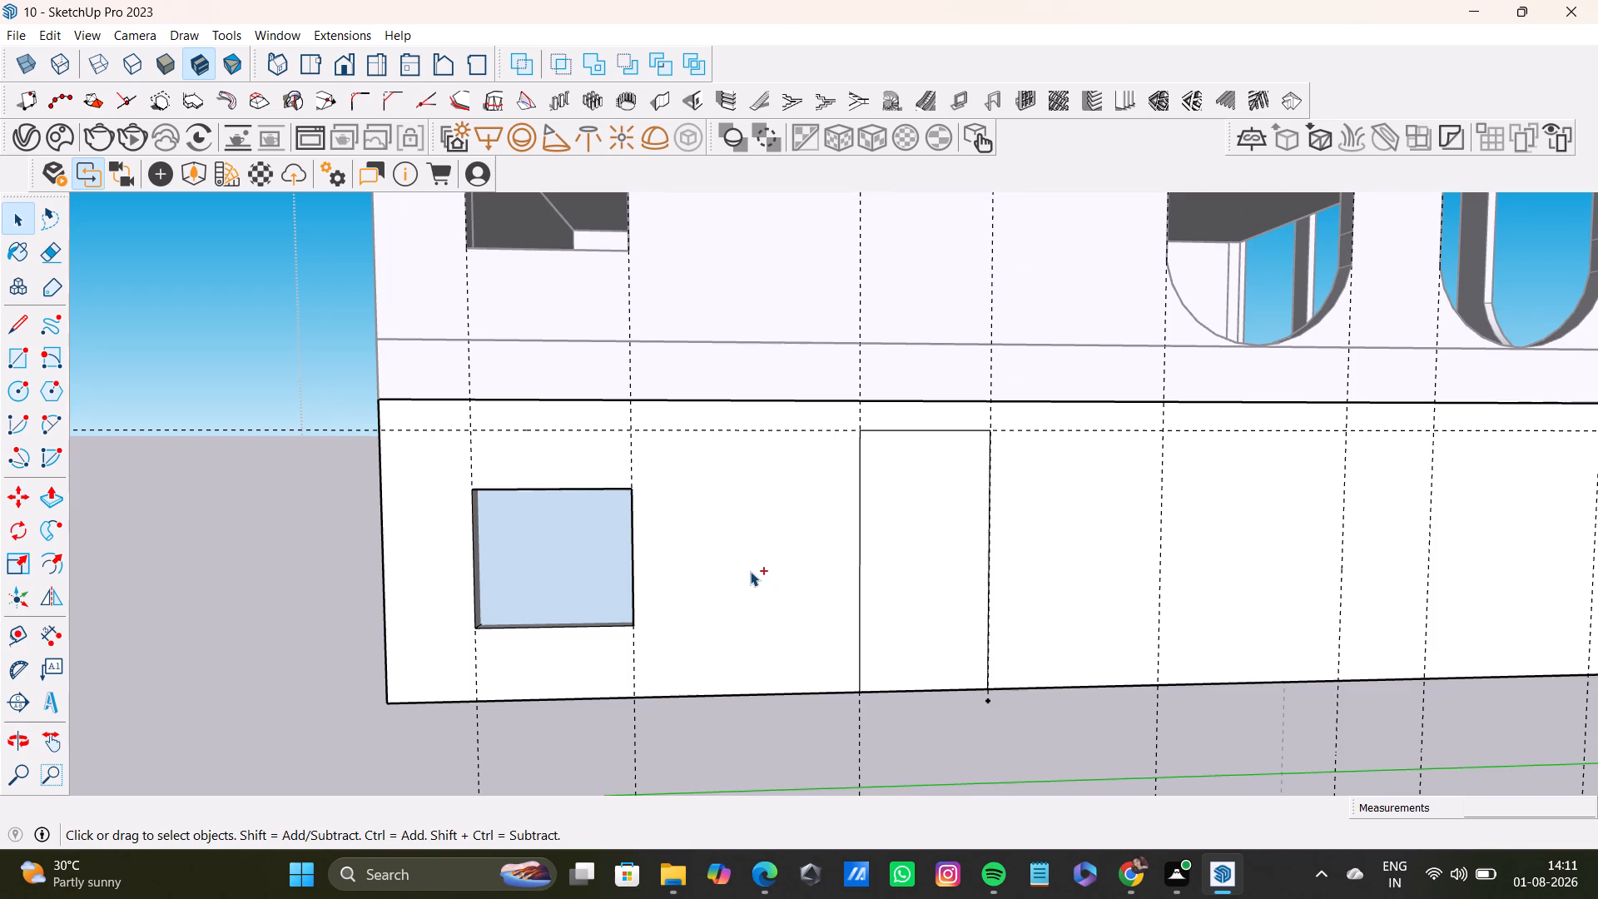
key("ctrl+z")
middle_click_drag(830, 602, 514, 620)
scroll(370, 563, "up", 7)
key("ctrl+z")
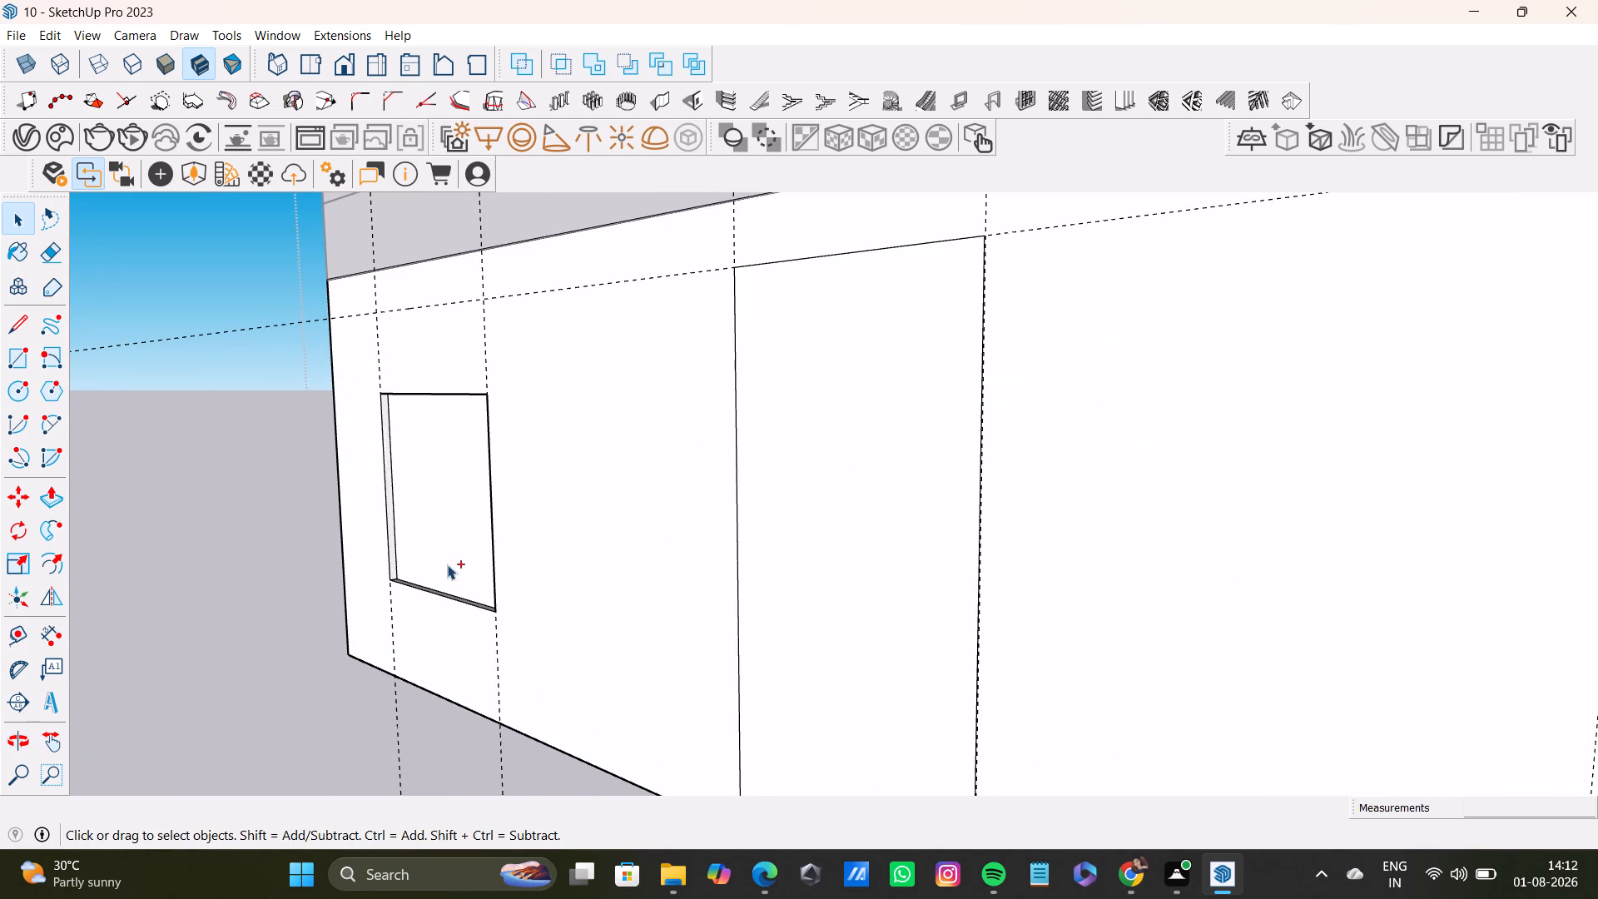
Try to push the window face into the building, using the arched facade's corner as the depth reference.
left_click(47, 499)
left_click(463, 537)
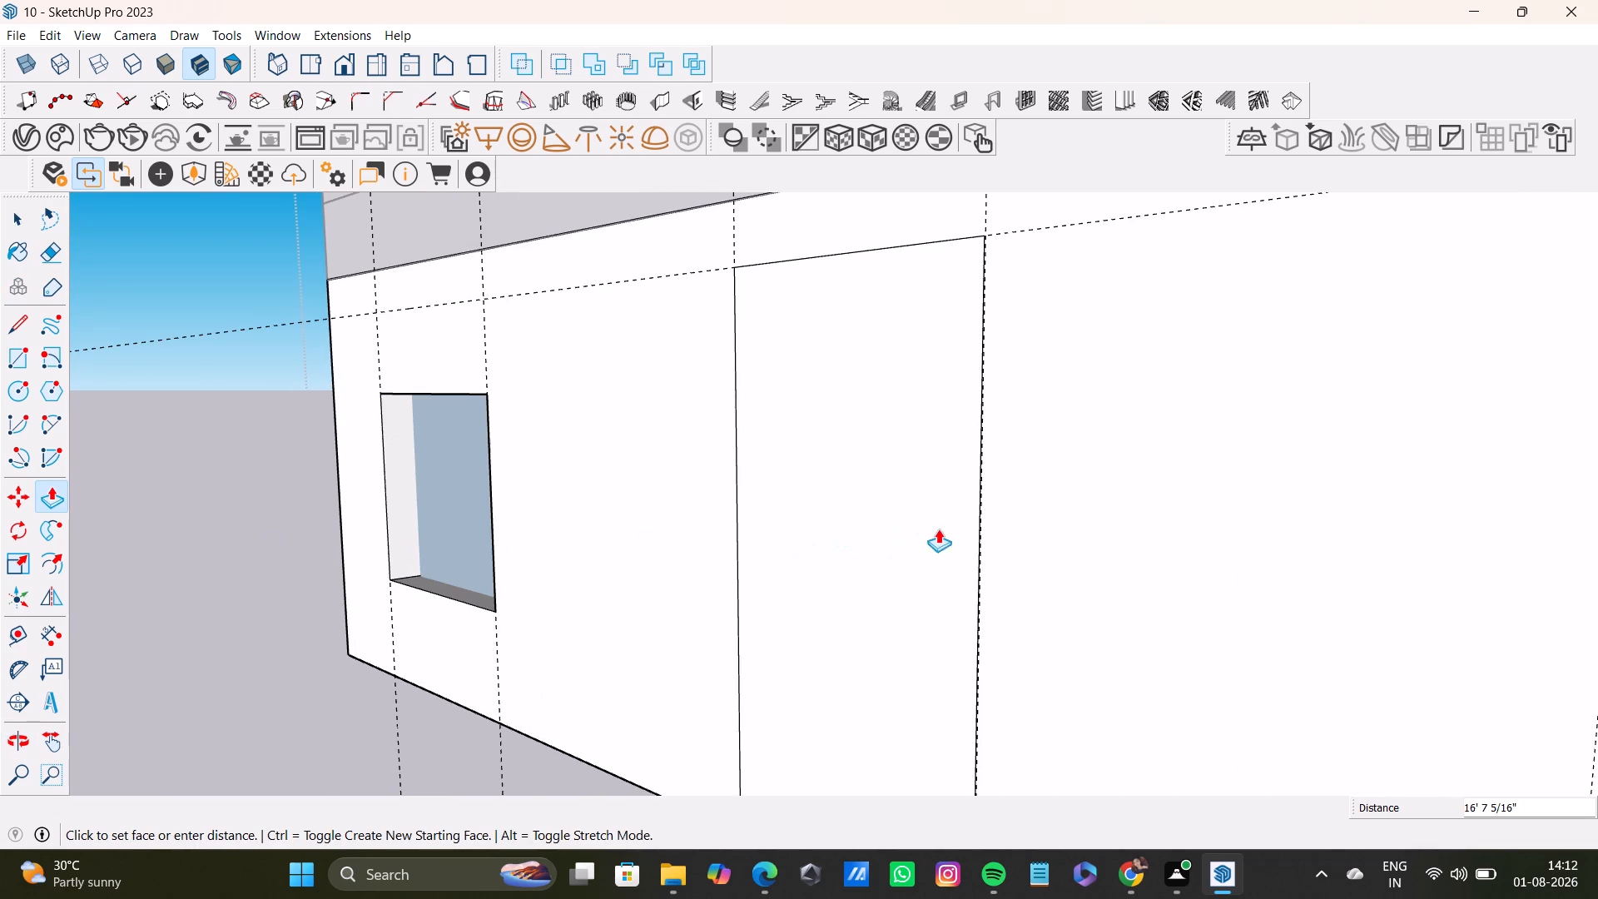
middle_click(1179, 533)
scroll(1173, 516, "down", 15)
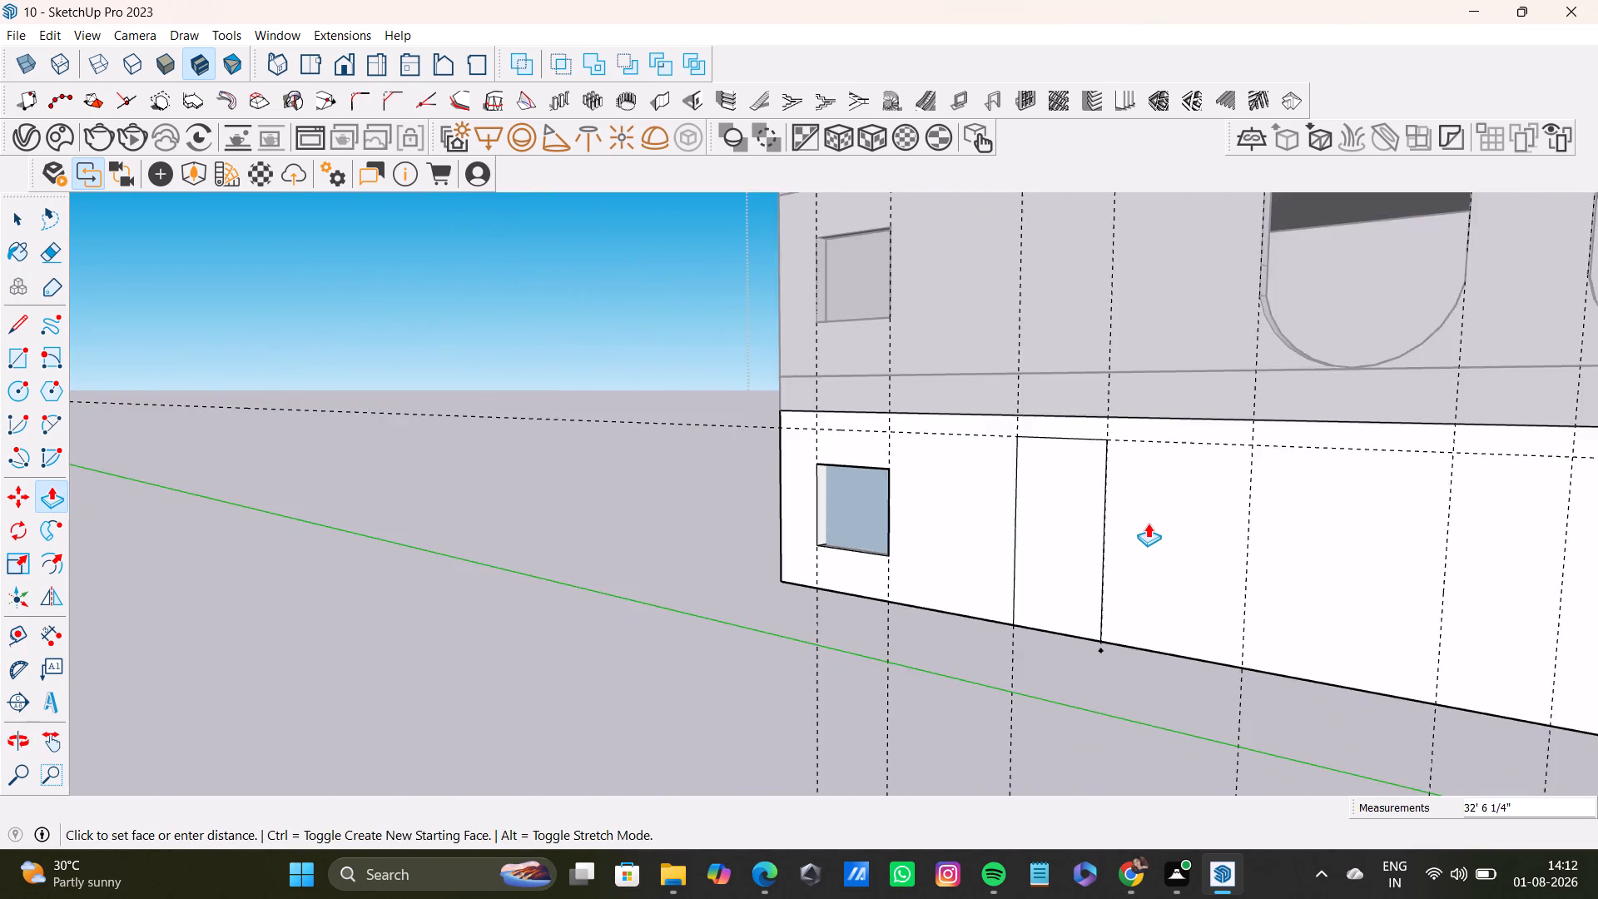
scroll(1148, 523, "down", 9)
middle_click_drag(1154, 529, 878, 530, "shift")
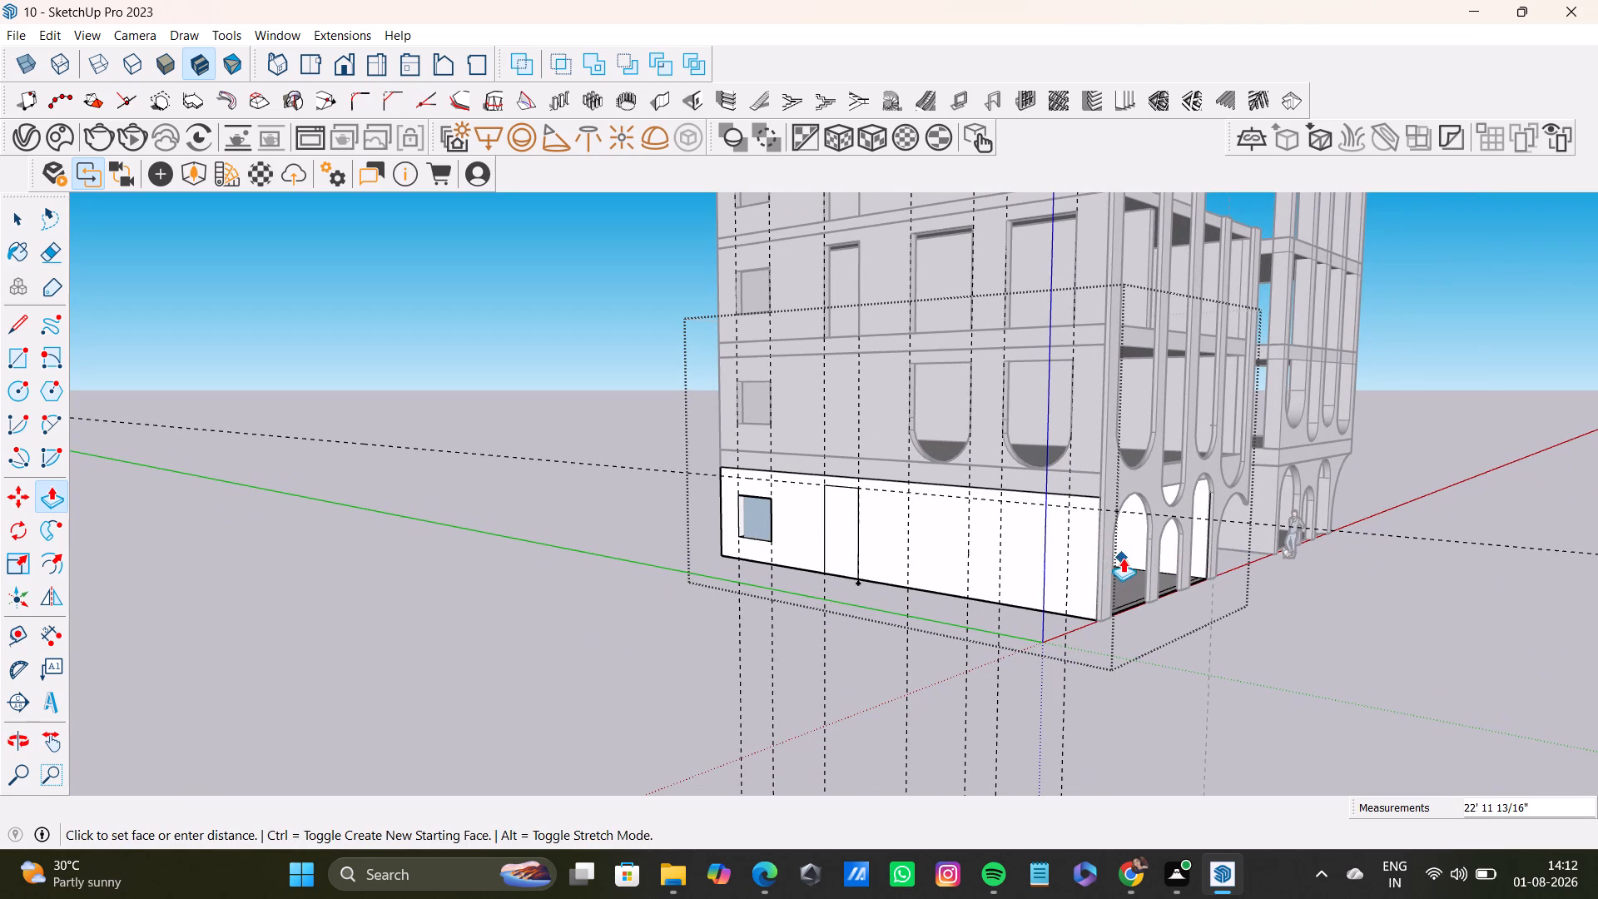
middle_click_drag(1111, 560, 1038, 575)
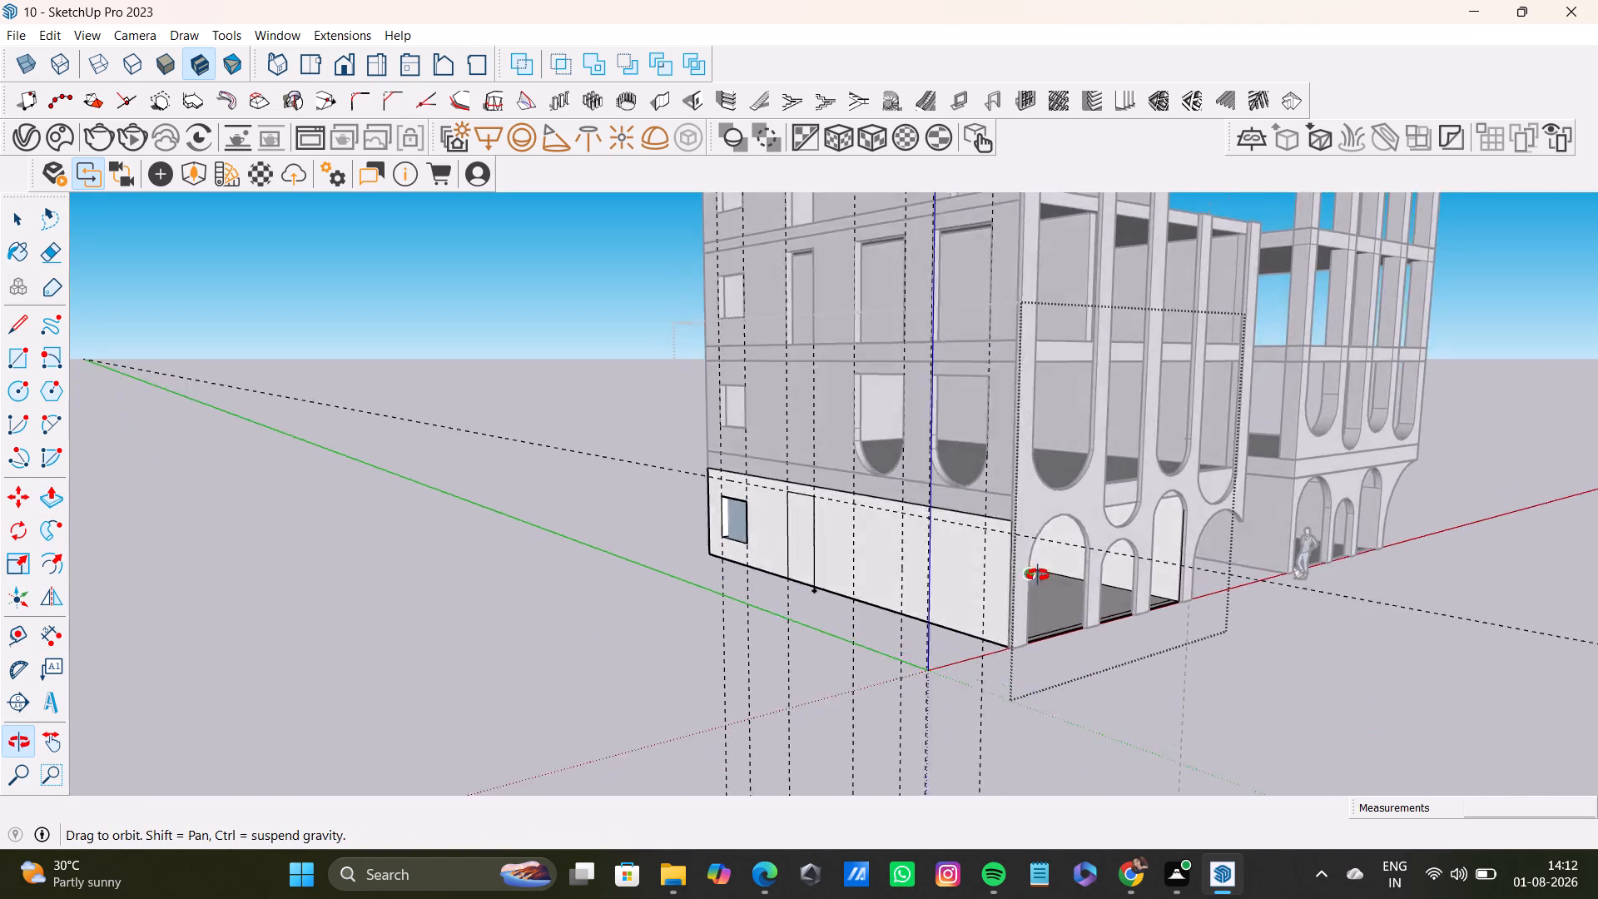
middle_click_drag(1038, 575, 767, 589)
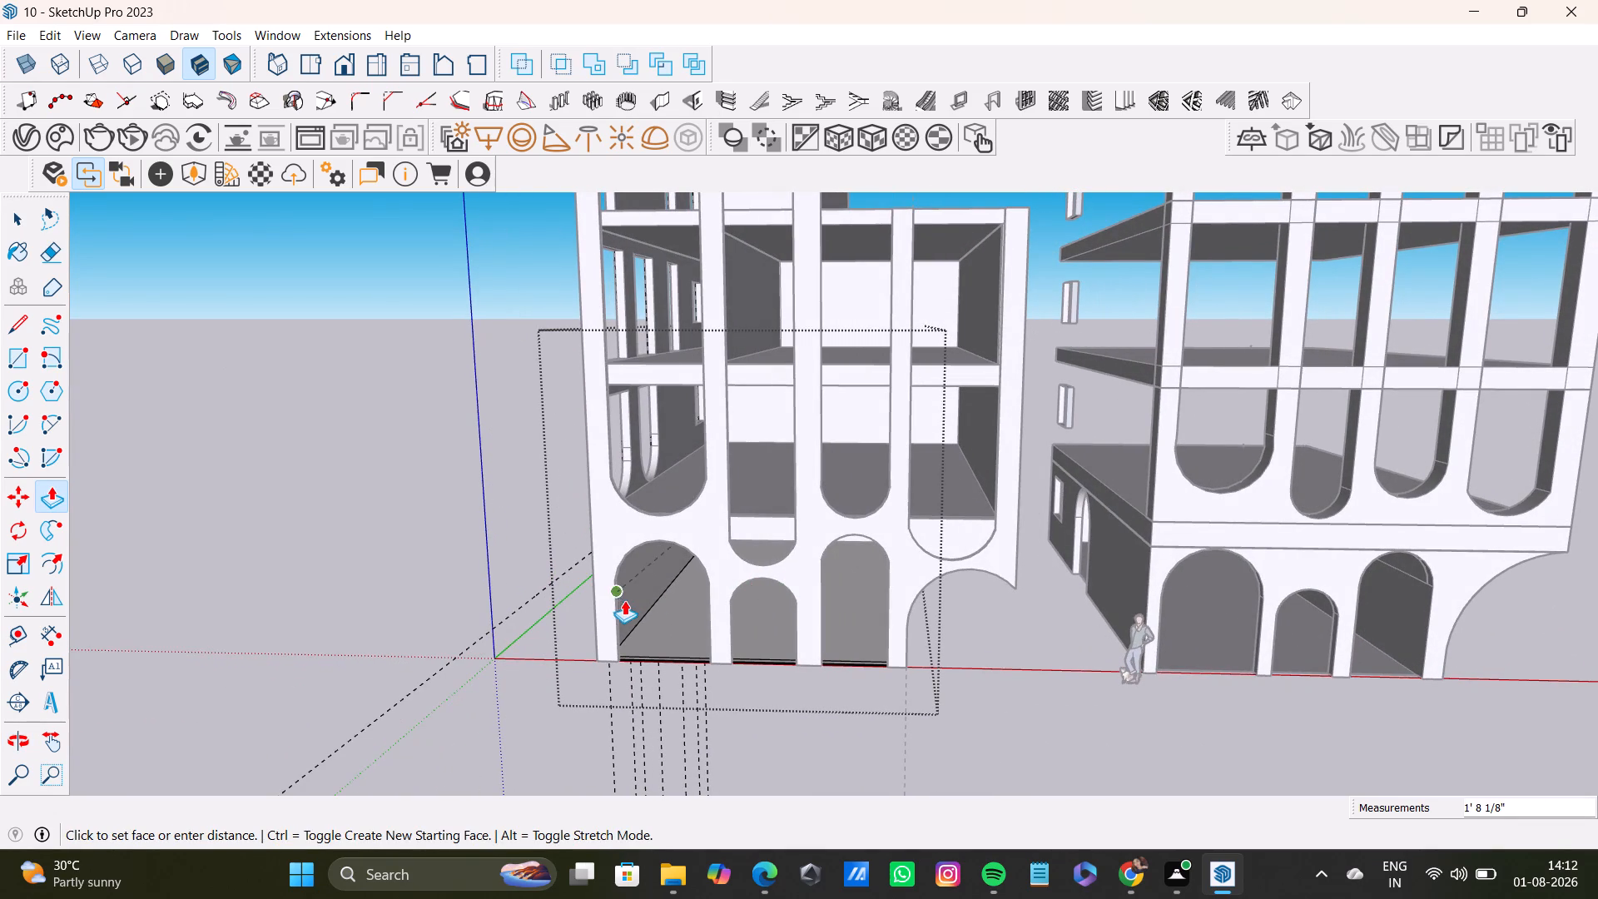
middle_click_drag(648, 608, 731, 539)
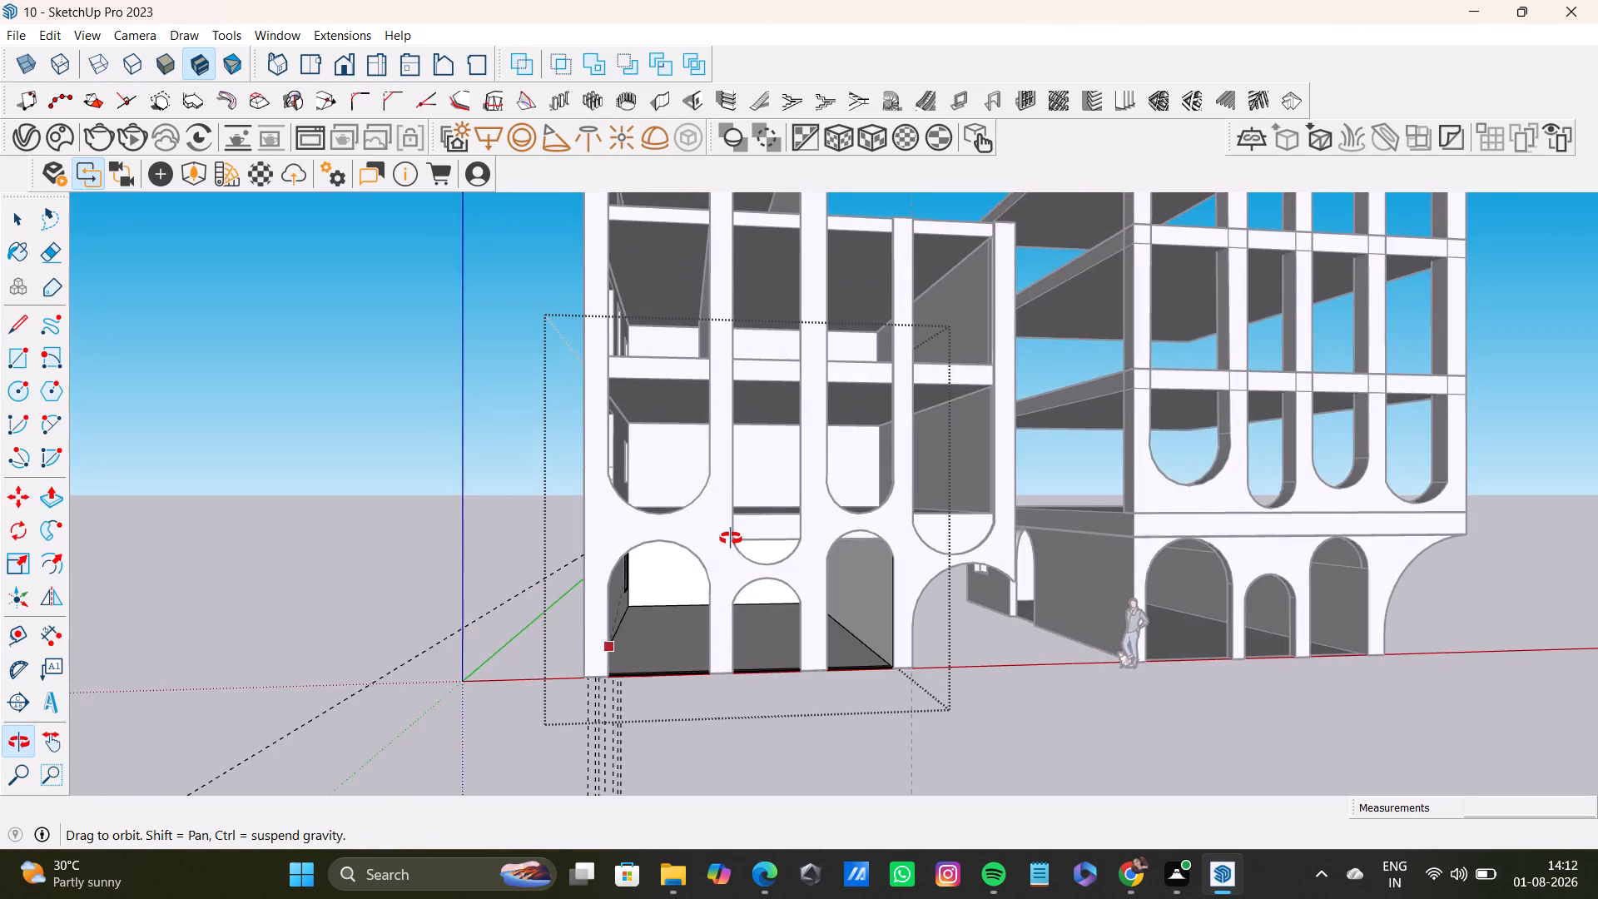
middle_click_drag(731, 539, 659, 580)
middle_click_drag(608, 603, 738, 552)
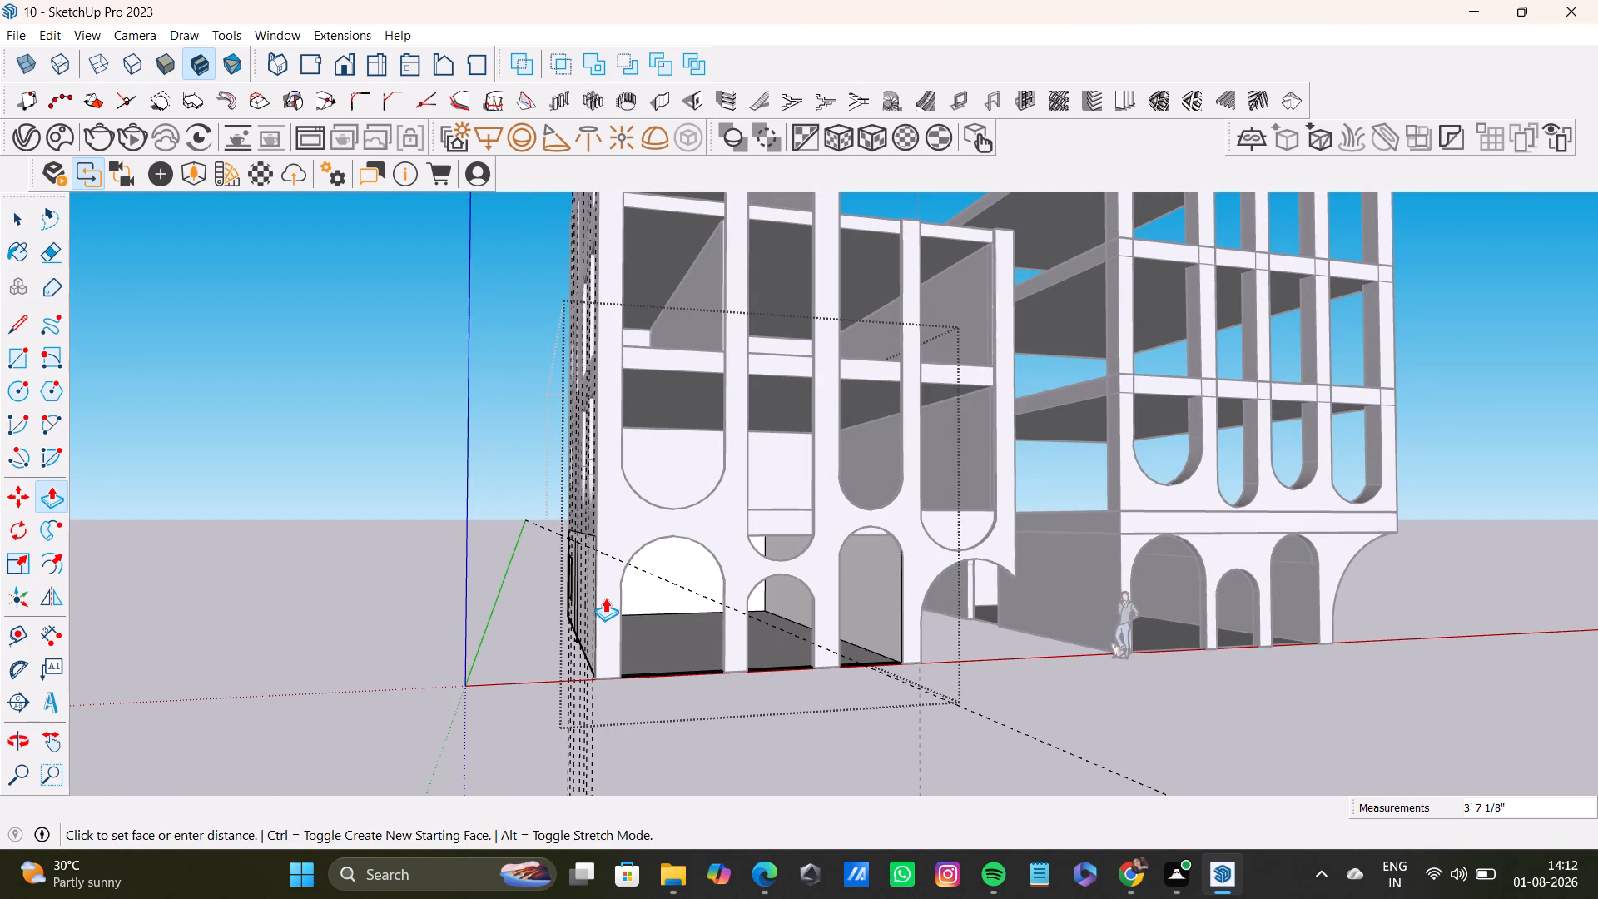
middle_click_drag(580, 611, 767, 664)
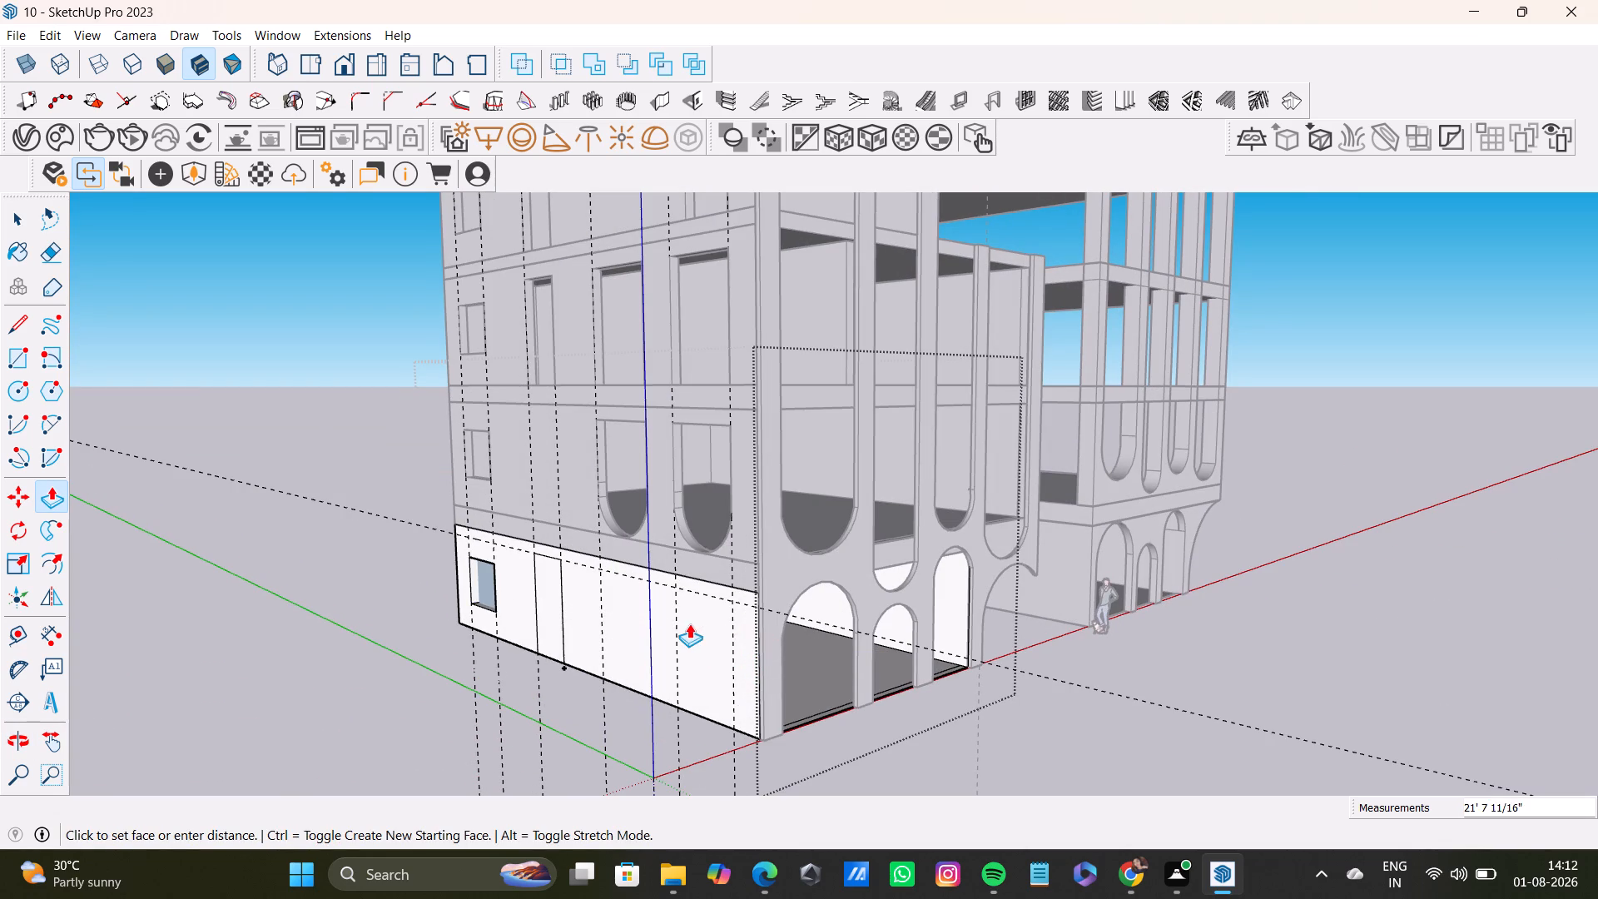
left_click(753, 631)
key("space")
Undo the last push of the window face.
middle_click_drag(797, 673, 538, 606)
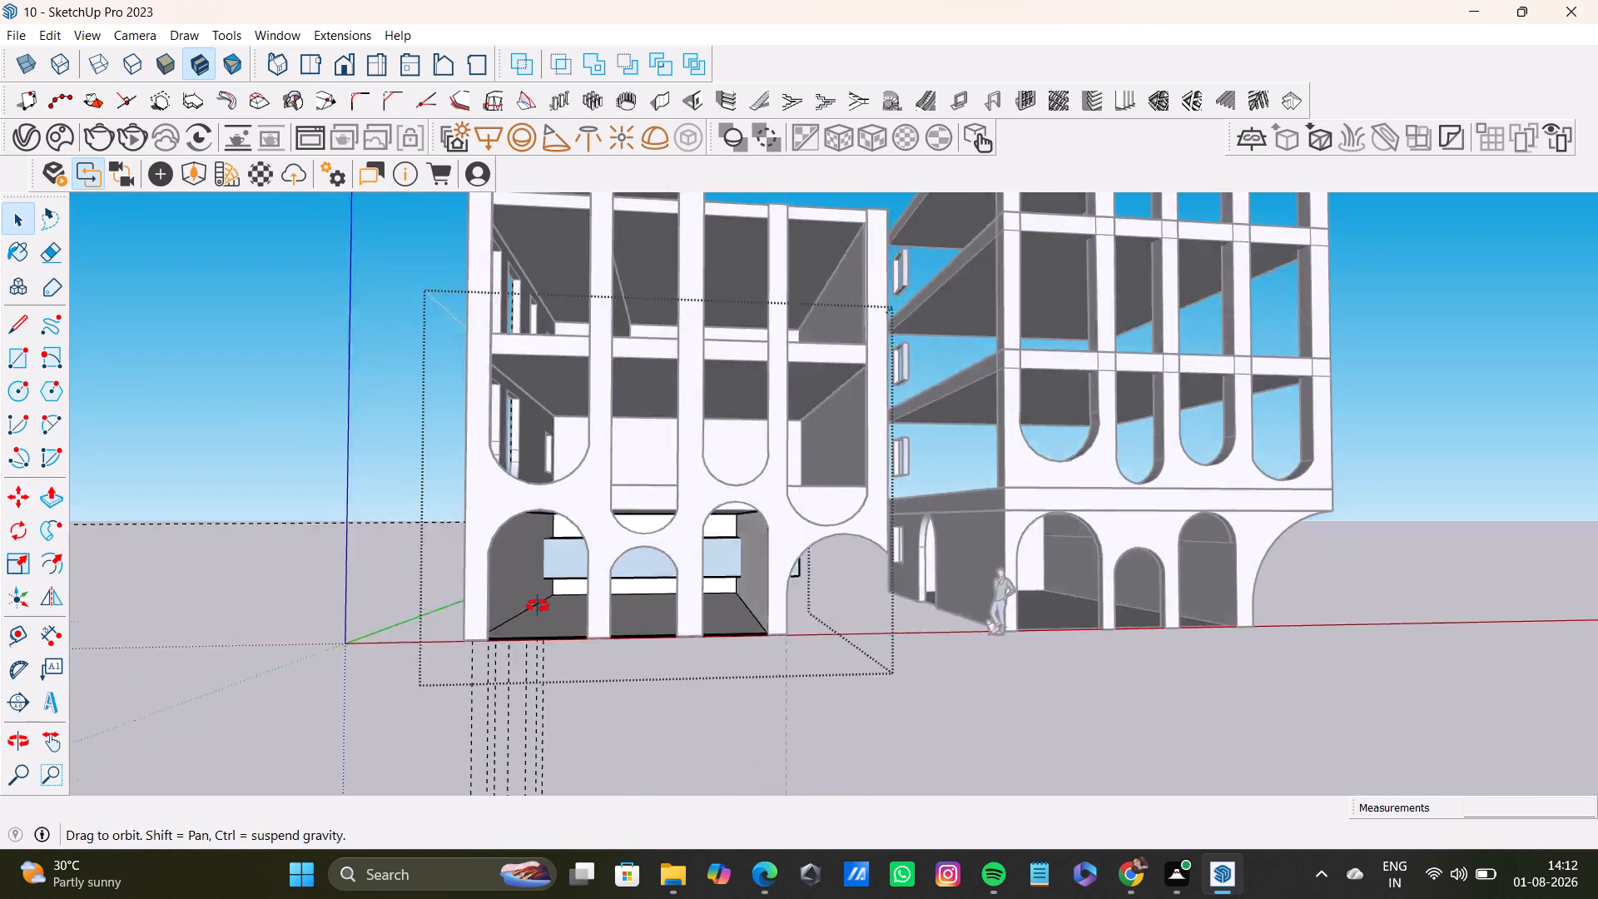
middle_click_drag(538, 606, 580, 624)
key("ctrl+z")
Push the door outline's face 9" inward to cut the door opening through the ground-floor side wall.
middle_click_drag(570, 615, 826, 654)
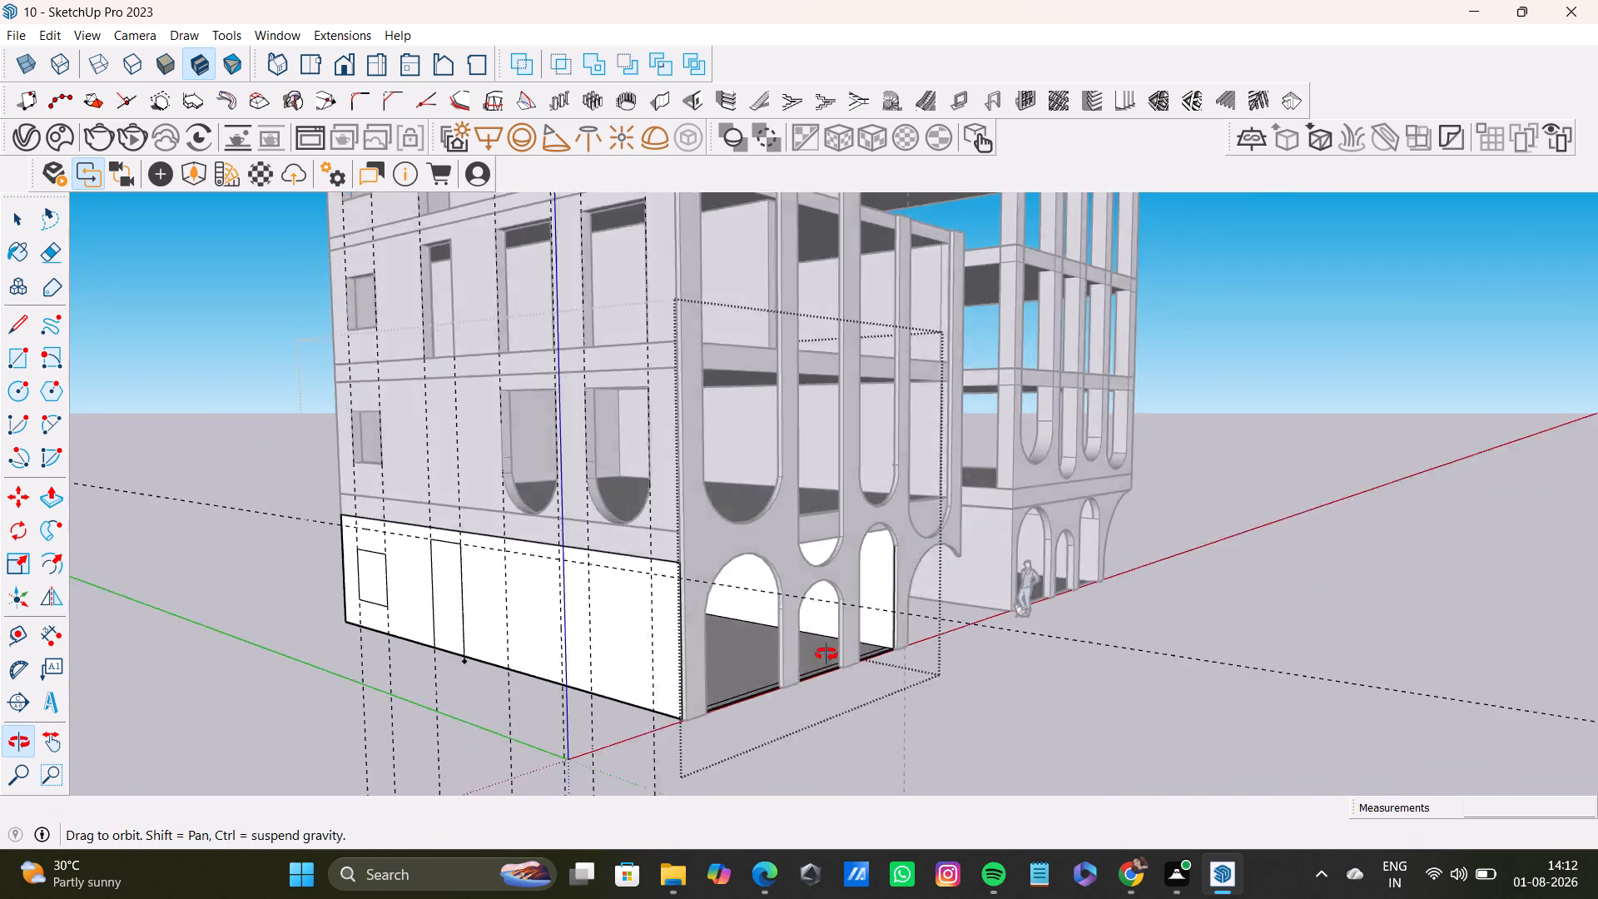
middle_click_drag(826, 654, 879, 692)
double_click(444, 639)
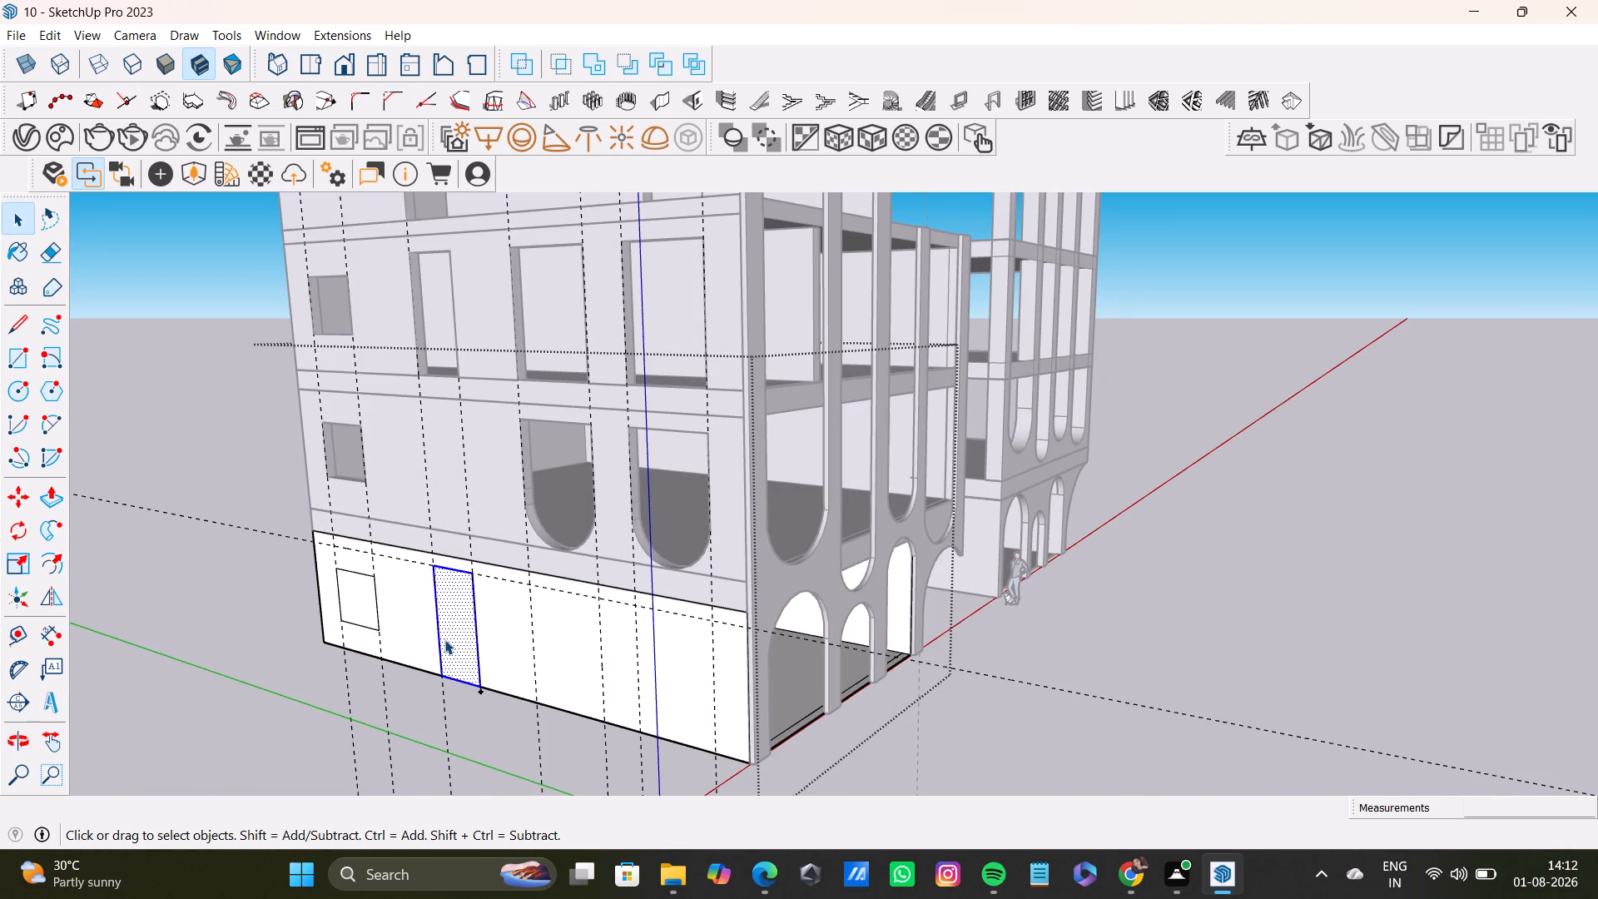
key("p")
left_click(454, 640)
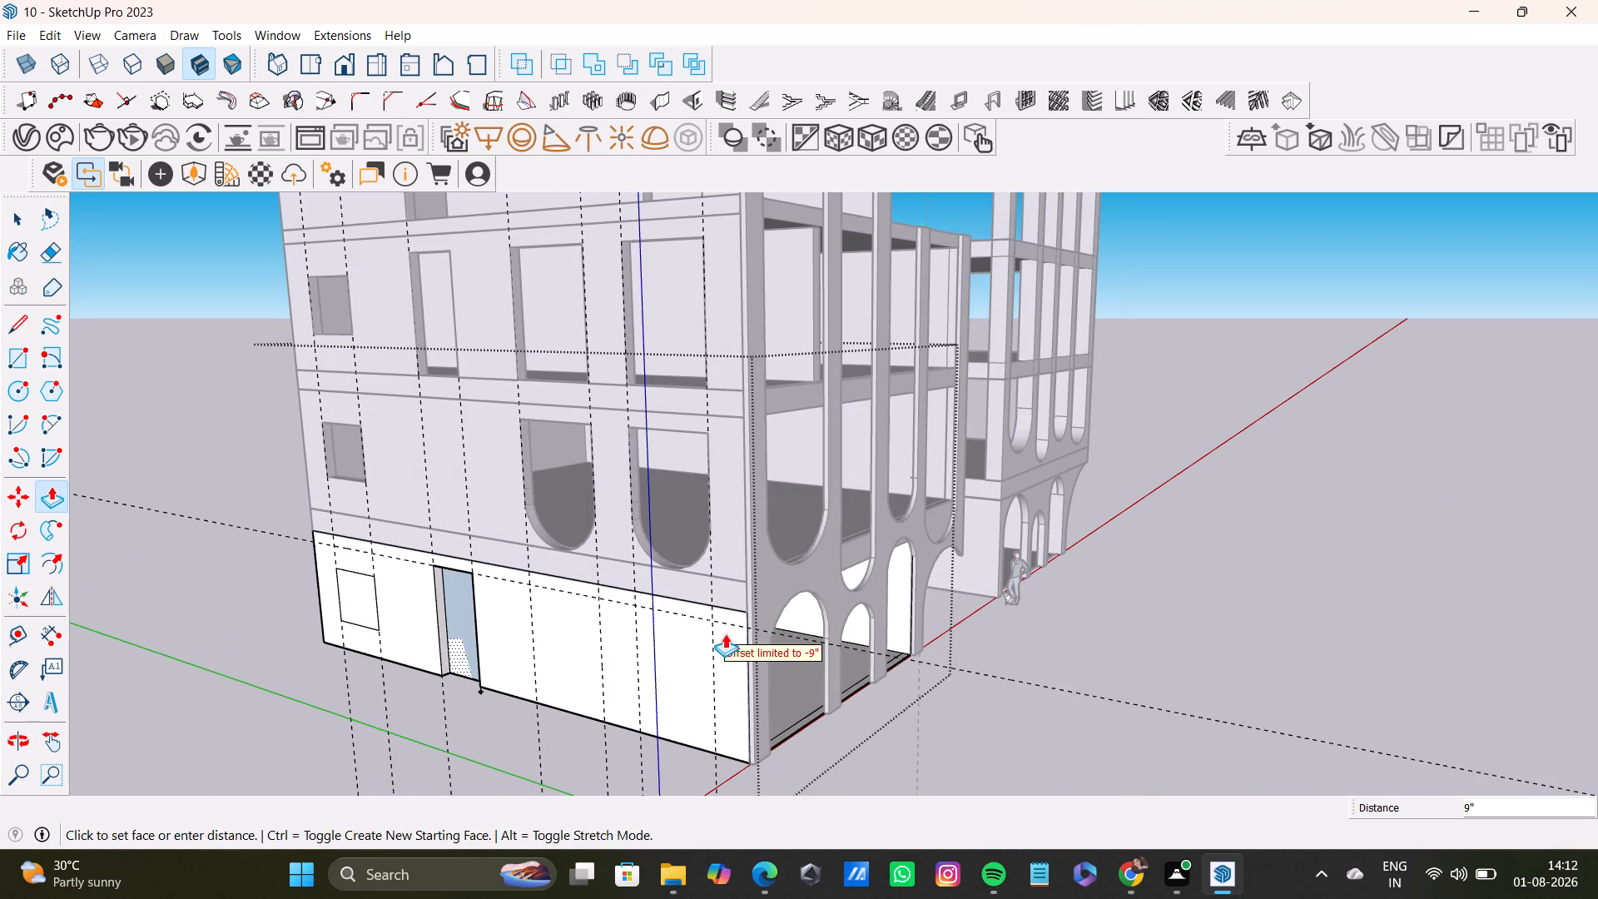
left_click(725, 633)
Push the window outline's face into the ground-floor side wall beside the door opening.
middle_click_drag(796, 705, 812, 688)
left_click(355, 581)
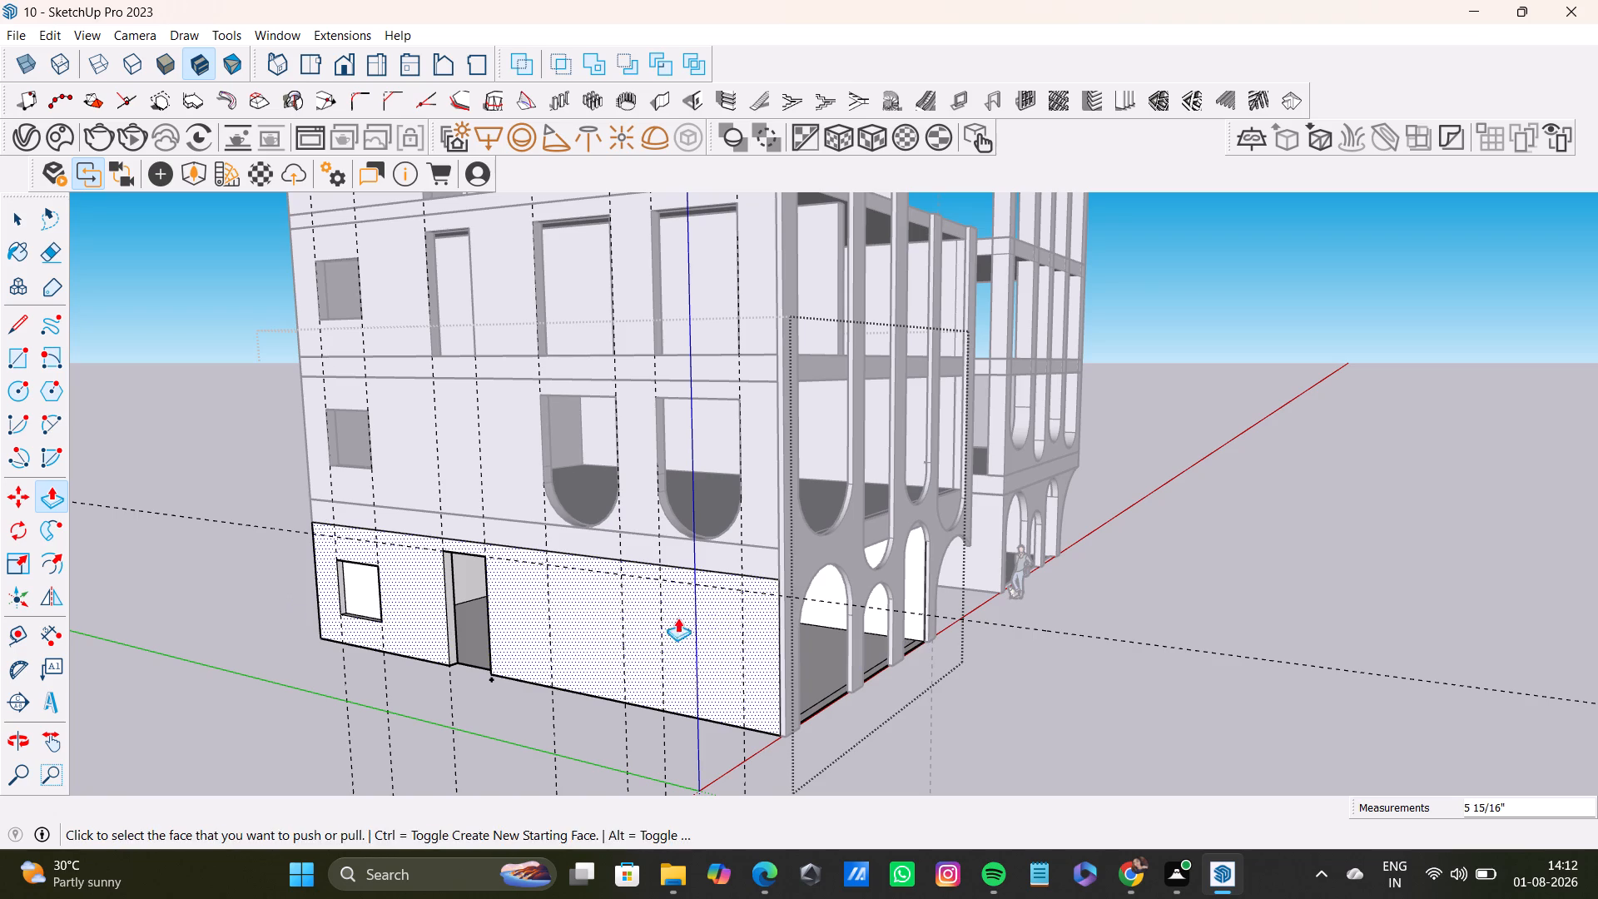
left_click(734, 611)
key("space")
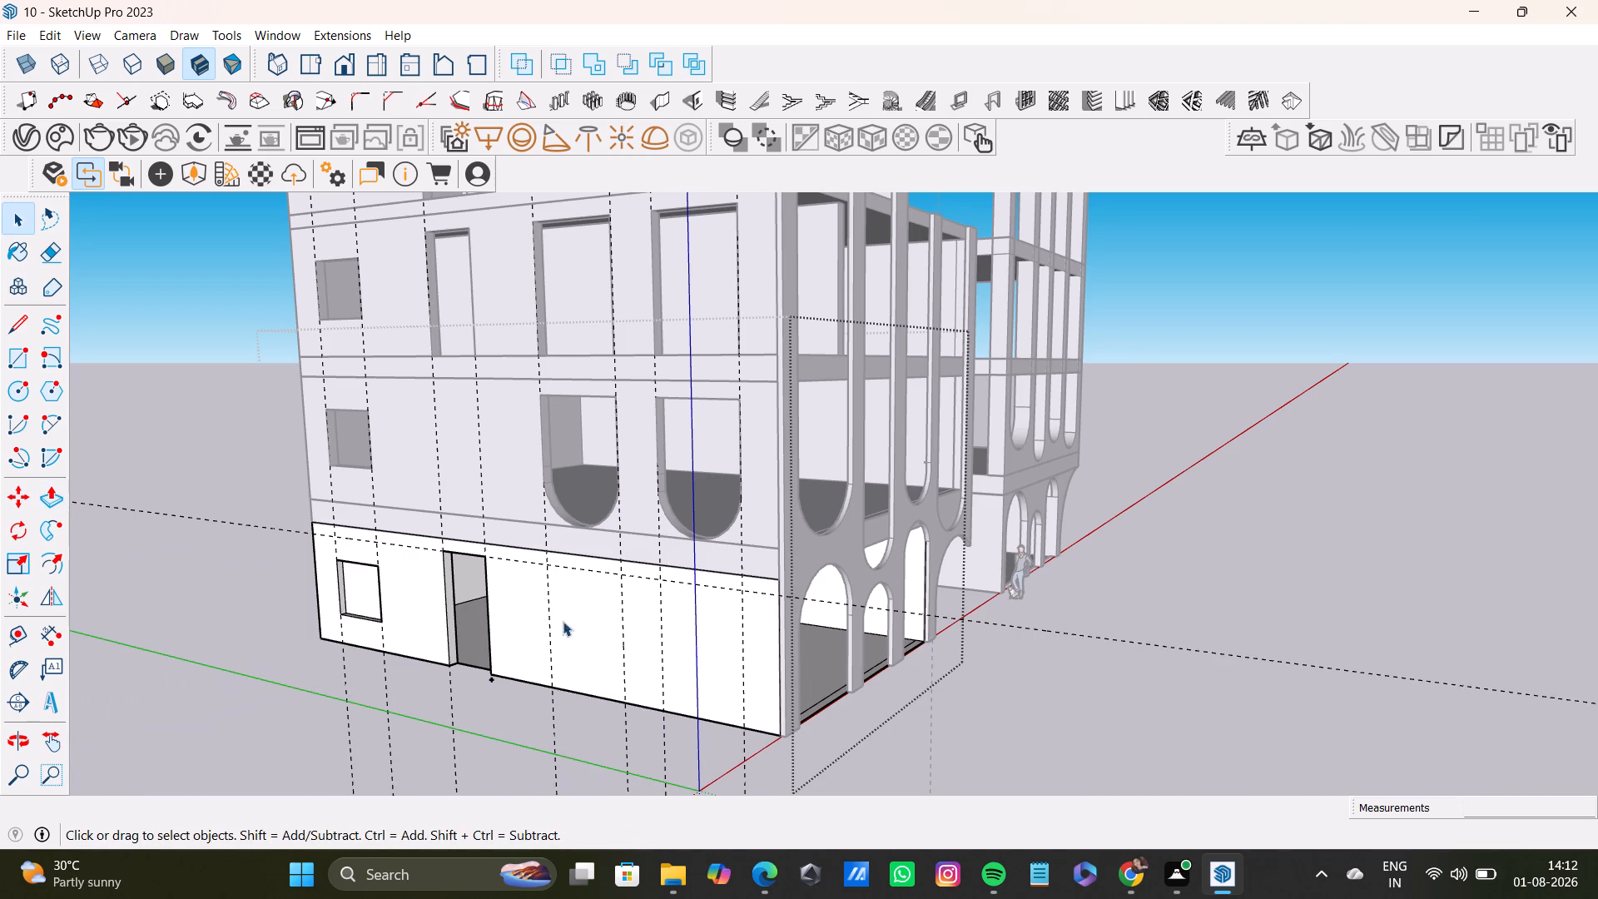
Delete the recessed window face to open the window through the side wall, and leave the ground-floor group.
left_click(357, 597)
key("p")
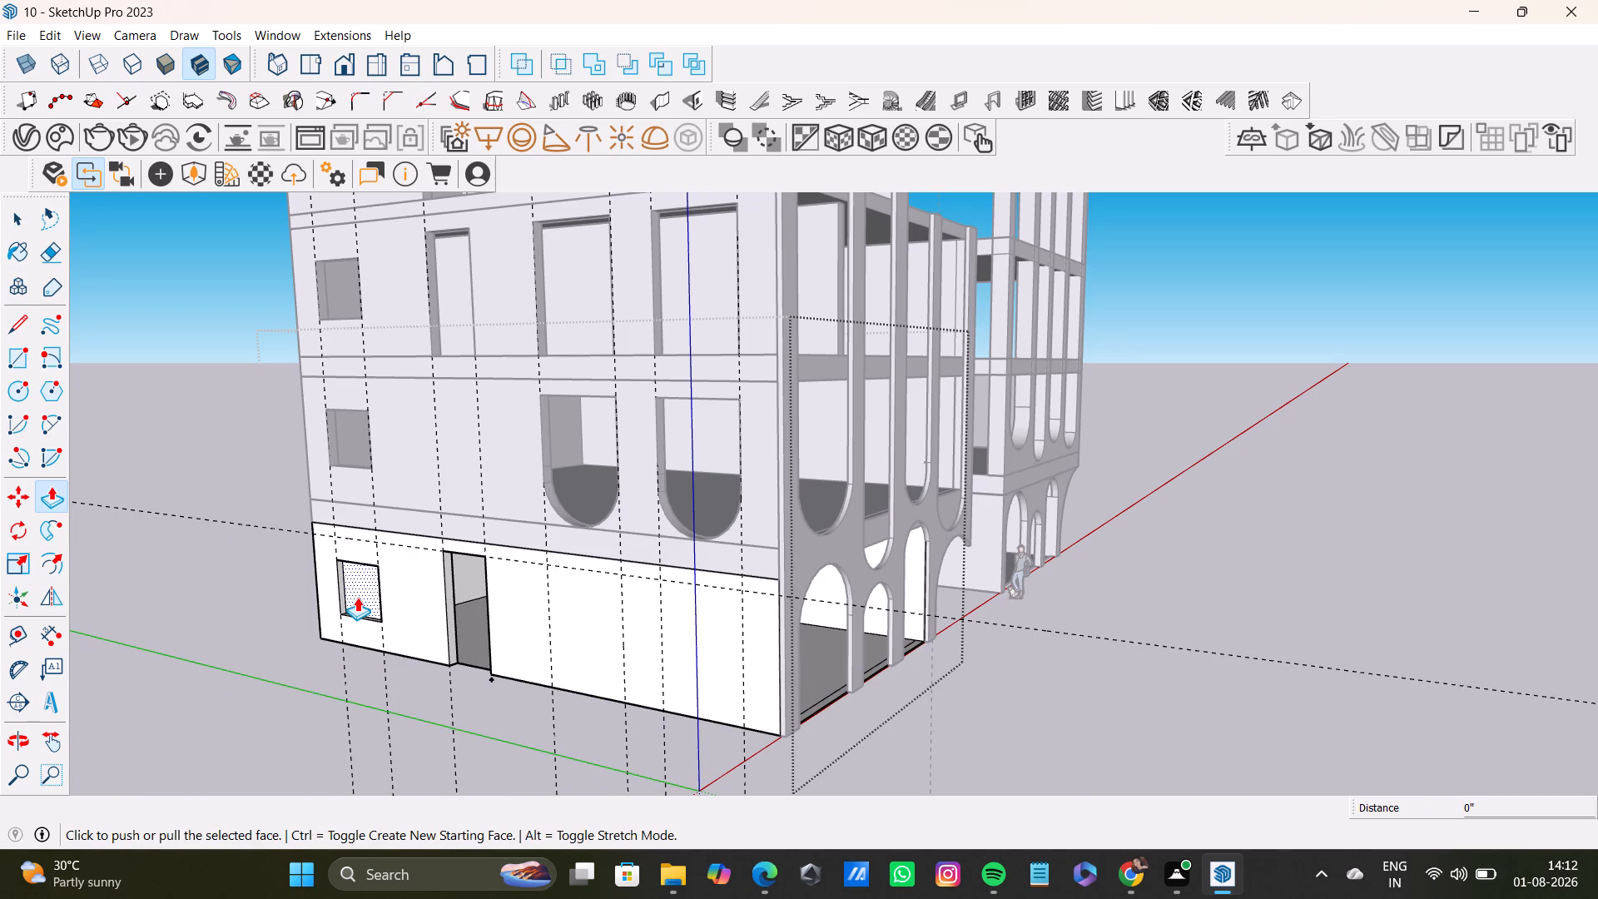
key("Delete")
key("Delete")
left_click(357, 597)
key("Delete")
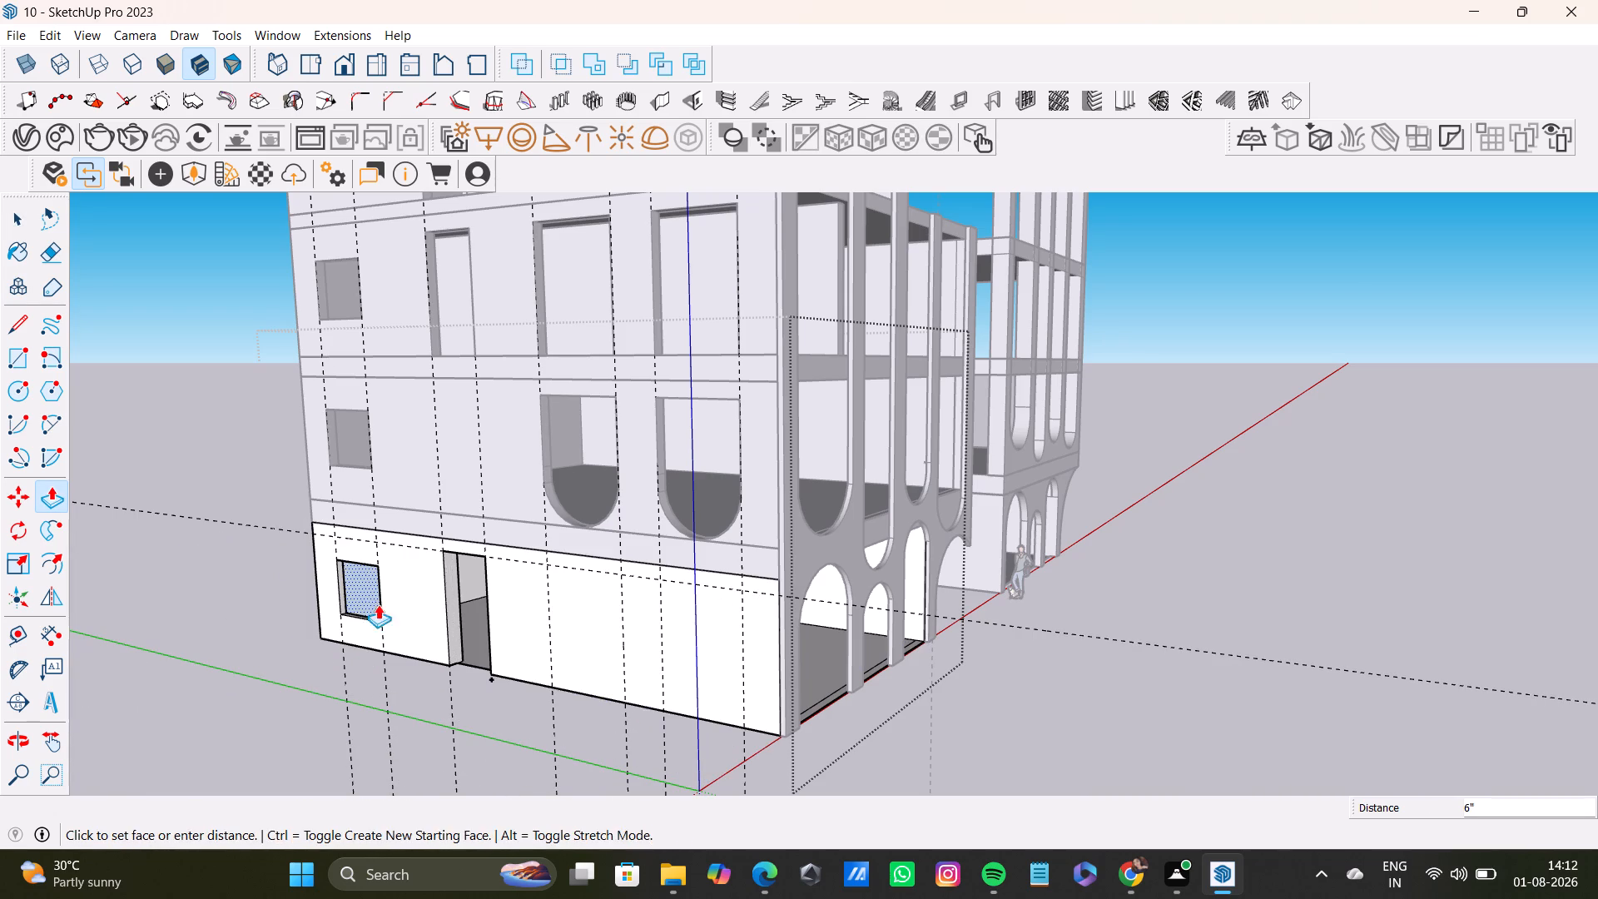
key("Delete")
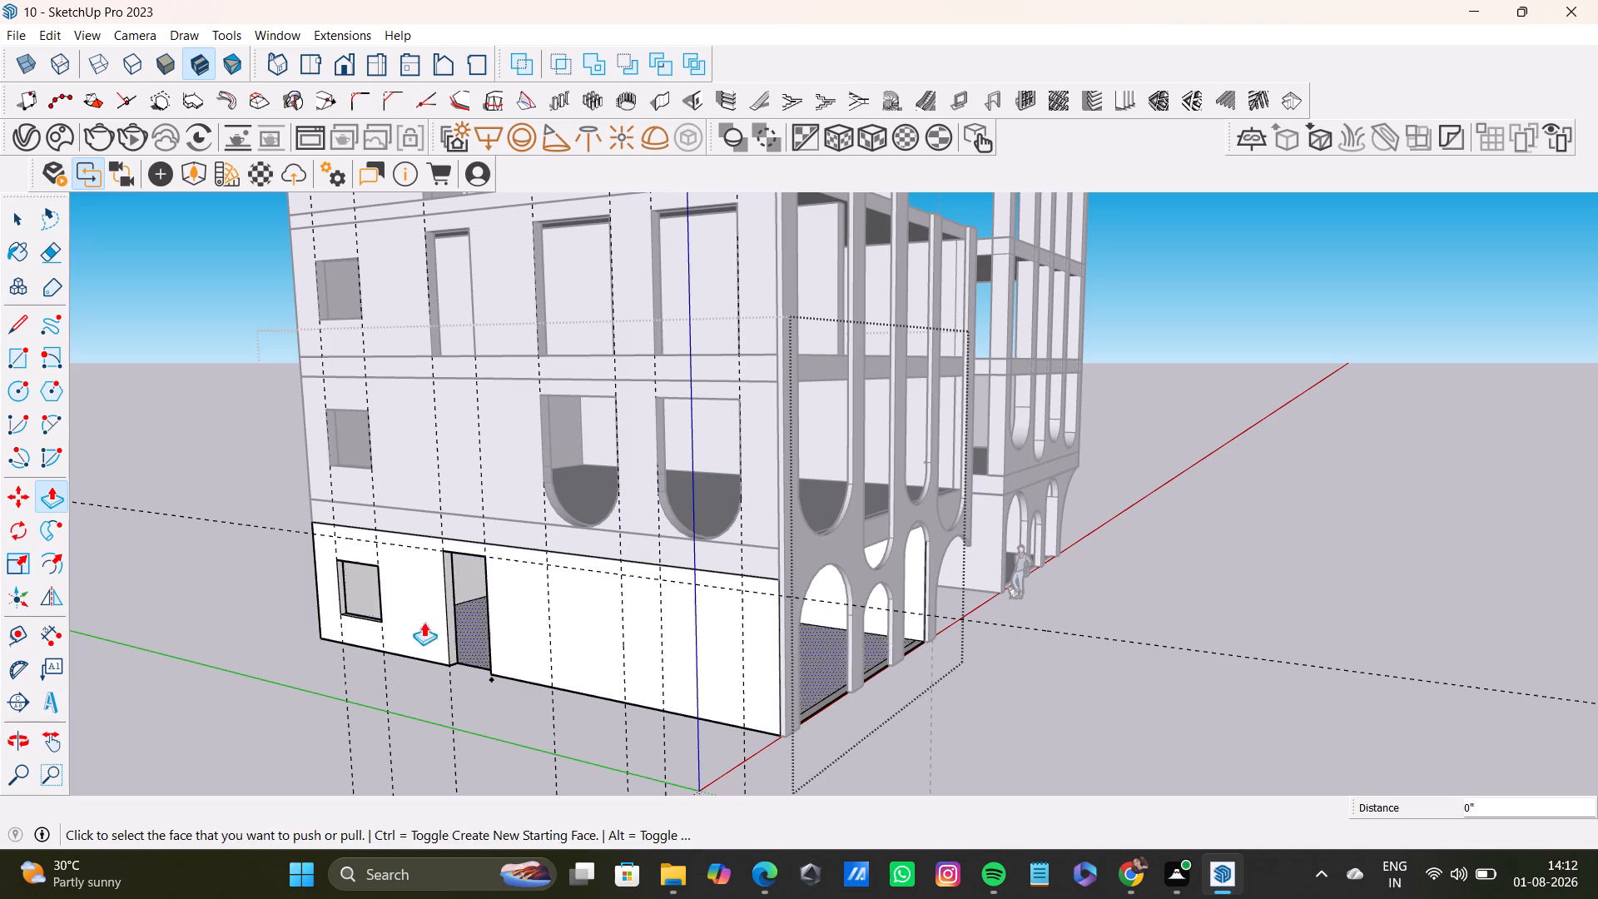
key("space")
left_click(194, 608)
Examine the ground-floor side wall's window and door openings from outside and through the facade arches.
middle_click_drag(783, 686, 789, 661)
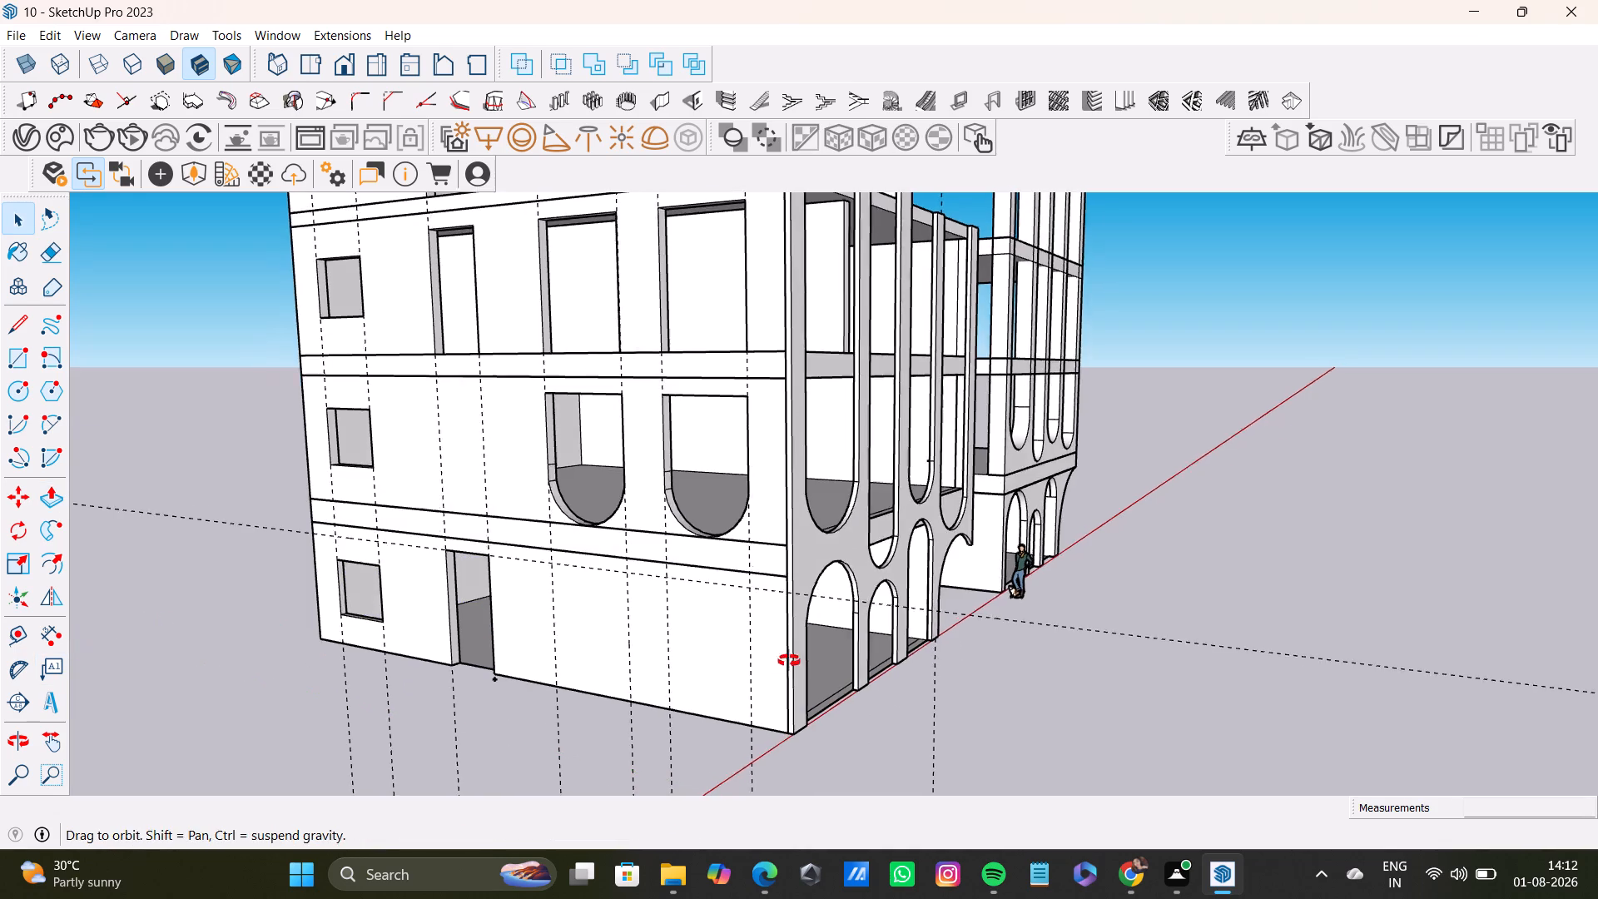
middle_click_drag(789, 661, 844, 593)
scroll(841, 596, "down", 1)
middle_click_drag(838, 604, 537, 749)
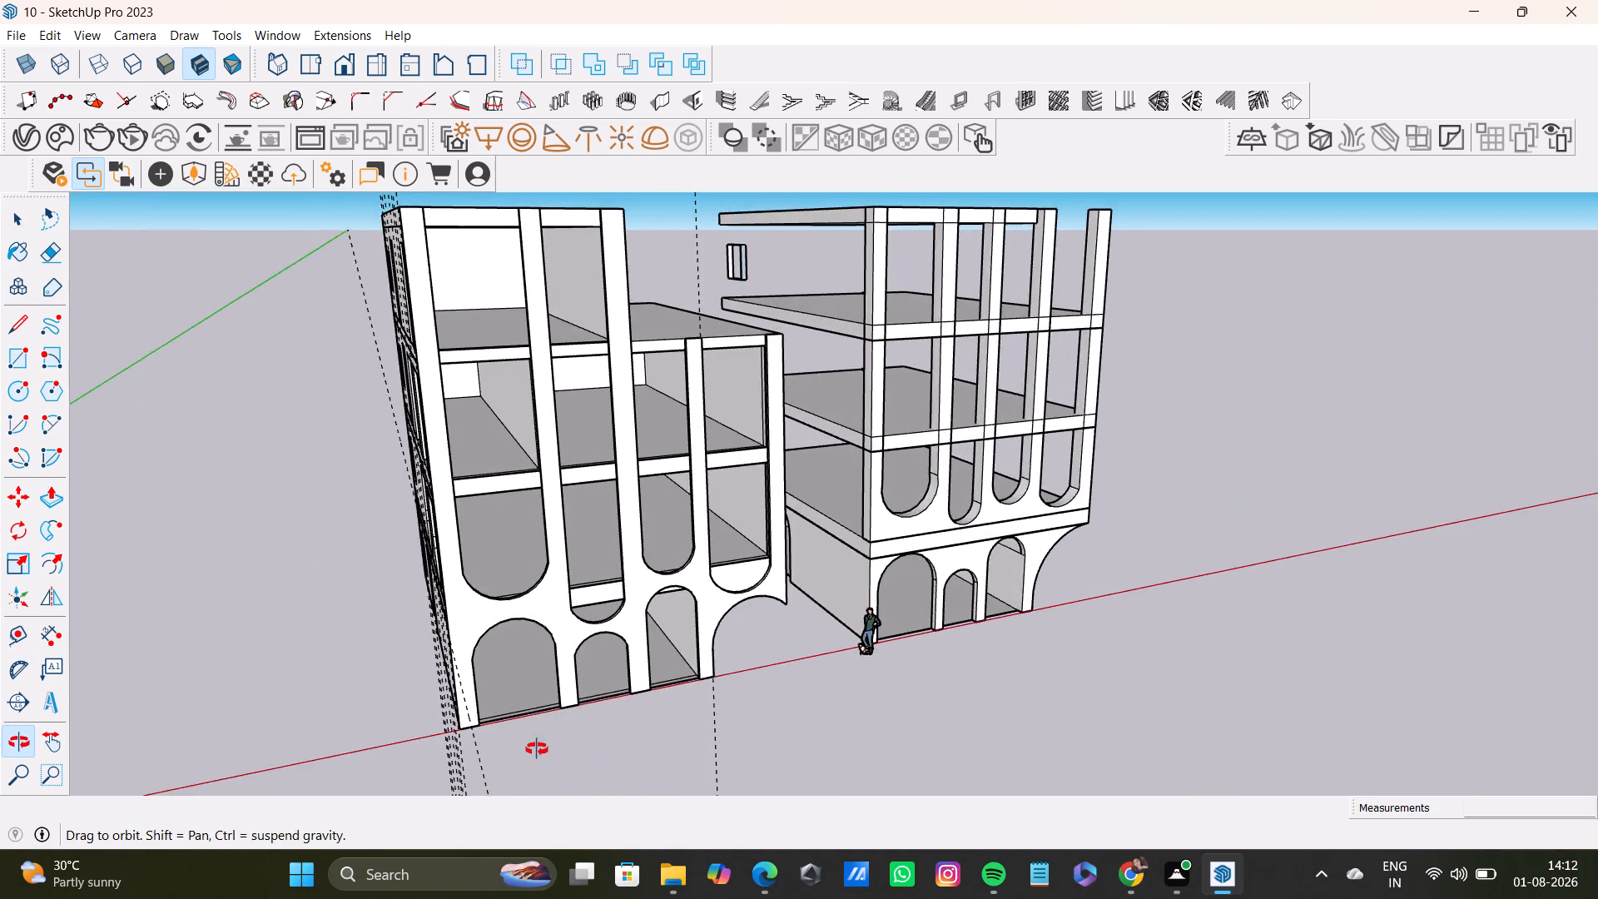
middle_click_drag(537, 749, 427, 718)
scroll(553, 656, "up", 5)
middle_click_drag(569, 627, 510, 531)
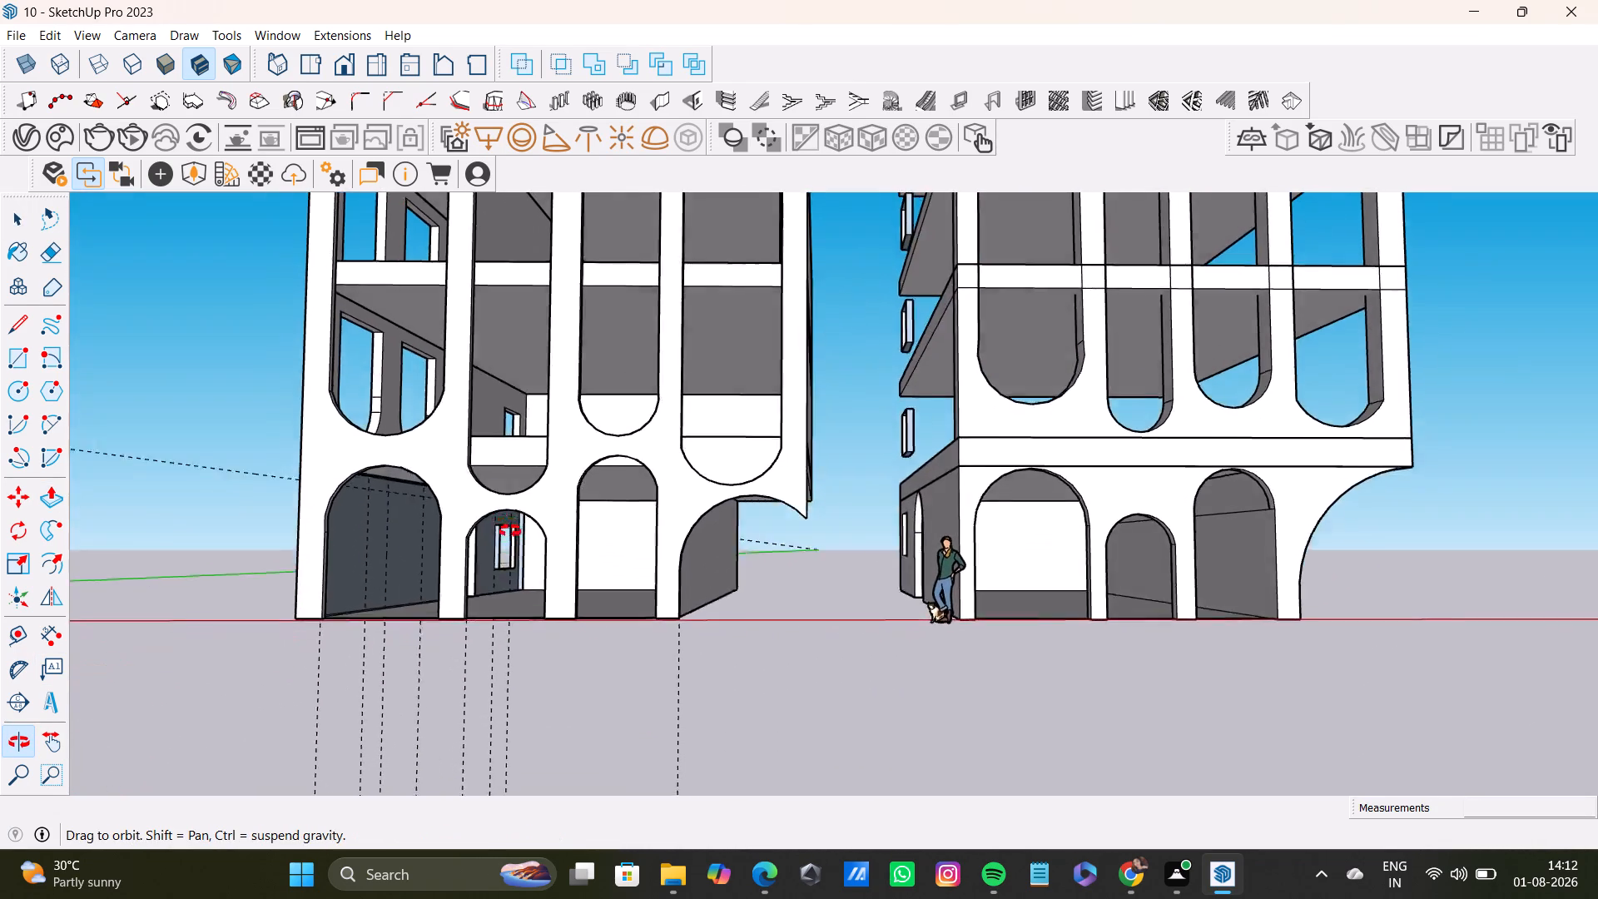
middle_click_drag(510, 531, 636, 528)
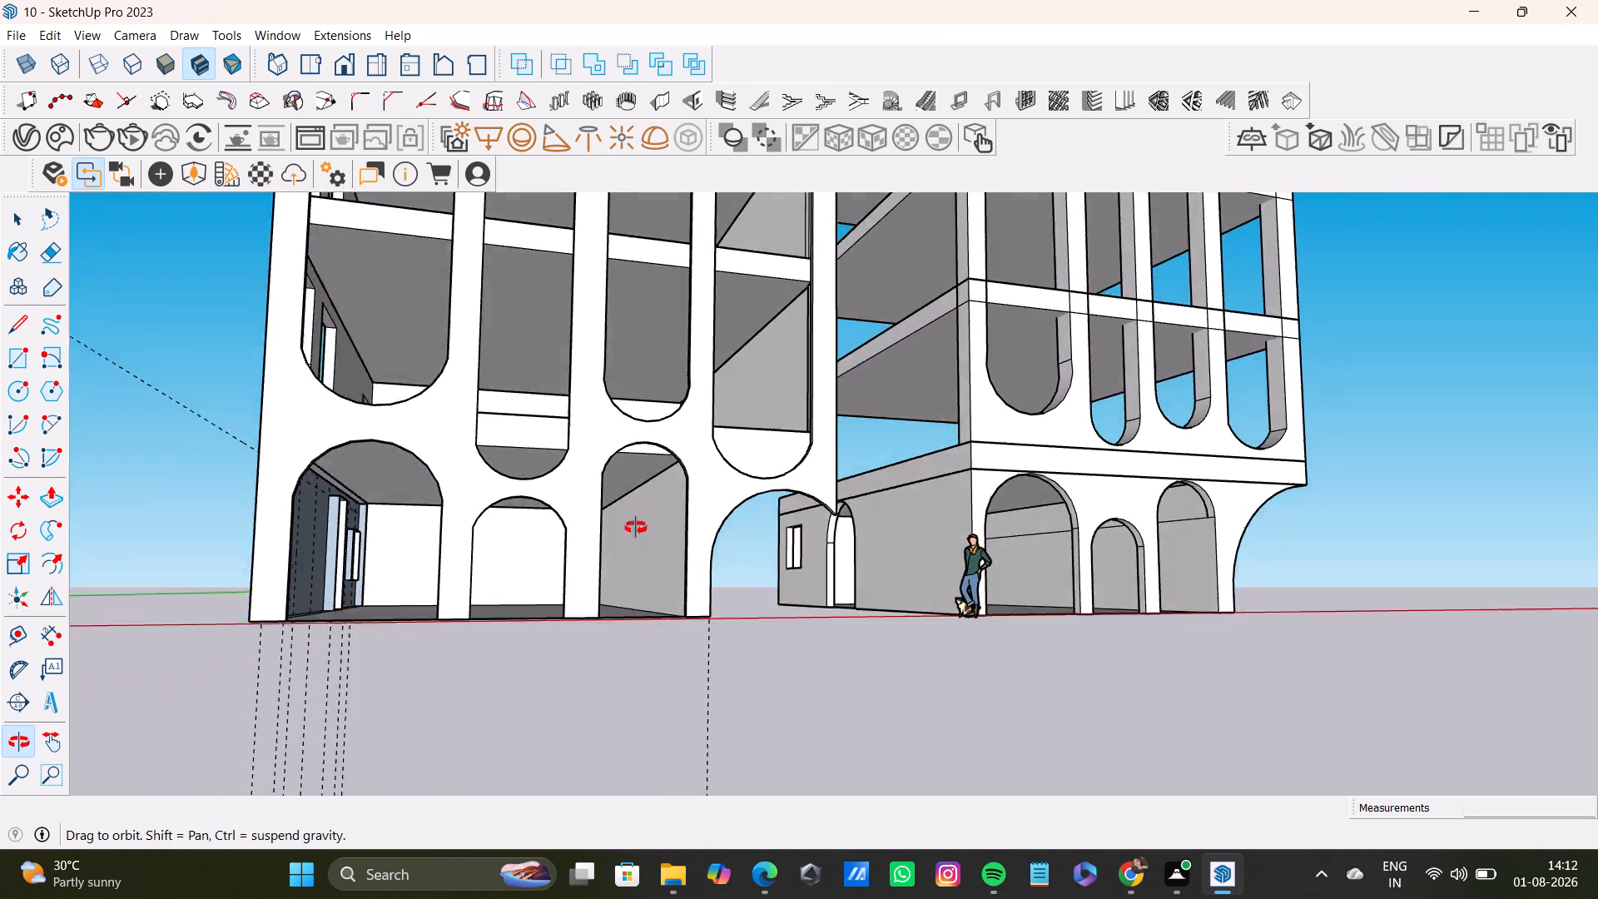
middle_click_drag(636, 528, 575, 568)
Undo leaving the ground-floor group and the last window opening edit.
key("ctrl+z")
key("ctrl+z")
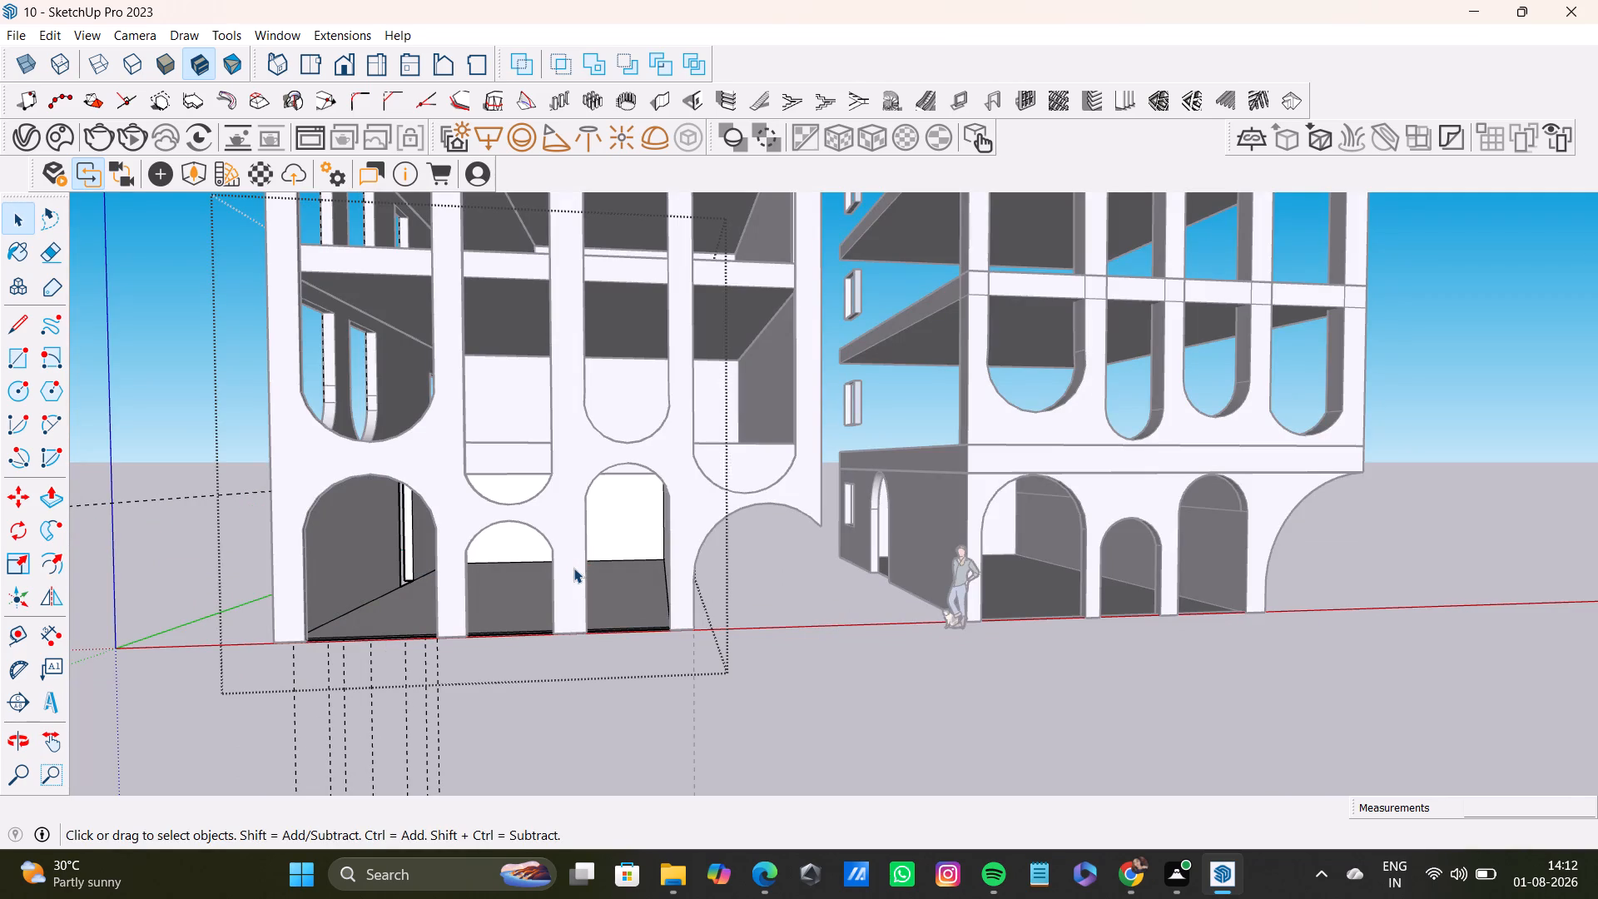
Undo the edits to the ground-floor side-wall window until only its flat outline remains on the wall.
middle_click_drag(352, 621, 825, 615)
middle_click_drag(722, 608, 900, 501, "shift")
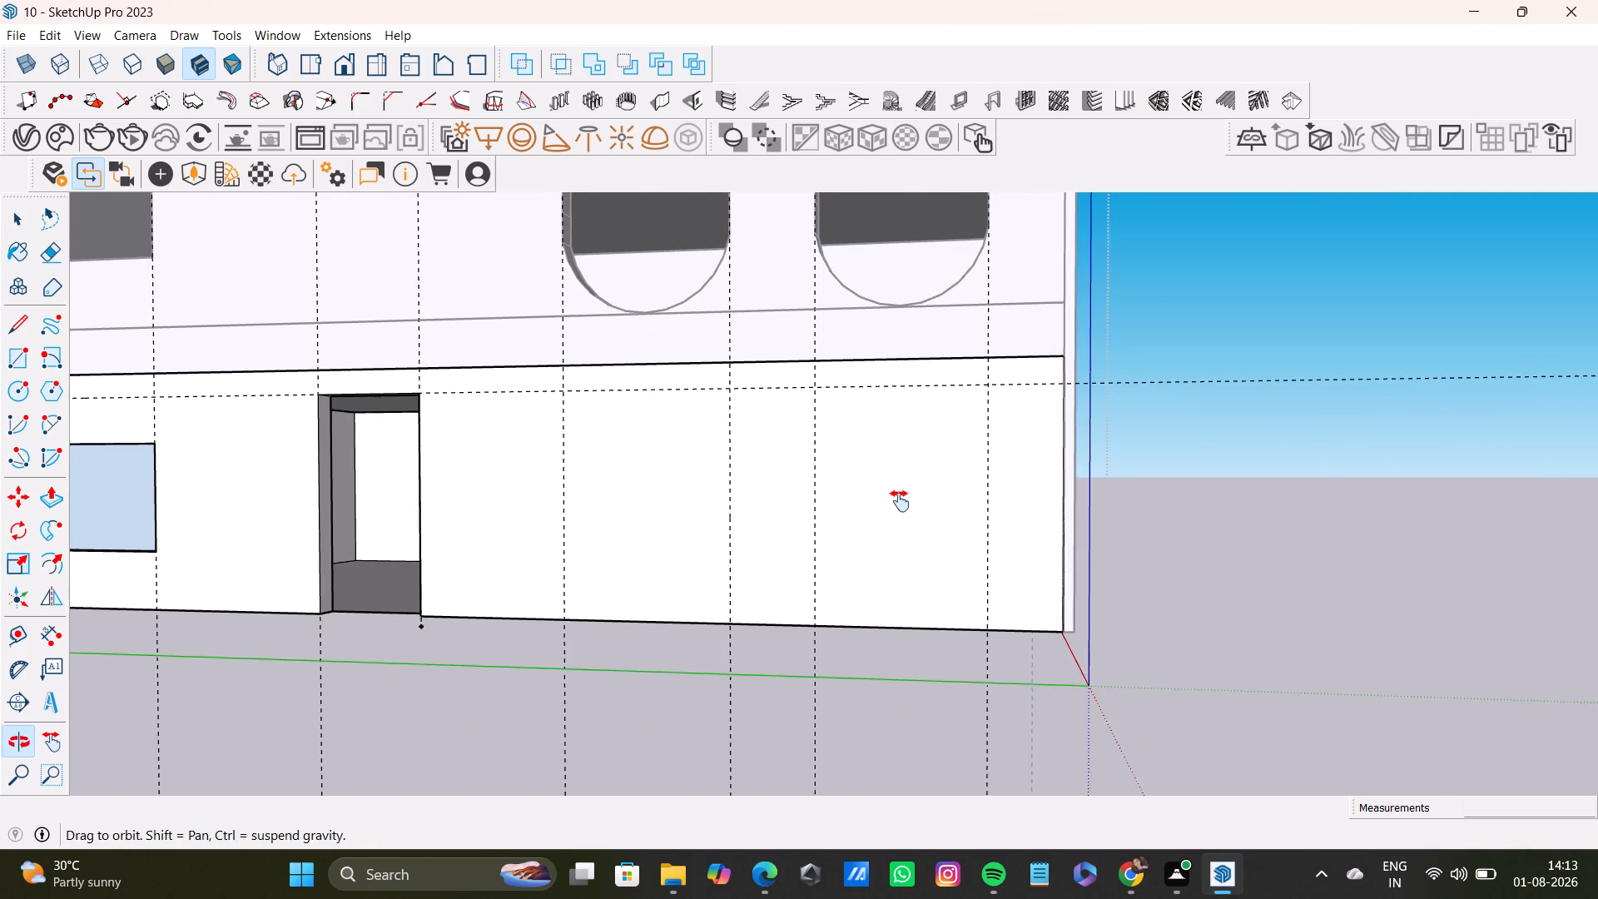
middle_click_drag(900, 501, 904, 499, "shift")
left_click(135, 508)
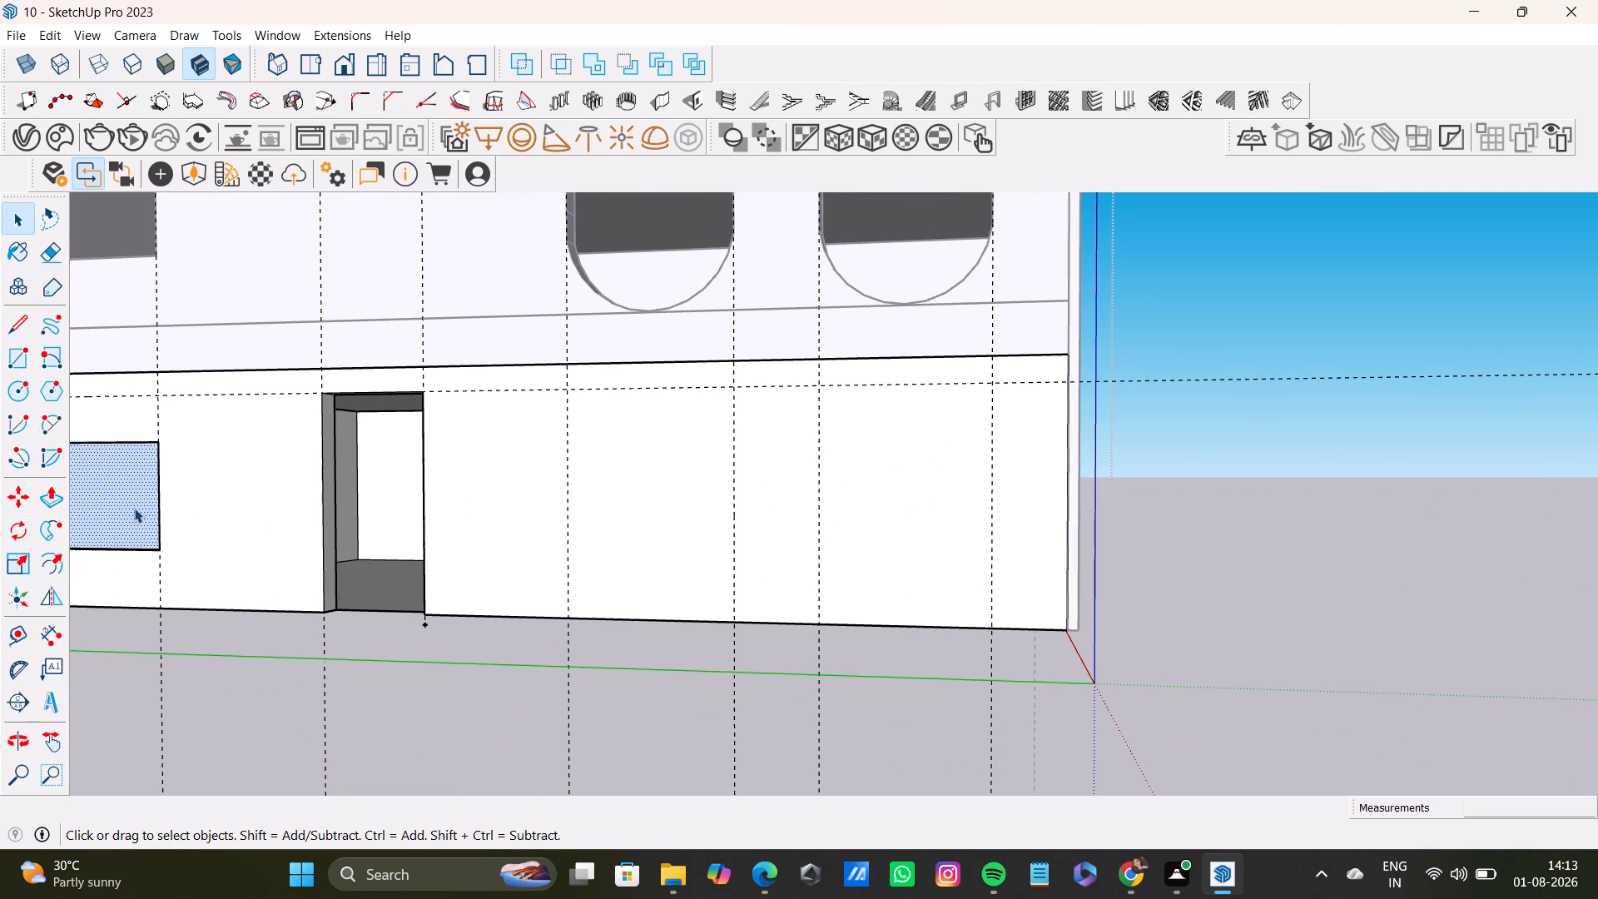
scroll(290, 548, "down", 8)
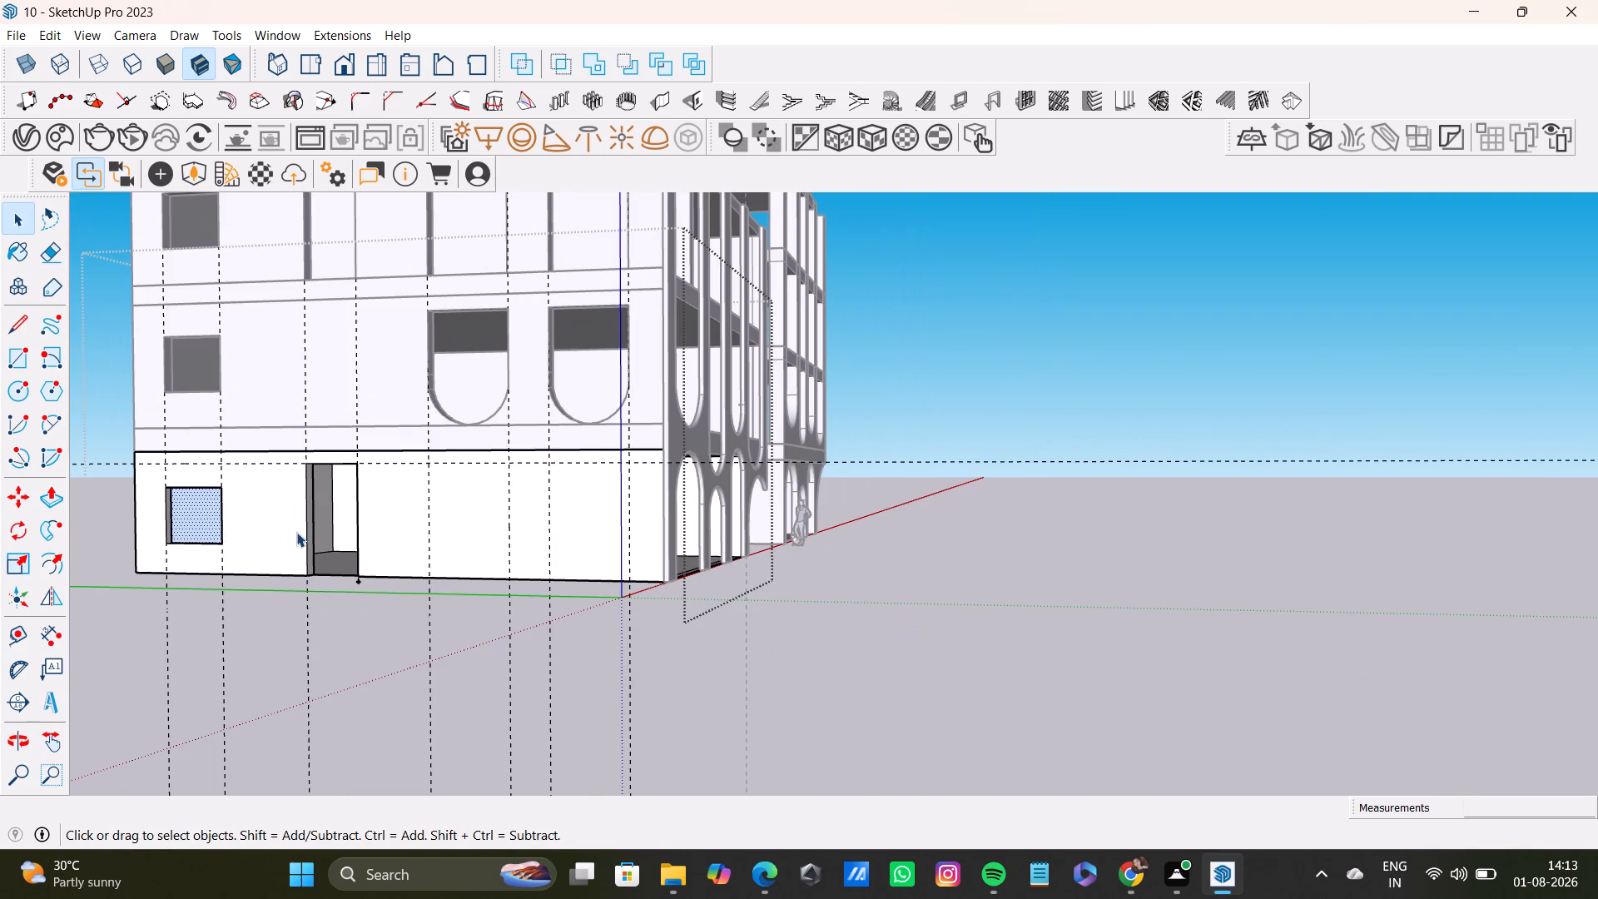
key("ctrl+z")
middle_click_drag(390, 563, 326, 607)
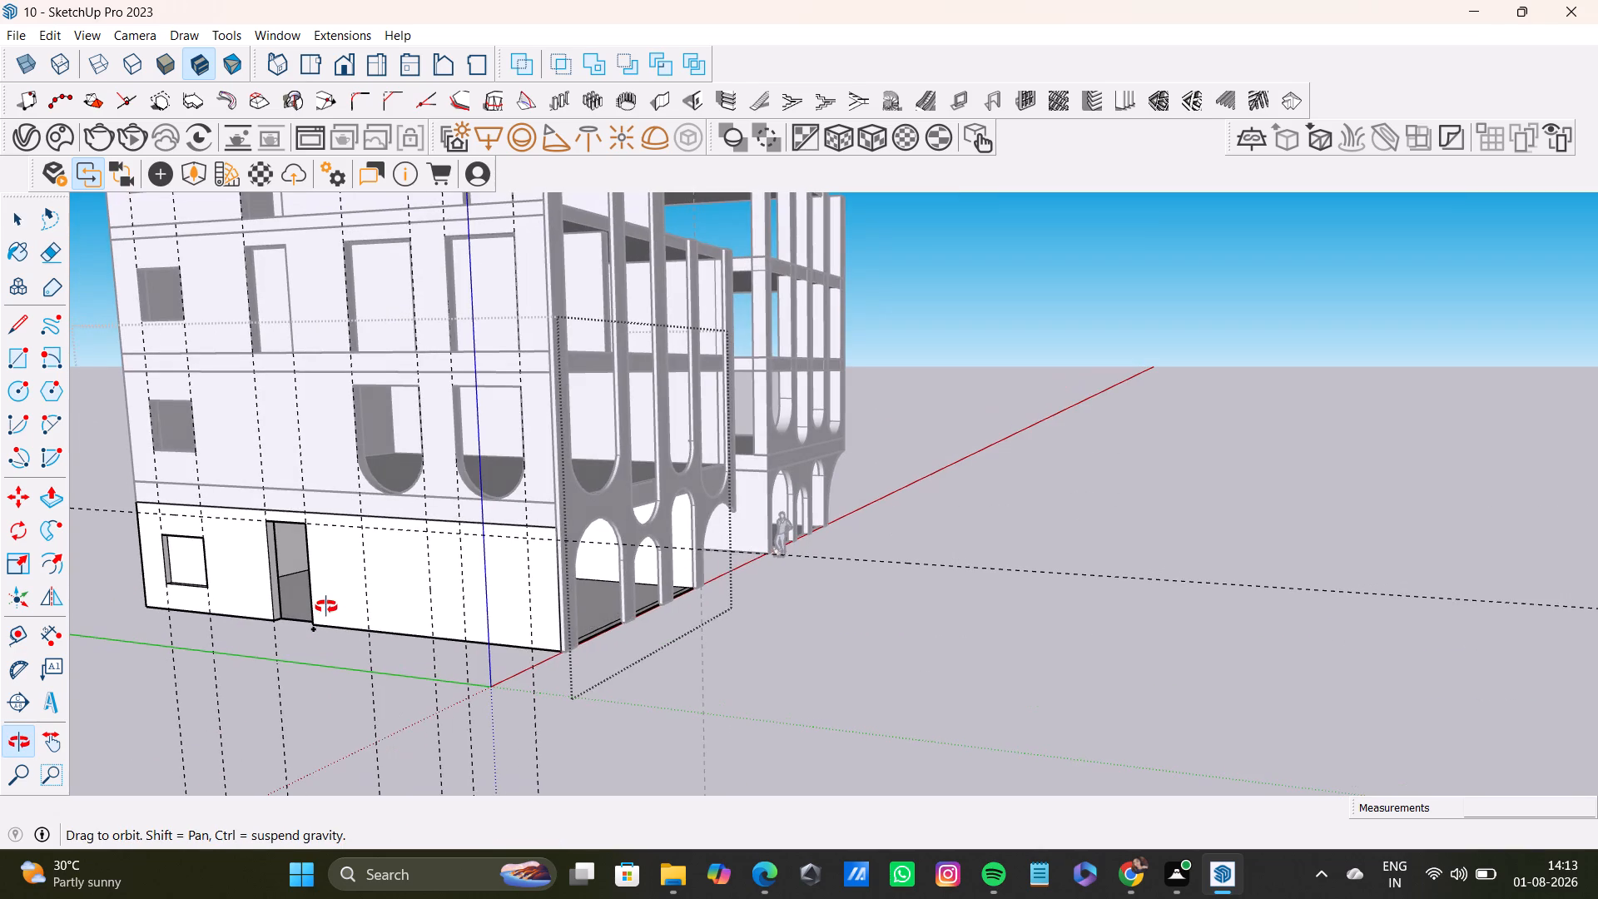
middle_click_drag(326, 607, 417, 524)
middle_click_drag(662, 585, 599, 642)
left_click(267, 511)
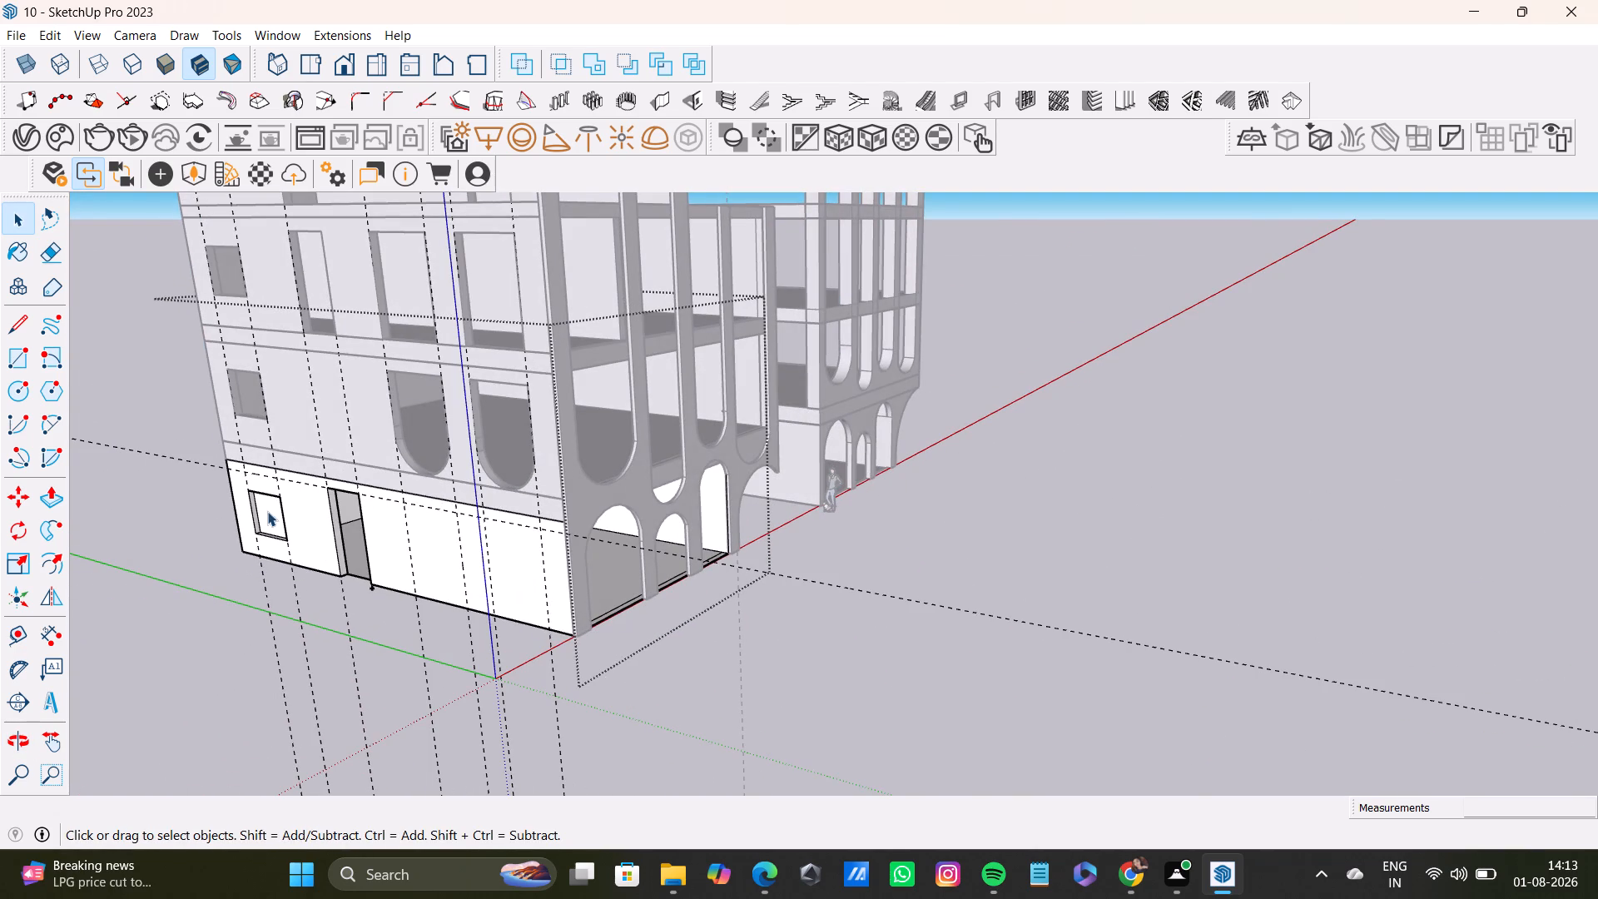
key("Delete")
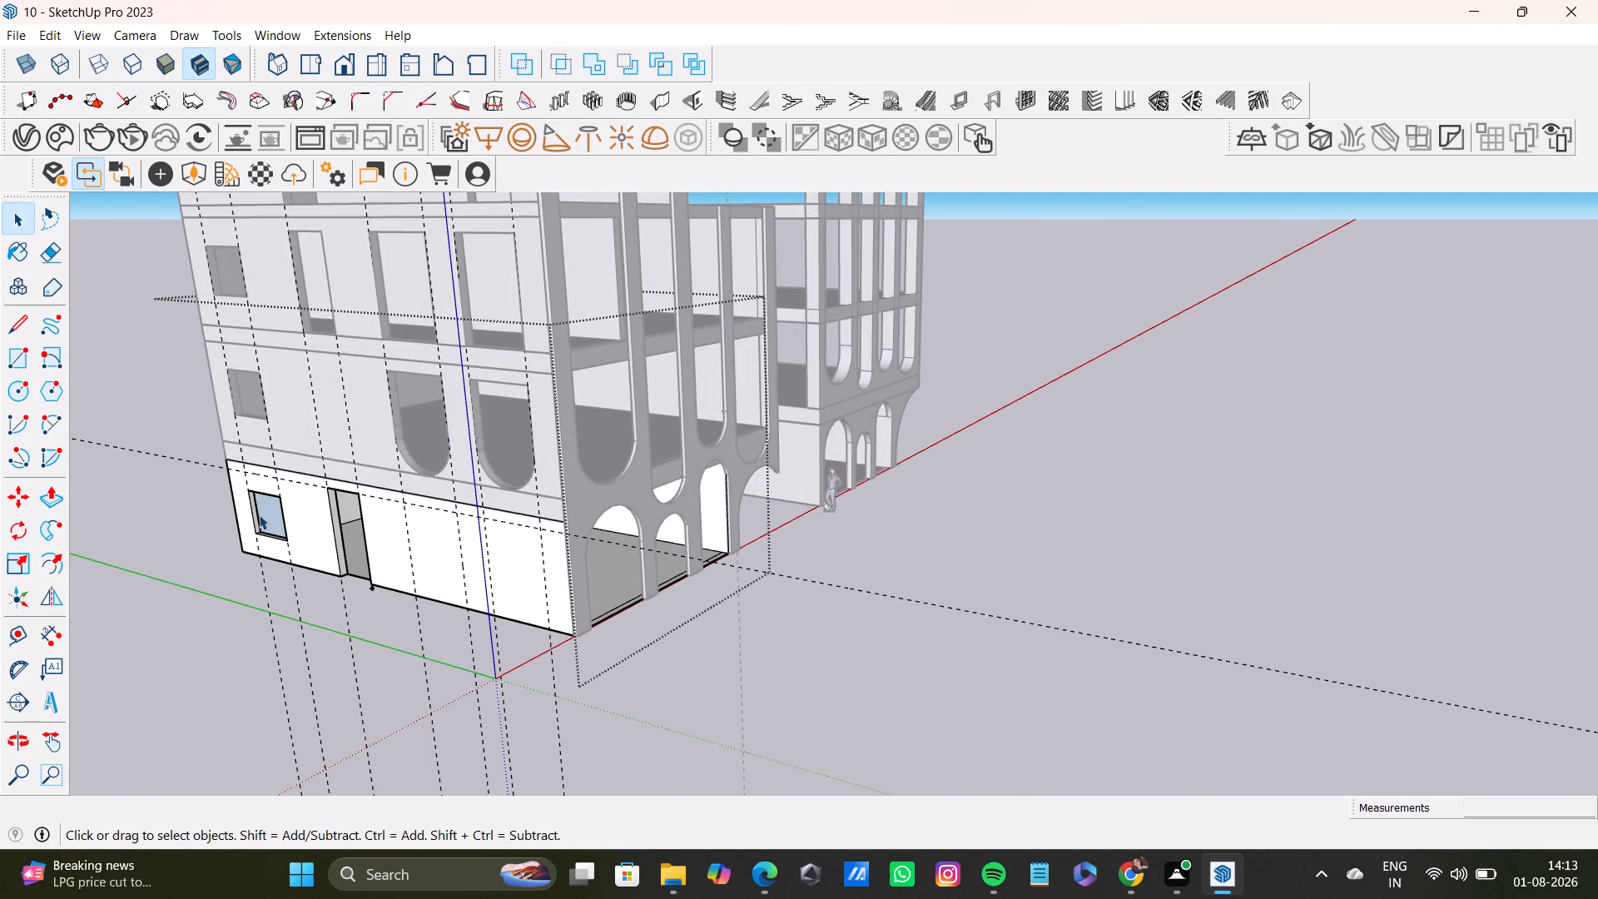
key("ctrl+z")
key("ctrl+z")
Push the window outline's face 9" through the ground-floor side wall to open the window, and leave the ground-floor group.
left_click(44, 500)
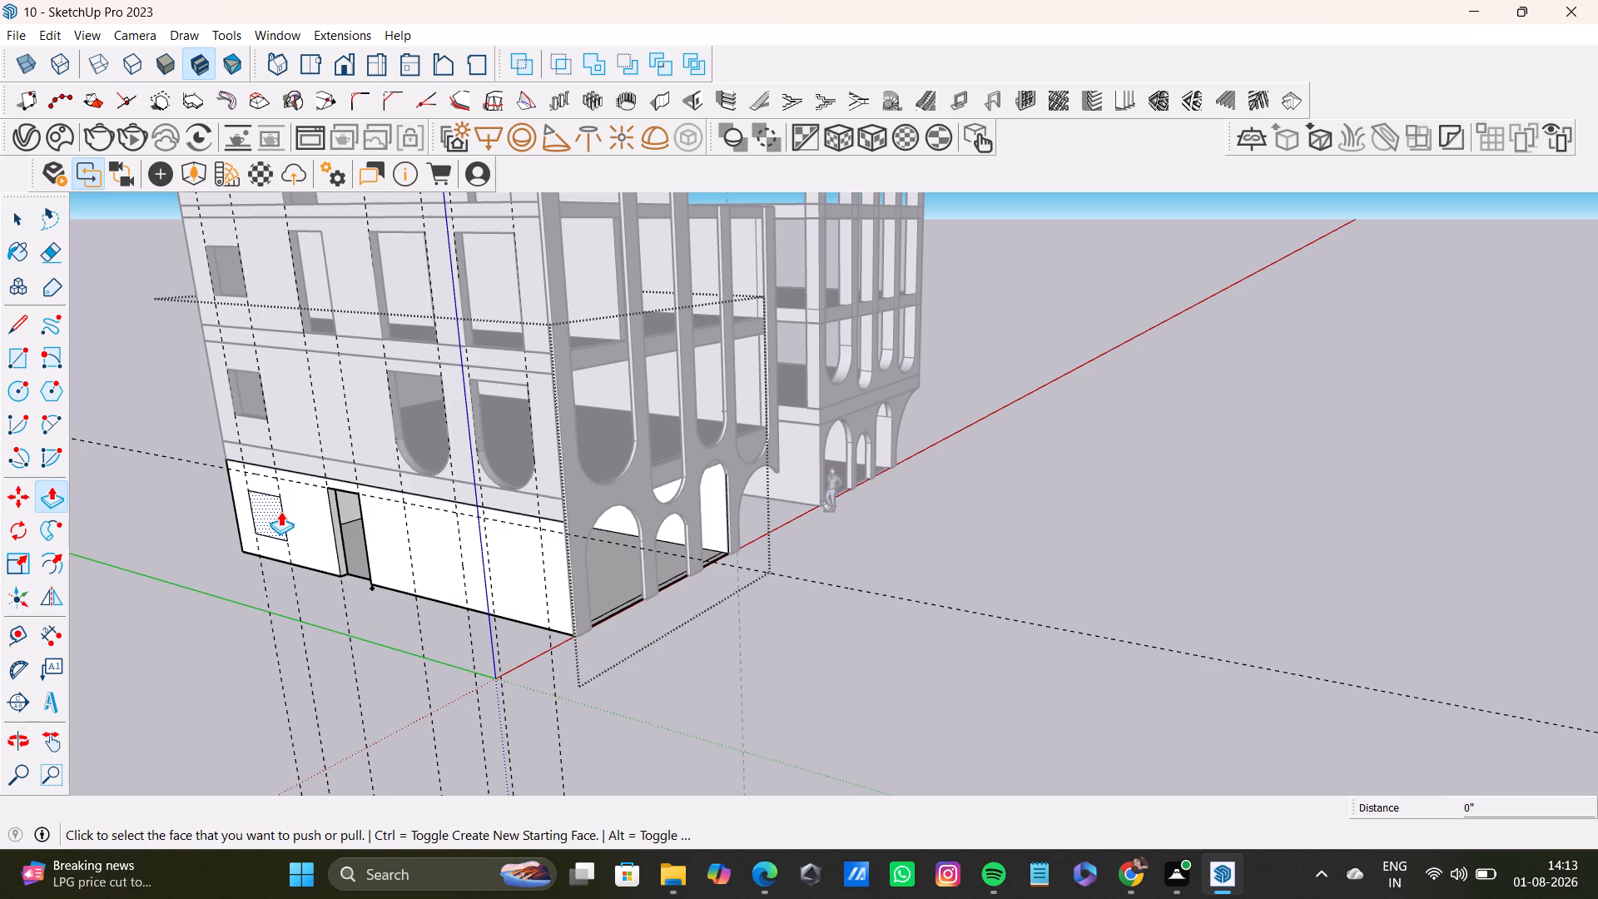
left_click(280, 511)
left_click(340, 511)
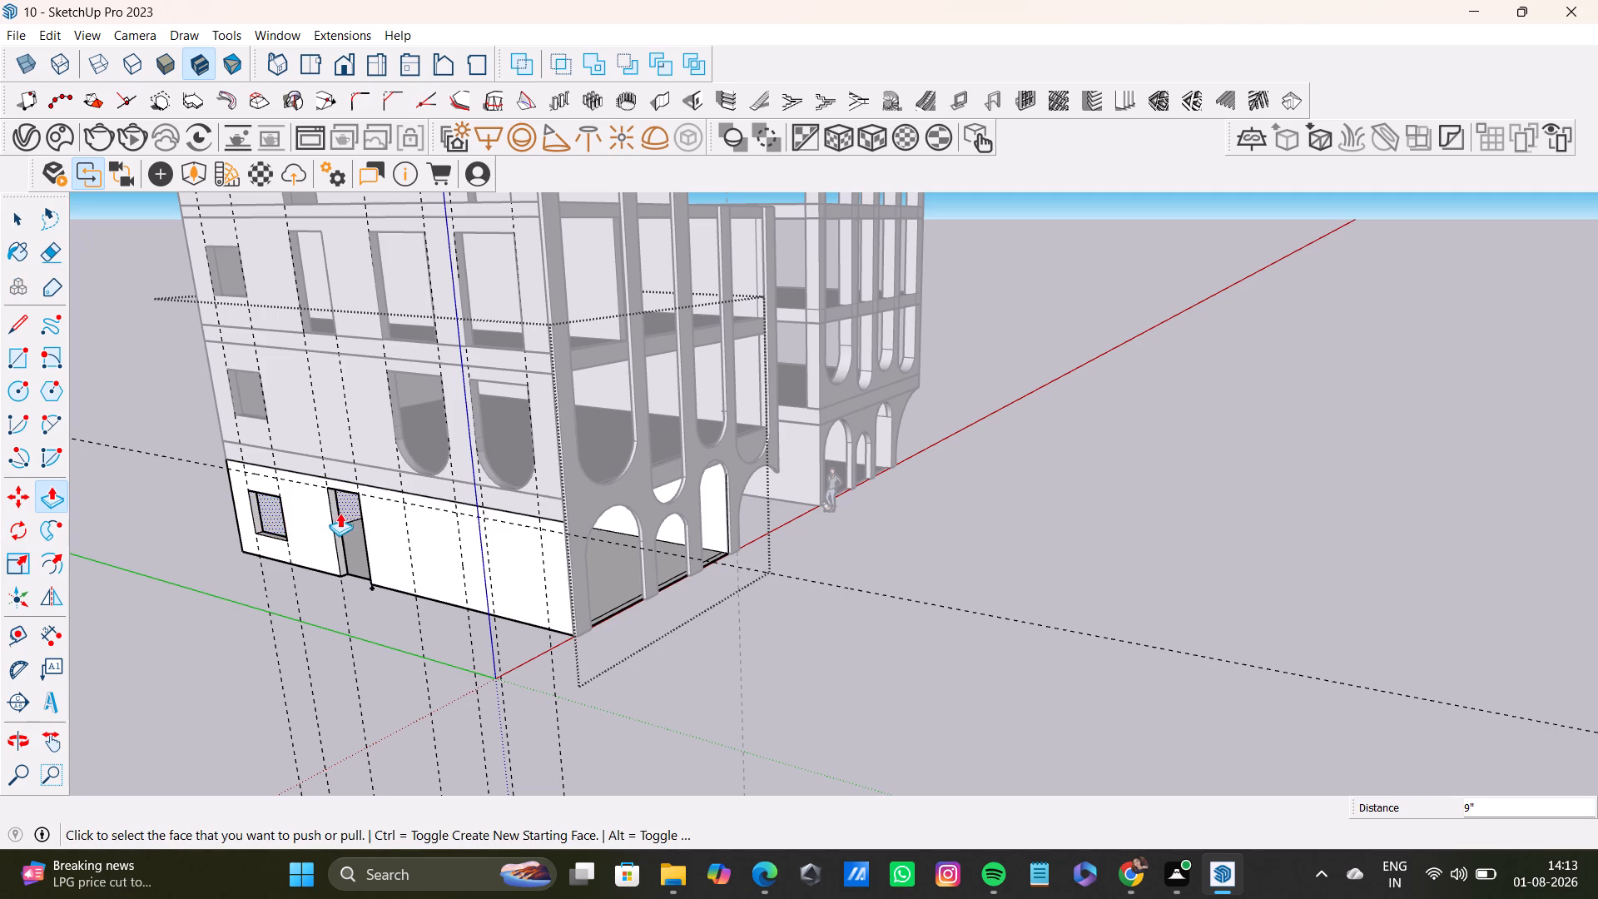
scroll(283, 639, "down", 13)
key("space")
left_click(553, 652)
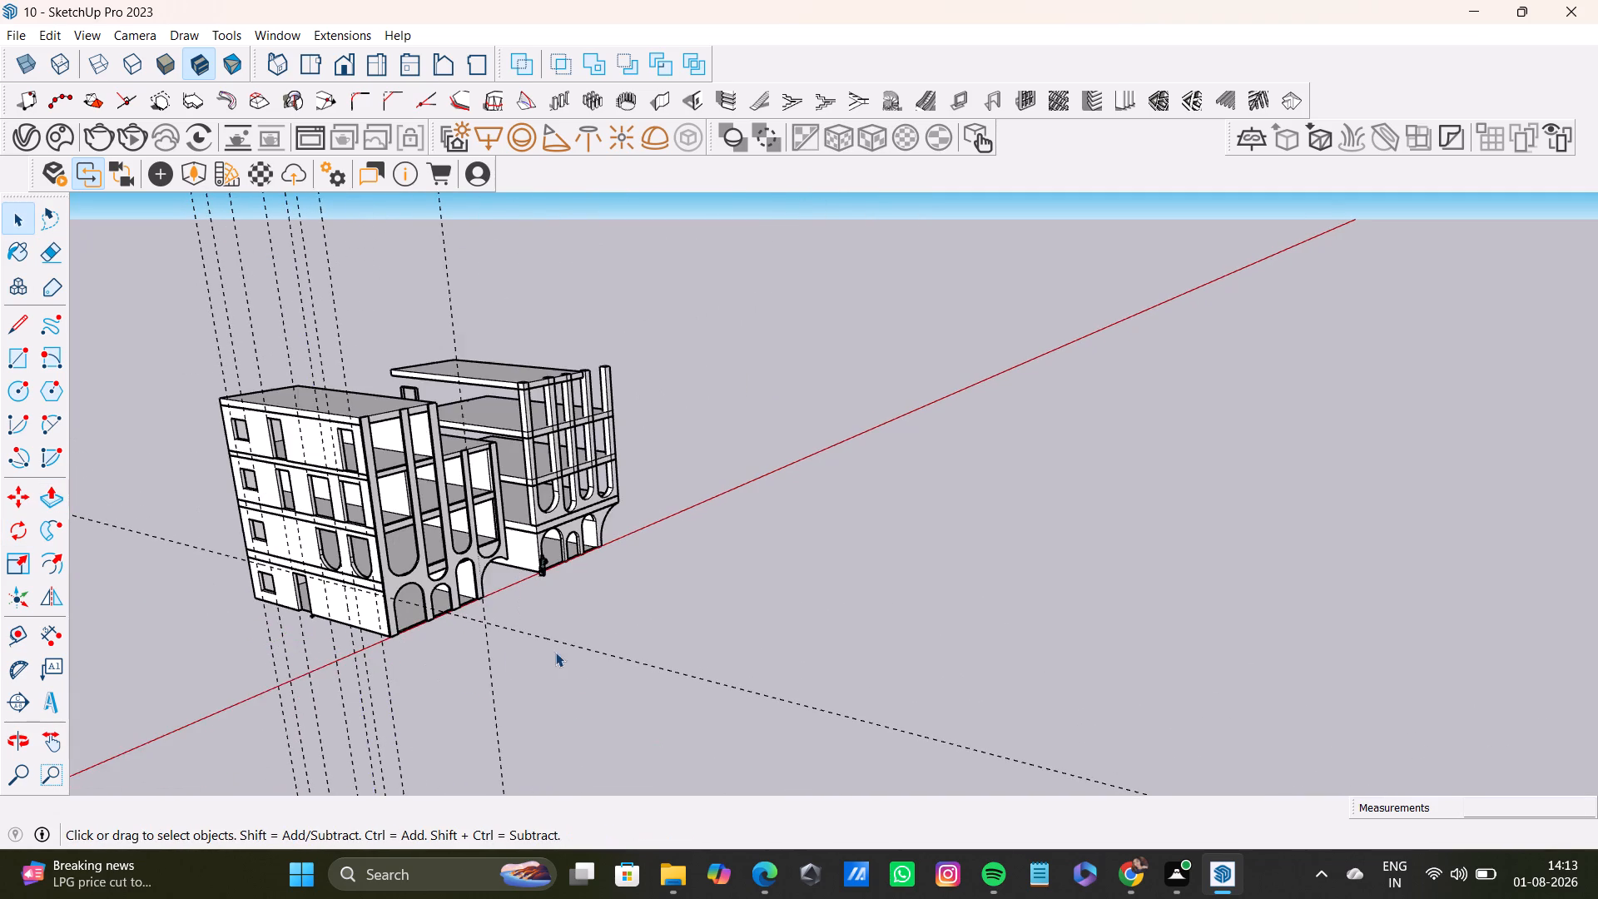
Examine both buildings from the side and front, closing in on where the upper-floor side wall meets the facade's end column.
middle_click_drag(573, 677, 672, 517)
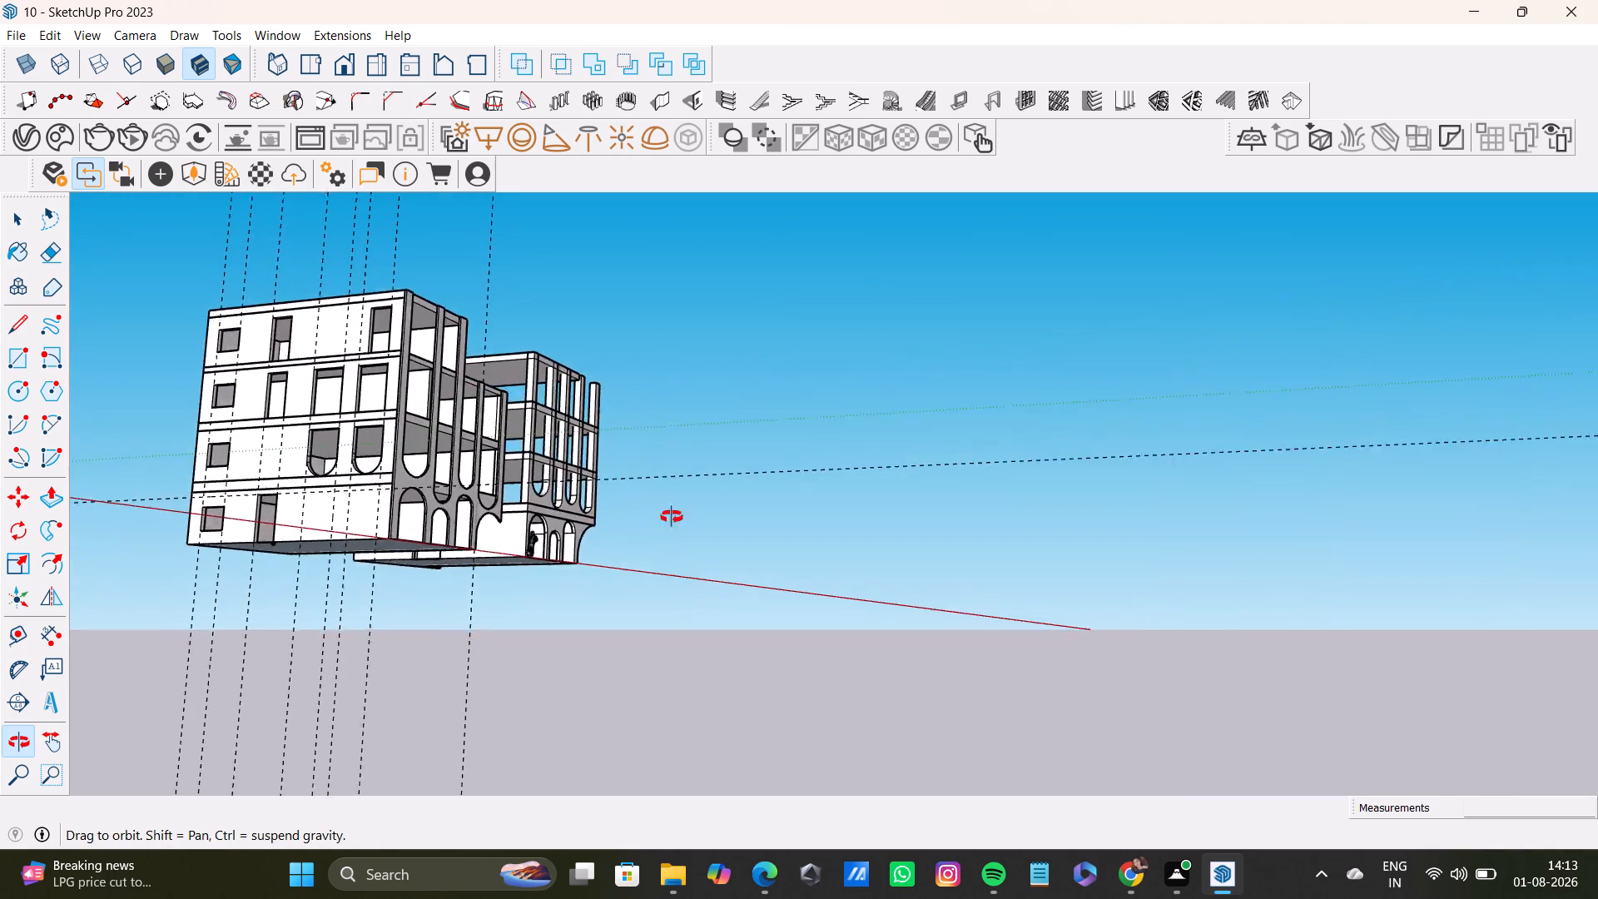
middle_click_drag(672, 517, 708, 620)
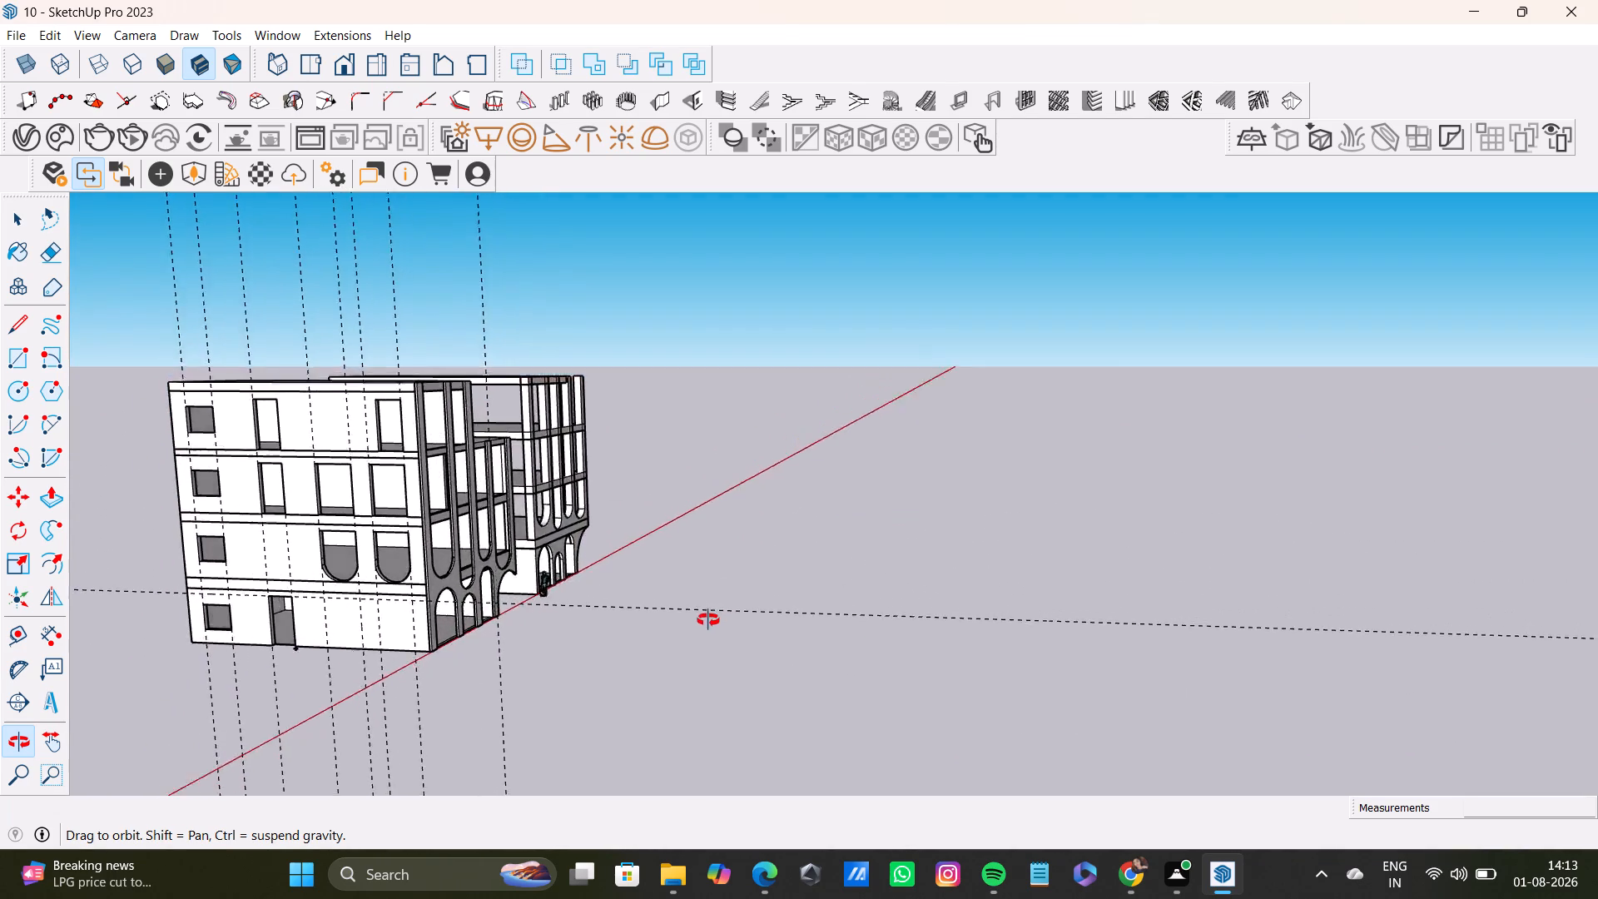
middle_click_drag(708, 620, 404, 648)
scroll(472, 544, "up", 6)
middle_click_drag(527, 529, 483, 663)
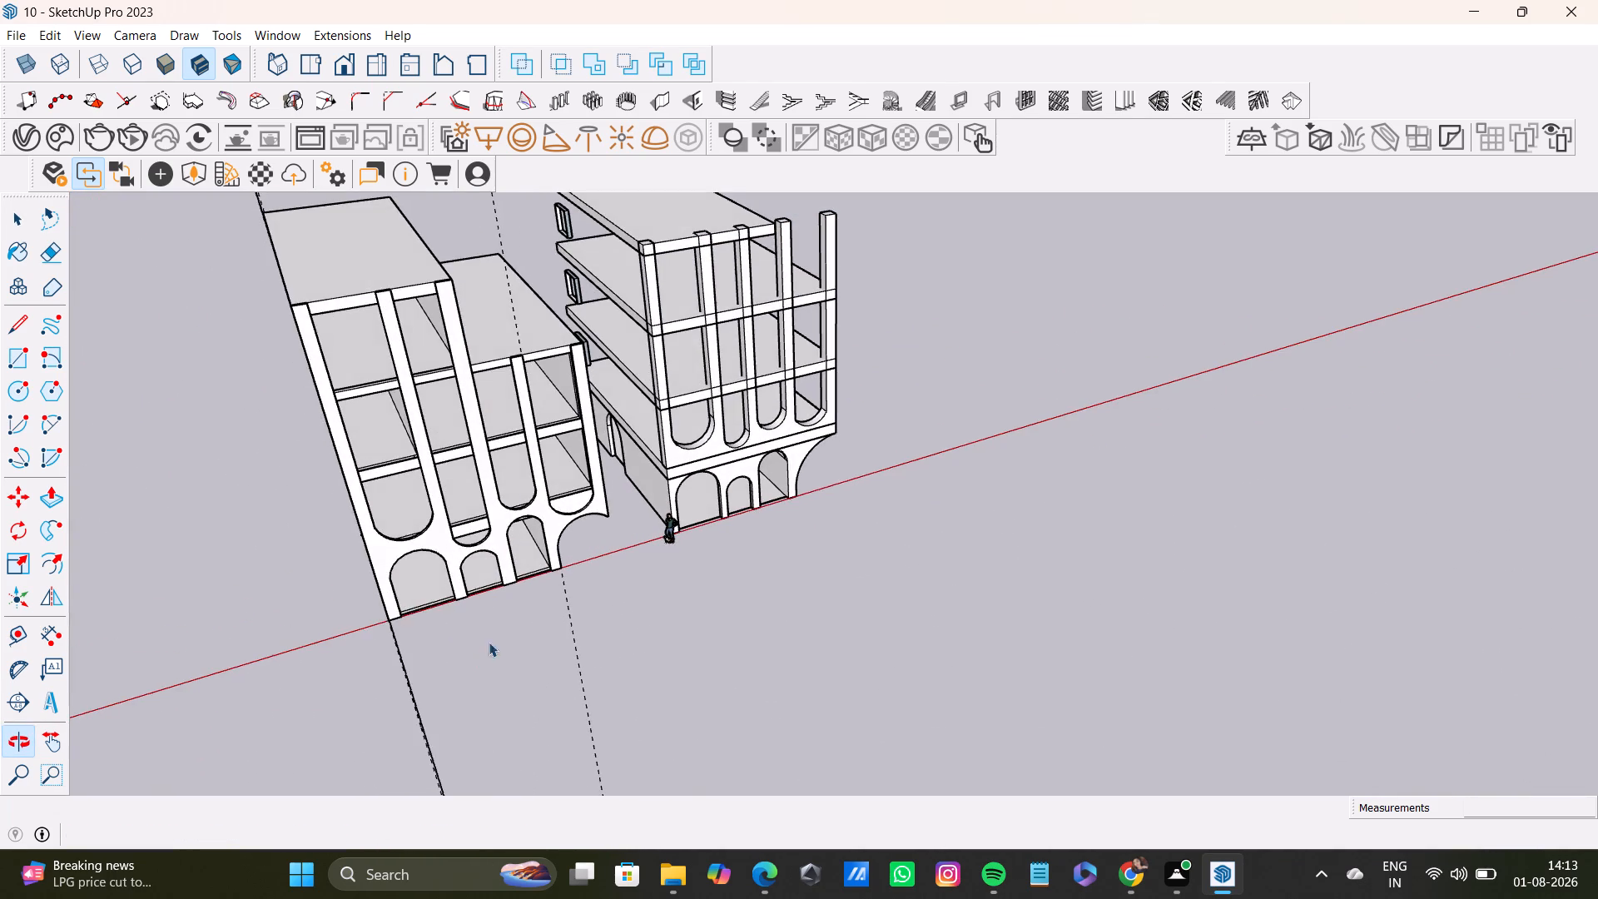
middle_click_drag(519, 454, 529, 643)
scroll(452, 441, "up", 14)
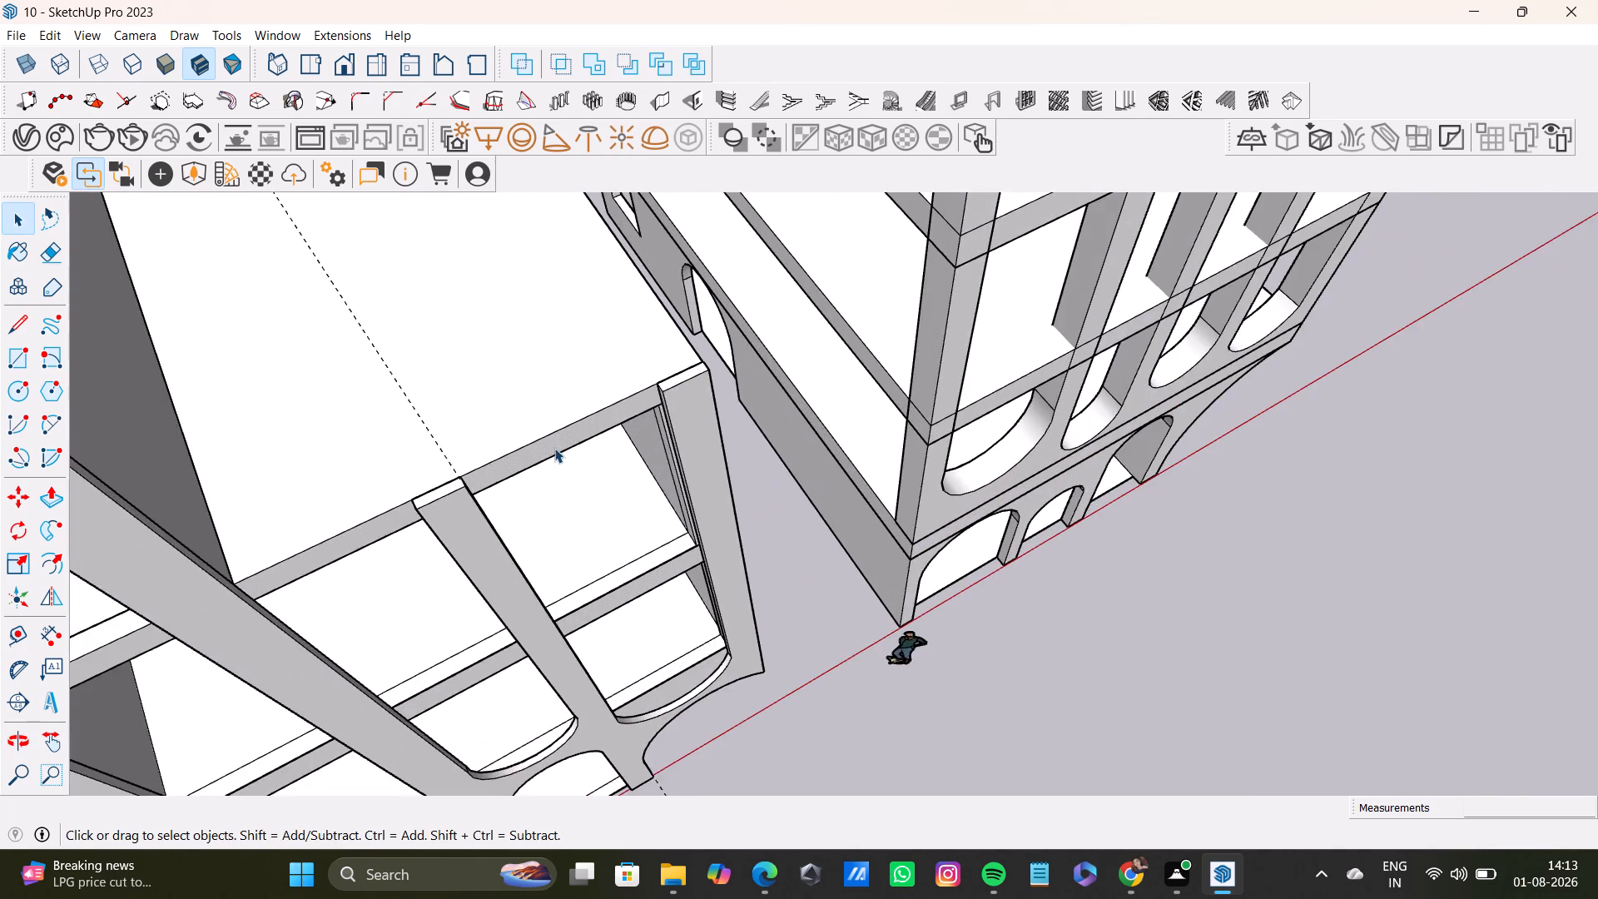
middle_click_drag(558, 449, 611, 299)
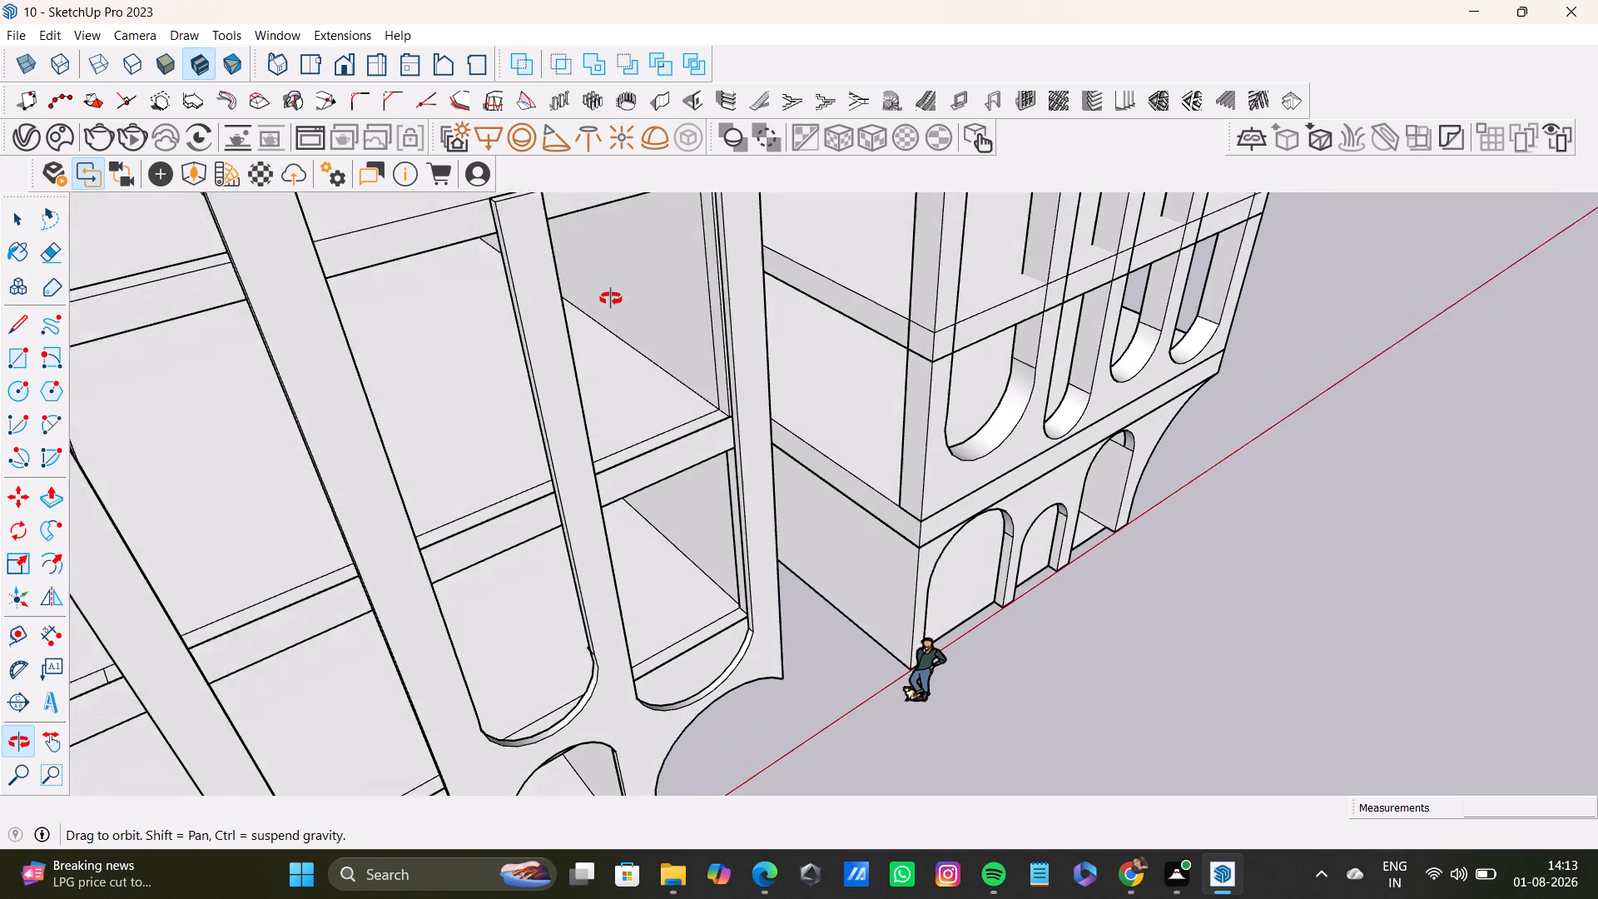
middle_click_drag(611, 299, 601, 287)
scroll(664, 375, "up", 5)
middle_click_drag(695, 385, 677, 388)
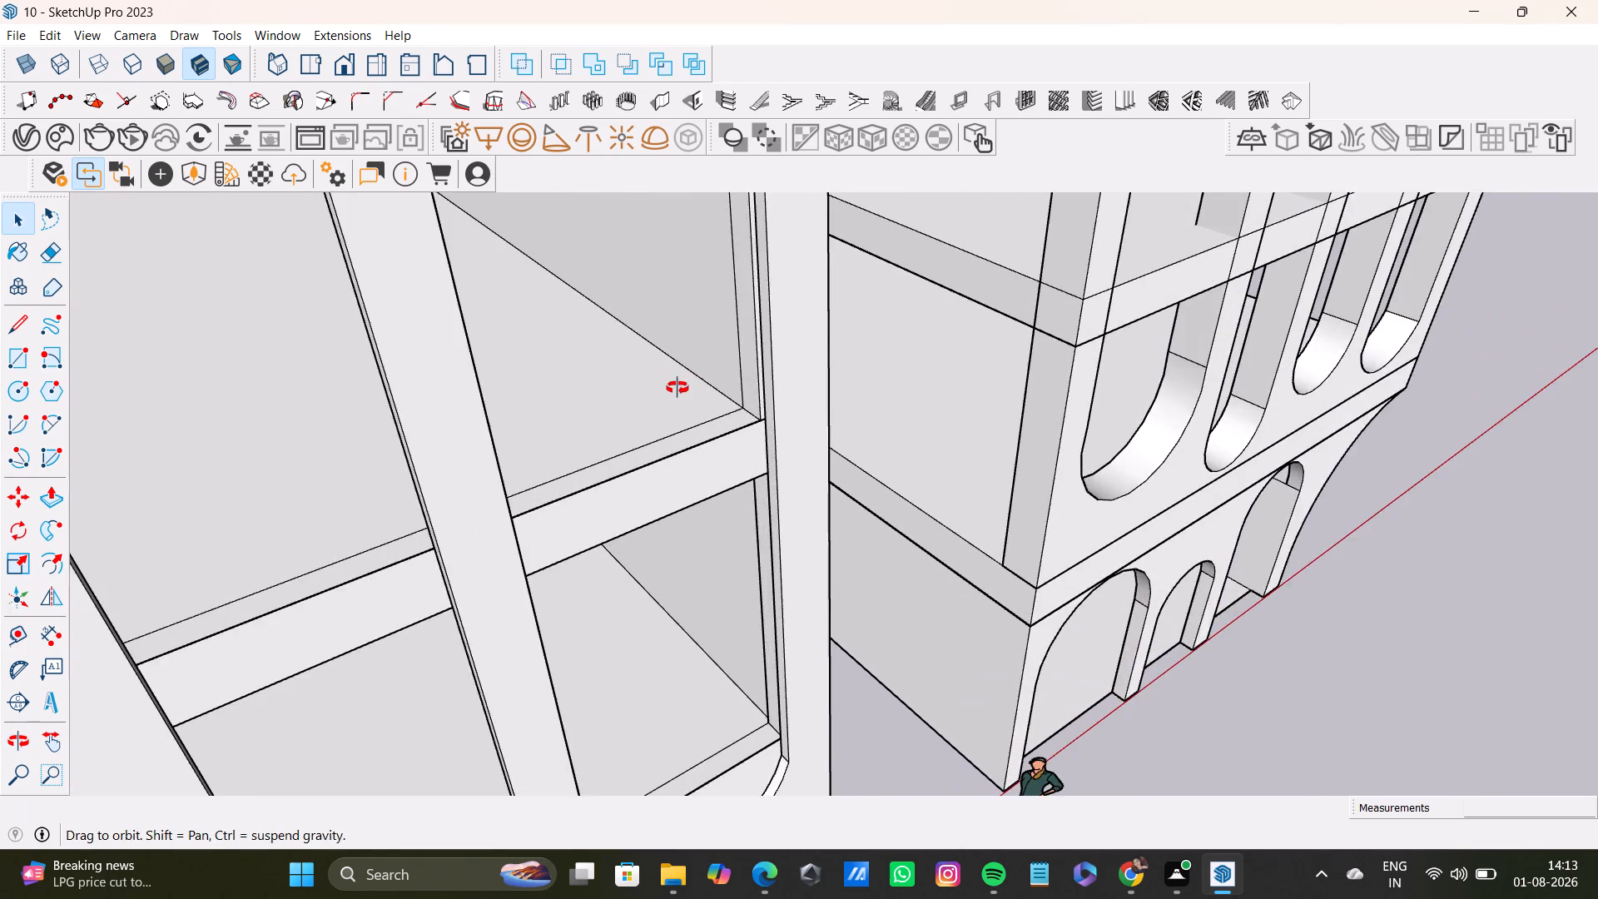
middle_click_drag(677, 388, 641, 382)
scroll(641, 386, "up", 8)
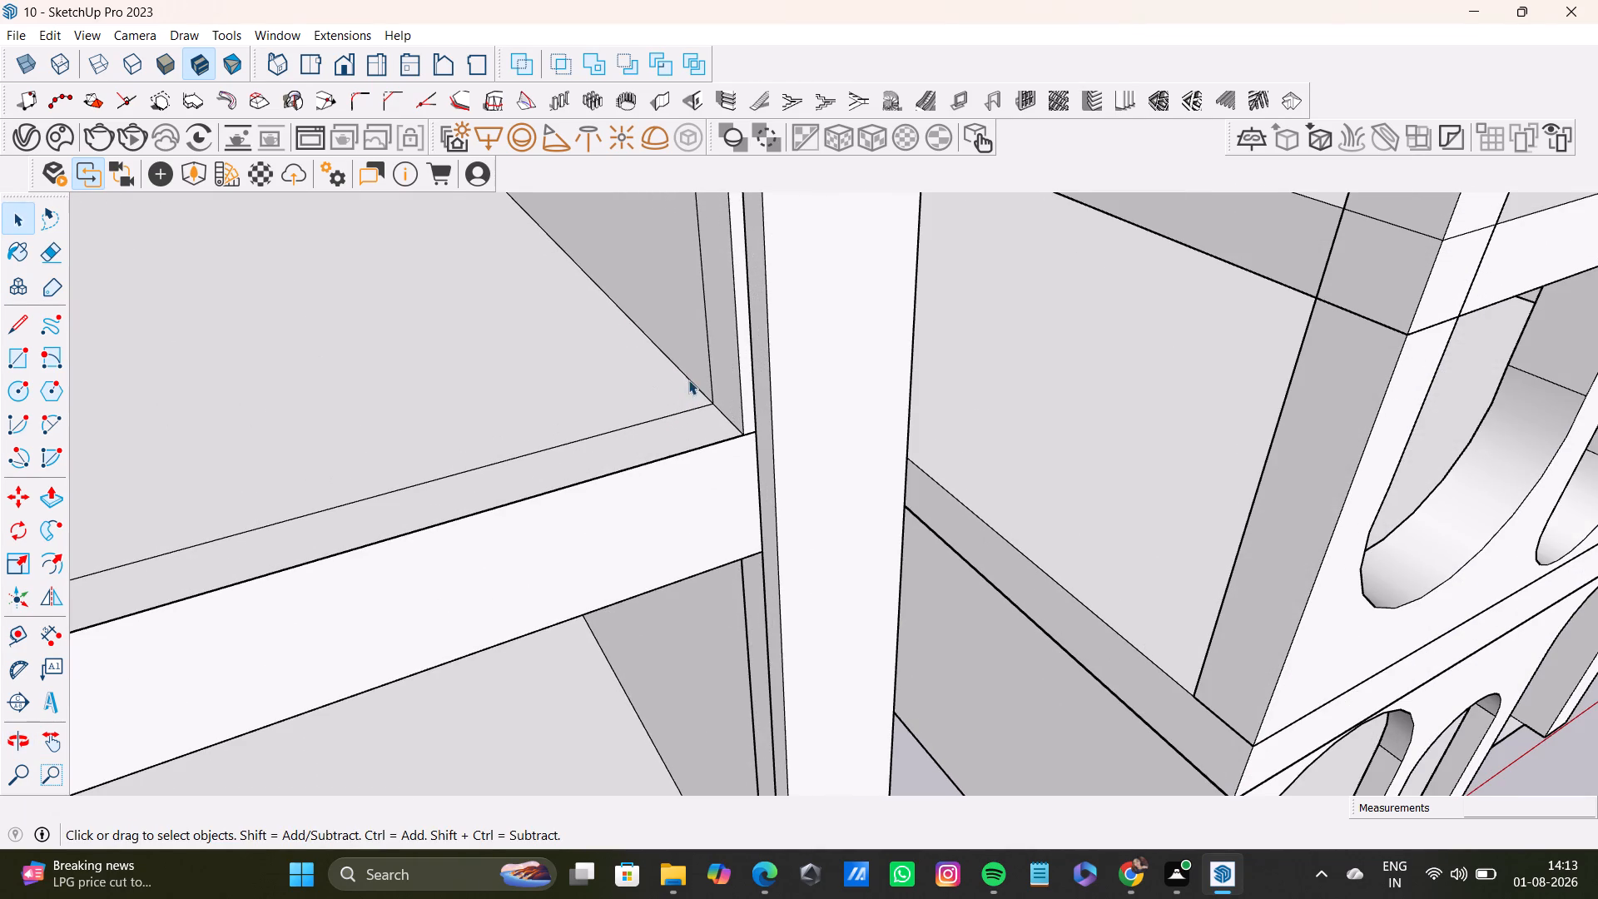
middle_click_drag(688, 380, 680, 625)
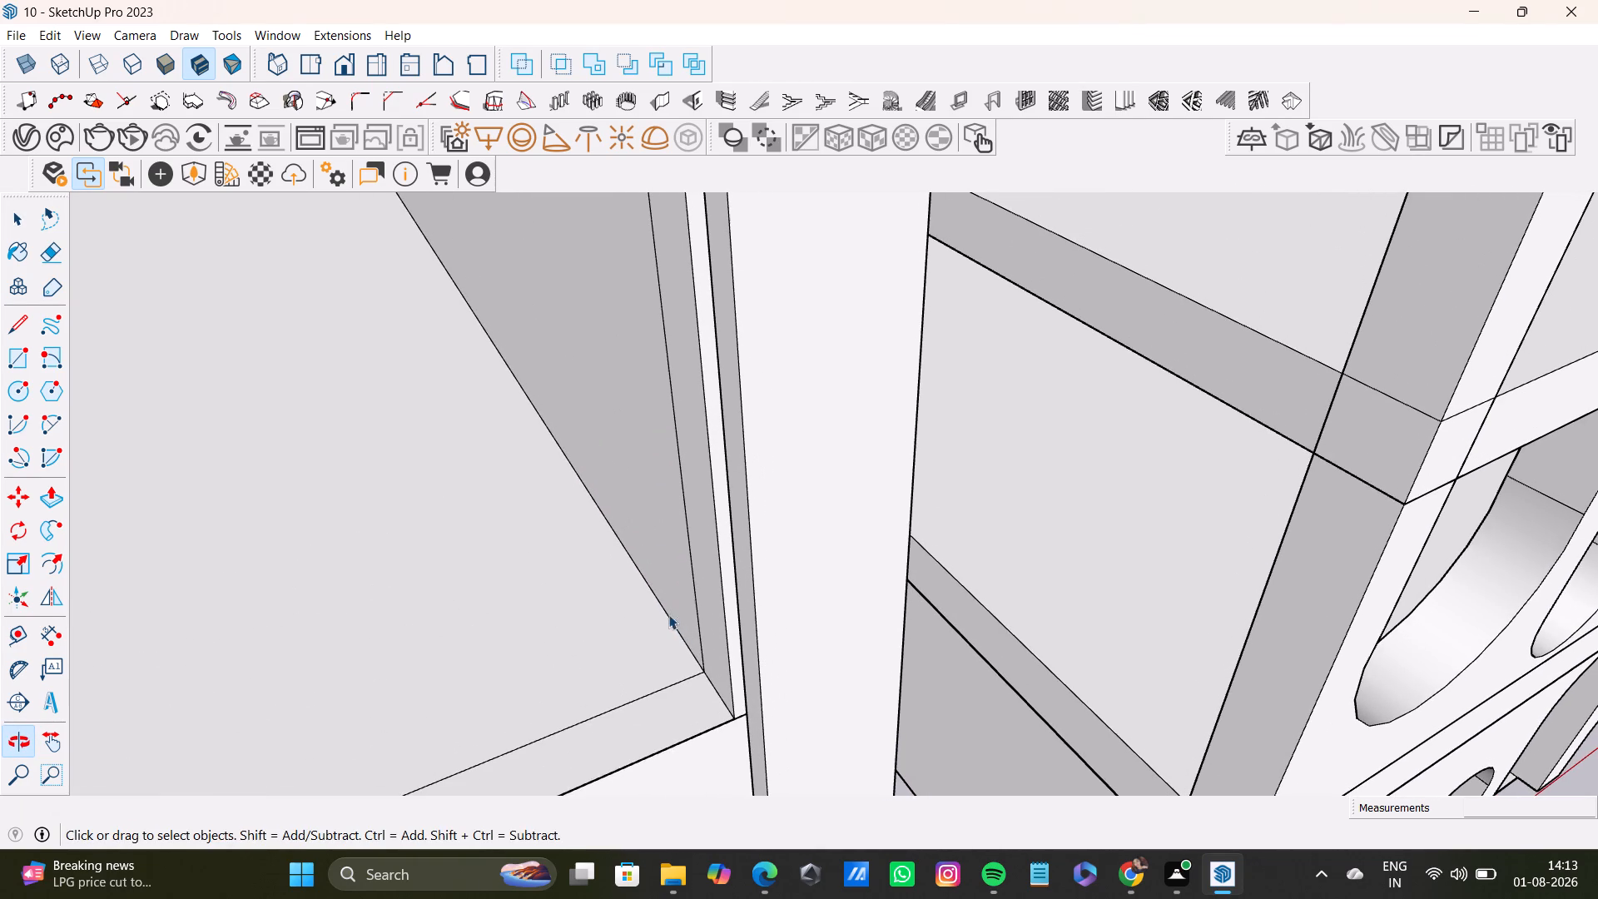
Push the upper-floor side wall's narrow strip beside the end column 2 3/16", bring the adjoining wall face flush, and leave the group.
key("p")
key("bracketleft")
key("space")
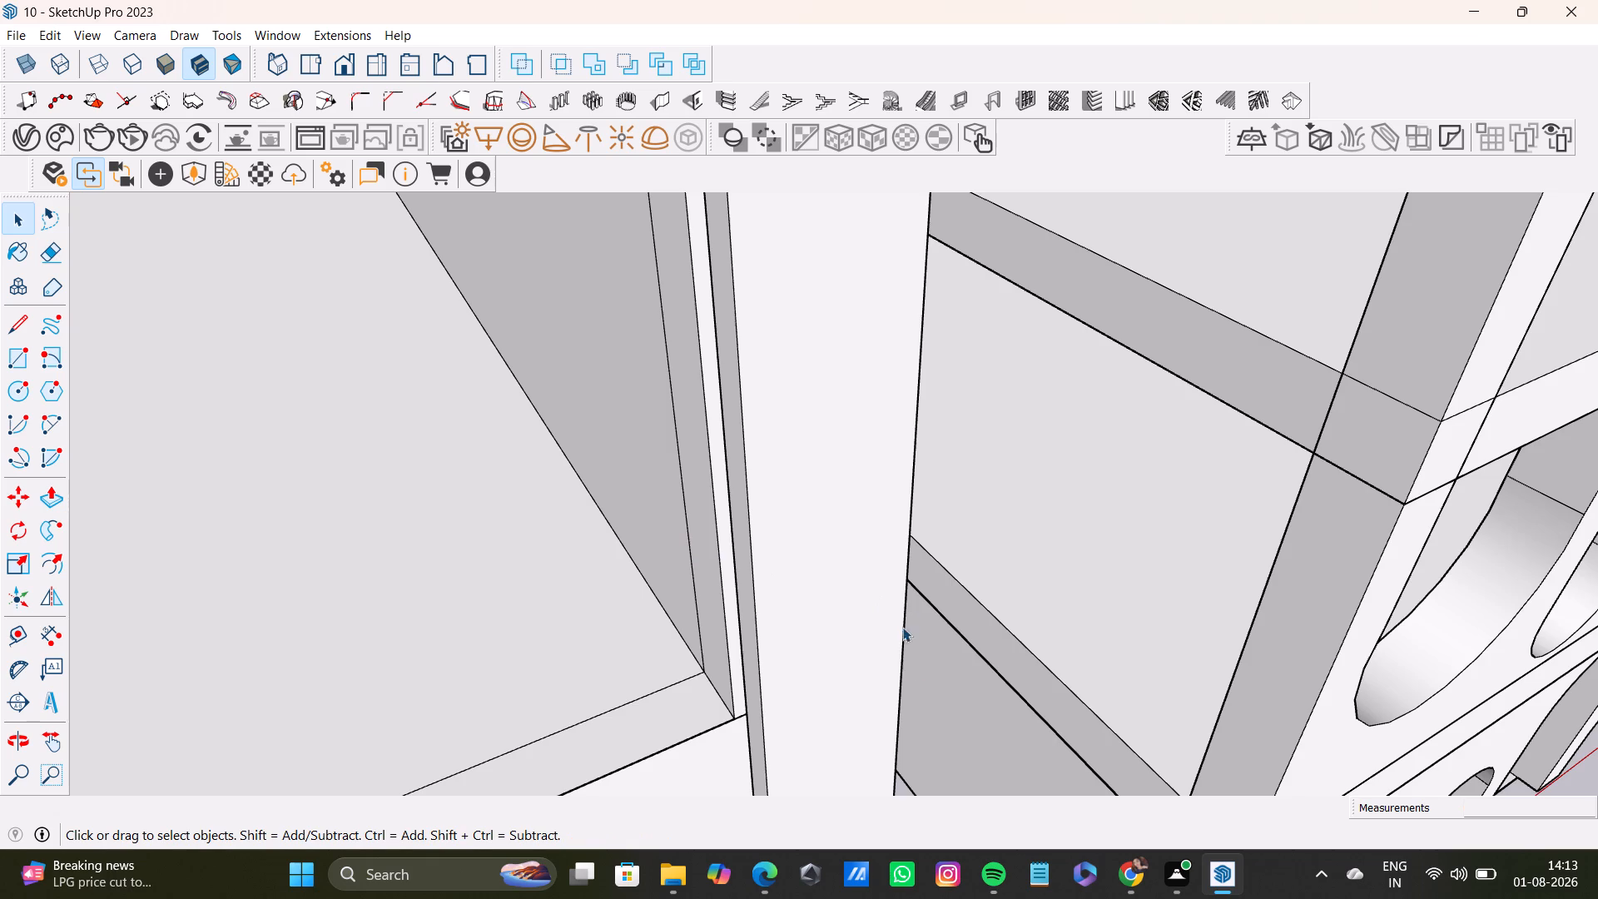
scroll(600, 310, "down", 4)
left_click(648, 336)
left_click(651, 343)
triple_click(652, 351)
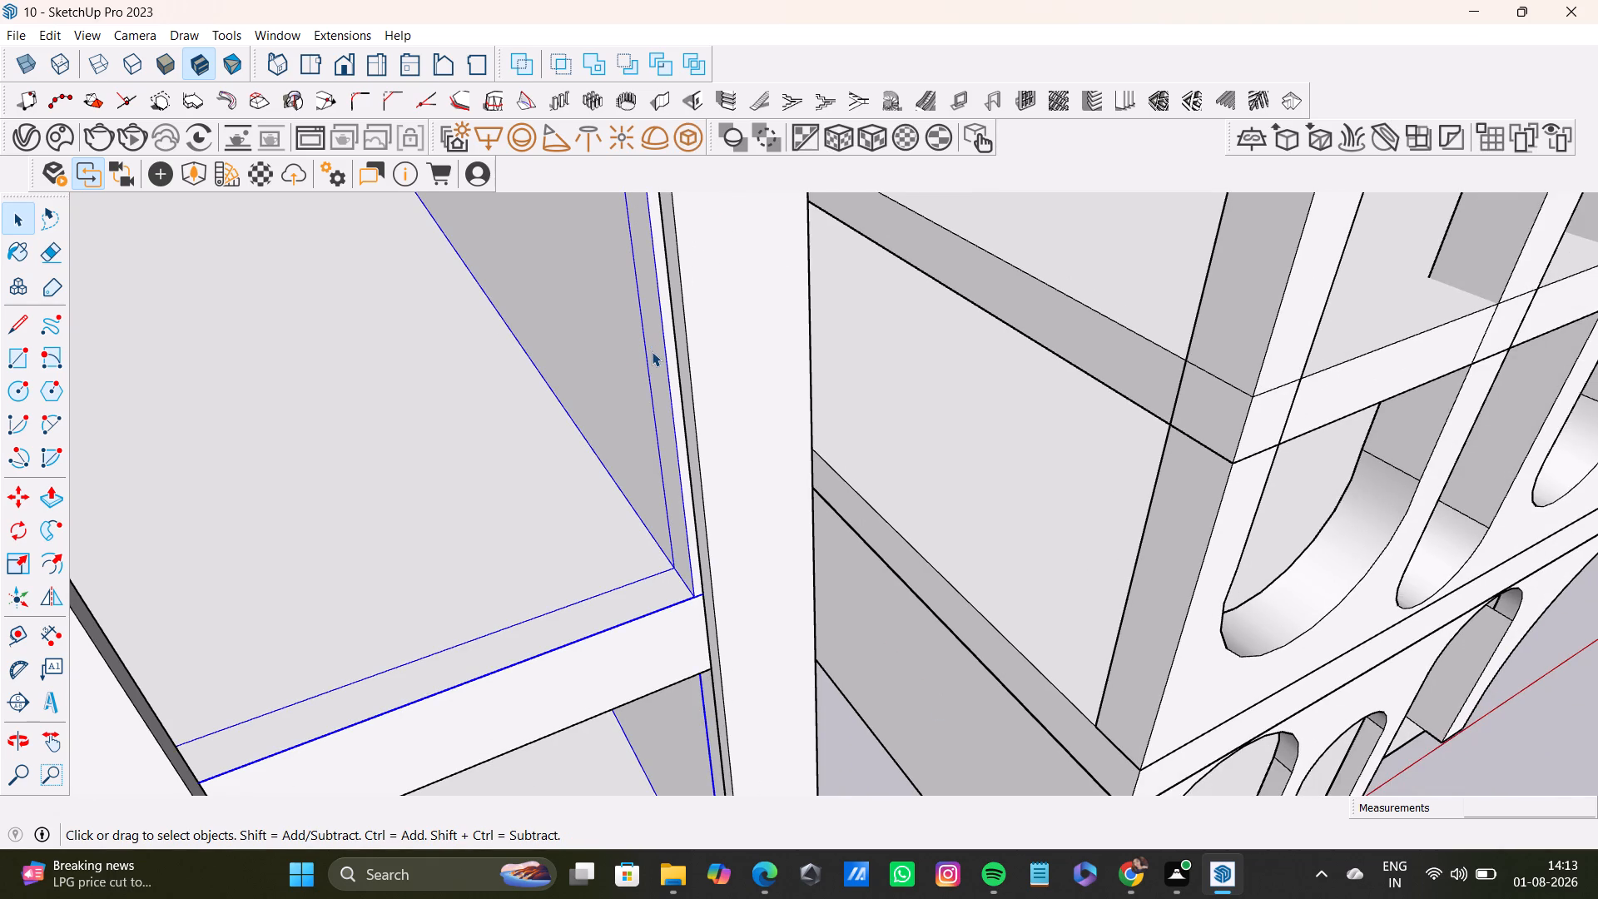
key("p")
left_click(659, 363)
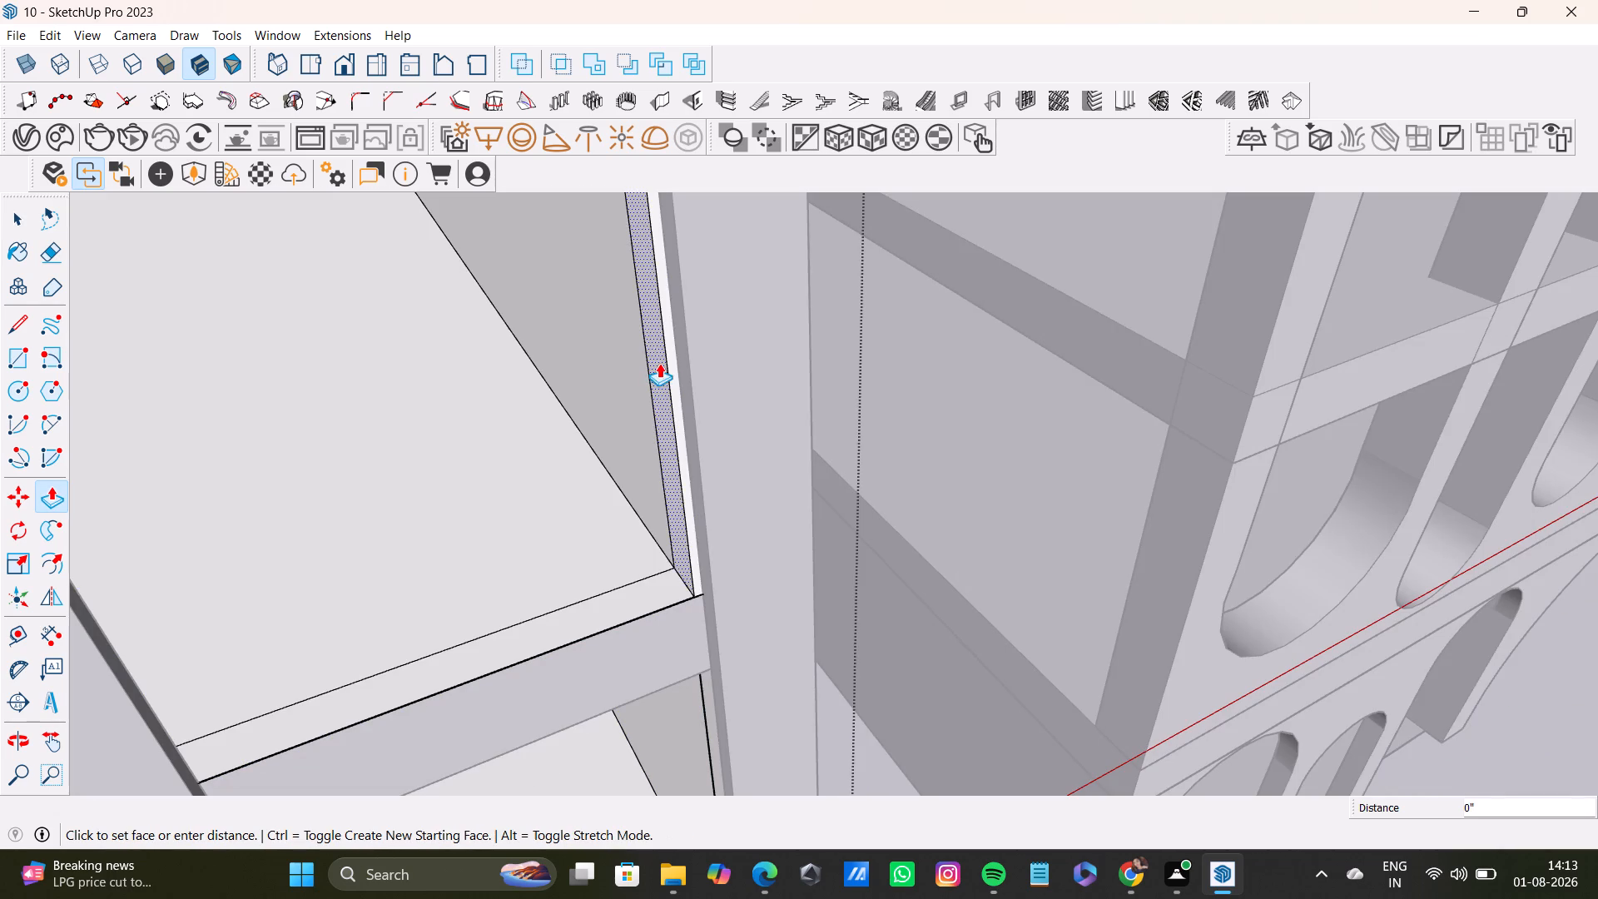
left_click(672, 358)
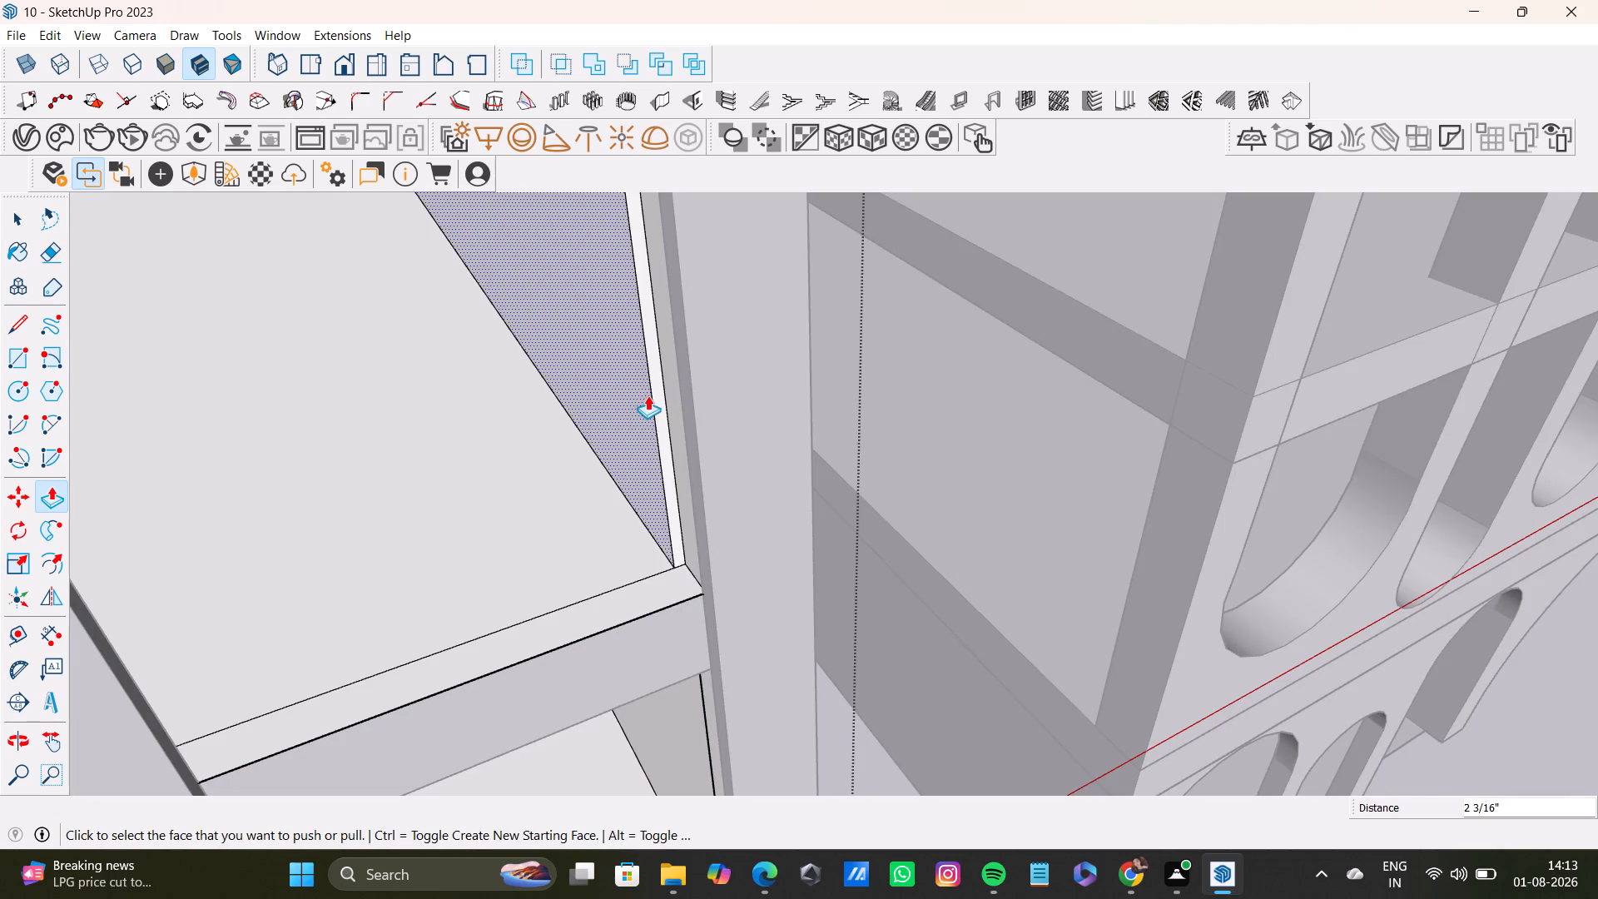
left_click(638, 393)
left_click(648, 384)
key("space")
scroll(588, 507, "down", 5)
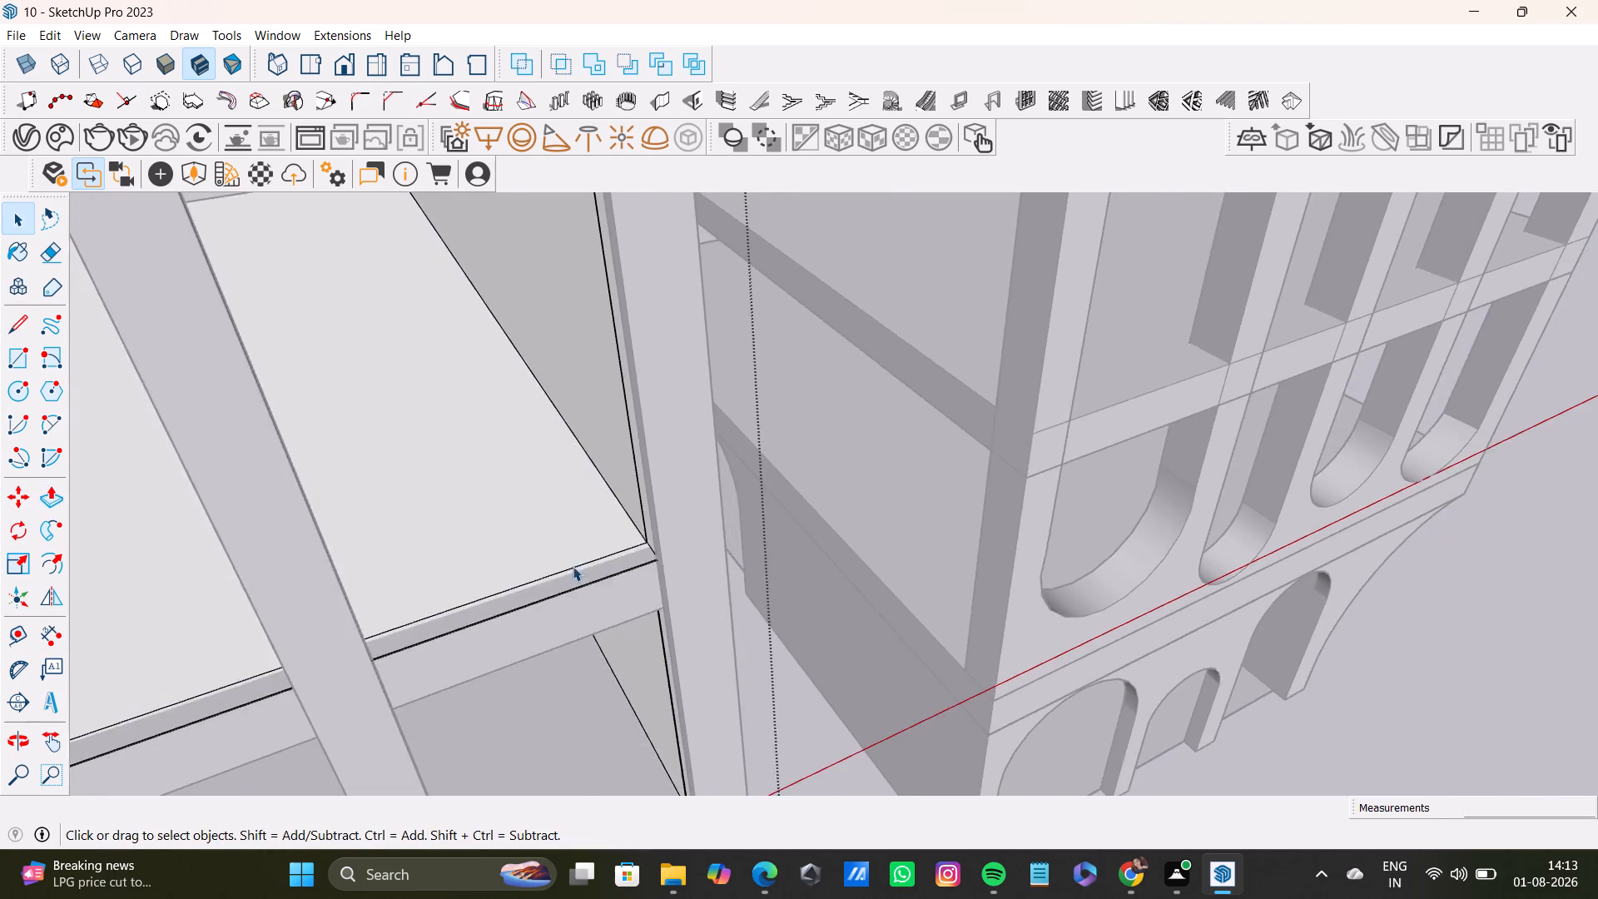
middle_click_drag(602, 591, 665, 370)
scroll(760, 425, "up", 3)
middle_click_drag(752, 430, 839, 424)
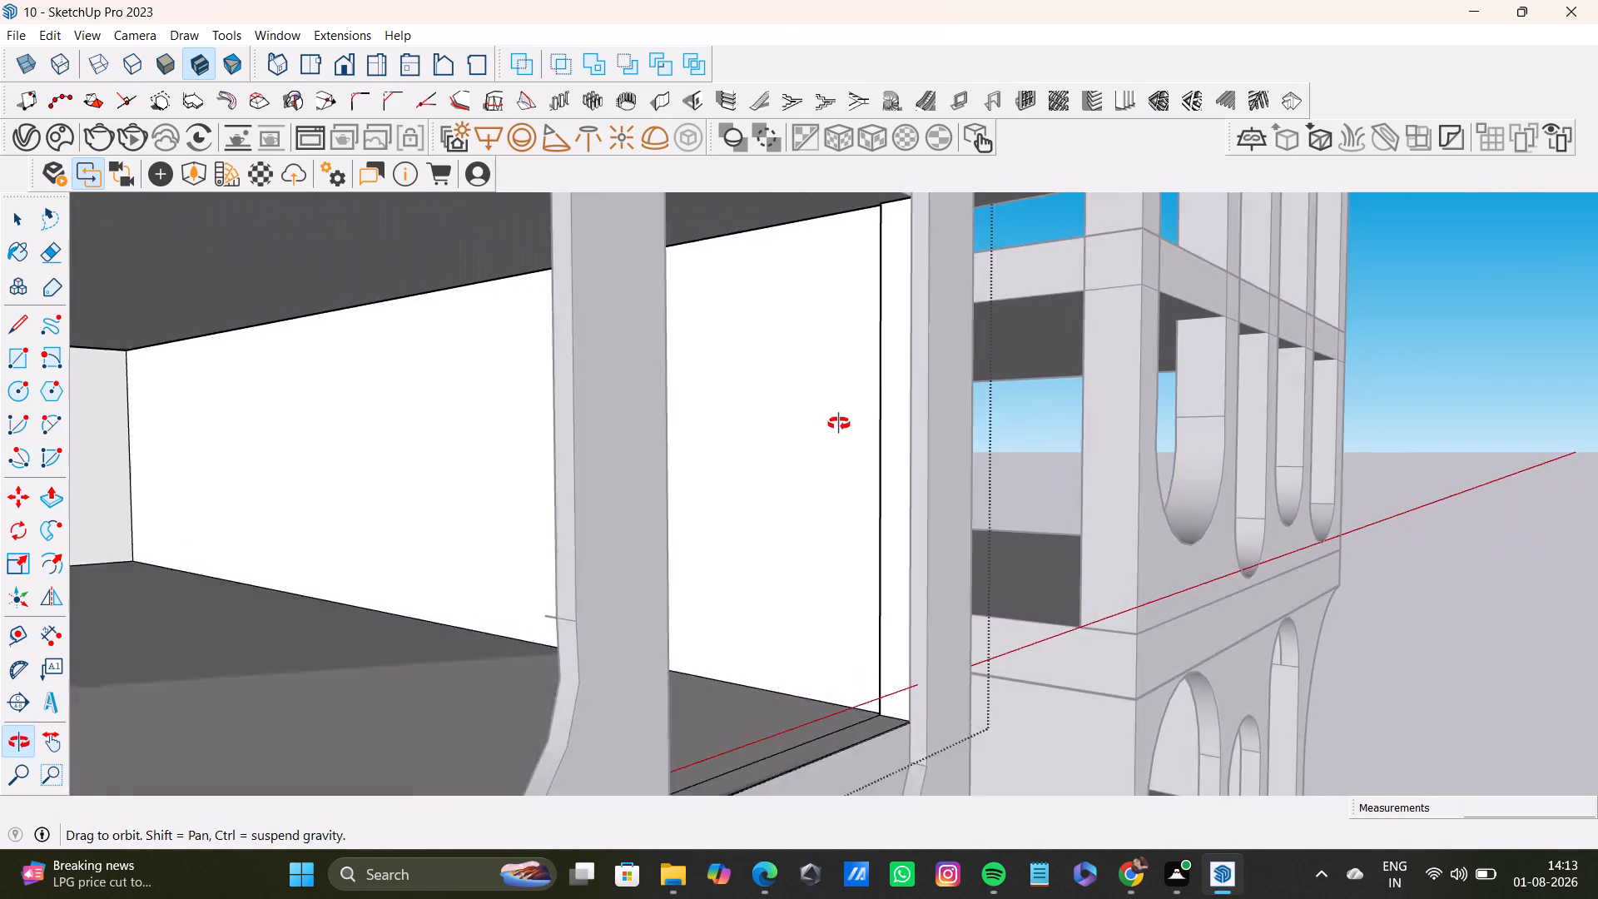
middle_click_drag(839, 424, 660, 419)
scroll(639, 410, "down", 4)
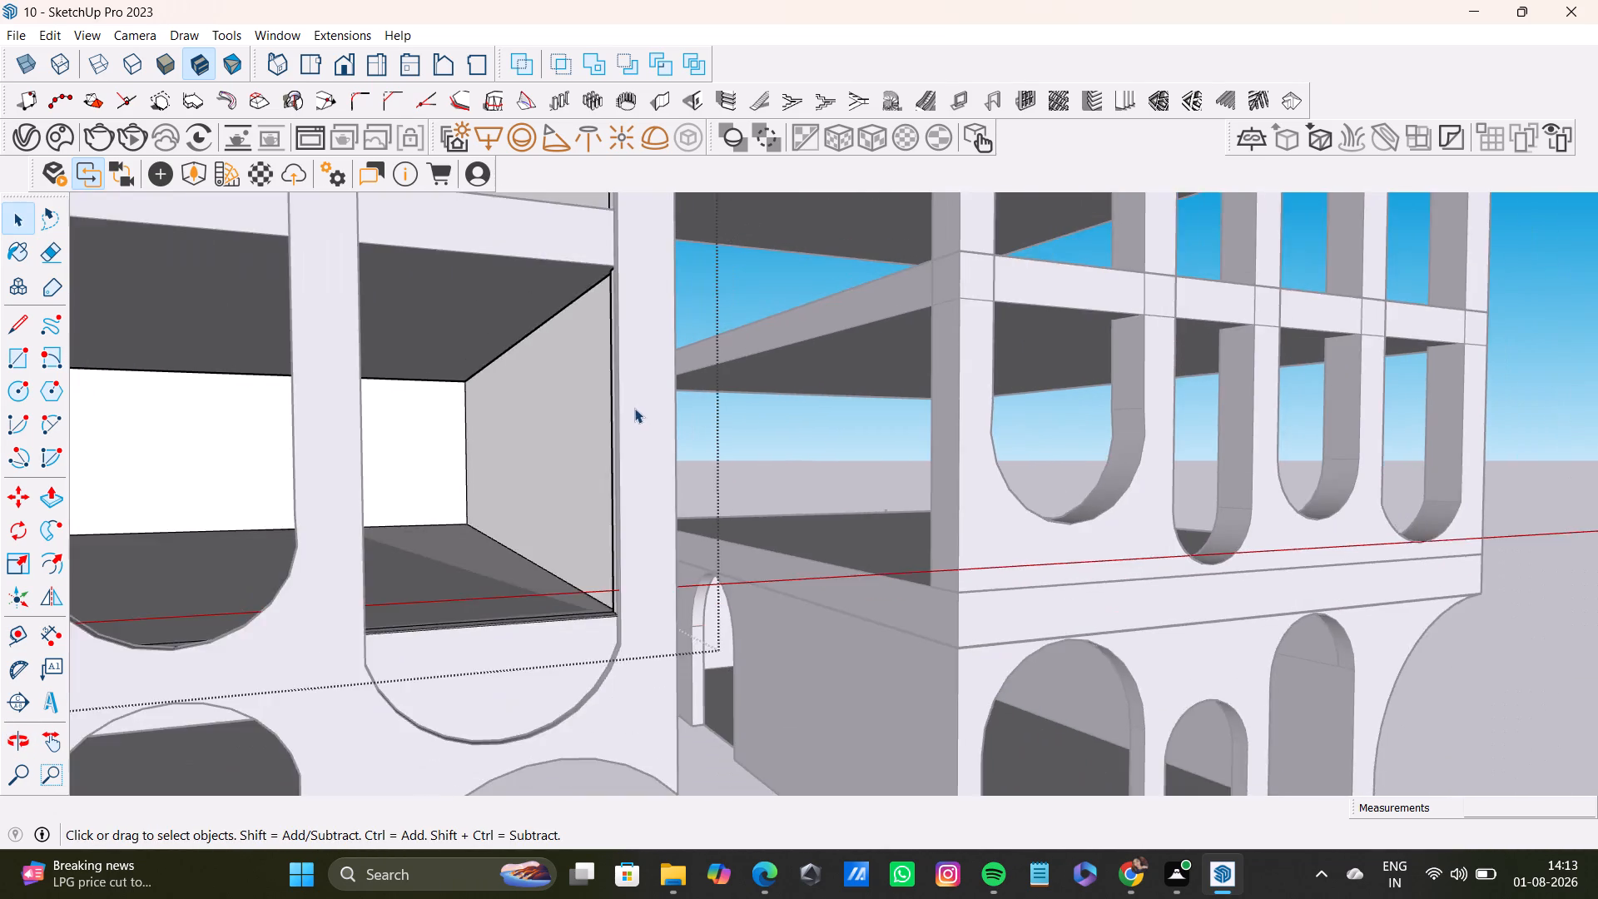
scroll(634, 408, "down", 16)
key("space")
left_click(1220, 486)
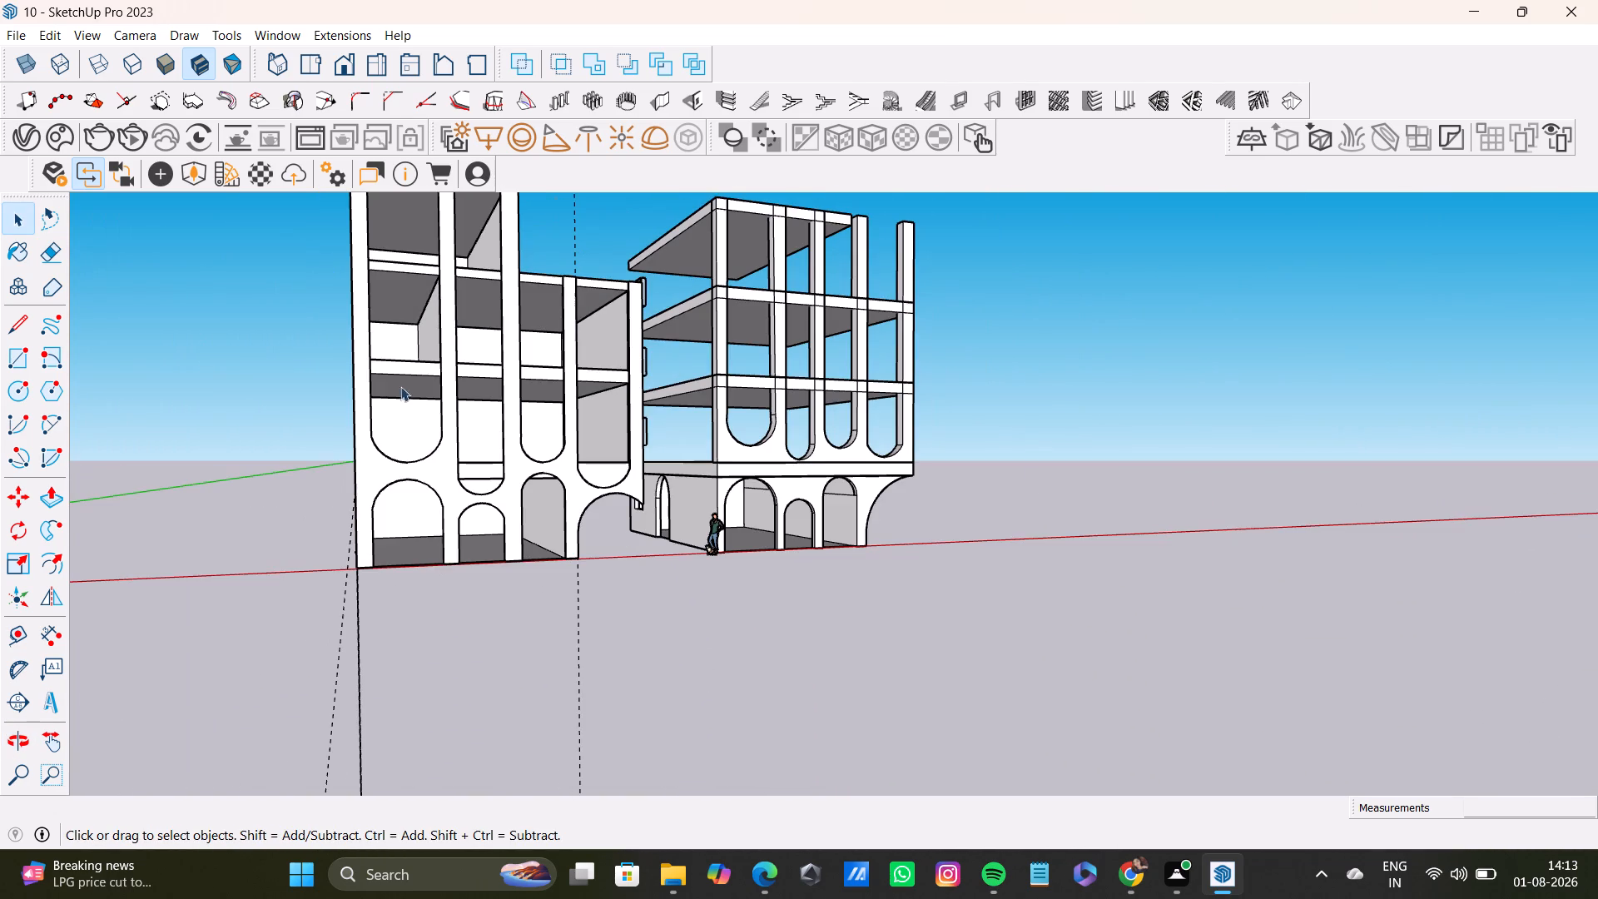
Examine the side wall's window and door openings, the arched facades and the undersides of both buildings.
middle_click_drag(496, 310, 412, 489)
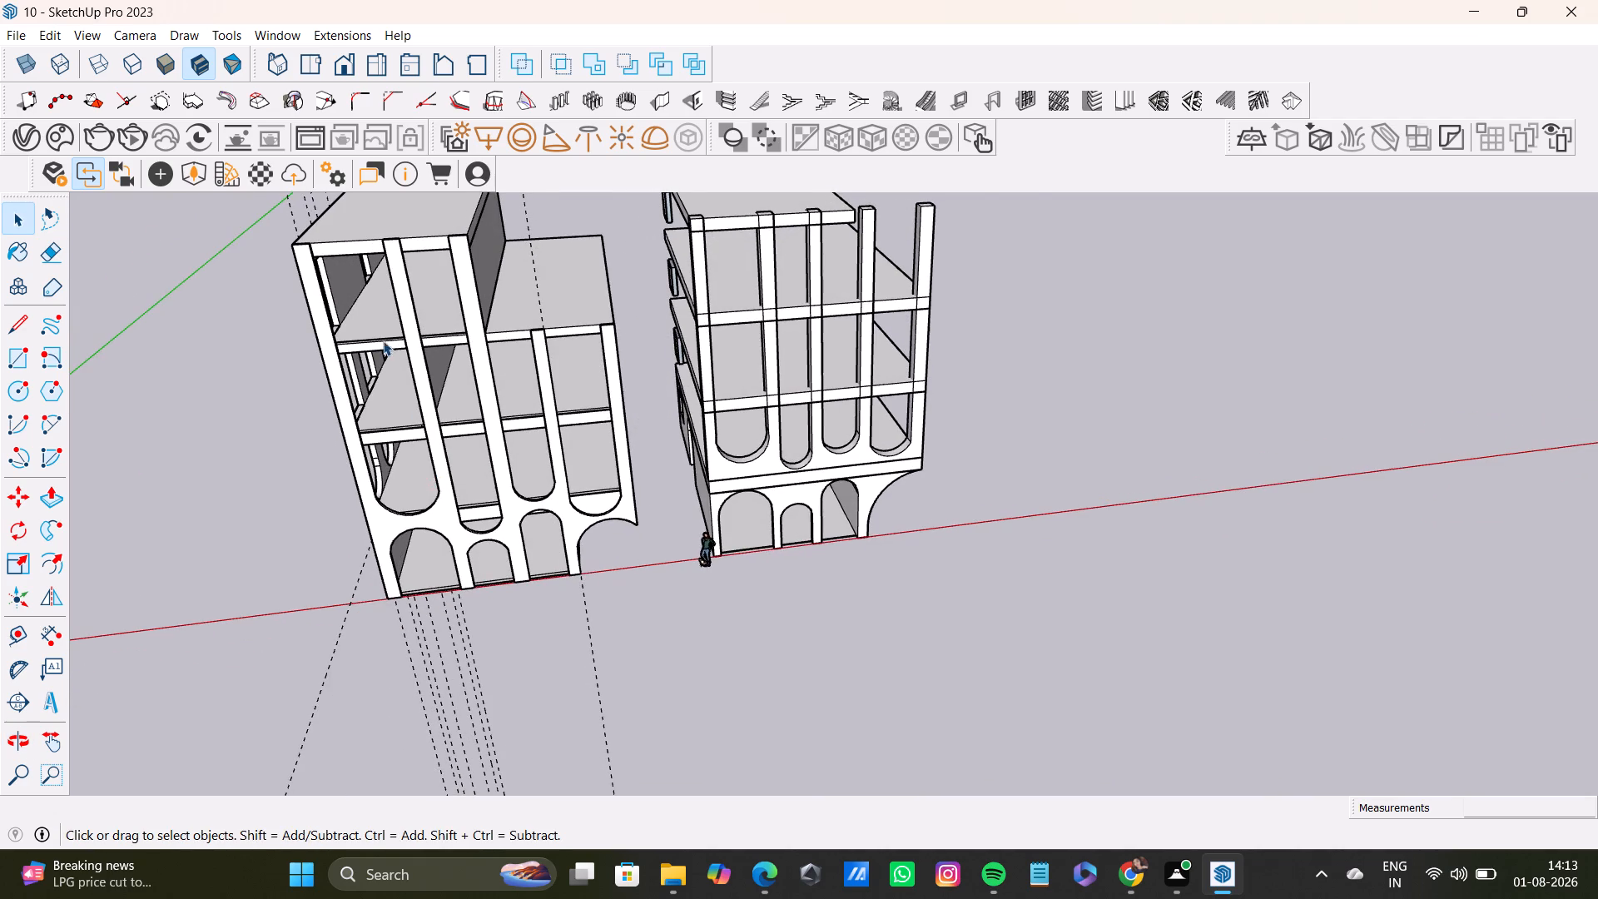
scroll(383, 340, "up", 3)
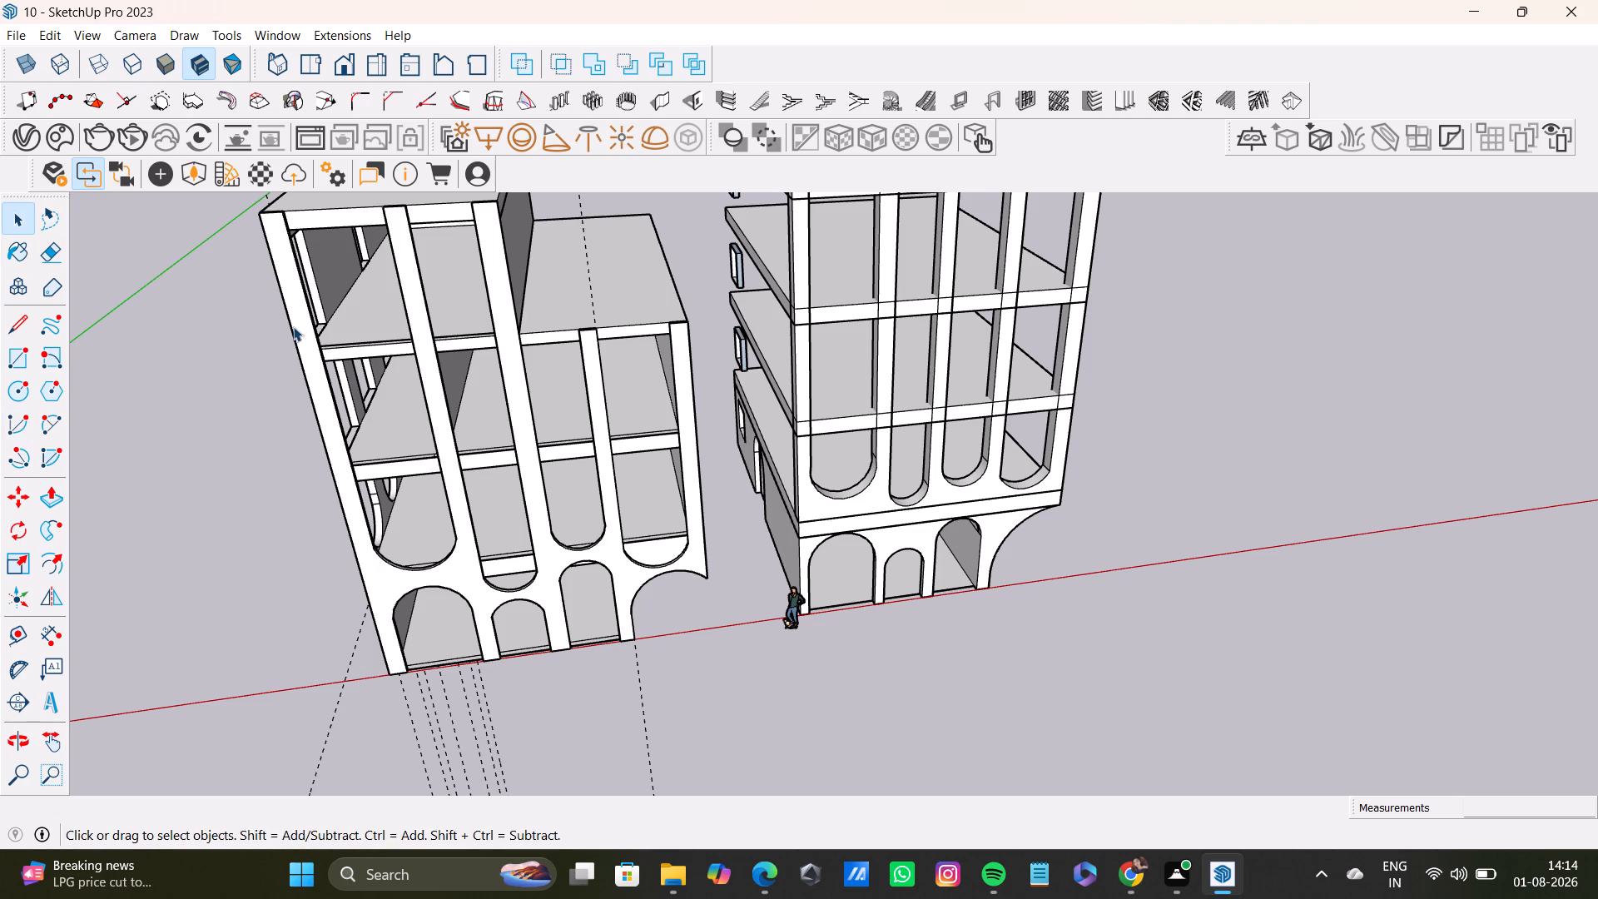
middle_click_drag(461, 469, 851, 392)
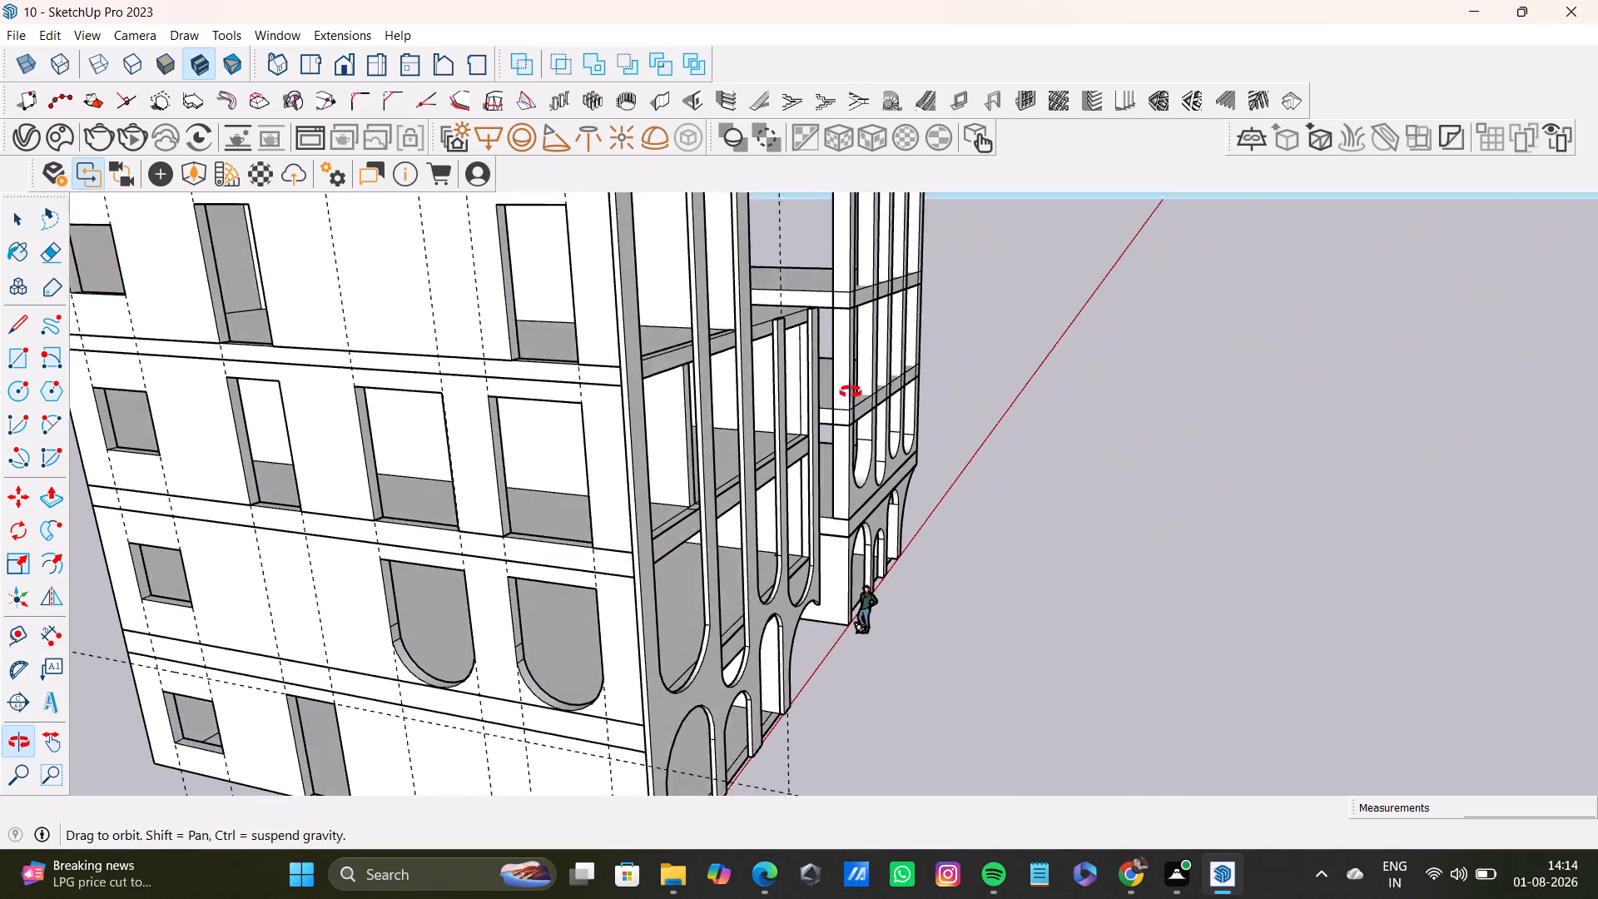
middle_click_drag(851, 392, 855, 360)
scroll(641, 465, "down", 5)
middle_click_drag(640, 467, 686, 398)
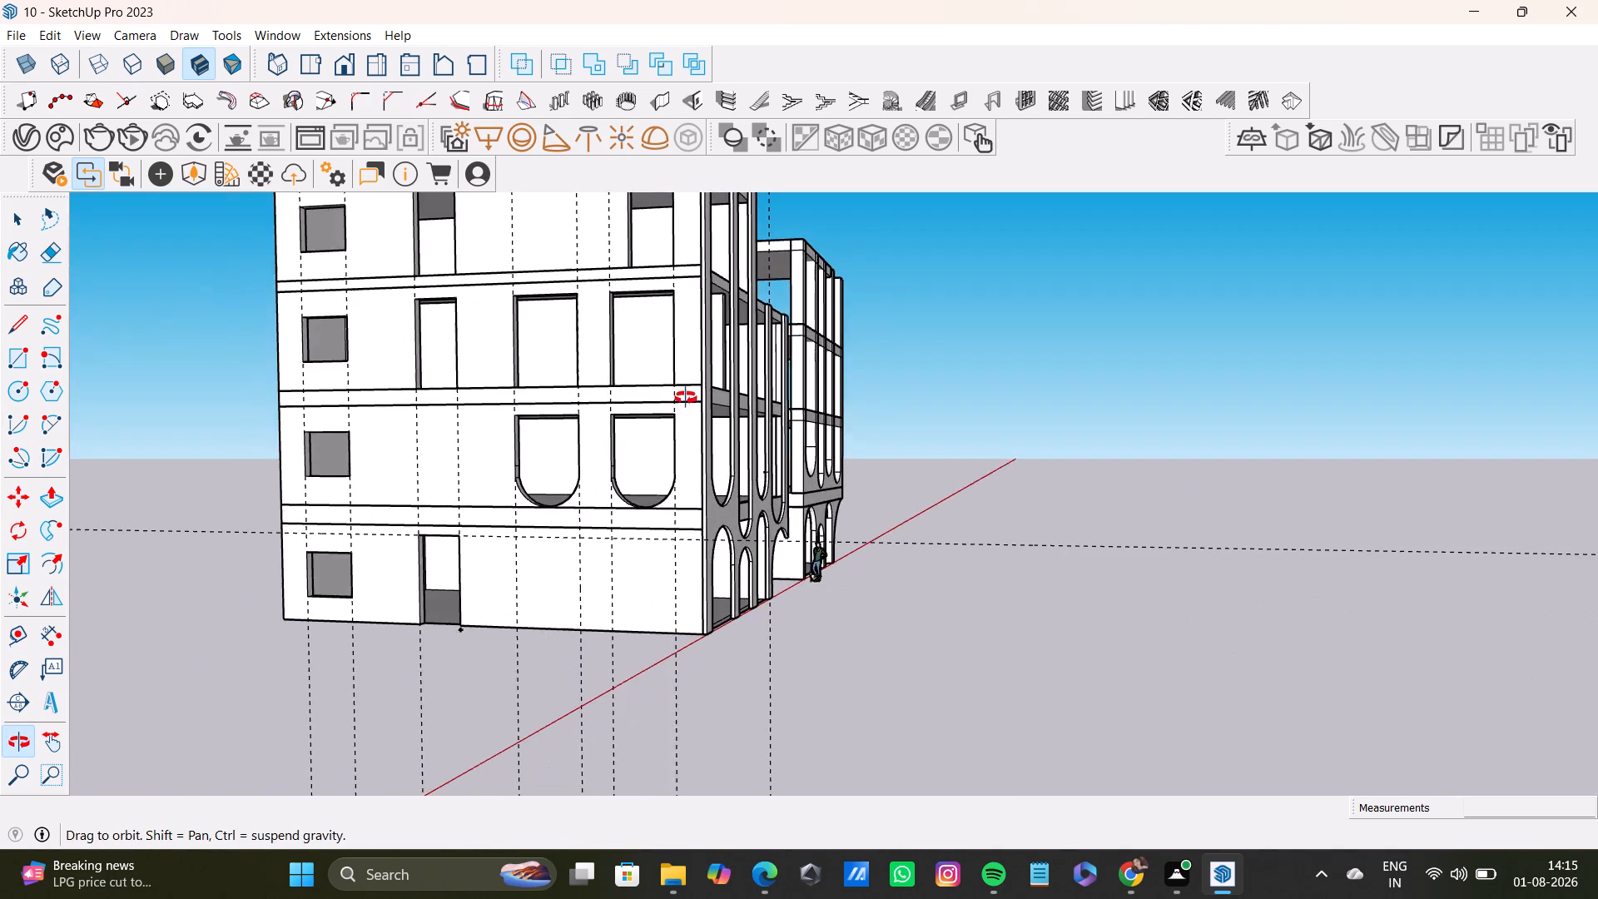
middle_click_drag(686, 398, 690, 393)
scroll(433, 584, "up", 13)
scroll(469, 683, "up", 3)
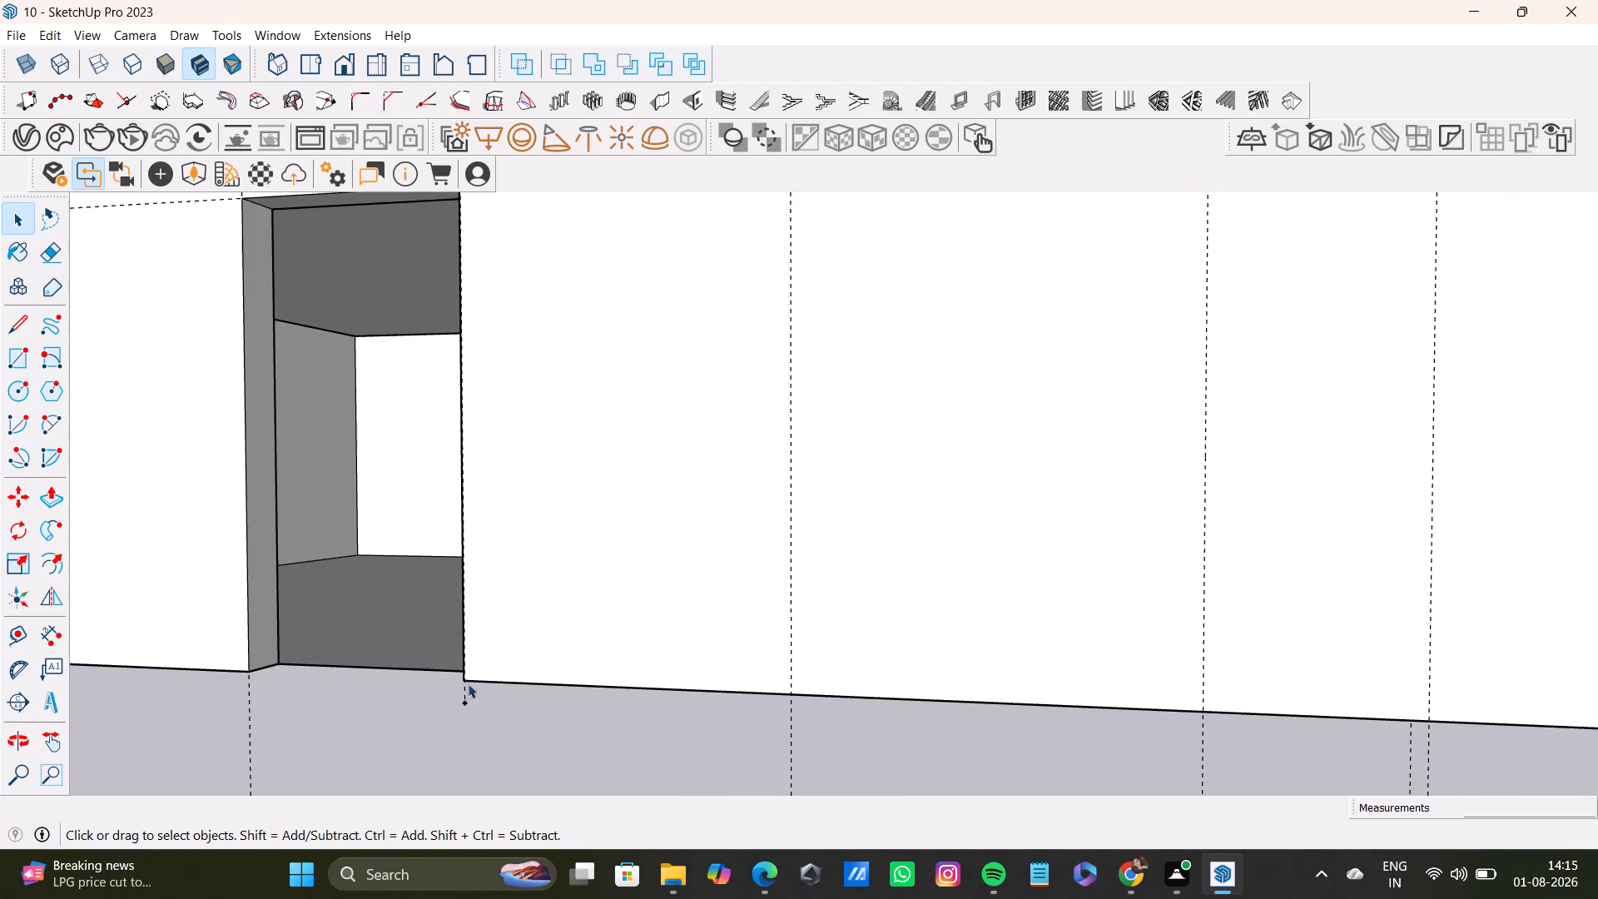
scroll(468, 683, "up", 3)
middle_click_drag(464, 669, 255, 731)
scroll(271, 670, "down", 3)
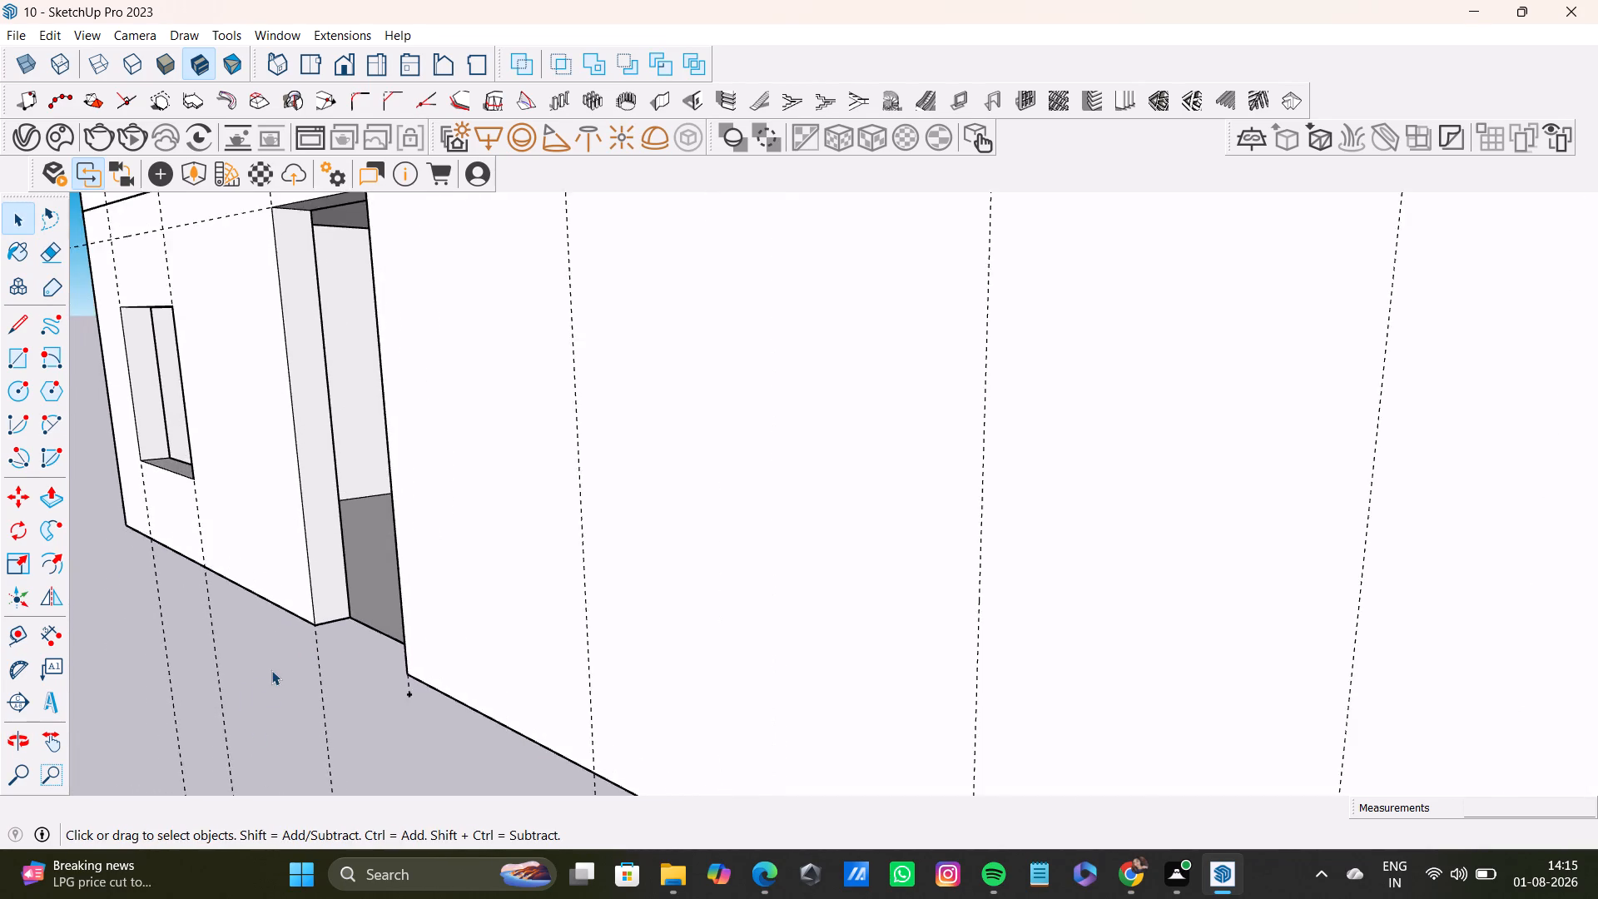
scroll(271, 670, "down", 18)
middle_click_drag(507, 663, 375, 675)
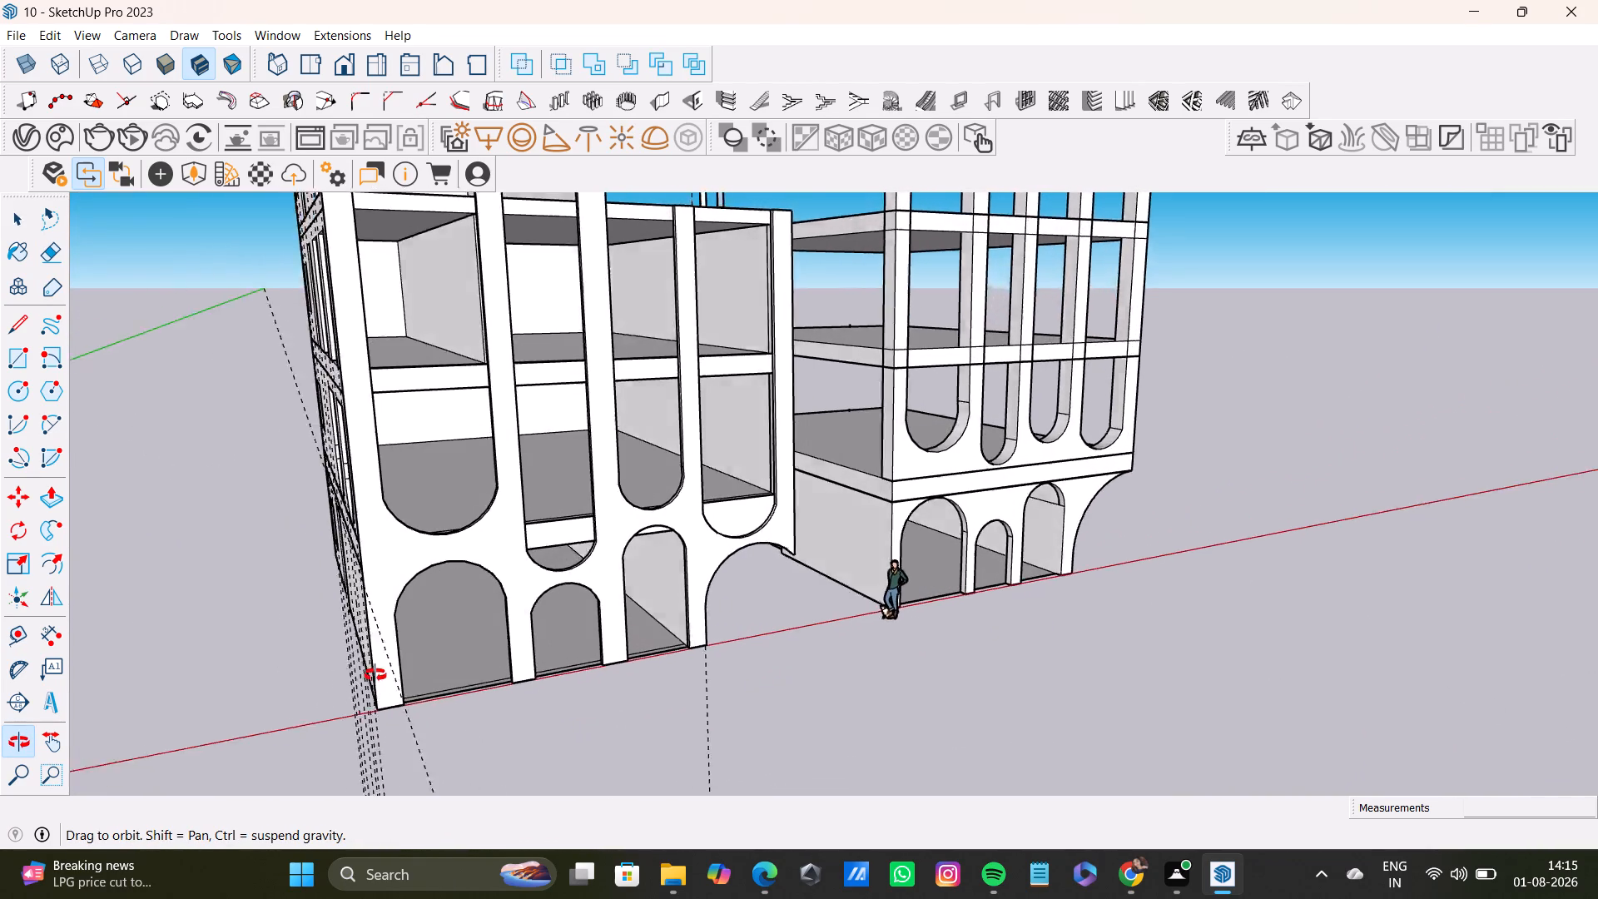
middle_click_drag(375, 675, 303, 698)
middle_click_drag(437, 688, 340, 425)
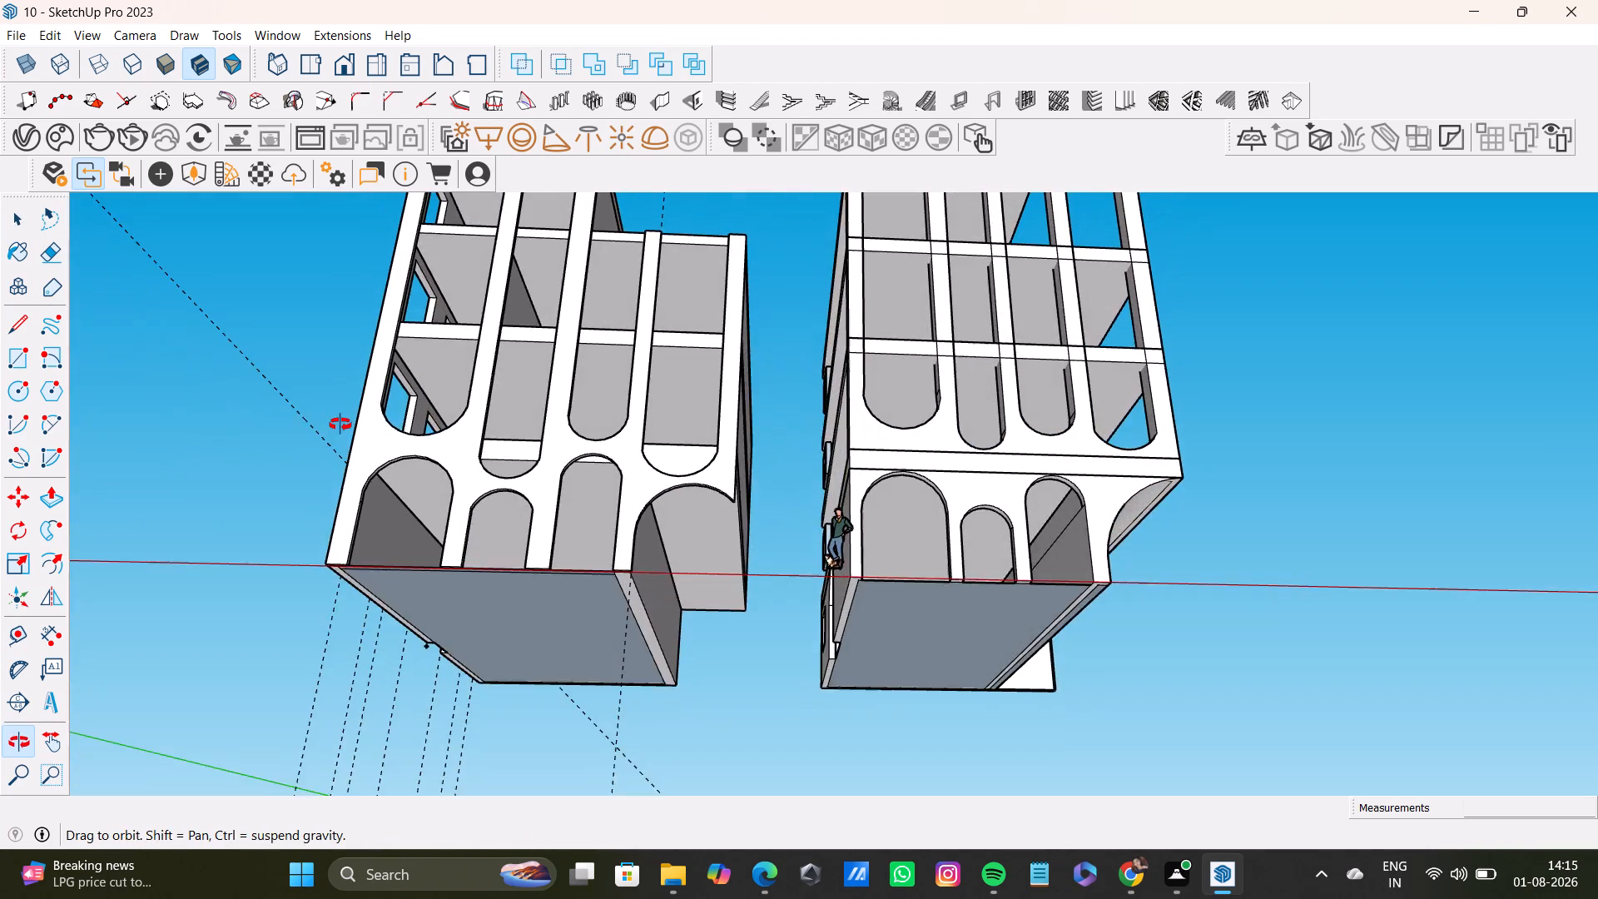
middle_click_drag(340, 425, 355, 648)
scroll(369, 600, "down", 7)
middle_click_drag(387, 599, 713, 605)
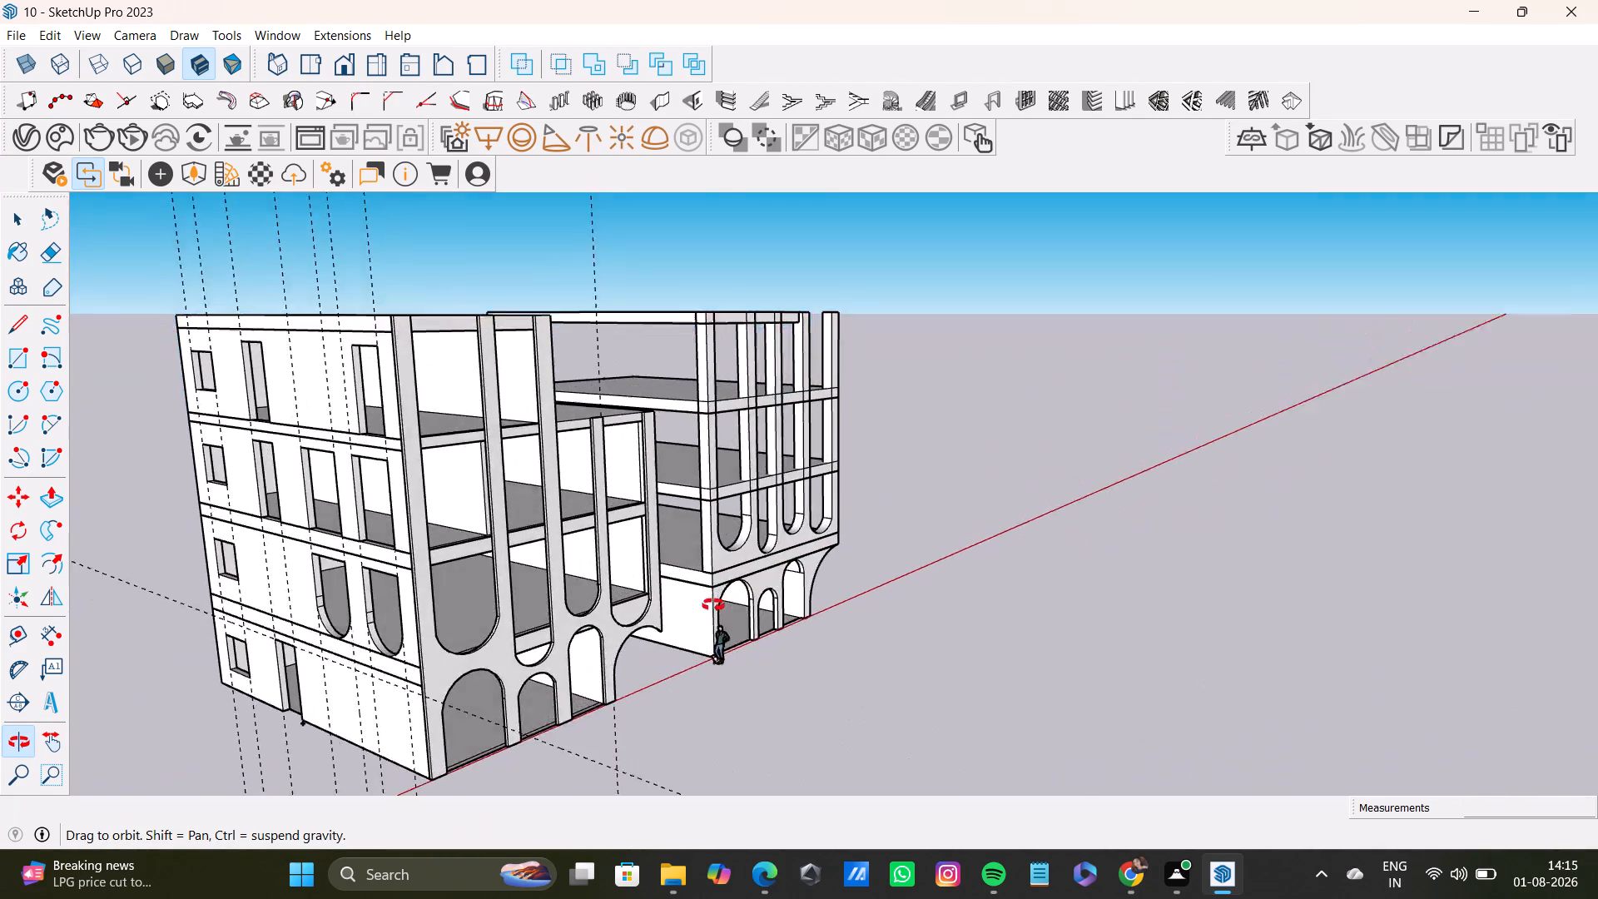
Examine both buildings from the side, front, above and below, comparing the side-wall openings, arched facades and floor slabs.
middle_click_drag(713, 605, 460, 605)
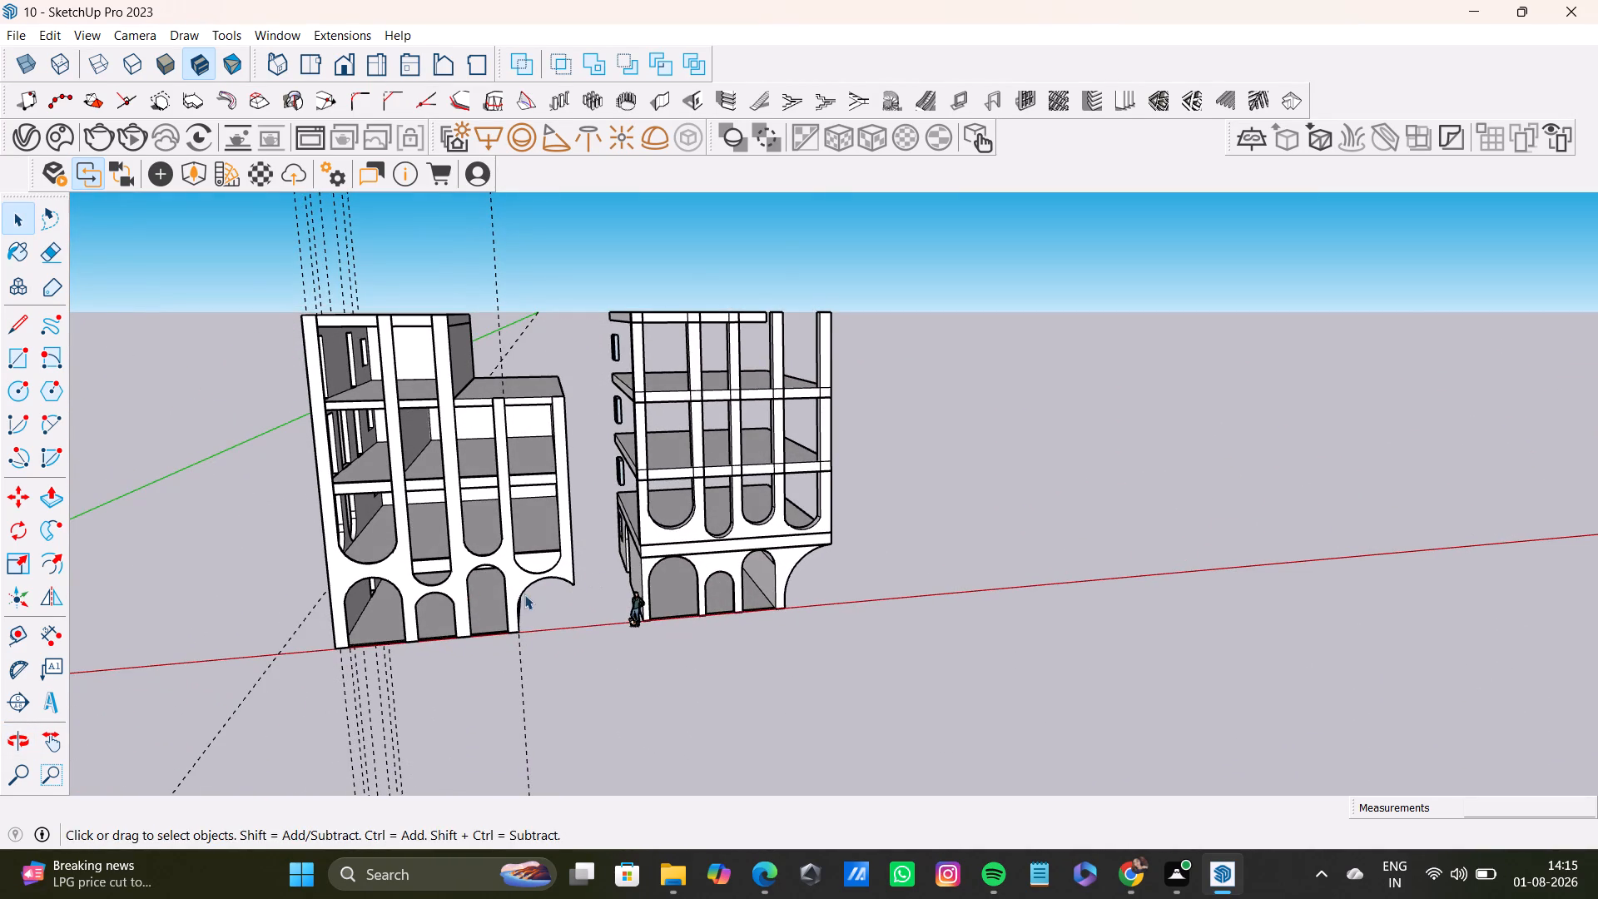
middle_click_drag(524, 594, 885, 565)
scroll(524, 594, "up", 1)
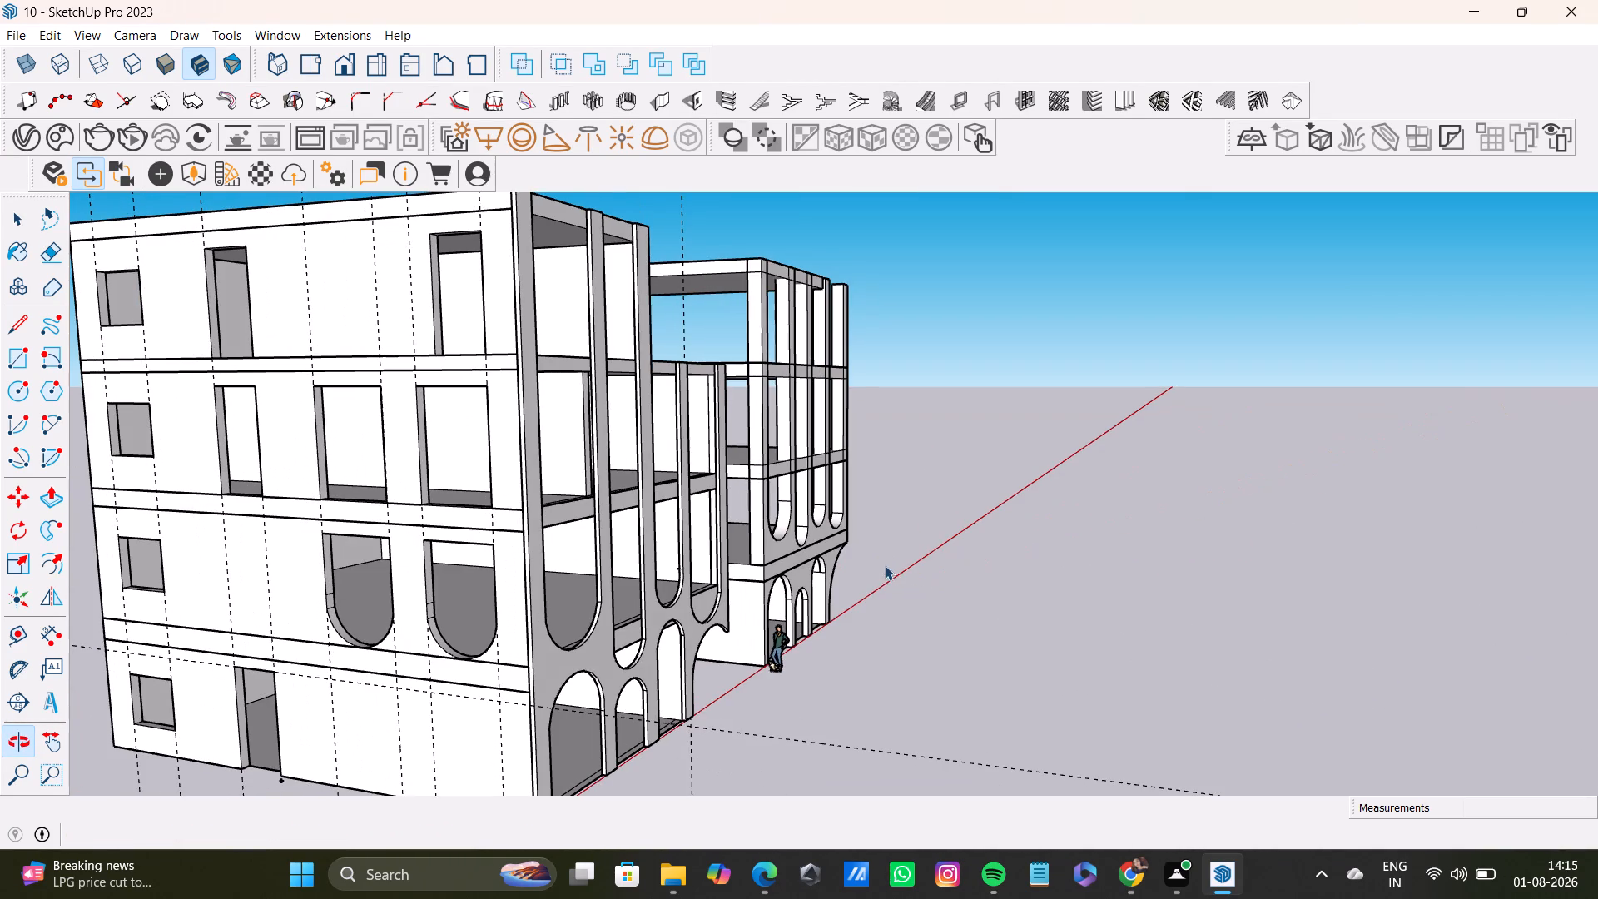
middle_click_drag(554, 579, 663, 531, "shift")
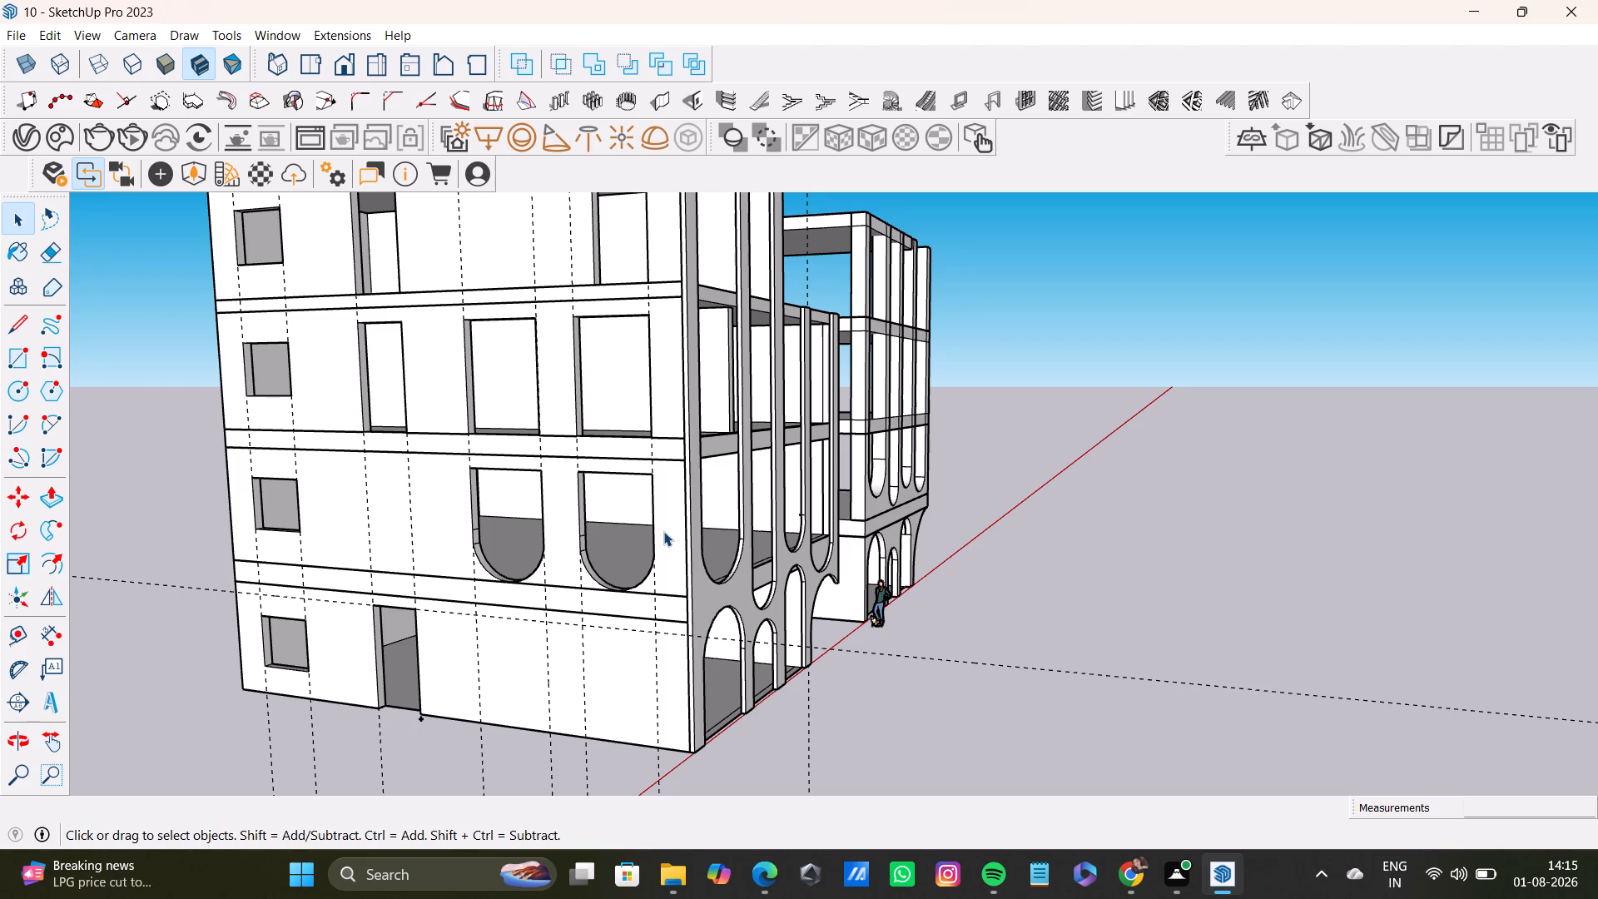
middle_click_drag(720, 461, 690, 473)
middle_click_drag(805, 479, 804, 480)
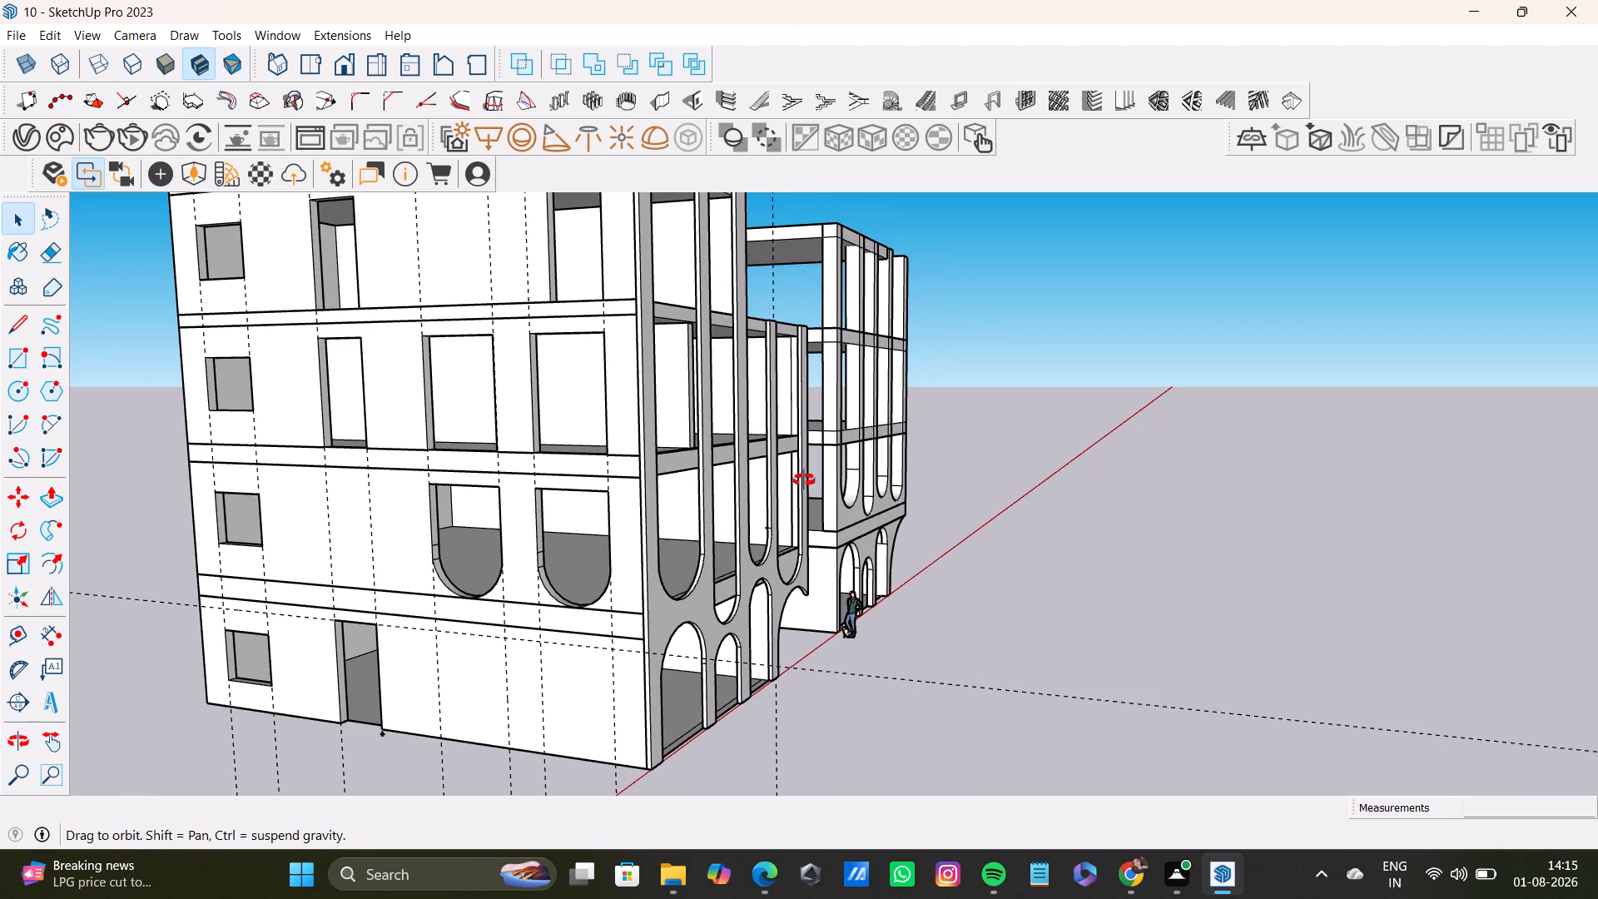
middle_click_drag(804, 480, 370, 579)
scroll(484, 240, "up", 3)
middle_click_drag(473, 293, 477, 436)
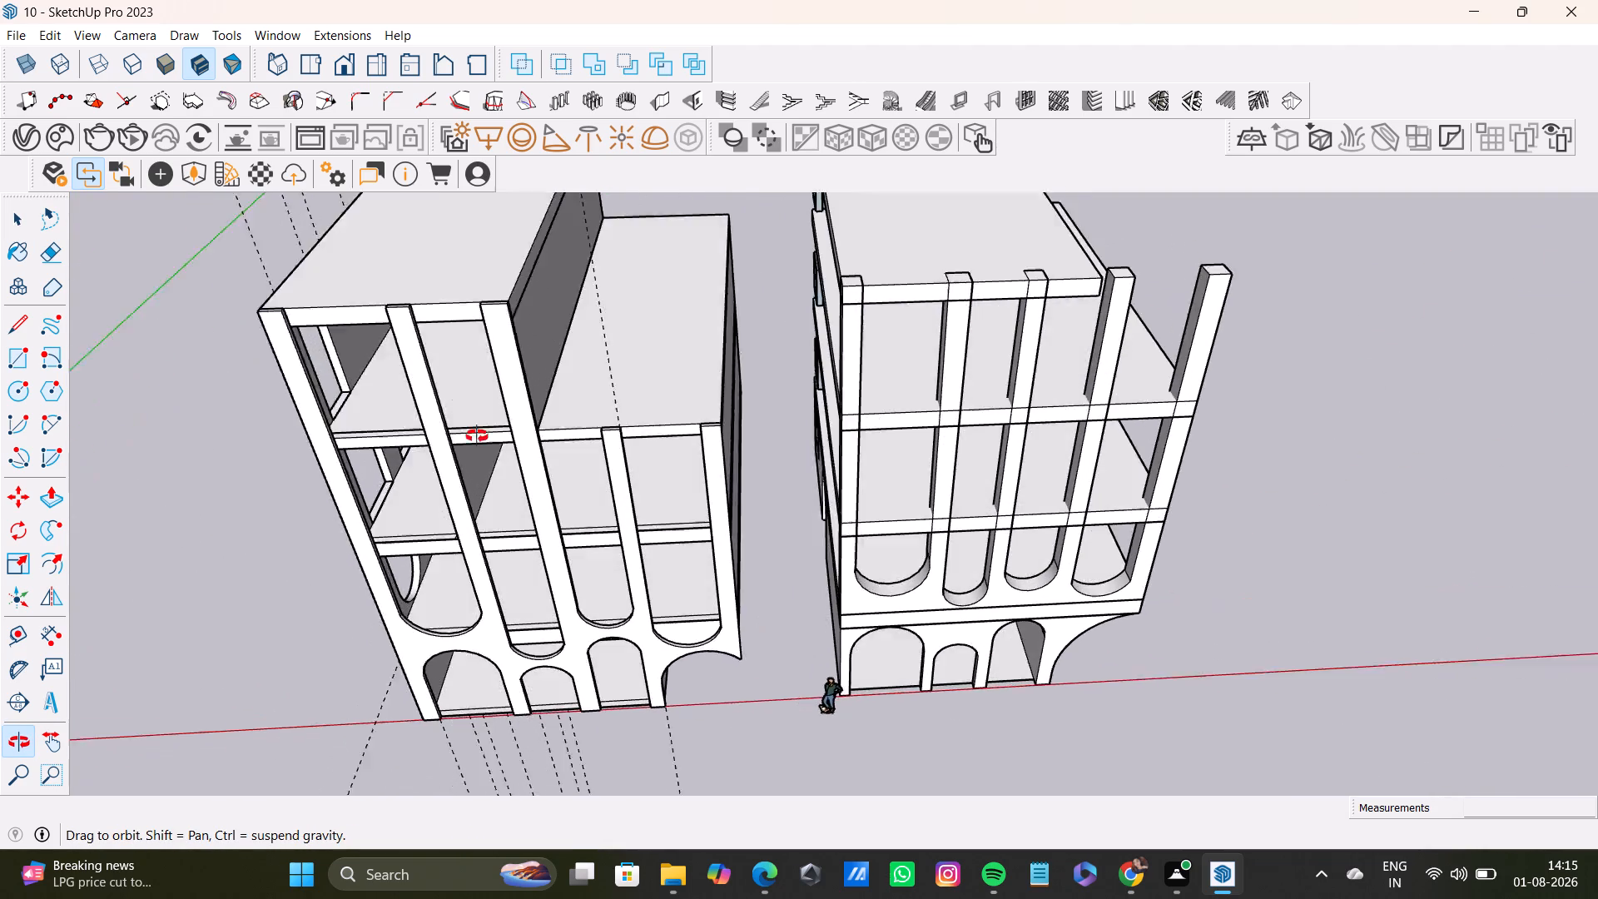
middle_click_drag(477, 436, 506, 529)
scroll(428, 482, "up", 9)
middle_click_drag(420, 376, 502, 148)
scroll(555, 383, "down", 11)
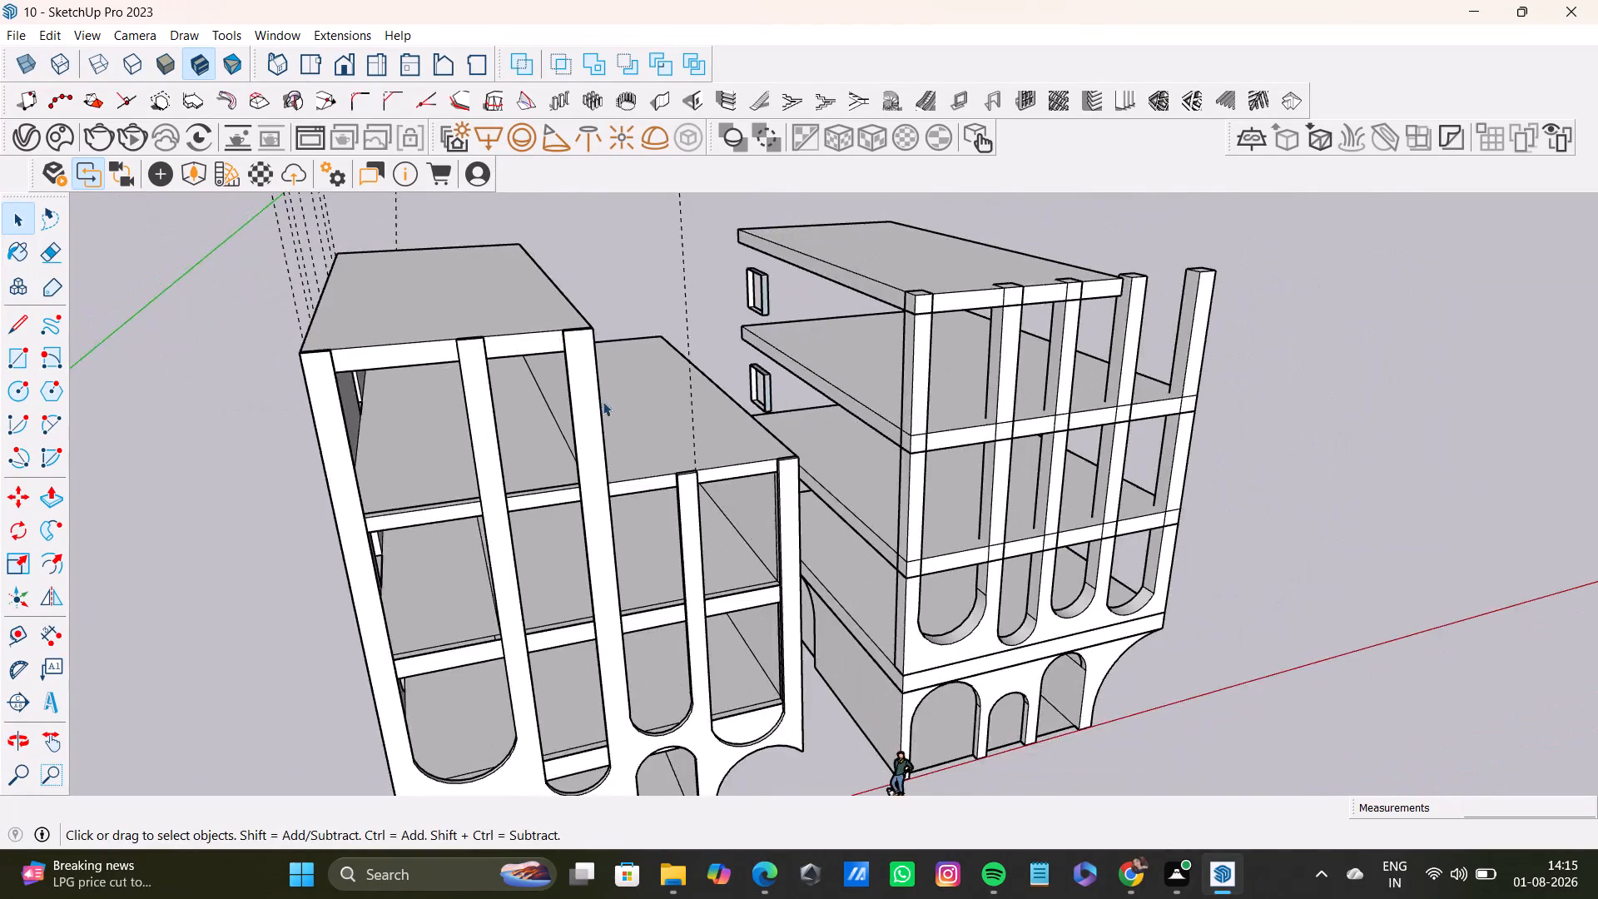
scroll(603, 401, "down", 2)
middle_click_drag(648, 505, 644, 259)
middle_click_drag(667, 423, 654, 264)
middle_click_drag(652, 476, 666, 388)
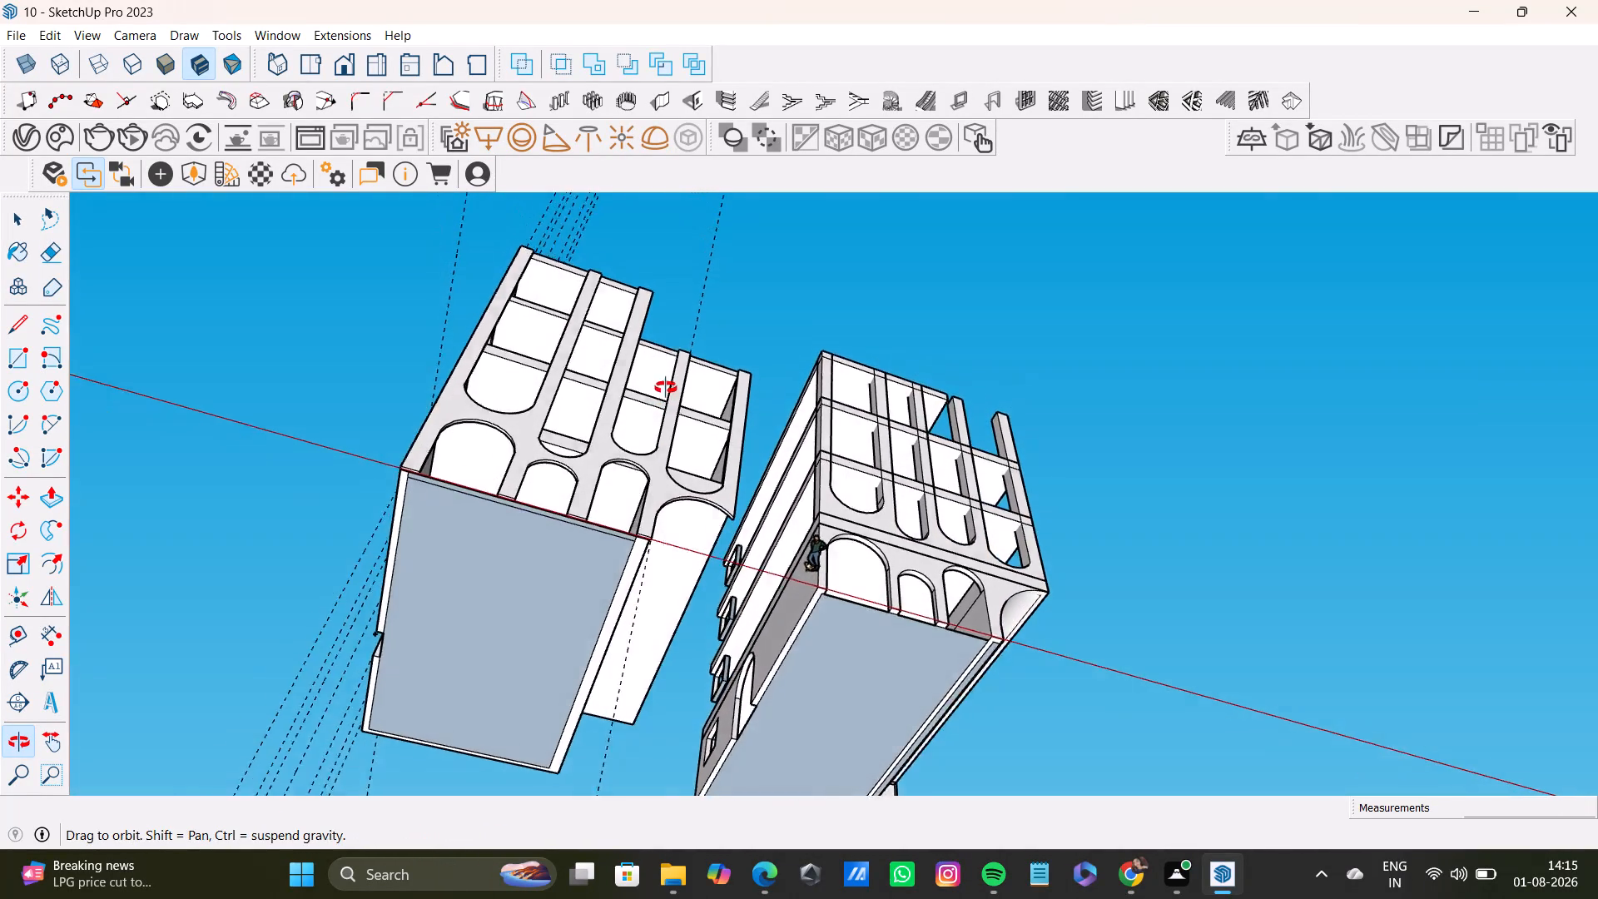
middle_click_drag(666, 388, 717, 710)
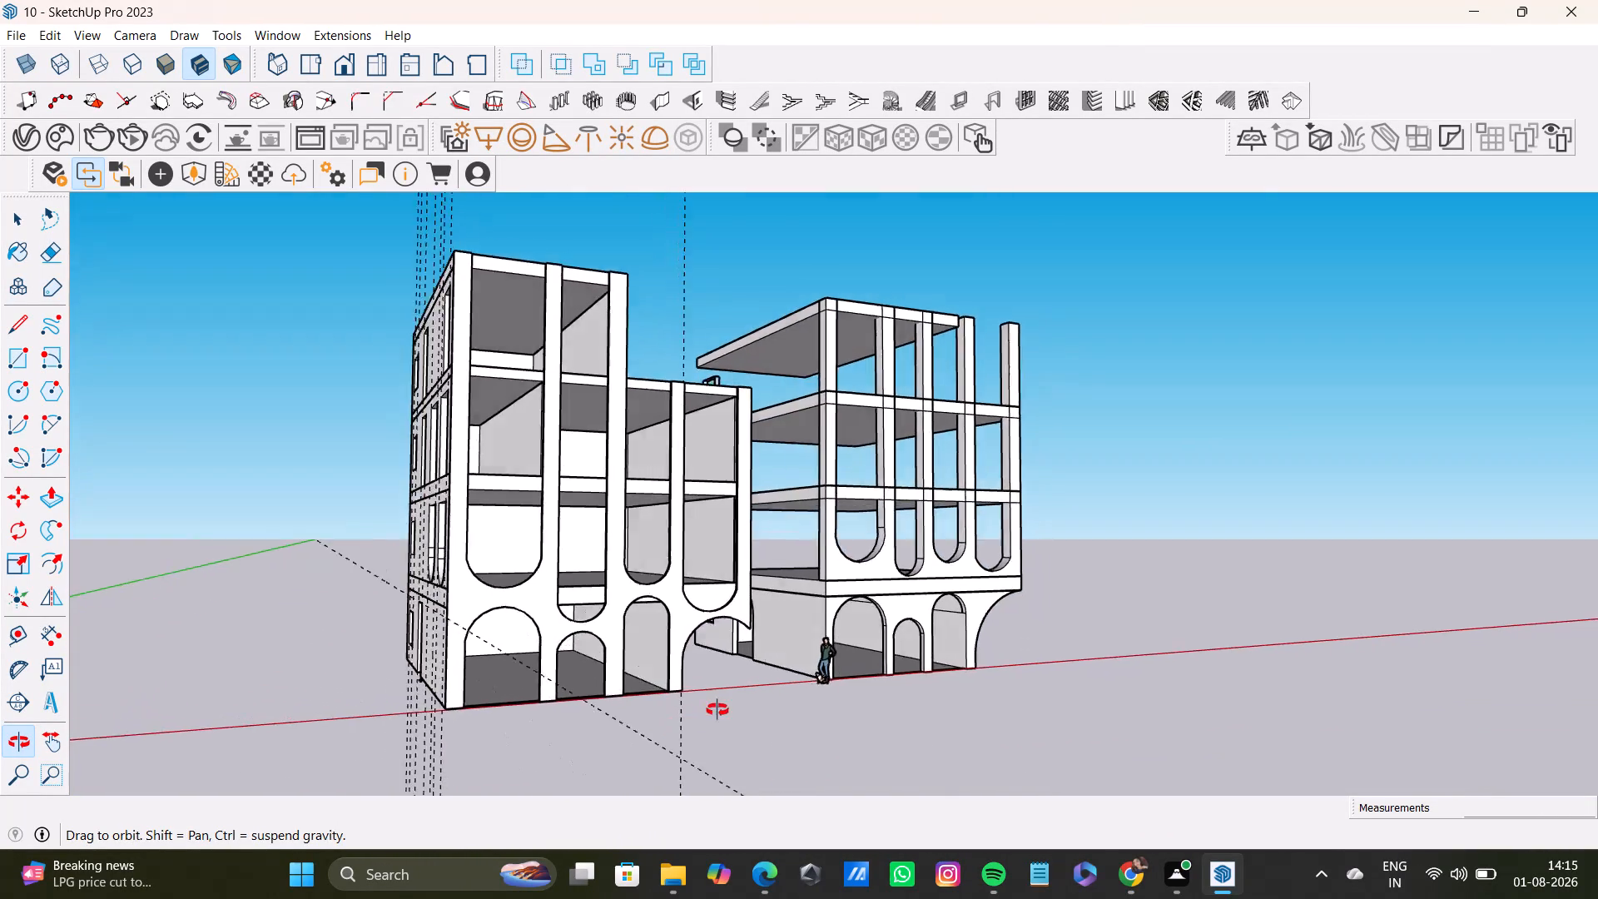
middle_click_drag(717, 710, 770, 738)
scroll(524, 664, "up", 3)
scroll(658, 653, "down", 3)
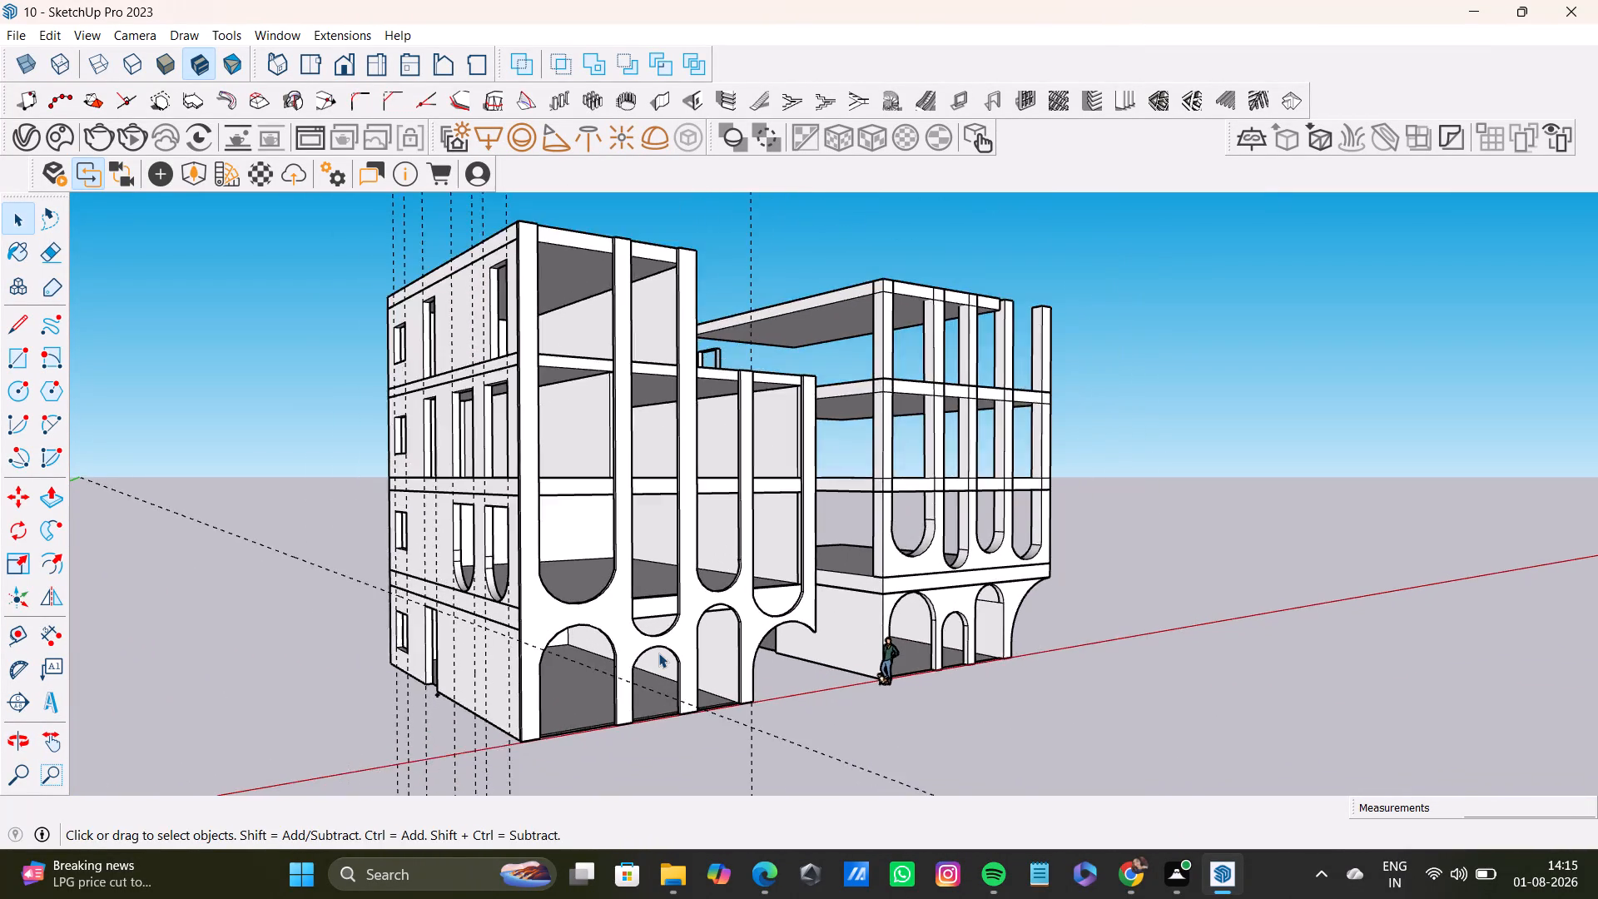
Select the whole neighbouring reference building beside the finished one, delete it, and clear the selection.
scroll(658, 653, "down", 3)
middle_click_drag(825, 620, 562, 693)
left_click_drag(786, 315, 938, 630)
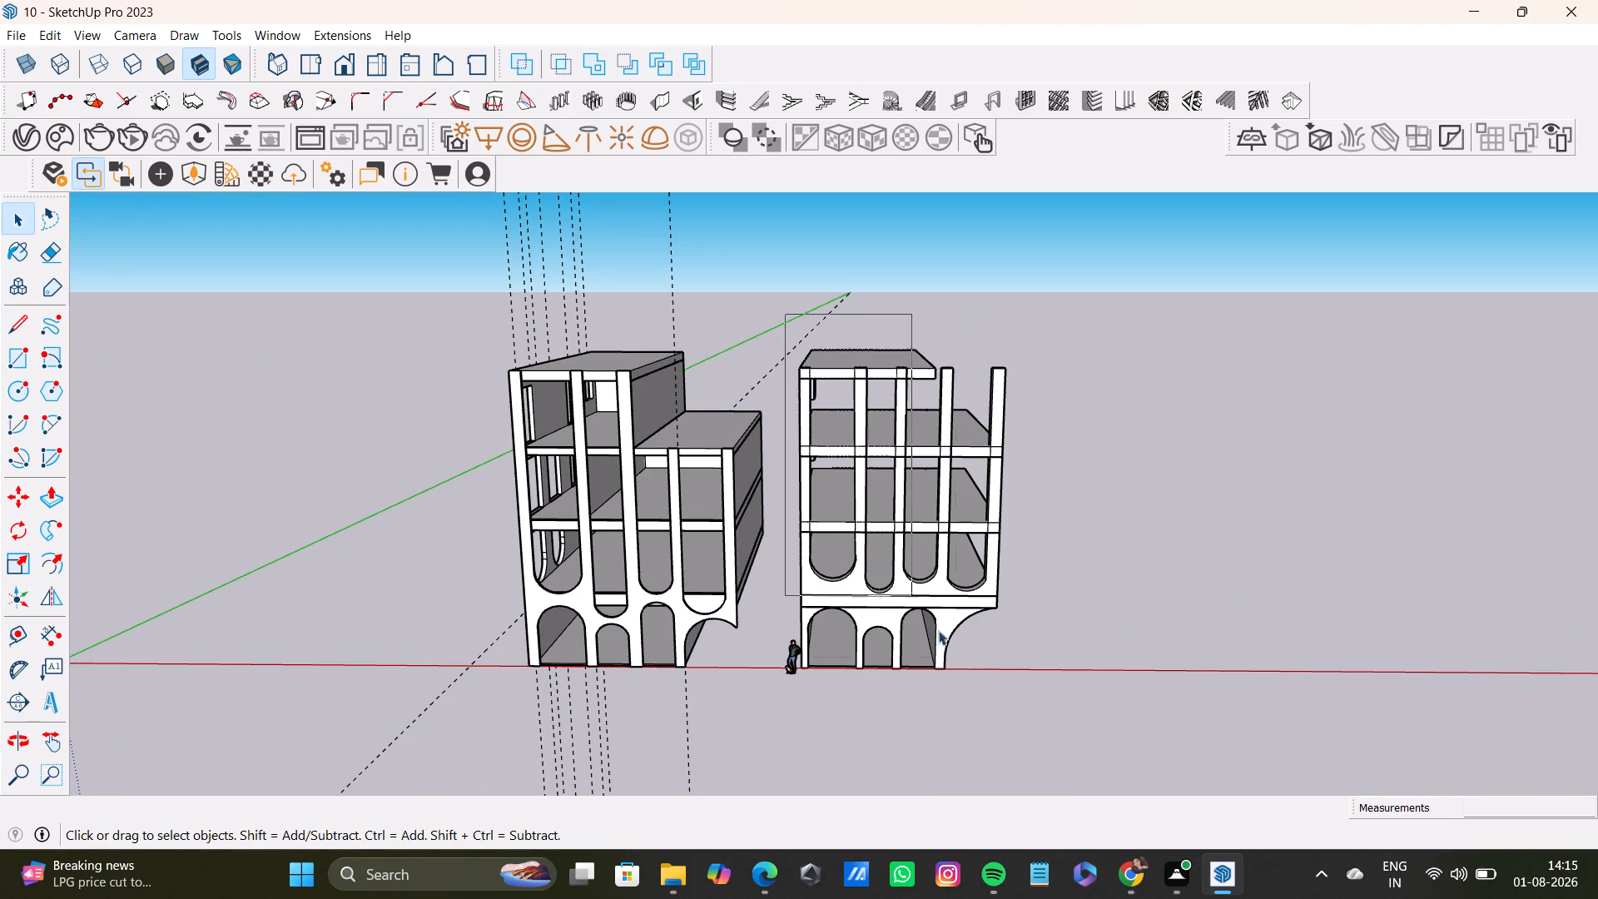
left_click_drag(938, 630, 1187, 741)
key("Delete")
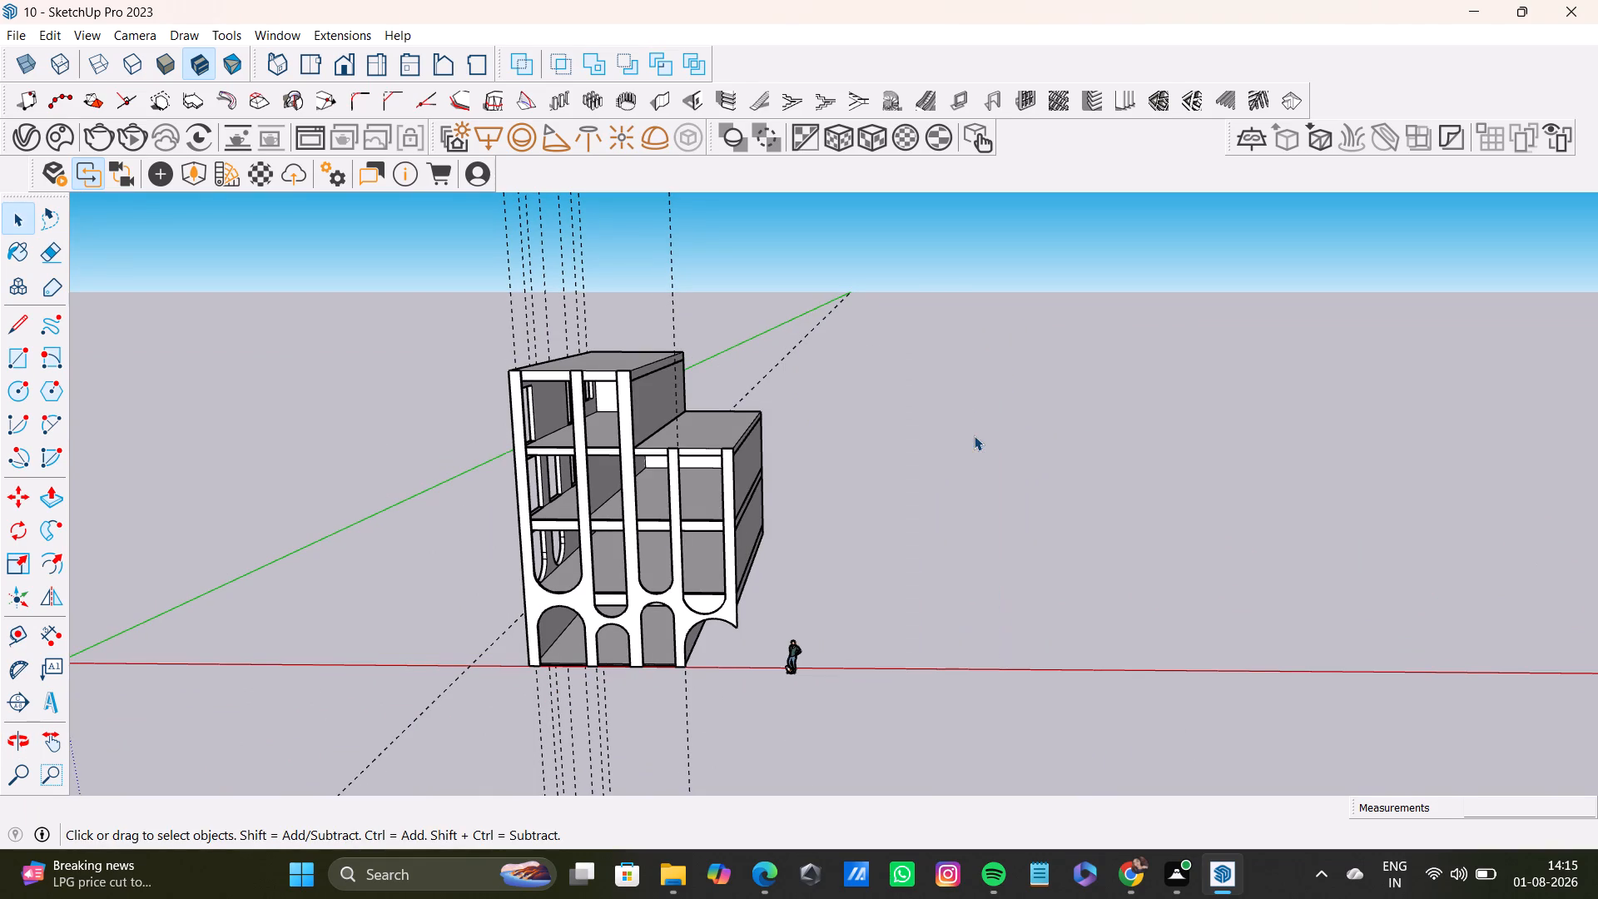
left_click(868, 518)
key("space")
left_click(959, 594)
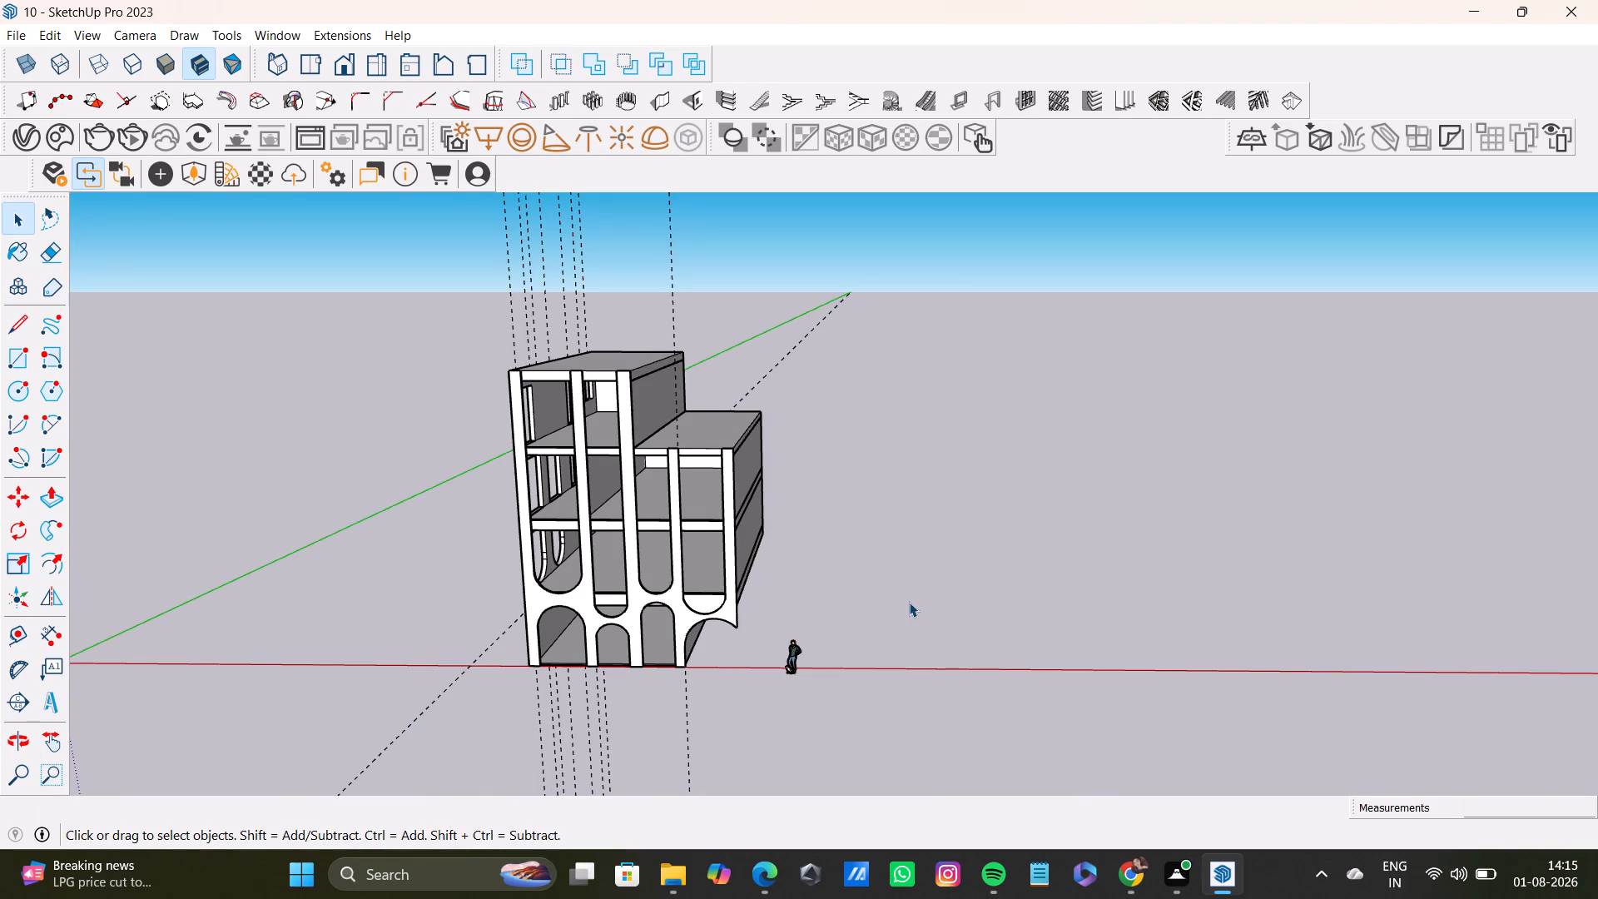
Delete all the guide lines in the model.
left_click(56, 33)
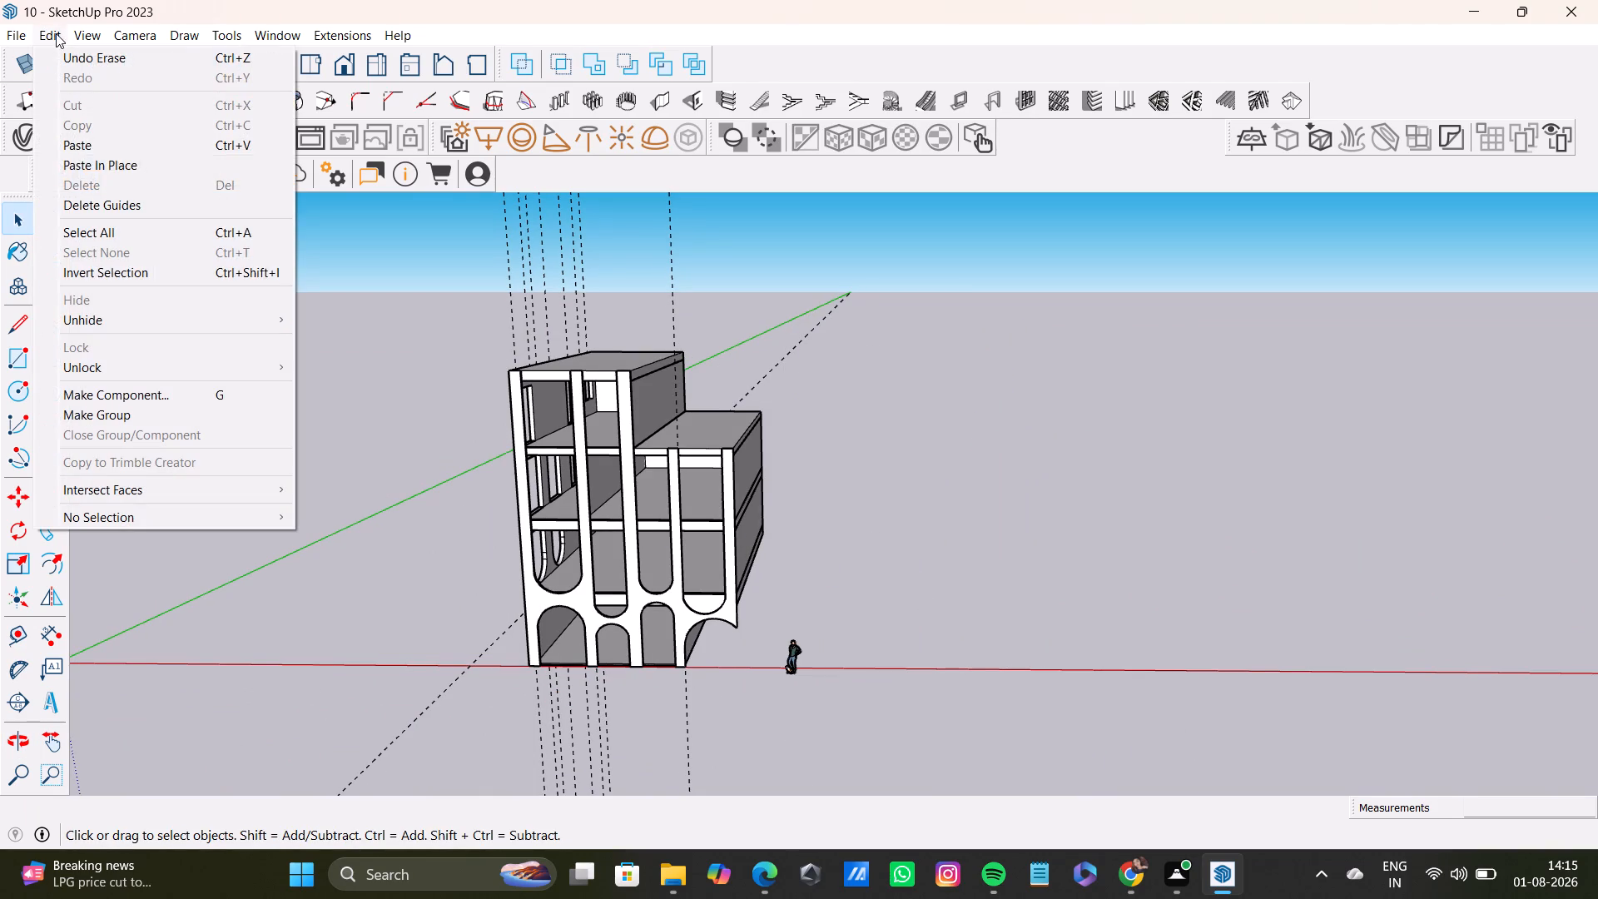
left_click(141, 214)
Examine the remaining building's arched facade, interior openings and side wall from the front corners.
scroll(628, 598, "up", 4)
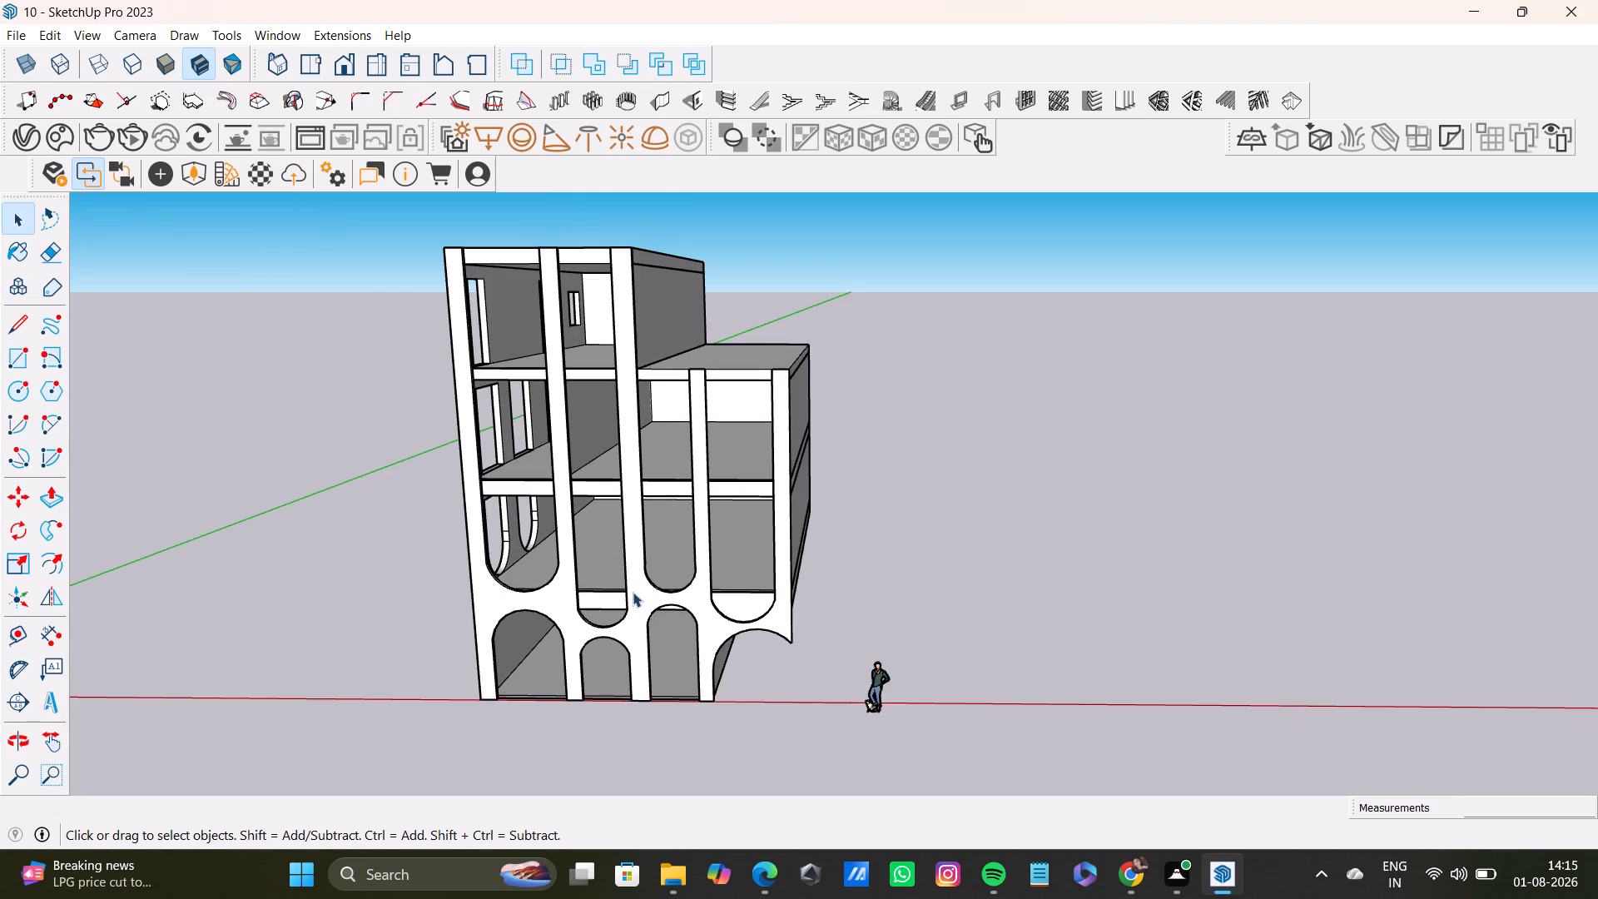
scroll(633, 592, "down", 3)
middle_click_drag(632, 622, 783, 530)
scroll(735, 641, "up", 2)
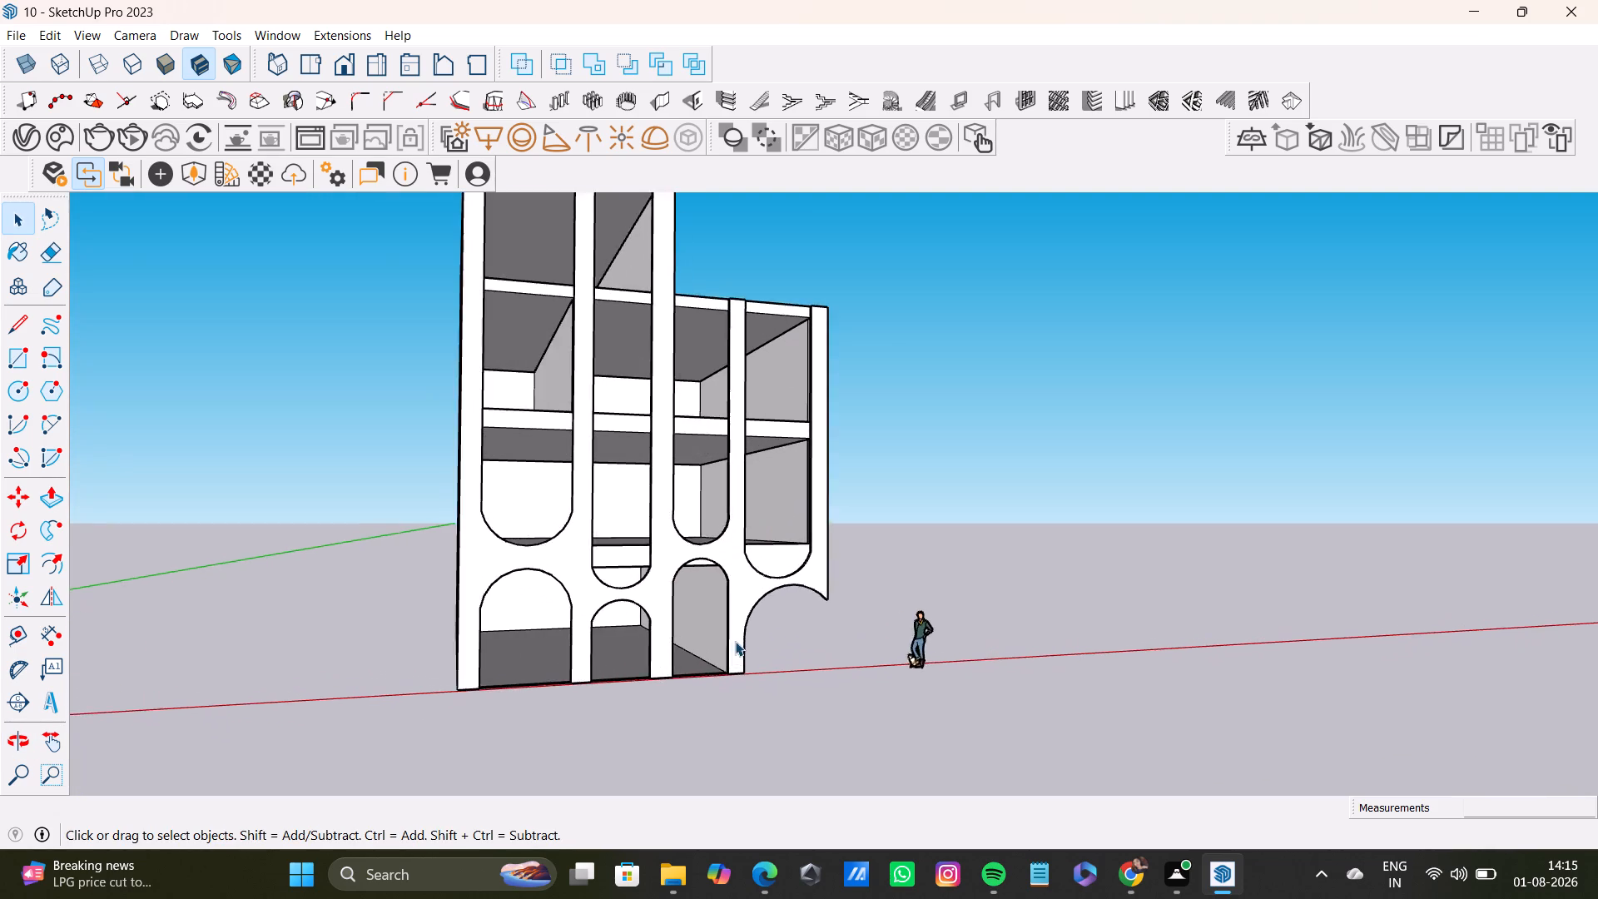
scroll(735, 641, "up", 4)
scroll(633, 624, "down", 1)
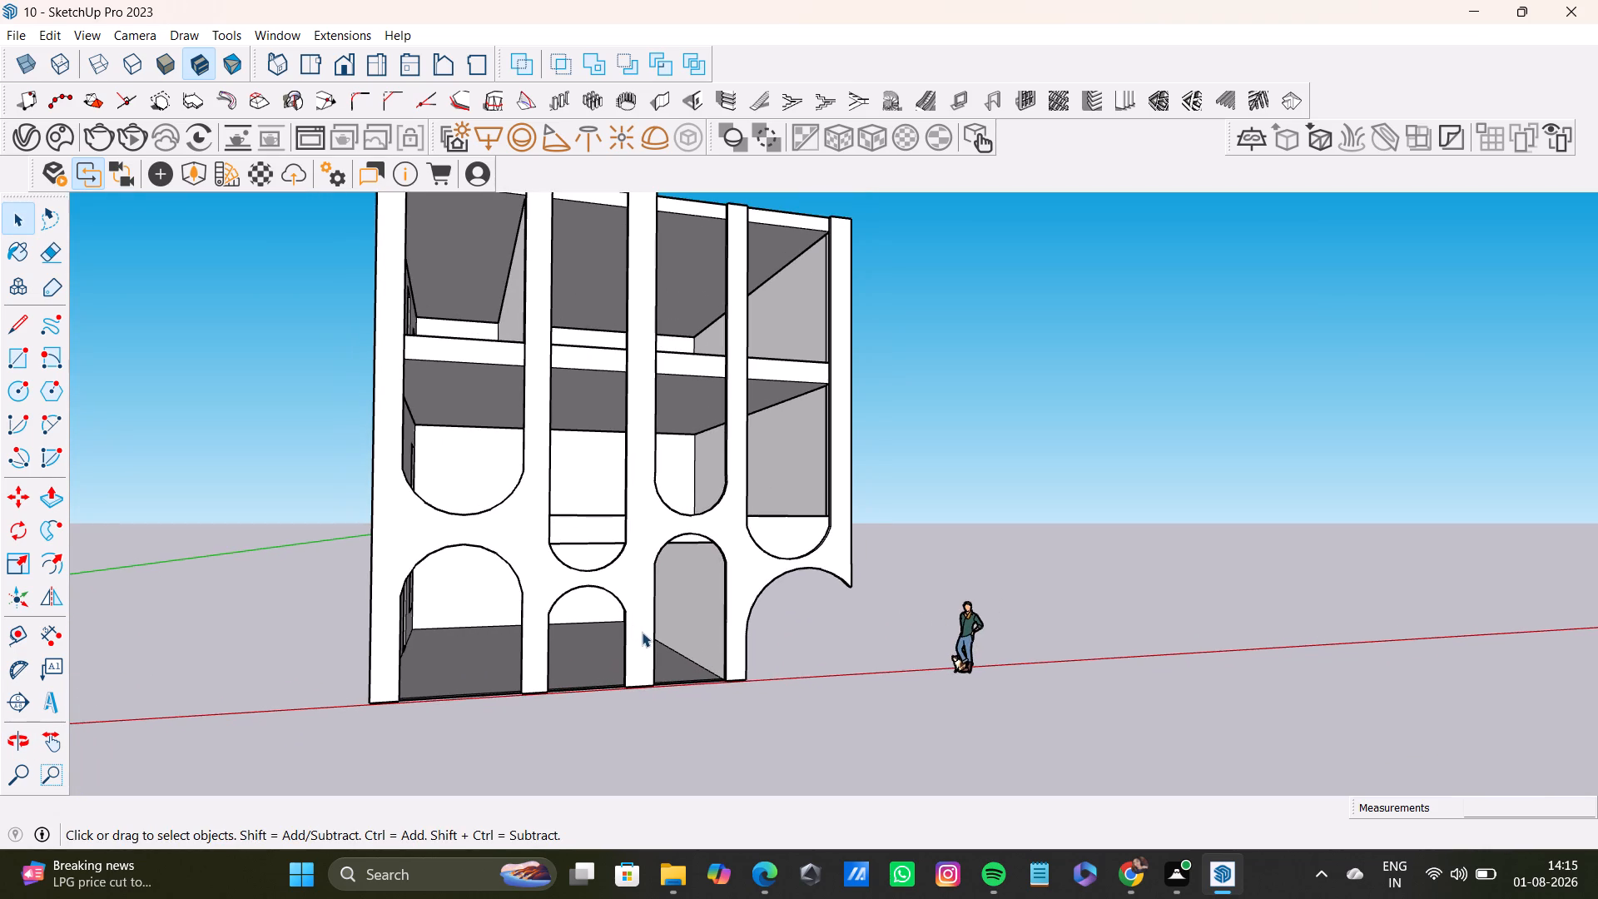
middle_click_drag(592, 677, 616, 673)
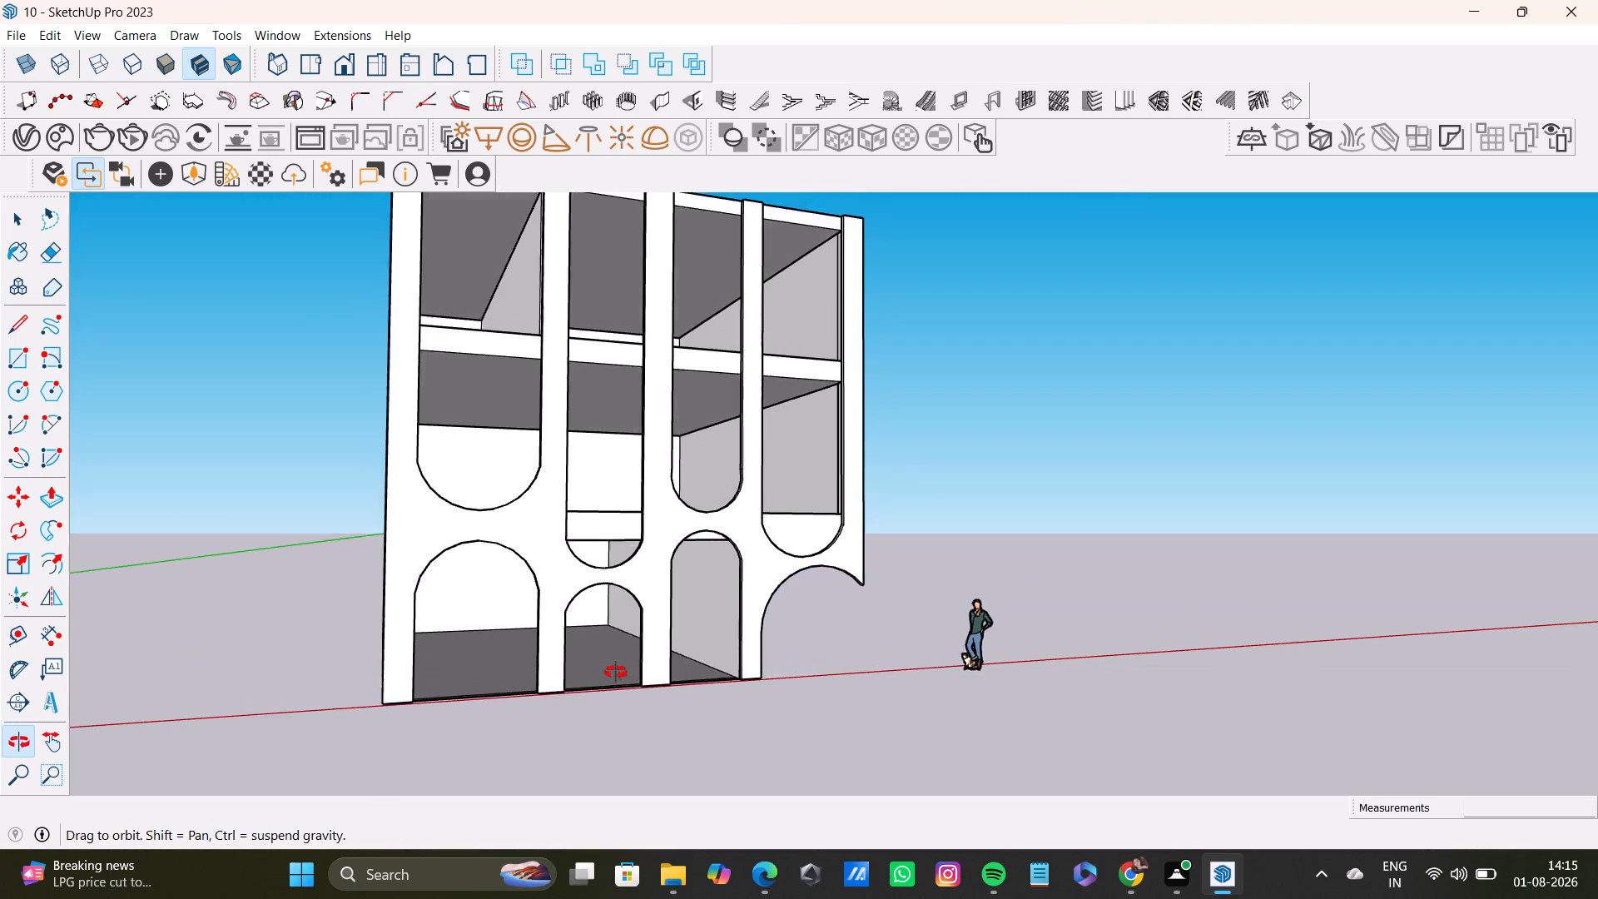
middle_click_drag(616, 673, 384, 710)
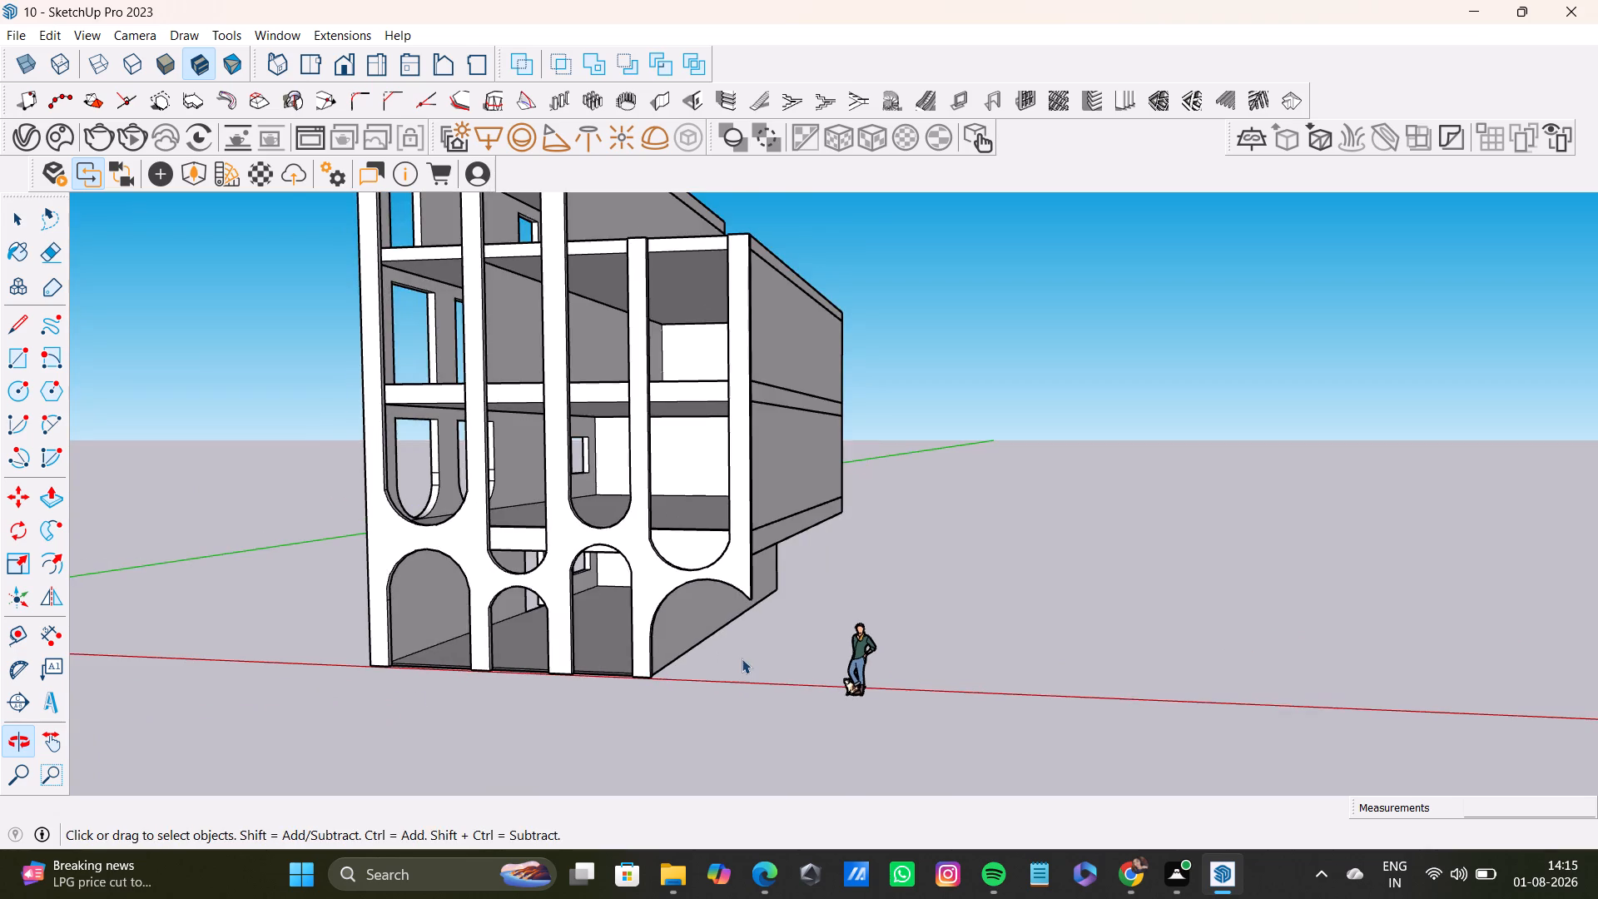
Open the ground-floor group, set its underside face level with the base of the walls using Push/Pull, and leave the group.
scroll(742, 658, "up", 5)
middle_click_drag(612, 629, 592, 466)
triple_click(556, 663)
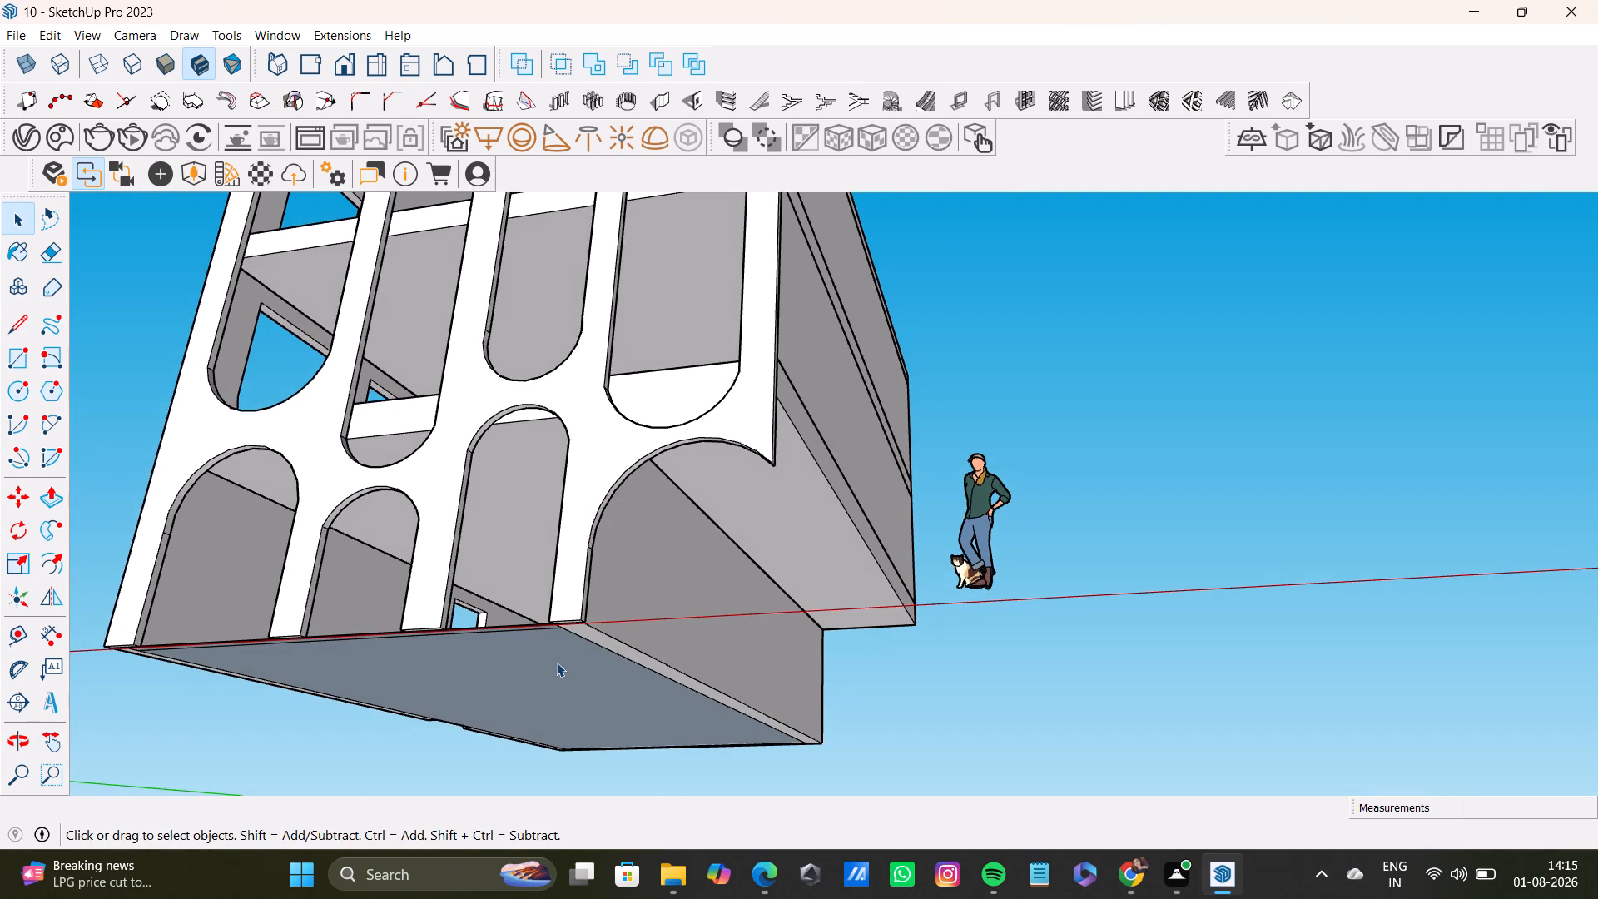
triple_click(556, 662)
double_click(556, 662)
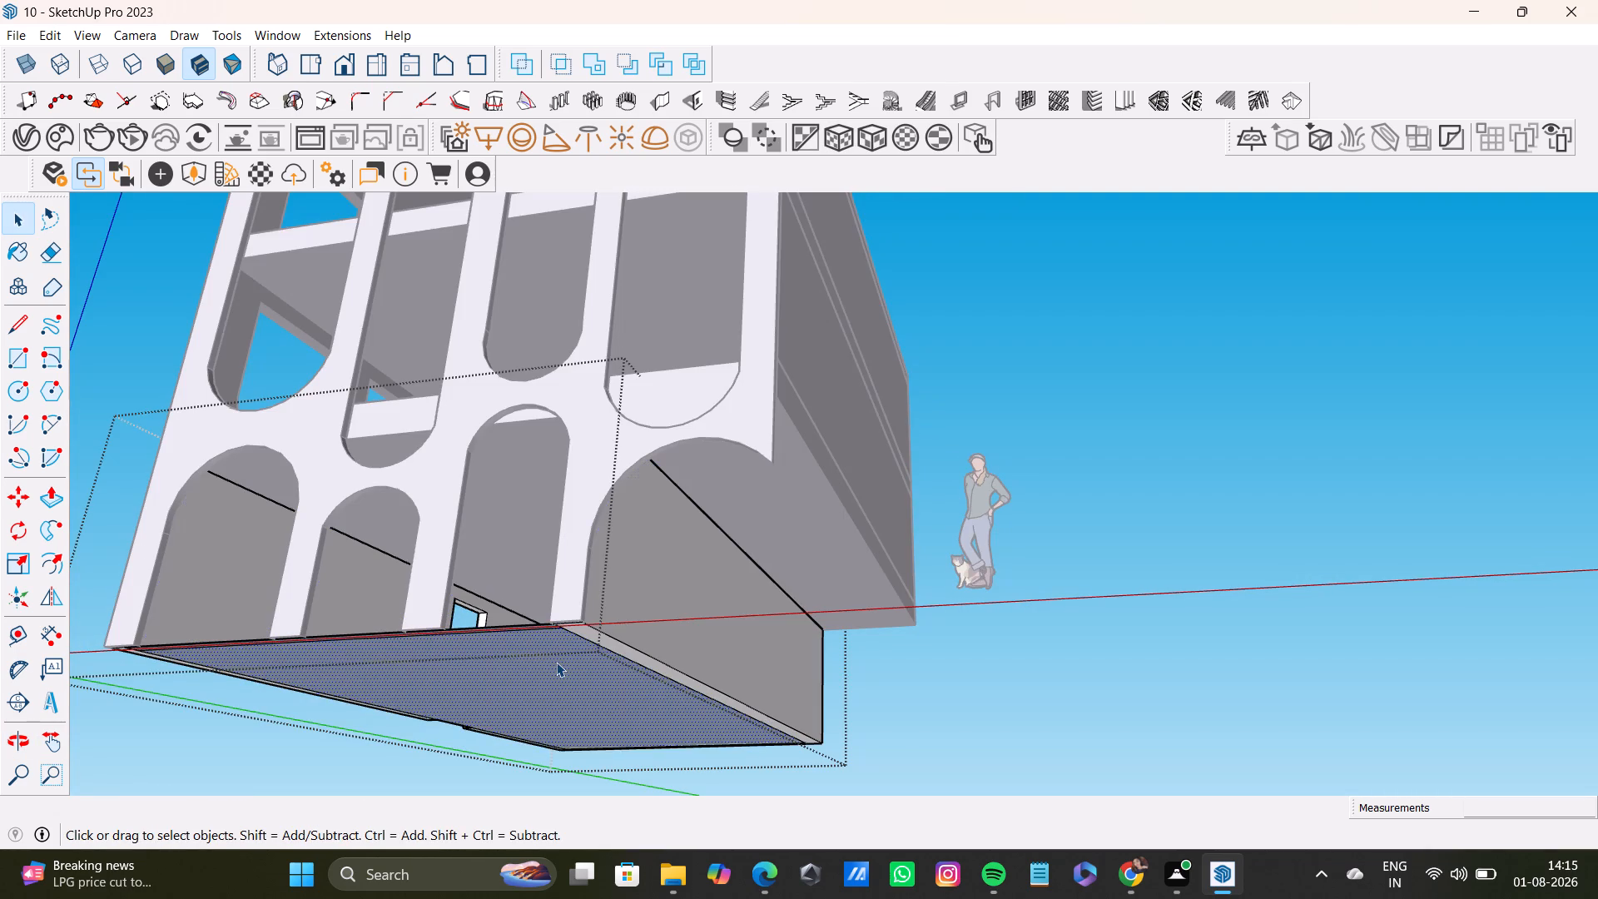
key("0")
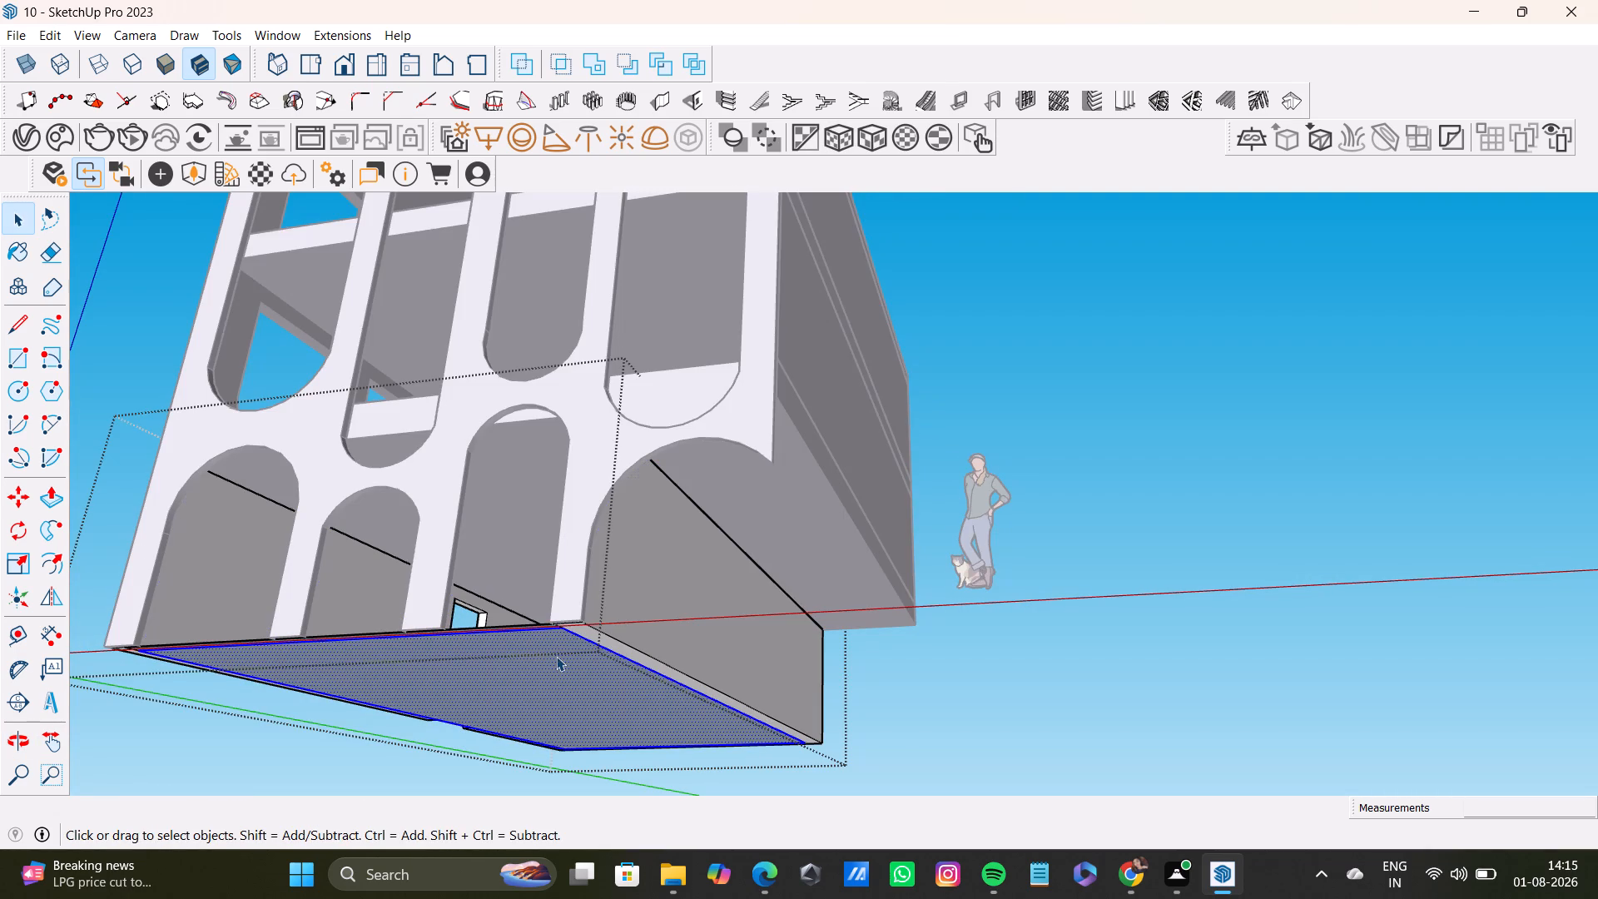
key("p")
left_click(556, 656)
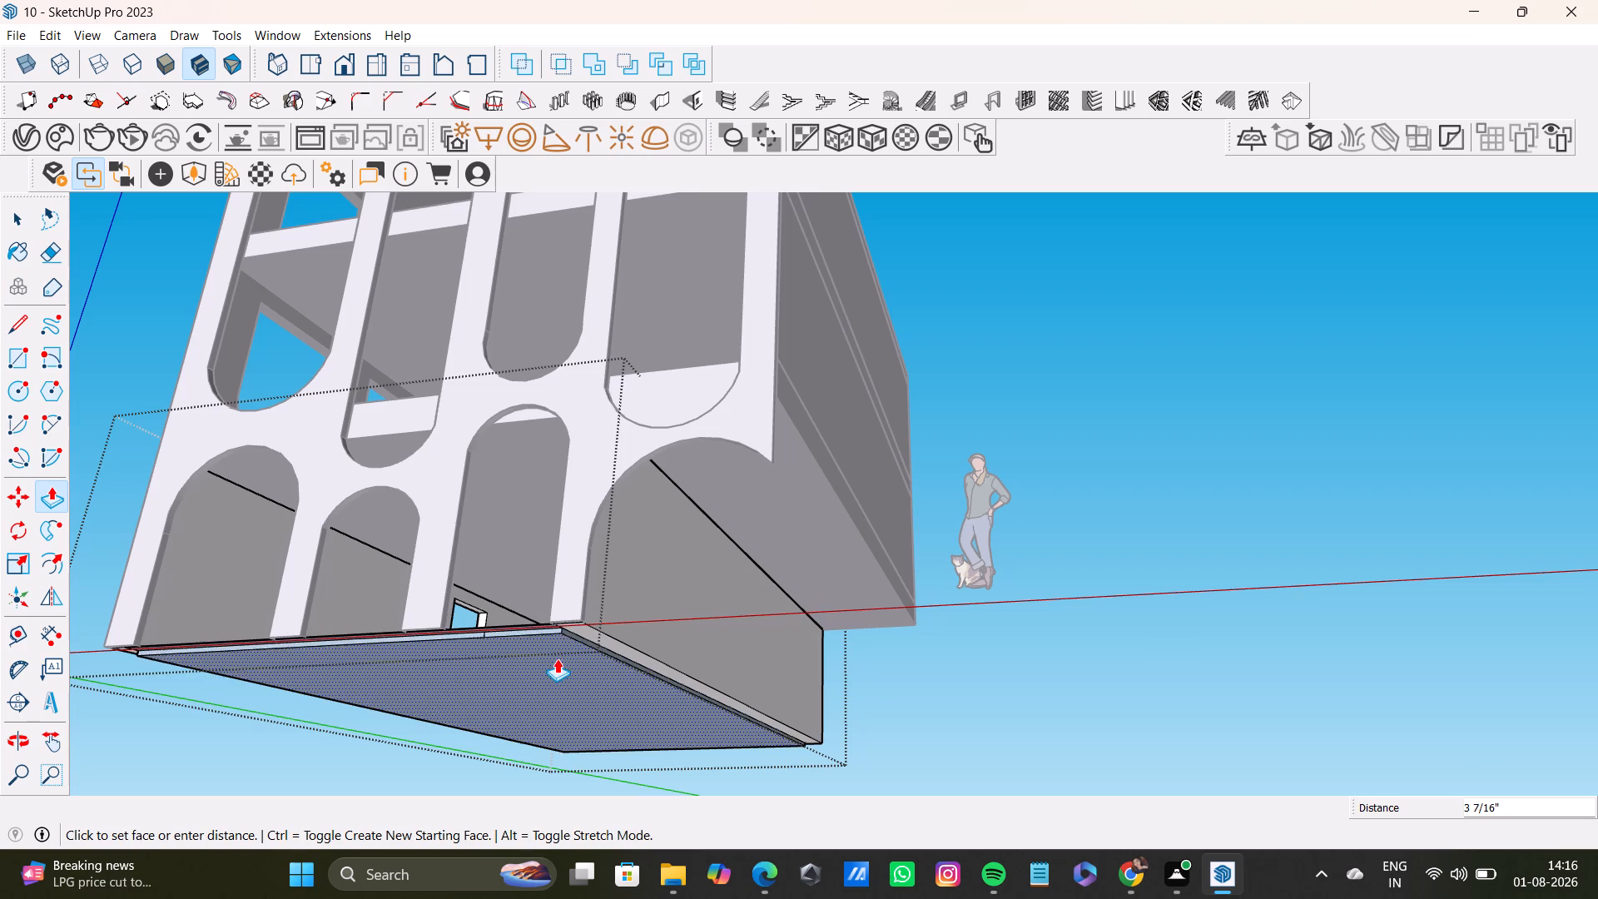
left_click(593, 636)
key("space")
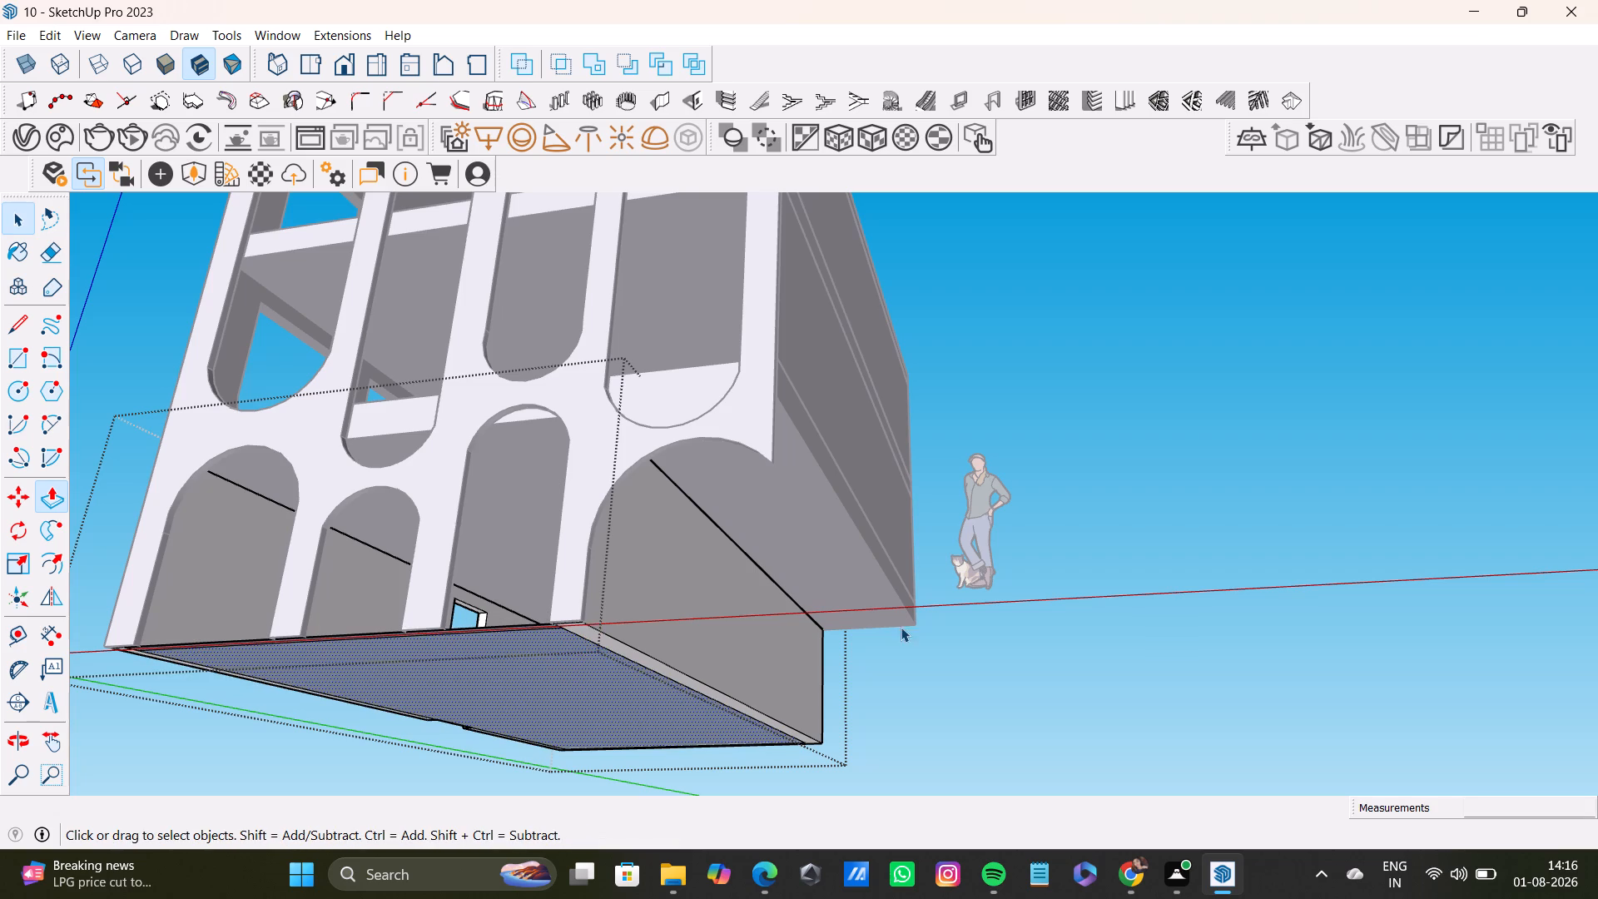
left_click(980, 605)
Examine the building's facade, roof slabs, blank side wall and the gap at the ground-floor arch.
scroll(648, 504, "down", 4)
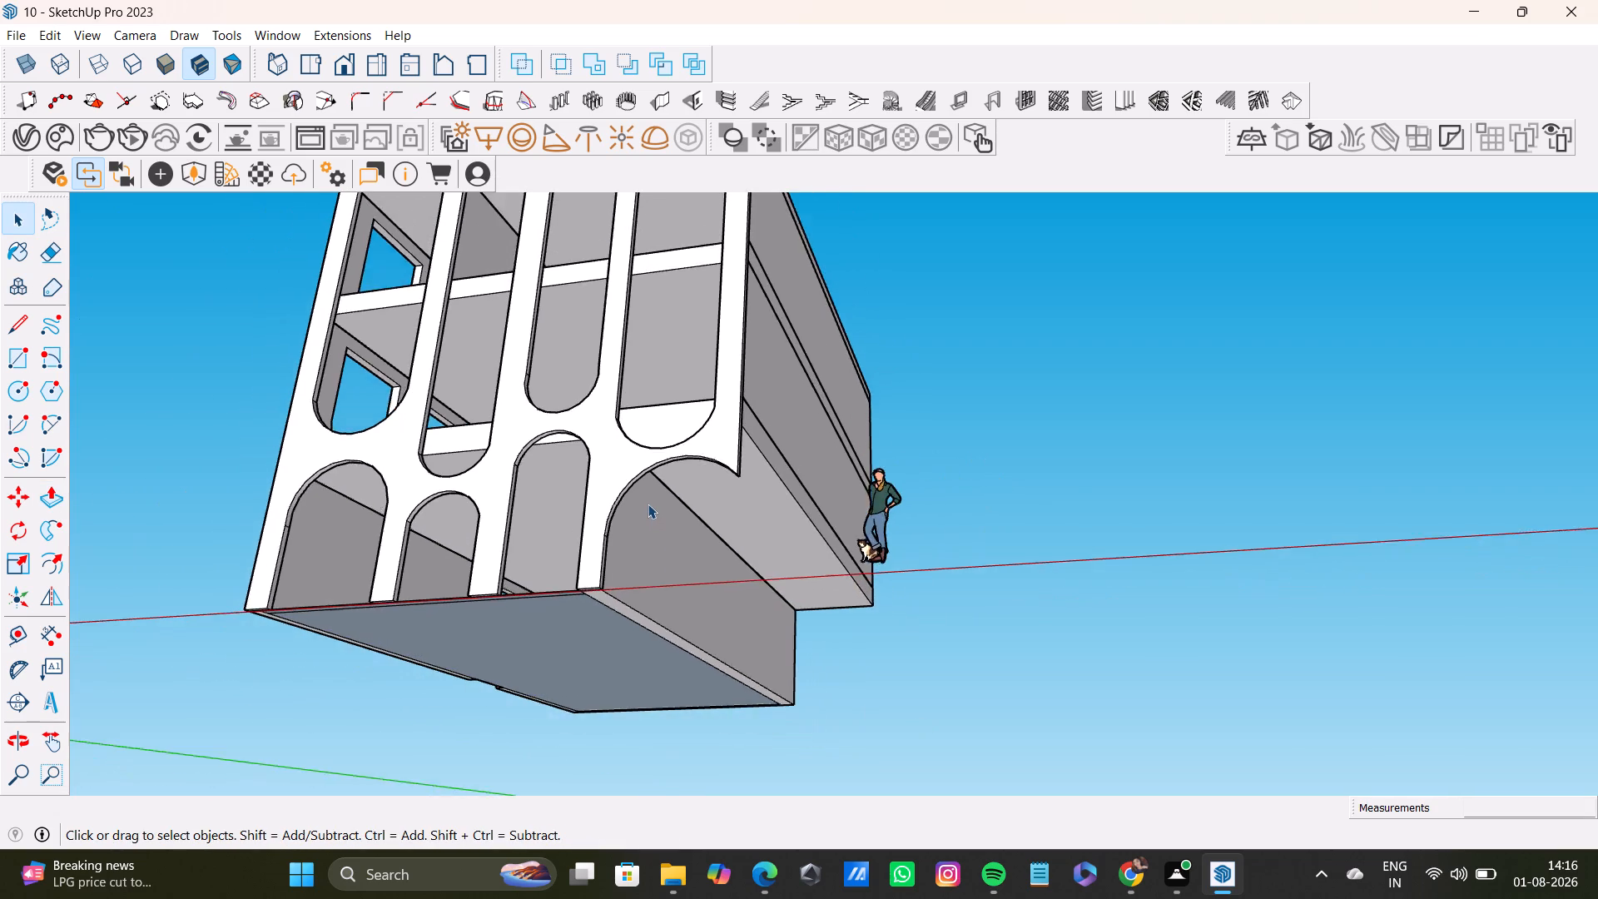
scroll(648, 504, "down", 2)
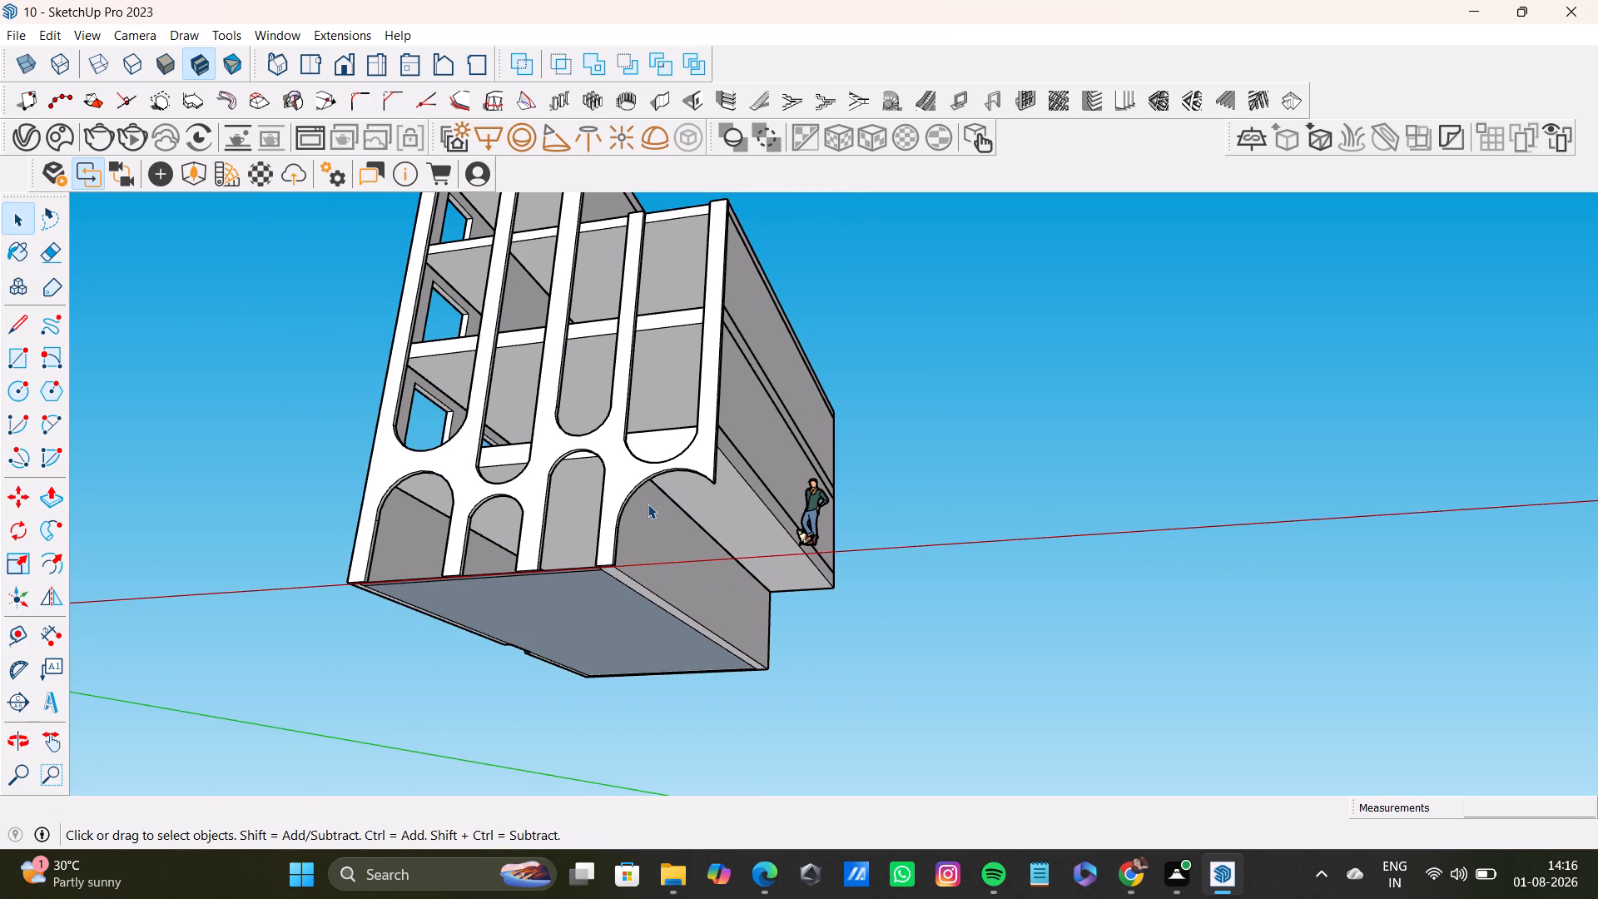
middle_click_drag(532, 555, 747, 740)
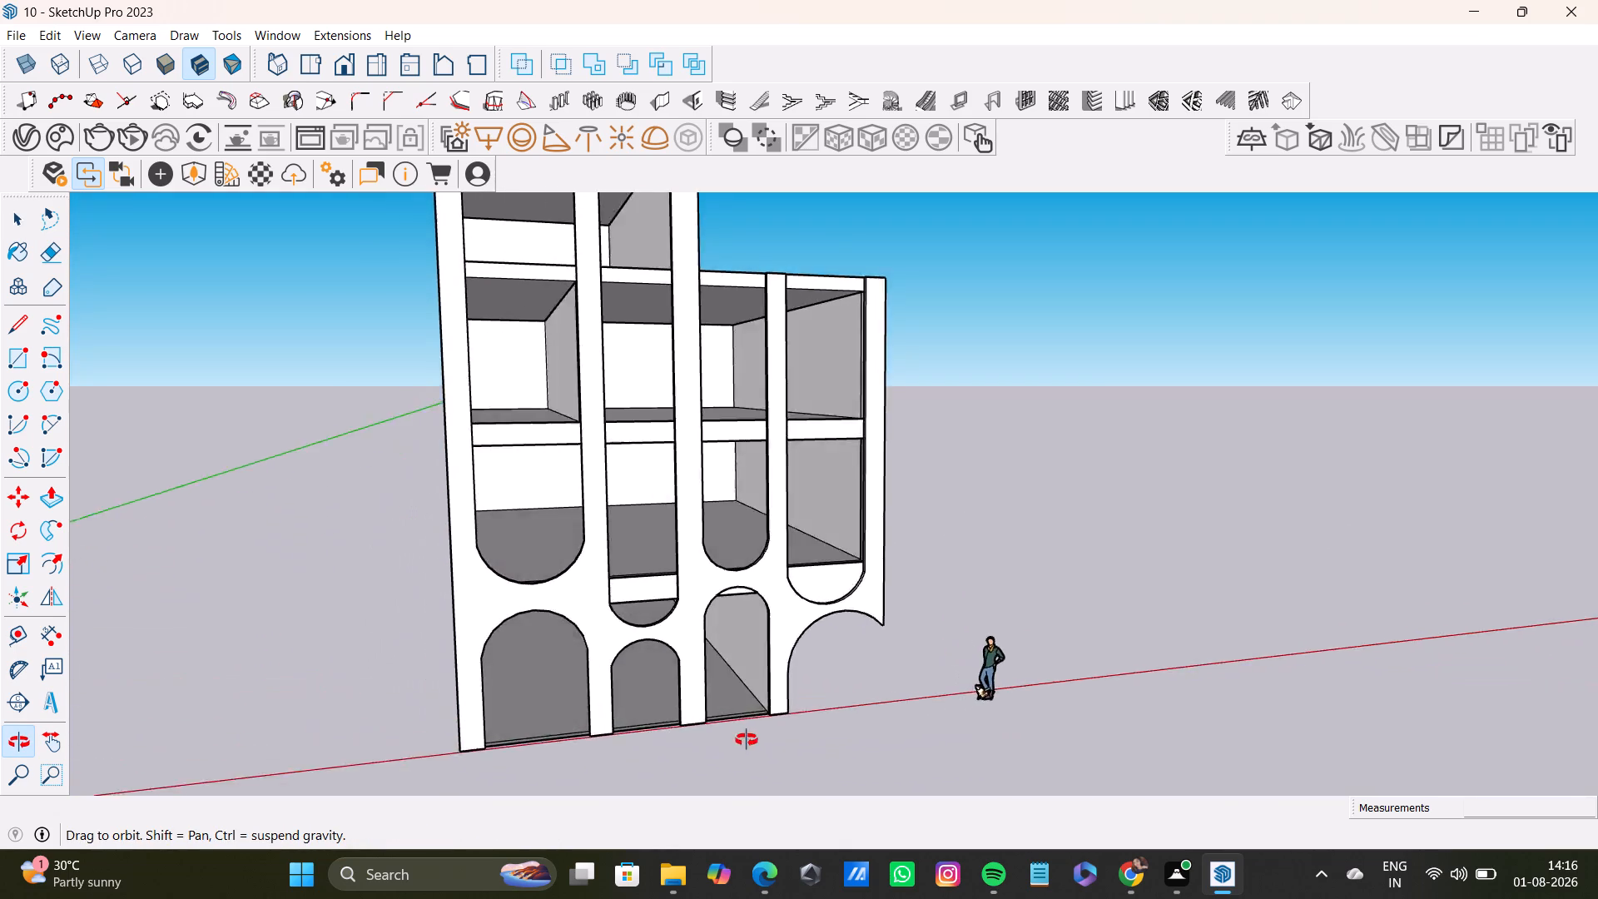
middle_click_drag(747, 740, 510, 853)
scroll(711, 456, "up", 1)
scroll(715, 363, "up", 3)
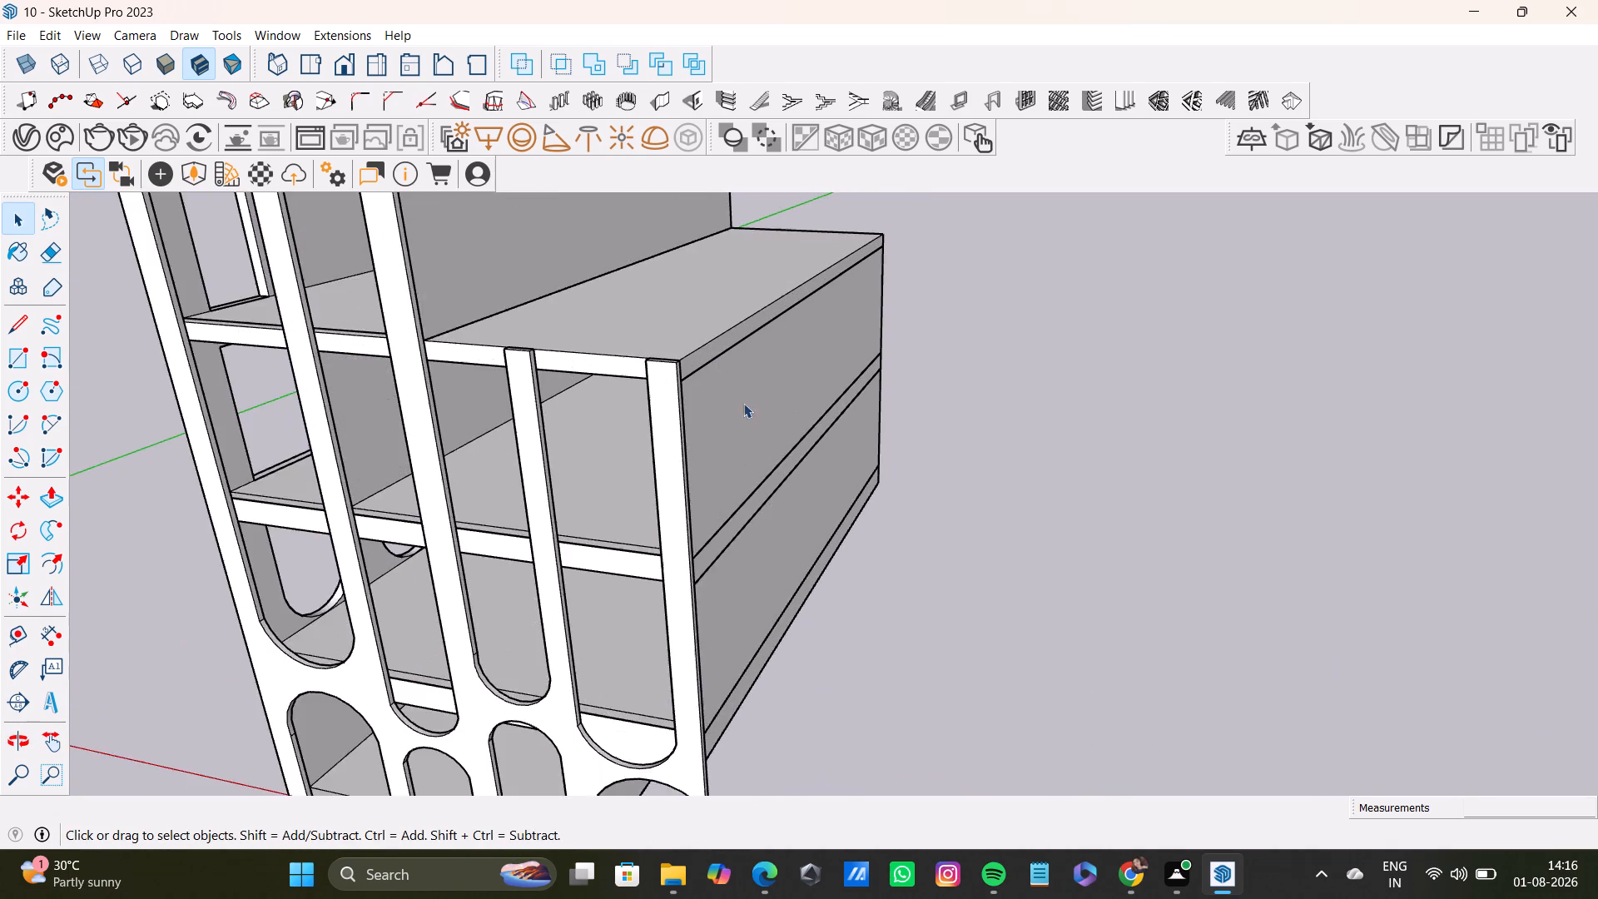
middle_click_drag(823, 500, 426, 478)
scroll(504, 522, "up", 1)
scroll(513, 593, "up", 3)
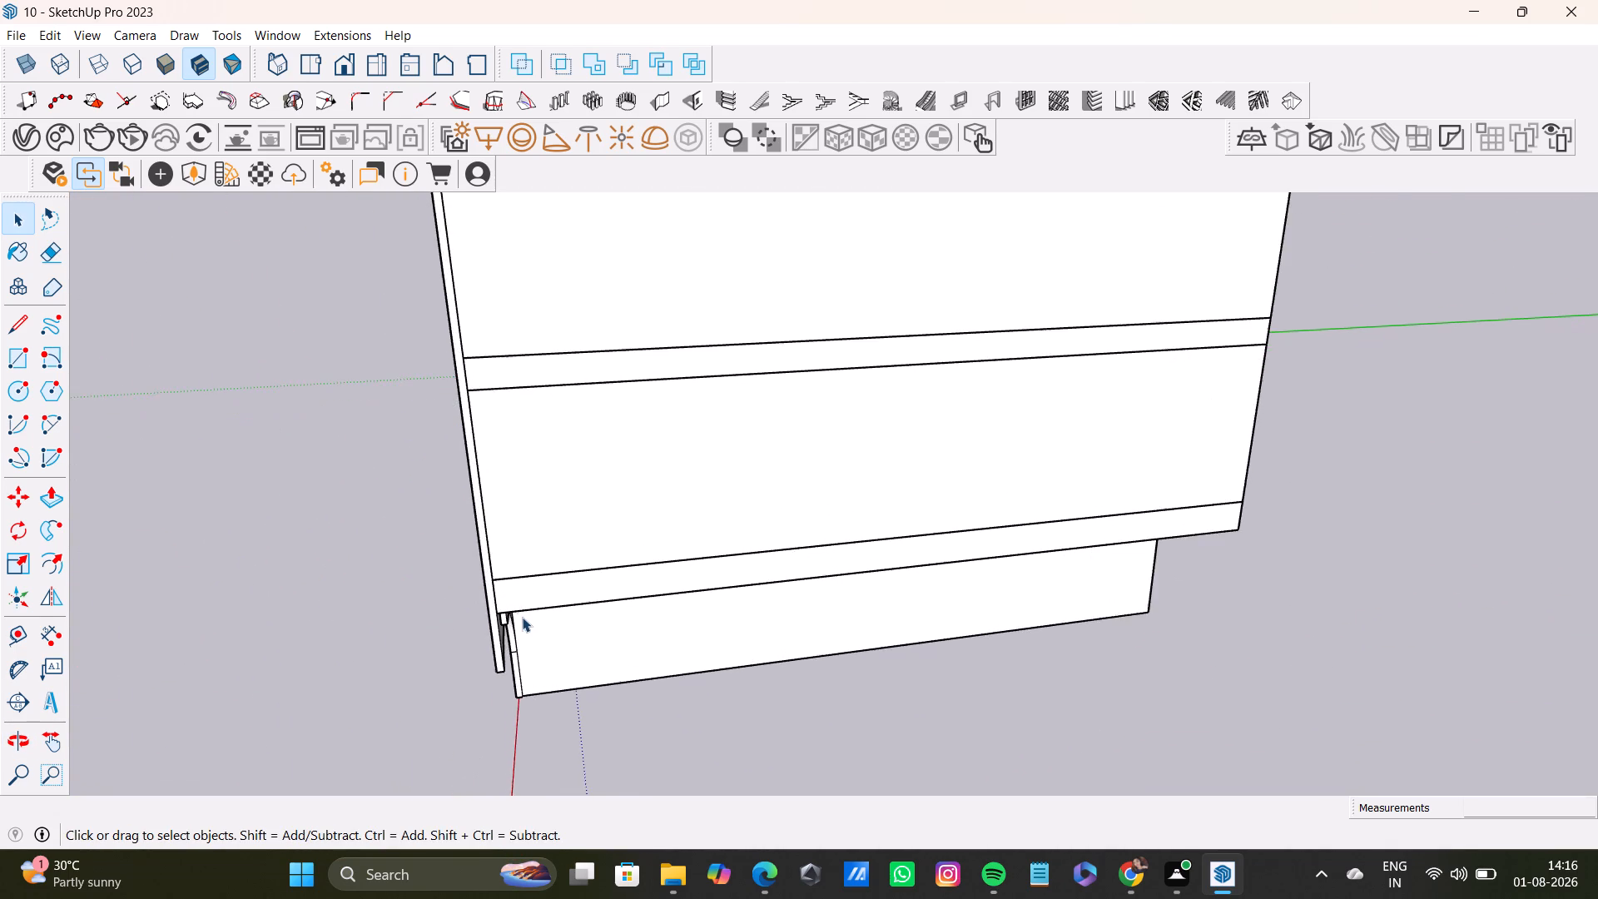
scroll(522, 617, "up", 3)
middle_click_drag(558, 641, 449, 524)
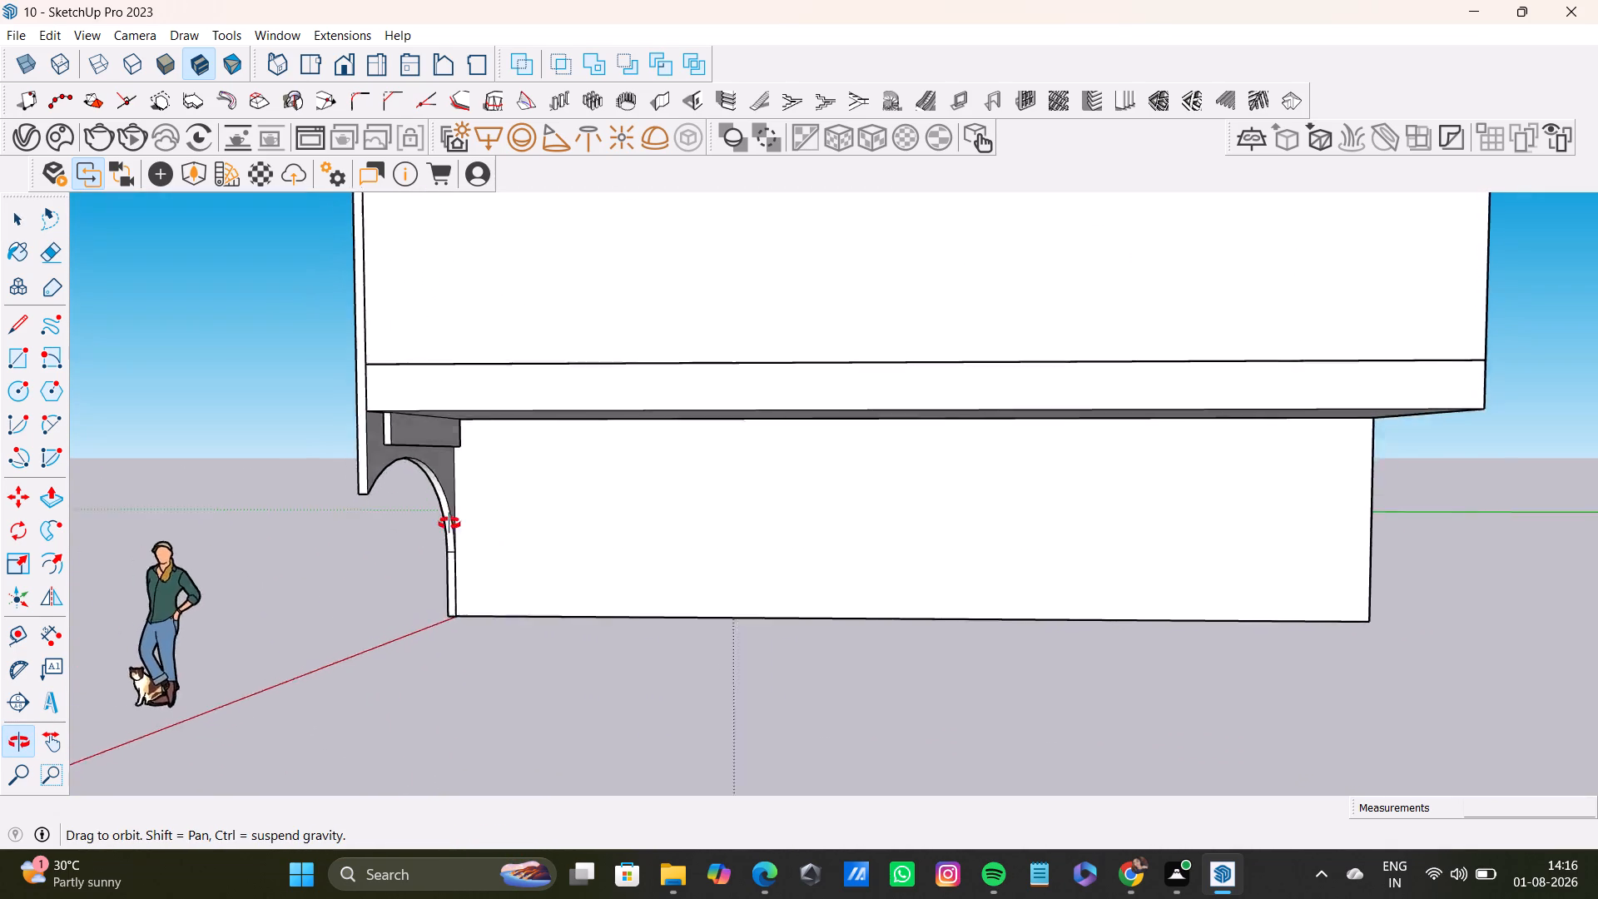
middle_click_drag(449, 524, 910, 540)
scroll(699, 470, "down", 5)
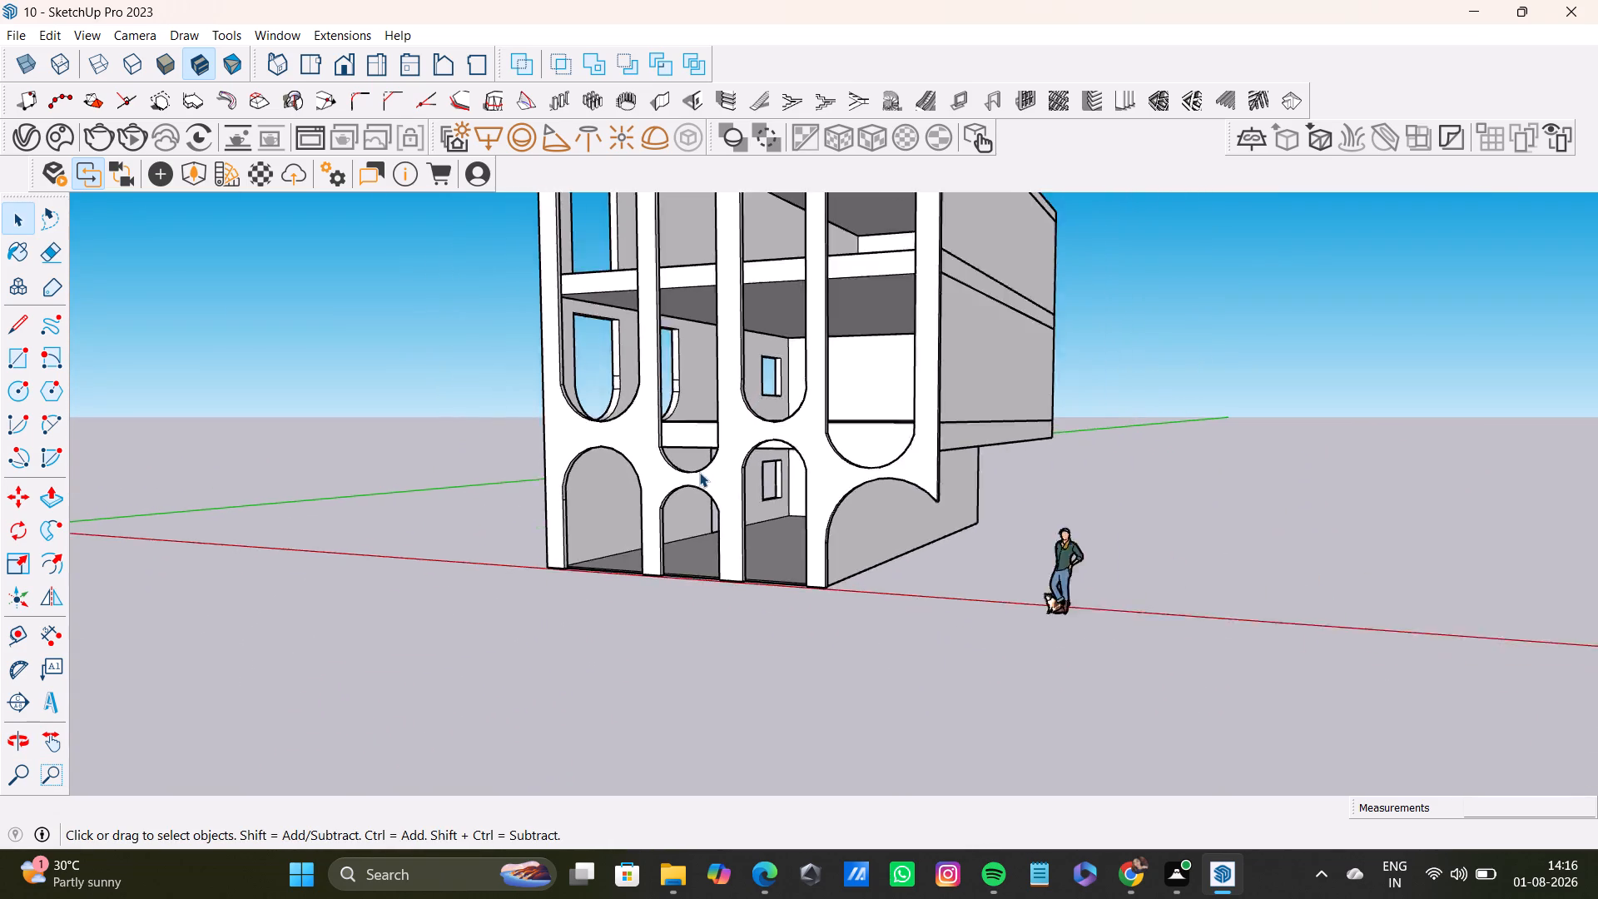
scroll(699, 472, "down", 4)
middle_click_drag(697, 481, 945, 566)
scroll(856, 499, "down", 7)
middle_click_drag(849, 485, 743, 576)
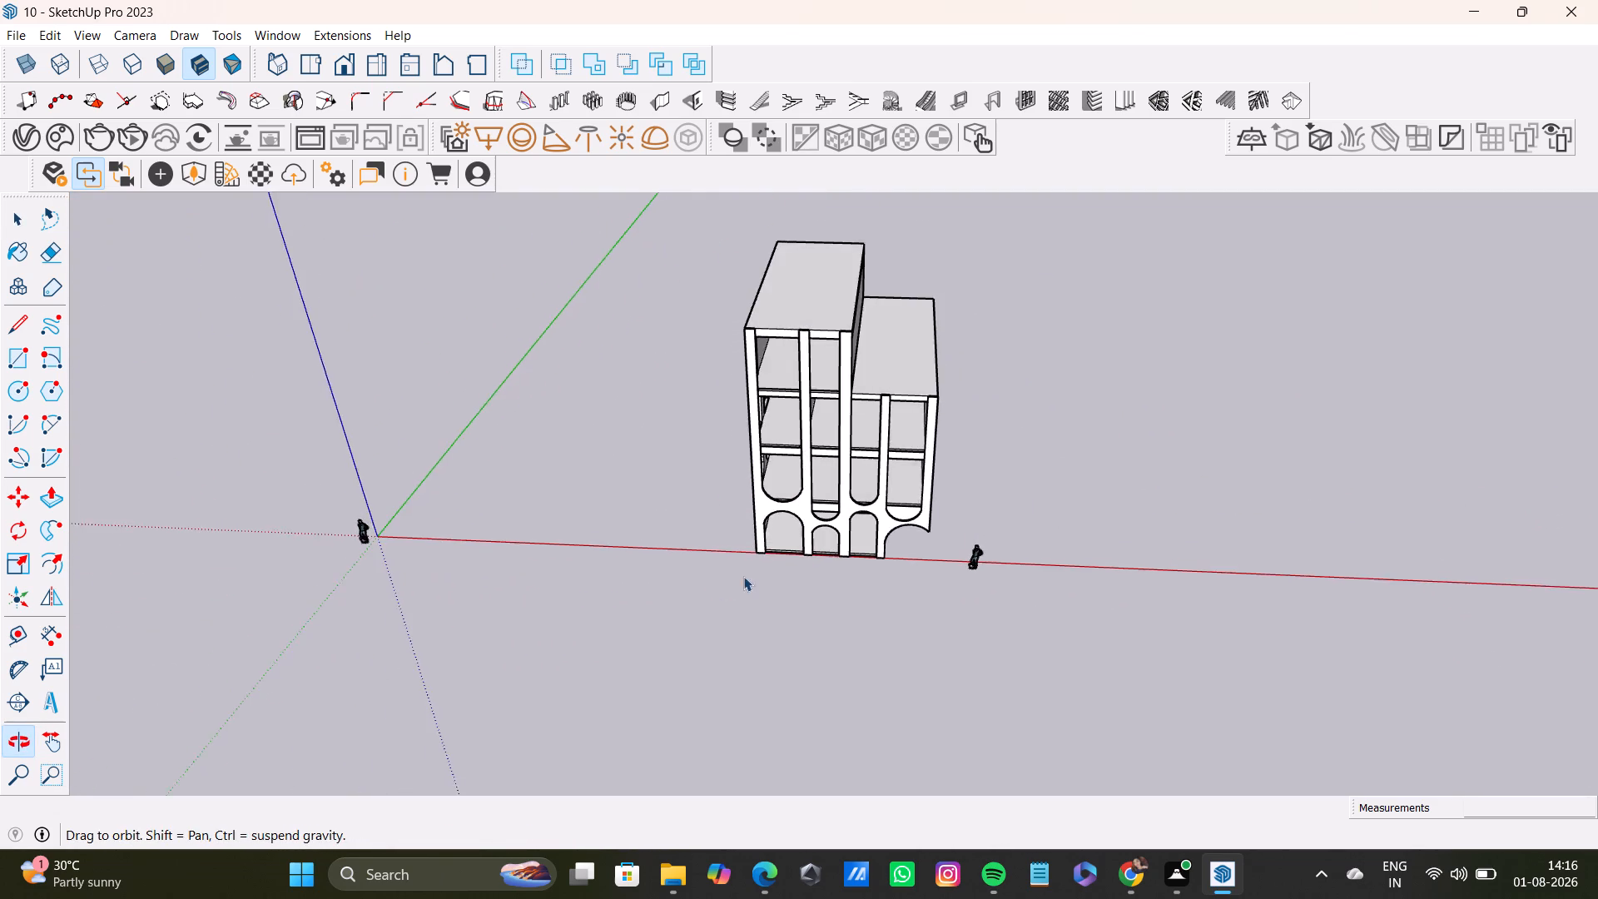
middle_click_drag(743, 576, 729, 586)
Try to delete the short stray edge on the upper-floor slab behind the facade's second column, selecting the group that contains it.
scroll(804, 447, "up", 7)
middle_click_drag(806, 434, 878, 513)
scroll(828, 485, "up", 3)
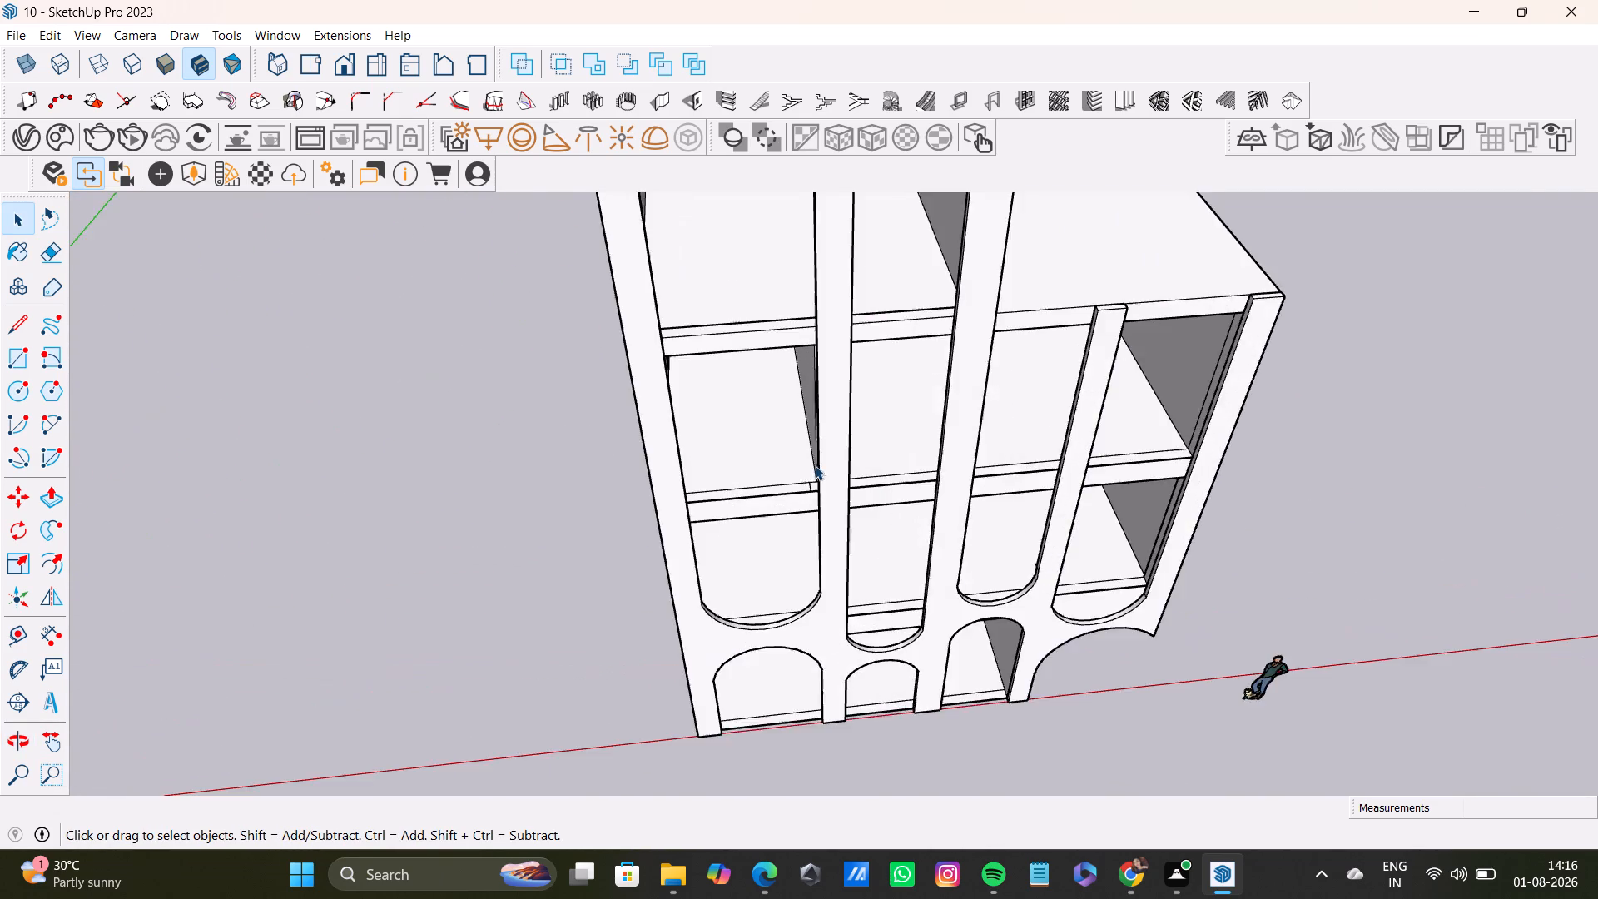
scroll(815, 465, "up", 12)
left_click(813, 505)
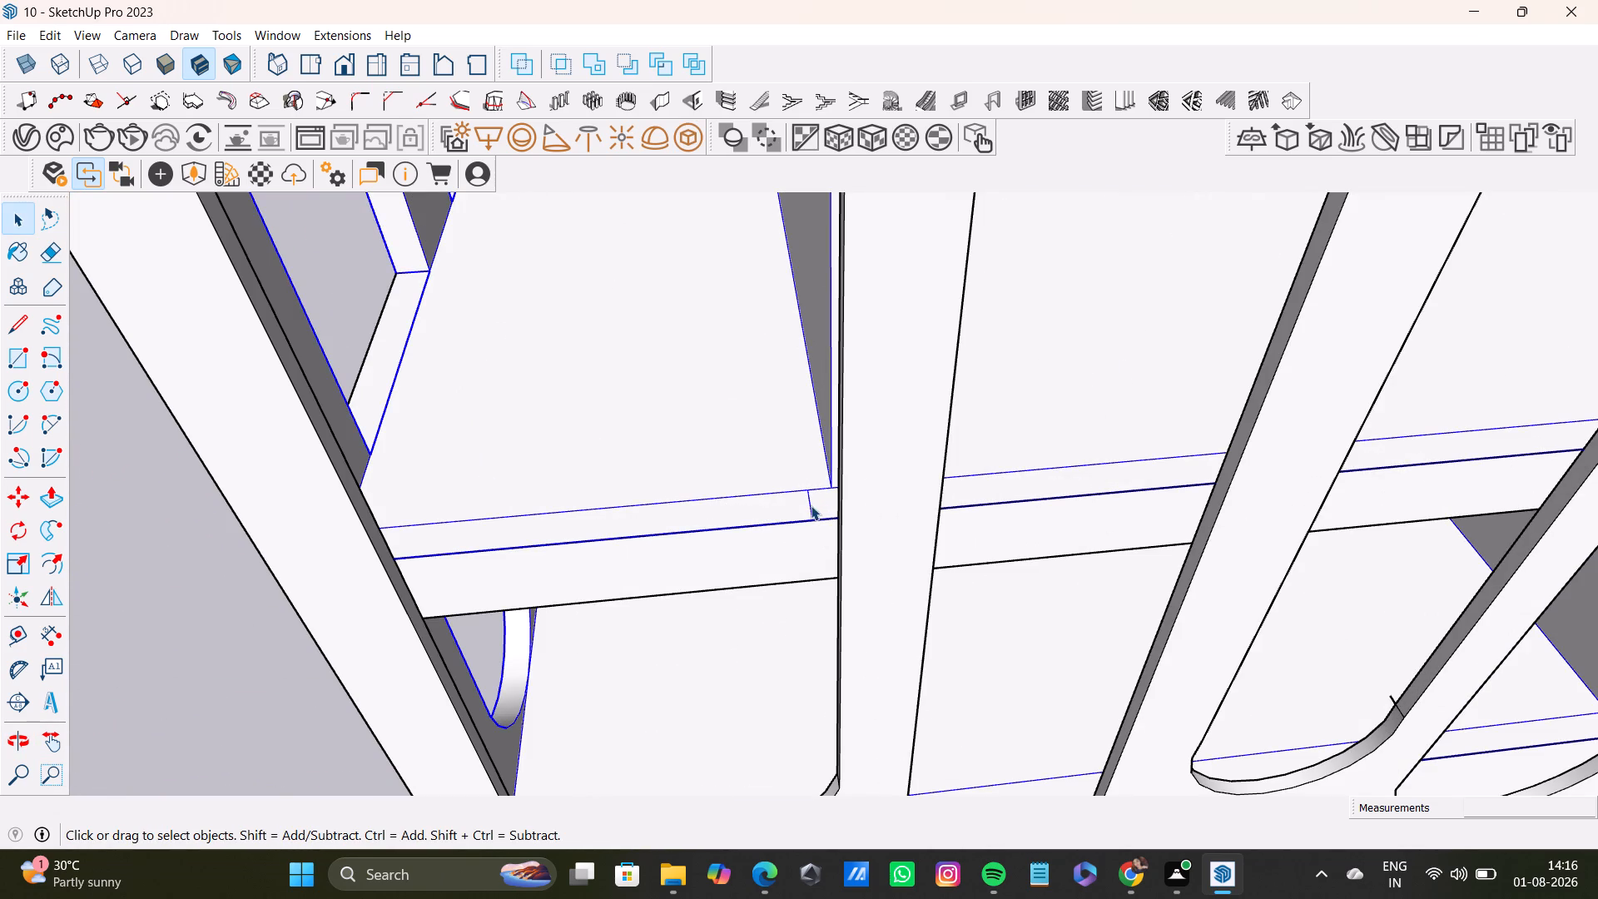
left_click(811, 505)
left_click(812, 503)
left_click(809, 505)
key("Delete")
scroll(800, 335, "down", 8)
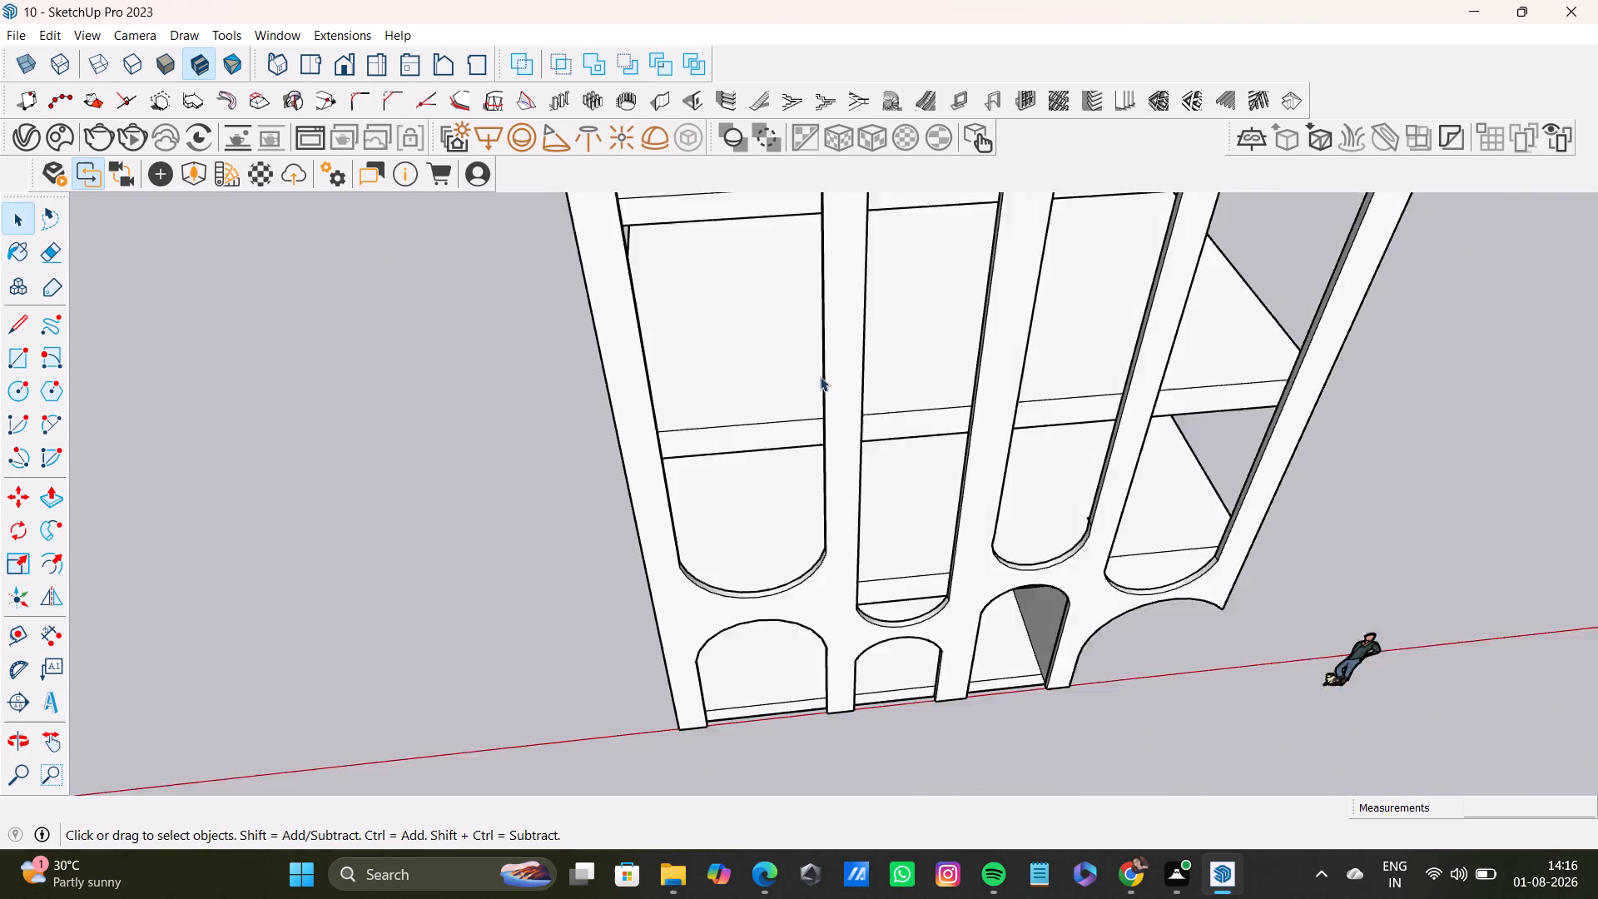
Undo the last edit to the building.
scroll(820, 376, "down", 6)
middle_click_drag(847, 448, 852, 272)
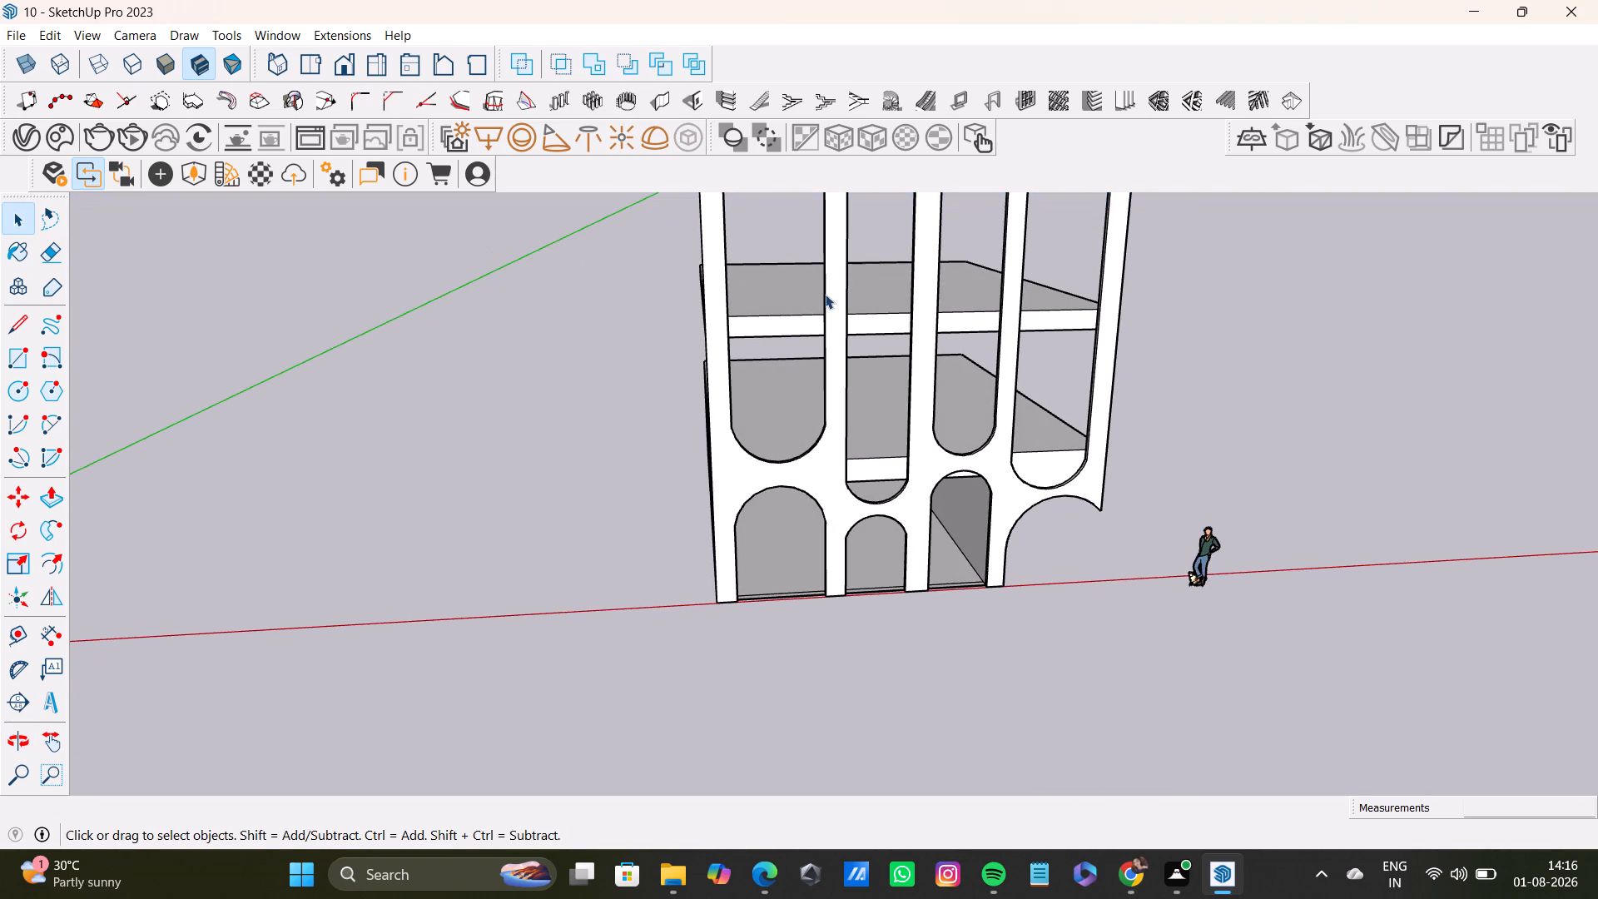
key("ctrl+z")
Examine the building's arched facade, interior slabs and side wall openings from the front corner.
middle_click_drag(845, 317, 798, 526, "shift")
scroll(732, 559, "up", 5)
middle_click_drag(742, 524, 717, 356)
scroll(752, 413, "down", 3)
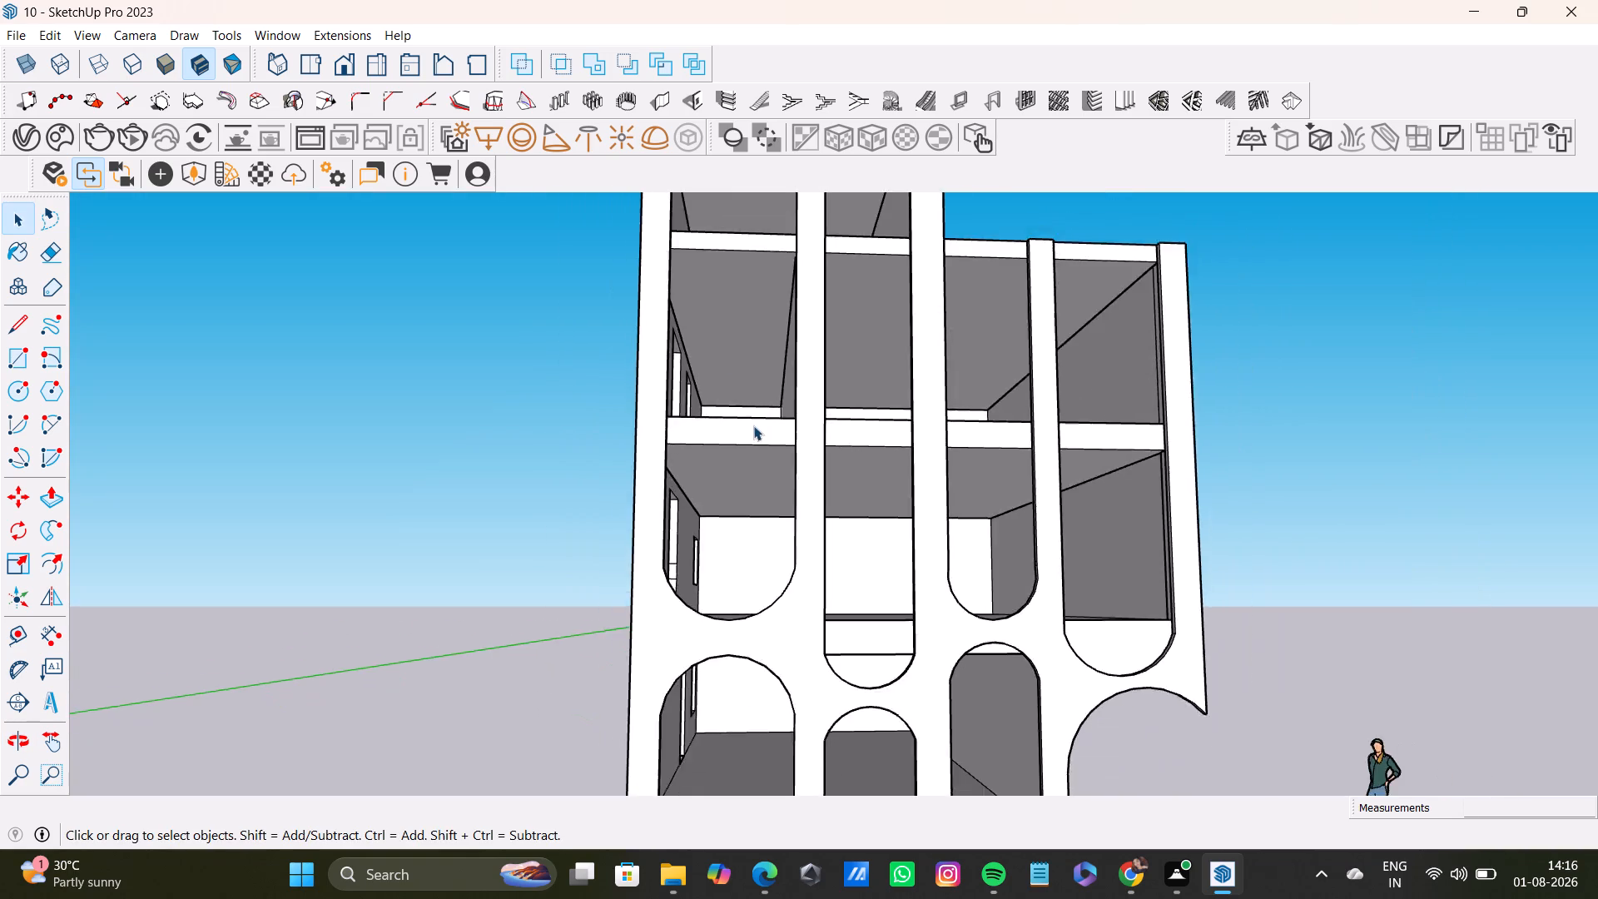
scroll(753, 425, "down", 6)
middle_click_drag(753, 425, 959, 504)
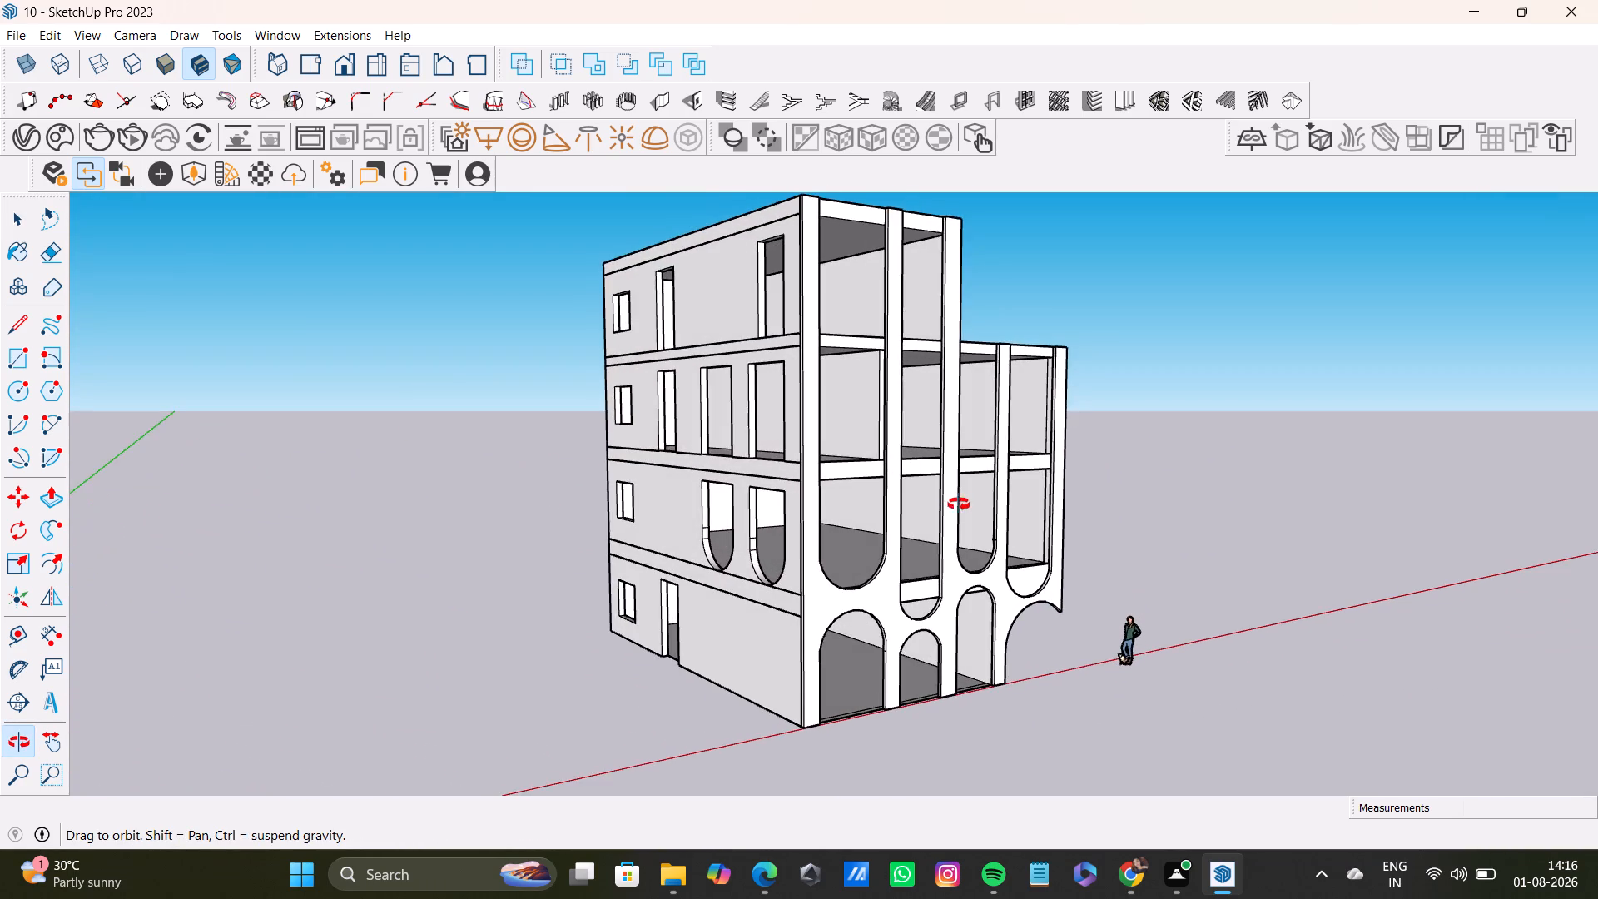
middle_click_drag(959, 504, 974, 540)
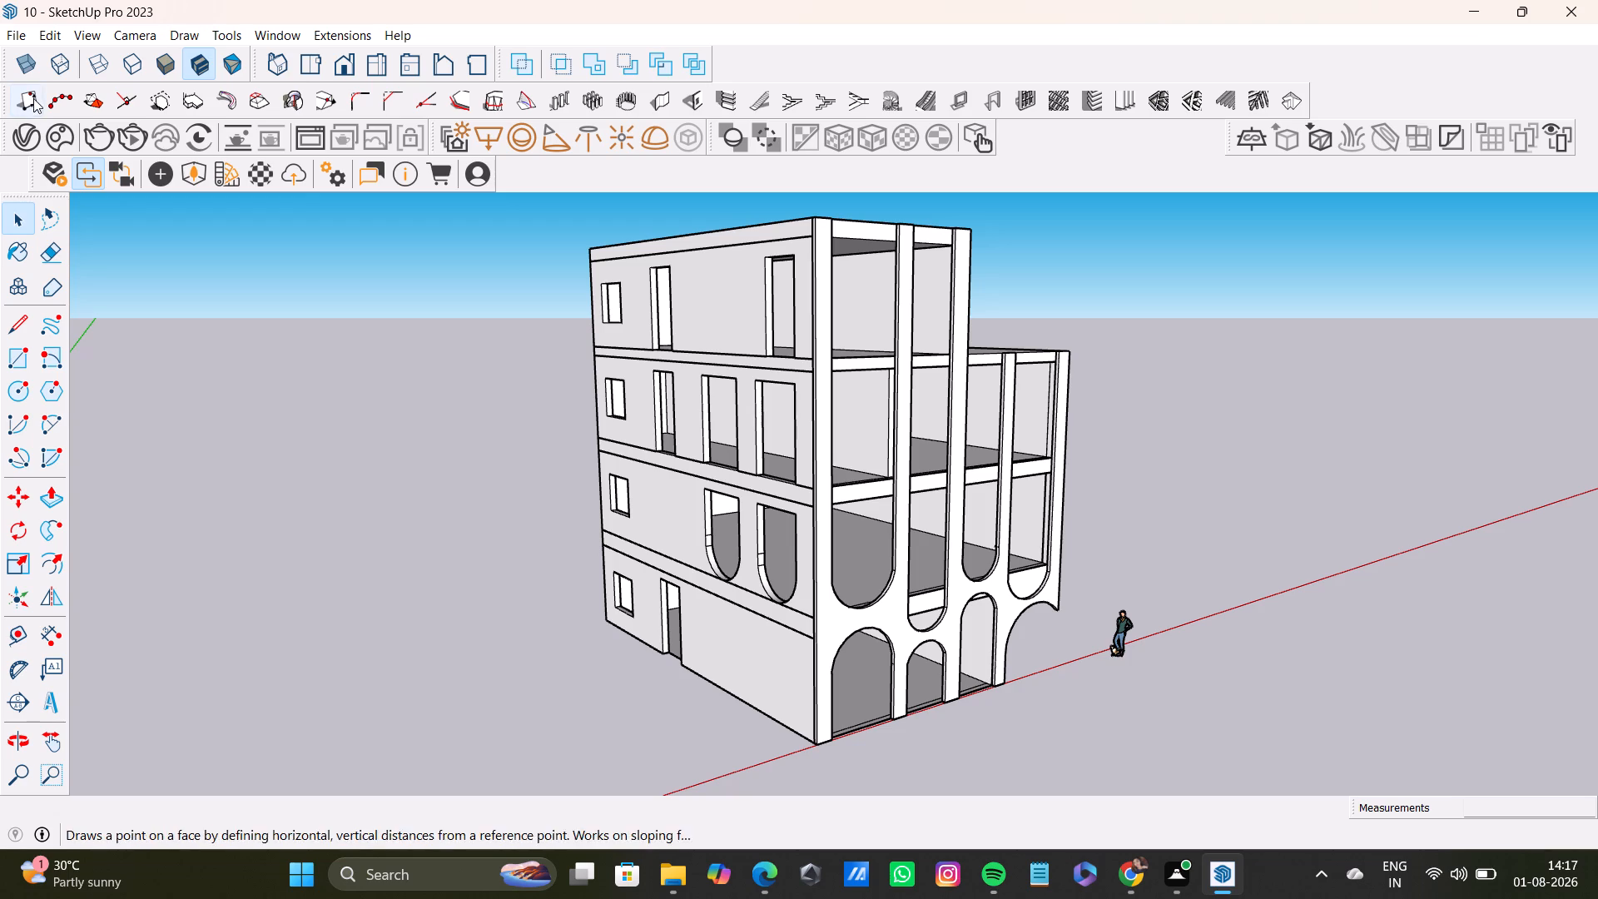
Open the V-Ray Asset Editor and the Chaos Cosmos Browser, dismissing the V-Ray update notification.
left_click(23, 123)
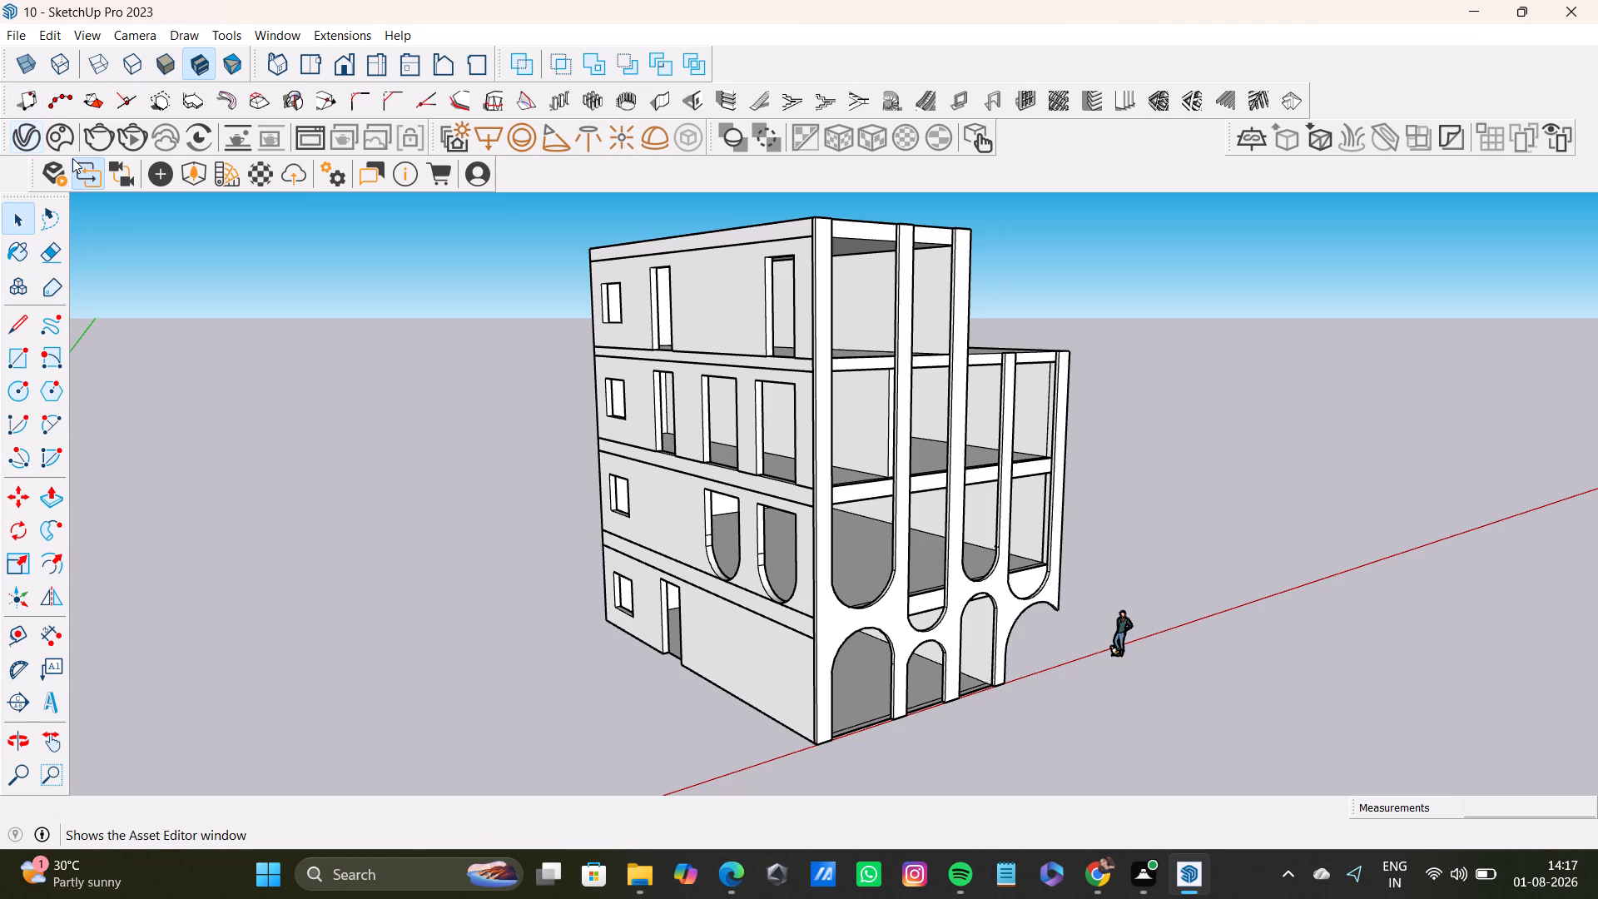
left_click(25, 142)
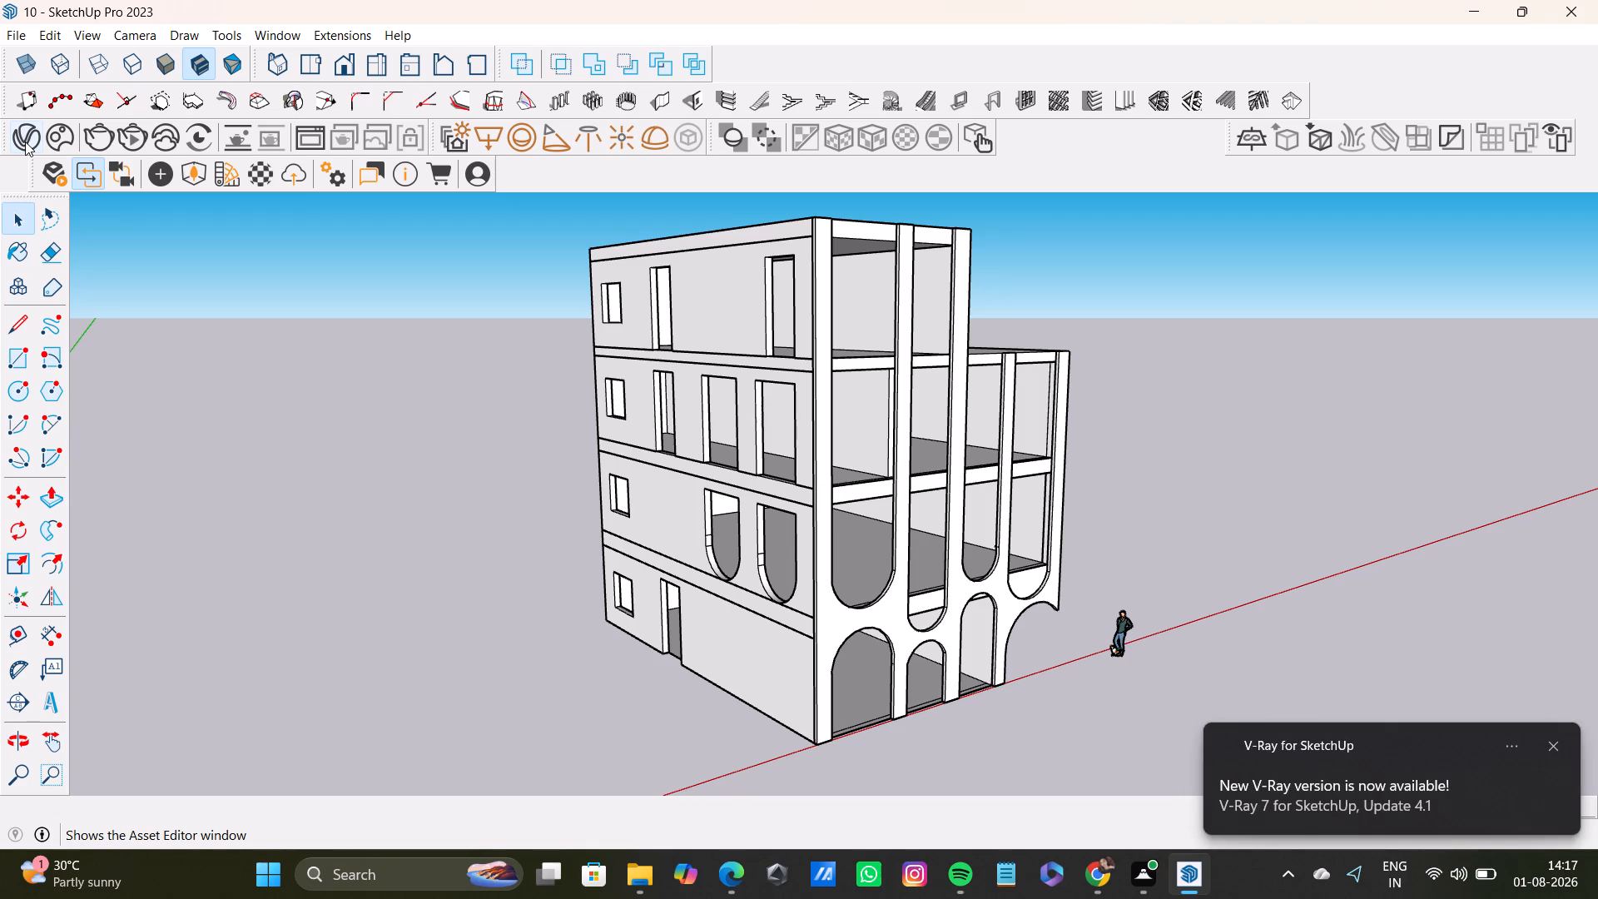
left_click(1559, 748)
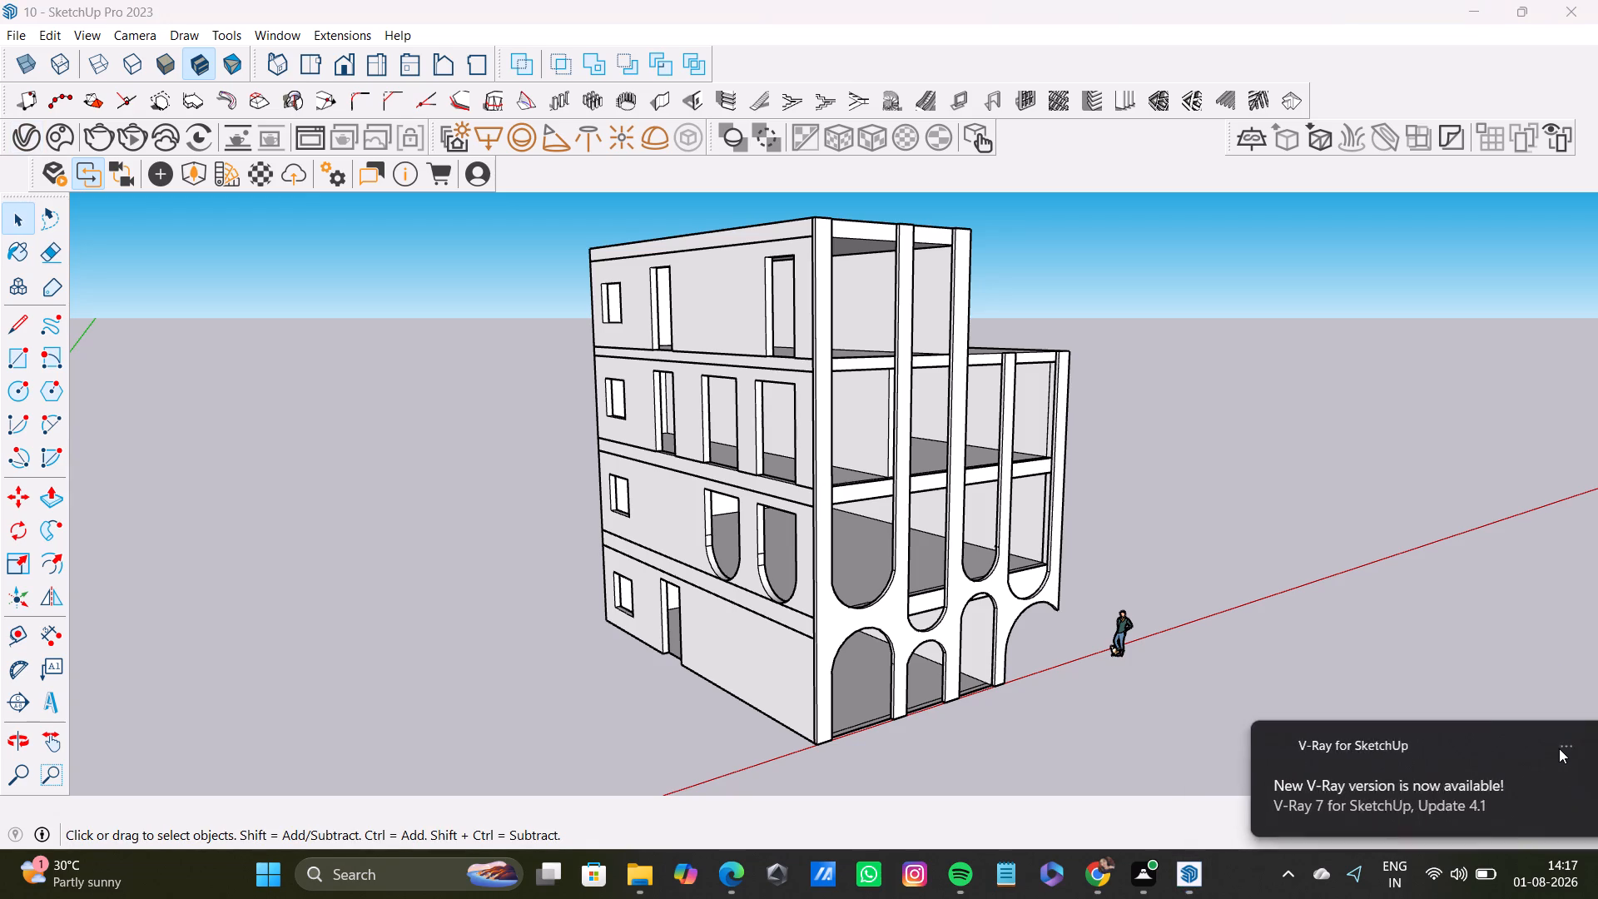
left_click(69, 139)
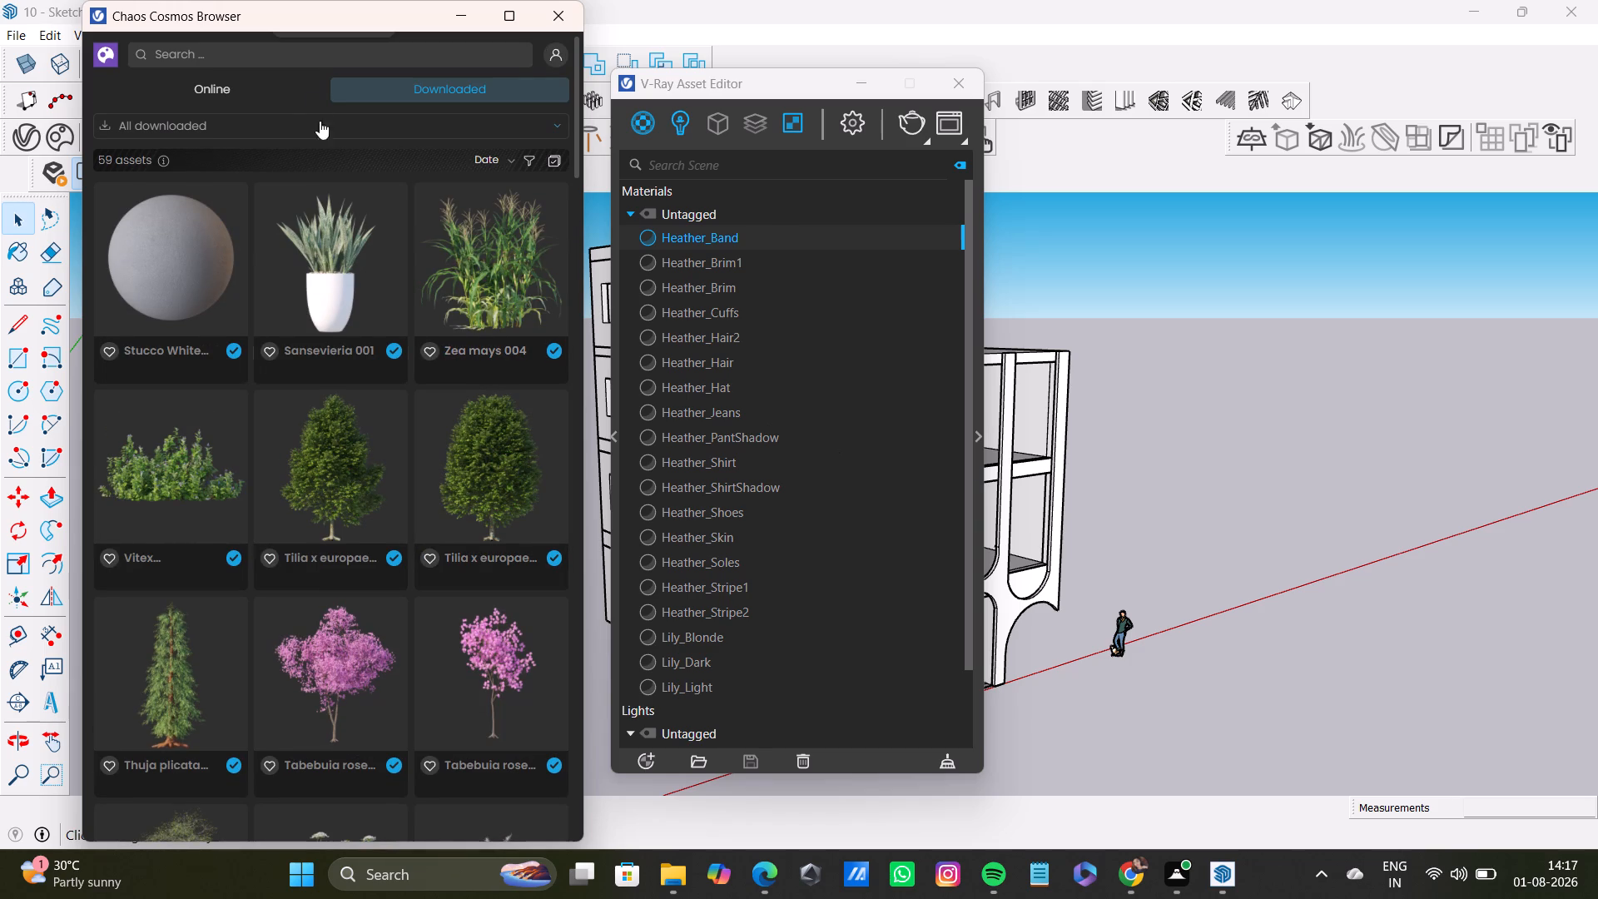
Browse the online Materials category of Chaos Cosmos for a suitable wall finish.
left_click(255, 89)
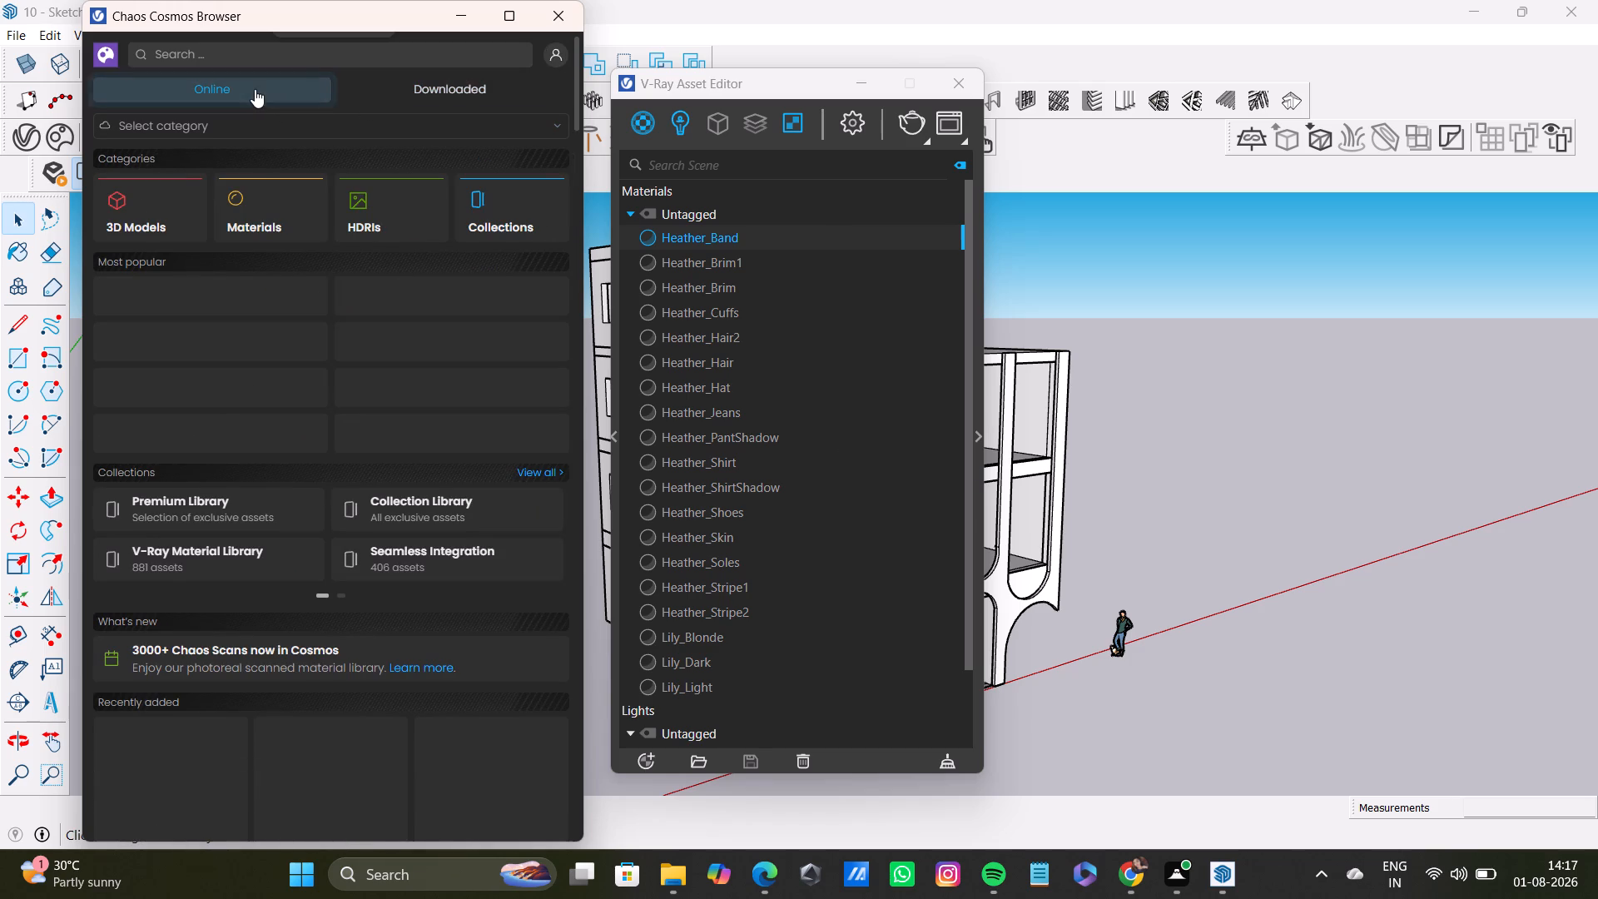
left_click(299, 226)
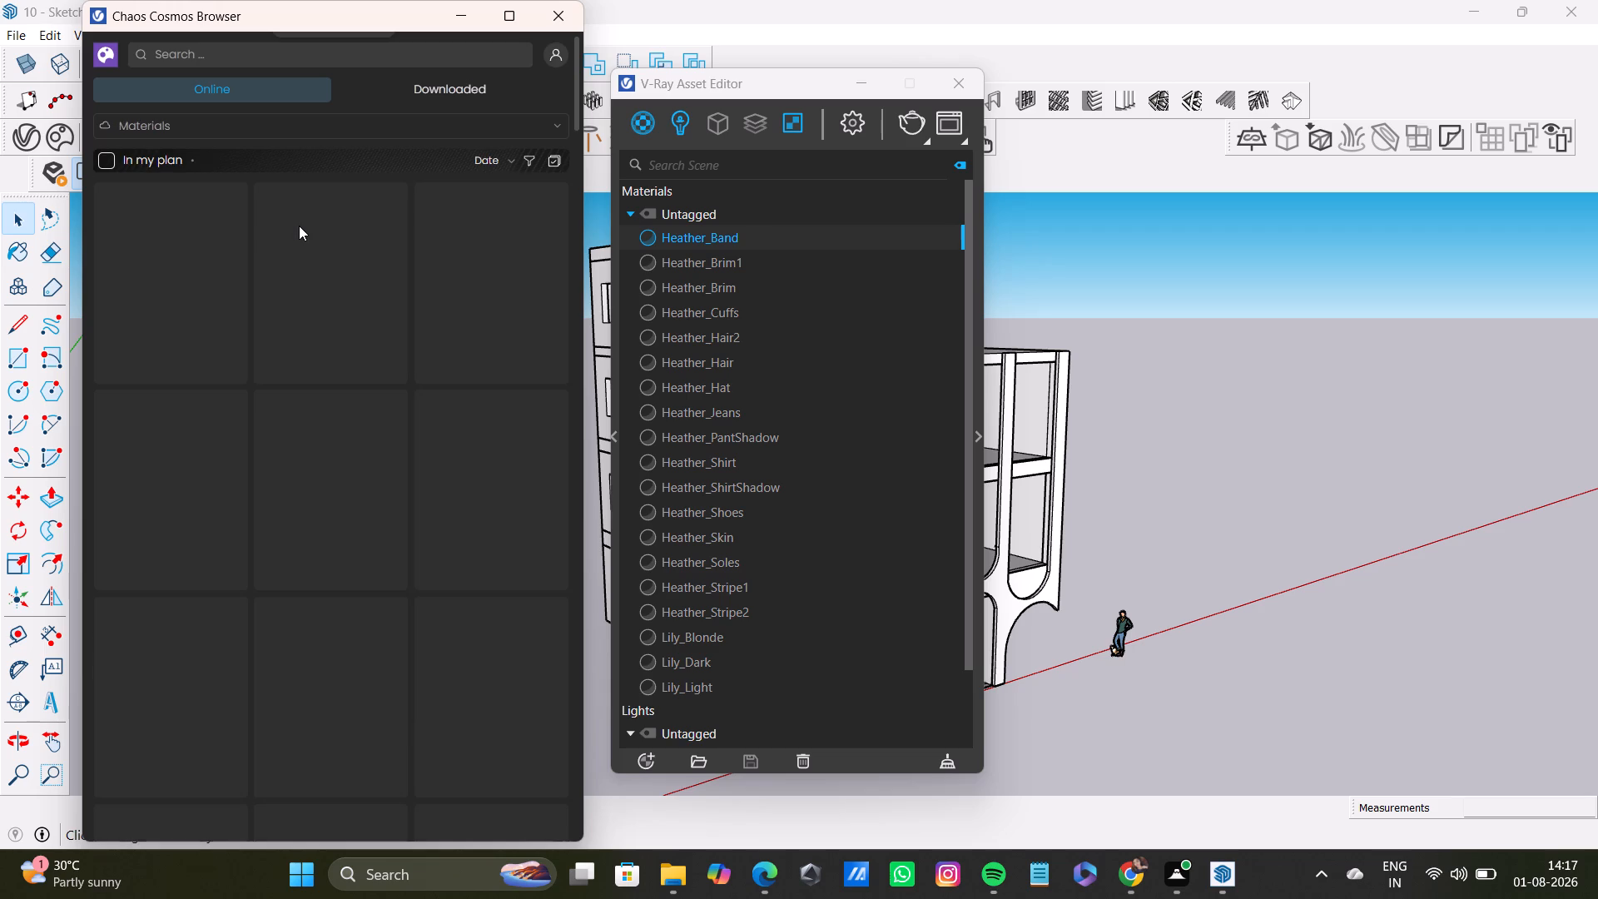
scroll(380, 420, "down", 5)
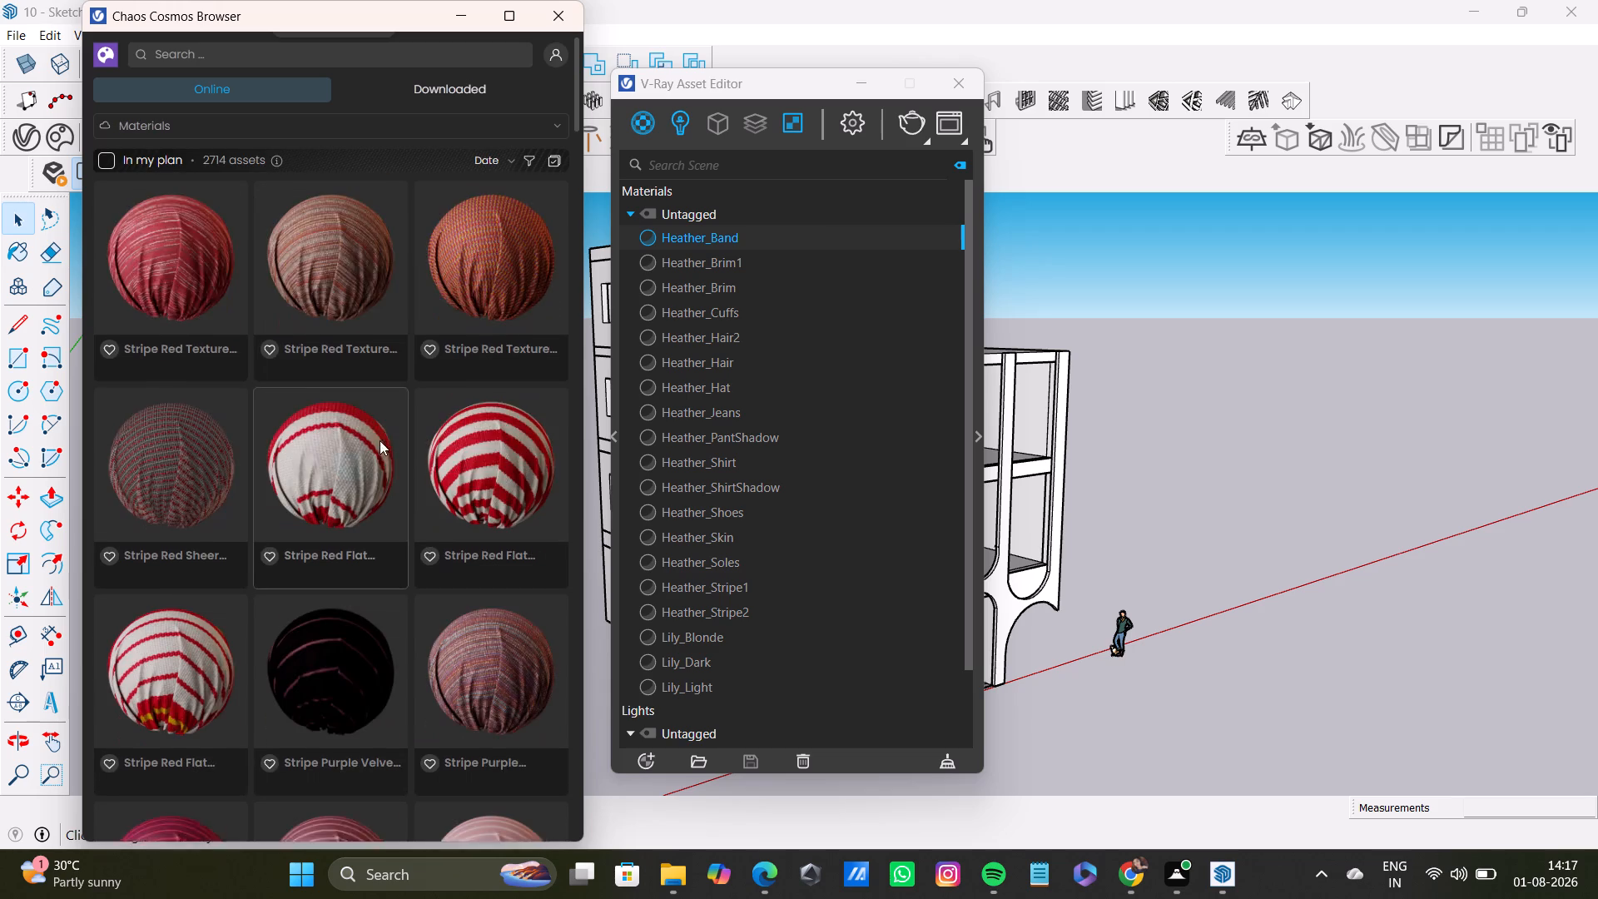
scroll(380, 440, "down", 13)
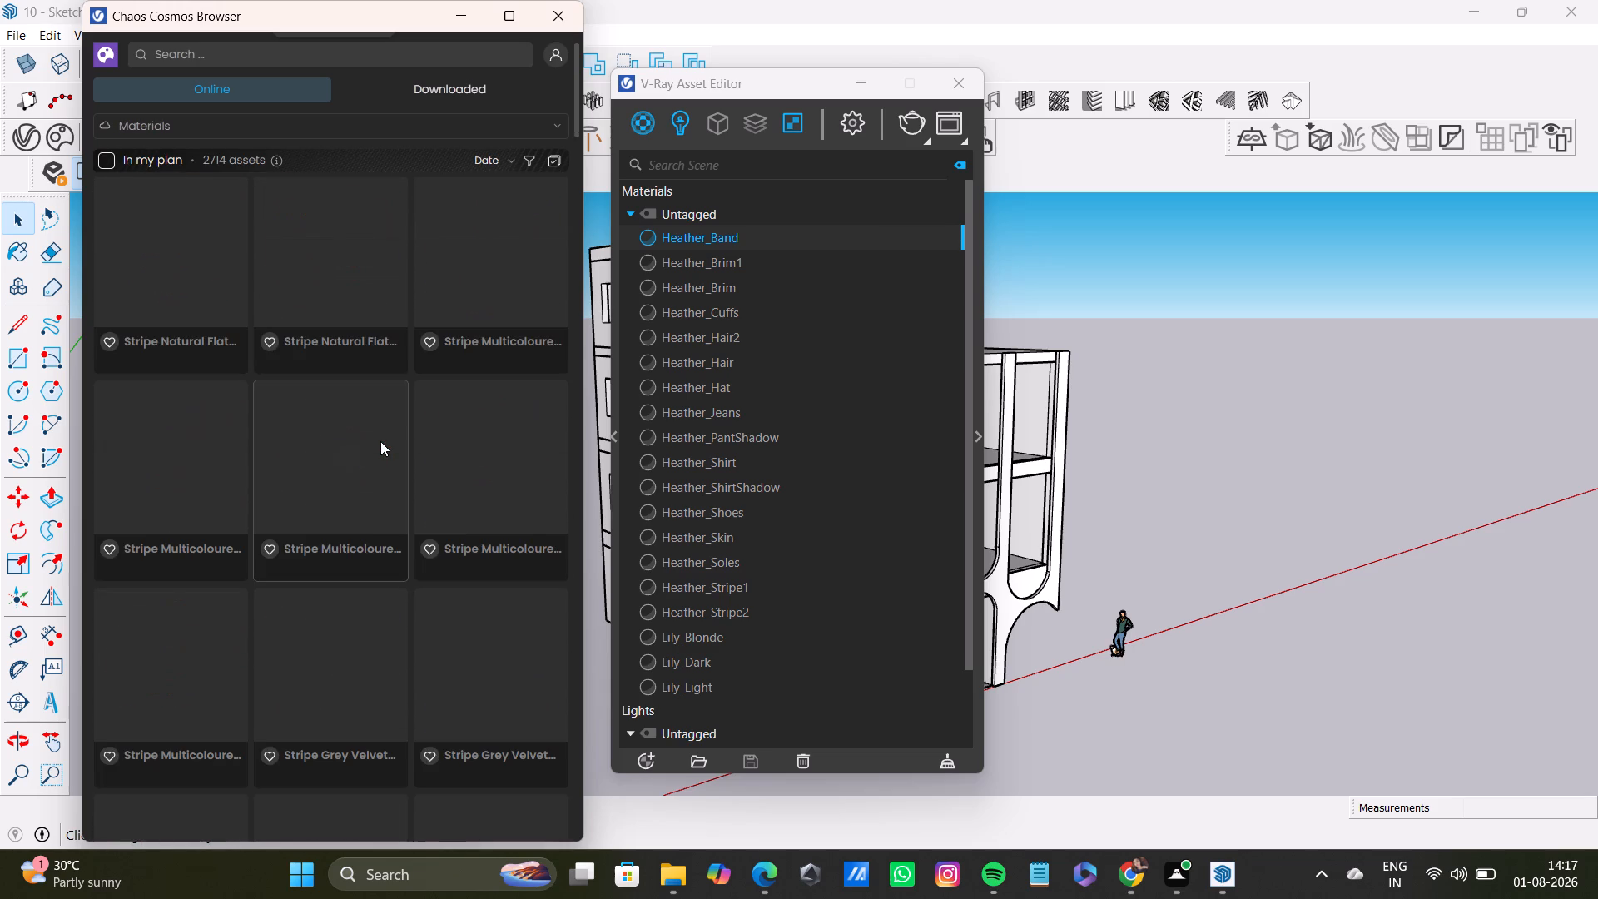
scroll(380, 441, "down", 13)
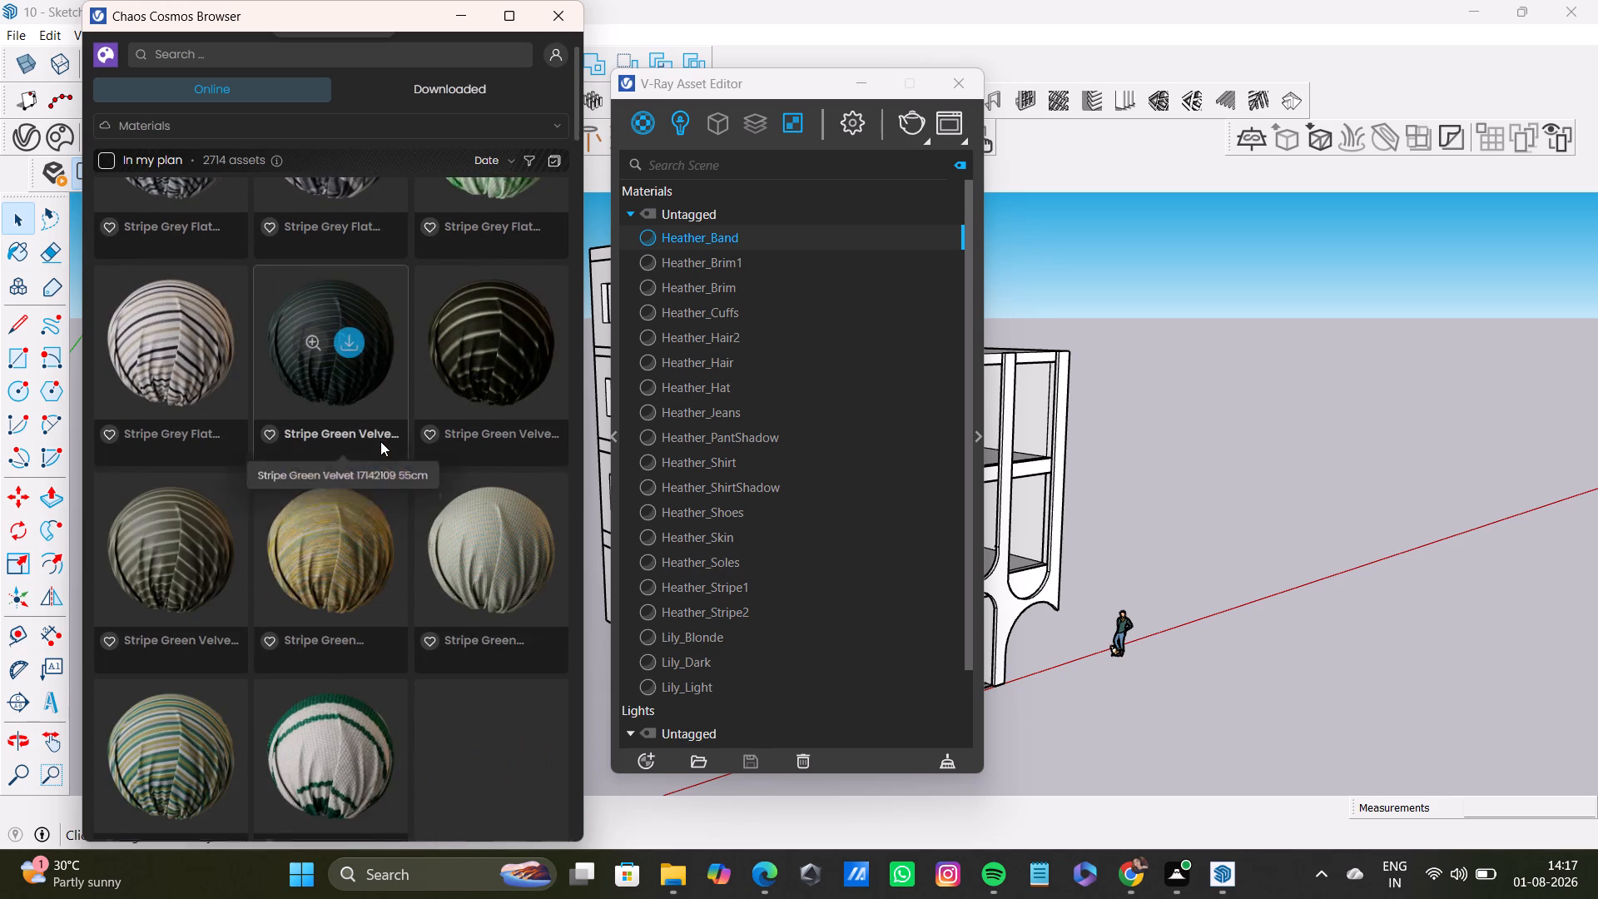
scroll(380, 441, "down", 11)
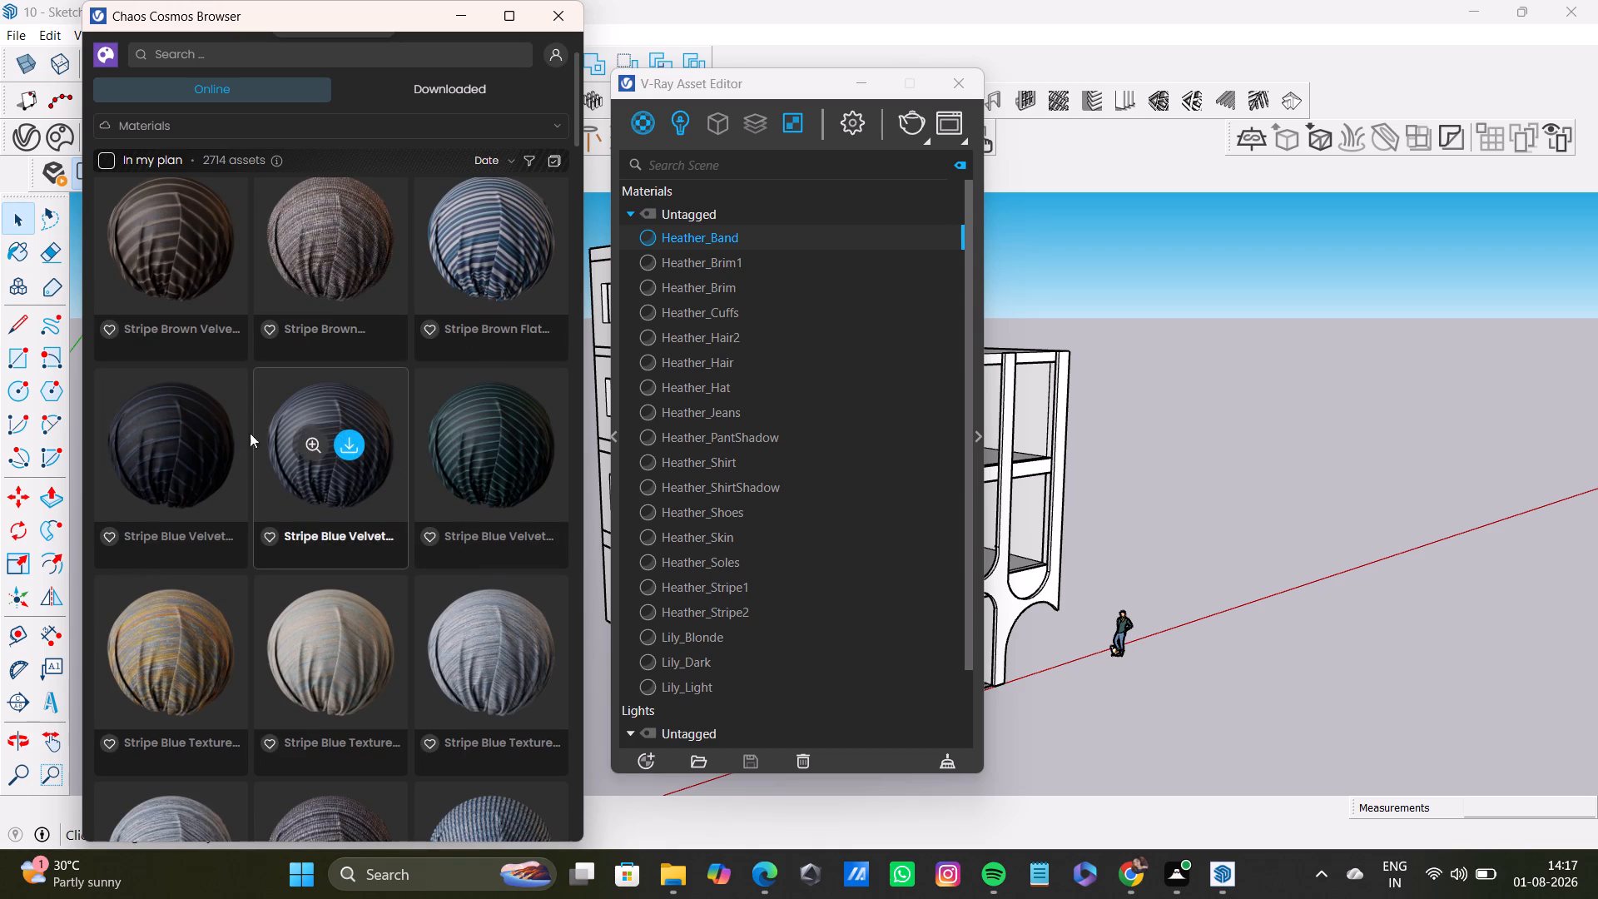
scroll(185, 388, "up", 15)
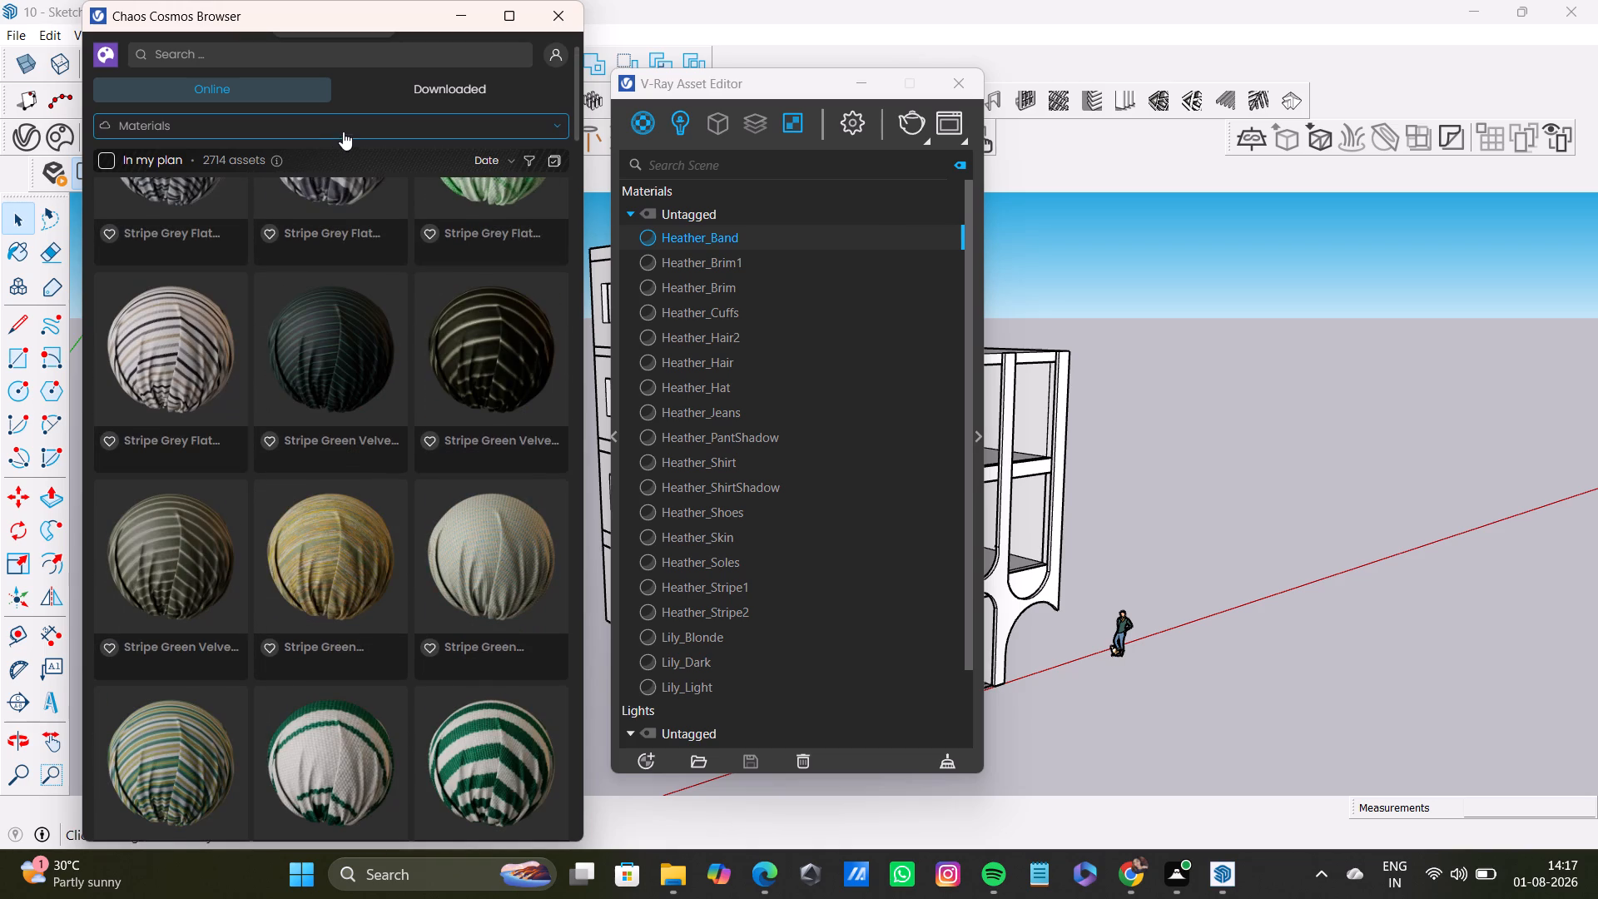
Narrow the online materials to the Bricks category and look through its brick finishes.
left_click(343, 132)
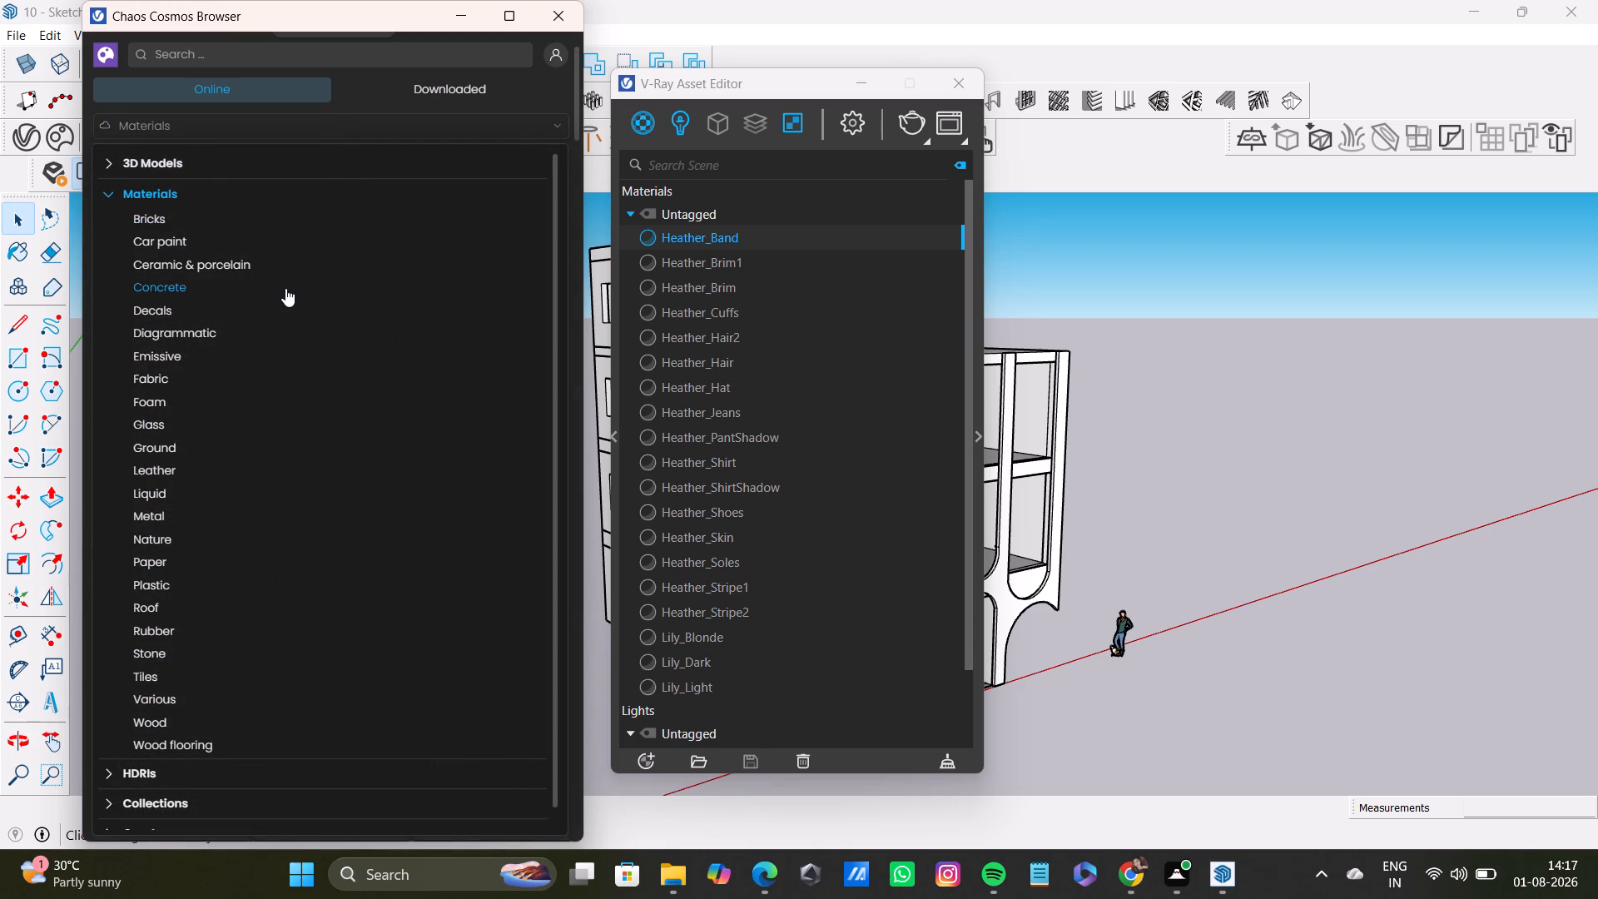
left_click(217, 222)
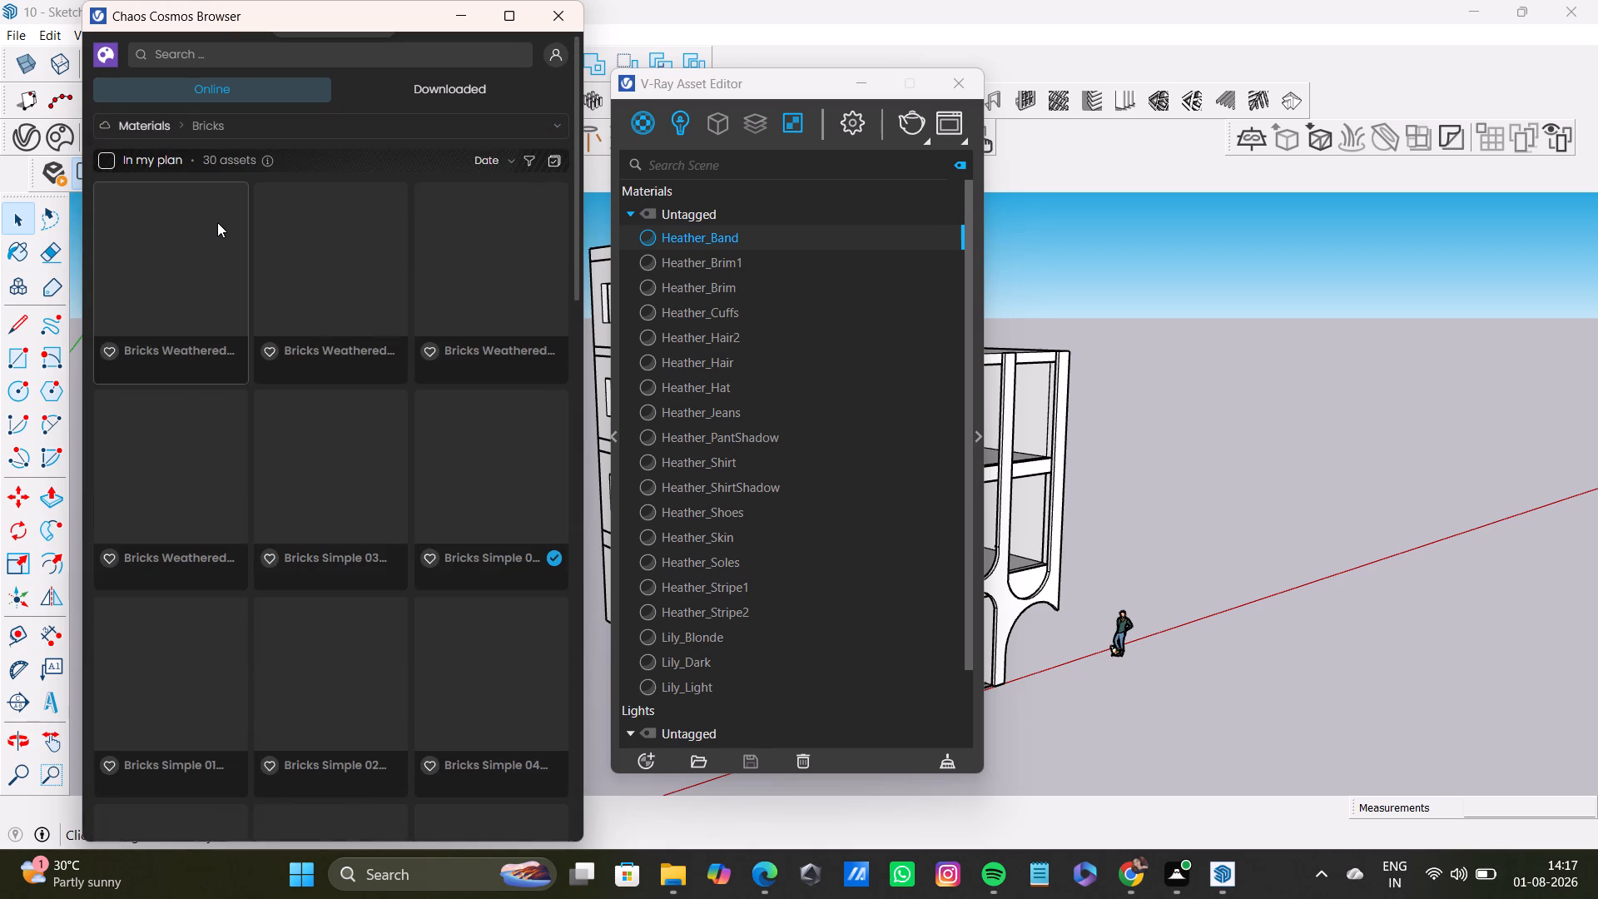
scroll(412, 406, "down", 3)
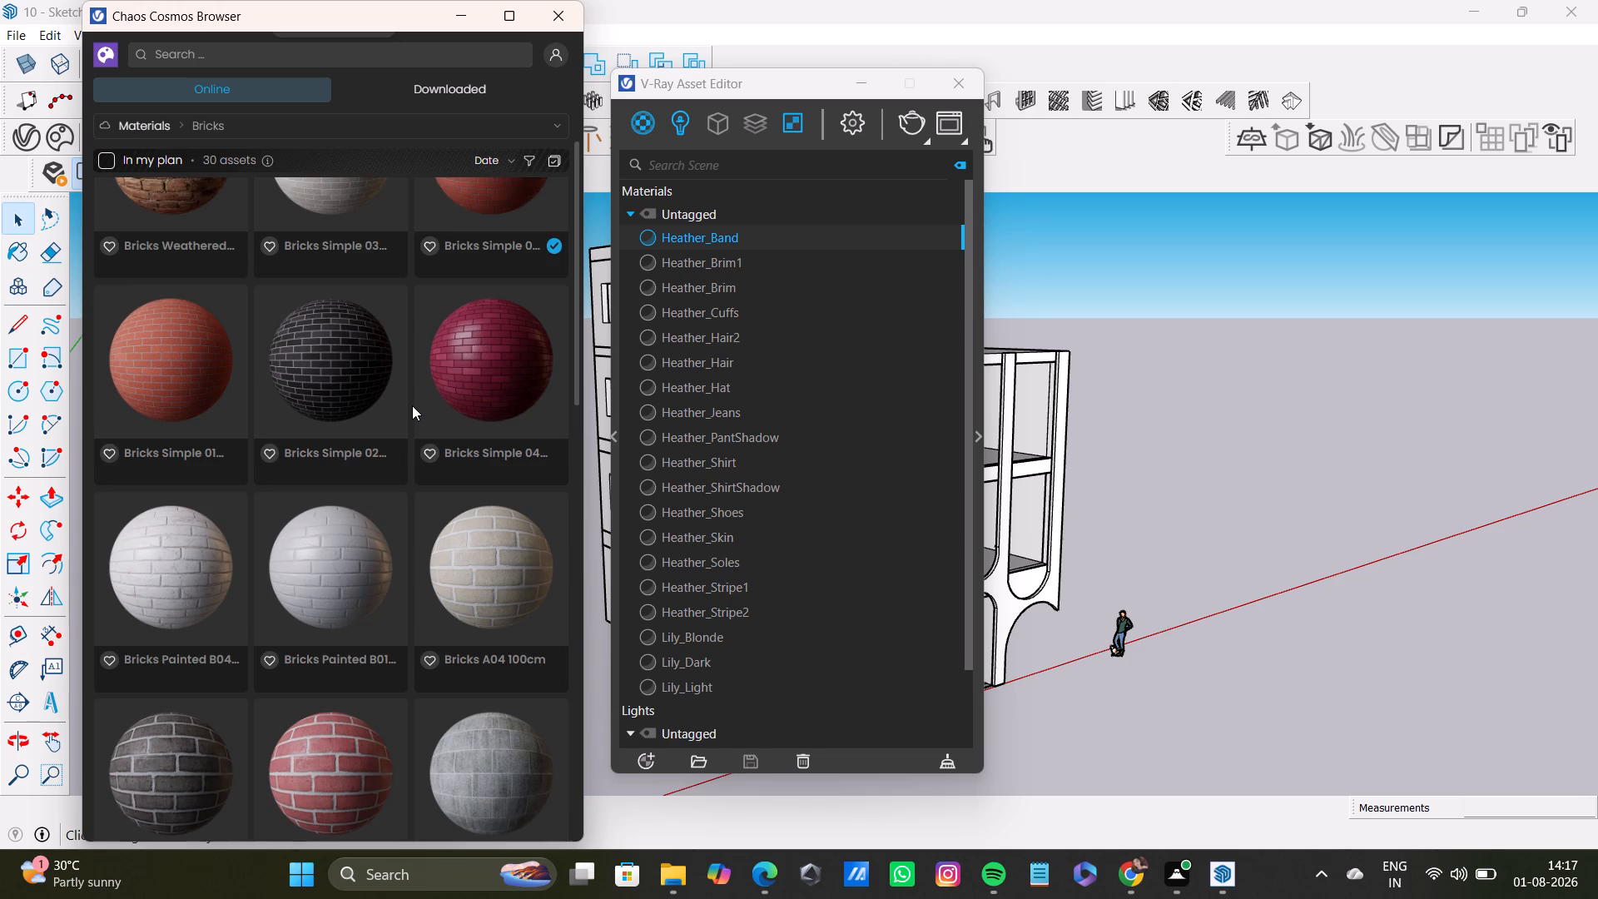
scroll(412, 405, "down", 9)
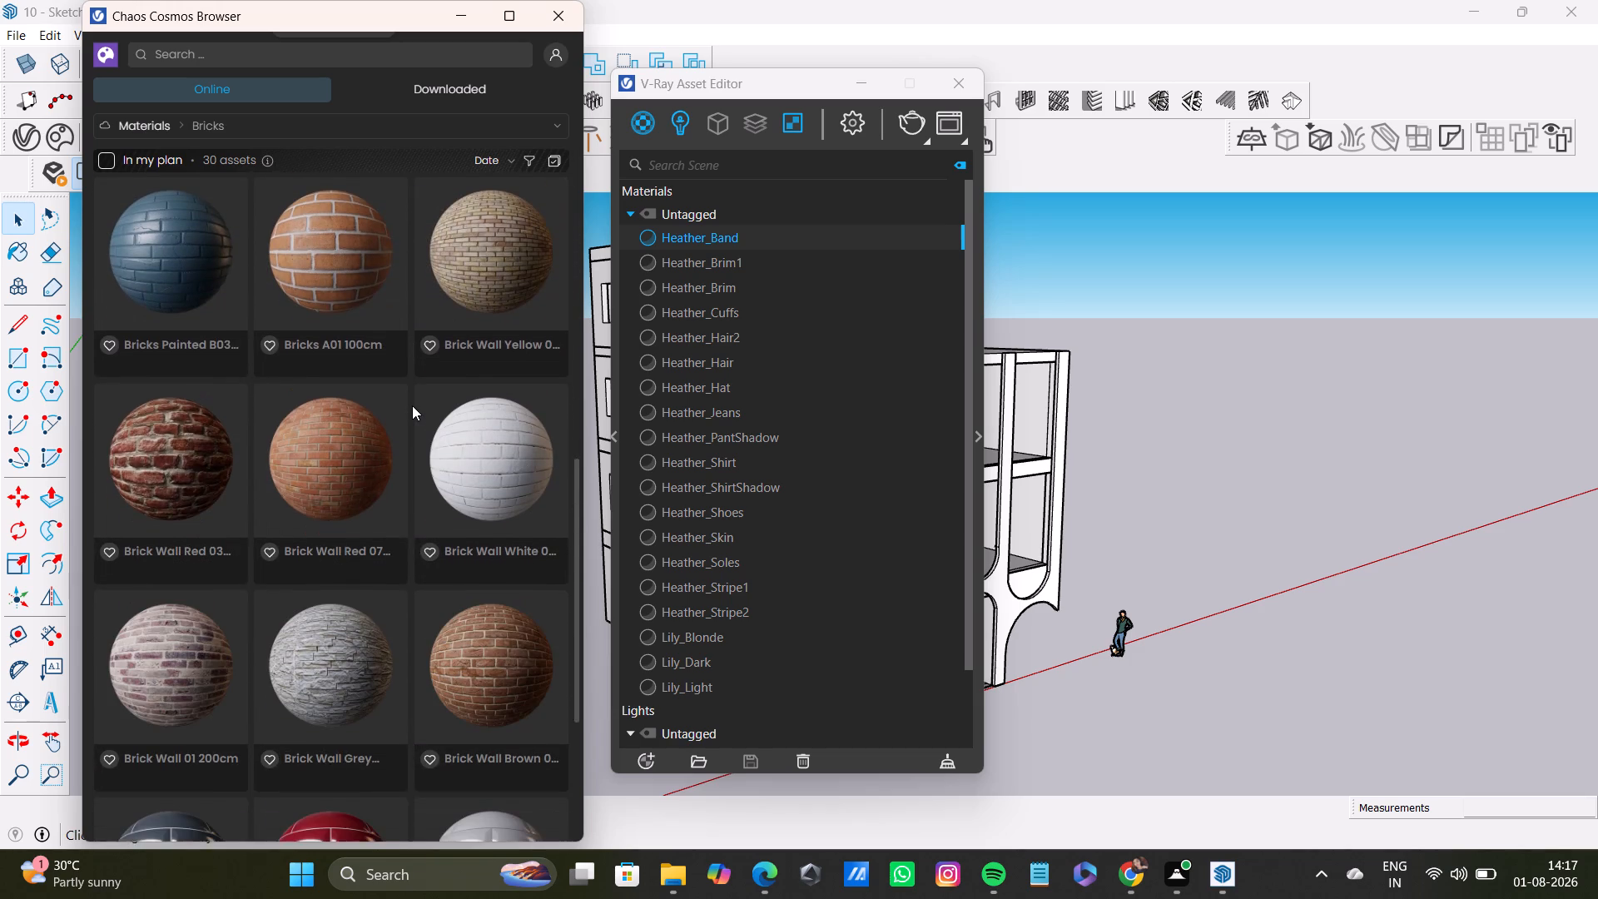
scroll(412, 405, "down", 4)
scroll(412, 405, "up", 2)
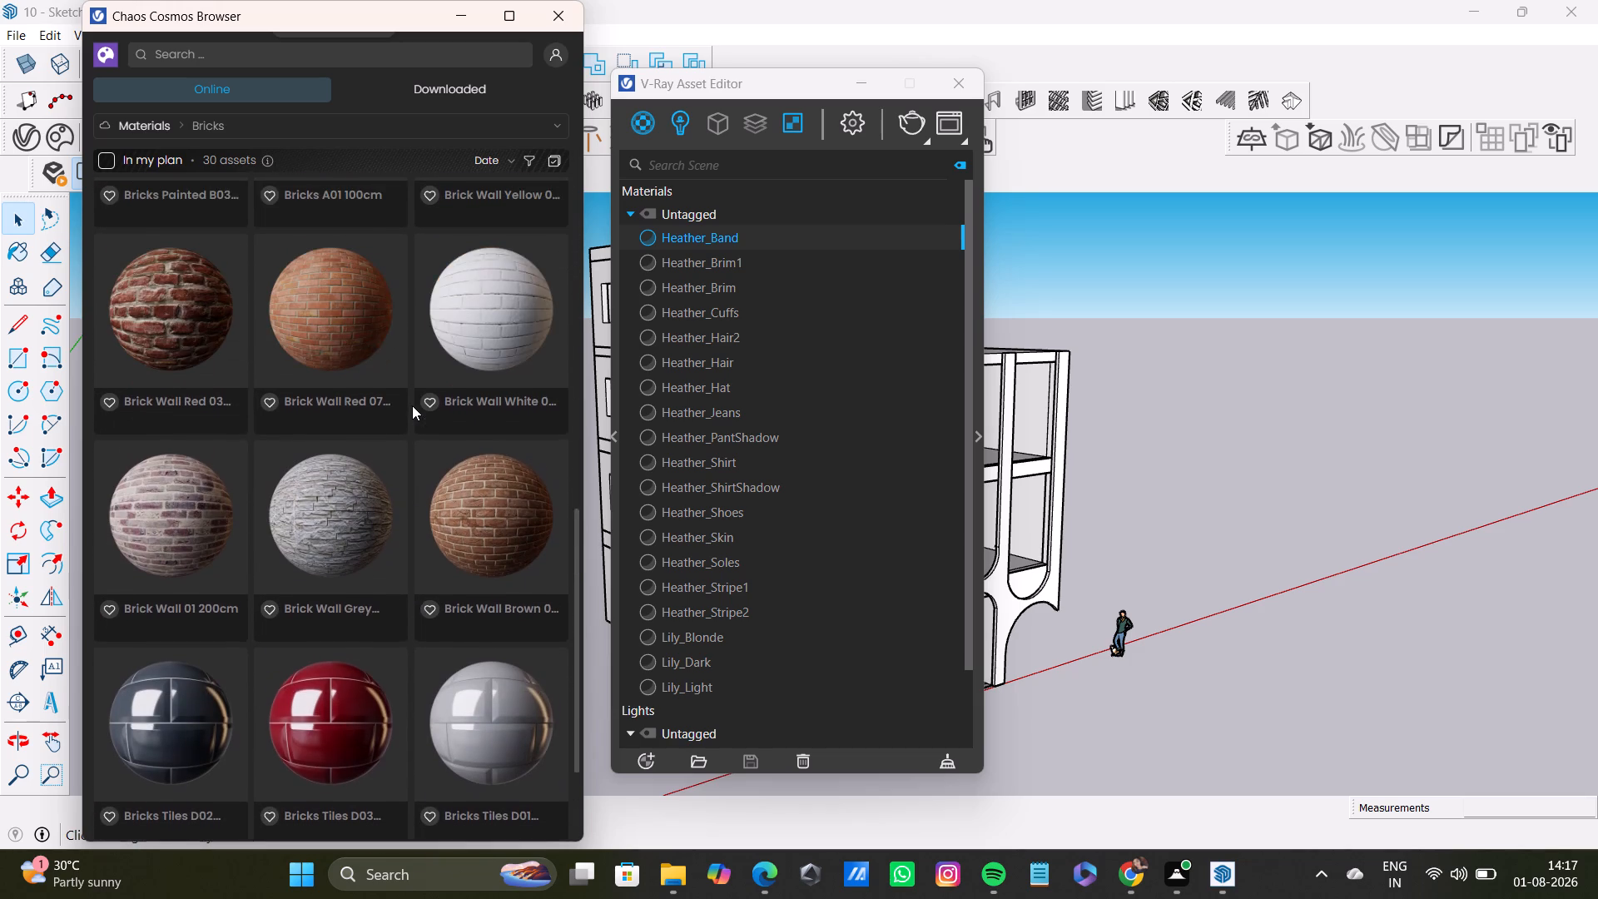
scroll(412, 405, "up", 14)
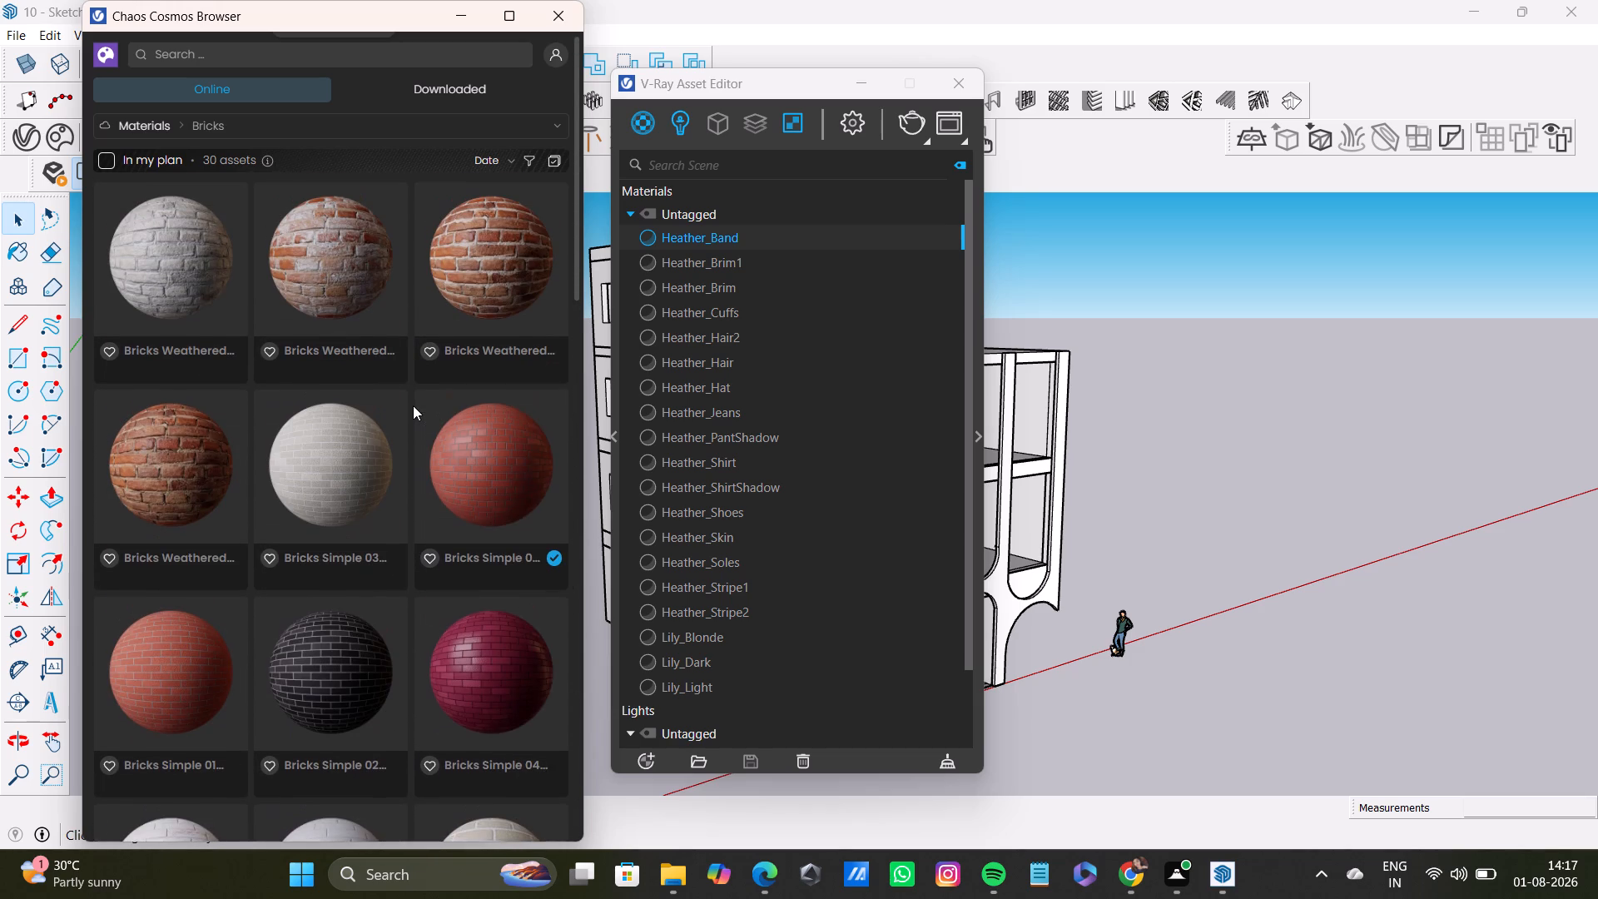
scroll(413, 405, "up", 3)
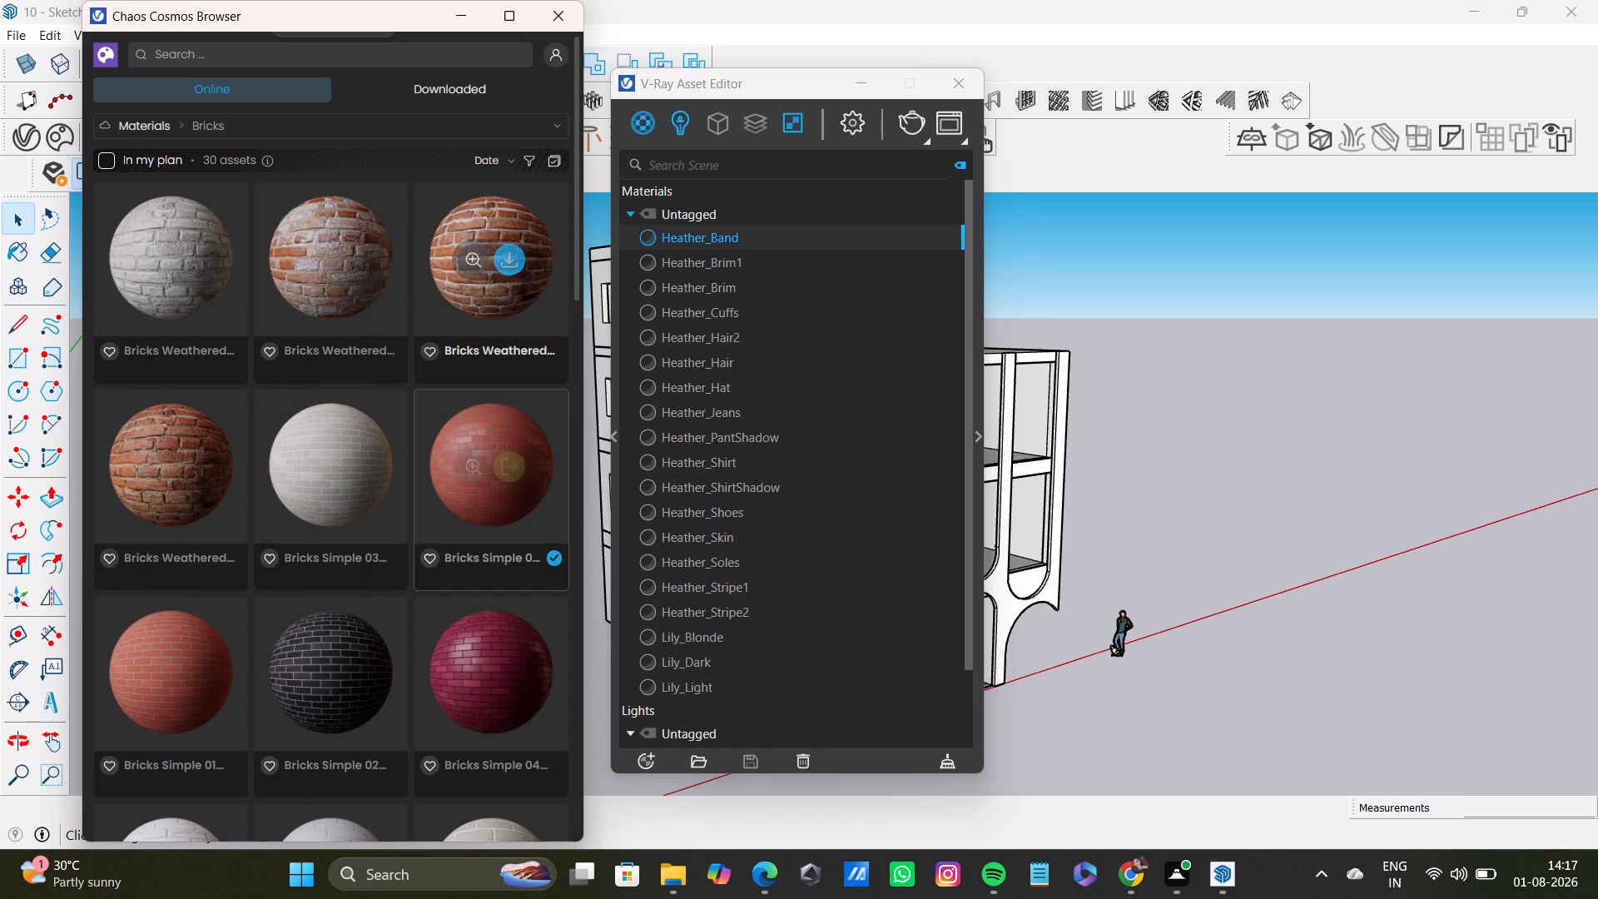
Import the Bricks Simple 05 200cm material from Chaos Cosmos into the scene.
left_click(479, 439)
left_click_drag(503, 467, 513, 469)
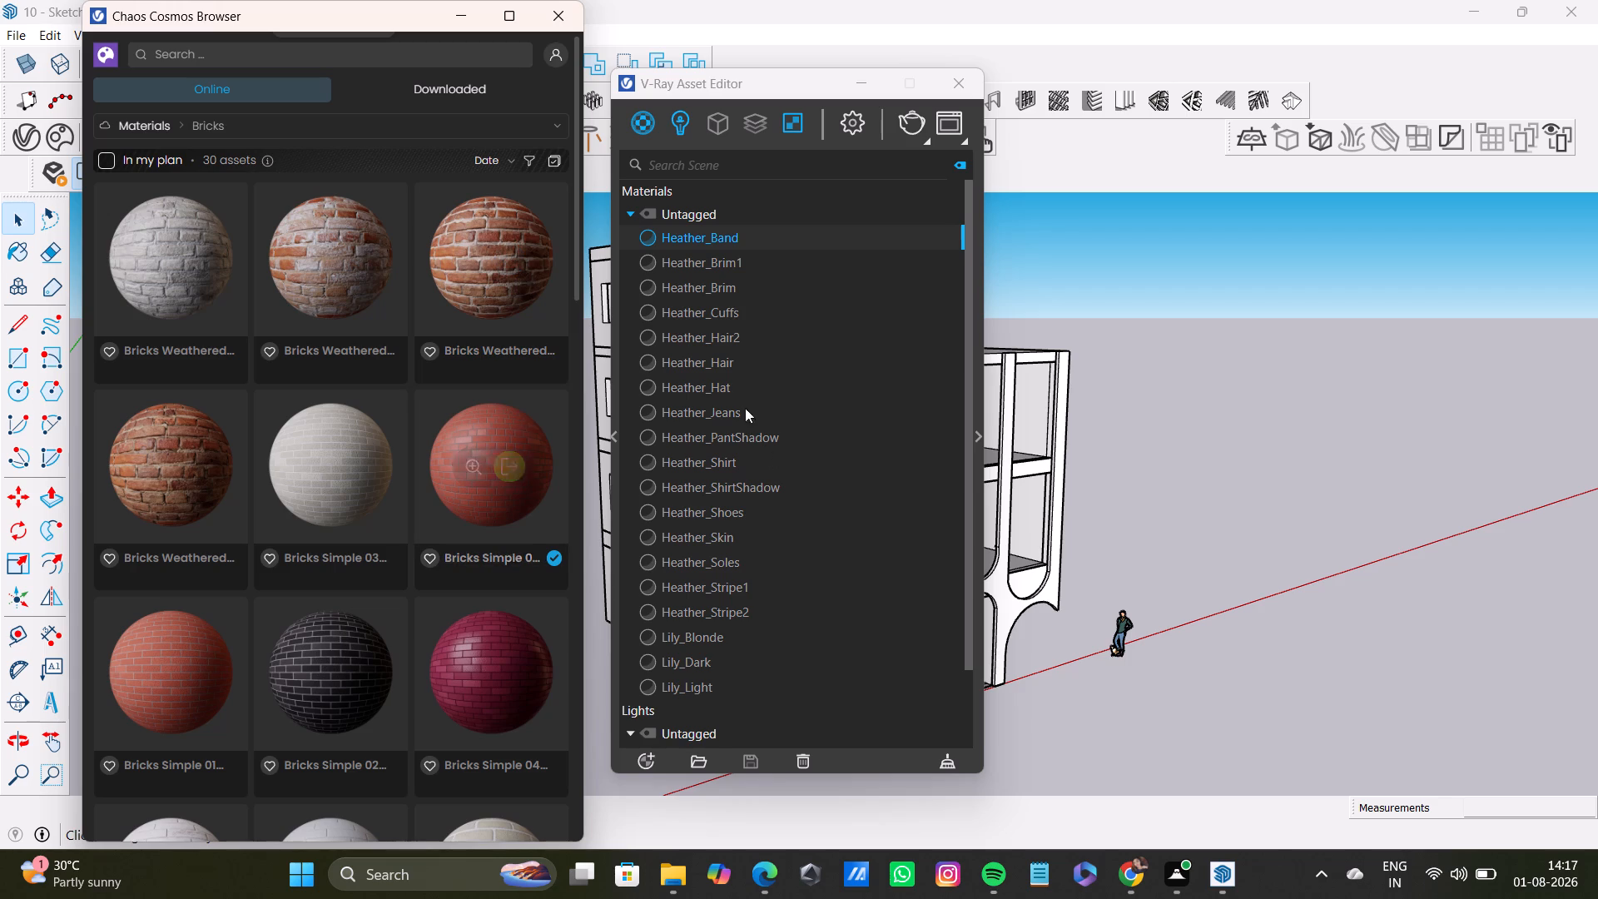
scroll(781, 430, "down", 10)
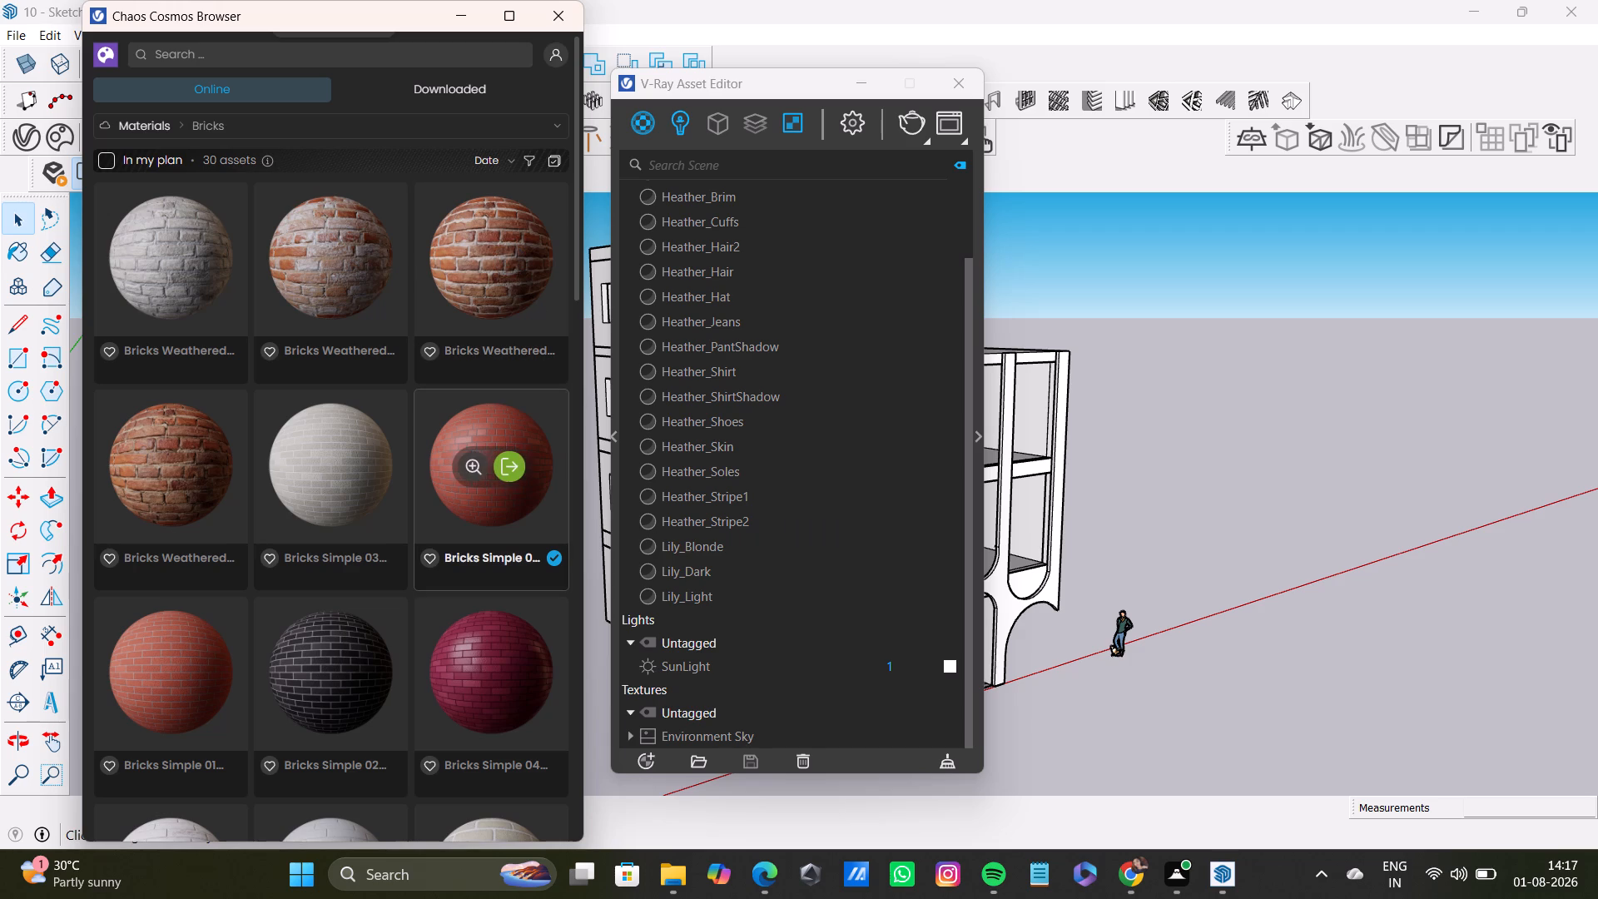
left_click(509, 467)
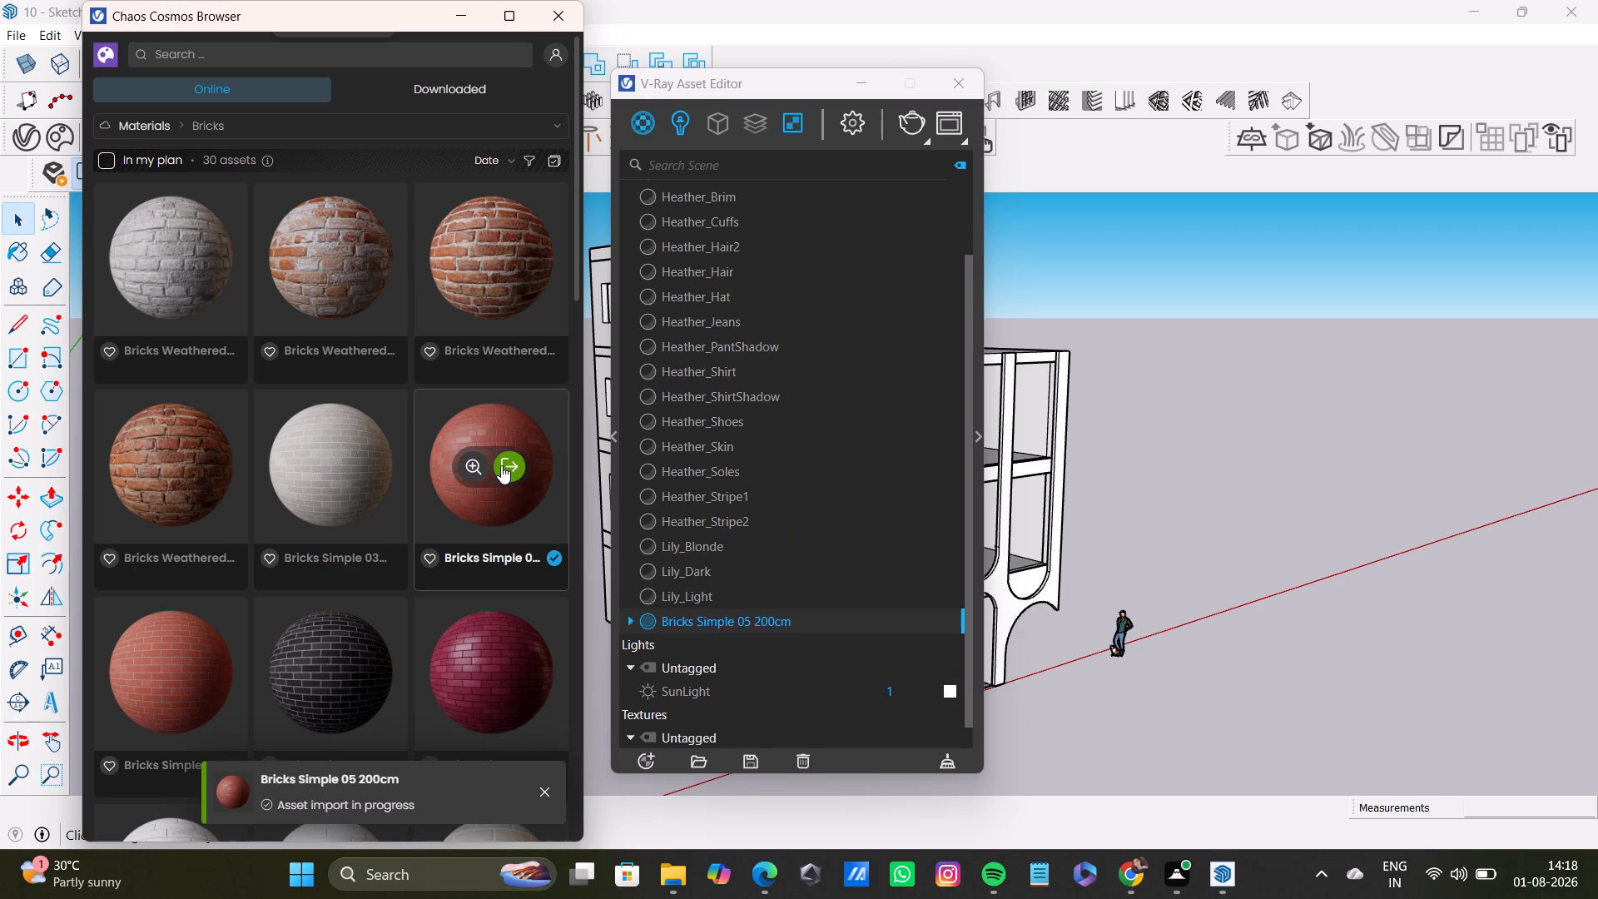
Arrange the Chaos Cosmos Browser and V-Ray Asset Editor windows on either side of the building.
left_click_drag(397, 11, 843, 178)
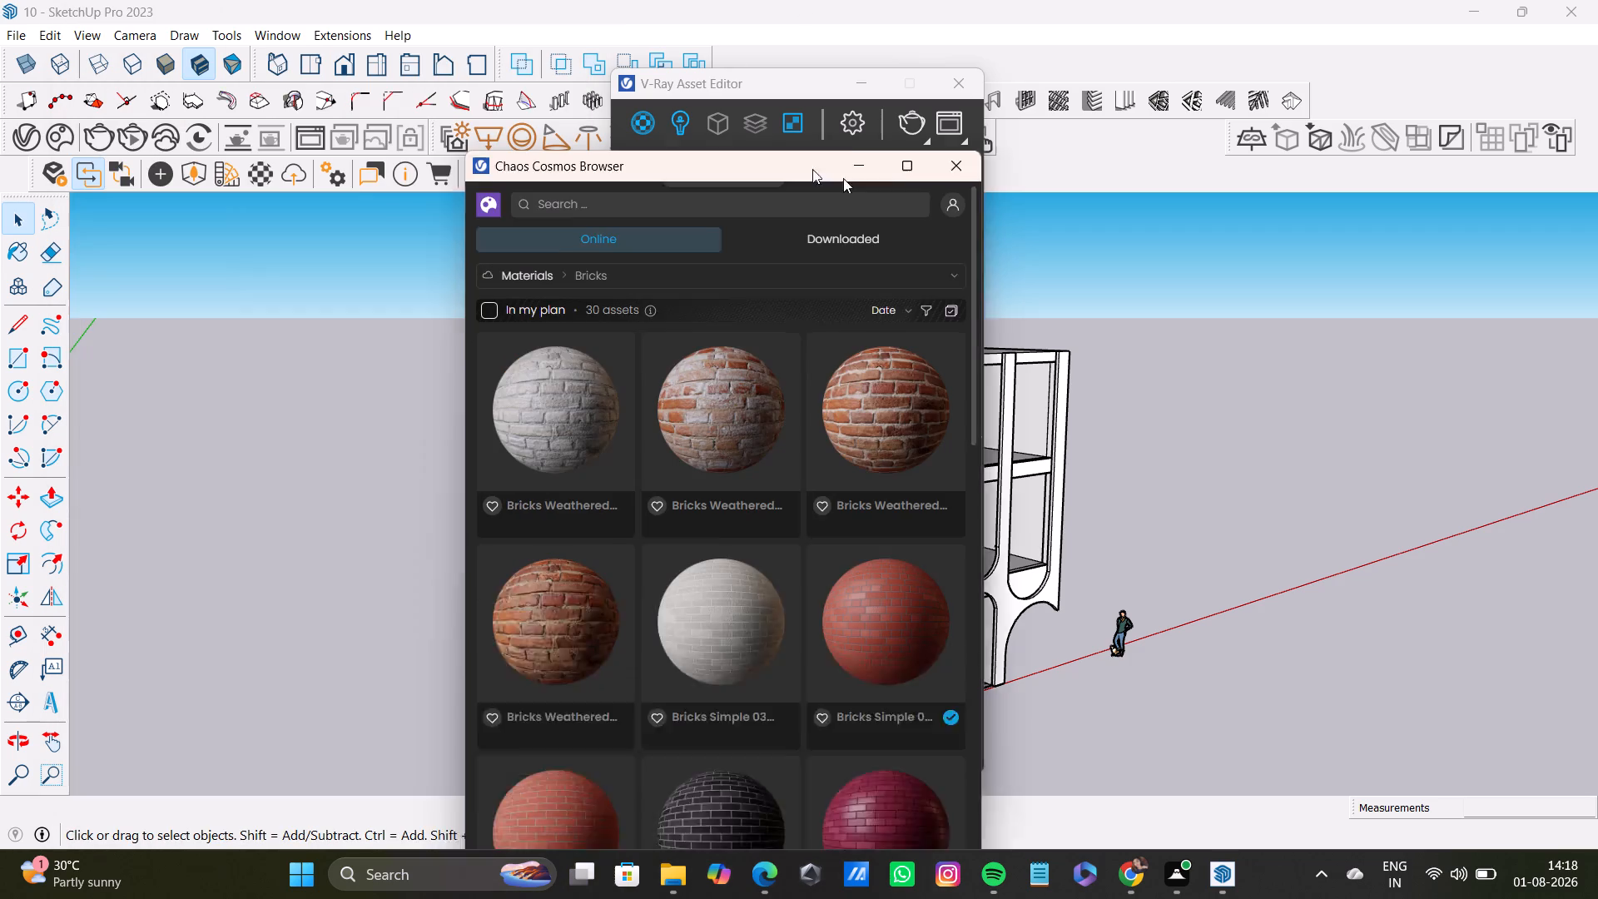
left_click_drag(843, 178, 1293, 151)
left_click_drag(757, 78, 261, 184)
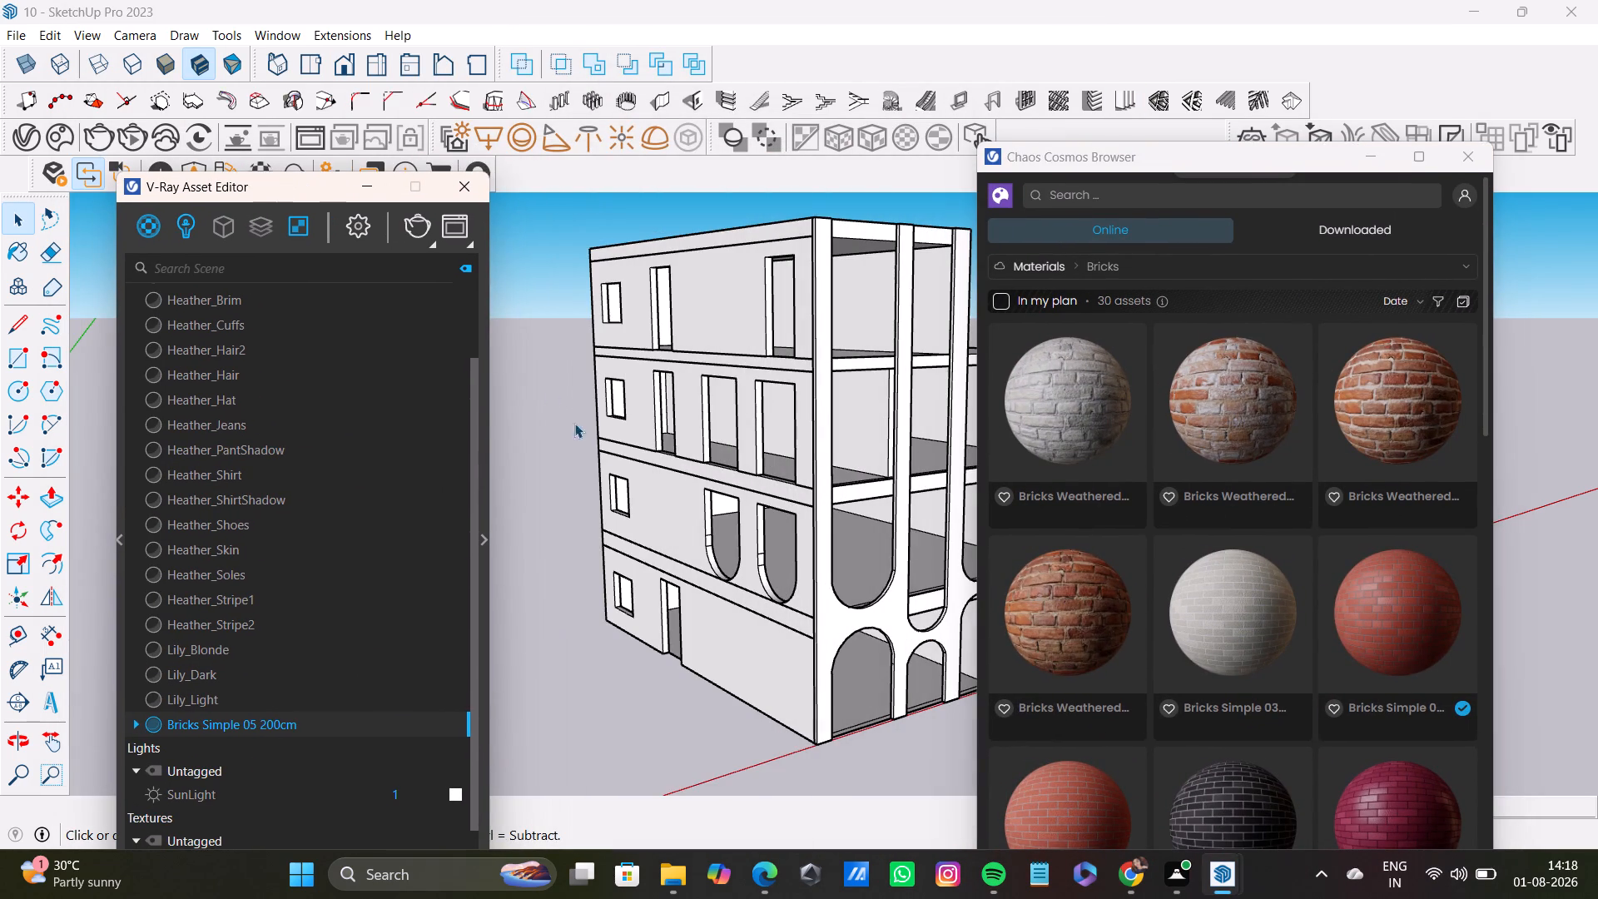
Open the top-floor wall group for editing and try to apply Bricks Simple 05 200cm to it.
scroll(619, 458, "down", 7)
middle_click_drag(732, 504, 777, 459)
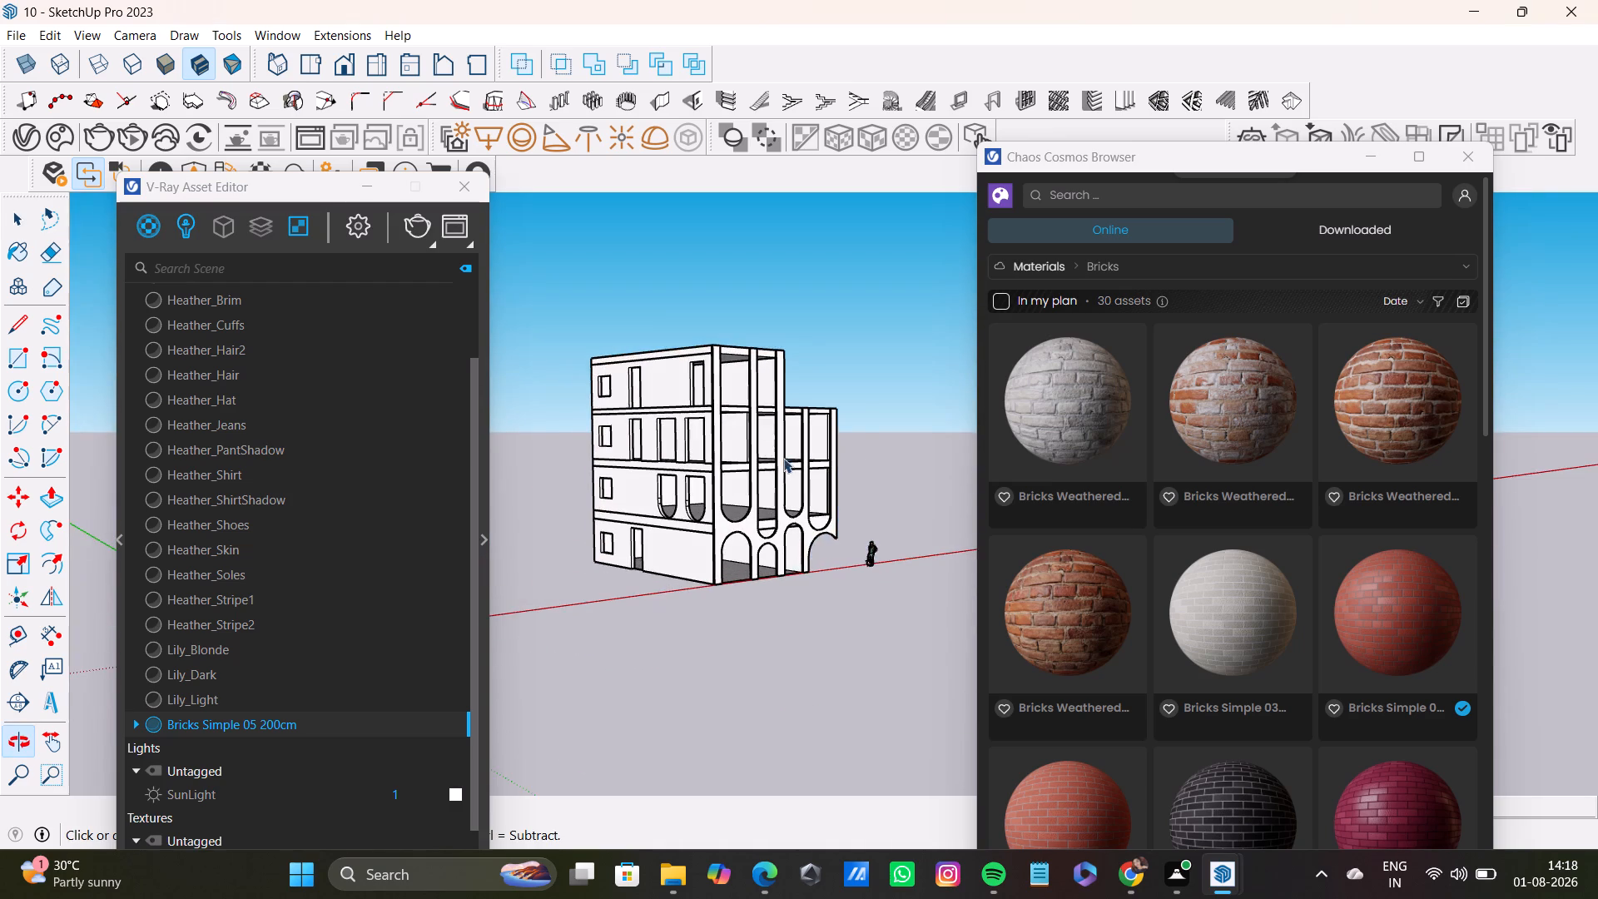
scroll(753, 459, "up", 5)
scroll(657, 453, "up", 3)
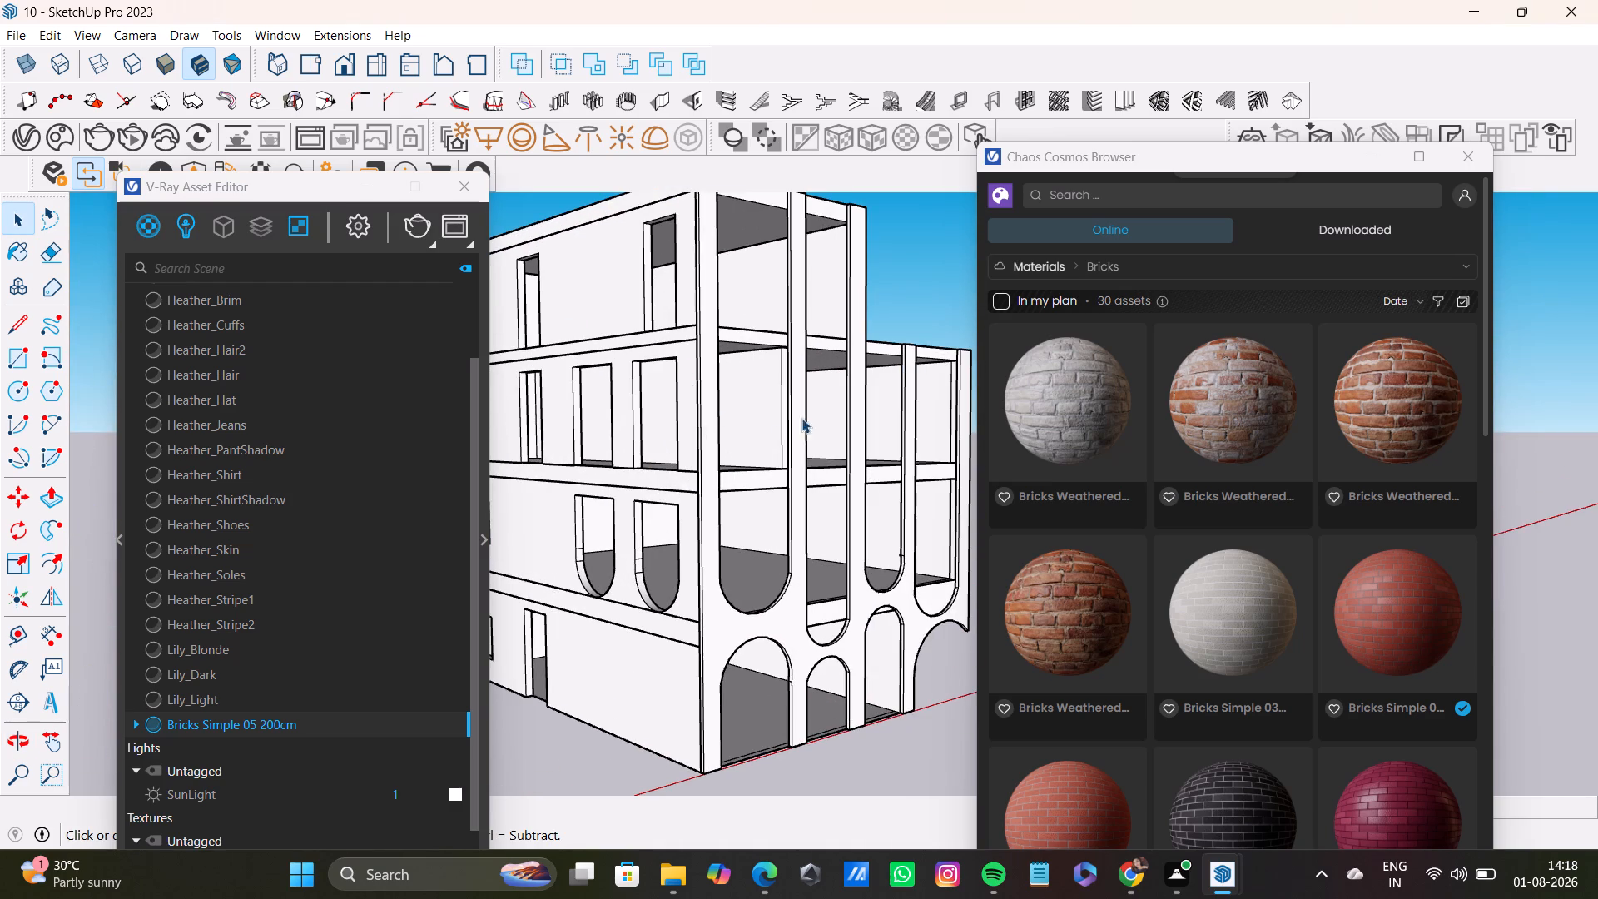
double_click(603, 257)
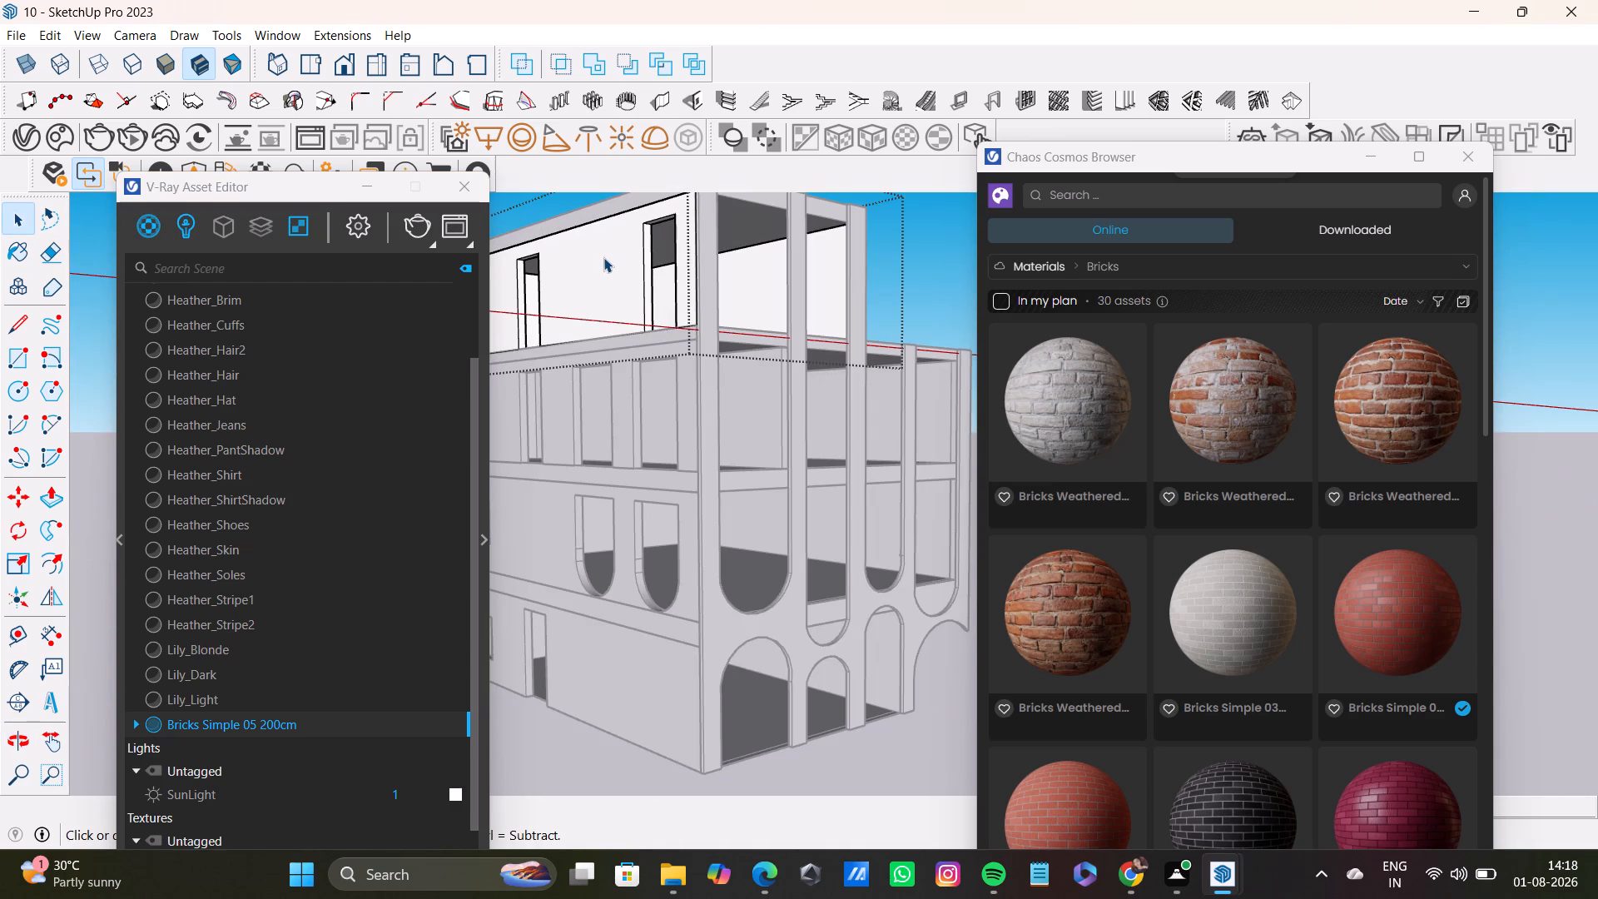
right_click(414, 730)
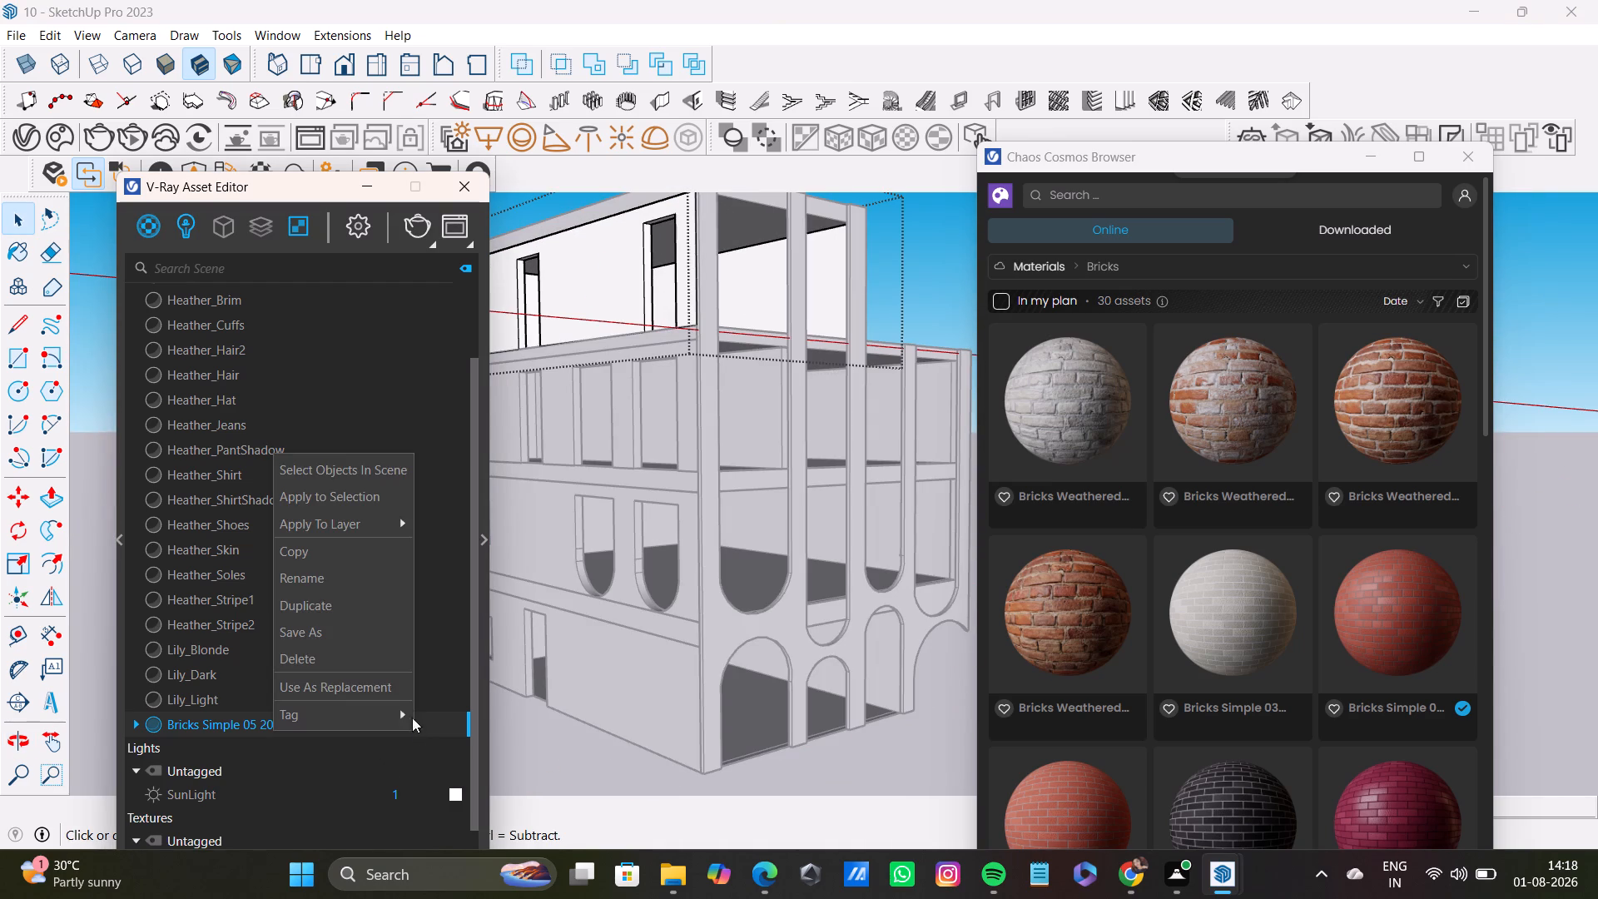
left_click(326, 500)
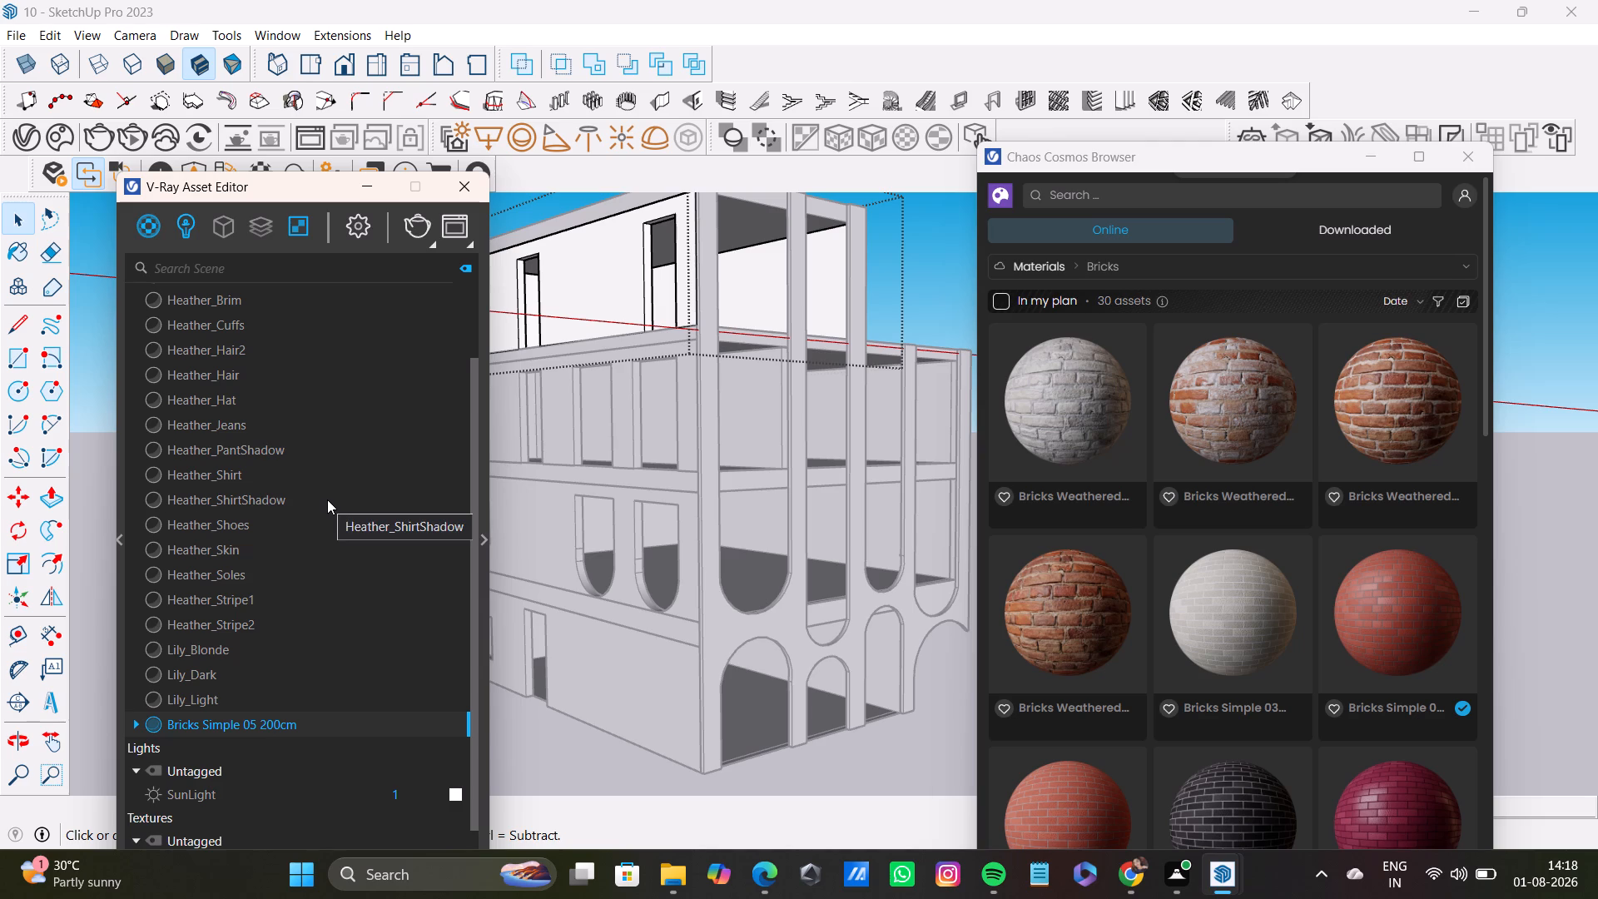
right_click(360, 728)
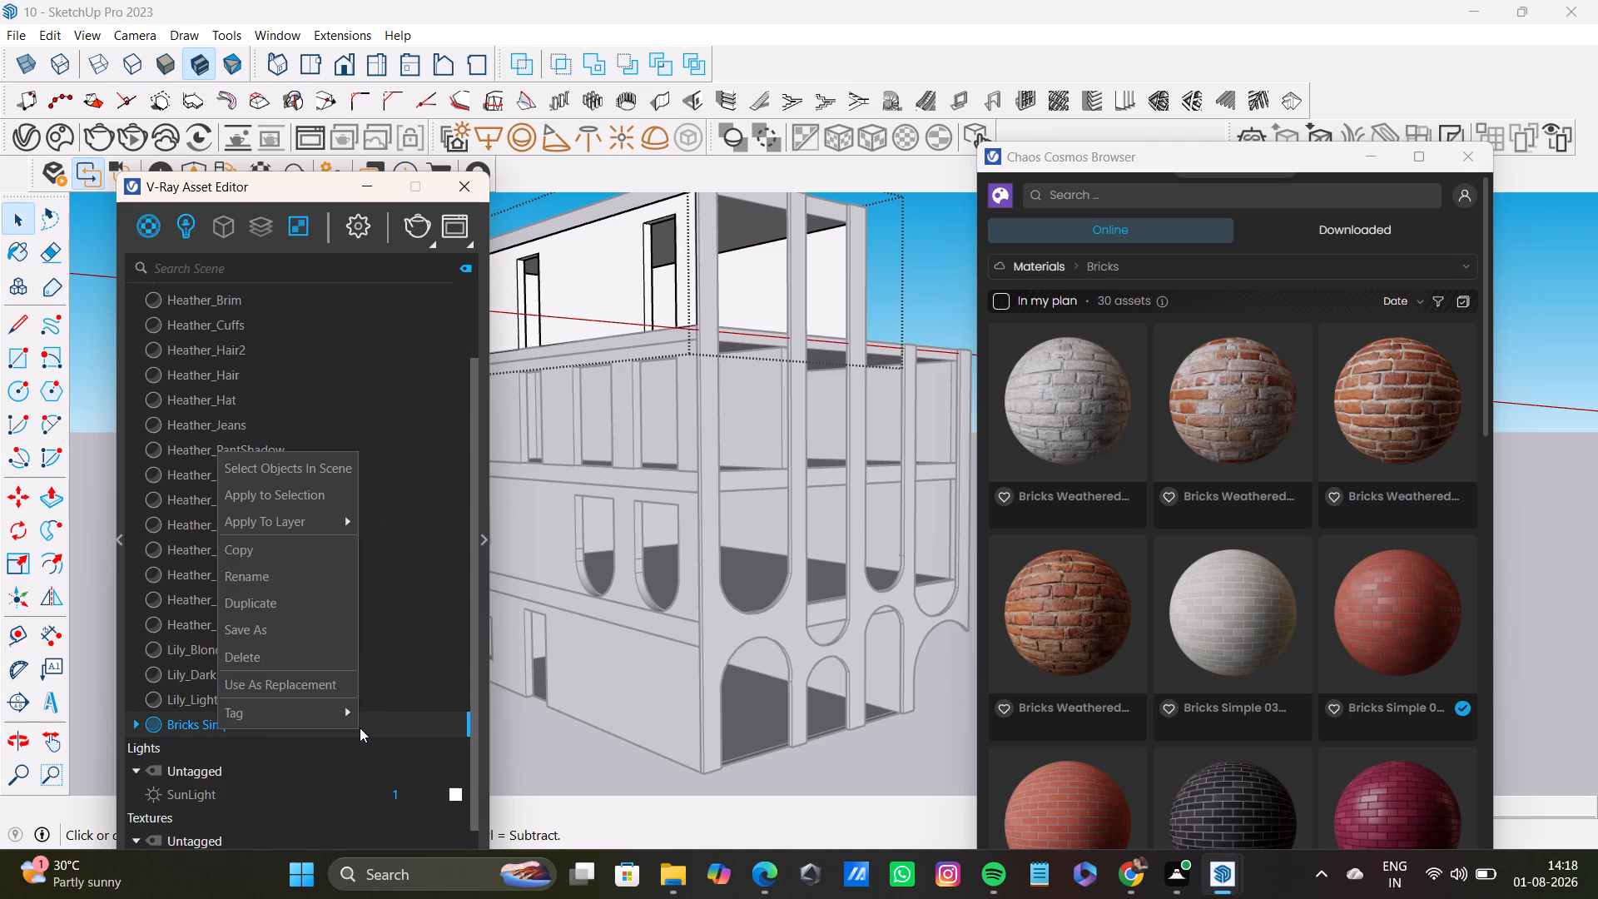
left_click(280, 494)
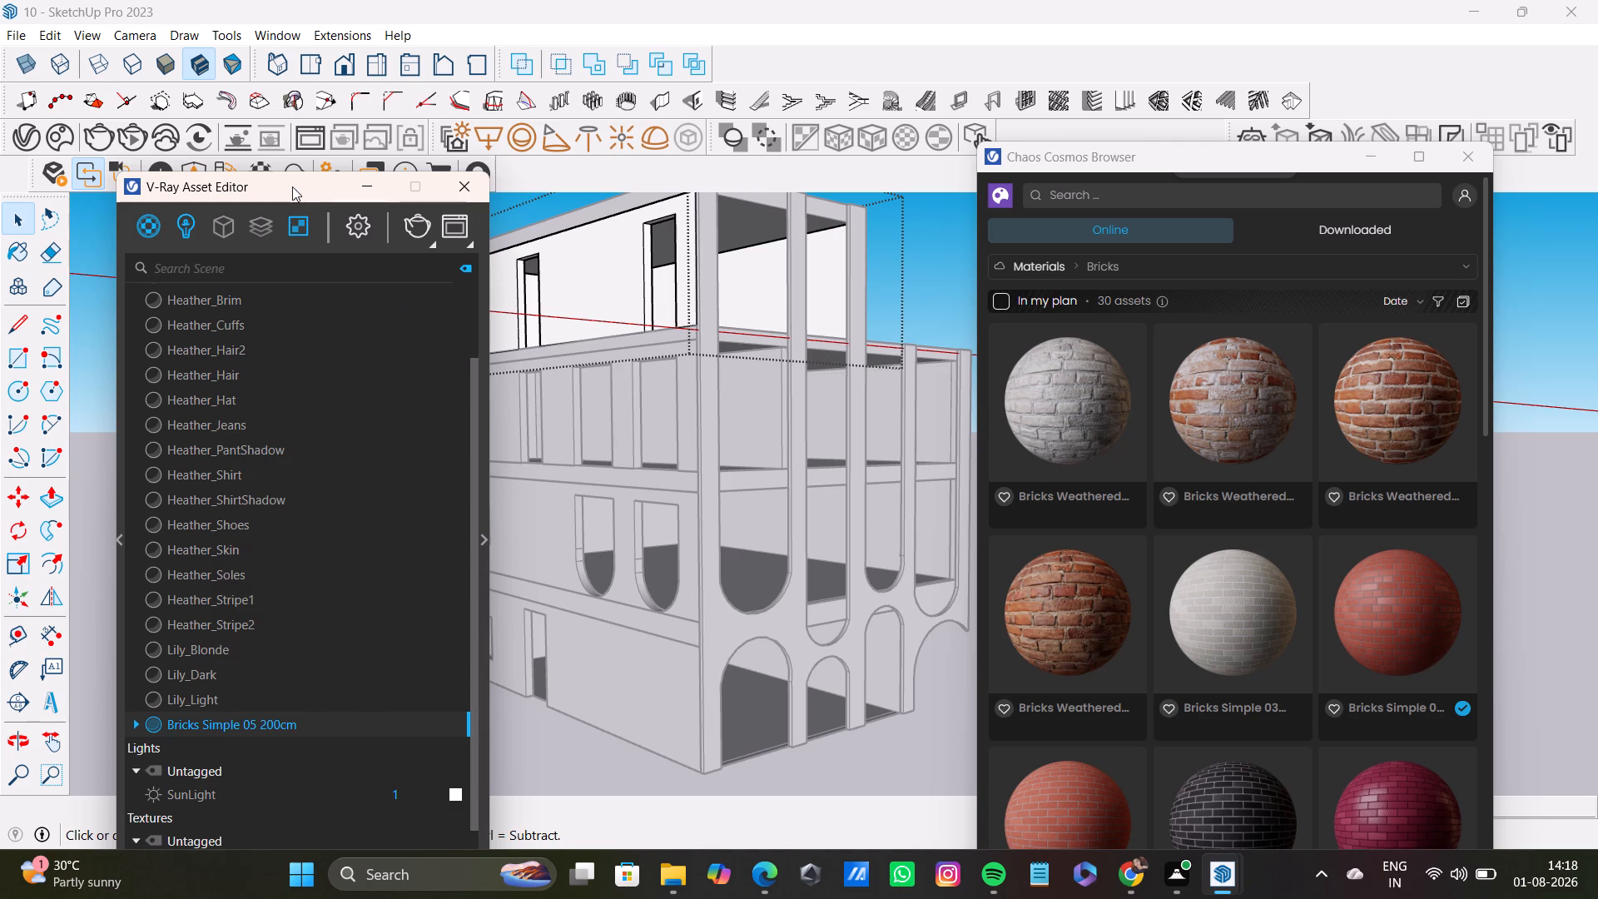
Expand the Bricks Simple 05 200cm settings in the V-Ray Asset Editor and move the window clear of the top floor.
left_click_drag(292, 184, 426, 281)
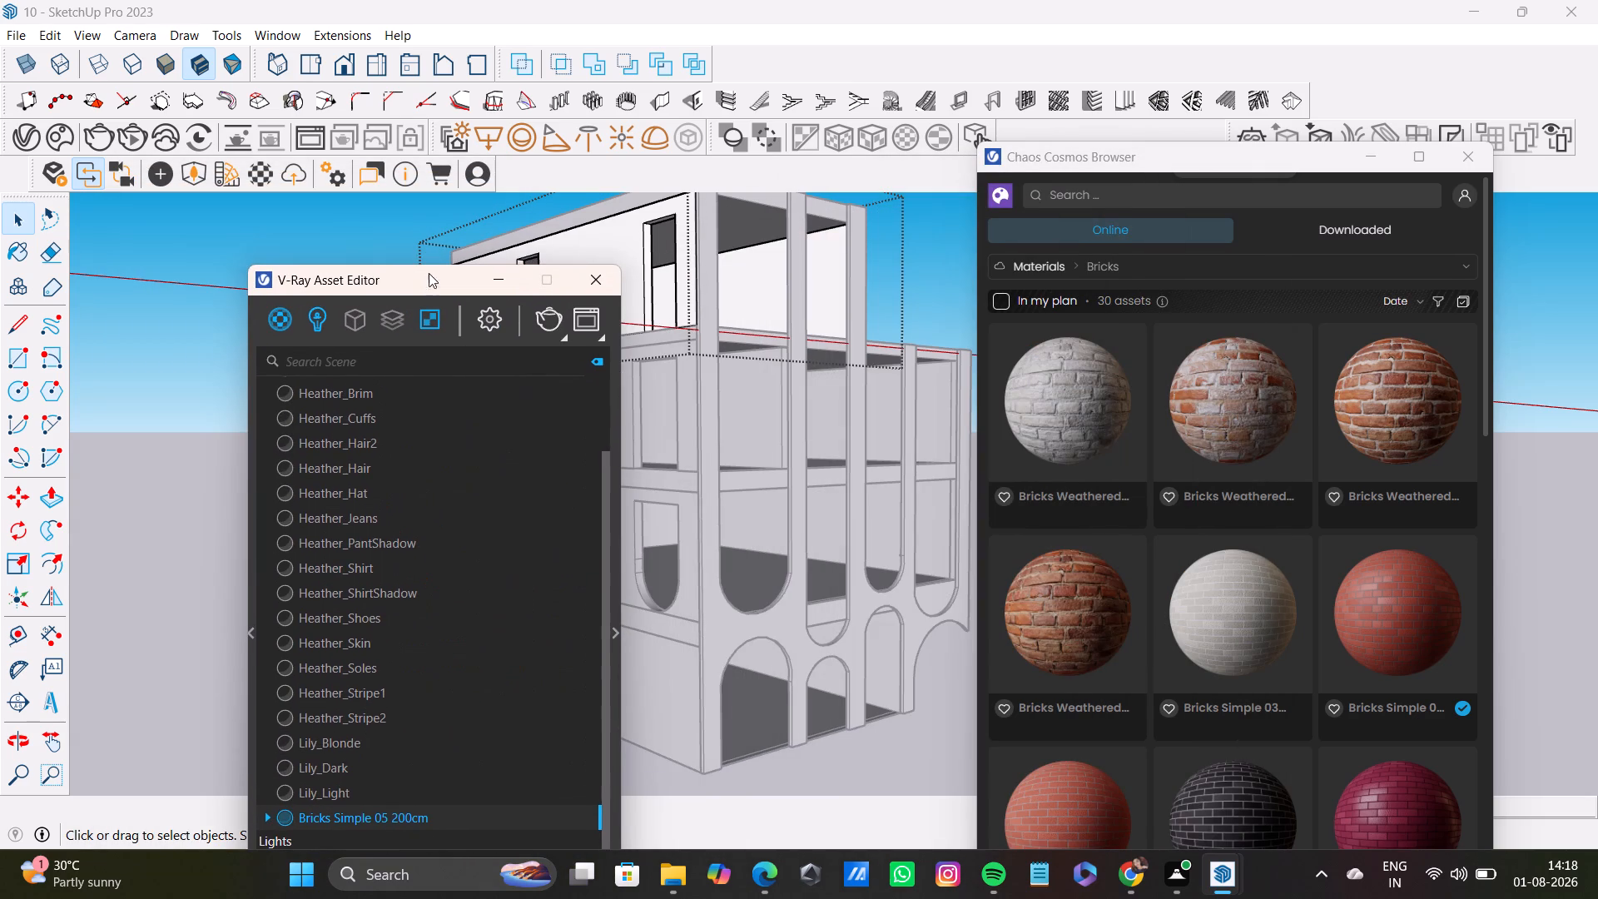
left_click(614, 638)
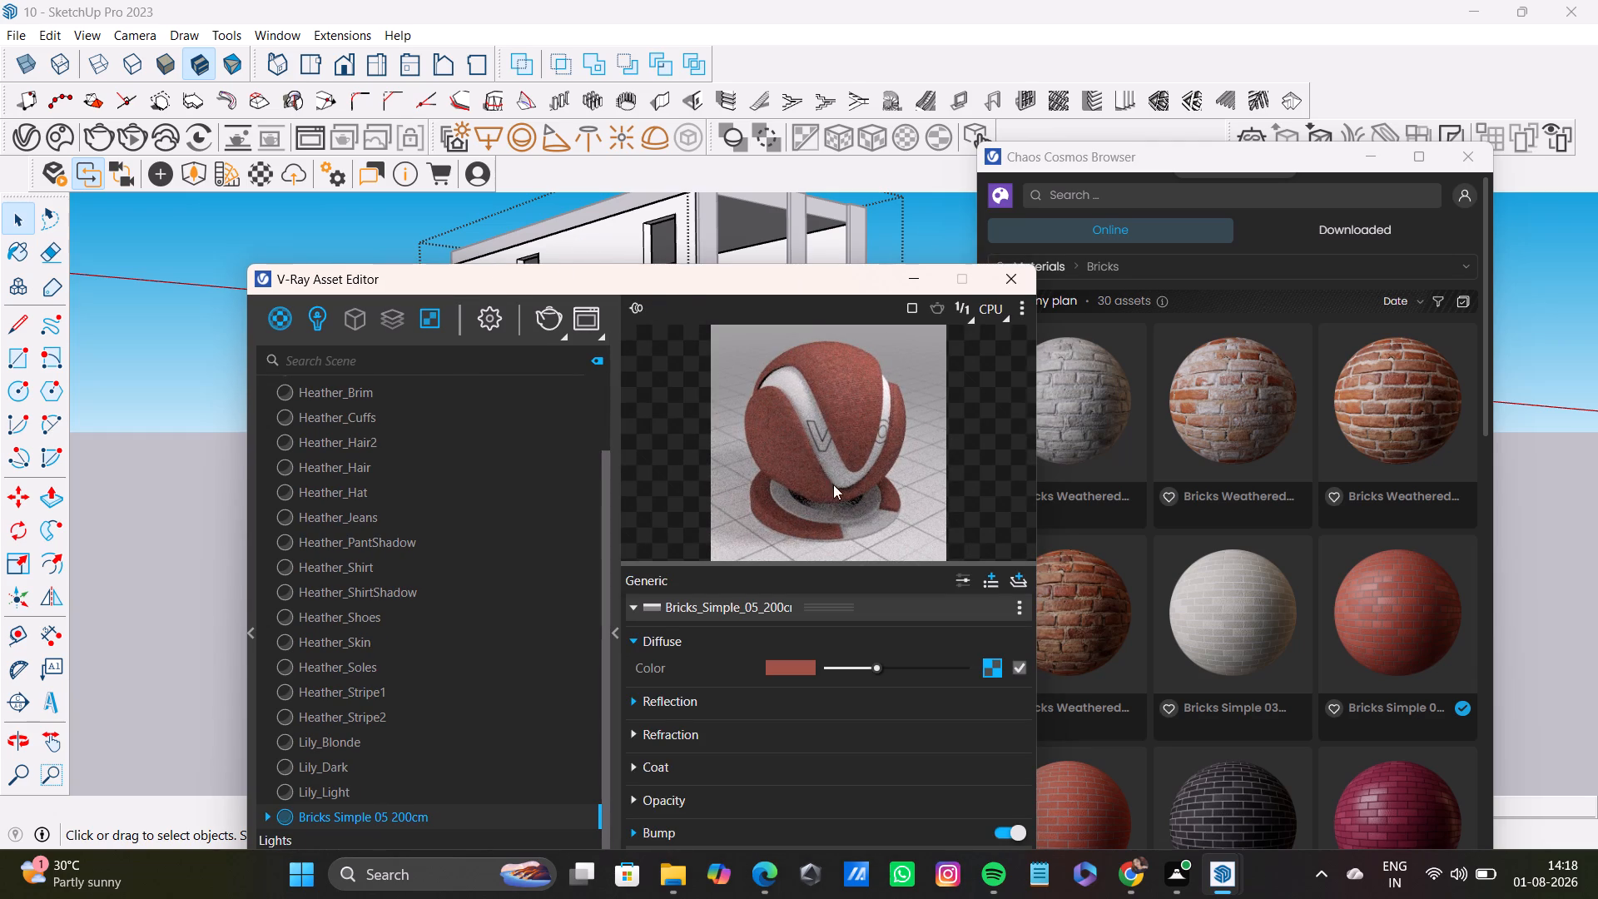
left_click_drag(663, 276, 772, 96)
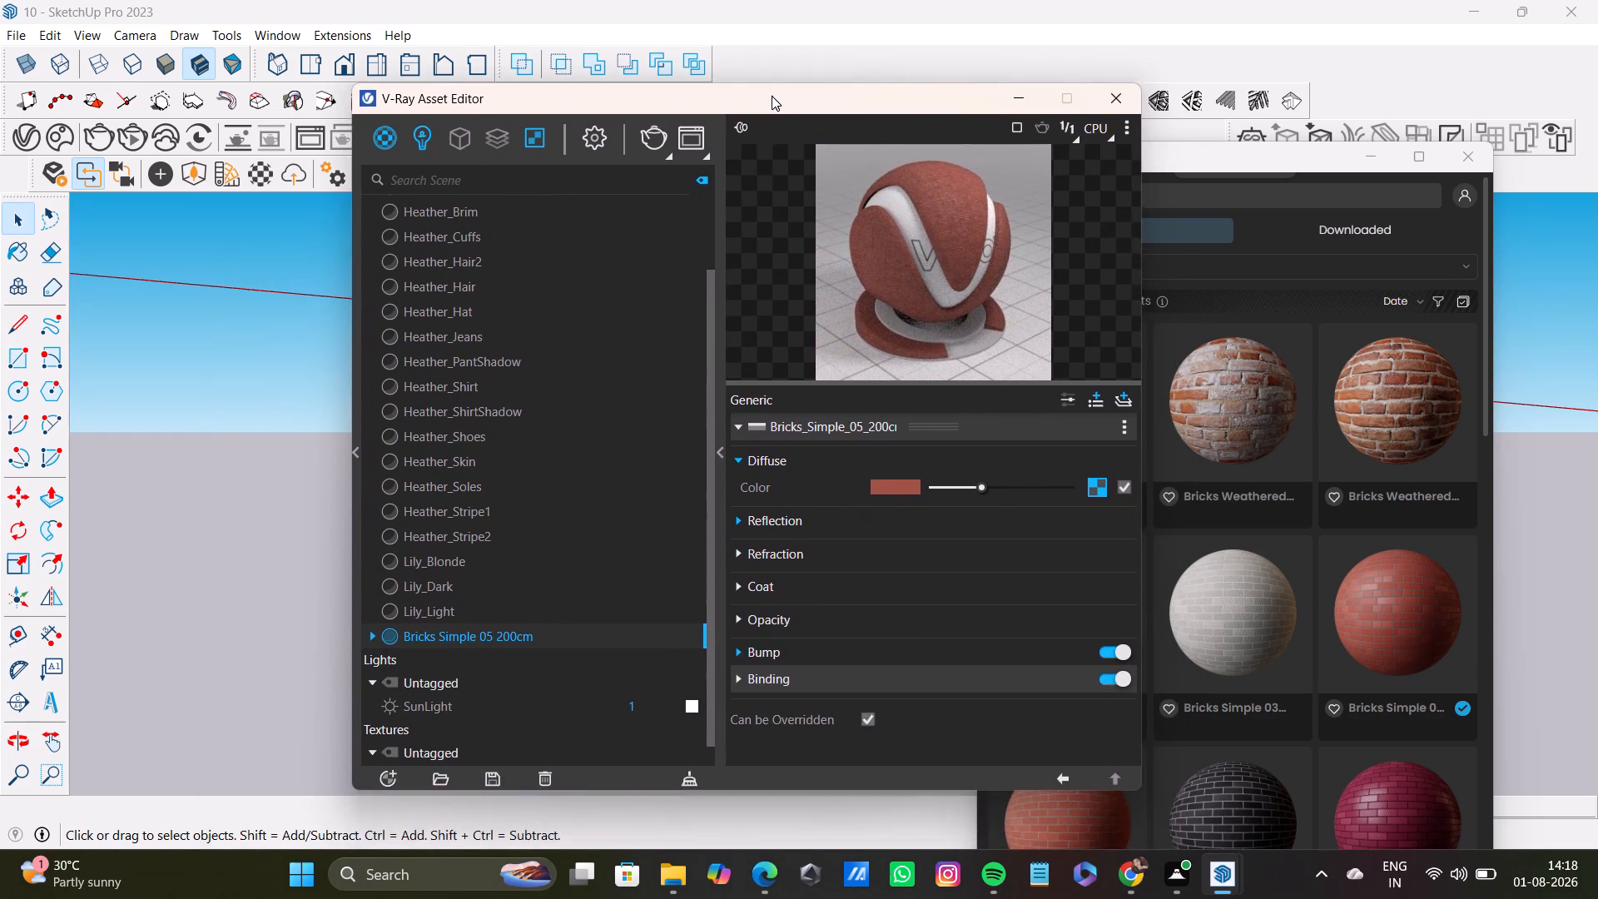
left_click_drag(772, 96, 1153, 468)
Apply Bricks Simple 05 200cm to all connected top-floor wall geometry and leave the group.
middle_click_drag(404, 436, 420, 551)
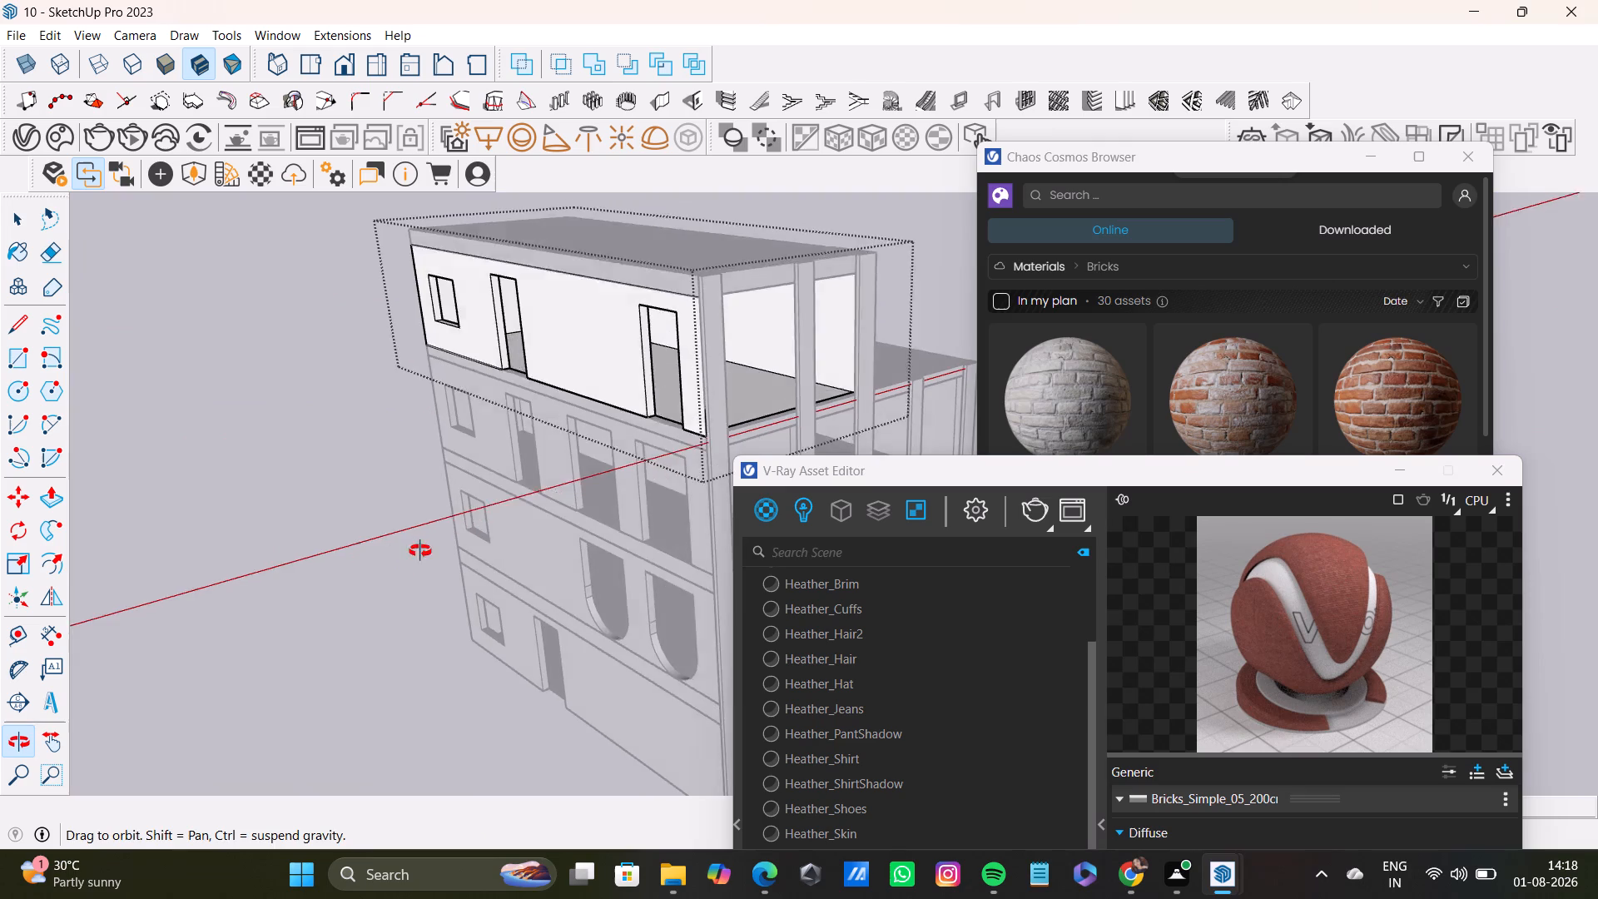
middle_click_drag(420, 551, 419, 518)
double_click(608, 315)
triple_click(608, 315)
left_click(608, 315)
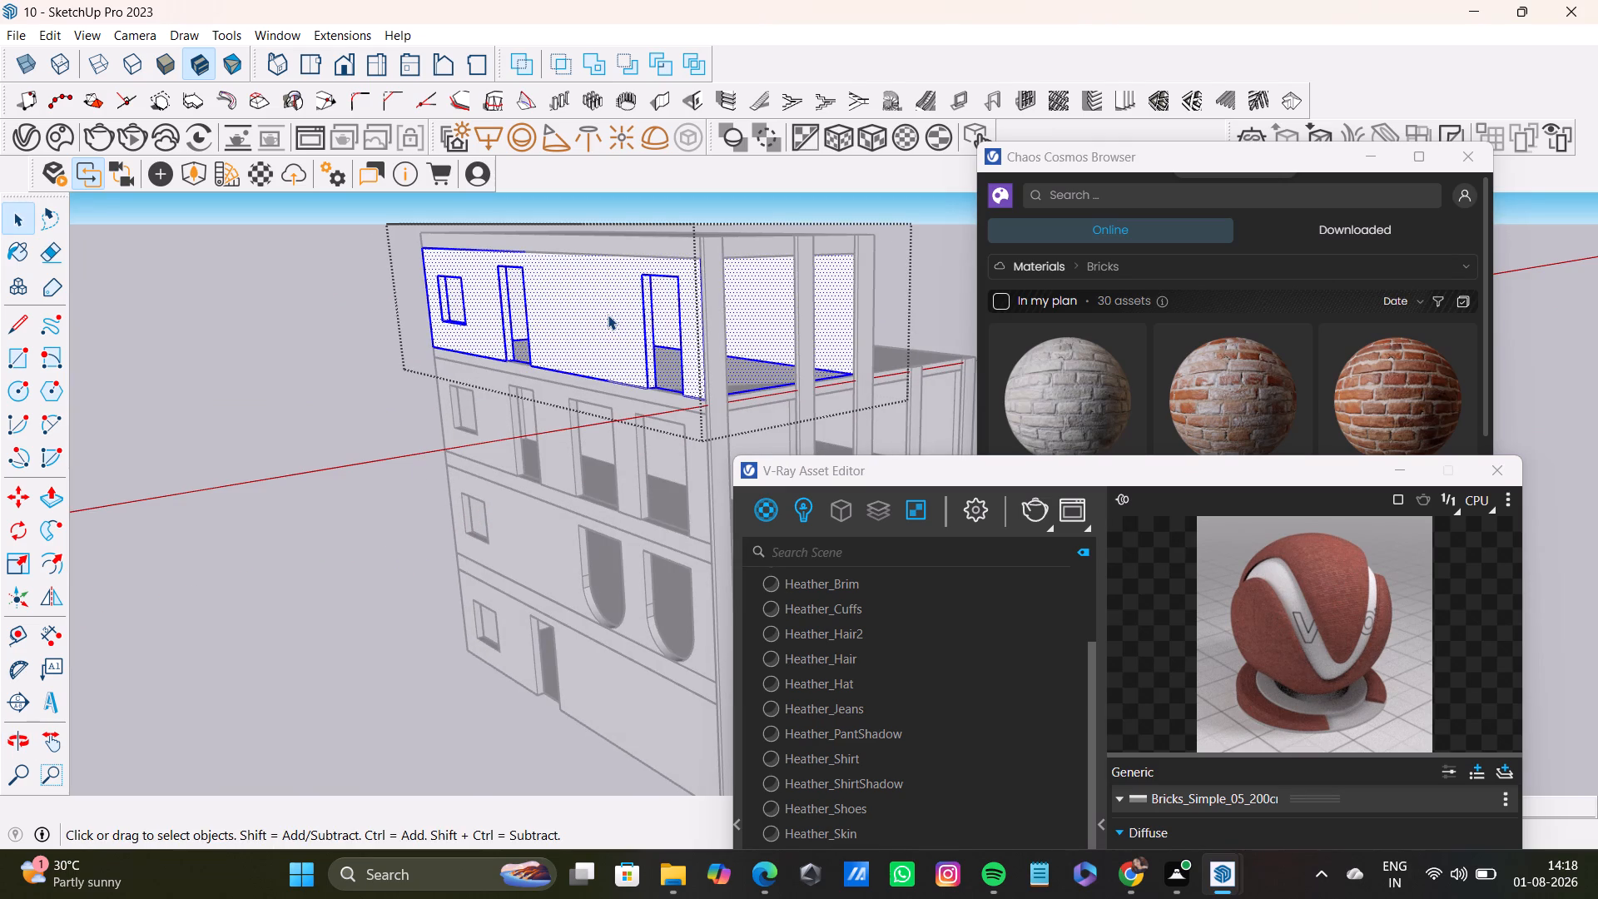
left_click_drag(901, 465, 915, 181)
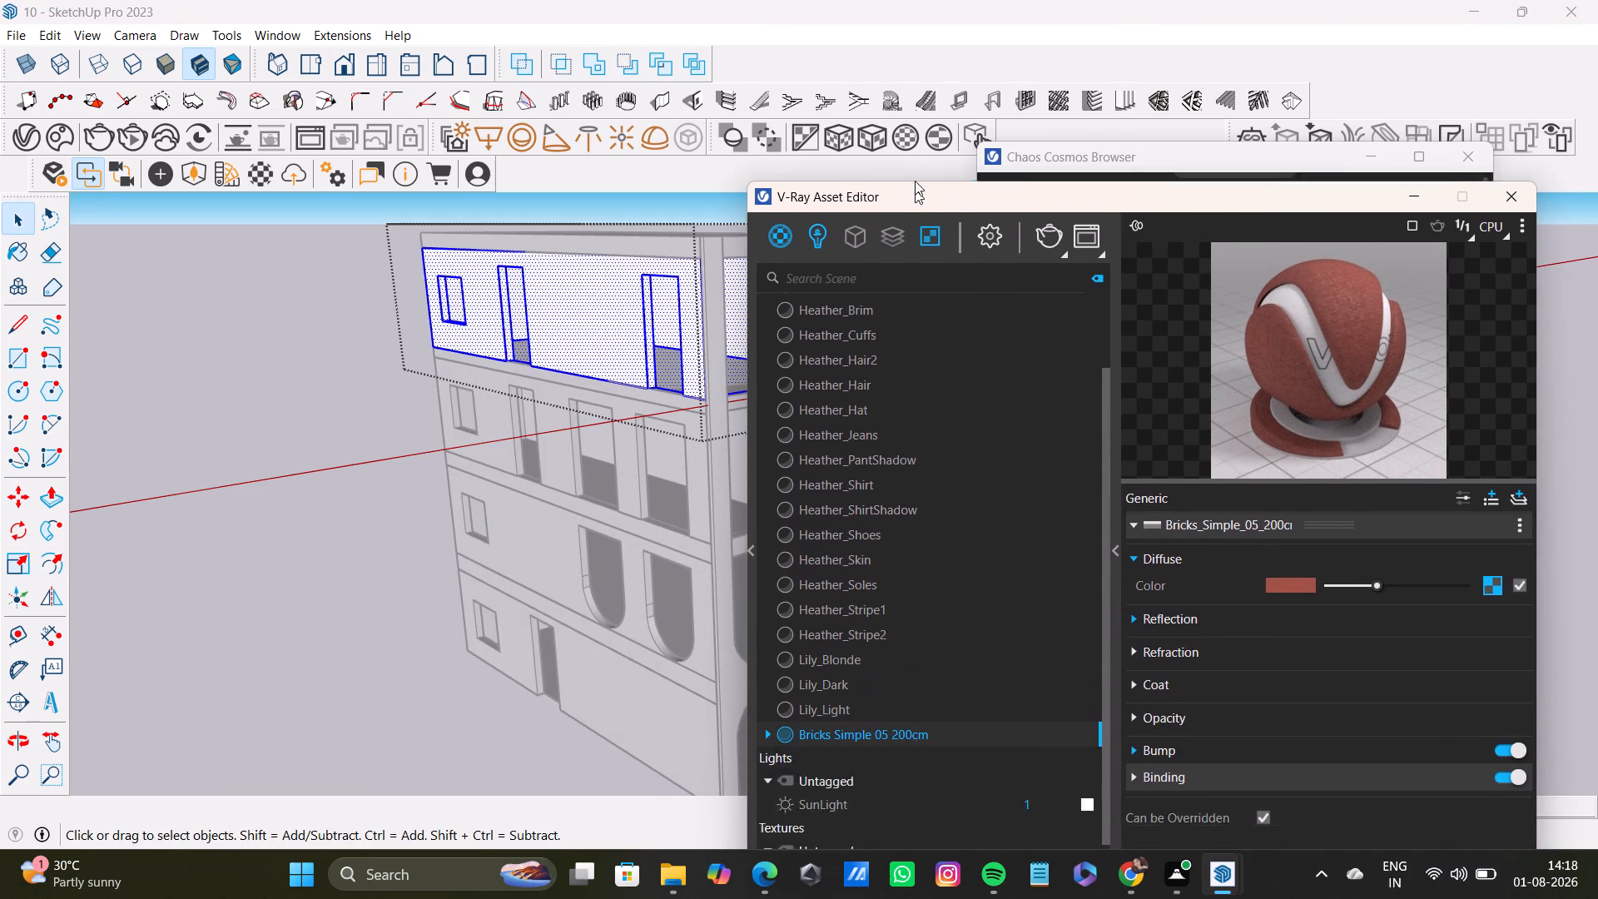
left_click_drag(915, 181, 915, 154)
right_click(896, 701)
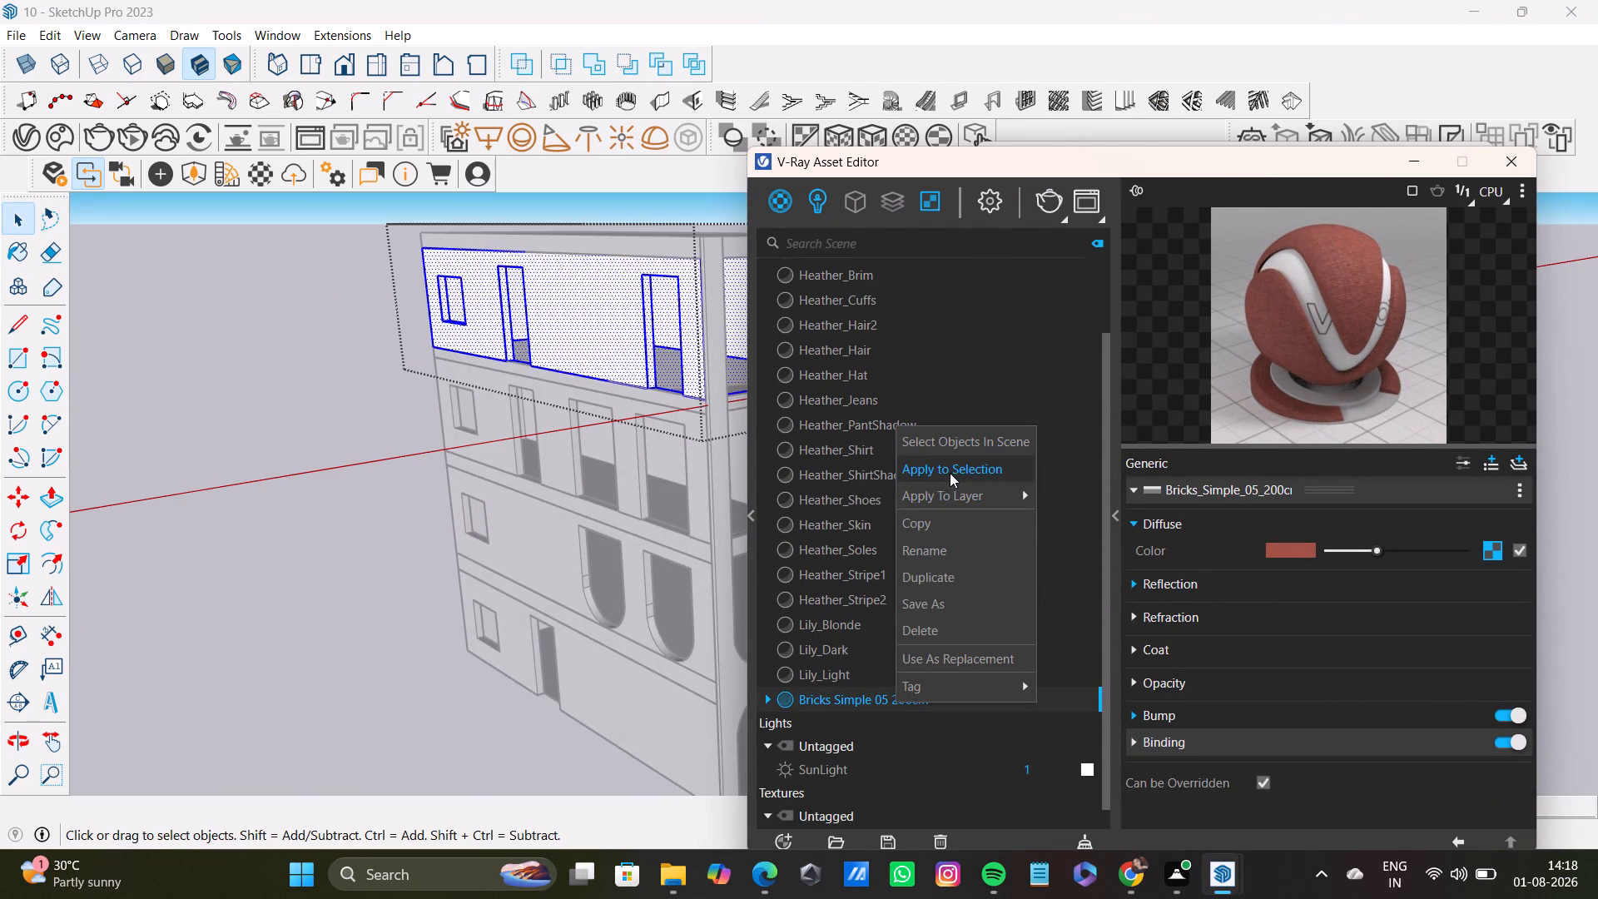
left_click(950, 473)
left_click(126, 636)
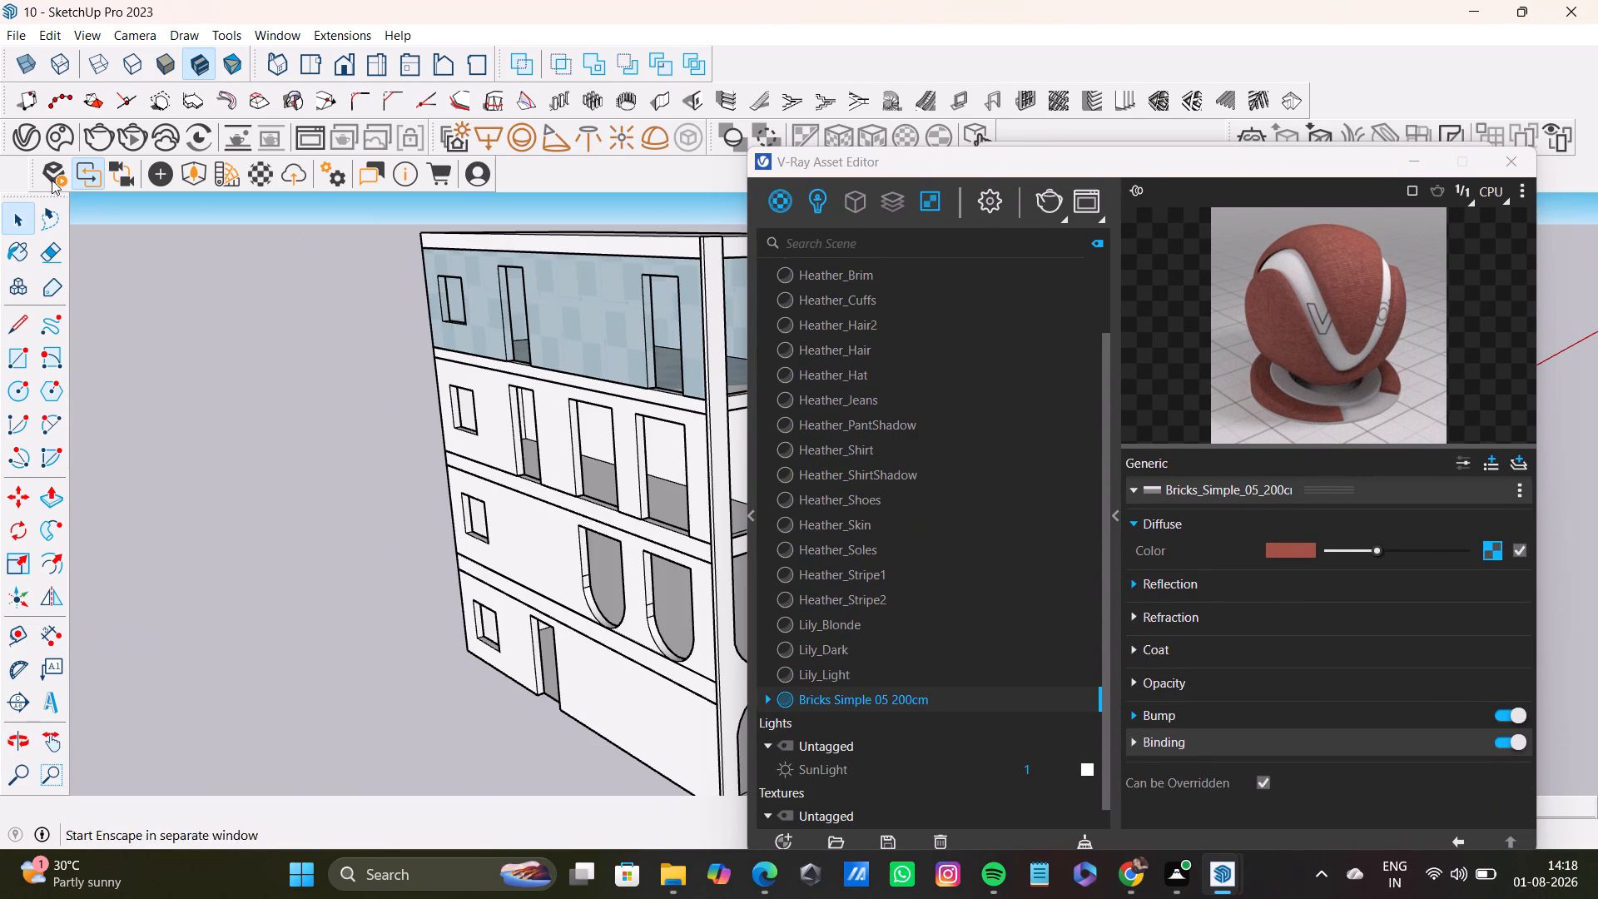
Start an interactive V-Ray render, examine the brick finish on the top-floor walls up close, and close the frame buffer.
left_click(135, 136)
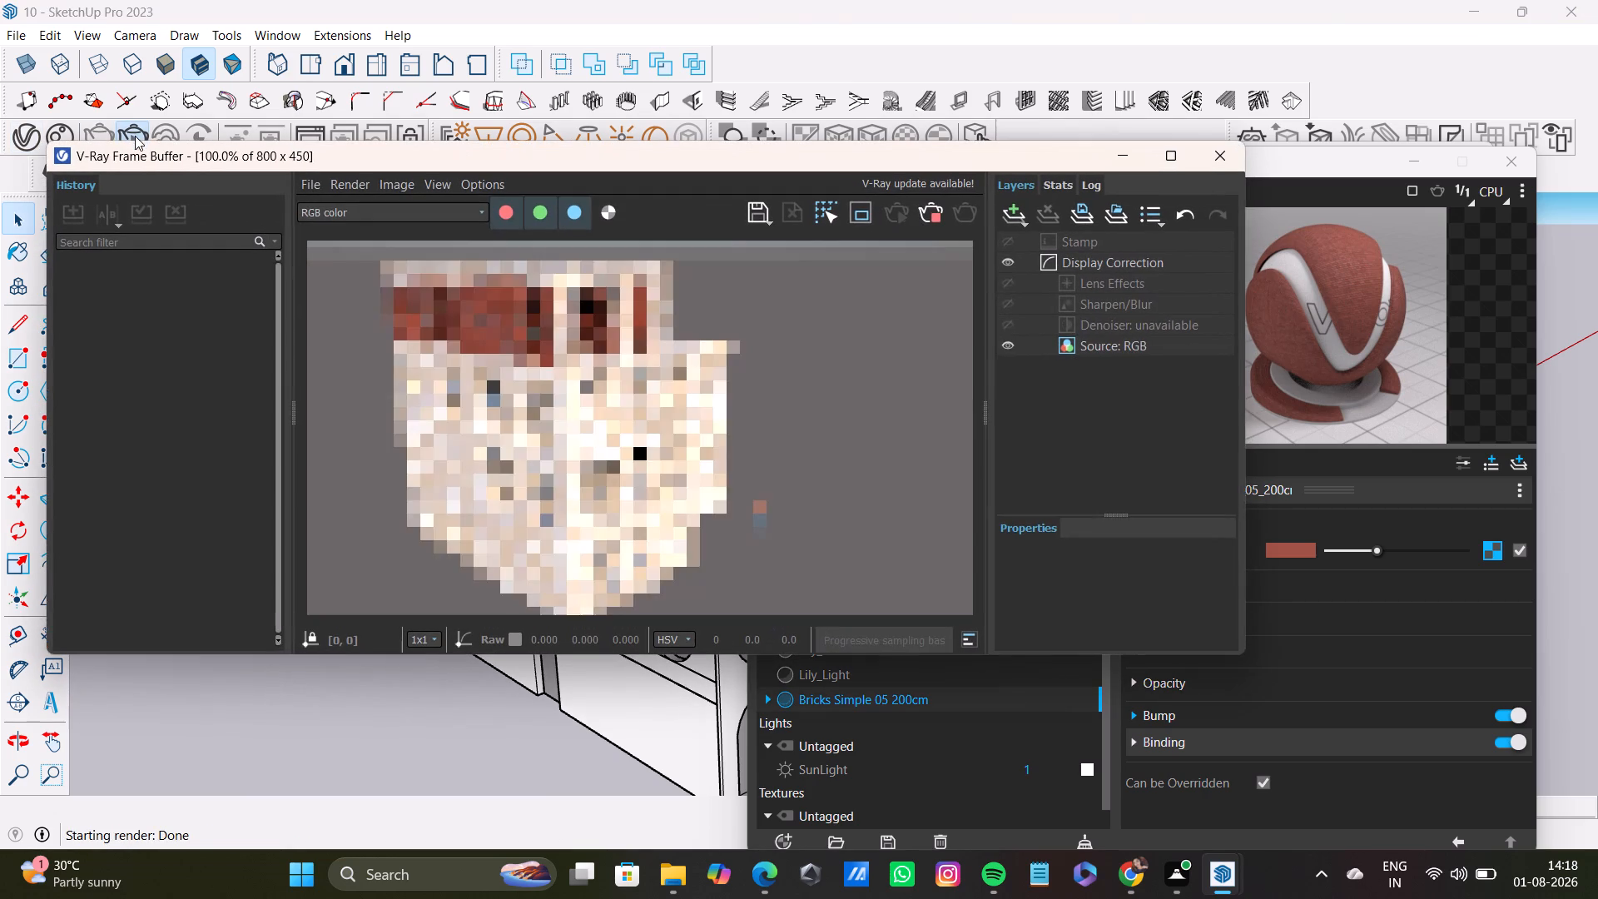
scroll(526, 313, "up", 1)
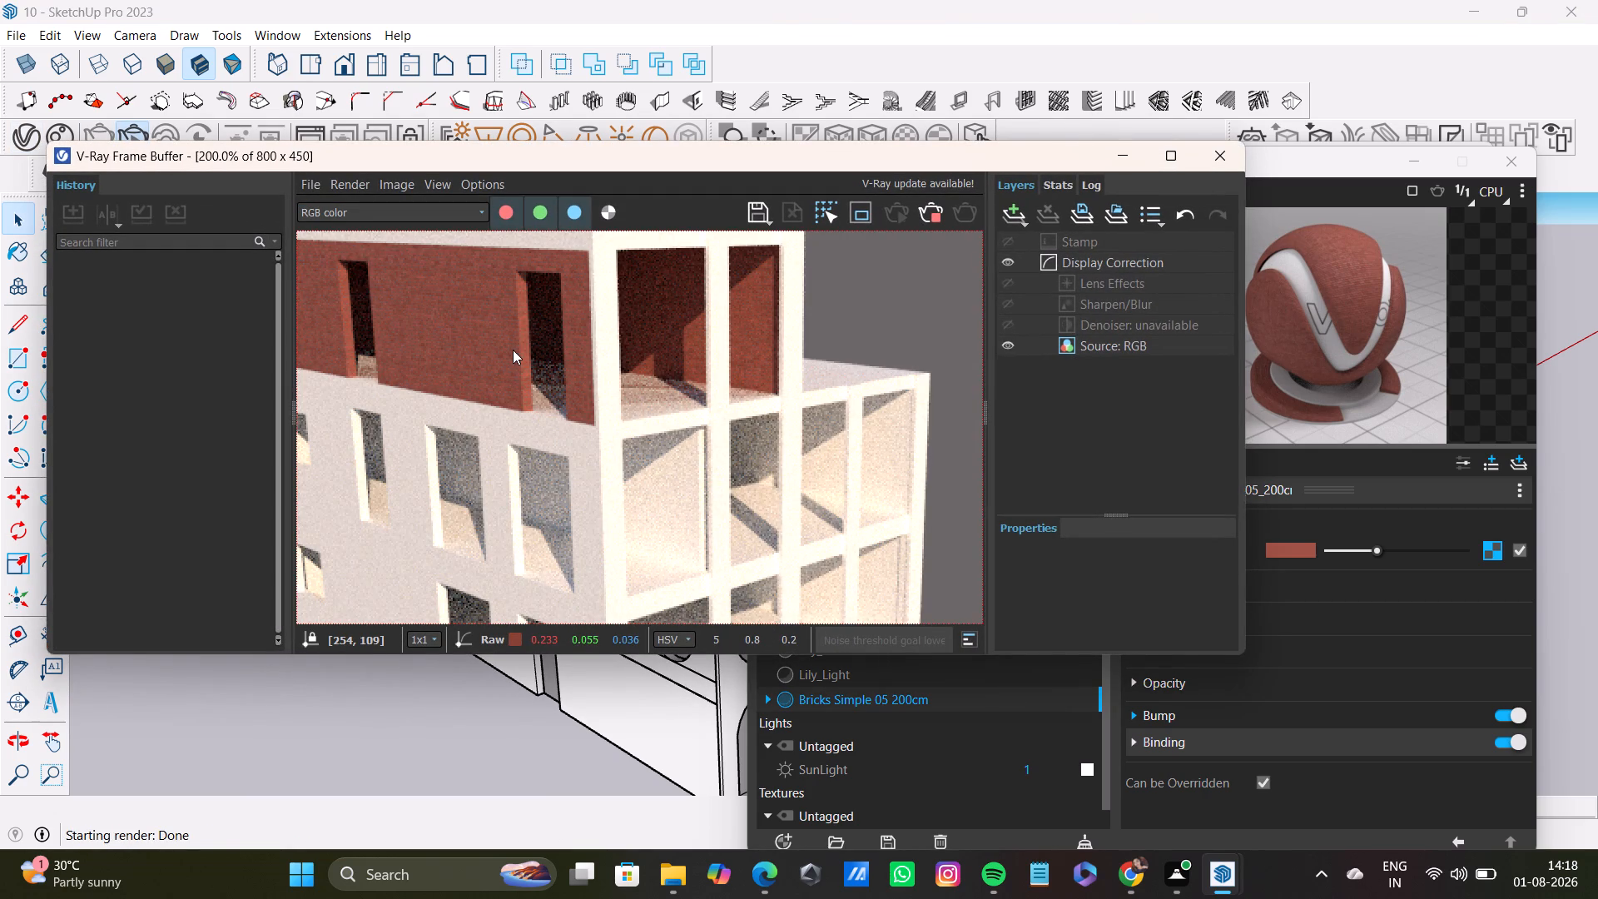
scroll(470, 337, "up", 1)
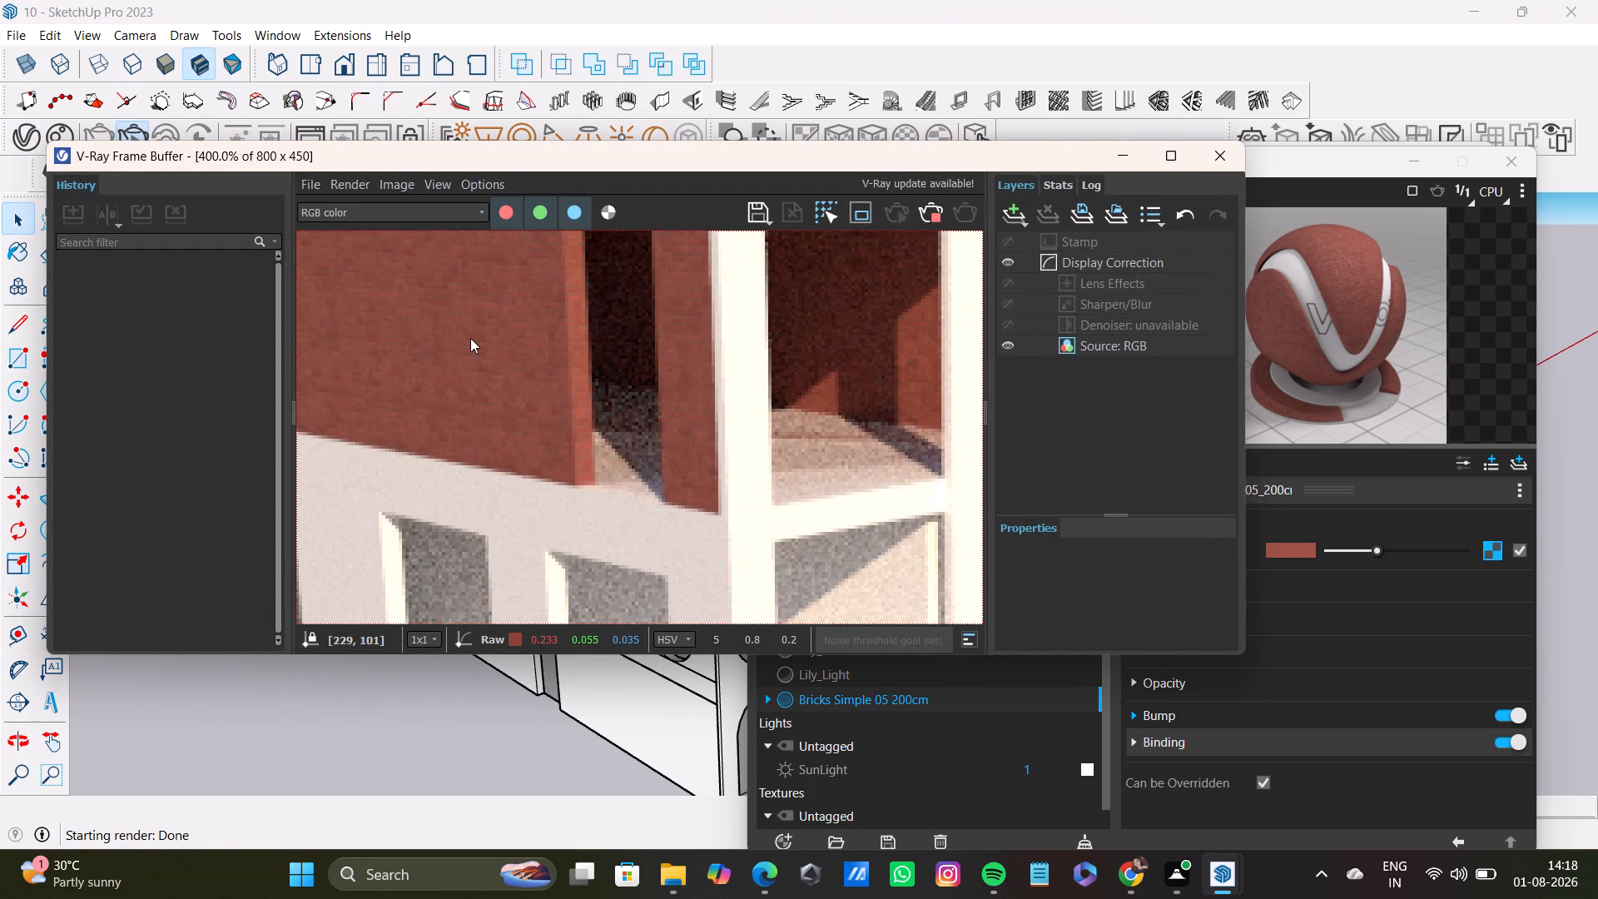
scroll(520, 369, "down", 2)
scroll(451, 337, "up", 1)
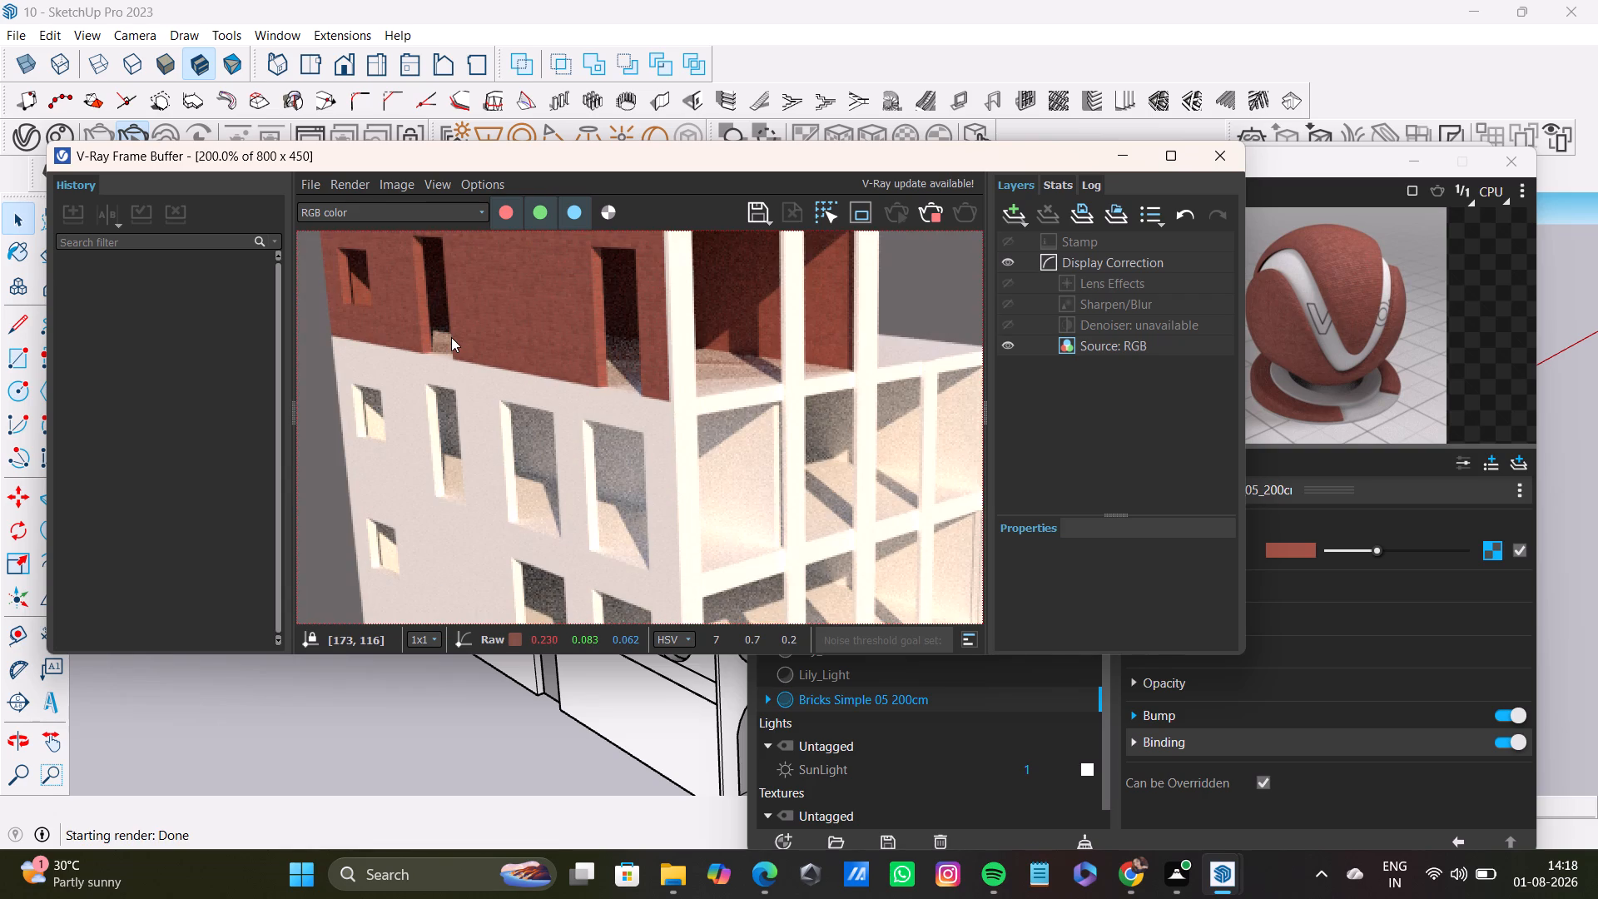
scroll(451, 337, "down", 1)
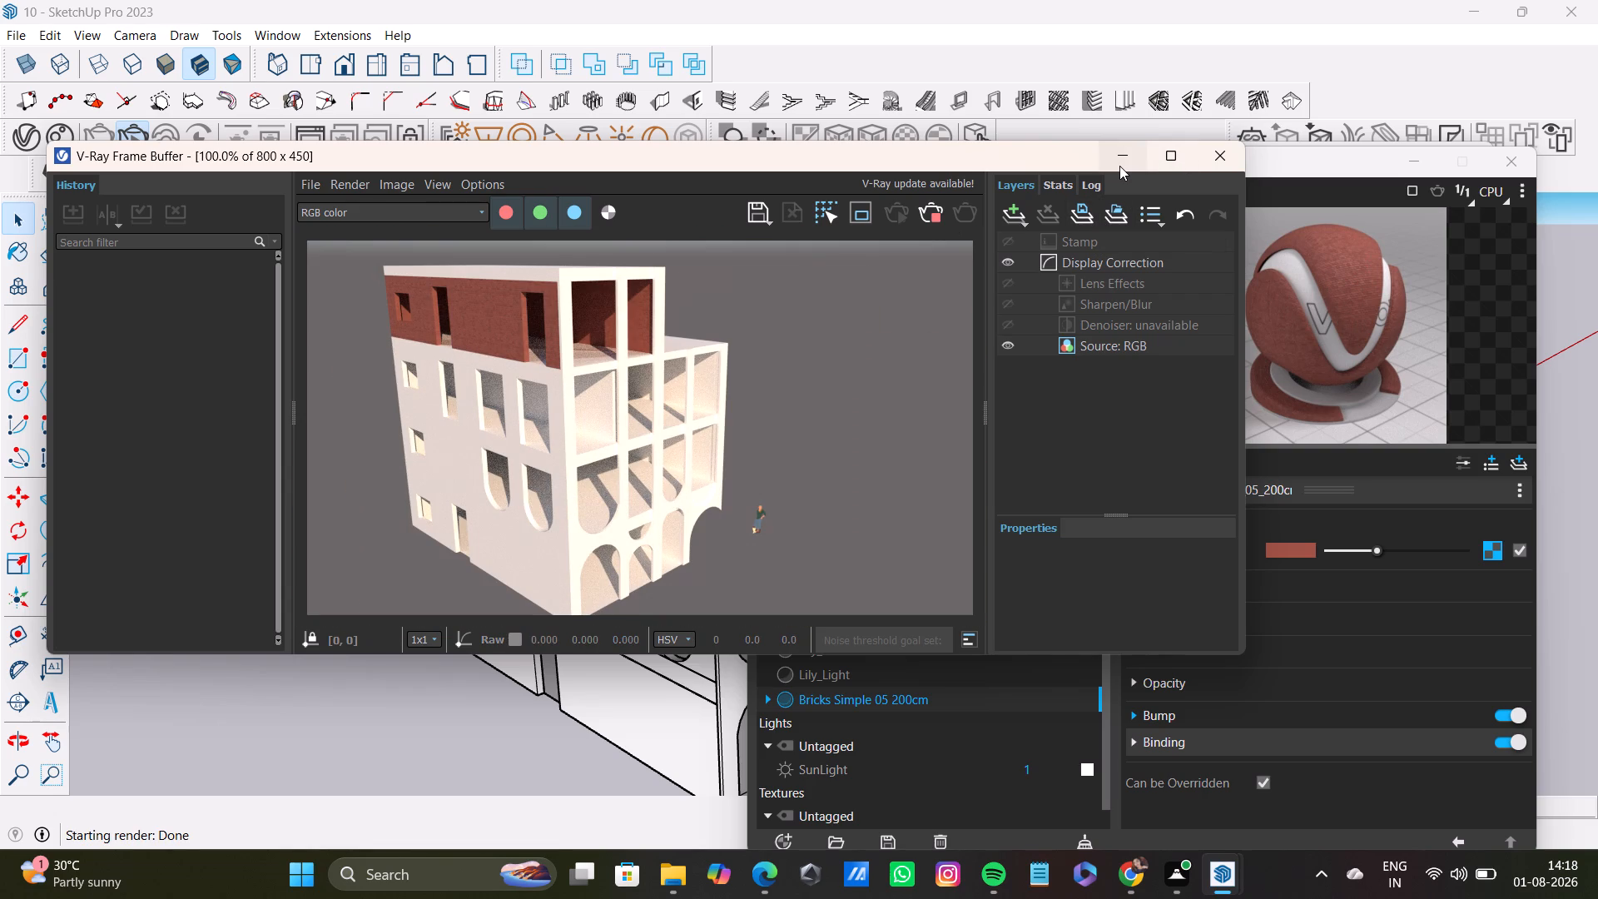
scroll(541, 504, "up", 1)
scroll(549, 509, "down", 1)
middle_click_drag(521, 513, 545, 494)
scroll(486, 349, "up", 1)
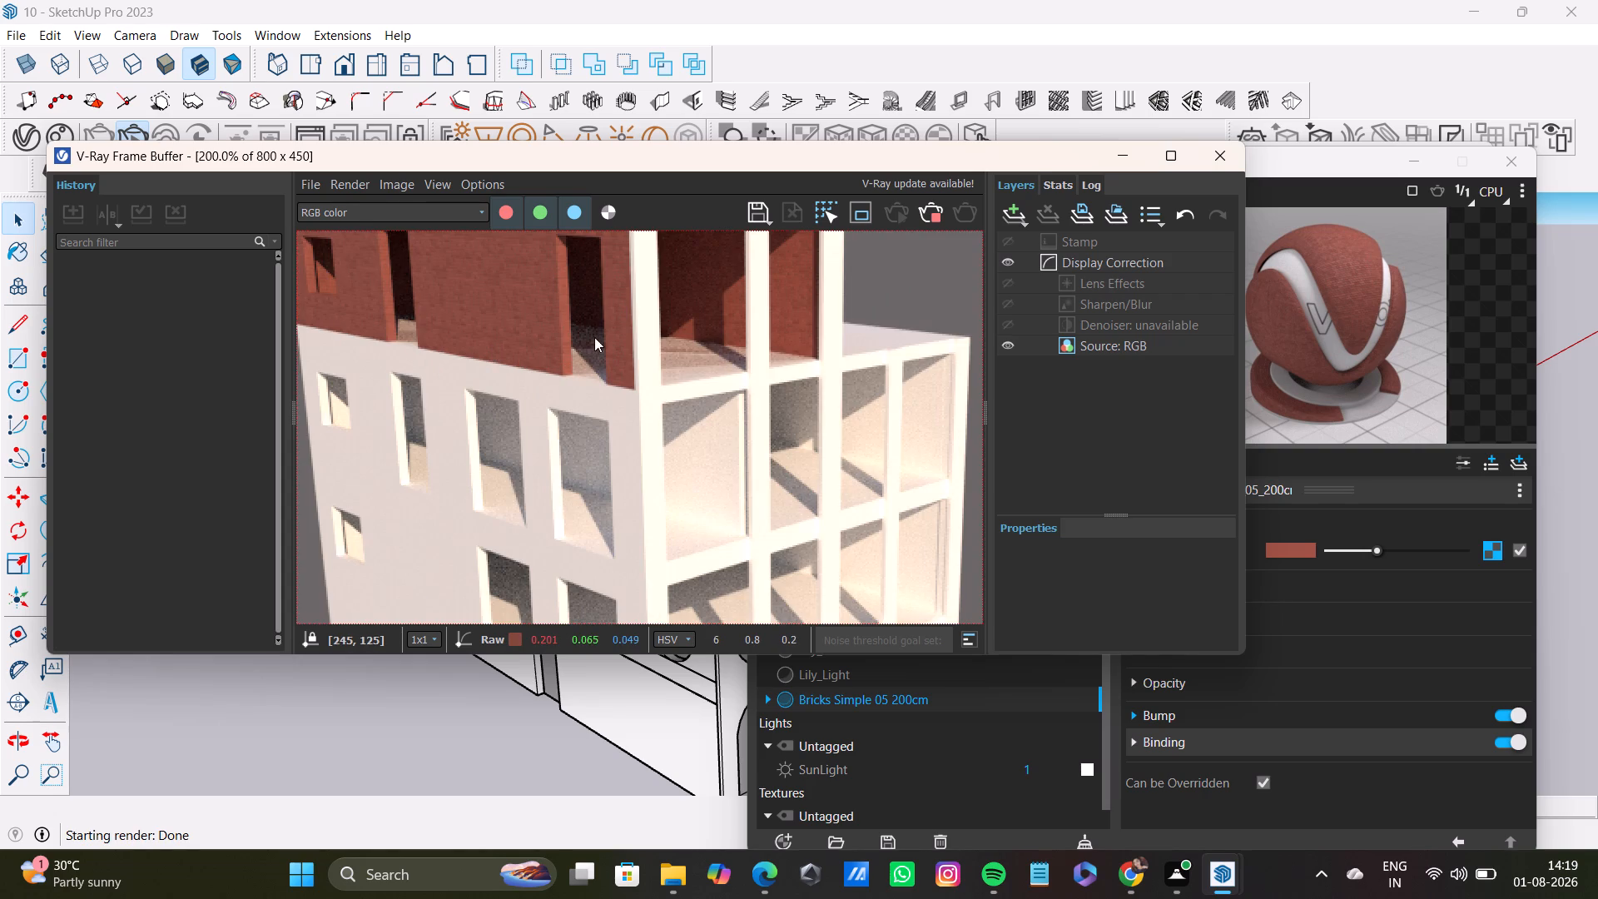
left_click(1208, 159)
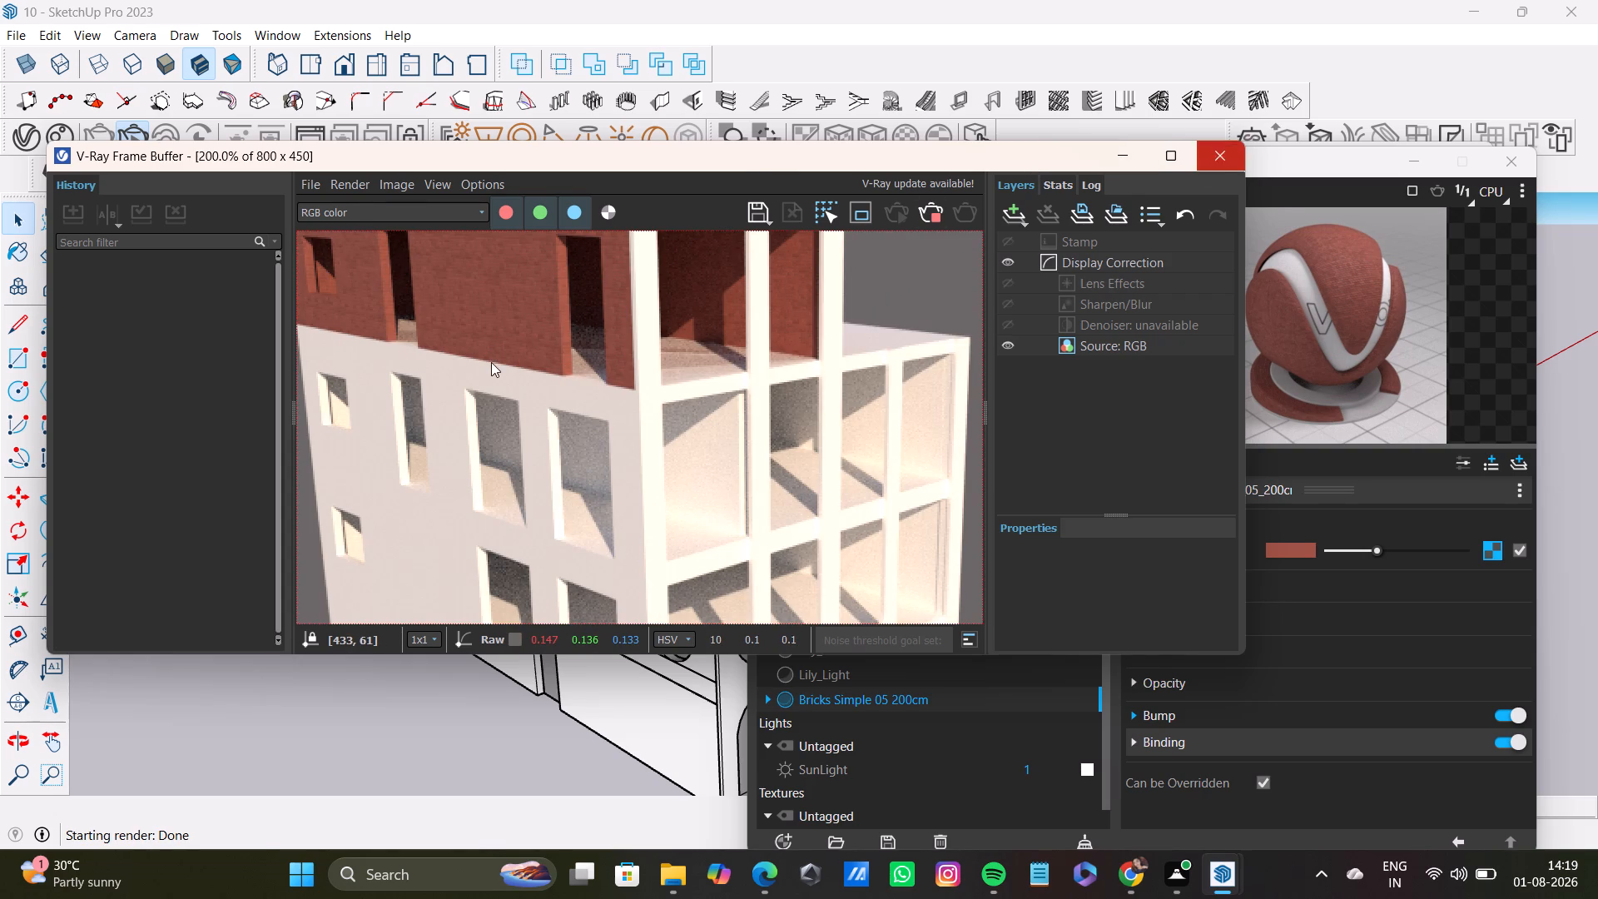
middle_click_drag(340, 136, 209, 55)
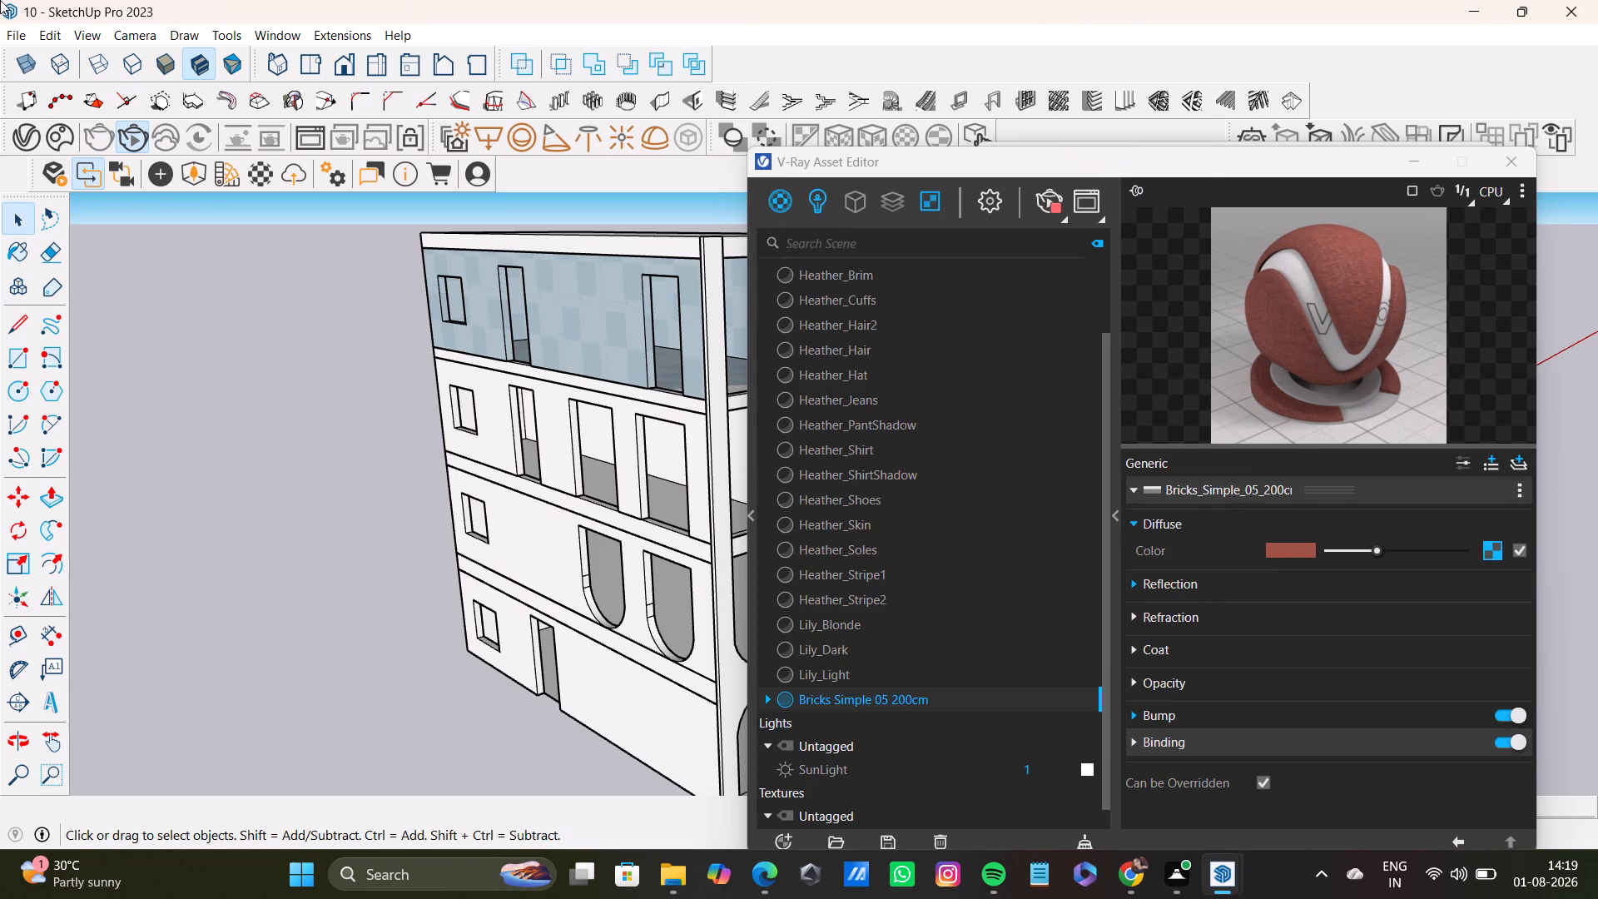
Rearrange the asset editor and Chaos Cosmos windows, and download the Bricks A02 100cm material.
left_click_drag(1049, 161, 647, 176)
left_click_drag(978, 171, 402, 168)
left_click_drag(1152, 156, 958, 92)
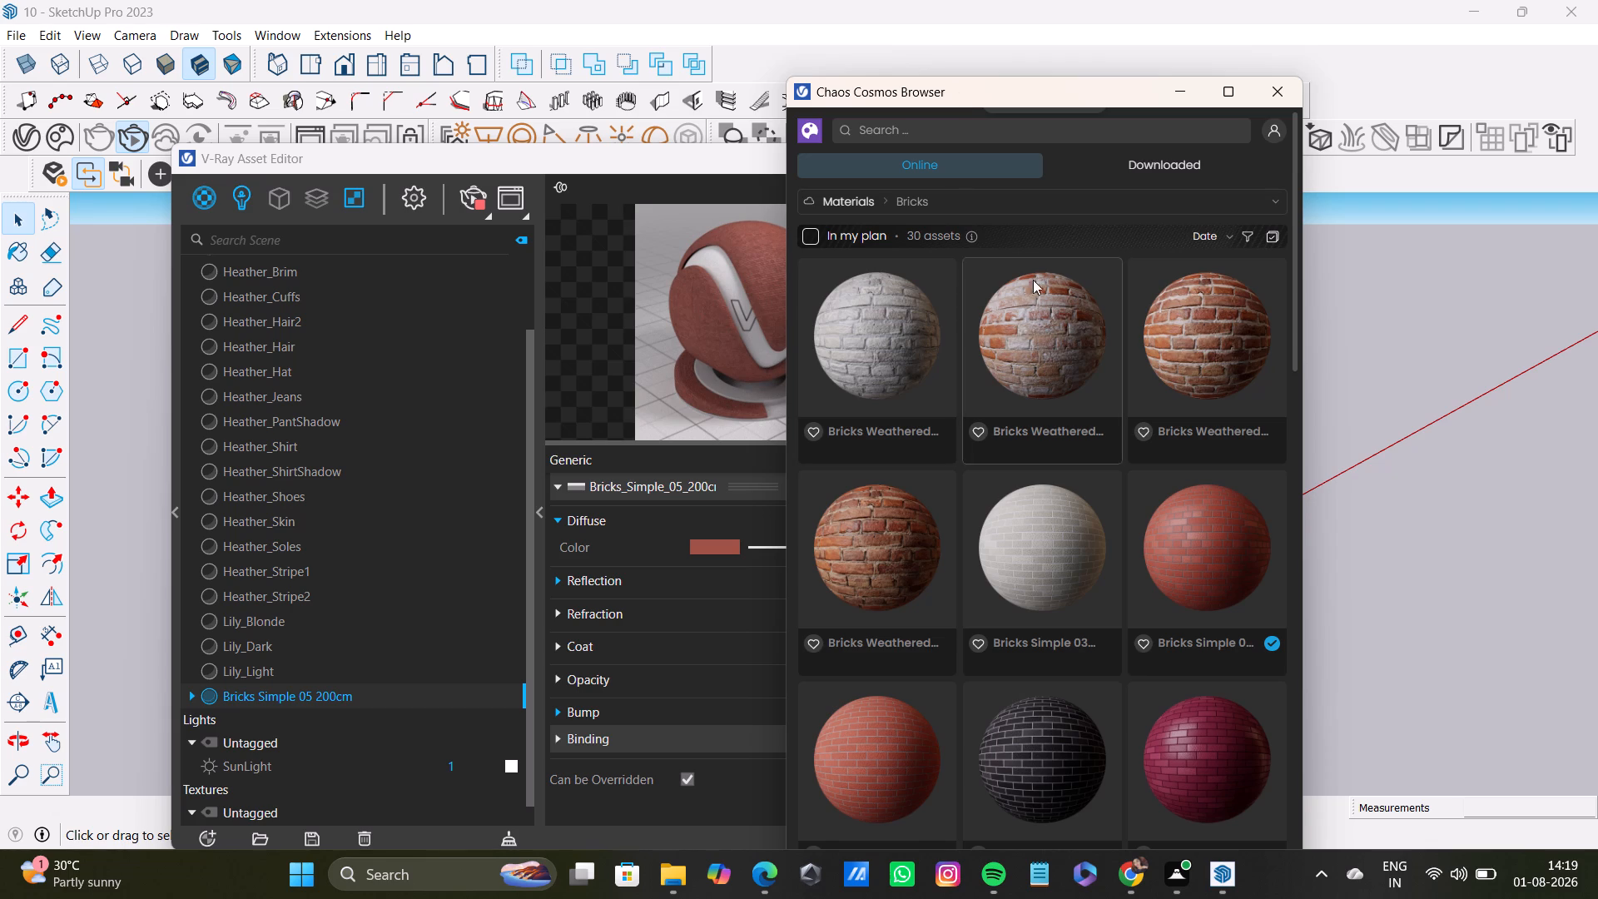
scroll(1062, 532, "down", 3)
scroll(1039, 668, "down", 3)
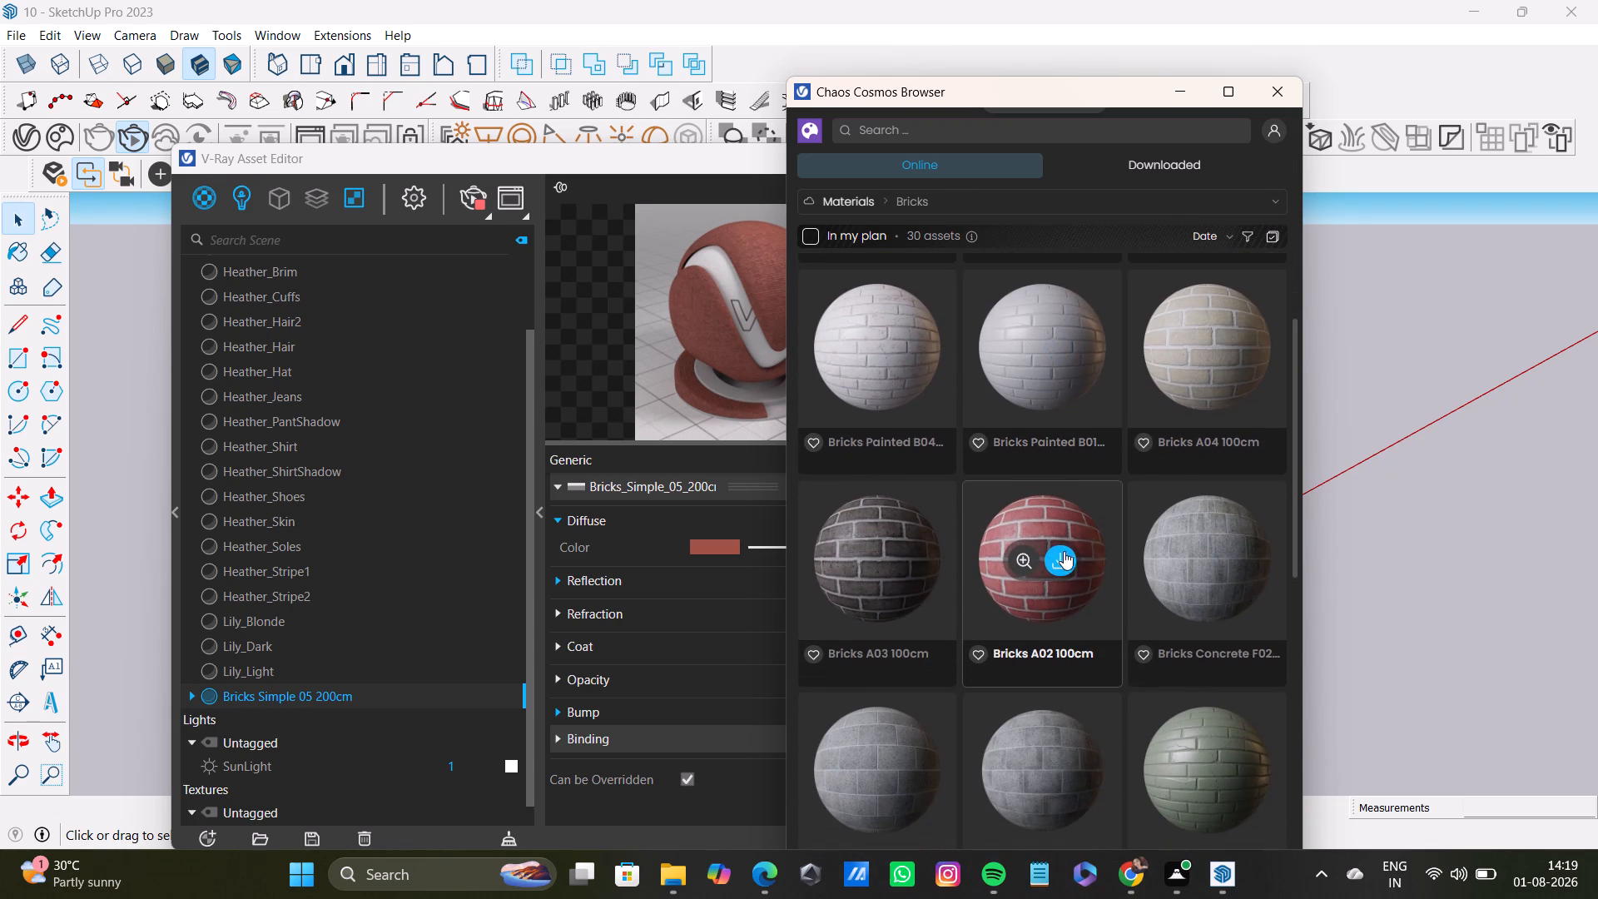
left_click(1068, 559)
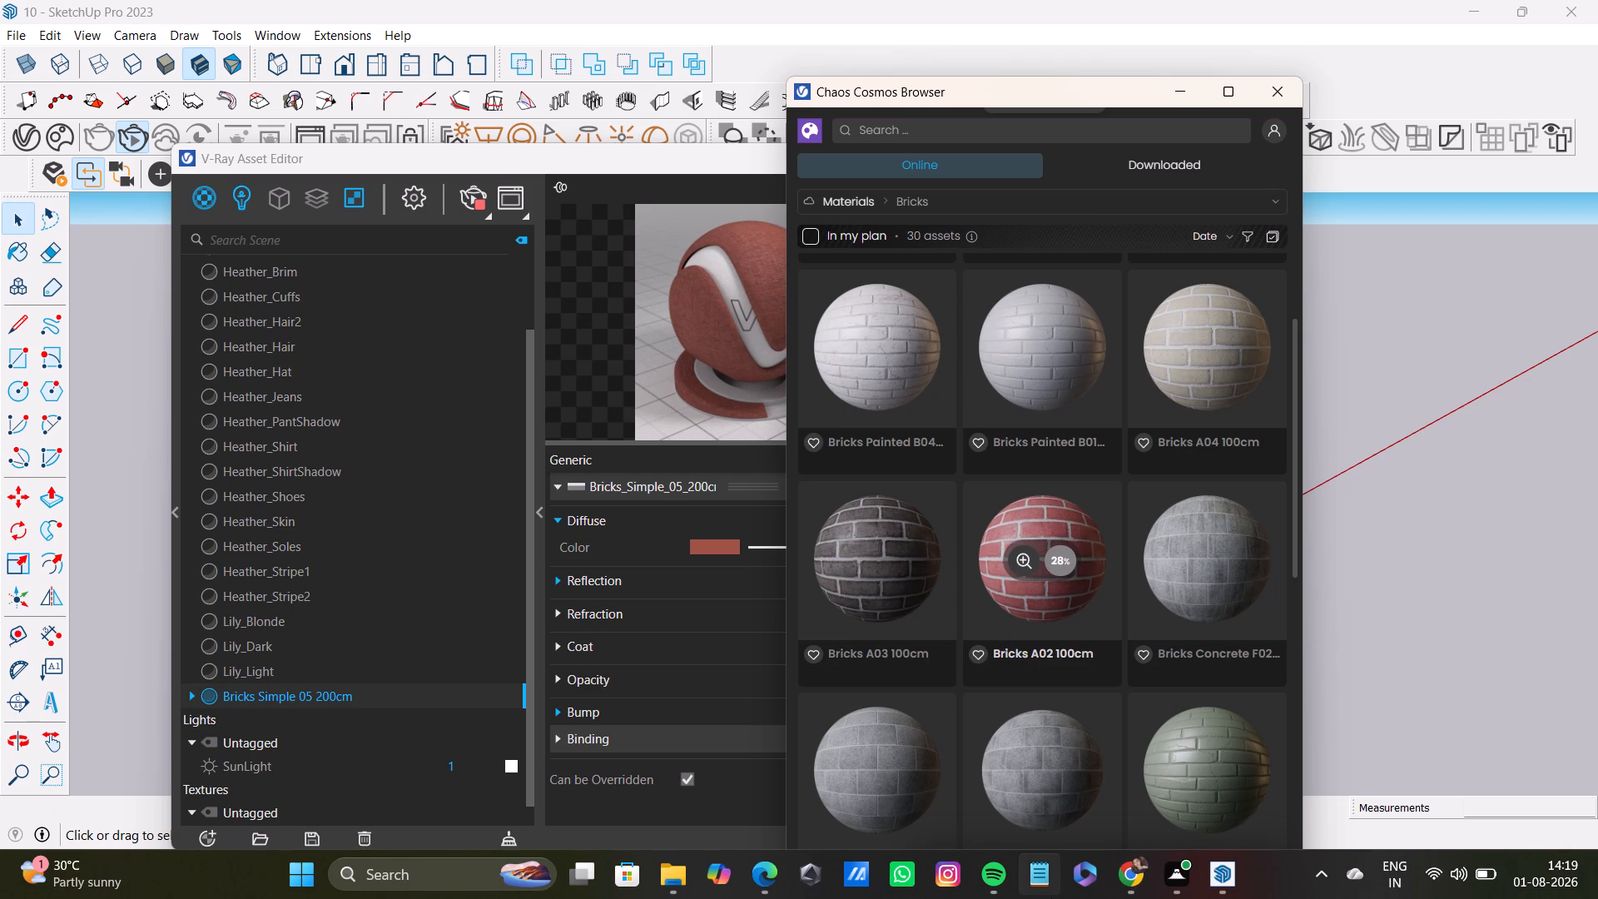
Look further through the Bricks category and download the Brick Wall Red 07 250cm material.
scroll(963, 726, "down", 5)
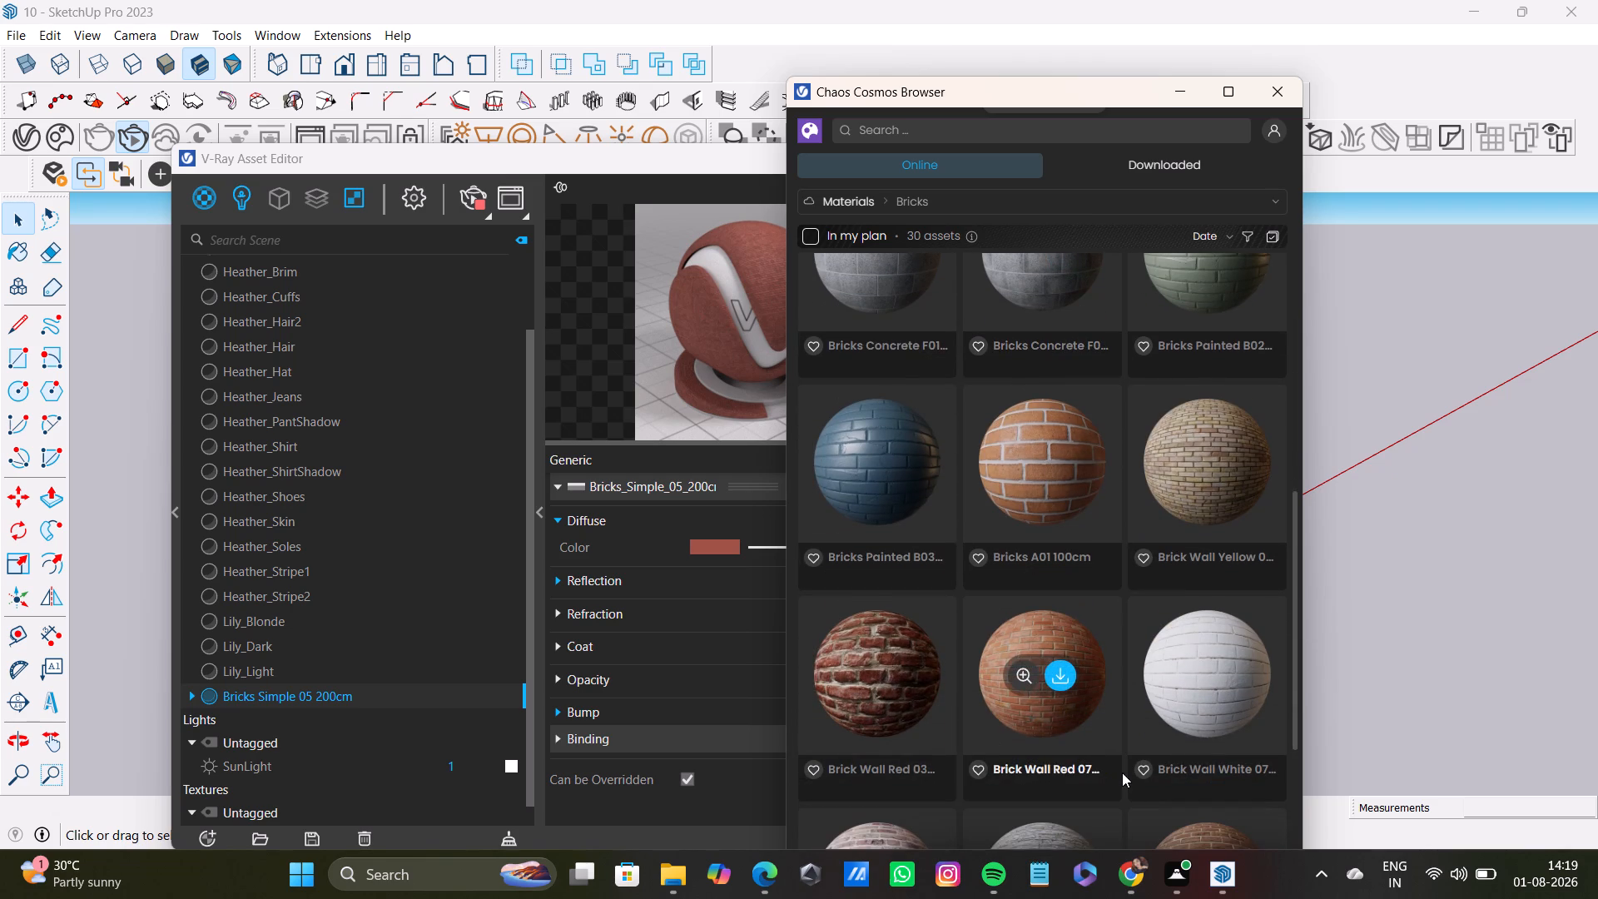
scroll(1122, 772, "down", 2)
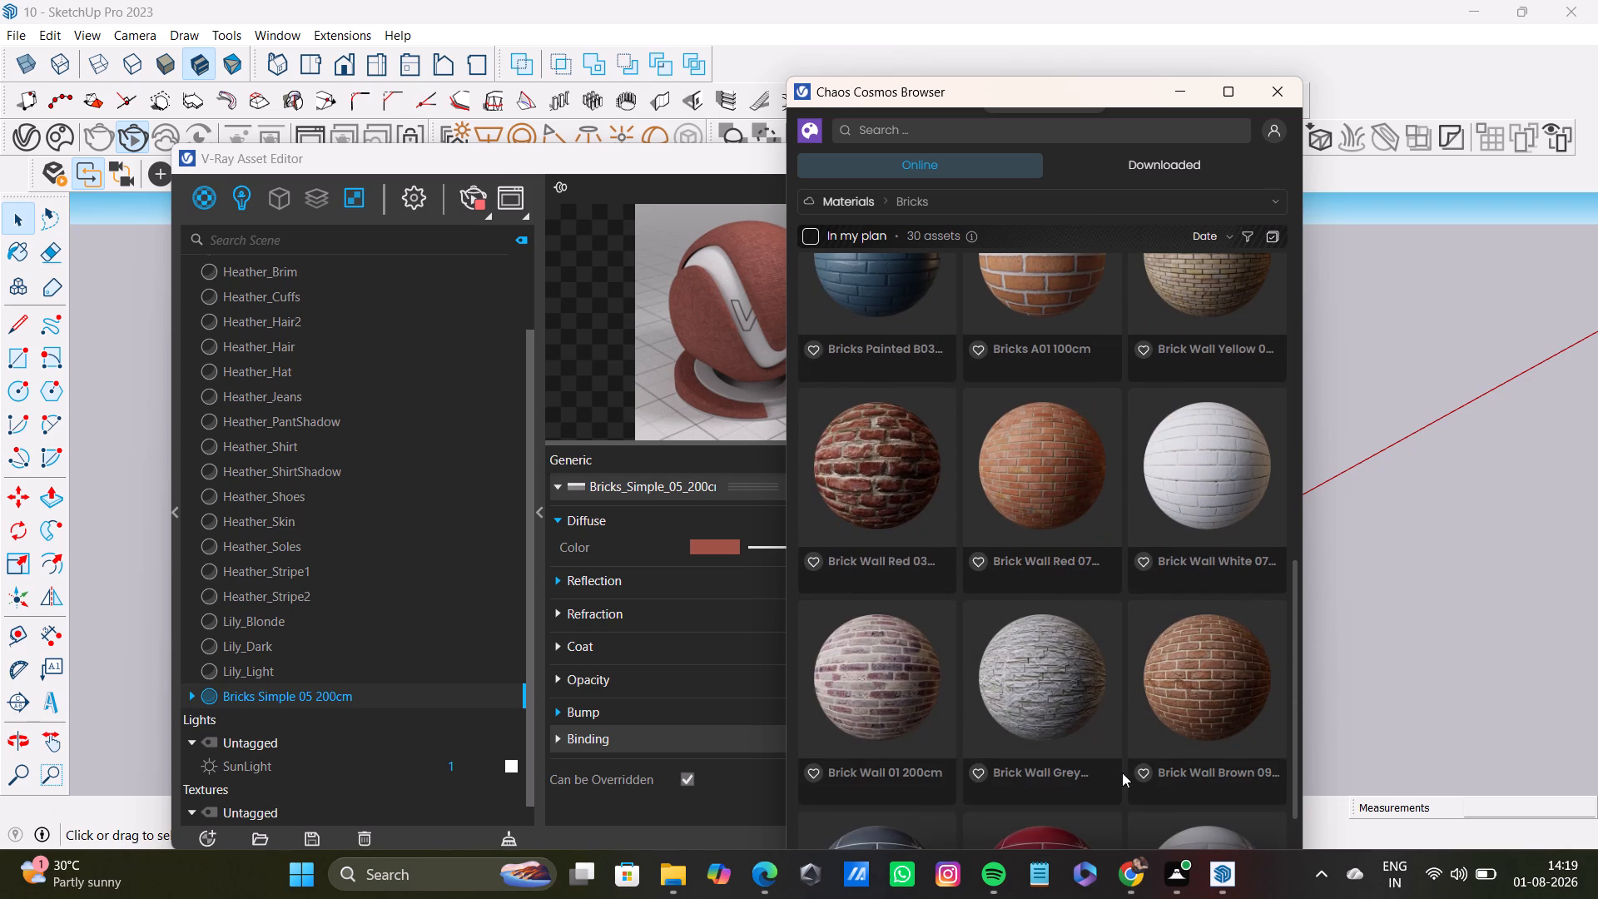
scroll(1122, 772, "down", 2)
scroll(1122, 772, "up", 2)
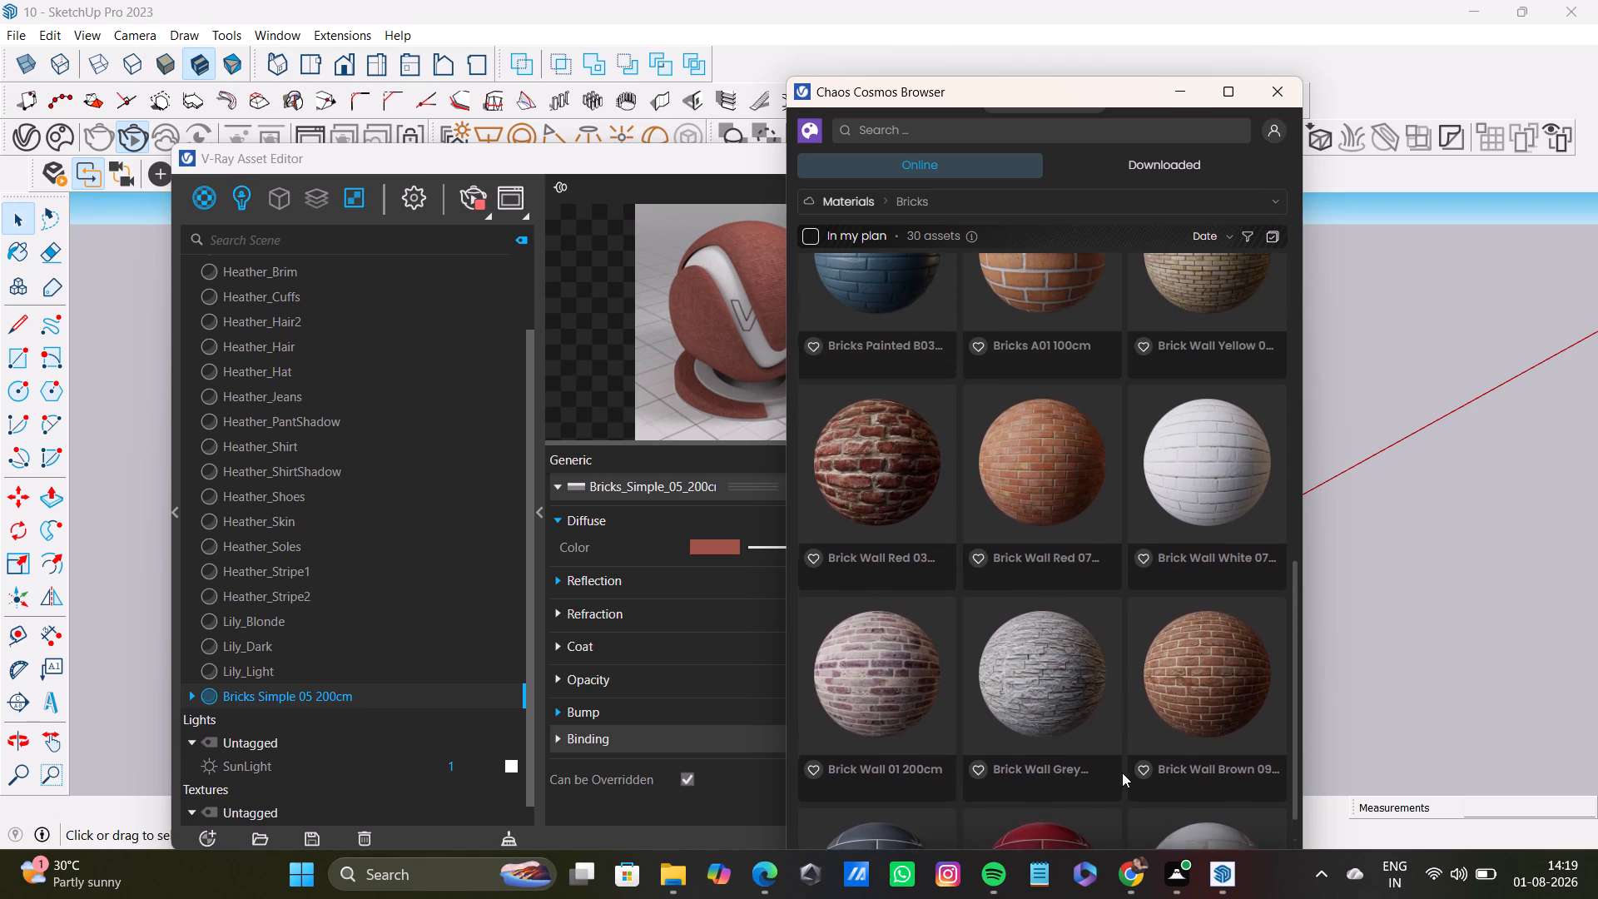
left_click(1060, 471)
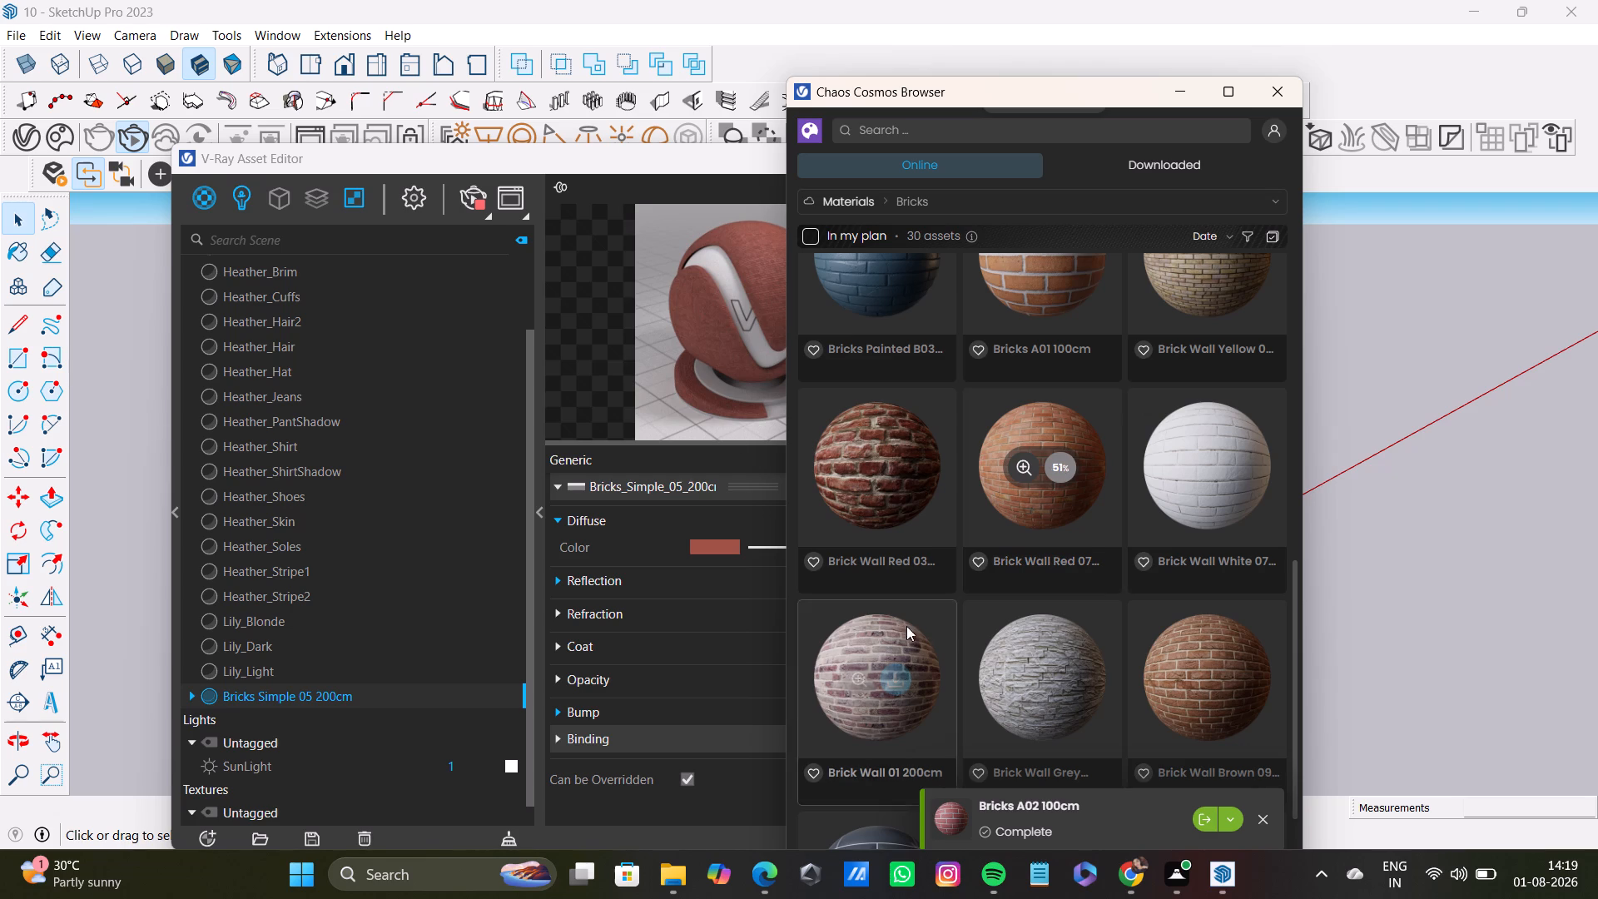
Import the downloaded Bricks A02 100cm material into the scene and locate it among the scene materials.
left_click(1213, 823)
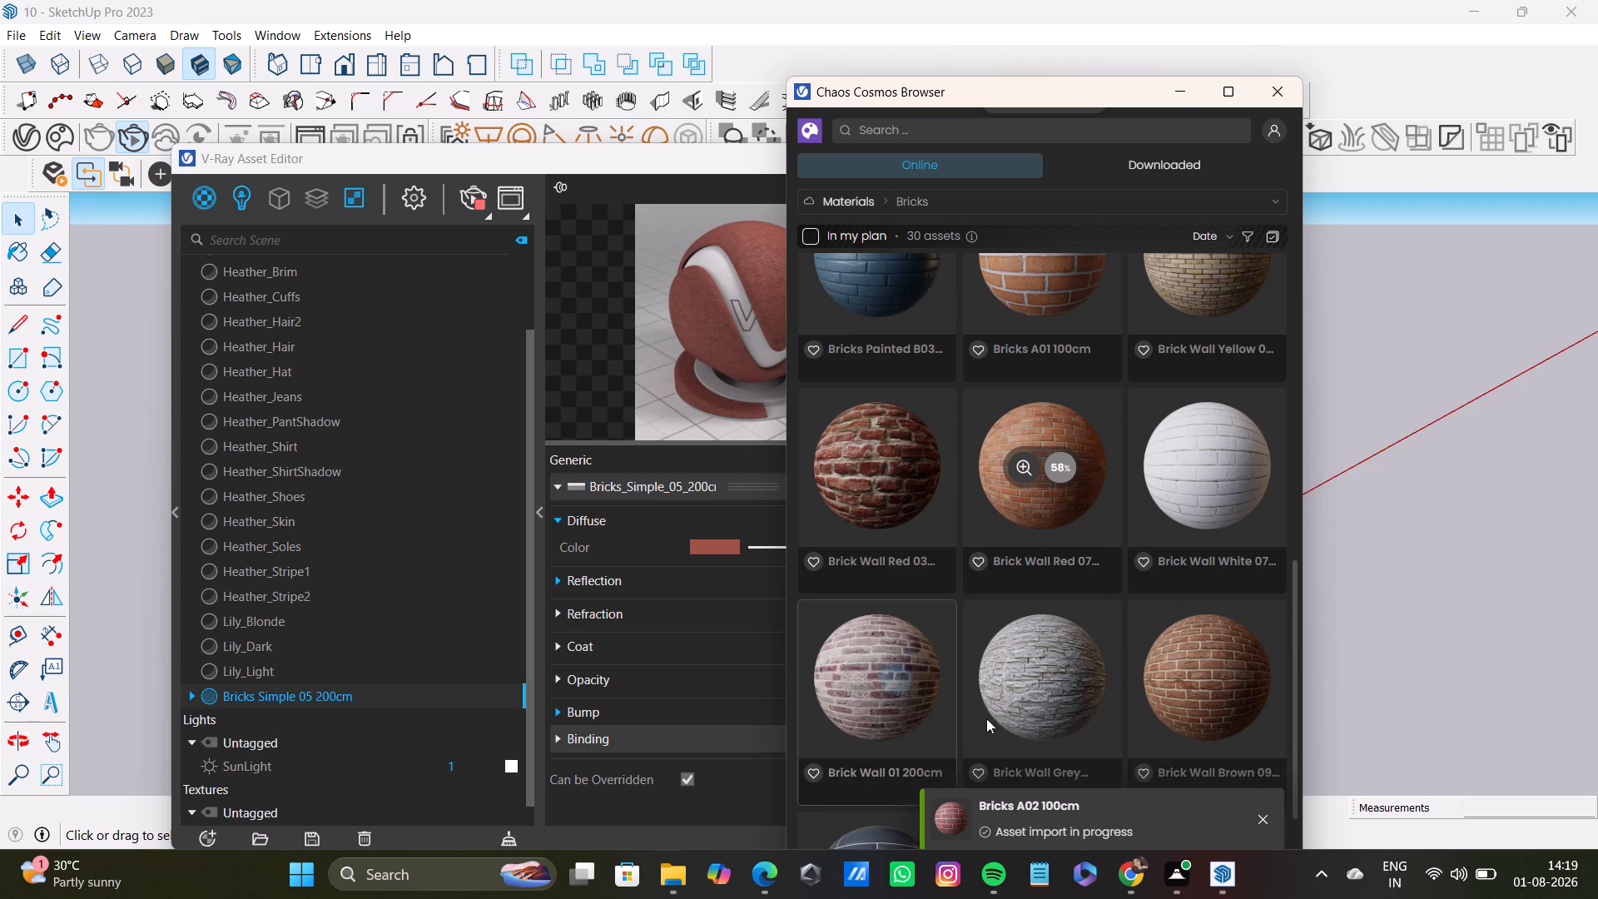
scroll(434, 640, "down", 3)
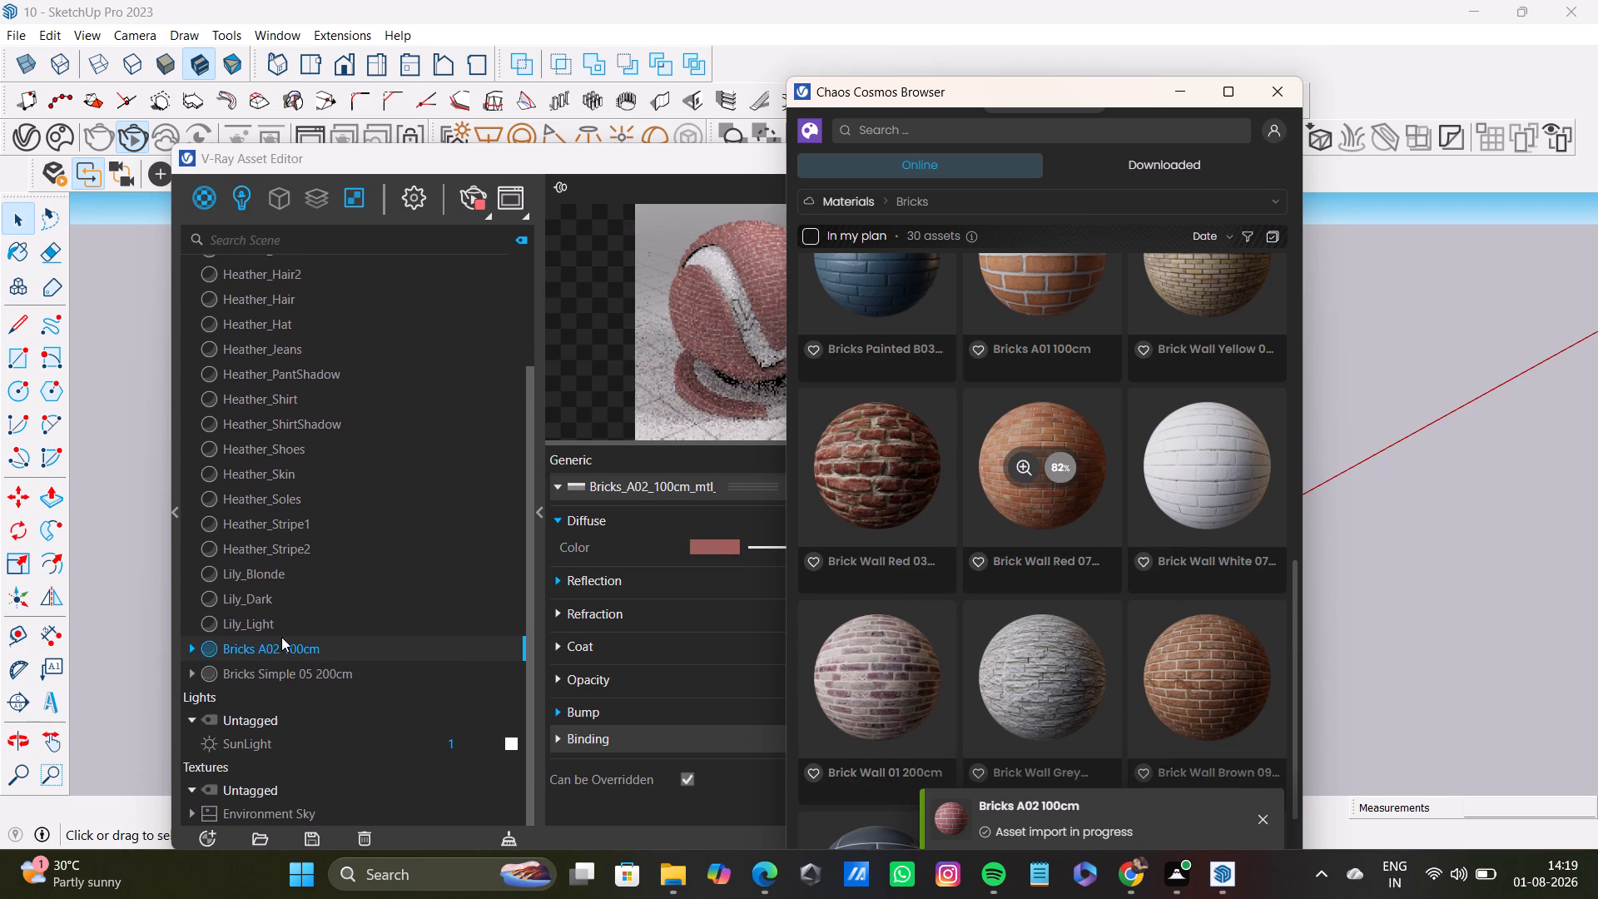
right_click(292, 648)
left_click(133, 385)
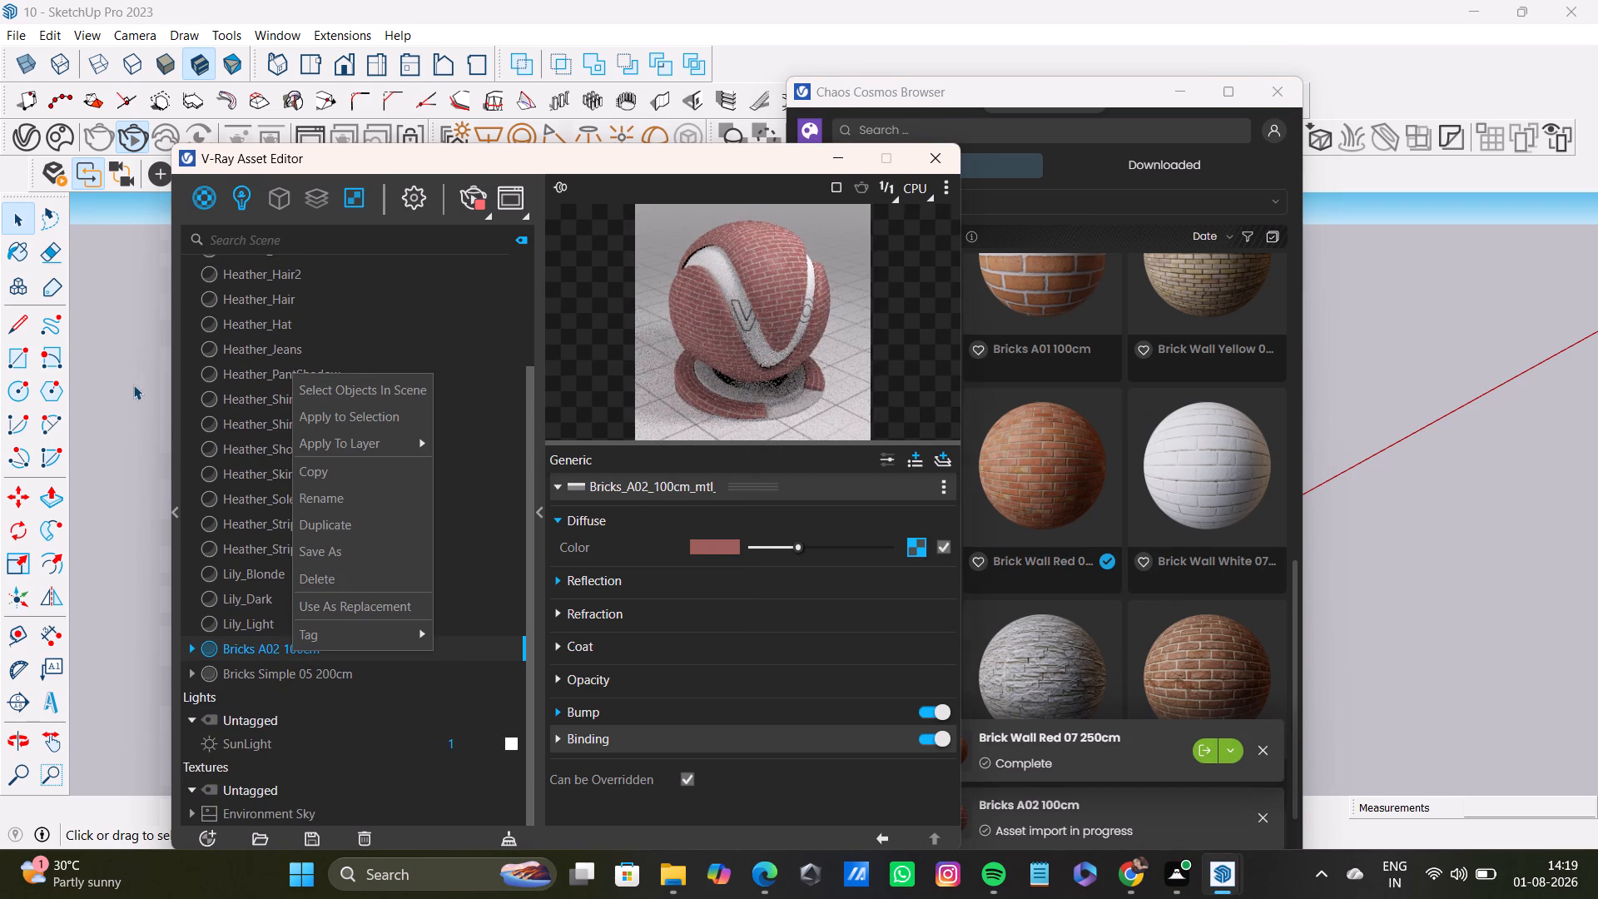
Move the asset editor clear of the model and apply the Bricks A02 100cm material to the selected top-floor walls.
left_click_drag(474, 162, 970, 438)
left_click_drag(669, 161, 1132, 428)
left_click_drag(901, 428, 922, 88)
left_click(806, 339)
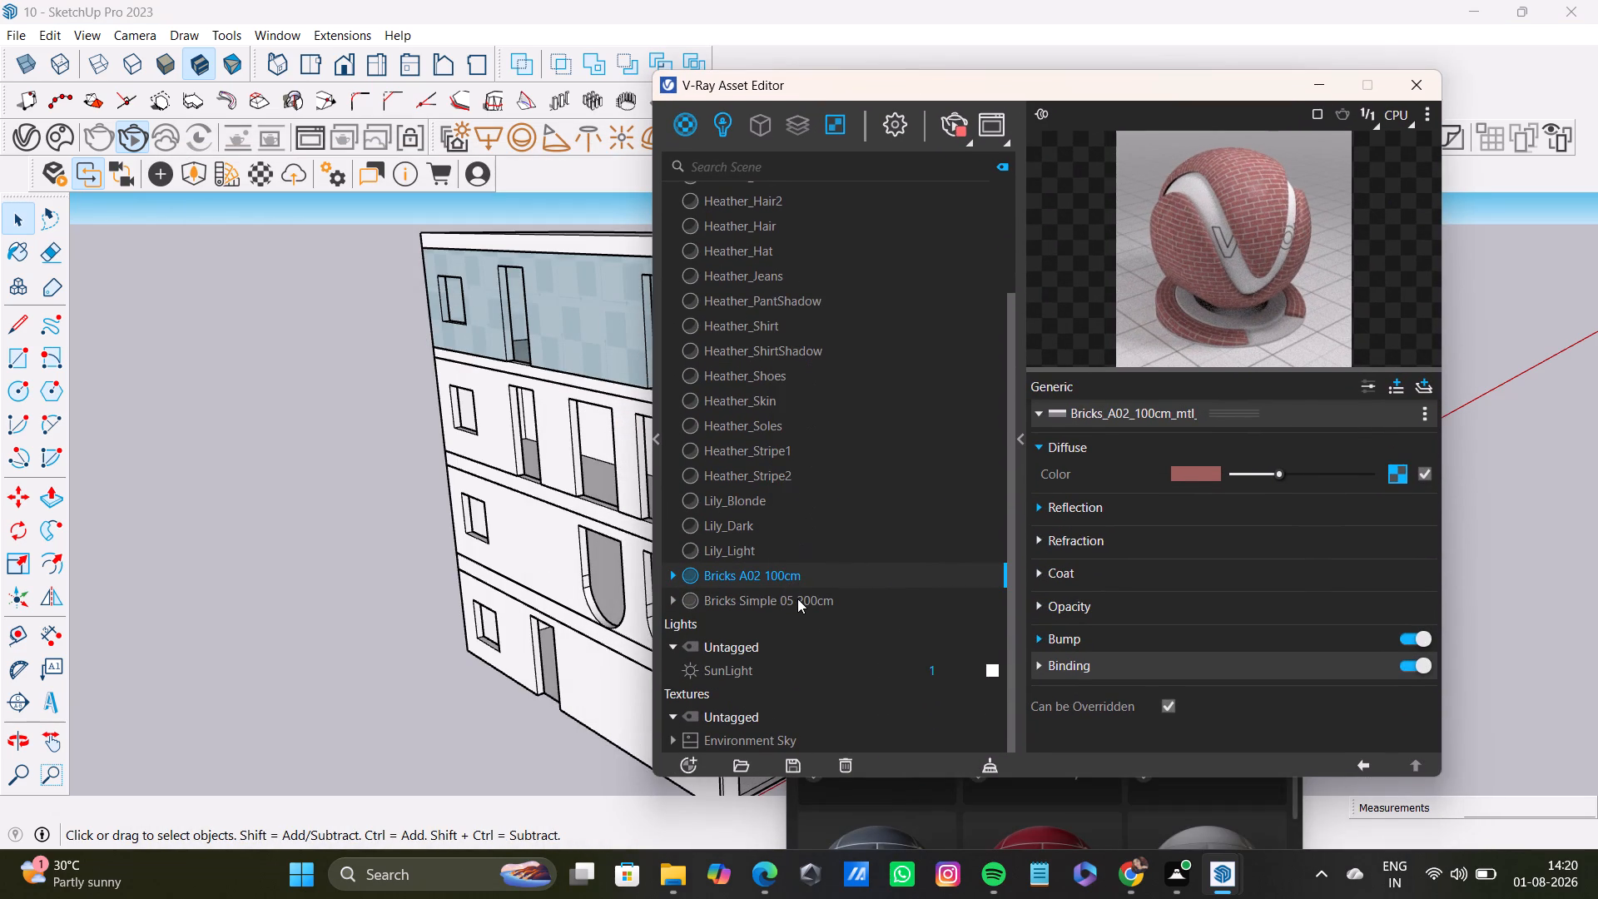
right_click(862, 566)
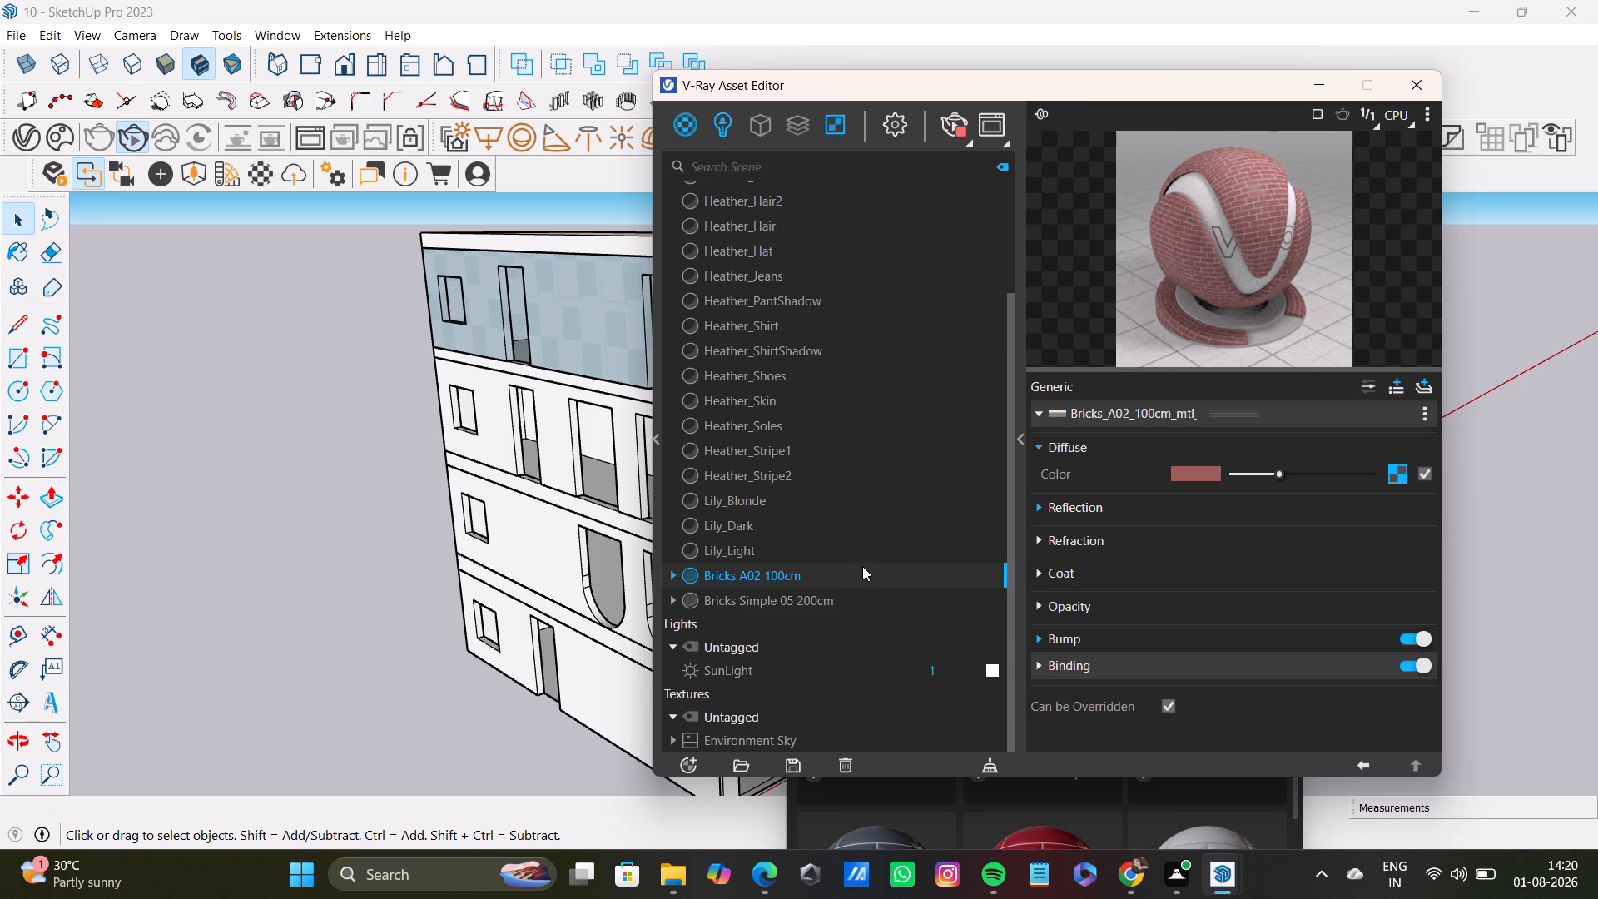
left_click(891, 330)
Restart the interactive V-Ray render and examine the Bricks A02 100cm finish on the top-floor walls up close.
left_click_drag(940, 90, 575, 355)
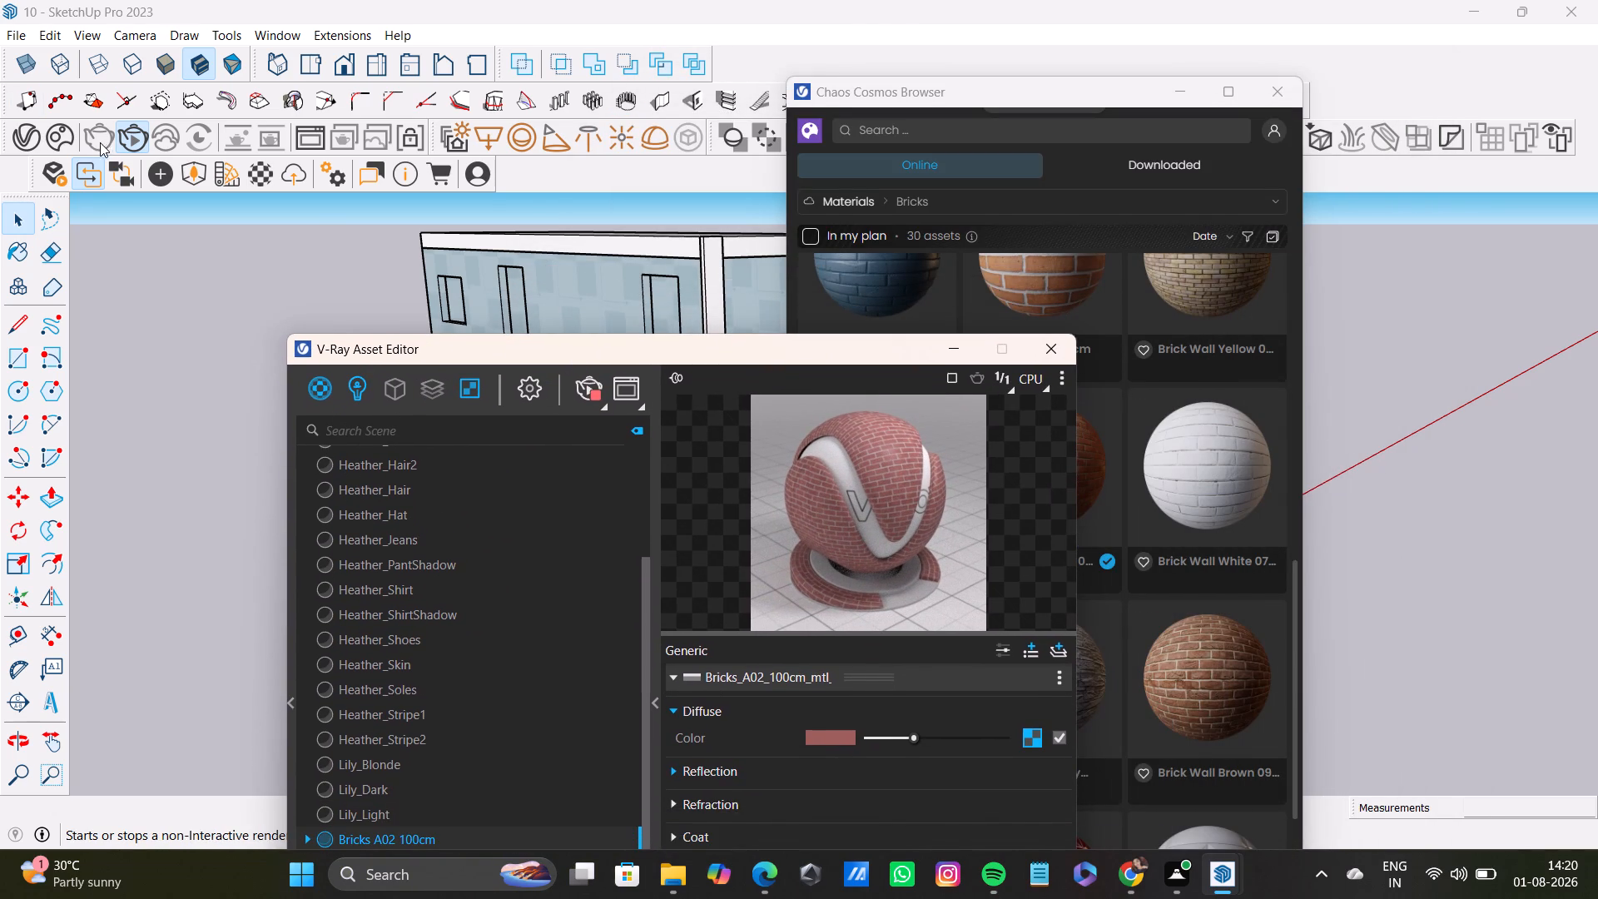
left_click(105, 141)
left_click(130, 142)
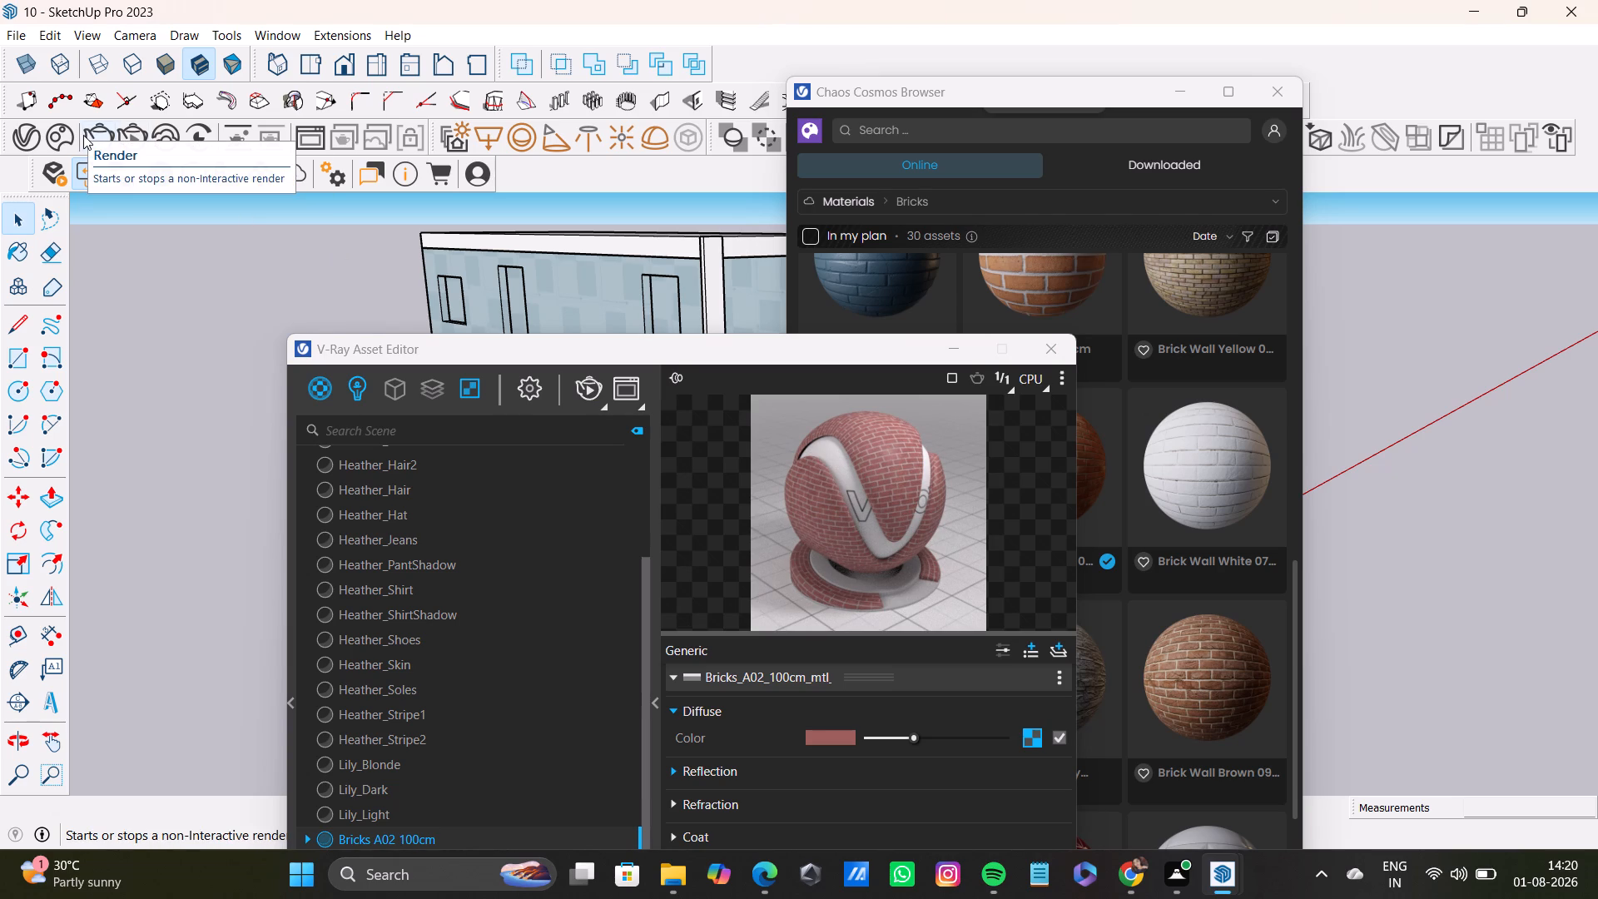
left_click(133, 138)
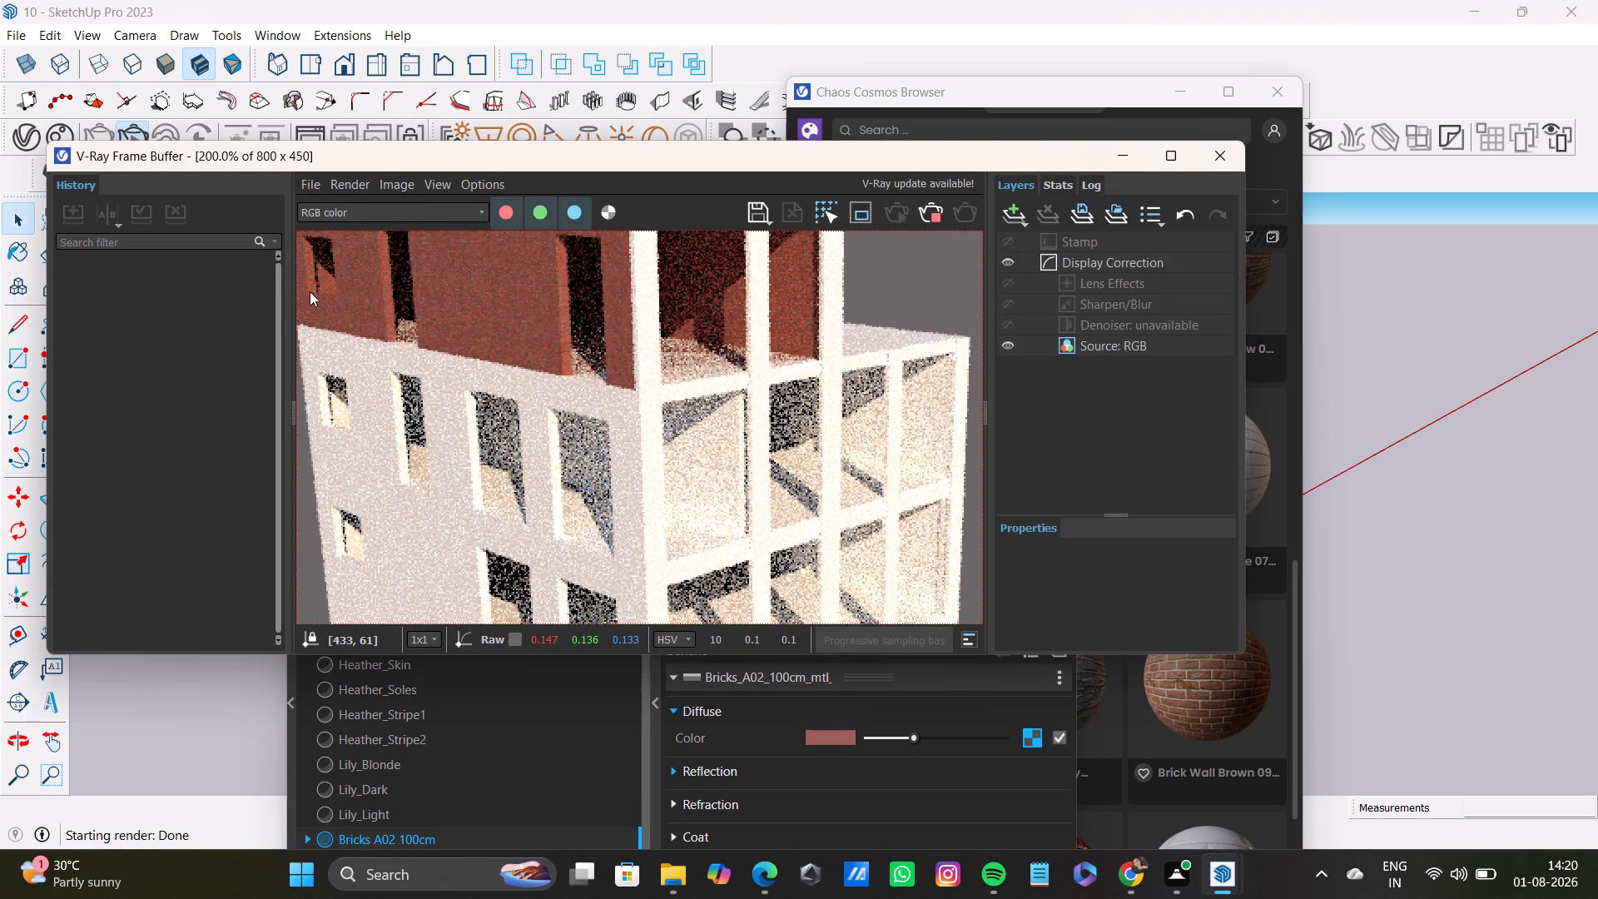
middle_click_drag(514, 383, 532, 533)
scroll(541, 479, "up", 3)
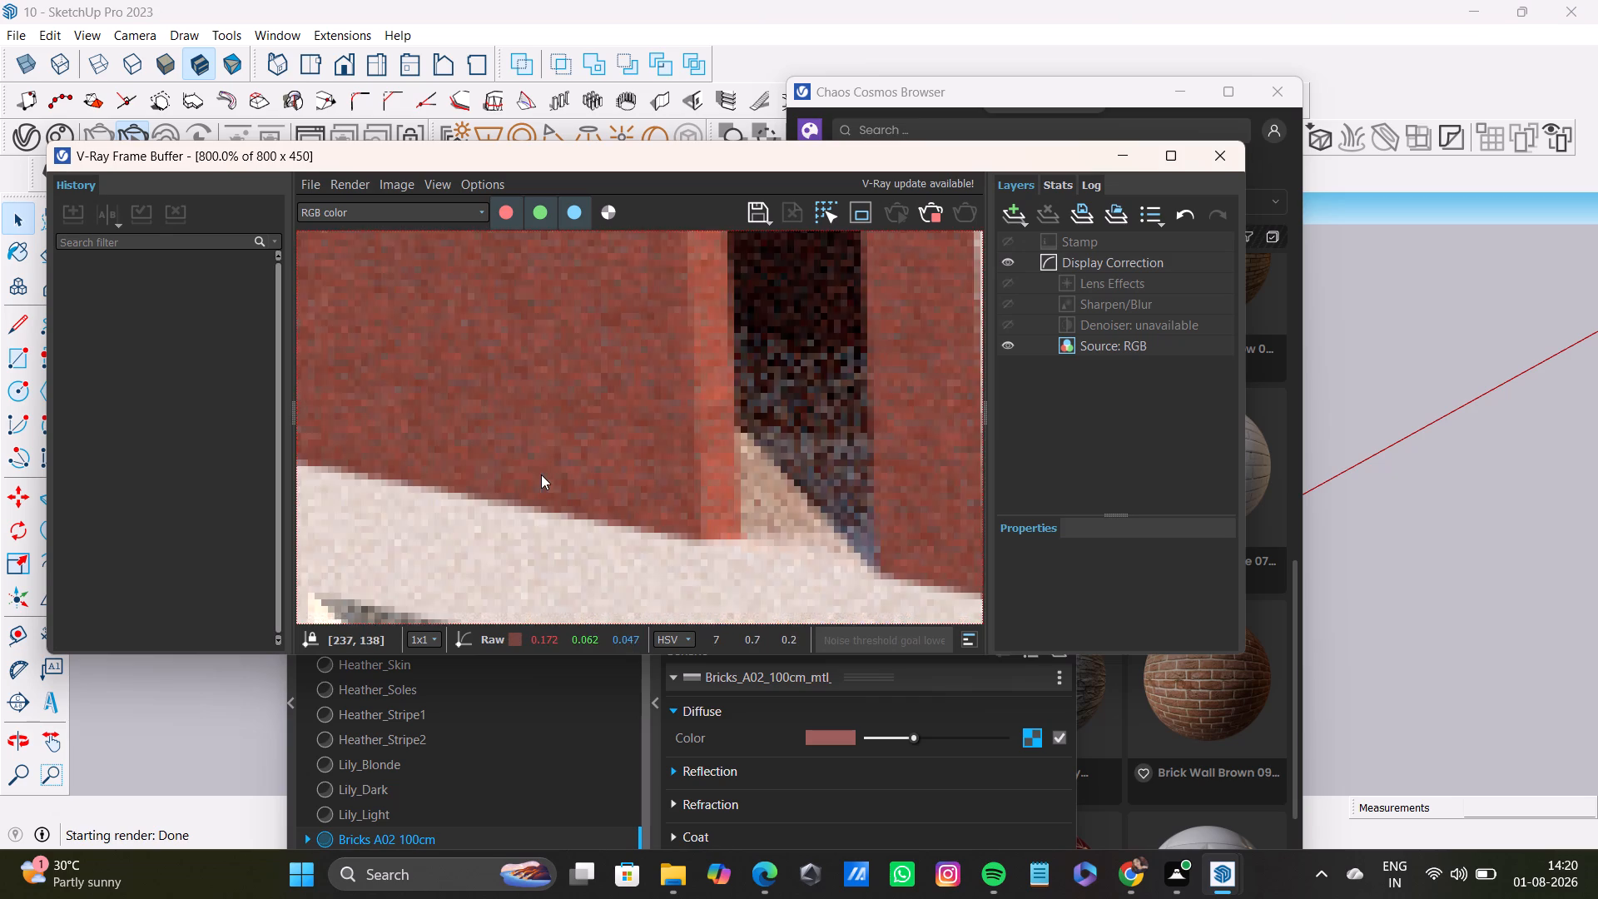
scroll(564, 449, "down", 2)
middle_click_drag(565, 448, 631, 577)
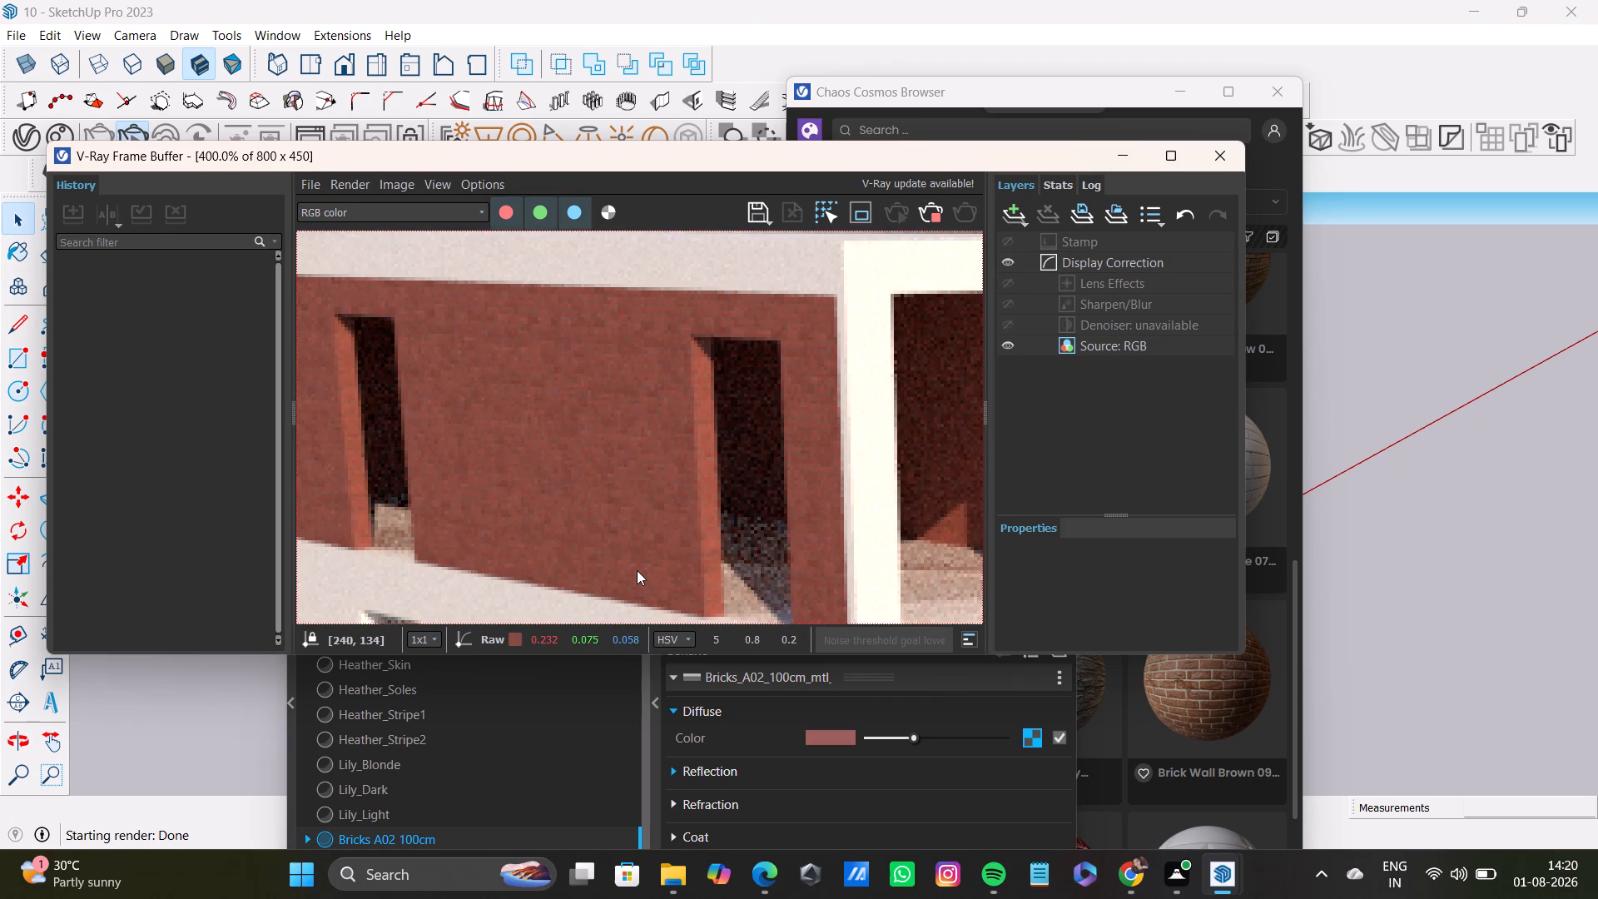
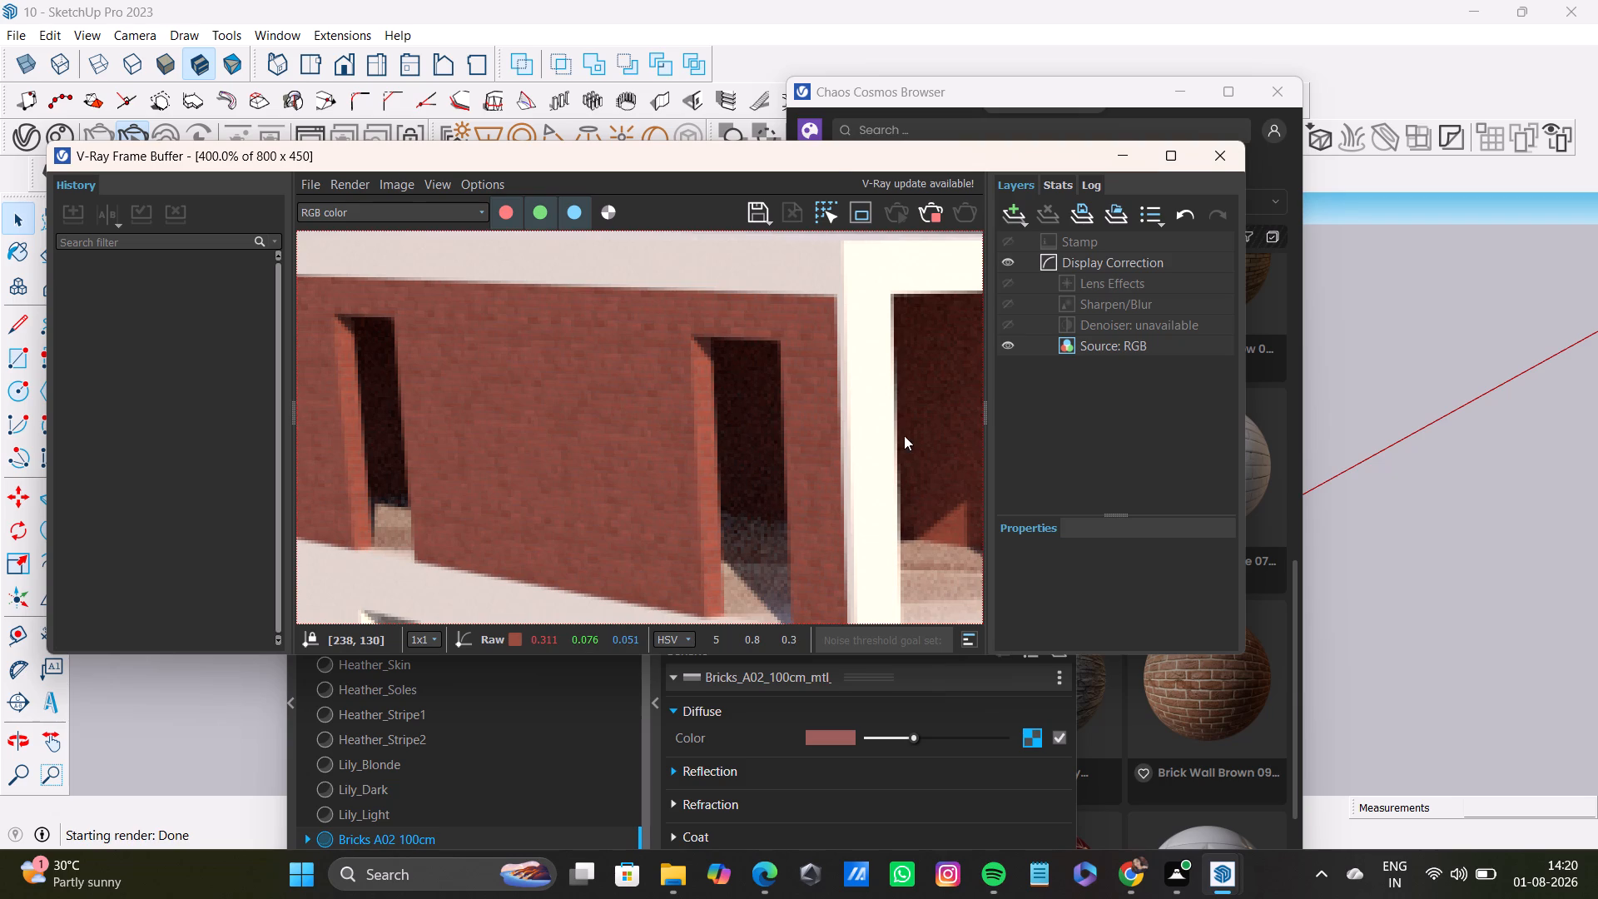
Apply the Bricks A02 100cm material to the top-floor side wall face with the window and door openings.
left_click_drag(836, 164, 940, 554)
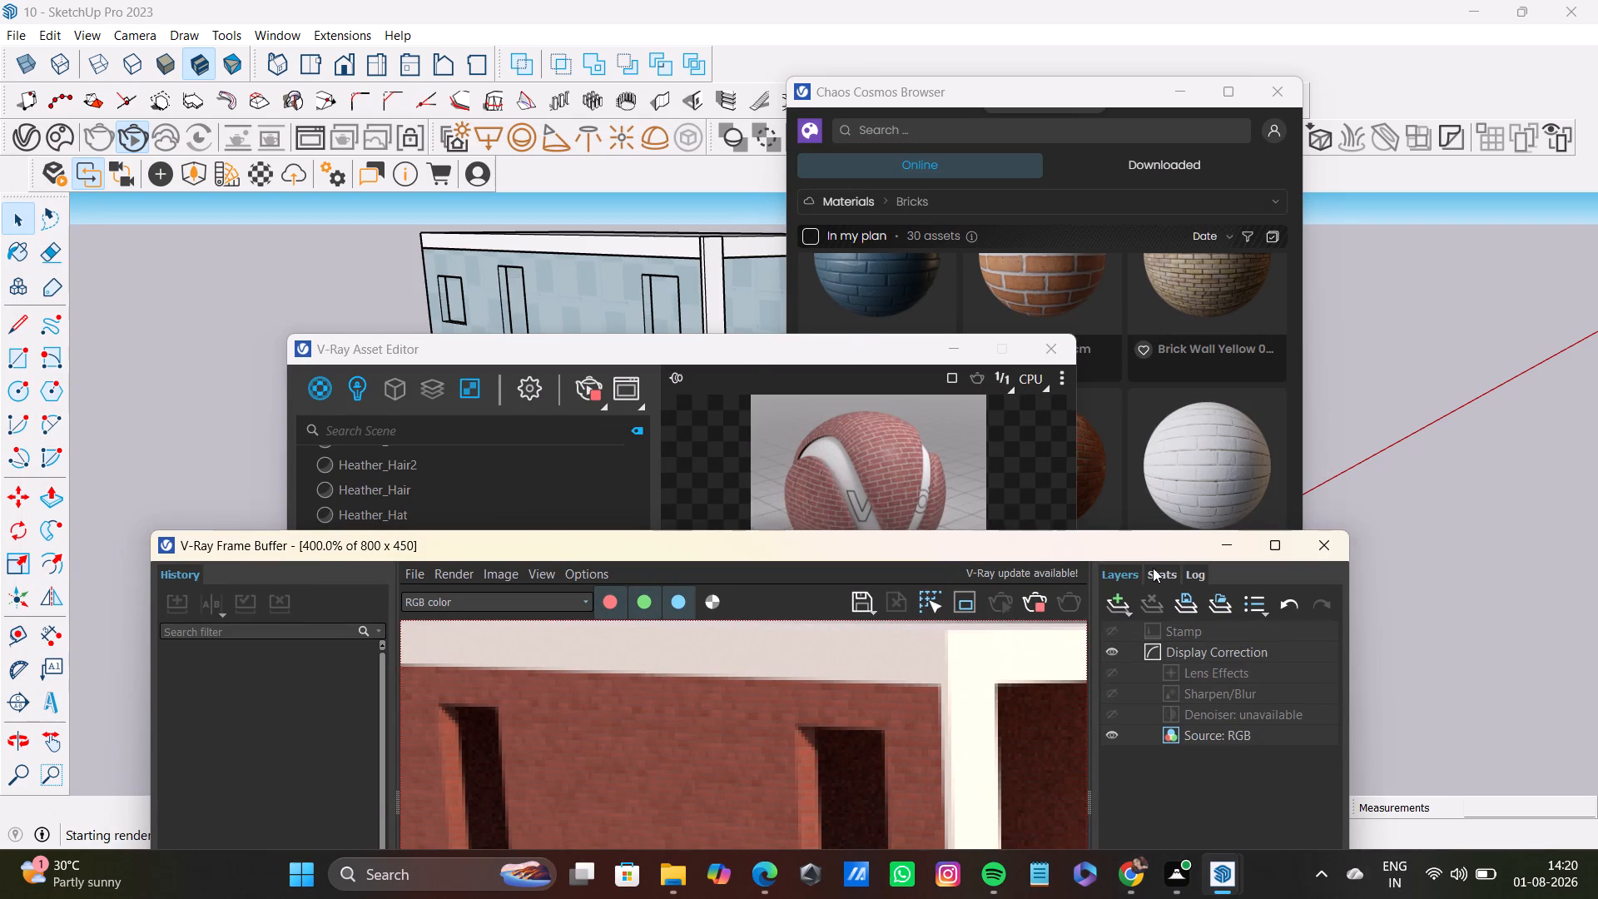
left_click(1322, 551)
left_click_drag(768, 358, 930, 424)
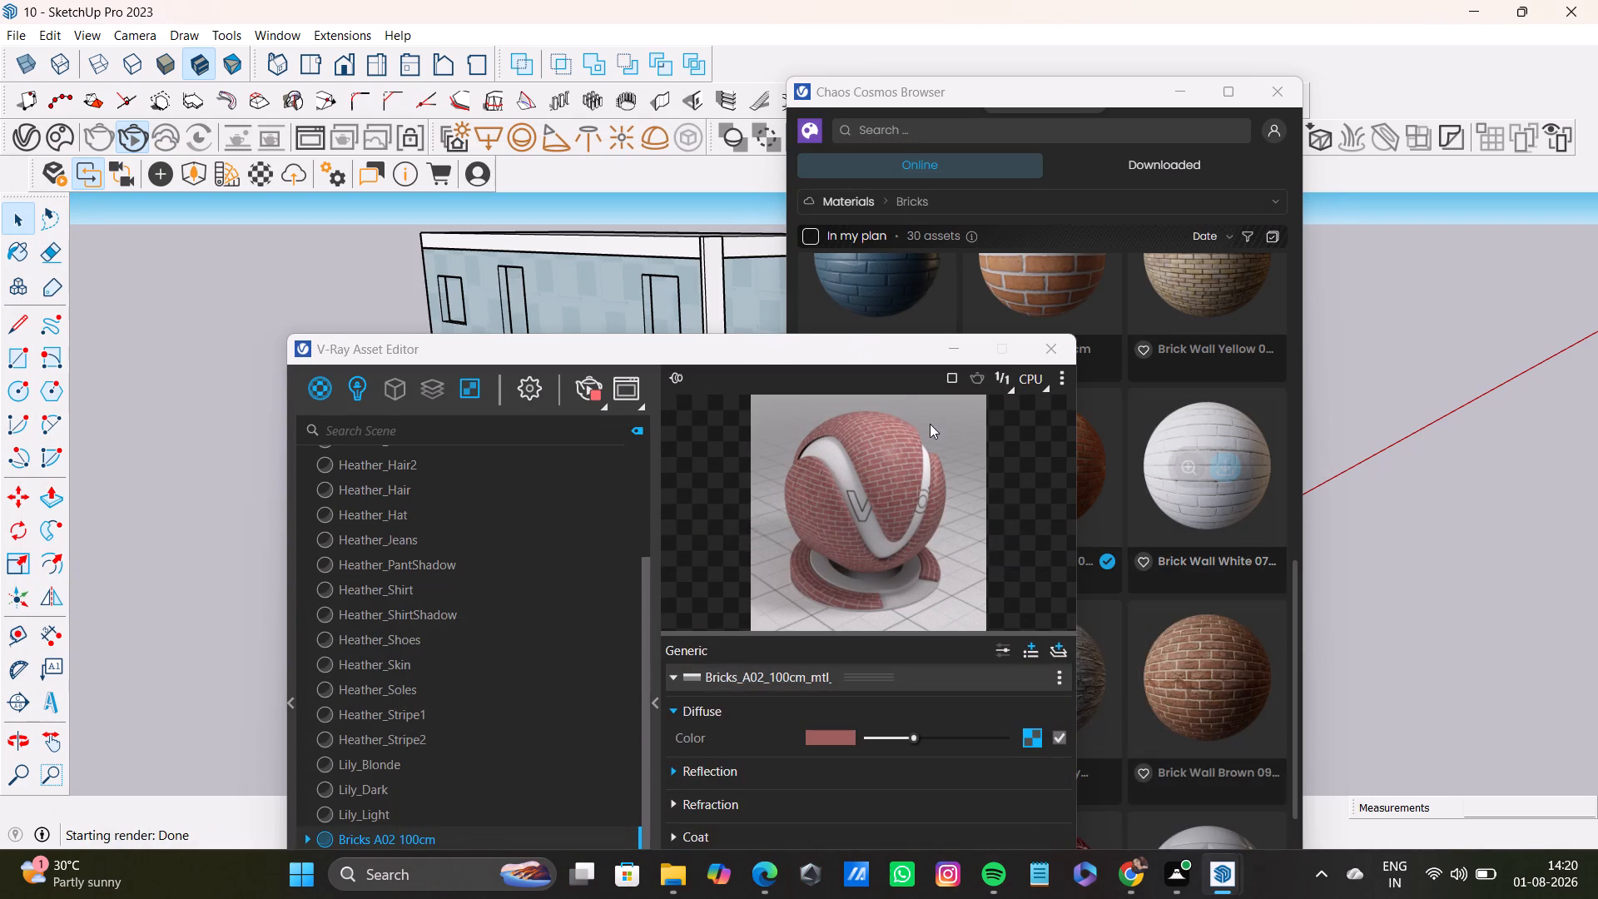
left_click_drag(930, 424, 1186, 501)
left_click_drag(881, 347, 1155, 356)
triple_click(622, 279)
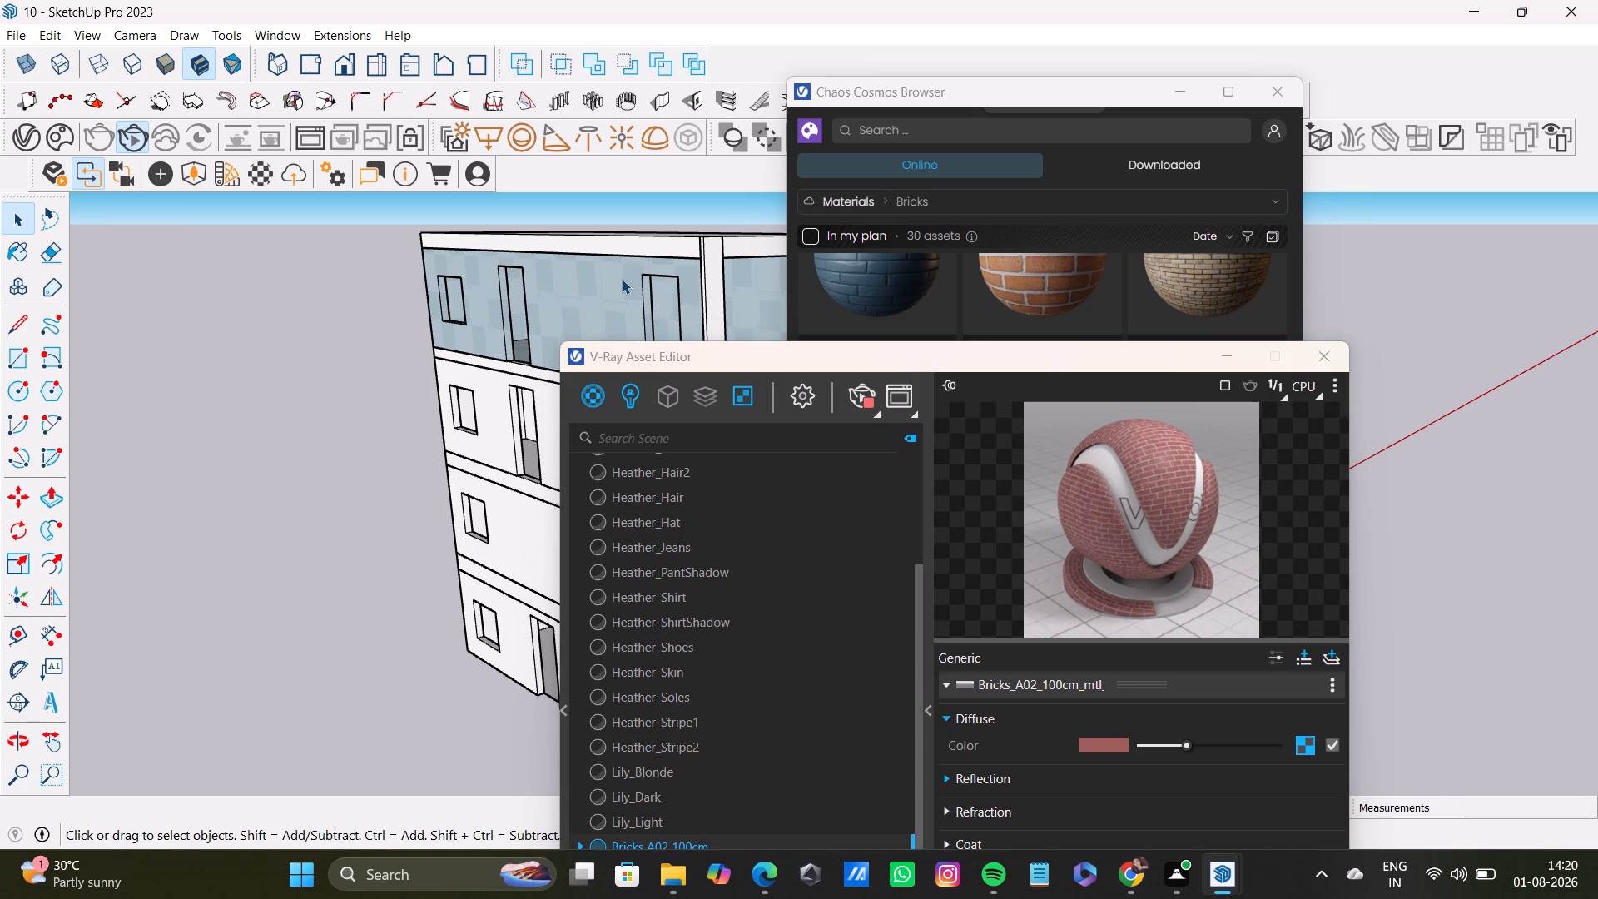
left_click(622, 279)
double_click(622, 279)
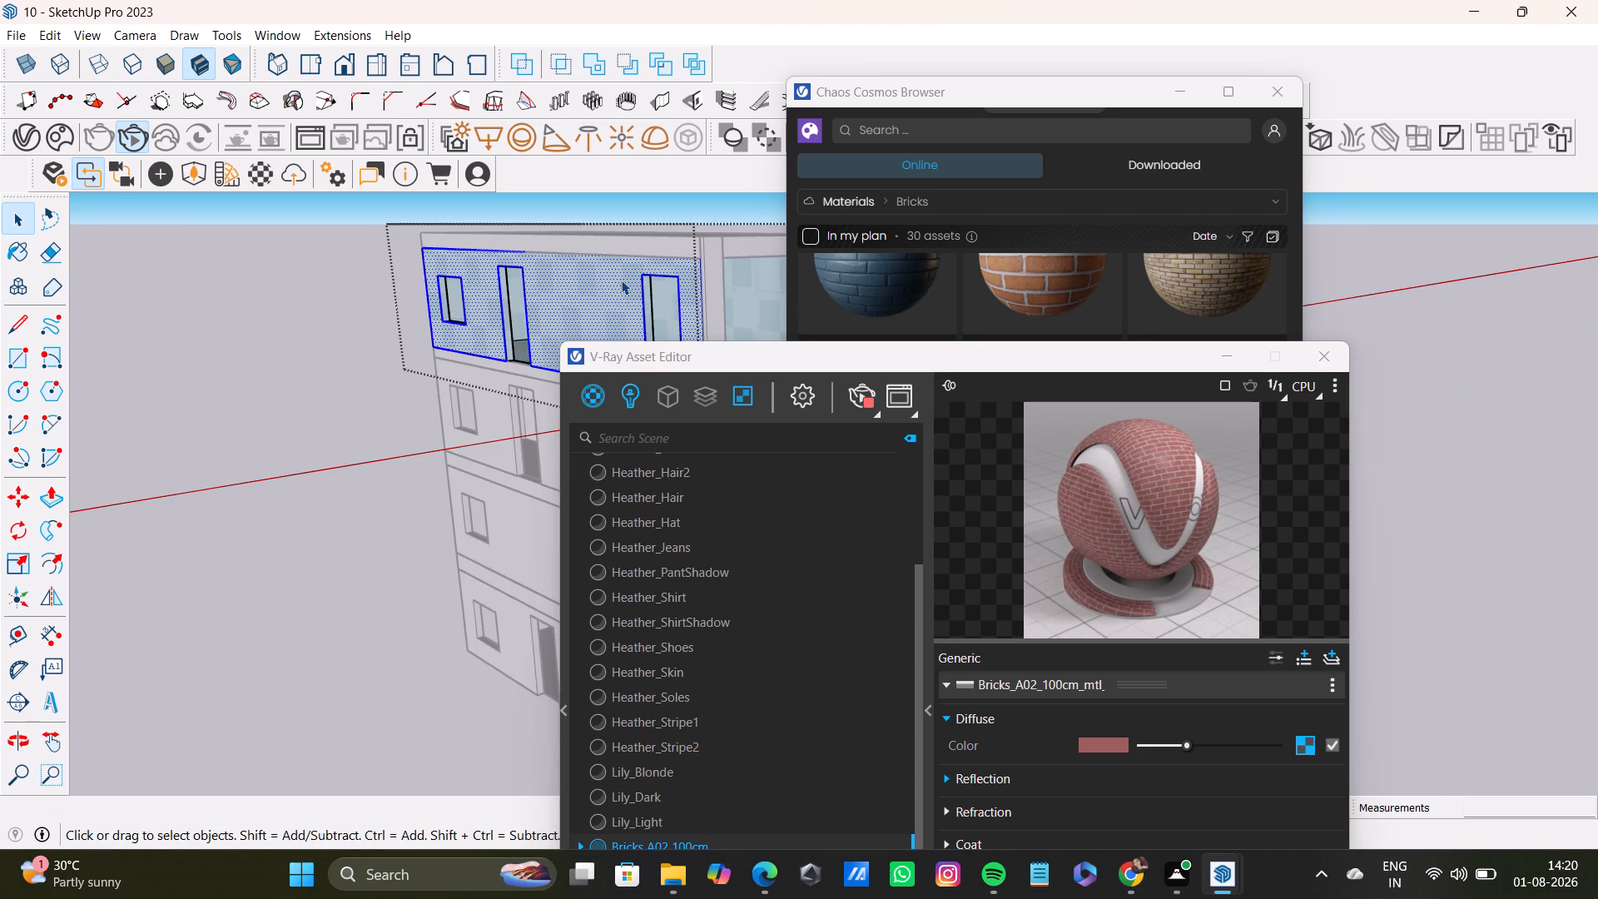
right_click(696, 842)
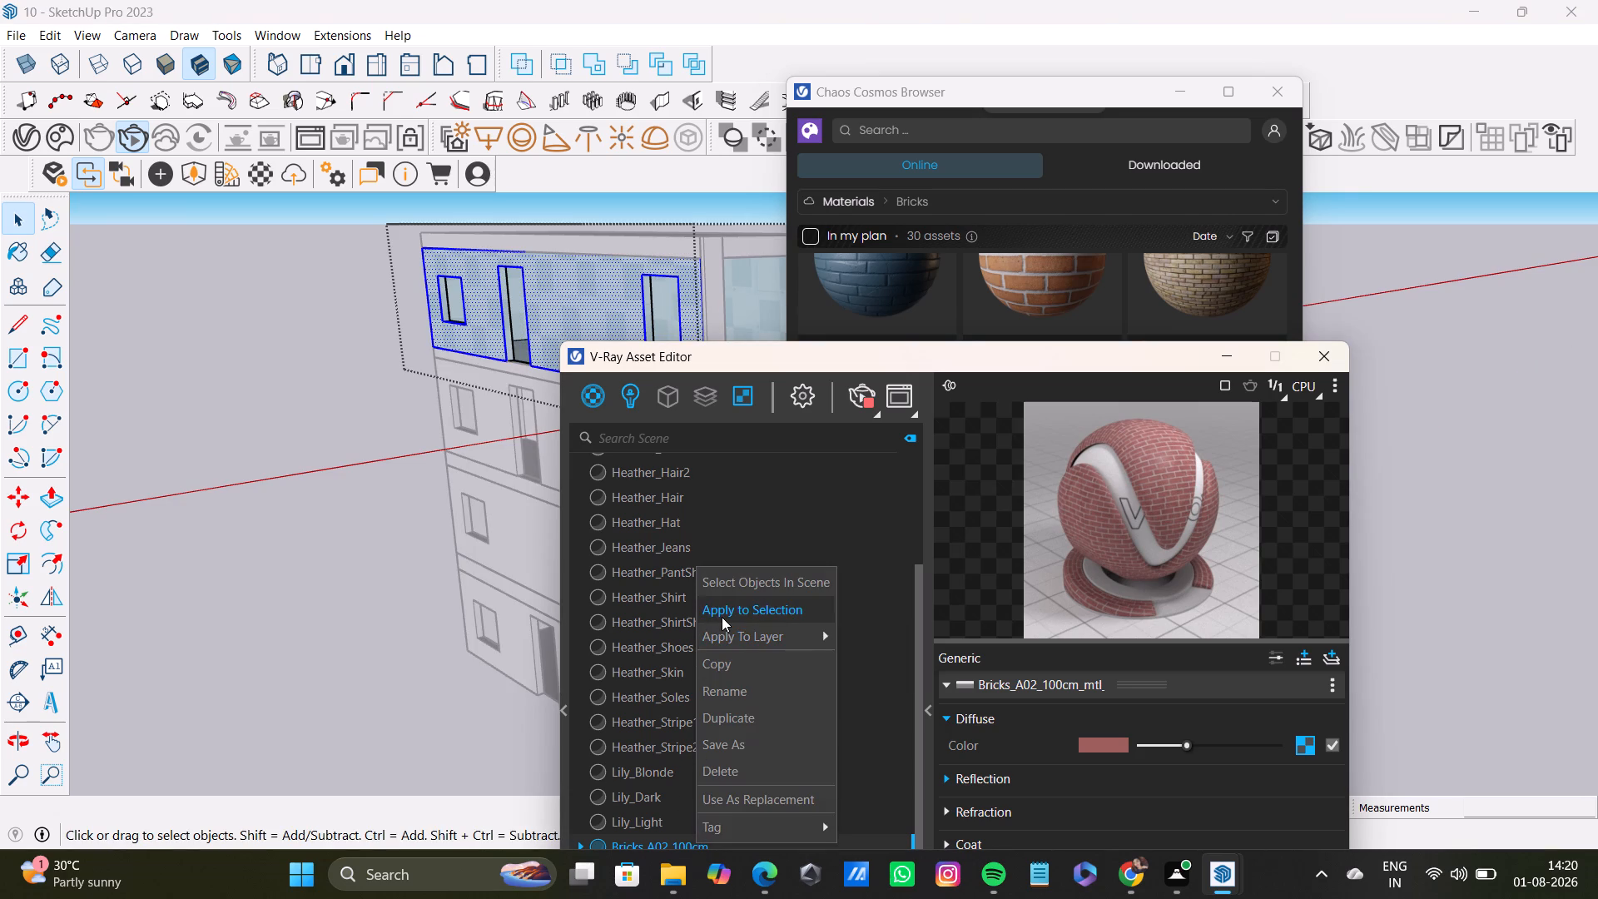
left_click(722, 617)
Restart the interactive render and examine the brick texture on the top-floor wall and the rest of the building.
left_click_drag(762, 355, 533, 195)
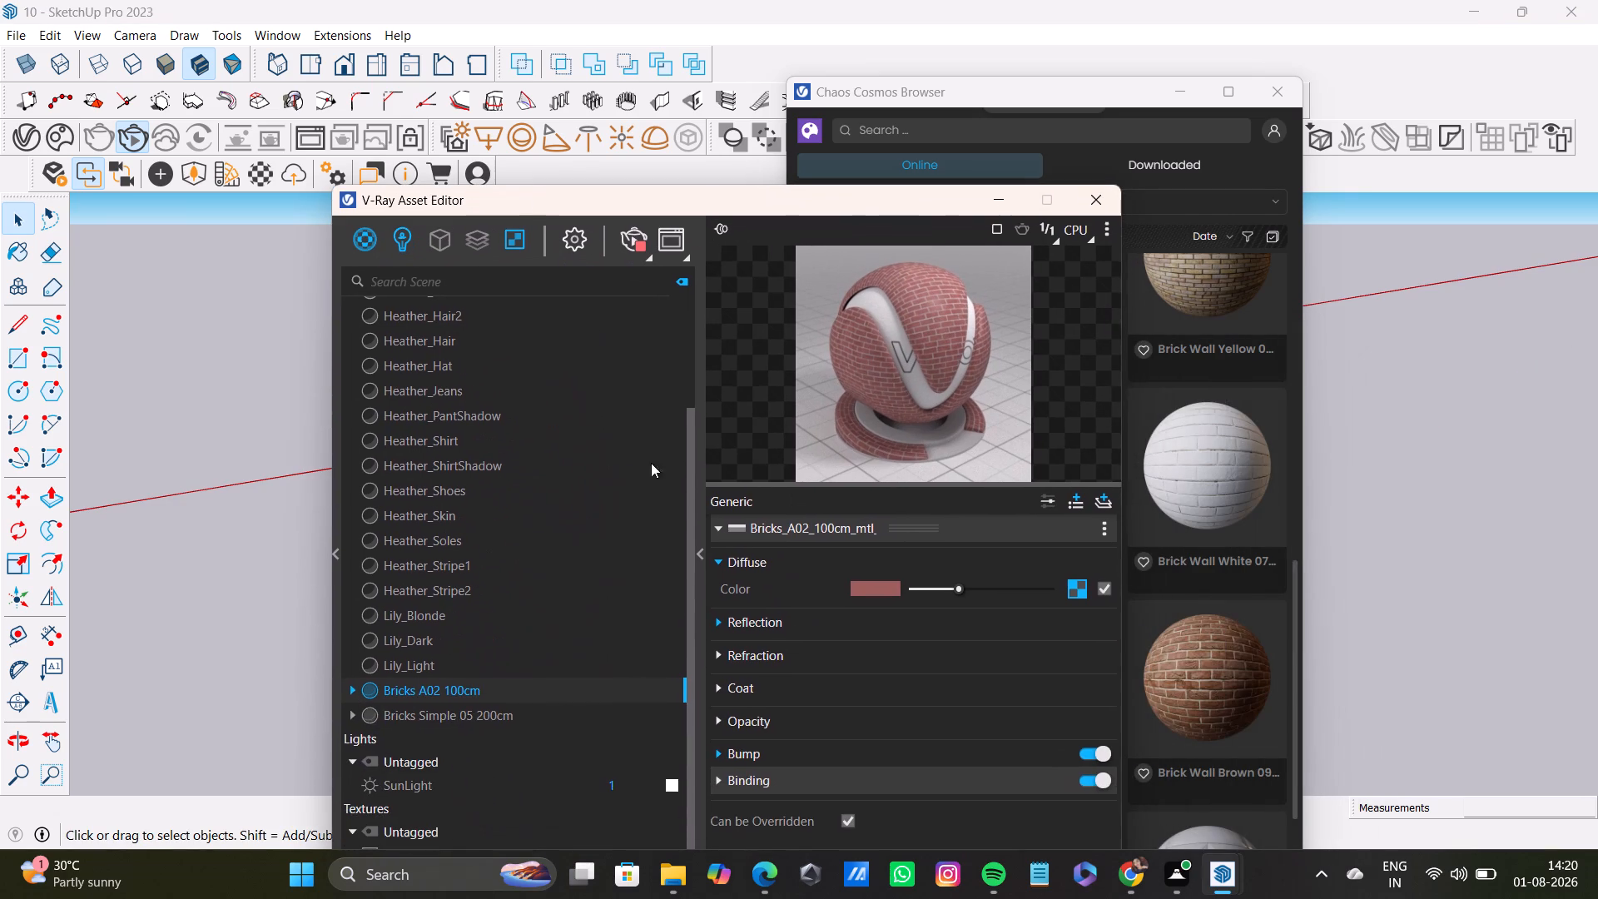
left_click(136, 142)
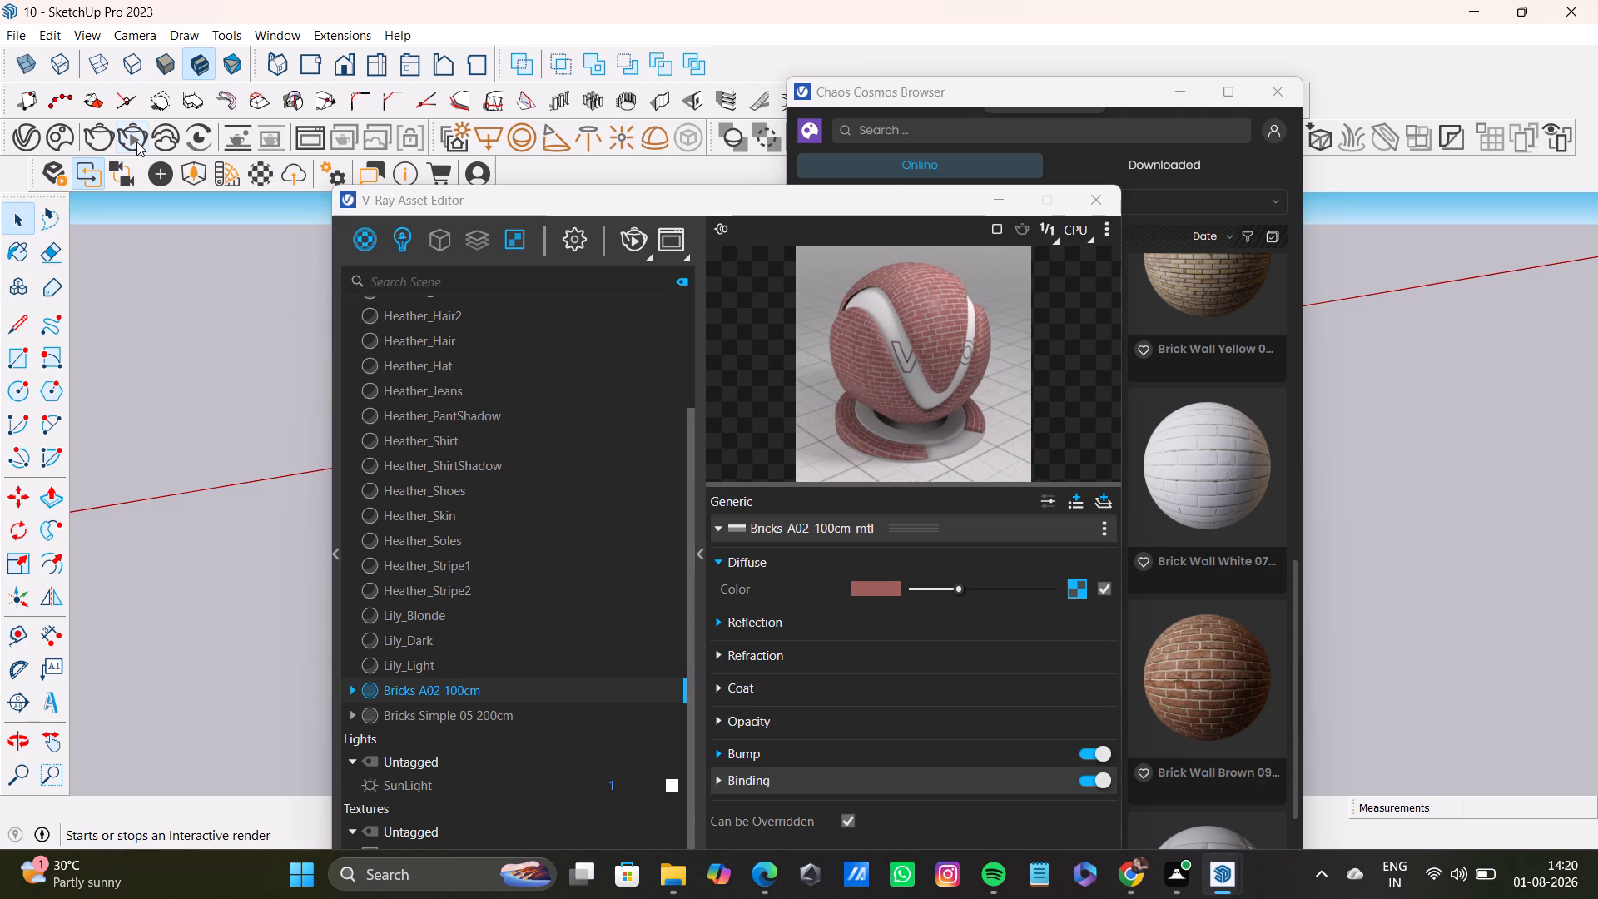
left_click(136, 142)
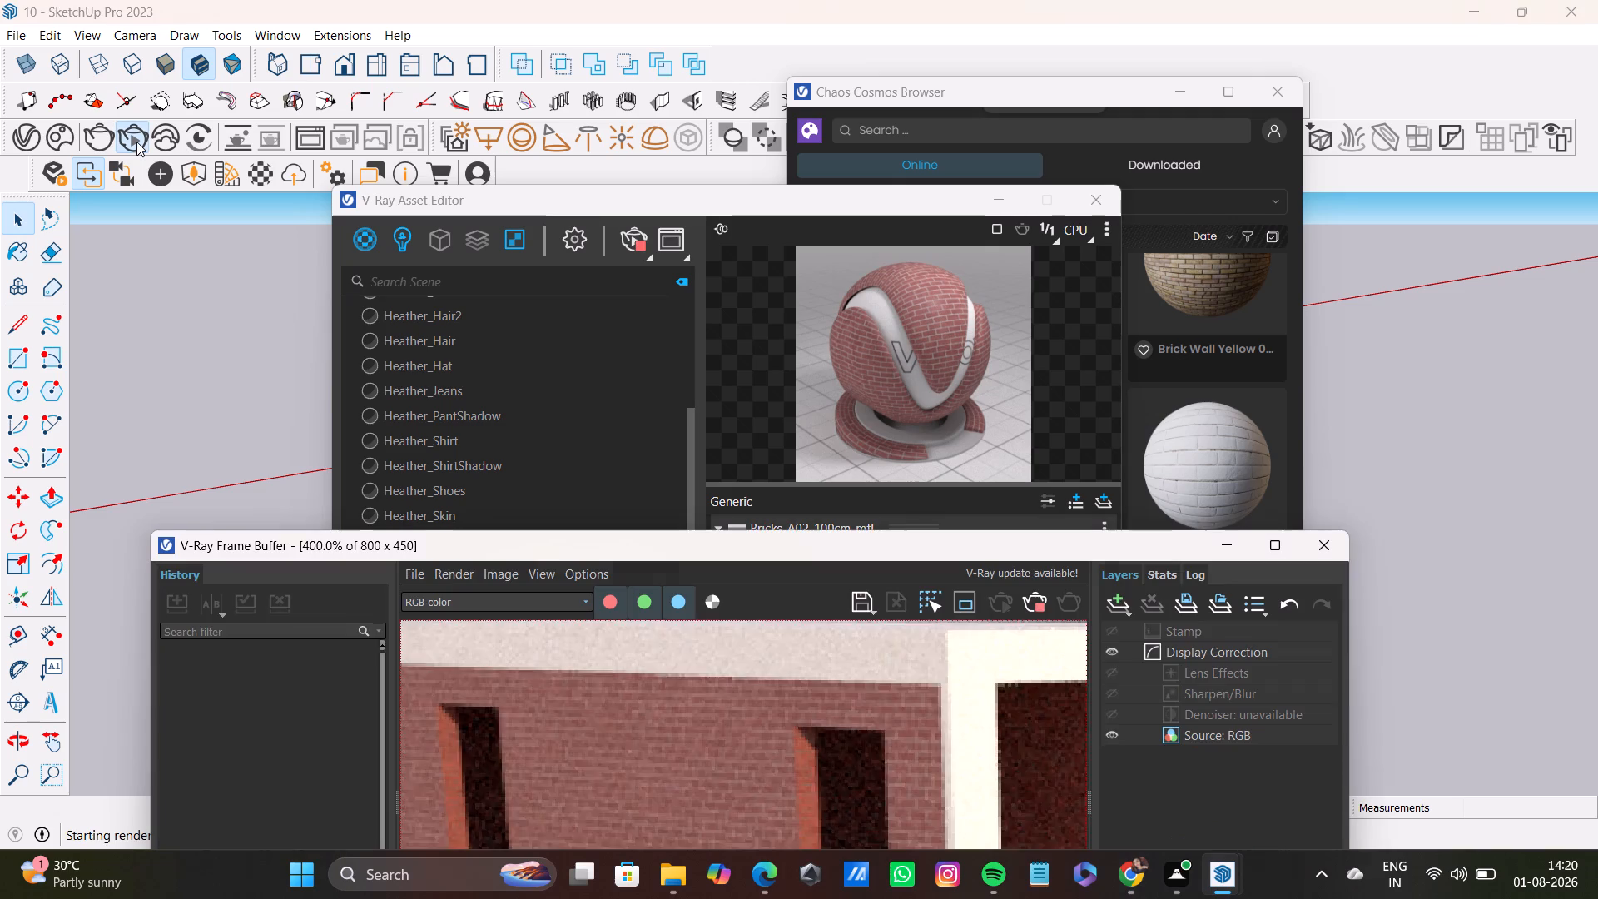
left_click_drag(733, 543, 746, 310)
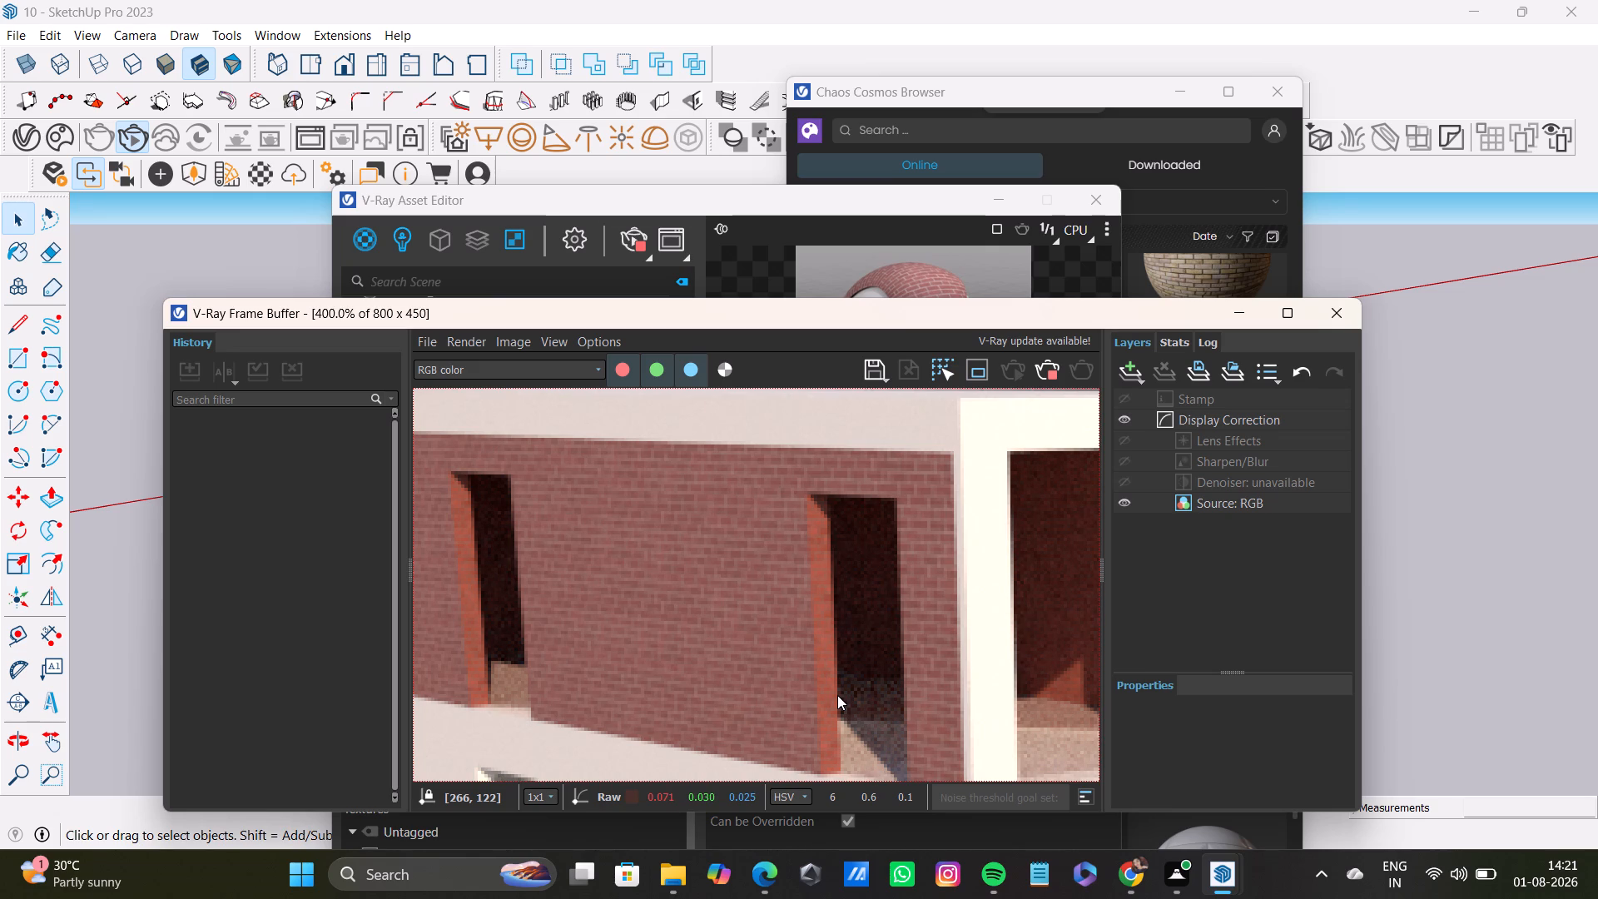
scroll(914, 524, "down", 2)
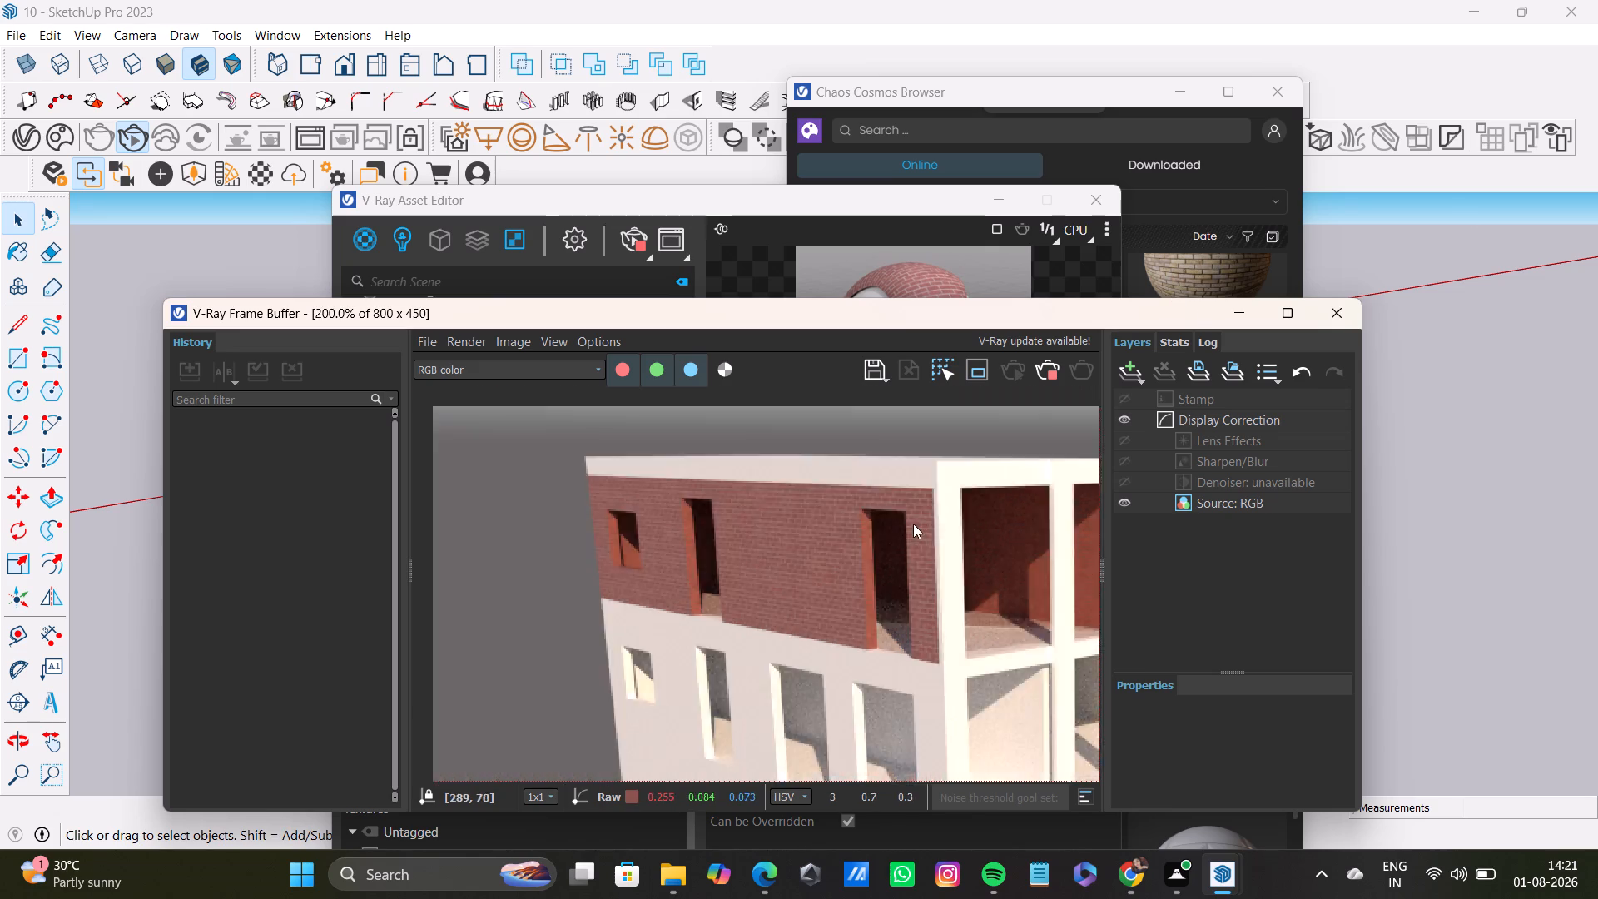
scroll(913, 524, "down", 2)
middle_click_drag(794, 589, 772, 525)
scroll(734, 545, "up", 3)
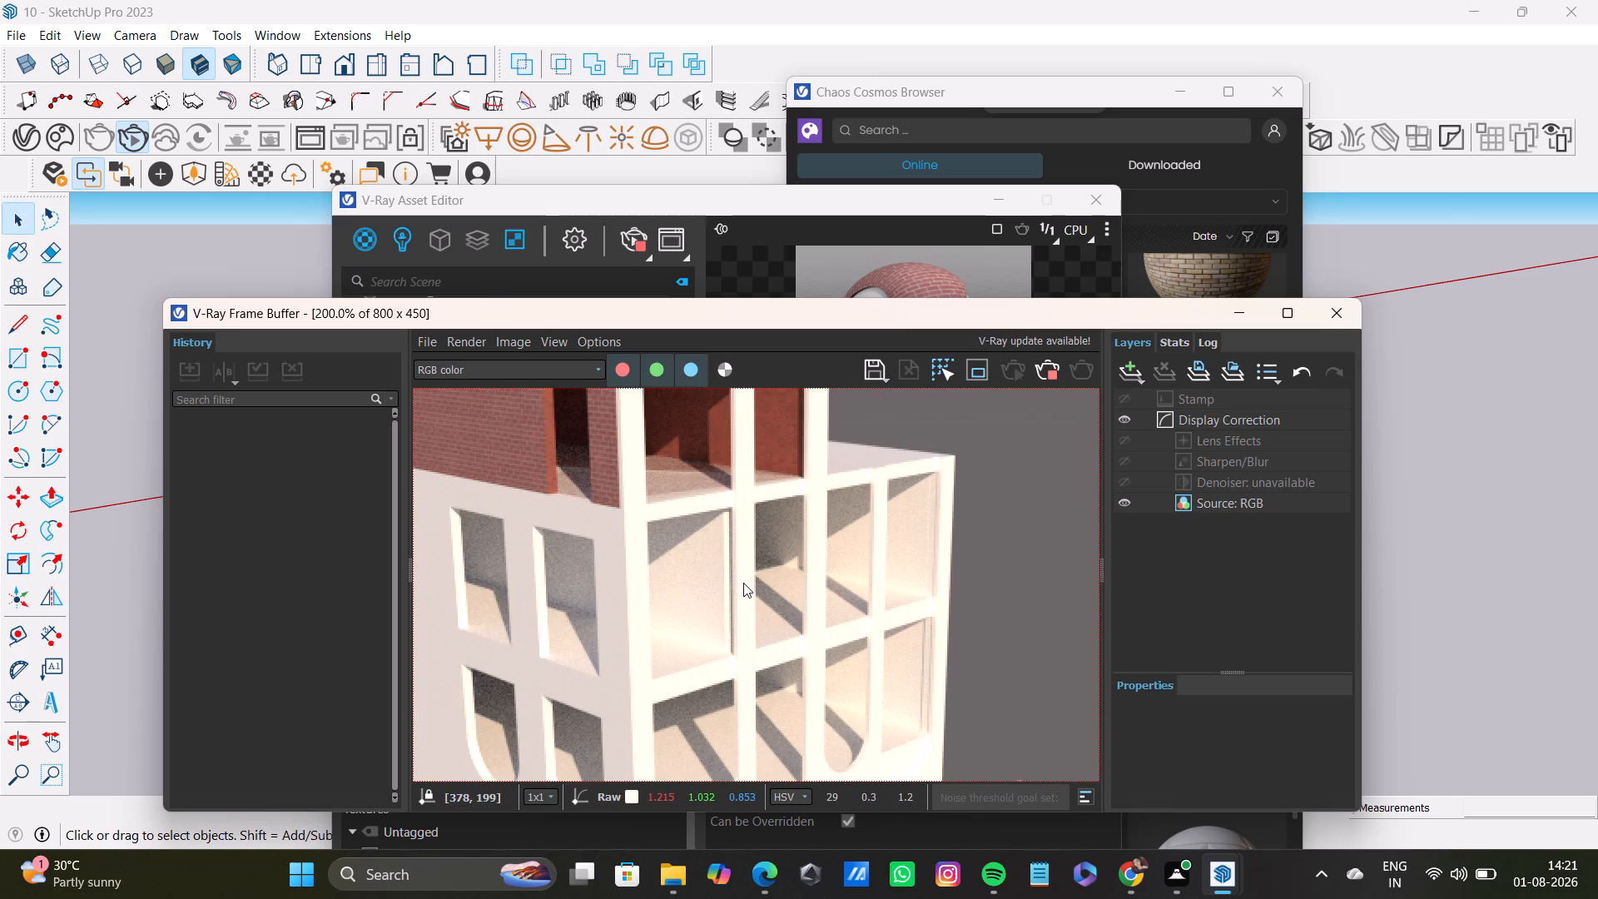
scroll(743, 583, "down", 1)
left_click(1332, 325)
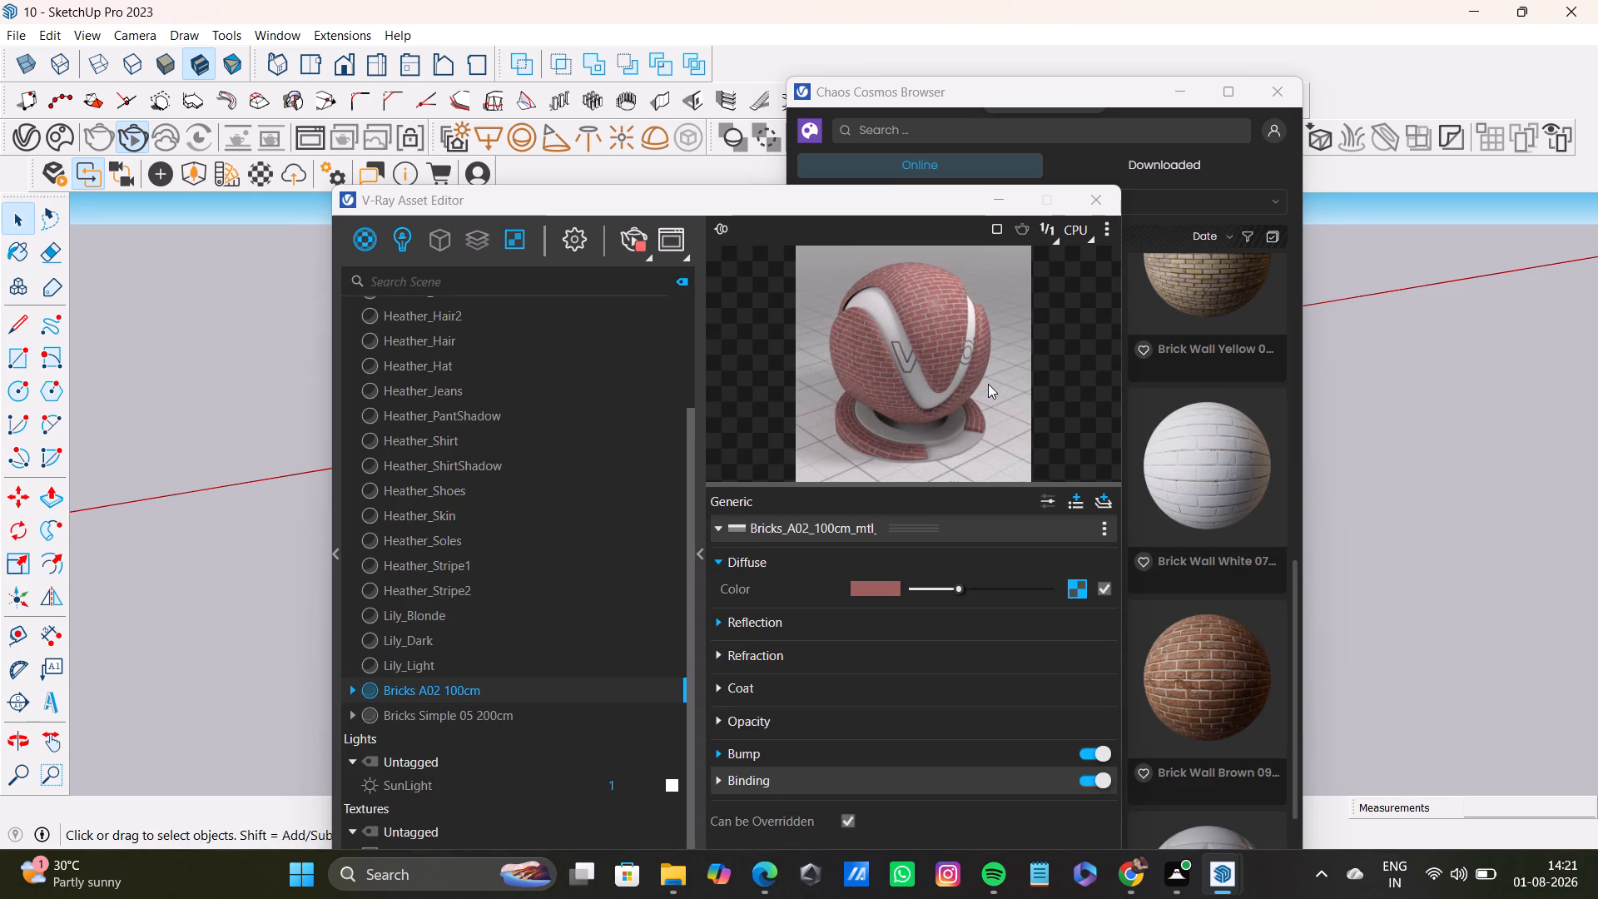
Download Bricks A04 100cm and Bricks Painted B01 from the Cosmos bricks collection, and import Bricks A04 100cm into the scene.
left_click(1120, 205)
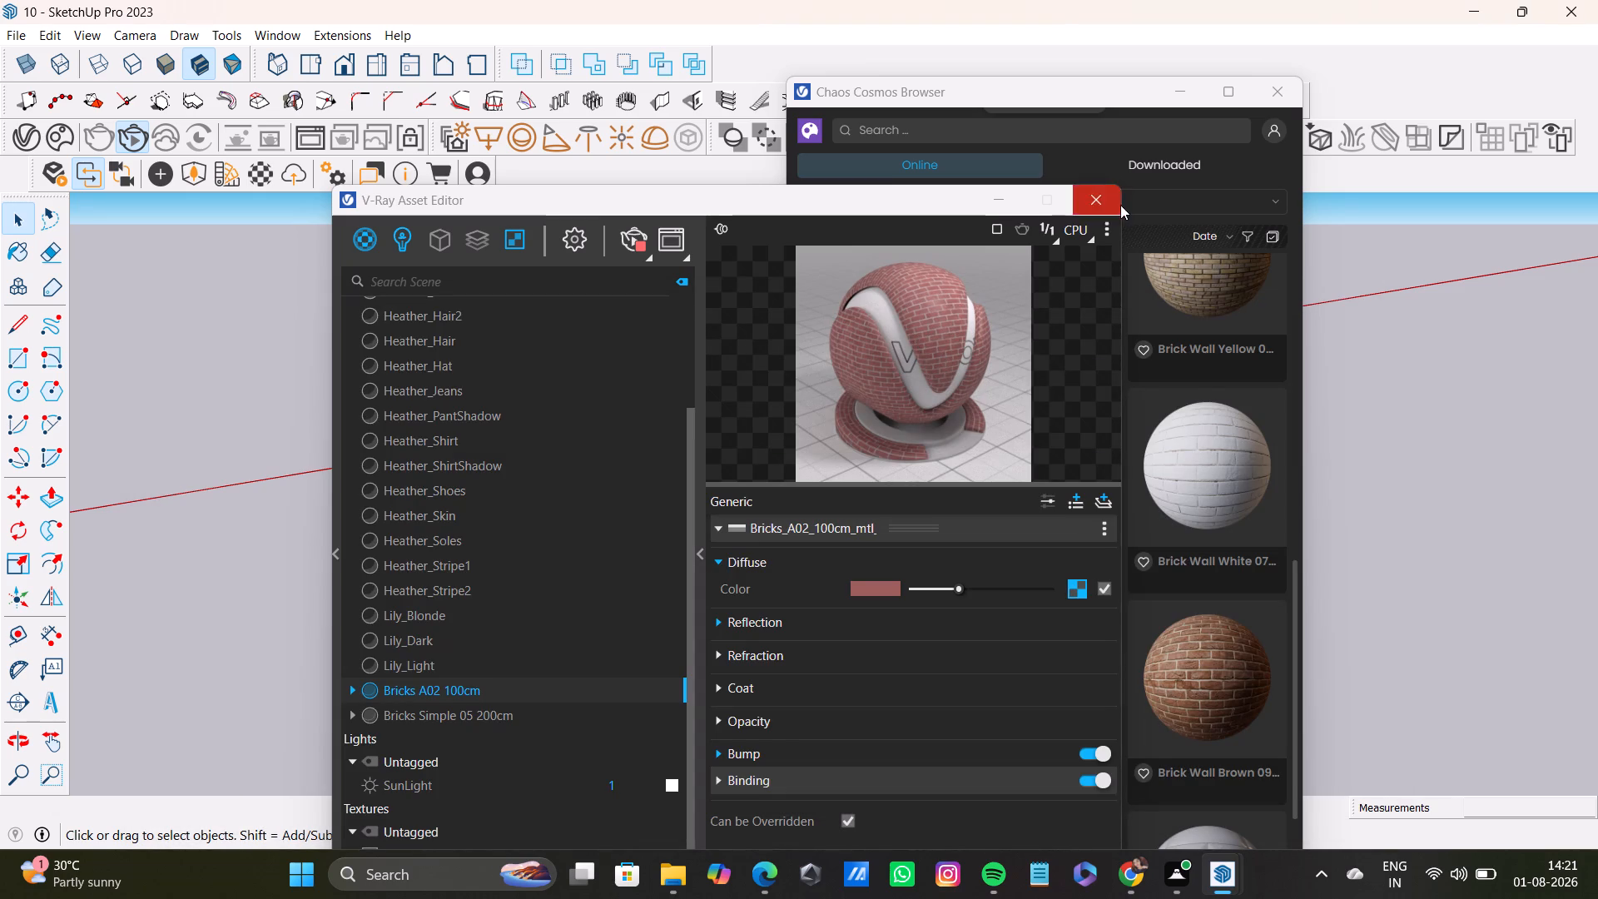
scroll(1066, 589, "down", 8)
scroll(1081, 580, "up", 7)
scroll(994, 455, "up", 3)
scroll(932, 262, "up", 3)
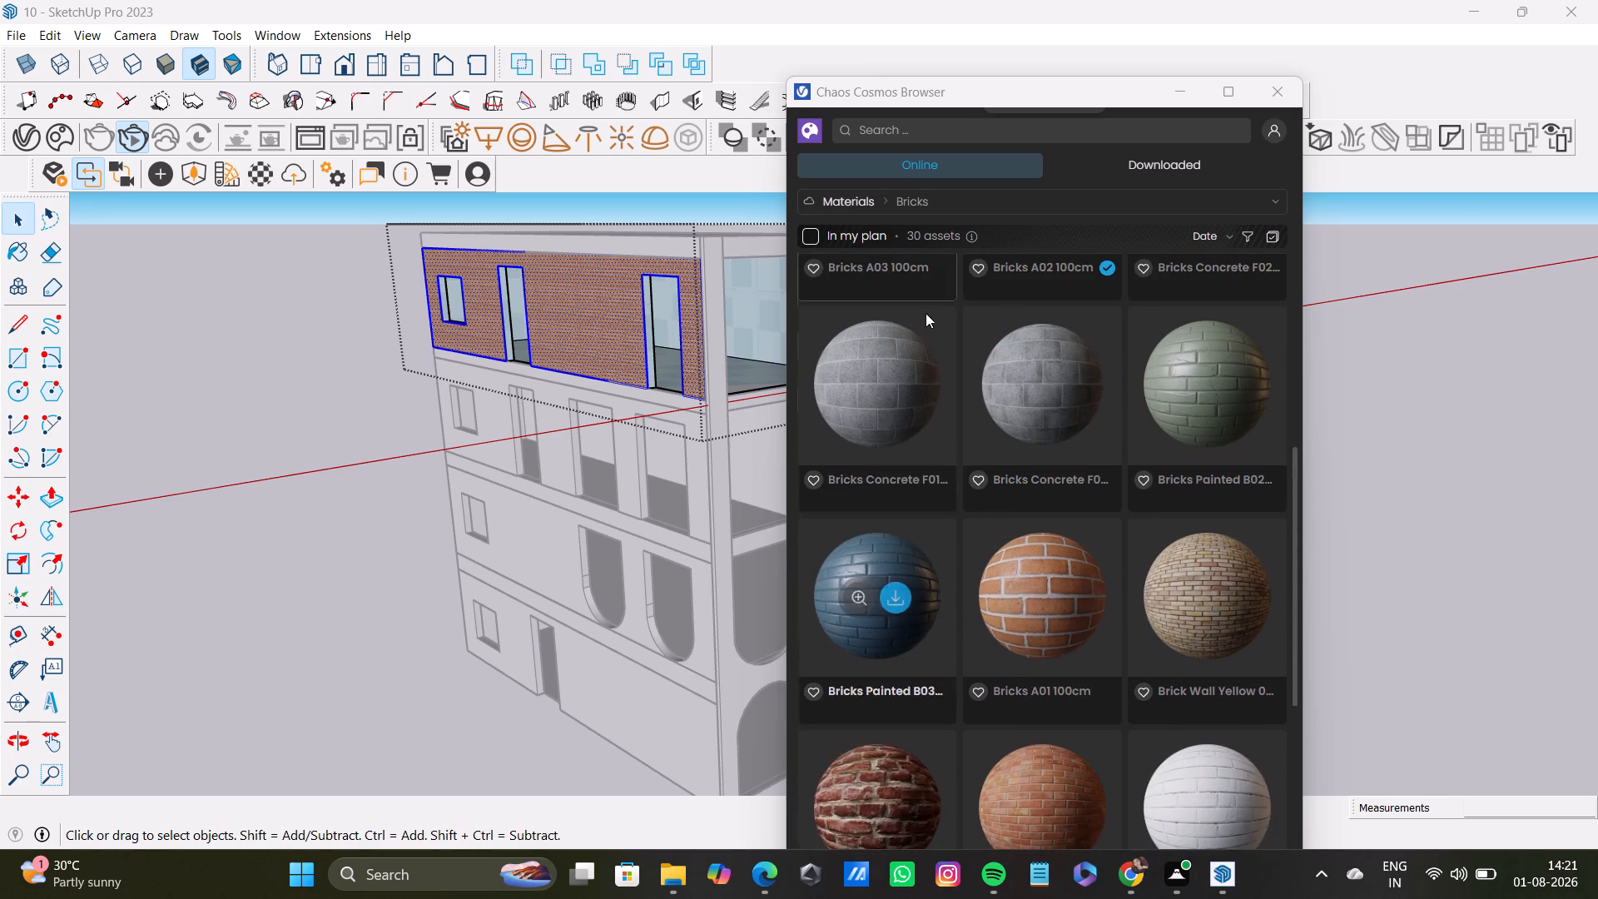
scroll(1101, 520, "up", 6)
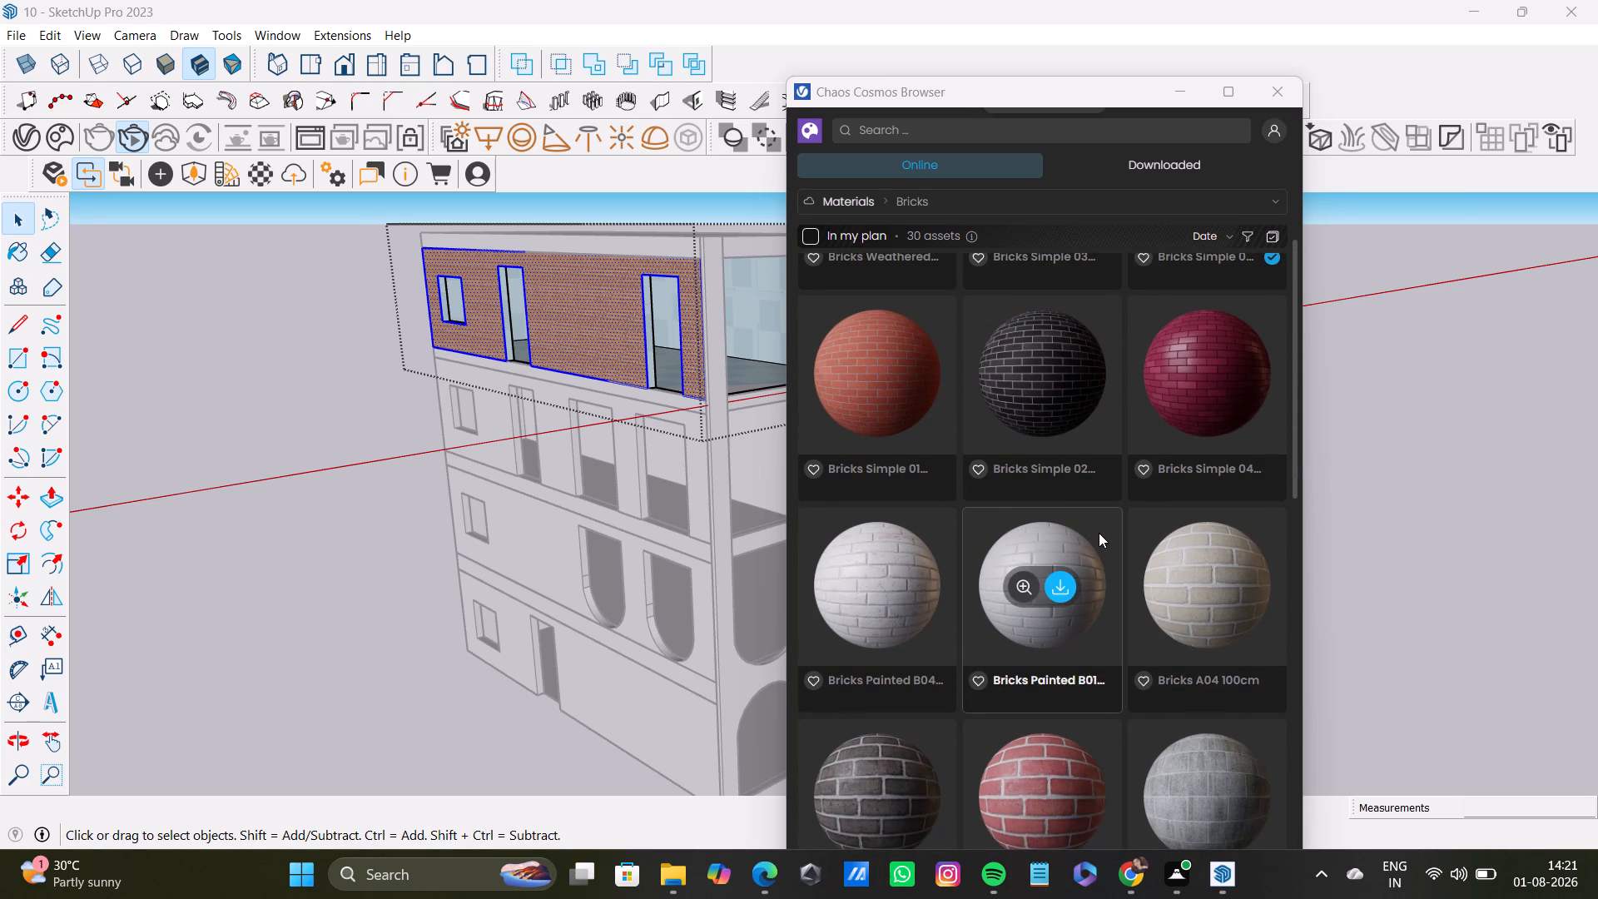
left_click(1227, 583)
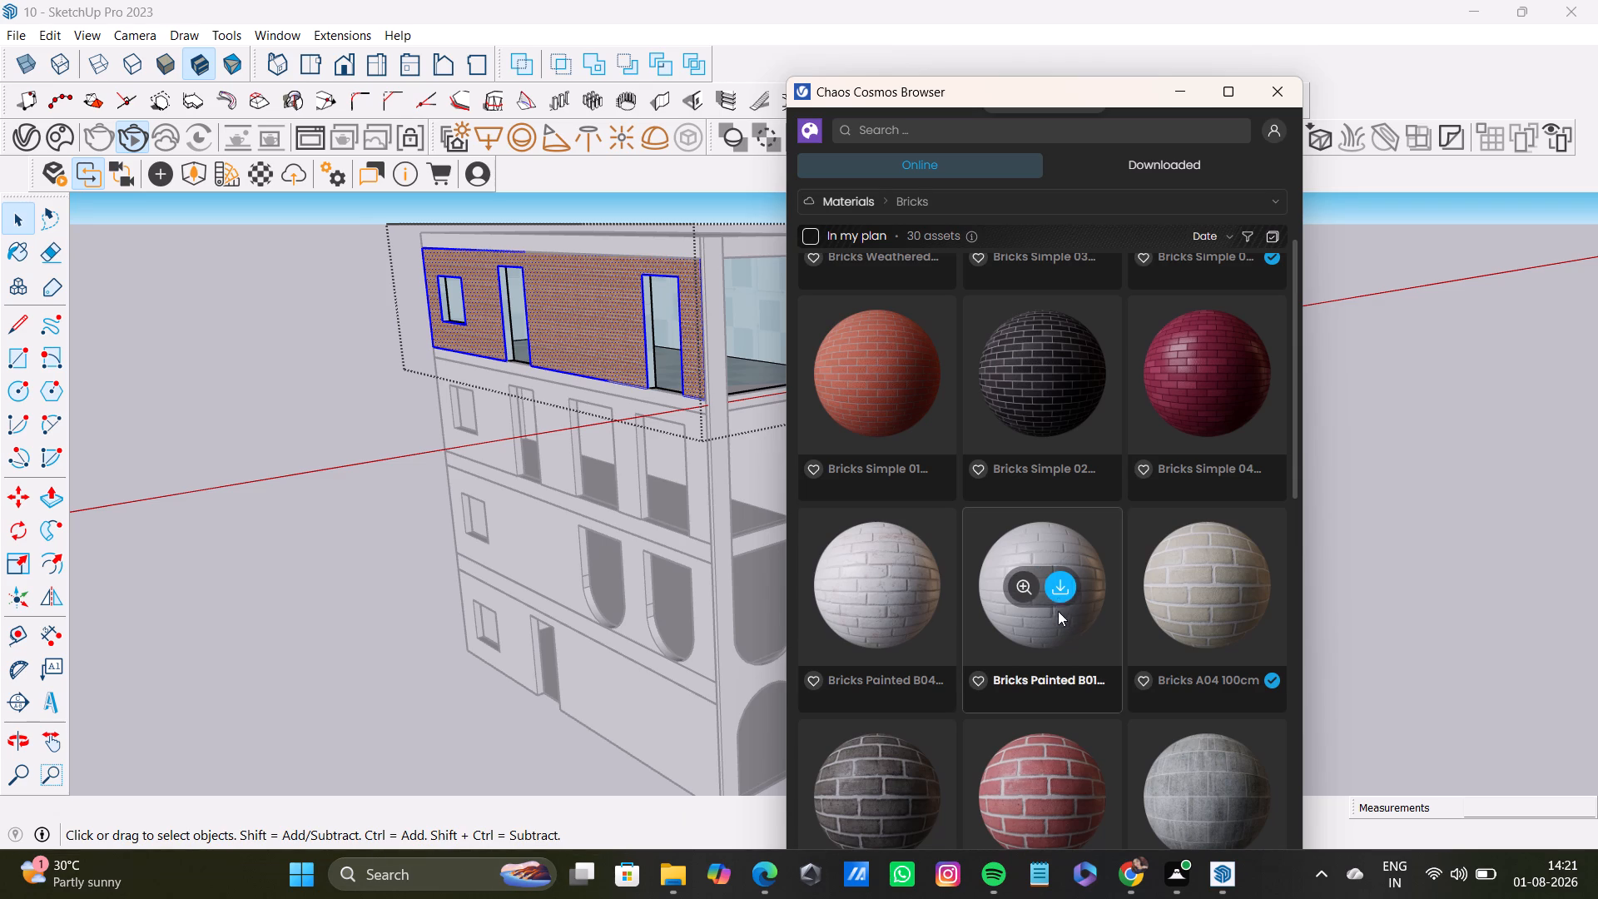
left_click(1058, 590)
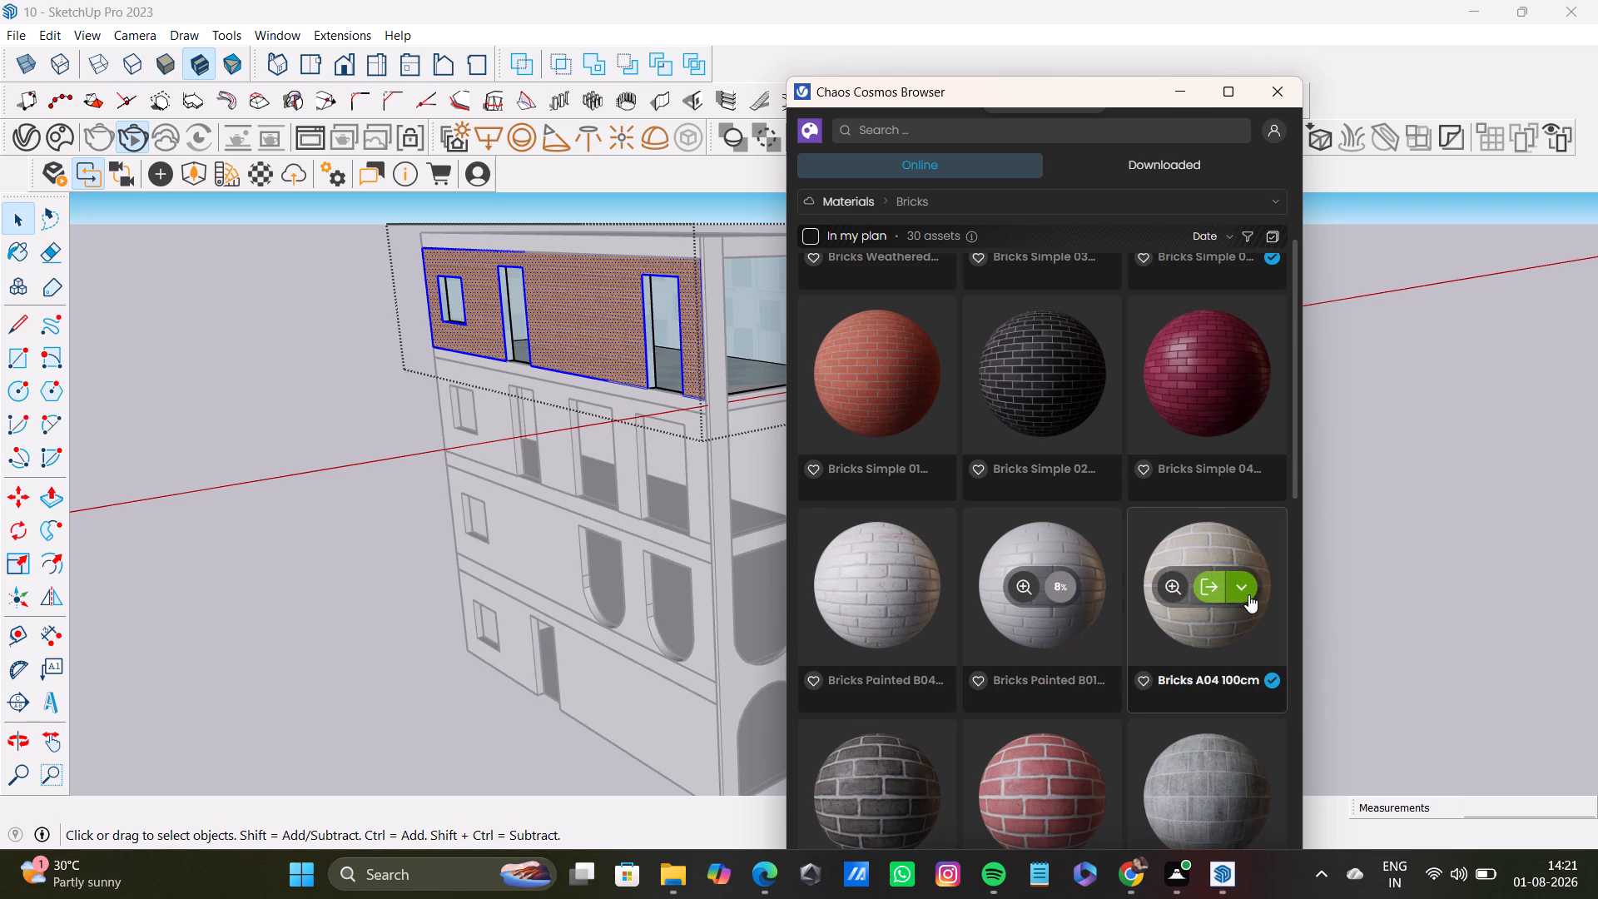
left_click(1211, 588)
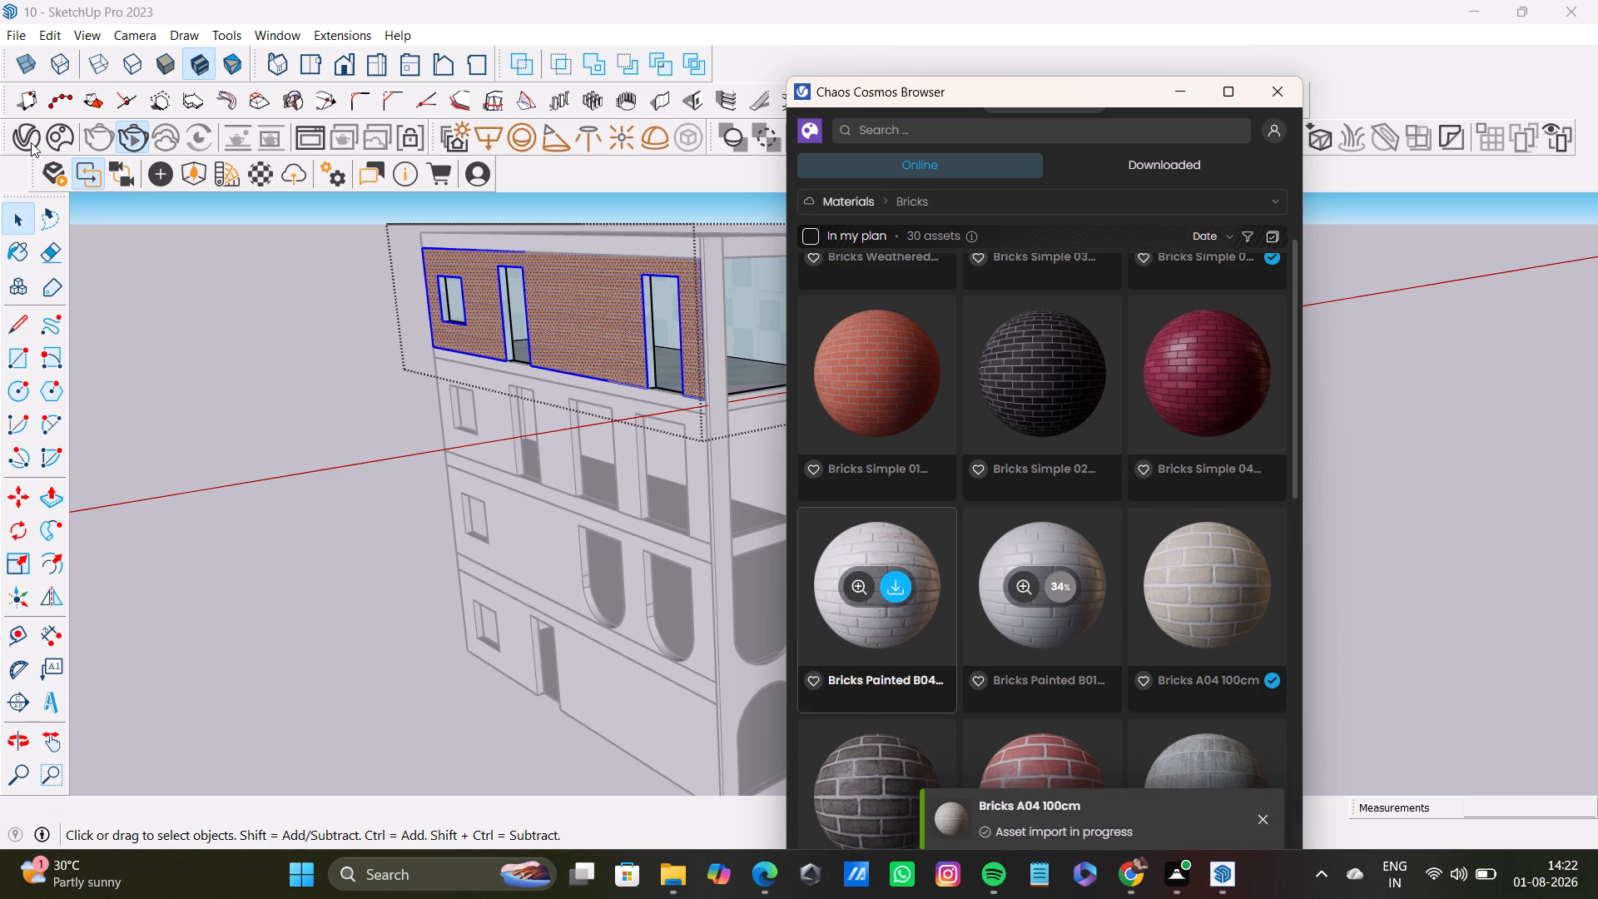
Apply the Bricks A04 100cm material to all connected faces of the top-floor walls.
left_click(26, 140)
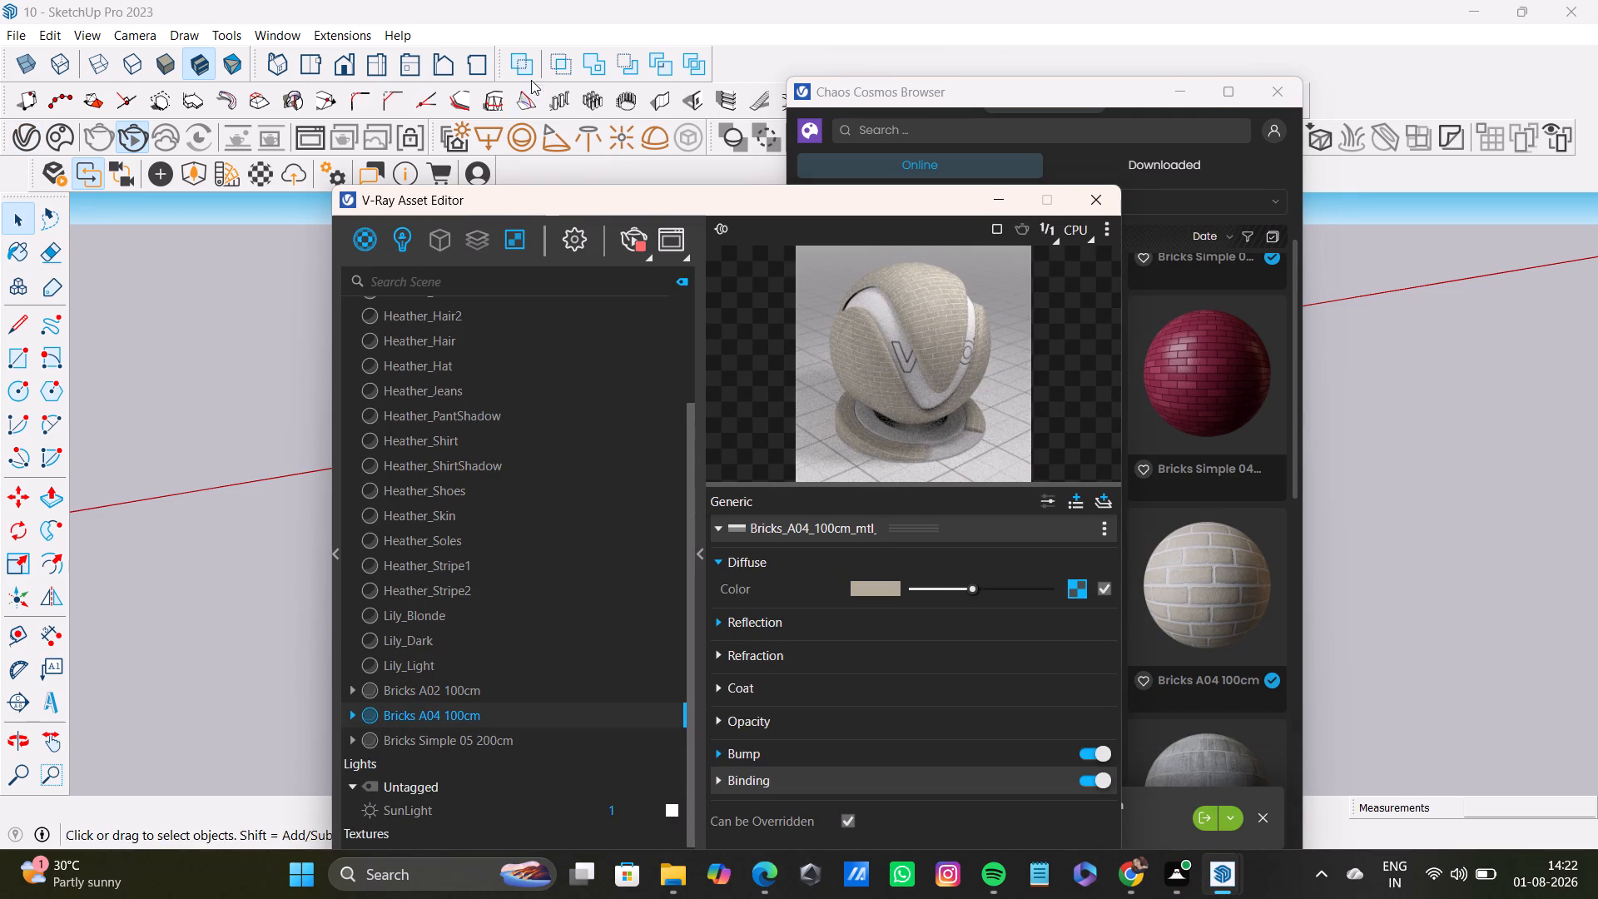
left_click_drag(569, 196, 846, 325)
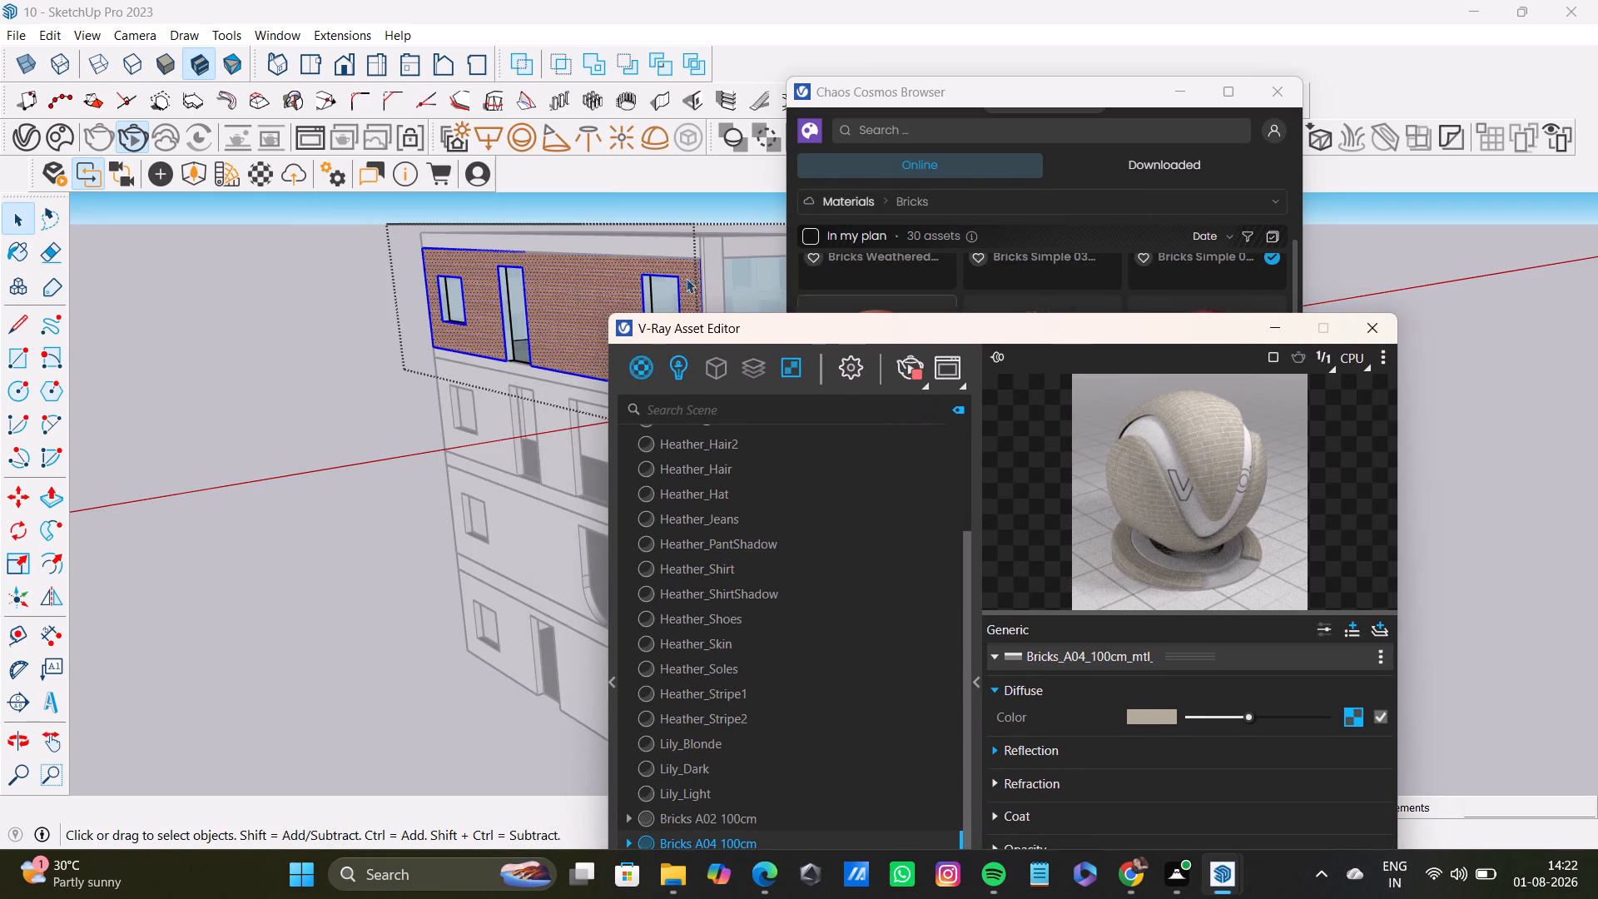
triple_click(588, 293)
left_click(588, 293)
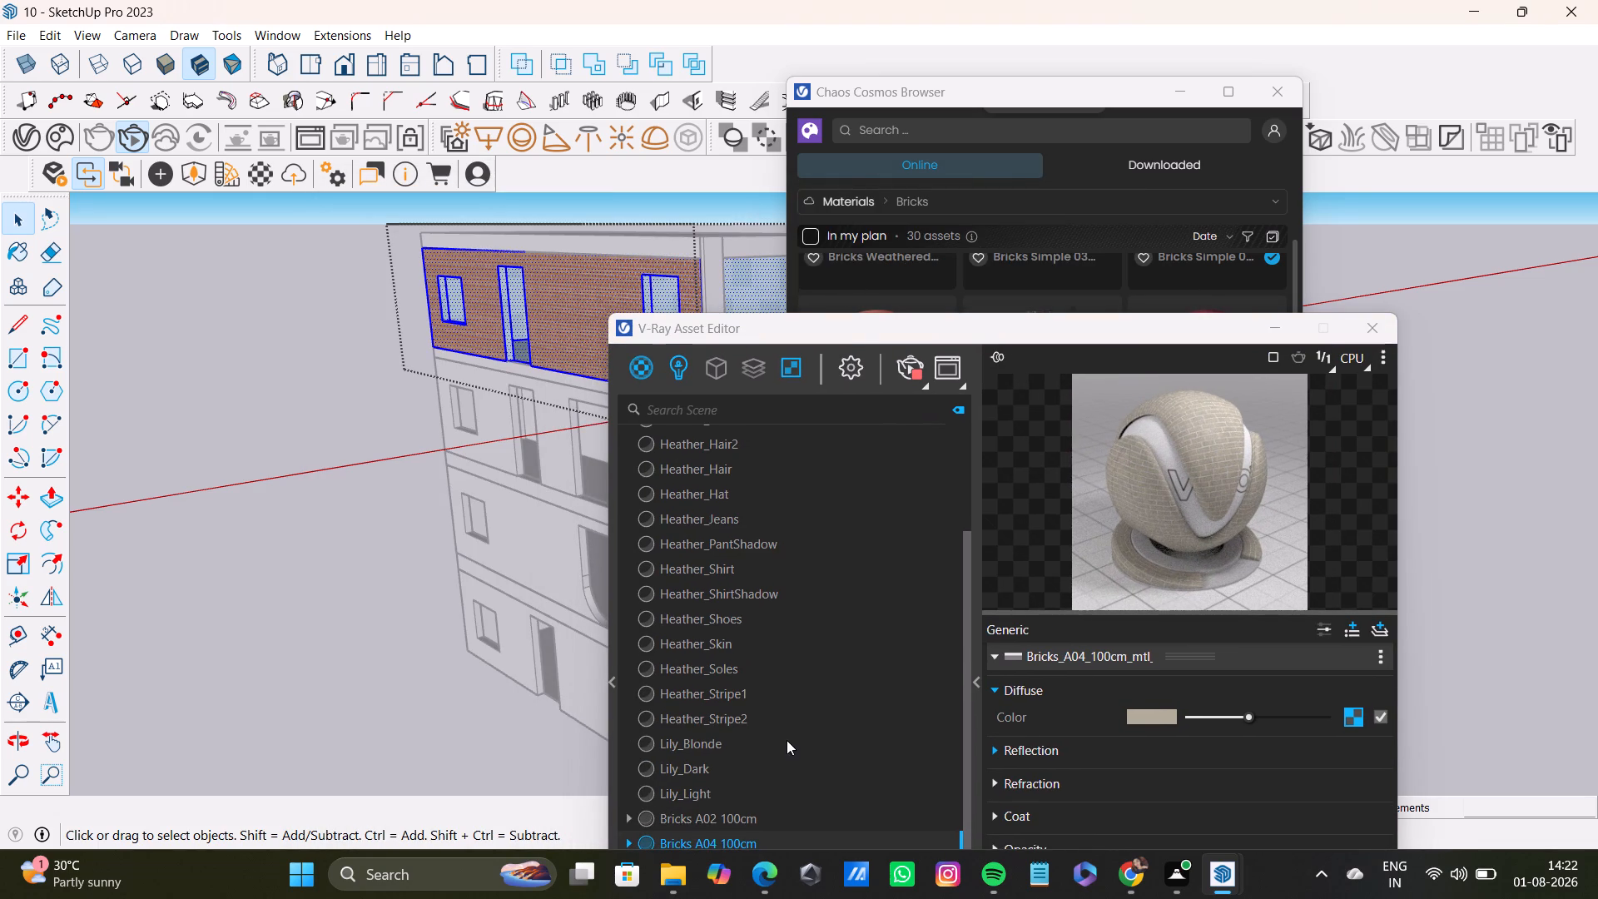
right_click(755, 841)
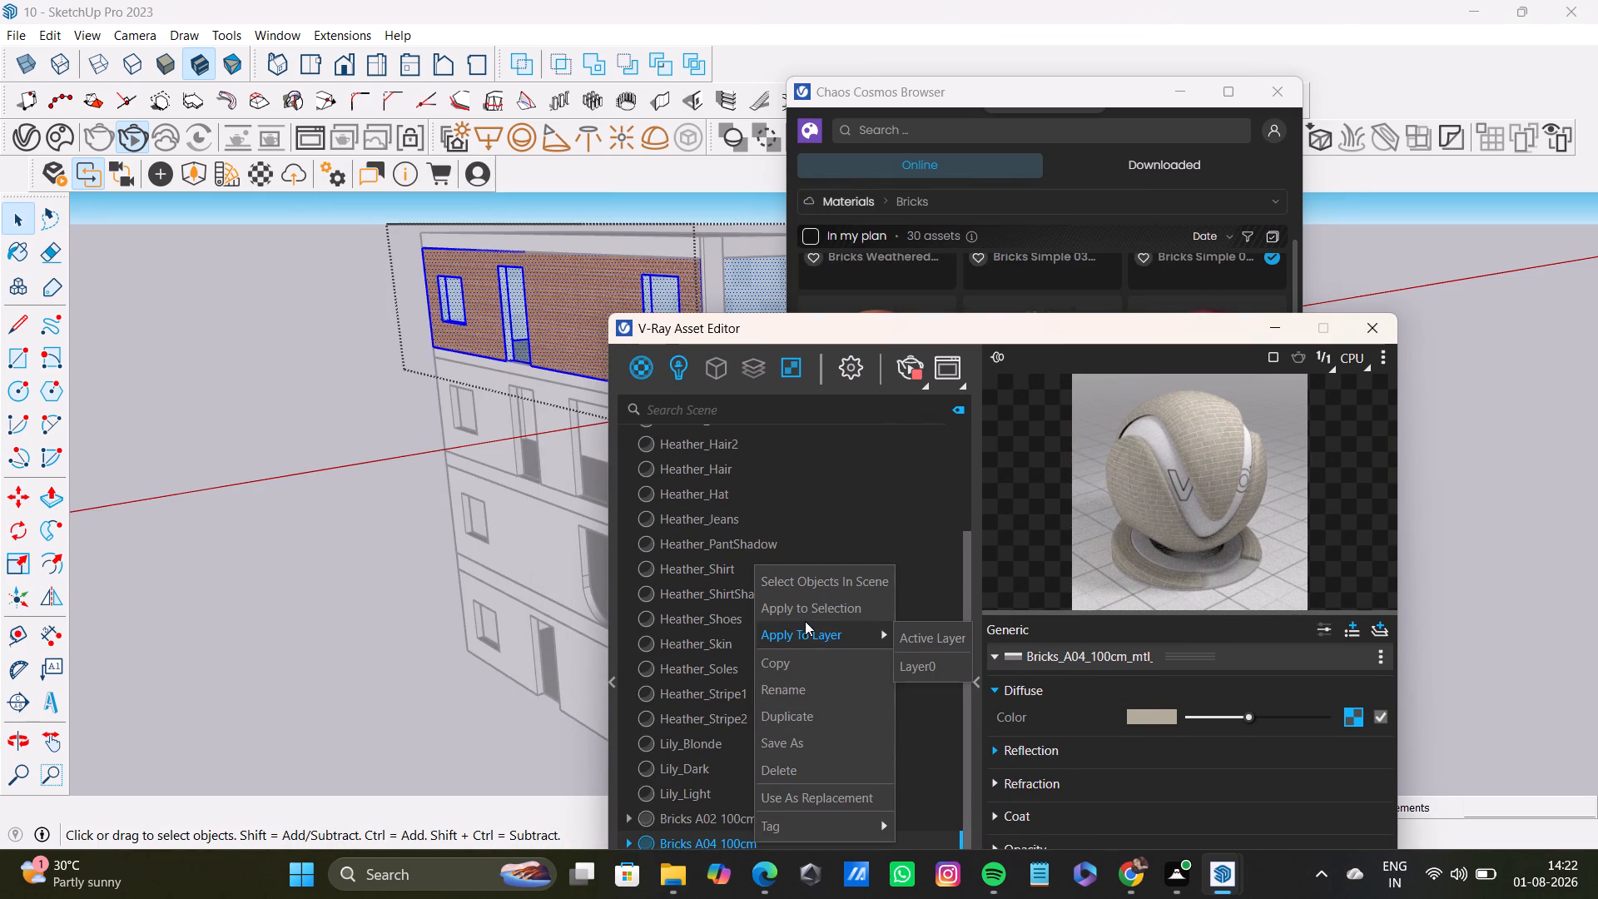
left_click(806, 618)
Restart the interactive render and examine the top-floor walls with the new beige brick material.
left_click_drag(919, 335, 910, 334)
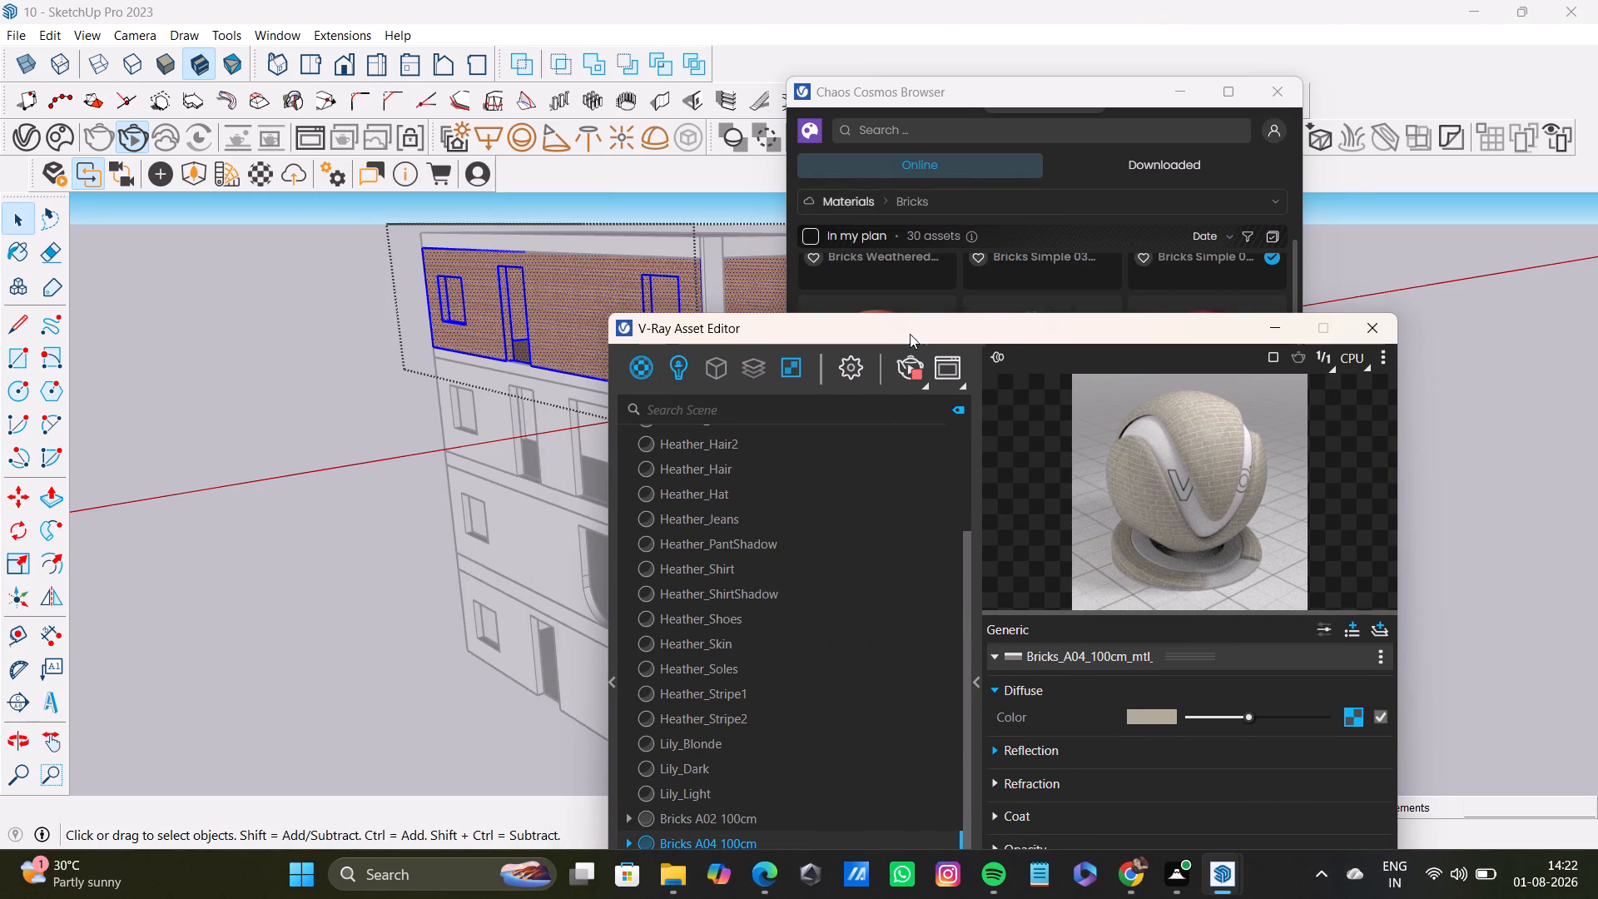
left_click_drag(910, 334, 477, 220)
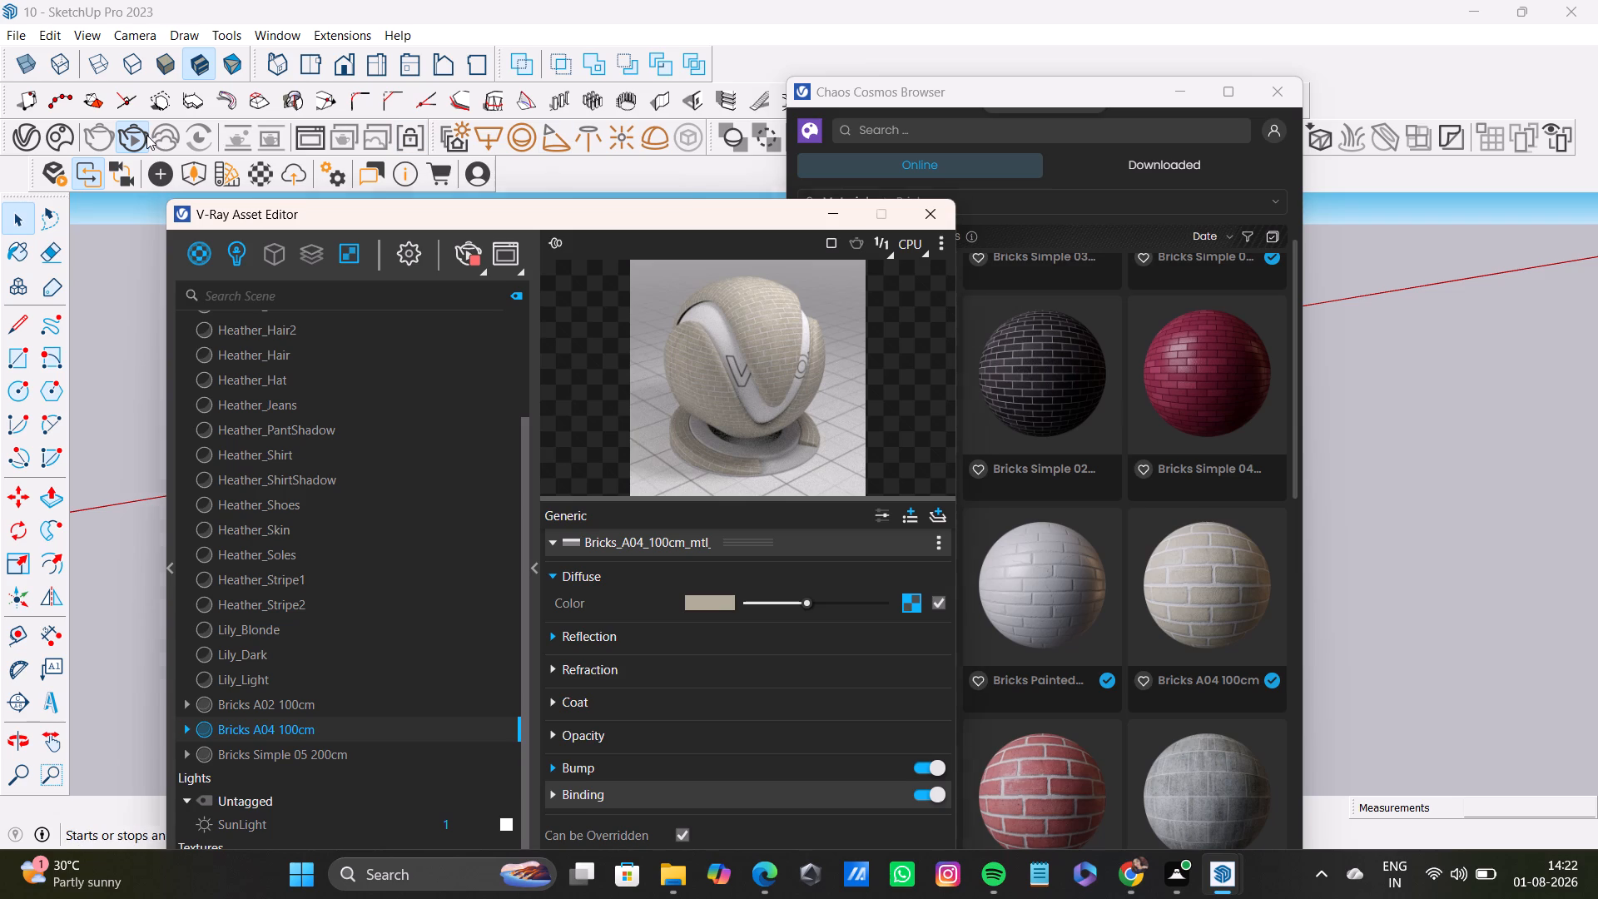
left_click(146, 135)
left_click(136, 142)
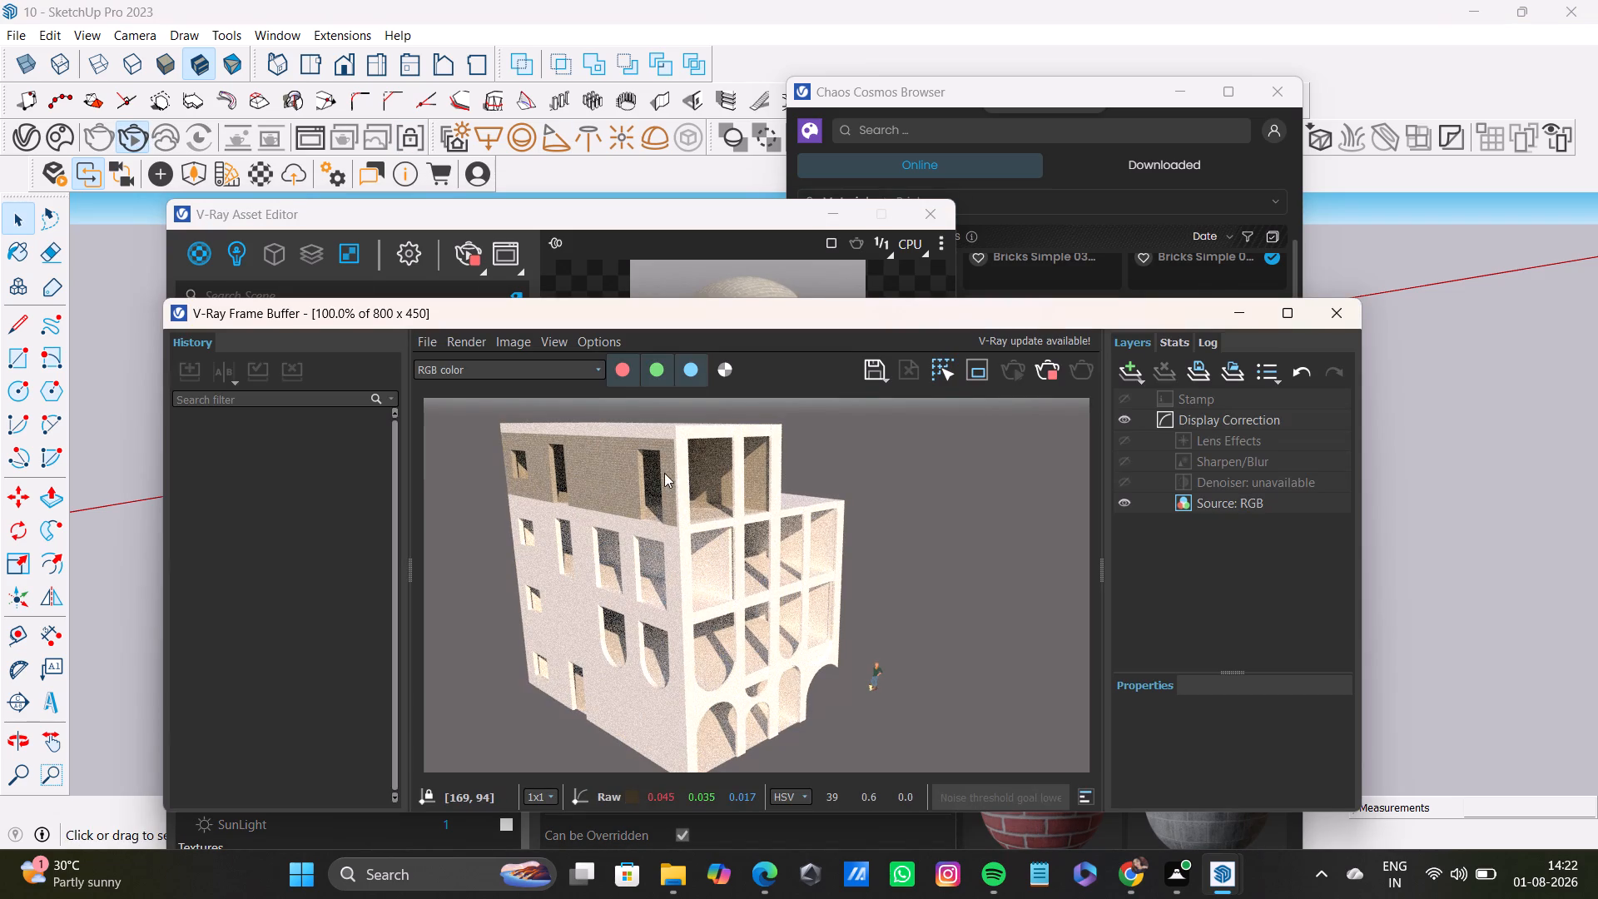
scroll(677, 493, "up", 1)
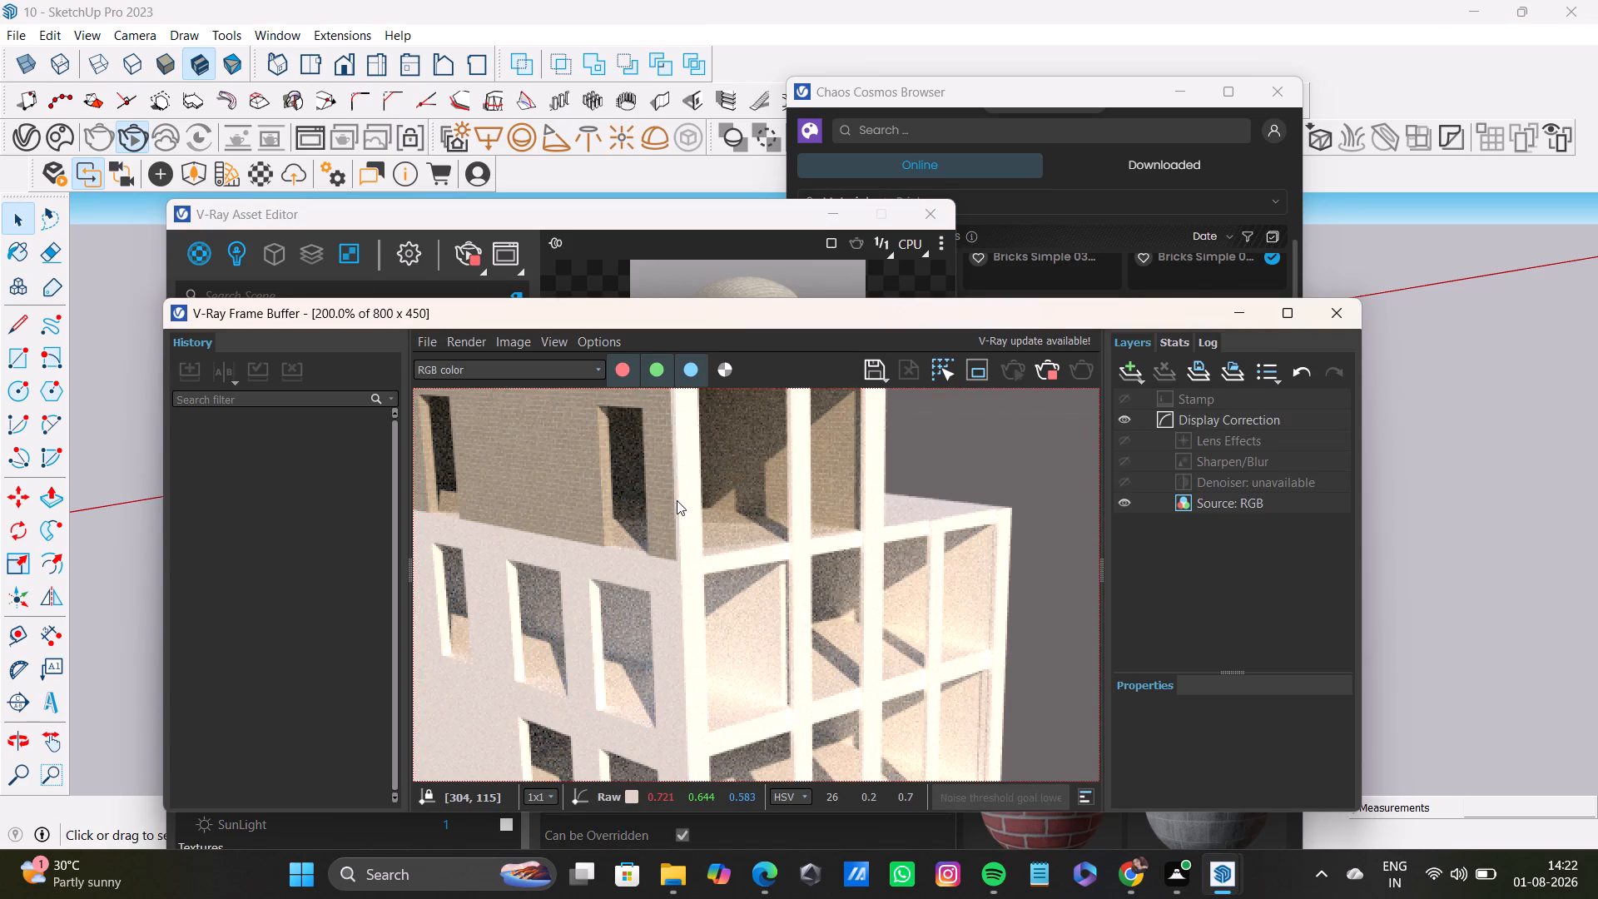
scroll(677, 504, "down", 1)
left_click(1234, 315)
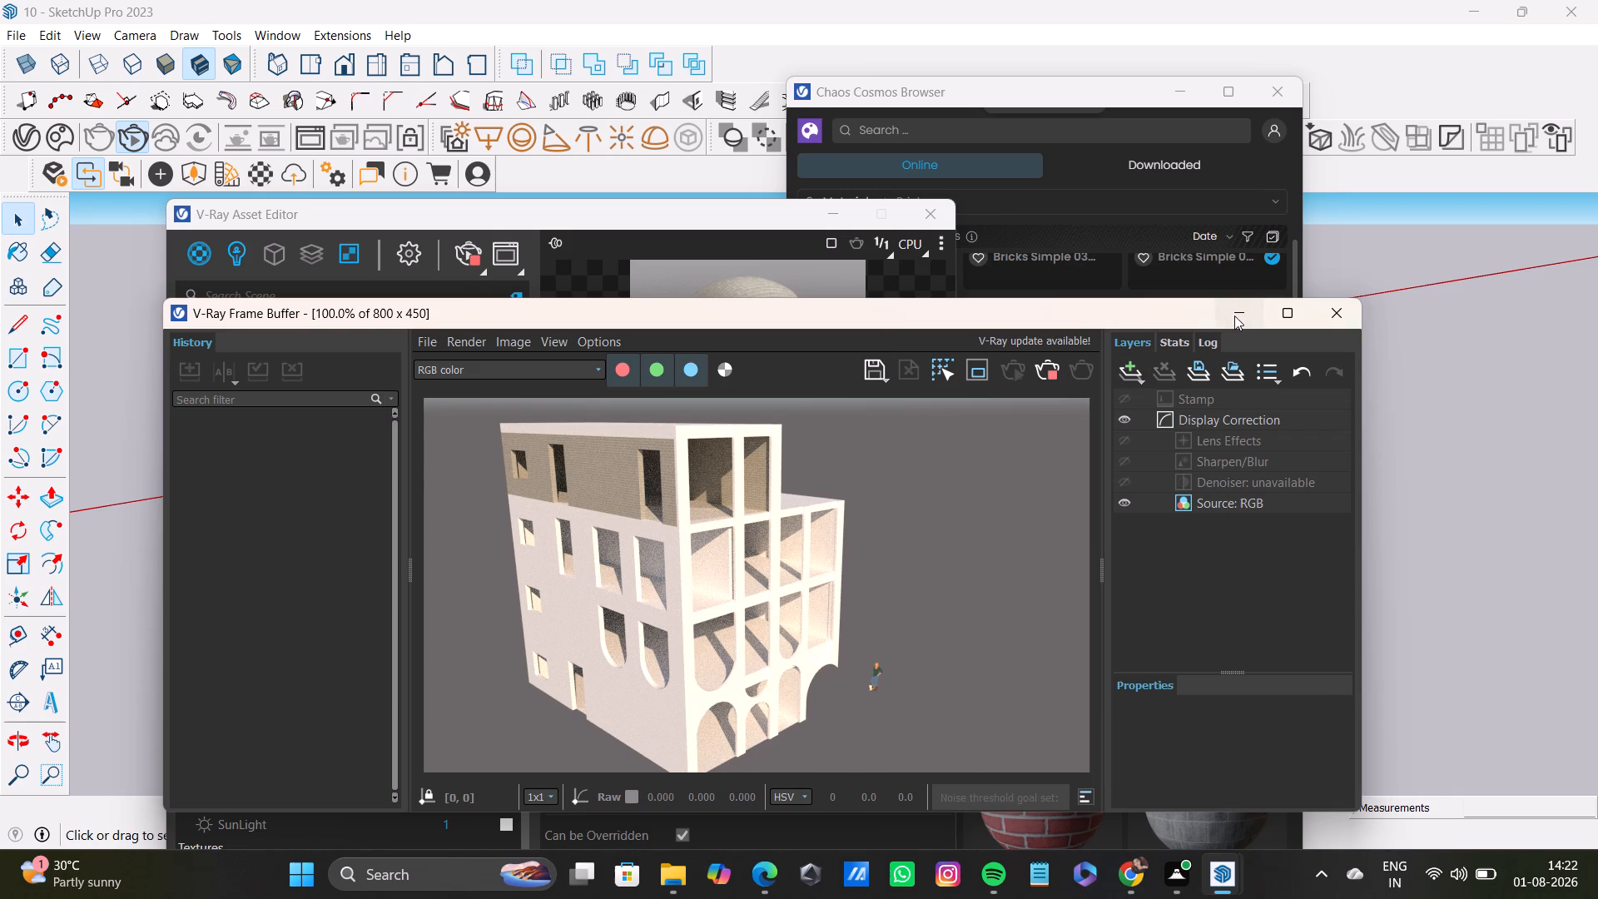
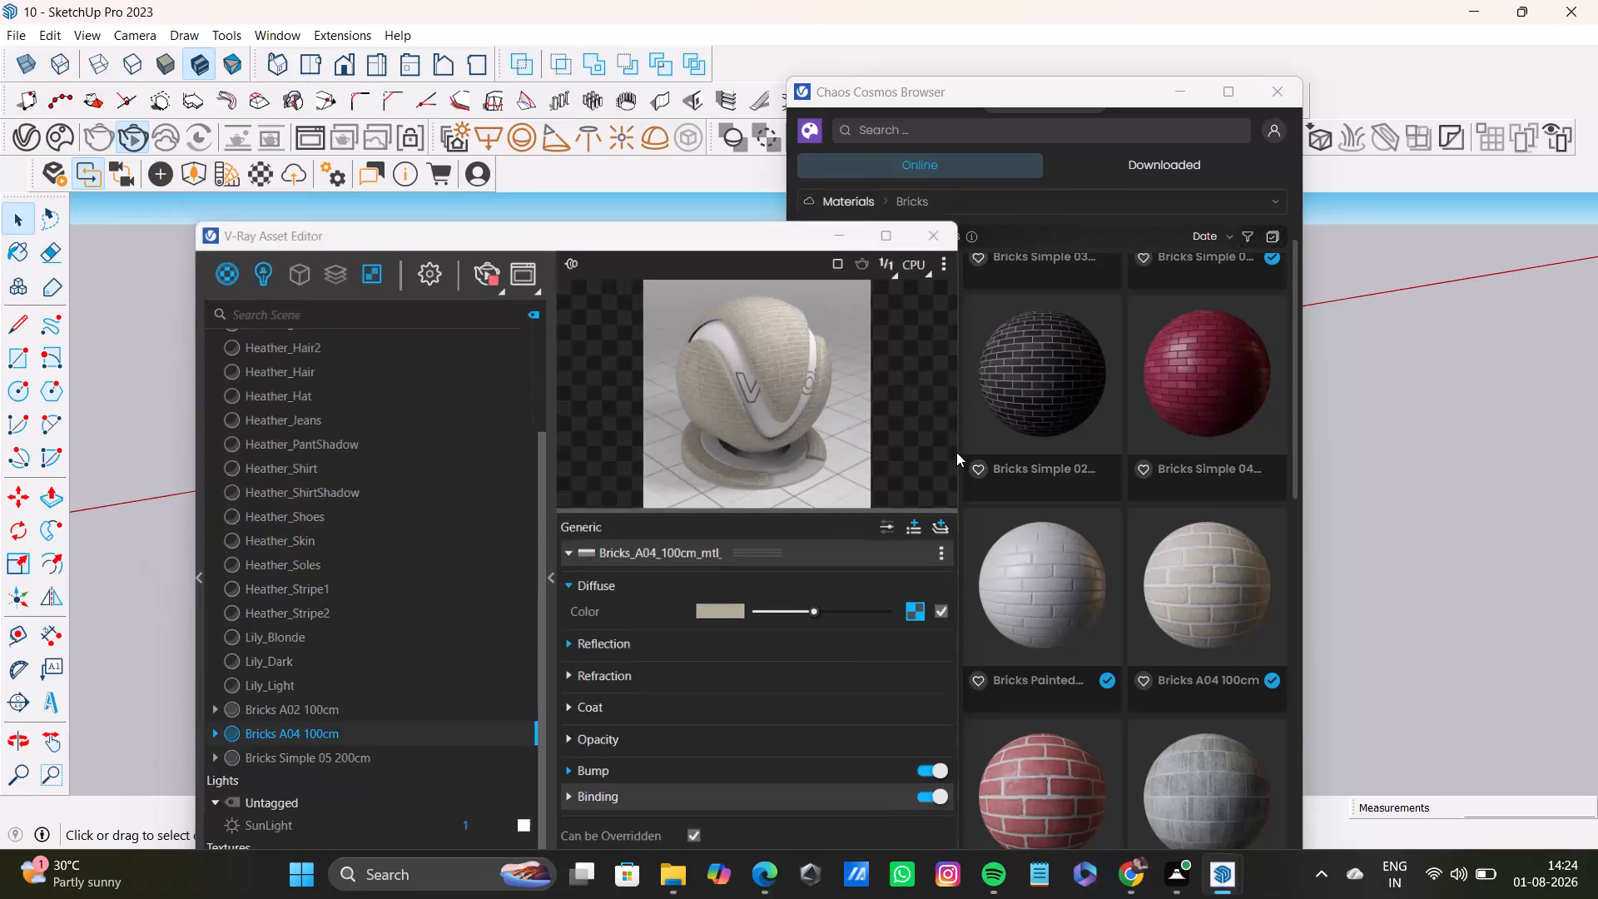
Find the Brick Wall Yellow material in the Cosmos bricks collection and download it.
scroll(1085, 619, "down", 6)
scroll(1149, 665, "down", 1)
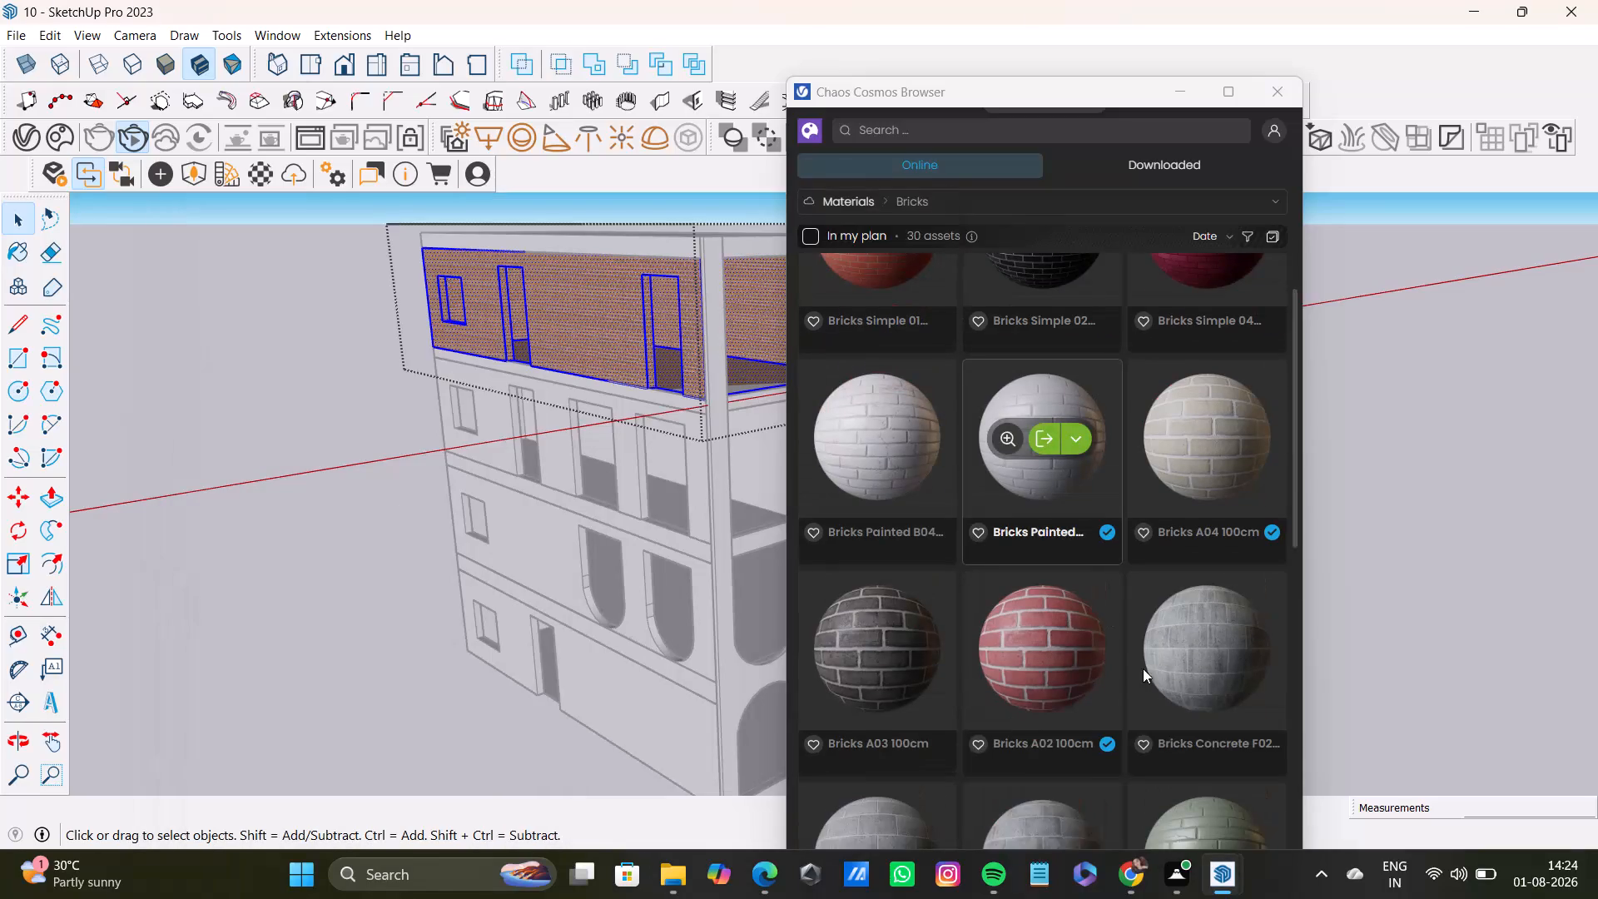
scroll(1143, 668, "down", 4)
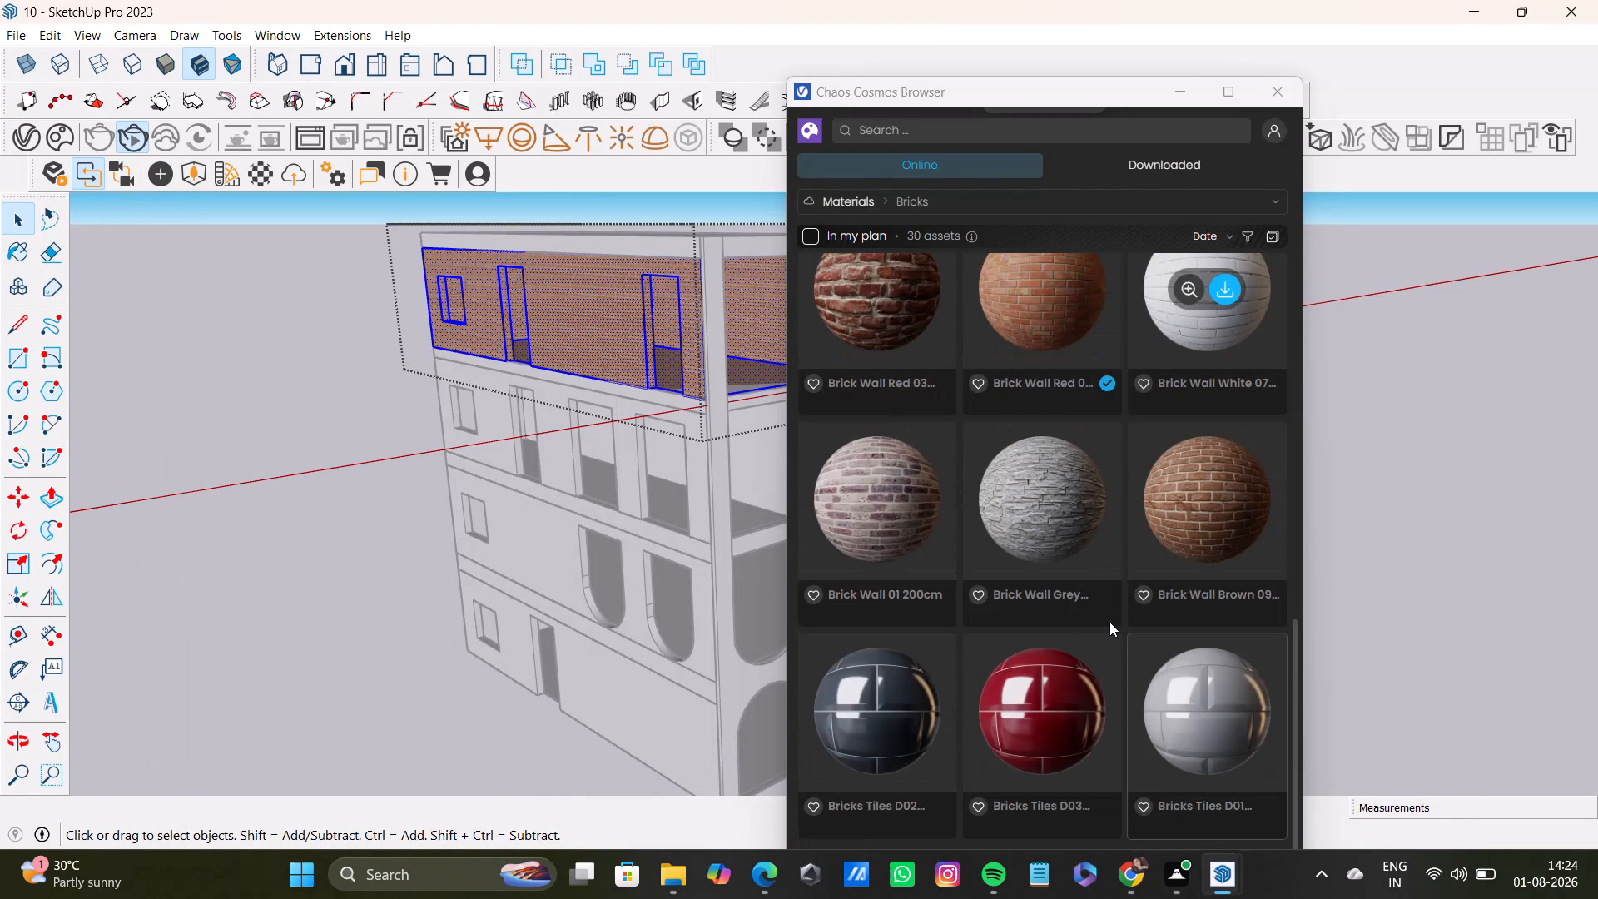
scroll(1107, 620, "up", 3)
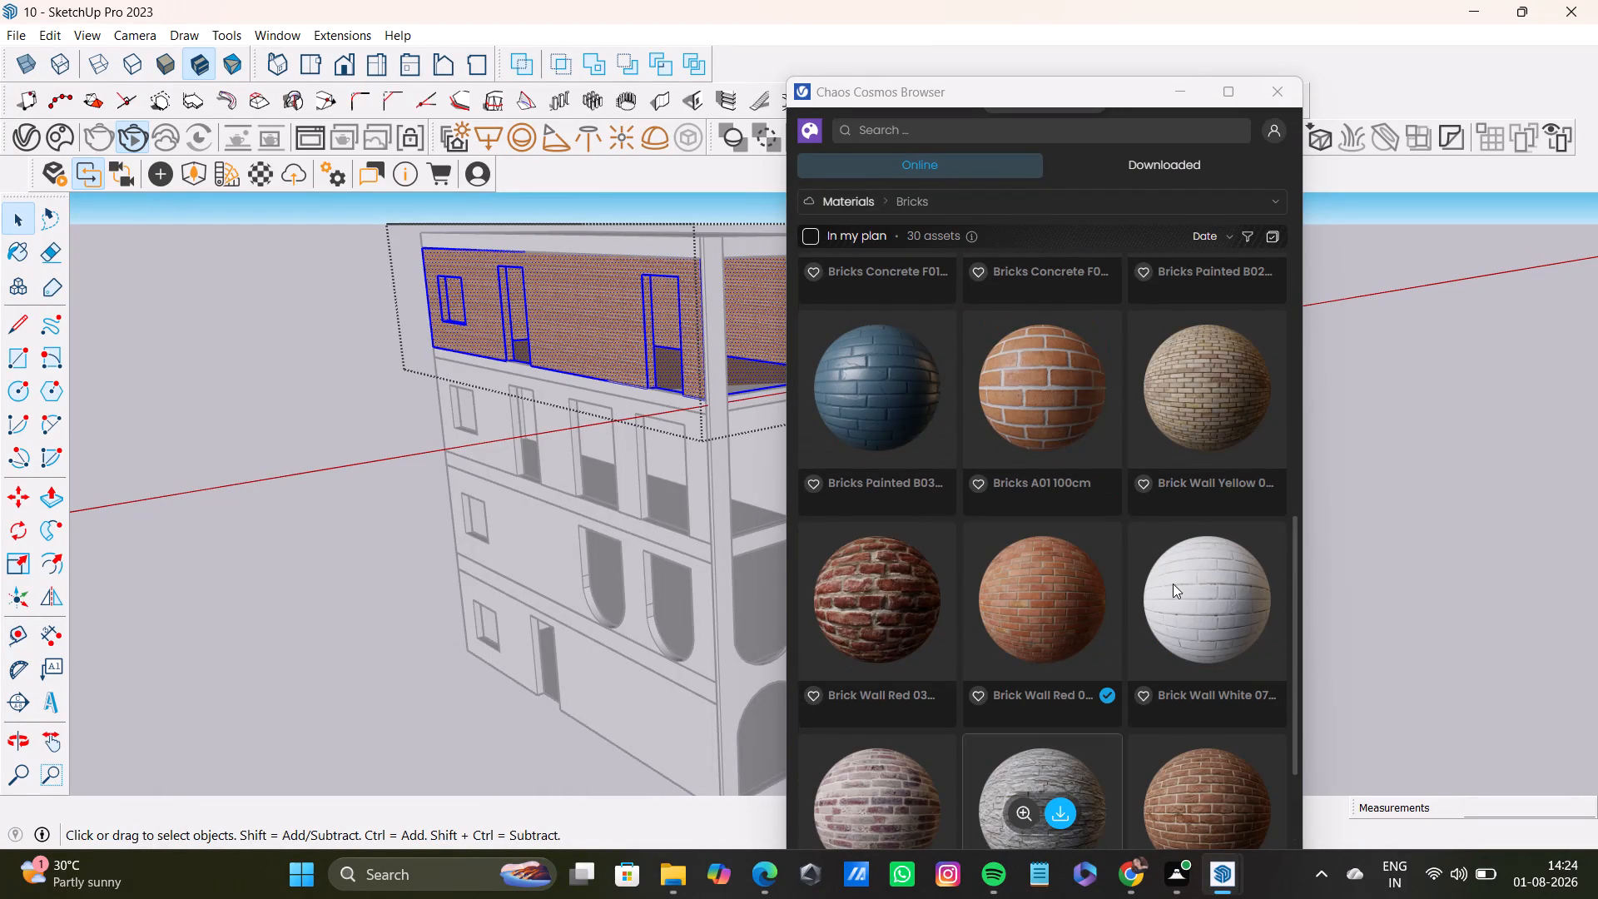
left_click(1220, 426)
left_click(1221, 385)
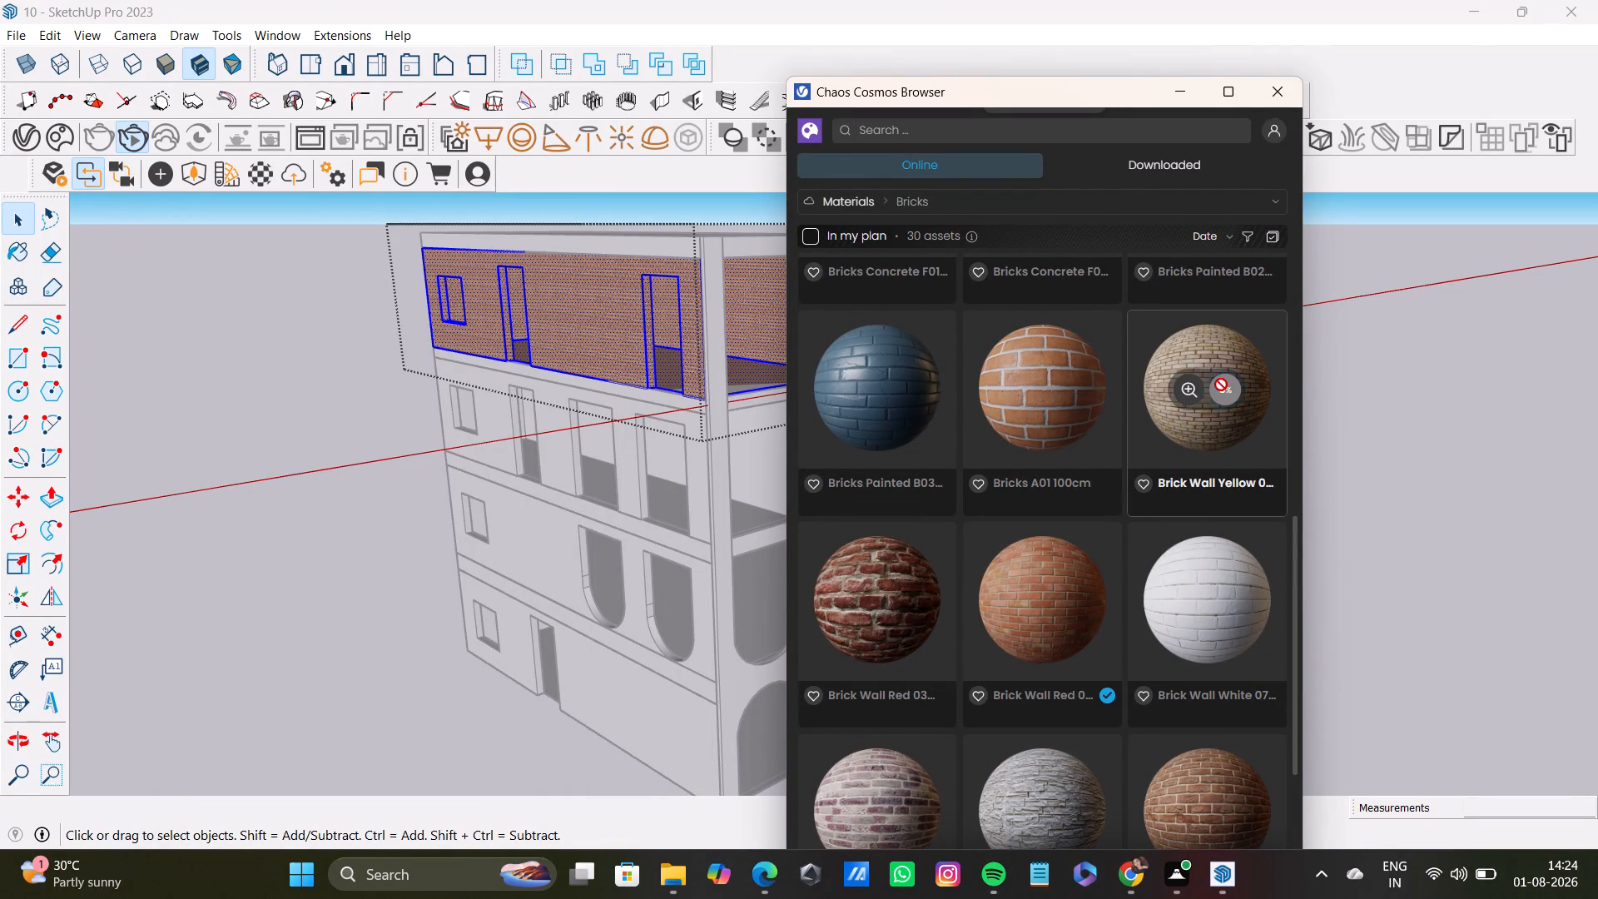
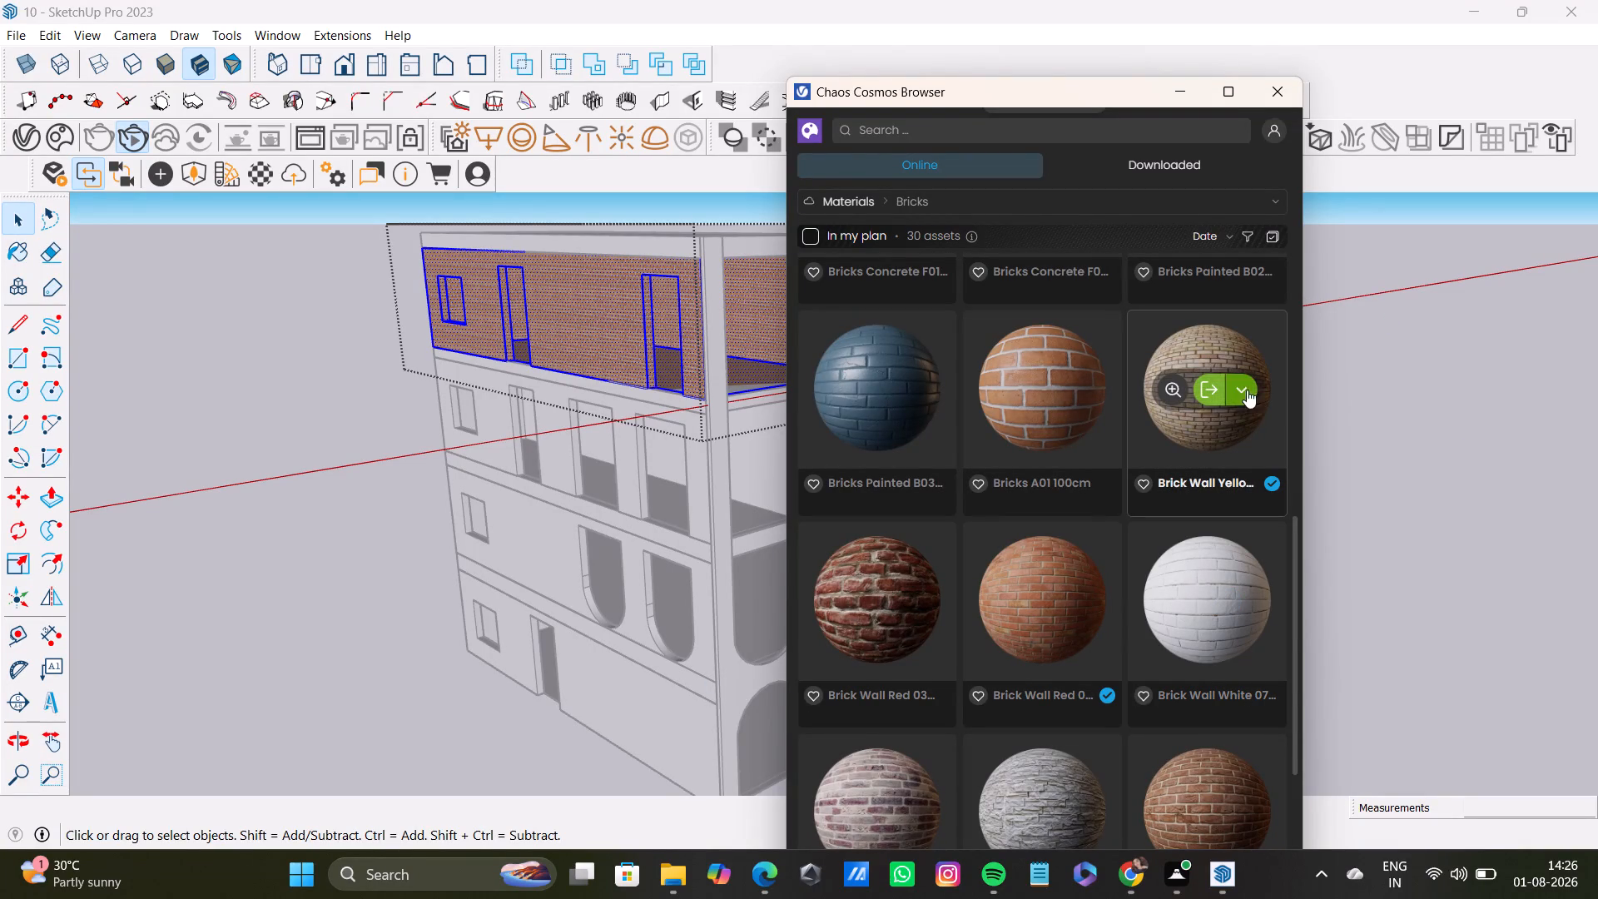
Import the downloaded Brick Wall Yellow material from the Cosmos bricks collection into the scene.
left_click(1201, 383)
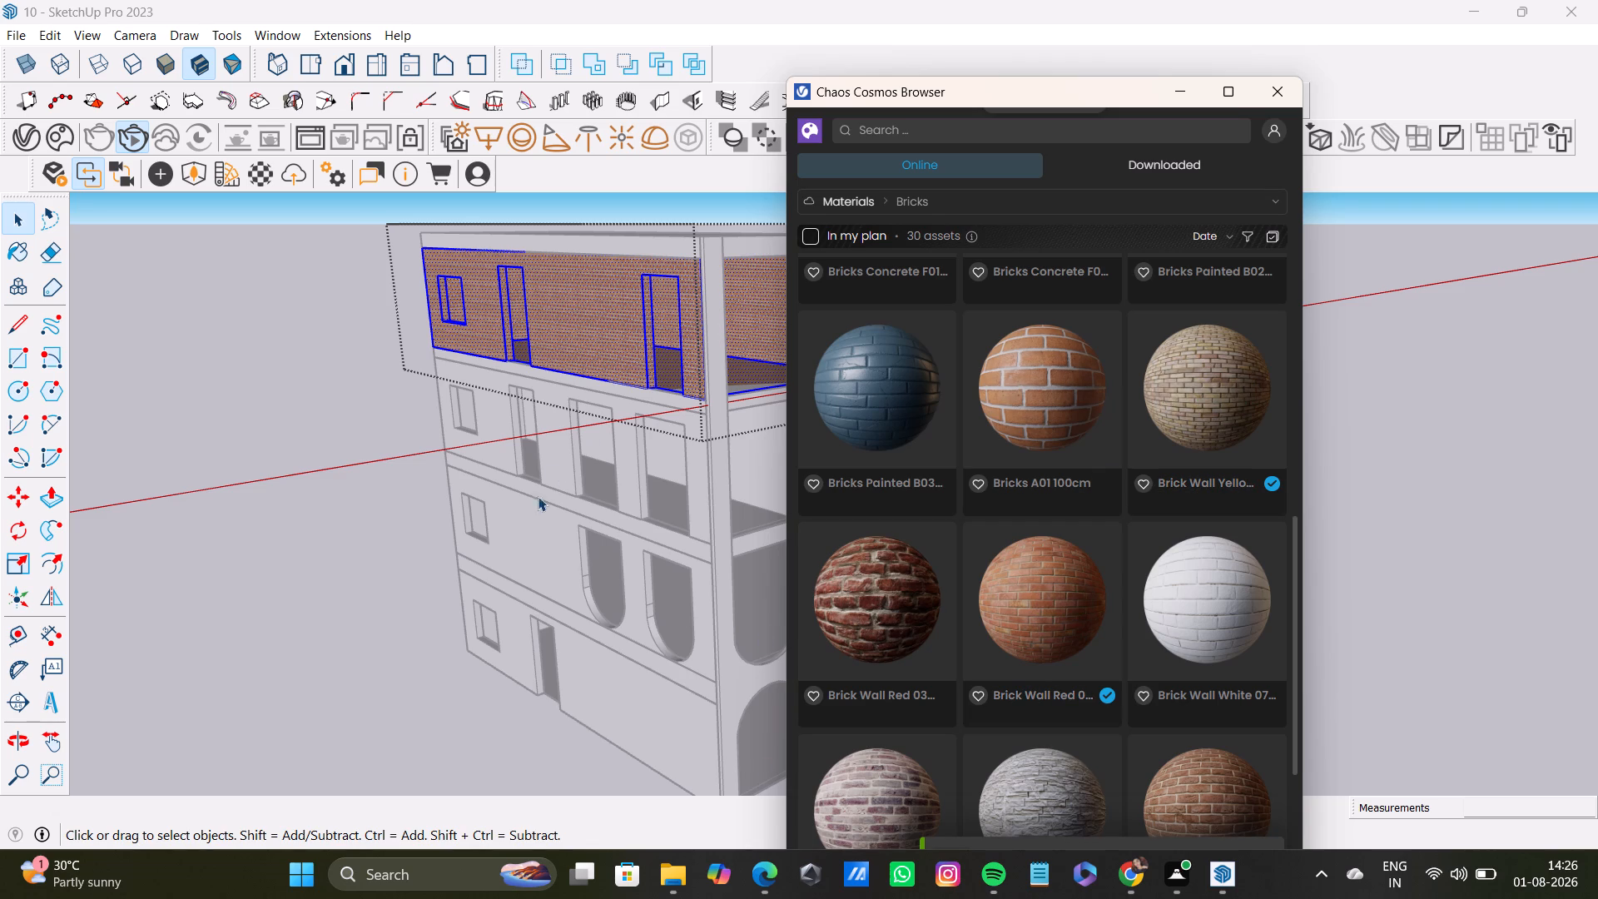
Run the interactive render and examine the brick texture on the top-floor walls up close.
left_click(131, 142)
left_click(133, 134)
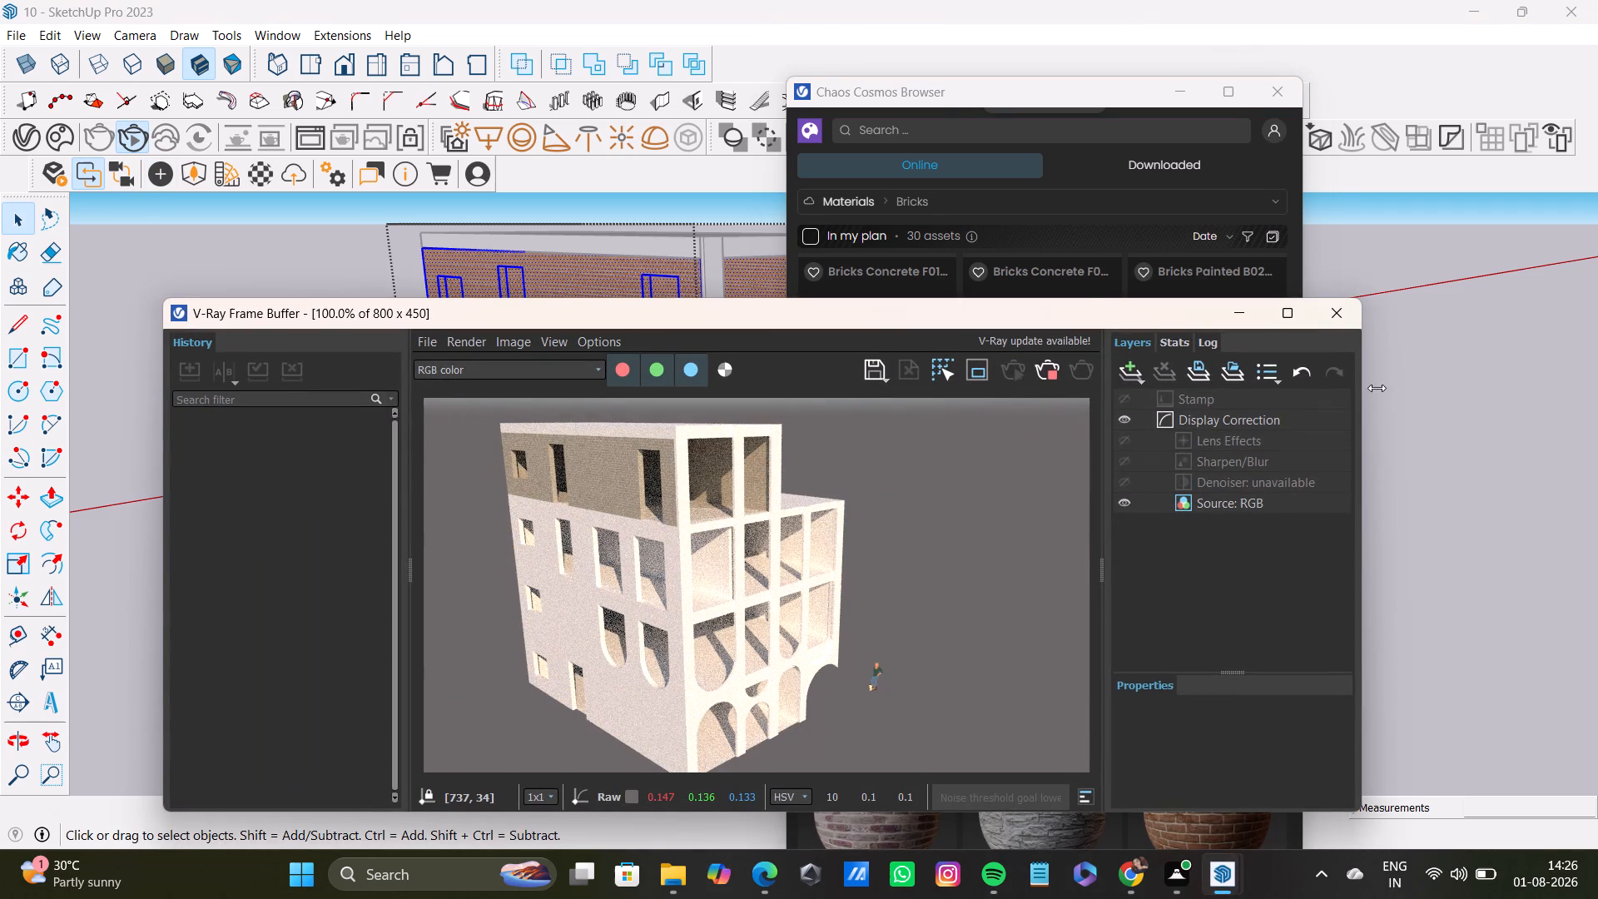
scroll(558, 448, "up", 3)
scroll(774, 554, "down", 1)
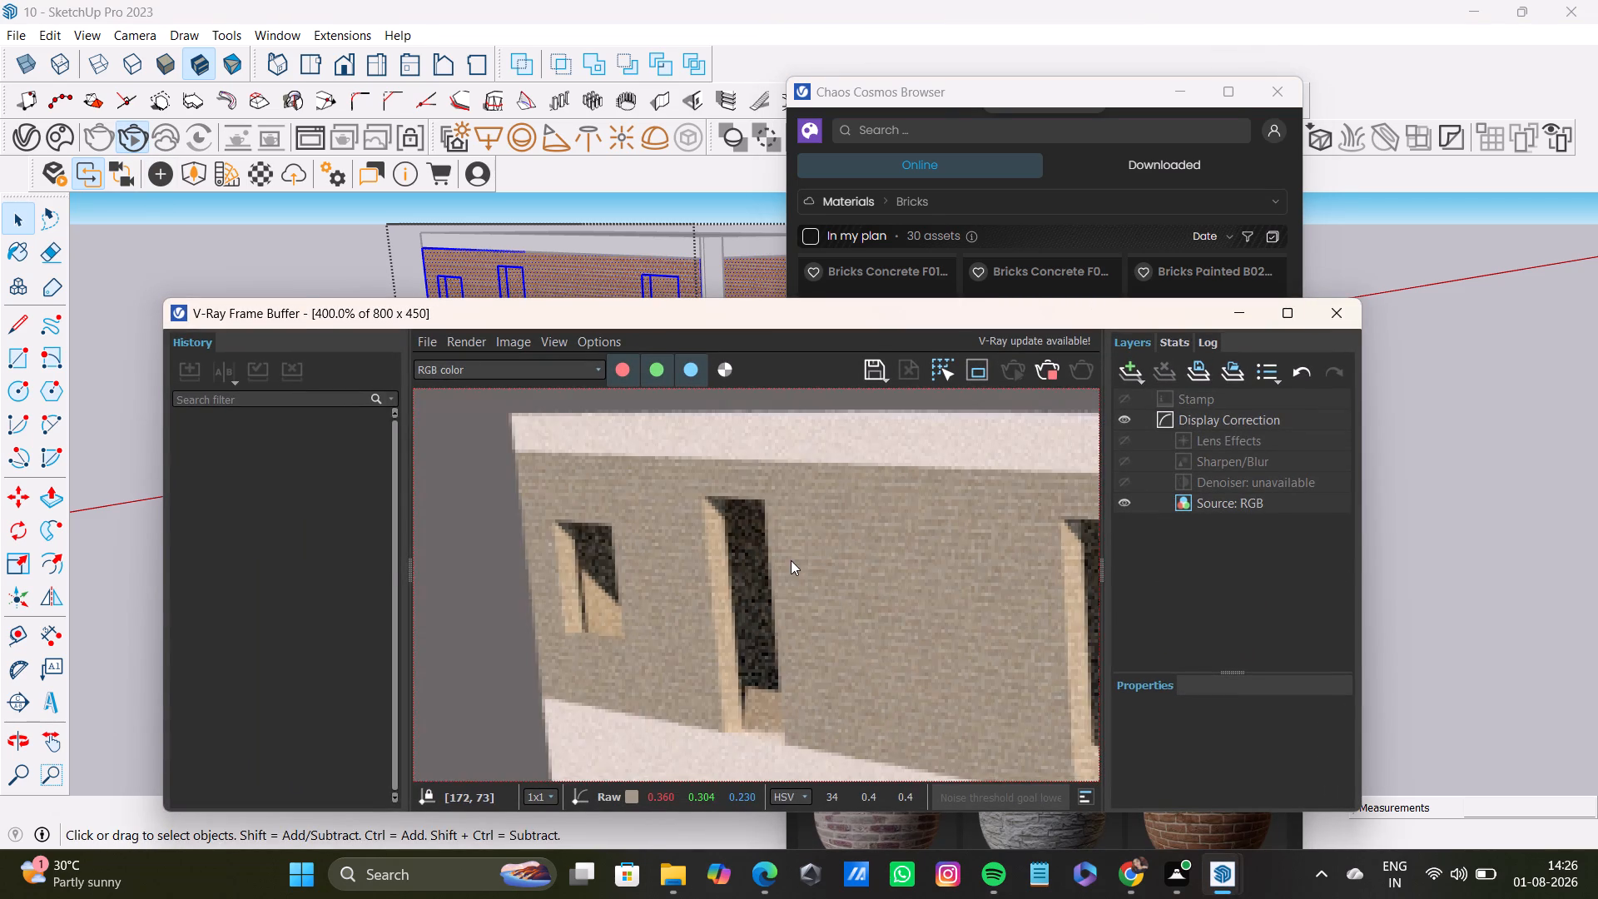
scroll(856, 578, "down", 1)
middle_click_drag(872, 584, 839, 521)
scroll(791, 519, "up", 2)
scroll(902, 564, "down", 1)
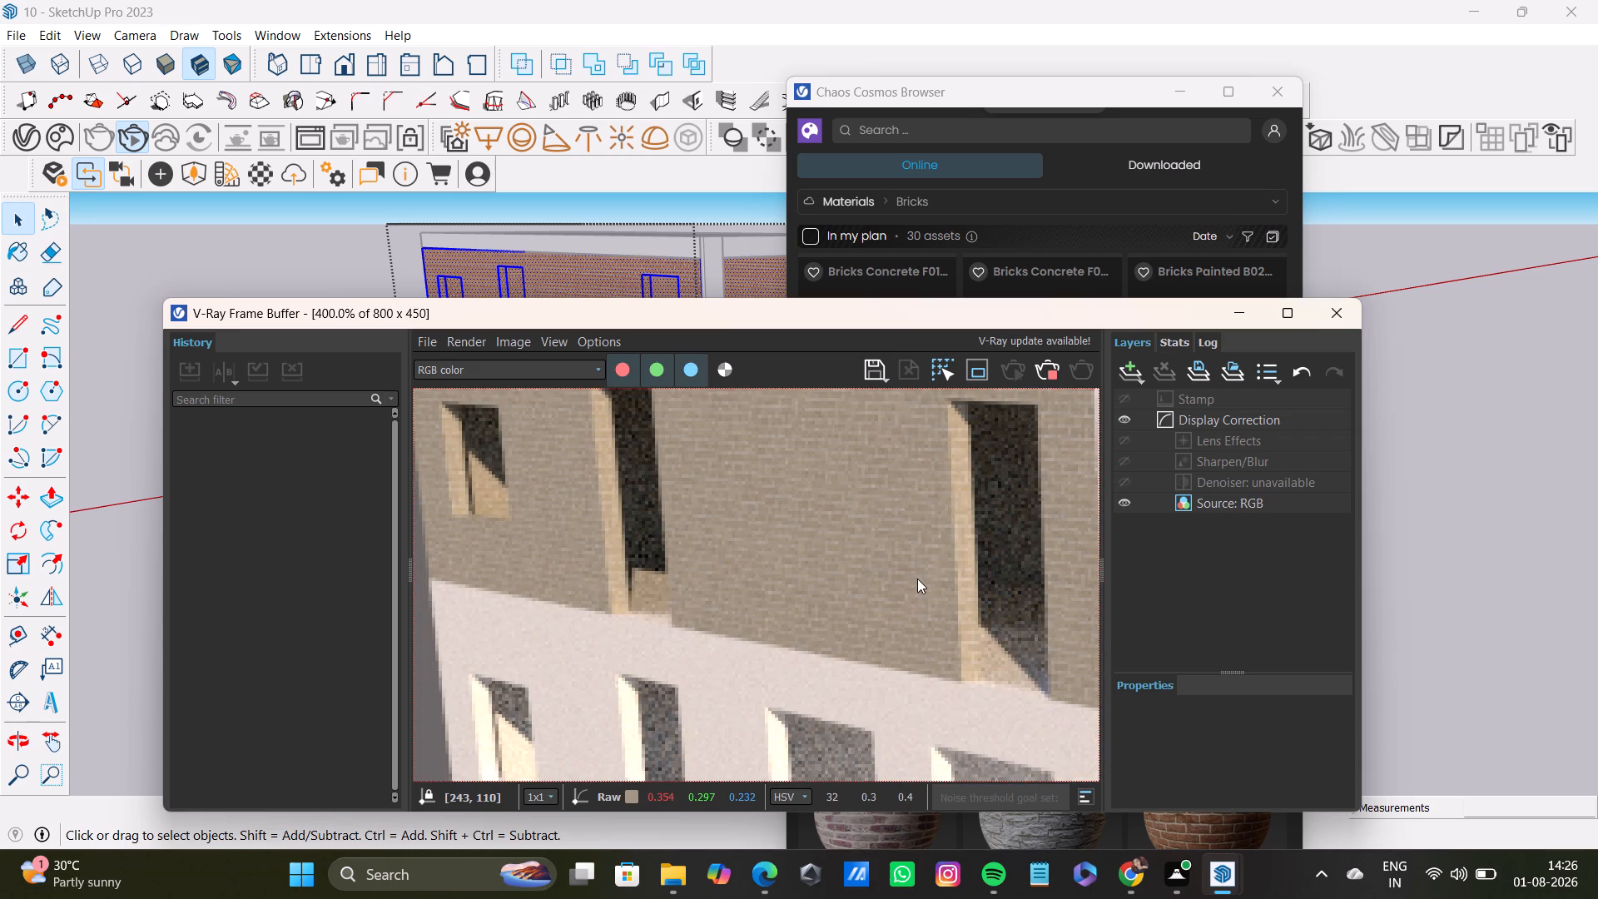
middle_click_drag(960, 600, 930, 678)
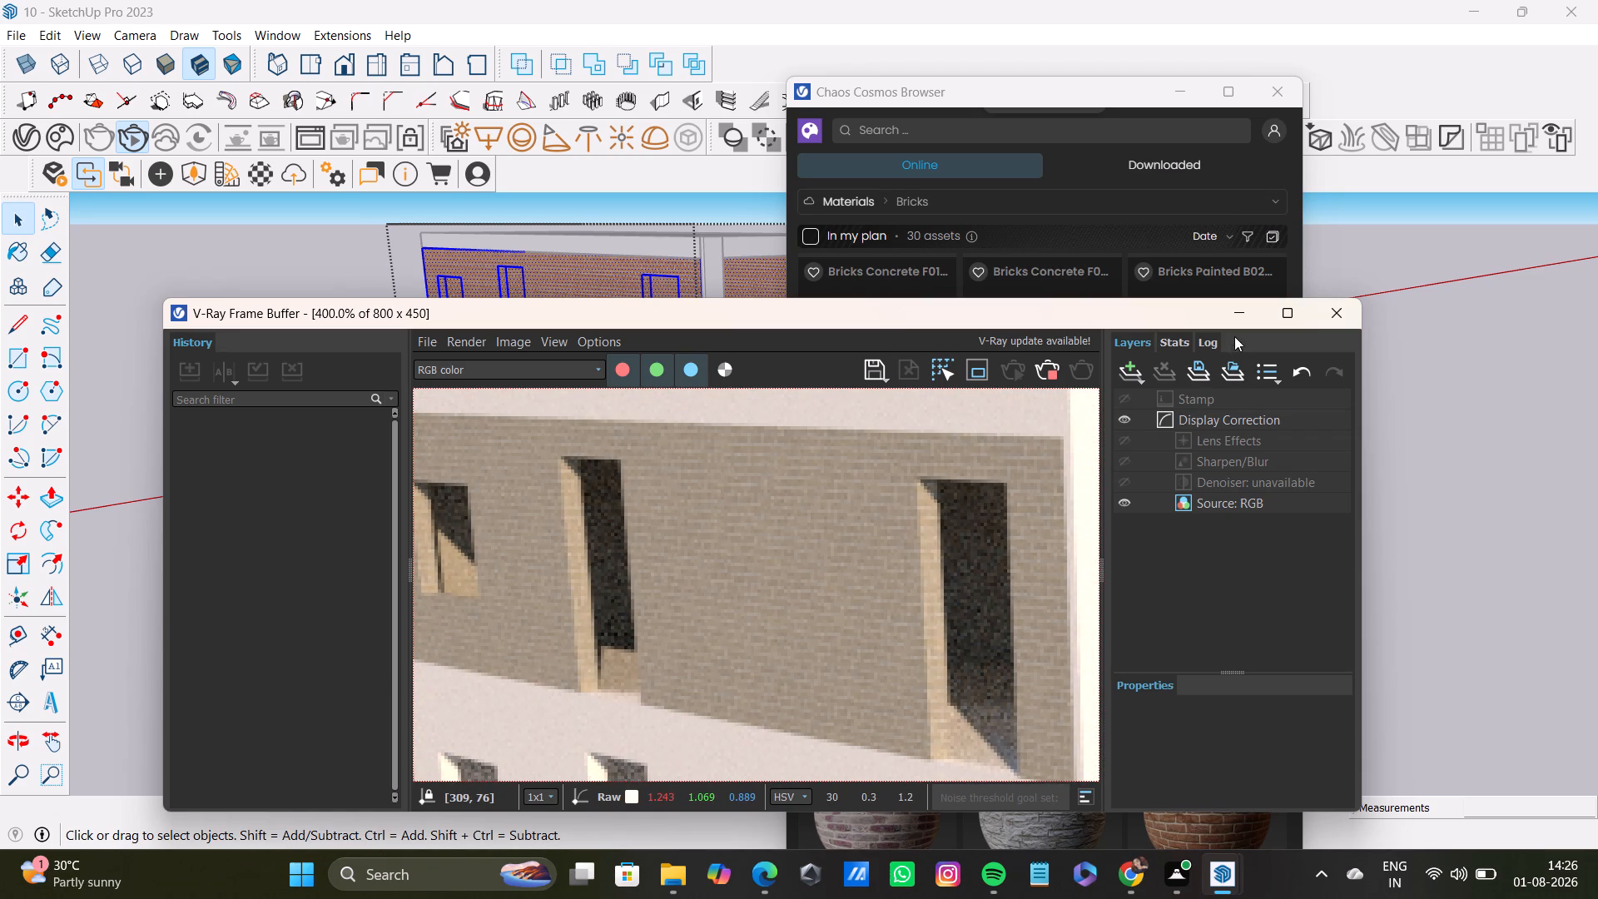
left_click(1239, 325)
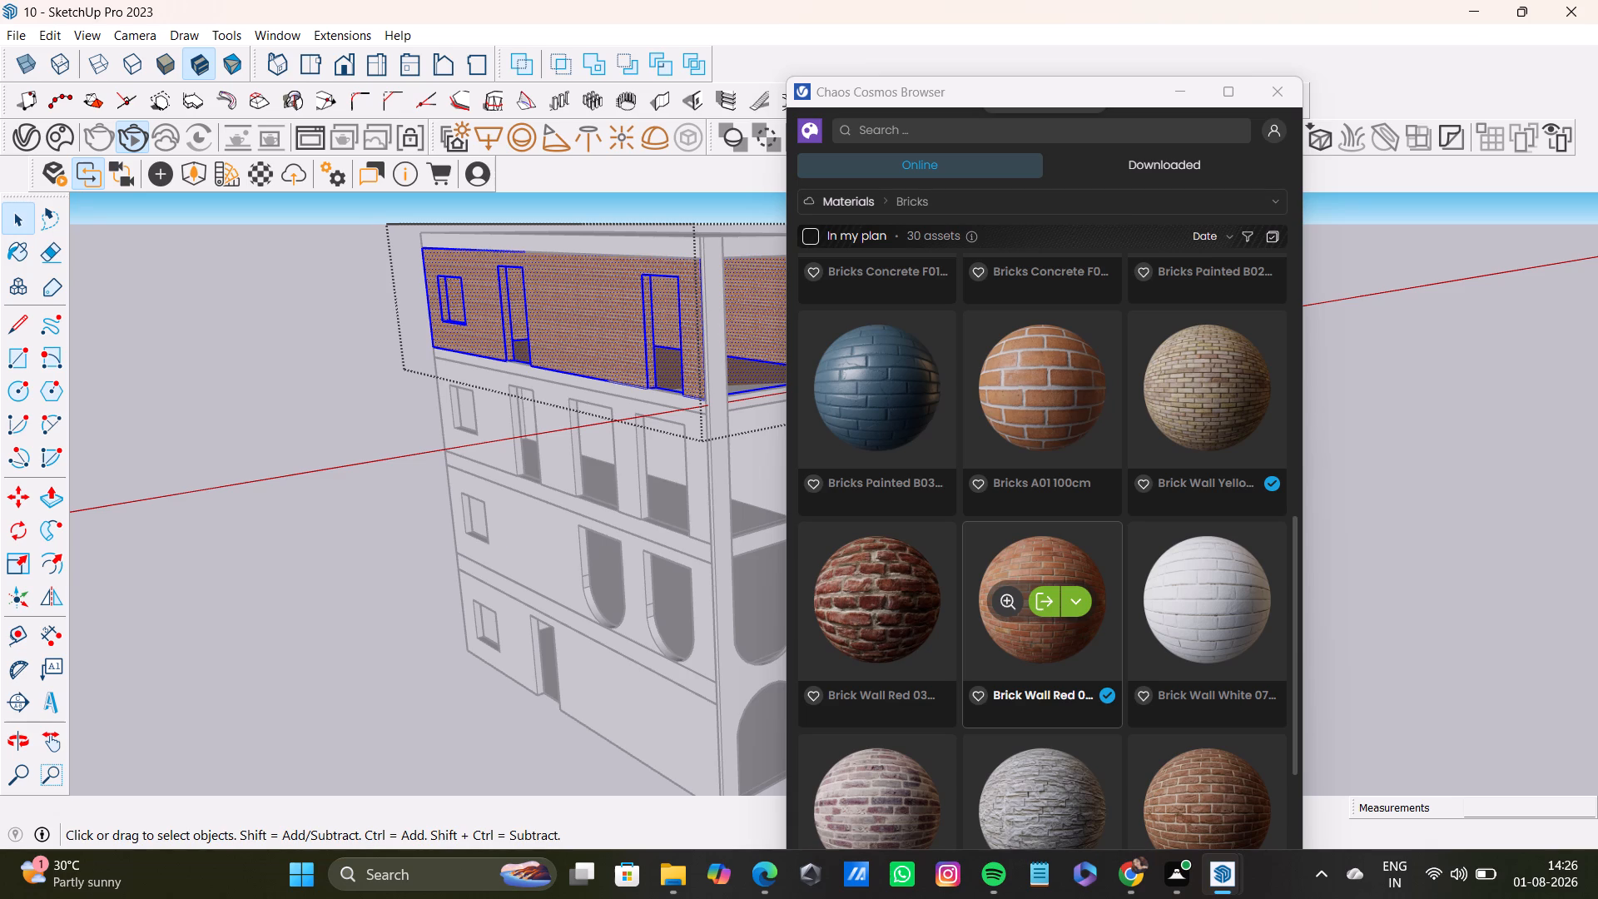
Import the Brick Wall Yellow material from Cosmos into the scene again, keeping the building's front in view.
left_click_drag(931, 92, 1221, 85)
middle_click_drag(1008, 464, 866, 444)
middle_click_drag(871, 508, 800, 455)
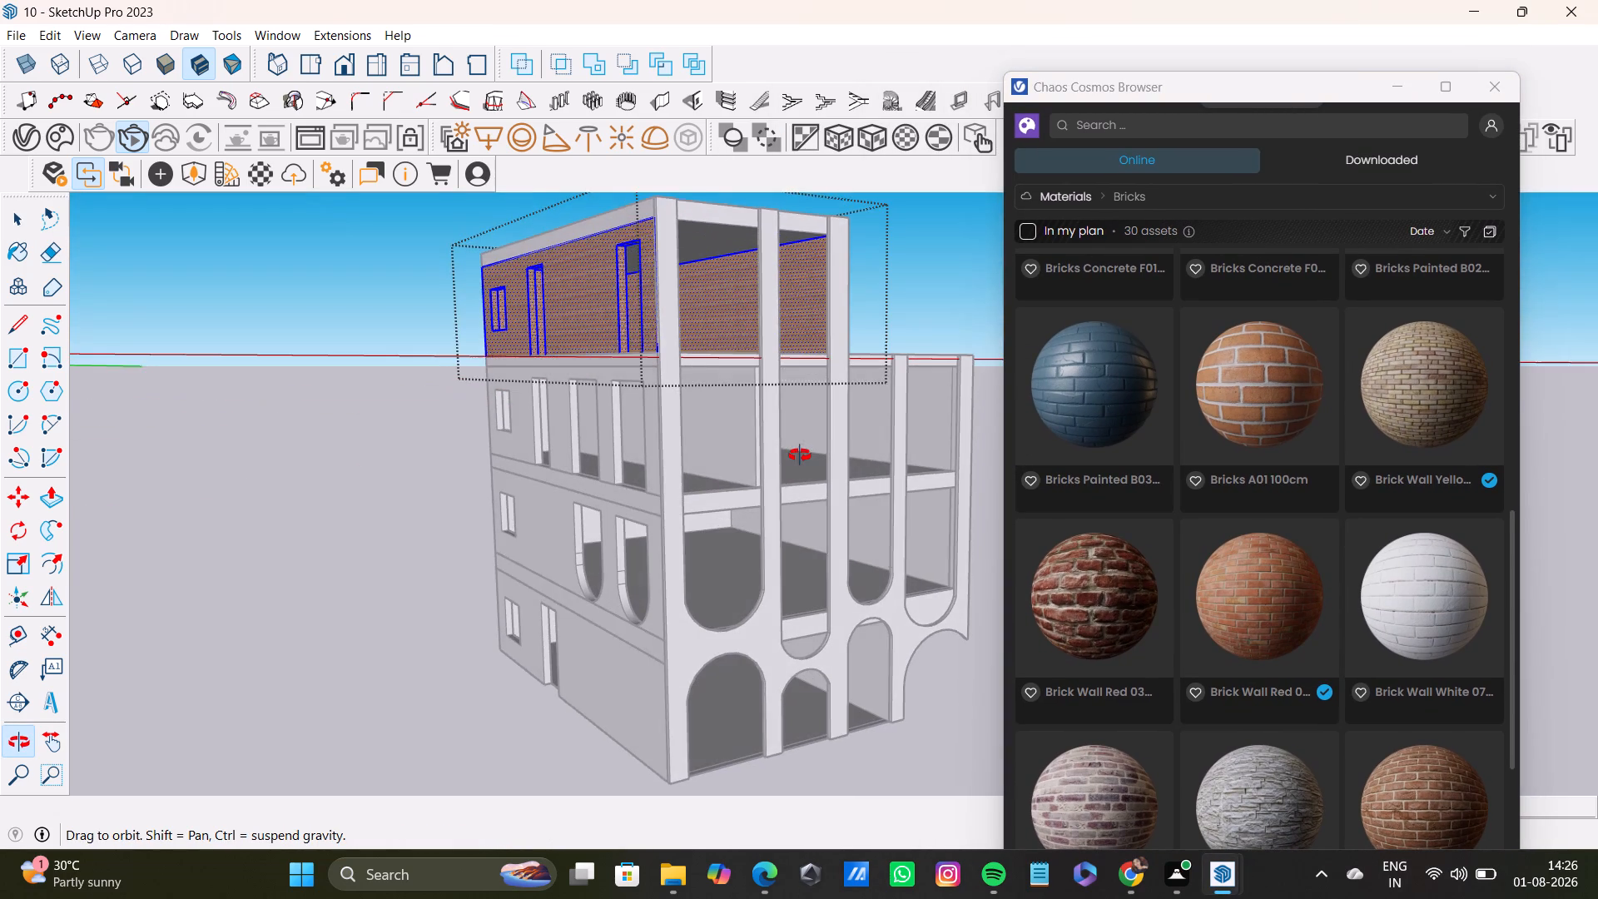
middle_click_drag(800, 455, 803, 435)
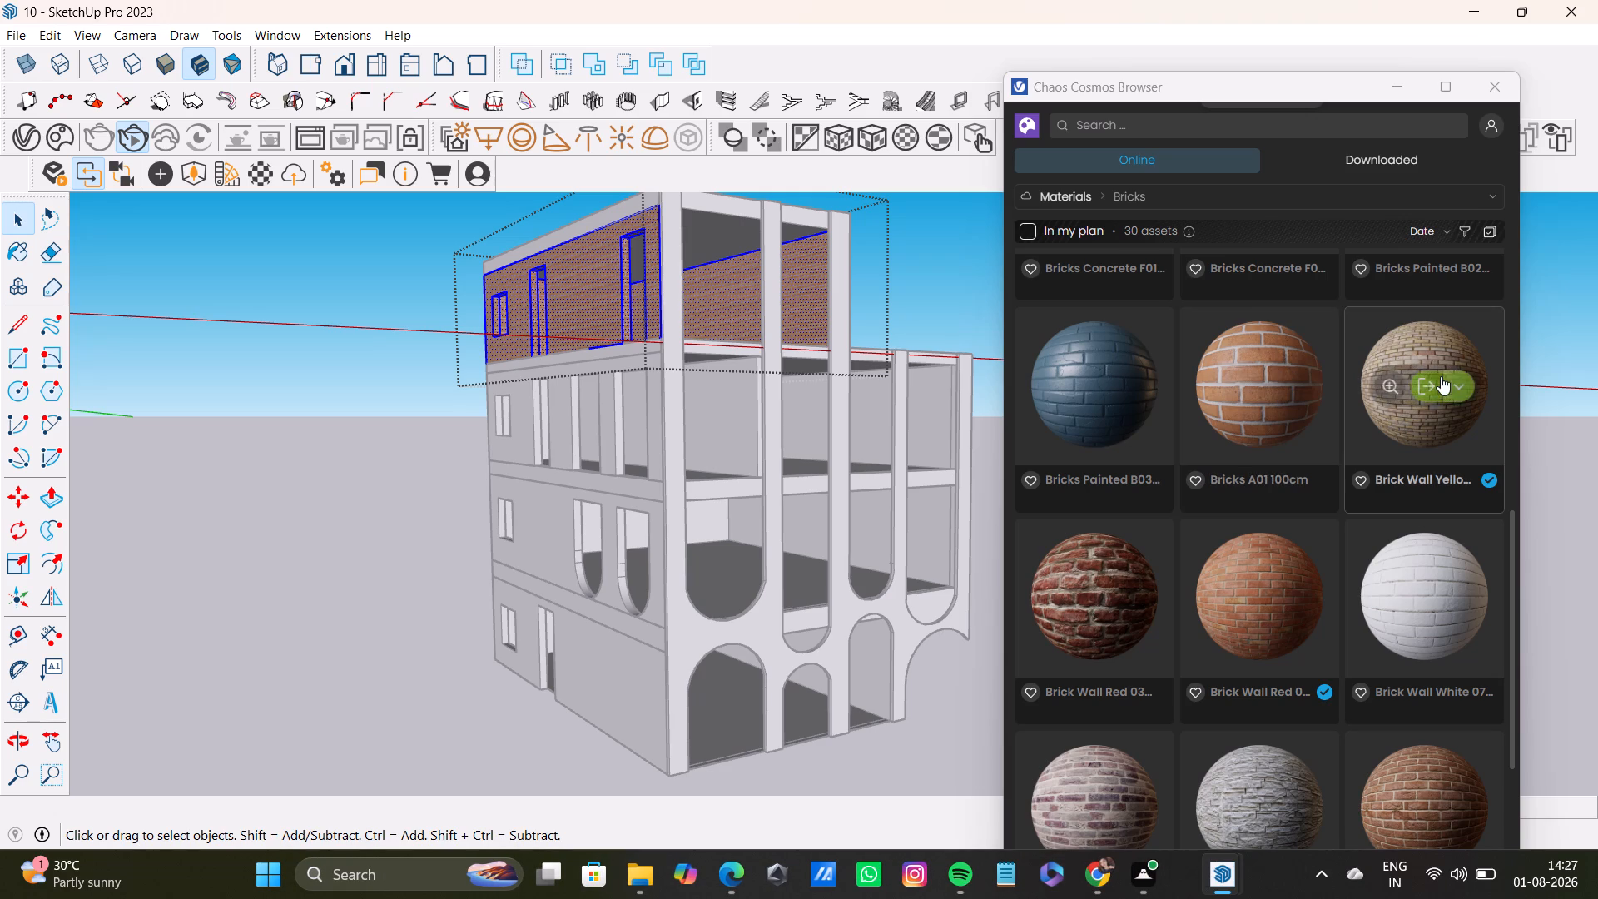
left_click(1426, 375)
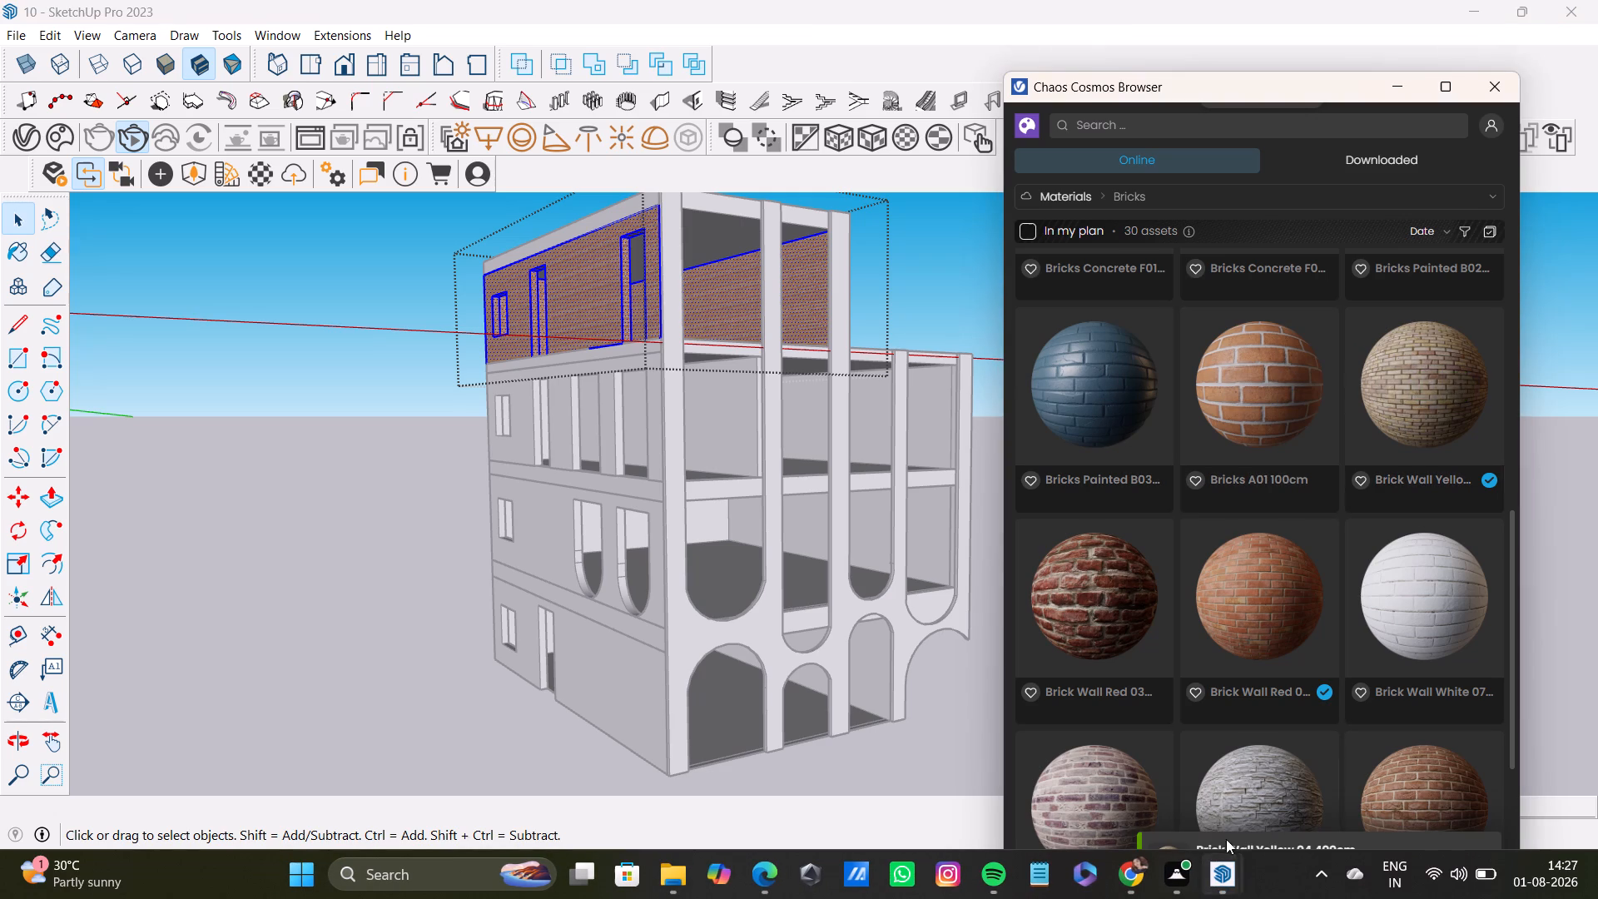
Lighten the diffuse colour of the Brick Wall Yellow 04 400cm#1 material to a paler tan.
left_click(23, 137)
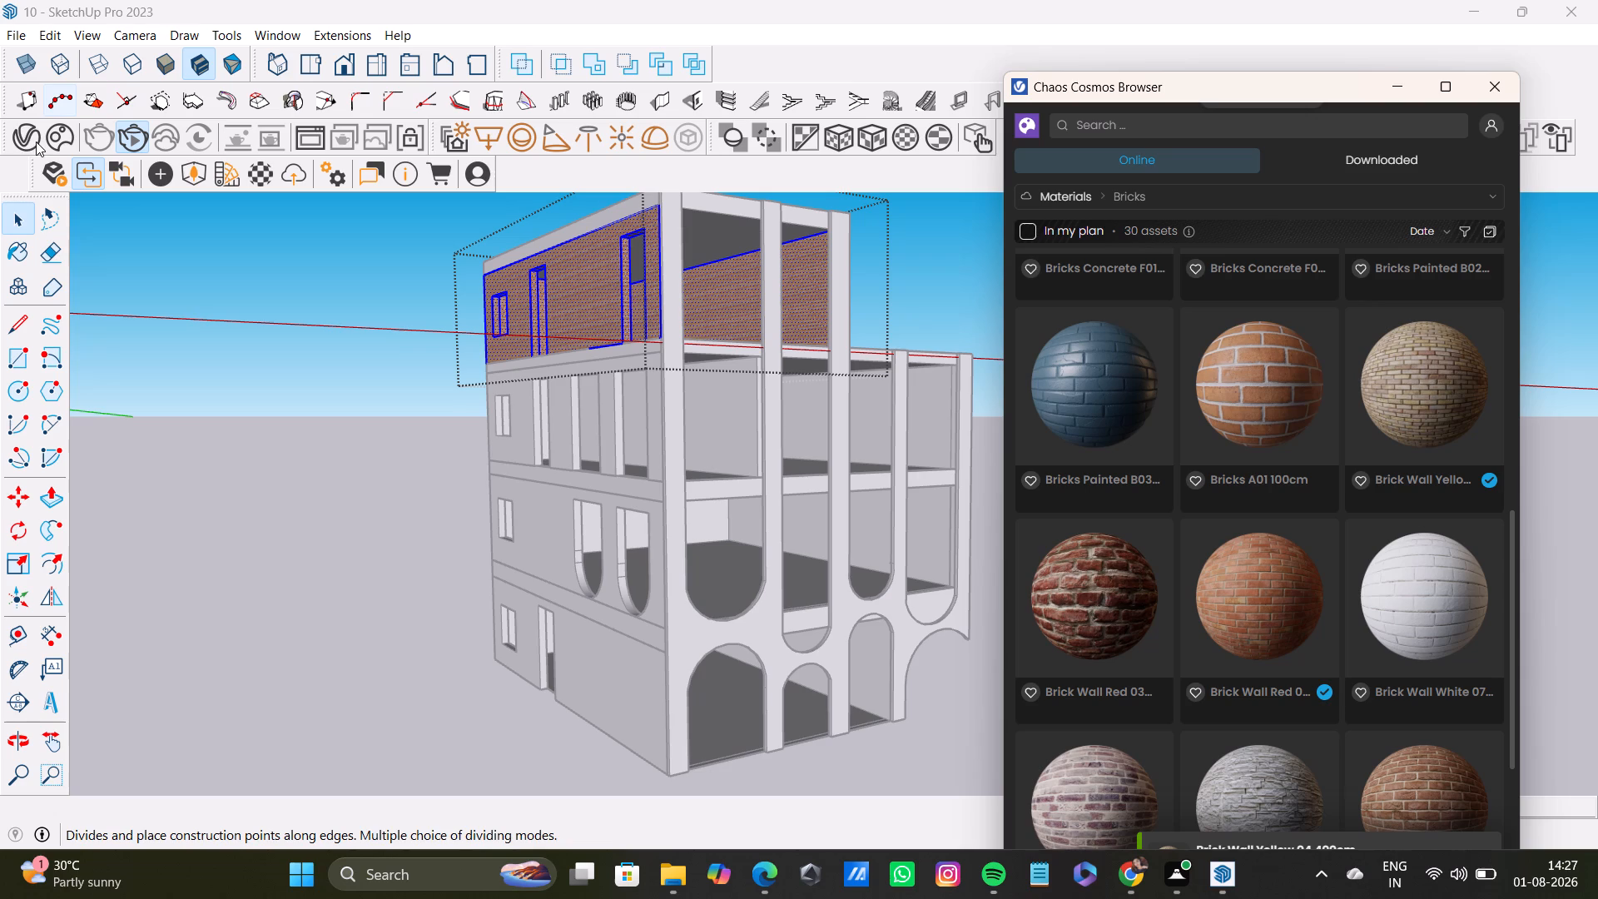
left_click(37, 142)
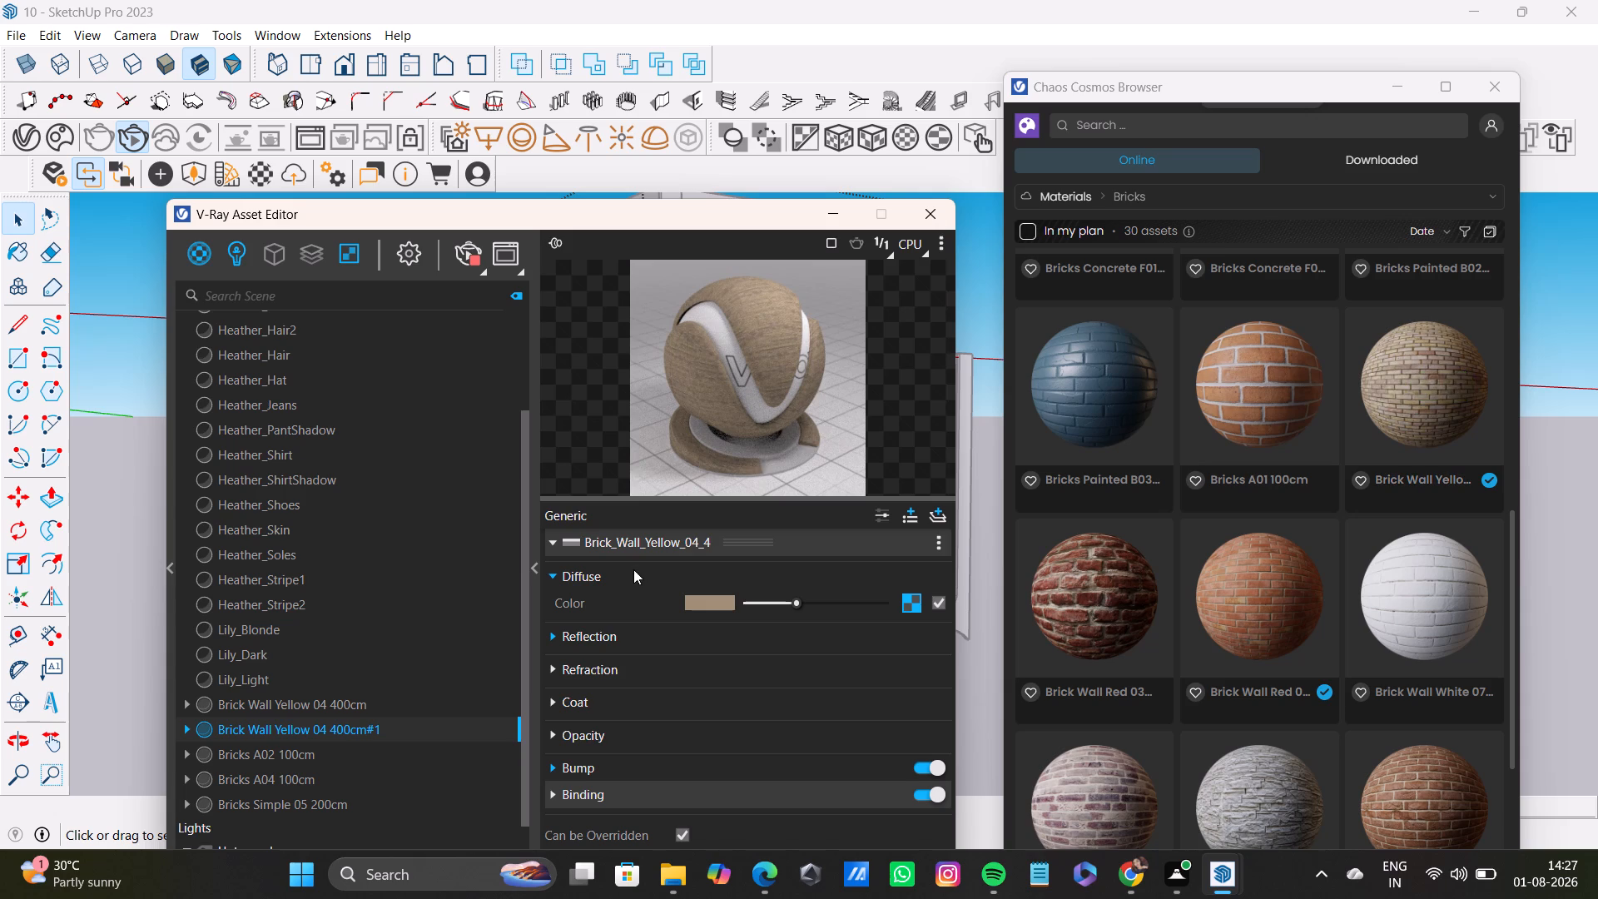
left_click_drag(799, 603, 805, 603)
left_click_drag(805, 603, 827, 608)
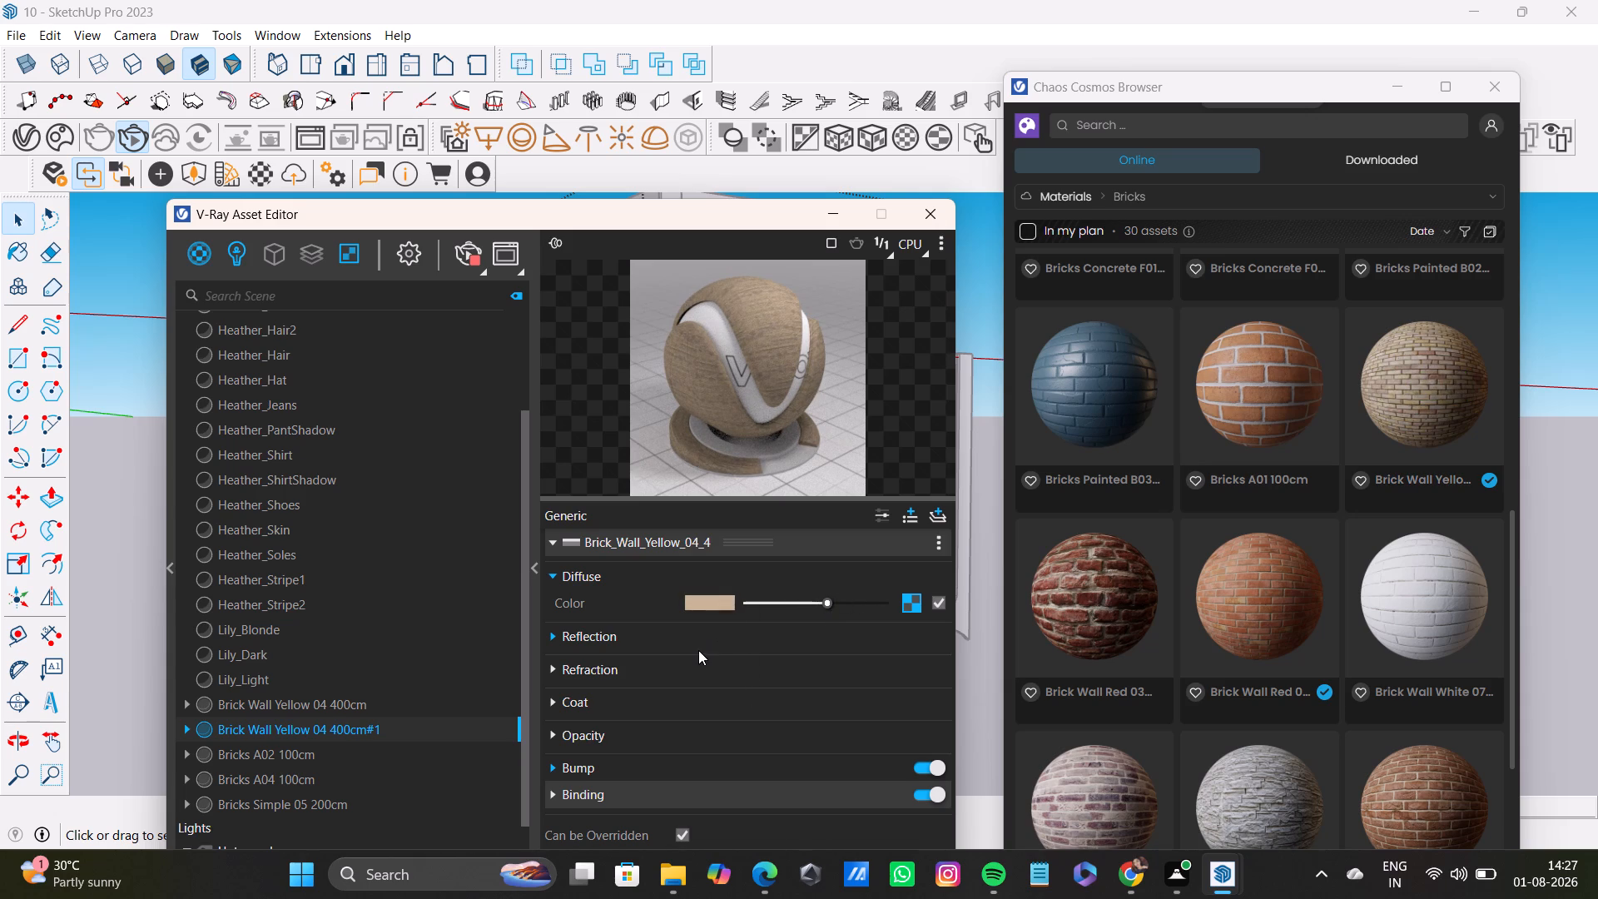
Raise the Coat IOR of the Brick Wall Yellow 04 400cm#1 material to 4.2.
scroll(697, 651, "down", 1)
left_click(676, 765)
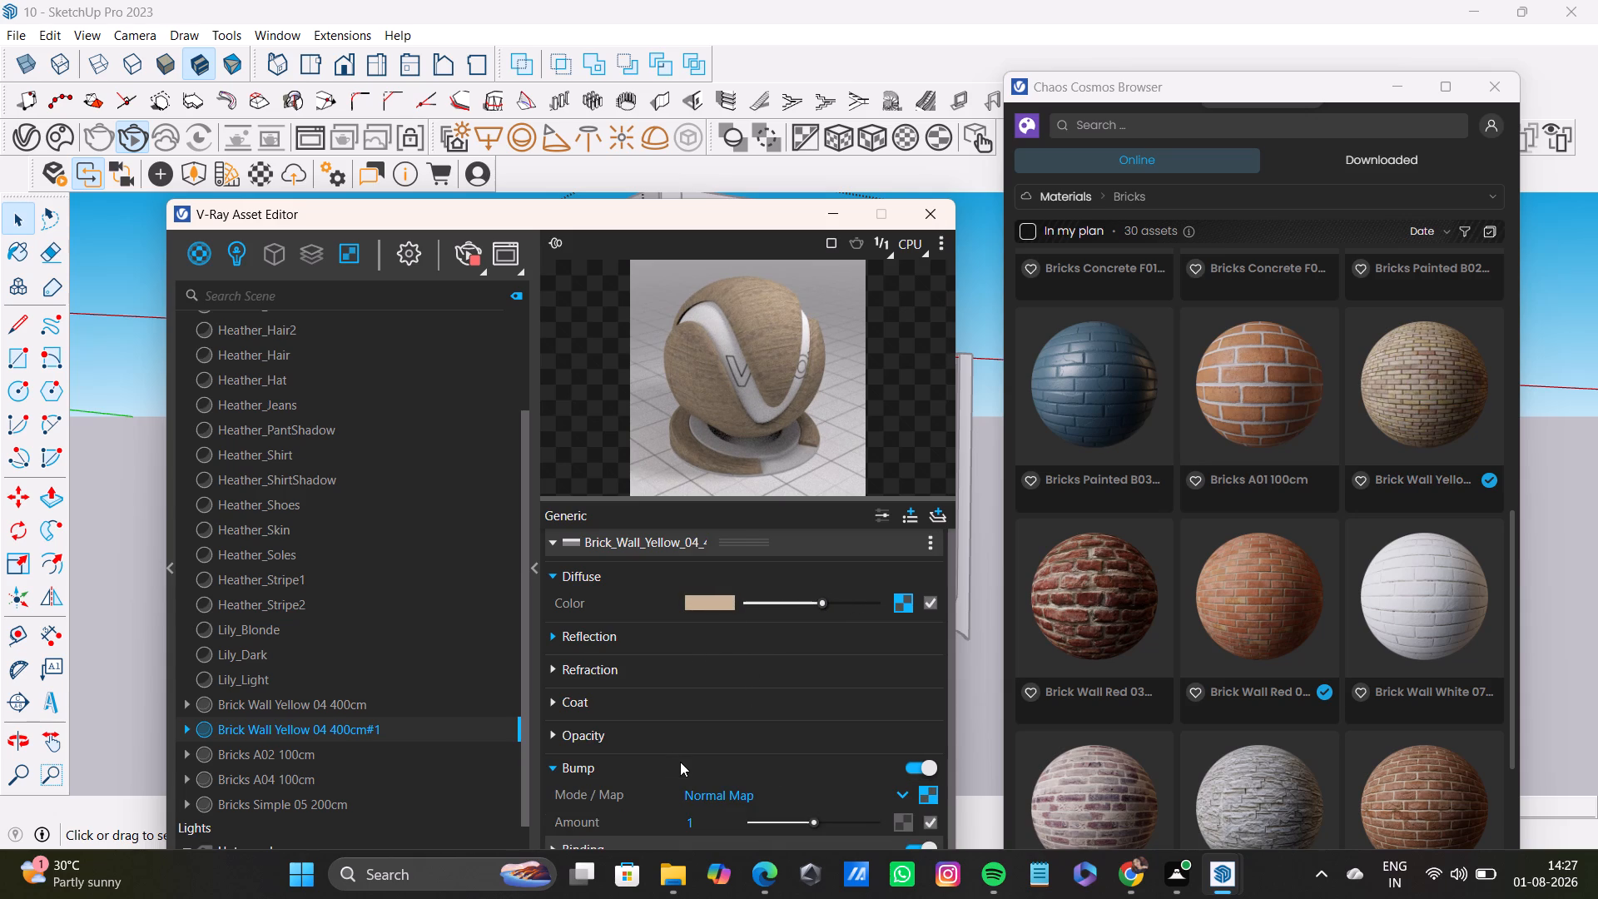
scroll(733, 738, "down", 4)
scroll(812, 755, "down", 5)
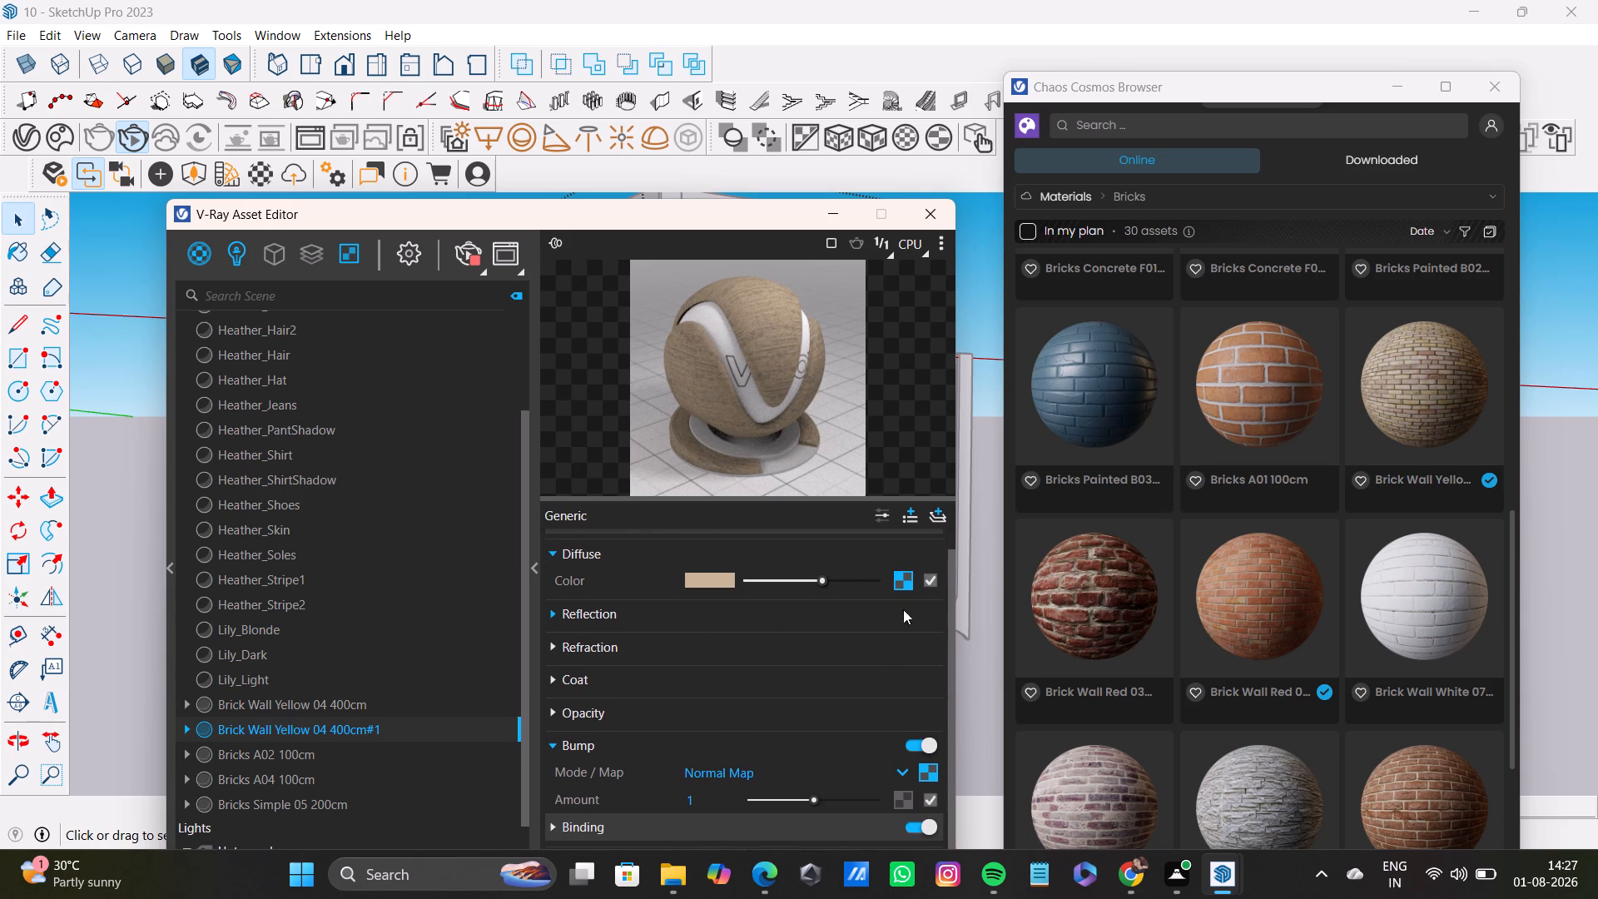
scroll(729, 794, "down", 9)
left_click(682, 718)
left_click(723, 688)
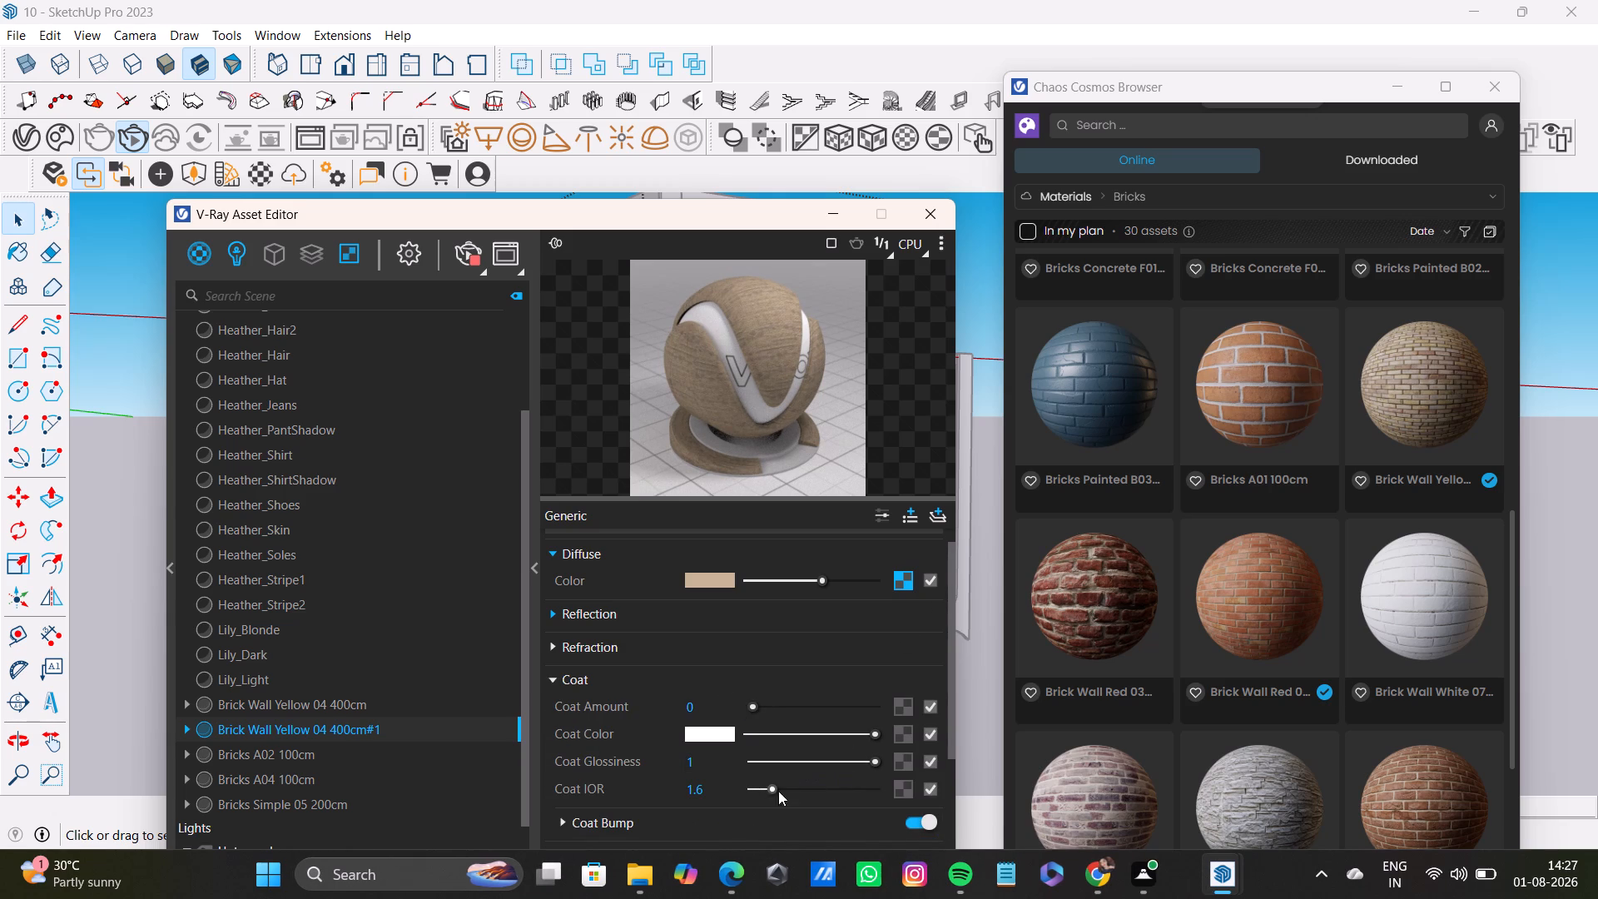
left_click_drag(772, 787, 804, 793)
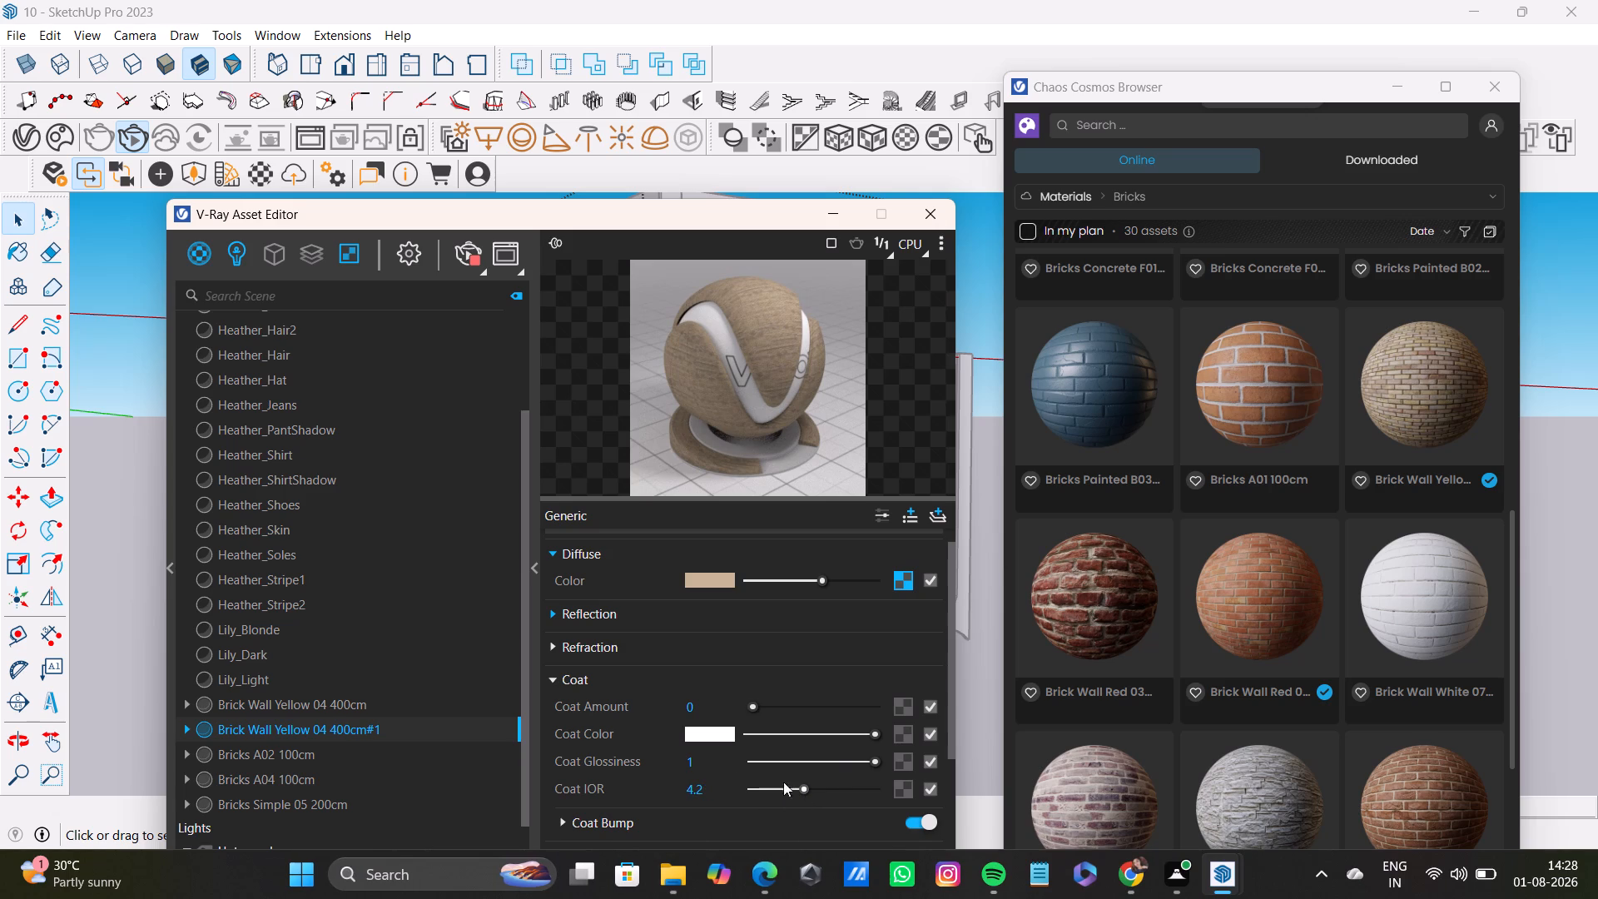
Set the brick material's reflection surface control to Use Roughness.
left_click(677, 613)
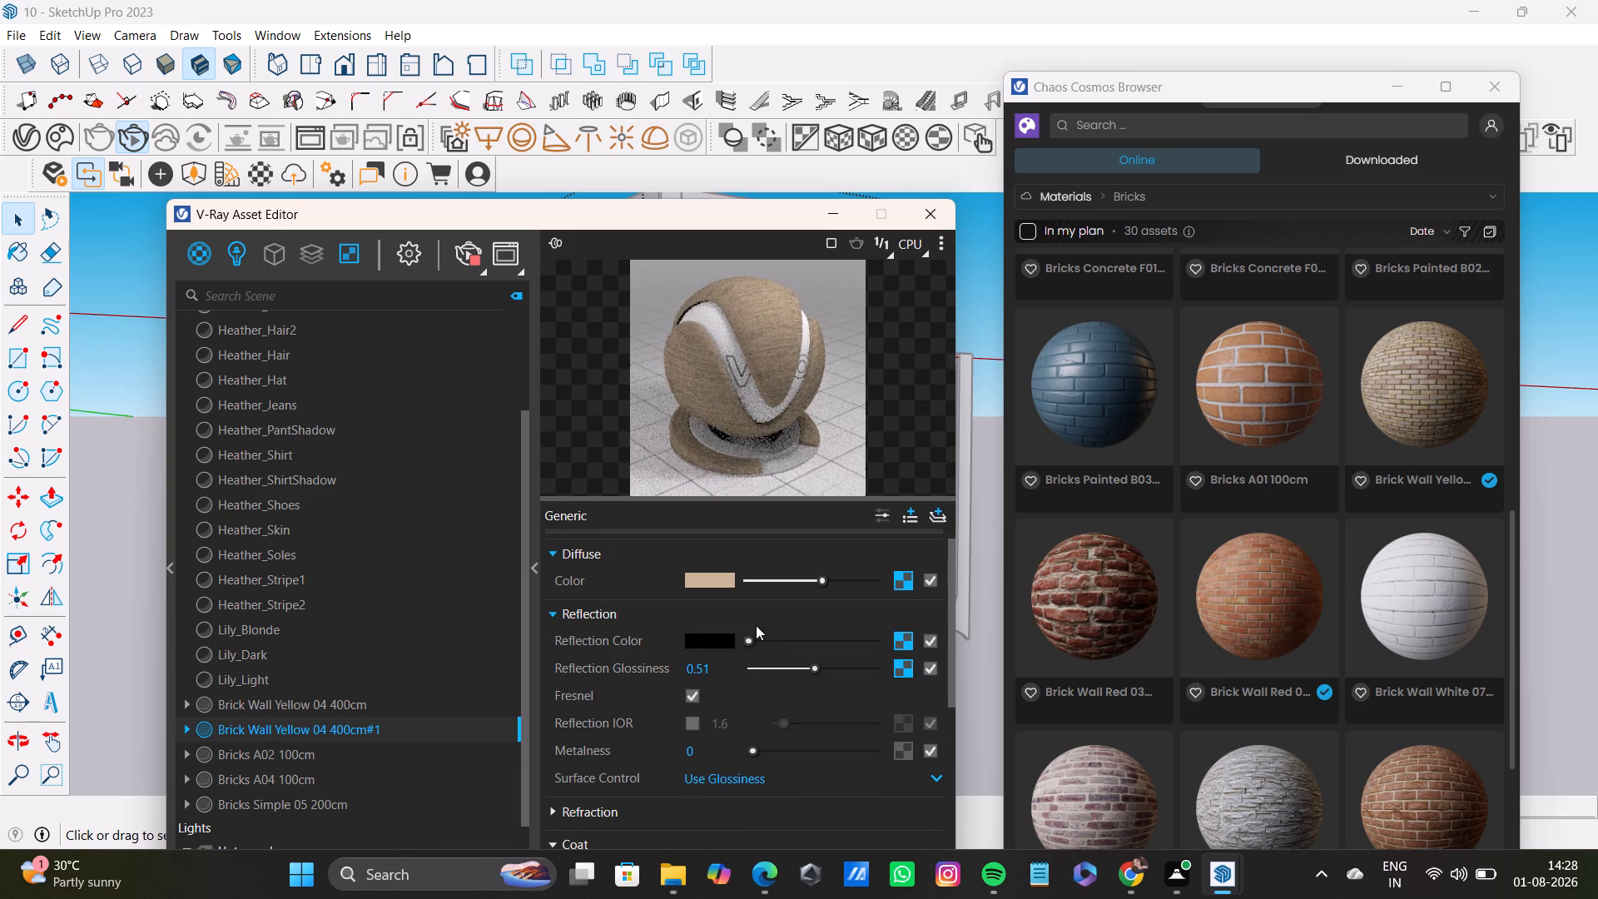
left_click(727, 777)
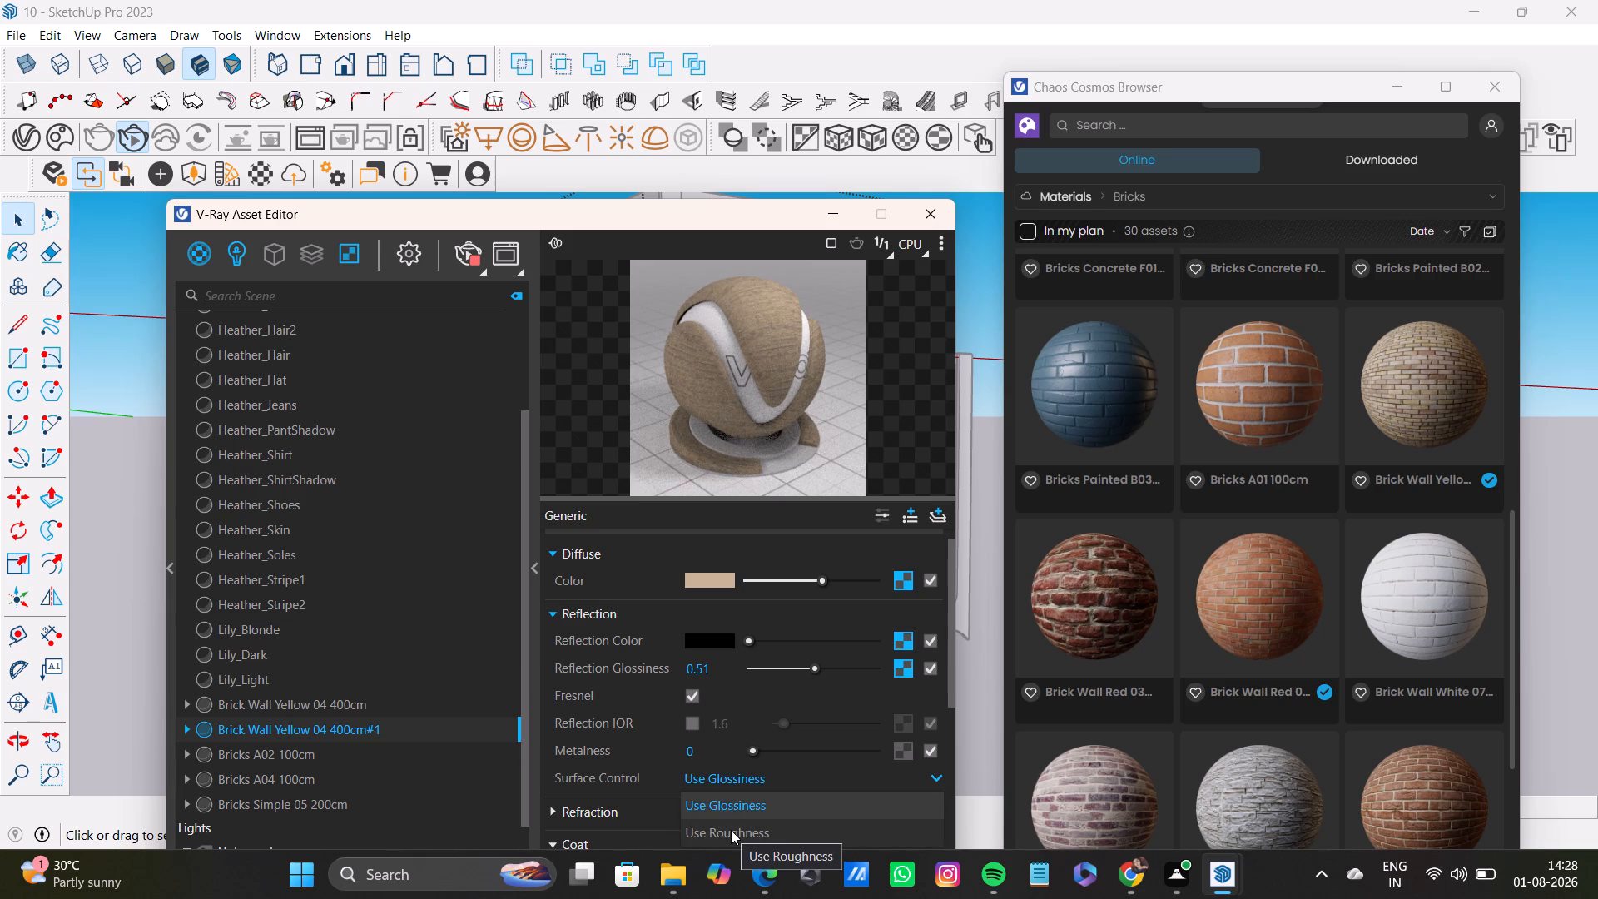
left_click(731, 830)
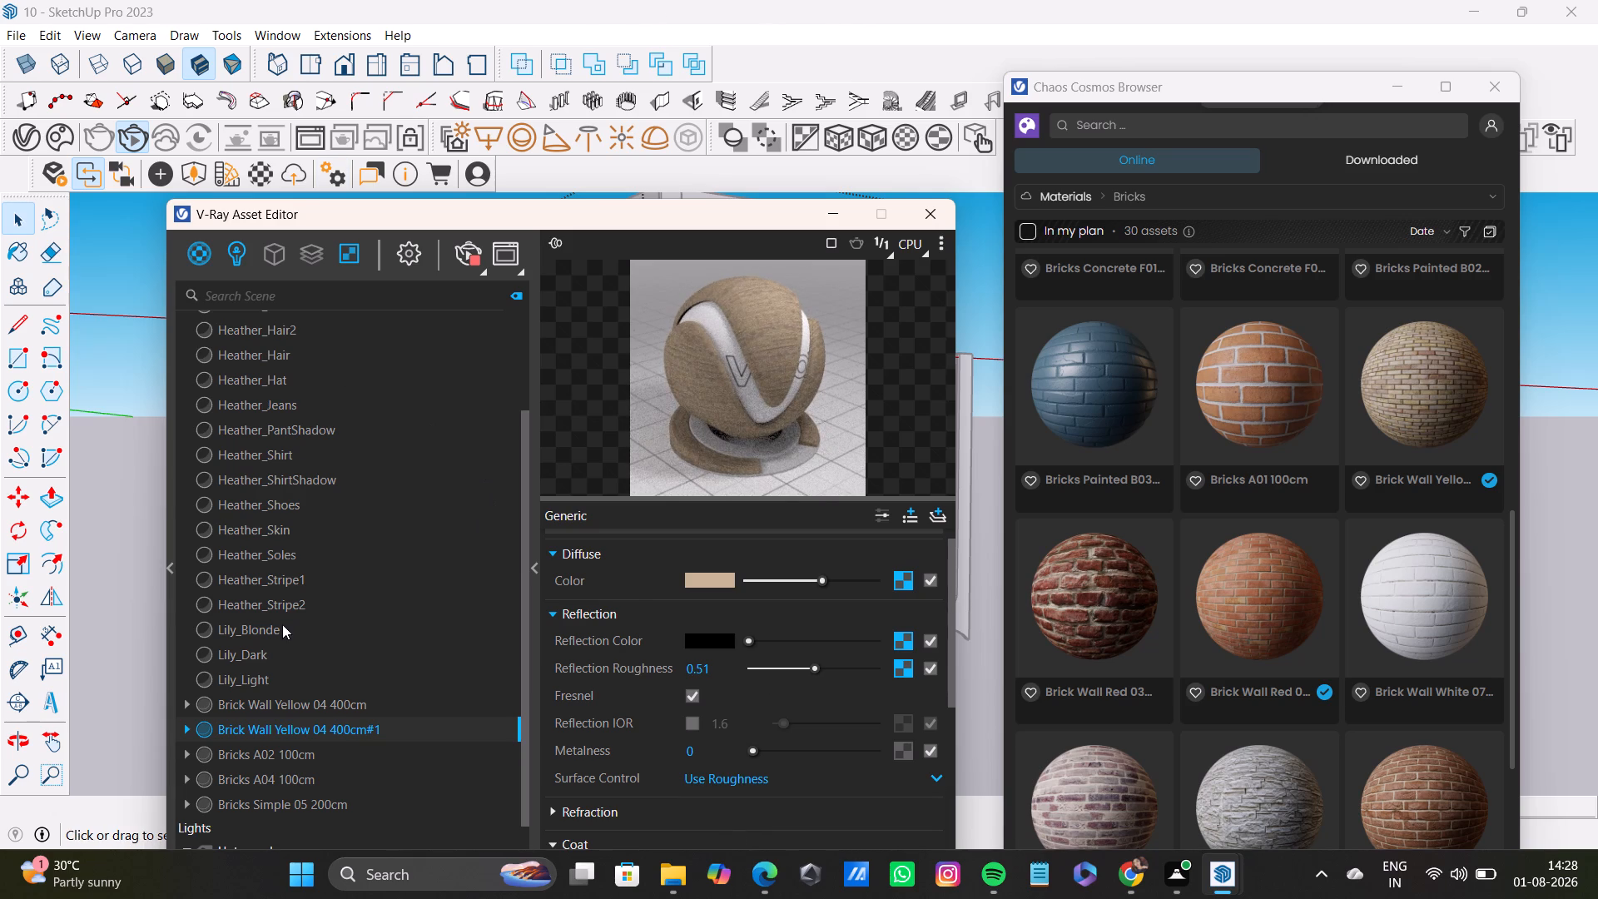
Apply the Brick Wall Yellow 04 400cm#1 material to the selected top-floor walls.
left_click_drag(602, 226, 874, 435)
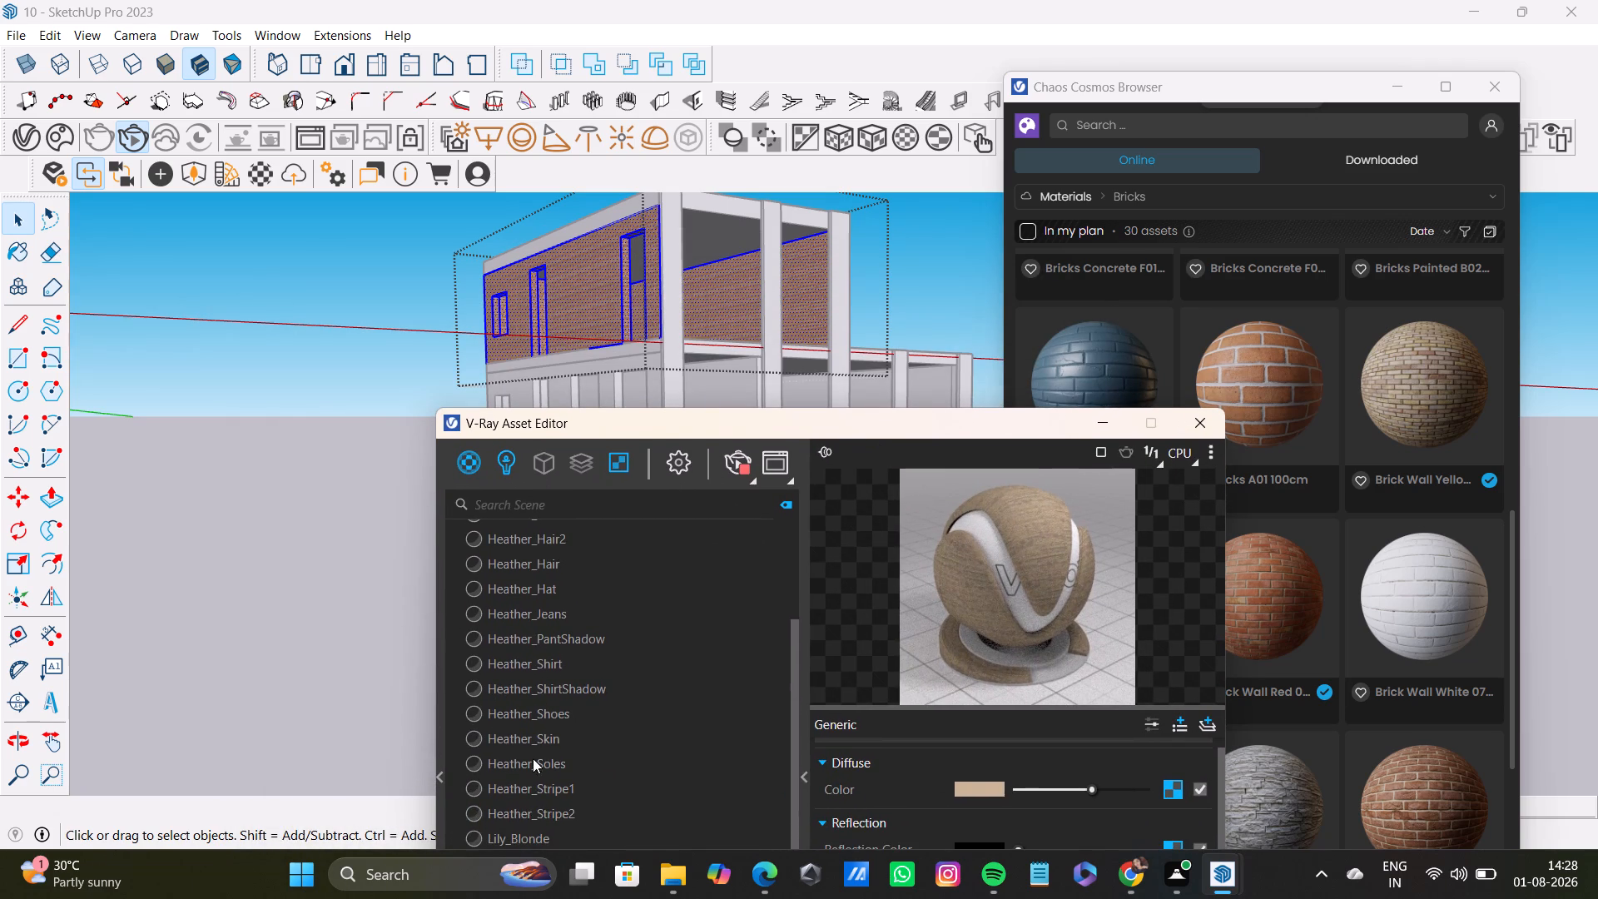
left_click_drag(657, 425, 981, 72)
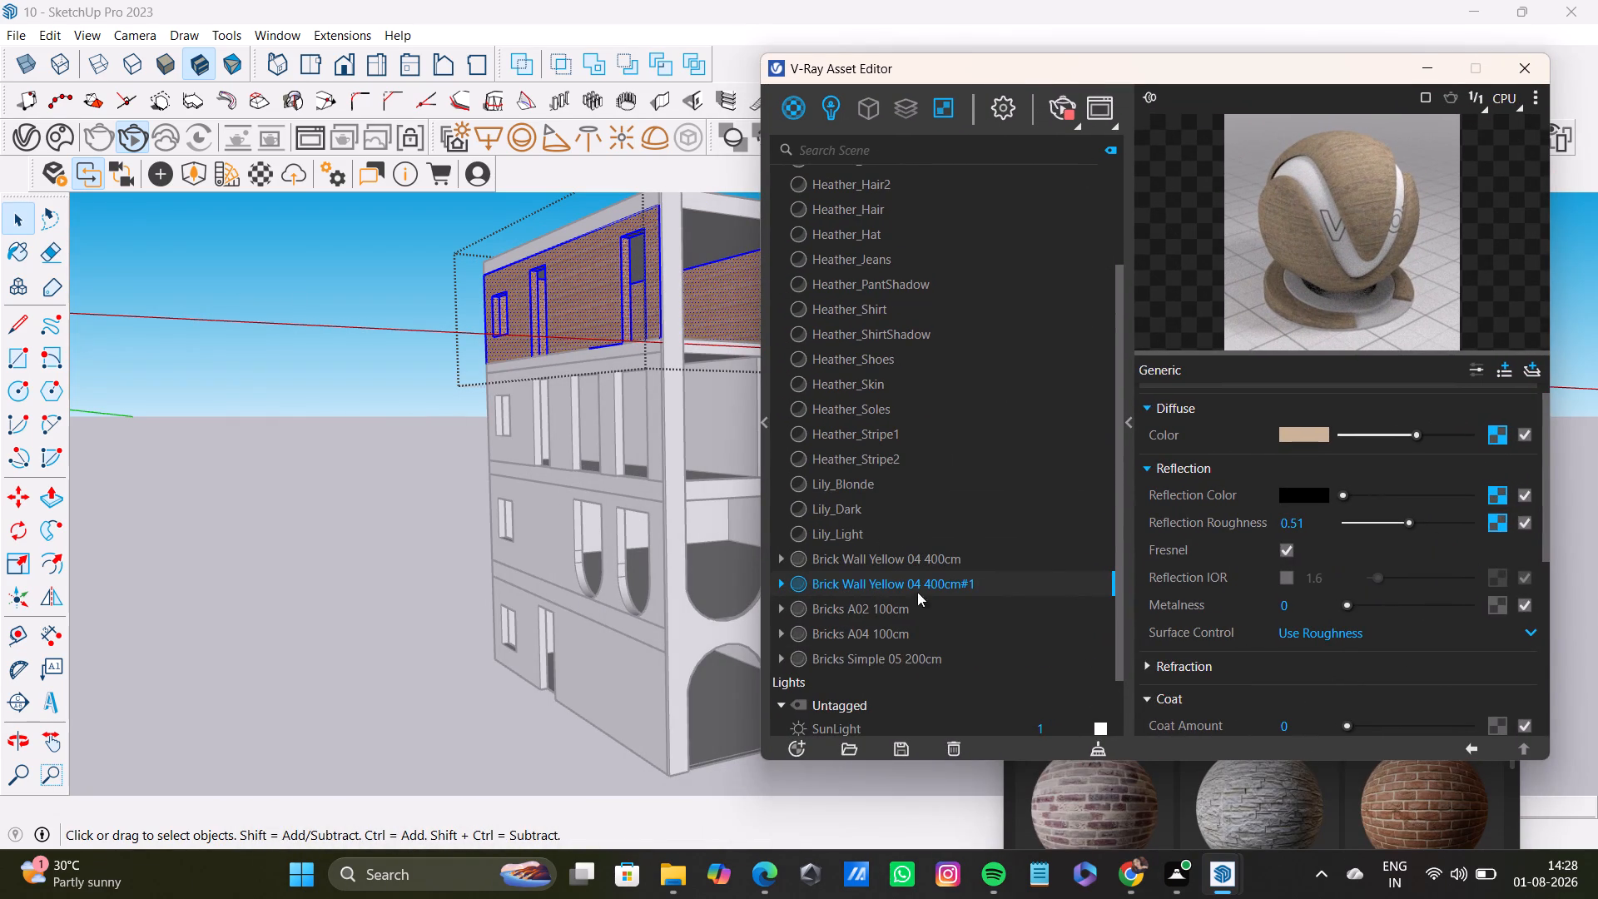
right_click(920, 582)
left_click(954, 338)
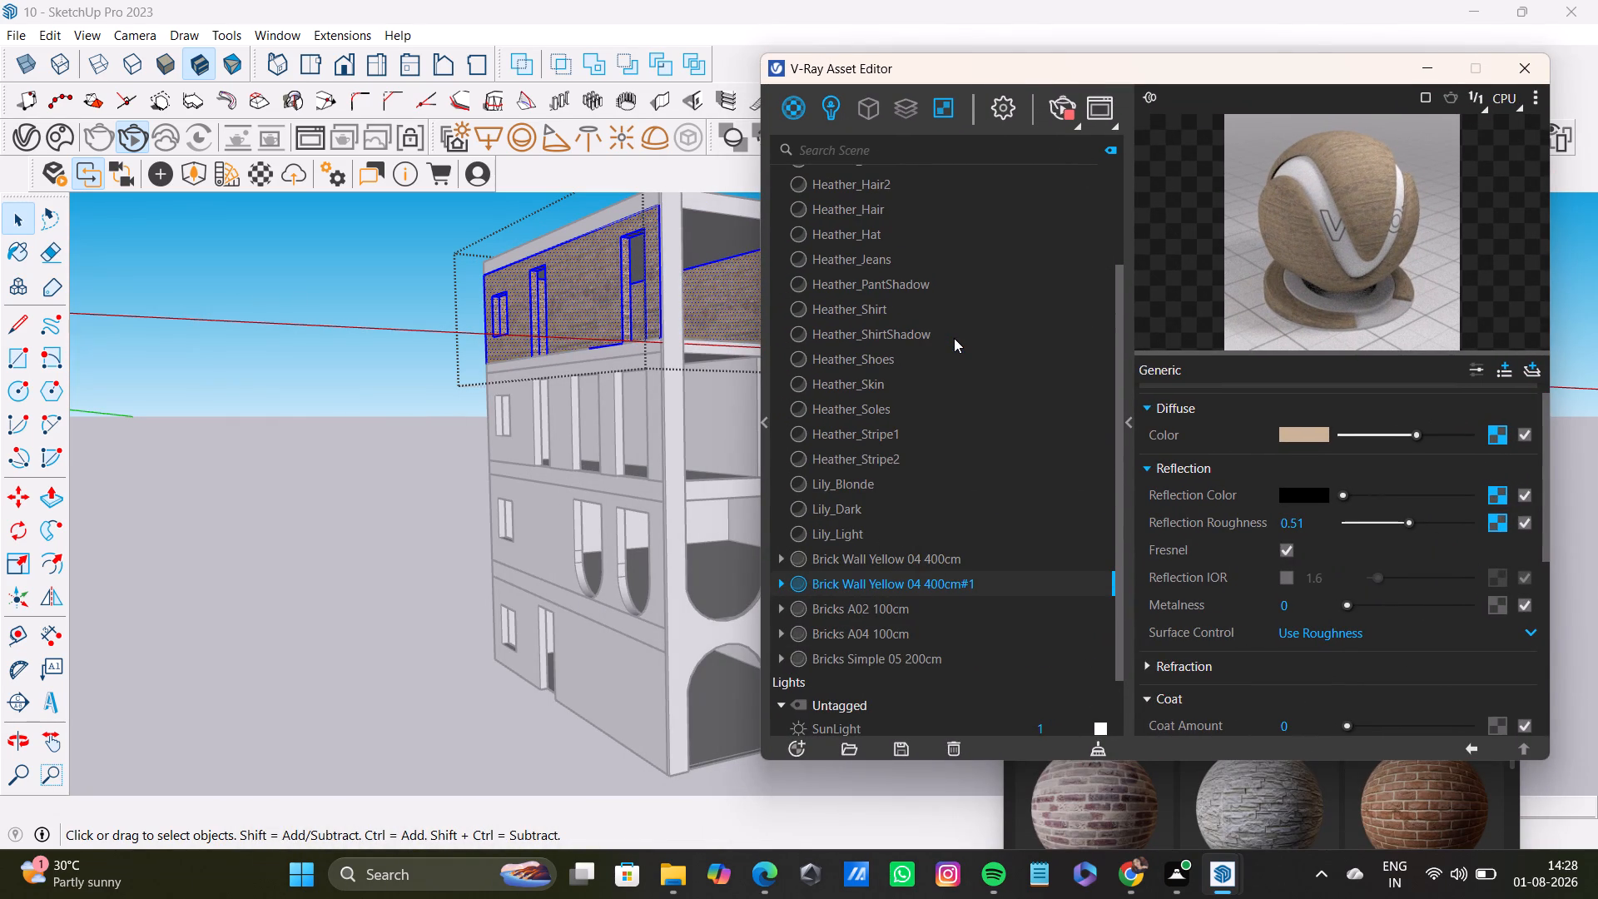
Restart the interactive render to check the adjusted yellow brick on the top-floor walls.
left_click_drag(983, 74, 811, 340)
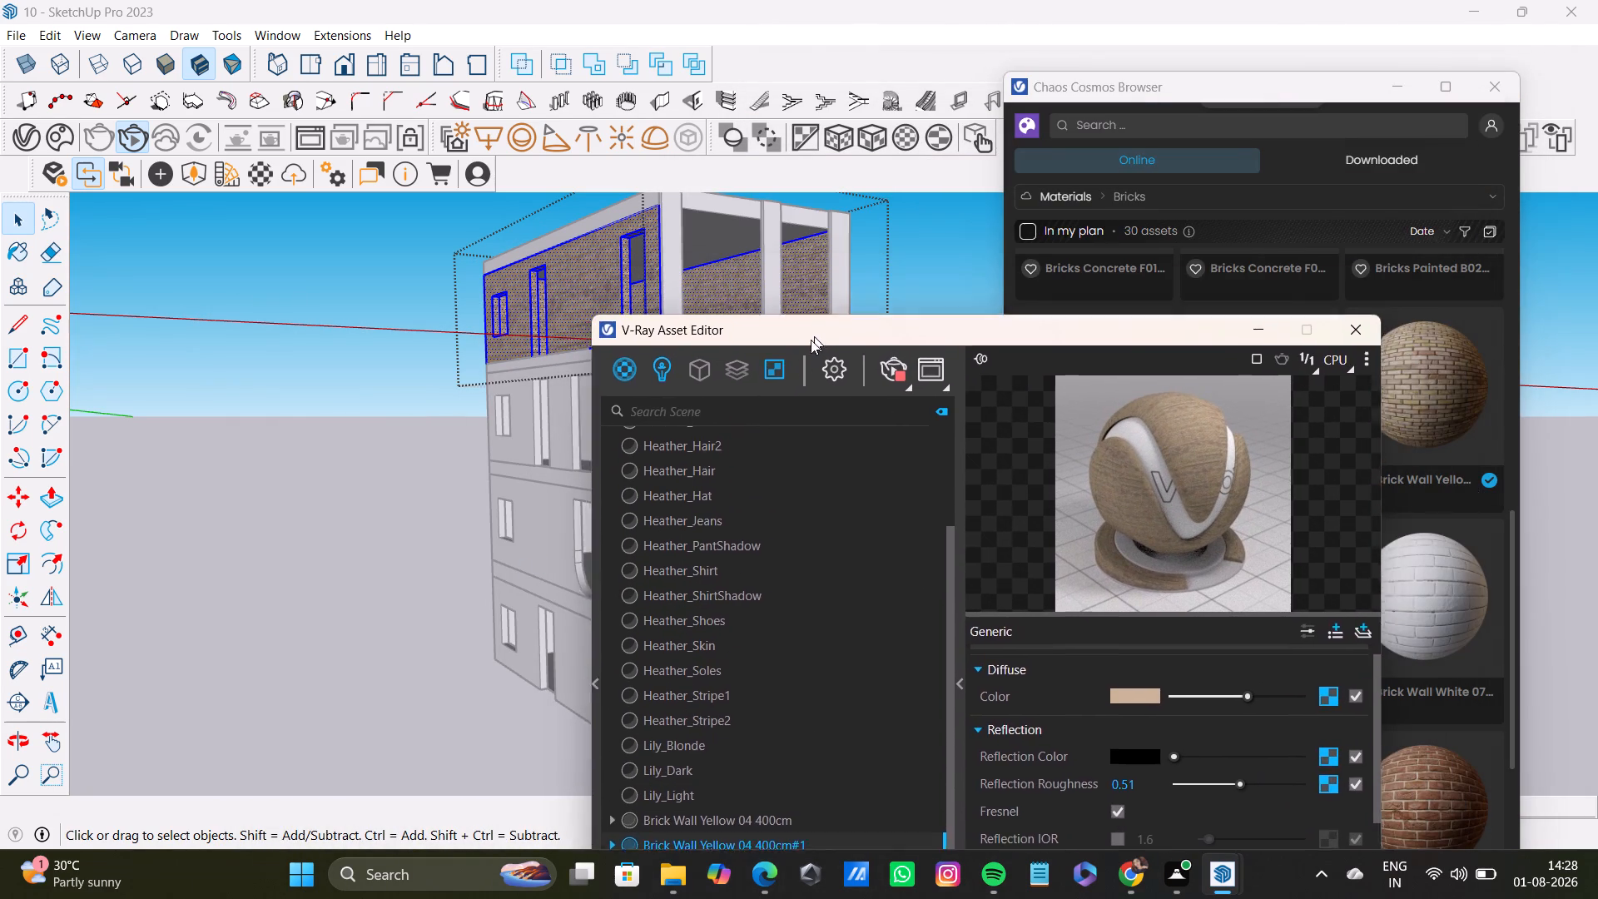
left_click_drag(811, 340, 787, 354)
left_click(131, 137)
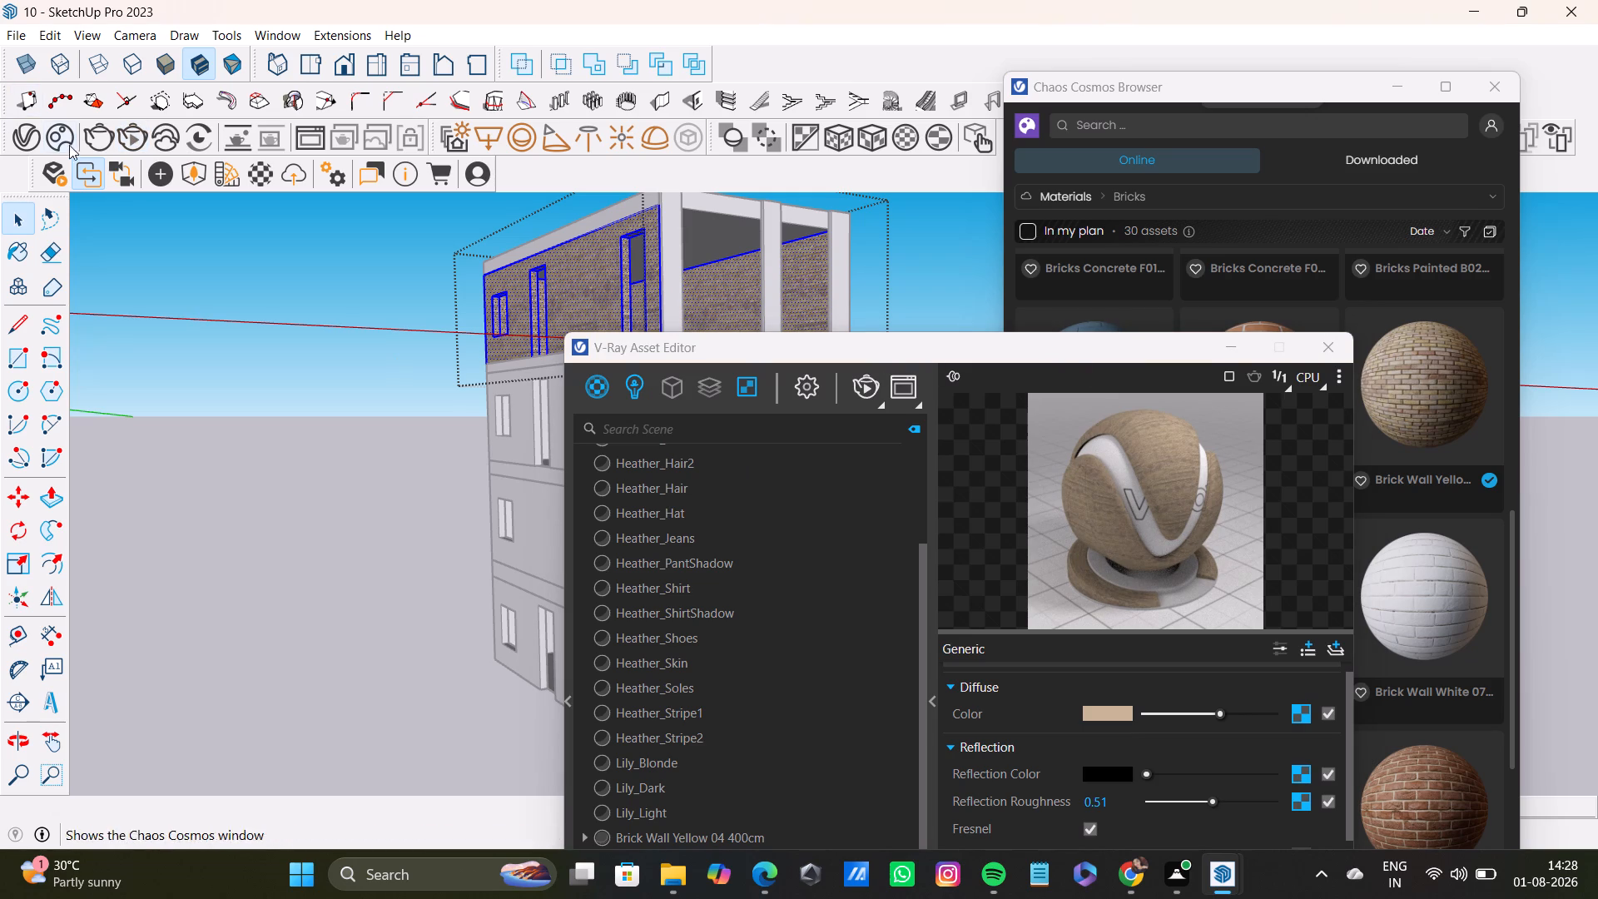
left_click(132, 137)
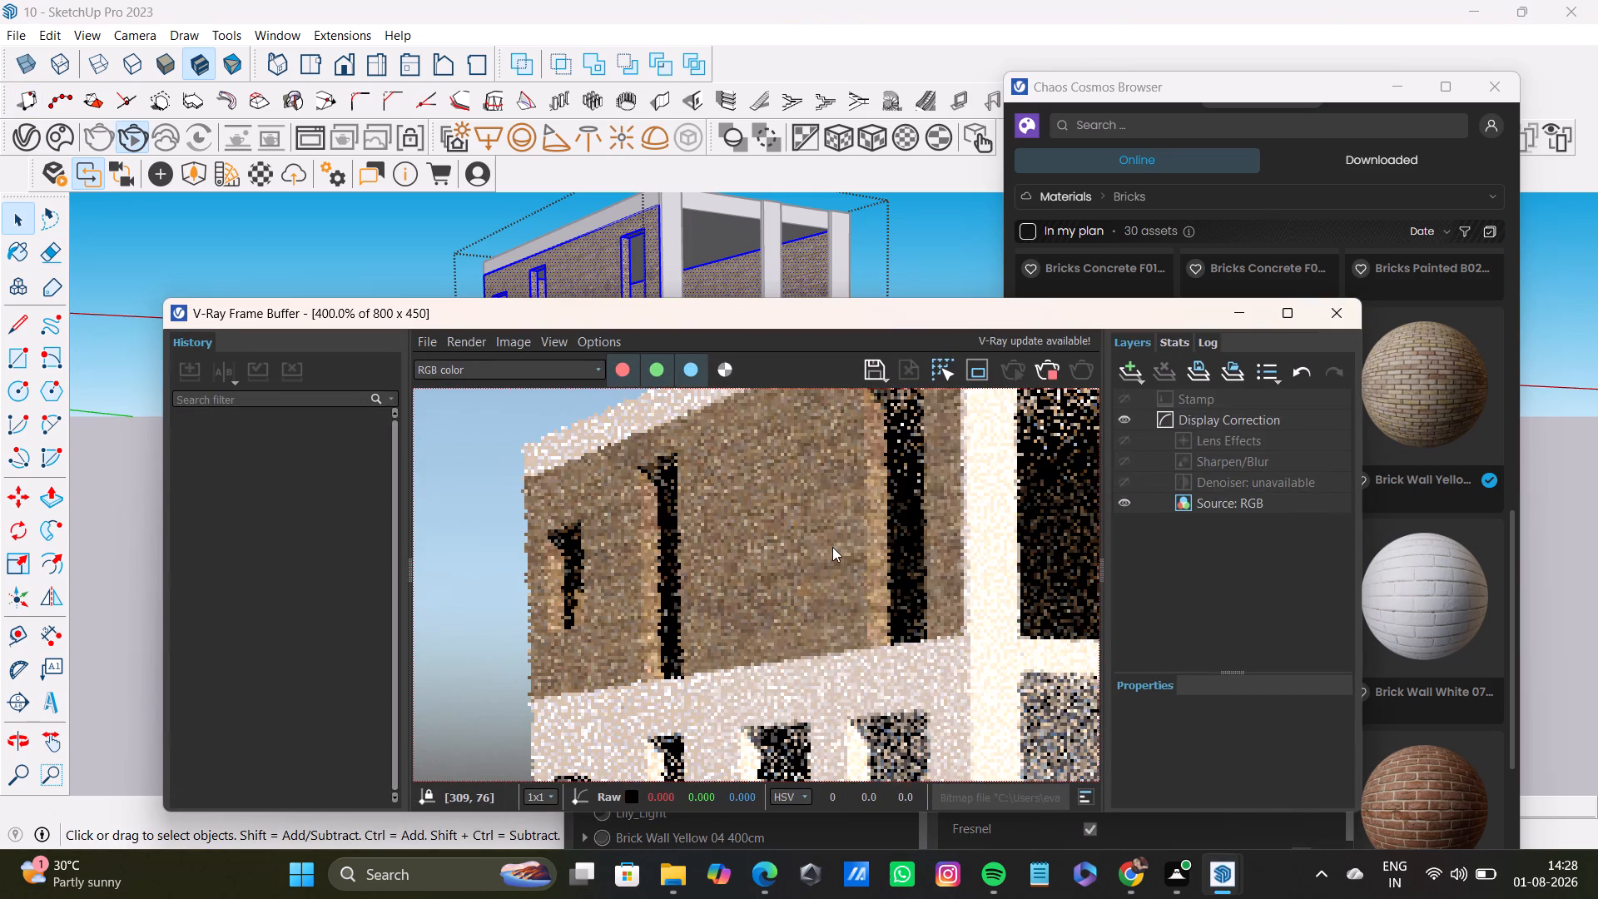
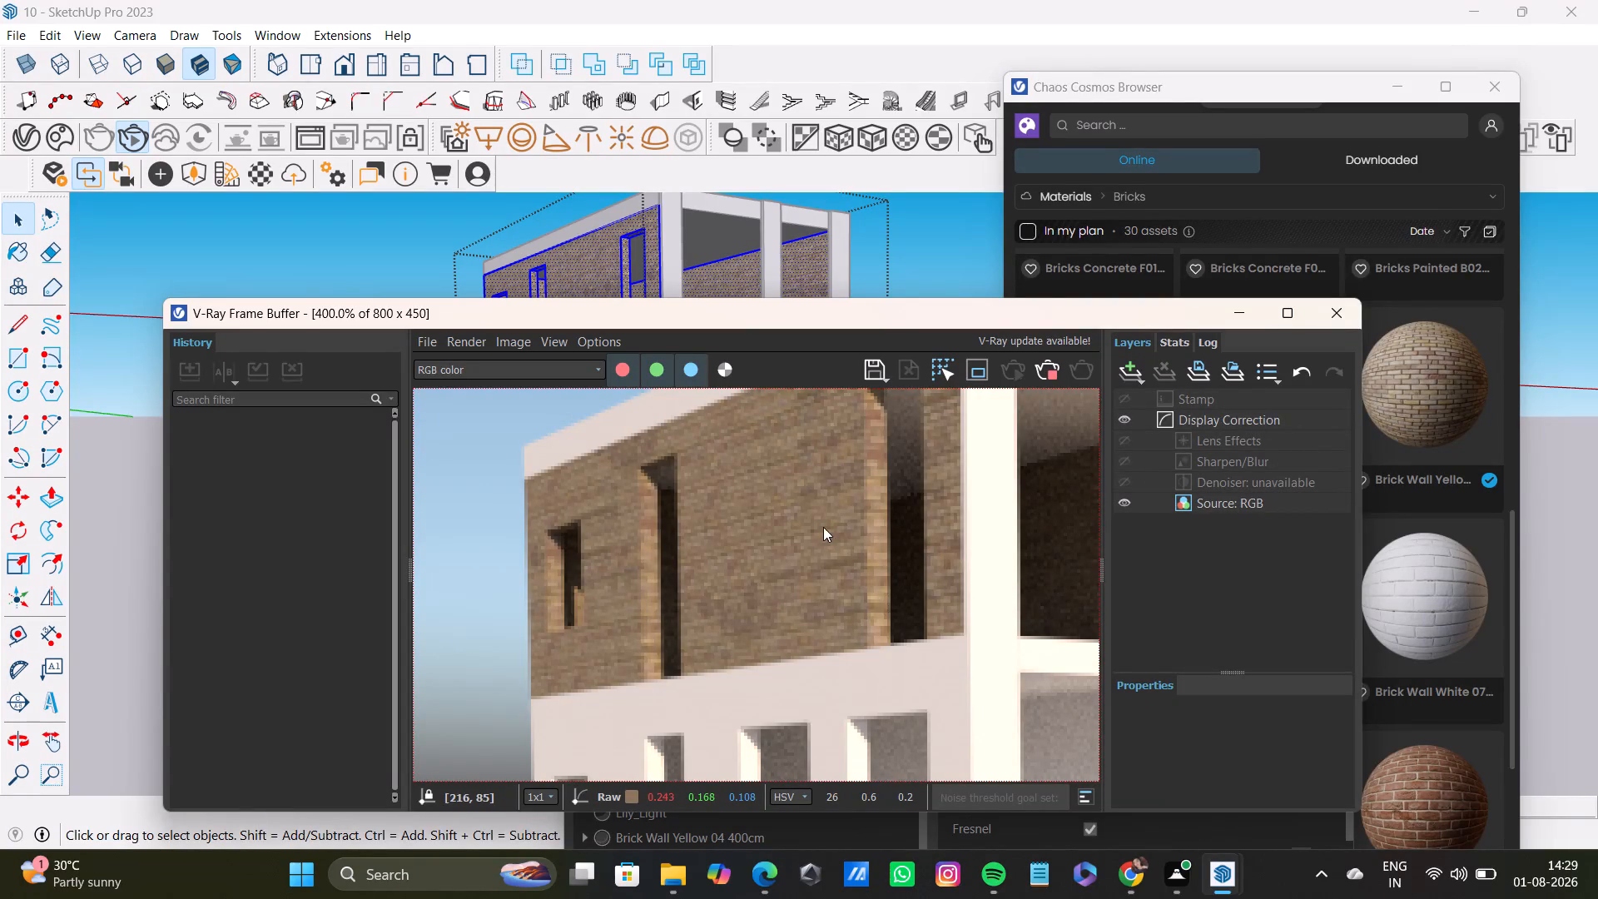
Minimise the render and Asset Editor windows and look through the remaining brick materials in the Cosmos library.
scroll(856, 514, "down", 2)
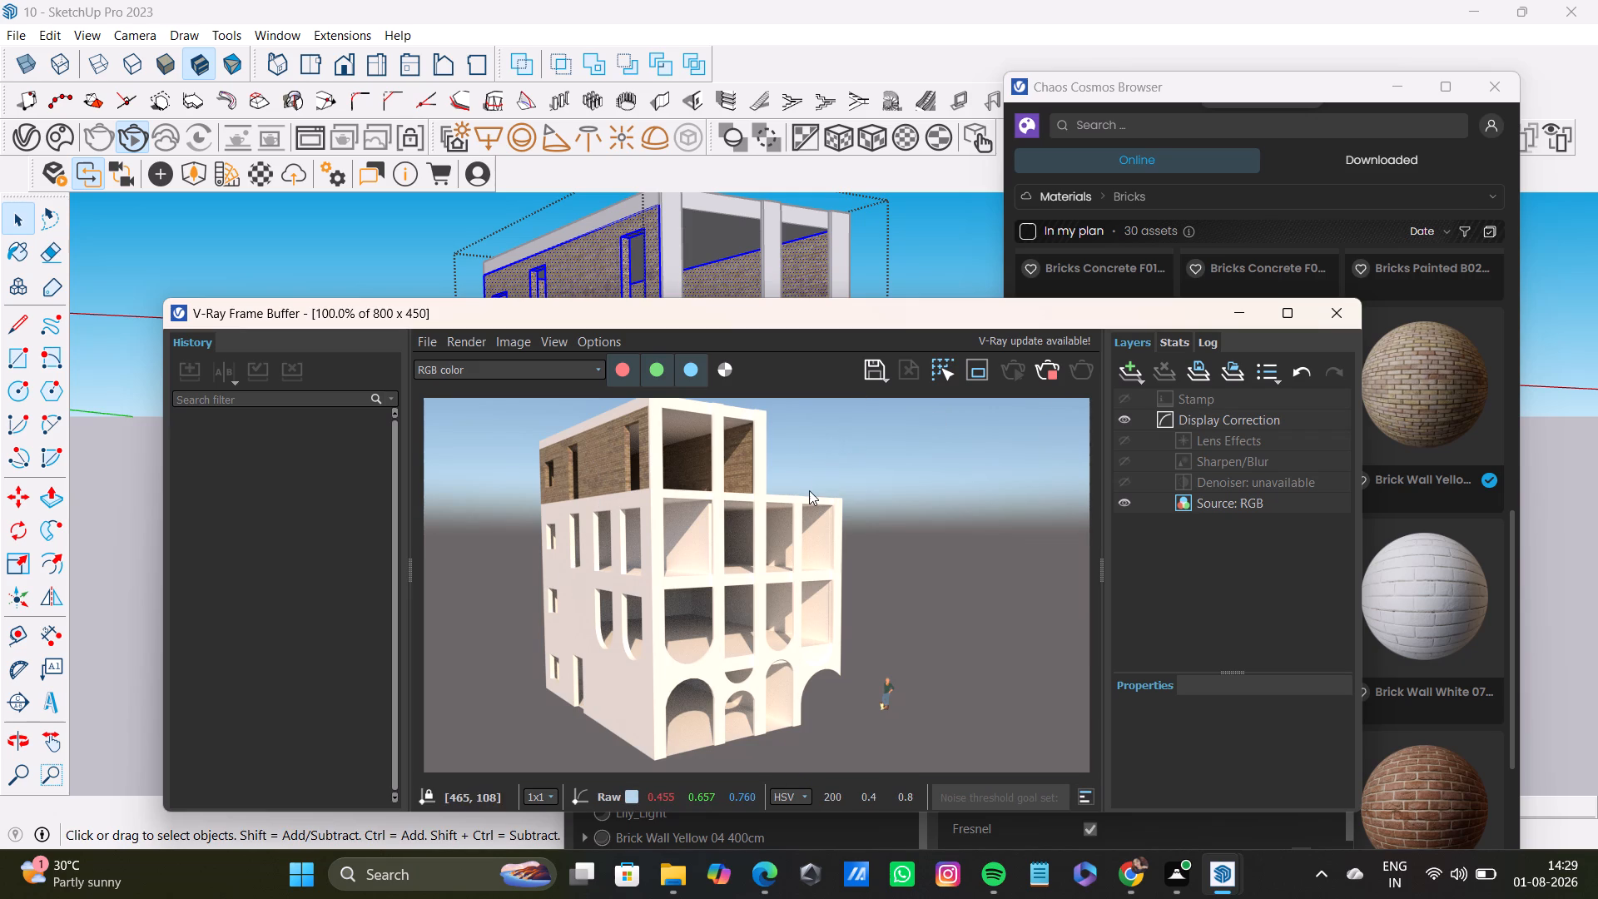
left_click(1223, 318)
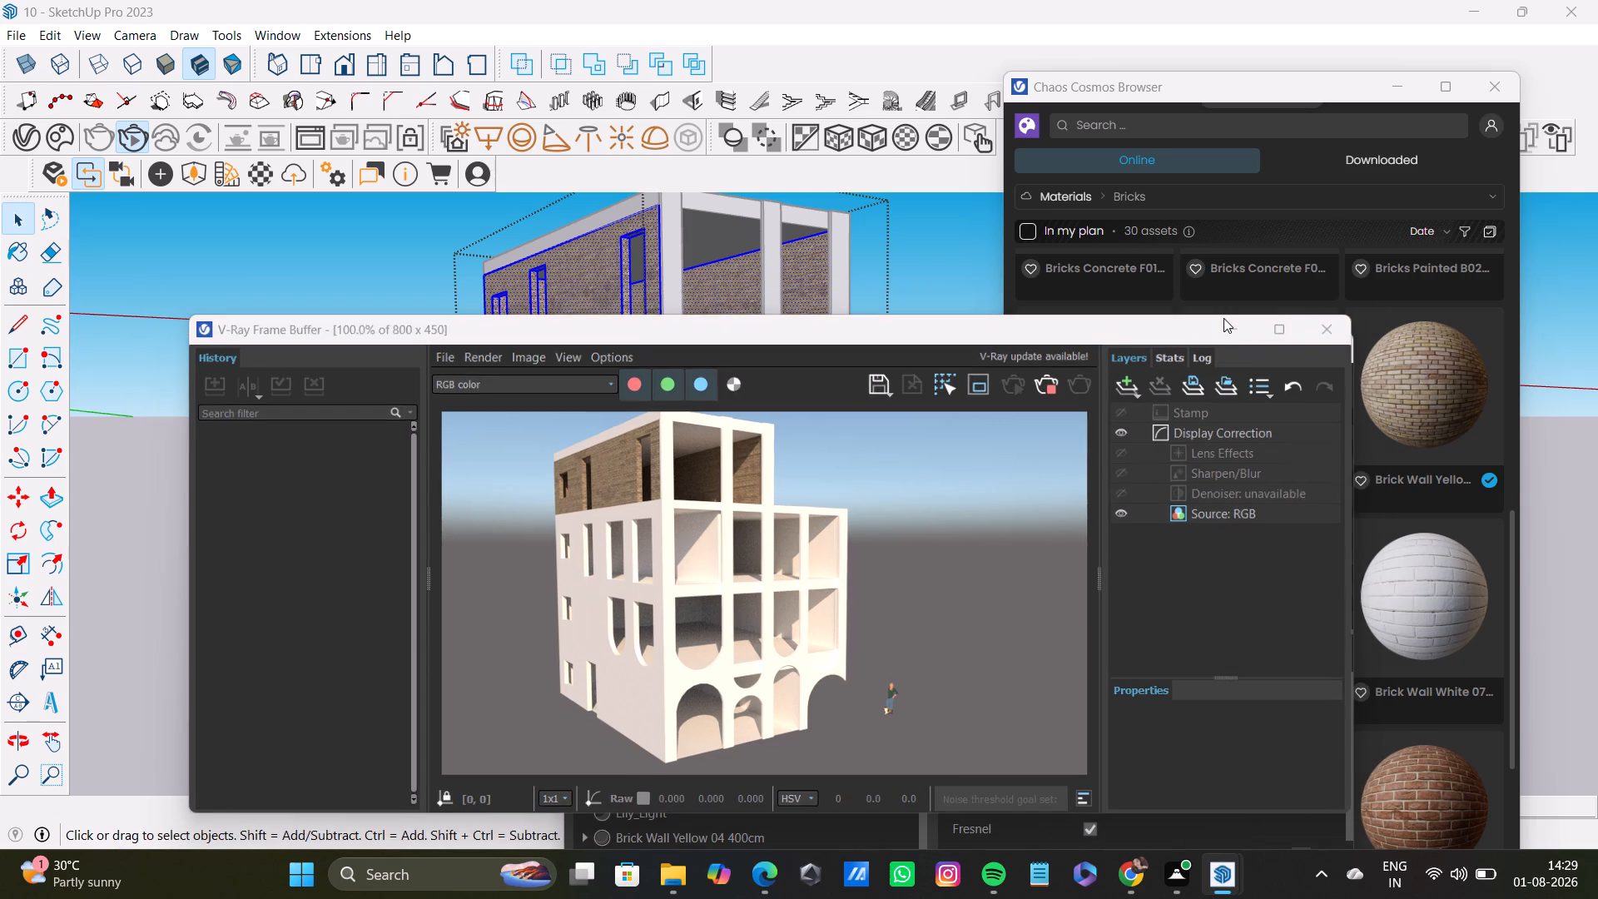
left_click(1235, 355)
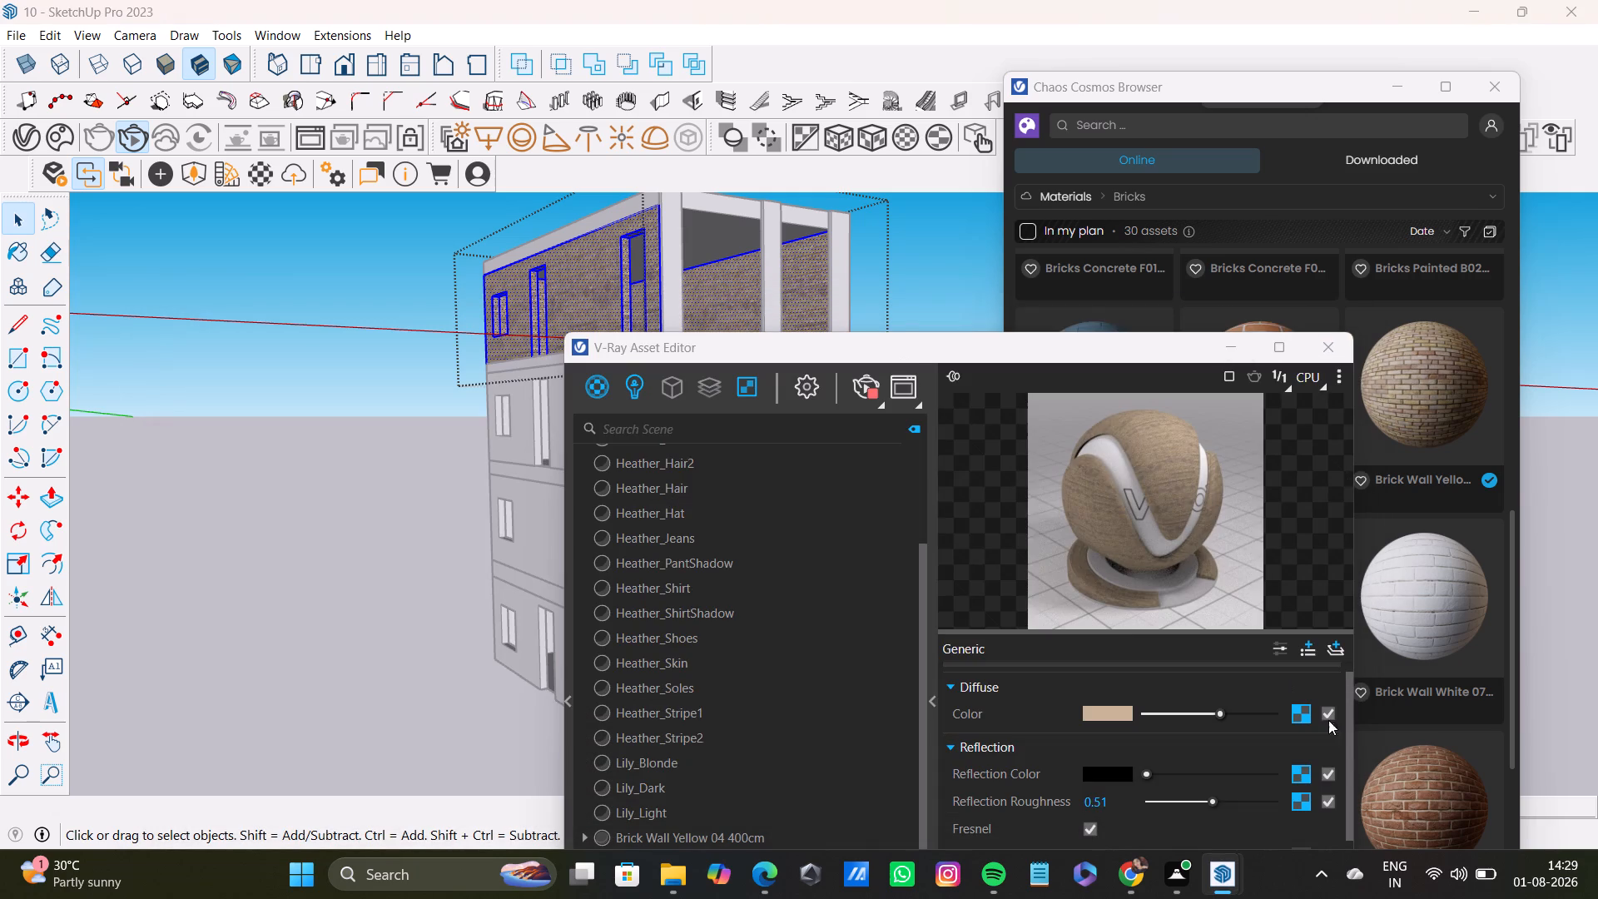
scroll(1321, 662, "down", 8)
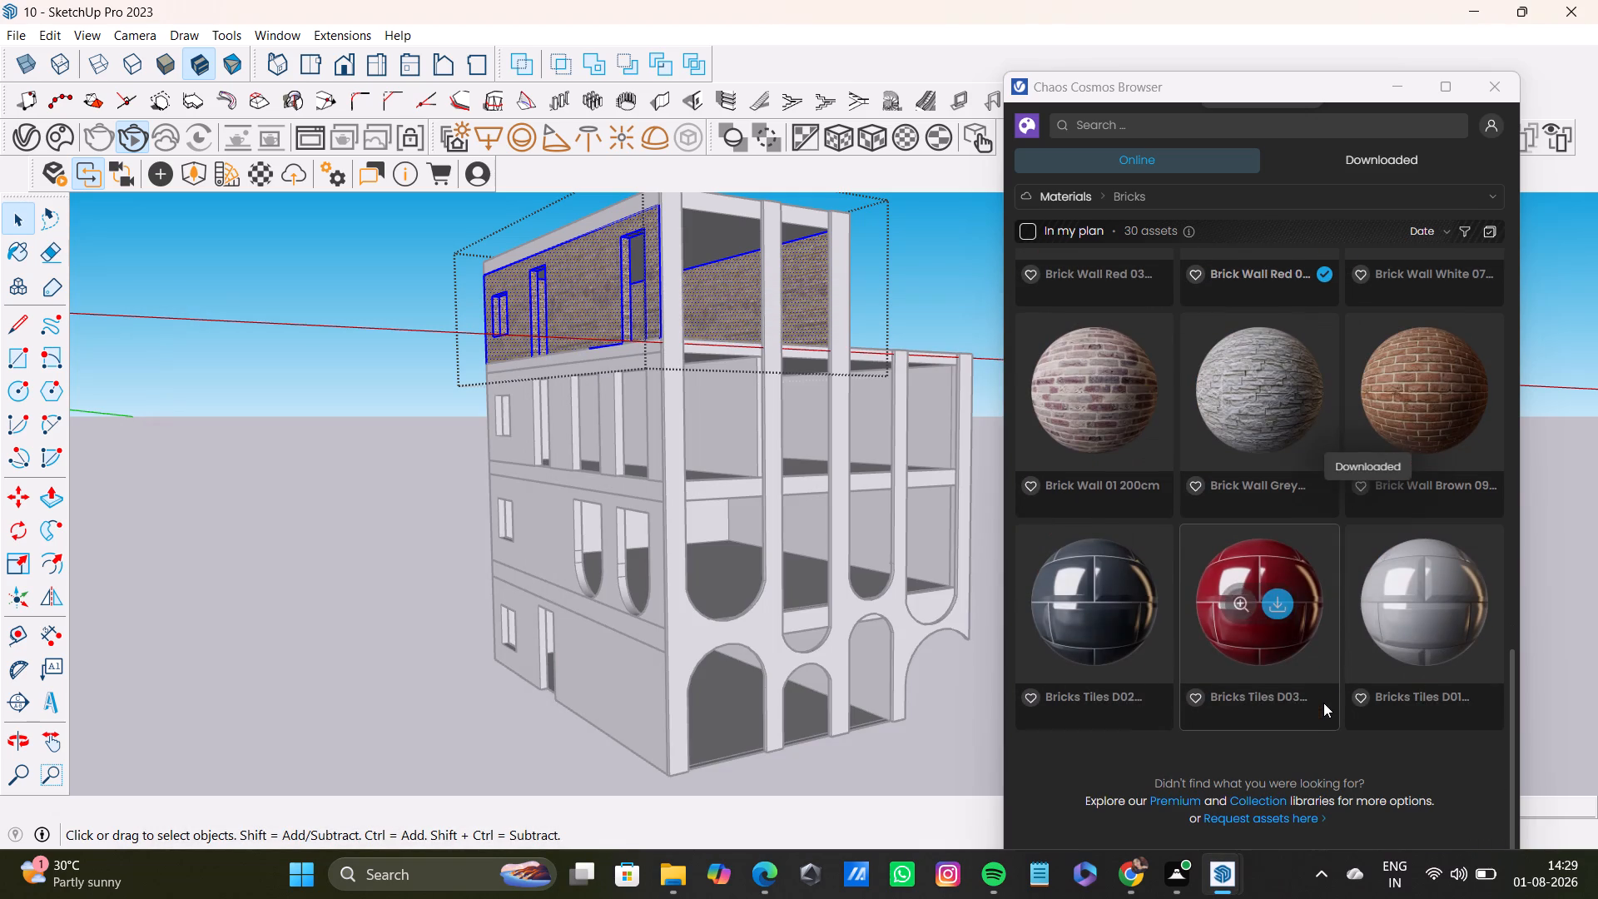
scroll(1323, 703, "down", 1)
Browse the Concrete materials category in the Cosmos library for a possible wall finish.
left_click(1134, 198)
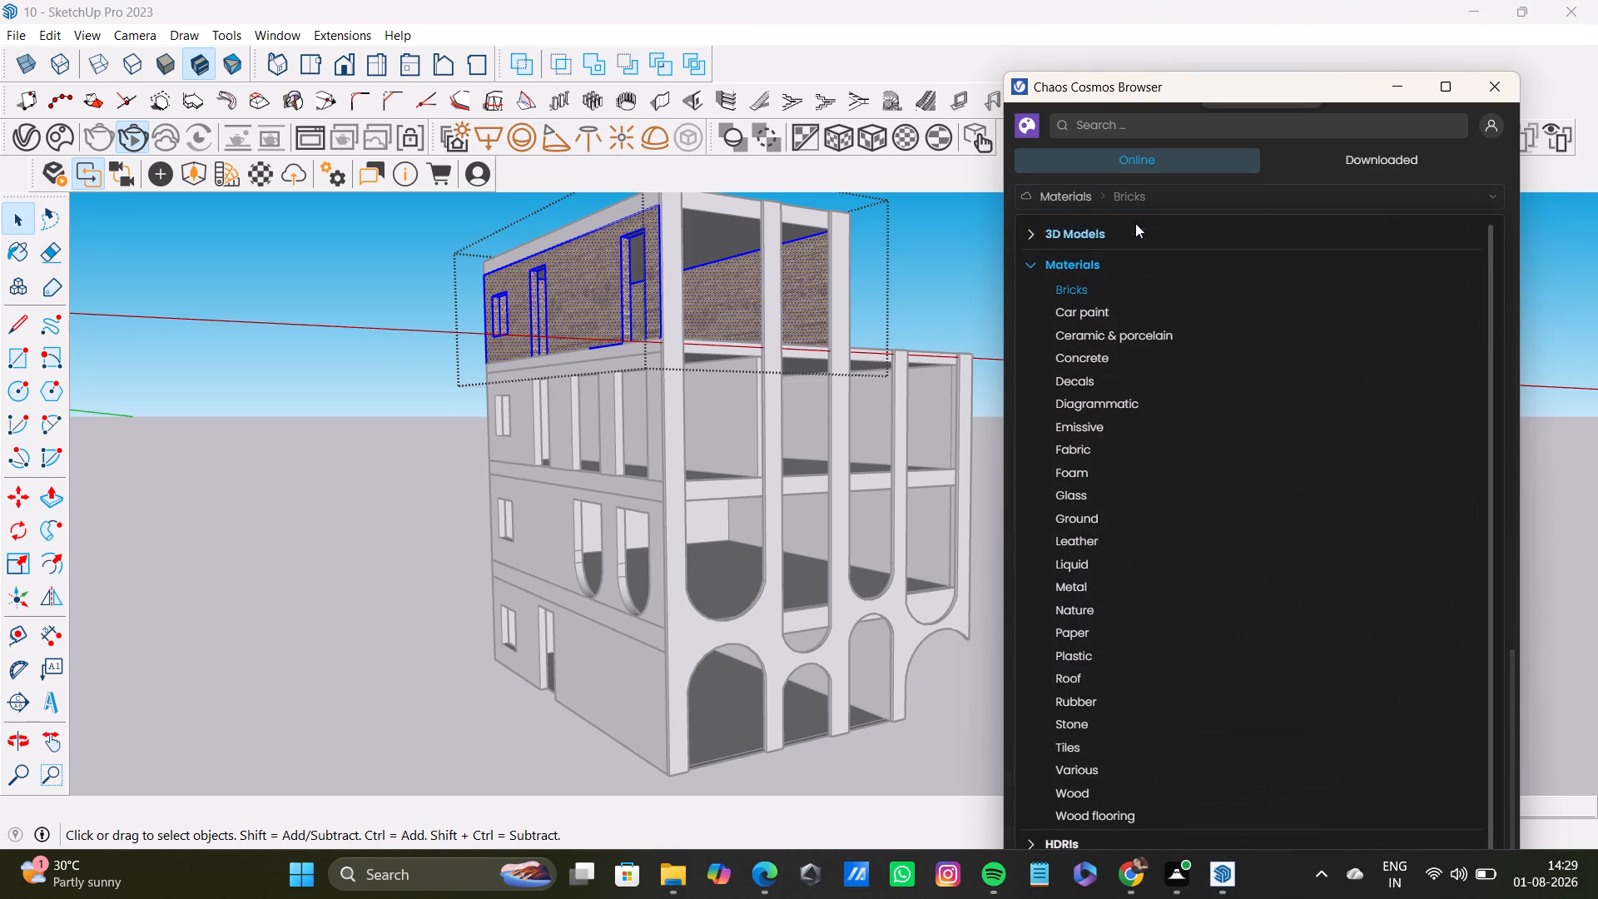
left_click(1113, 360)
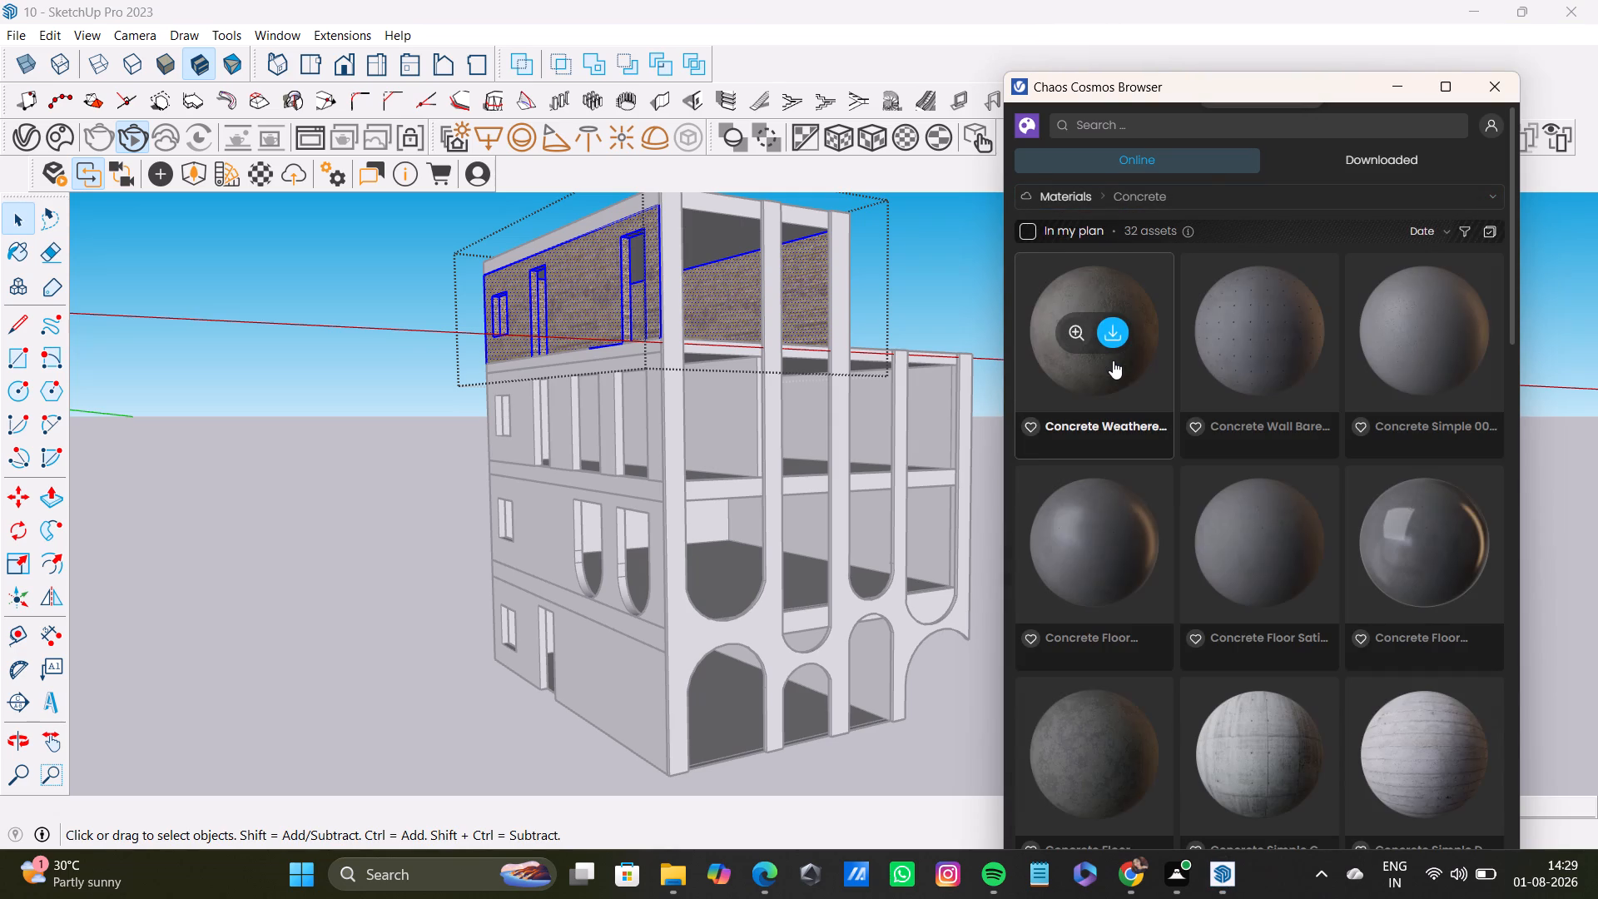
scroll(1131, 603, "down", 6)
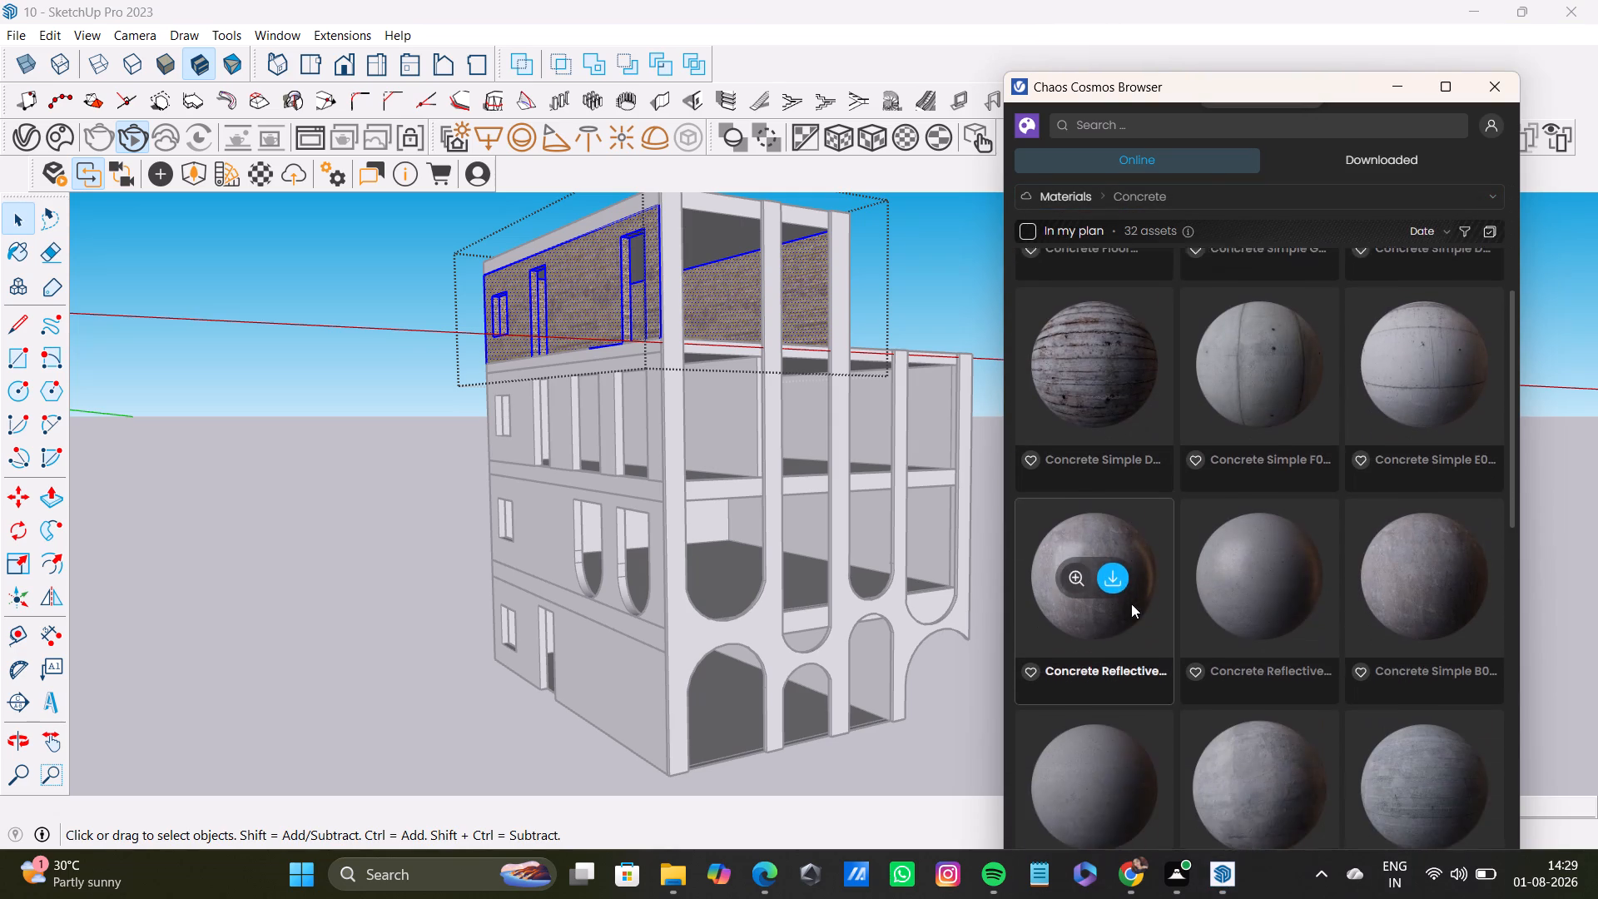
scroll(1131, 603, "down", 12)
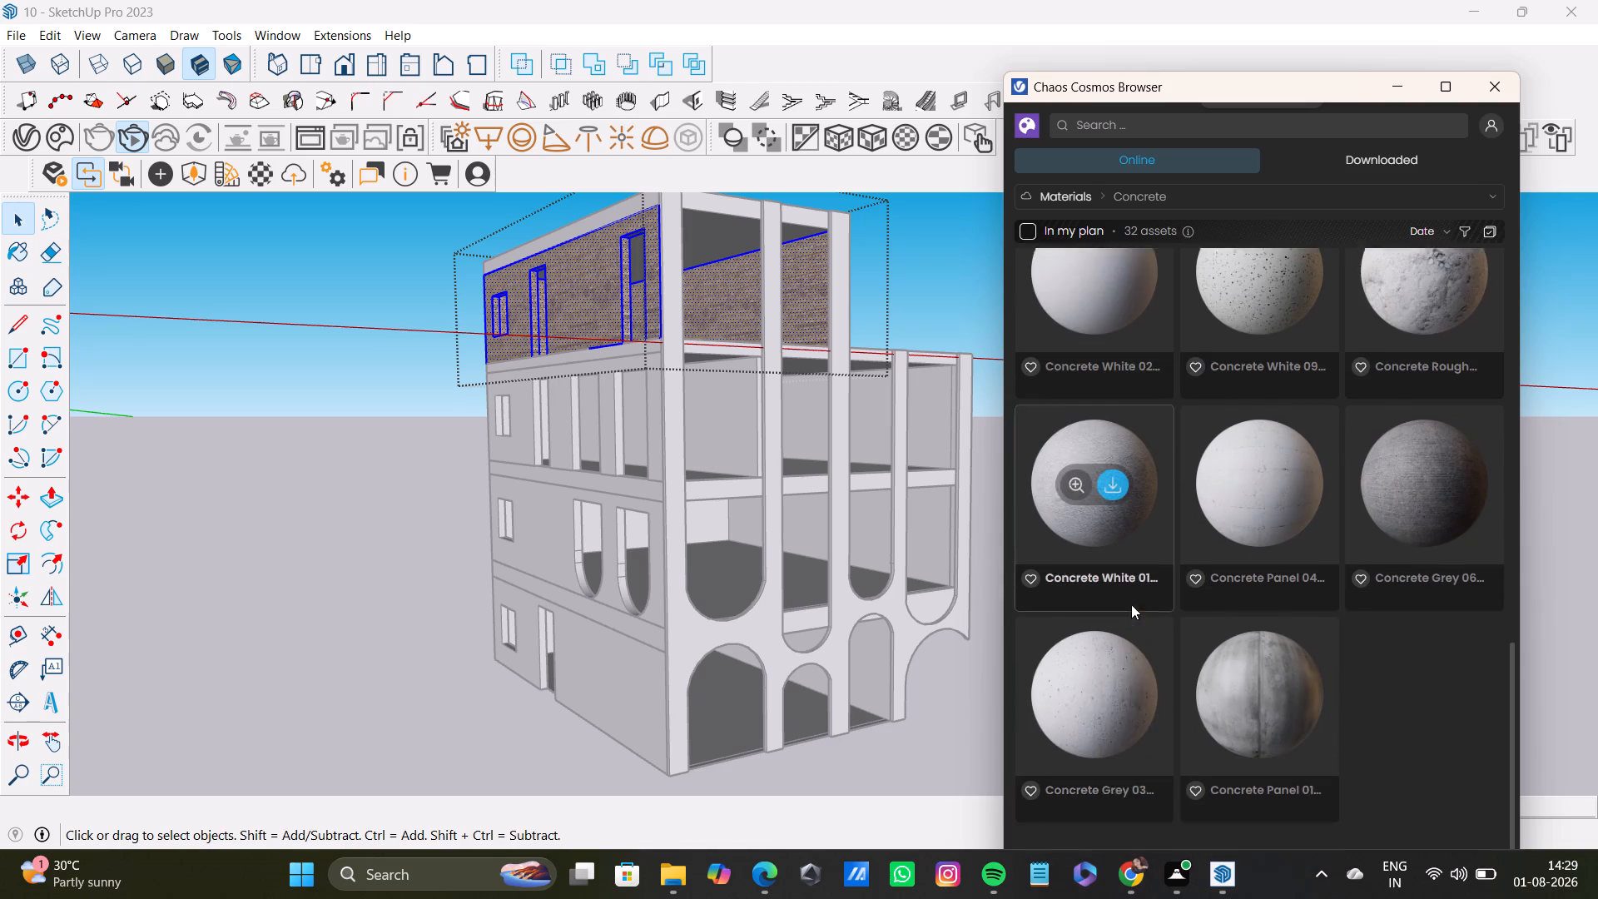
scroll(1131, 604, "down", 3)
scroll(1133, 604, "up", 4)
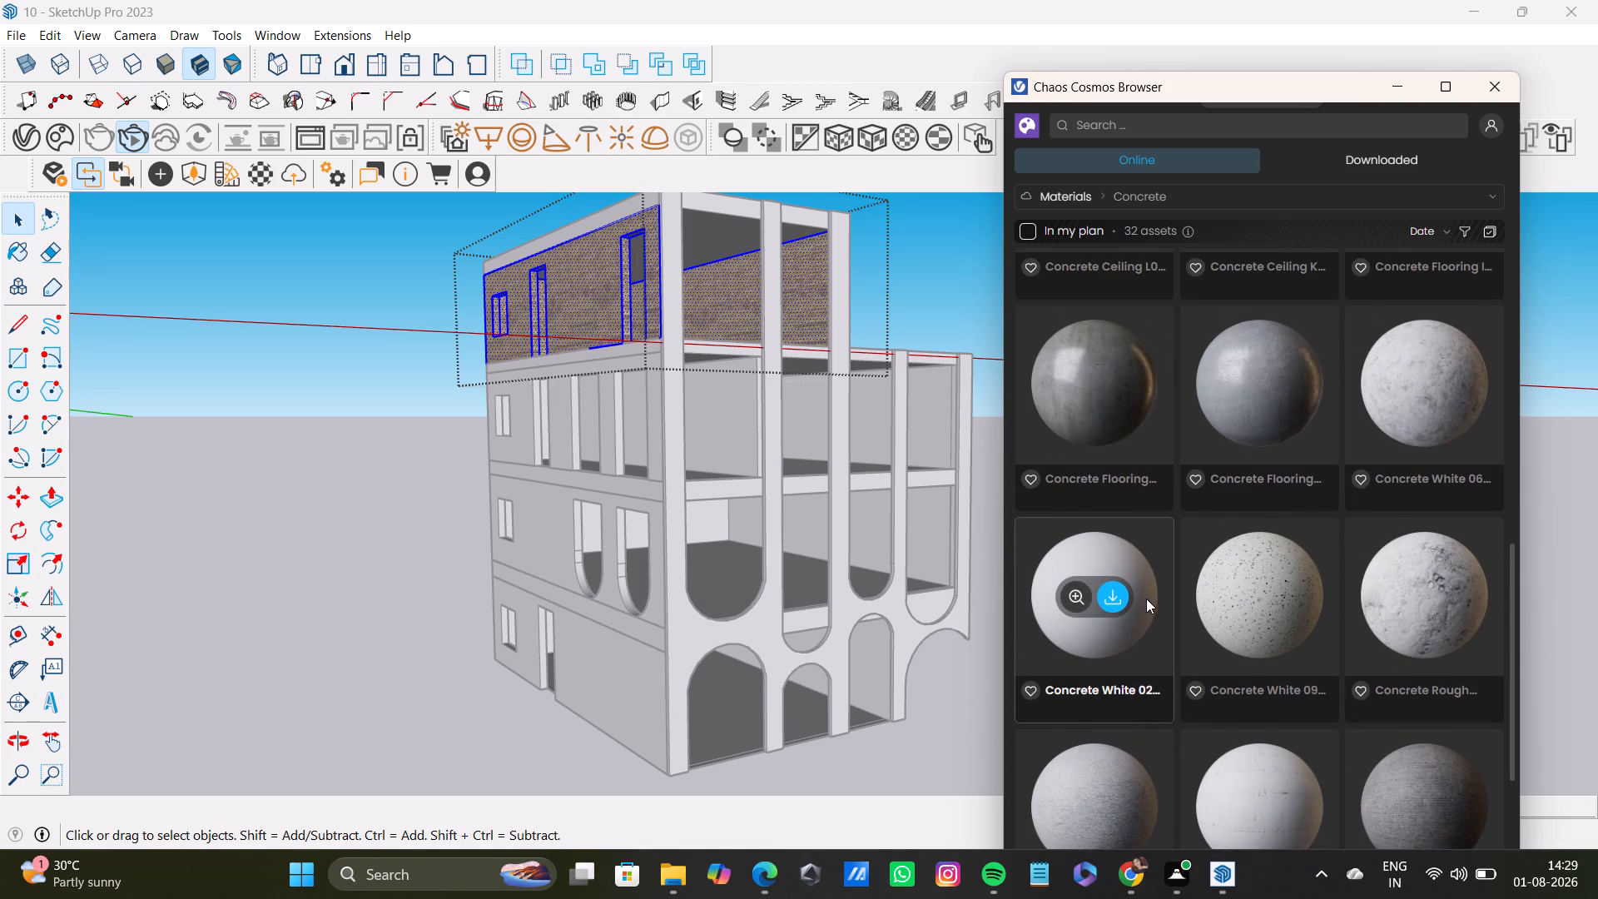
scroll(1218, 615, "down", 3)
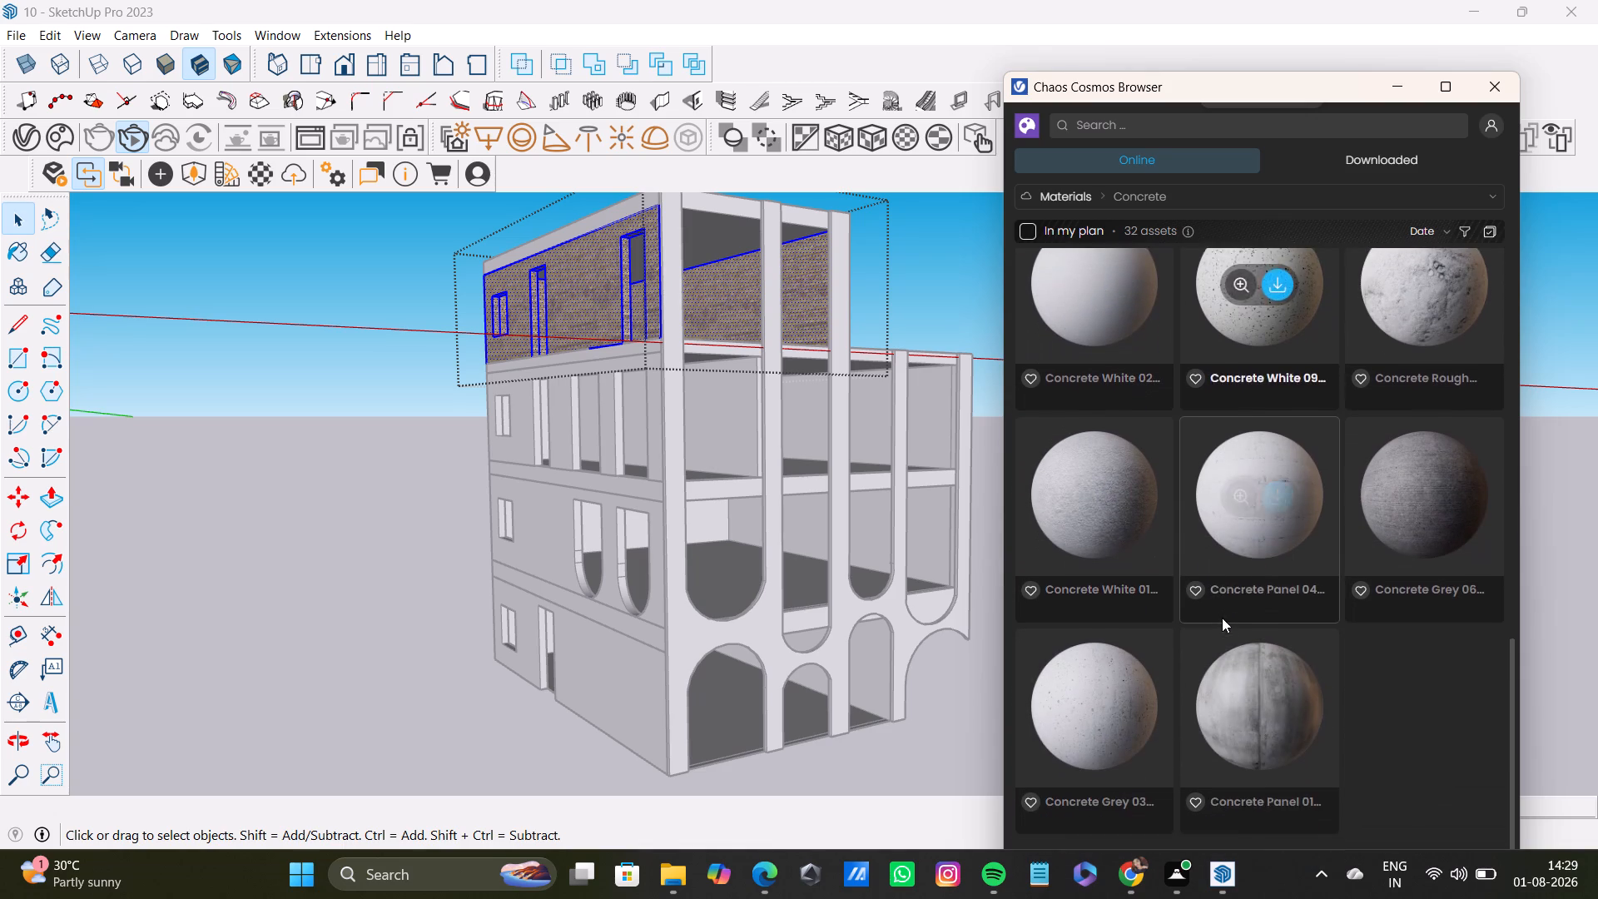
scroll(1226, 618, "down", 3)
Find the Stone B 150cm material in the Stone category of the Cosmos library and download it.
left_click(1212, 186)
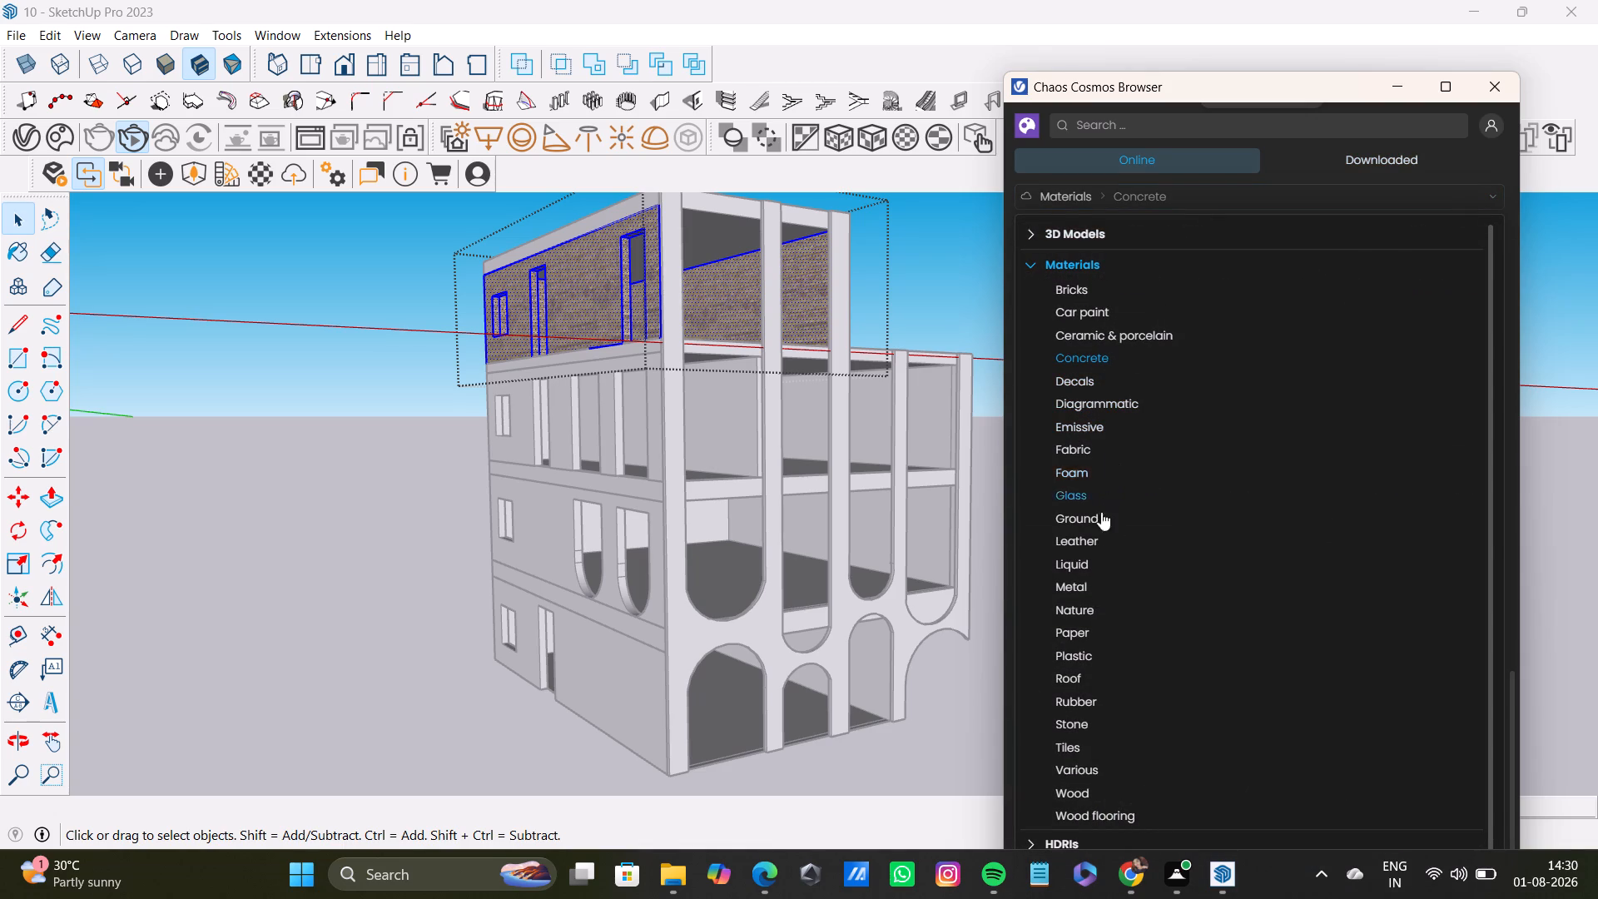
scroll(1131, 613, "down", 3)
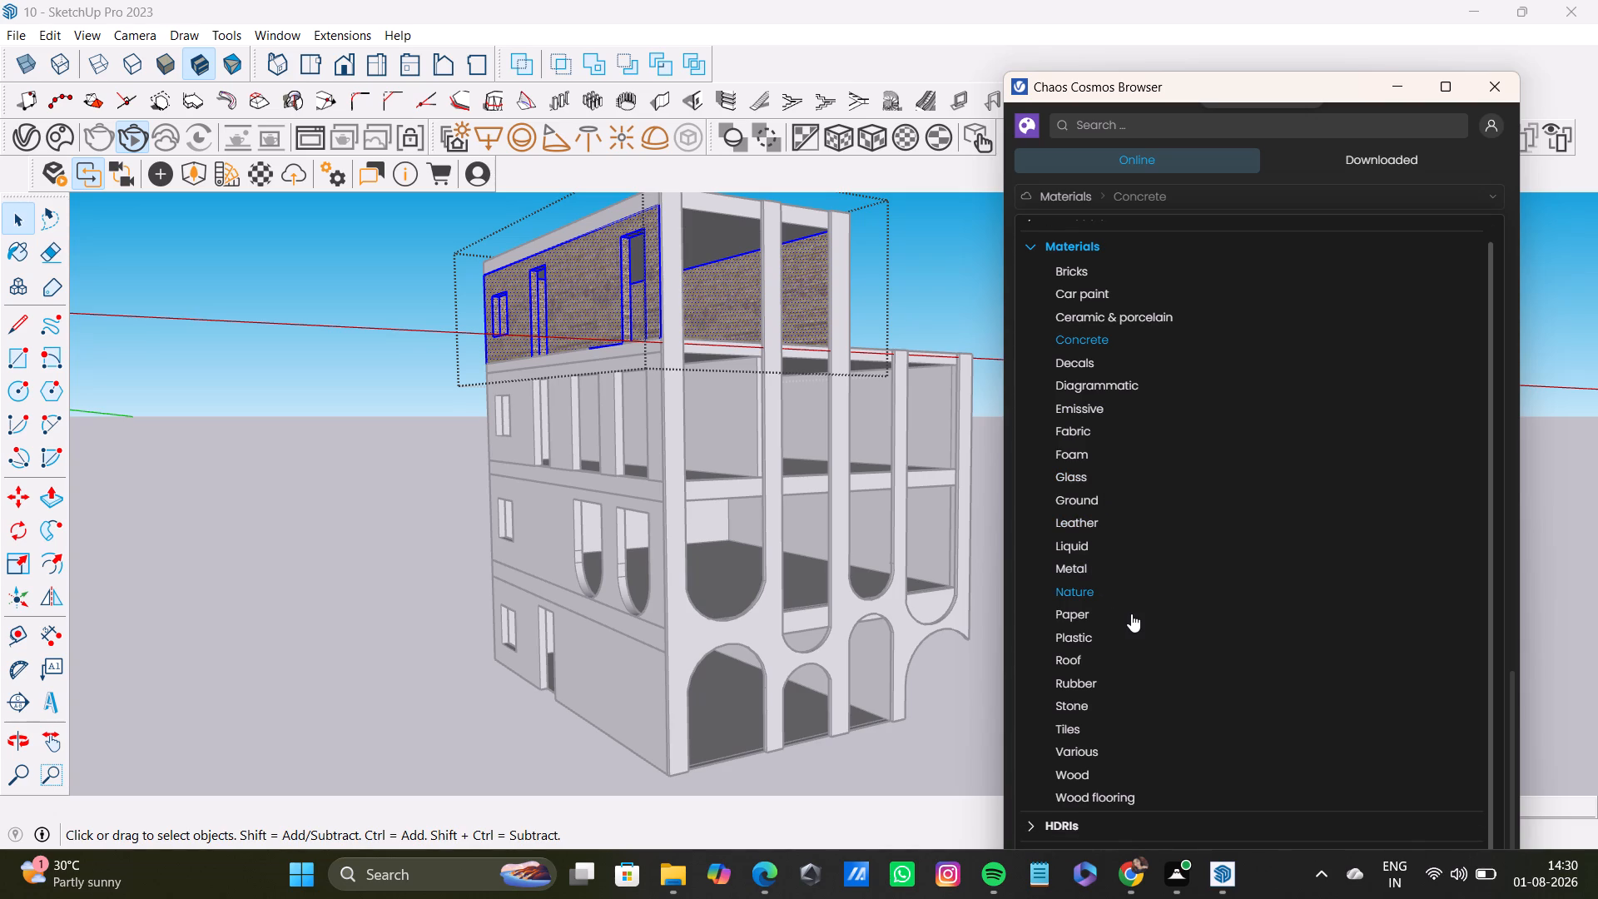
left_click(1099, 703)
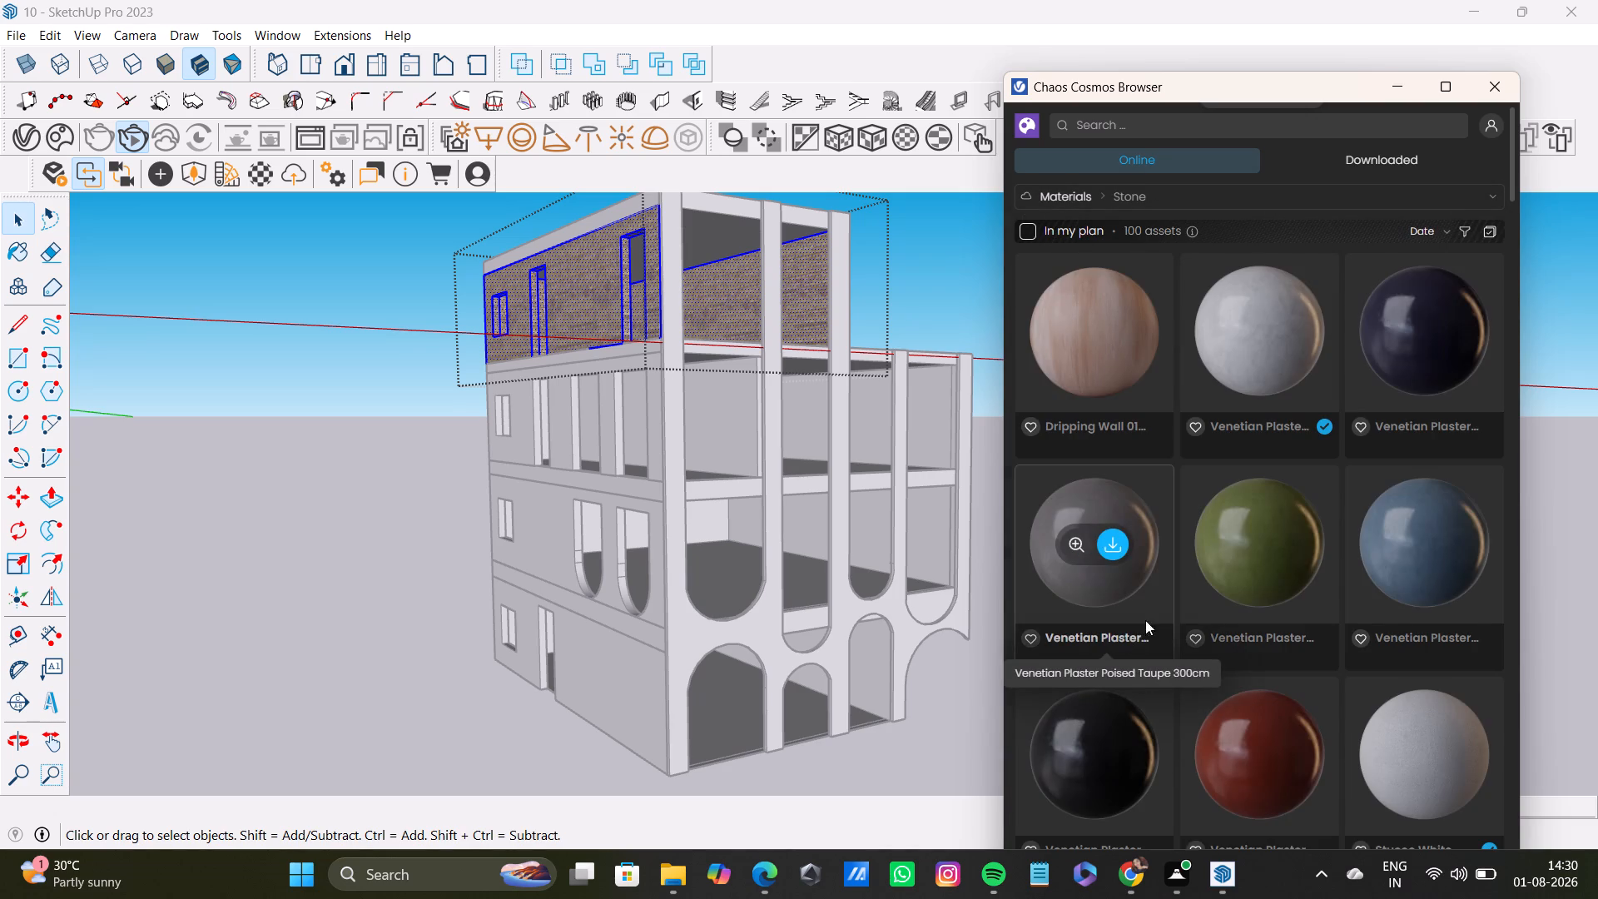
scroll(1154, 607, "down", 16)
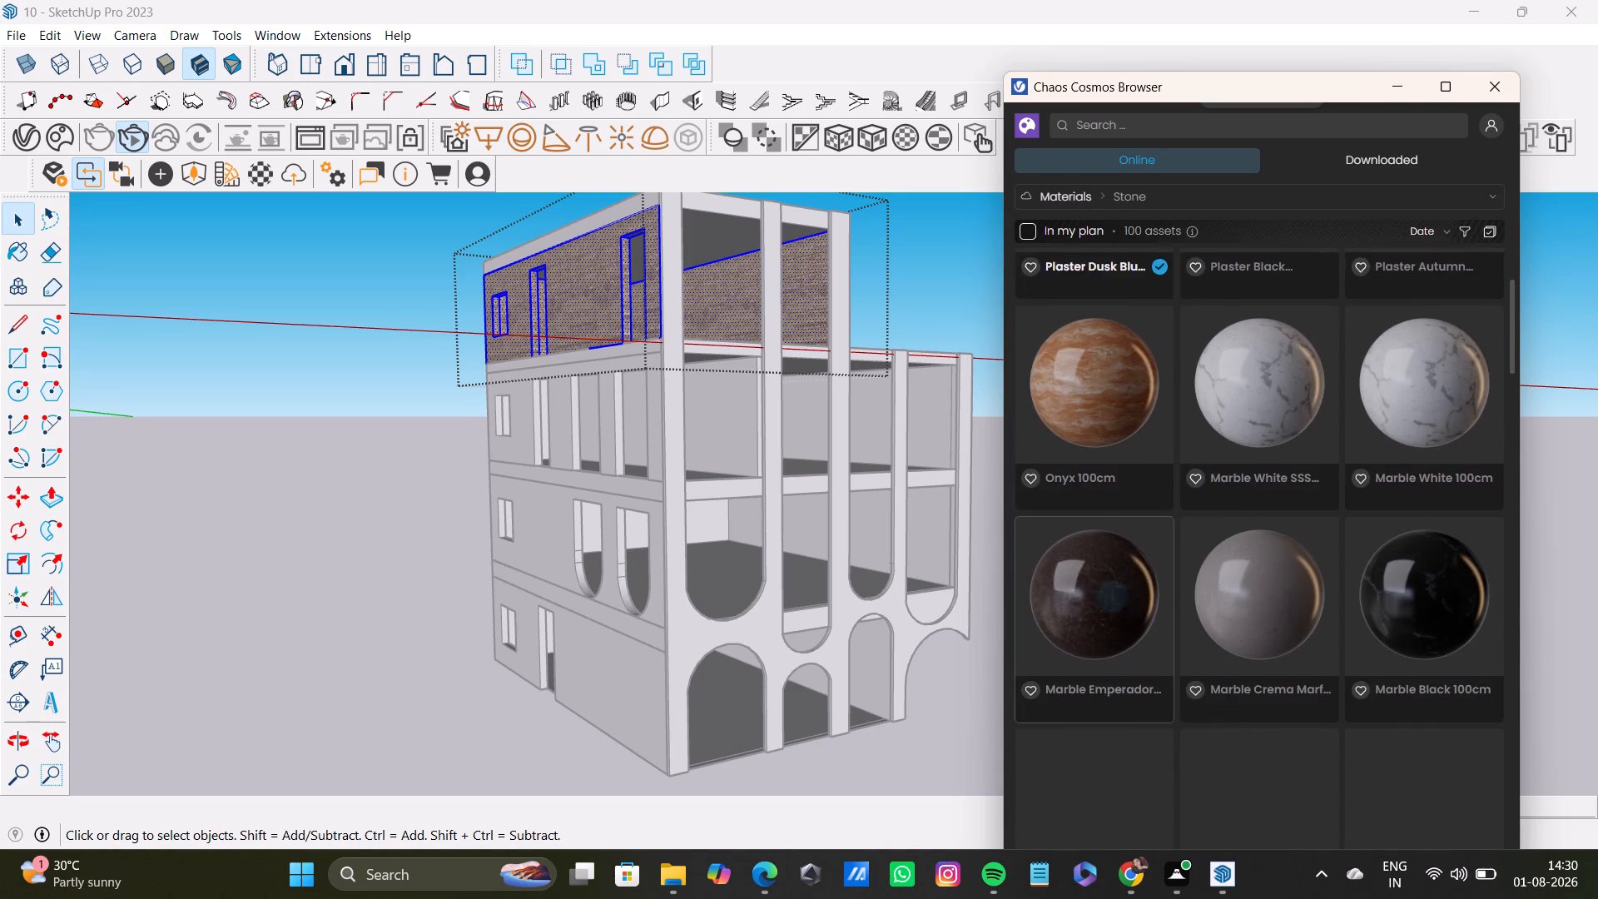
scroll(1159, 607, "down", 9)
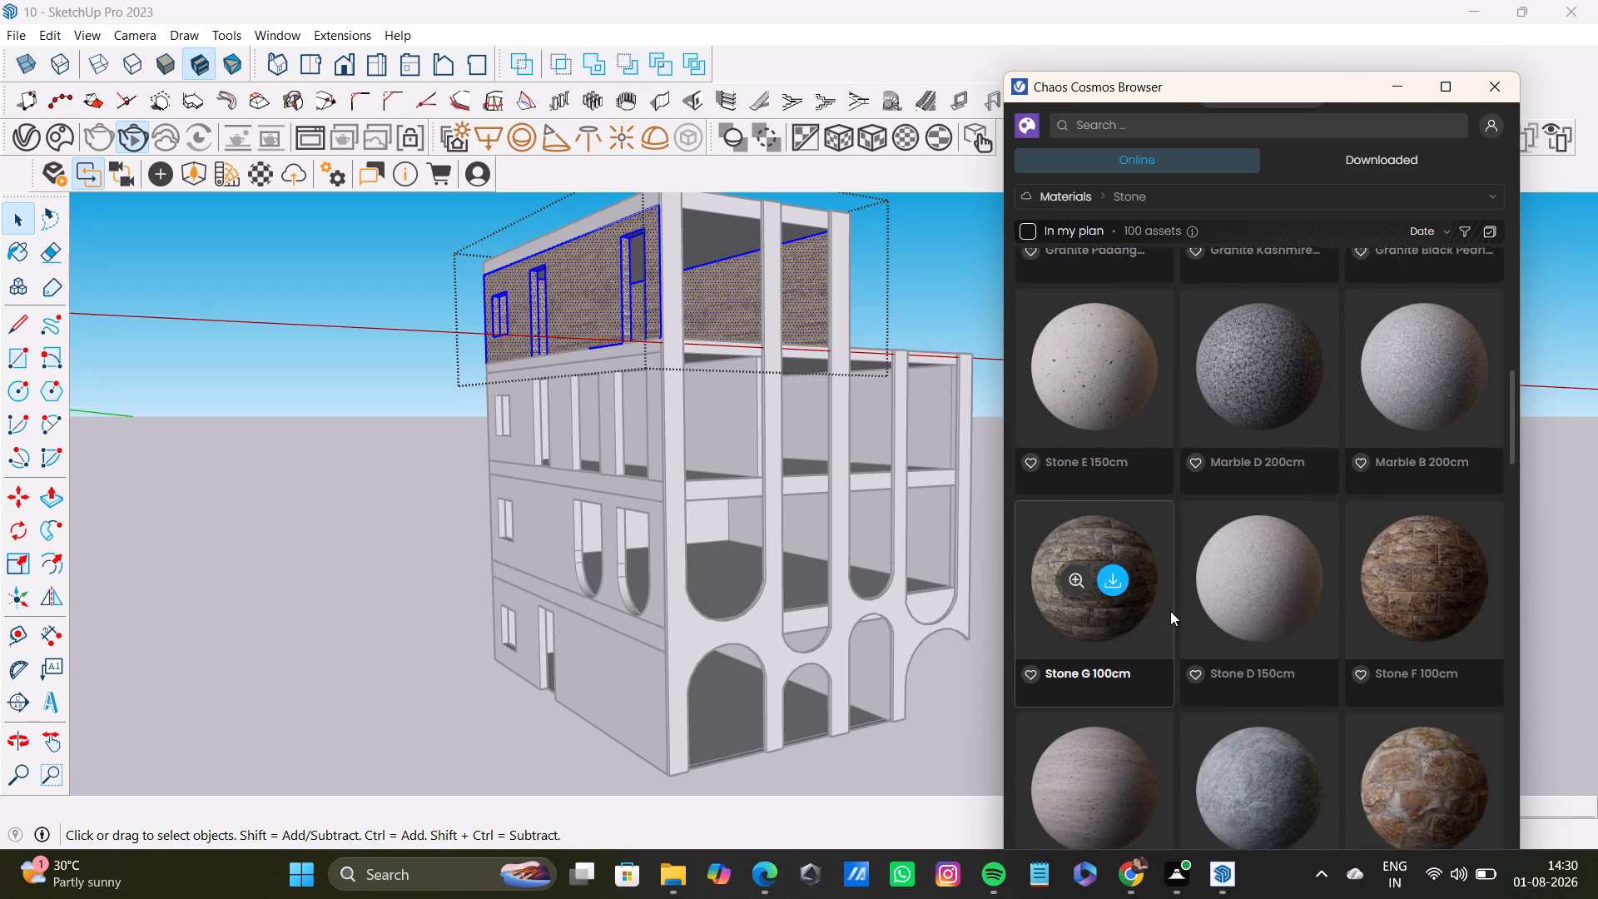
scroll(1170, 611, "down", 3)
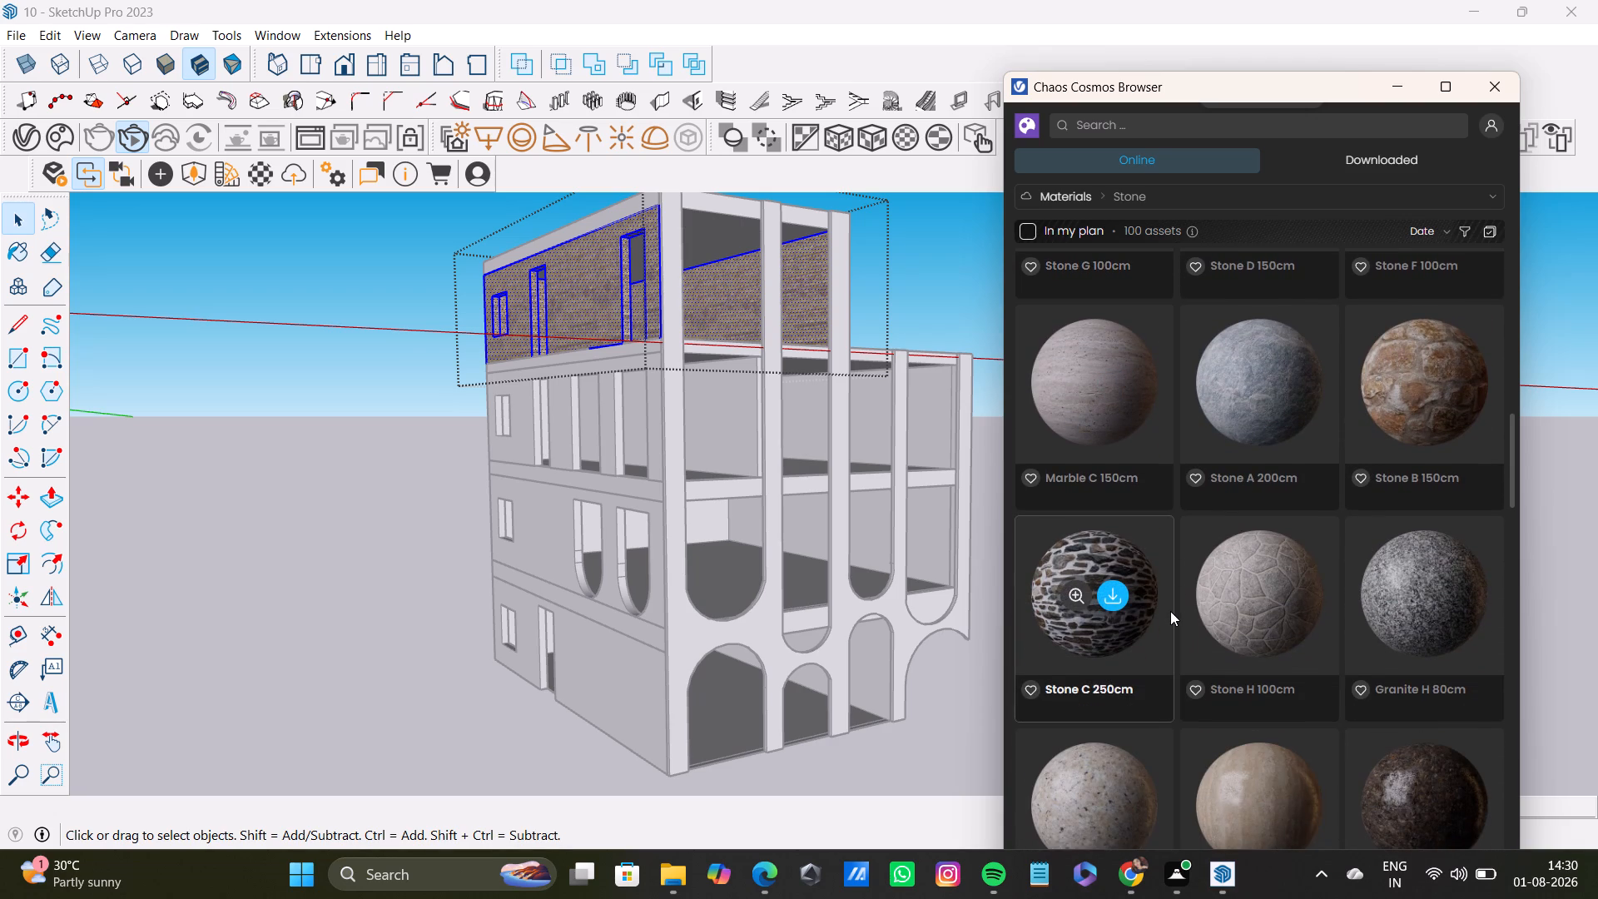
scroll(1170, 611, "down", 1)
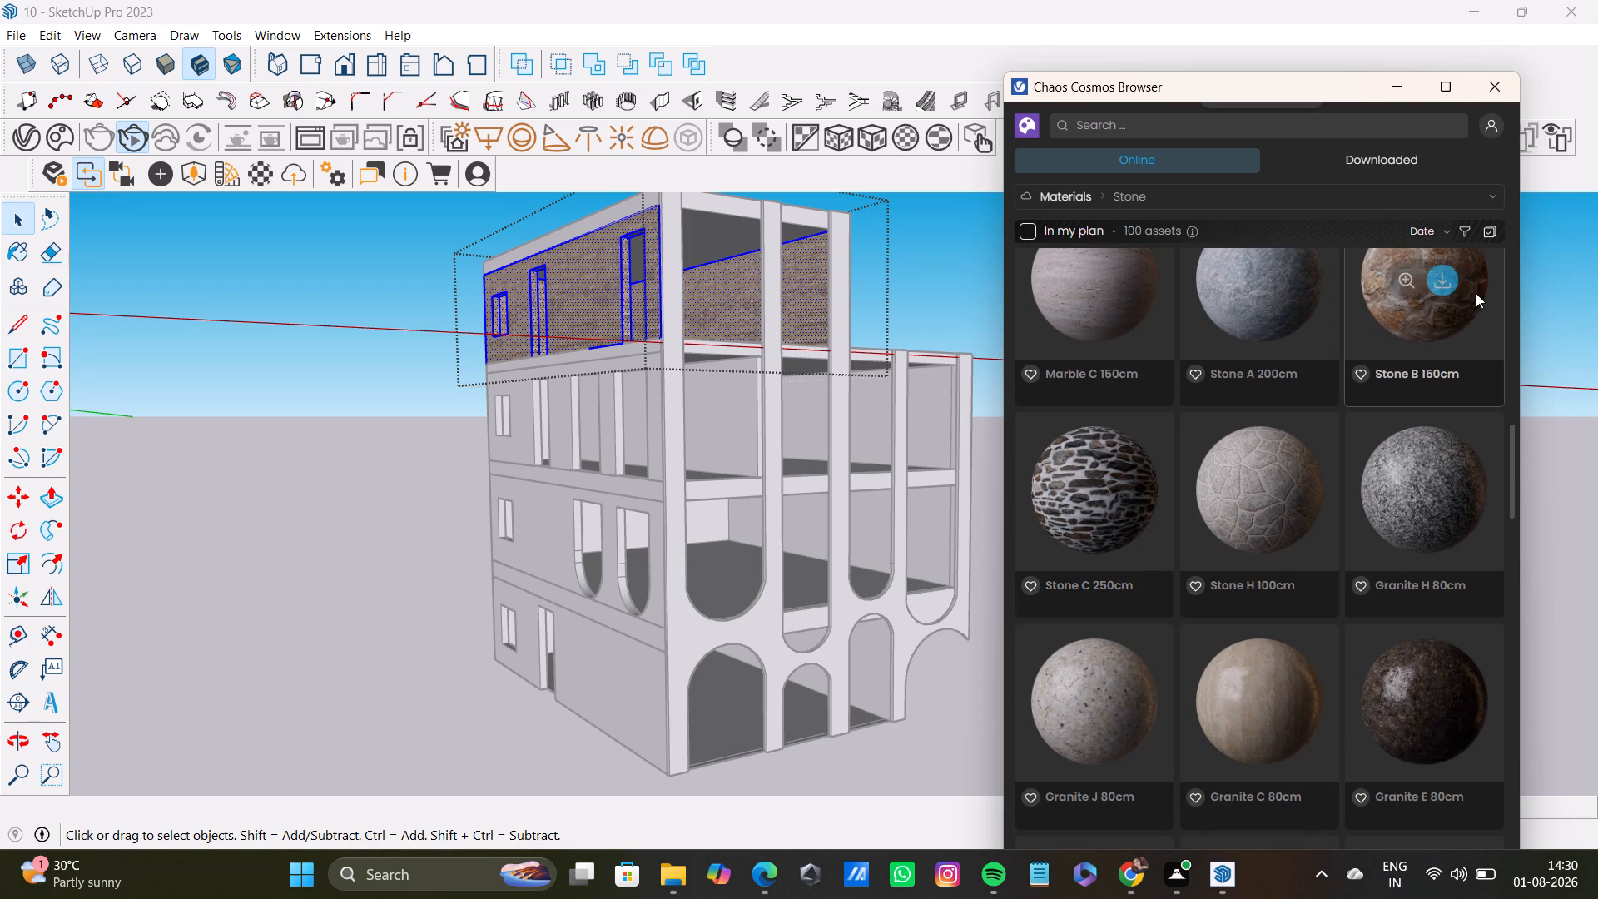
left_click(1439, 281)
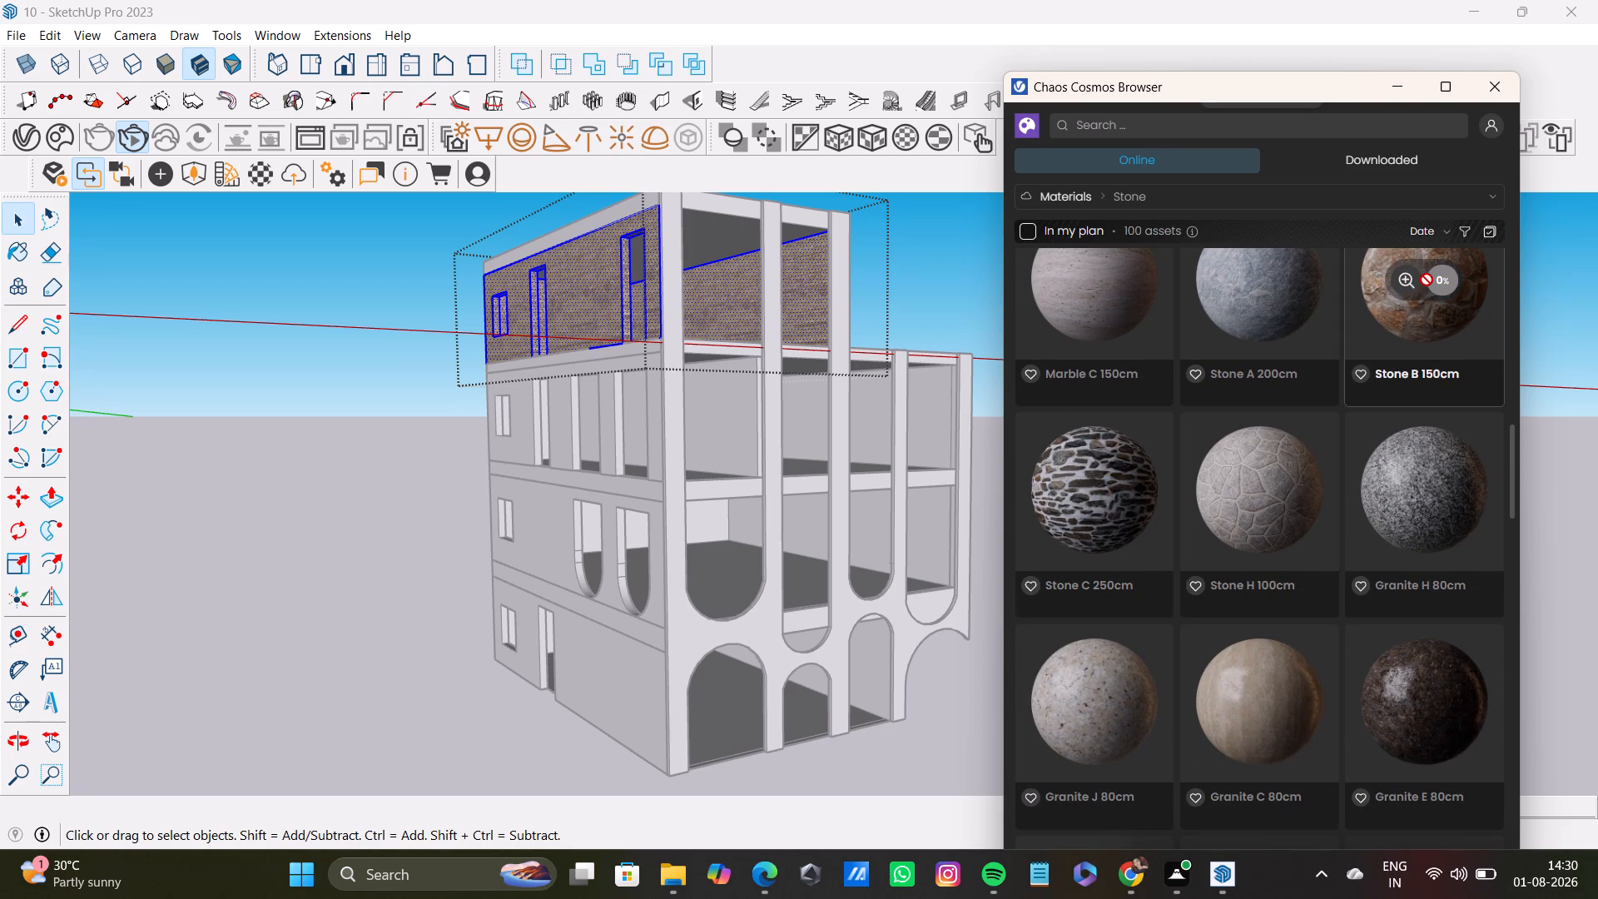
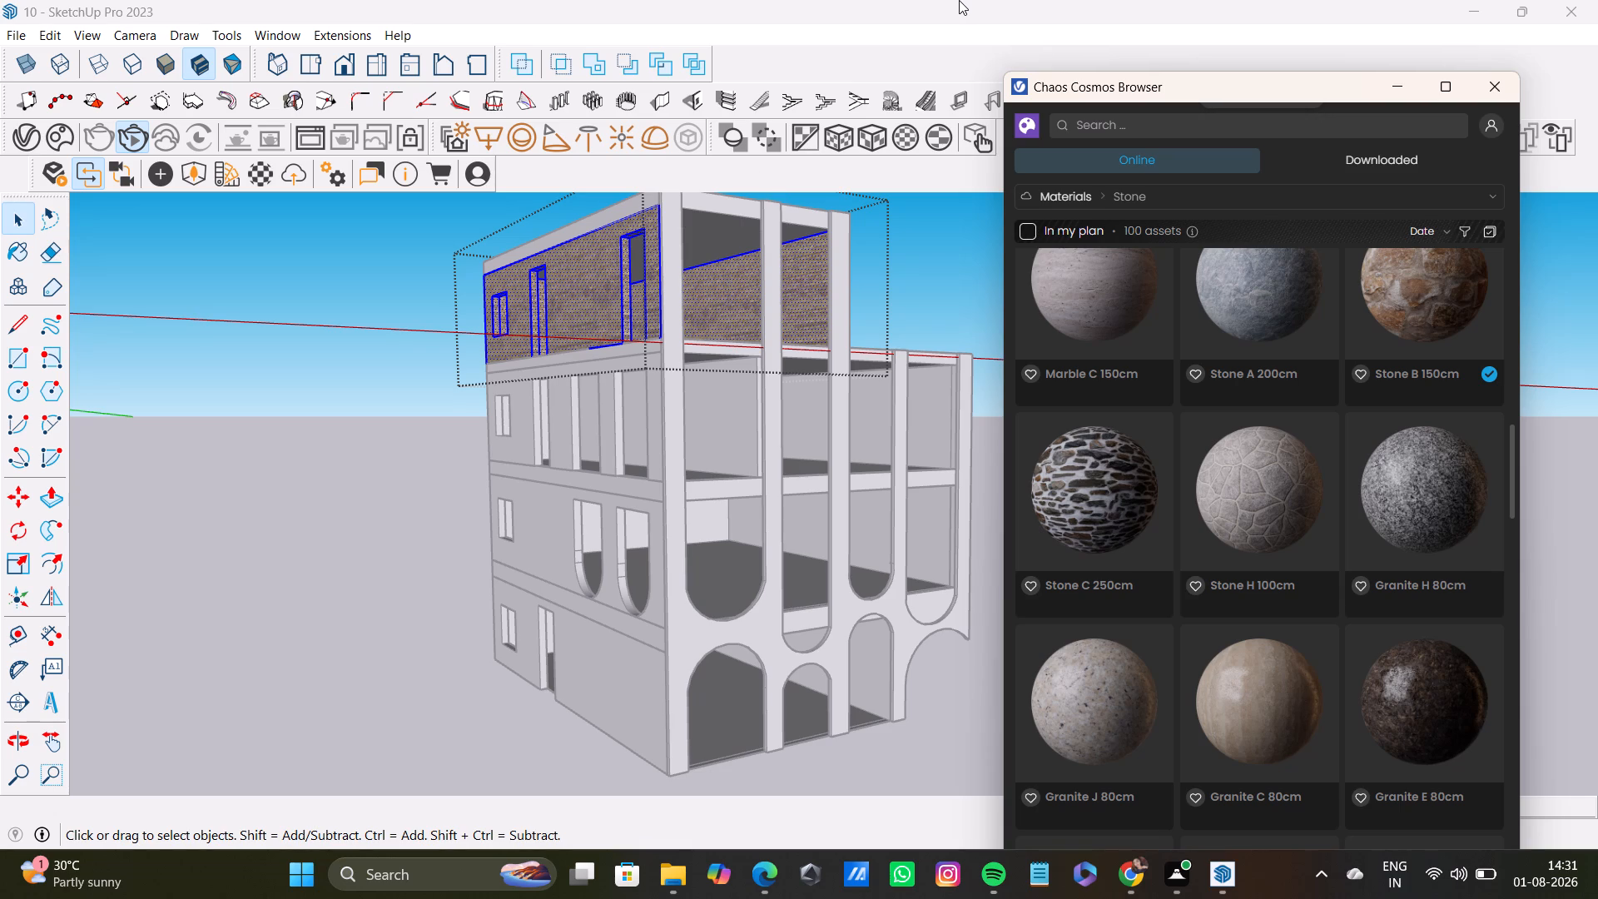
Close the Chaos Cosmos material library to return to the building model.
left_click(1511, 97)
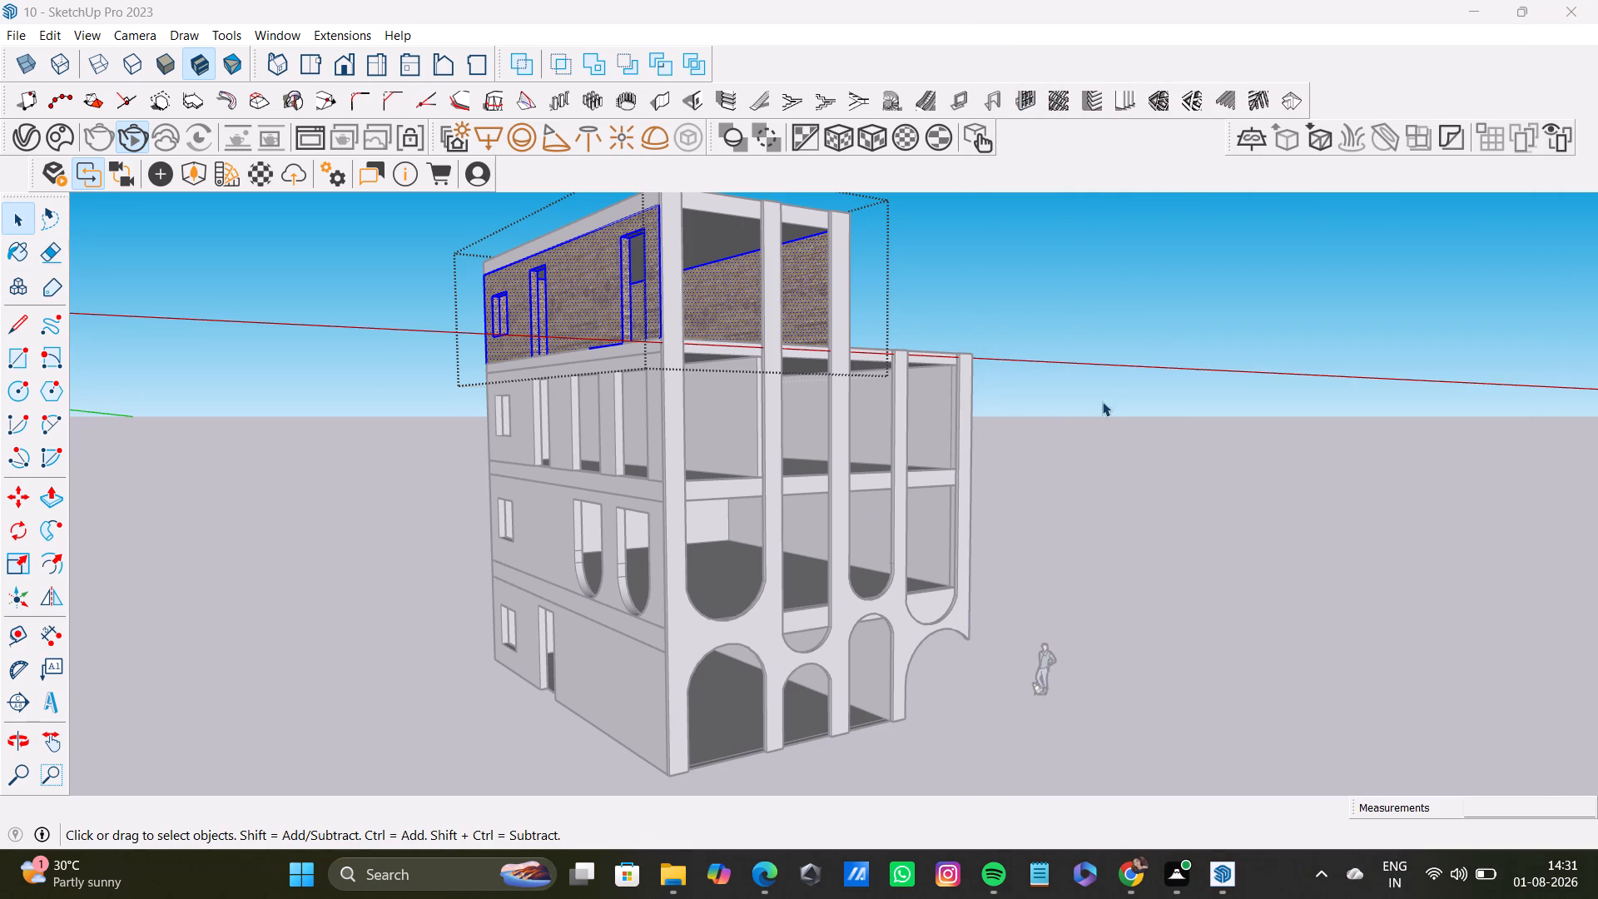
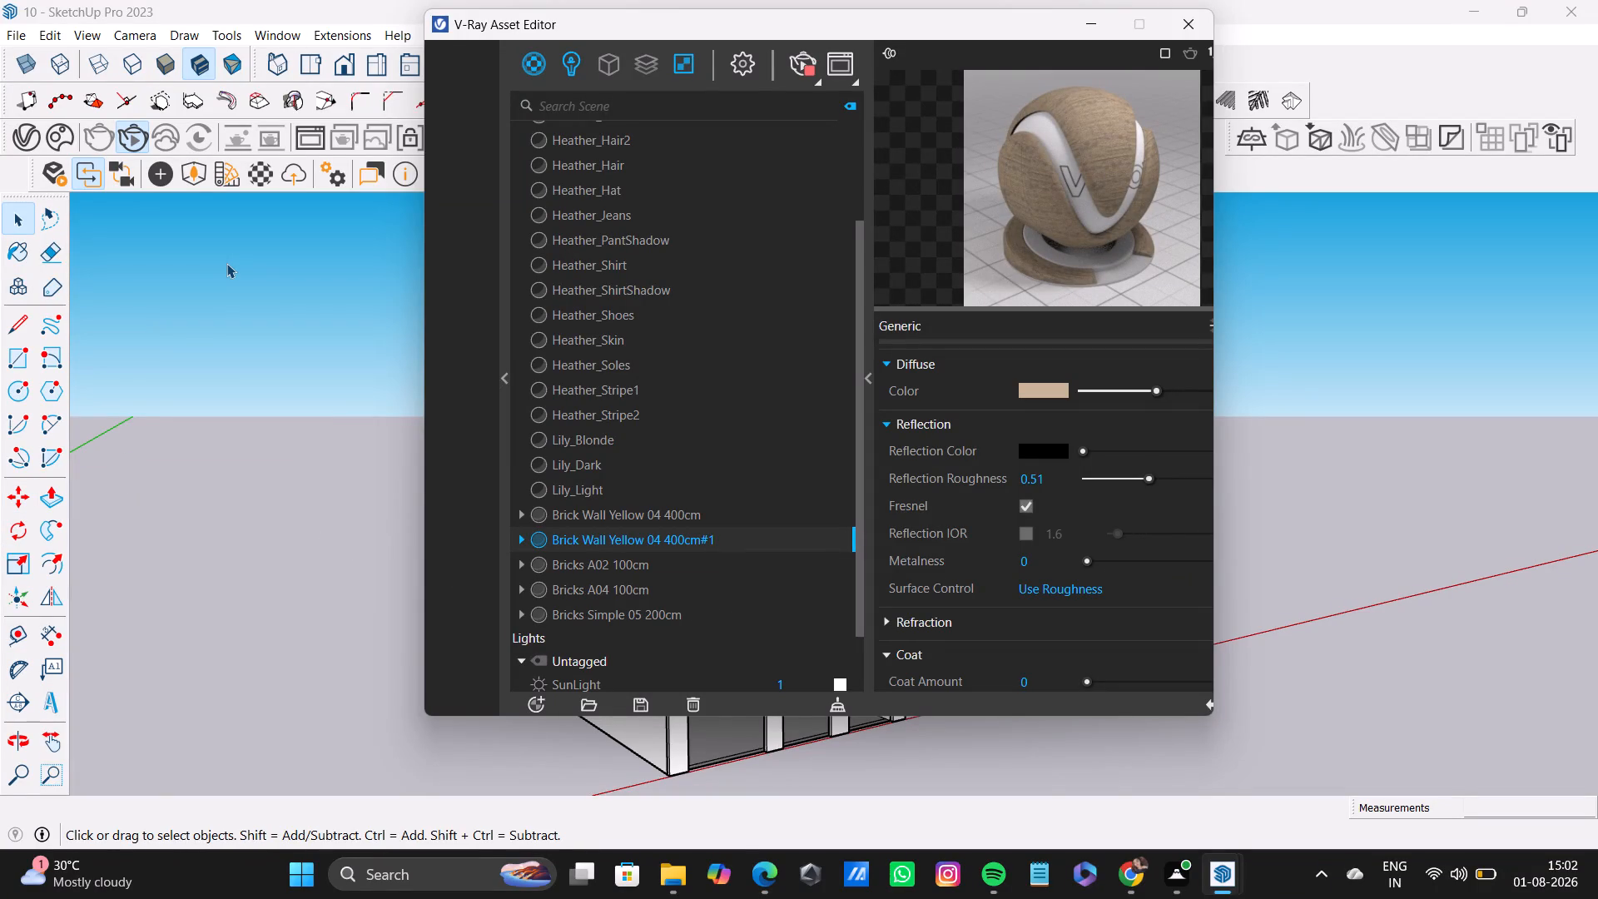
Inspect the brick texture on the building's top-floor walls up close and from the front.
left_click_drag(711, 26, 1108, 449)
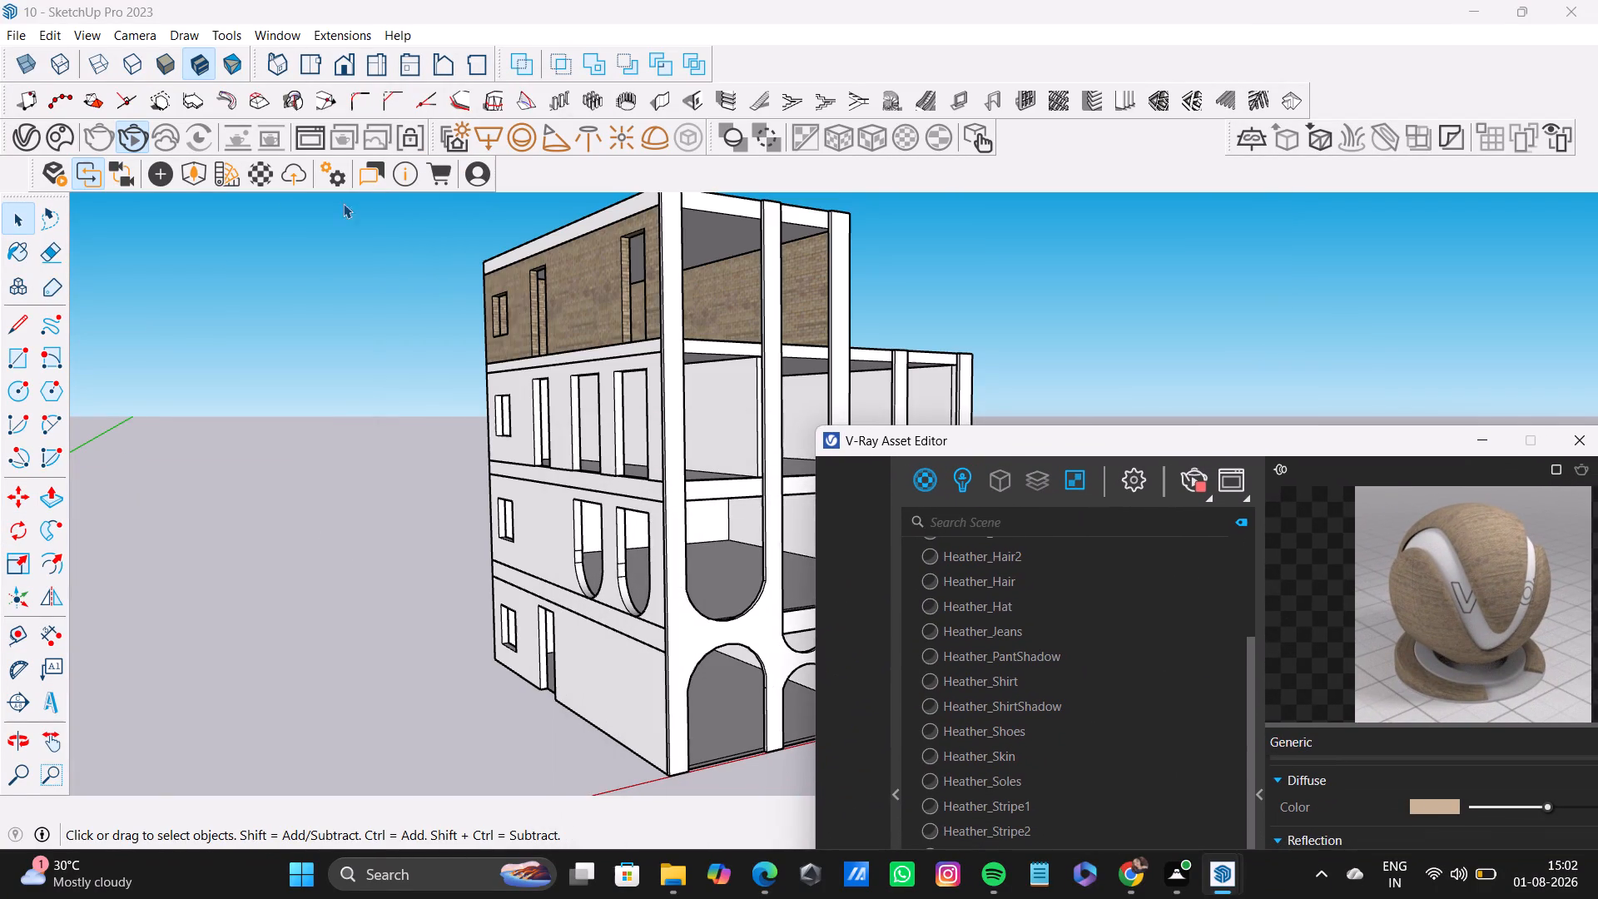
scroll(462, 210, "up", 10)
middle_click_drag(677, 325, 678, 390)
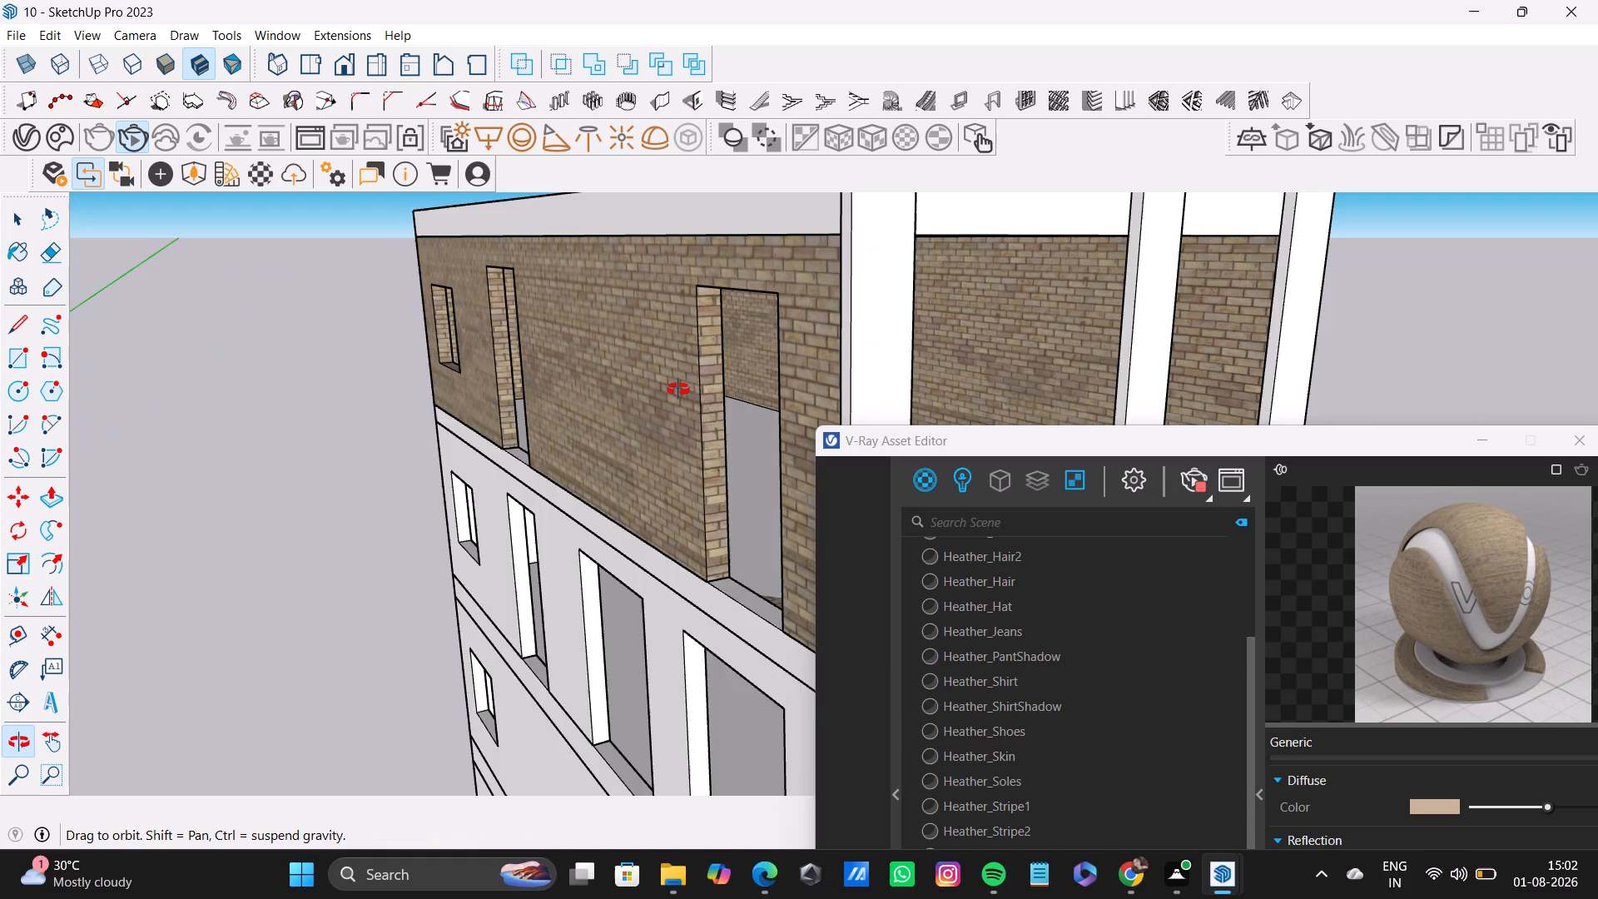
middle_click_drag(678, 390, 725, 375)
scroll(677, 394, "down", 12)
middle_click_drag(658, 413, 410, 390)
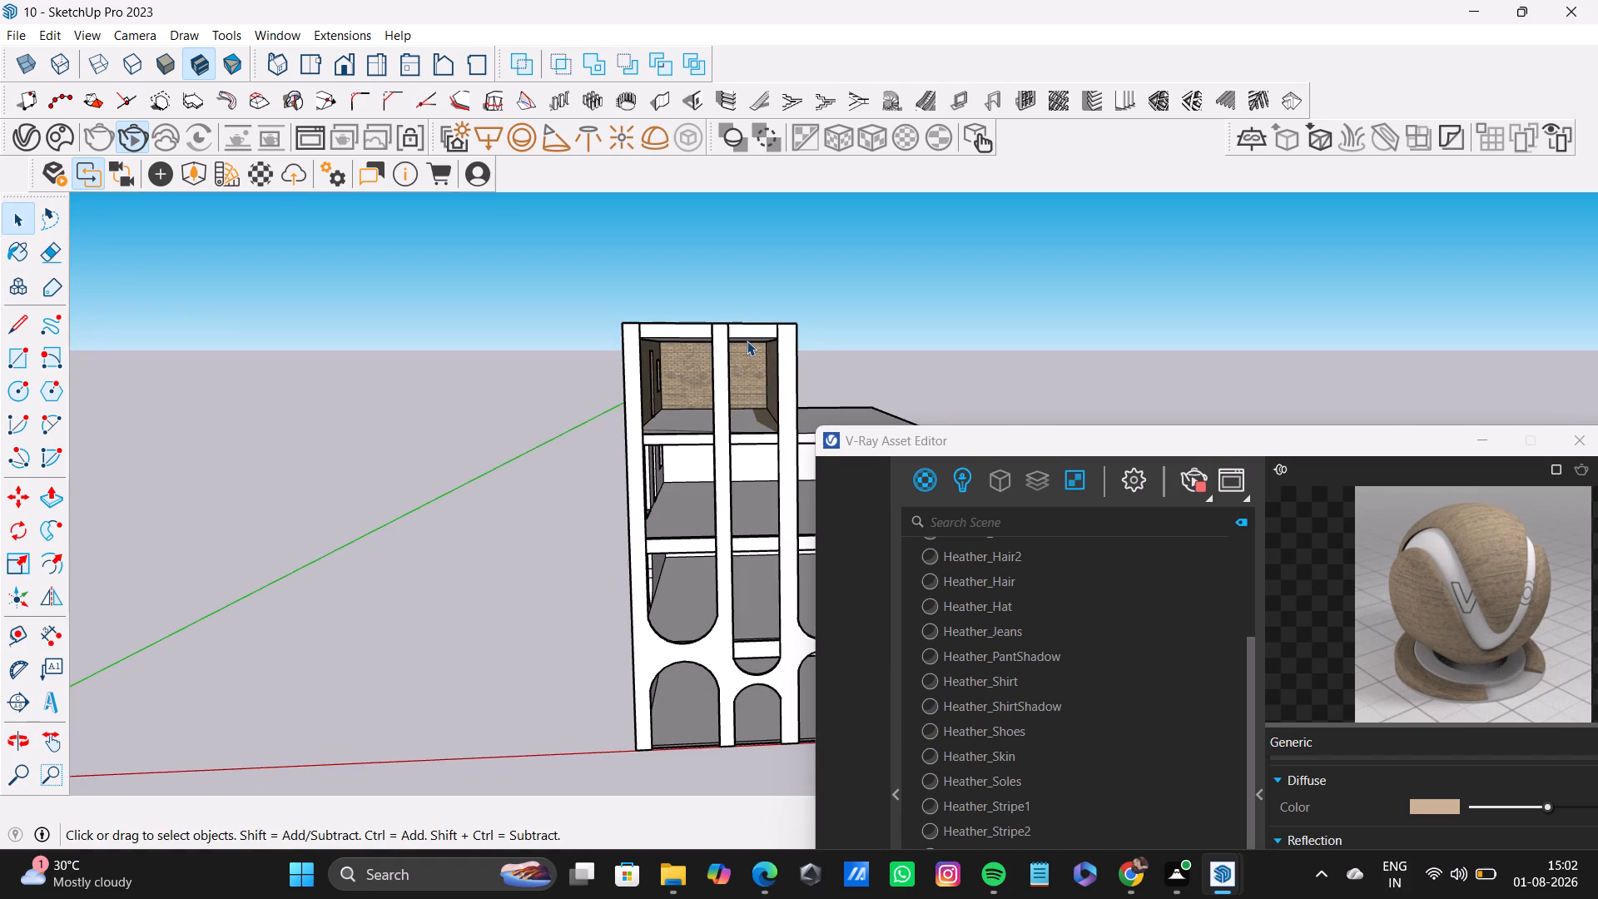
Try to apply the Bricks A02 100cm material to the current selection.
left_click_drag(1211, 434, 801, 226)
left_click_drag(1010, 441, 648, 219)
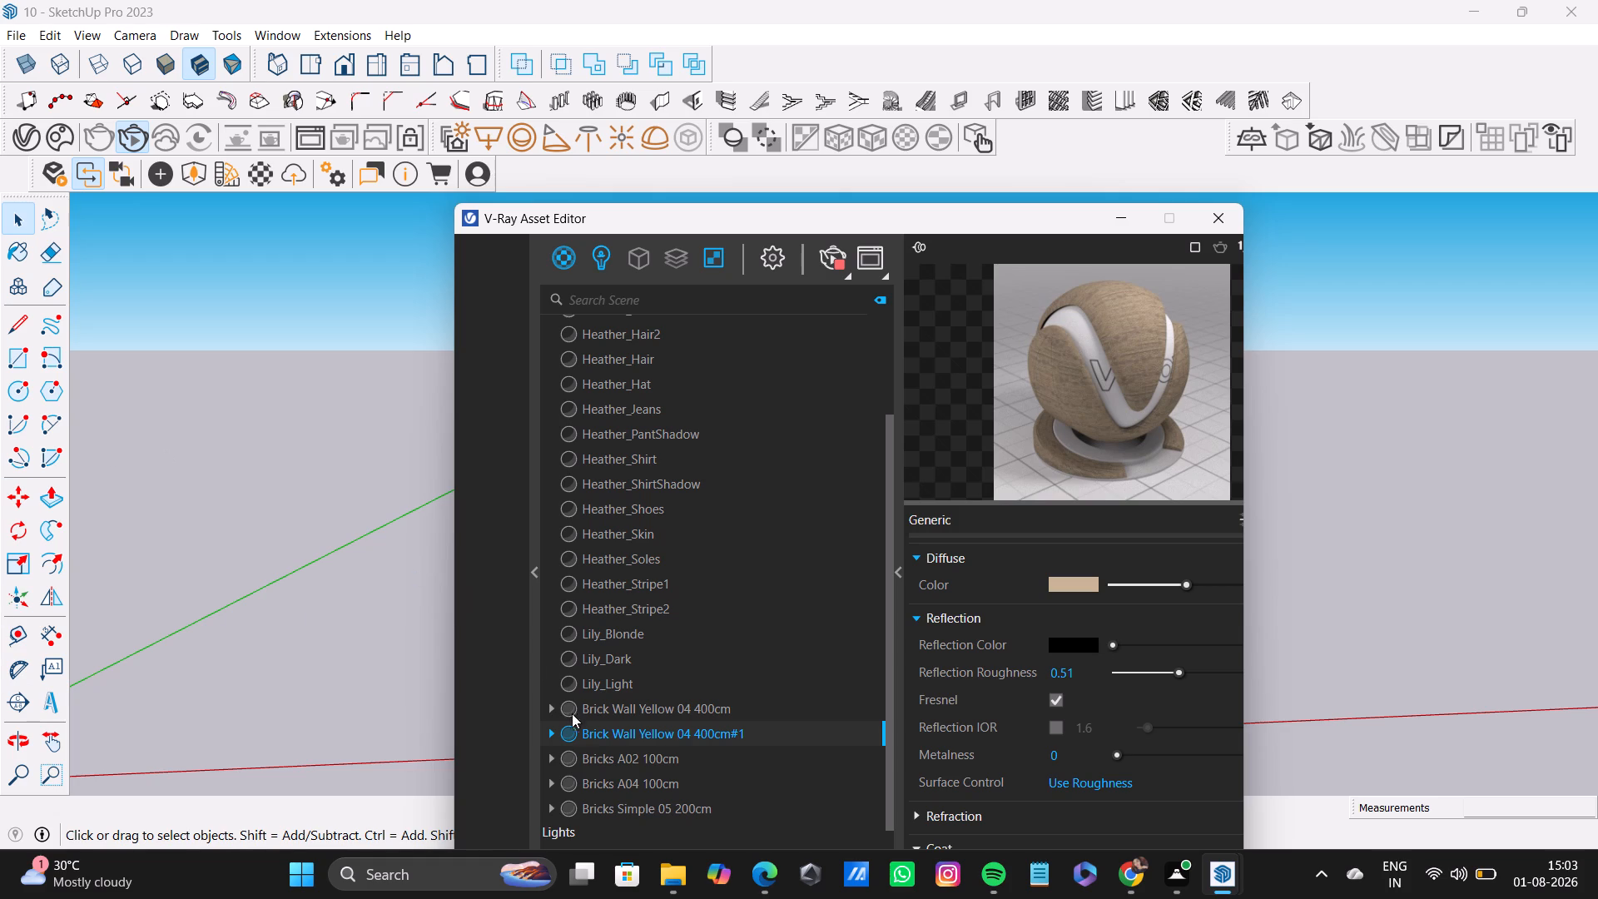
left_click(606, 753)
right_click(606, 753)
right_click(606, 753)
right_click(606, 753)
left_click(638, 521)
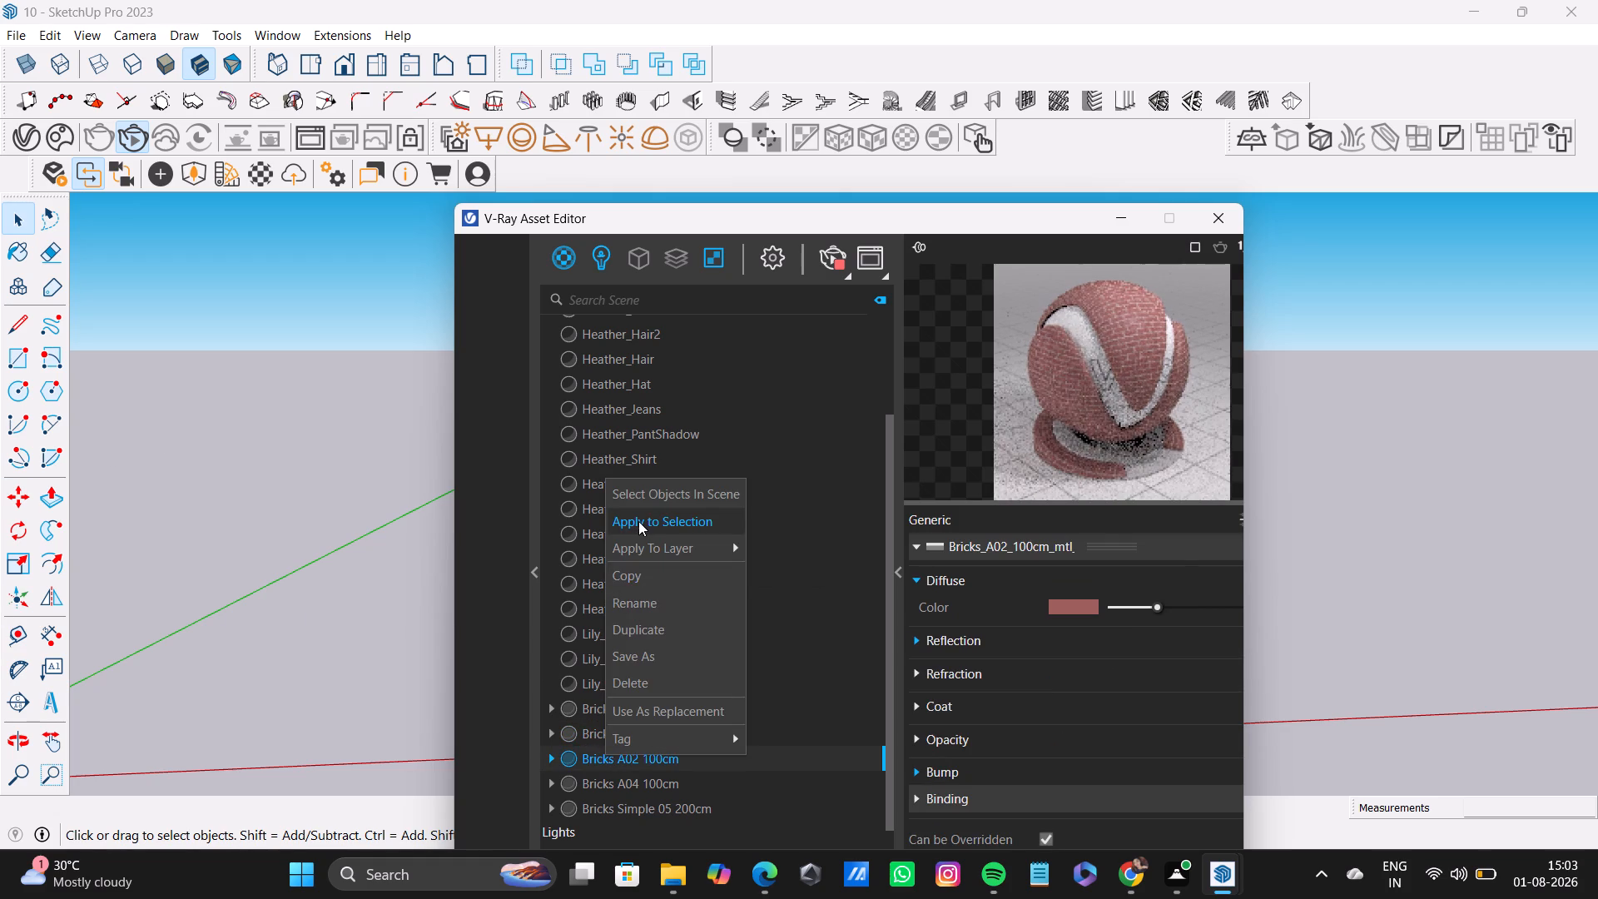
Select the connected top-floor wall faces inside their group and apply the Bricks A02 100cm material to them.
left_click_drag(839, 222, 891, 440)
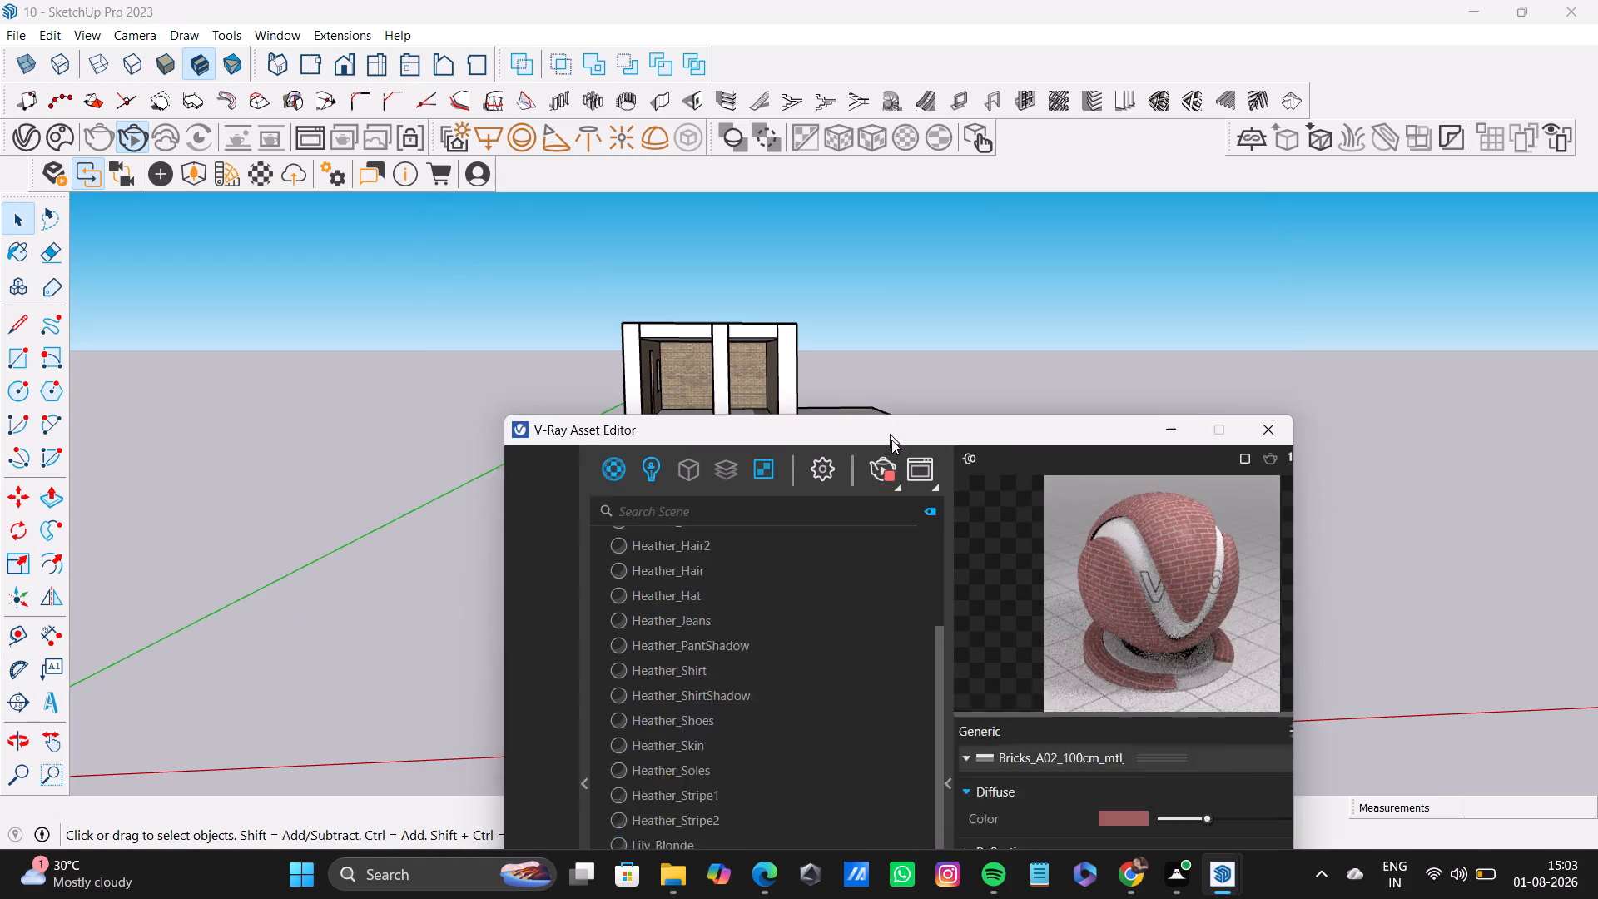
left_click_drag(891, 440, 916, 533)
left_click_drag(606, 436, 796, 448)
middle_click_drag(802, 425, 1114, 386)
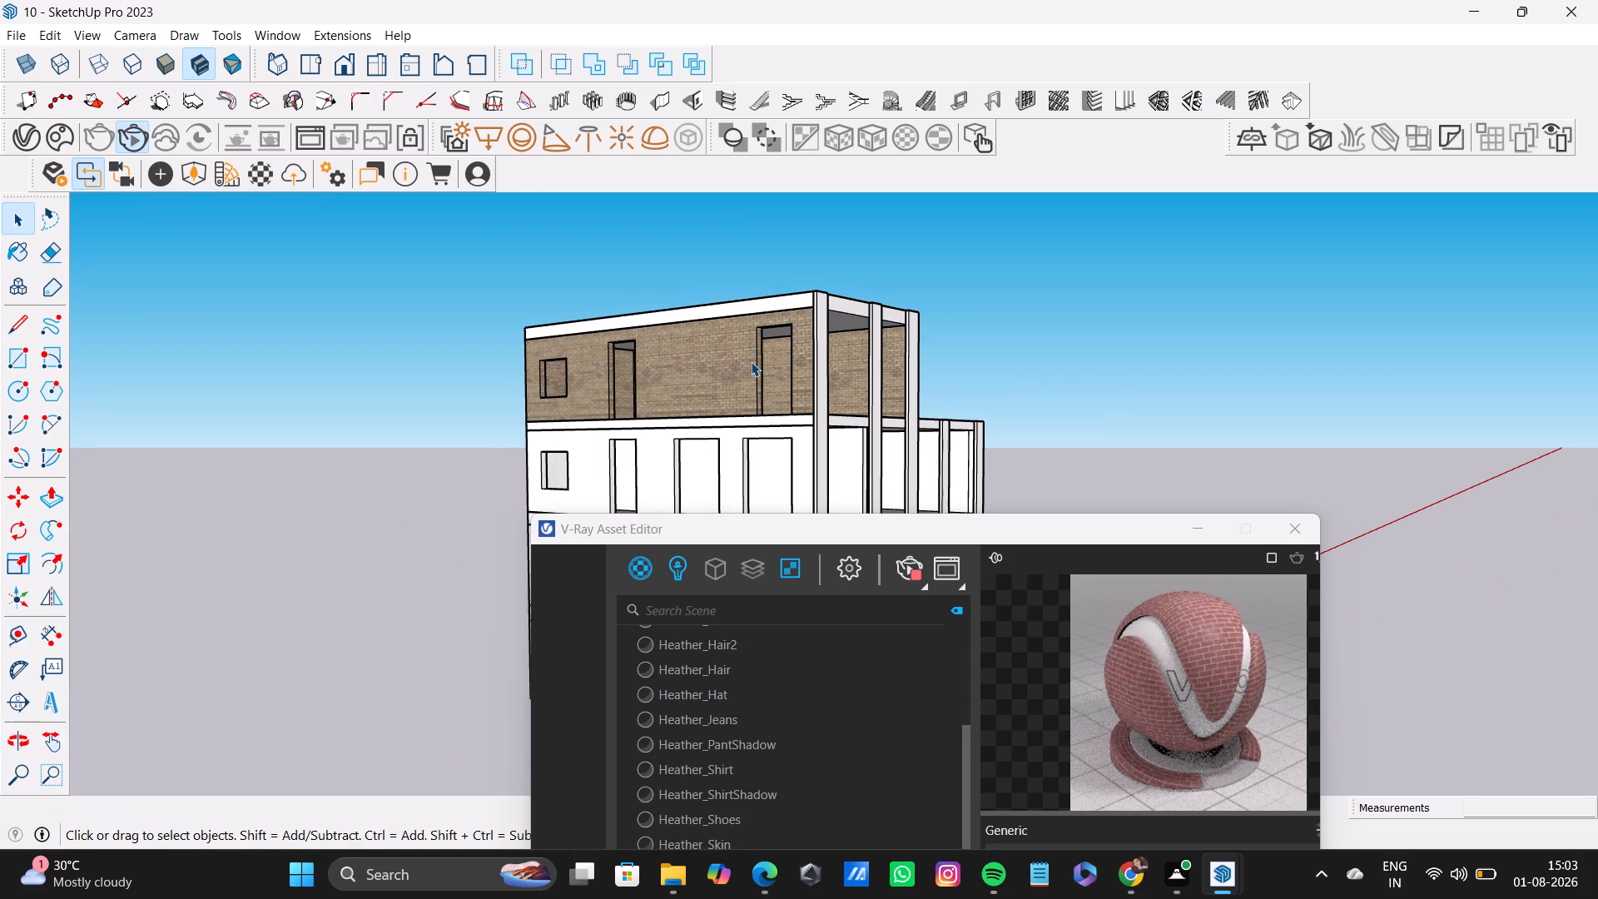
triple_click(727, 367)
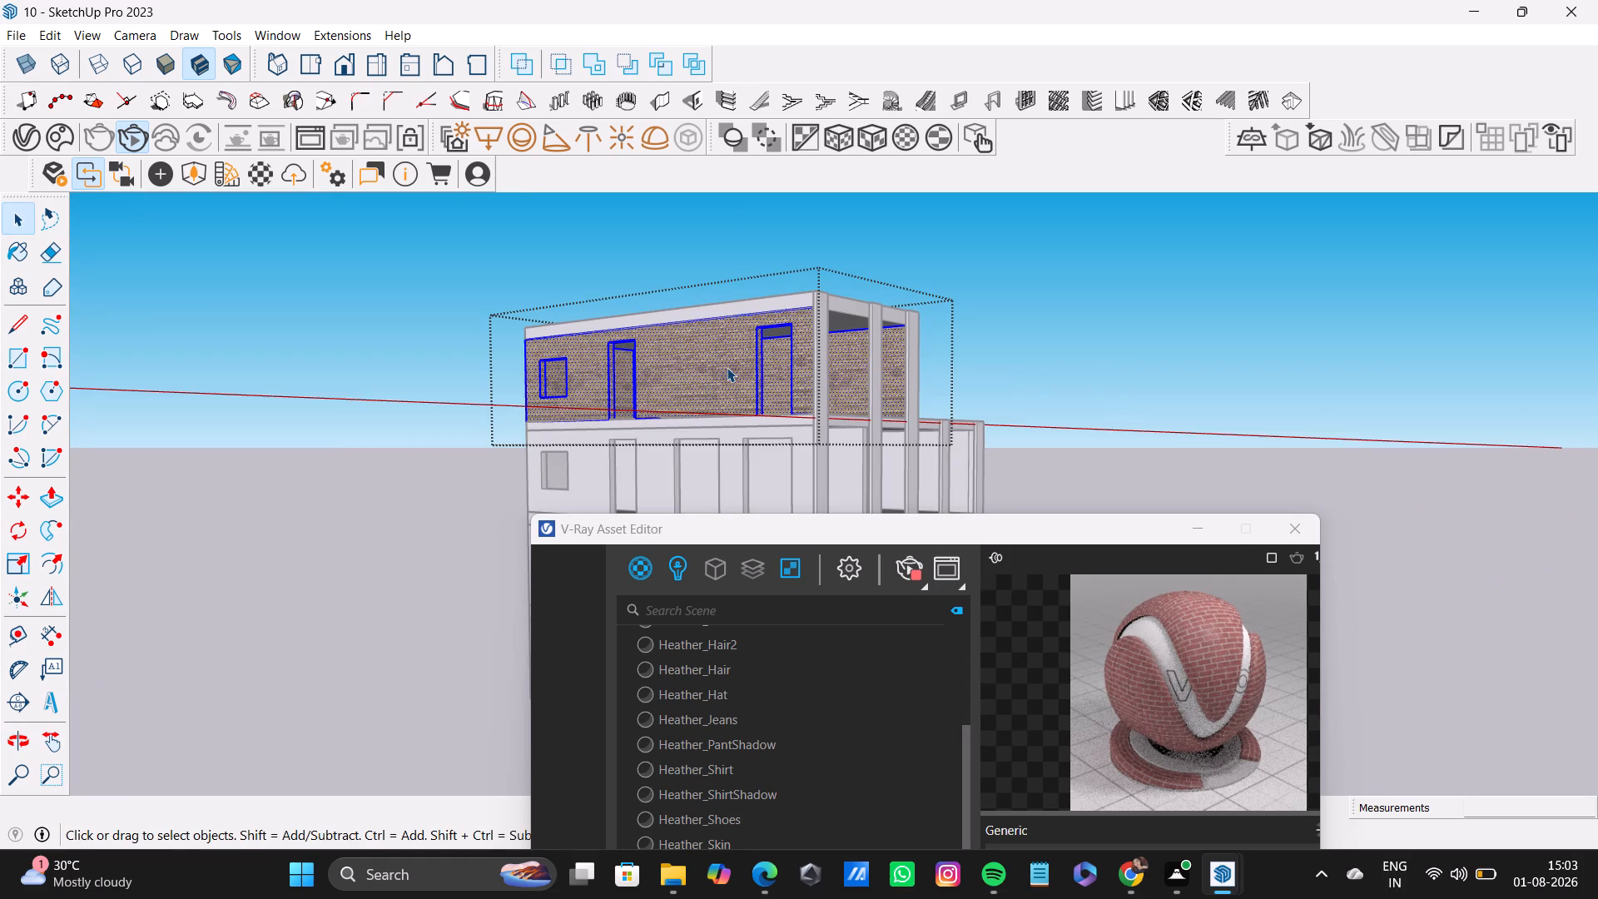
left_click_drag(804, 528, 1069, 171)
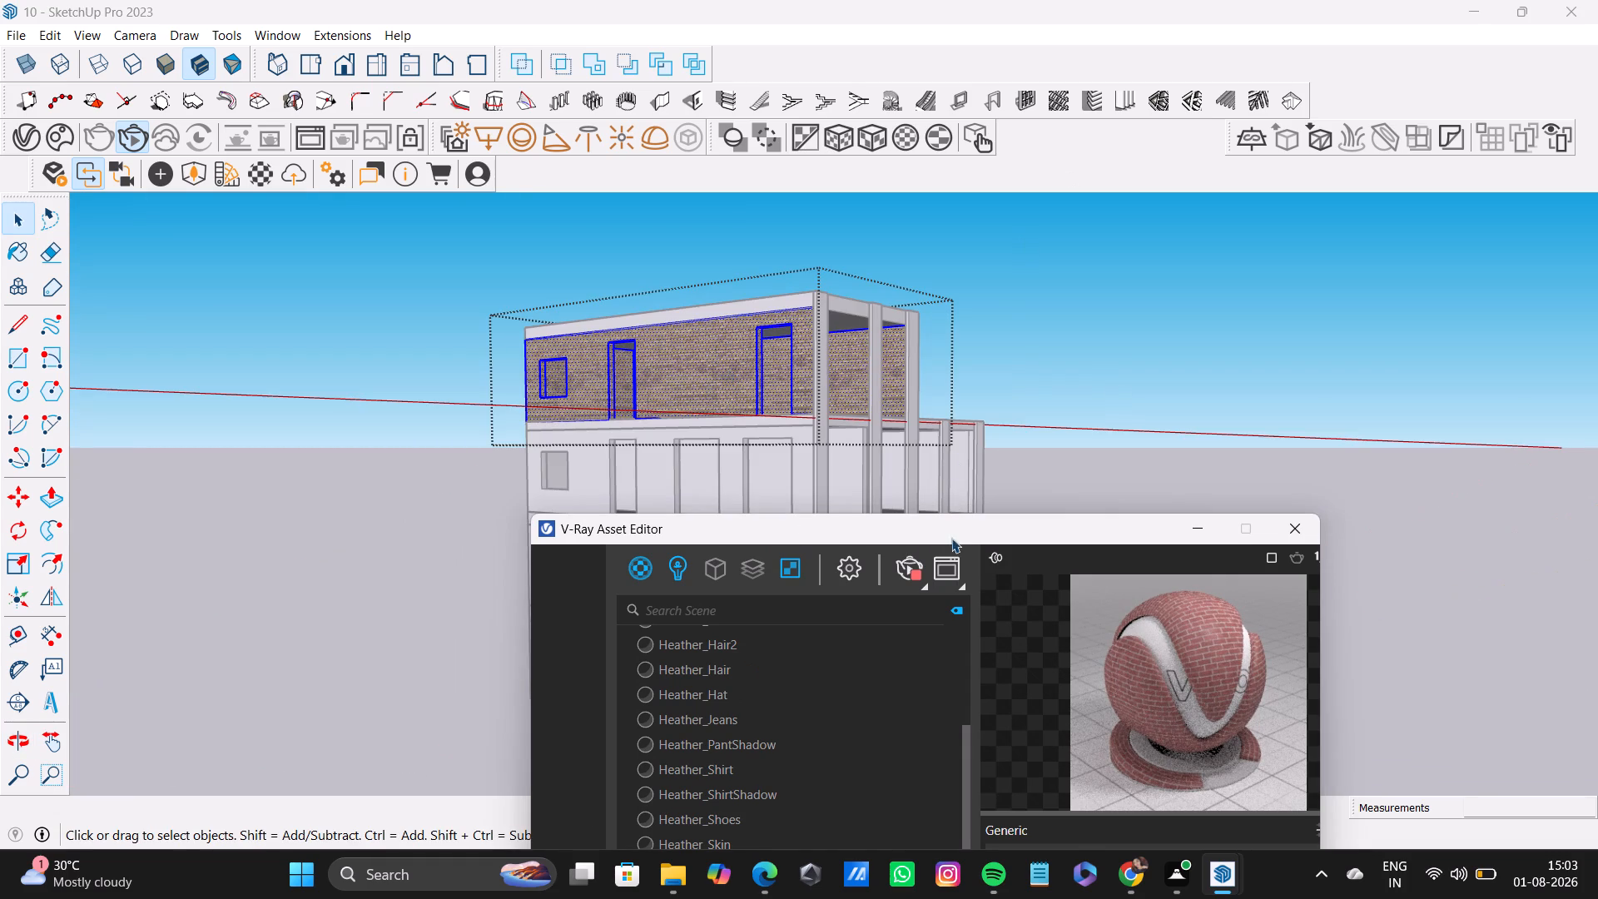
left_click_drag(951, 538, 1275, 102)
right_click(1029, 633)
right_click(1029, 633)
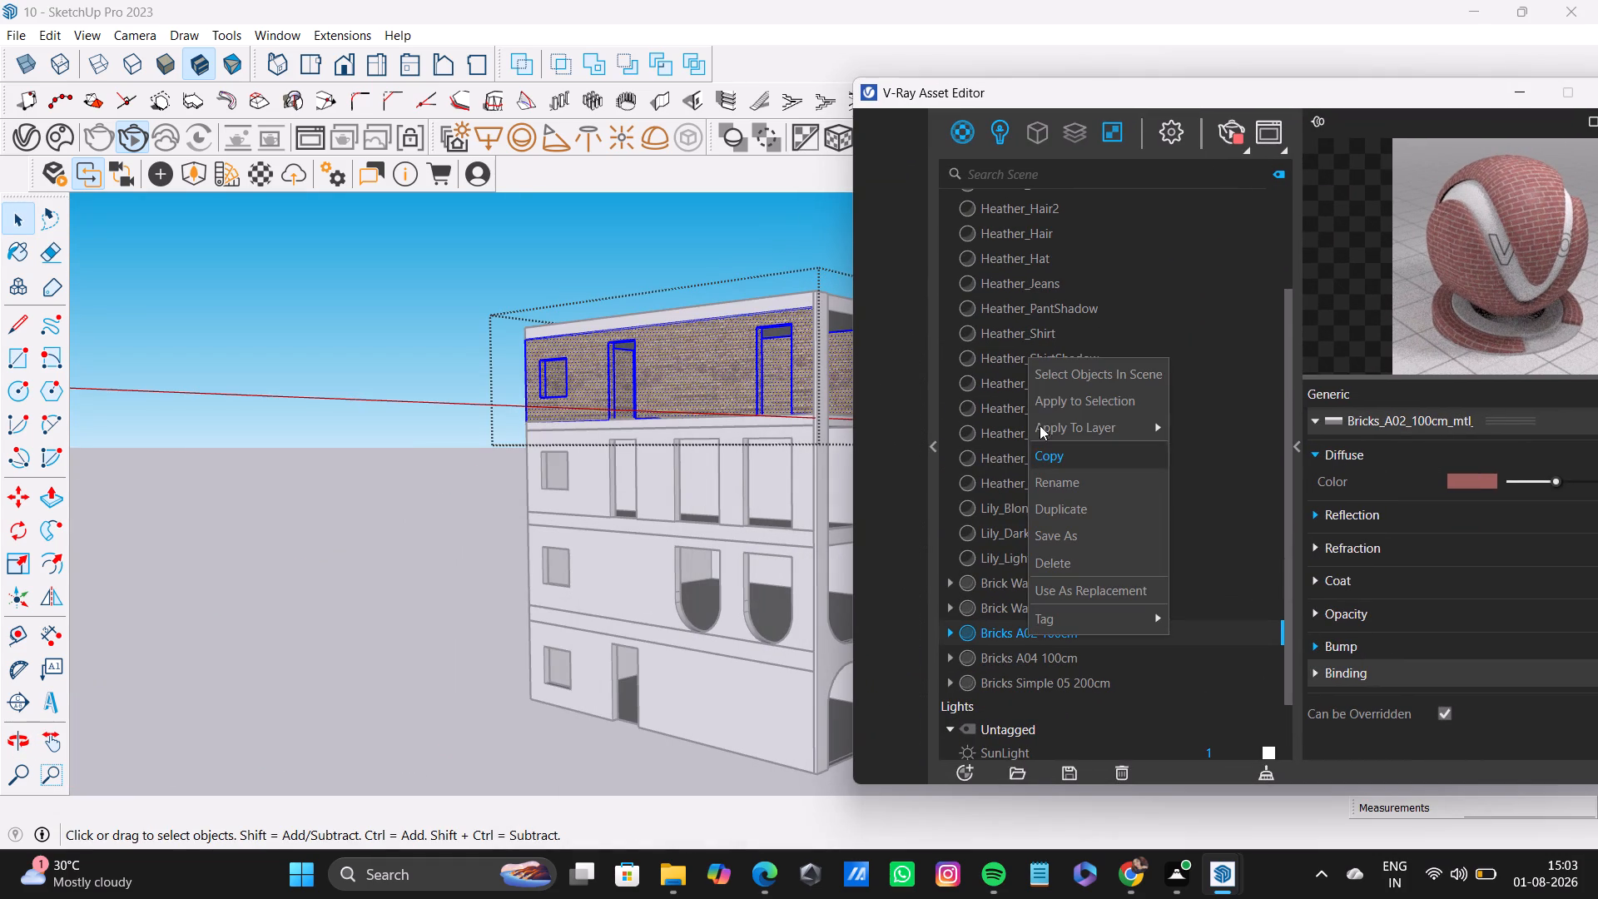
left_click(1056, 409)
Open the slab group beneath the top floor for editing and select the upper slab's top face.
left_click_drag(1065, 99, 825, 679)
middle_click_drag(873, 503, 710, 674)
middle_click_drag(779, 554, 682, 524)
scroll(866, 426, "up", 5)
key("space")
left_click(1159, 355)
double_click(765, 466)
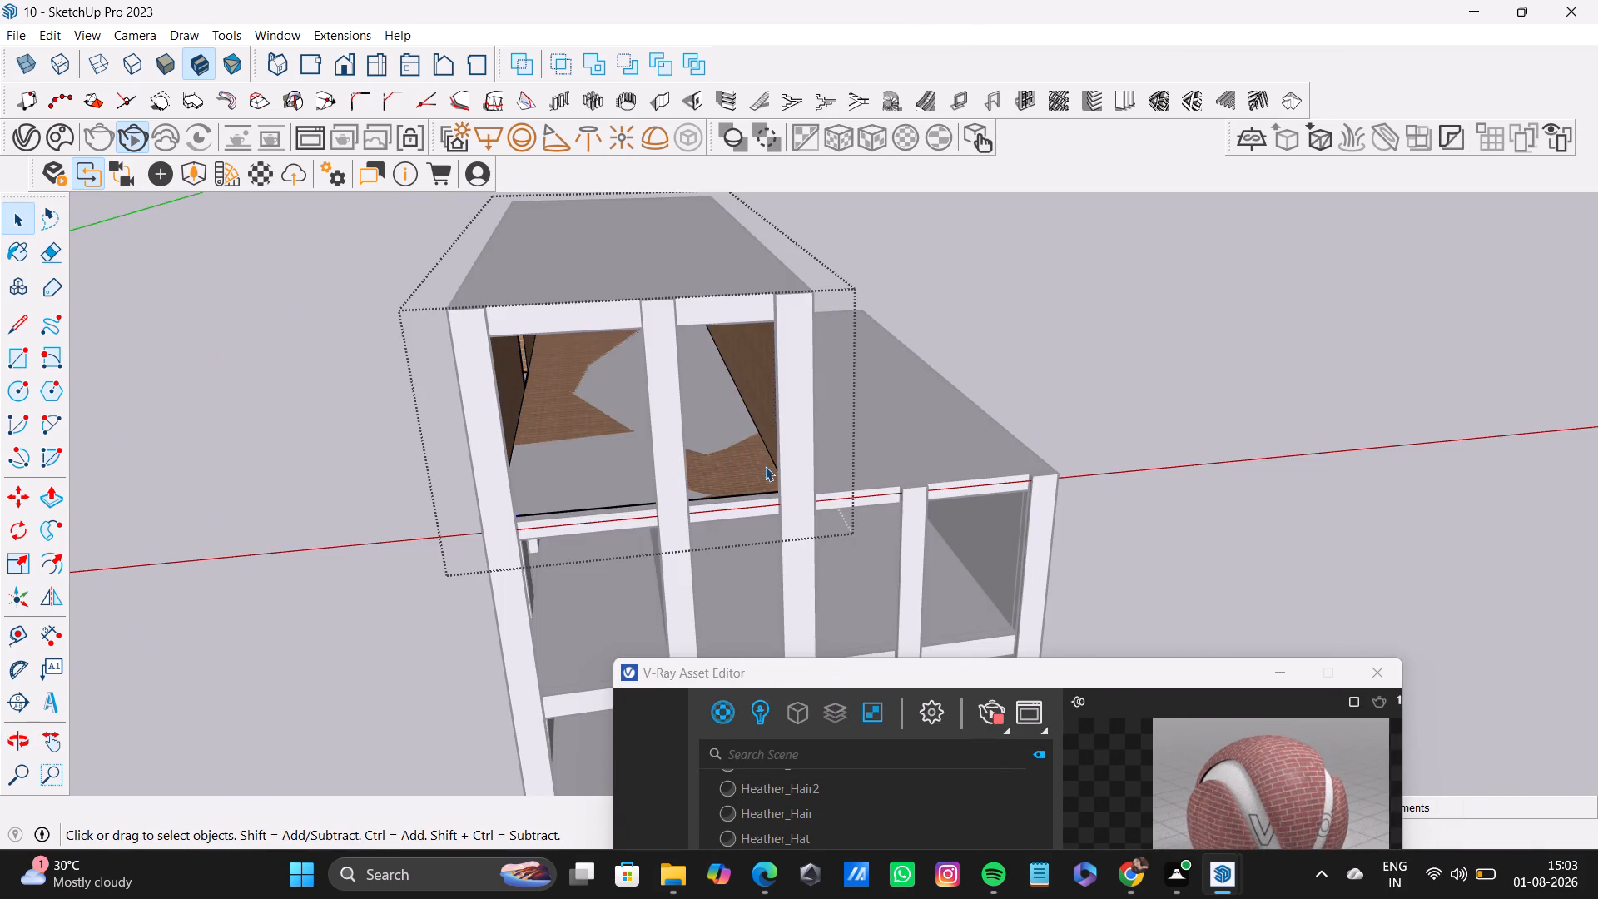
double_click(765, 466)
left_click(752, 467)
left_click(752, 467)
middle_click_drag(949, 511, 1144, 410)
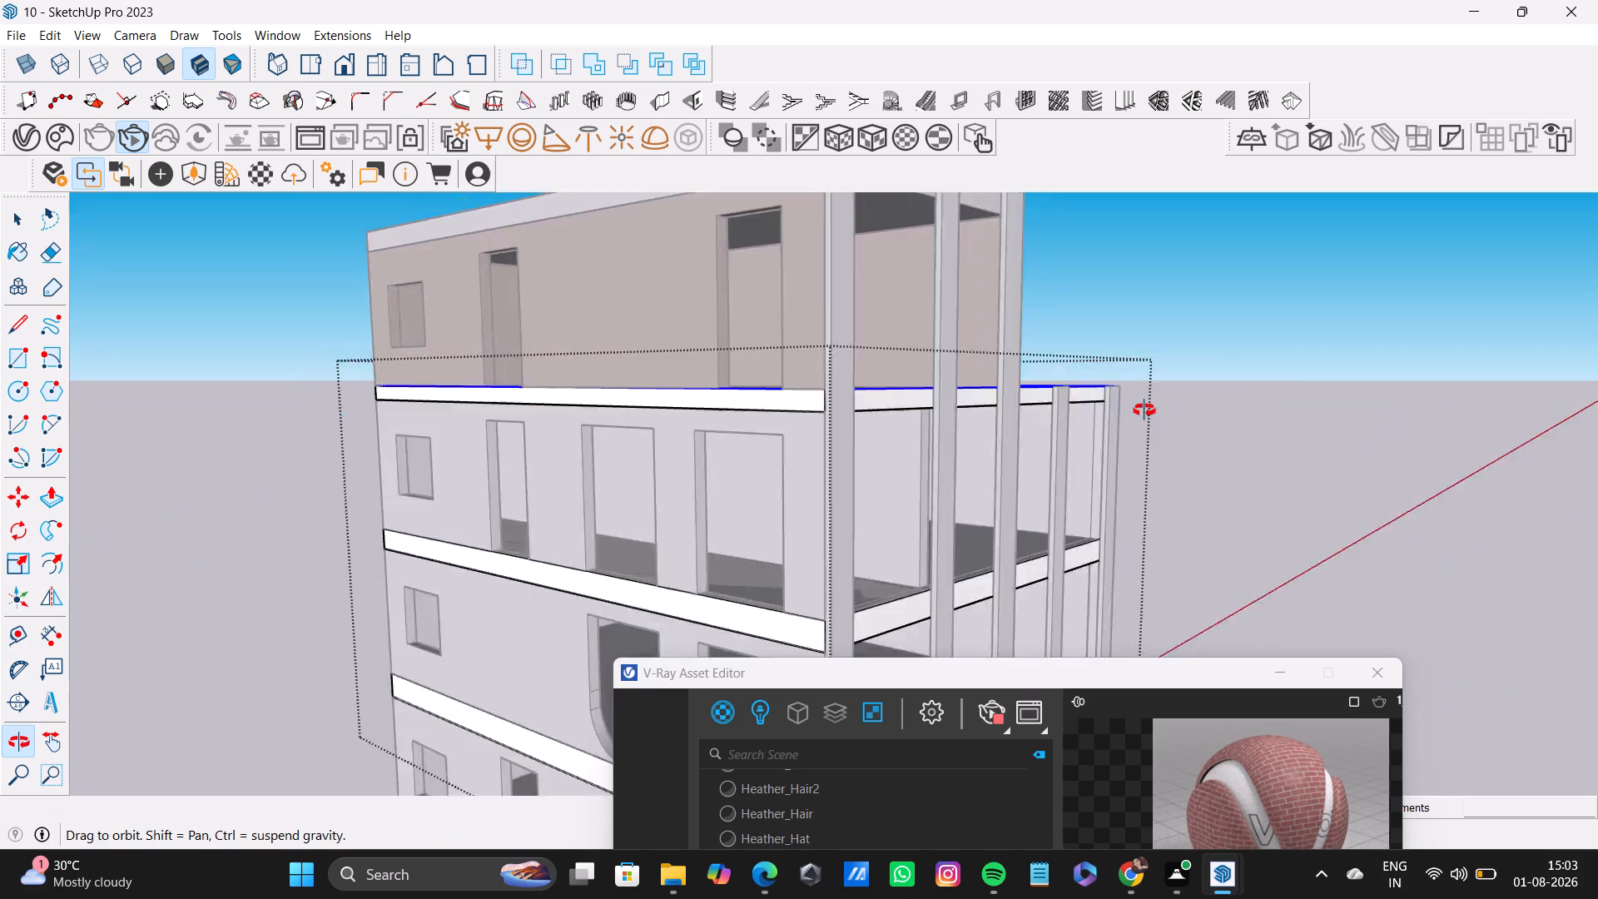
middle_click_drag(1144, 410, 831, 382)
scroll(1130, 535, "down", 6)
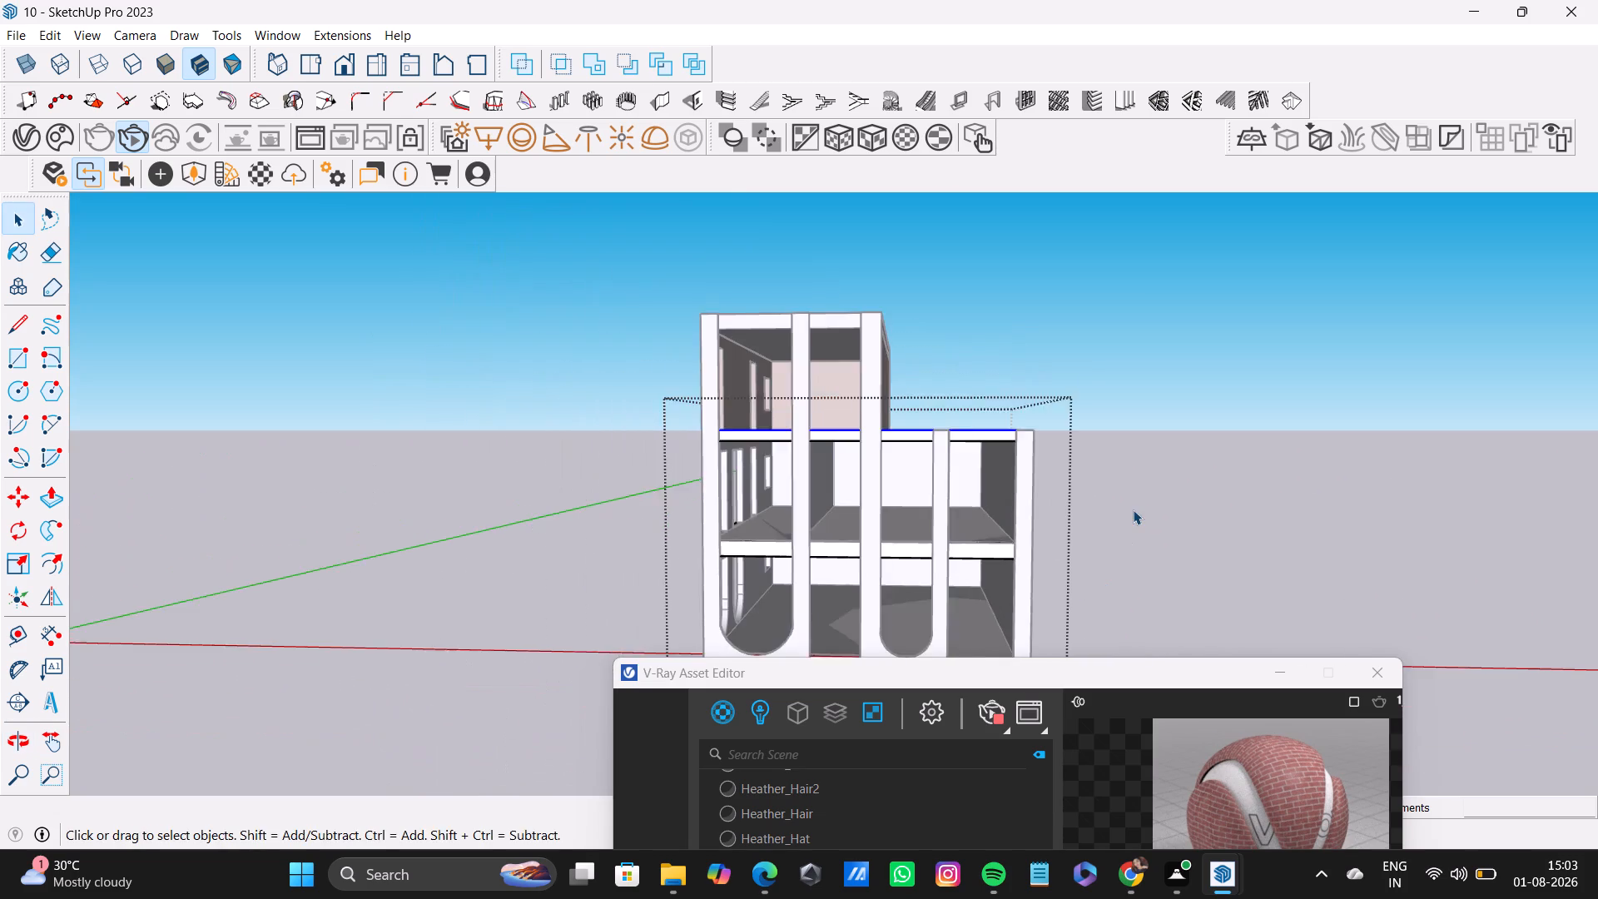
middle_click_drag(1132, 511, 1128, 473)
left_click_drag(1059, 667, 1009, 228)
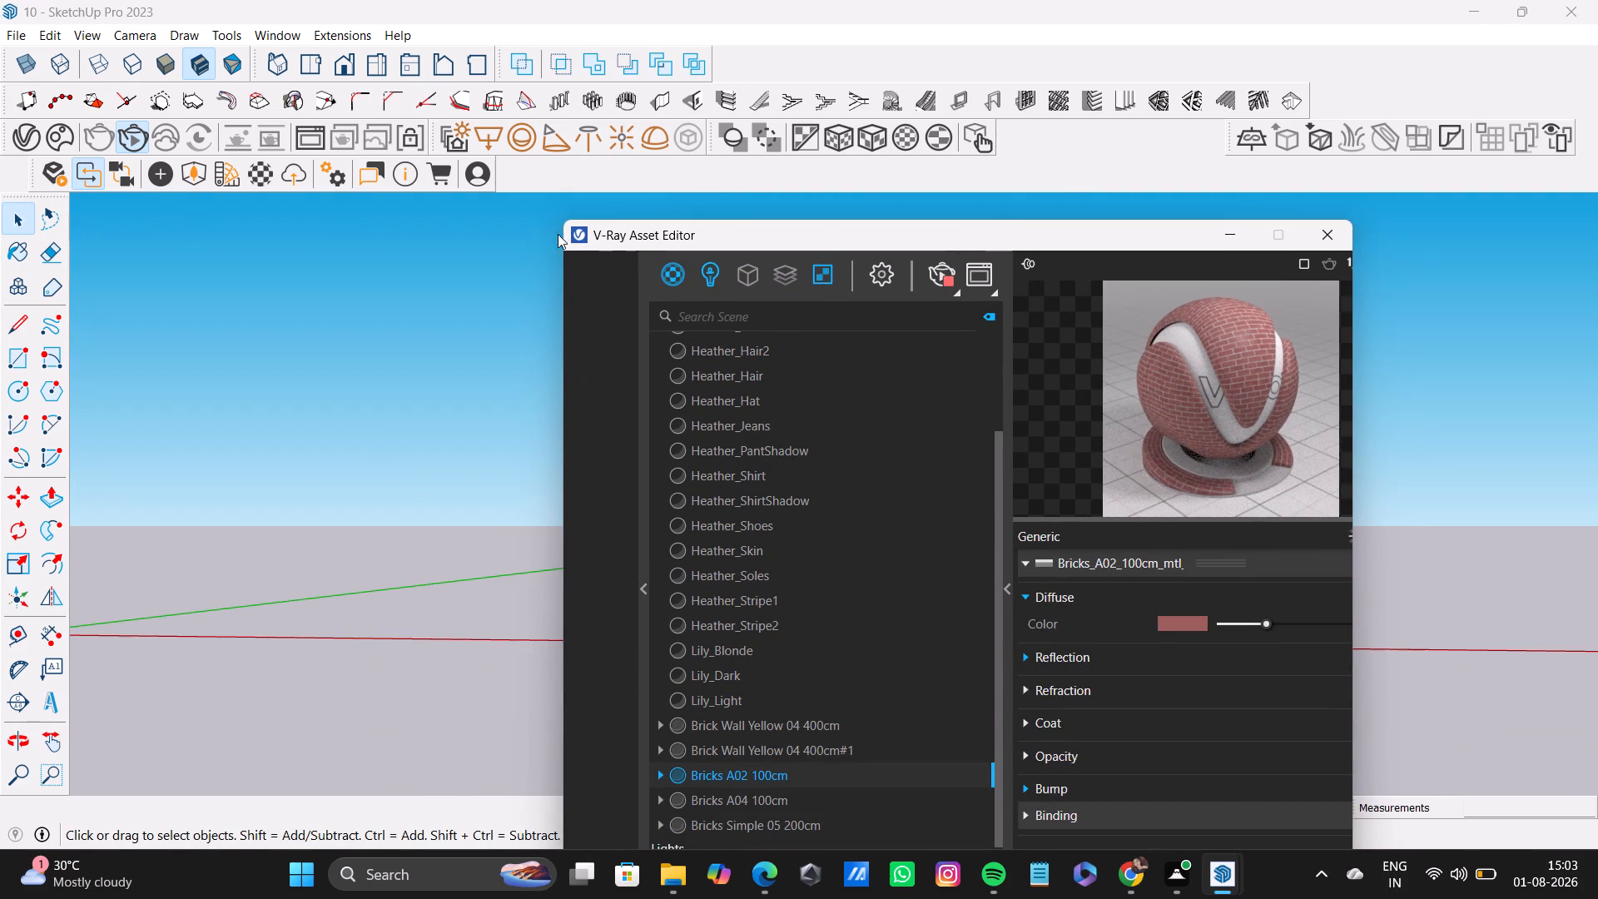
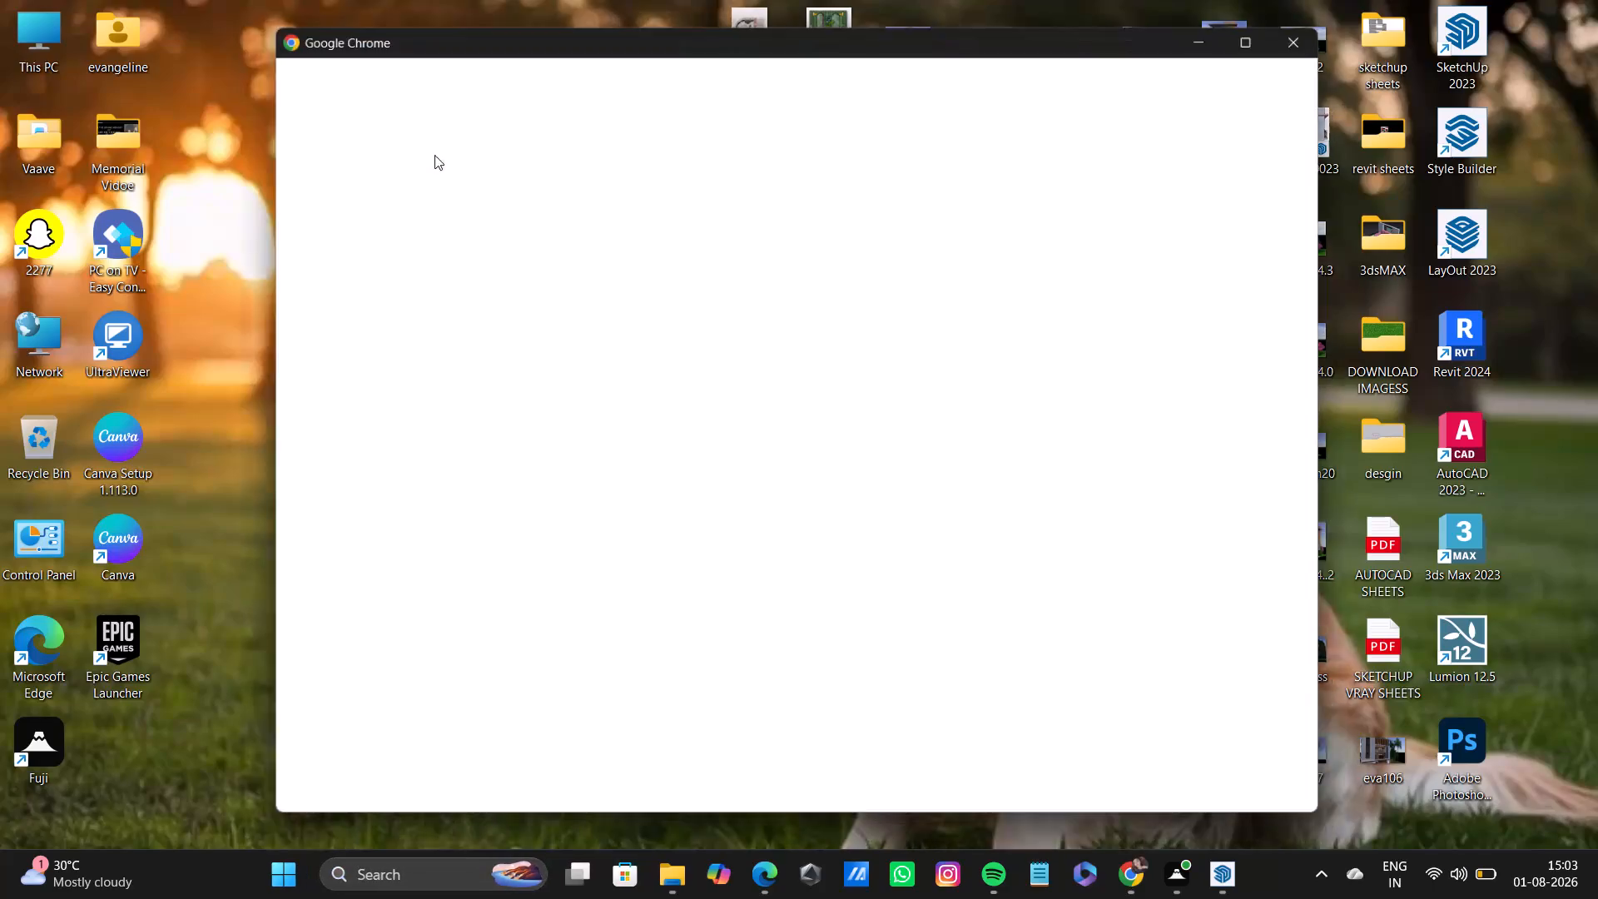
Switch to Google Chrome with the existing browser profile and open the 3D Warehouse website.
left_click(554, 567)
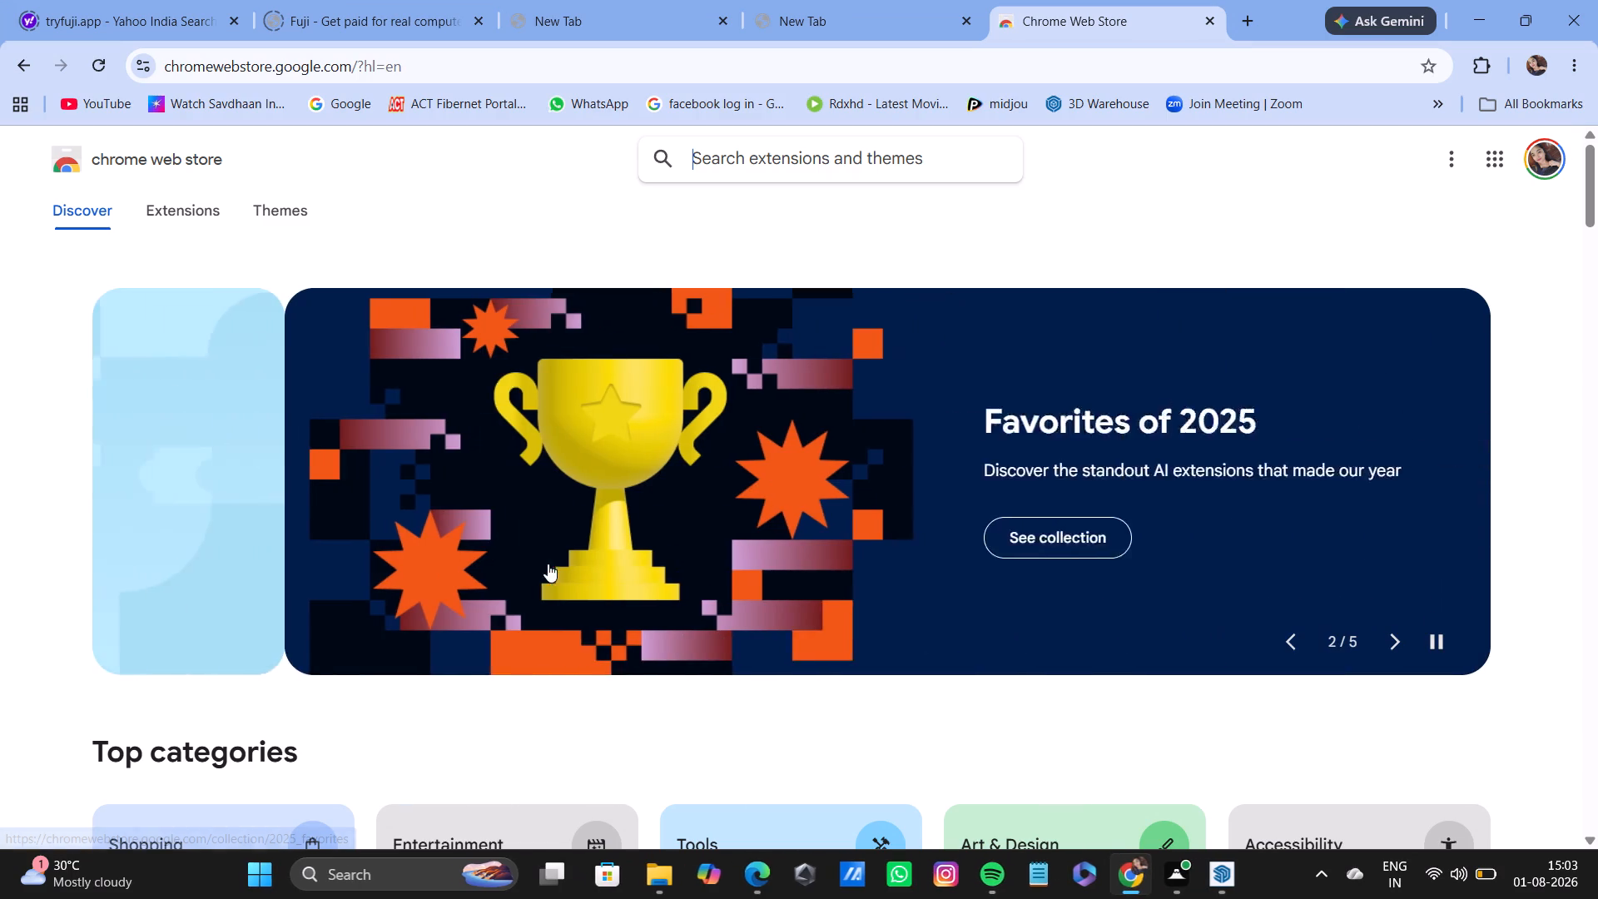
left_click(1089, 109)
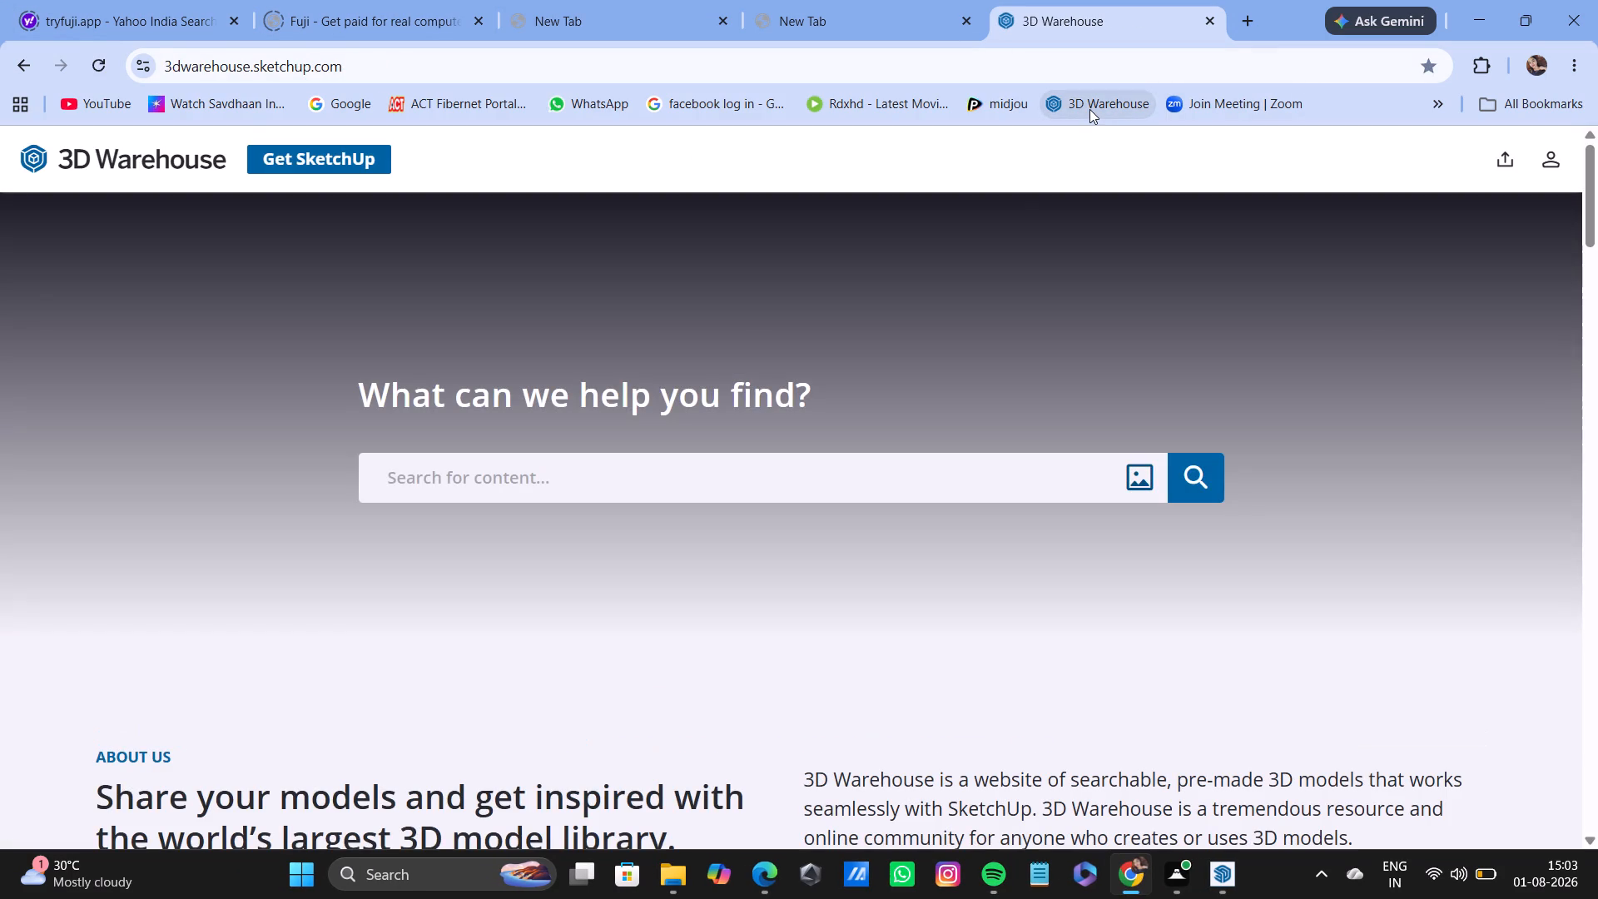
Look through the content of the 3D Warehouse home page from the introduction to the footer.
scroll(723, 579, "down", 10)
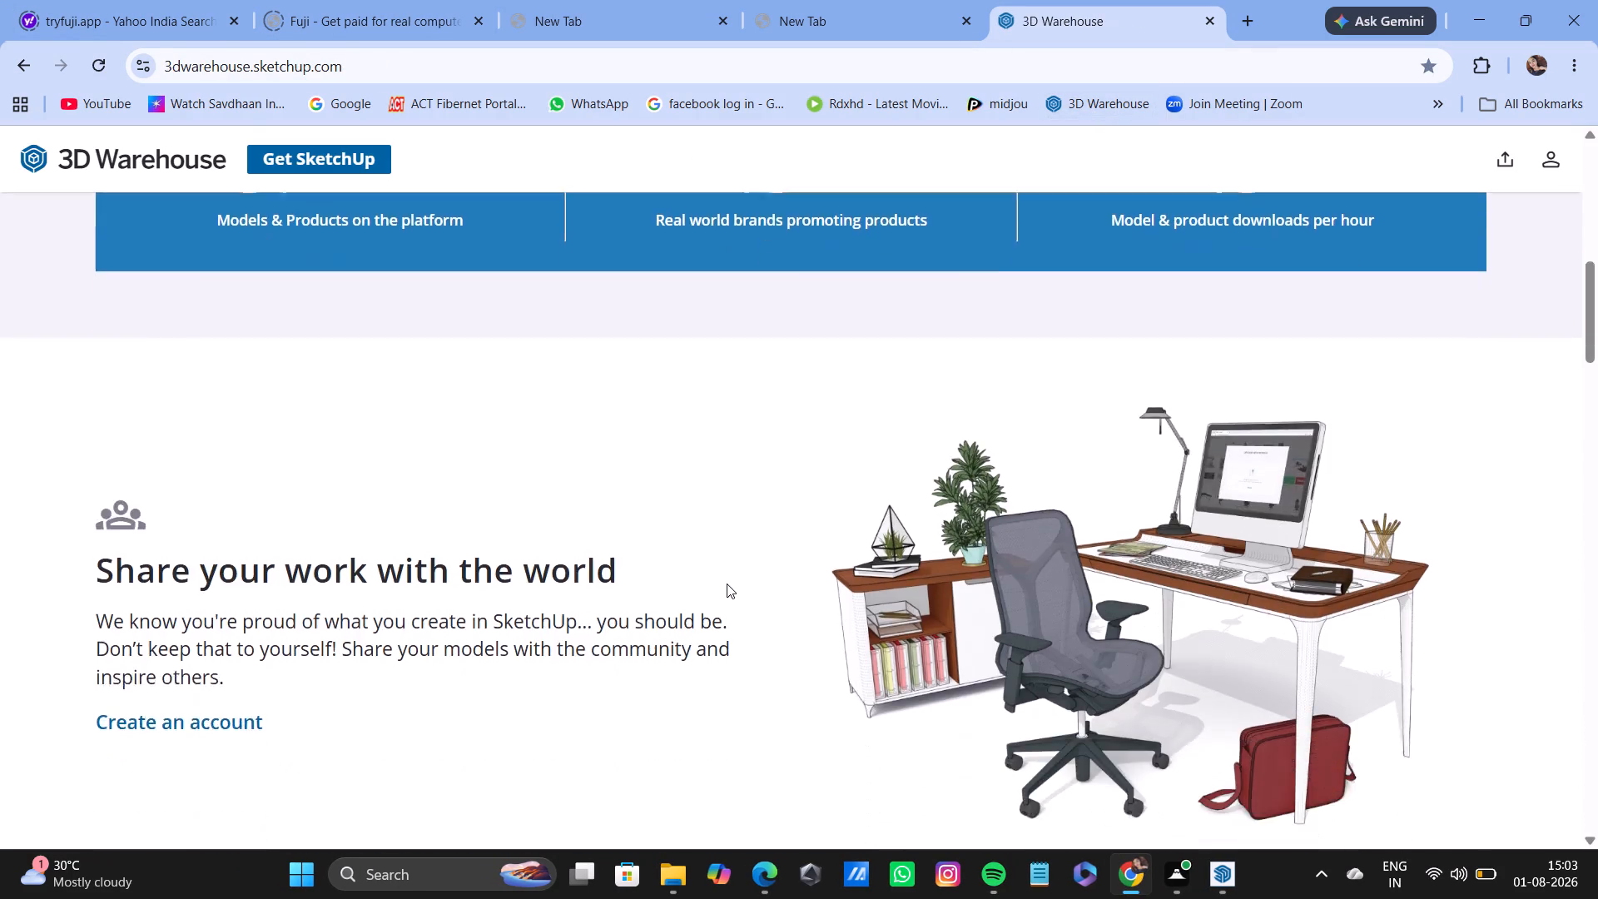
scroll(727, 584, "down", 18)
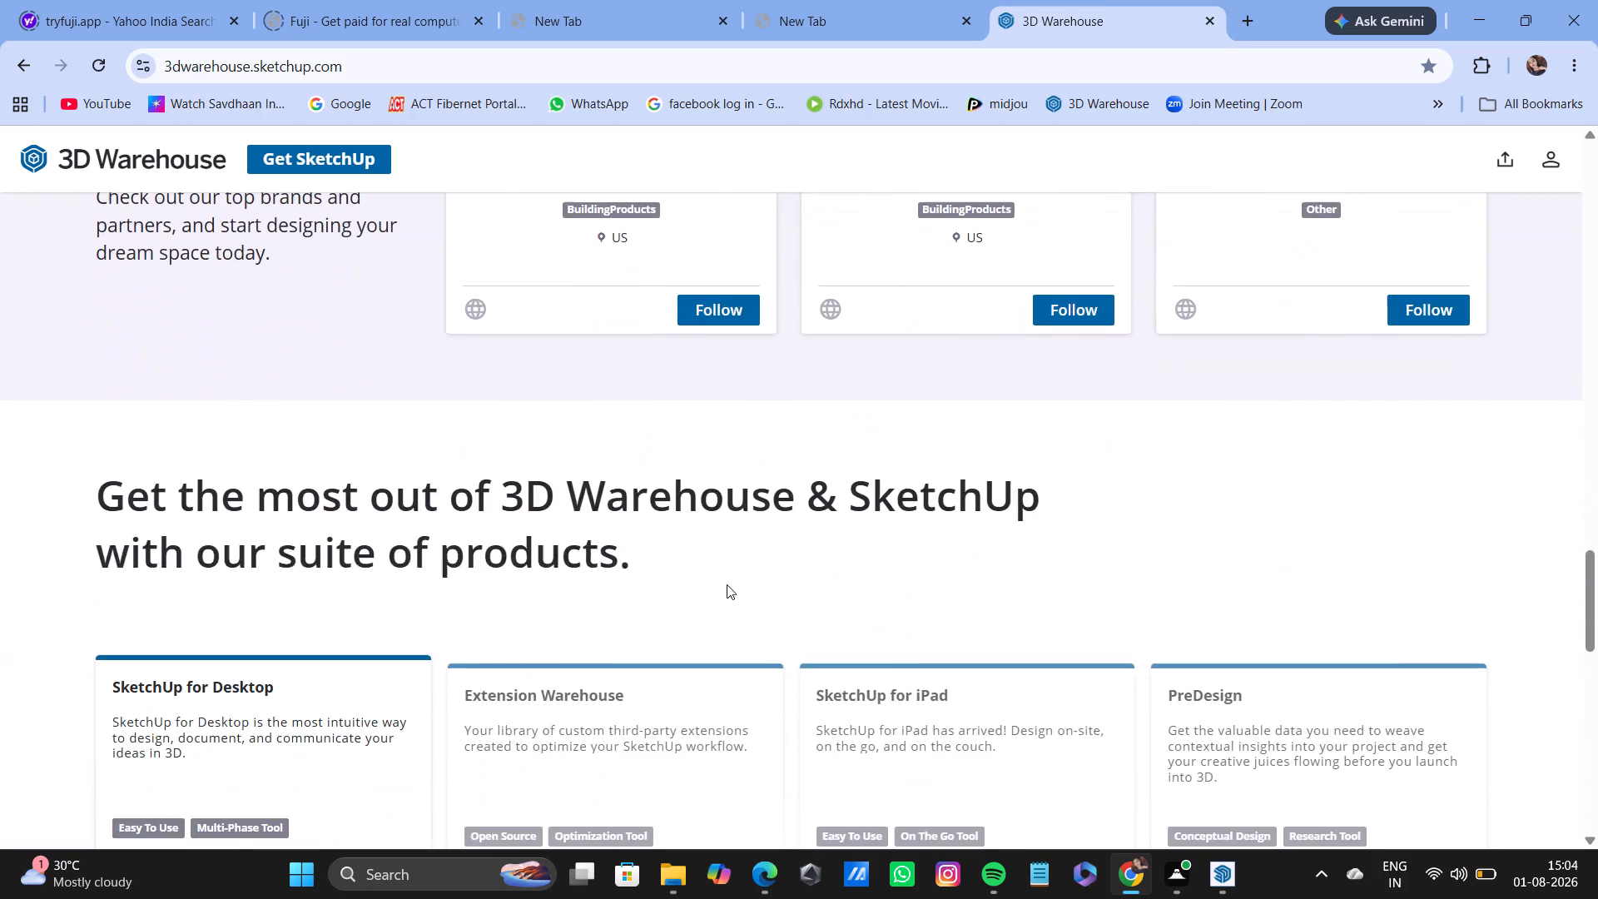
scroll(727, 584, "down", 15)
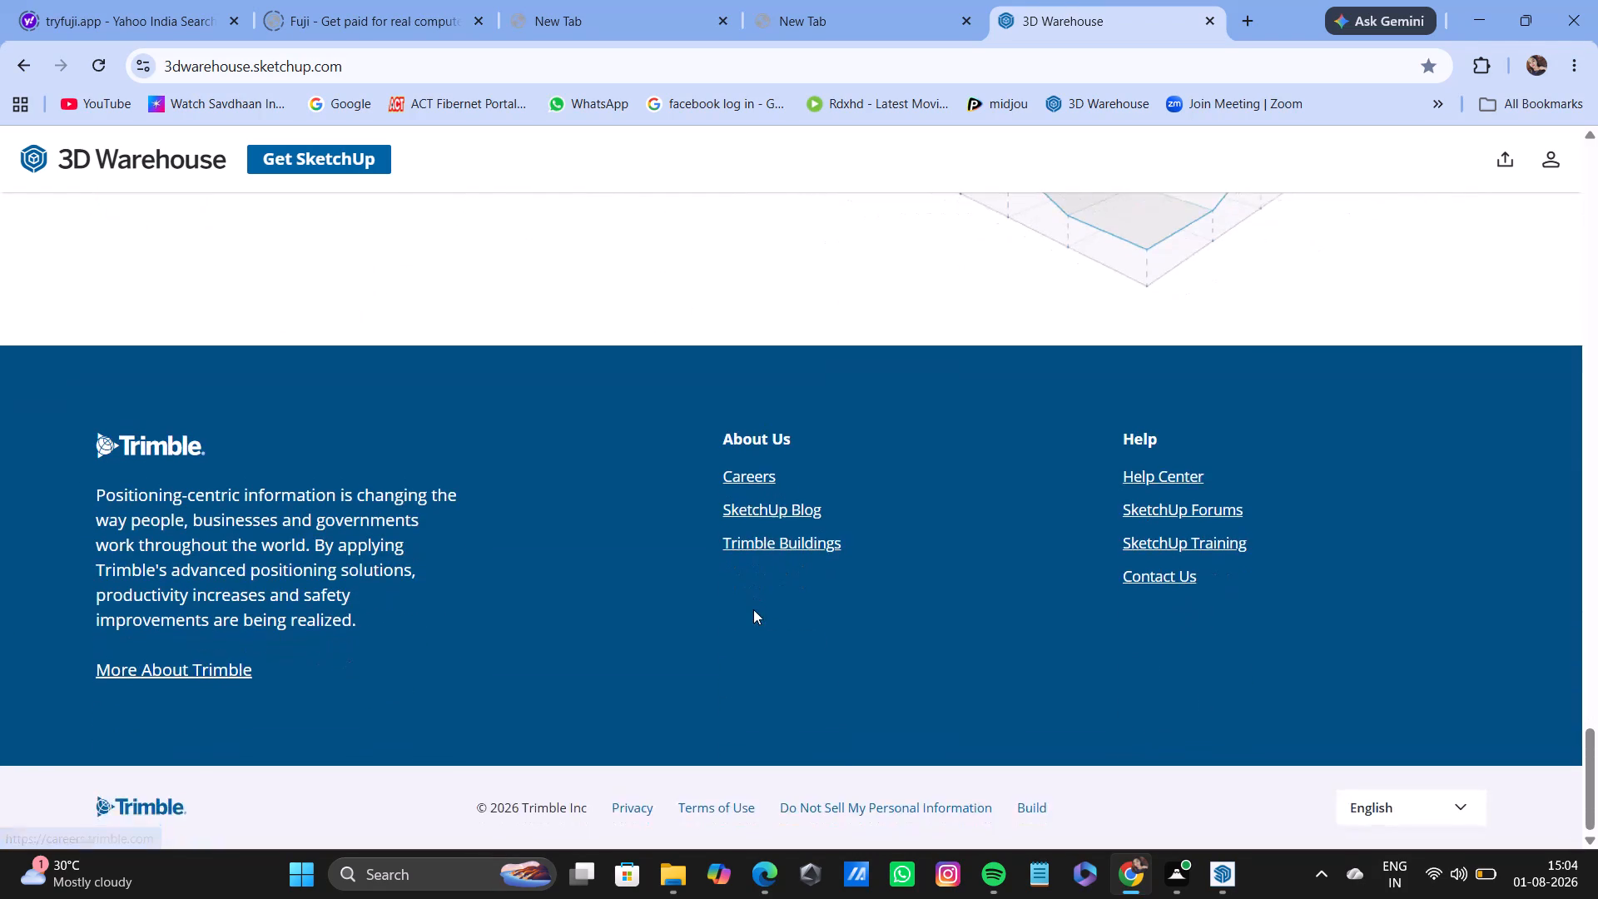
scroll(756, 609, "up", 20)
scroll(756, 609, "up", 7)
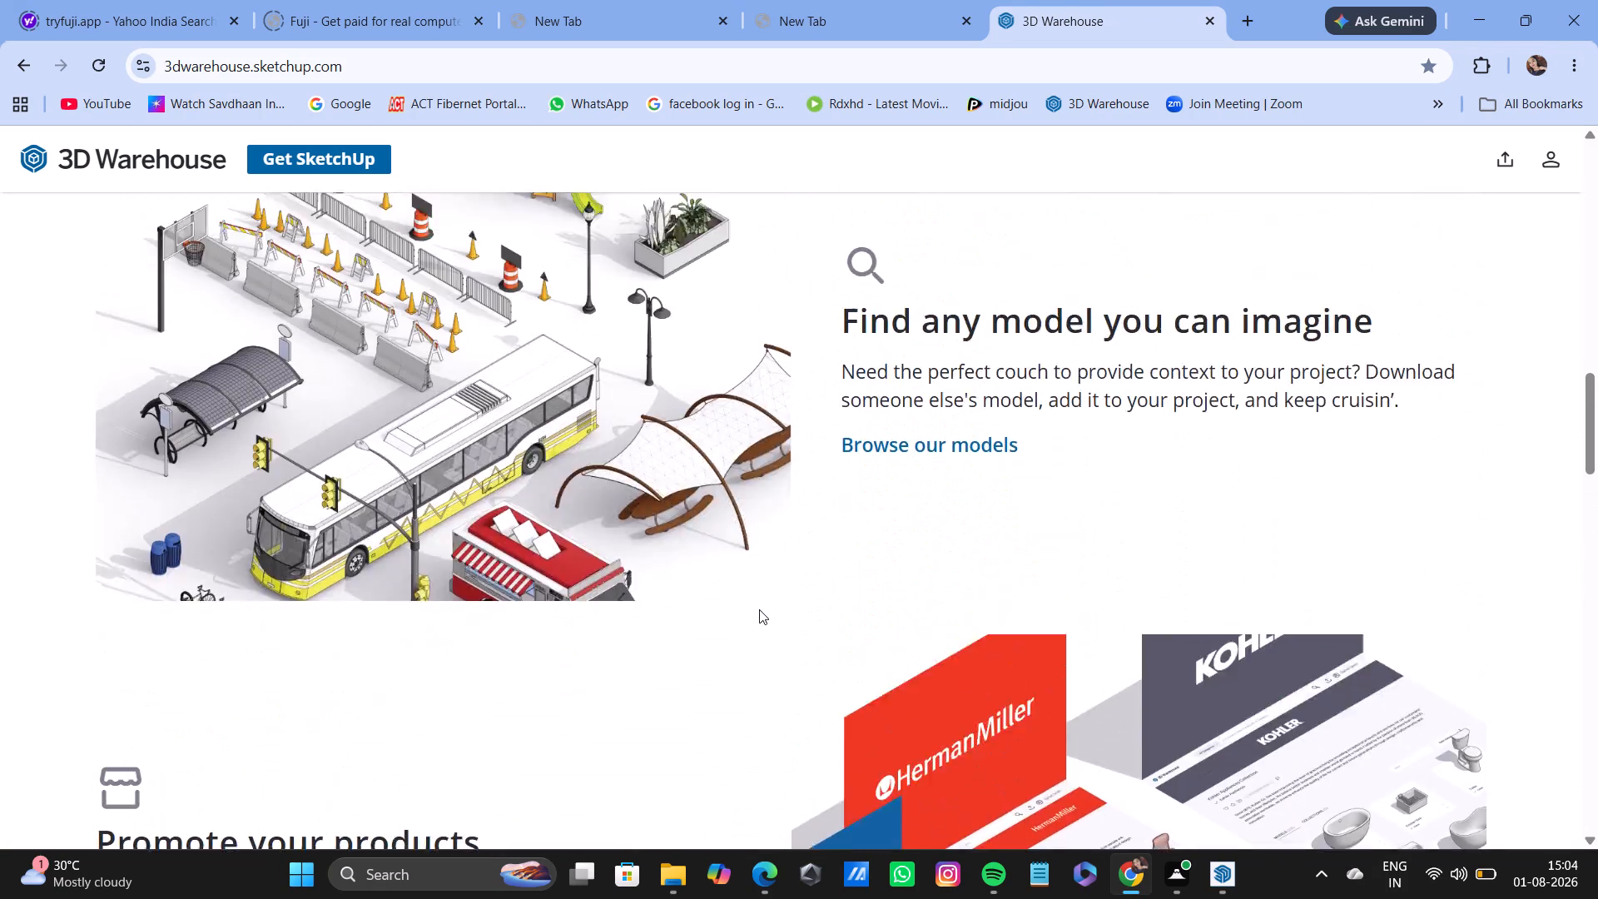
scroll(759, 609, "up", 18)
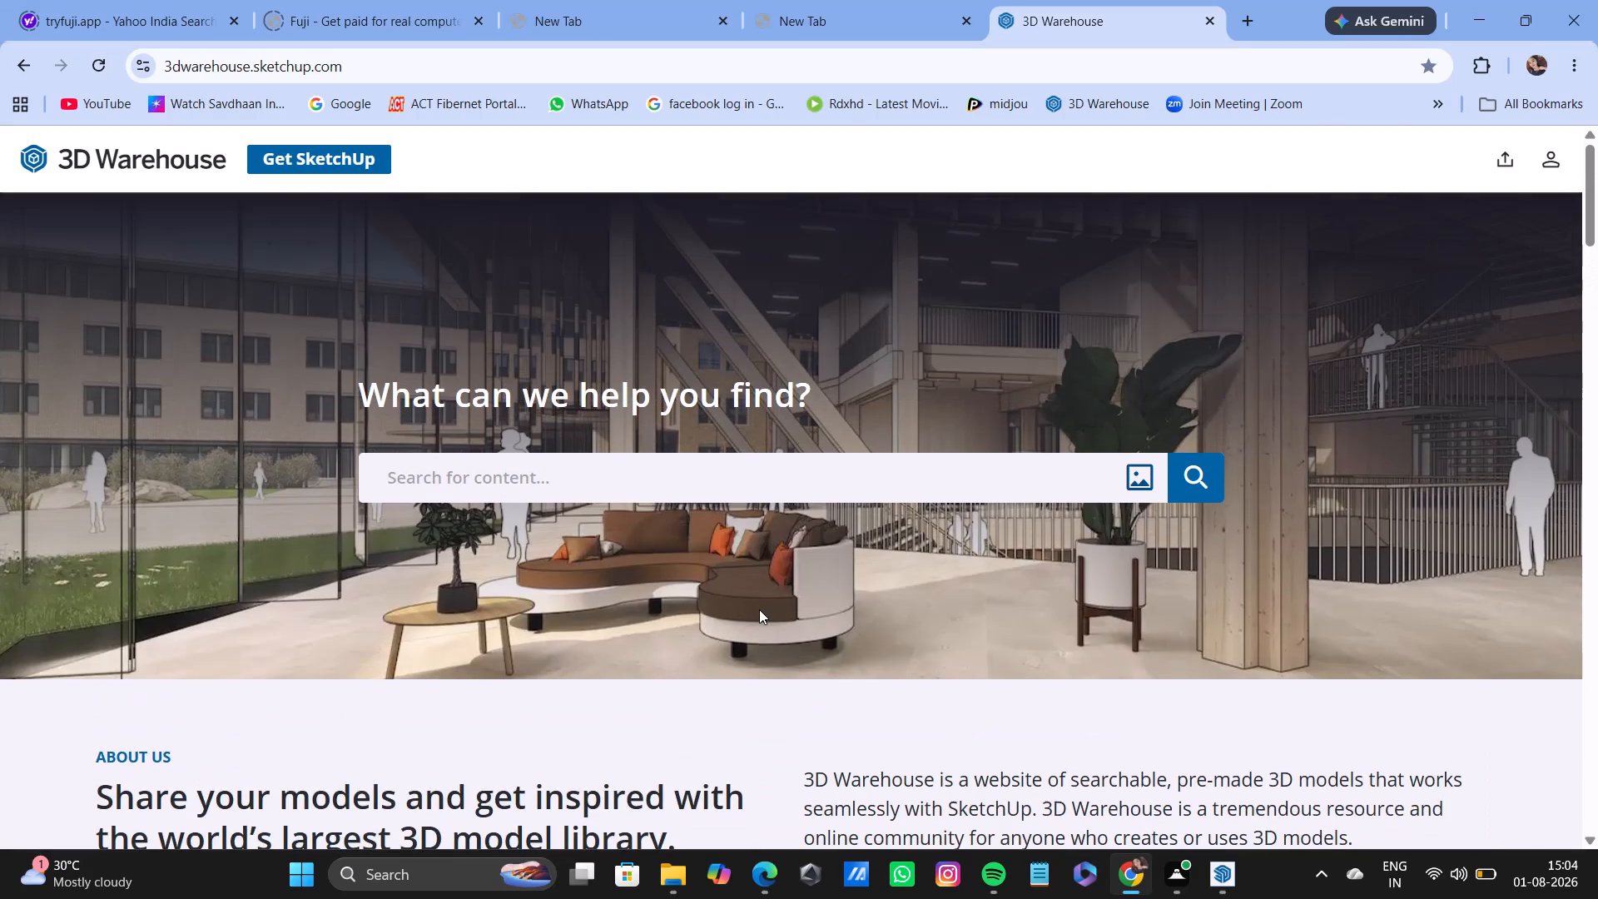
Search the 3D Warehouse models for BALCONY RAILS.
scroll(757, 609, "down", 2)
left_click(586, 276)
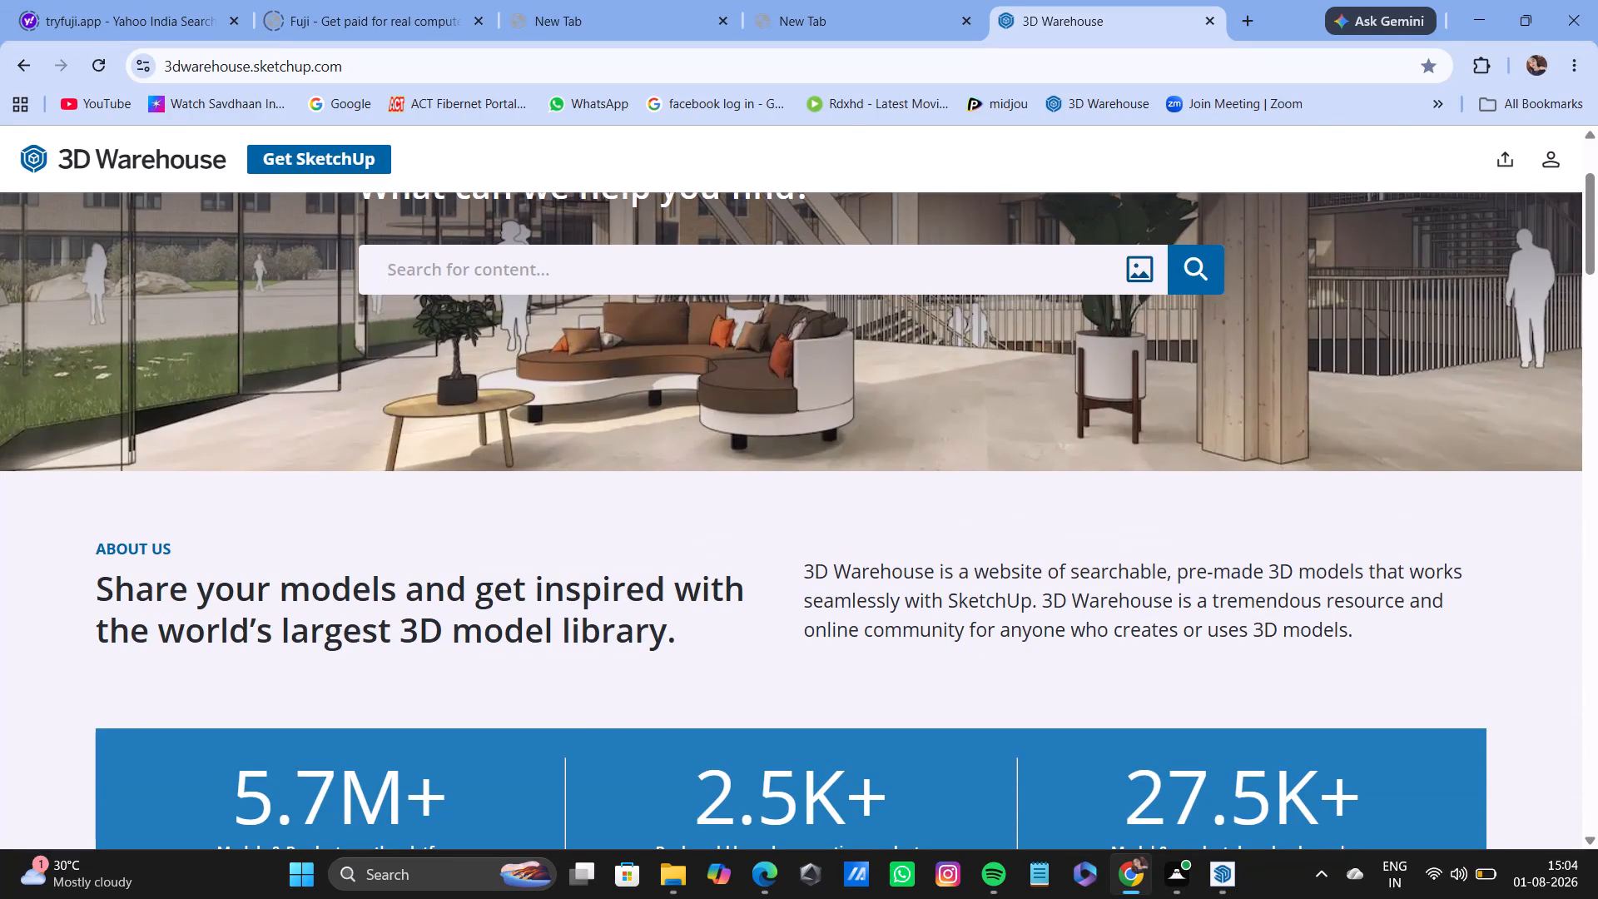
type("BALV")
key("BackSpace")
type("CONY RAILS")
key("space")
key("Return")
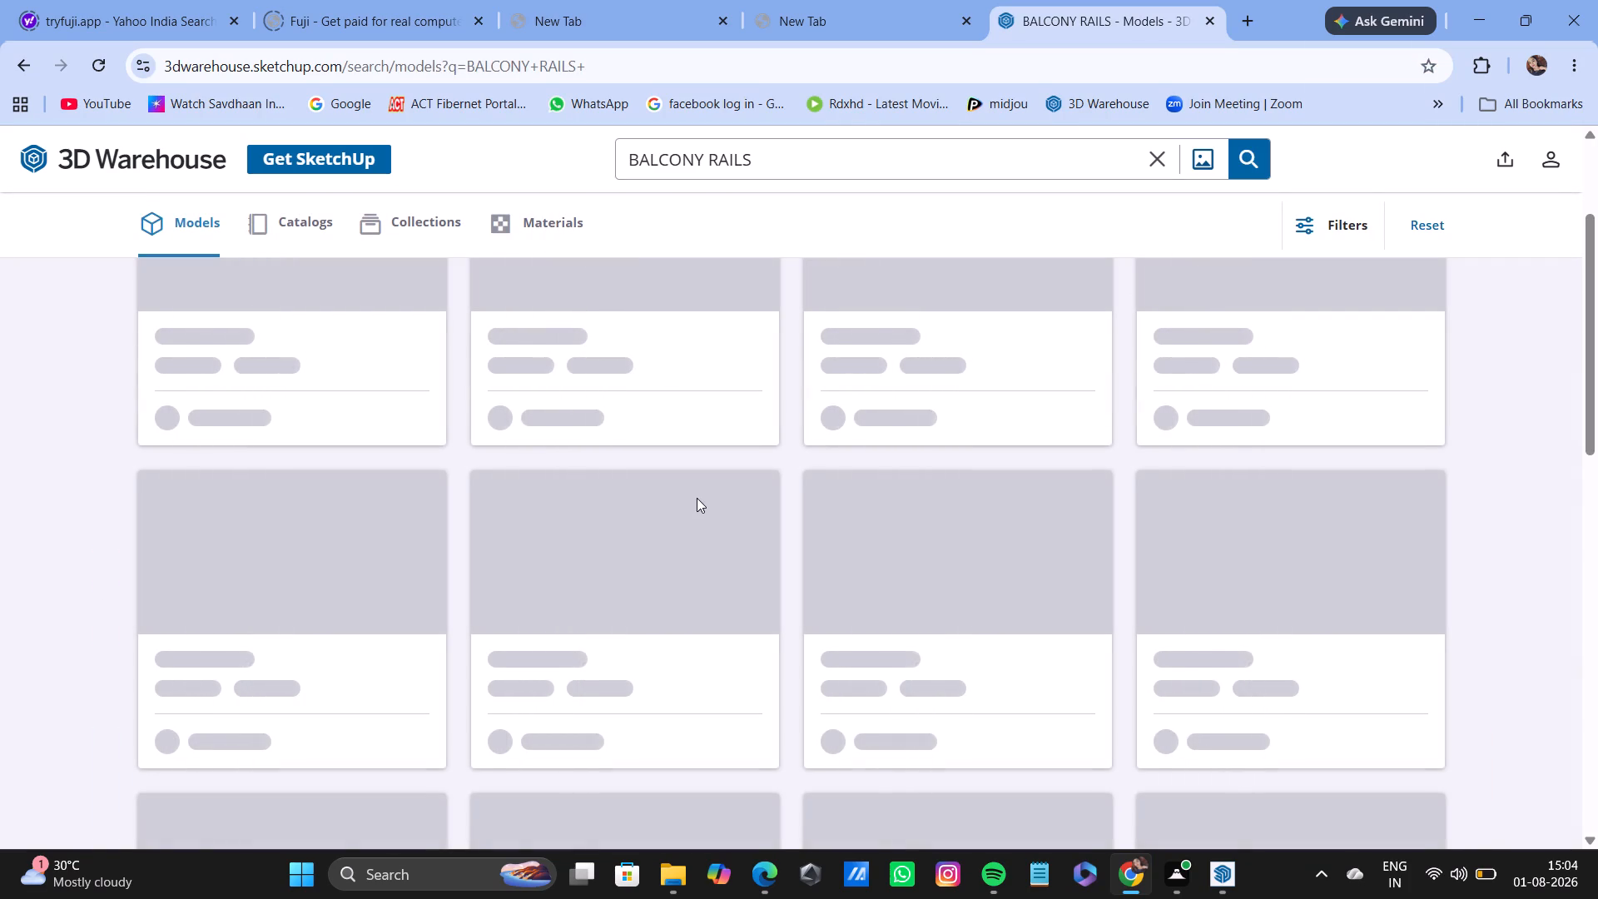
Browse the balcony rail search results and compare the railing designs for one that suits the building.
scroll(737, 585, "up", 2)
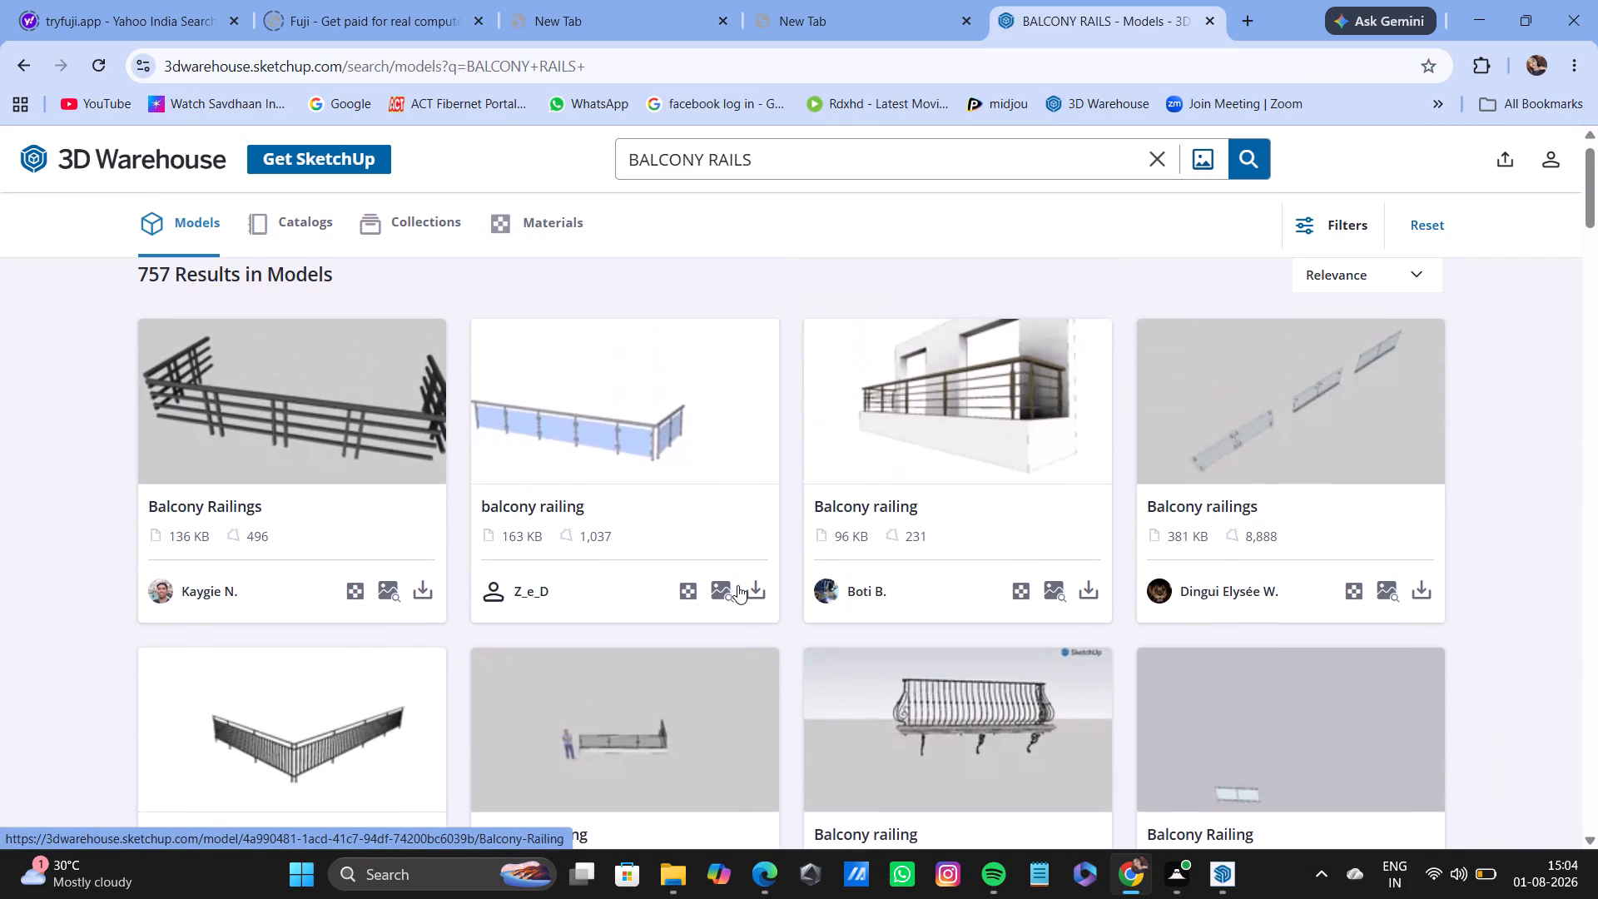
scroll(755, 541, "down", 3)
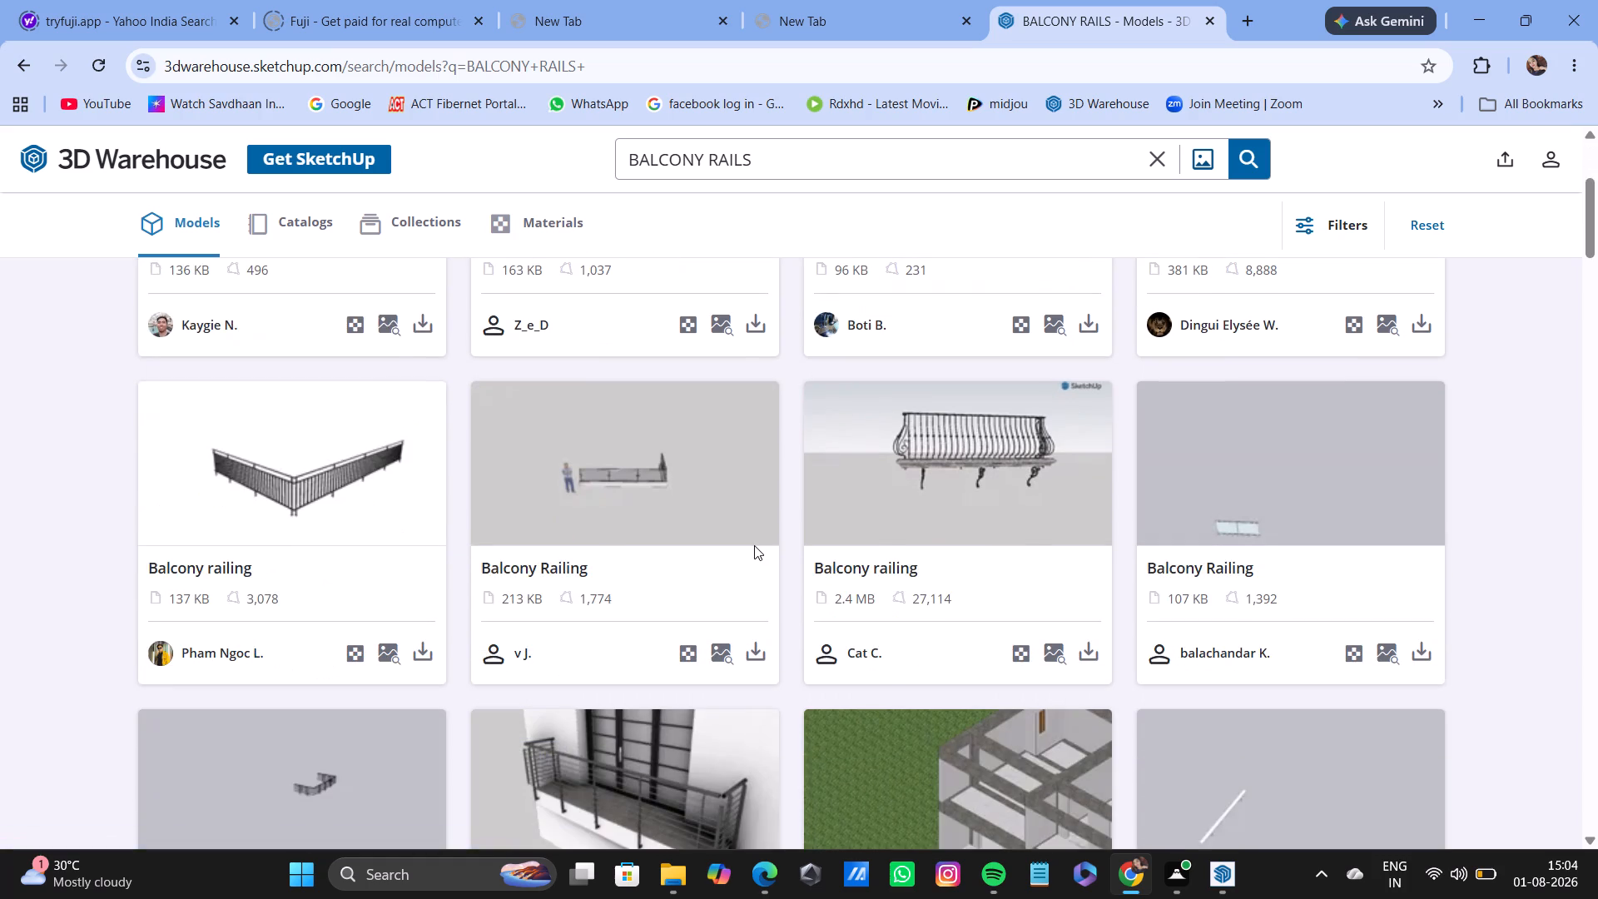
scroll(754, 545, "down", 3)
scroll(917, 594, "down", 3)
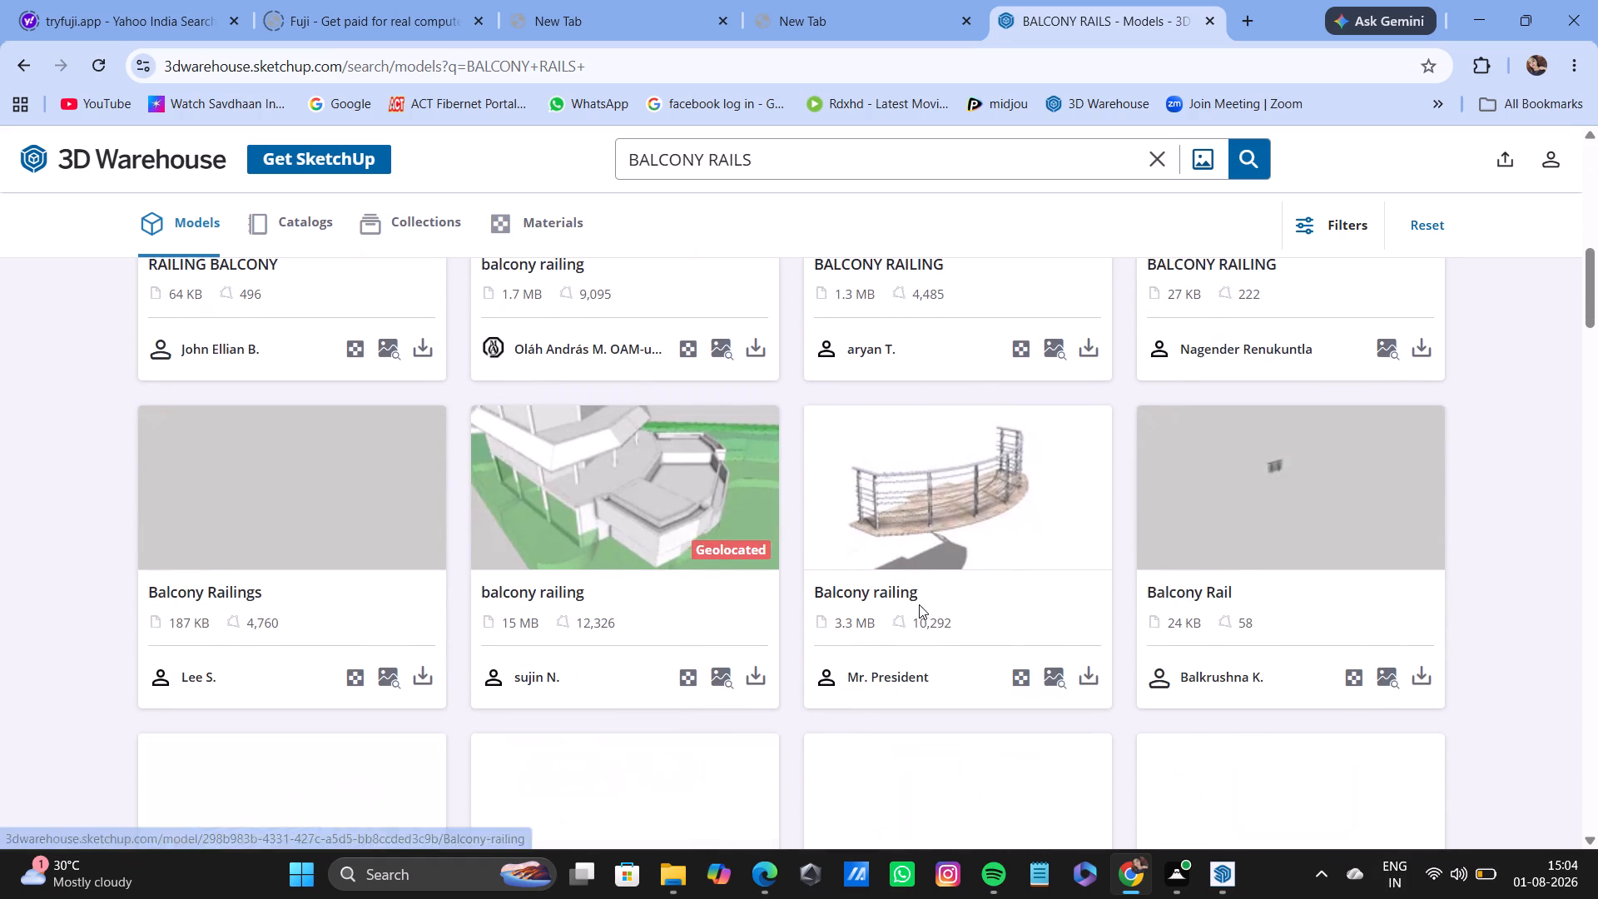
scroll(825, 553, "down", 4)
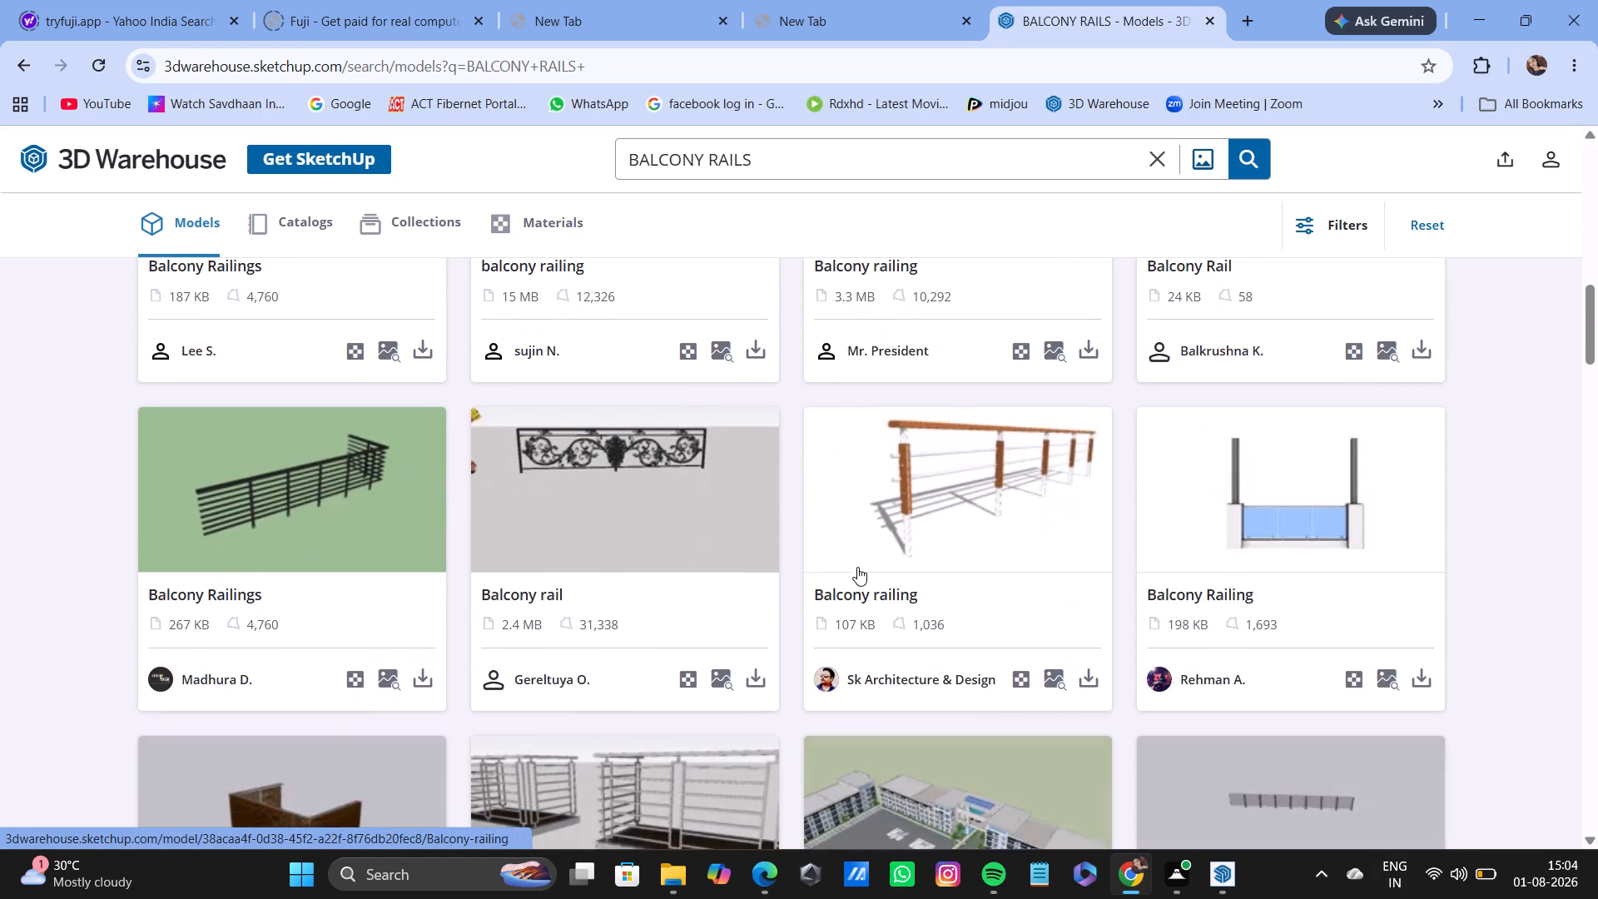
scroll(857, 567, "down", 7)
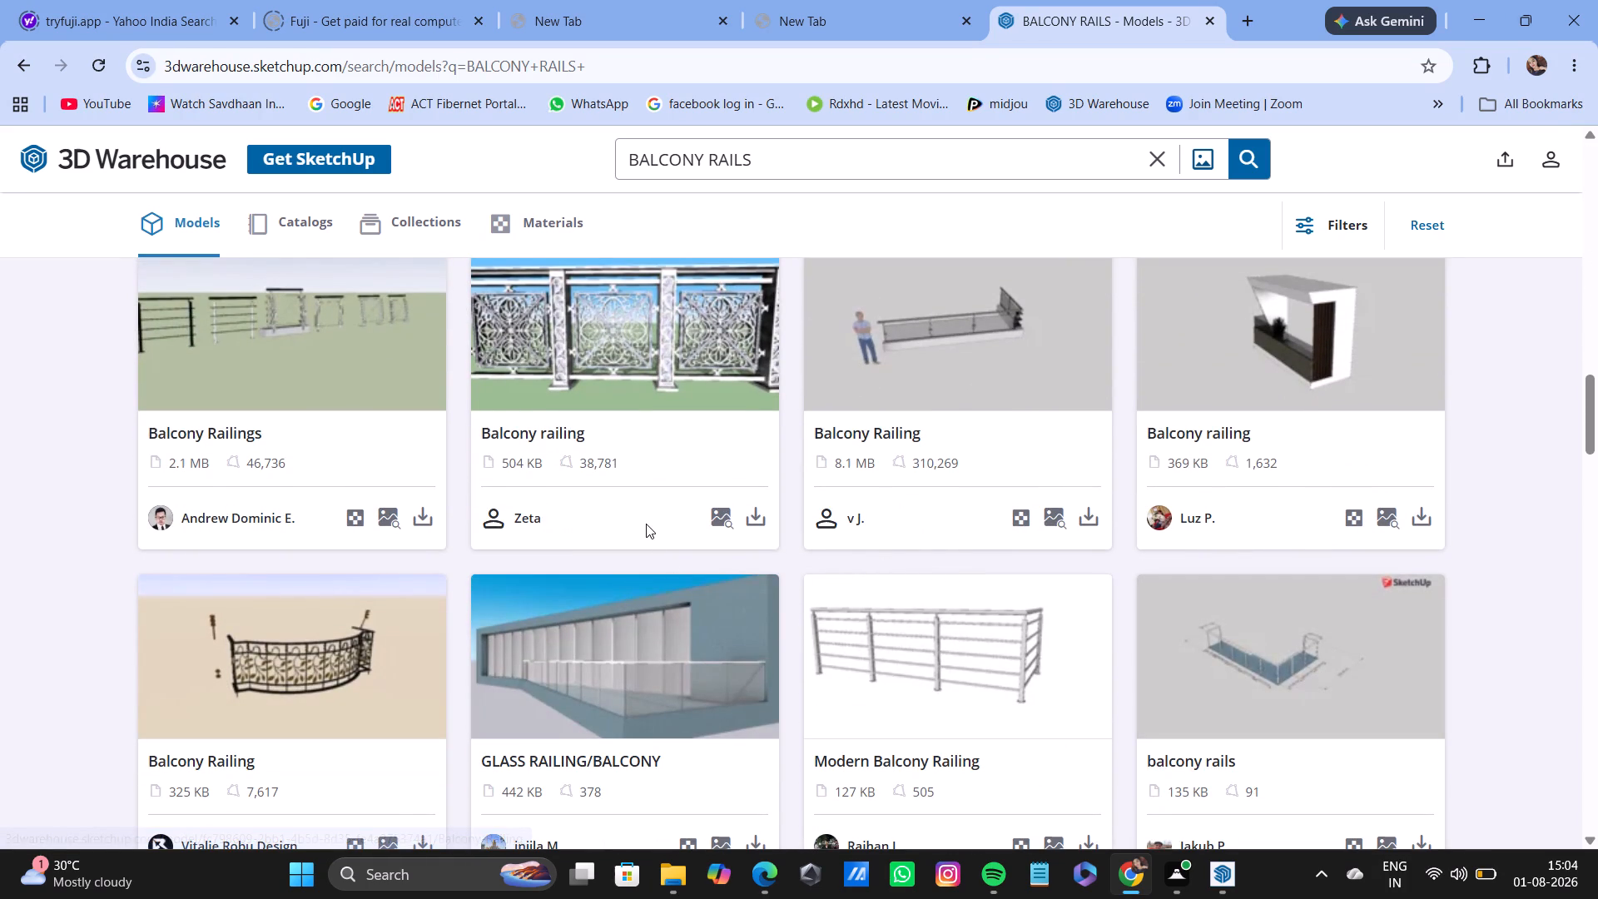
scroll(704, 566, "down", 5)
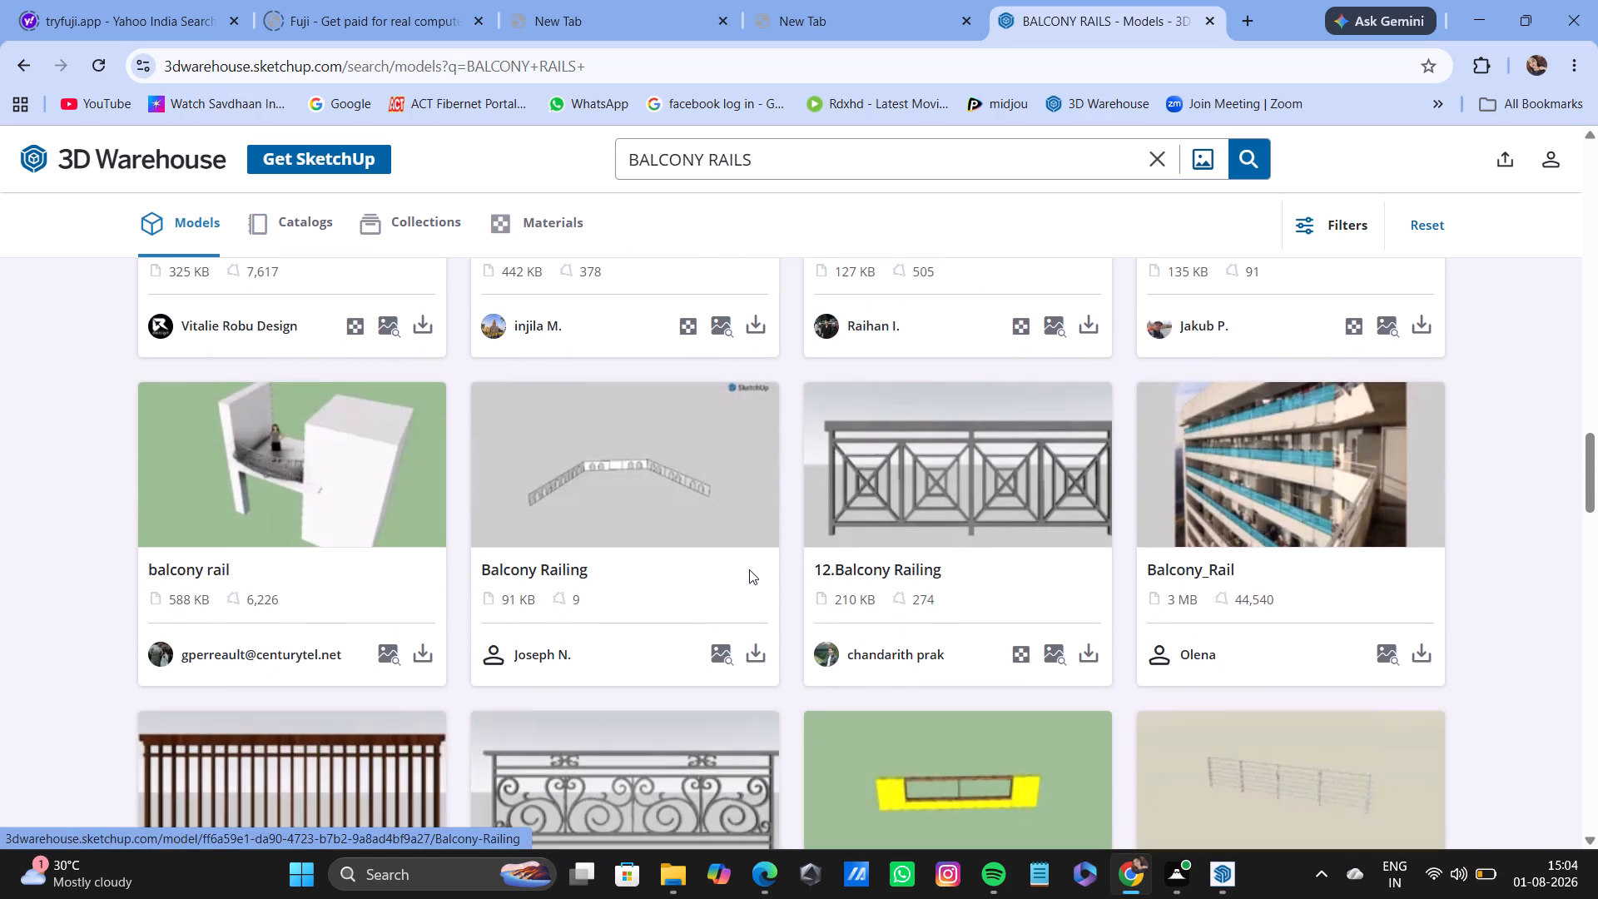
scroll(746, 570, "down", 8)
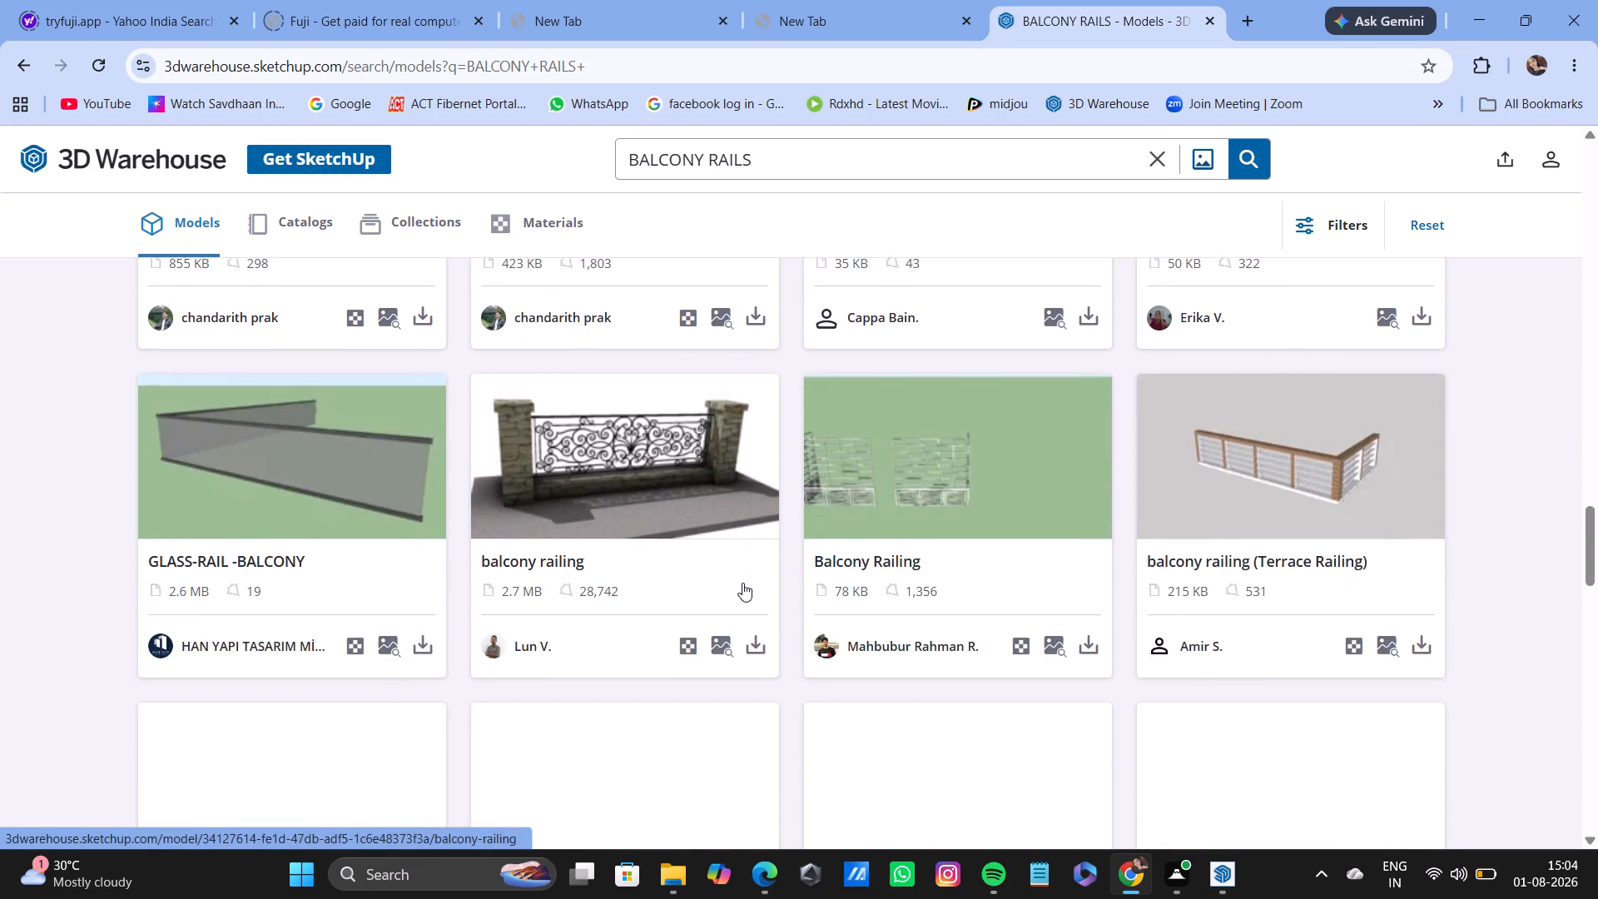
scroll(742, 583, "up", 2)
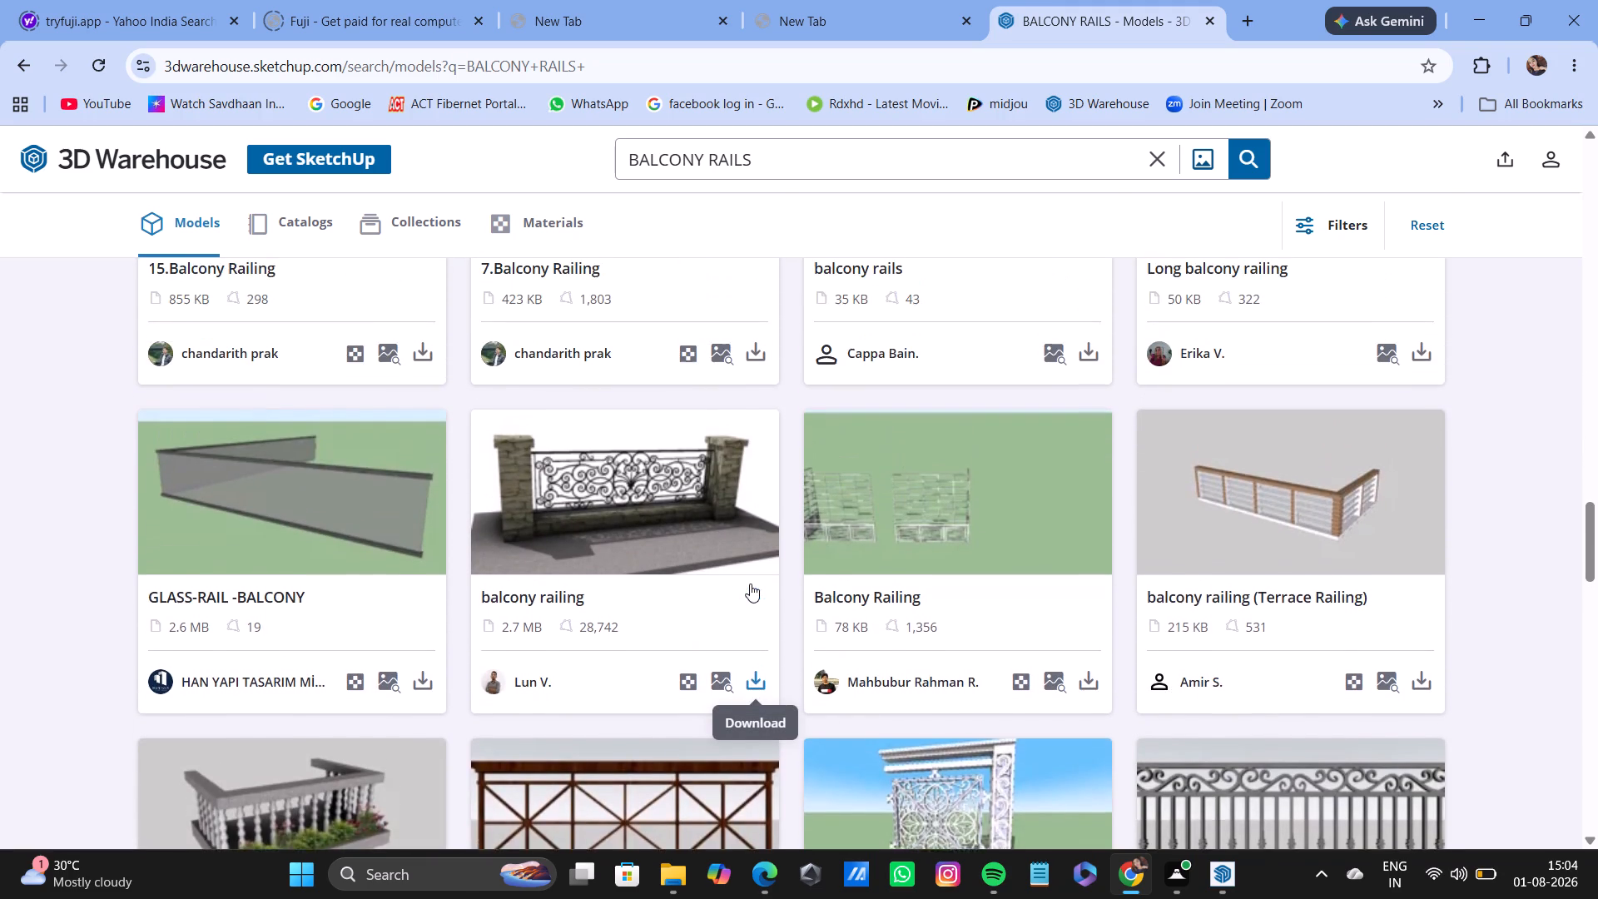
scroll(752, 584, "down", 8)
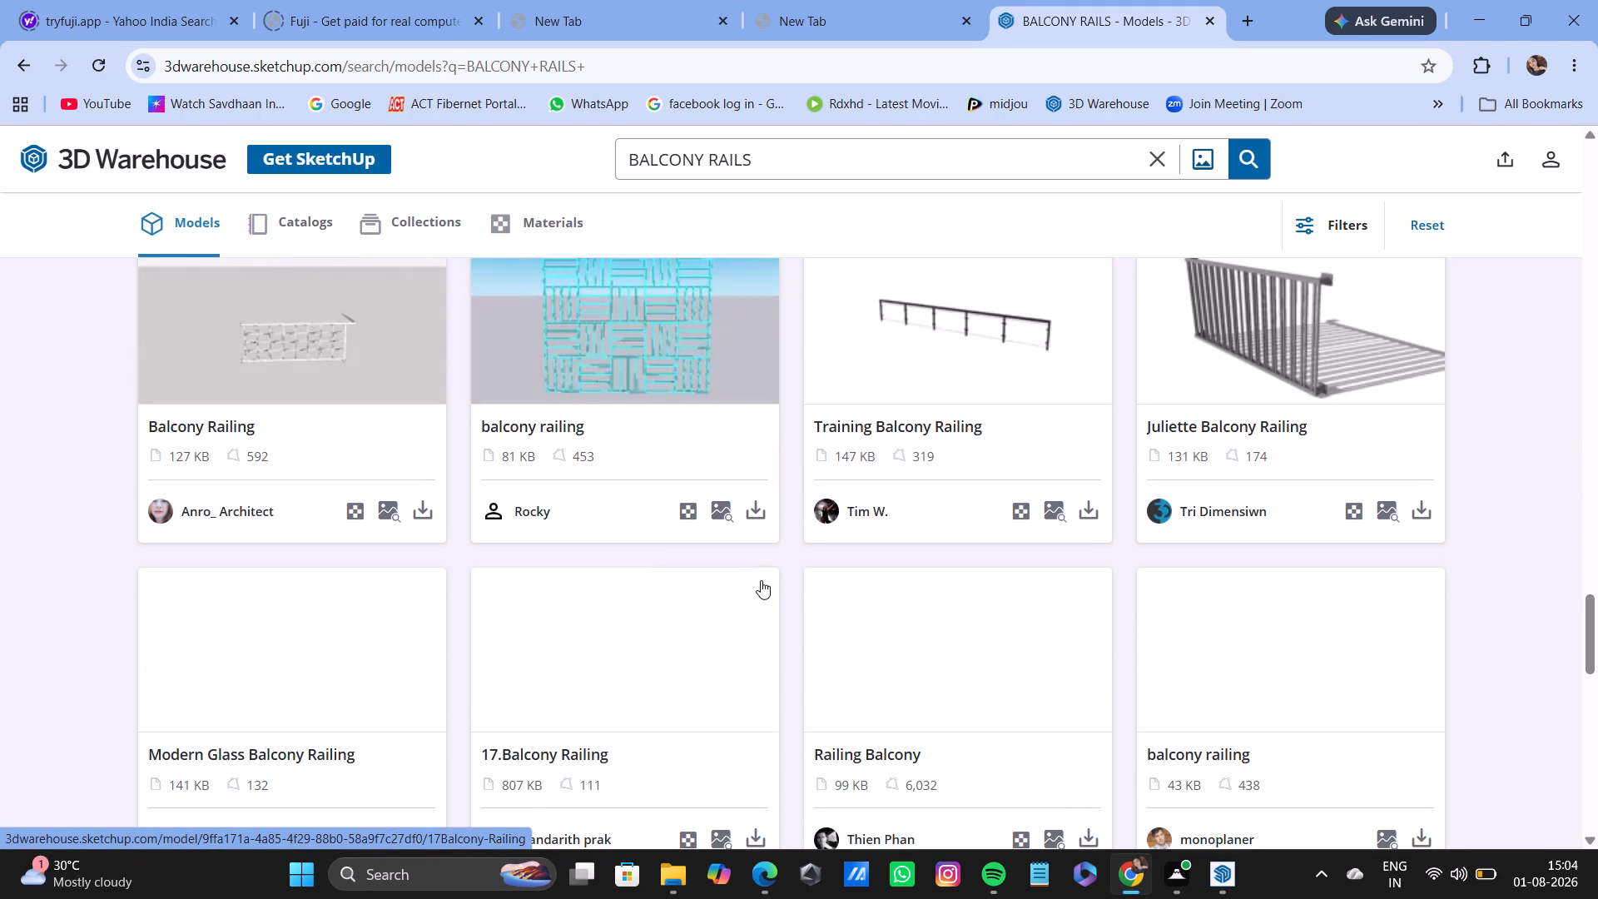
scroll(761, 580, "down", 2)
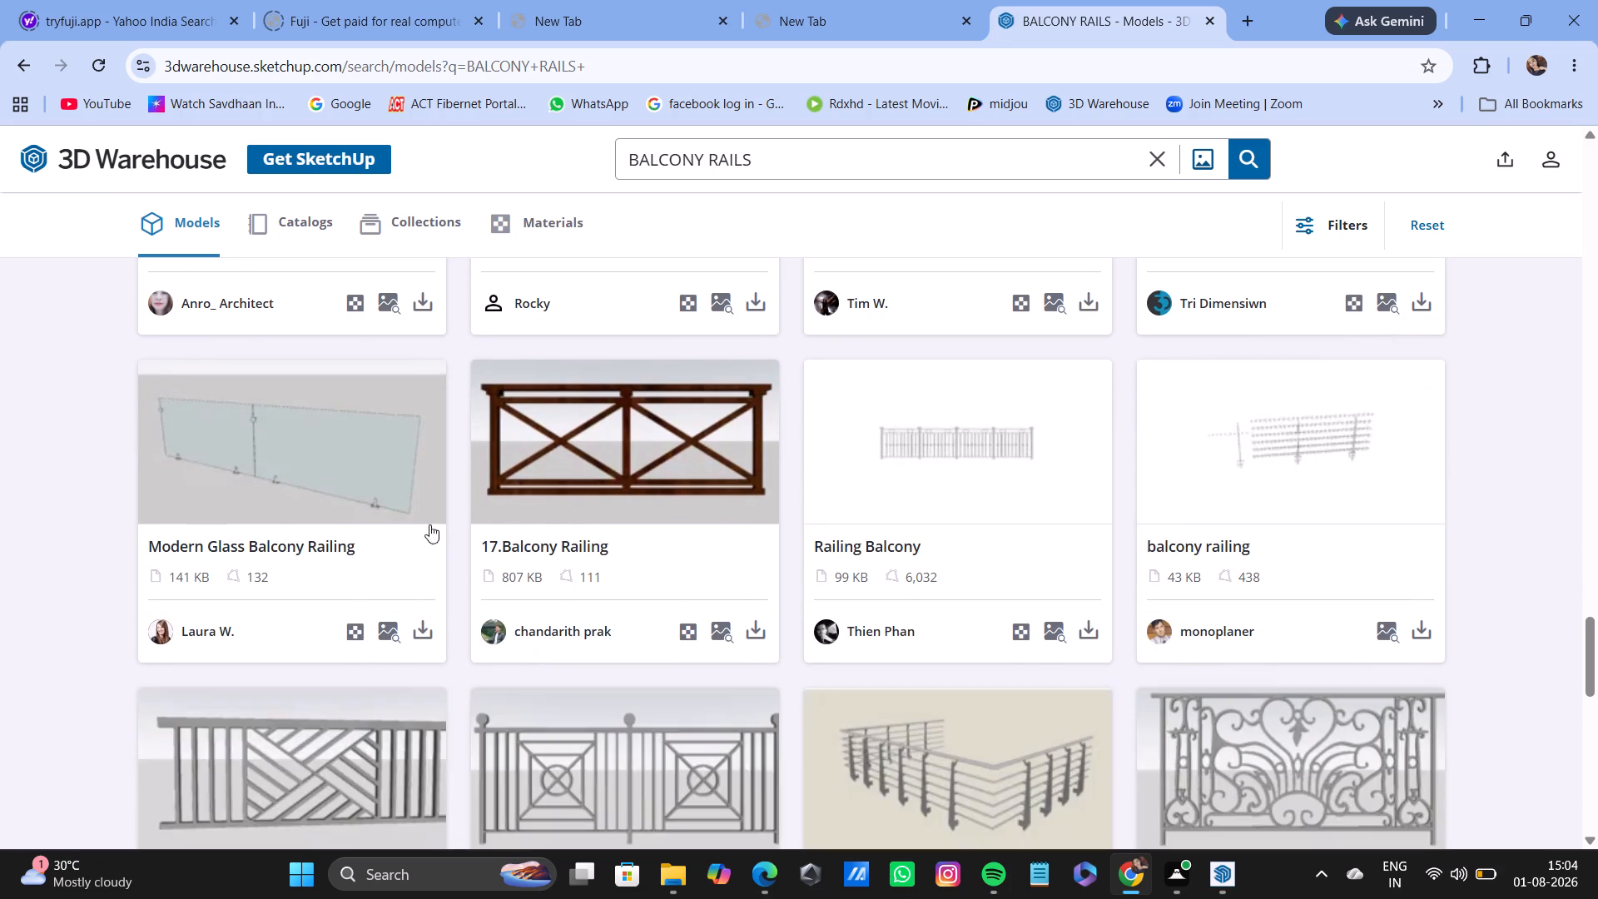
Try to download the Modern Glass Balcony Railing model.
left_click(428, 638)
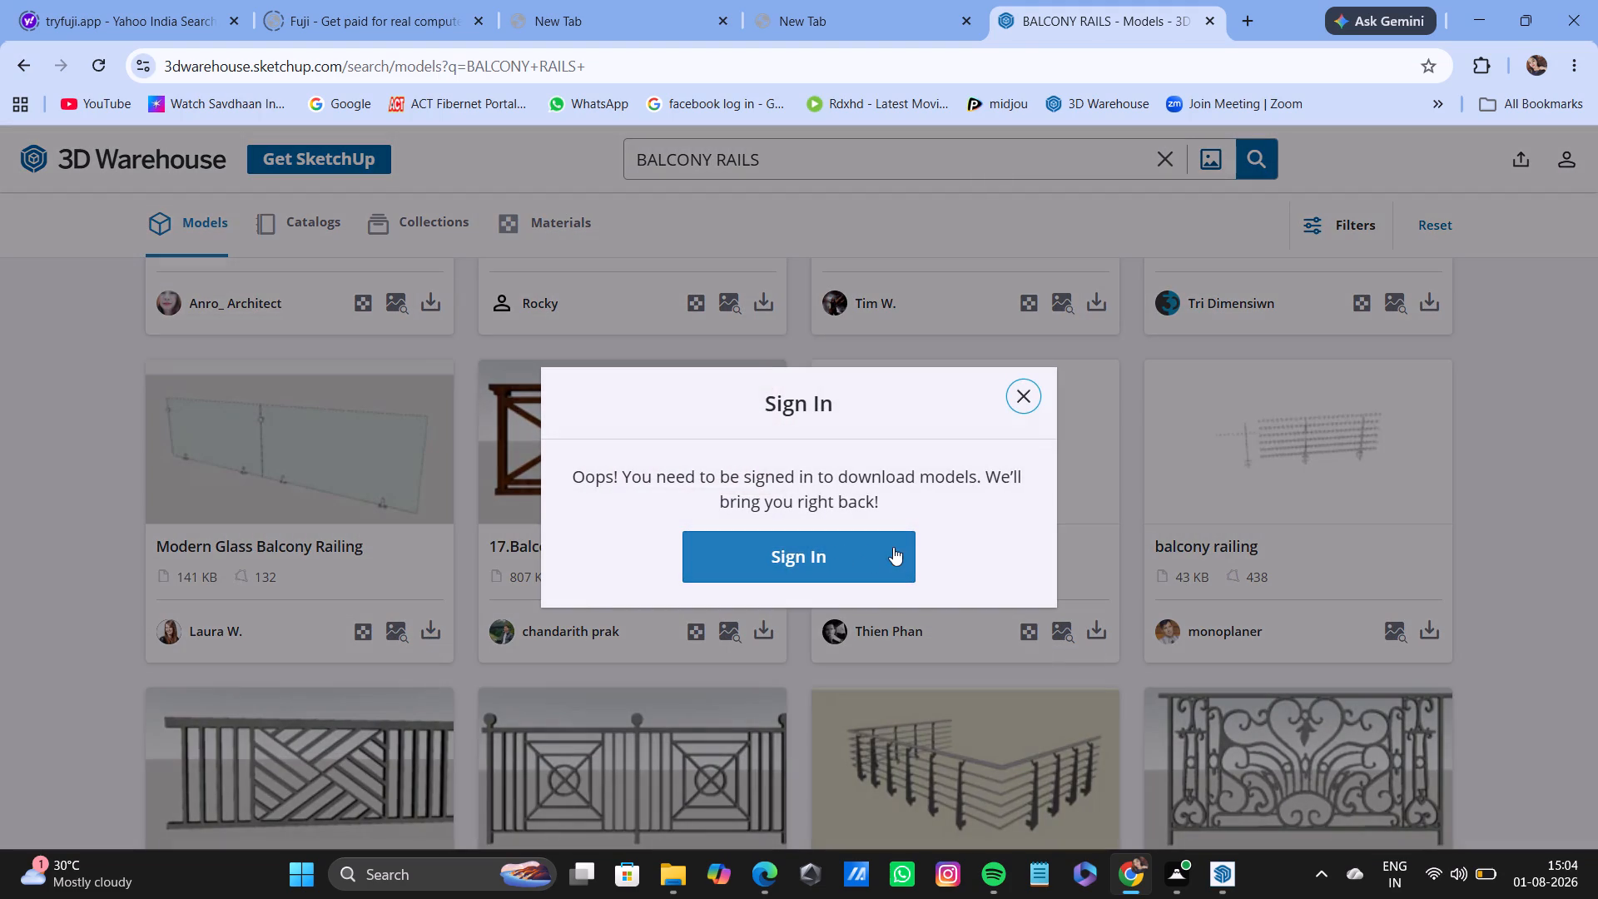
Sign in to 3D Warehouse through Trimble Identity, using the Google account option.
left_click(855, 554)
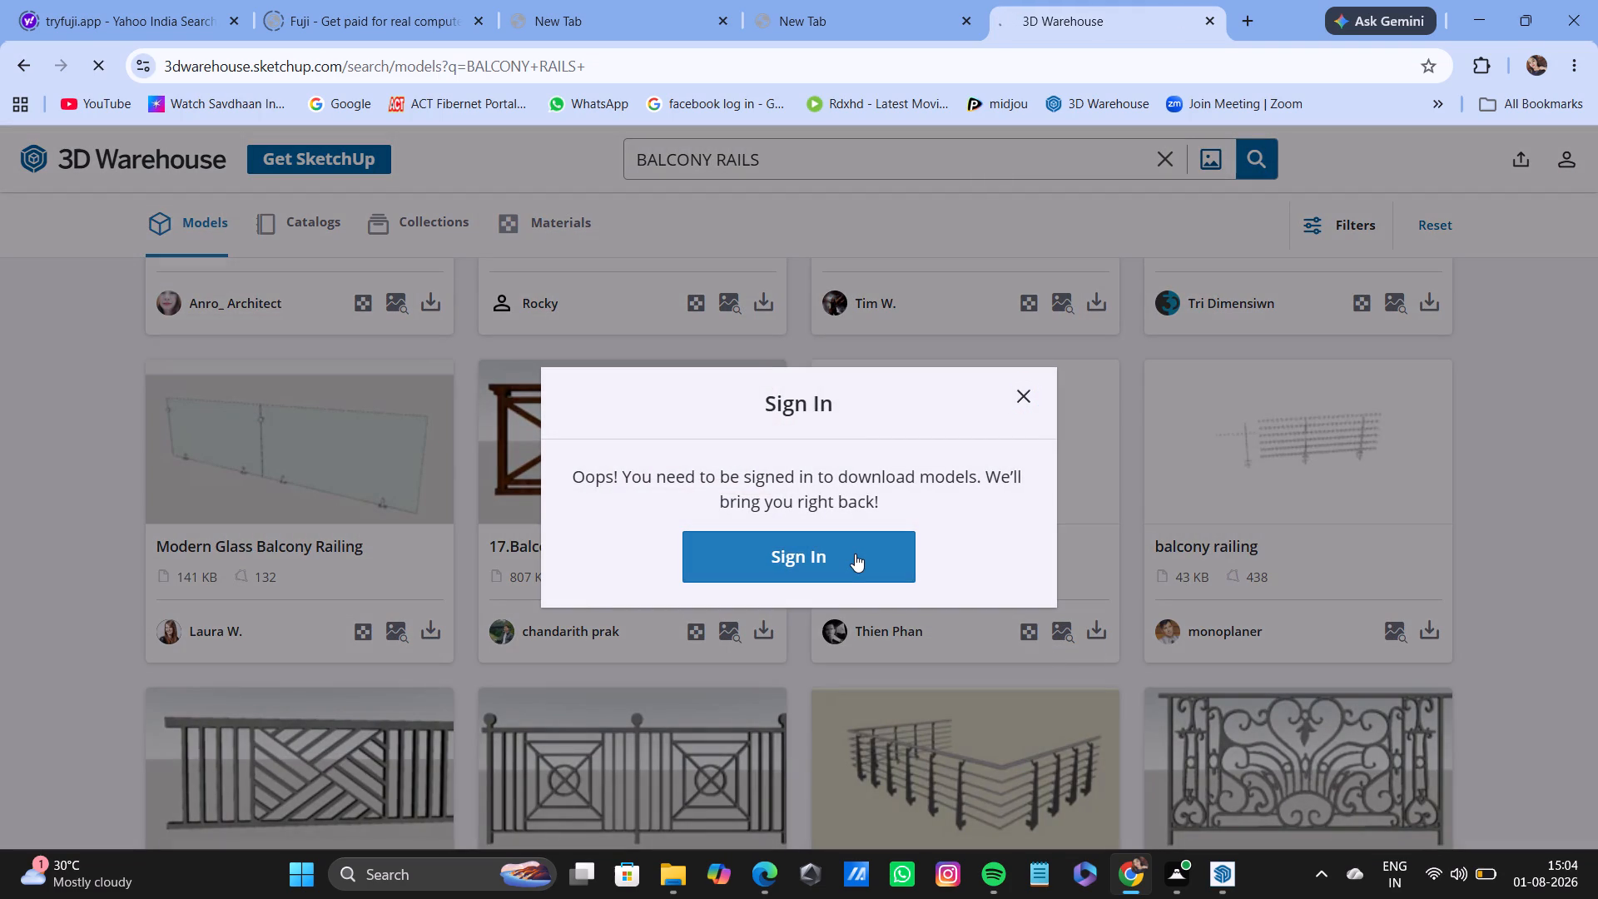
left_click(855, 554)
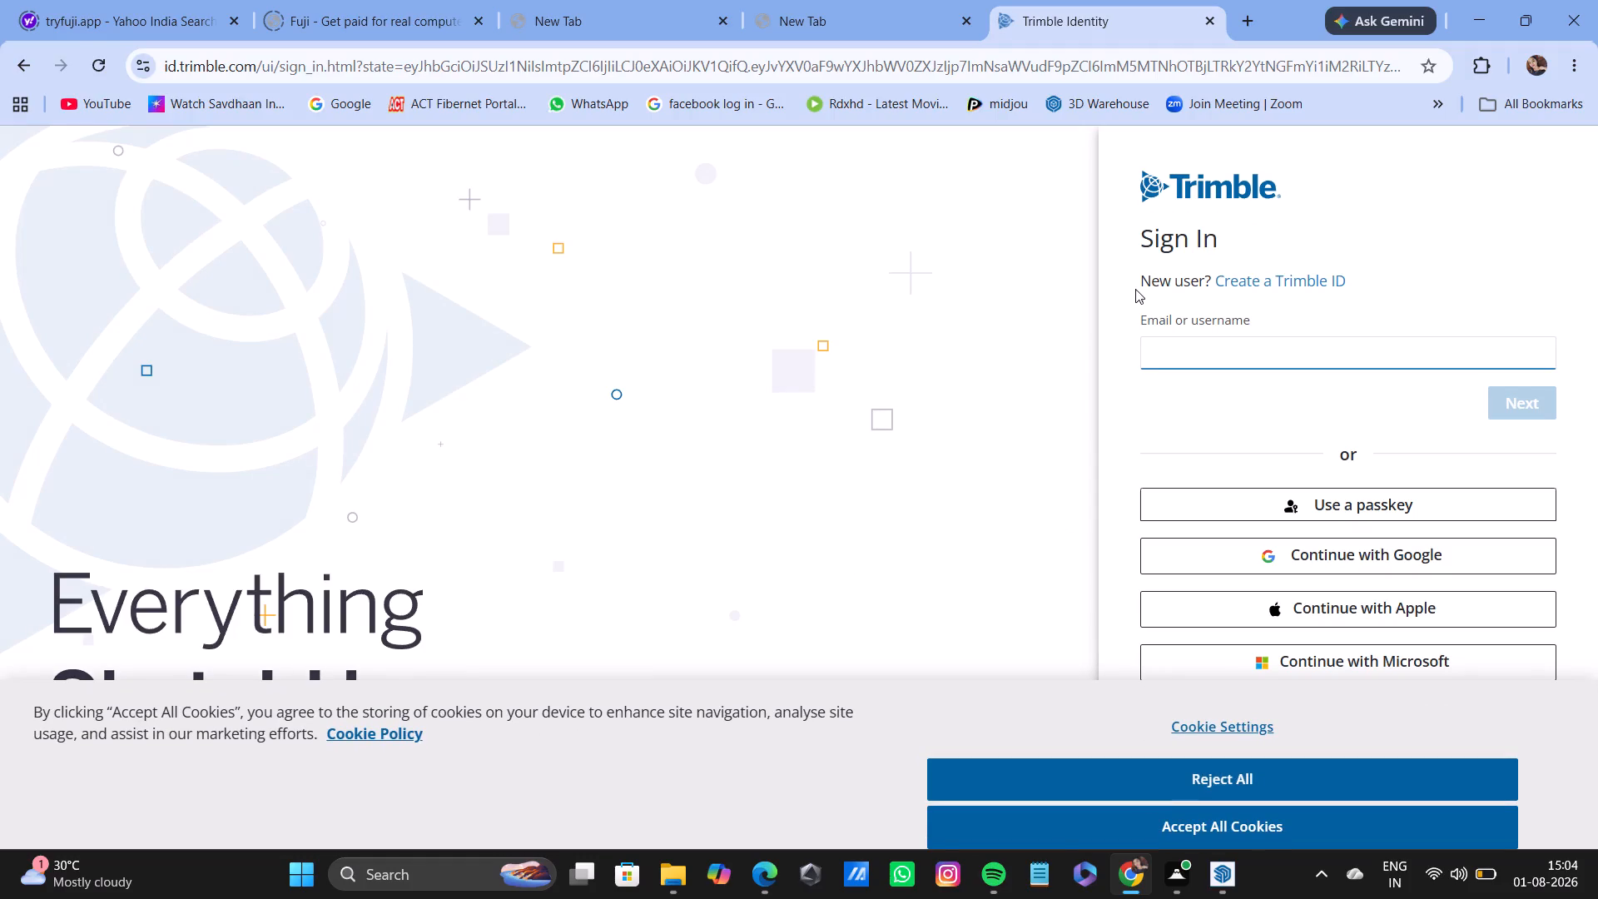
left_click(1199, 367)
left_click(1293, 417)
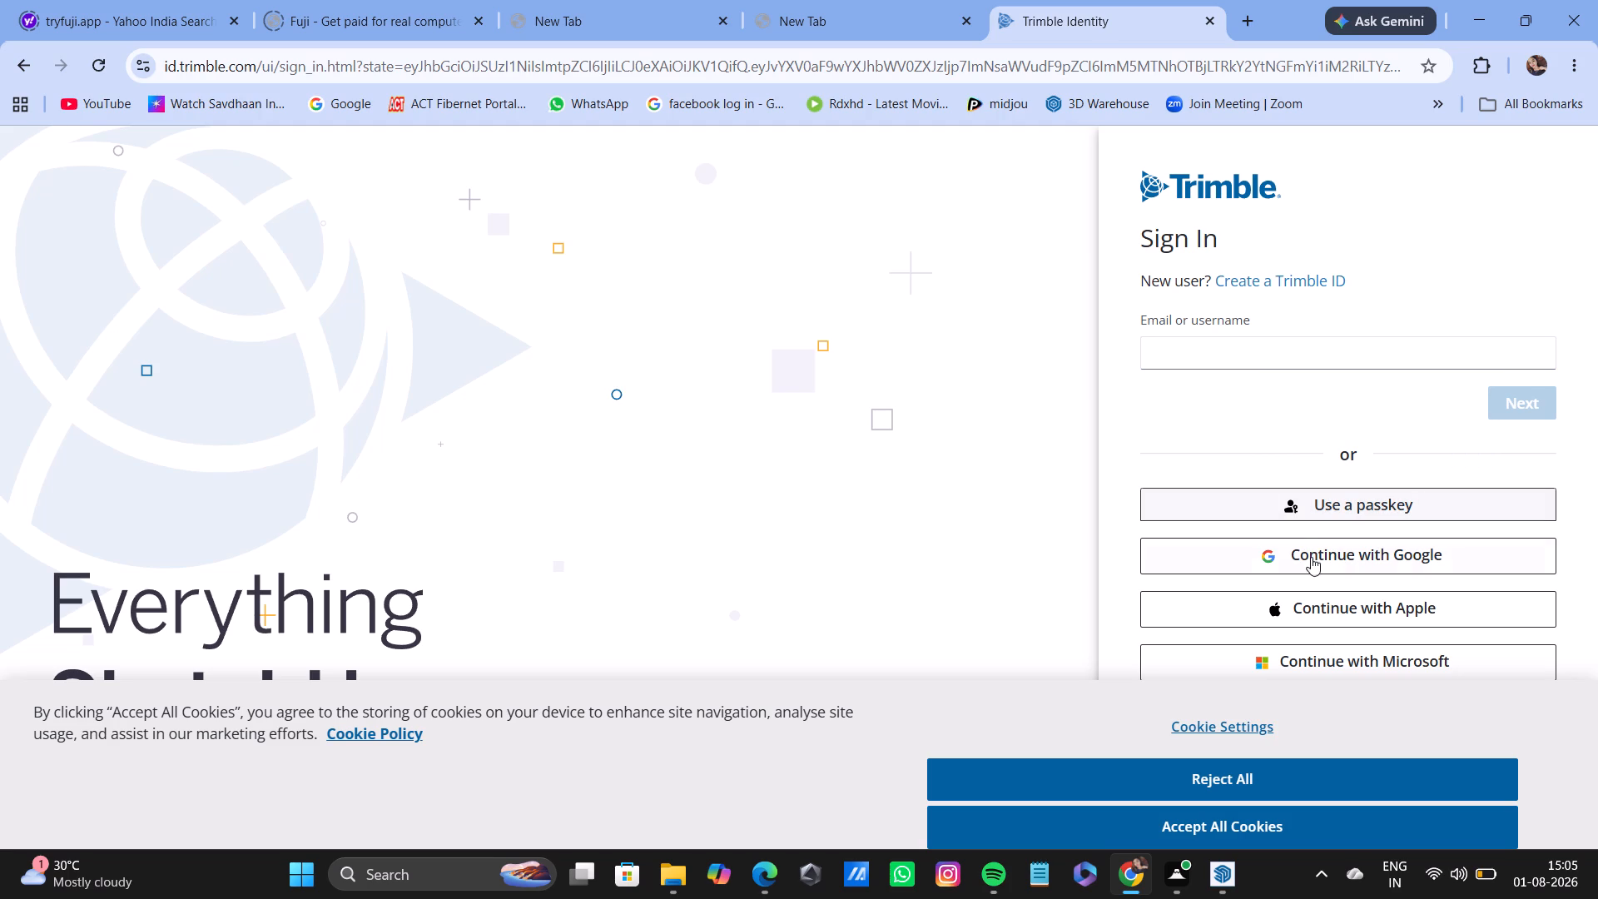
left_click(1333, 564)
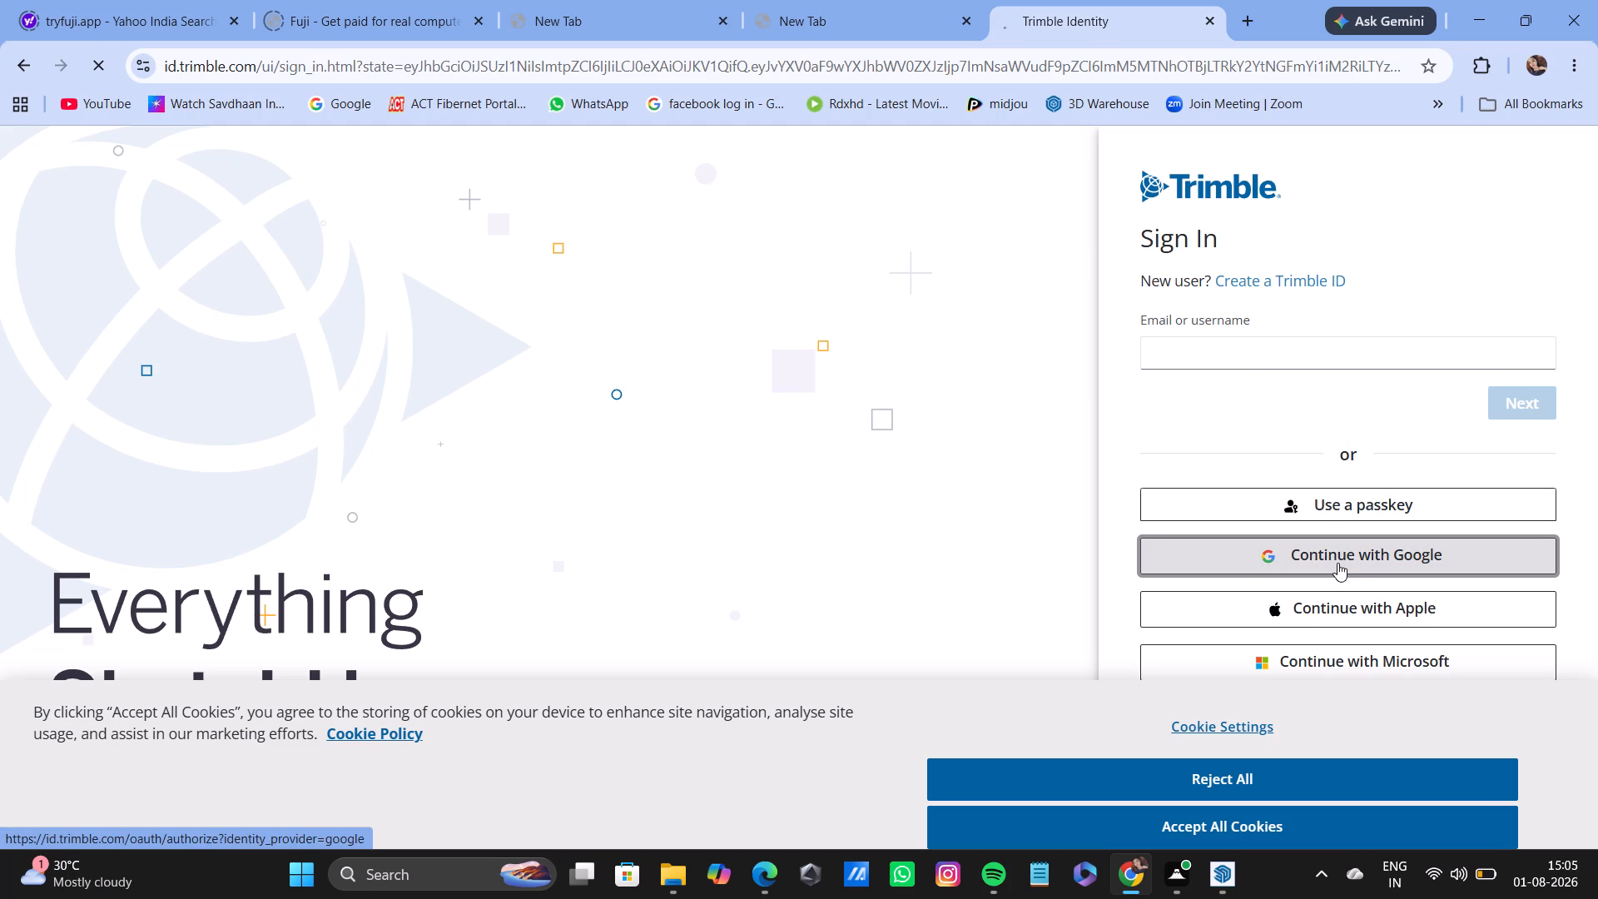
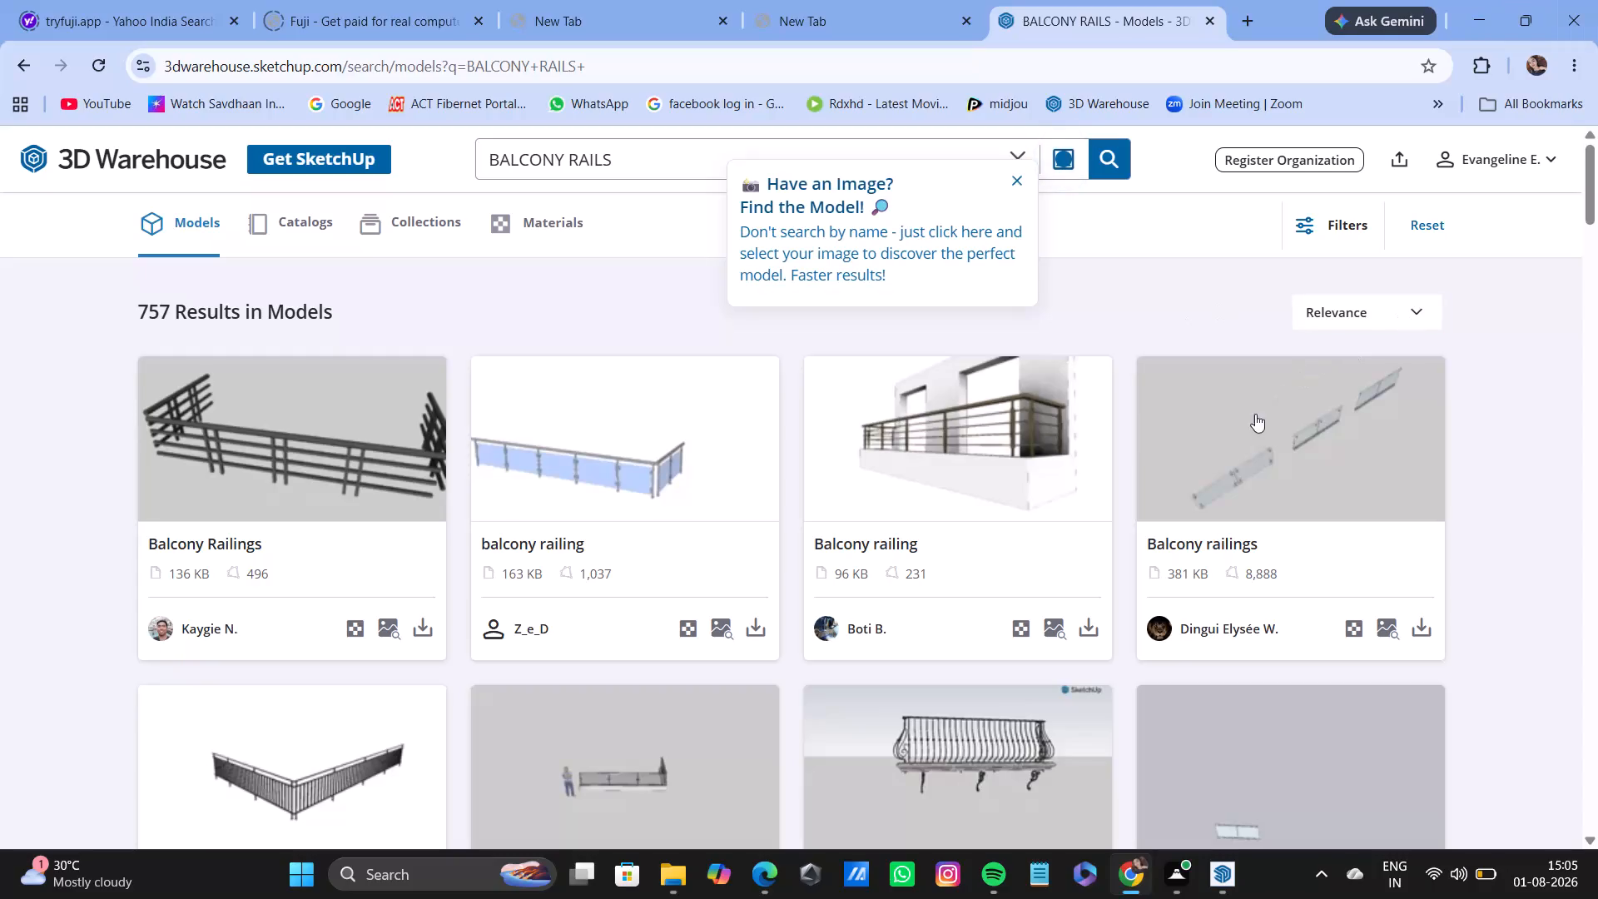
Browse the BALCONY RAILS results in 3D Warehouse and compare the railing designs for a glass one that suits the building.
scroll(1294, 595, "down", 6)
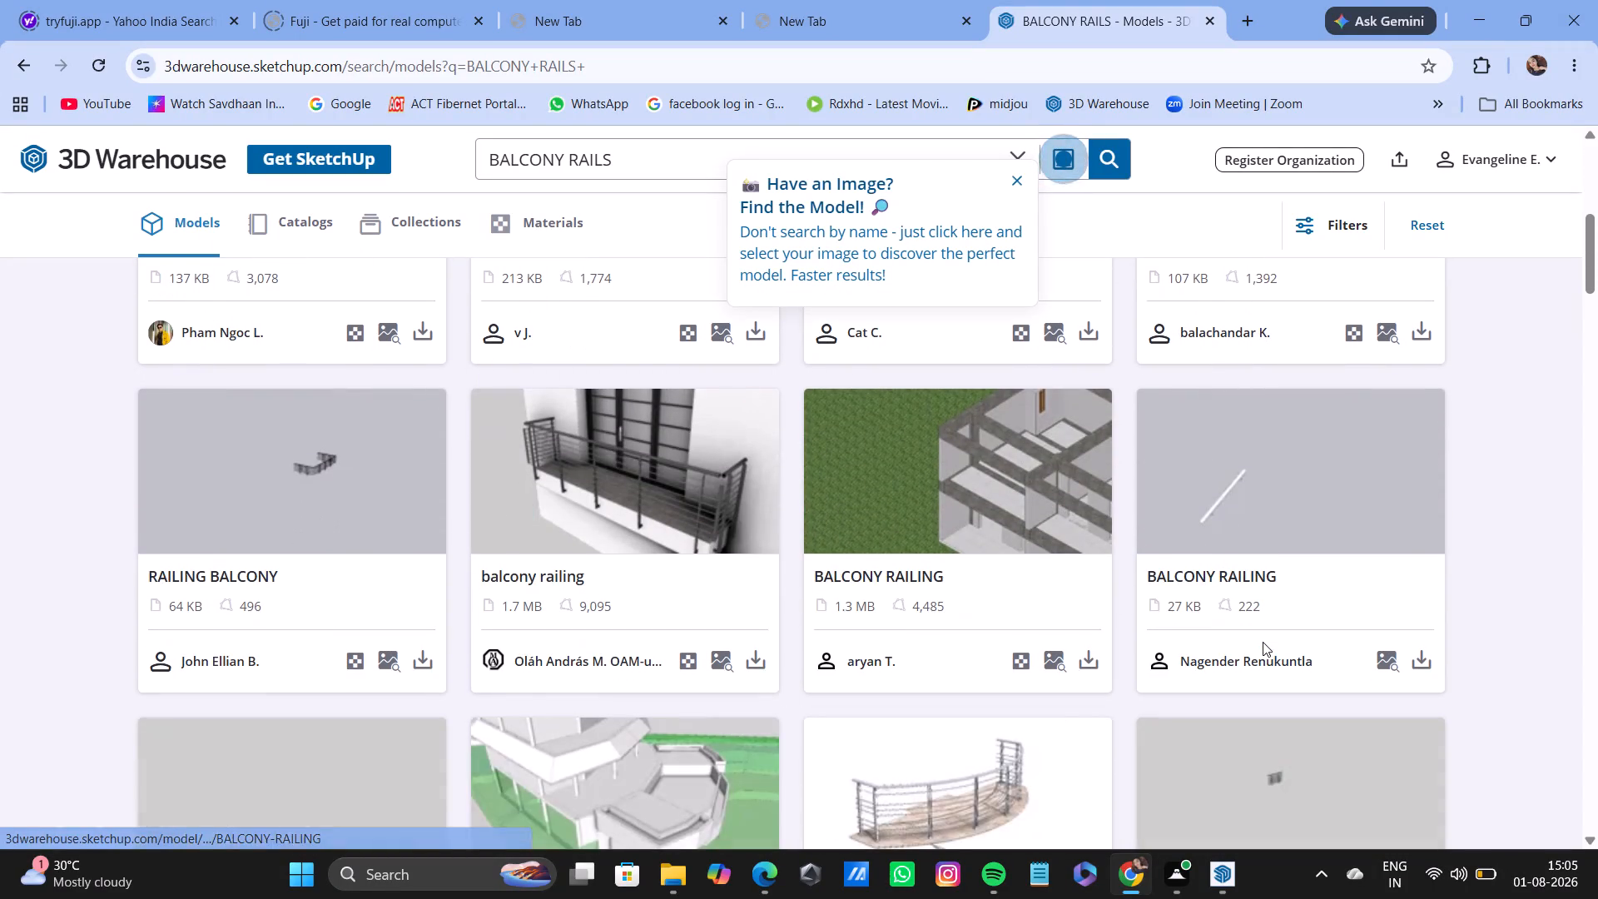
scroll(1218, 619, "down", 5)
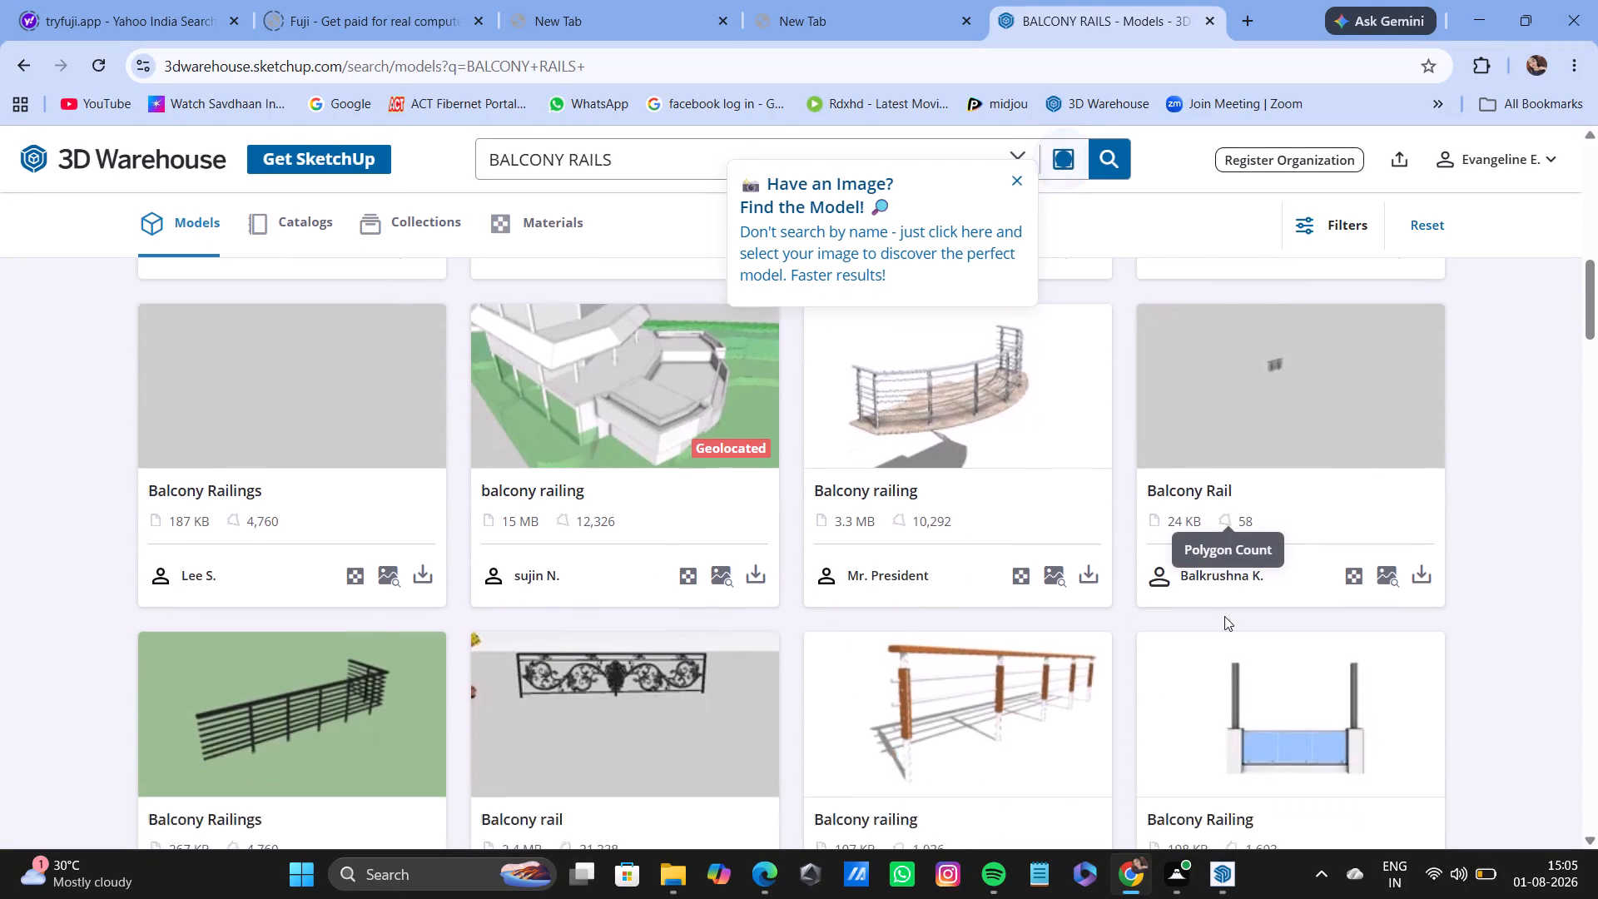
scroll(1226, 616, "down", 5)
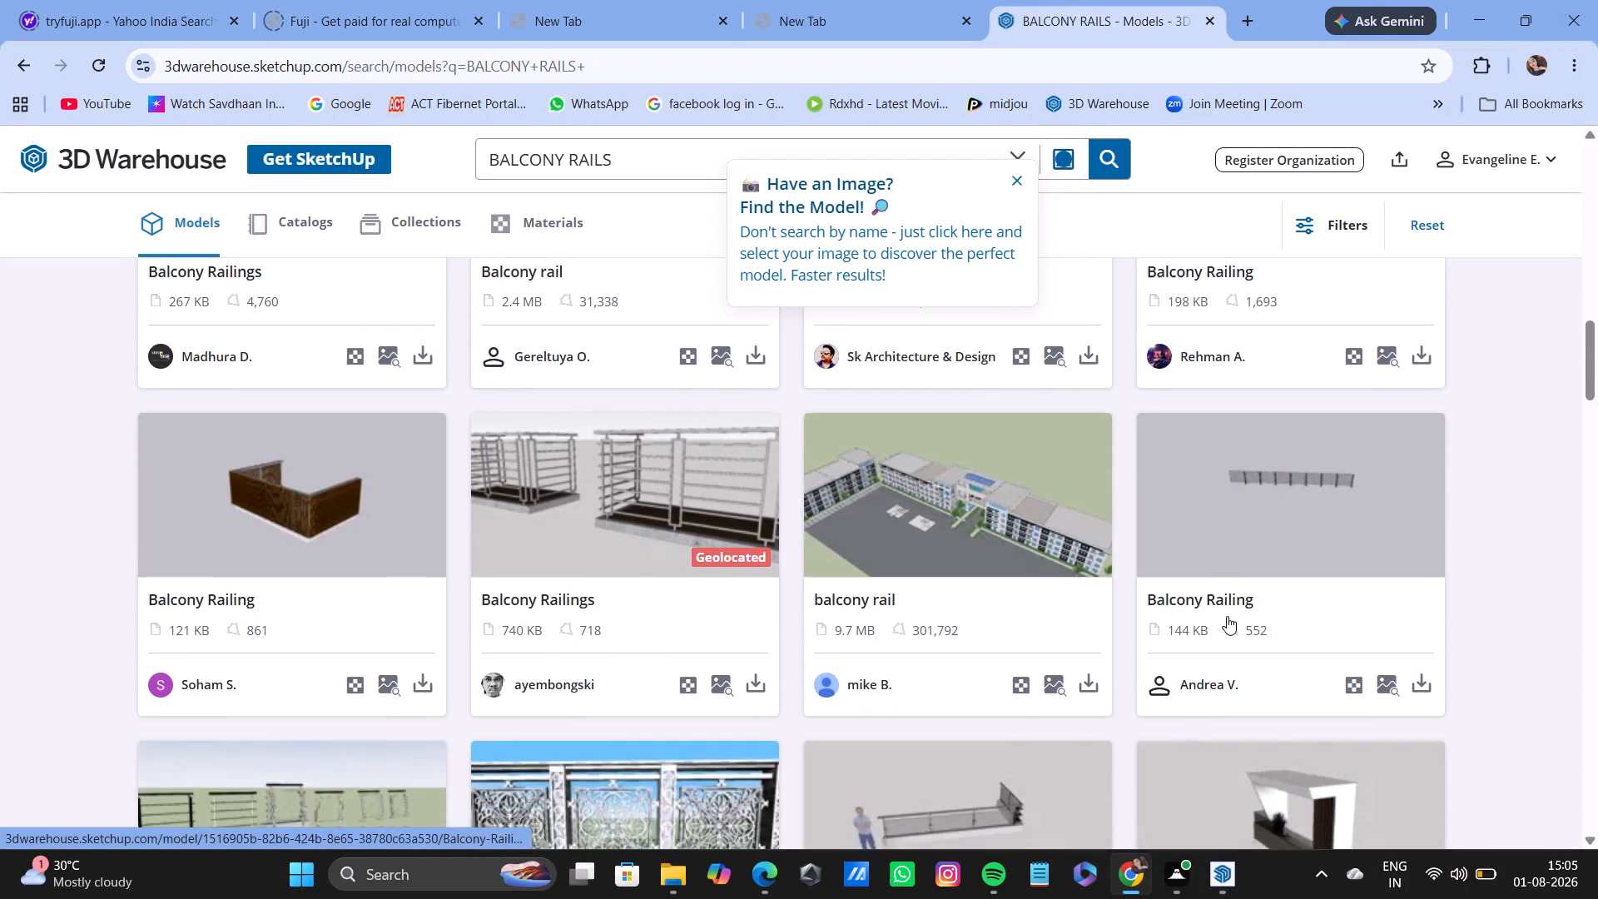
scroll(1227, 616, "down", 6)
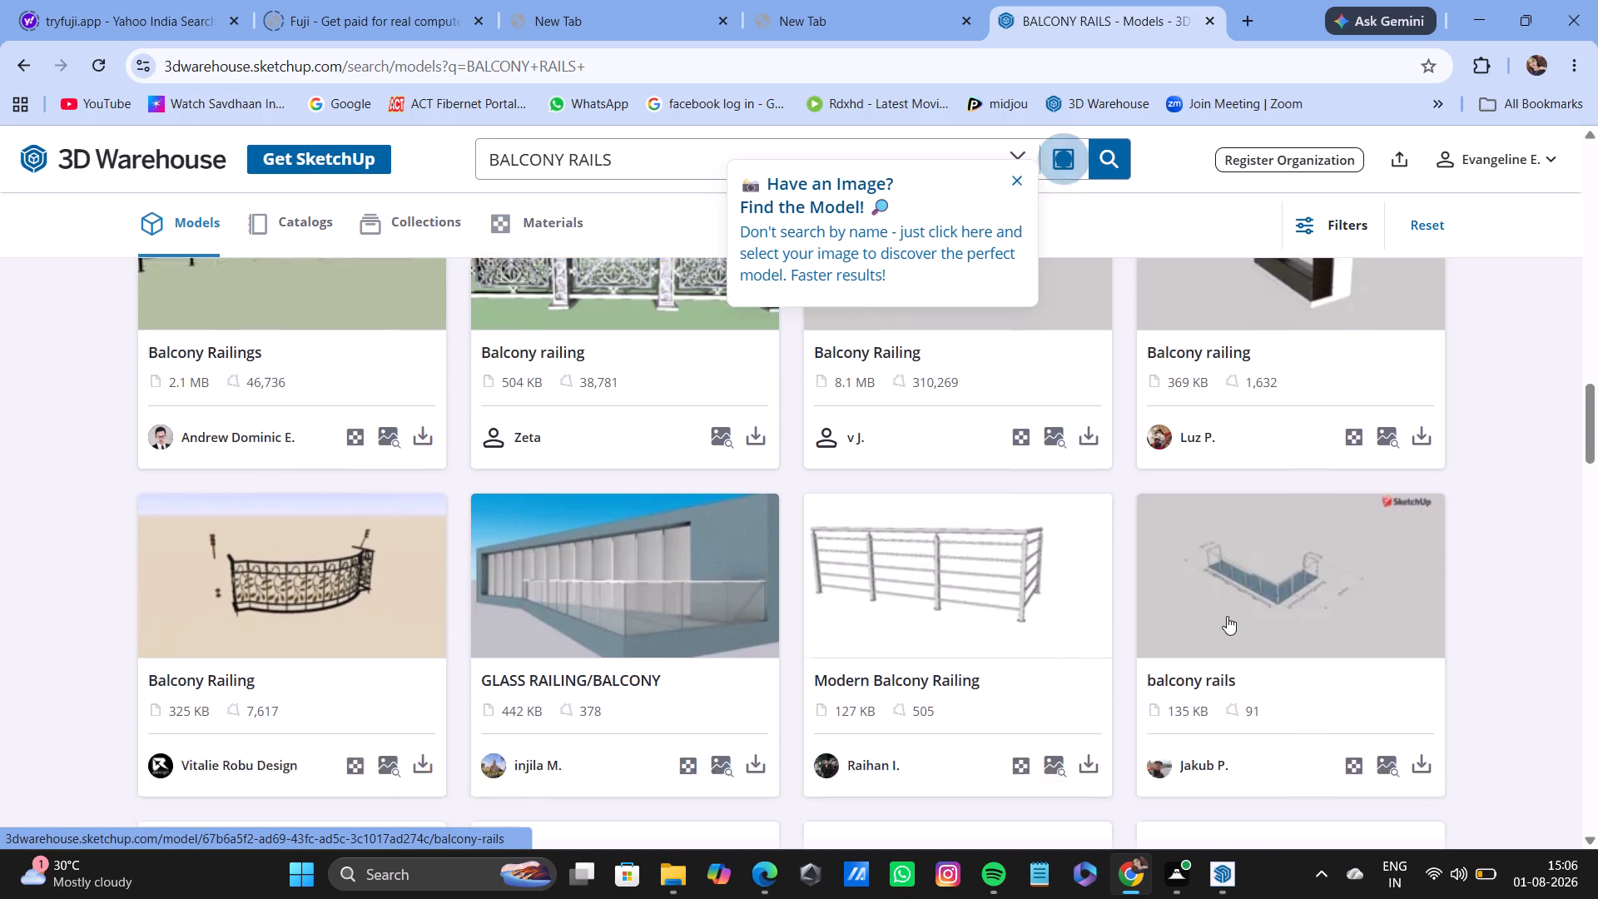
scroll(1227, 616, "down", 7)
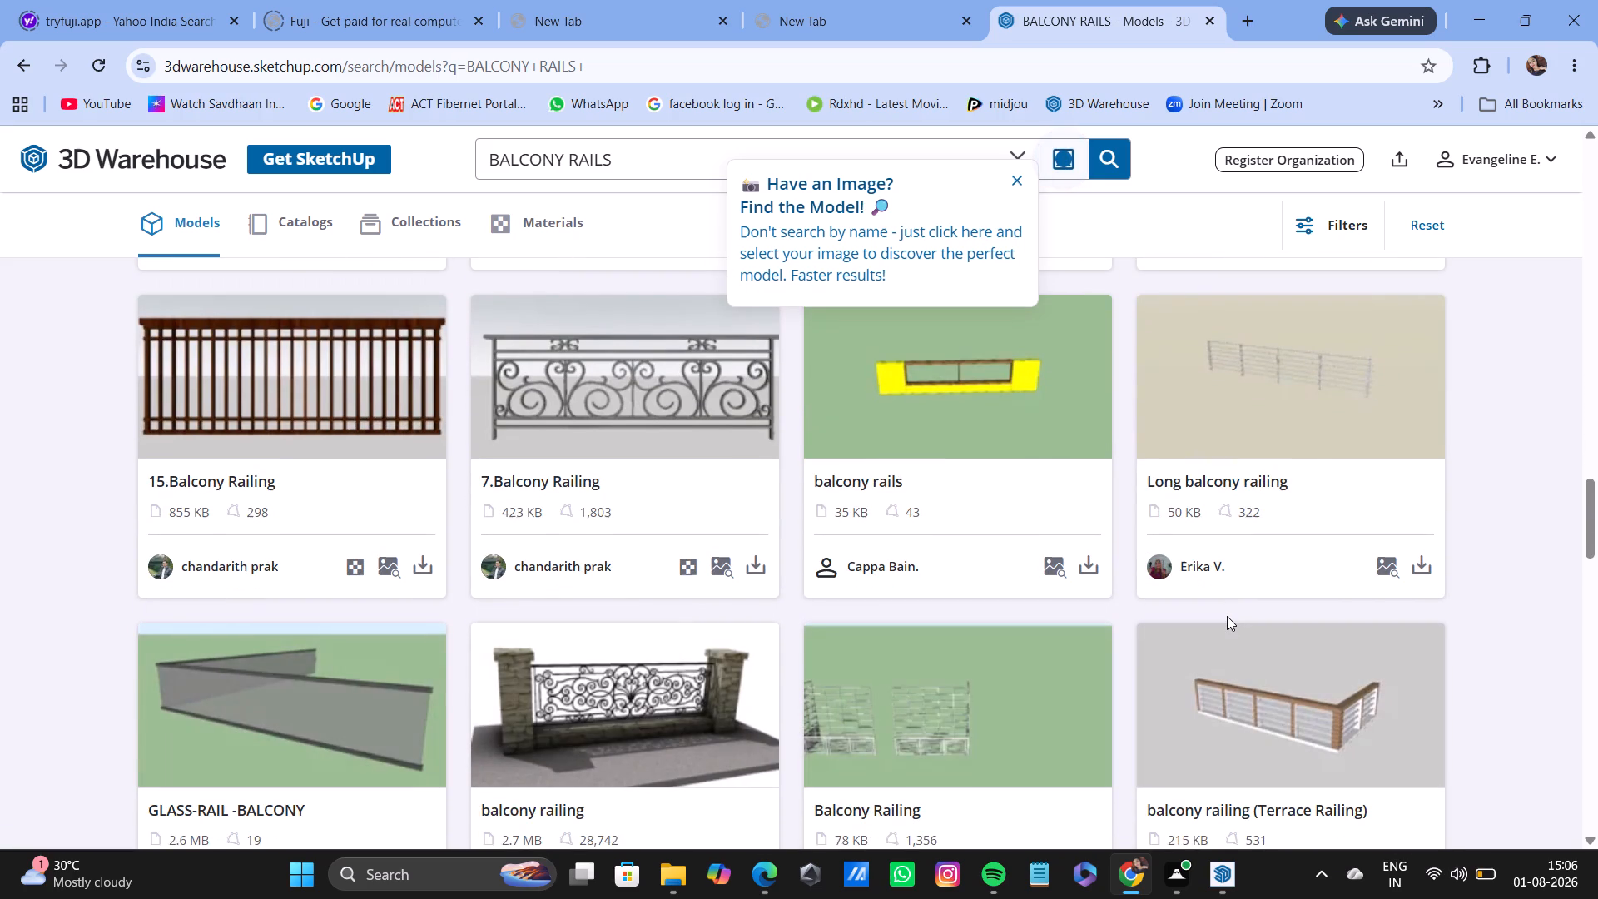
scroll(1227, 616, "down", 6)
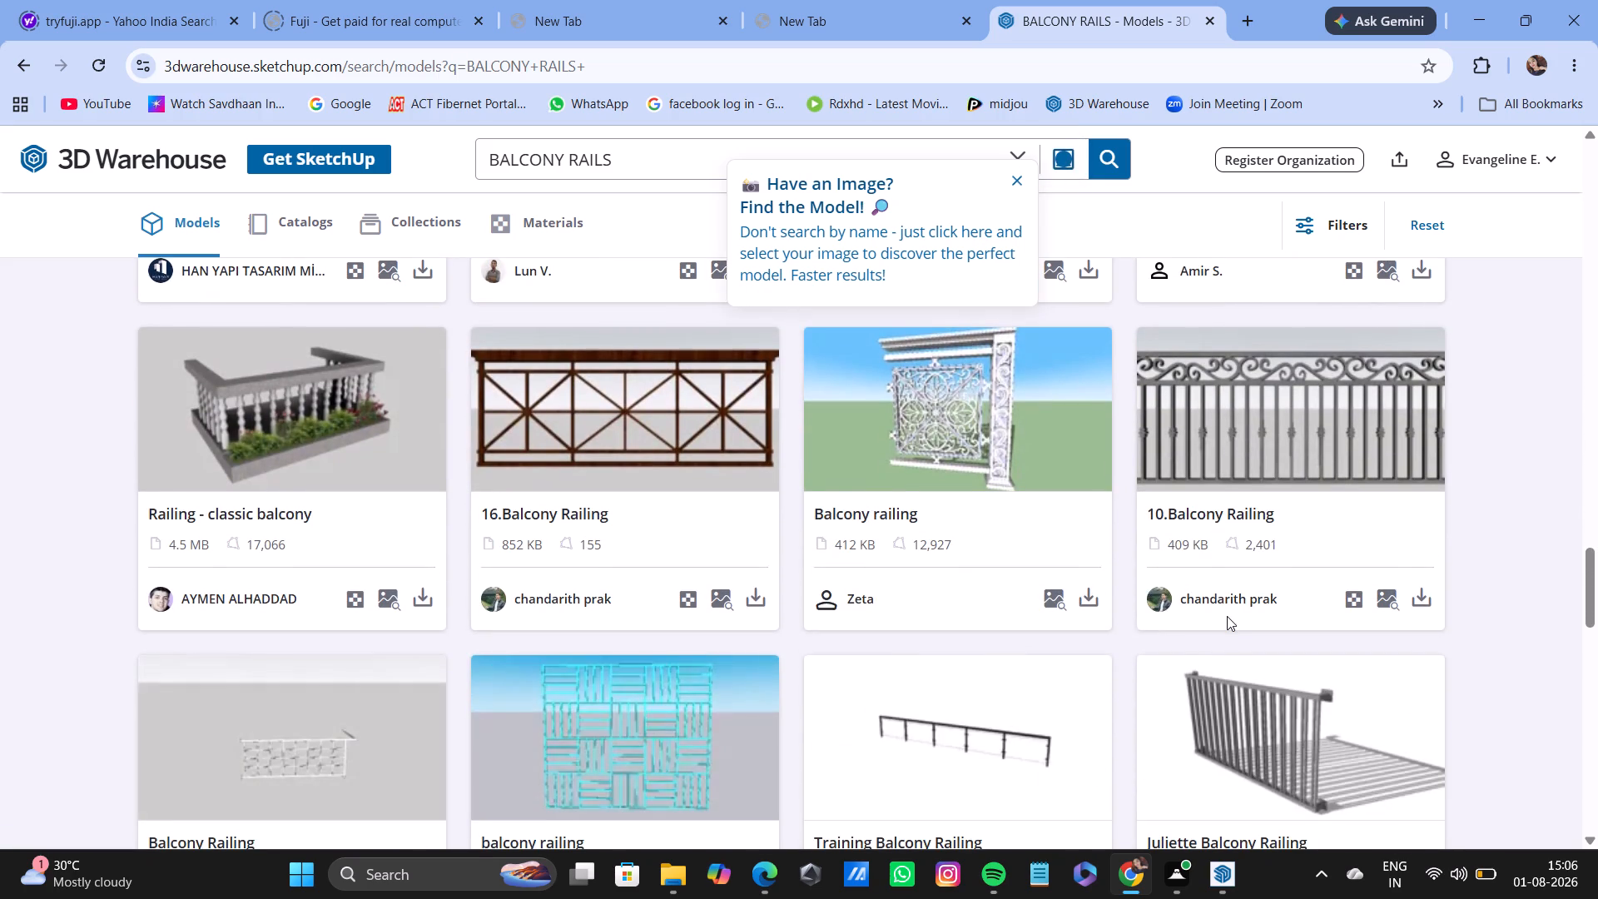
scroll(1227, 616, "down", 6)
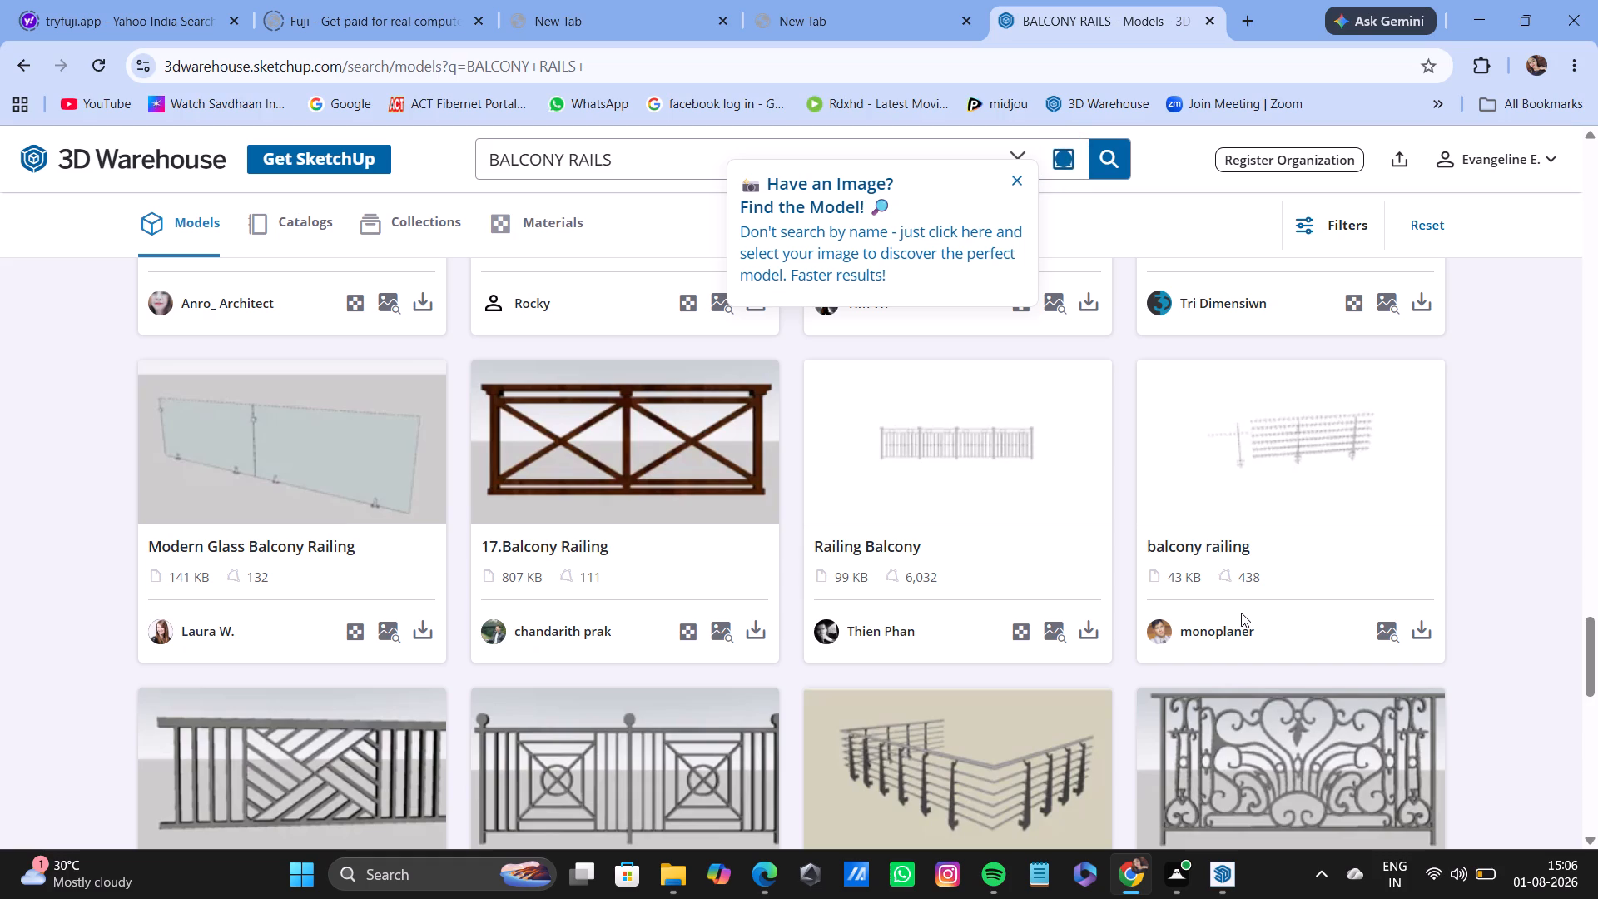
Download the Modern Glass Balcony Railing model as a SketchUp file.
left_click(425, 632)
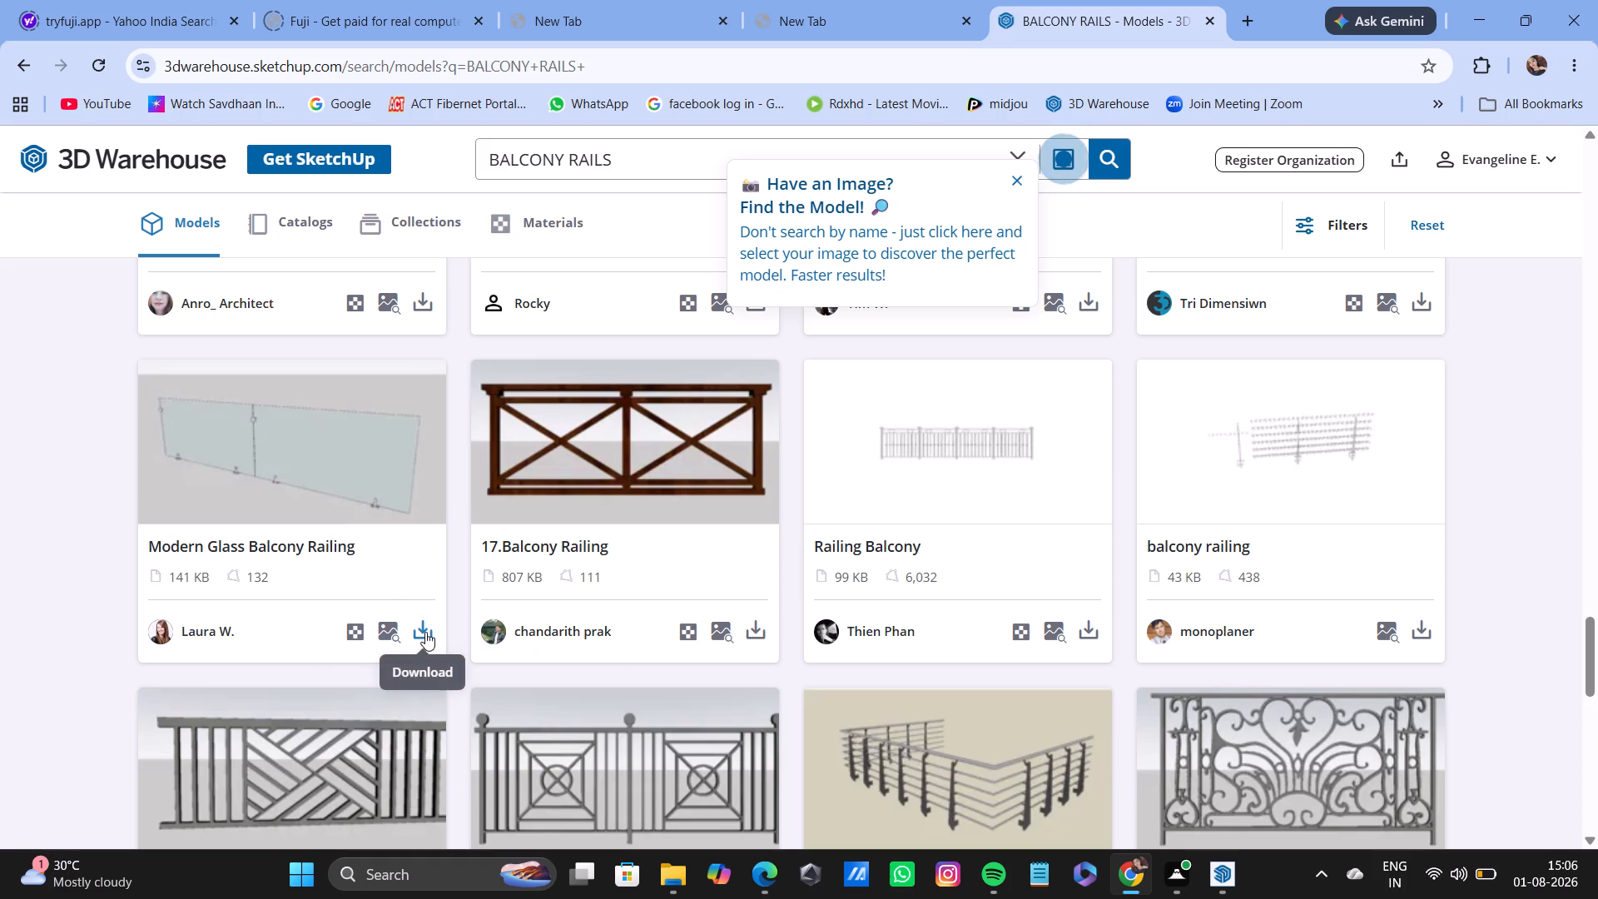
left_click(505, 685)
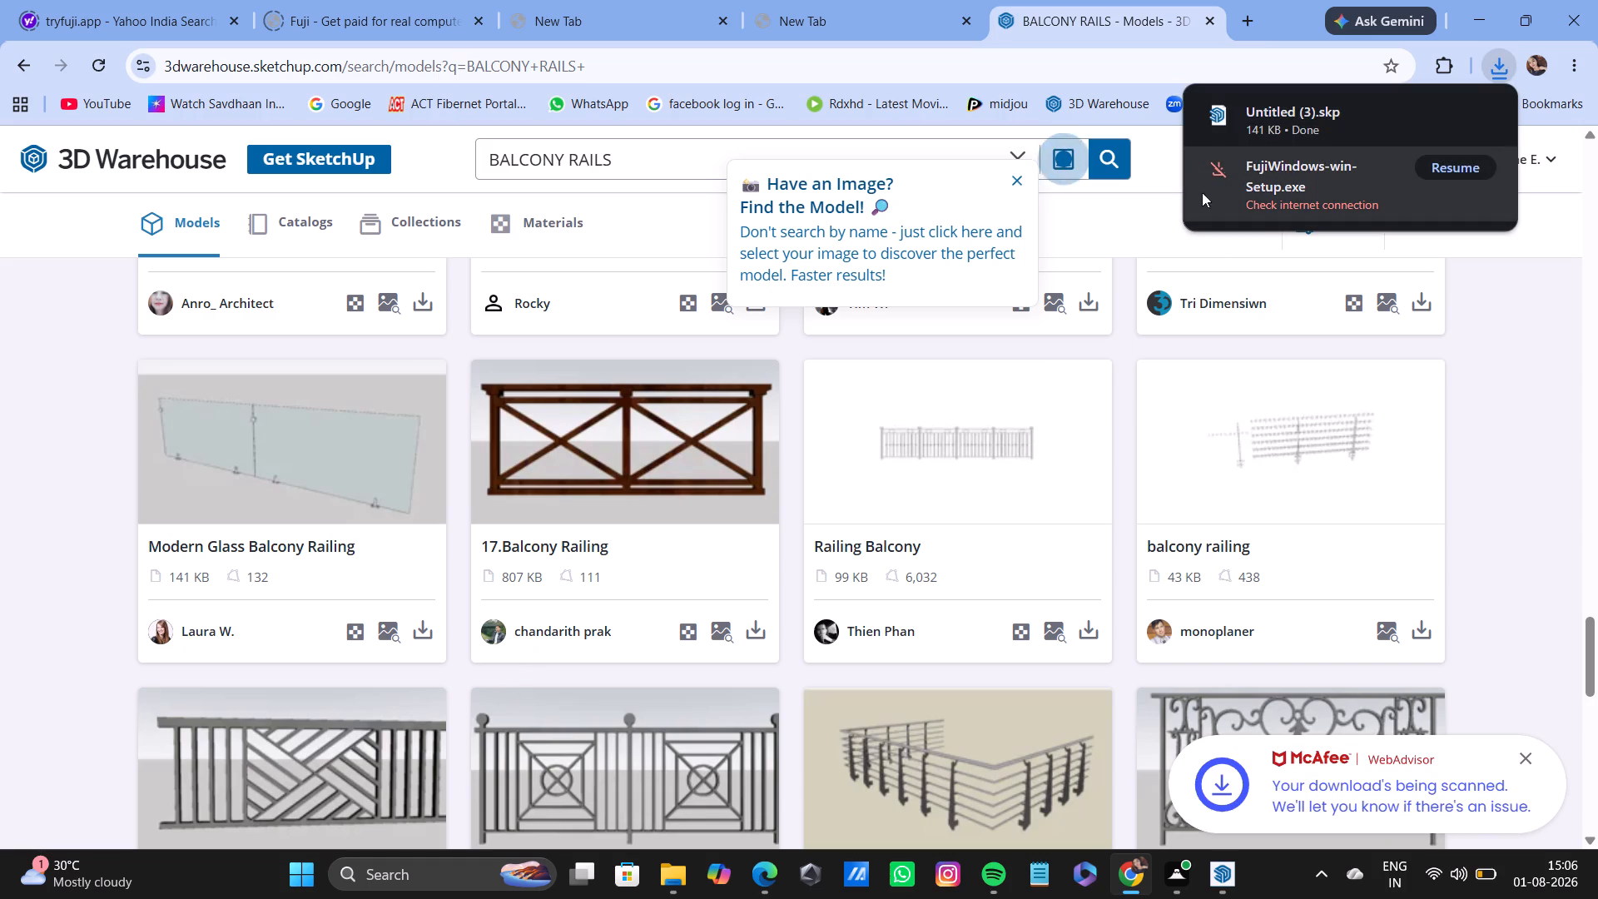
Refine the 3D Warehouse model search to BALCONY RAILS GLASS.
scroll(928, 592, "down", 2)
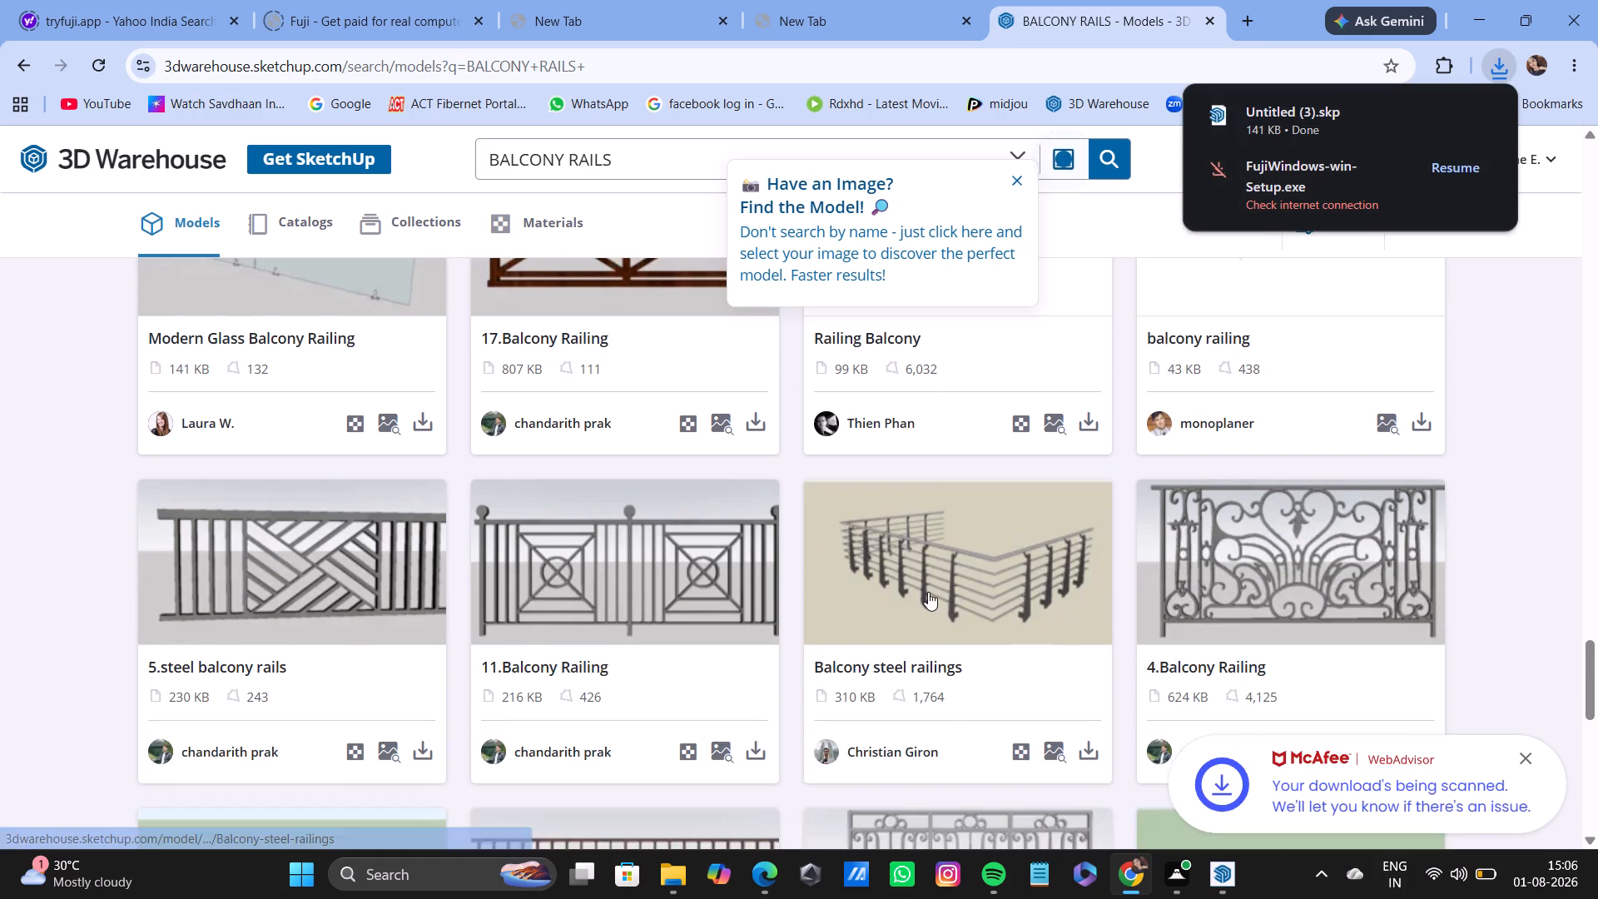
scroll(928, 592, "down", 3)
left_click(653, 148)
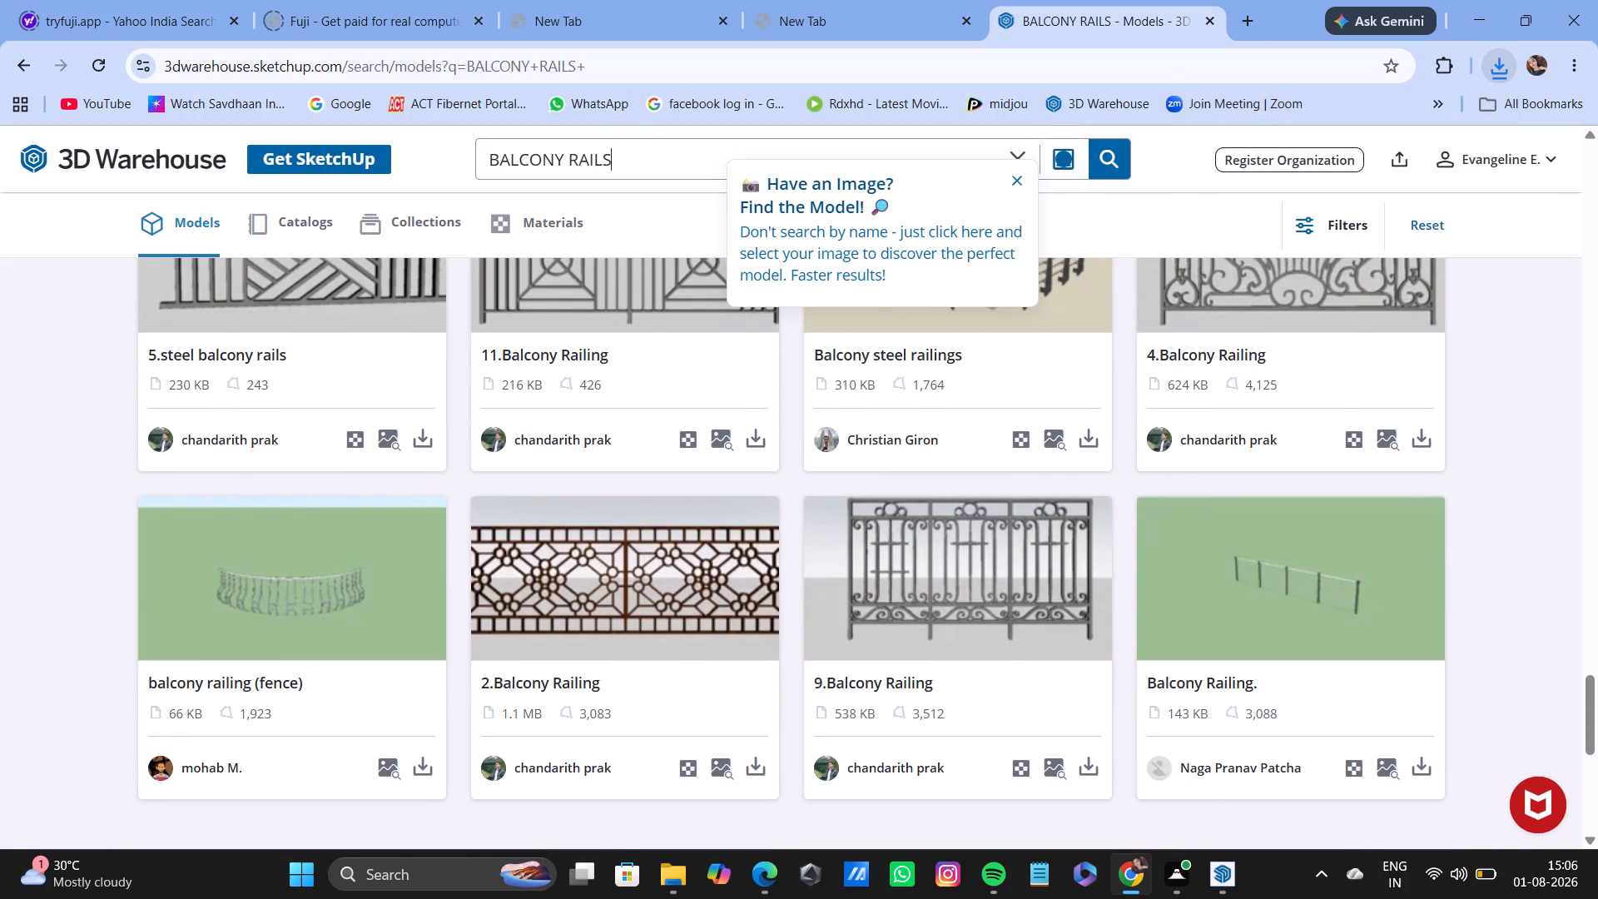
key("space")
type("GLASS")
key("Return")
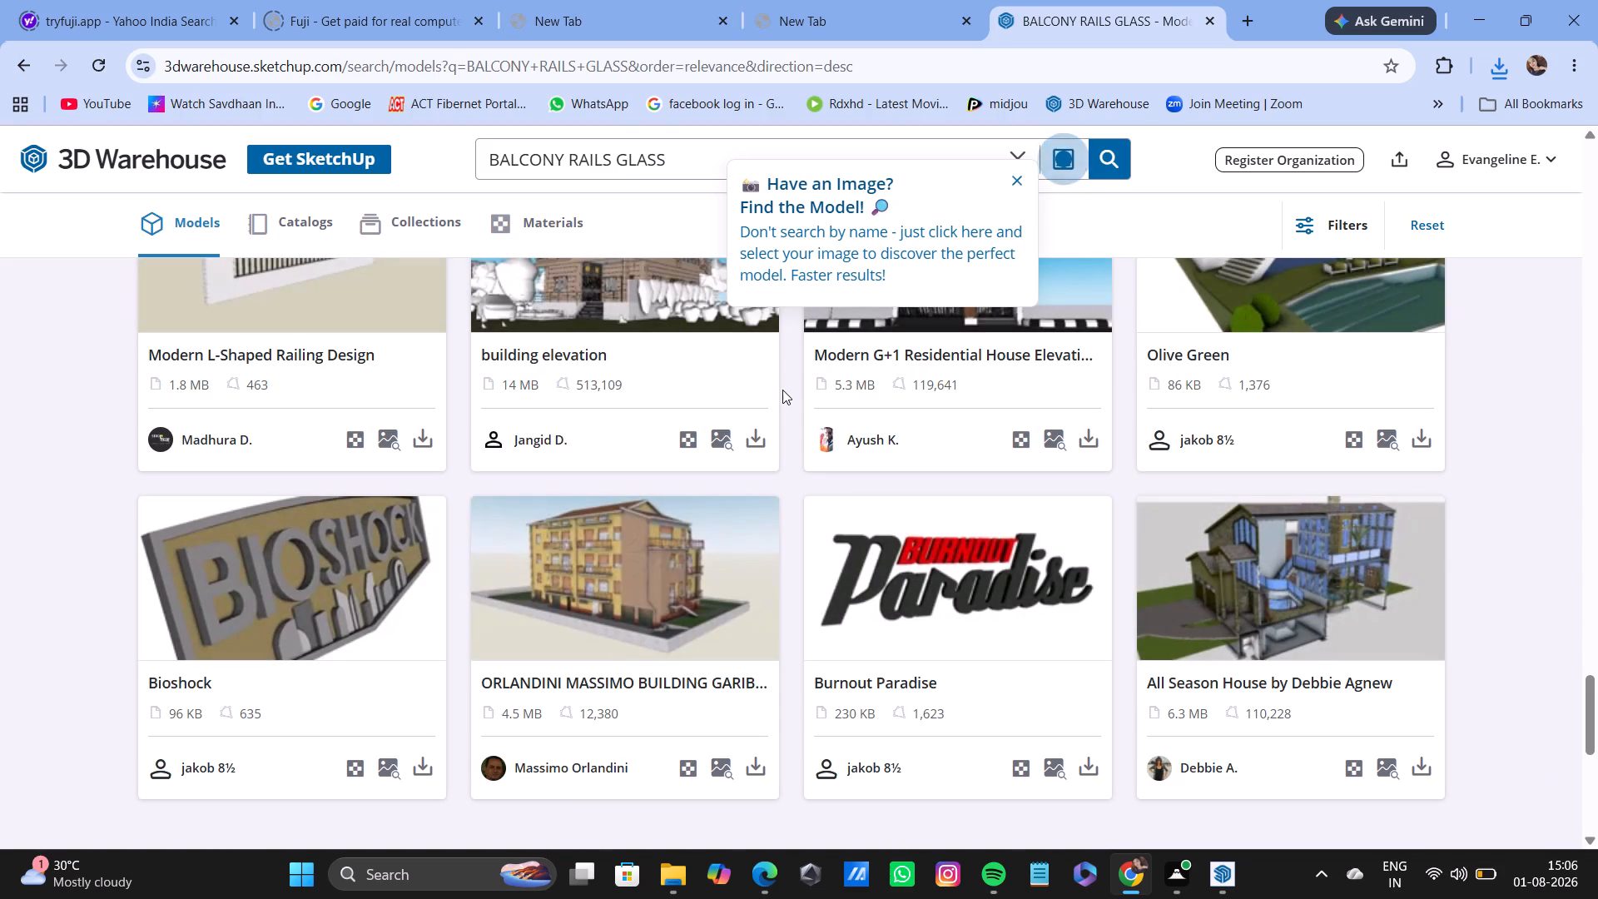
Browse the glass railing results and check the download format options for the Glass Railing Design (3) model.
scroll(782, 390, "up", 7)
scroll(832, 449, "up", 3)
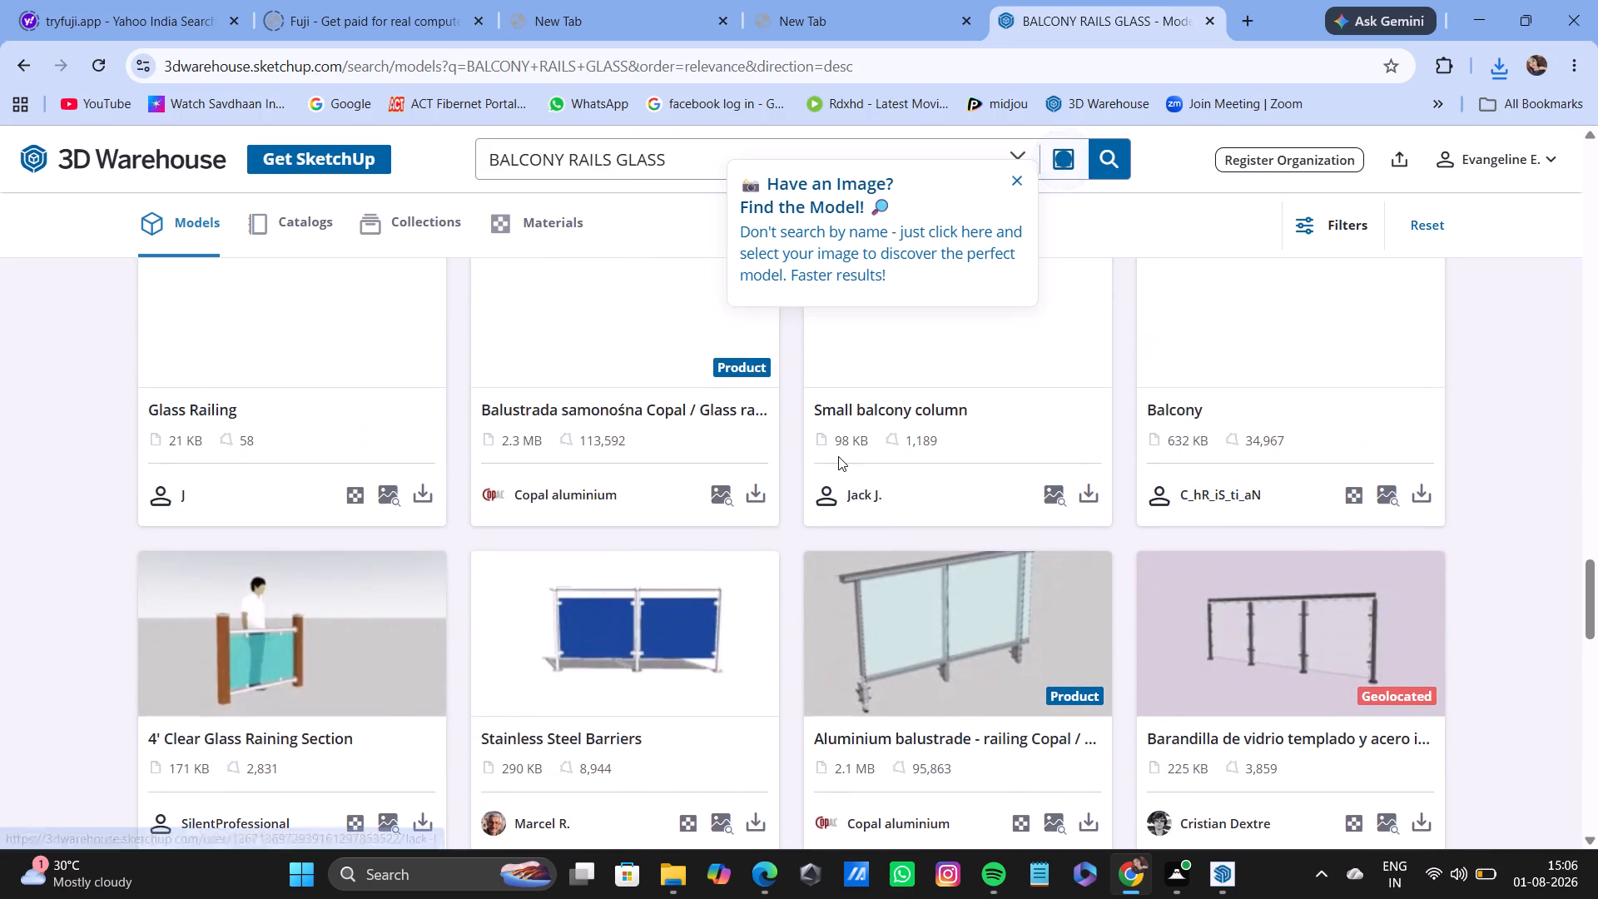
scroll(838, 456, "up", 10)
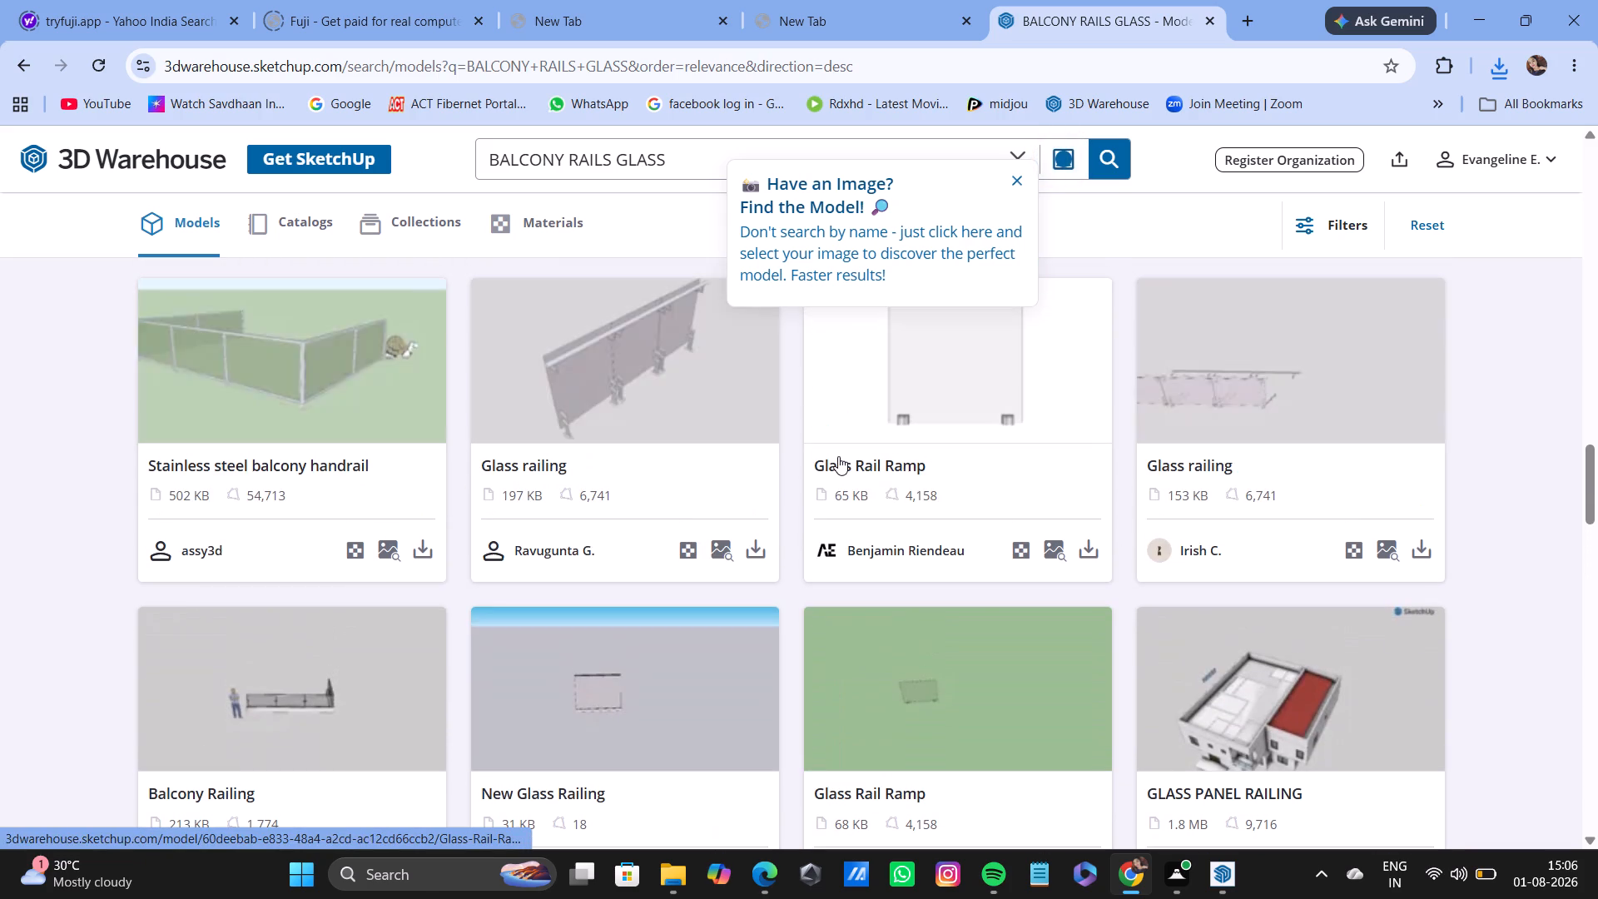
scroll(838, 456, "up", 3)
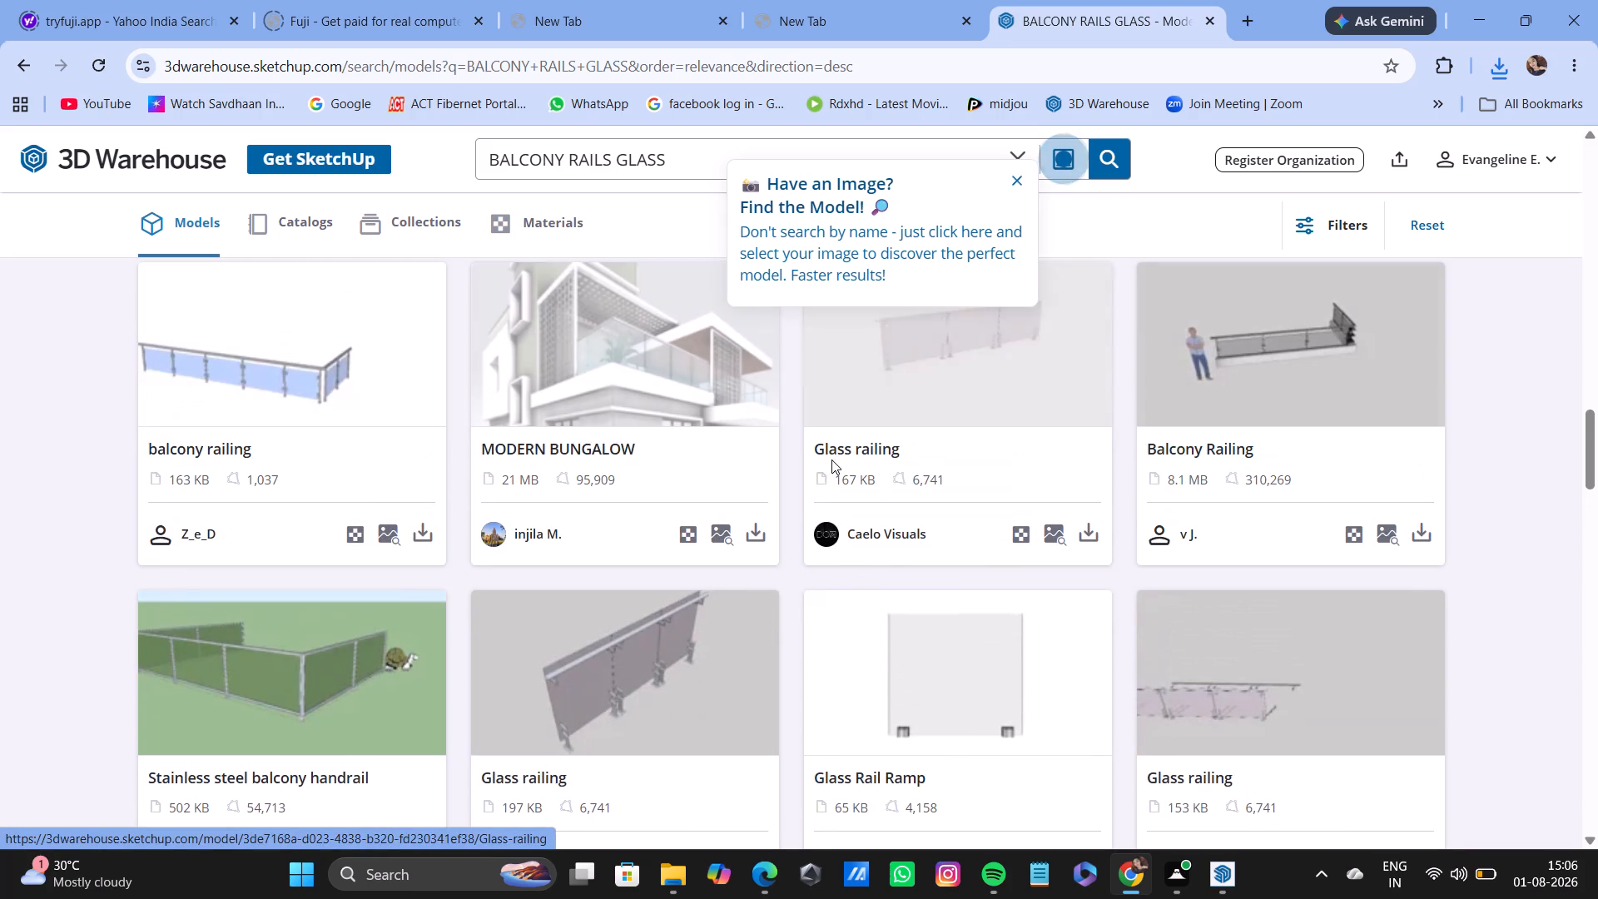
scroll(833, 525, "up", 6)
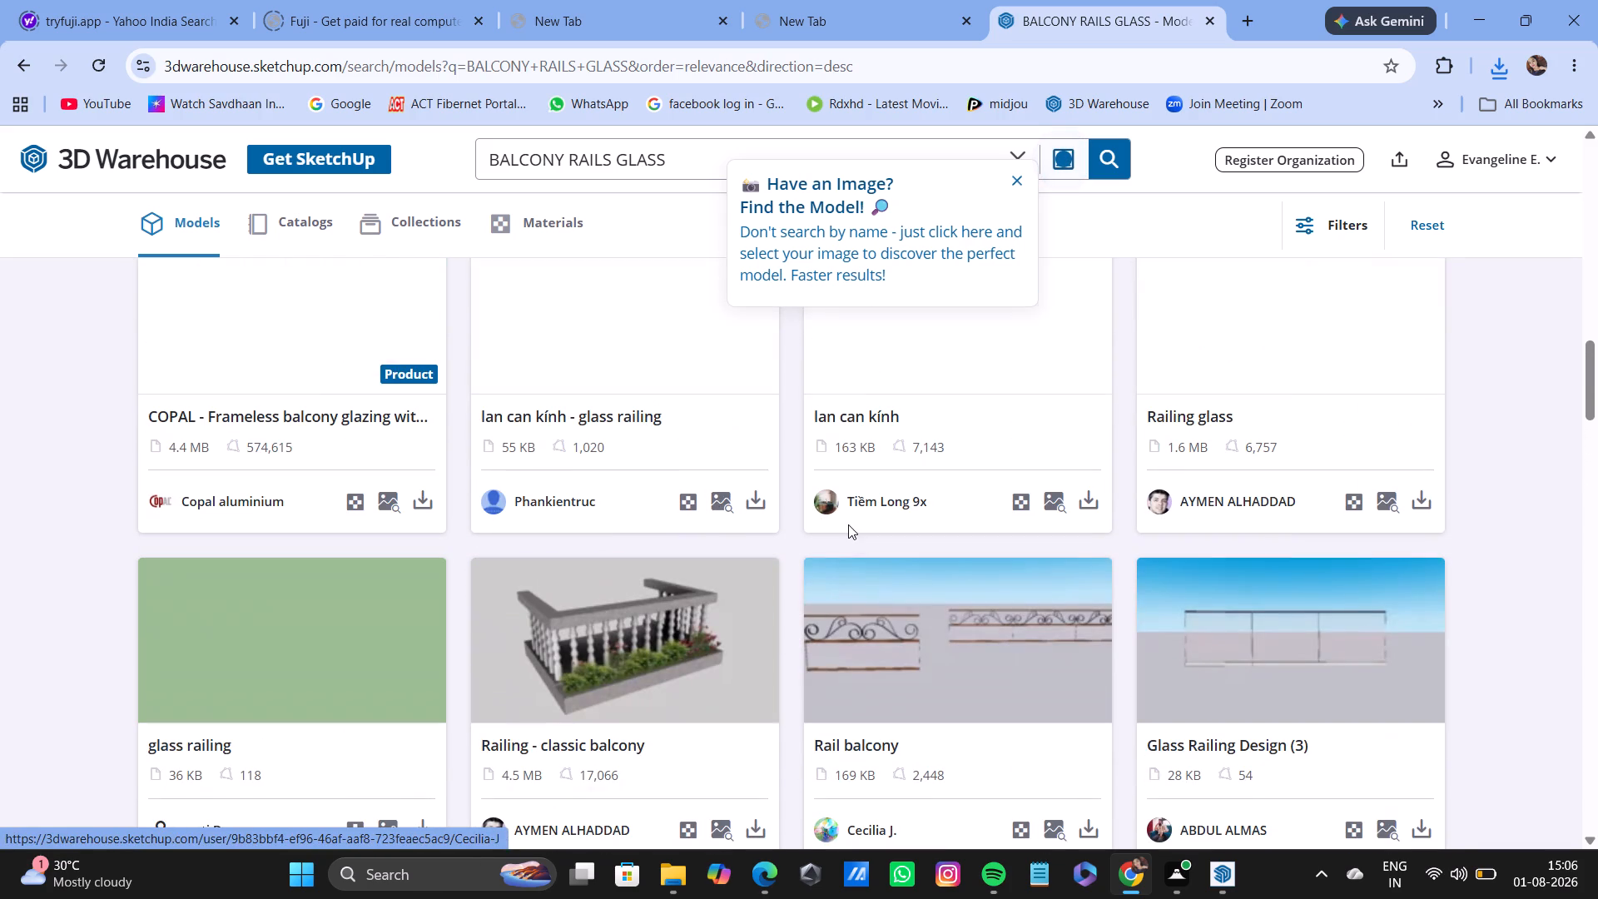
scroll(1184, 628, "down", 2)
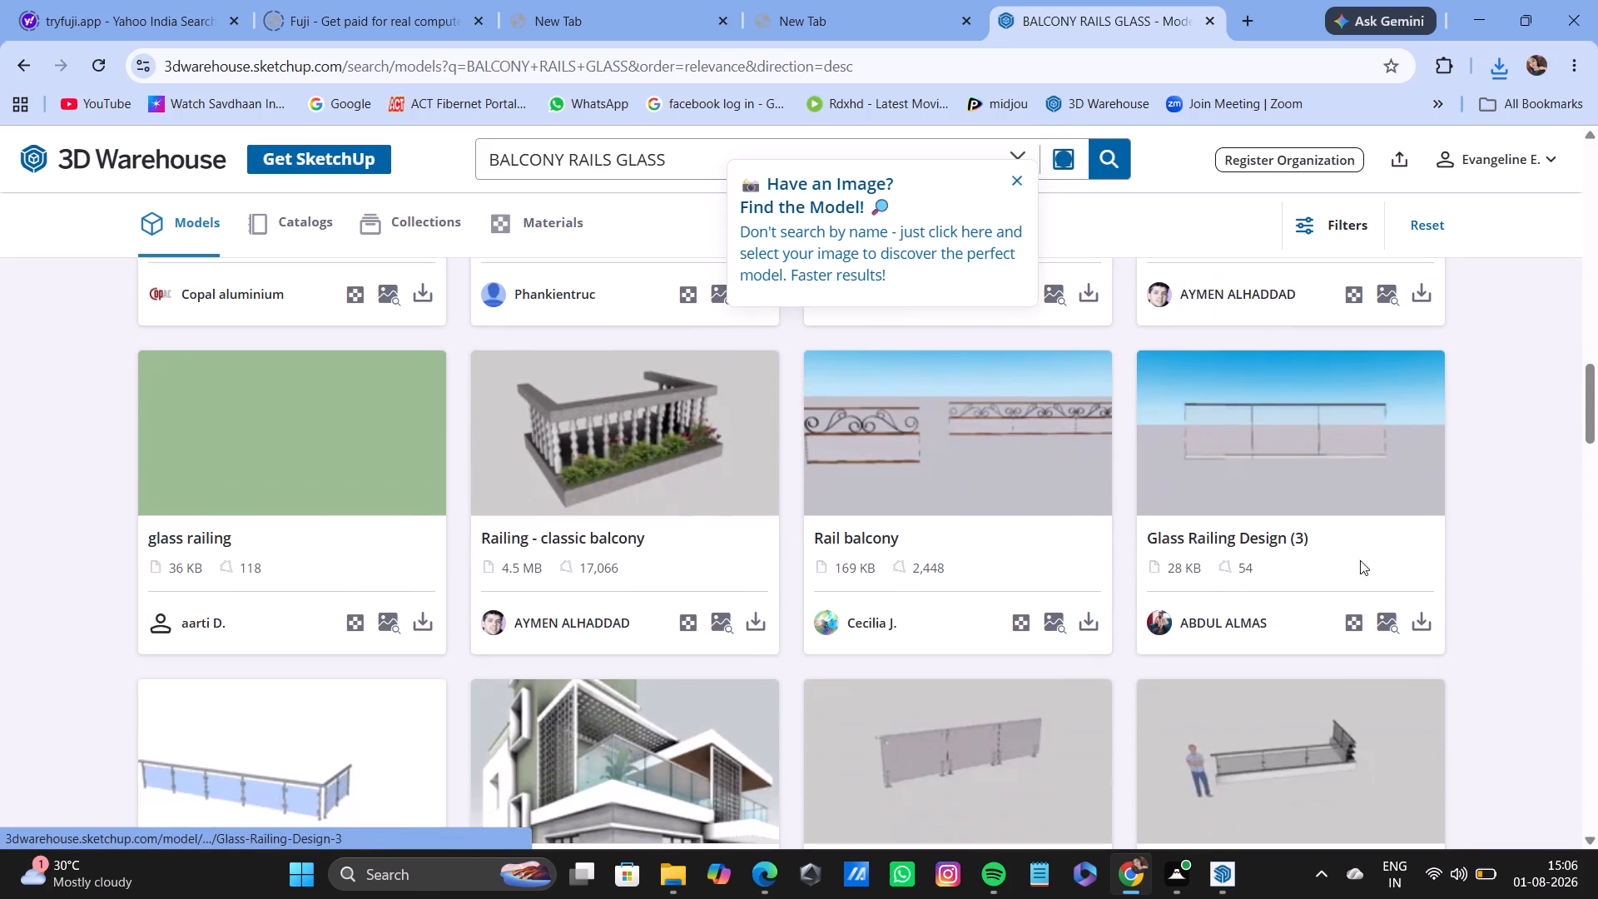
left_click(1418, 618)
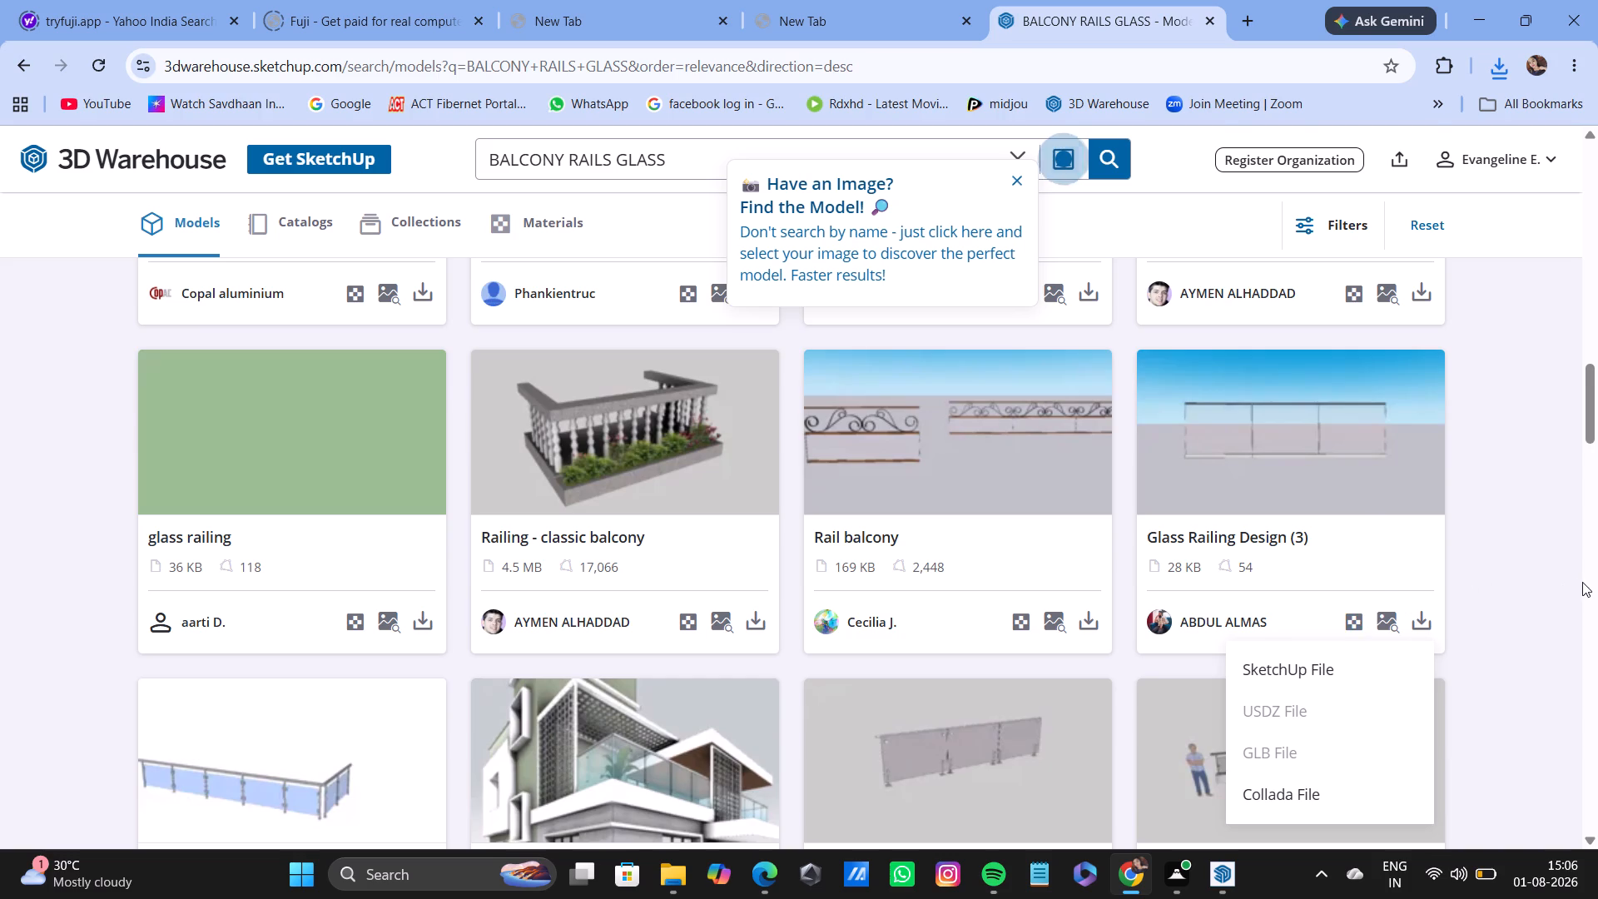
left_click(1582, 582)
scroll(1362, 550, "up", 5)
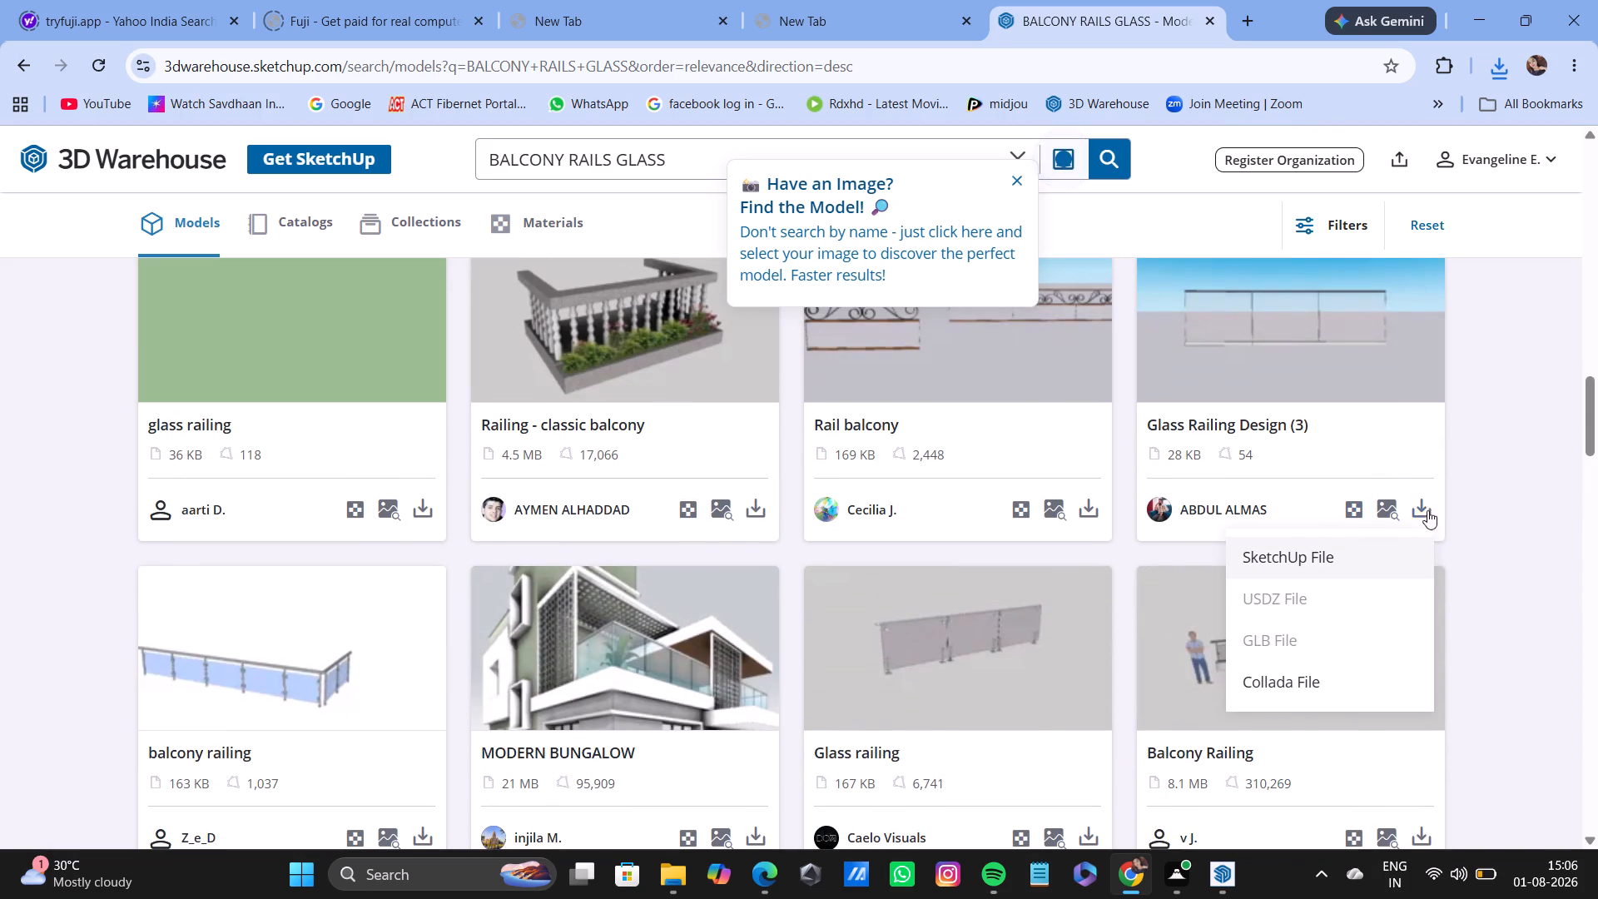
left_click(1429, 509)
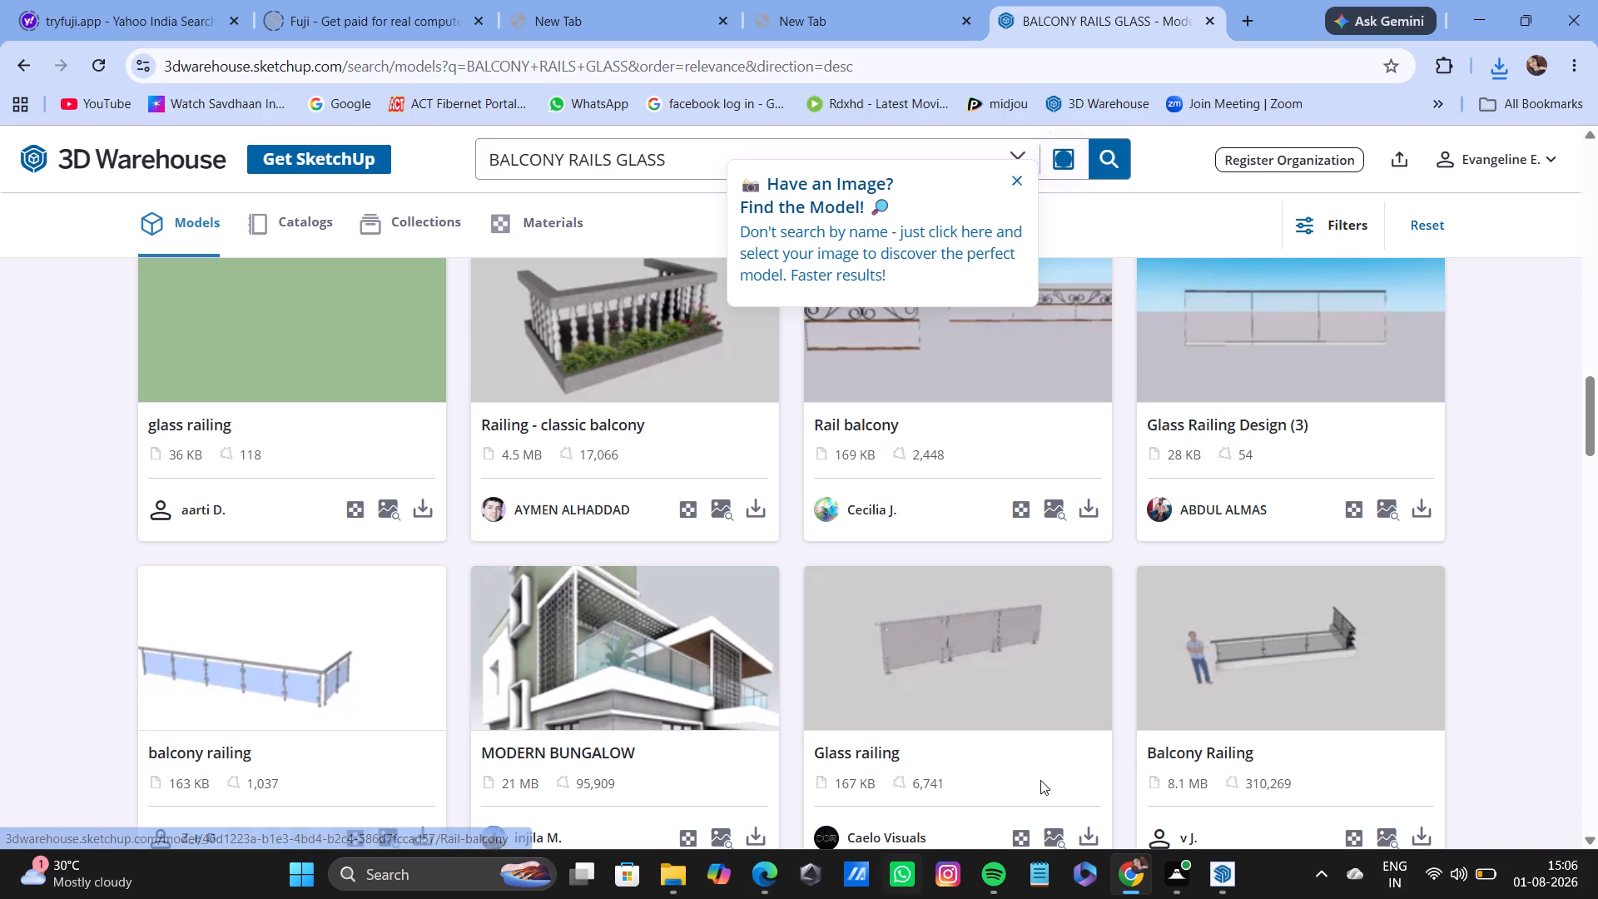
Switch to SketchUp and move the V-Ray Asset Editor window clear of the lower part of the building view.
left_click(1218, 872)
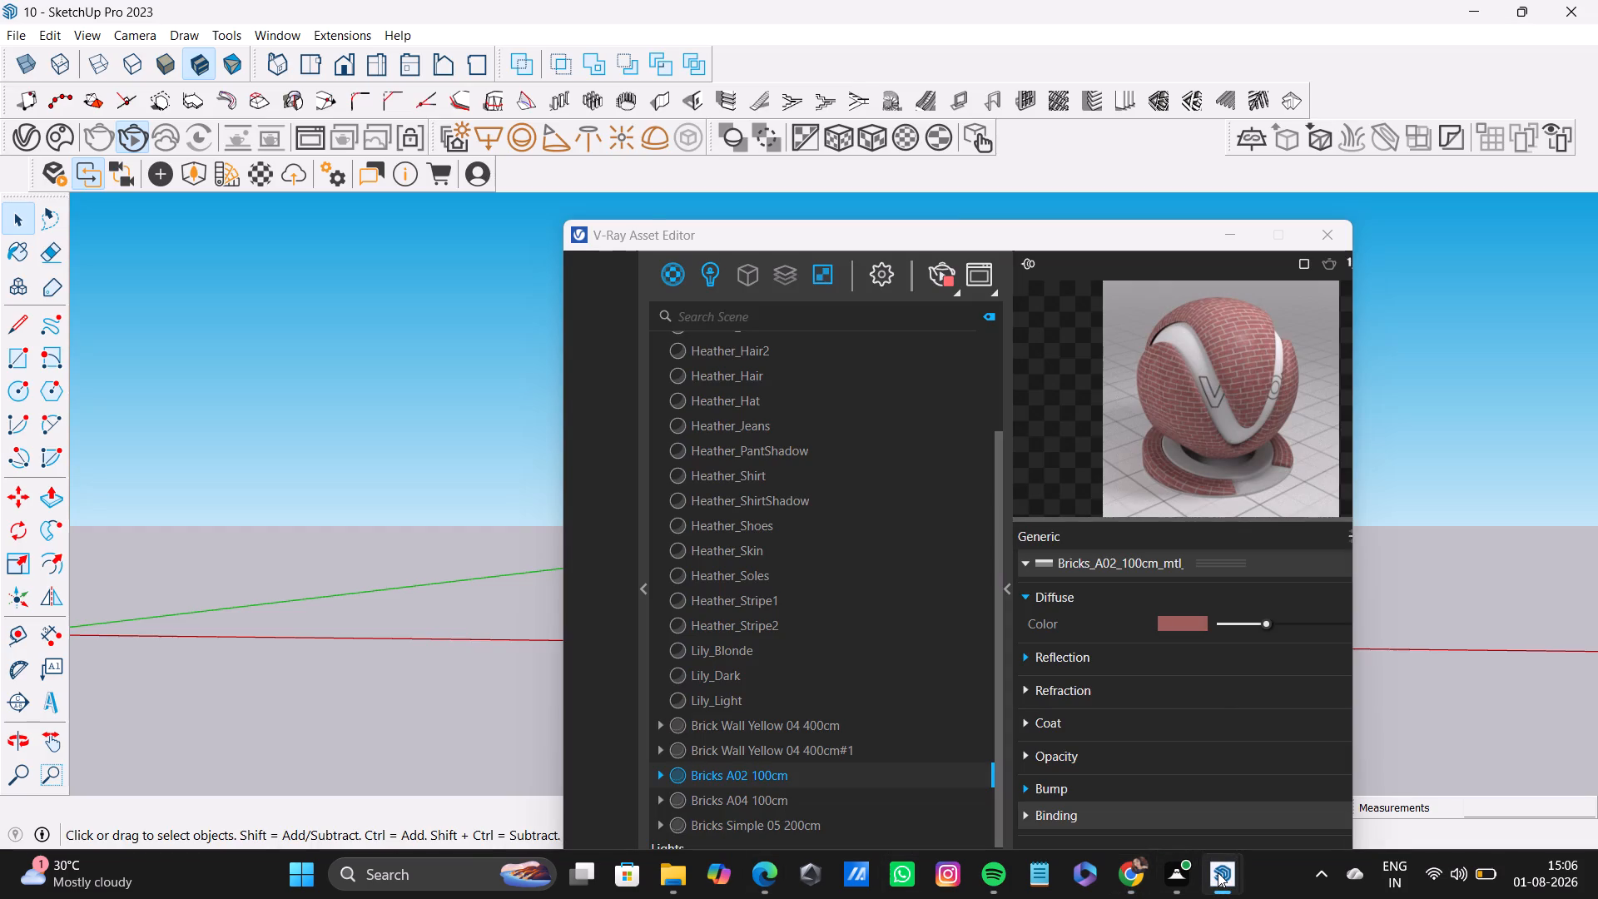
left_click_drag(672, 239, 673, 0)
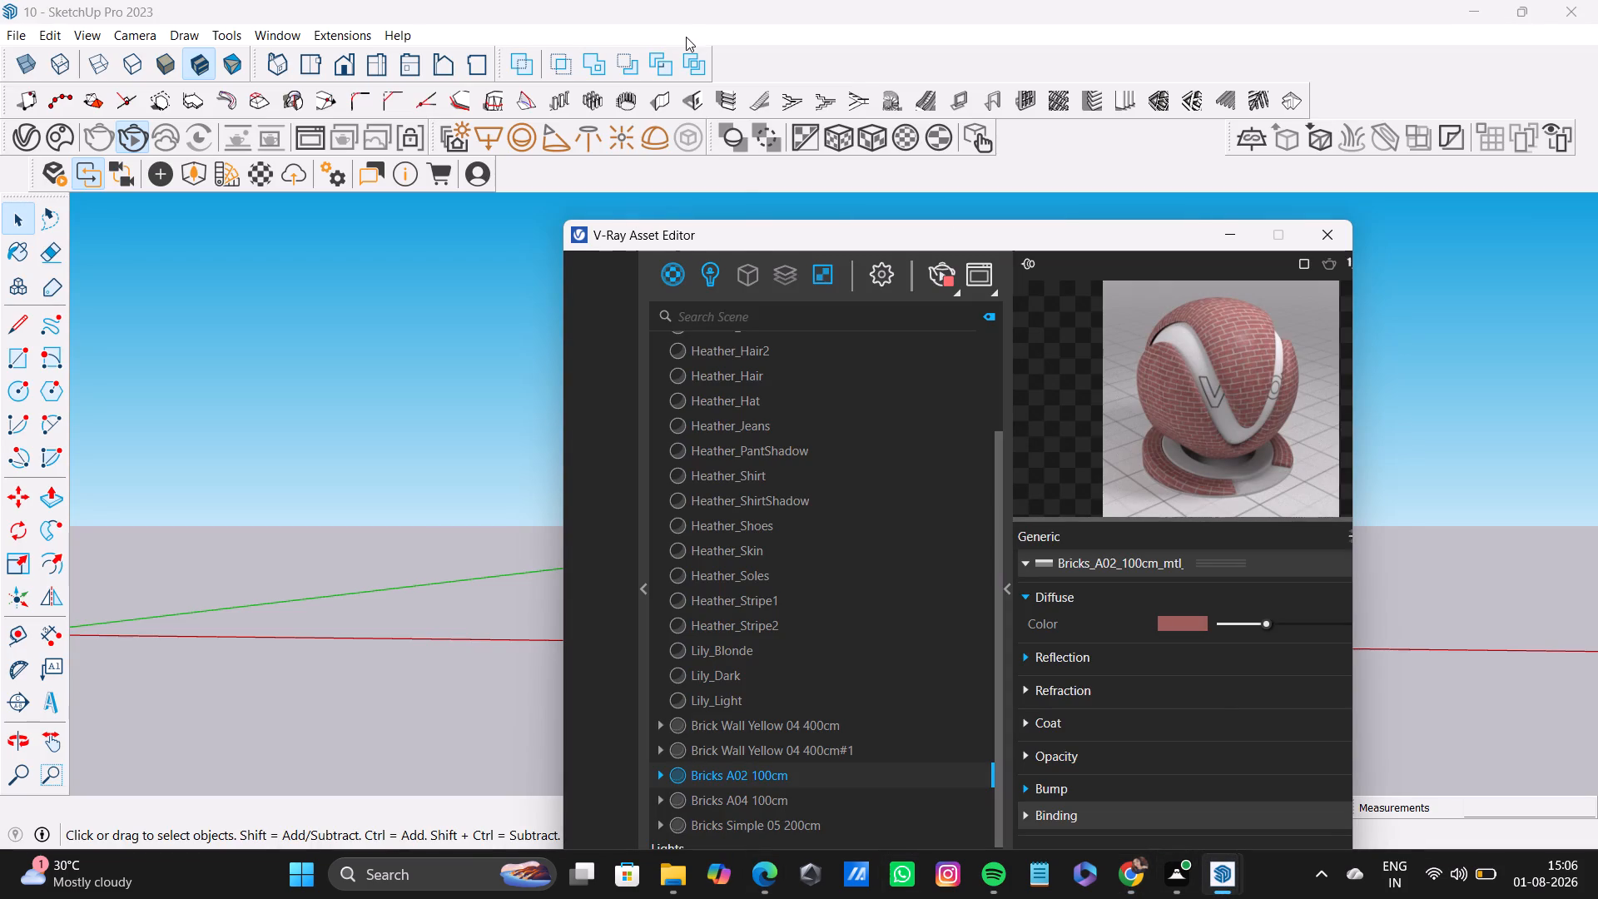
left_click_drag(739, 240, 767, 46)
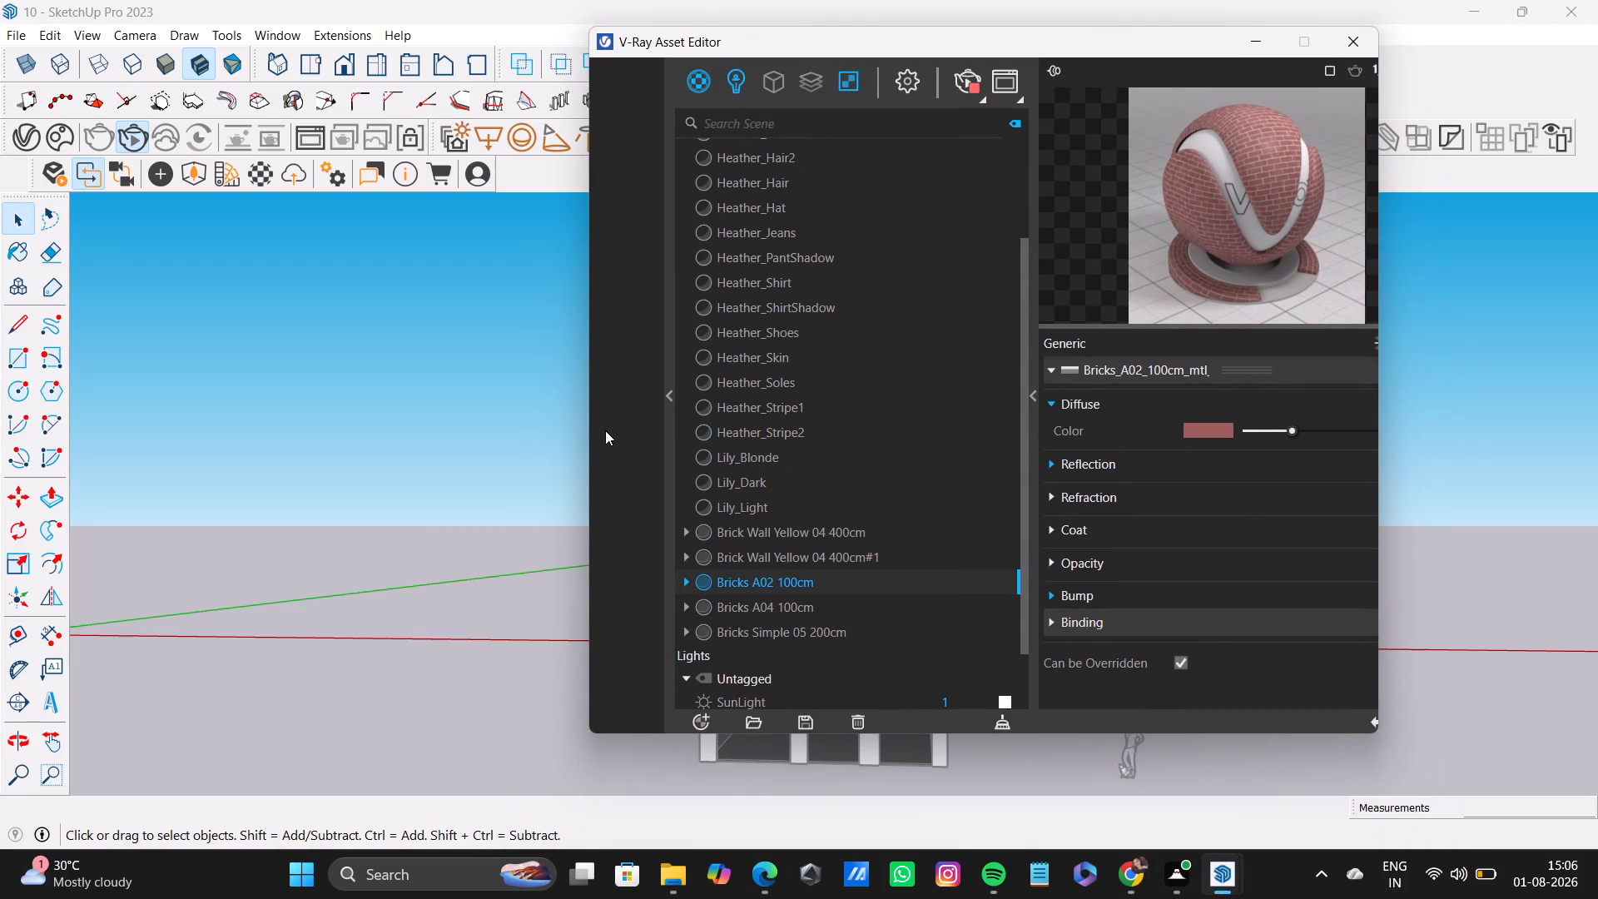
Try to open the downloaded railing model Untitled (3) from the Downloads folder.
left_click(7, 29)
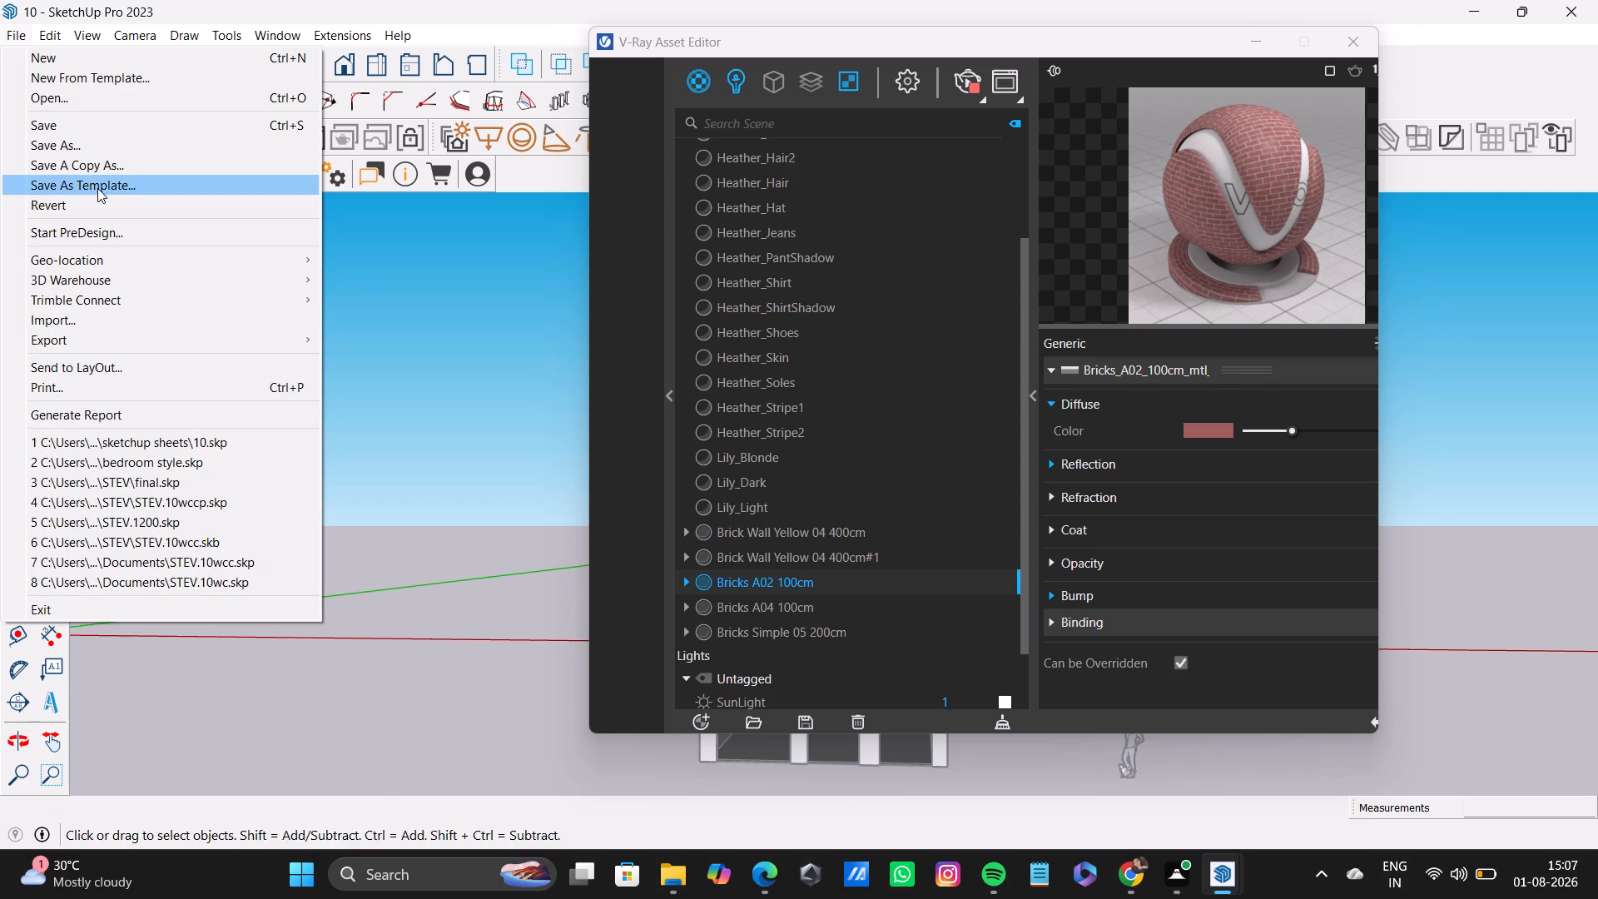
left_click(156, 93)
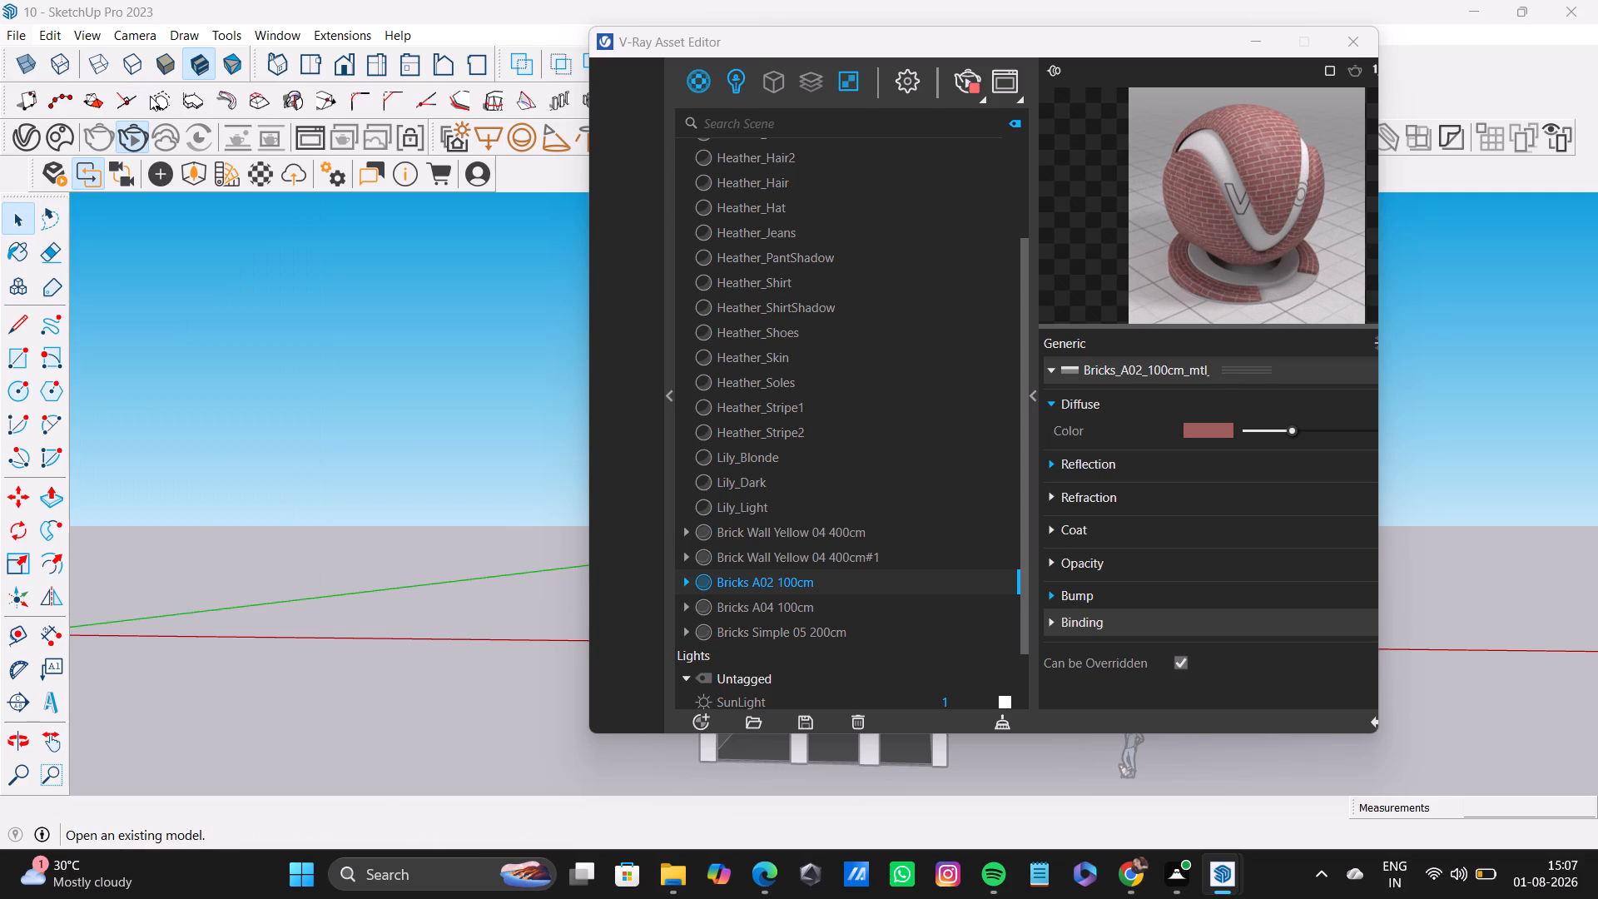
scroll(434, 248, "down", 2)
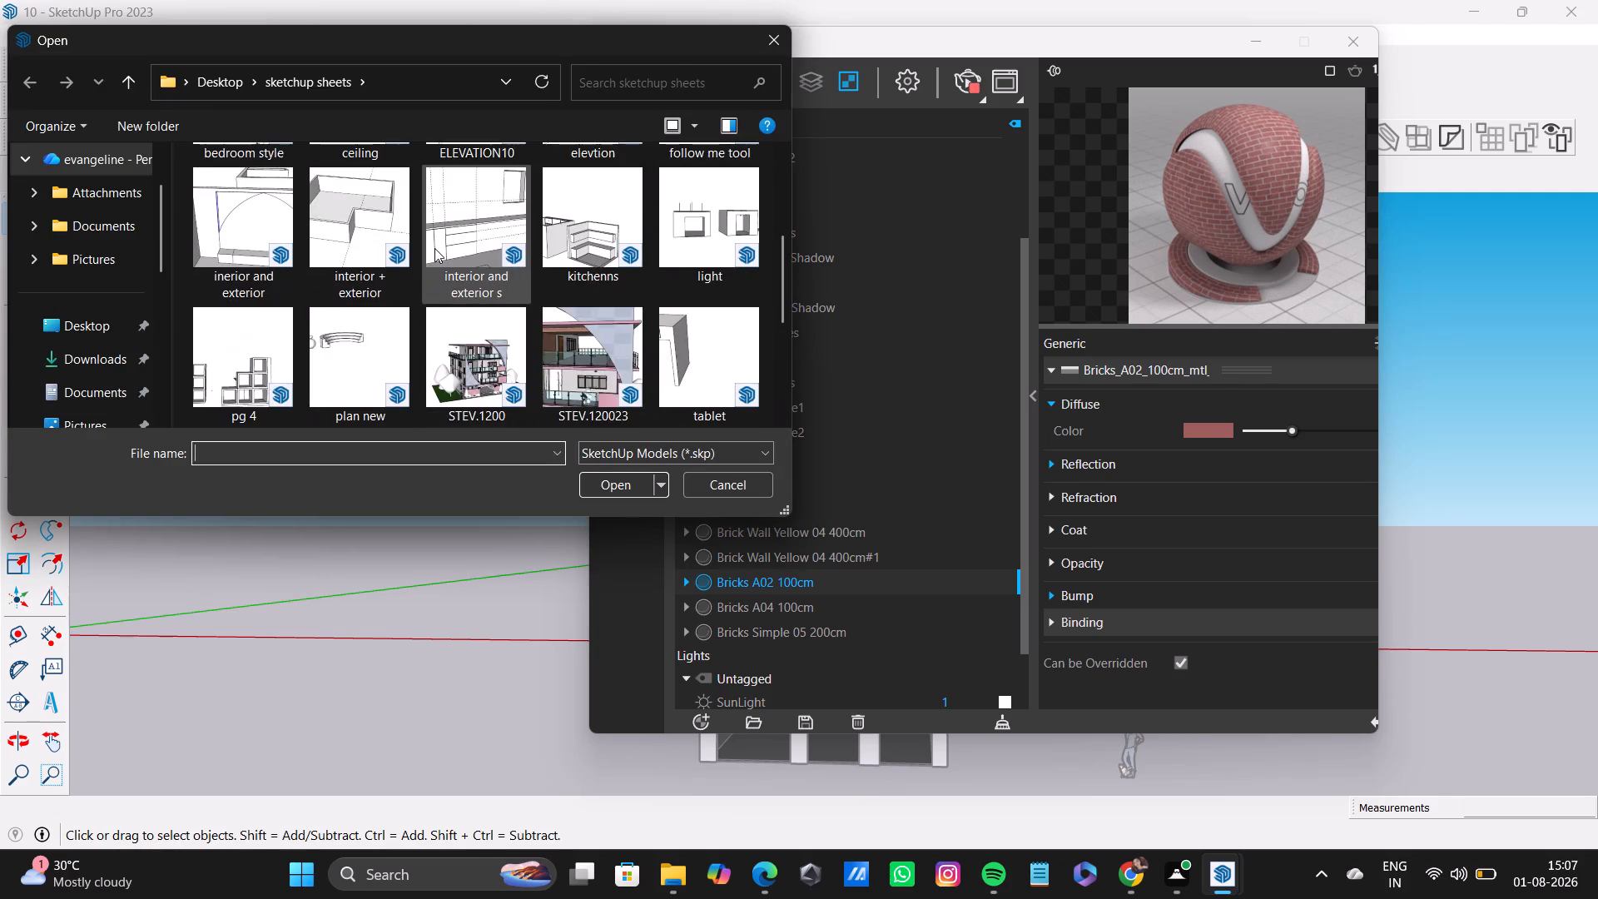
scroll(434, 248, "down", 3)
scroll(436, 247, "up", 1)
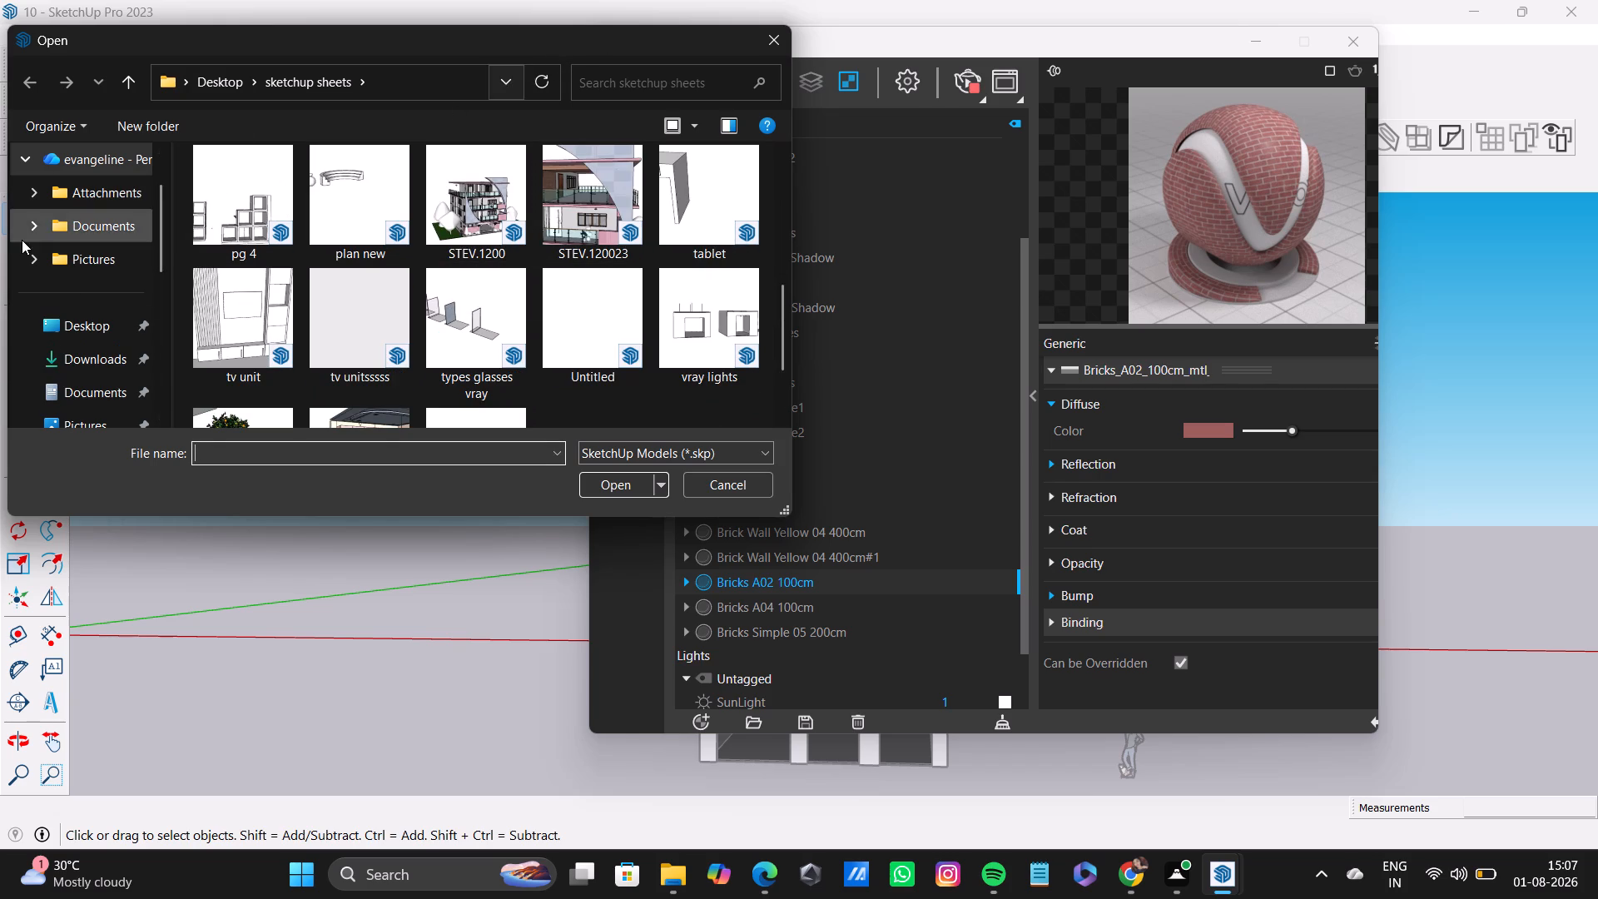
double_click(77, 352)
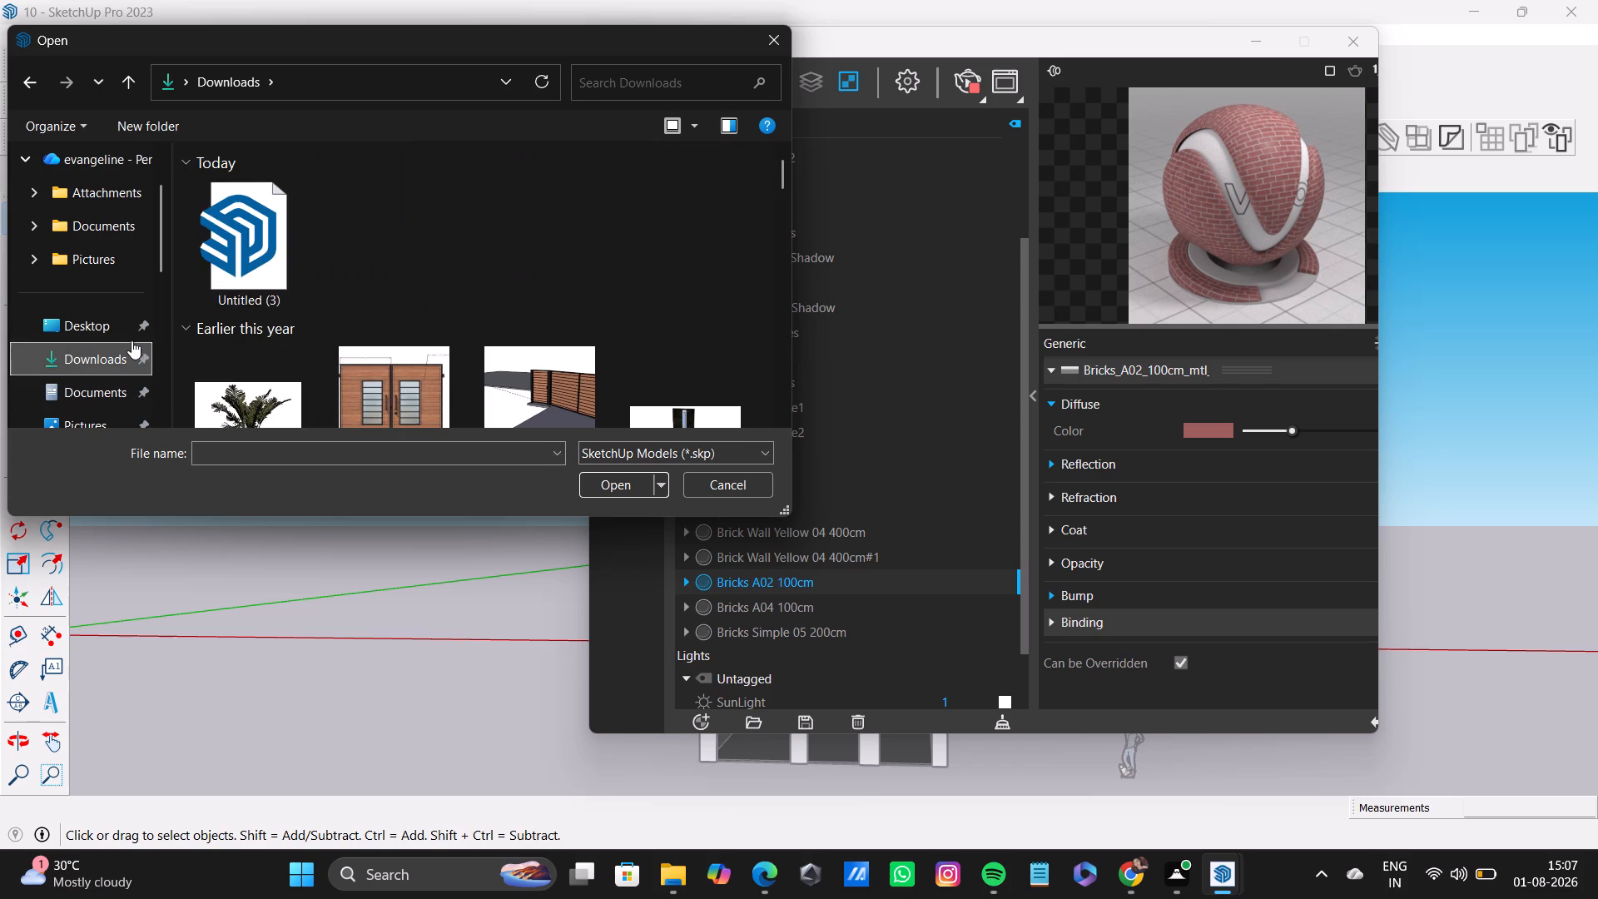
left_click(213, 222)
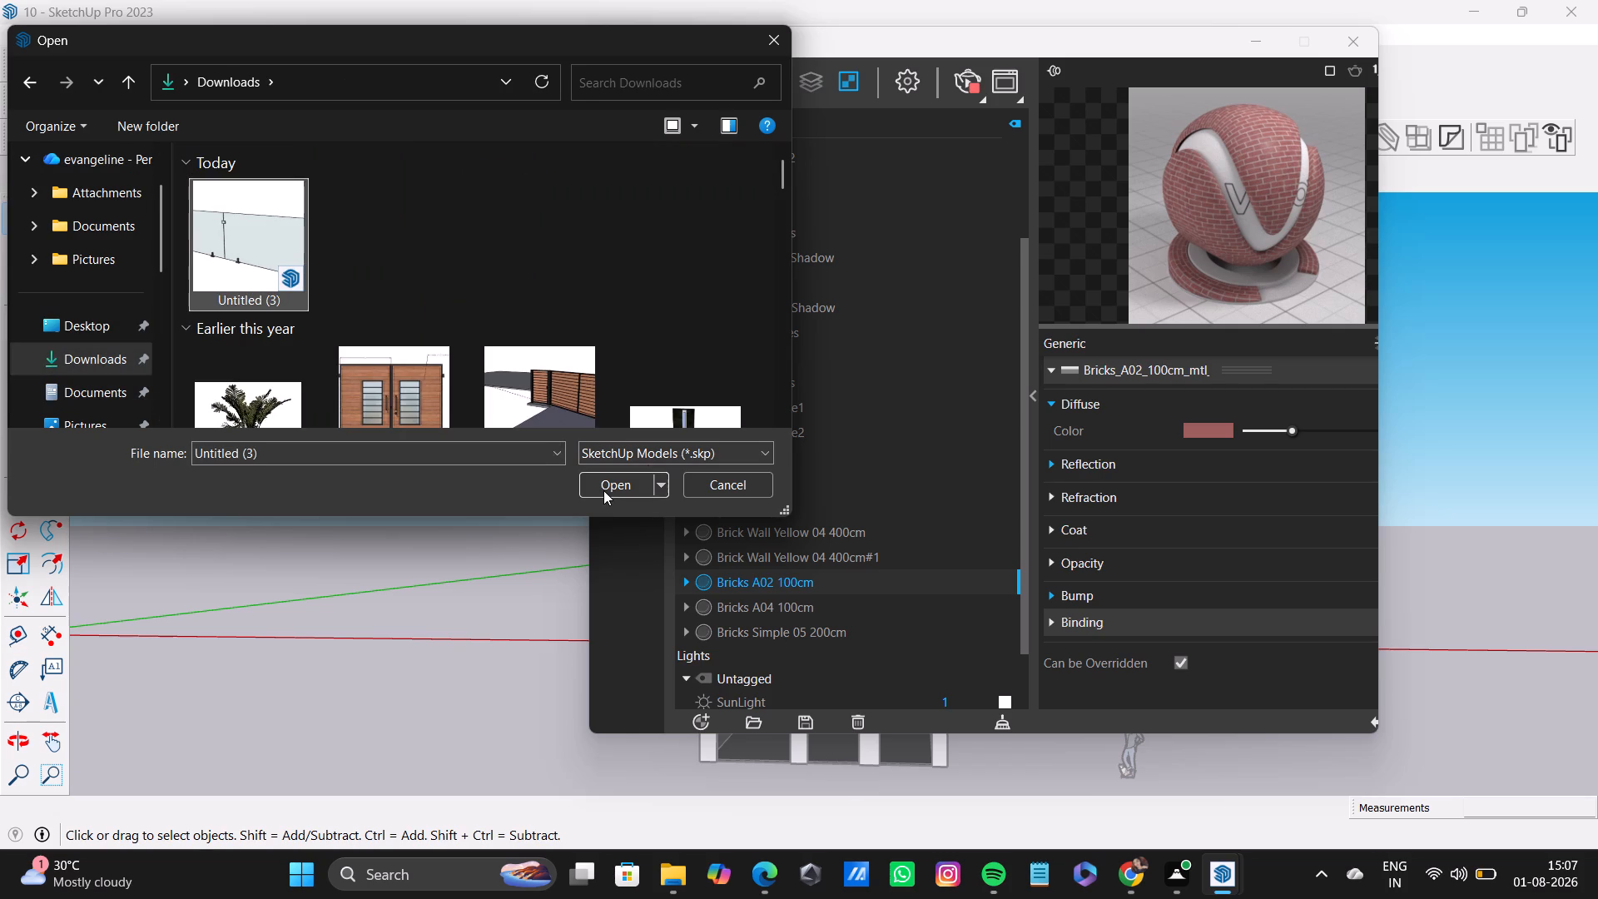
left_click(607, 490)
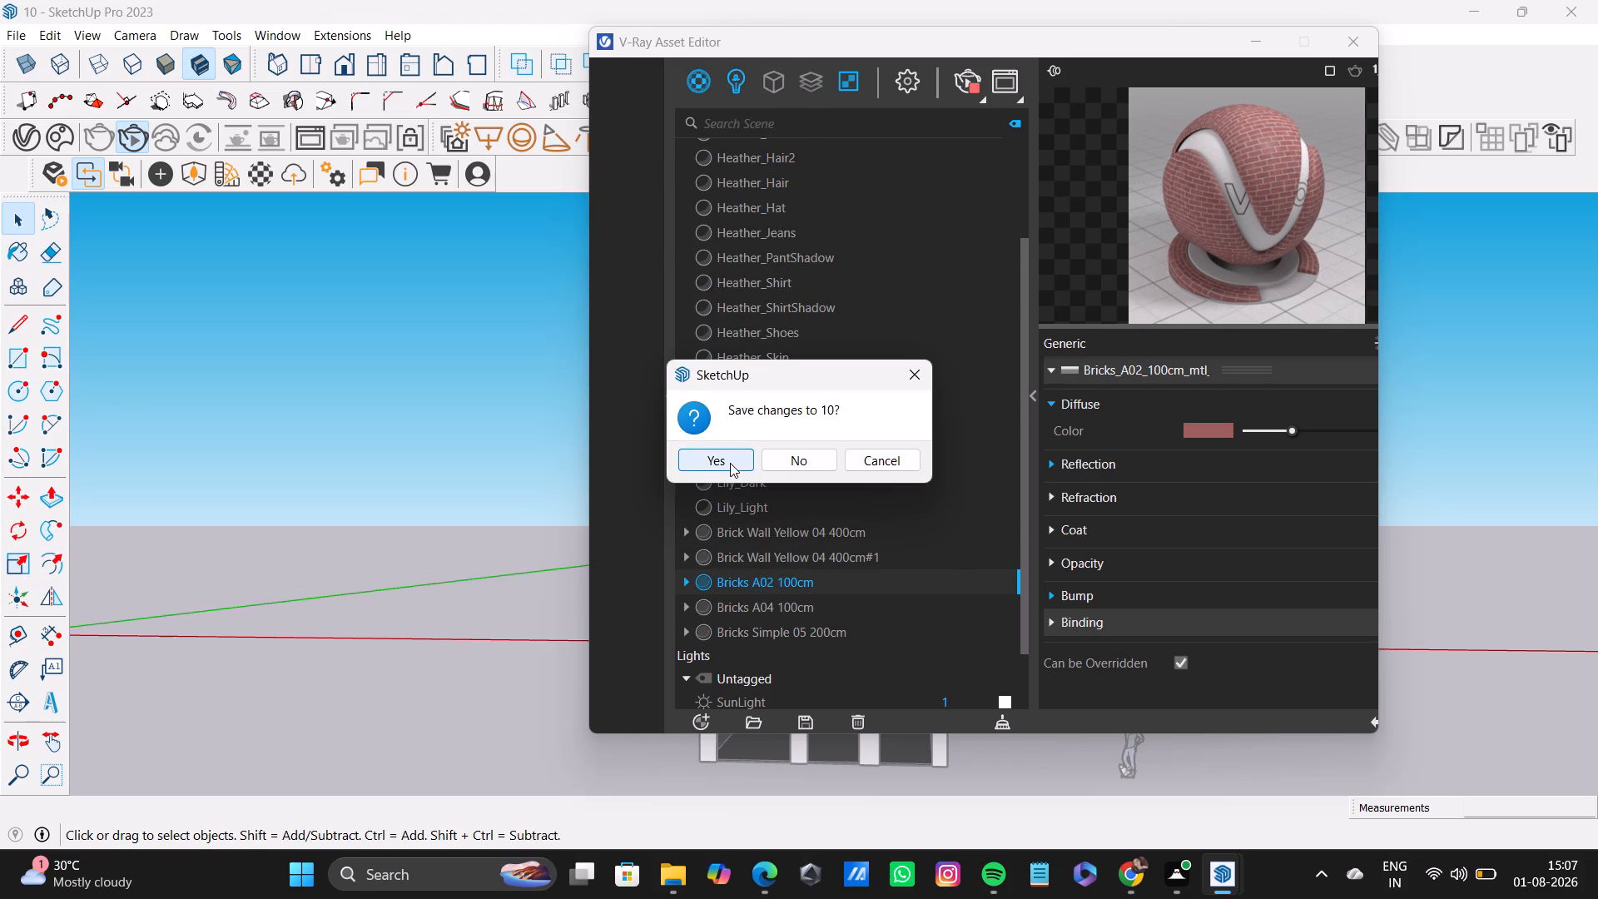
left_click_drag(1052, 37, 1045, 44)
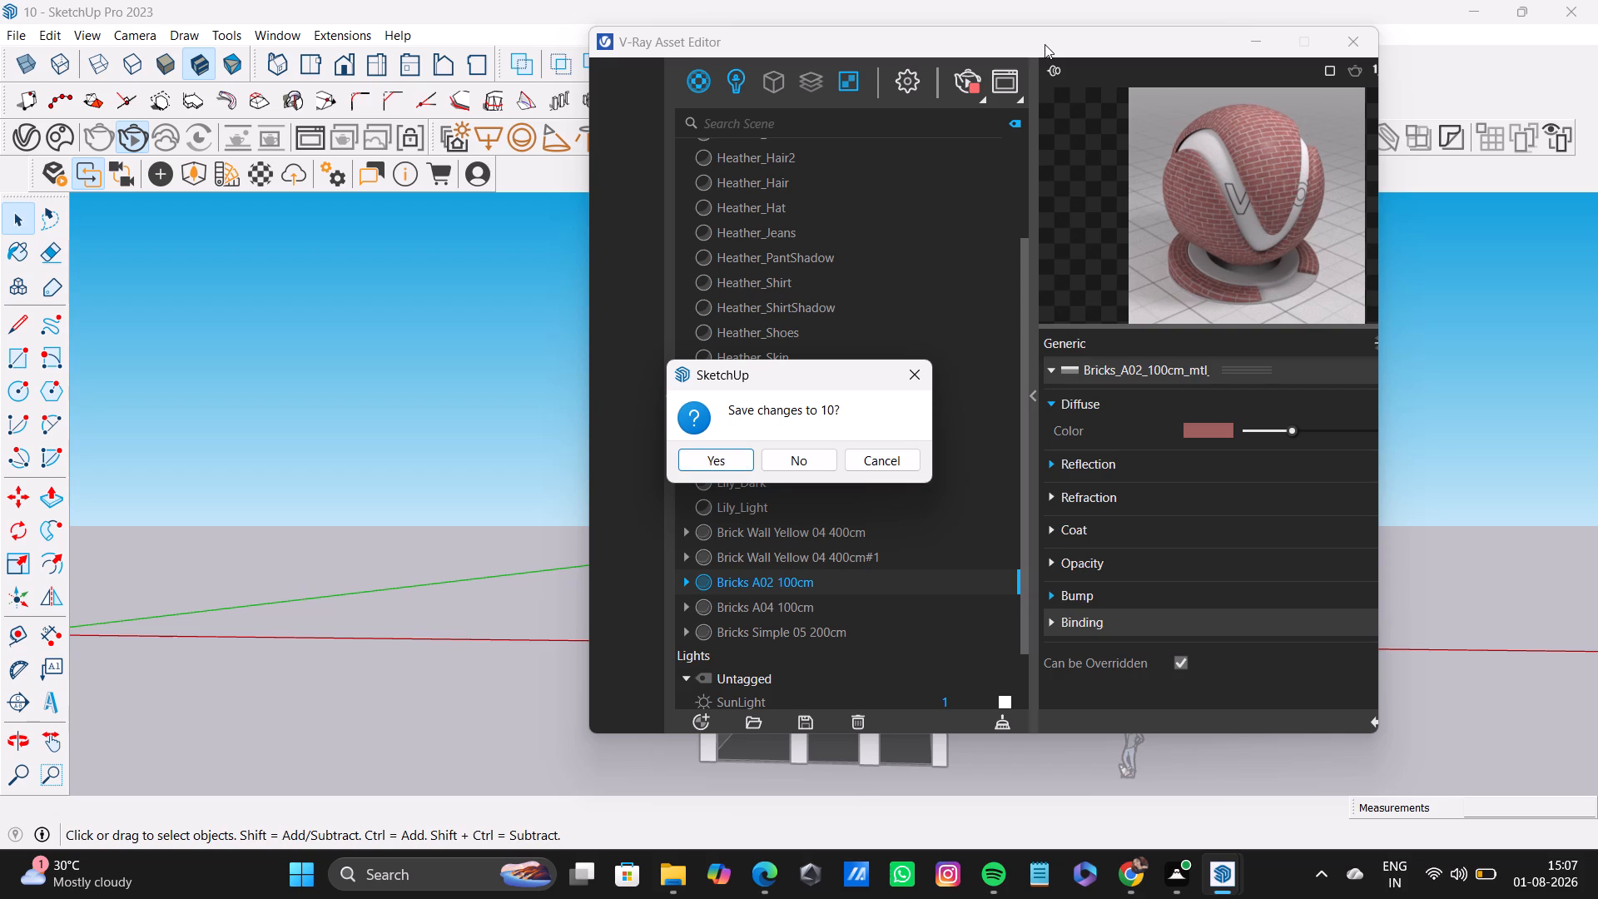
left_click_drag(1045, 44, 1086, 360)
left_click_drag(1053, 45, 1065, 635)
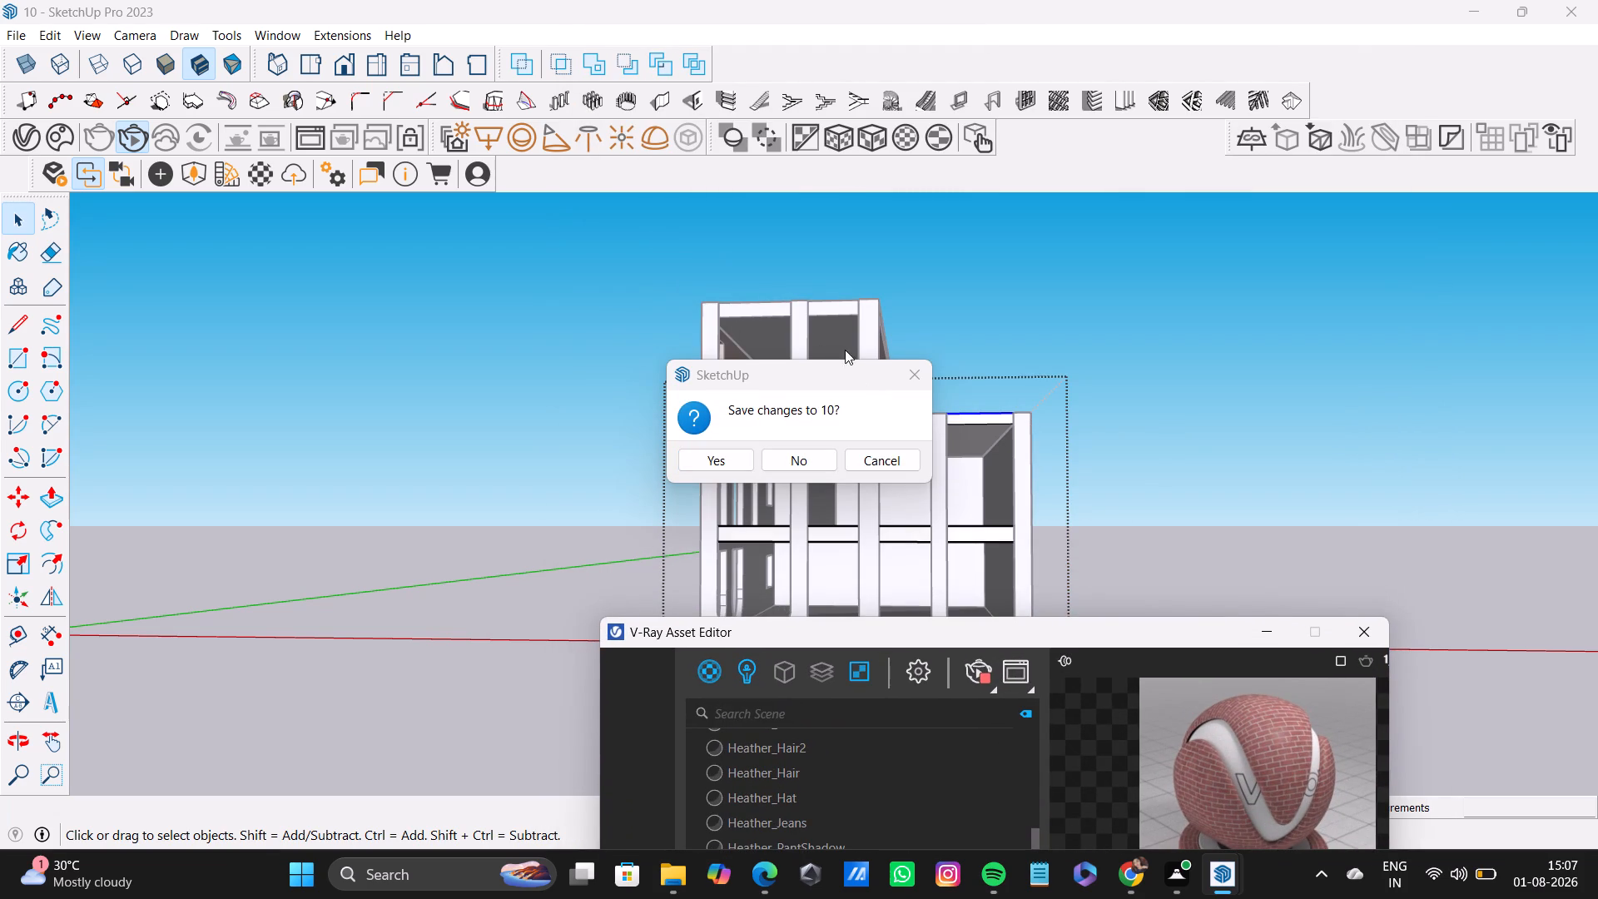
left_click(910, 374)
Clear the selected roof slab face and leave the building group's editing mode.
middle_click_drag(993, 466, 955, 306, "shift")
middle_click_drag(946, 371, 989, 569)
left_click(1292, 467)
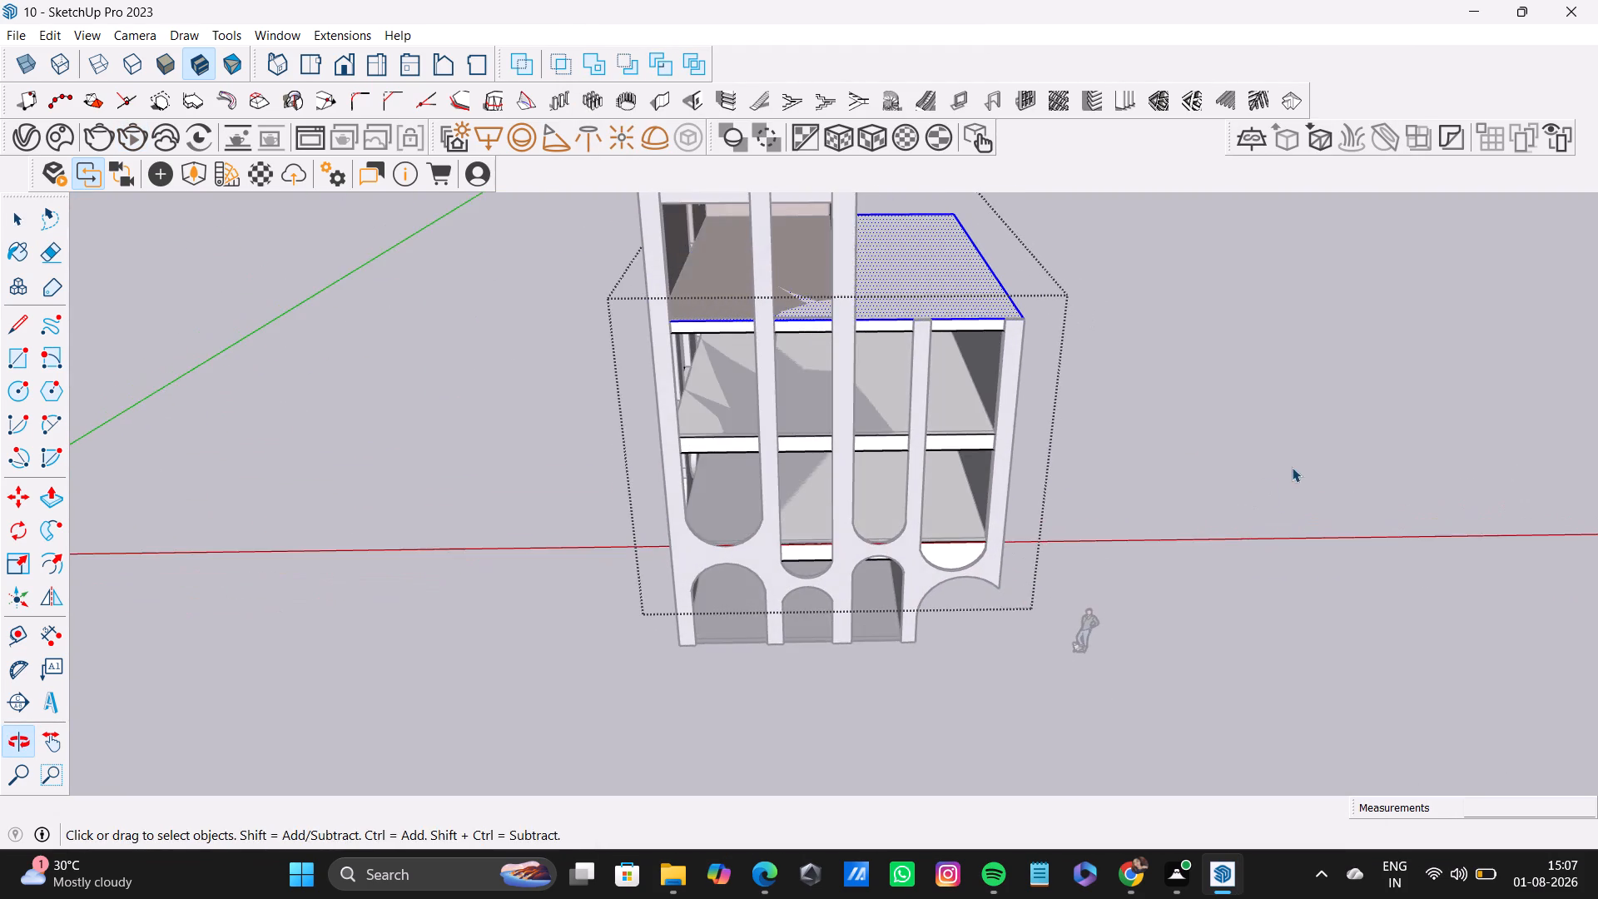
Open the downloaded railing model Untitled (3) from the Downloads folder, accepting the newer file version.
left_click(12, 38)
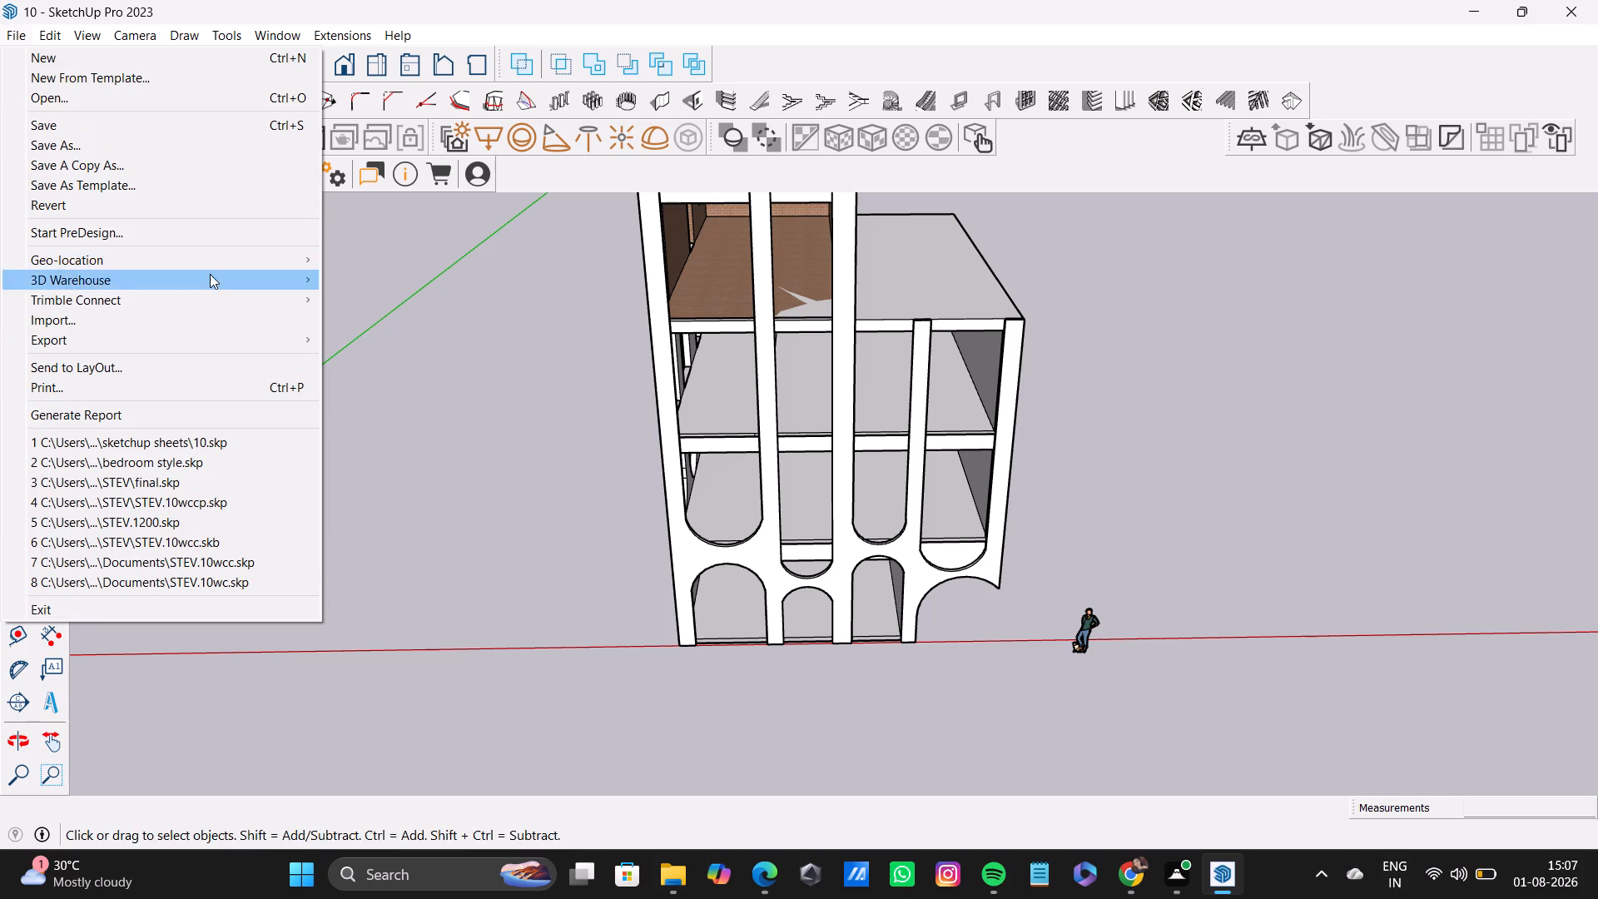
left_click(175, 102)
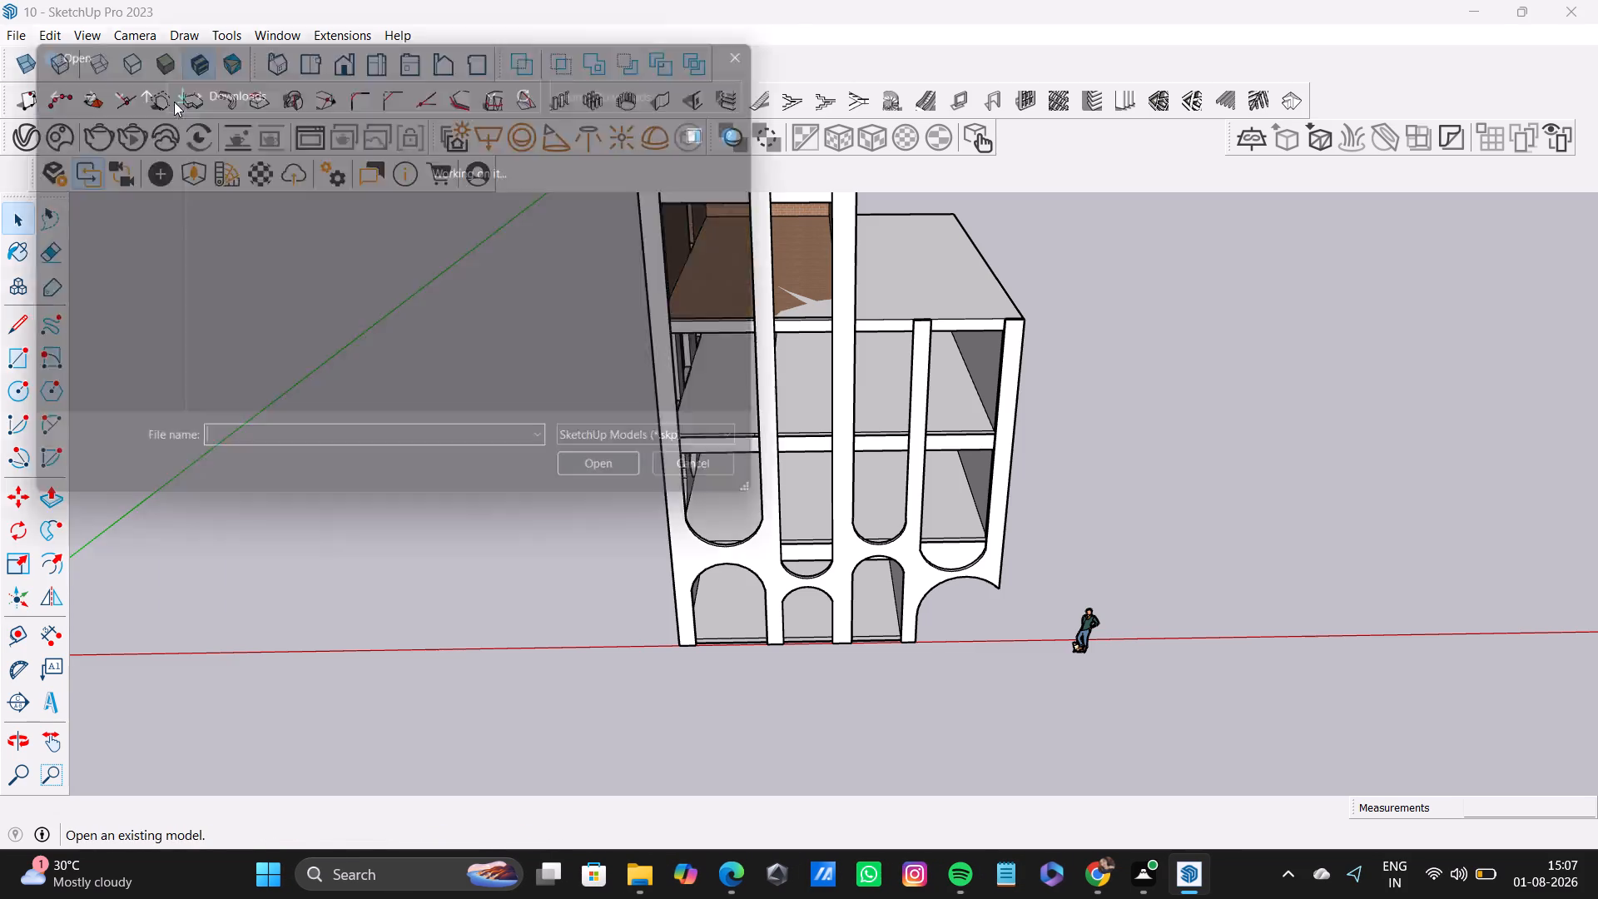
left_click(231, 261)
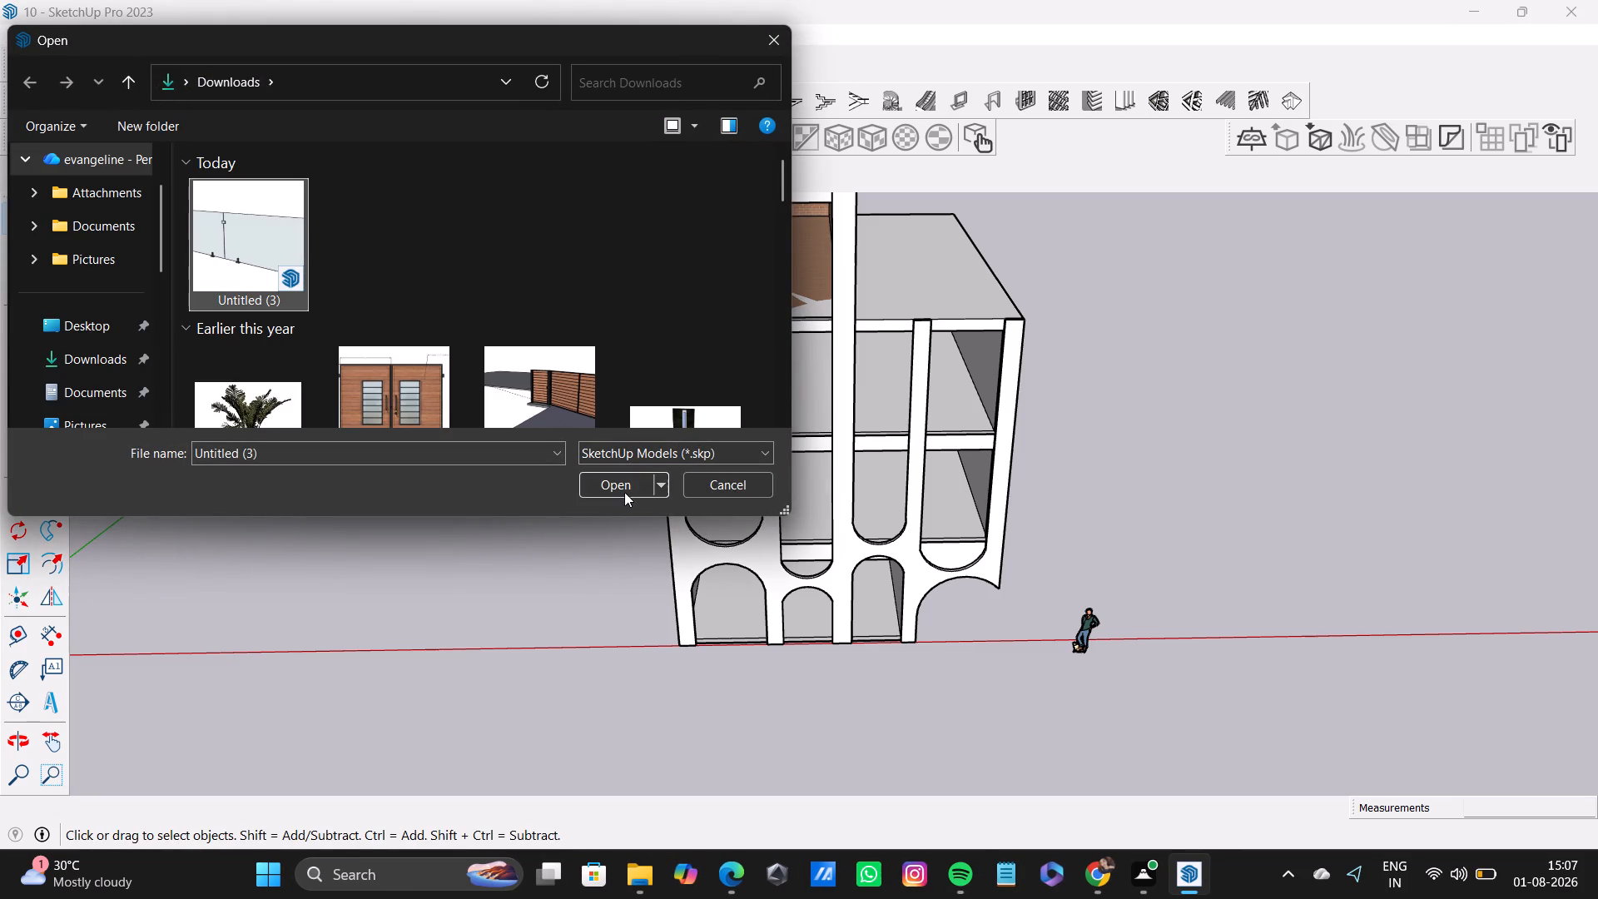
left_click(624, 492)
left_click(716, 461)
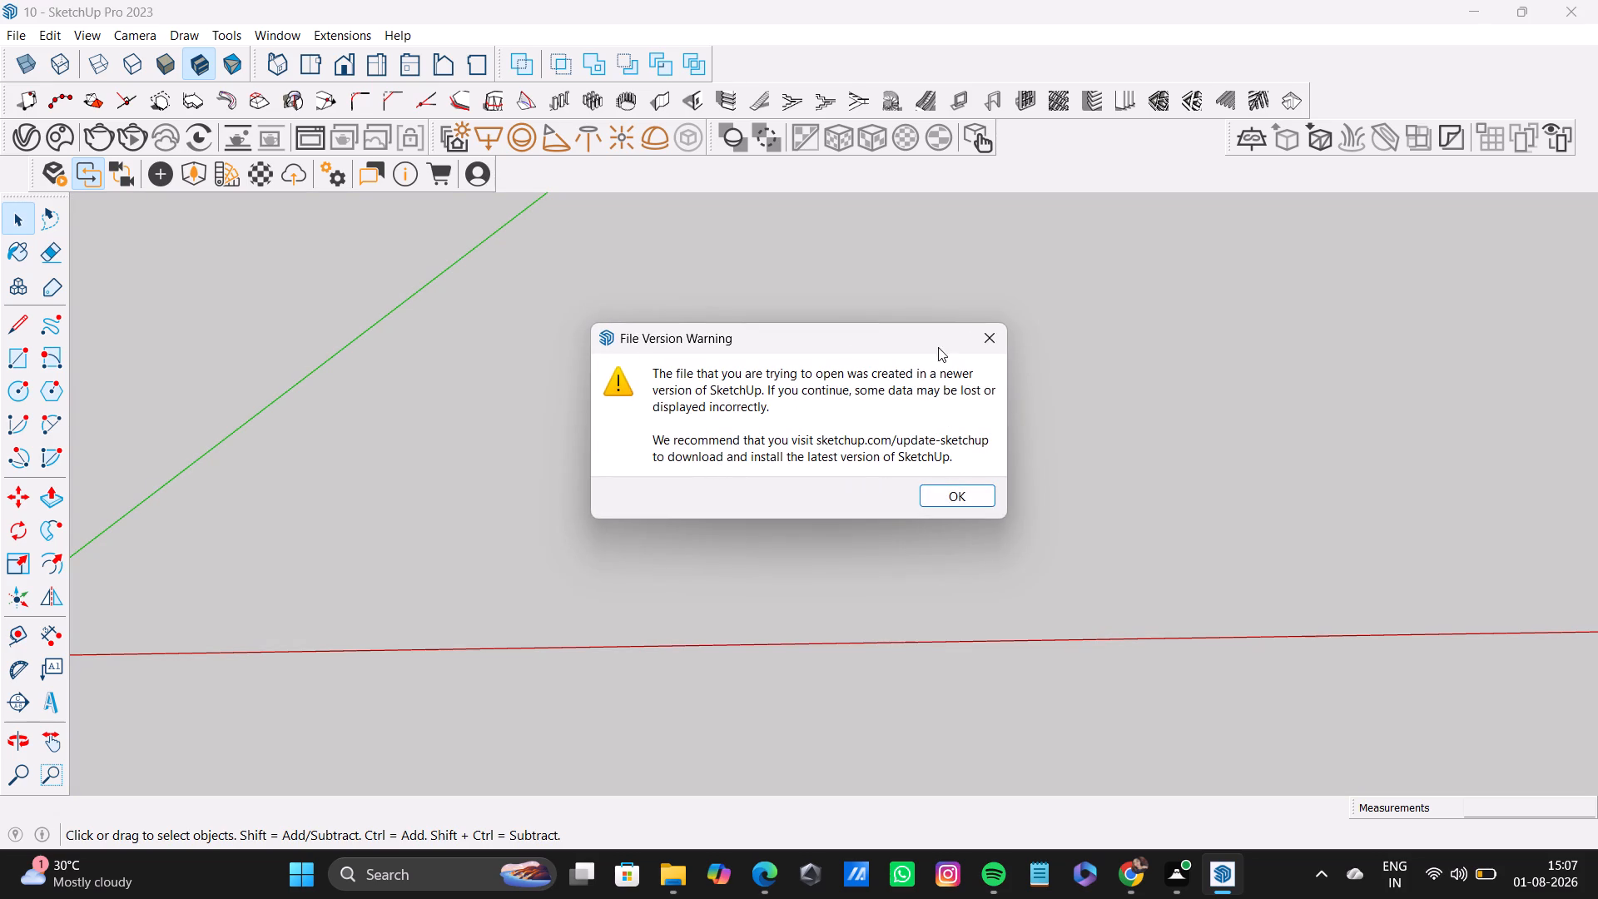
left_click(982, 339)
scroll(671, 504, "down", 13)
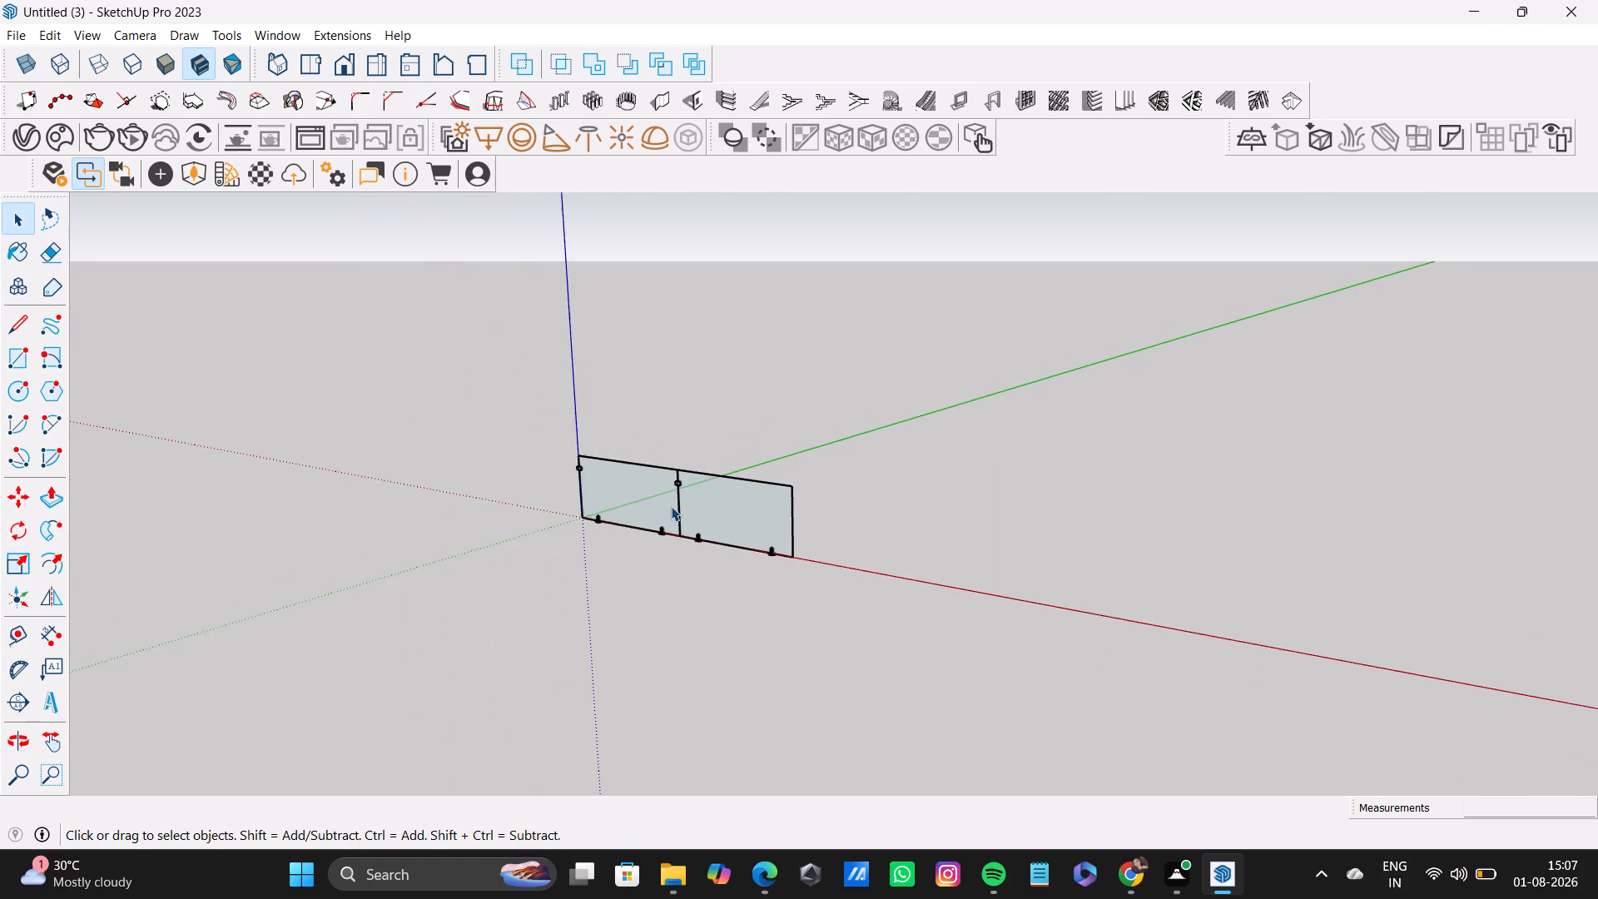
scroll(671, 506, "down", 20)
scroll(671, 506, "up", 5)
scroll(671, 506, "down", 5)
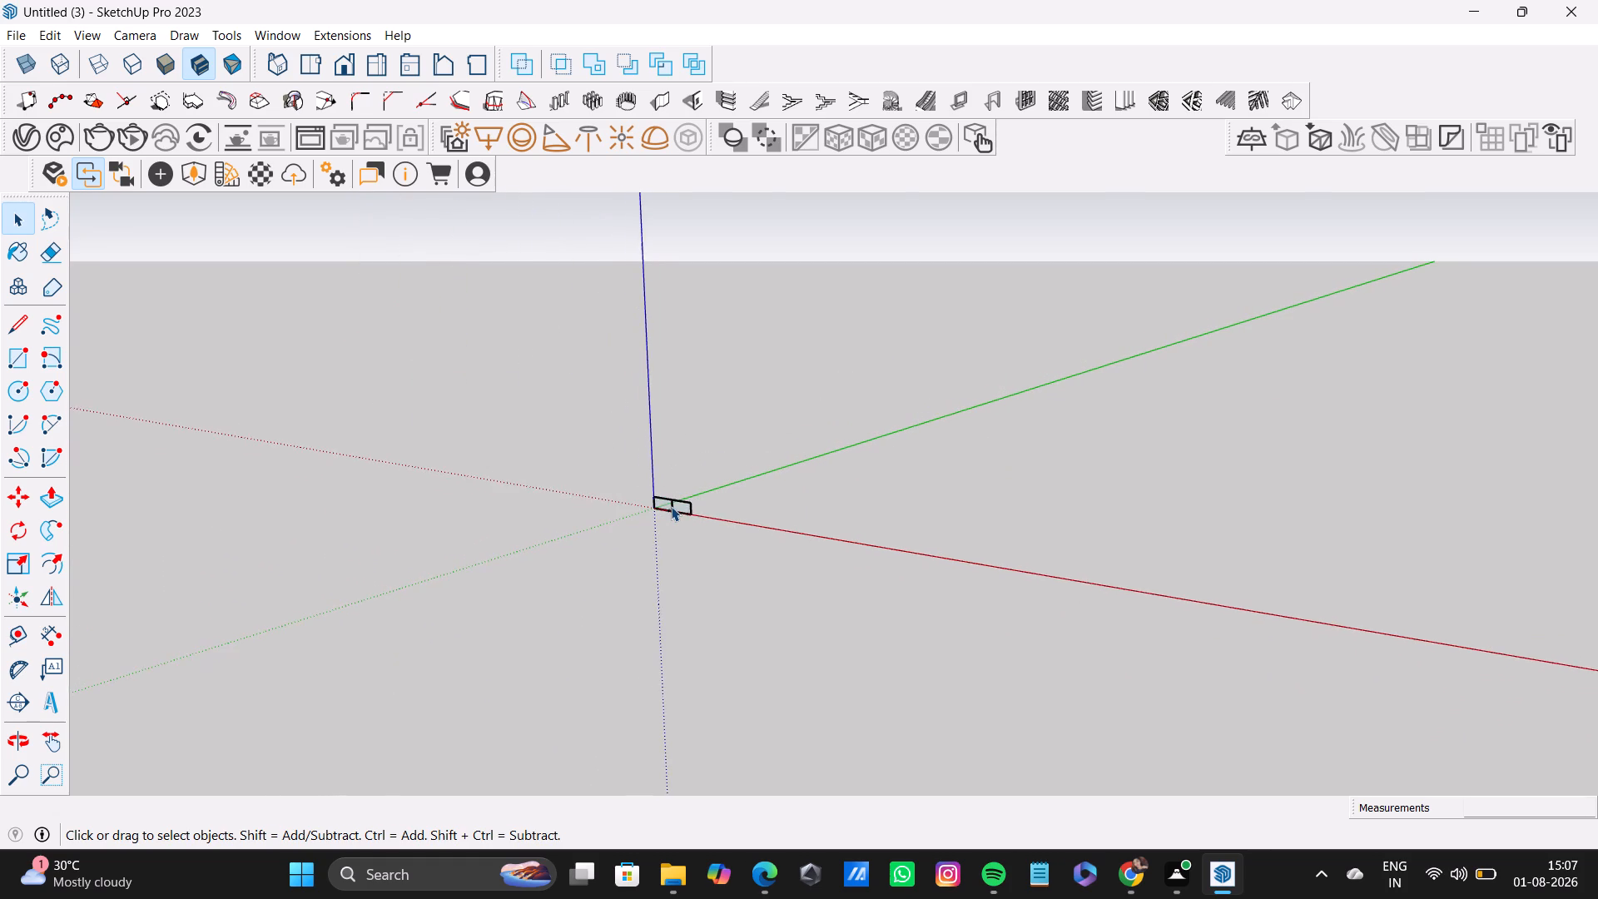
scroll(671, 506, "up", 18)
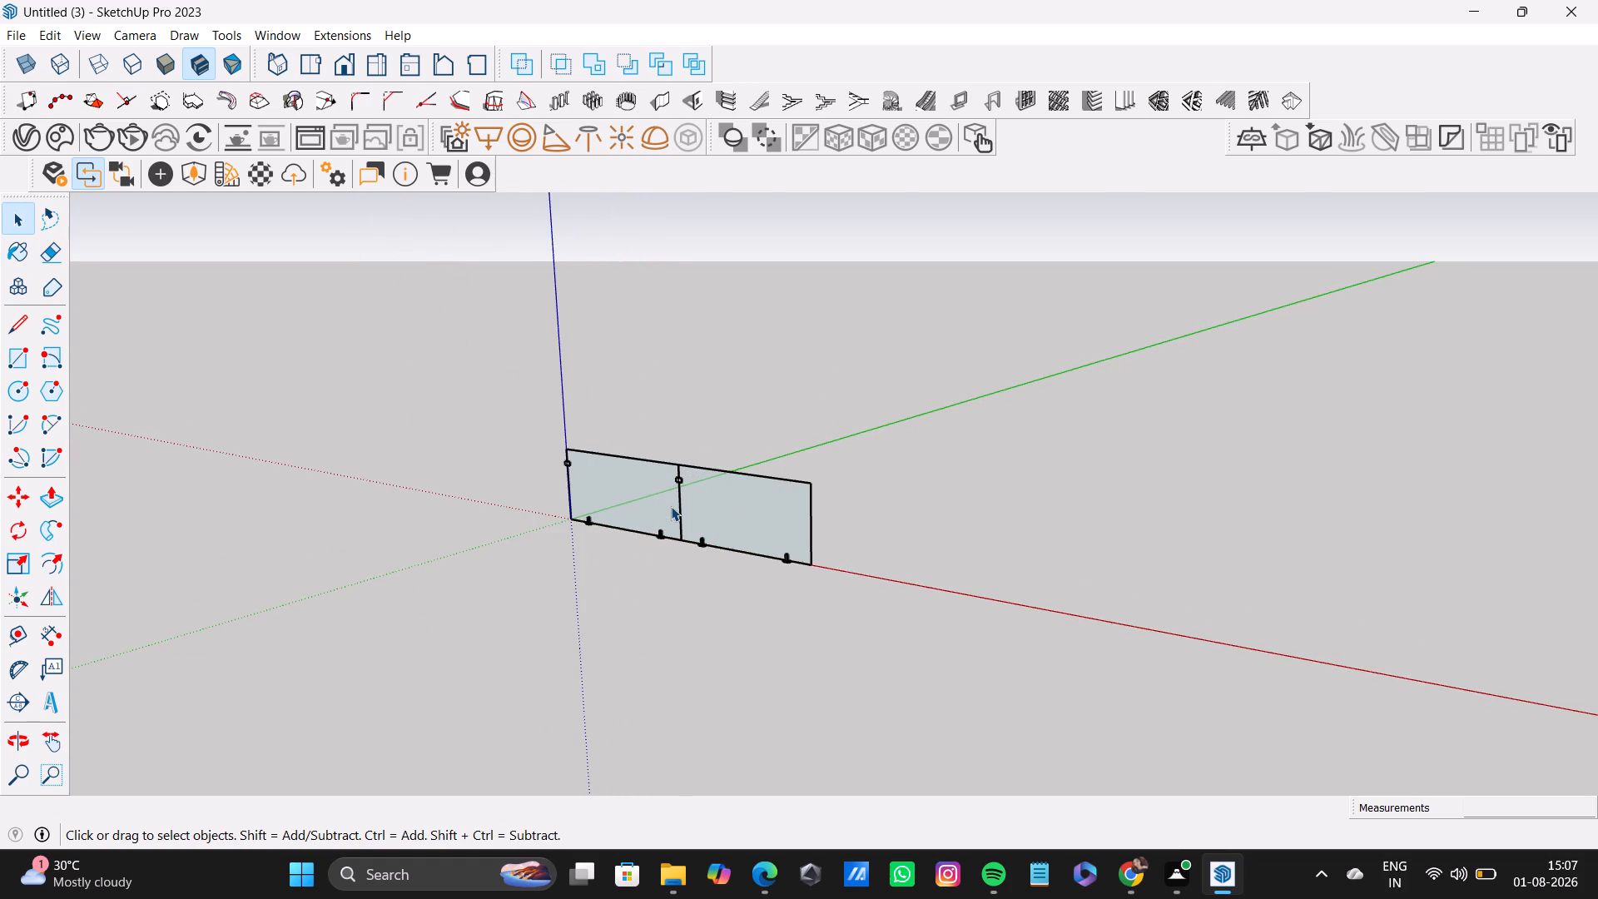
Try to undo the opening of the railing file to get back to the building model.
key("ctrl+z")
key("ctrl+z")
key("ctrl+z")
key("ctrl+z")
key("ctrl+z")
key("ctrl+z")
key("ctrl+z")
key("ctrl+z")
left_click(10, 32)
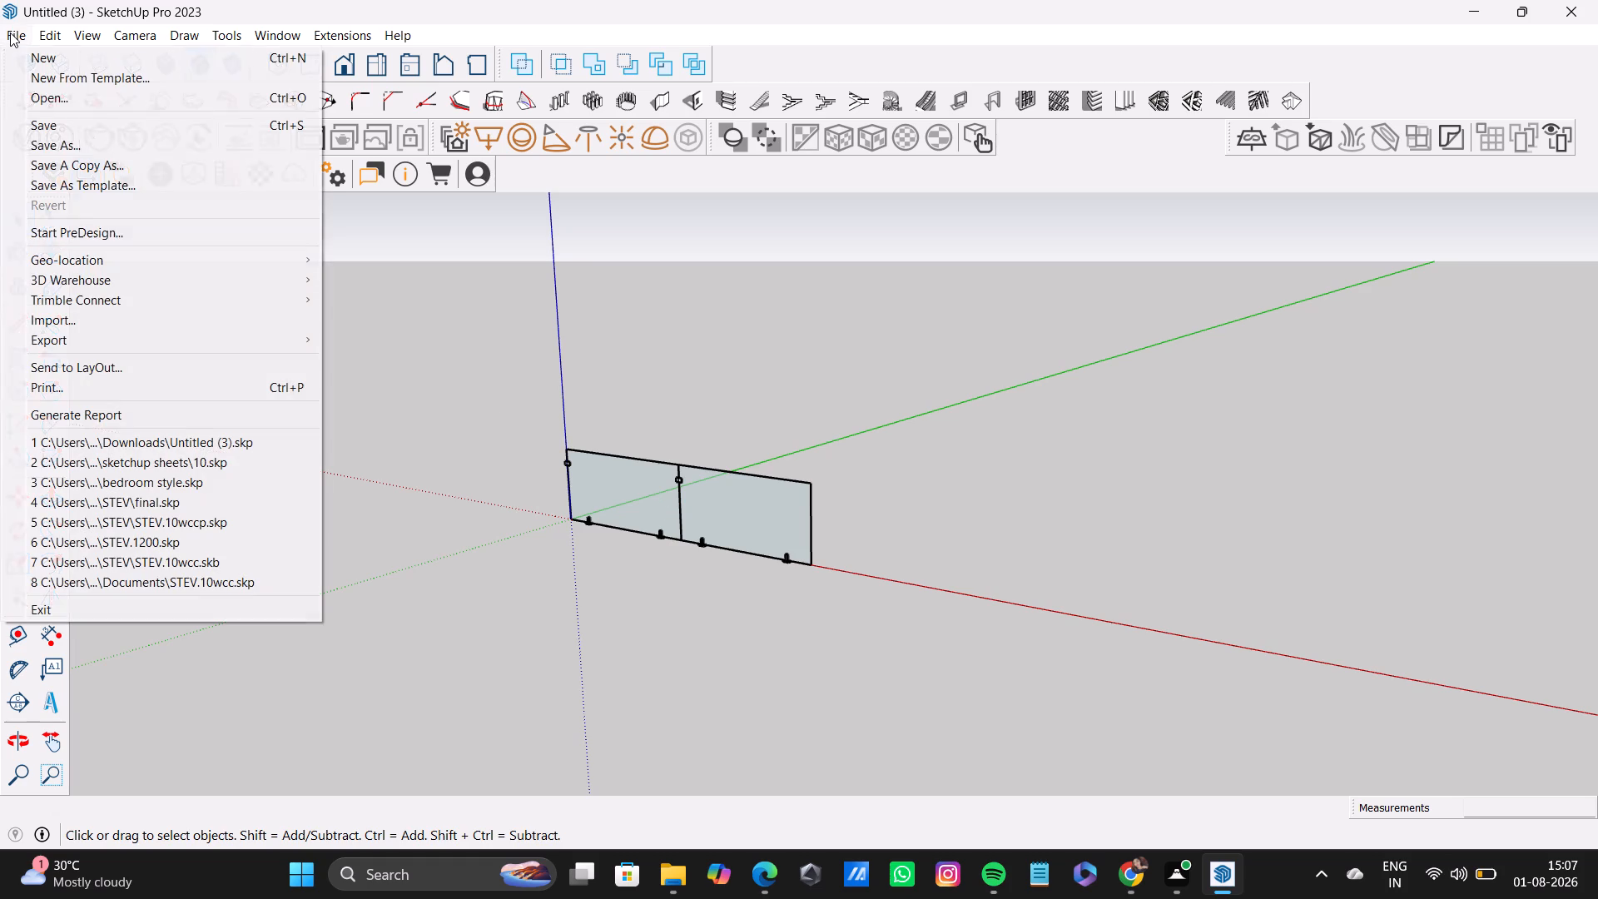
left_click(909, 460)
Delete the entire glass railing at the origin of the Untitled (3) model.
scroll(910, 460, "down", 7)
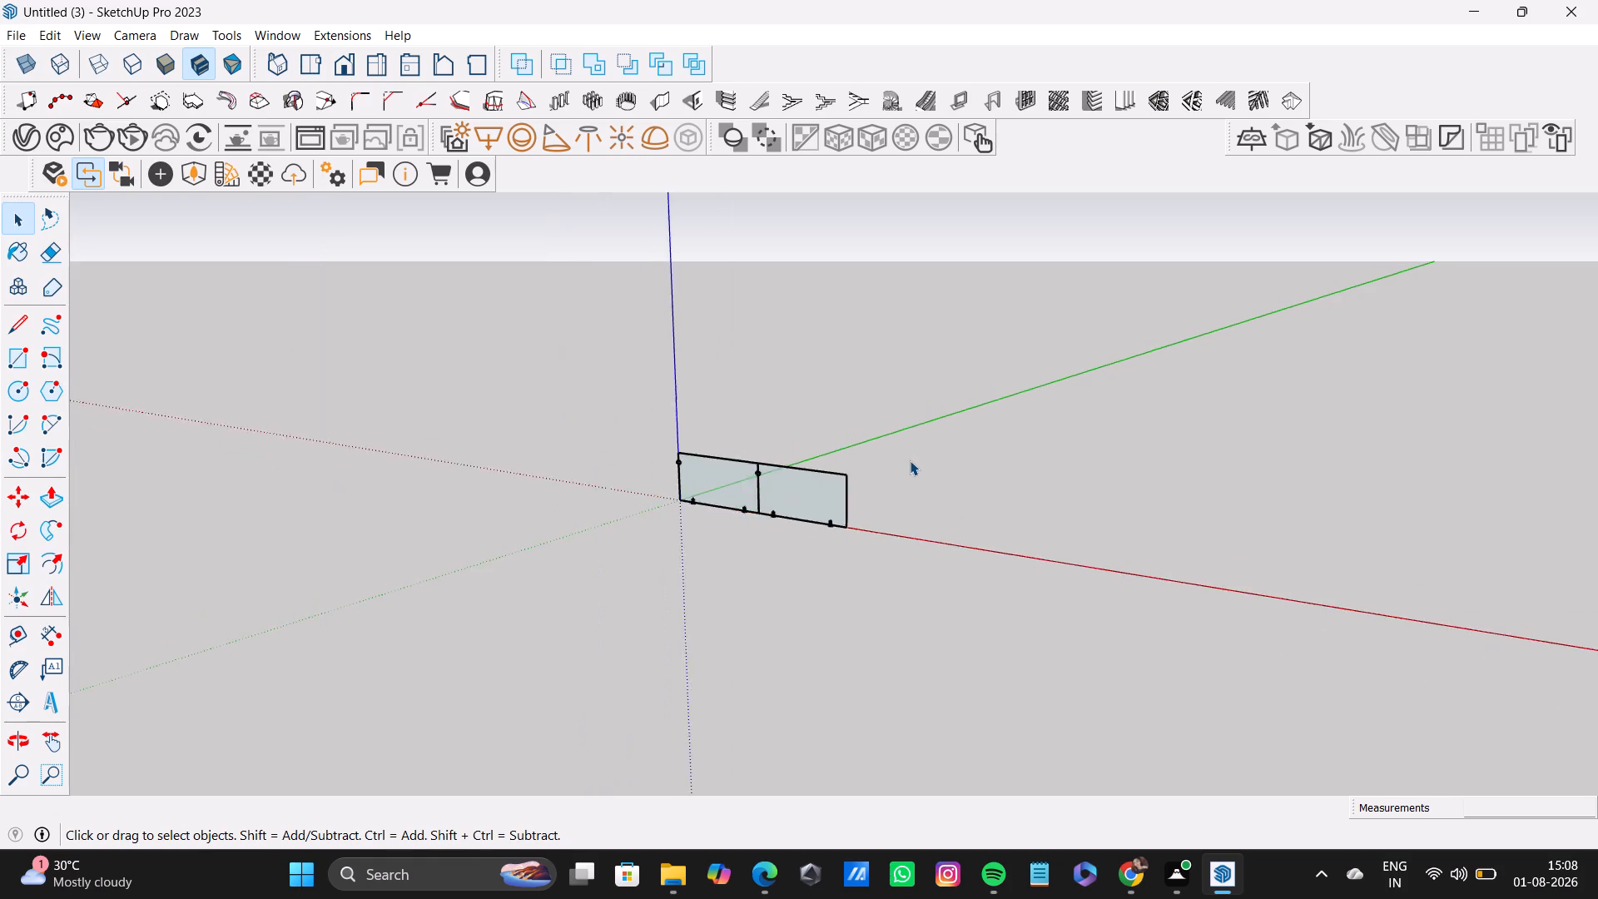
scroll(910, 460, "down", 6)
middle_click_drag(983, 425, 535, 453)
scroll(586, 438, "down", 9)
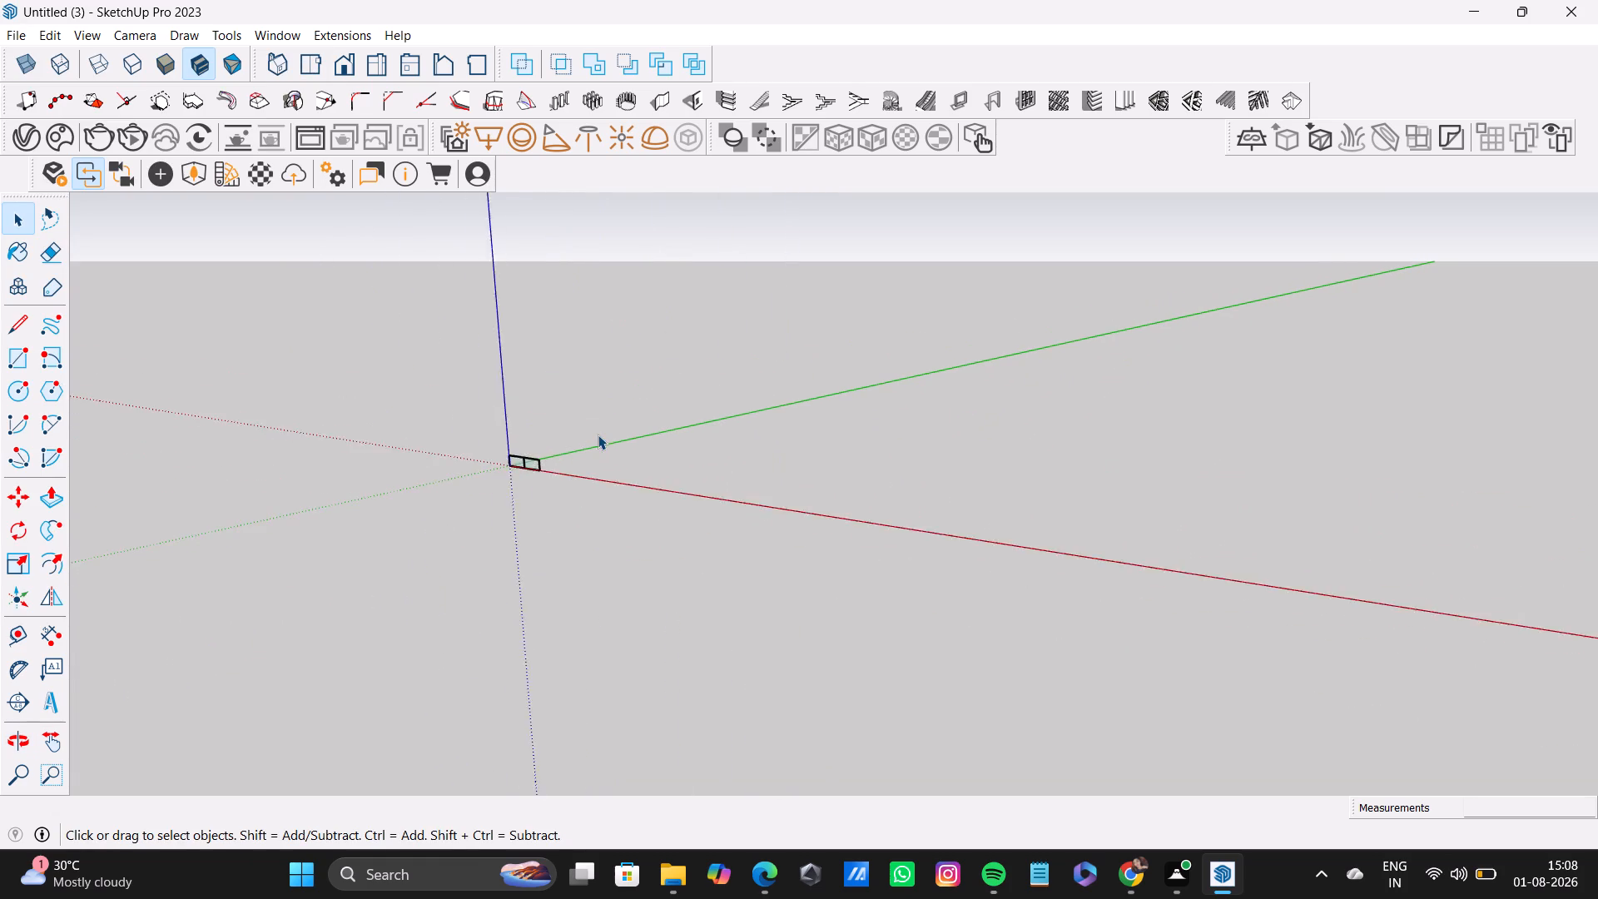
scroll(598, 435, "down", 5)
left_click_drag(511, 411, 639, 511)
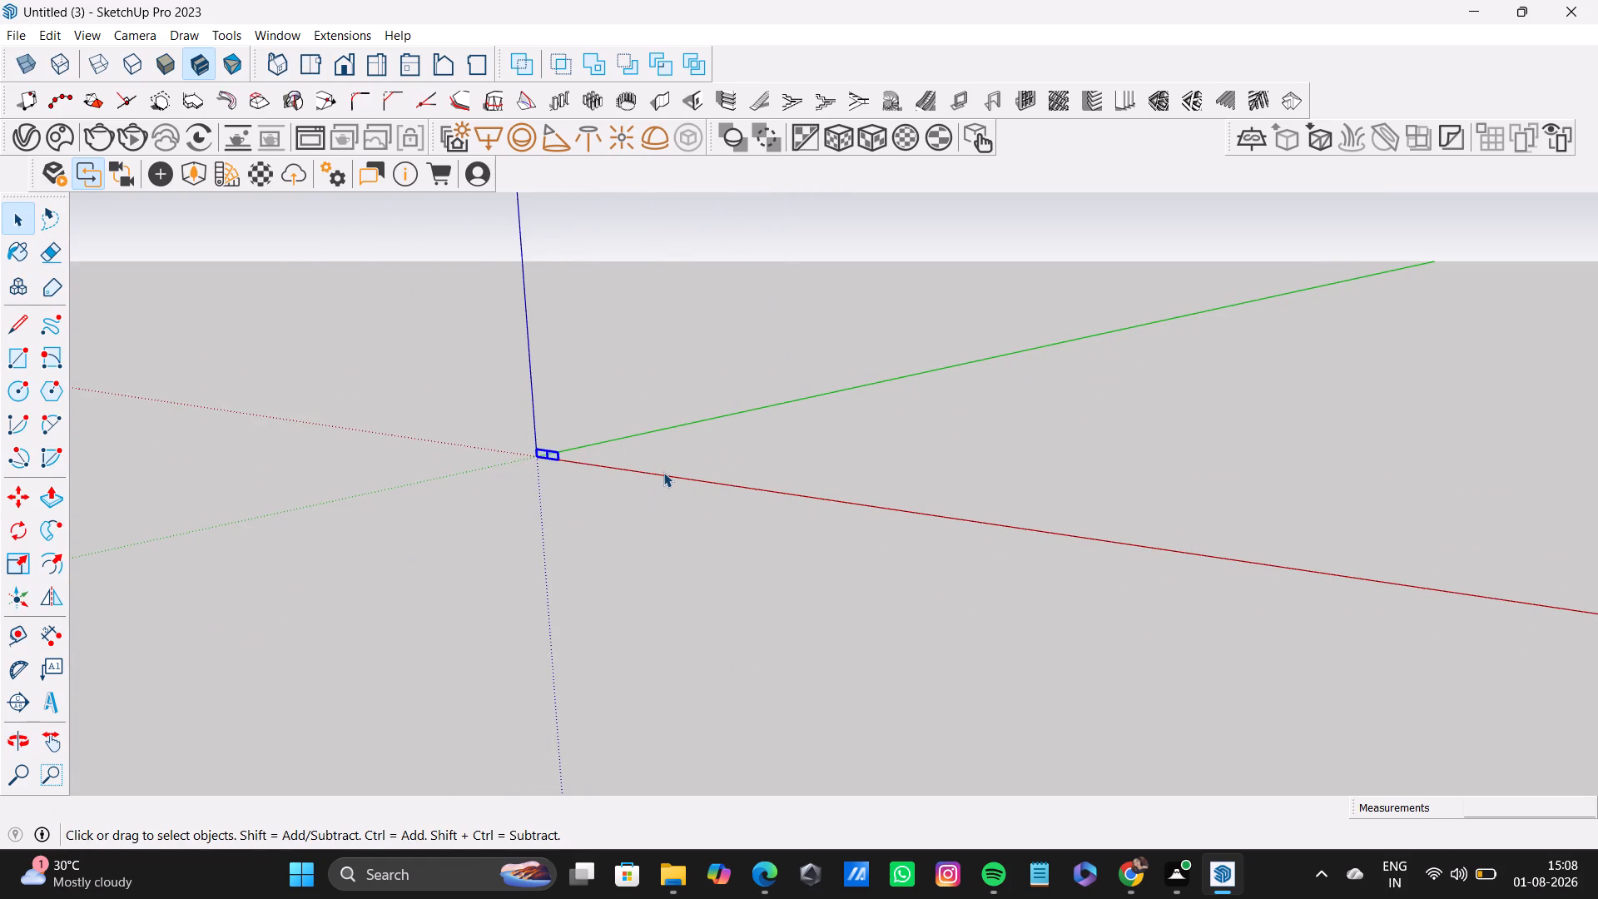
key("Delete")
Examine the model space around the origin of the Untitled (3) file from several distances and angles.
scroll(606, 409, "down", 5)
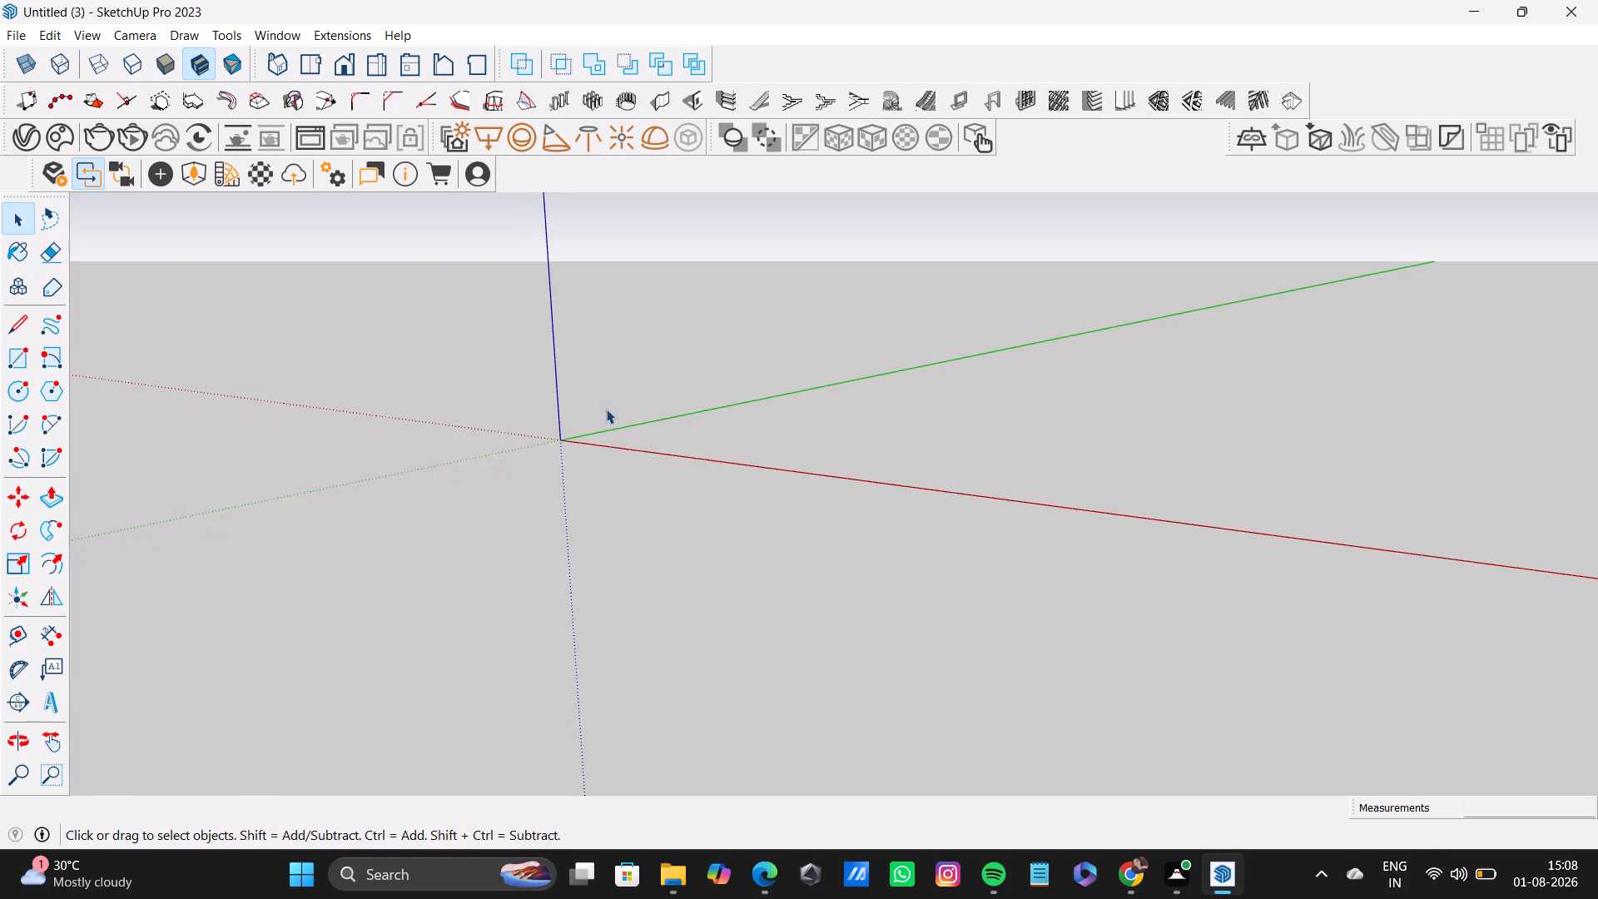
scroll(606, 409, "down", 8)
middle_click_drag(814, 401, 906, 329)
scroll(796, 386, "down", 2)
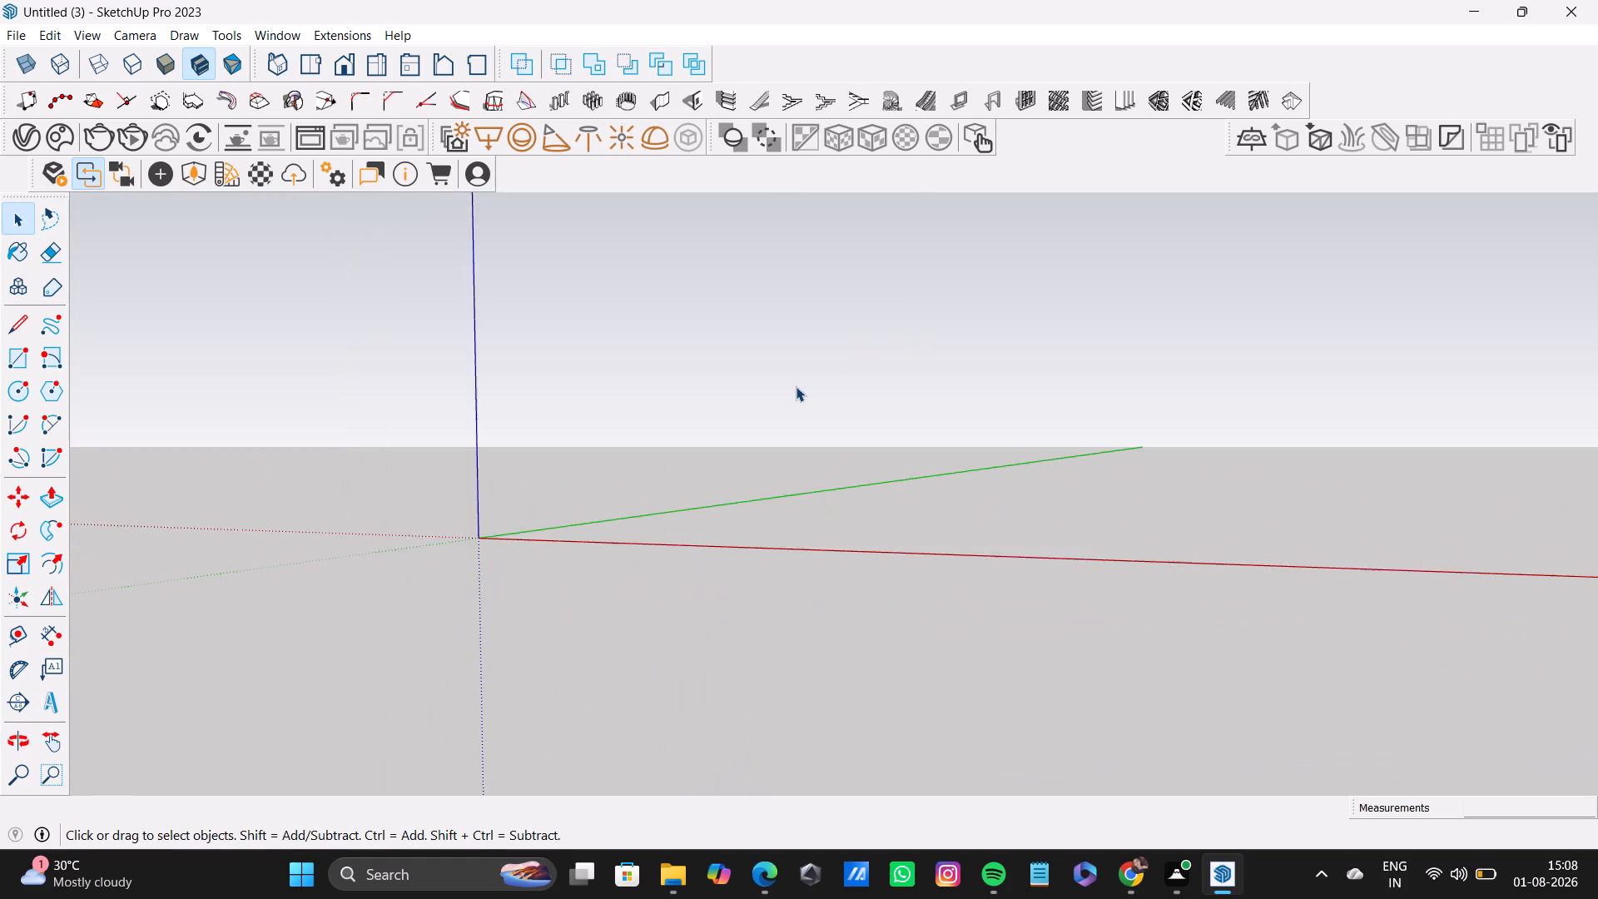
scroll(796, 386, "down", 16)
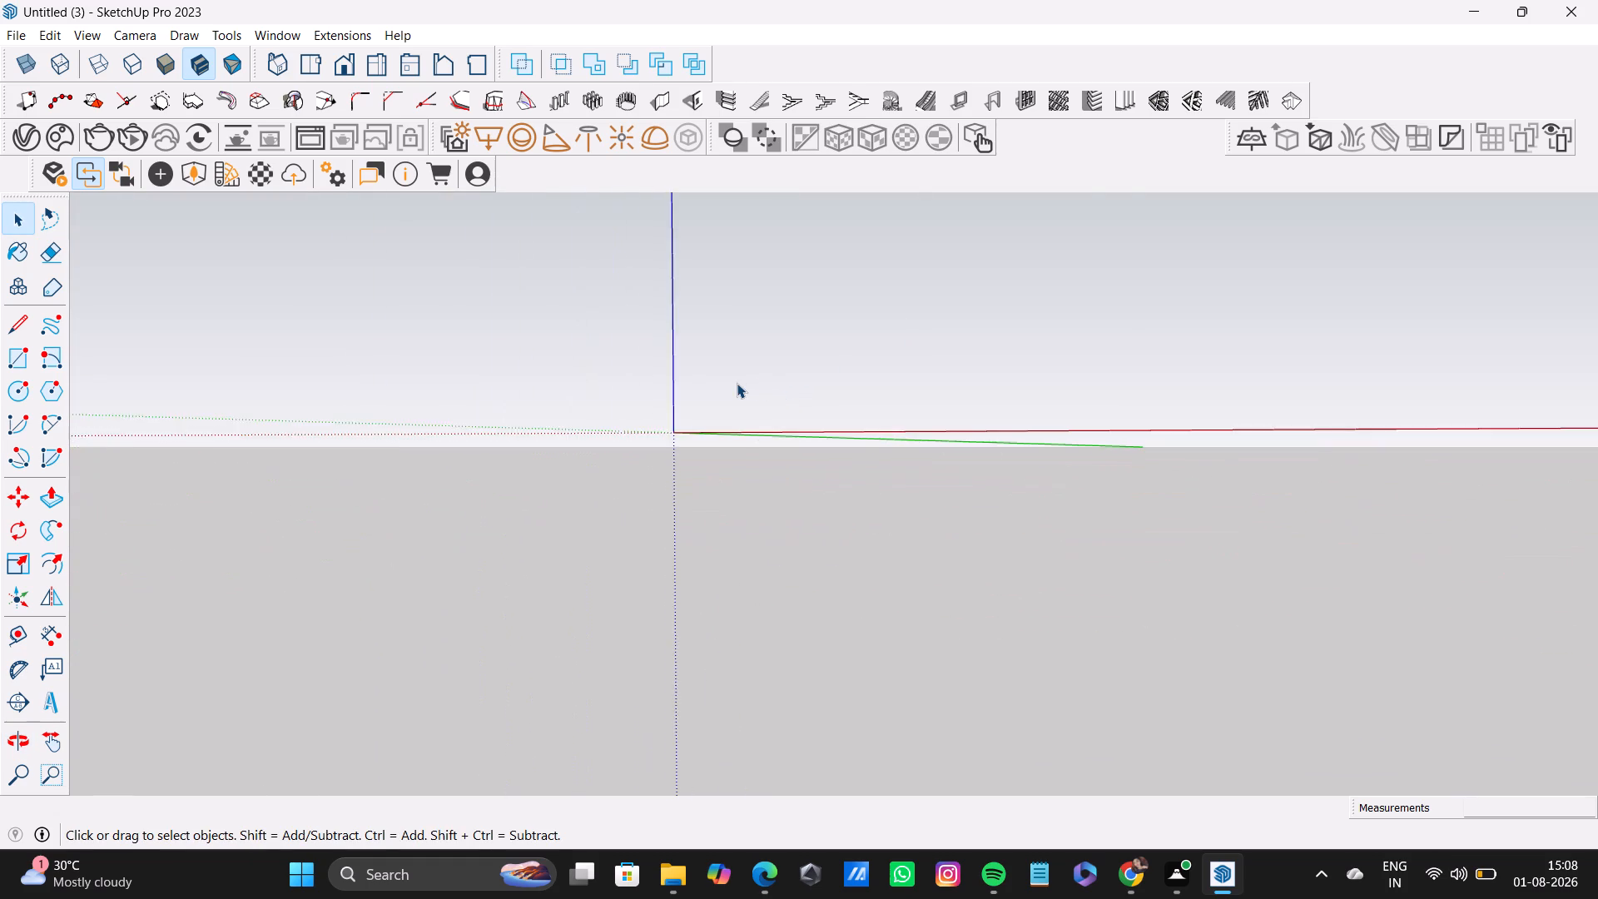
scroll(737, 383, "down", 7)
middle_click_drag(755, 392, 787, 576, "shift")
scroll(787, 575, "down", 8, "shift")
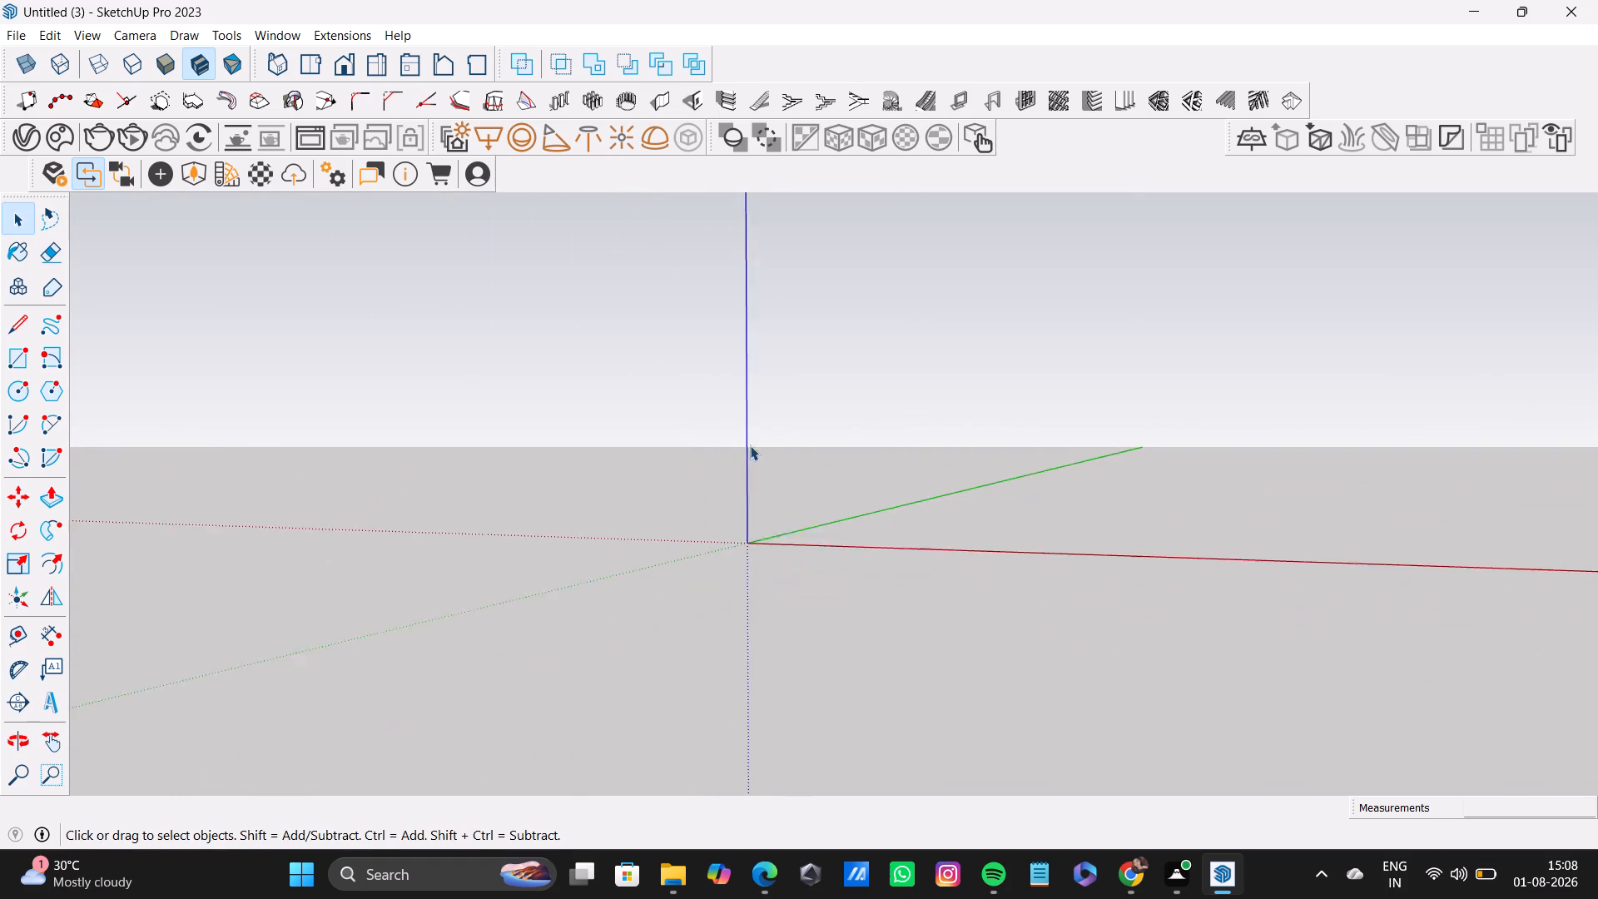
scroll(750, 445, "down", 10, "shift")
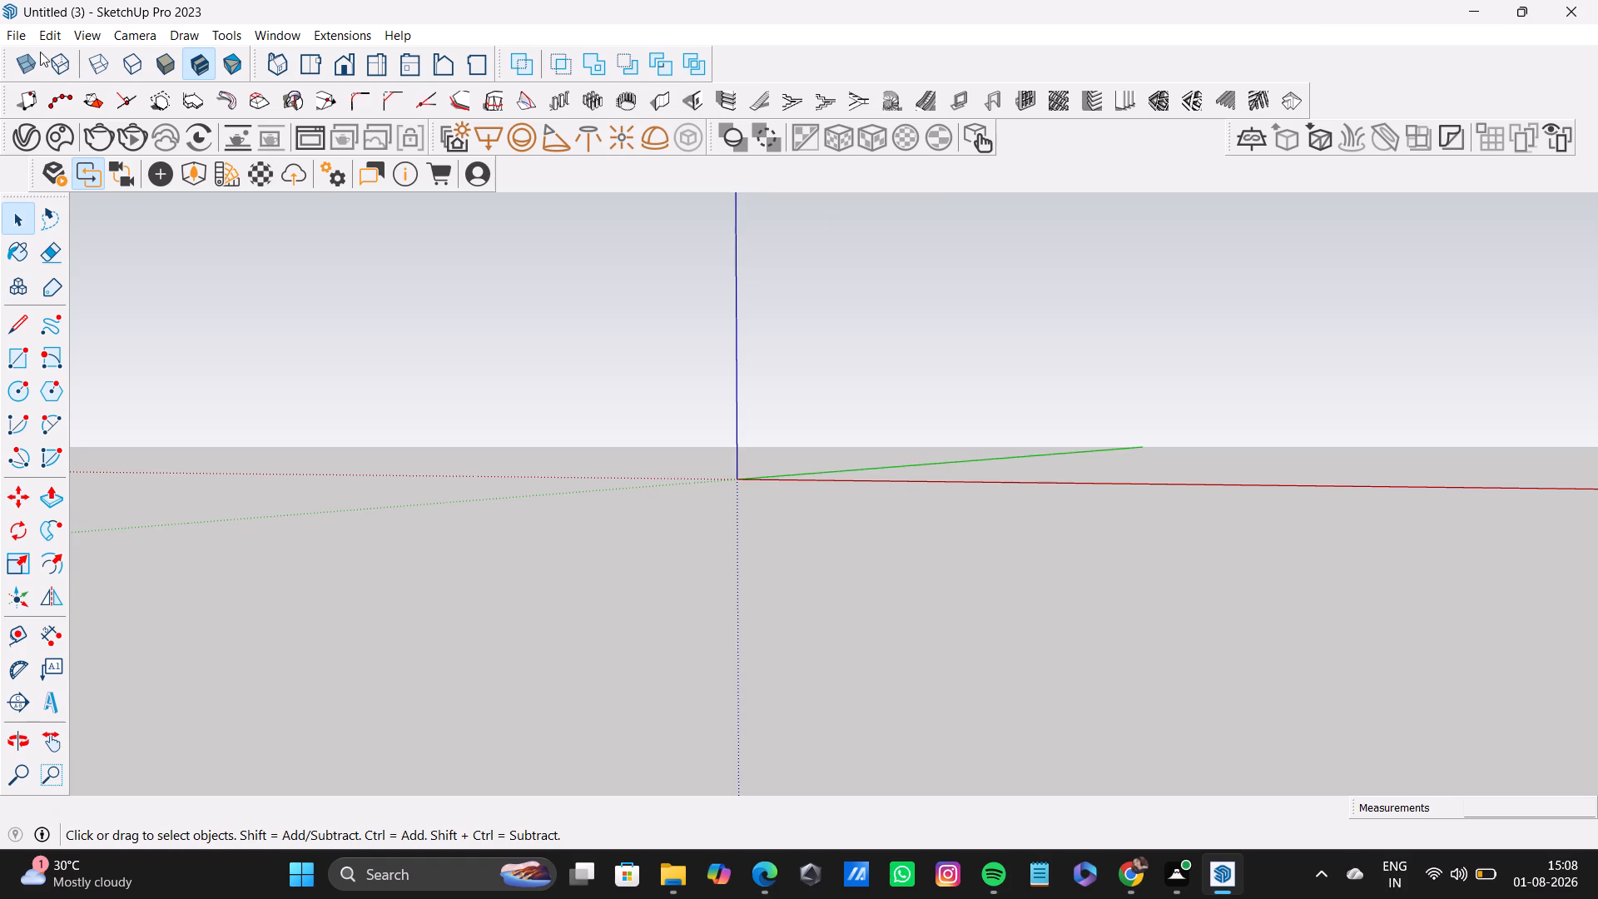
Browse the sketchup sheets folder and its STEV subfolder for a model to open, and leave without opening one.
left_click(5, 37)
left_click(67, 101)
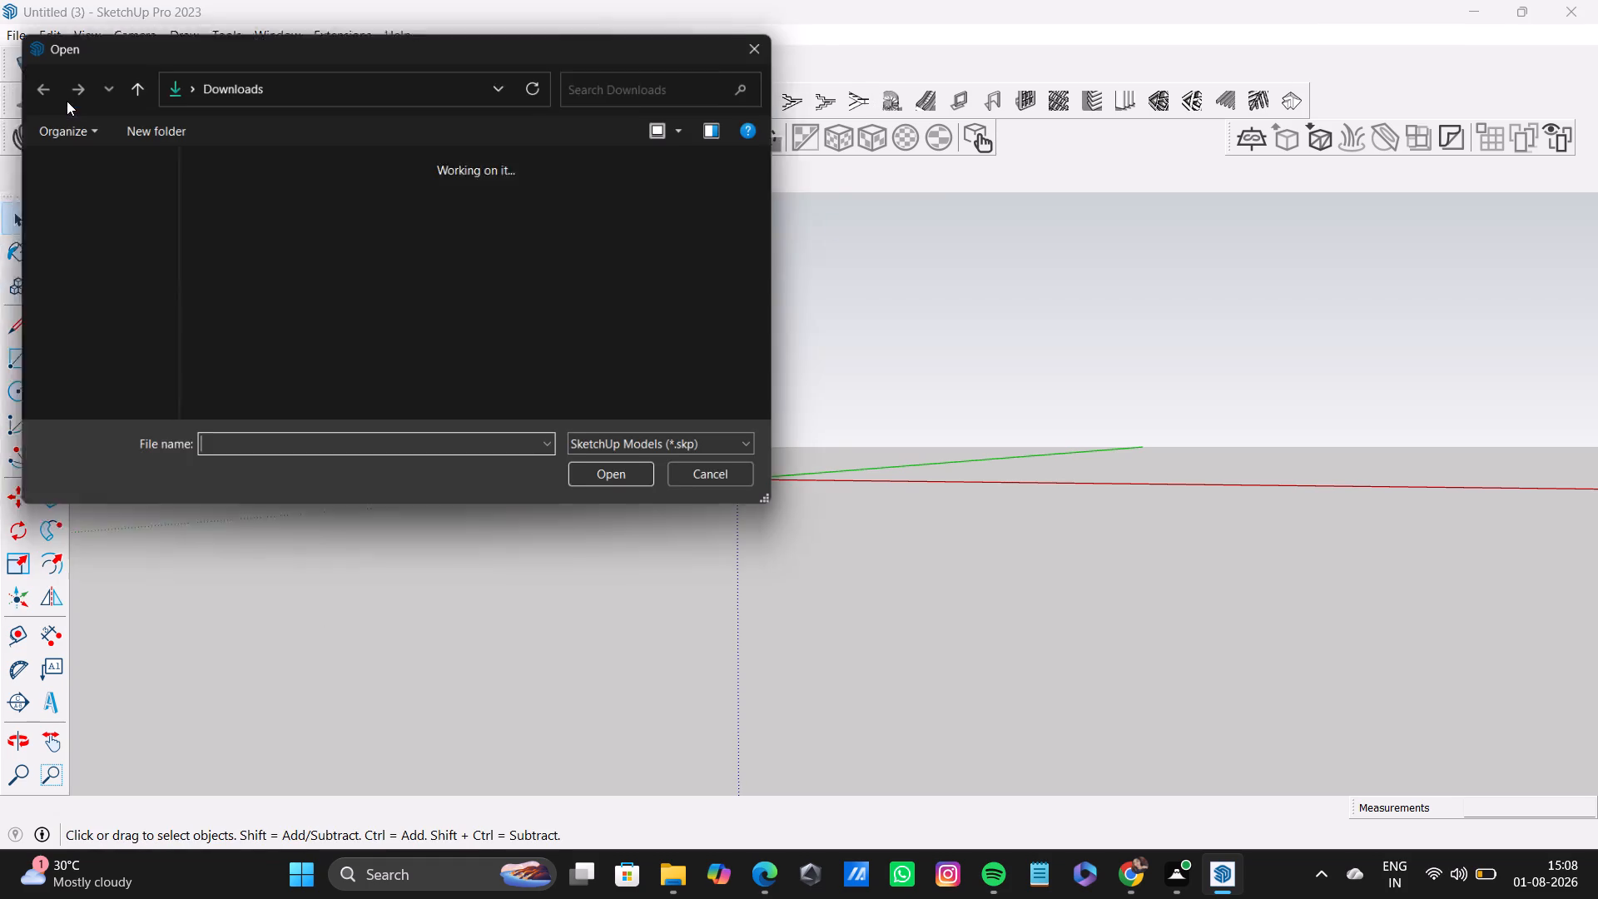
scroll(102, 346, "down", 2)
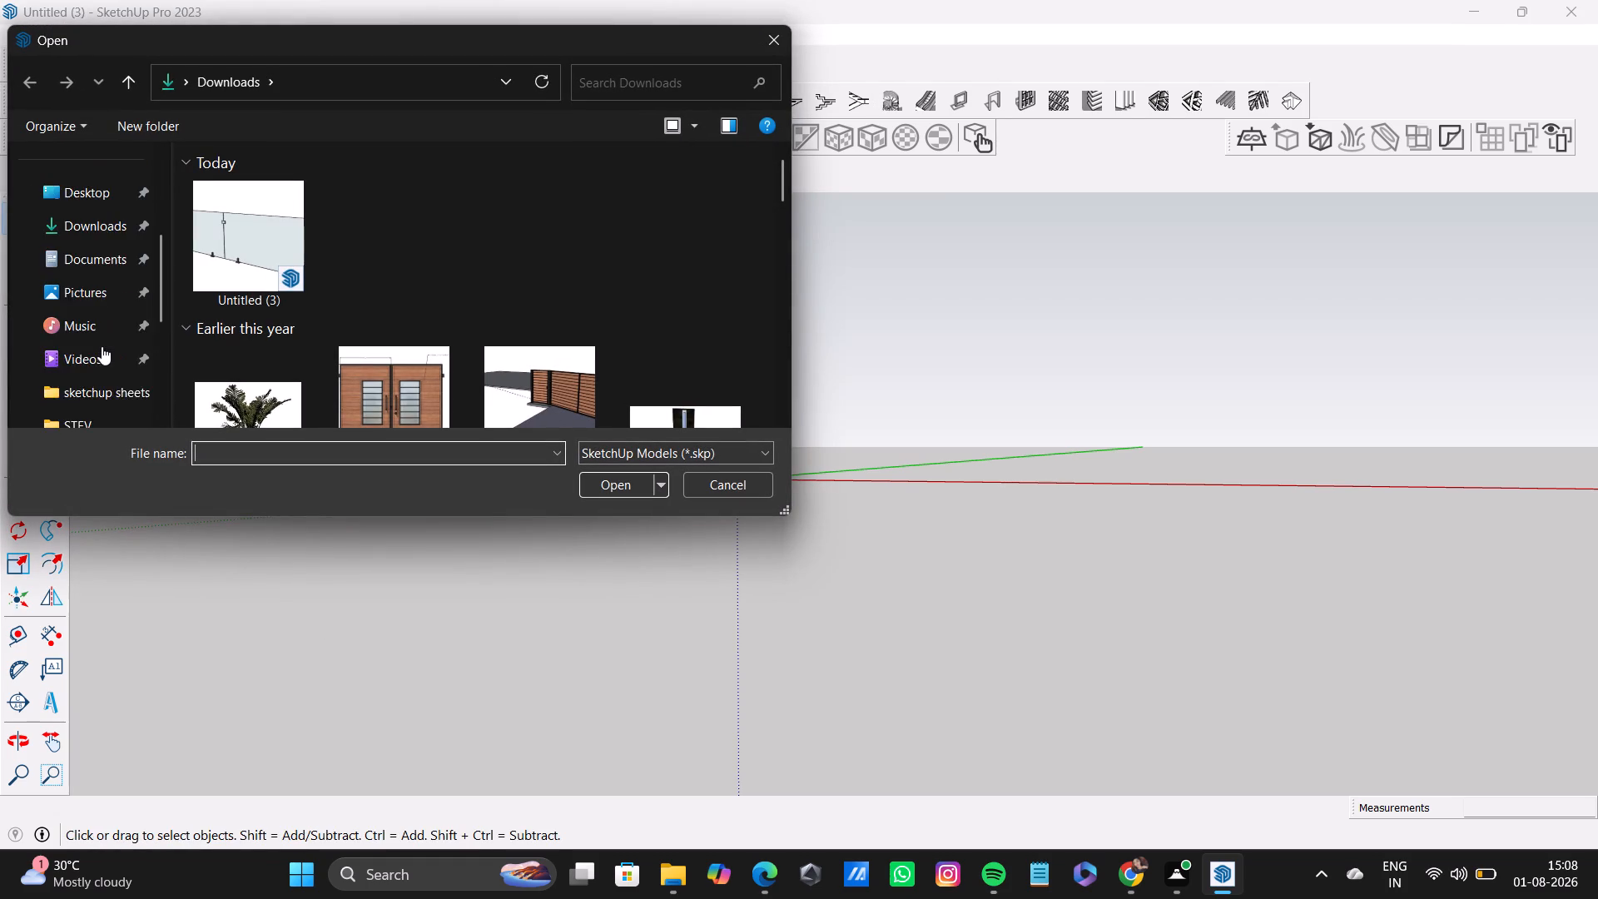
scroll(102, 346, "down", 1)
double_click(103, 285)
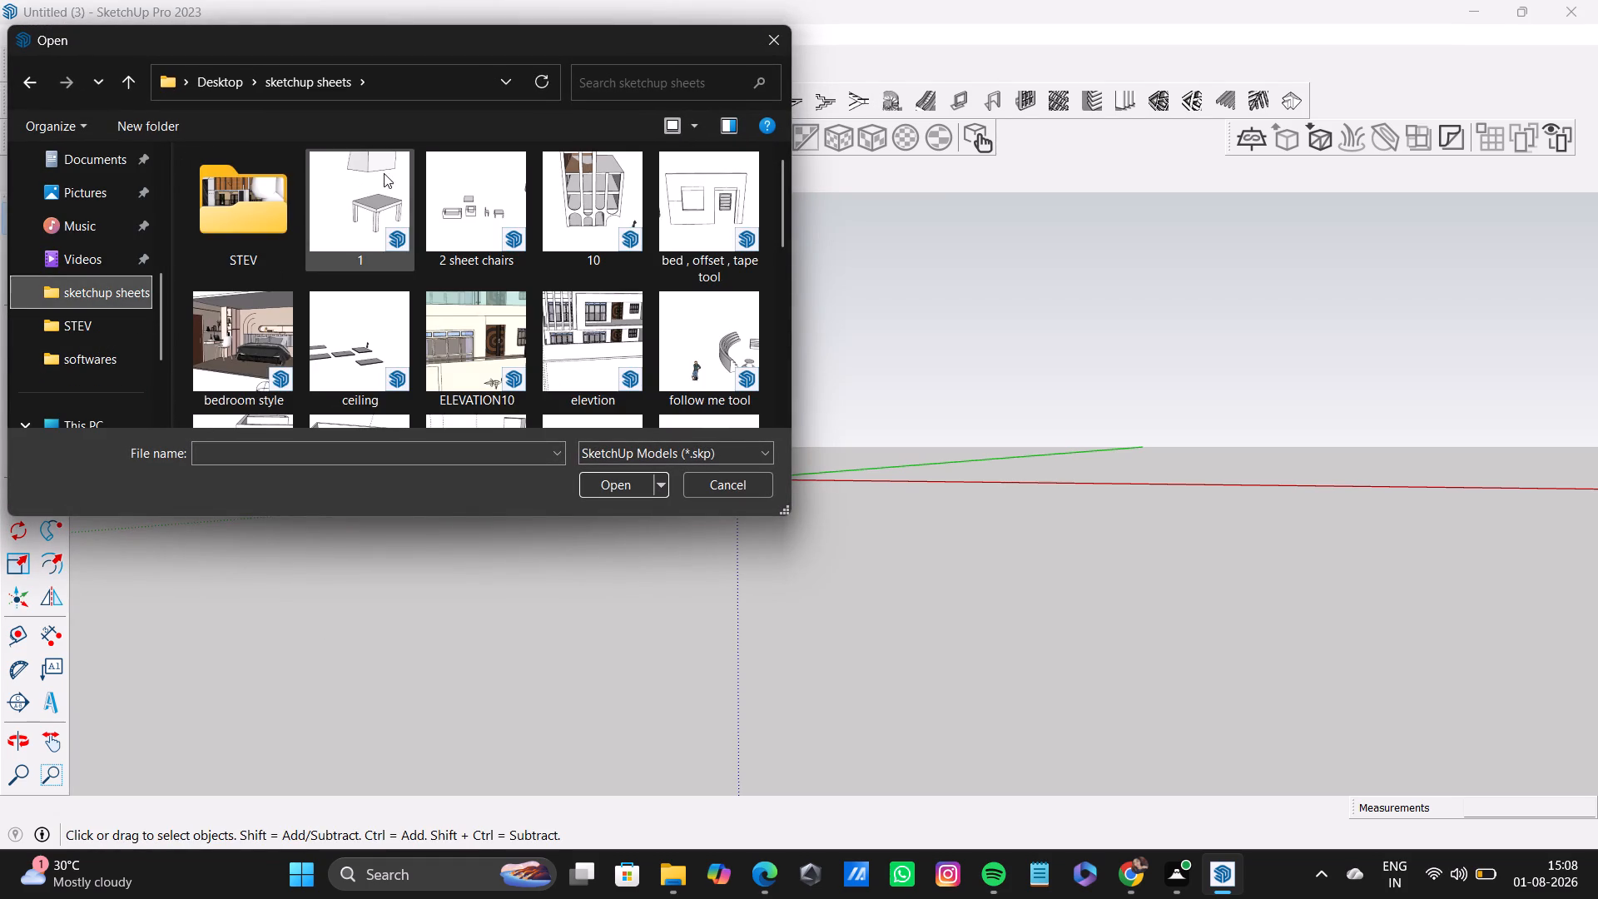
double_click(246, 201)
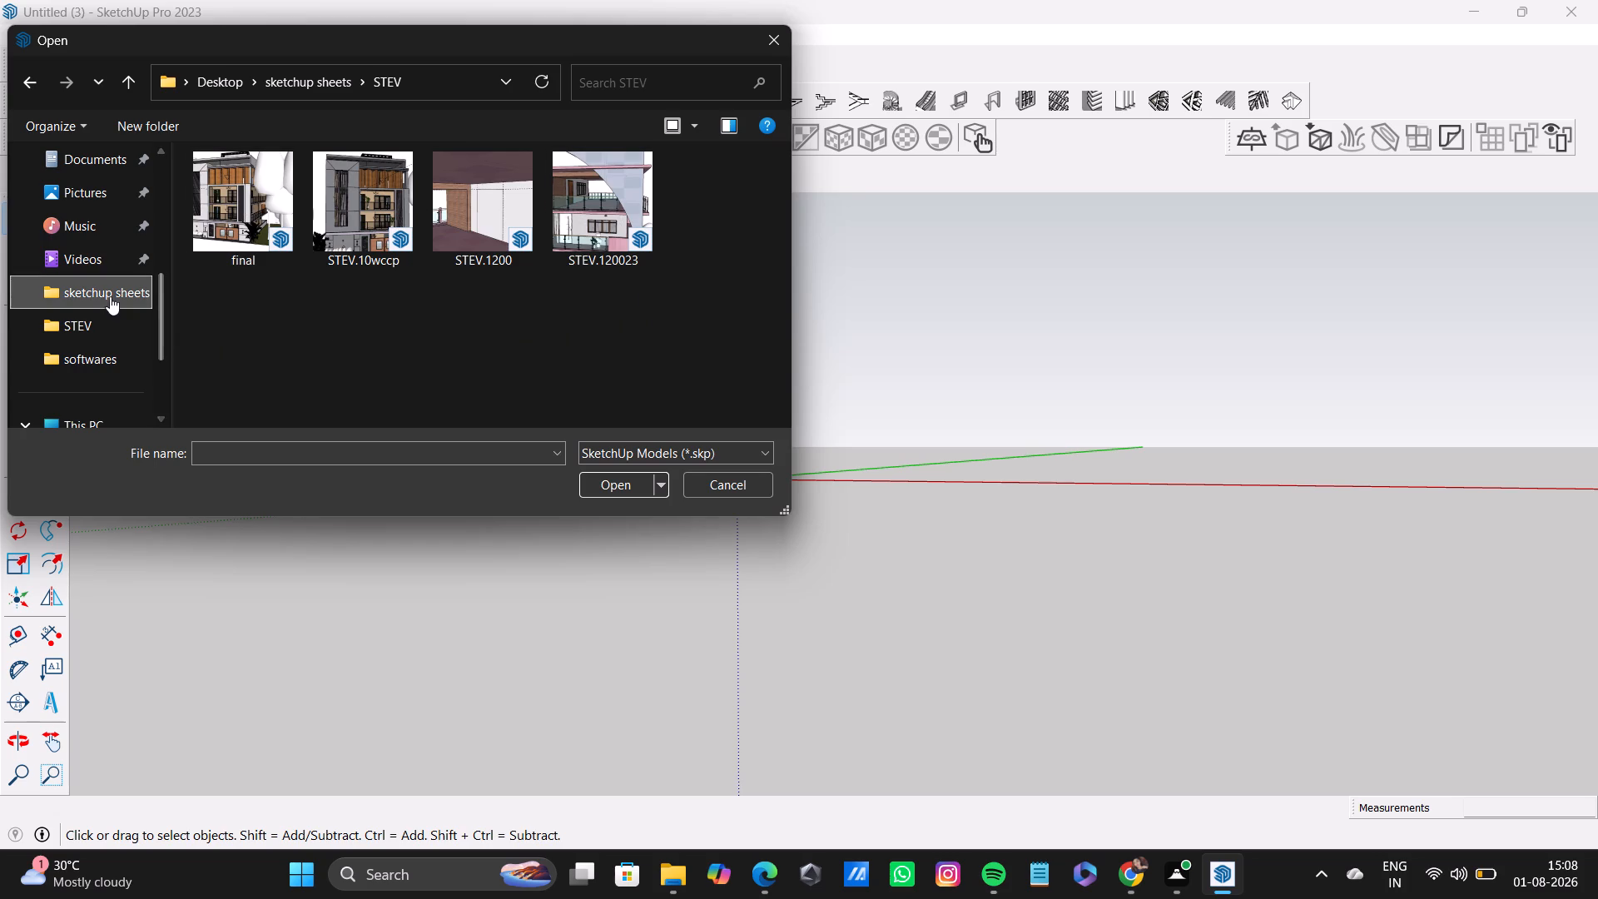
scroll(406, 339, "down", 2)
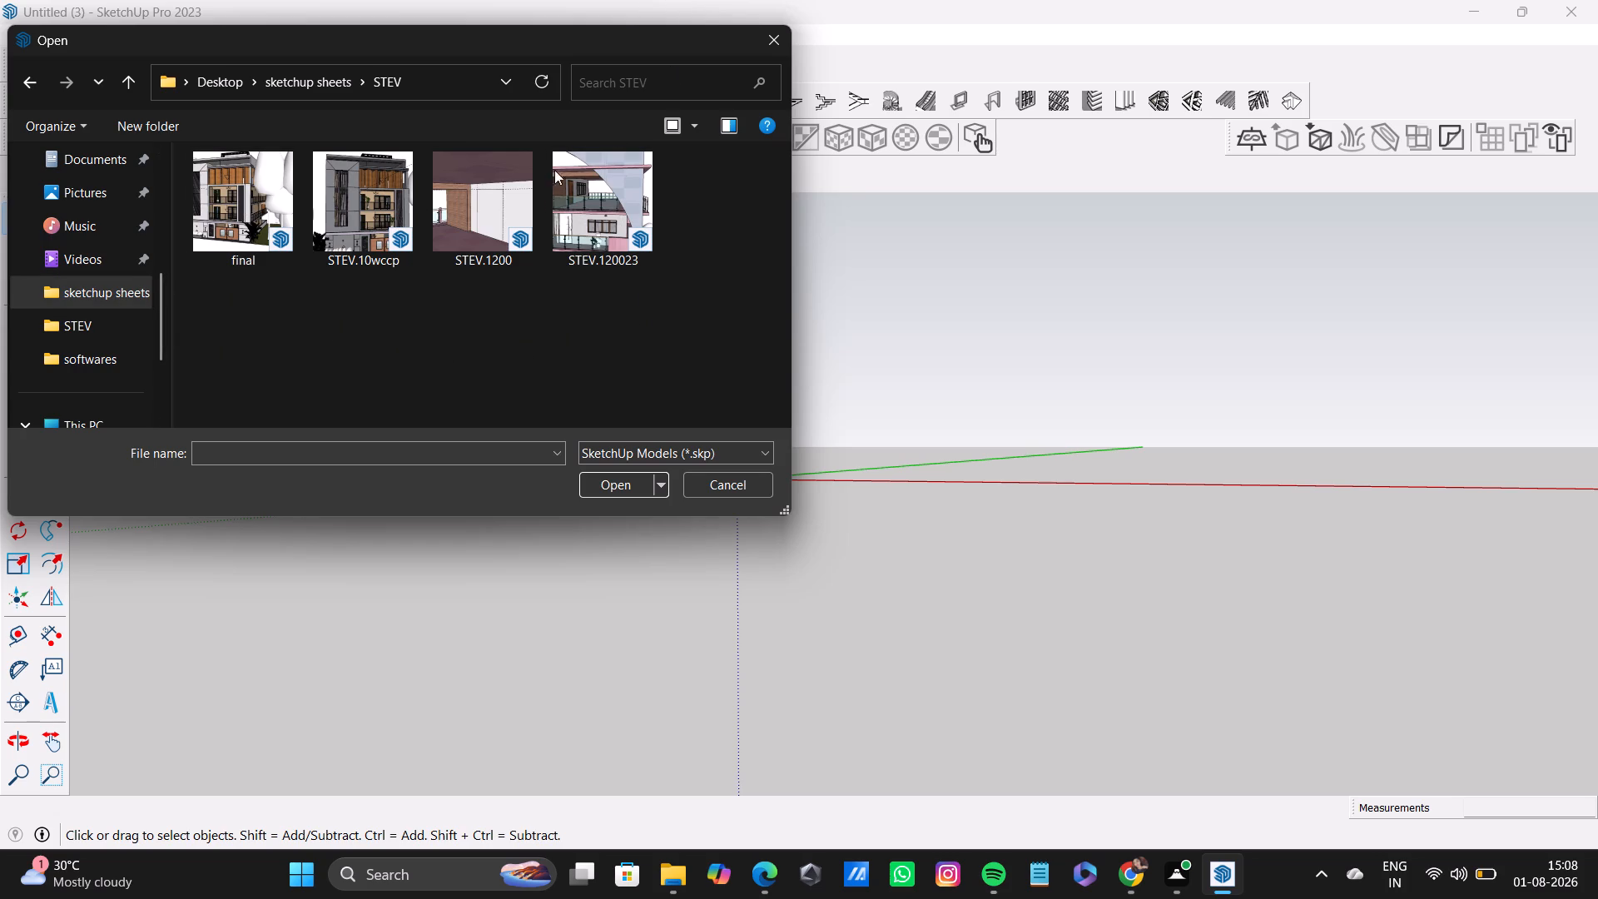
left_click(768, 42)
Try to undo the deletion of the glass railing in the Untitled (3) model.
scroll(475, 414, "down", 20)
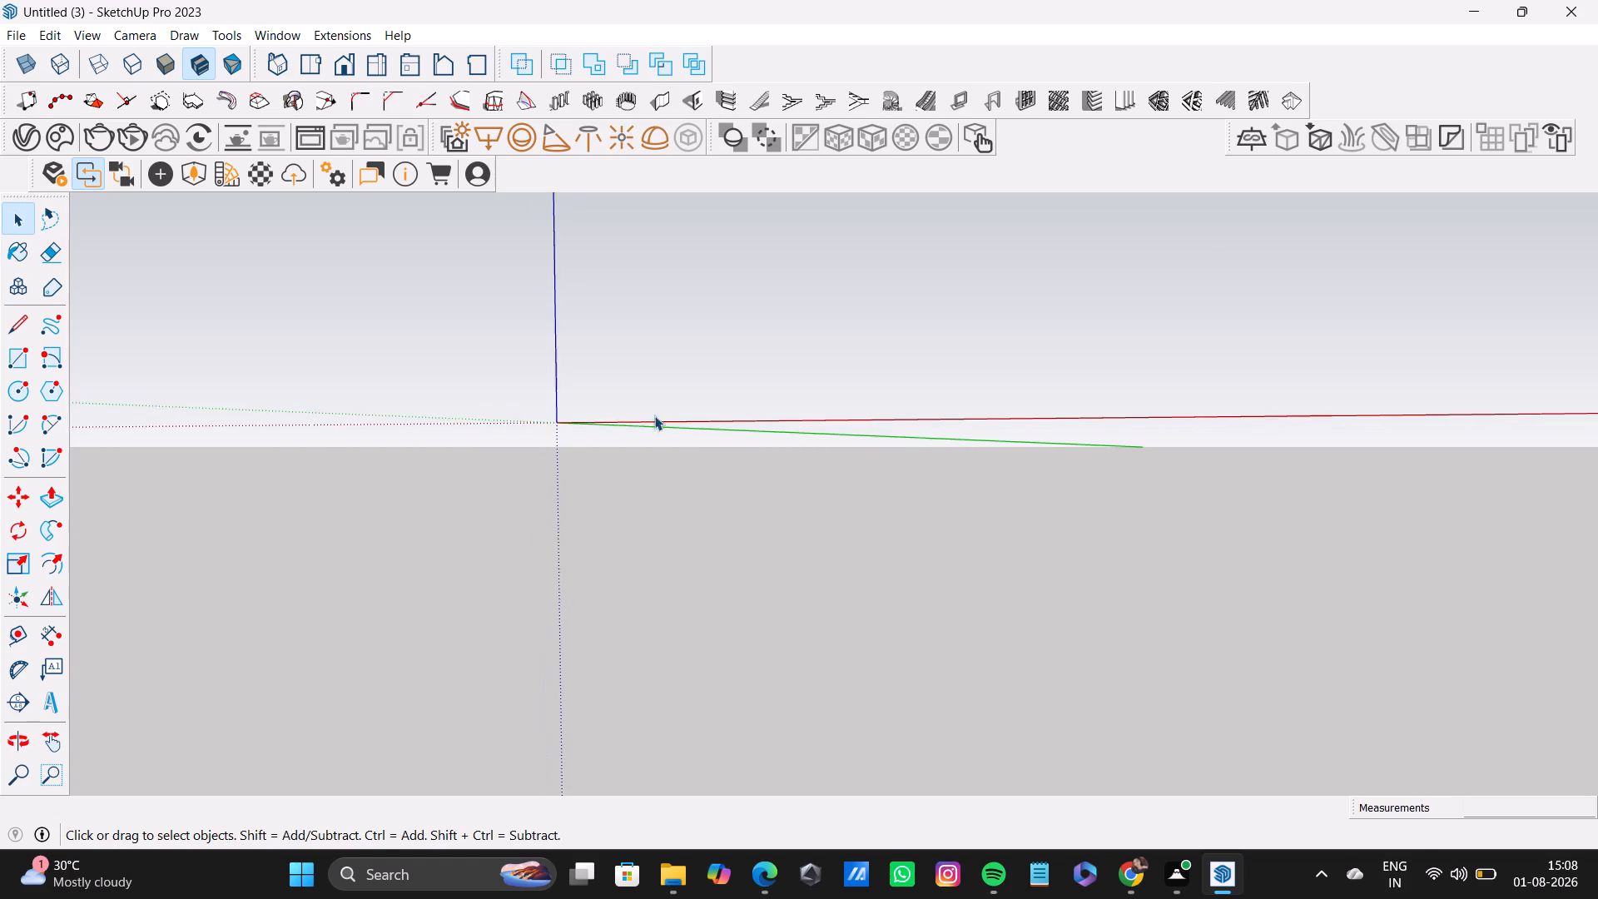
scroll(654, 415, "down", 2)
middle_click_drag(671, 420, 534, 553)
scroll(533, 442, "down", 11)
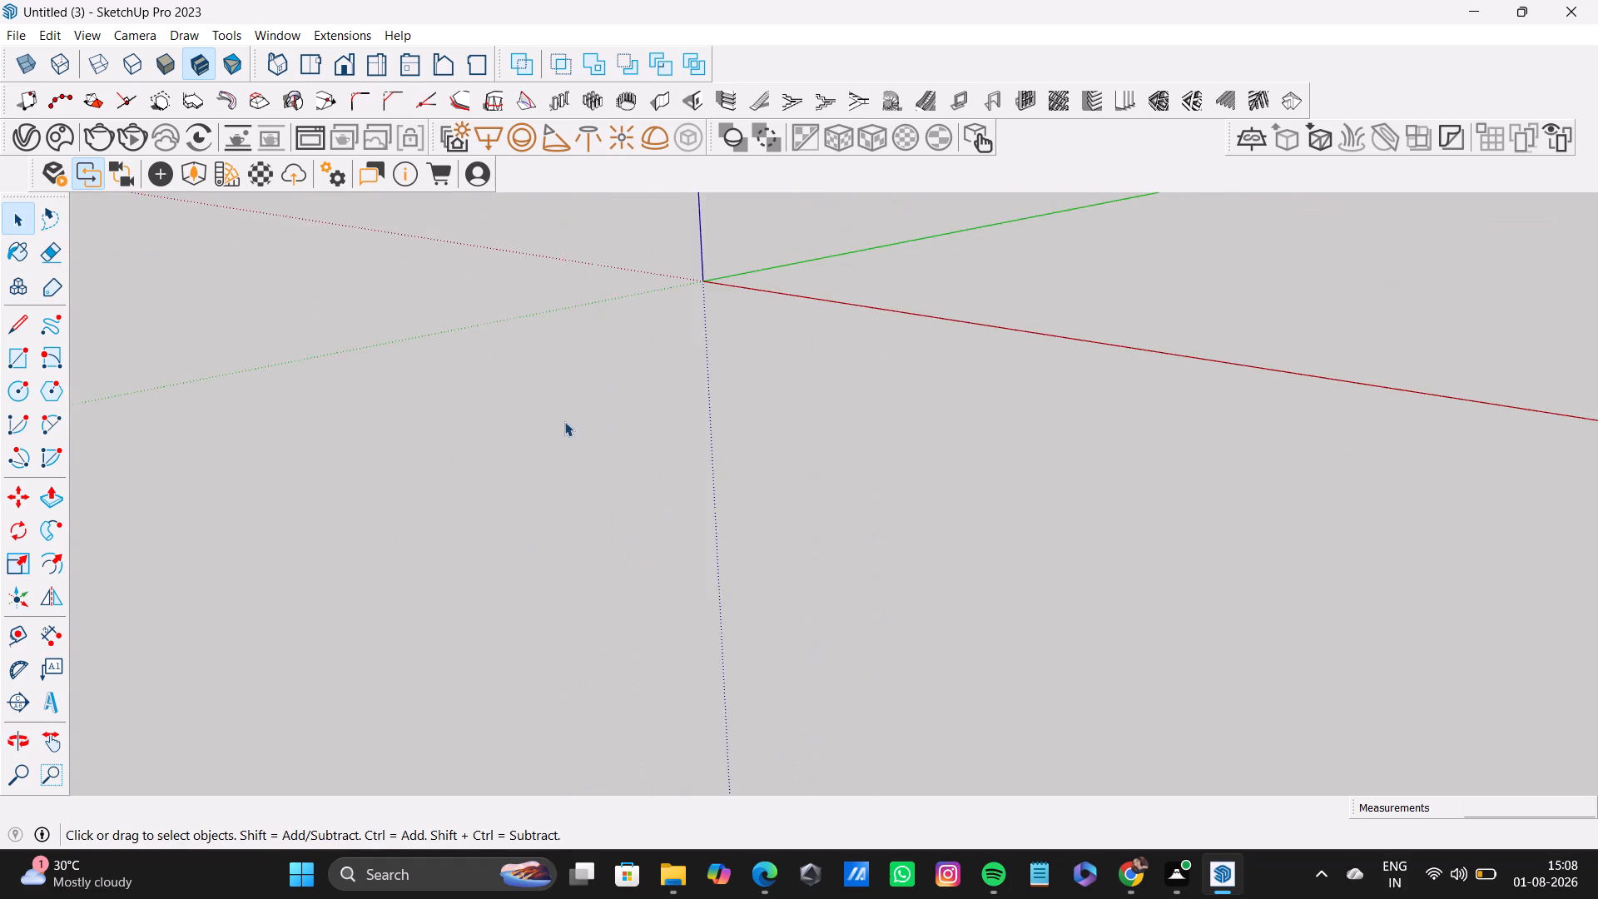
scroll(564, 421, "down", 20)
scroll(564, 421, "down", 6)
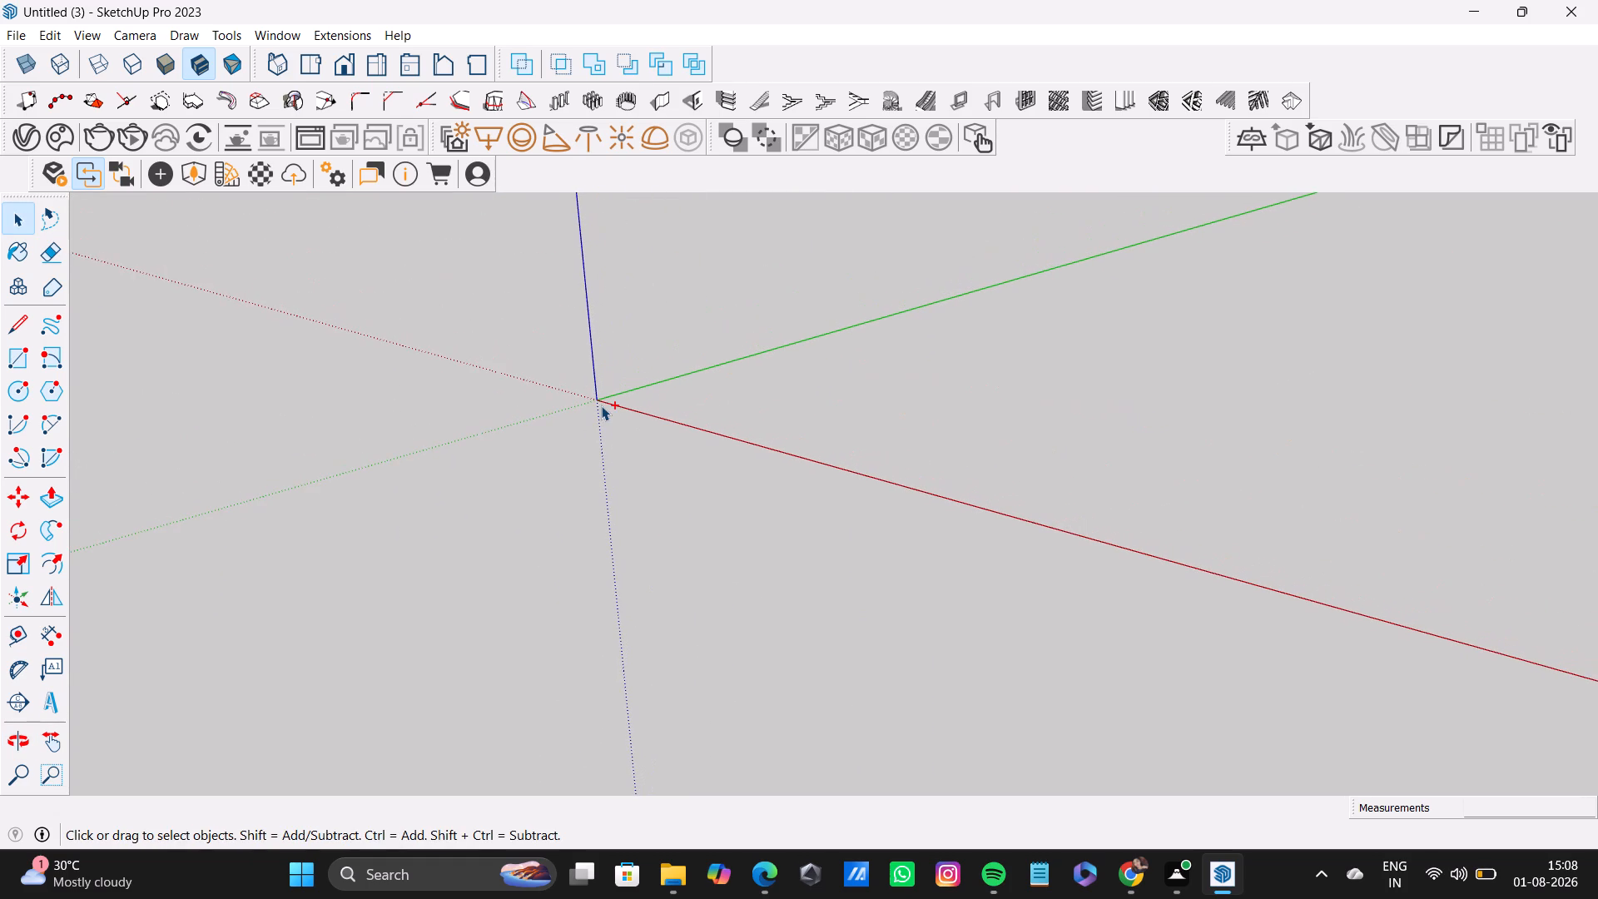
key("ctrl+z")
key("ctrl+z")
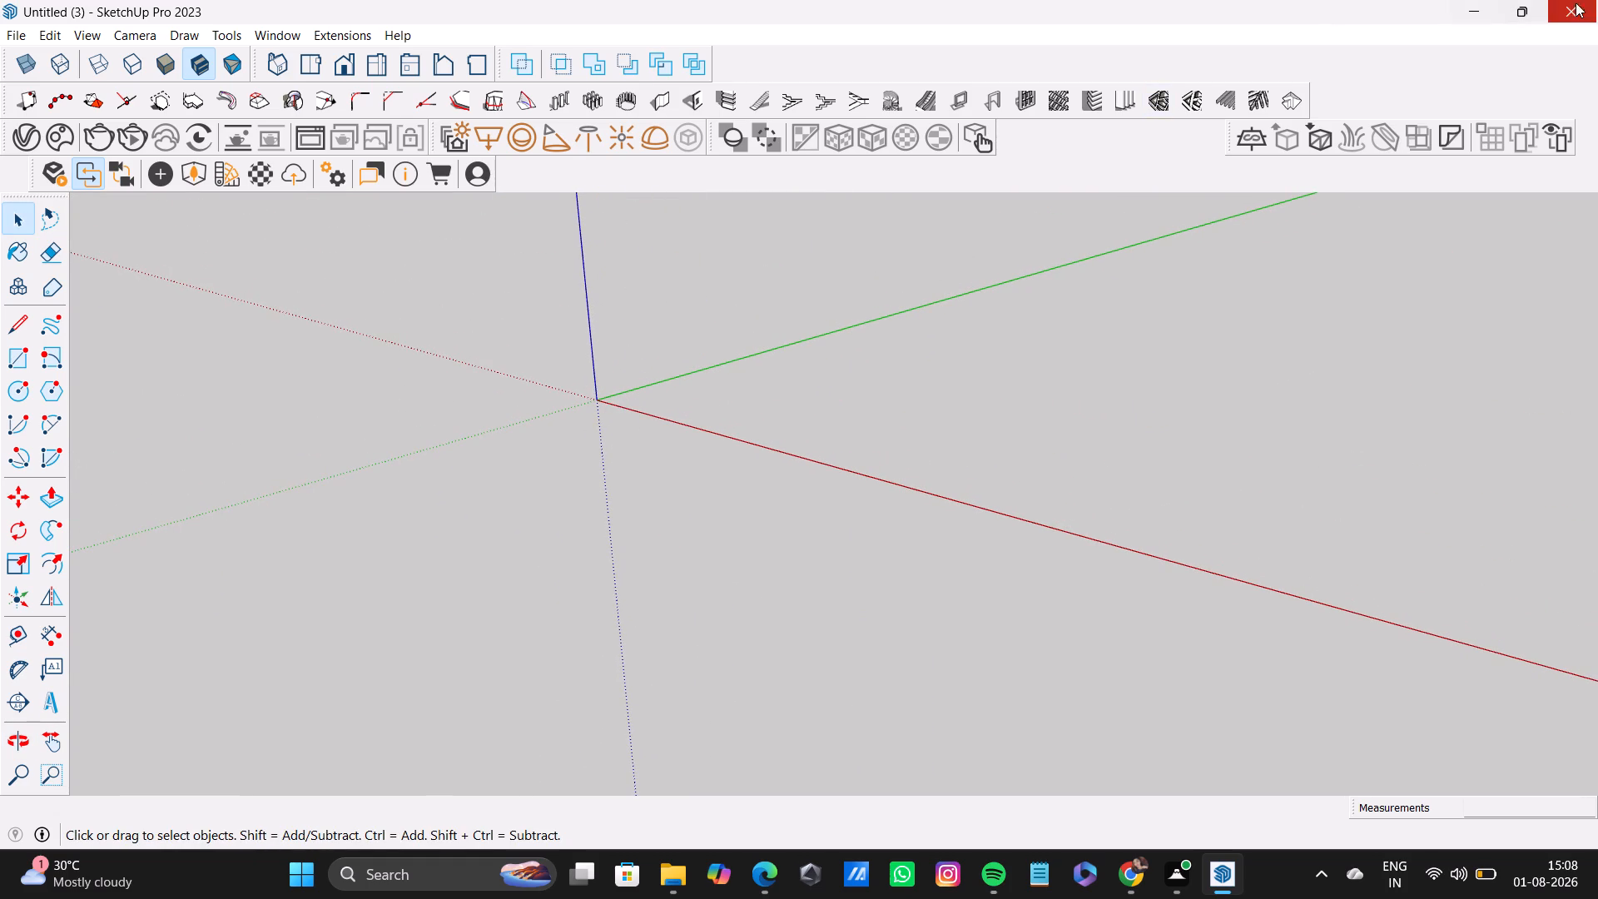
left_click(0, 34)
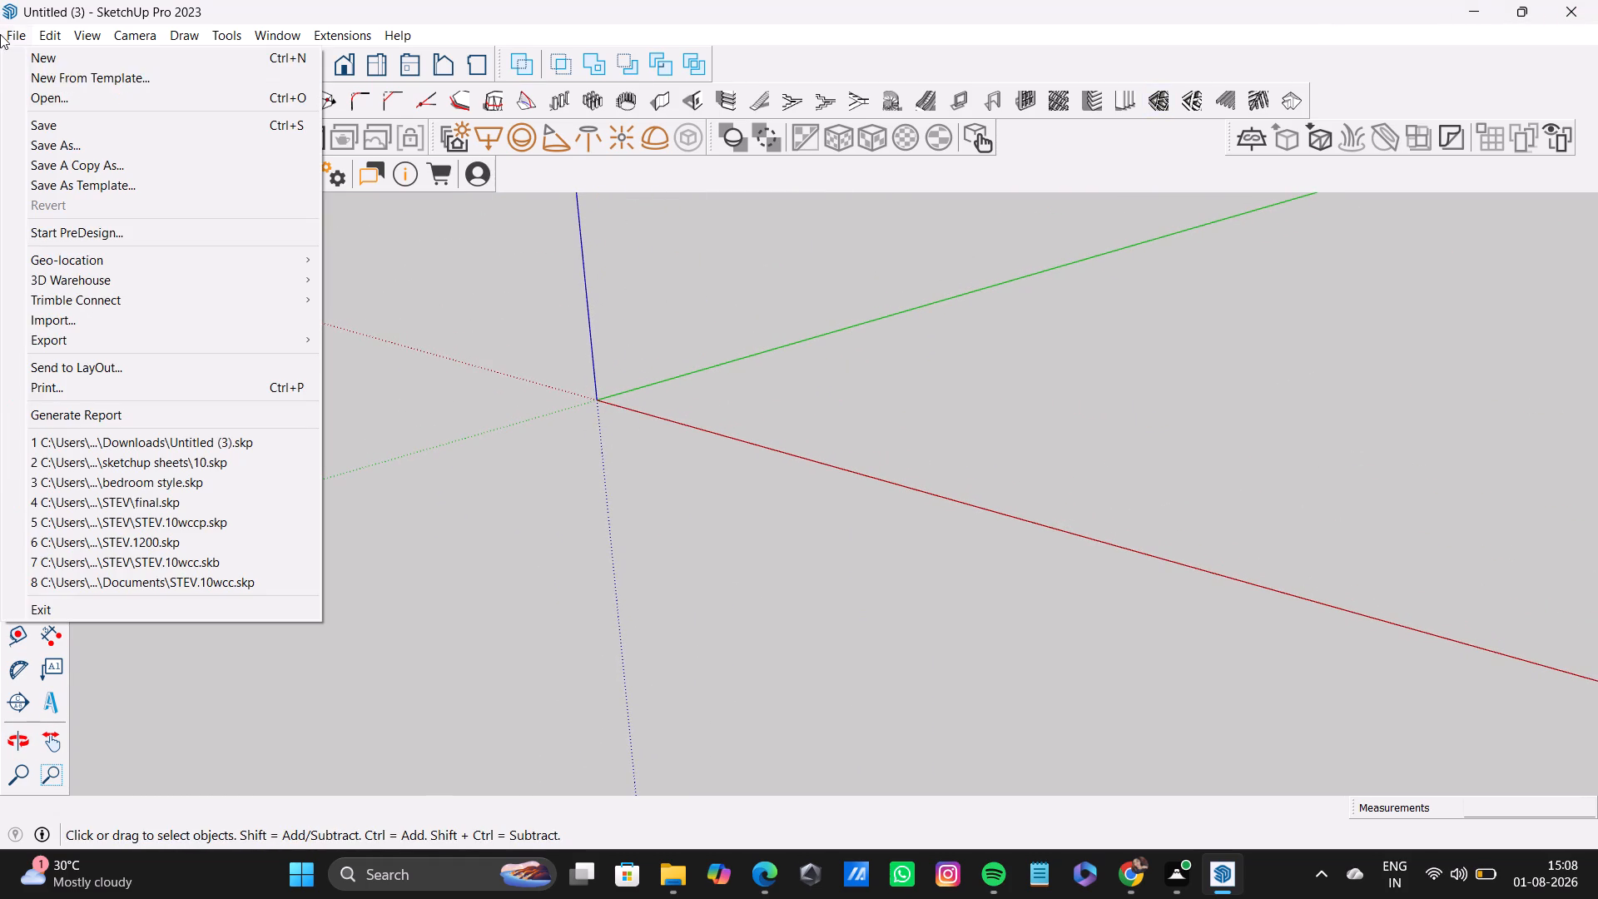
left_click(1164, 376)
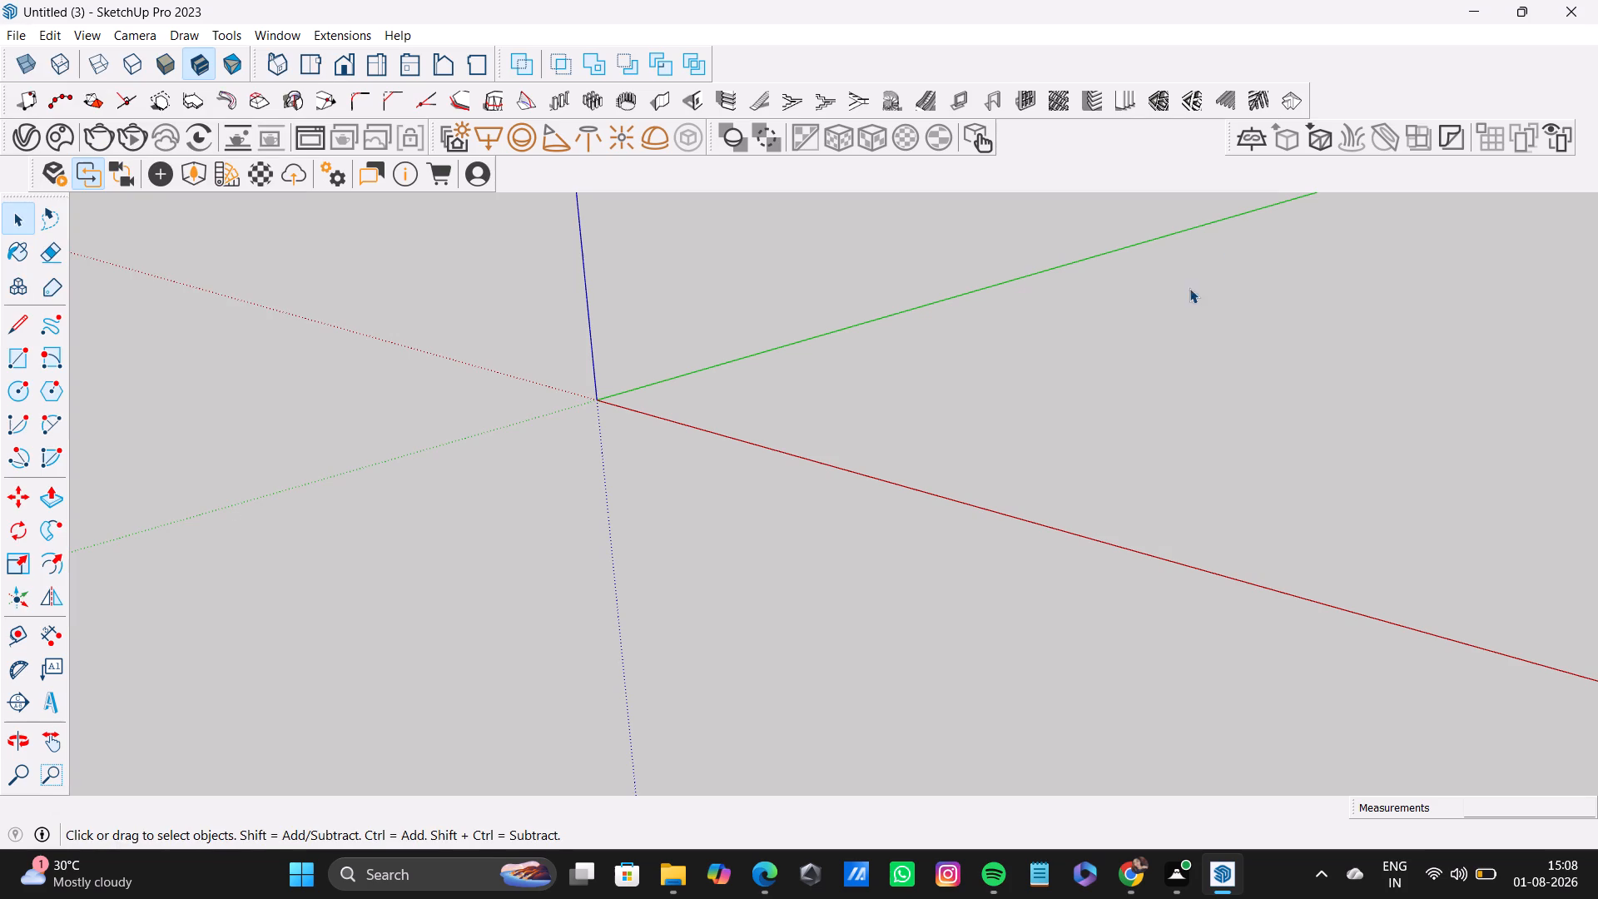
Switch to the browser showing the 3D Warehouse results for BALCONY RAILS GLASS.
left_click(1466, 5)
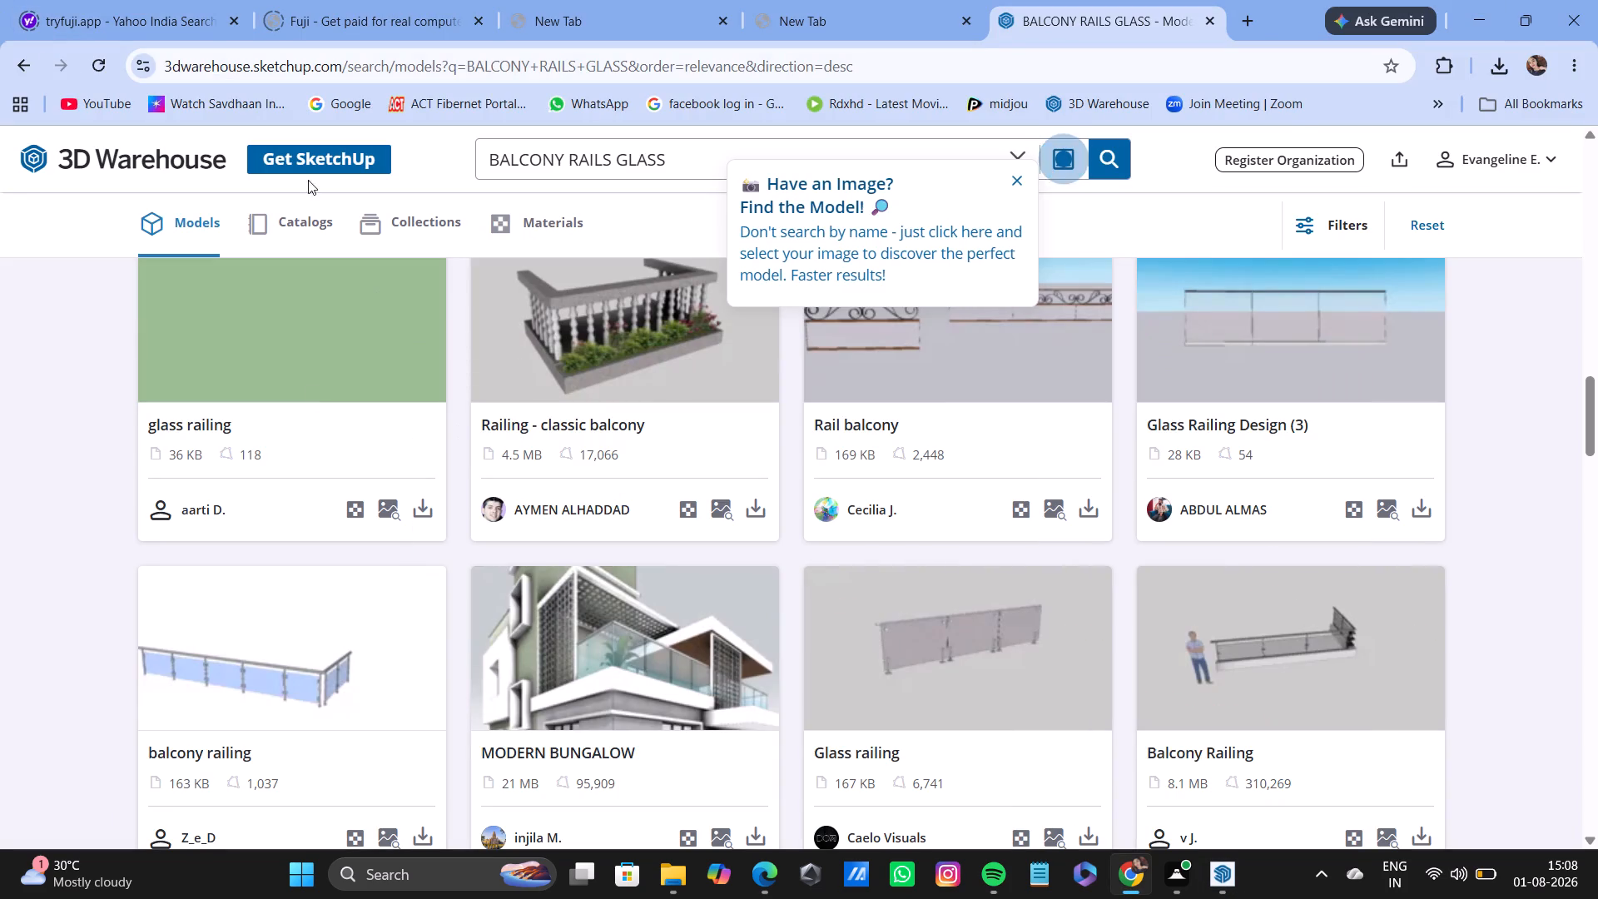
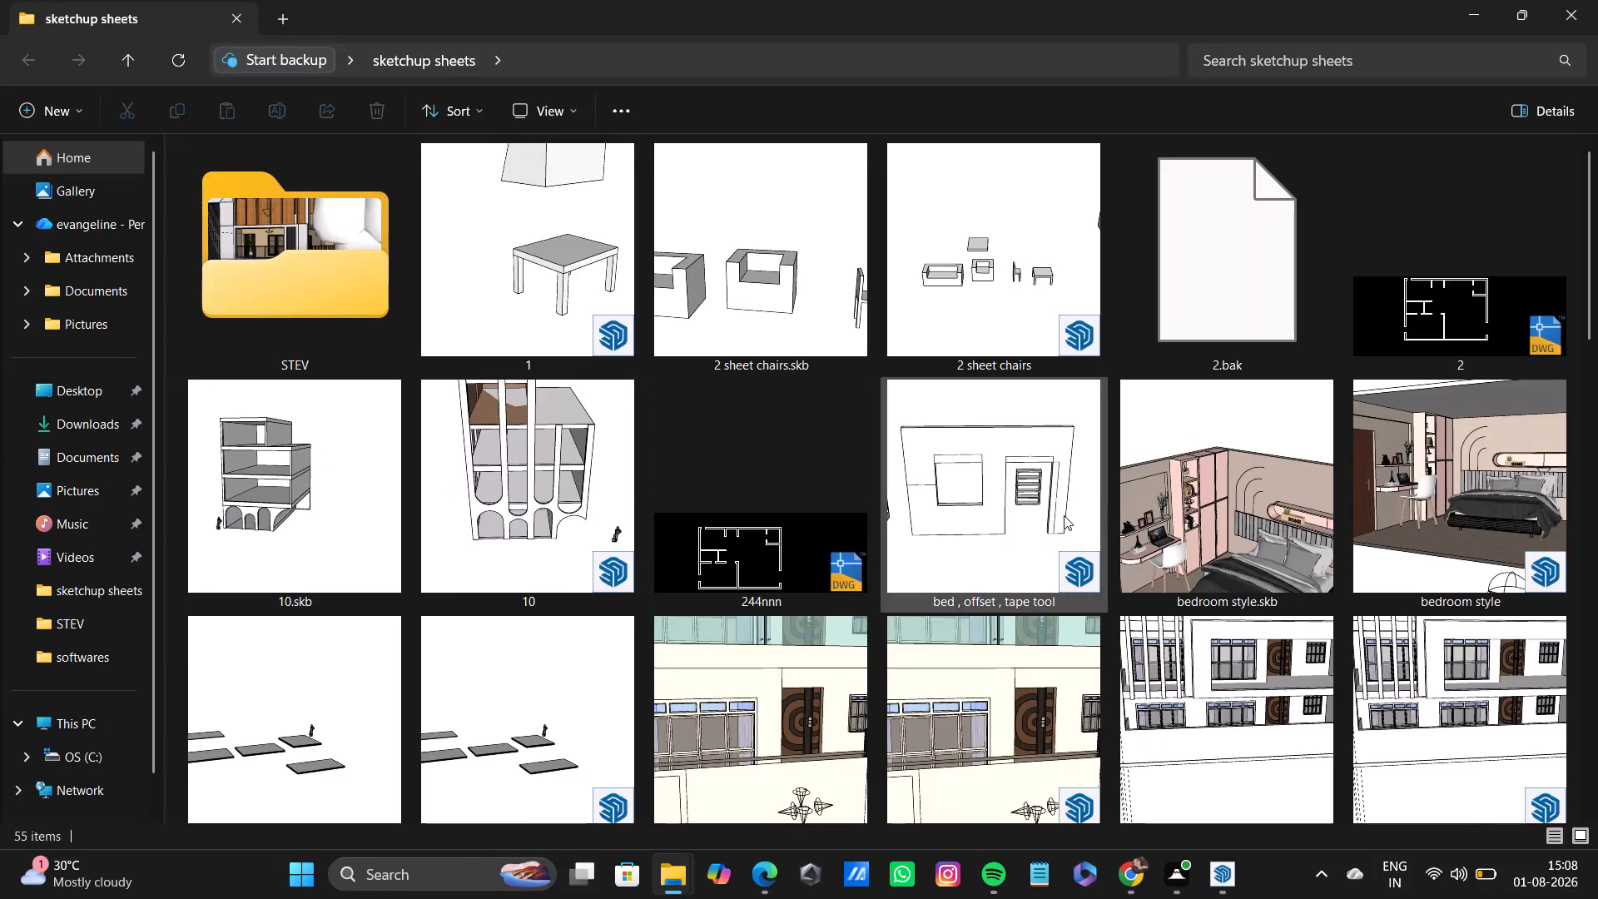
Look through the files in the sketchup sheets folder for a model, including the contents of its STEV subfolder.
scroll(1064, 515, "down", 5)
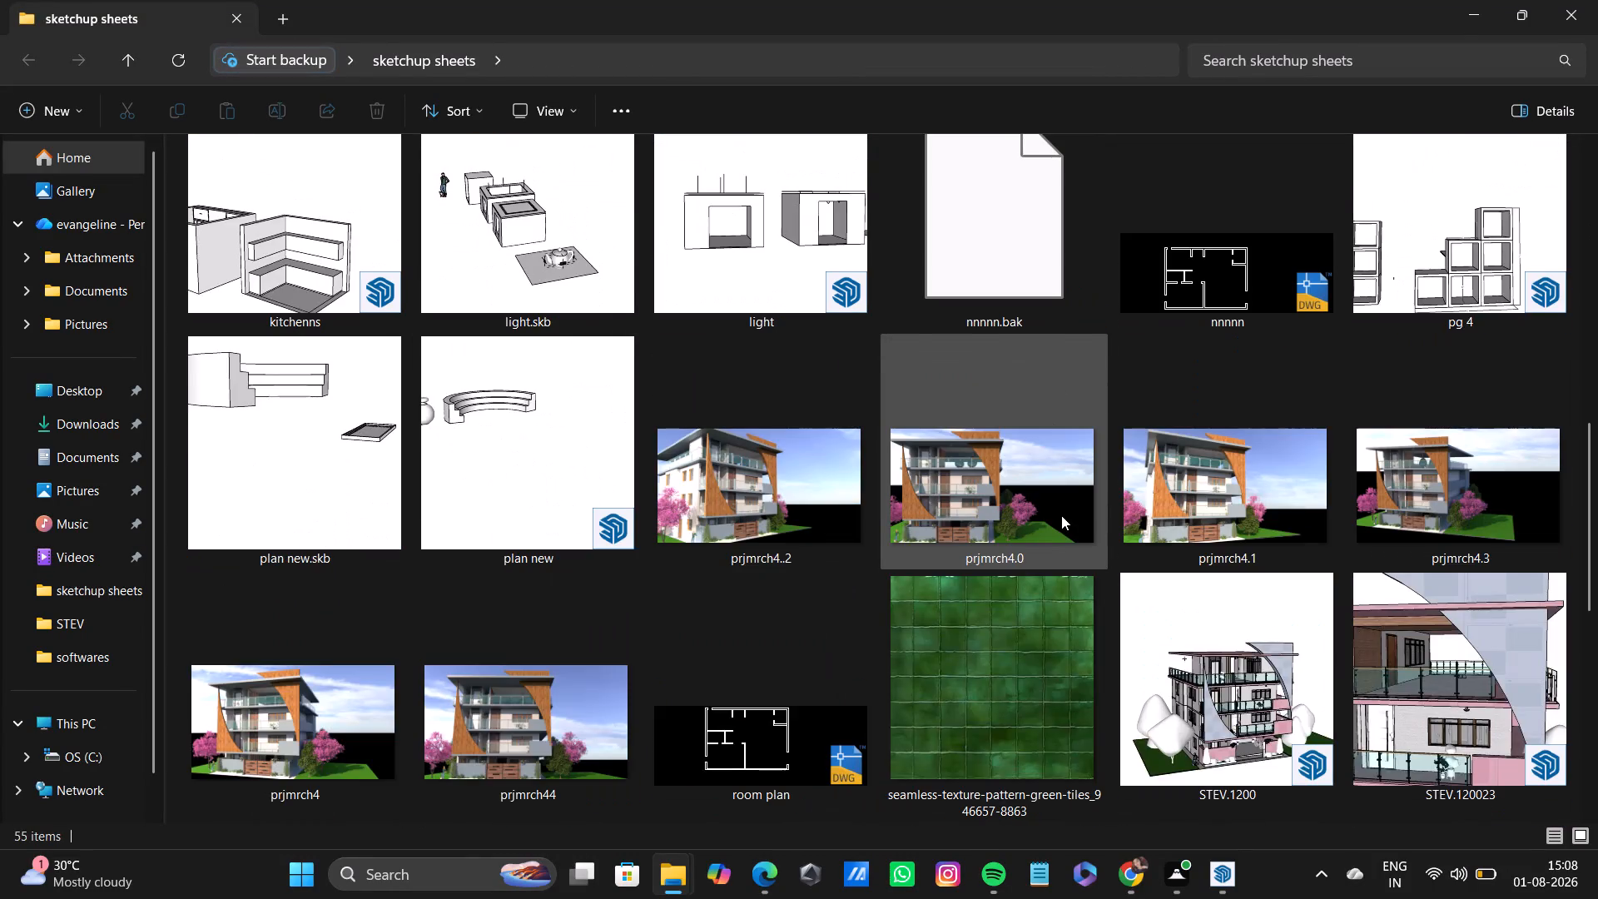
scroll(1061, 515, "down", 3)
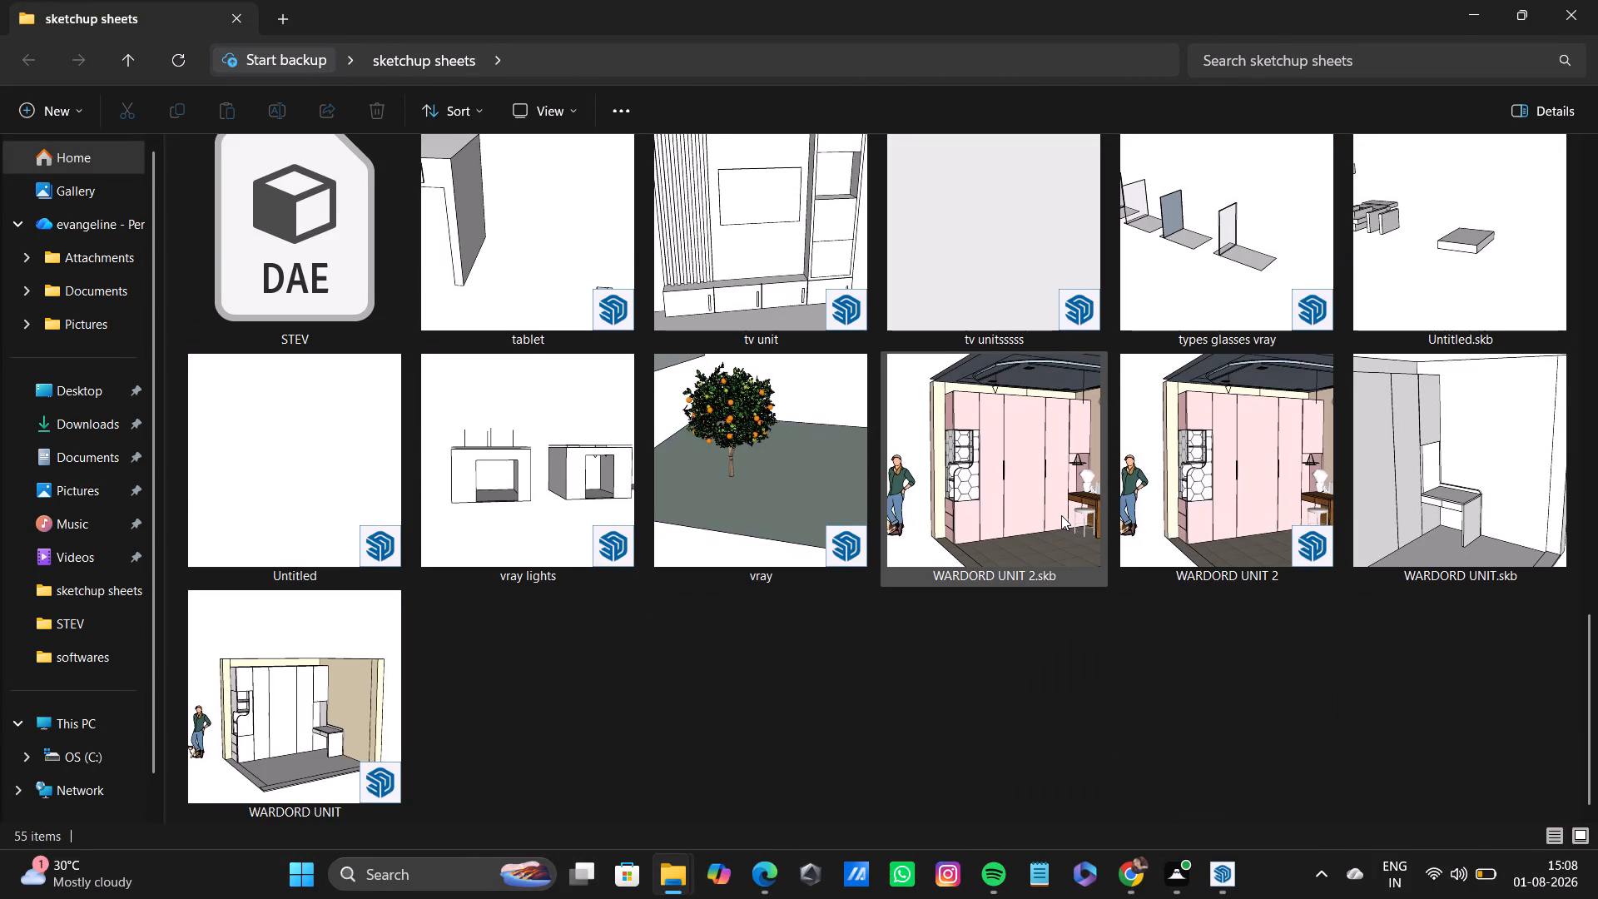
scroll(1061, 515, "up", 6)
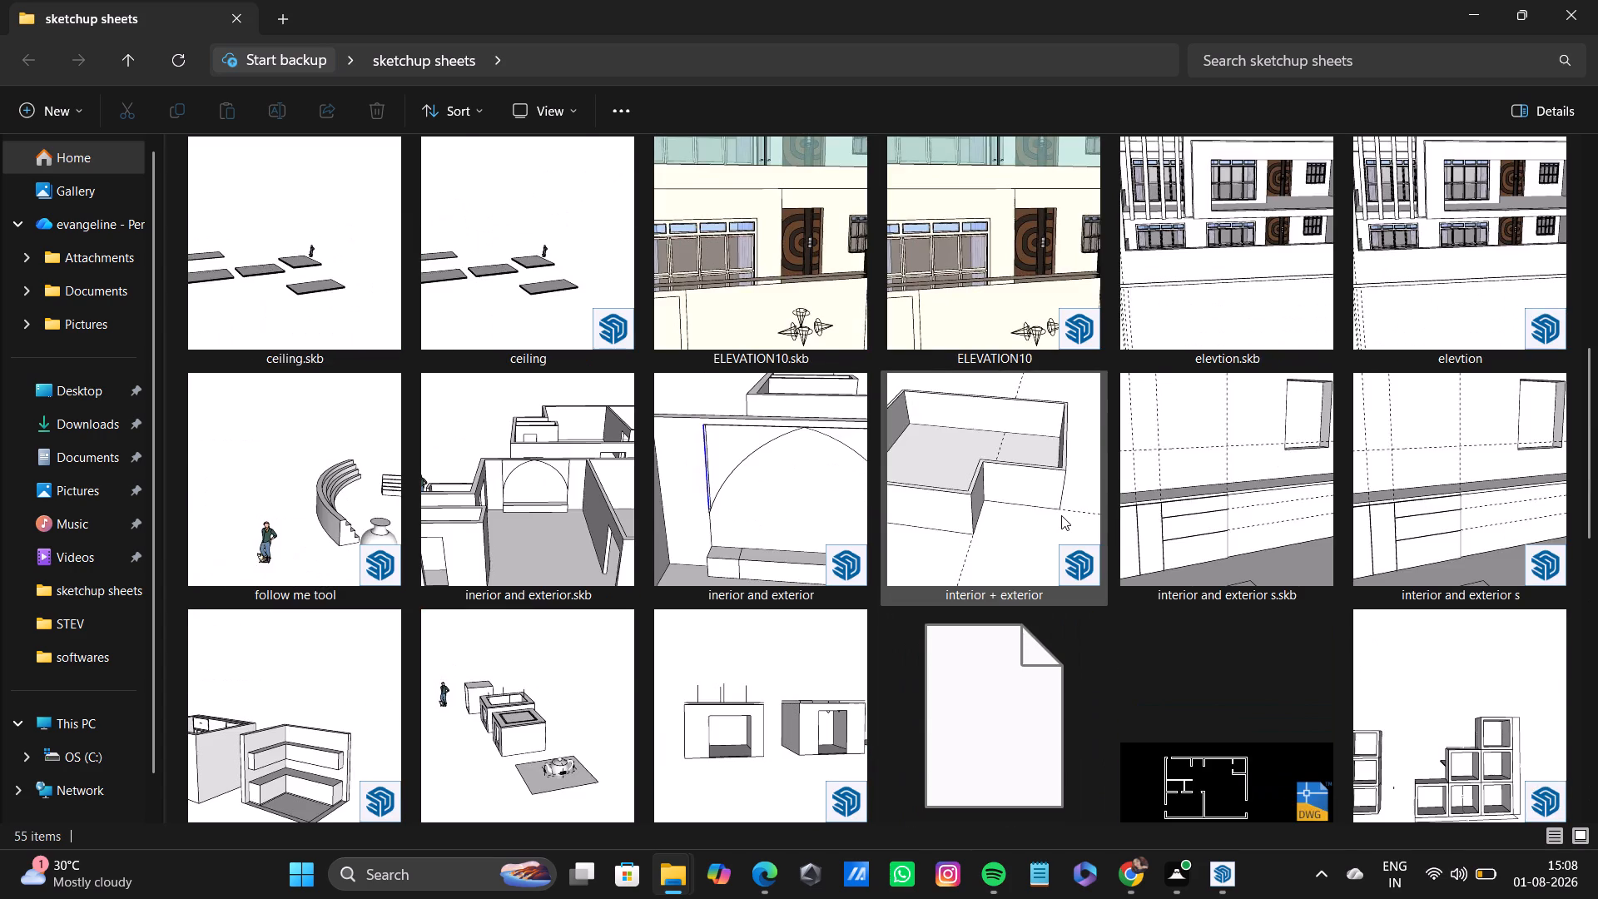
scroll(1061, 515, "up", 5)
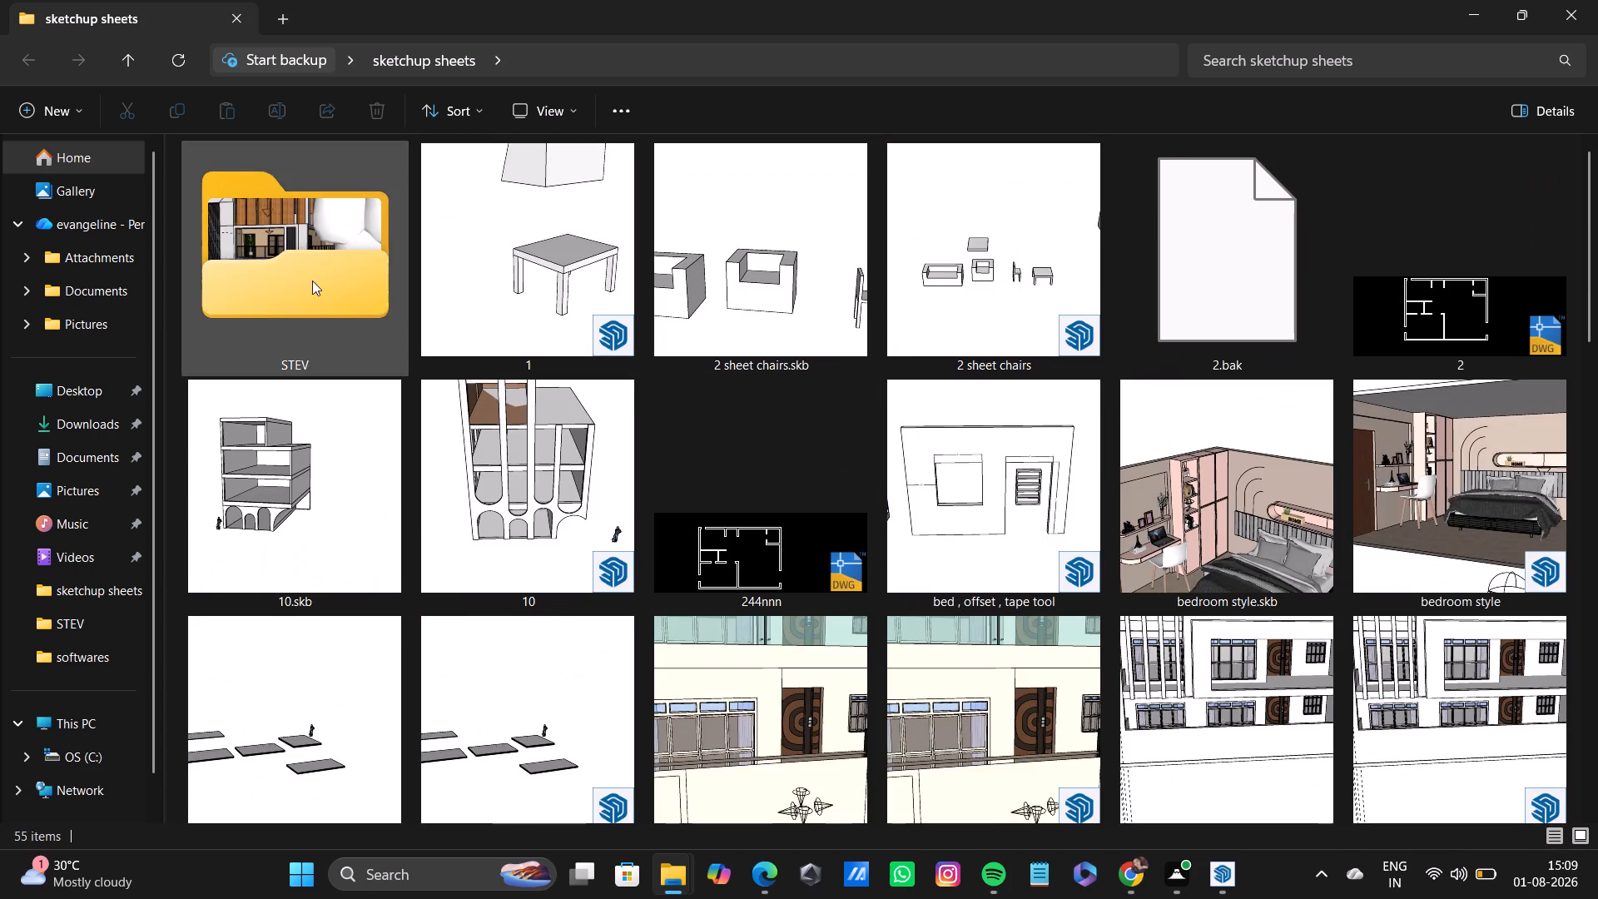
double_click(312, 281)
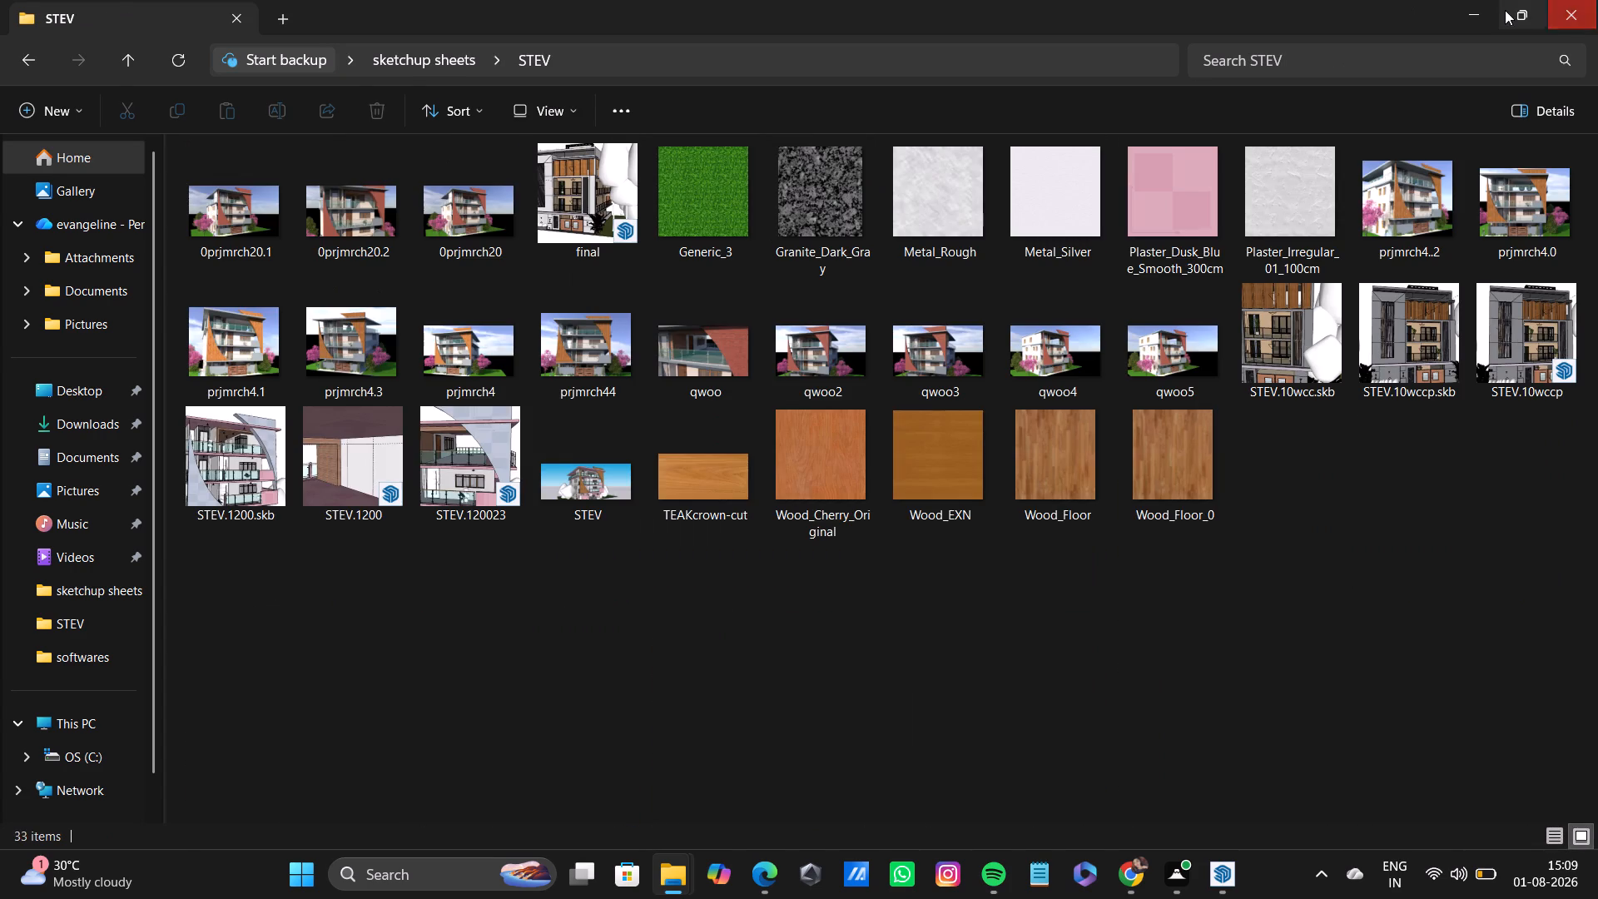
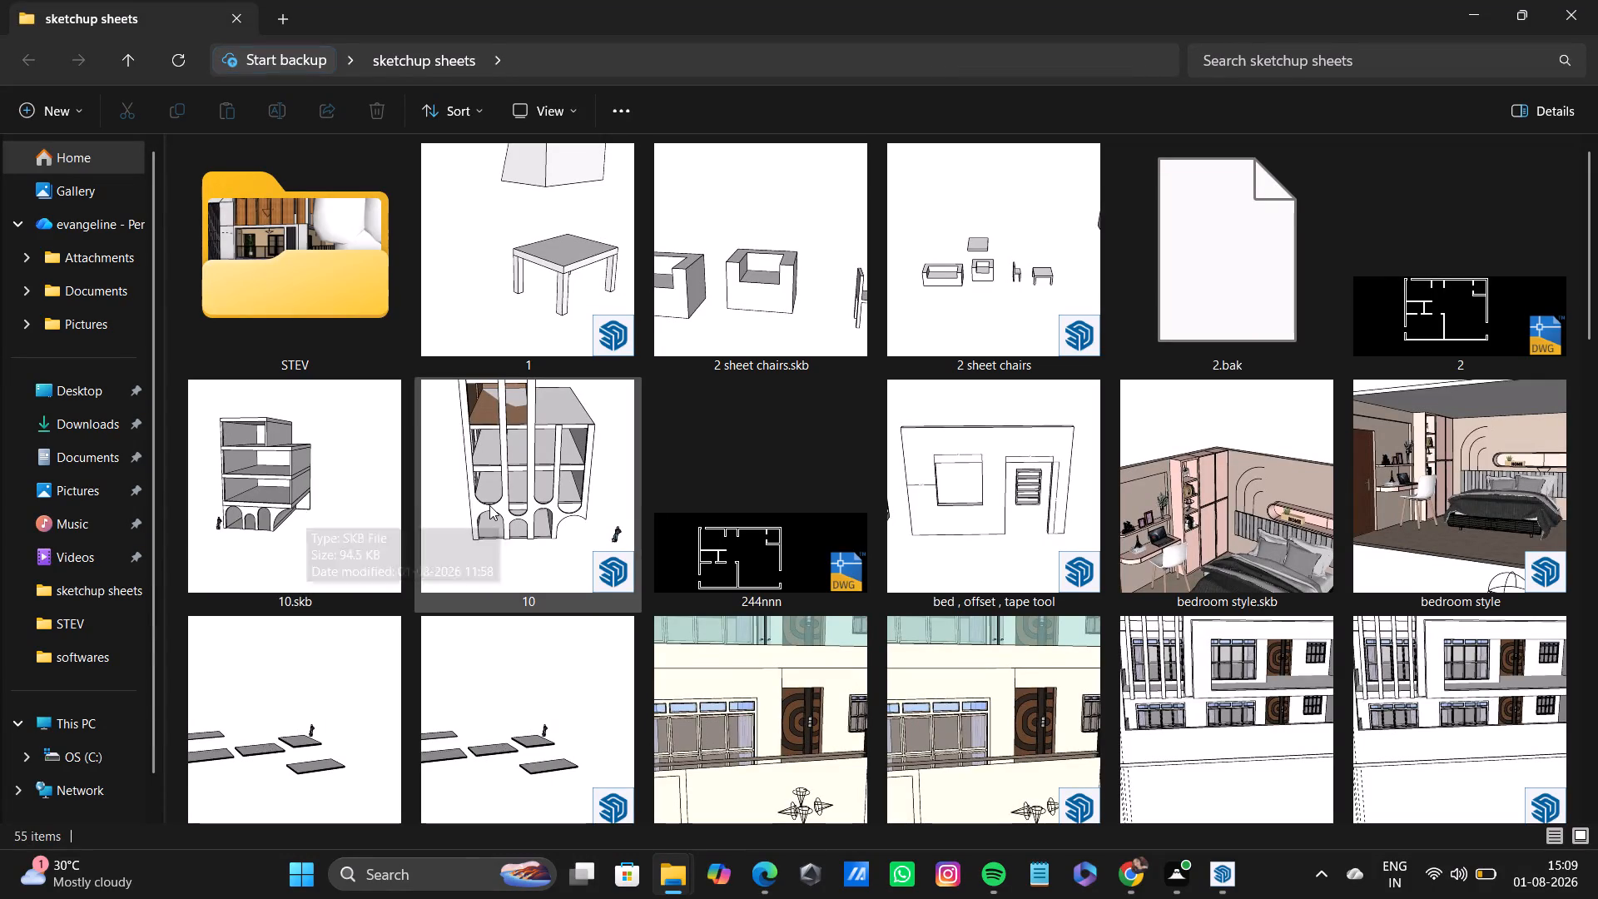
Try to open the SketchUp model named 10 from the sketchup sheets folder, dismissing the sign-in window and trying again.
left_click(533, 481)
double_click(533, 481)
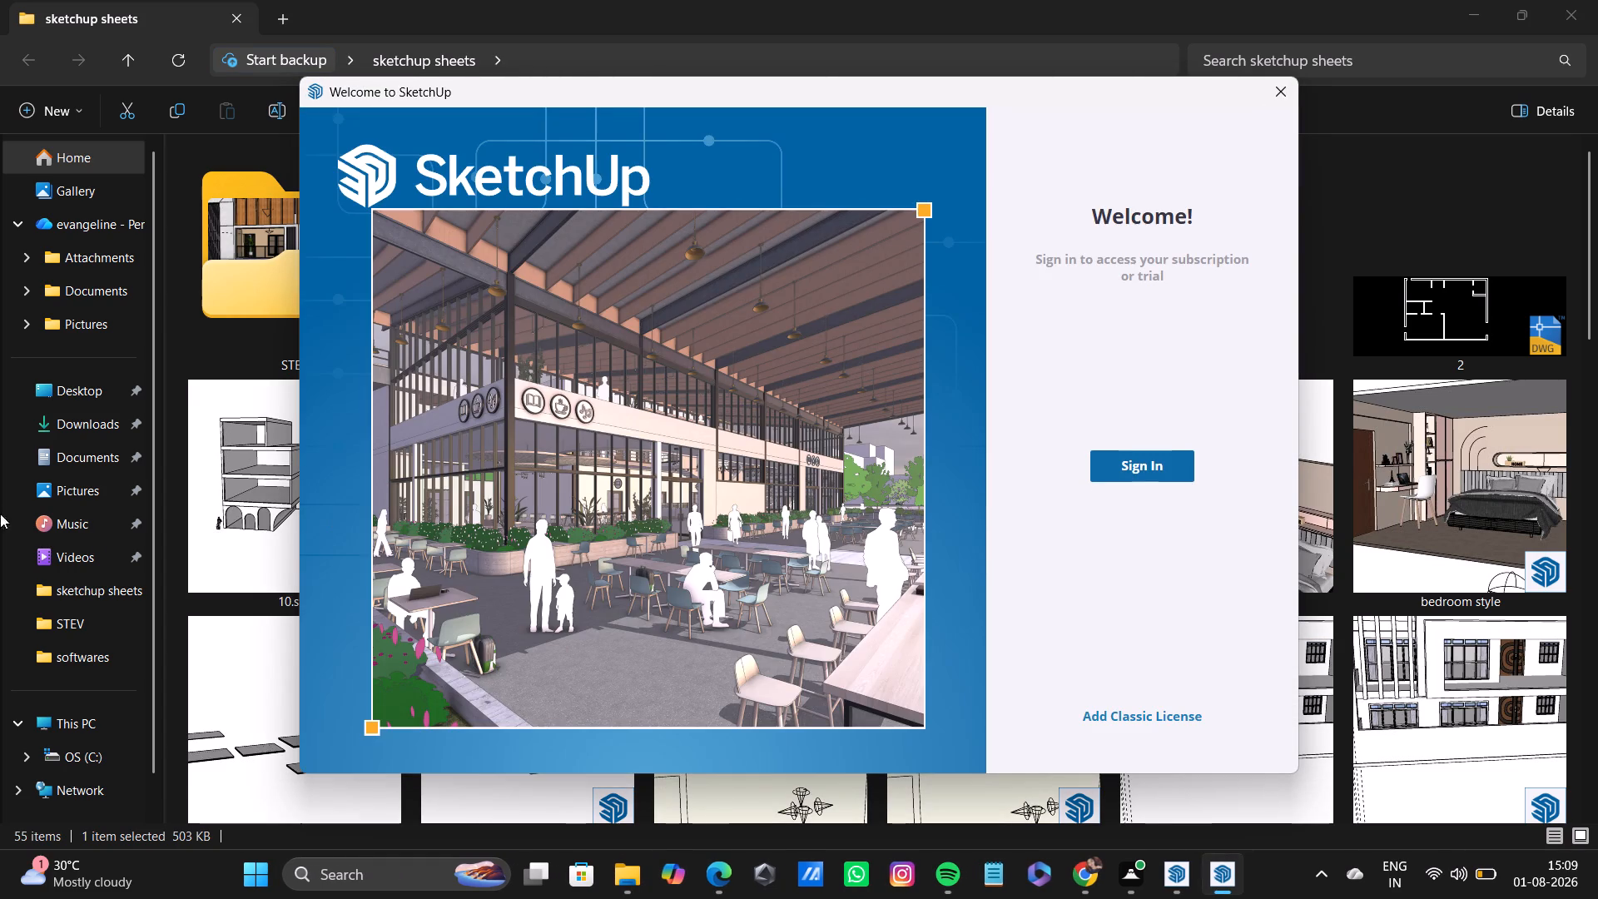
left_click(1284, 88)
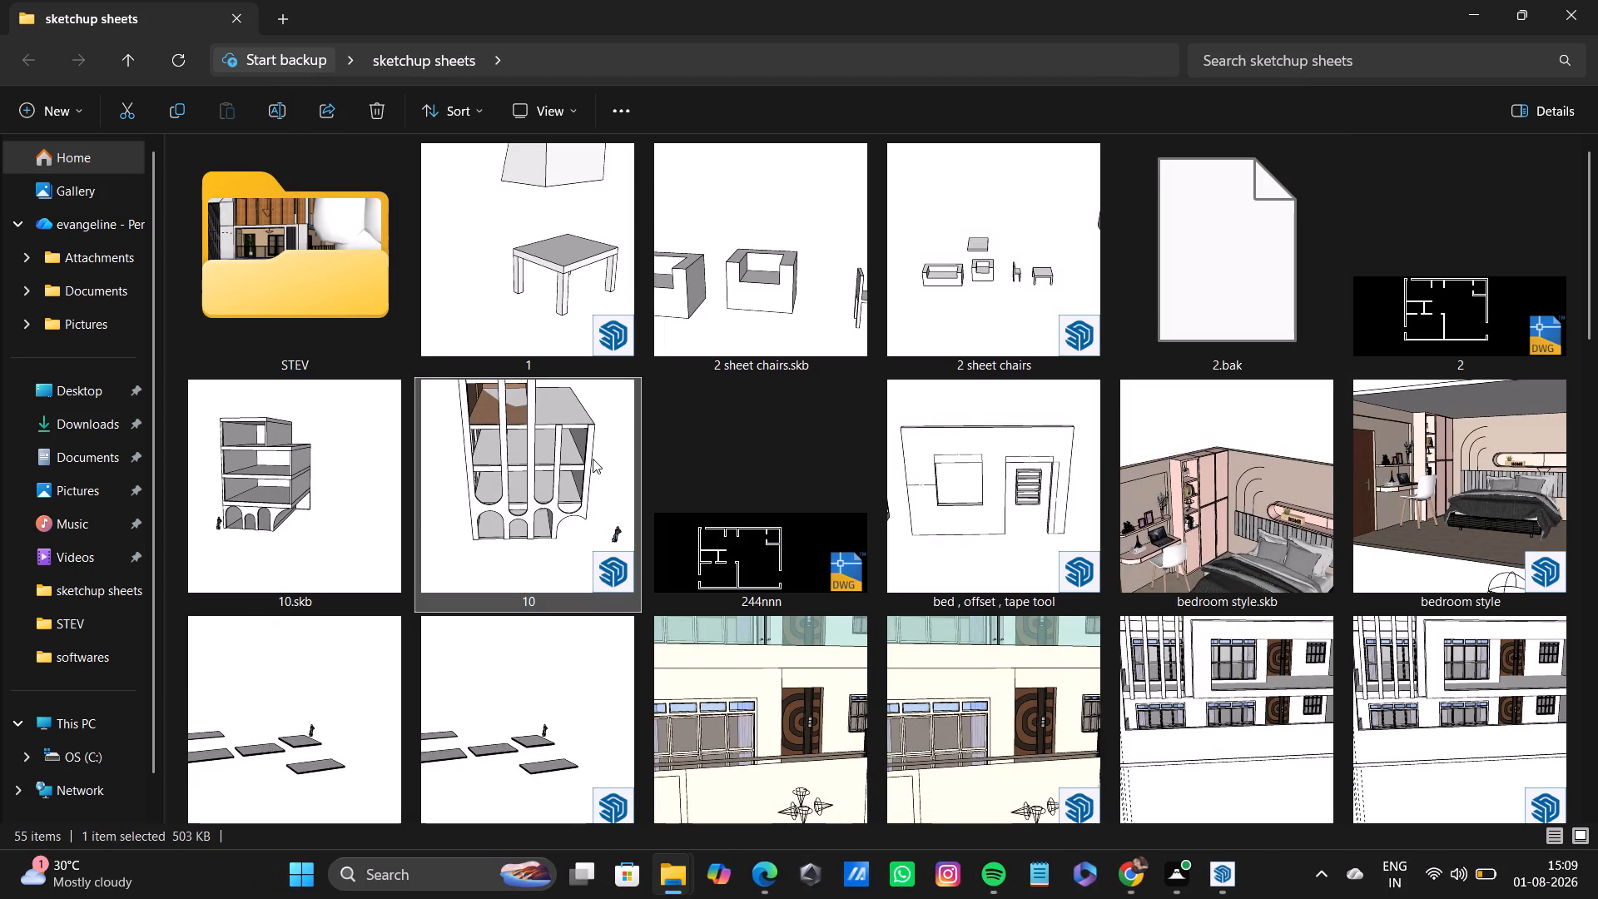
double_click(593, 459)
Switch to SketchUp, close the empty Untitled (3) model and dismiss the remaining welcome sign-in window.
left_click(1230, 890)
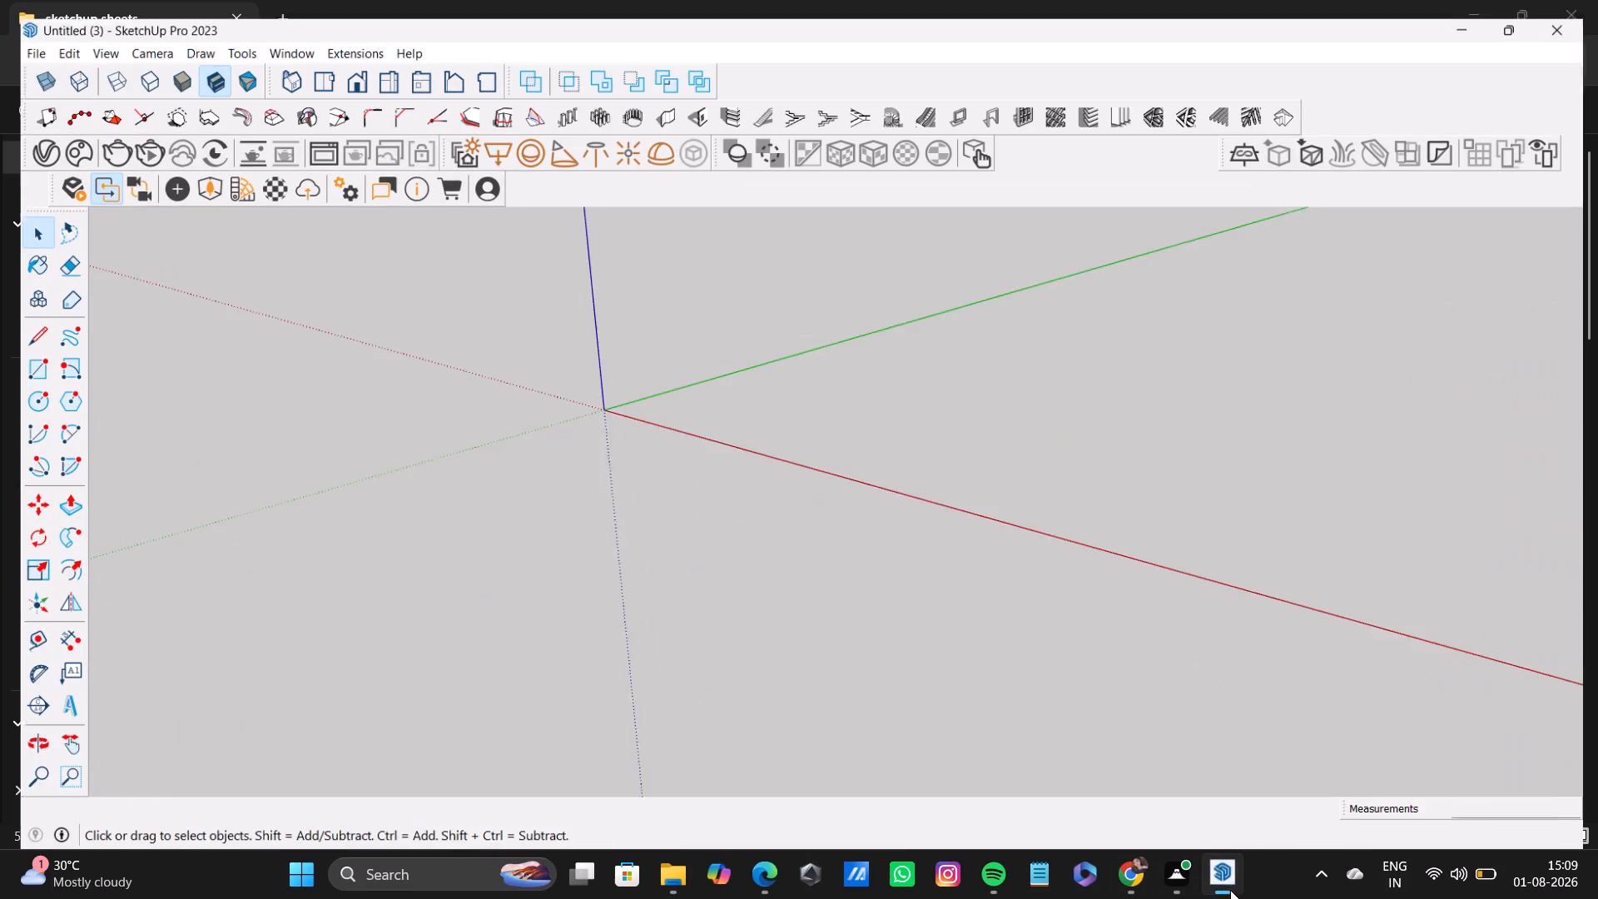
left_click(21, 41)
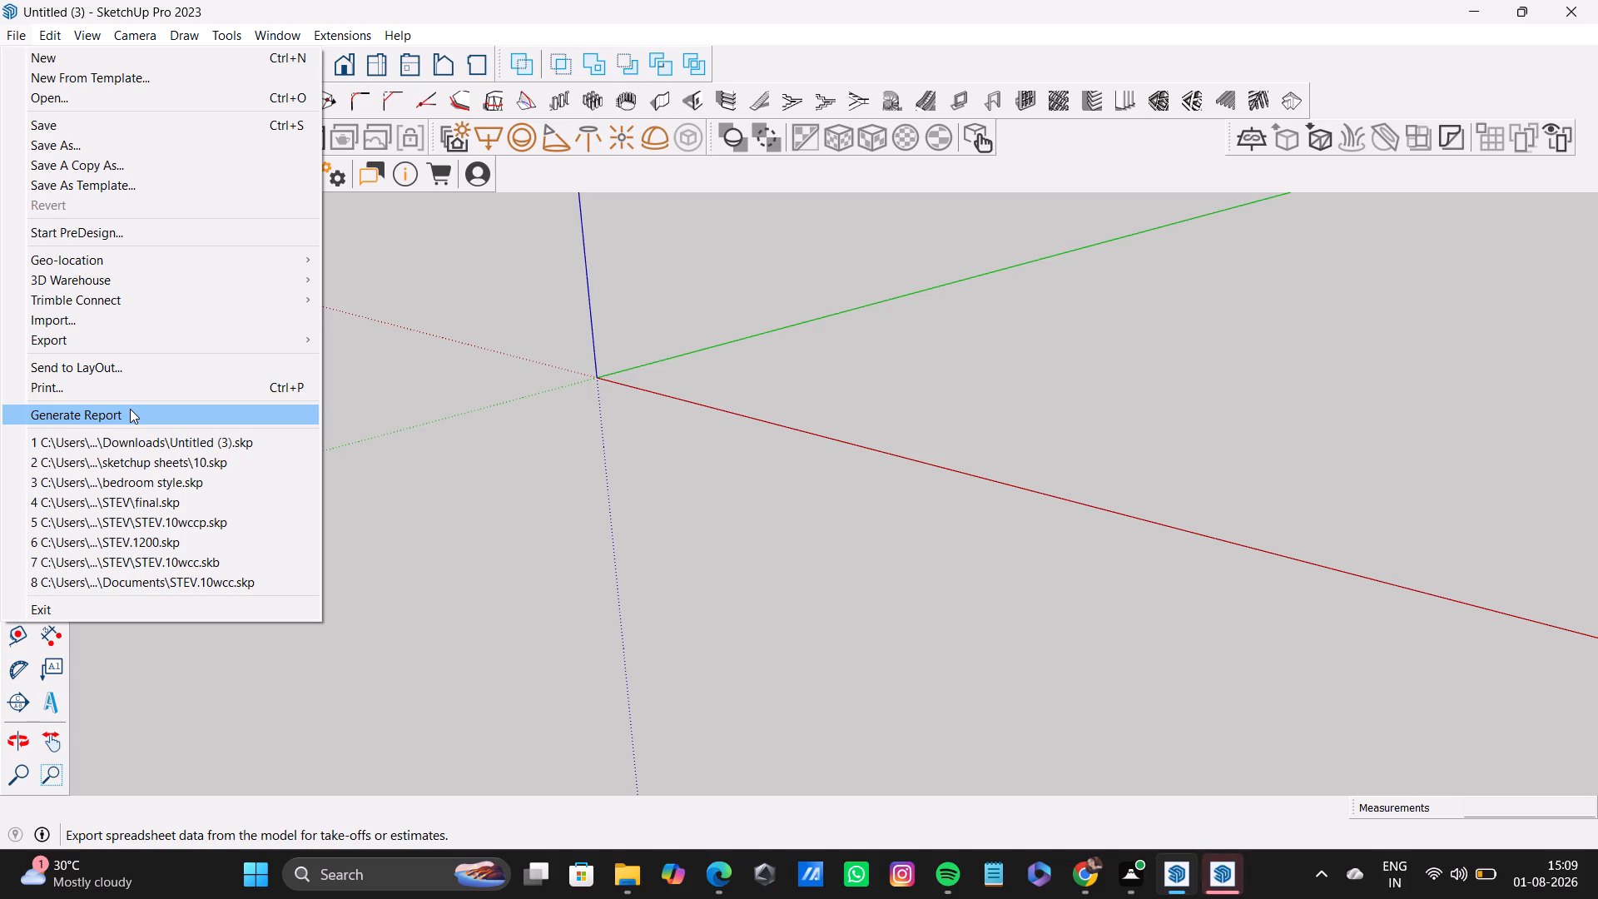
left_click(588, 430)
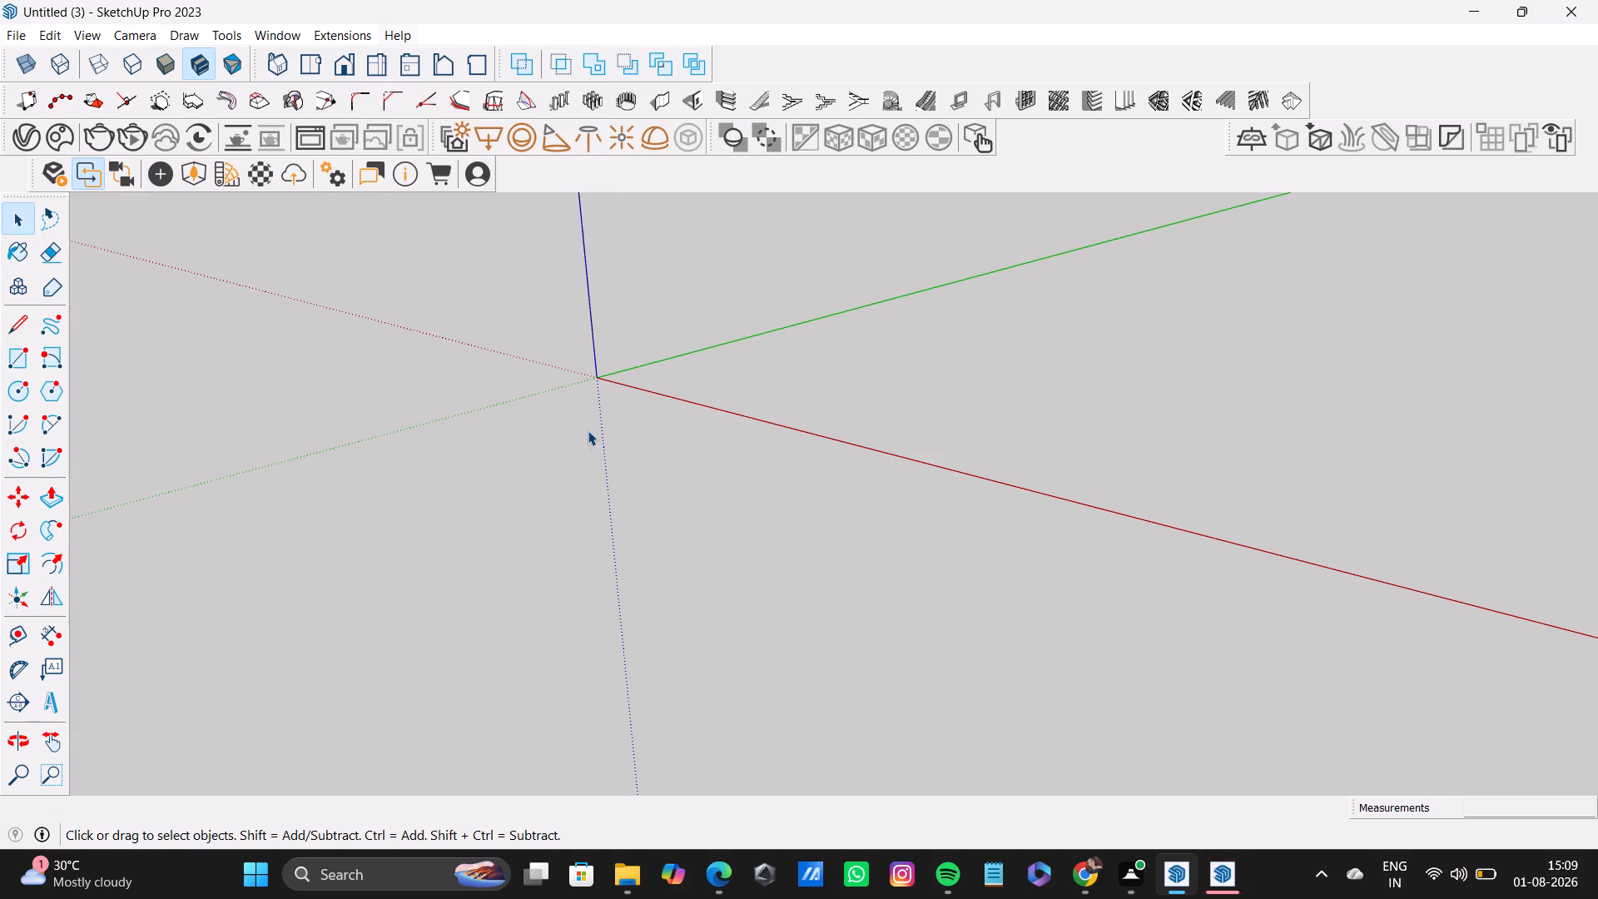
left_click(1560, 12)
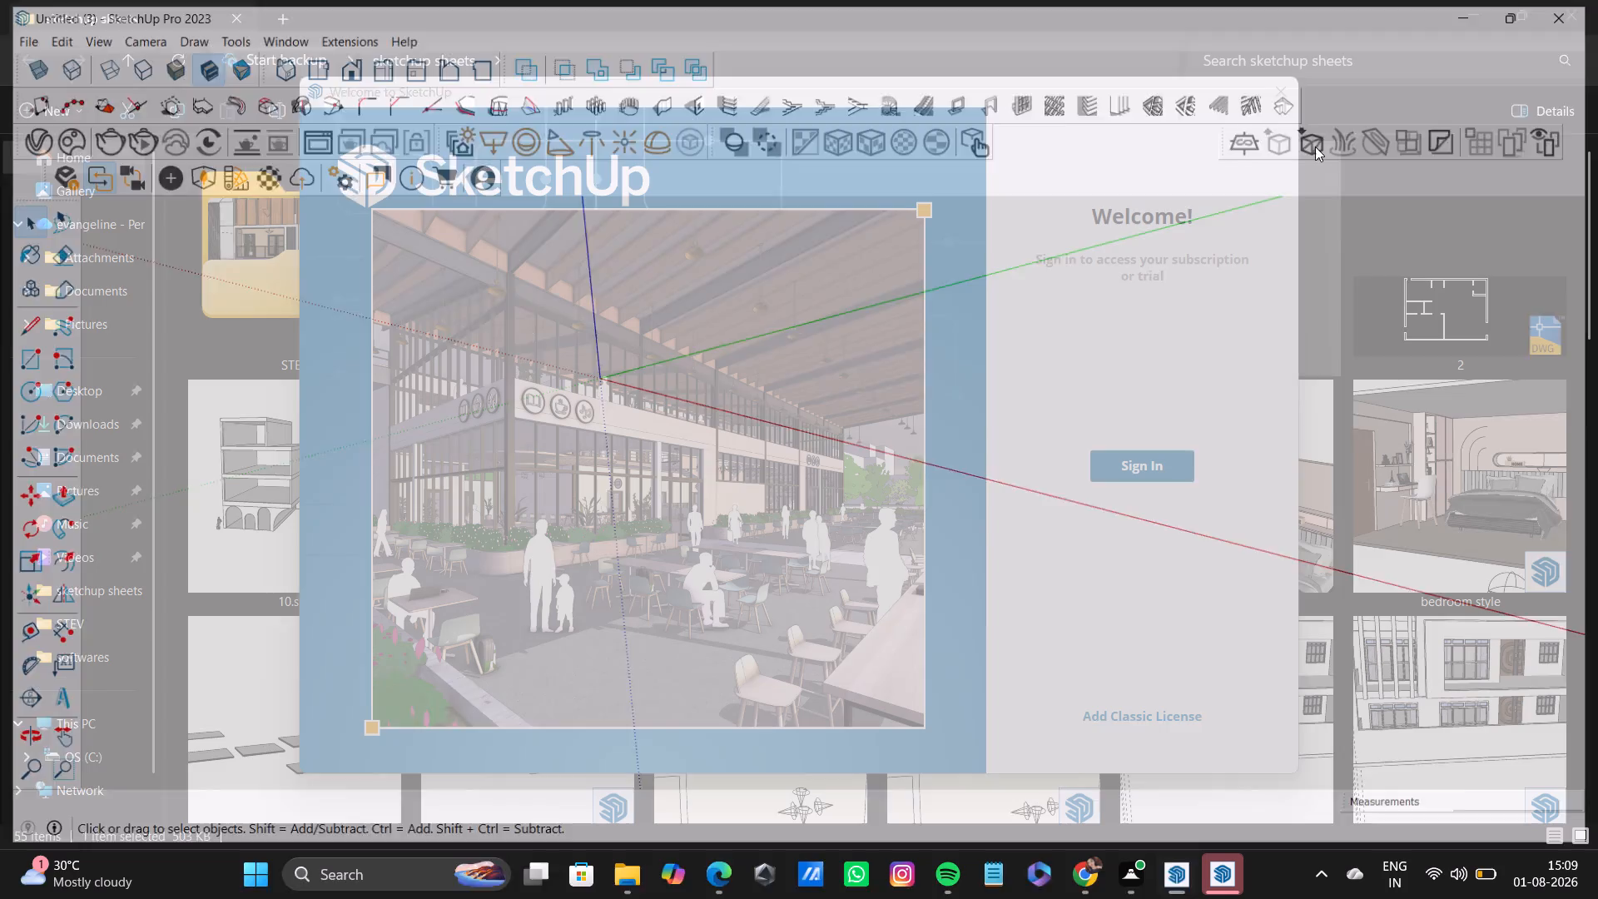
left_click(1295, 90)
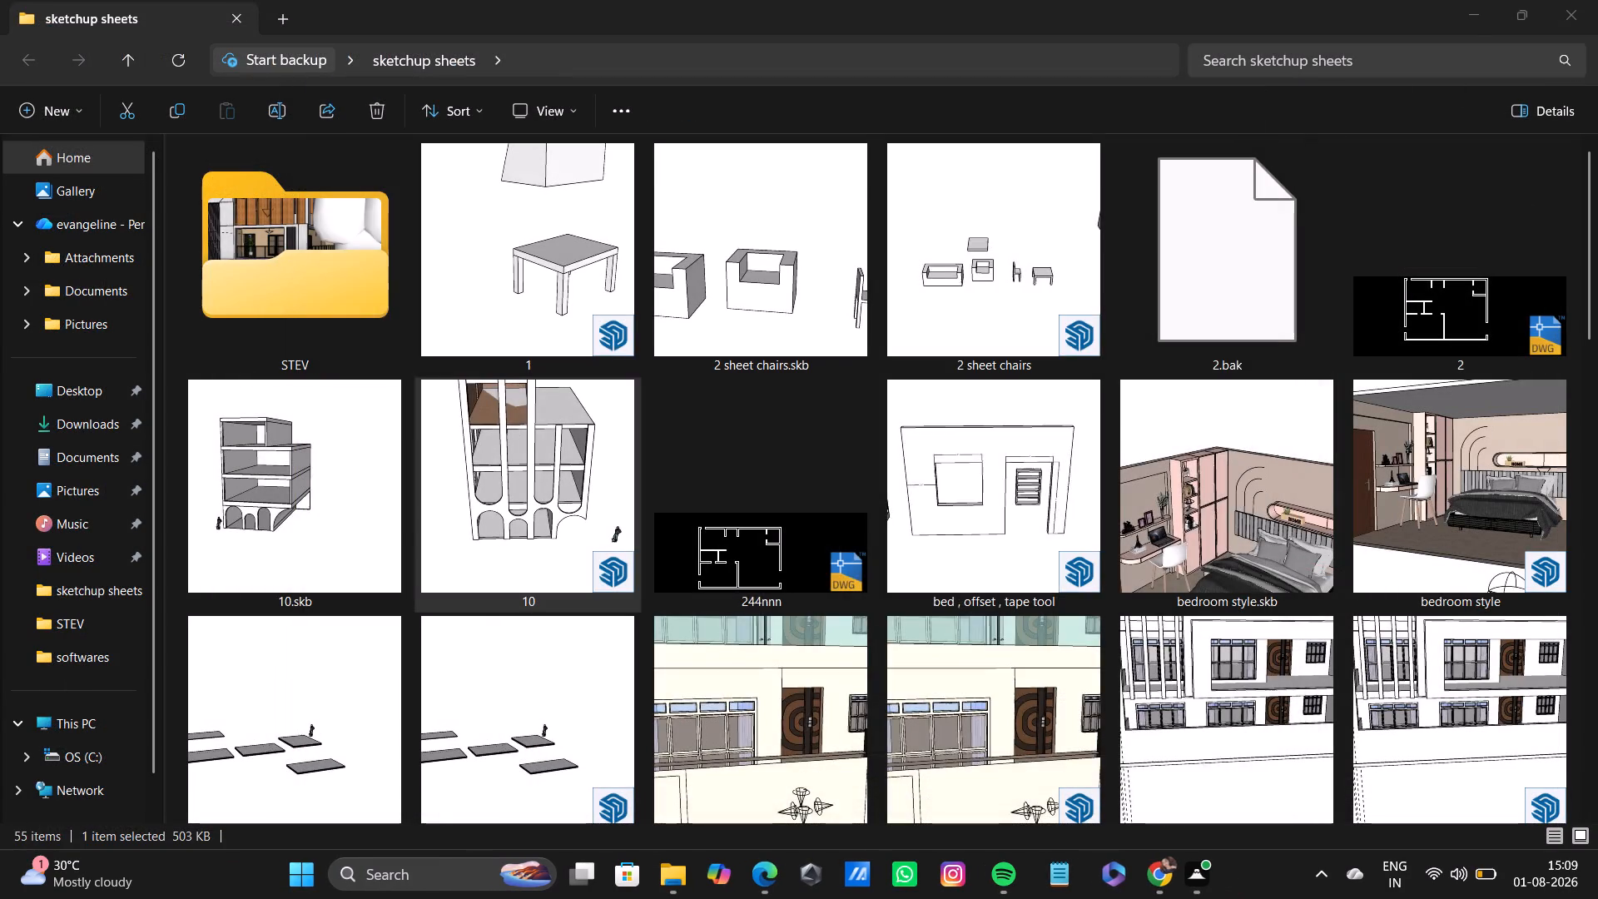
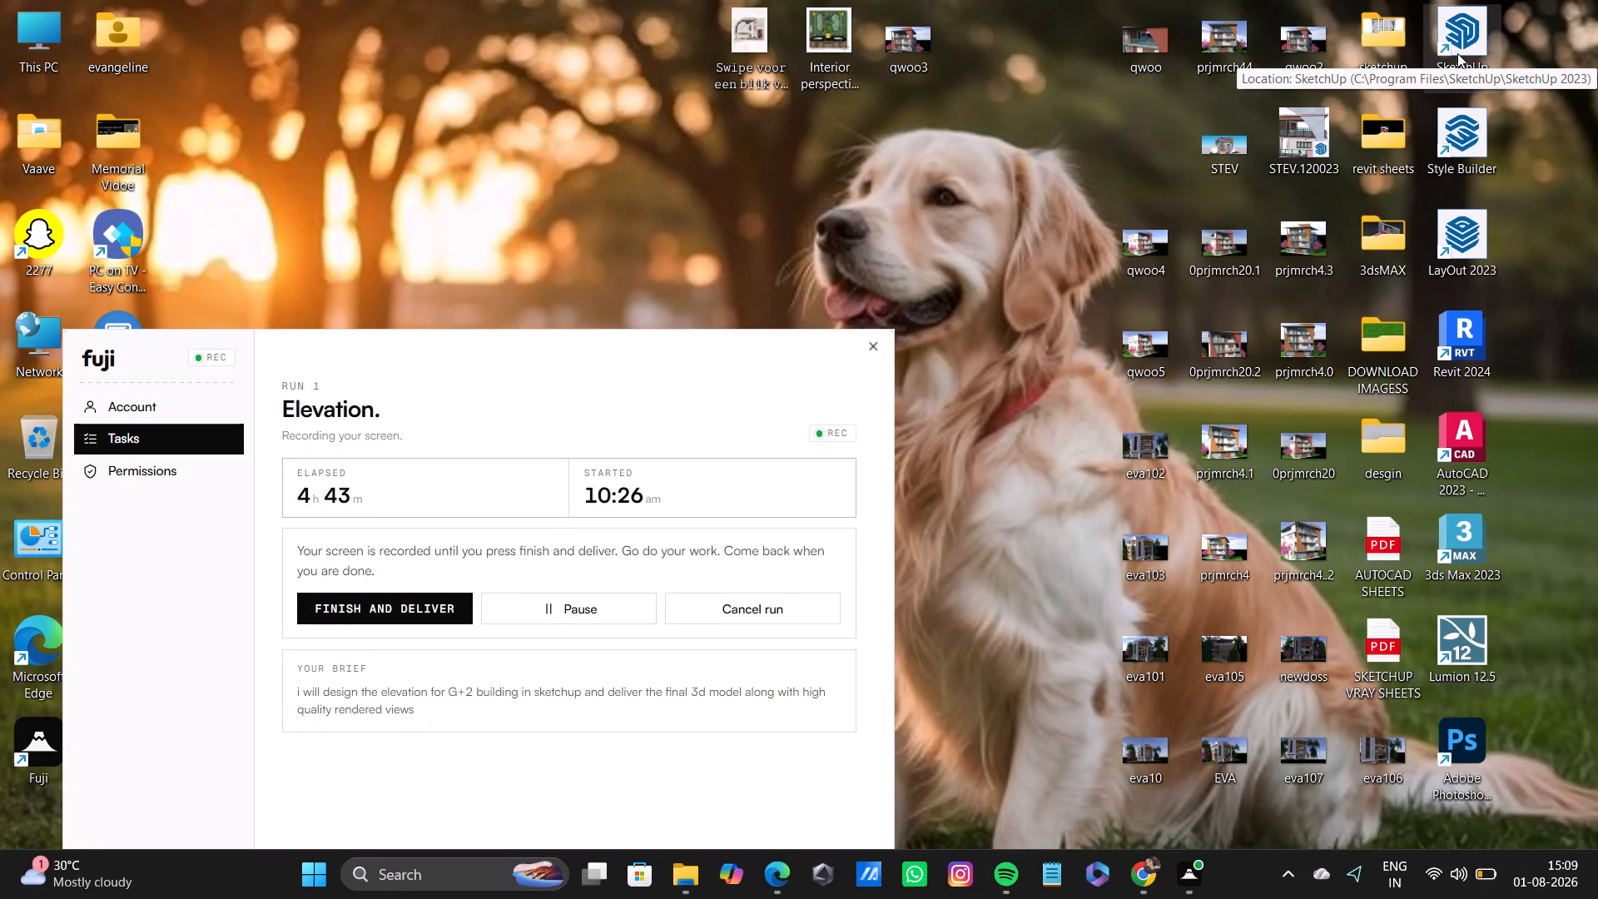
Launch SketchUp 2023 from the desktop and reposition its welcome window higher on the screen.
double_click(1457, 53)
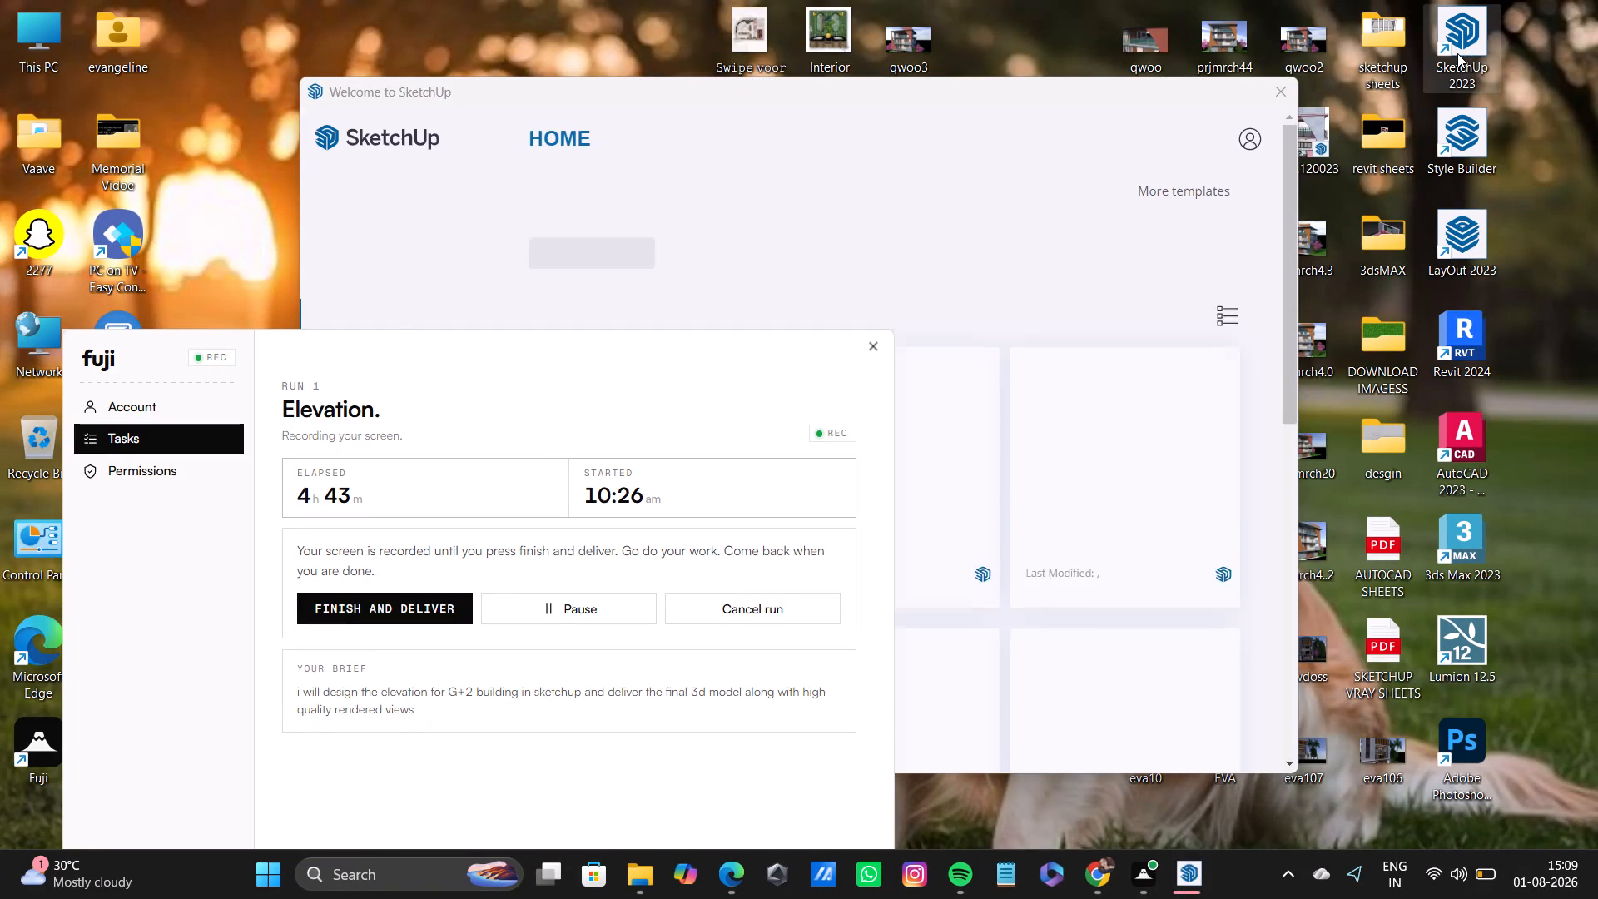
left_click_drag(776, 92, 777, 82)
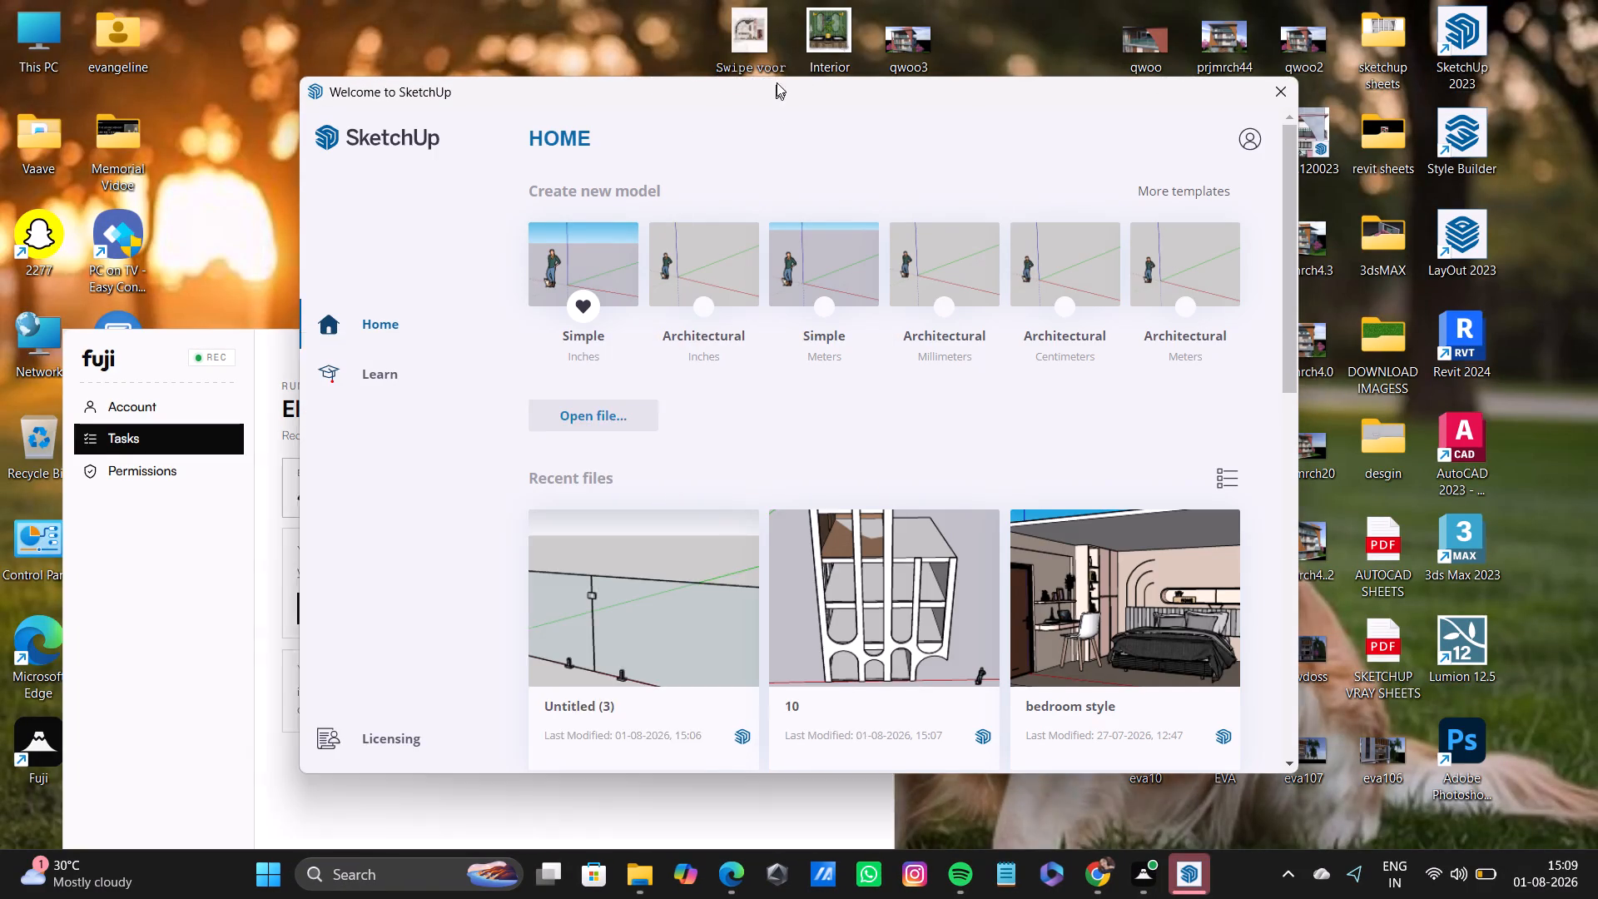
left_click_drag(777, 82, 808, 42)
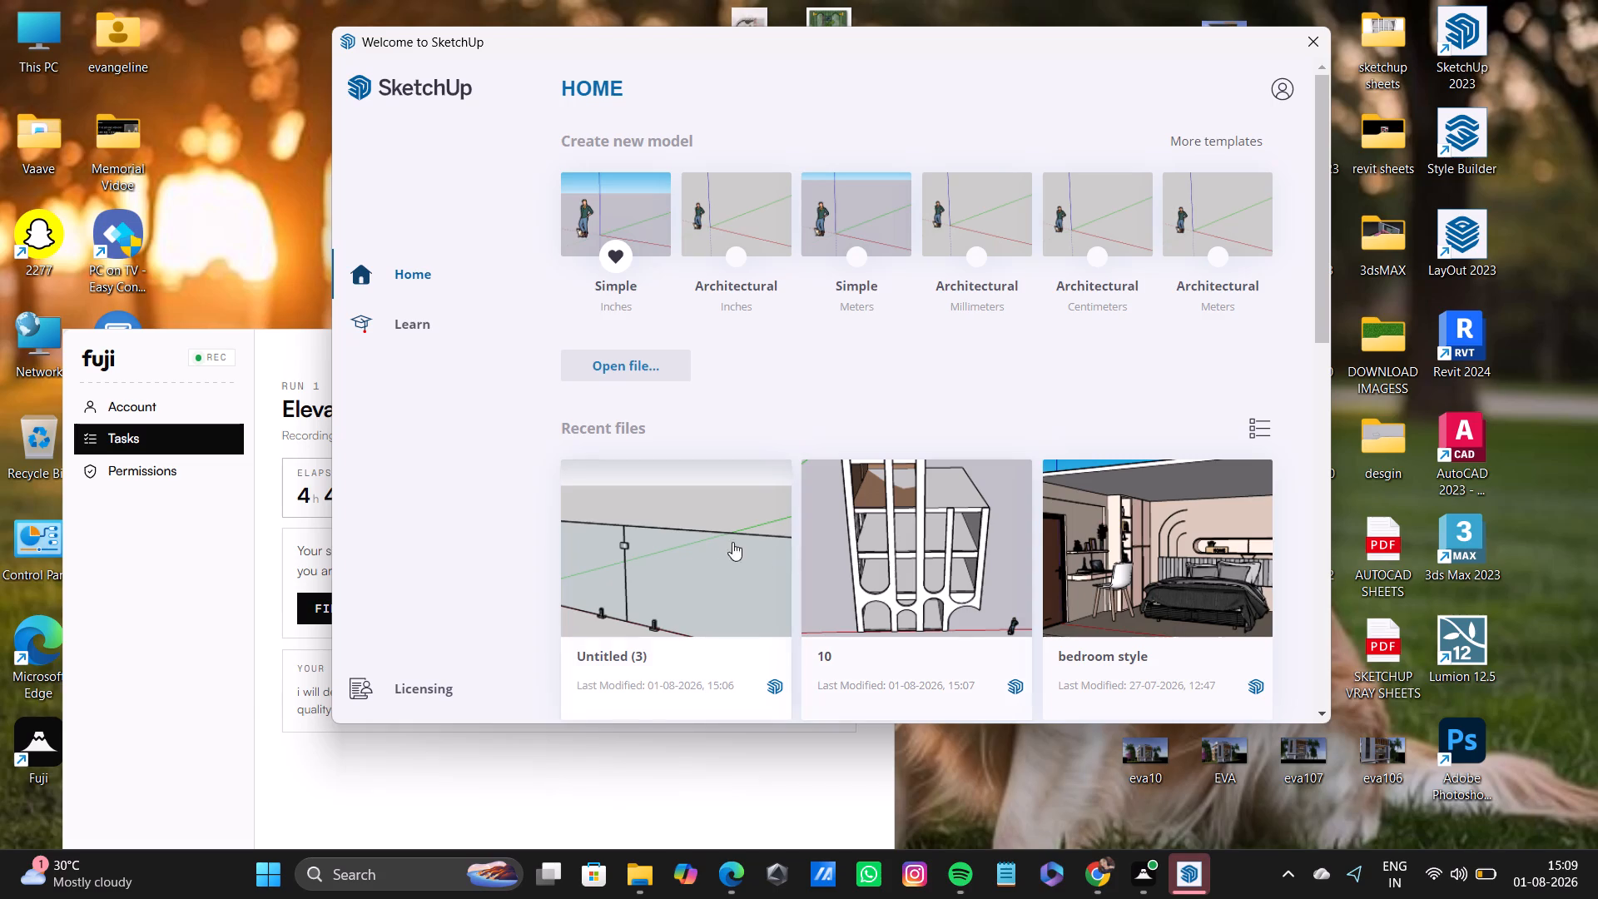
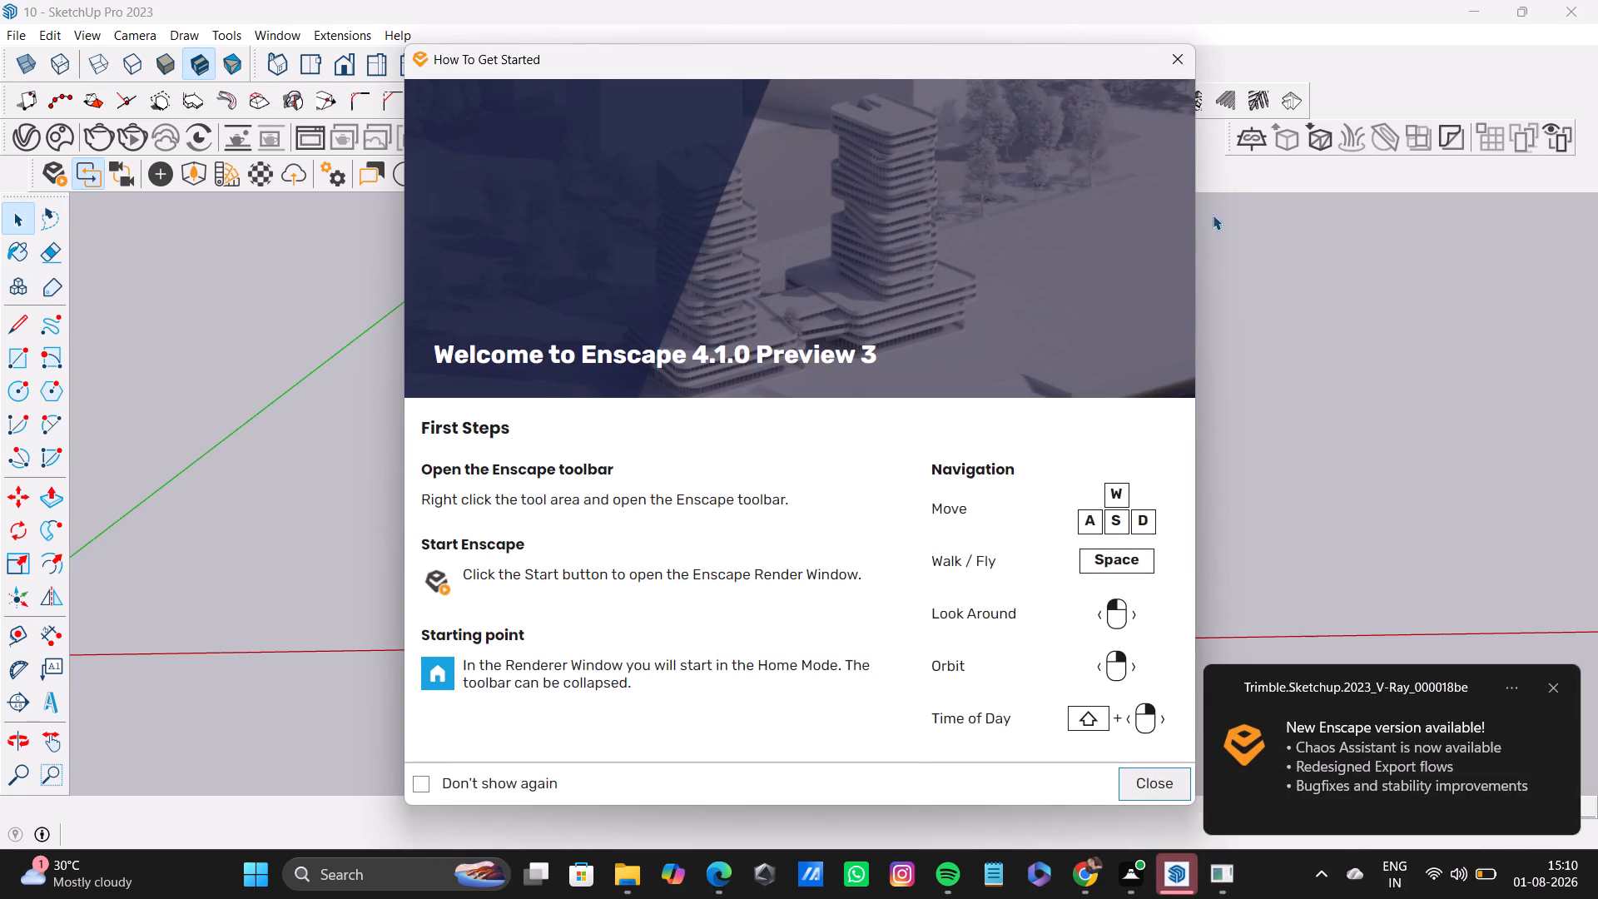
Dismiss the Enscape update notice, its getting-started window and the SketchUp welcome window to reach model 10.
left_click(1562, 695)
left_click(1183, 56)
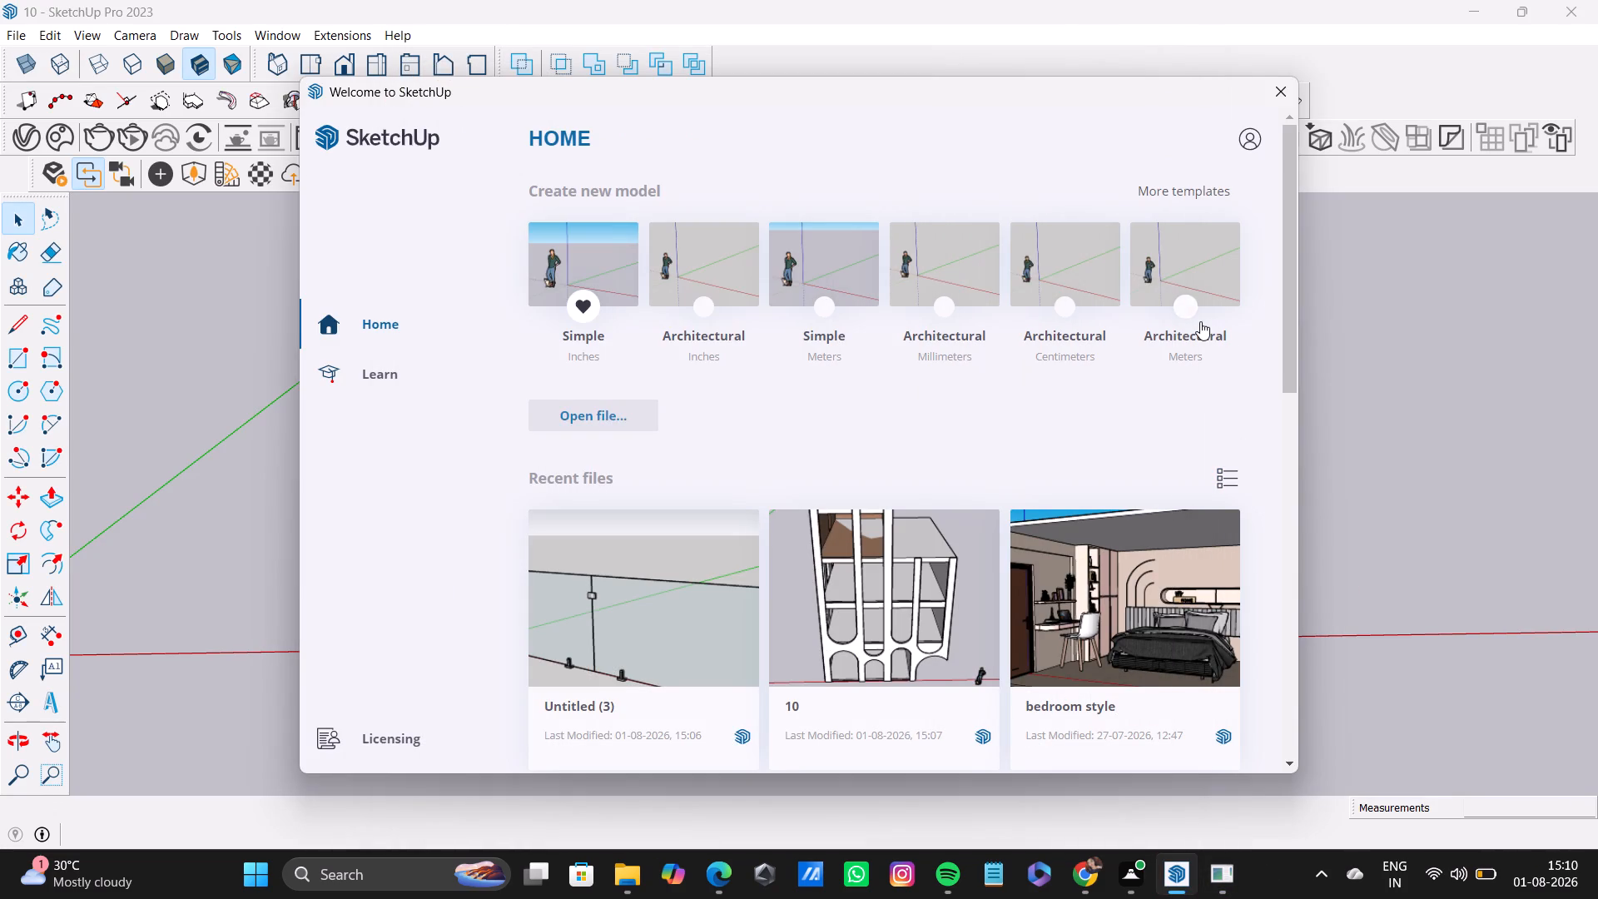
left_click_drag(1109, 100, 1178, 475)
left_click(1343, 471)
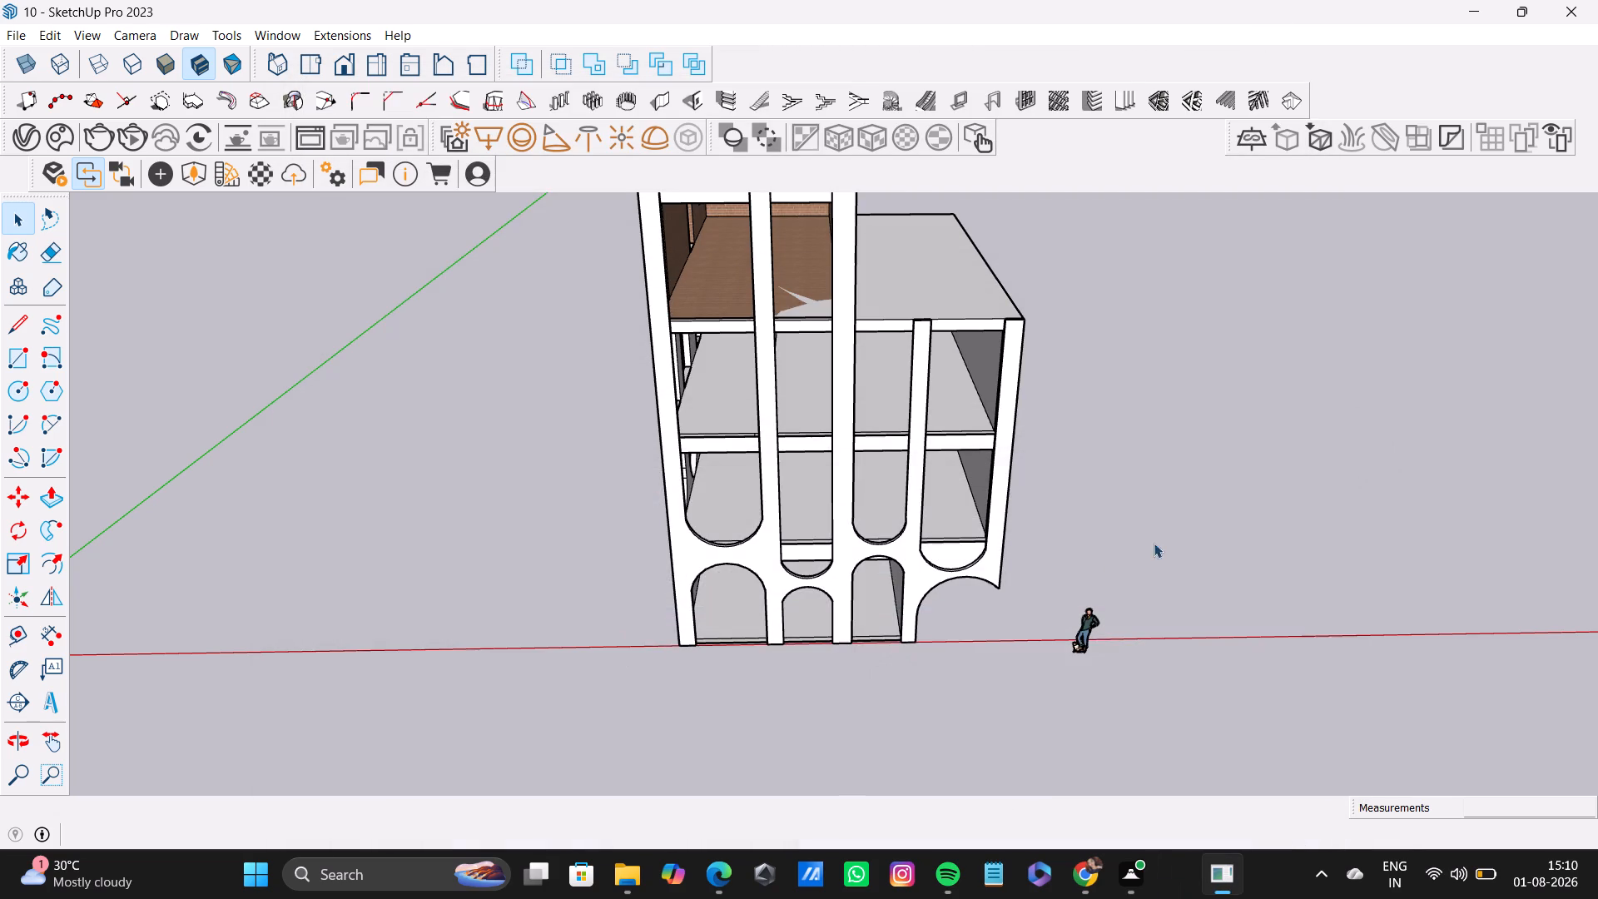
Examine the reopened building's front columns and window-side wall from several angles.
middle_click_drag(1039, 590, 1186, 364)
scroll(871, 425, "down", 2)
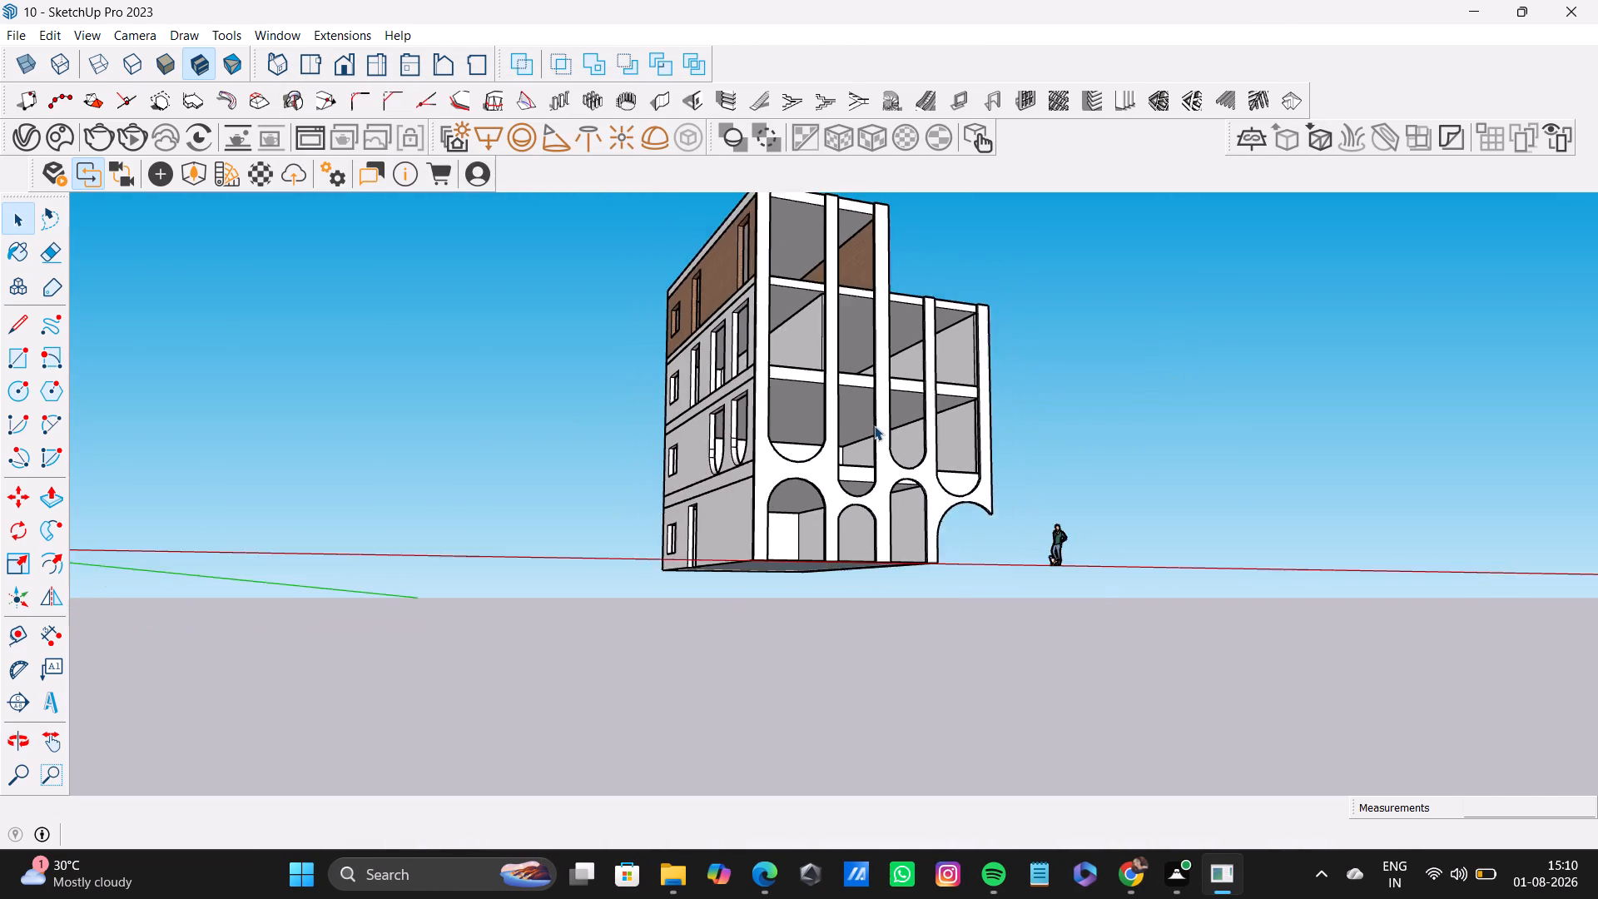
scroll(874, 425, "down", 2)
middle_click_drag(874, 425, 887, 535)
middle_click_drag(871, 554, 1037, 592)
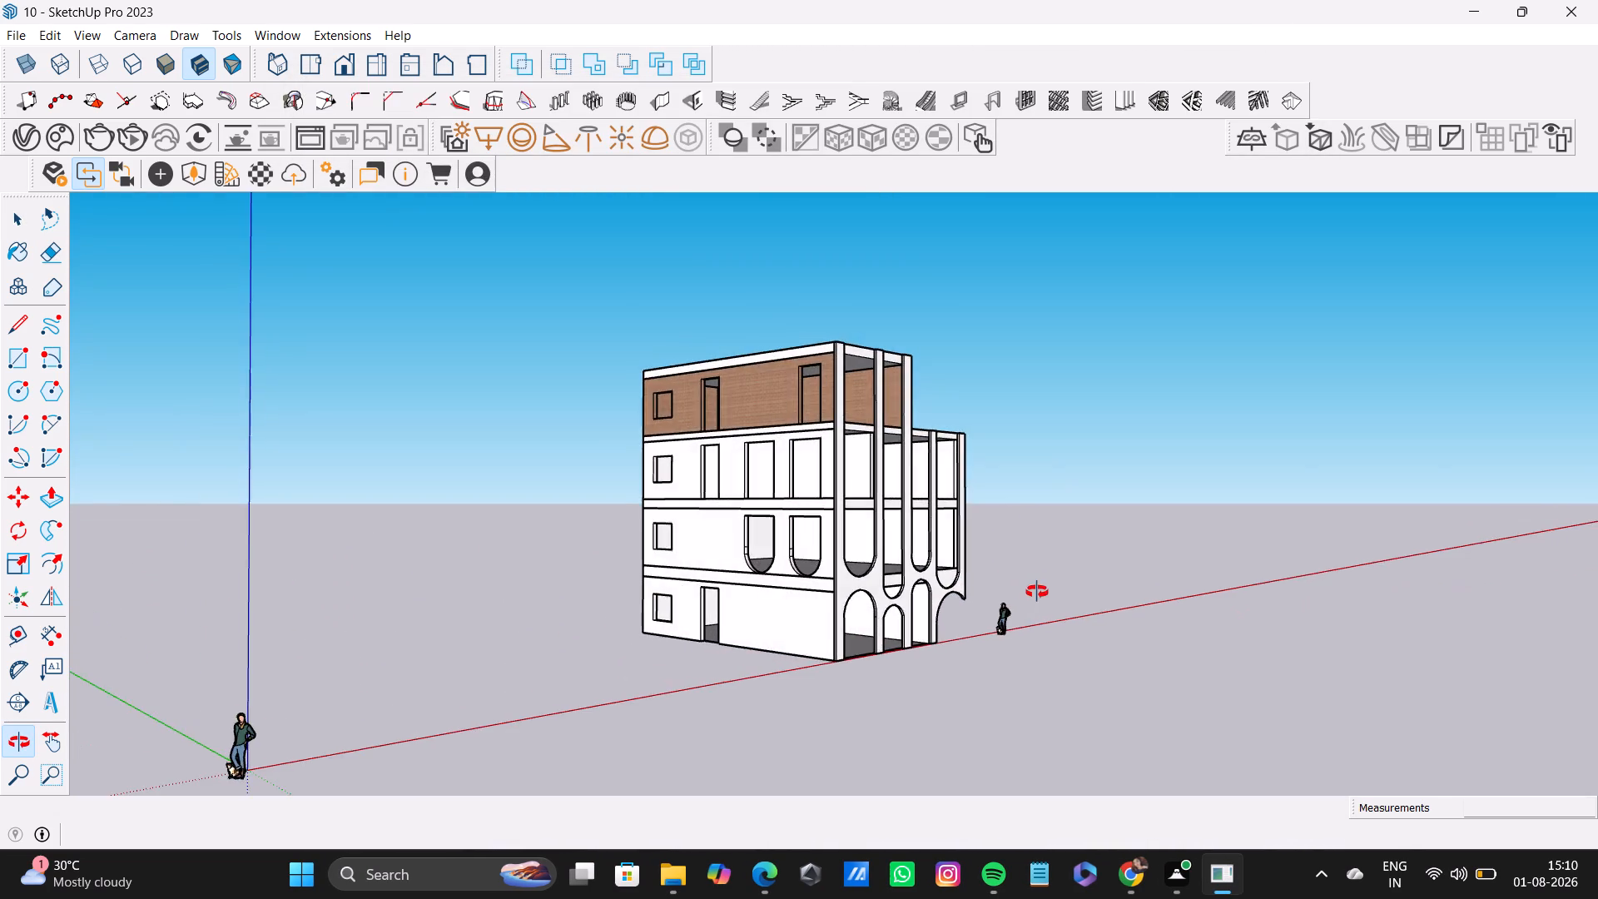
middle_click_drag(1037, 592, 876, 648)
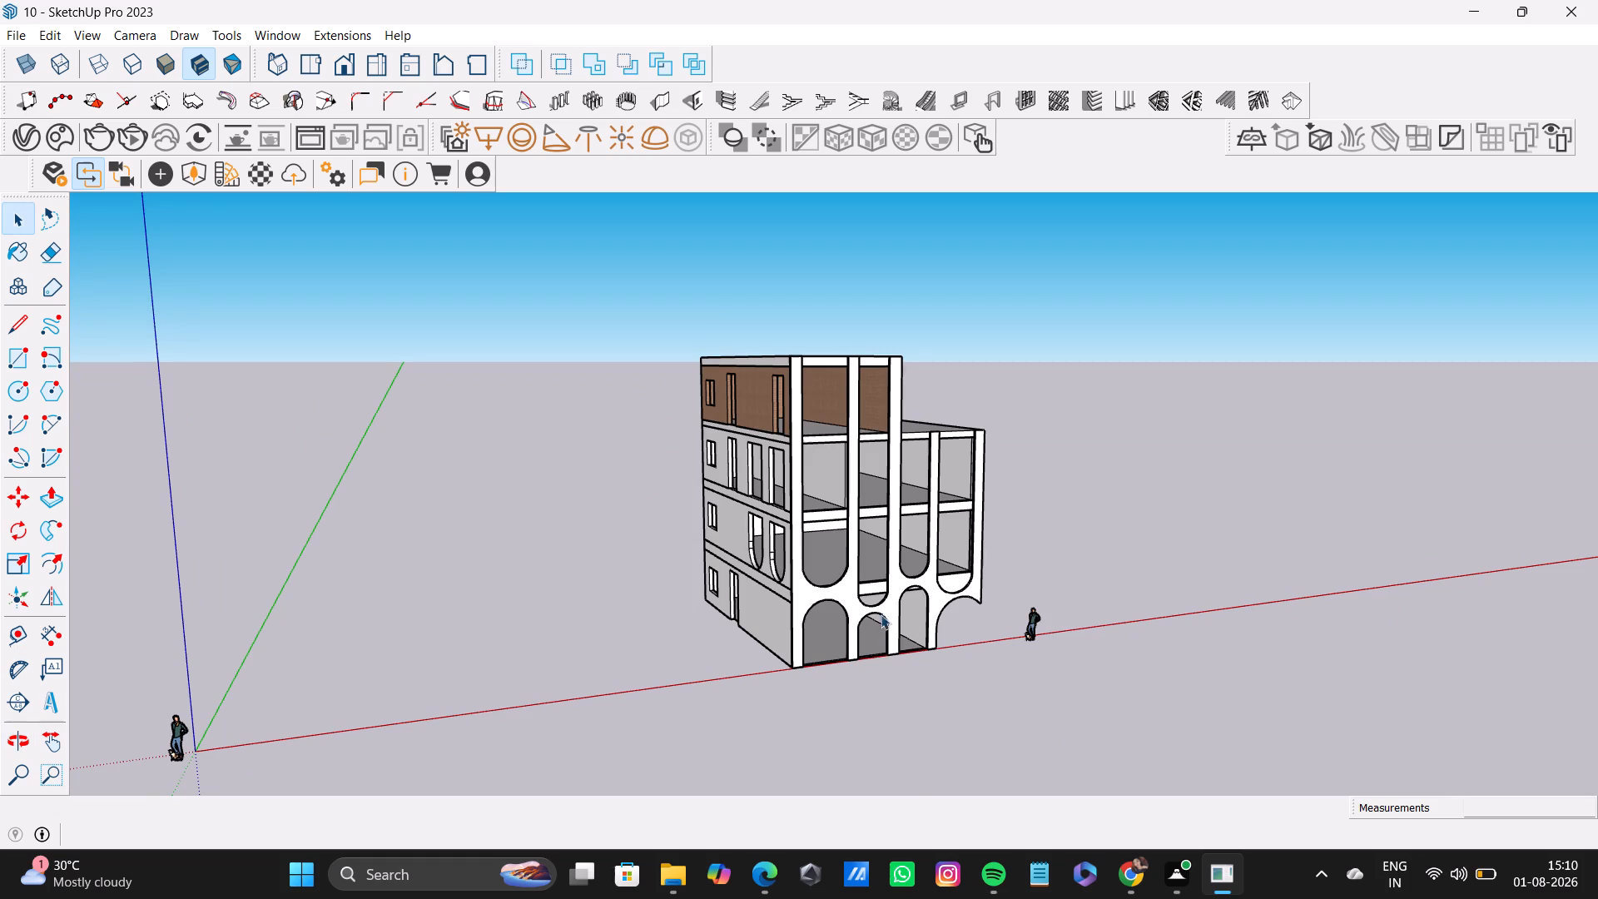
scroll(692, 378, "up", 5)
middle_click_drag(946, 511, 788, 521)
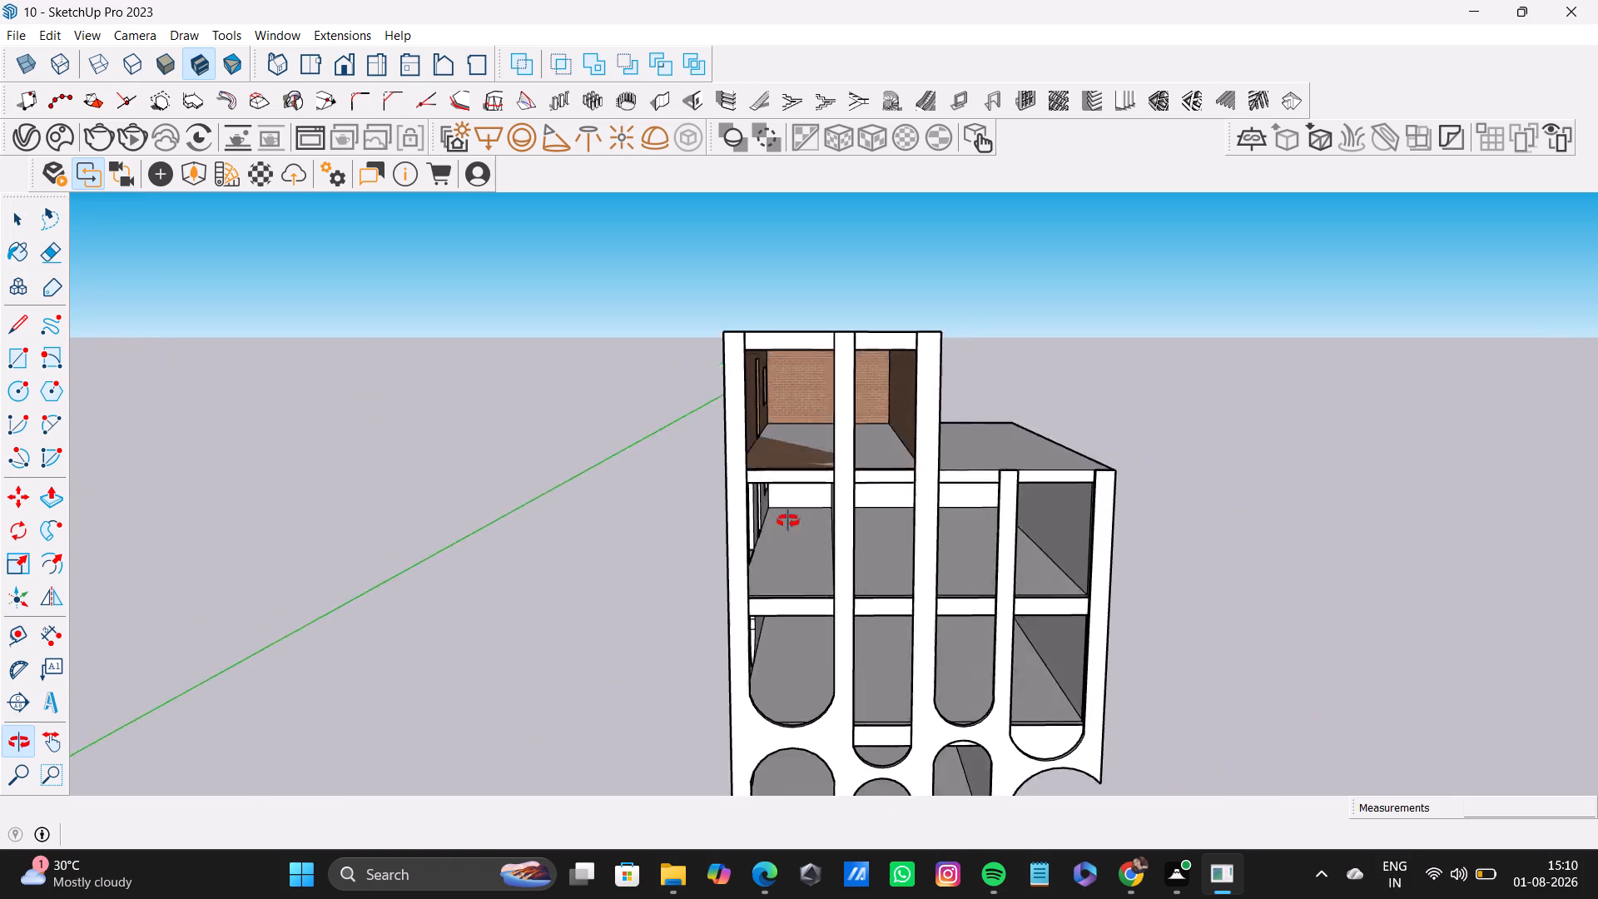
middle_click_drag(788, 521, 1041, 524)
scroll(1053, 569, "down", 2)
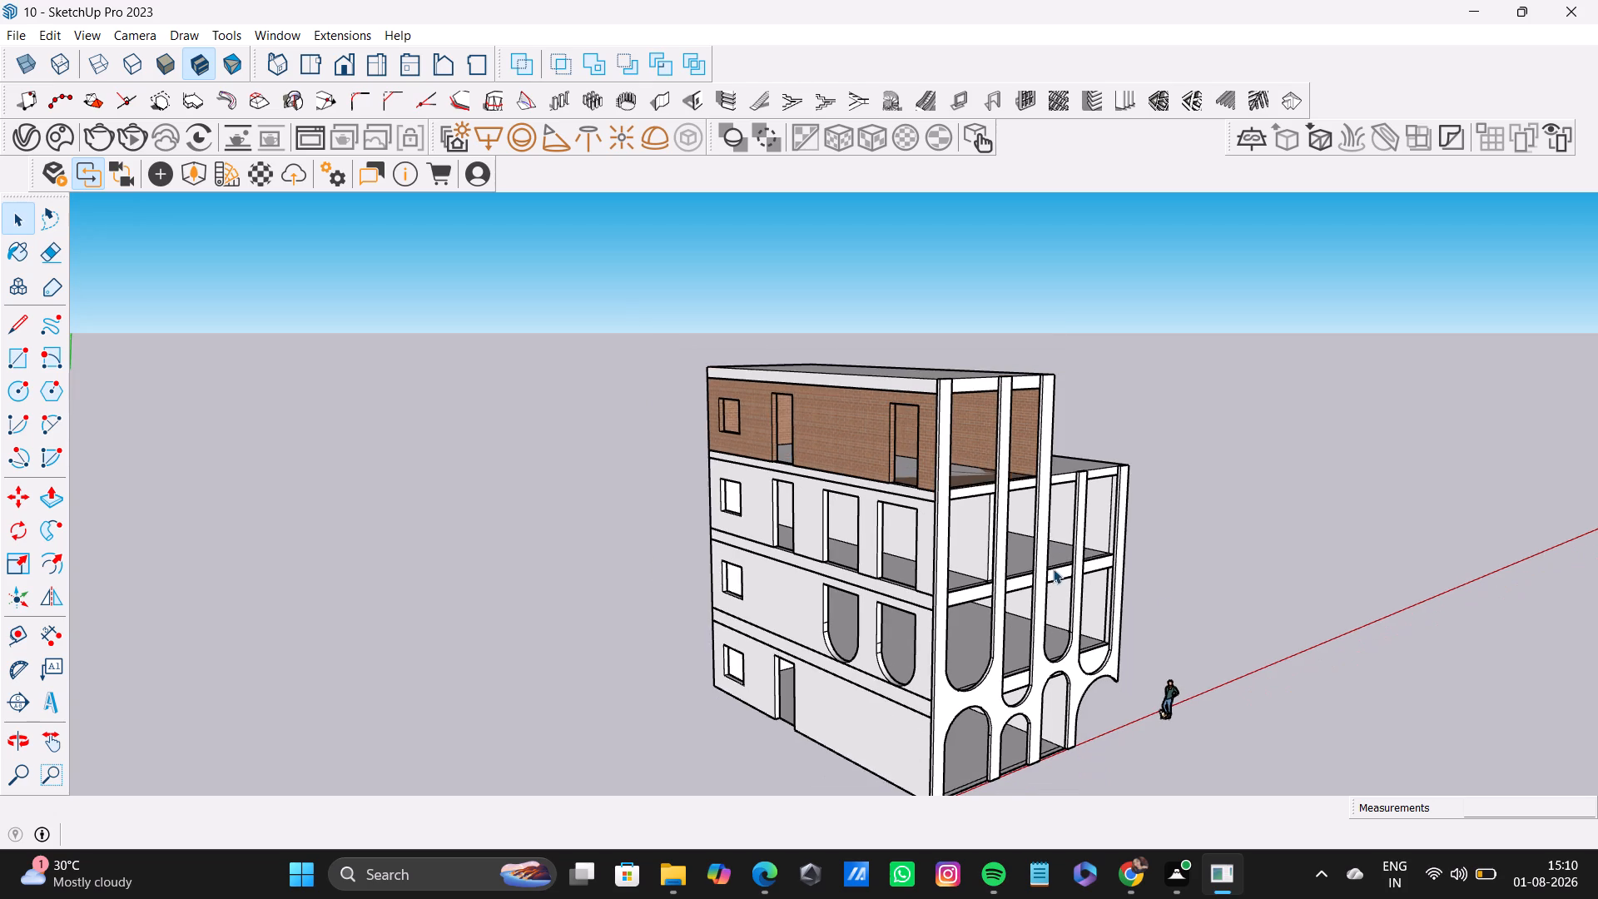
middle_click_drag(1166, 599, 1047, 509)
middle_click_drag(931, 546, 1060, 498)
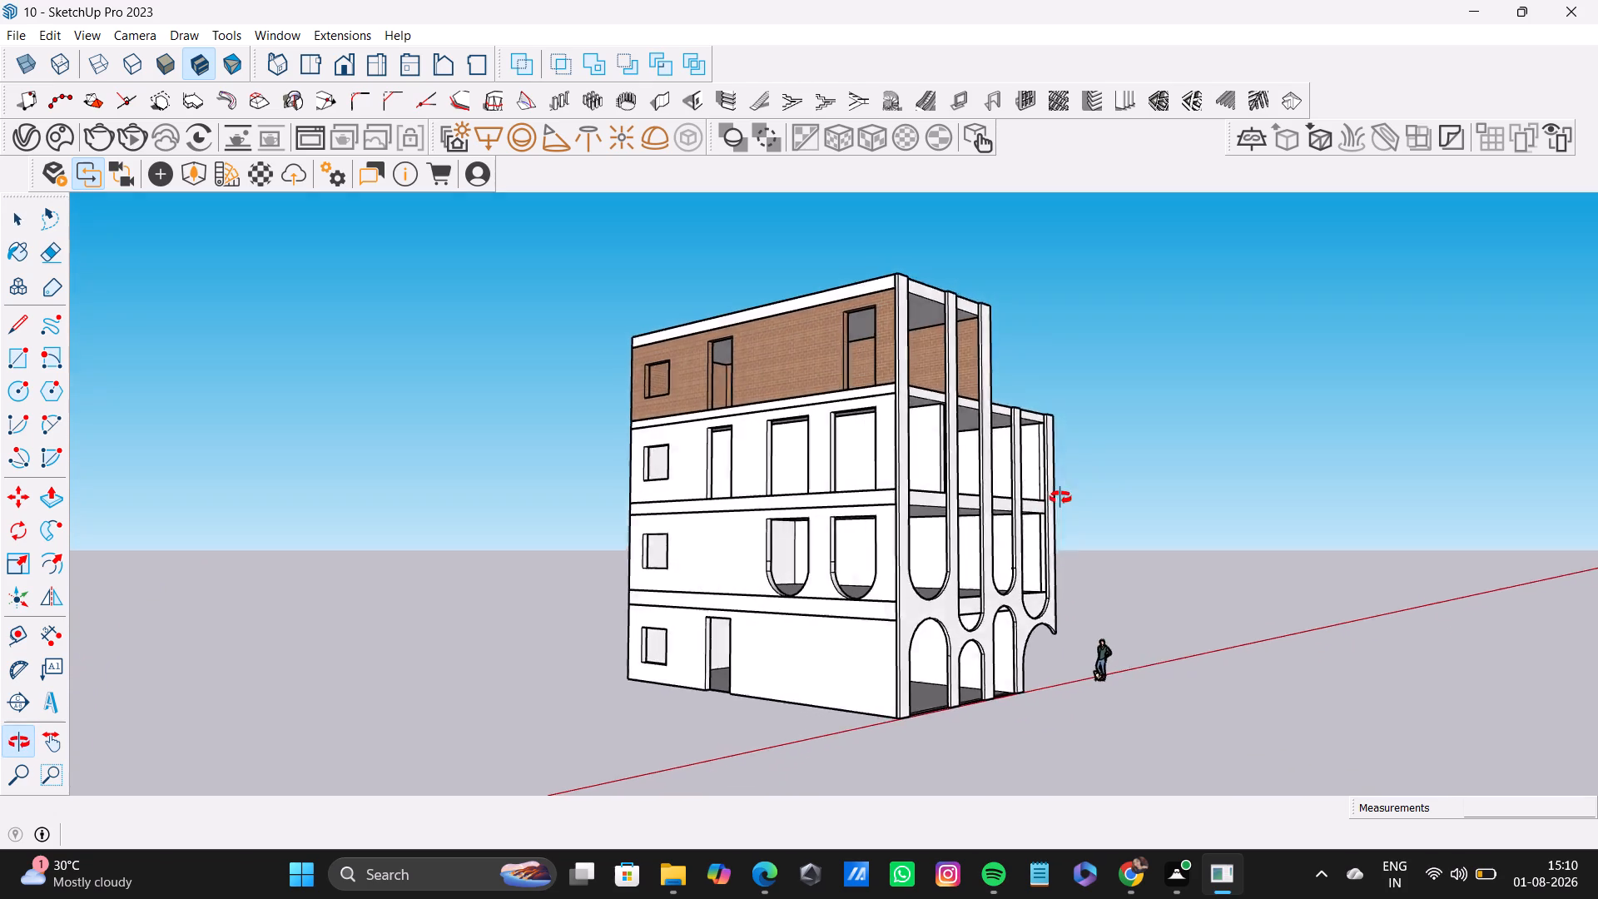
middle_click_drag(1060, 498, 1115, 458)
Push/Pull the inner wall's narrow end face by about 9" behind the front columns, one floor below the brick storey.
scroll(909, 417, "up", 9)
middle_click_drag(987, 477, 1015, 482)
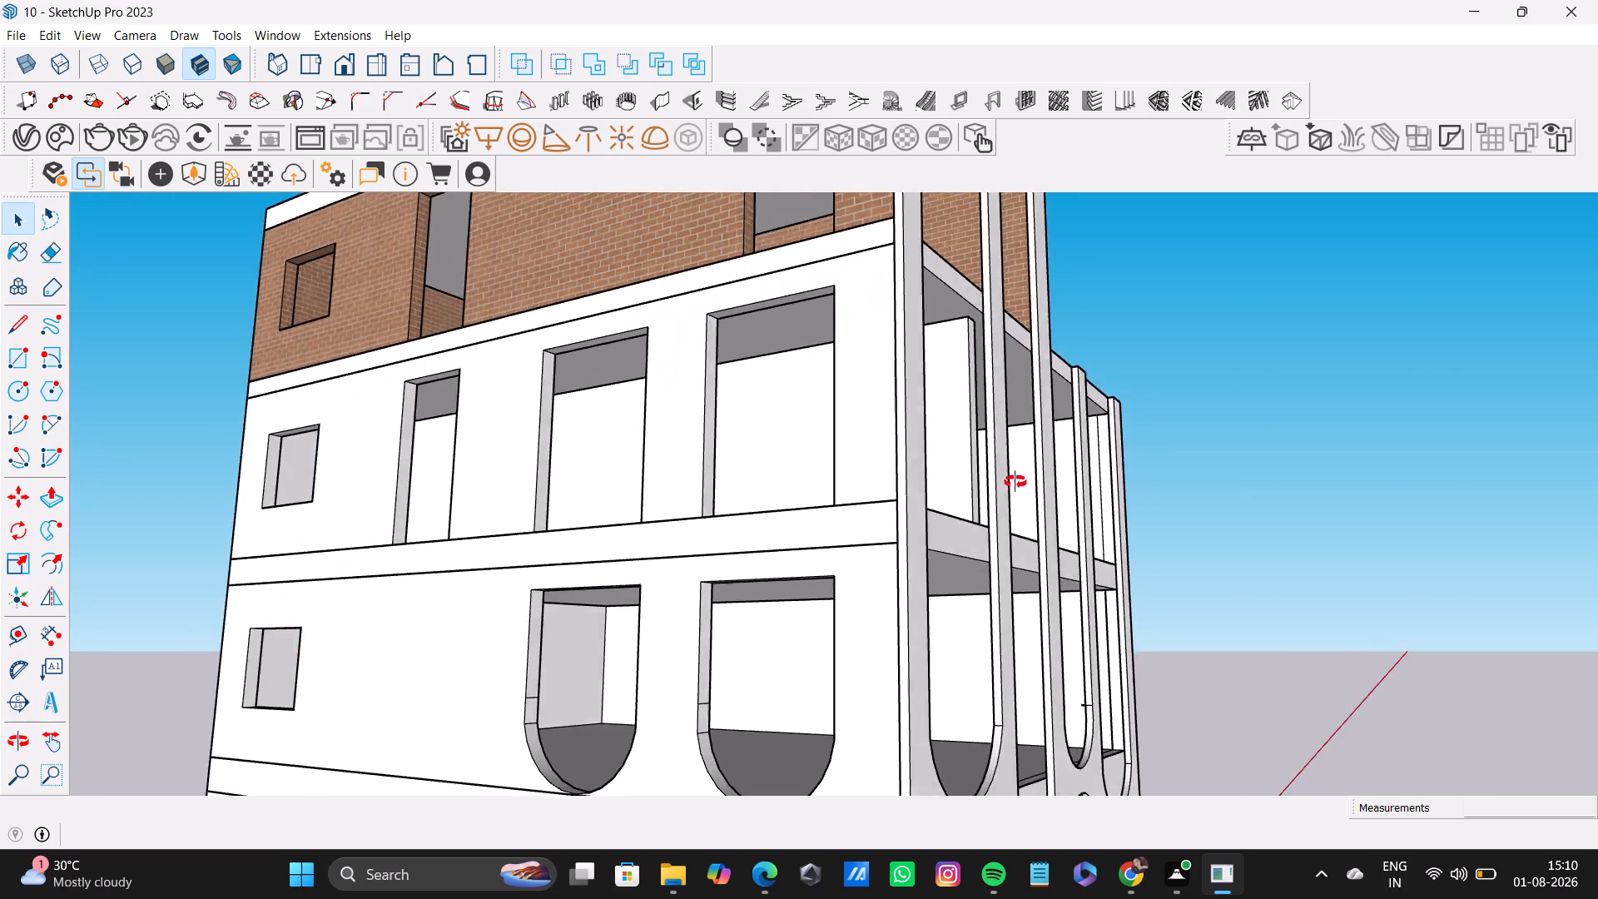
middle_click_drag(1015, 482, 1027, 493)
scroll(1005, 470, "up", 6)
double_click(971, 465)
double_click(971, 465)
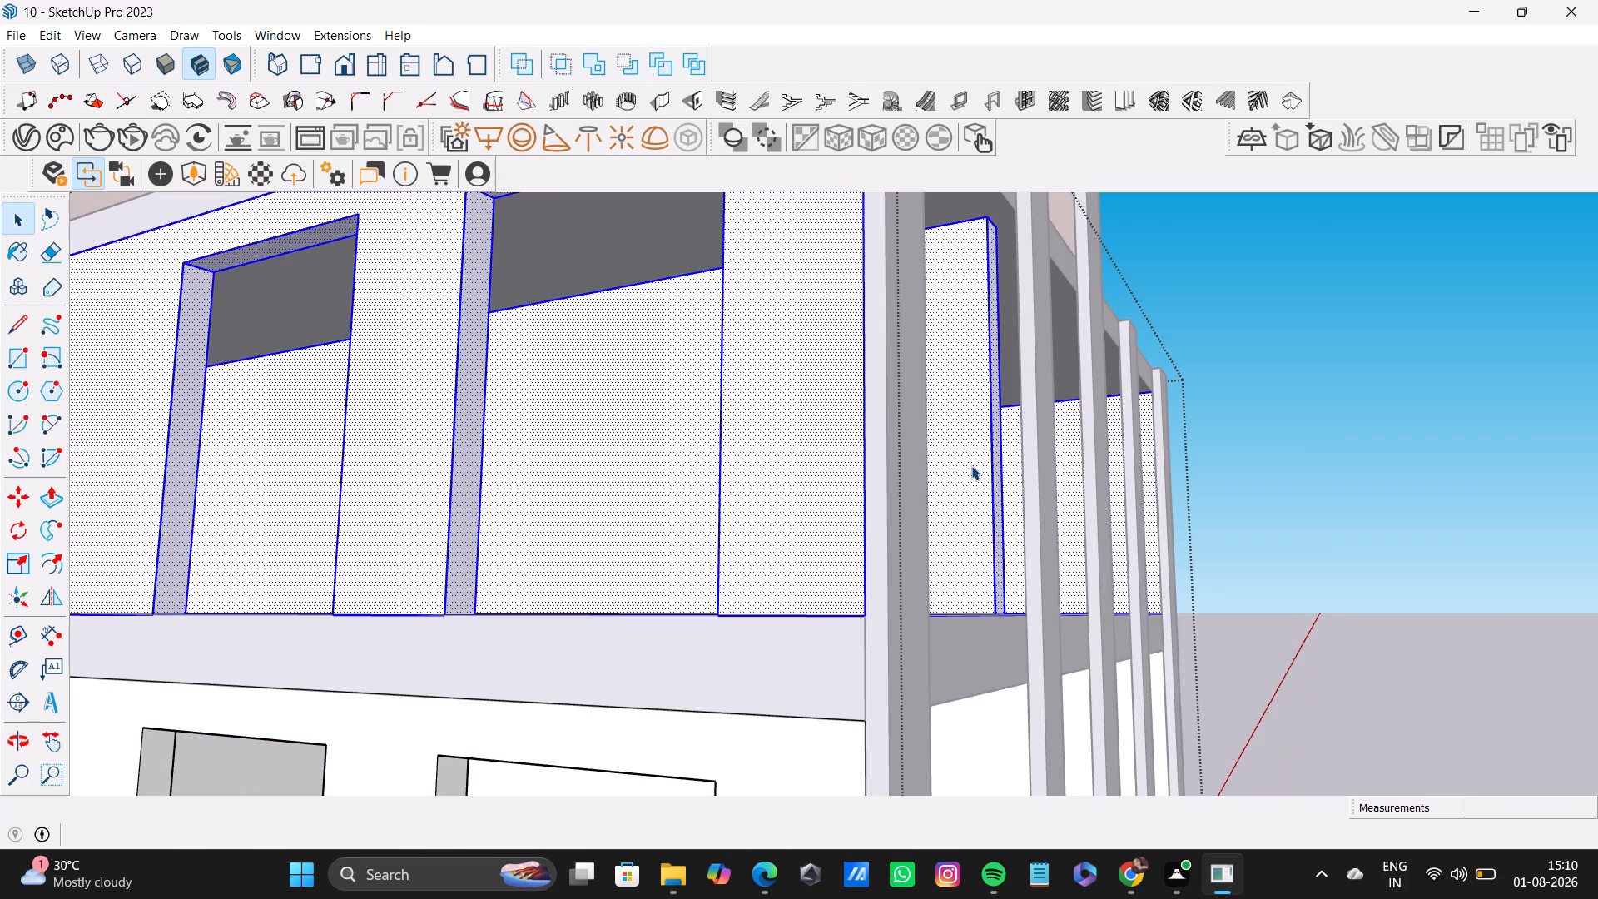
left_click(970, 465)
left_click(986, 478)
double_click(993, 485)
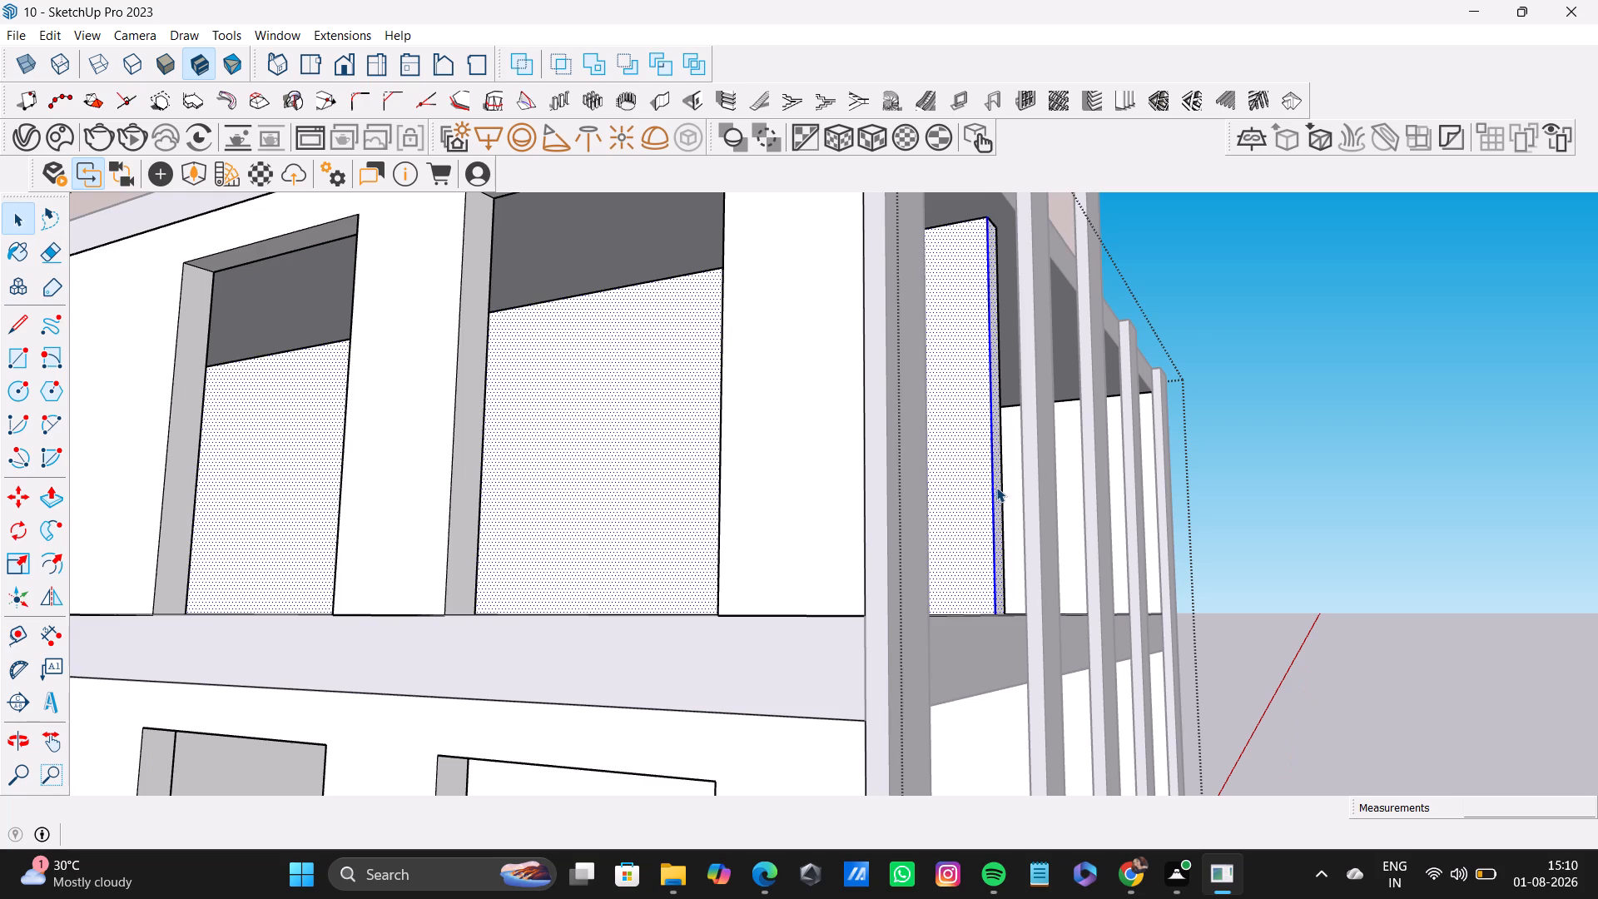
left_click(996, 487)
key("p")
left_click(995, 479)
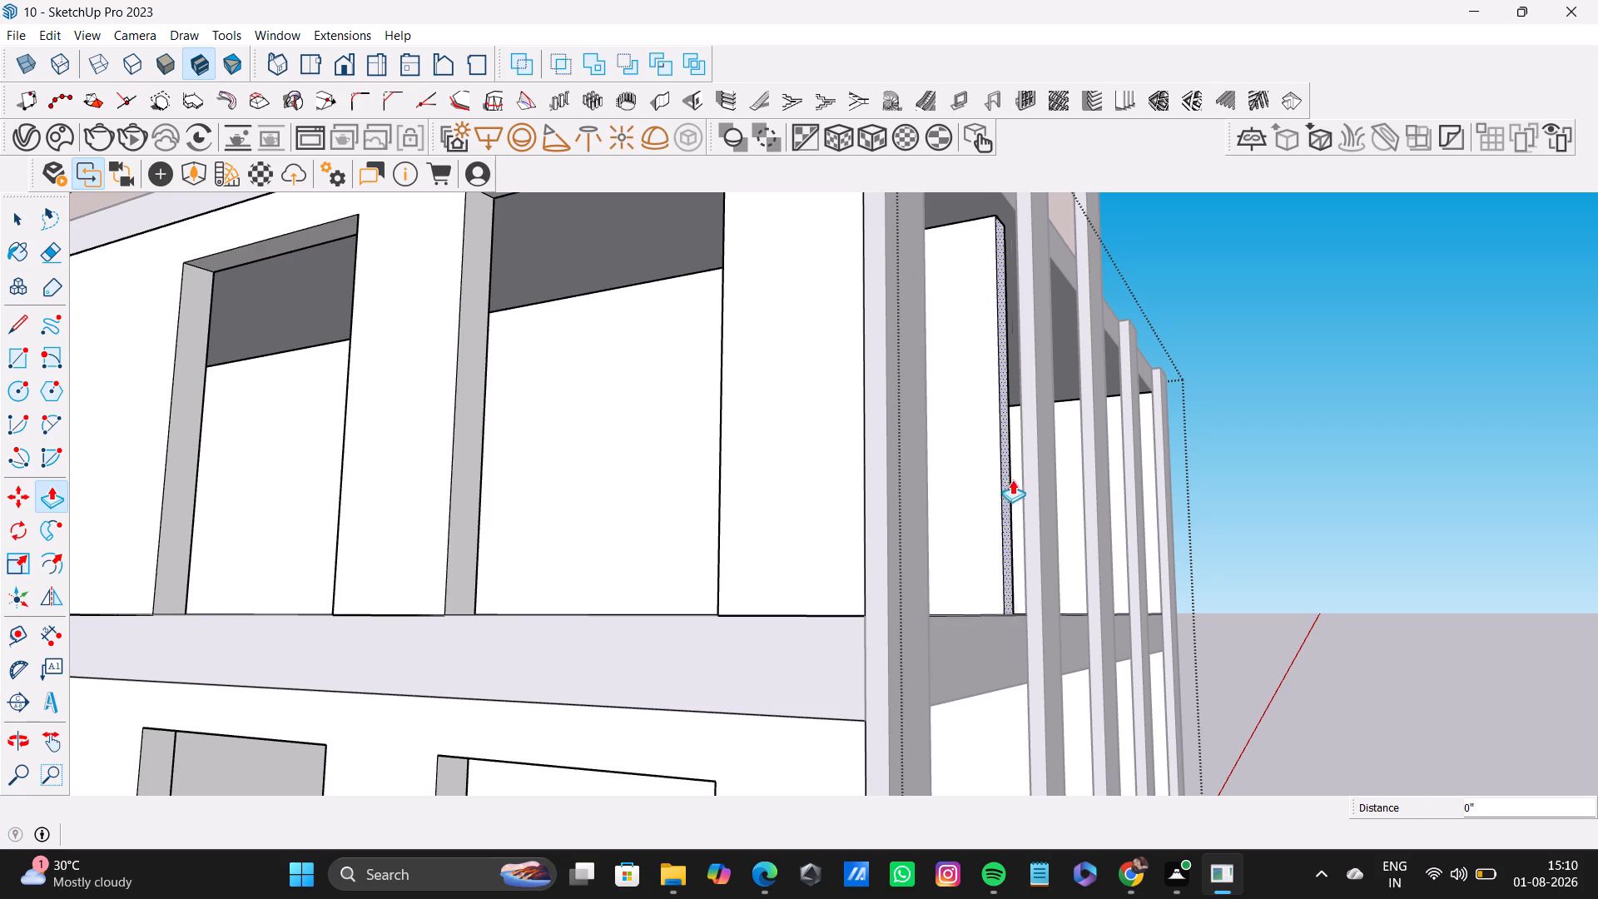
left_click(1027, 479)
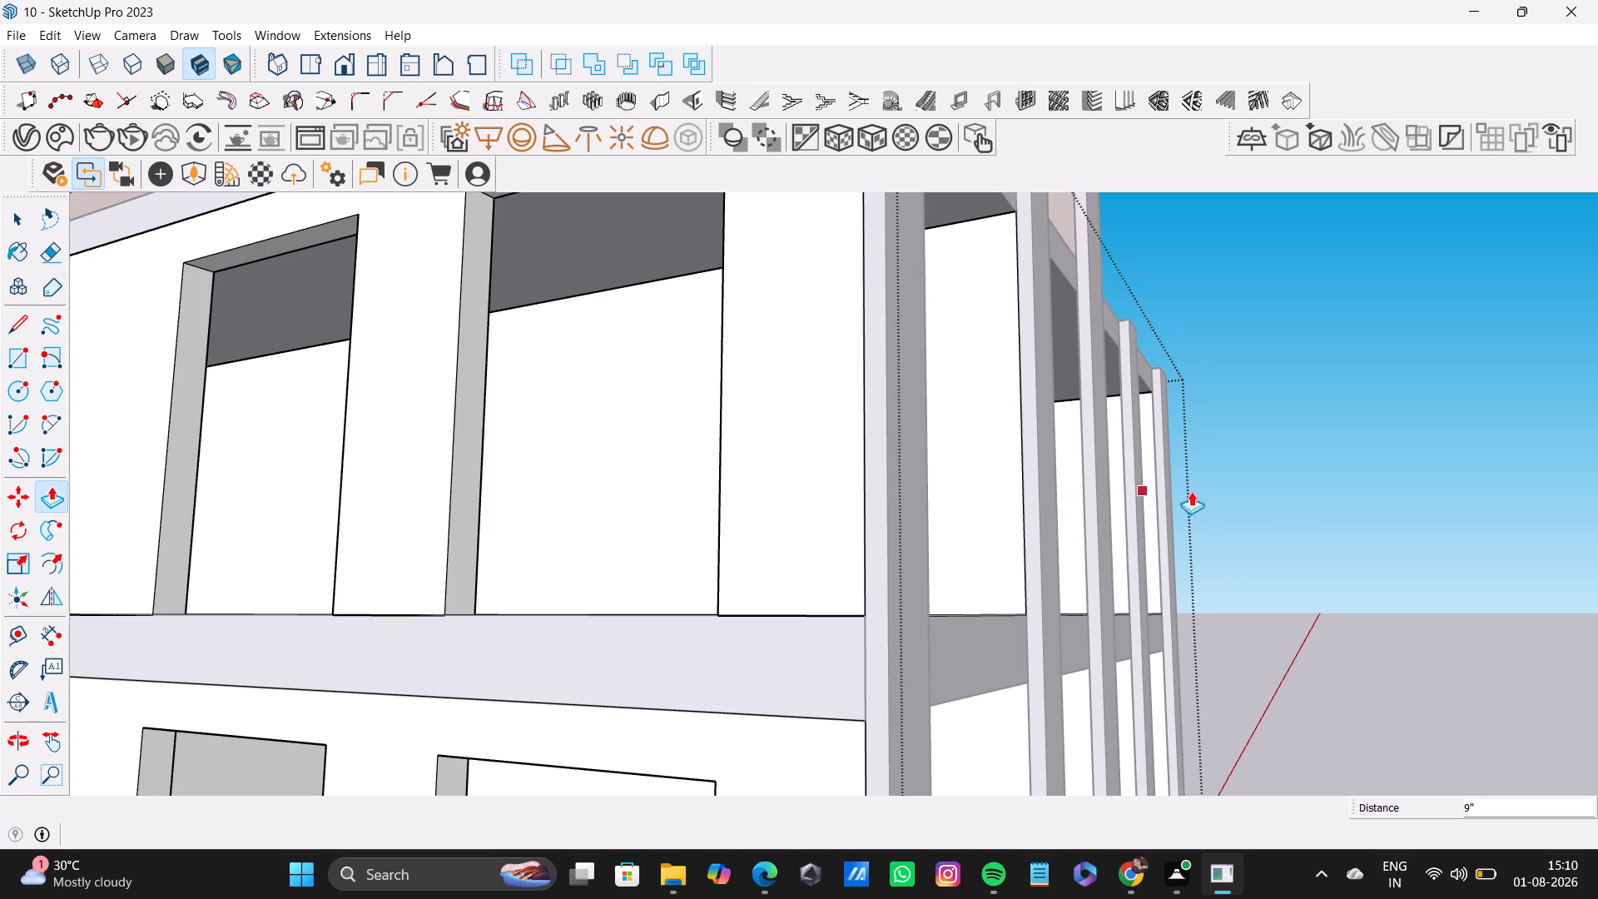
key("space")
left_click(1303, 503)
Inspect the arched front facade and the open bays between its columns on all floors.
scroll(1209, 633, "down", 3)
middle_click_drag(1171, 624, 638, 600)
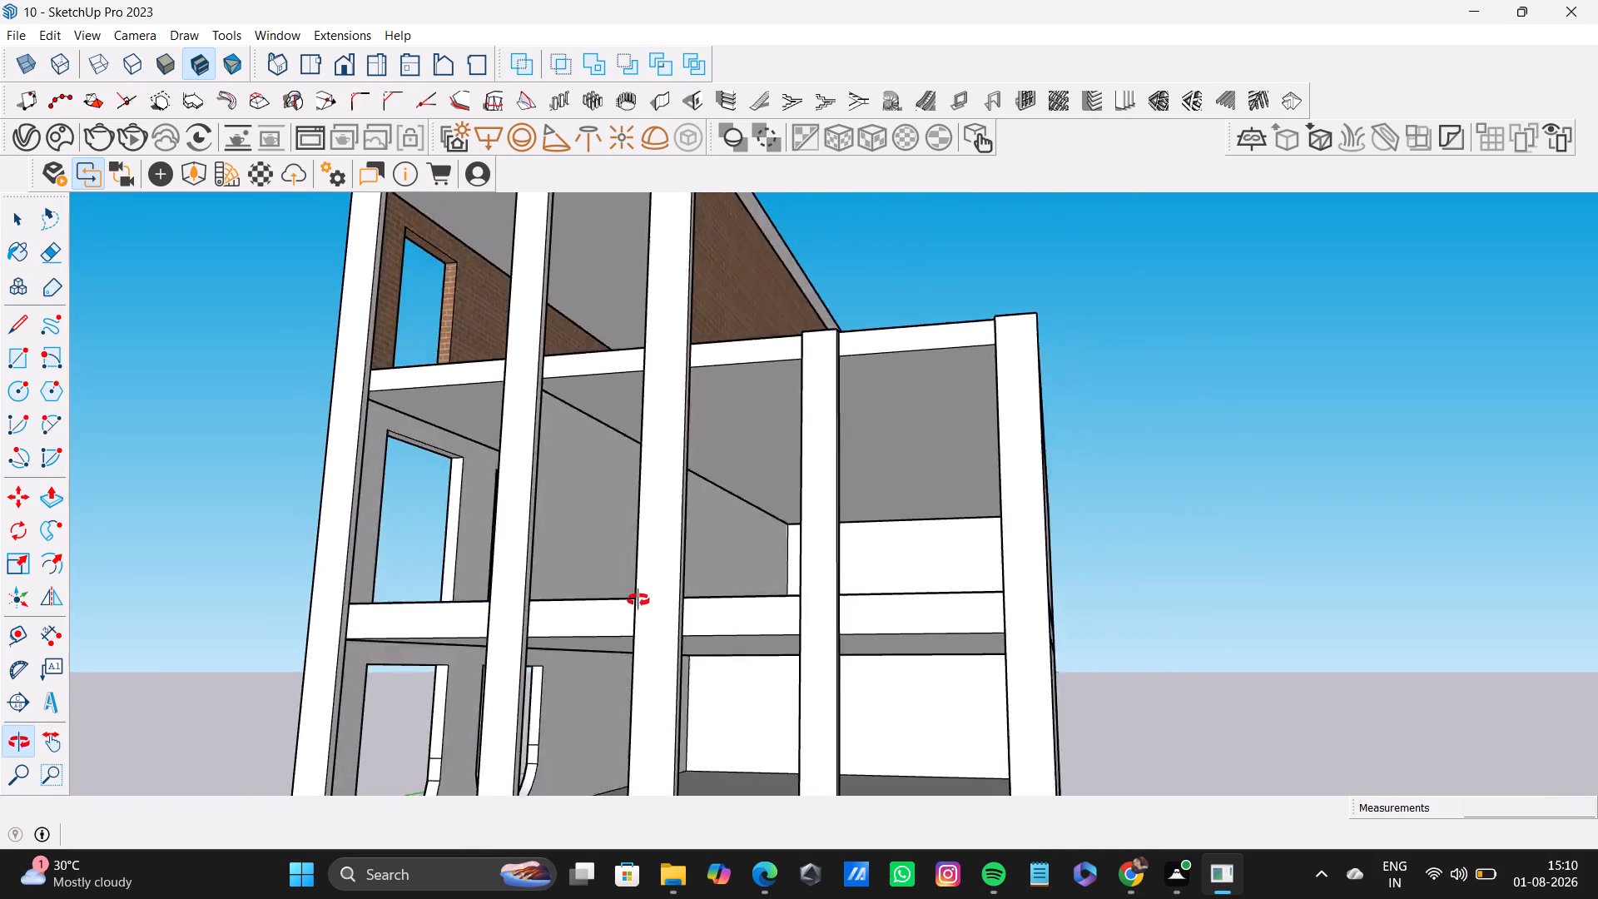
middle_click_drag(638, 600, 597, 607)
scroll(581, 596, "down", 7)
middle_click_drag(583, 593, 932, 703)
middle_click_drag(932, 703, 920, 633)
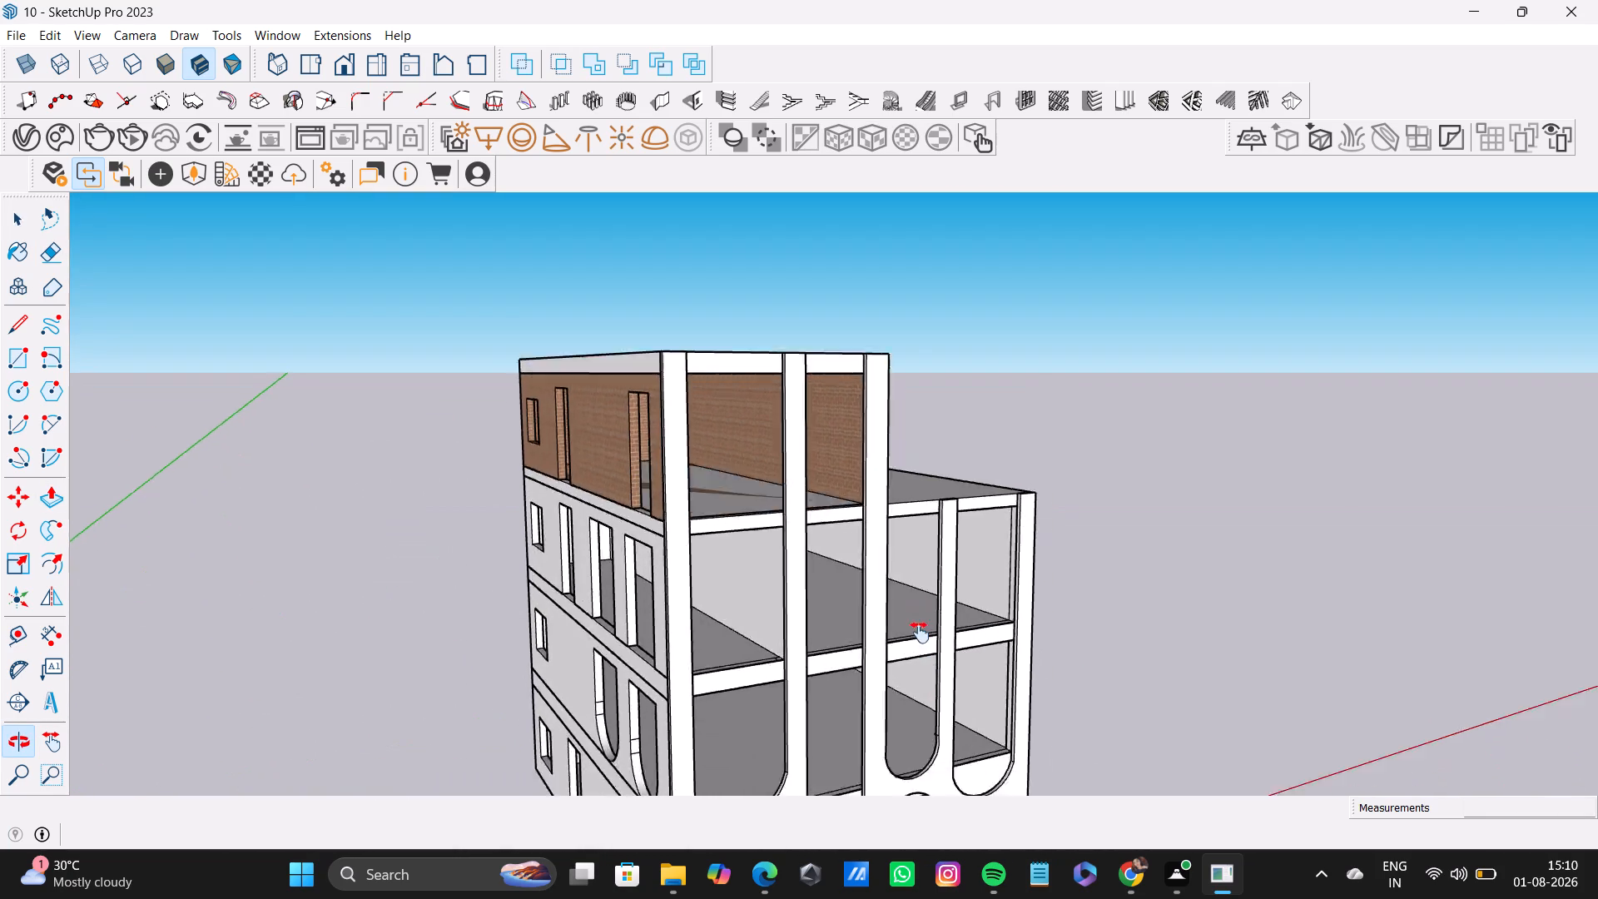
middle_click_drag(920, 633, 887, 473)
middle_click_drag(911, 538, 690, 529)
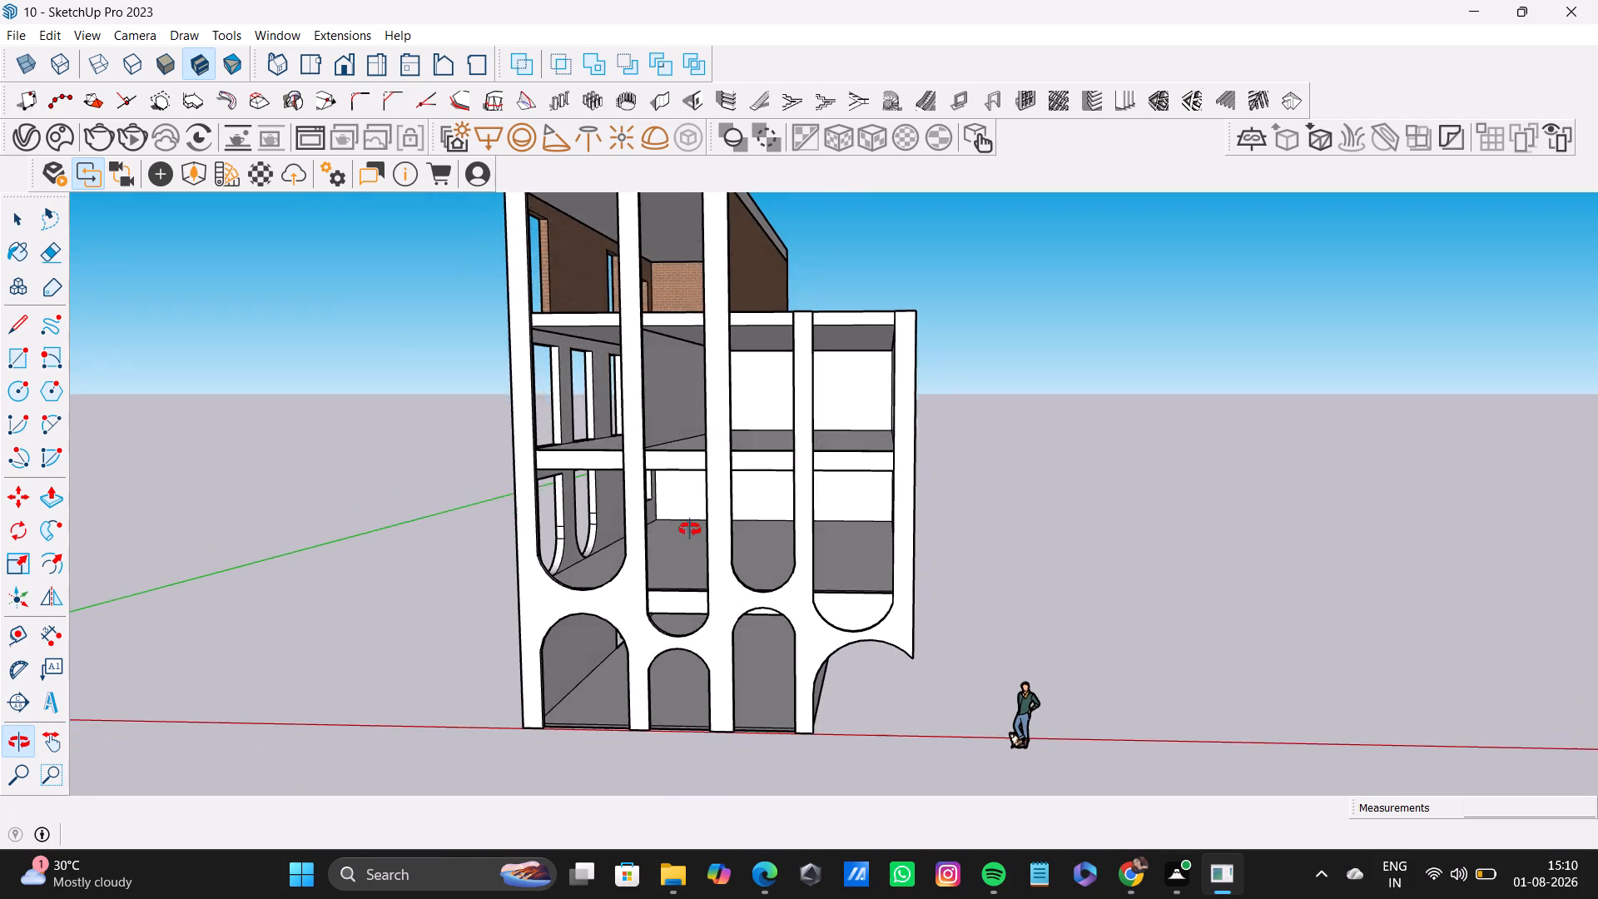
middle_click_drag(690, 529, 678, 525)
Switch to Chrome and download the Glass Railing Design (3) model from 3D Warehouse.
left_click(1131, 876)
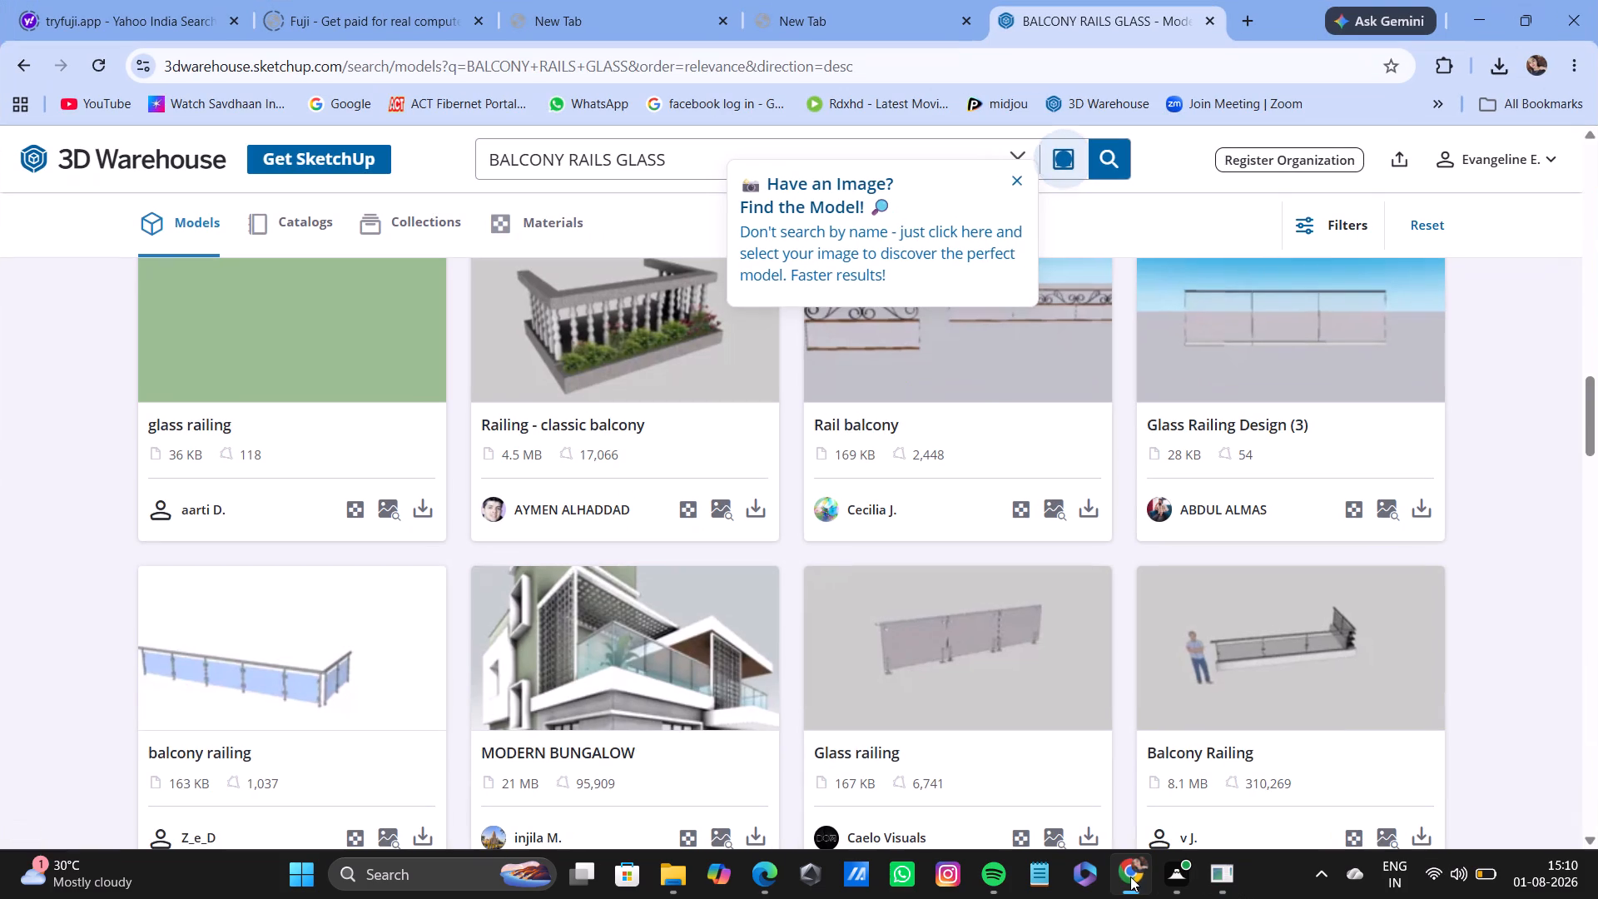
left_click(1417, 518)
left_click(1328, 571)
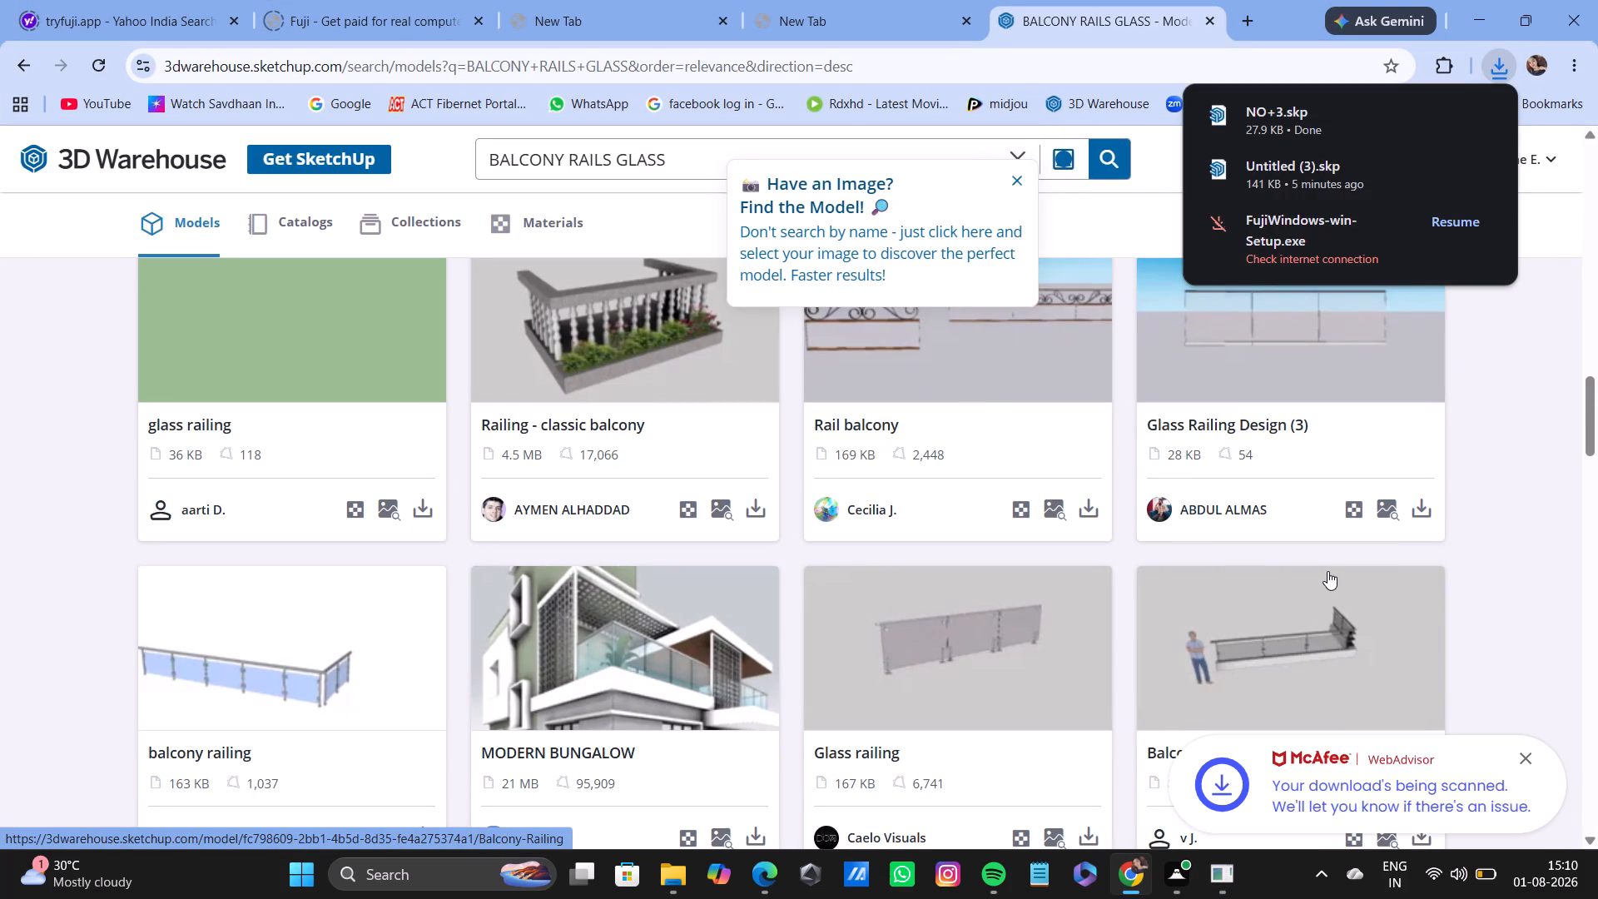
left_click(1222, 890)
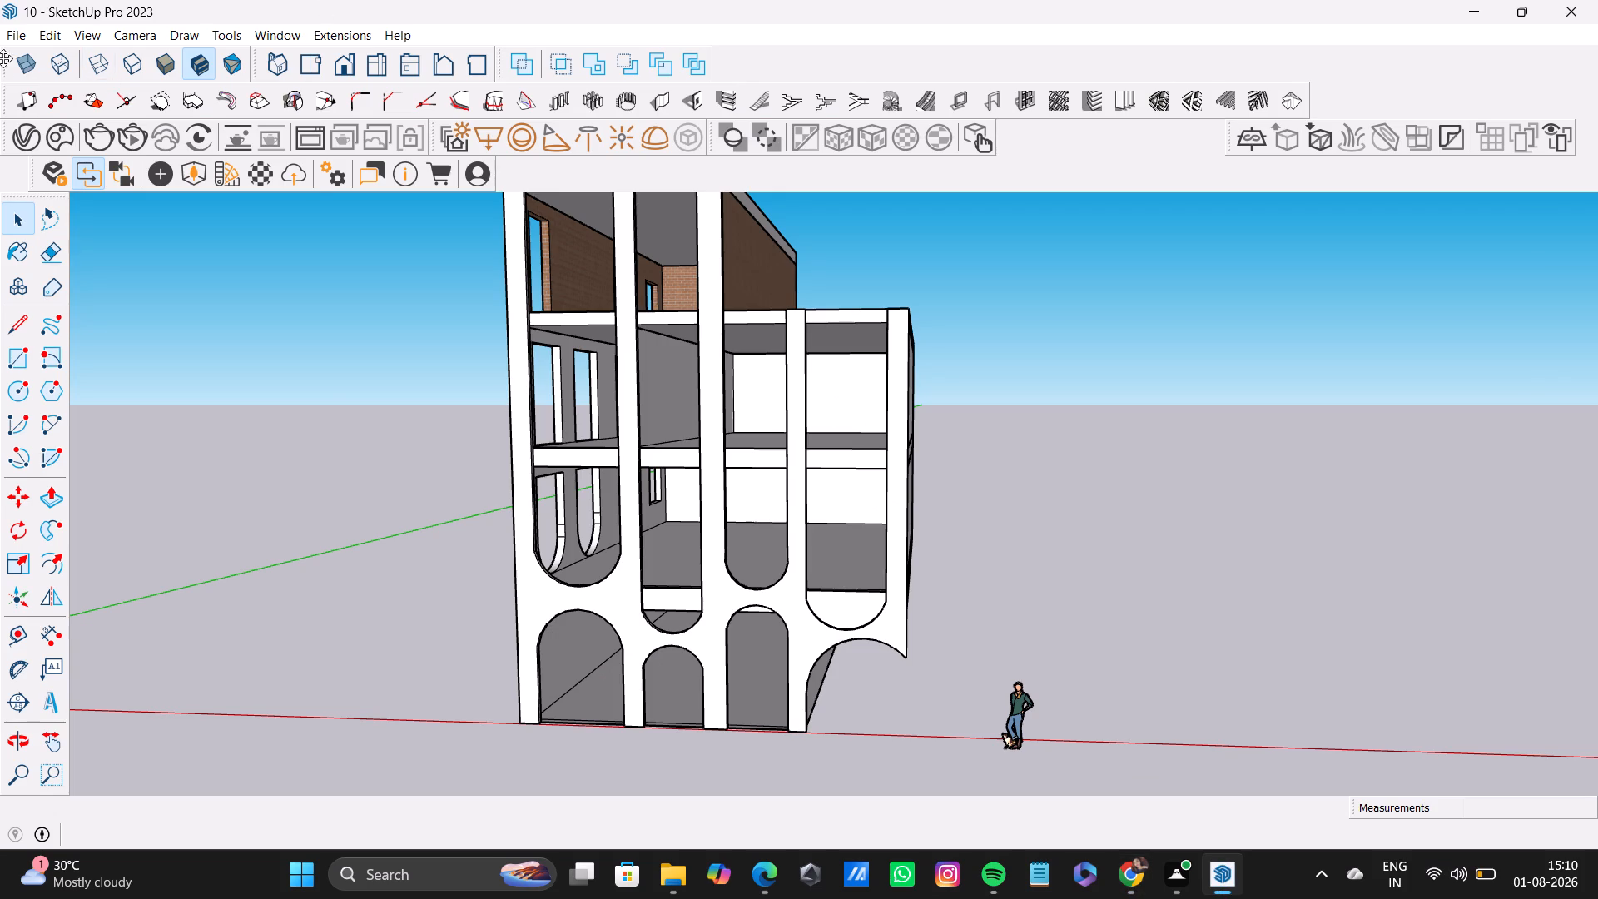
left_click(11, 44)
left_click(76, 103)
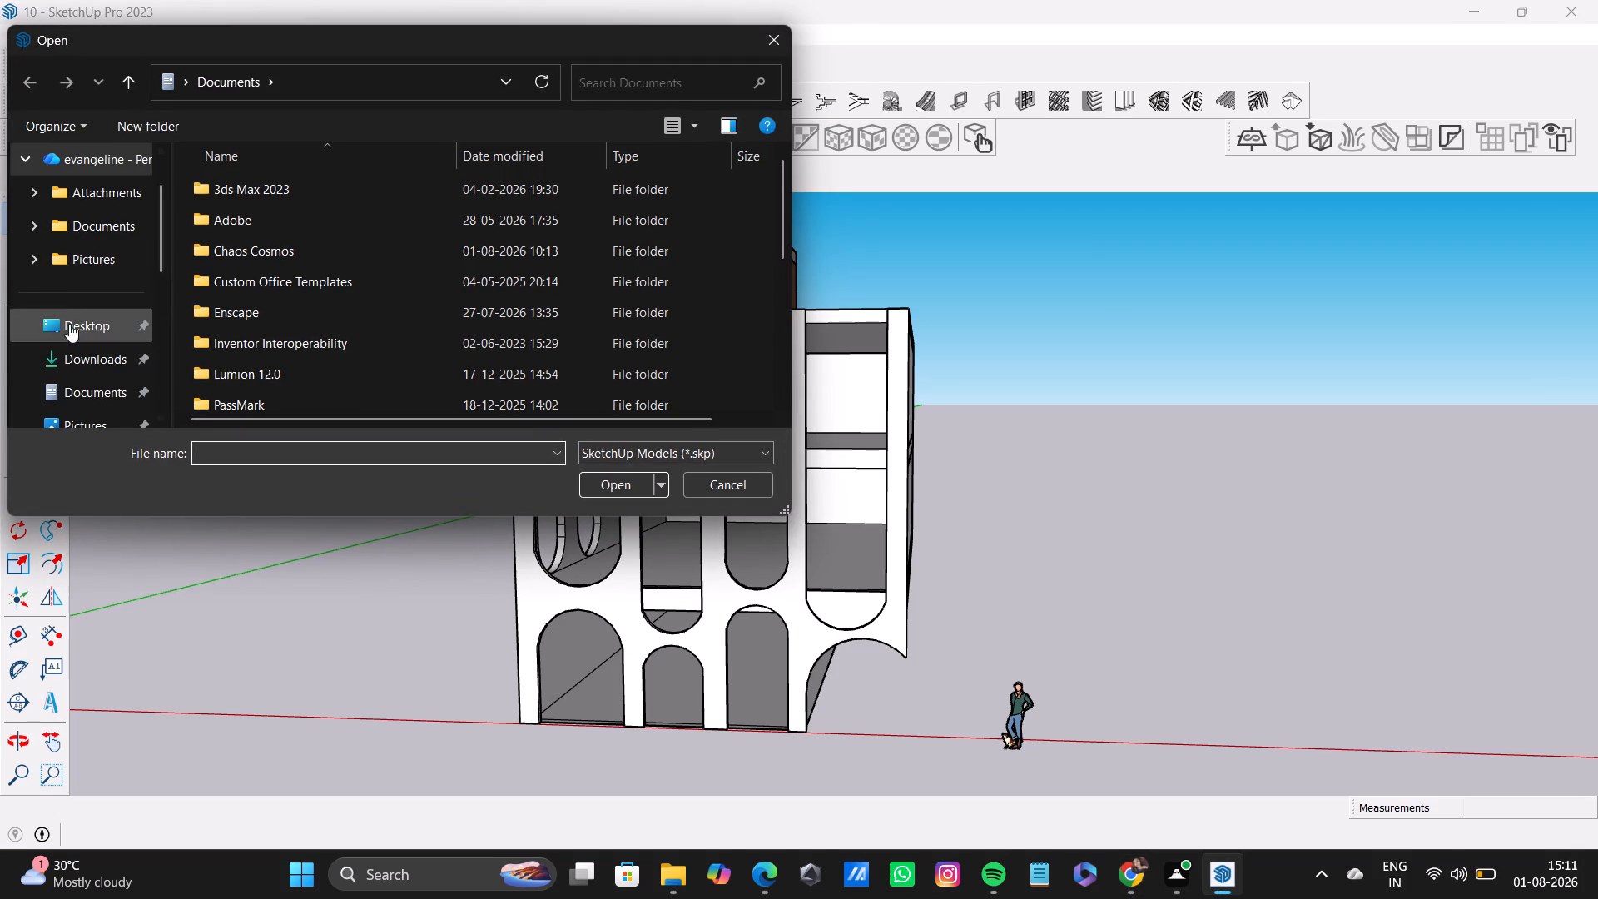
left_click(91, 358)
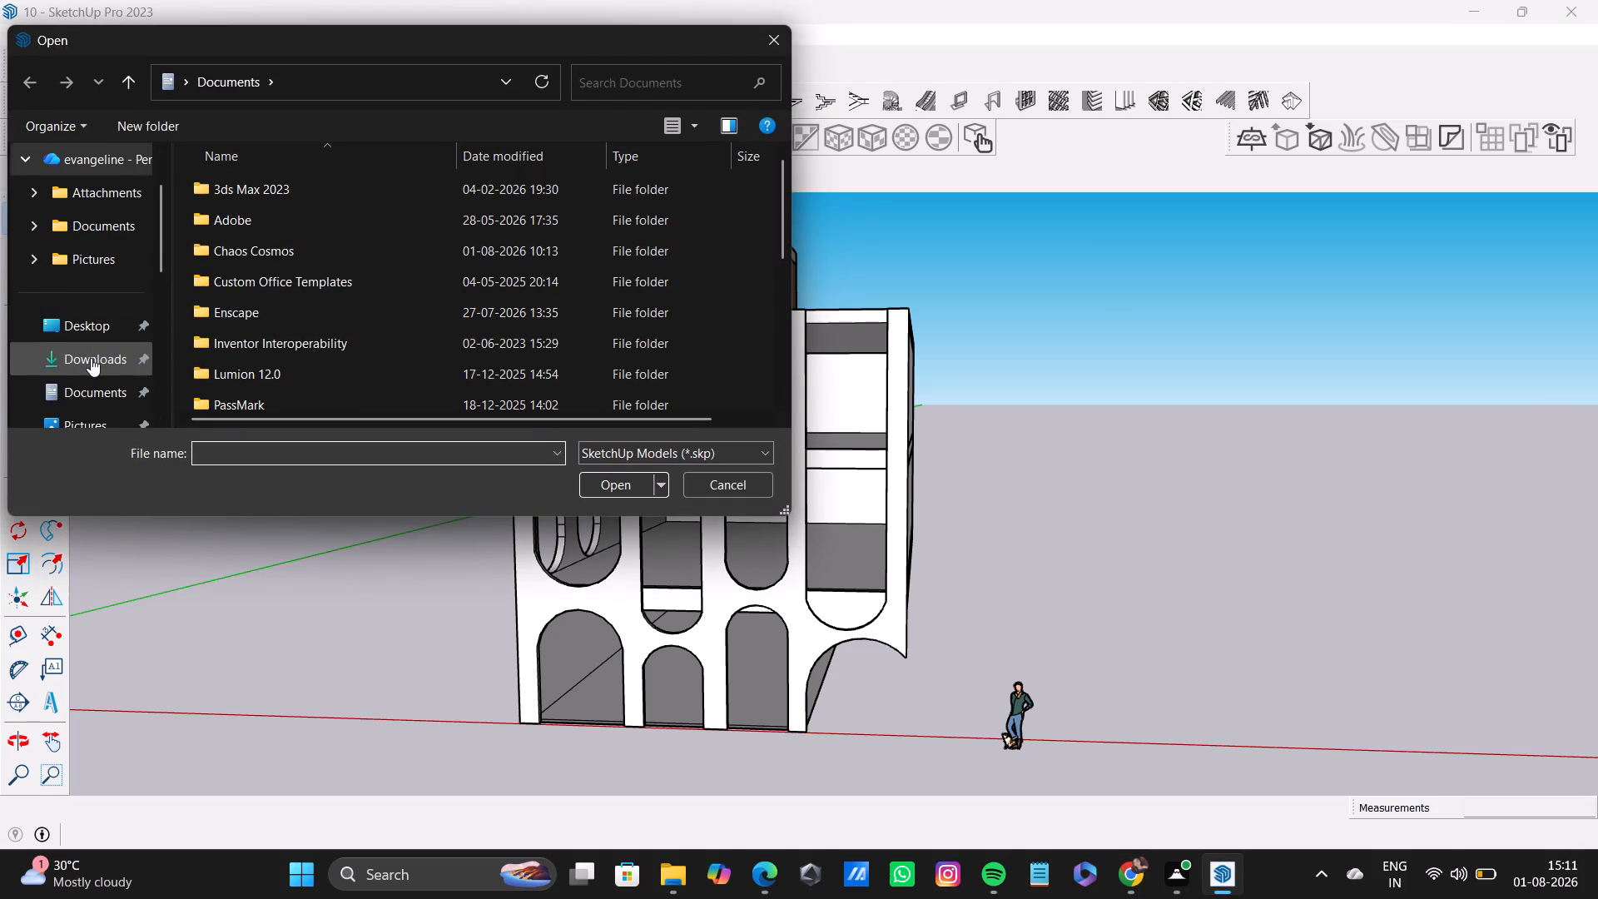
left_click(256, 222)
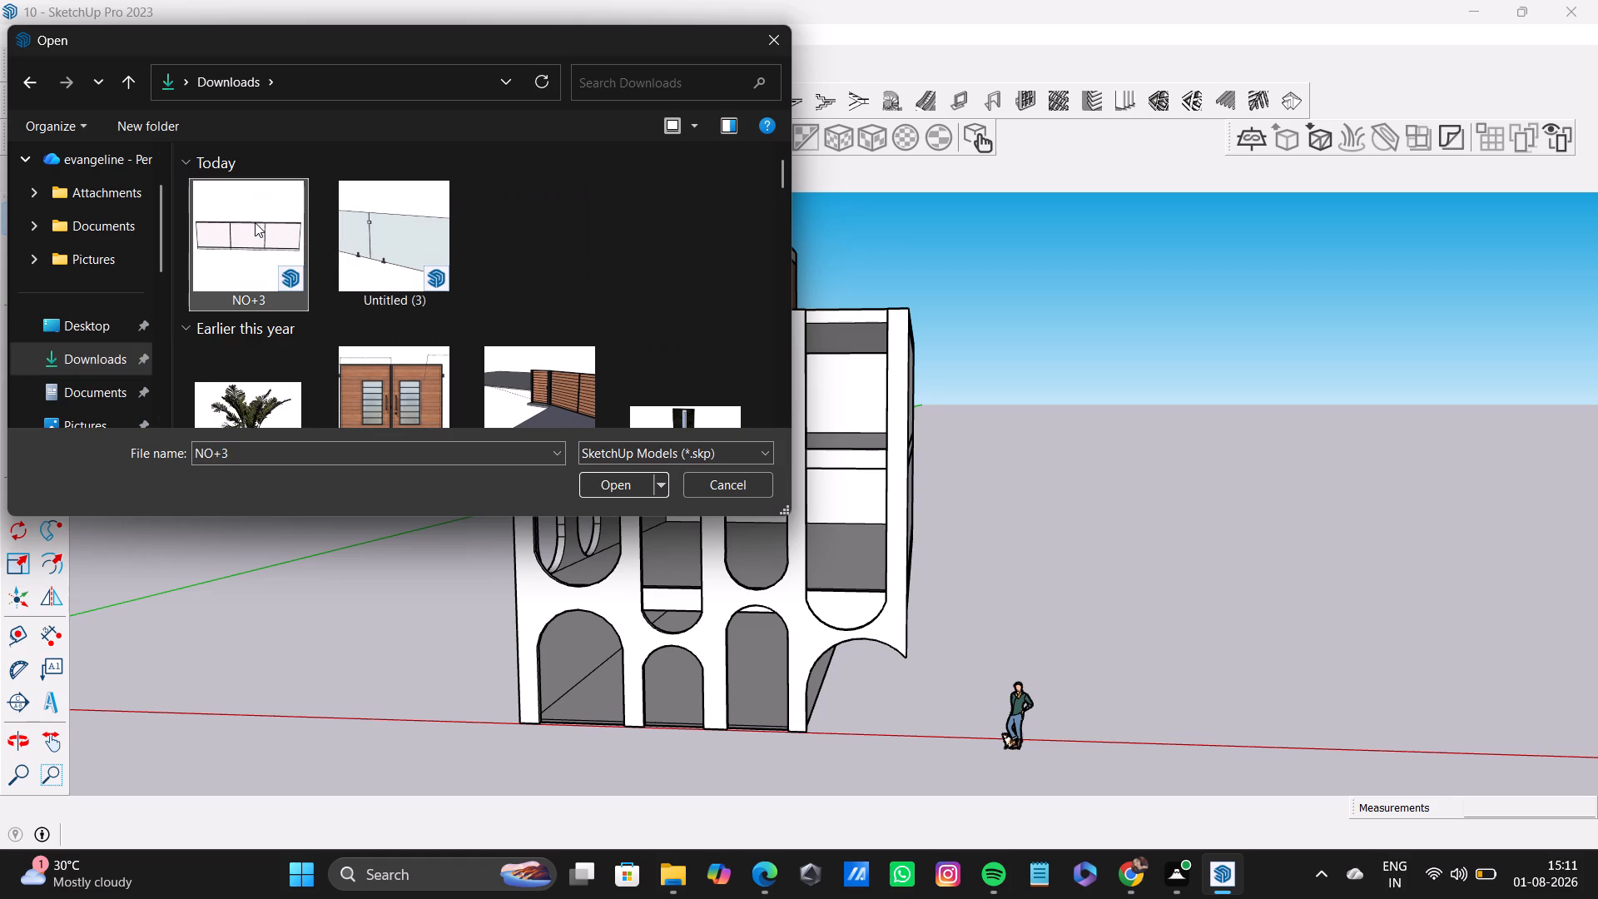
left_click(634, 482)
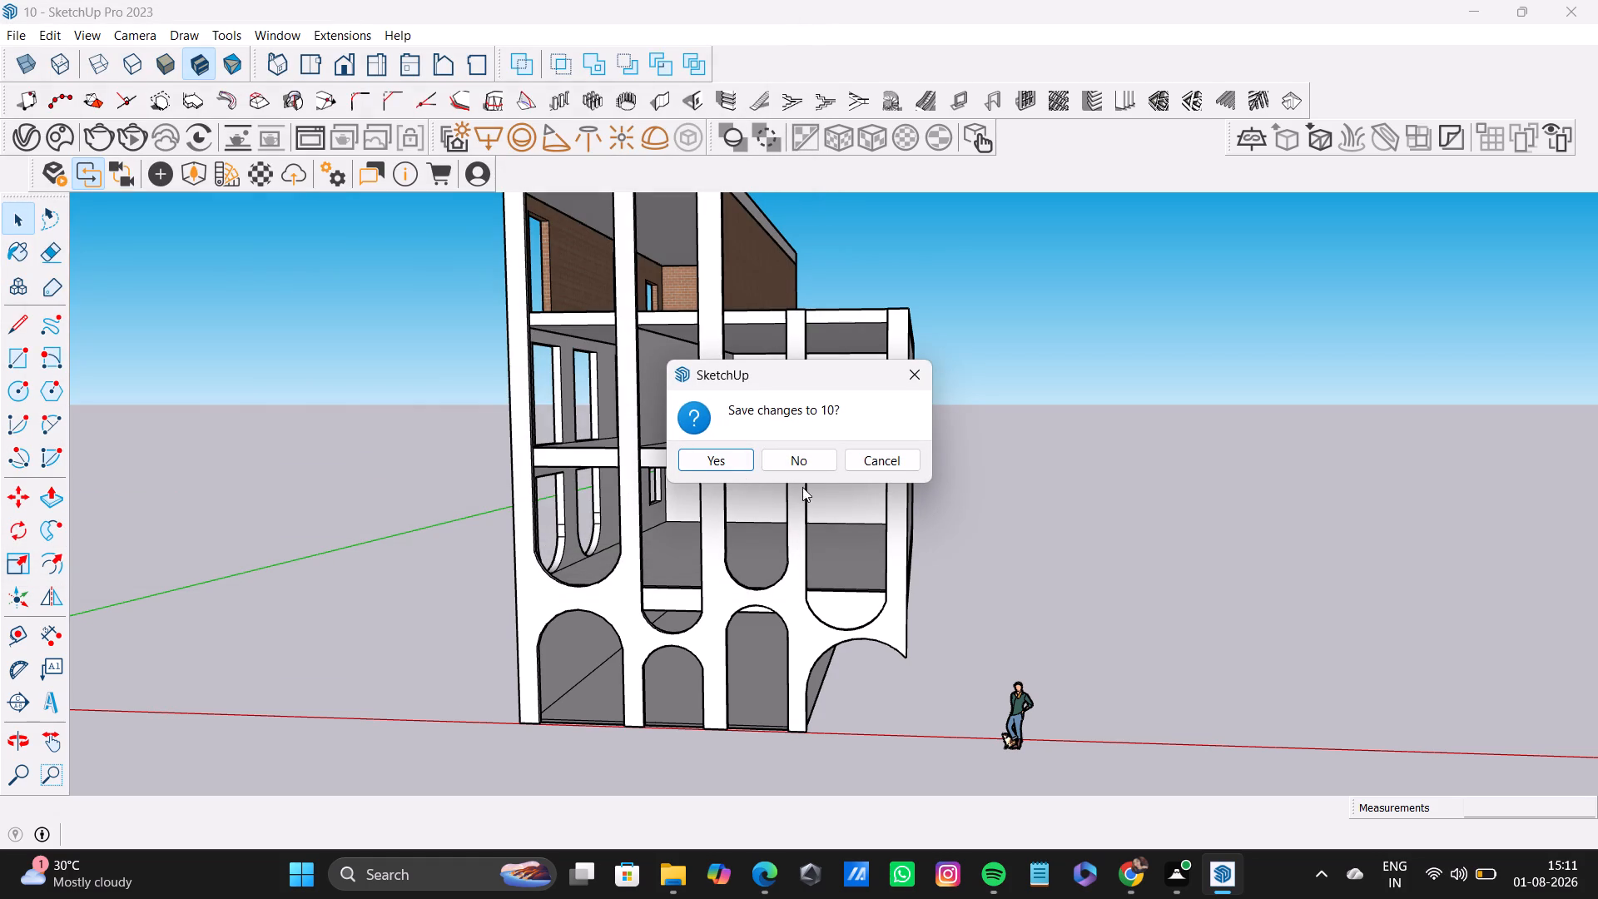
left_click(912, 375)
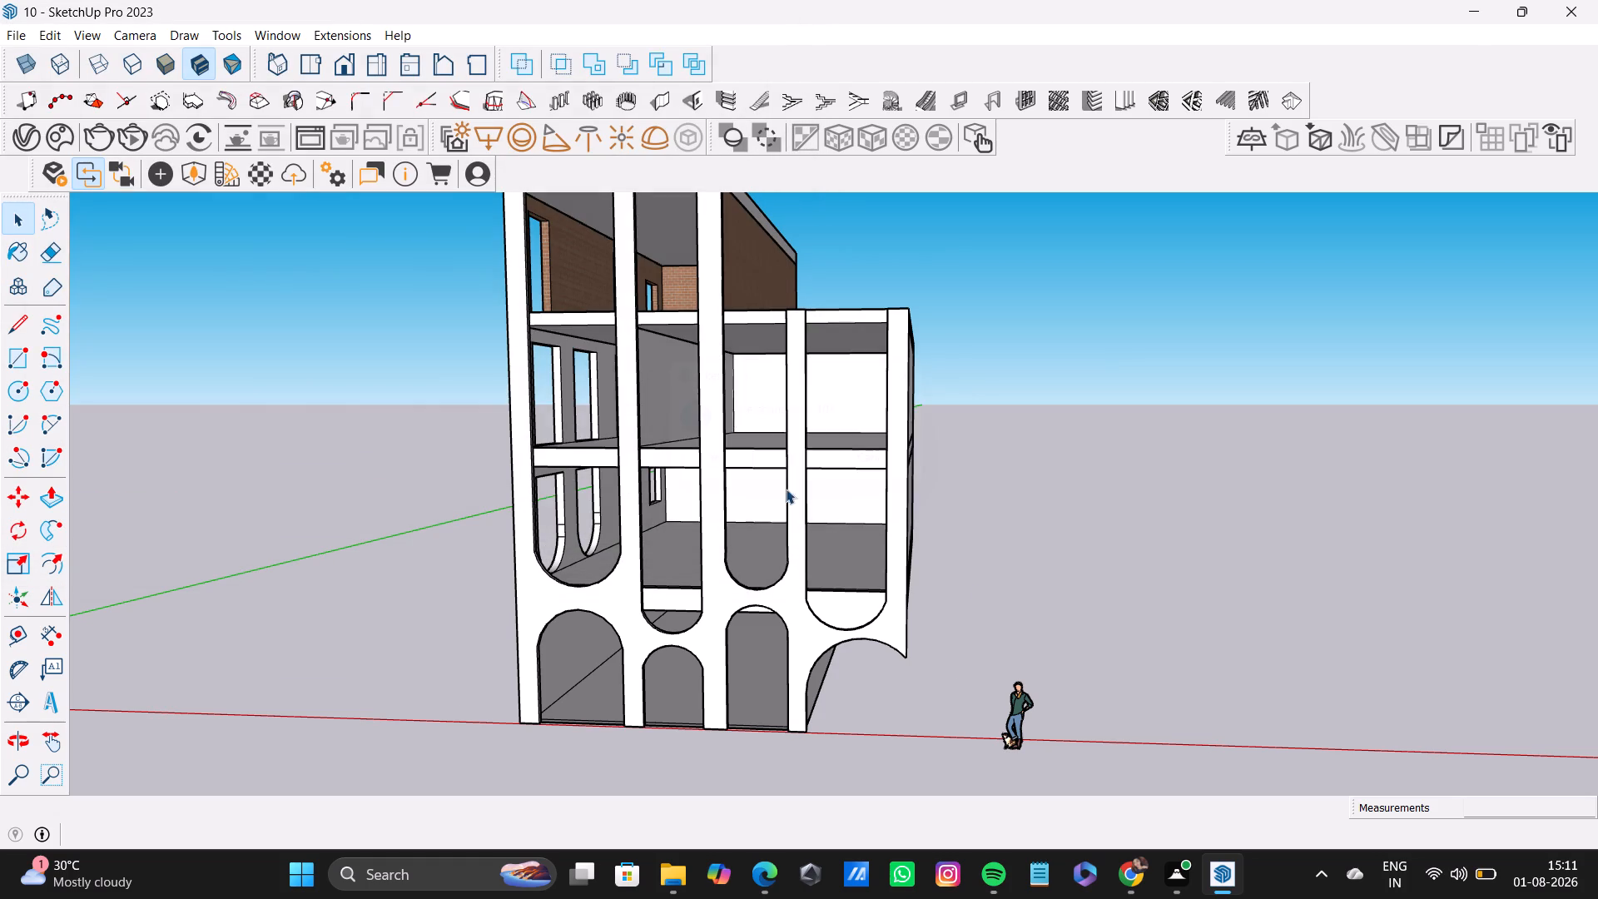
Open the Ver+Glass+Railing model from the Downloads folder without saving the changes to model 10, and view the railing.
middle_click_drag(974, 586, 927, 495)
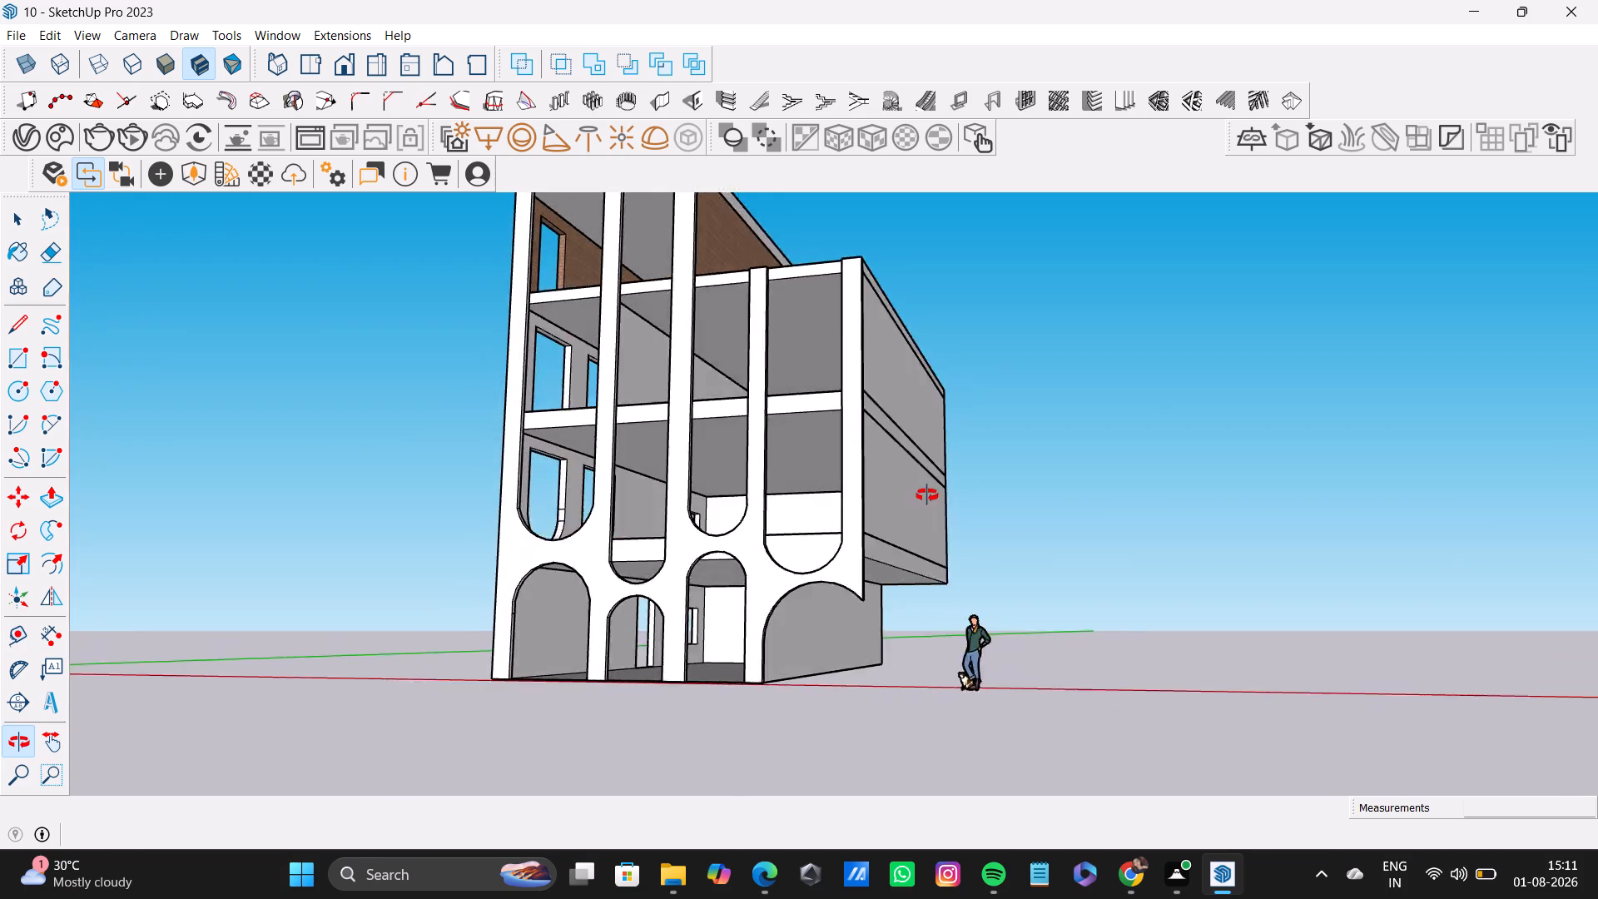
middle_click_drag(927, 495, 1026, 632)
left_click(0, 40)
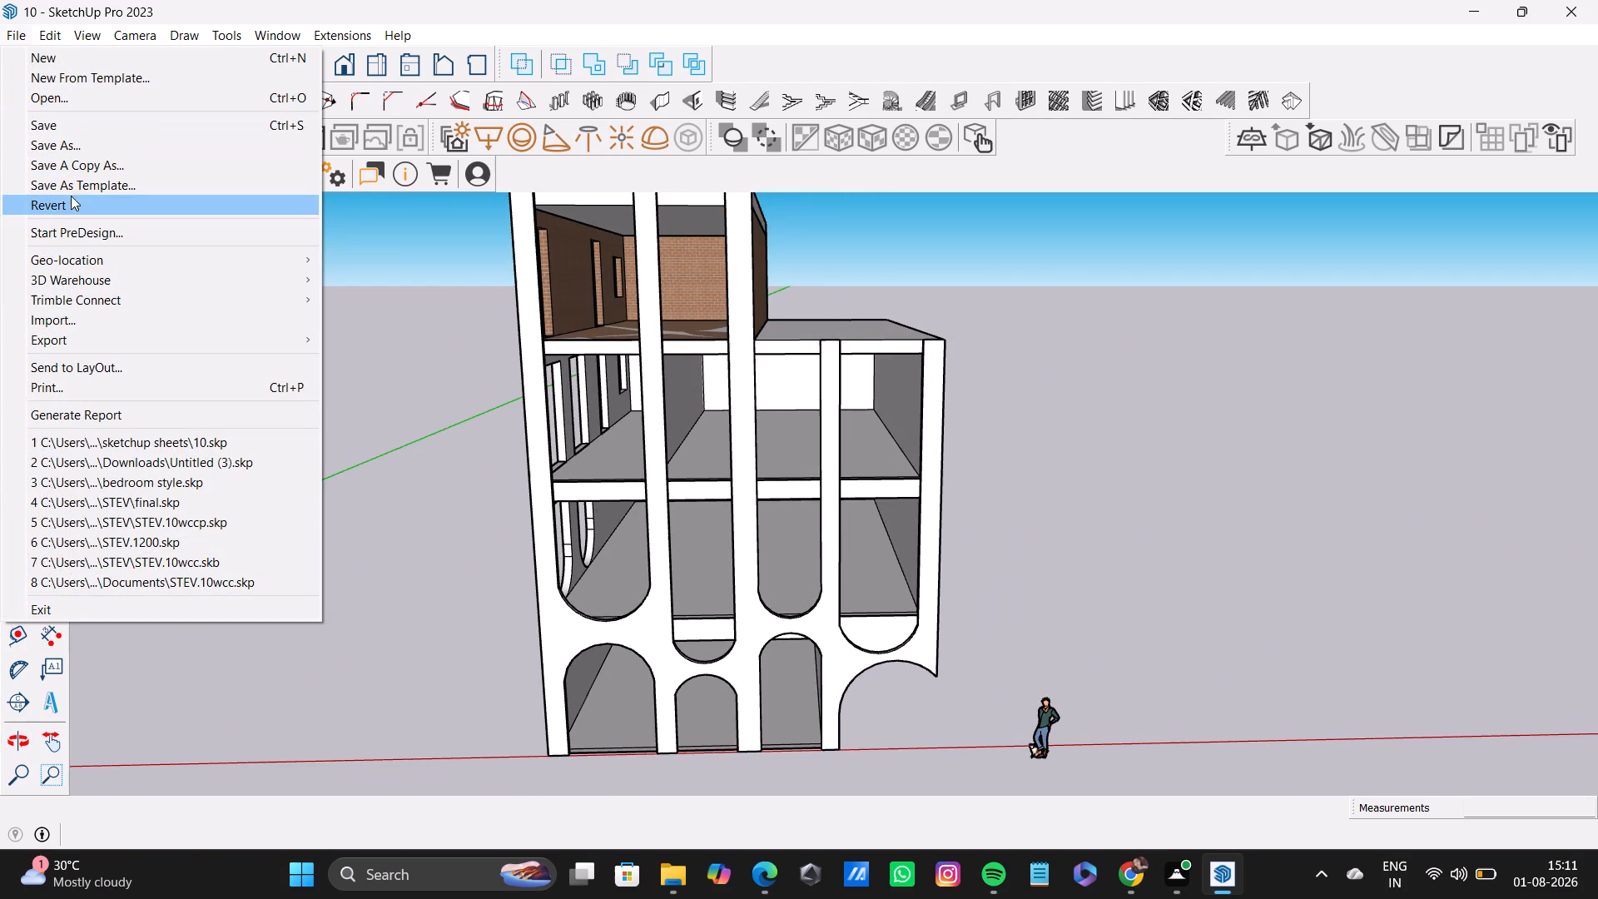
left_click(82, 93)
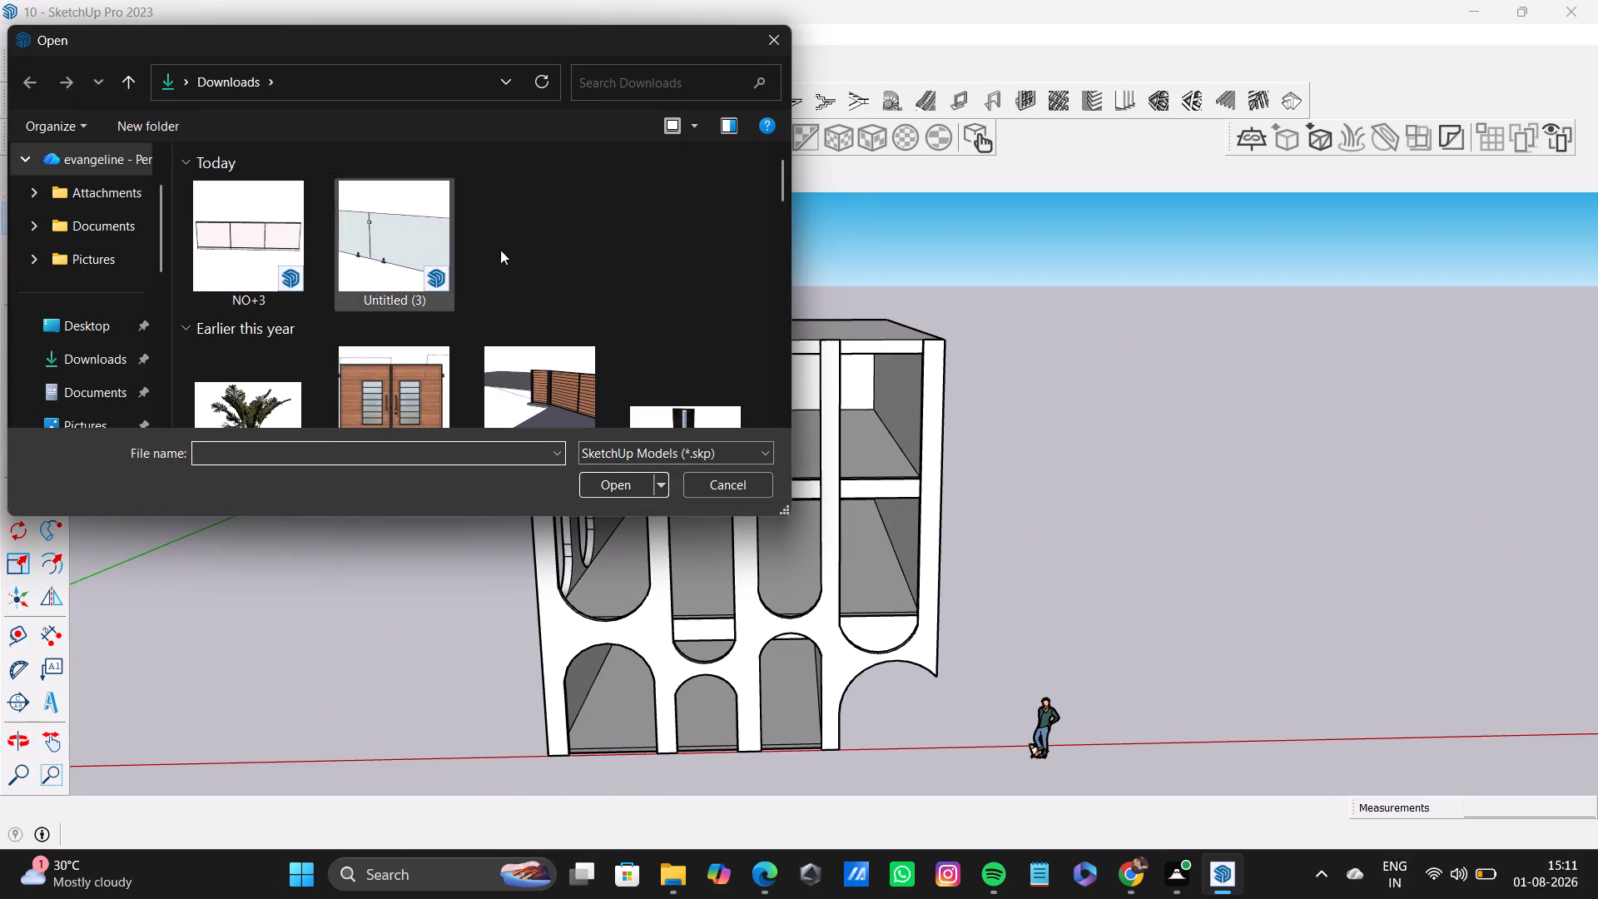
scroll(436, 290, "down", 3)
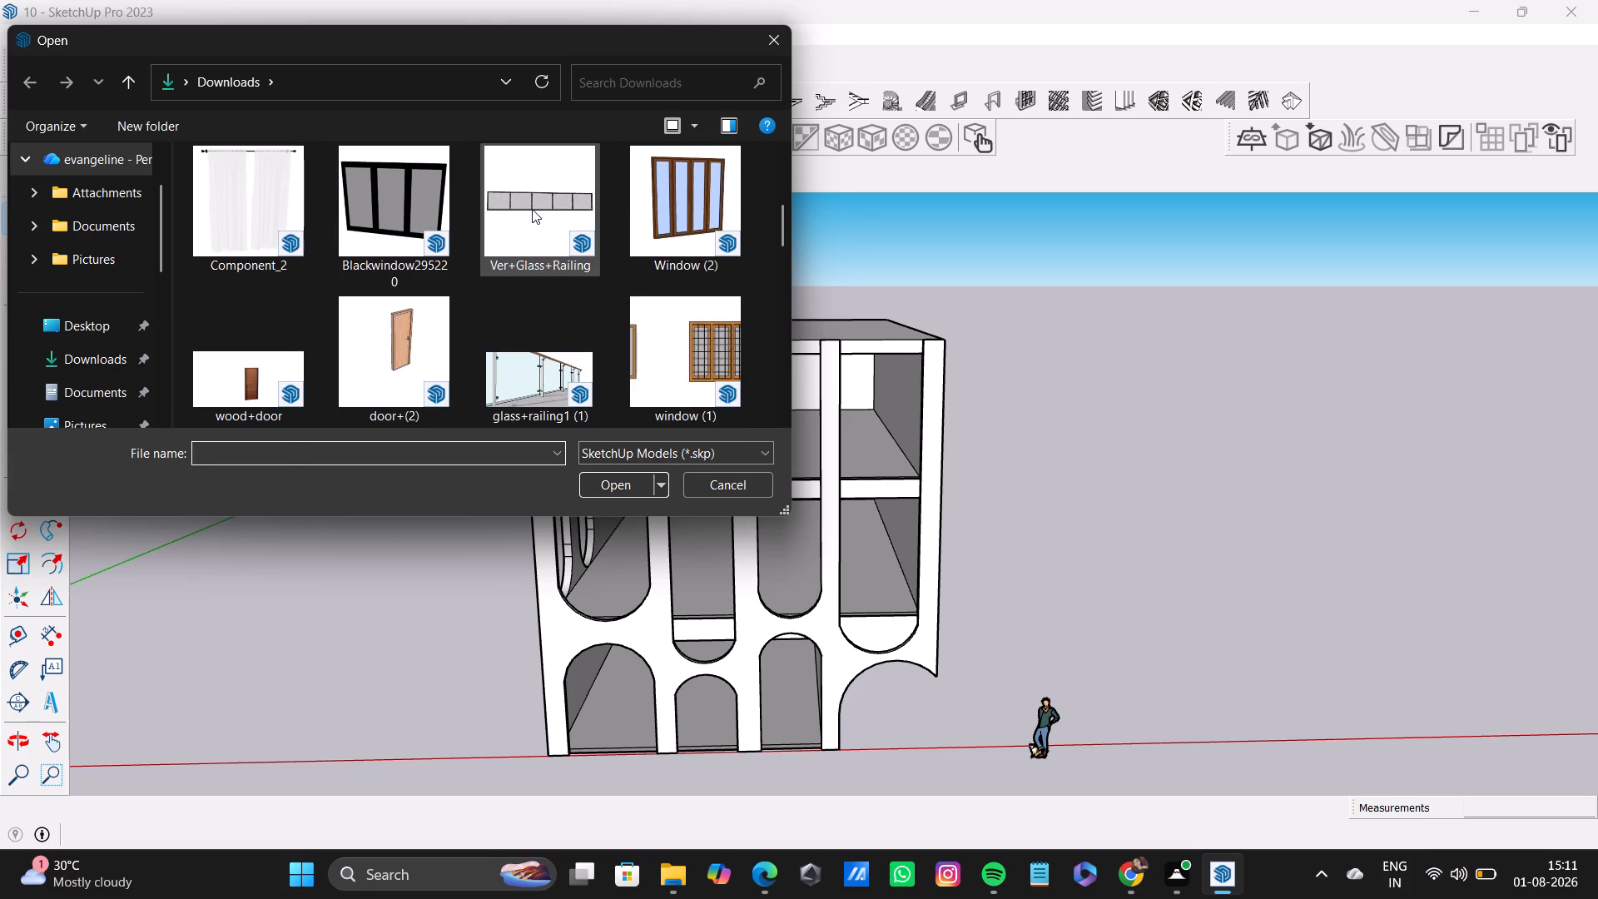
left_click(532, 209)
left_click(623, 483)
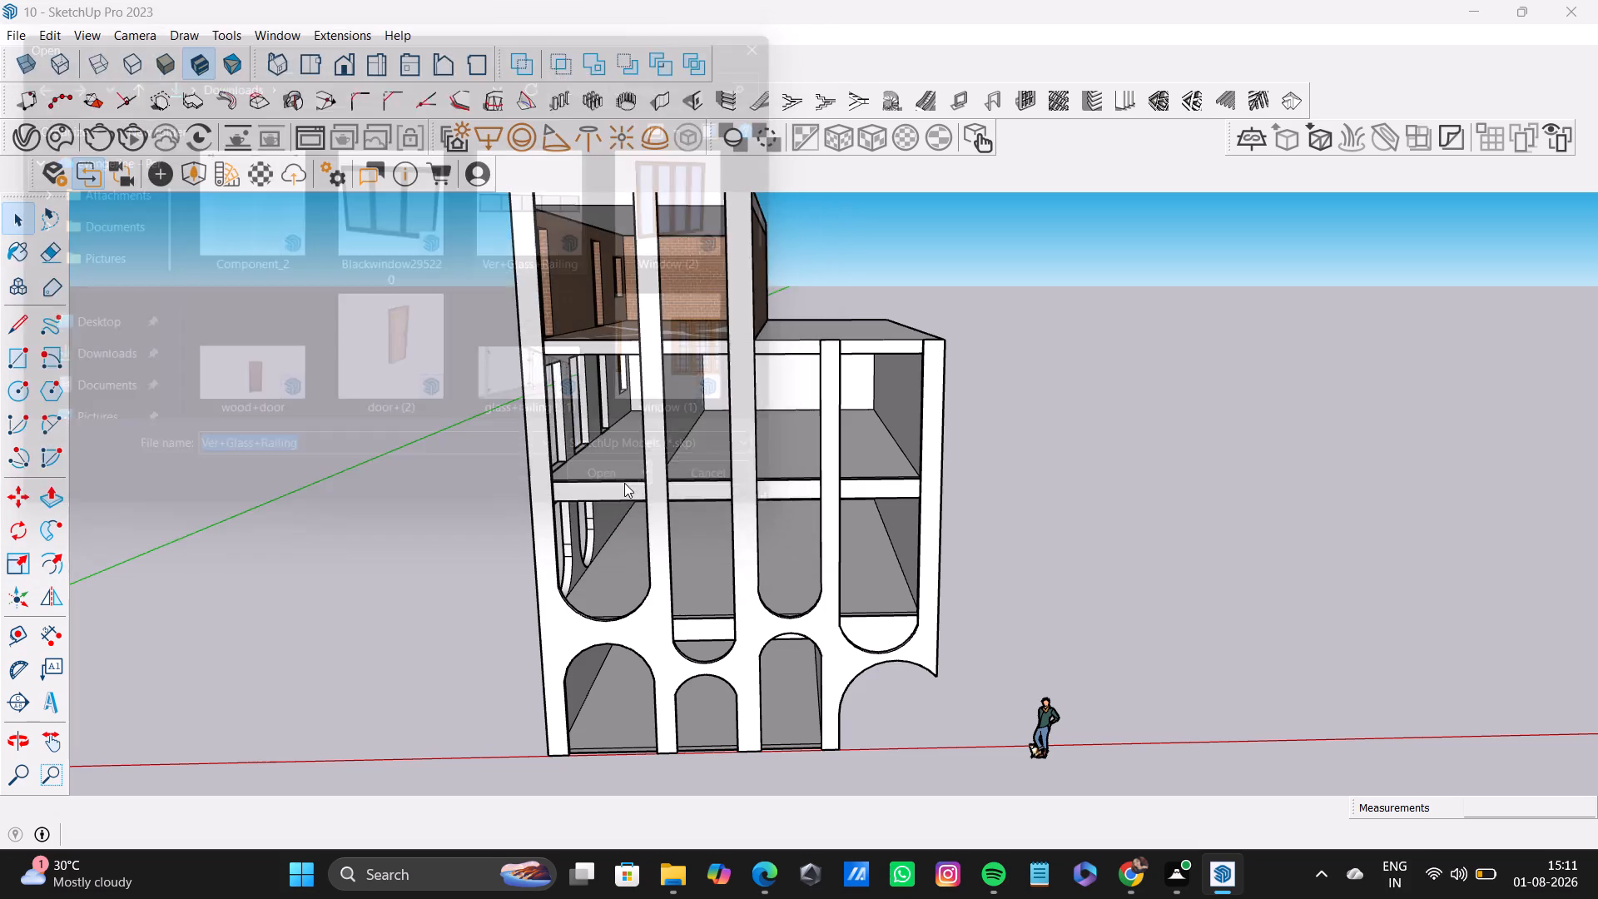
left_click(786, 456)
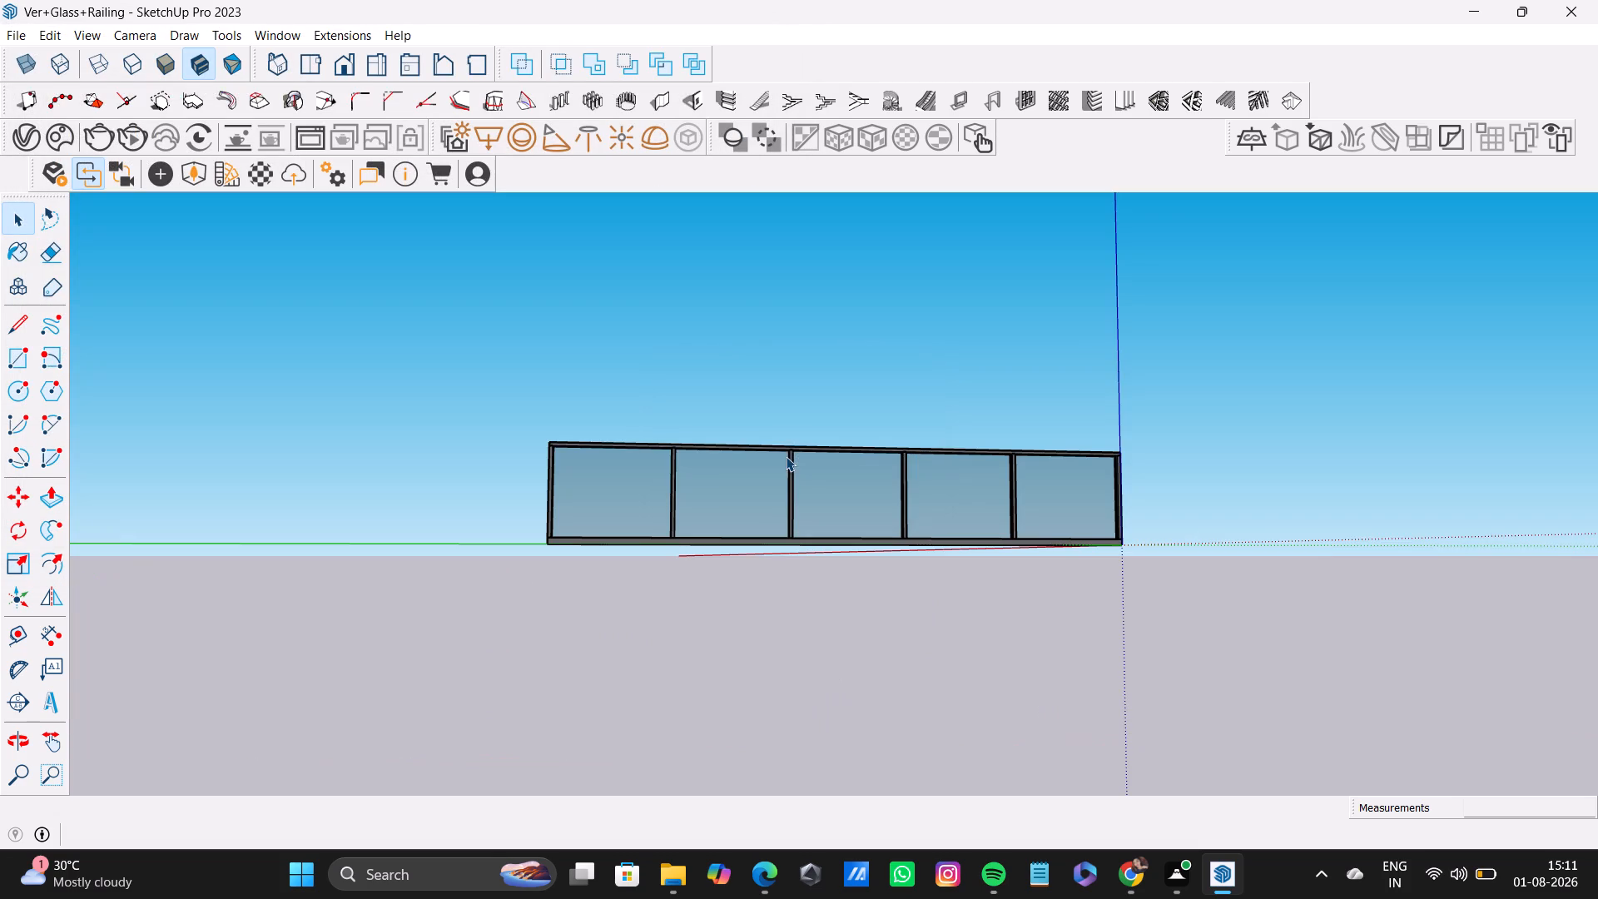
scroll(779, 459, "down", 11)
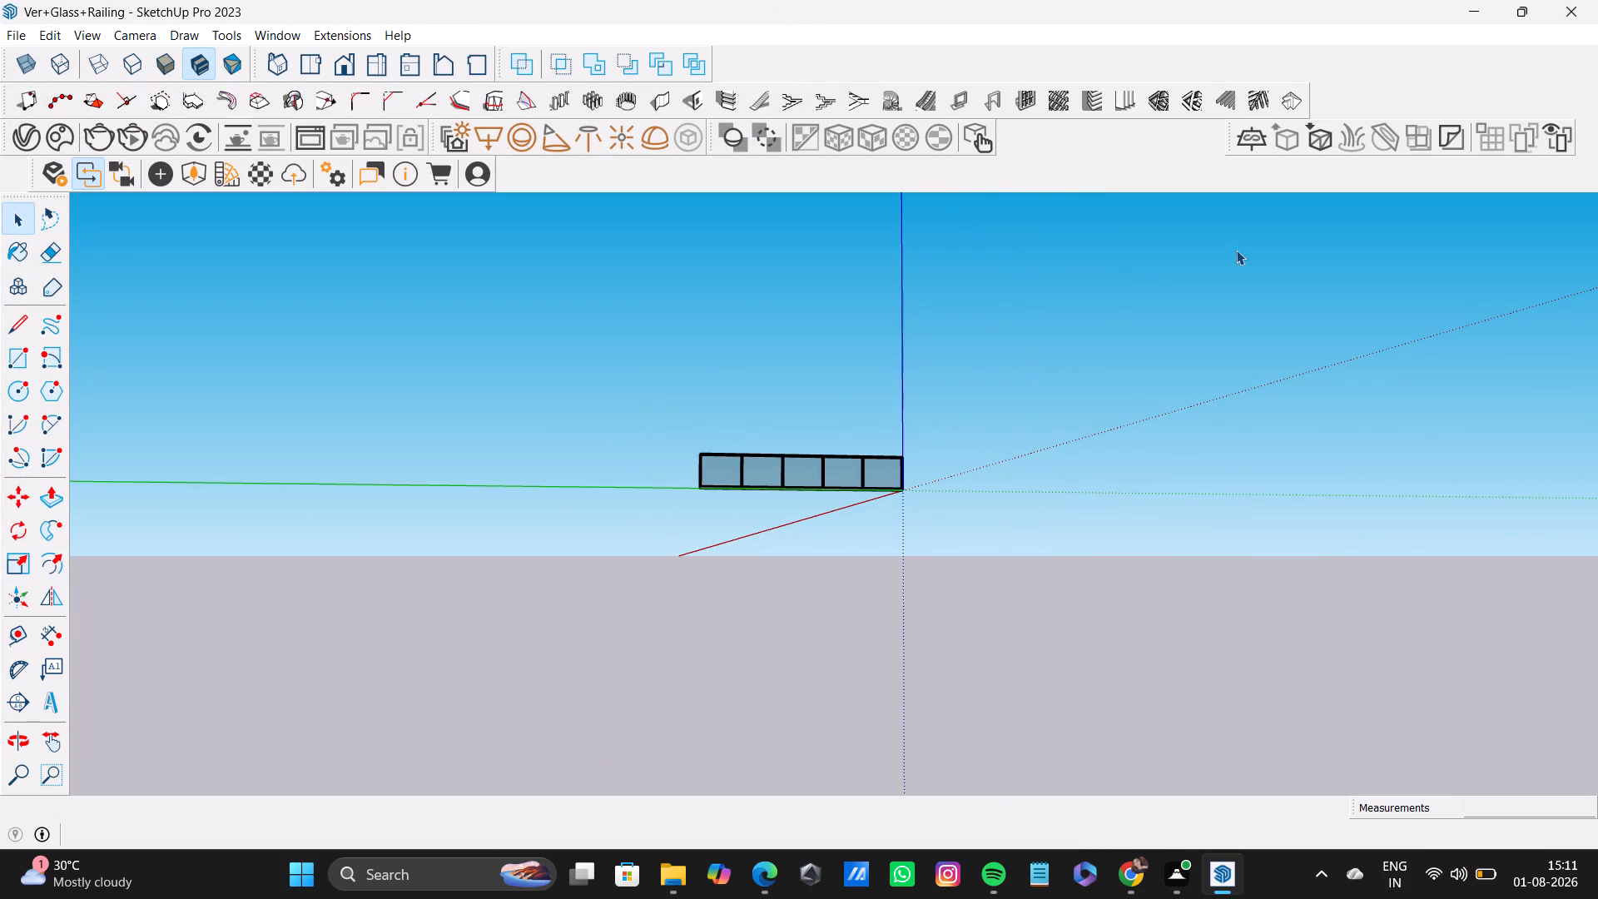
Close the SketchUp window holding the Ver+Glass+Railing model.
left_click(1597, 0)
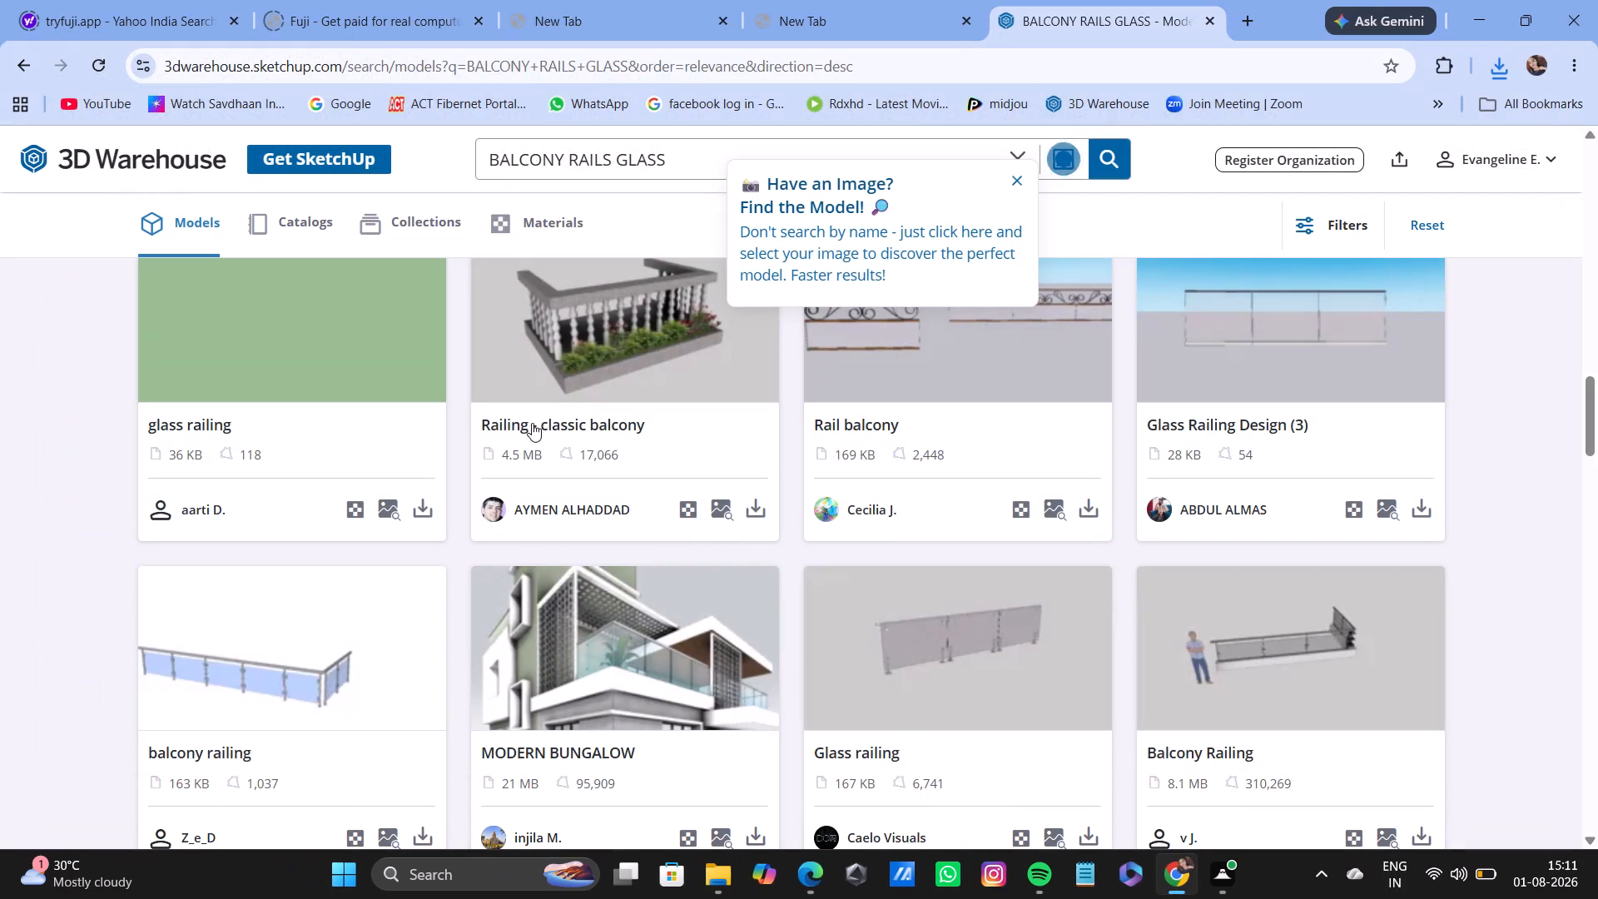
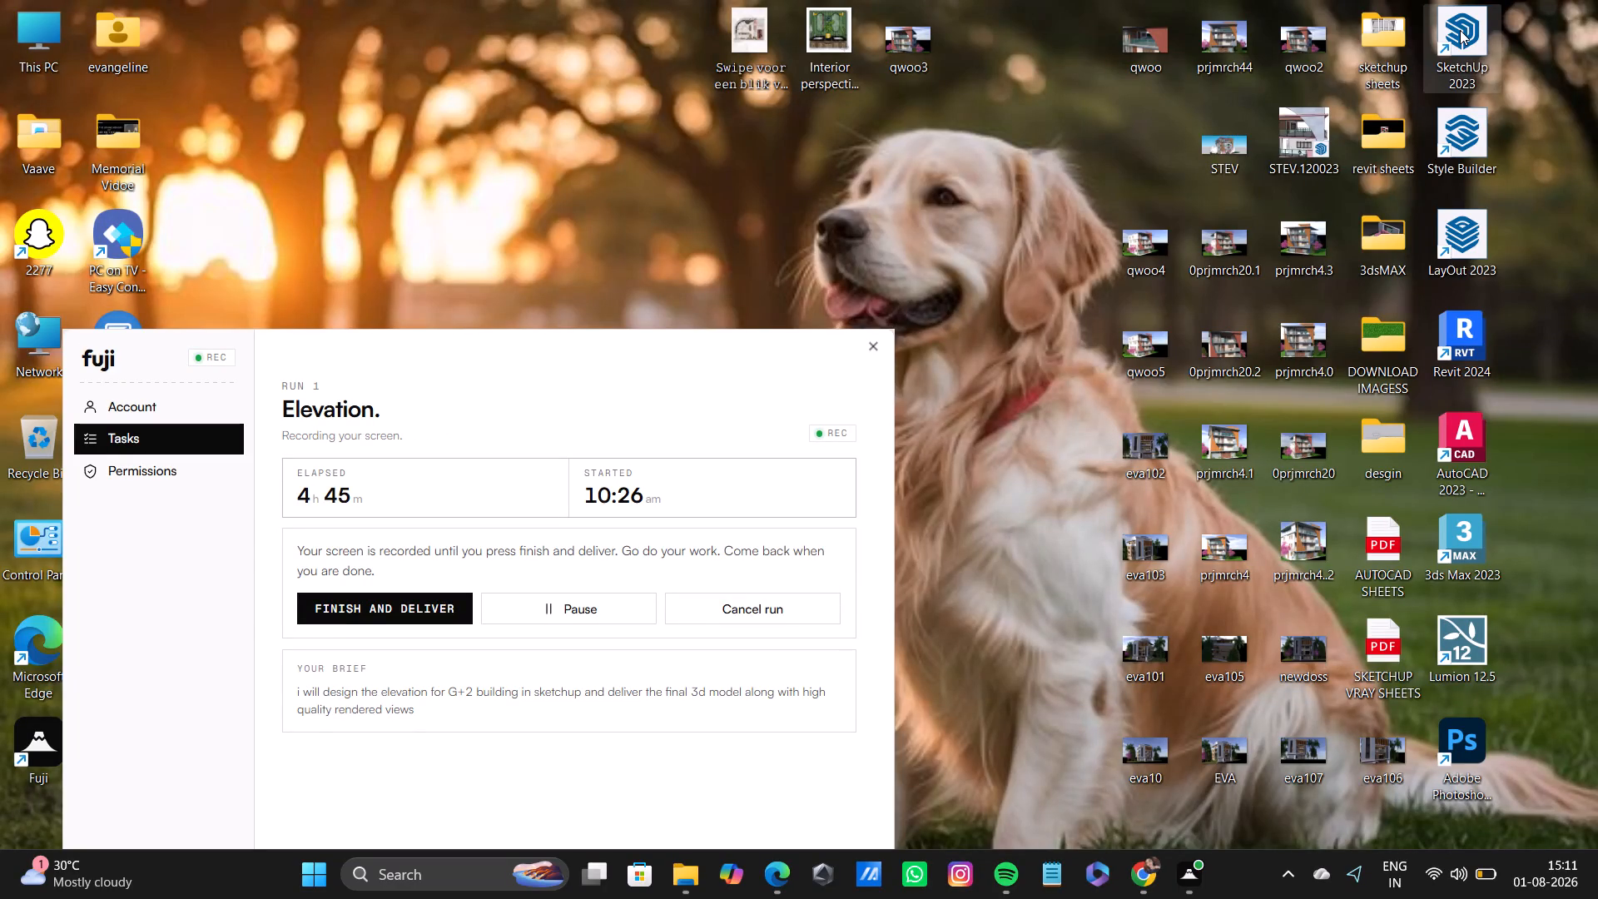
Launch SketchUp 2023 from the desktop.
double_click(1468, 27)
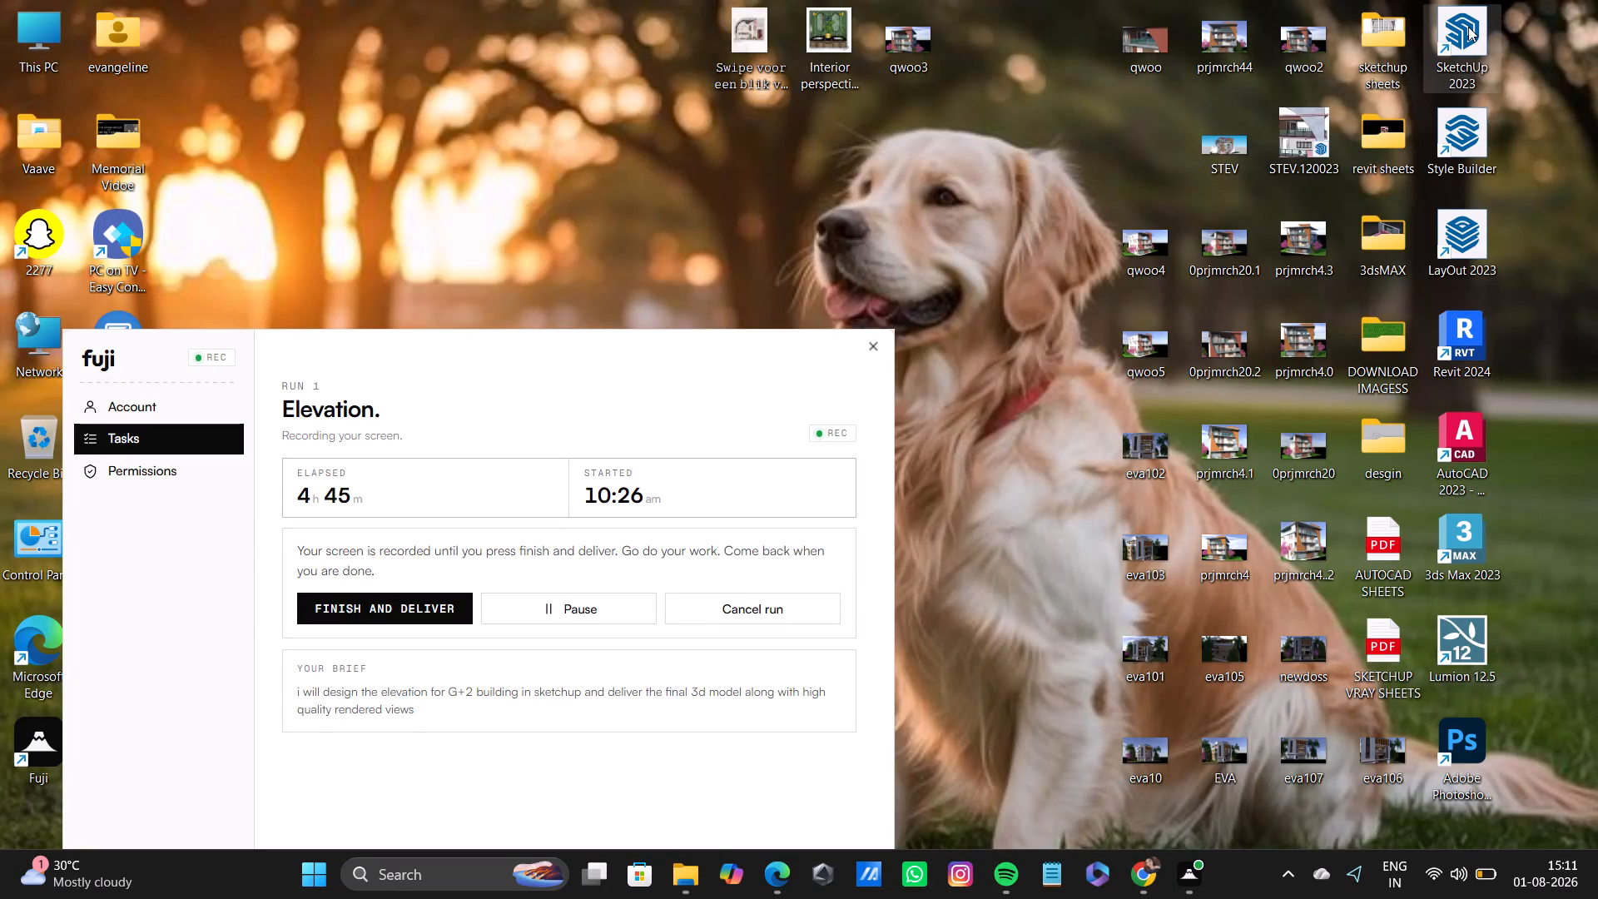
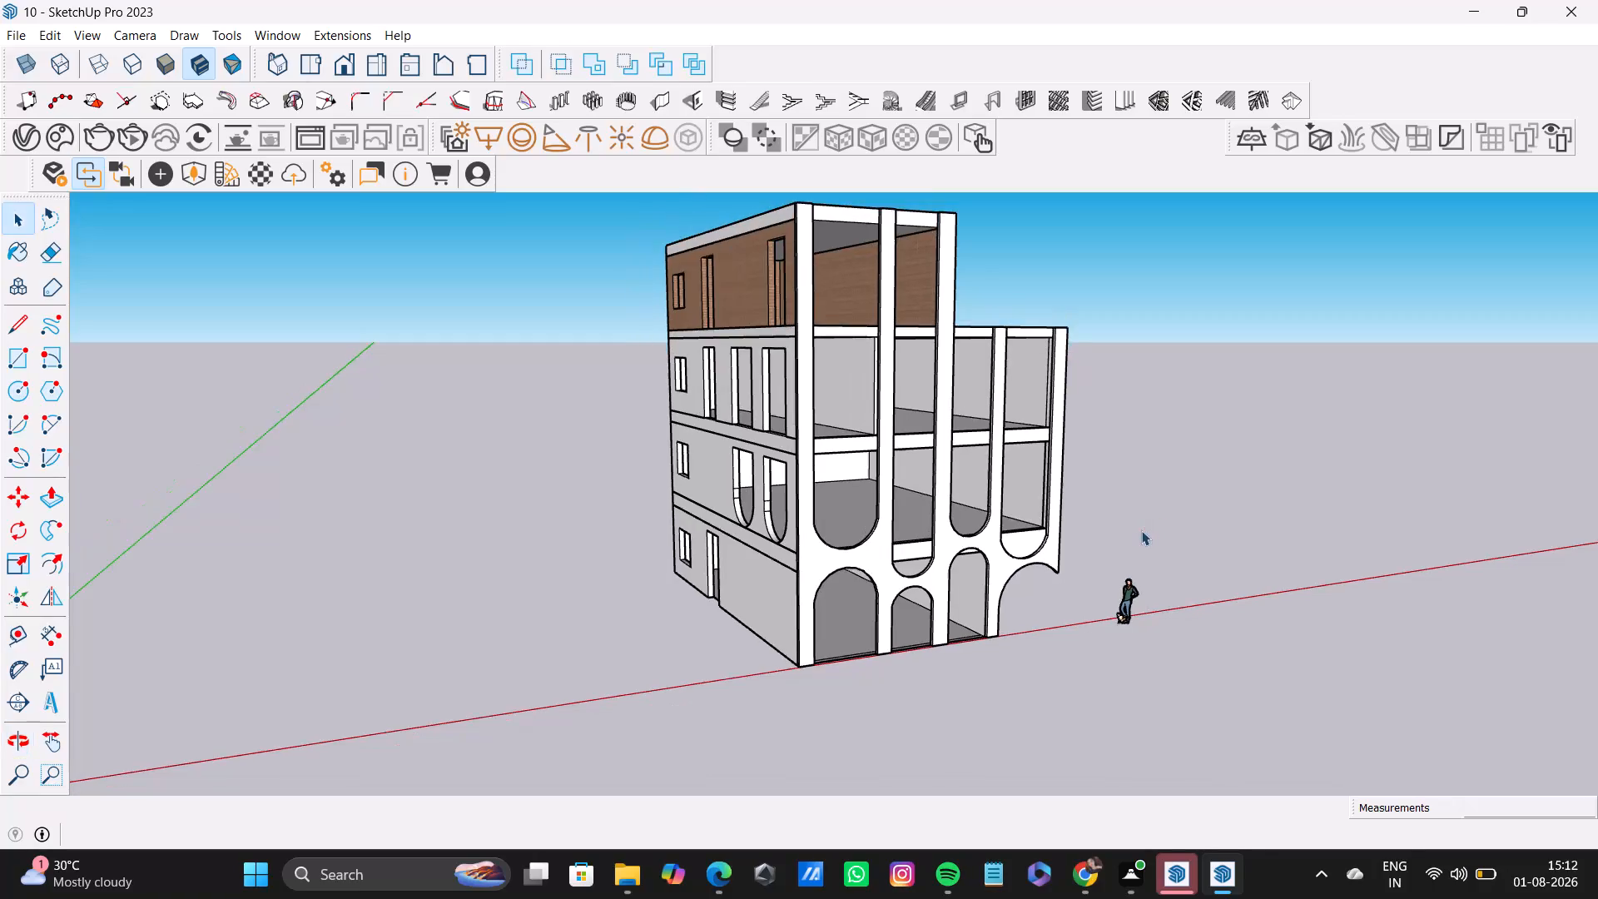
Switch to Chrome and browse the 3D Warehouse results for BALCONY RAILS GLASS for a railing that suits the building's balcony.
scroll(1141, 530, "down", 1)
middle_click_drag(1141, 530, 1022, 516)
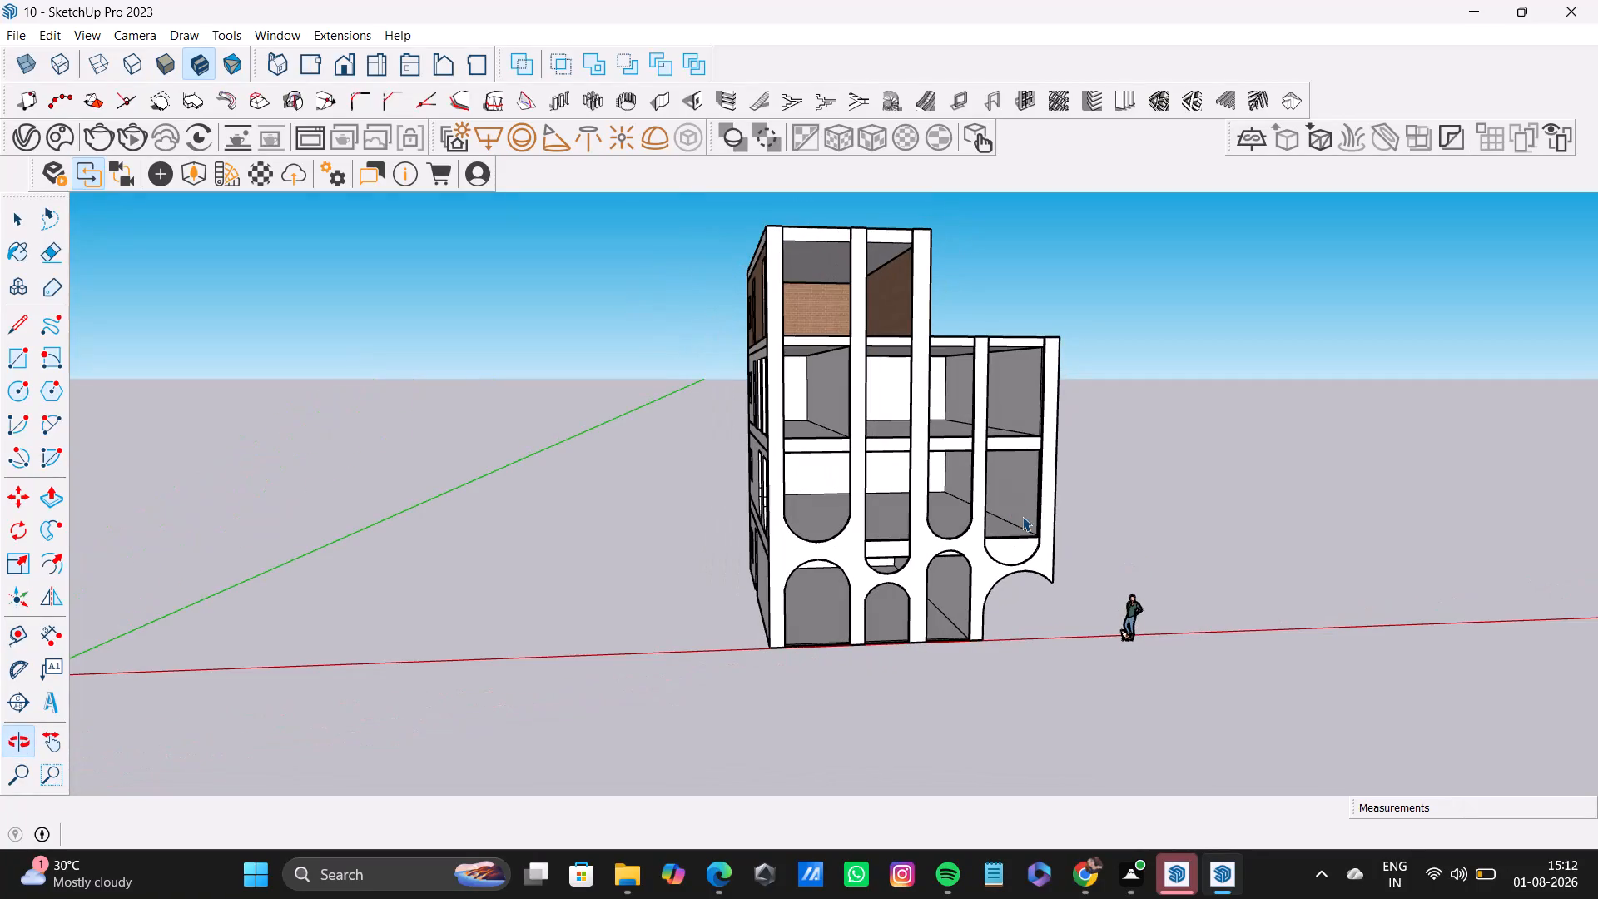
left_click(1075, 877)
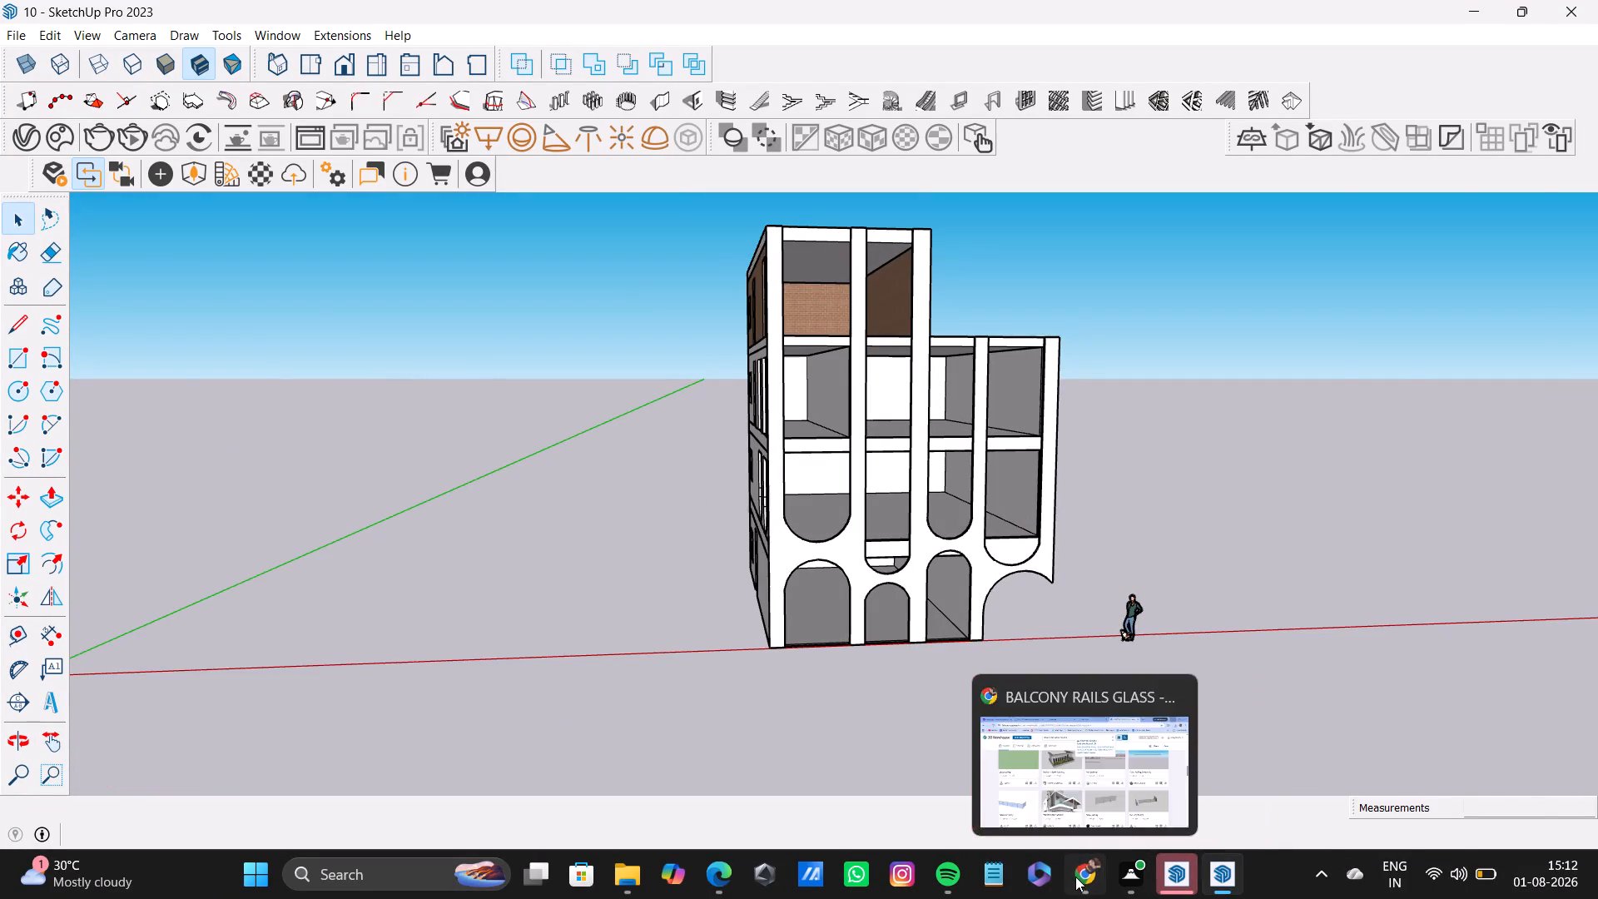
scroll(891, 513, "down", 9)
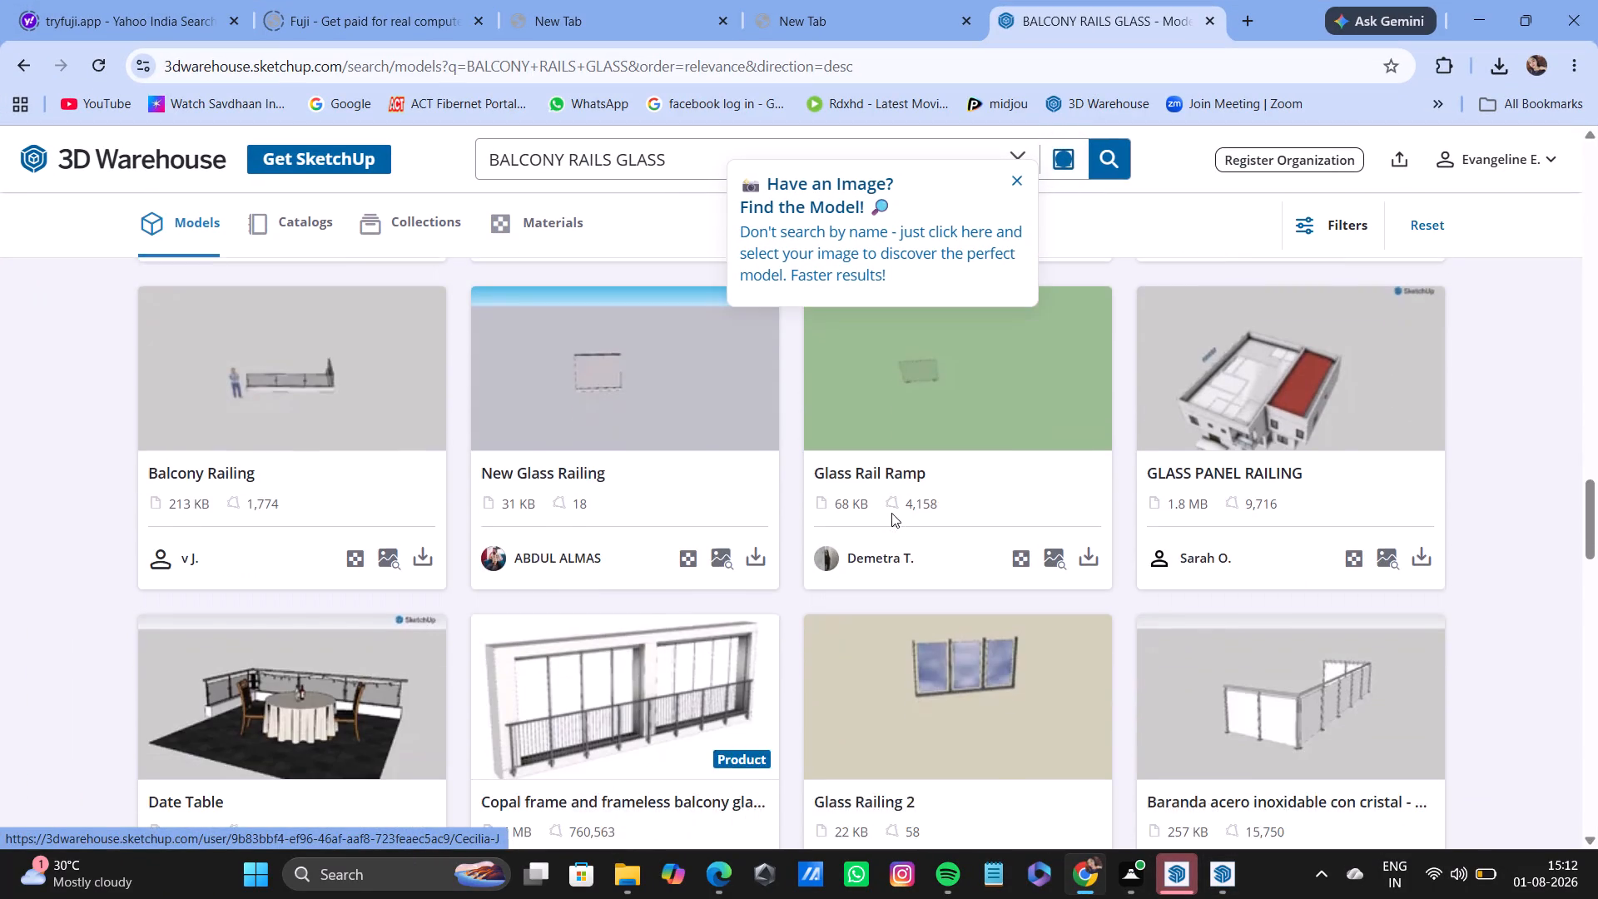
scroll(891, 513, "down", 8)
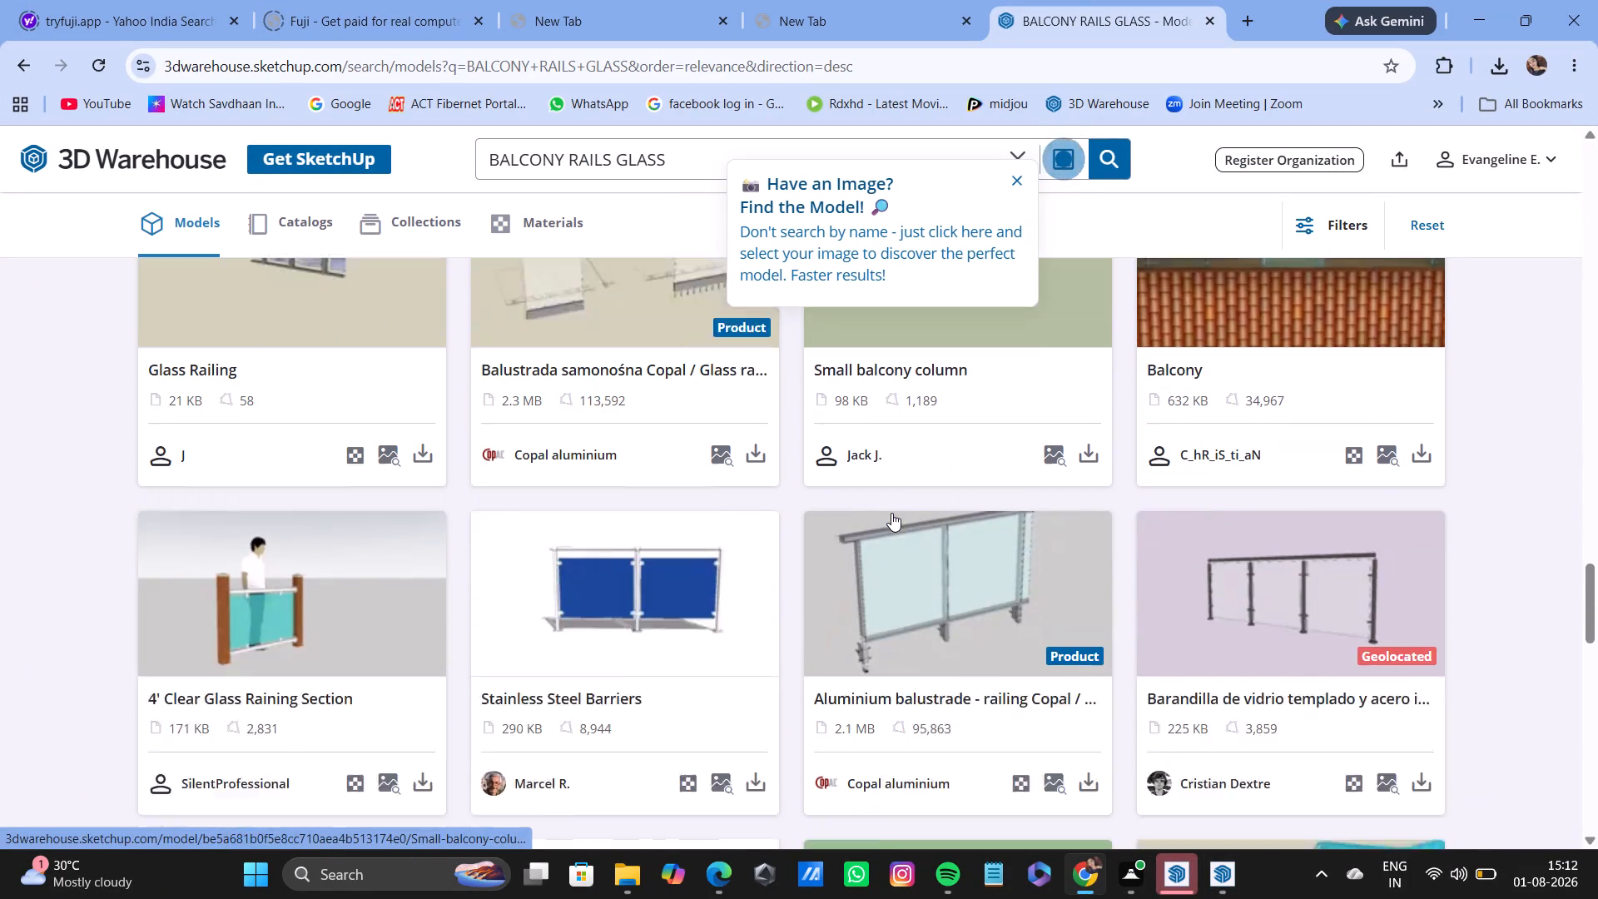
scroll(891, 513, "down", 10)
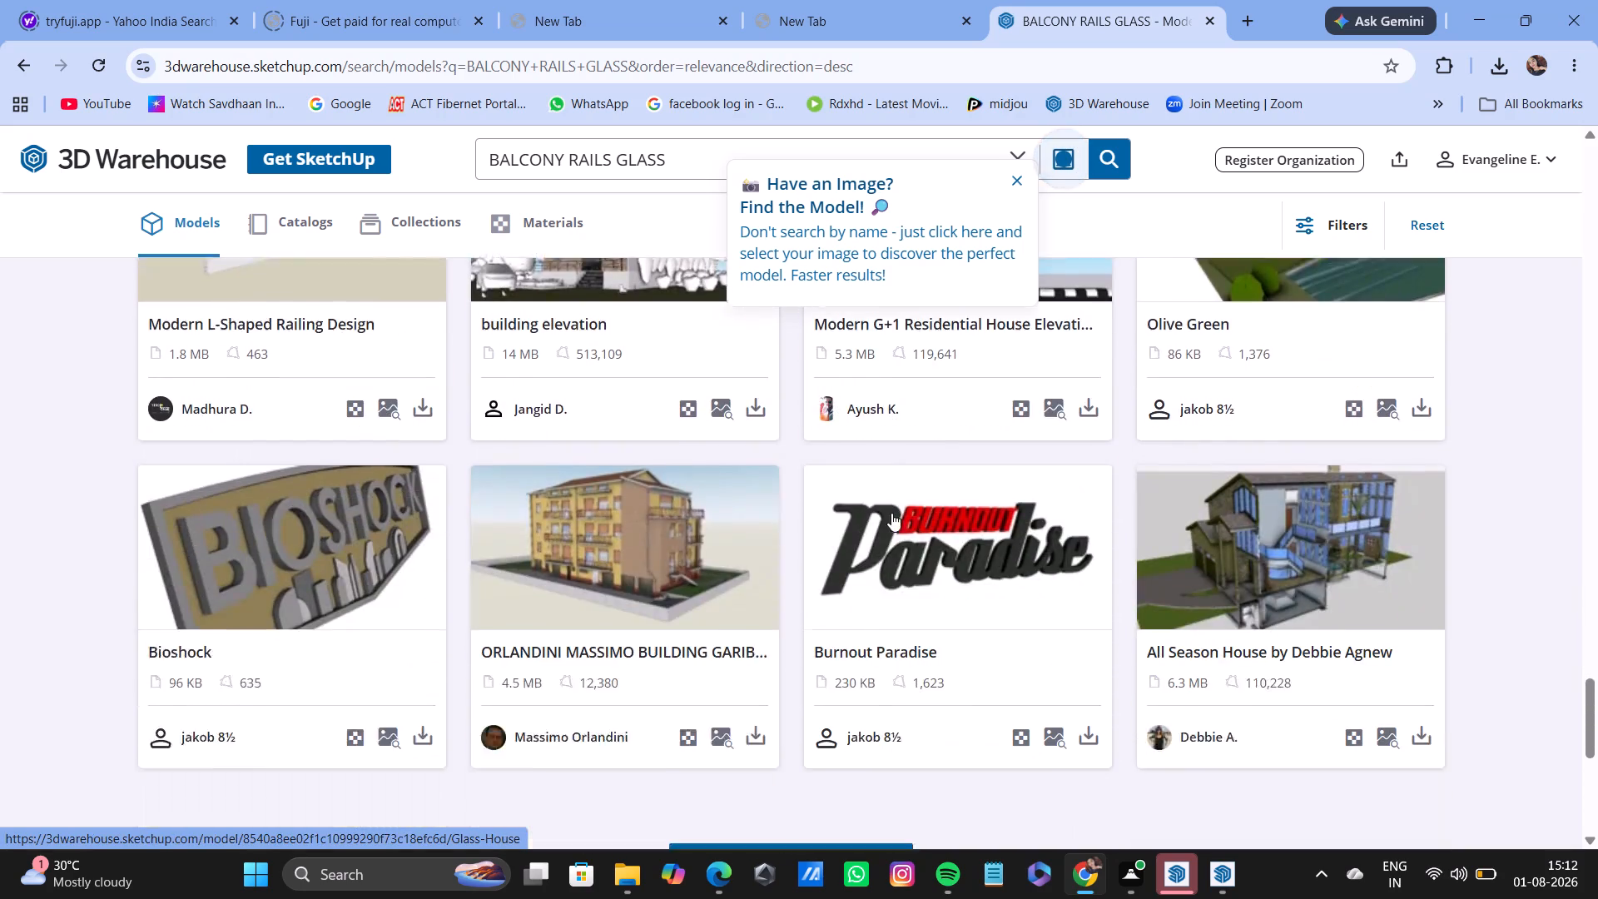
scroll(891, 513, "down", 3)
scroll(891, 513, "up", 12)
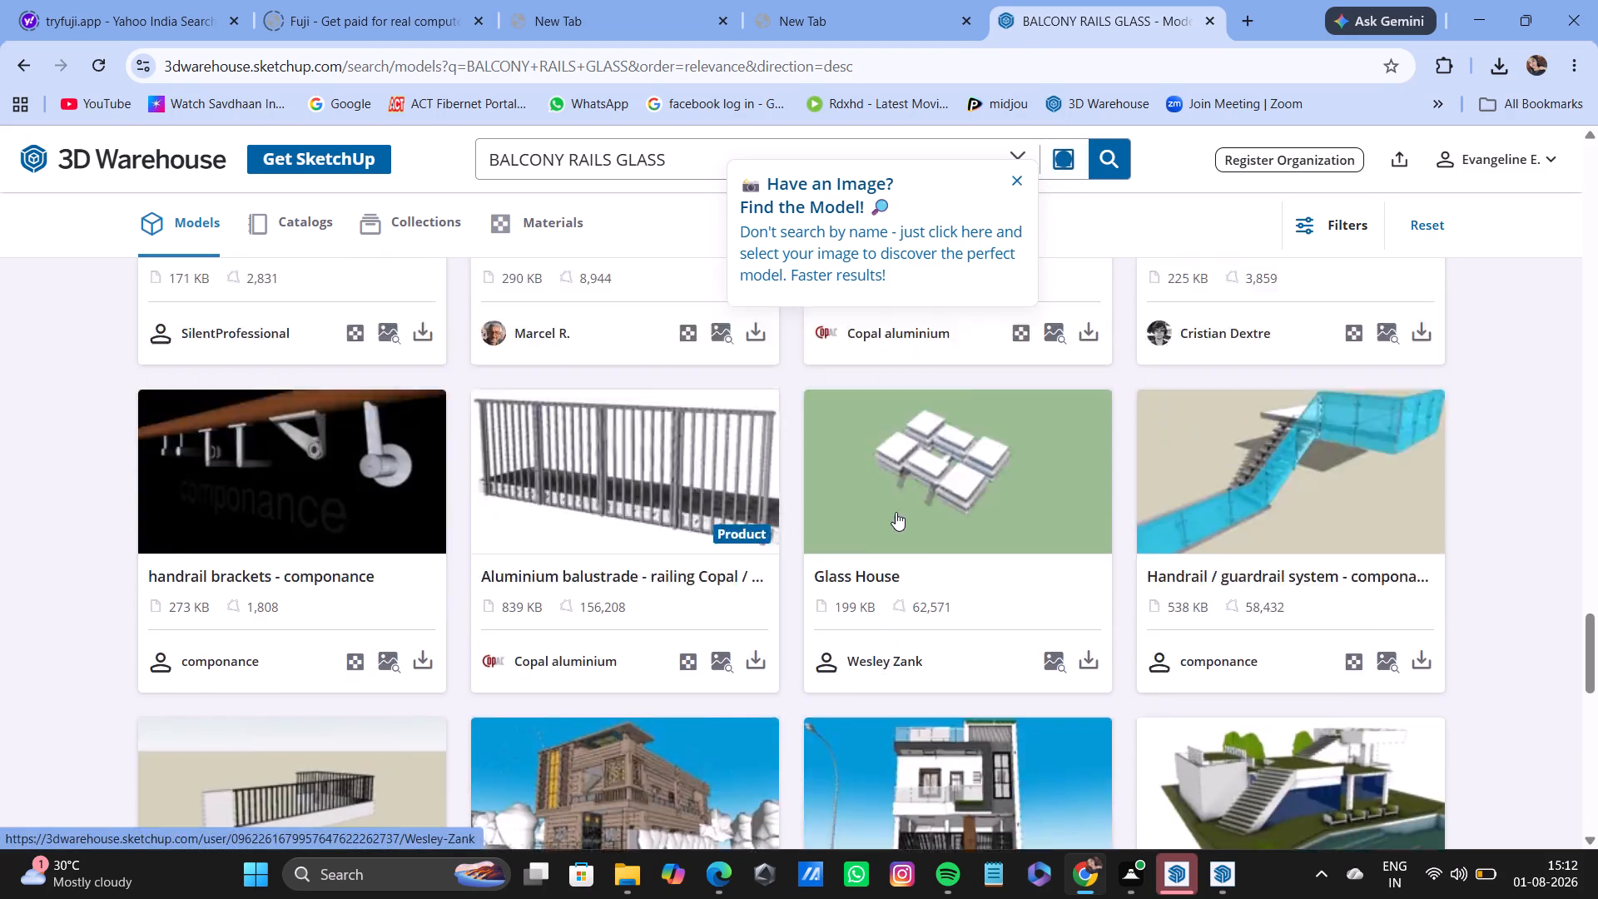
scroll(896, 512, "up", 17)
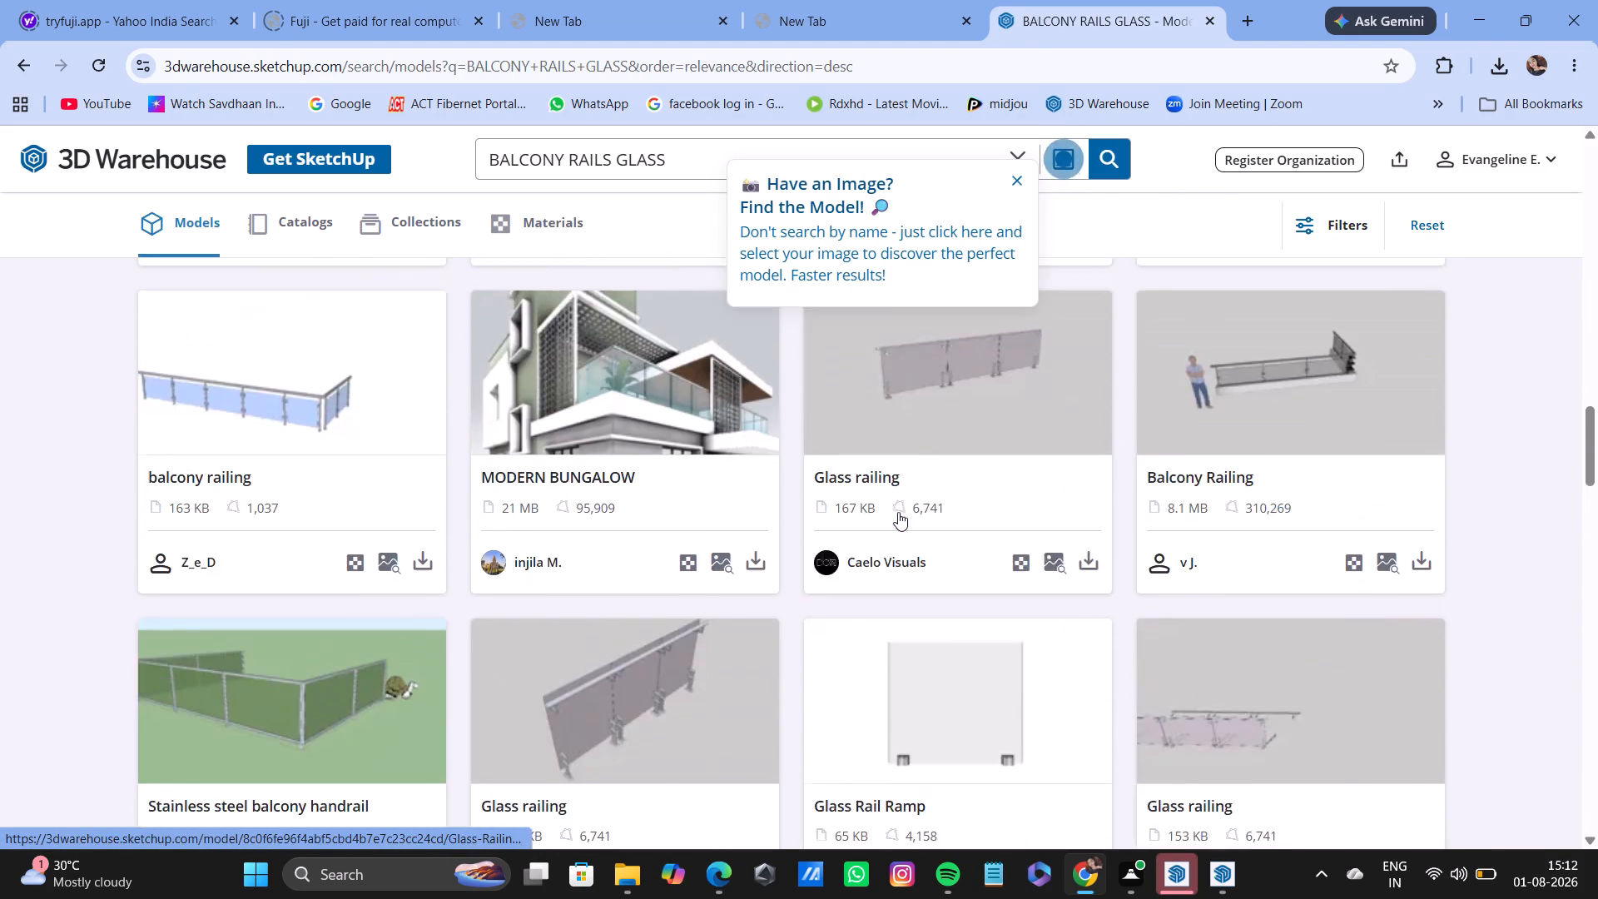
scroll(898, 512, "up", 19)
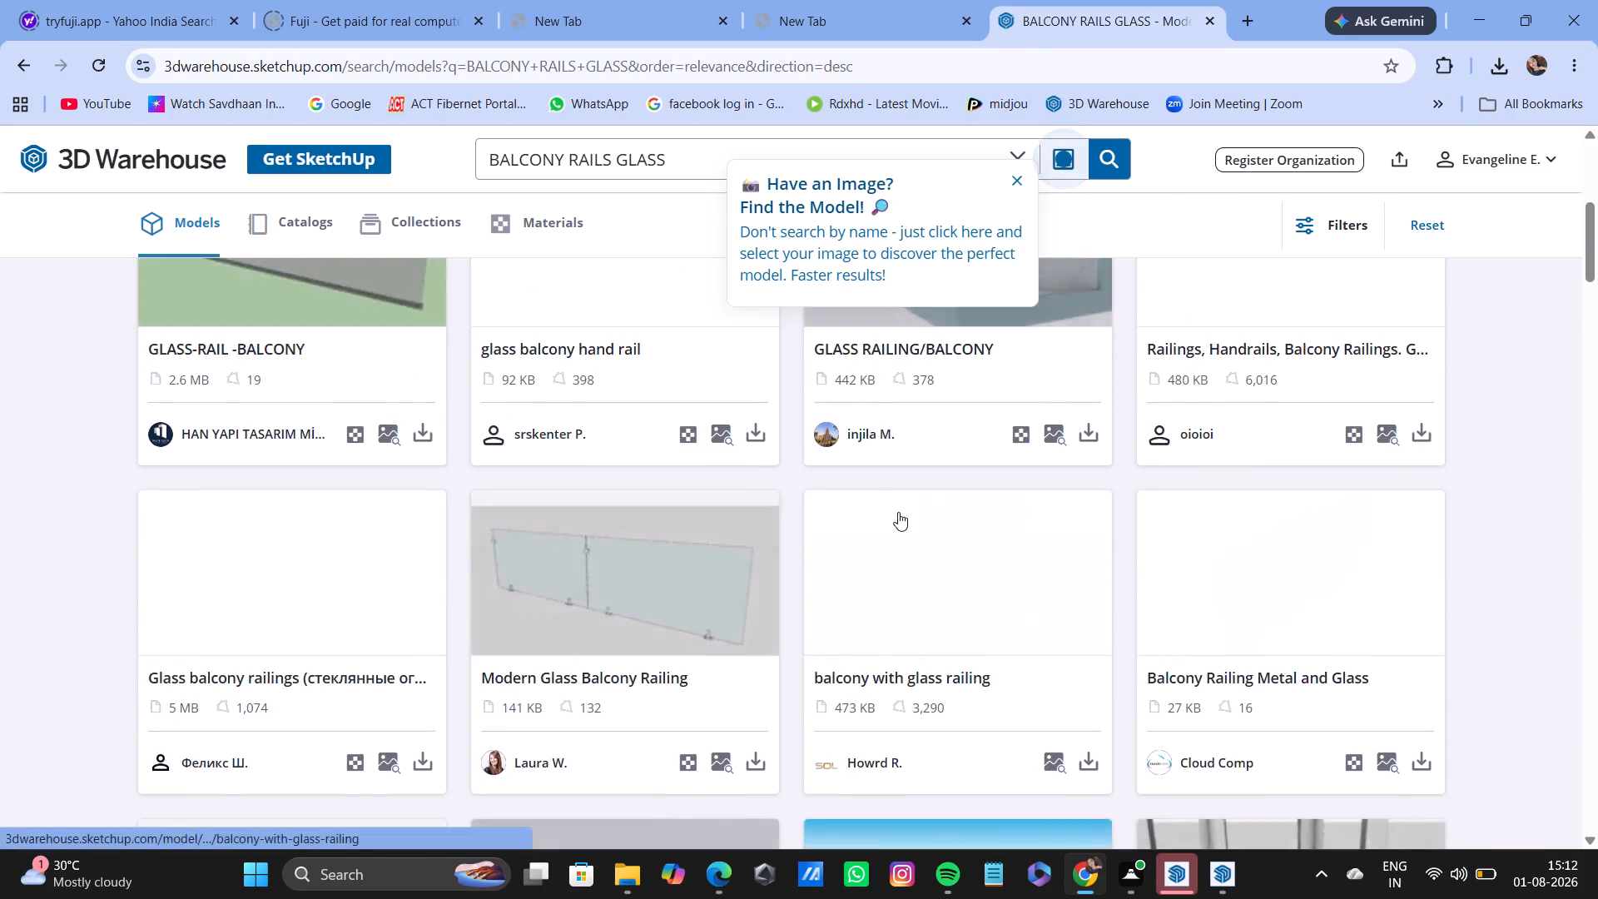
scroll(898, 512, "up", 8)
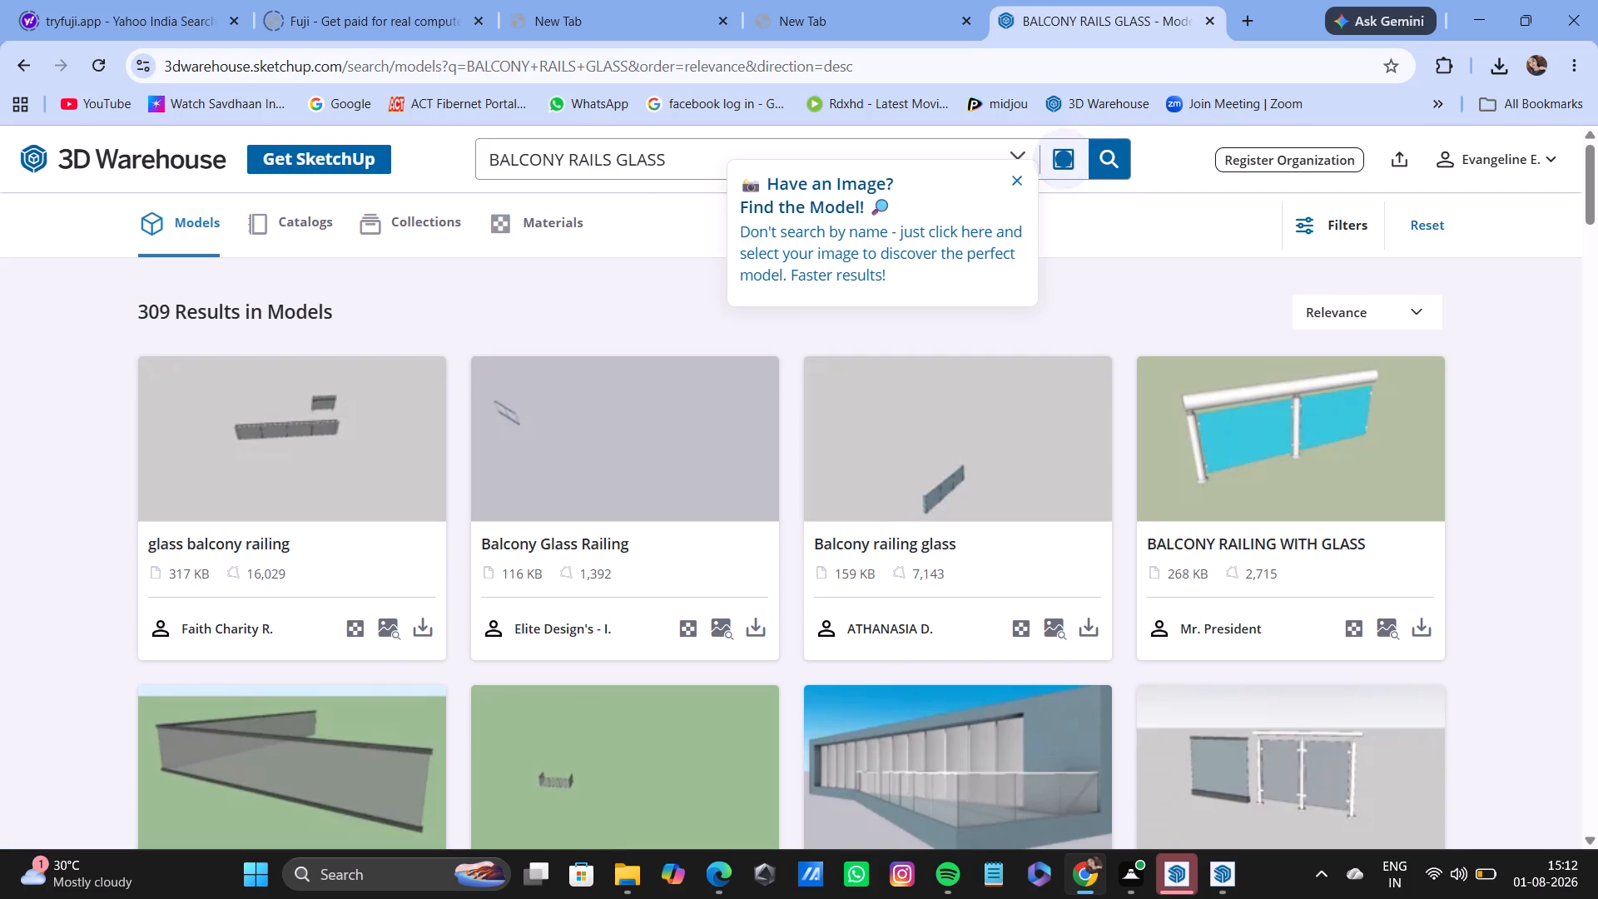
Rerun the 3D Warehouse model search for BALCONY RAILS GLASS.
left_click(674, 157)
key("Return")
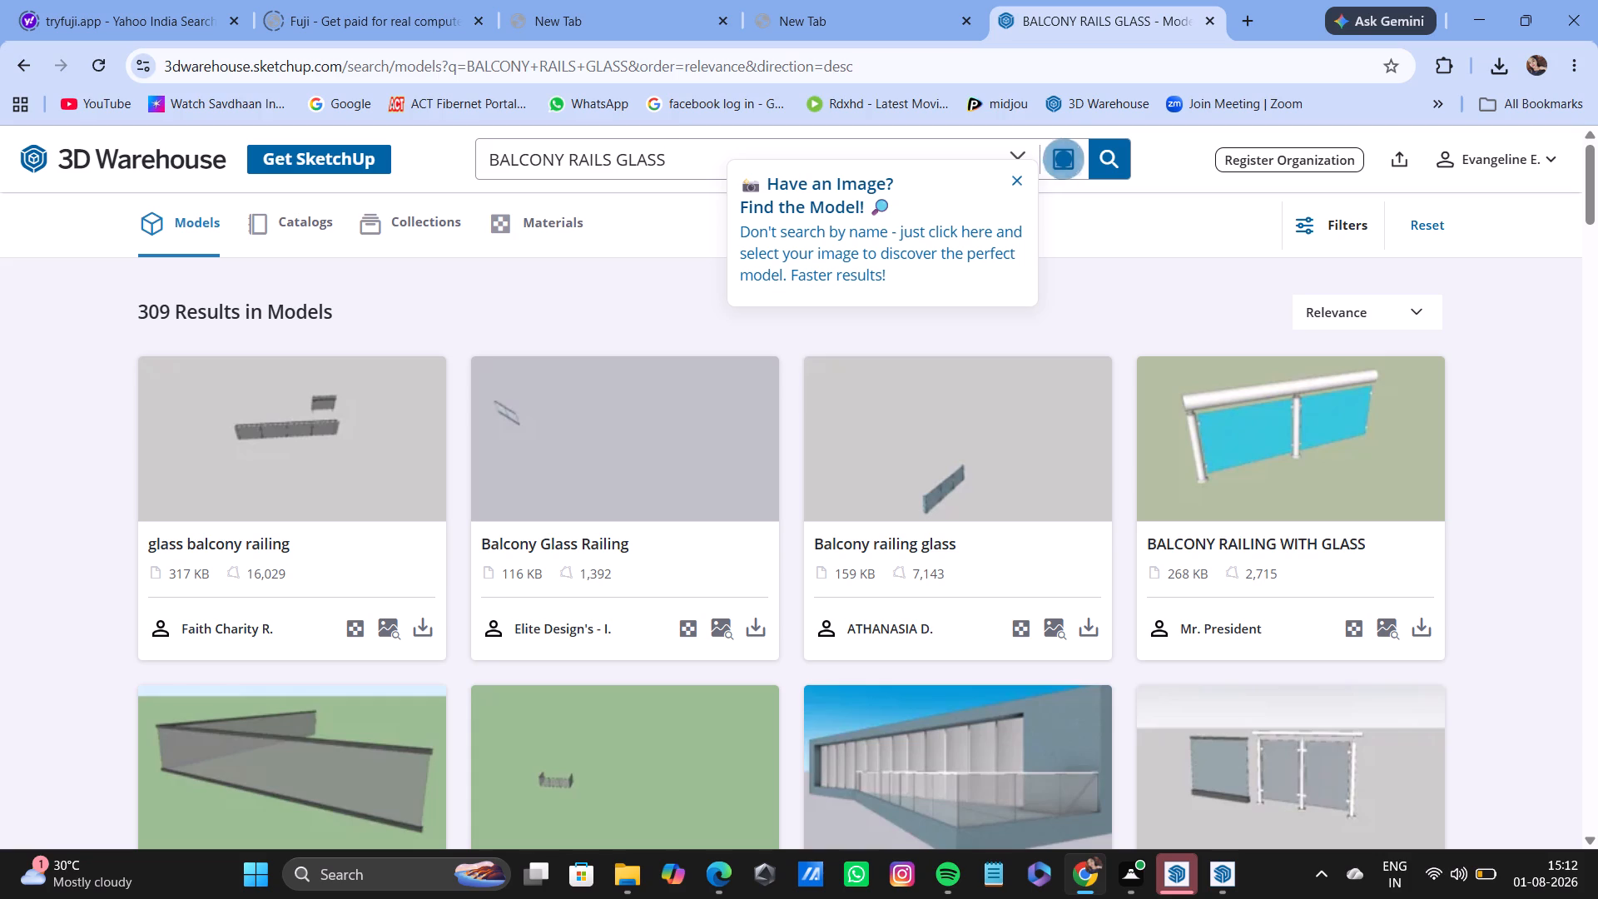
left_click(683, 166)
key("Return")
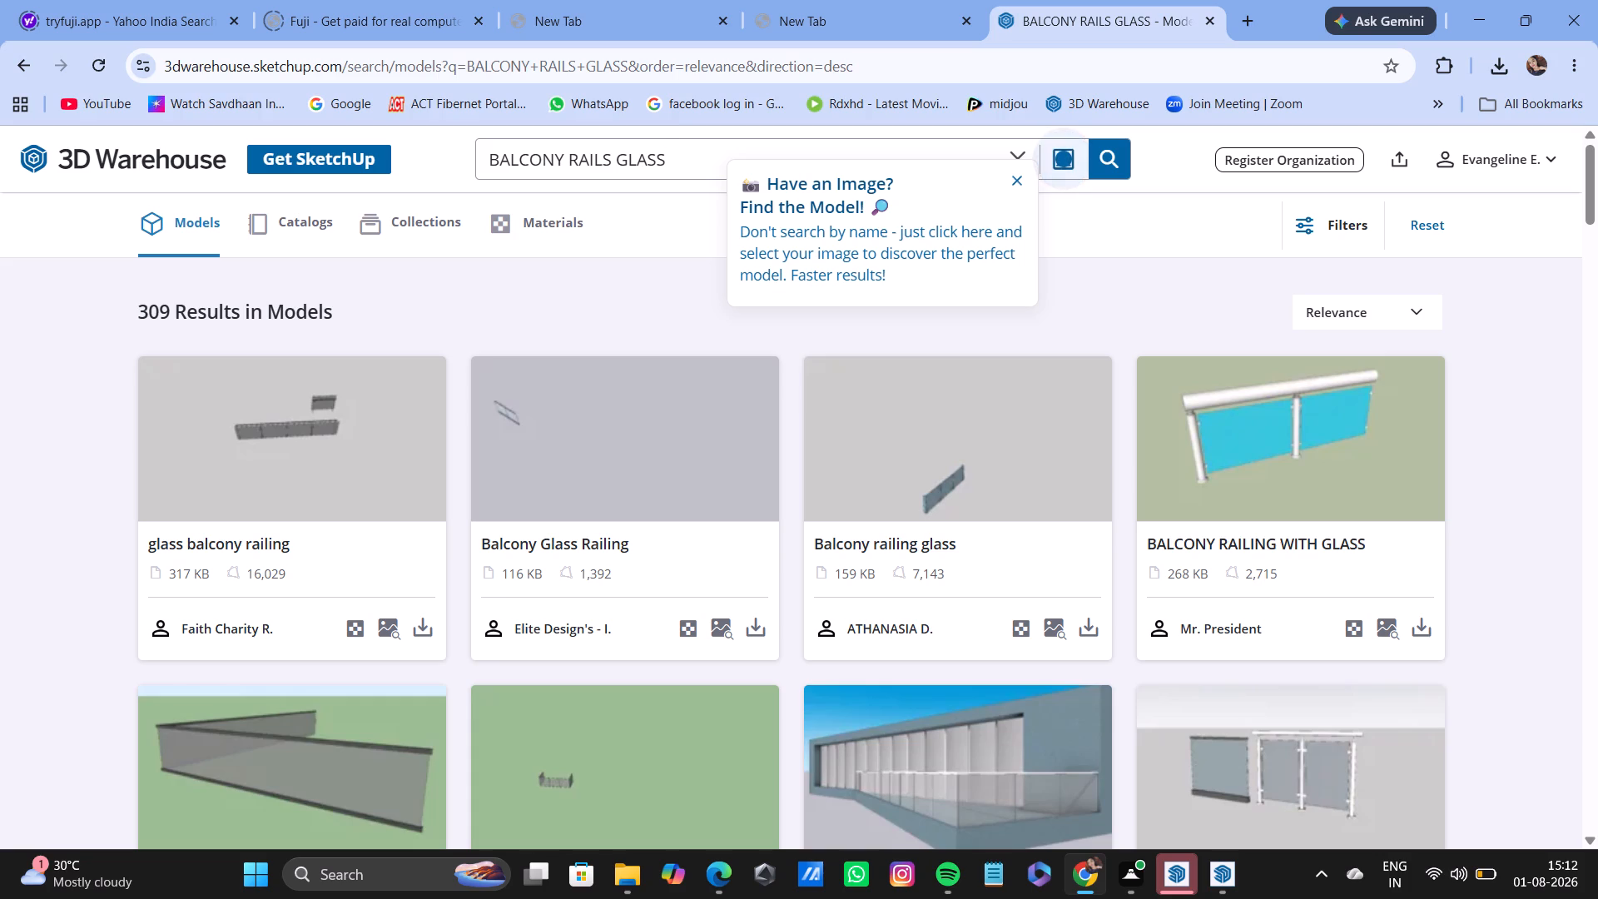
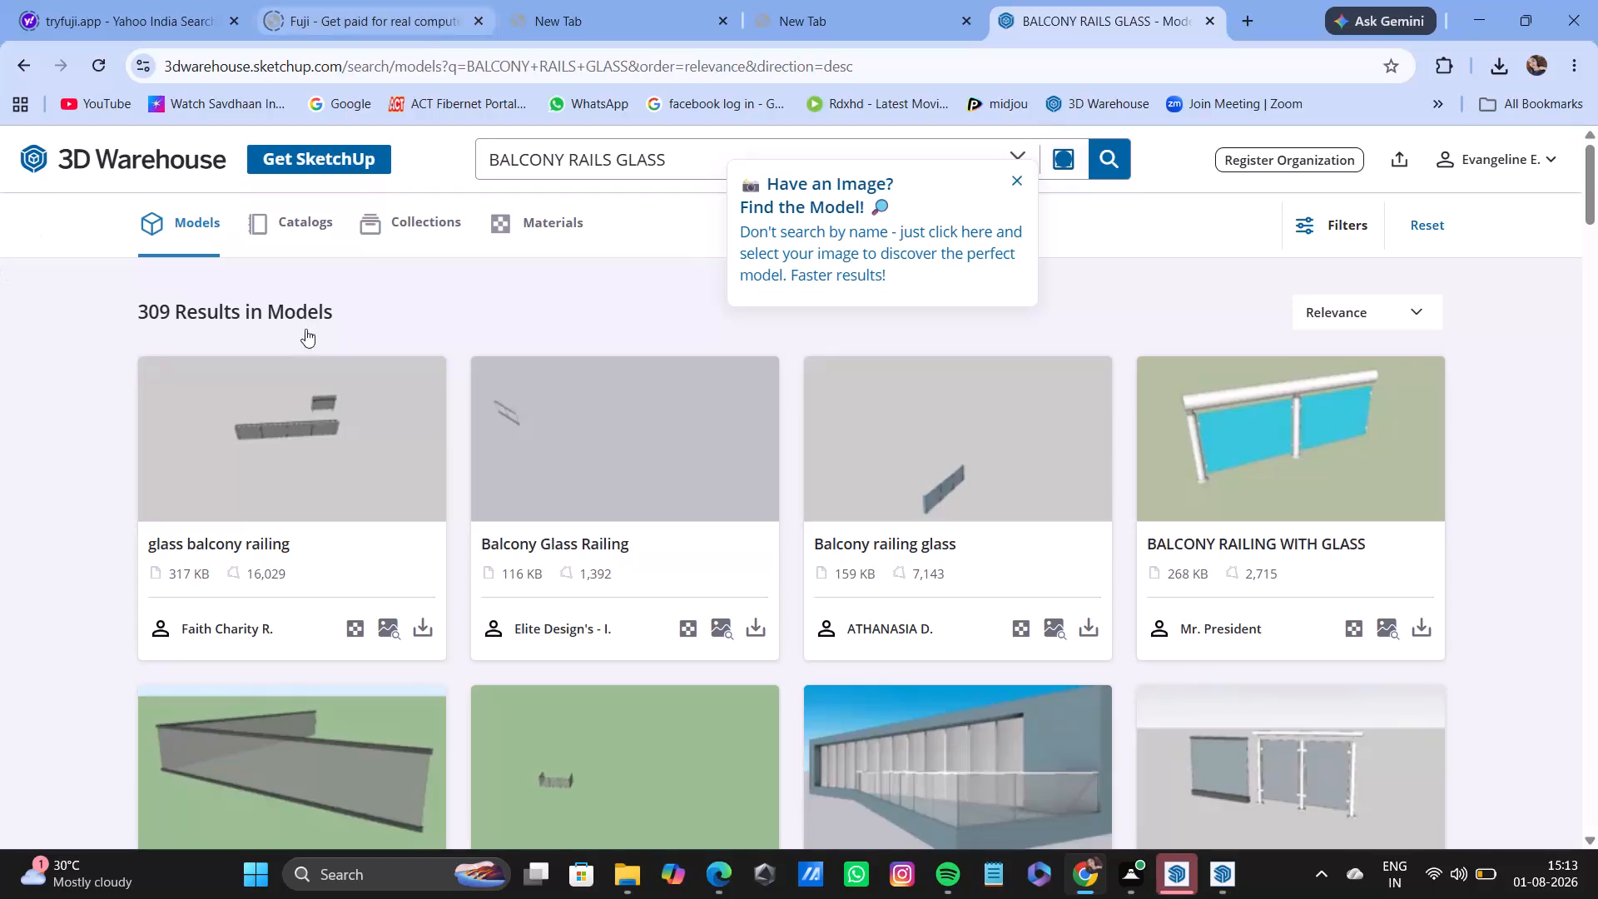
Examine the glass railing search results, and switch to SketchUp to inspect the building's front and side openings.
scroll(752, 487, "down", 4)
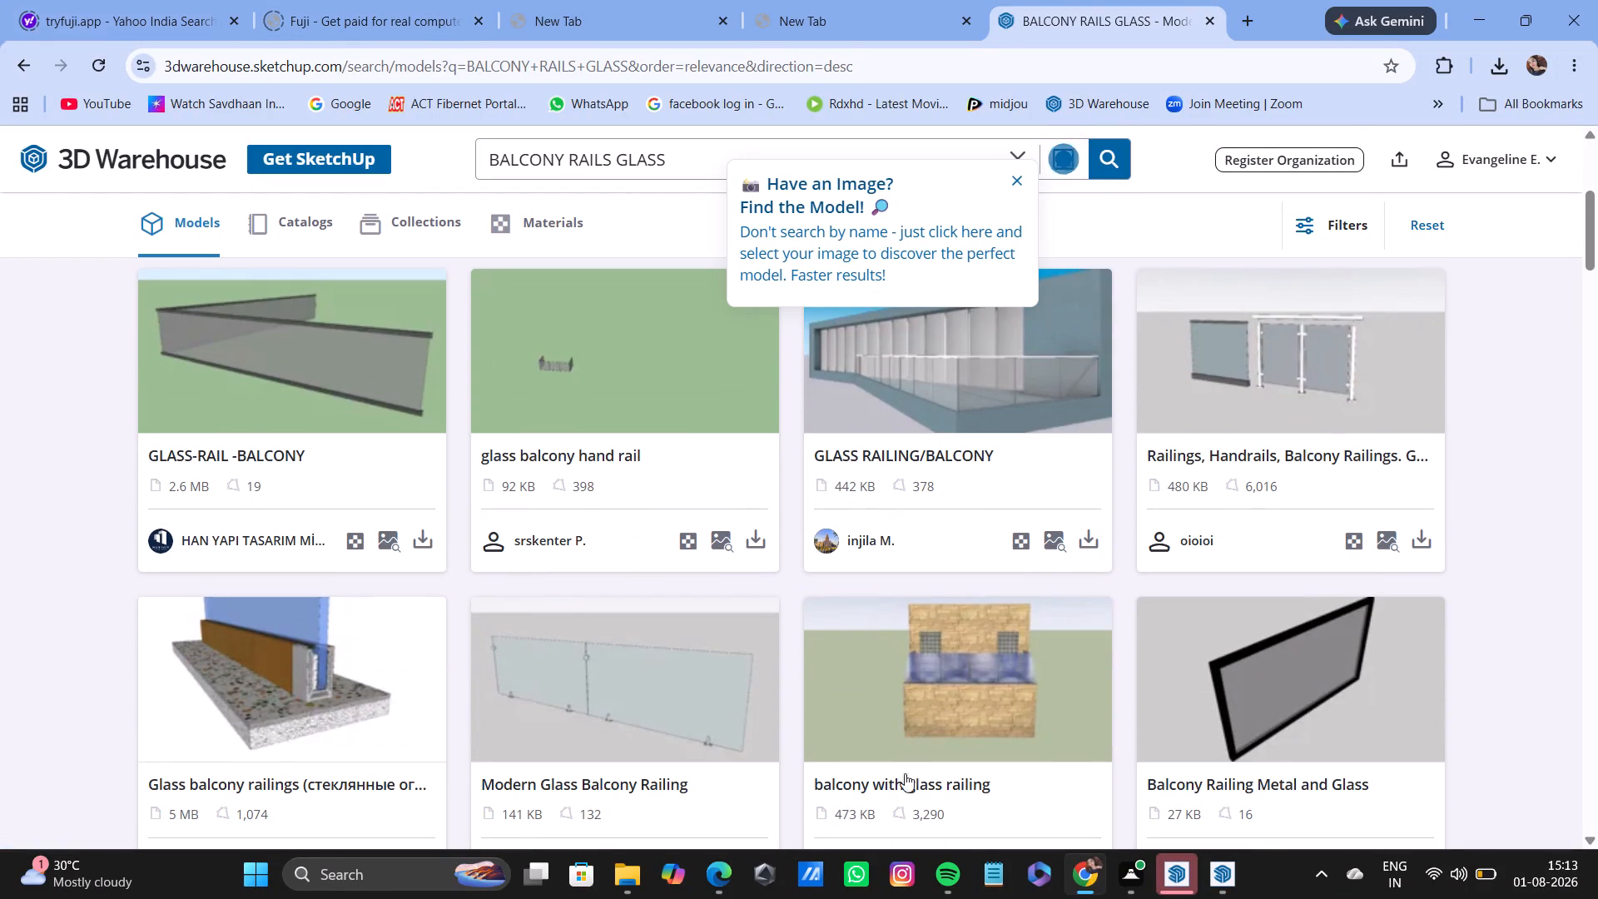
left_click(1230, 880)
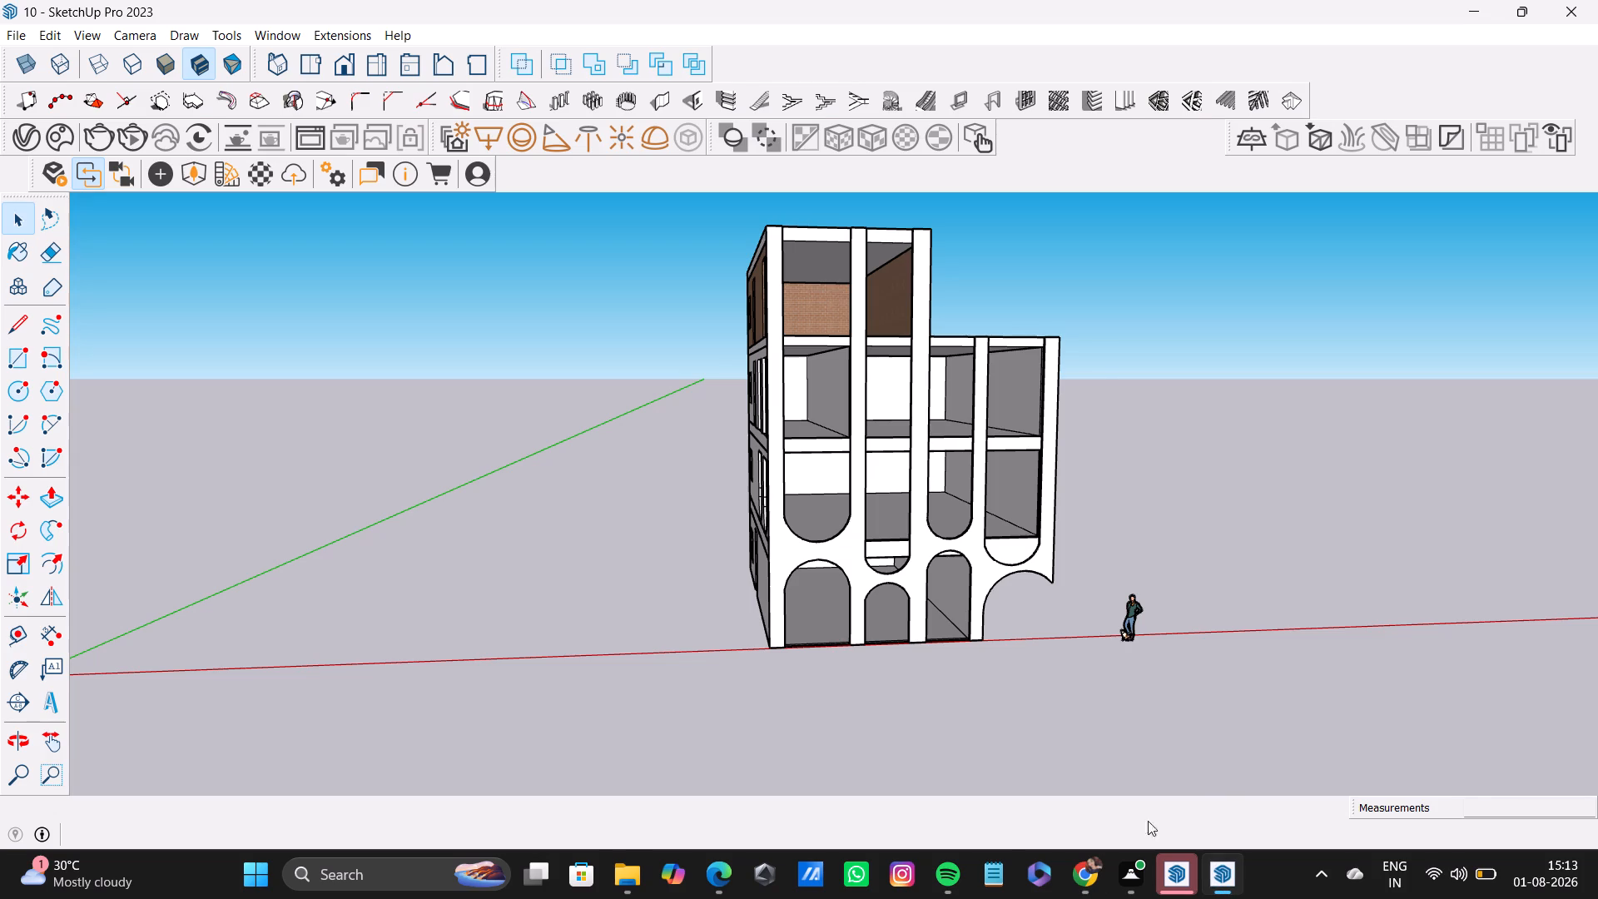
scroll(875, 355, "up", 2)
middle_click_drag(881, 385, 1040, 390)
middle_click_drag(1040, 390, 1026, 402, "shift")
middle_click_drag(990, 403, 960, 399)
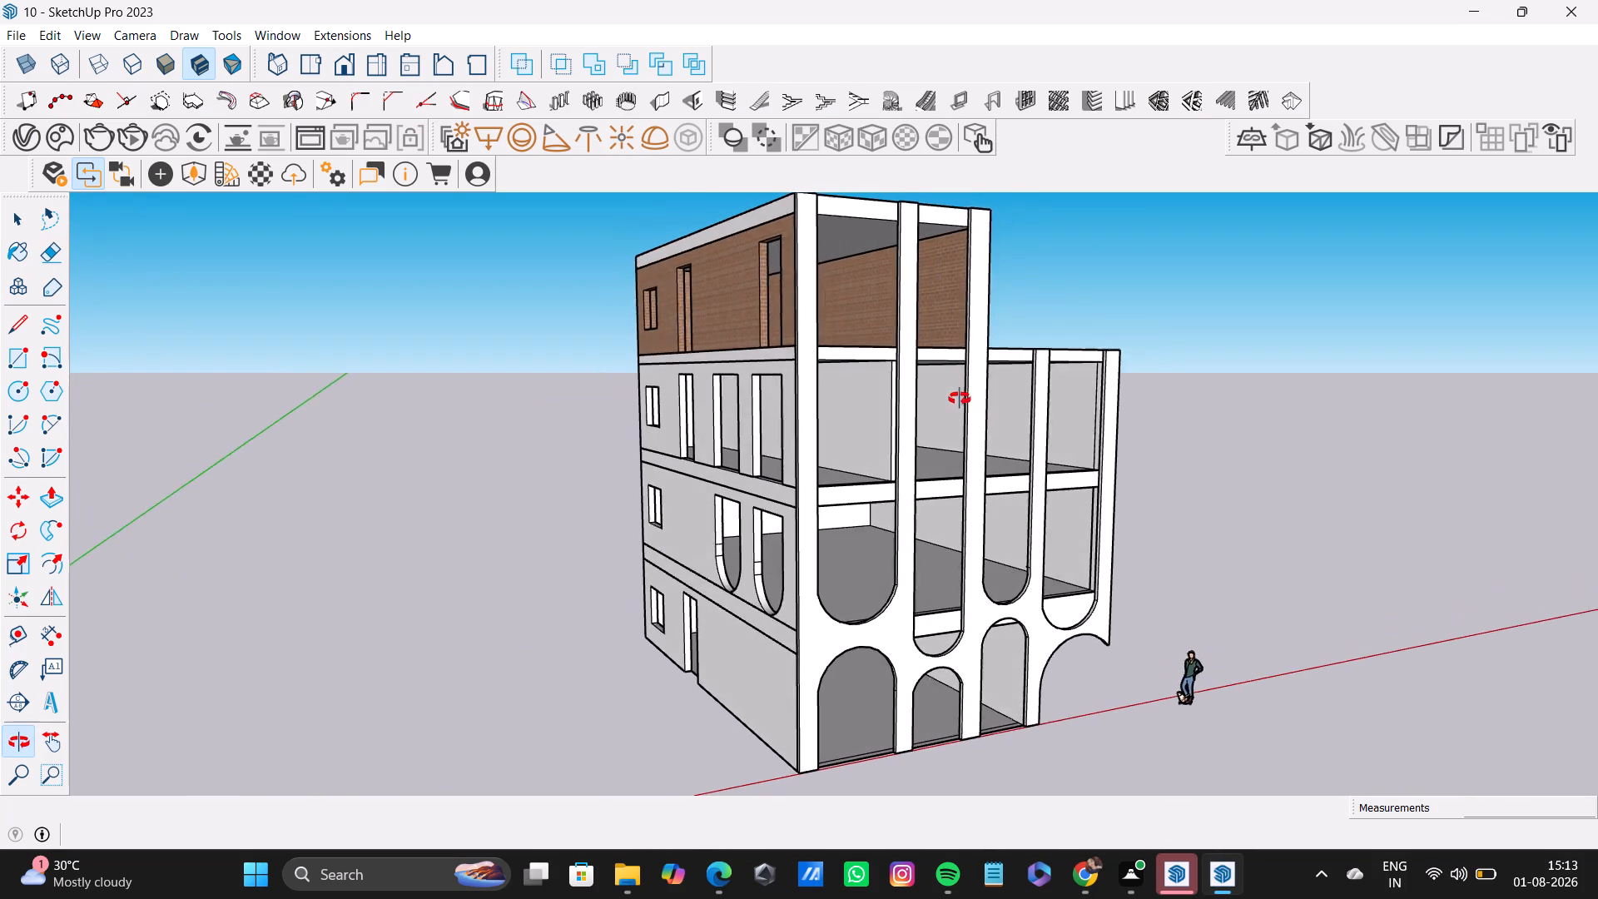
middle_click_drag(960, 399, 1024, 425)
Open the V-Ray Asset Editor and Chaos Cosmos Browser, search Cosmos for railing, and look through the assets.
left_click(67, 142)
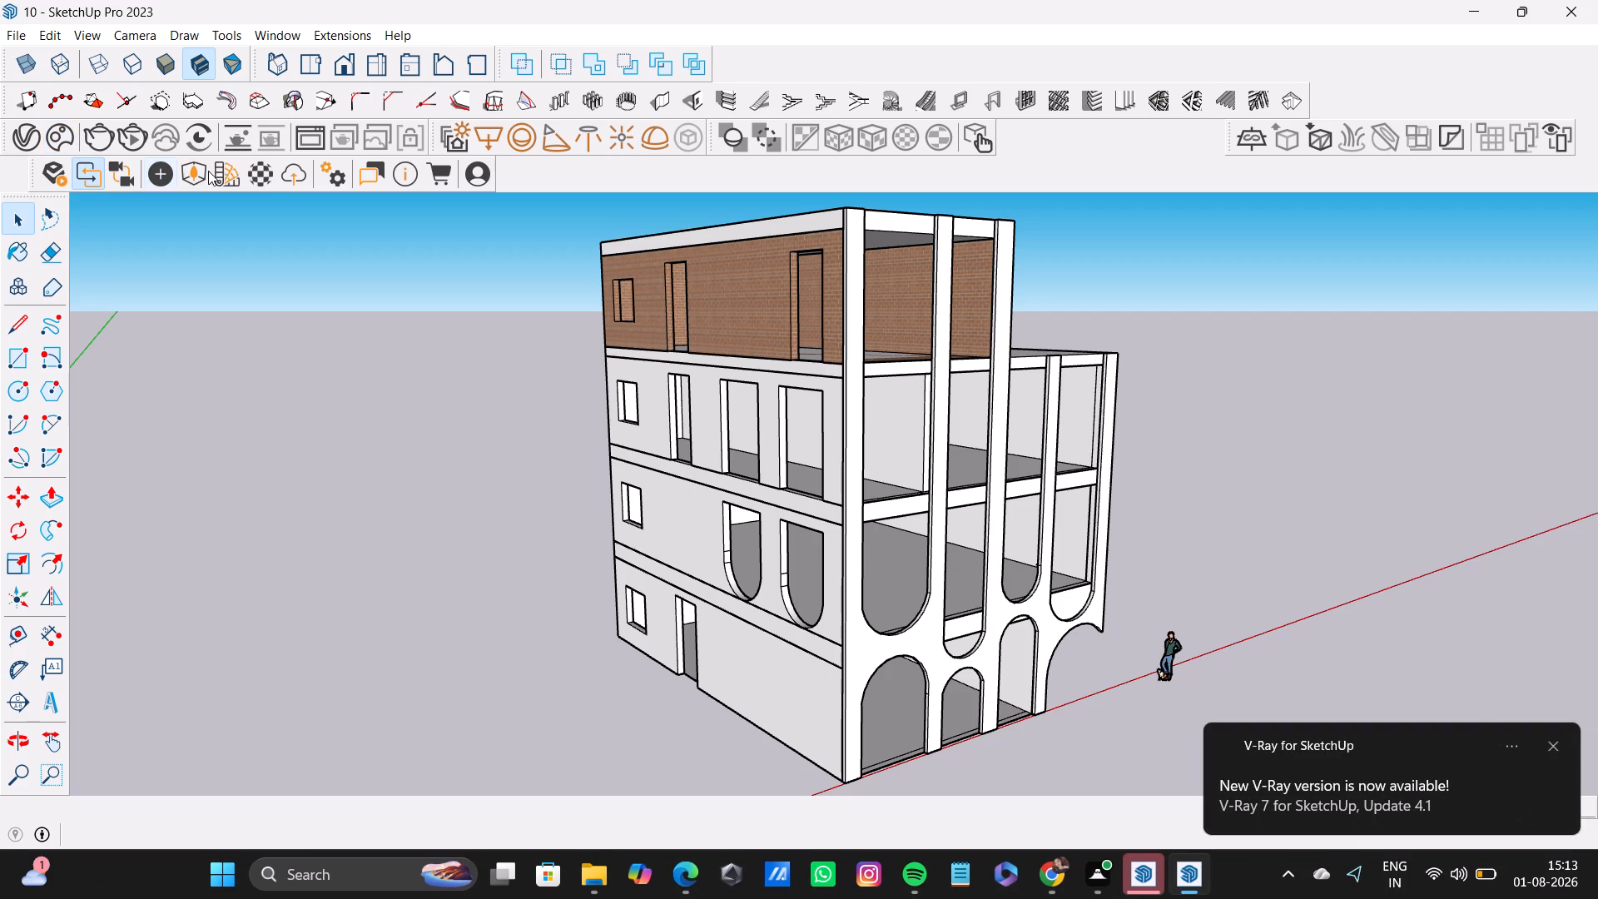
left_click(21, 145)
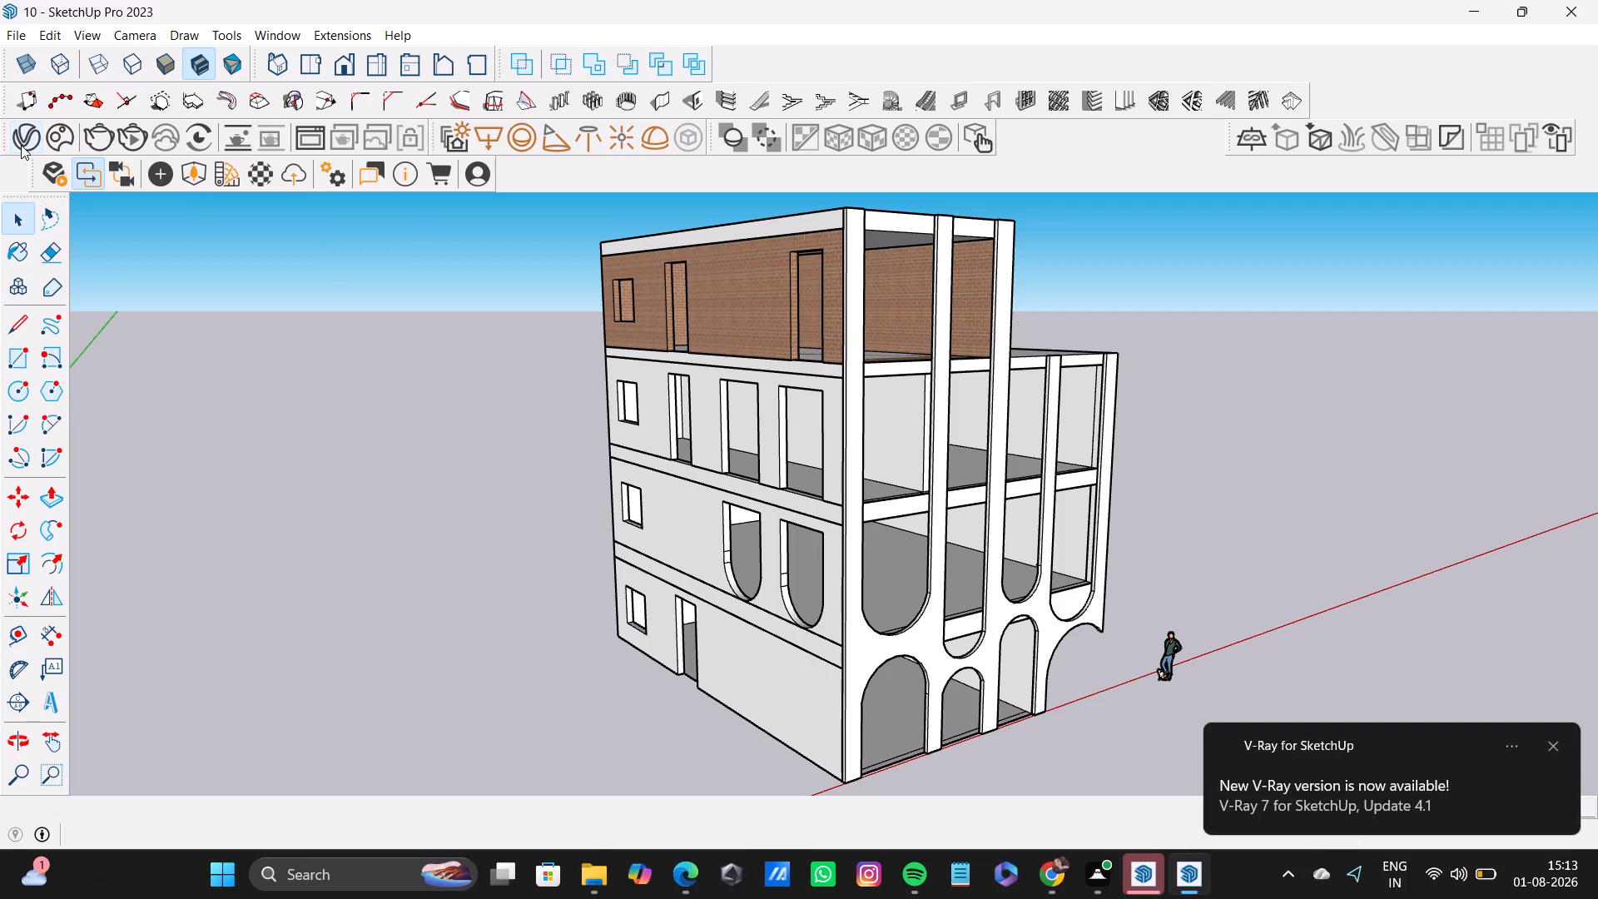
left_click(21, 145)
left_click(21, 145)
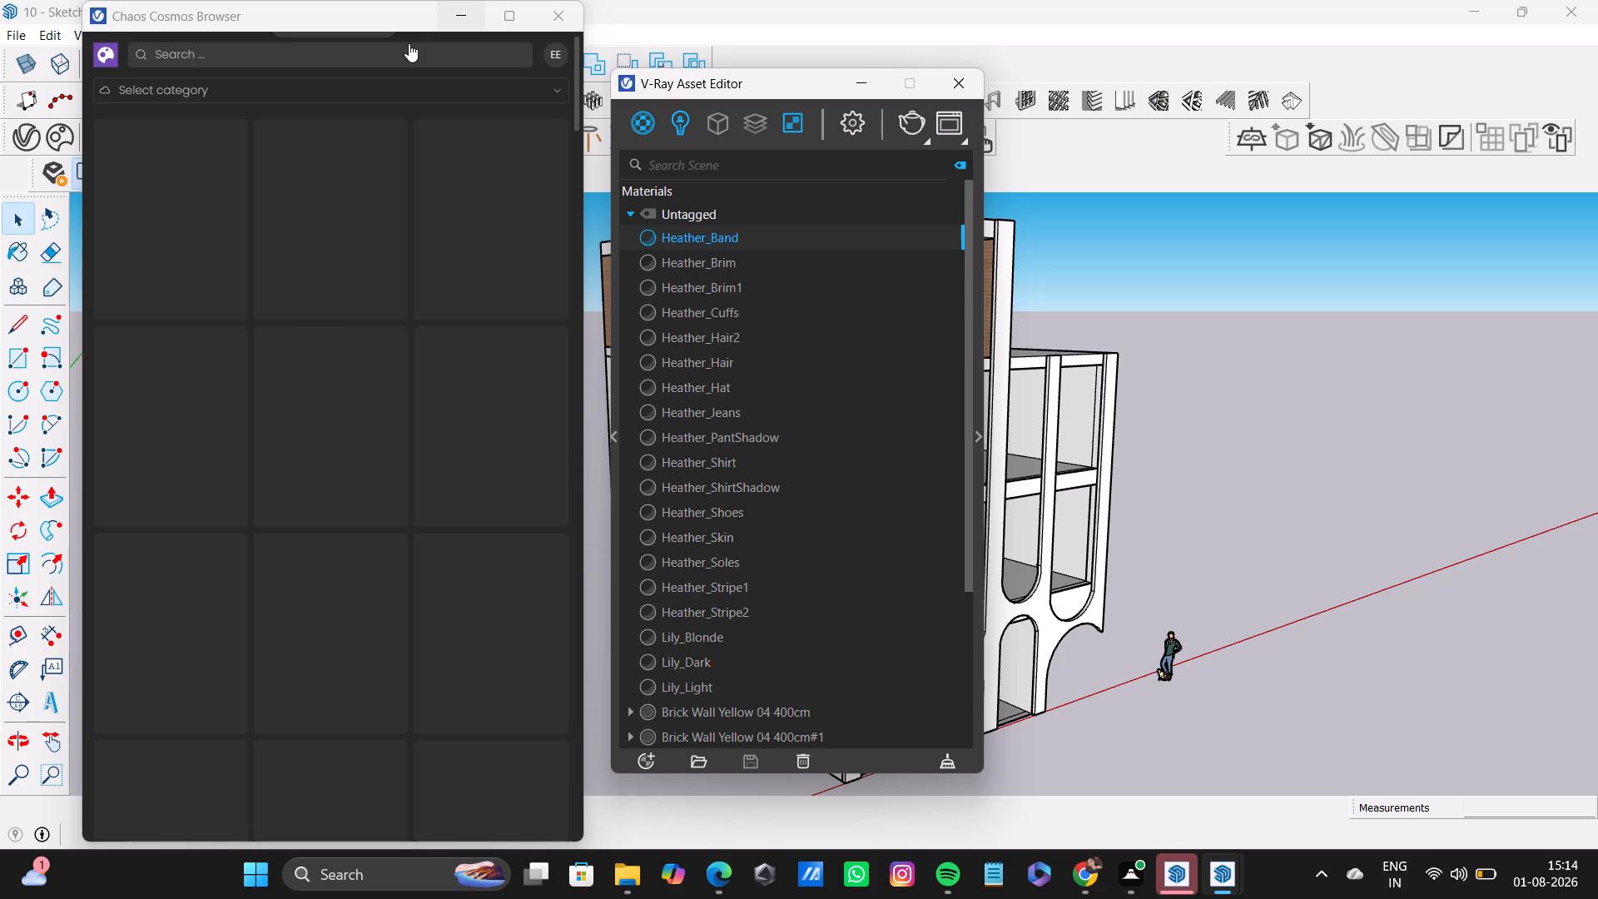
left_click(392, 59)
type("RAL")
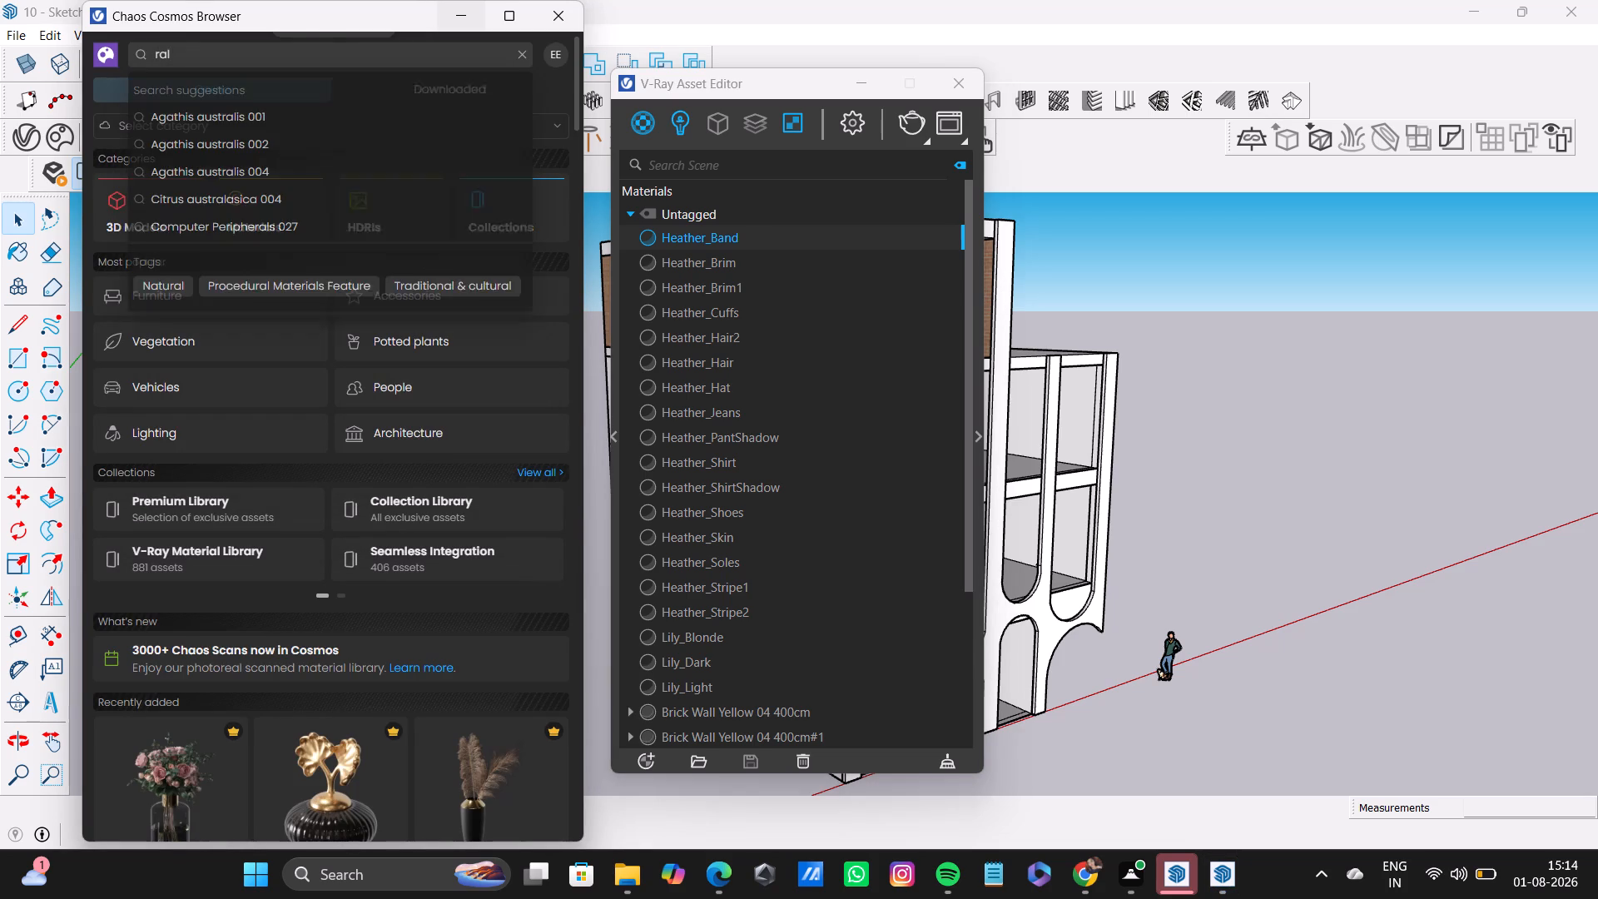
key("BackSpace")
type("IL")
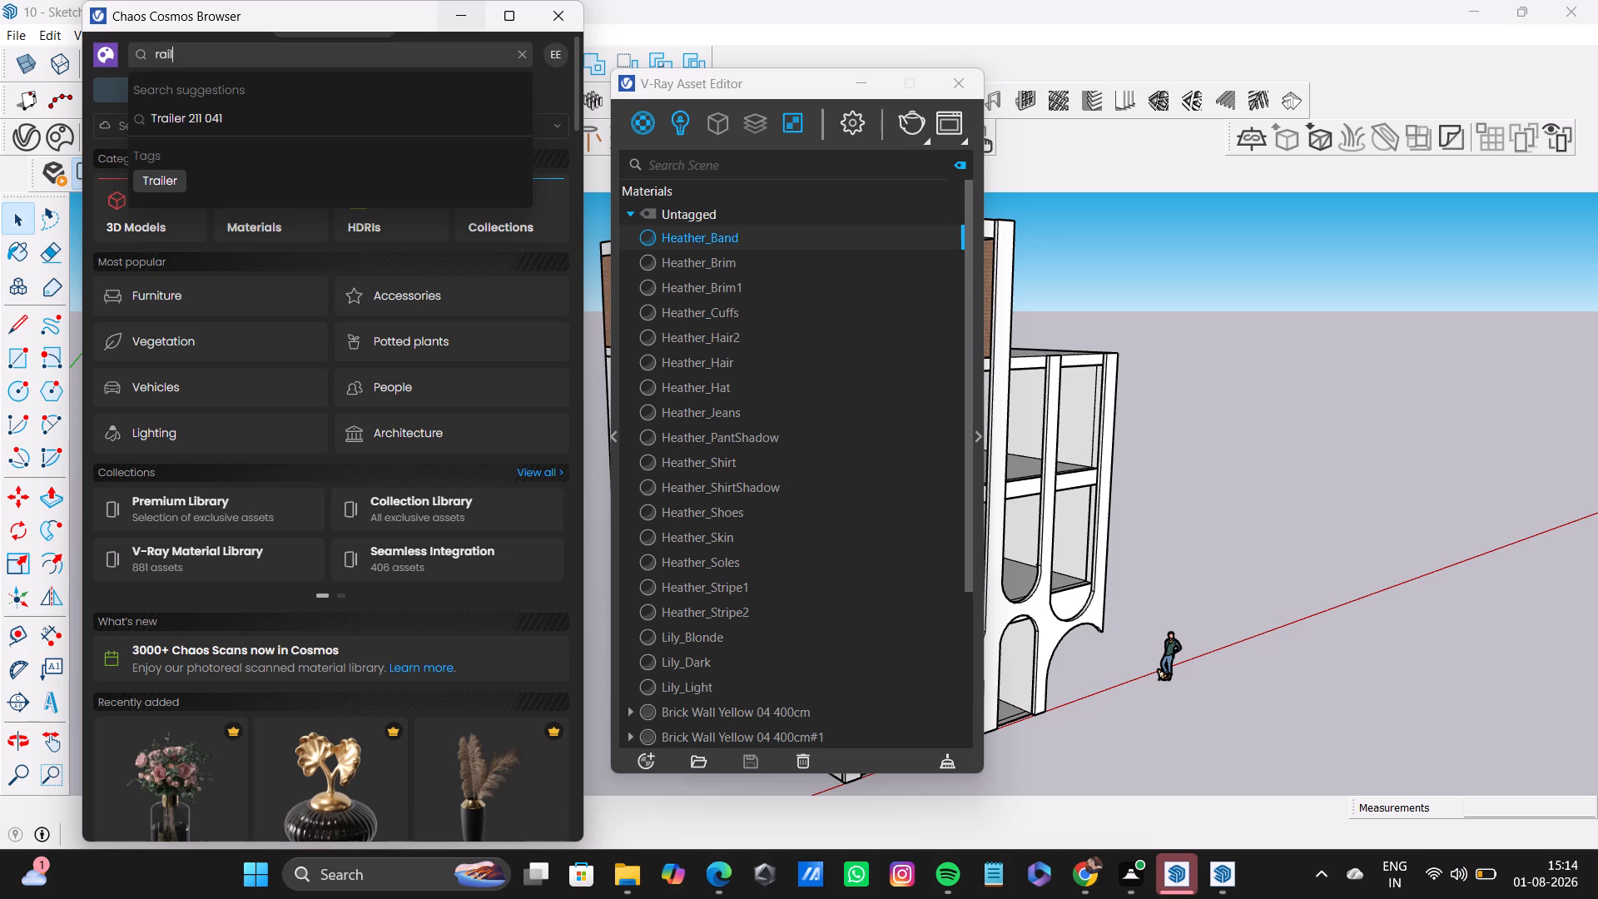
type("ING")
key("space")
key("Return")
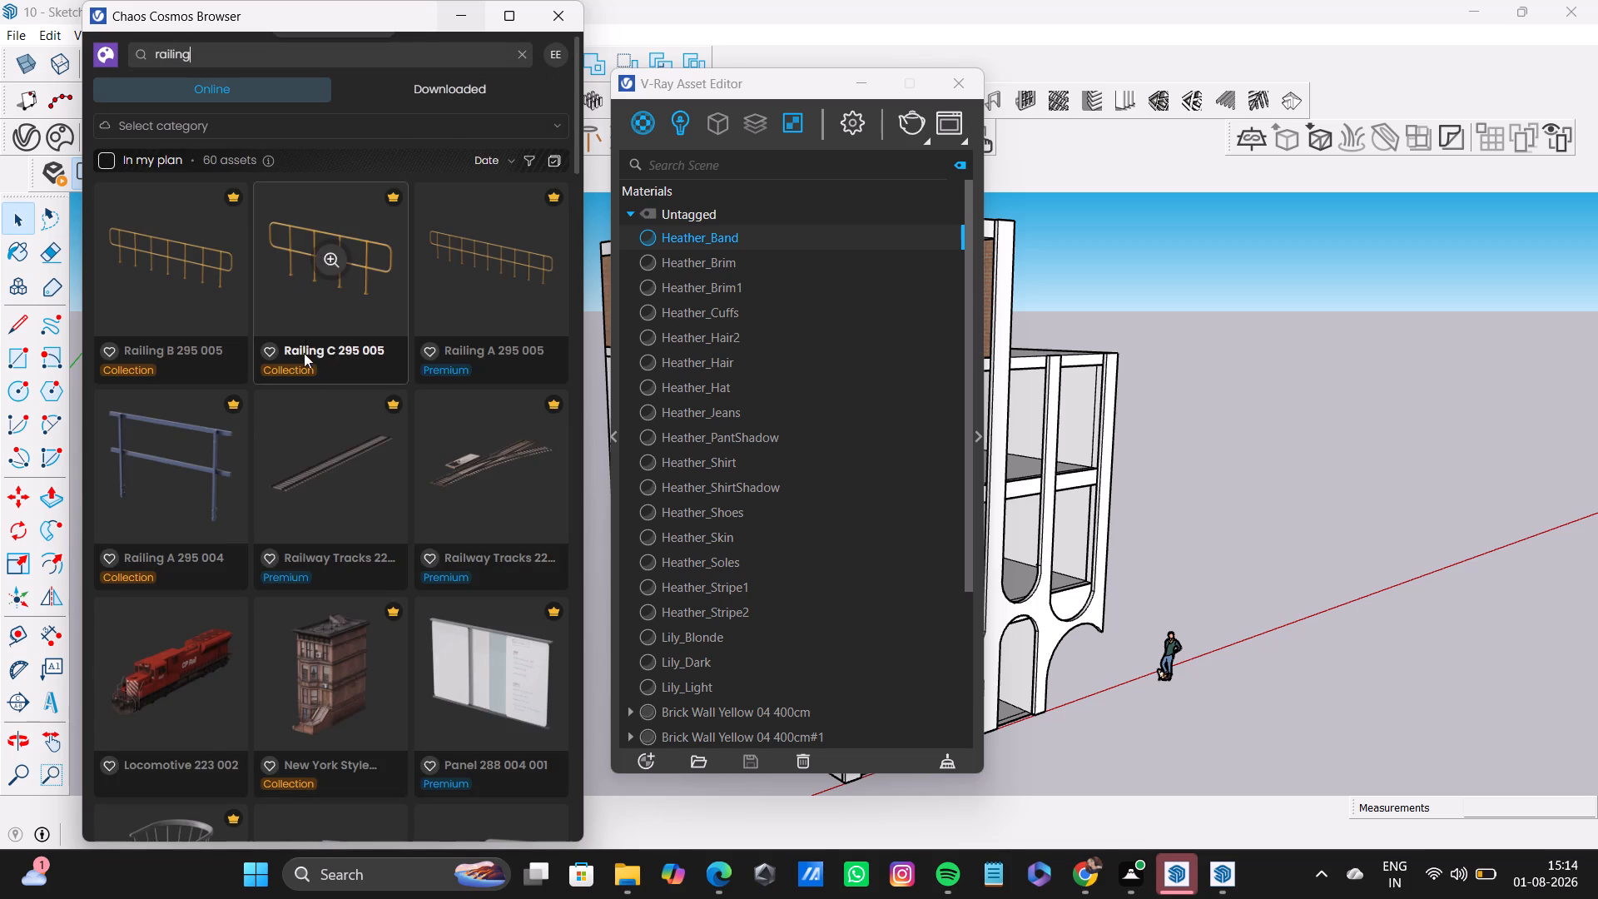
scroll(303, 517, "down", 4)
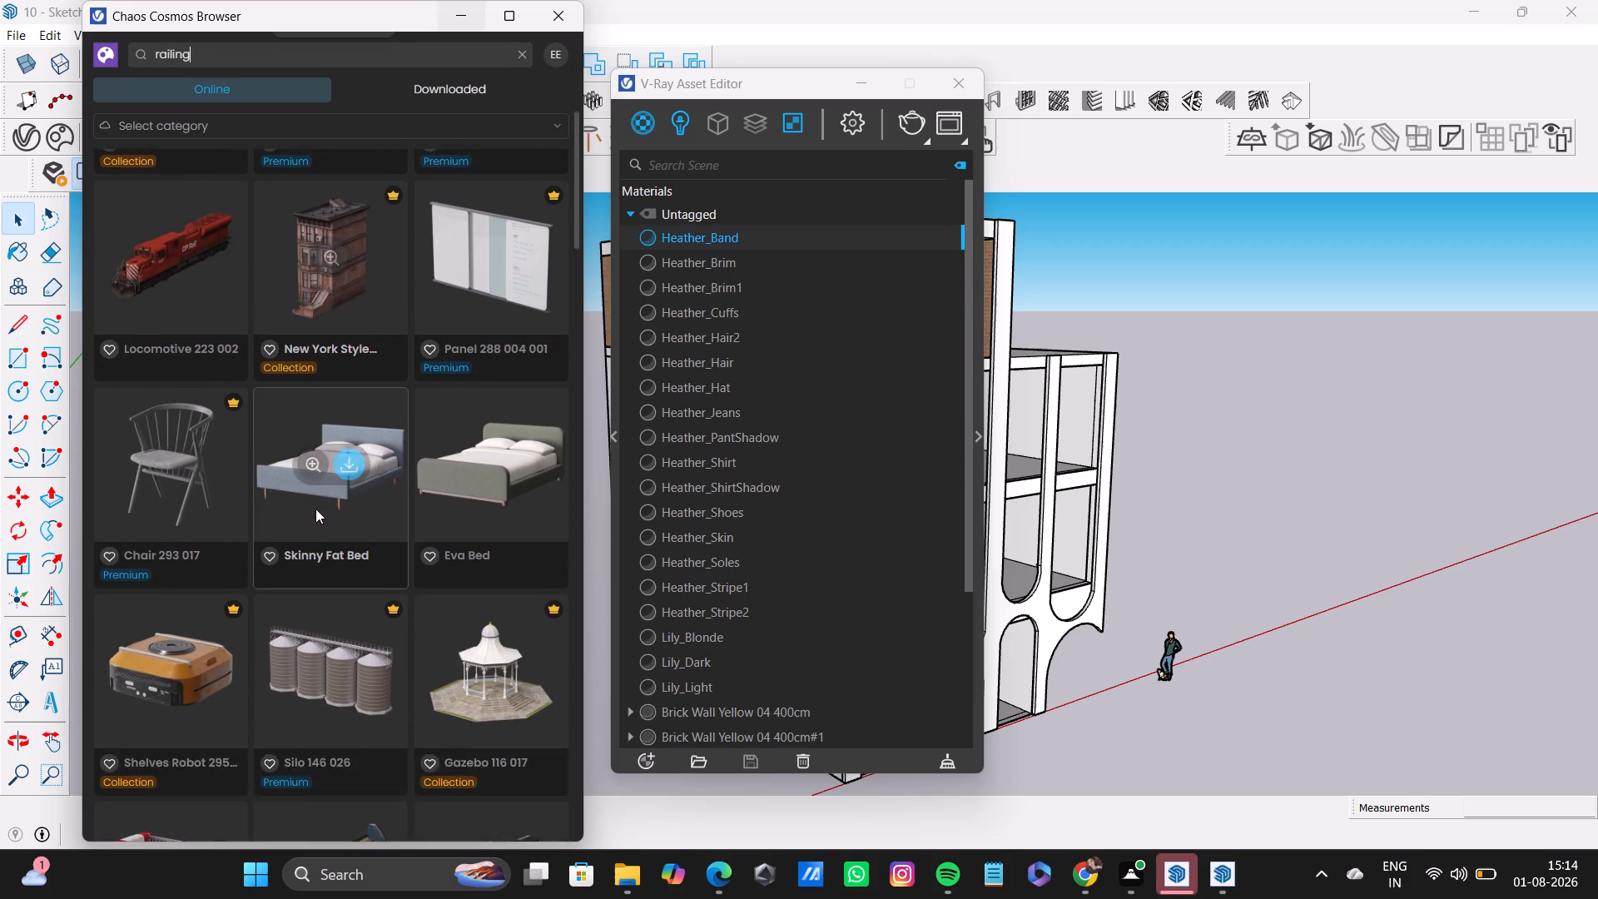
scroll(315, 509, "down", 8)
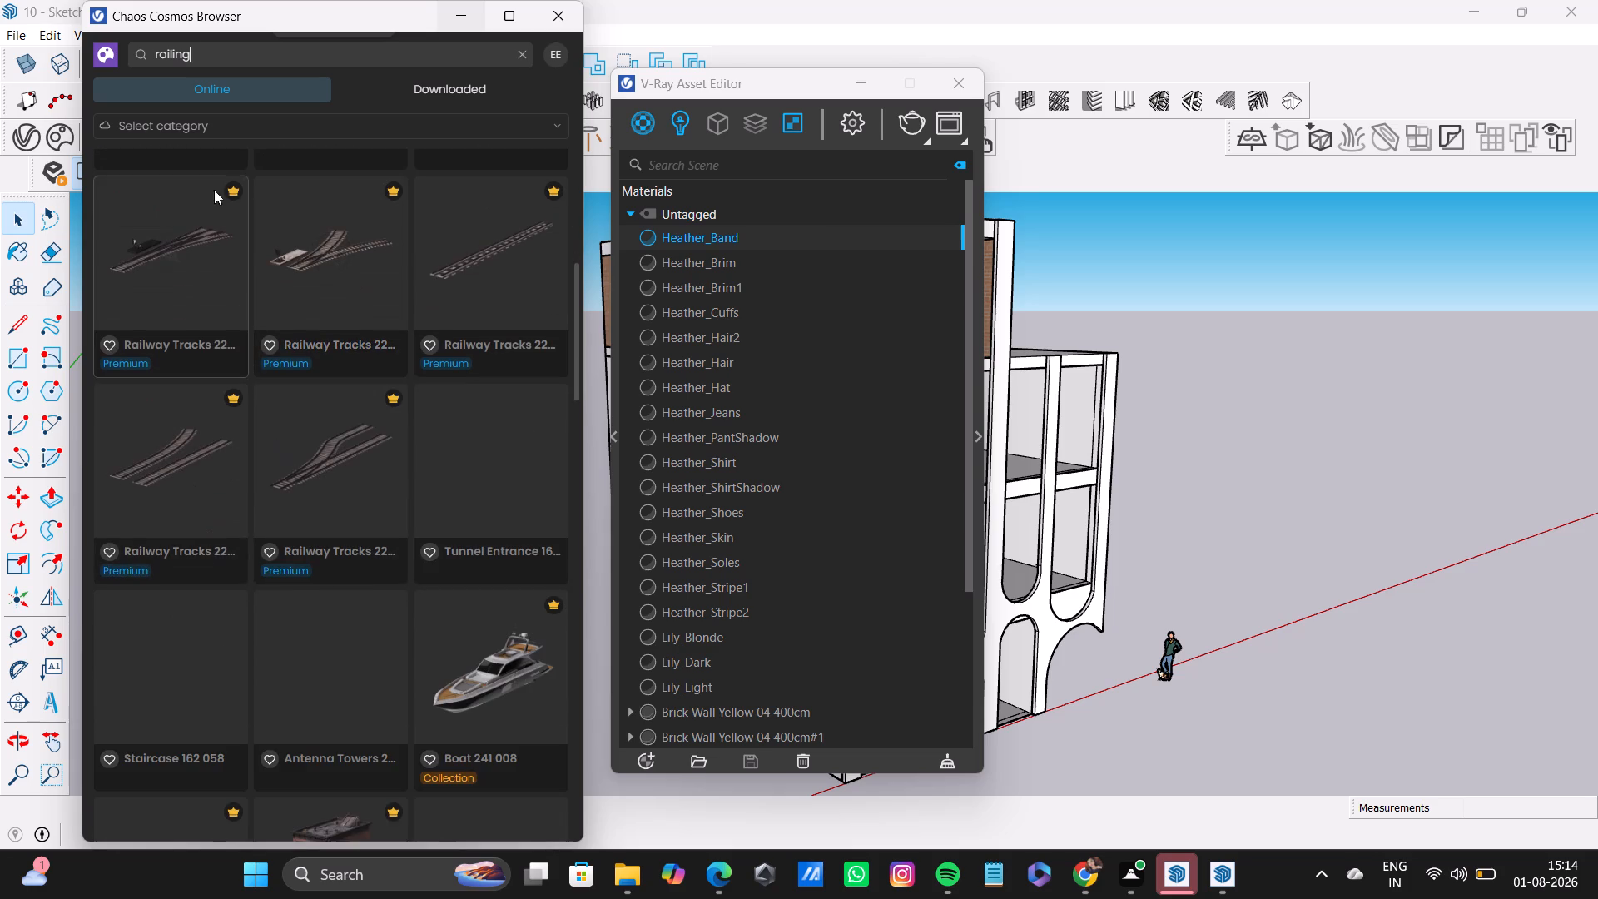
Search Chaos Cosmos for railings and look through the assets for a suitable balcony railing.
left_click(211, 57)
key("s")
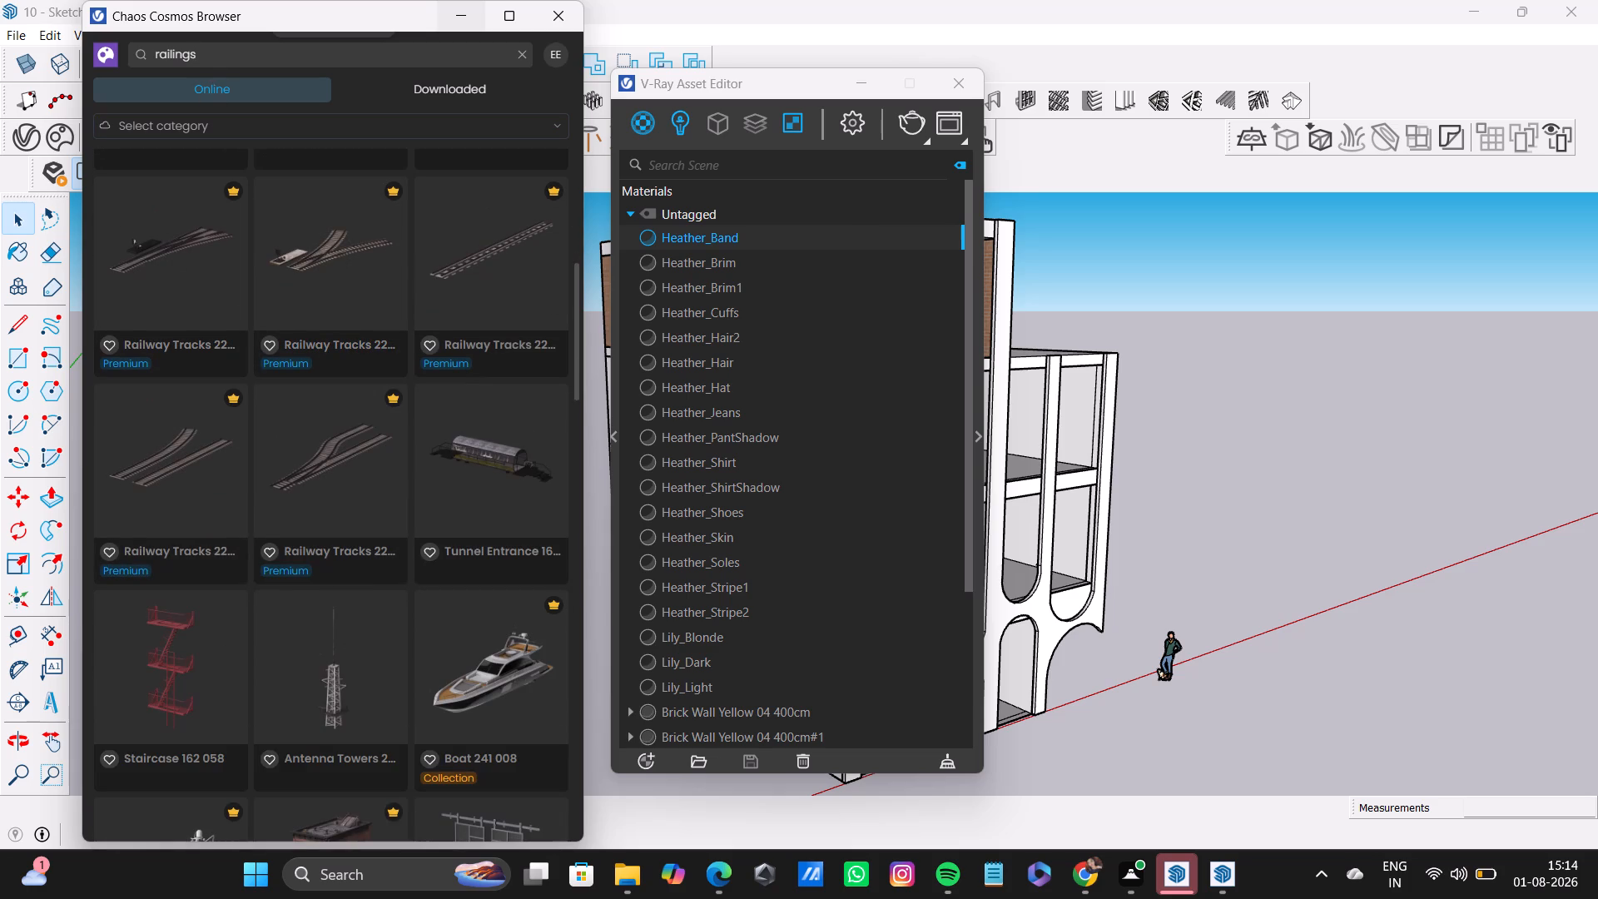
key("Return")
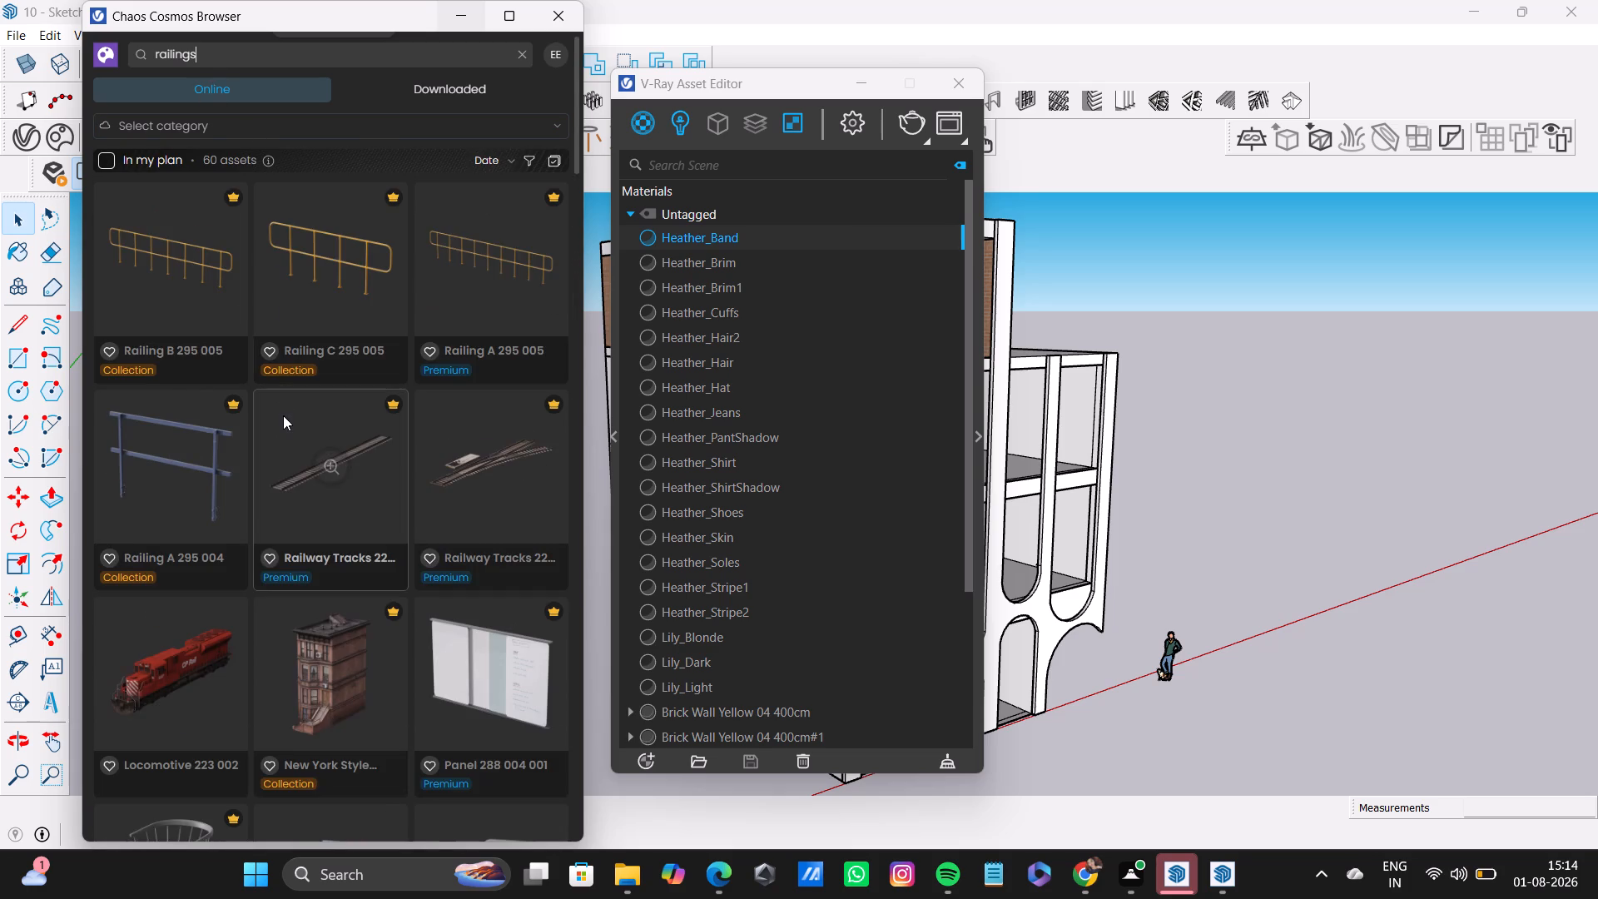
scroll(289, 459, "down", 15)
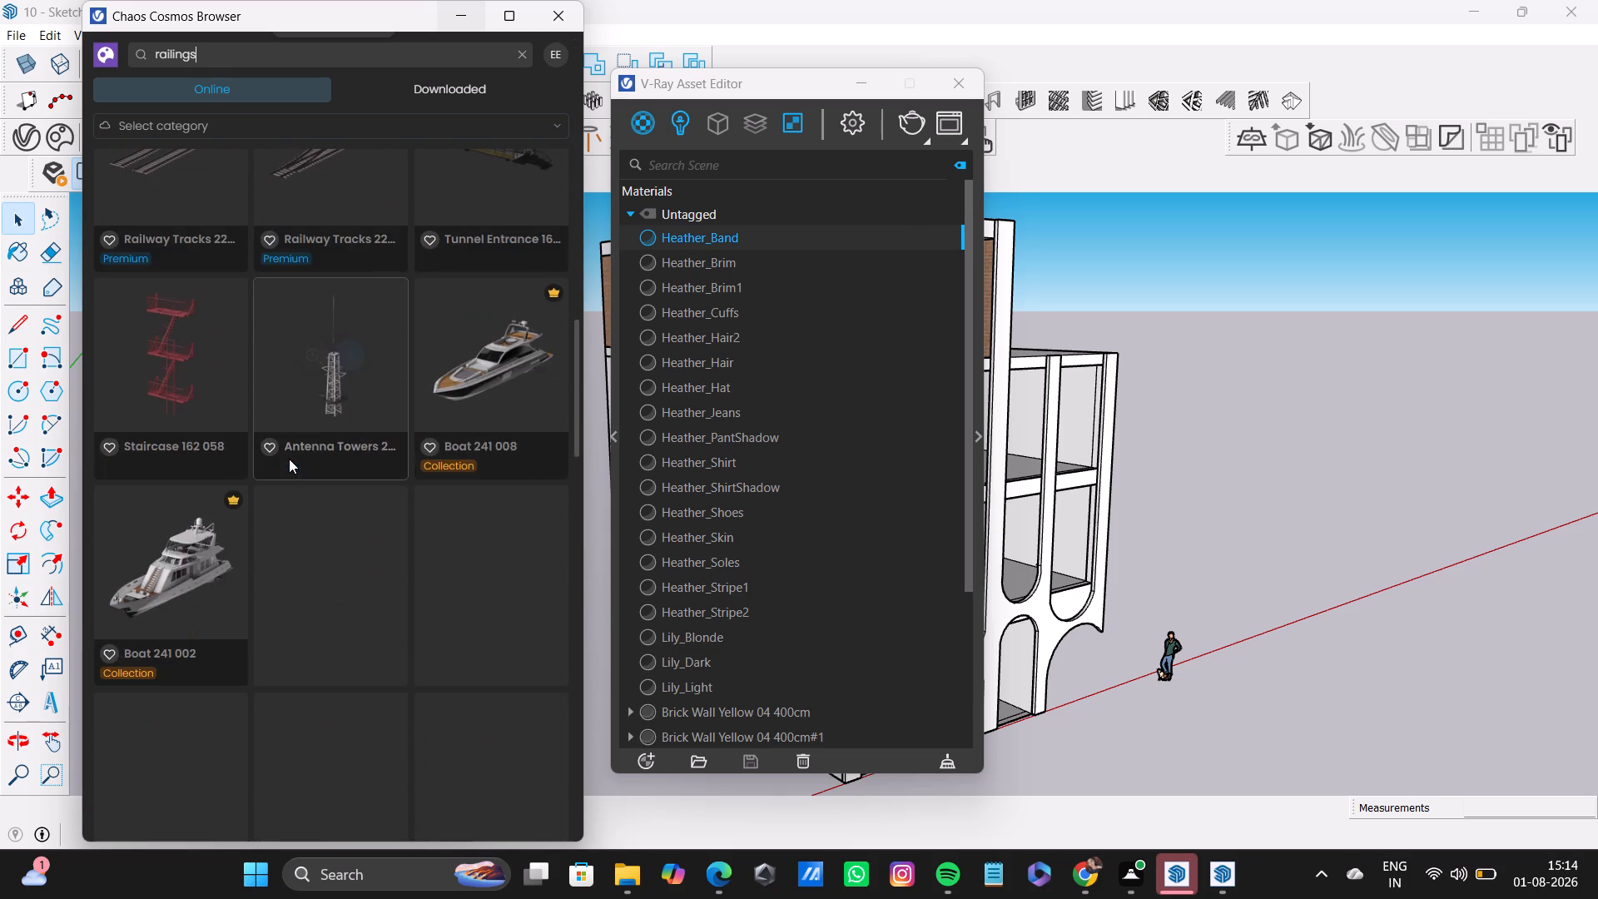
scroll(289, 459, "down", 7)
Move the Chaos Cosmos Browser and V-Ray Asset Editor windows aside to uncover the building model.
left_click_drag(363, 21, 565, 87)
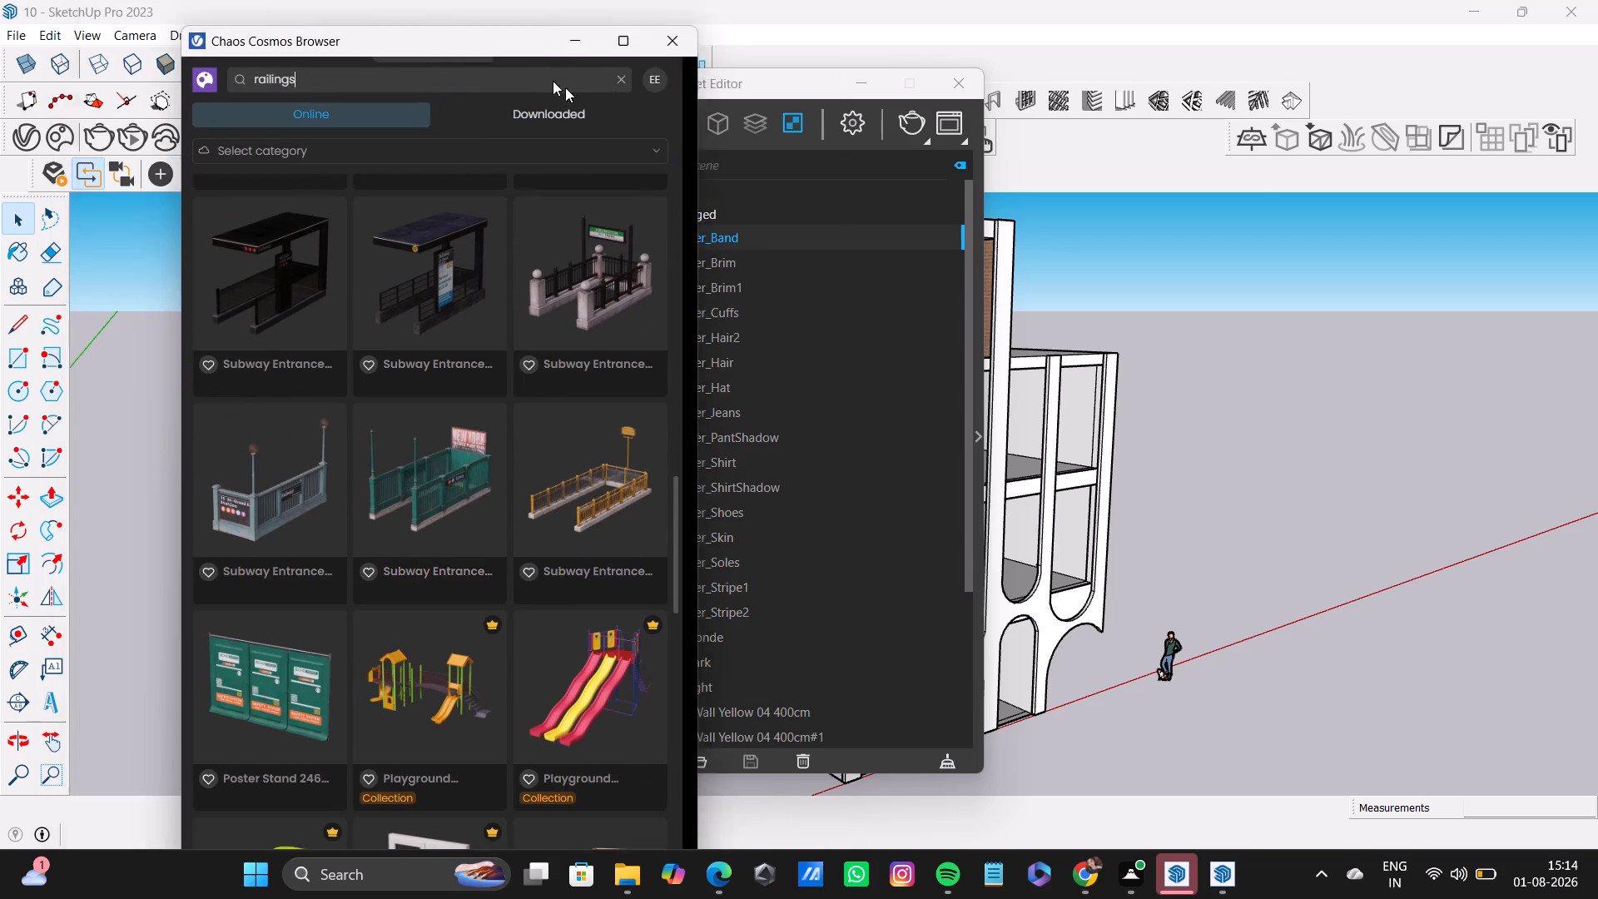
left_click_drag(565, 87, 1206, 114)
left_click_drag(780, 82, 1024, 236)
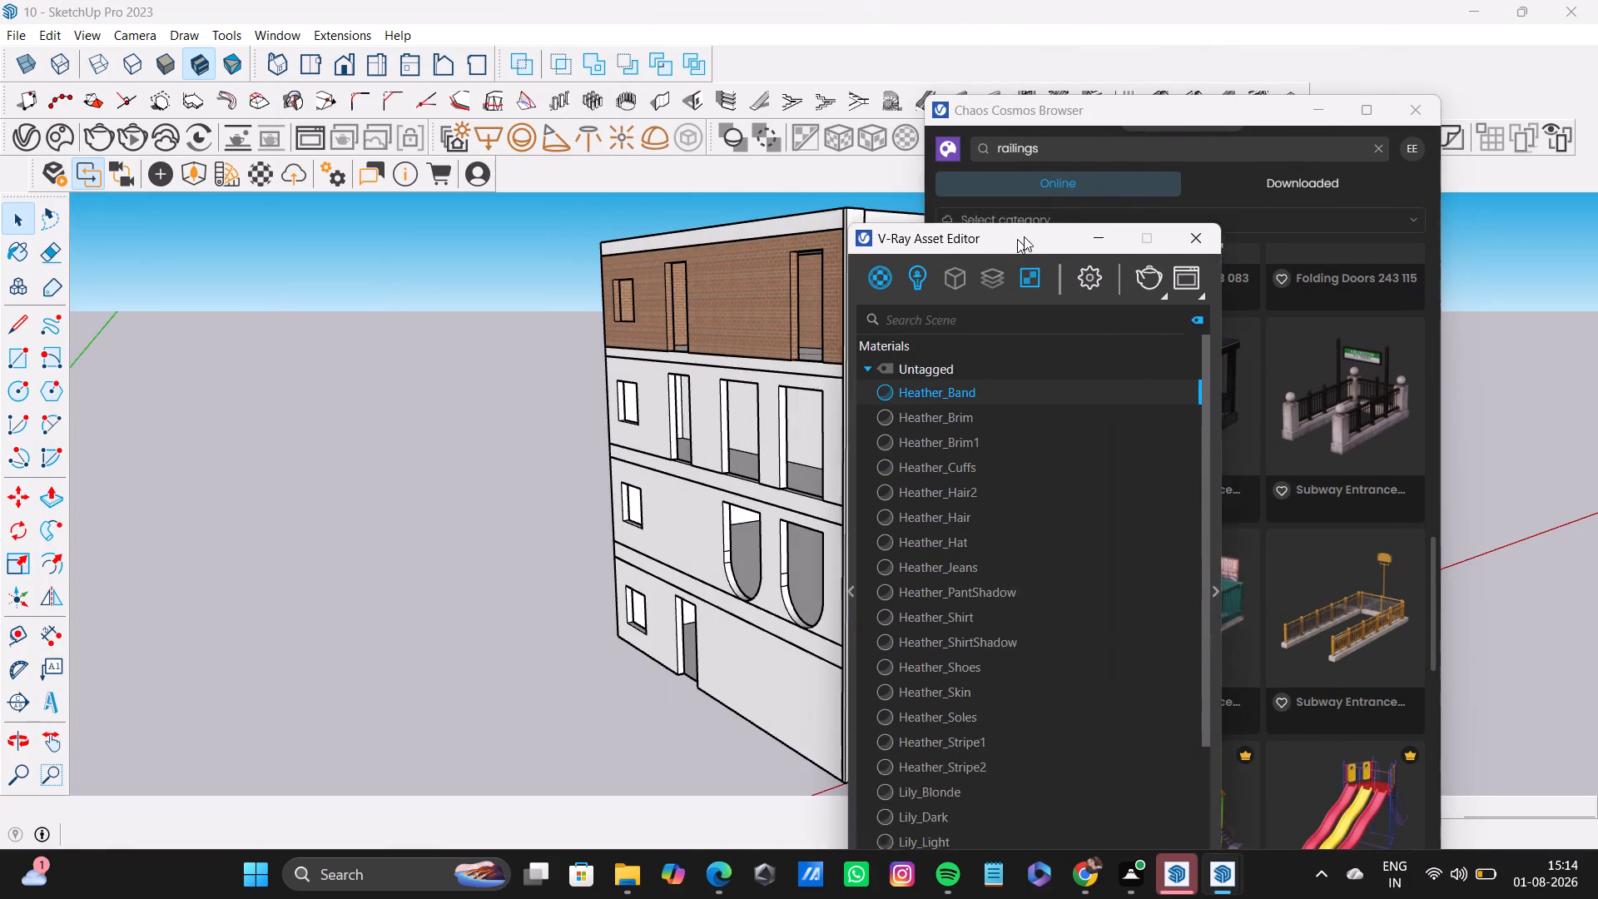
left_click_drag(1024, 236, 1110, 225)
middle_click(758, 296)
middle_click_drag(752, 297, 559, 259, "shift")
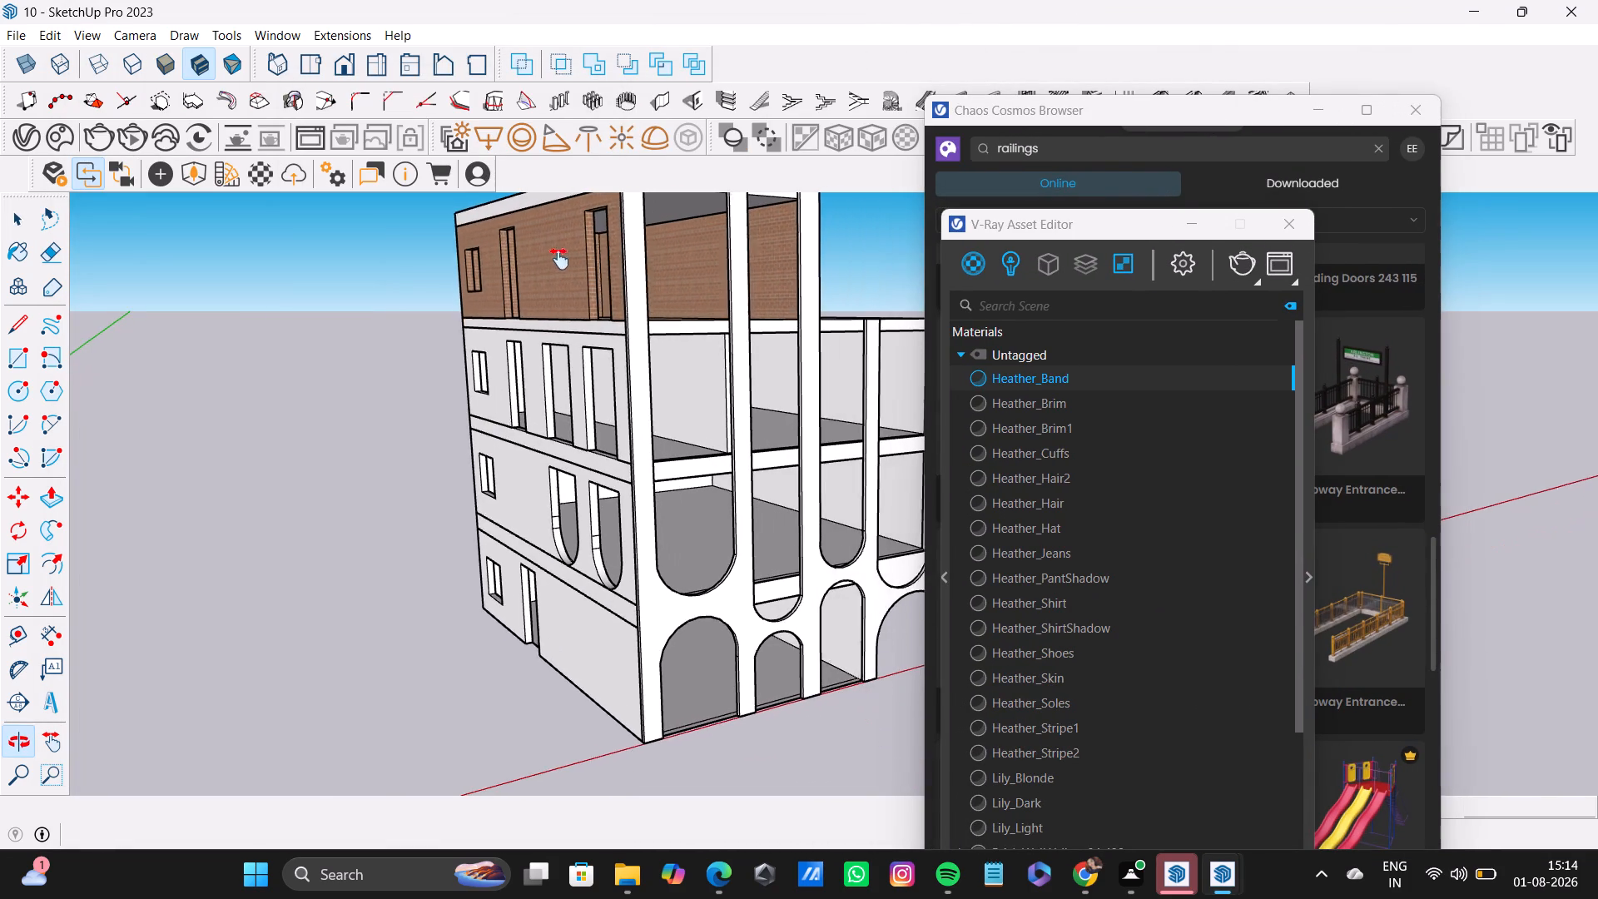
middle_click_drag(559, 259, 557, 259, "shift")
middle_click_drag(709, 343, 658, 333)
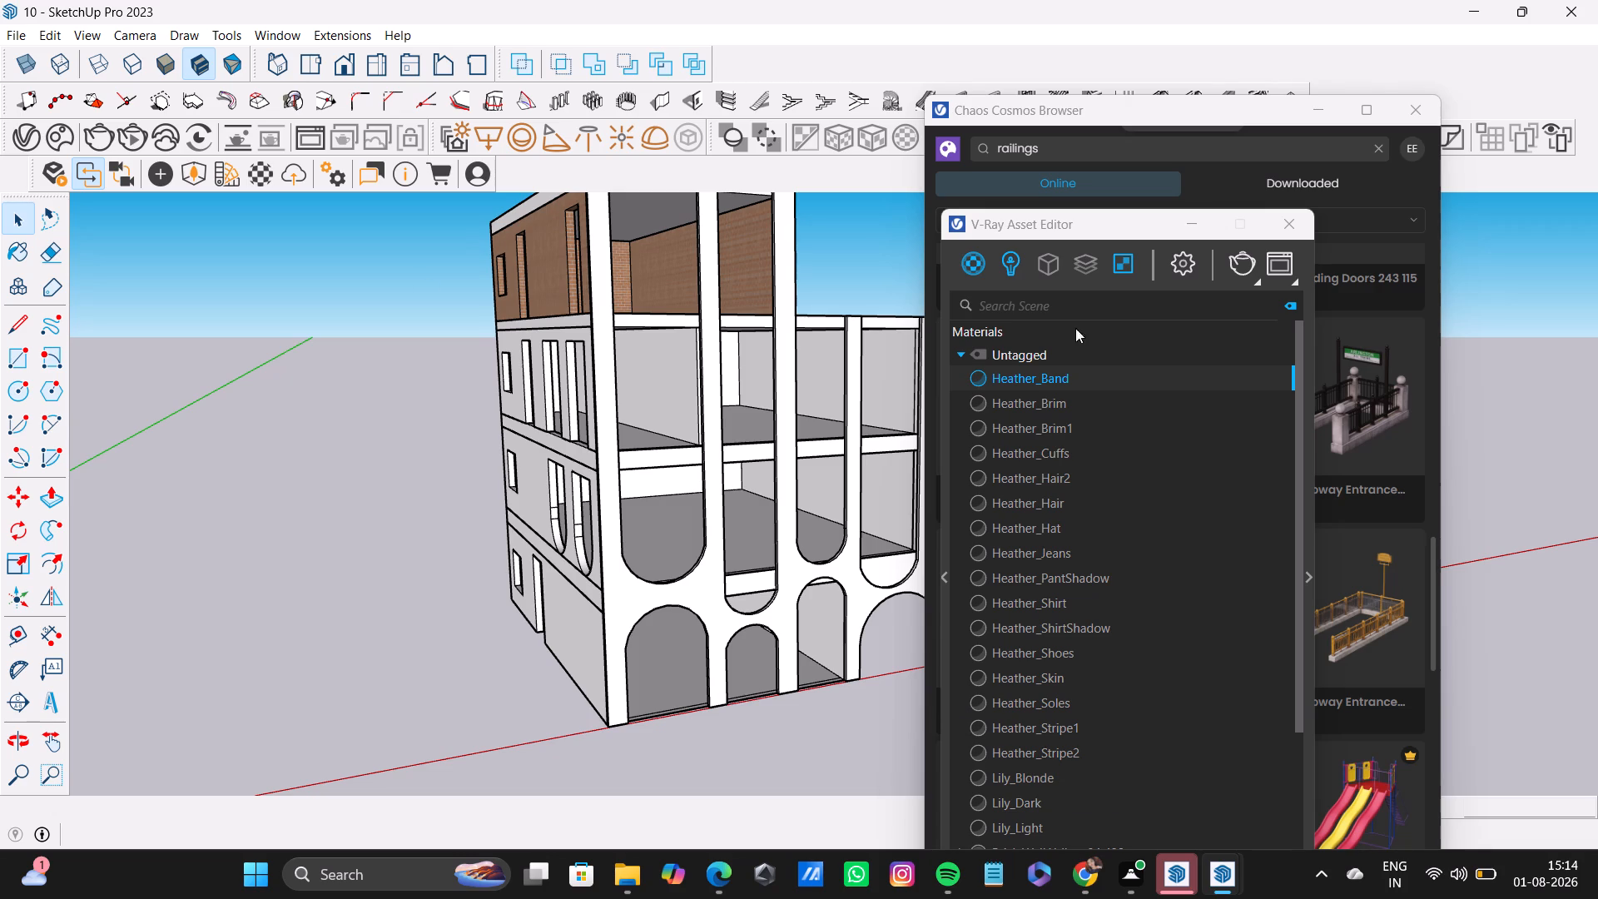
left_click(1224, 862)
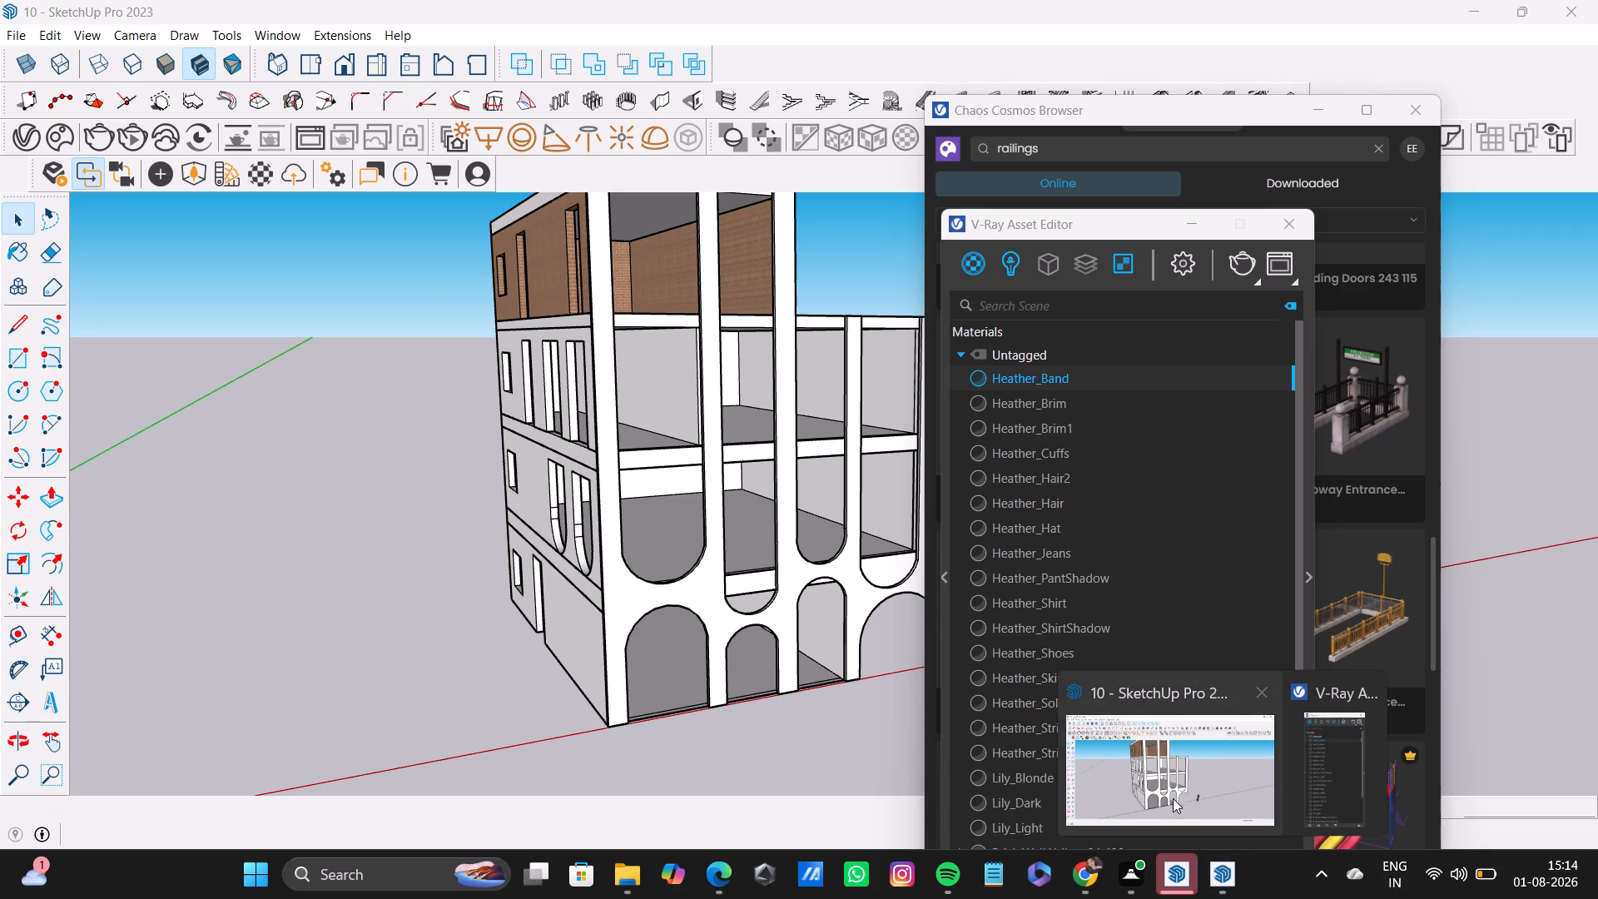
left_click(1173, 796)
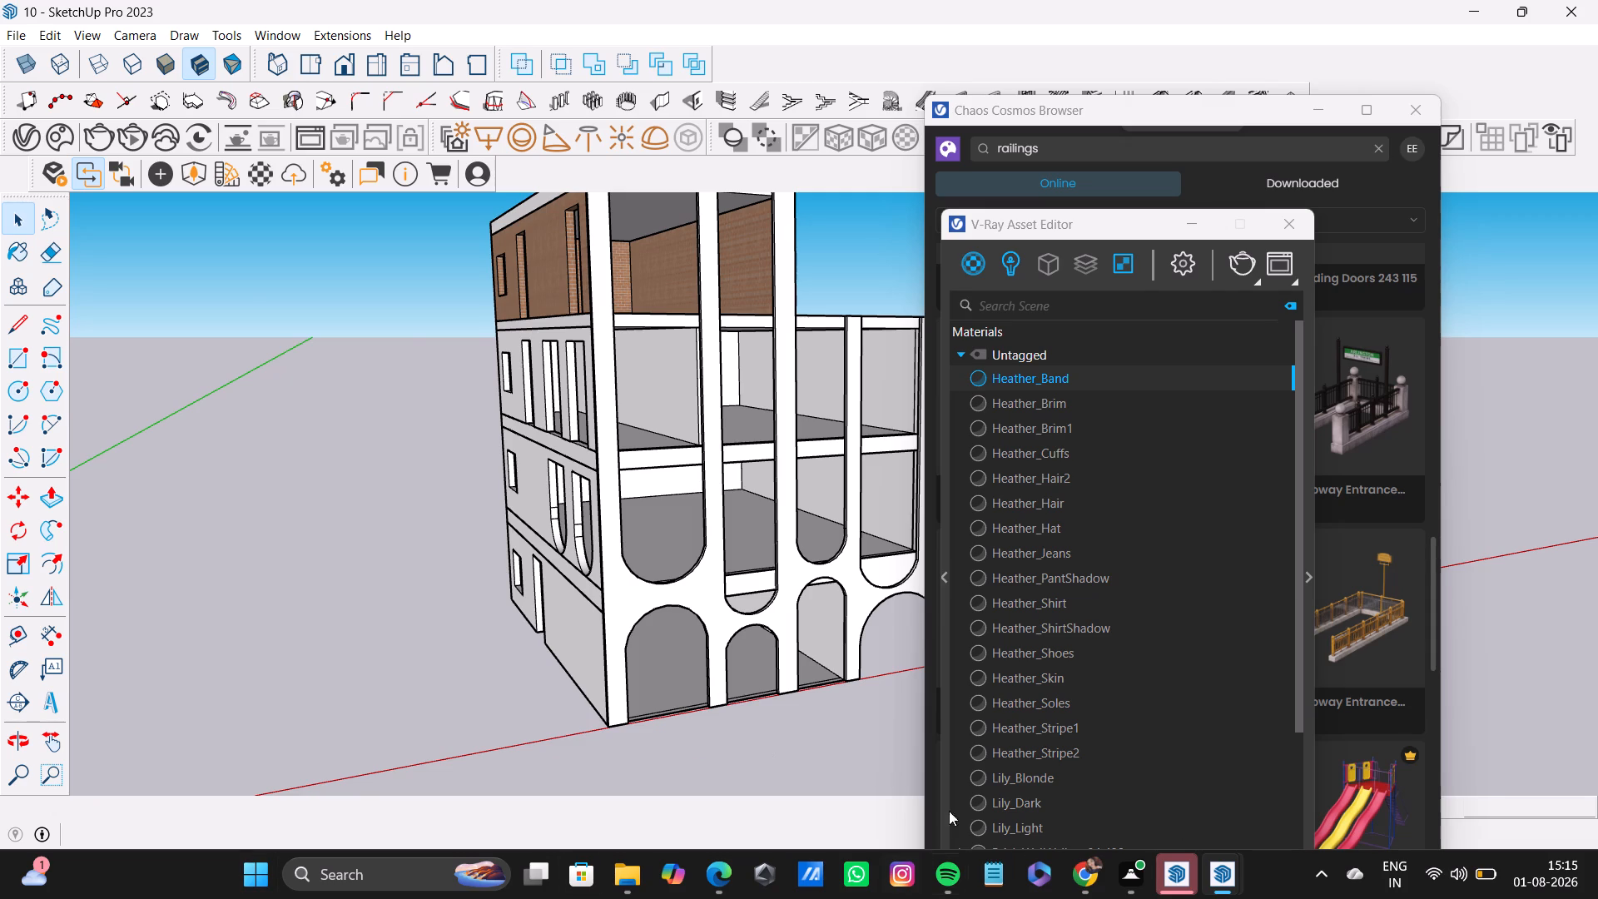
Switch to Chrome, close the two empty tabs, and download Modern Glass Balcony Railing as a SketchUp file.
left_click(1086, 878)
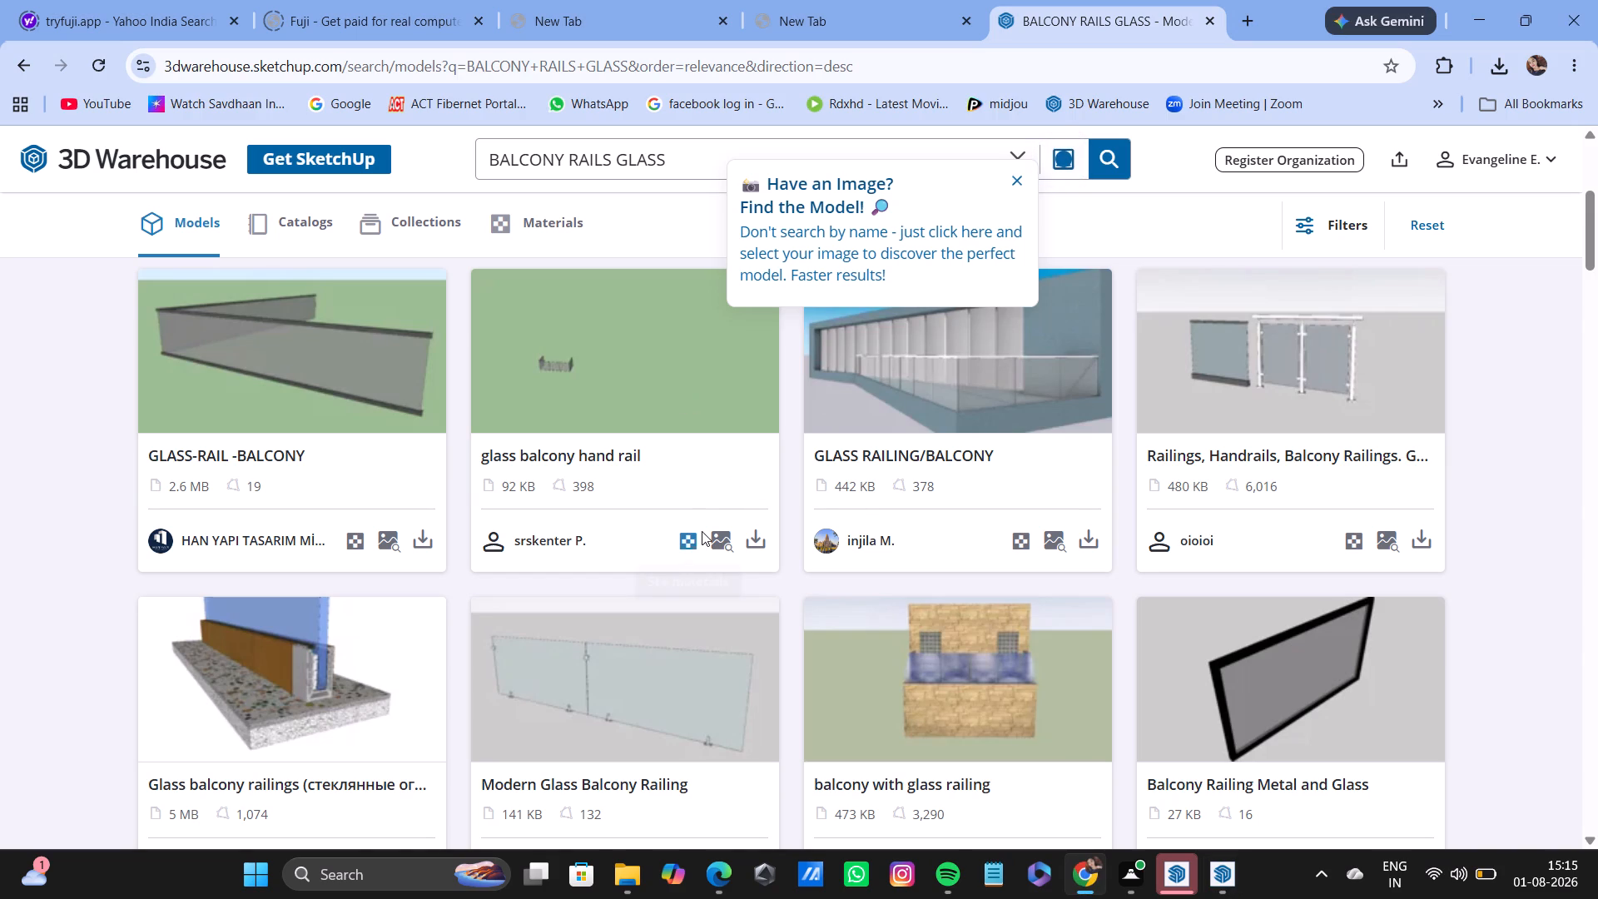
scroll(702, 531, "down", 2)
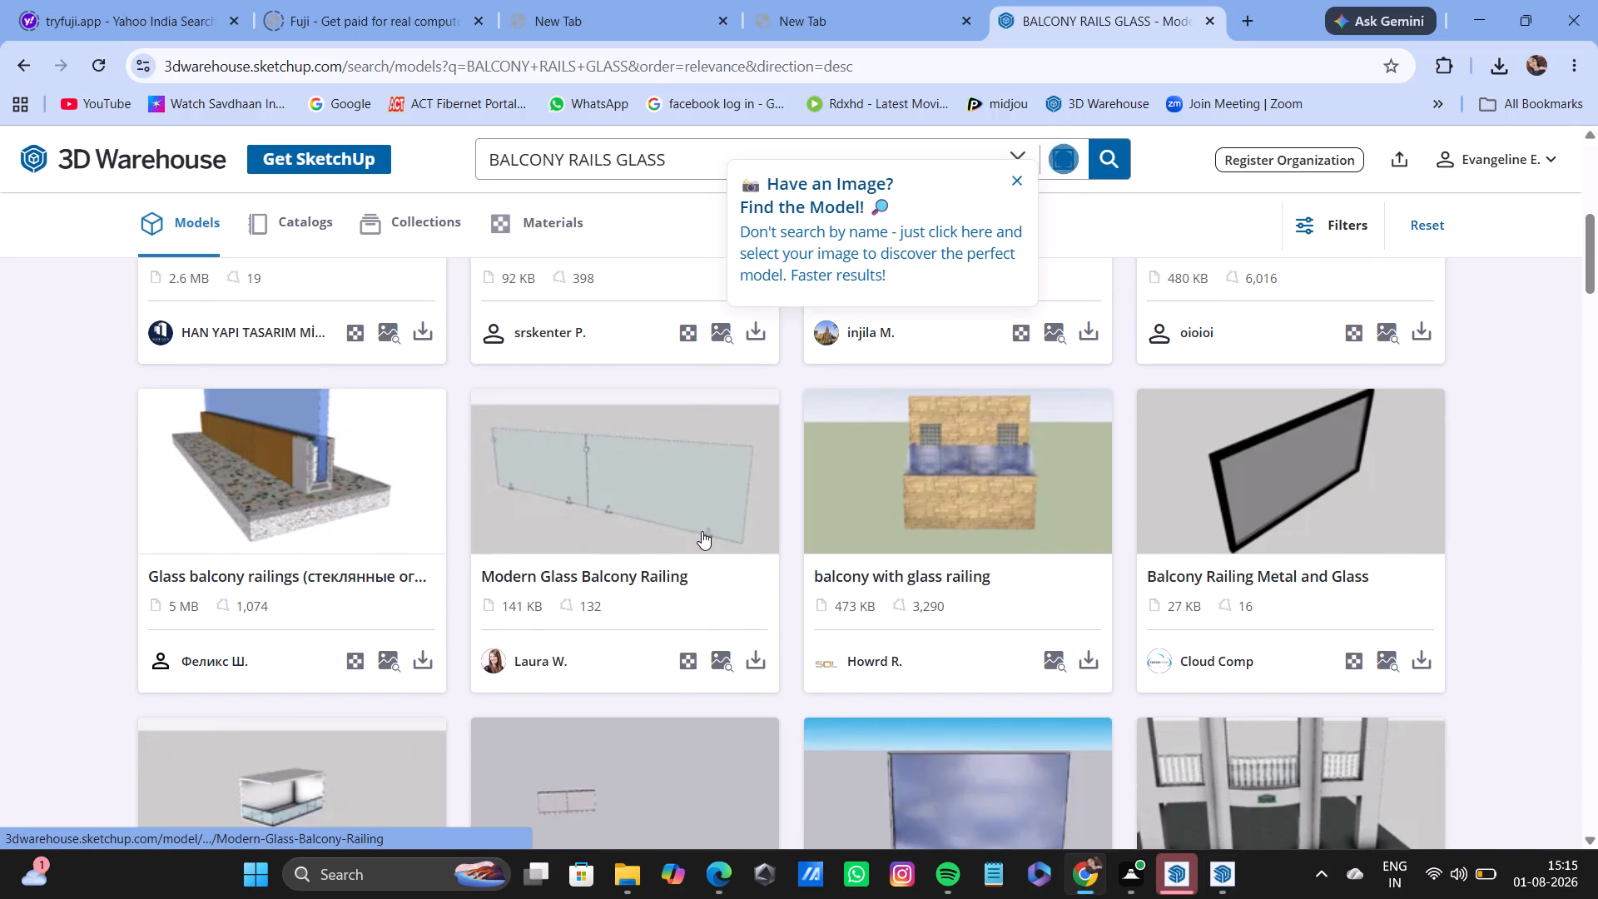
left_click(968, 20)
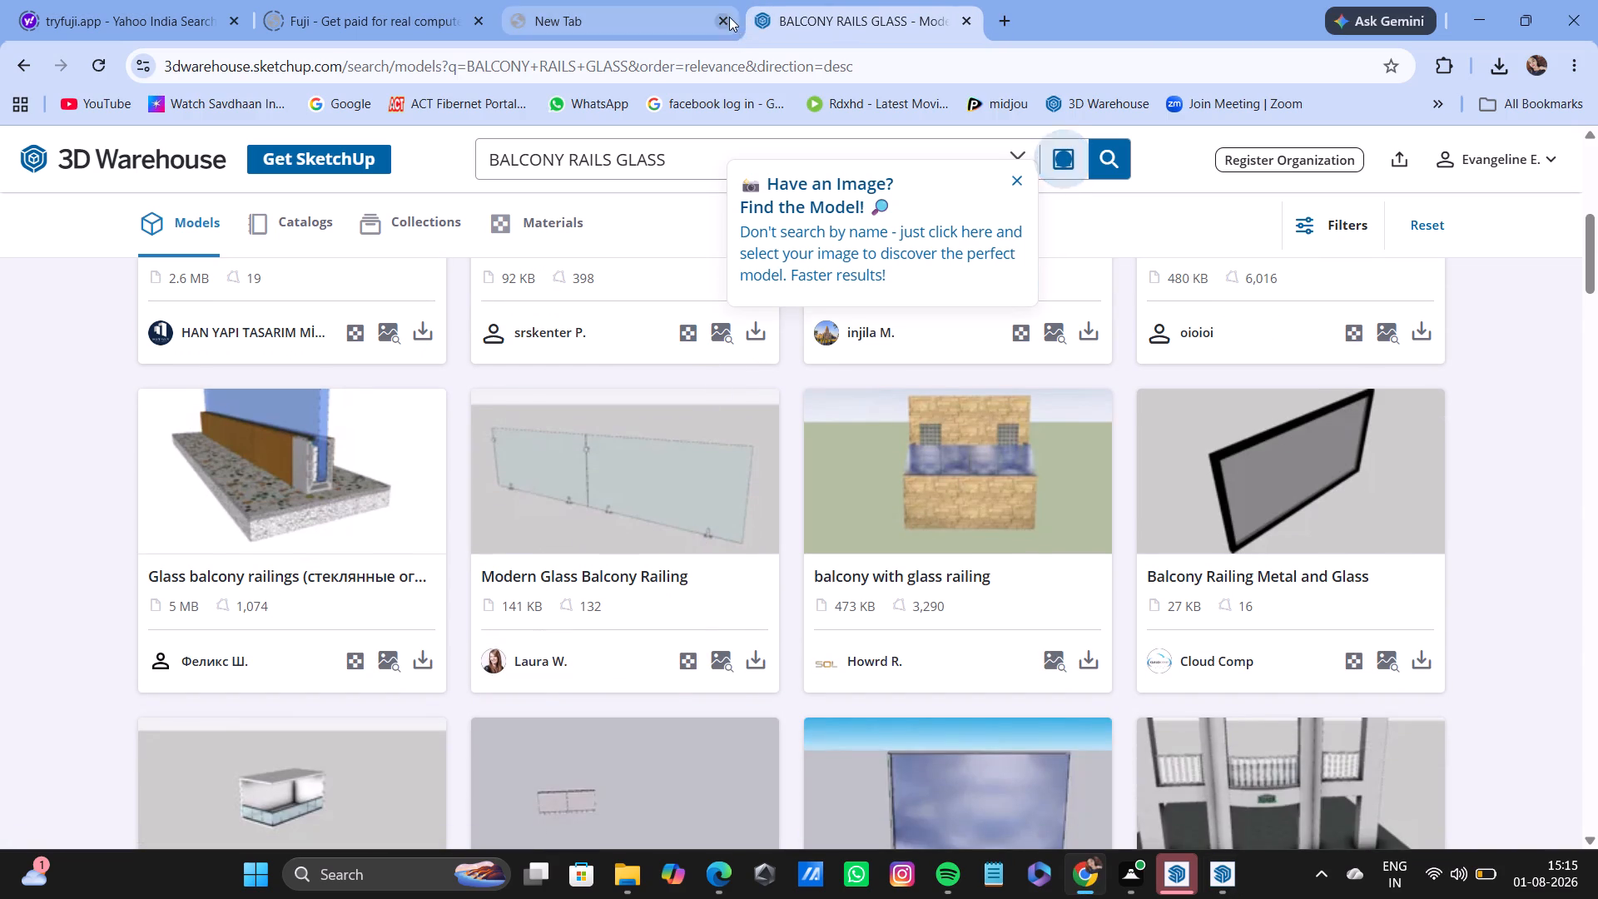
left_click(727, 17)
left_click(752, 661)
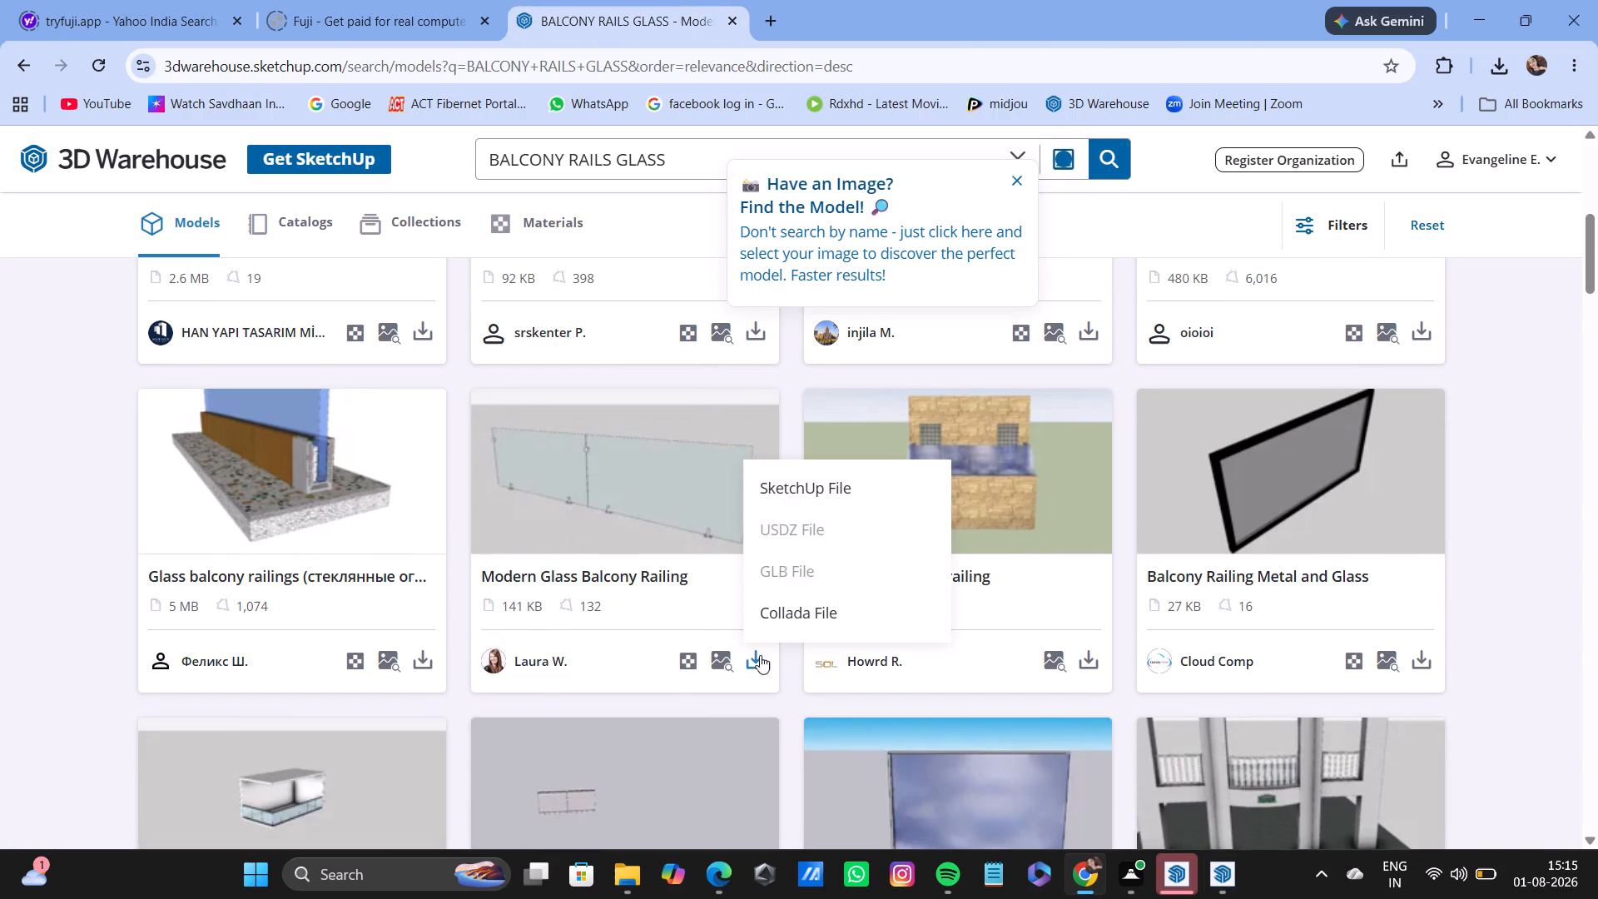
left_click(785, 493)
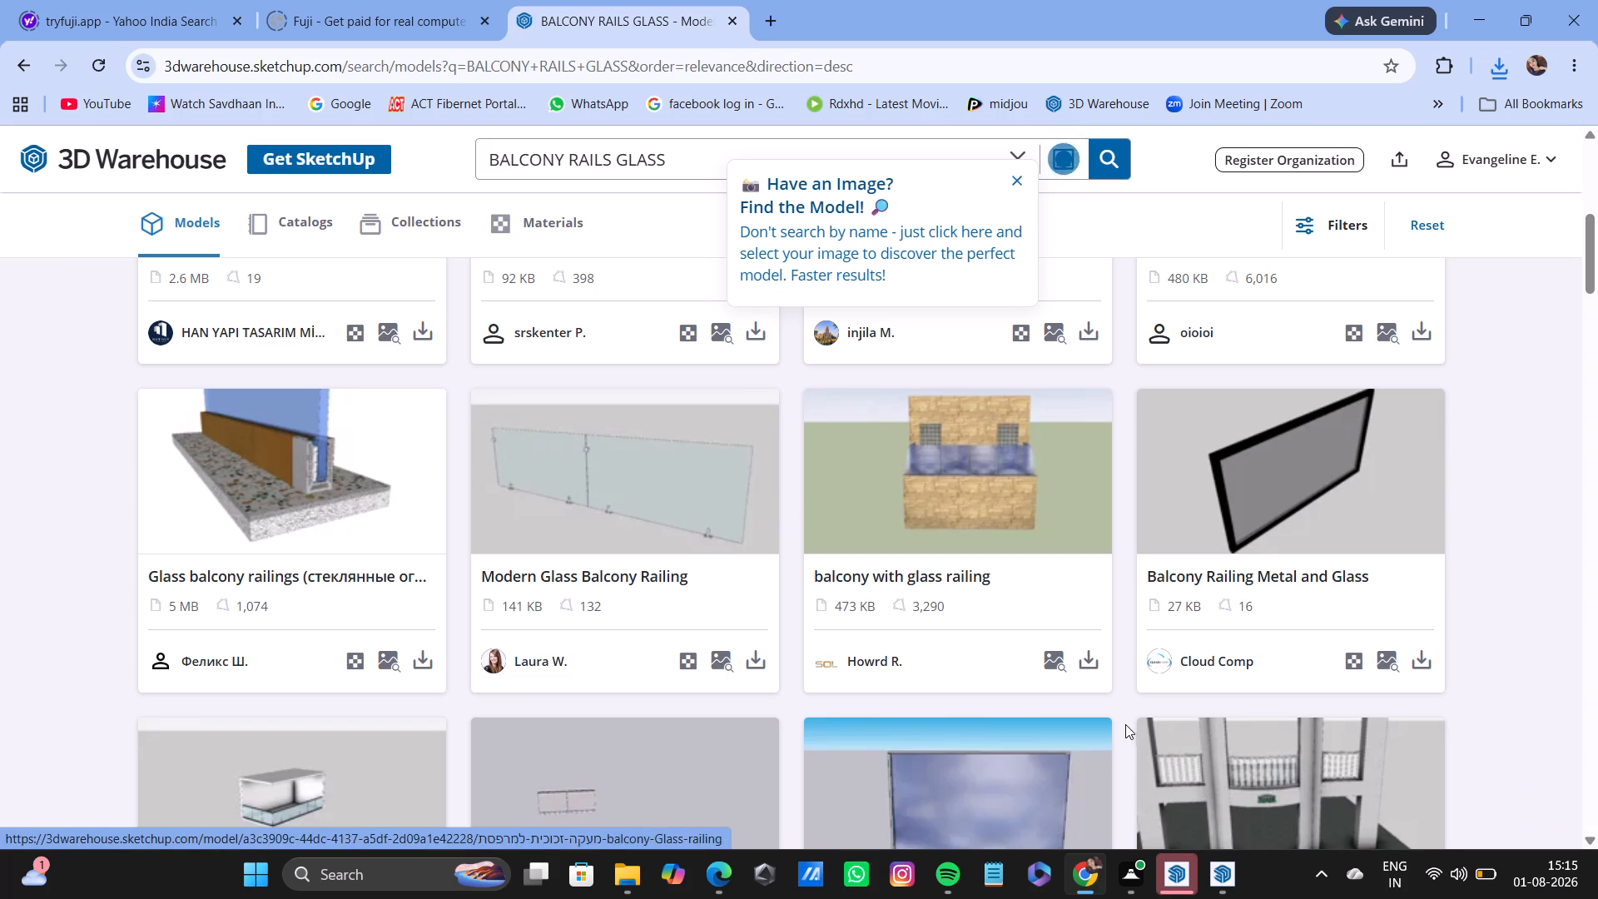
Switch back to SketchUp model 10 and move the Chaos Cosmos Browser and V-Ray Asset Editor further clear of the building.
left_click(1217, 887)
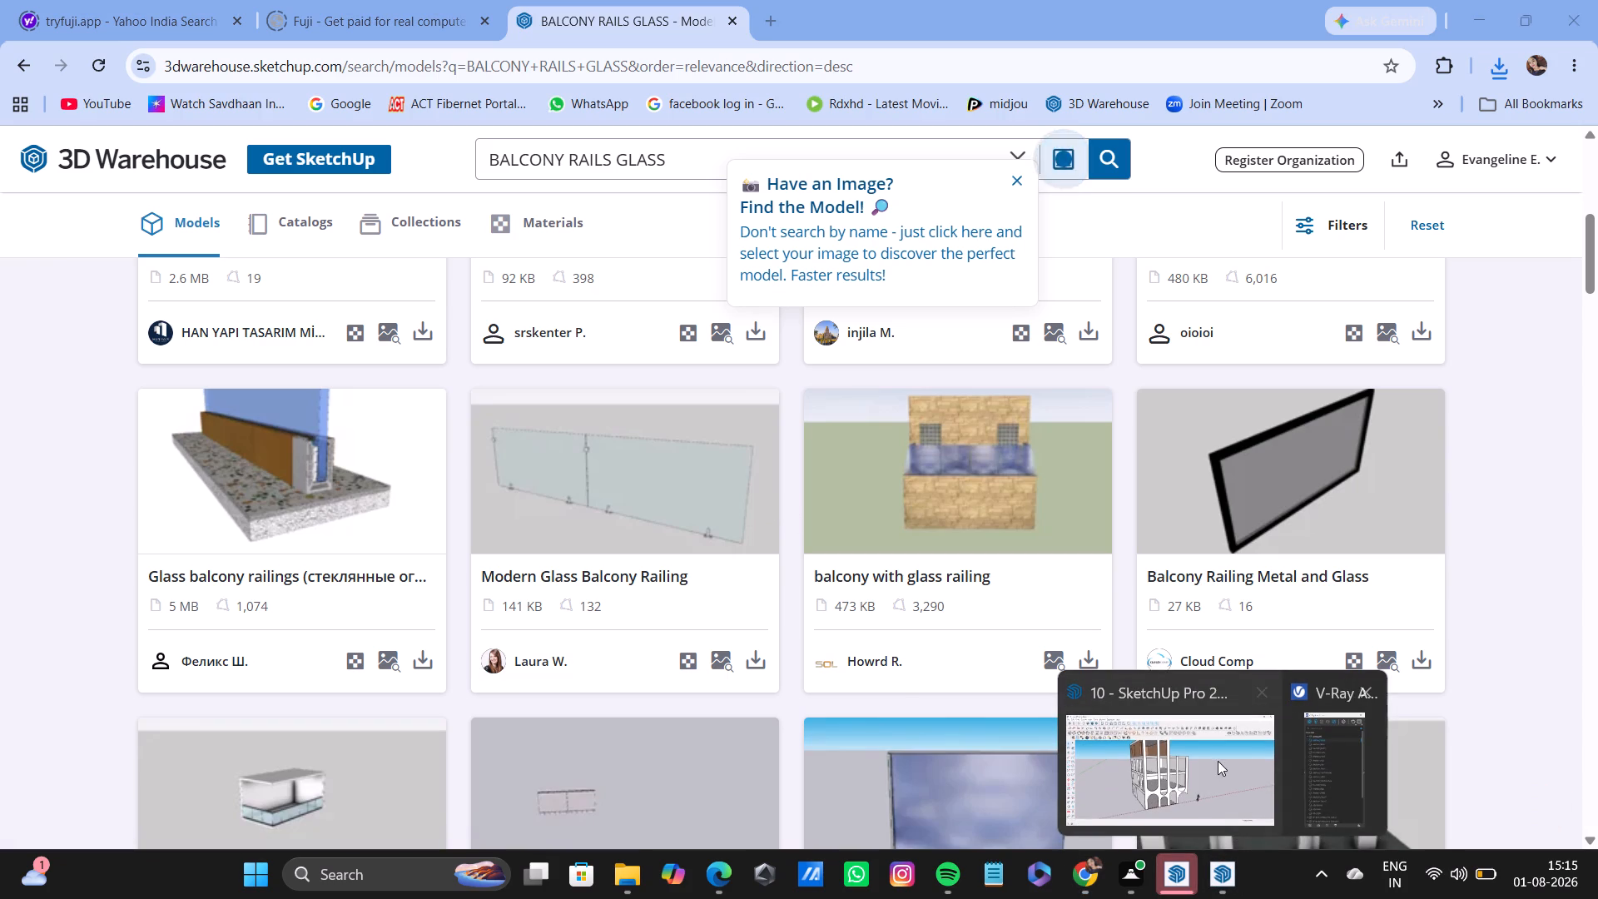
left_click(1217, 762)
left_click(370, 363)
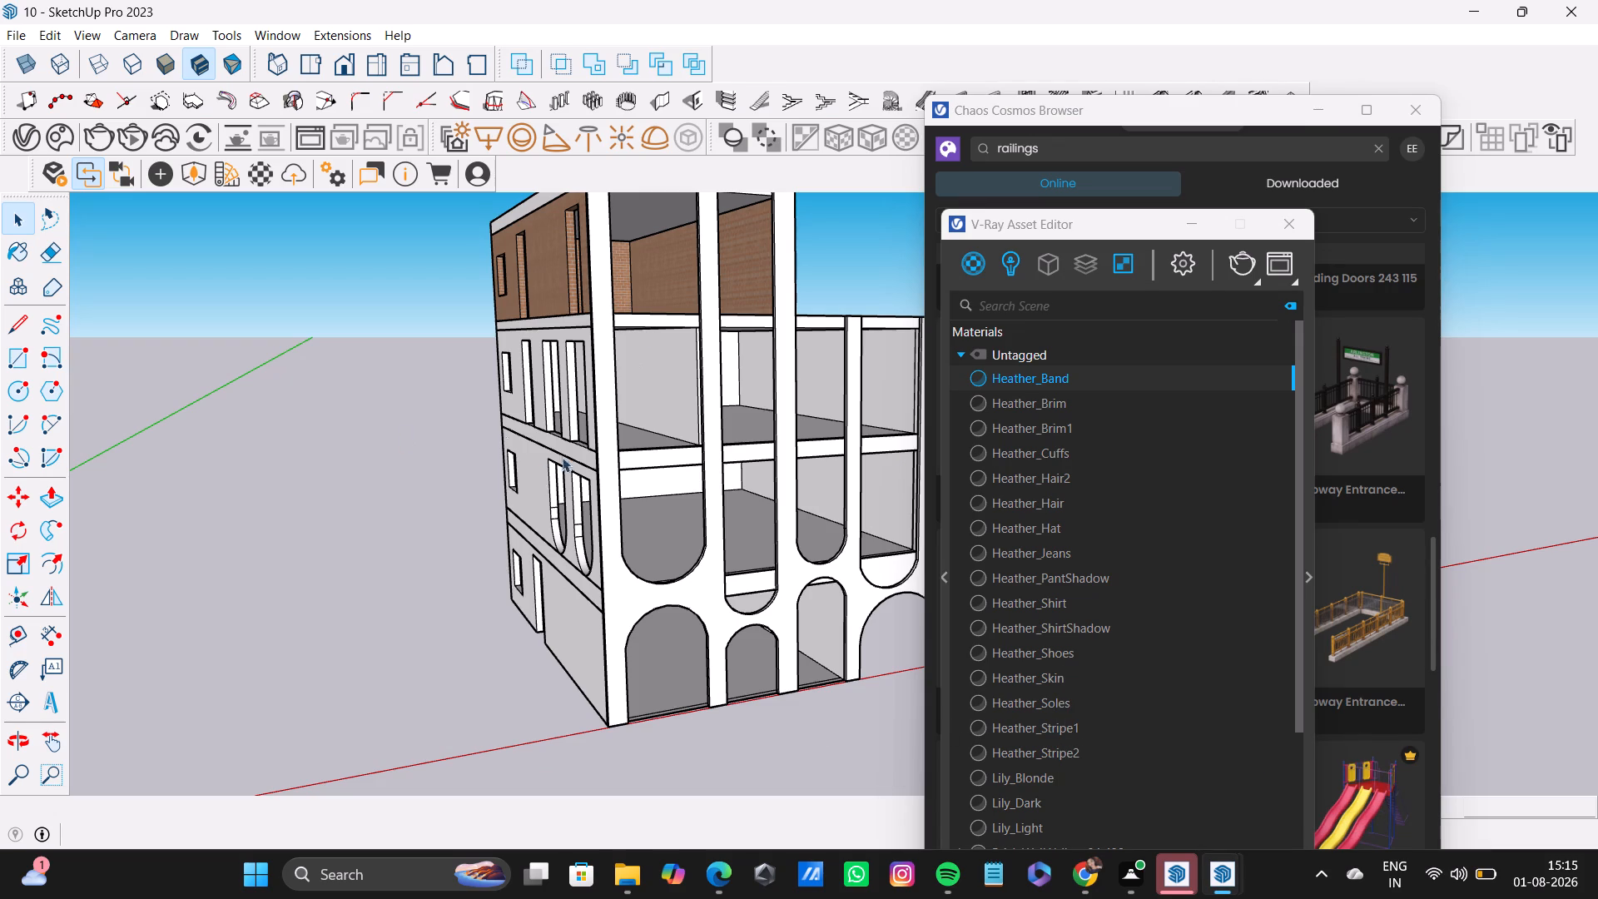
left_click_drag(1101, 113, 1358, 77)
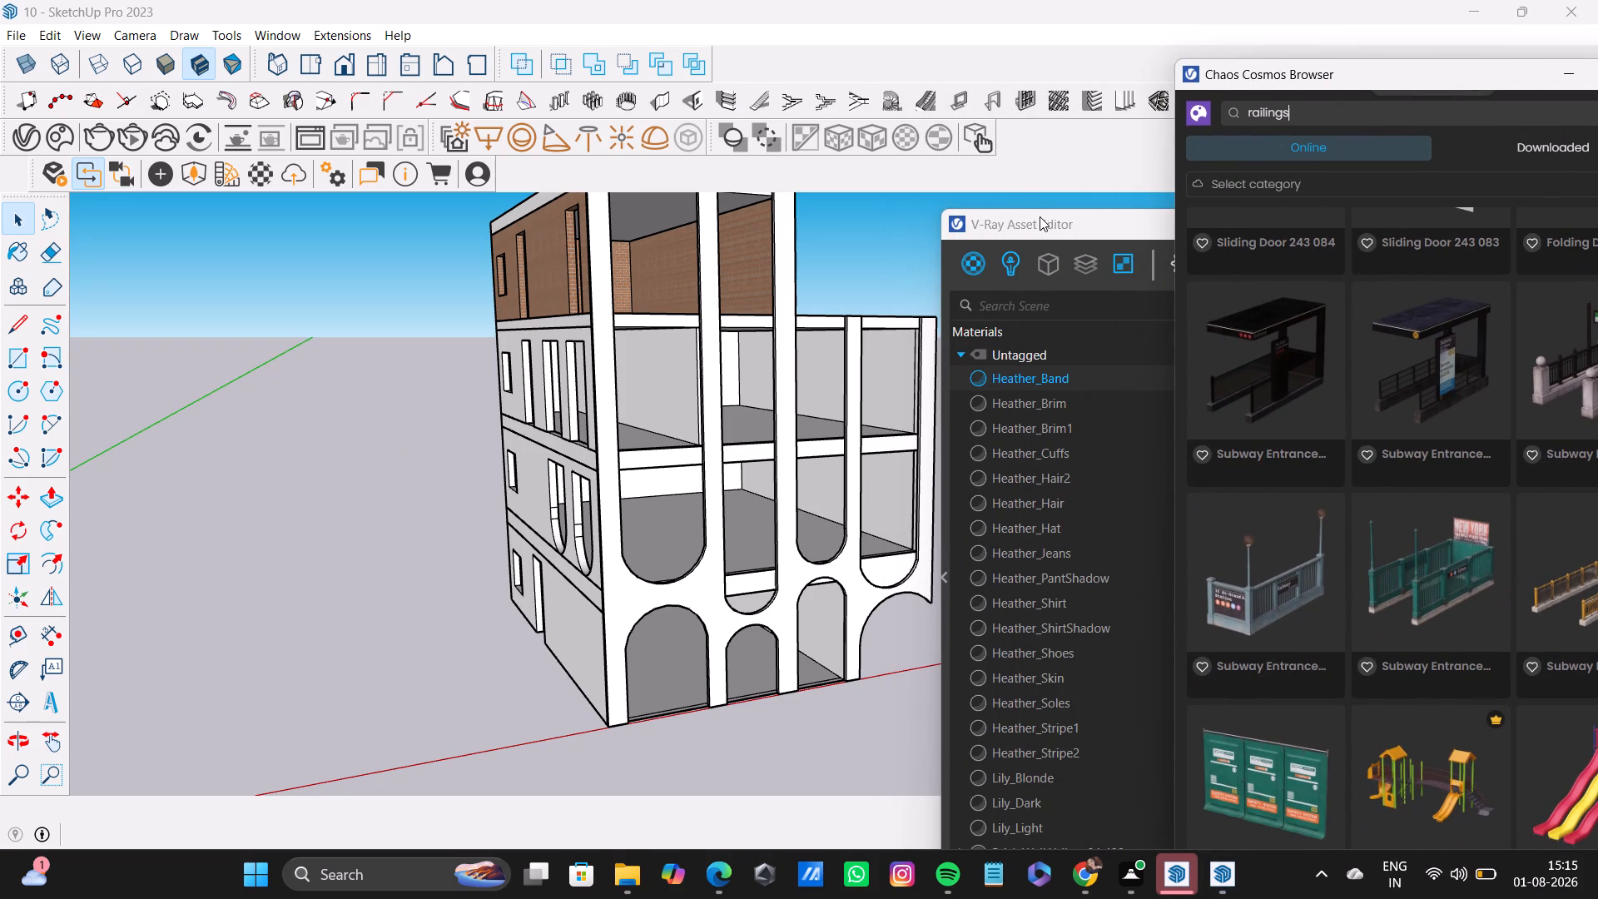
left_click_drag(1040, 216, 1047, 31)
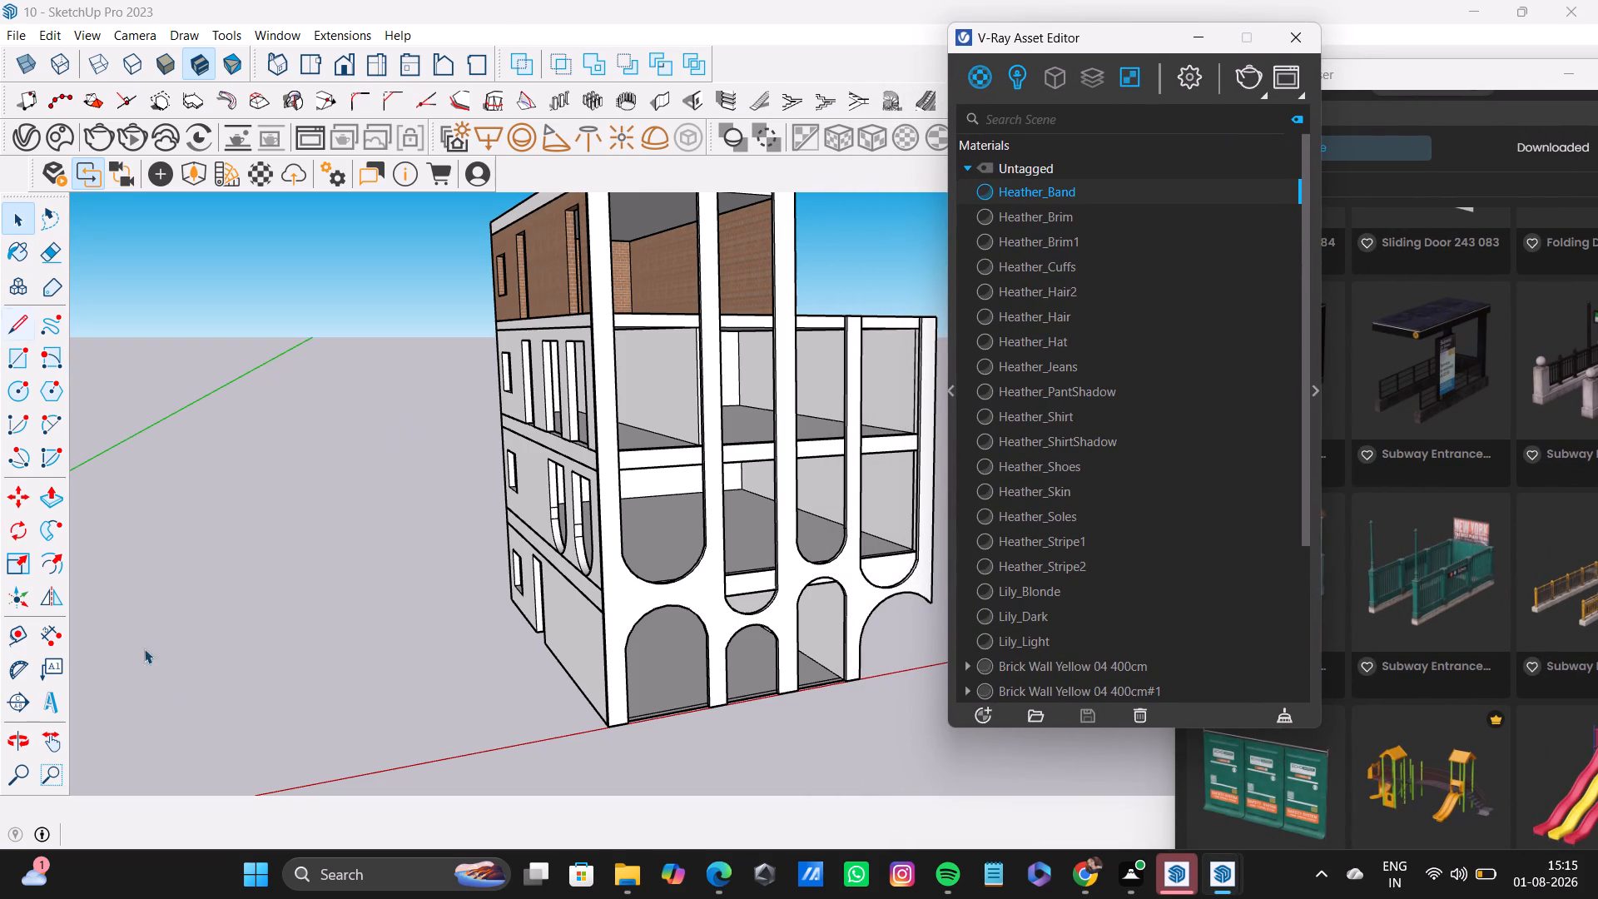
Examine the building's side wall, front arches and balcony openings from several angles.
scroll(705, 490, "down", 3)
scroll(697, 529, "up", 2)
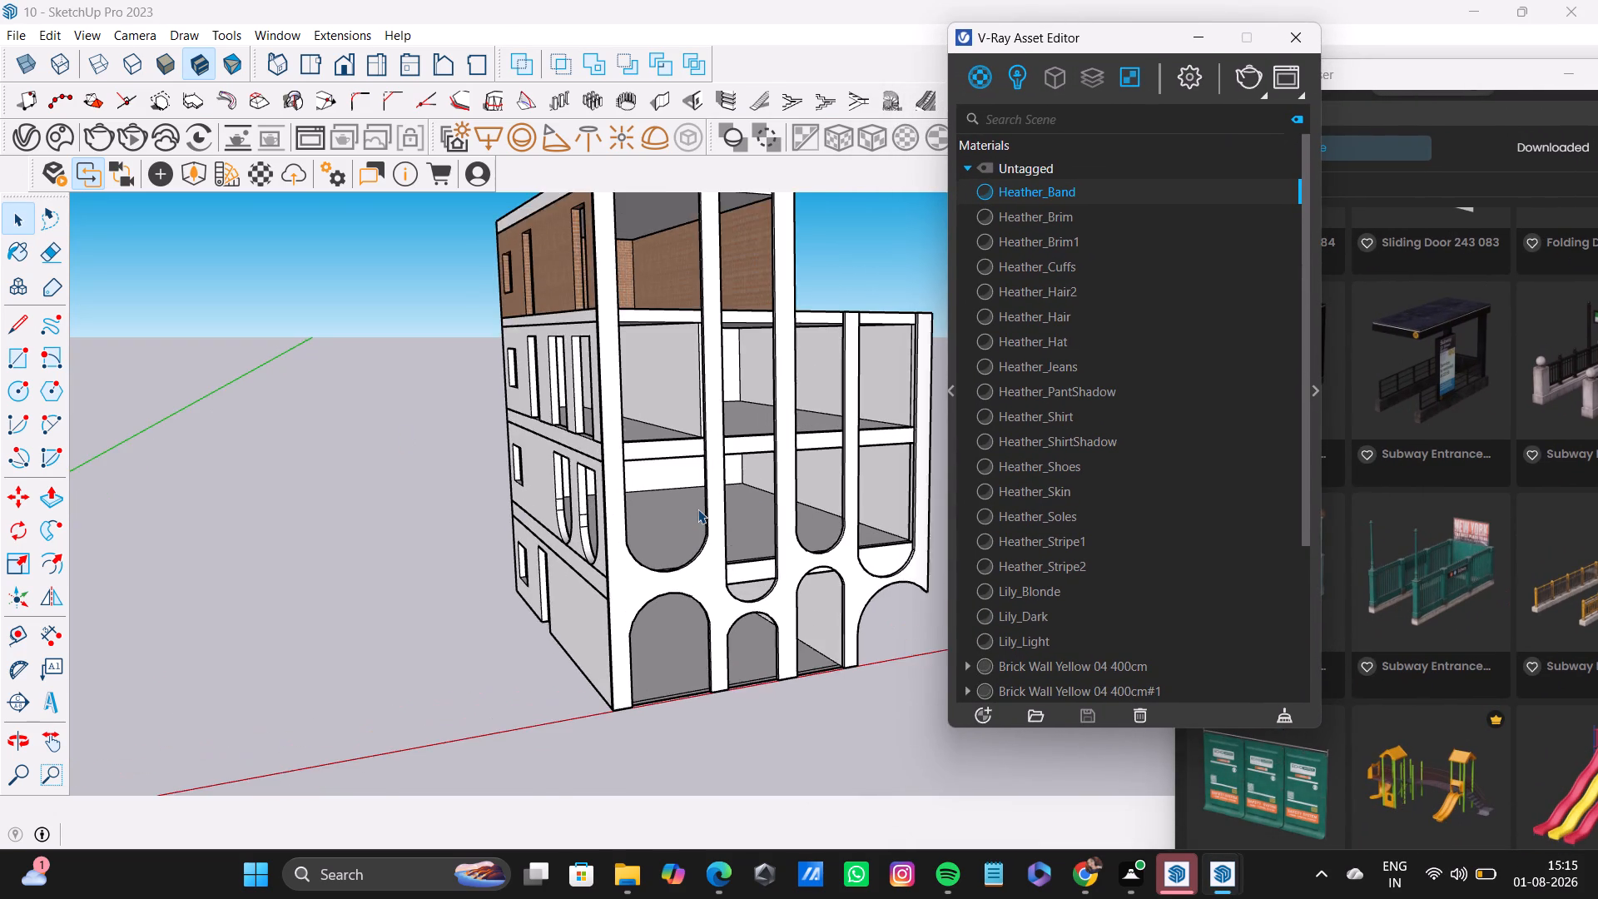
scroll(697, 509, "up", 2)
middle_click_drag(747, 604, 1020, 473)
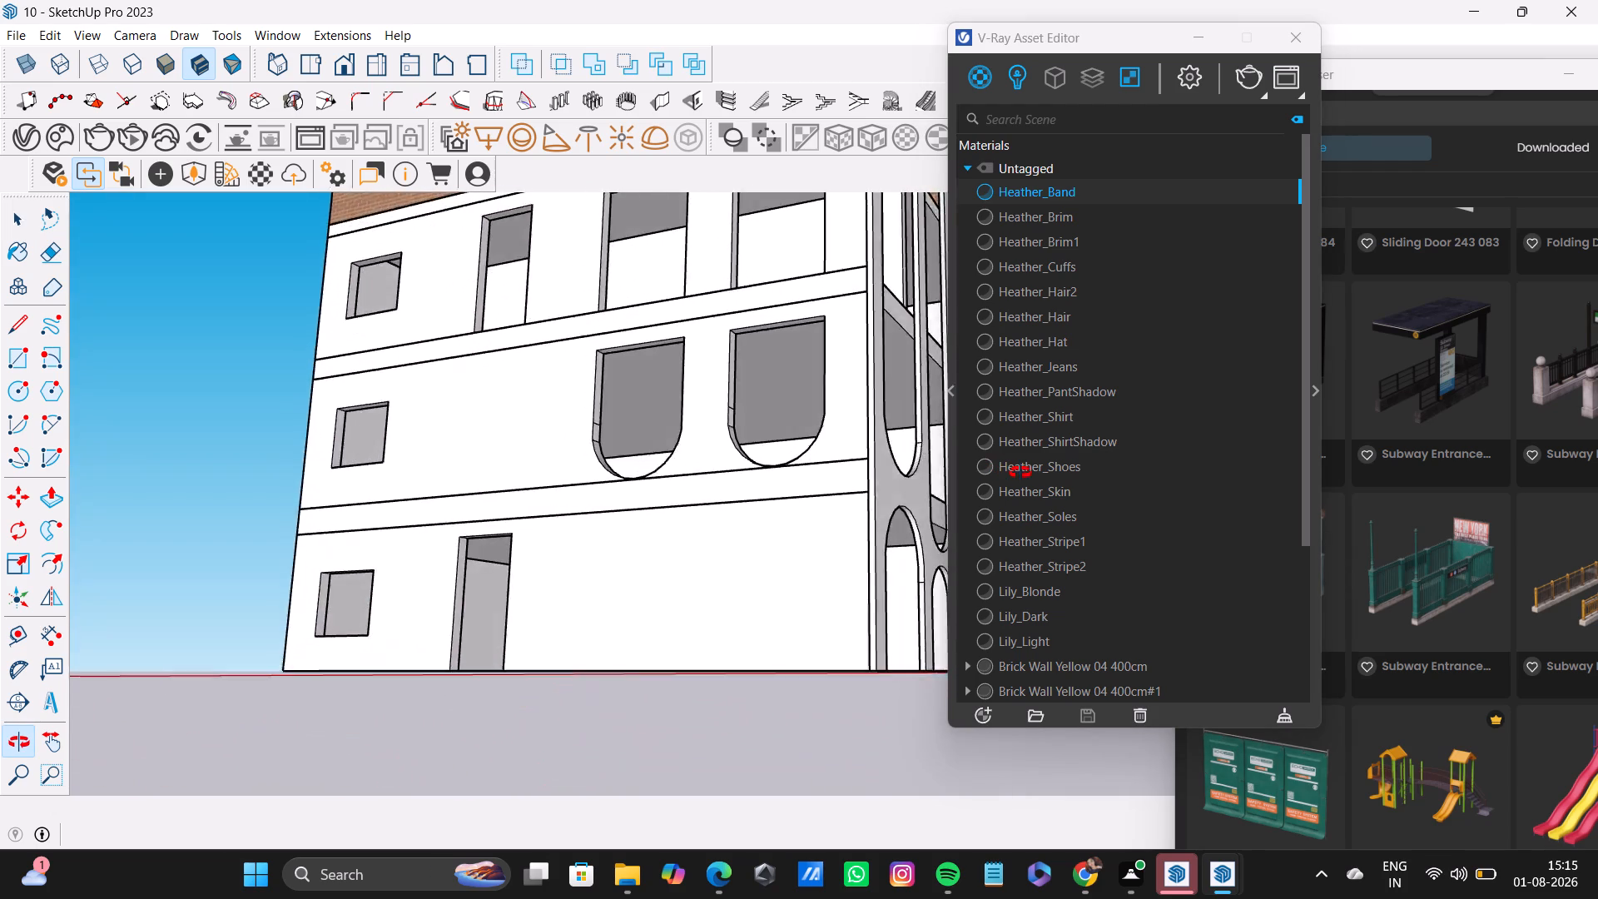
middle_click_drag(1020, 473, 493, 601)
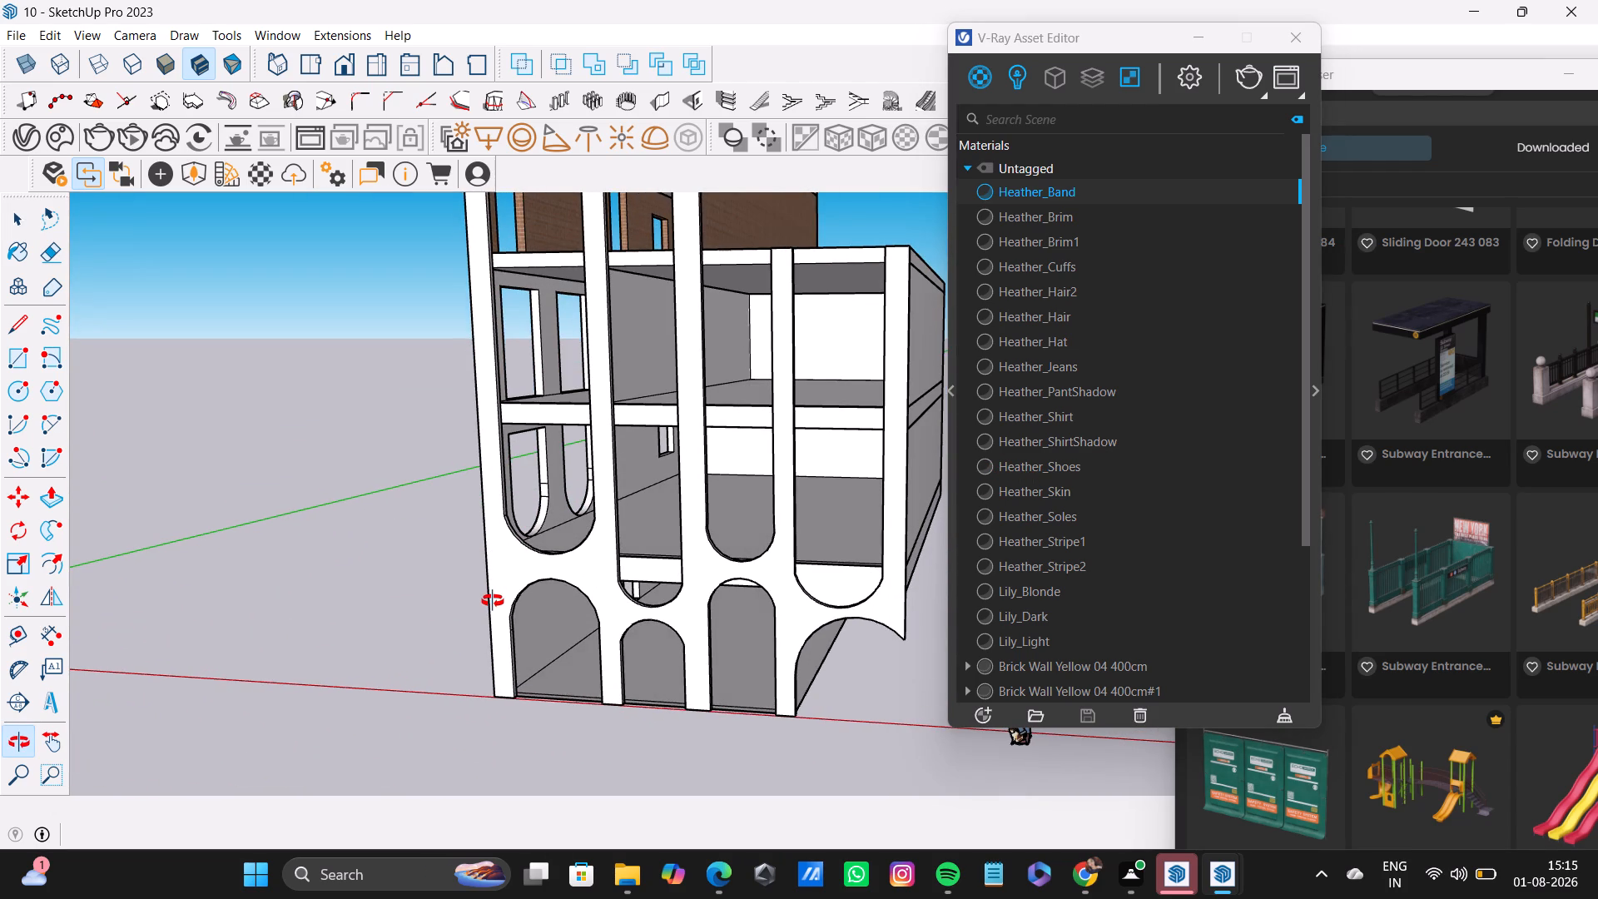
middle_click_drag(493, 601, 606, 615)
scroll(599, 615, "down", 5)
middle_click_drag(599, 615, 632, 585)
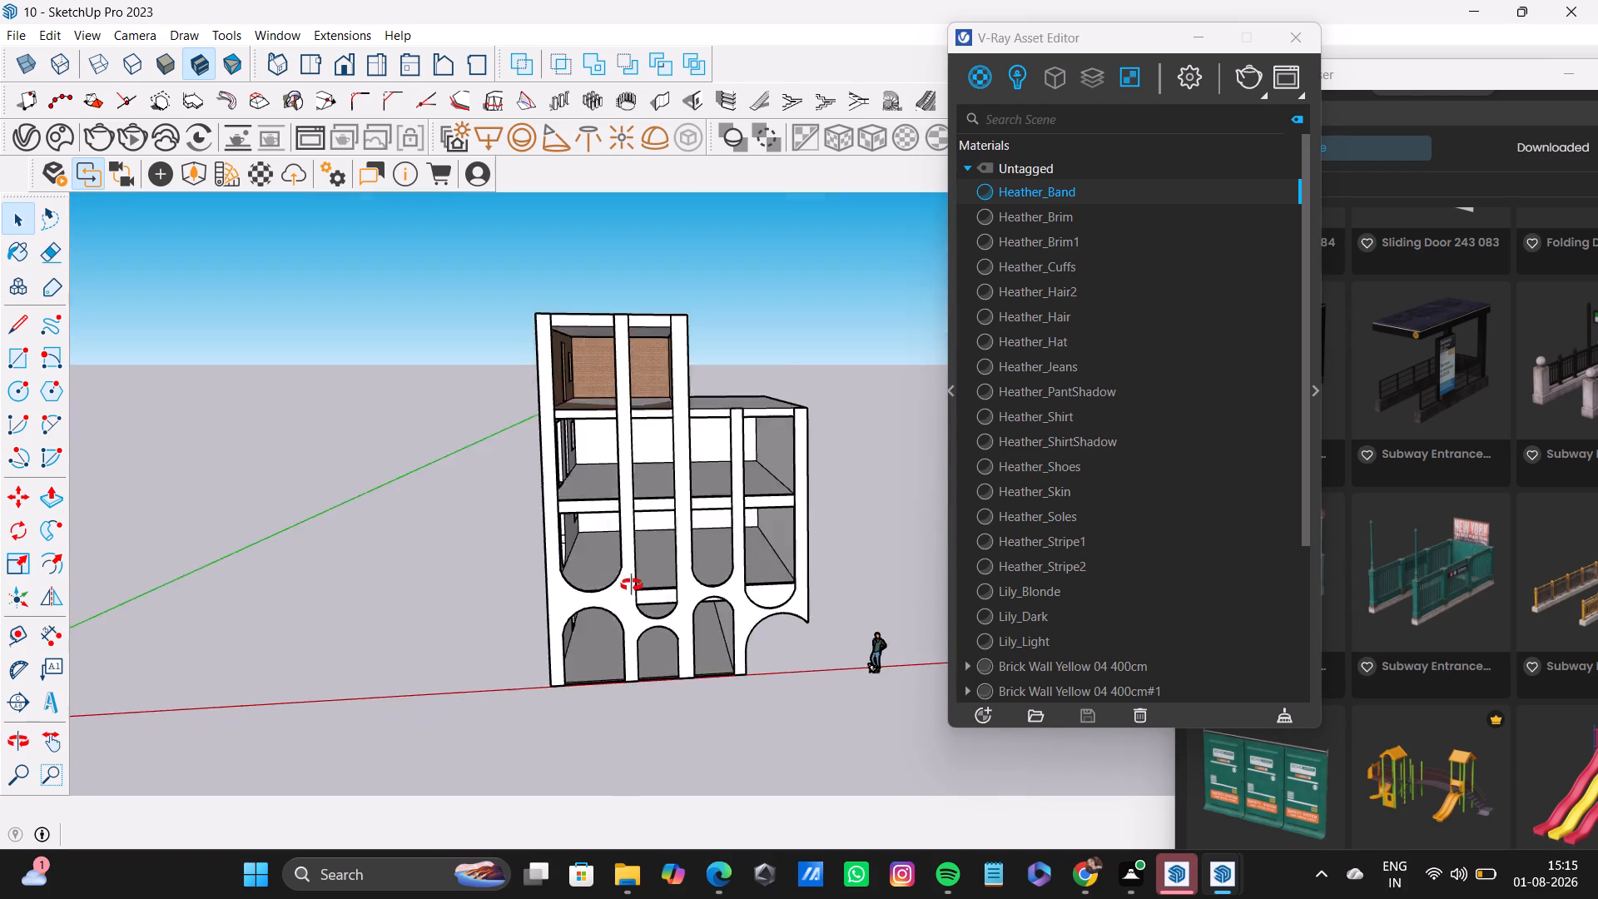
middle_click_drag(632, 585, 731, 493)
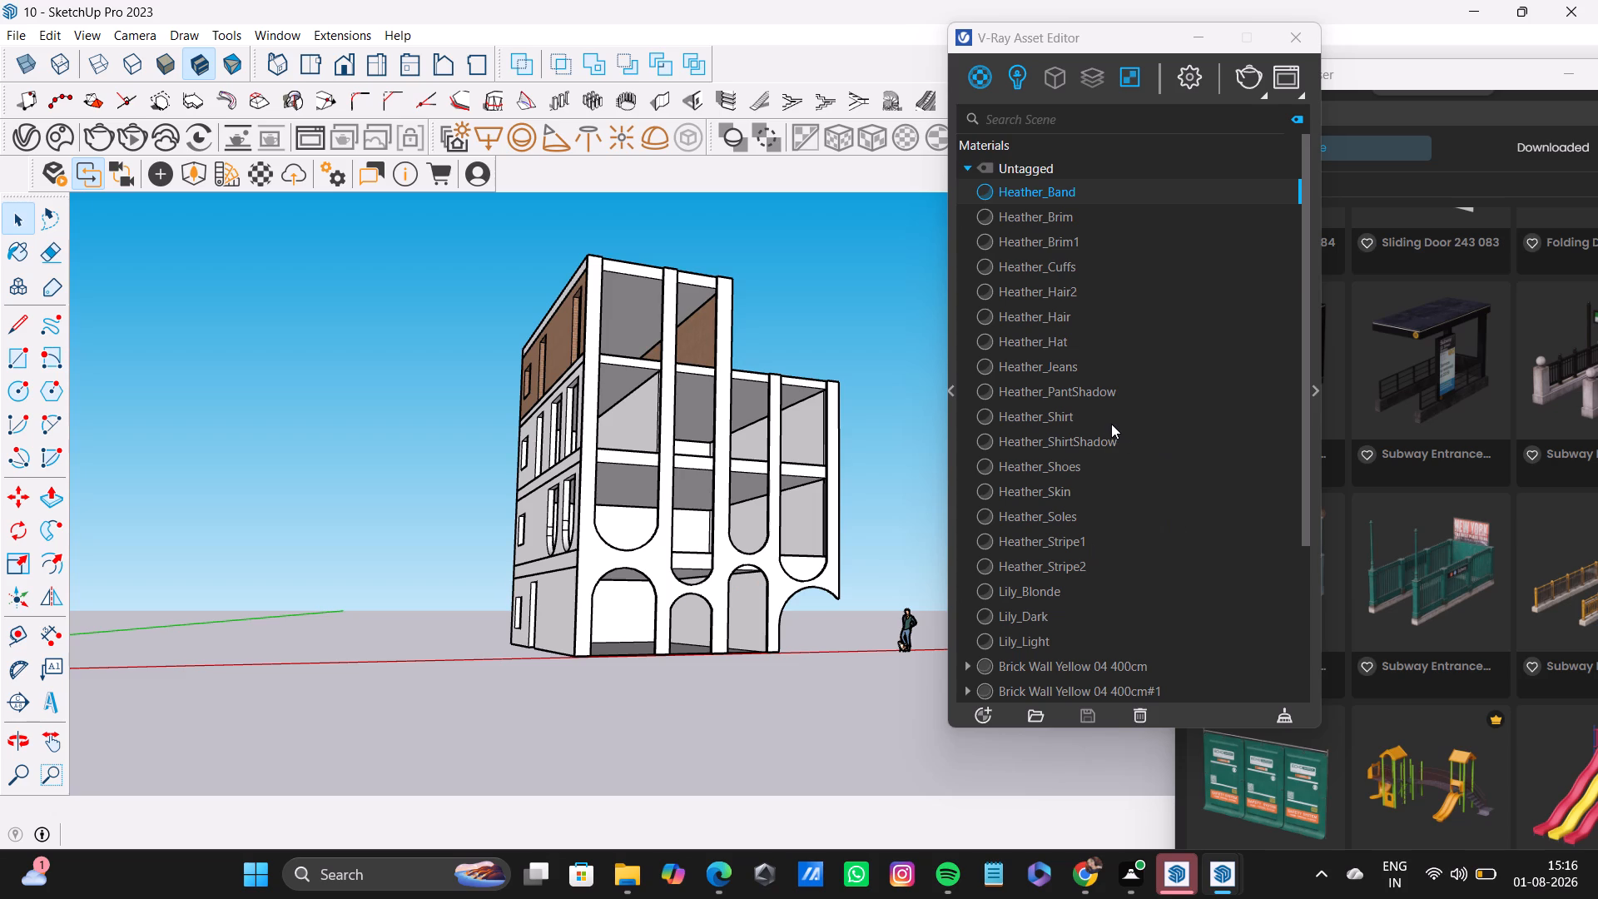
Look through the scene's material list in the V-Ray Asset Editor, down to the brick materials.
scroll(1114, 418, "down", 8)
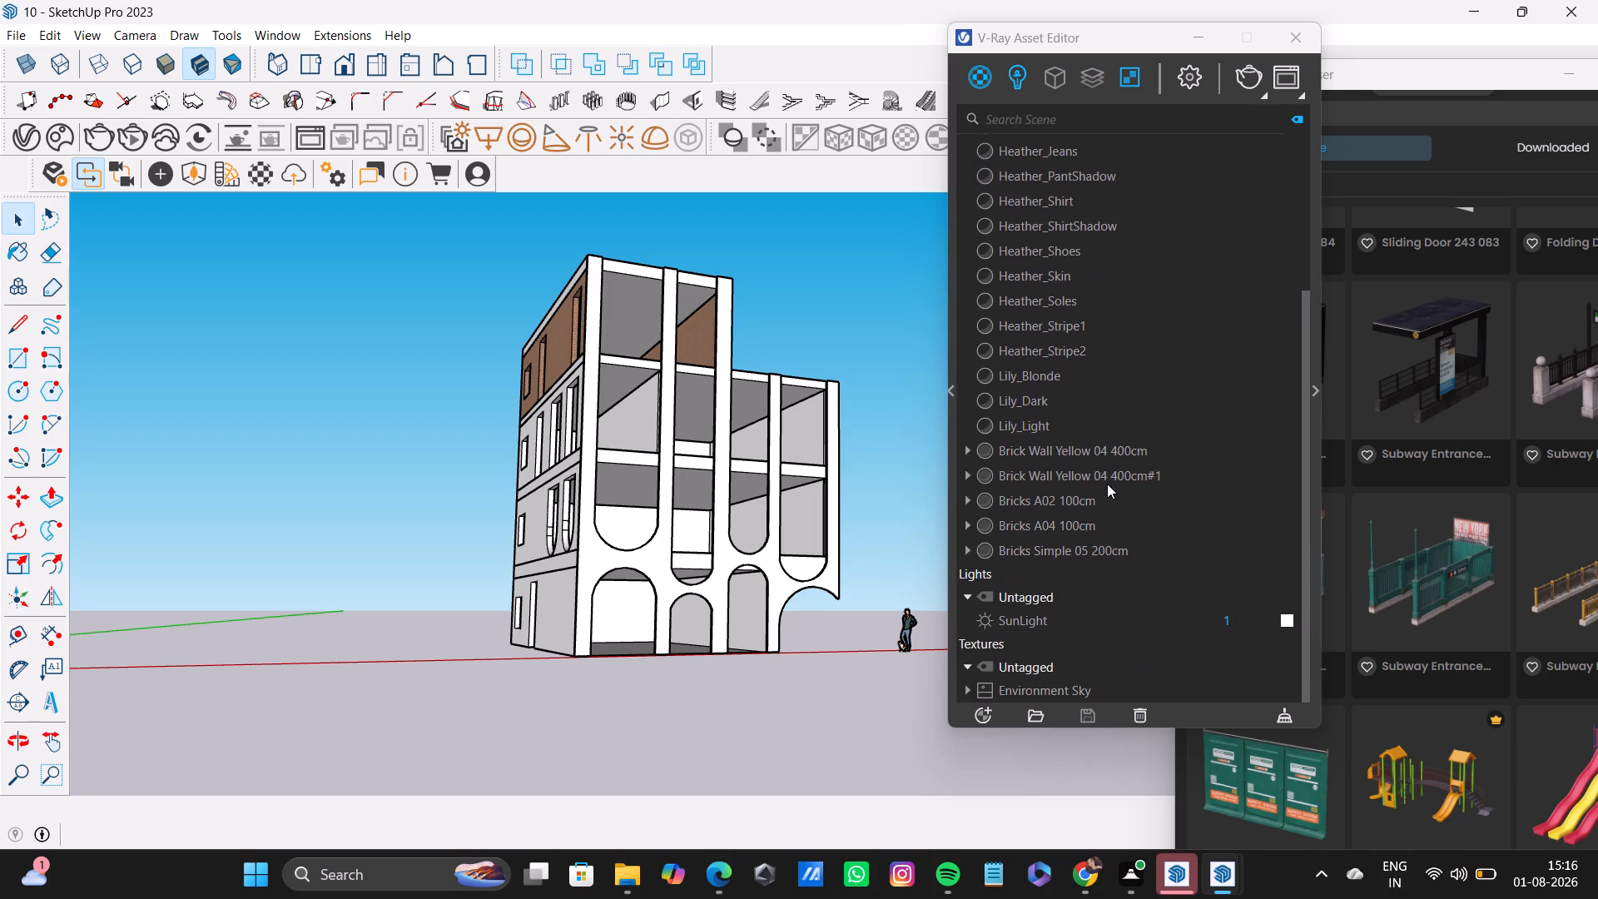
scroll(1107, 484, "up", 7)
Bring the Chaos Cosmos Browser forward, check the downloaded assets for railings, and close the browser.
left_click_drag(1429, 75, 921, 205)
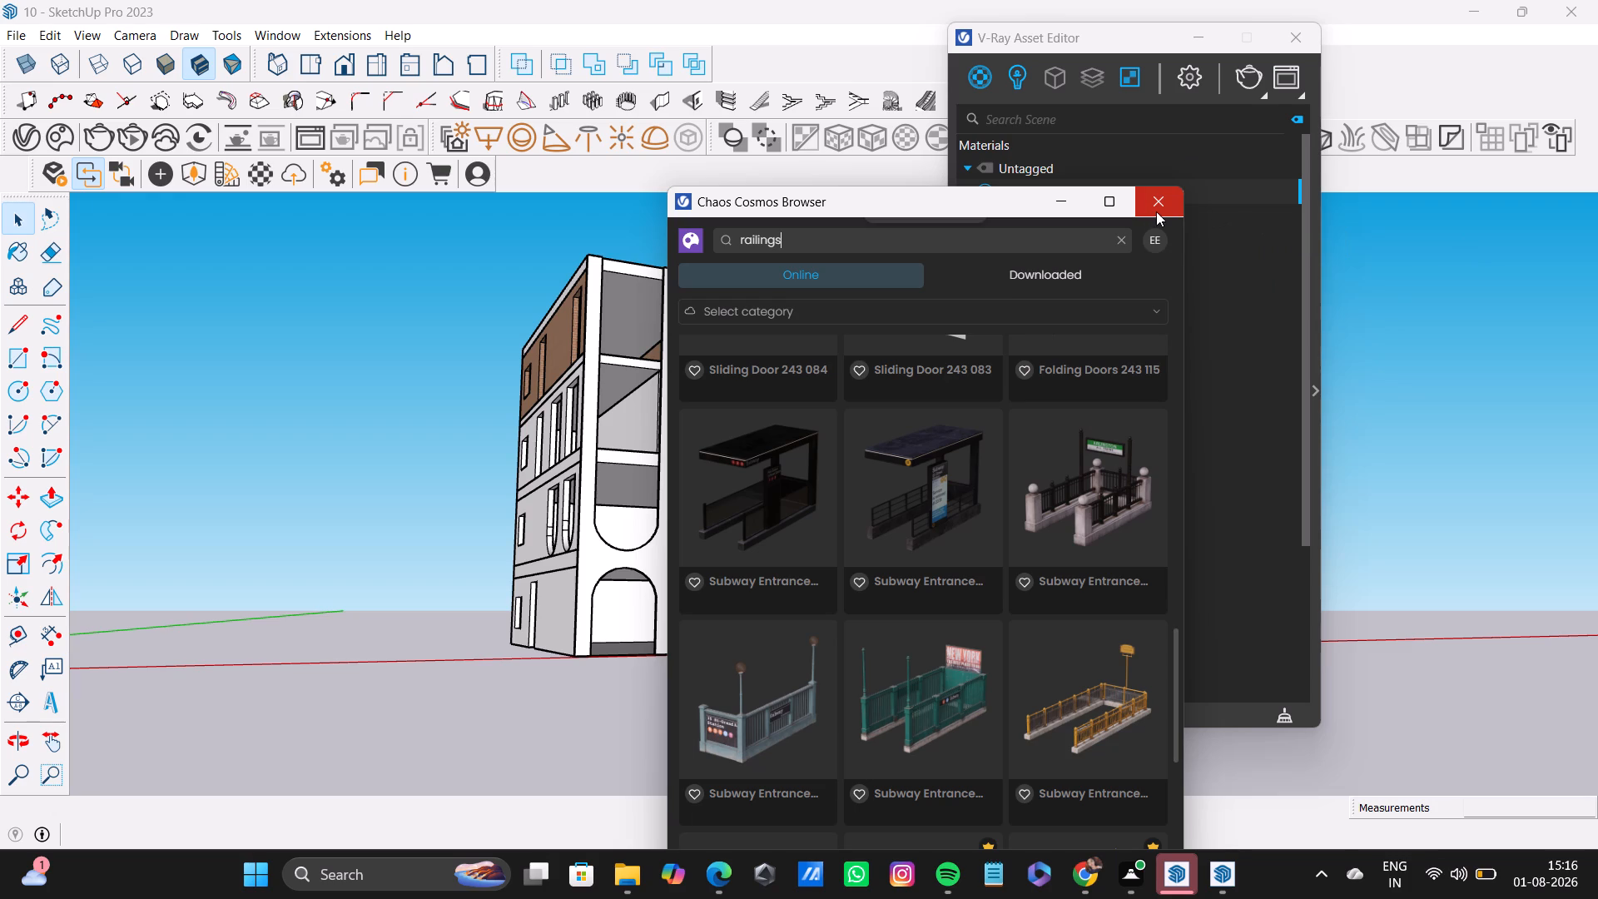
left_click(1065, 279)
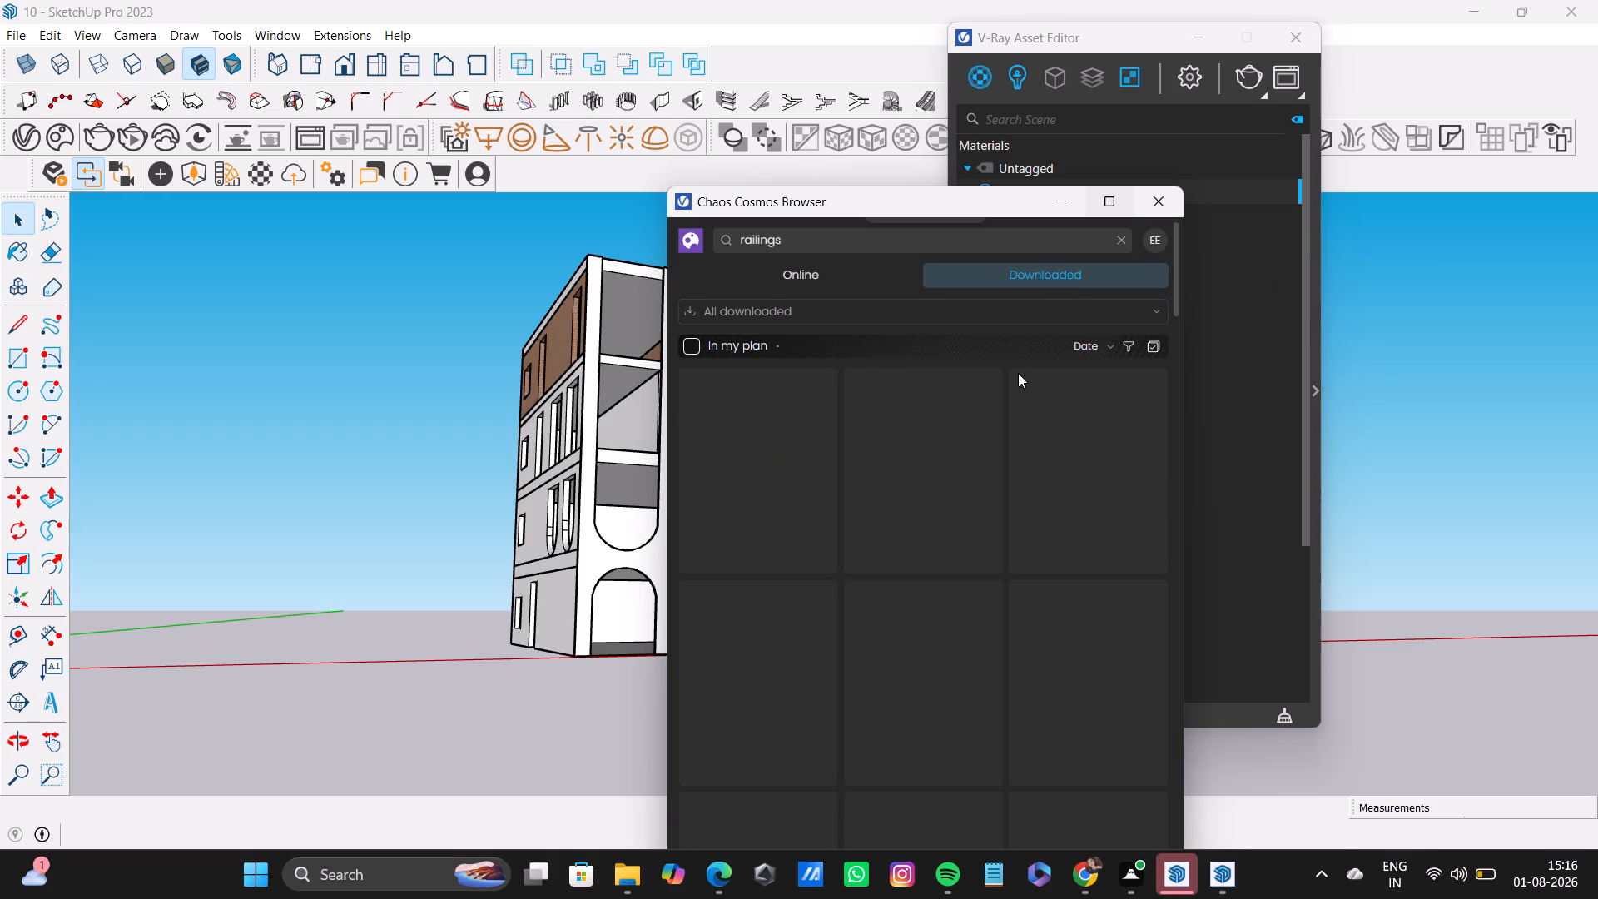
left_click(841, 287)
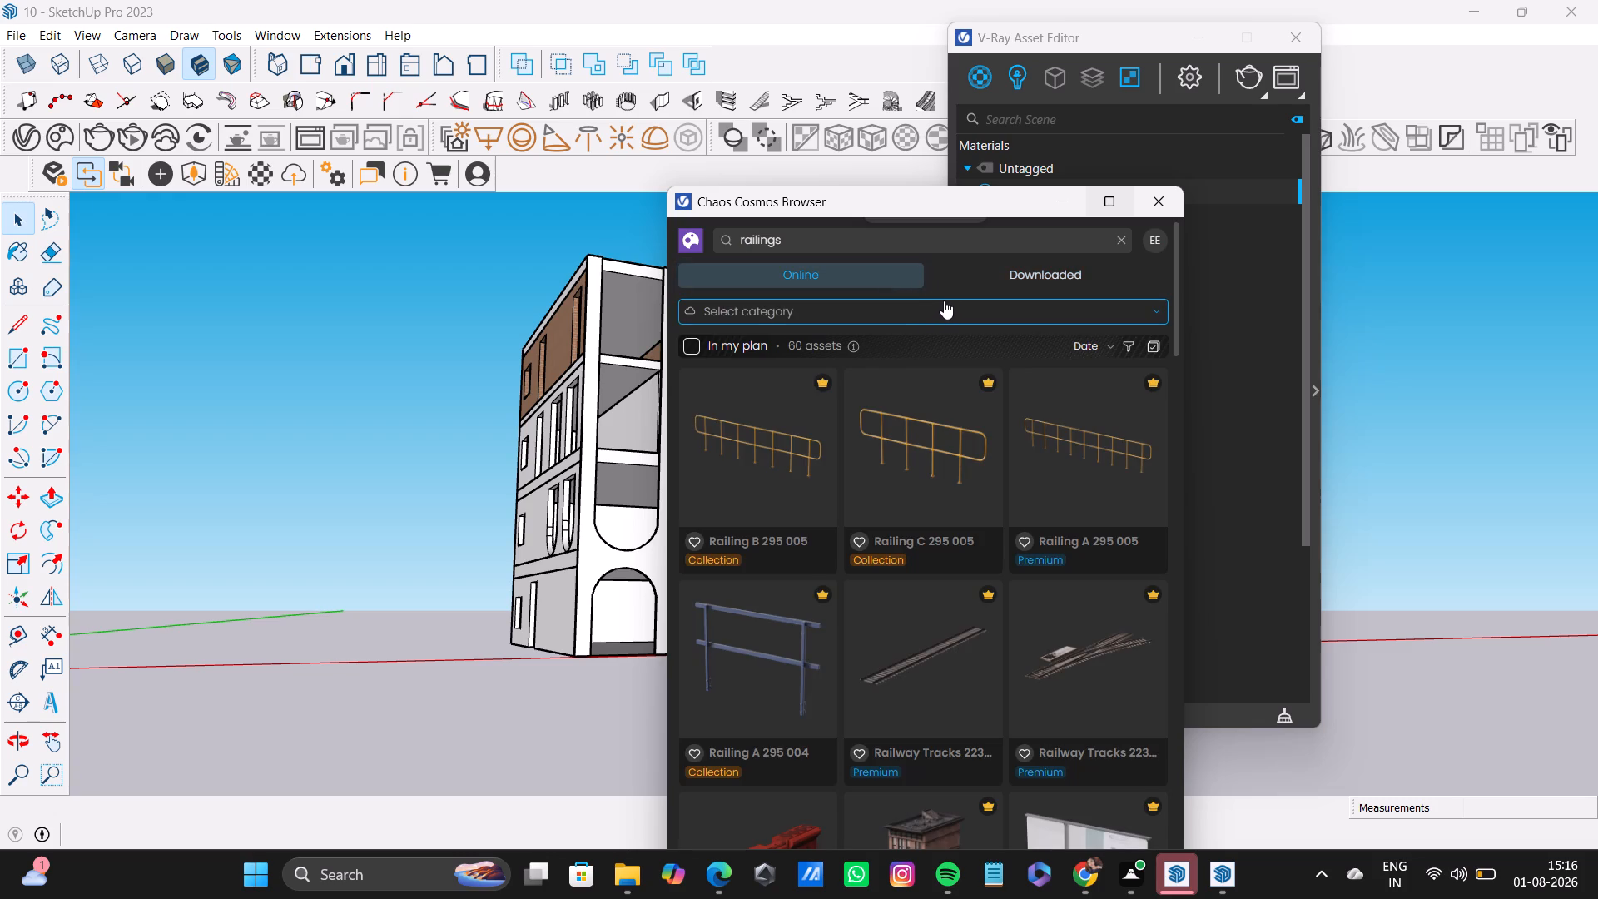
left_click(1164, 205)
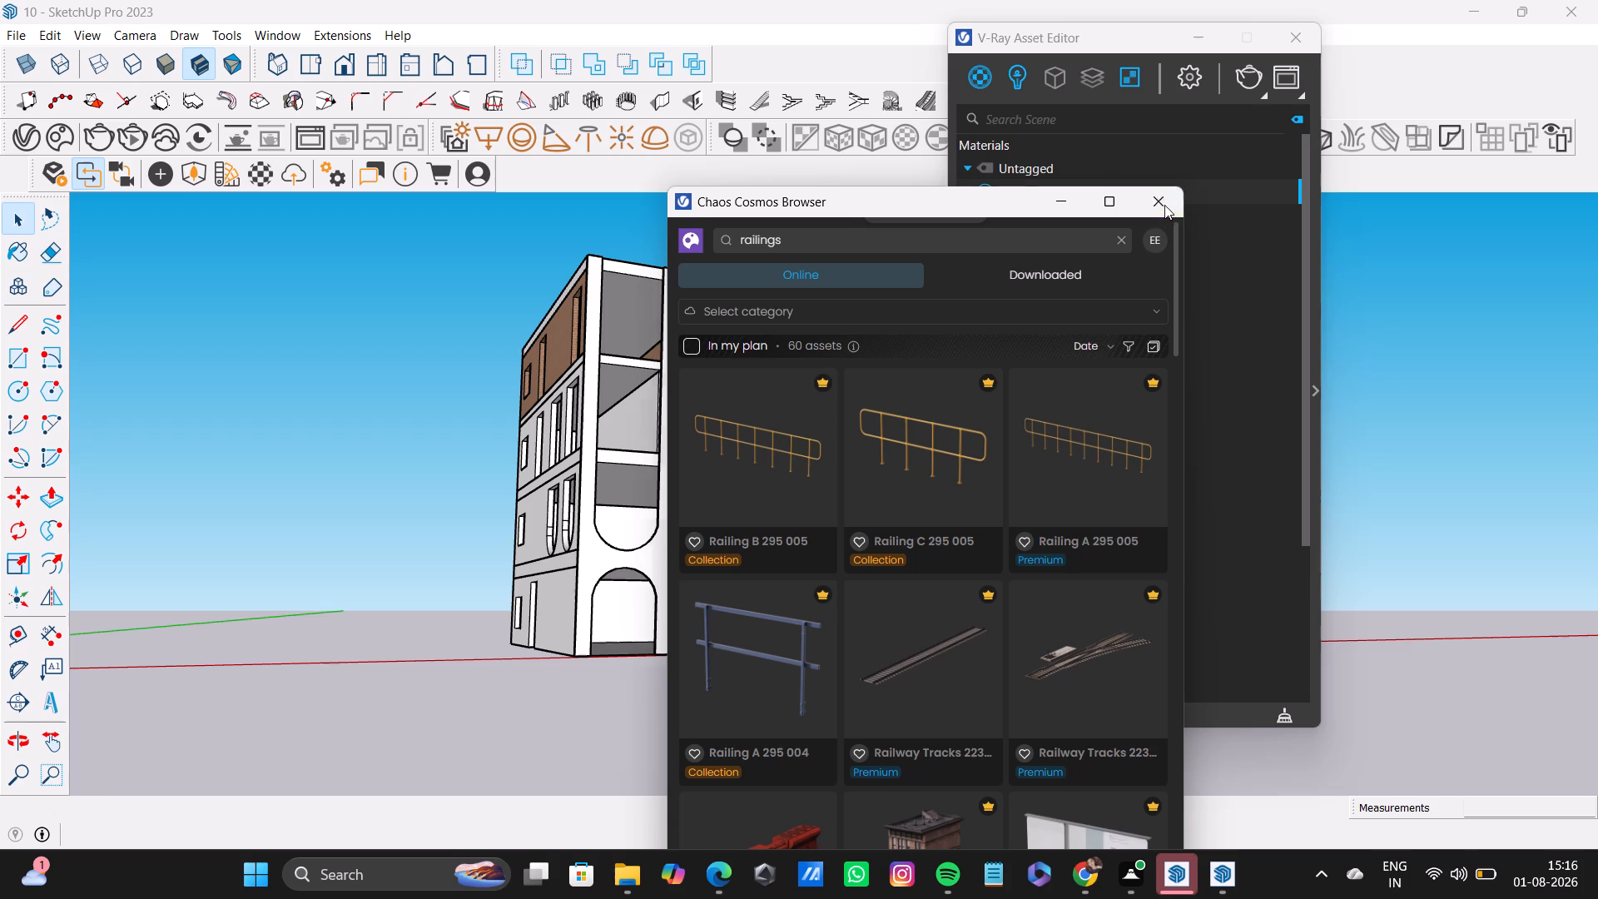
Switch to Chrome and browse the BALCONY RAILS GLASS models in 3D Warehouse, loading more at the end of the results.
left_click(1097, 881)
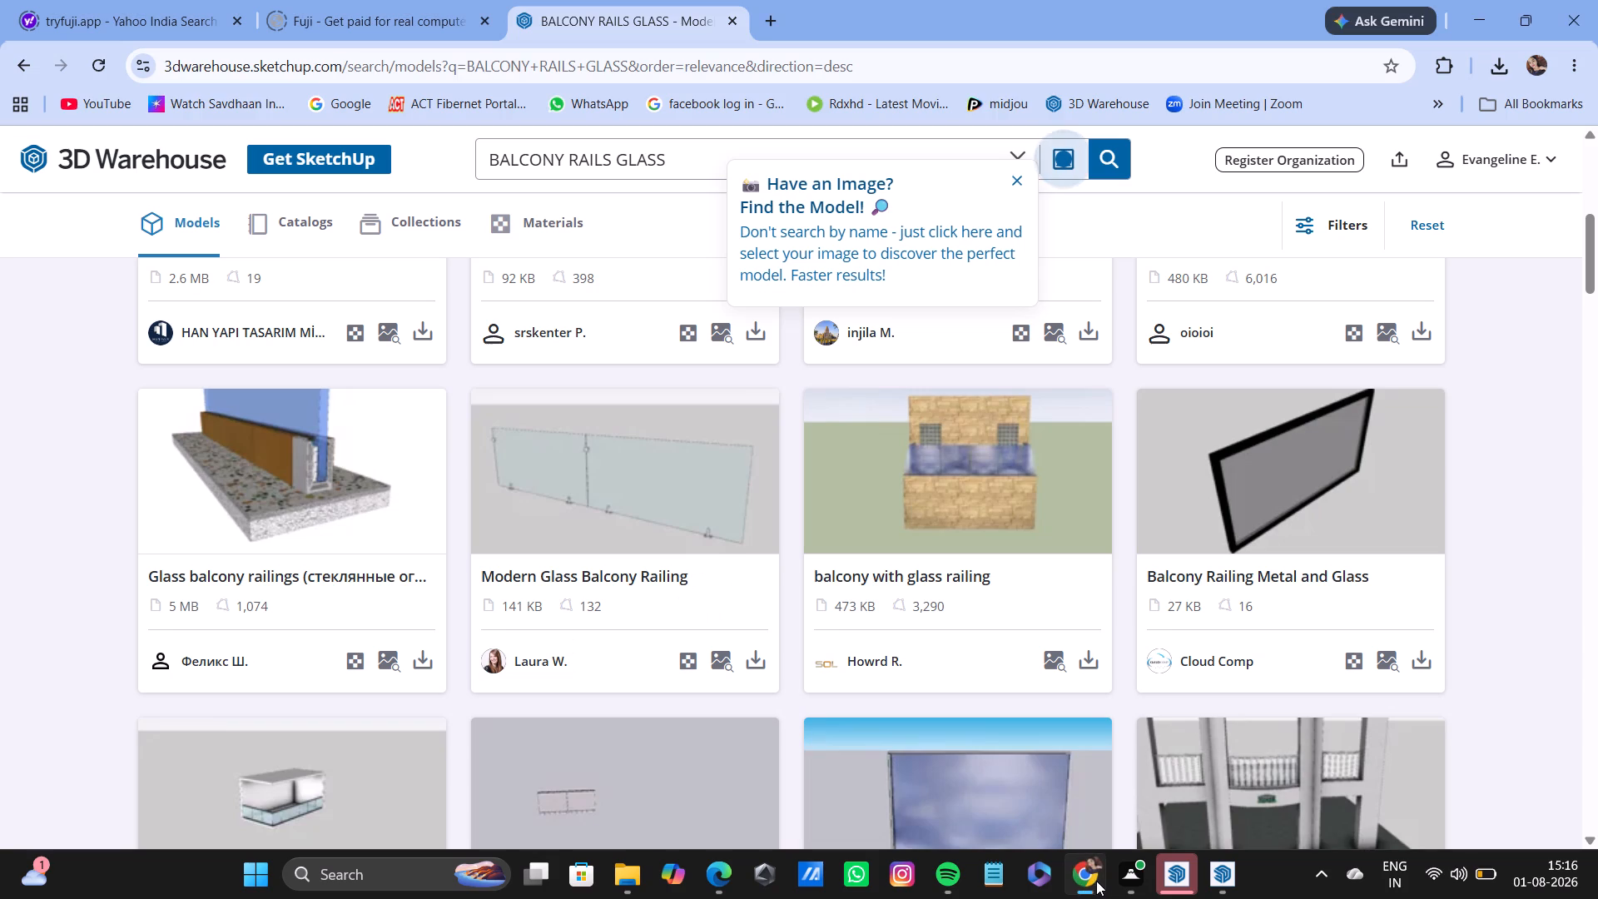
scroll(996, 617, "down", 6)
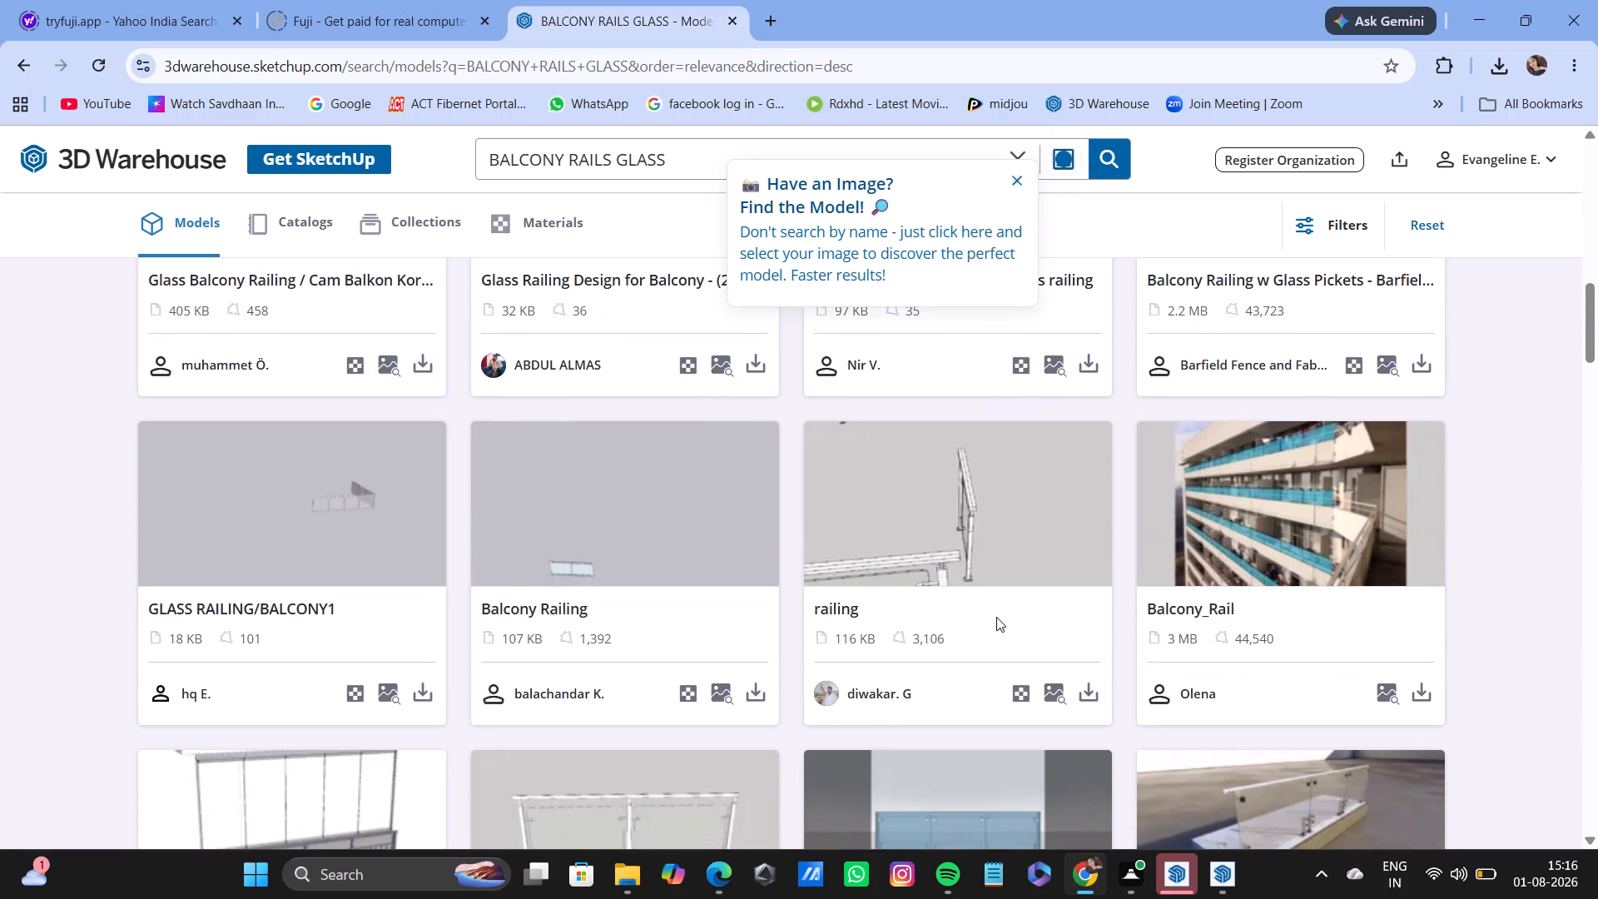
scroll(996, 617, "down", 4)
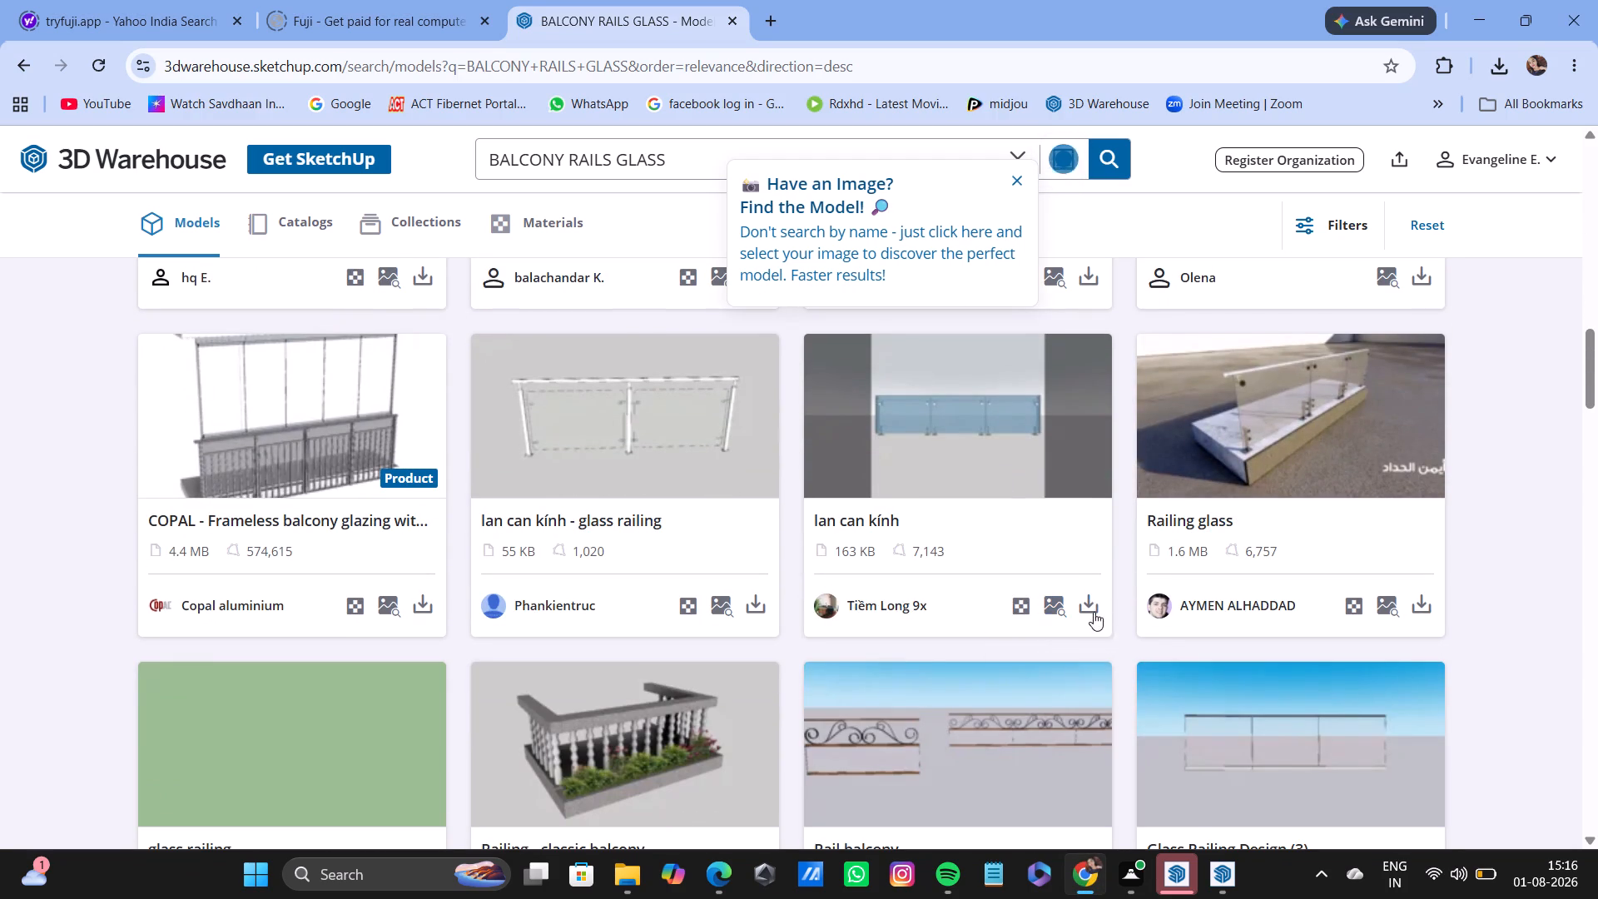
scroll(1143, 649, "down", 2)
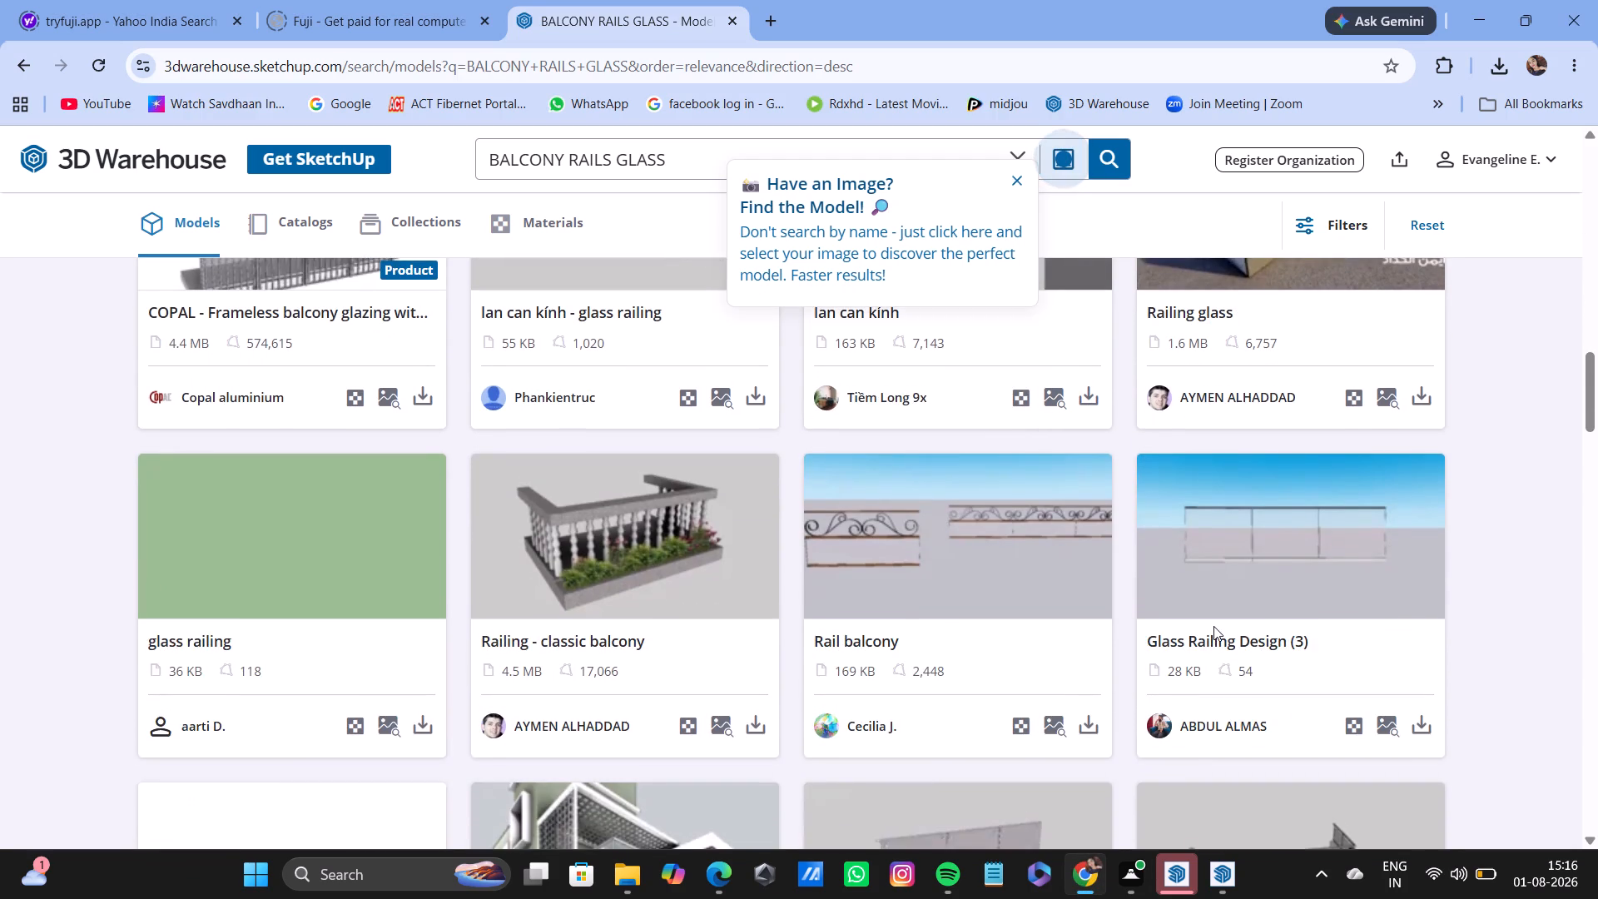
scroll(1213, 626, "down", 6)
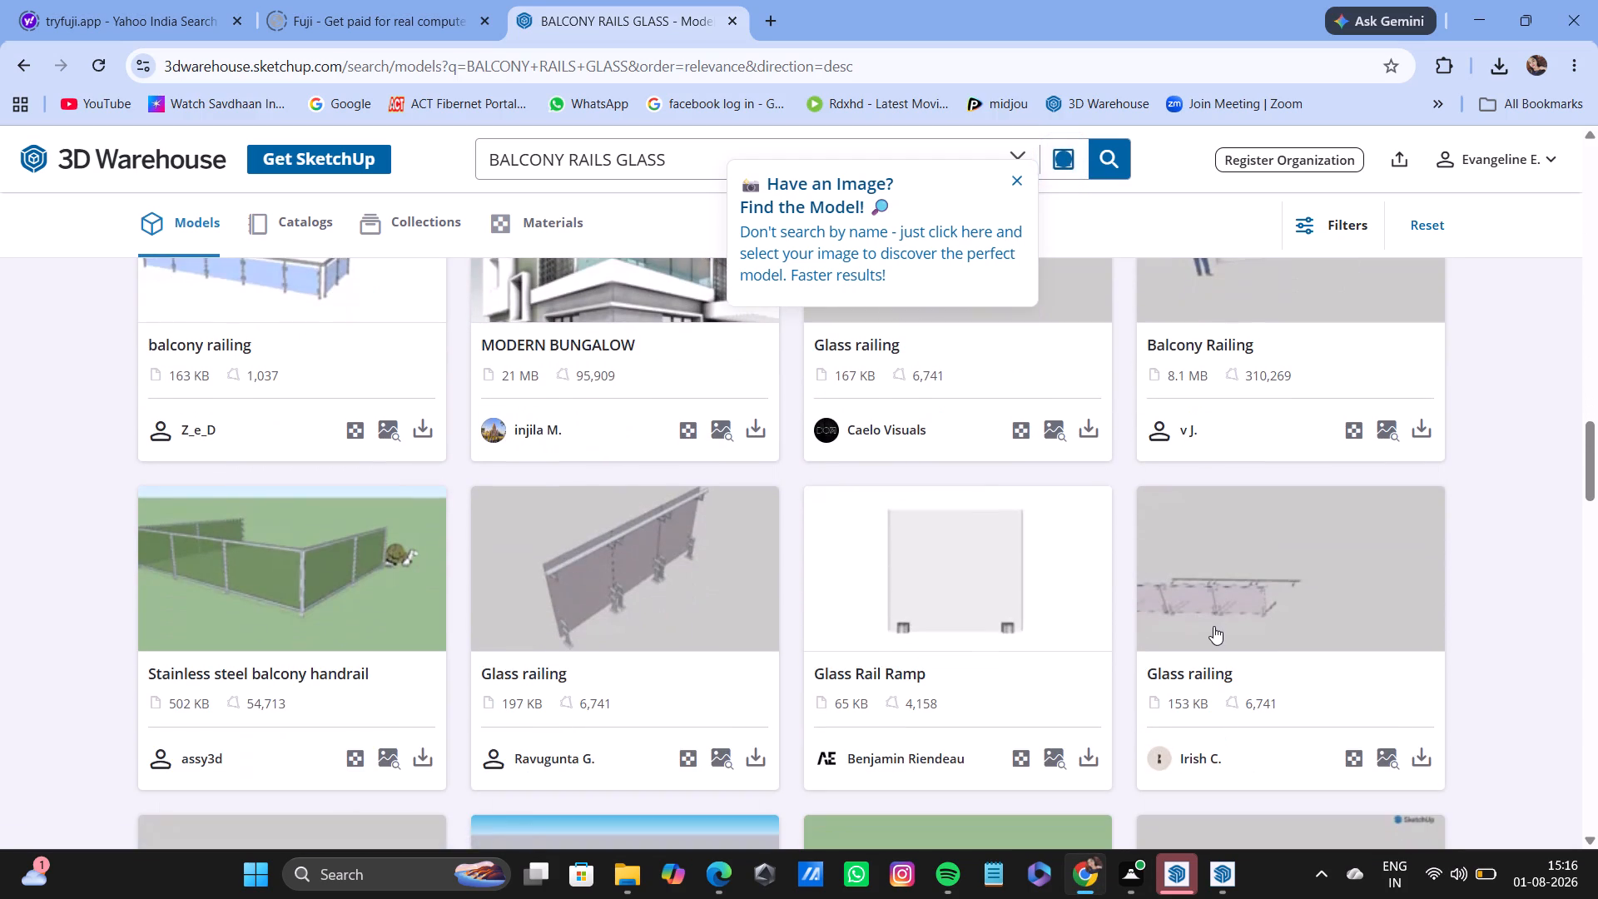
scroll(1213, 626, "down", 8)
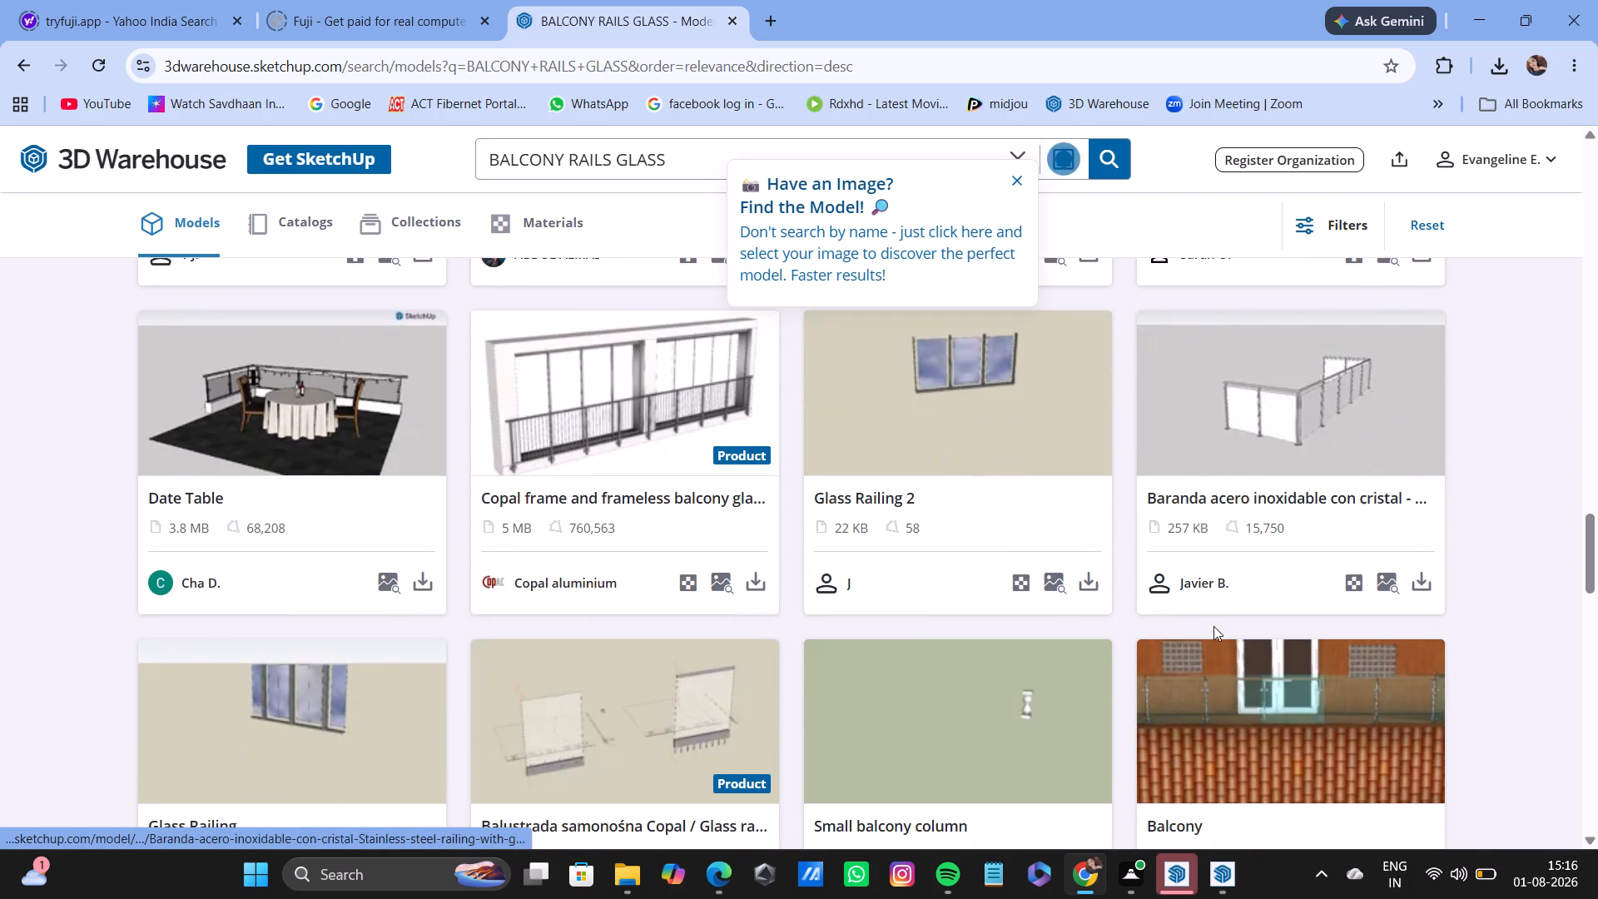
scroll(1213, 626, "down", 9)
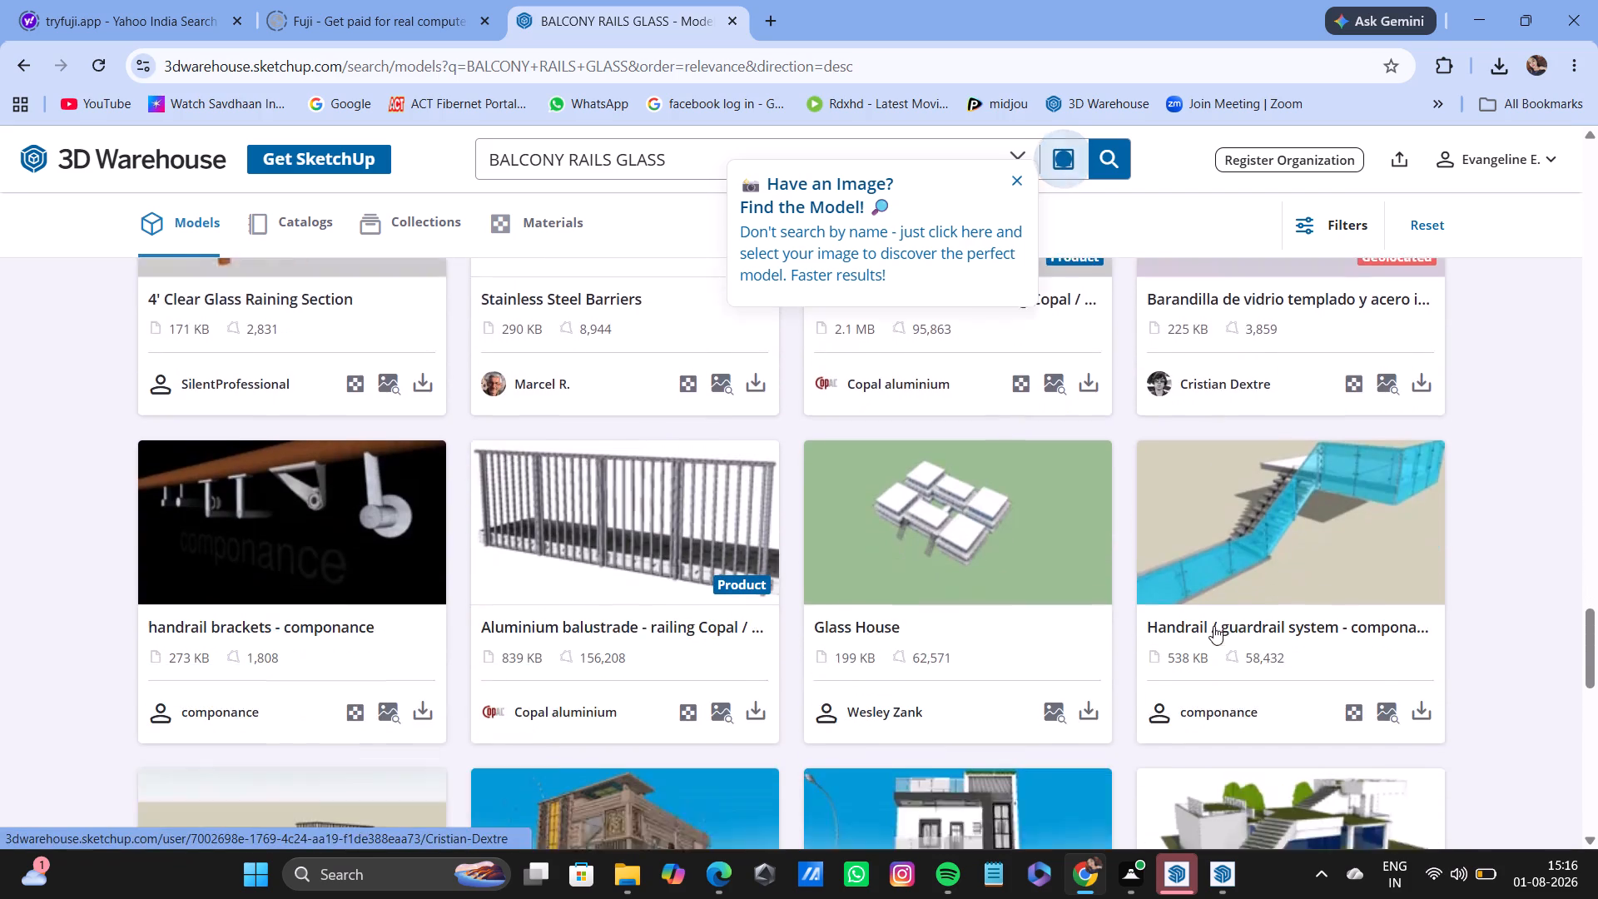
scroll(1213, 626, "down", 6)
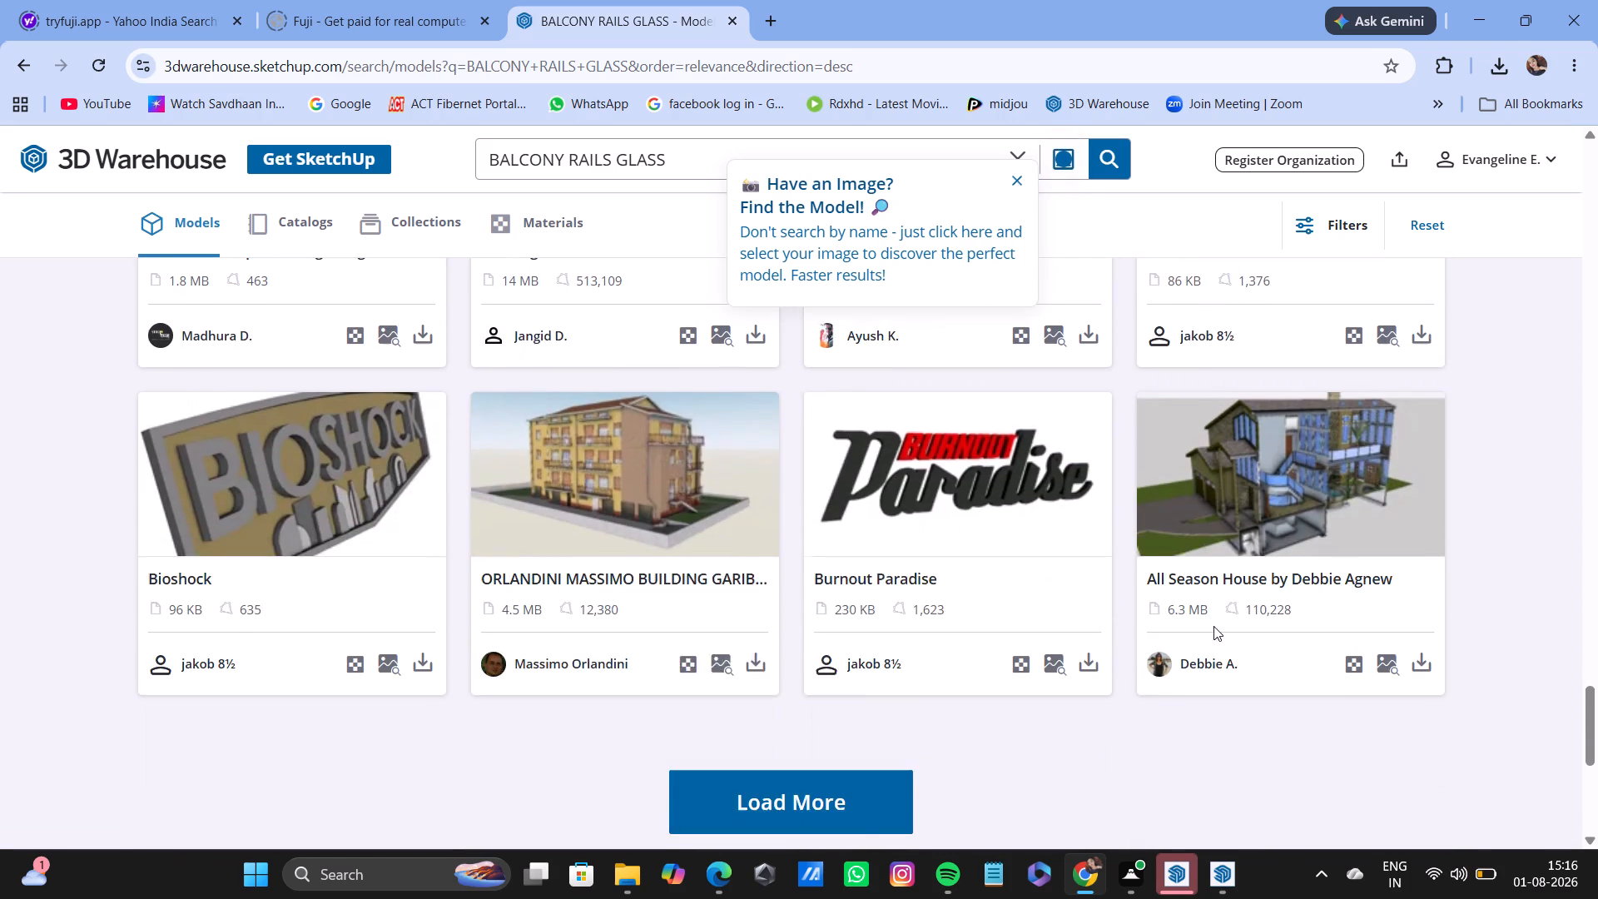
scroll(1213, 626, "down", 3)
left_click(797, 490)
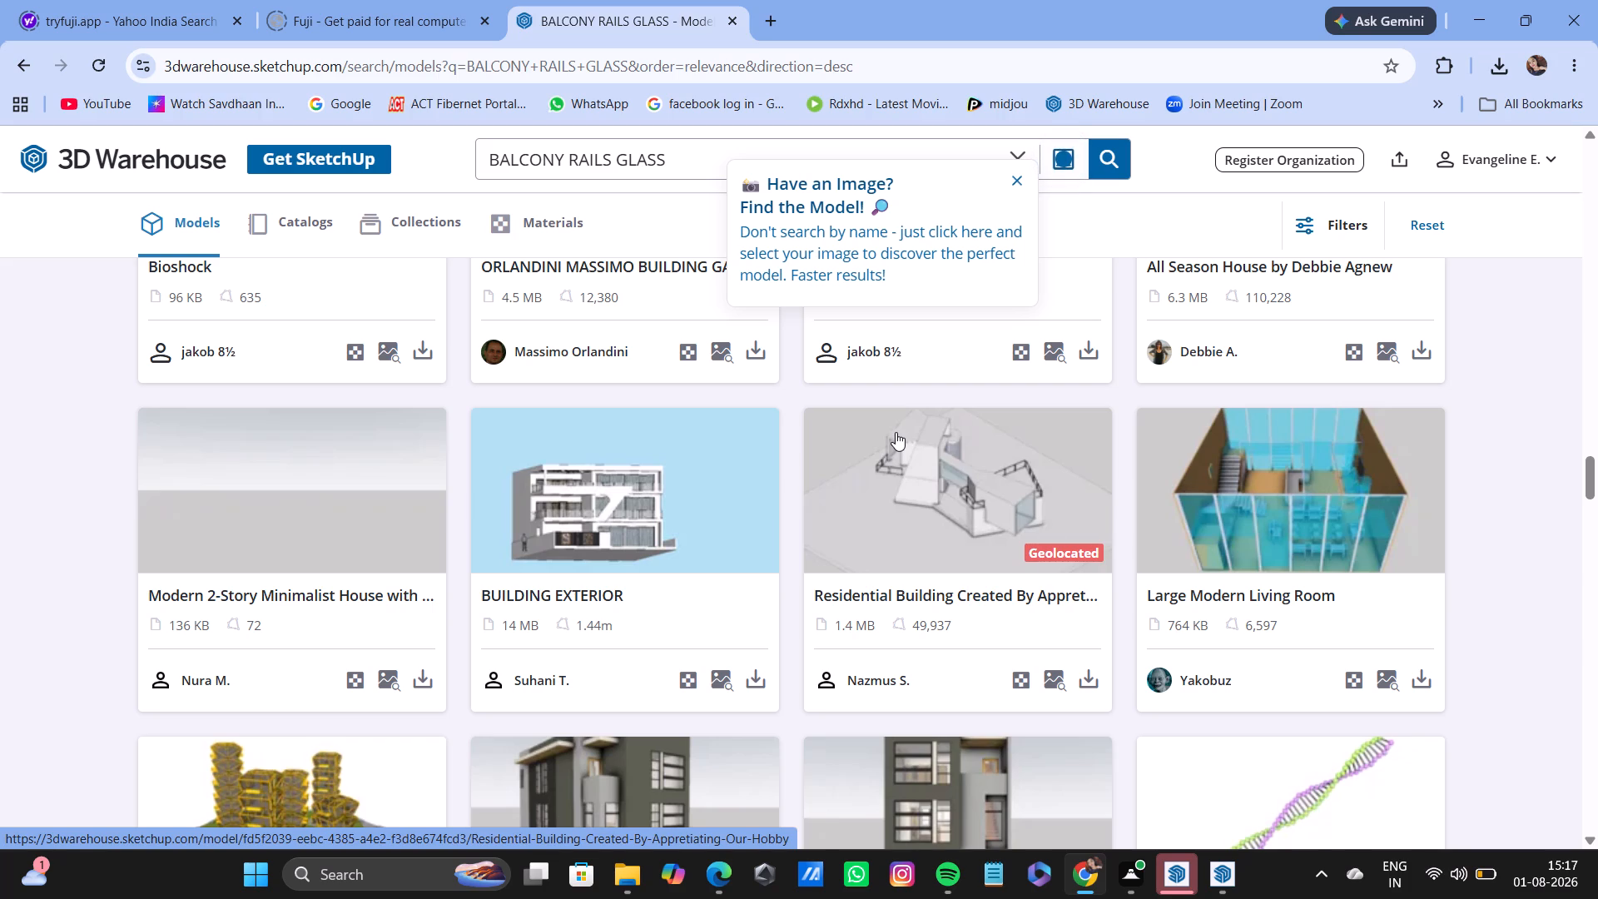
Review the additional 3D Warehouse models and go back up to the glass balcony railing models near the start of the results.
left_click(1234, 872)
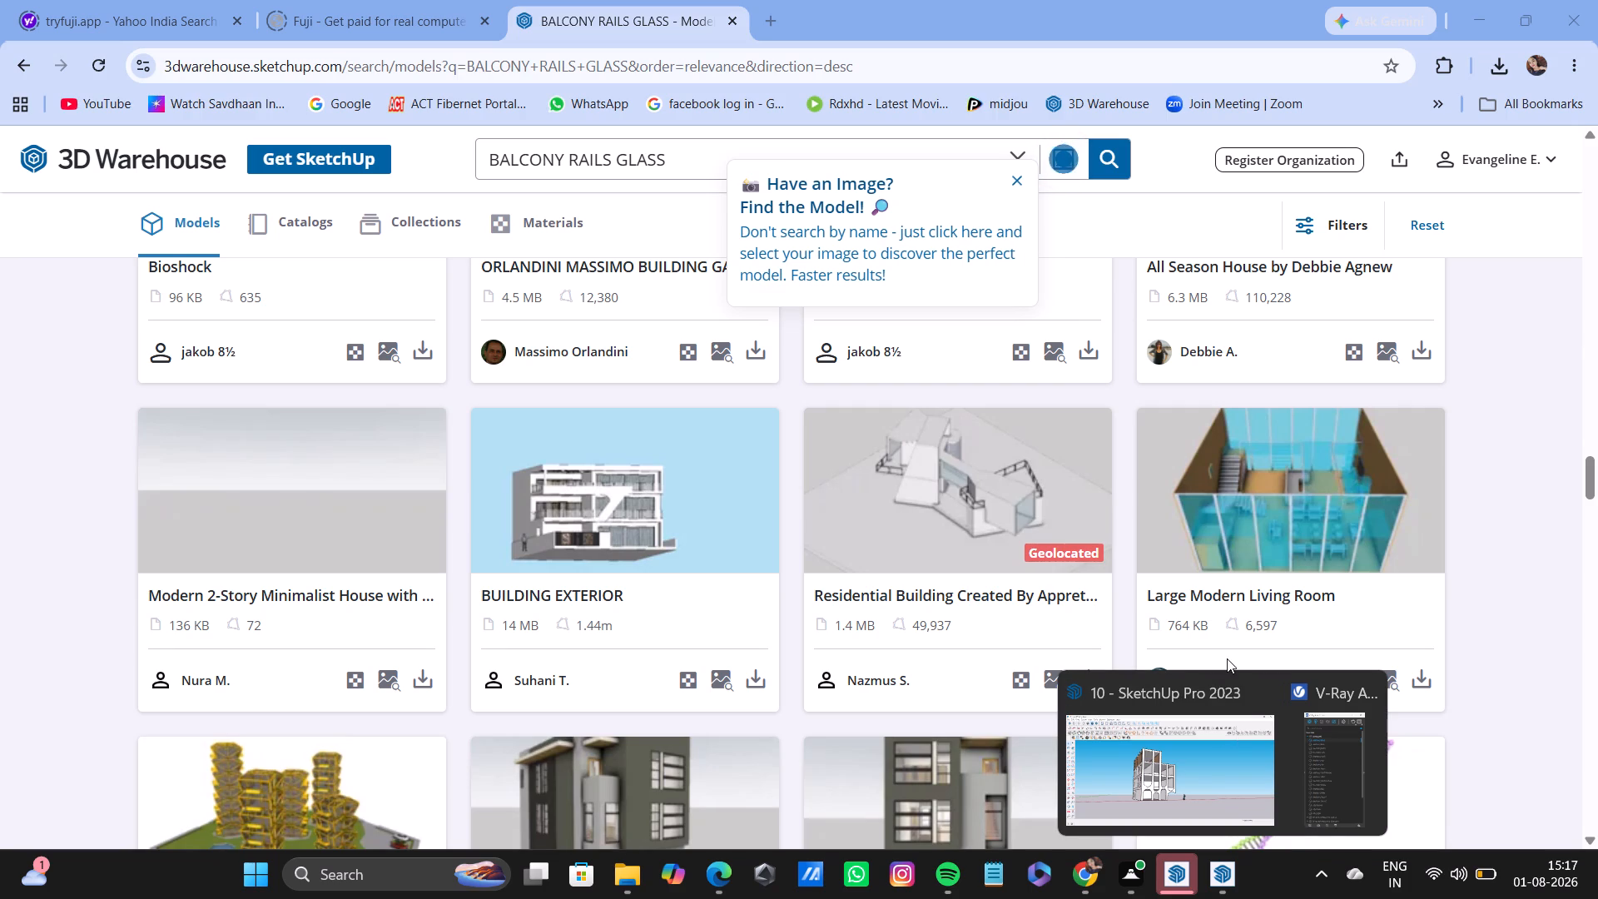
left_click(1095, 890)
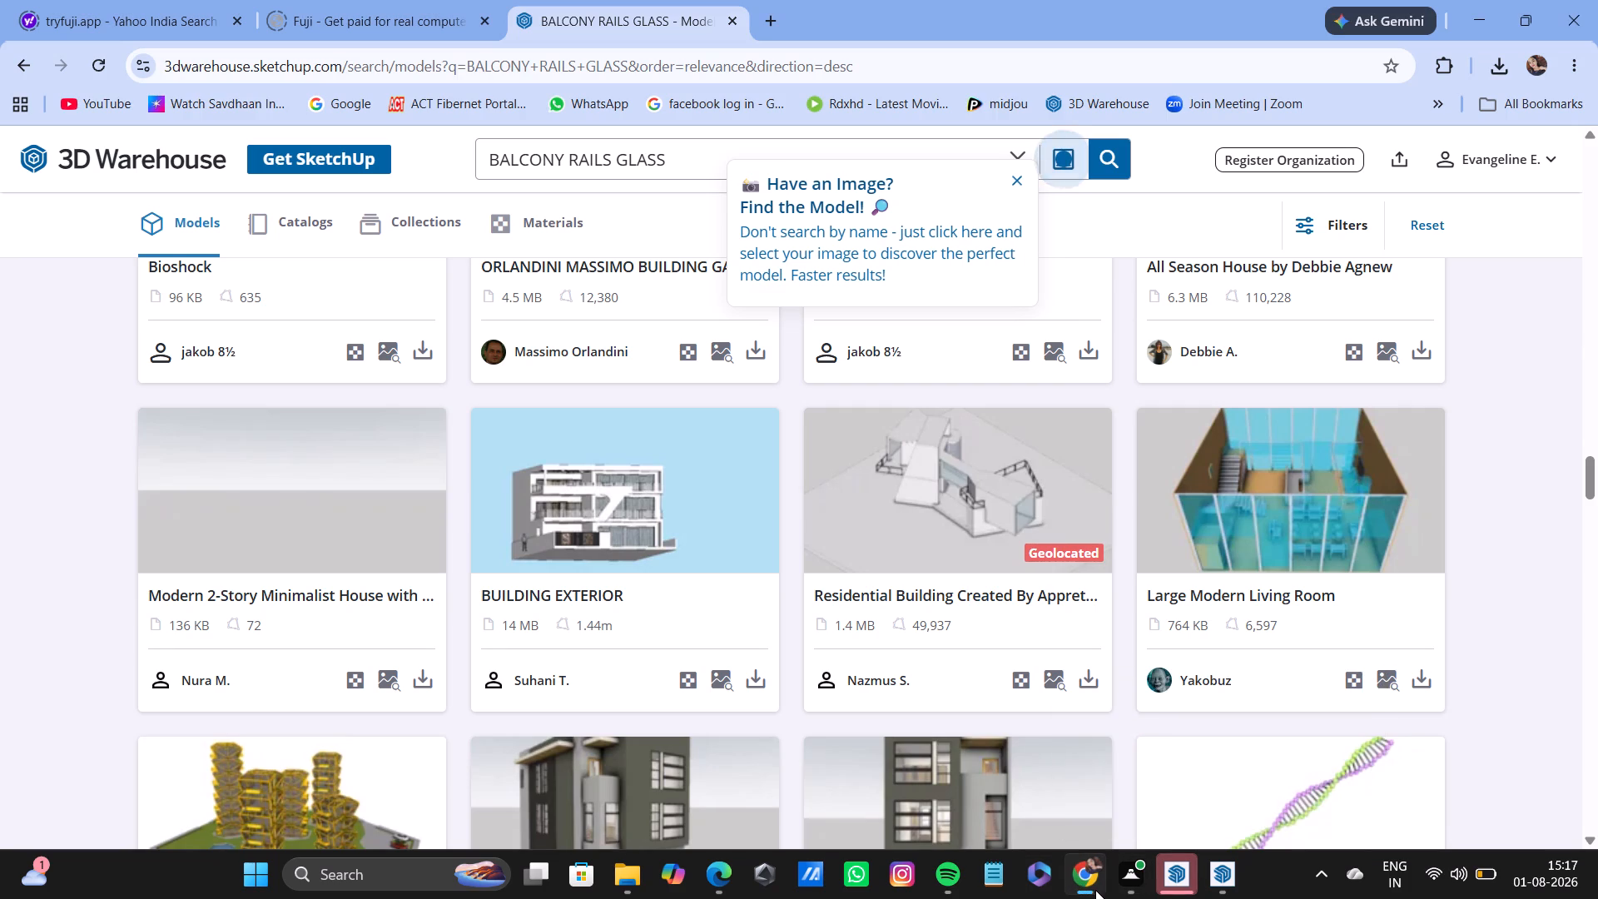
scroll(580, 636, "down", 4)
scroll(580, 636, "up", 2)
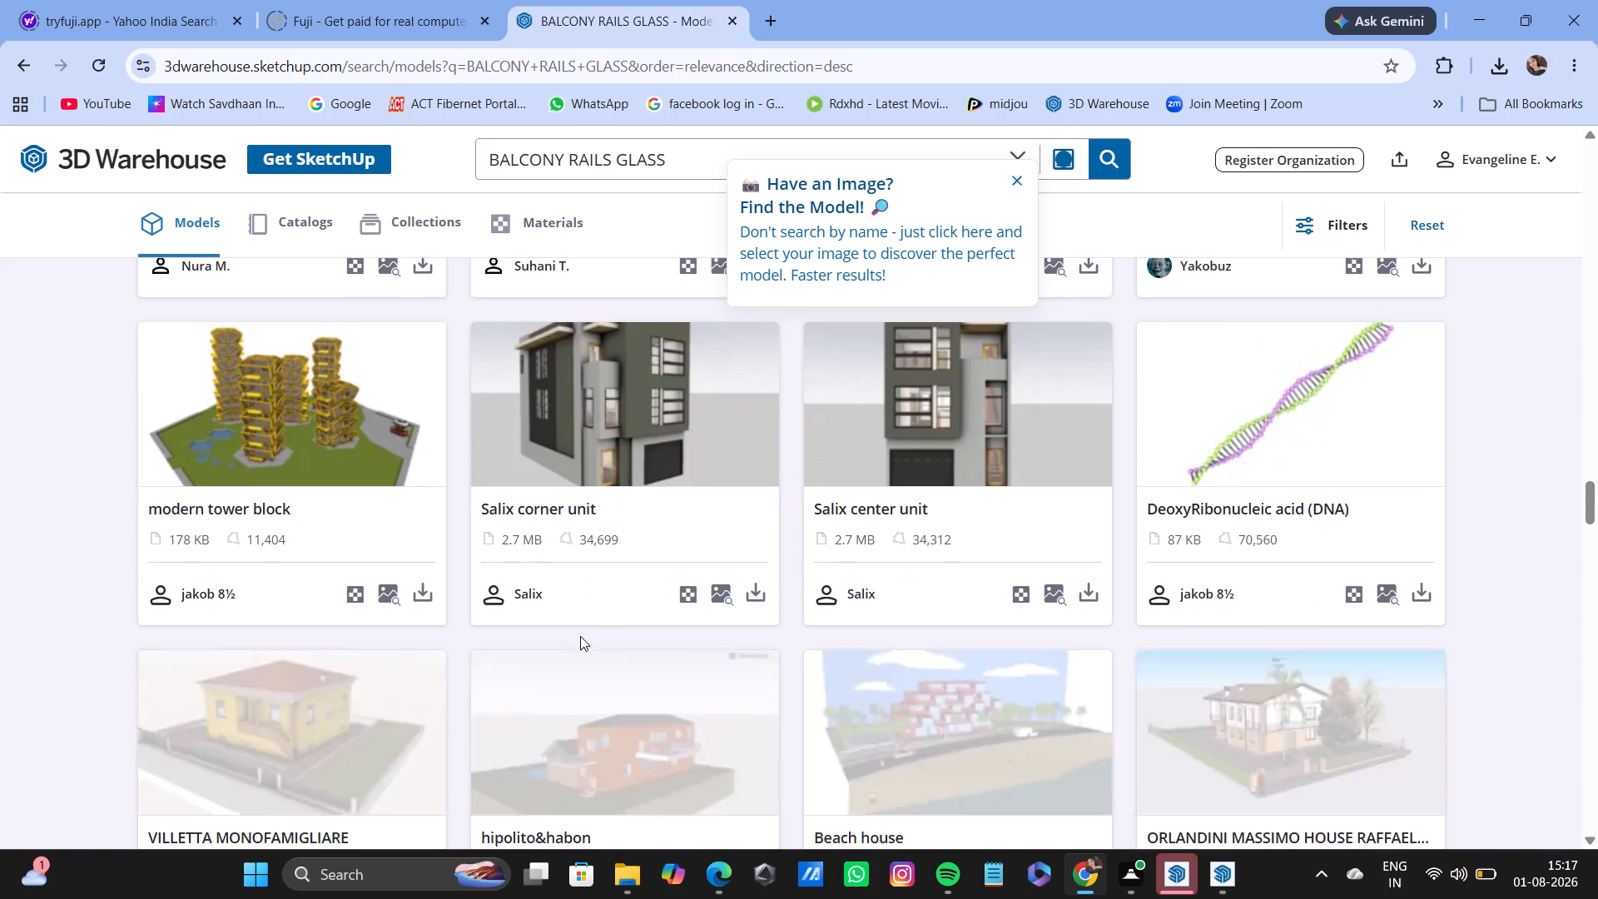
scroll(580, 636, "up", 20)
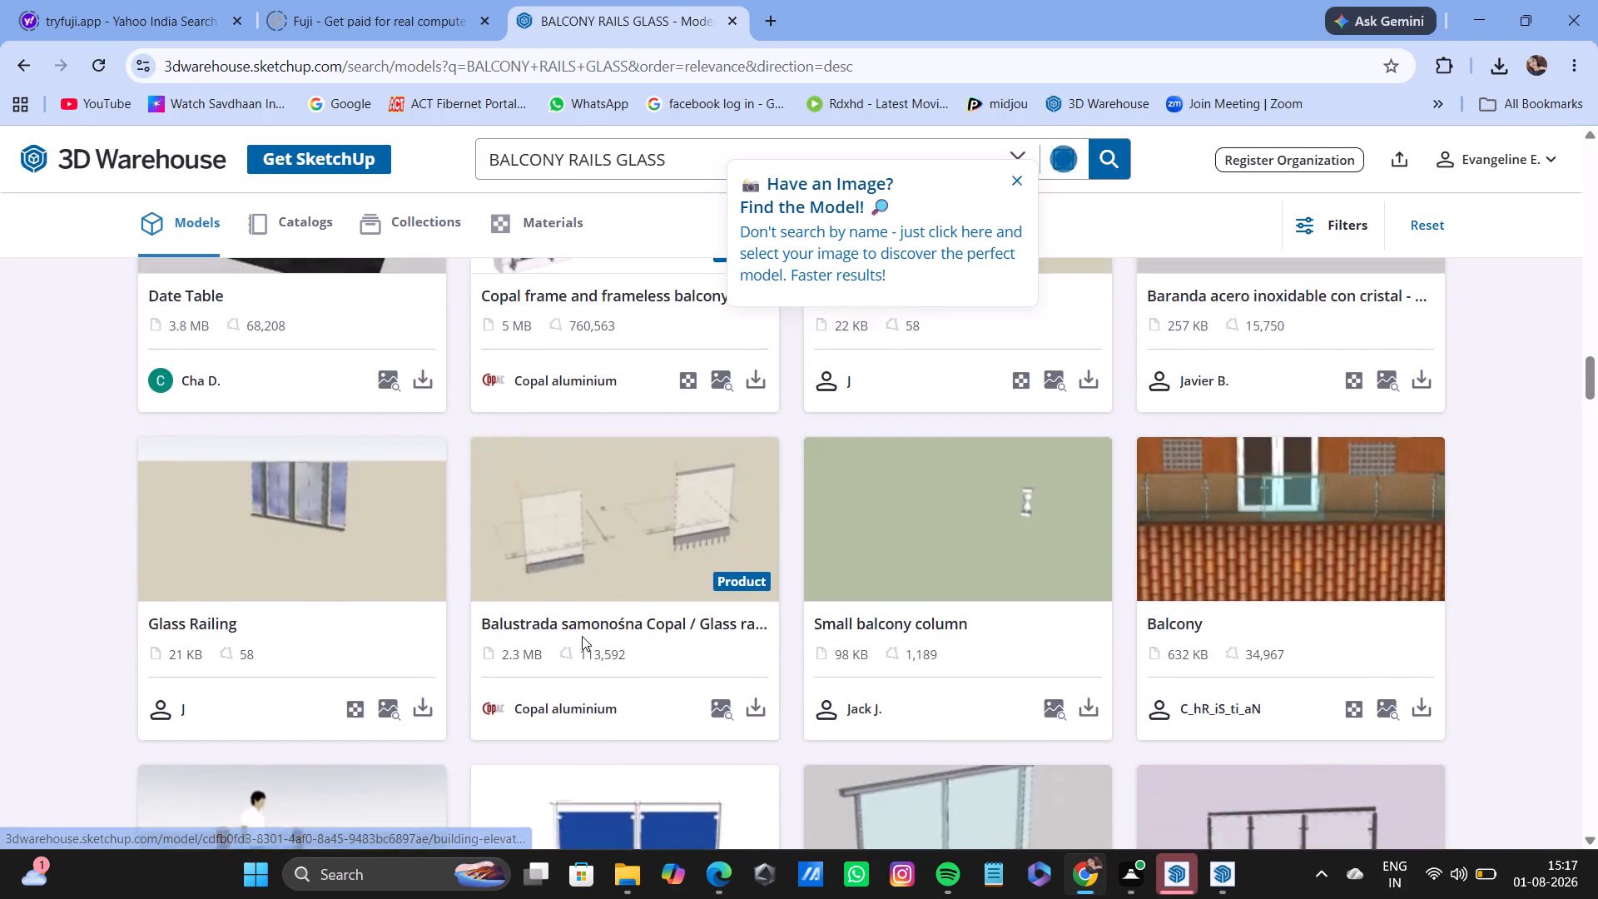
scroll(582, 636, "up", 20)
scroll(613, 644, "up", 2)
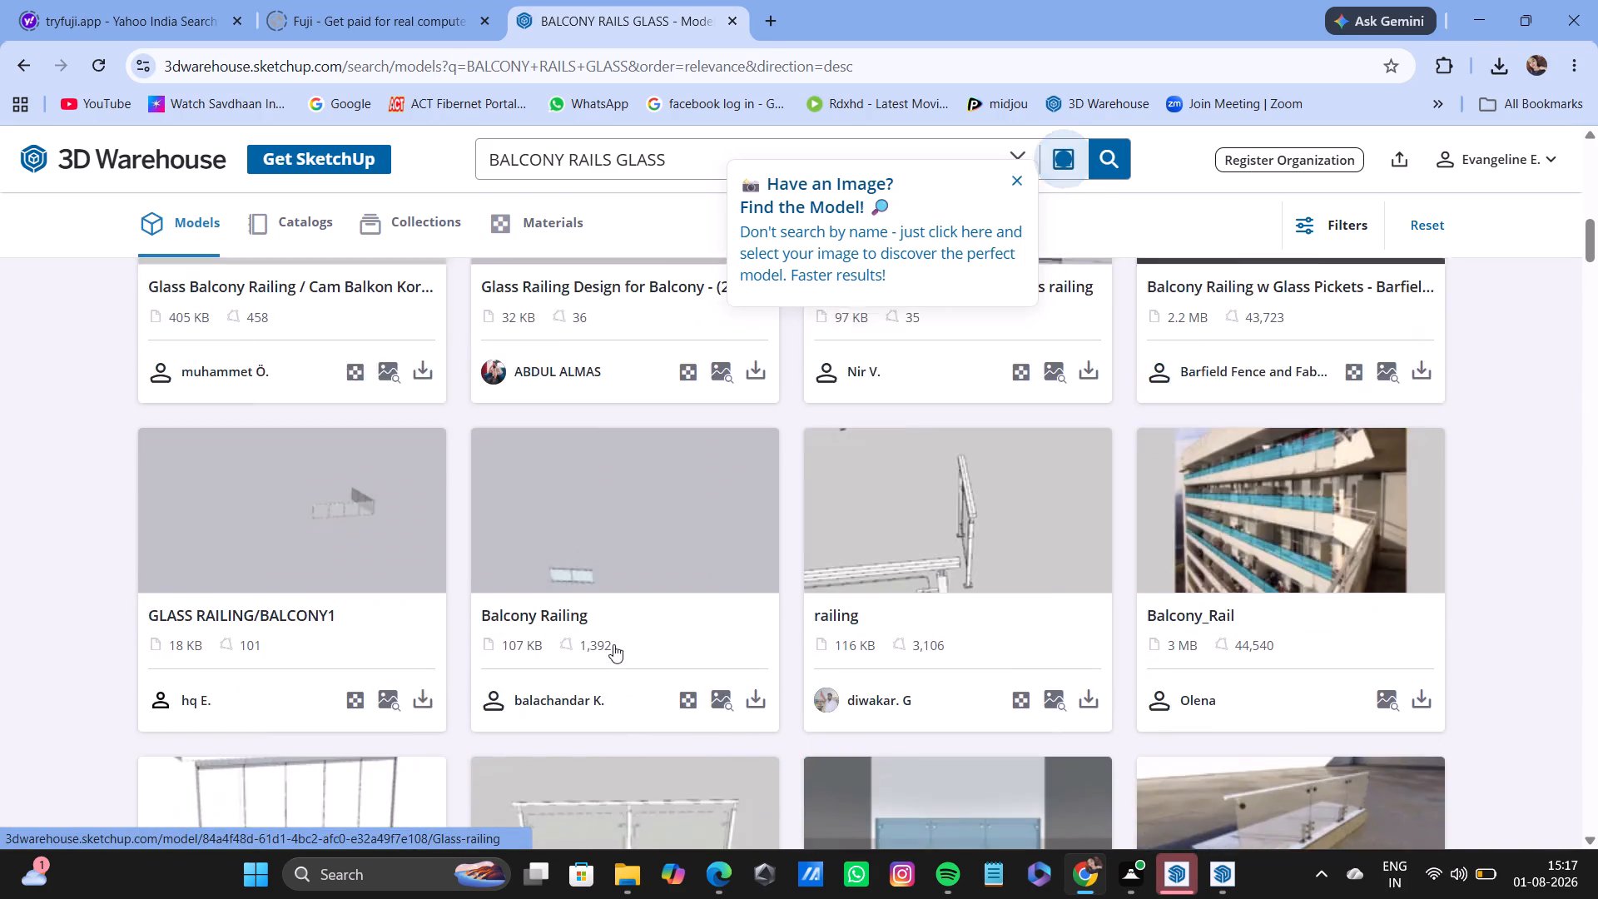
scroll(613, 644, "up", 8)
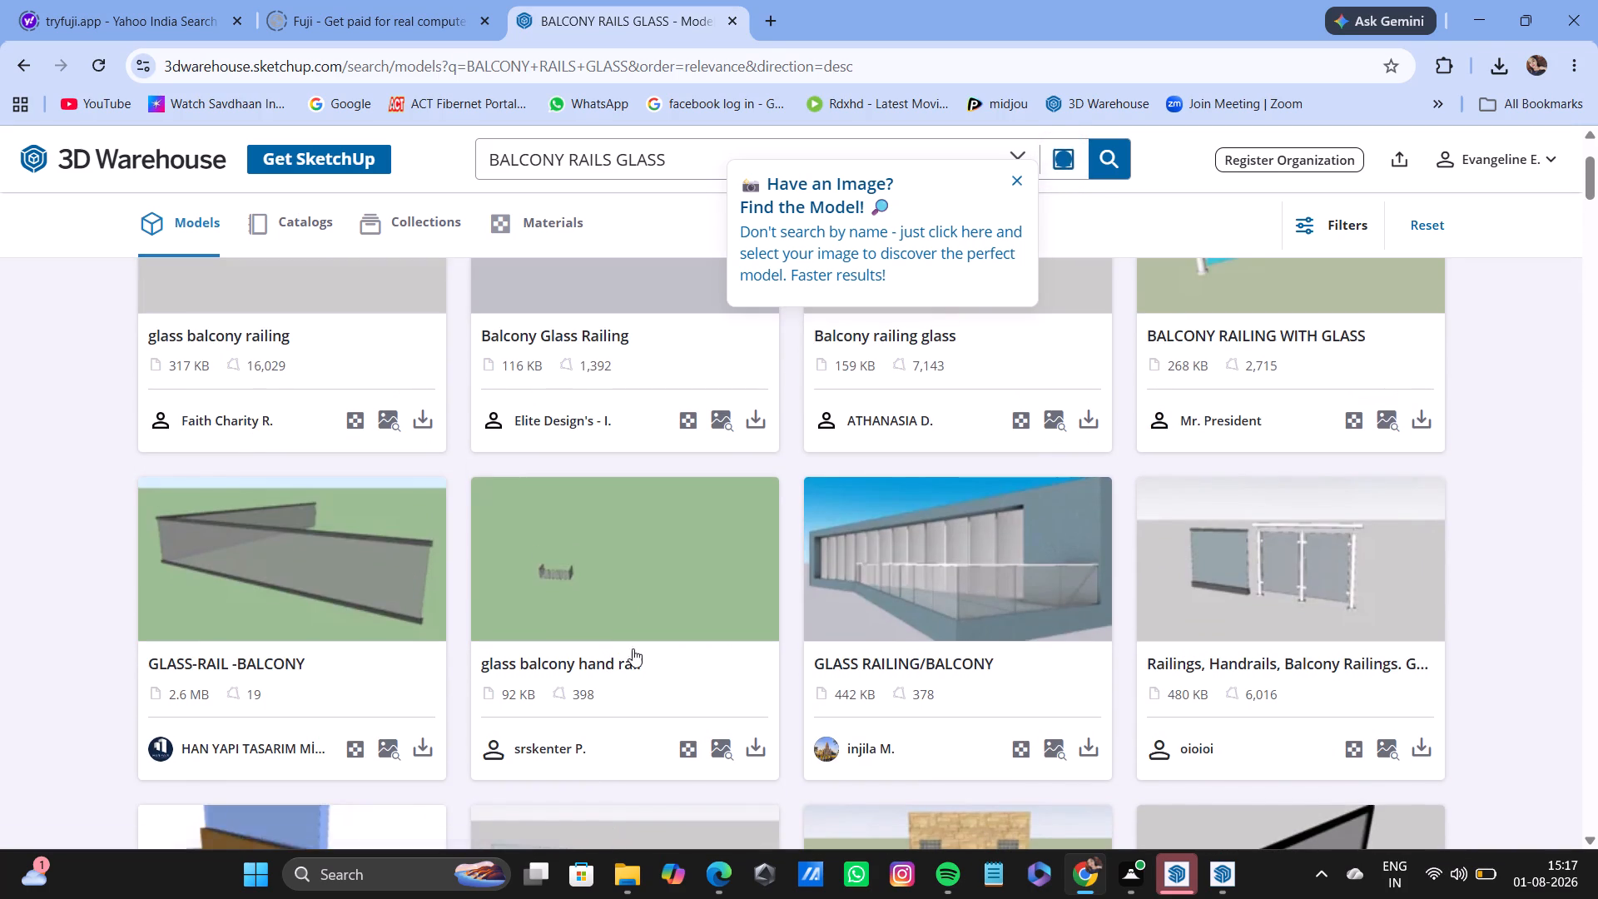
scroll(646, 608, "down", 1)
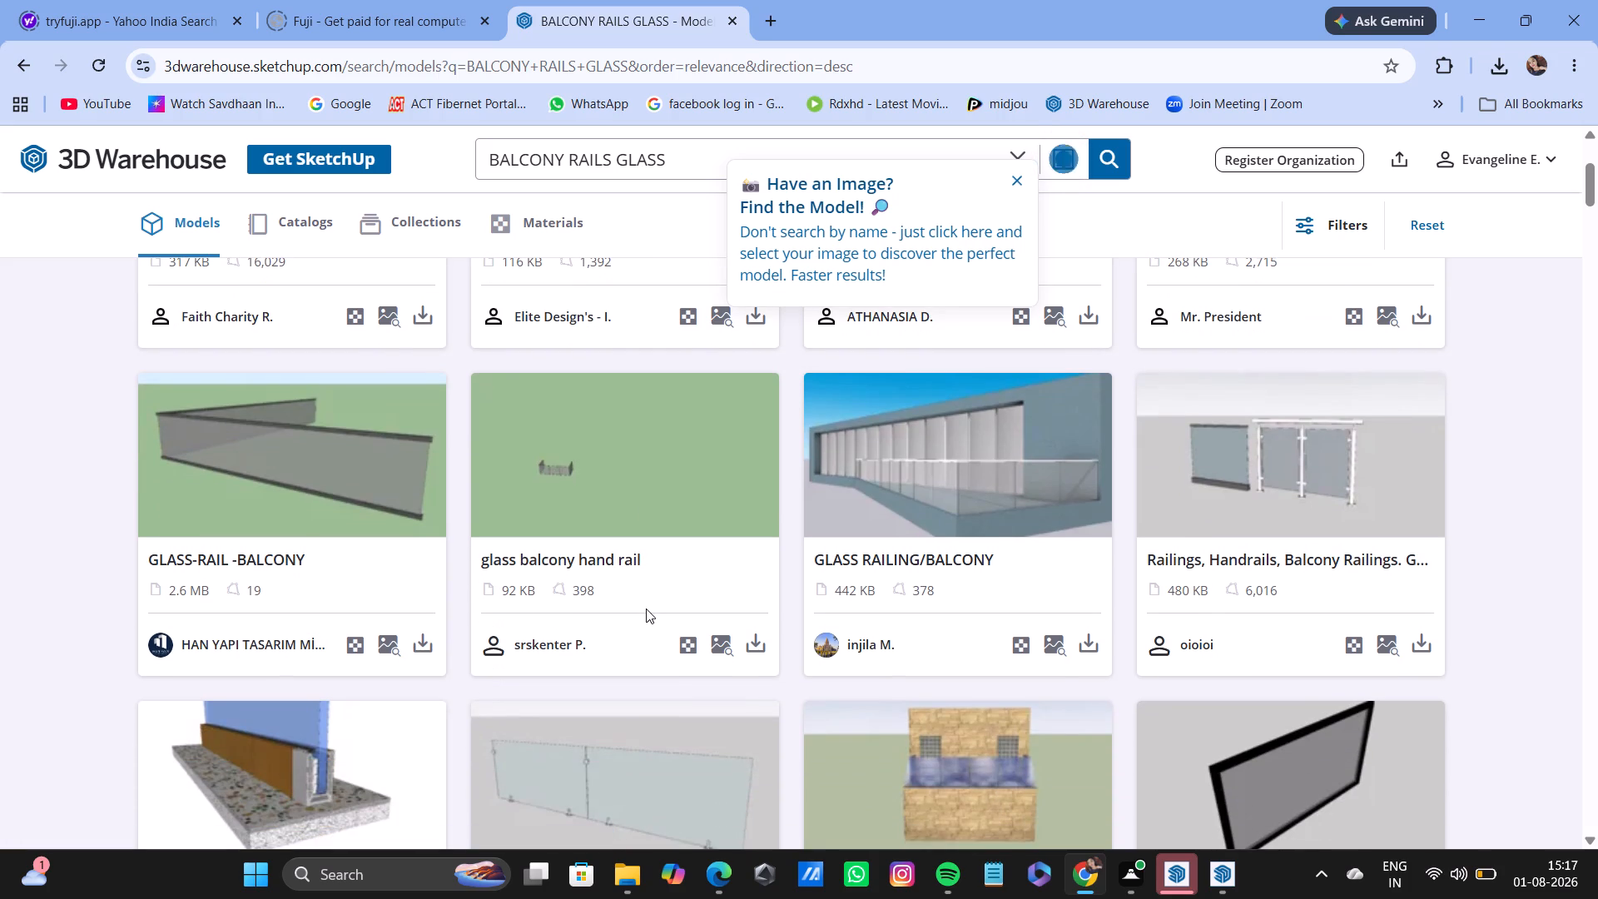
Switch back to SketchUp model 10.
left_click(1232, 881)
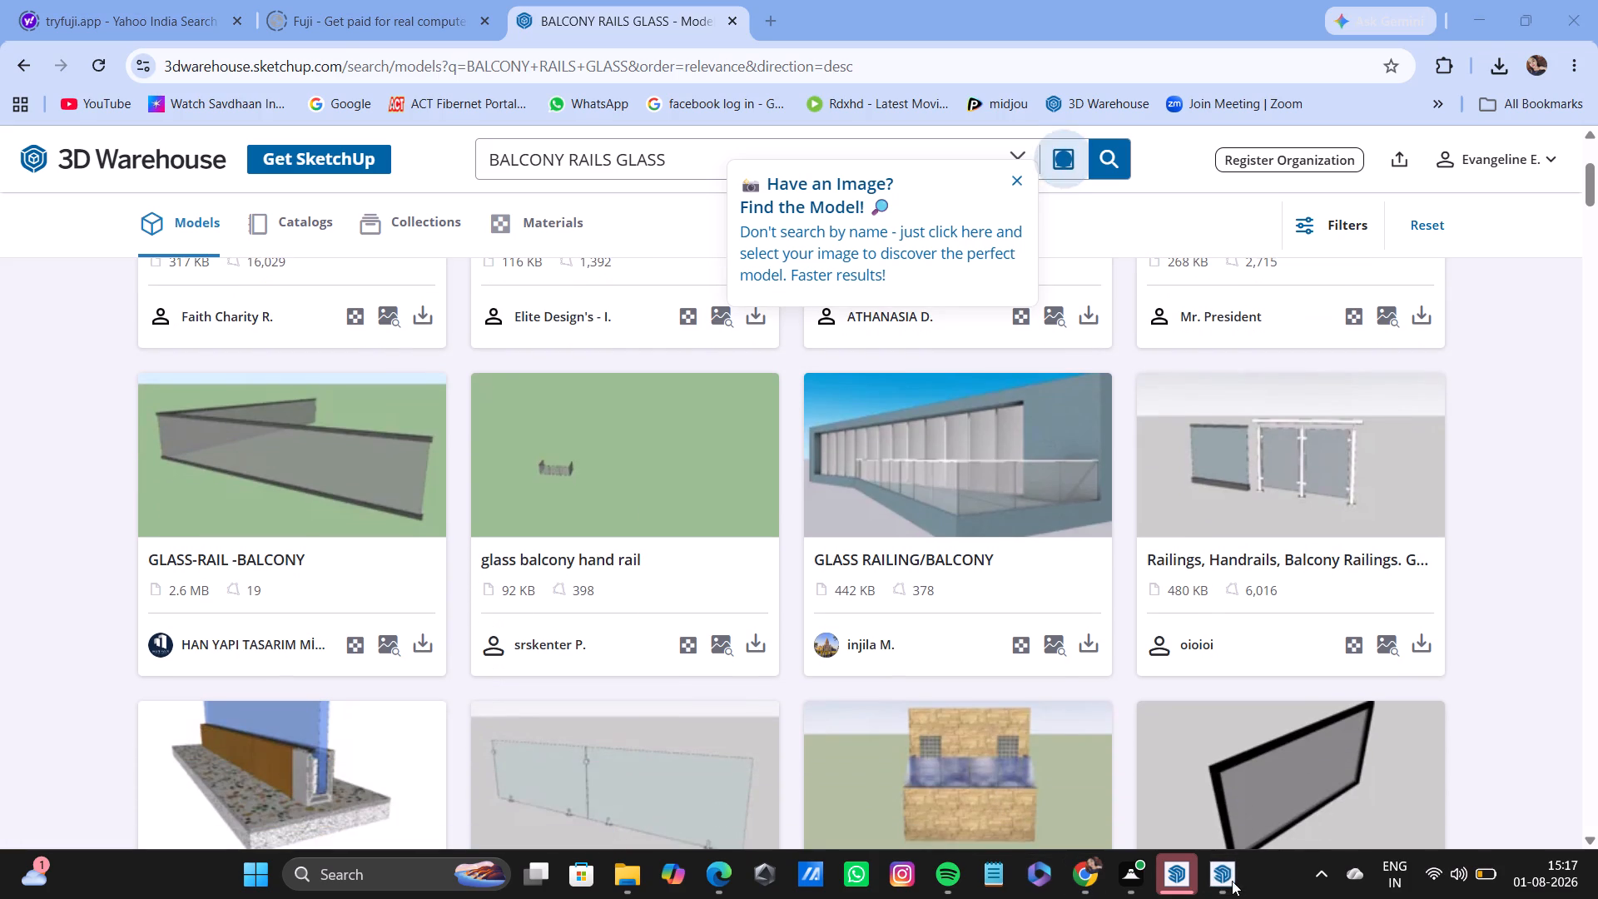
left_click(1226, 881)
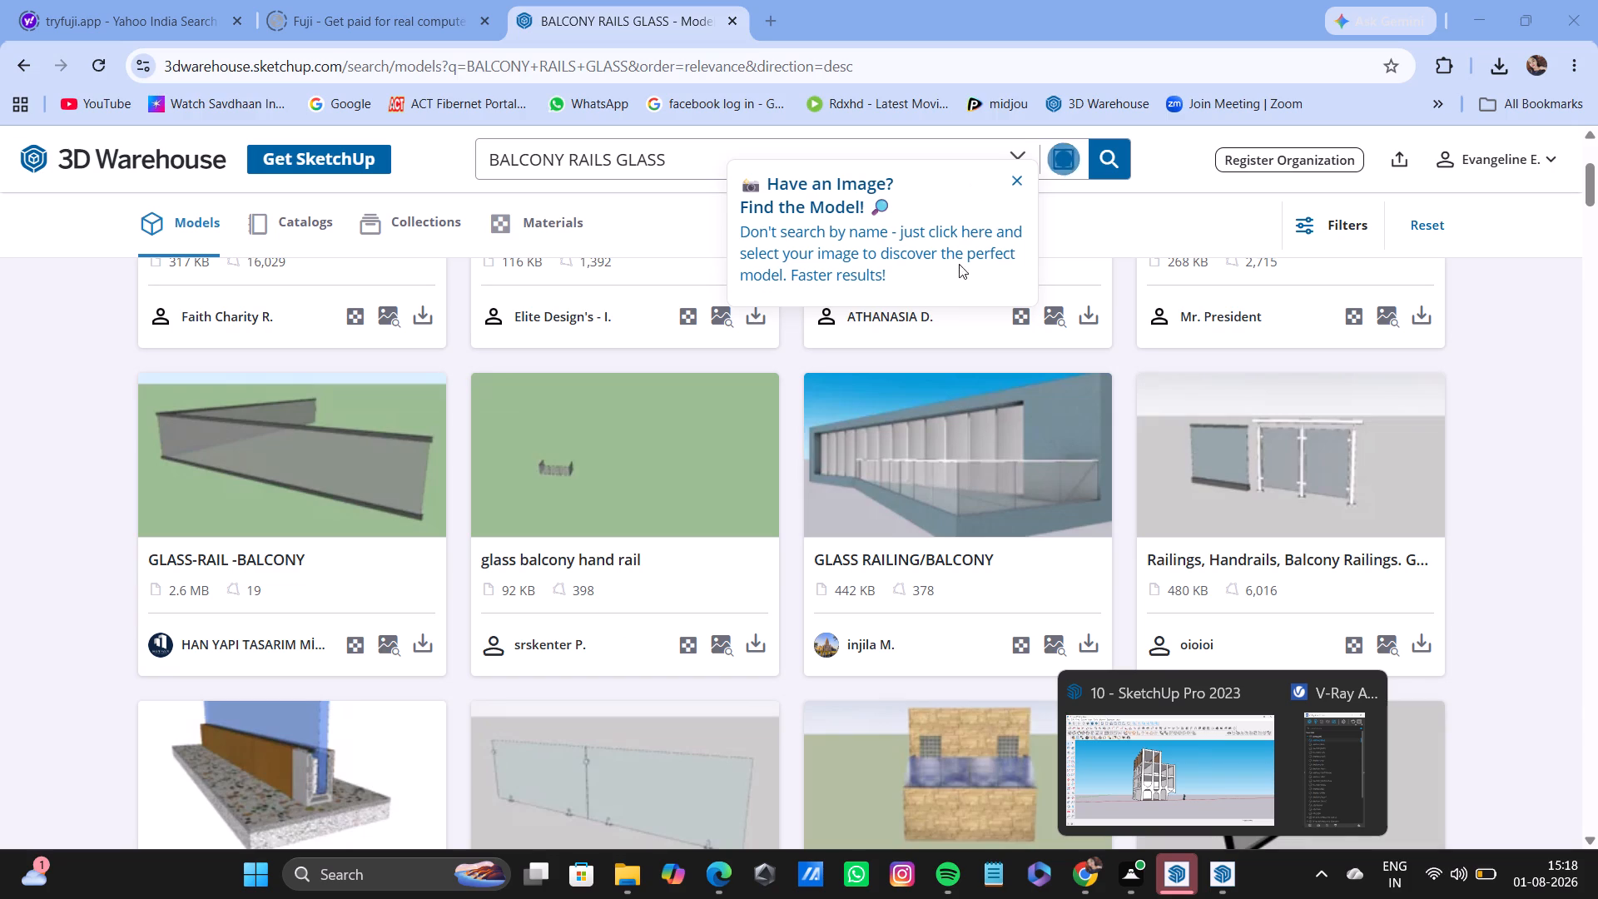
left_click(1187, 748)
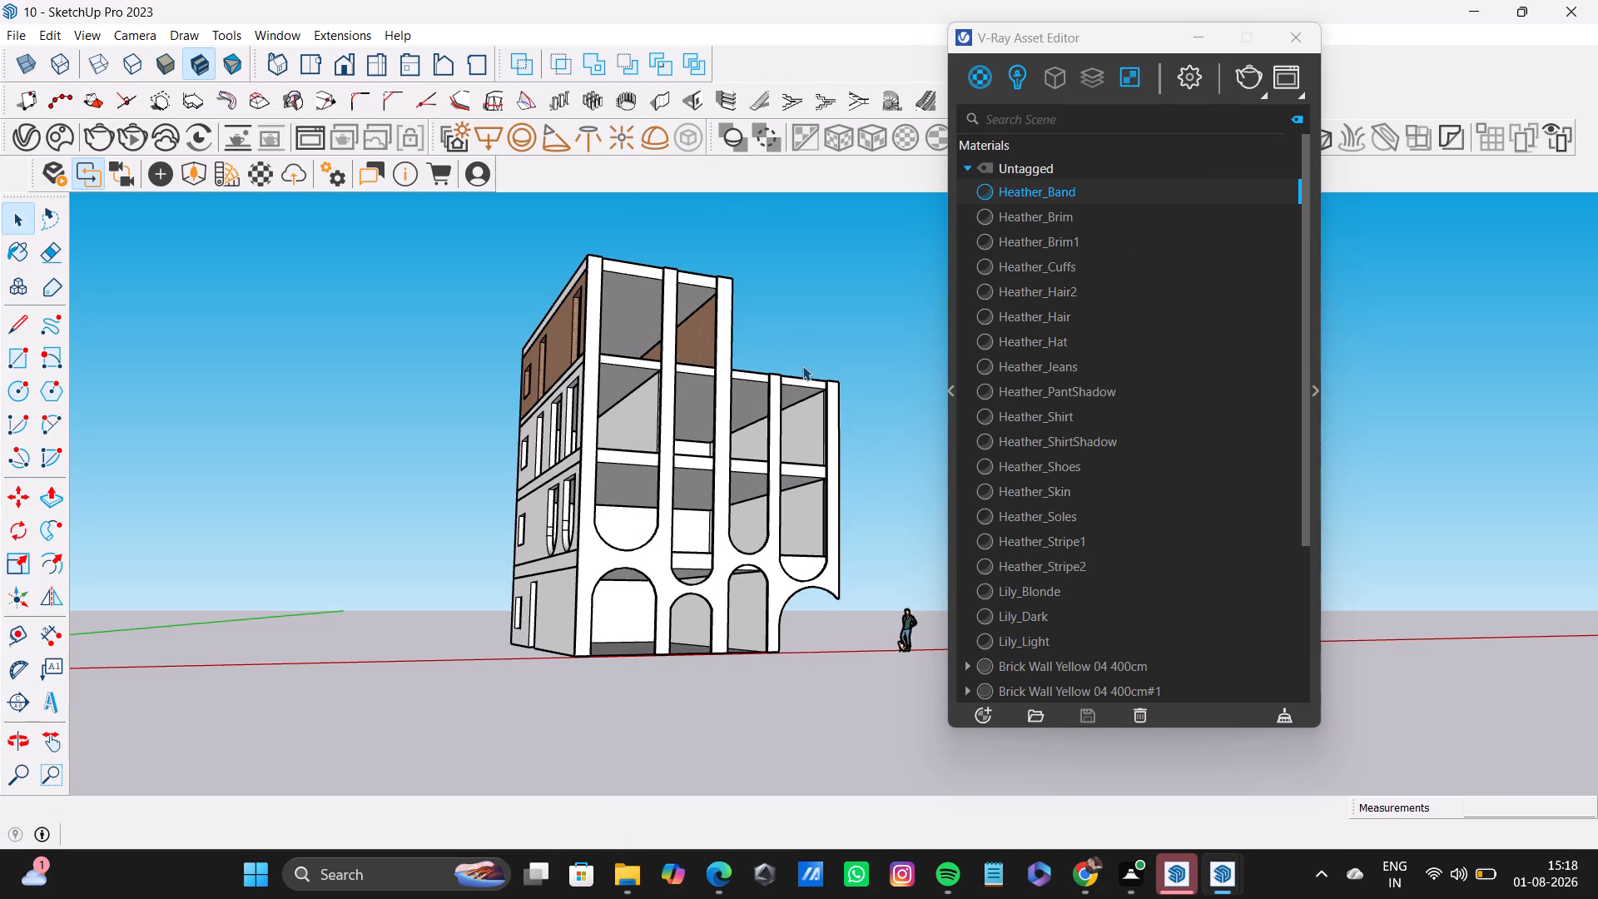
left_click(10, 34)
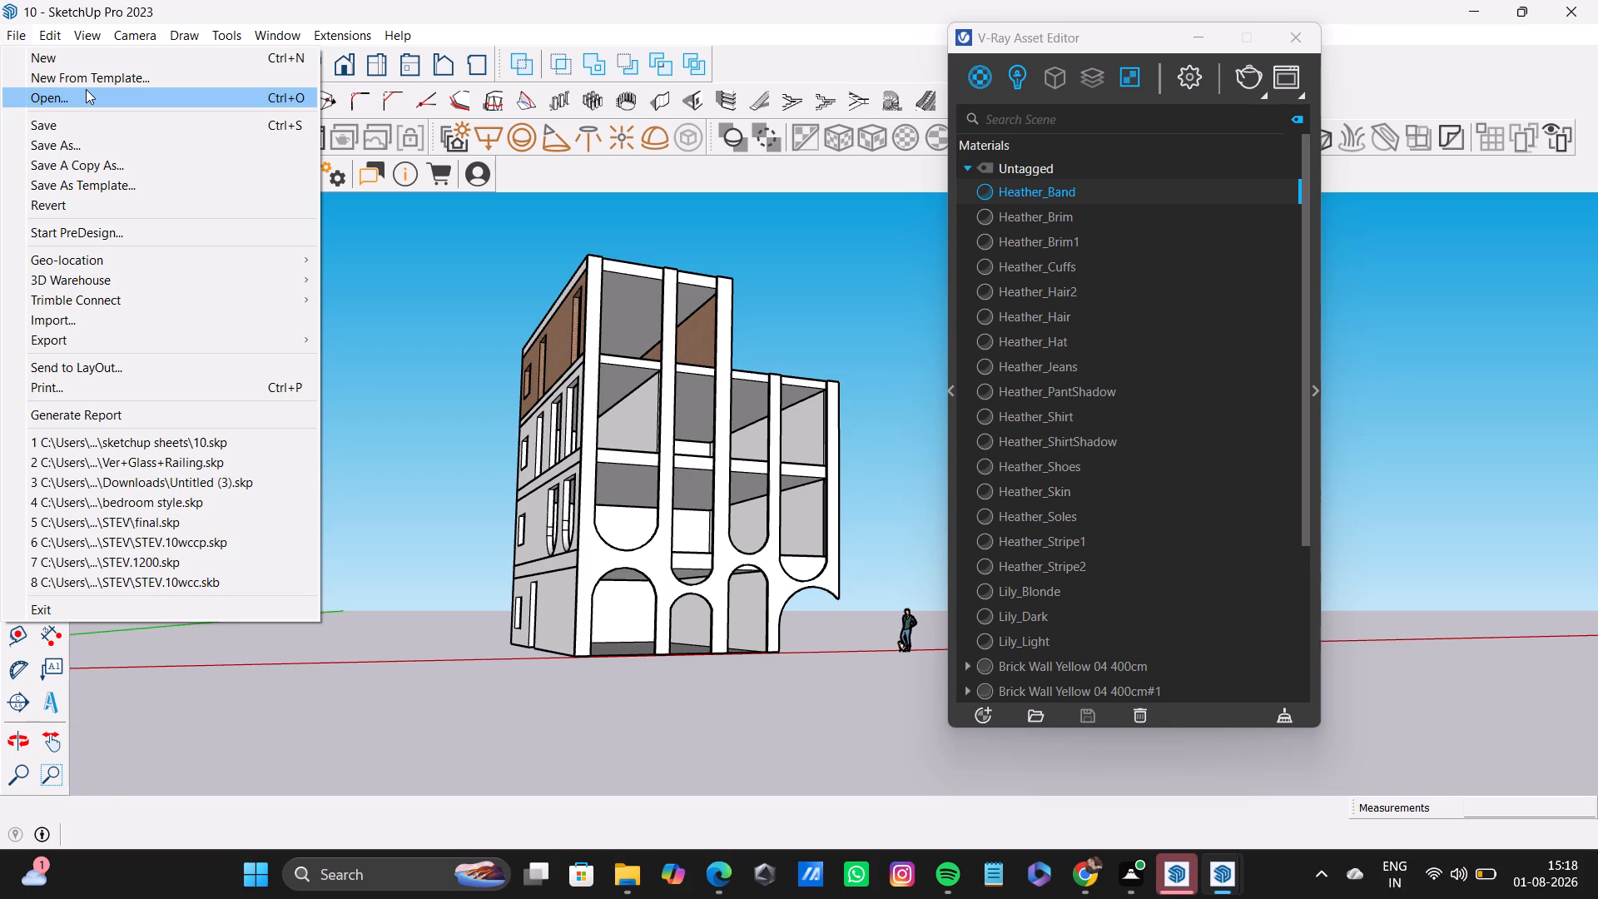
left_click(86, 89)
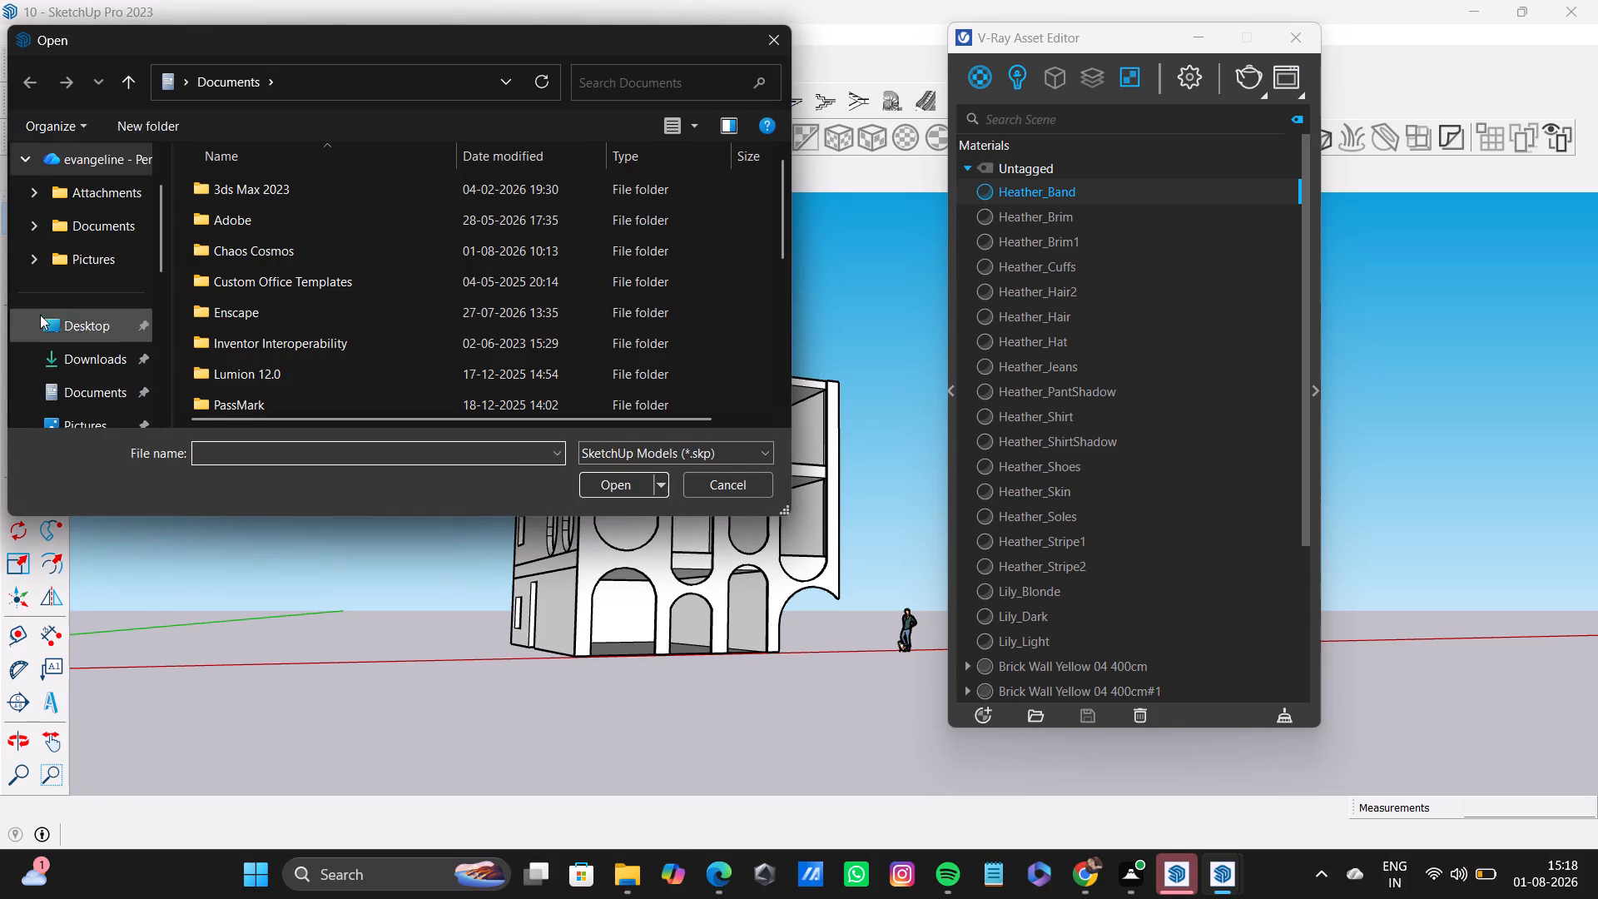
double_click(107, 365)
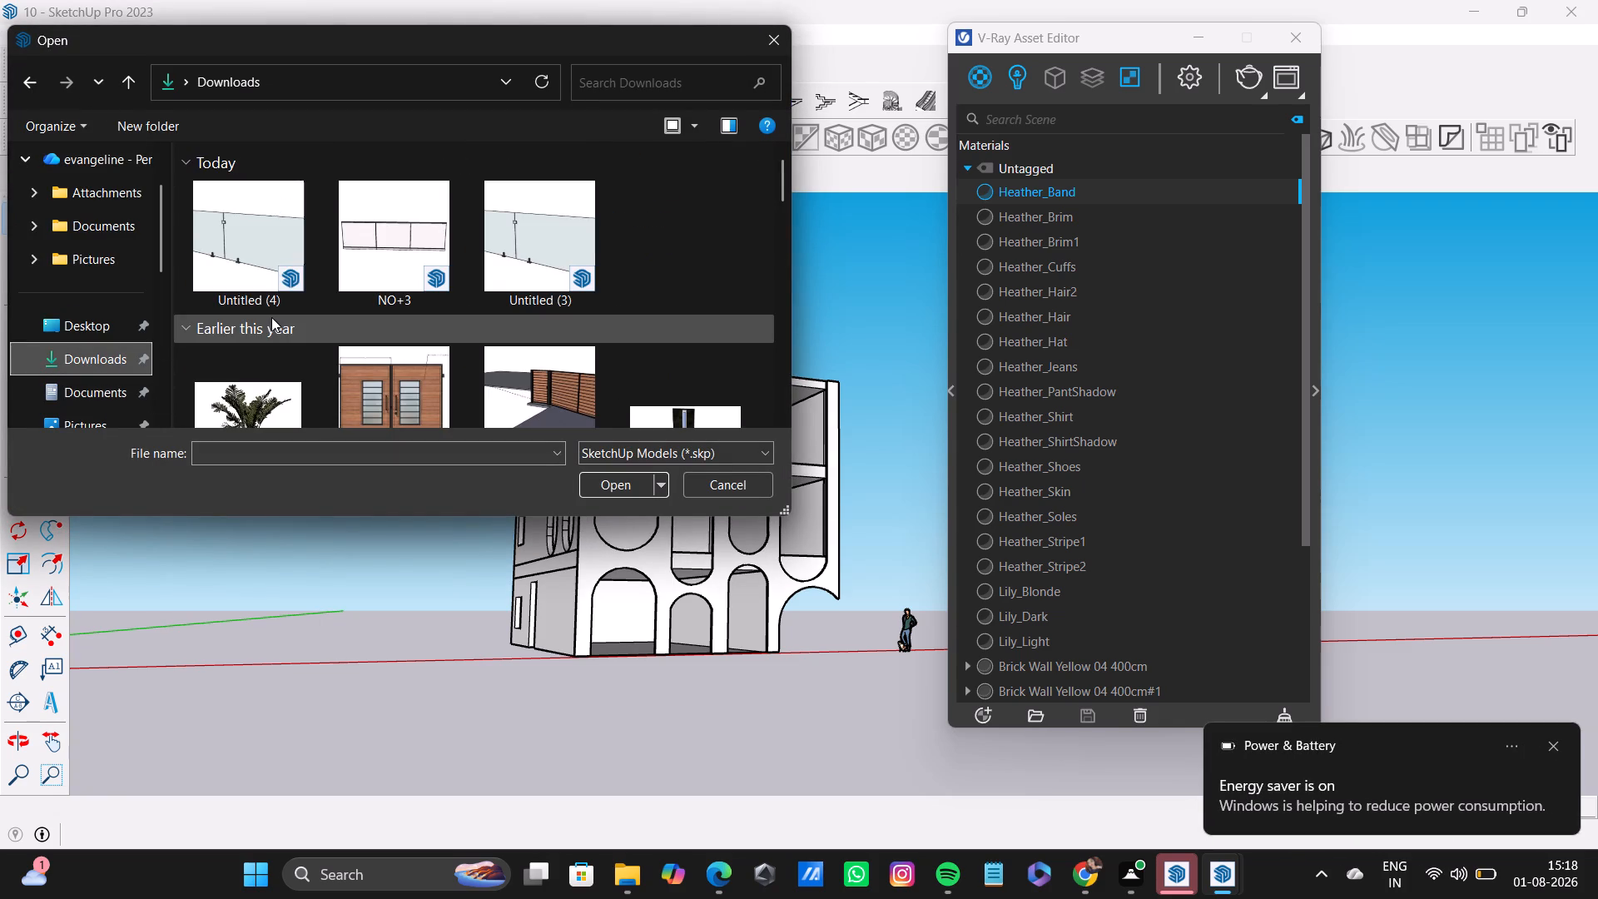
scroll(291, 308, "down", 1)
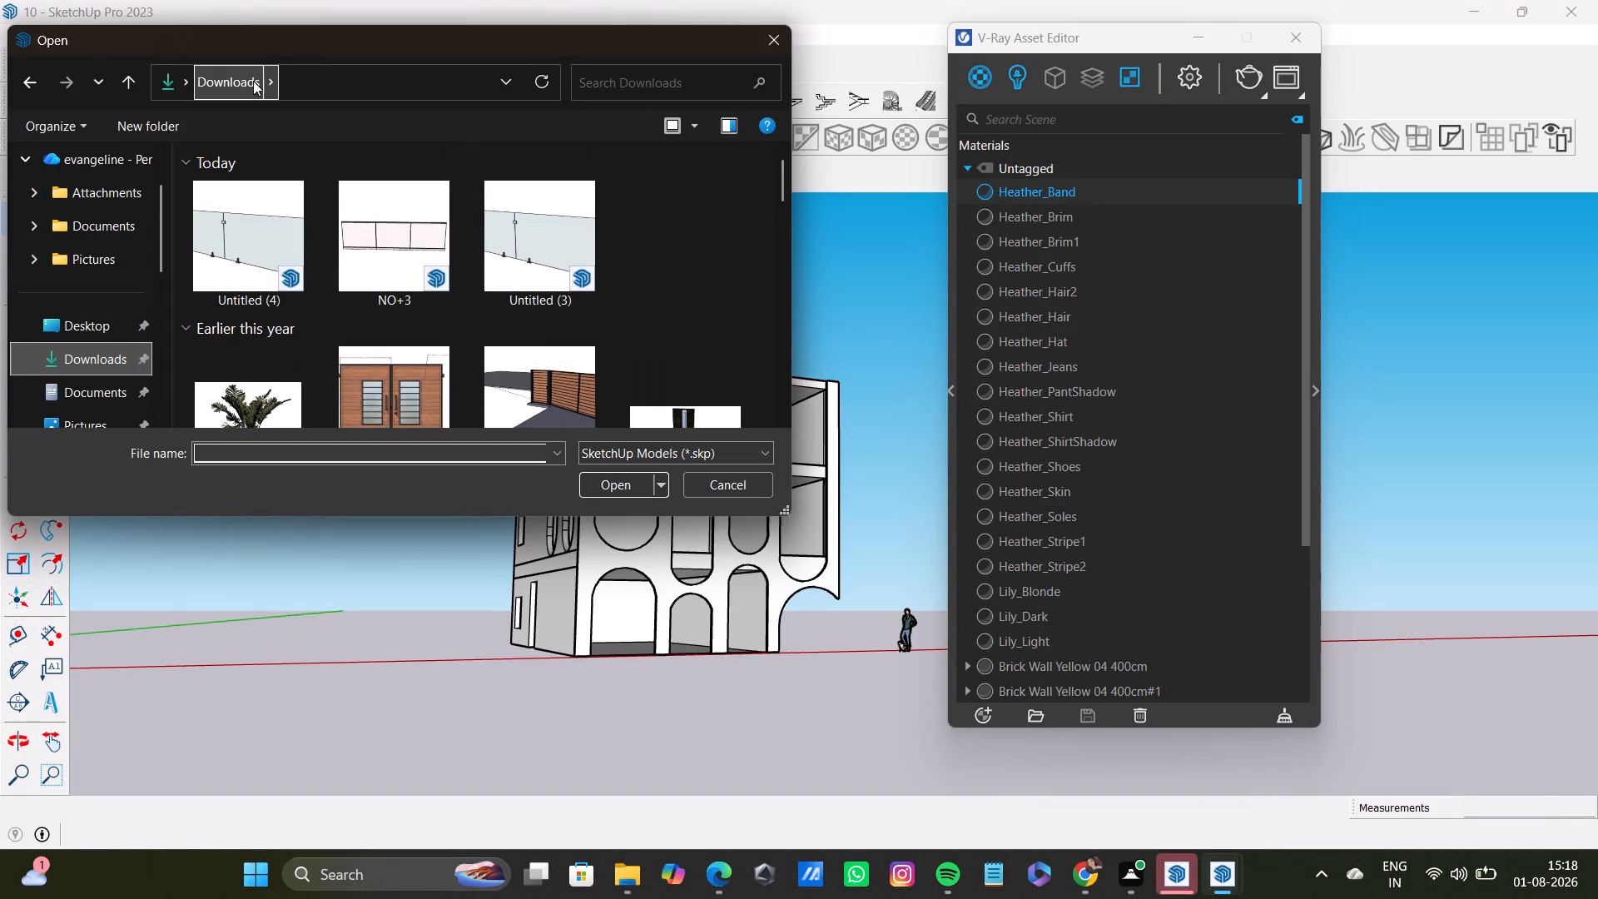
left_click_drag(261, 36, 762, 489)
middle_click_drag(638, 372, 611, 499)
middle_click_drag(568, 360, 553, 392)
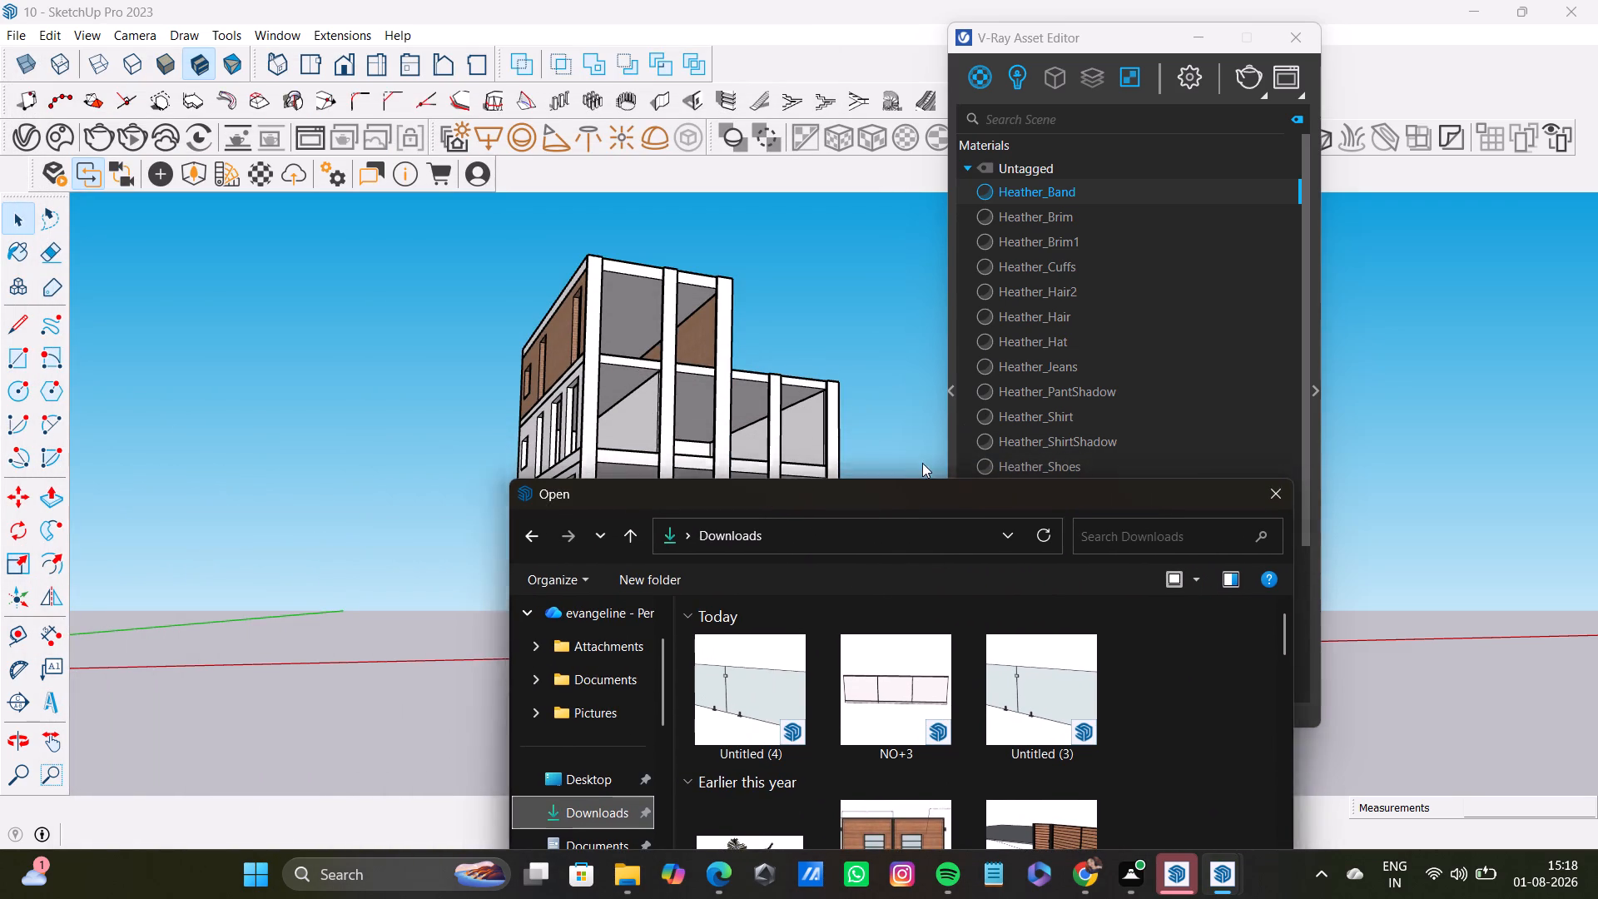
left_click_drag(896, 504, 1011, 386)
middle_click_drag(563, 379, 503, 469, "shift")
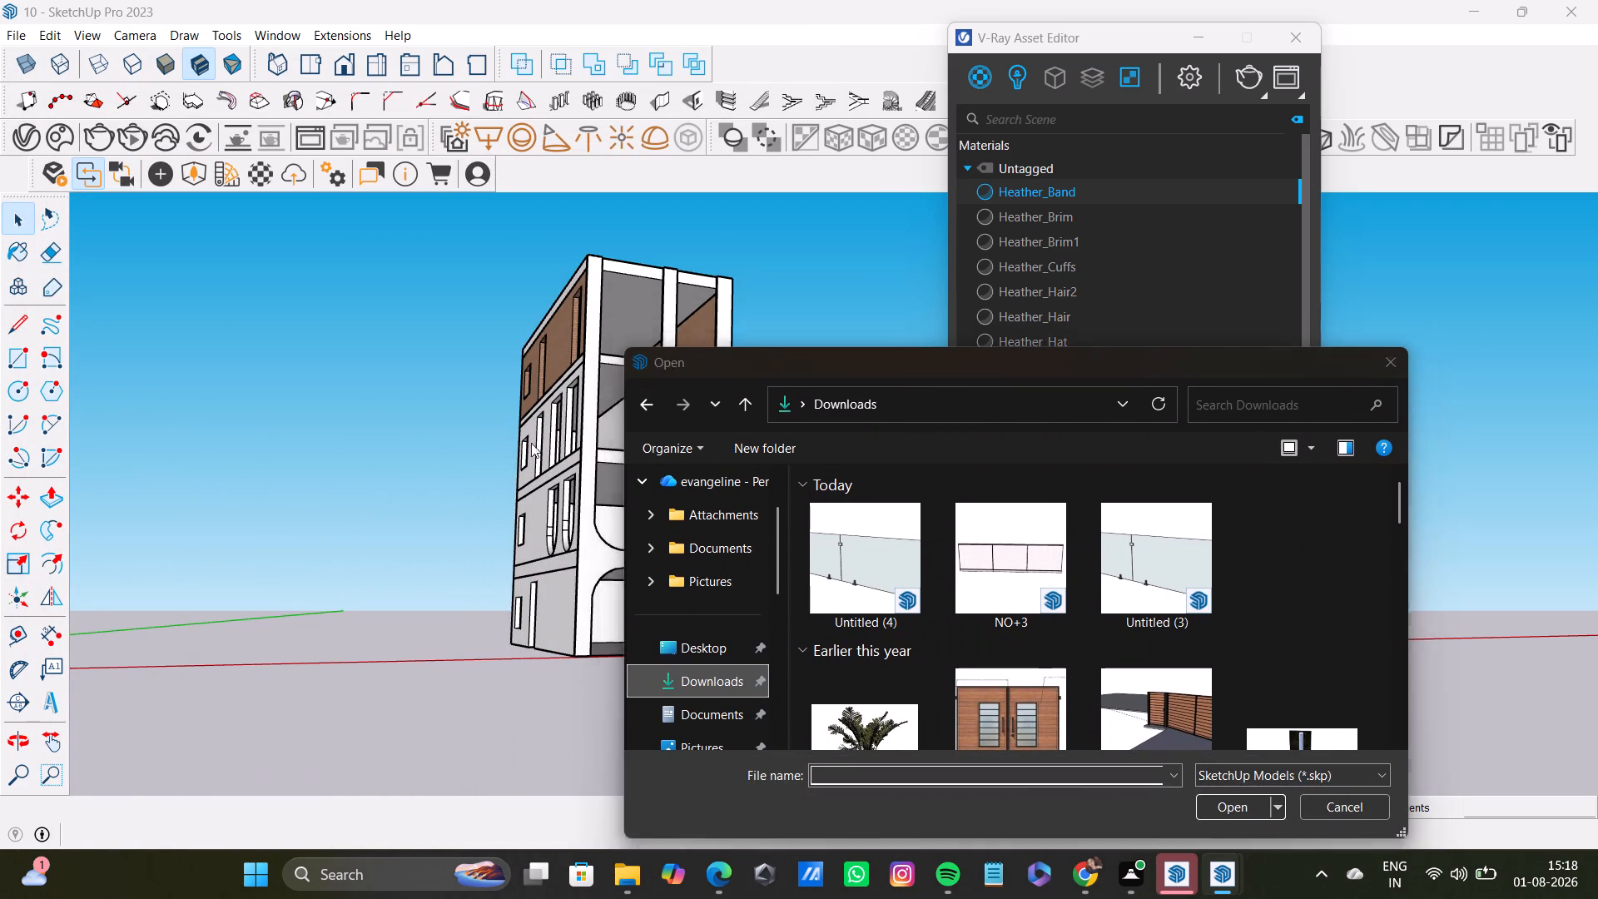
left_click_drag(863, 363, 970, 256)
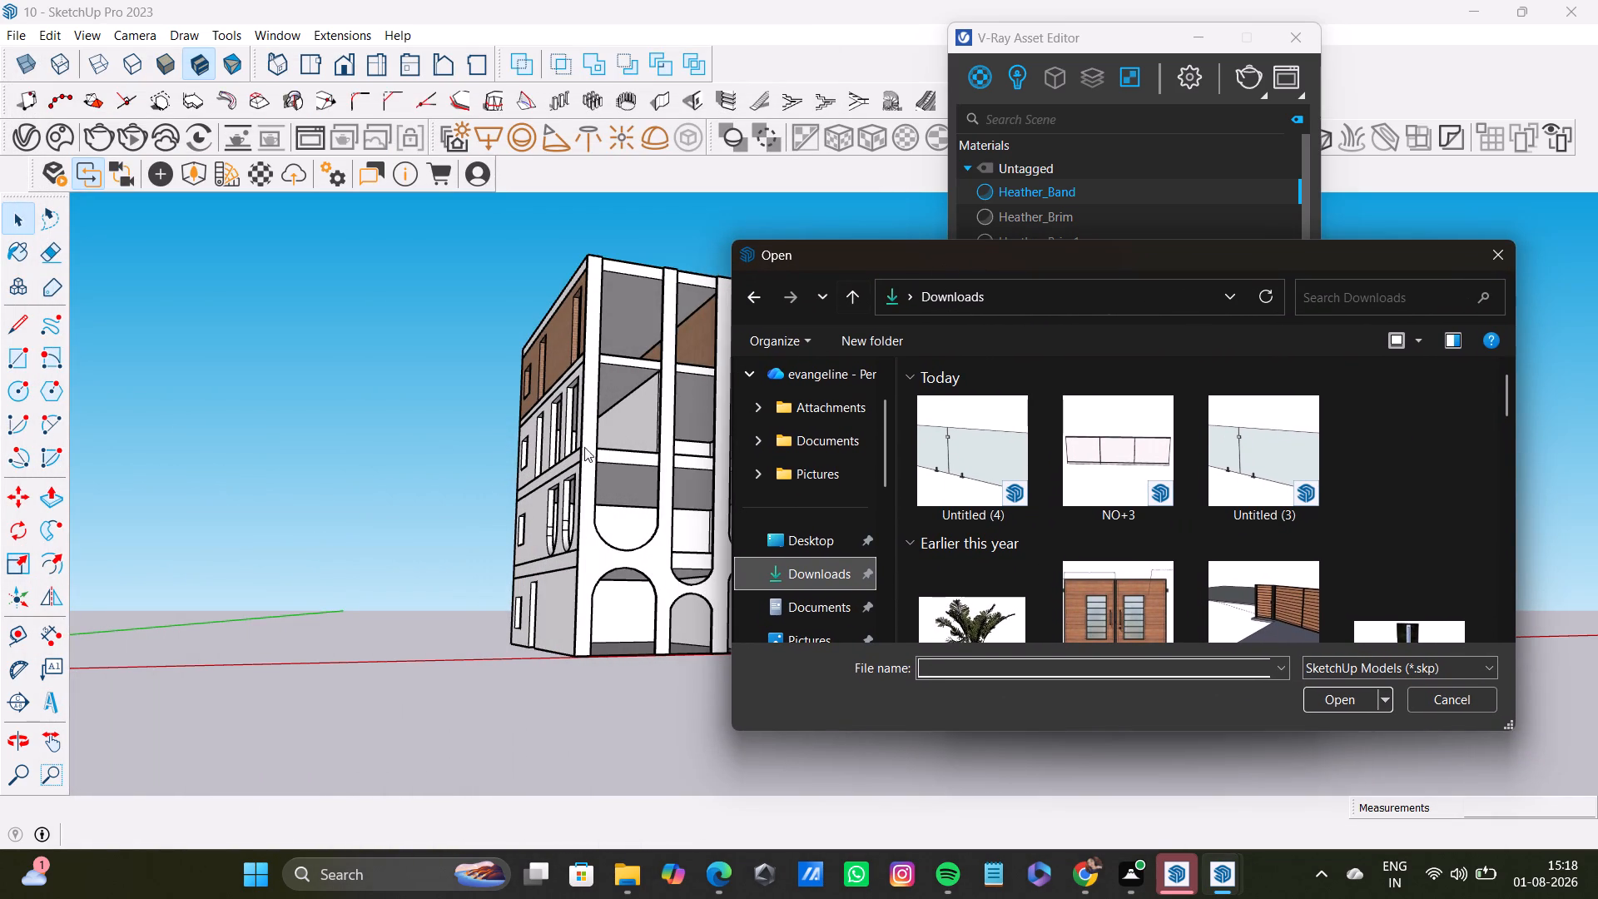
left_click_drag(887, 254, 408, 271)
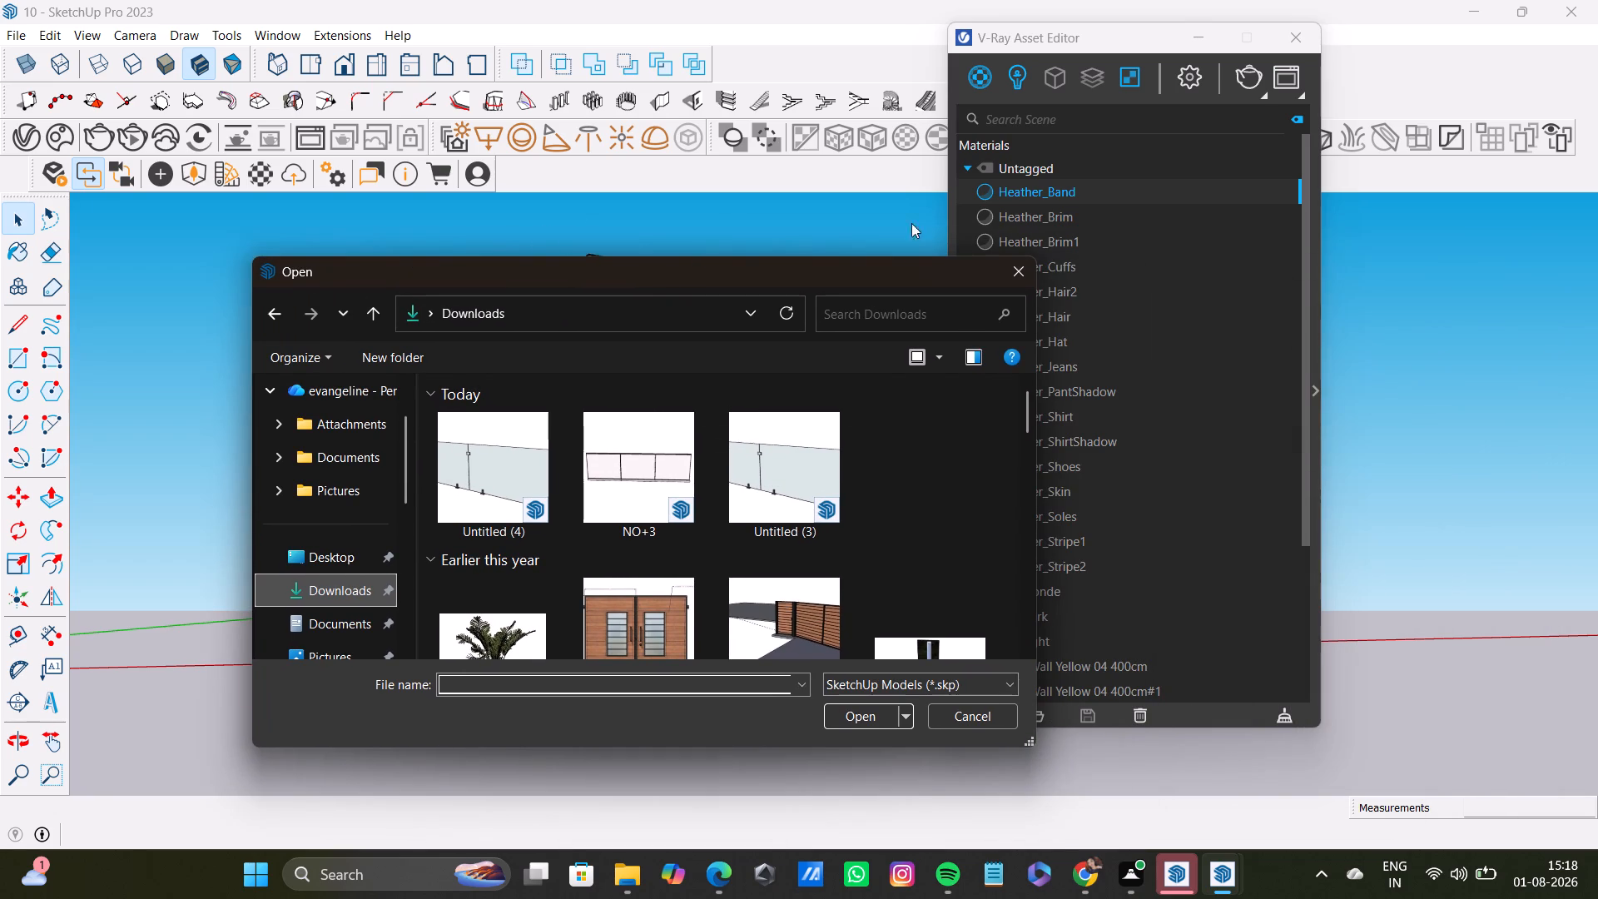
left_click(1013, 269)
Save model 10.
key("ctrl+s")
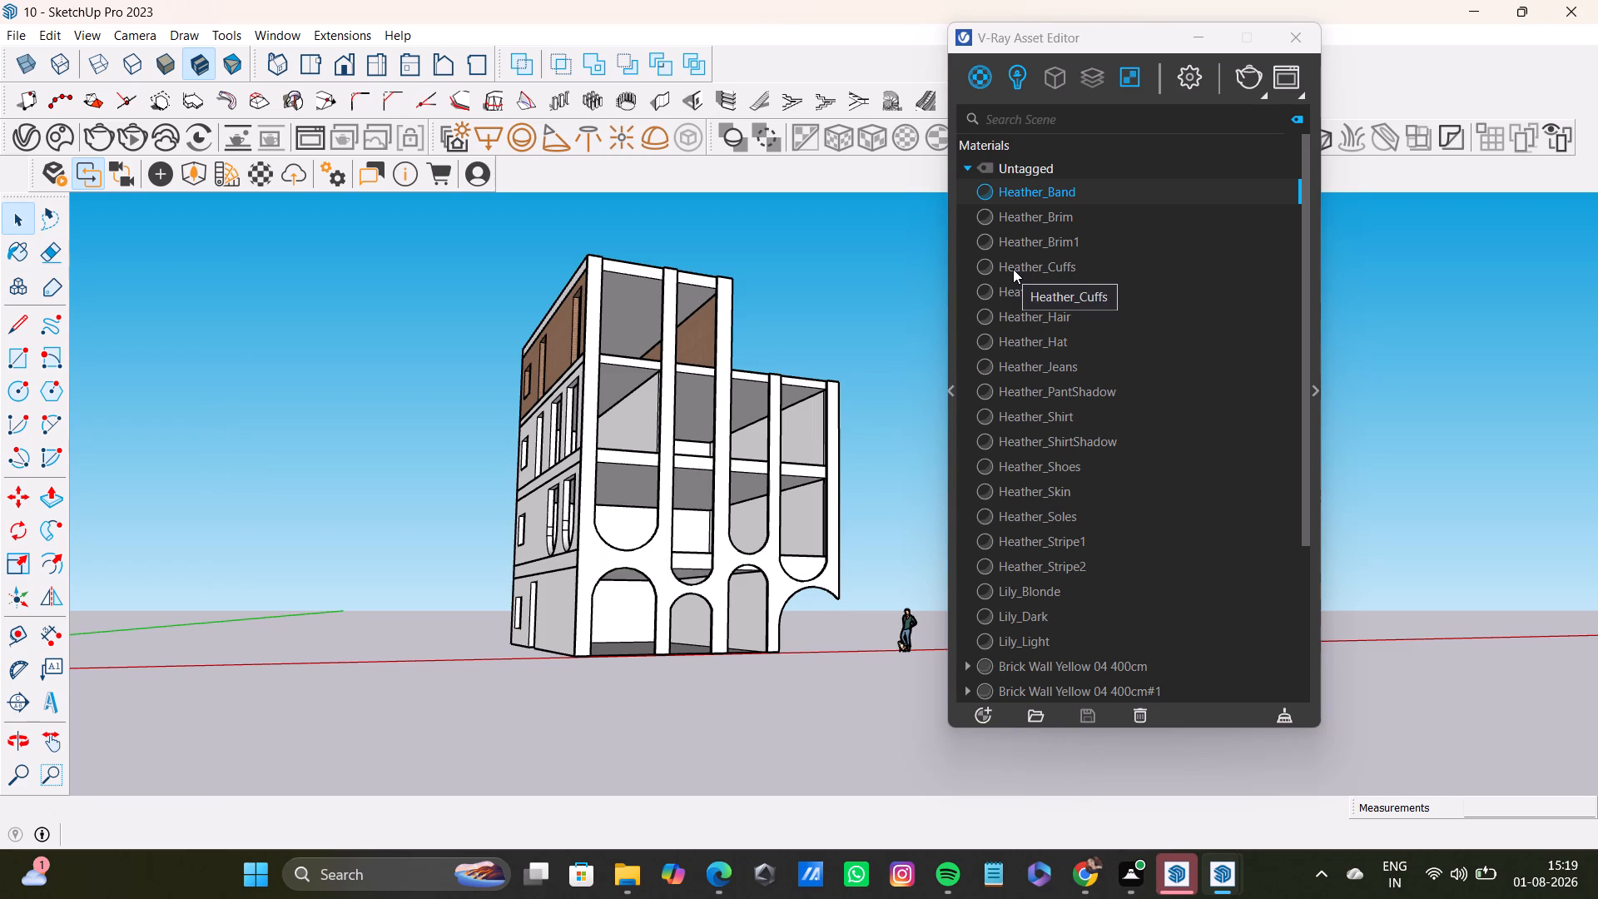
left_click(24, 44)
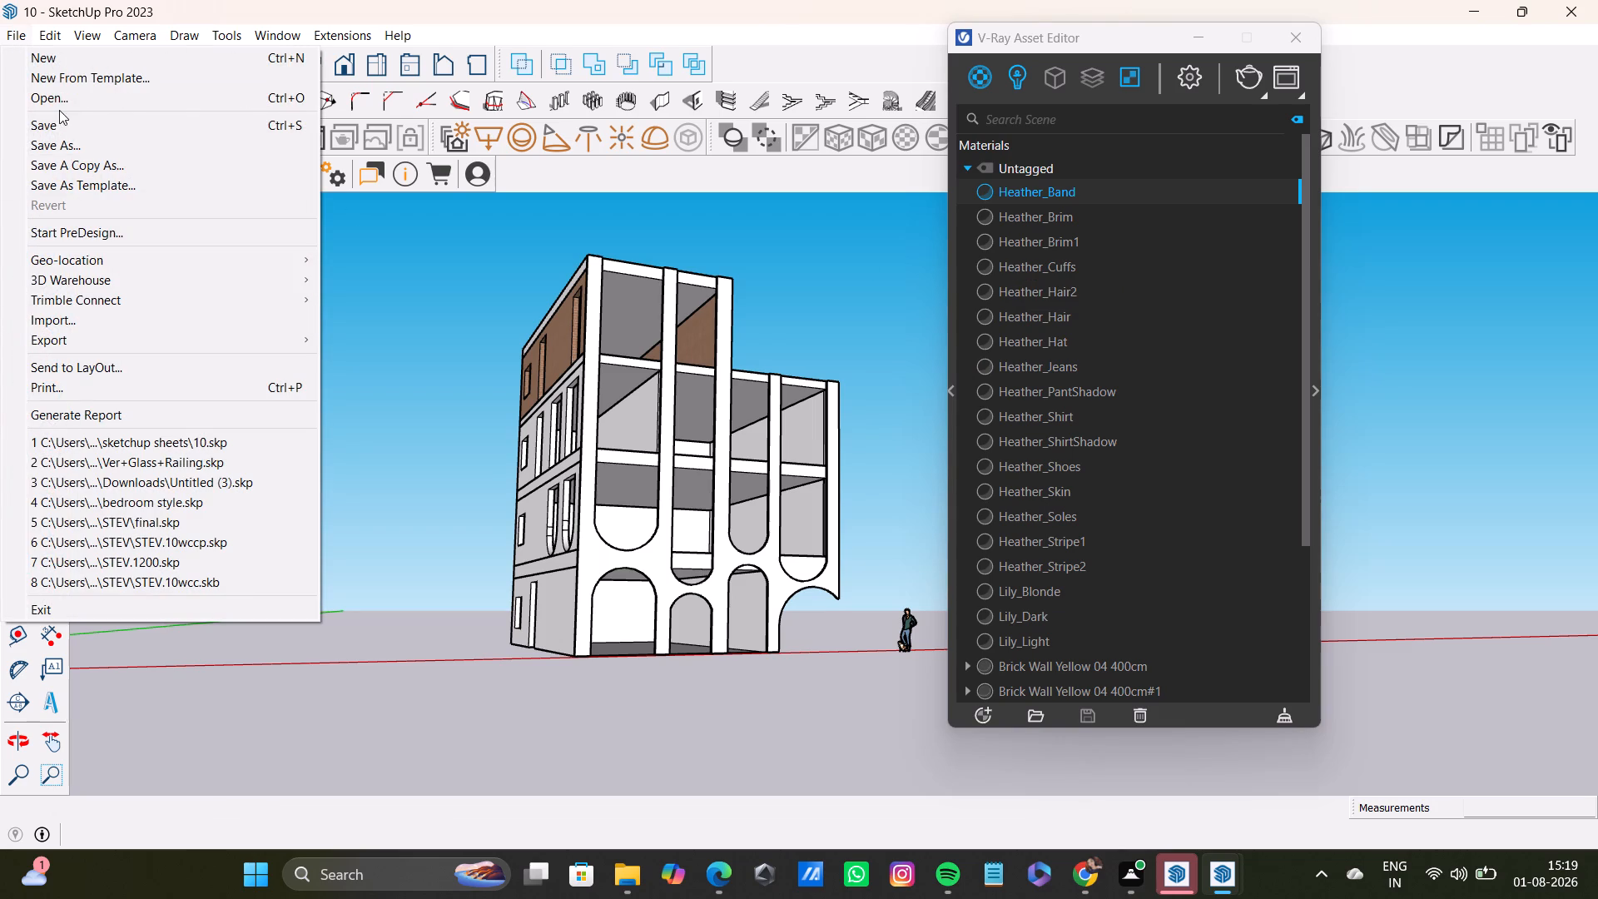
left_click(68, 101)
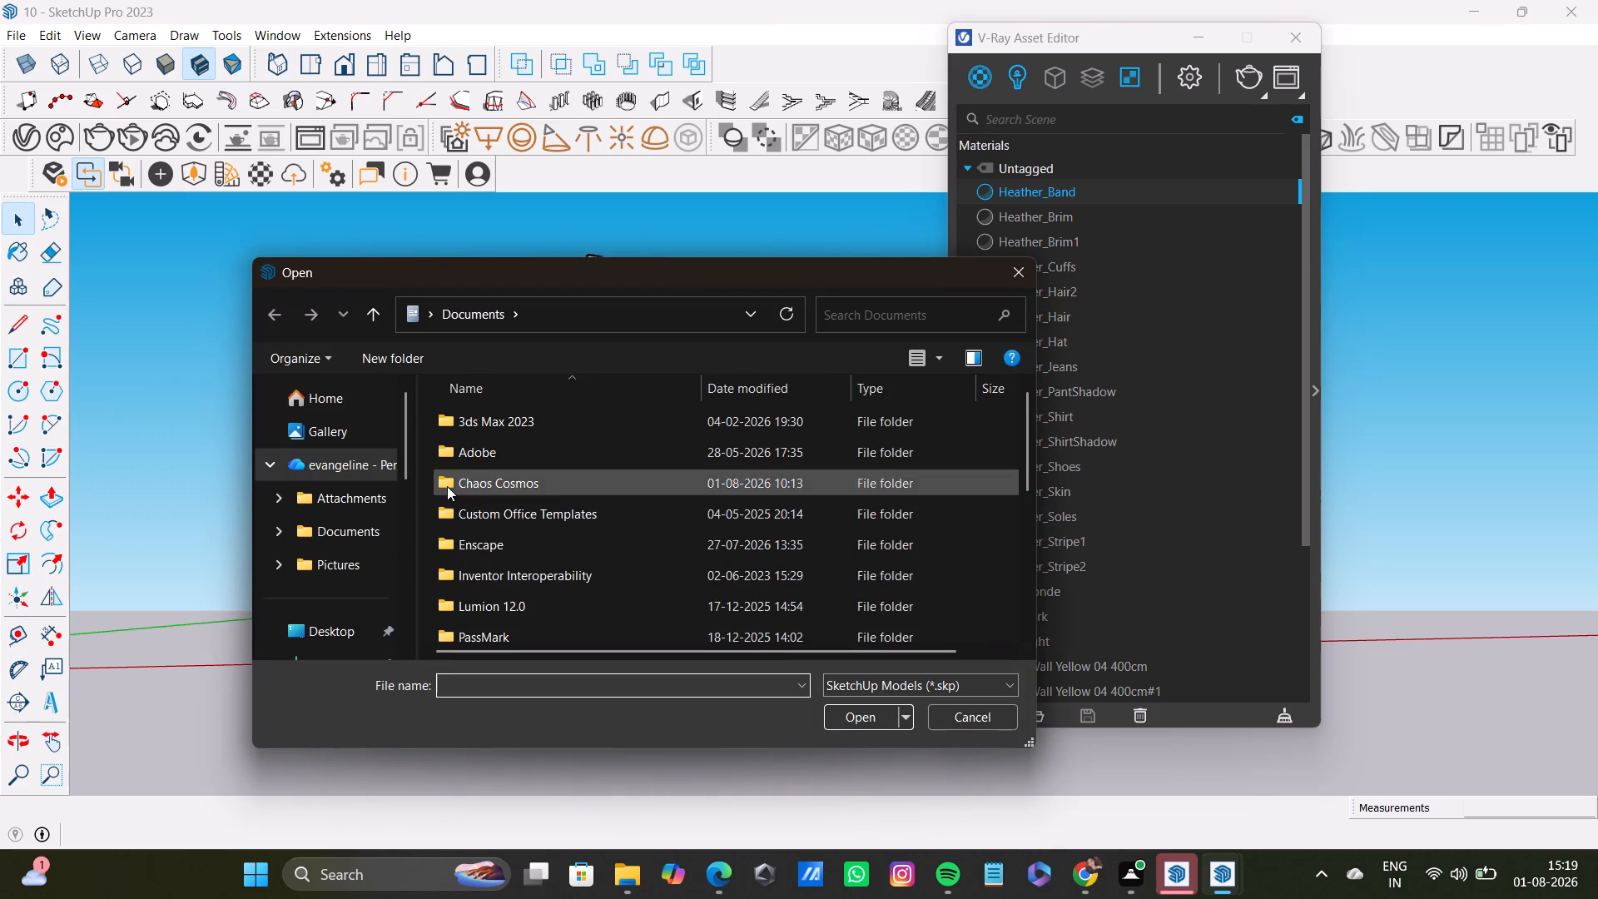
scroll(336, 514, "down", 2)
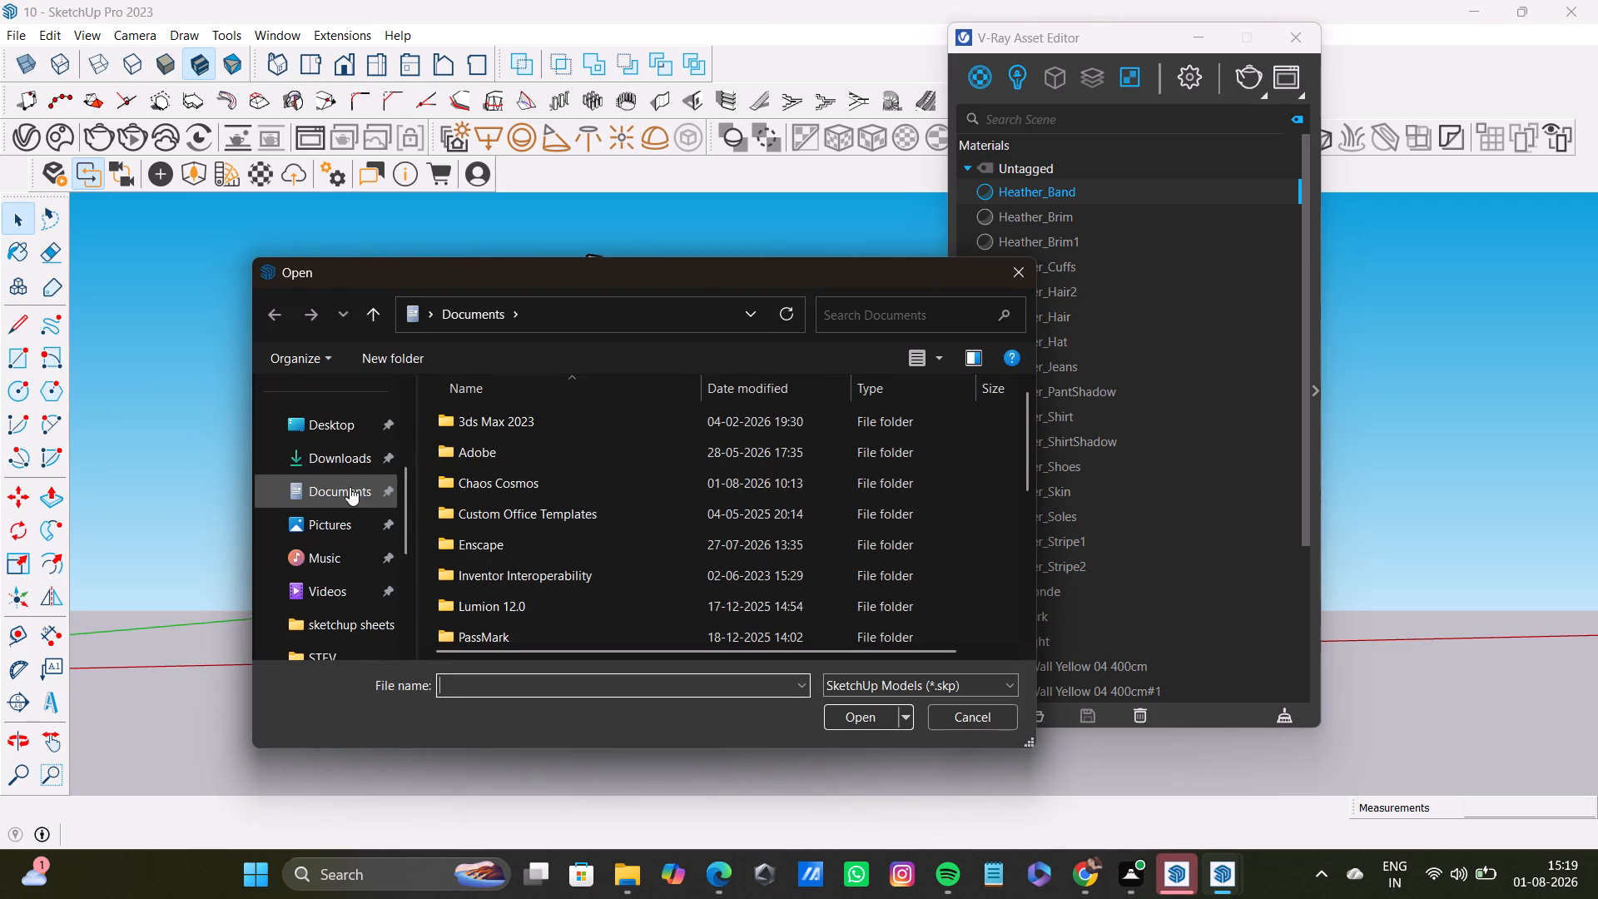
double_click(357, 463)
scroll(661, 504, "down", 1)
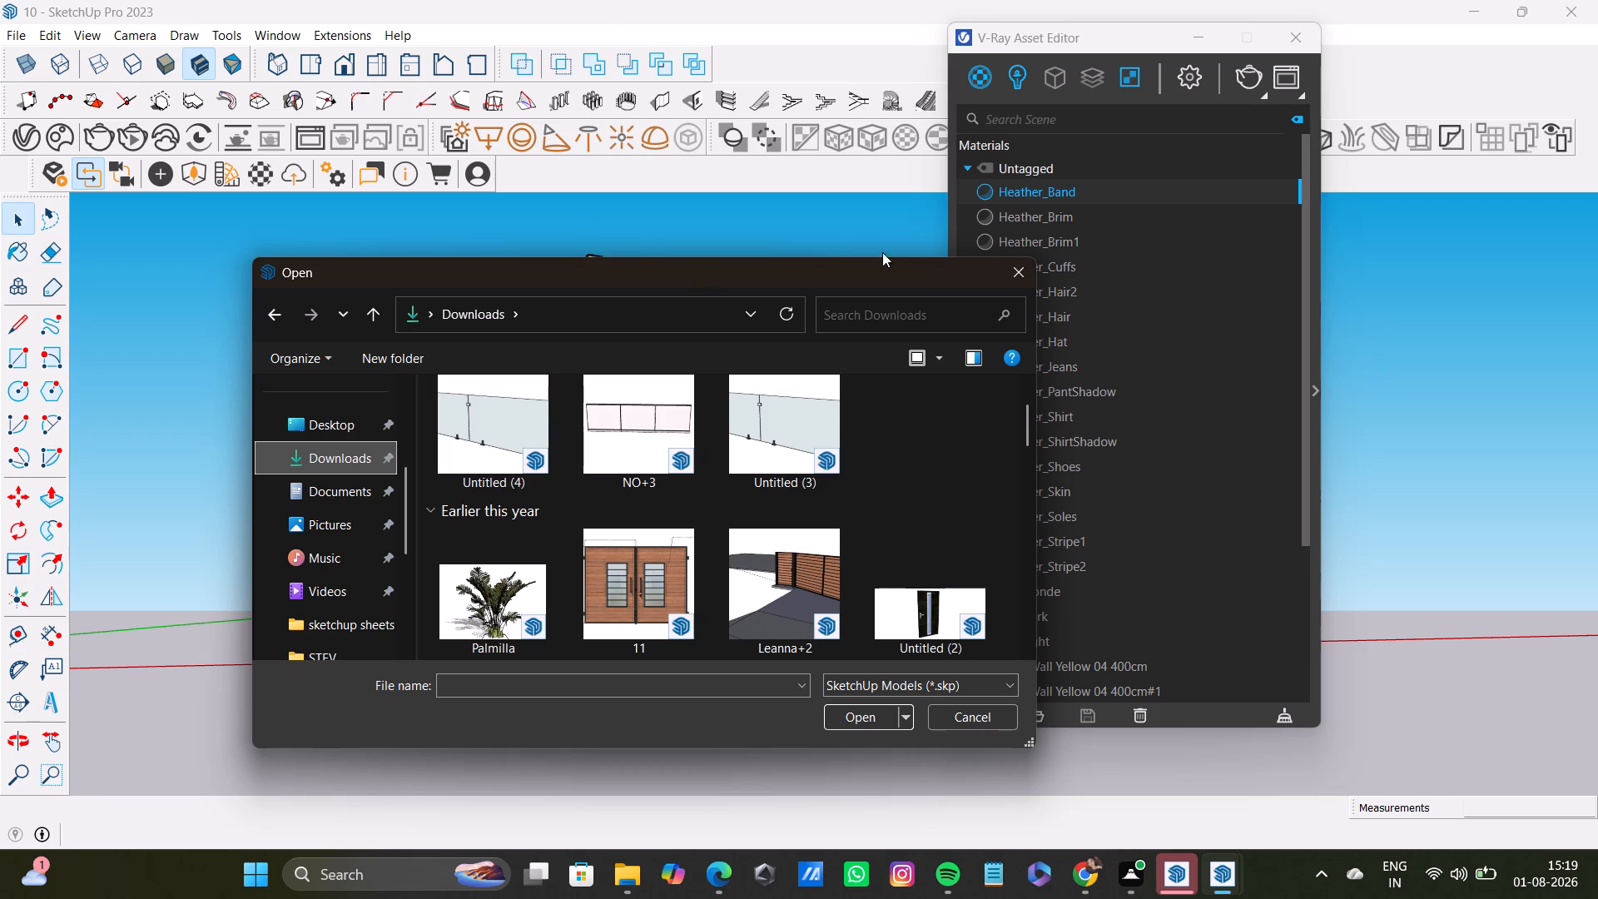
Expand the V-Ray Asset Editor's material settings and show those of Brick Wall Yellow 04 400cm.
left_click_drag(1060, 34, 1183, 146)
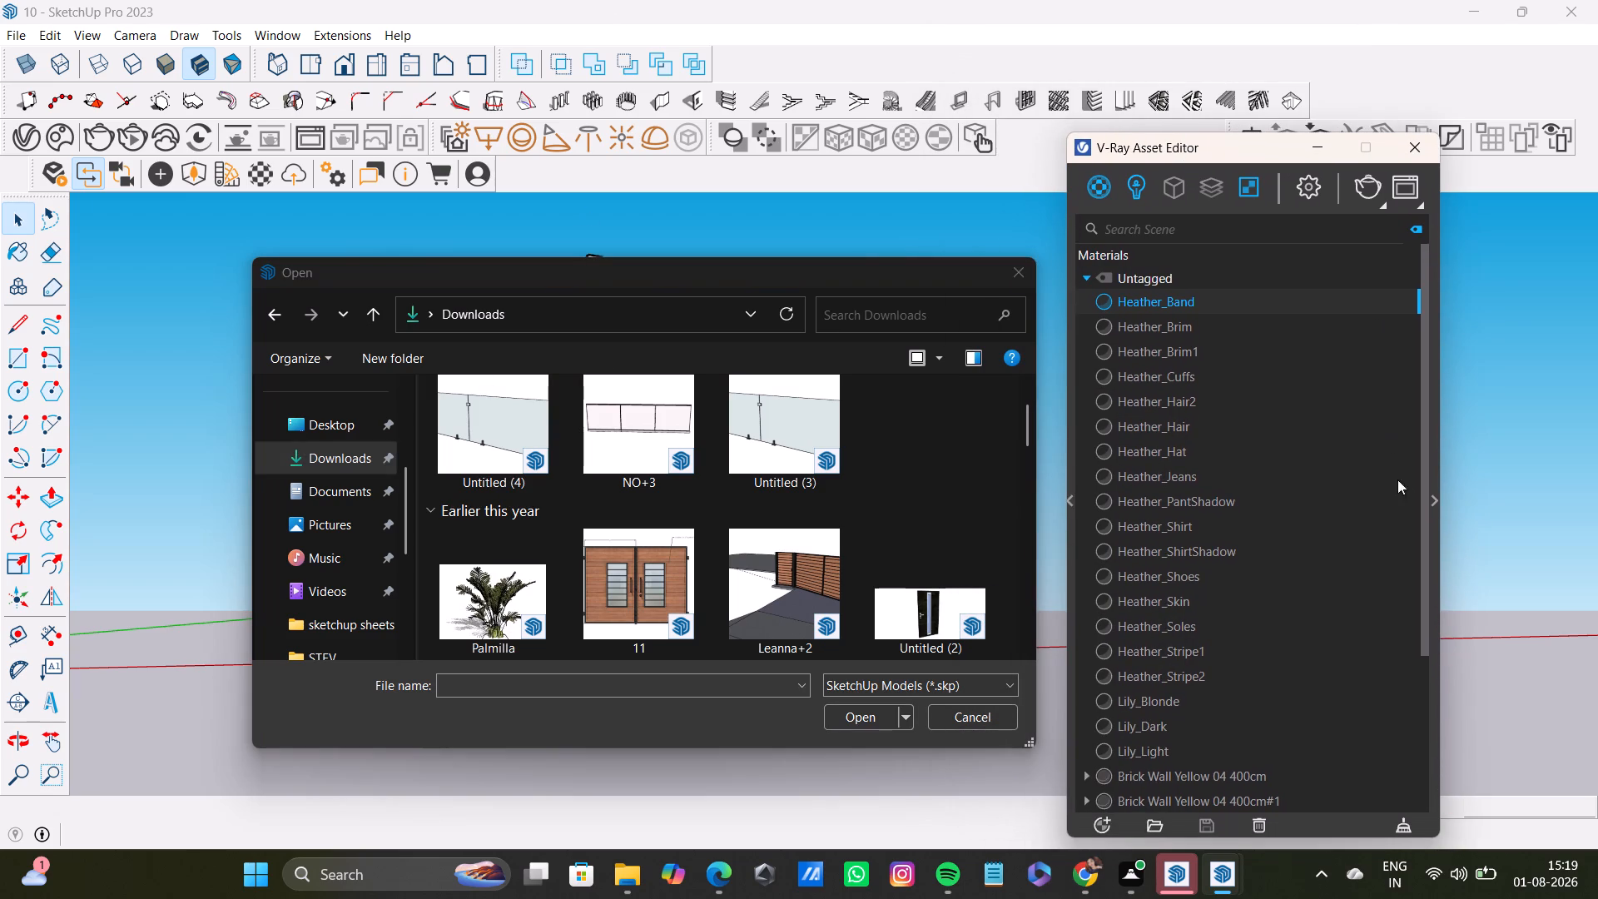
left_click(1432, 504)
left_click_drag(1301, 142, 1084, 13)
scroll(995, 409, "down", 2)
left_click(995, 435)
left_click(1005, 444)
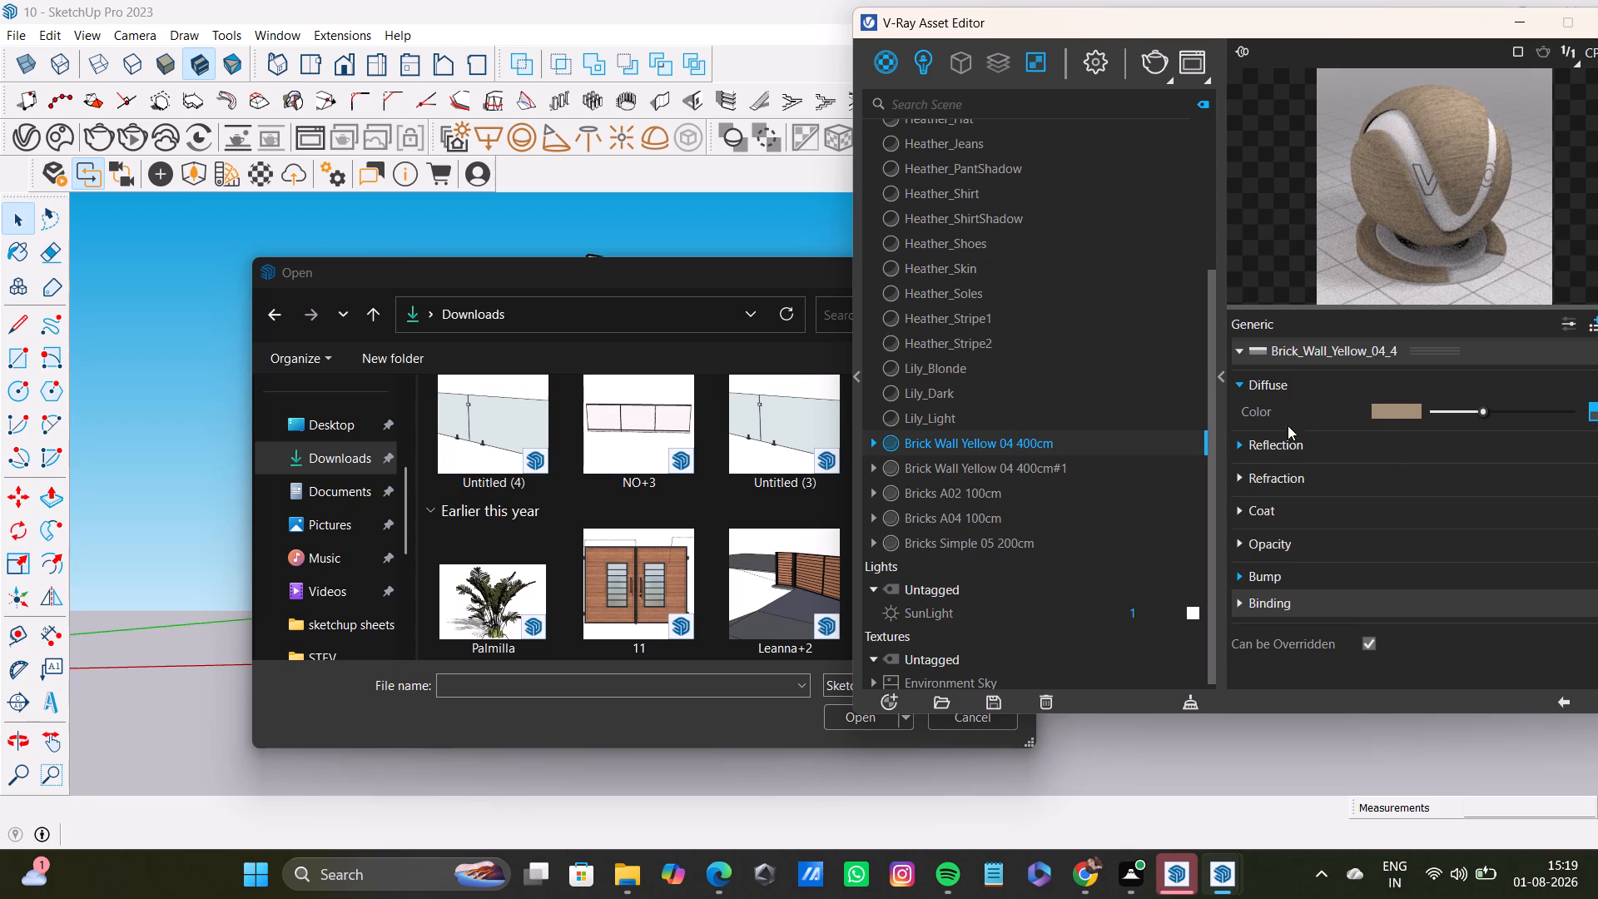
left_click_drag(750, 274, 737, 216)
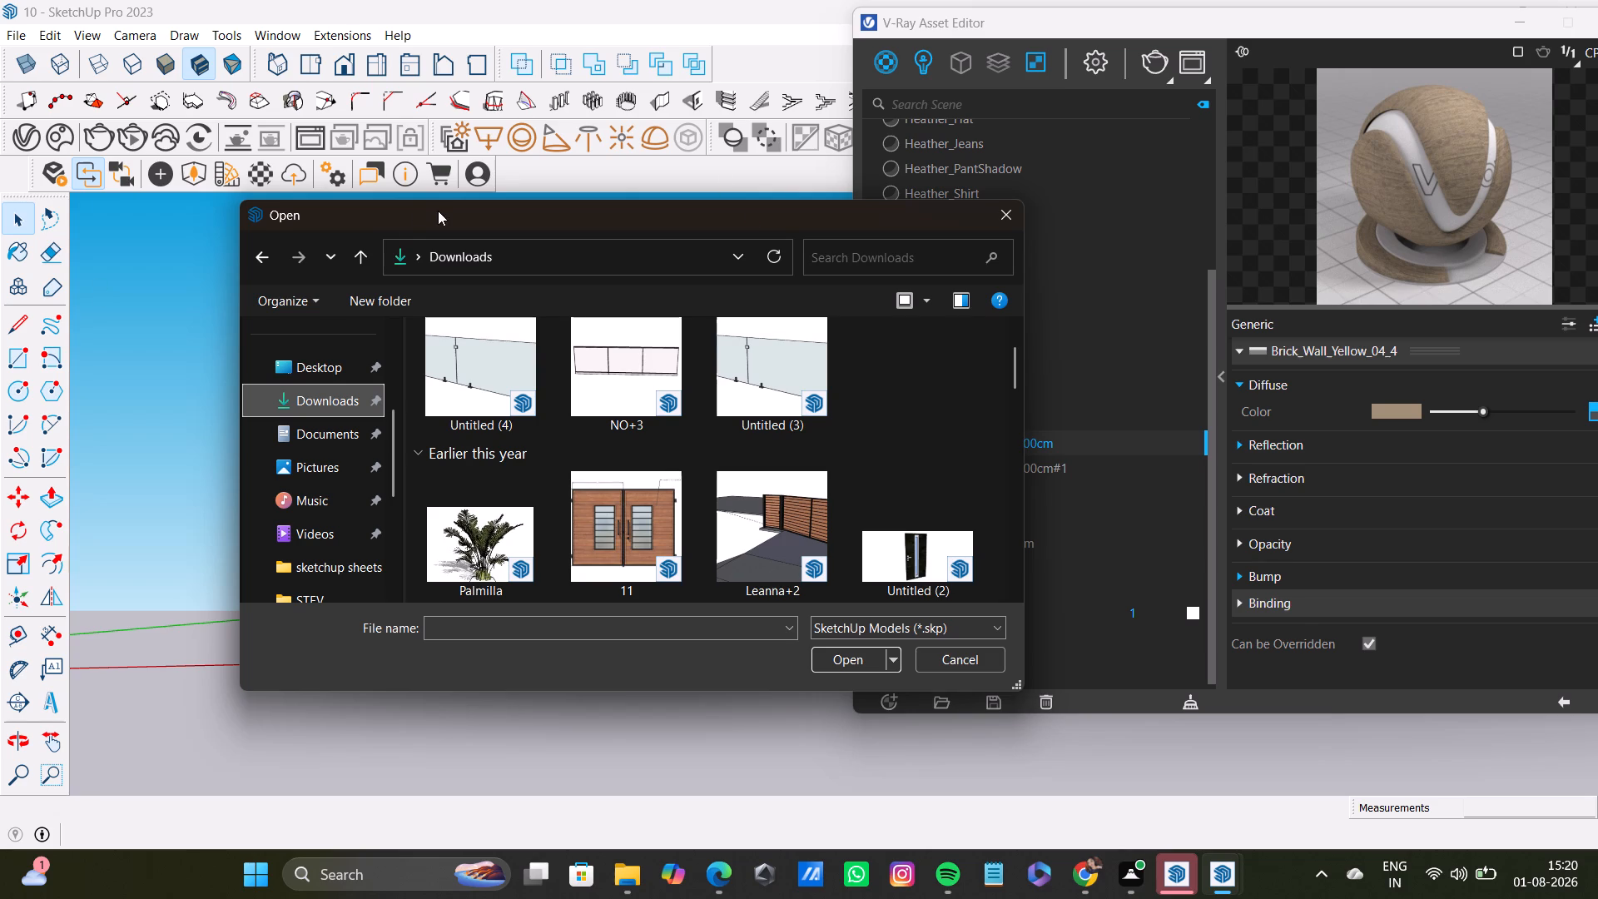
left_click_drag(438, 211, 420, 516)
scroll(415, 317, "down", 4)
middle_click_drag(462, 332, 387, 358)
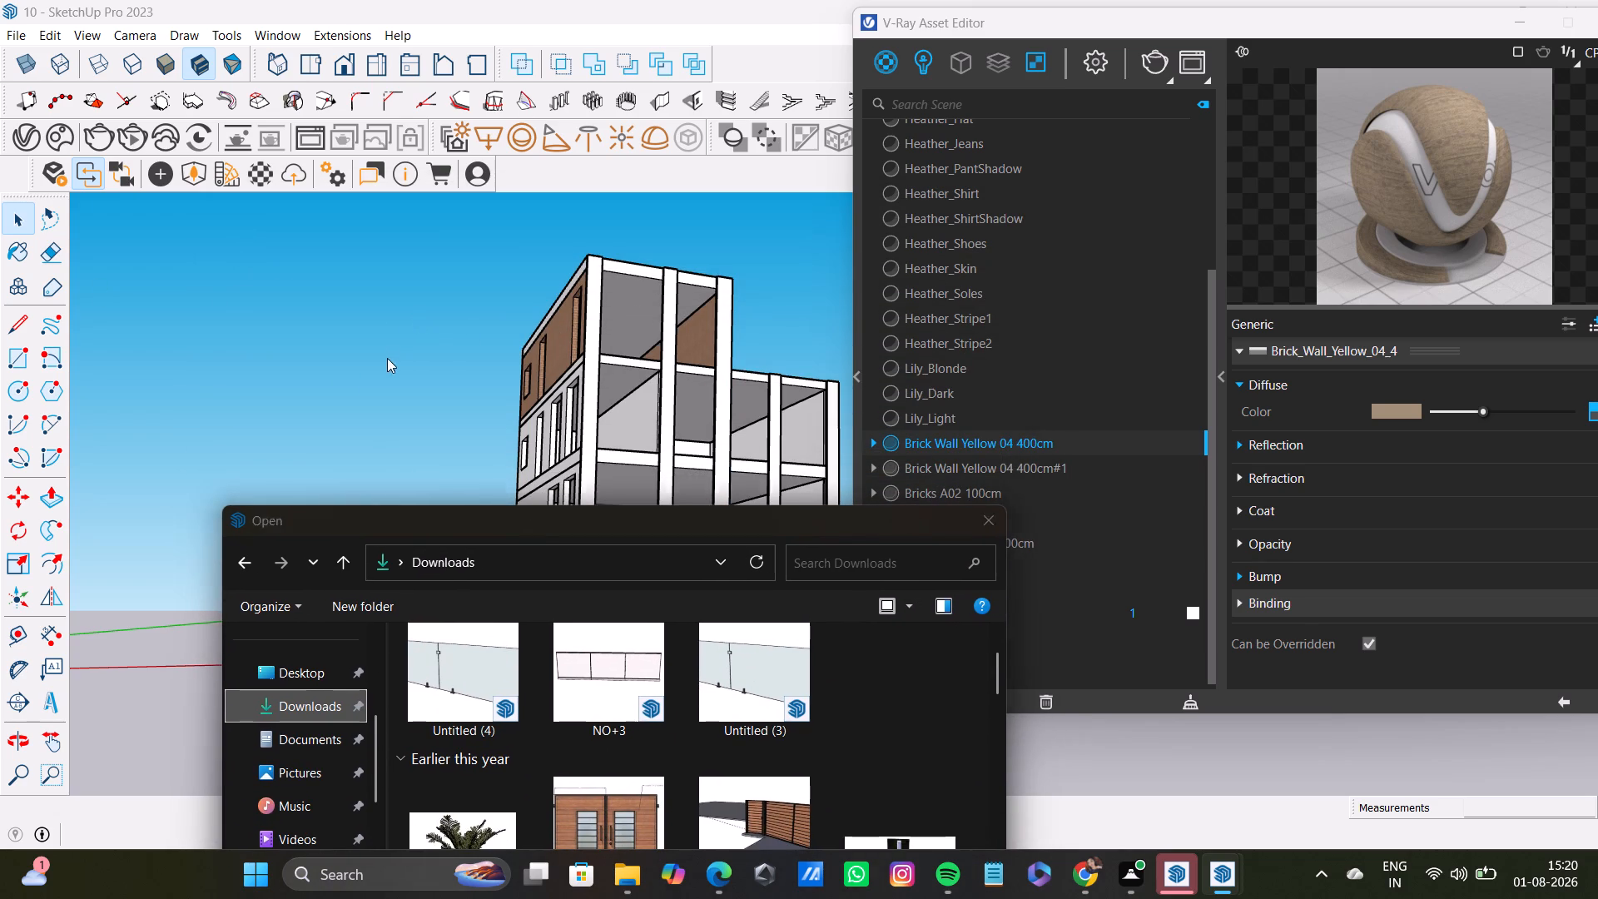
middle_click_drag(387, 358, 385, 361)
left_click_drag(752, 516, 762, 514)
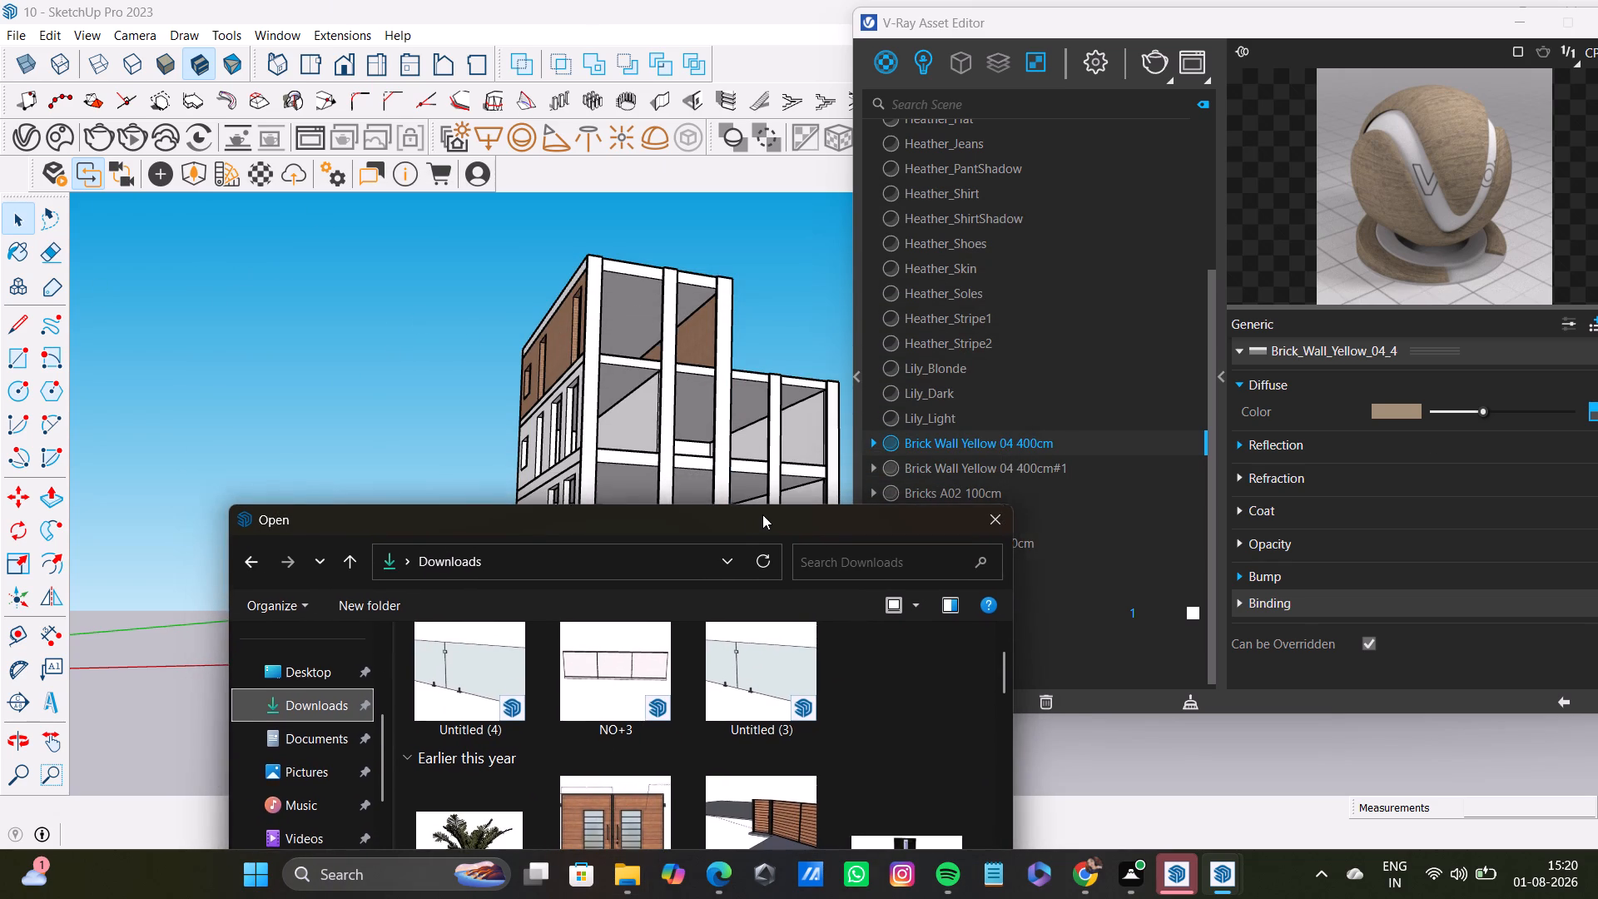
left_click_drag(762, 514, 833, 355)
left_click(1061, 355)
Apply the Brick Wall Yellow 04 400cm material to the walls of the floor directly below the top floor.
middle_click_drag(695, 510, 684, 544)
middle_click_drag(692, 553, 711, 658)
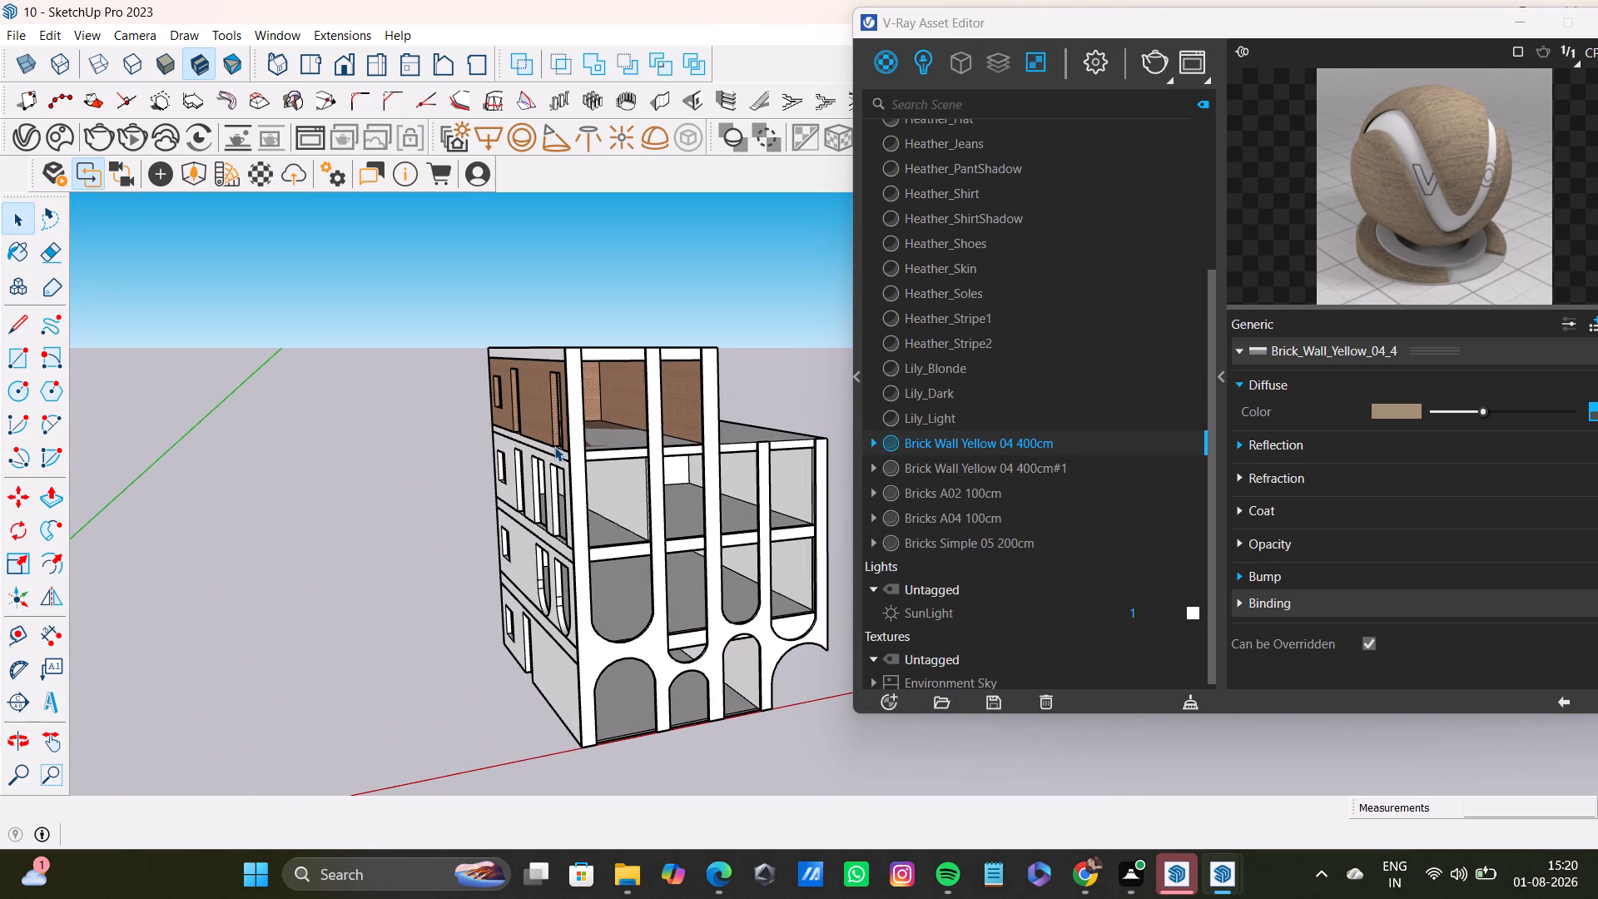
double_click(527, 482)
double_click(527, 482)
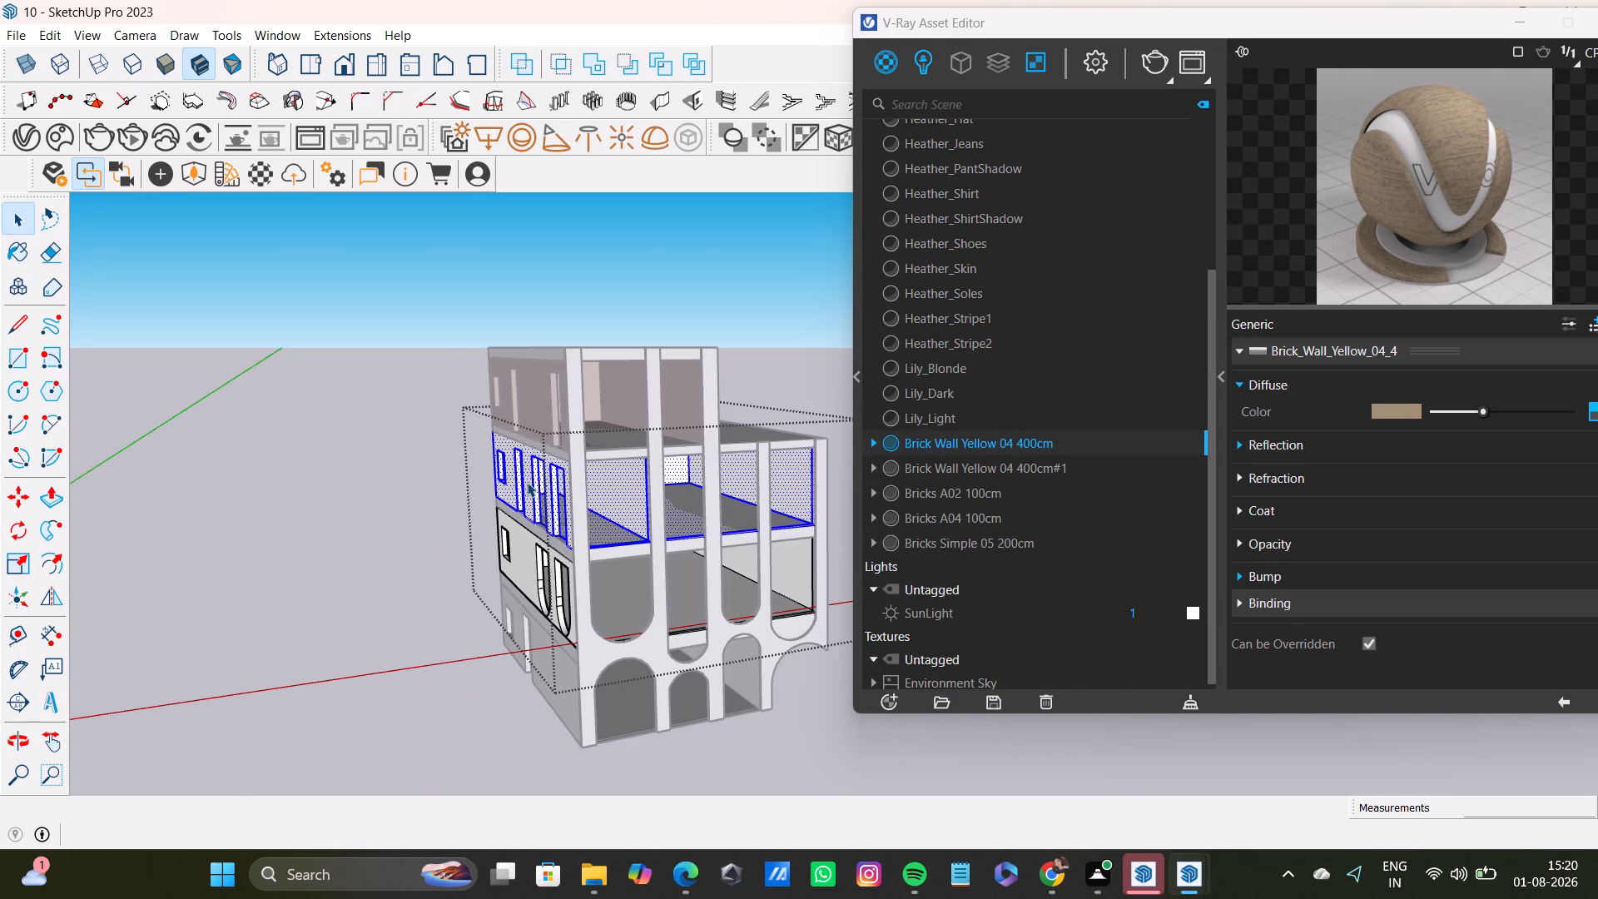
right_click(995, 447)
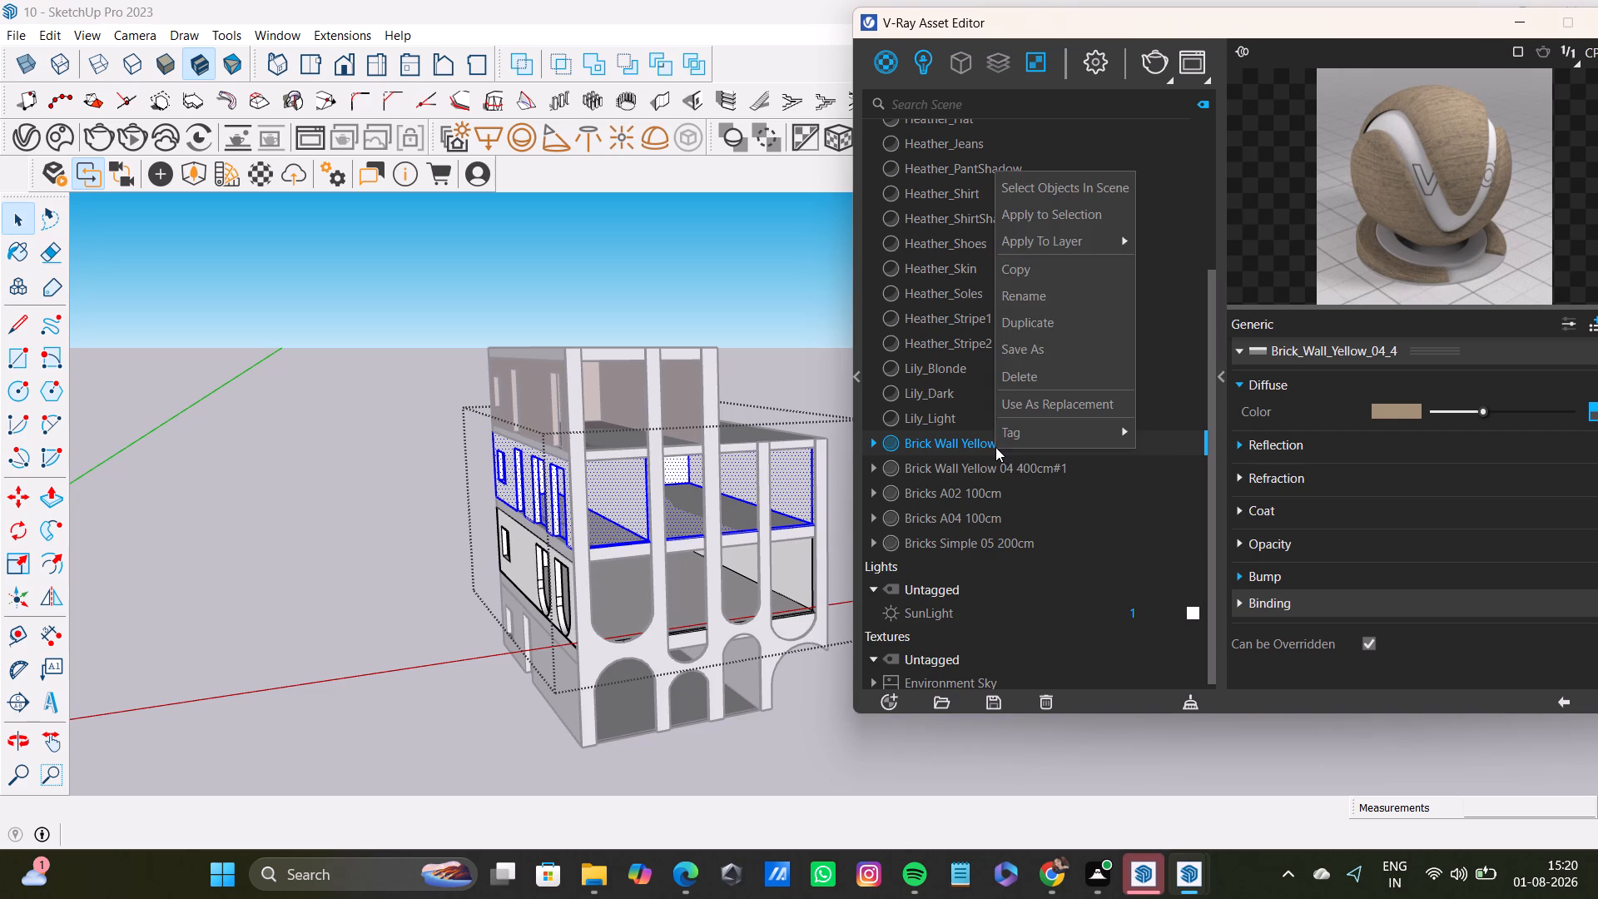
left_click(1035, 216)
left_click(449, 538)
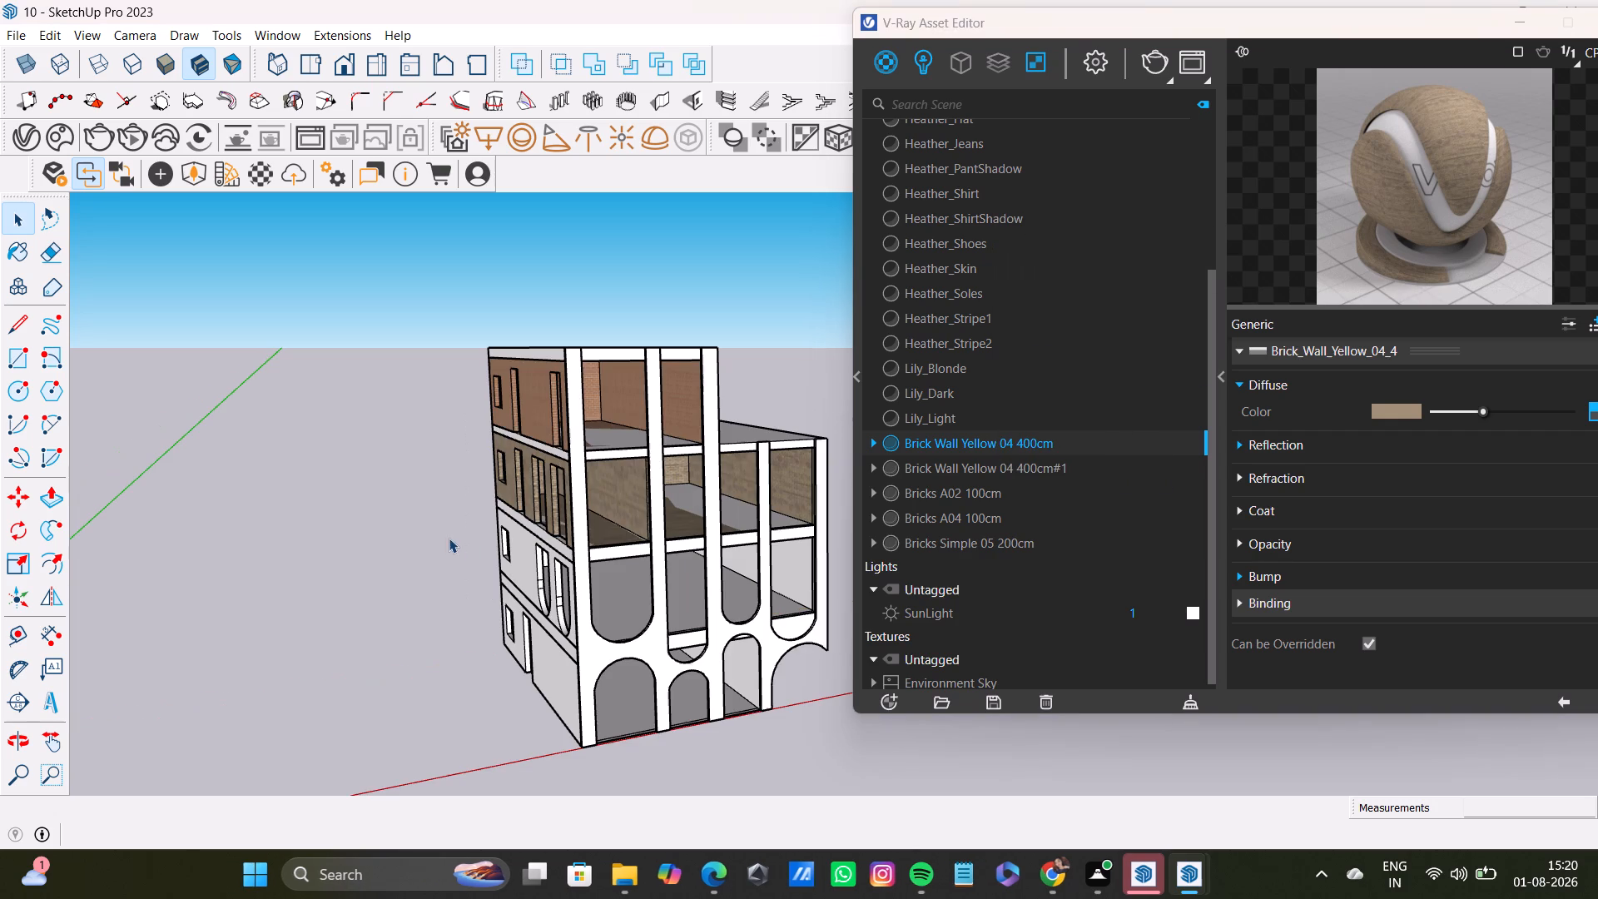
Select the top-floor side wall and preview Brick Wall Yellow 04 400cm#1, Bricks A02 100cm, Bricks A04 100cm and Bricks Simple 05 200cm.
double_click(560, 376)
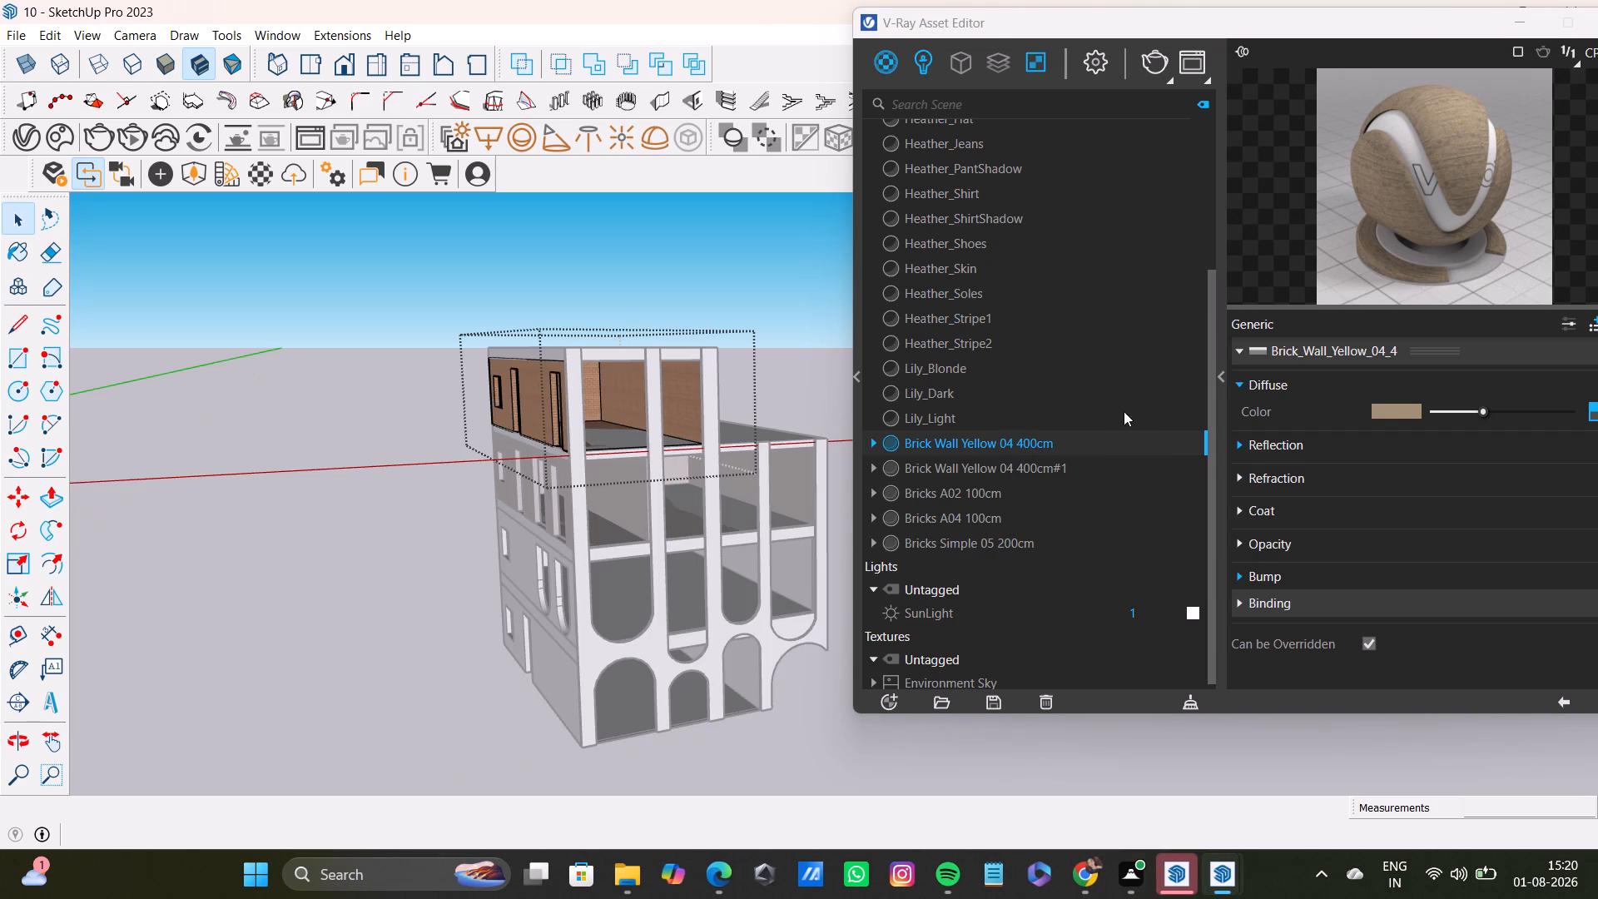
left_click(1009, 463)
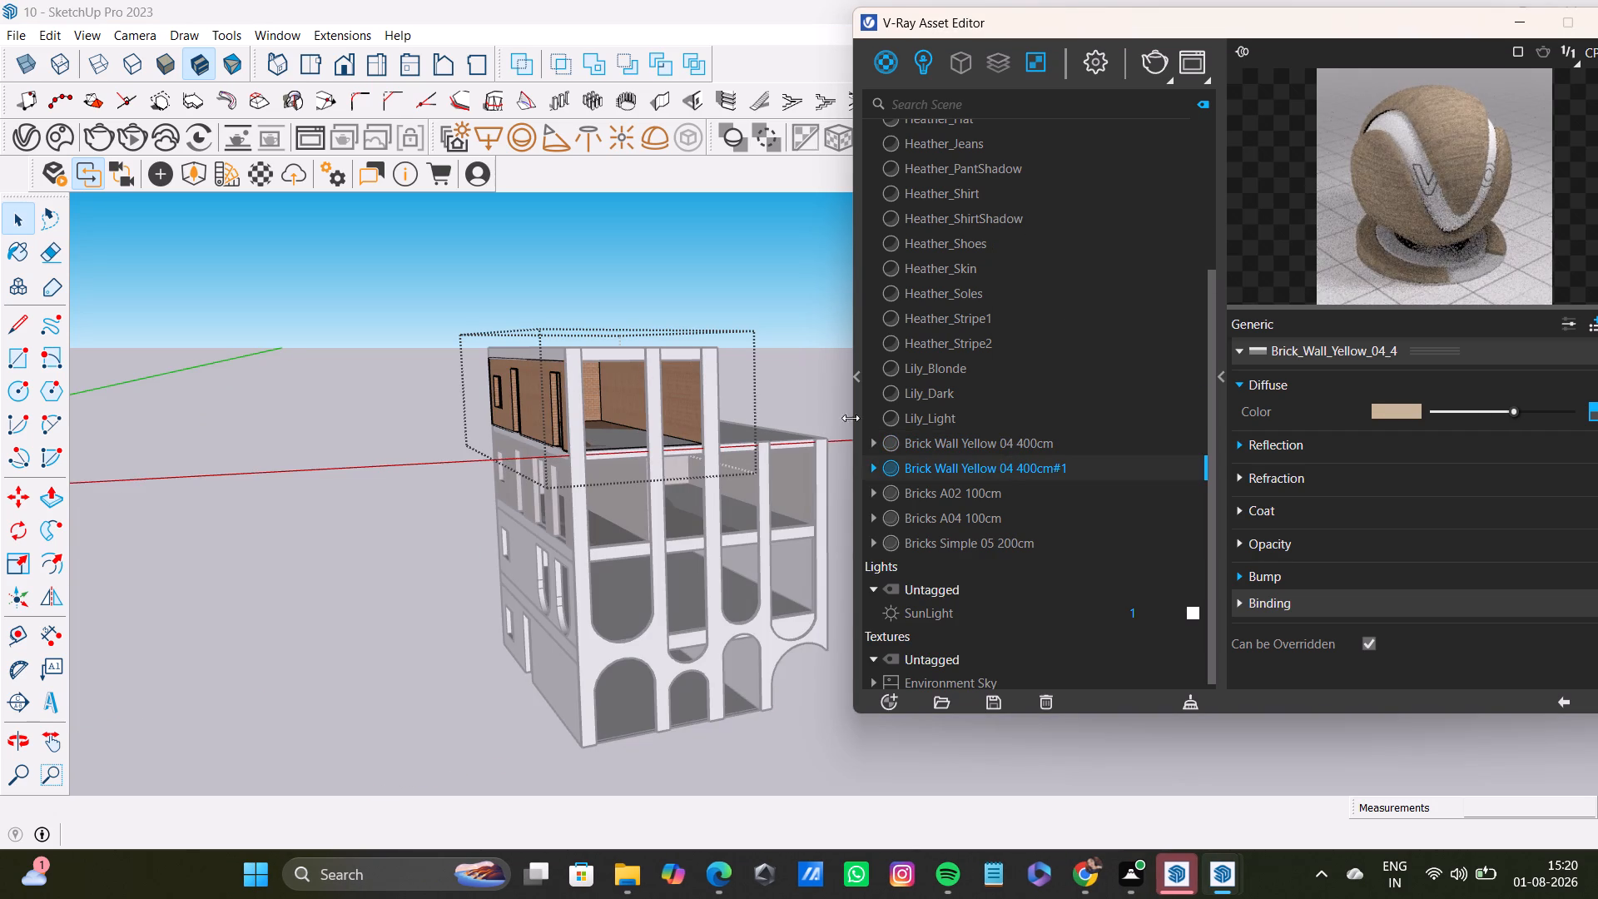
double_click(546, 375)
double_click(548, 375)
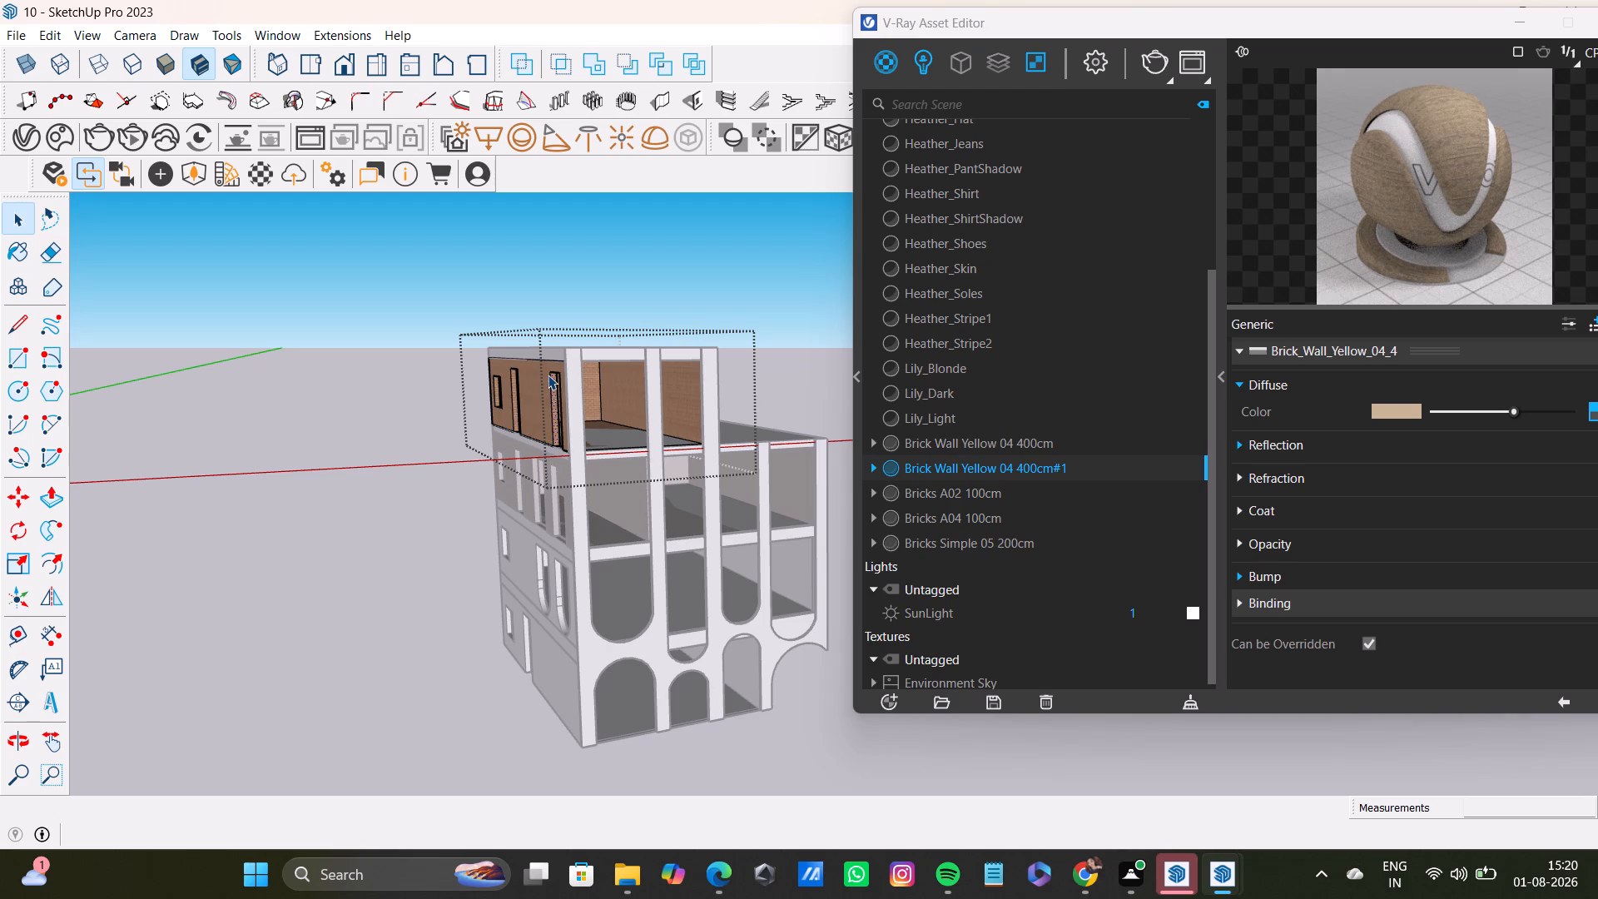
double_click(533, 374)
left_click(955, 498)
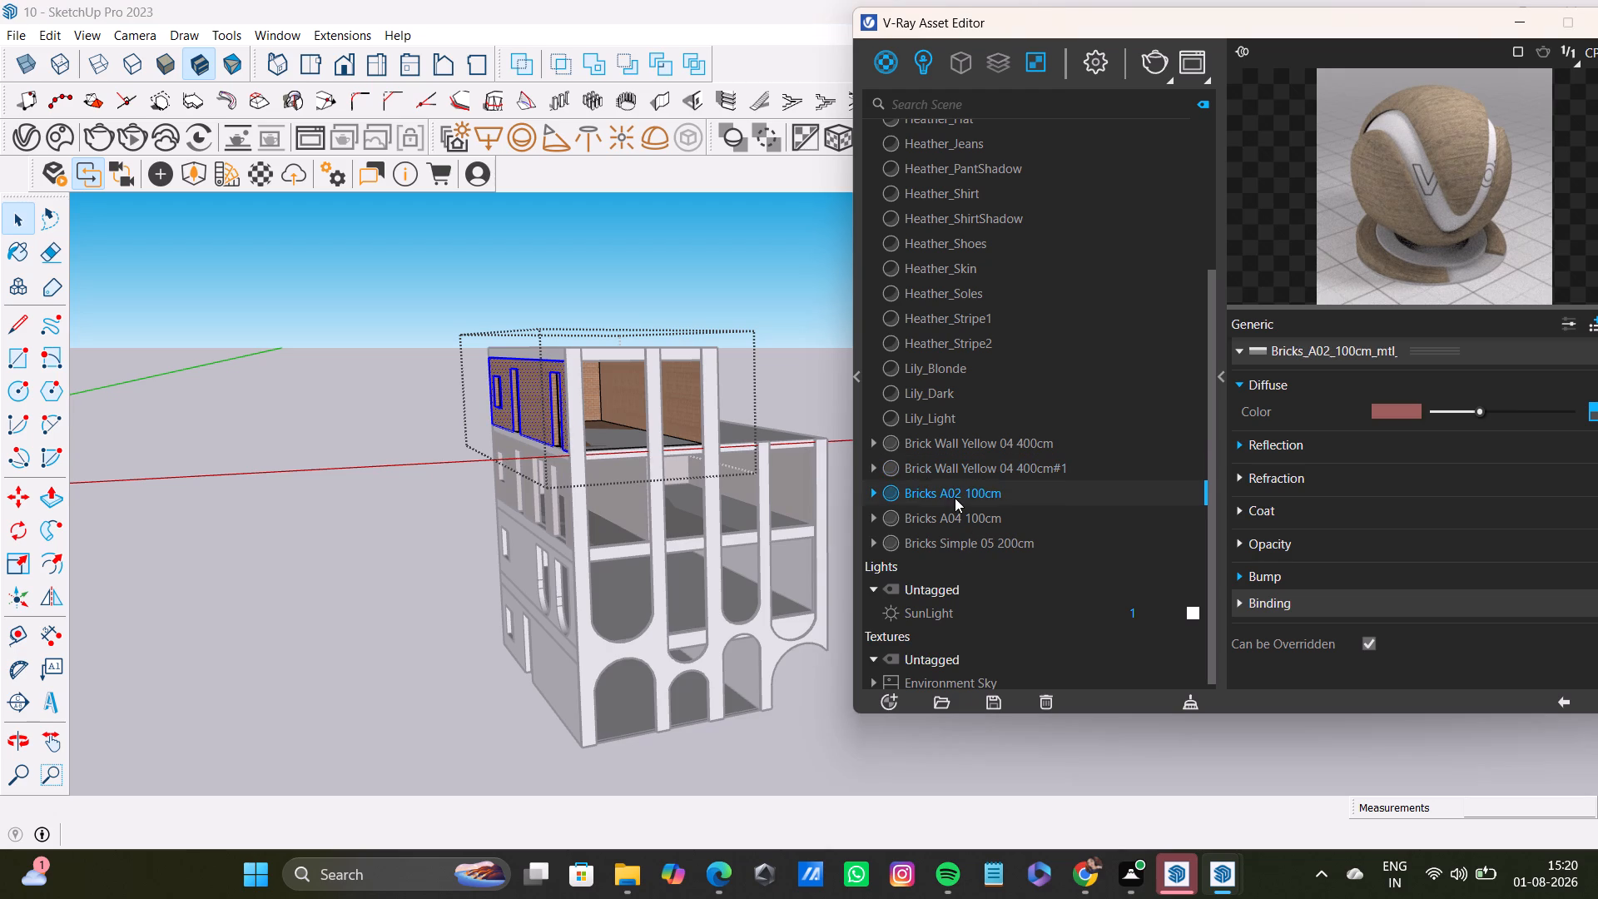
double_click(955, 498)
double_click(956, 515)
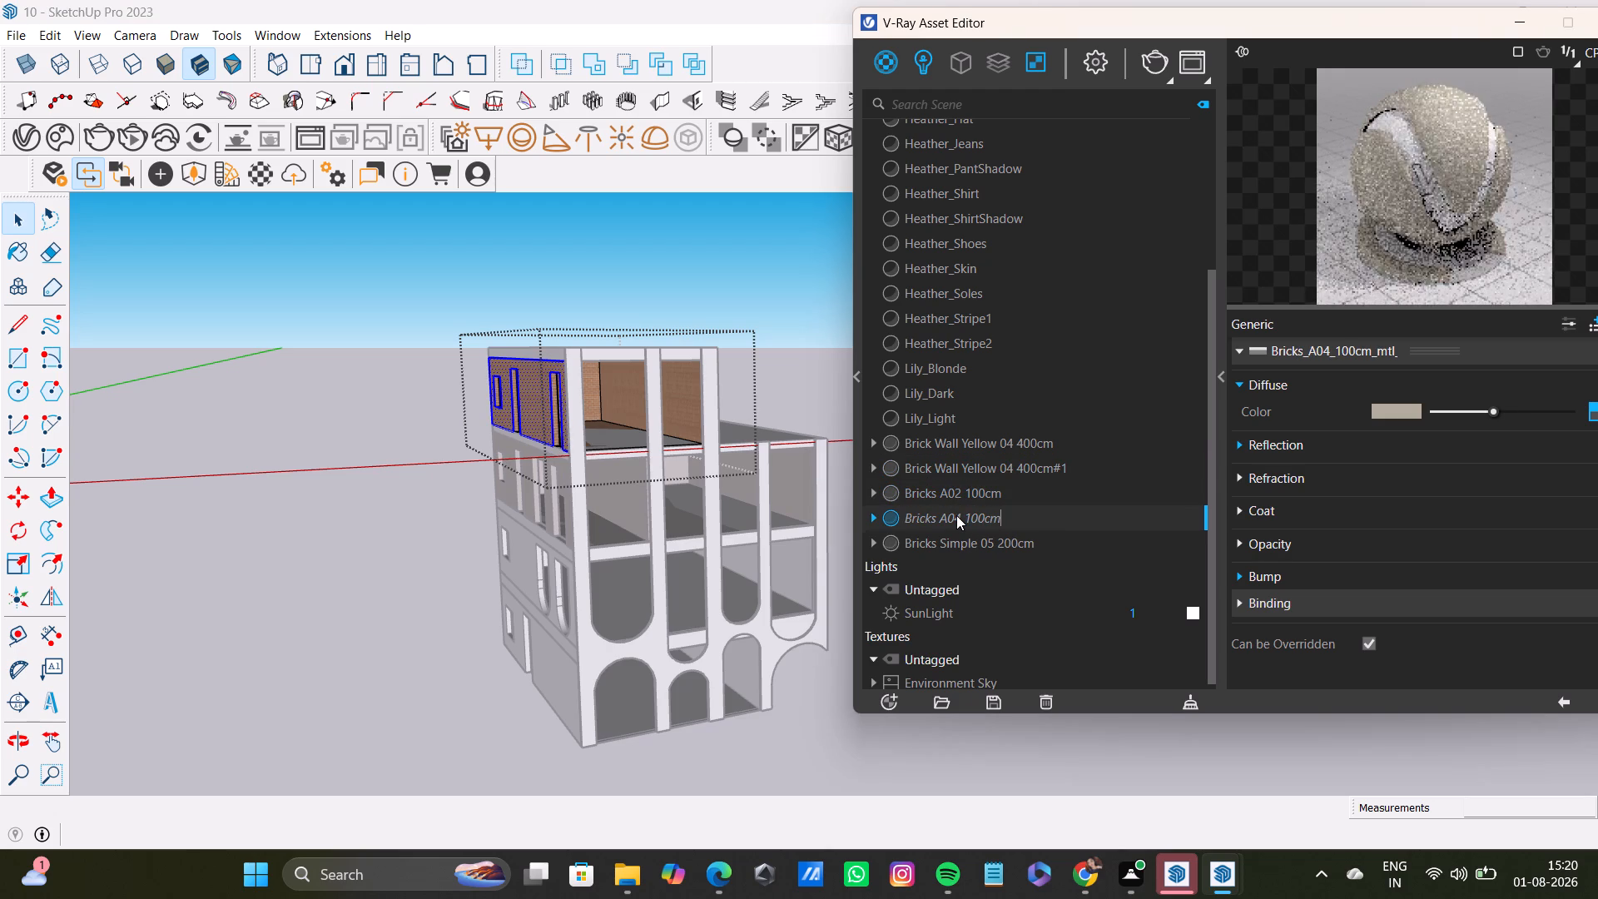
double_click(956, 540)
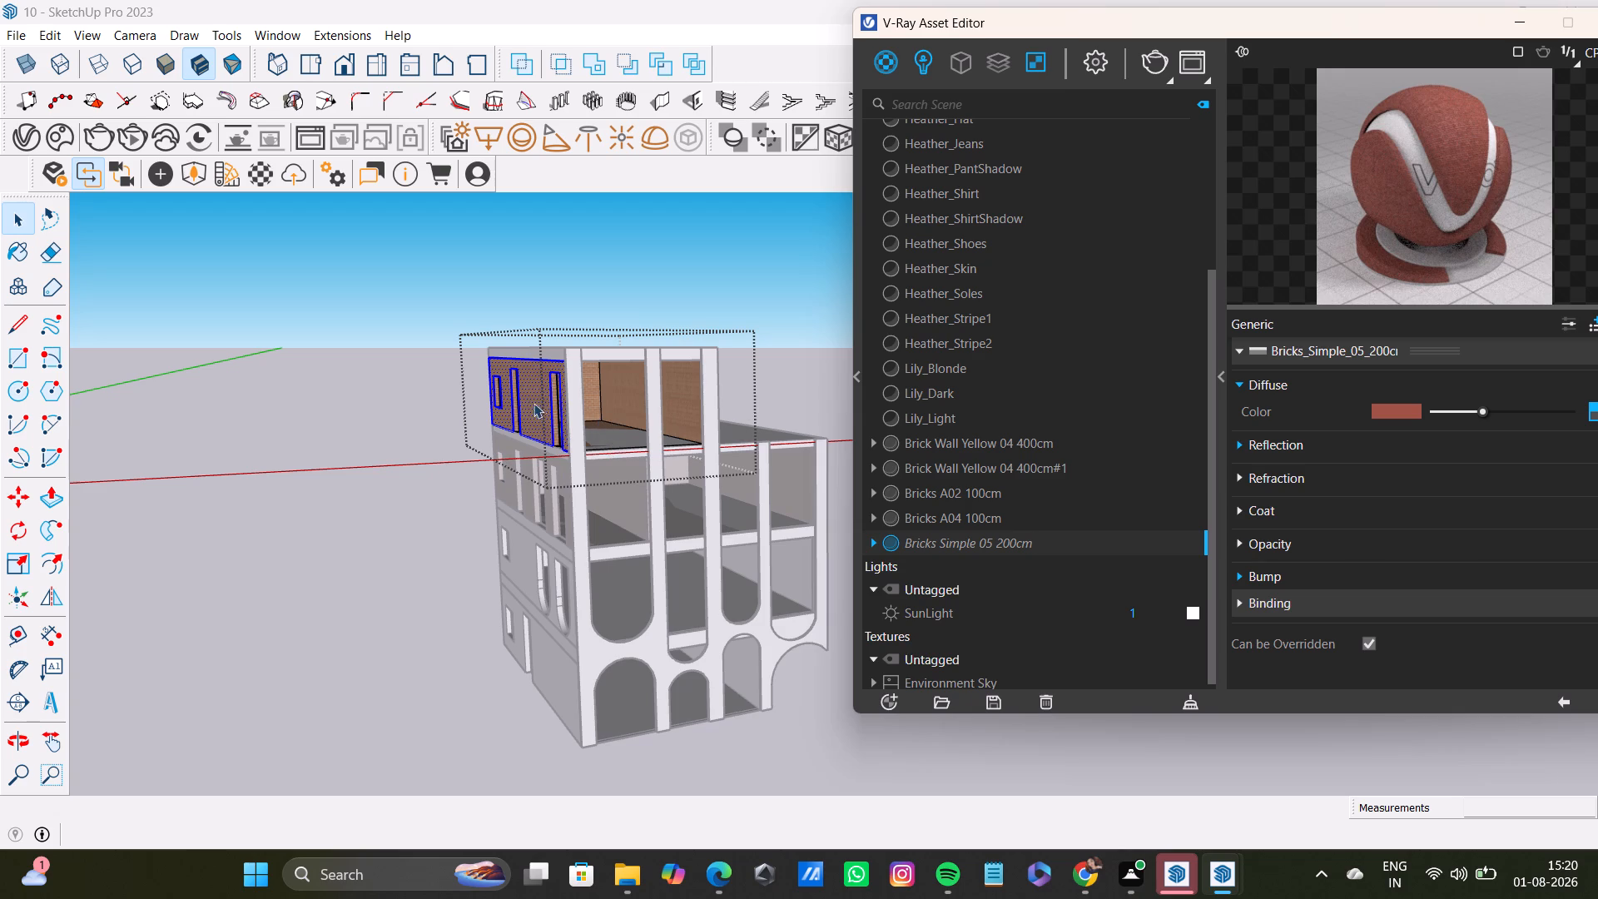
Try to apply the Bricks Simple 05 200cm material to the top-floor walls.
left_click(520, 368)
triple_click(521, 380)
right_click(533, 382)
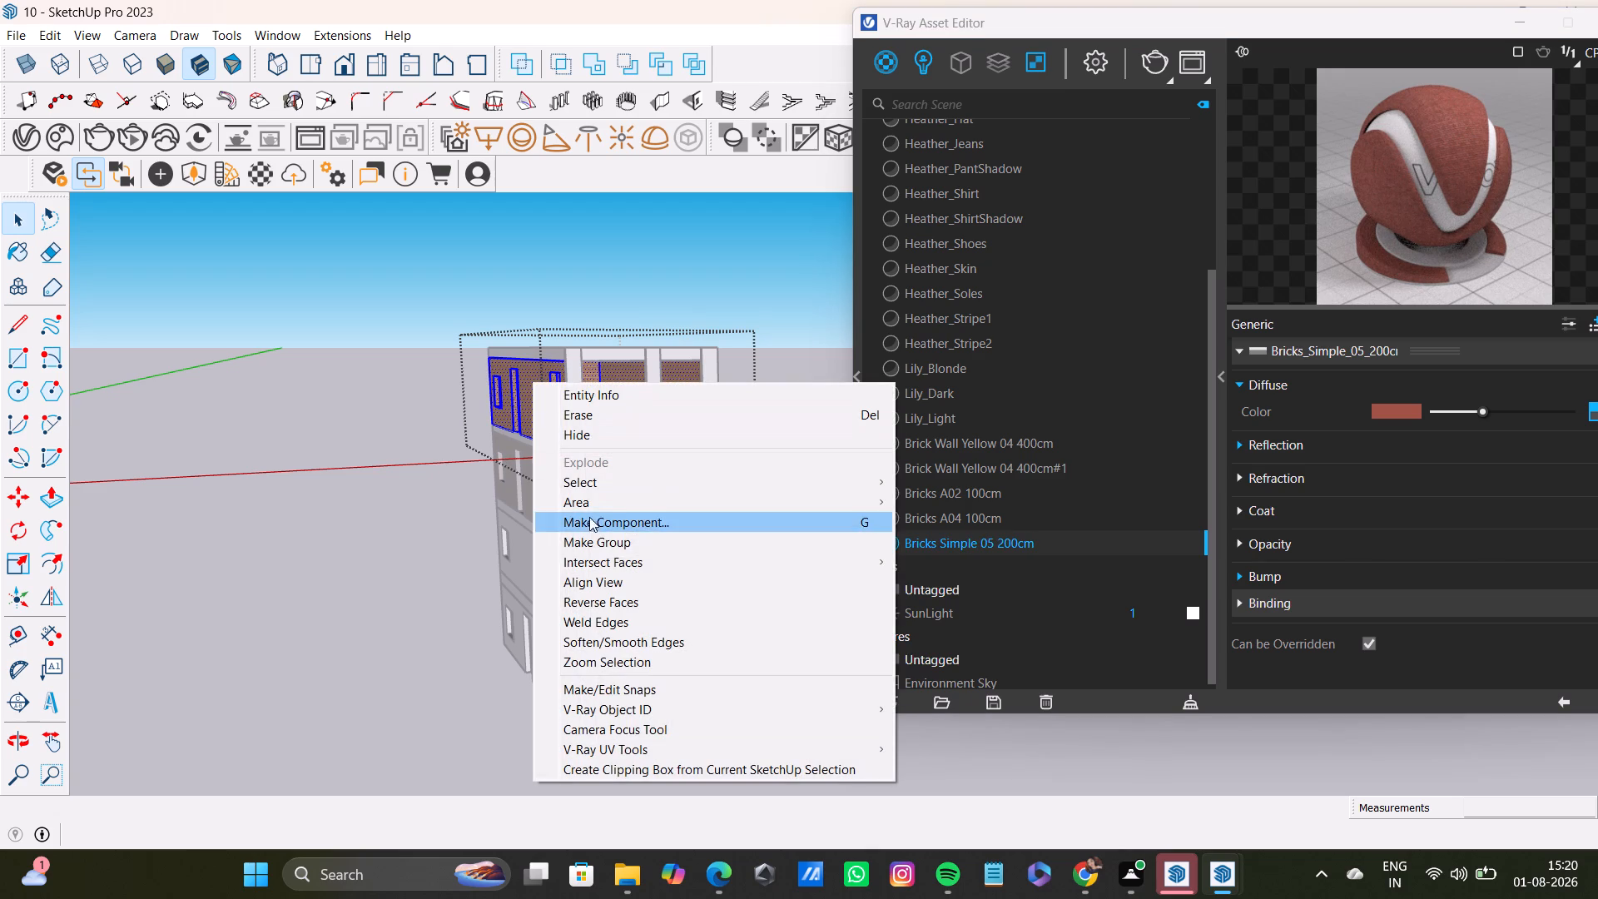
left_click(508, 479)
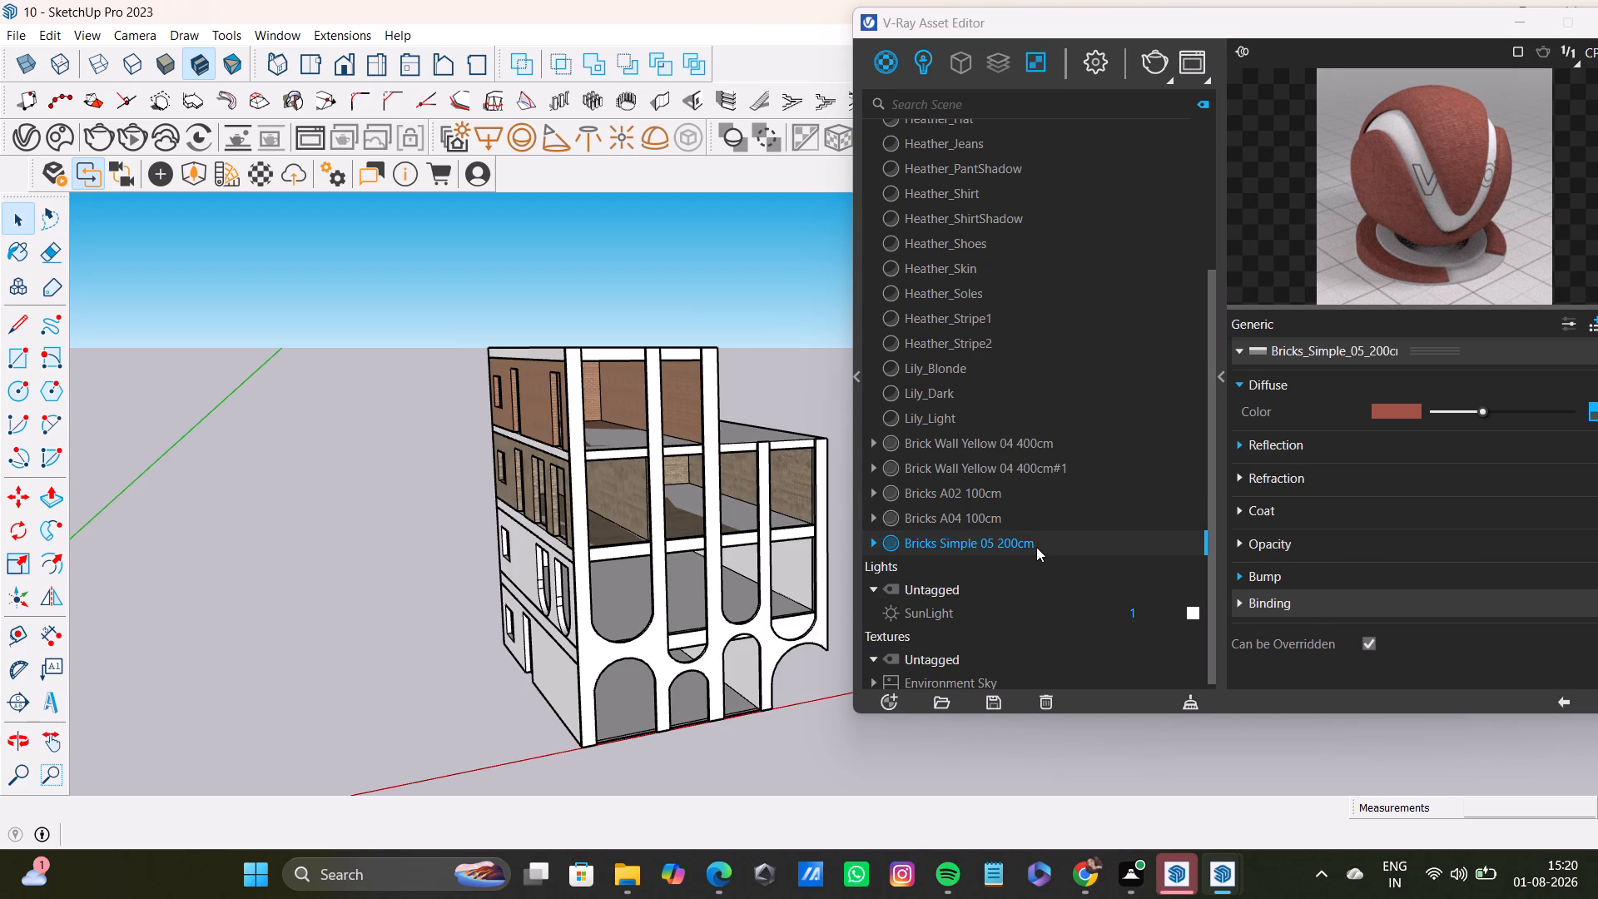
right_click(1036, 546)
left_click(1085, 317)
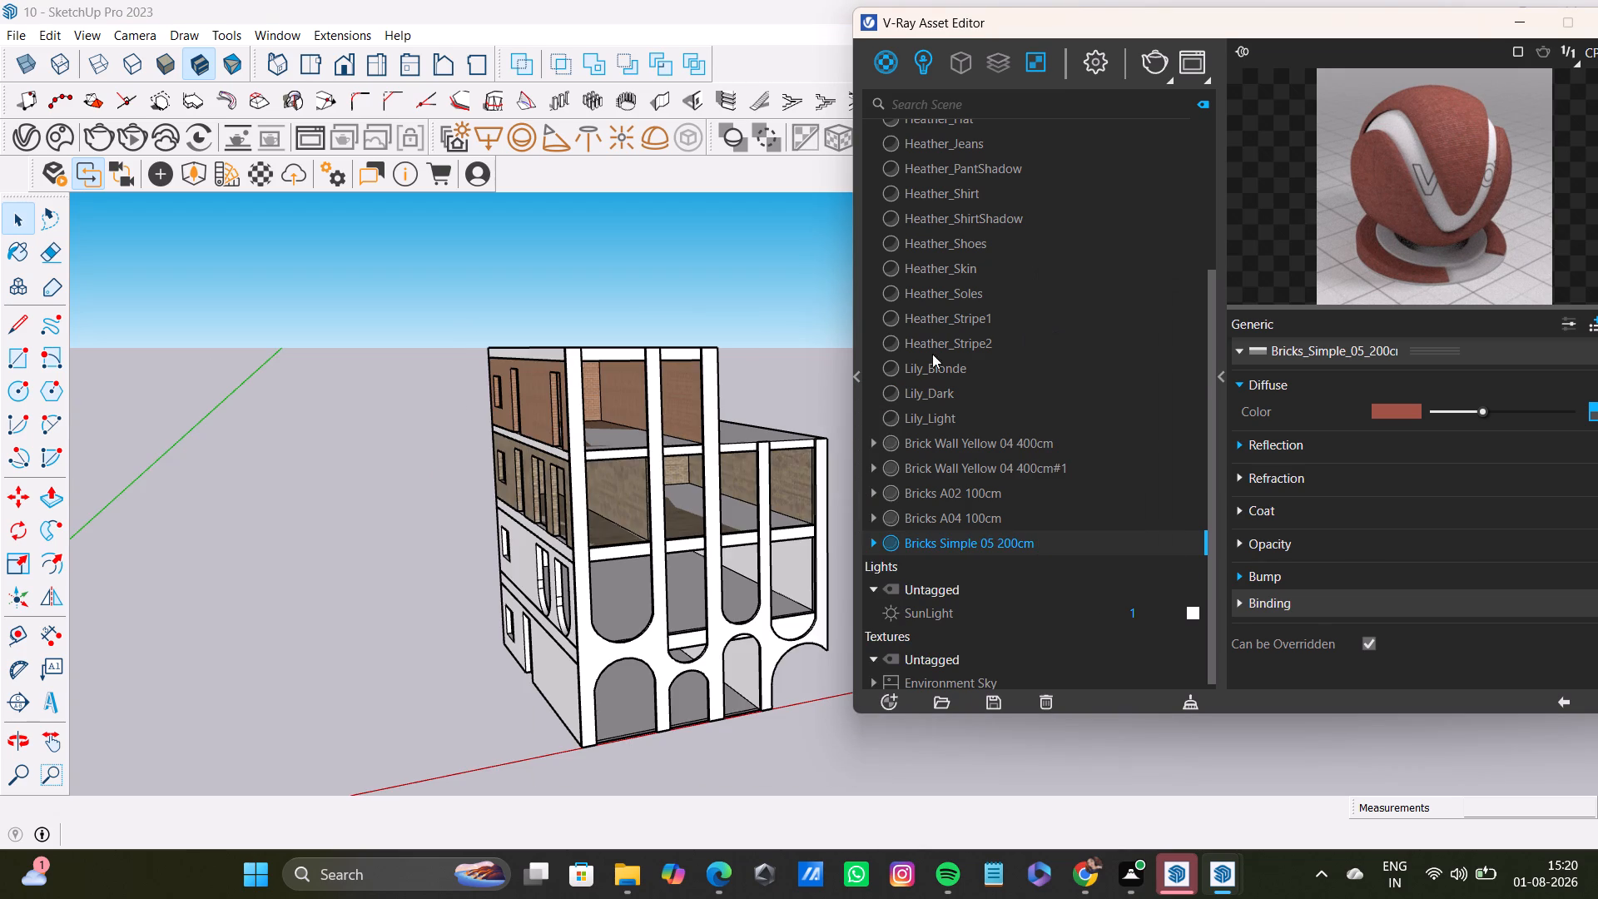
Apply the Bricks Simple 05 200cm material to the second-floor walls and the top-floor walls.
triple_click(553, 479)
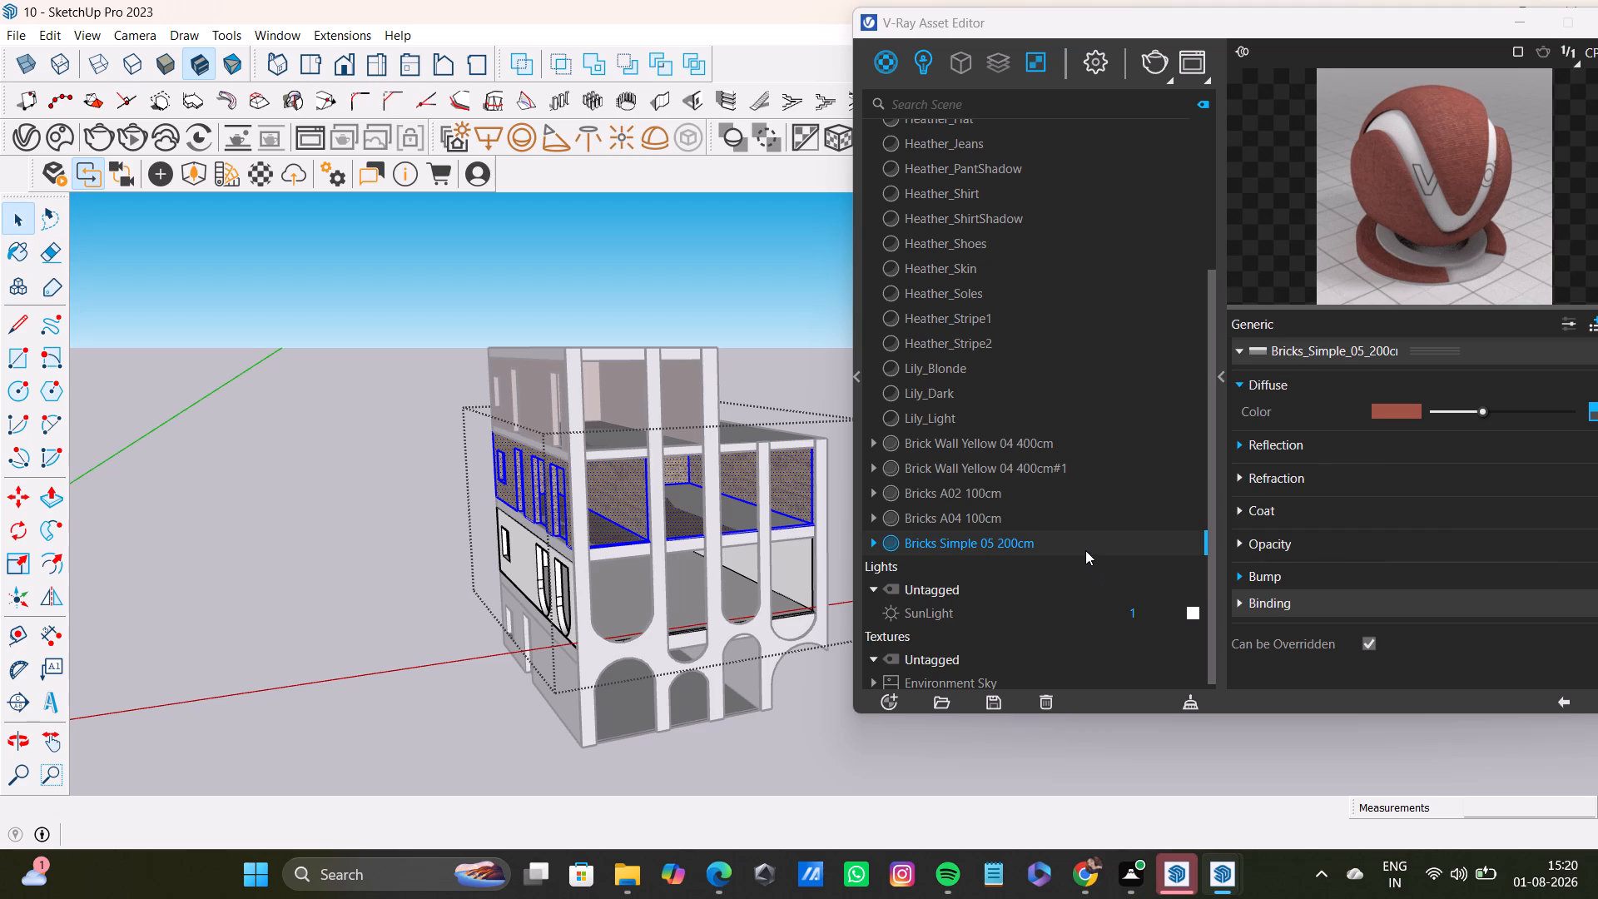
right_click(1084, 546)
right_click(1084, 546)
left_click(1124, 320)
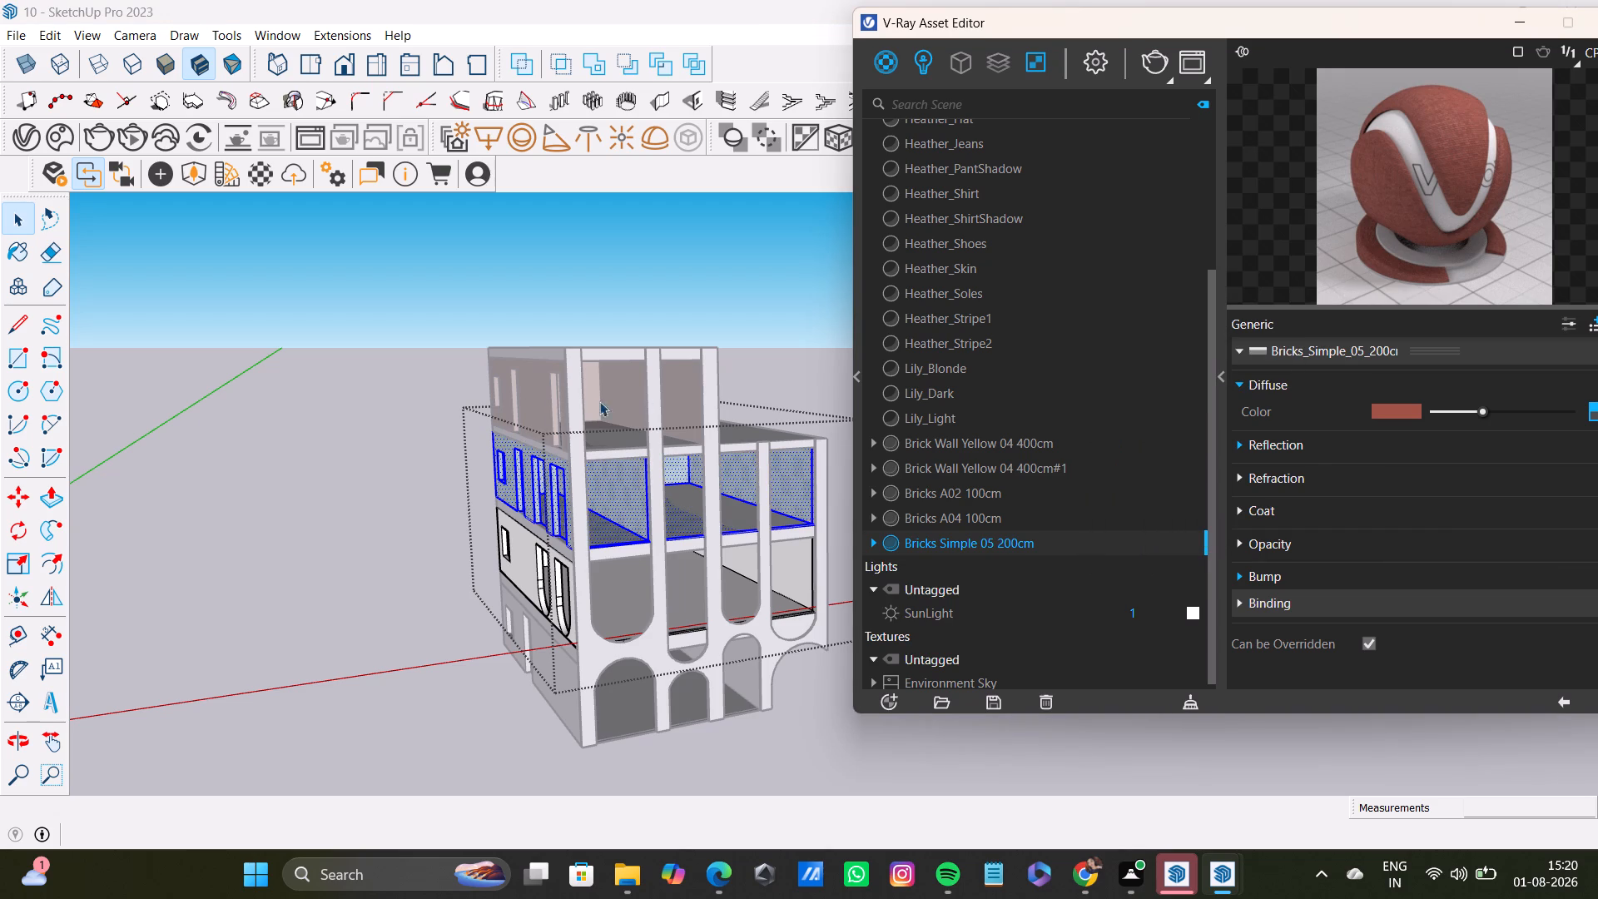
triple_click(548, 394)
right_click(1031, 540)
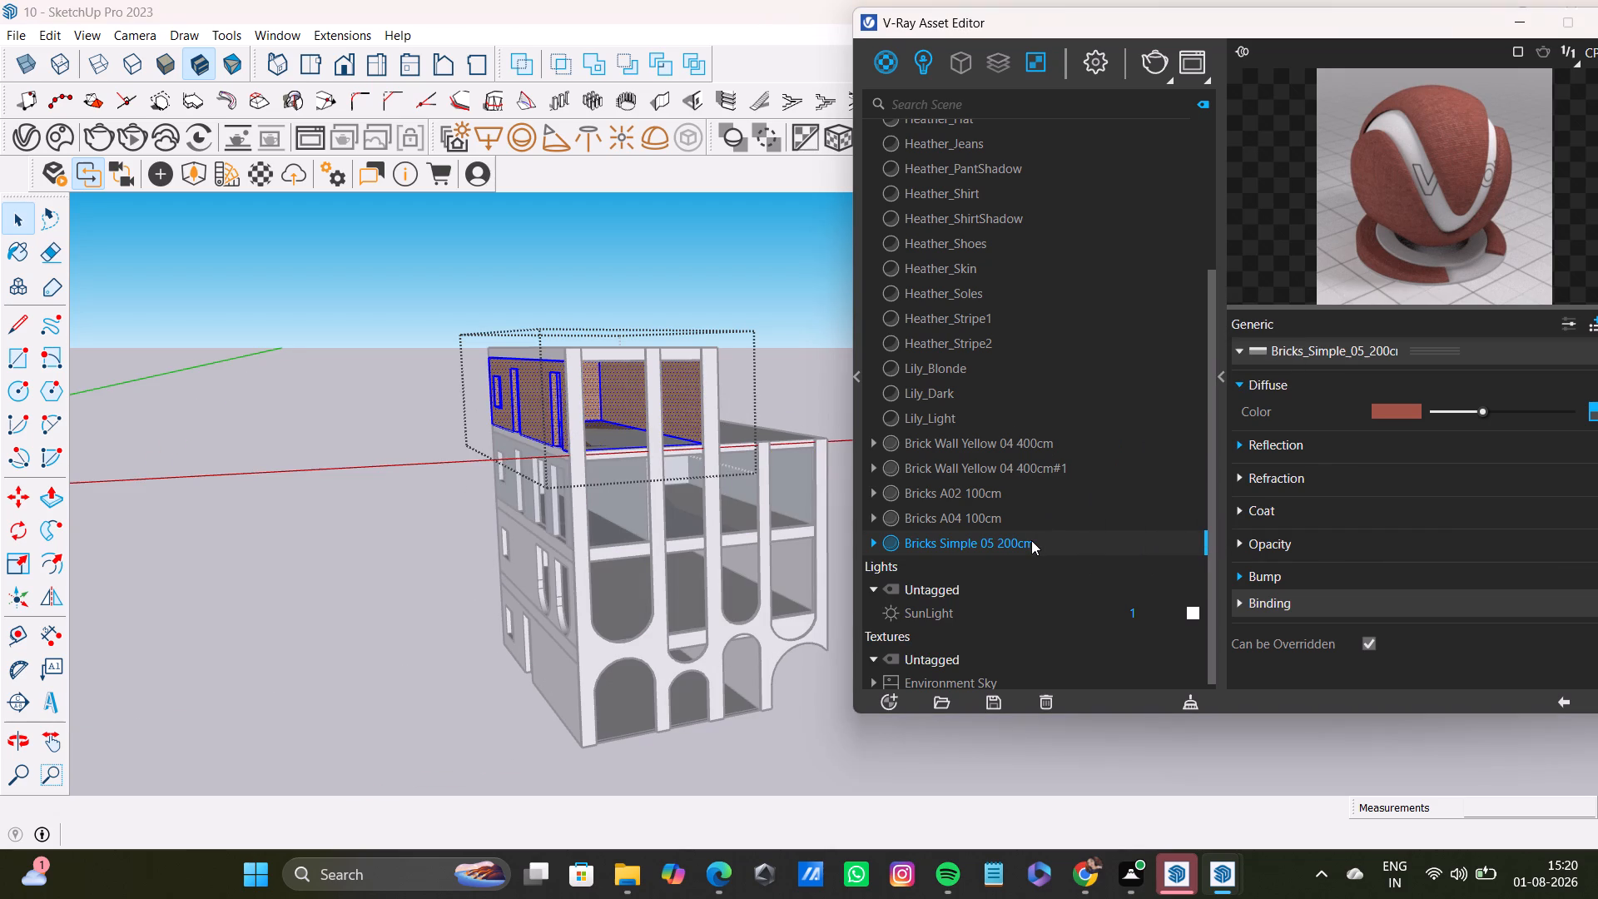
left_click(1065, 309)
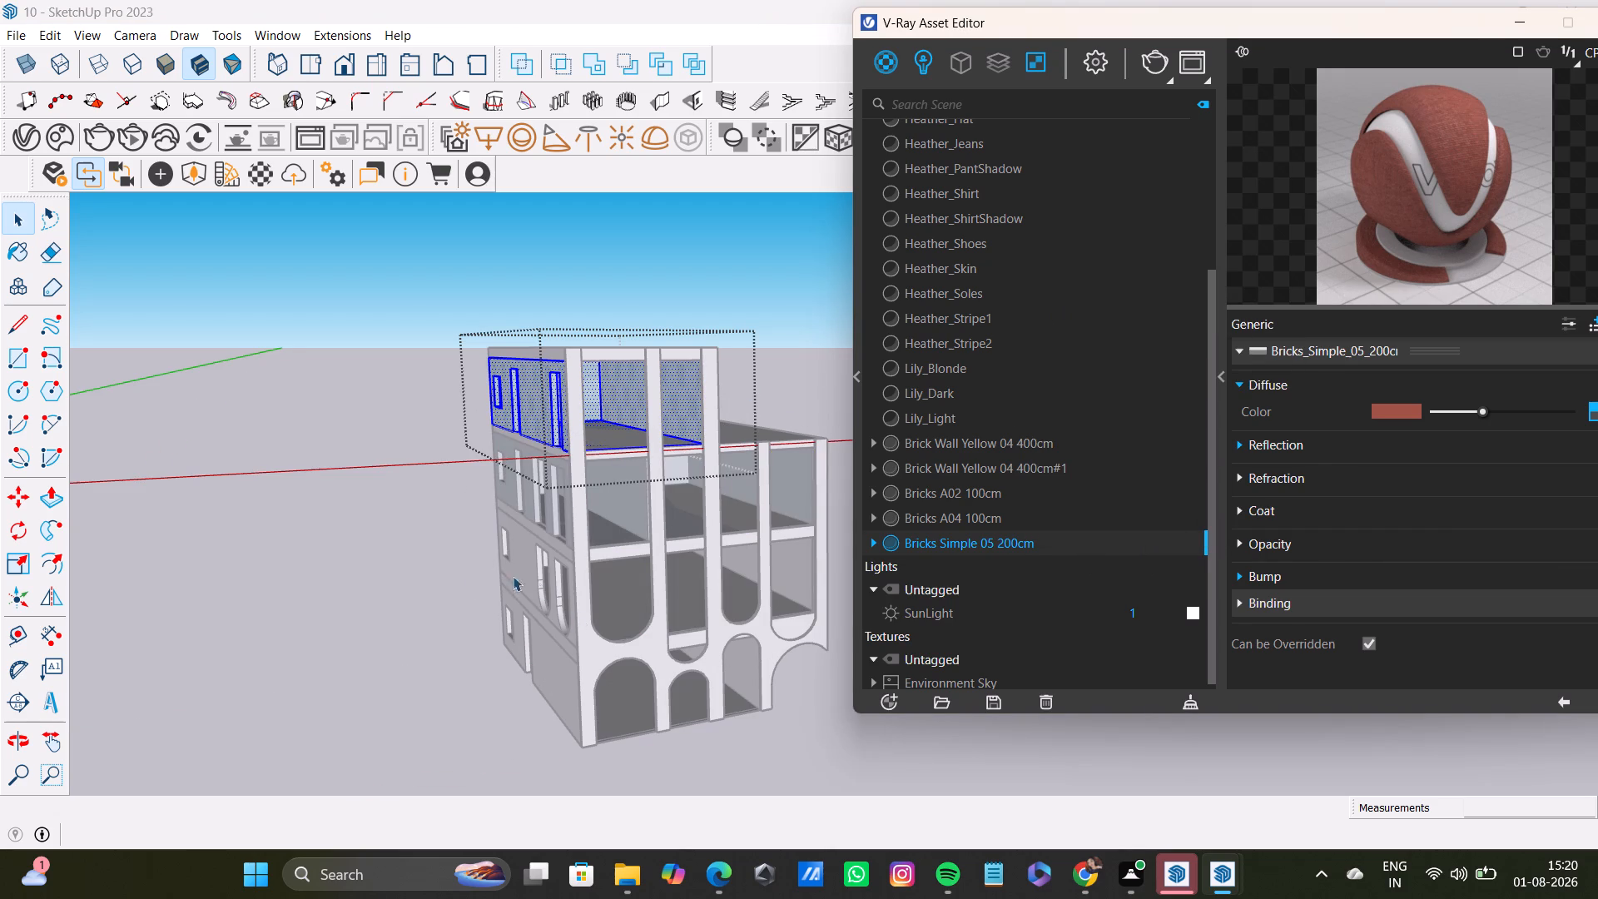
Apply the Bricks Simple 05 200cm material to the first-floor walls and the ground-floor walls.
left_click(454, 570)
triple_click(526, 569)
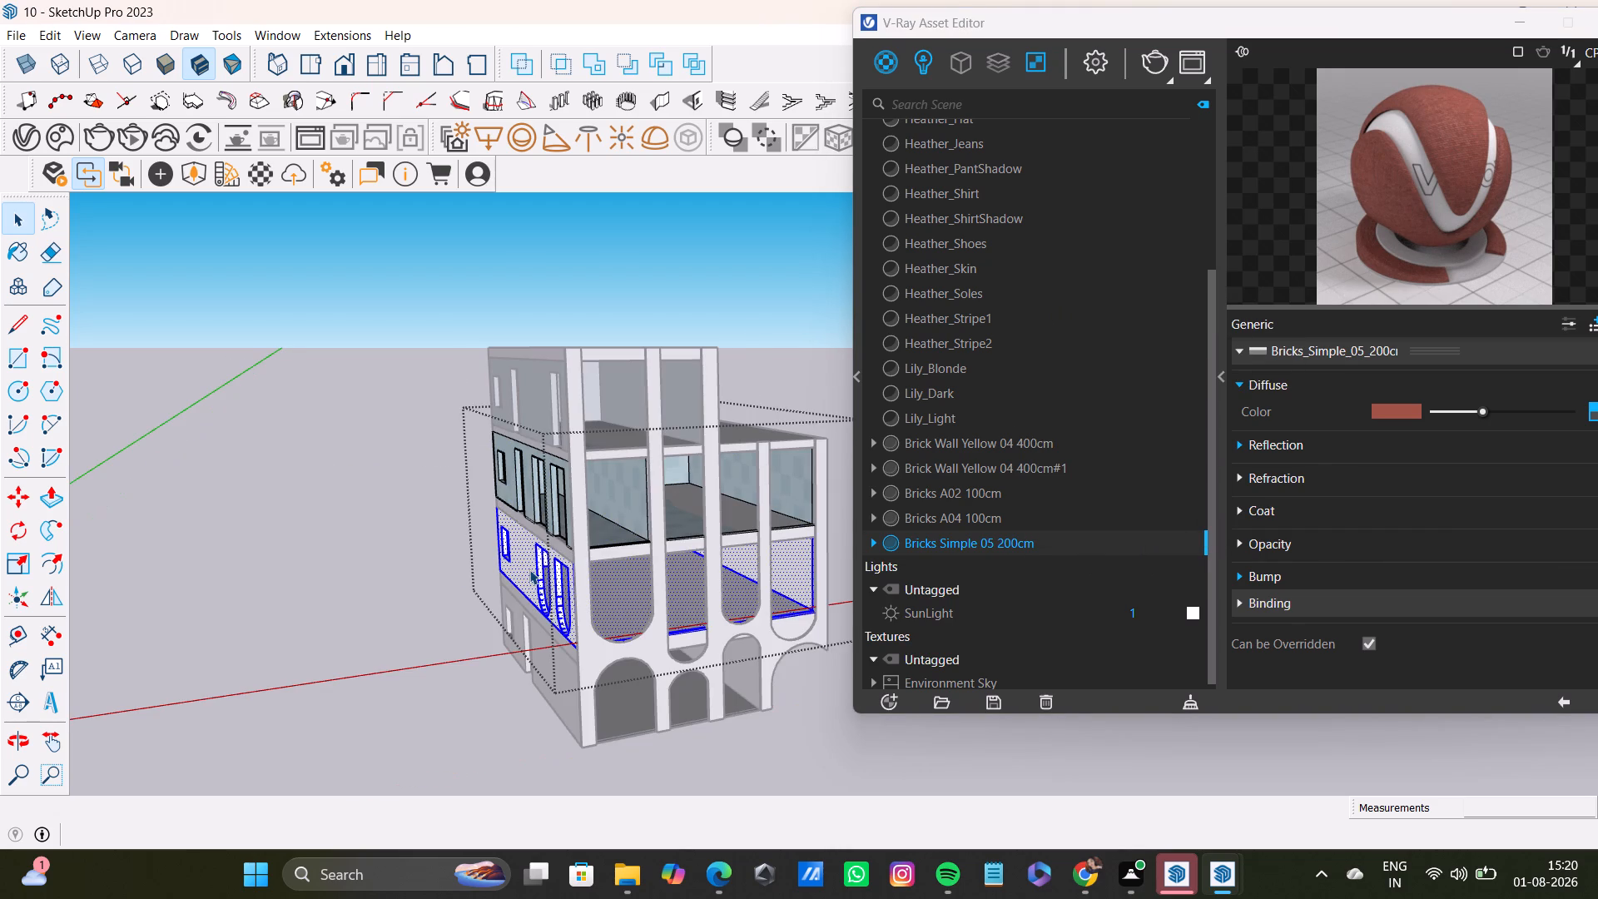
right_click(1007, 541)
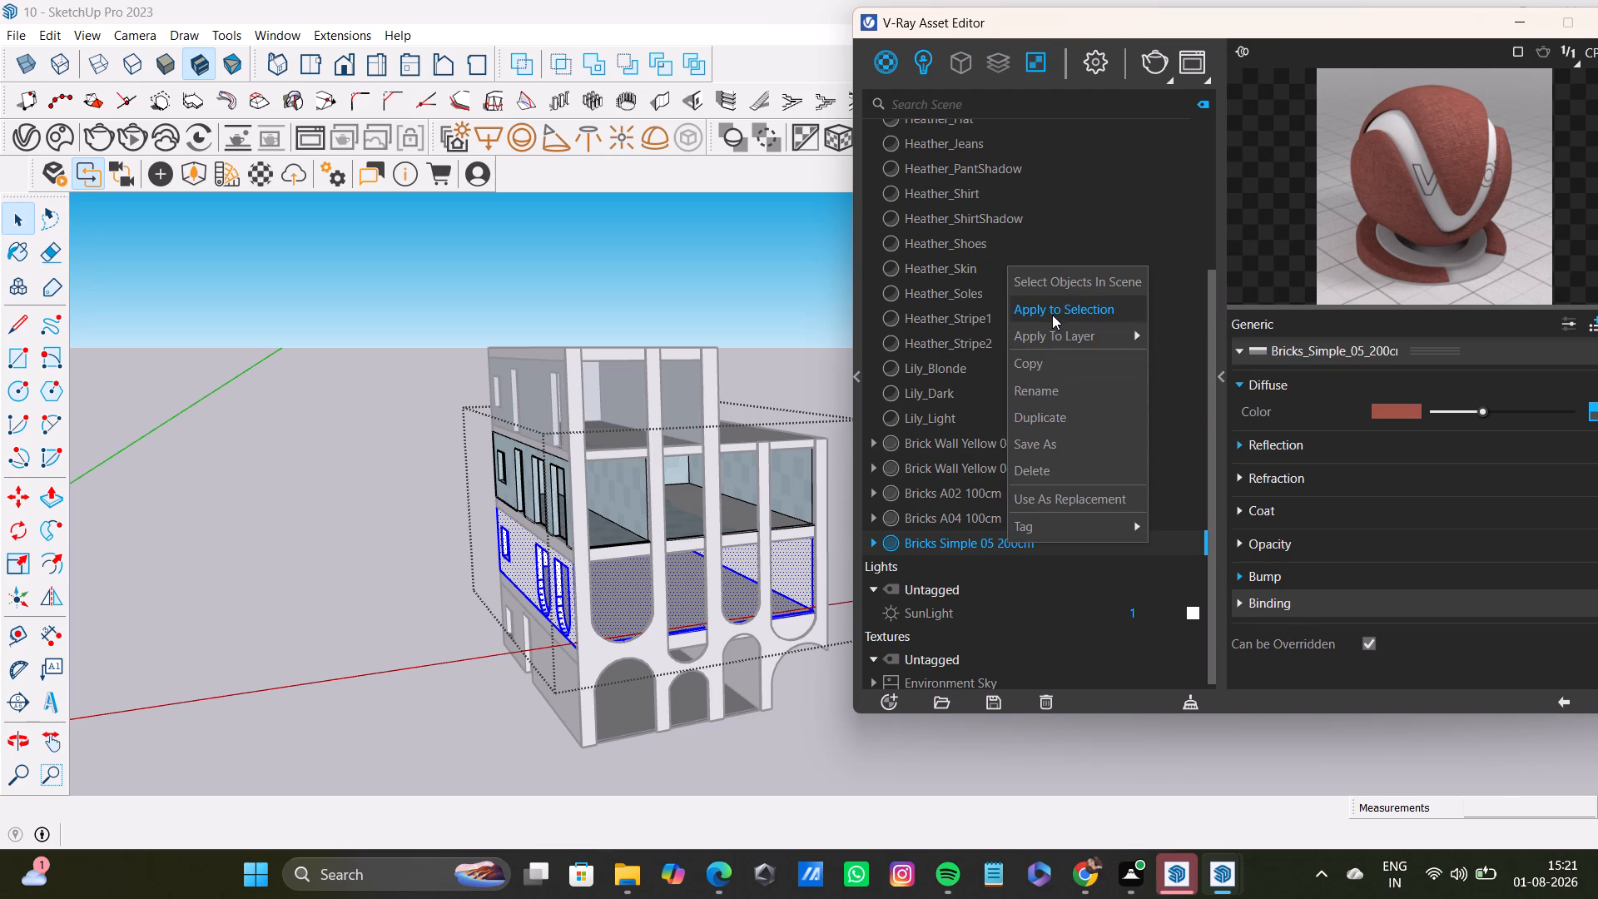
left_click(1052, 311)
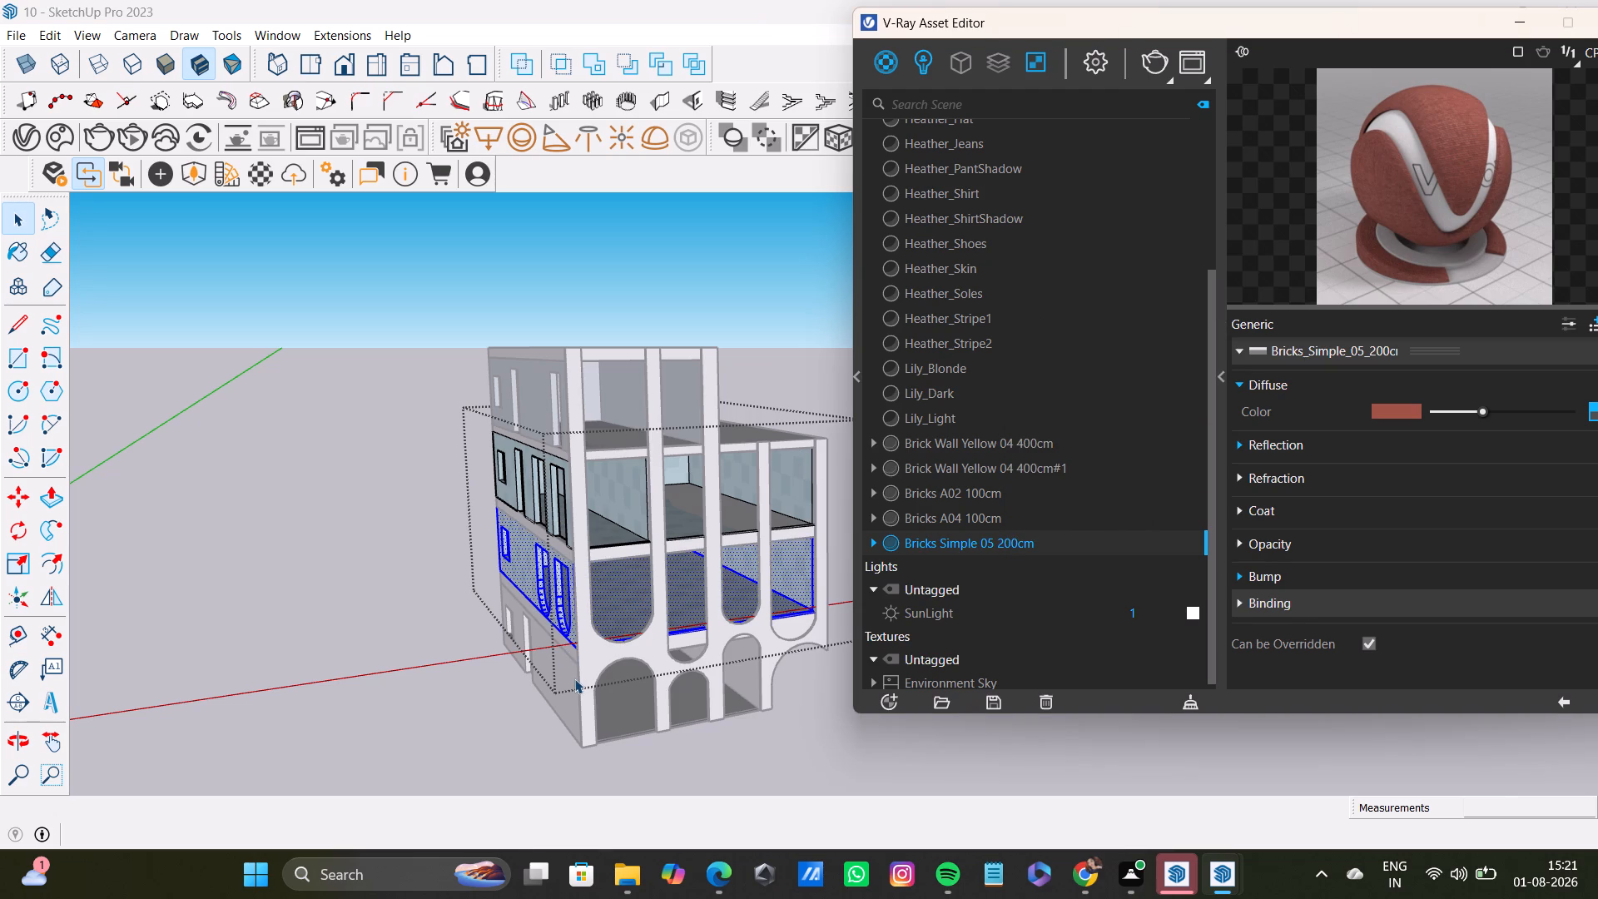
double_click(574, 678)
double_click(574, 678)
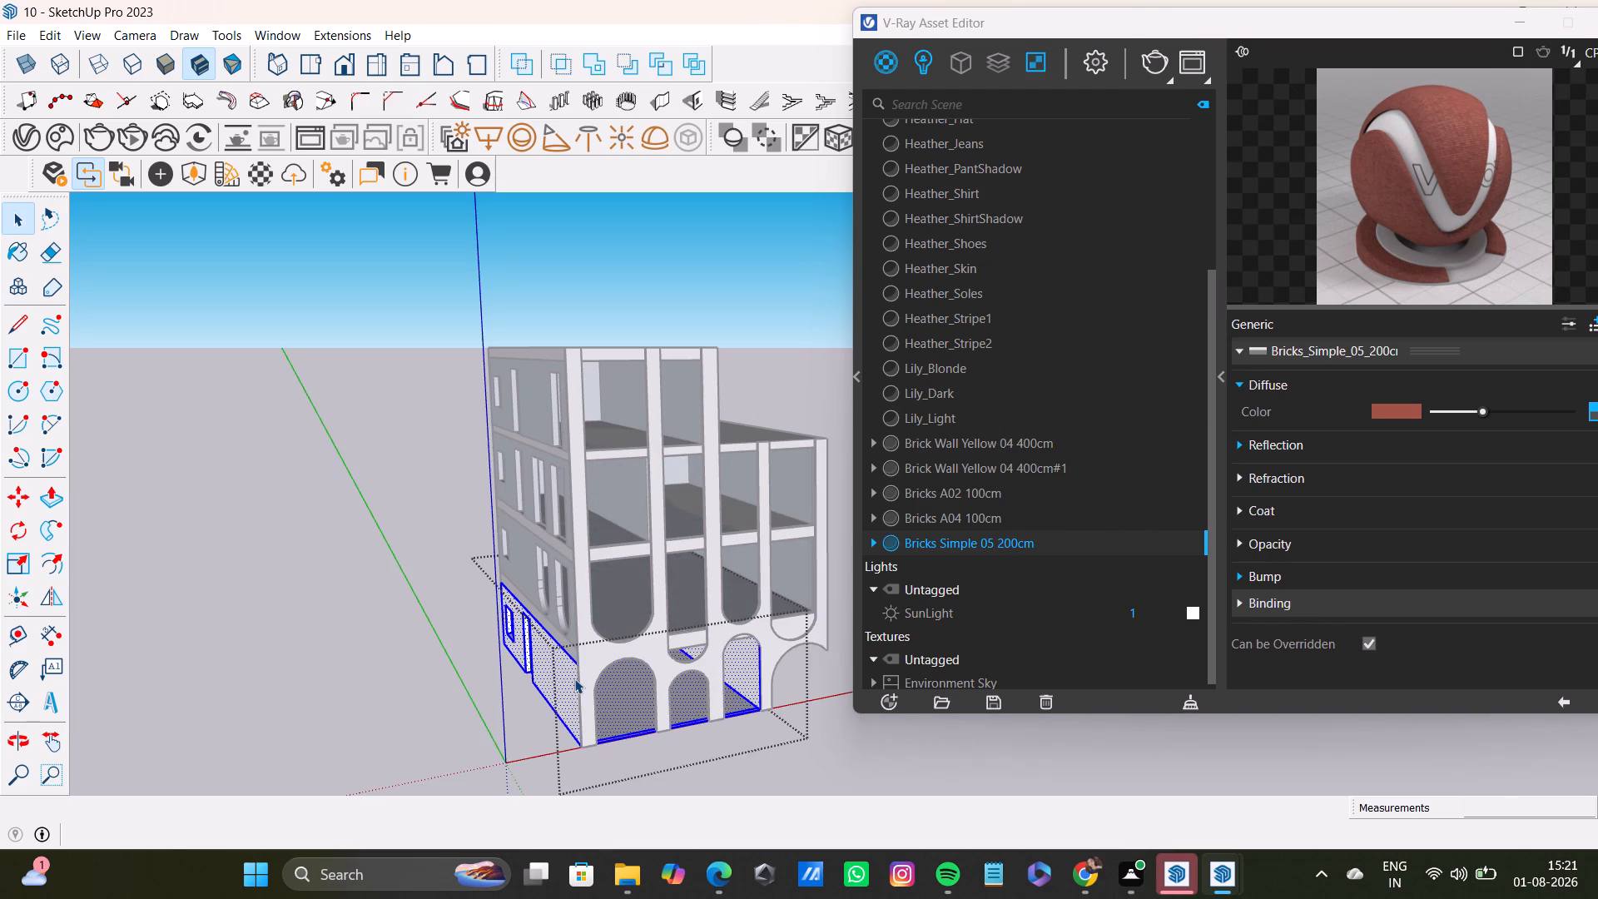
right_click(1001, 543)
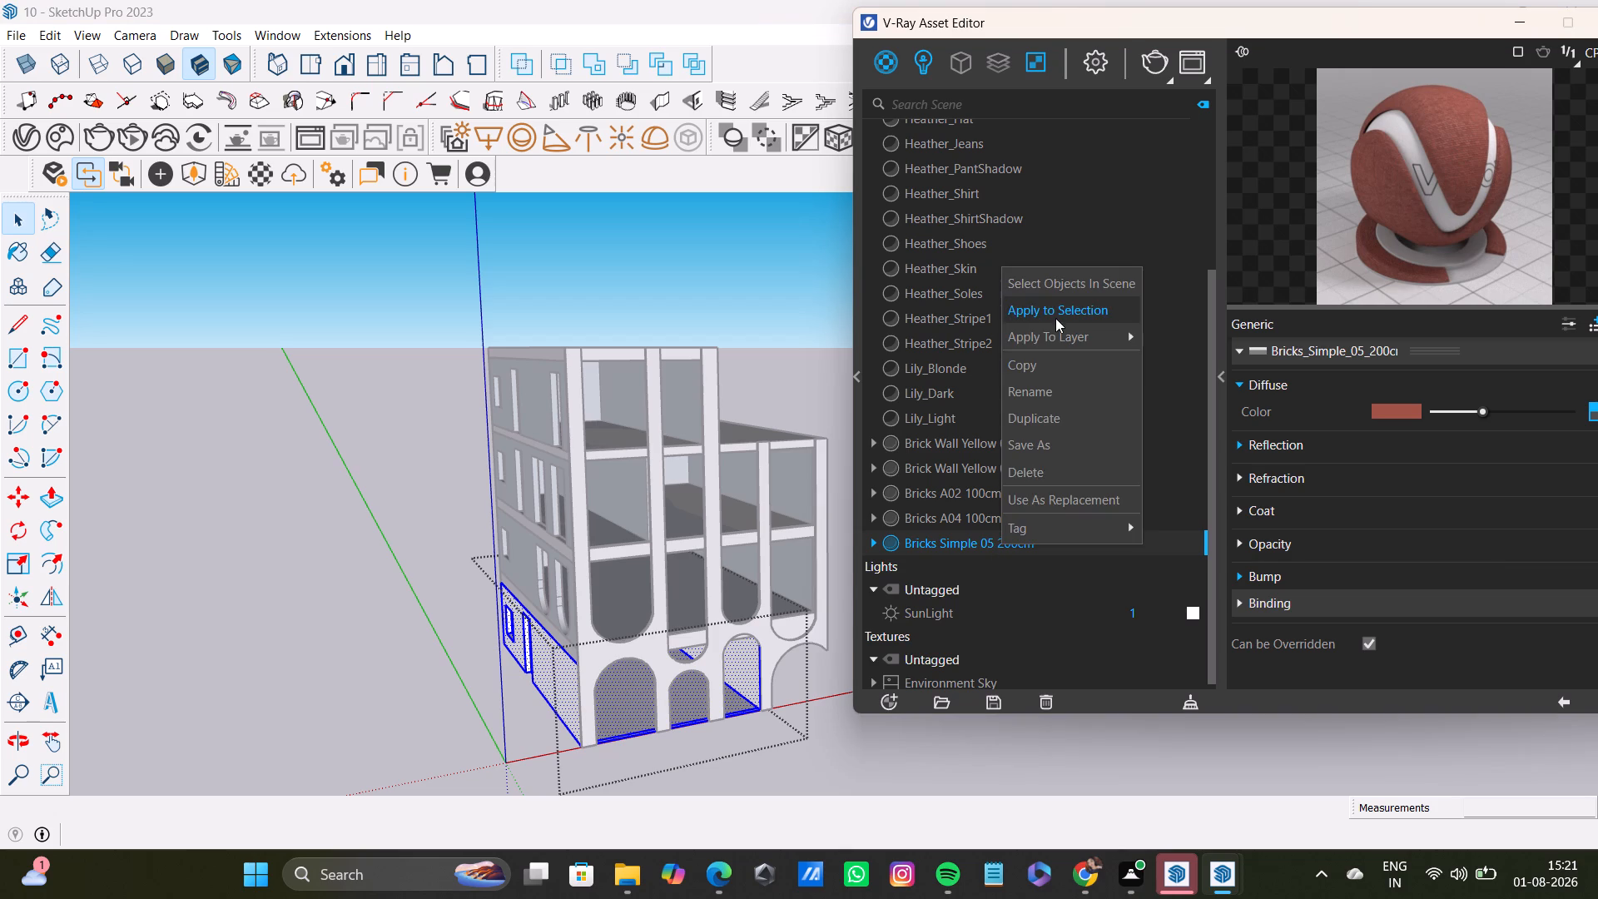
left_click(1056, 317)
left_click(305, 418)
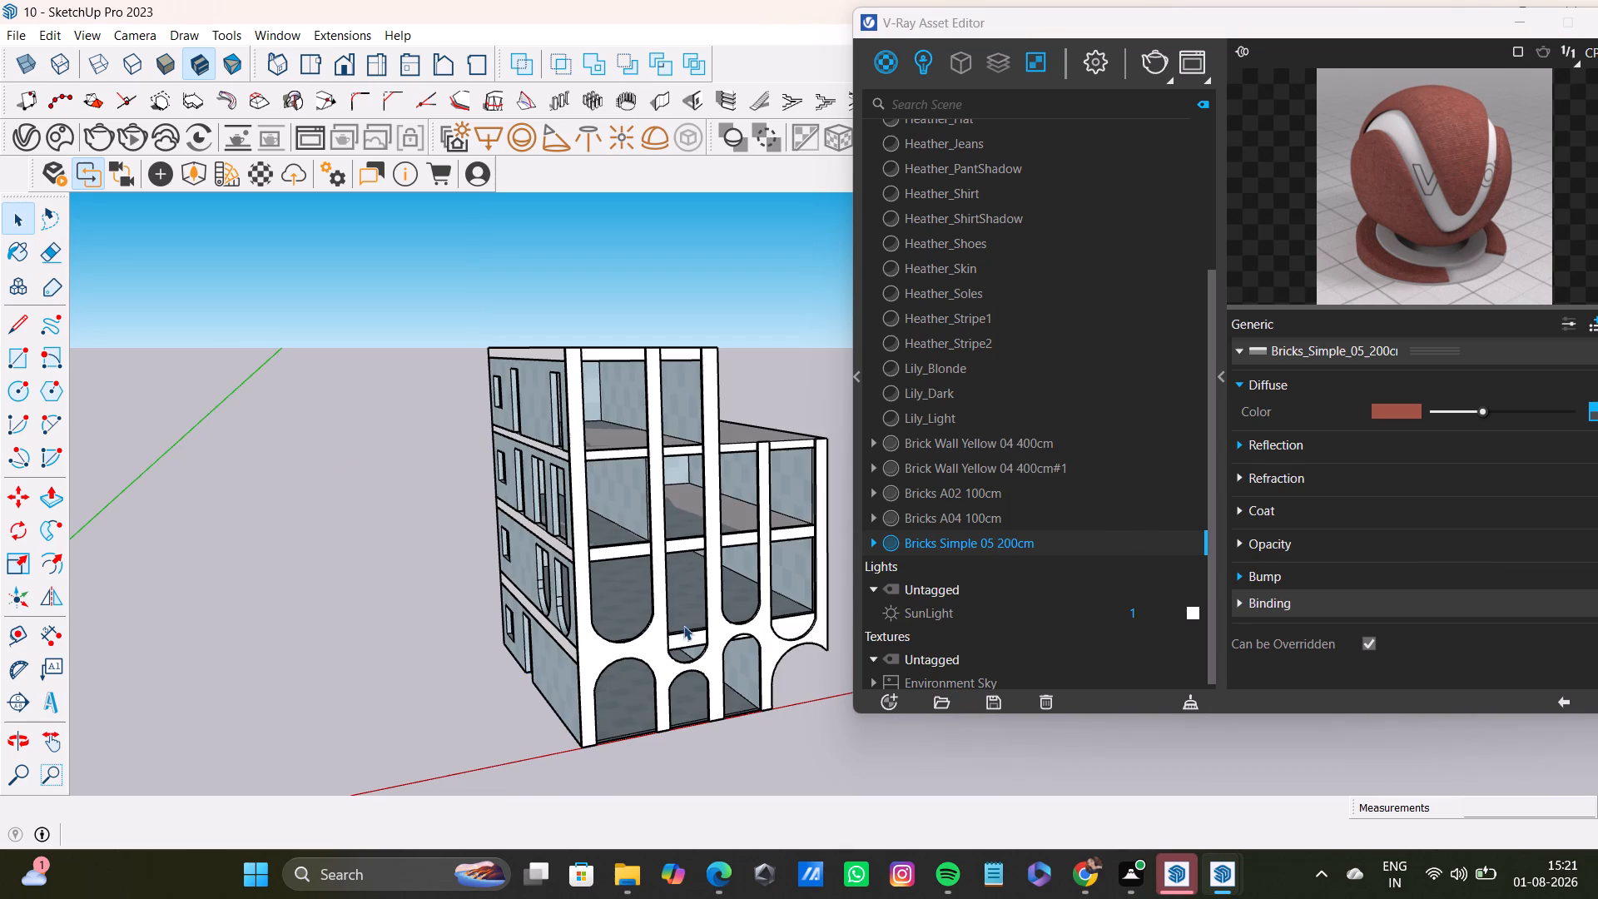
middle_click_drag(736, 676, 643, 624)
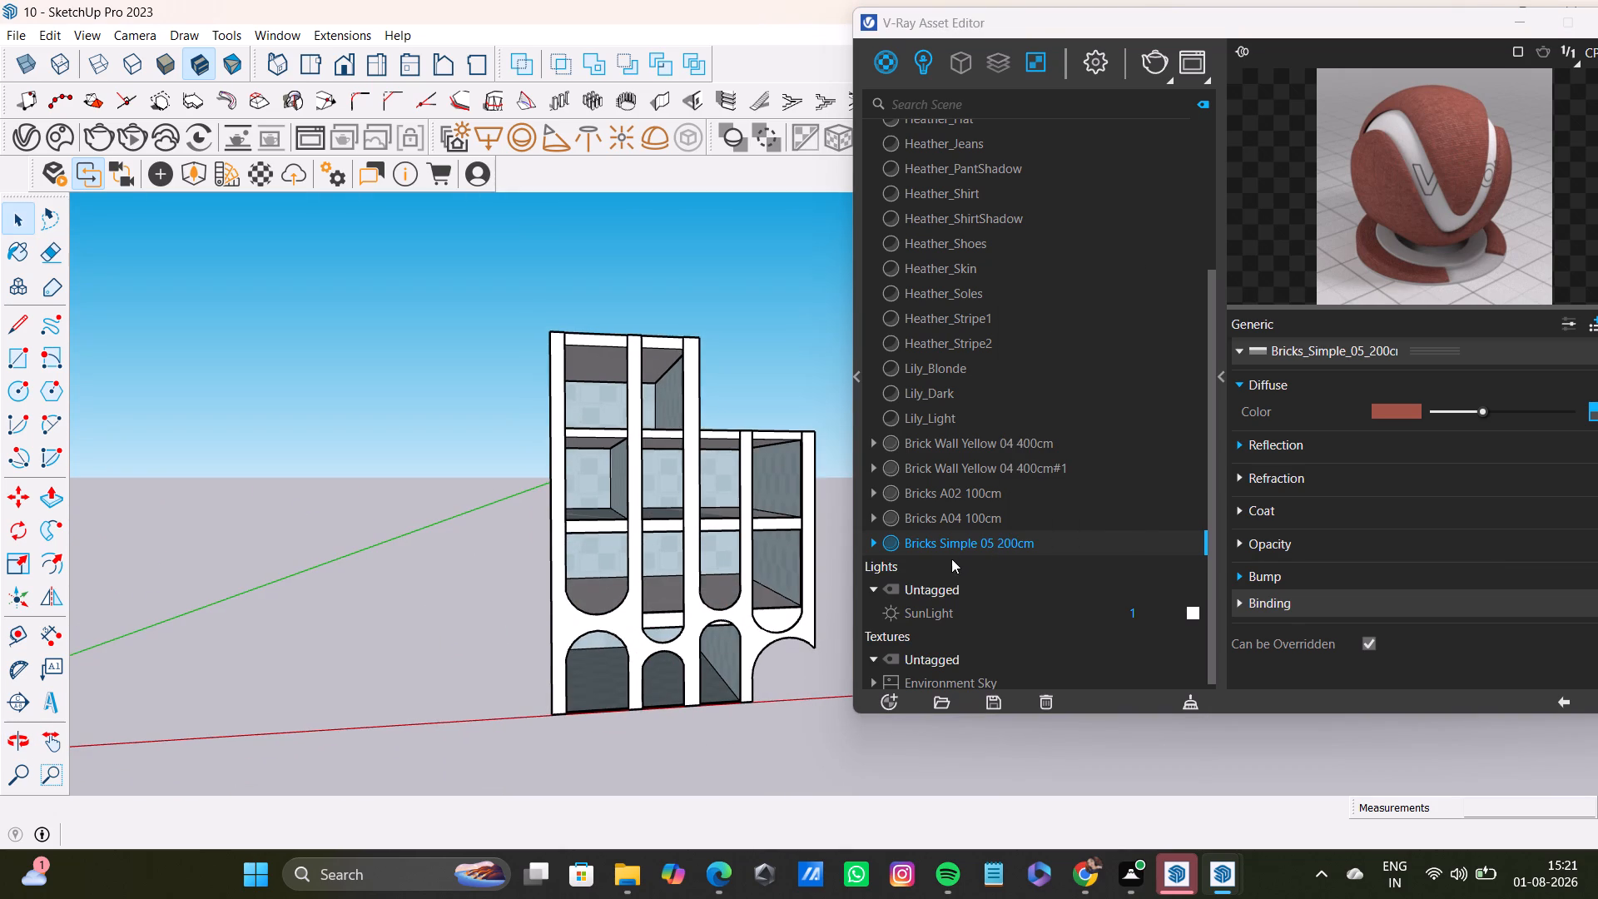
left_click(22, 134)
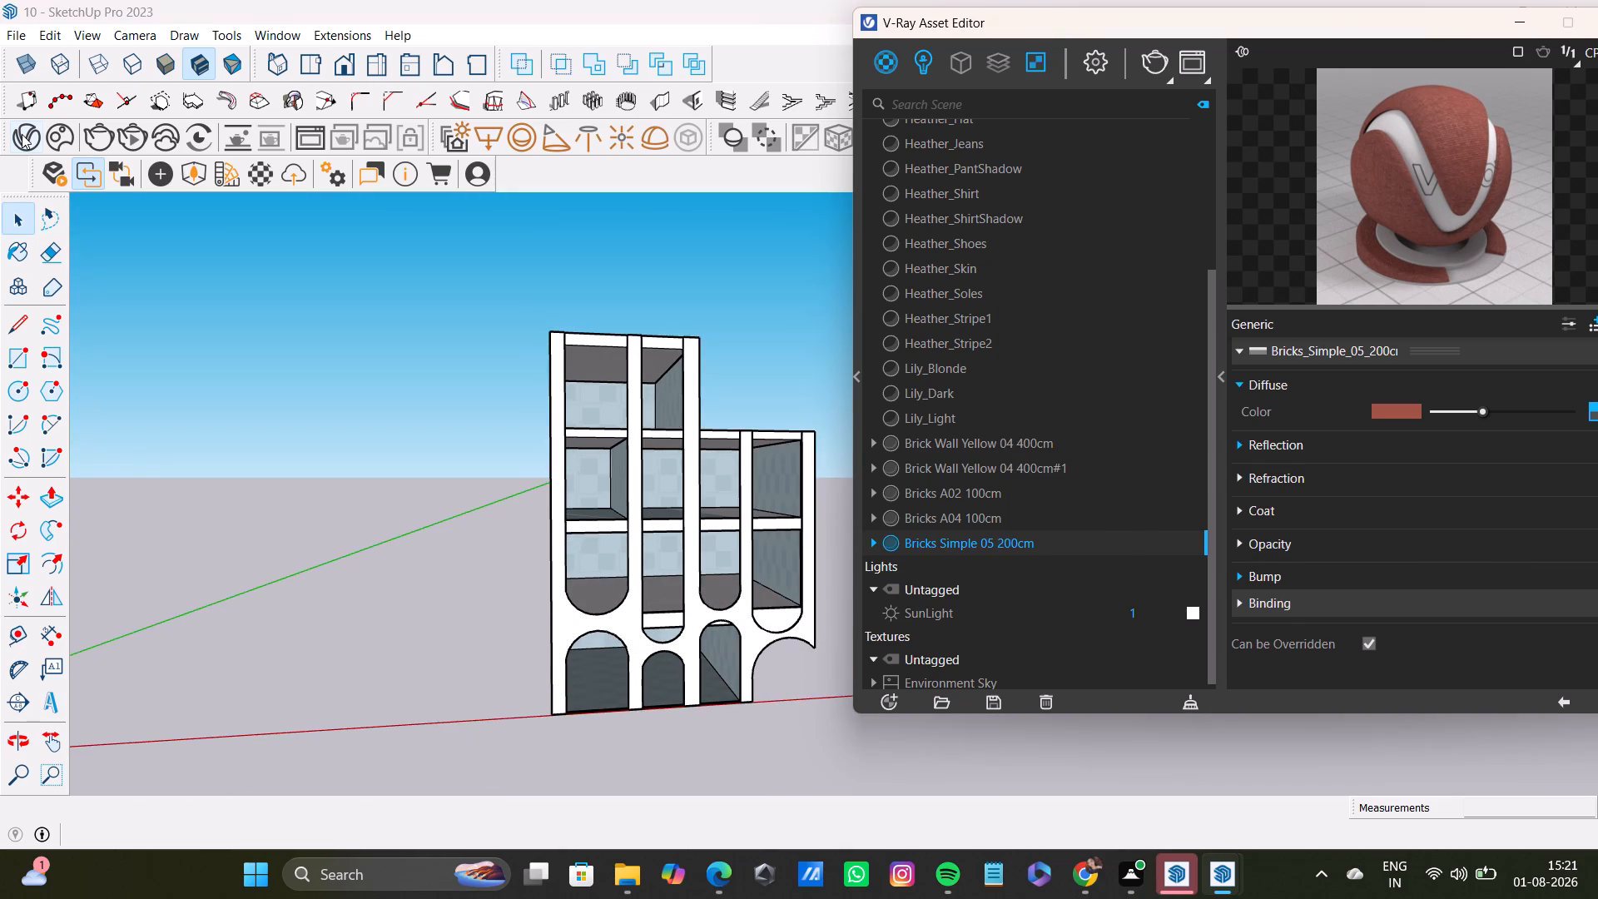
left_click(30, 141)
Open the Chaos Cosmos library, clear the railings search and show the Materials category.
left_click(66, 138)
left_click(821, 57)
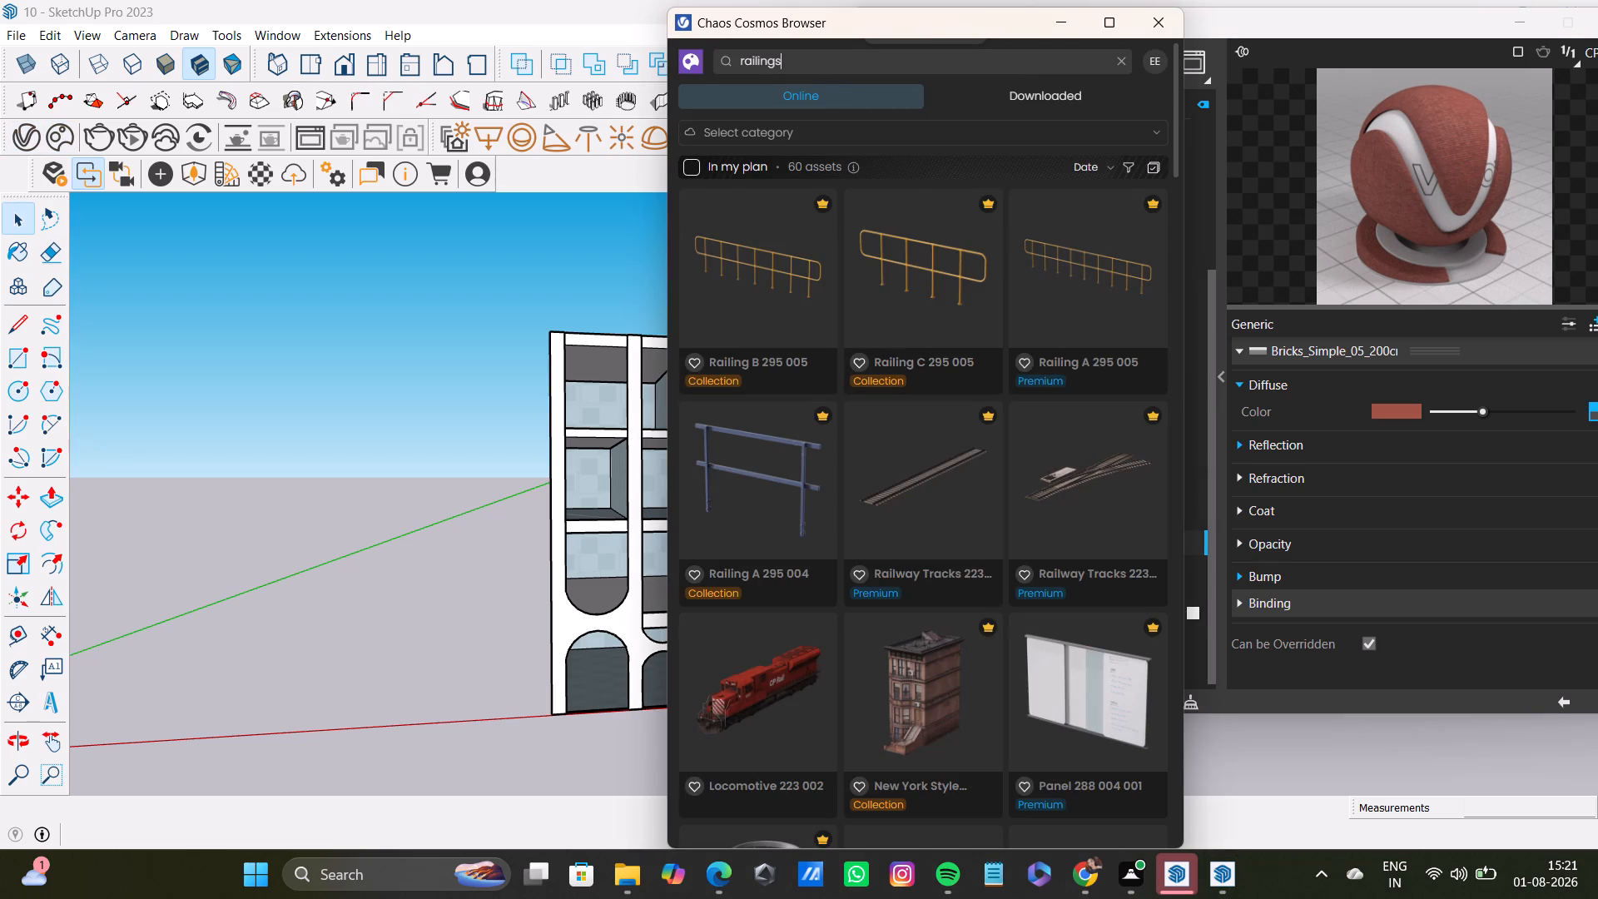
left_click_drag(818, 57, 699, 74)
key("BackSpace")
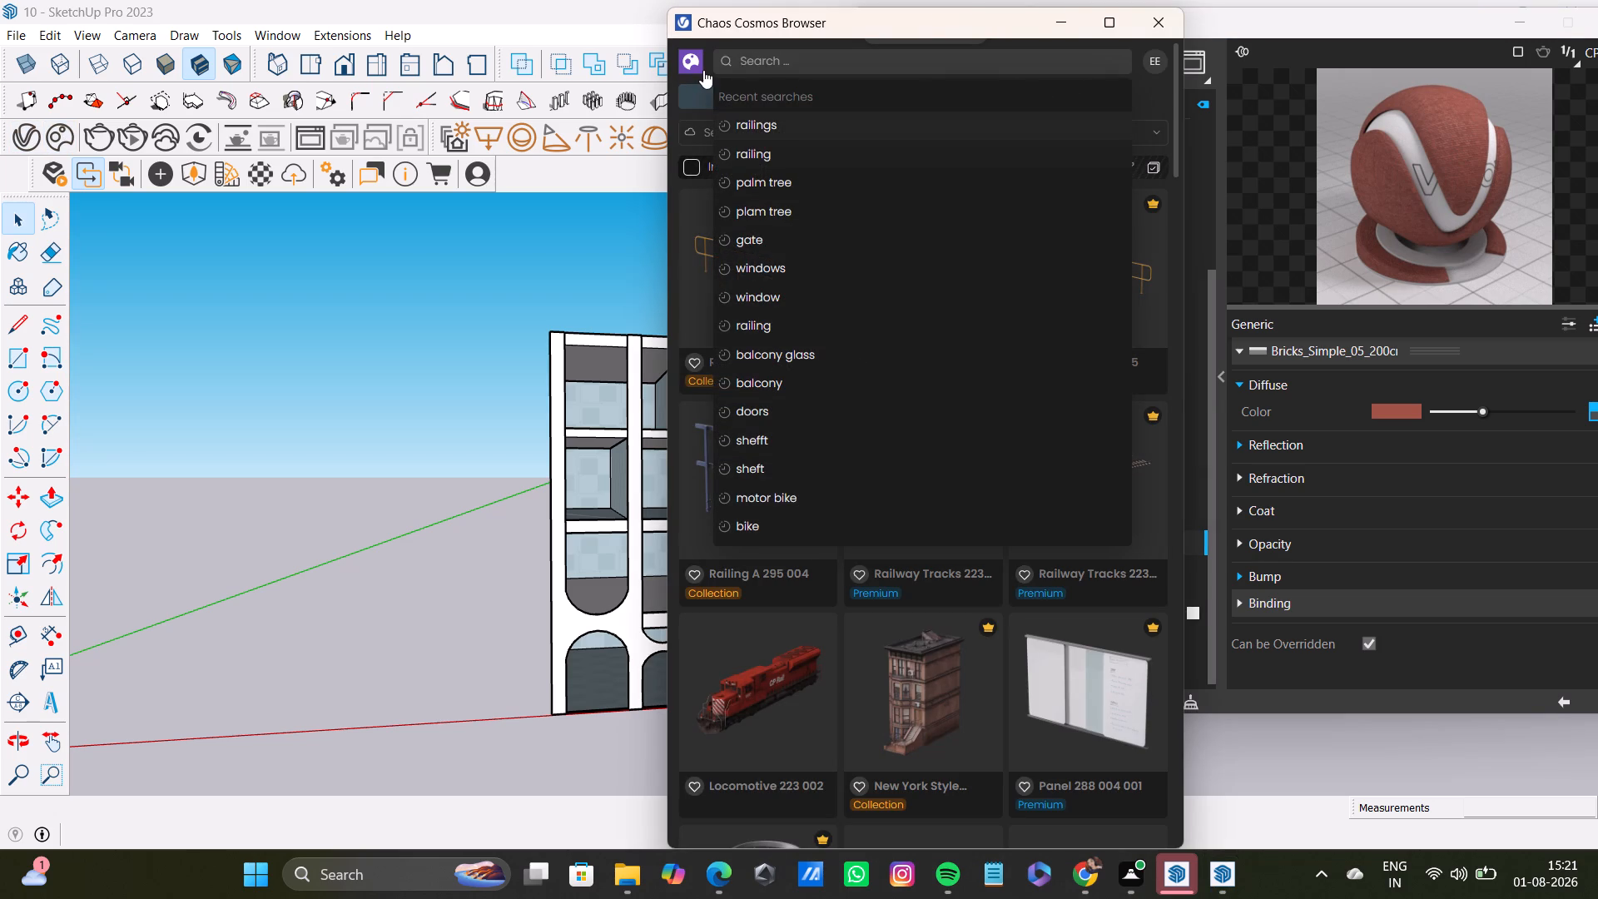
left_click(693, 57)
left_click(867, 220)
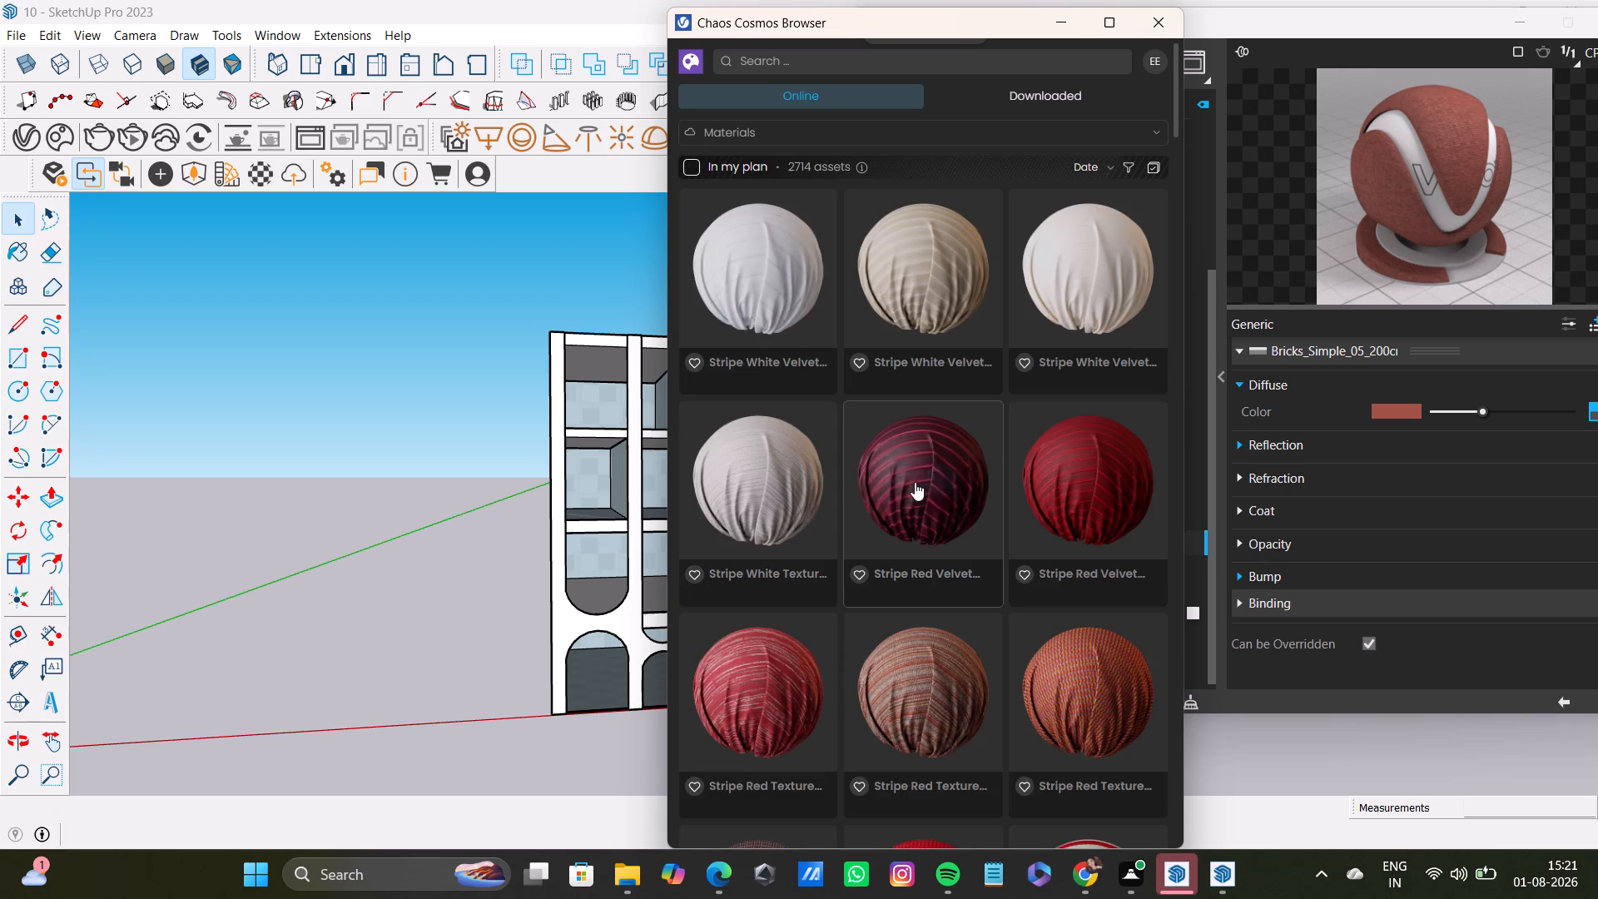
scroll(916, 534, "down", 3)
Look through the online Wood and Glass material categories.
left_click(797, 135)
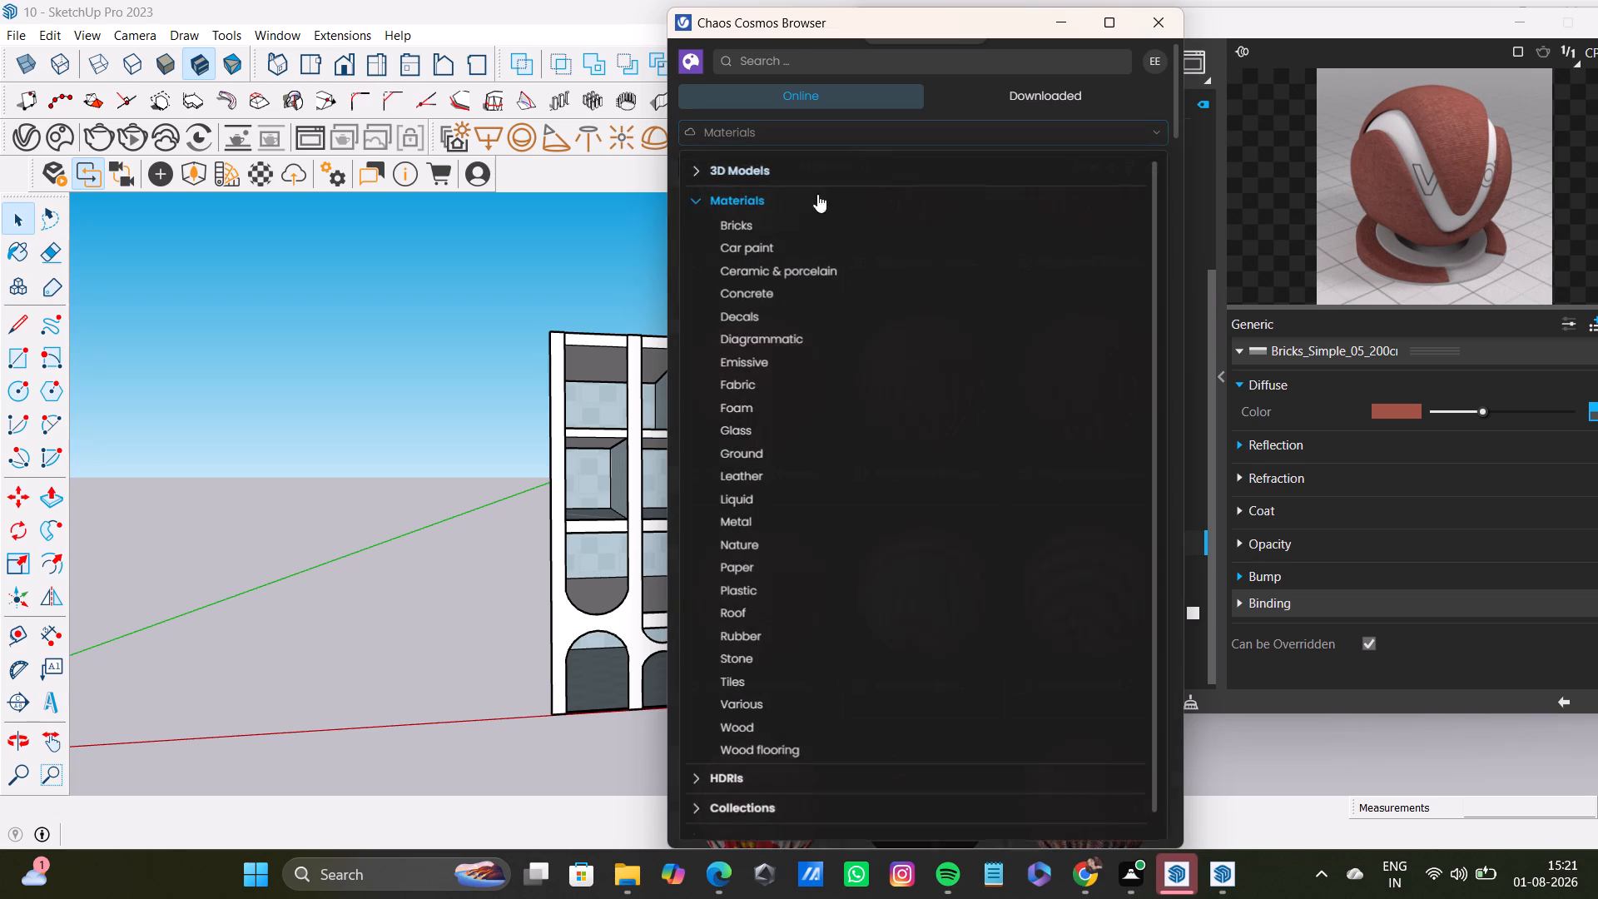
scroll(808, 619, "down", 1)
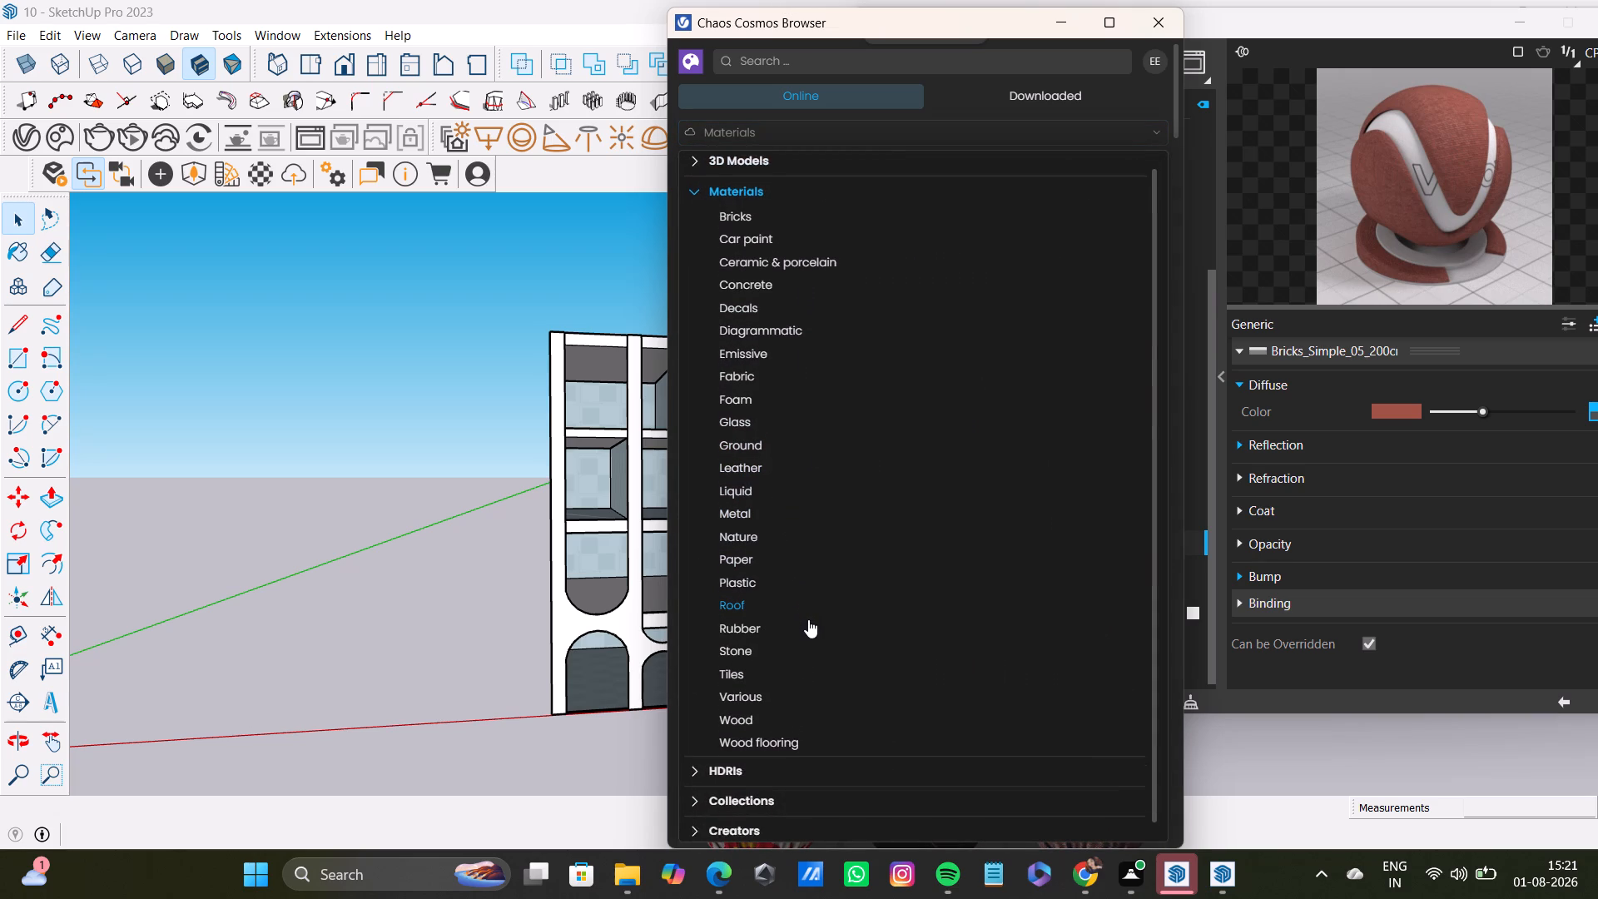
scroll(808, 619, "down", 2)
left_click(762, 708)
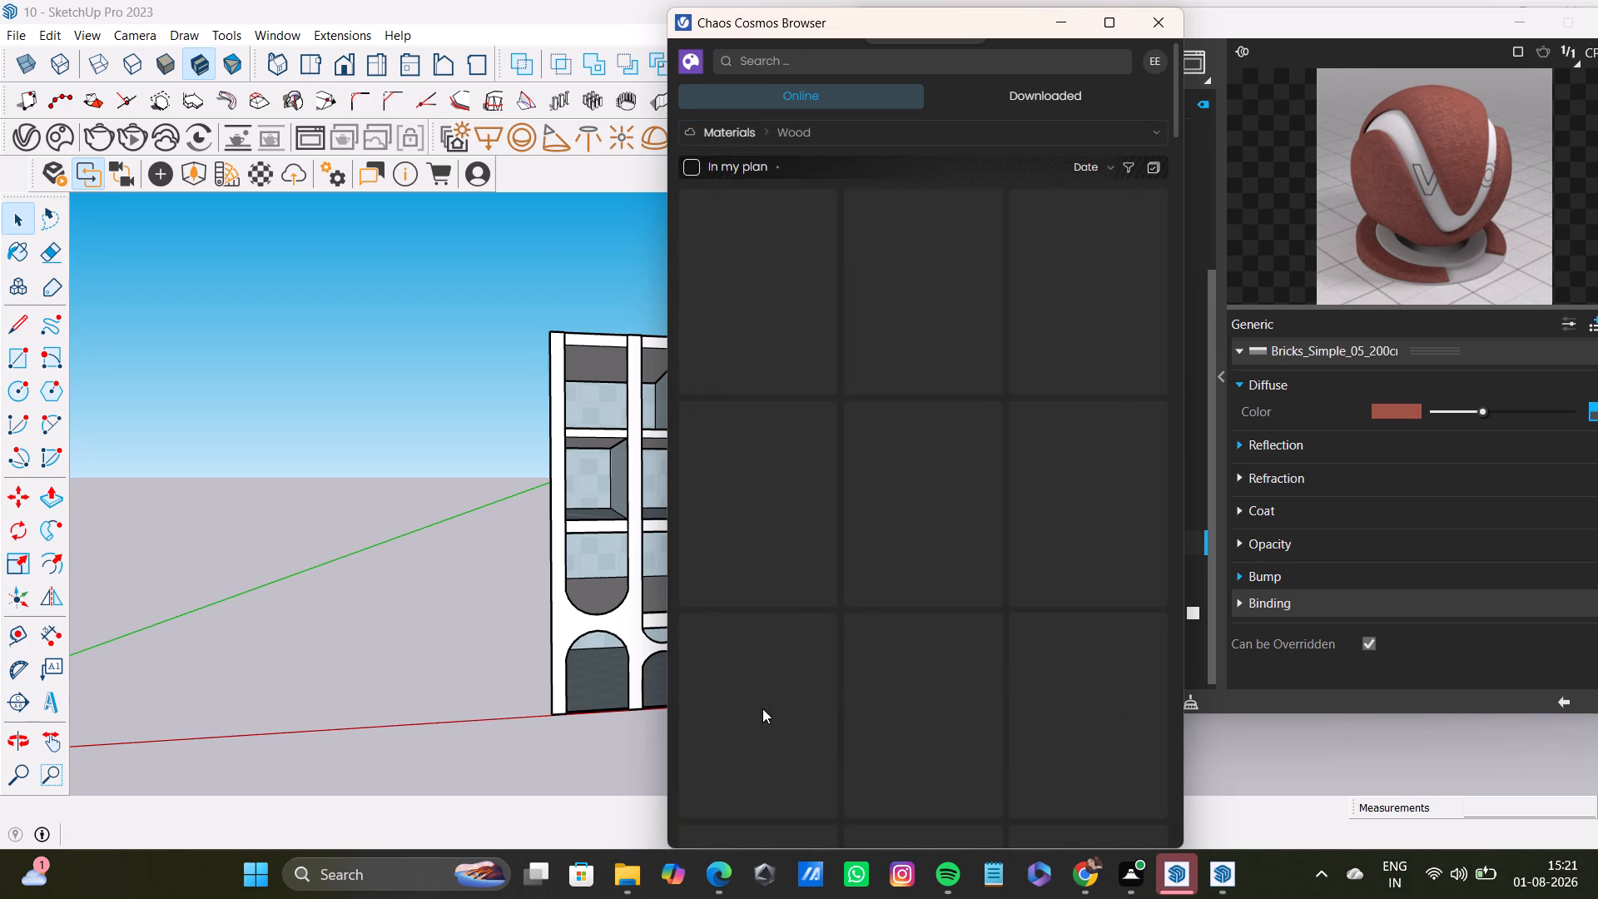
scroll(904, 648, "down", 6)
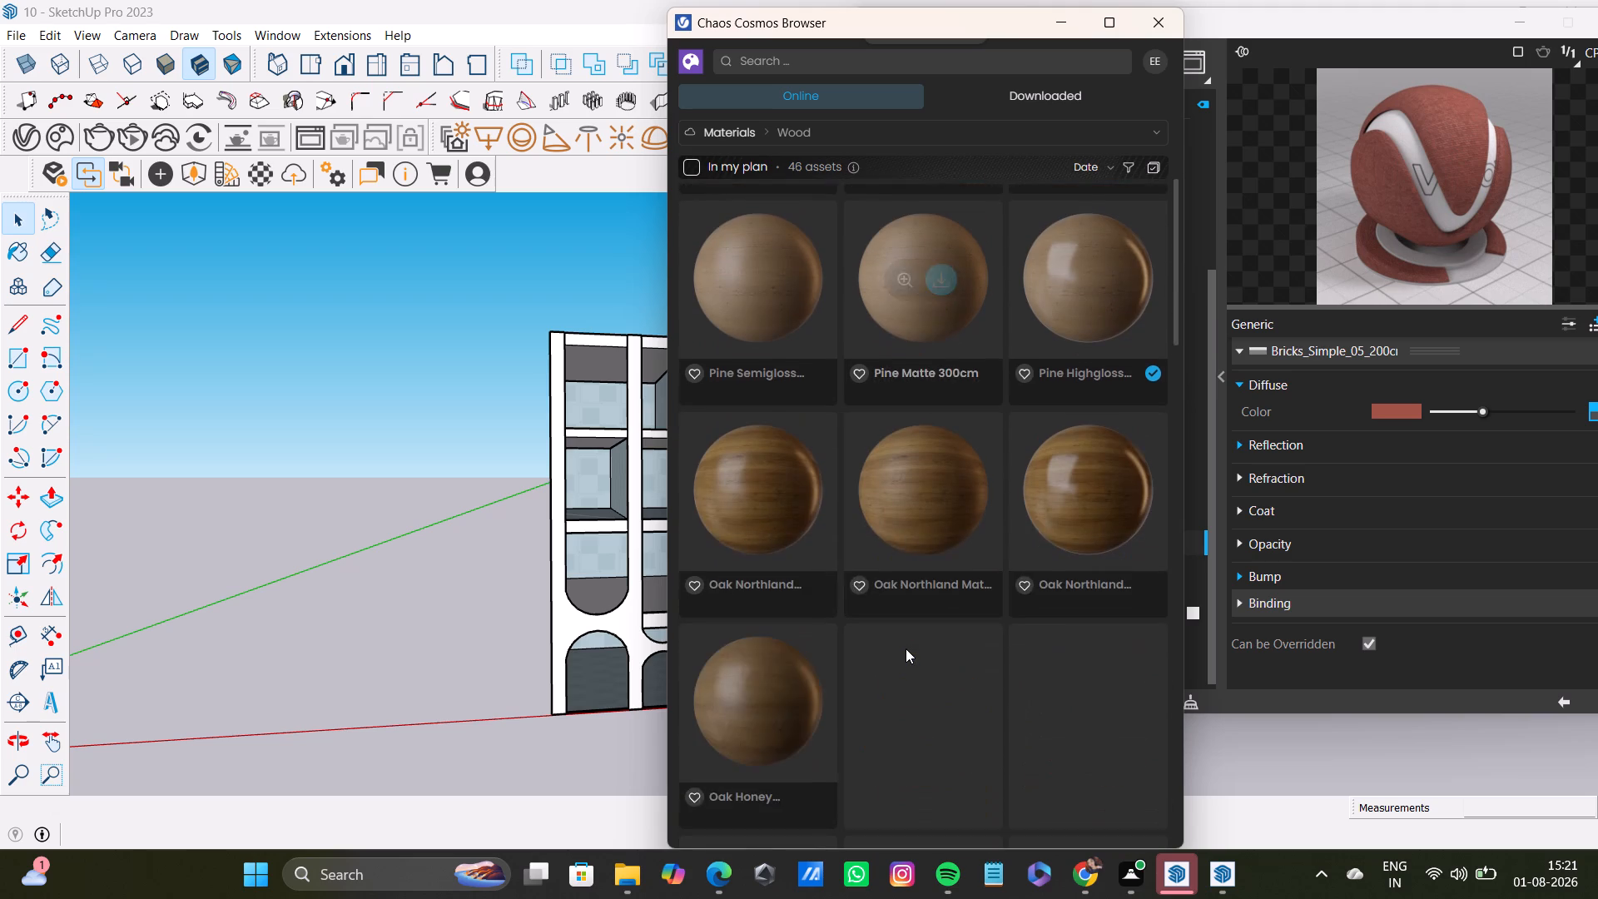
scroll(906, 648, "down", 15)
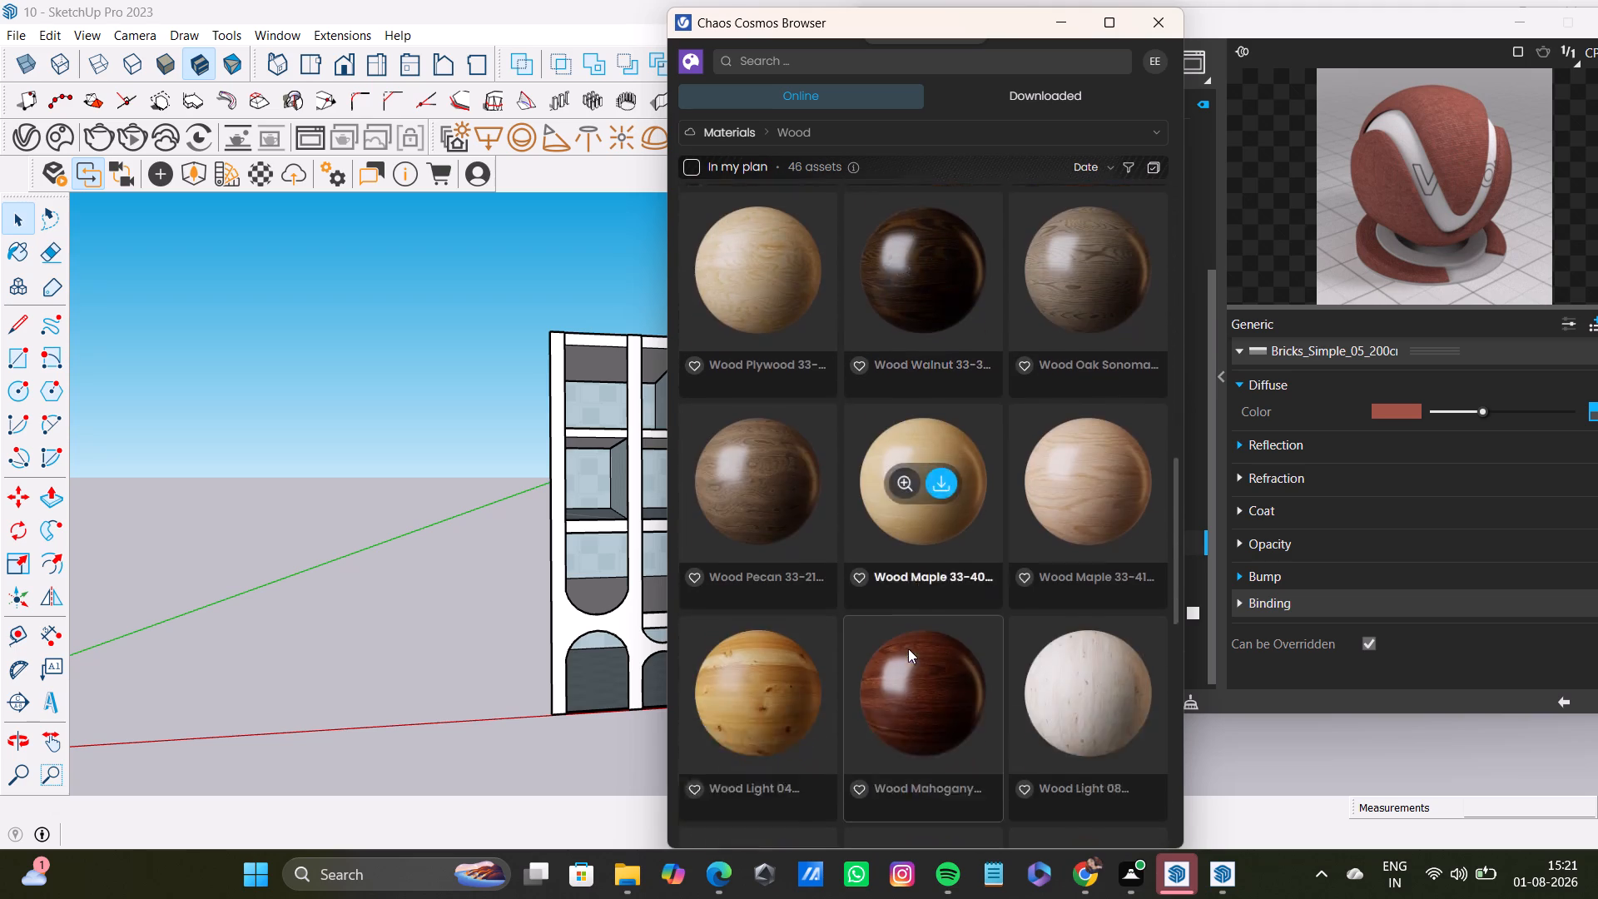
left_click(810, 138)
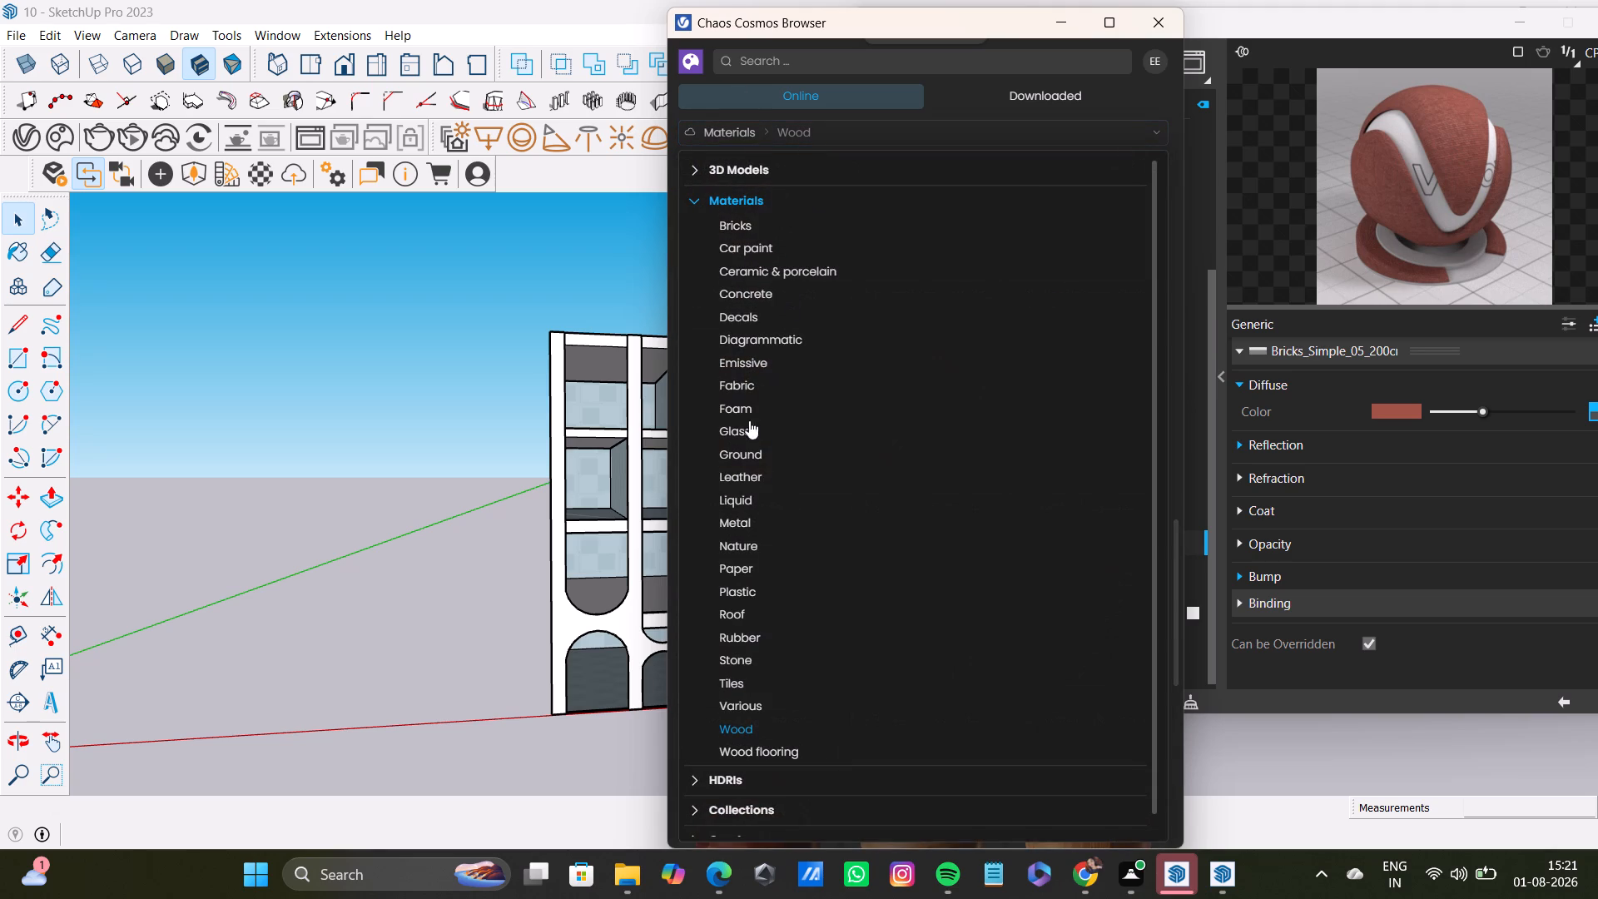
left_click(765, 430)
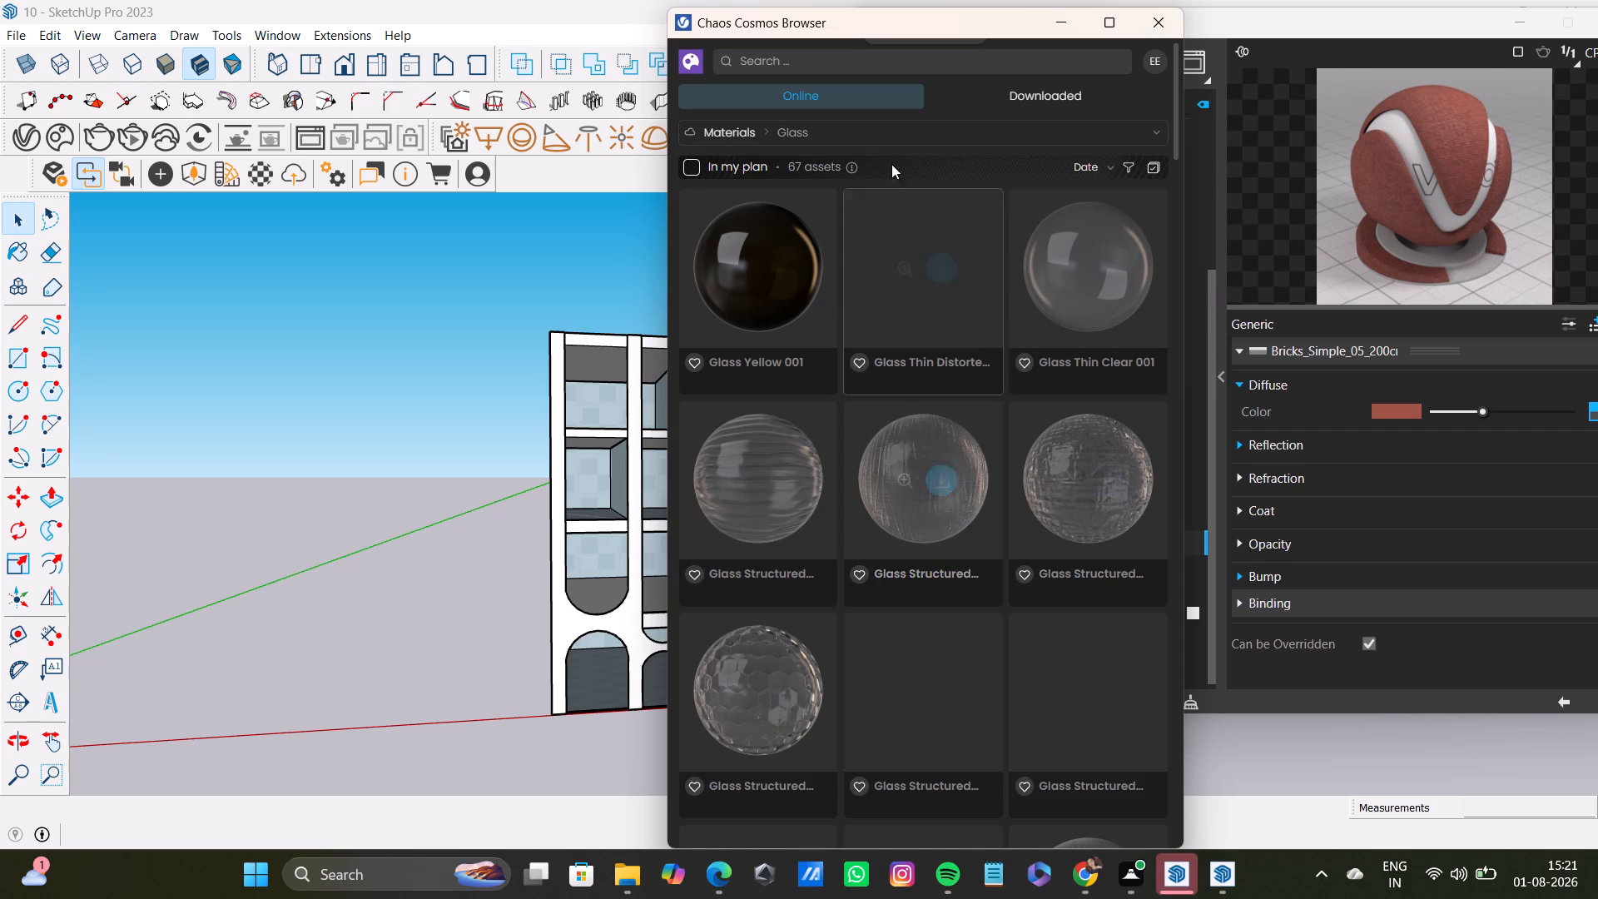
Browse the Concrete materials category and download the Concrete Rough material with the cracked white surface.
left_click(815, 124)
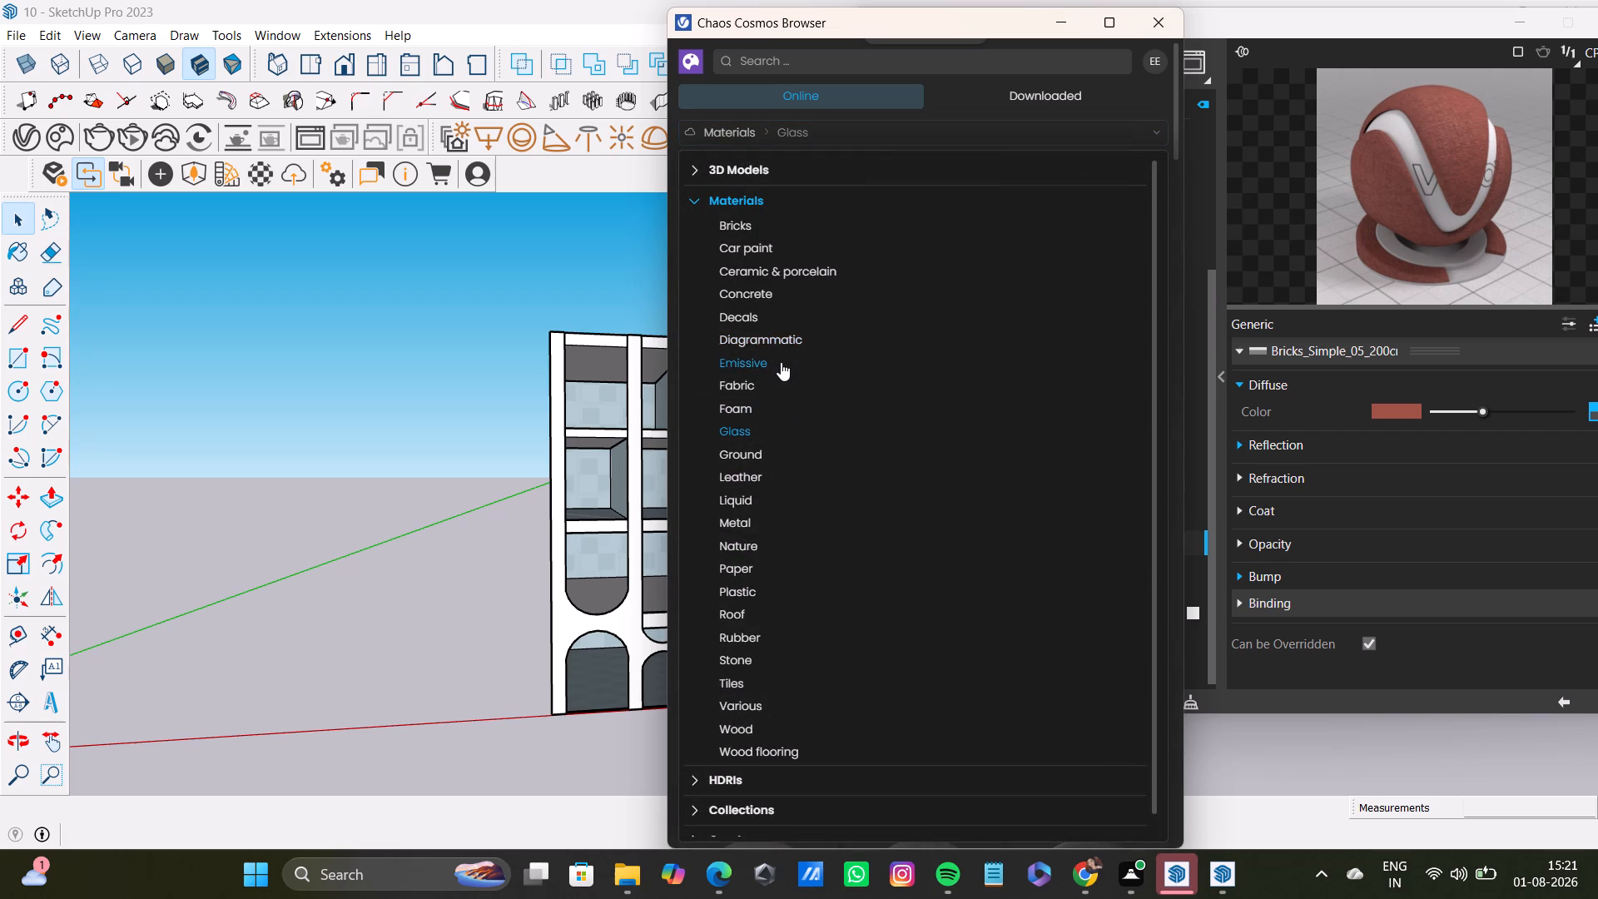
left_click(760, 293)
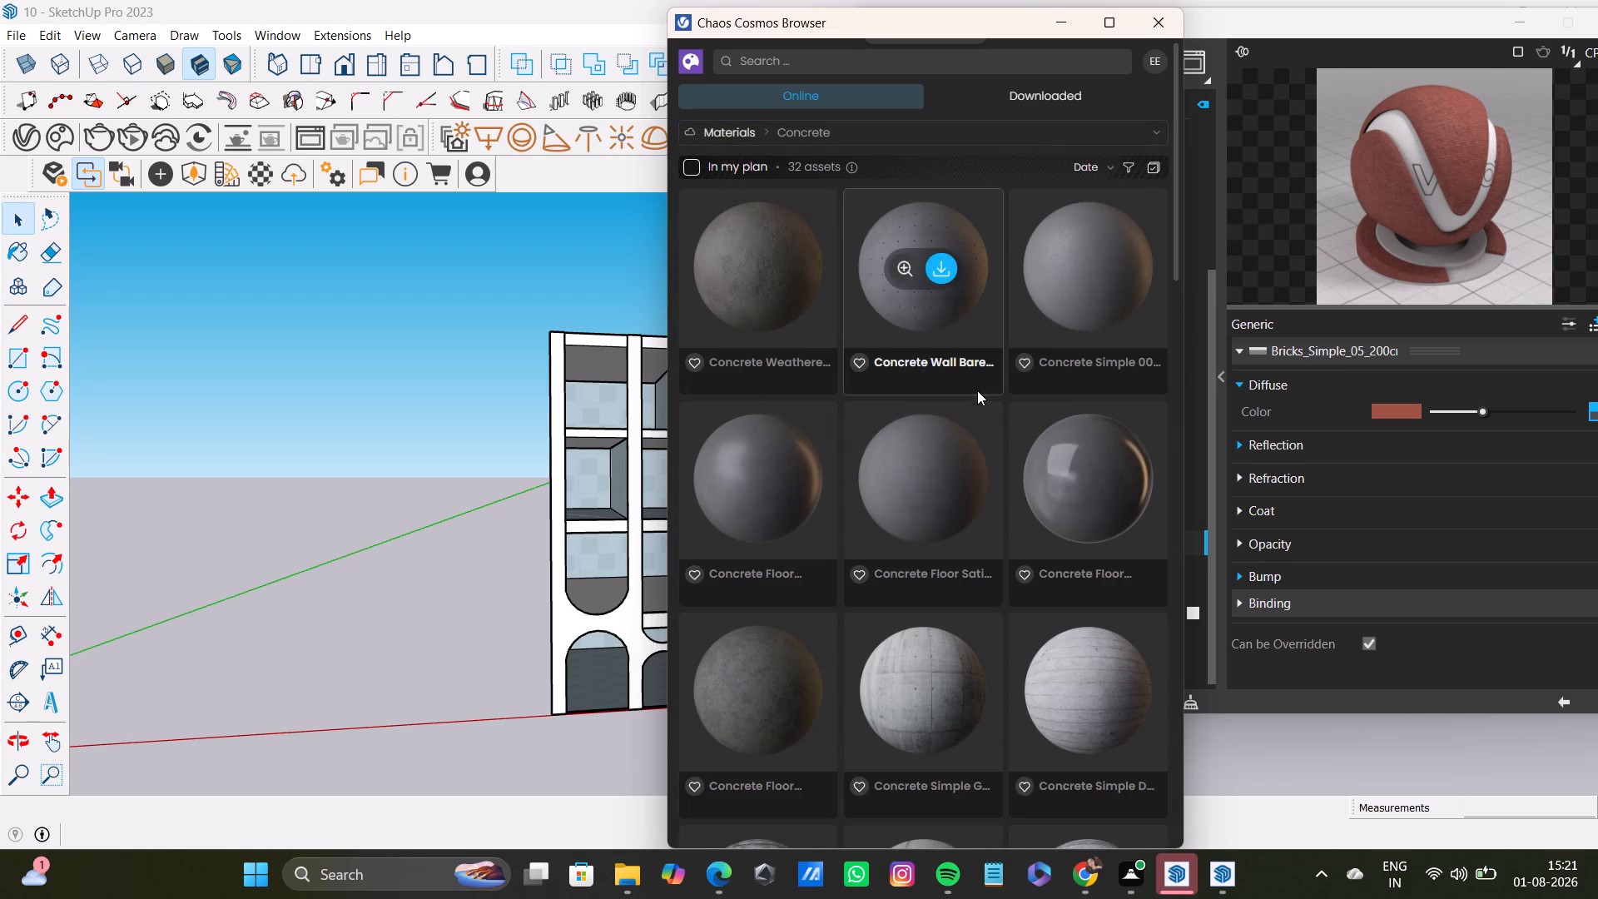
scroll(1018, 553, "down", 5)
scroll(790, 430, "down", 5)
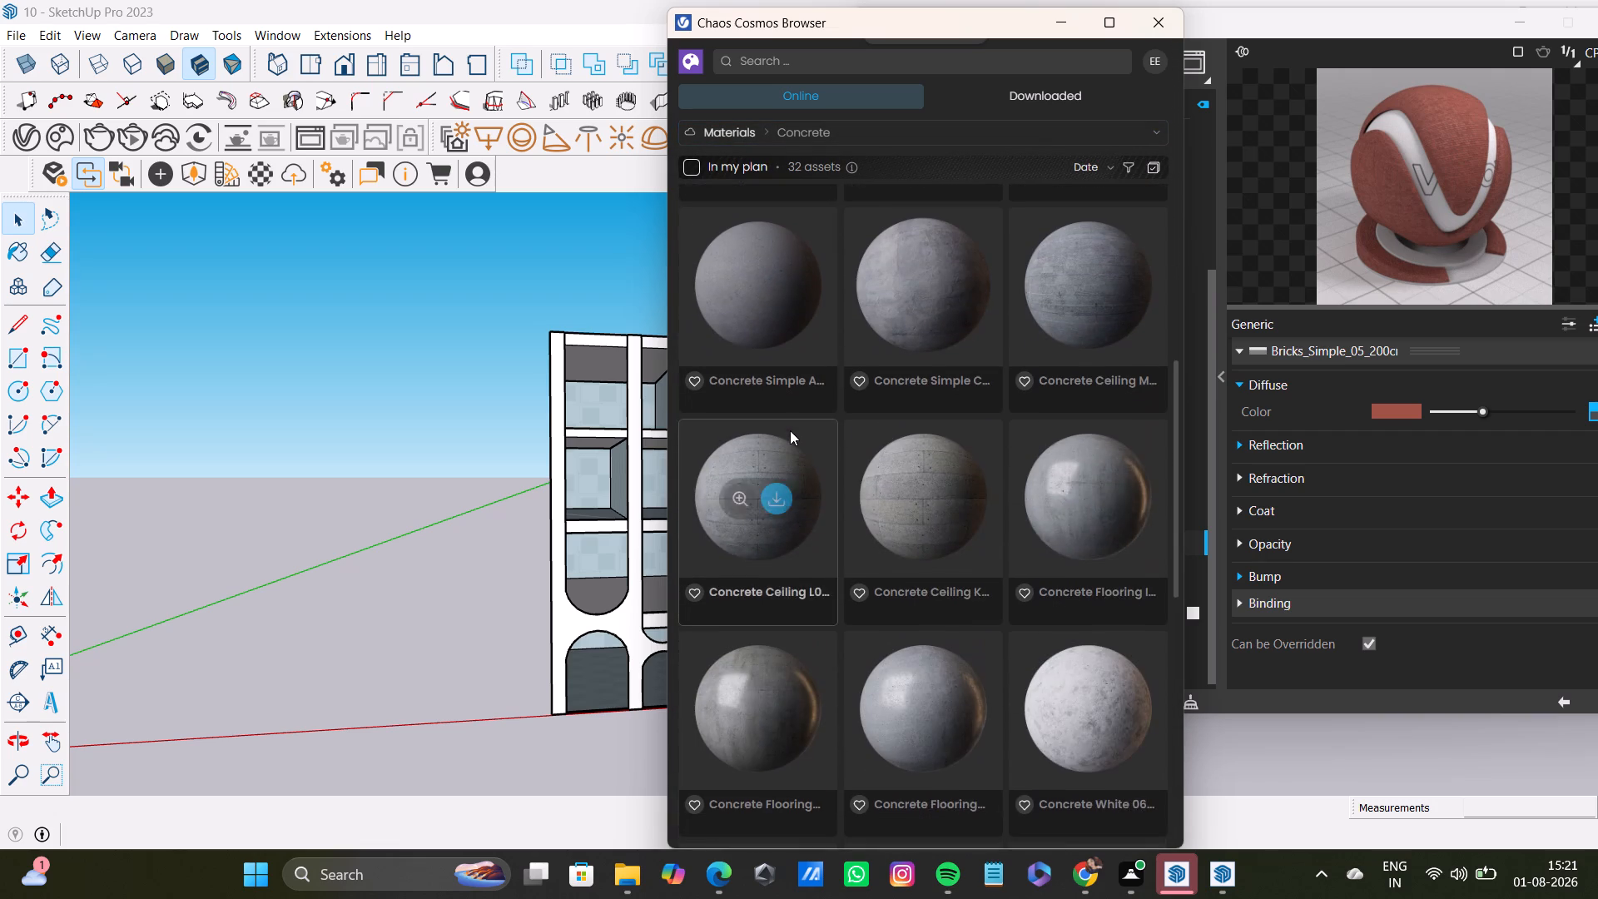
scroll(790, 430, "down", 6)
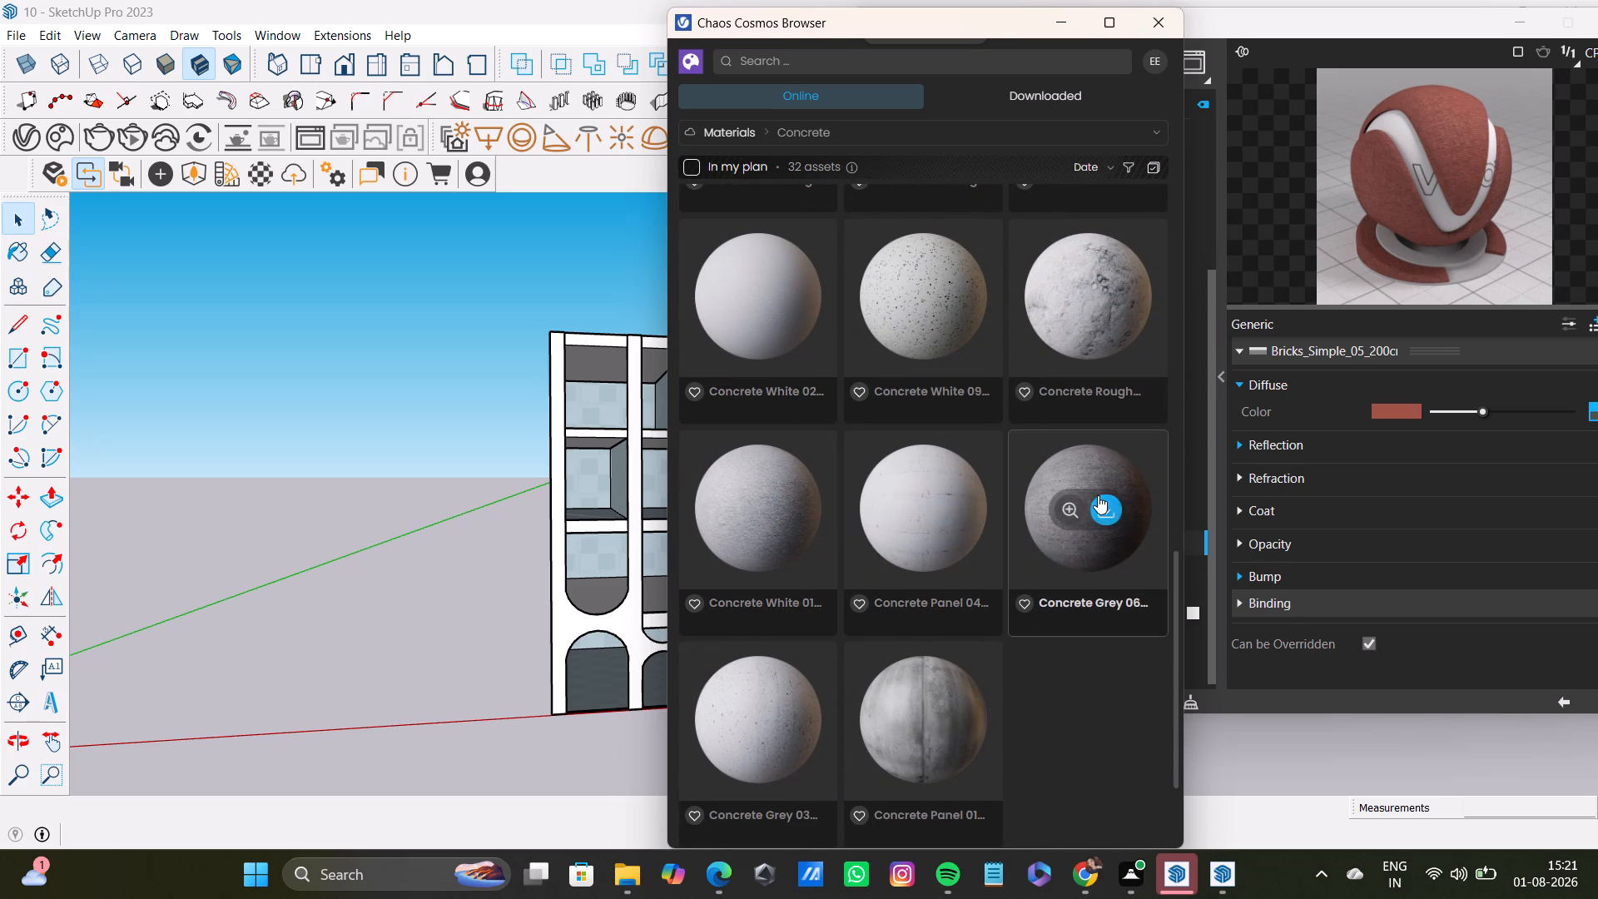
scroll(794, 450, "up", 1)
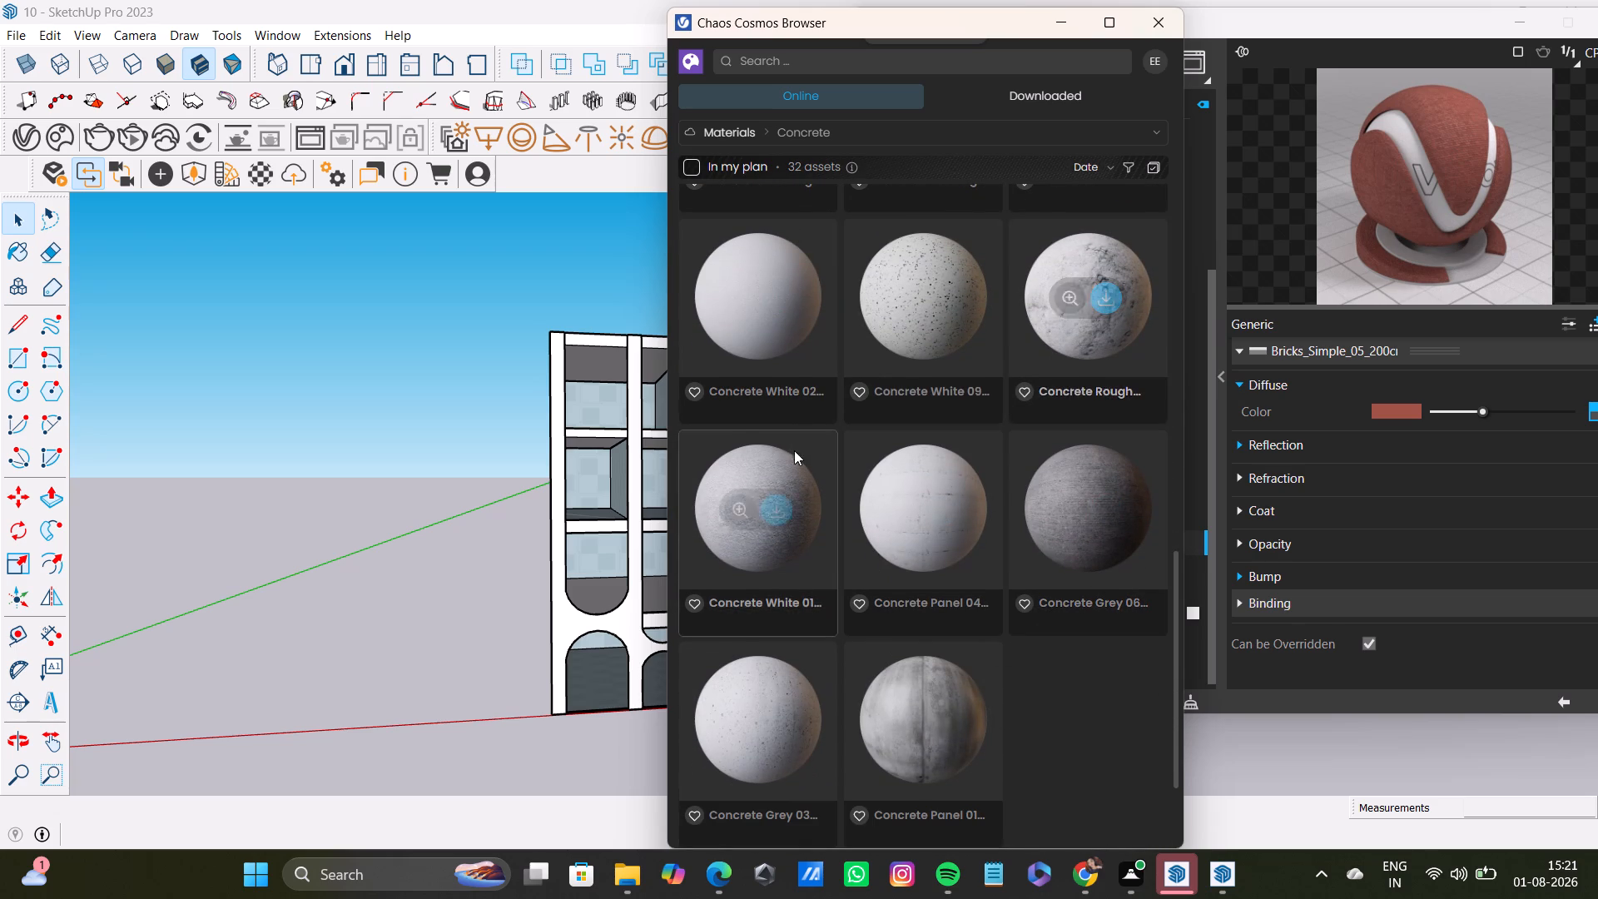
scroll(794, 450, "up", 2)
scroll(997, 465, "up", 7)
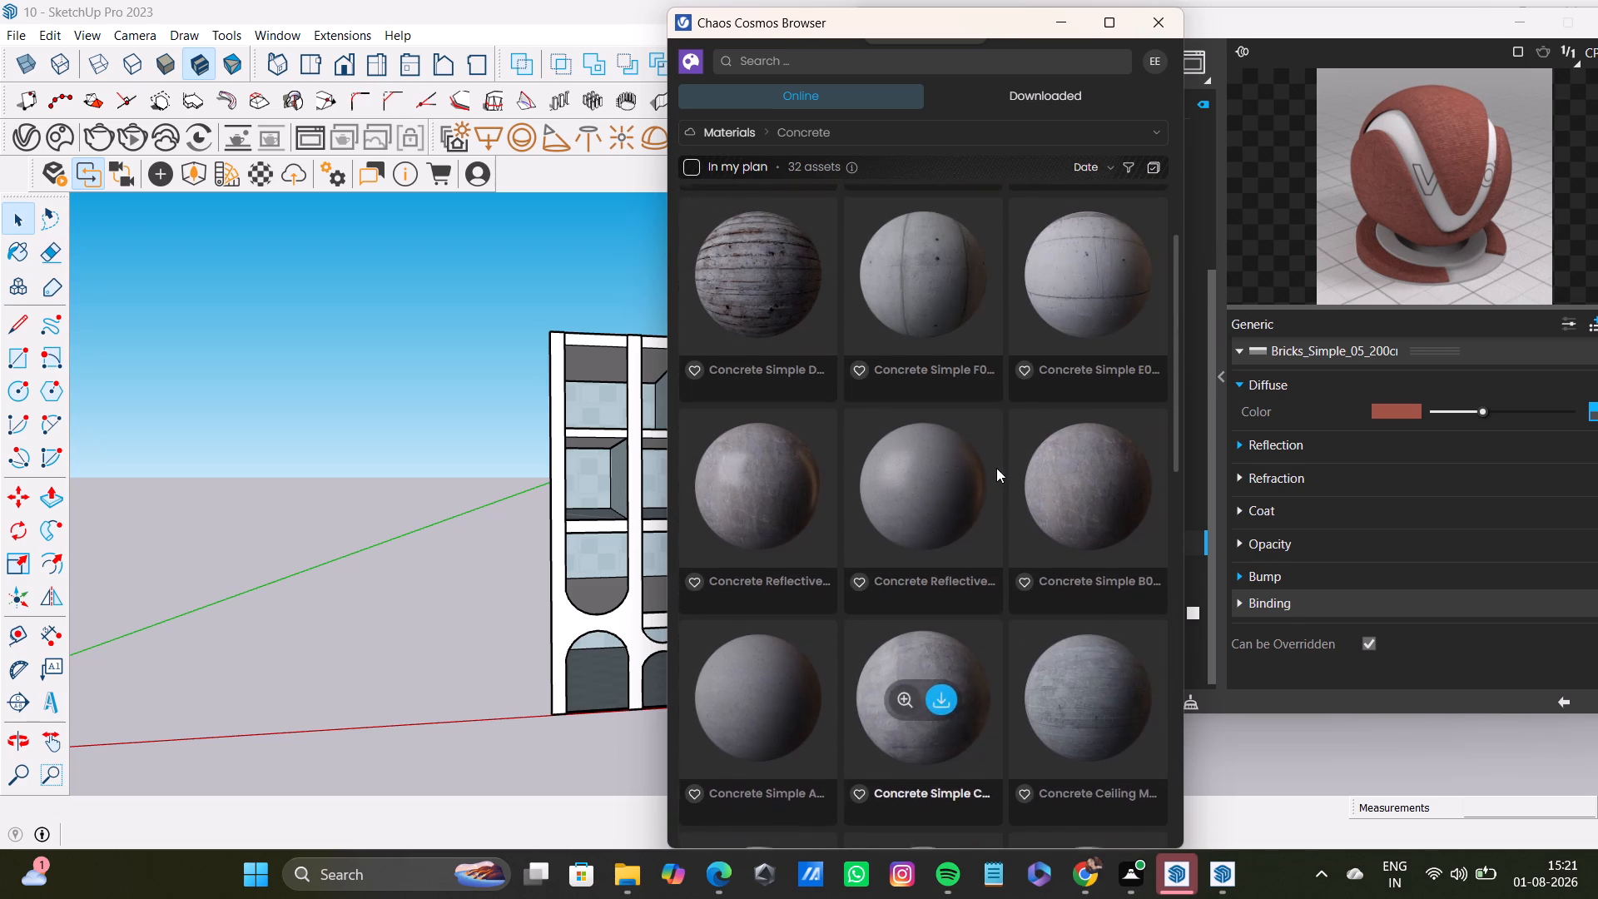
scroll(1000, 482, "up", 3)
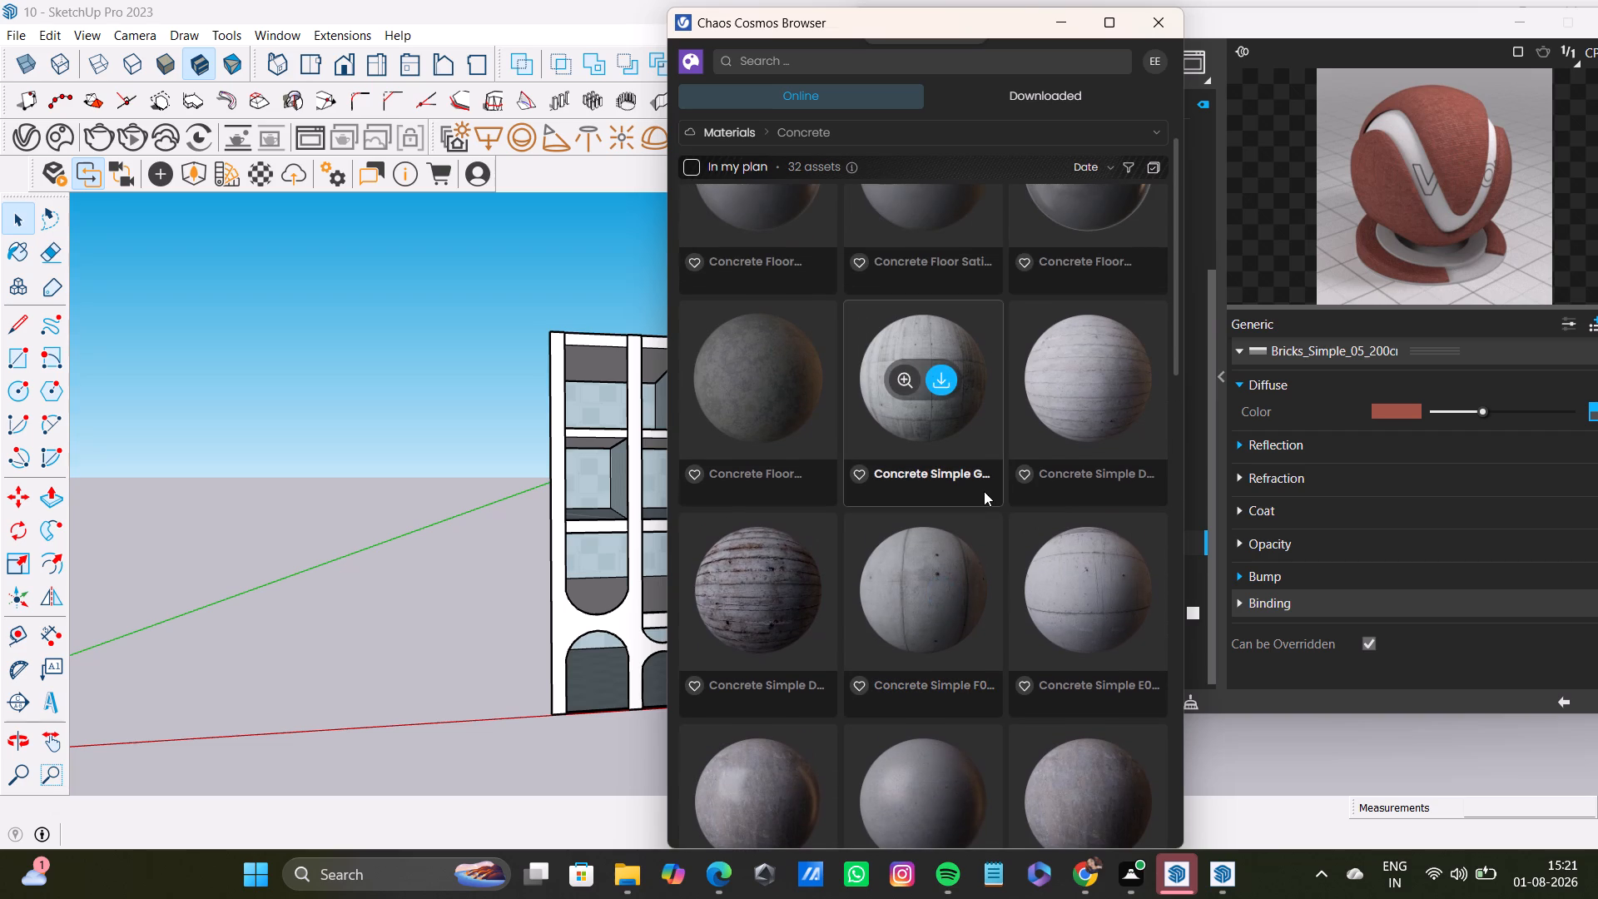
scroll(980, 584, "down", 11)
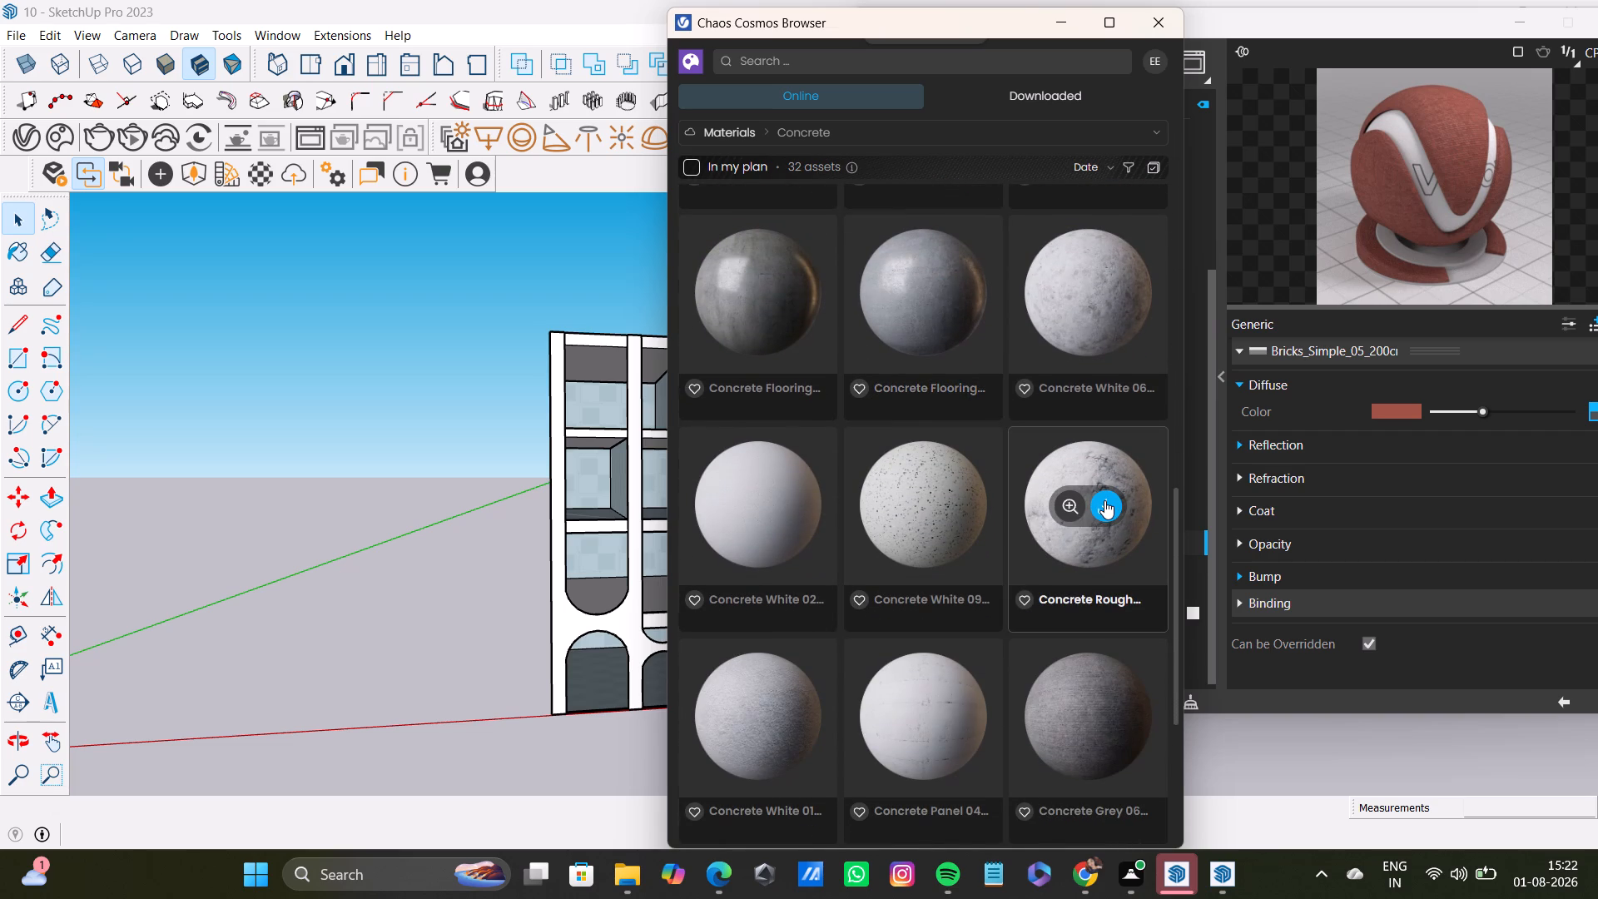
left_click(1104, 500)
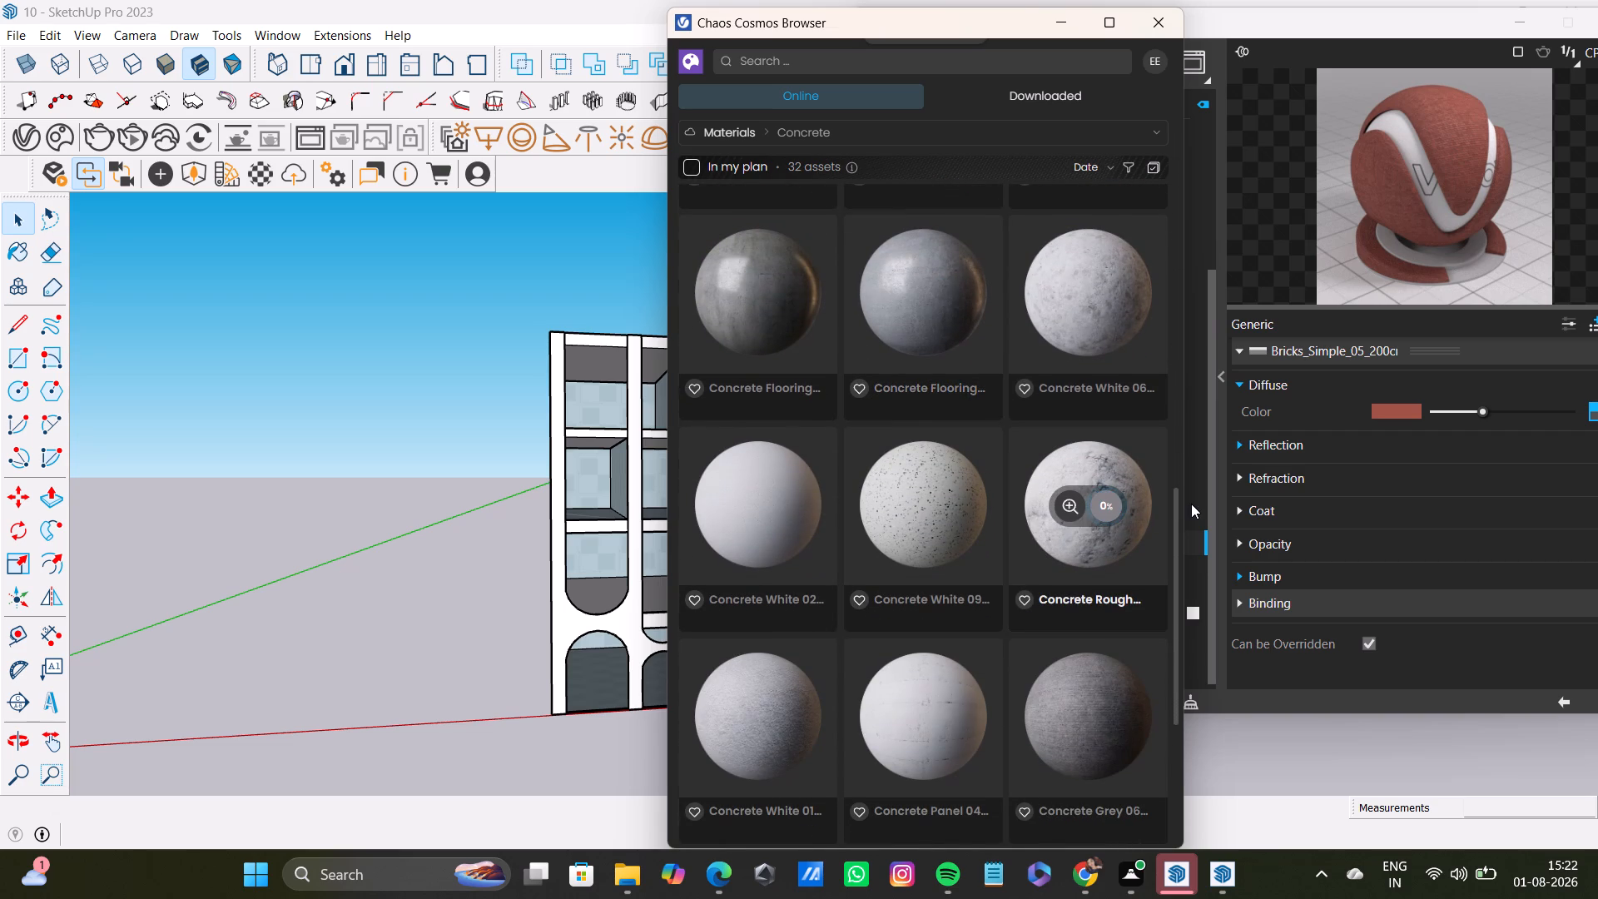
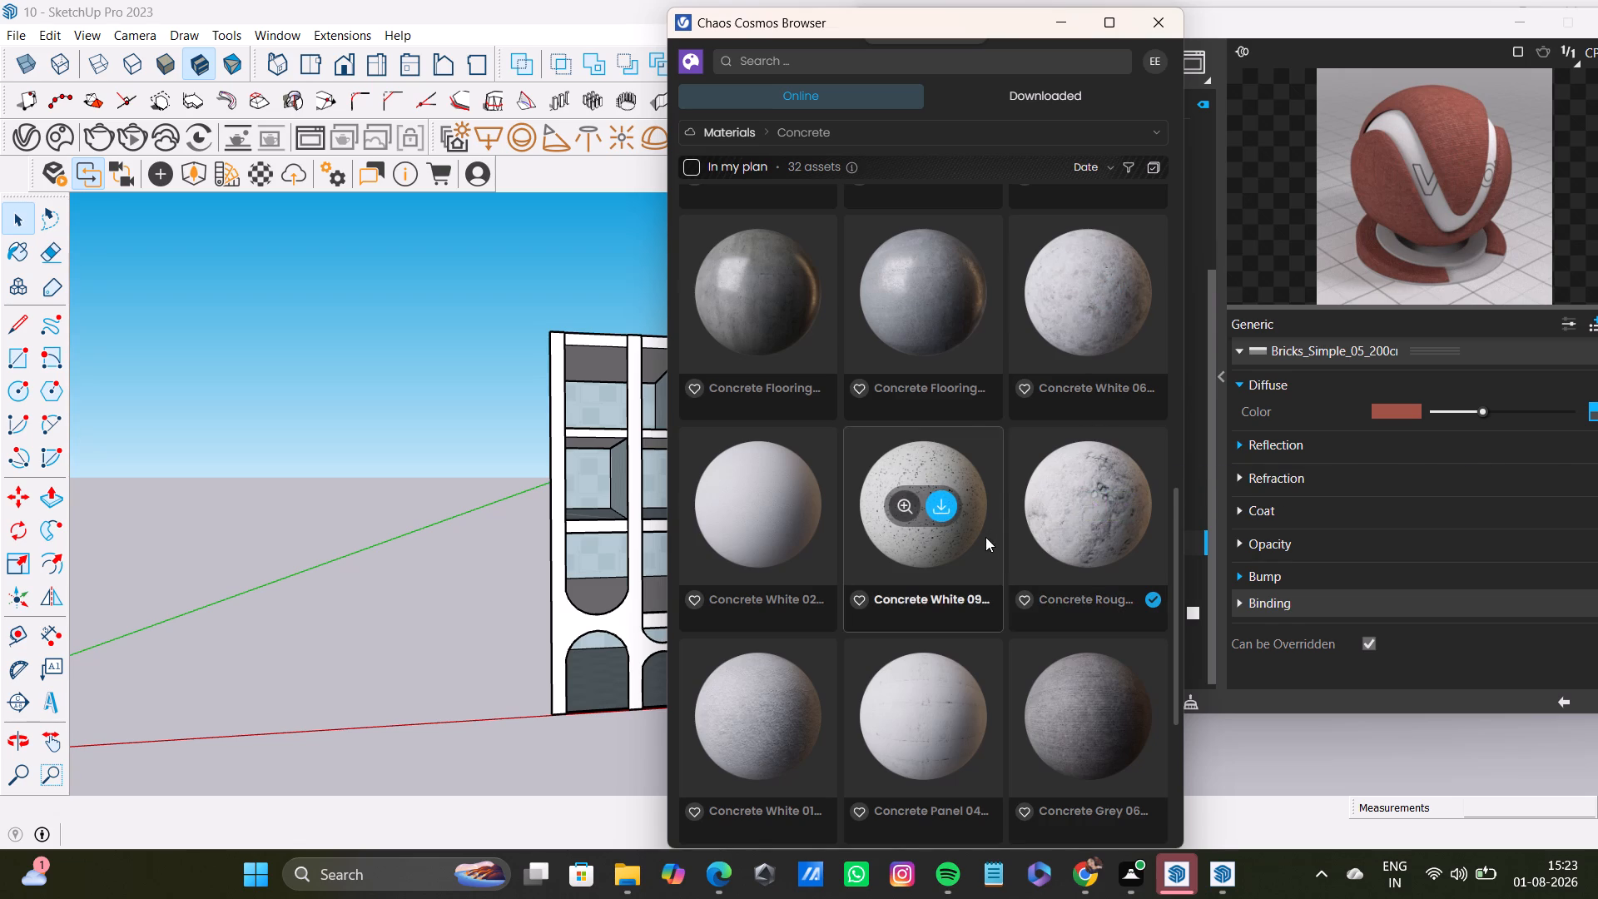
Import the downloaded Concrete Rough Rocks 16-07 100cm material into the scene.
scroll(985, 537, "down", 1)
left_click(1121, 410)
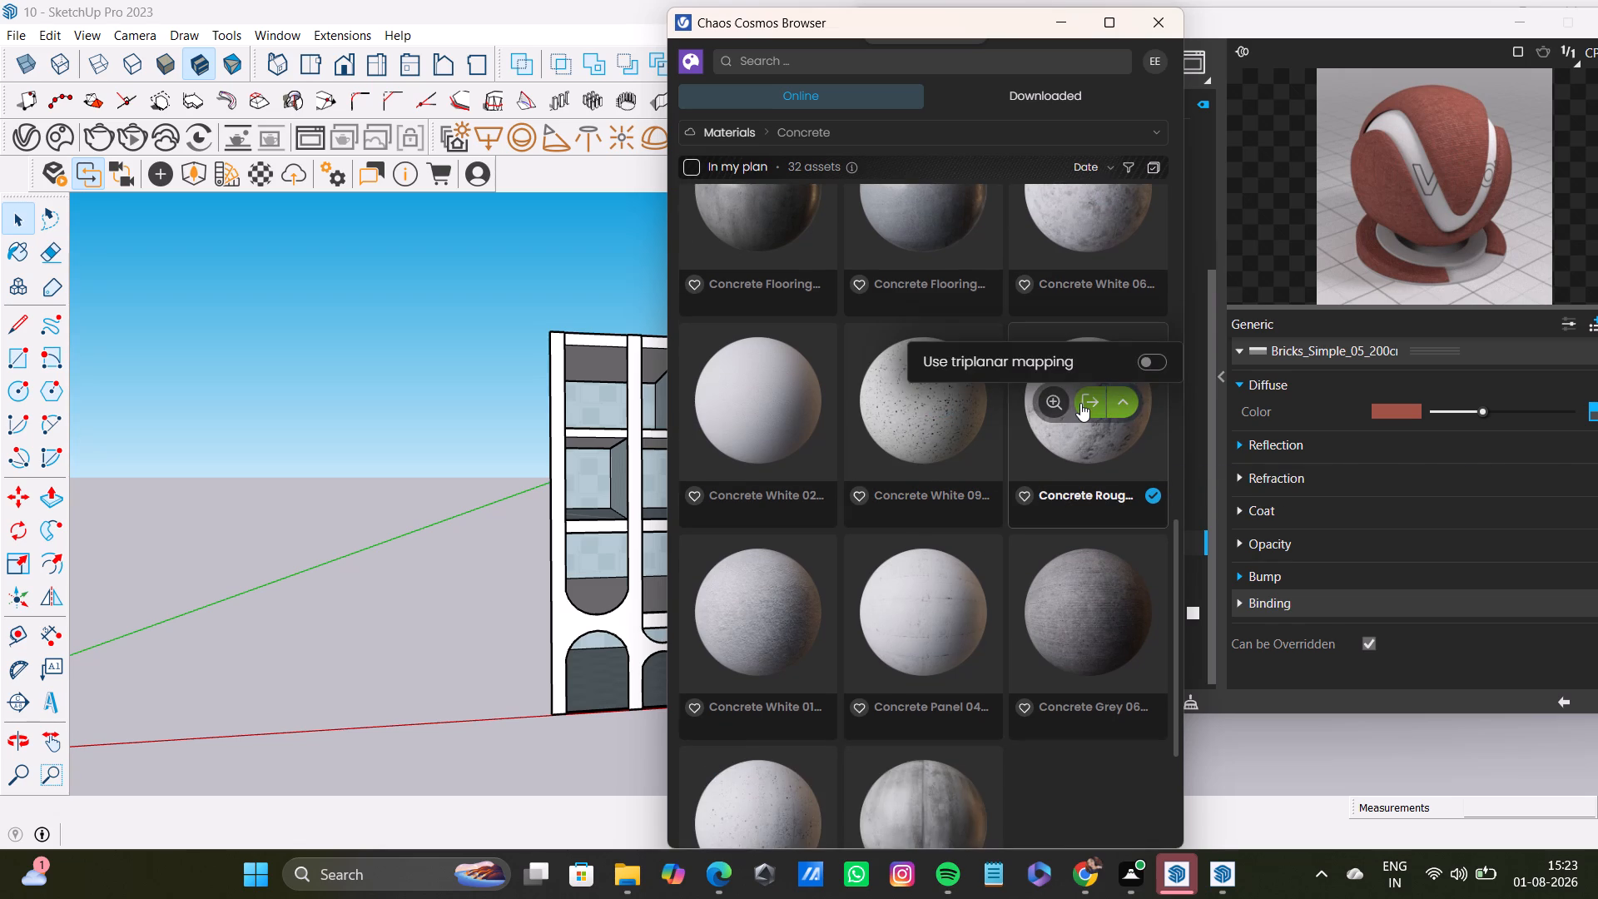
left_click(1080, 403)
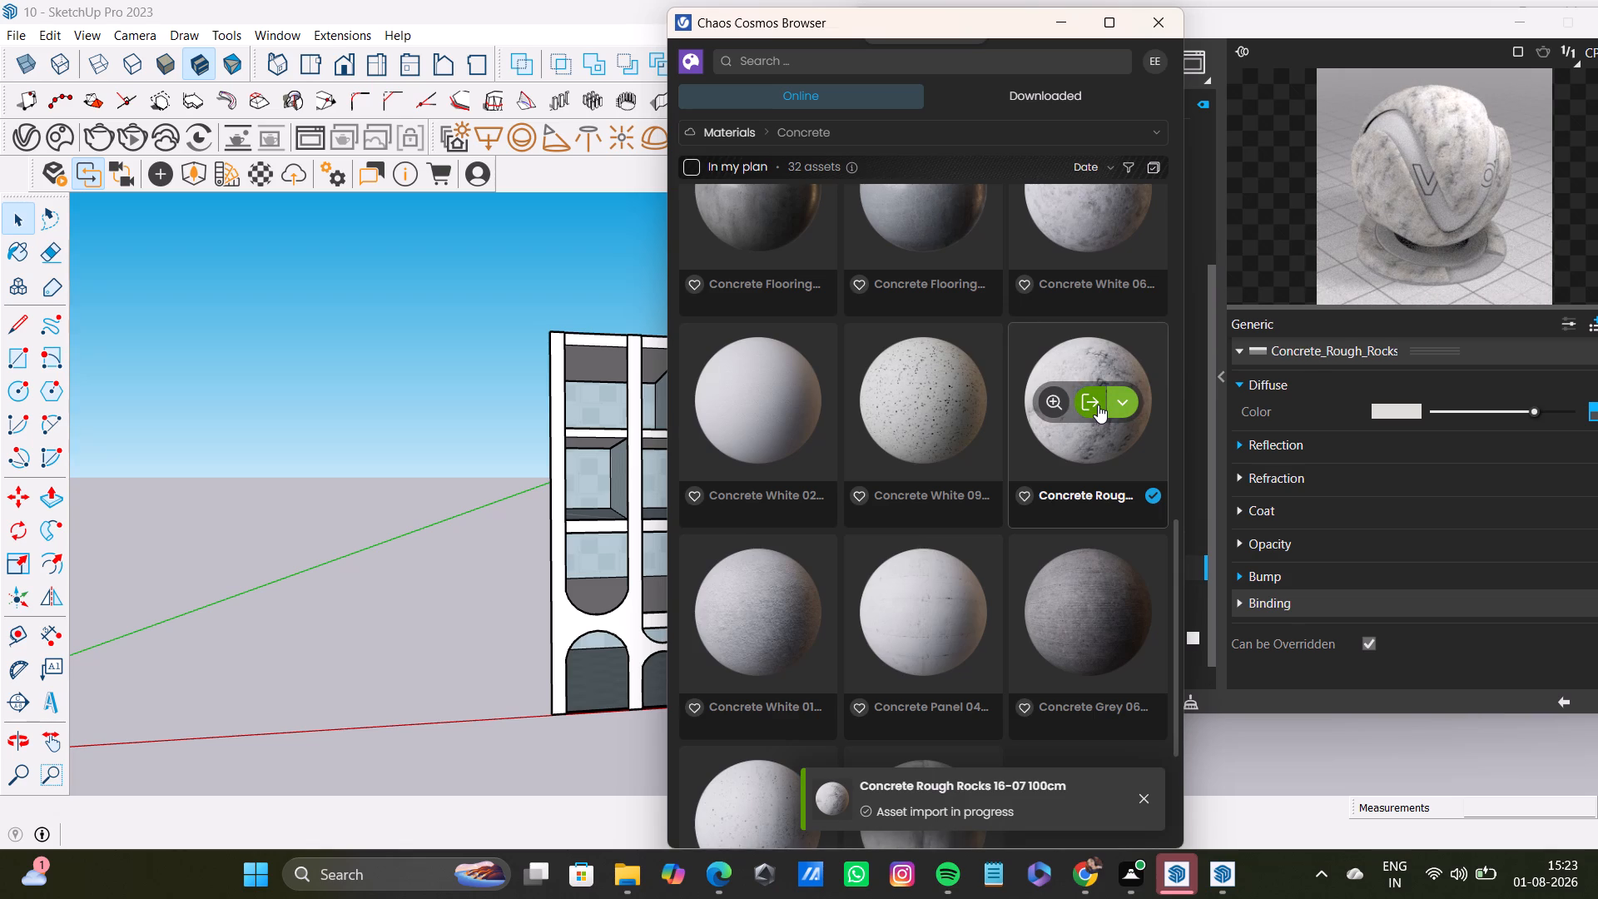
left_click(1098, 405)
Apply the second imported copy, Concrete Rough Rocks 16-07 100cm#1, to the front face of the arched facade frame.
left_click_drag(953, 19, 553, 558)
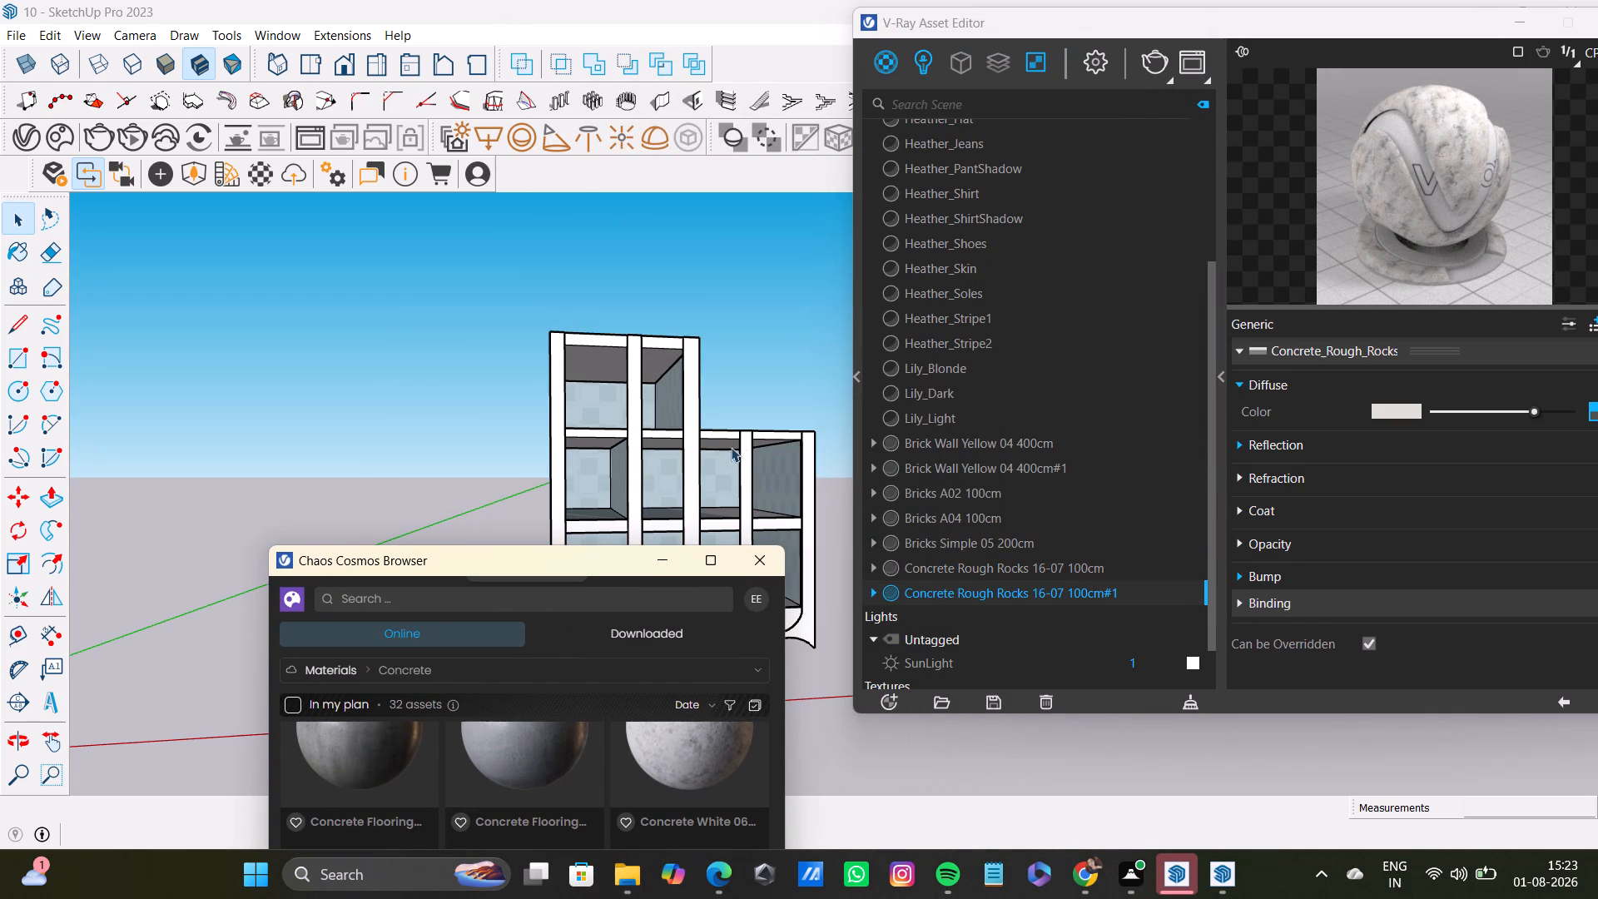
middle_click_drag(738, 436, 771, 318)
double_click(667, 477)
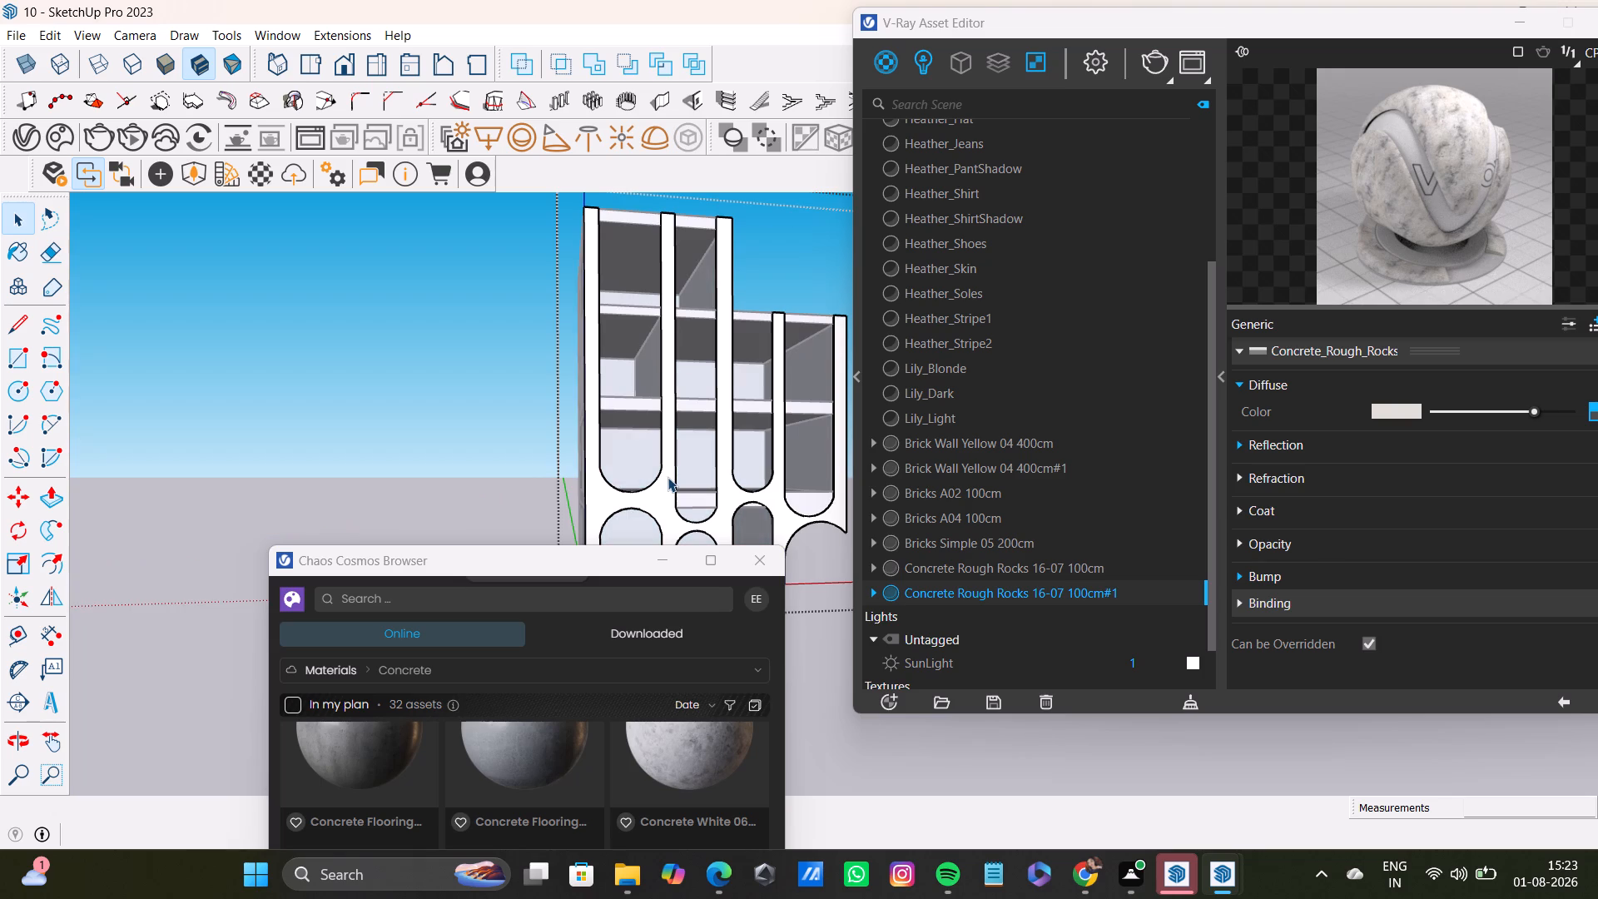
left_click(667, 477)
right_click(974, 588)
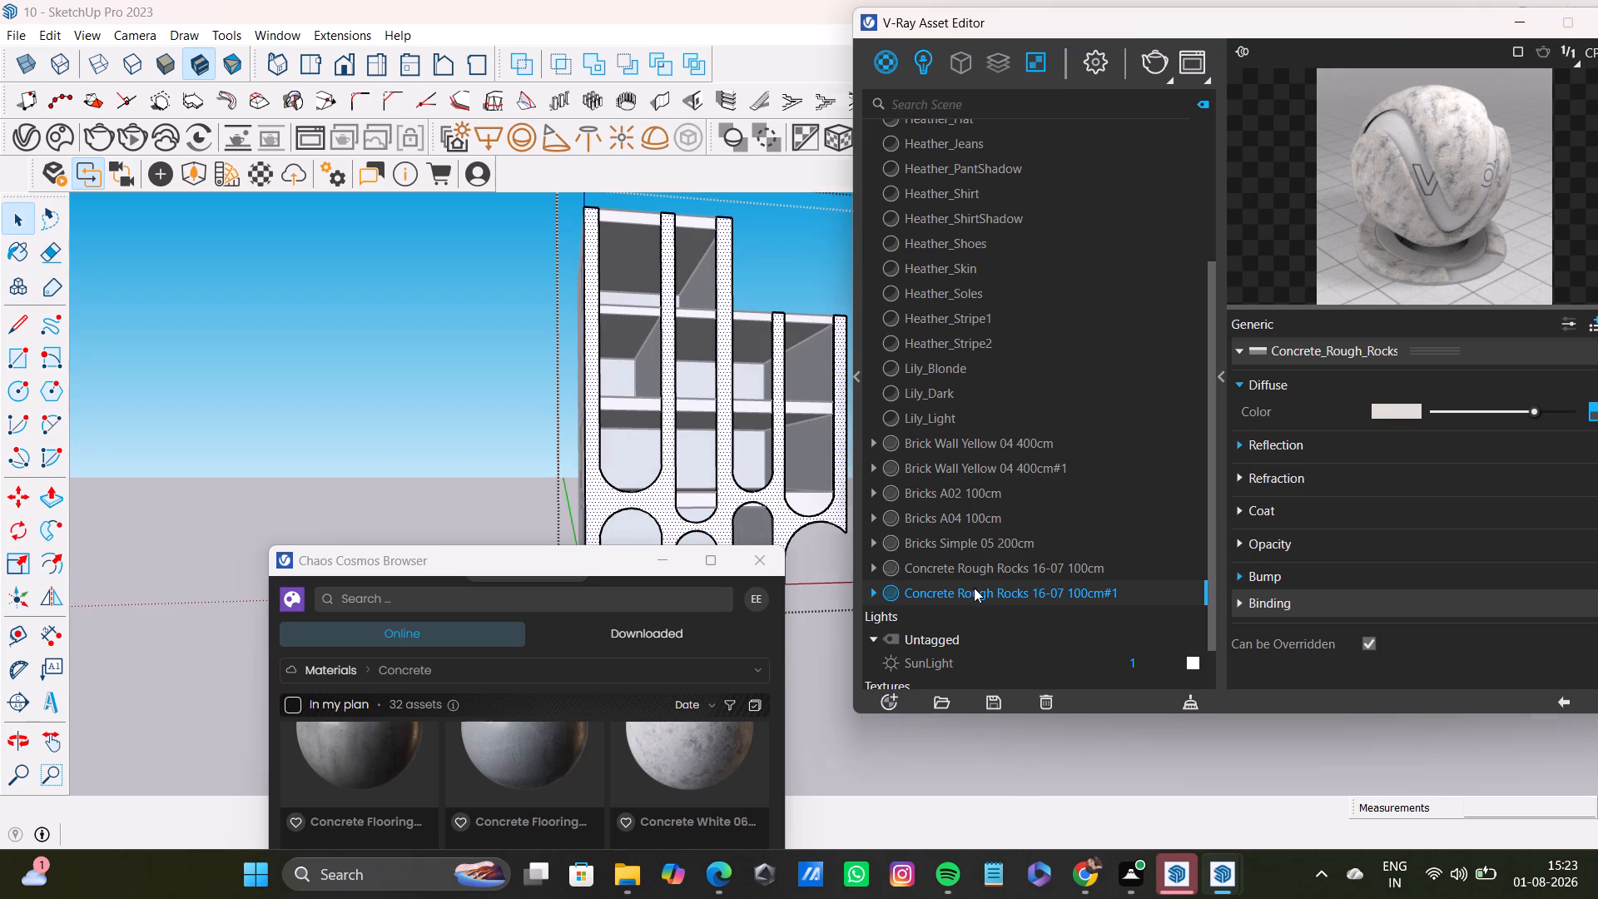
left_click(992, 357)
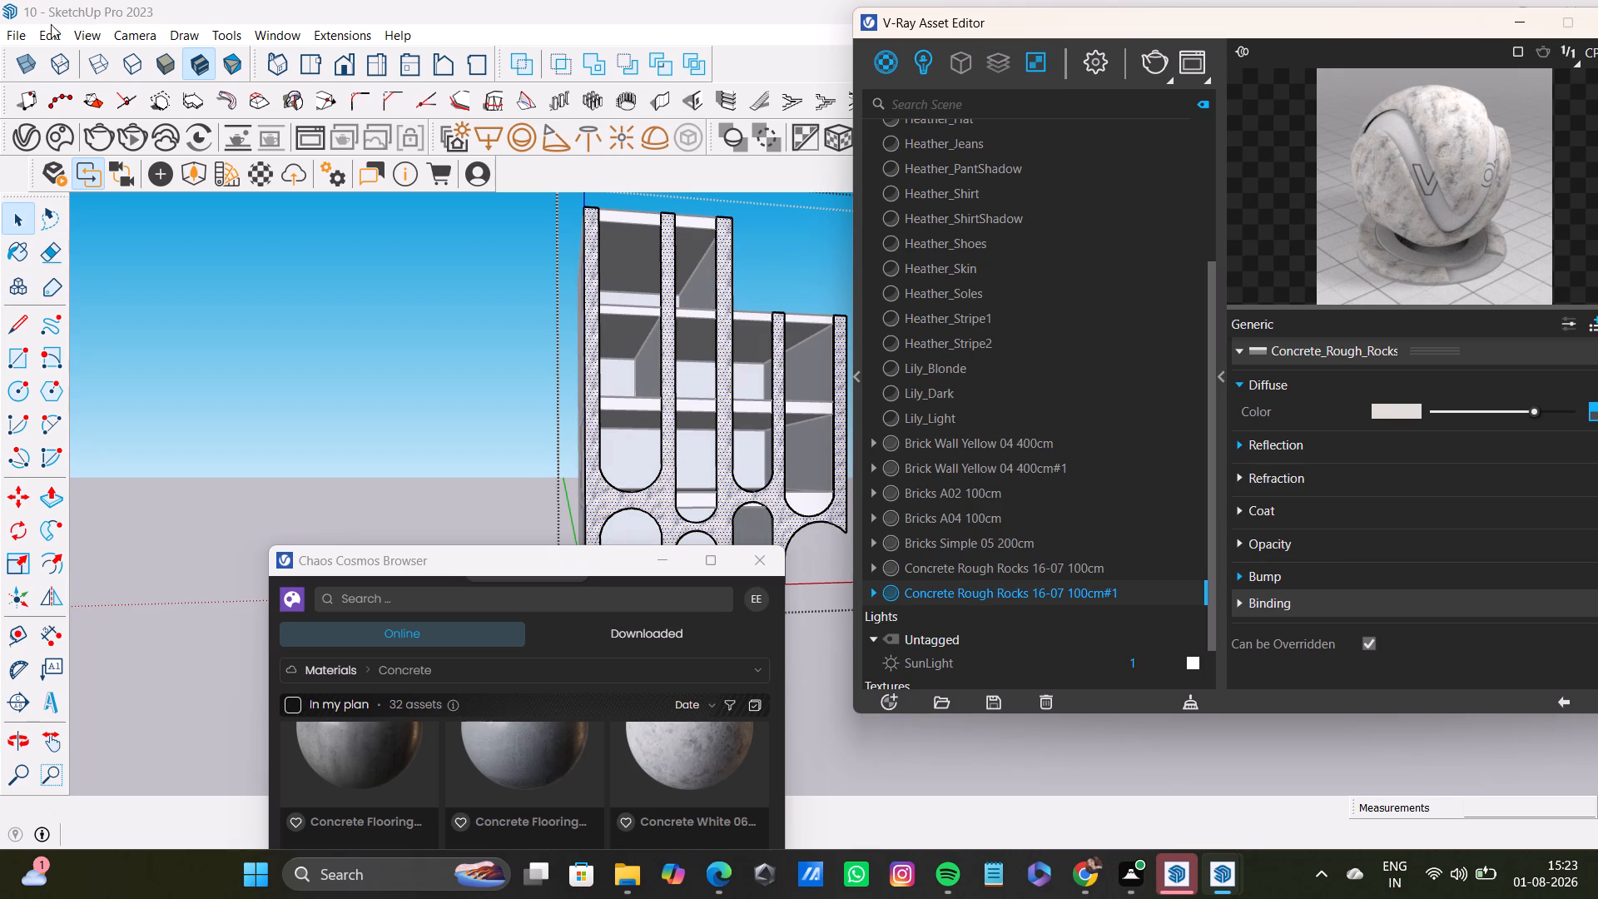
Start an interactive V-Ray render and examine the concrete facade frame from the front and from the side-wall corner.
left_click(132, 137)
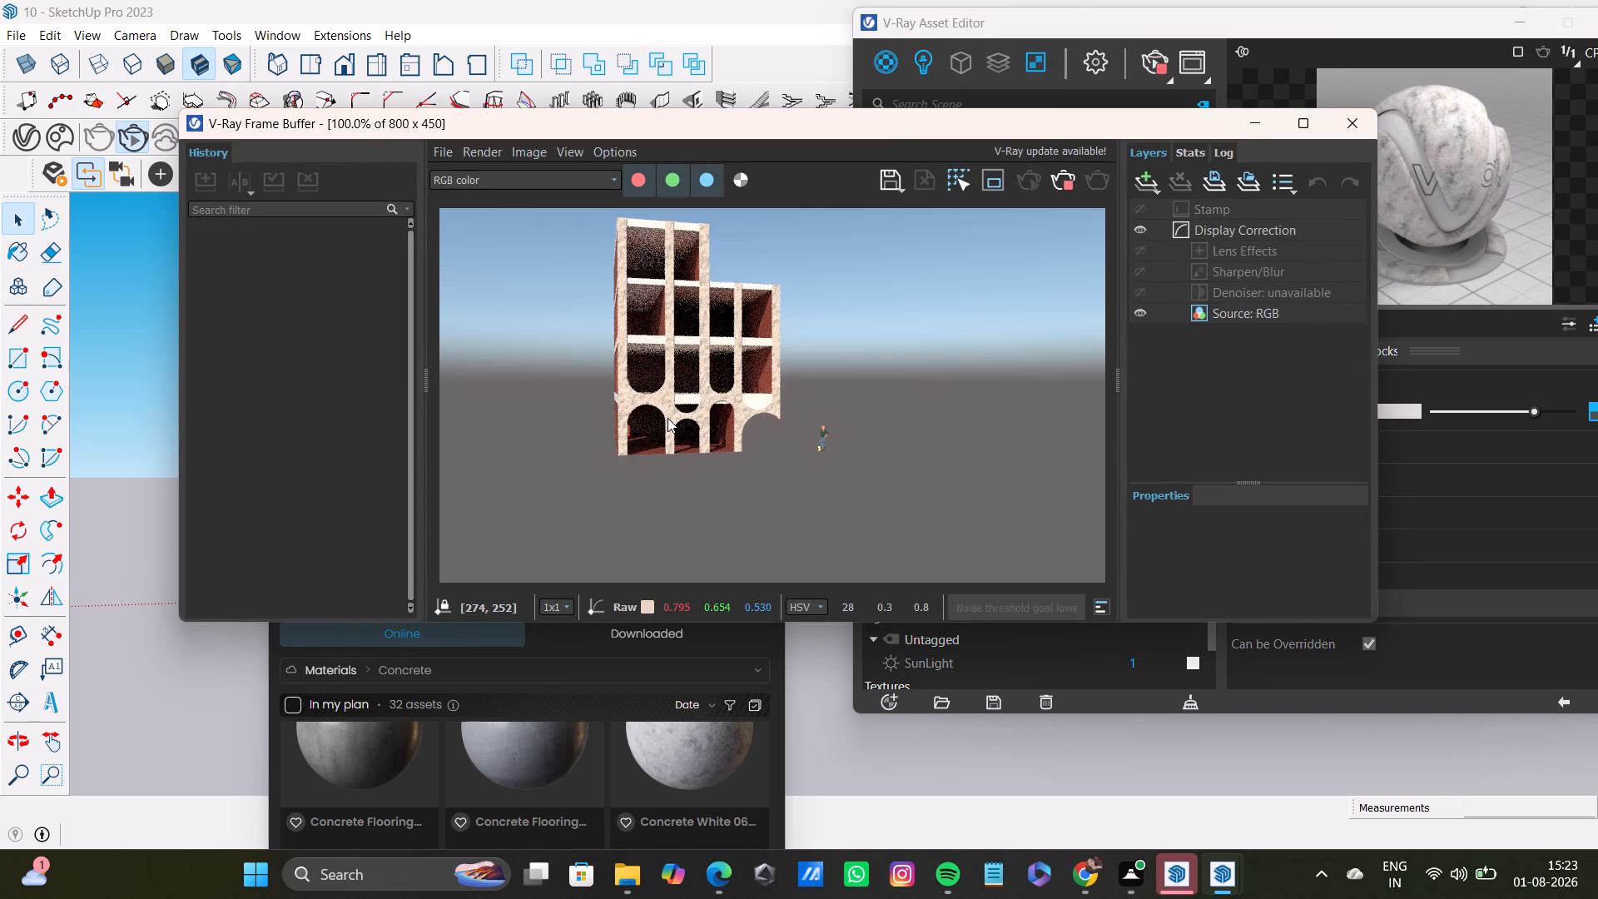
scroll(667, 418, "up", 2)
scroll(688, 419, "down", 1)
middle_click_drag(689, 419, 711, 553)
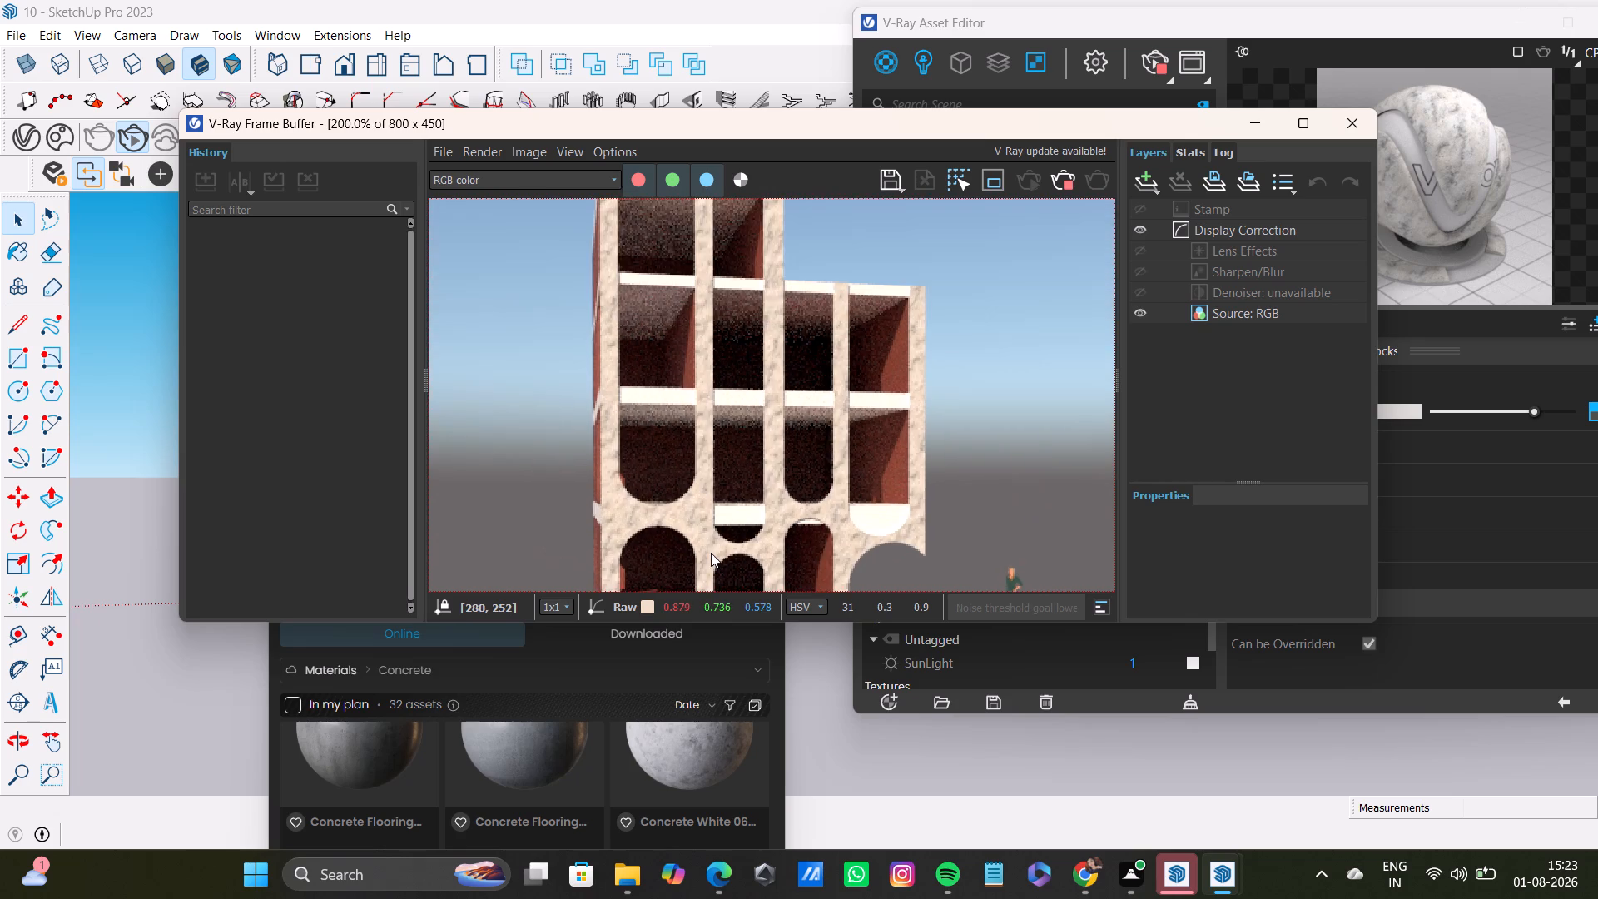
scroll(714, 480, "down", 1)
middle_click_drag(714, 480, 797, 518)
middle_click_drag(731, 430, 845, 466)
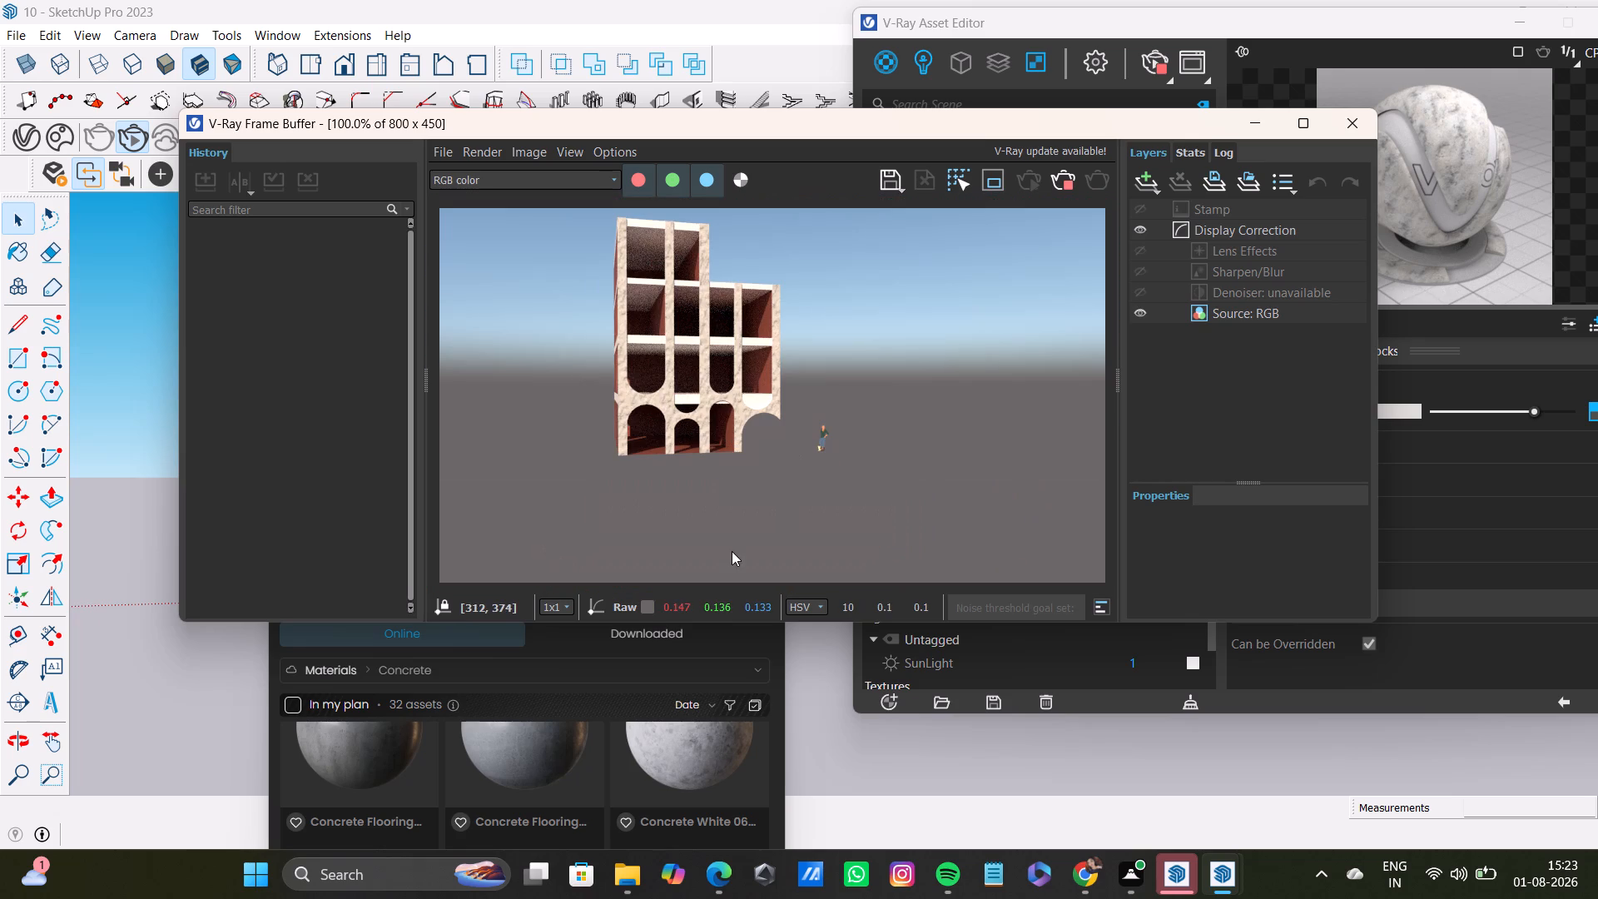
middle_click_drag(894, 756, 997, 769)
middle_click_drag(838, 733, 983, 780)
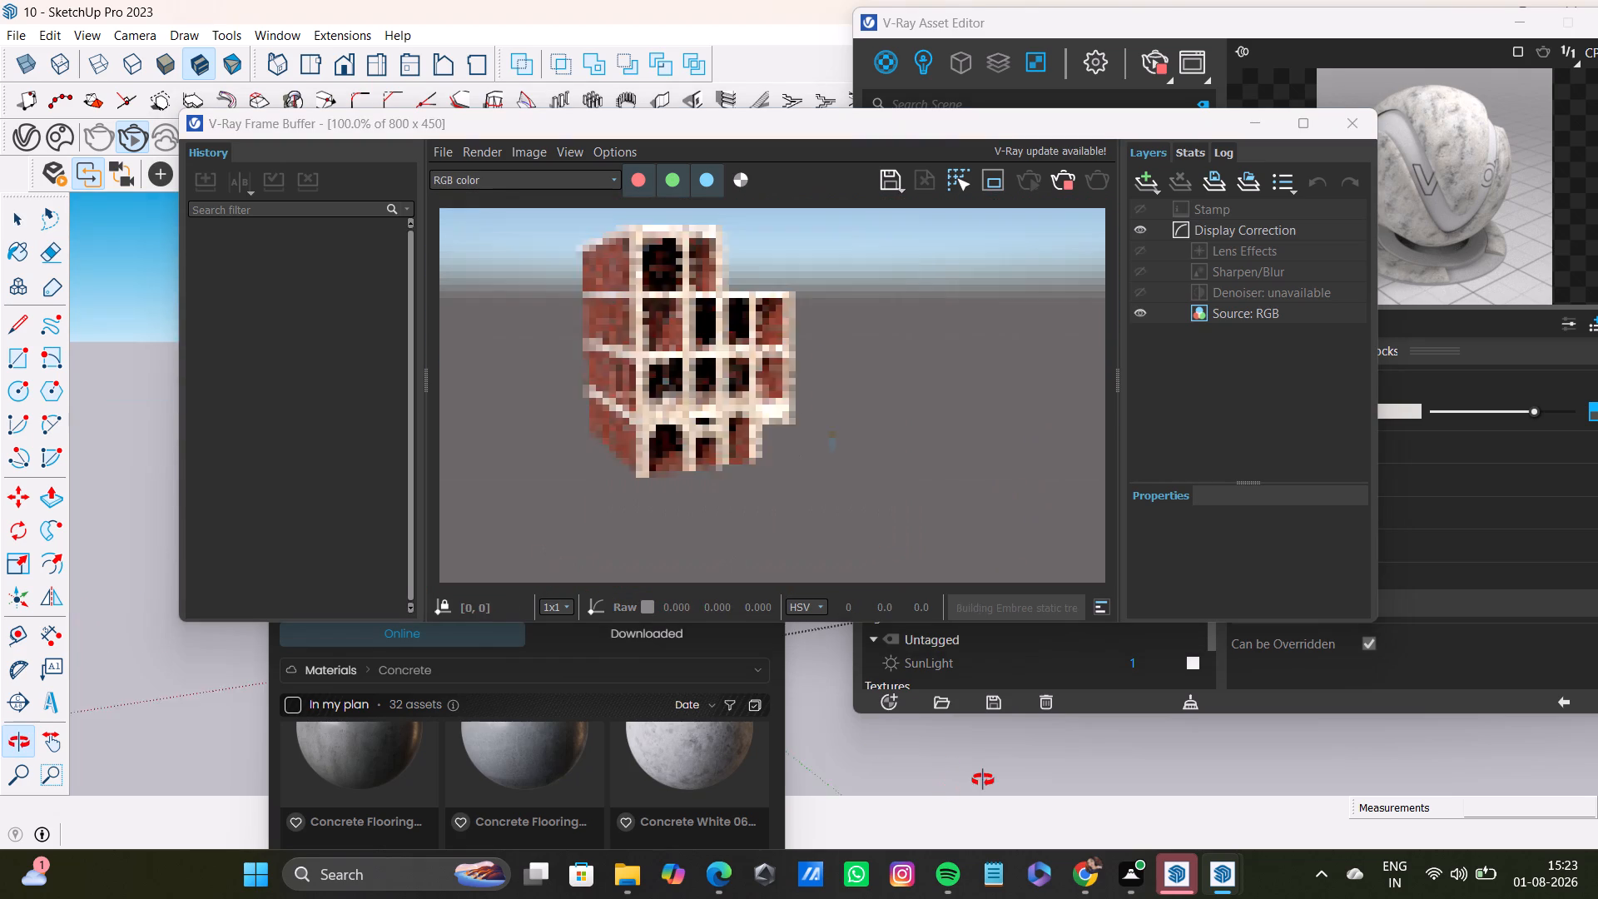
middle_click_drag(983, 780, 1113, 790)
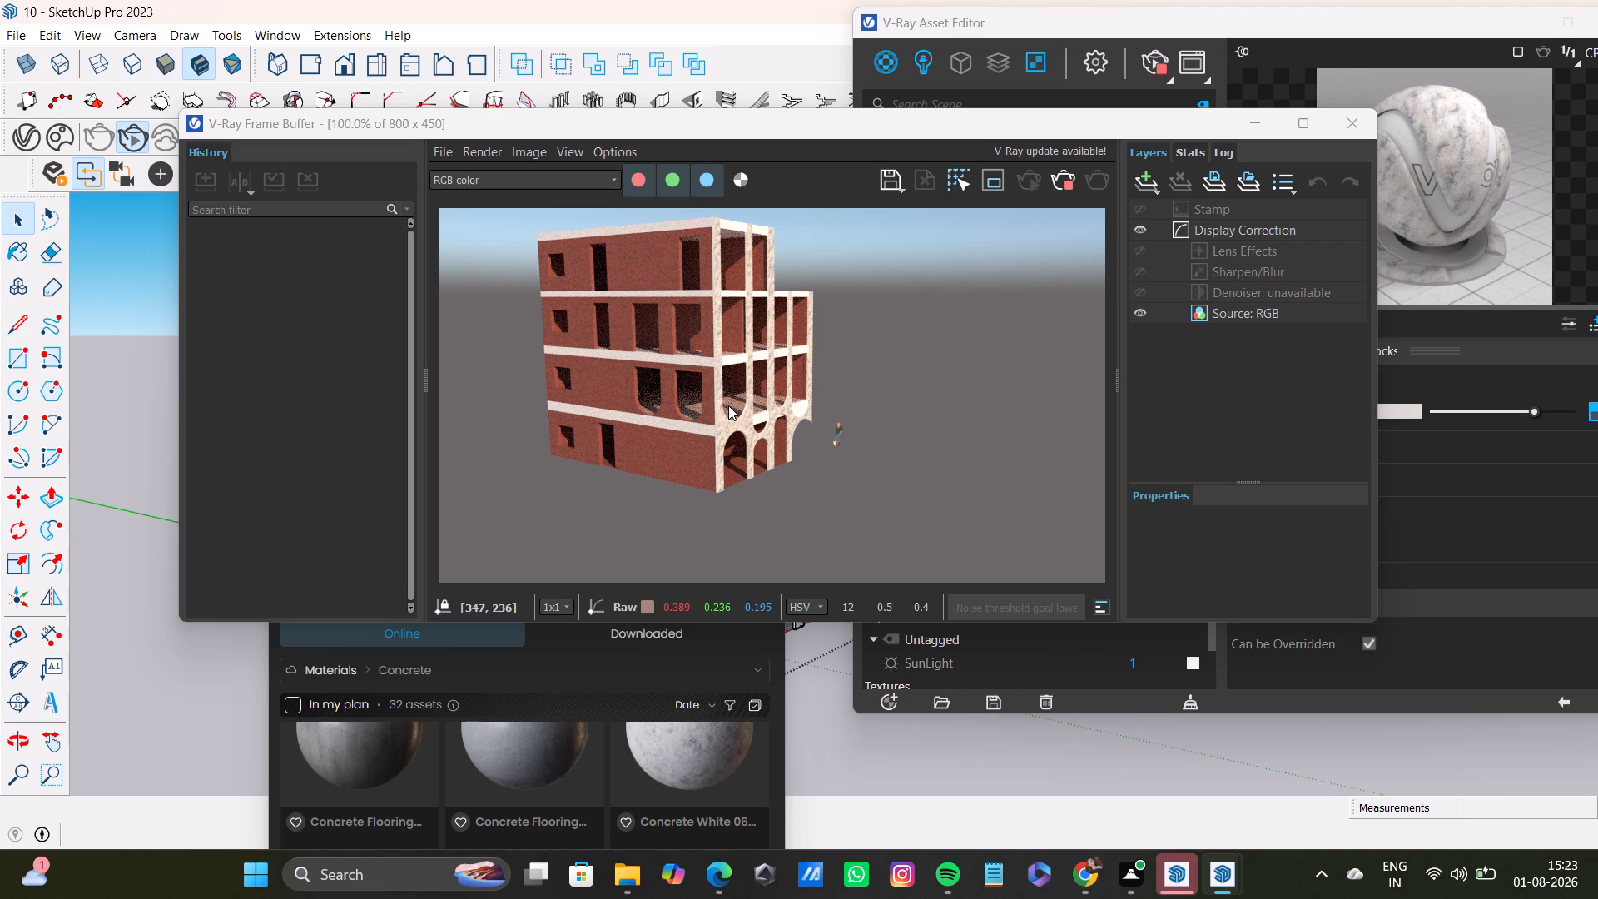
scroll(728, 410, "up", 1)
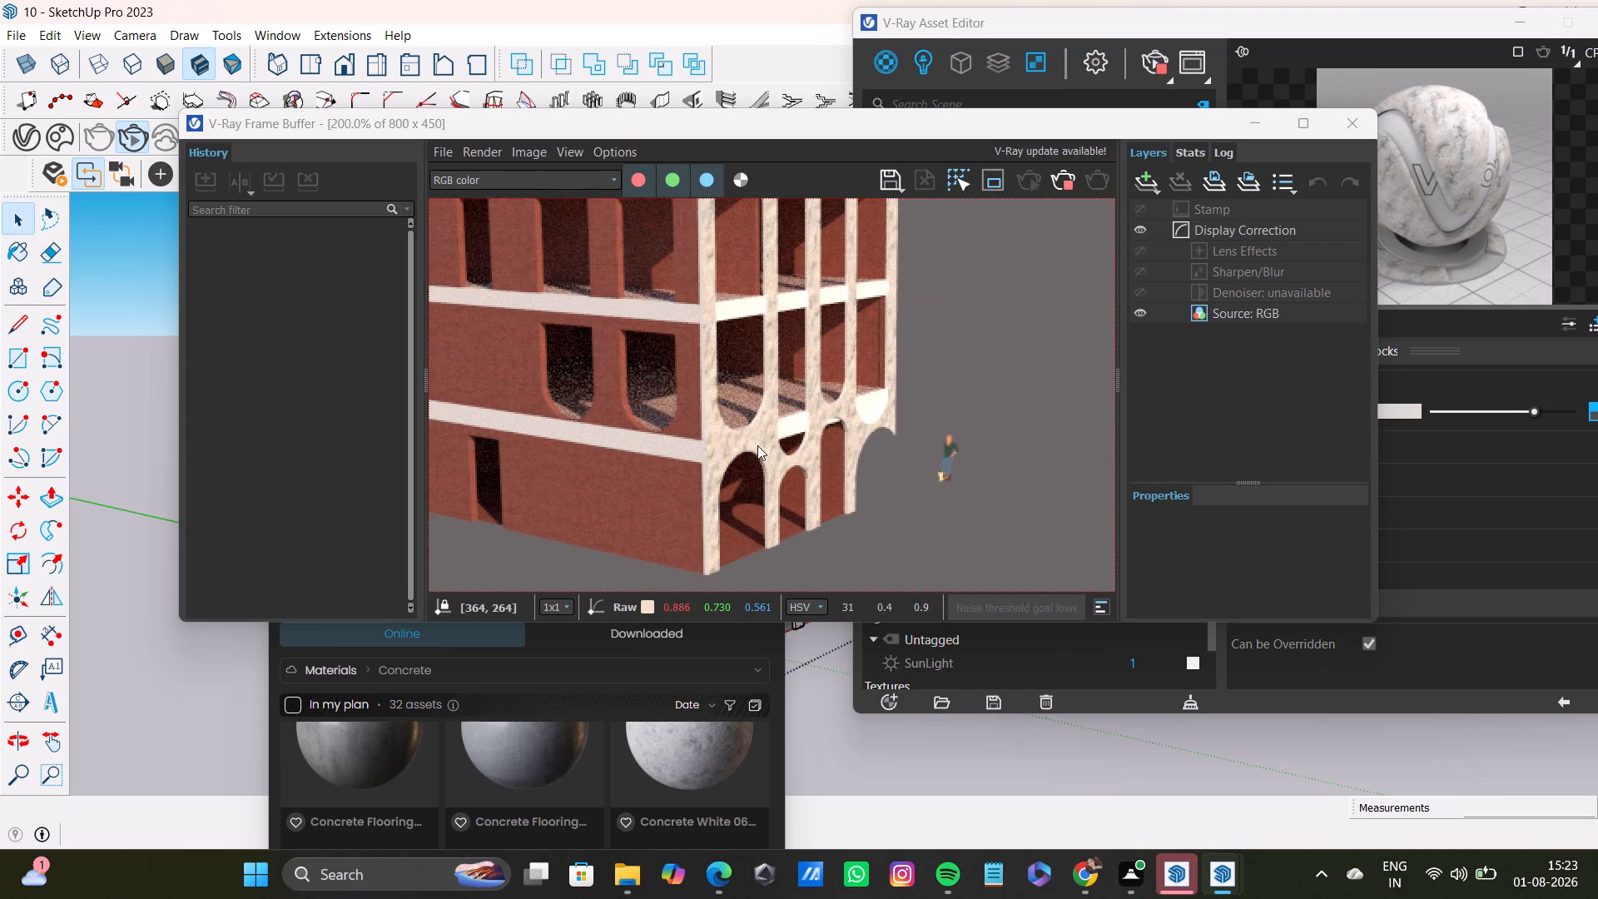
scroll(777, 442, "down", 1)
left_click(1256, 120)
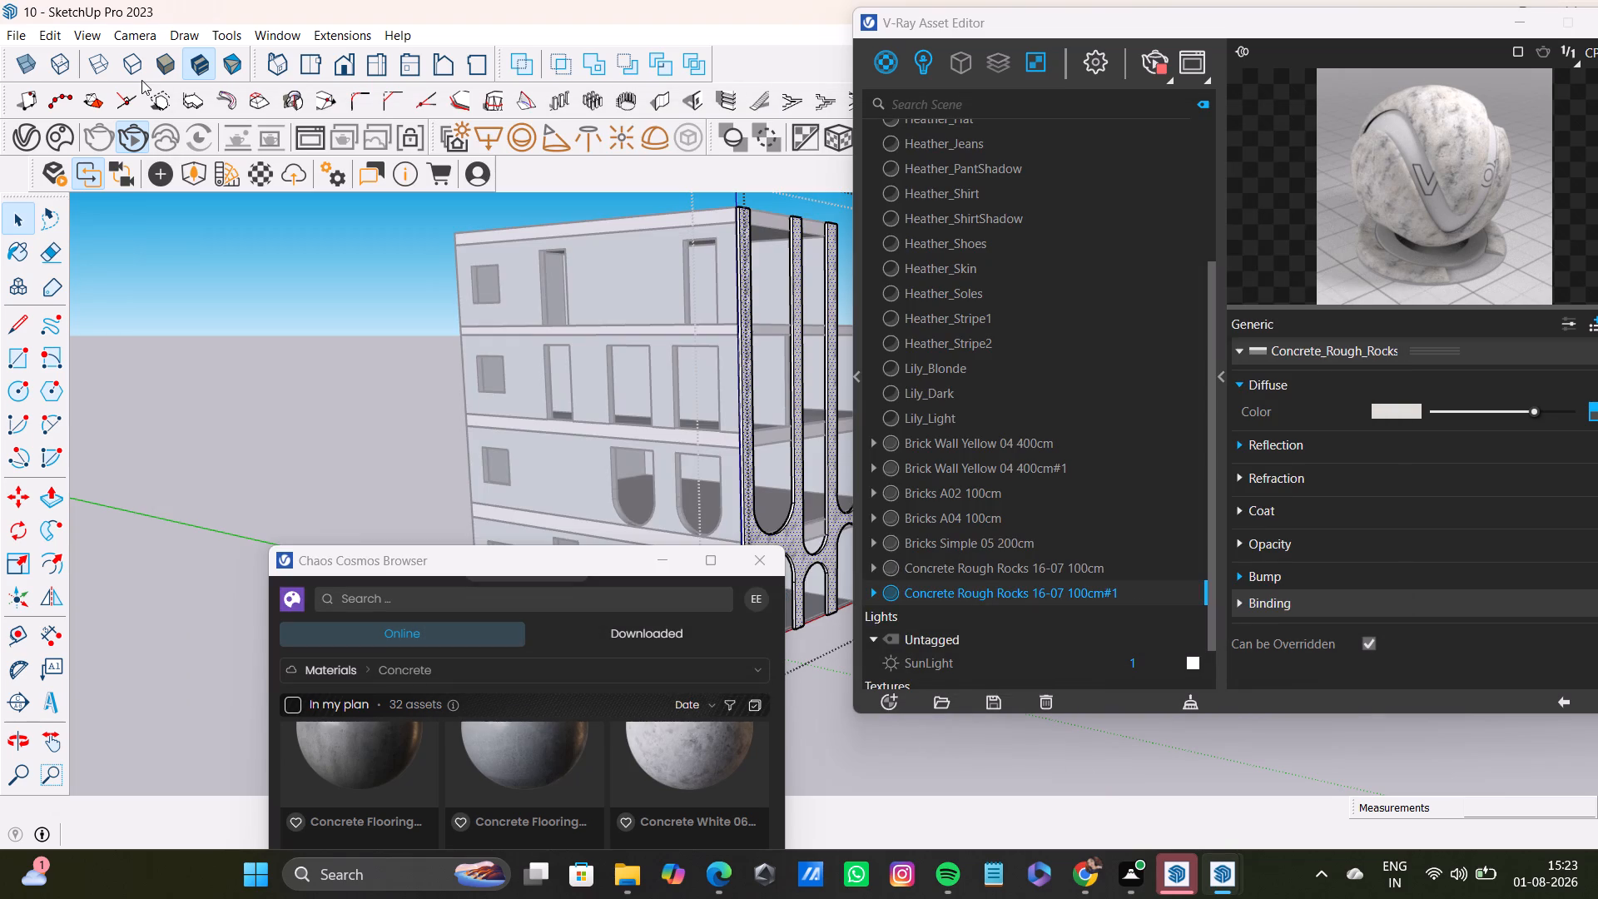
left_click(131, 137)
left_click(132, 137)
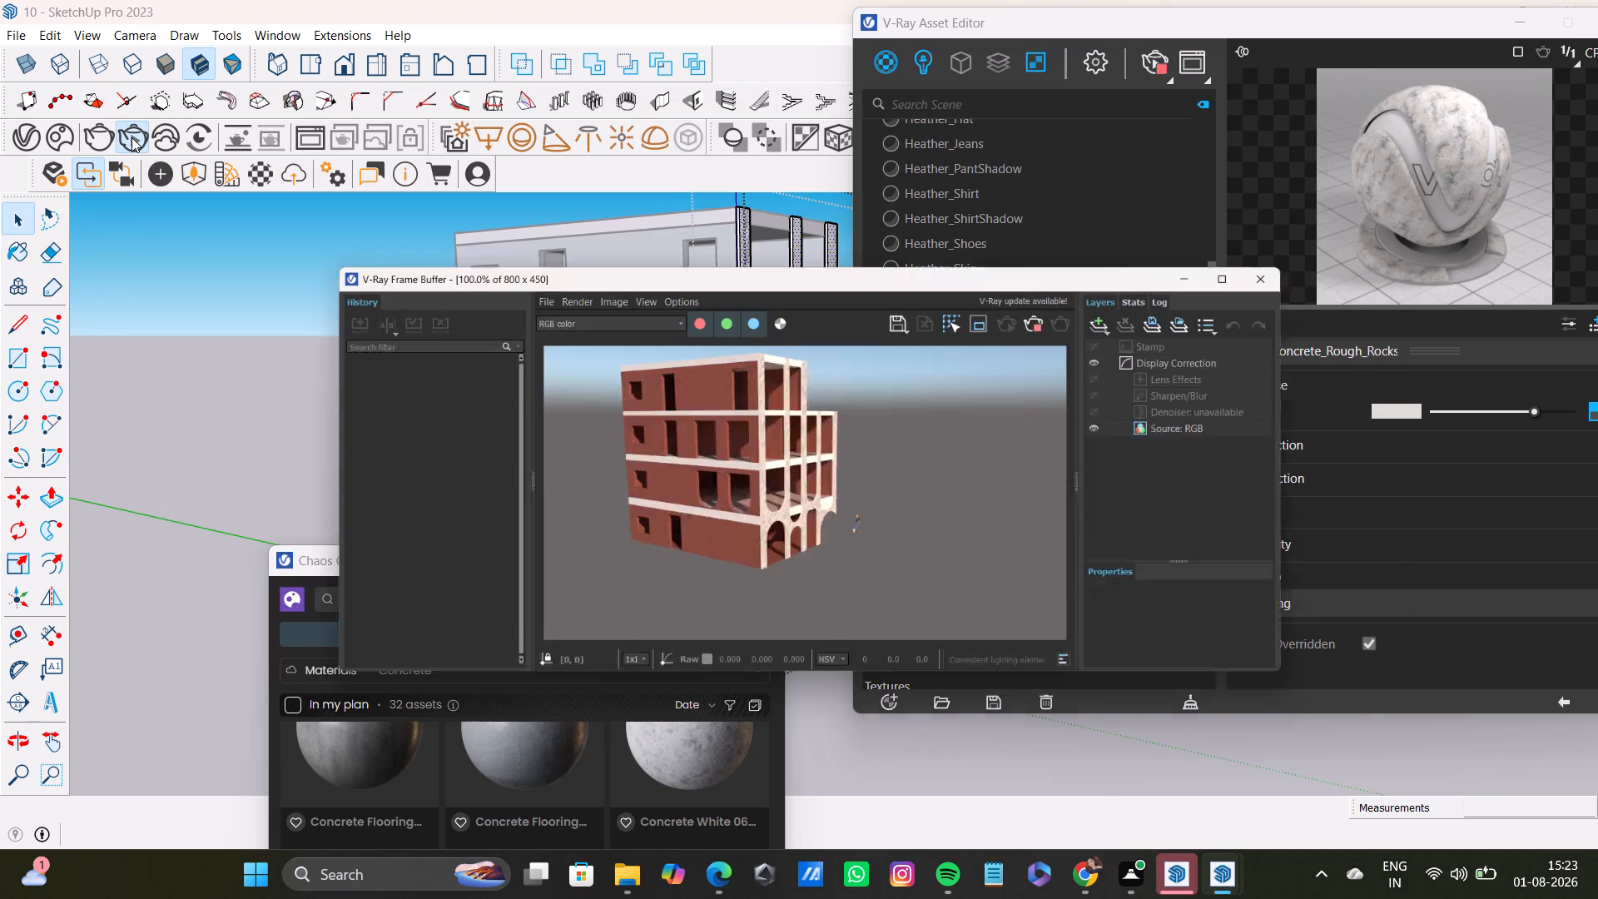
left_click(1364, 137)
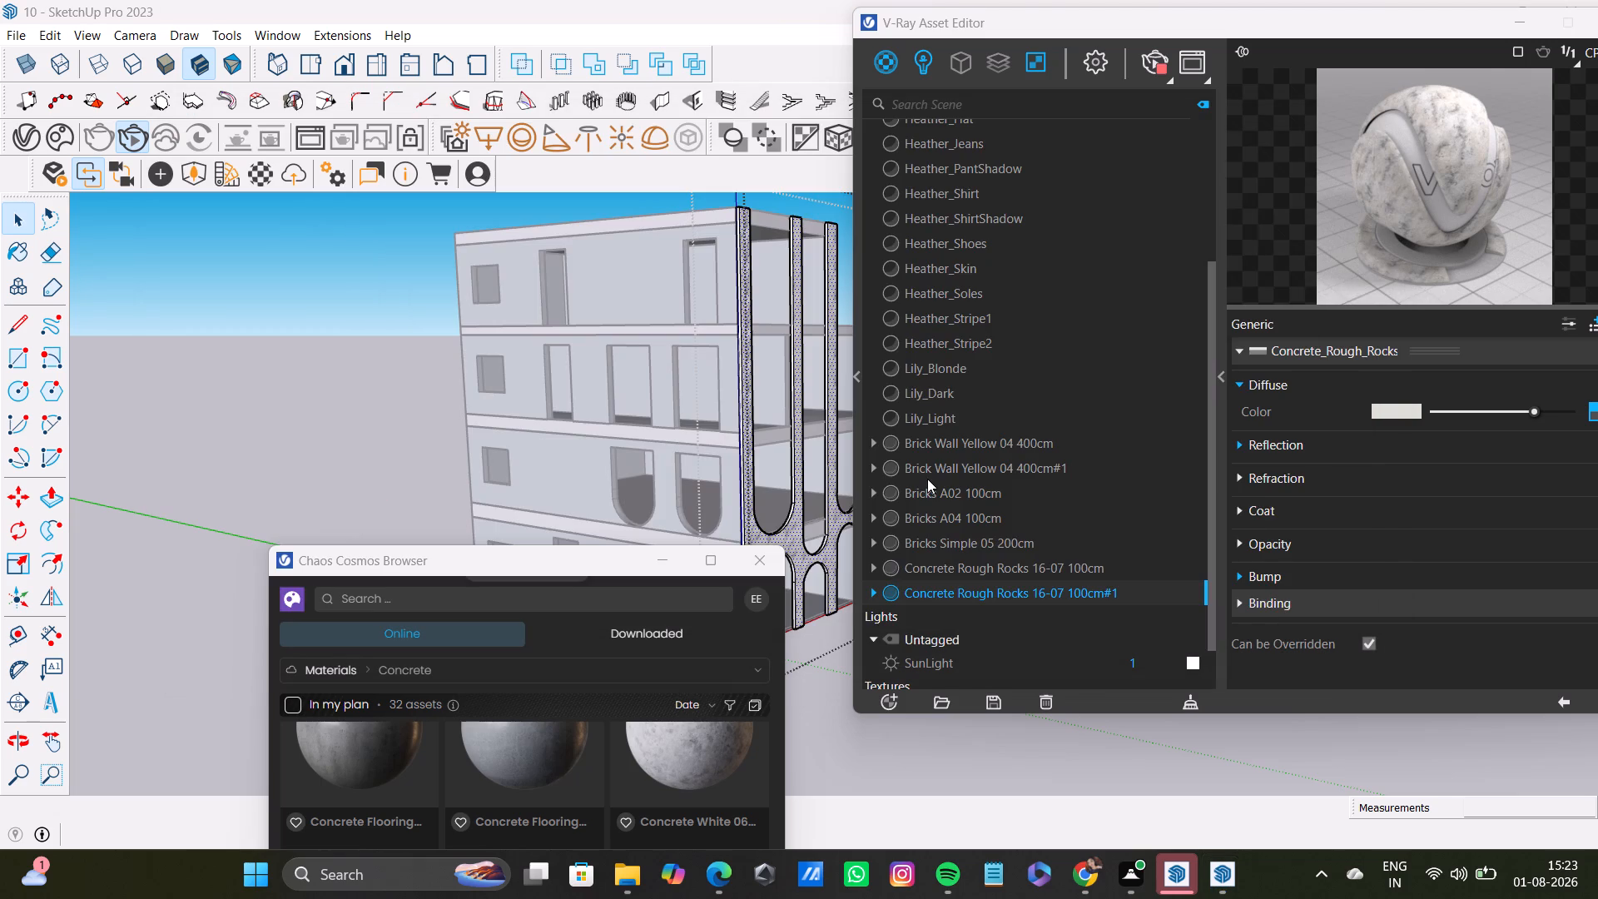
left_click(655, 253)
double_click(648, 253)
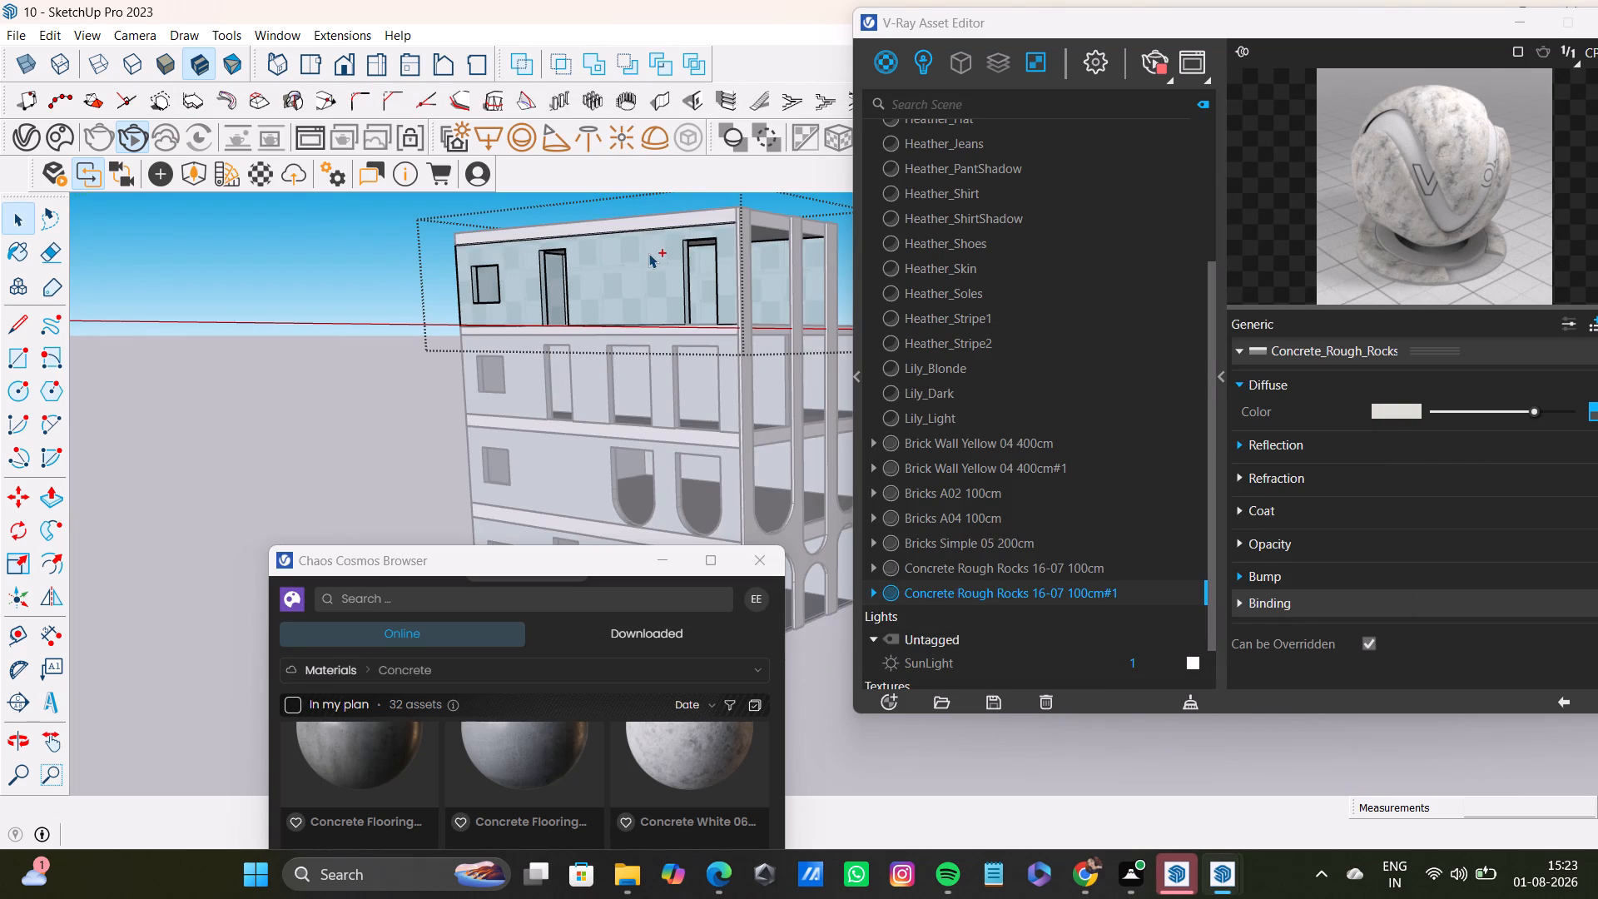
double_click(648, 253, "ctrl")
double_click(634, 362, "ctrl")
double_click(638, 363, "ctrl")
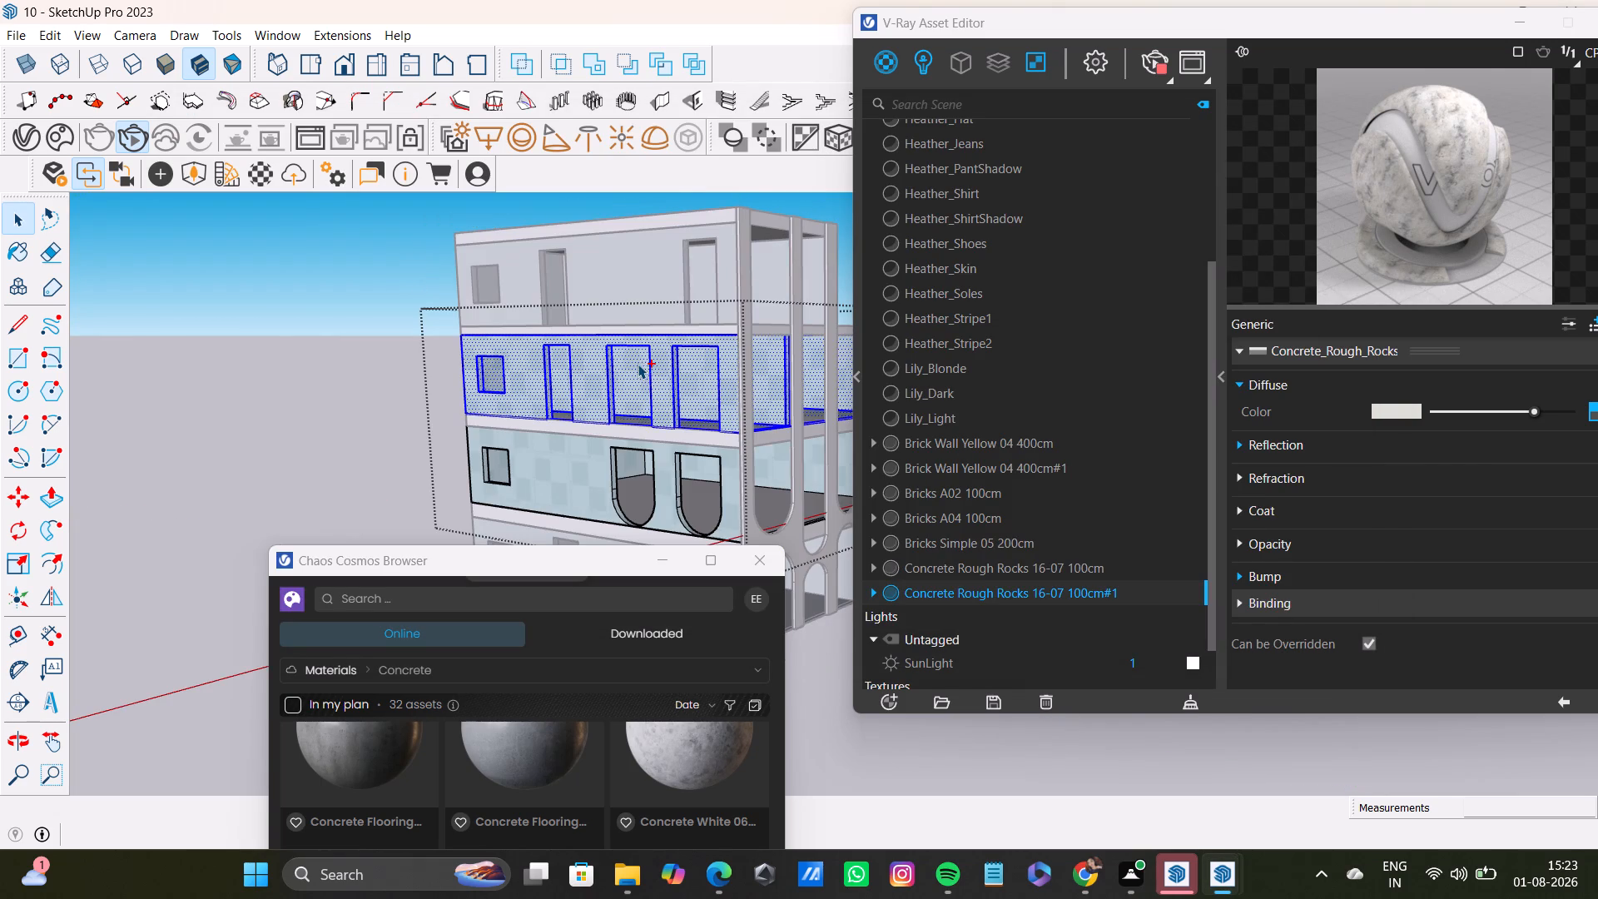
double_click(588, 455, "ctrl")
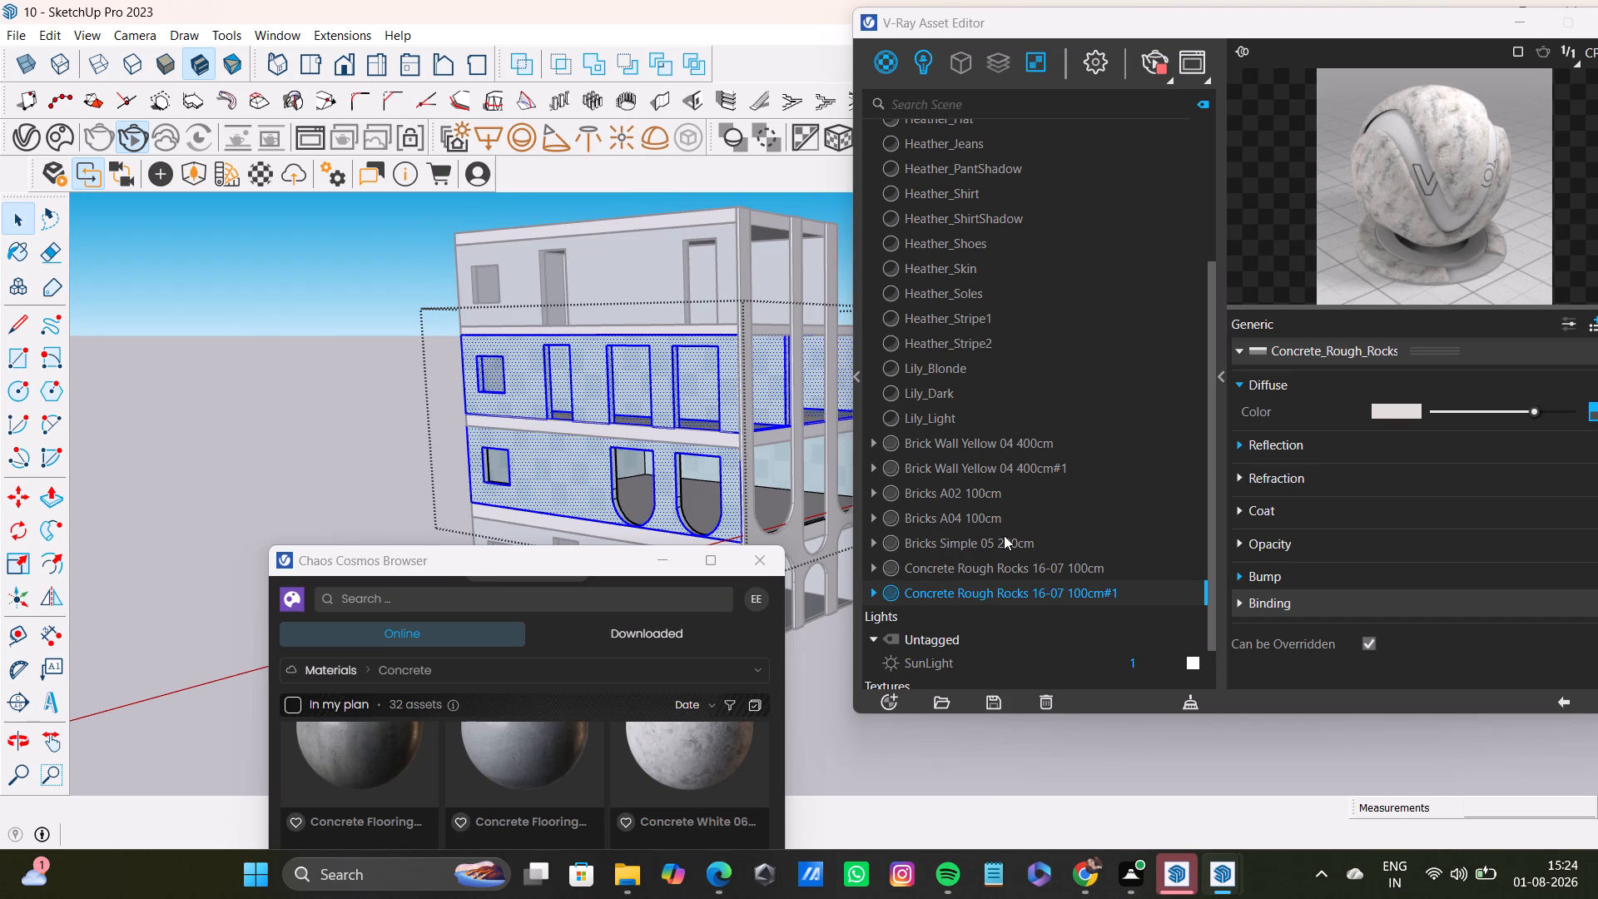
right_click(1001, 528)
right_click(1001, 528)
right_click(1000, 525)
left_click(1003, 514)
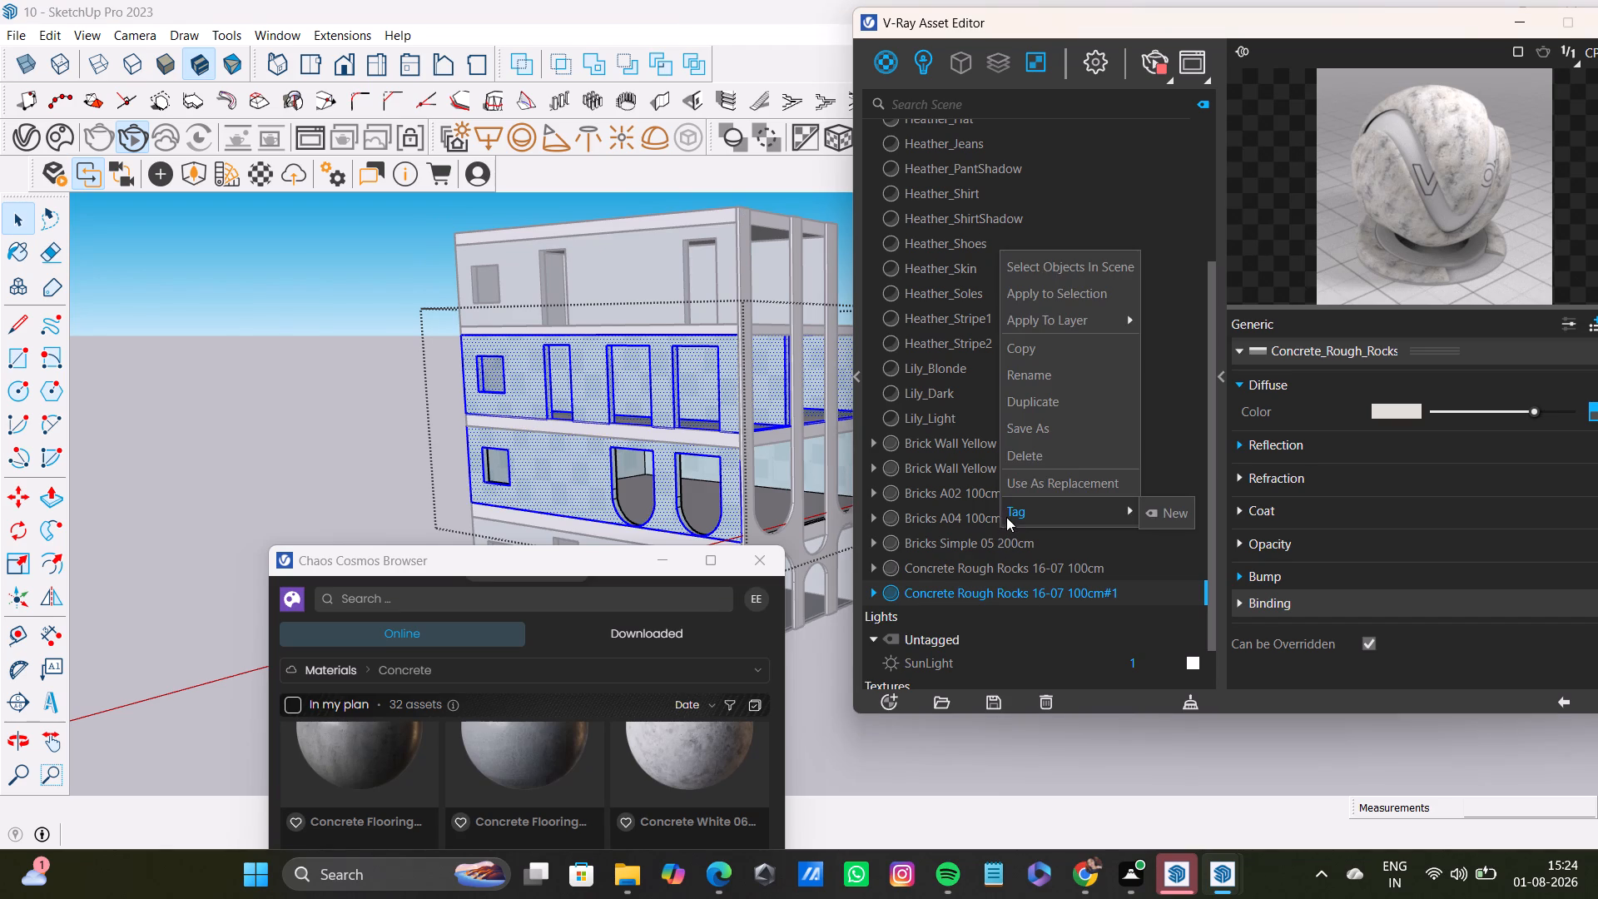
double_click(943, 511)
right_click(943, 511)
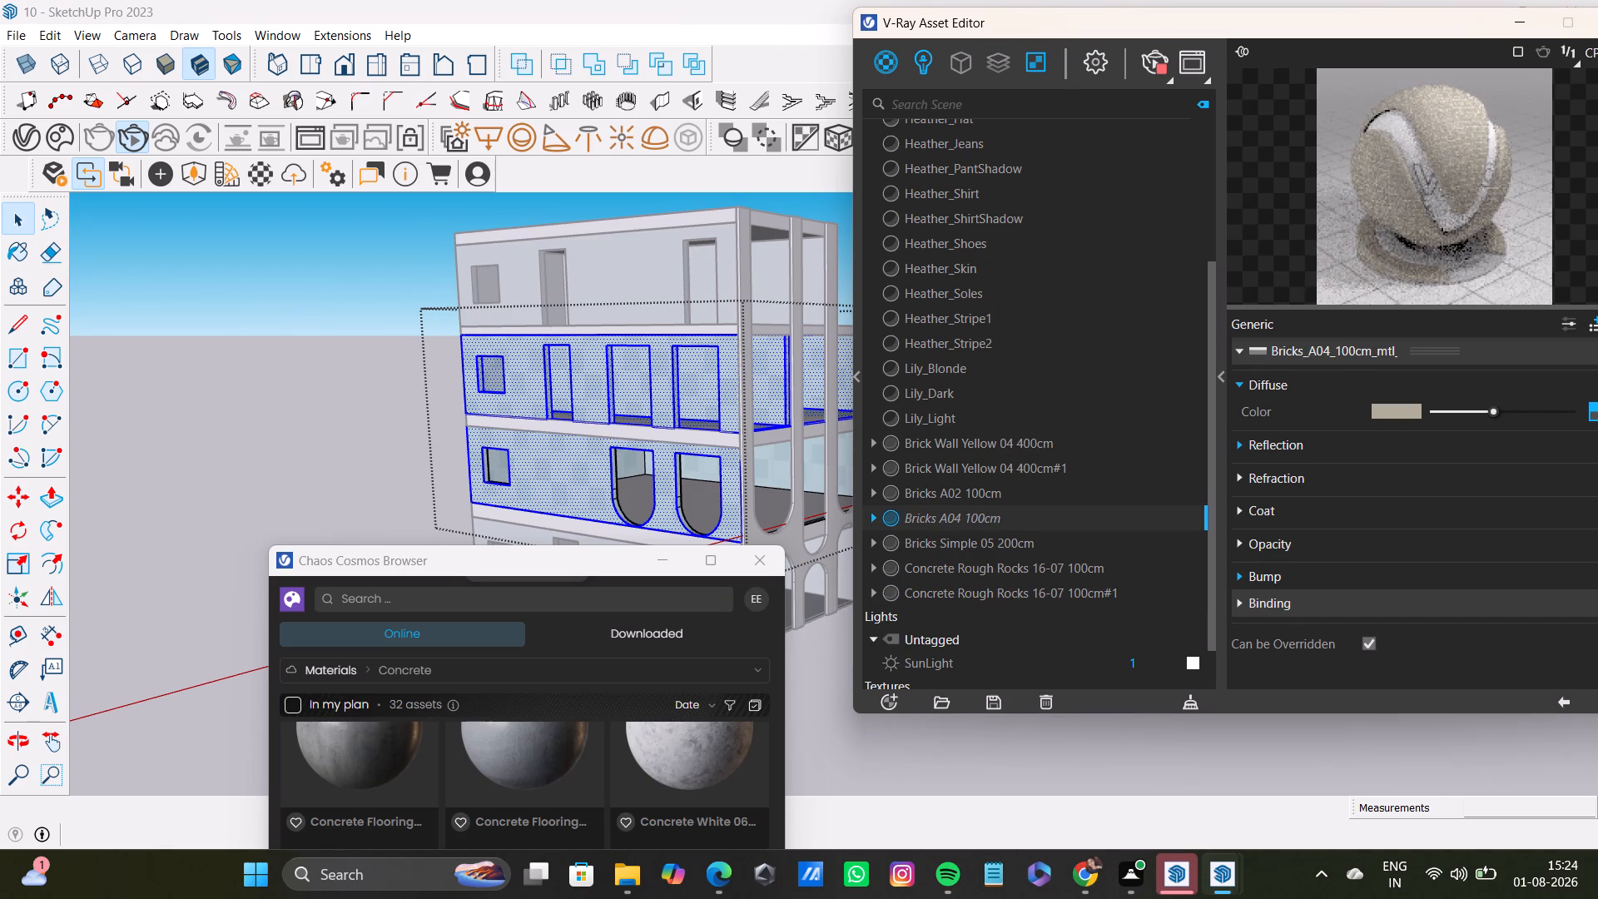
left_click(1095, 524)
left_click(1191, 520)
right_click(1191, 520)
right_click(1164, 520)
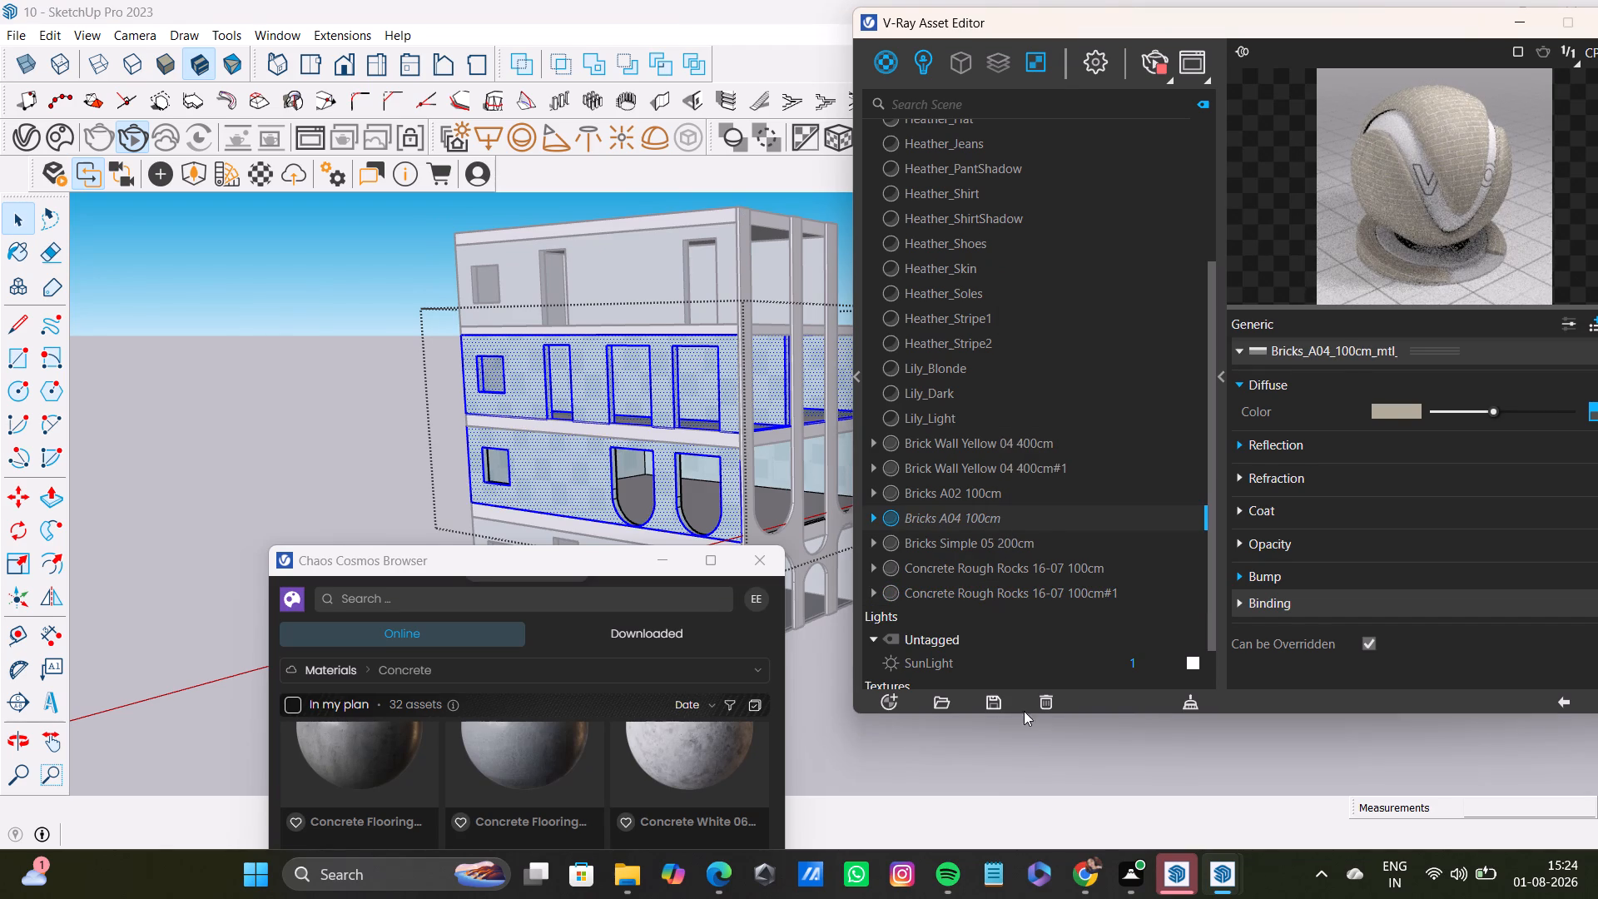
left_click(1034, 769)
Apply the Bricks A04 100cm material to the outer side wall face of the top floor.
right_click(935, 524)
right_click(935, 524)
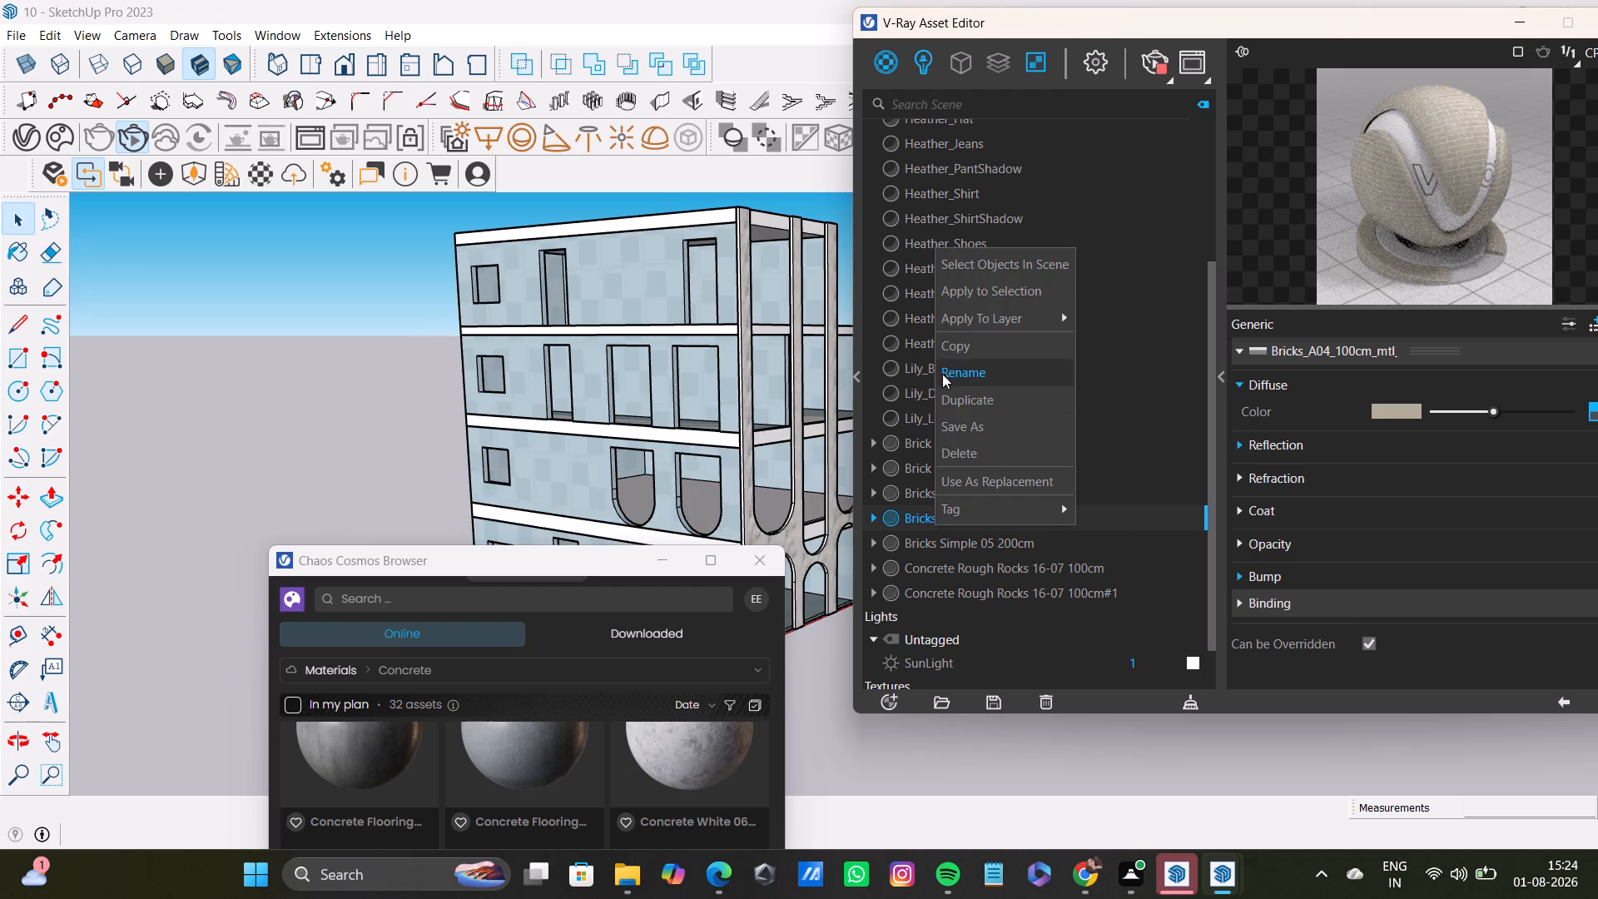
left_click(274, 287)
left_click(553, 259)
double_click(596, 269)
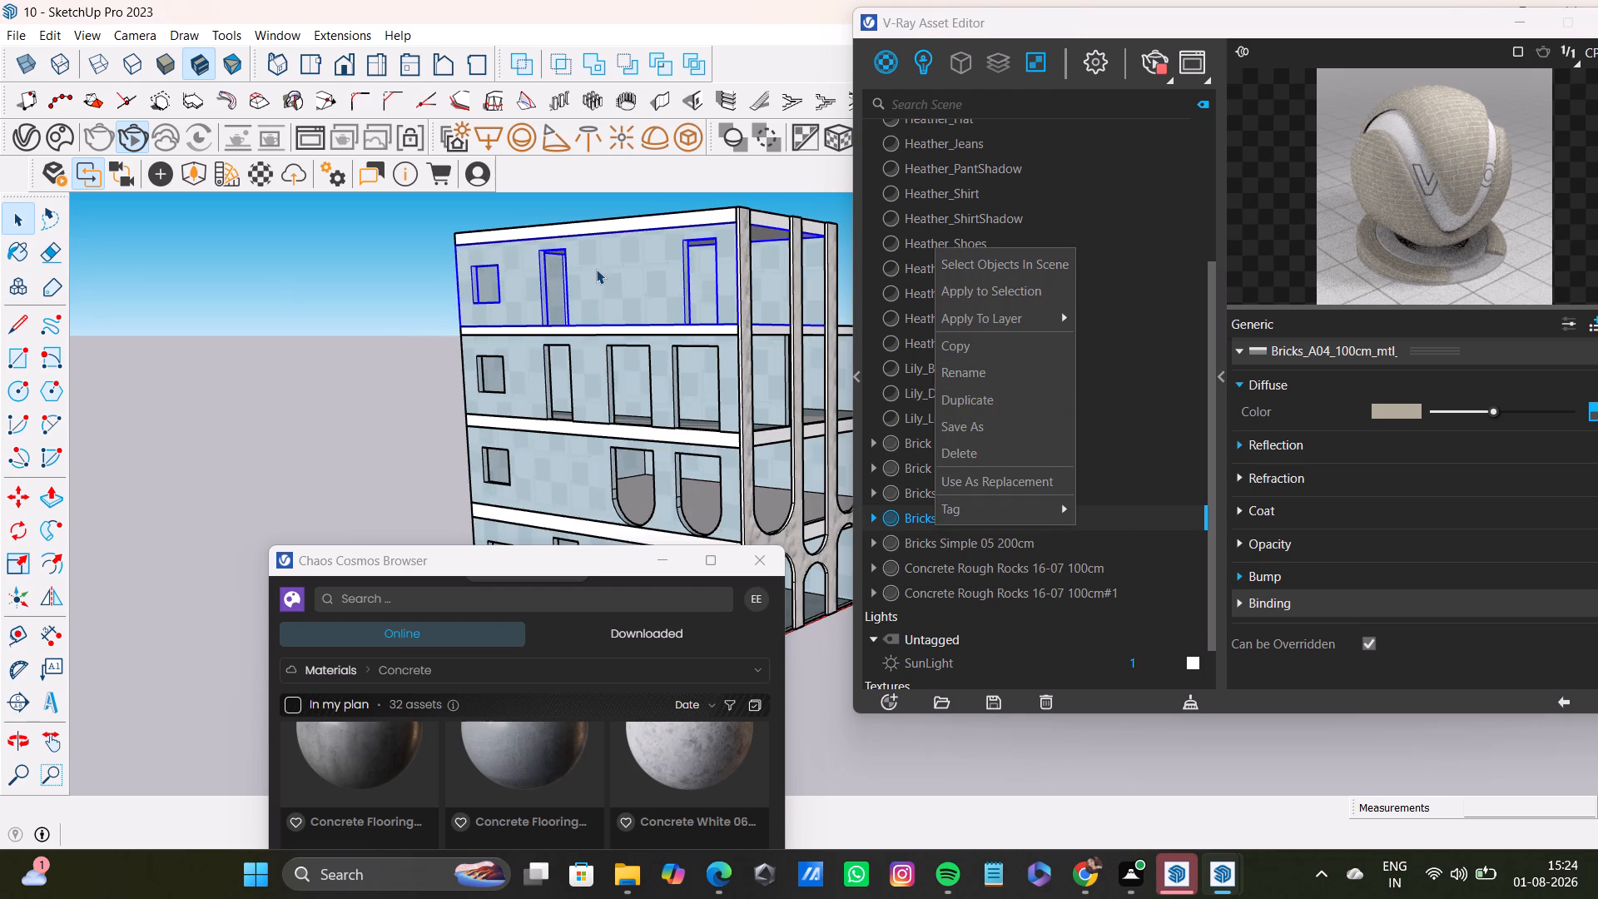
double_click(596, 269)
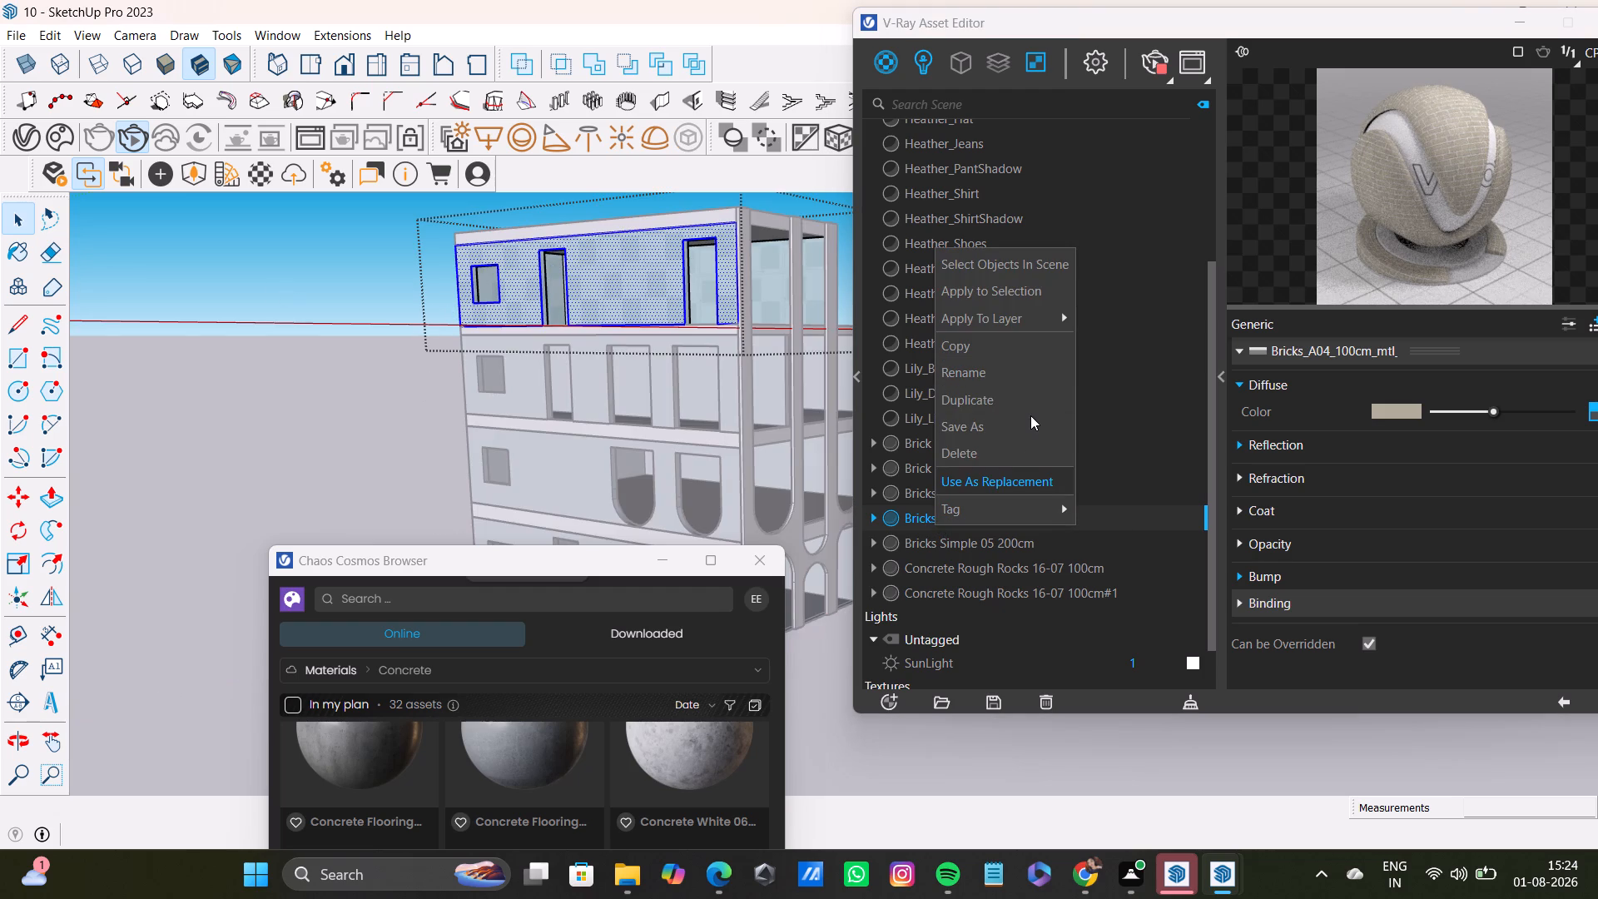
left_click(977, 289)
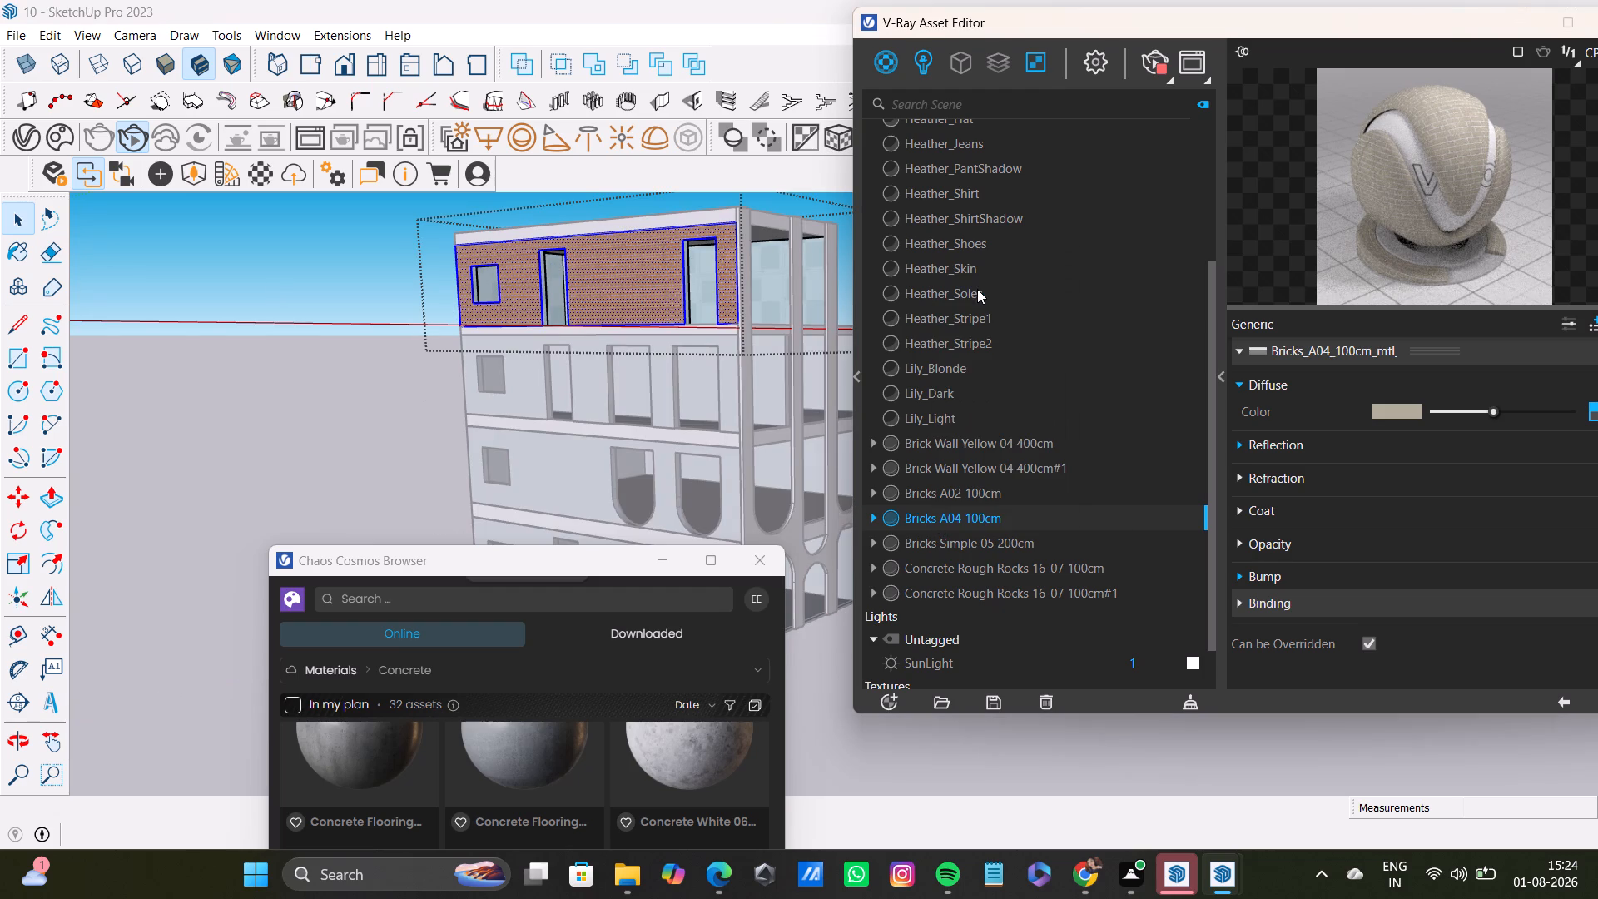
left_click(199, 323)
Examine the top floor's brick side wall up close in the V-Ray render.
left_click(127, 146)
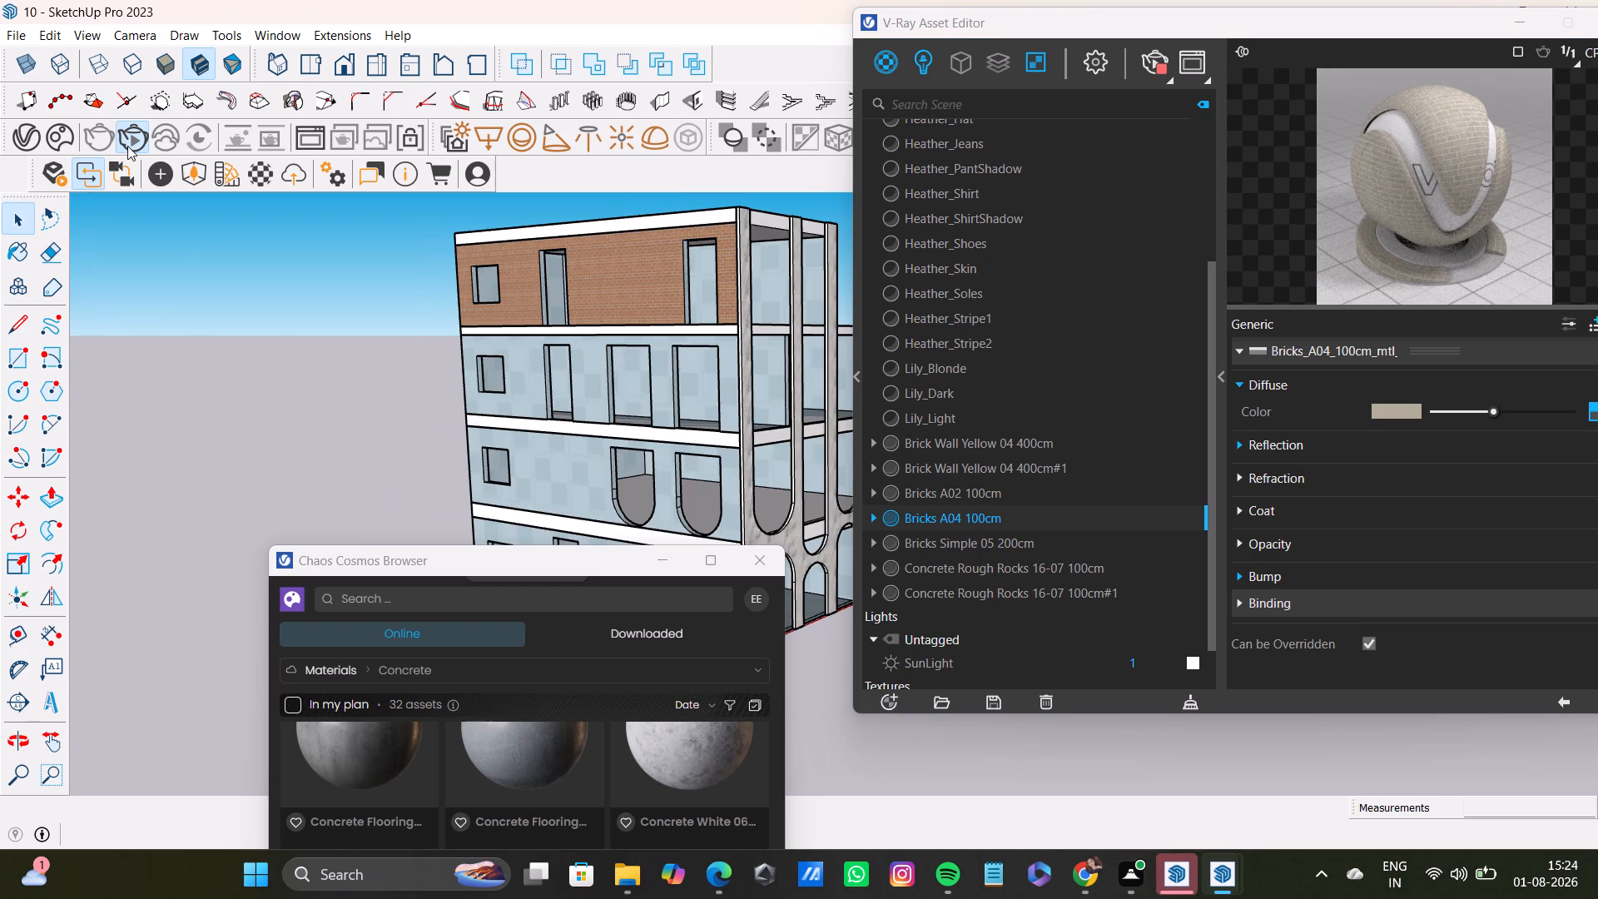
left_click(143, 140)
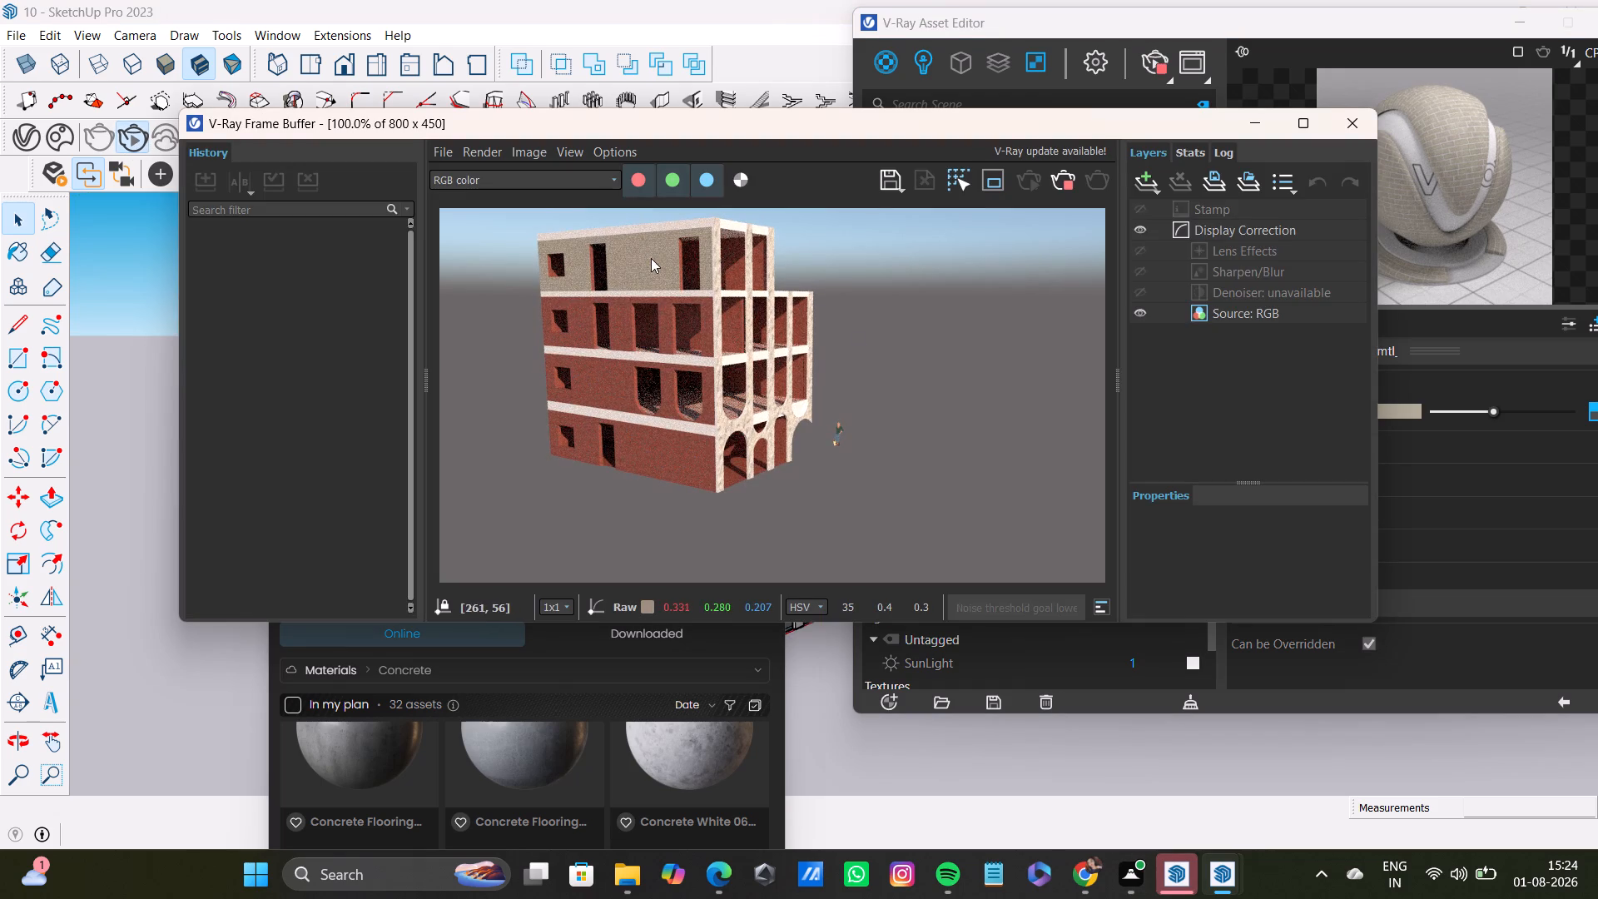
scroll(645, 271, "up", 1)
middle_click_drag(732, 296, 737, 330)
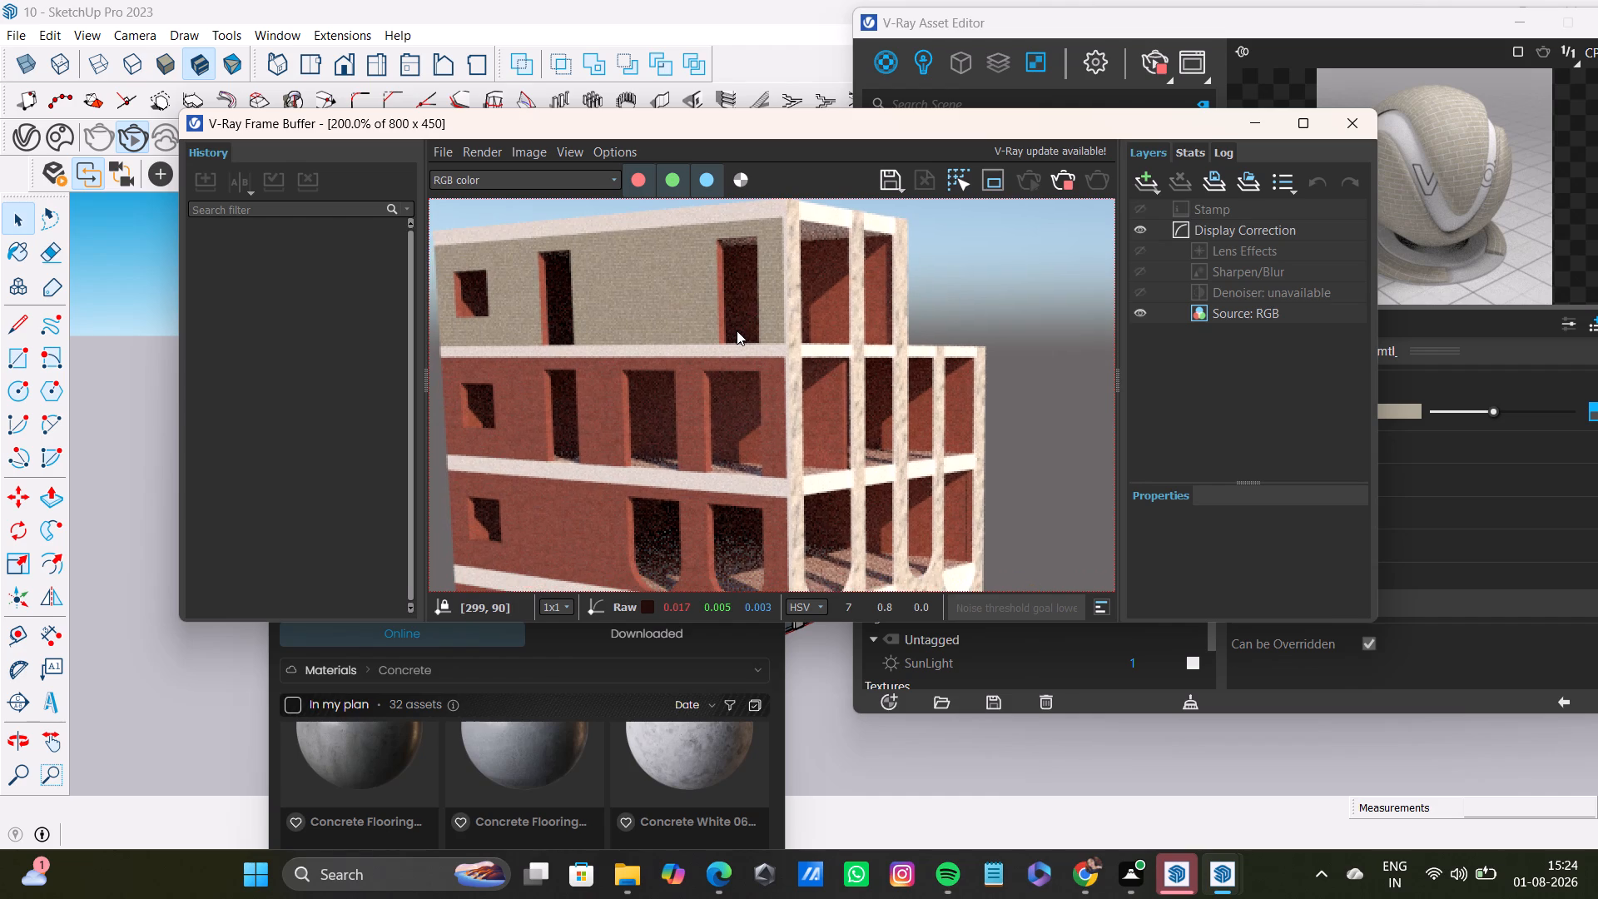
middle_click_drag(737, 330, 737, 317)
left_click(1345, 127)
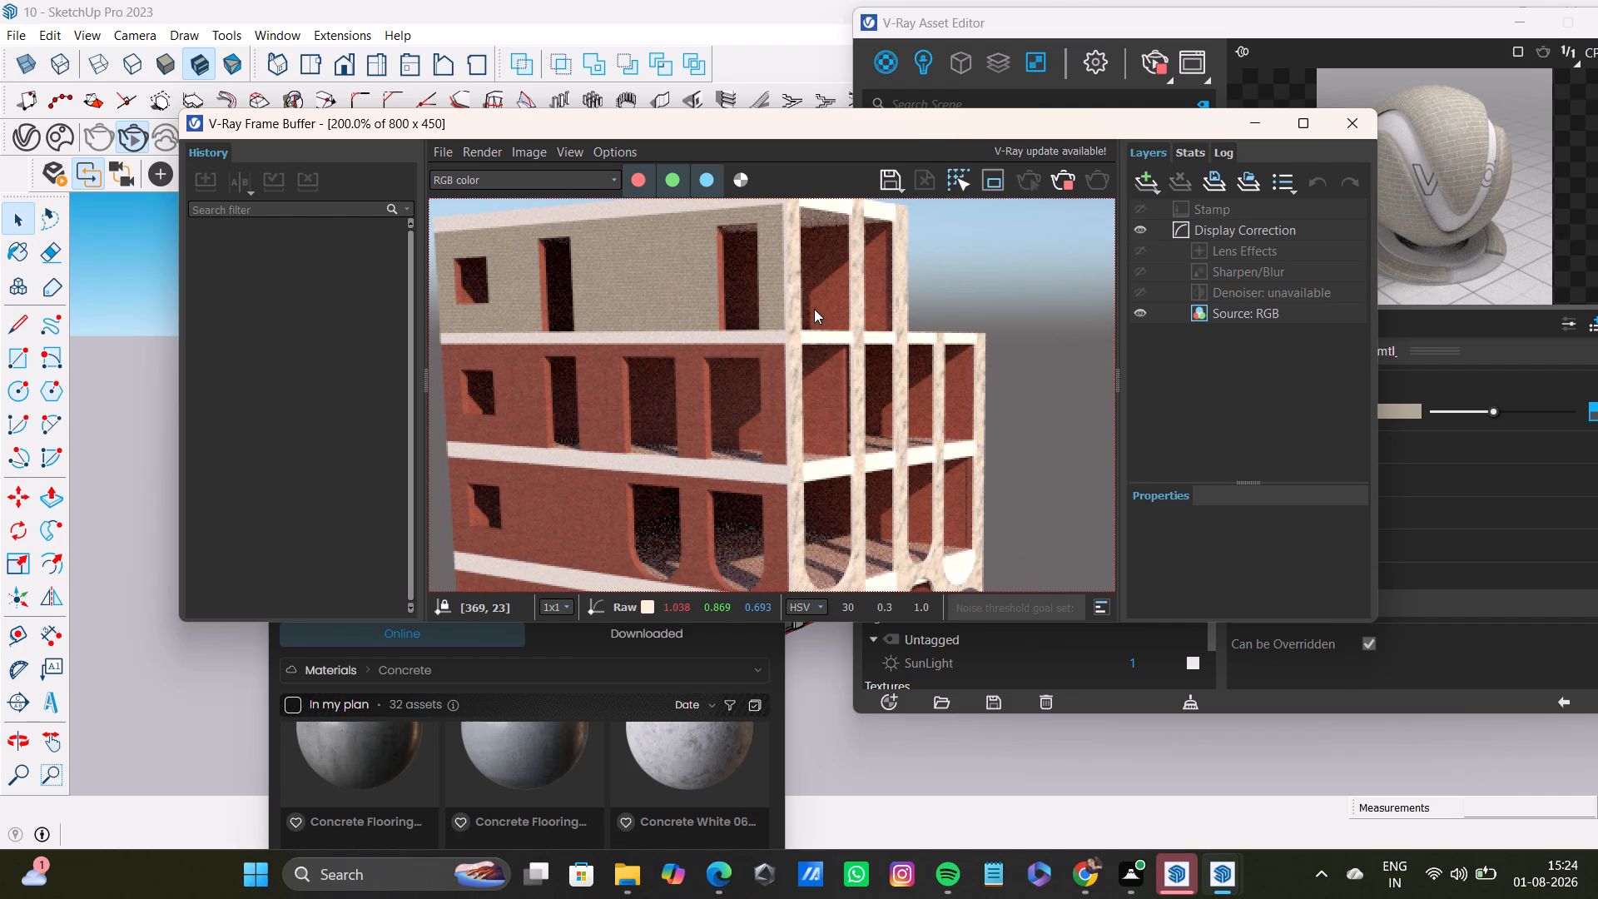
Apply the Bricks A04 100cm material to all the connected wall faces of the top floor.
middle_click_drag(687, 421, 593, 460)
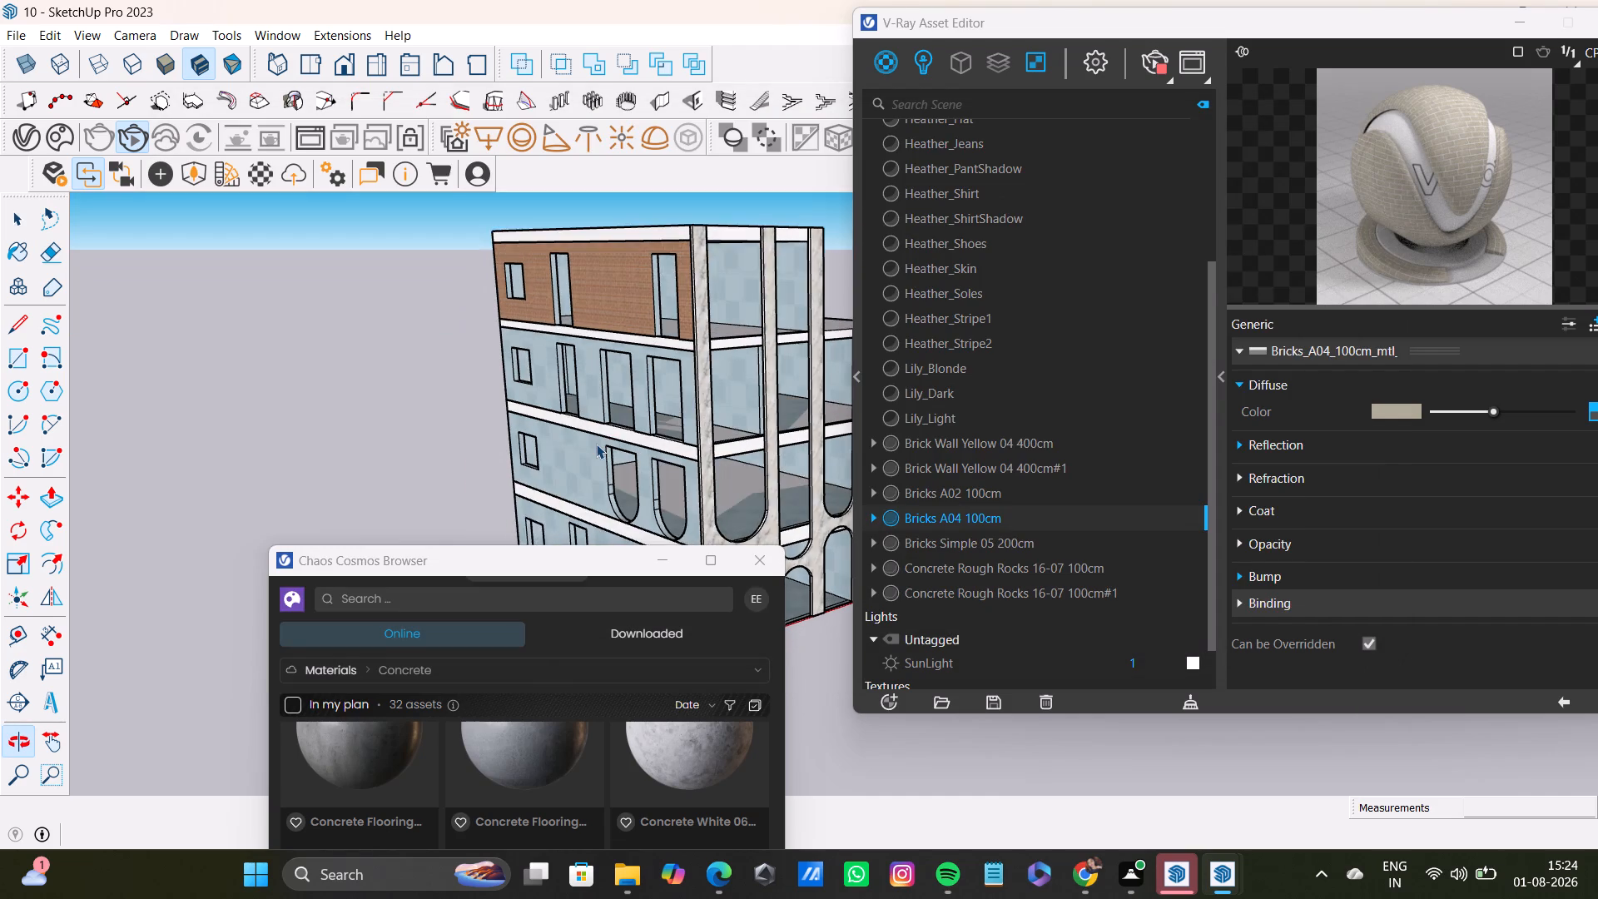
triple_click(628, 275)
left_click(628, 275)
triple_click(628, 275)
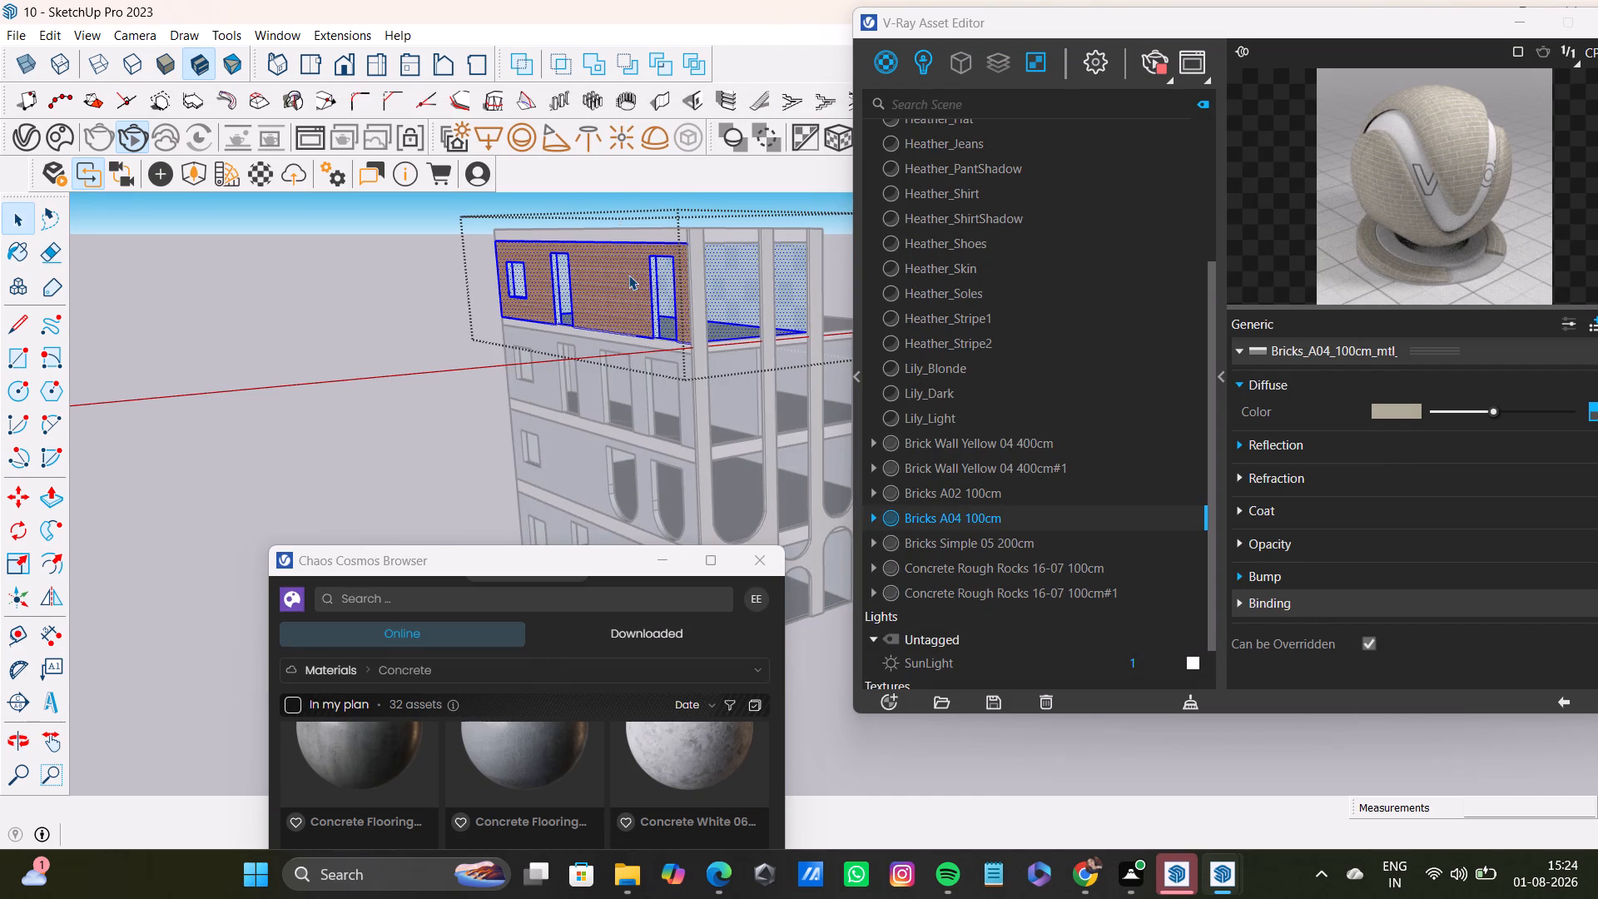
right_click(974, 520)
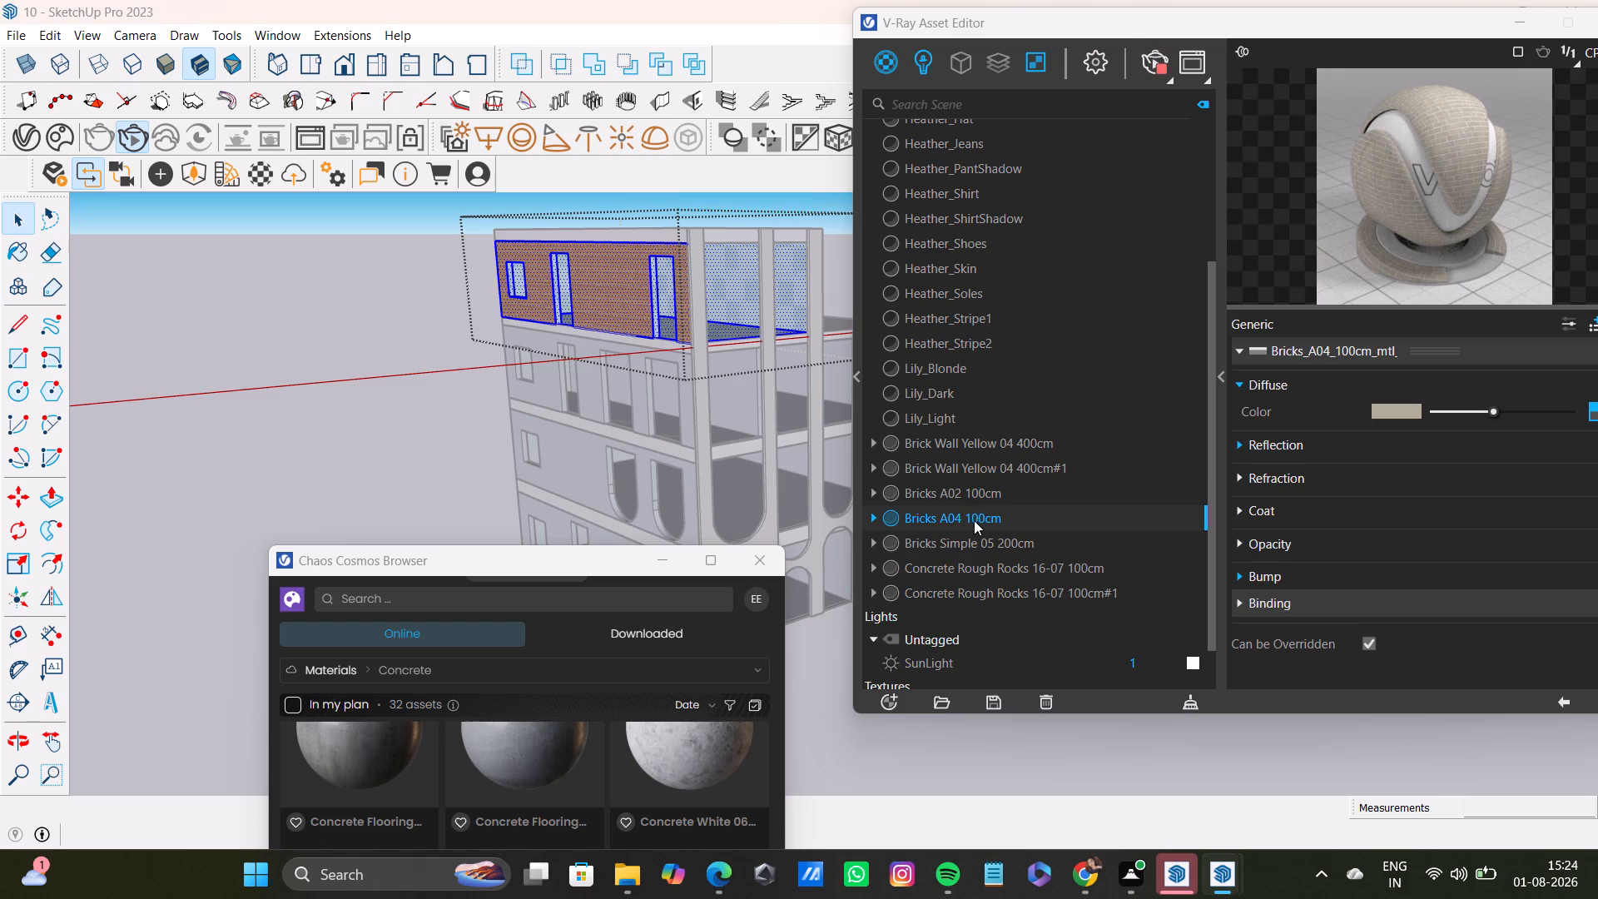
right_click(1005, 519)
right_click(1005, 519)
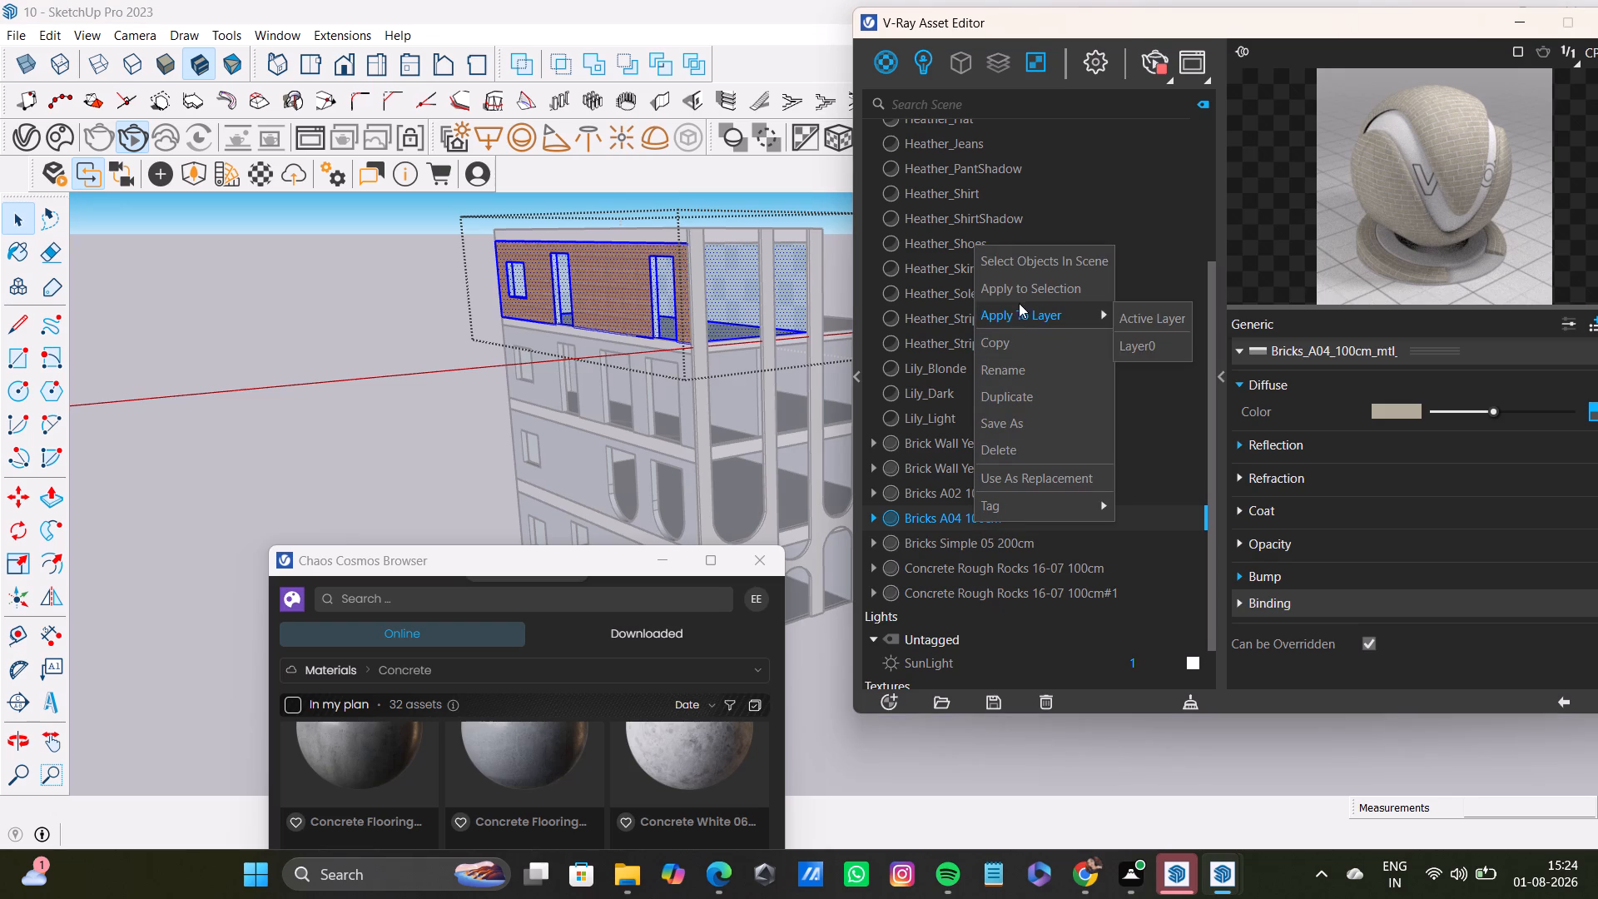
left_click(1022, 290)
left_click(413, 370)
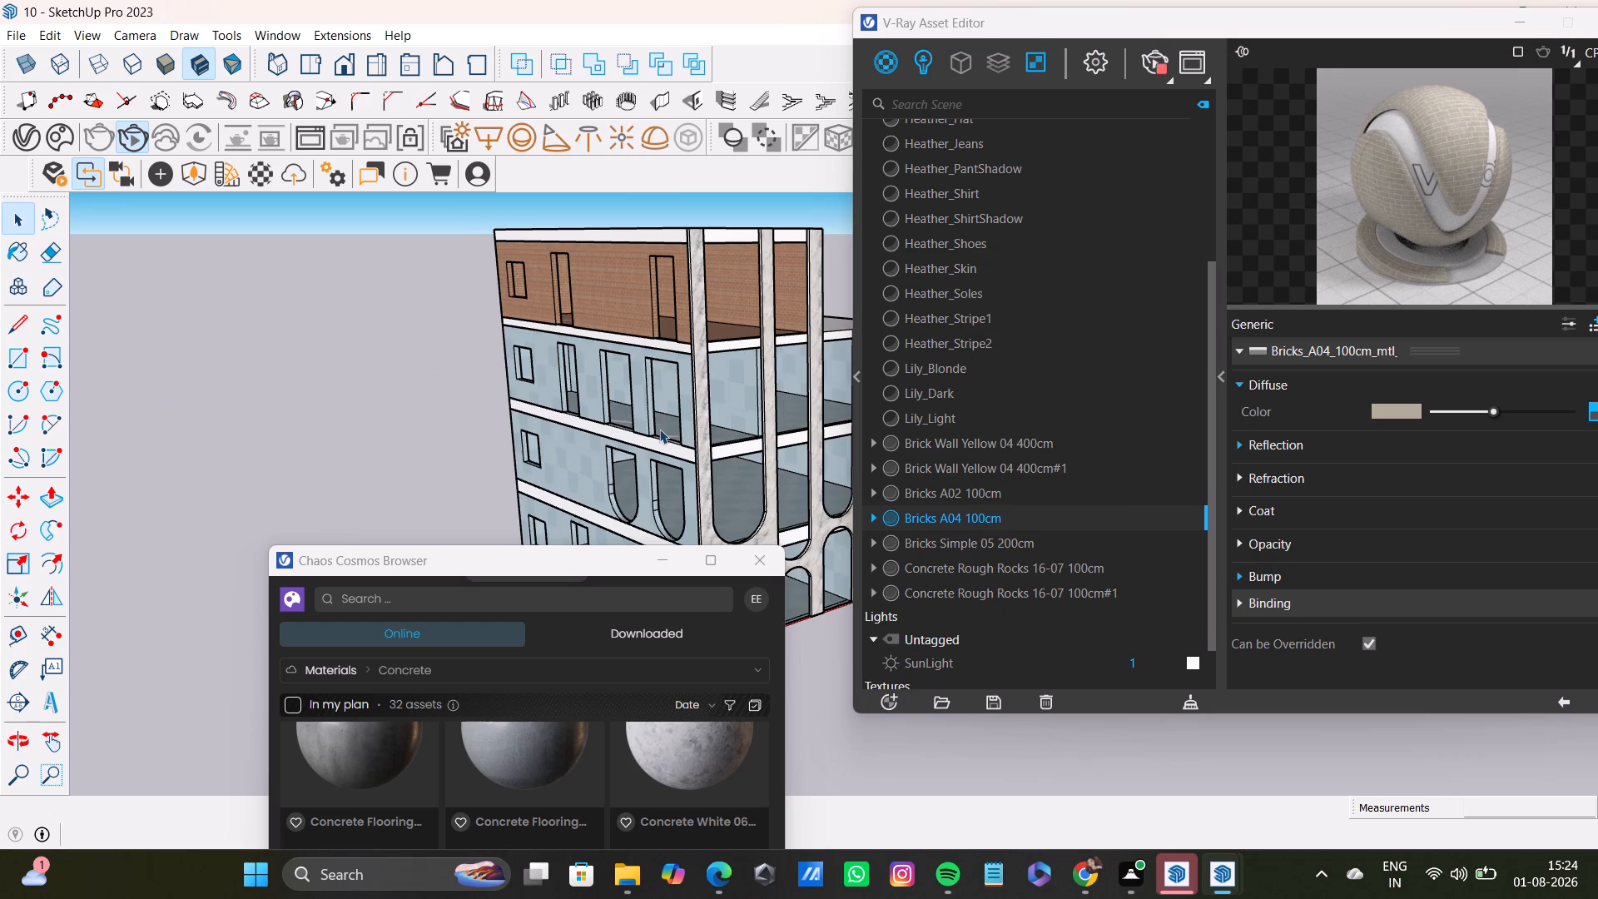
Apply the Bricks A04 100cm material to all connected wall faces of the floor directly below the top floor.
triple_click(687, 384)
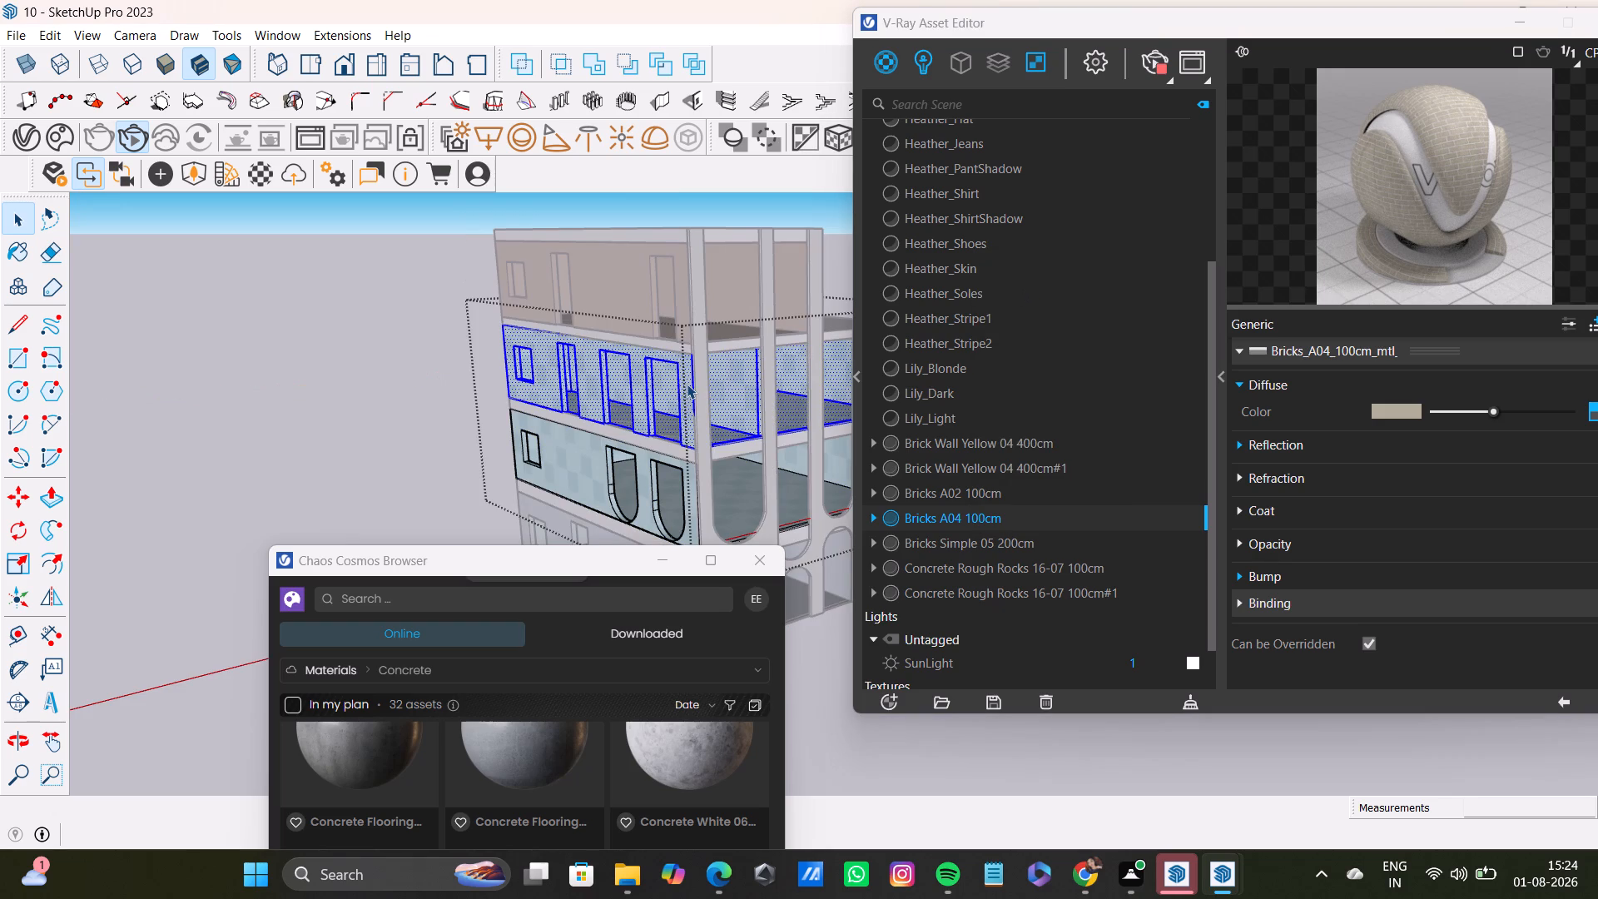
right_click(955, 523)
right_click(955, 523)
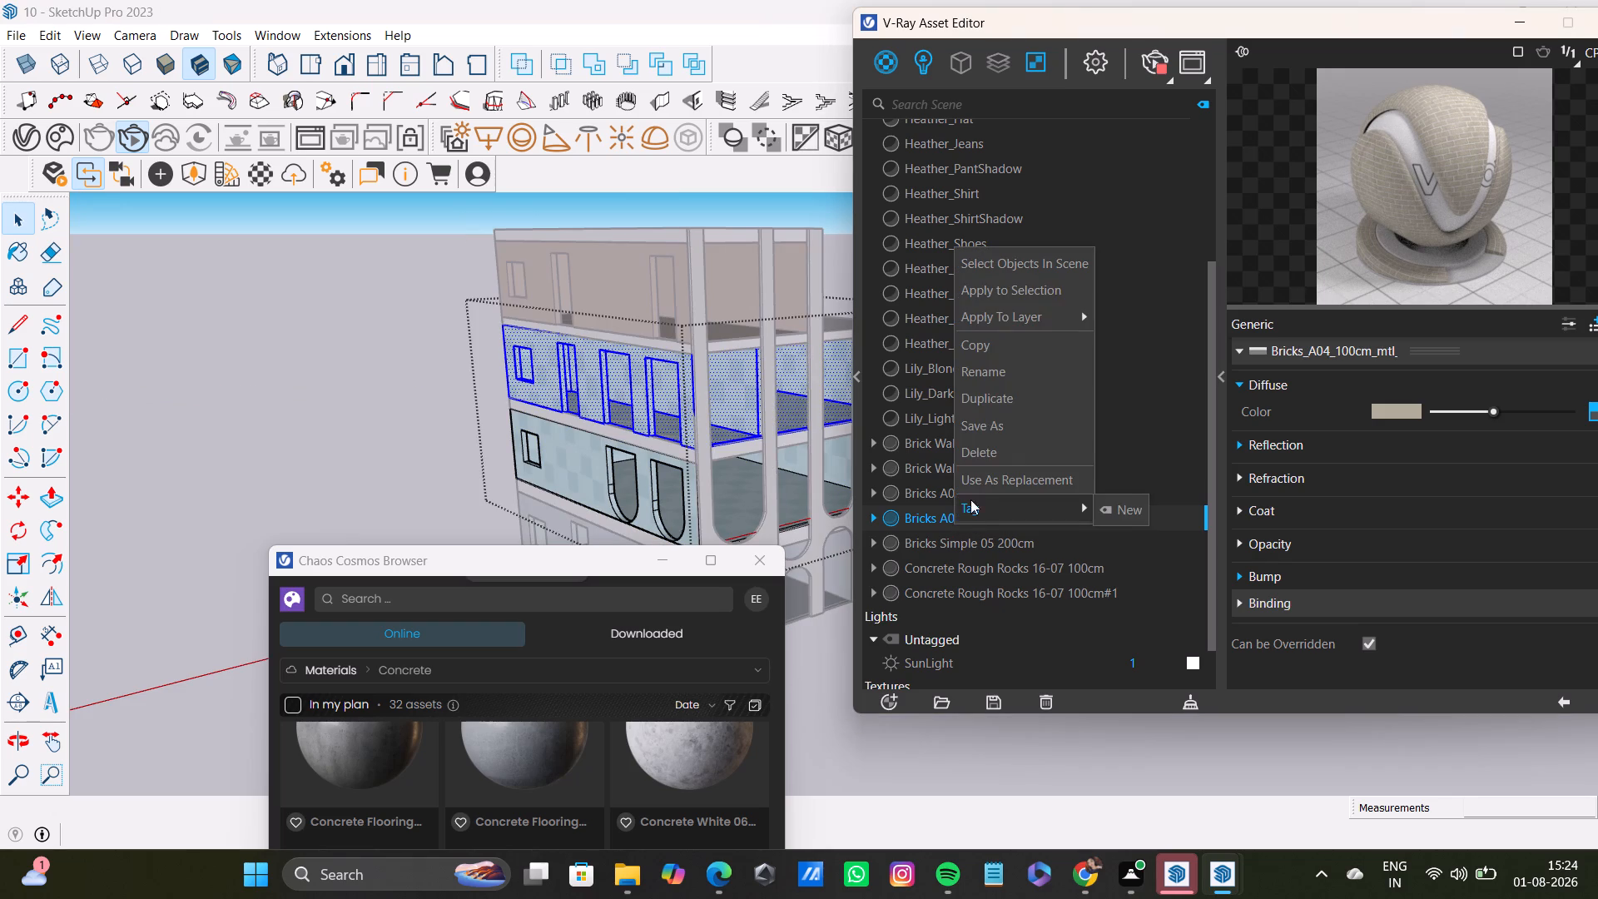
left_click(1005, 299)
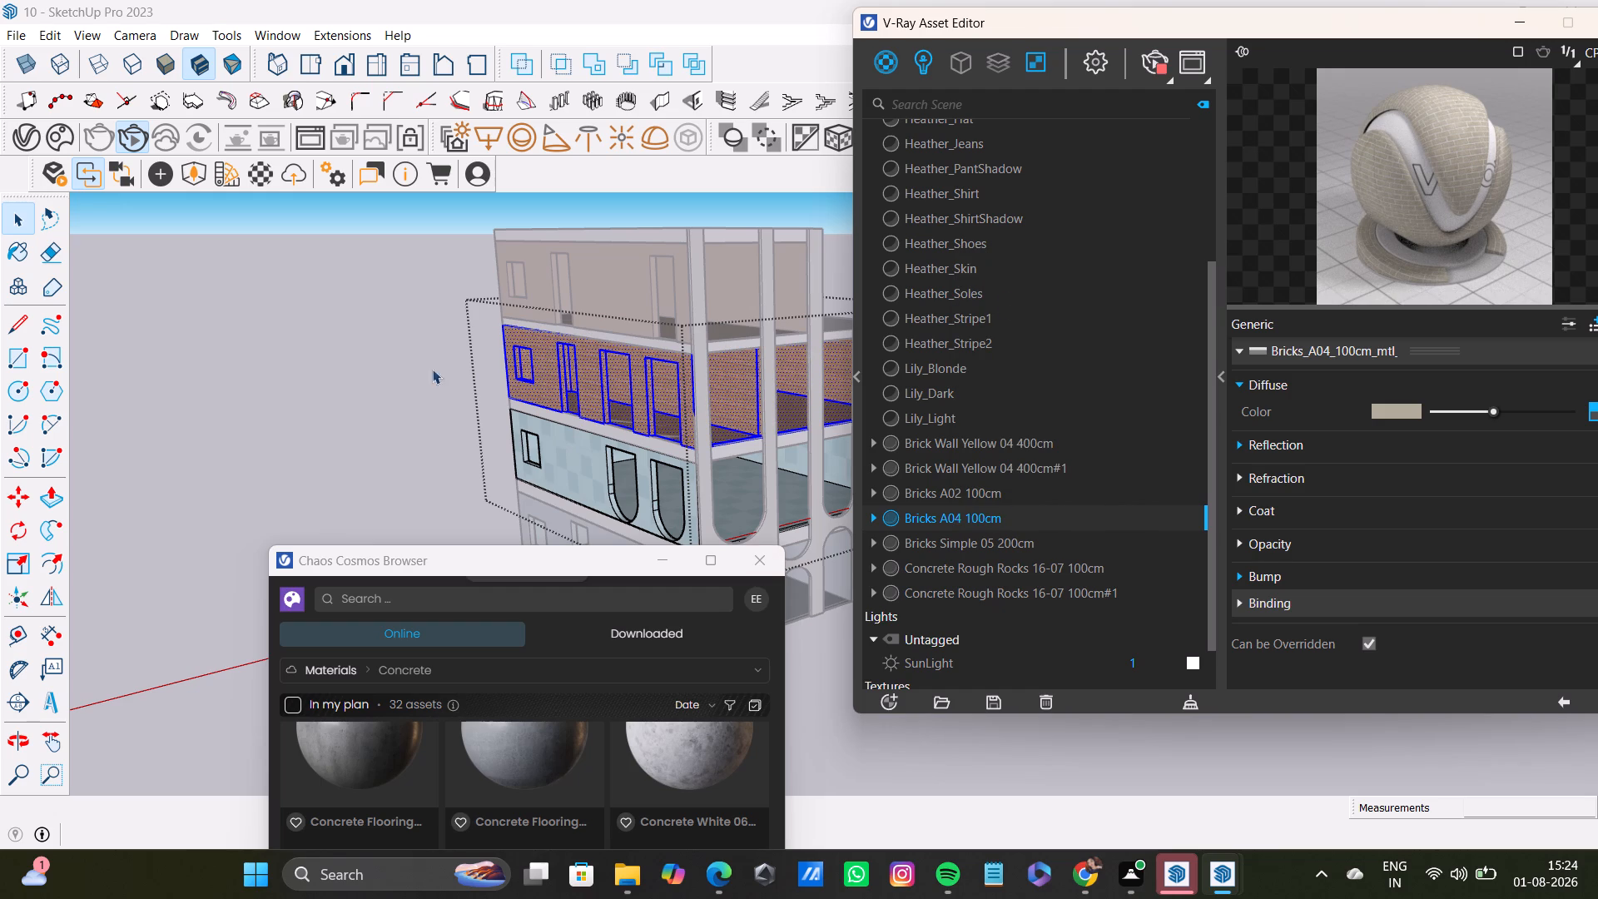
left_click(338, 355)
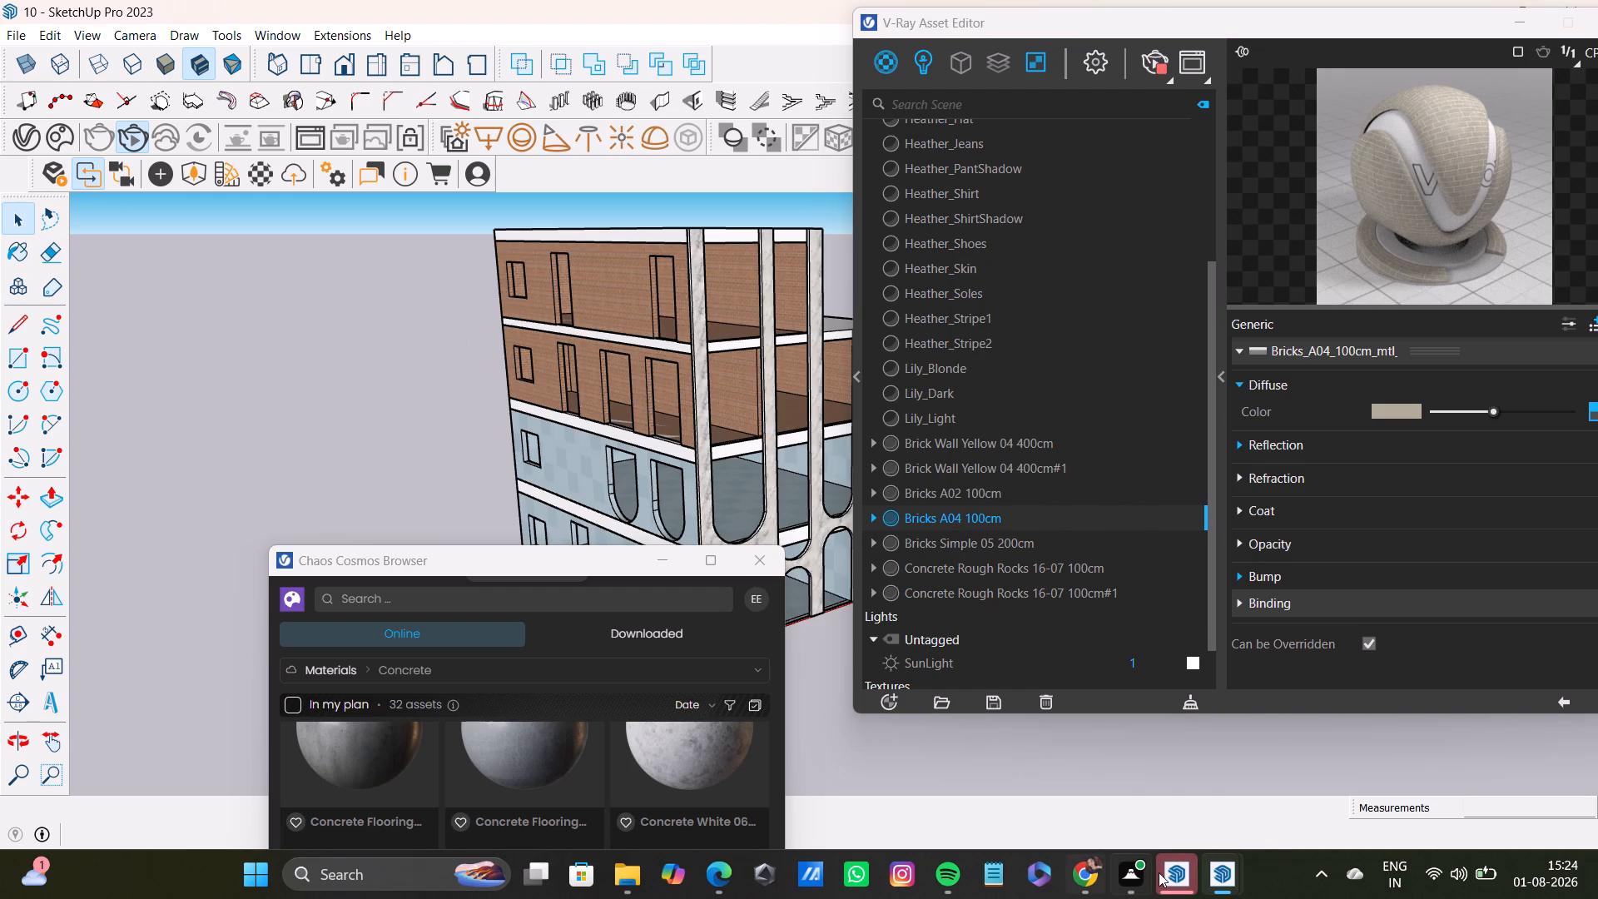
Restart the interactive V-Ray render from a closer corner view and examine the brick walls of the upper floors.
left_click(1210, 878)
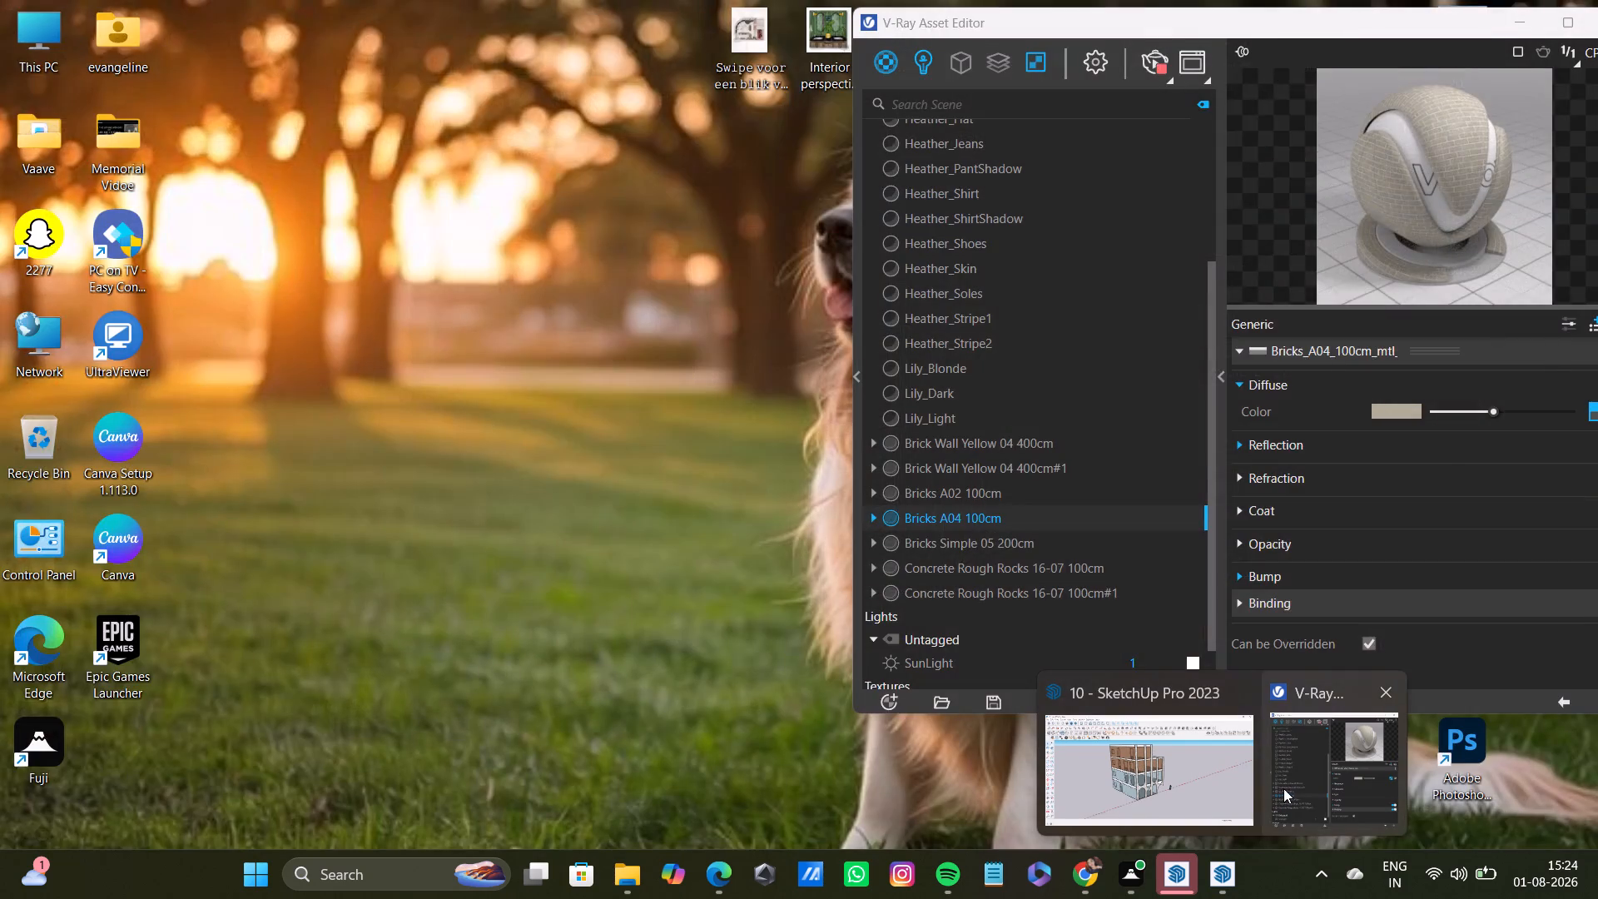
left_click(1141, 772)
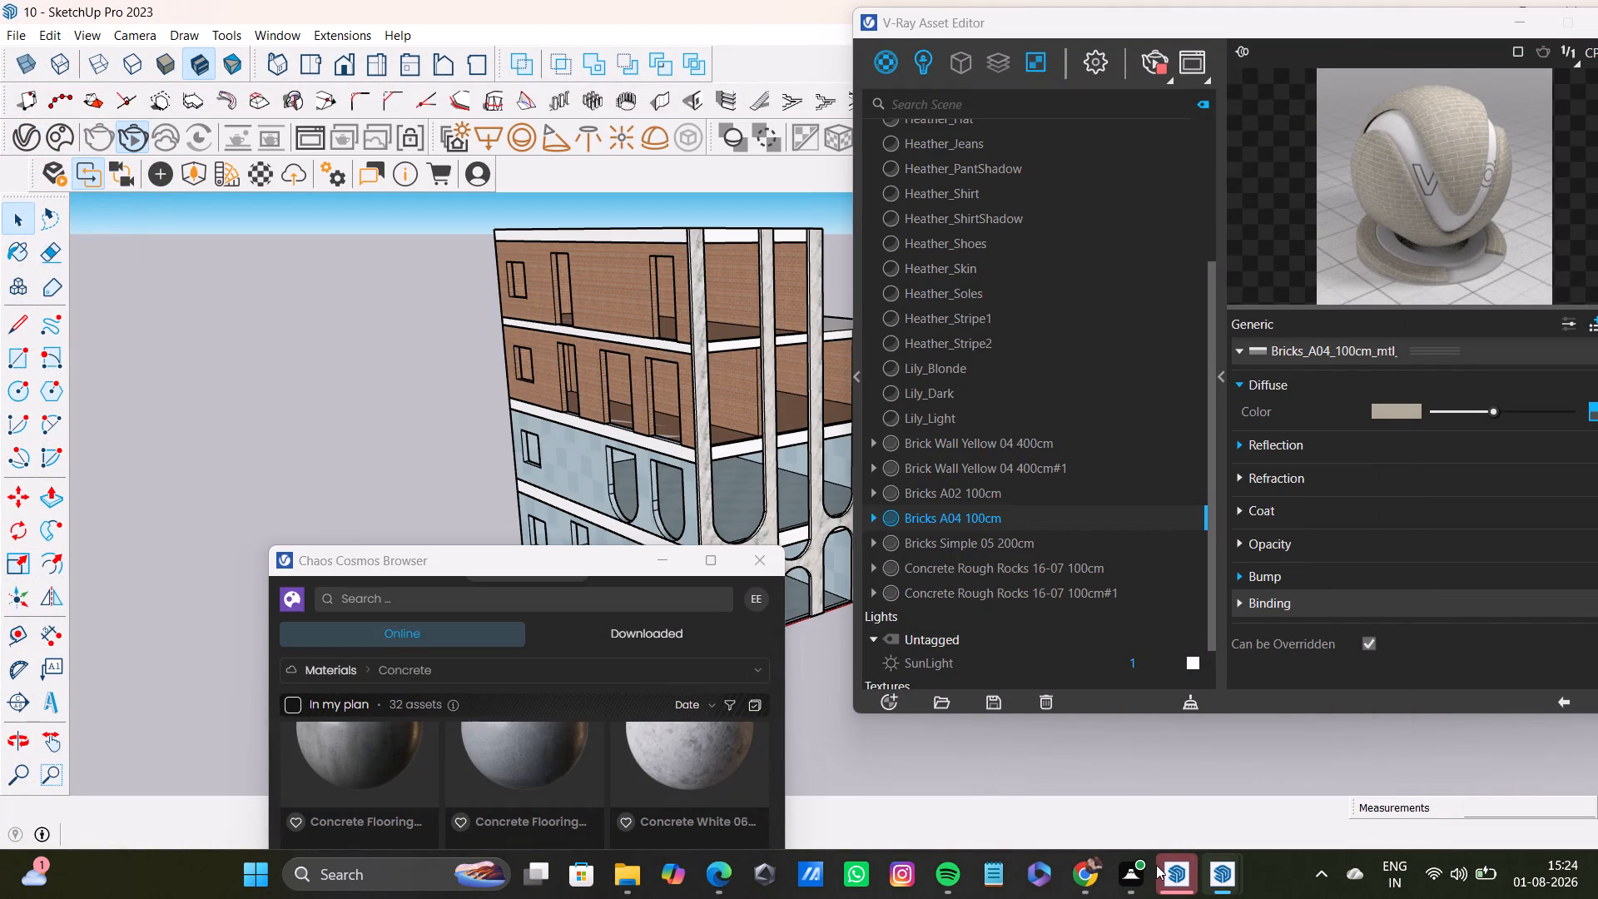
left_click(138, 136)
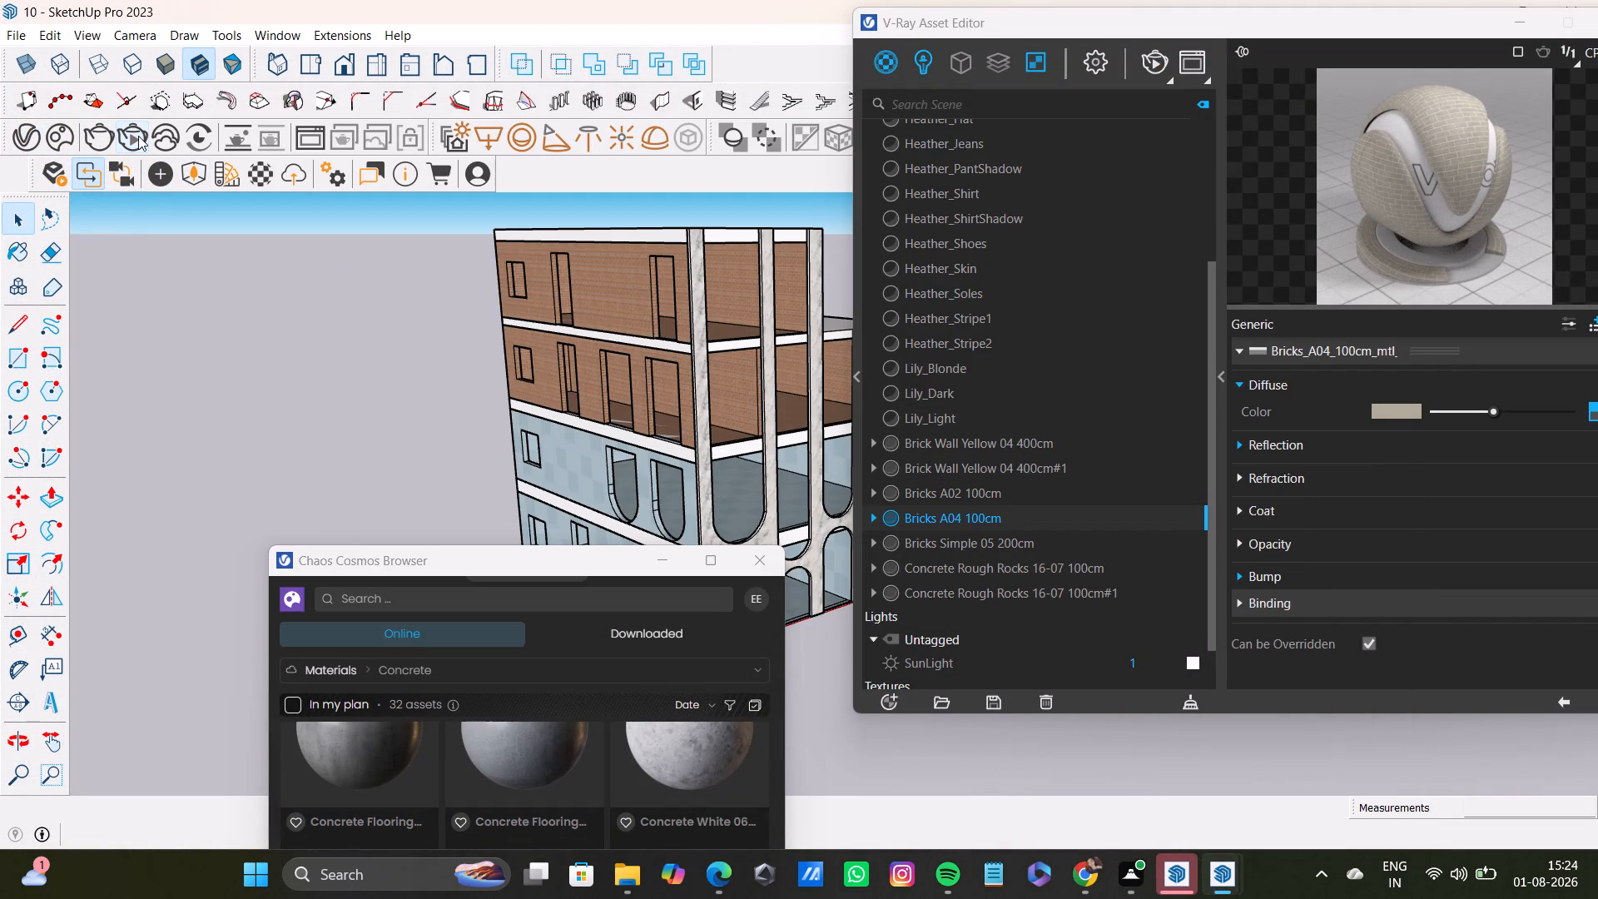
scroll(542, 445, "up", 2)
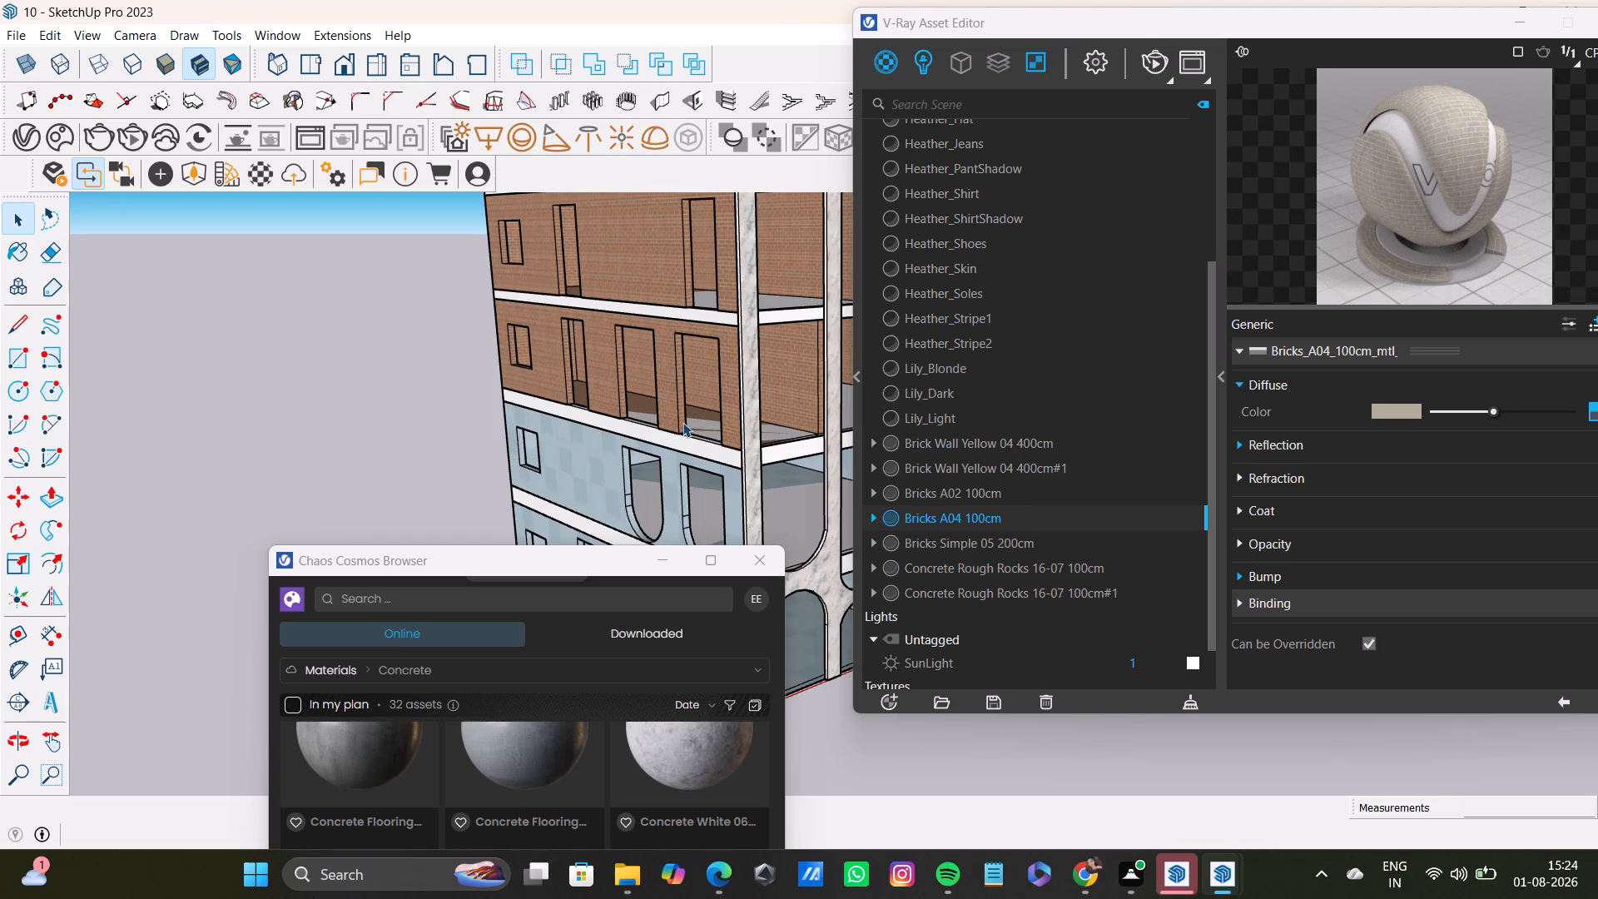
middle_click_drag(682, 422, 705, 412)
middle_click_drag(702, 387, 656, 395)
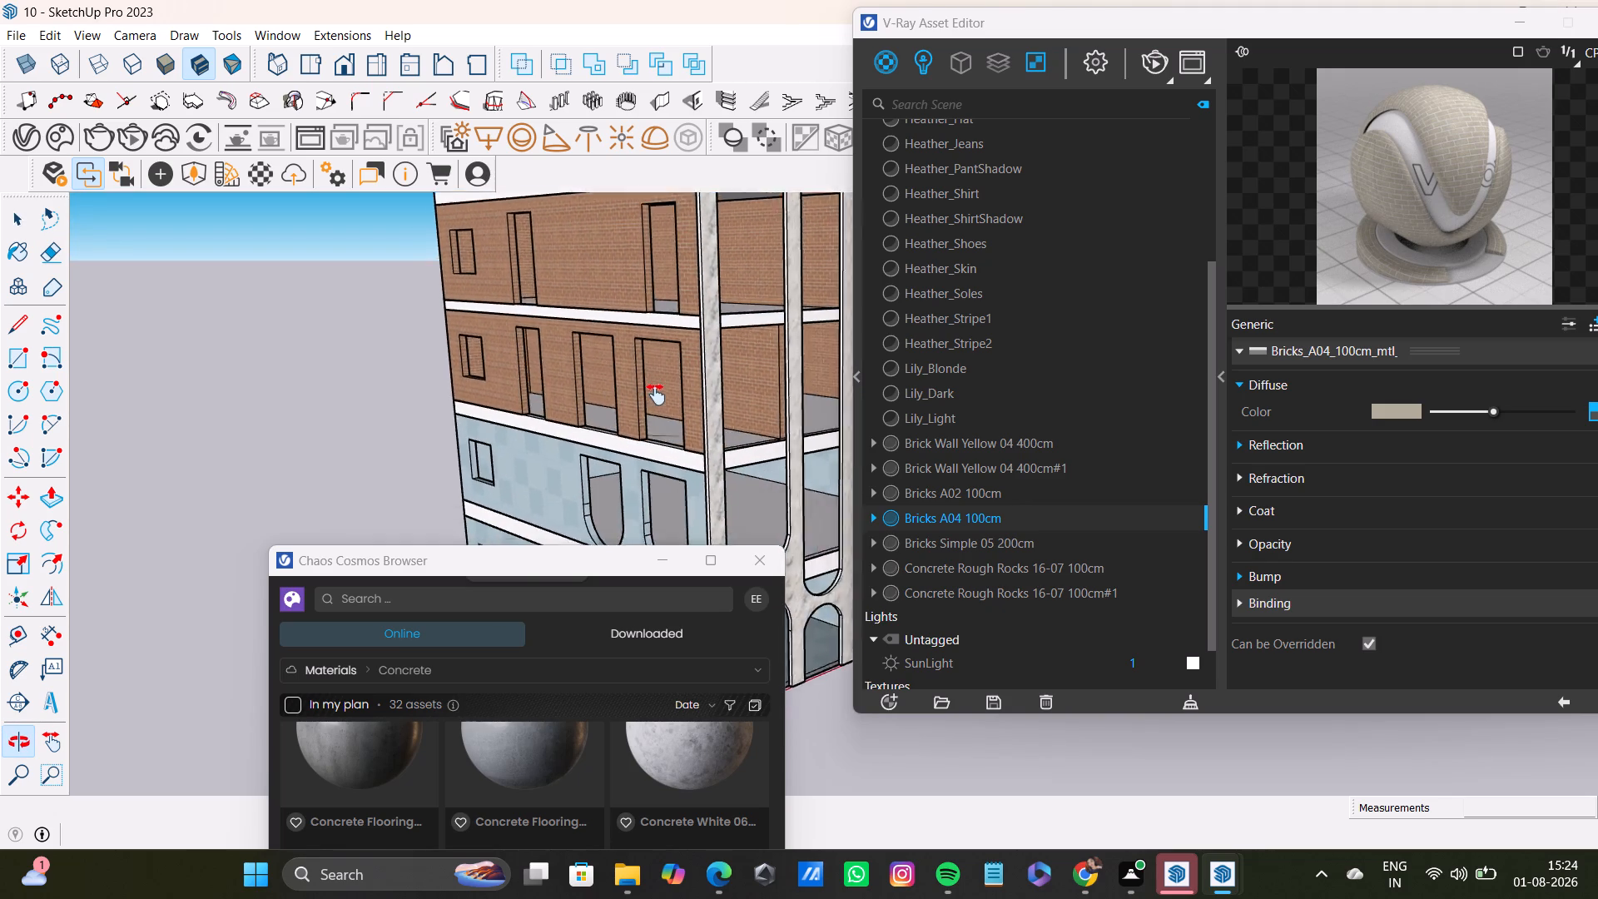
middle_click_drag(656, 395, 613, 386)
left_click(136, 142)
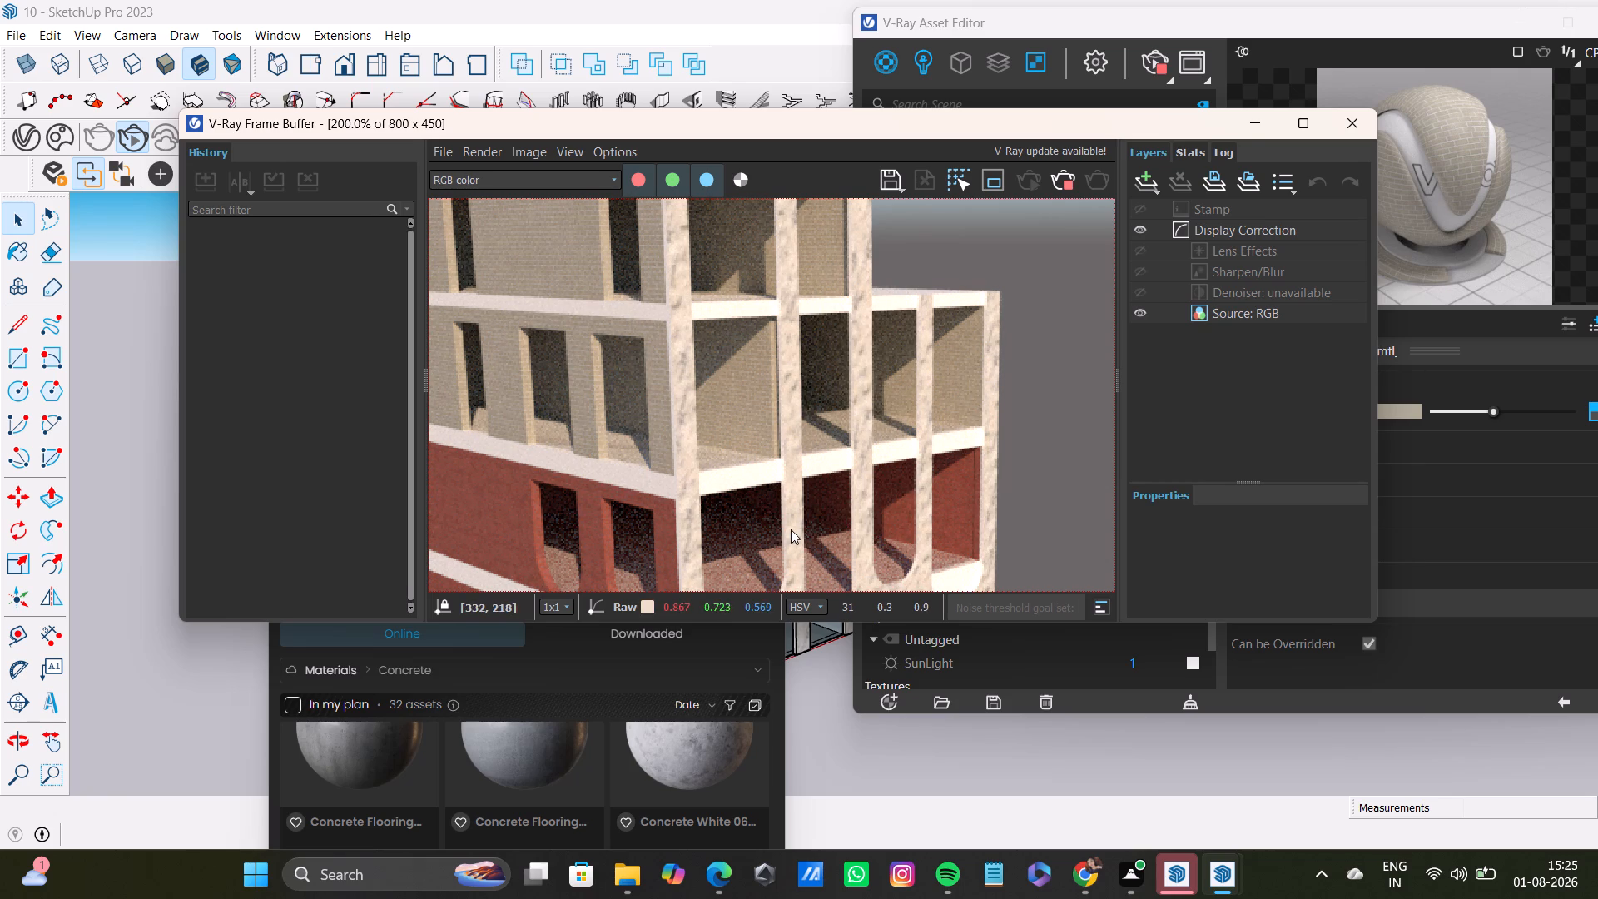
left_click(1337, 125)
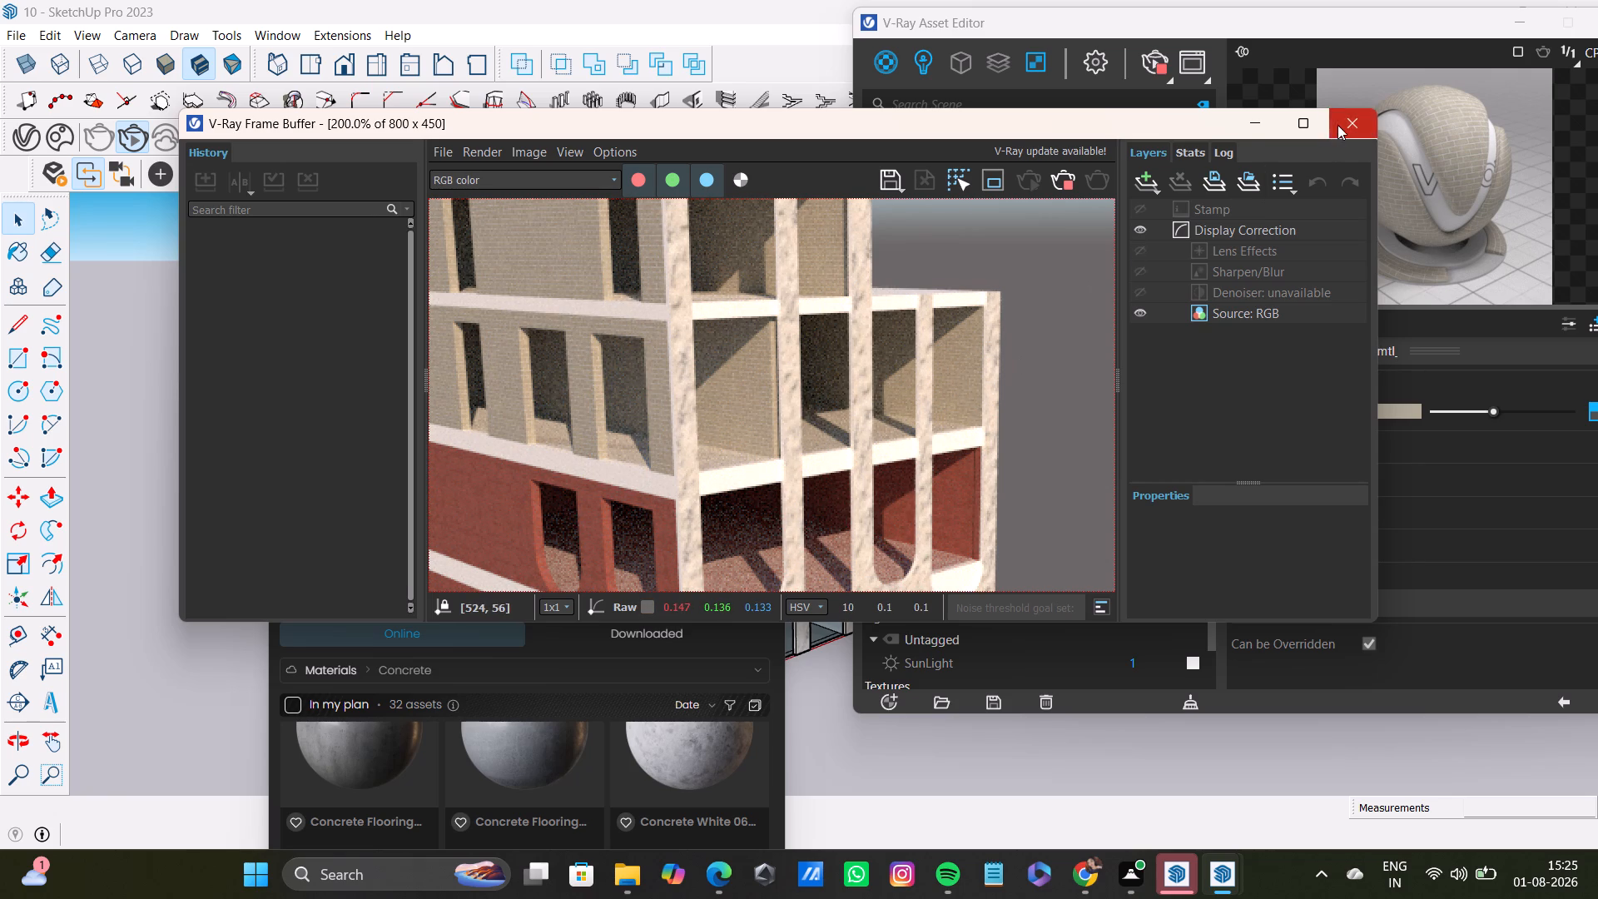
Push/Pull the narrow end face of the projecting brick wall 9" to the facade column, on the floor below the top.
middle_click_drag(667, 409, 715, 405)
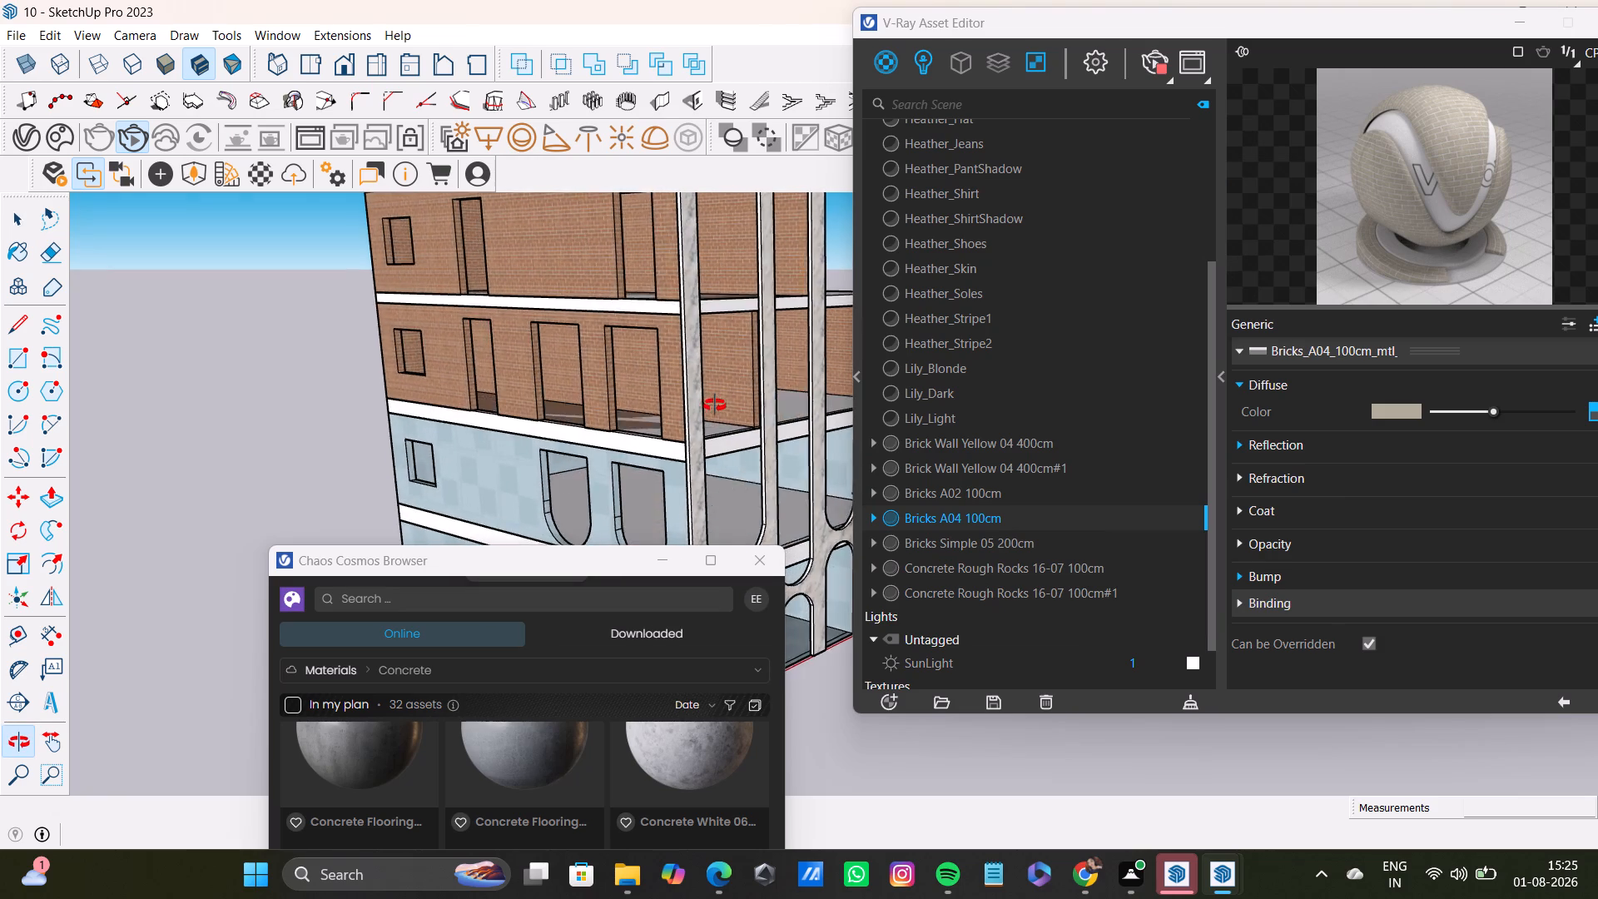
middle_click_drag(715, 405, 716, 405)
scroll(765, 392, "up", 6)
double_click(750, 398)
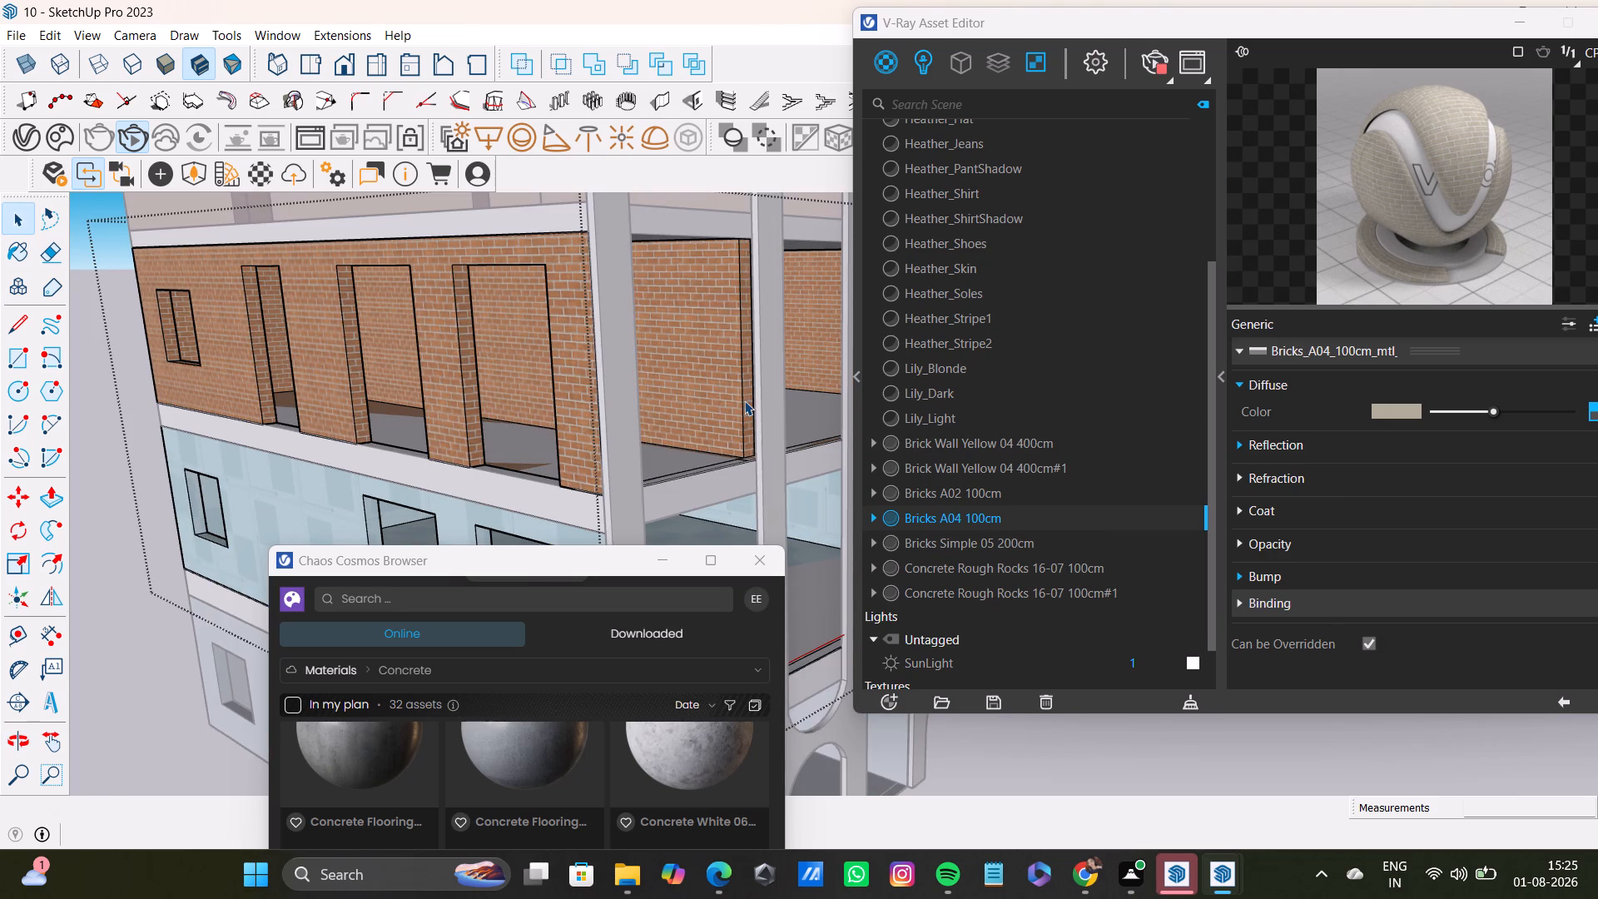
double_click(744, 400)
double_click(752, 405)
double_click(752, 406)
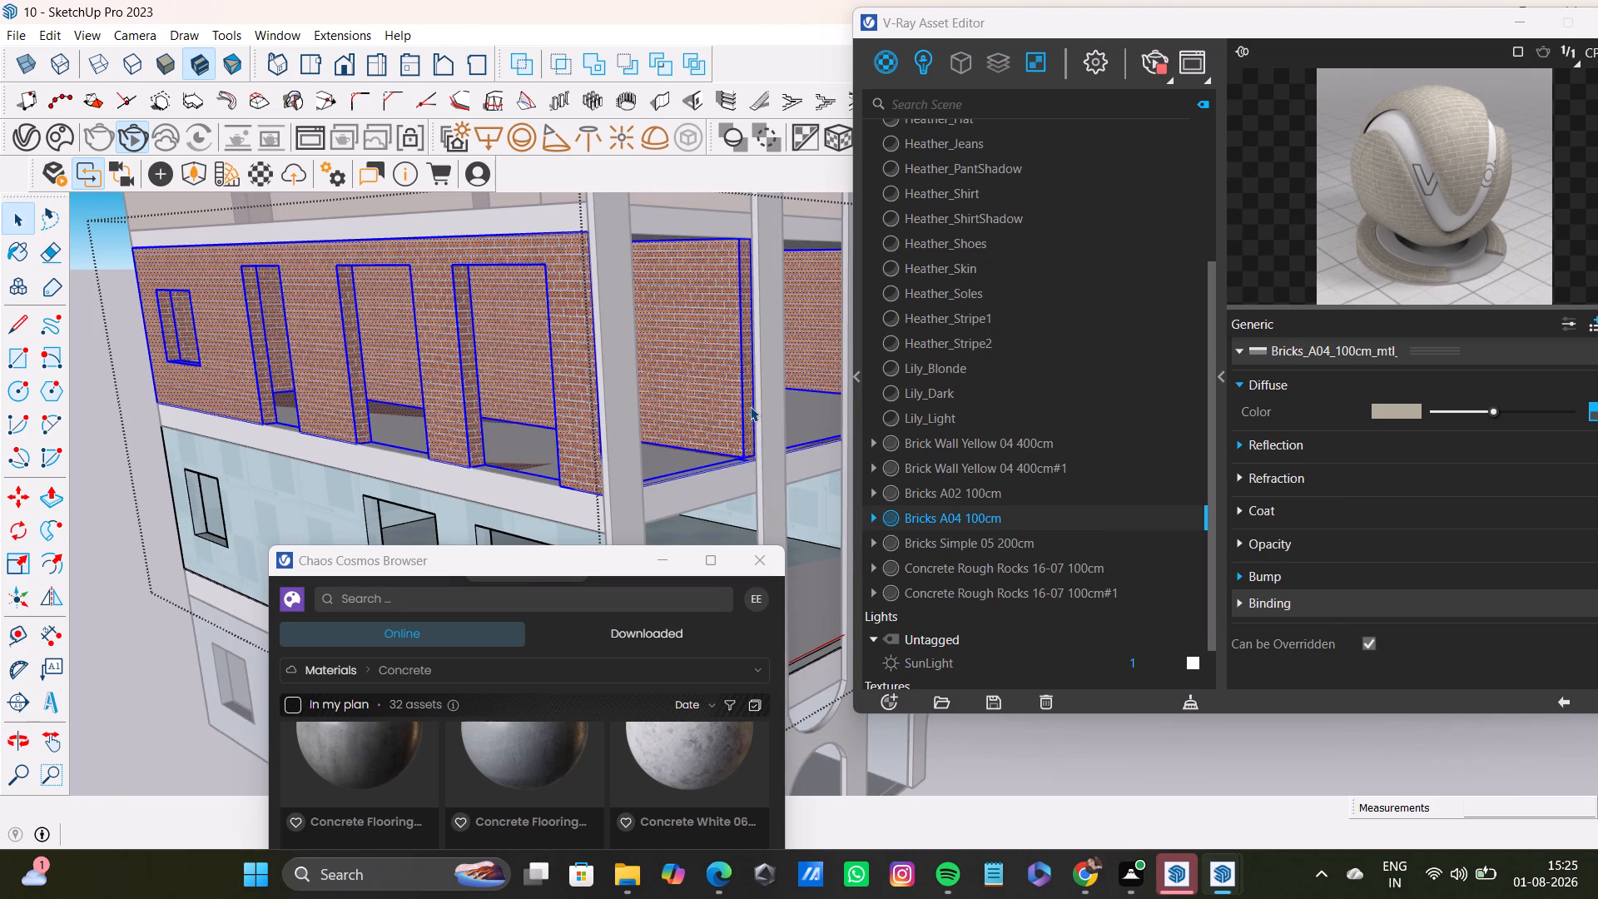
triple_click(750, 406)
triple_click(747, 413)
scroll(737, 410, "up", 2)
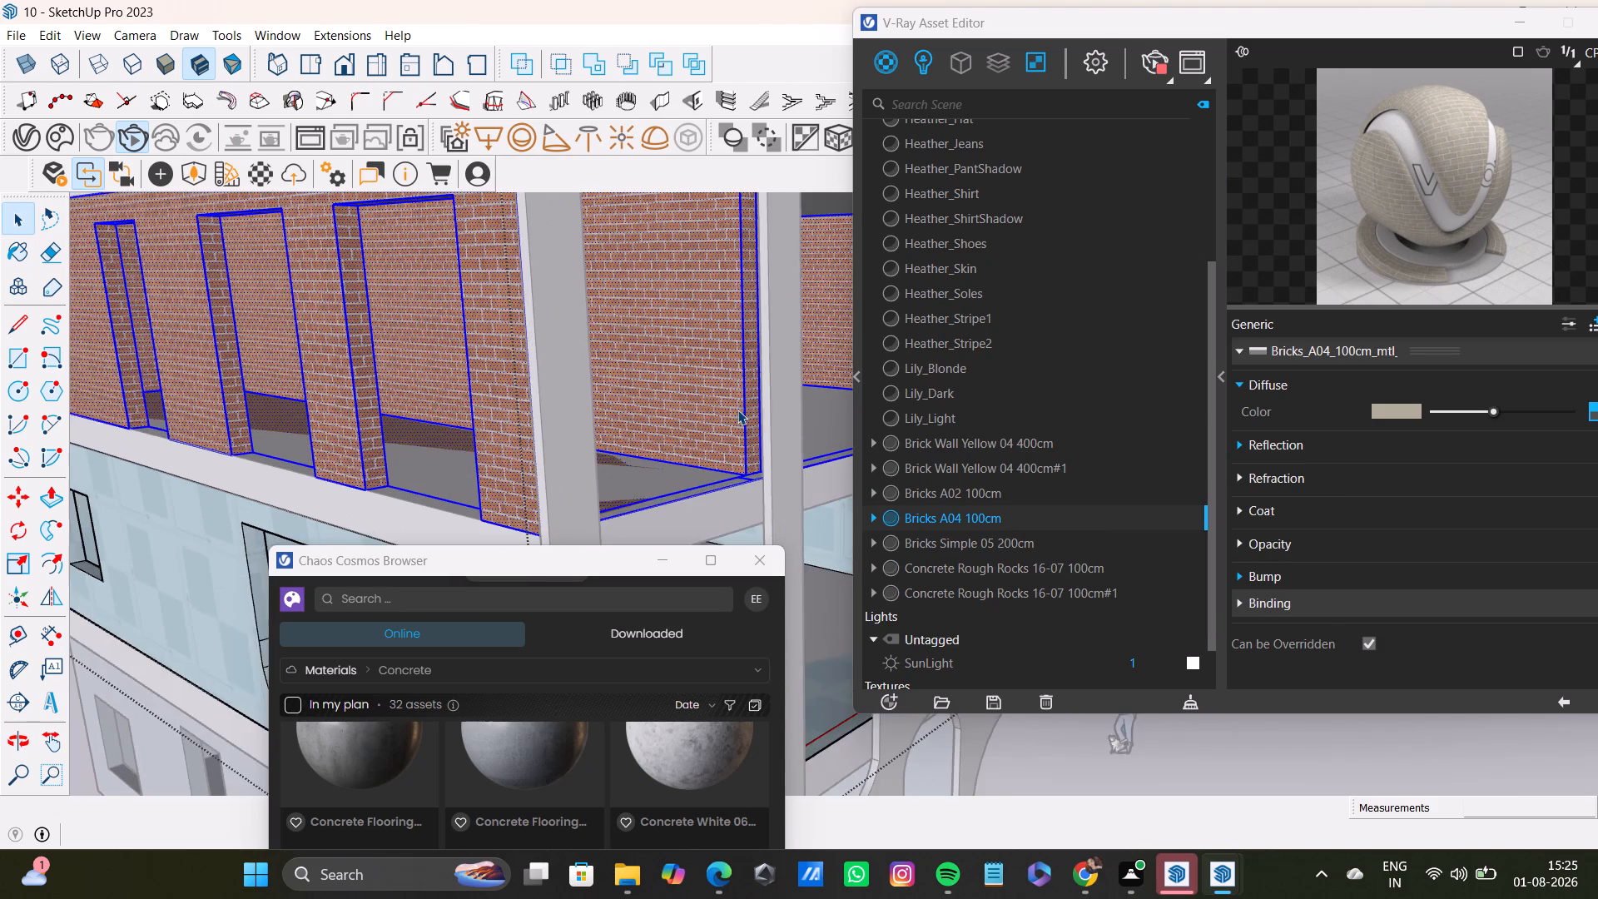
scroll(737, 410, "up", 2)
double_click(753, 410)
key("p")
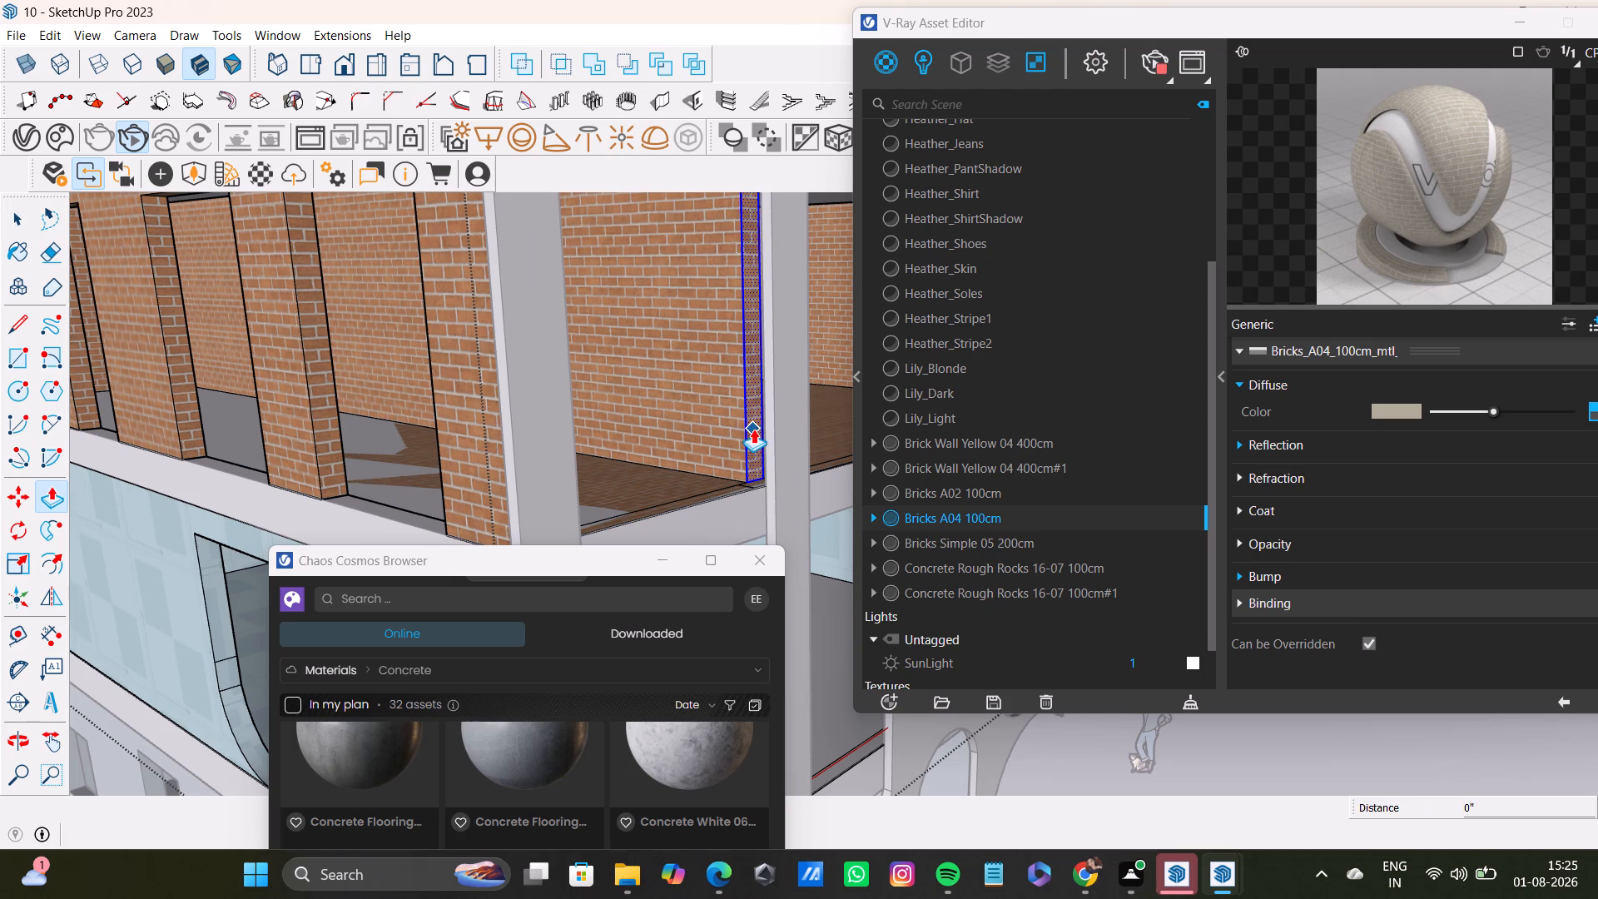
left_click(754, 430)
middle_click_drag(748, 493, 840, 508)
middle_click_drag(742, 501, 896, 508)
middle_click_drag(661, 405, 456, 352)
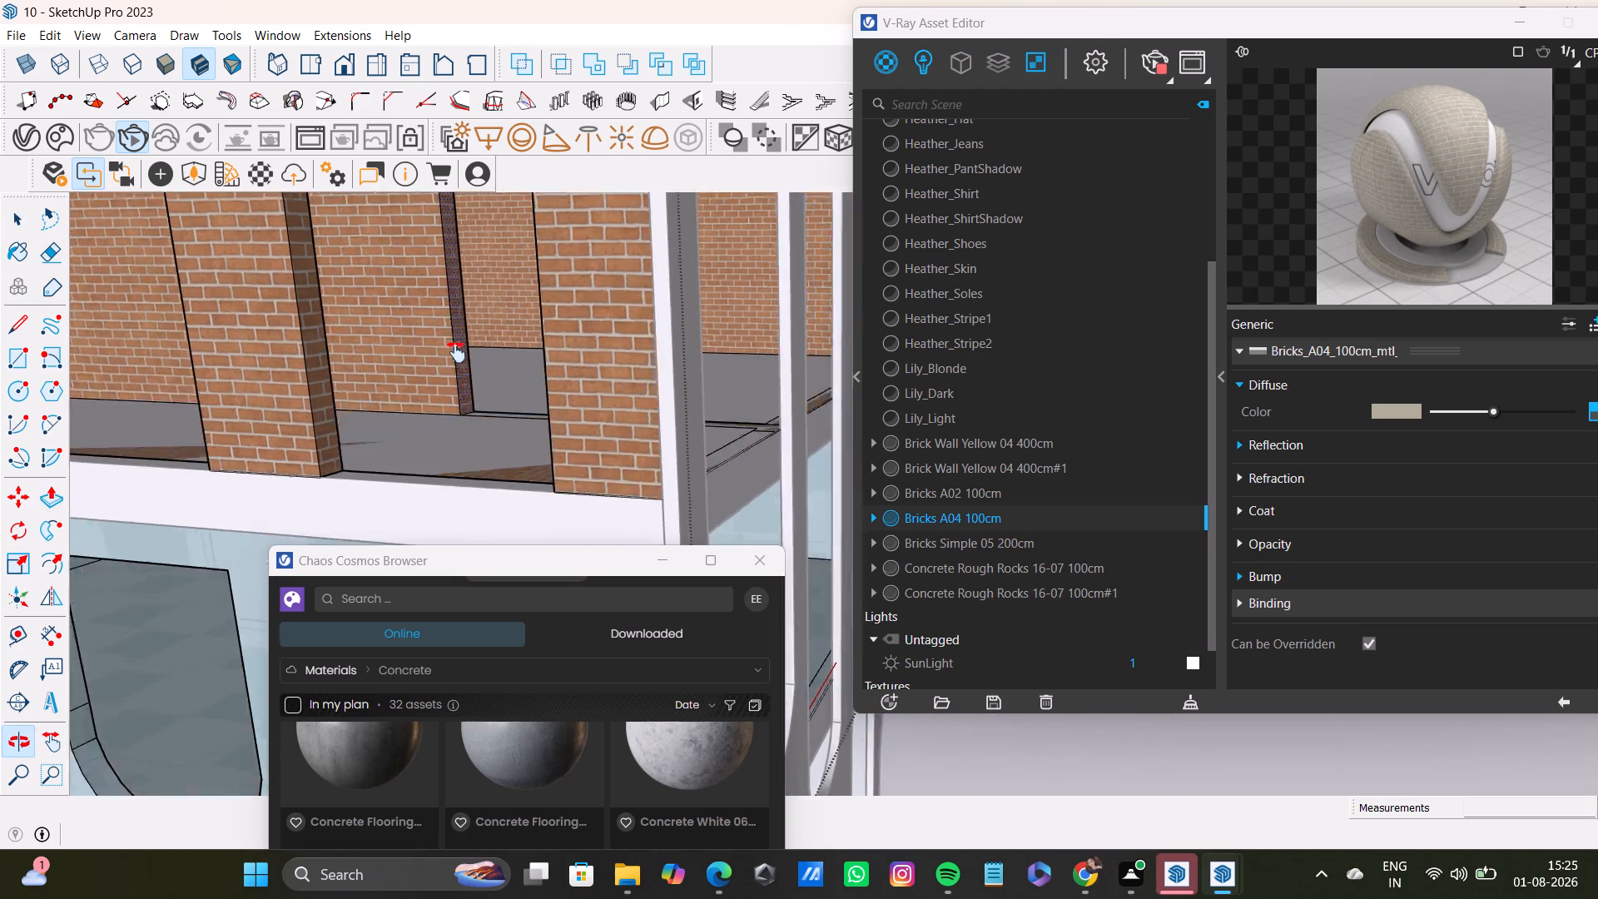
middle_click_drag(456, 352, 439, 403)
left_click(766, 395)
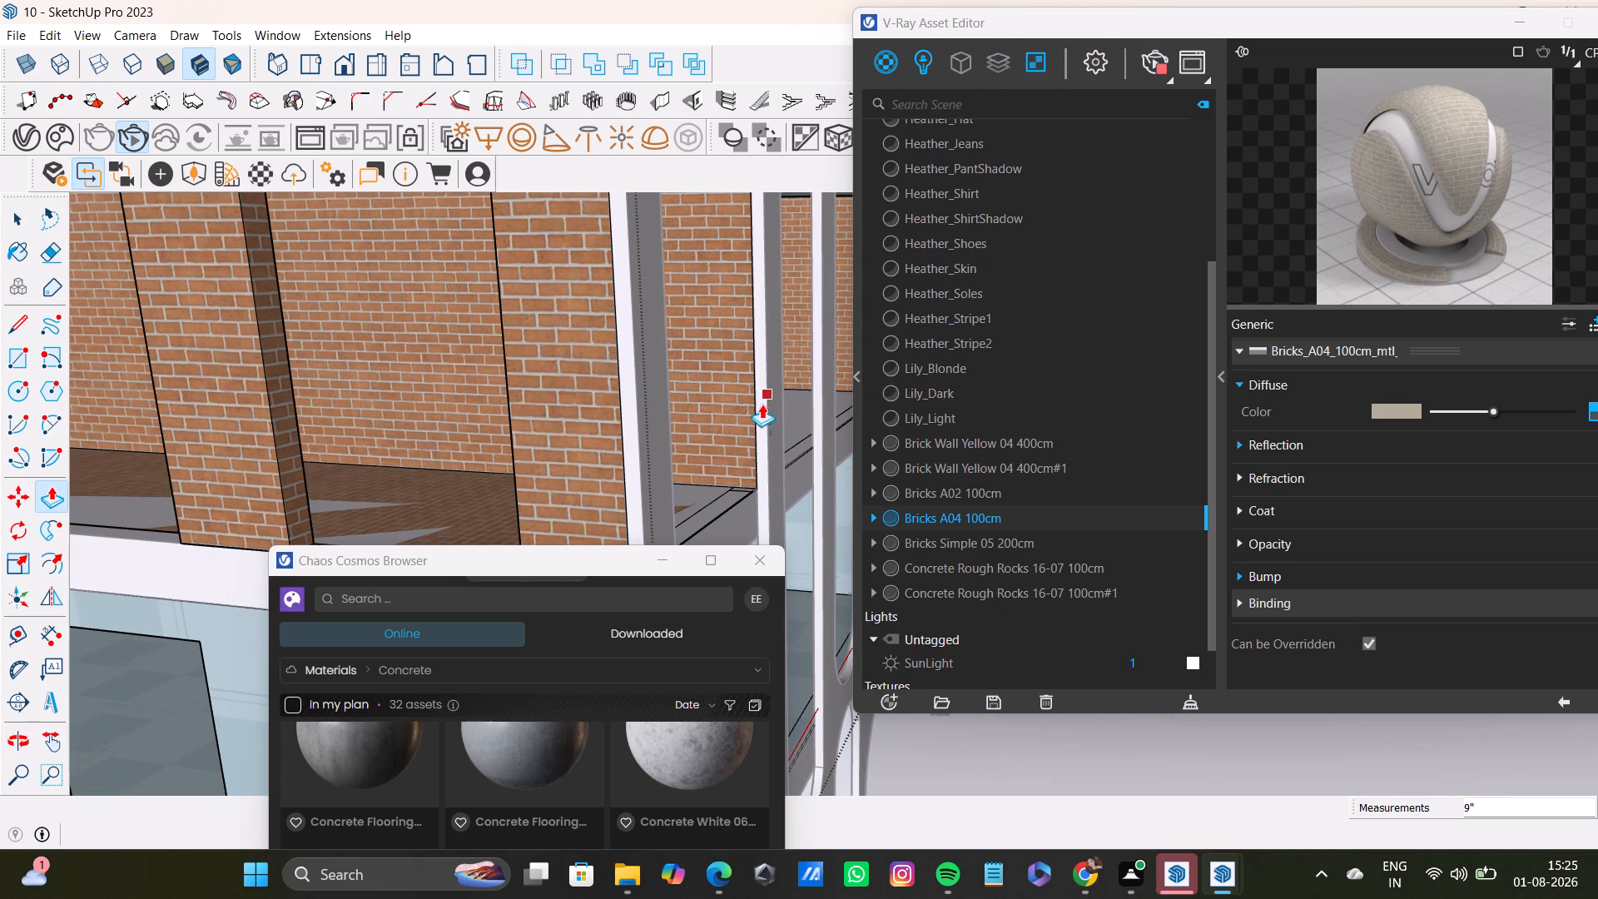
key("space")
scroll(667, 498, "down", 11)
middle_click_drag(731, 454, 446, 370)
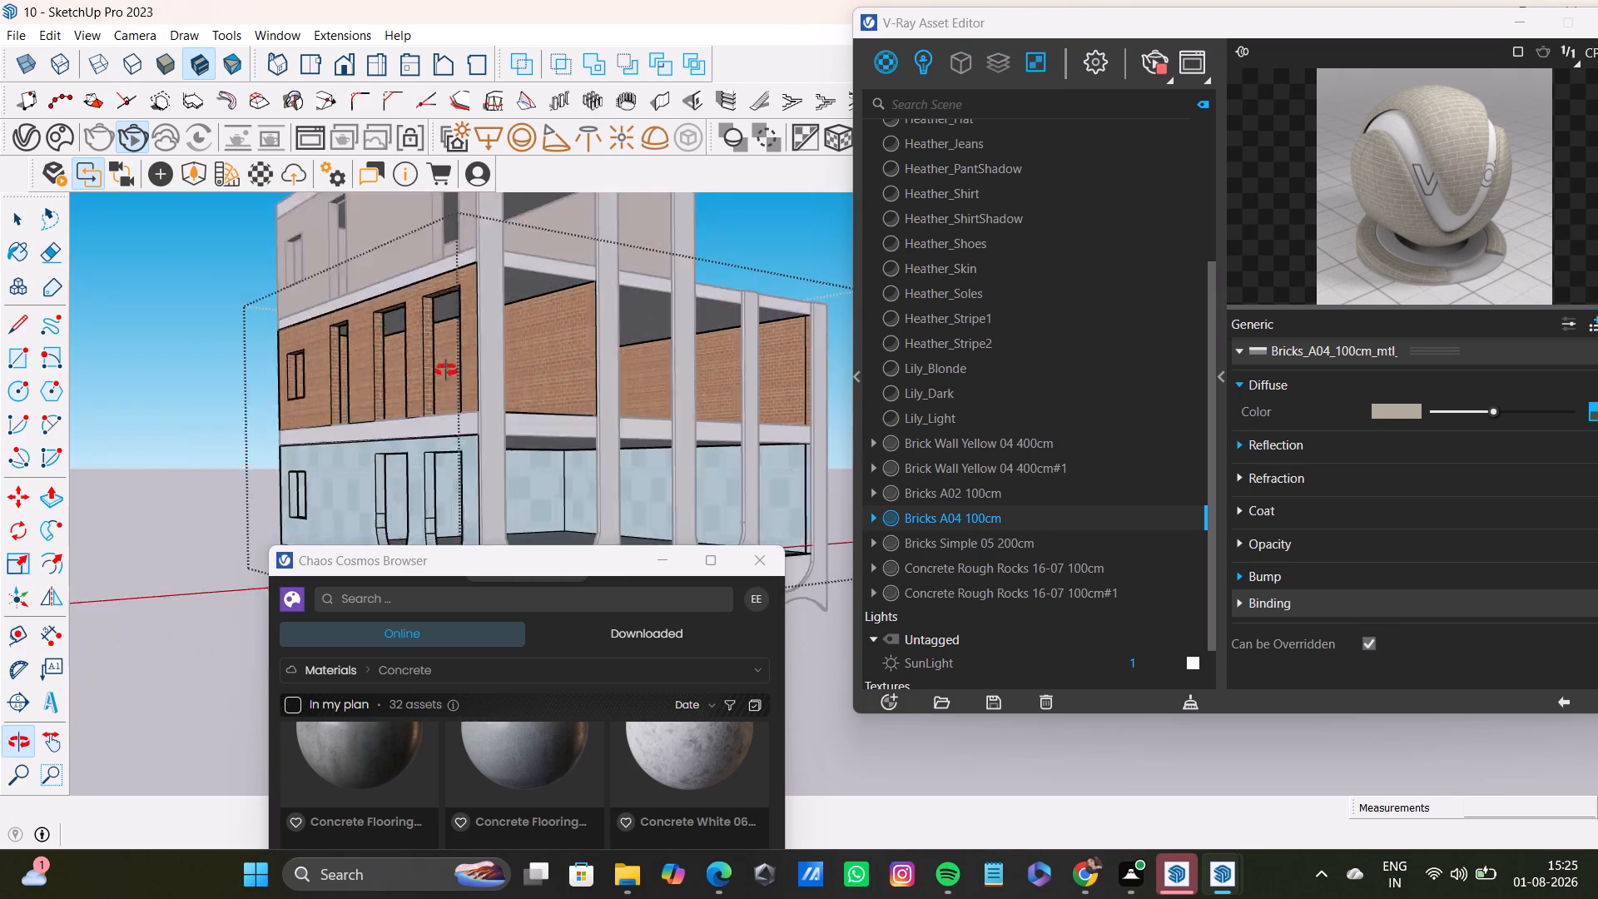
middle_click_drag(446, 370, 345, 410)
key("space")
left_click(363, 404)
Apply the Bricks A04 100cm material to all connected wall faces of the floor directly above the ground floor.
middle_click_drag(462, 446, 665, 429)
middle_click_drag(660, 429, 658, 387)
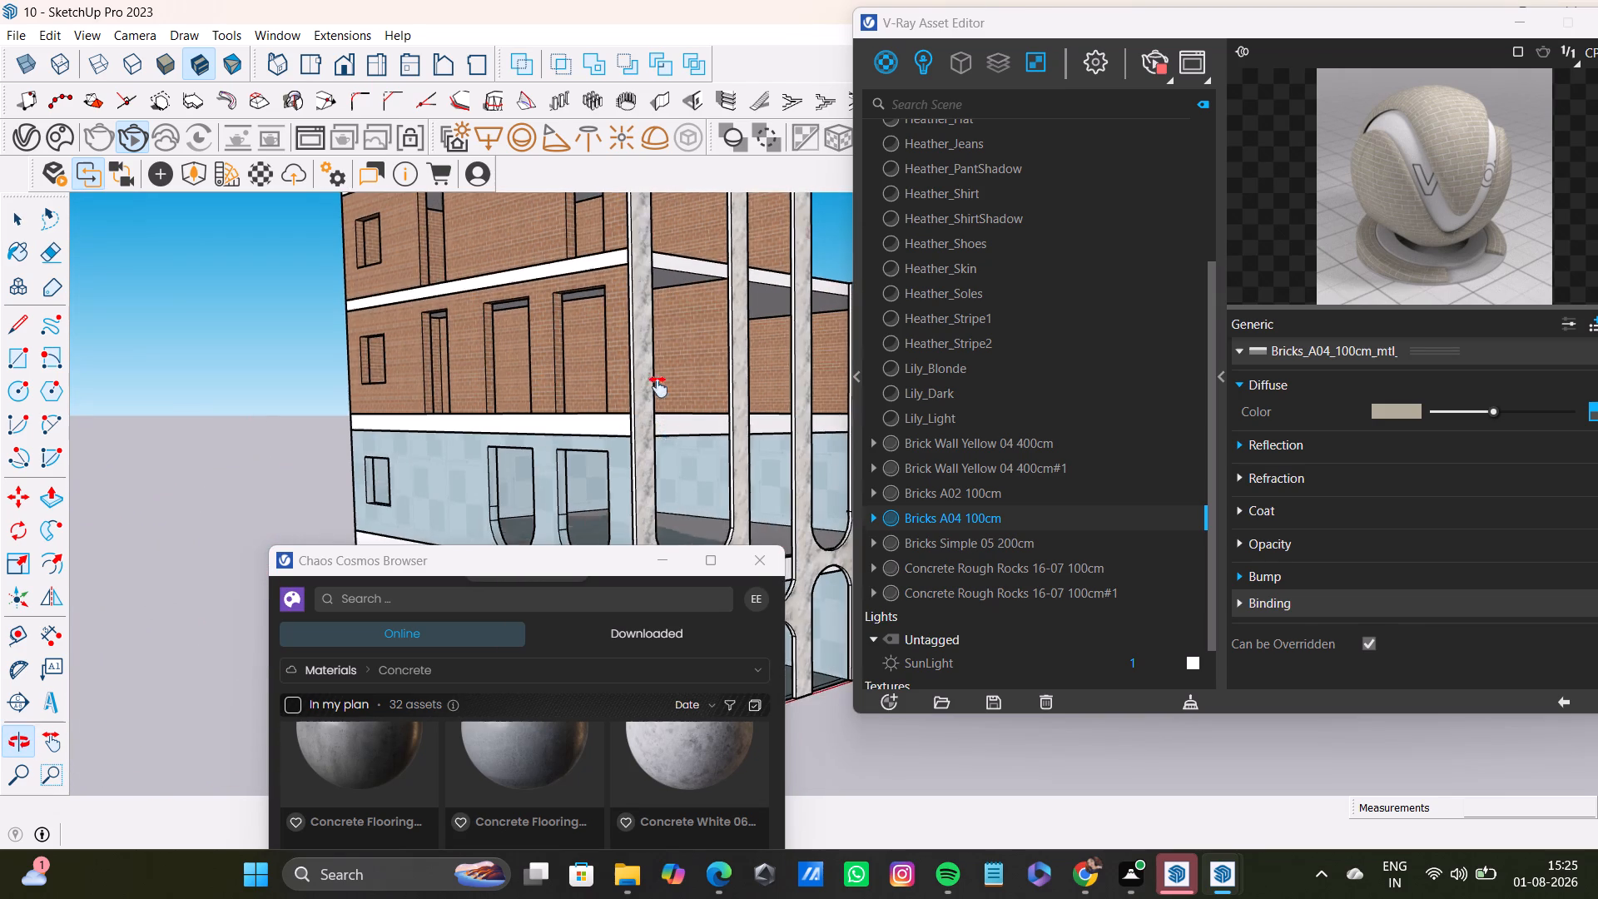
middle_click_drag(658, 387, 658, 330)
triple_click(470, 384)
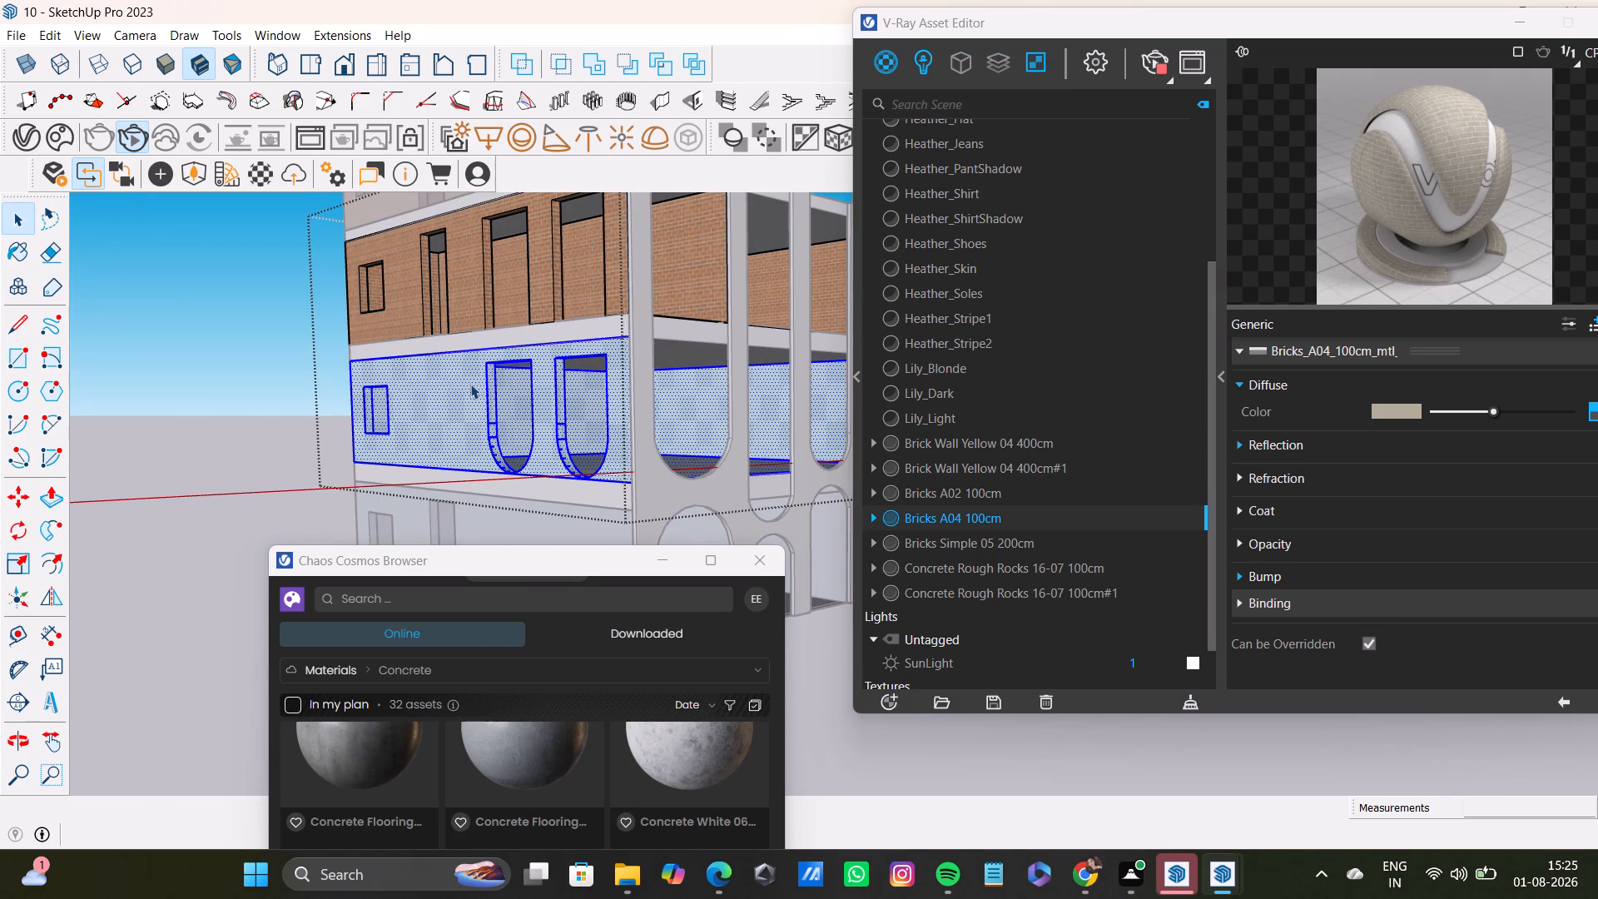
right_click(955, 514)
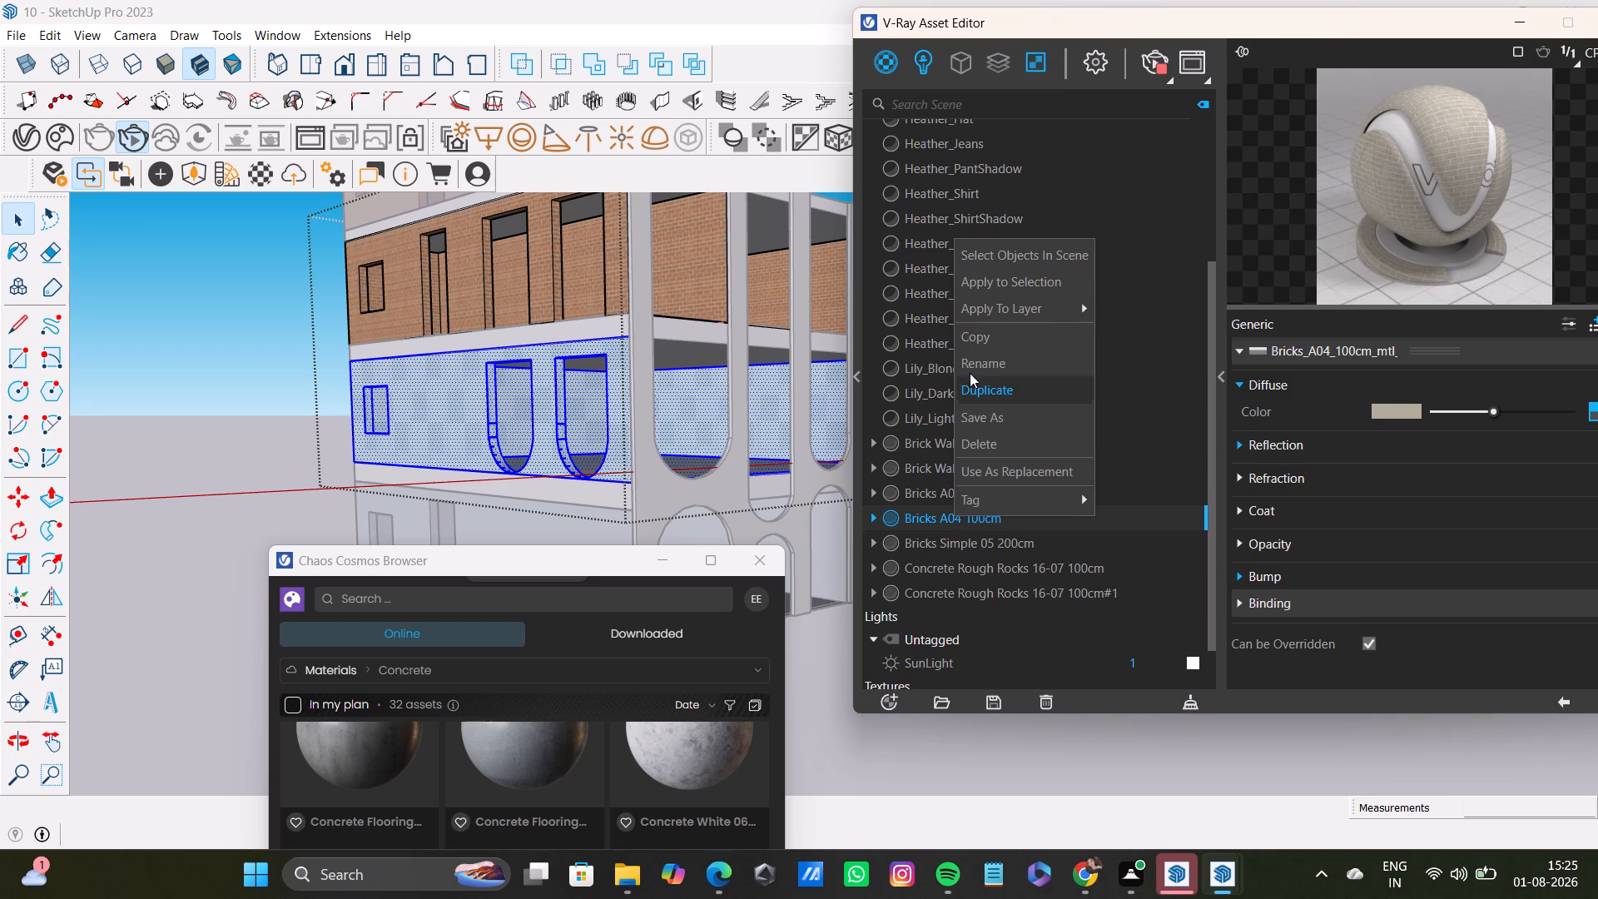
left_click(991, 286)
Apply the Bricks A04 100cm material to all connected wall faces of the ground floor.
middle_click_drag(517, 487, 519, 416)
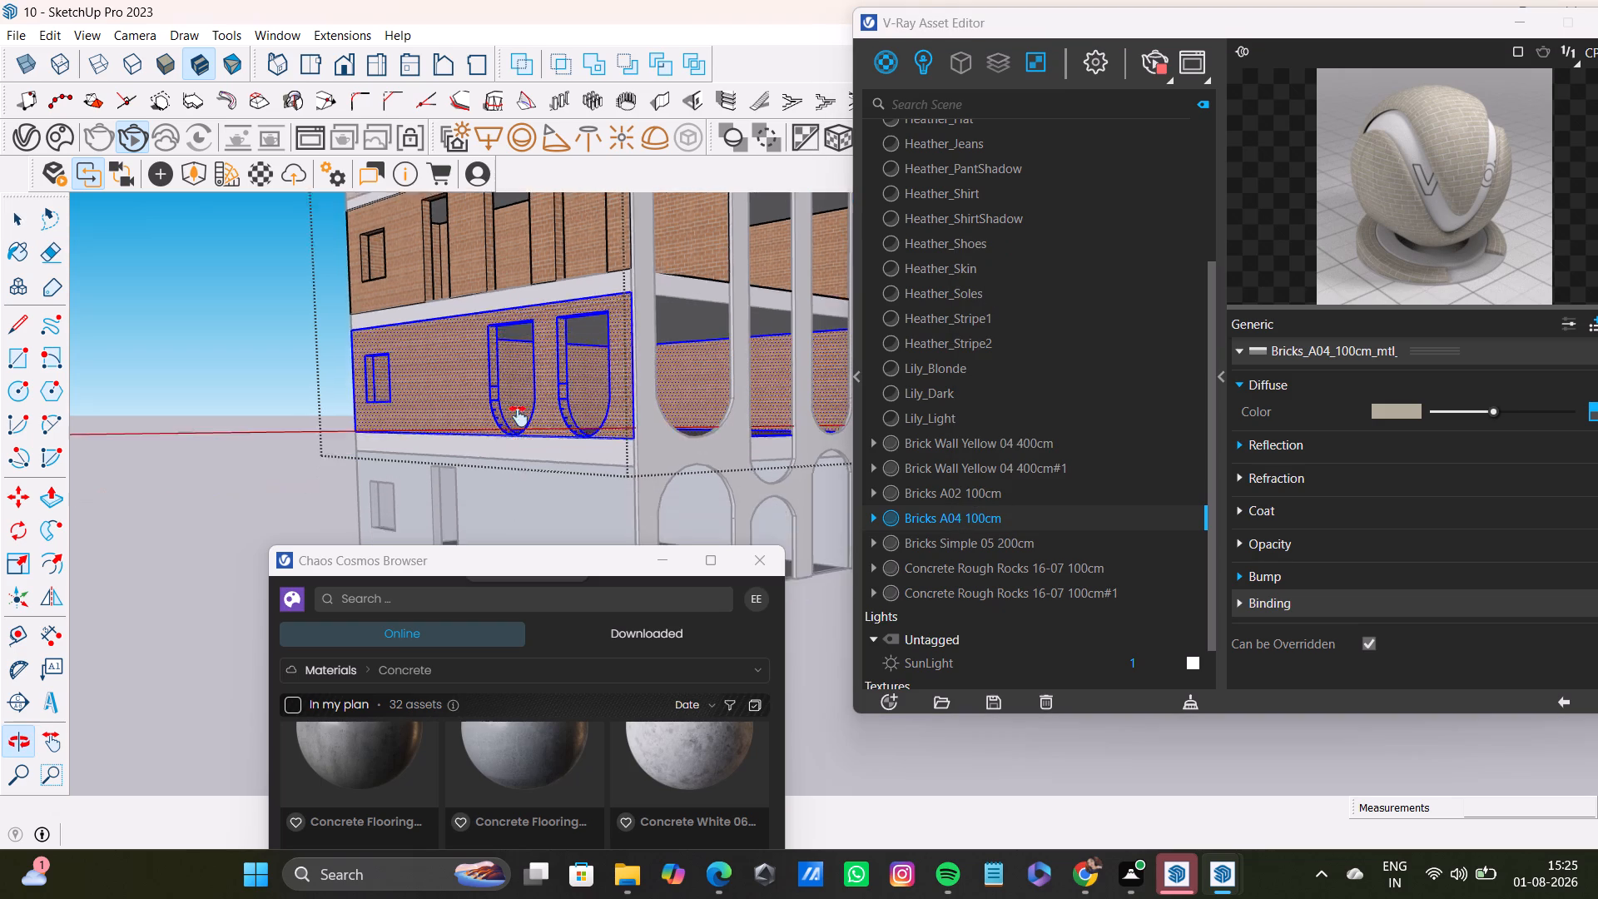
middle_click_drag(519, 416, 518, 305)
triple_click(536, 366)
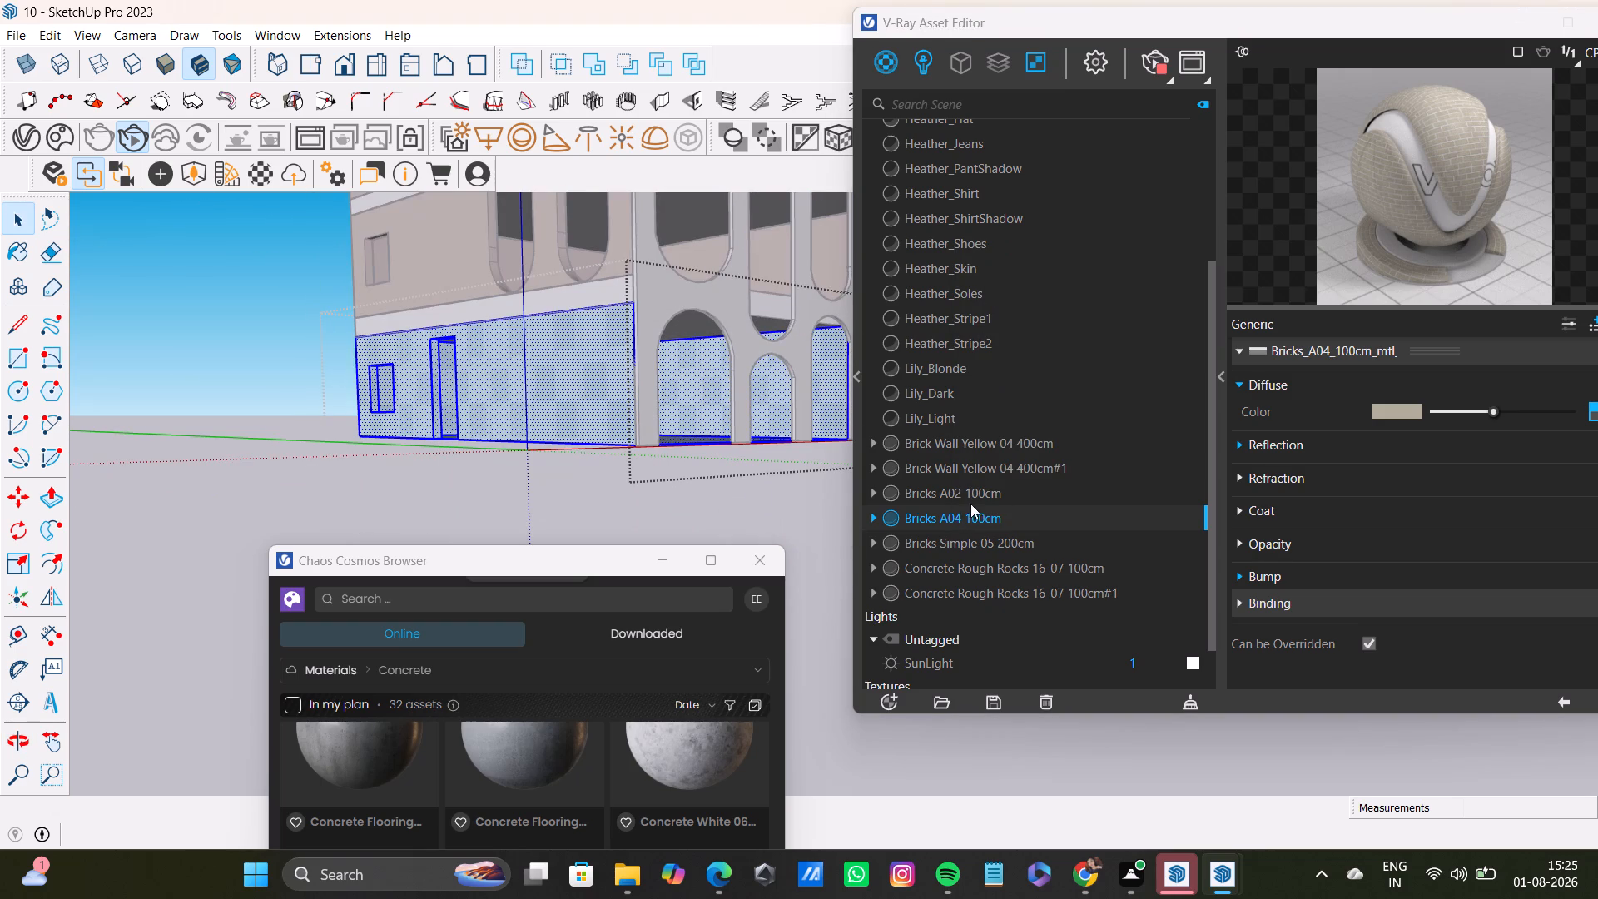
right_click(957, 514)
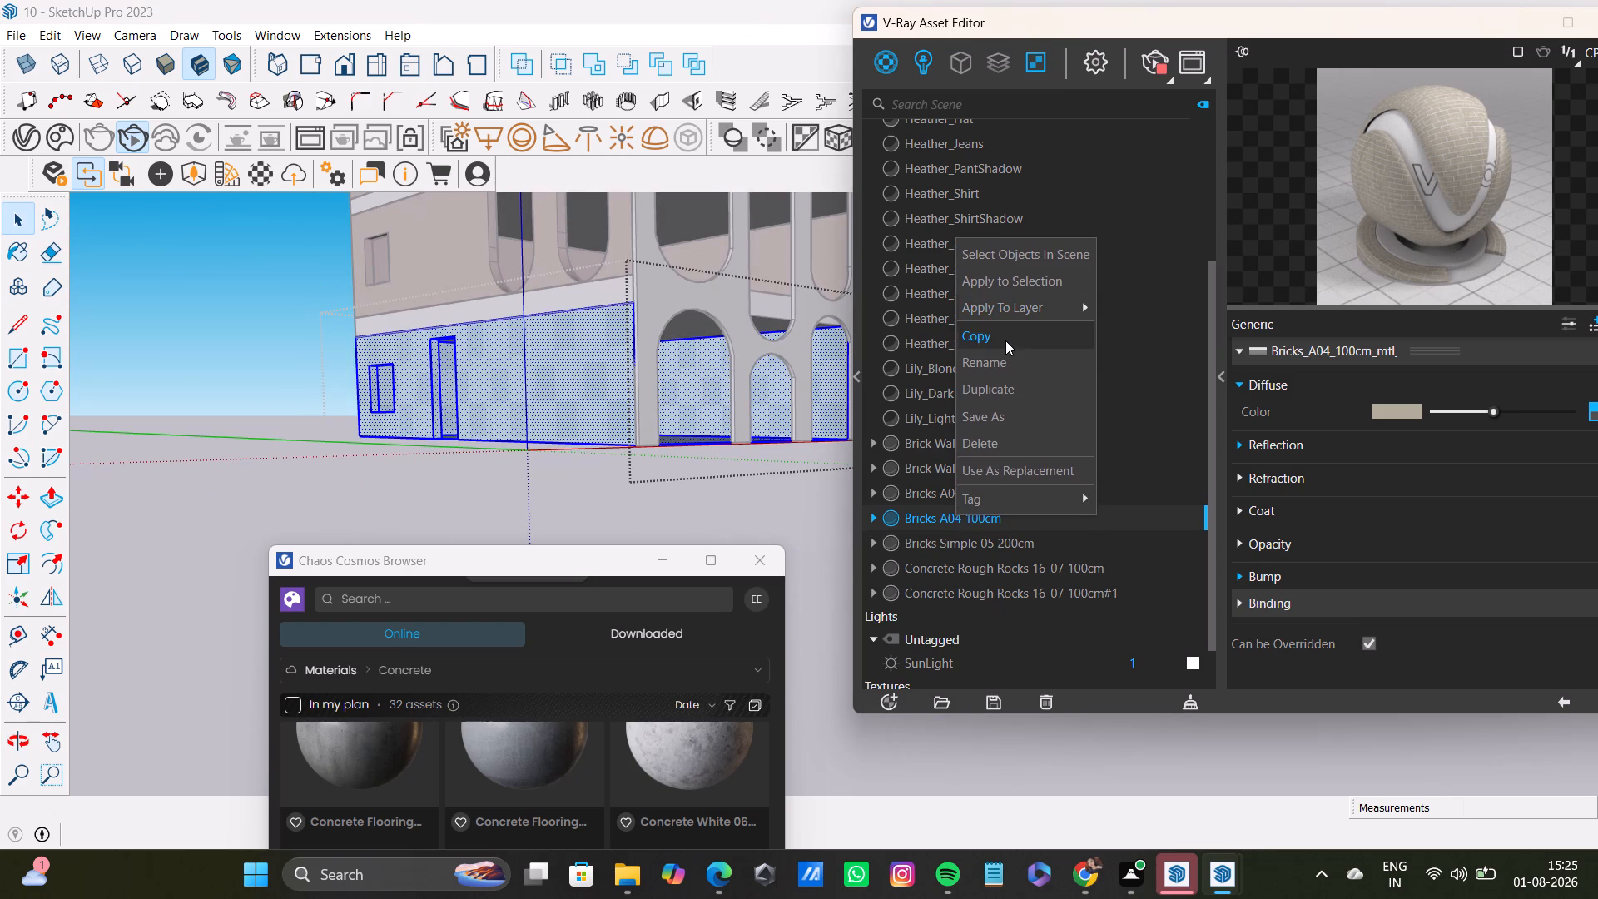
left_click(1020, 291)
left_click(335, 449)
middle_click_drag(729, 519, 682, 613)
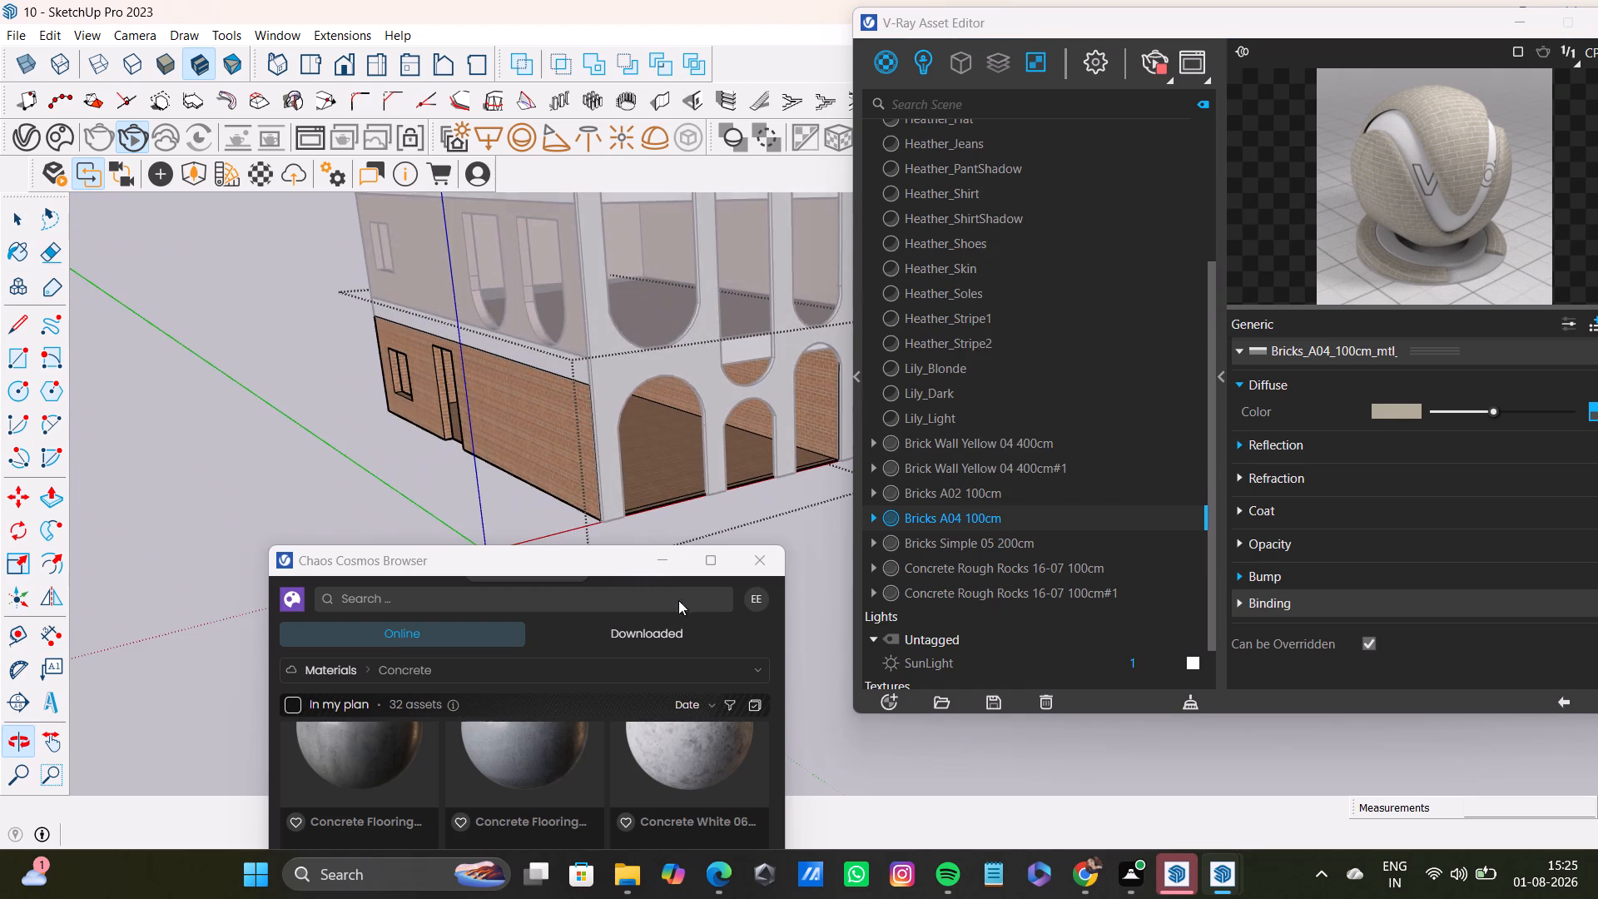
key("space")
left_click(270, 405)
Open the floor slab group for editing, and download and import the Concrete Grey 06 100cm material from Chaos Cosmos.
double_click(531, 359)
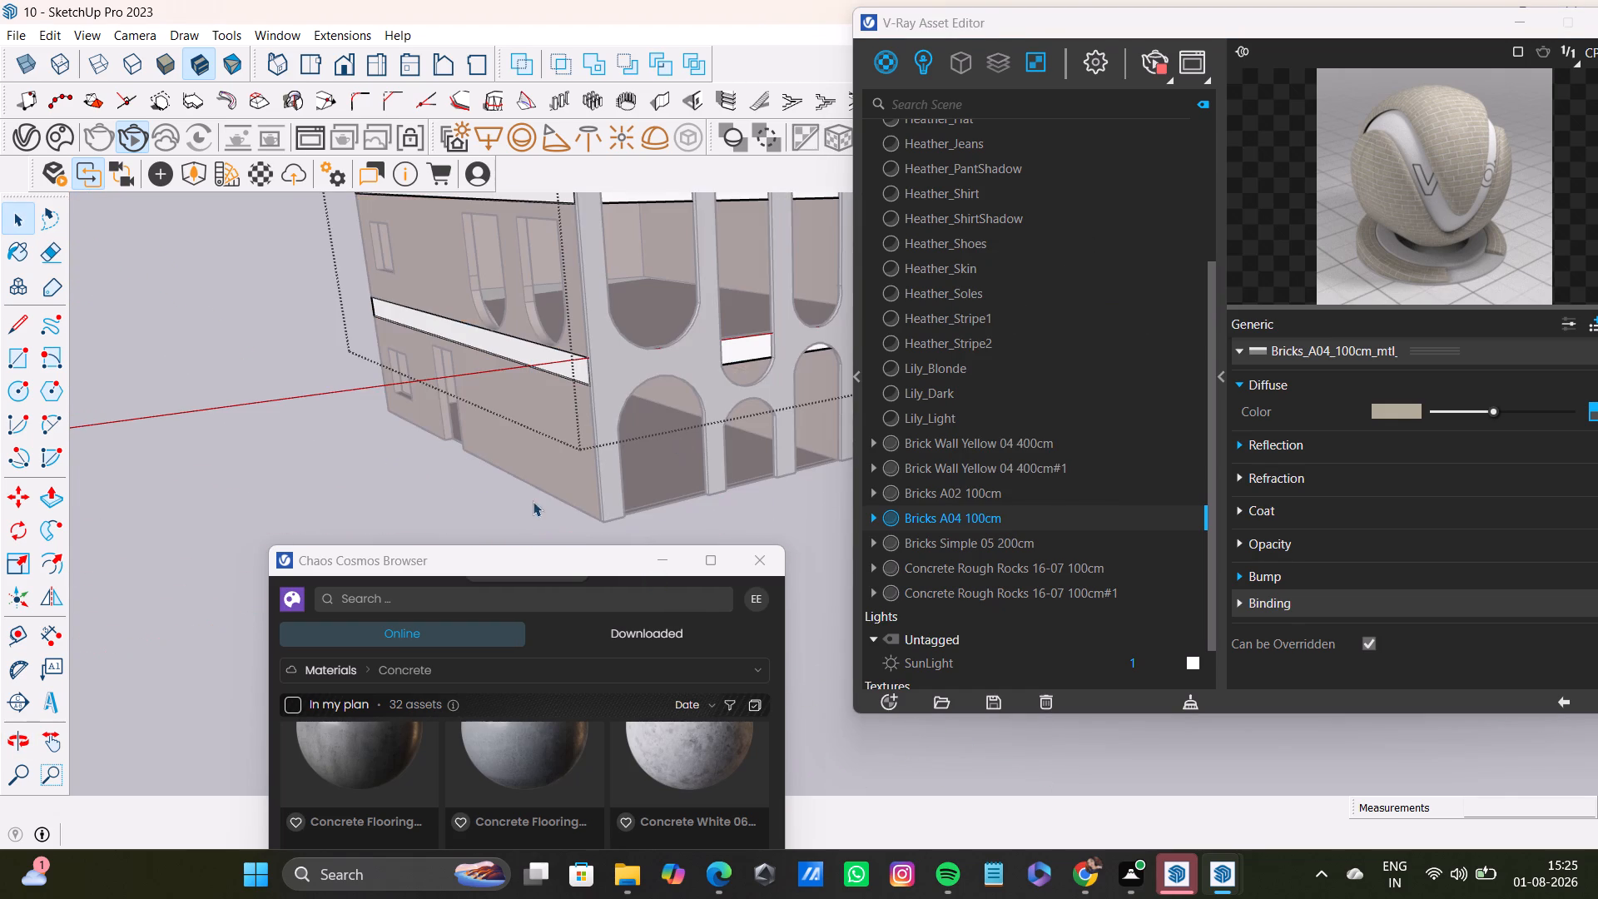
left_click_drag(528, 560, 654, 224)
left_click_drag(534, 561, 698, 176)
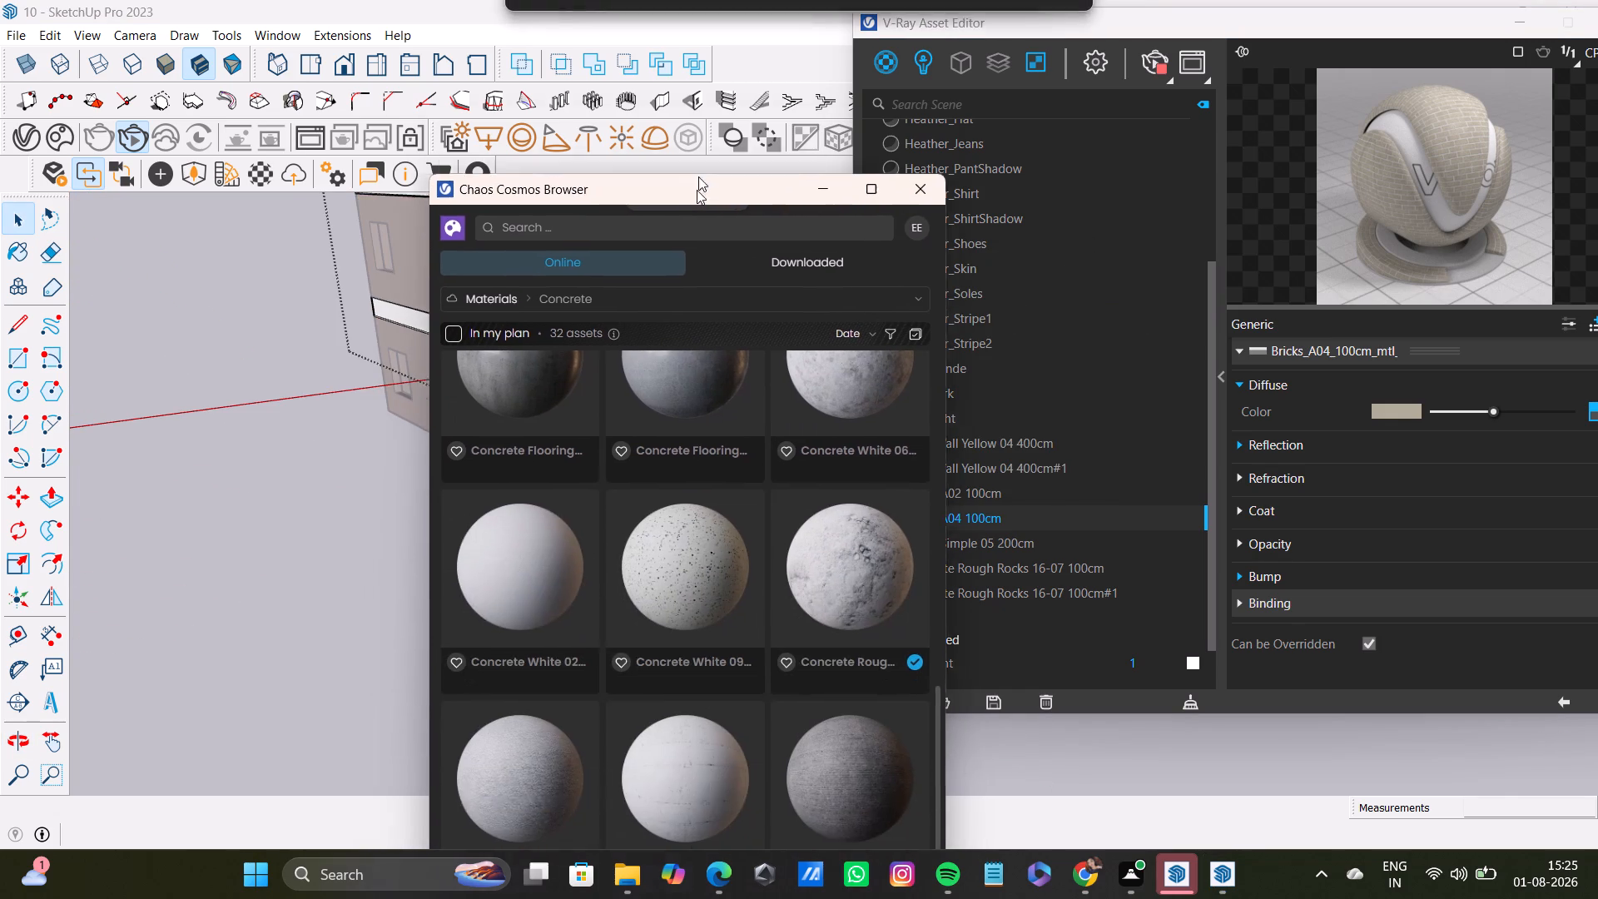
left_click_drag(698, 176, 708, 88)
scroll(666, 388, "down", 1)
scroll(697, 514, "down", 1)
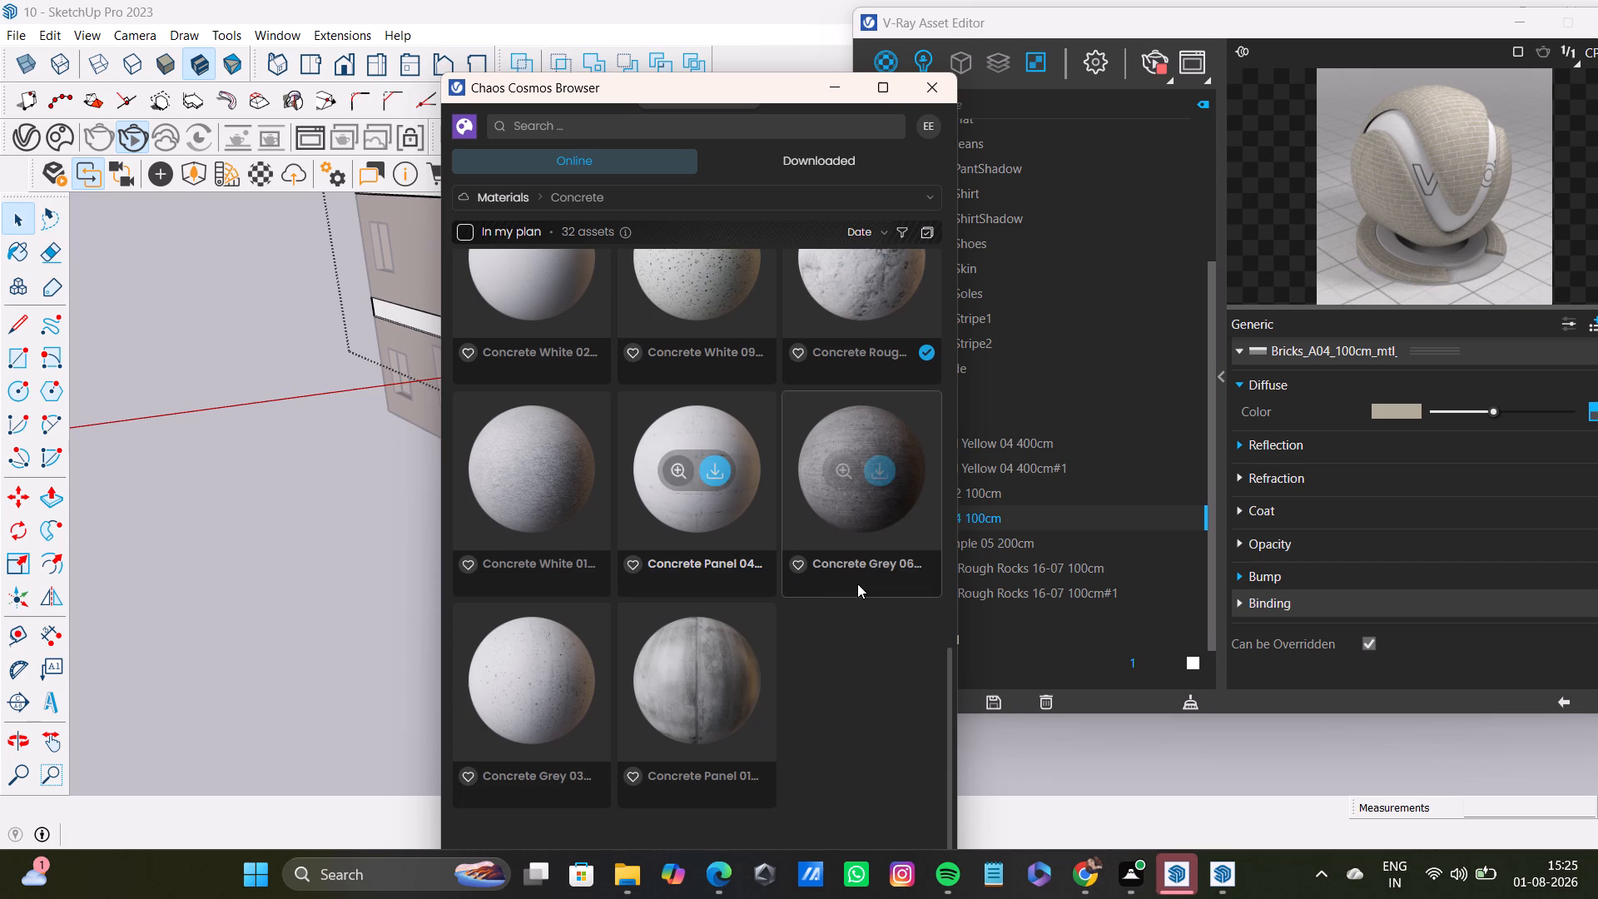
left_click(887, 472)
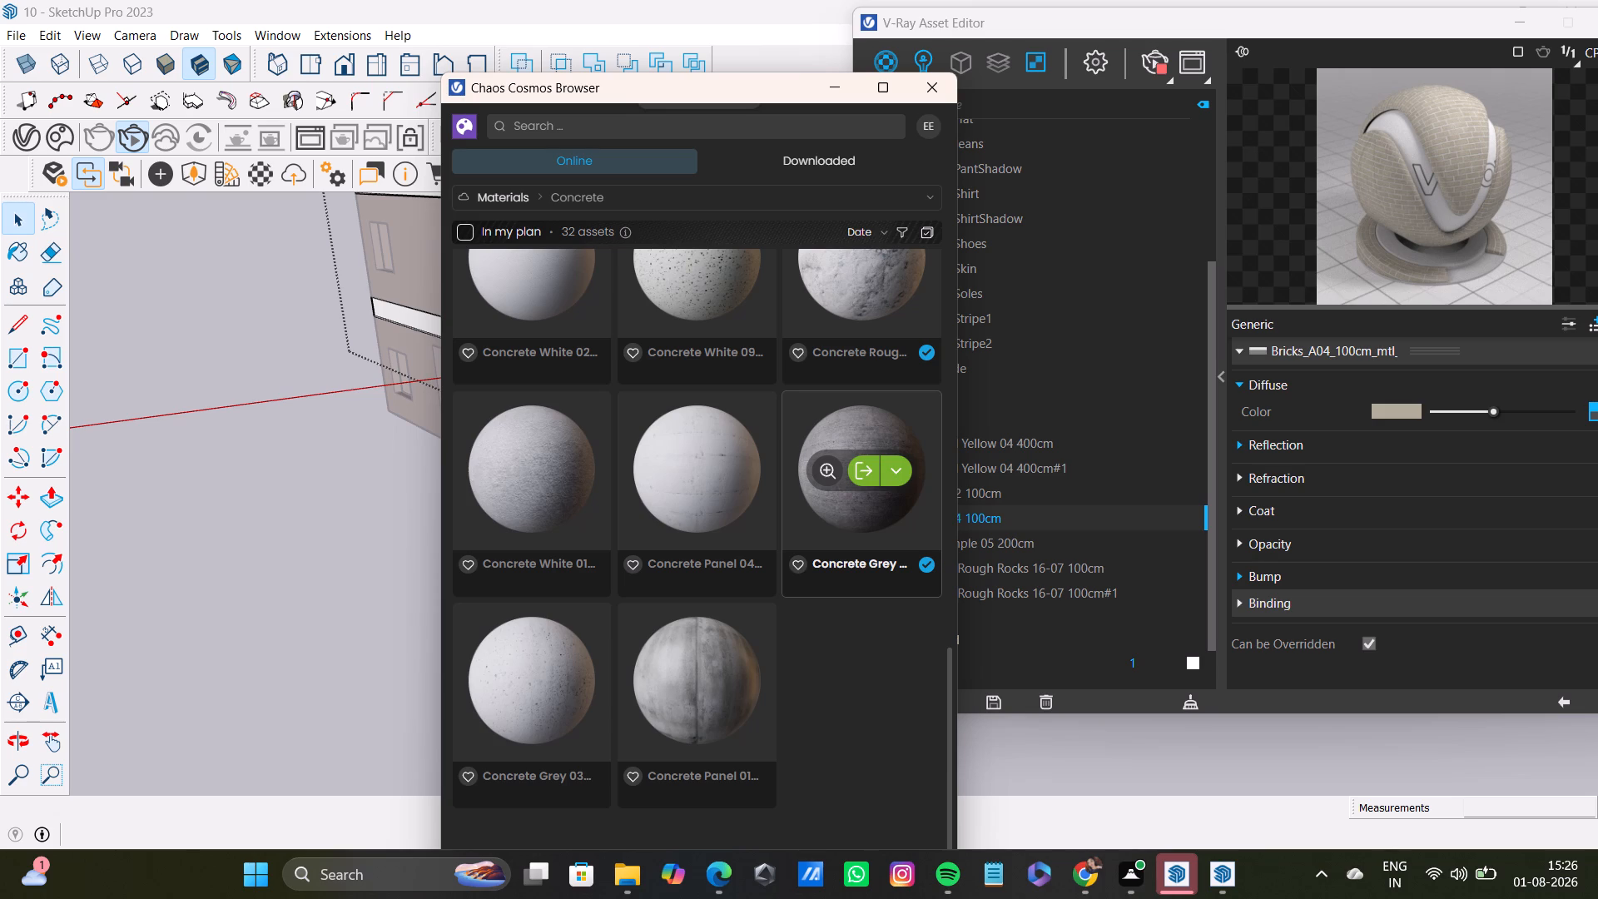
left_click(871, 477)
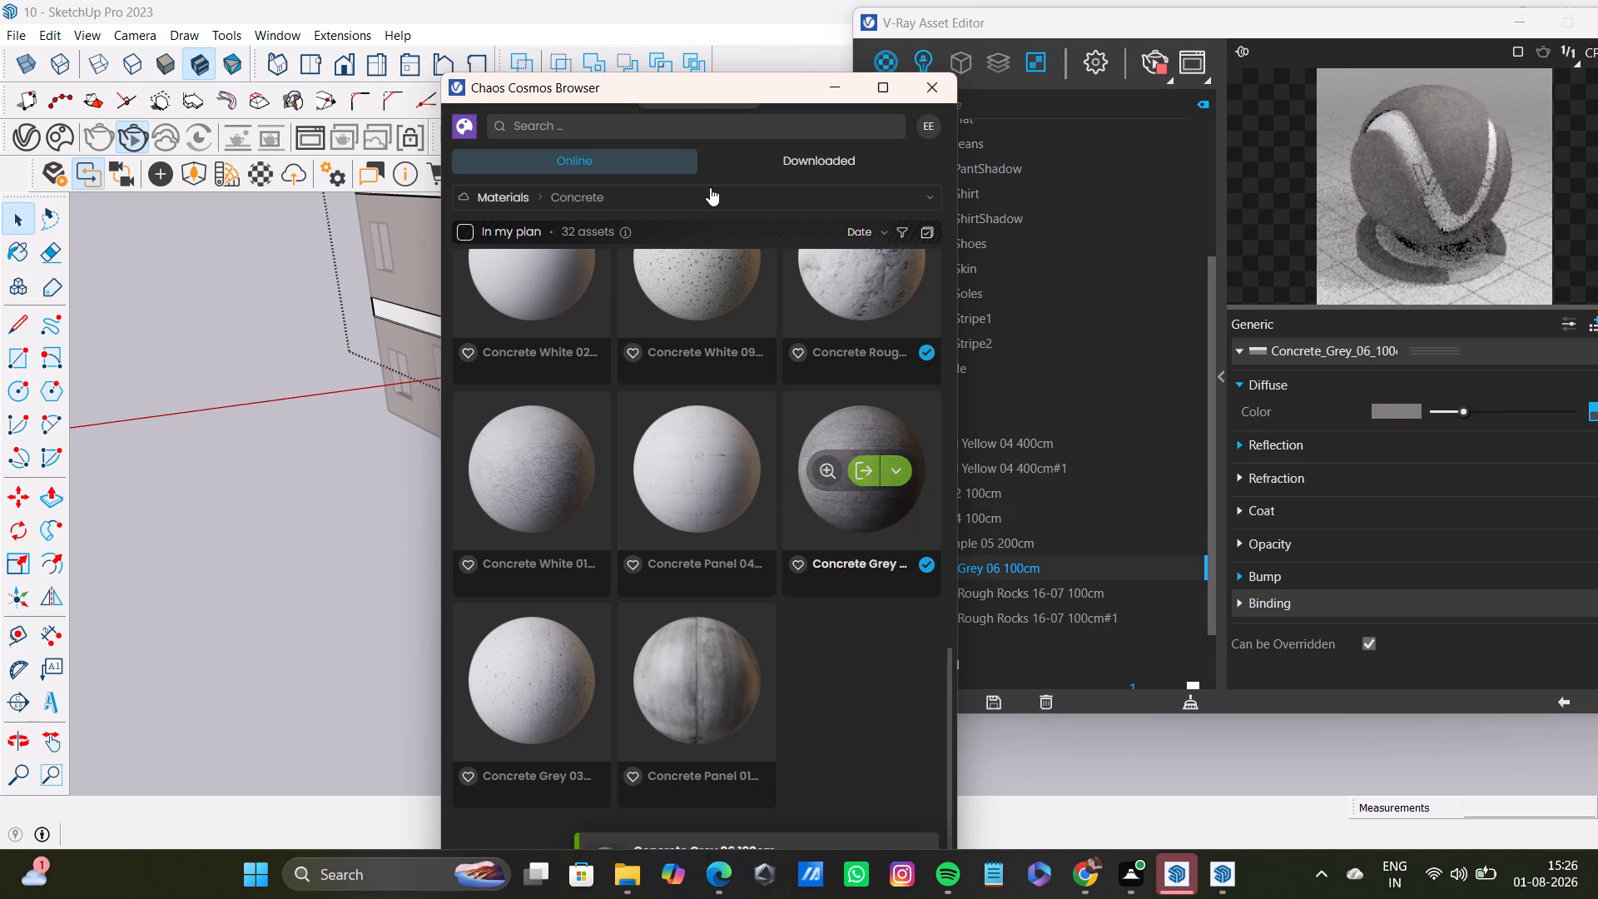
Apply the Concrete Grey 06 100cm material to all connected faces of the floor slab directly beneath the top storey.
left_click_drag(710, 83, 459, 466)
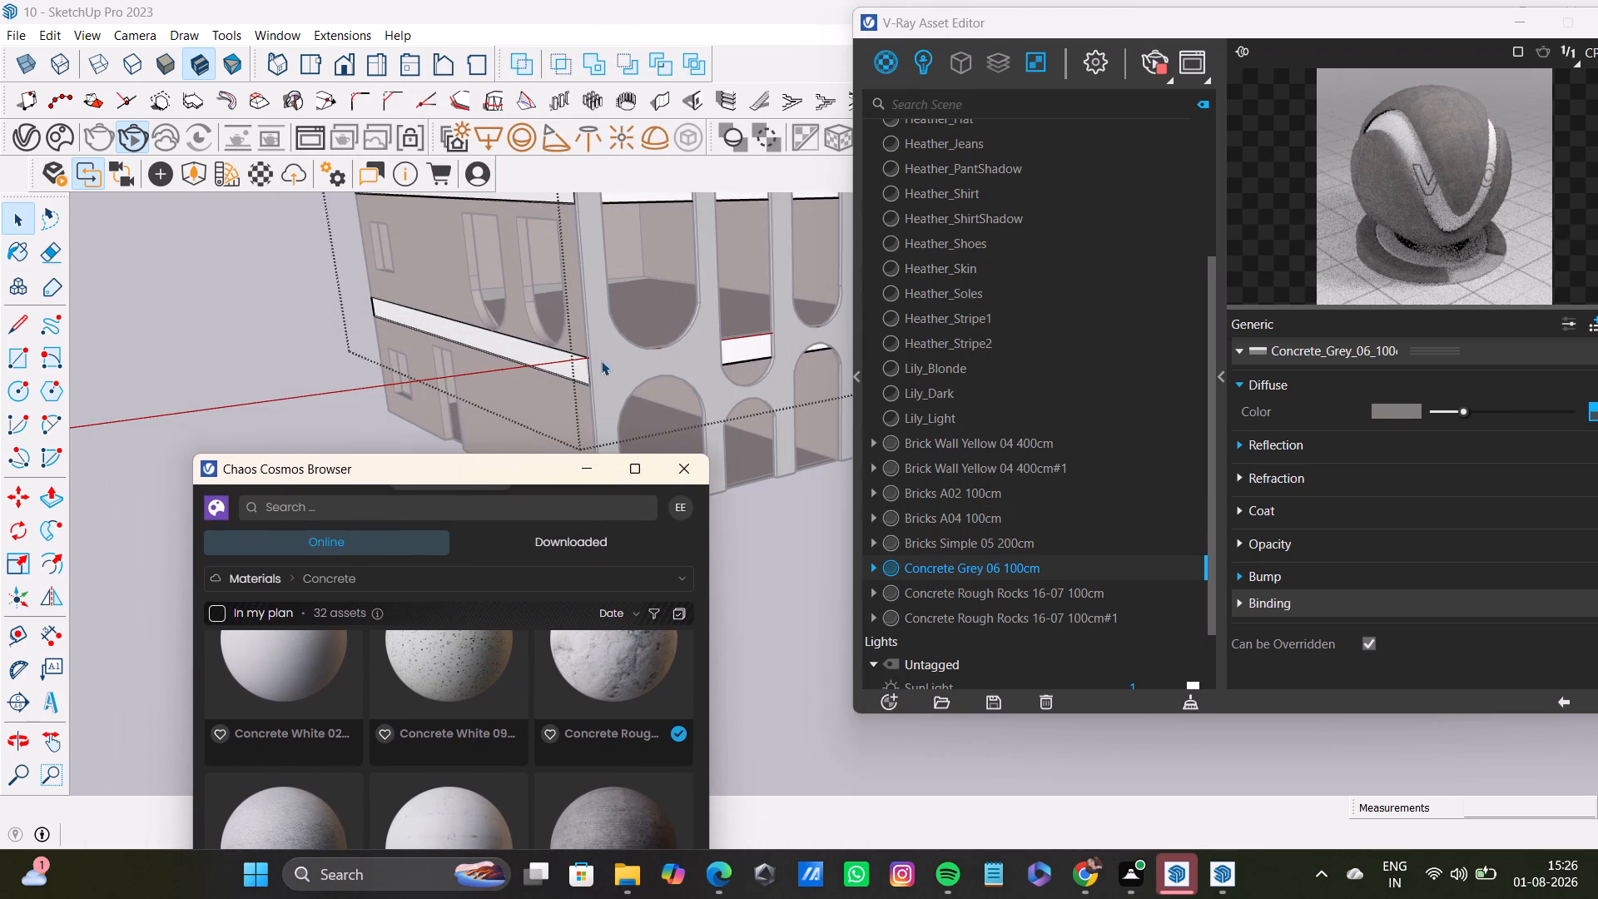
scroll(610, 352, "down", 6)
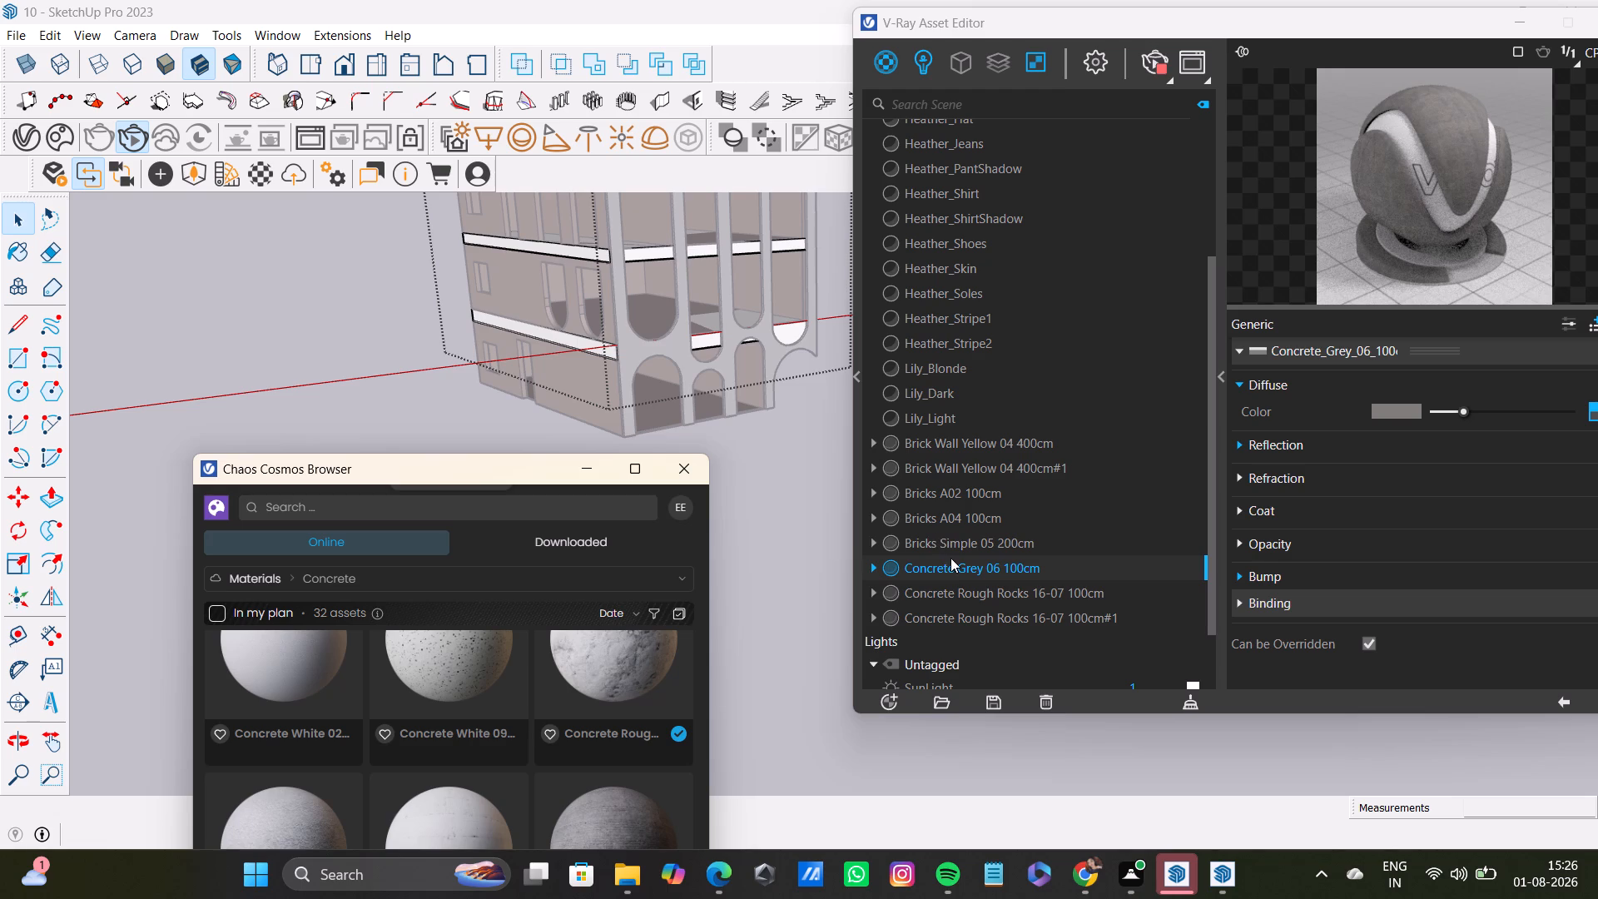
right_click(957, 570)
left_click(991, 340)
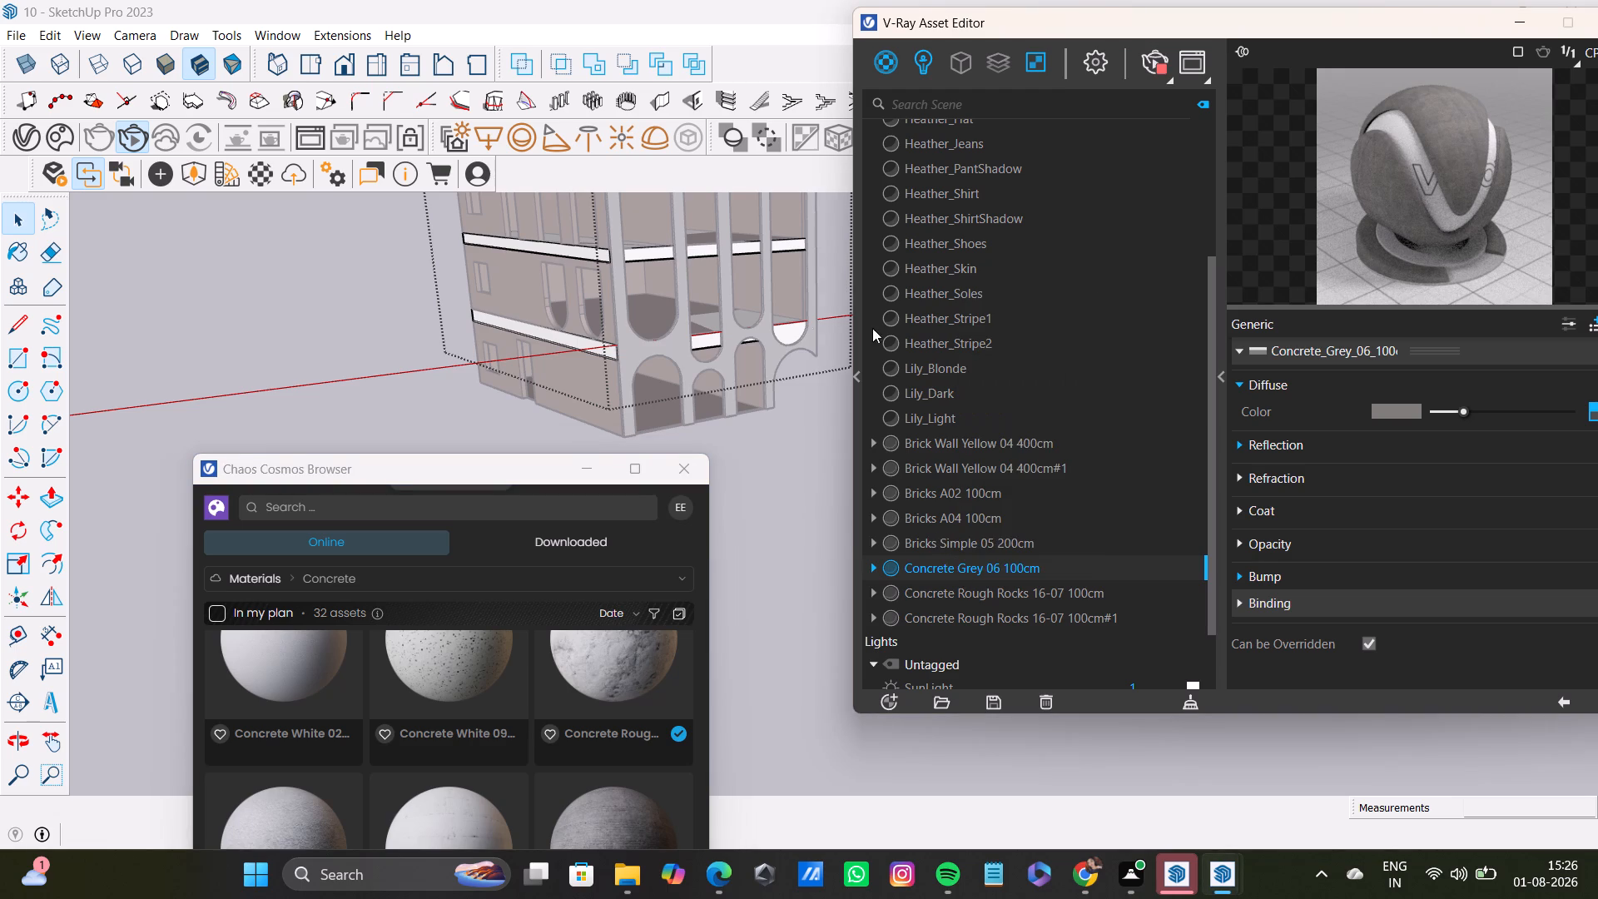
middle_click(723, 289)
middle_click_drag(727, 283, 735, 442)
left_click(346, 301)
double_click(597, 333)
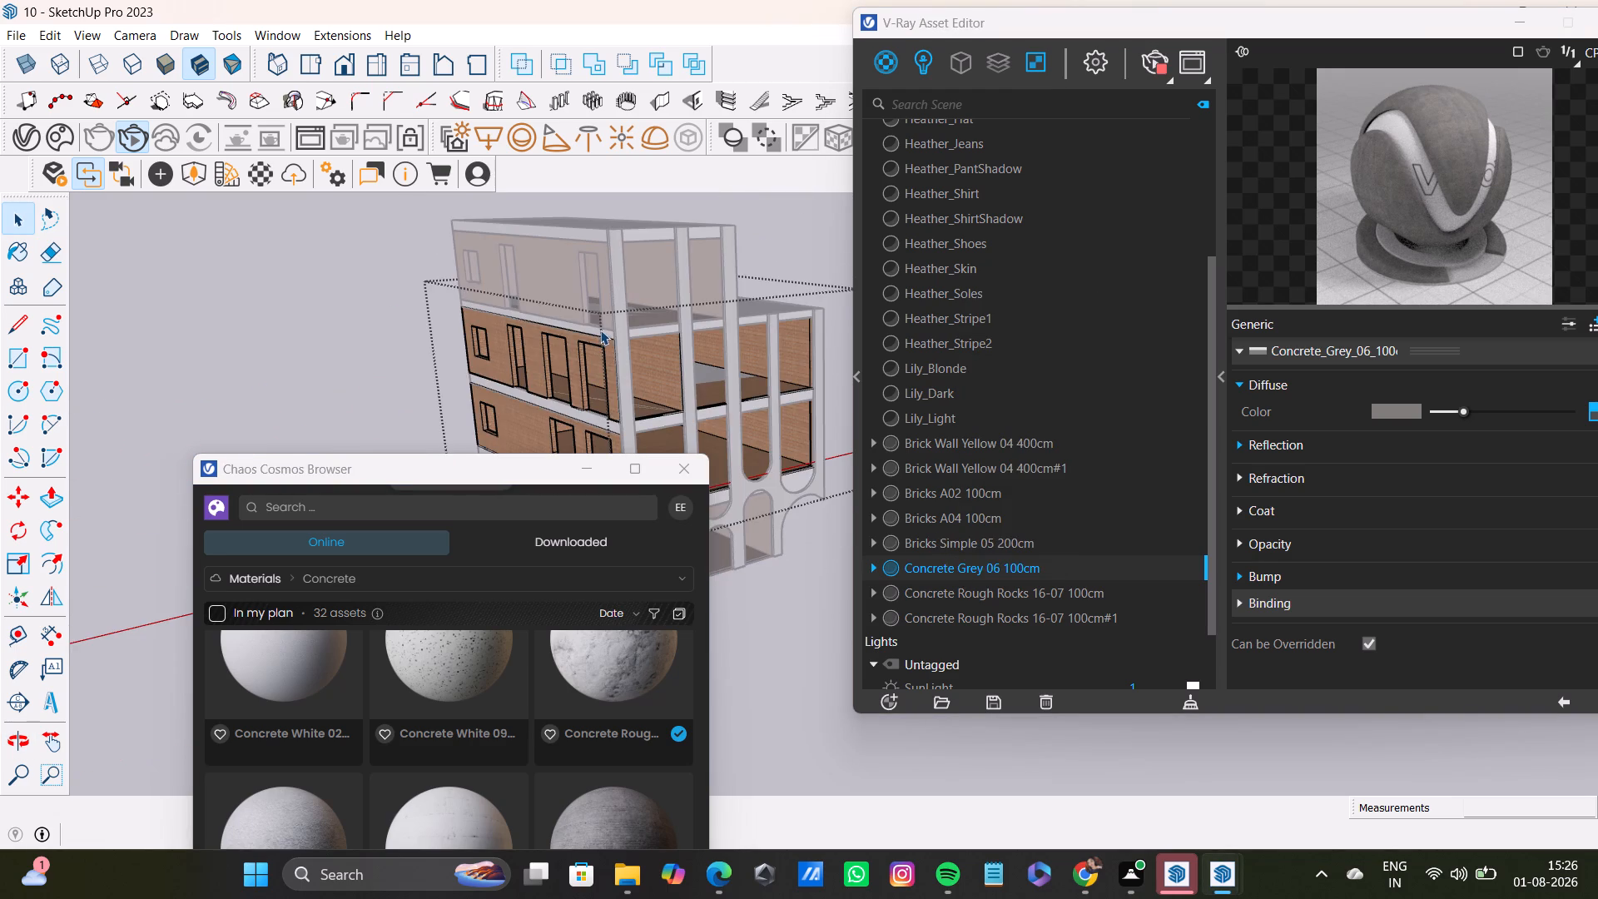
triple_click(600, 330)
left_click(600, 330)
triple_click(601, 333)
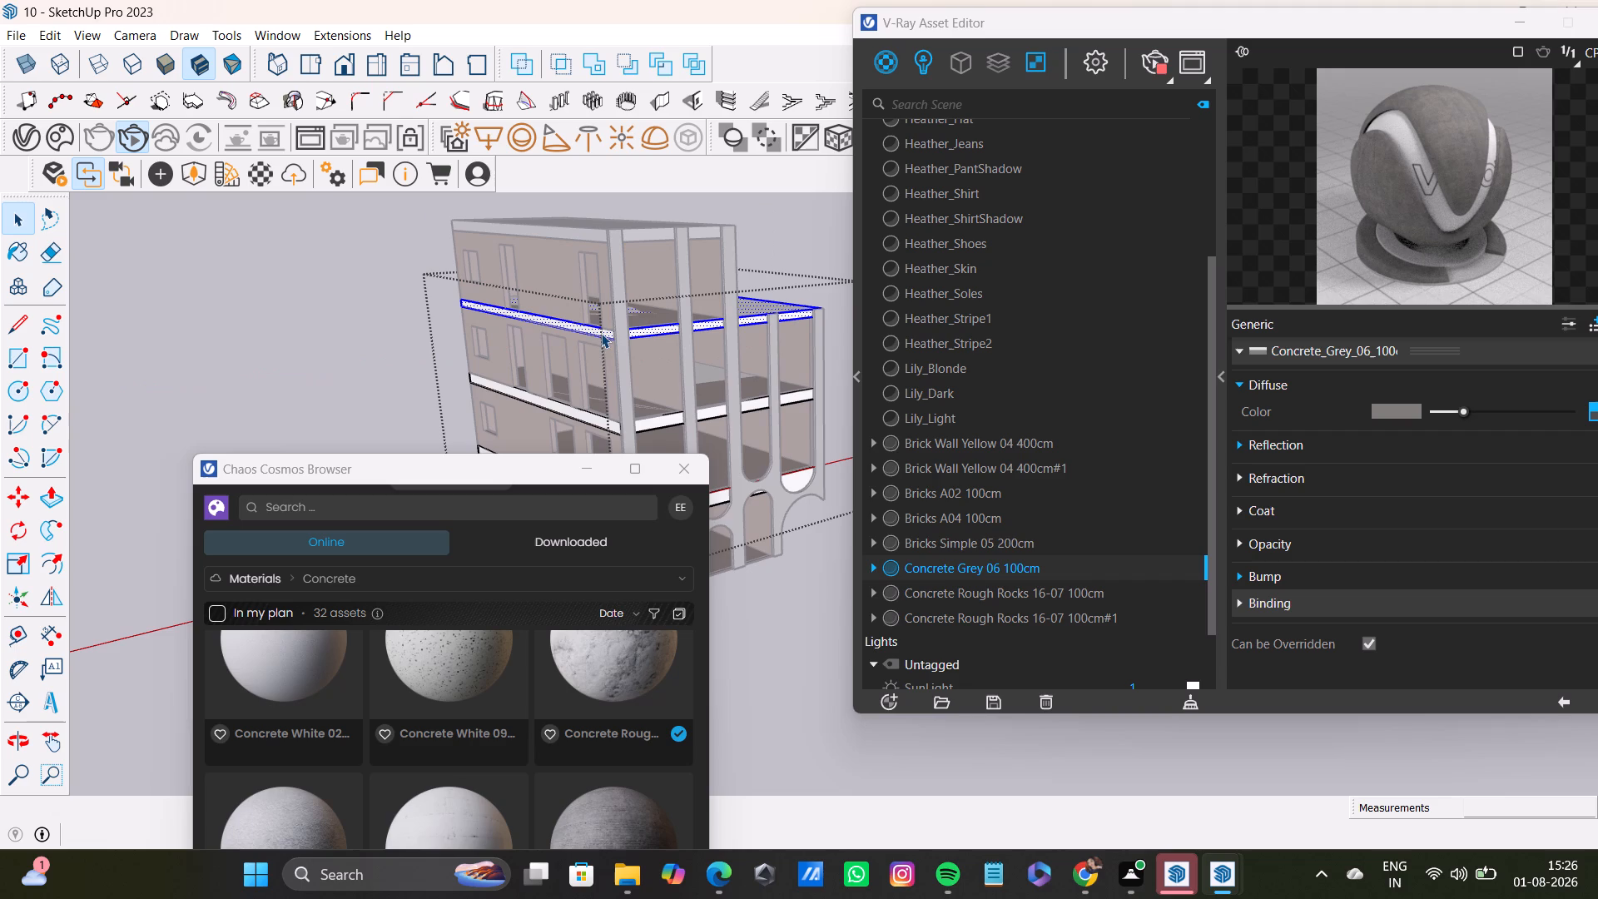
right_click(987, 563)
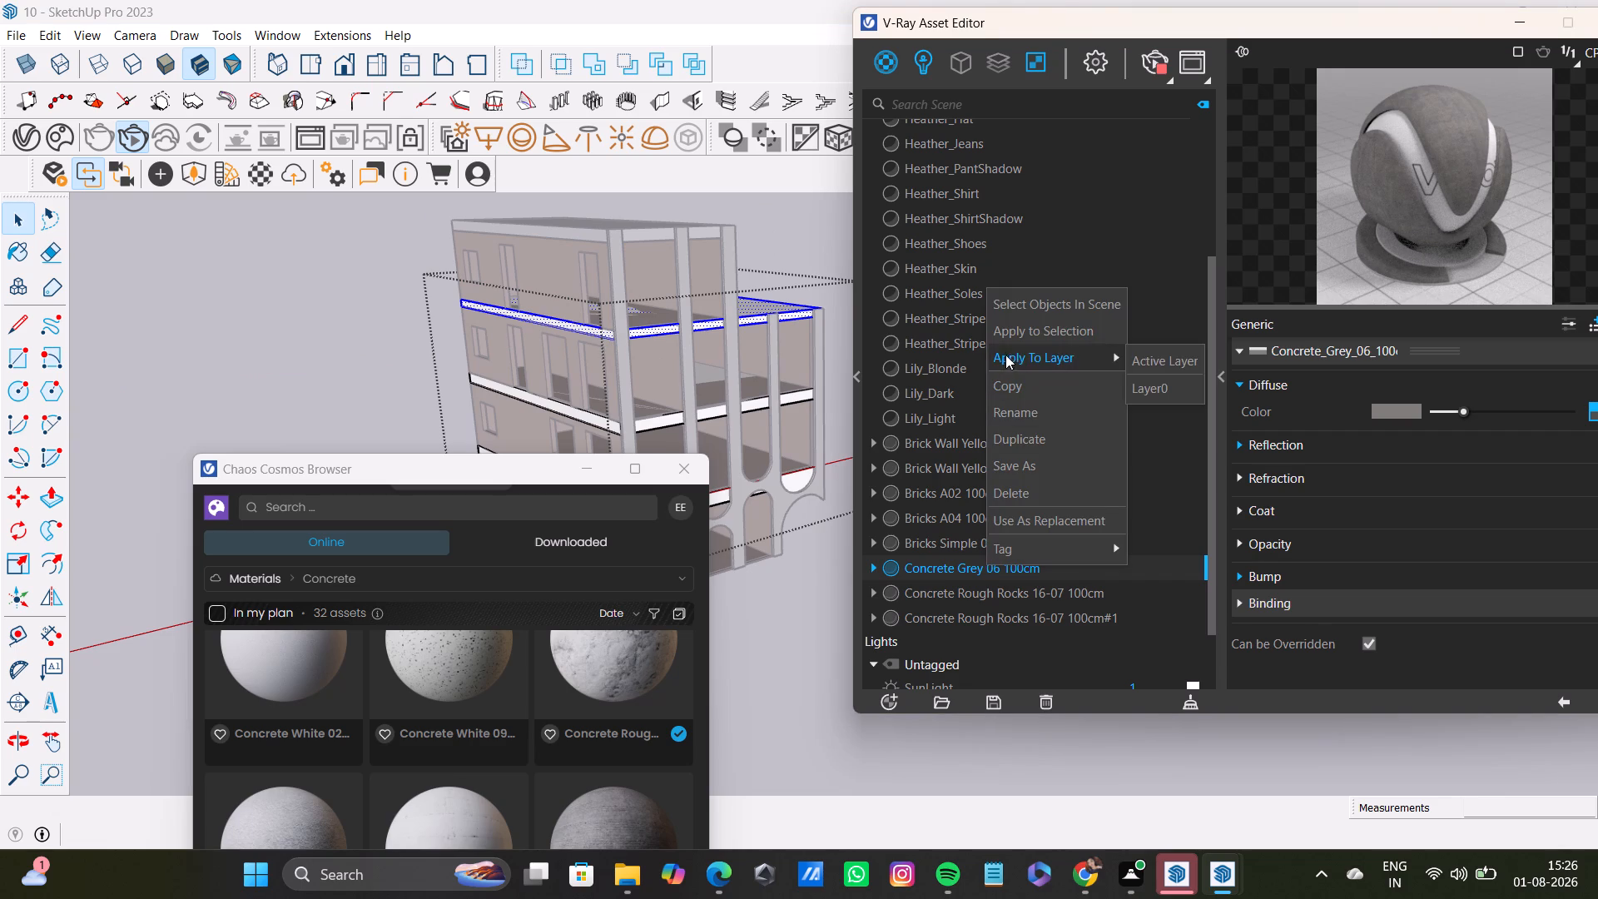
left_click(1008, 338)
left_click(309, 315)
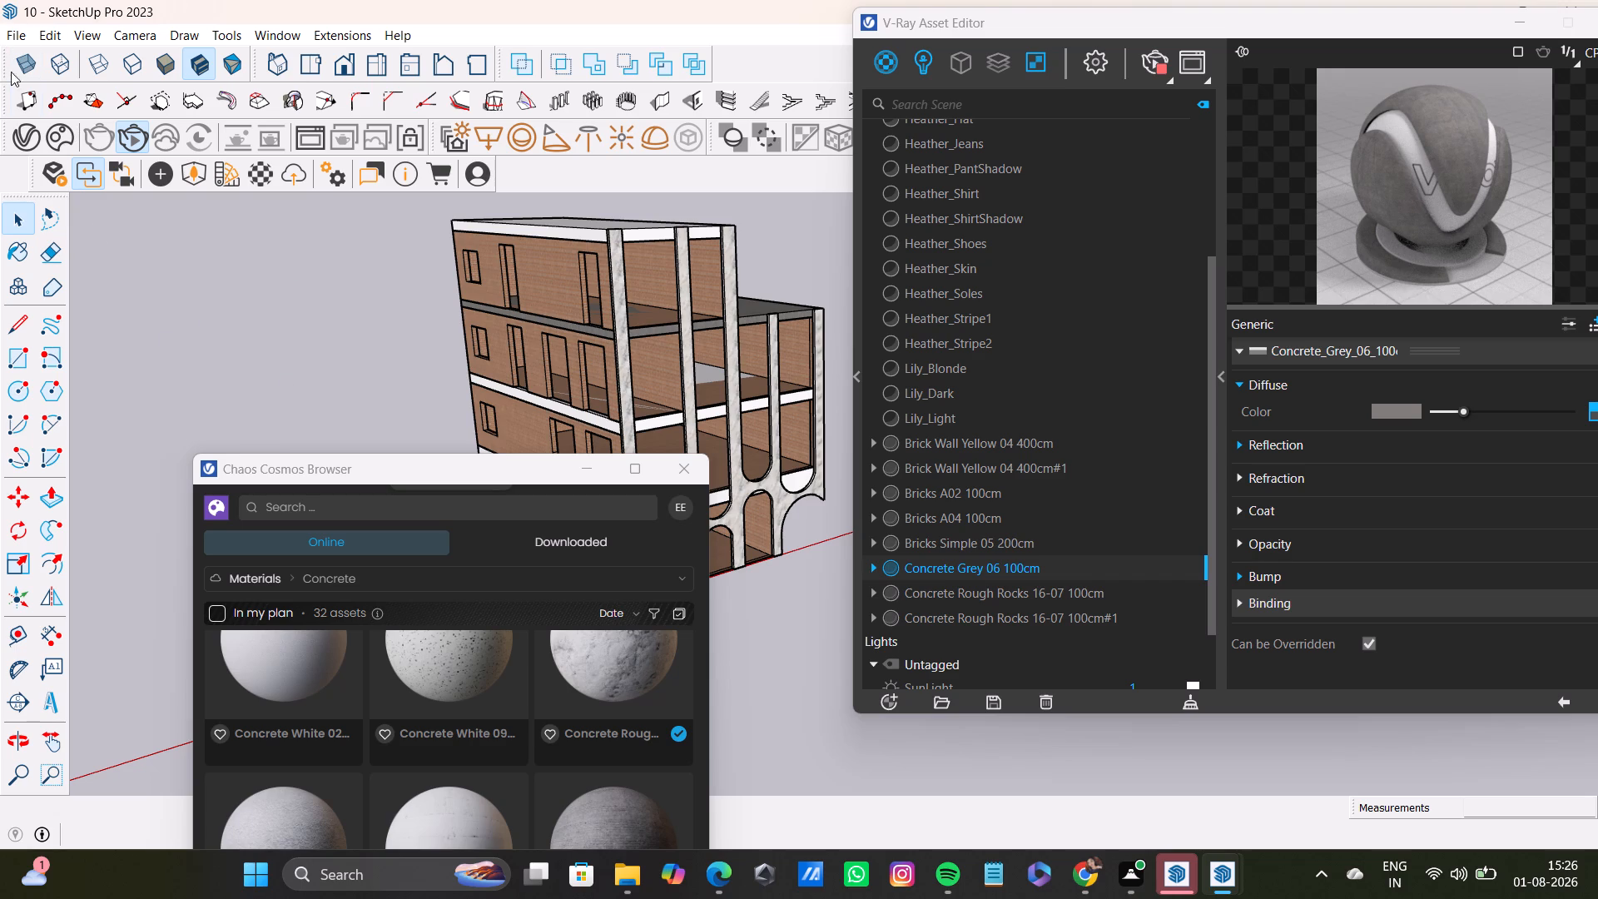
Restart the V-Ray interactive render to examine the brick walls, concrete frame and slabs, and close the frame buffer.
left_click(131, 133)
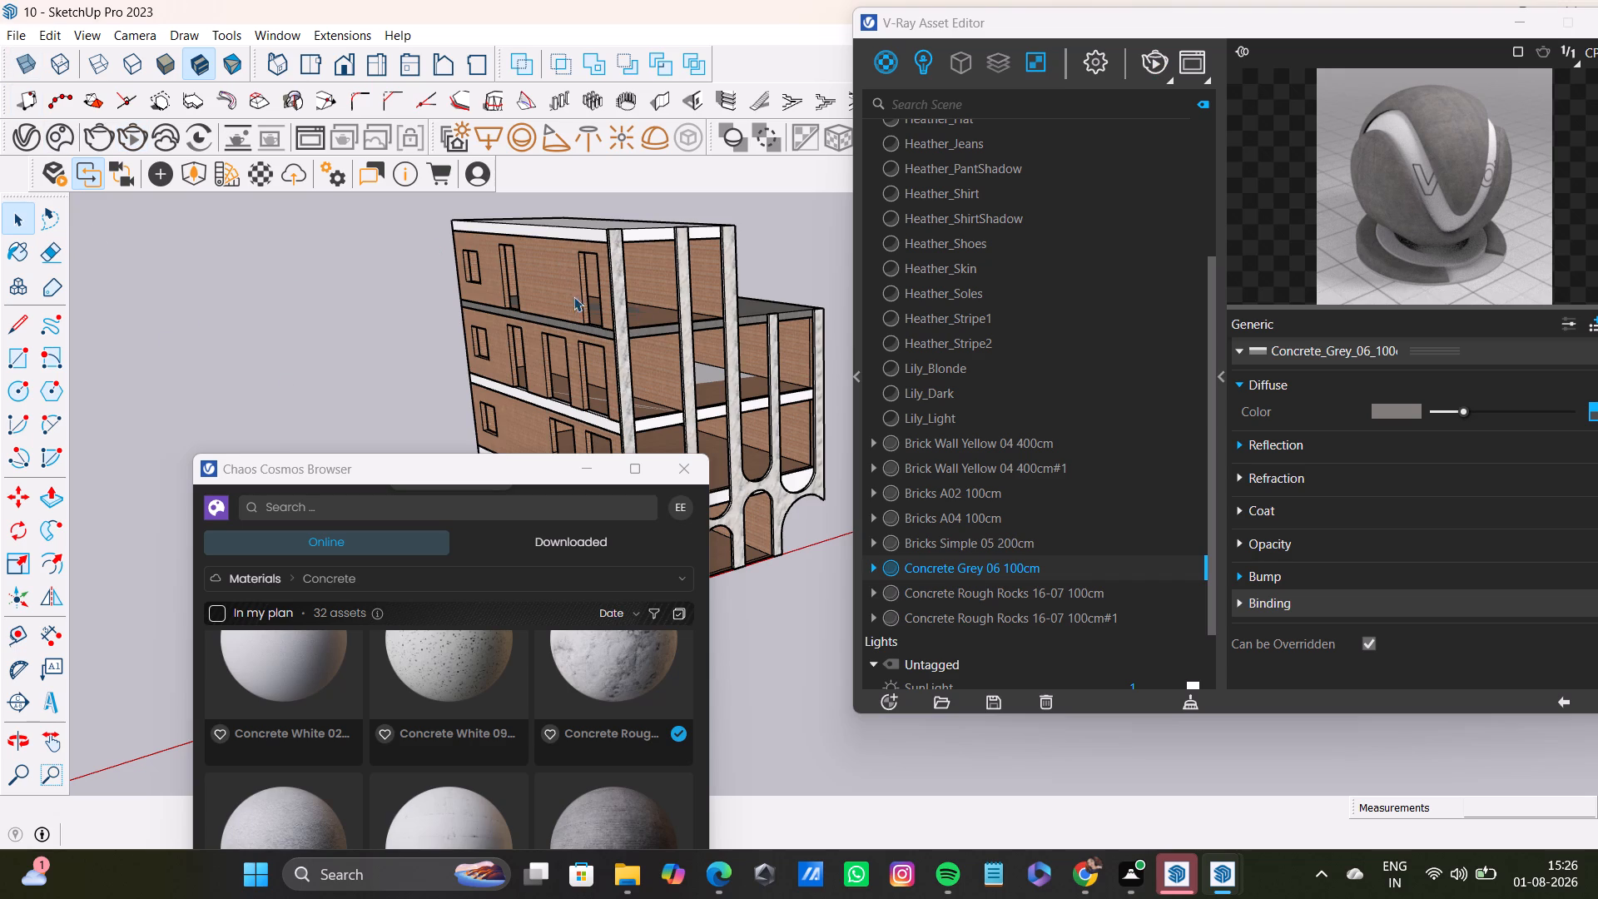
left_click(140, 138)
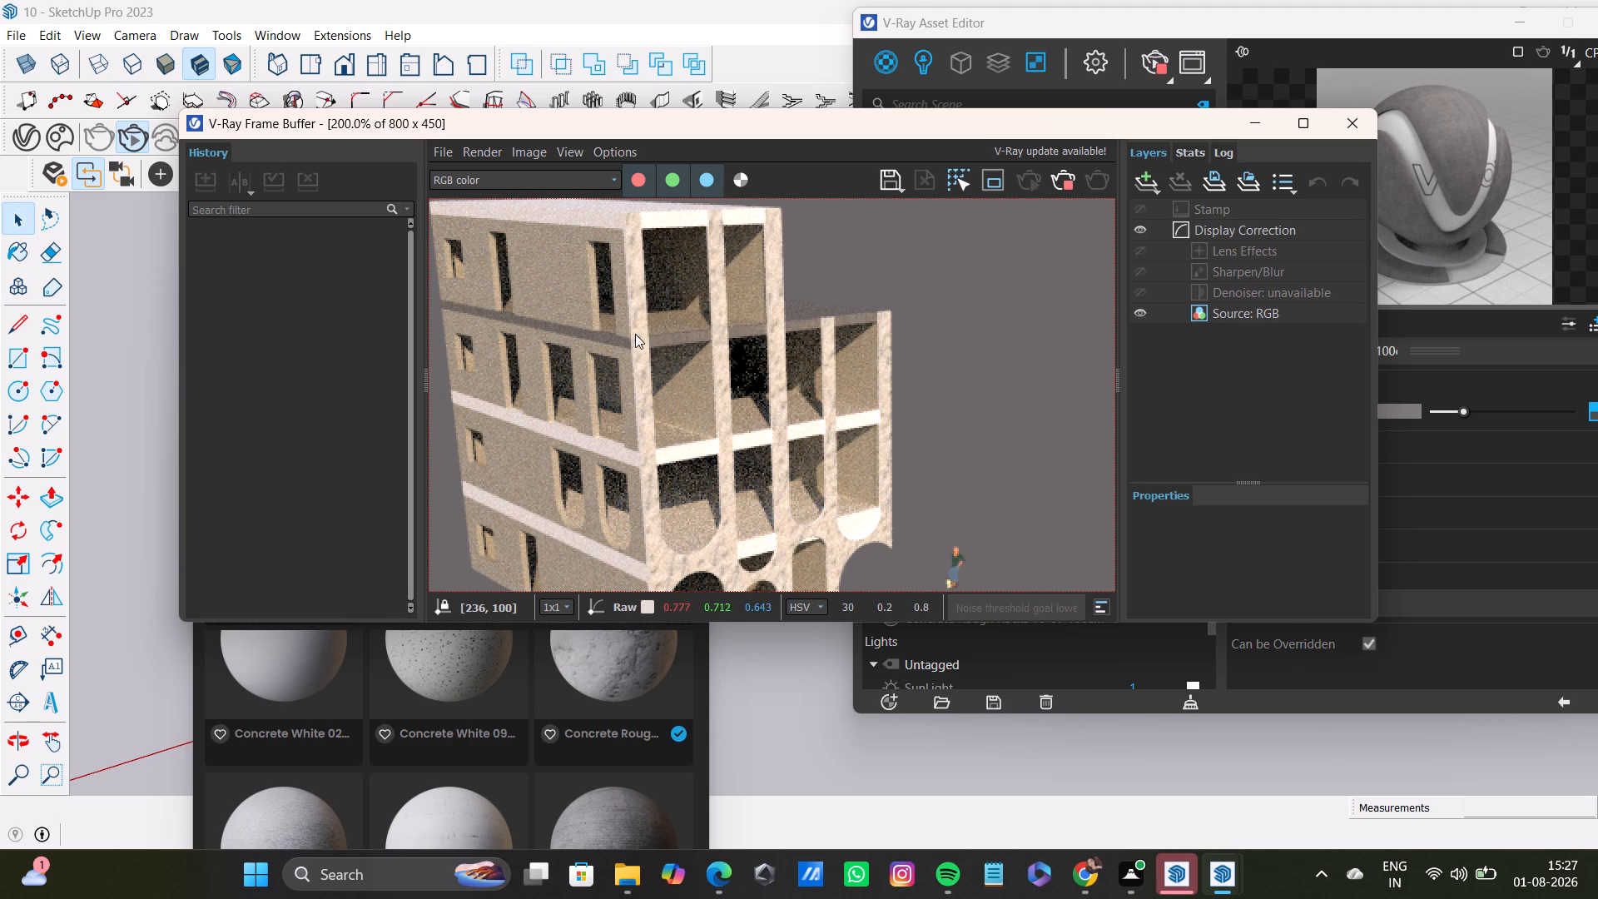
left_click(1347, 120)
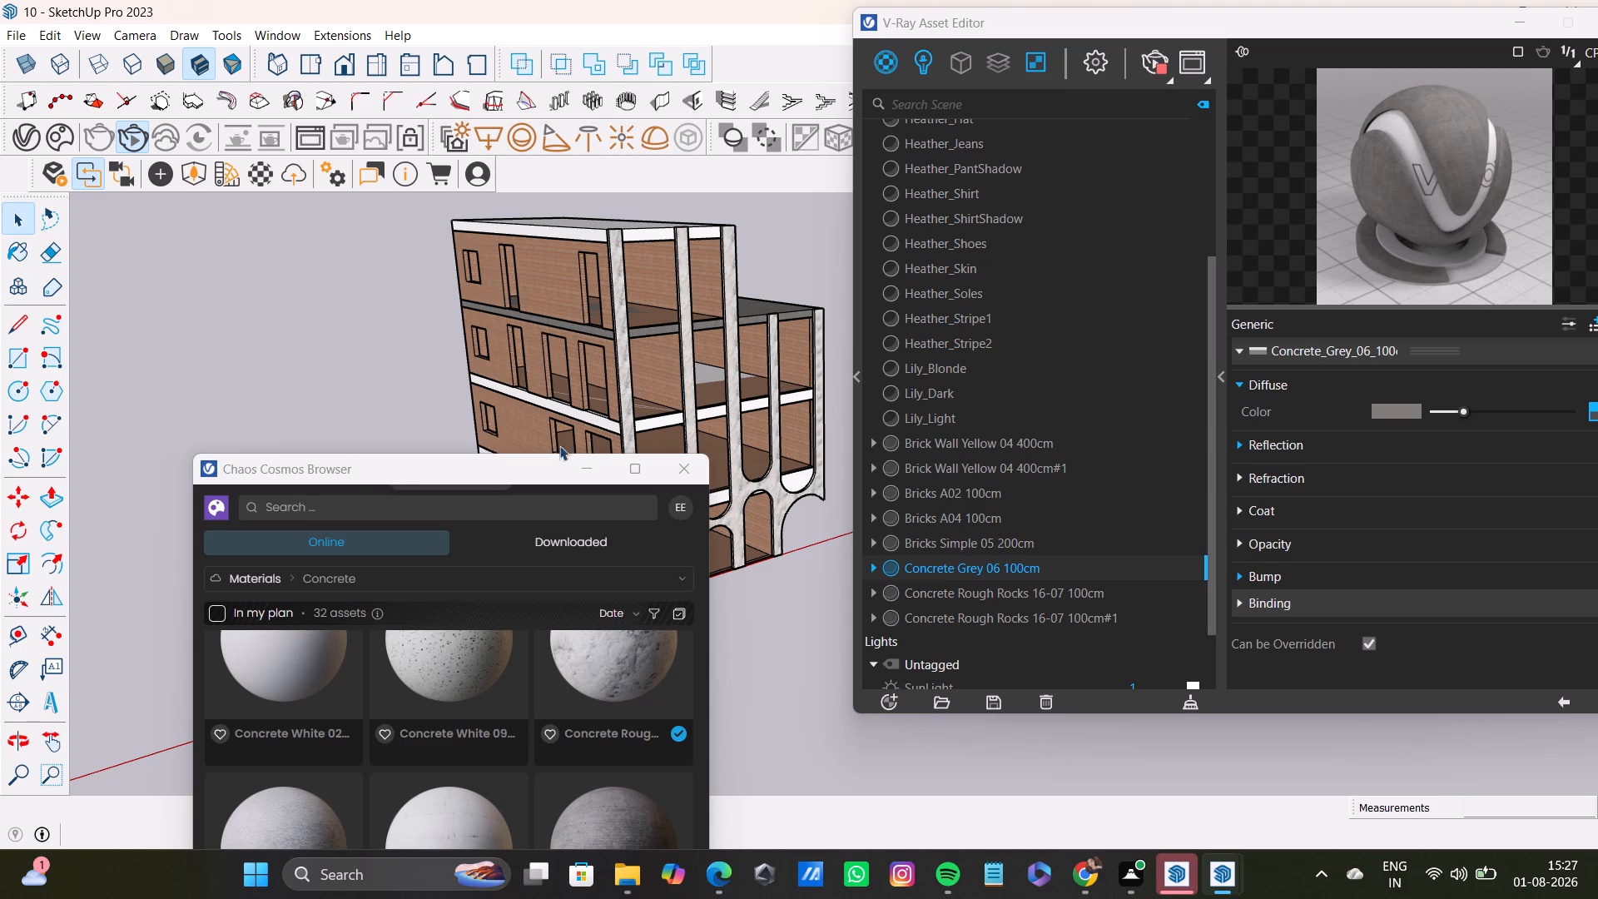
Browse the Decals, Emissive and Nature material categories in Chaos Cosmos for a suitable building finish.
left_click_drag(521, 455, 597, 166)
scroll(549, 449, "down", 4)
left_click(372, 295)
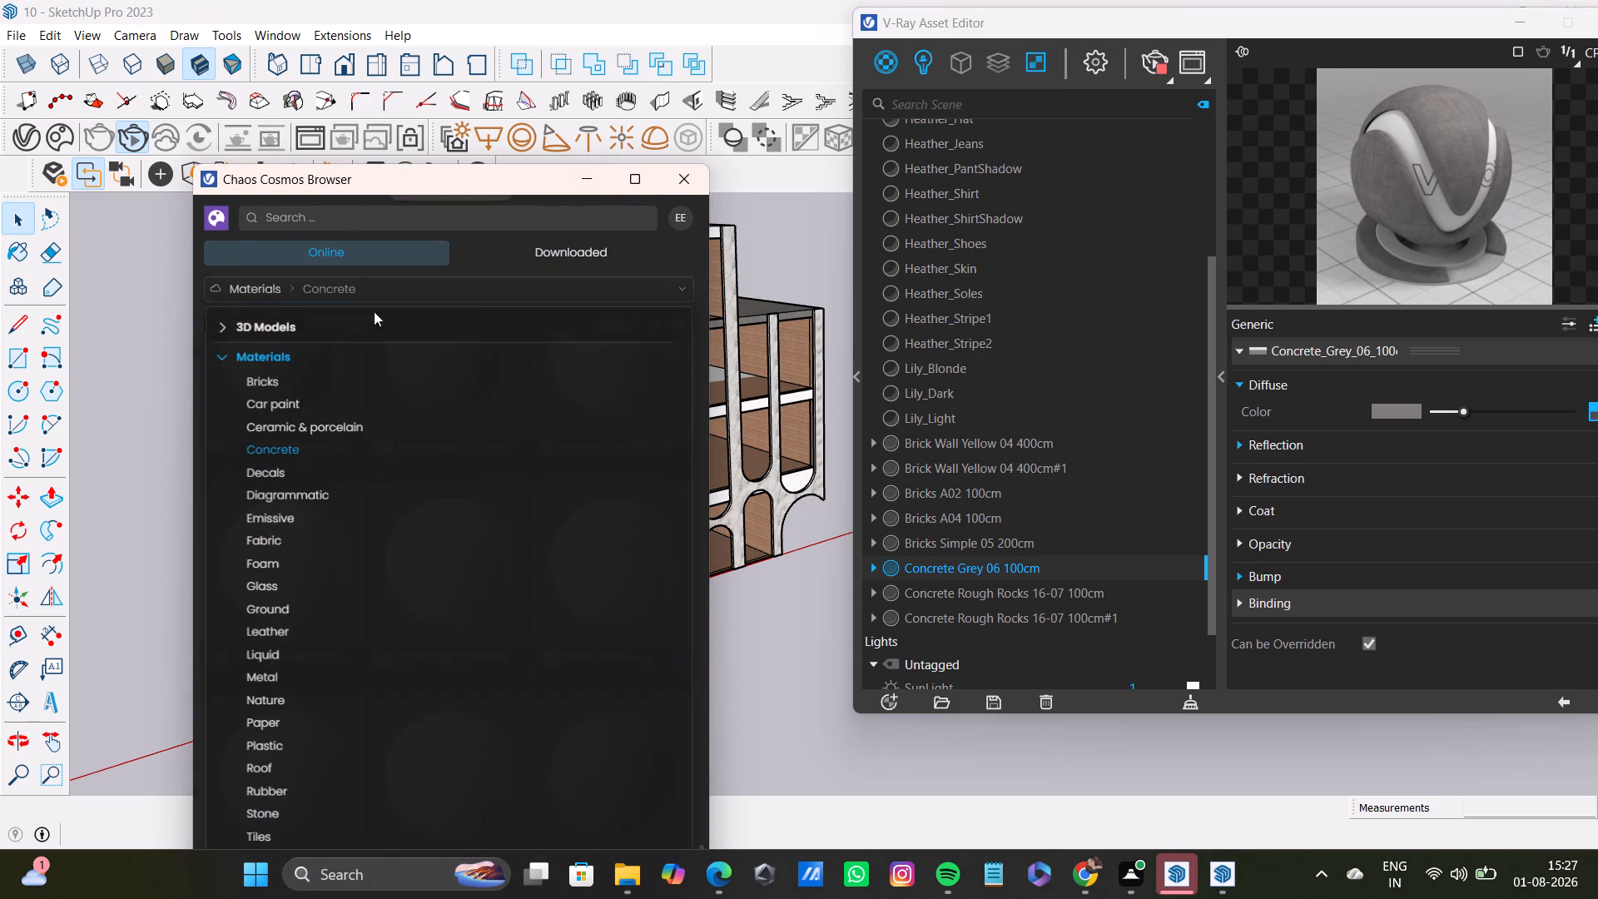
left_click(285, 476)
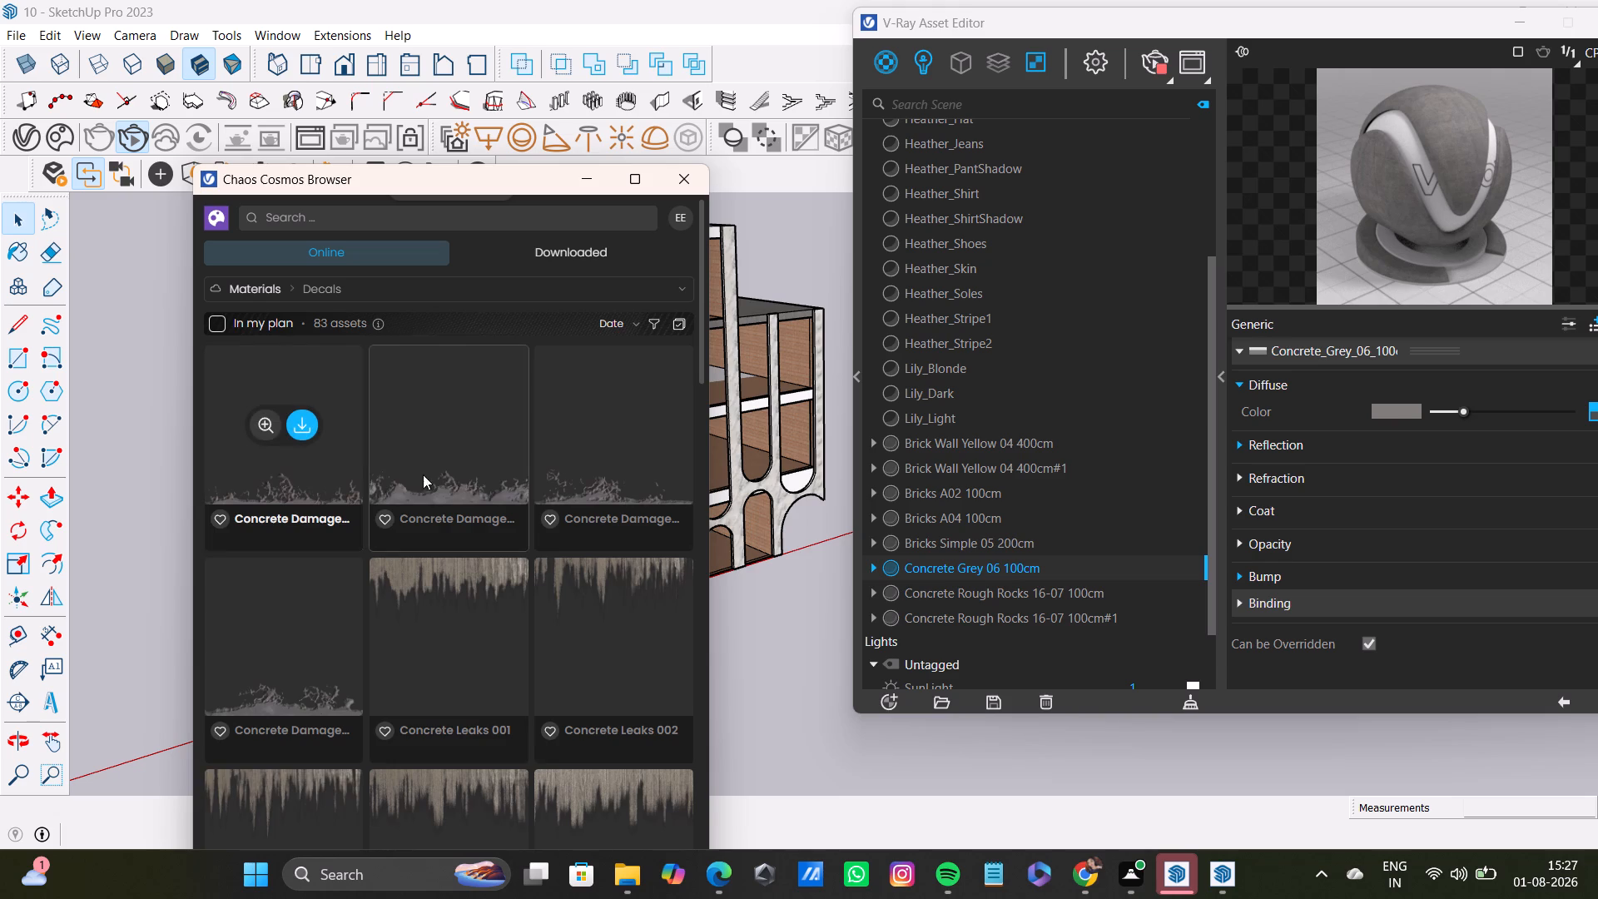
scroll(453, 481, "down", 11)
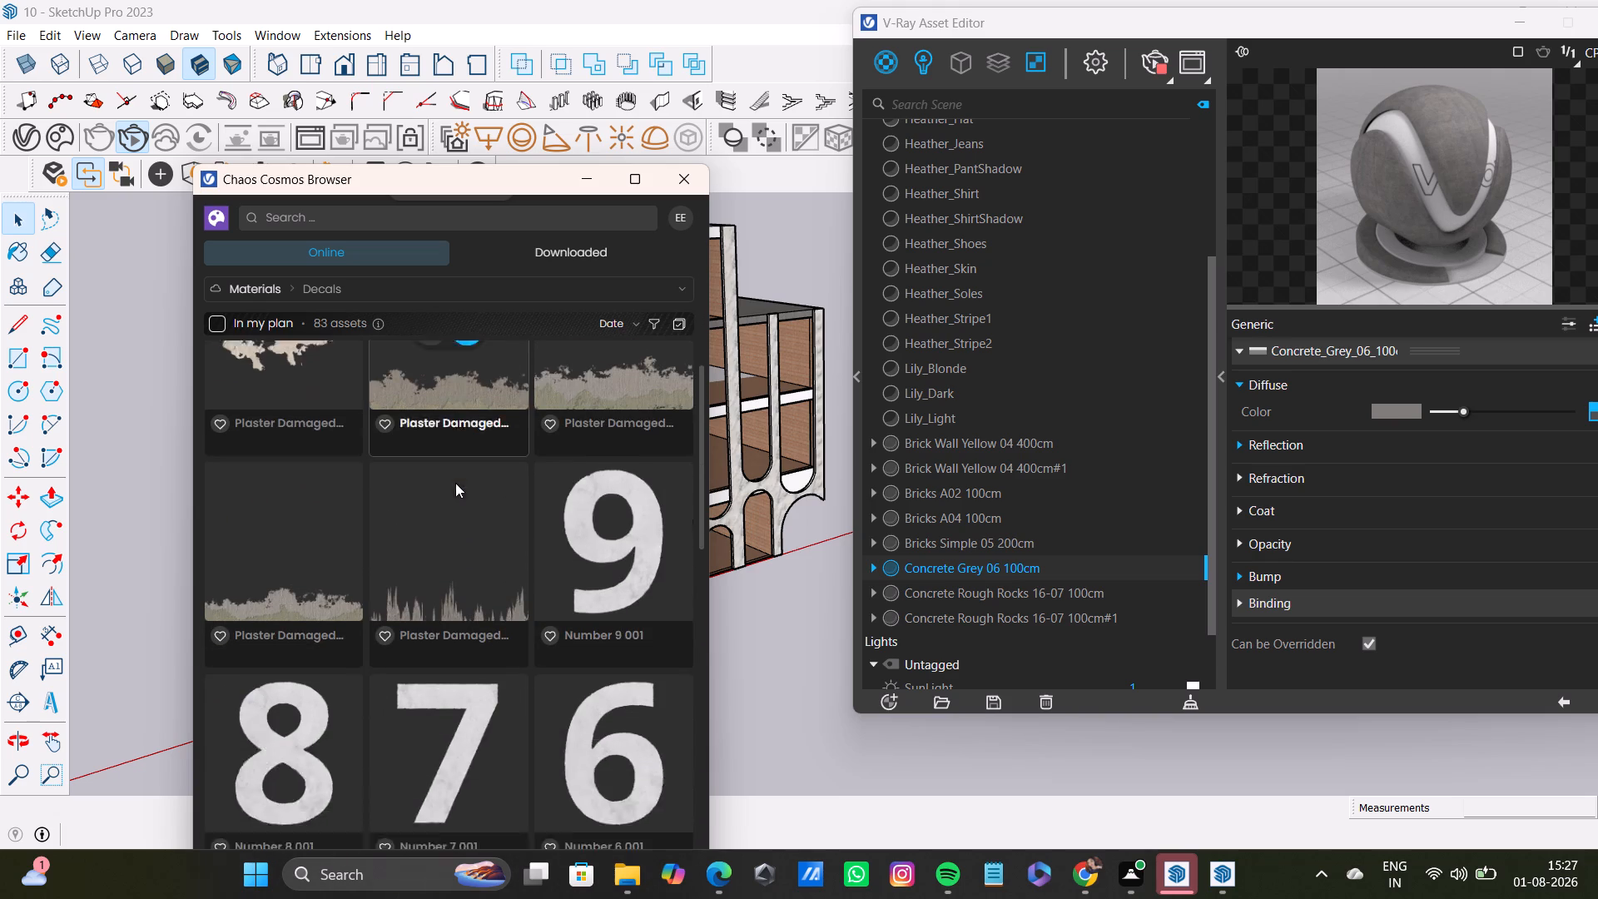
left_click(363, 292)
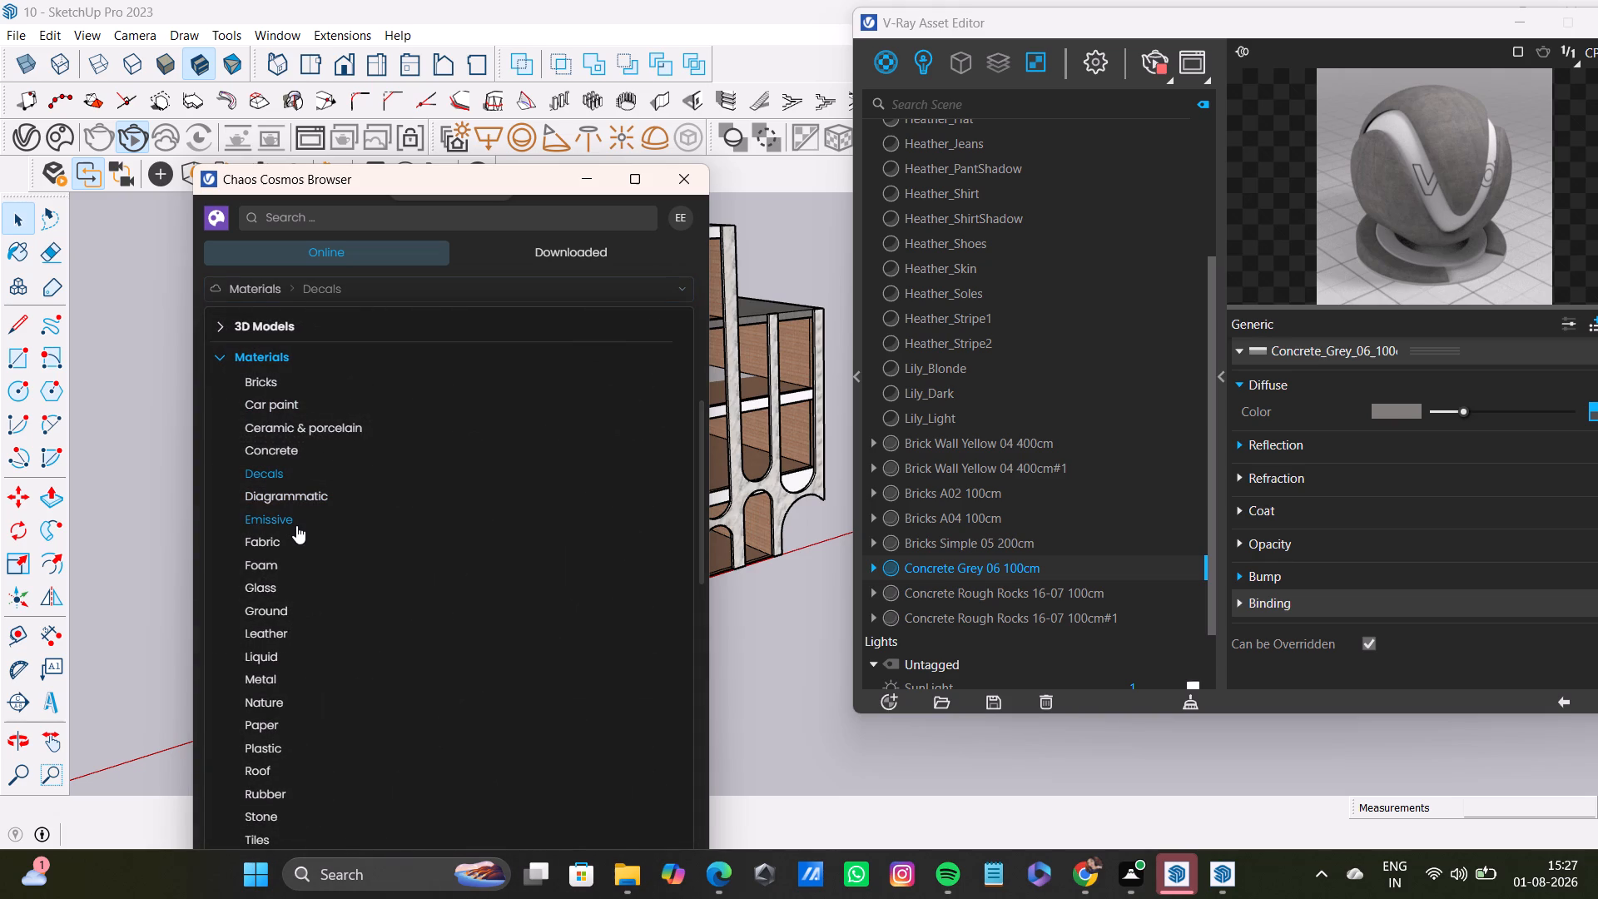
left_click(296, 525)
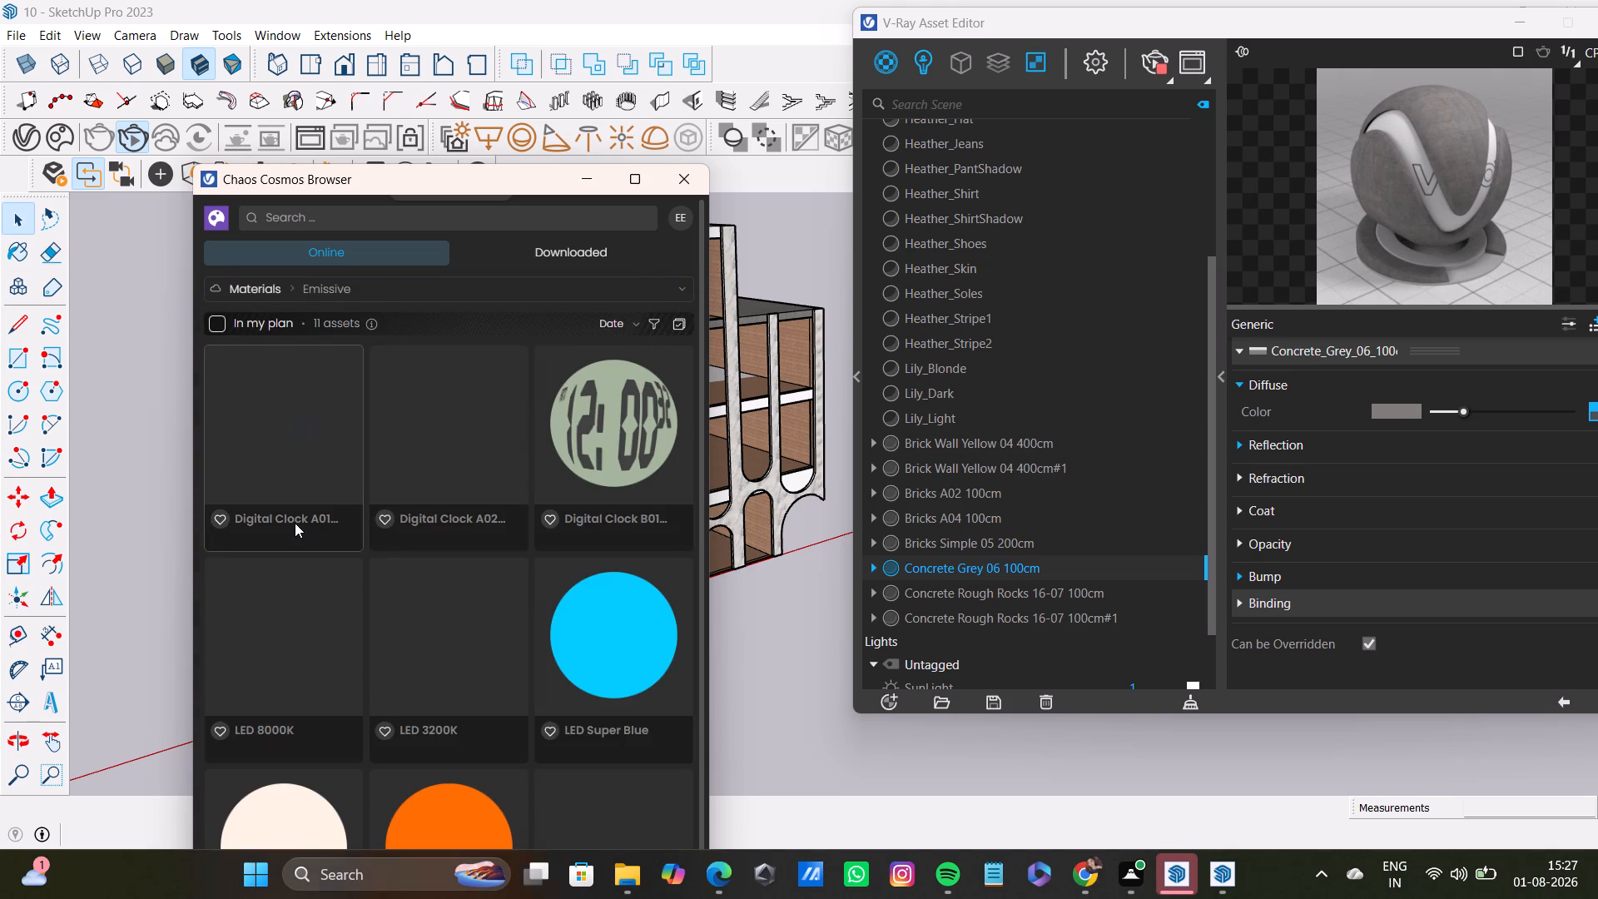
scroll(432, 528, "down", 4)
left_click(380, 289)
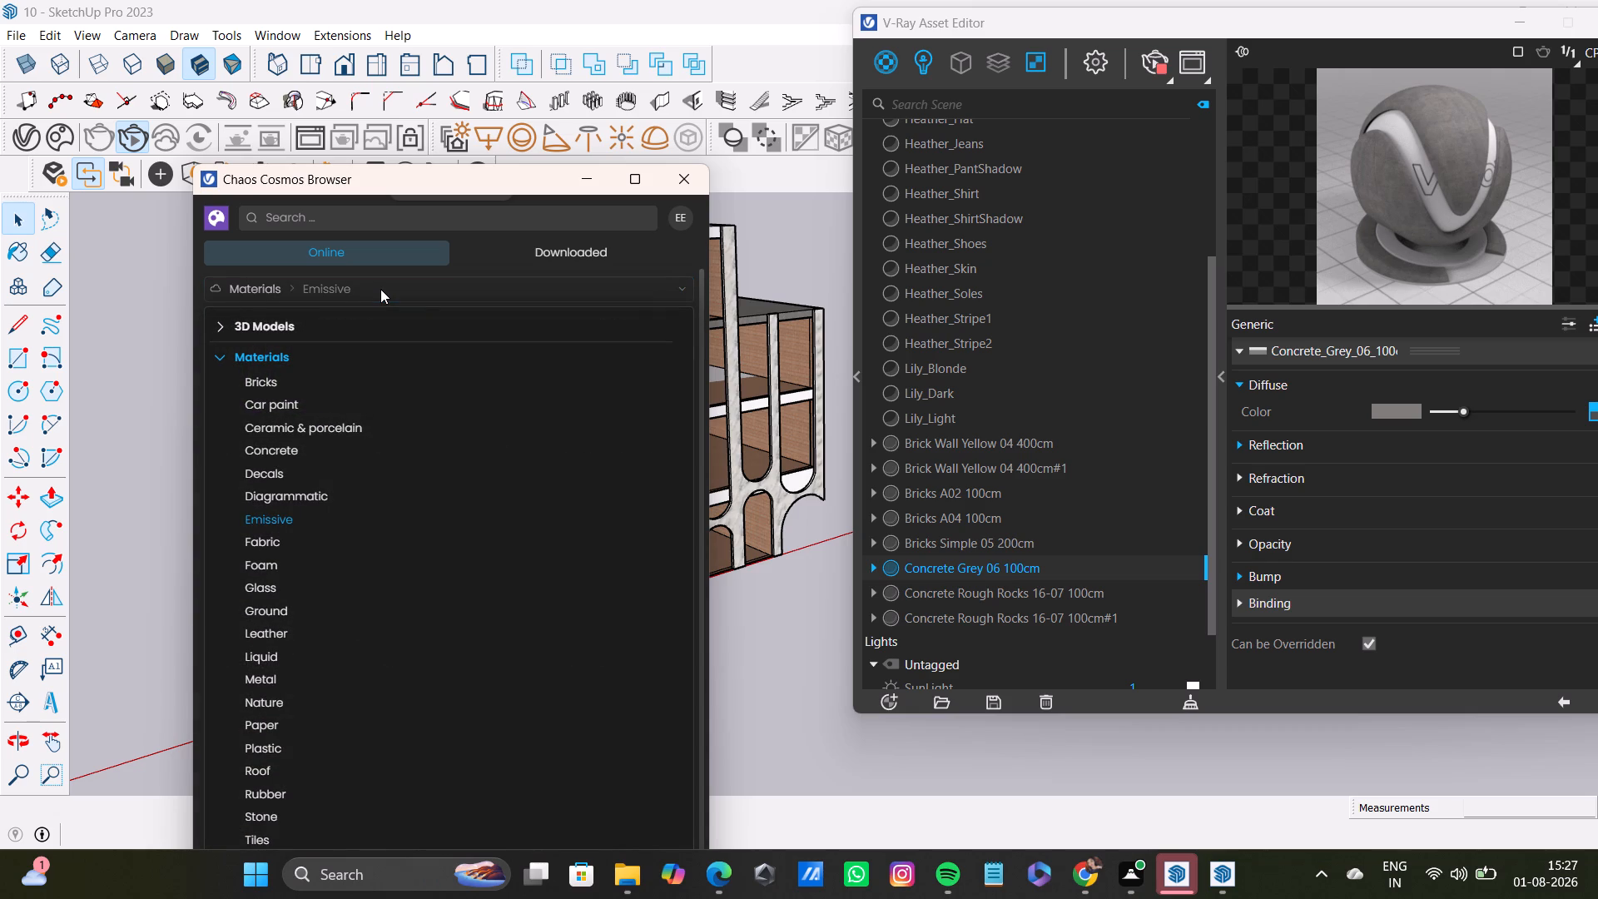
scroll(355, 653, "down", 7)
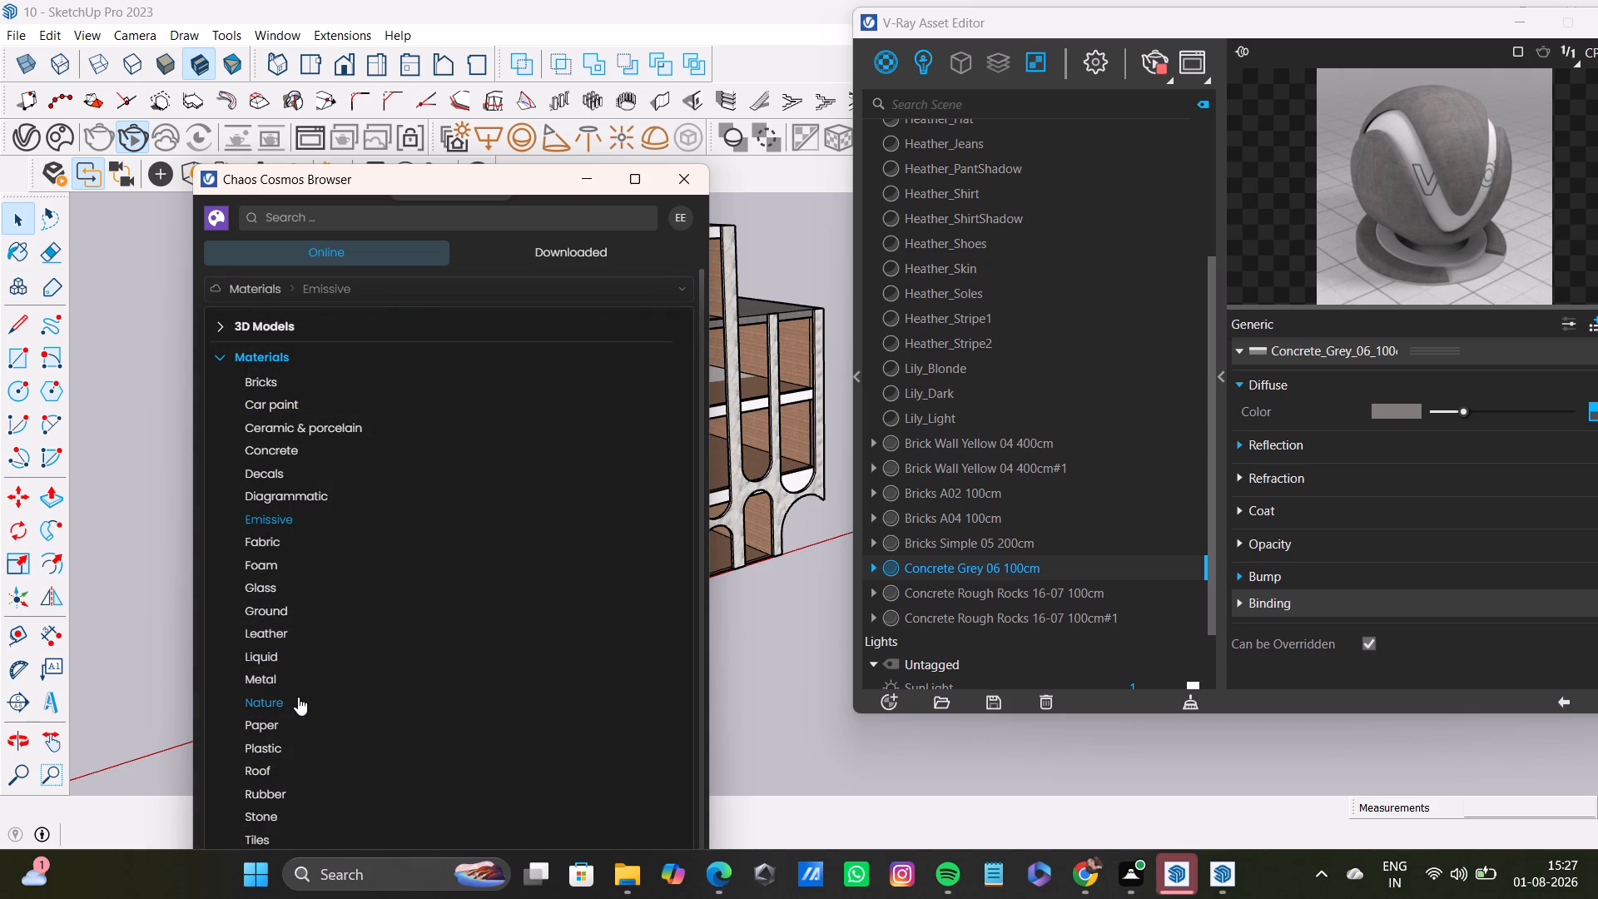
left_click(298, 697)
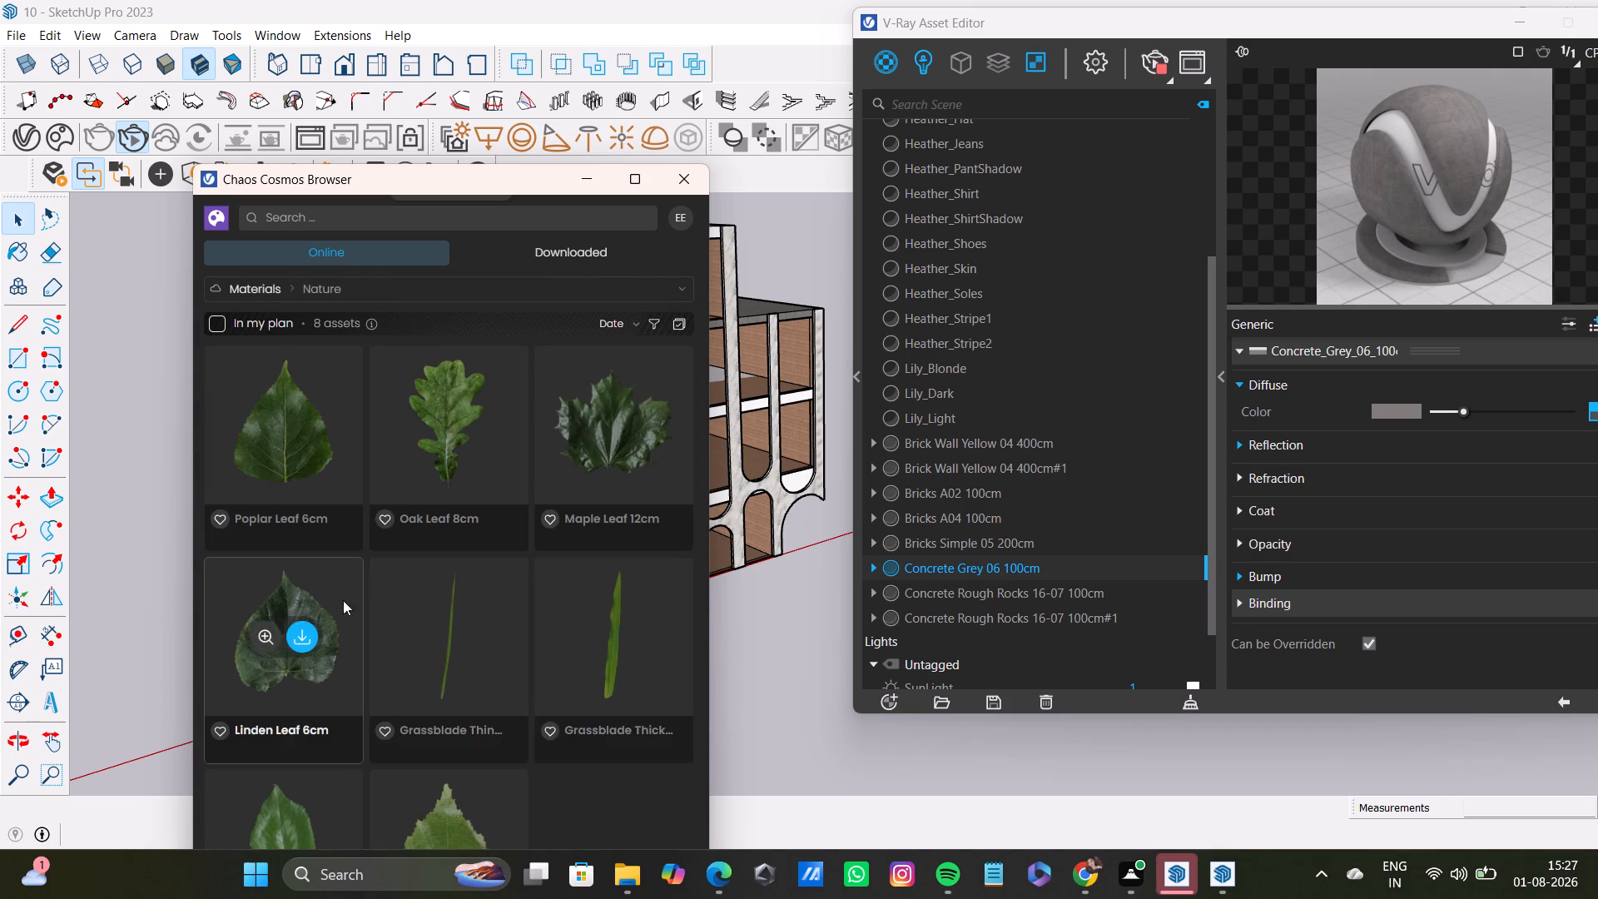
scroll(483, 488, "down", 6)
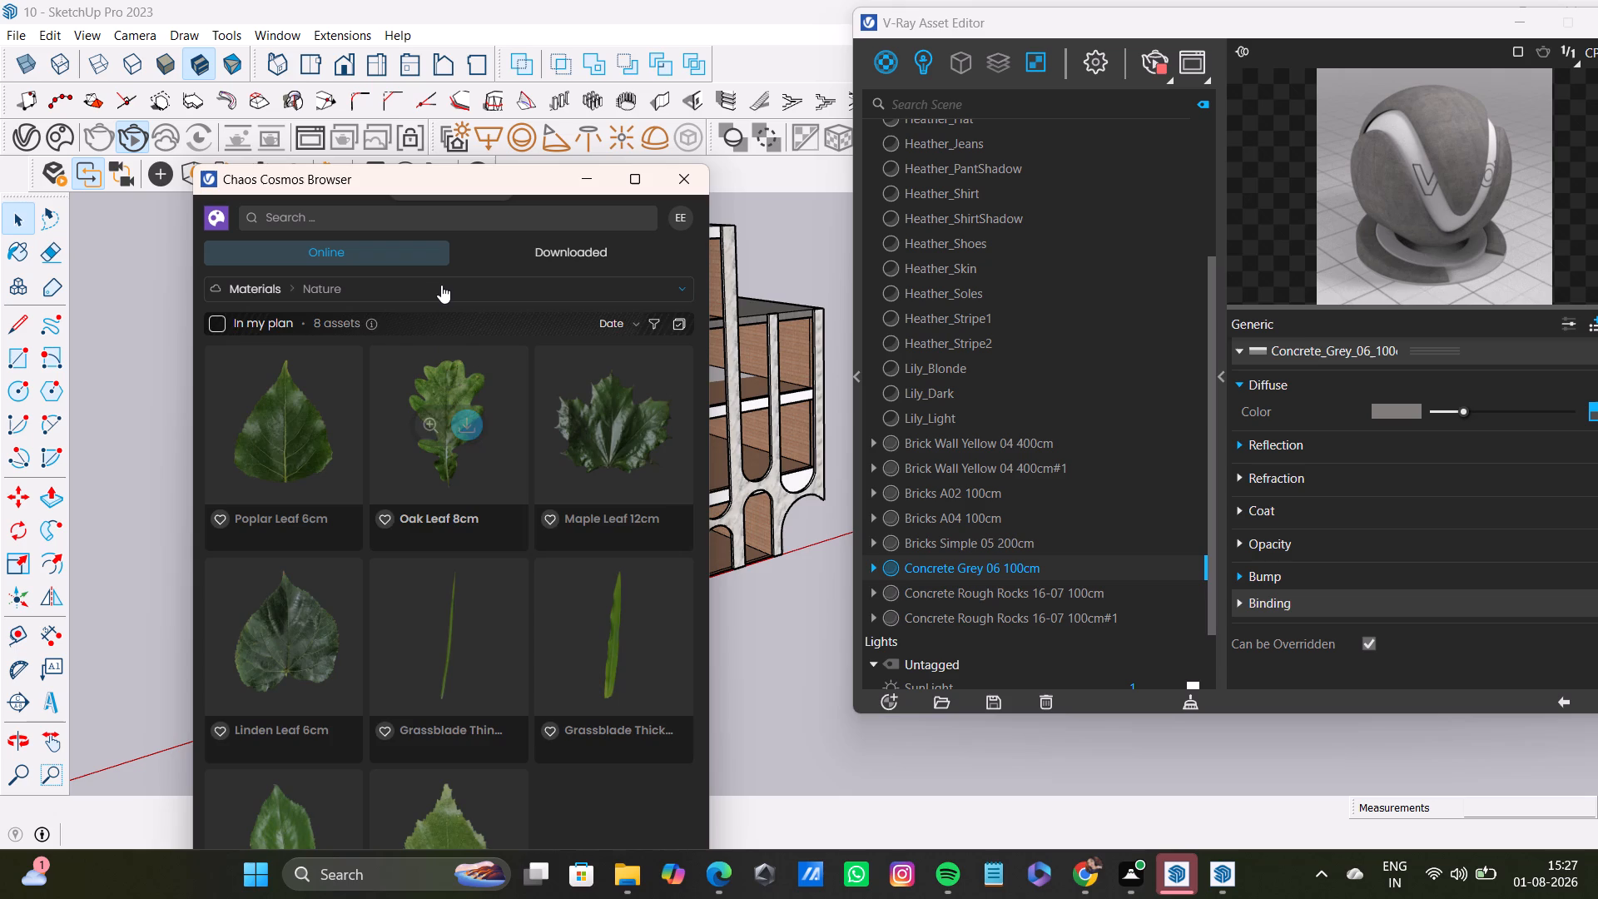
left_click(442, 284)
left_click(347, 322)
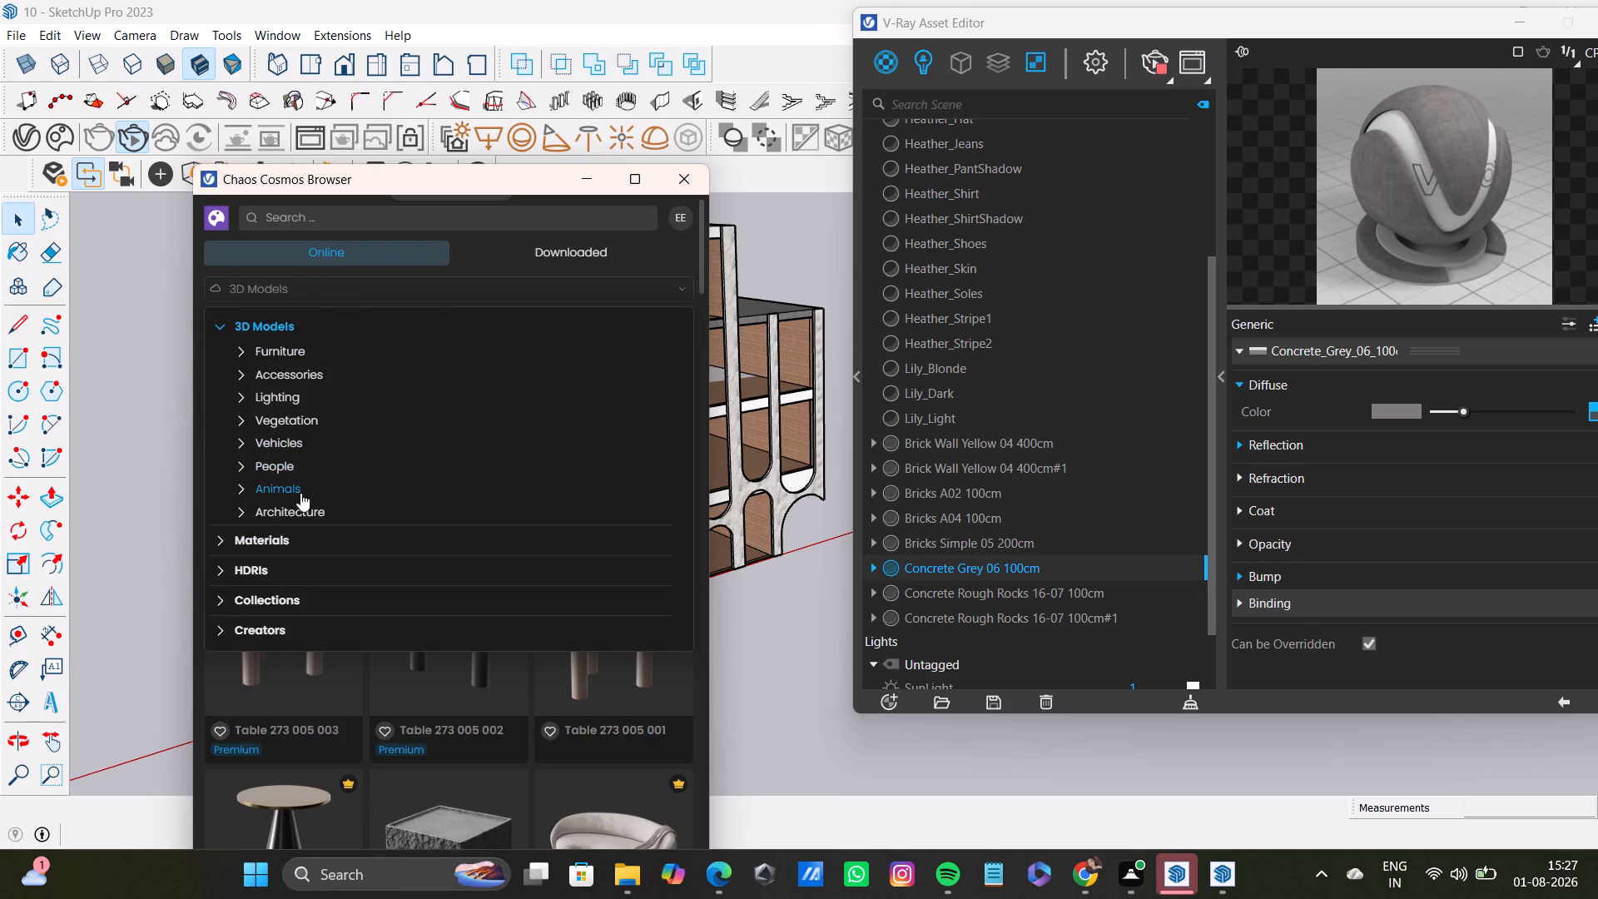
Import the Concrete Rough Rocks 16-07 100cm material again from the Concrete category of Chaos Cosmos materials.
left_click(285, 547)
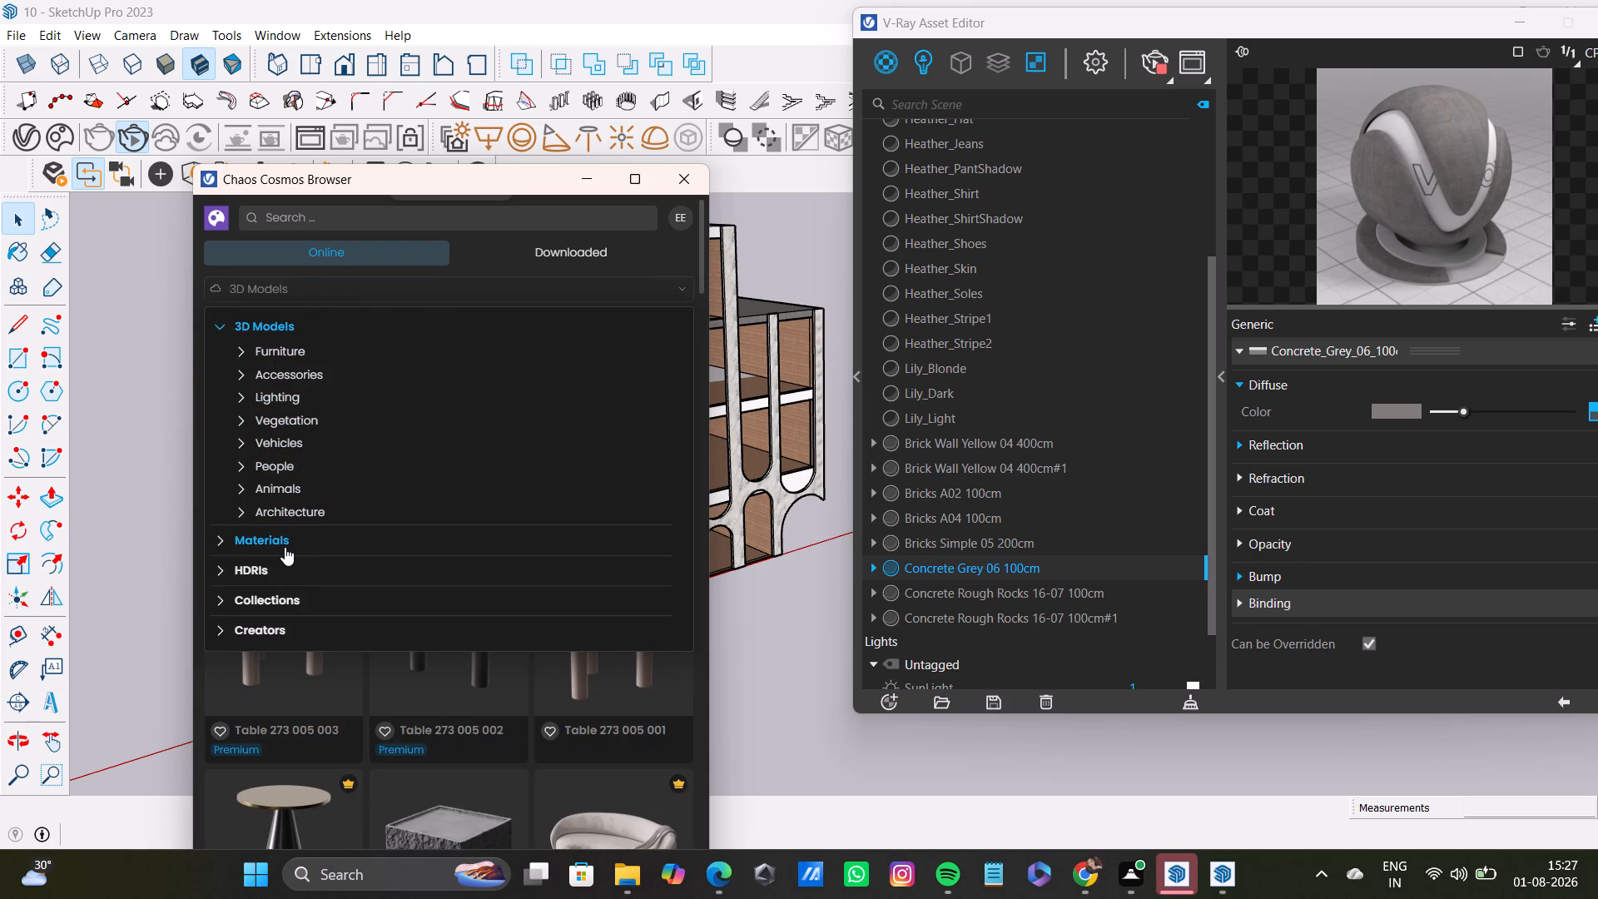
scroll(327, 540, "down", 2)
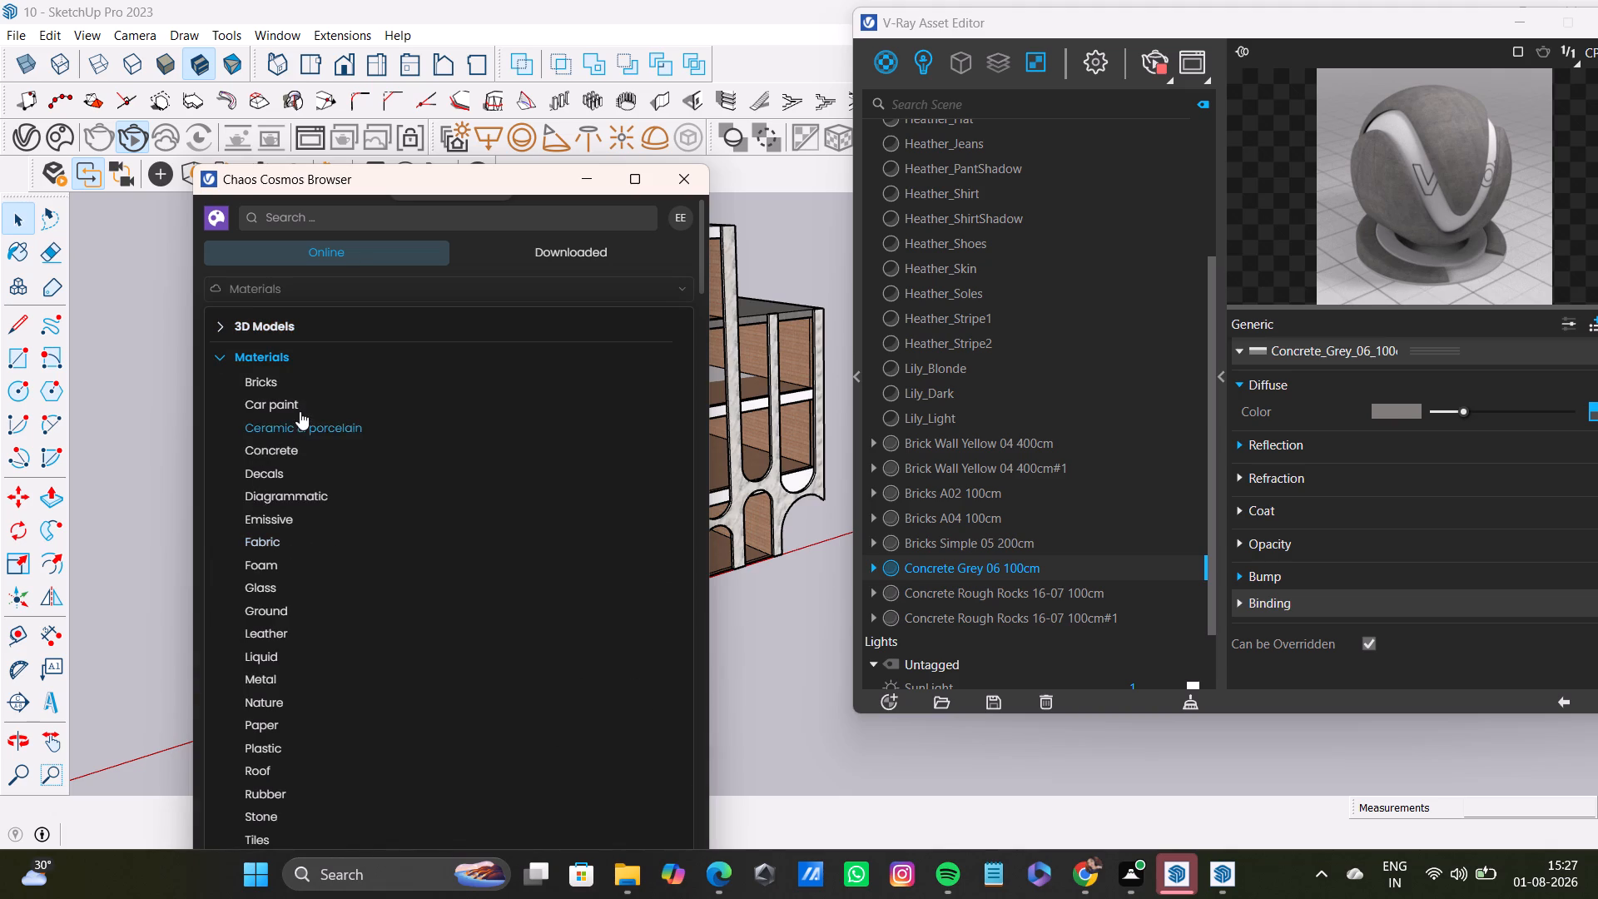
left_click(299, 445)
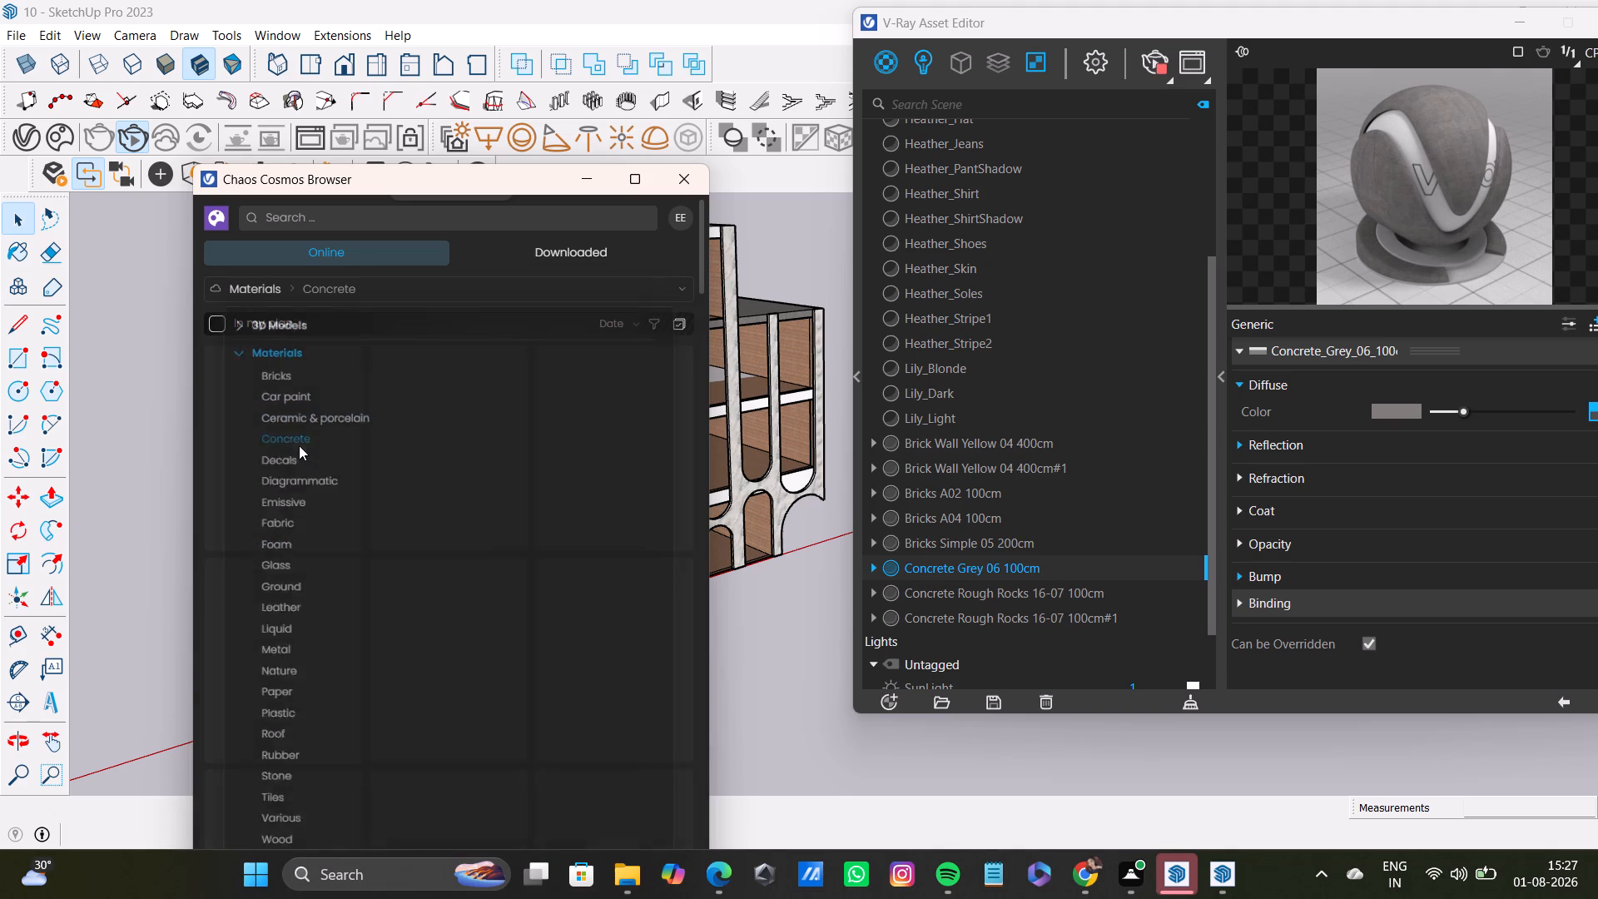
scroll(340, 509, "down", 2)
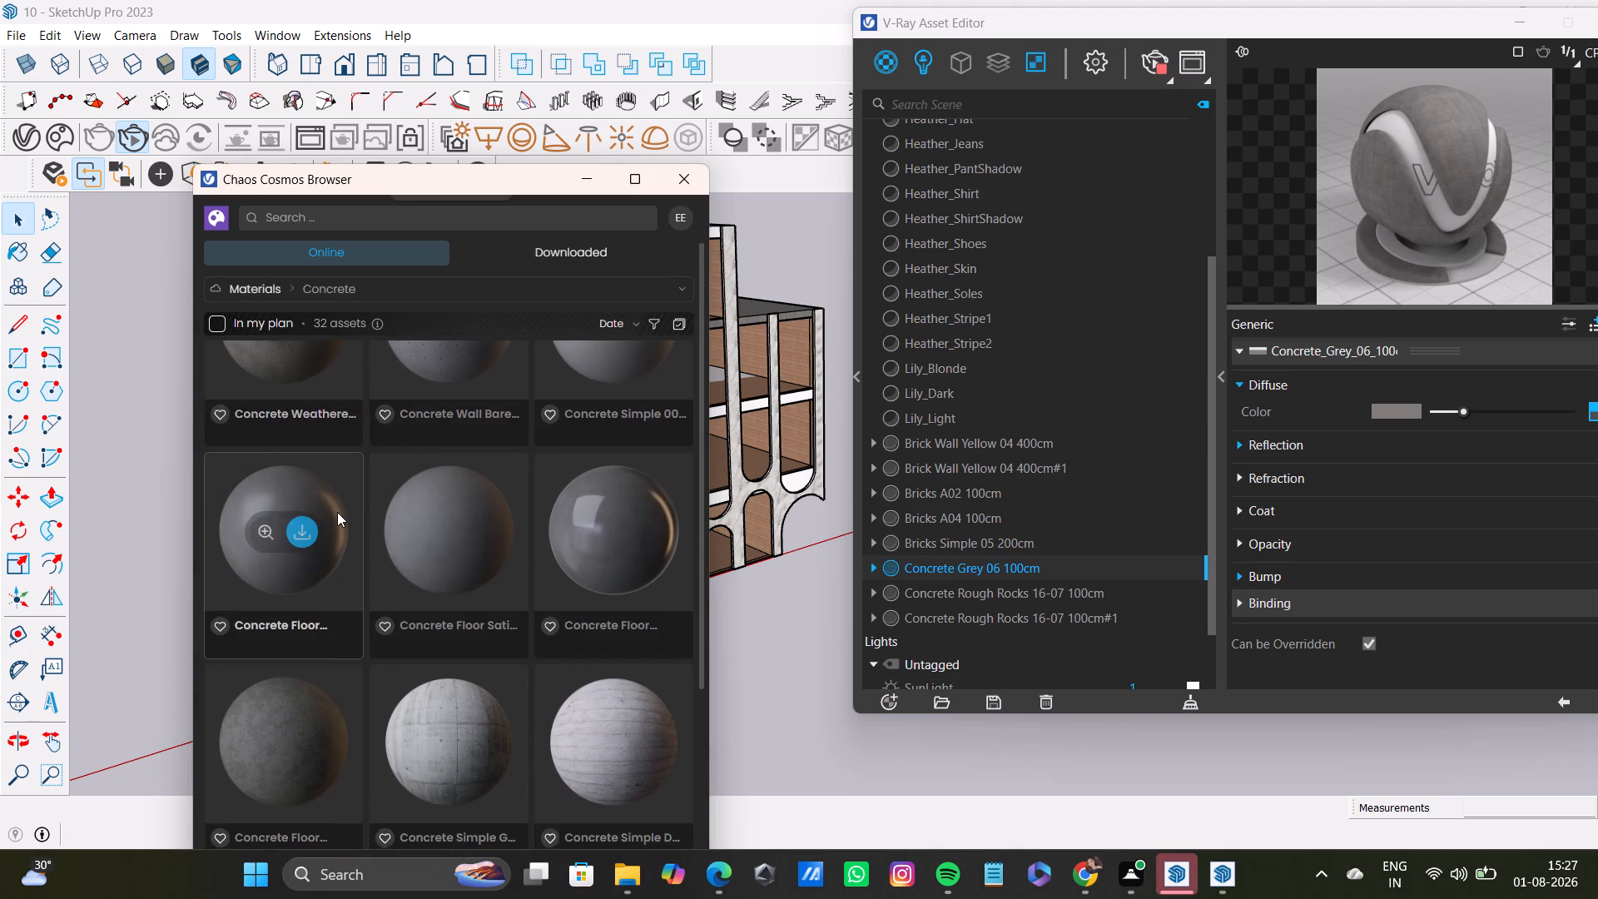
scroll(337, 513, "down", 7)
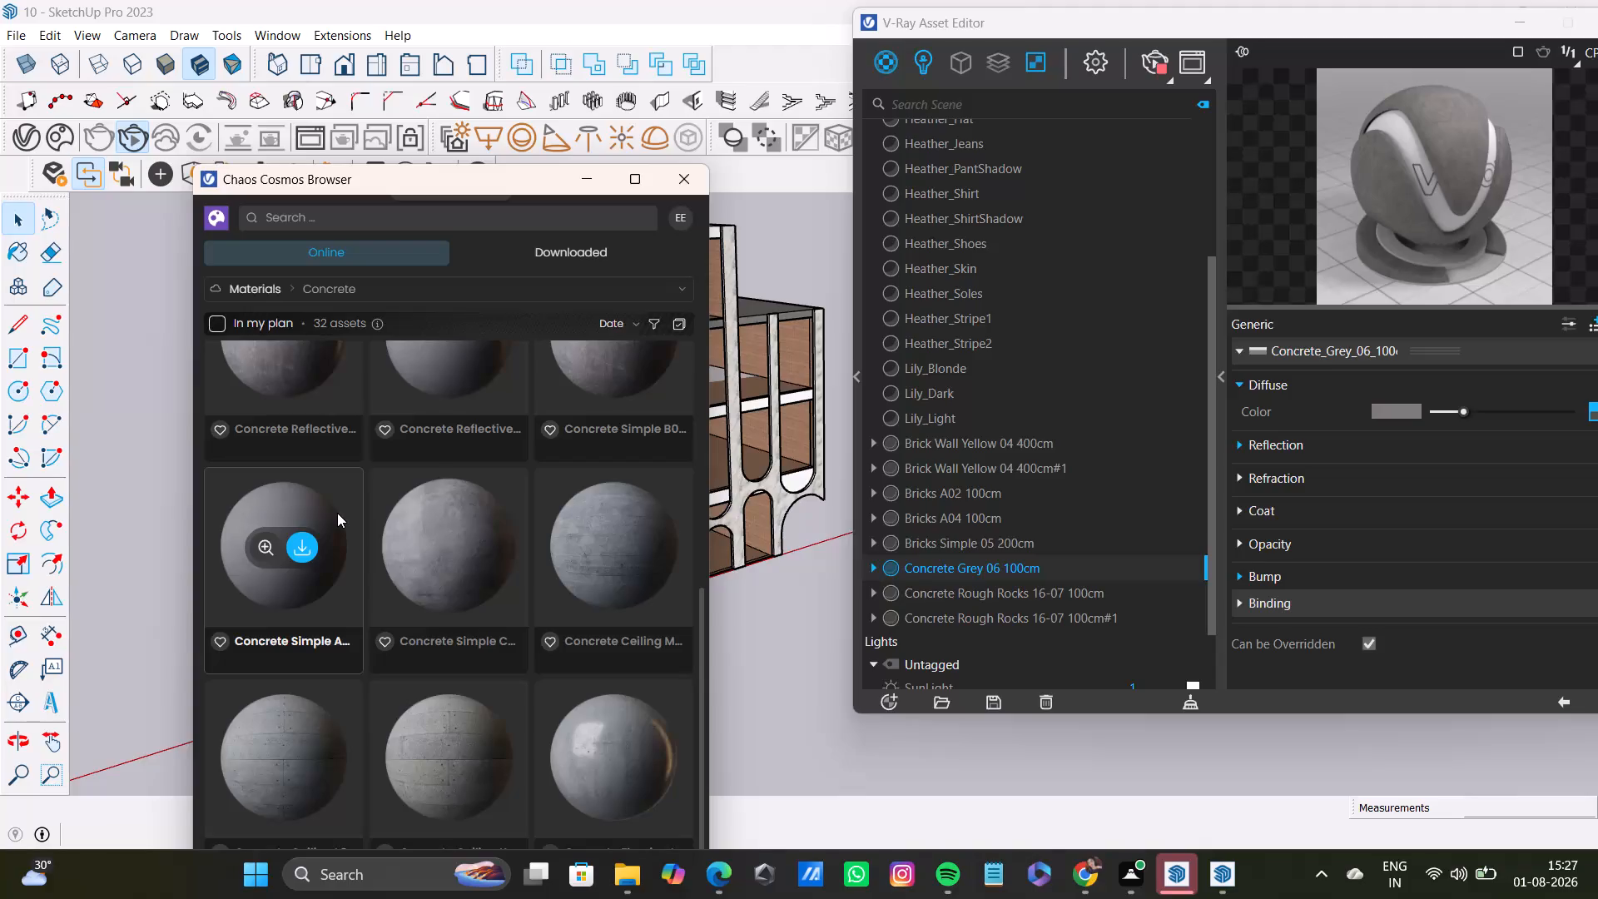
scroll(578, 554, "down", 2)
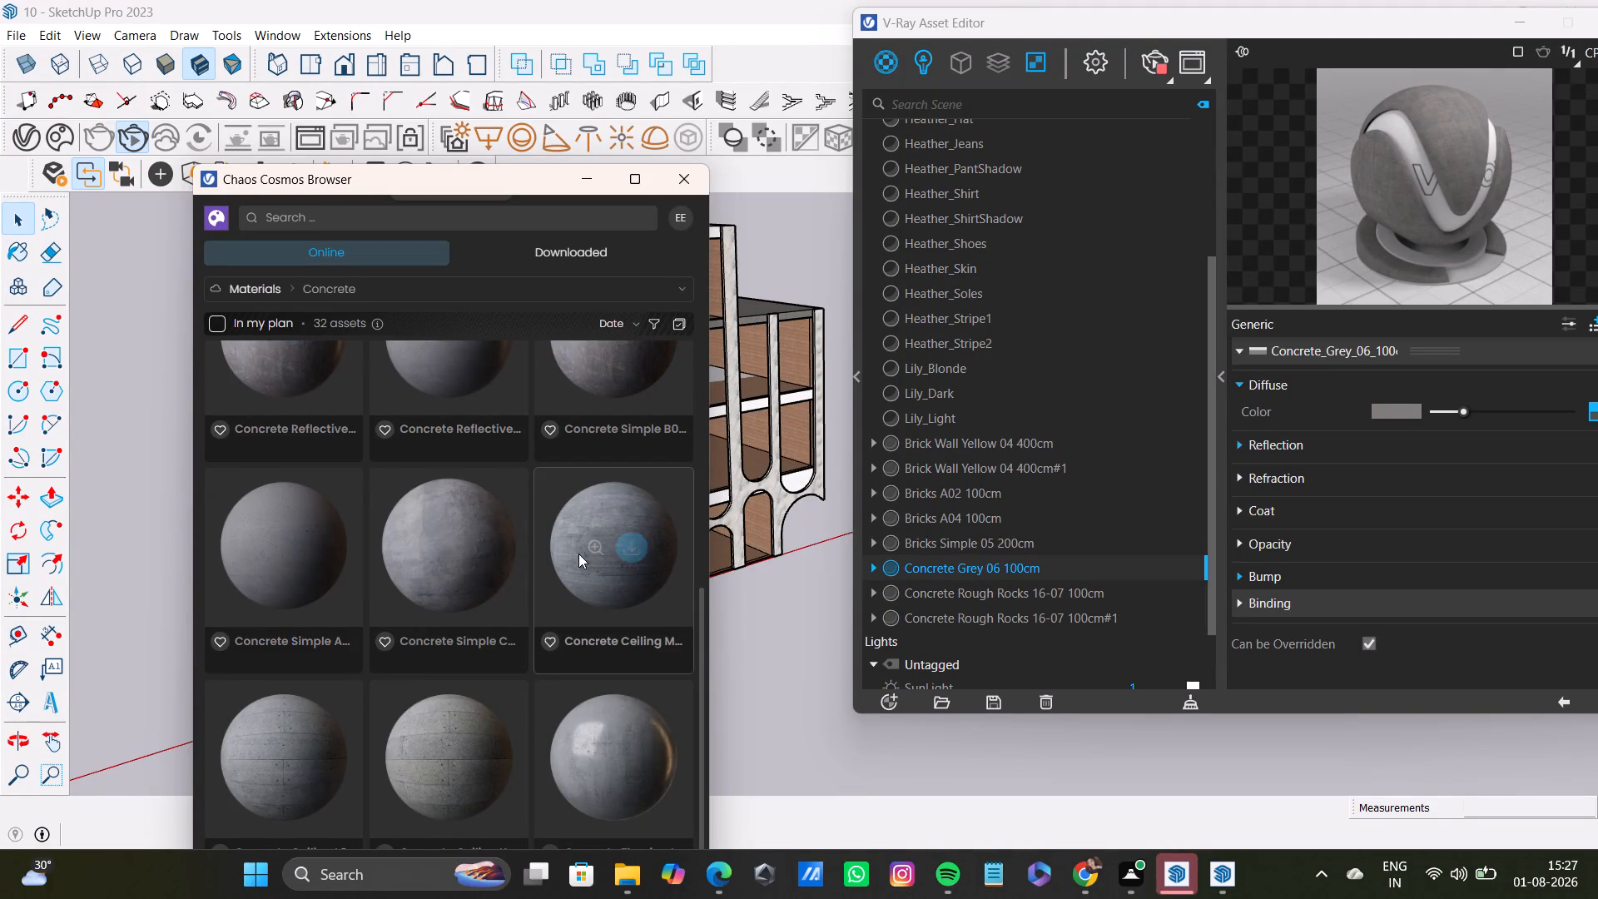
scroll(578, 554, "down", 8)
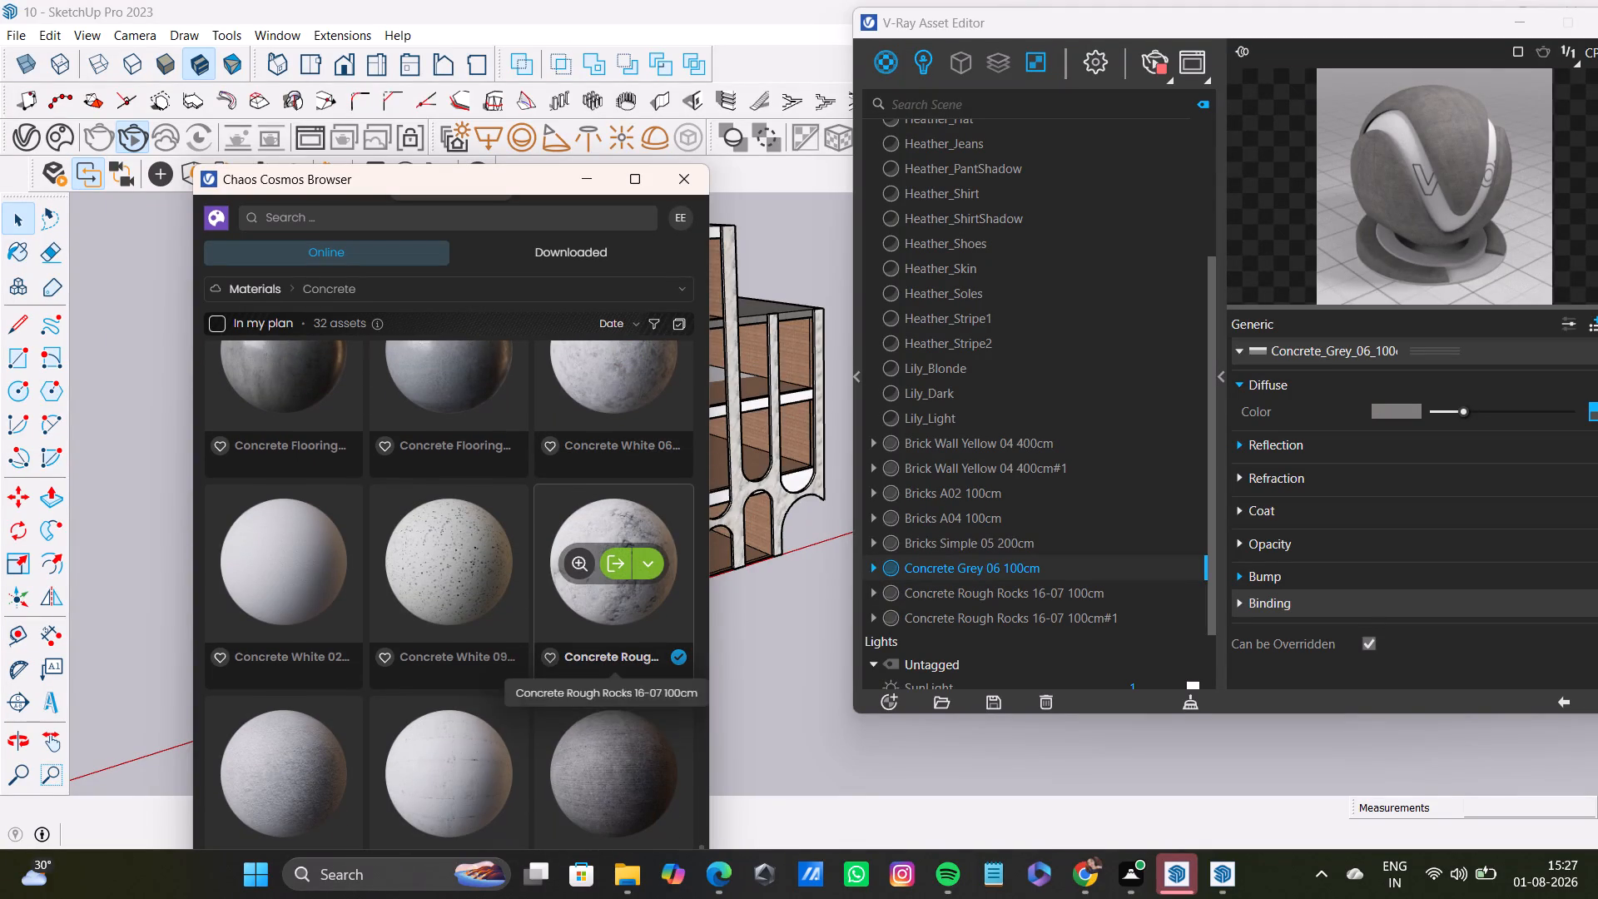
left_click(633, 573)
left_click(624, 565)
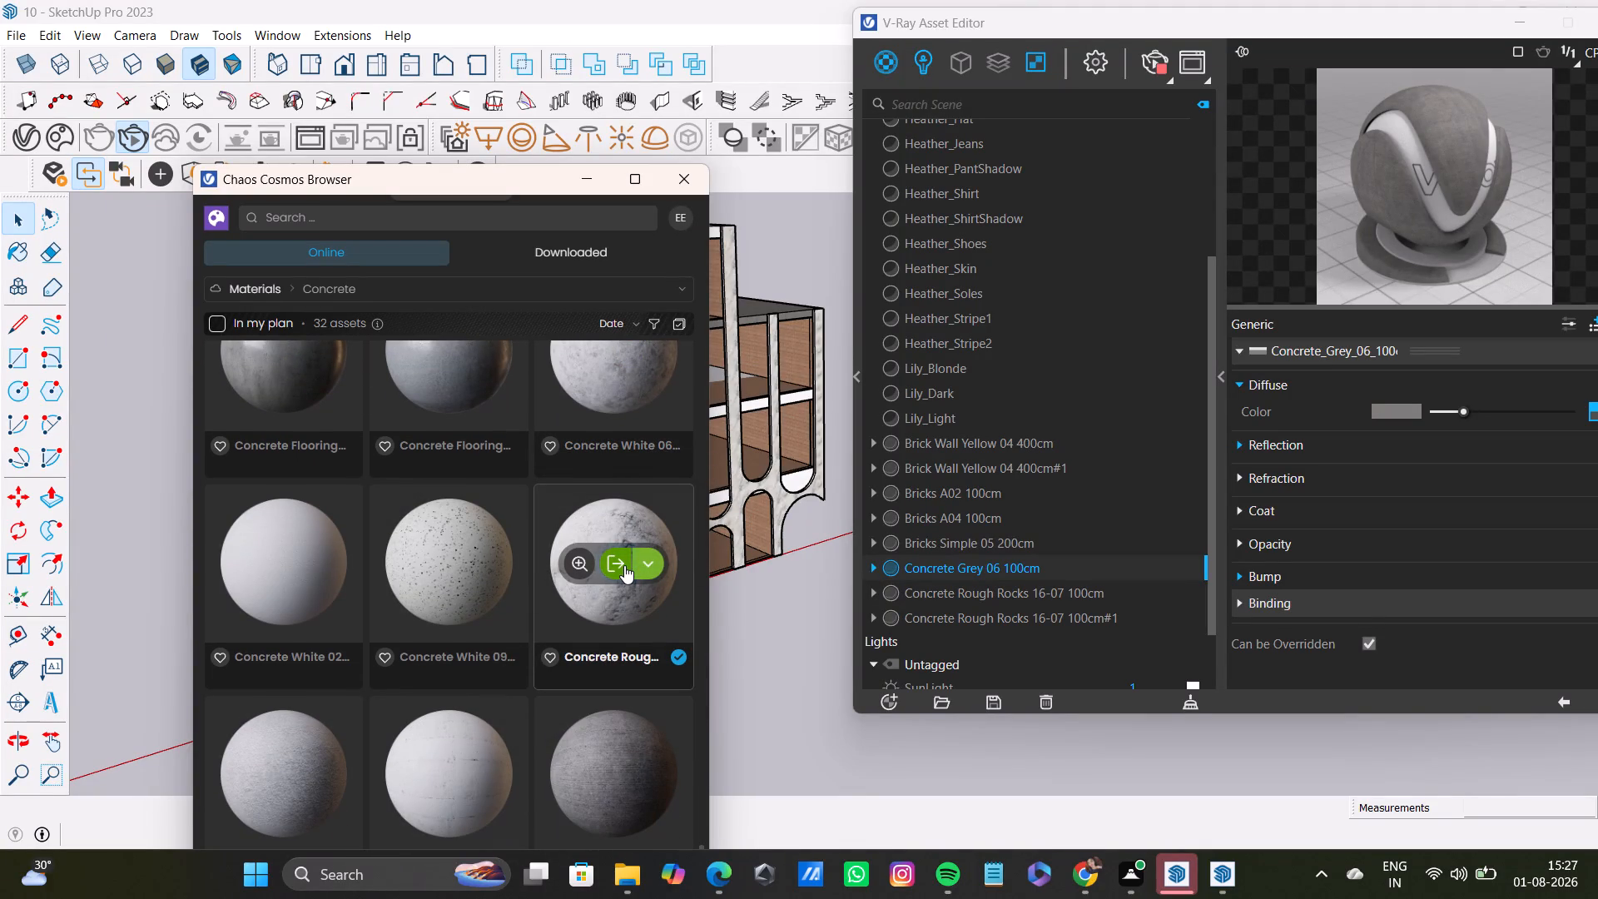
left_click(624, 565)
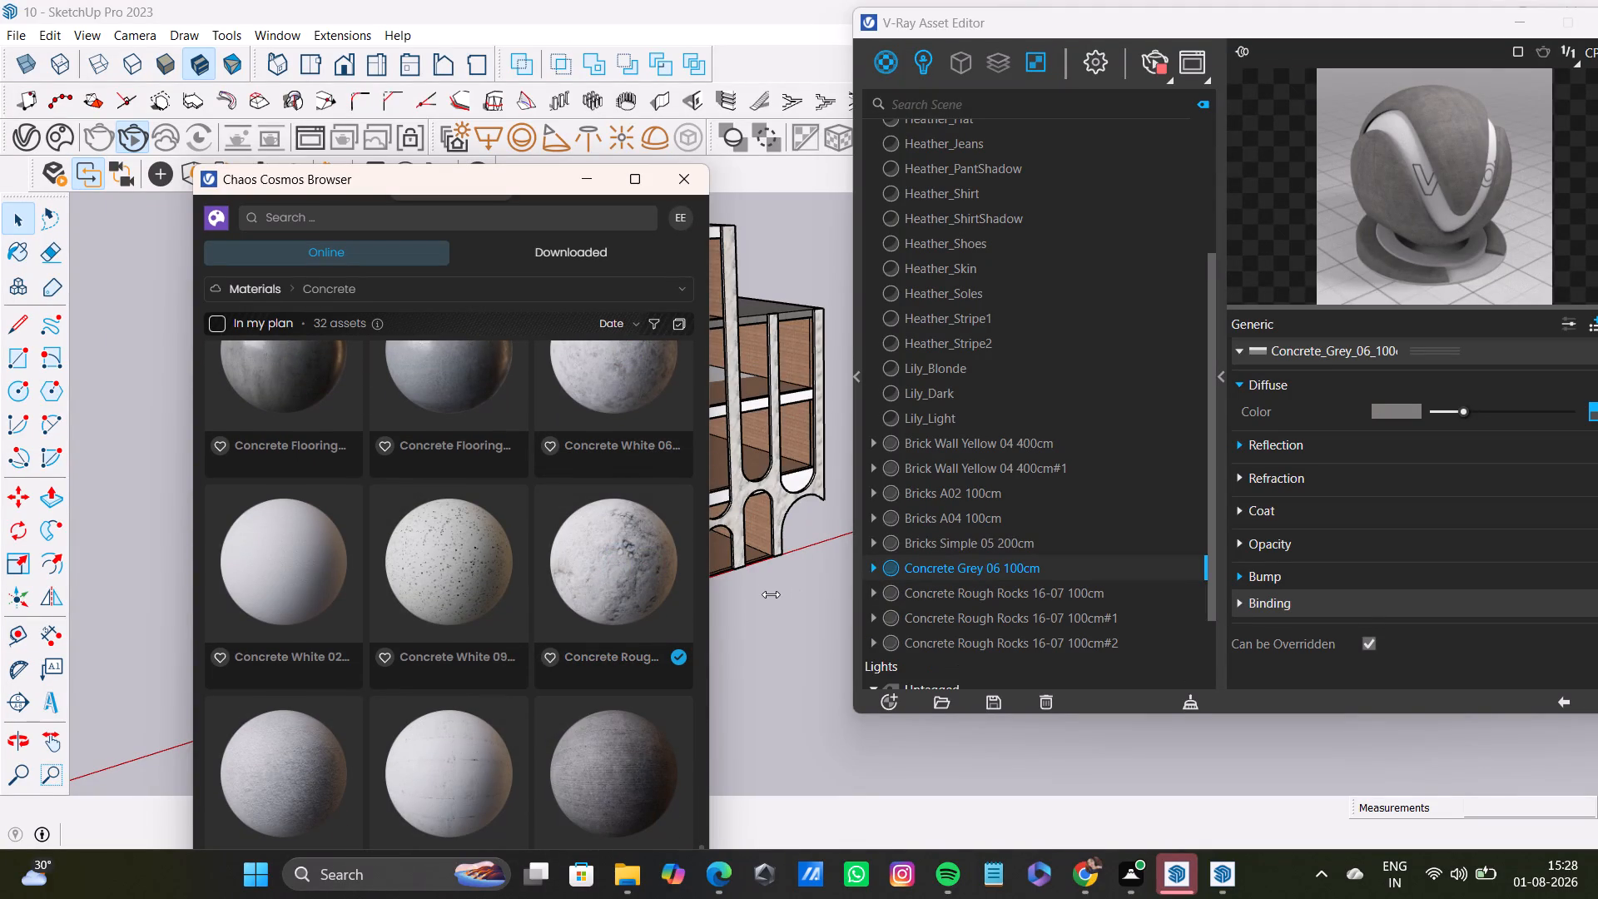
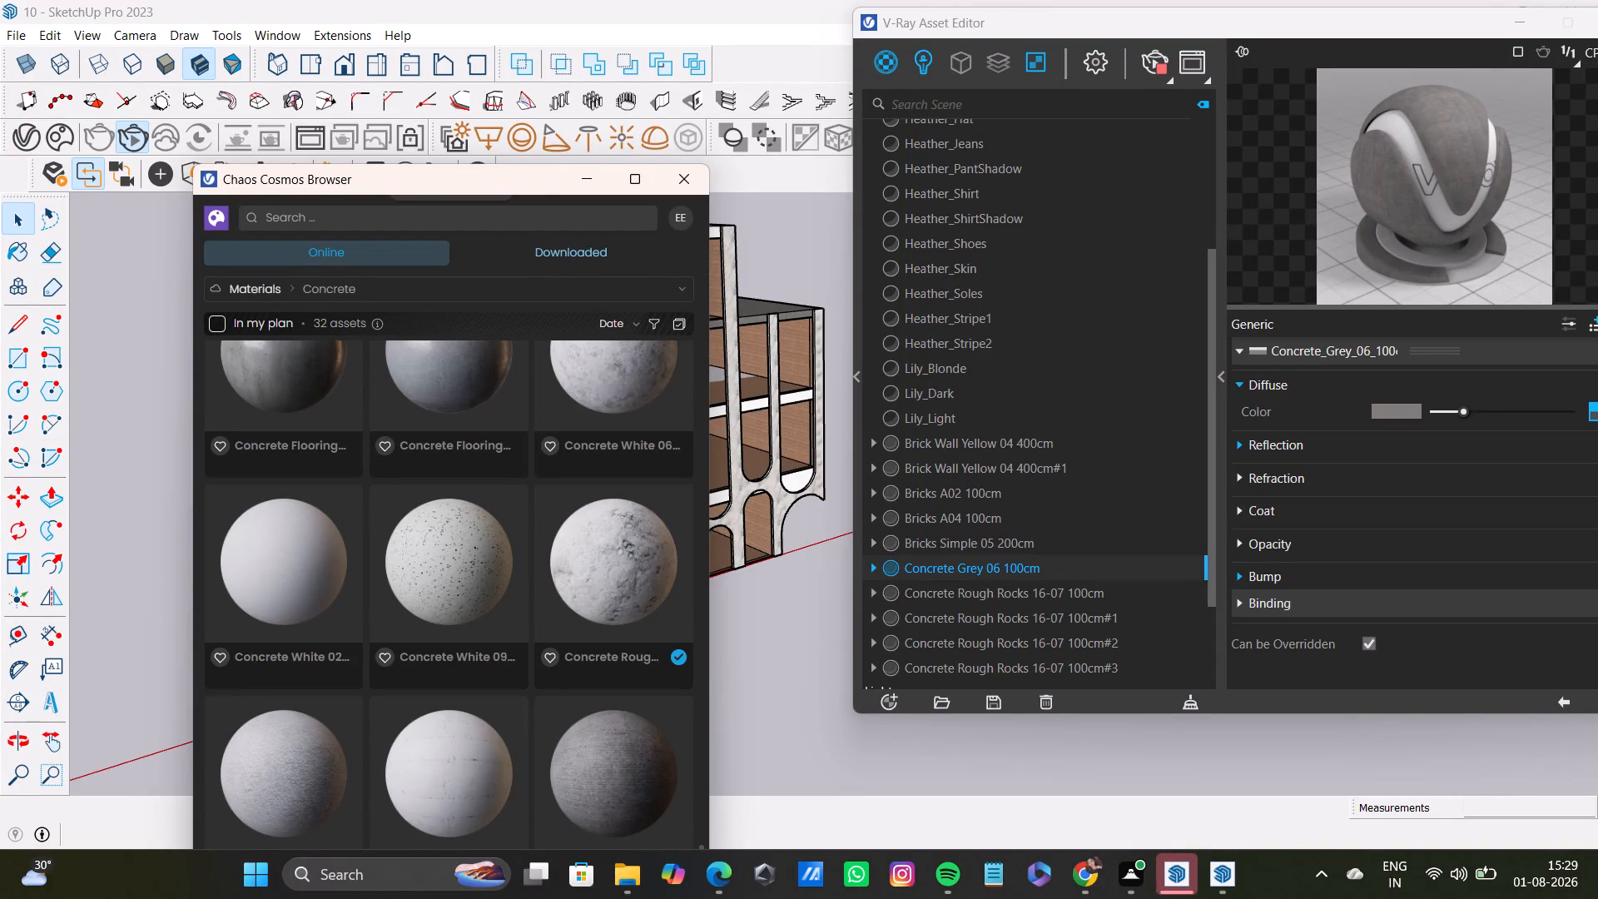
Open the Untitled (4) model from the Downloads folder, saving the changes to model 10.
left_click_drag(520, 179, 1080, 367)
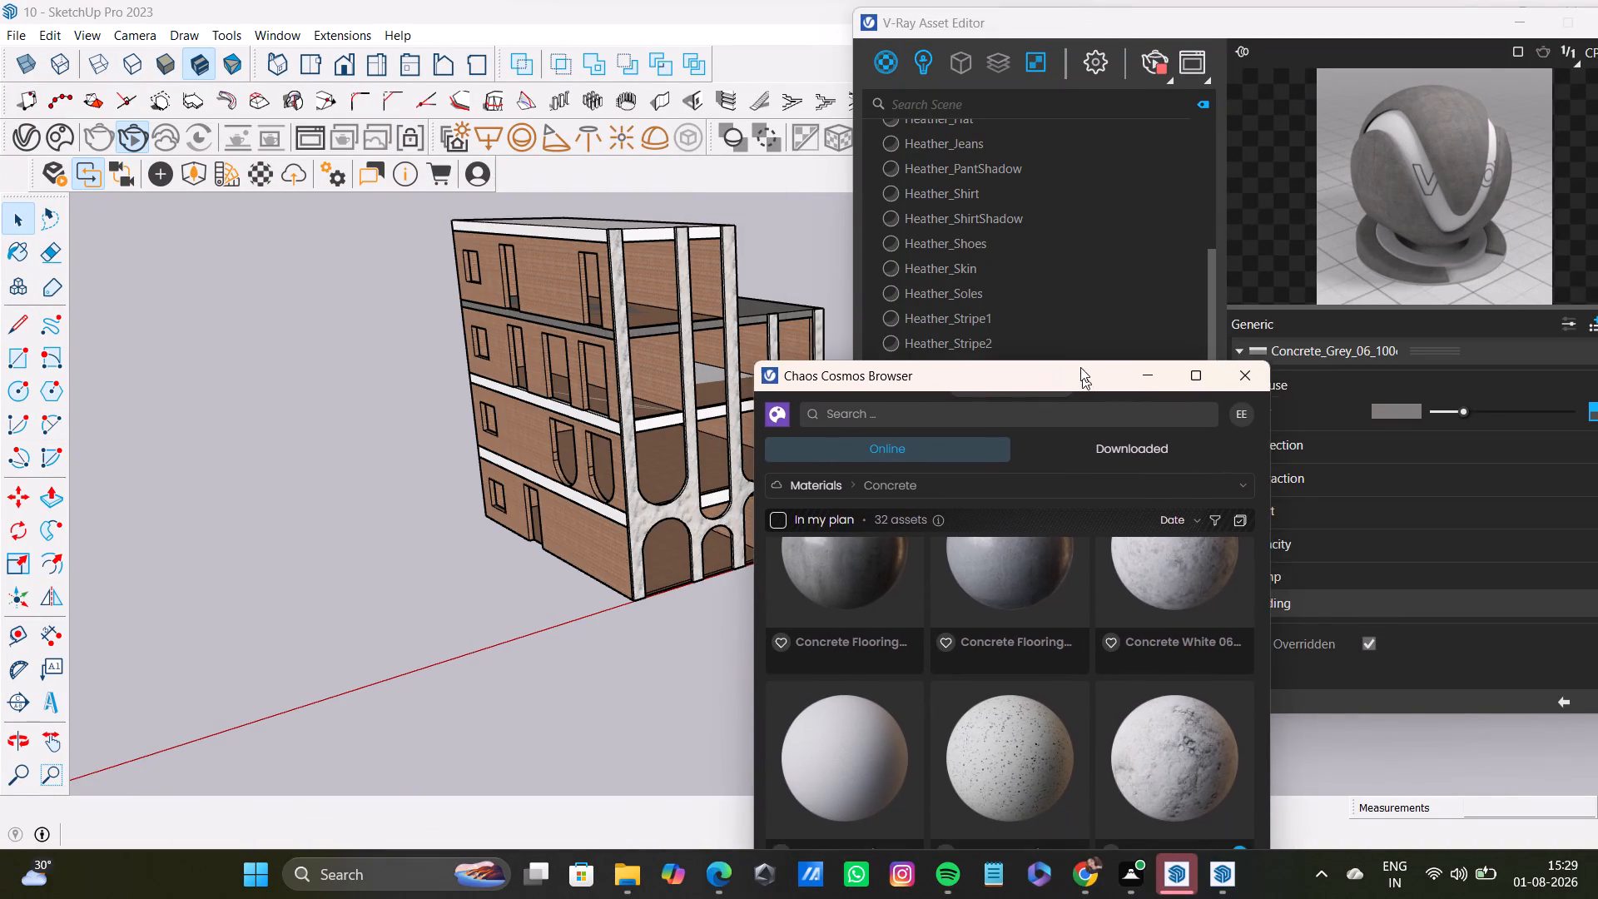
left_click_drag(1080, 367, 1109, 328)
scroll(697, 383, "up", 1)
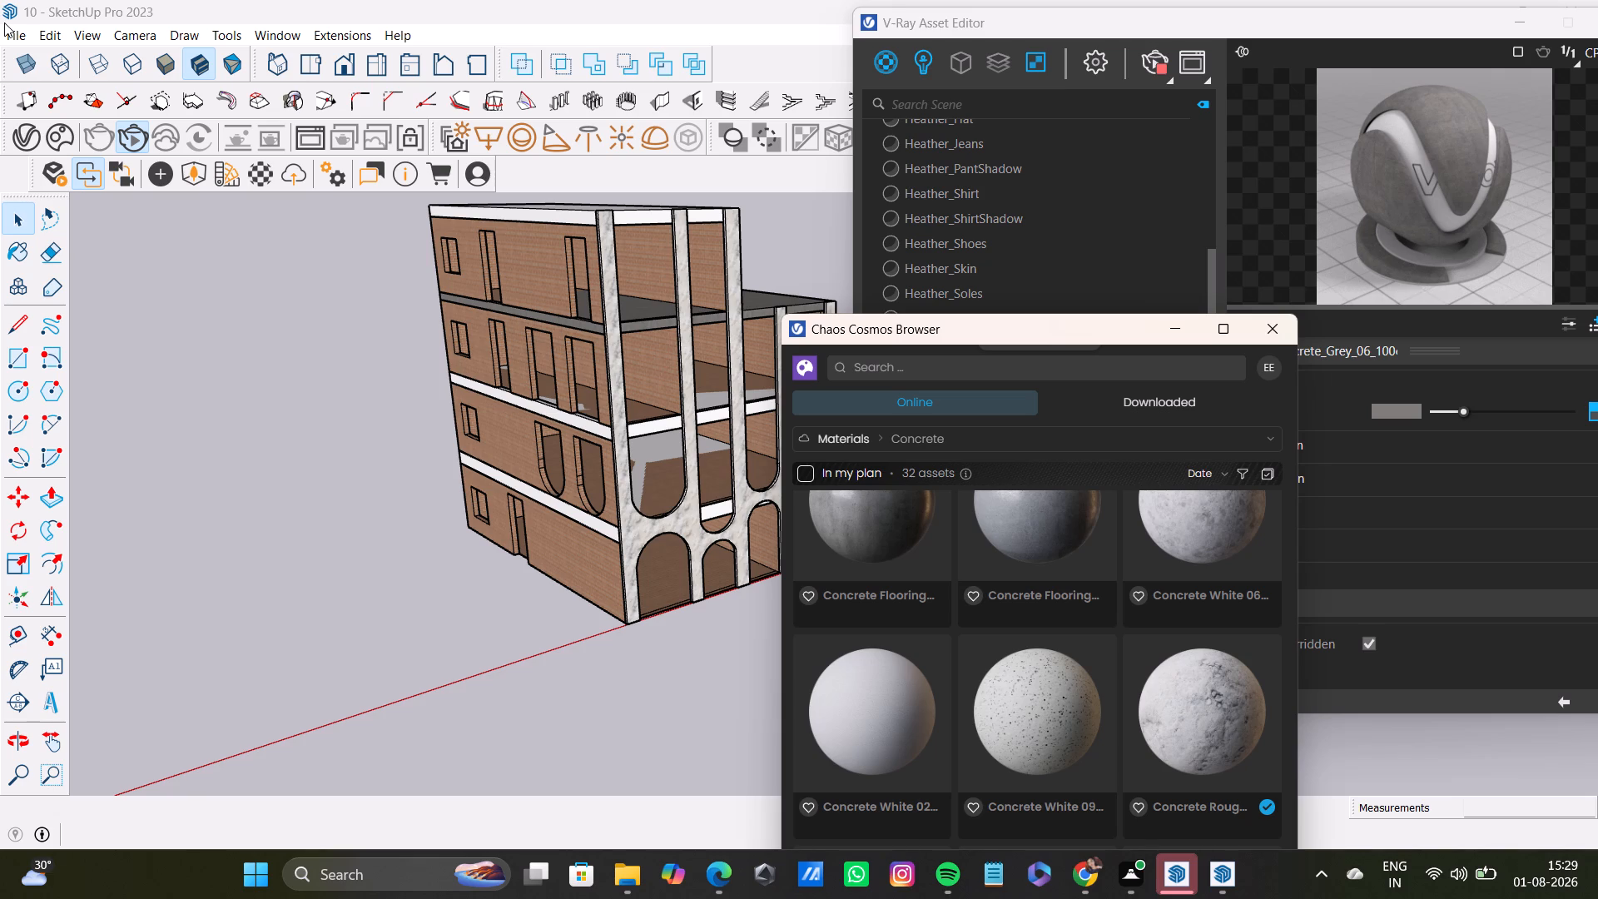
left_click(3, 42)
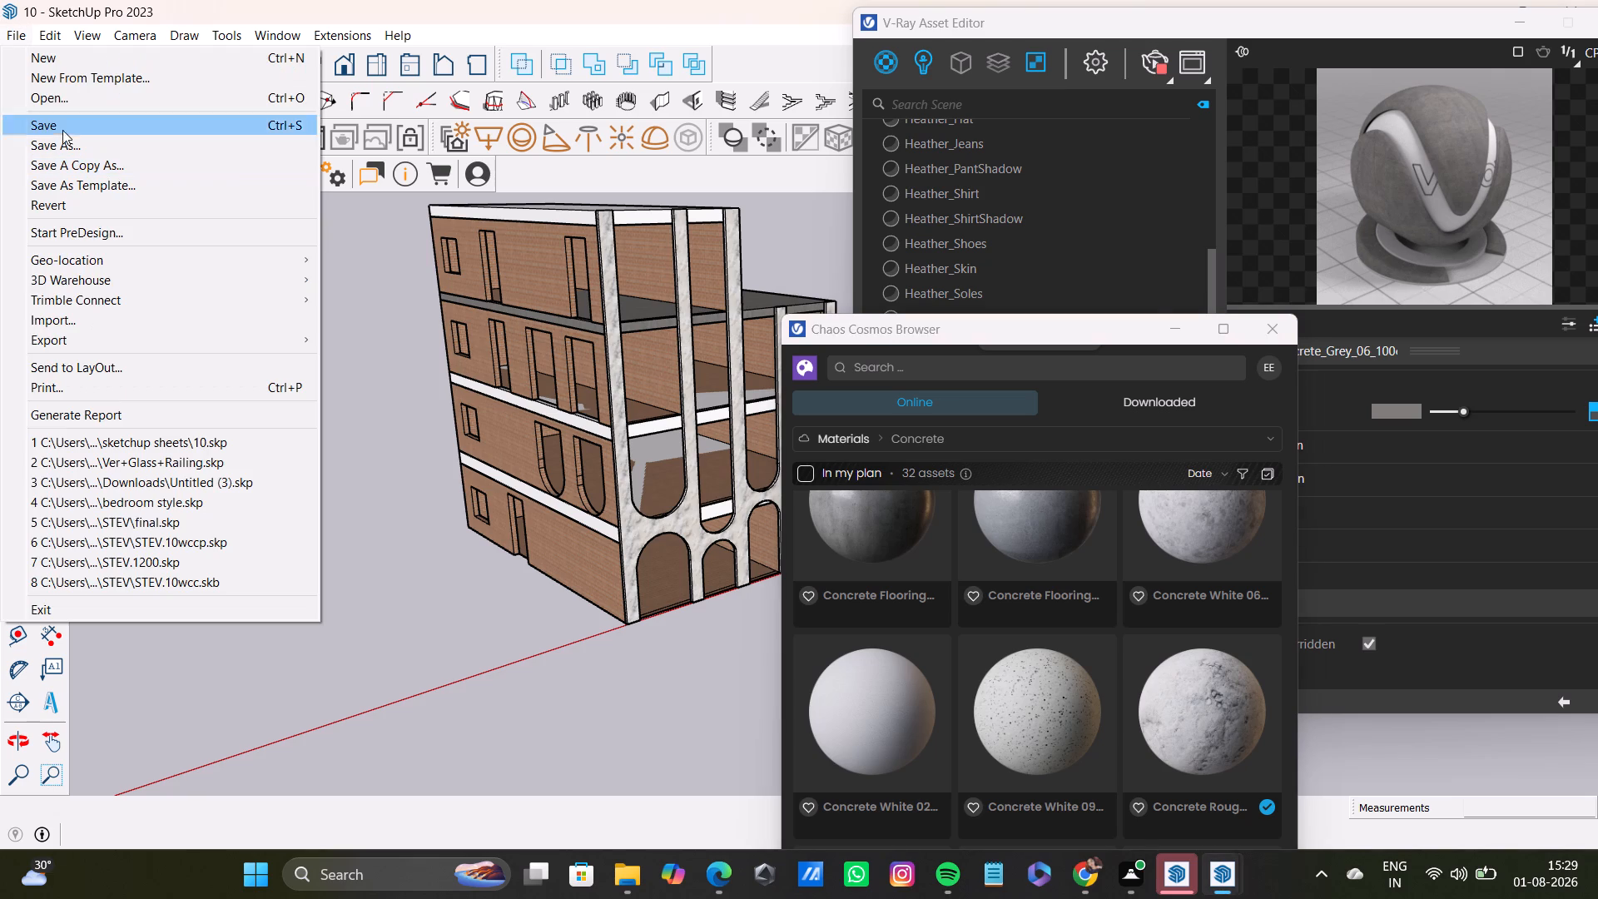
left_click(67, 106)
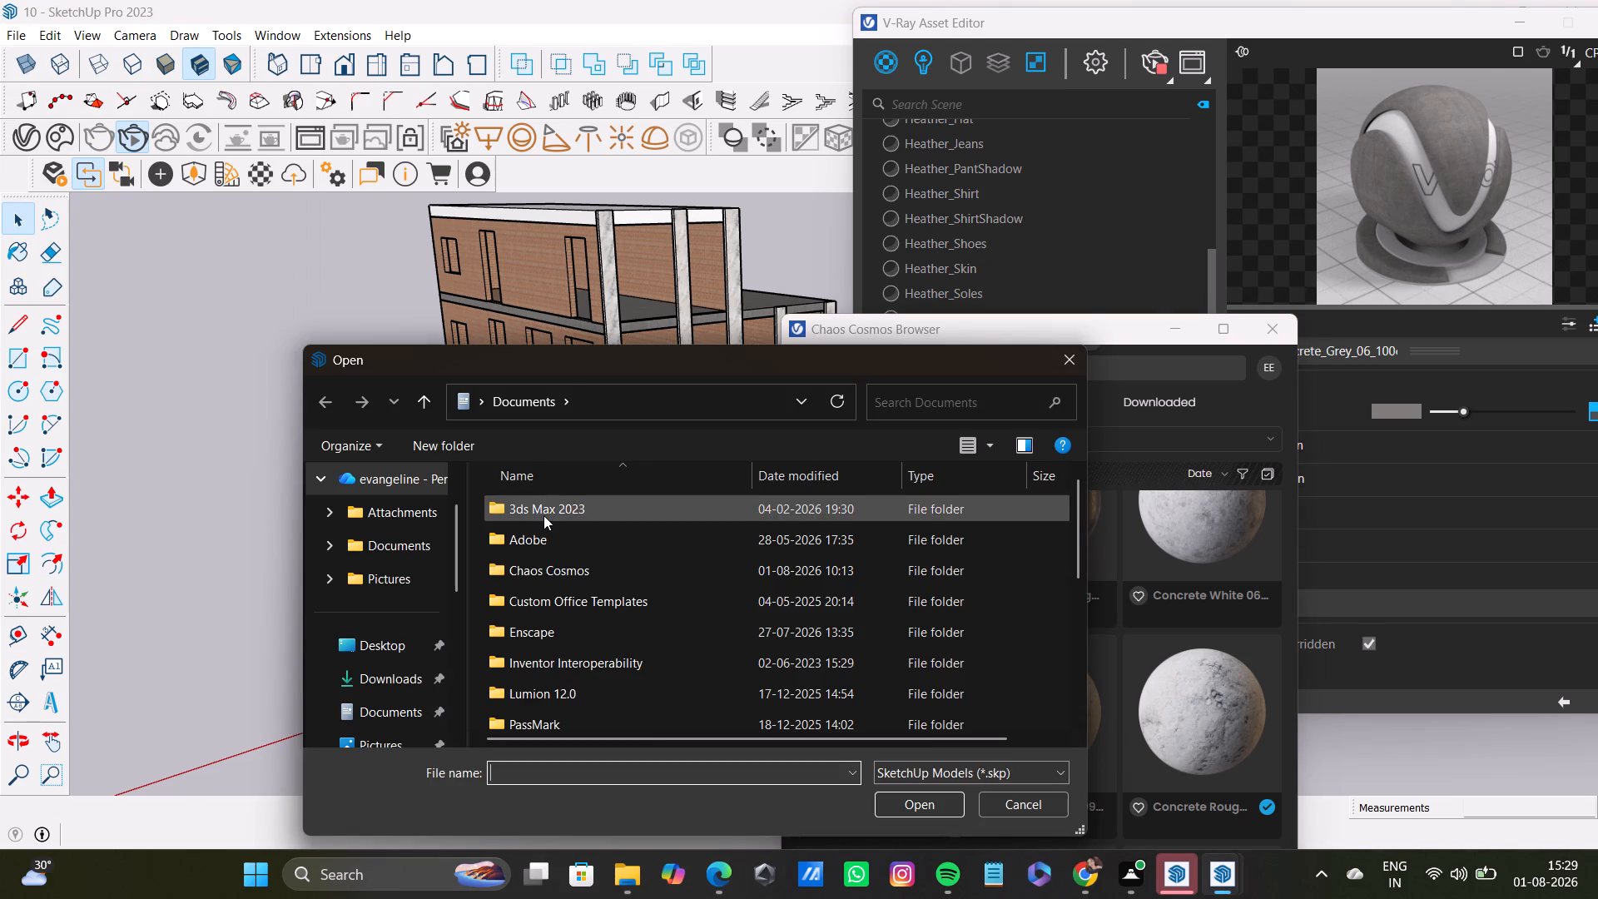
double_click(378, 684)
double_click(578, 540)
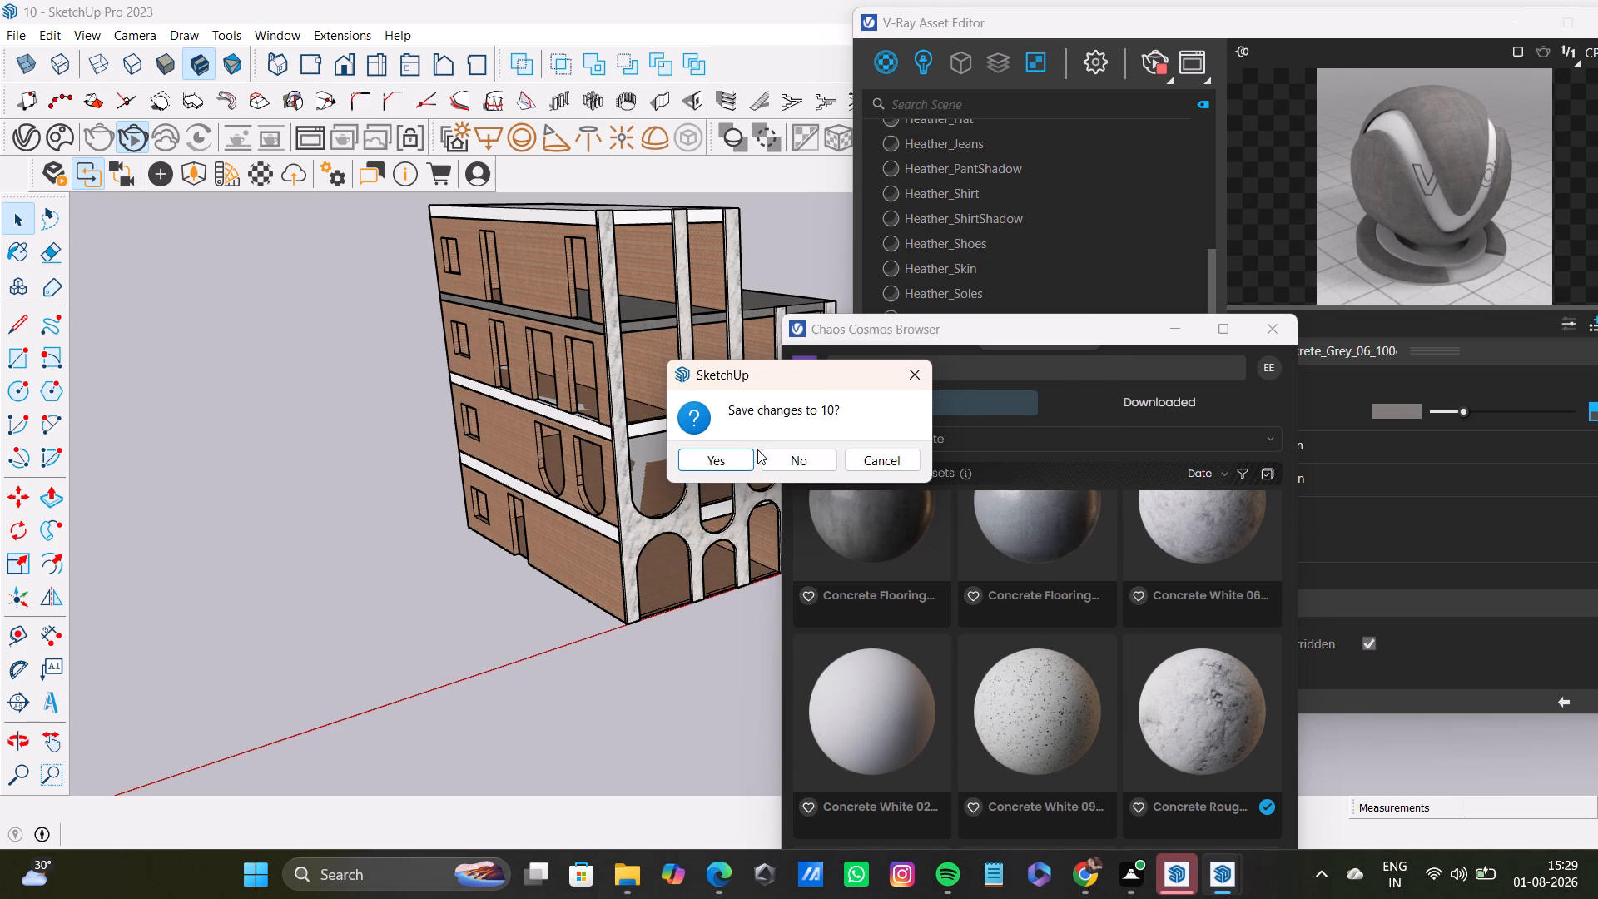
key("Return")
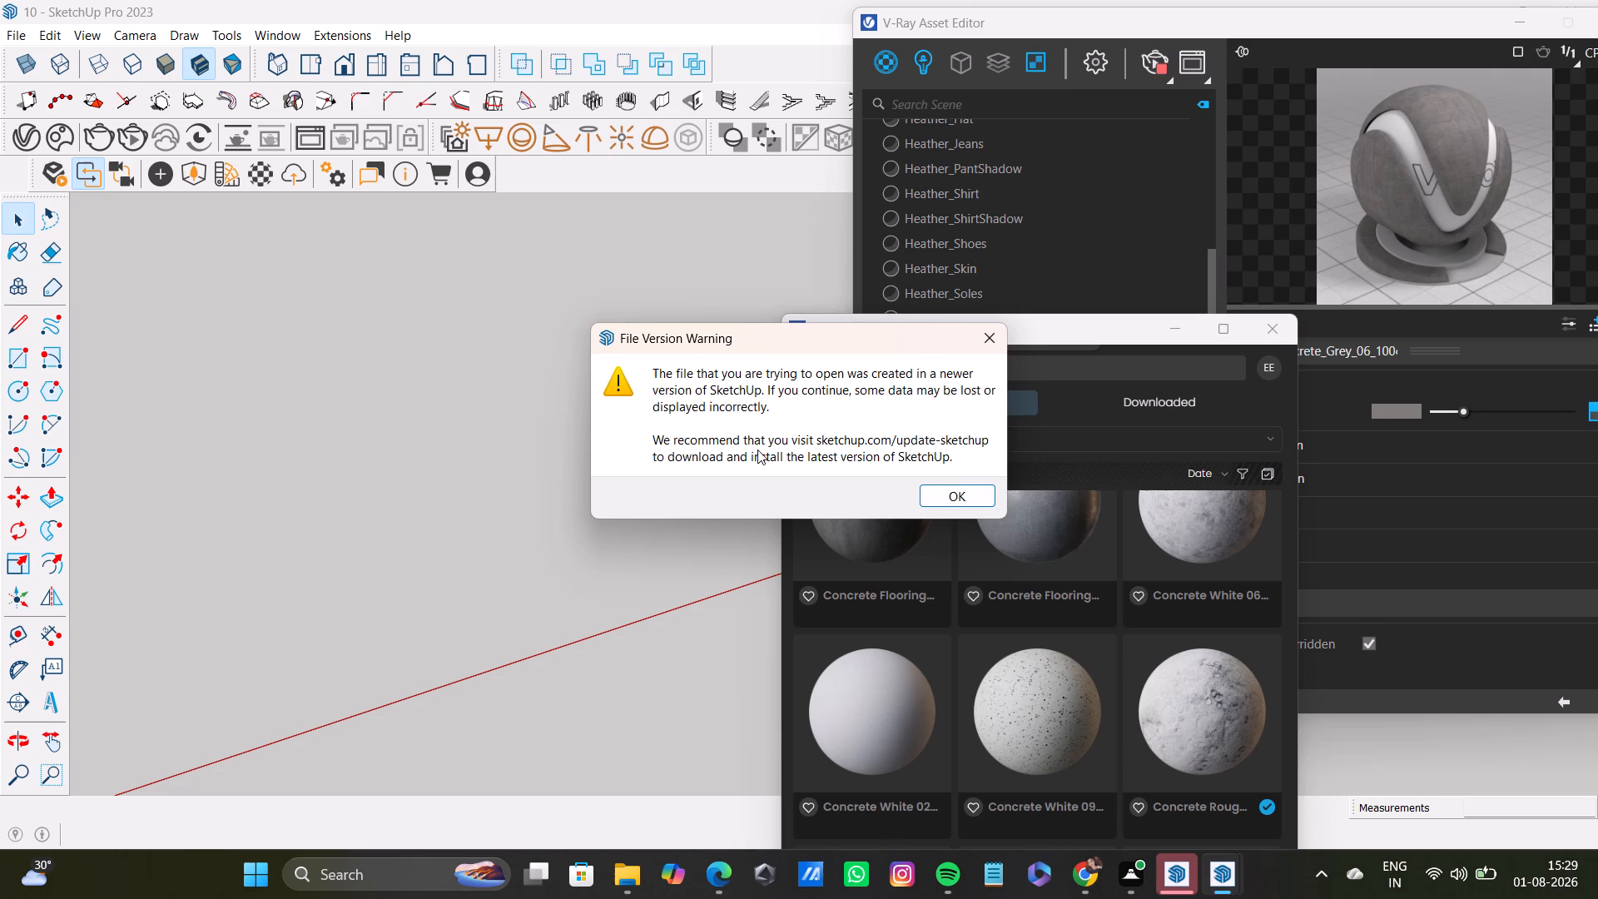
key("Escape")
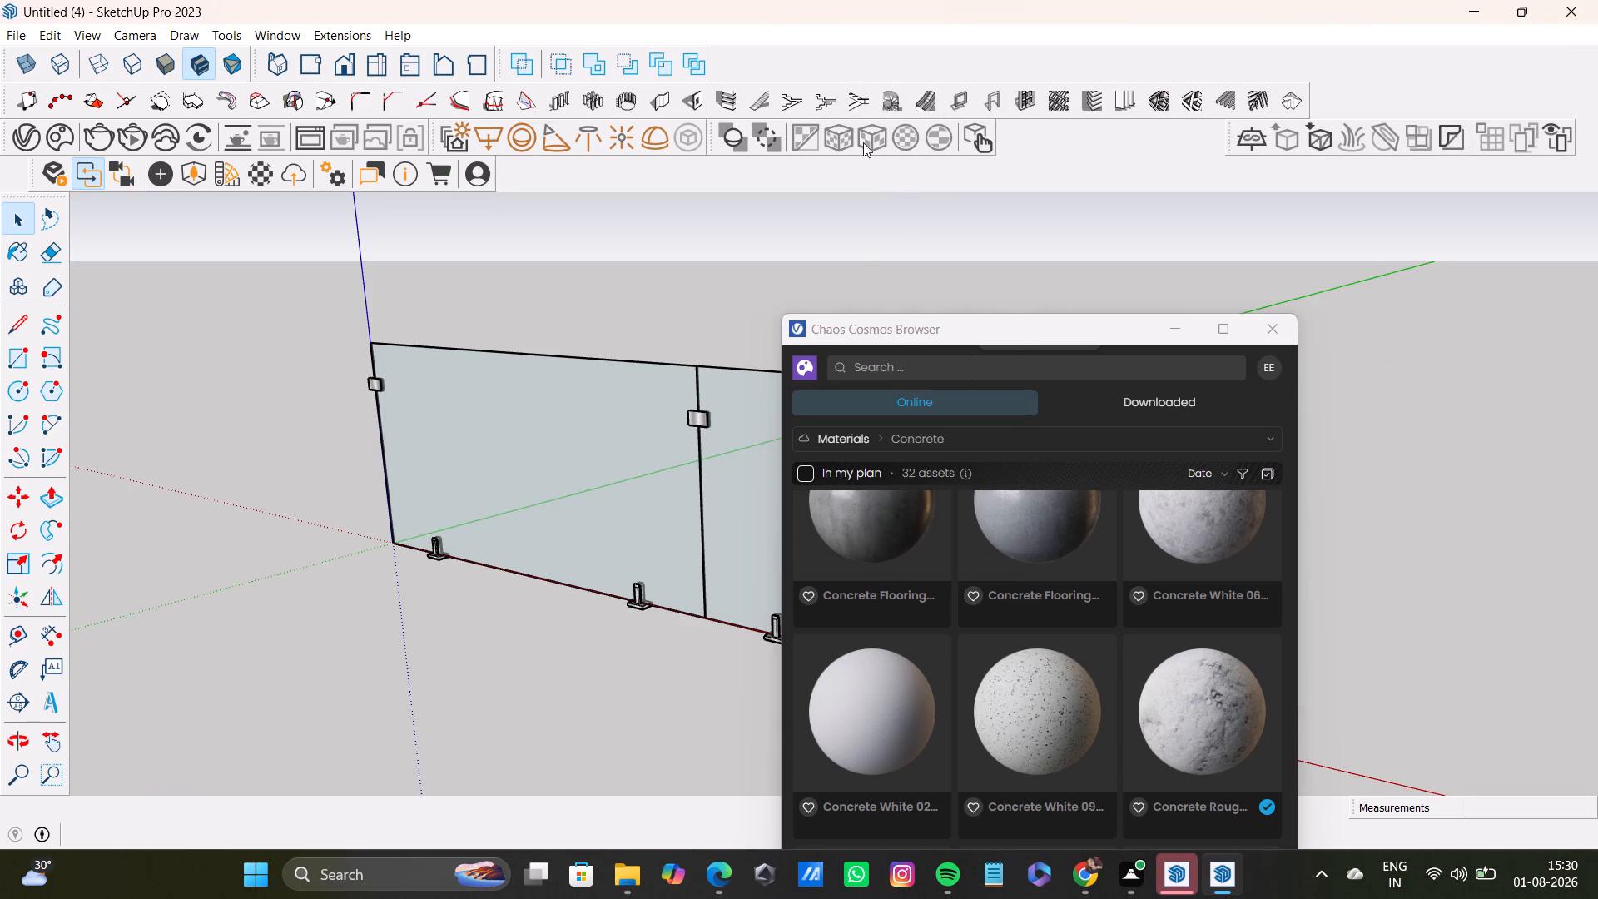
Examine the whole glass railing in the Untitled (4) model and close the model without saving changes.
left_click_drag(960, 327, 1128, 189)
scroll(478, 389, "down", 1)
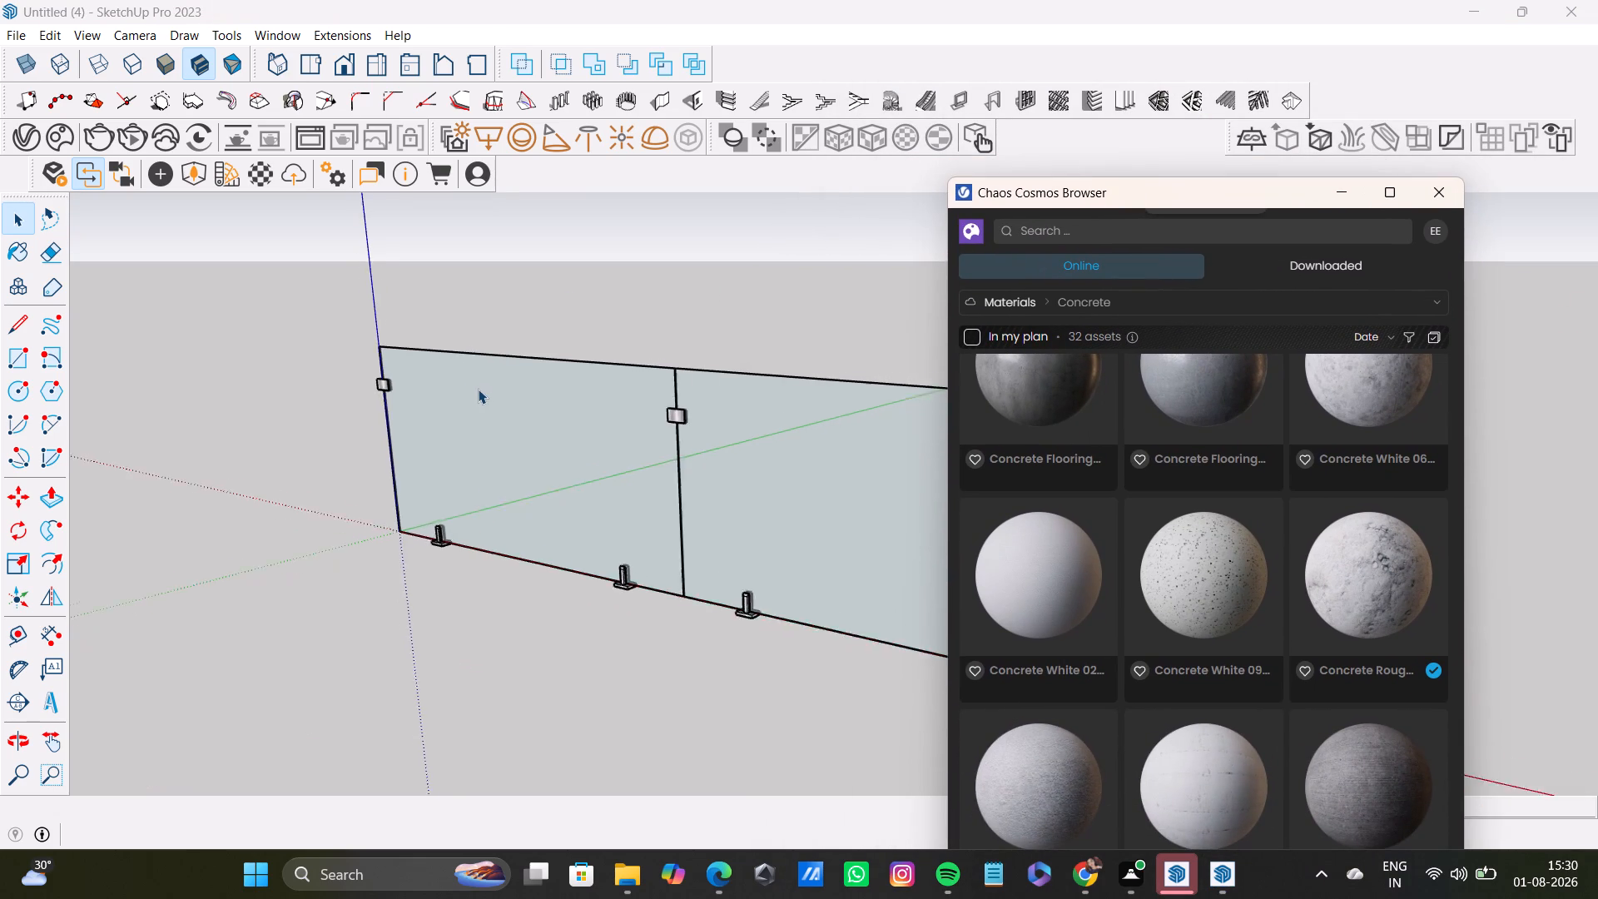
scroll(478, 389, "down", 4)
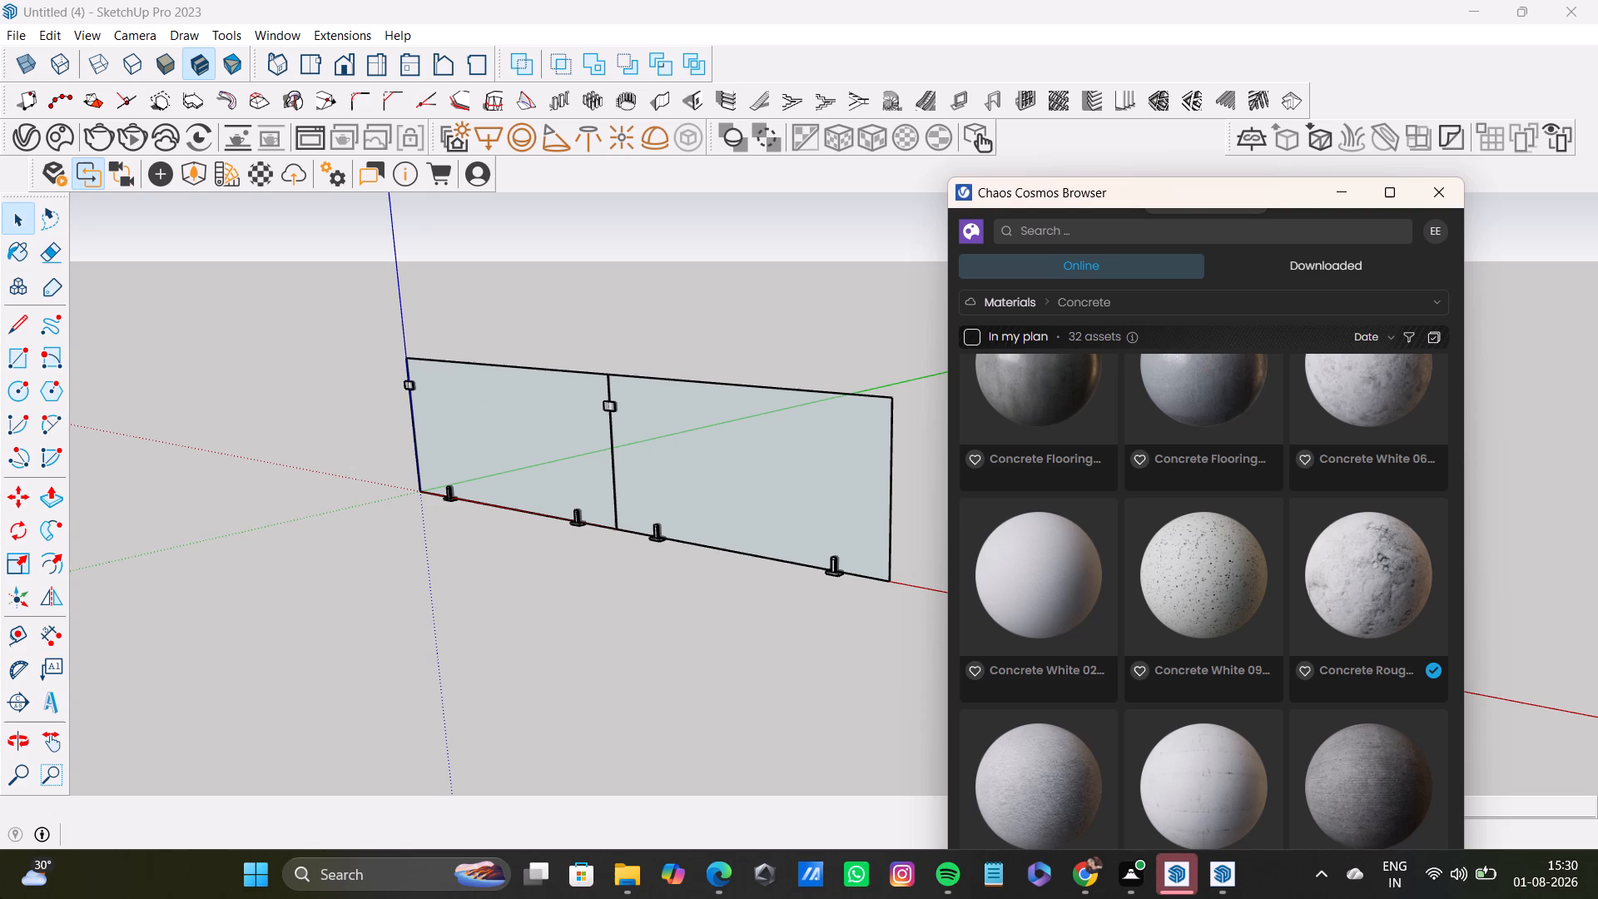
left_click(1573, 5)
left_click(818, 450)
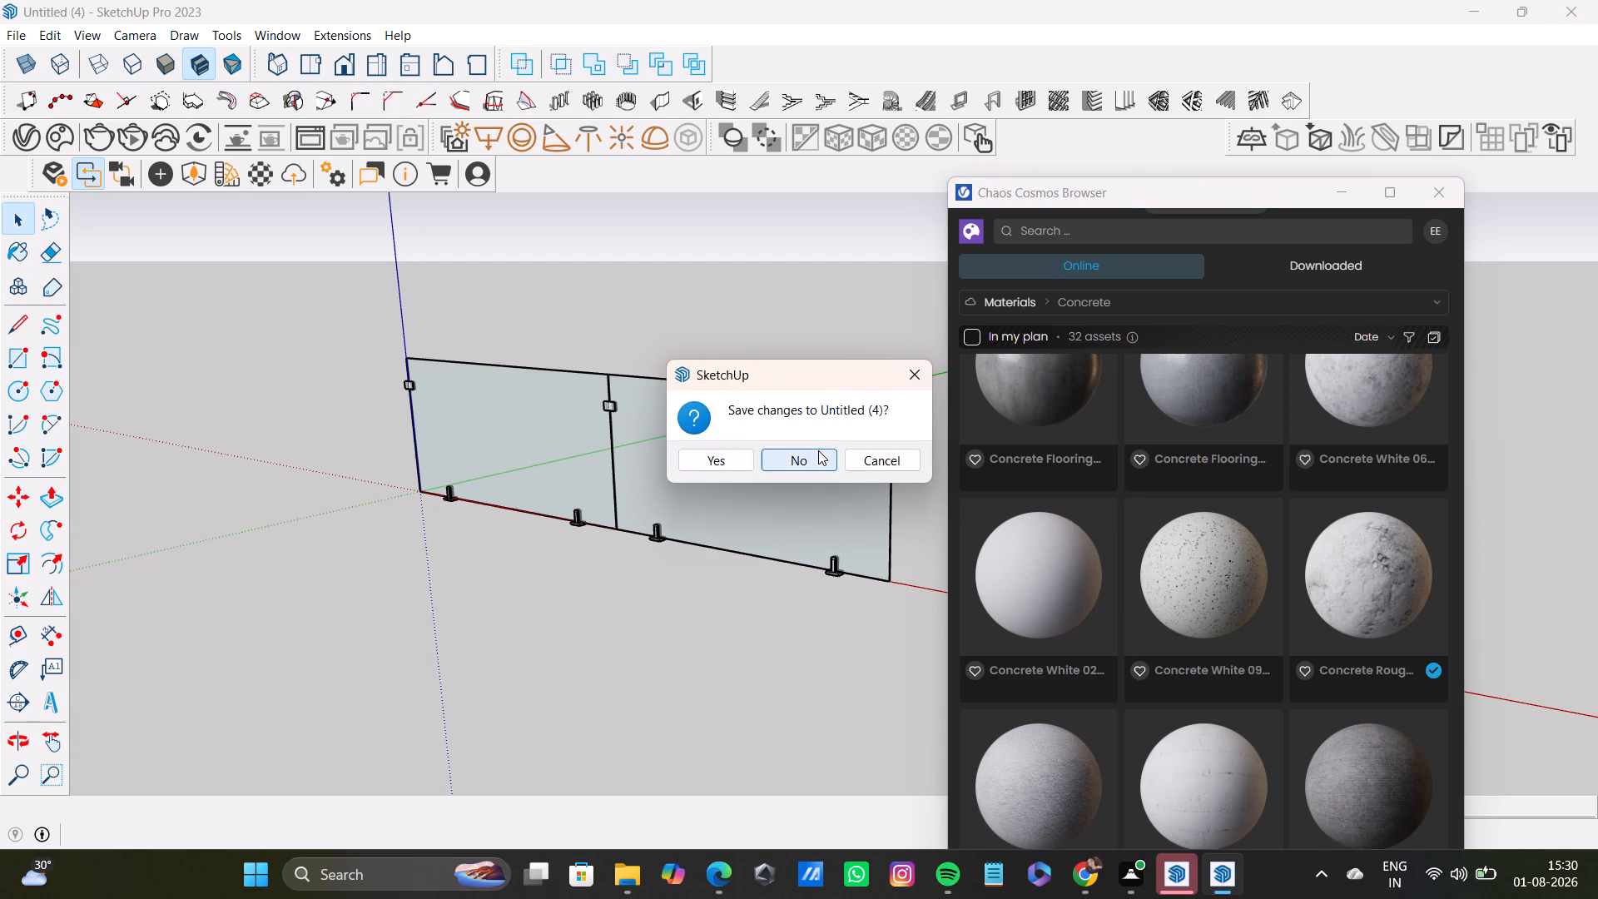
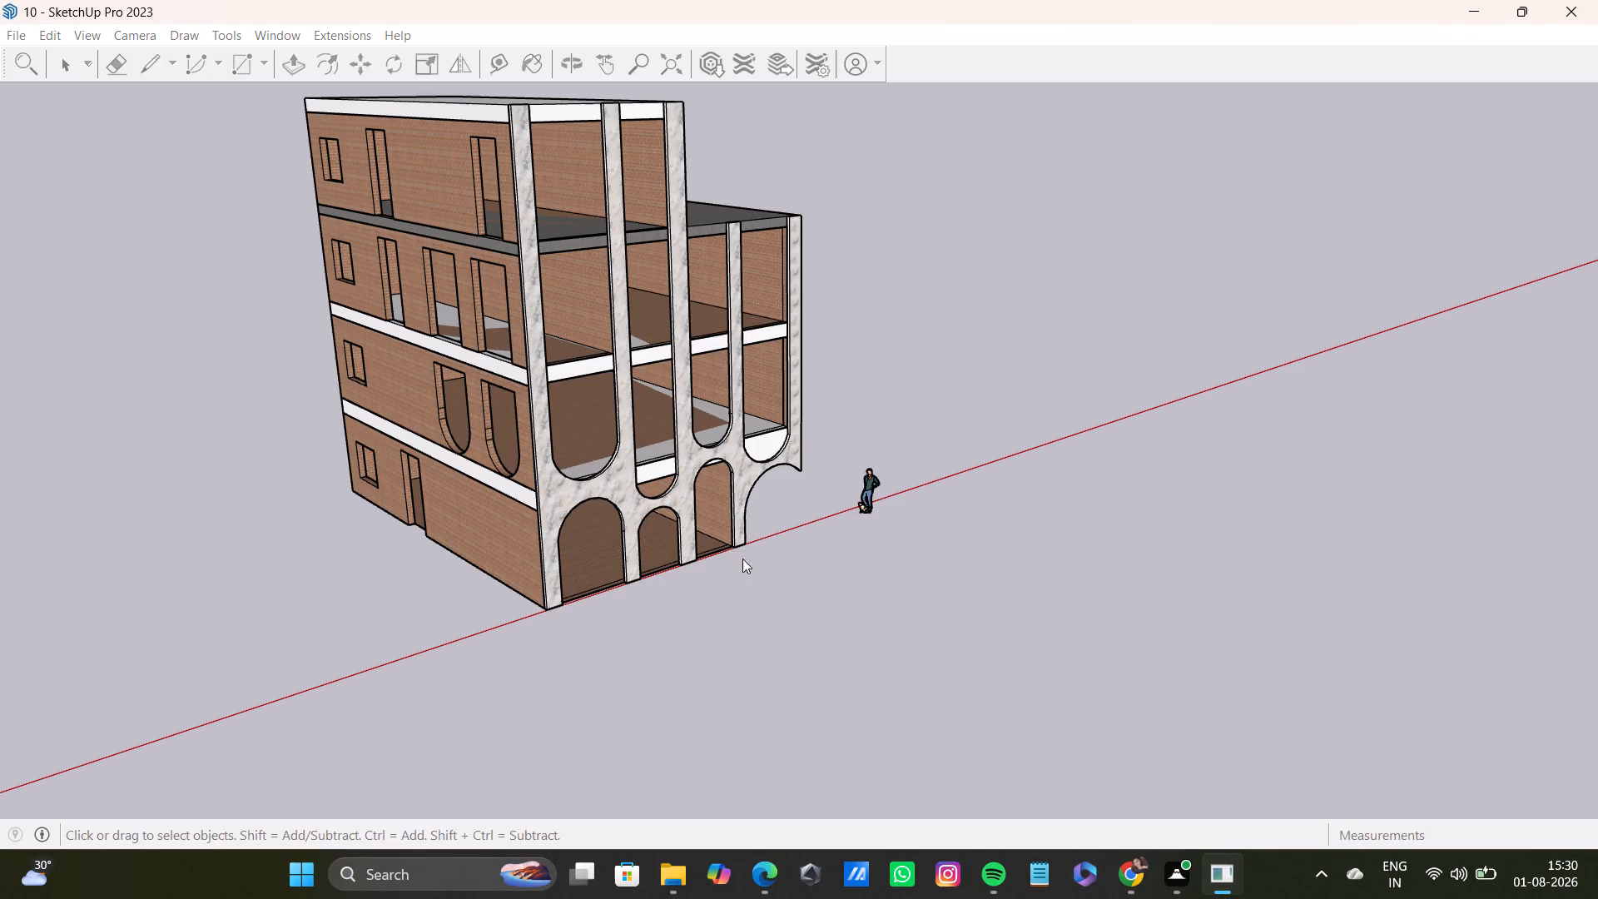
Dismiss the notification about the new Enscape version.
scroll(818, 512, "down", 2)
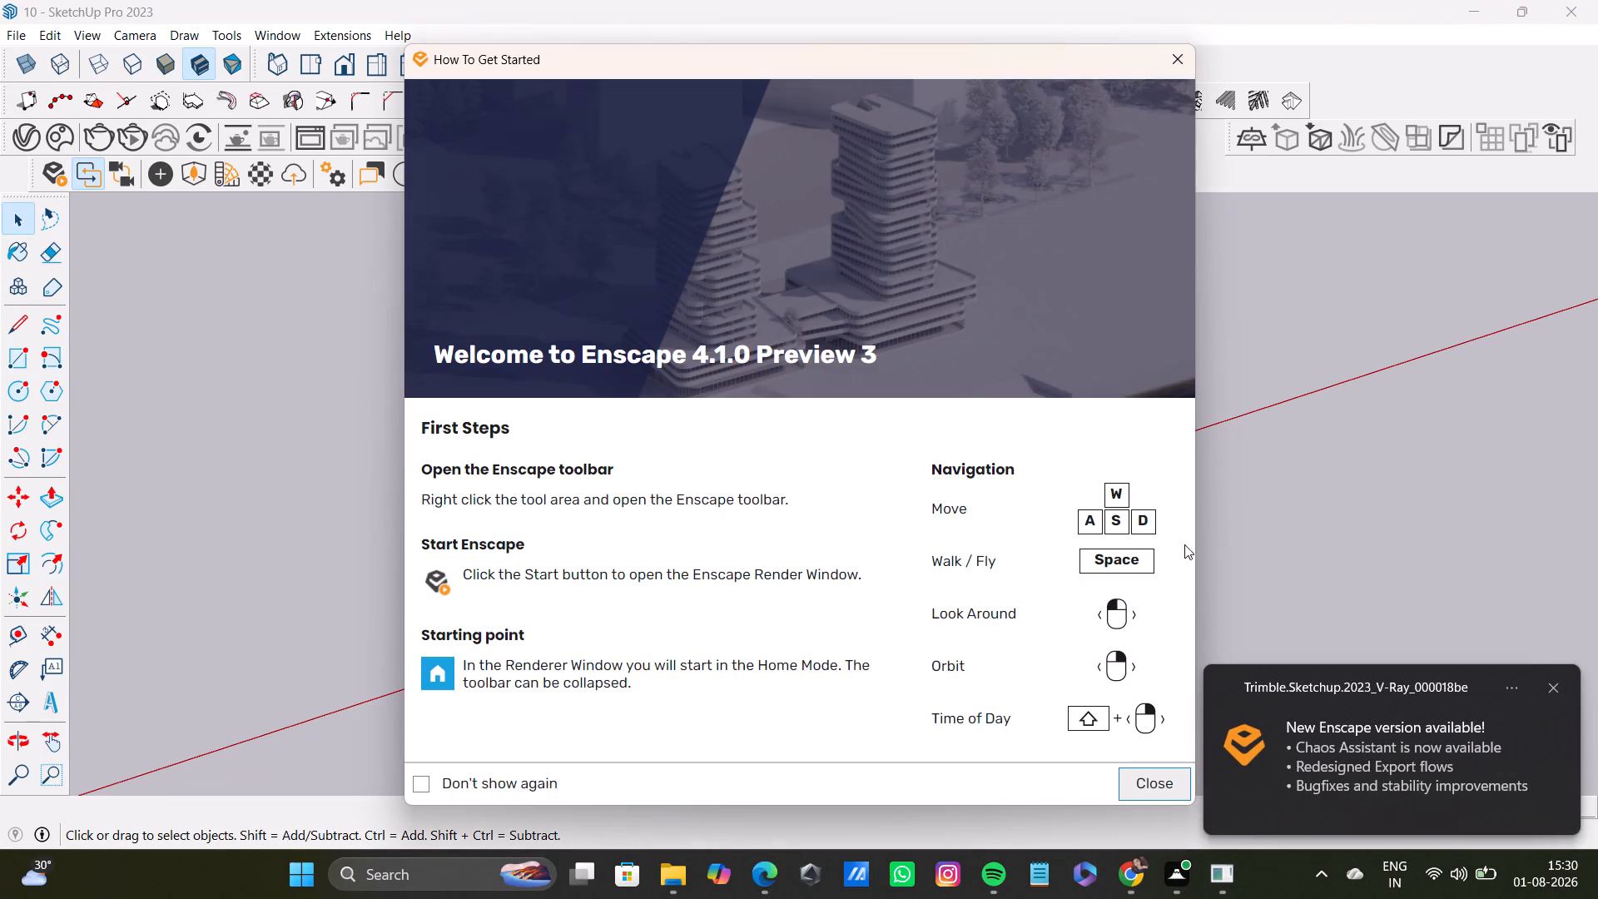
left_click(1555, 683)
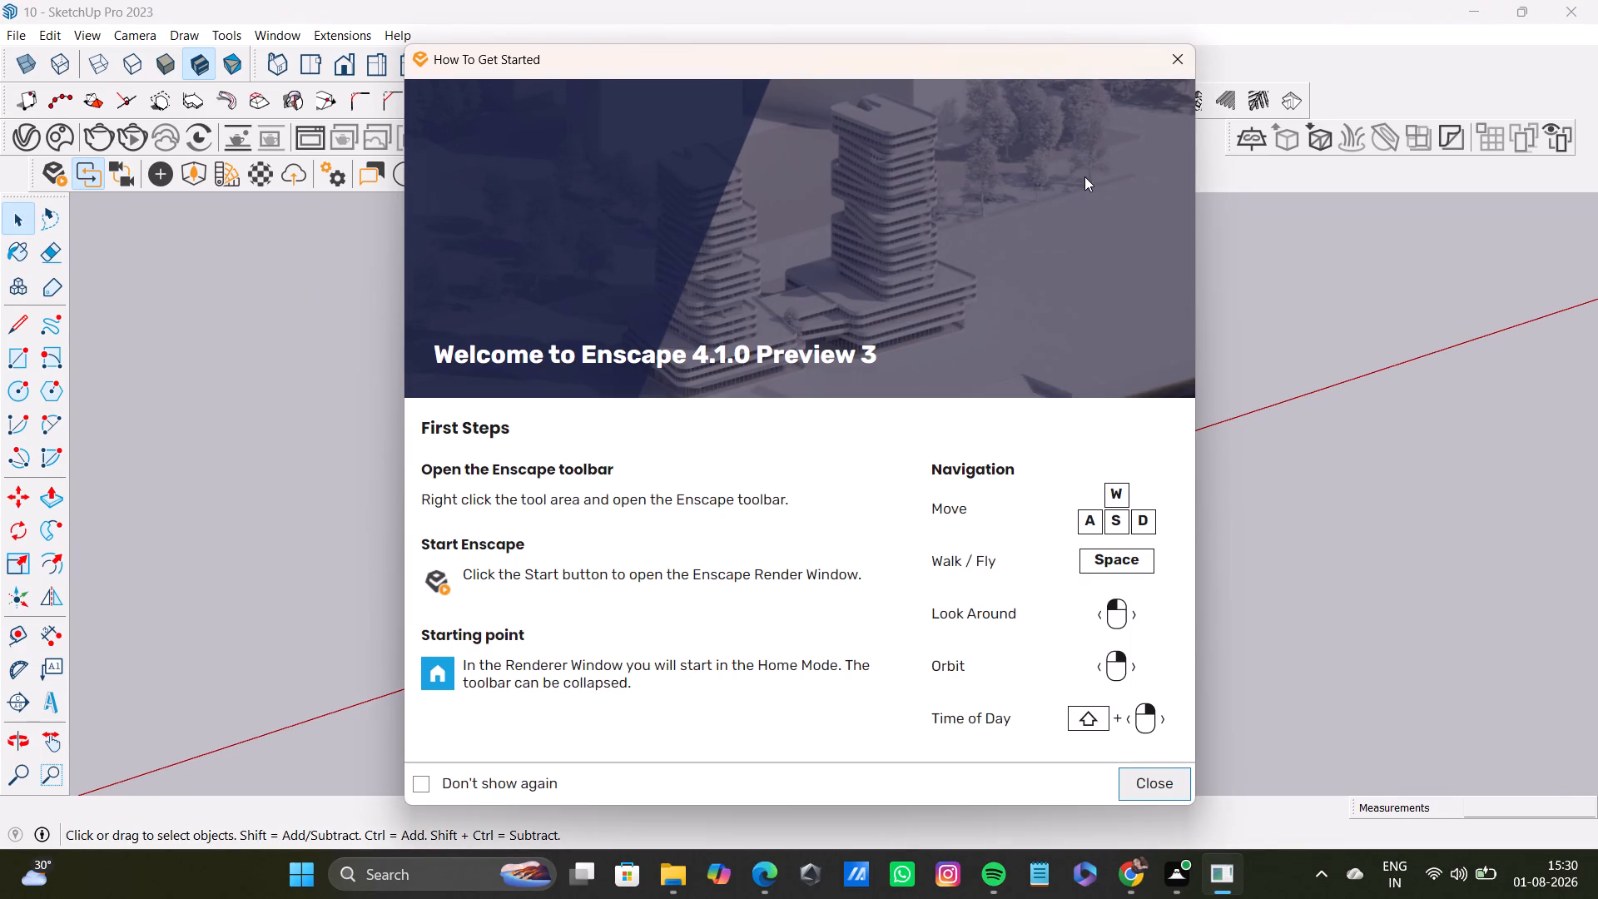
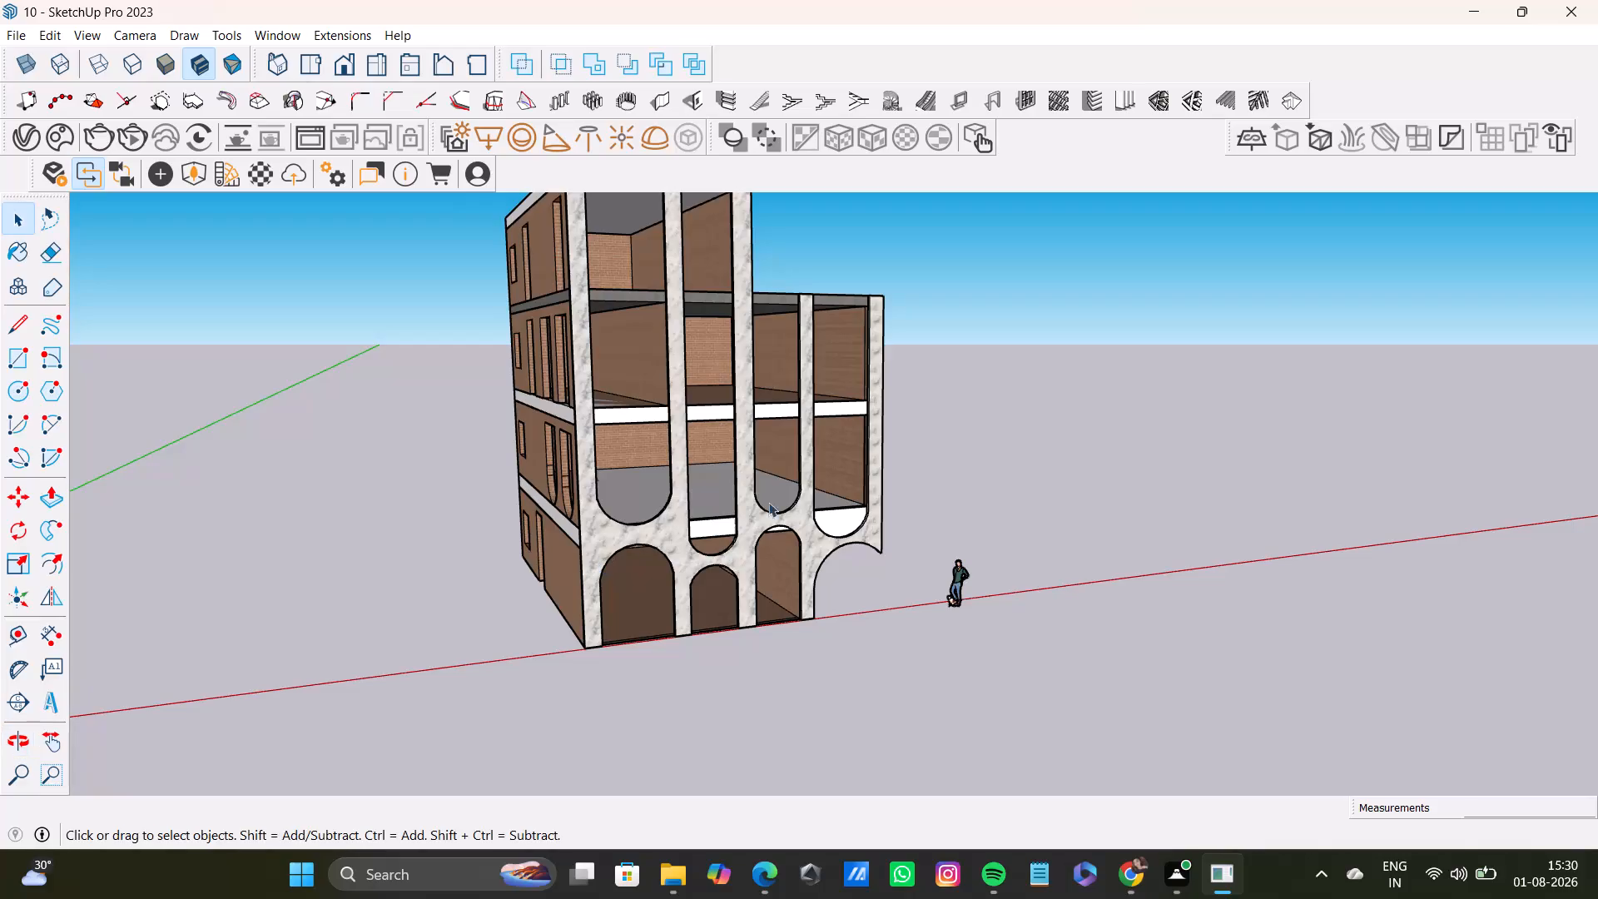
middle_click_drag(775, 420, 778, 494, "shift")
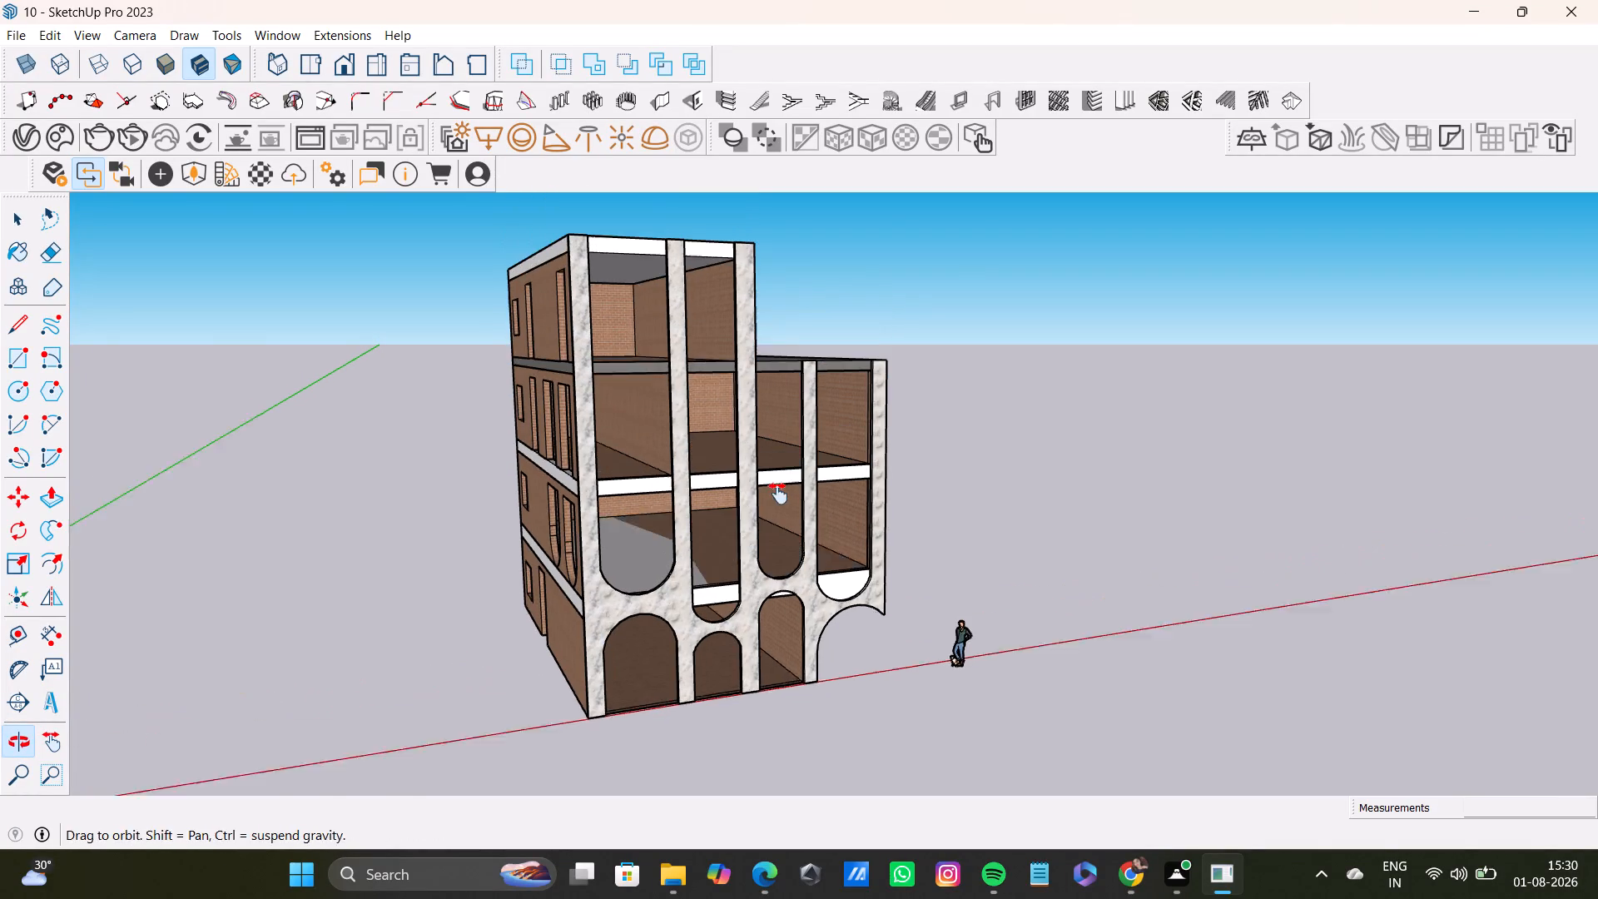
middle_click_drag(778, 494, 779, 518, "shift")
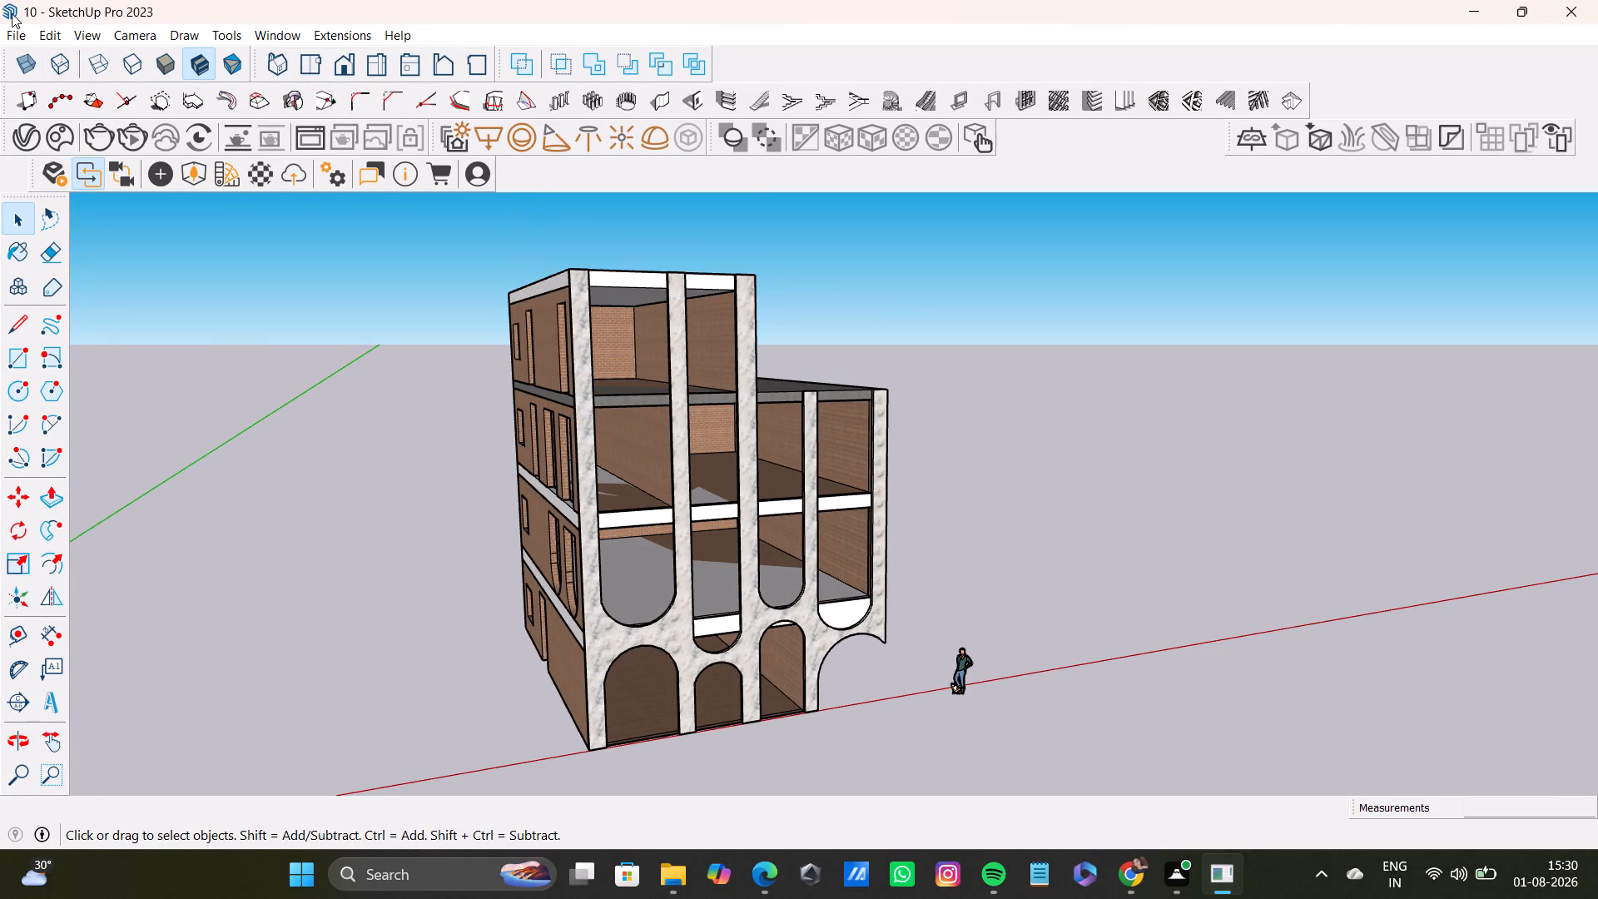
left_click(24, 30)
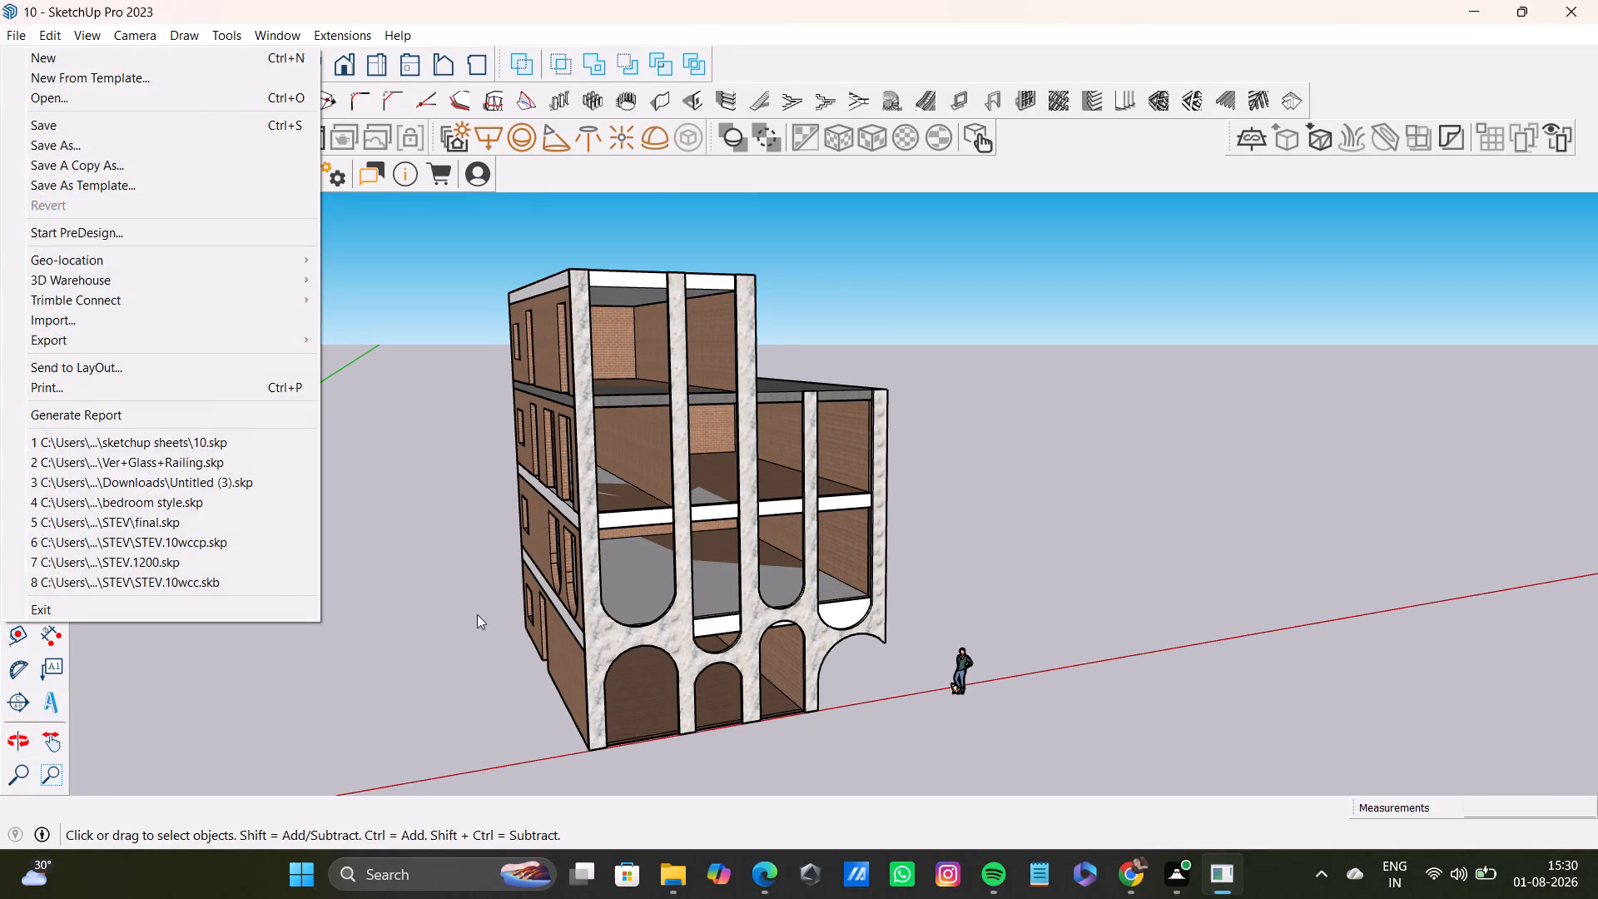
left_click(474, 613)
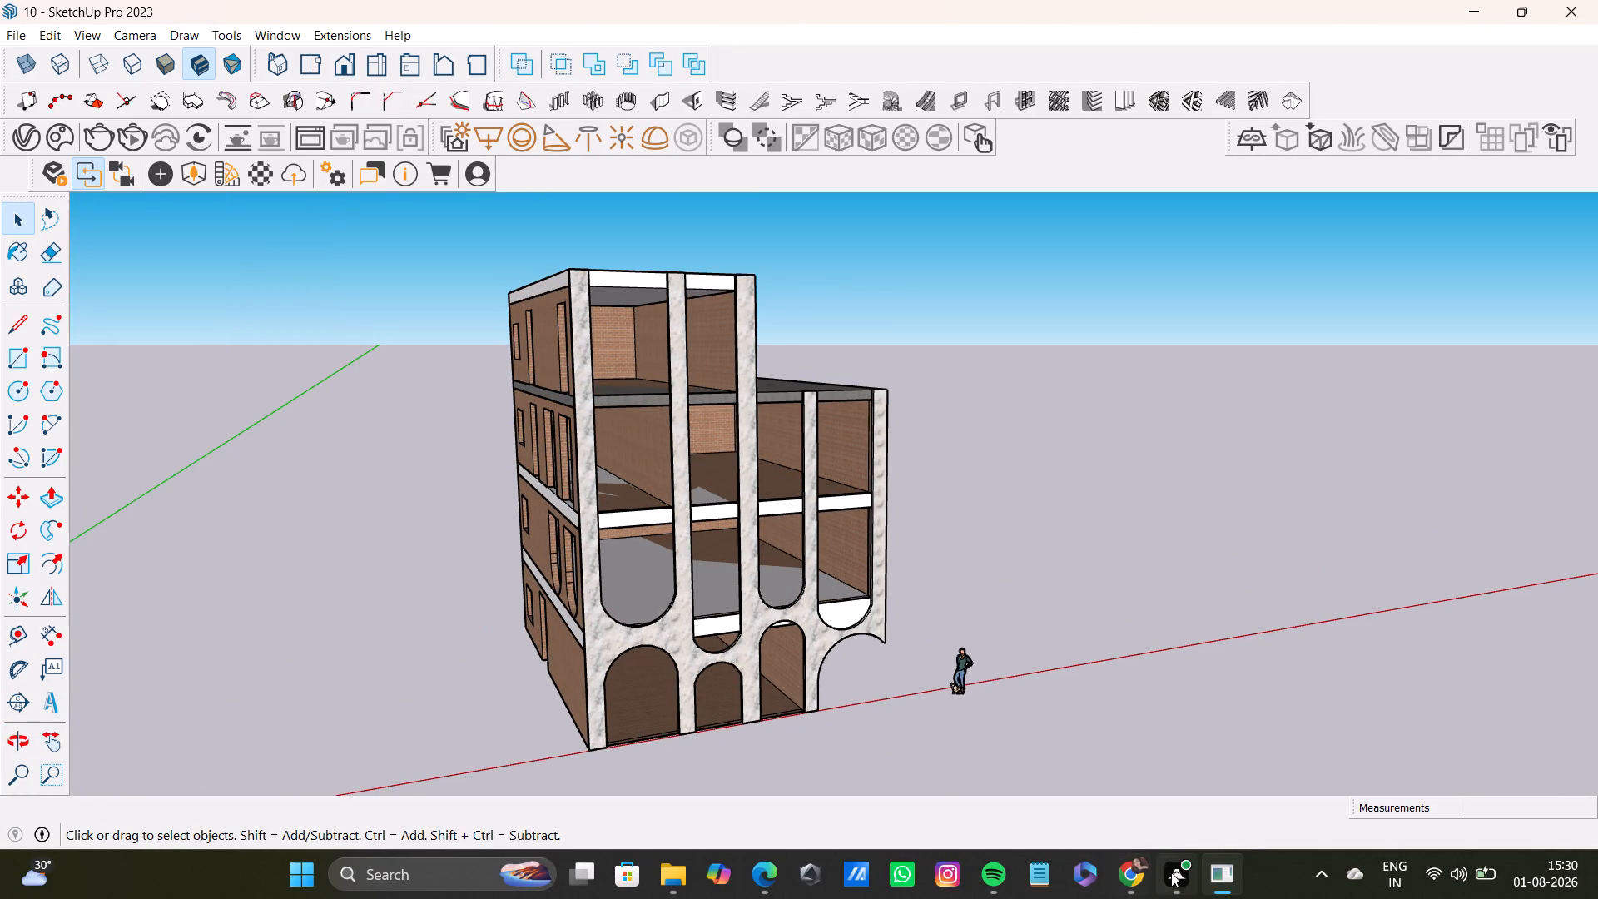
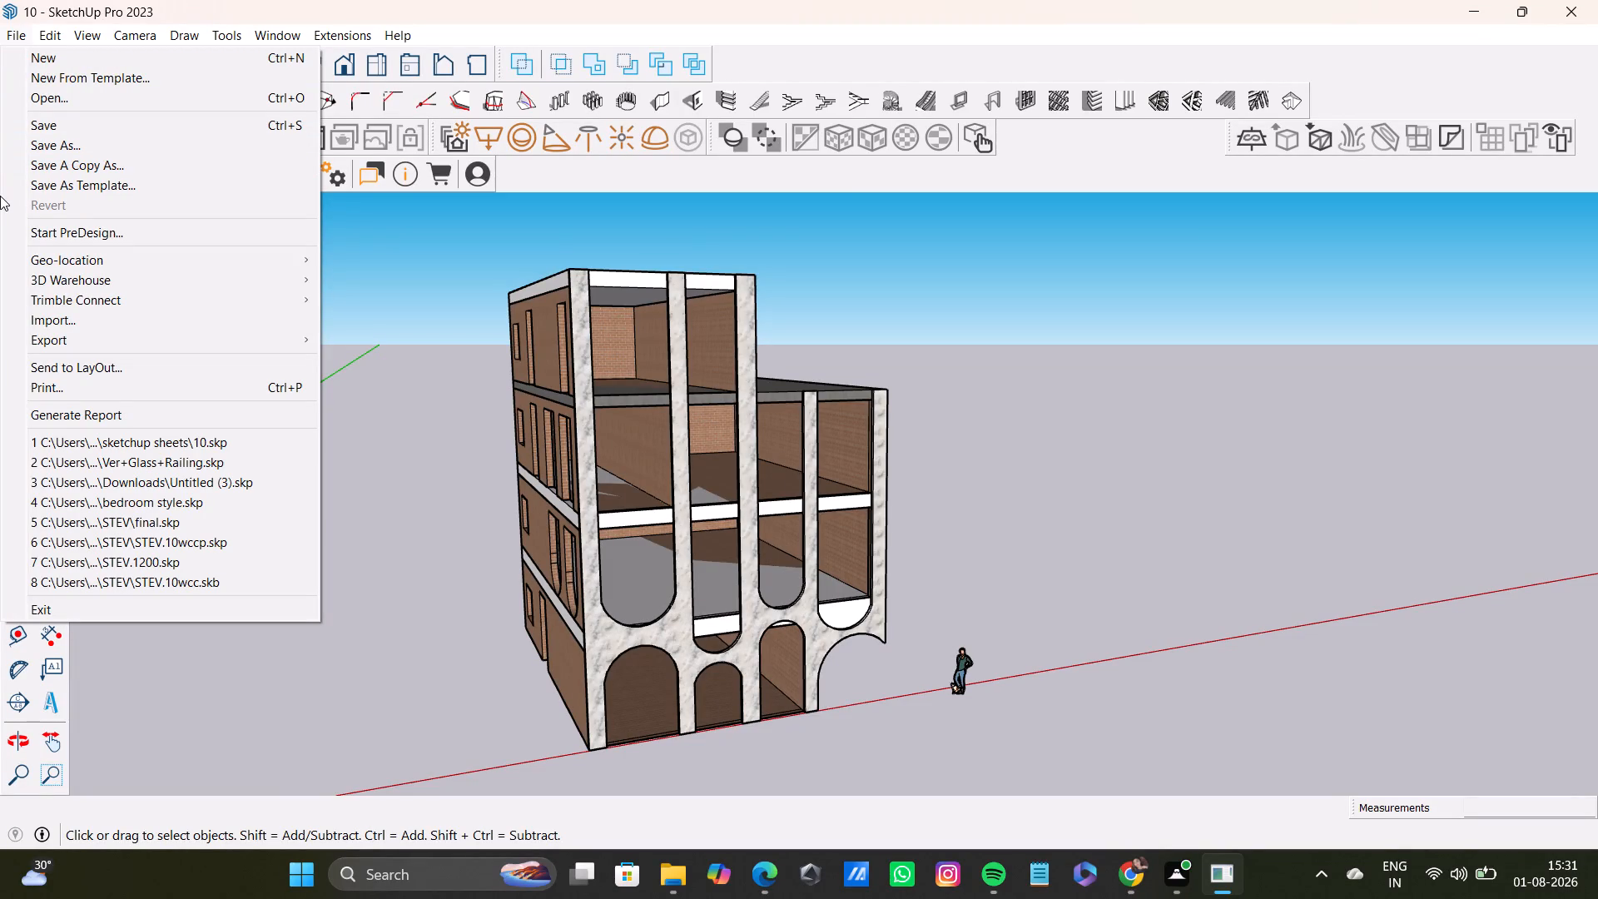
Open the V-Ray Asset Editor with material details shown, clear of the building, and find the scene's brick and concrete materials.
left_click(335, 353)
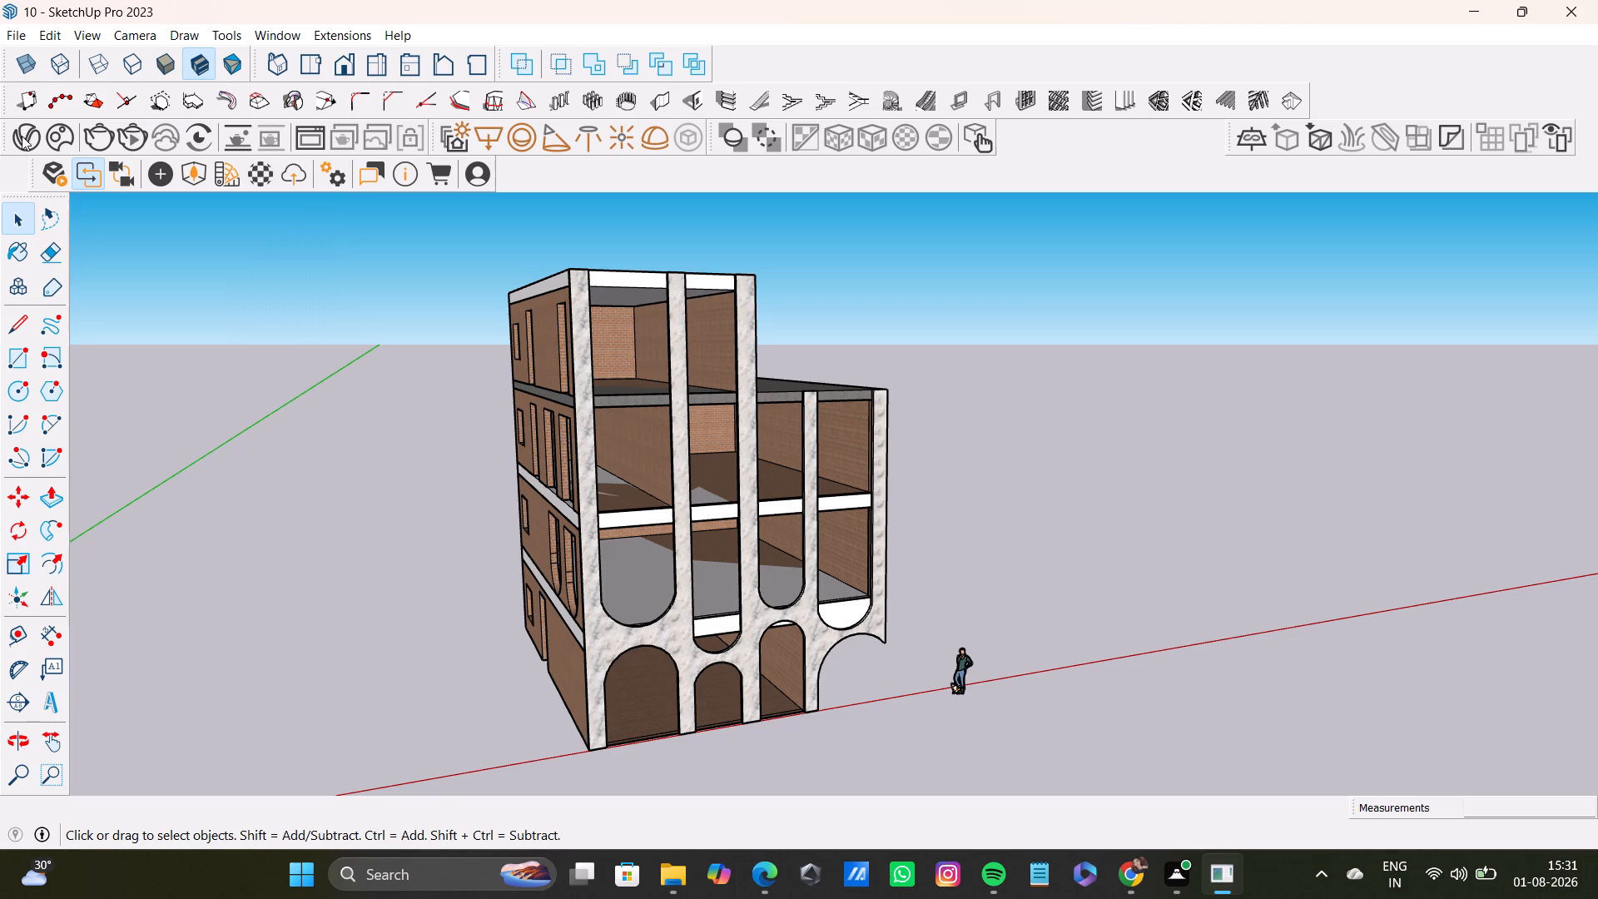
left_click(22, 151)
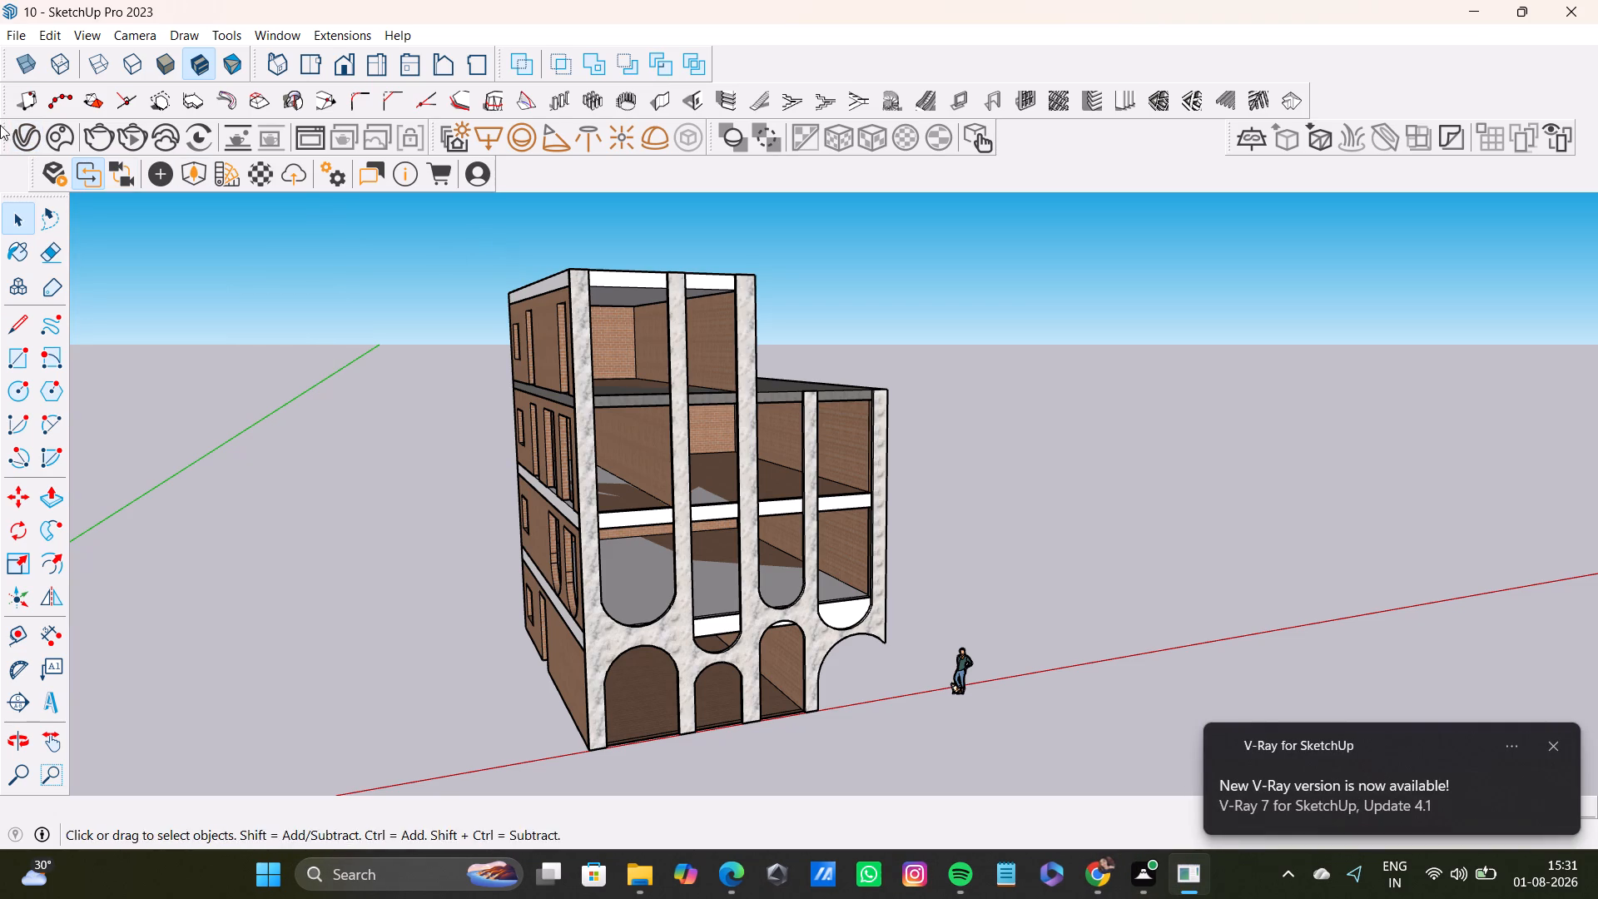
left_click(27, 139)
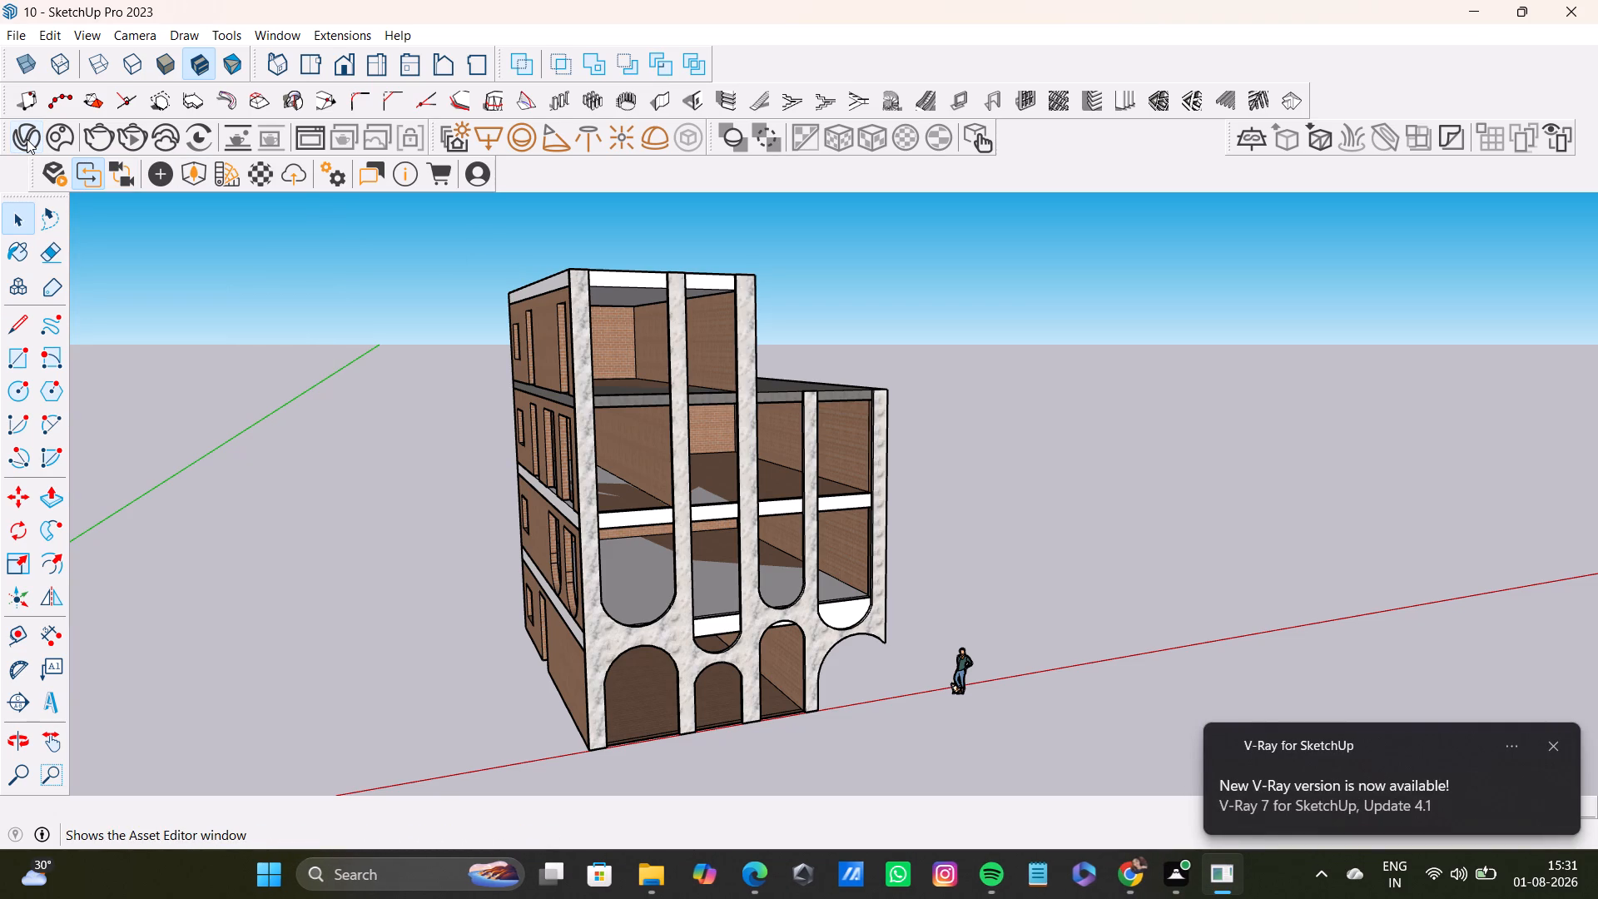
left_click(27, 139)
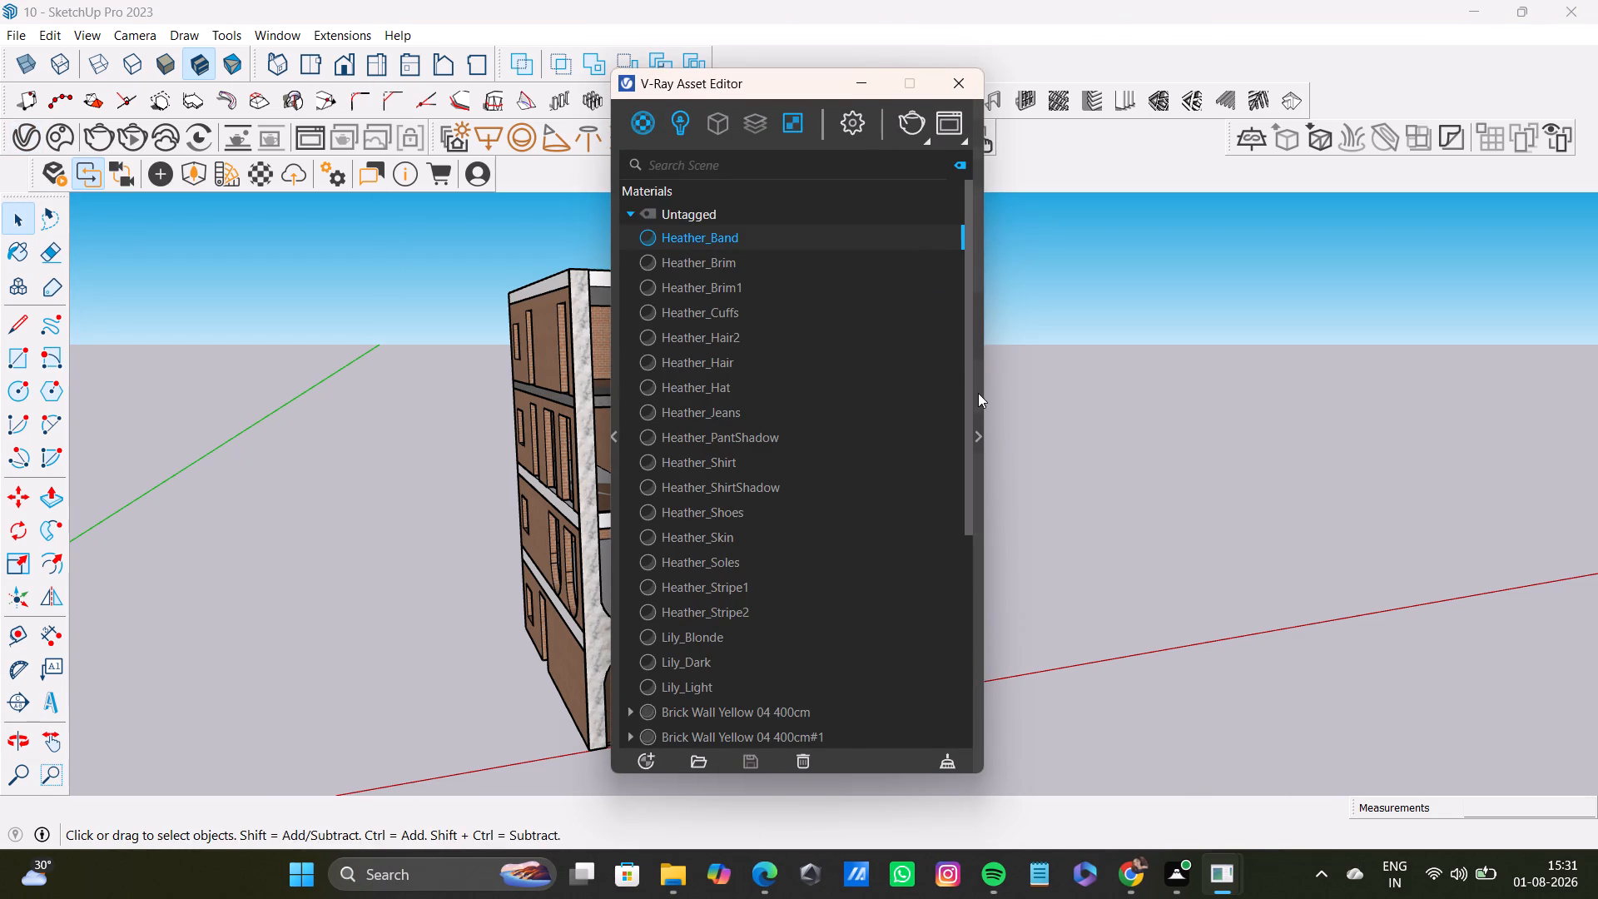
left_click(975, 418)
scroll(720, 629, "down", 2)
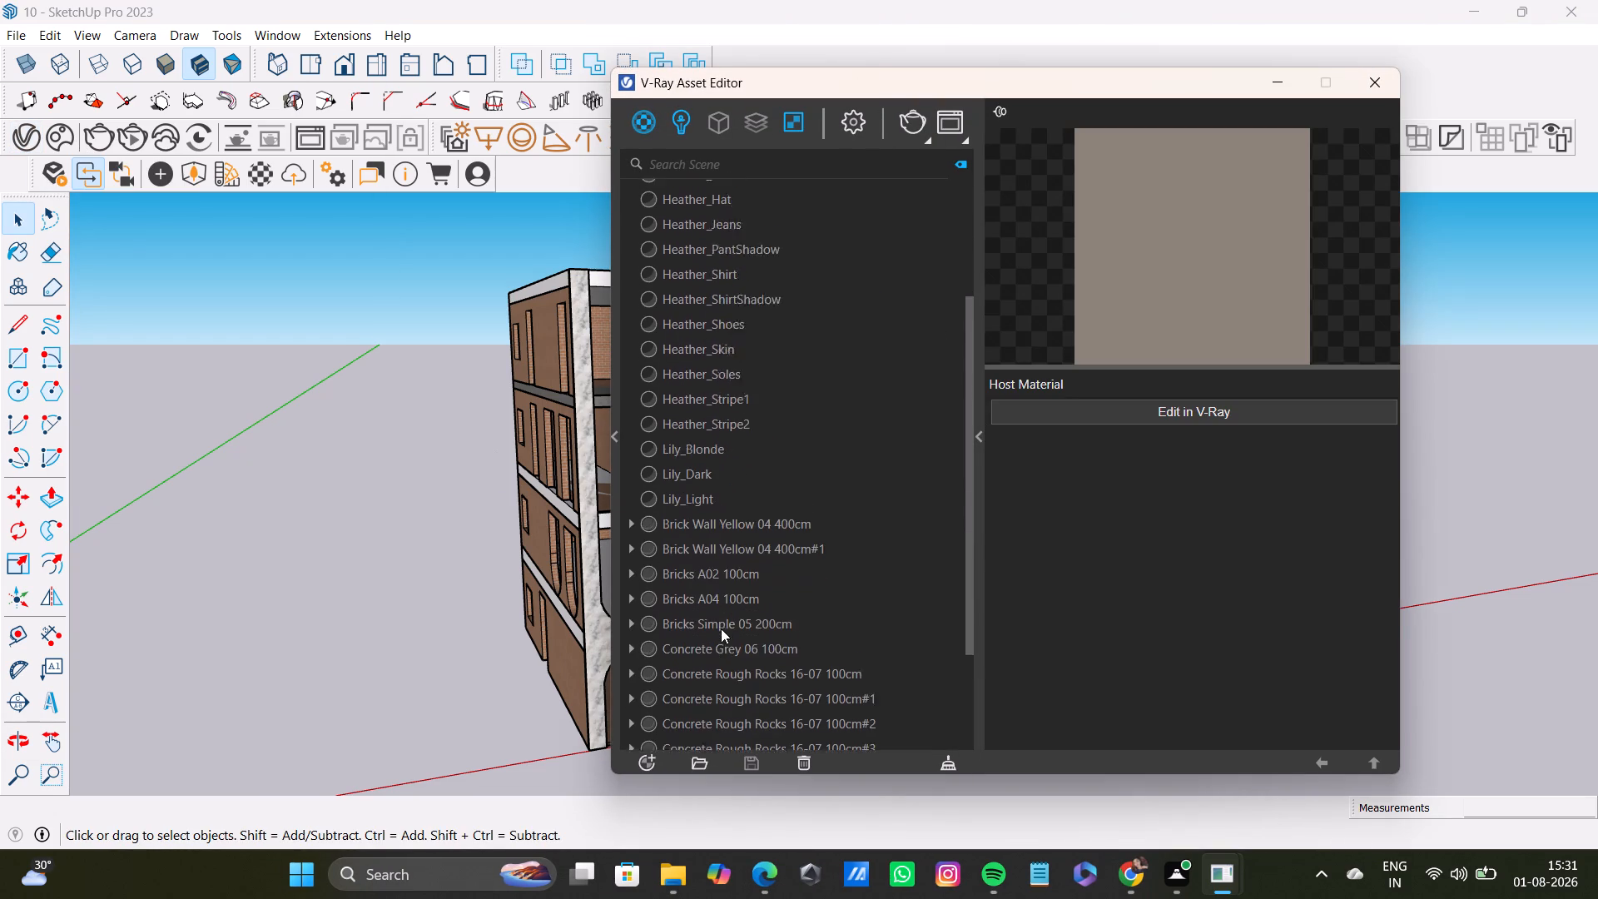
scroll(721, 628, "down", 3)
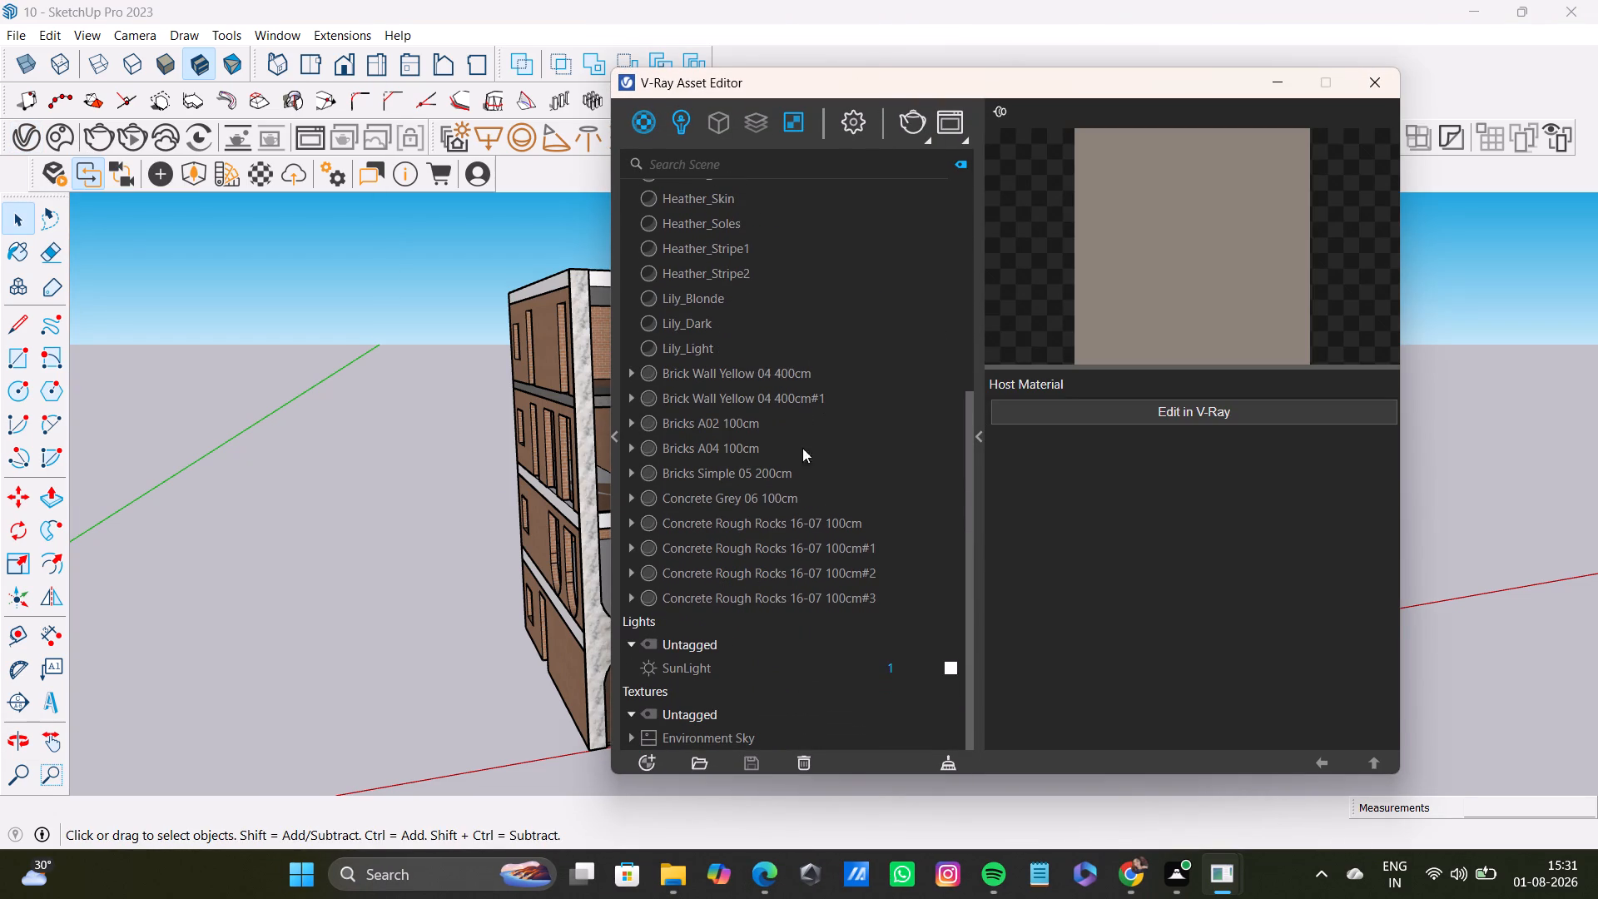
left_click_drag(829, 82, 1104, 92)
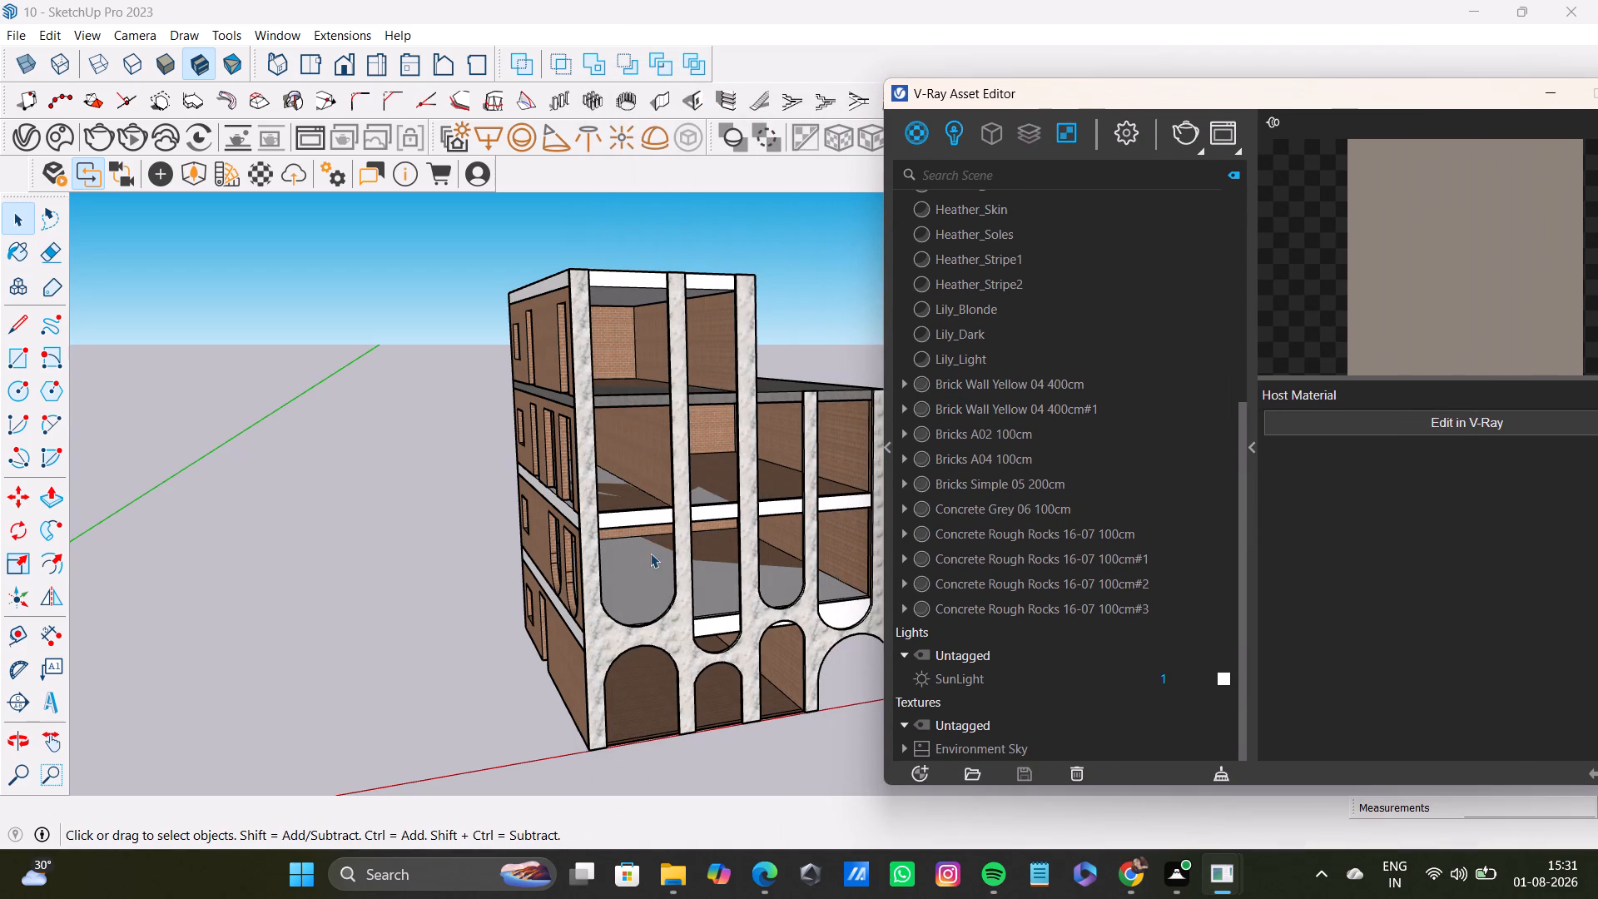
Compare the scene's concrete materials and apply Concrete Grey 06 100cm to the building's second-floor slab.
double_click(648, 518)
double_click(648, 518)
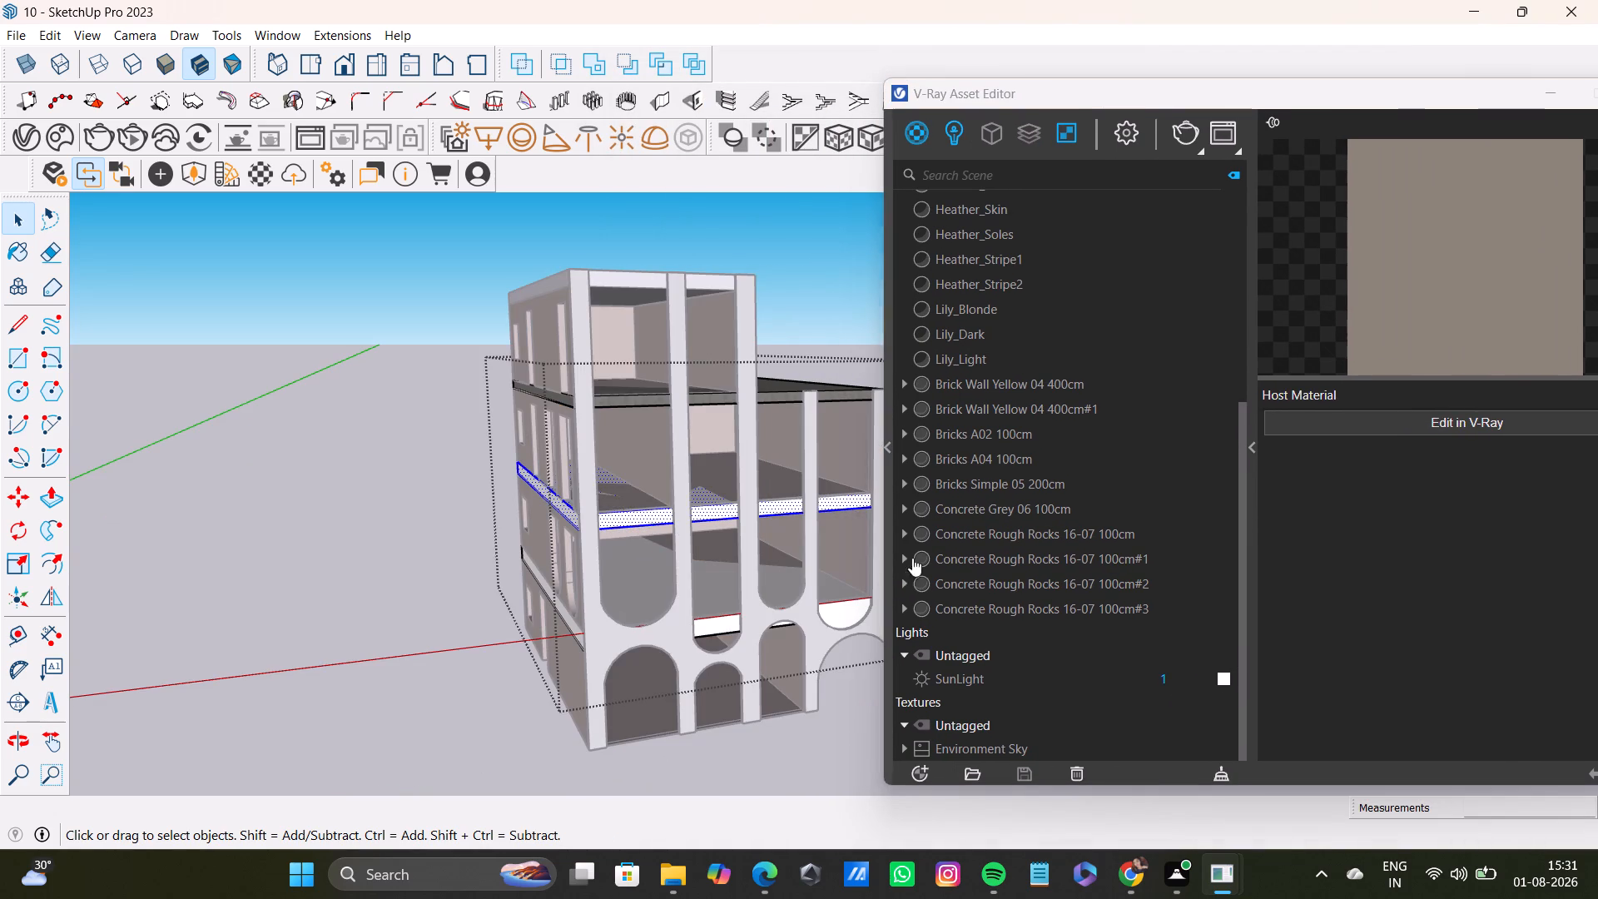
double_click(990, 589)
left_click(990, 583)
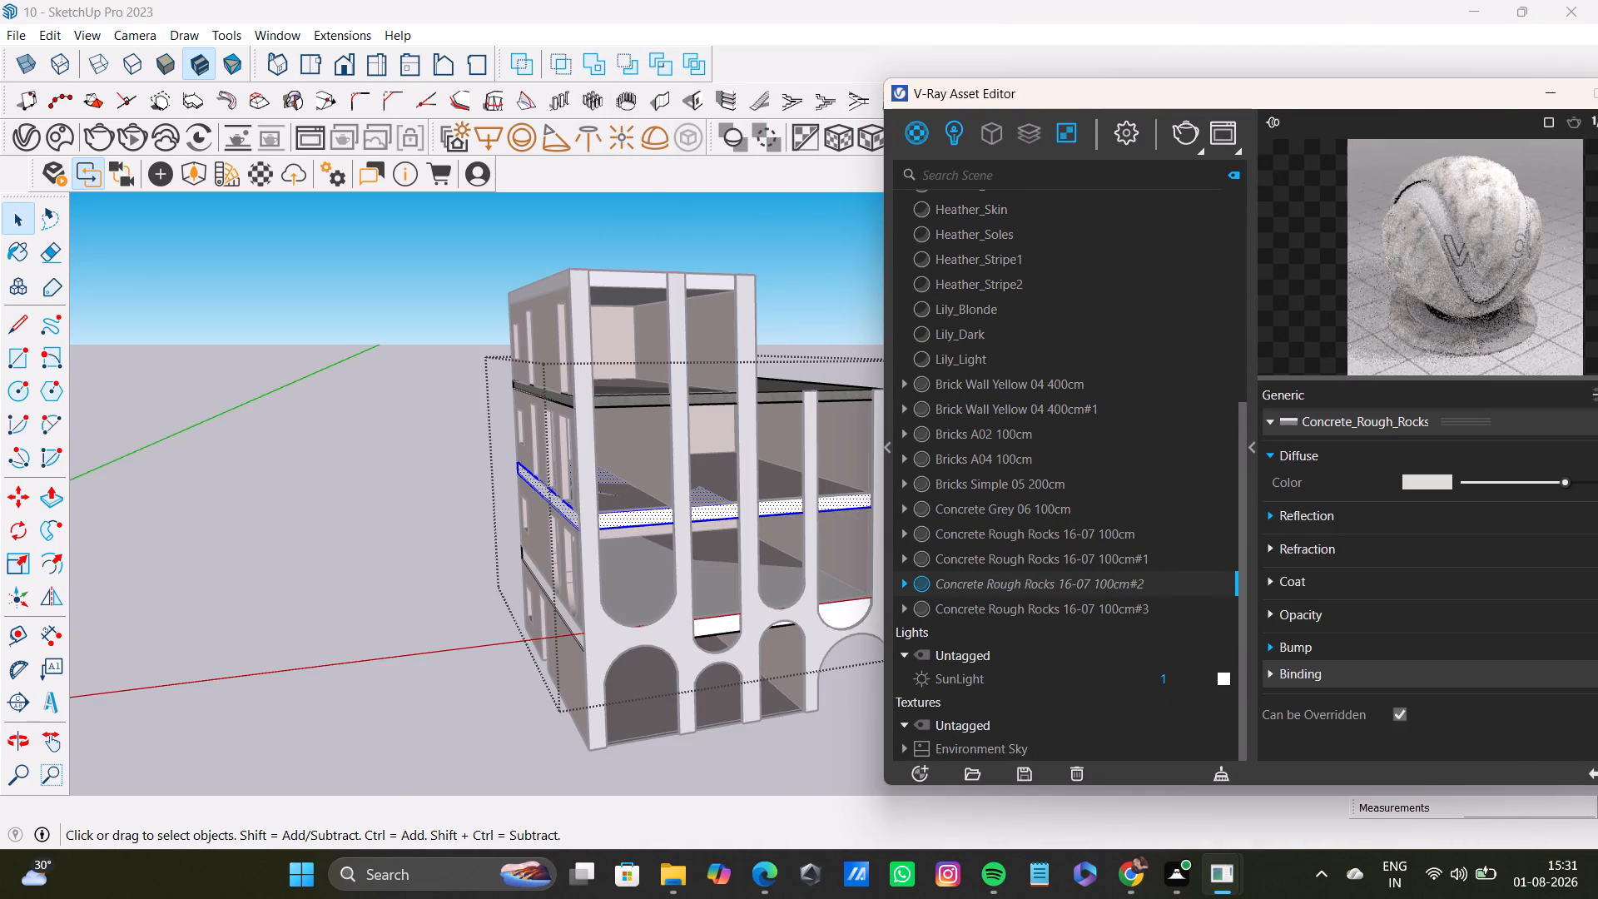
double_click(994, 554)
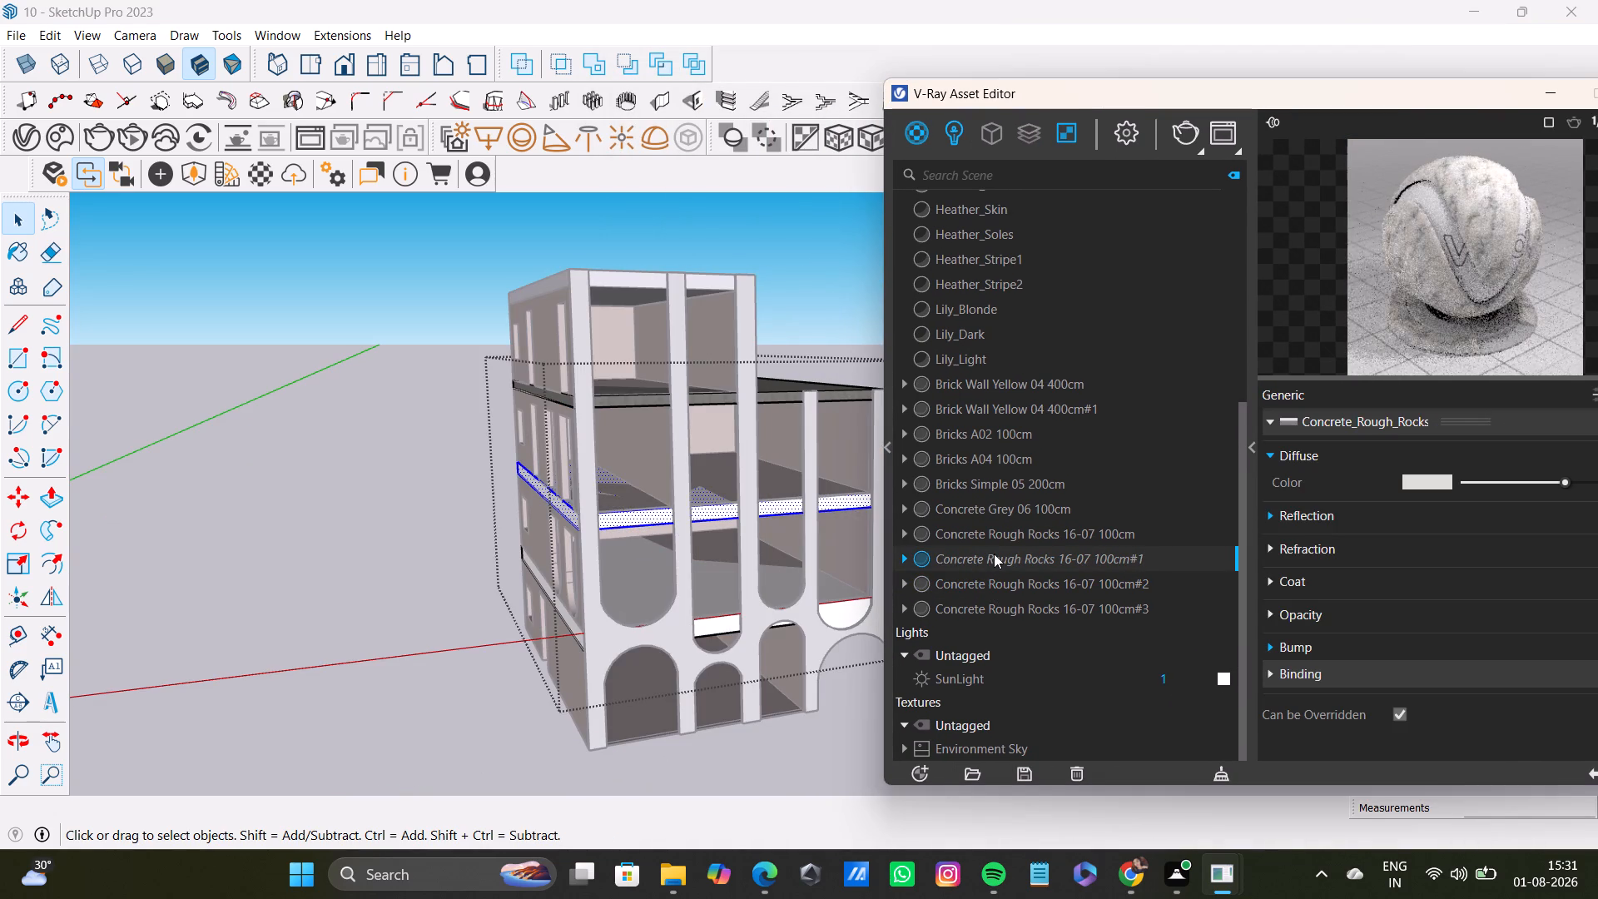
double_click(994, 529)
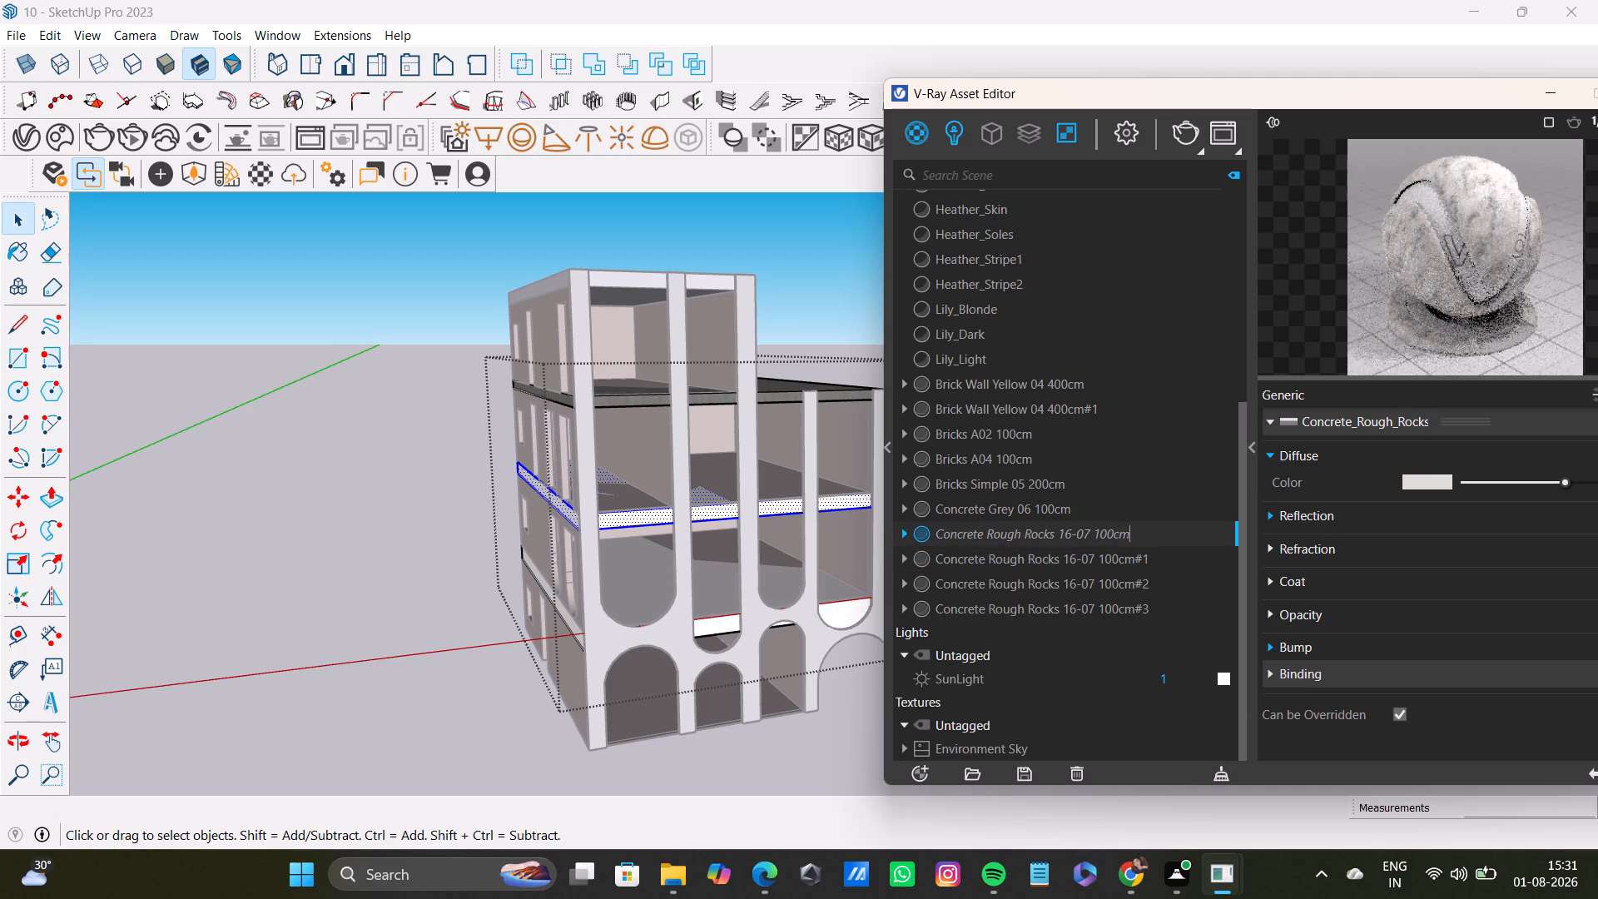
double_click(1138, 609)
double_click(1035, 510)
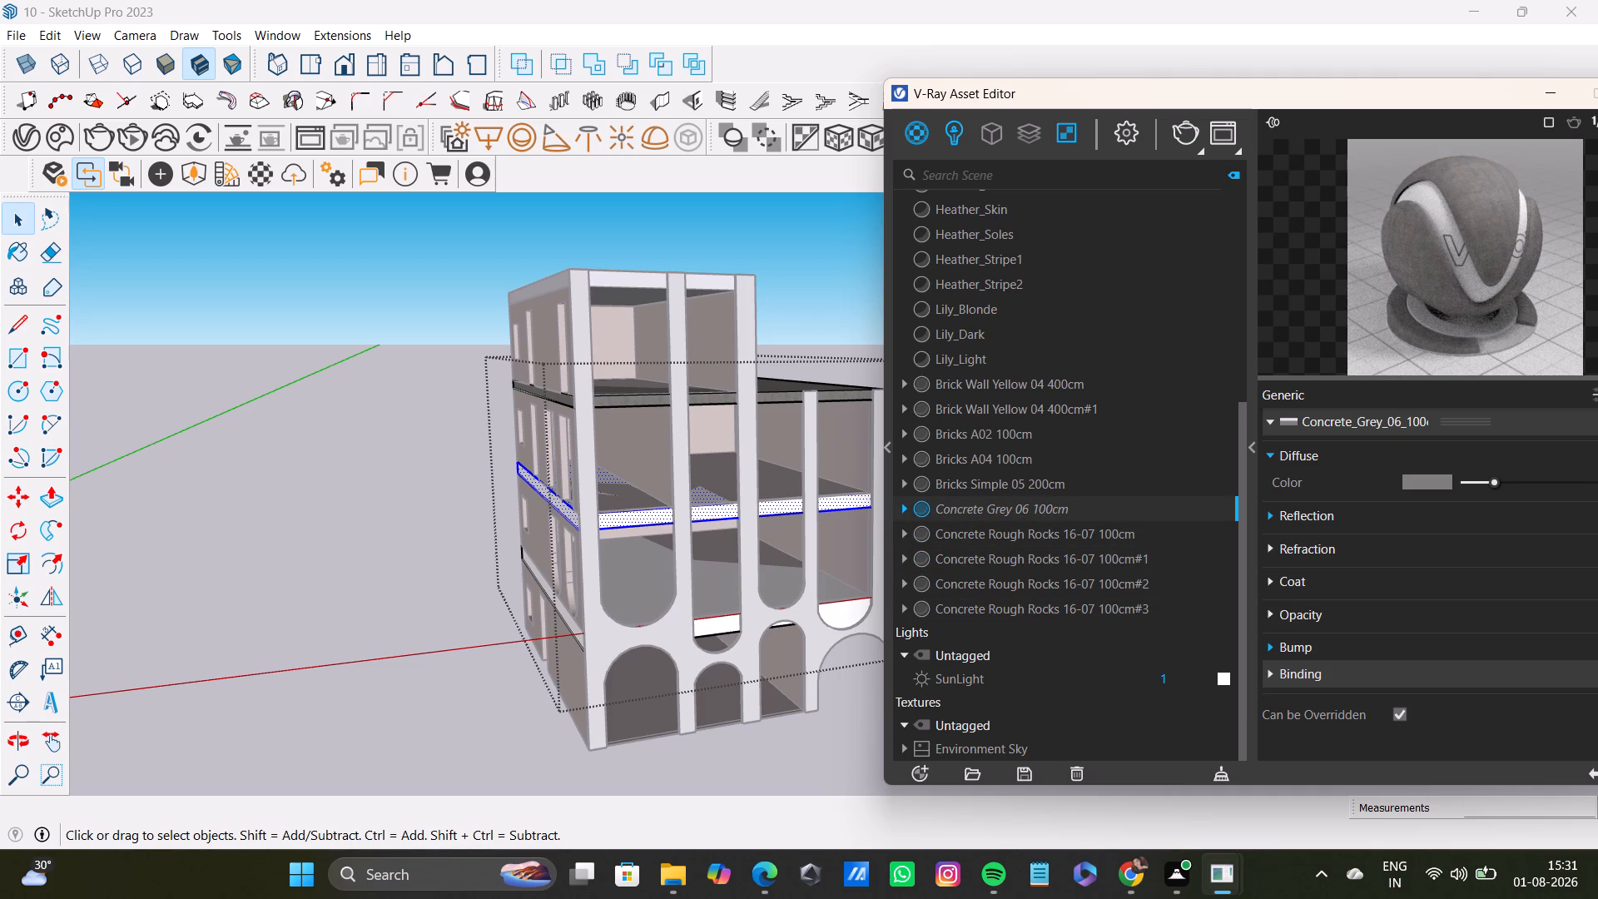
right_click(1028, 514)
right_click(1105, 518)
right_click(1105, 518)
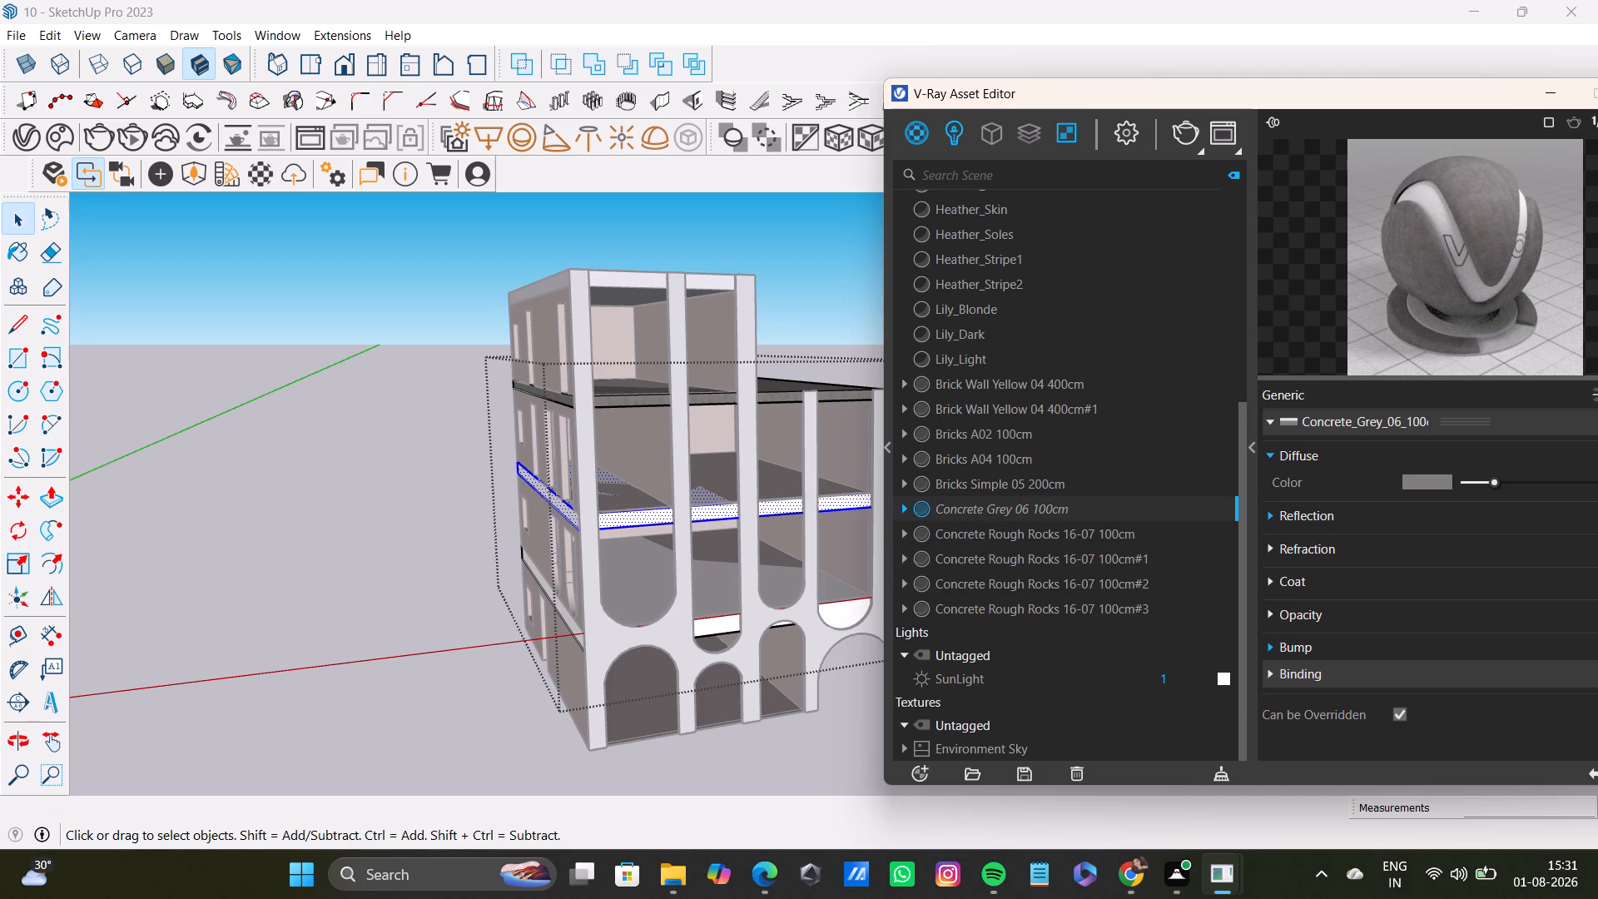
right_click(1110, 510)
left_click(810, 755)
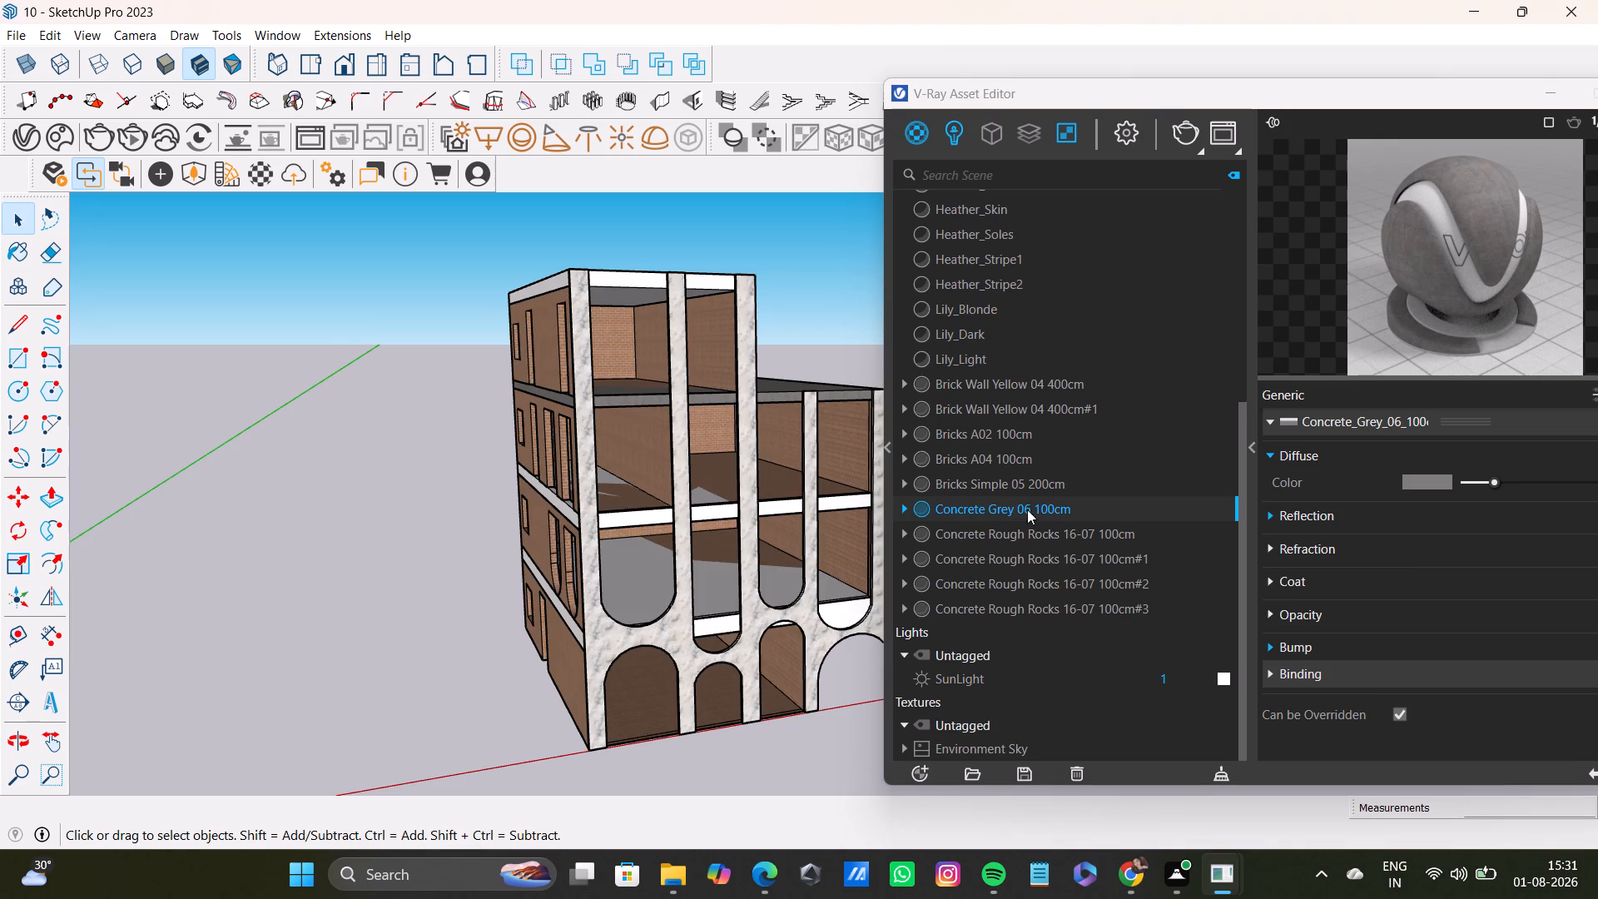
triple_click(709, 509)
right_click(1012, 507)
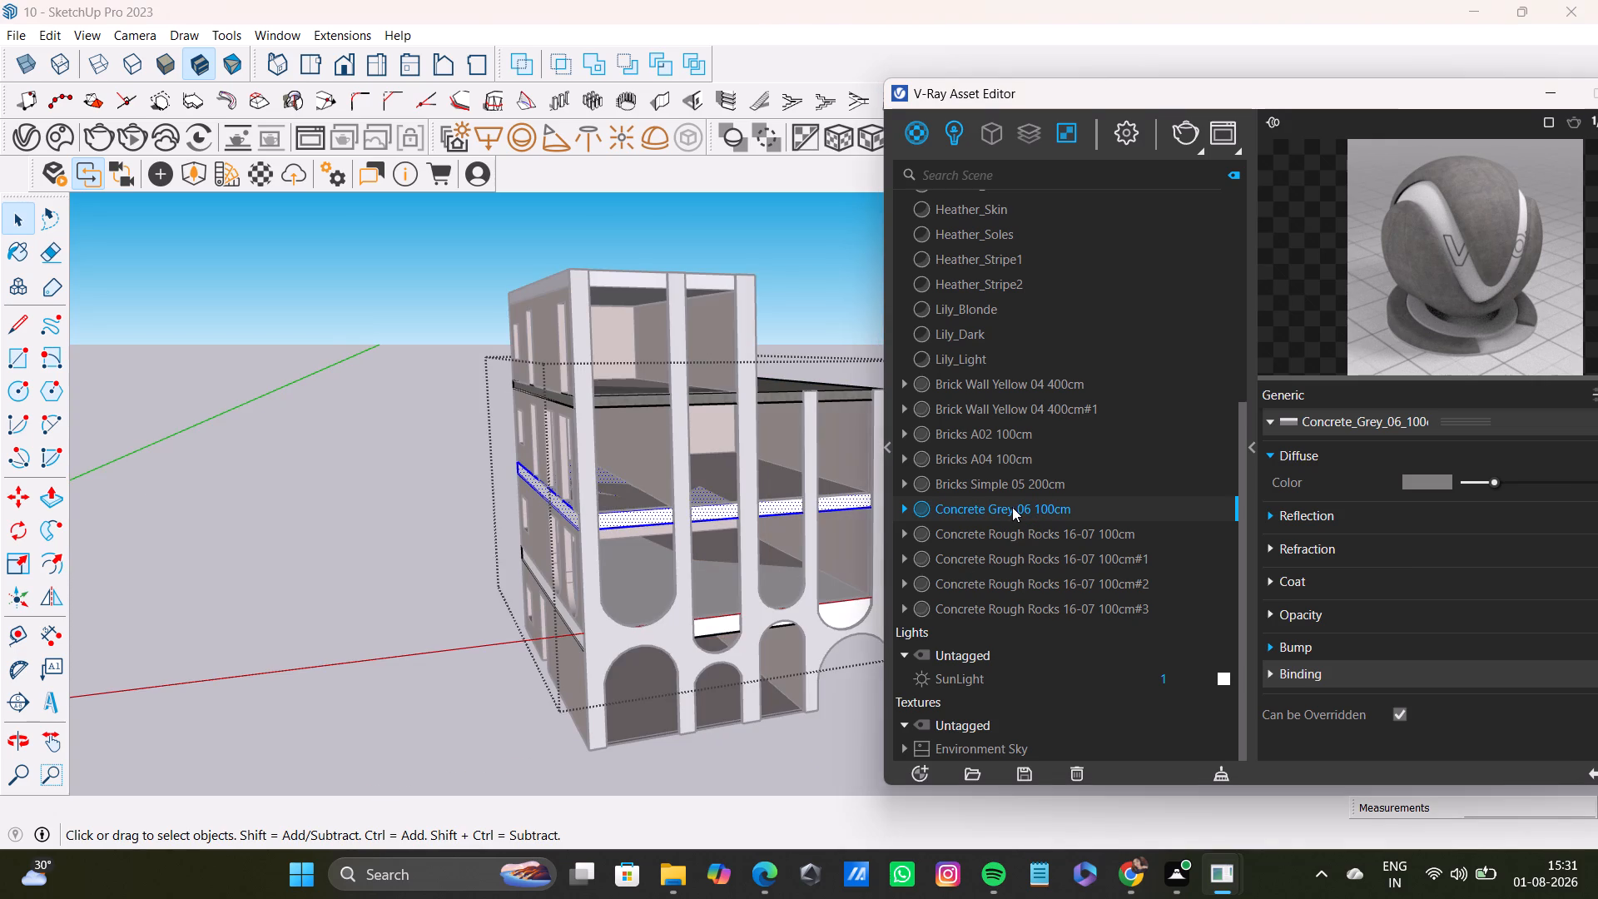
left_click(1047, 269)
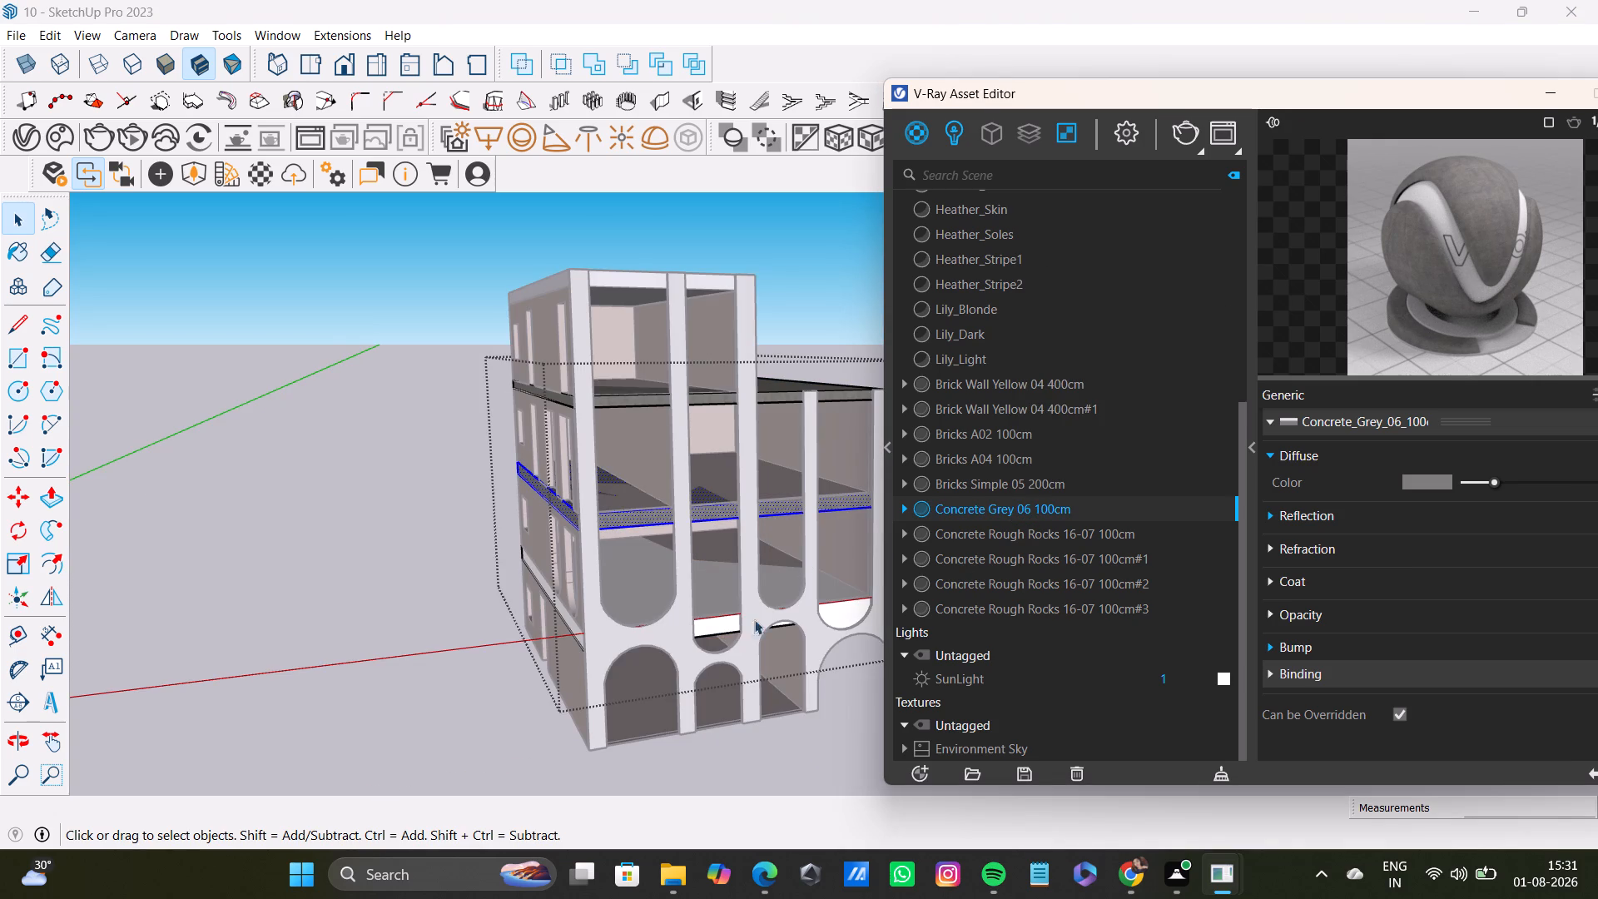
Apply Concrete Grey 06 100cm to the first-floor slab just above the ground-floor arches.
triple_click(722, 628)
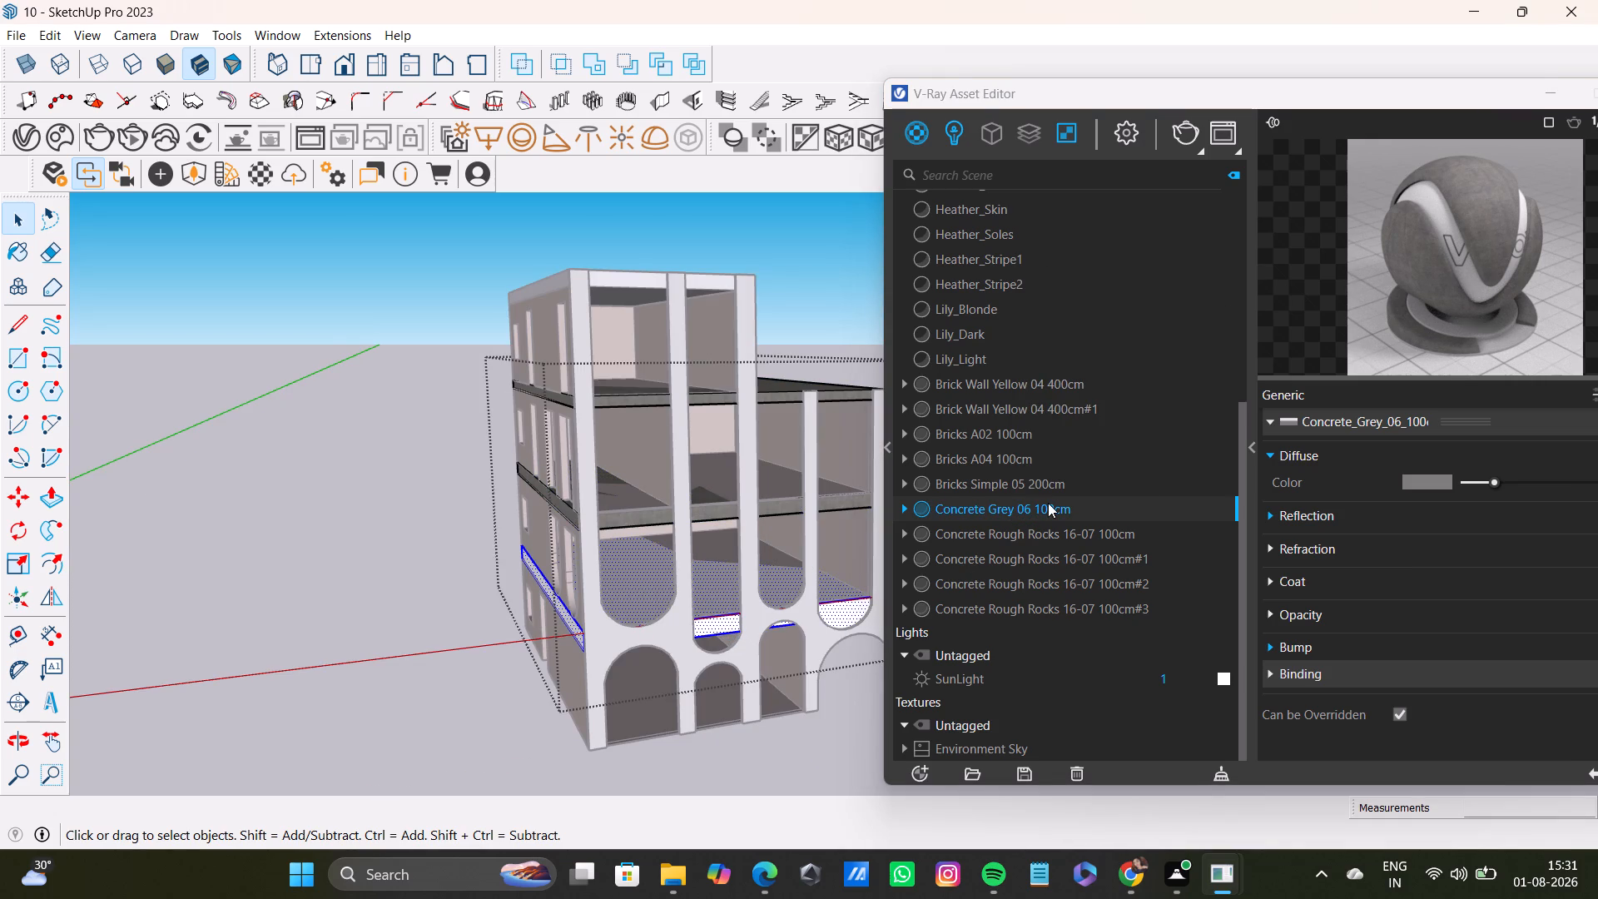
right_click(1047, 503)
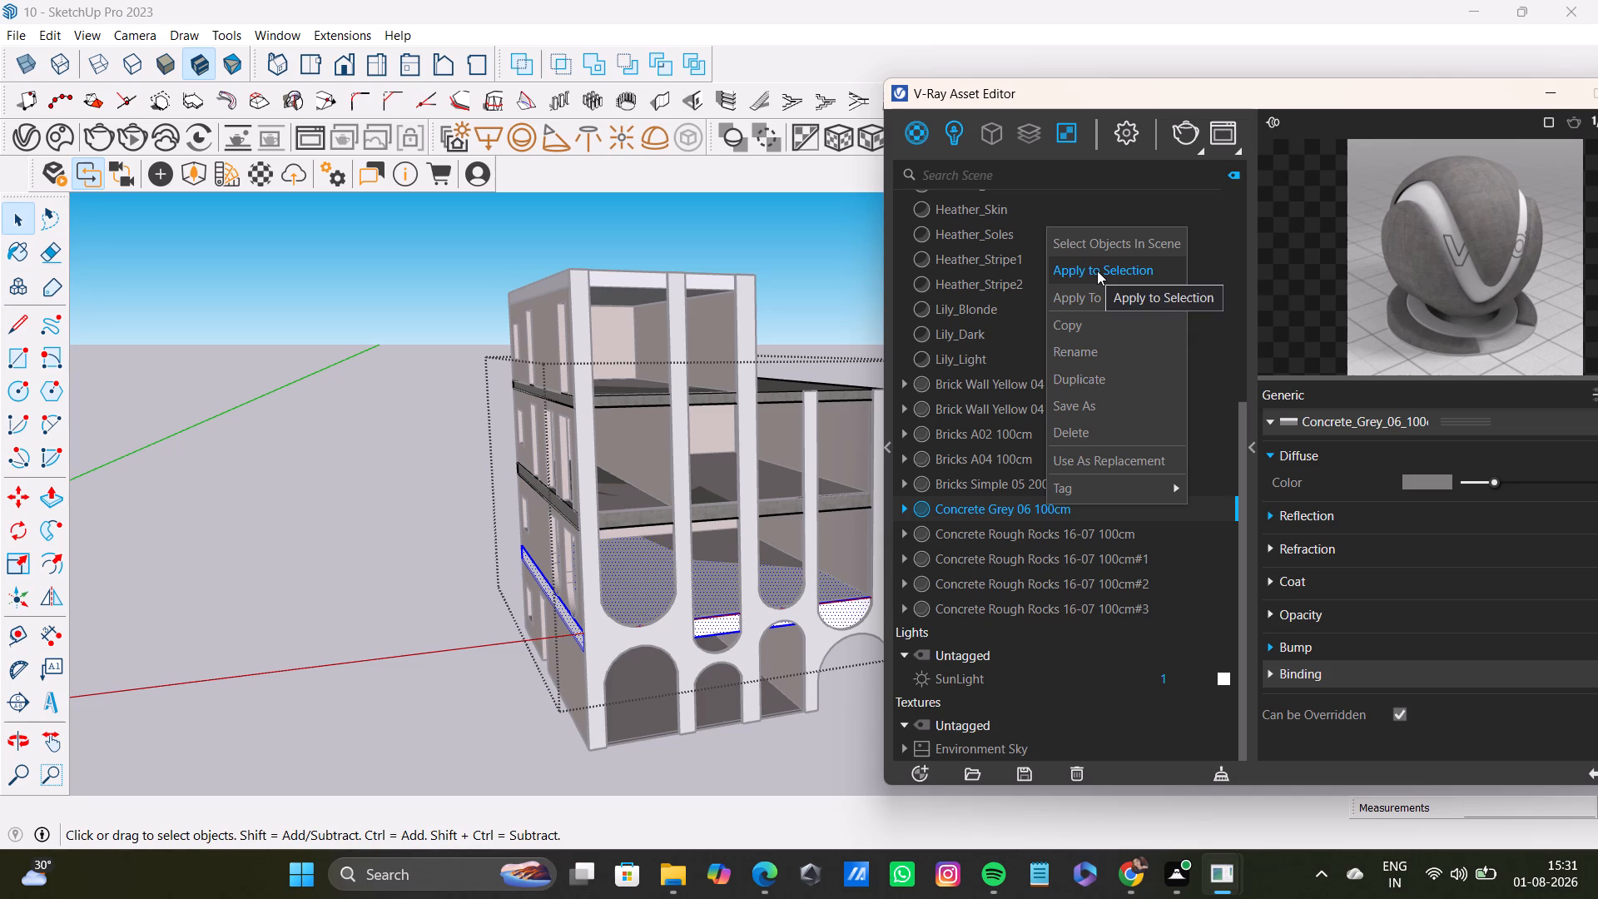
left_click(1097, 271)
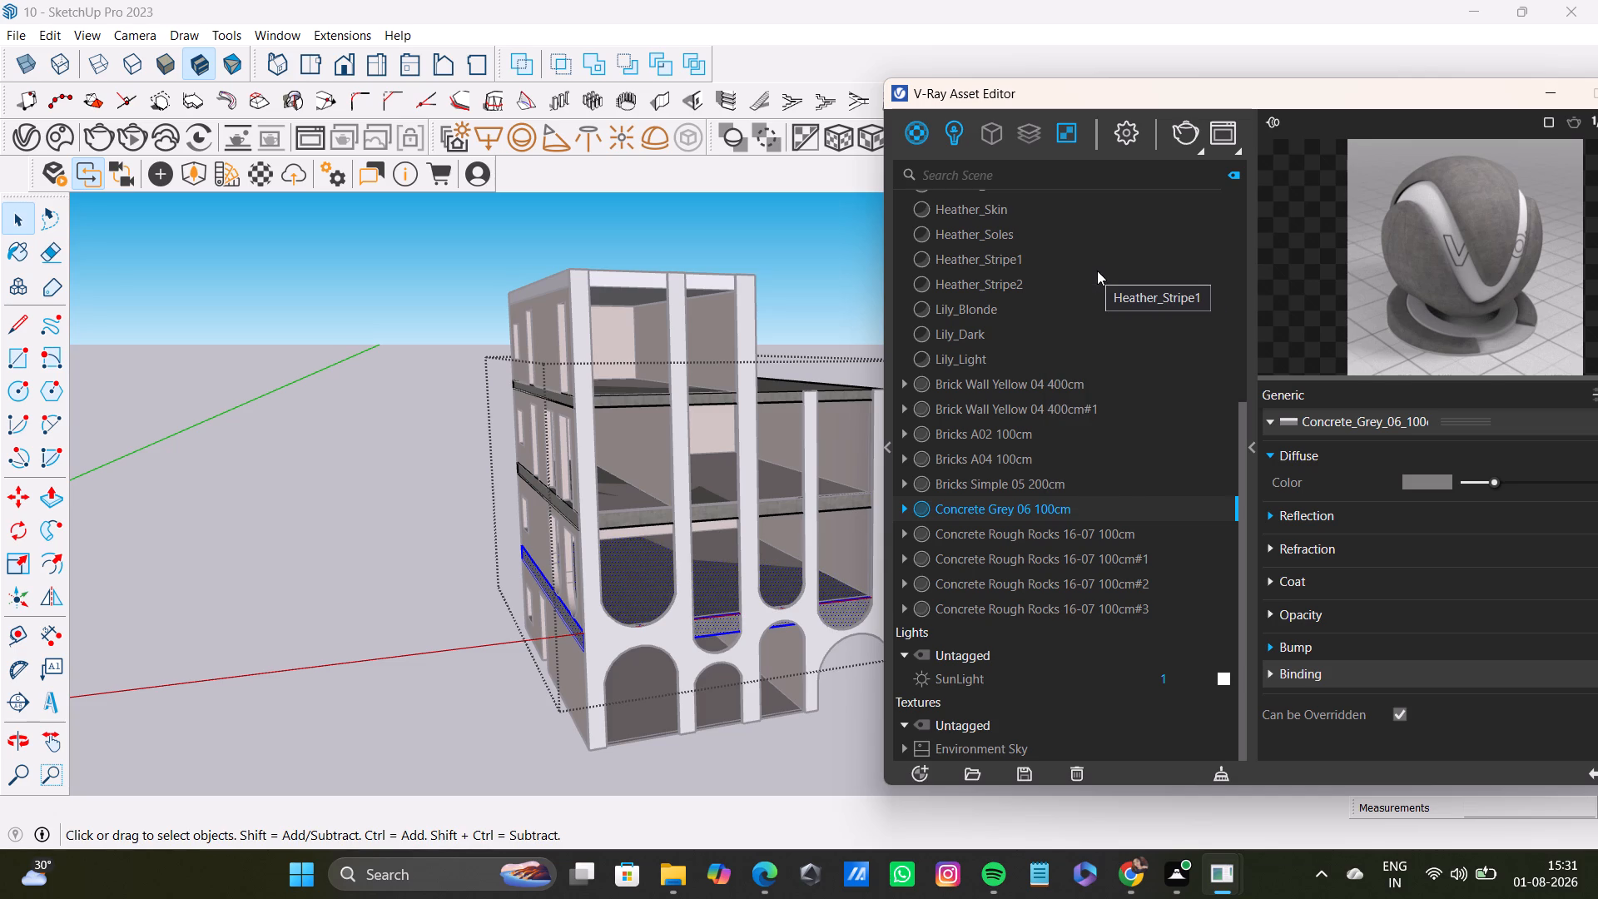
left_click(428, 699)
Apply Concrete Grey 06 100cm to the roof slab on top of the tall block and leave its group.
middle_click_drag(740, 718, 677, 628)
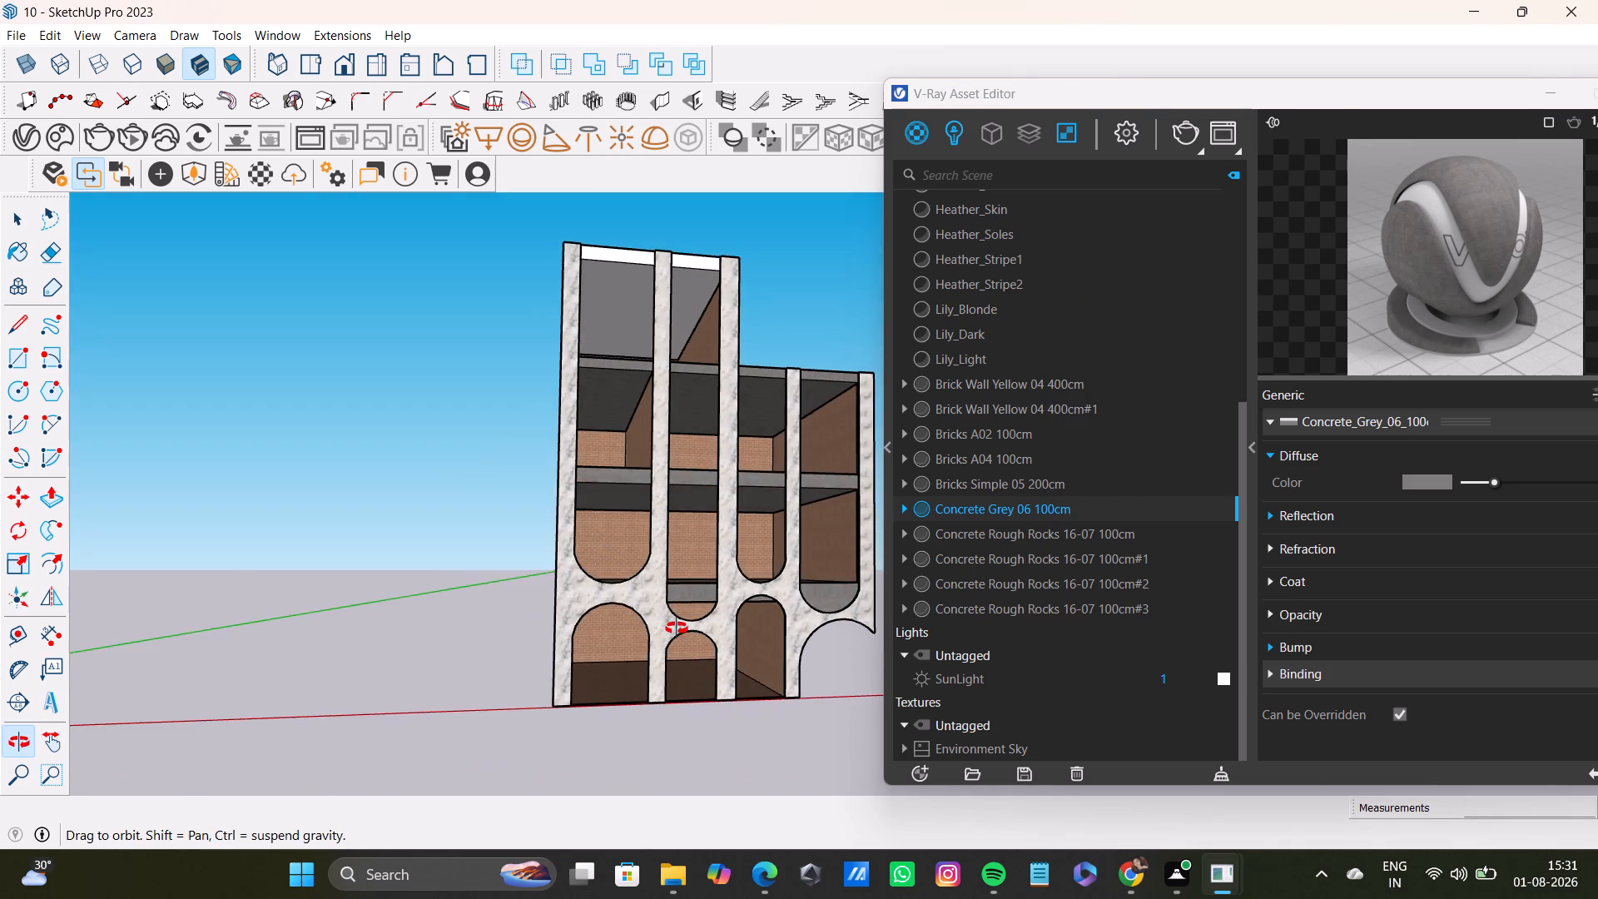
middle_click_drag(677, 628, 783, 678)
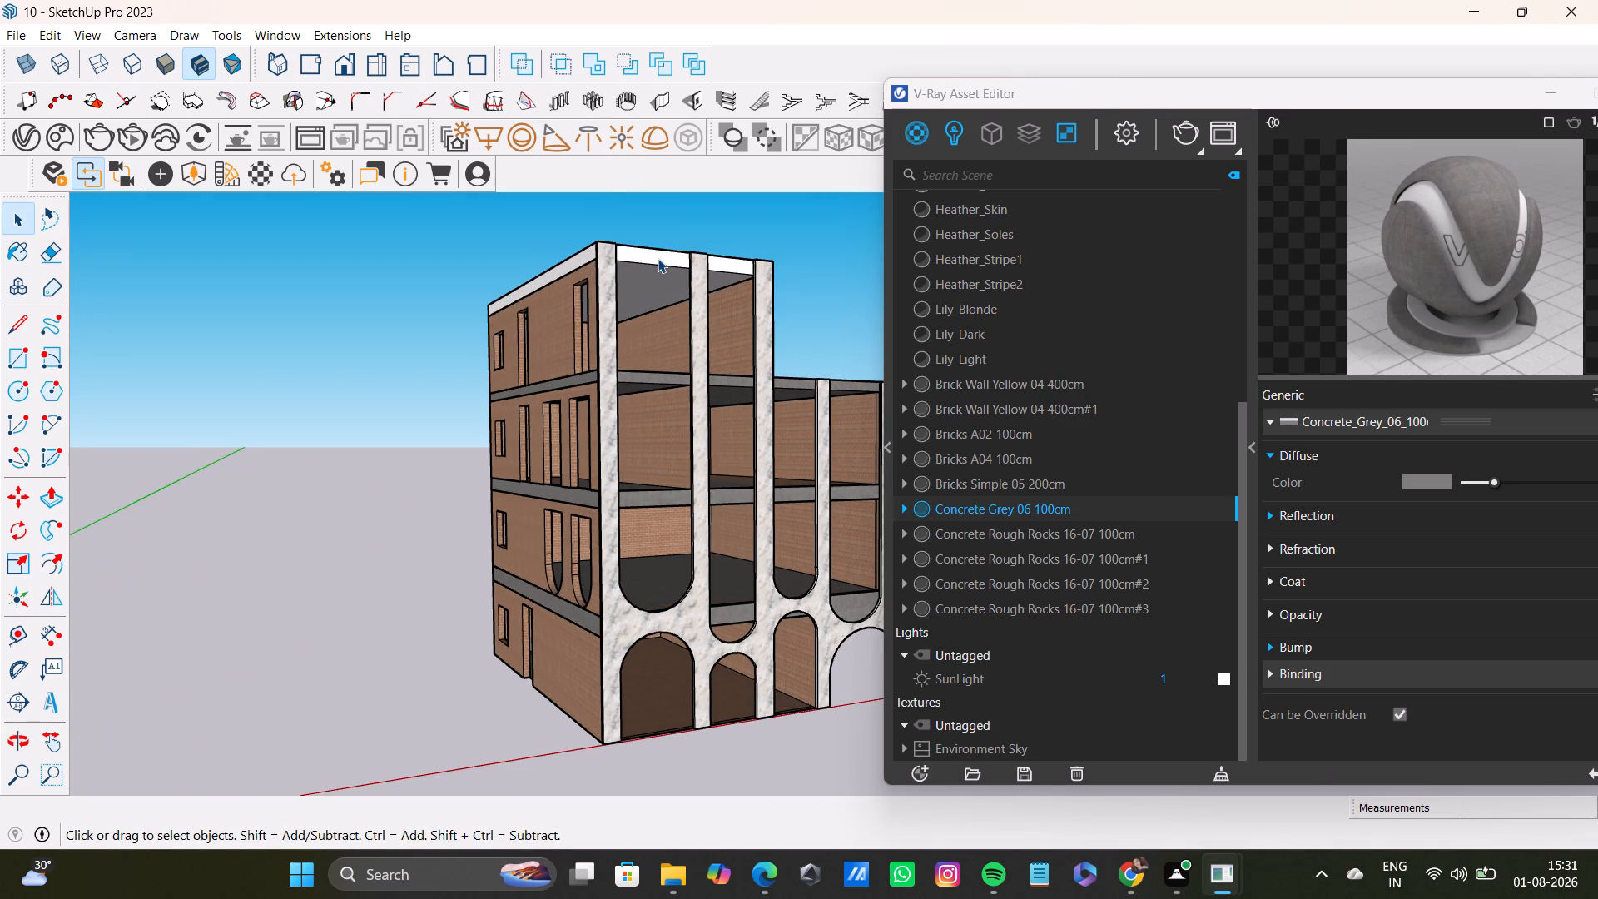
double_click(658, 258)
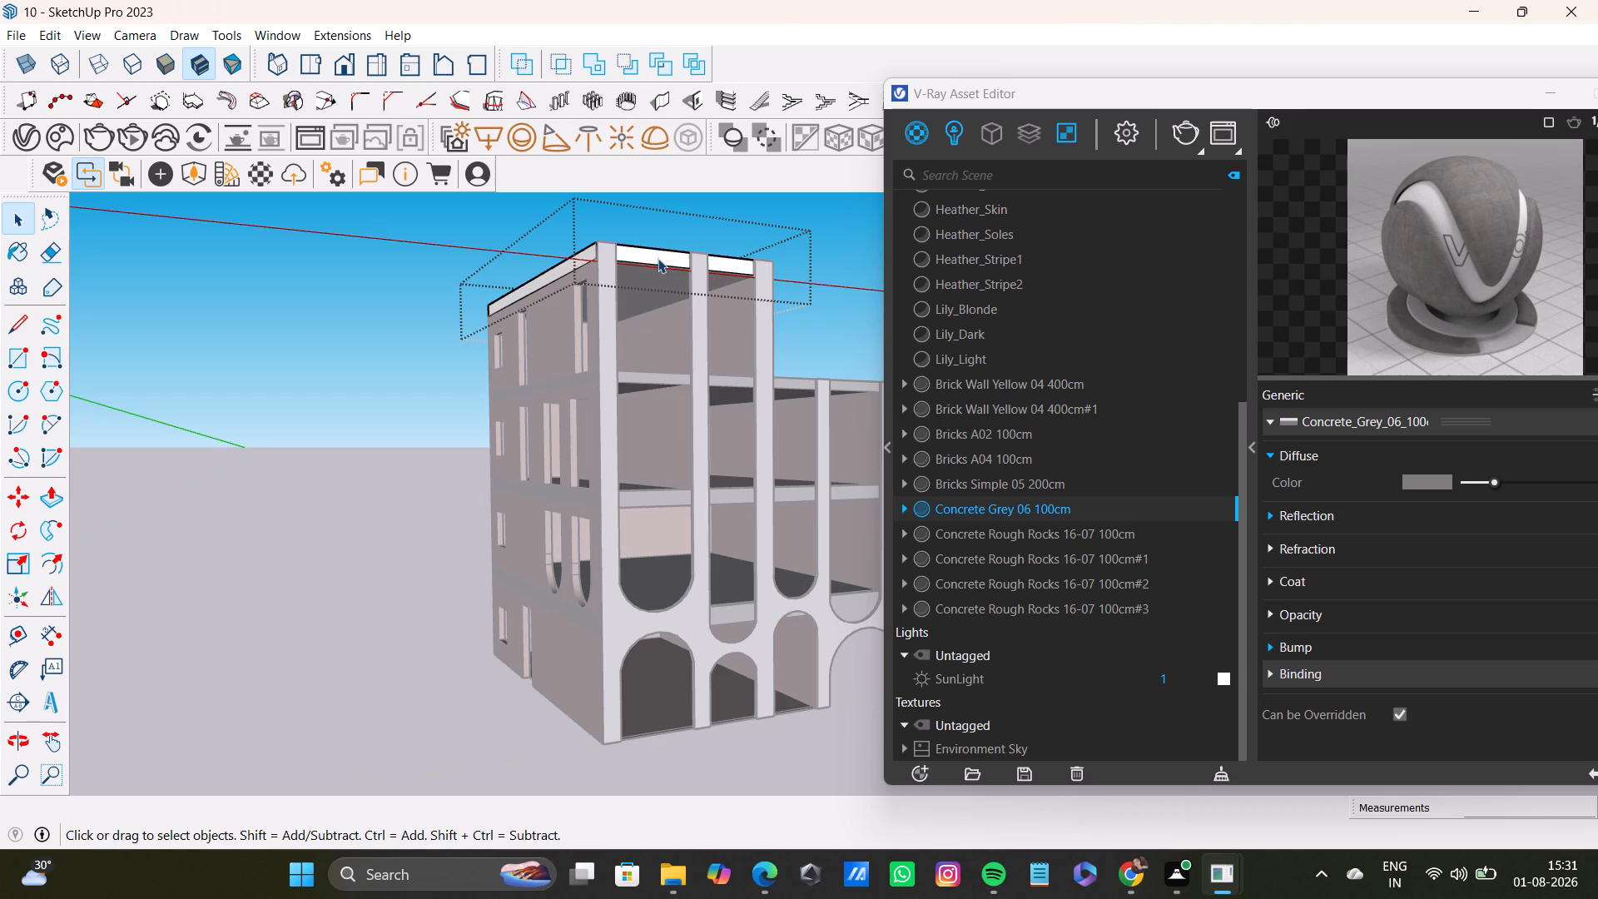
double_click(658, 258)
double_click(658, 258)
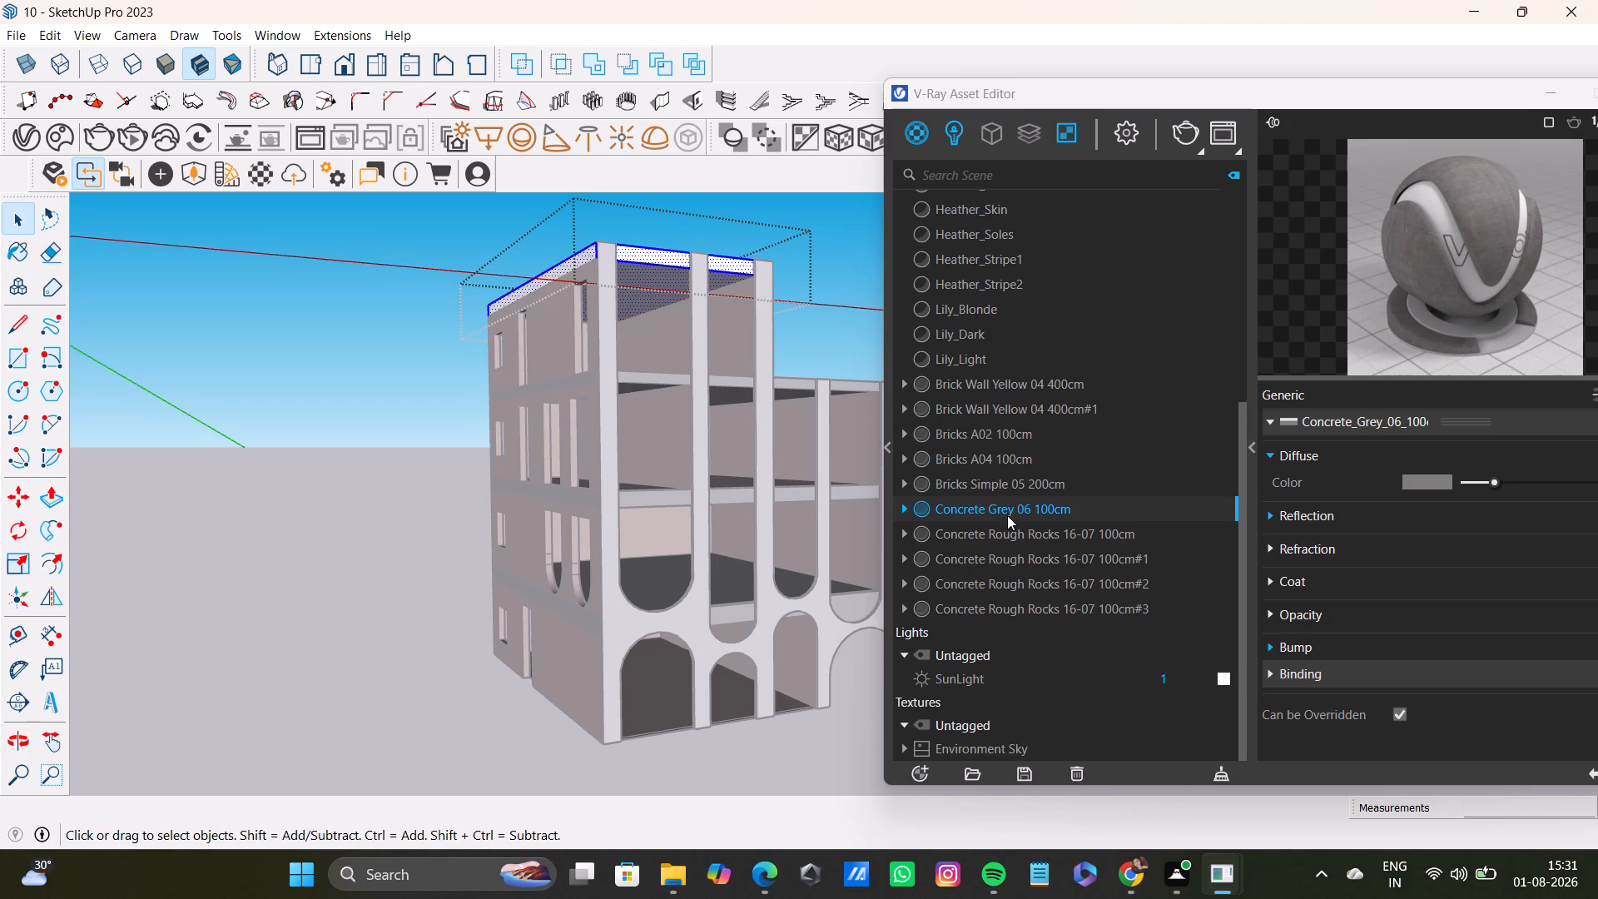
right_click(1007, 515)
left_click(1044, 286)
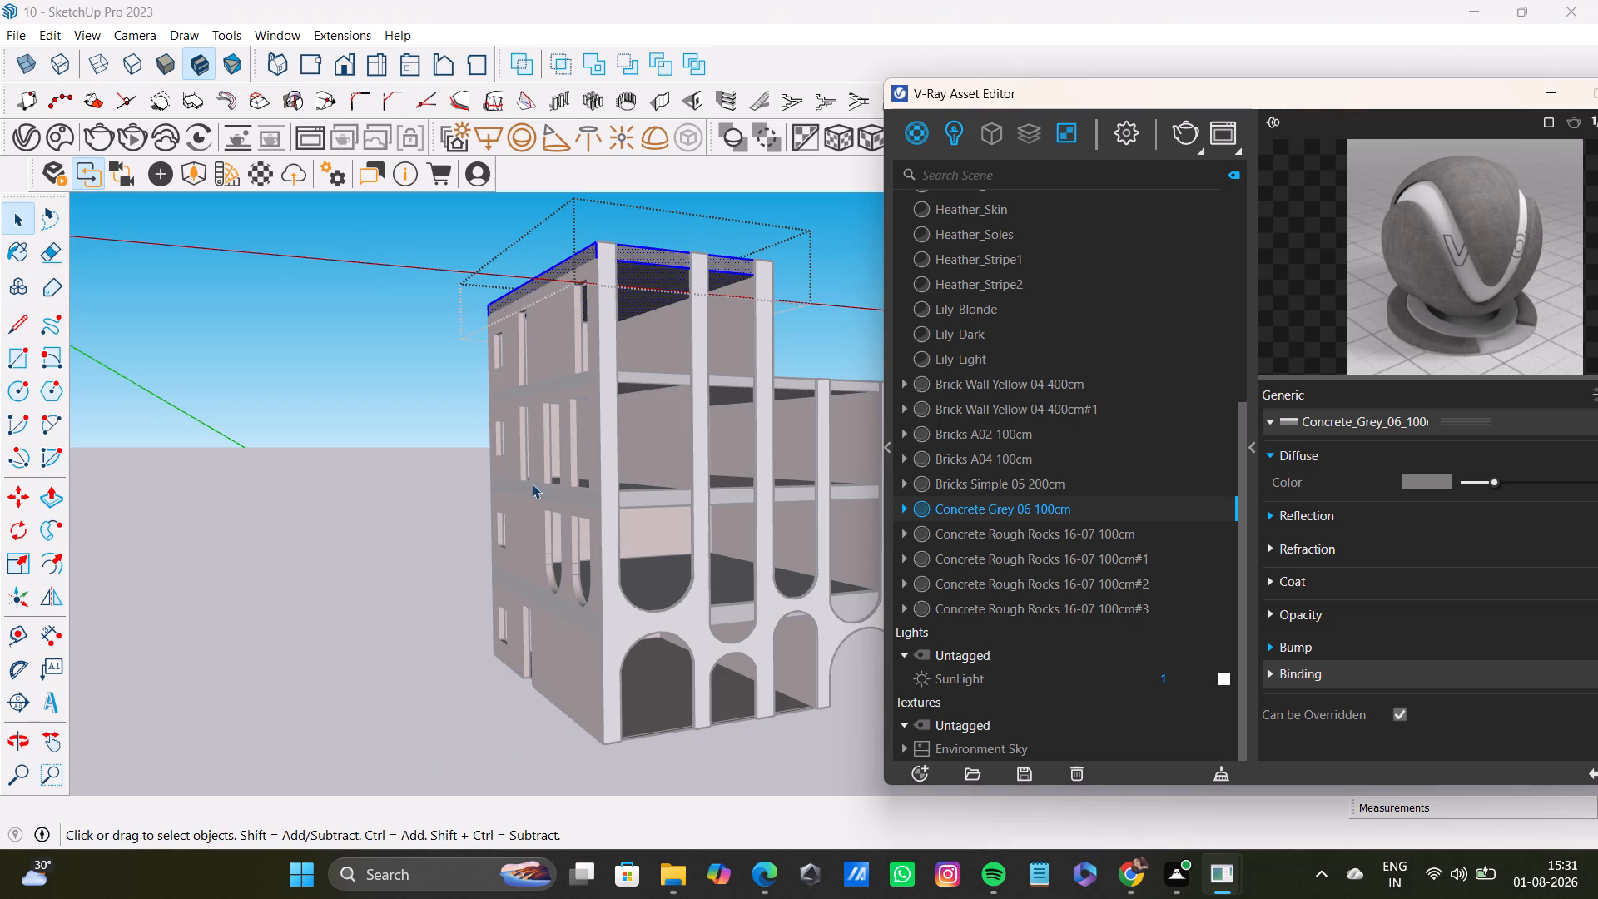
left_click(375, 515)
middle_click_drag(580, 581, 548, 715)
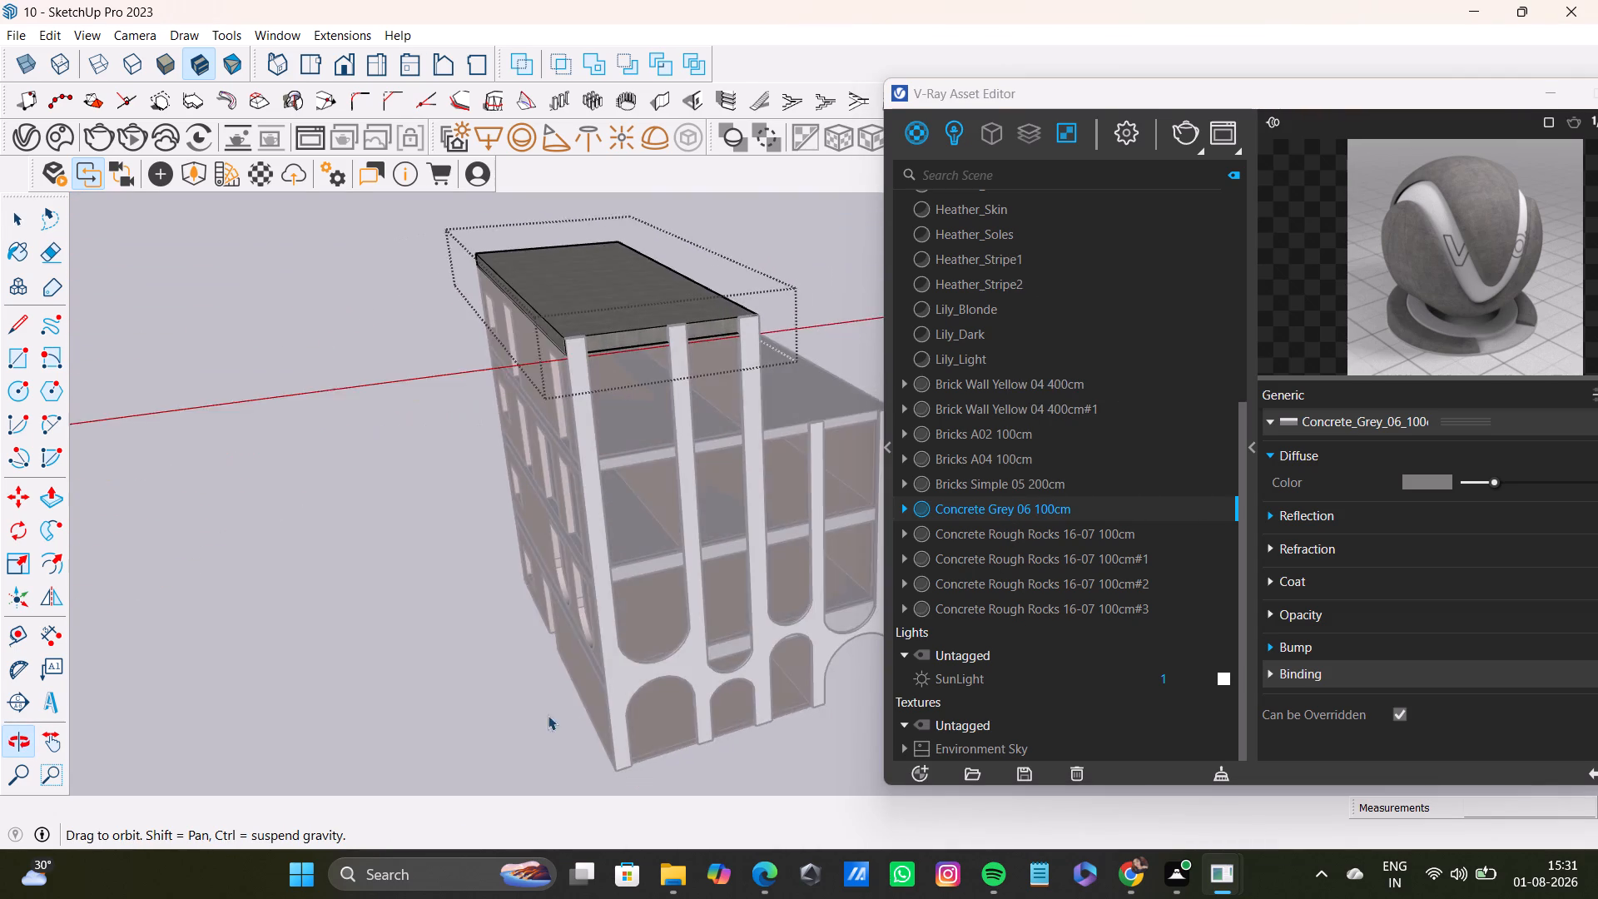
middle_click_drag(548, 715, 552, 722)
left_click(453, 618)
Examine the building's arched facade, slabs and interior walls from several angles to check the applied materials.
middle_click_drag(576, 604, 601, 400)
scroll(464, 482, "down", 2)
middle_click_drag(487, 480, 399, 435)
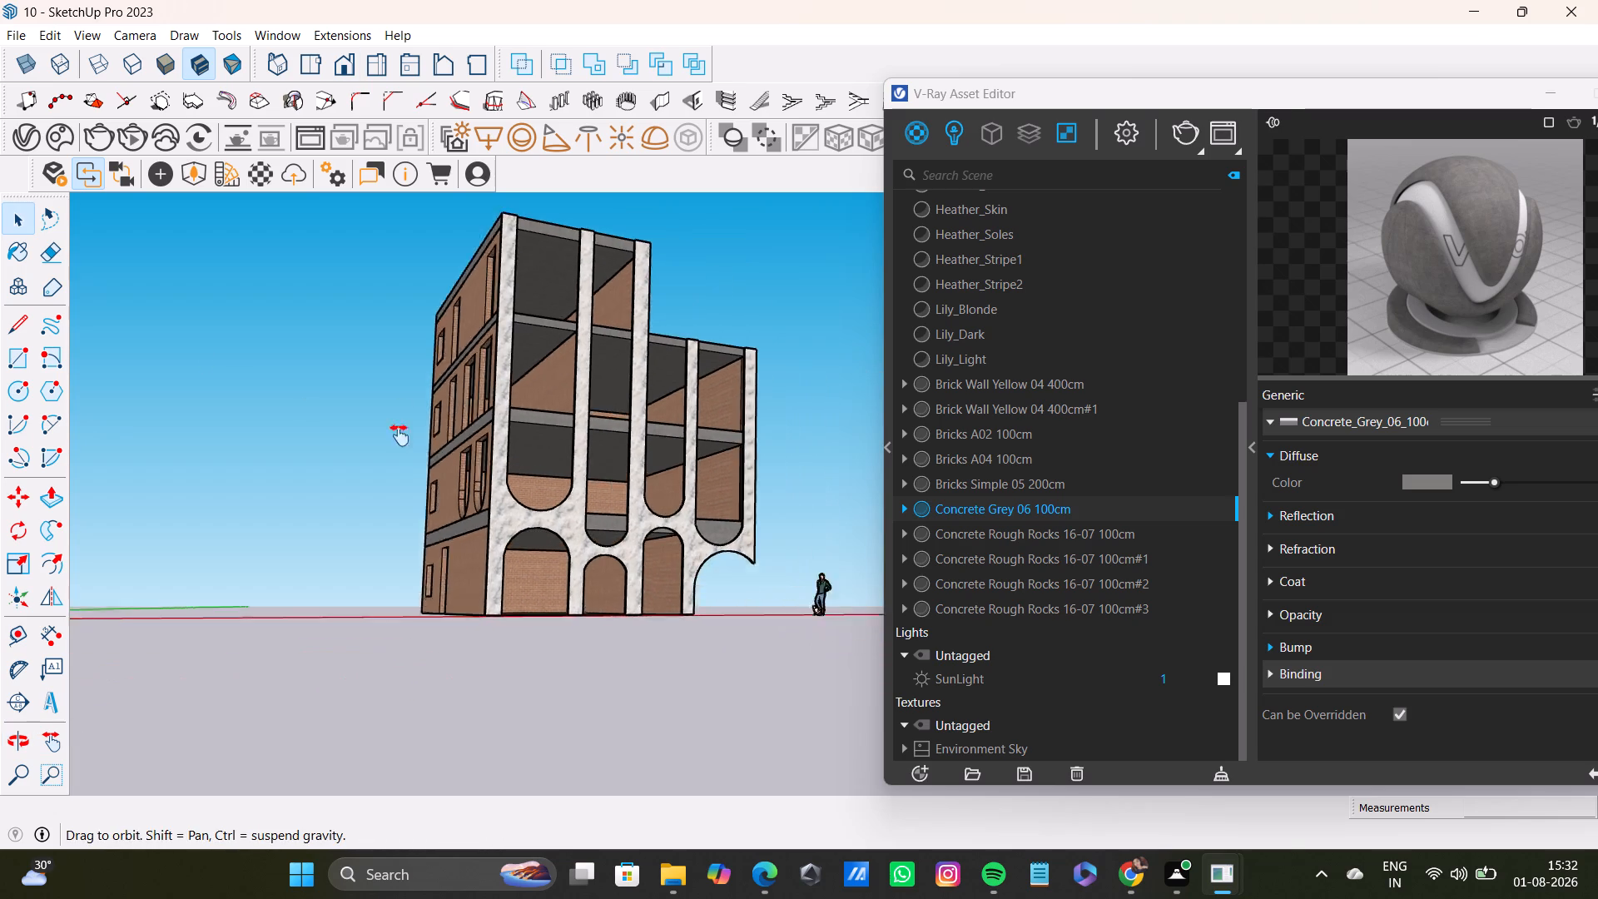
middle_click_drag(399, 435, 378, 434)
middle_click_drag(501, 491, 495, 623)
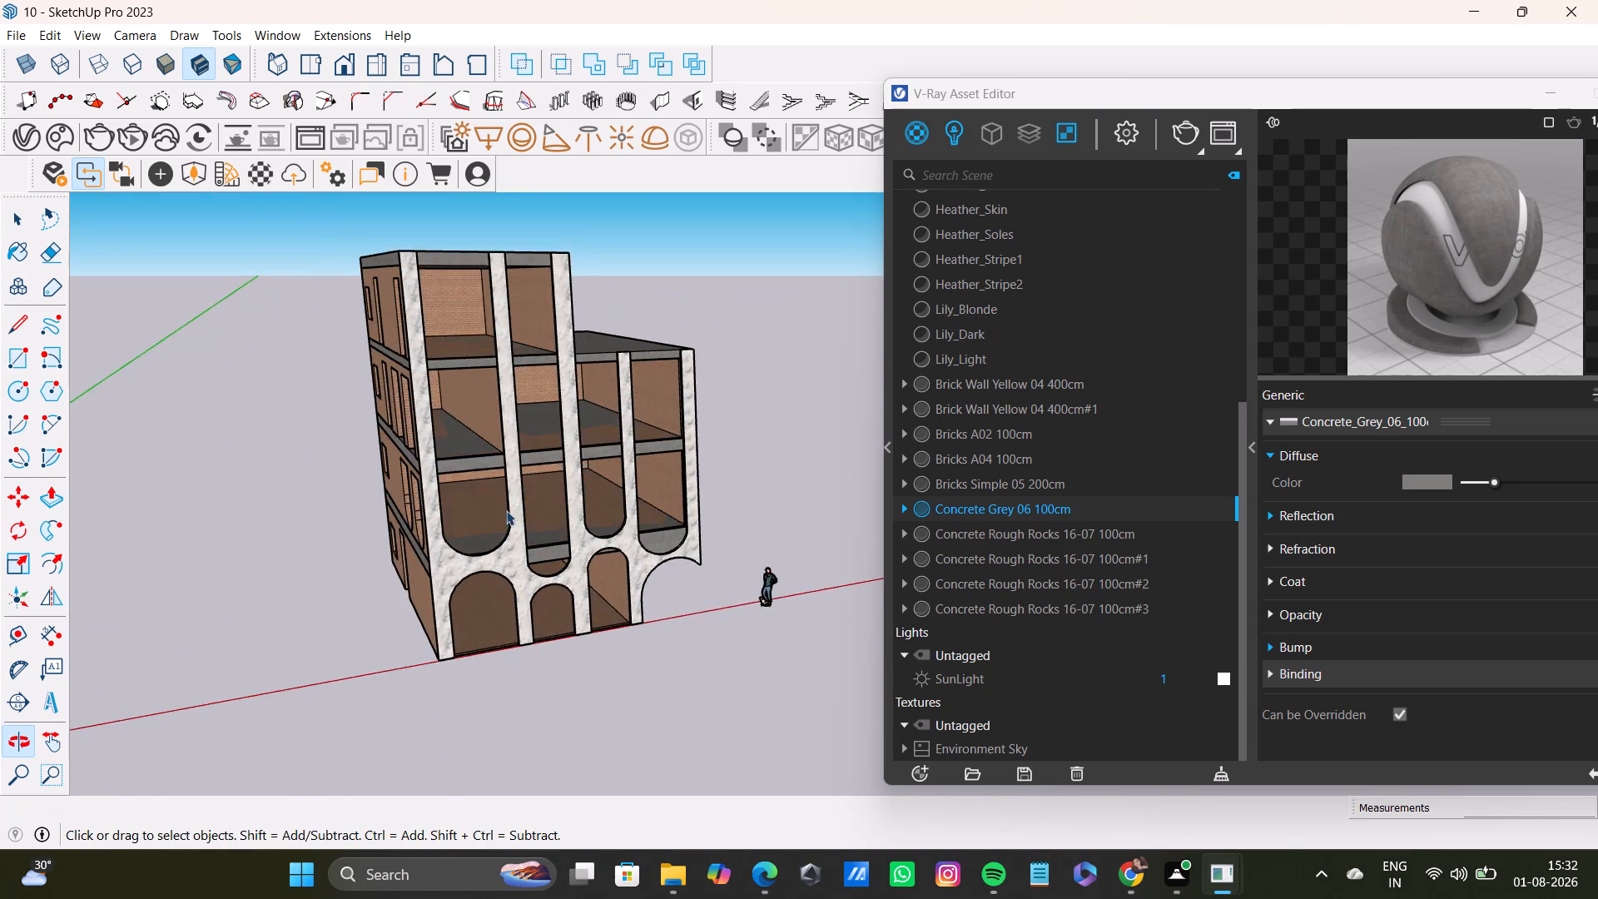
scroll(510, 499, "up", 4)
middle_click_drag(511, 488, 484, 472)
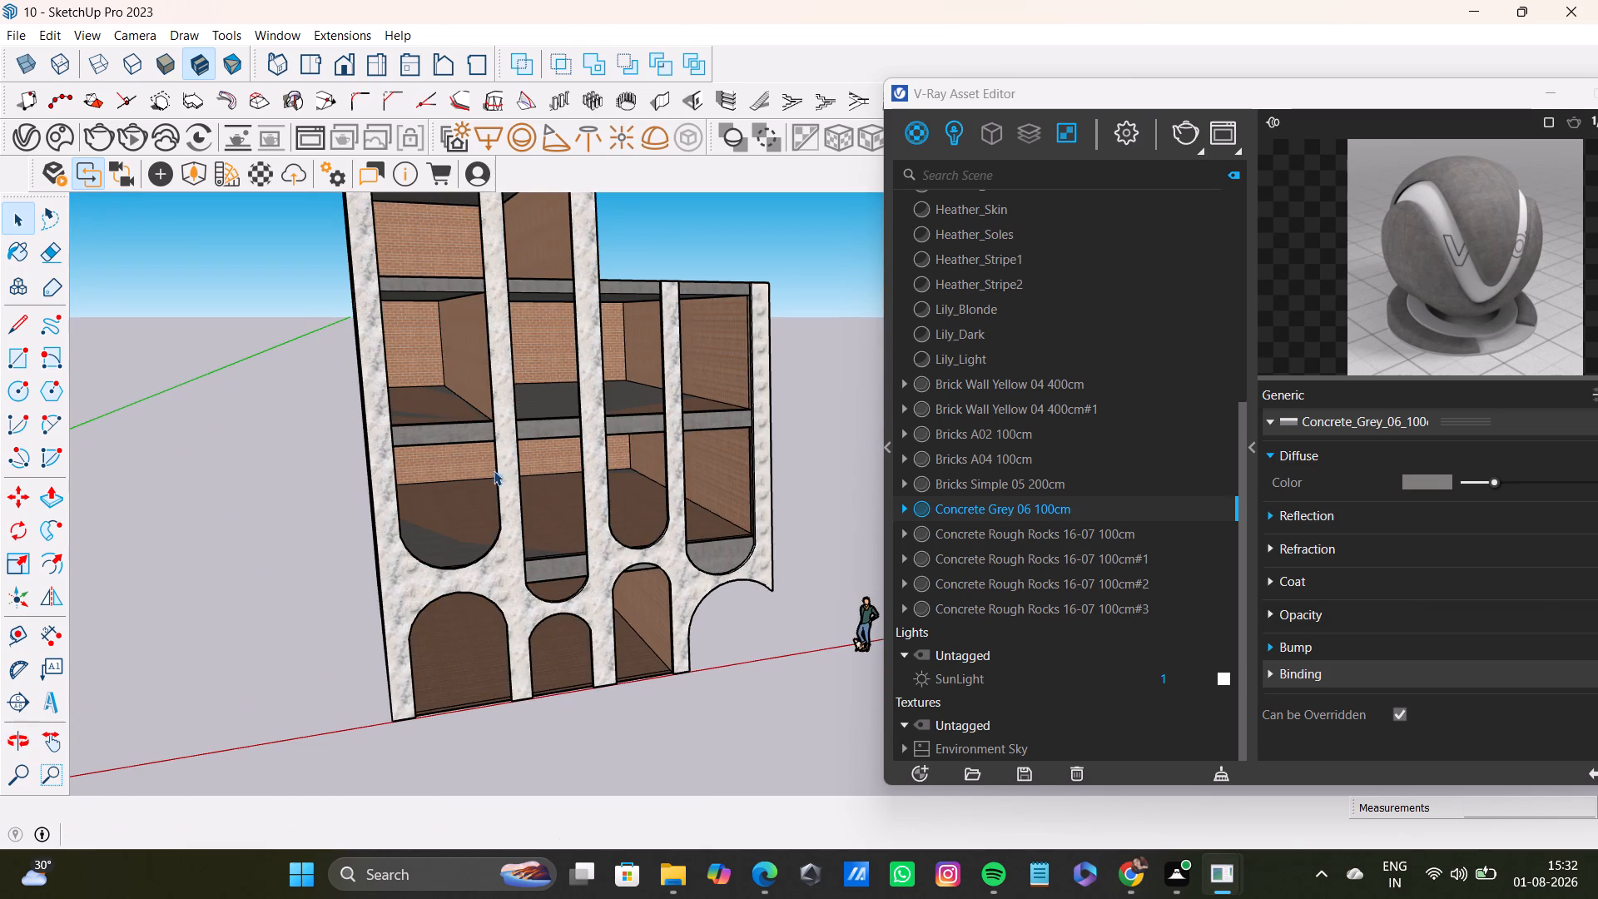
middle_click_drag(772, 463, 836, 537, "shift")
middle_click_drag(836, 534, 826, 459)
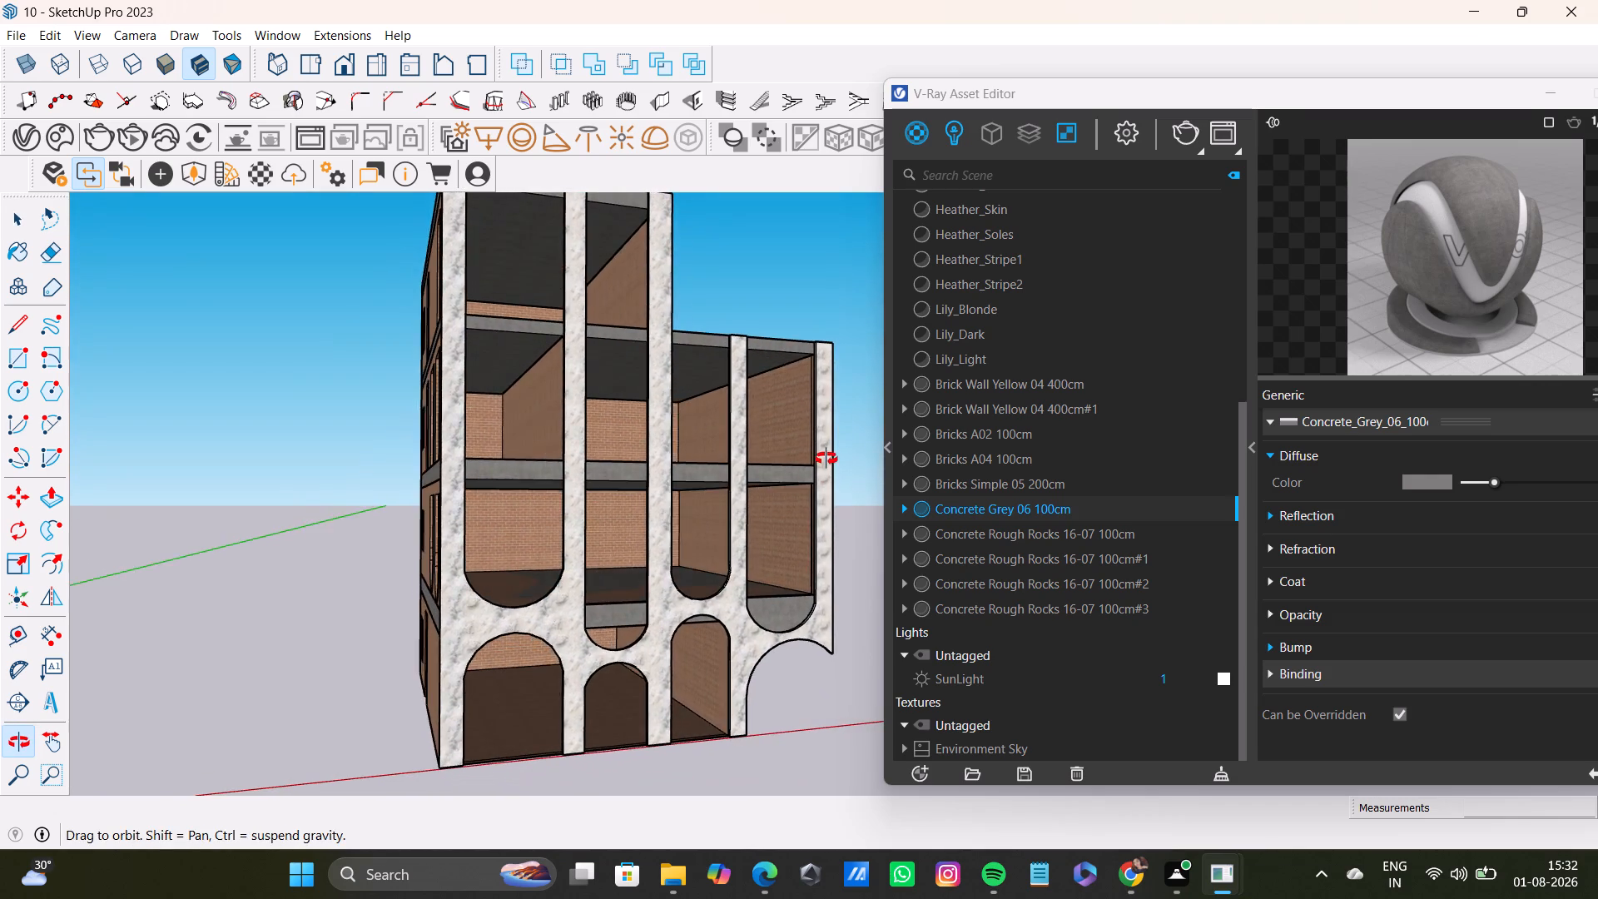
middle_click_drag(826, 459, 842, 463)
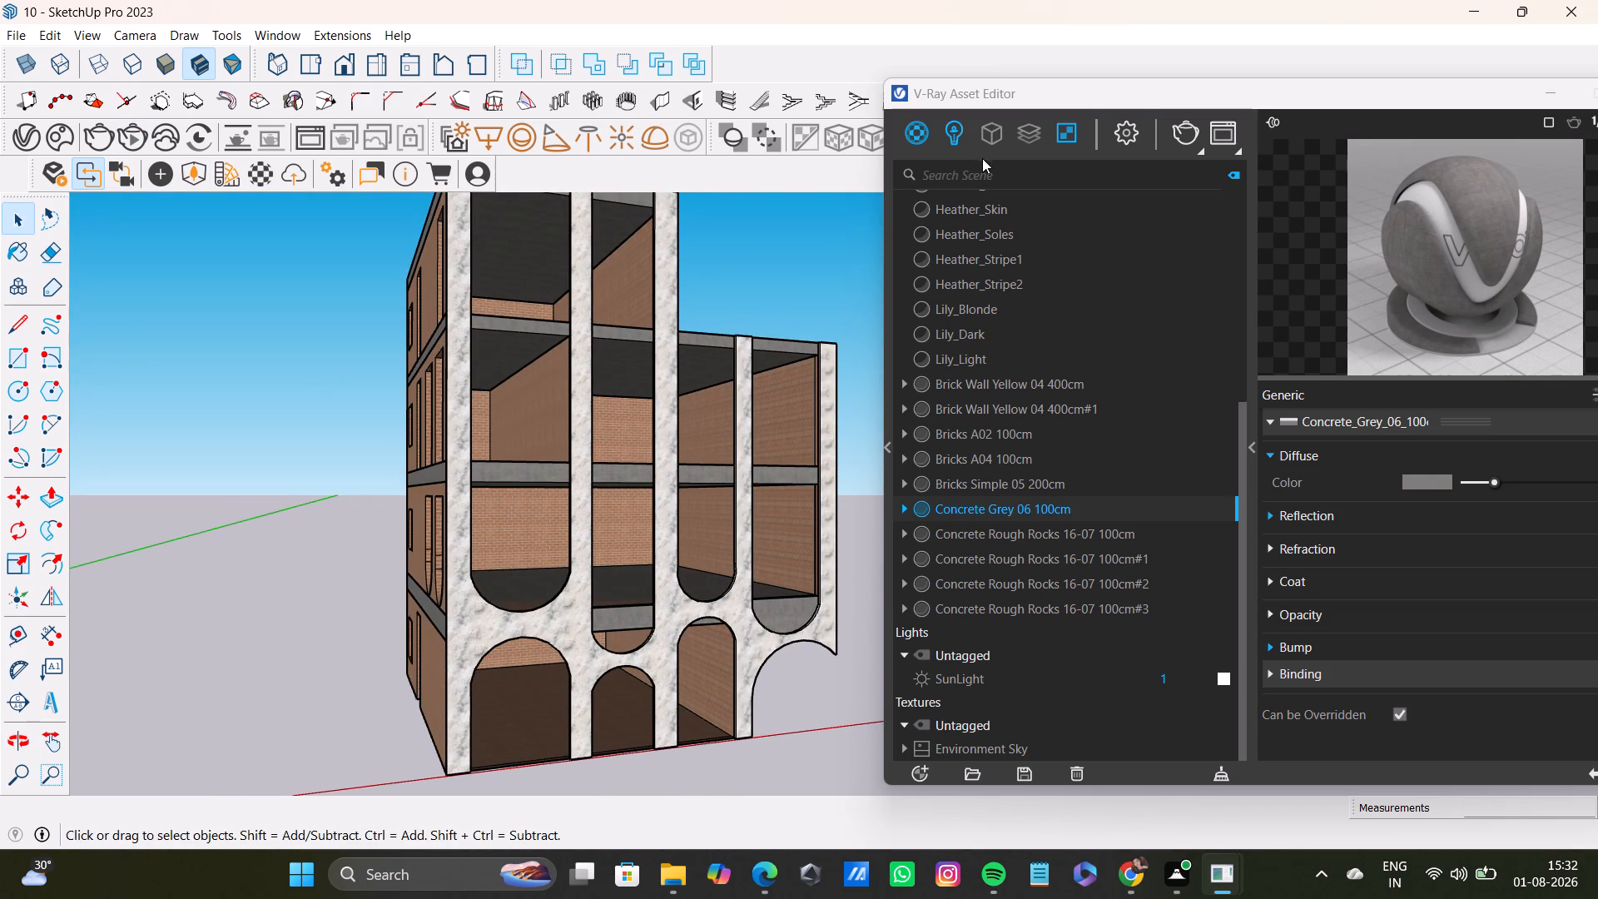
Browse the Chaos Cosmos library's walking people models for figures to place around the building.
left_click(54, 143)
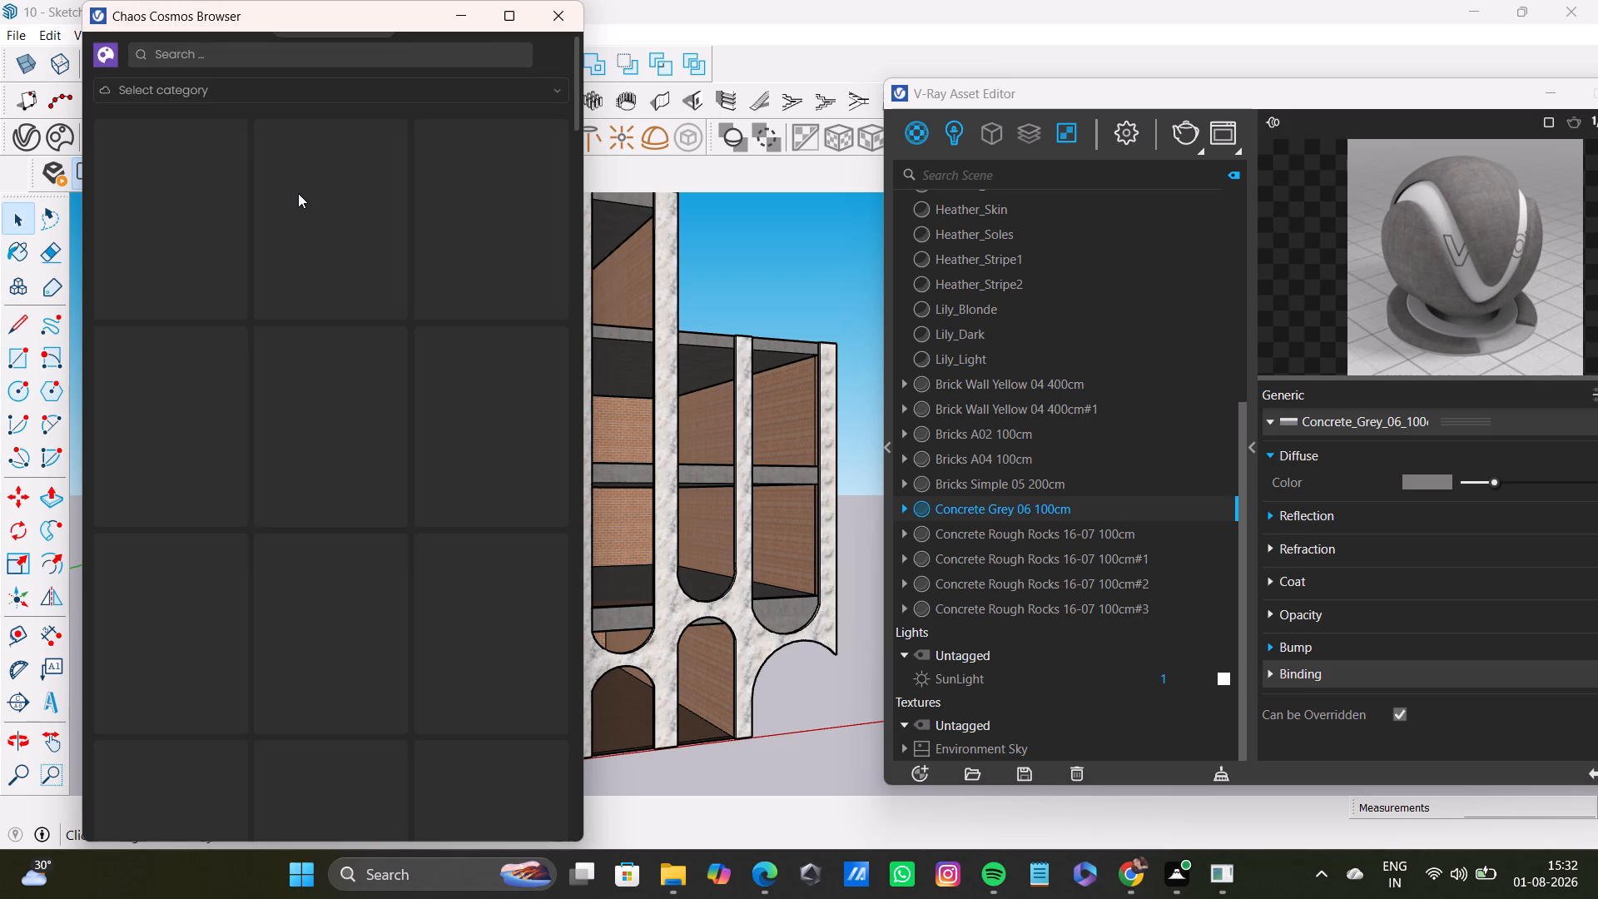
left_click(292, 90)
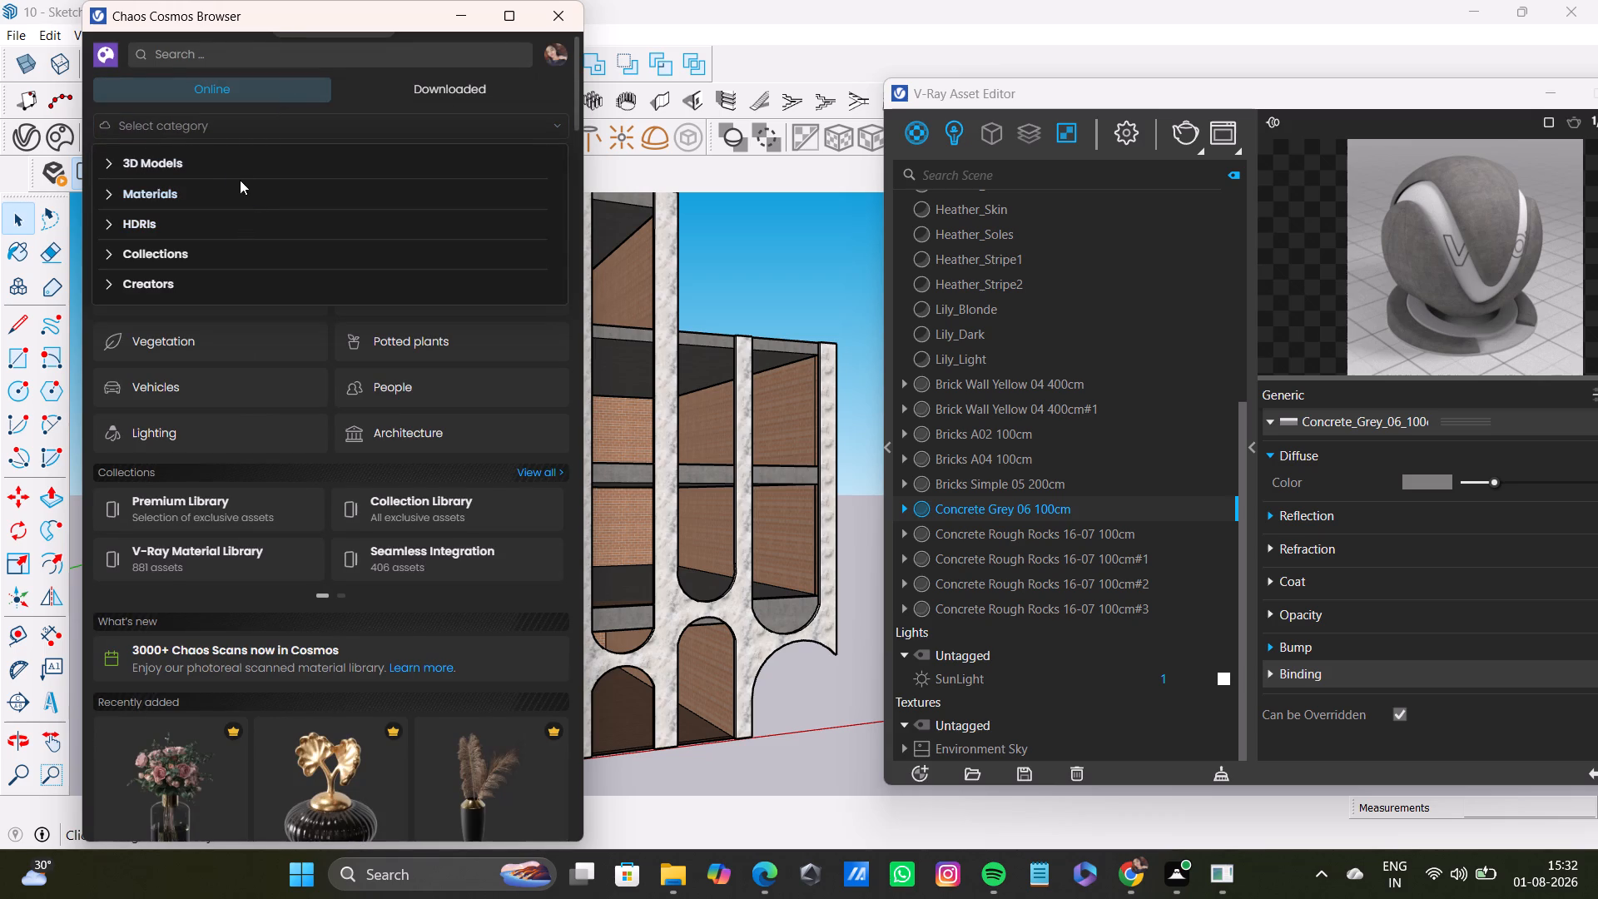
left_click(227, 161)
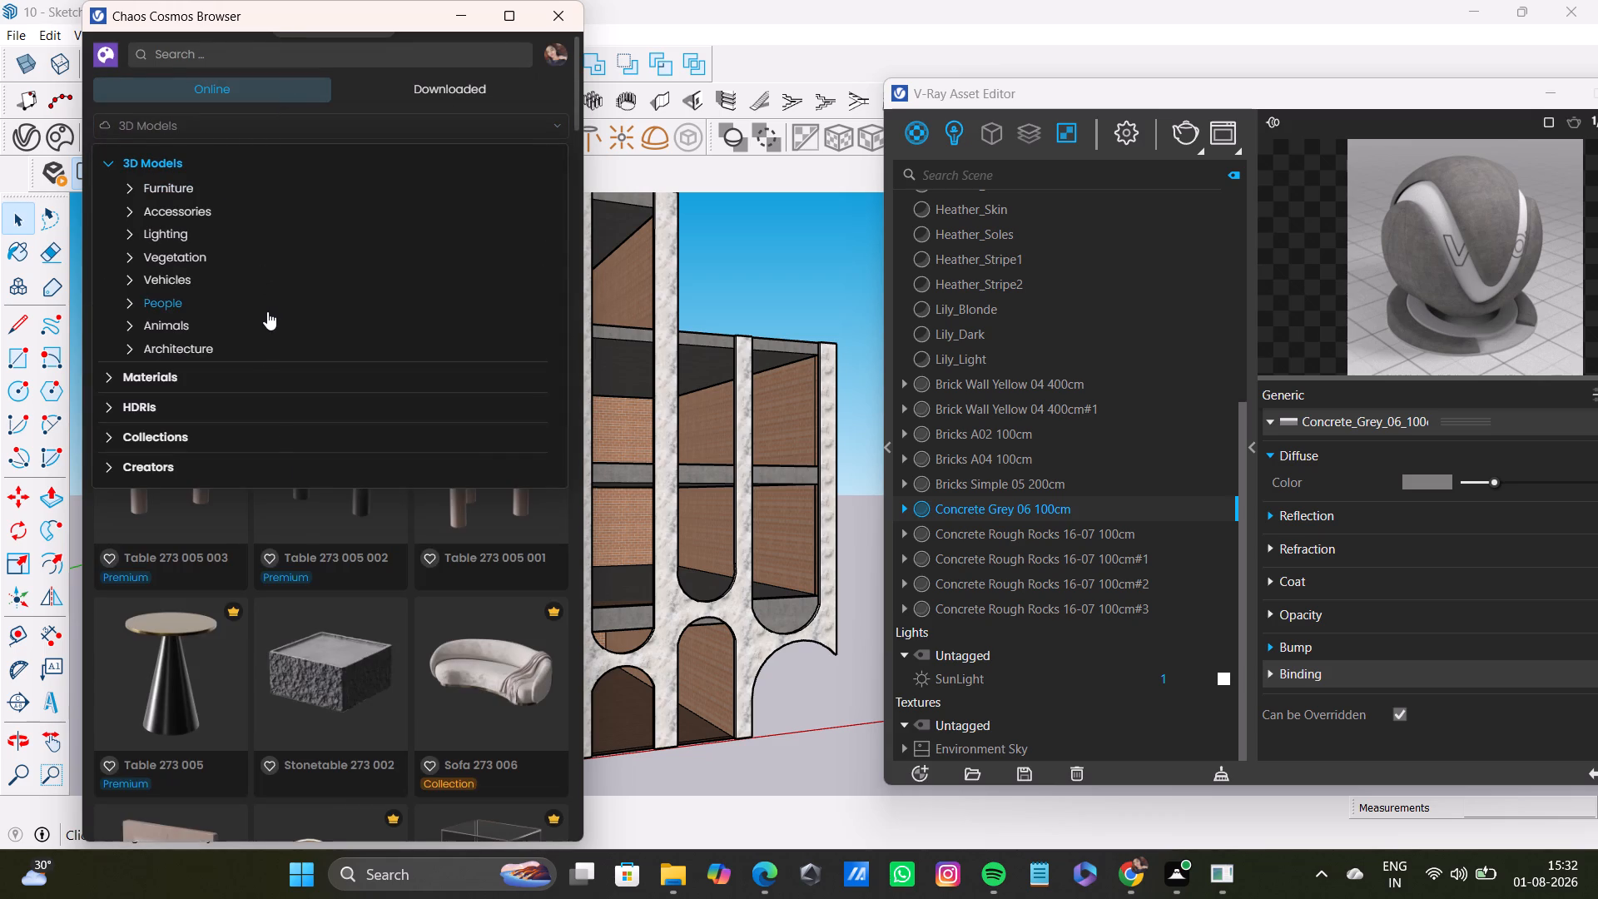
scroll(392, 631, "down", 6)
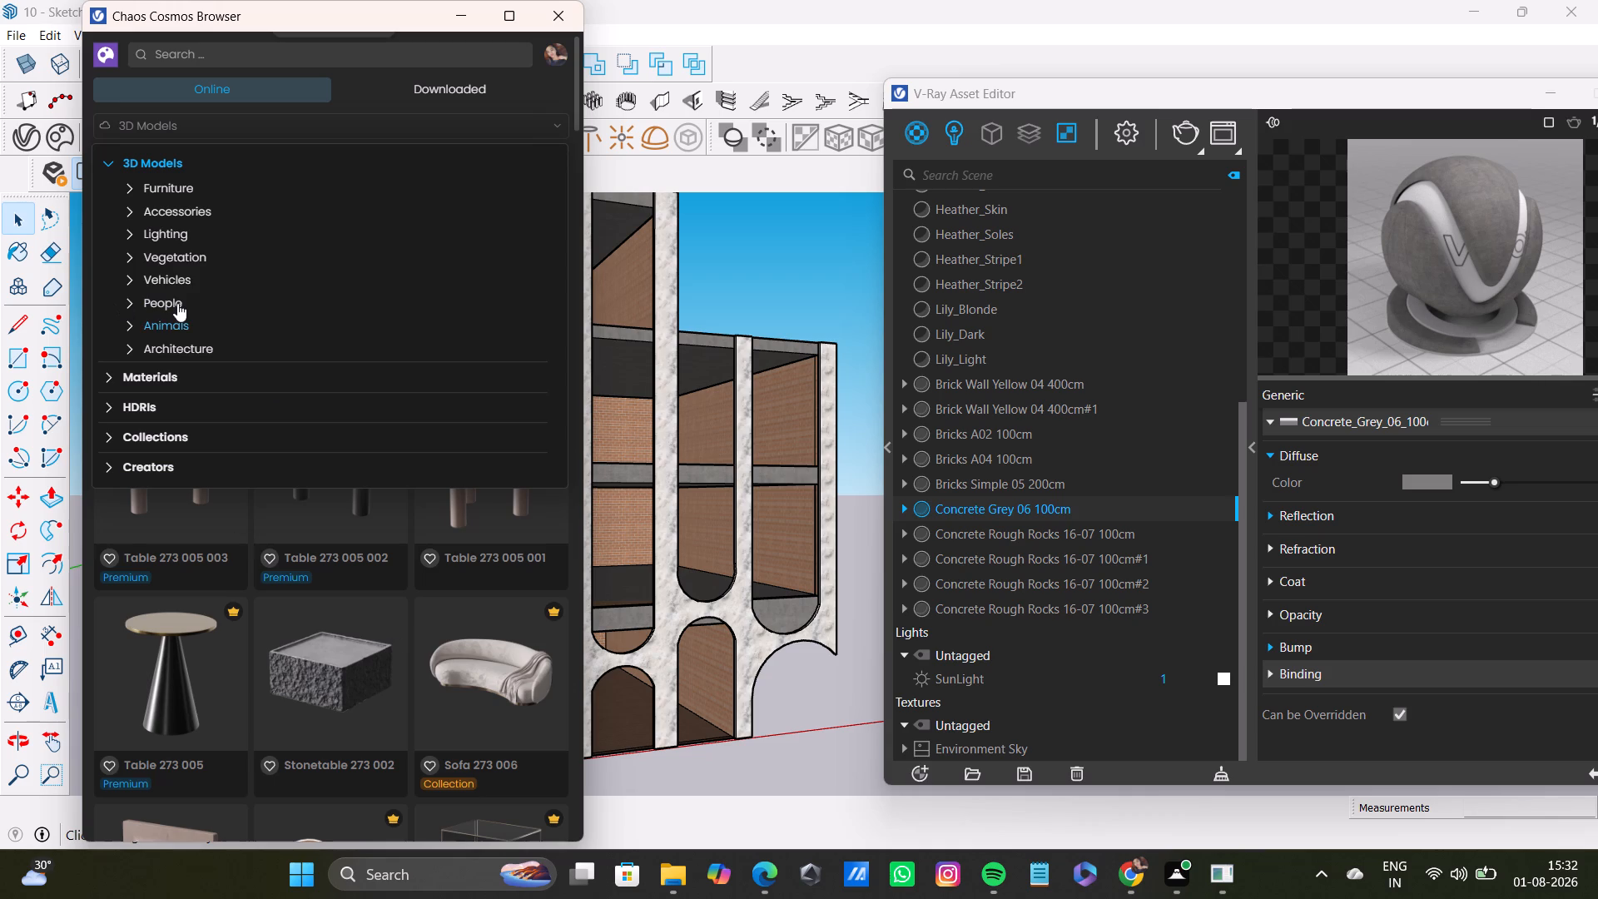
left_click(180, 301)
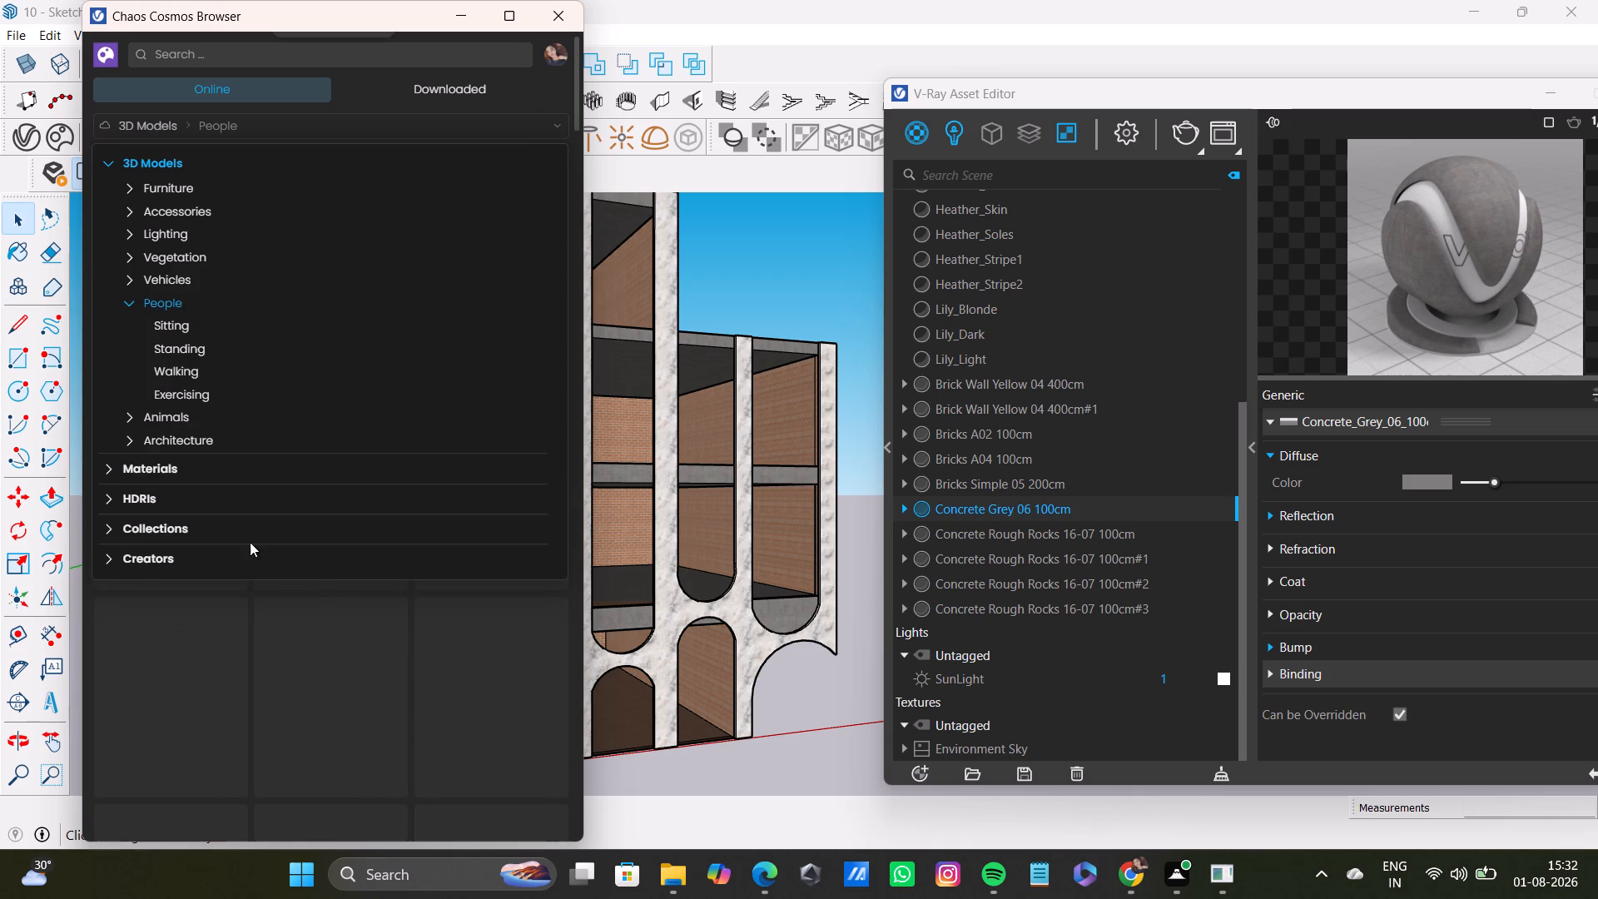
left_click(195, 366)
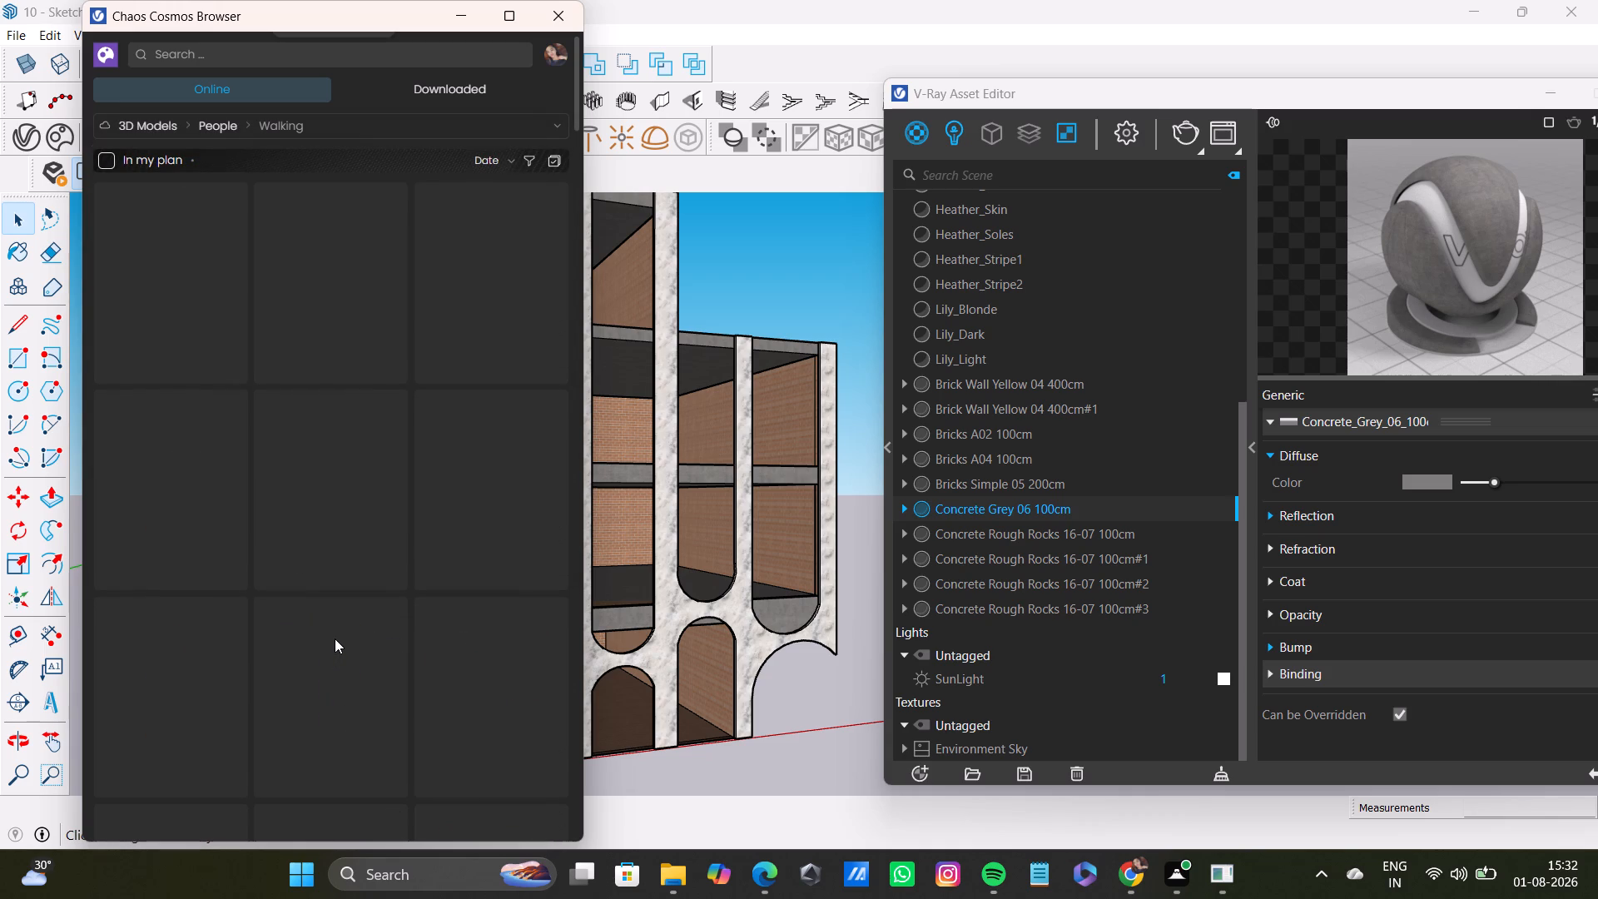
scroll(348, 462, "down", 7)
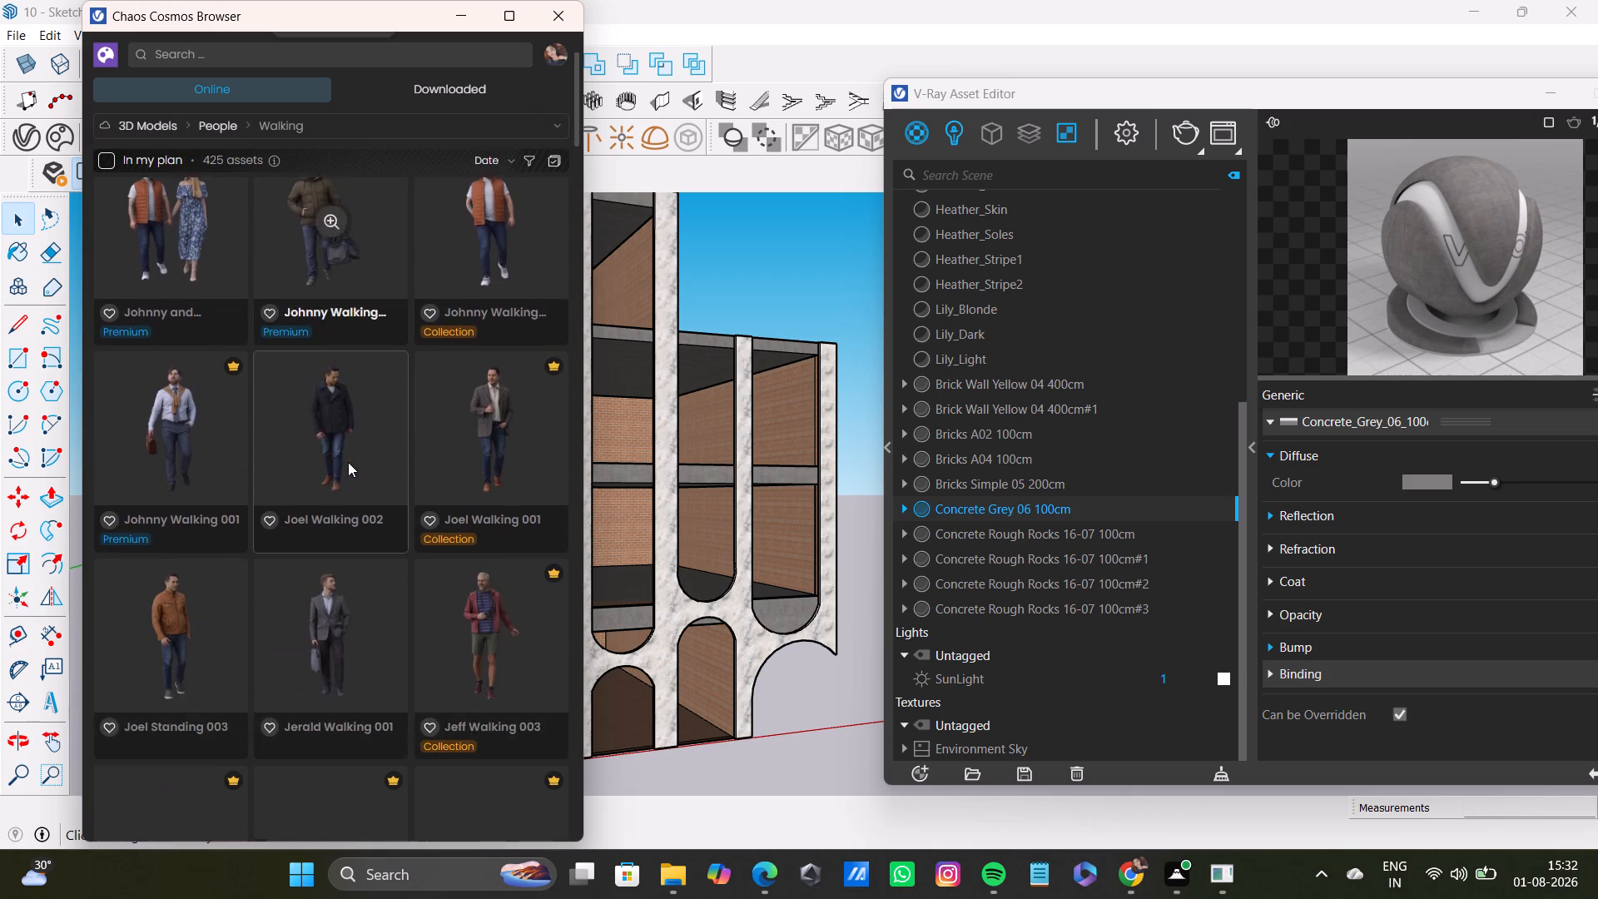
scroll(348, 462, "down", 4)
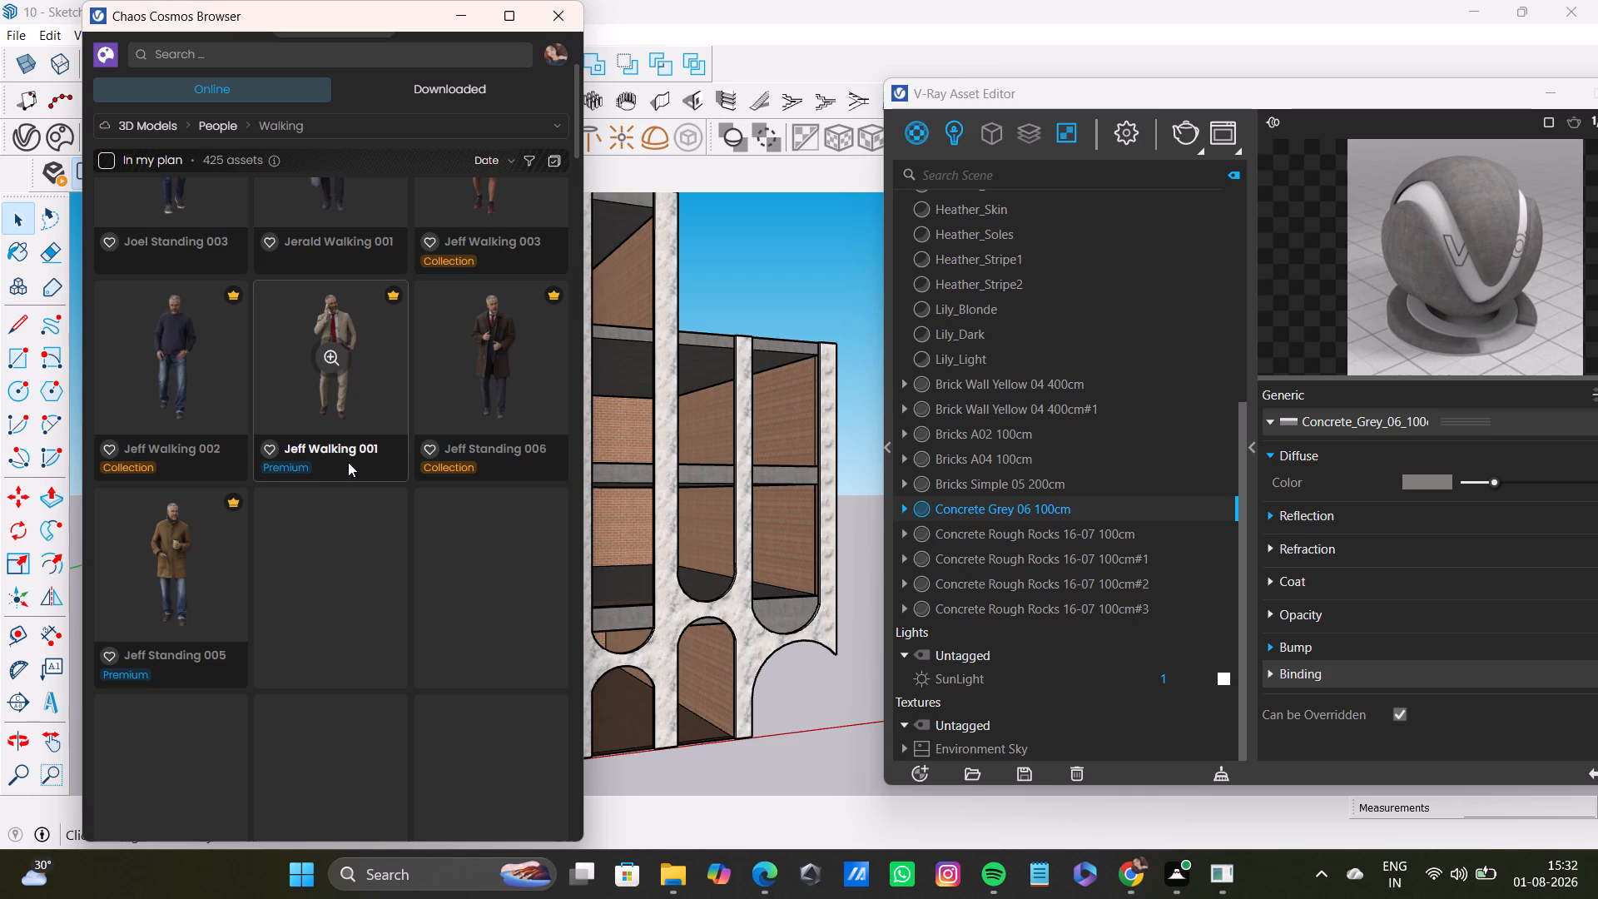
scroll(386, 389, "up", 12)
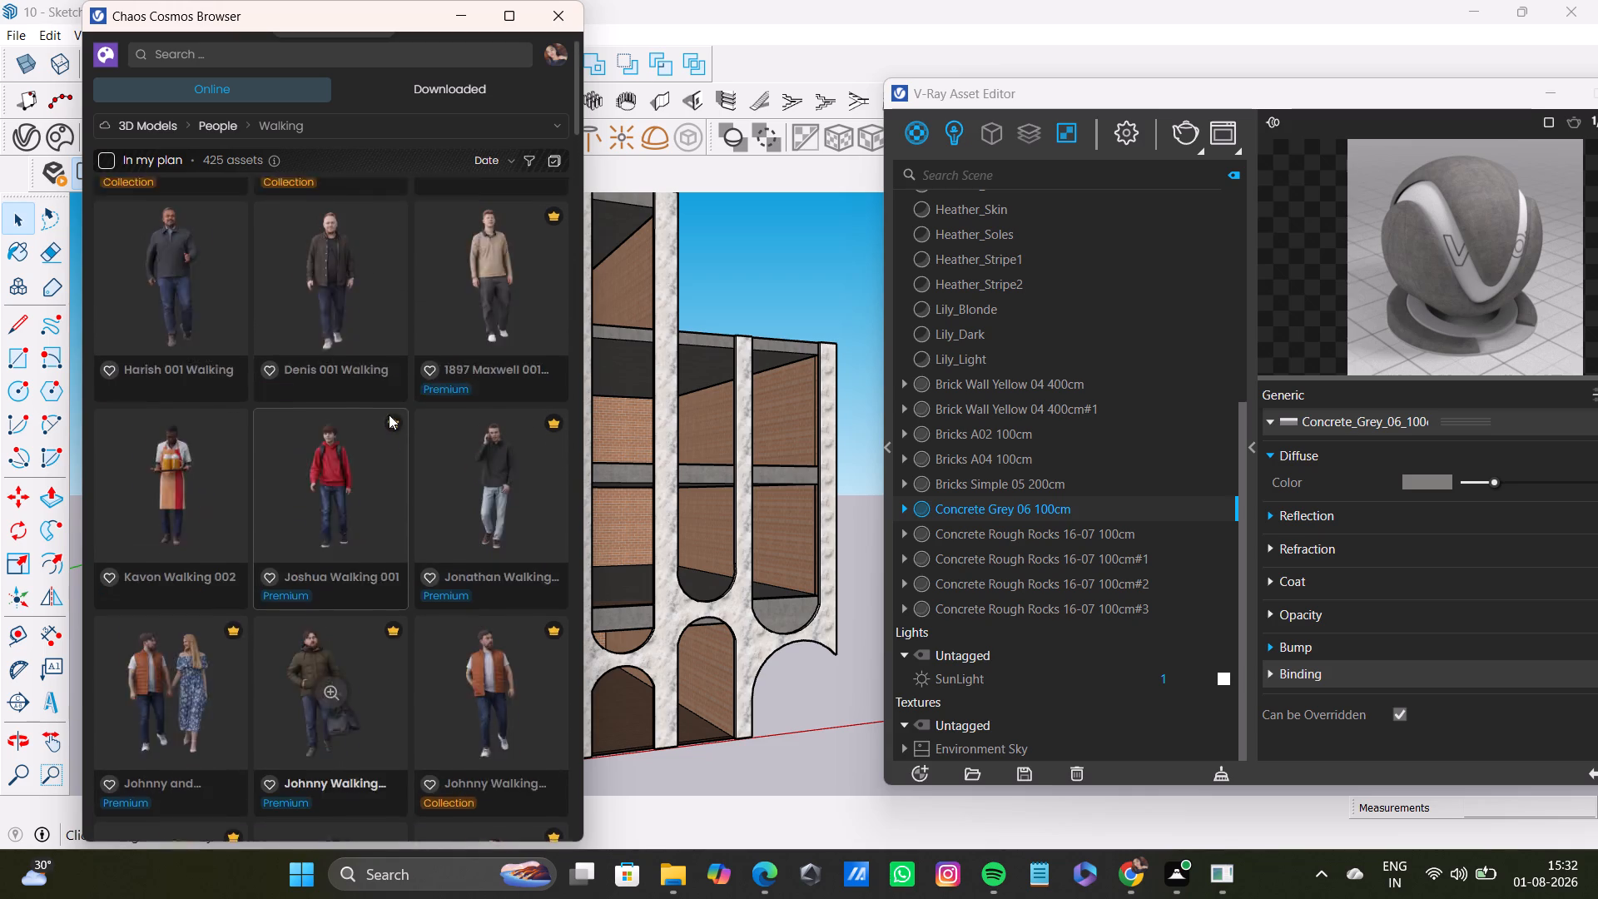
scroll(389, 415, "up", 7)
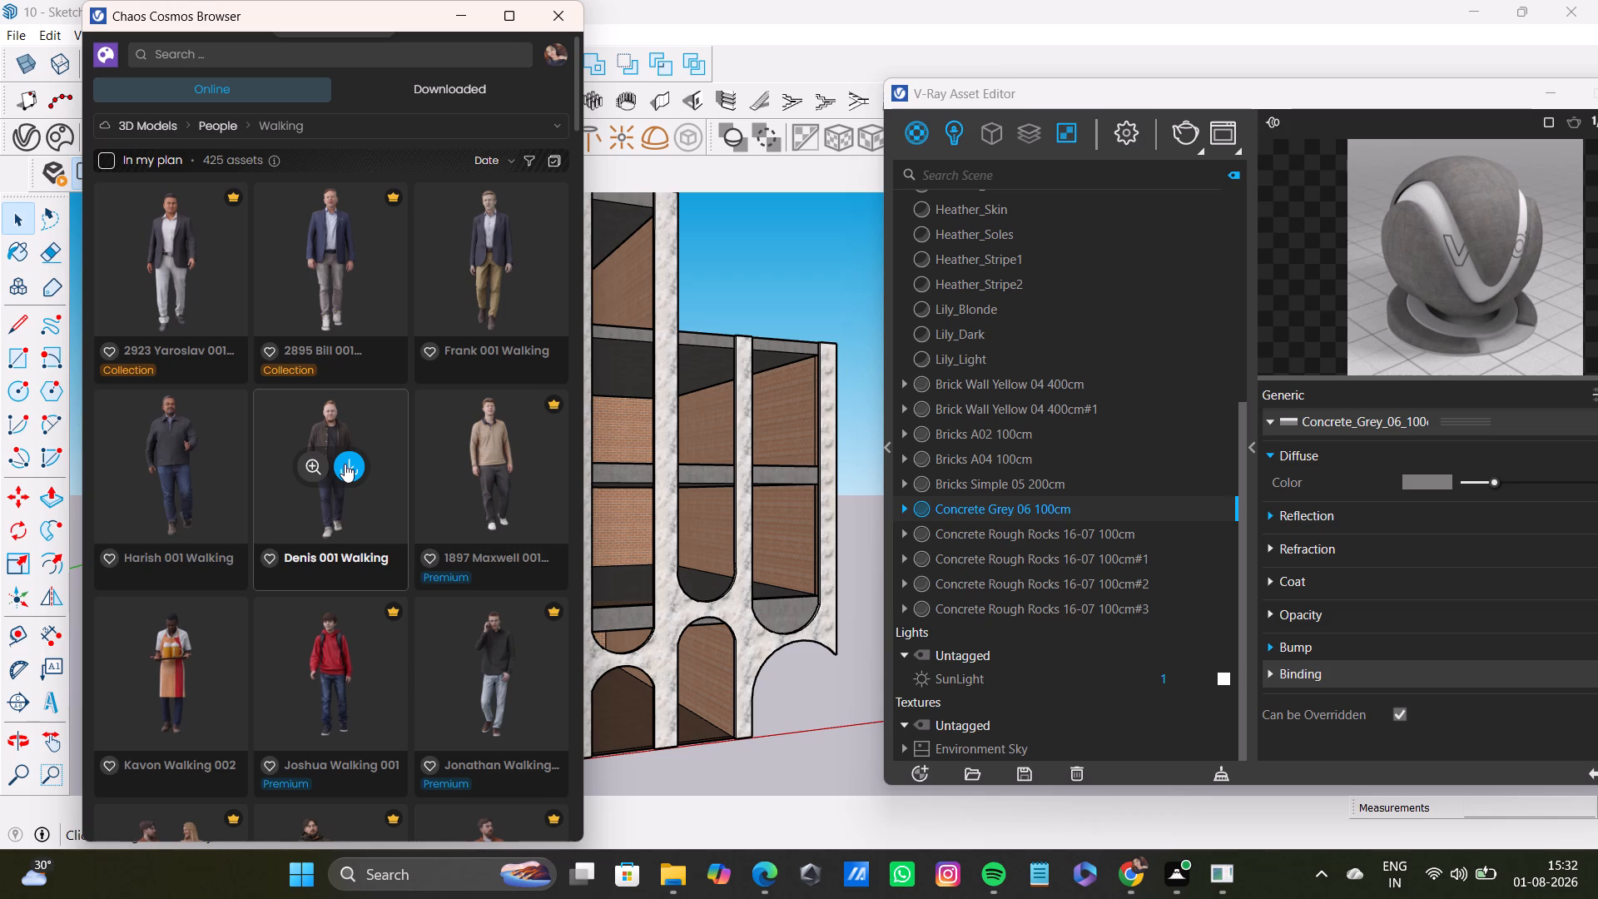
Browse the potted plants in the Chaos Cosmos vegetation models for planting suited to the building.
left_click(280, 127)
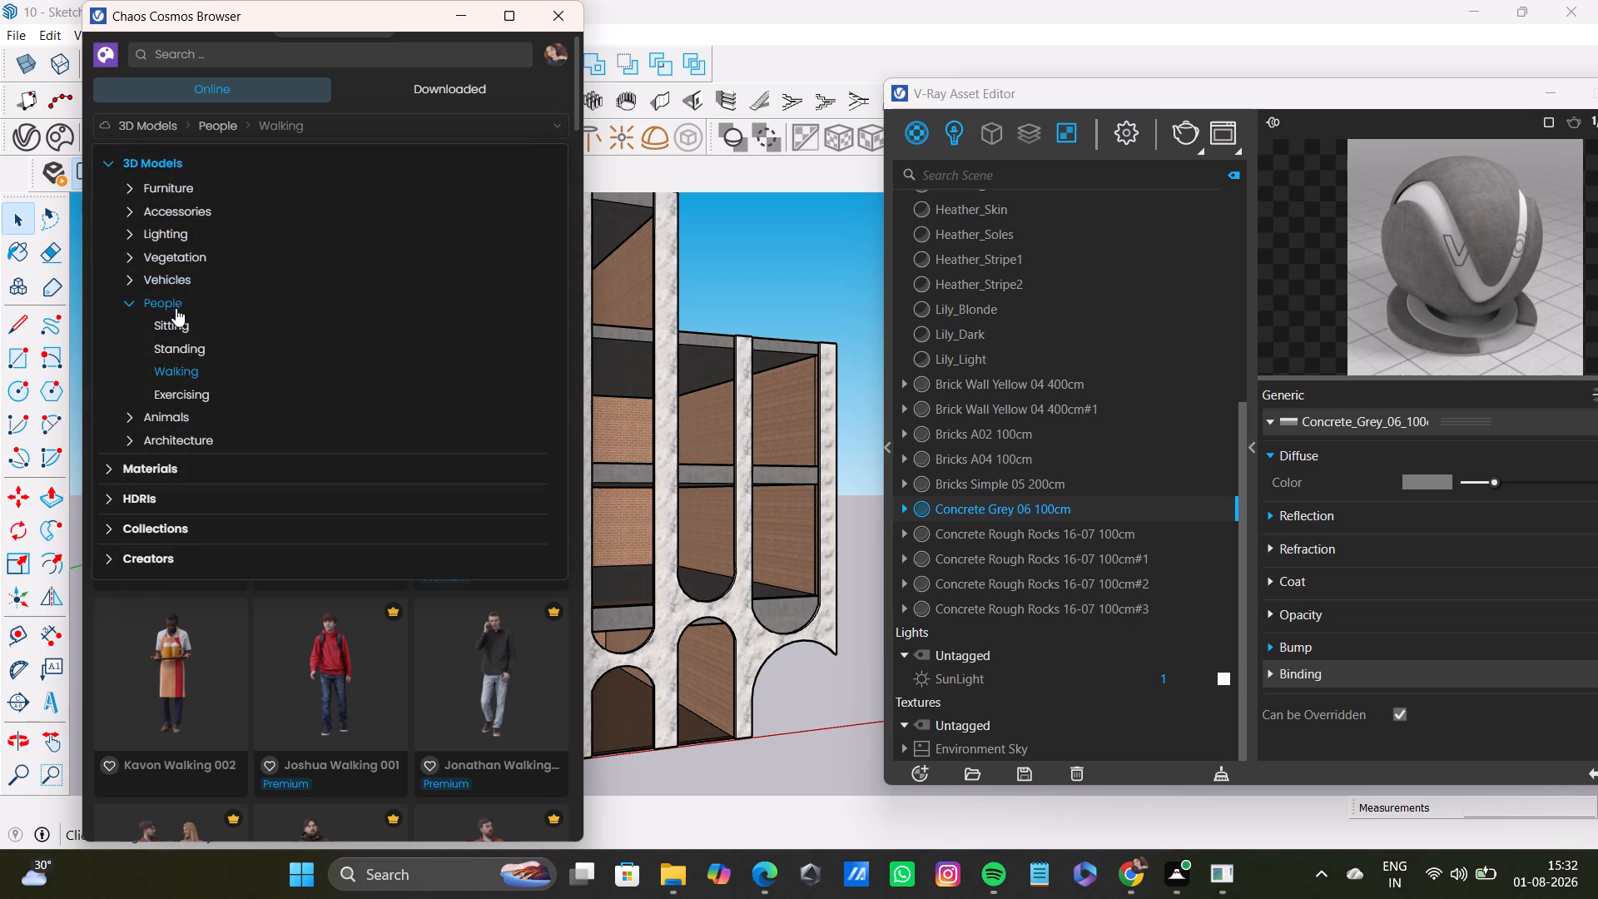
left_click(180, 257)
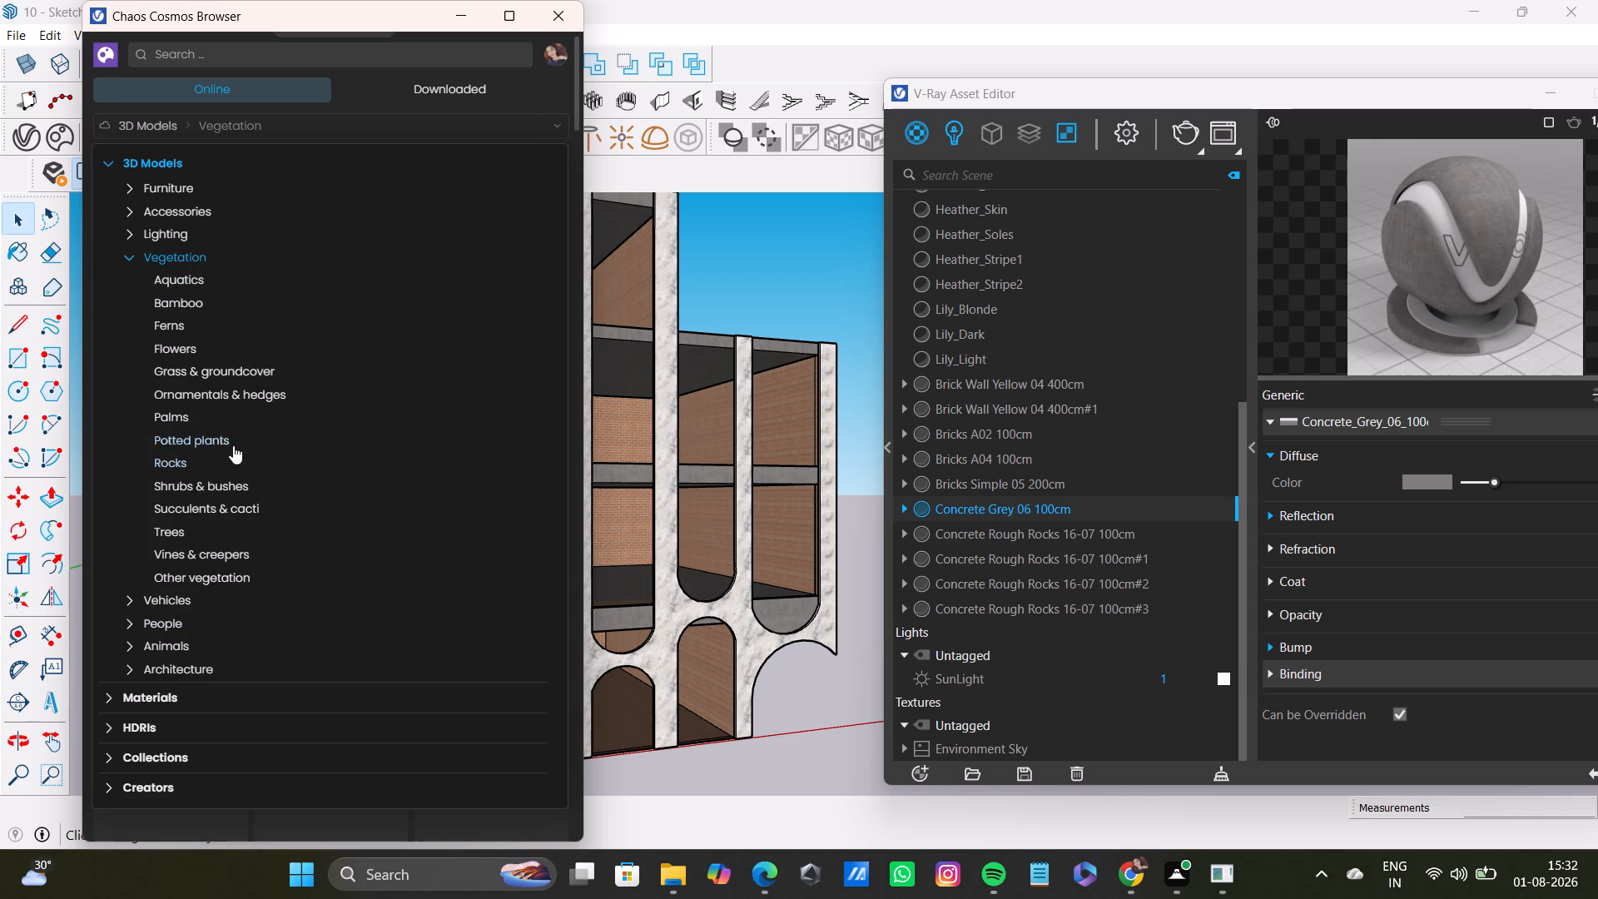
double_click(233, 442)
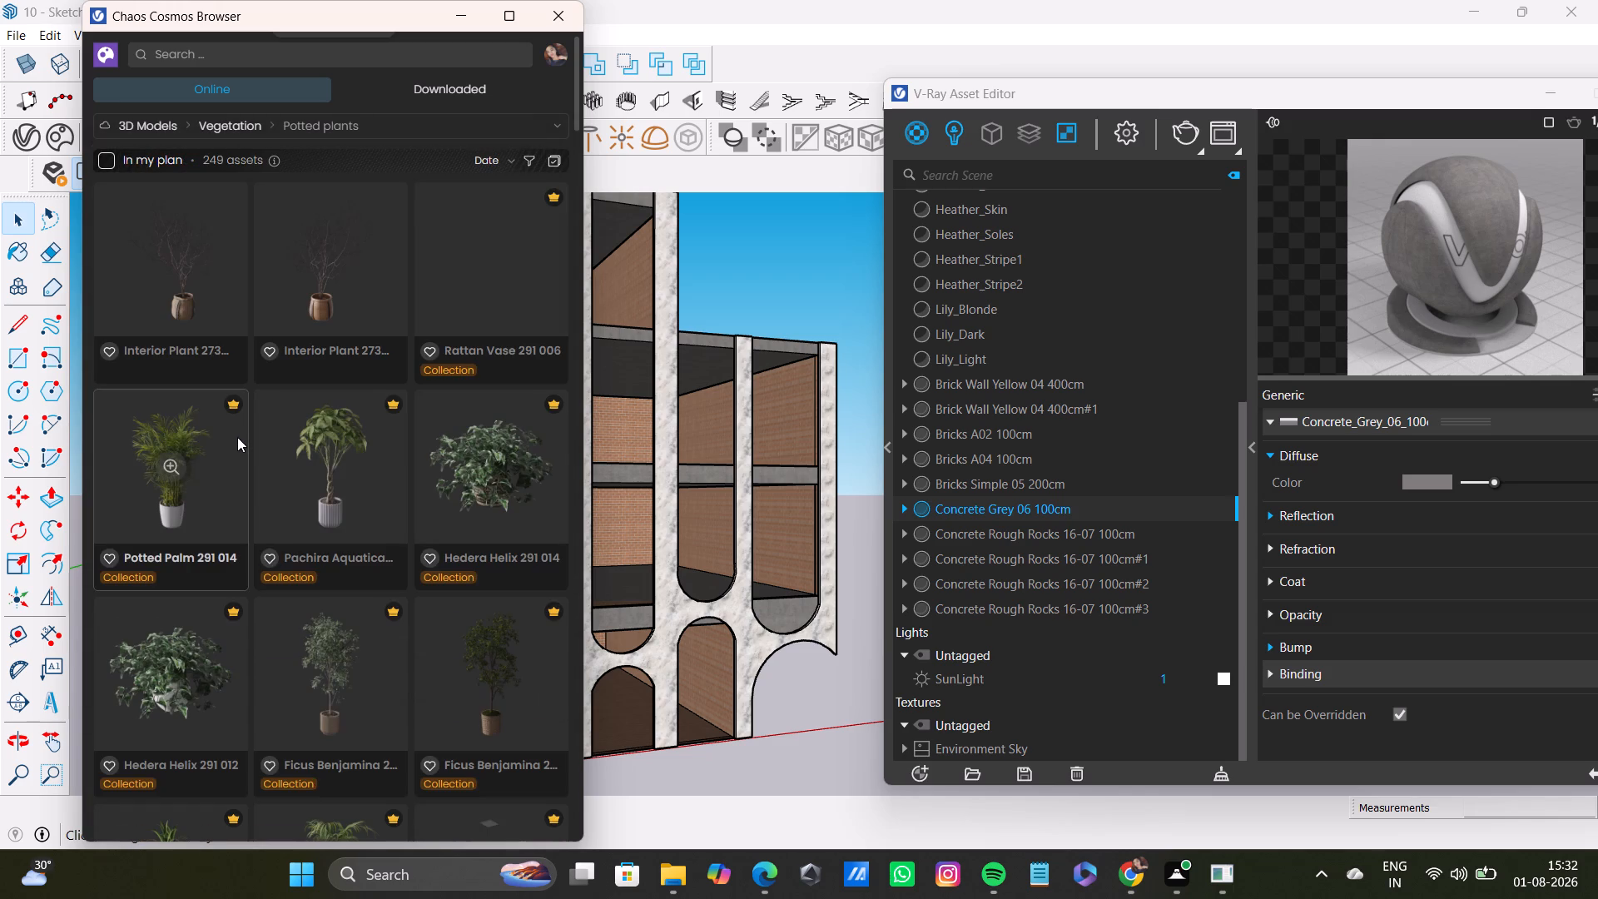
scroll(350, 511, "down", 3)
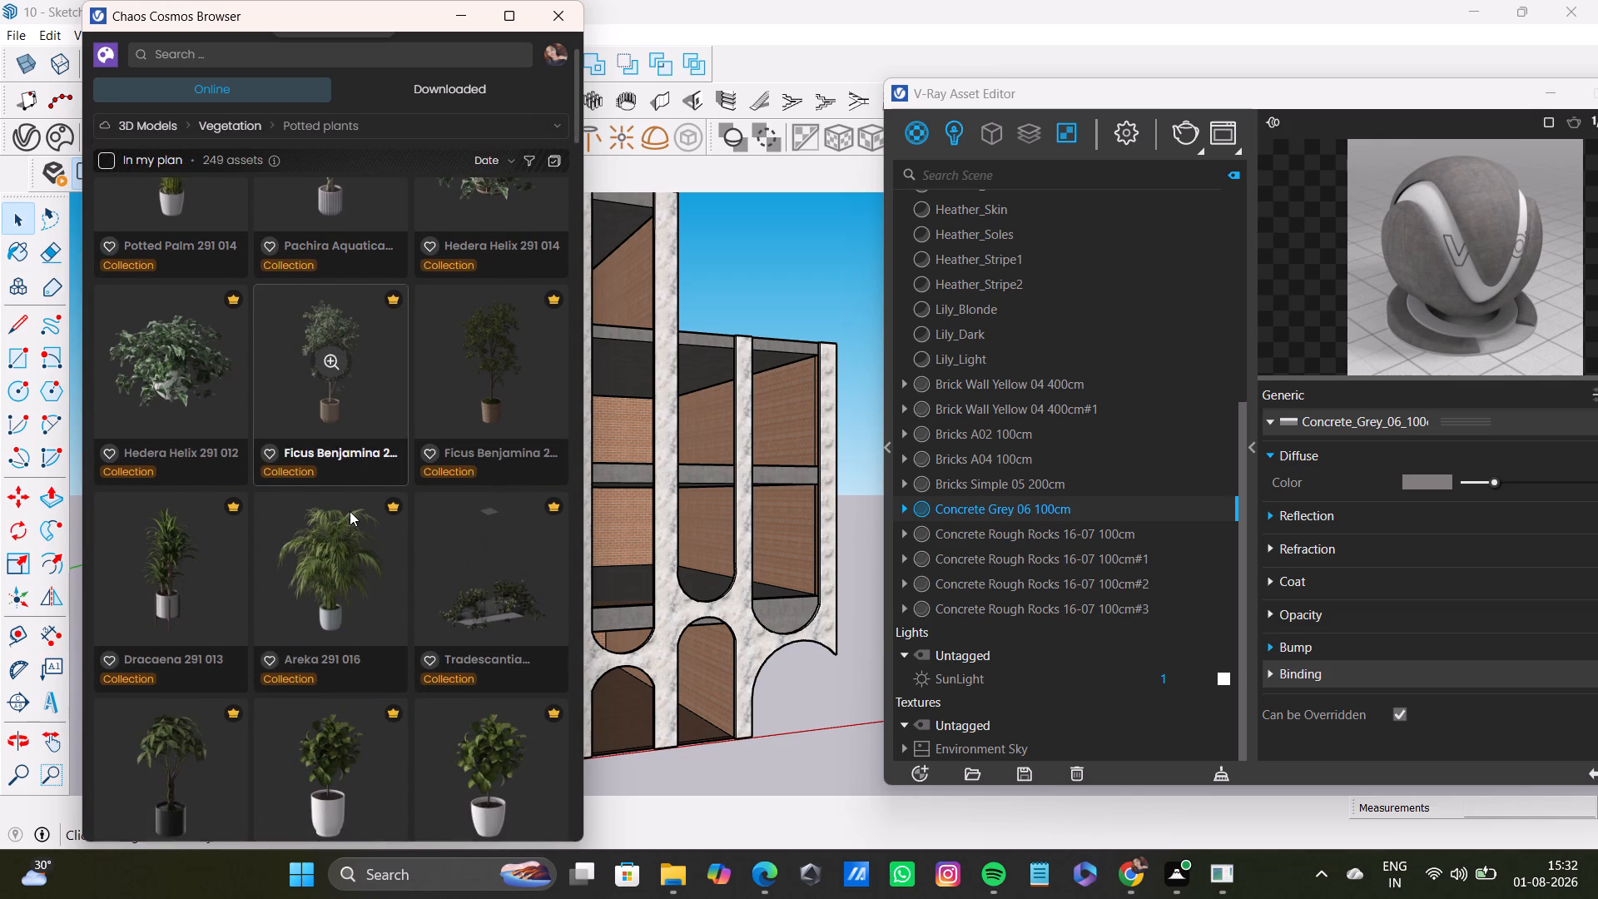
scroll(350, 511, "down", 8)
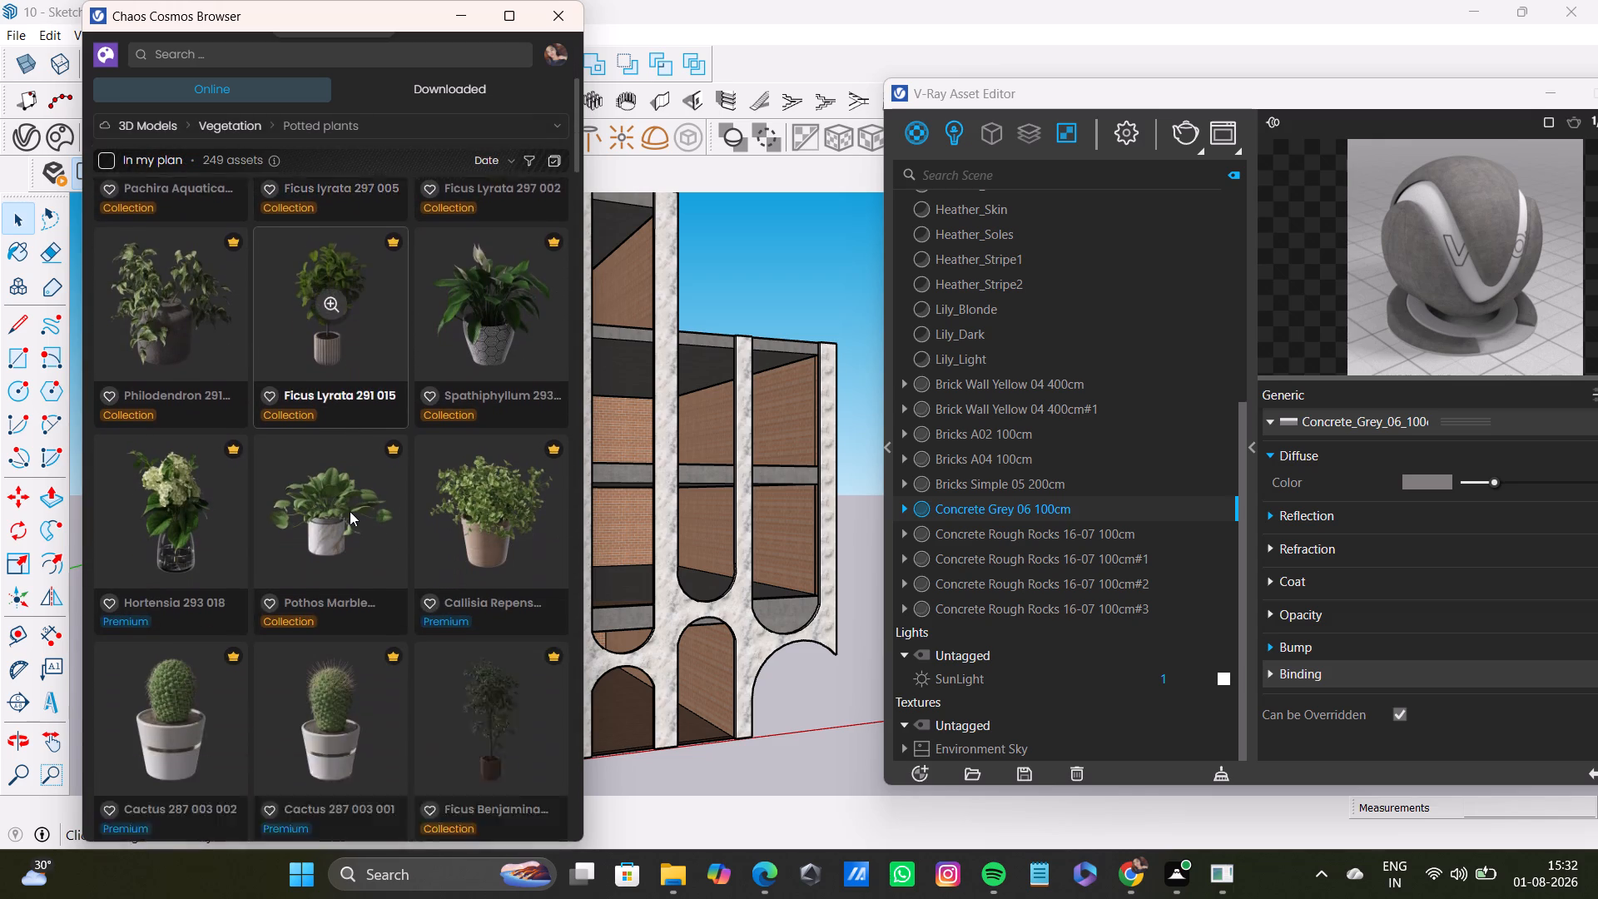
scroll(350, 511, "down", 4)
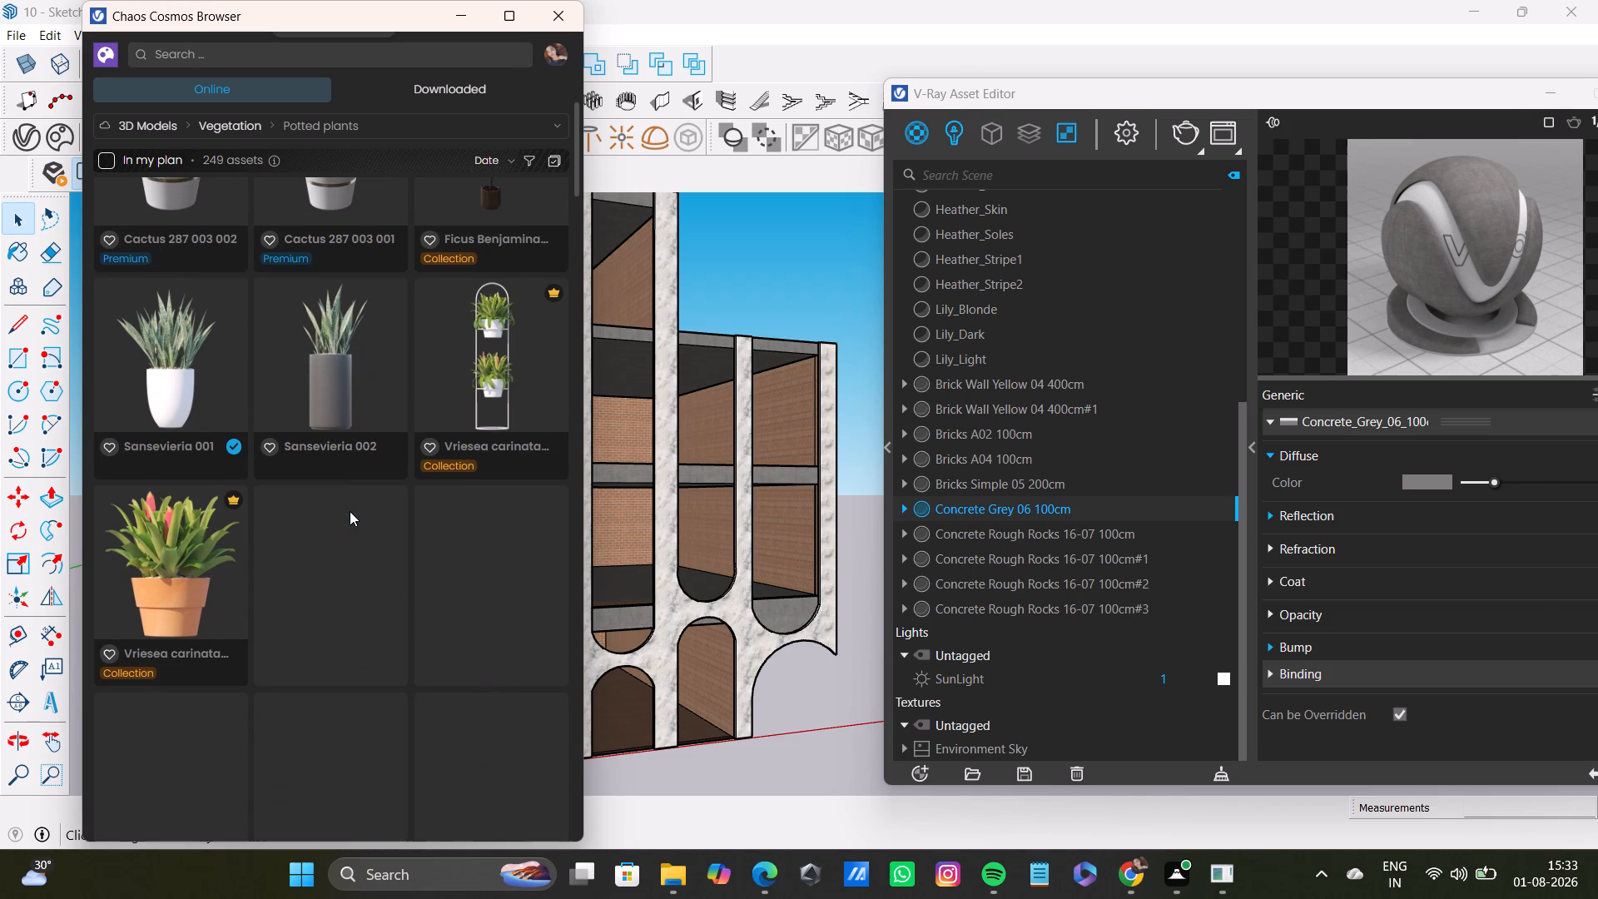
scroll(350, 511, "down", 3)
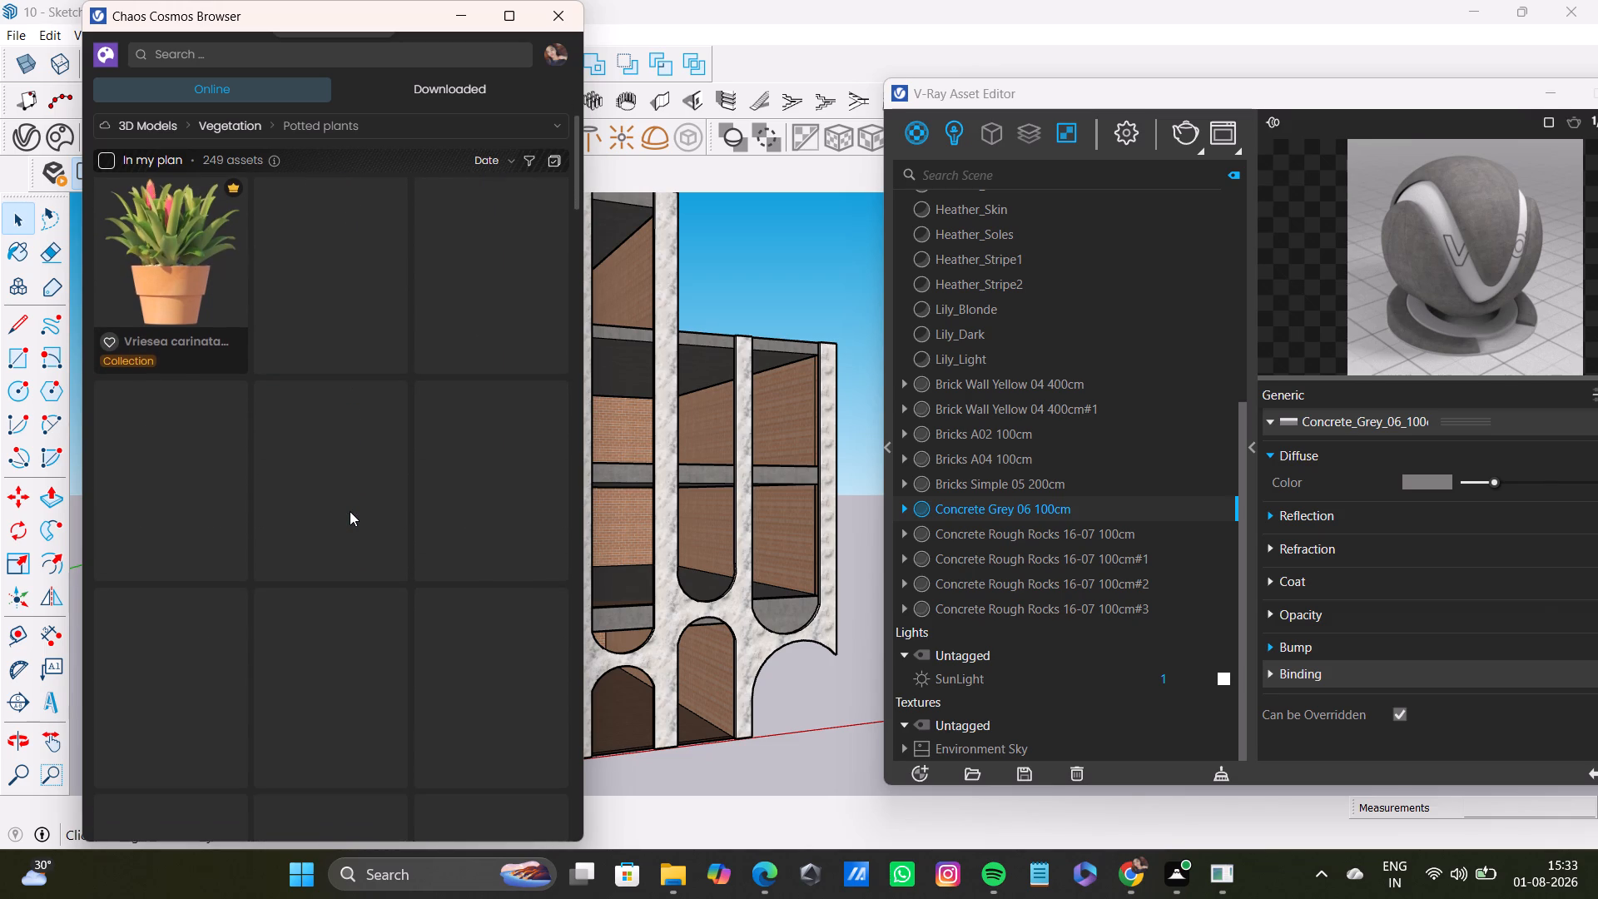
scroll(367, 480, "down", 3)
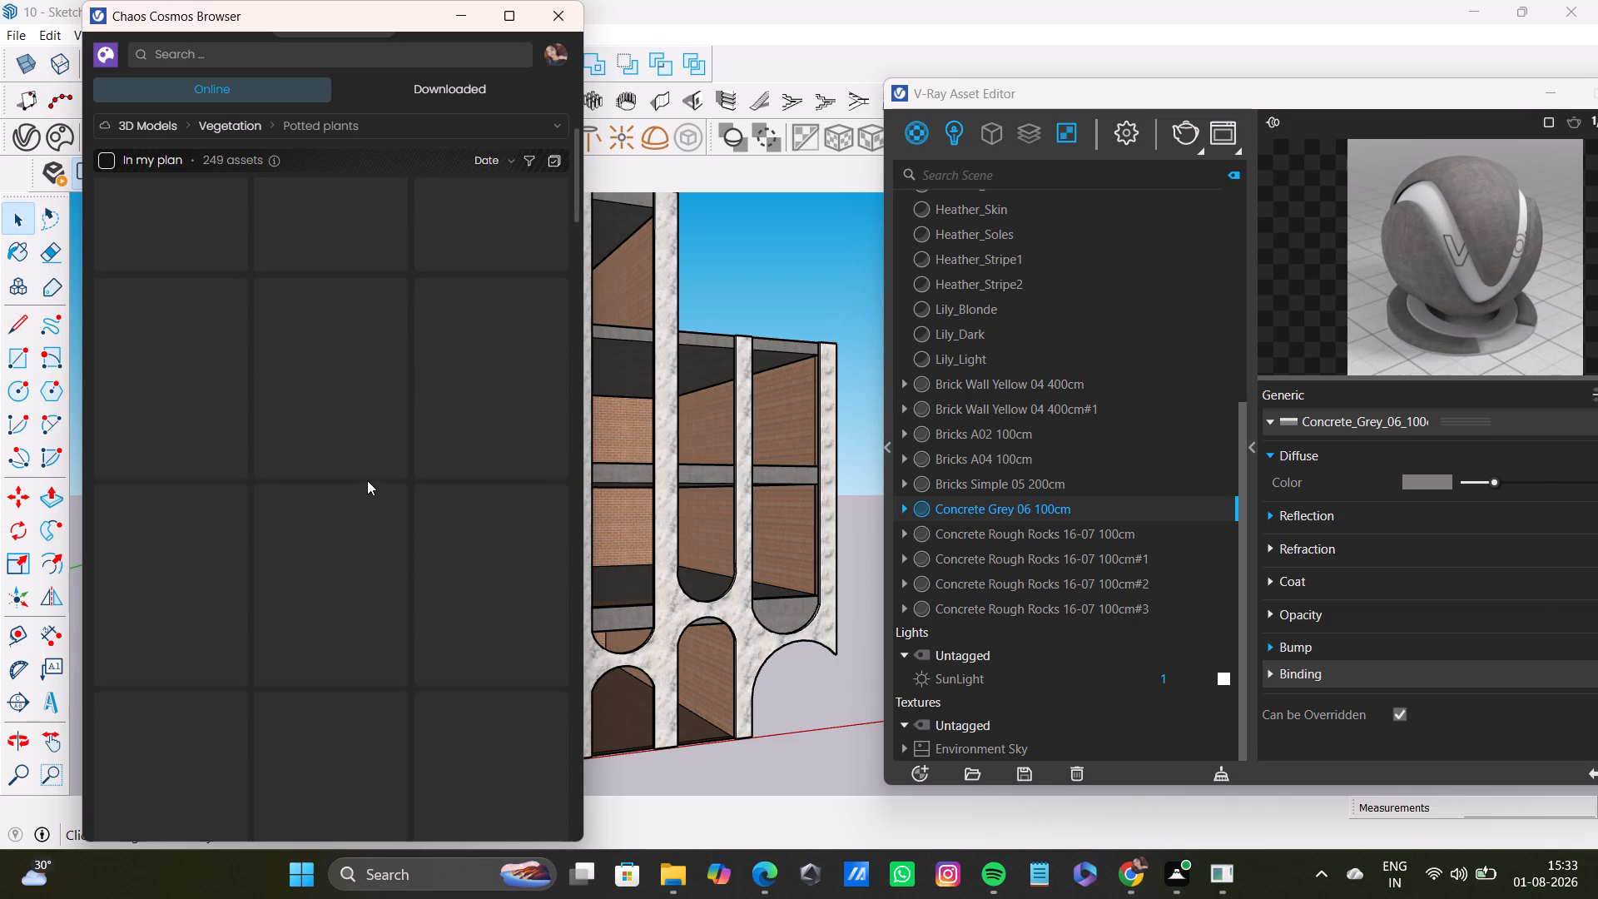
scroll(367, 480, "up", 20)
scroll(367, 480, "up", 6)
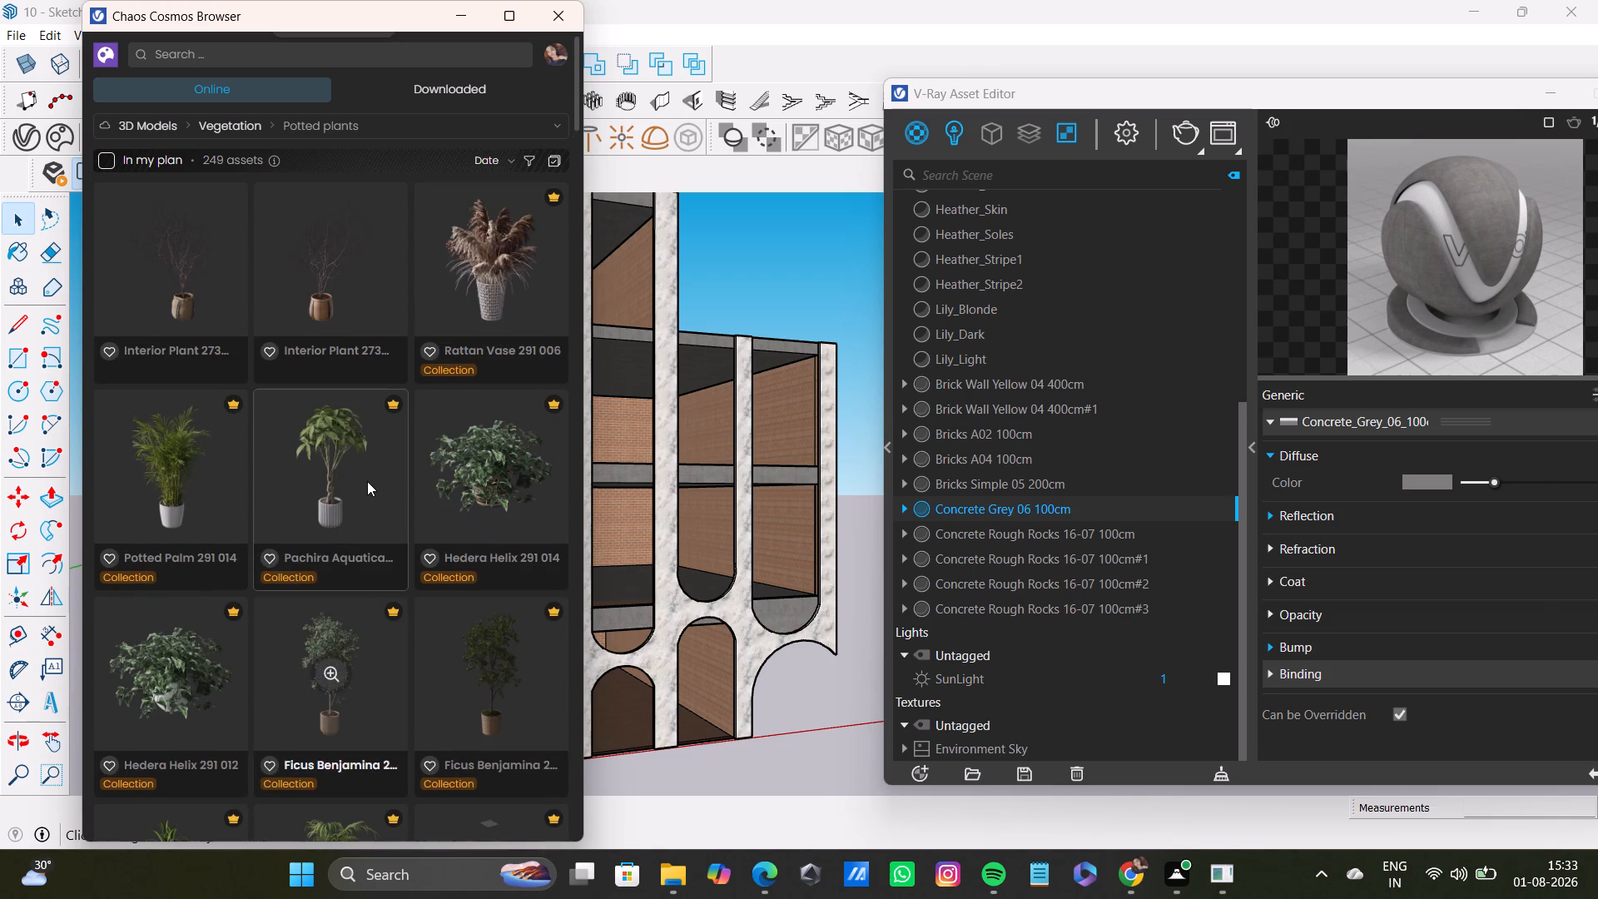
scroll(367, 481, "up", 12)
scroll(369, 479, "down", 12)
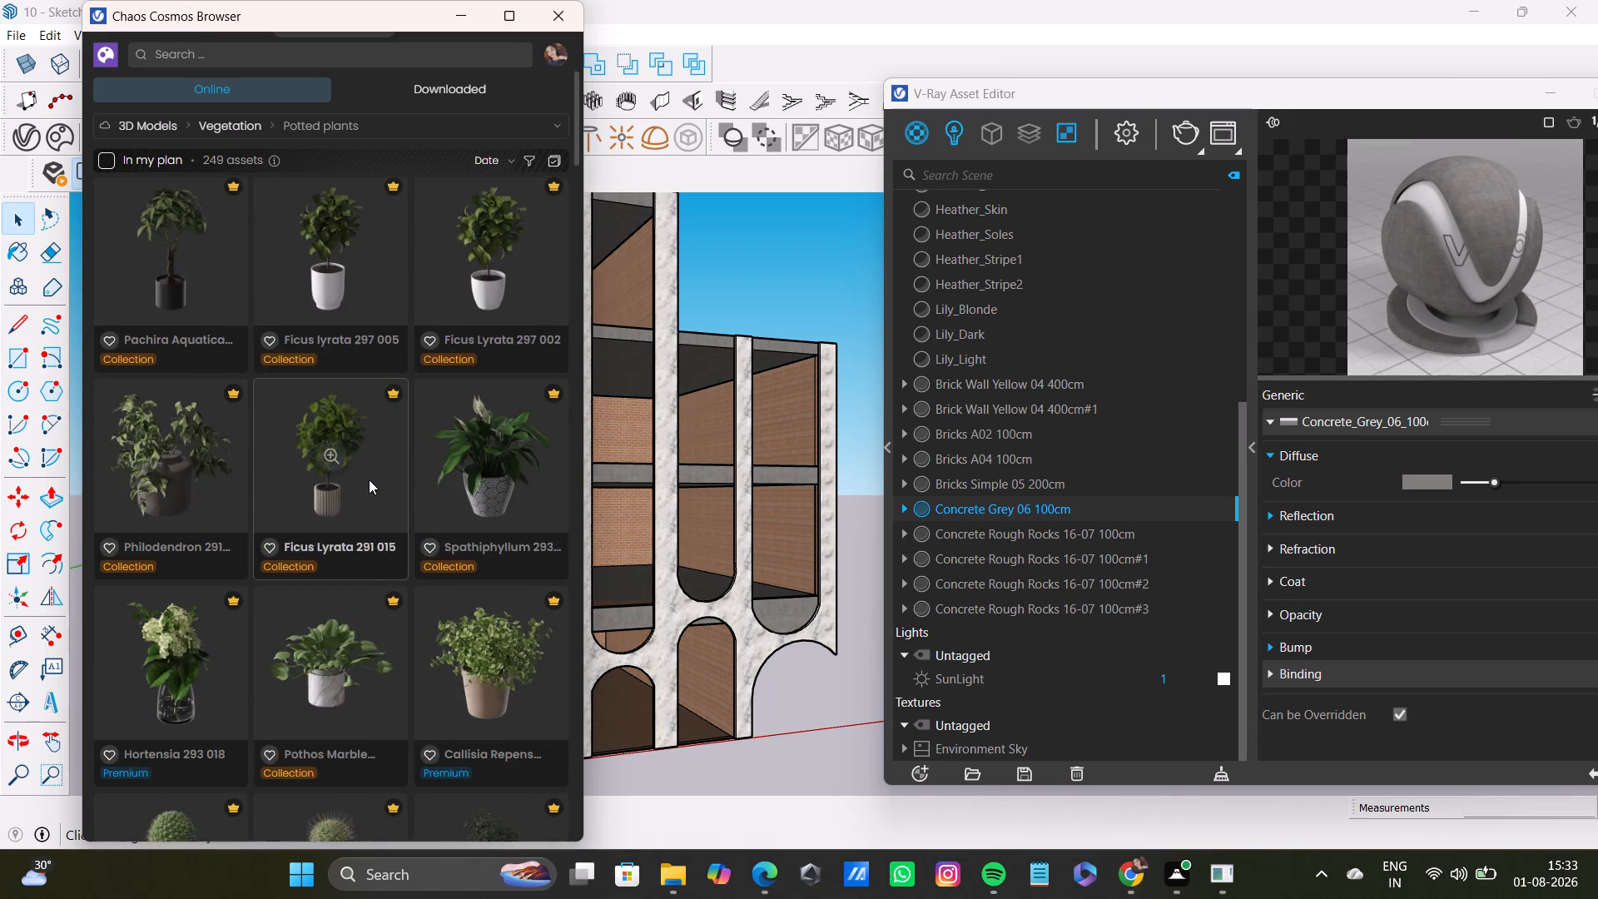
scroll(369, 479, "down", 3)
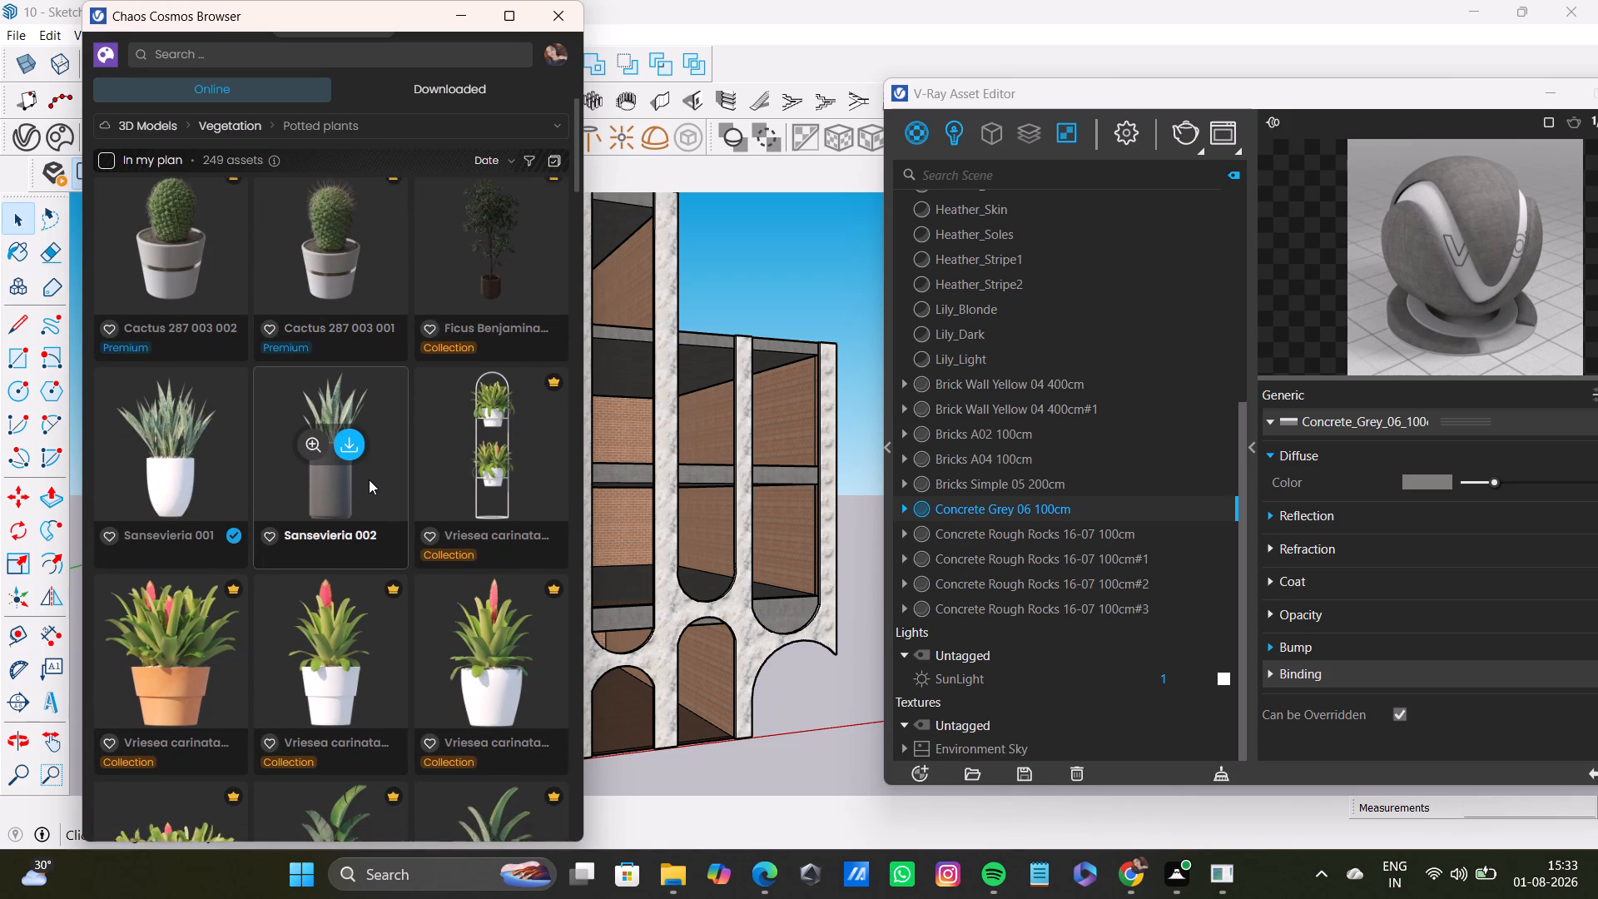
scroll(369, 479, "down", 12)
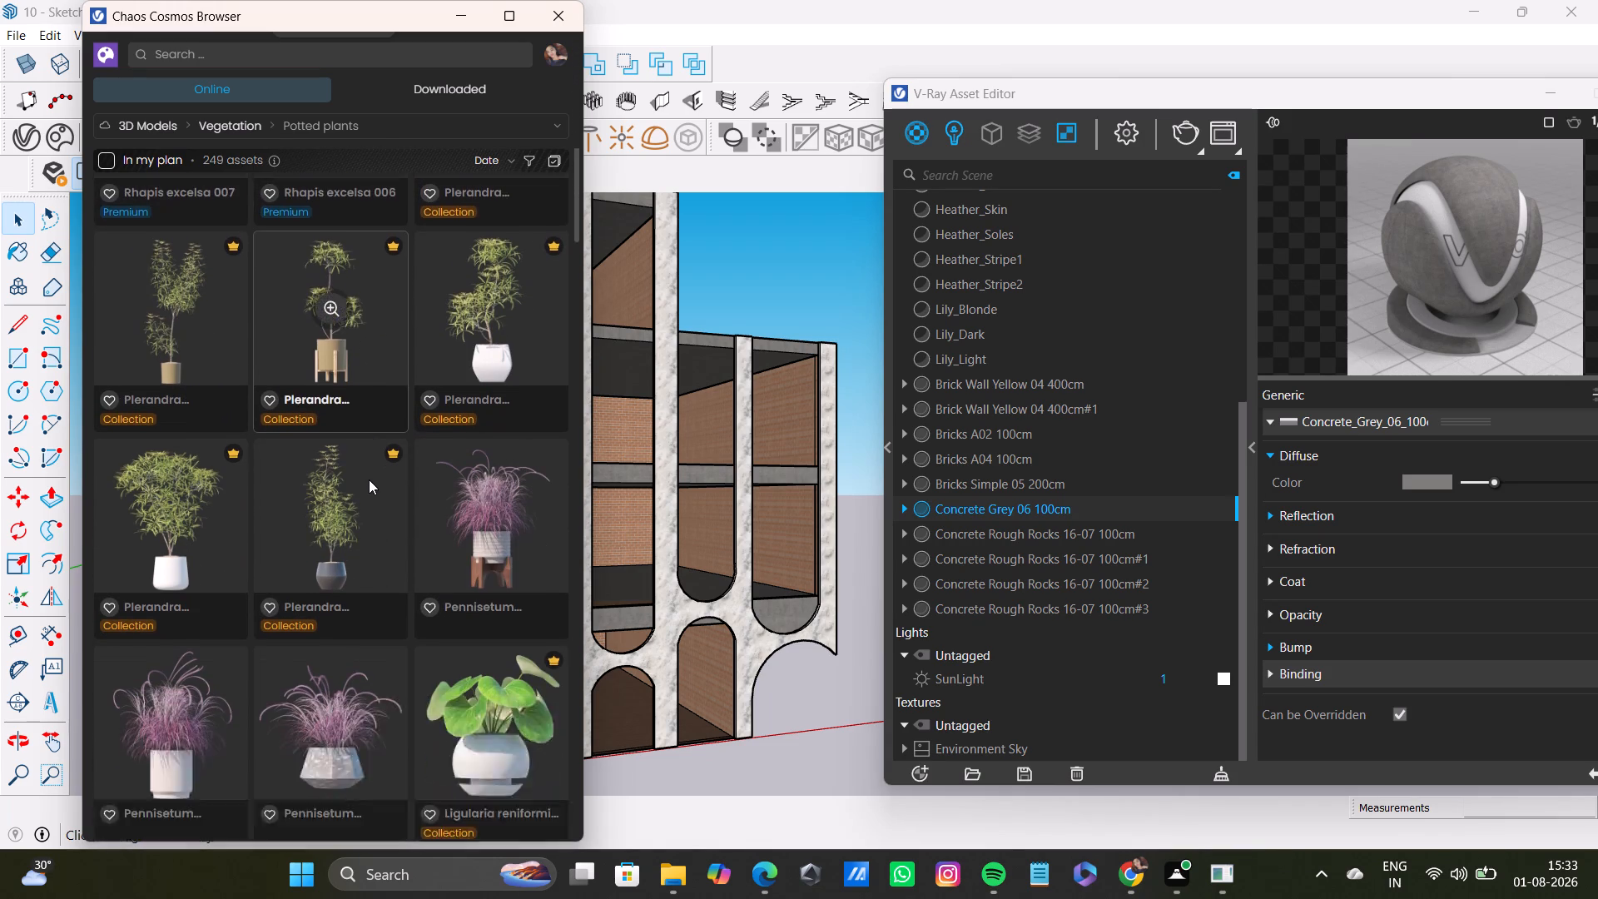
scroll(369, 479, "down", 2)
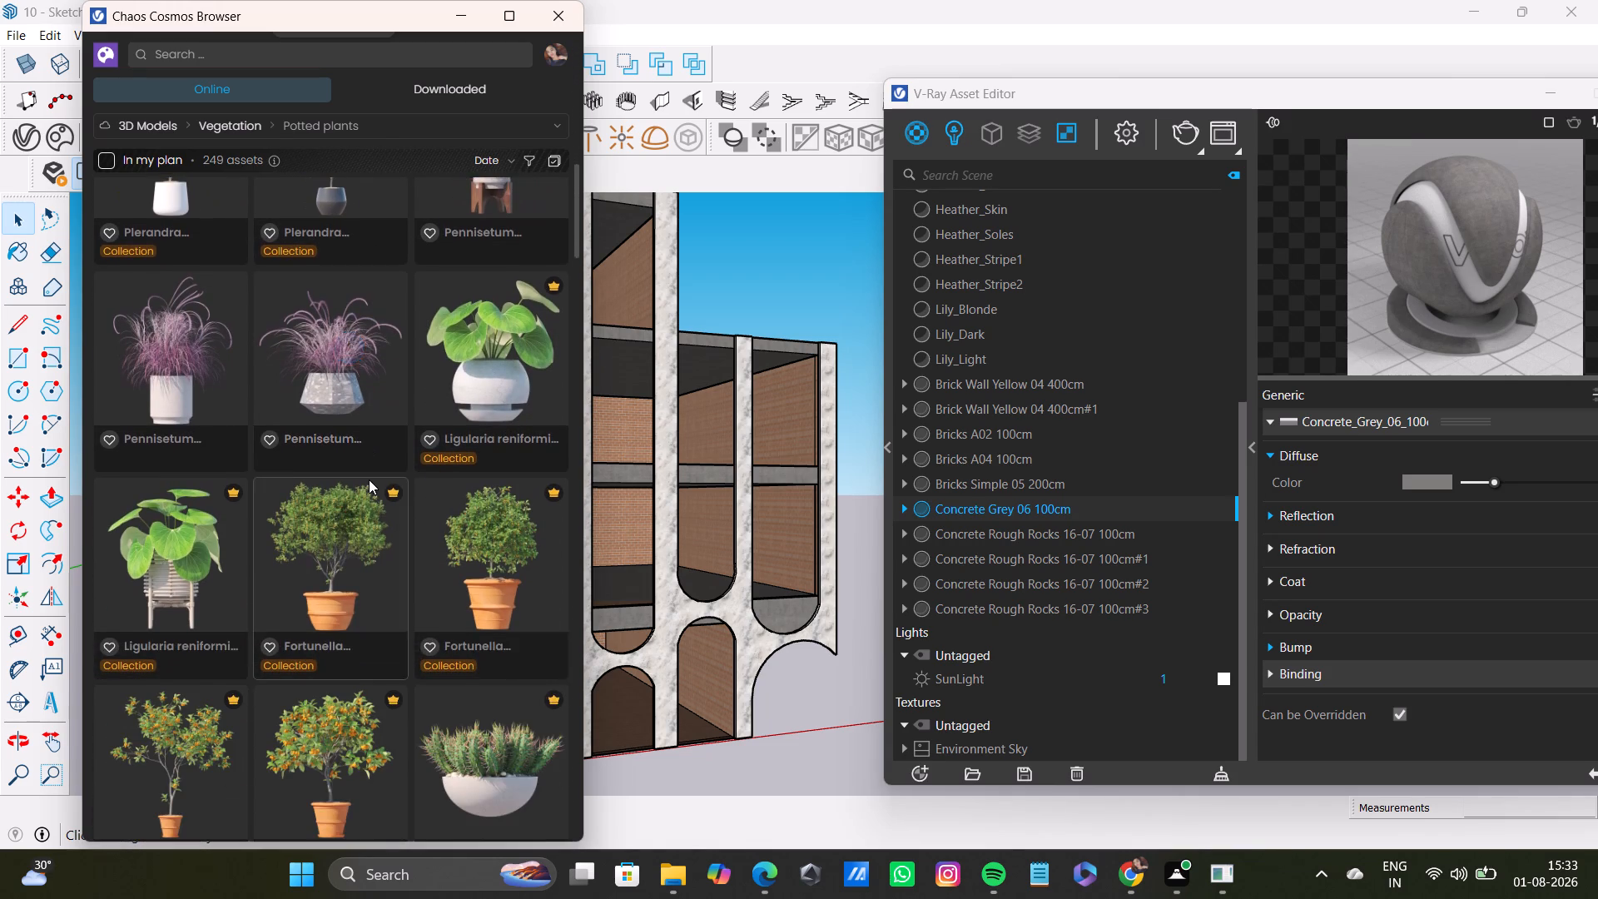
scroll(369, 479, "down", 9)
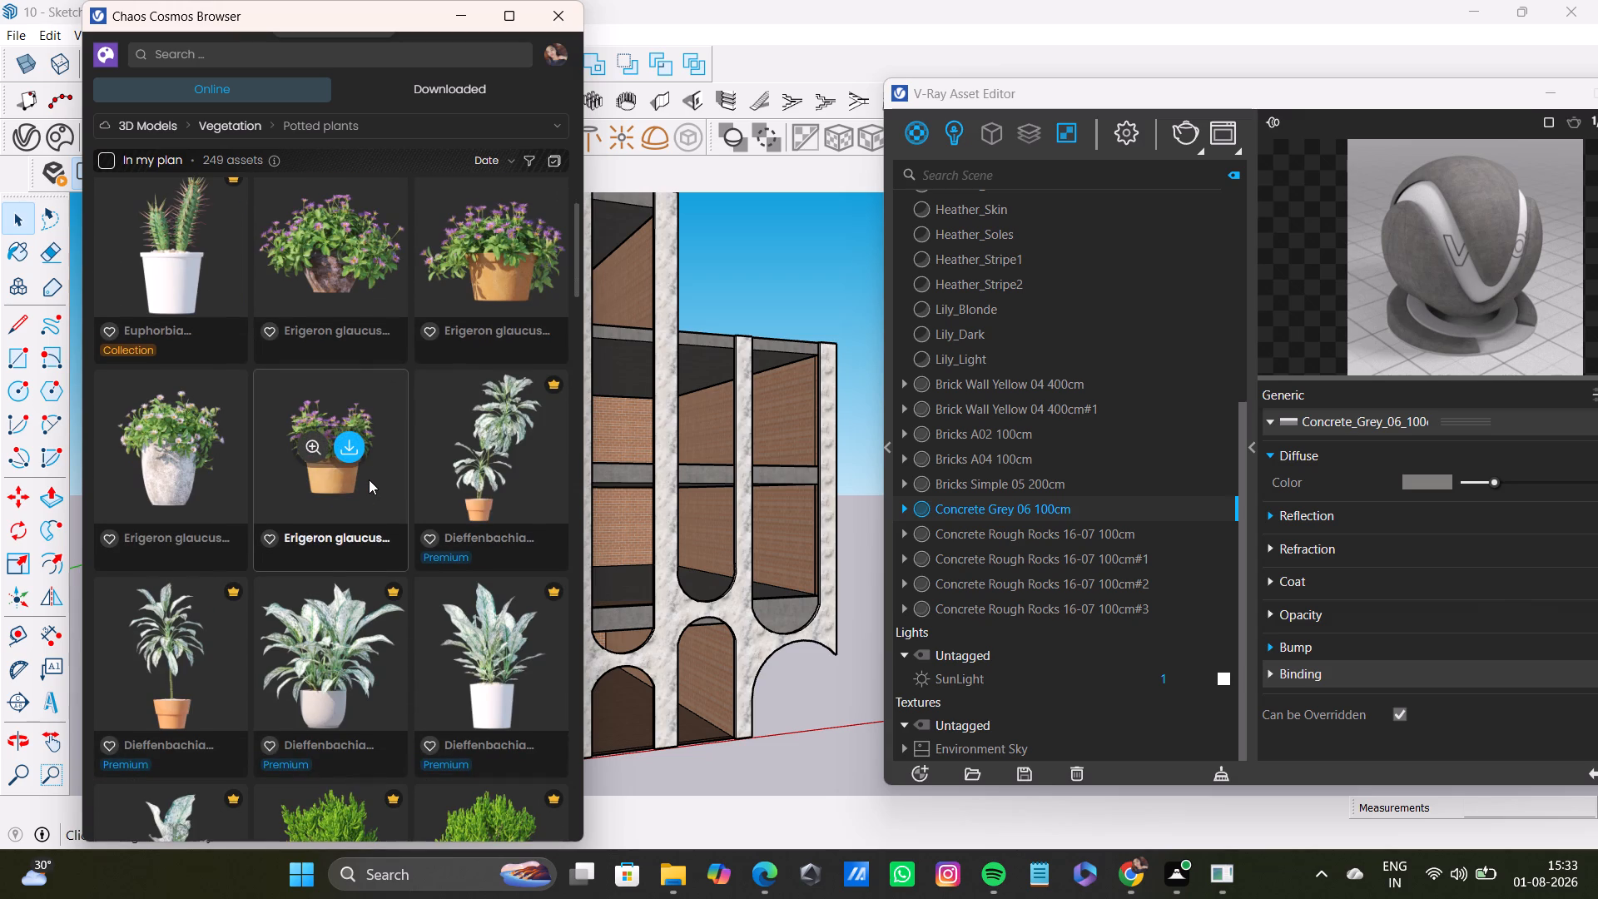
scroll(369, 479, "down", 2)
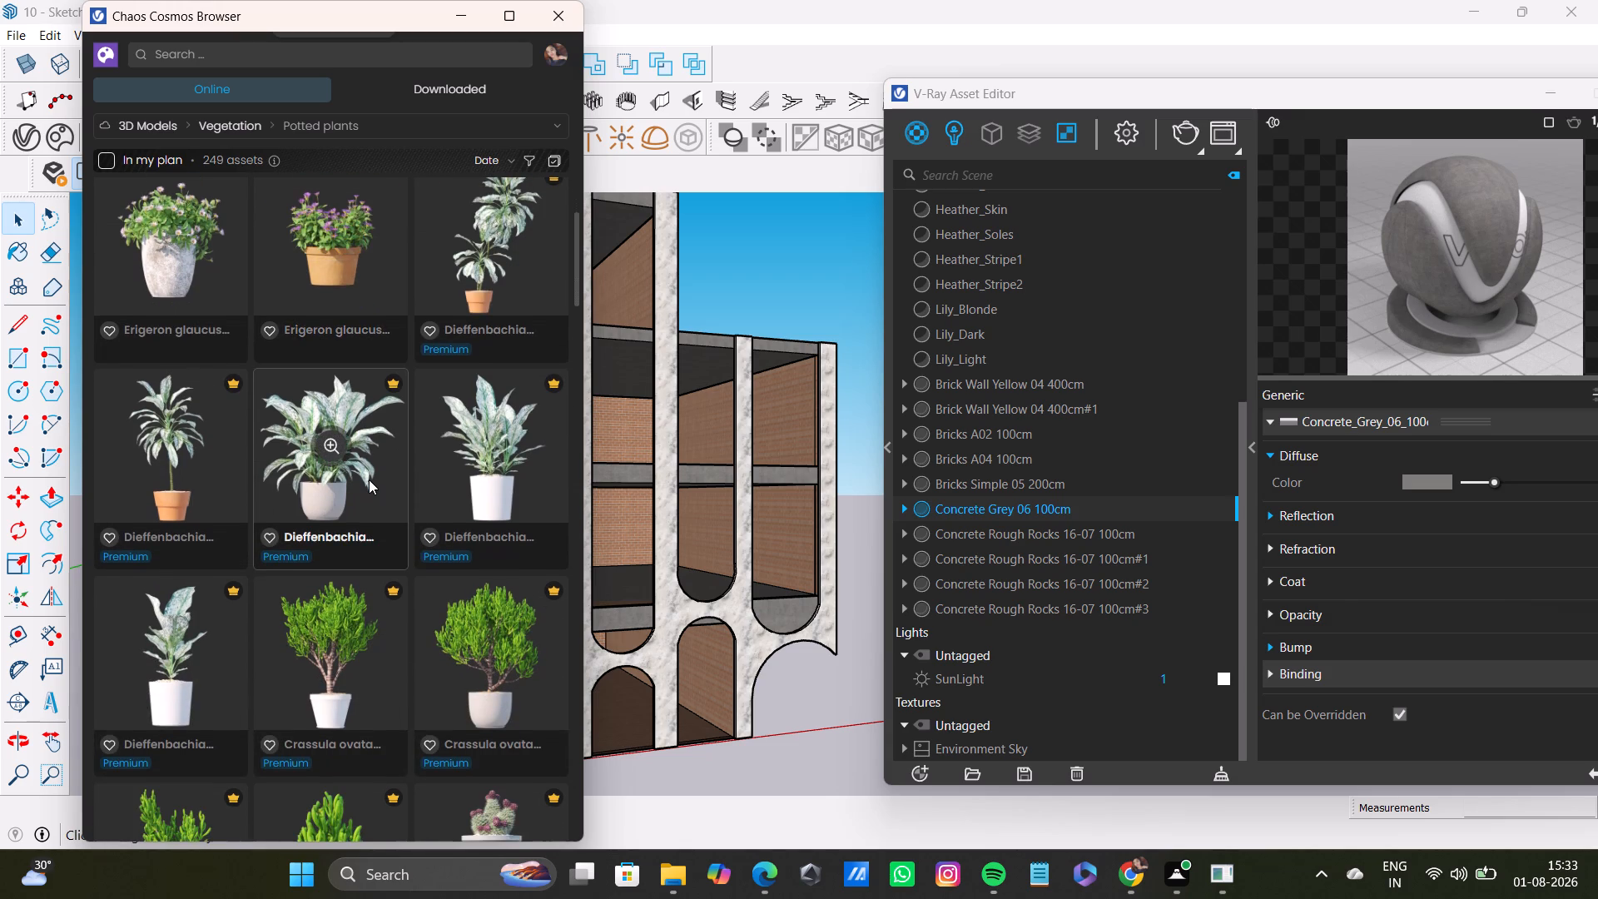
scroll(369, 479, "down", 10)
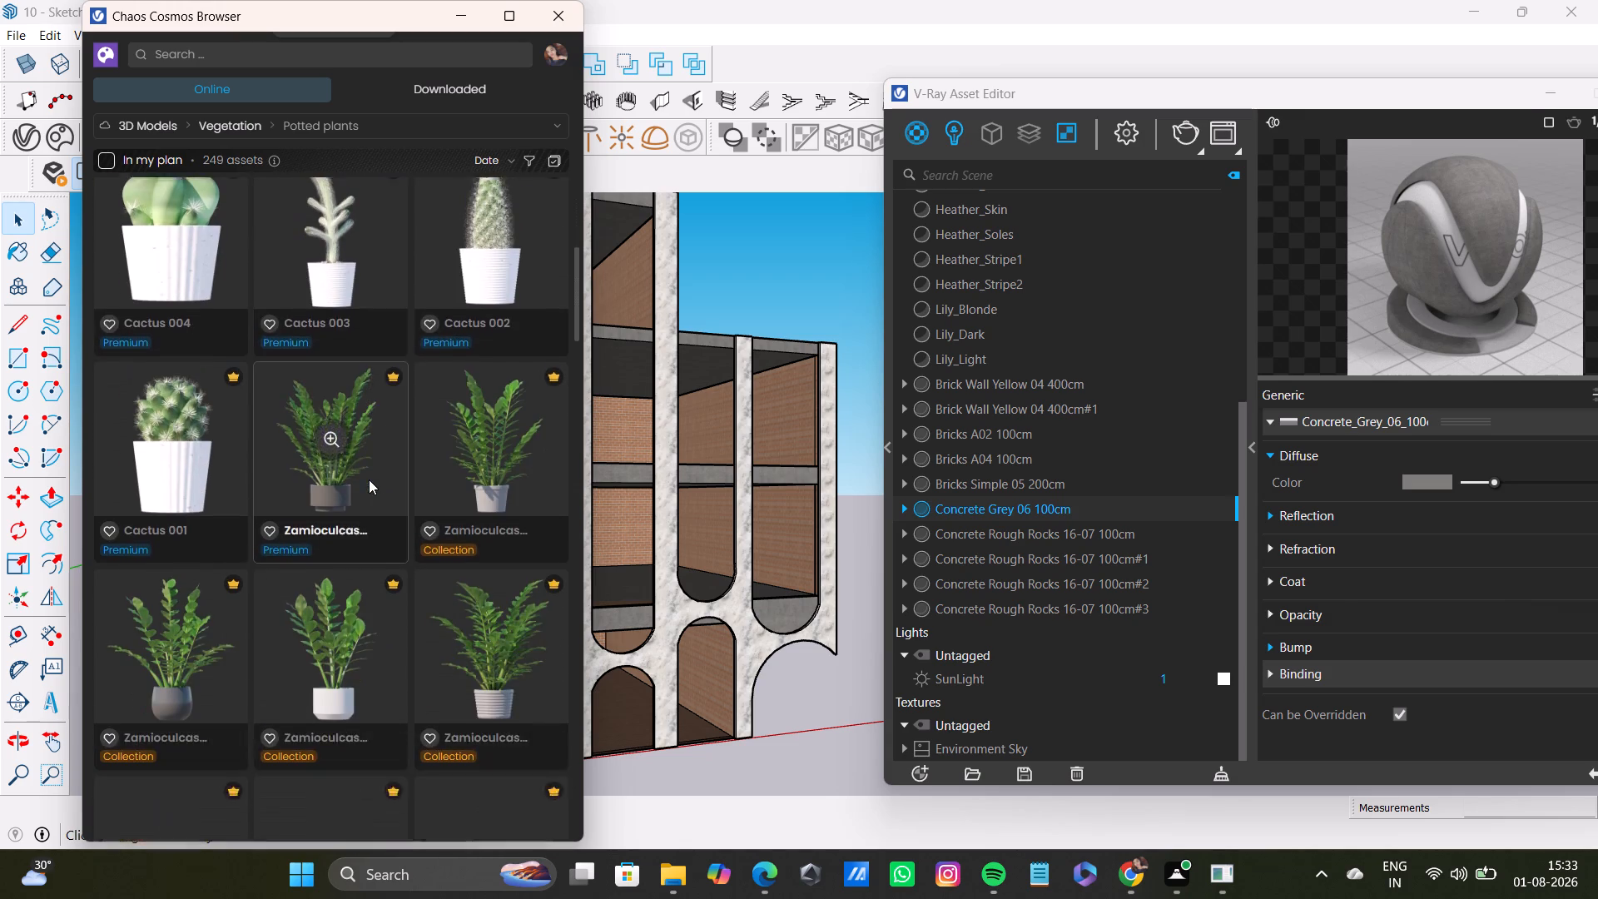
scroll(369, 479, "down", 12)
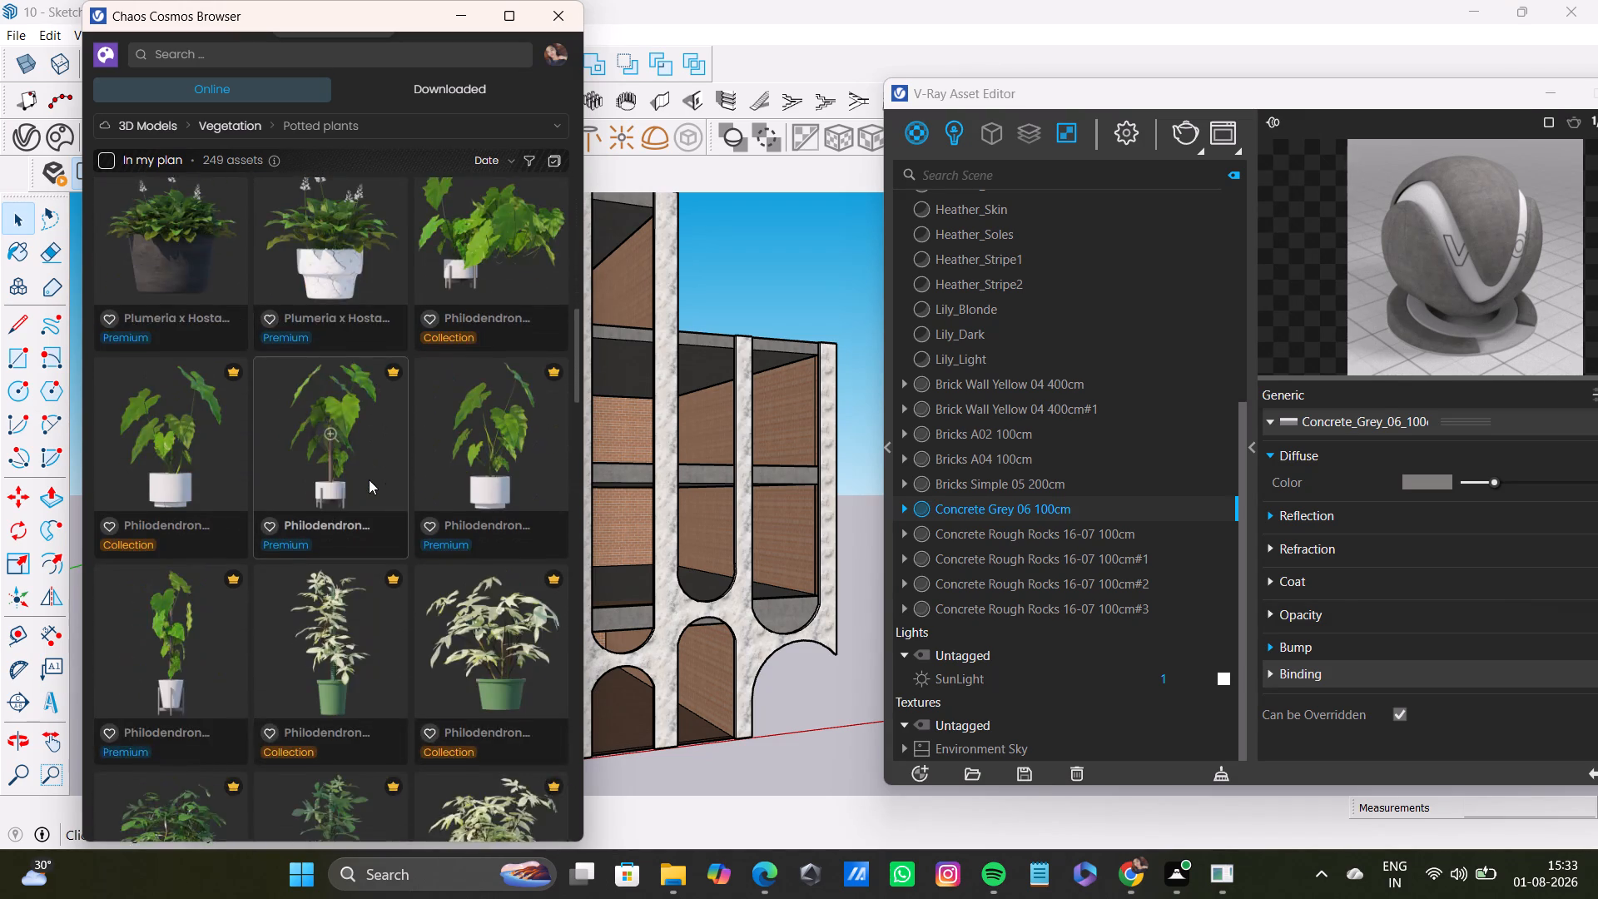
scroll(369, 479, "down", 8)
scroll(362, 483, "up", 4)
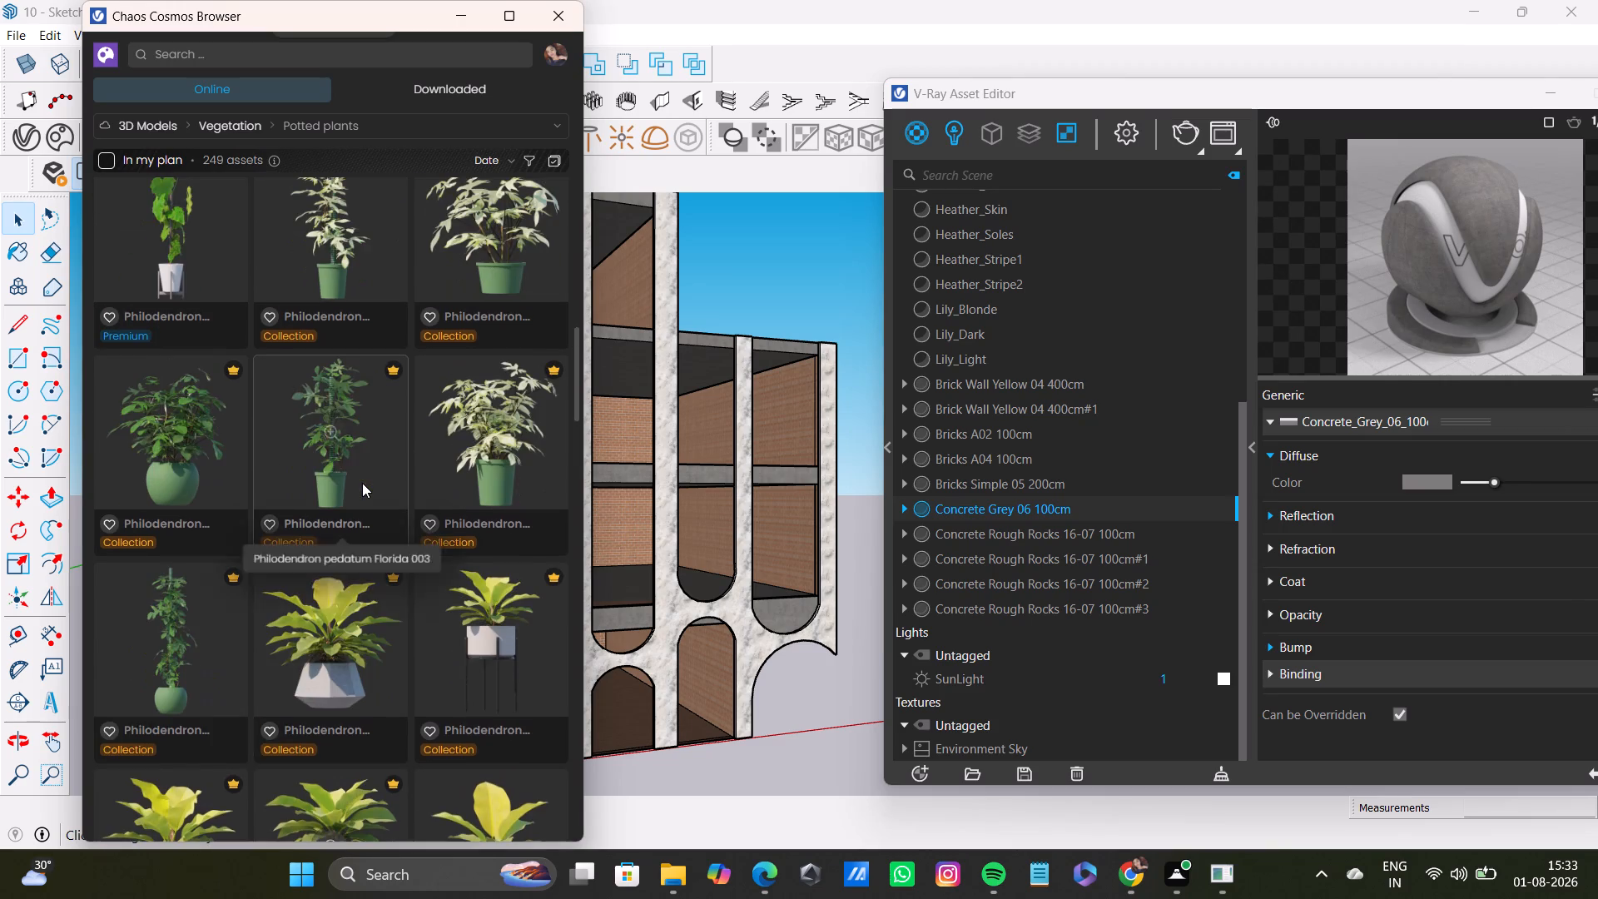
scroll(362, 483, "down", 16)
scroll(362, 483, "down", 5)
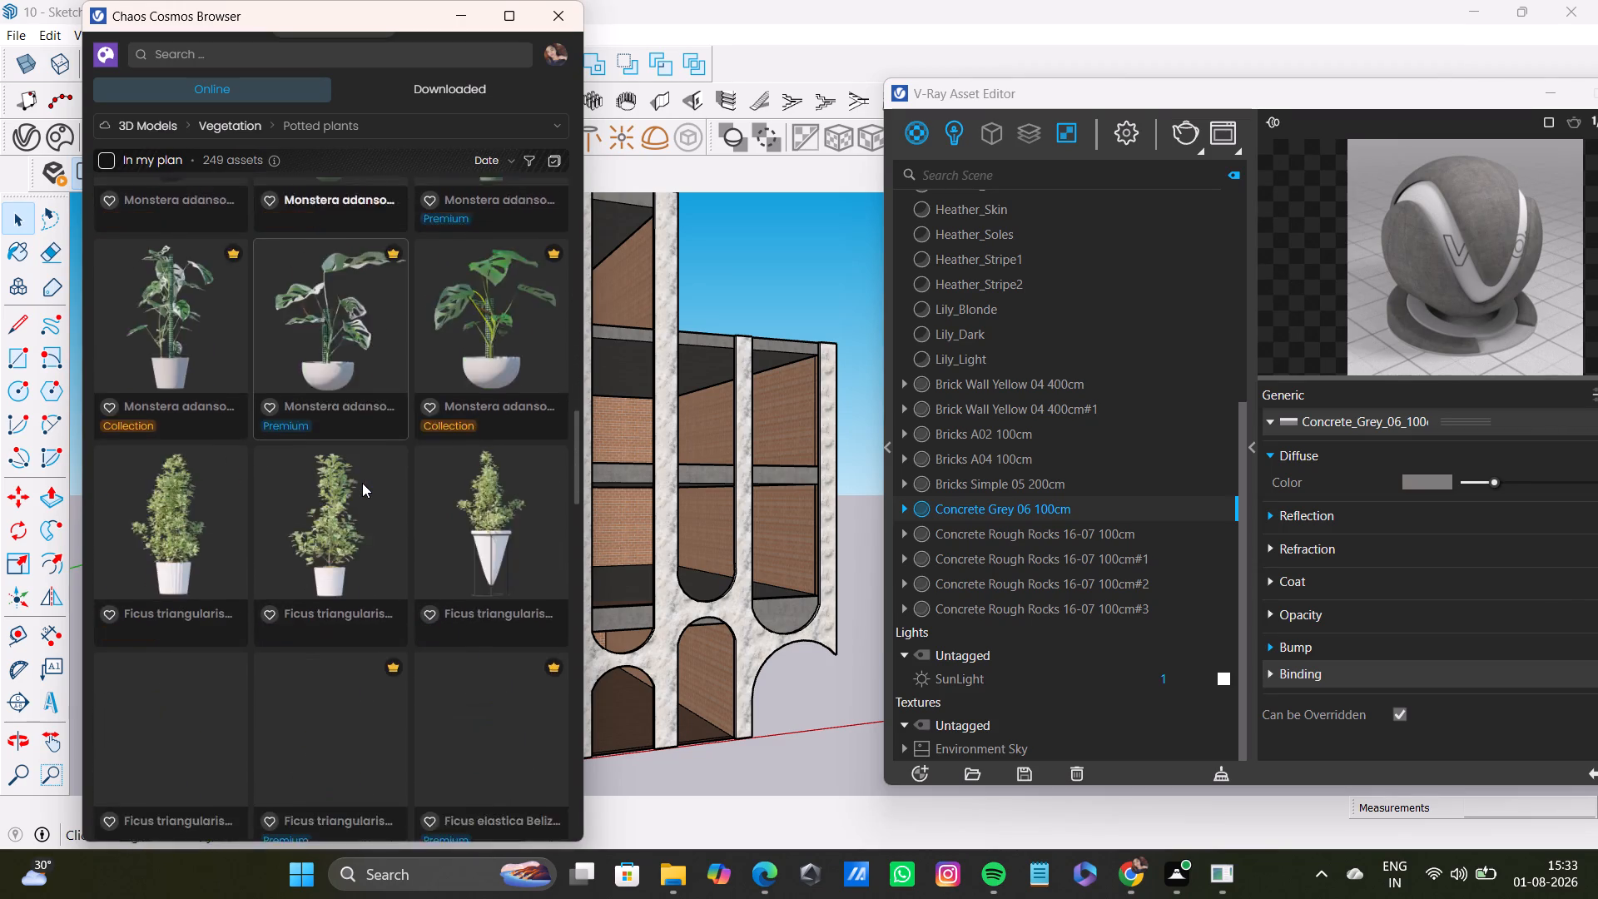
scroll(361, 483, "down", 9)
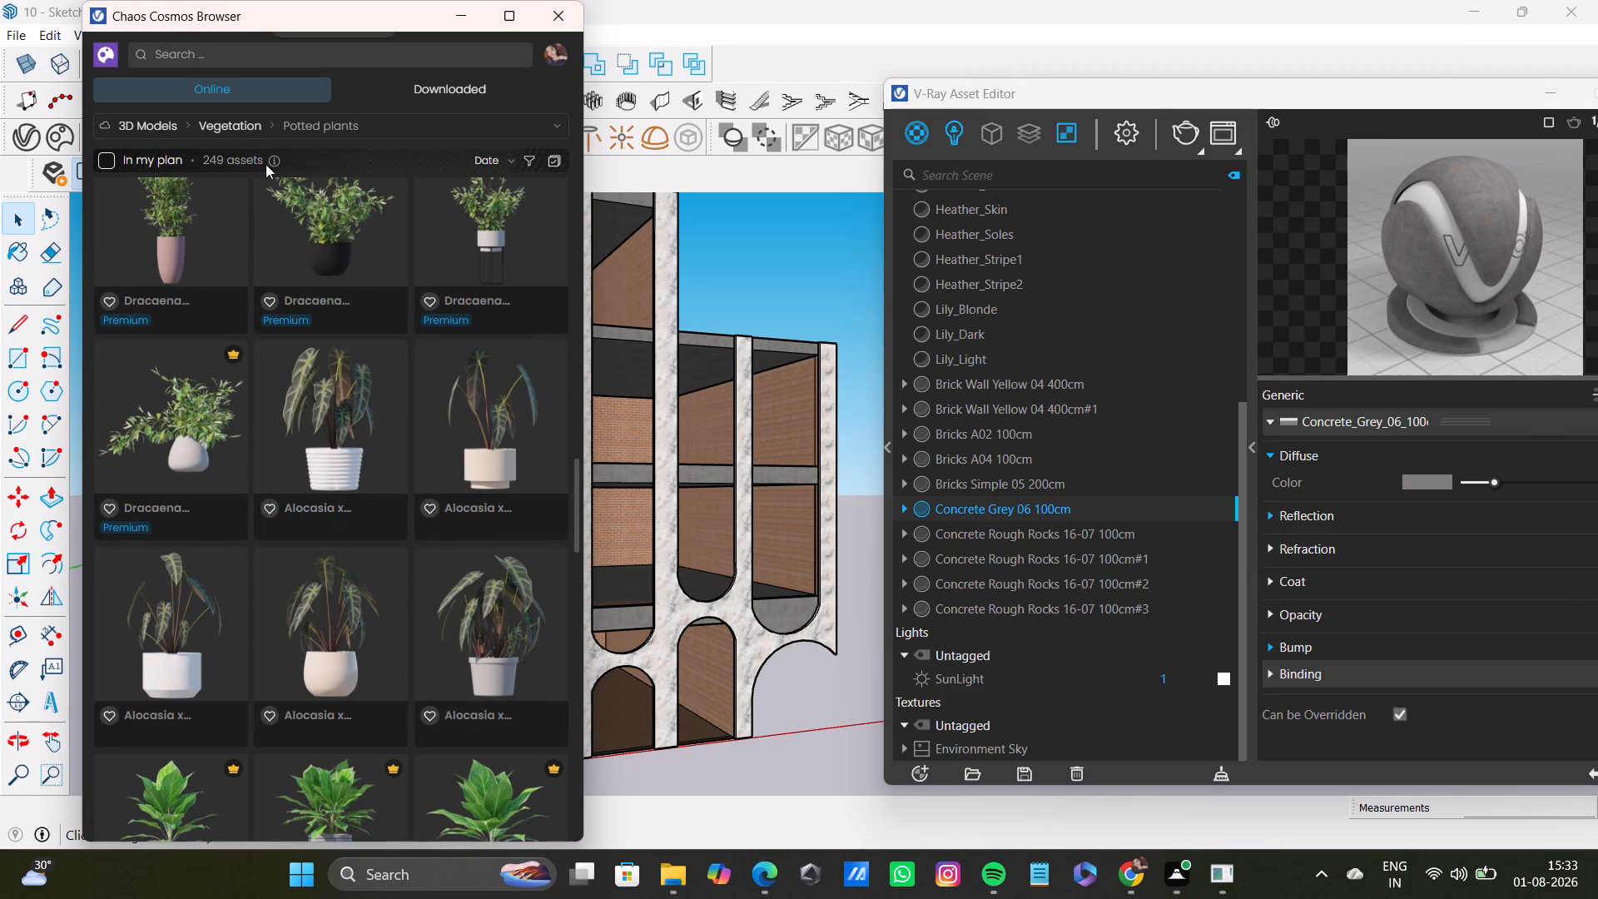
Browse the Aquatics and the Grass & groundcover vegetation models for planting suited to the building.
left_click(263, 122)
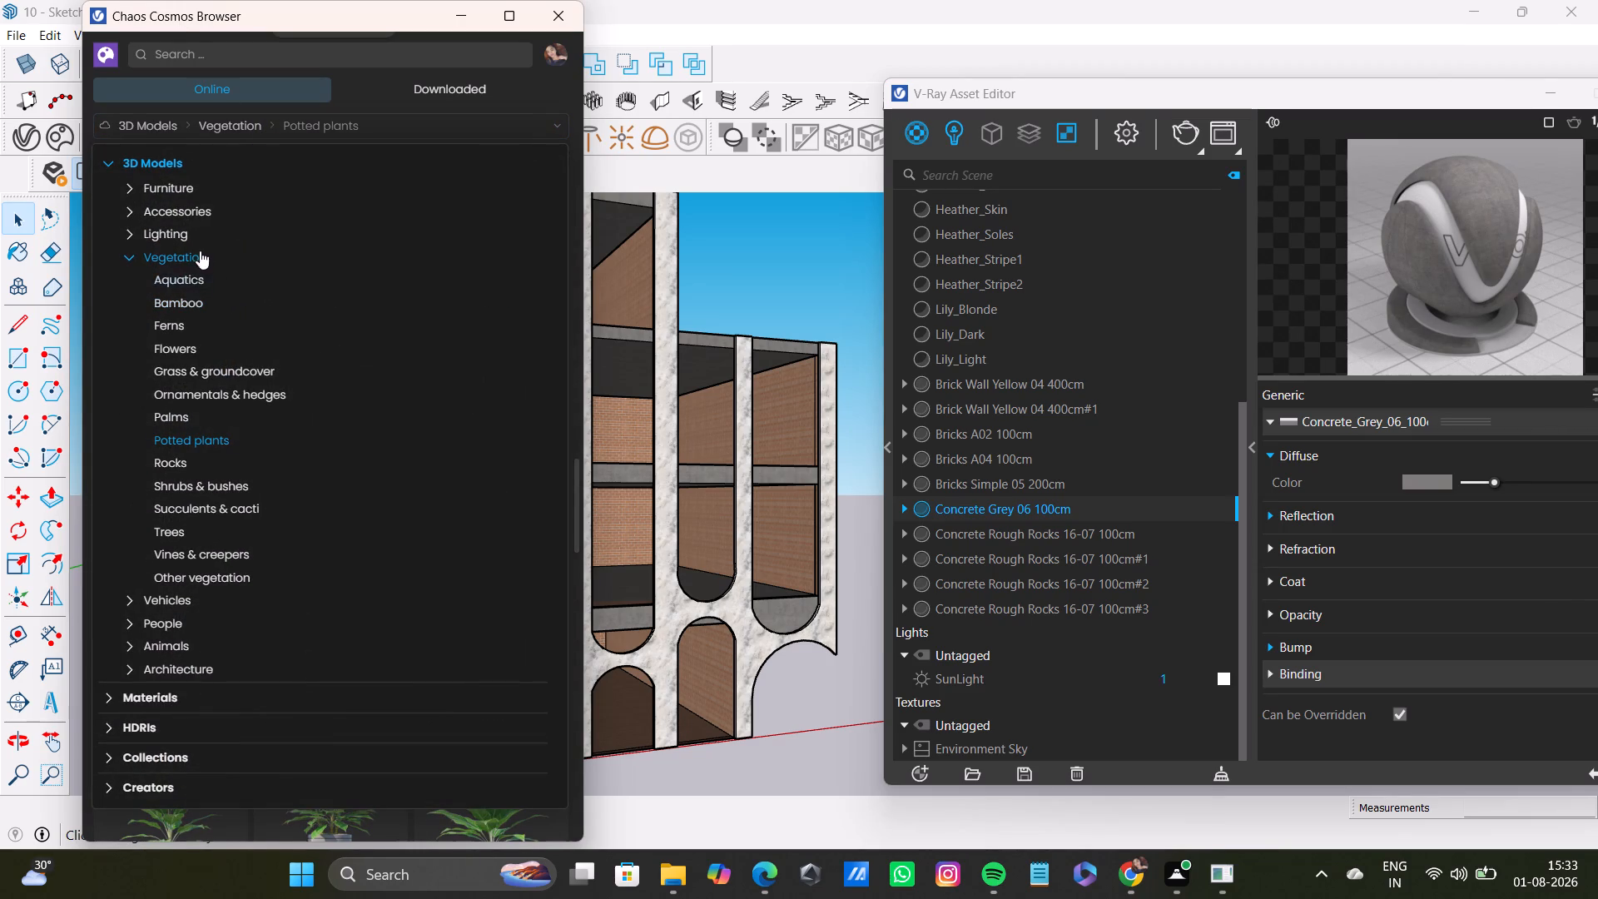
left_click(191, 281)
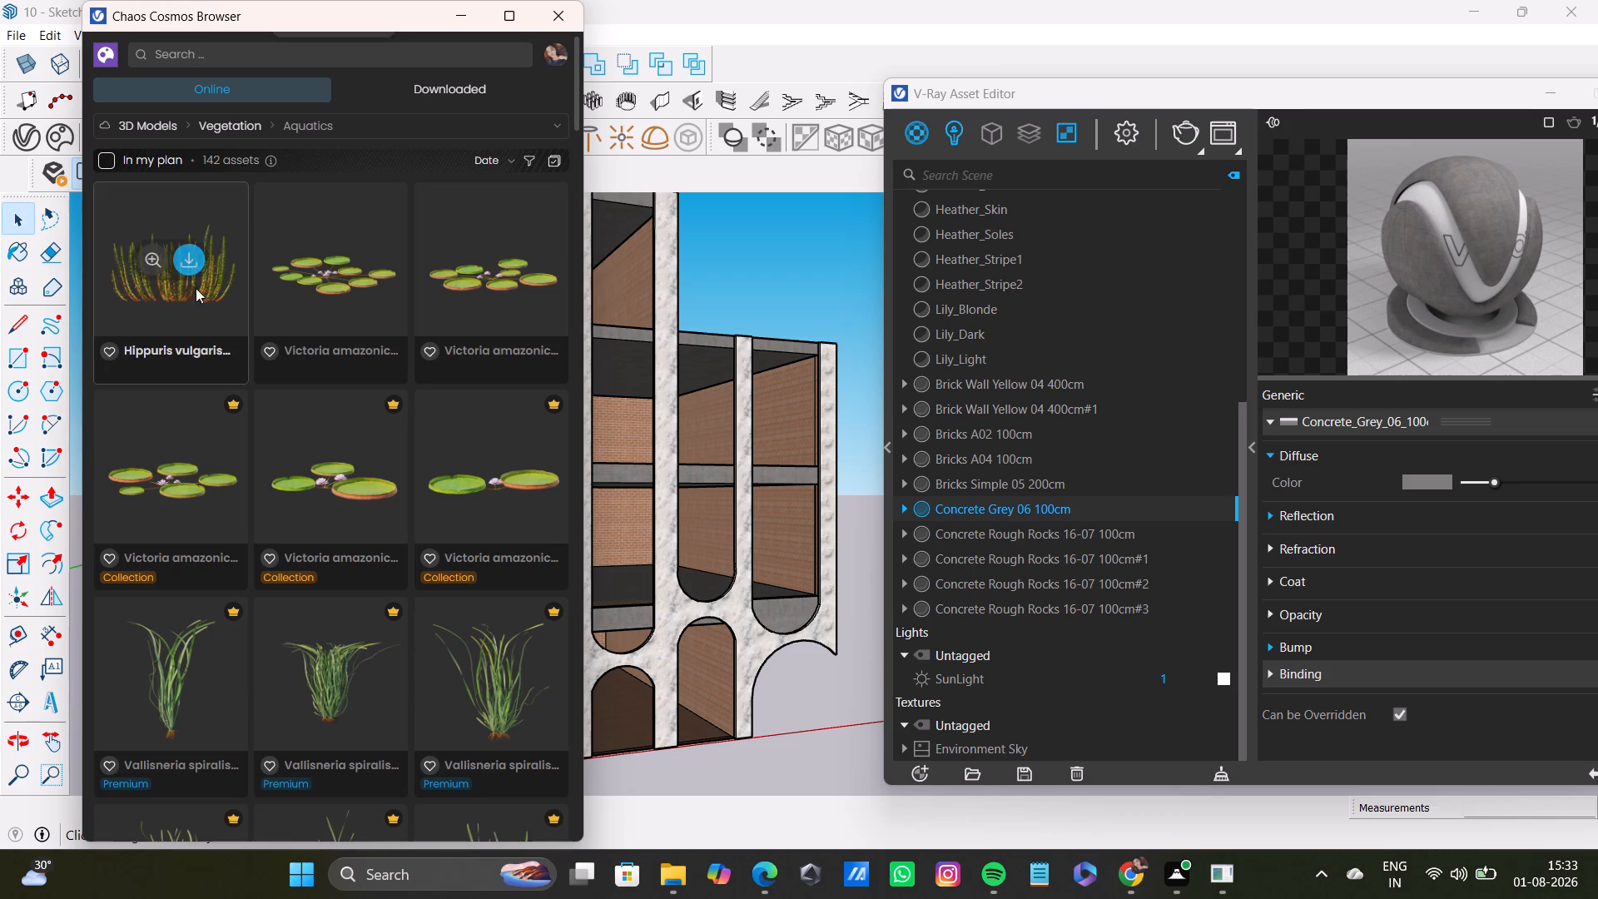
scroll(414, 427, "down", 6)
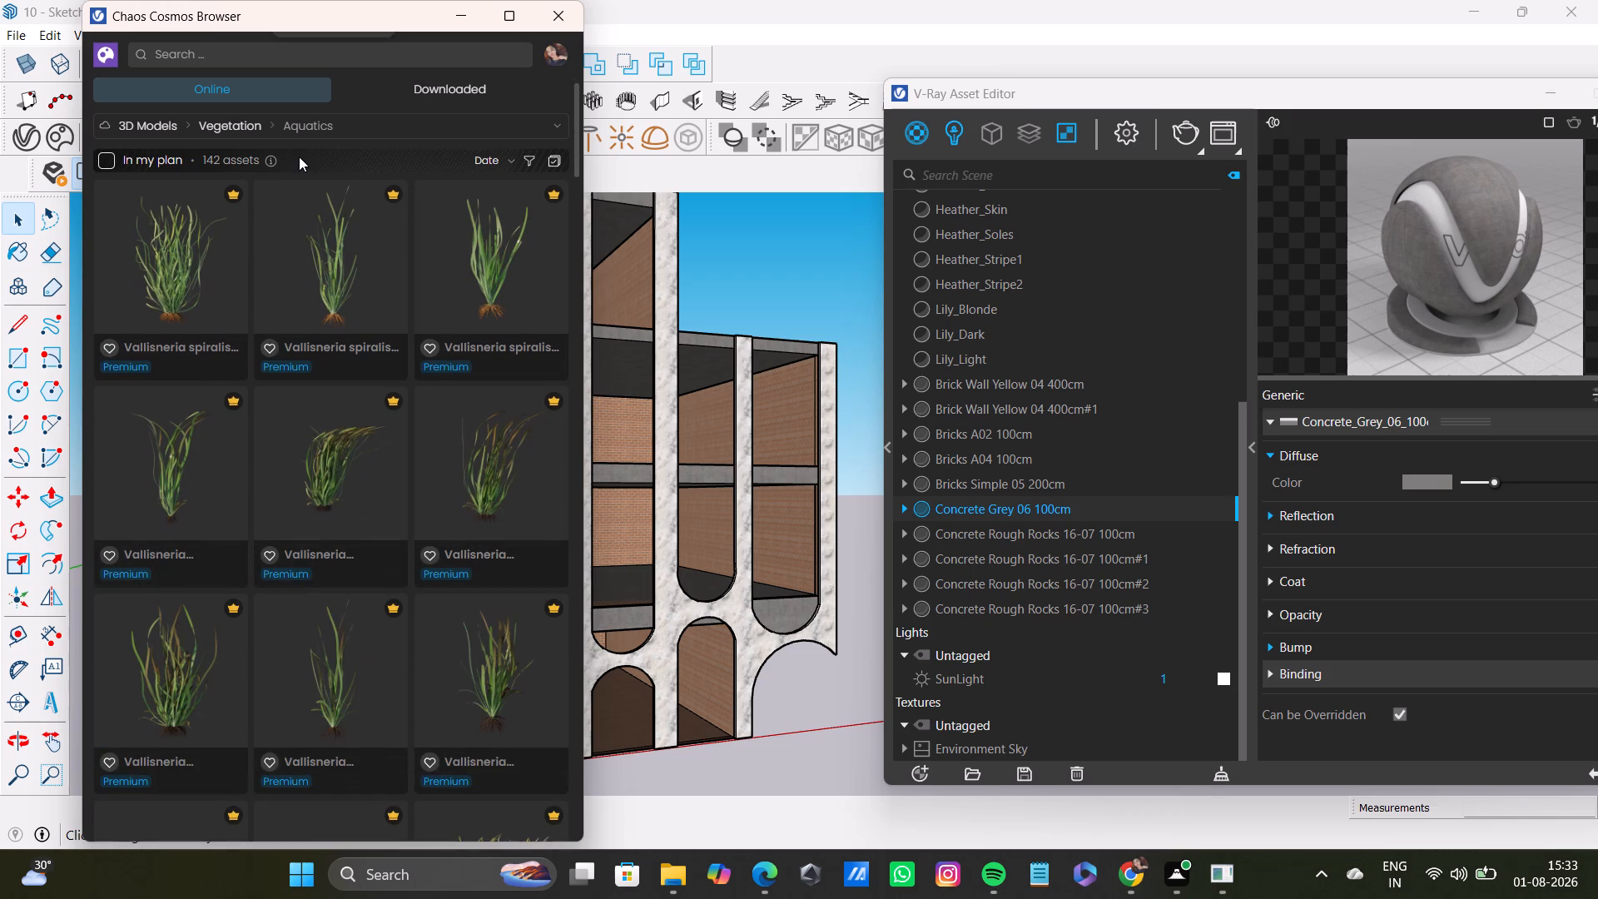
left_click(294, 122)
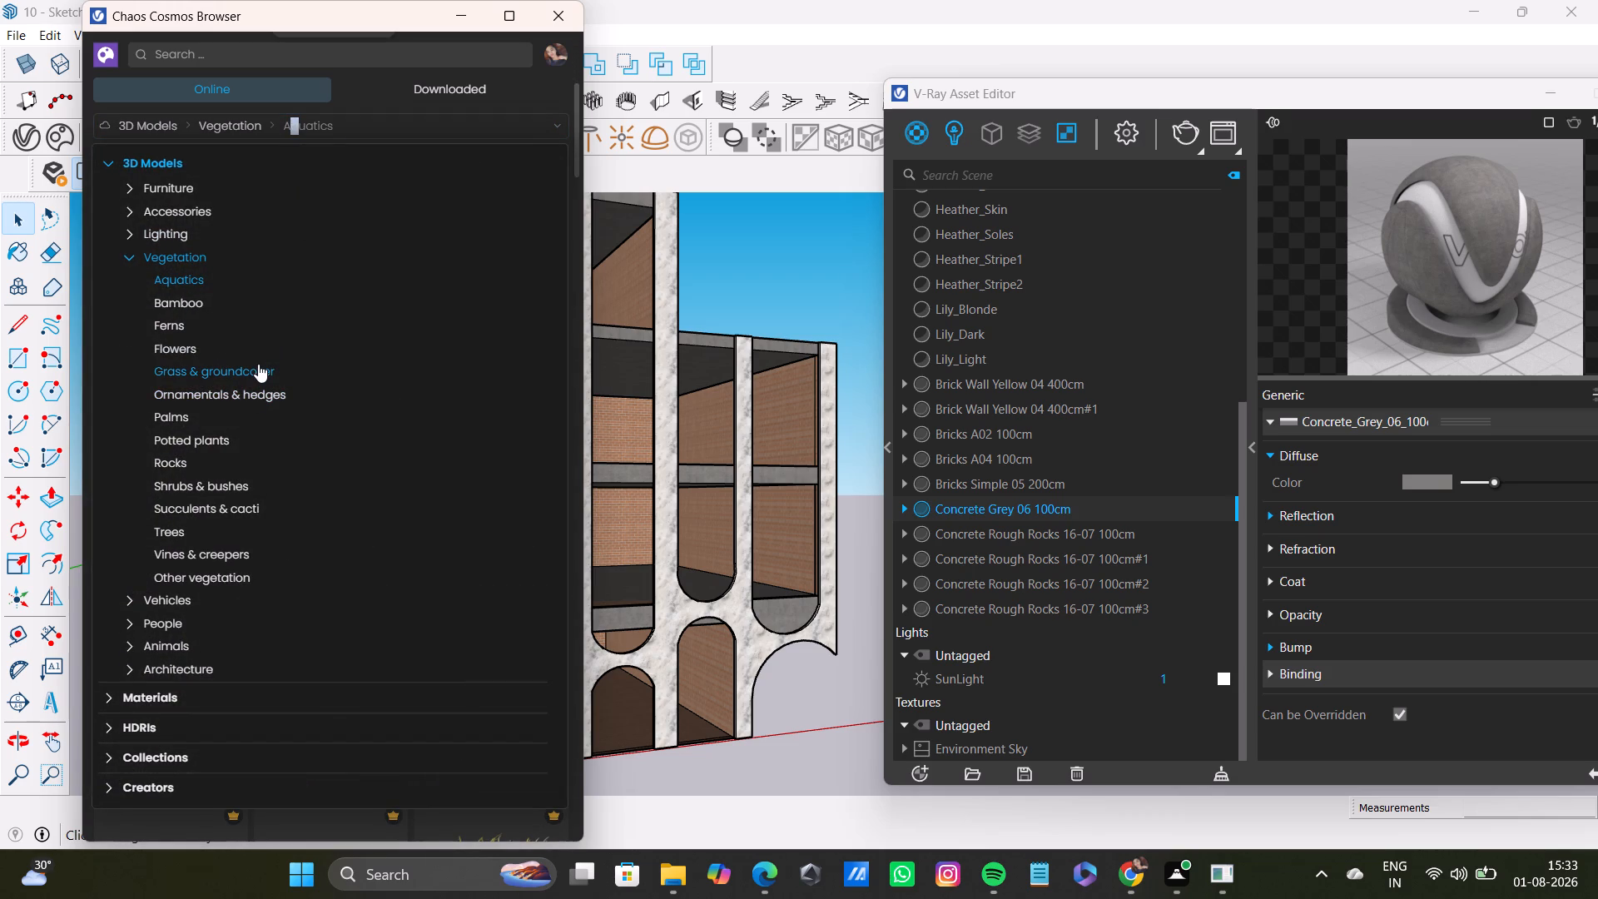
left_click(258, 364)
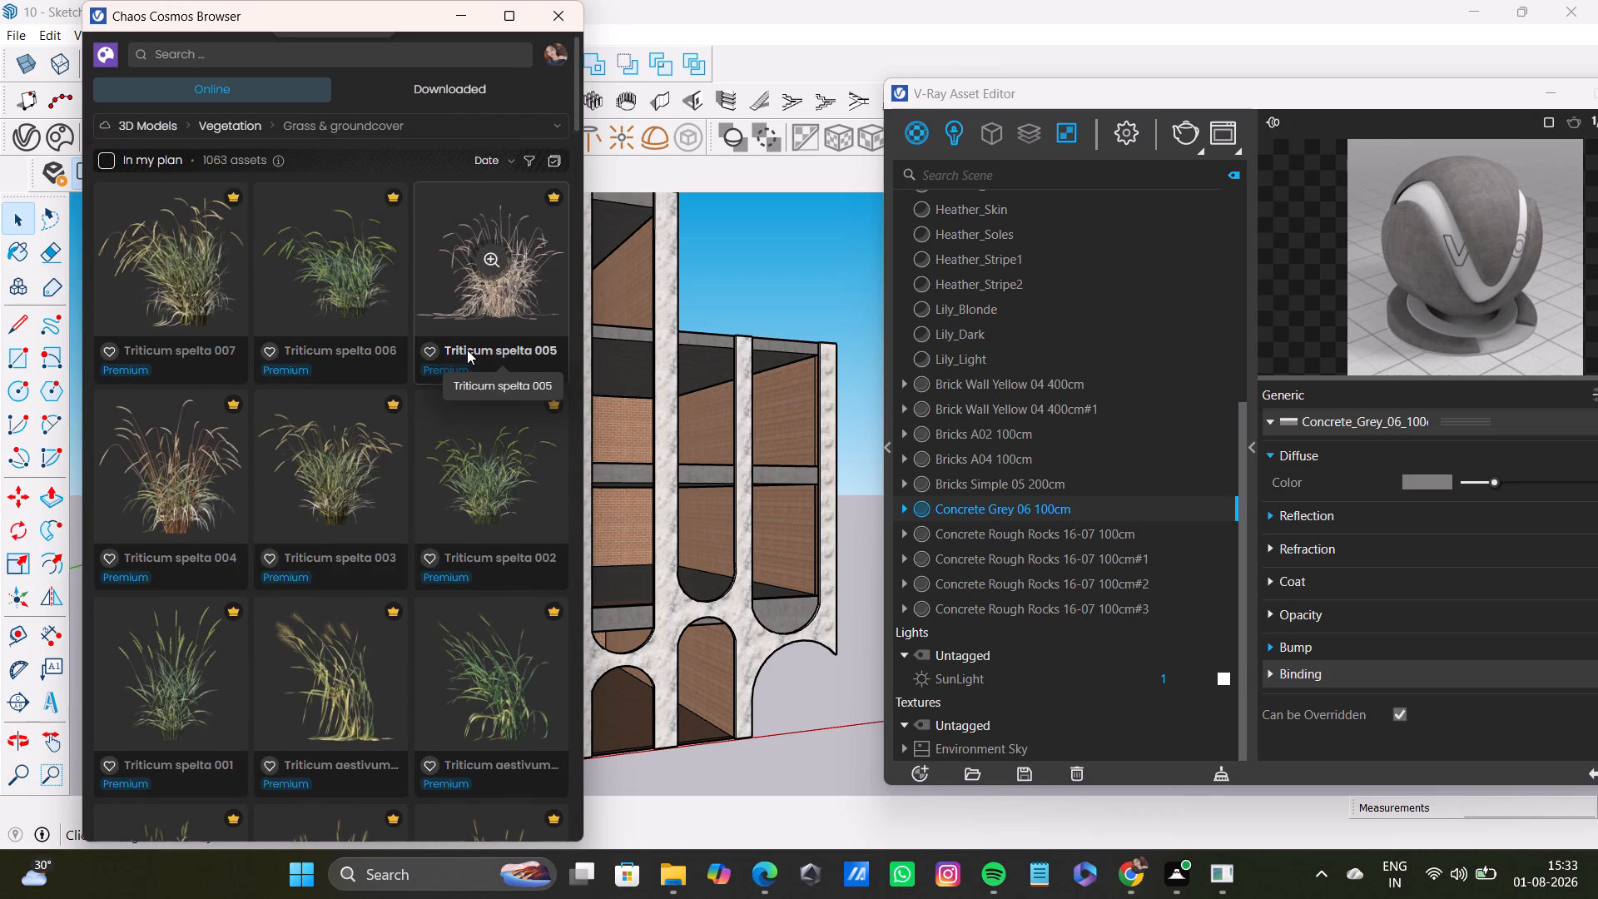
scroll(467, 350, "down", 15)
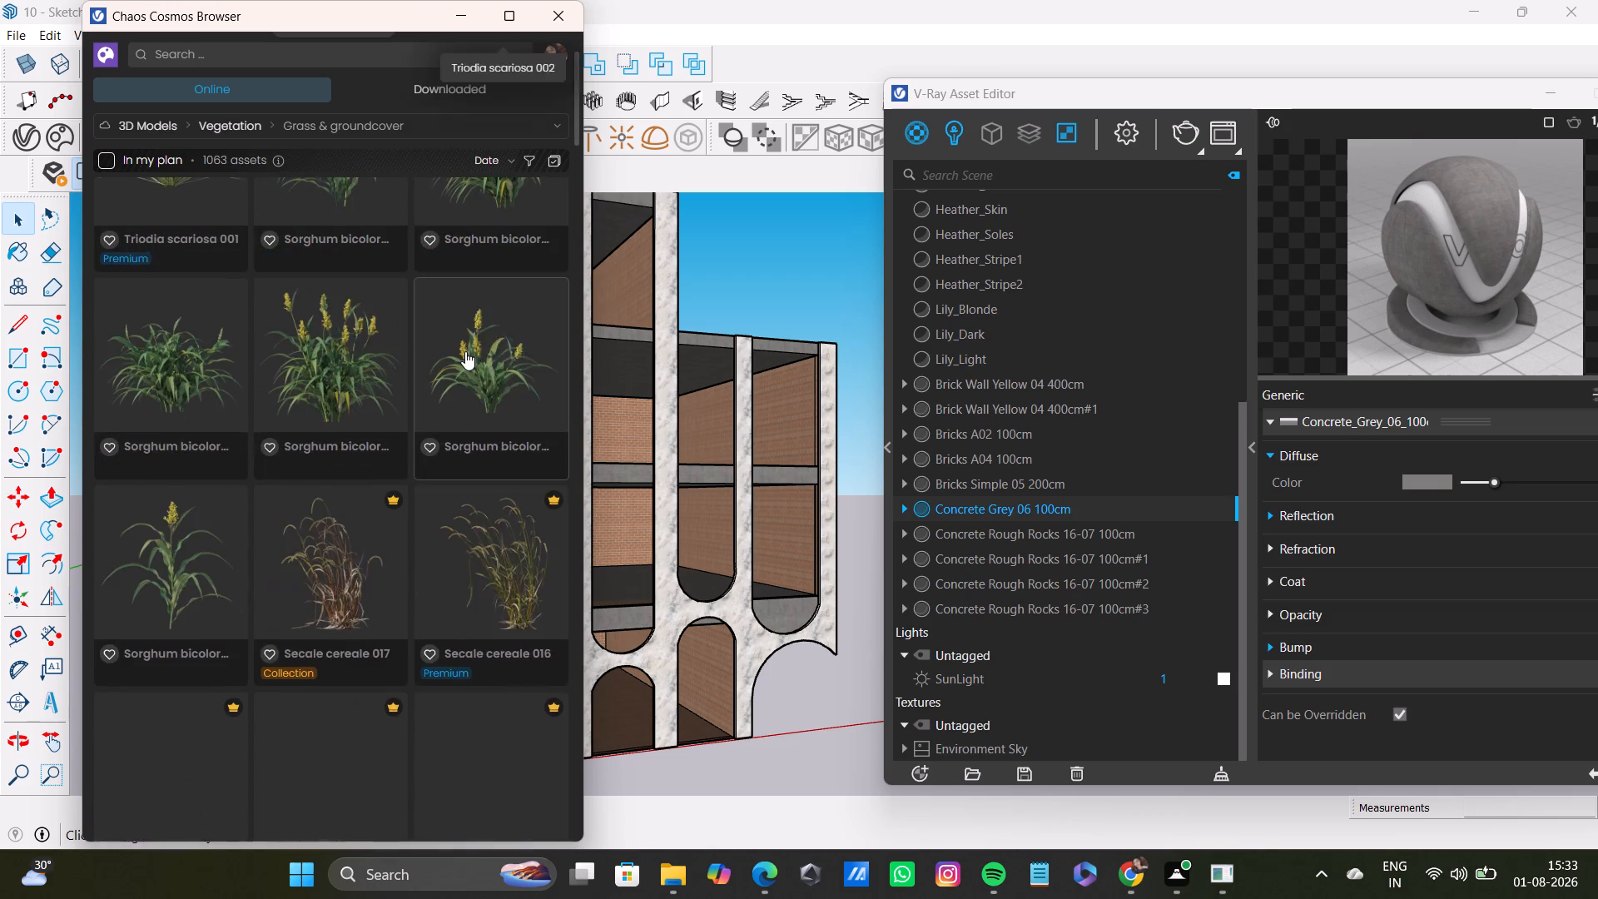
scroll(465, 351, "down", 16)
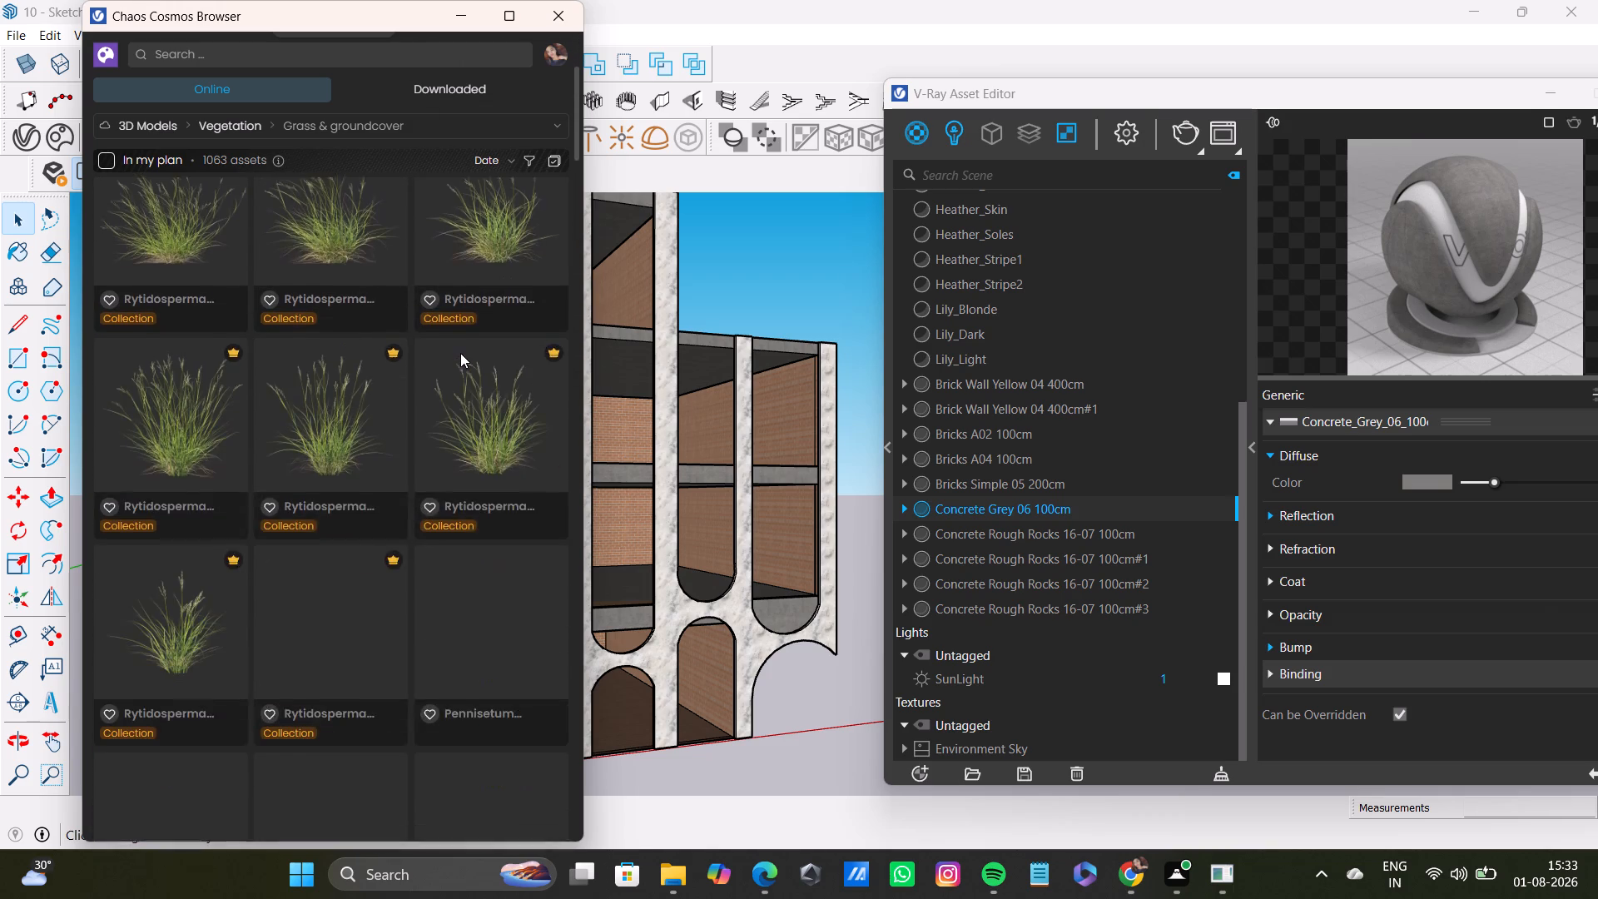
scroll(460, 353, "down", 4)
left_click(380, 130)
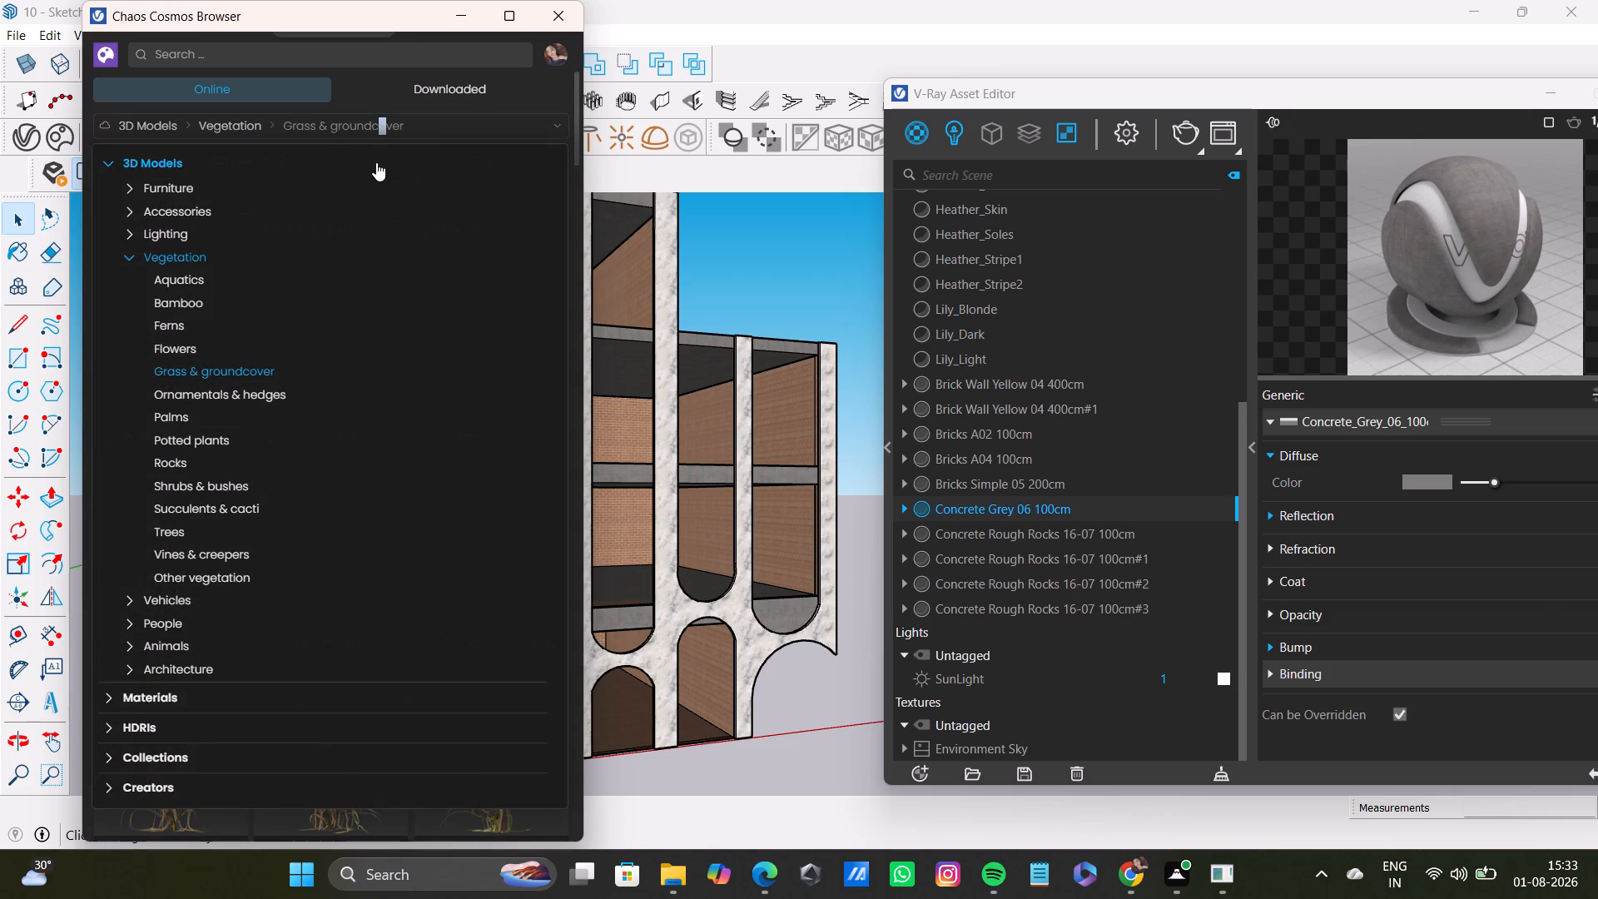
left_click(406, 123)
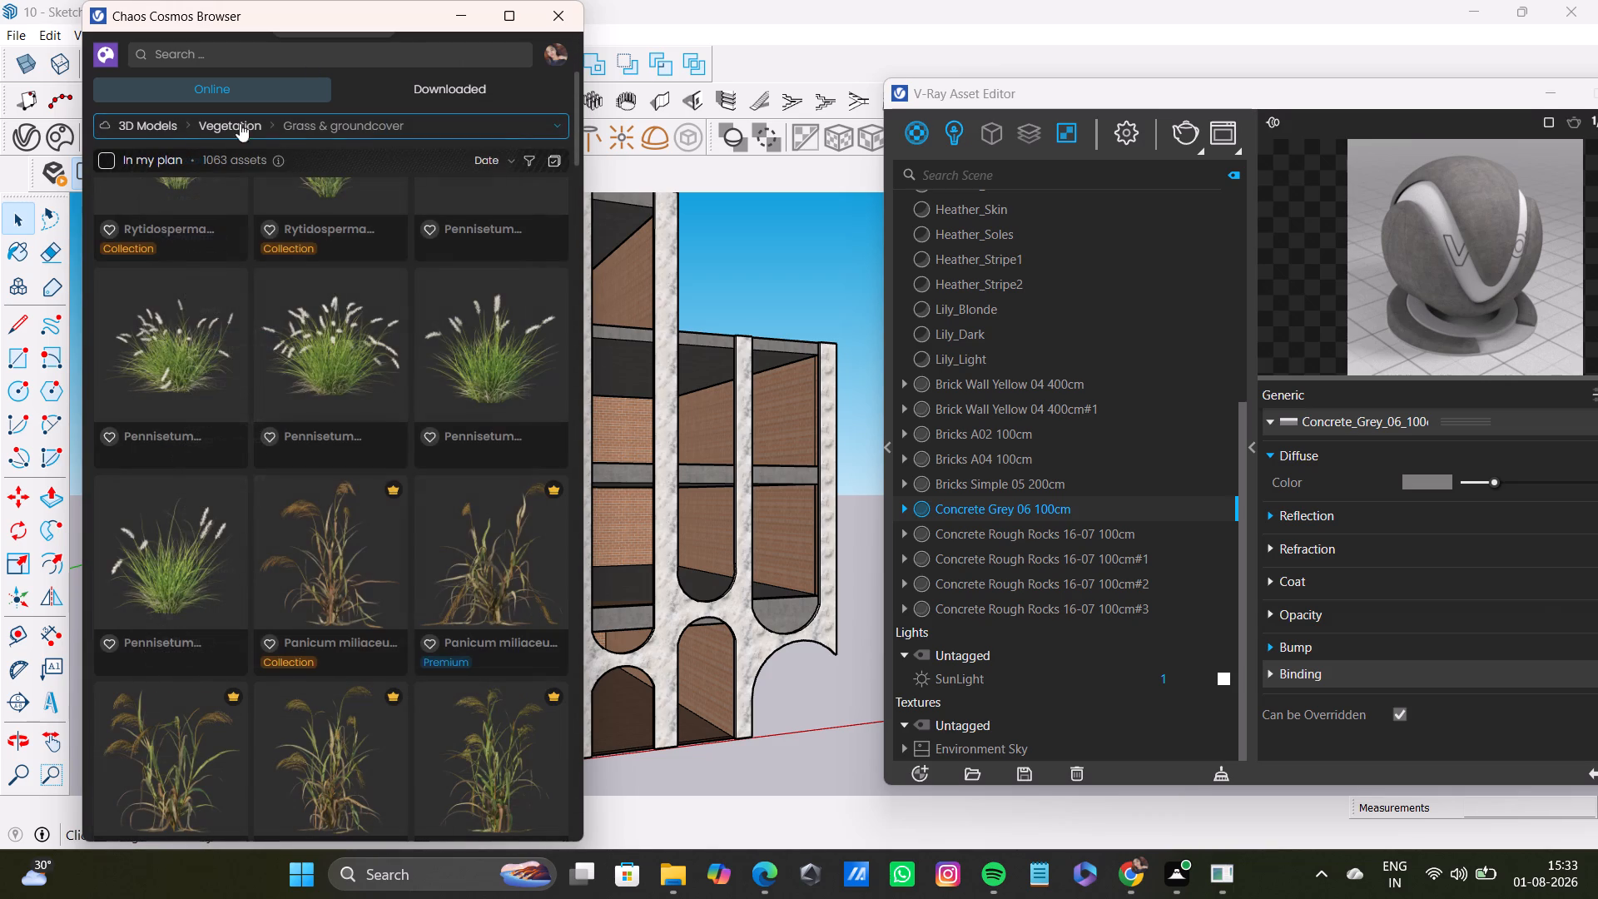
Download the Wikstroemia uva ursi 005 and 001 bushes from the Shrubs & bushes vegetation models.
left_click(443, 128)
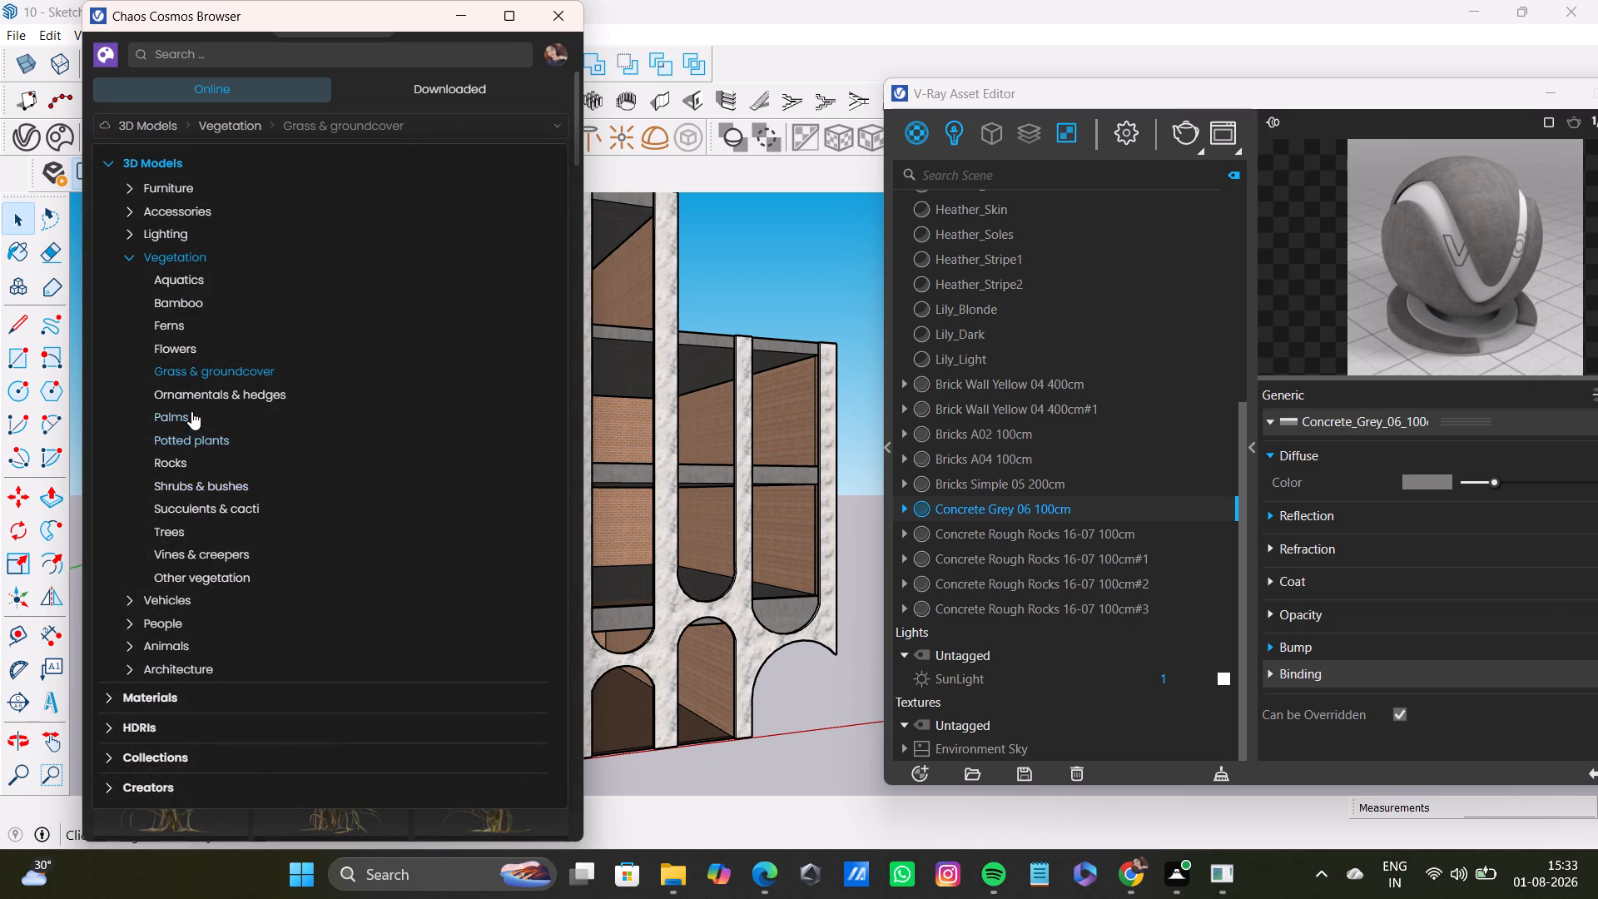
double_click(195, 480)
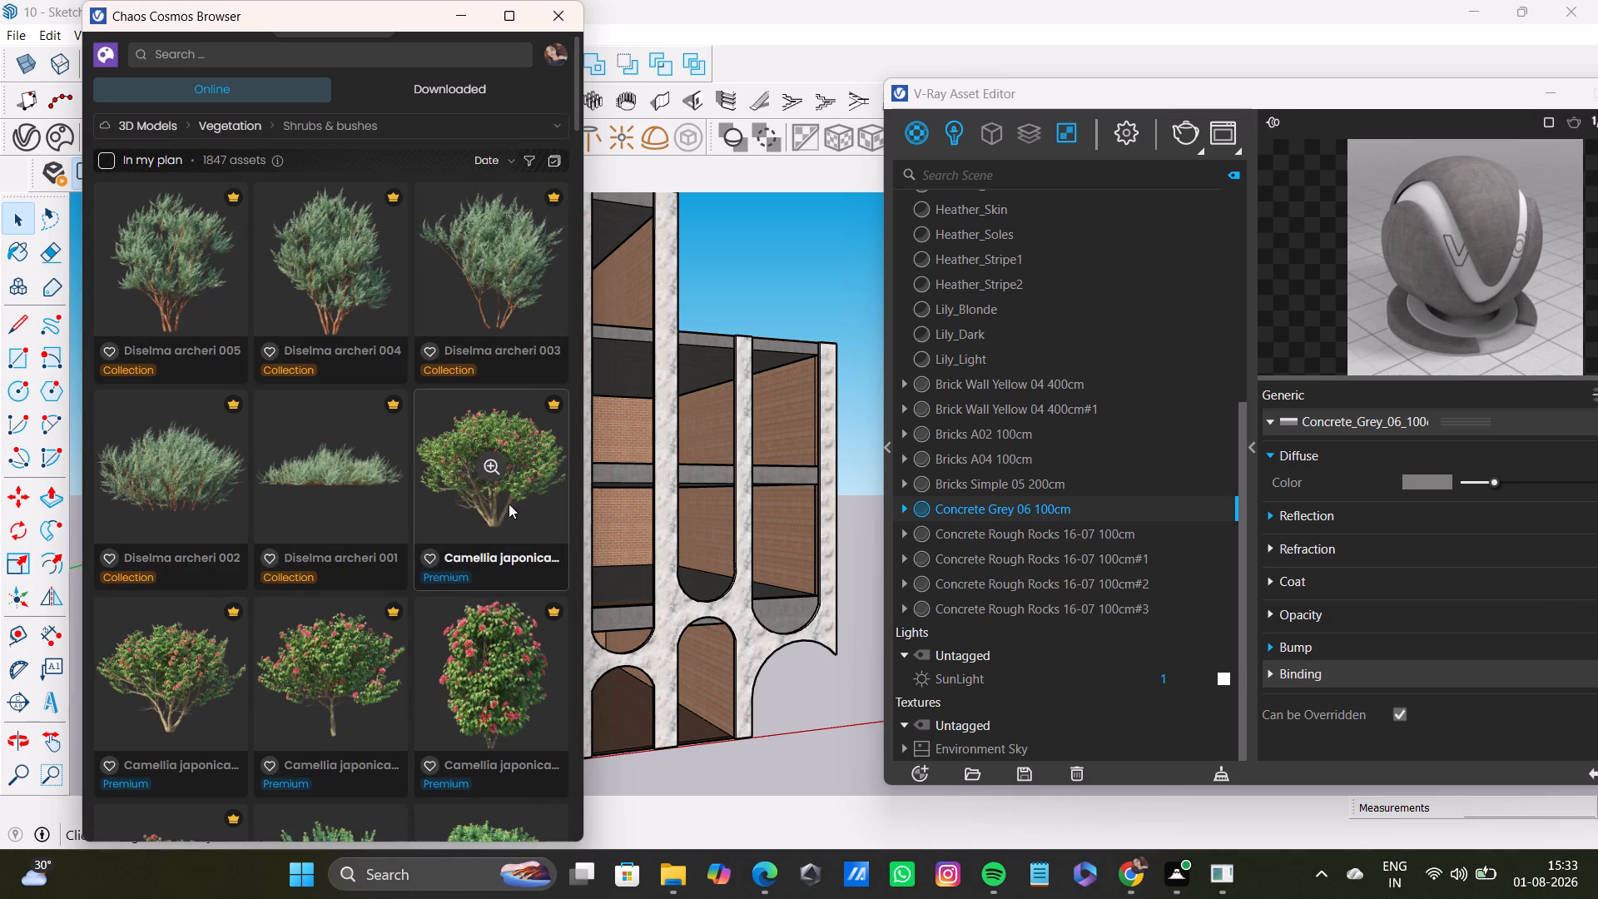
scroll(507, 533, "down", 3)
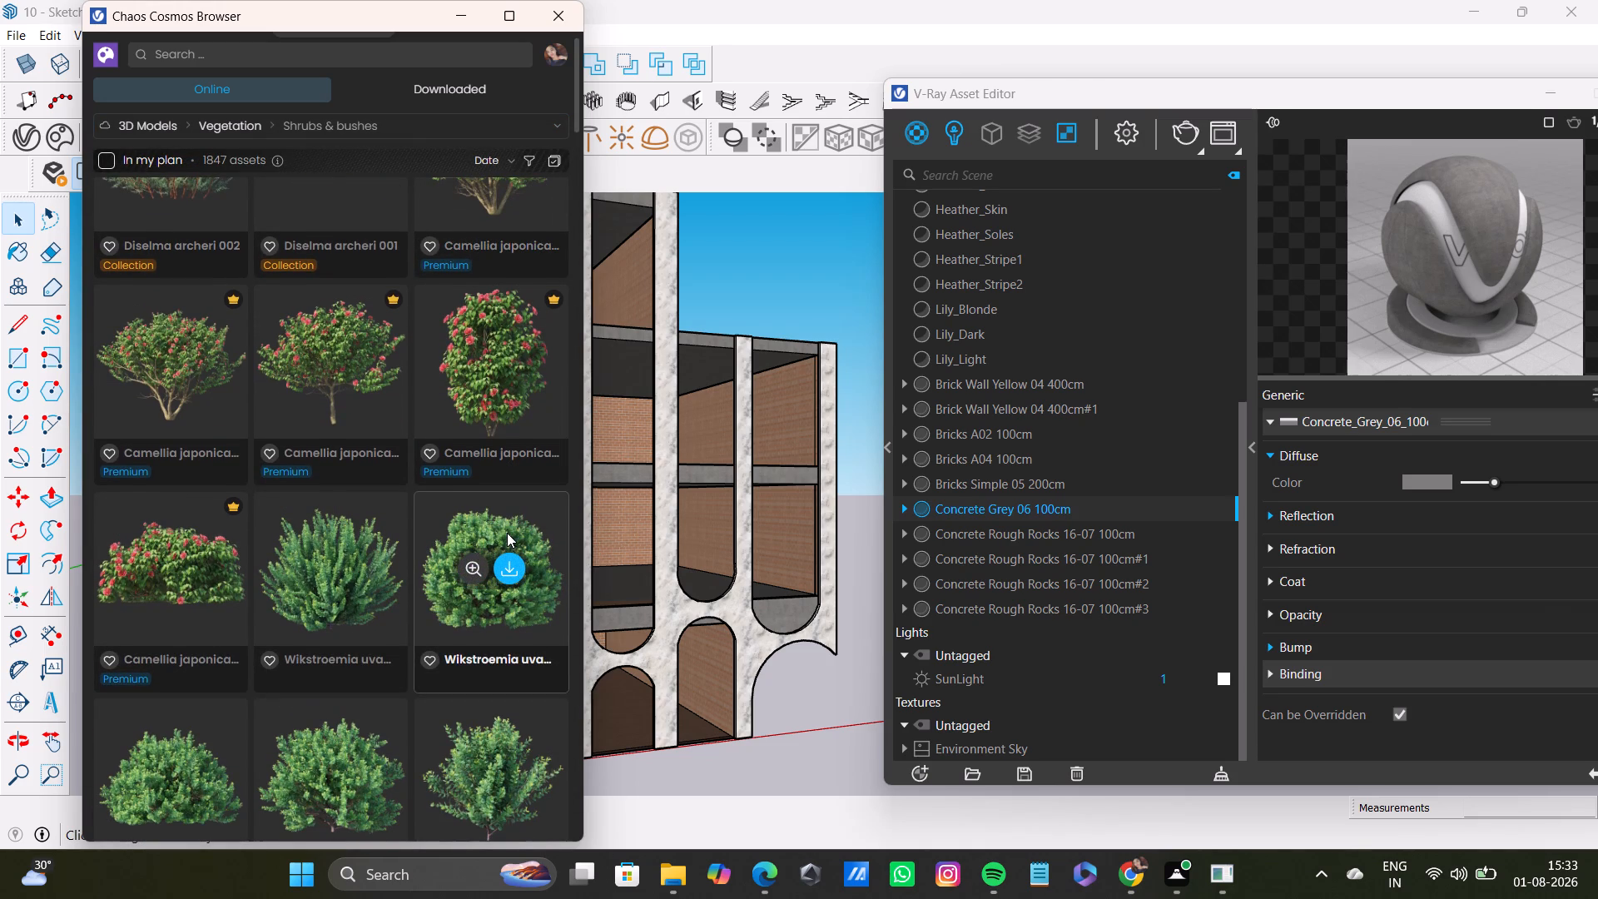
scroll(507, 533, "down", 1)
left_click(355, 463)
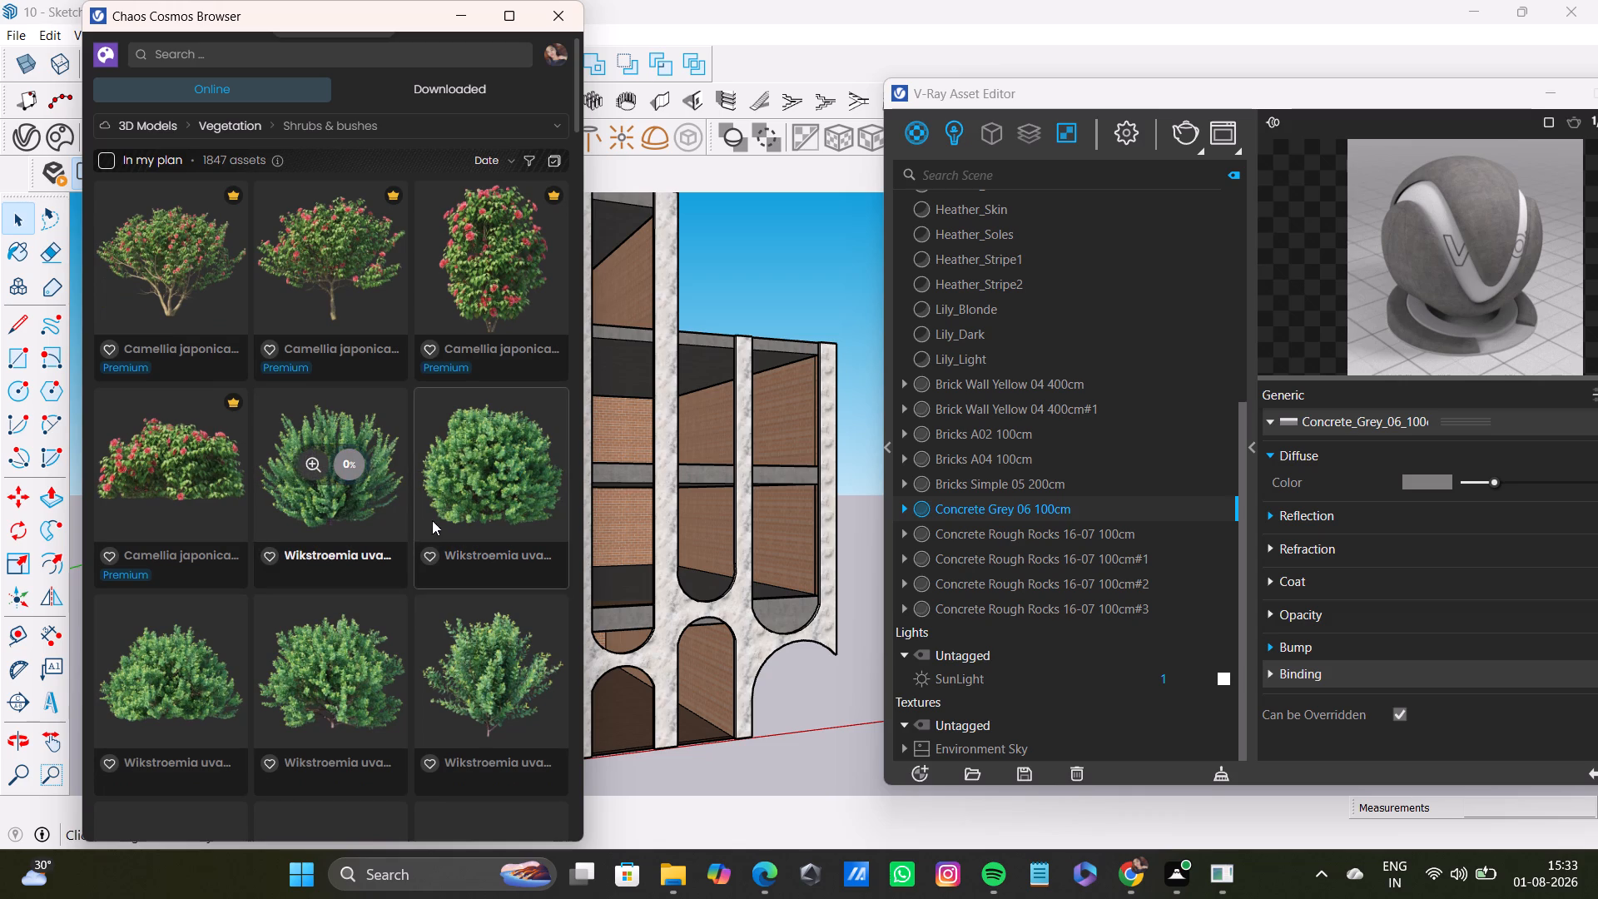
scroll(438, 610, "down", 3)
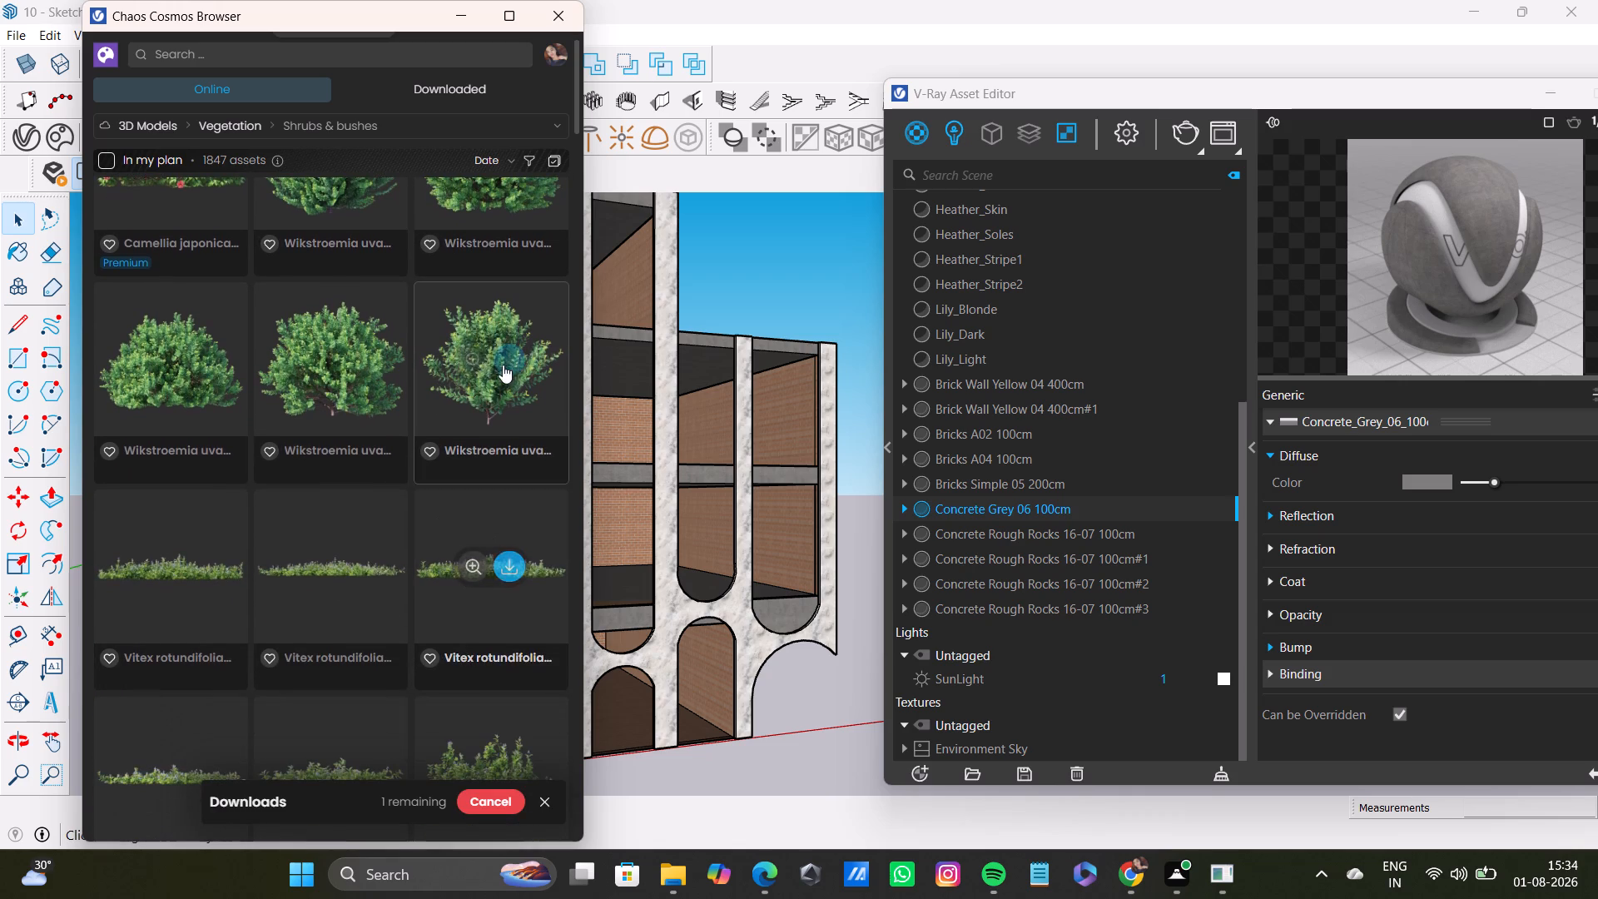
left_click(516, 358)
Find and download the Schefflera arboricola 003 and 004 shrubs from the same Shrubs & bushes category.
scroll(381, 576, "down", 5)
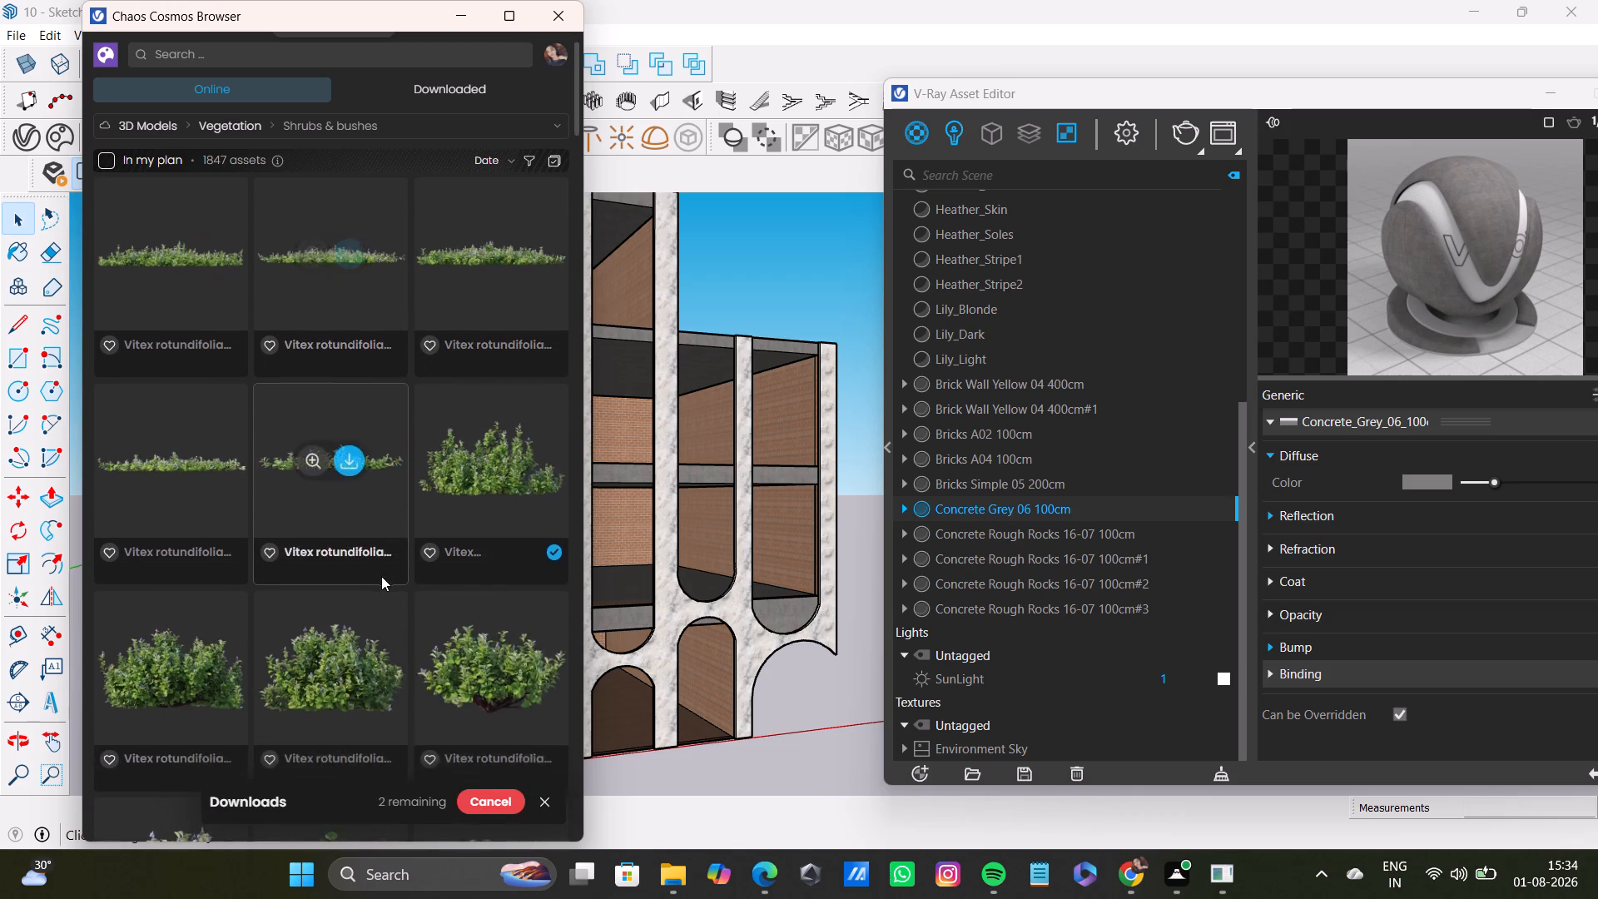
scroll(381, 576, "down", 11)
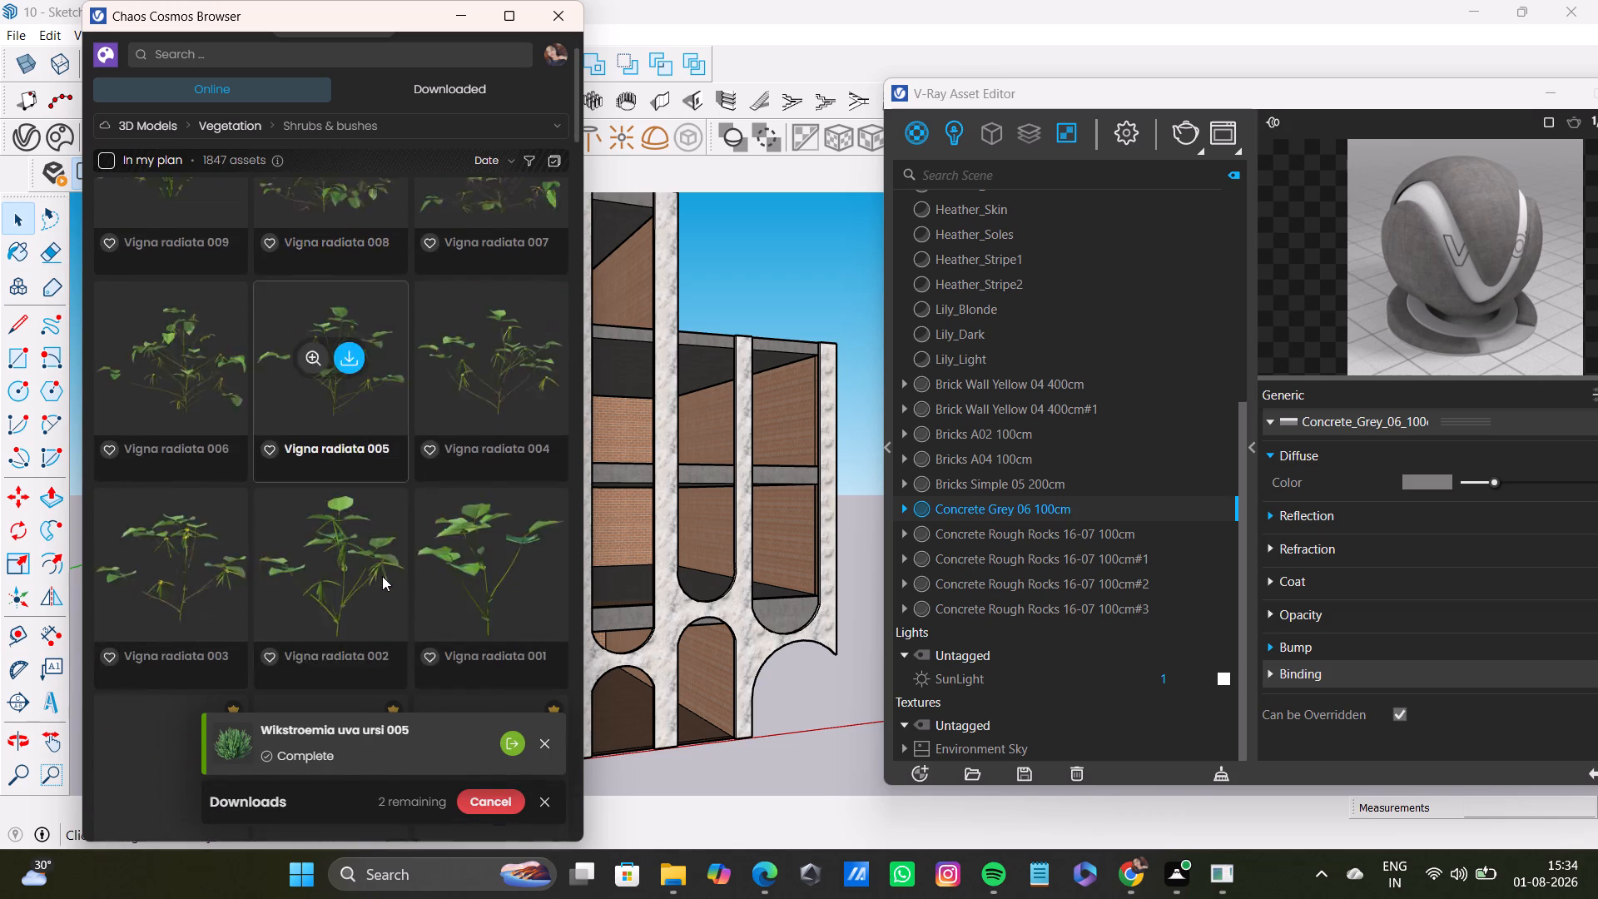
scroll(385, 576, "down", 6)
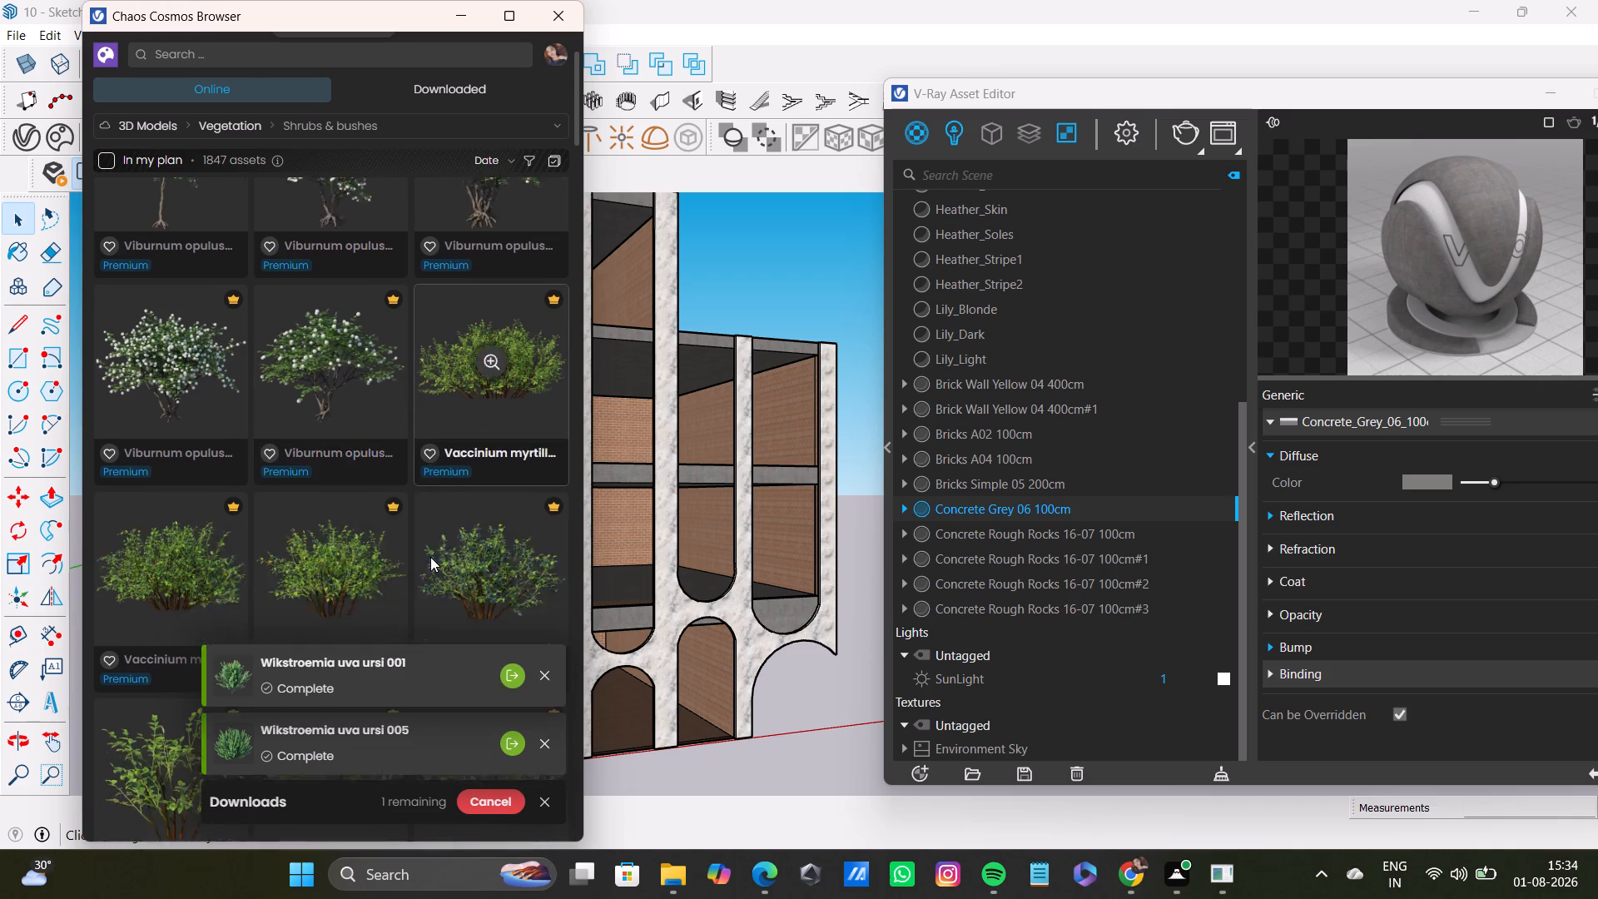
scroll(430, 557, "down", 12)
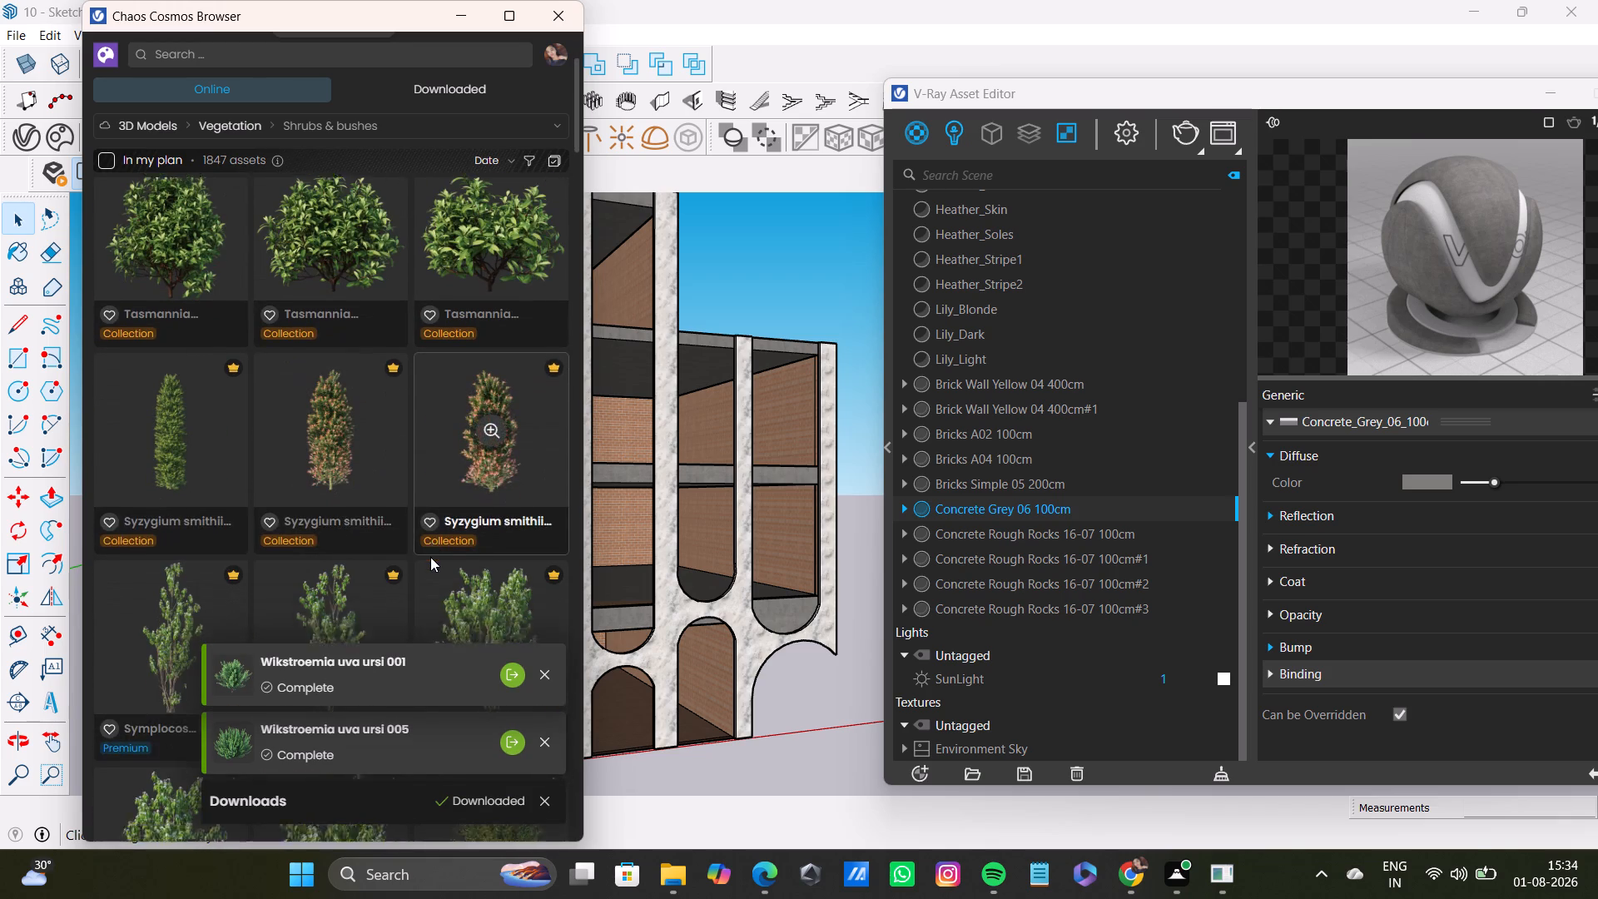
scroll(430, 557, "down", 8)
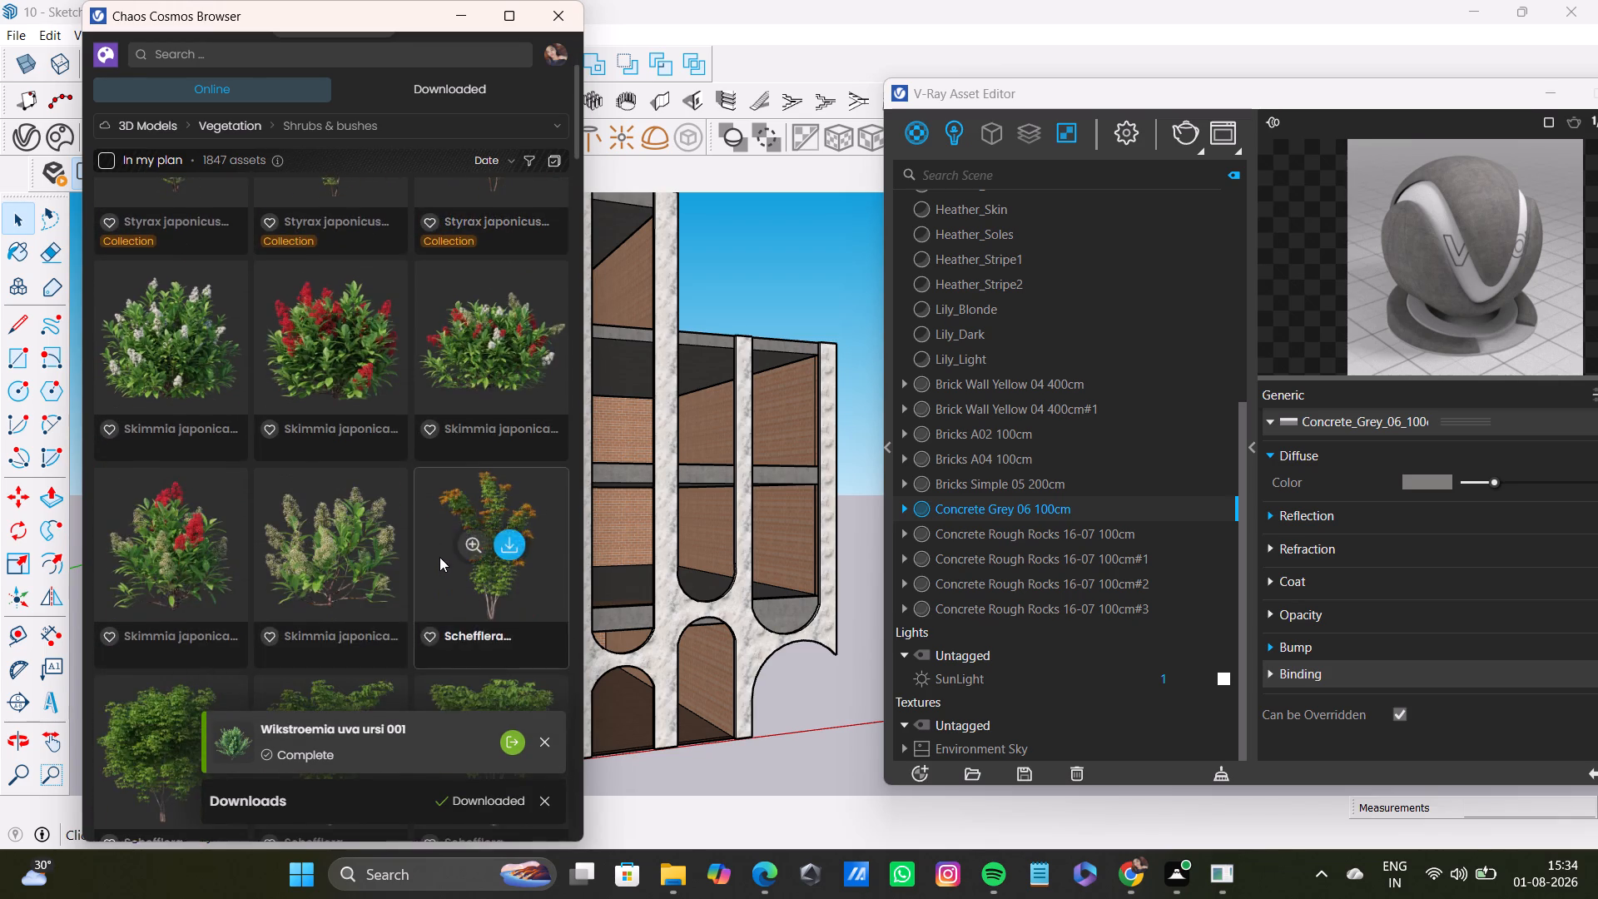
scroll(442, 553, "up", 4)
scroll(442, 553, "down", 8)
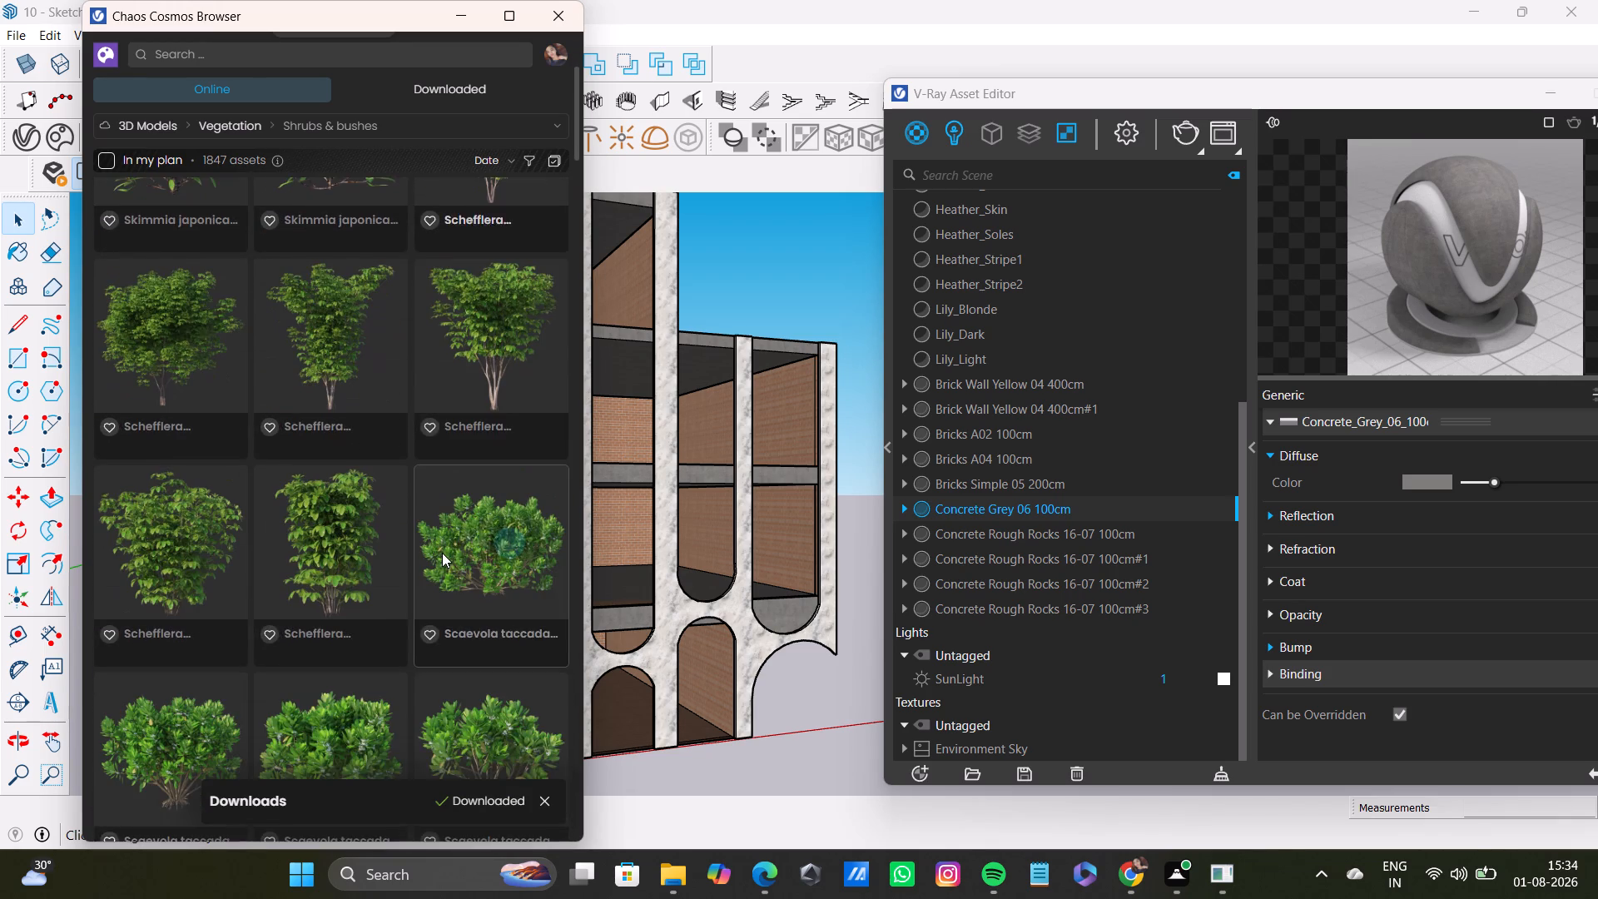
scroll(442, 553, "down", 1)
scroll(442, 553, "up", 3)
left_click(514, 535)
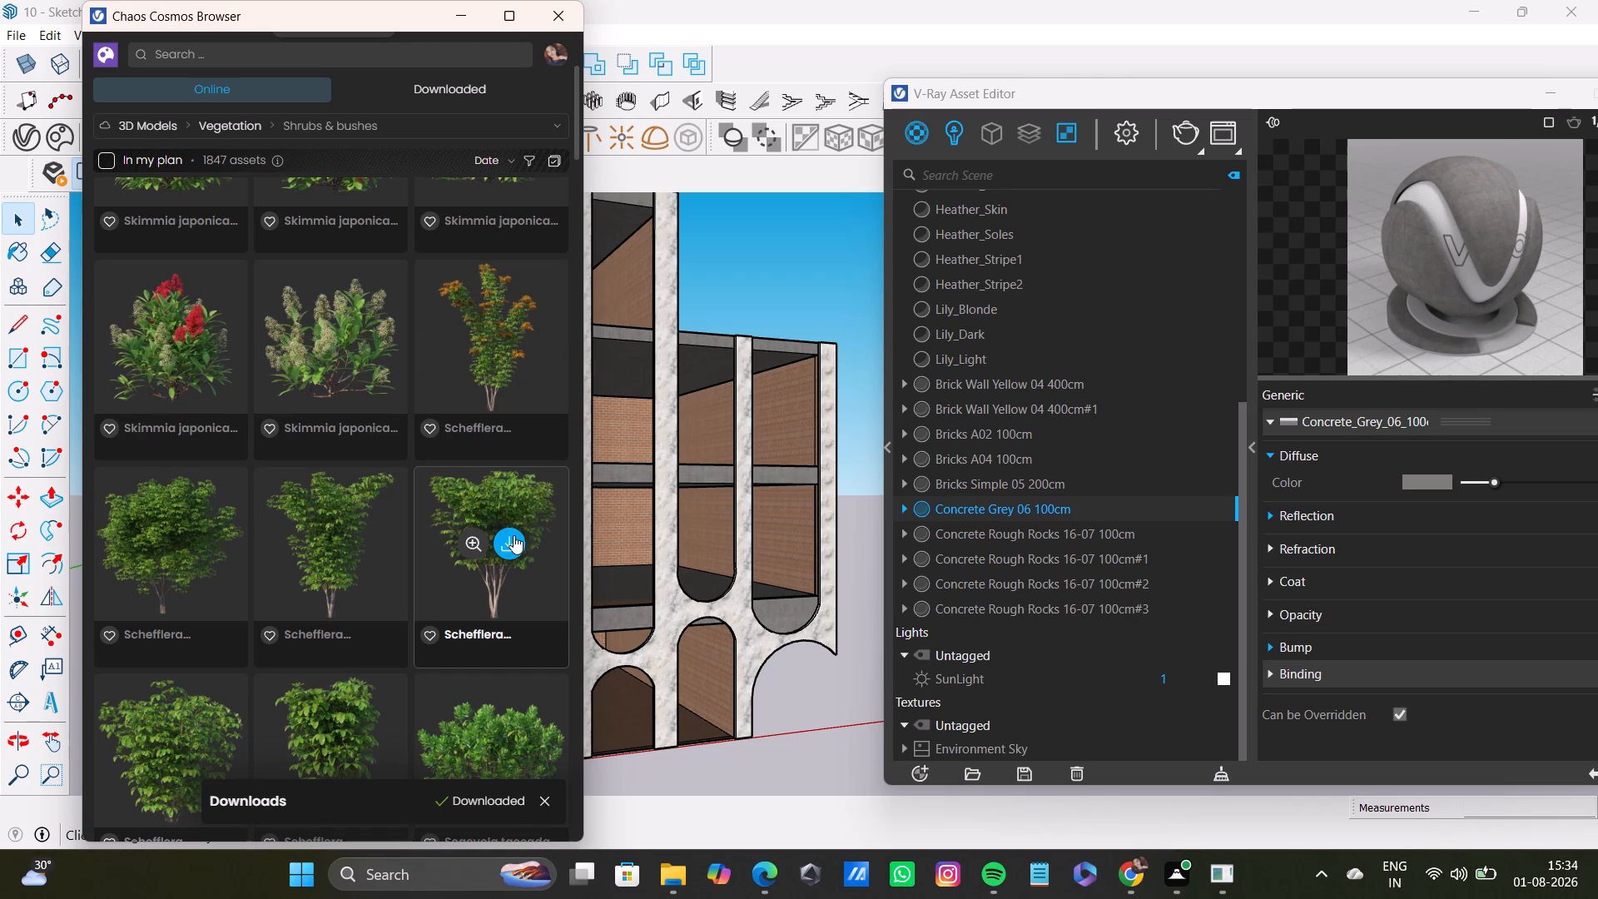
left_click(357, 542)
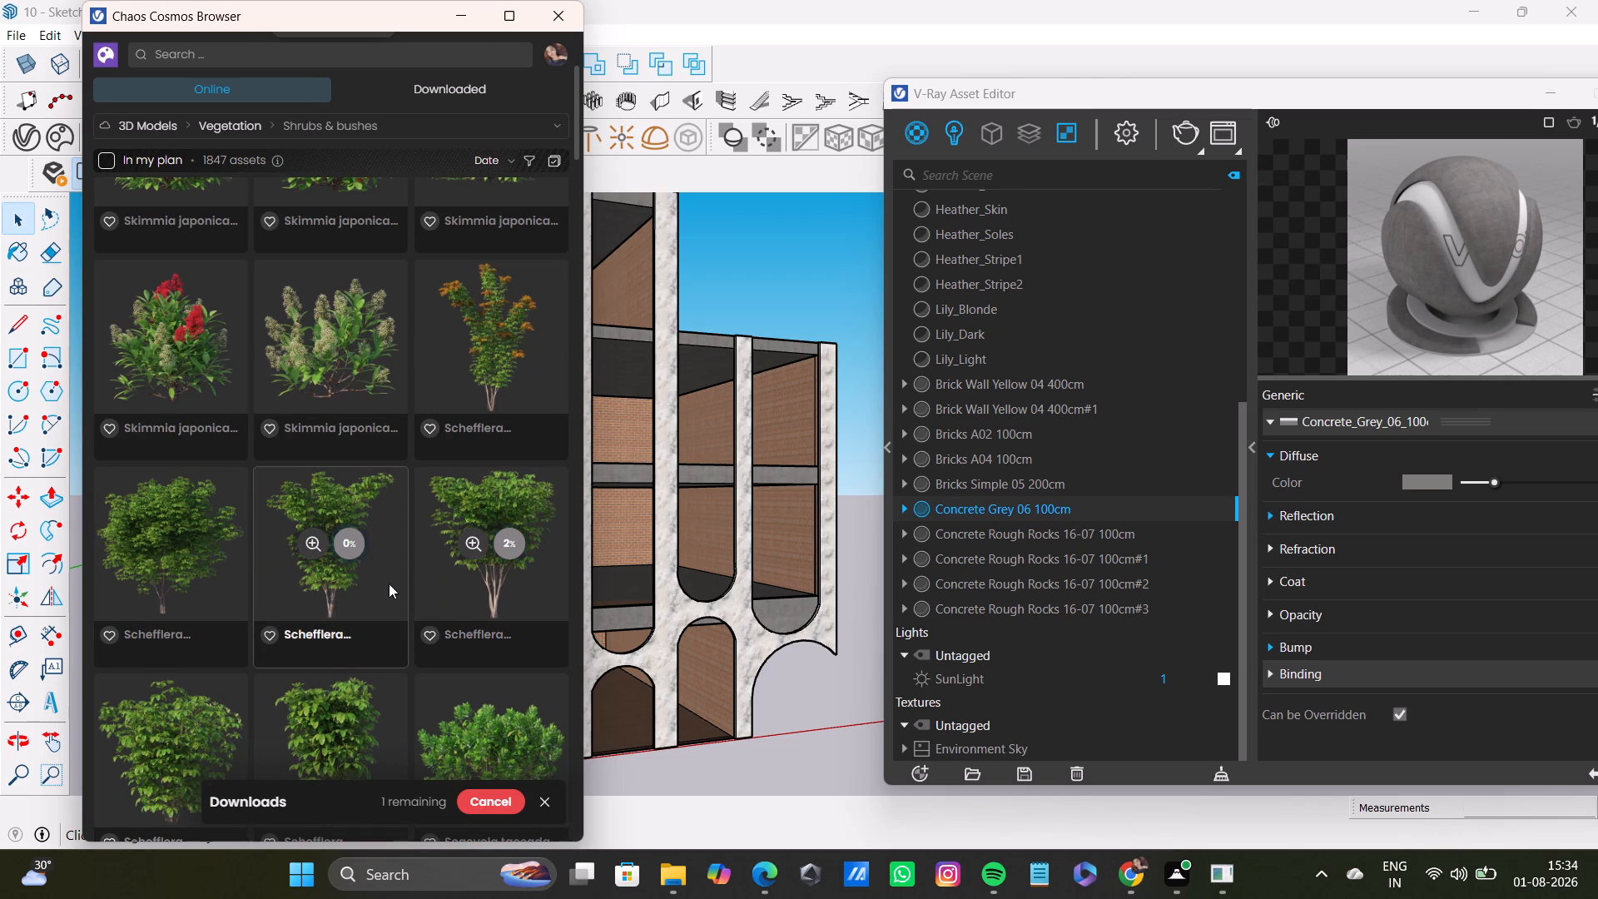
Browse further through the Shrubs & bushes models for more planting options.
scroll(405, 576, "down", 10)
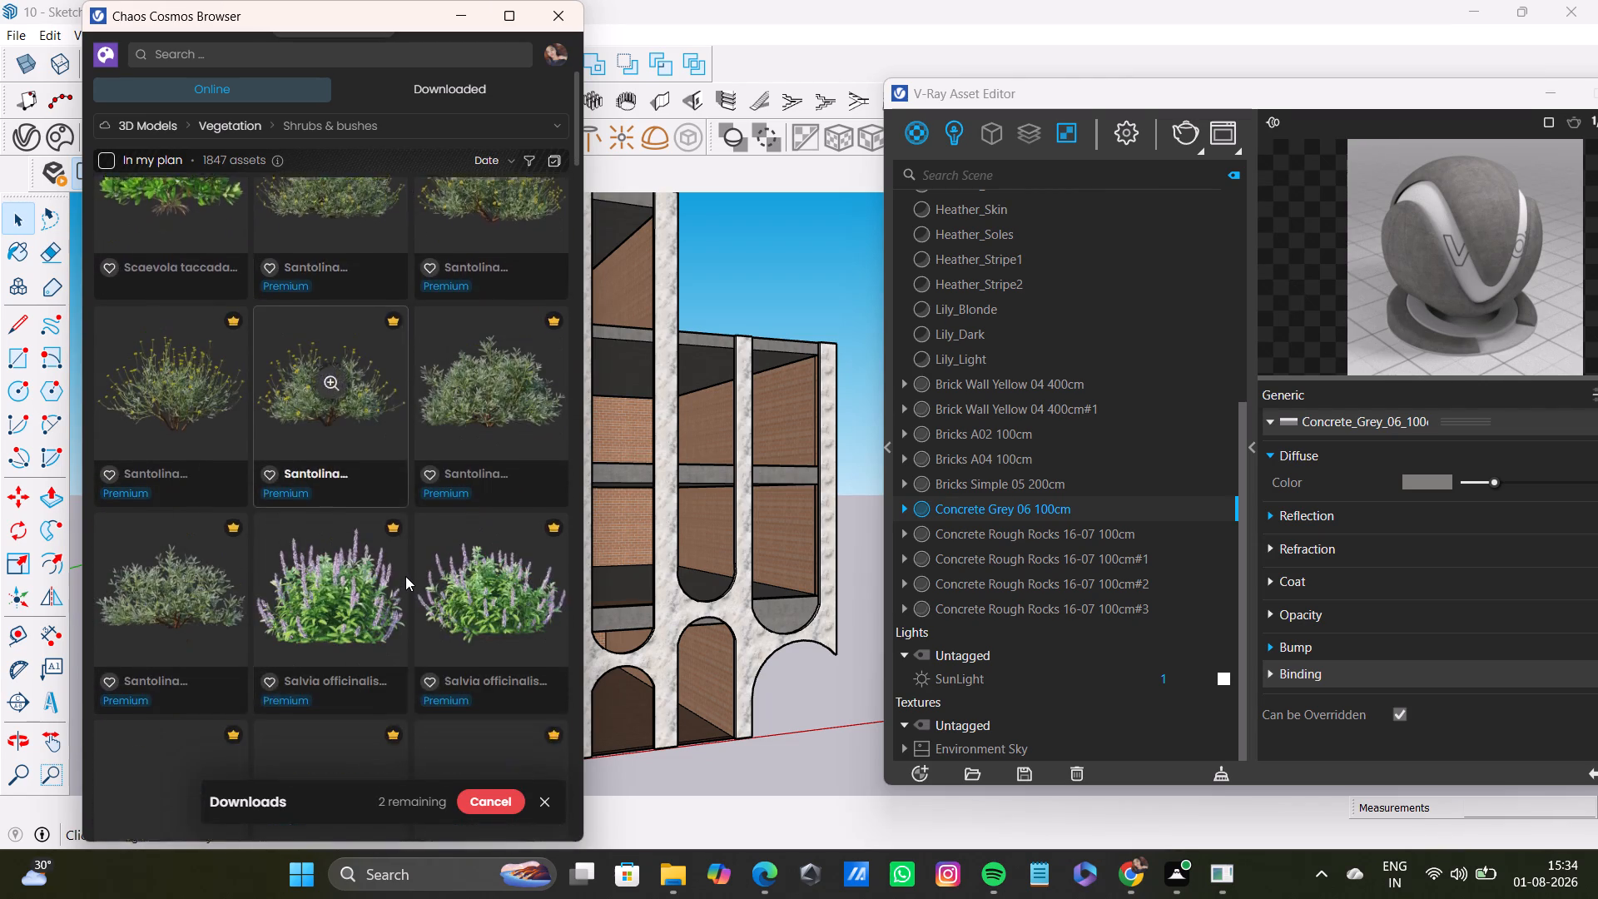
scroll(405, 576, "down", 9)
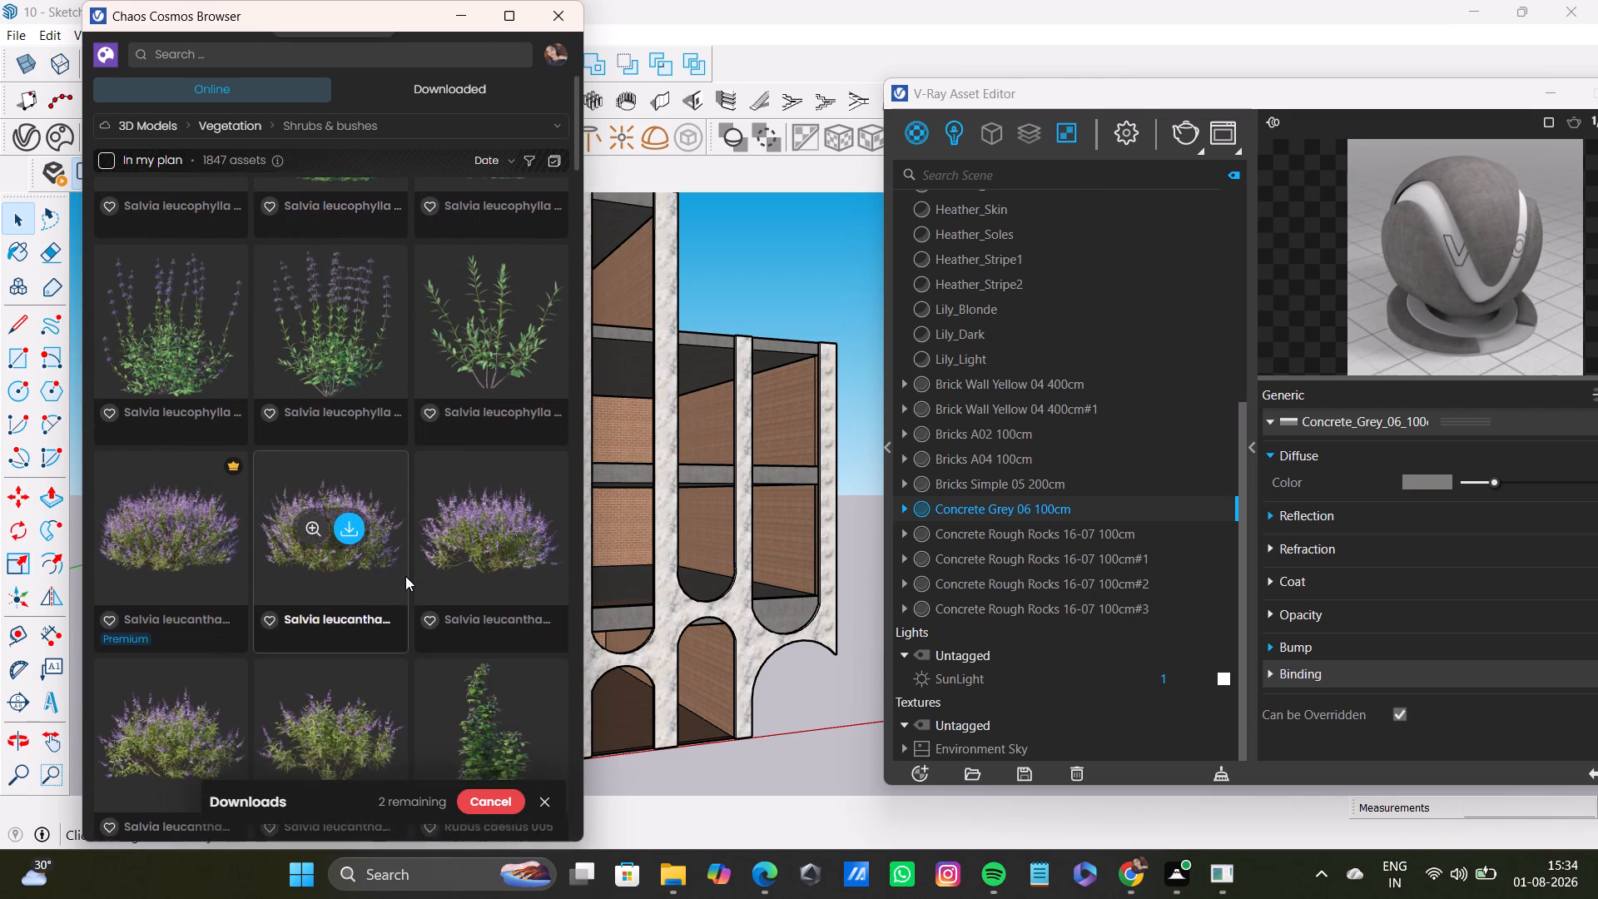
scroll(405, 576, "down", 4)
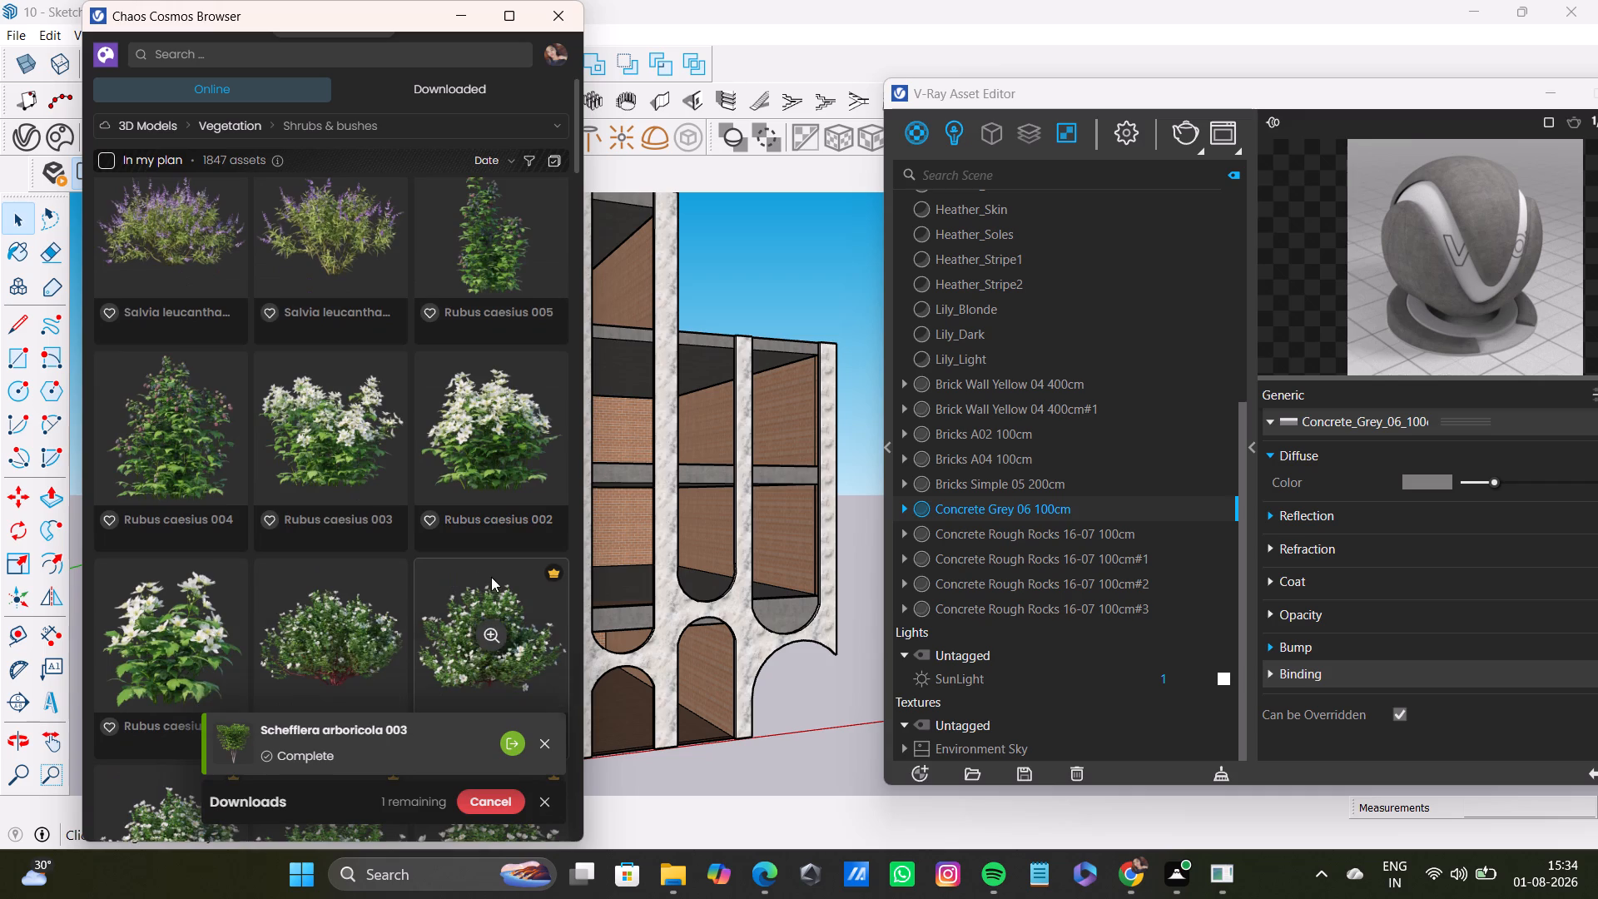
scroll(491, 577, "down", 10)
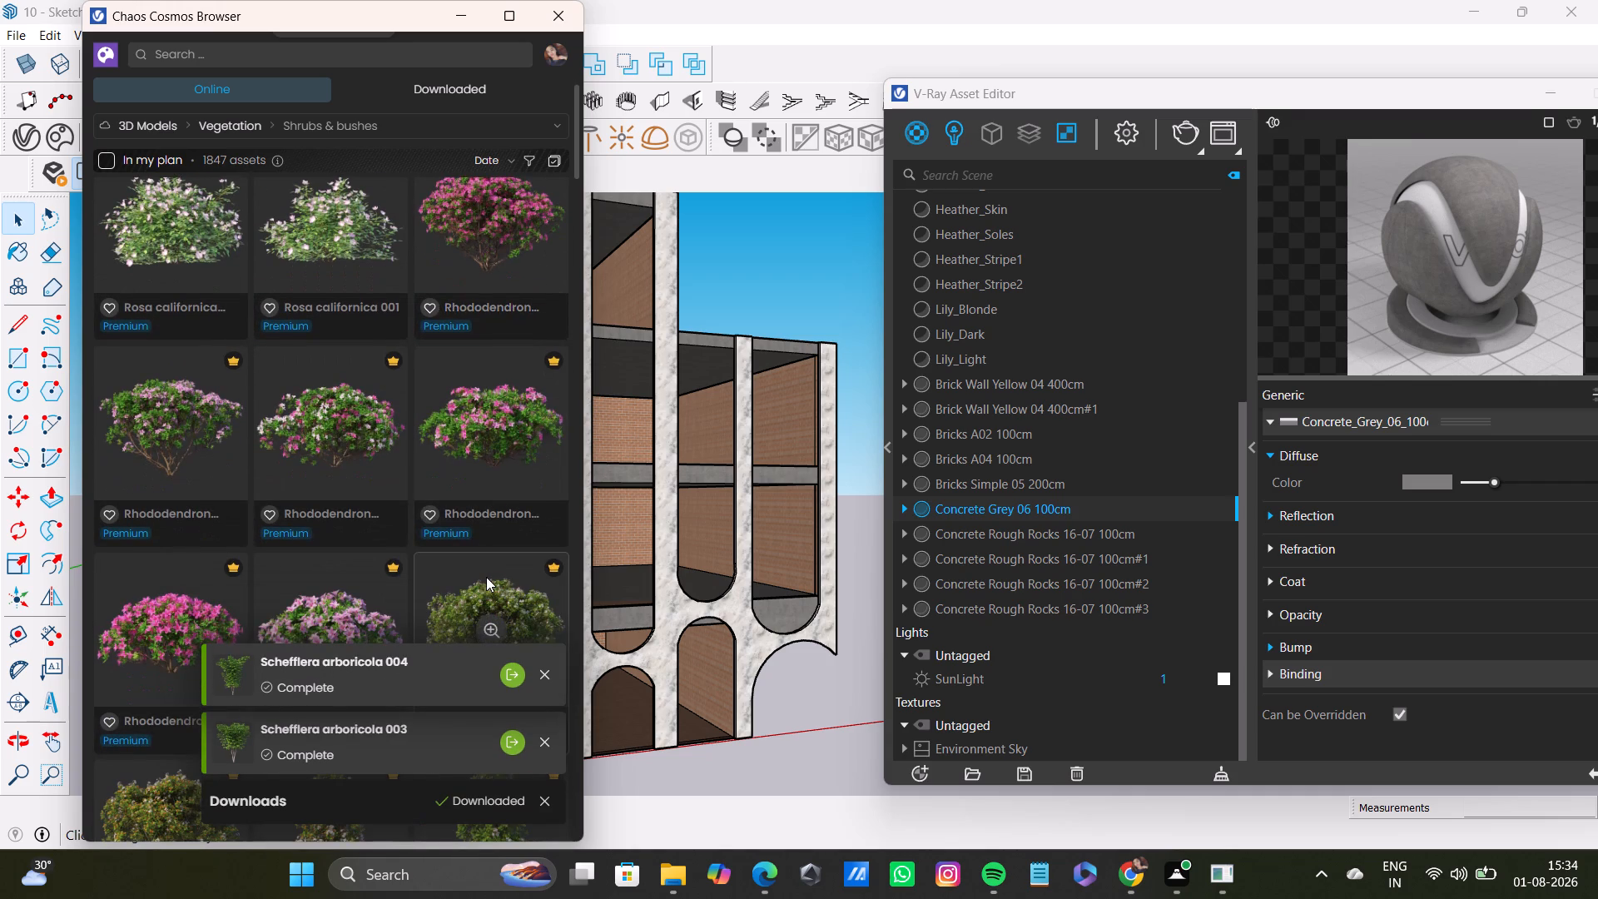
Import Schefflera arboricola 004 and place two copies on the ground beside the arched facade's corner at the tall block.
left_click(509, 670)
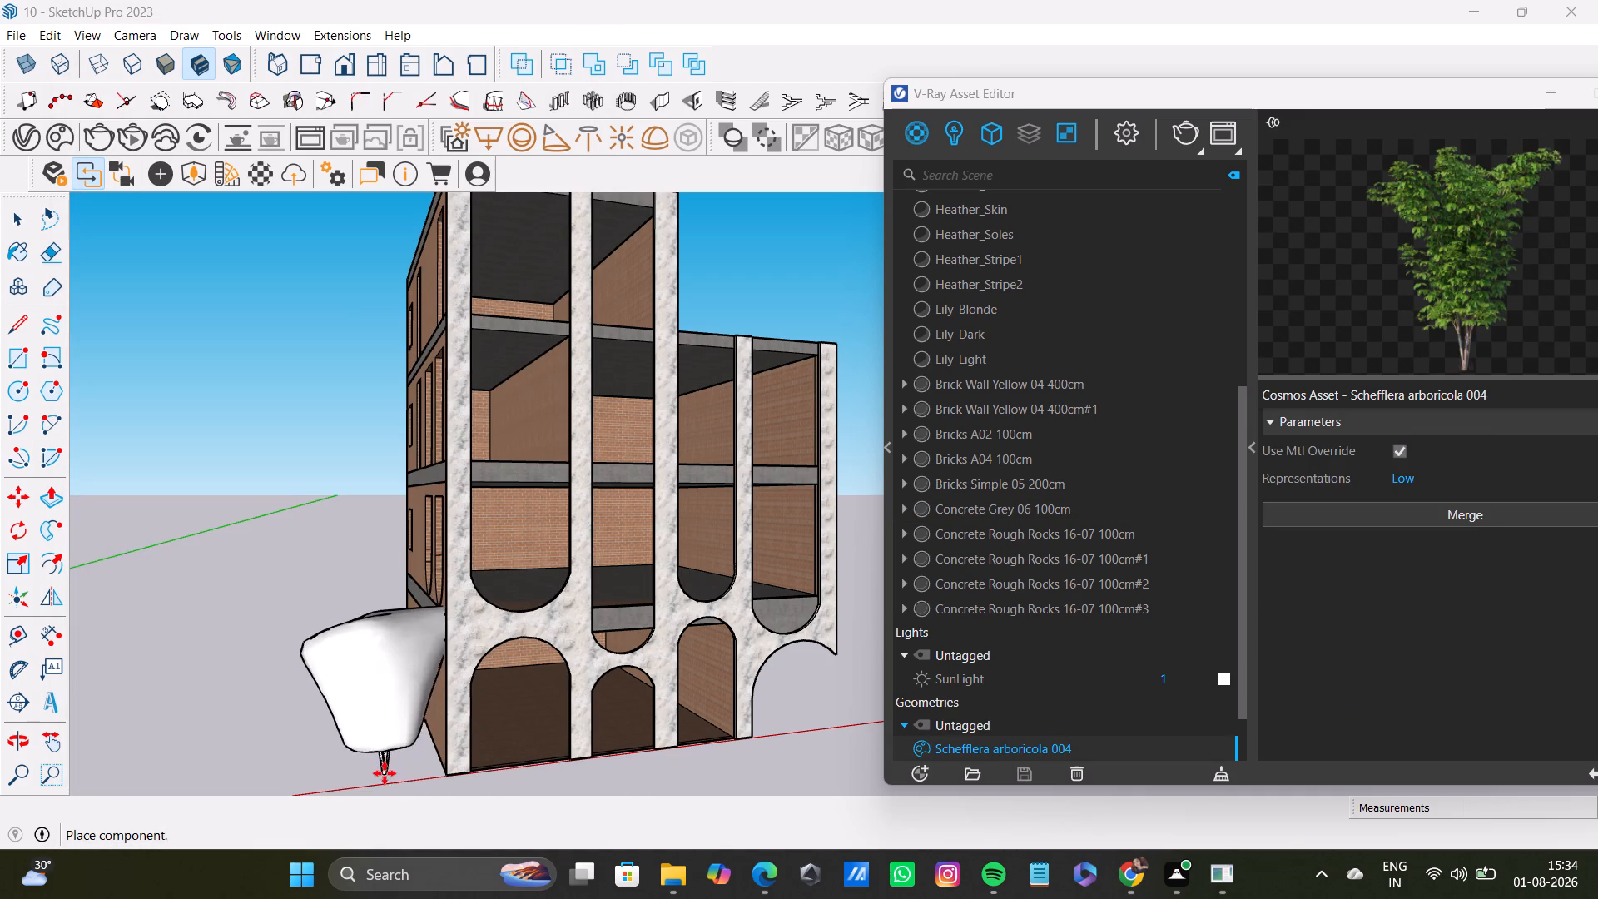
left_click(326, 787)
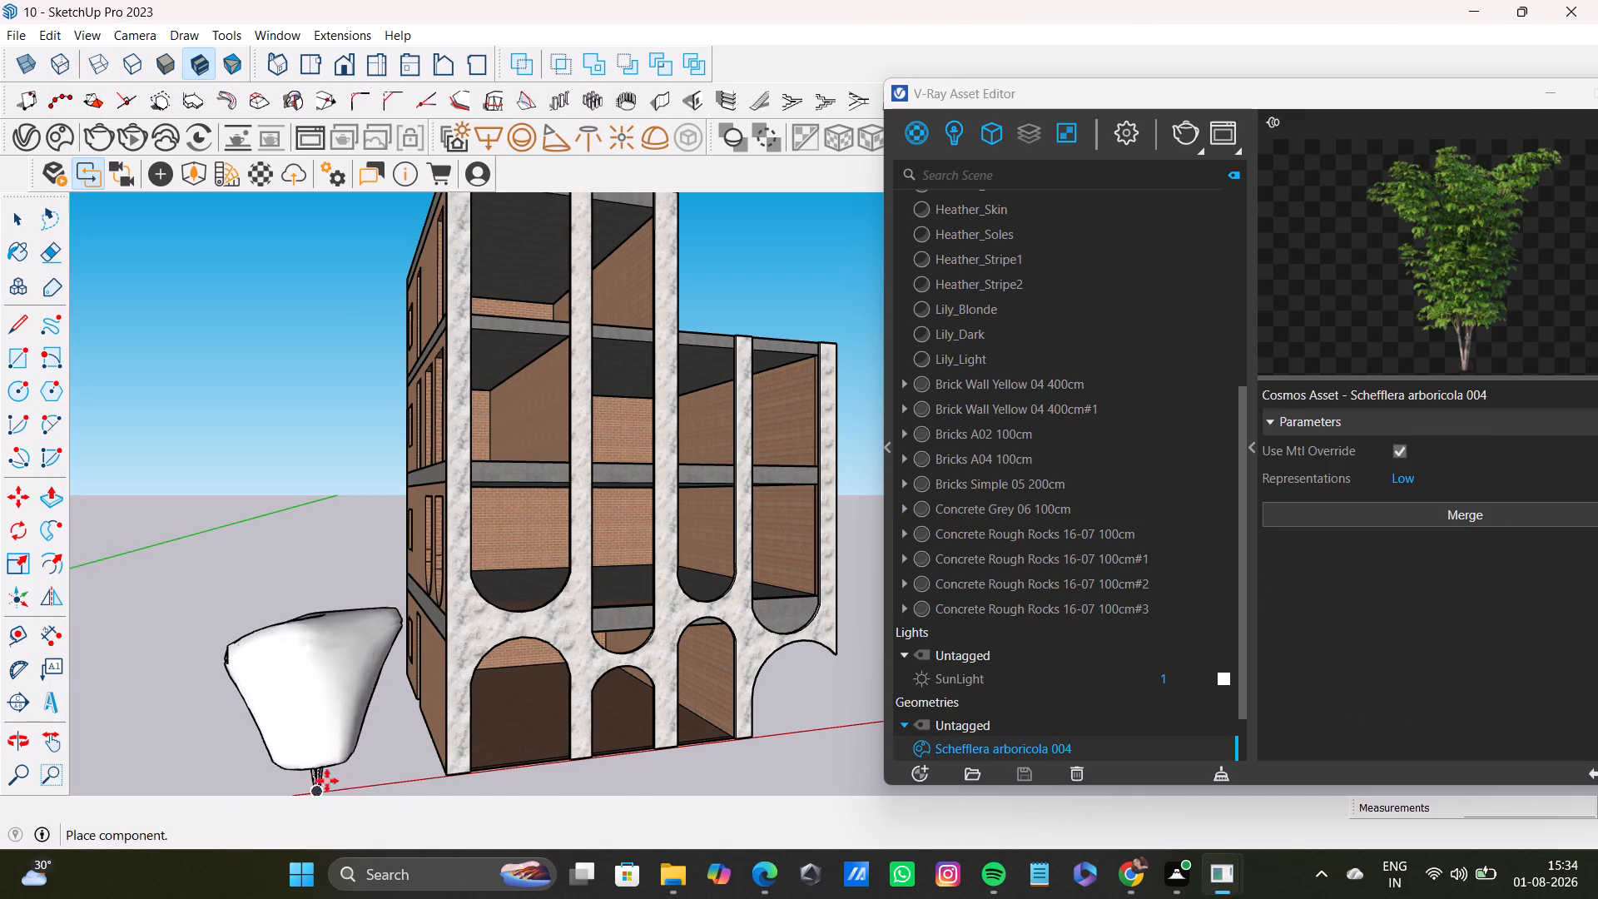
middle_click_drag(387, 723, 443, 637)
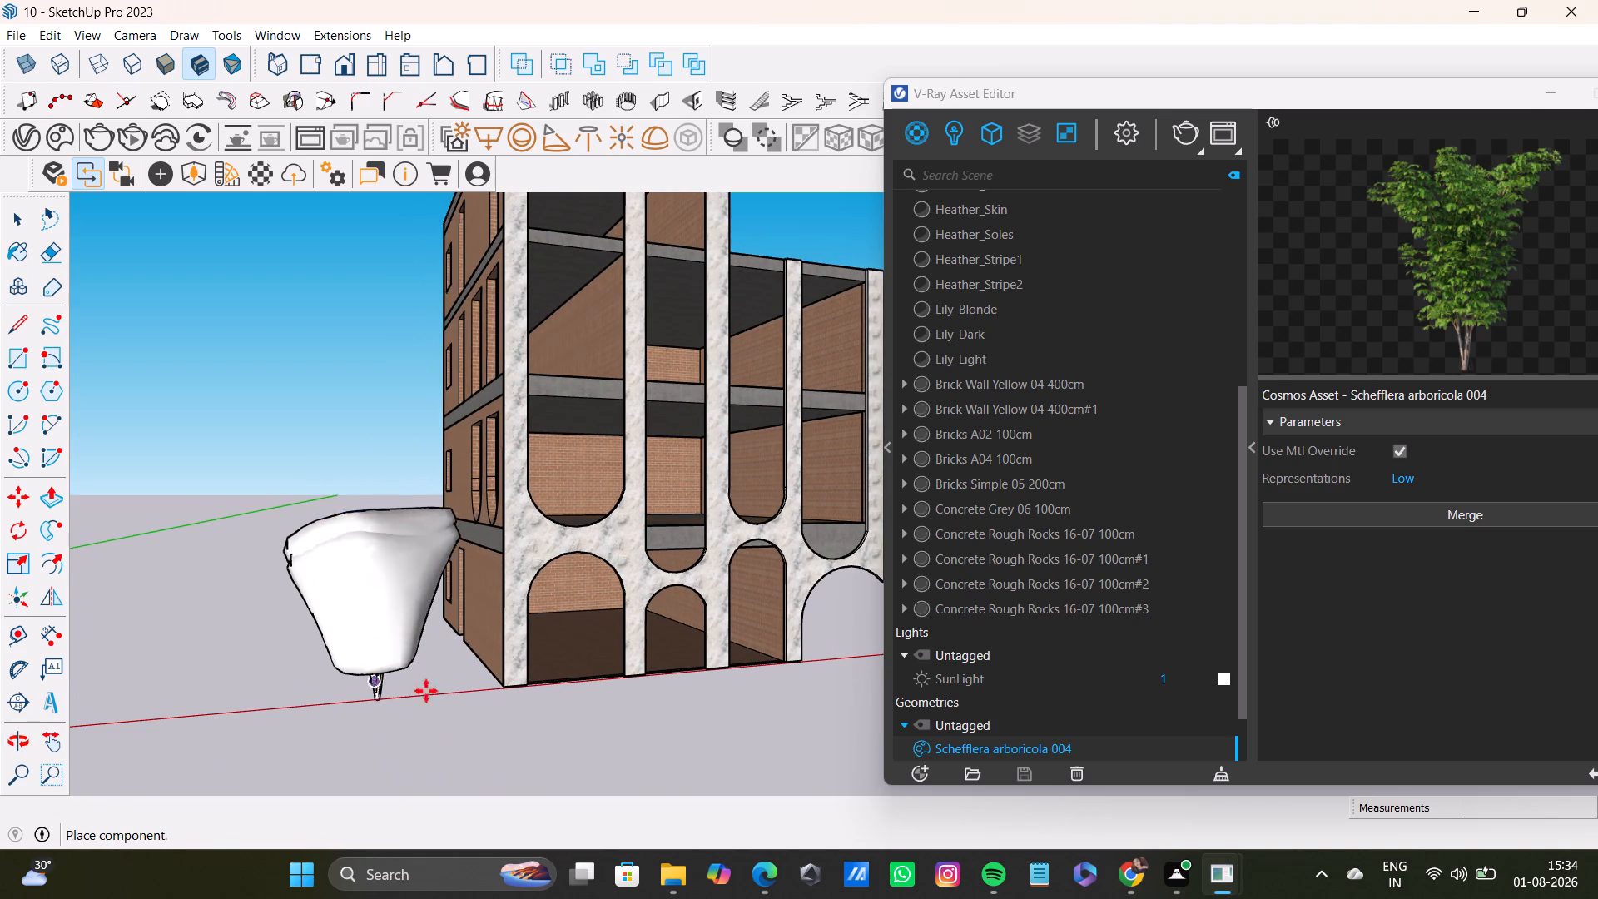
middle_click_drag(409, 689, 450, 668)
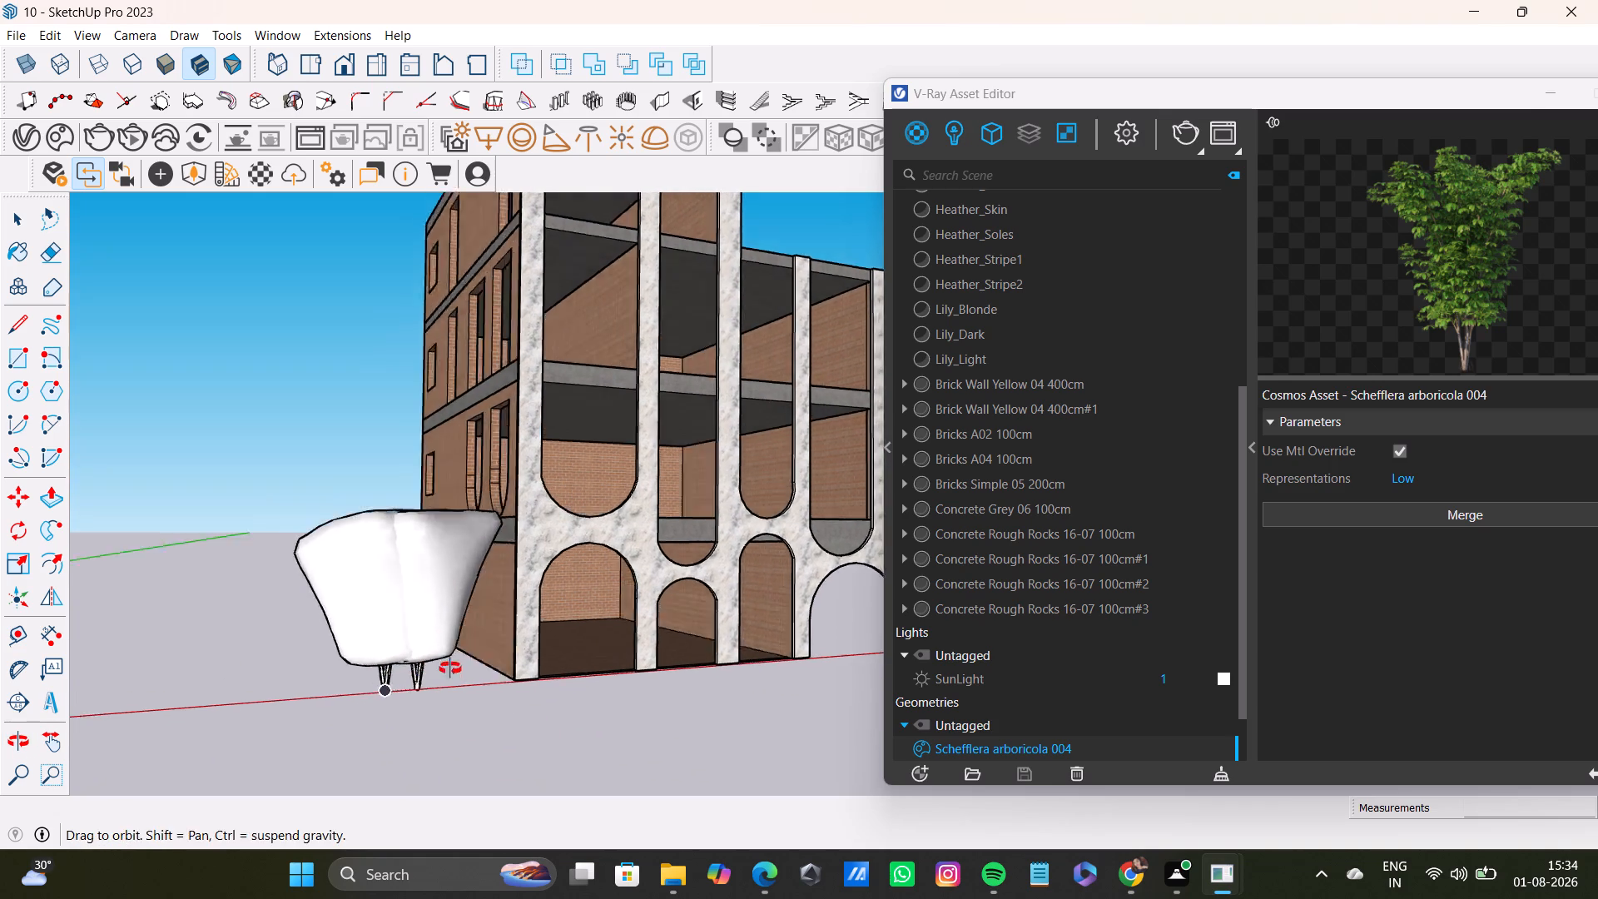
middle_click_drag(450, 668, 652, 677)
left_click(556, 741)
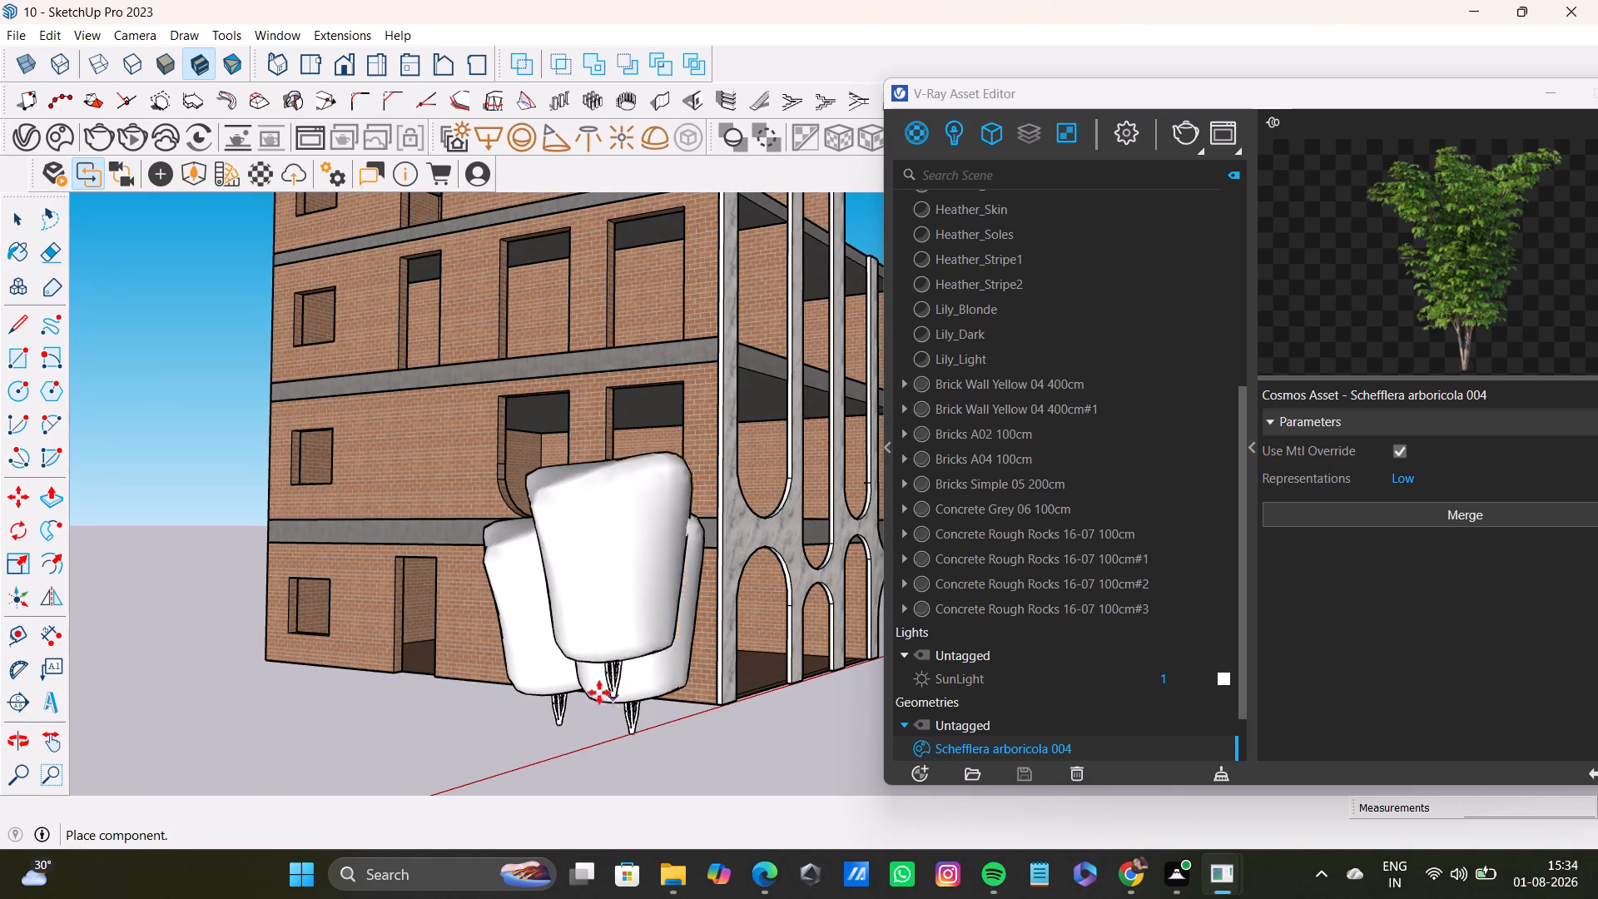
Place two more Schefflera arboricola 004 shrubs at the low block's end of the arched facade, near the standing figure.
scroll(556, 684, "down", 7)
middle_click_drag(607, 686, 329, 713)
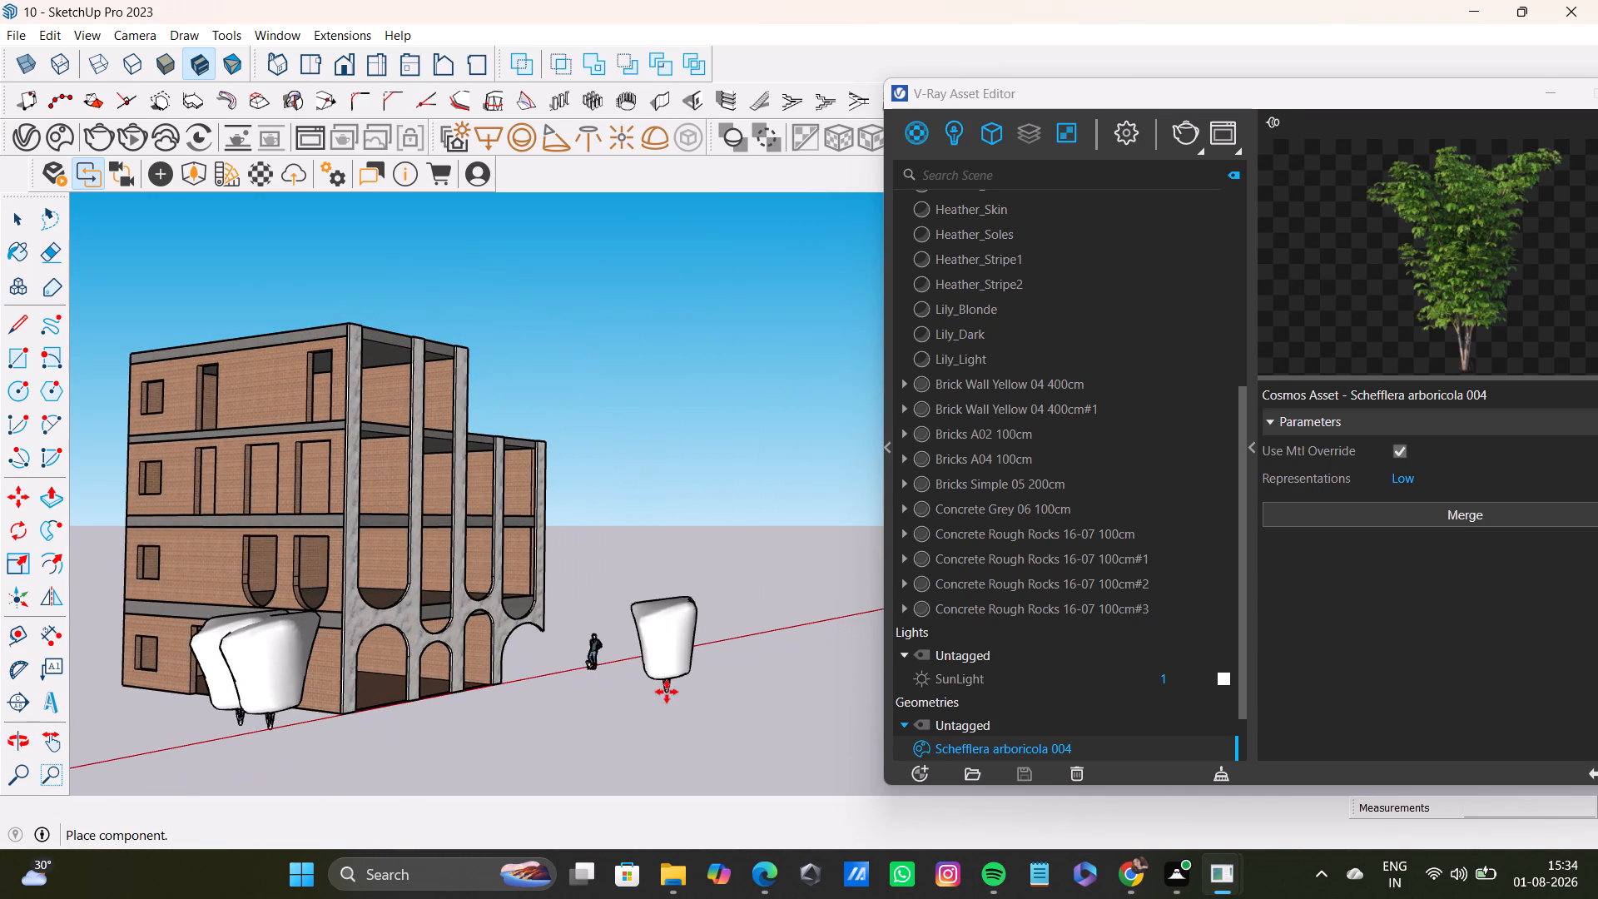
middle_click_drag(667, 692, 687, 643)
middle_click_drag(673, 646, 355, 646)
scroll(683, 612, "up", 6)
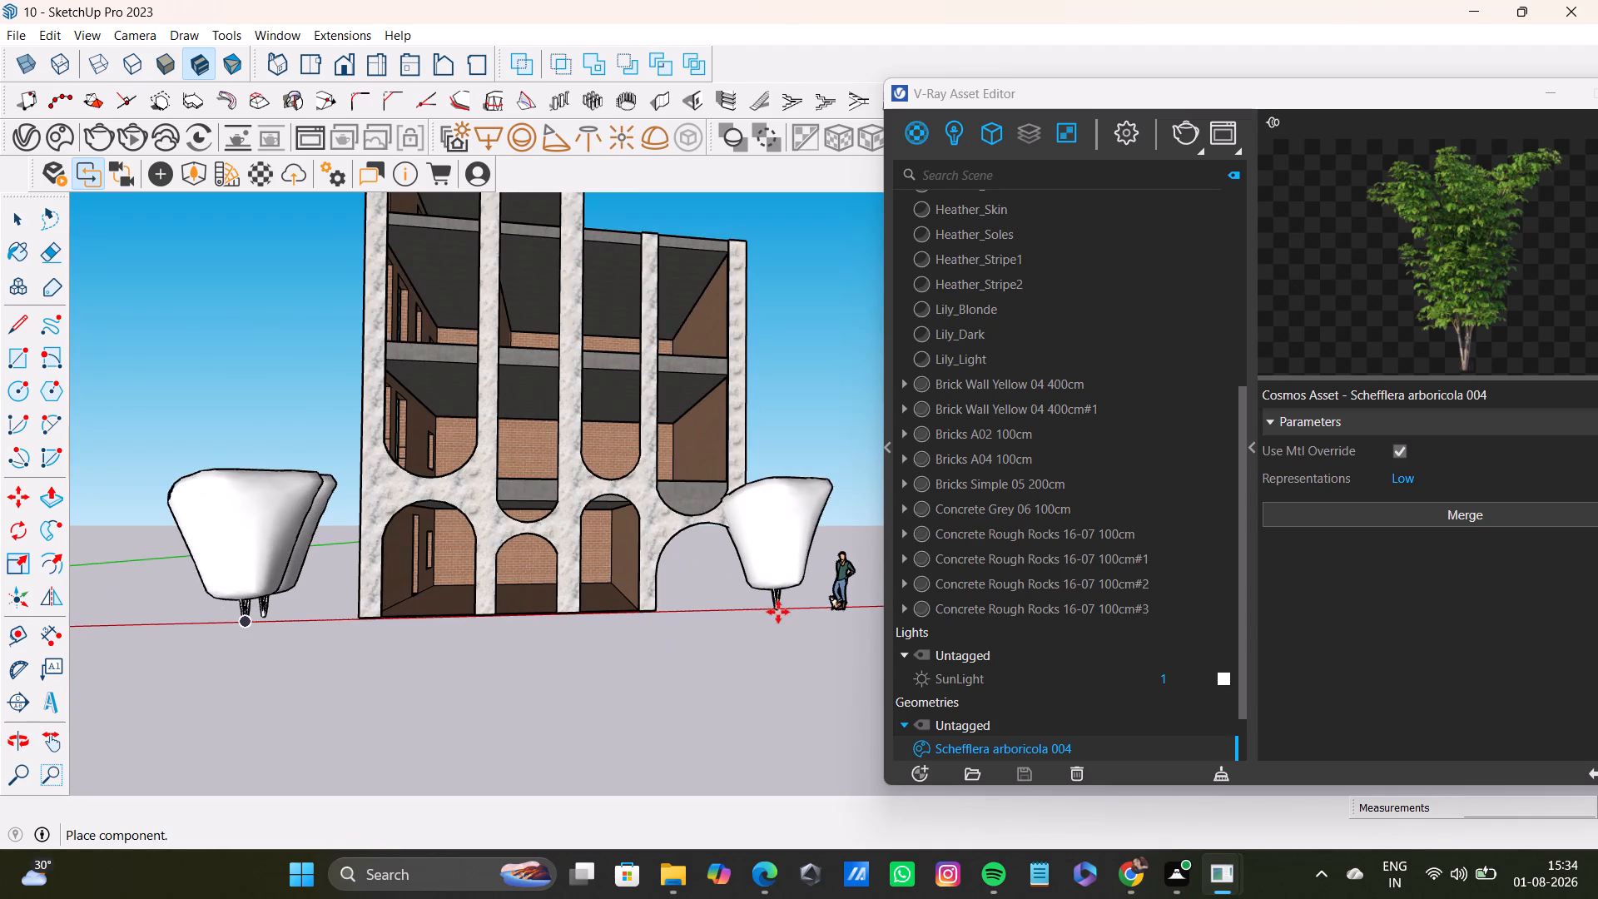
left_click(783, 607)
middle_click_drag(867, 603, 528, 713)
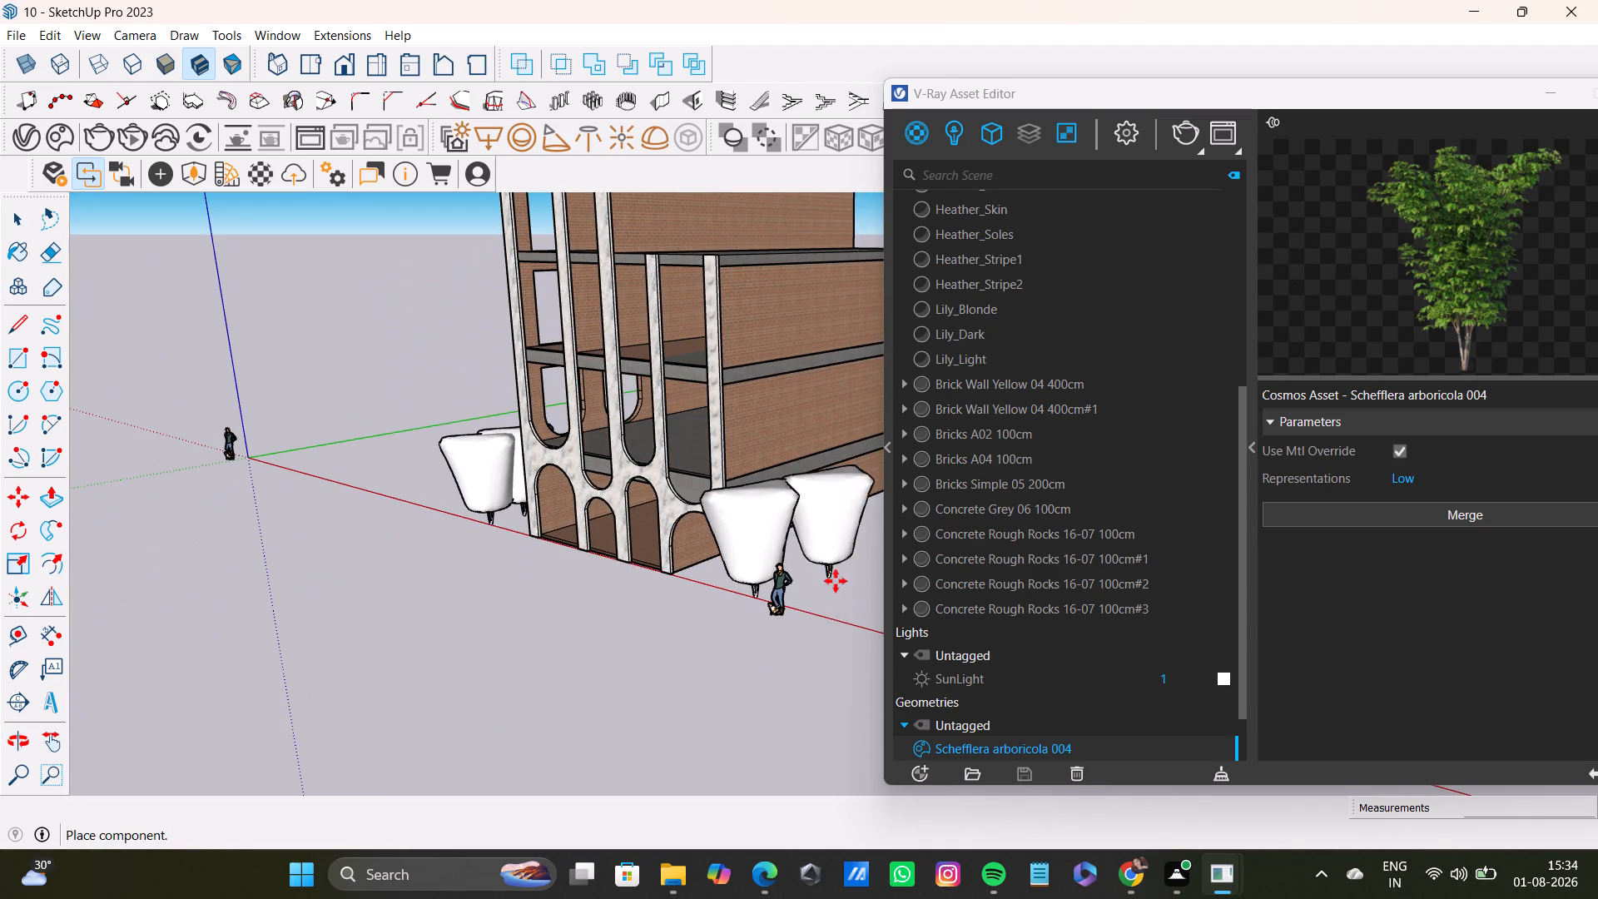
left_click(815, 616)
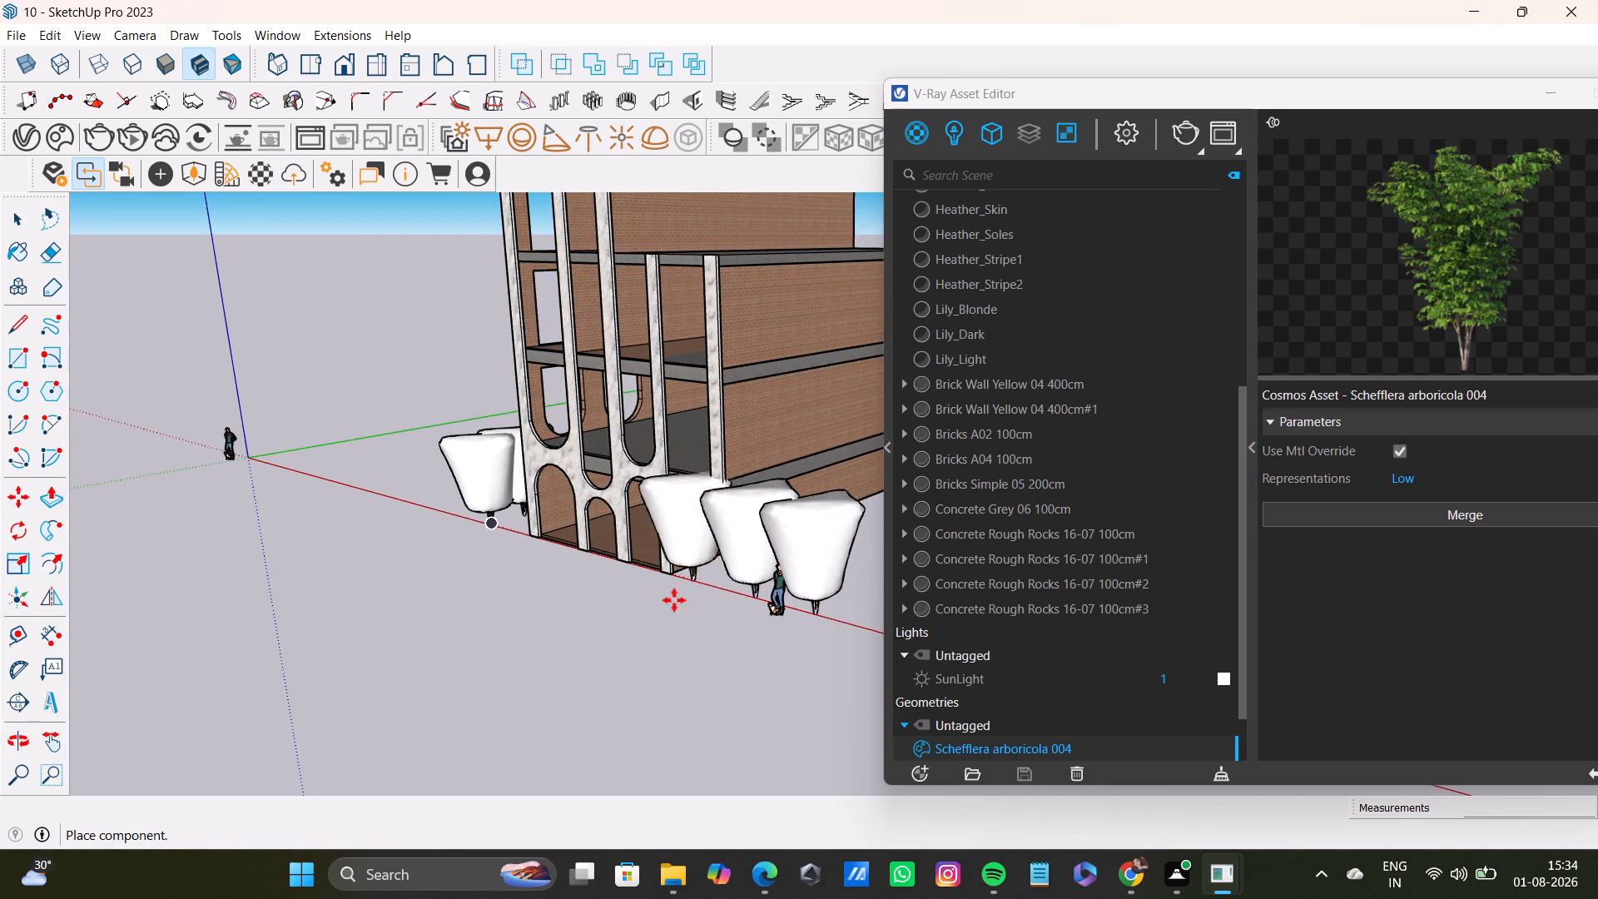
Stop placing shrubs and list the downloaded Shrubs & bushes models in the Chaos Cosmos library.
middle_click_drag(680, 596, 965, 662)
key("space")
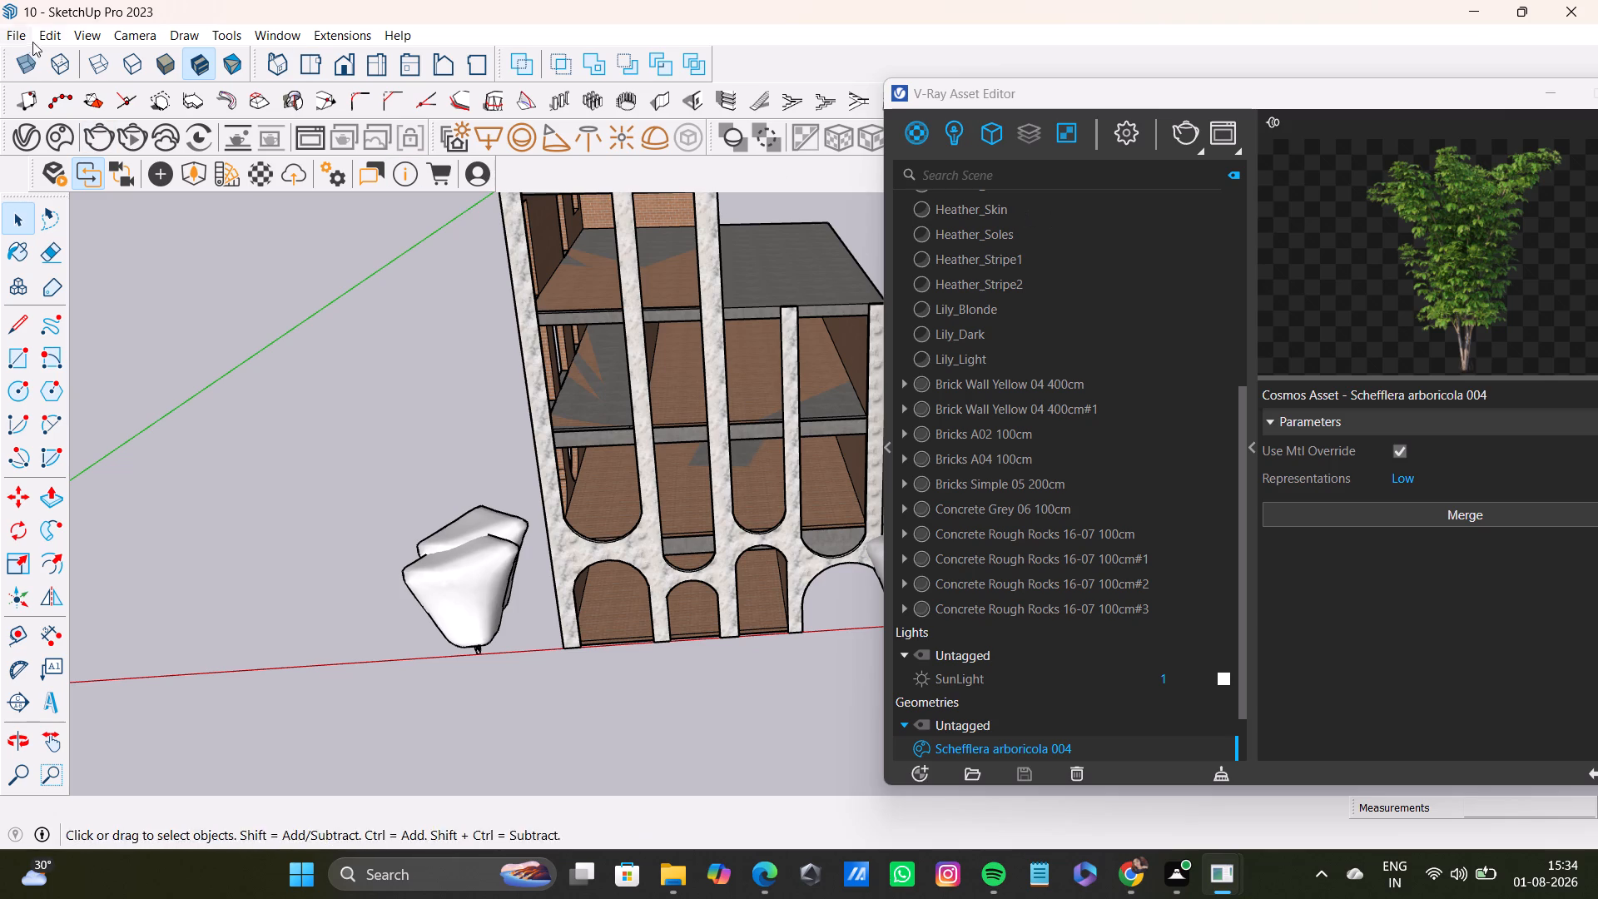
left_click(53, 140)
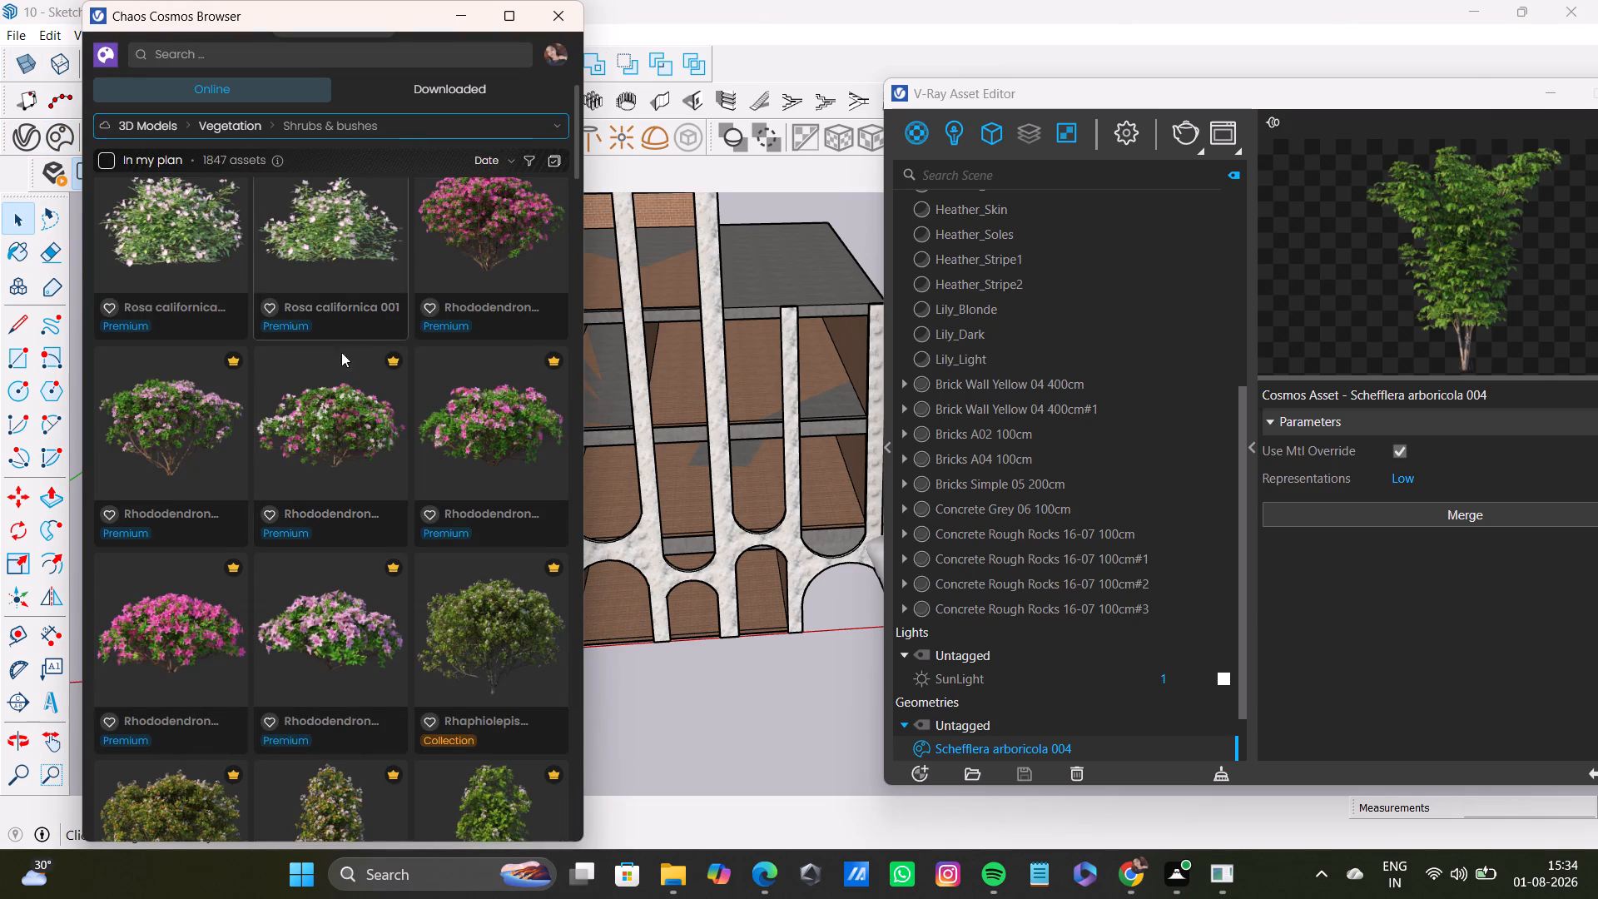
scroll(315, 451, "down", 10)
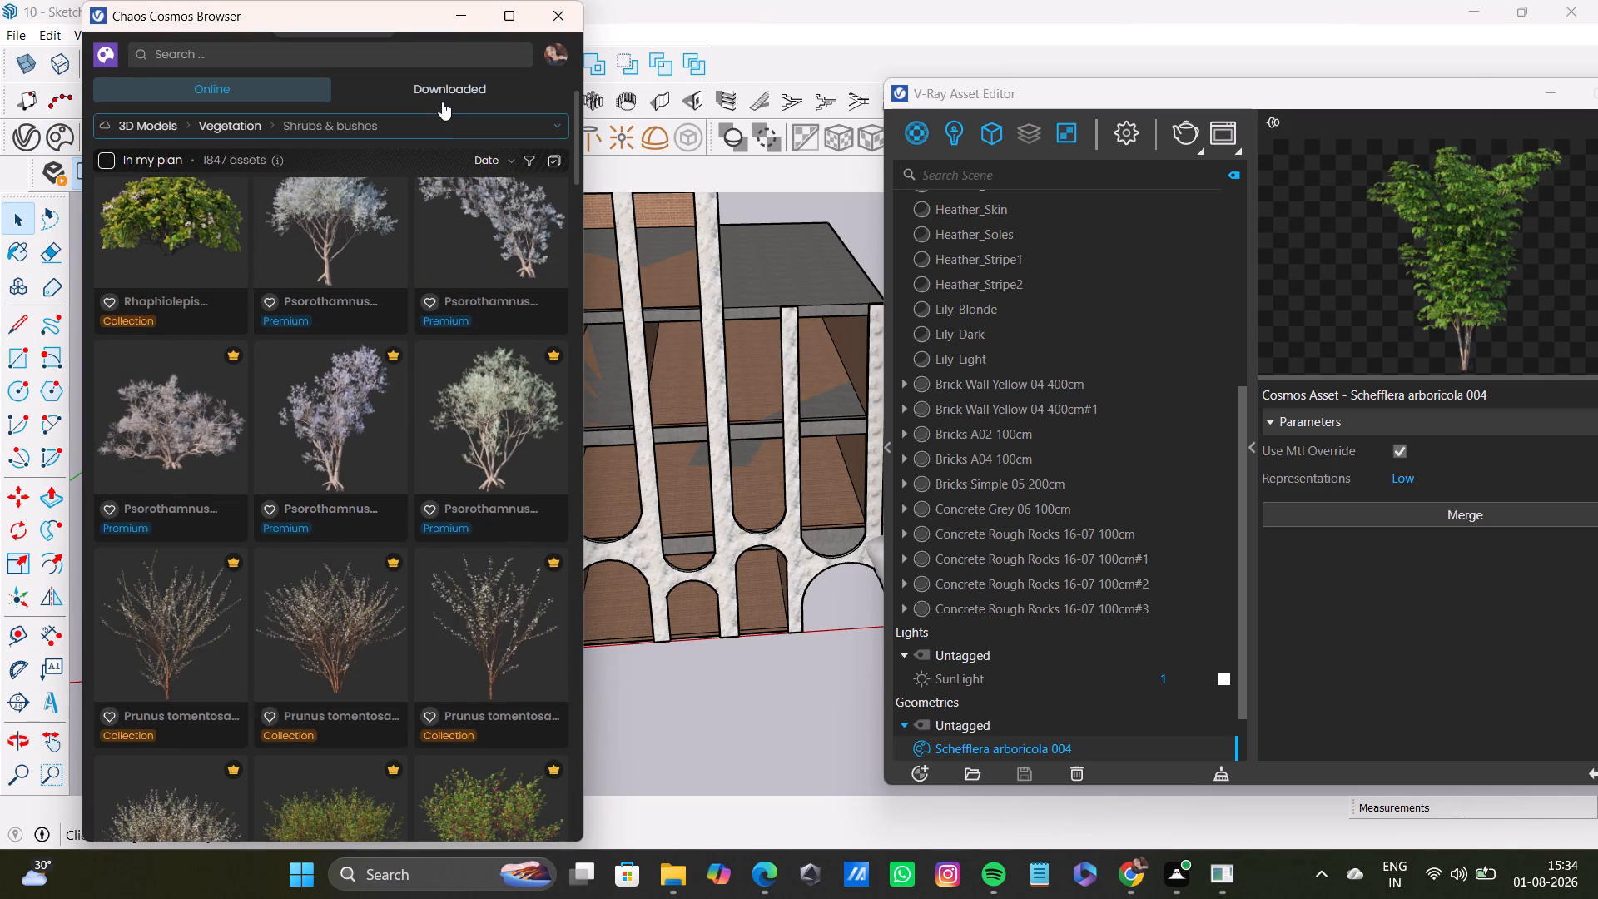
left_click(444, 99)
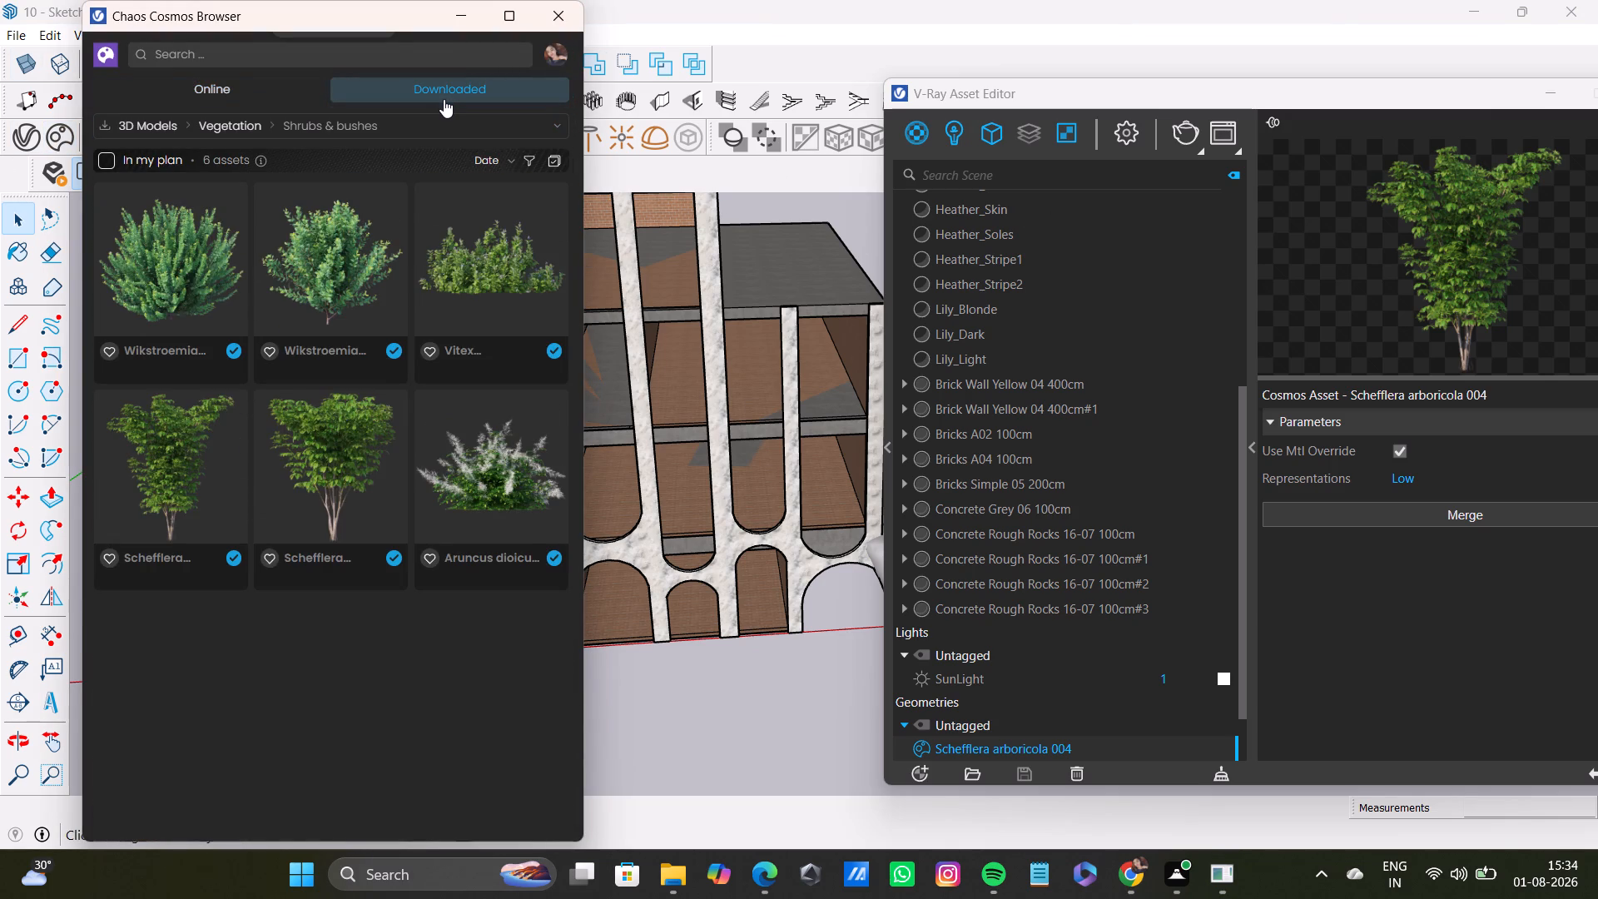
scroll(455, 504, "down", 2)
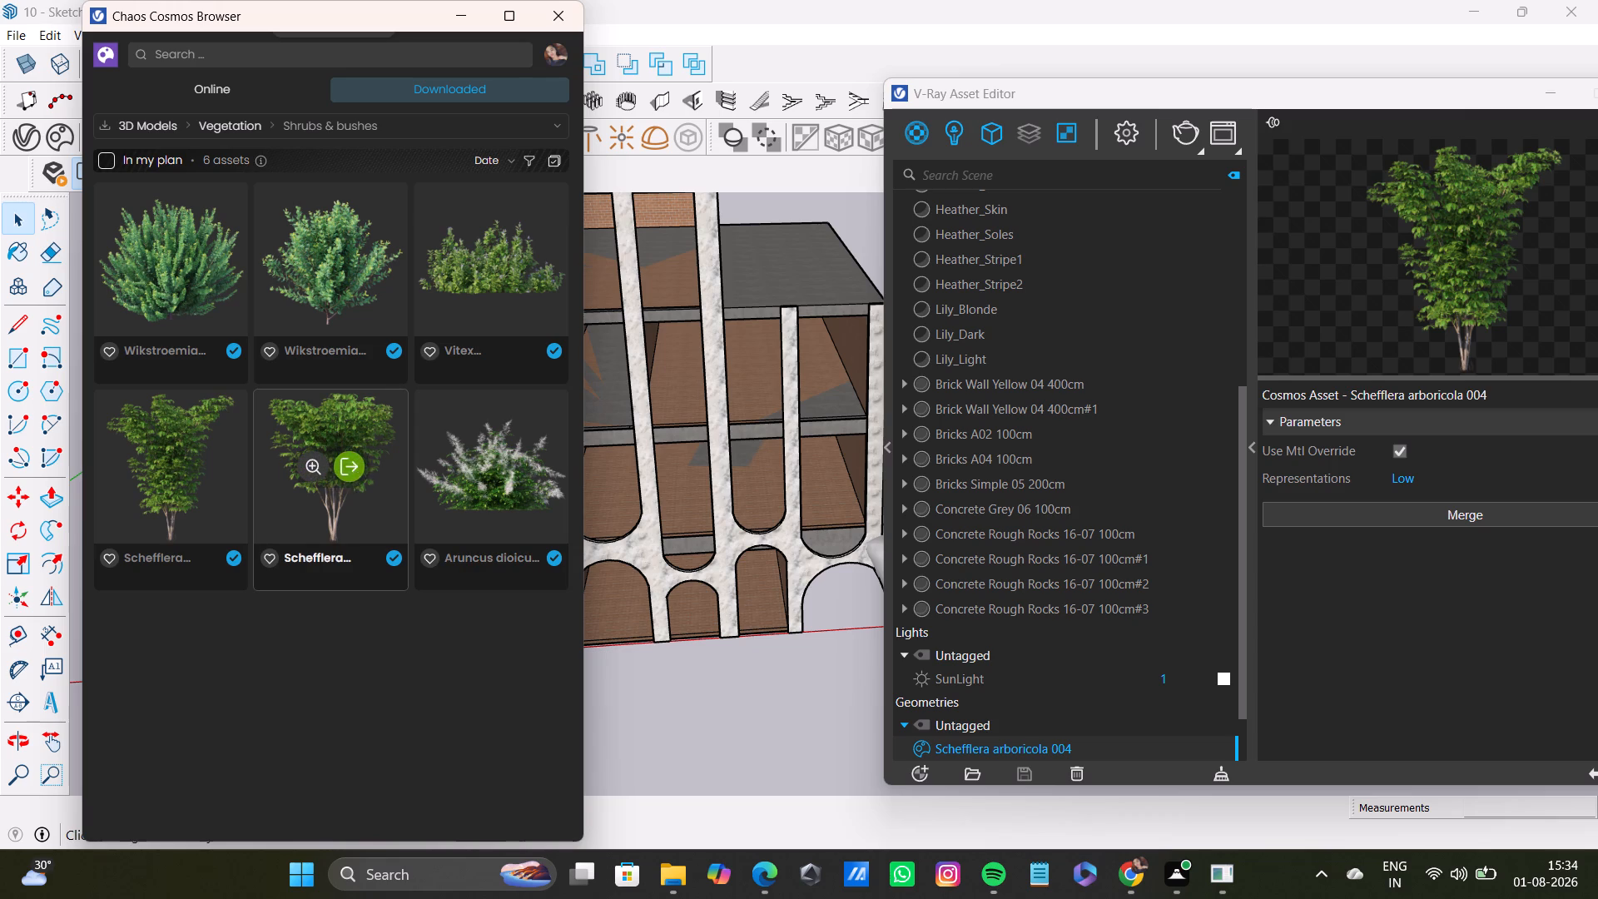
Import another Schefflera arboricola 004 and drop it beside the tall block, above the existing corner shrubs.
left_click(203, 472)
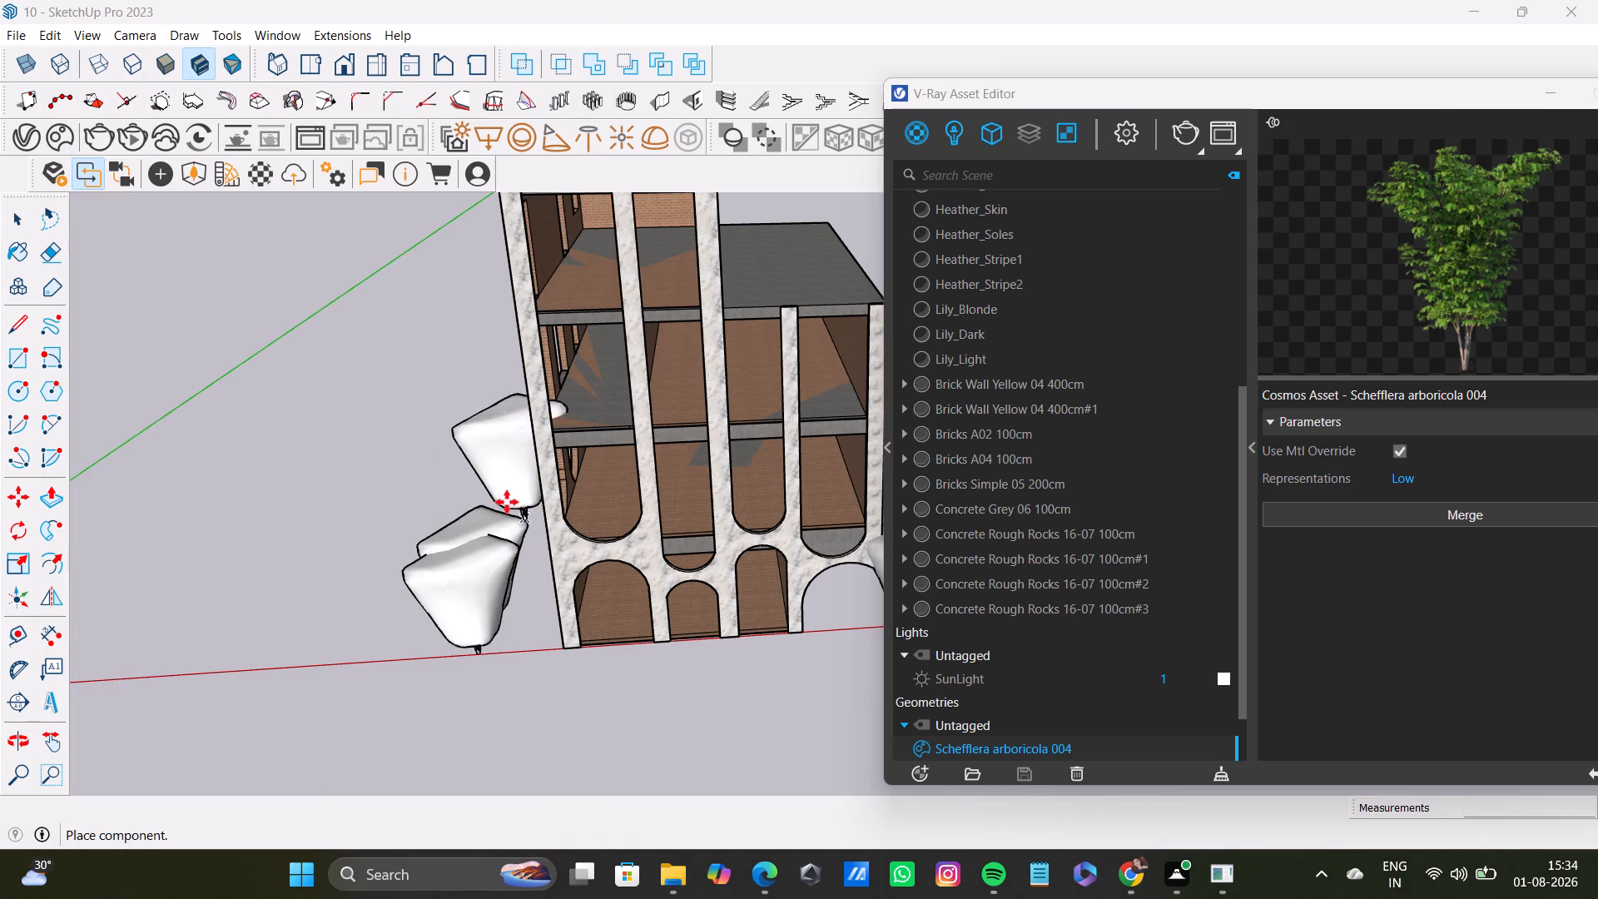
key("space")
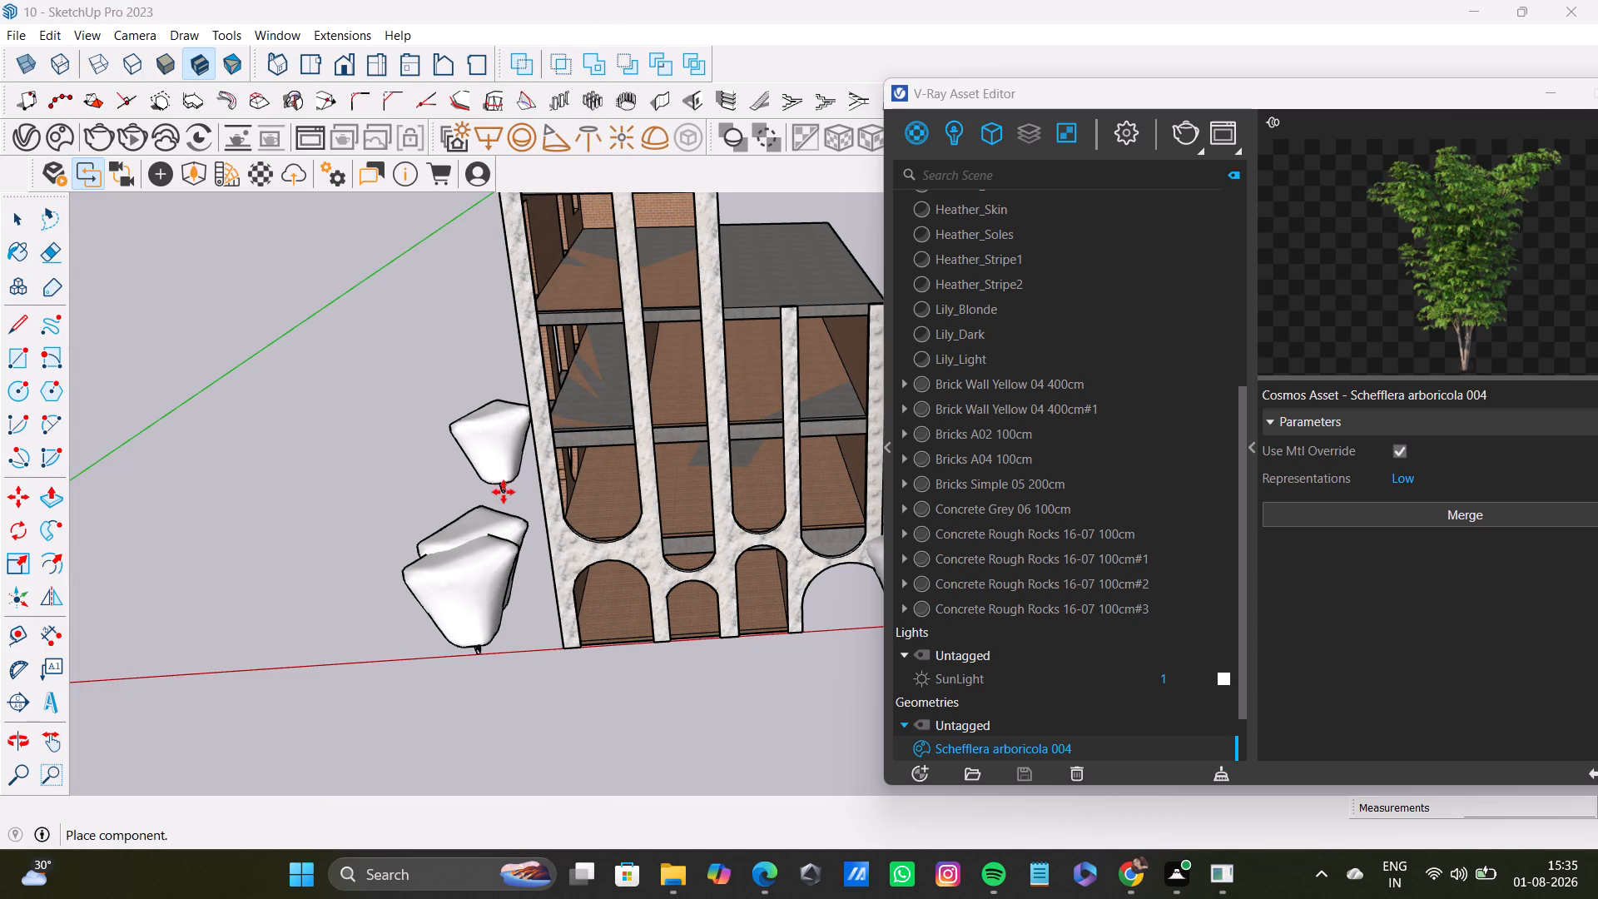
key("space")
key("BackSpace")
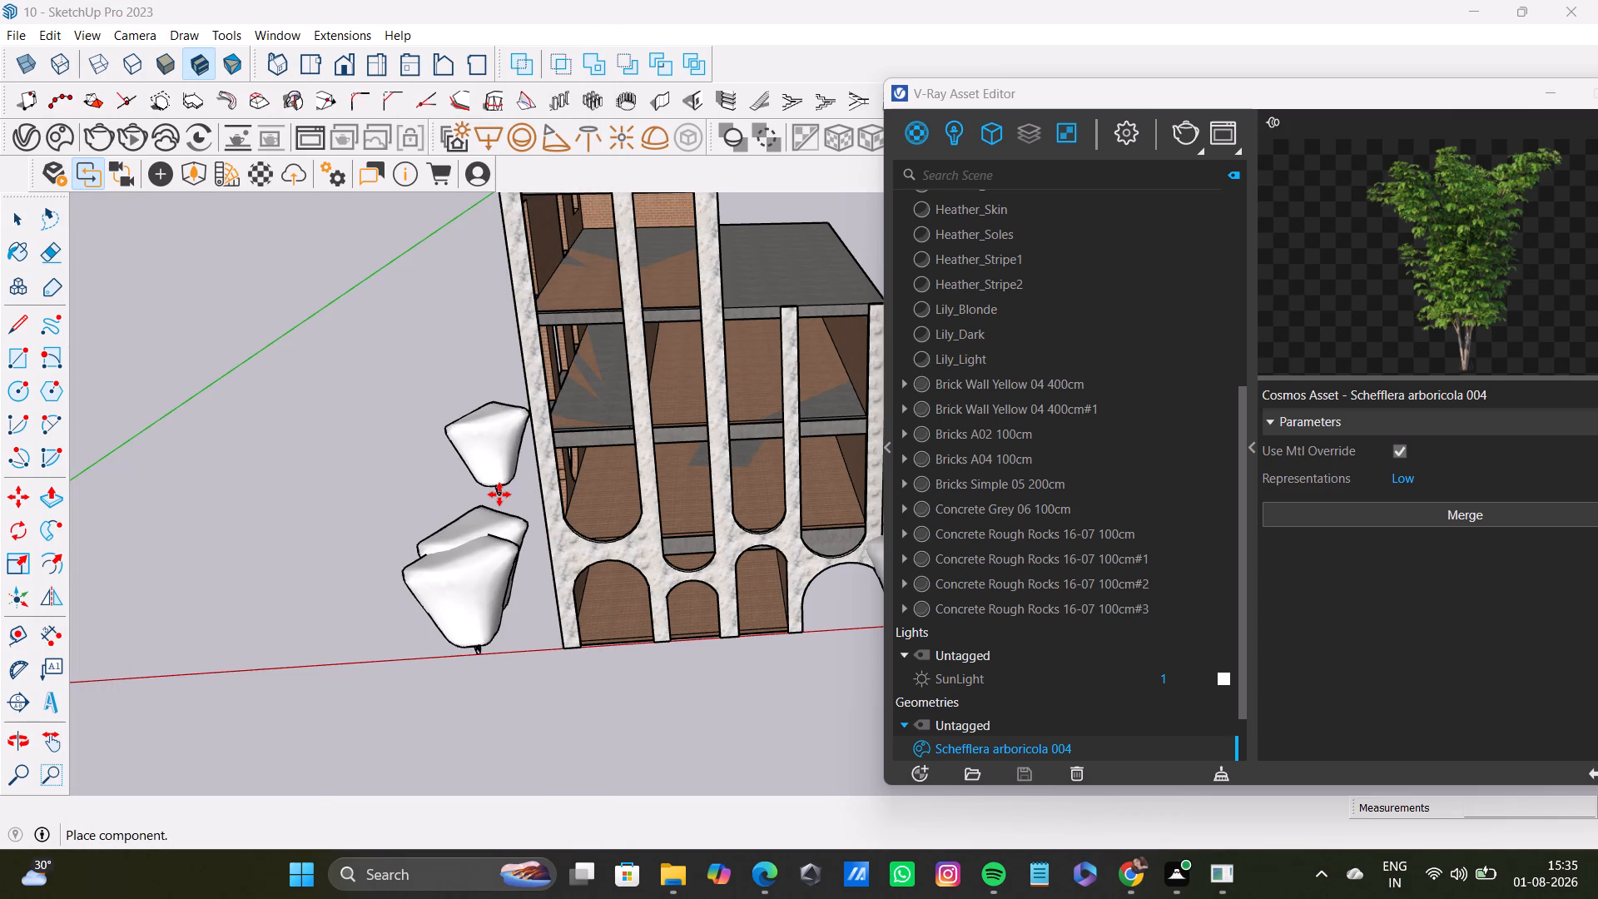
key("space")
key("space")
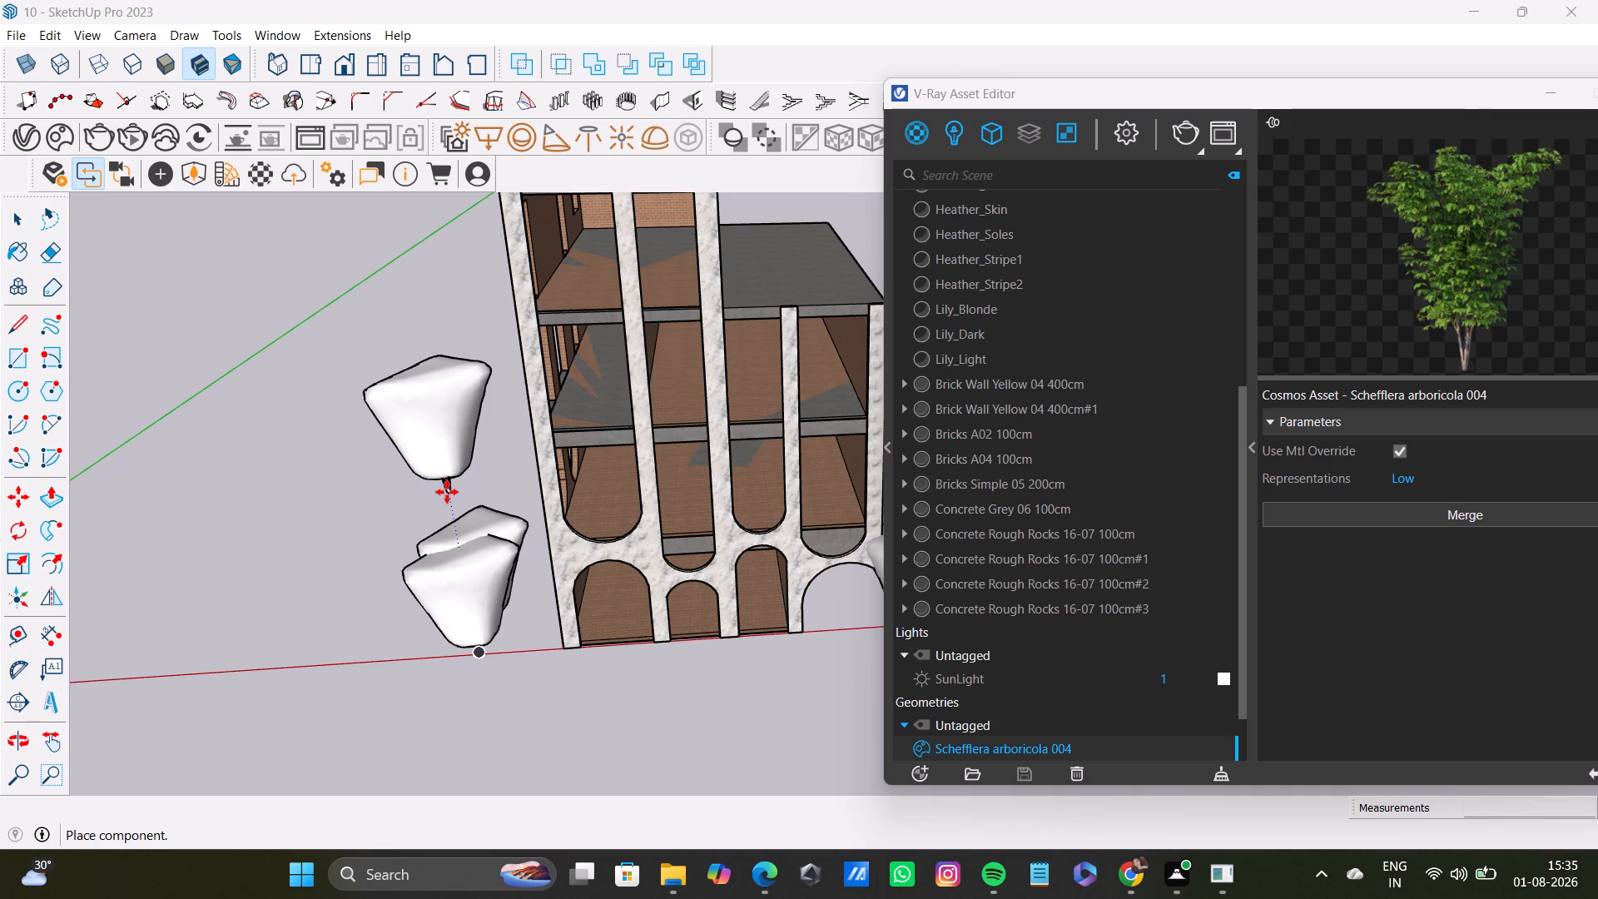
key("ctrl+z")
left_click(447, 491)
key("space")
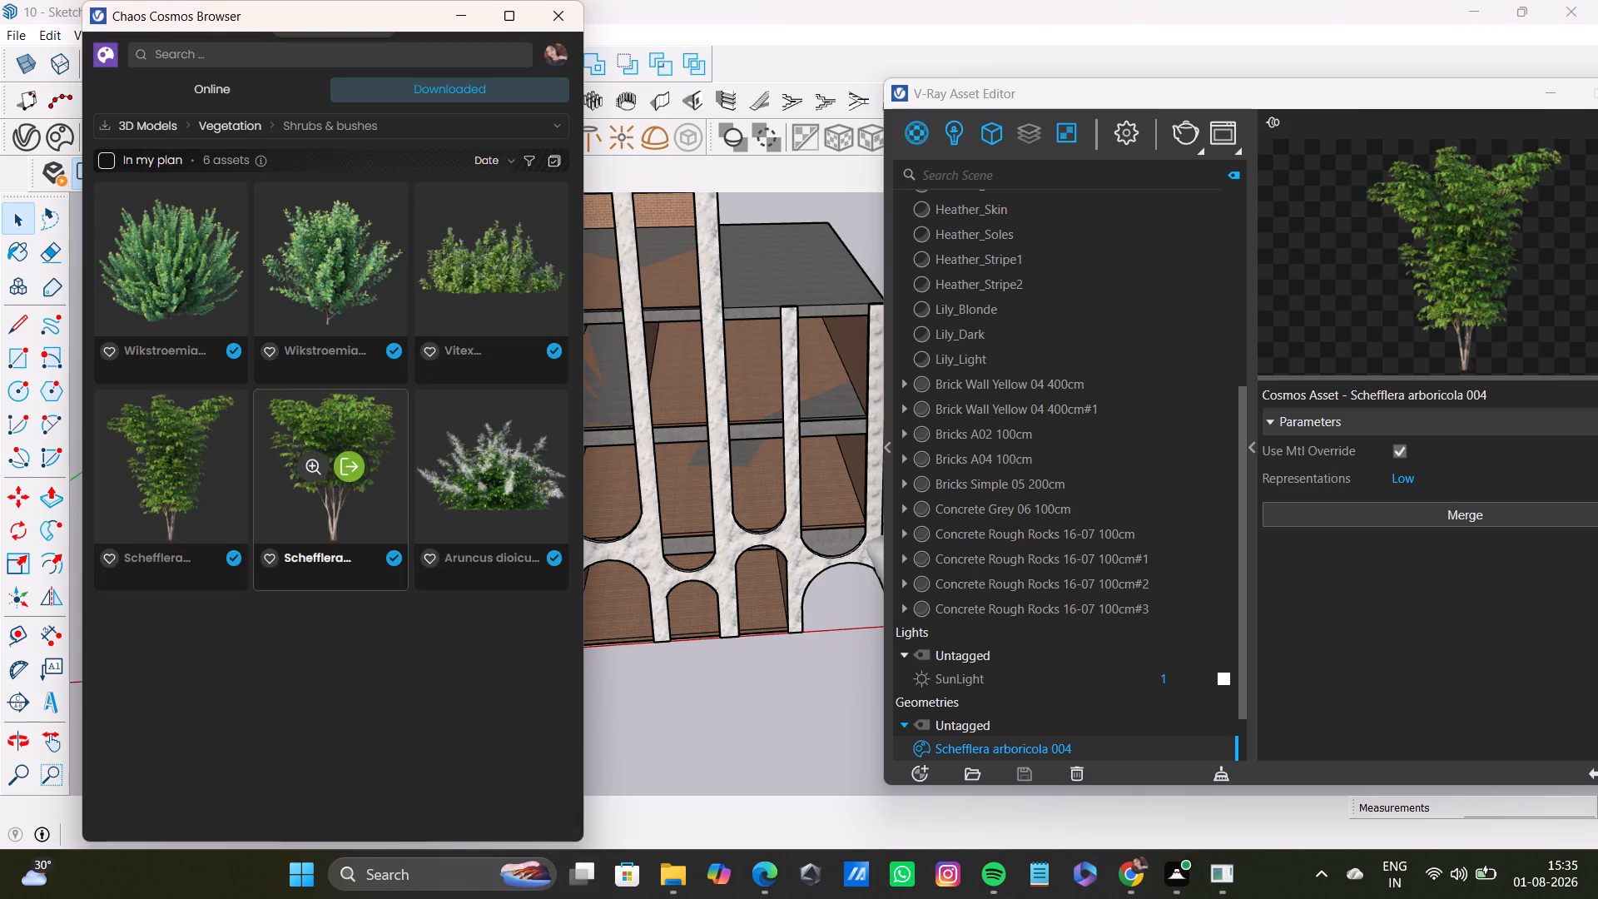
Import Schefflera arboricola 003 and place two copies on the ground among the shrubs at the tall block's corner.
left_click(348, 470)
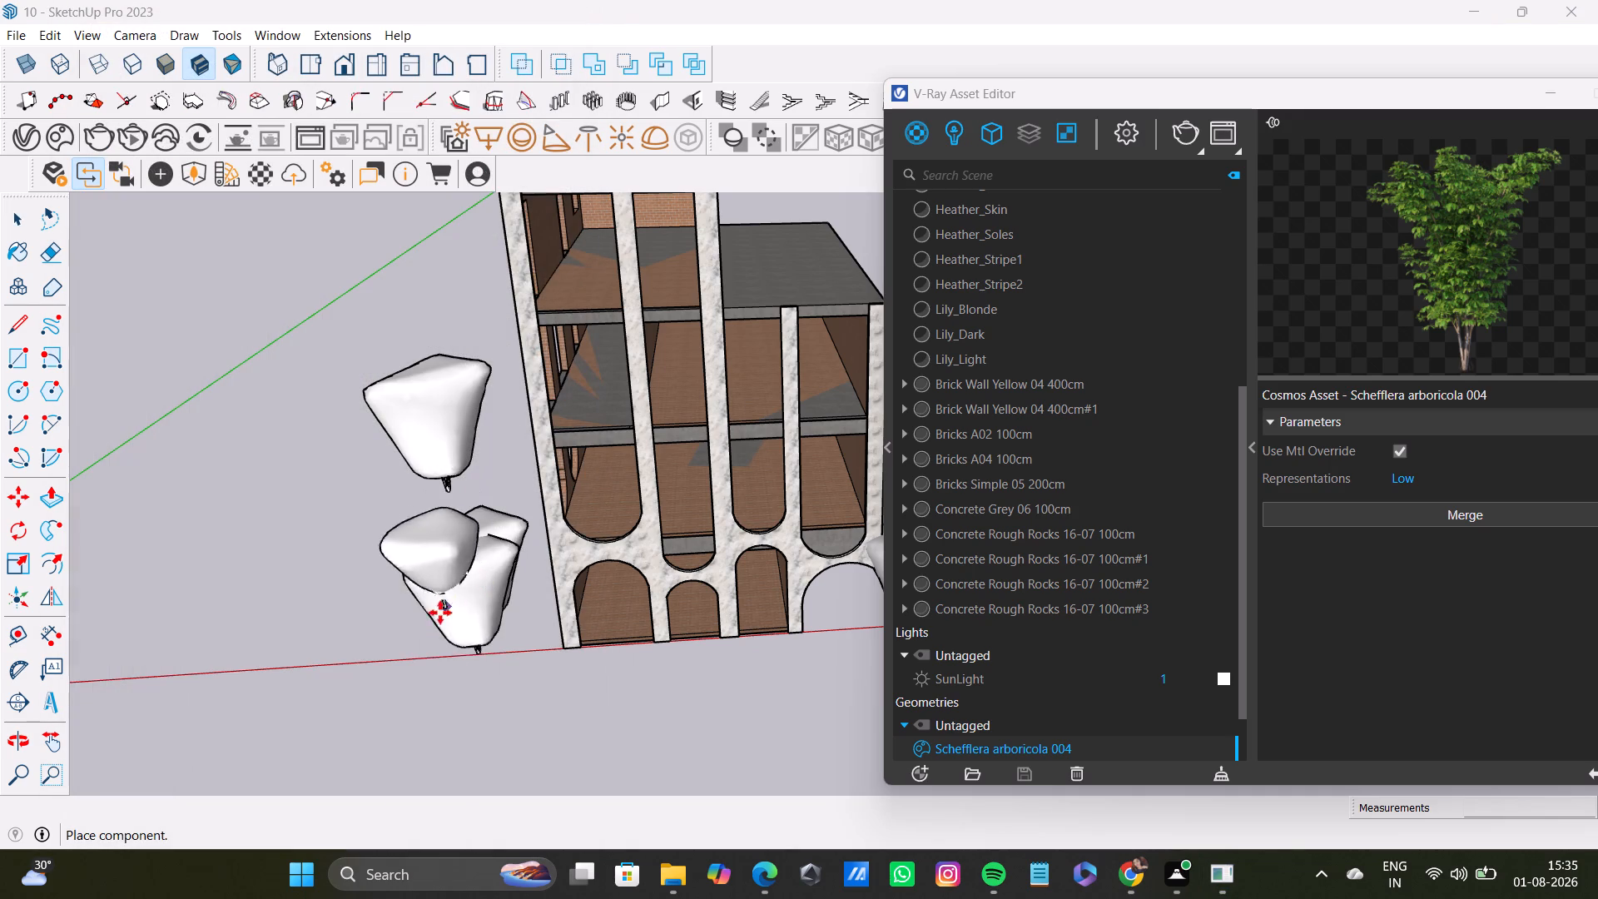
left_click(419, 660)
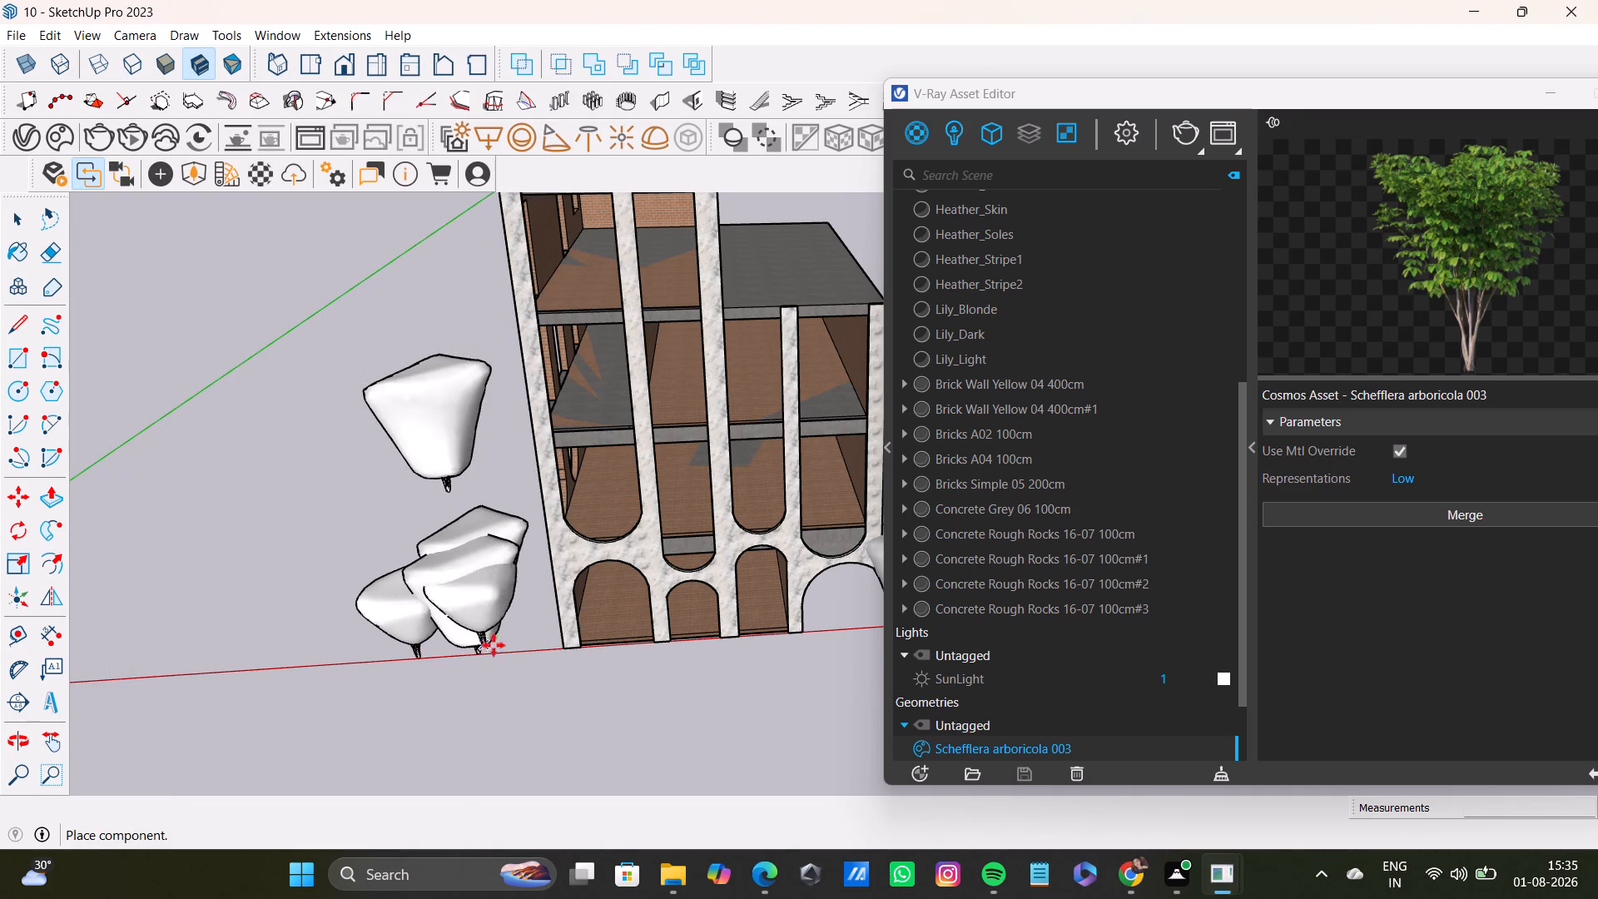
left_click(521, 652)
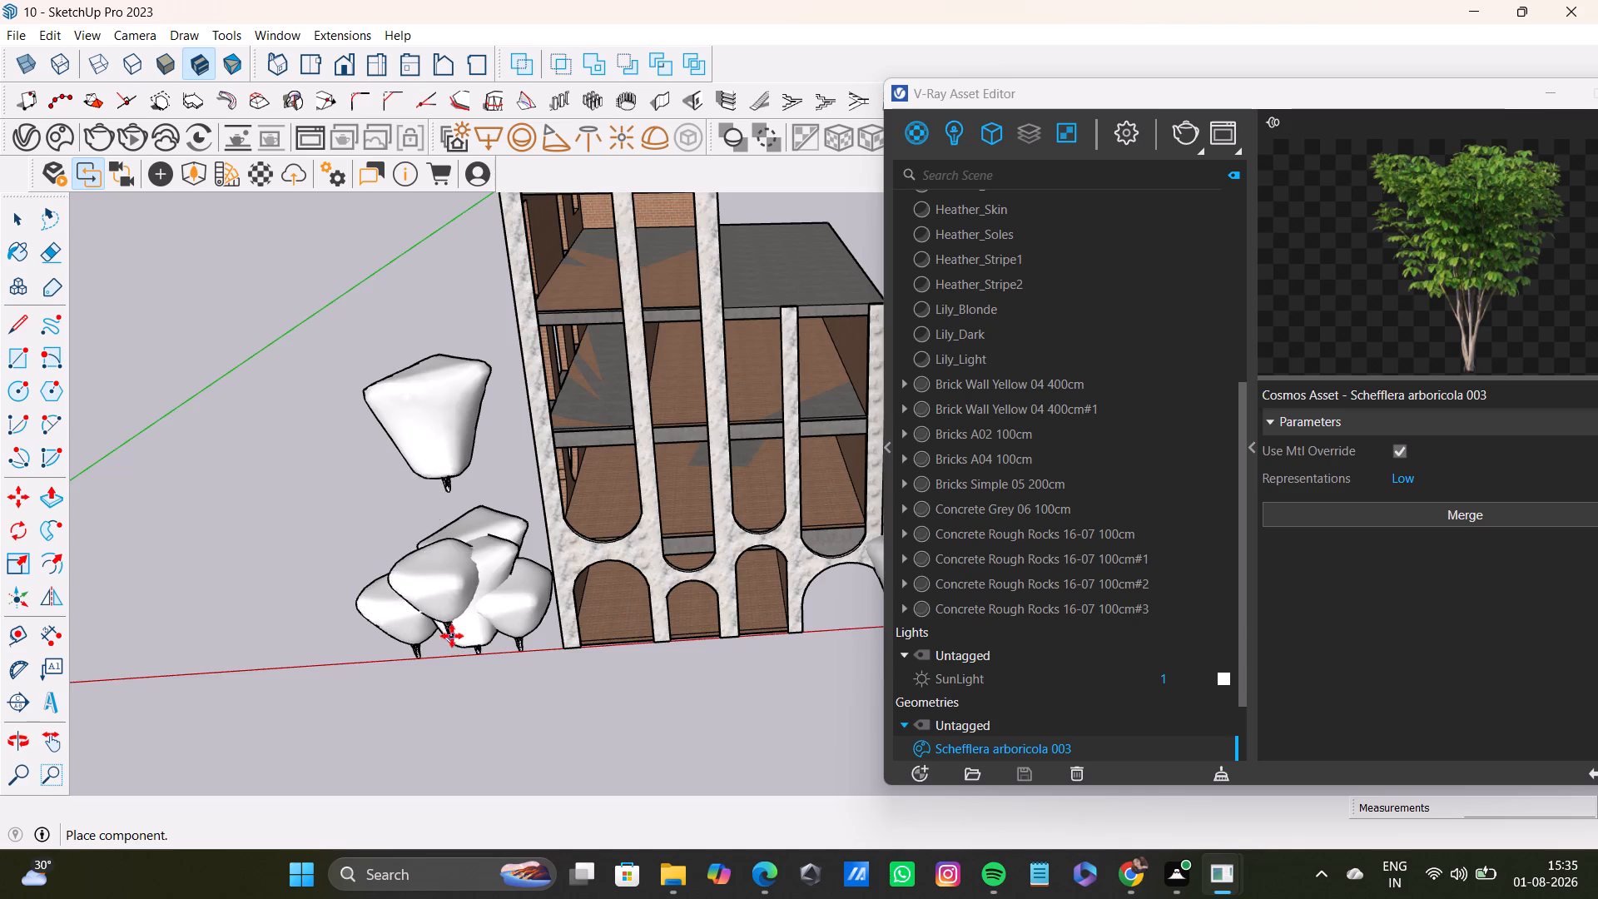
Place two more Schefflera arboricola 003 shrubs at the low block's end of the arched facade, near the standing figure.
middle_click_drag(452, 636, 663, 386)
middle_click_drag(521, 599, 308, 664)
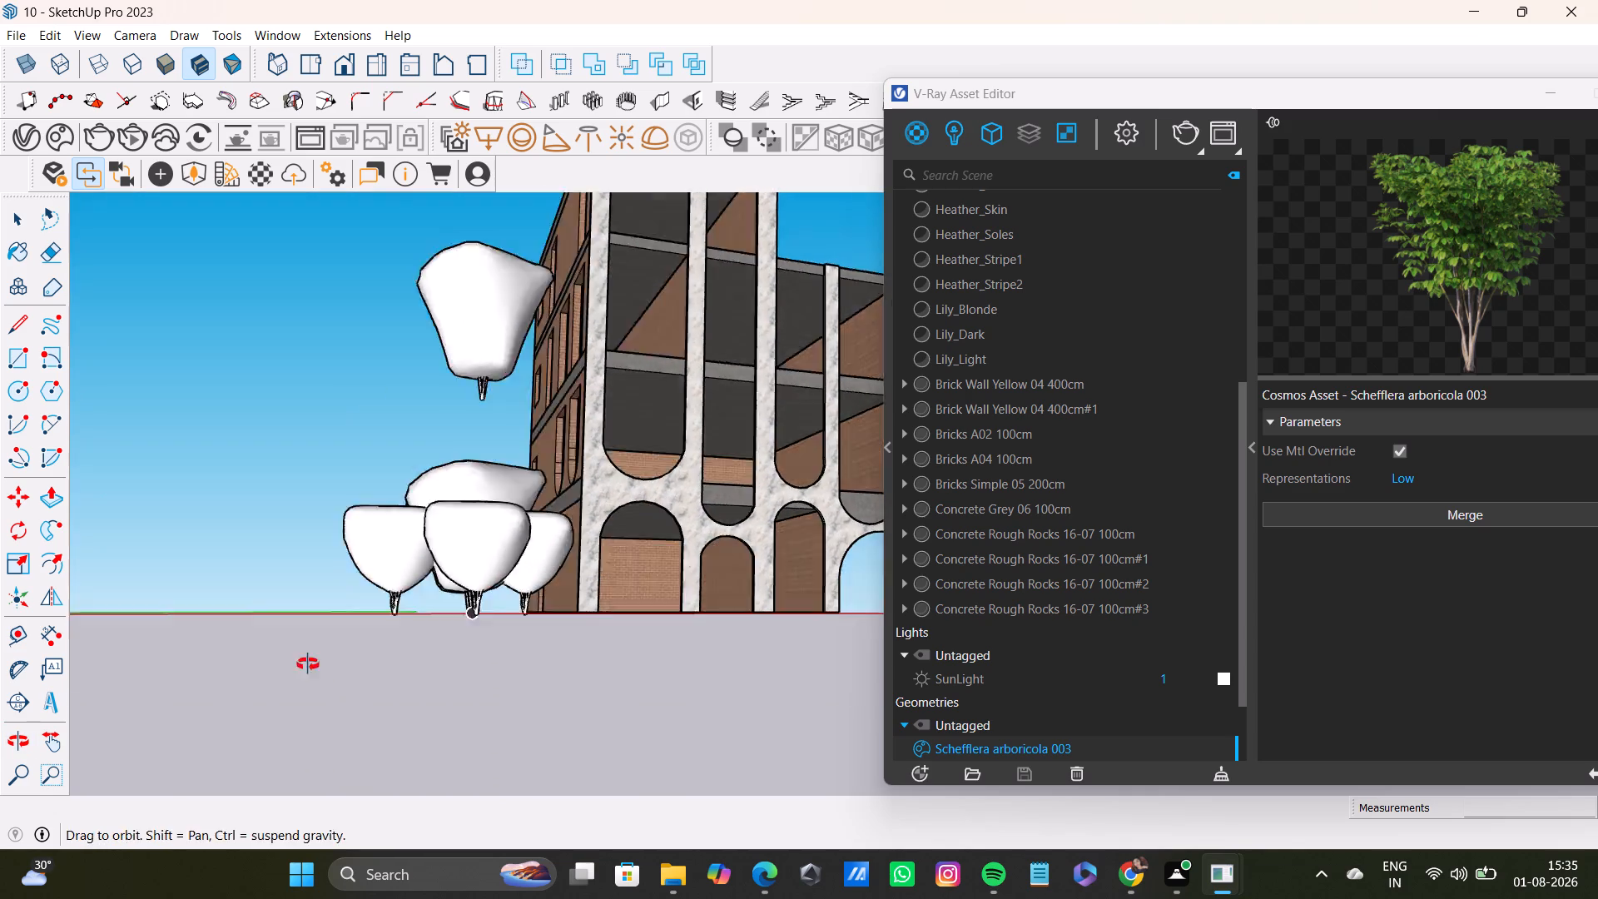
middle_click_drag(308, 664, 231, 717)
scroll(457, 619, "down", 7)
middle_click_drag(500, 600, 312, 604, "shift")
scroll(514, 620, "up", 5)
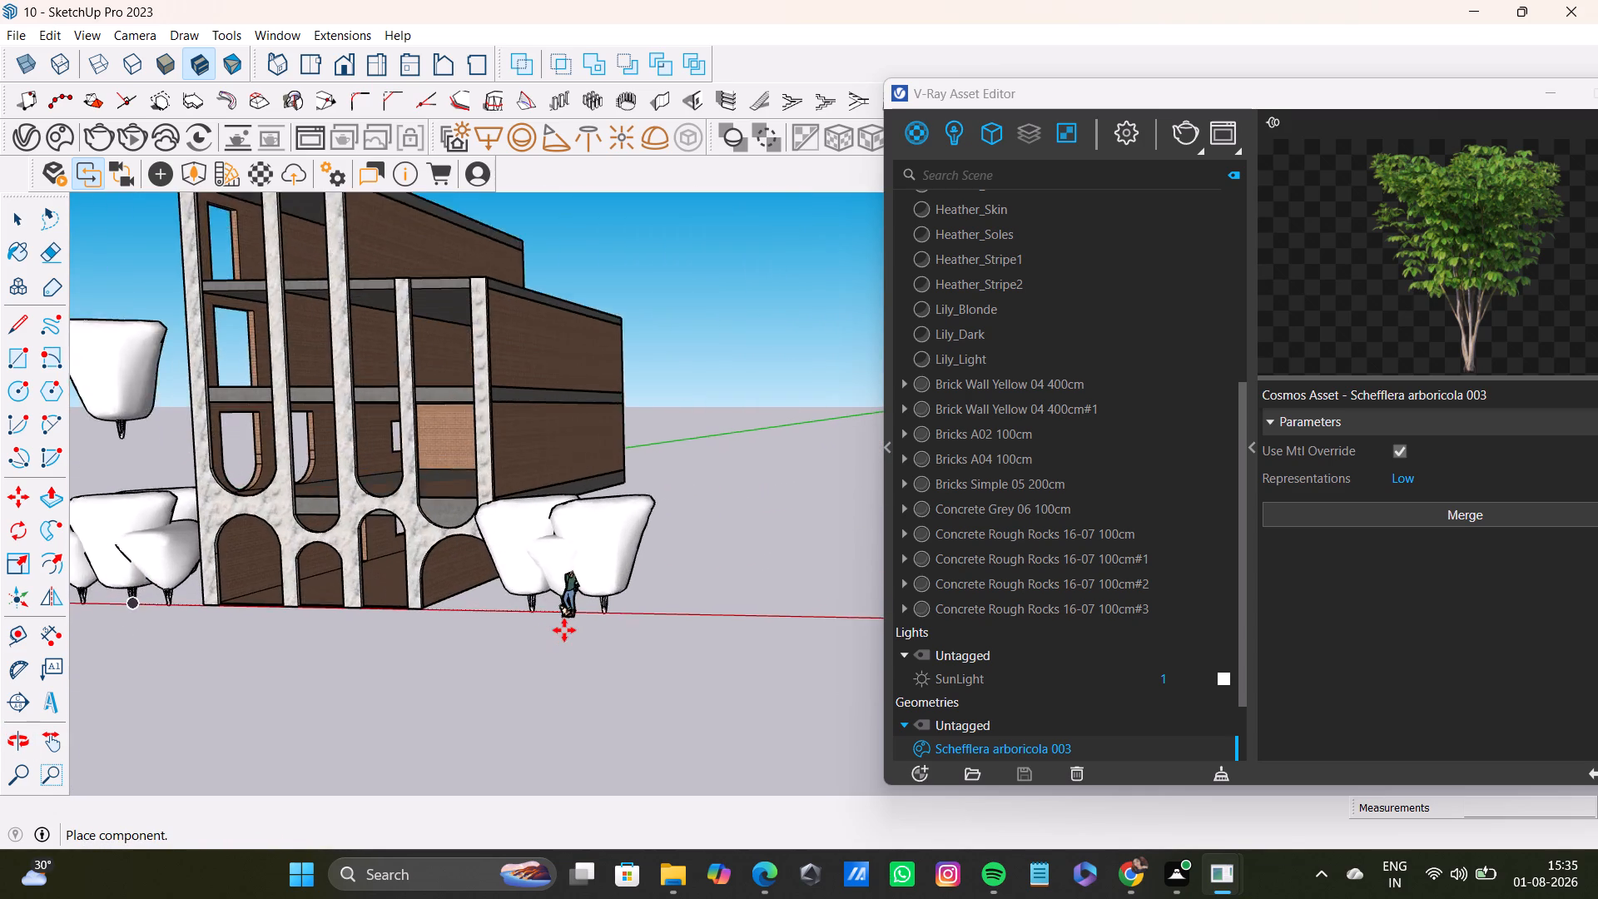
scroll(564, 630, "up", 3)
left_click(582, 613)
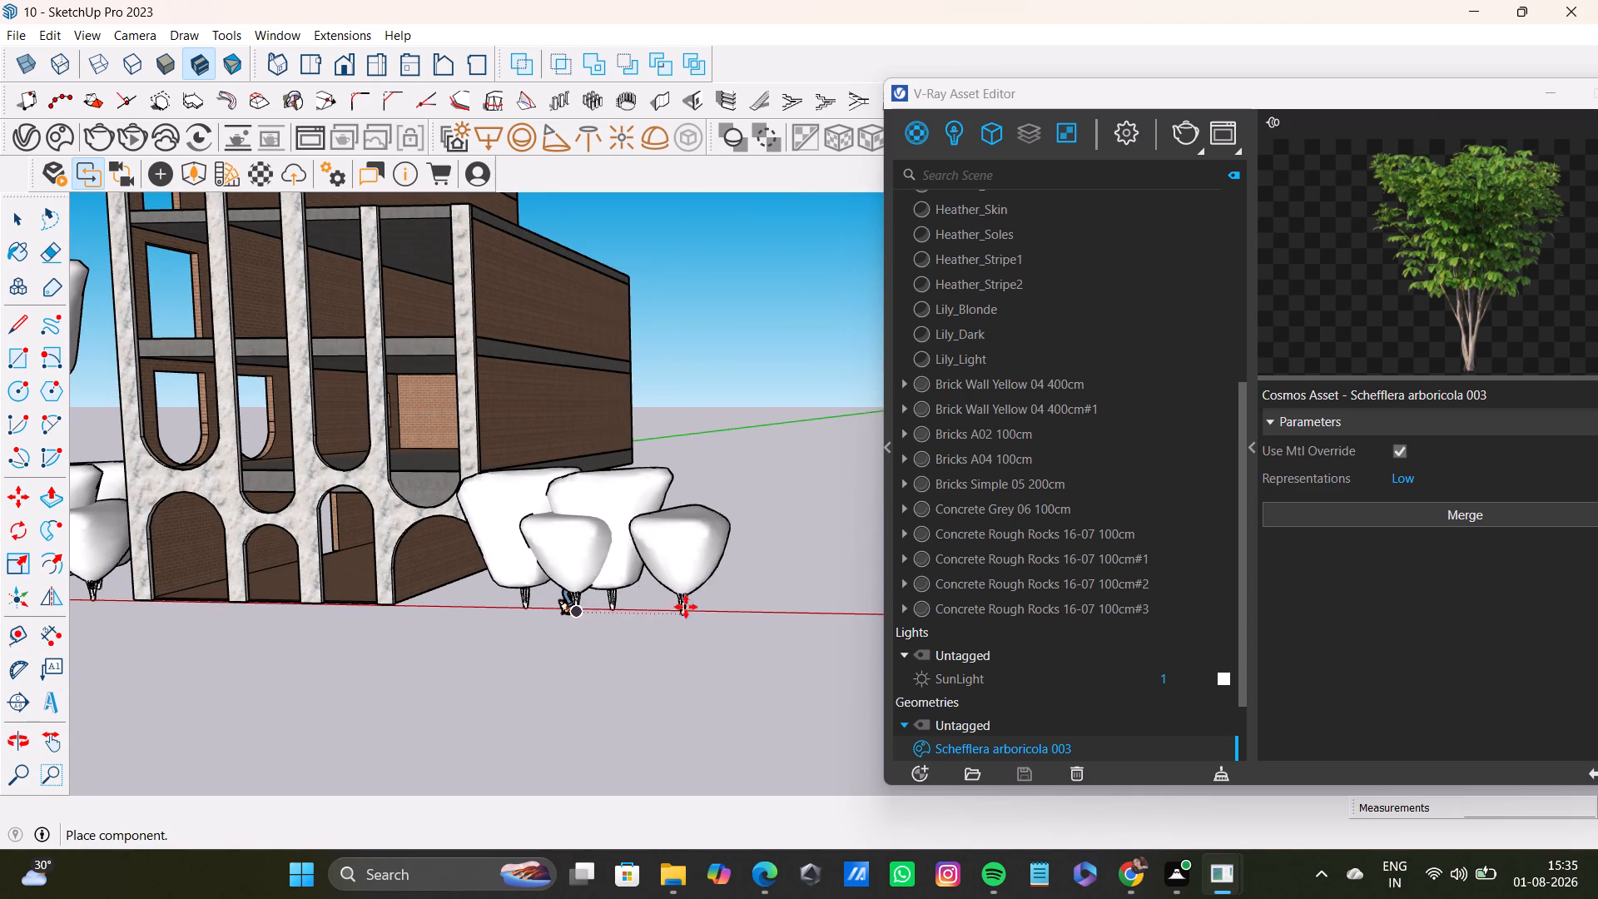
middle_click_drag(683, 607, 349, 688)
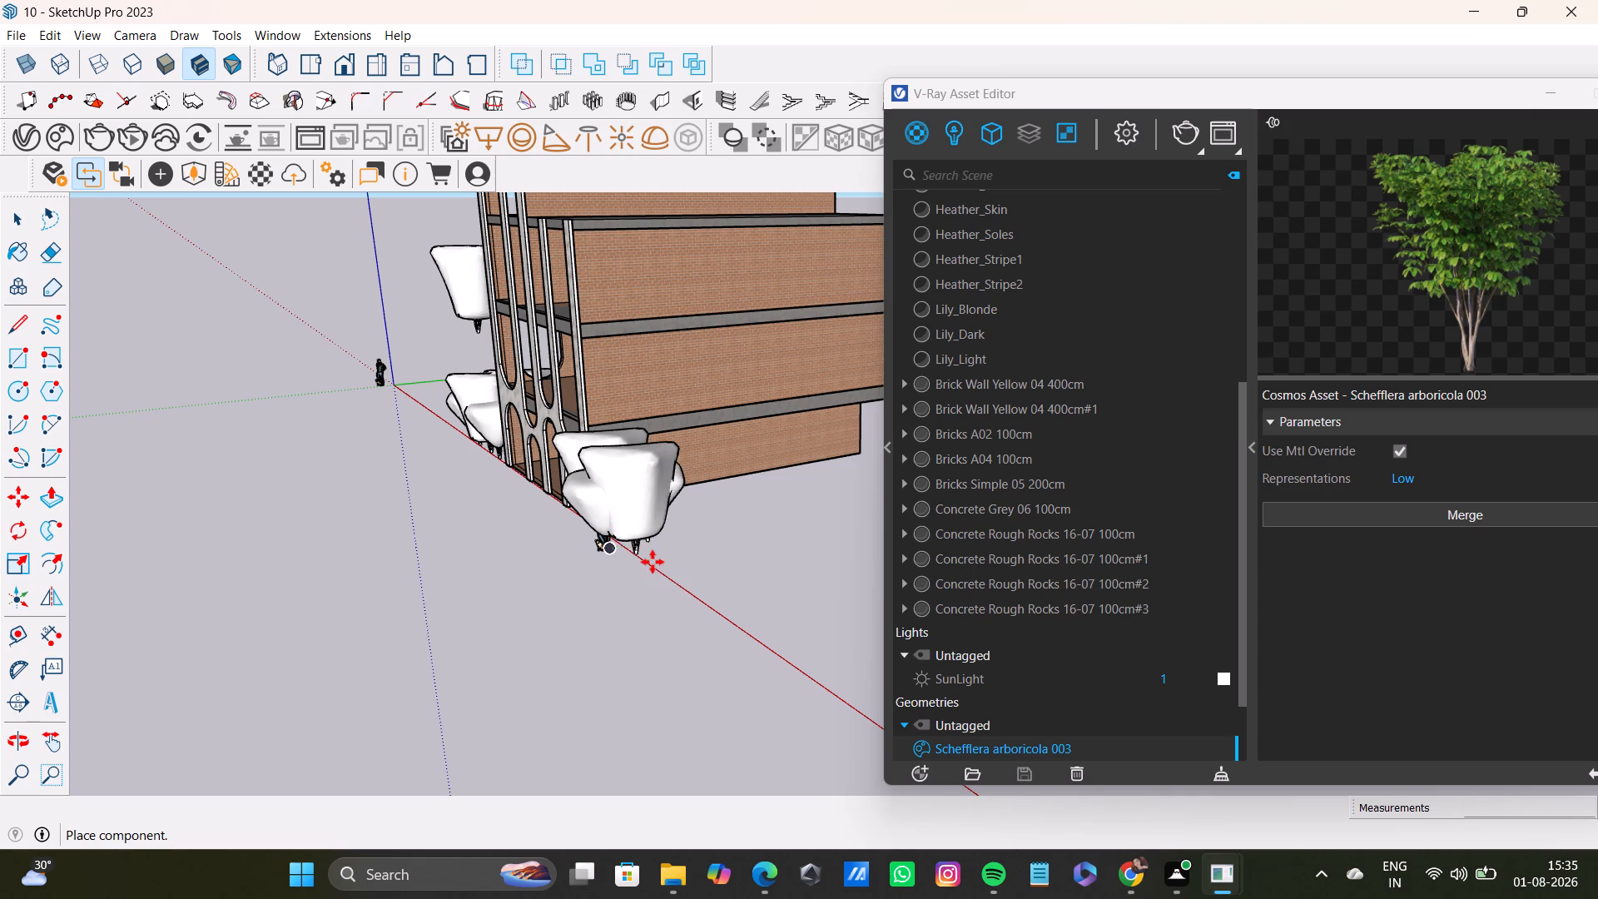
left_click(656, 564)
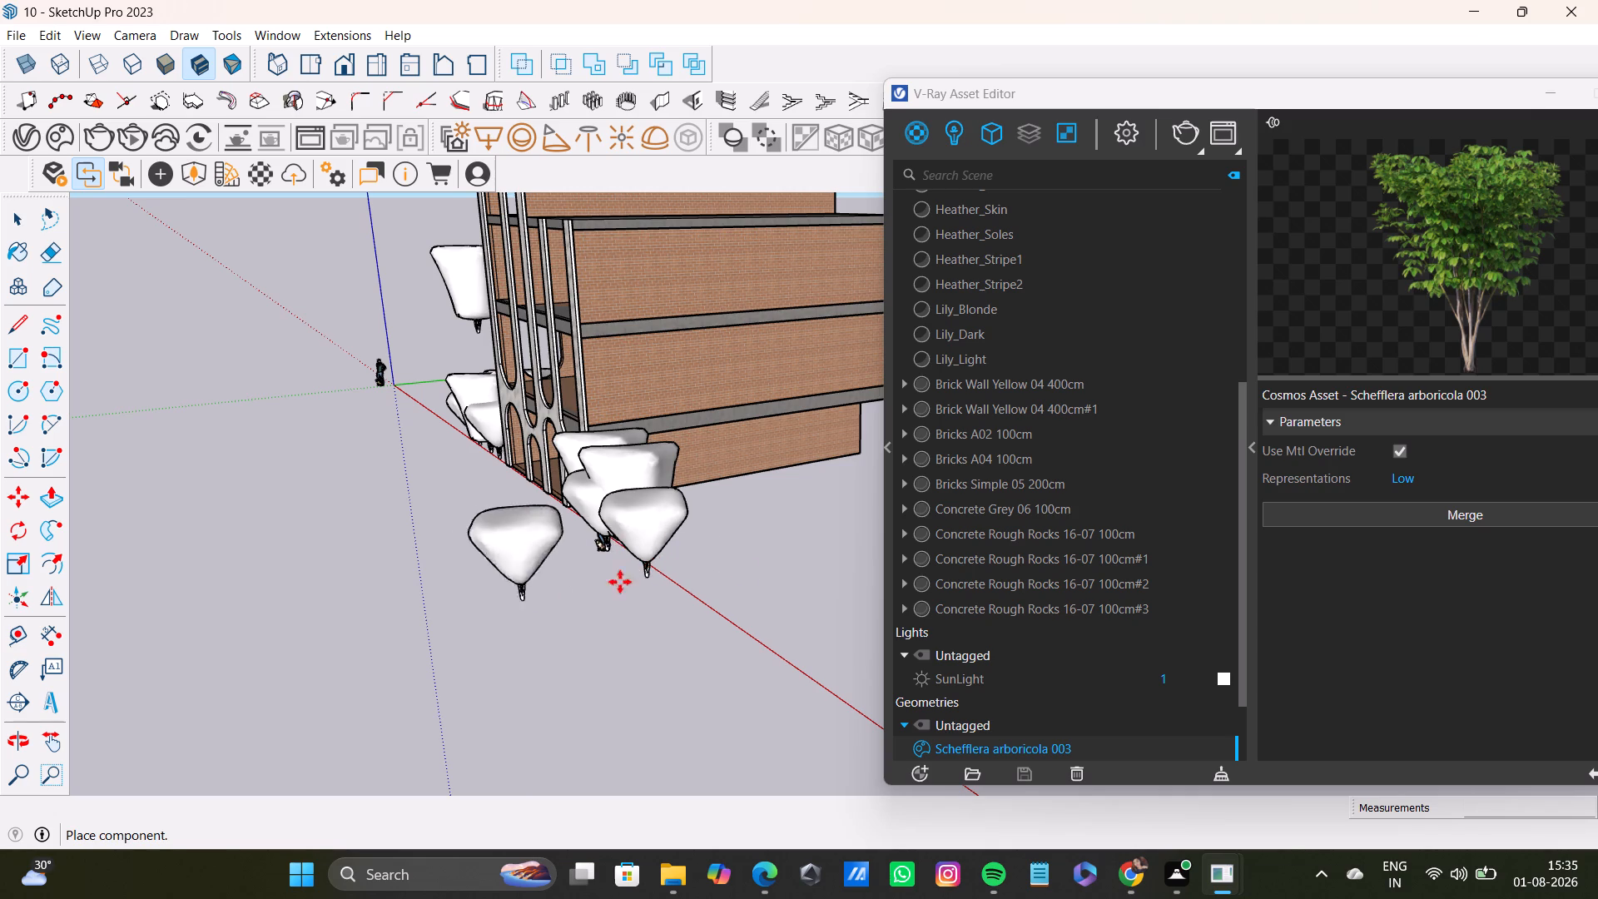
middle_click_drag(787, 575, 981, 558)
middle_click_drag(764, 599, 935, 598)
key("space")
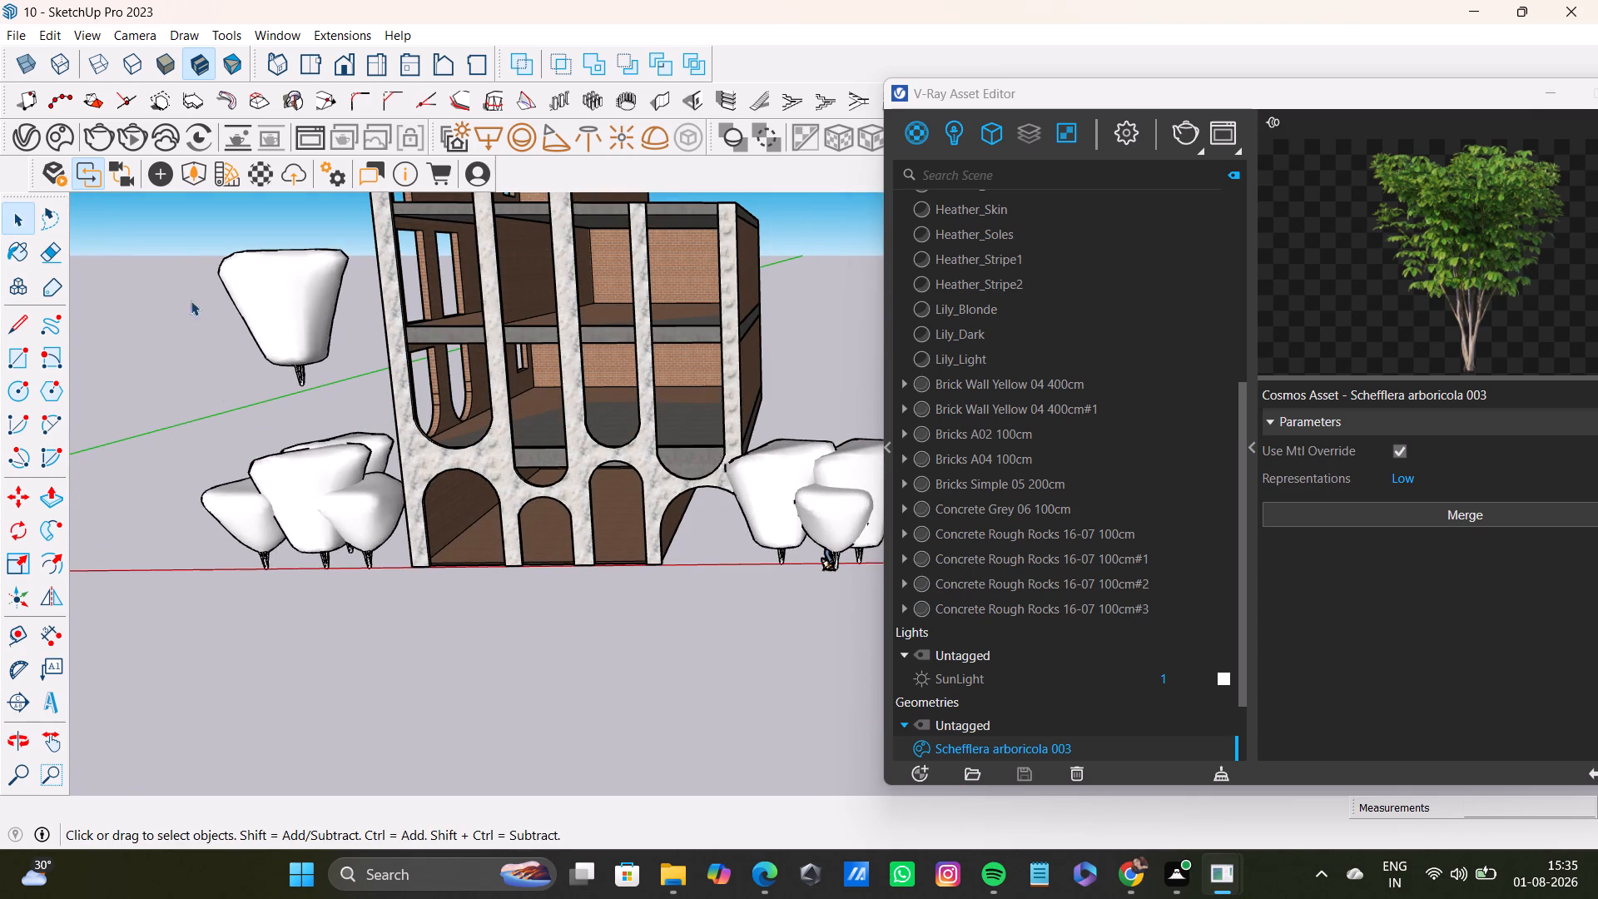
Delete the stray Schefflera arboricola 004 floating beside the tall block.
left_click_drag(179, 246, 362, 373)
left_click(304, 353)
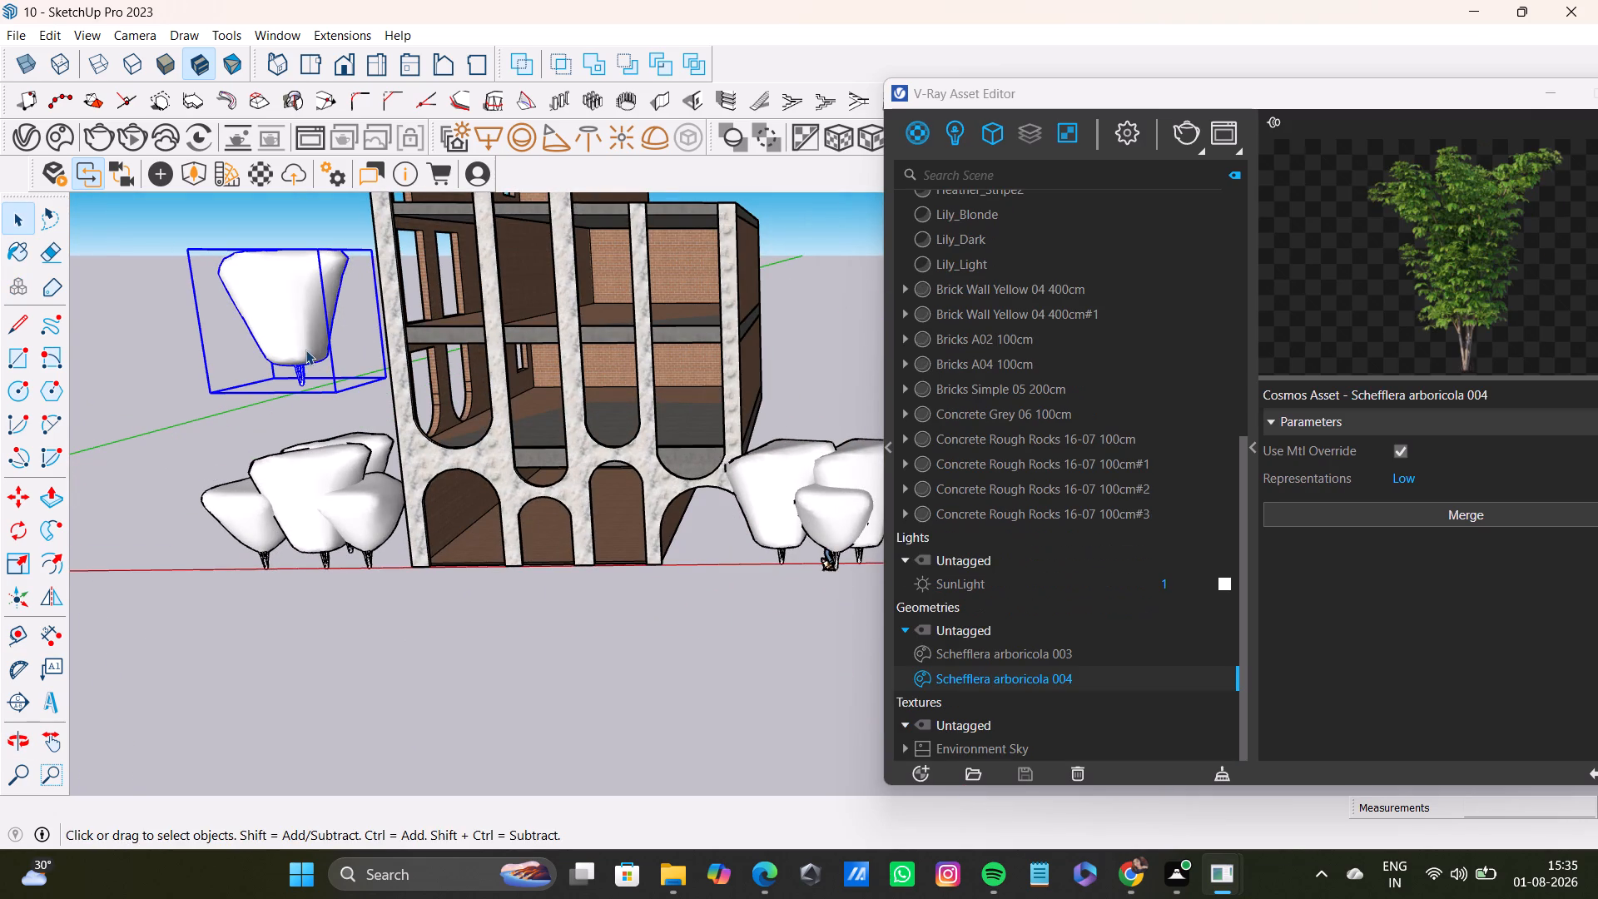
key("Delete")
Scale the front Schefflera arboricola 004 at the tall block's corner much taller and slightly wider.
middle_click_drag(402, 555, 524, 540)
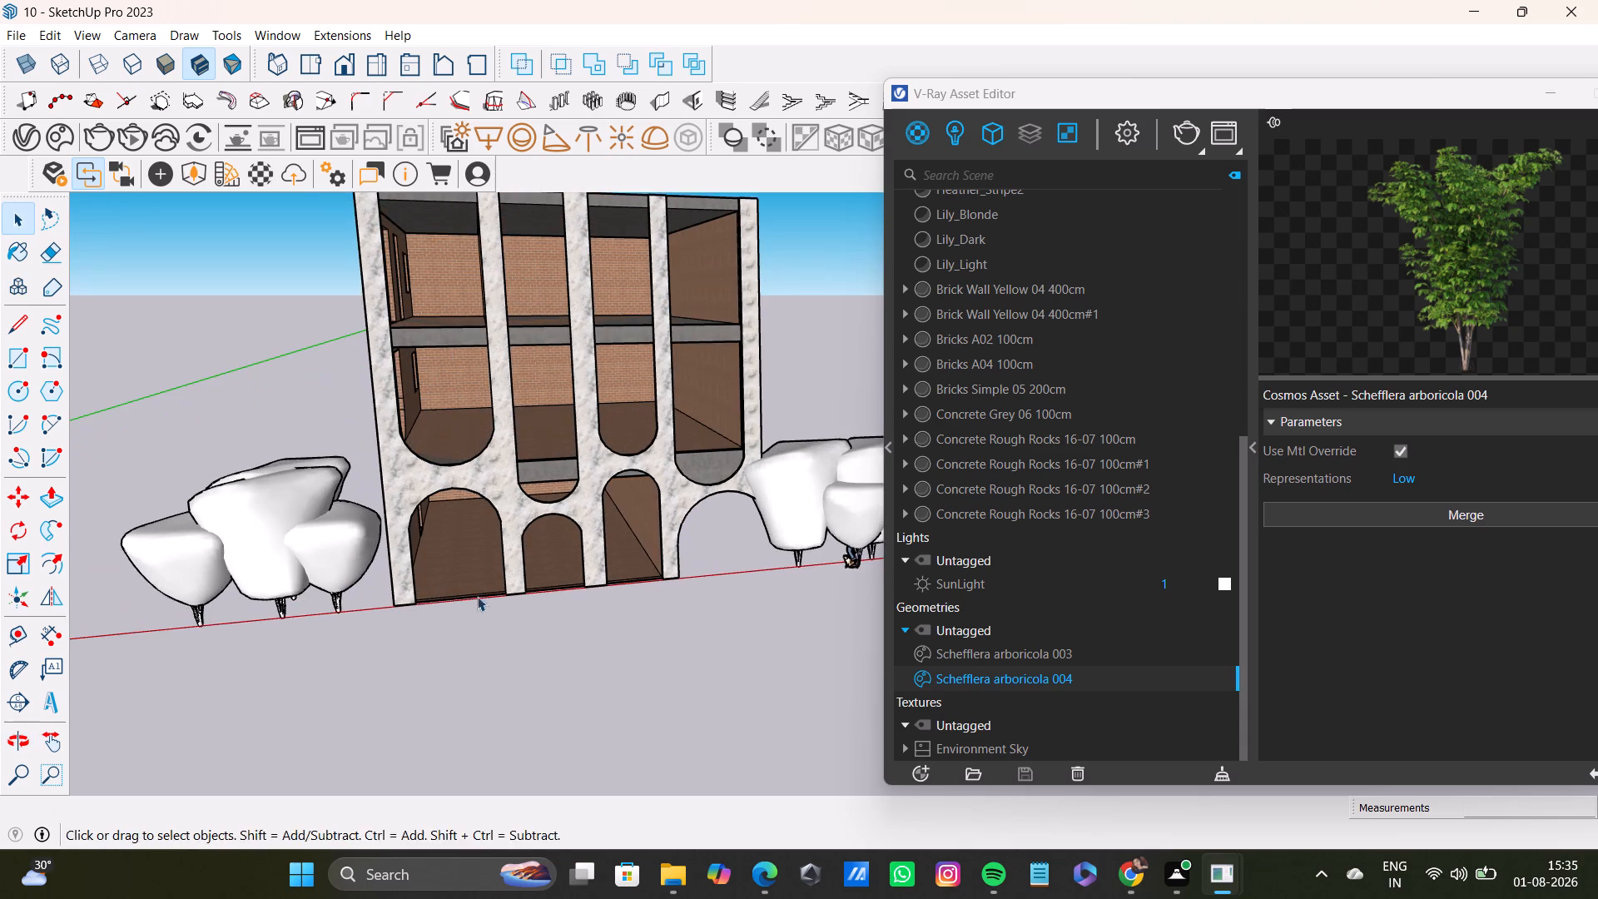
middle_click_drag(484, 564, 578, 525)
left_click(406, 469)
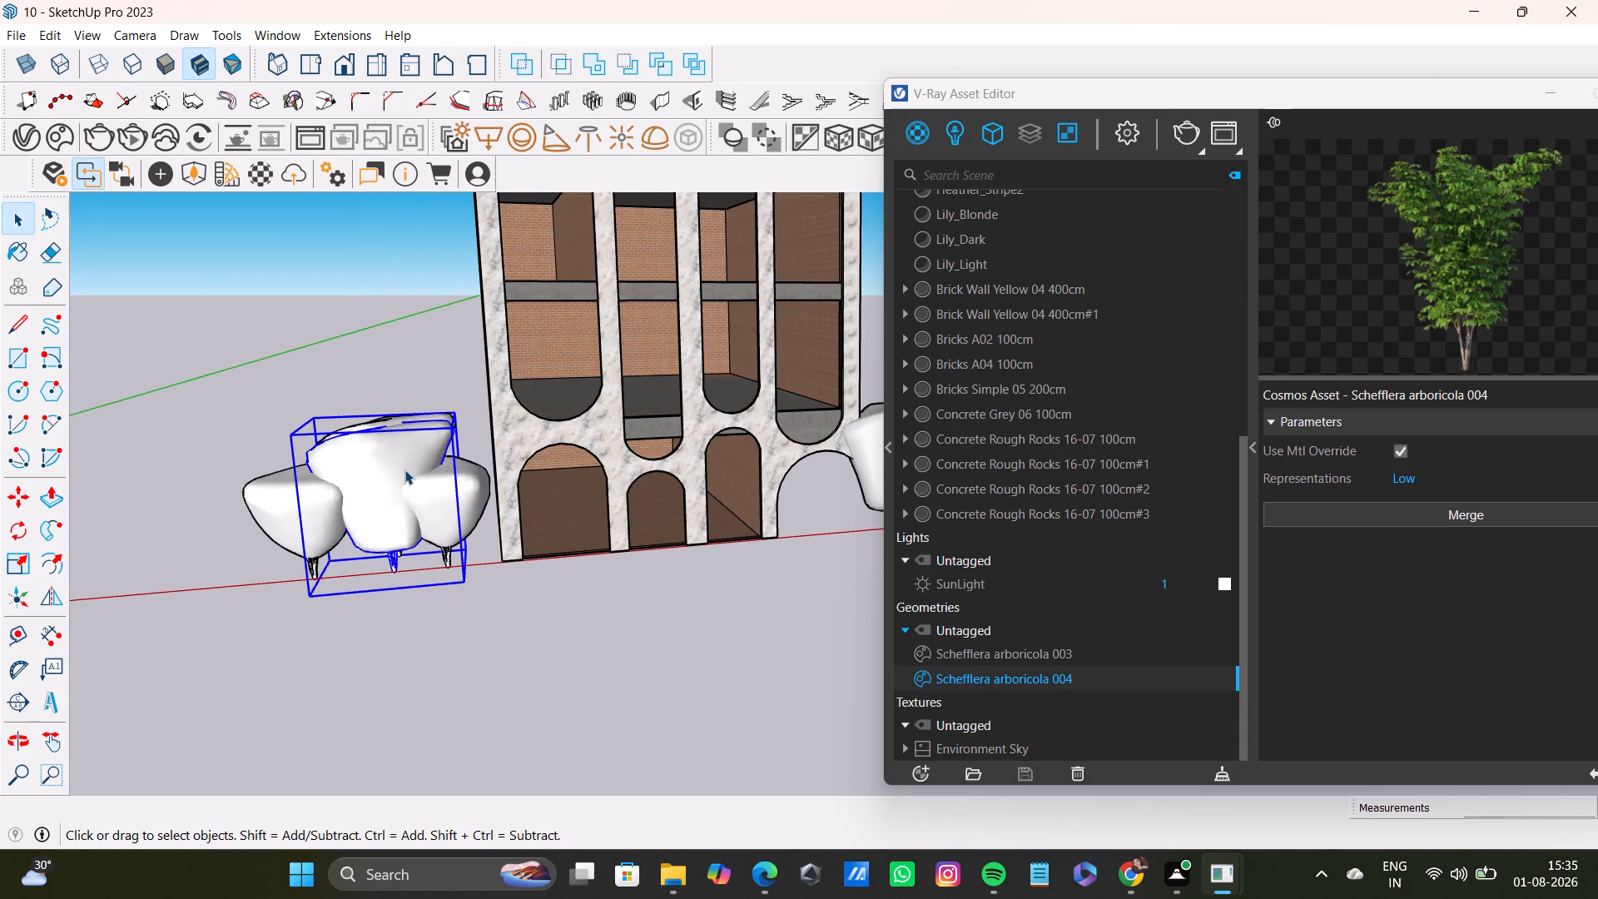
key("s")
left_click(377, 416)
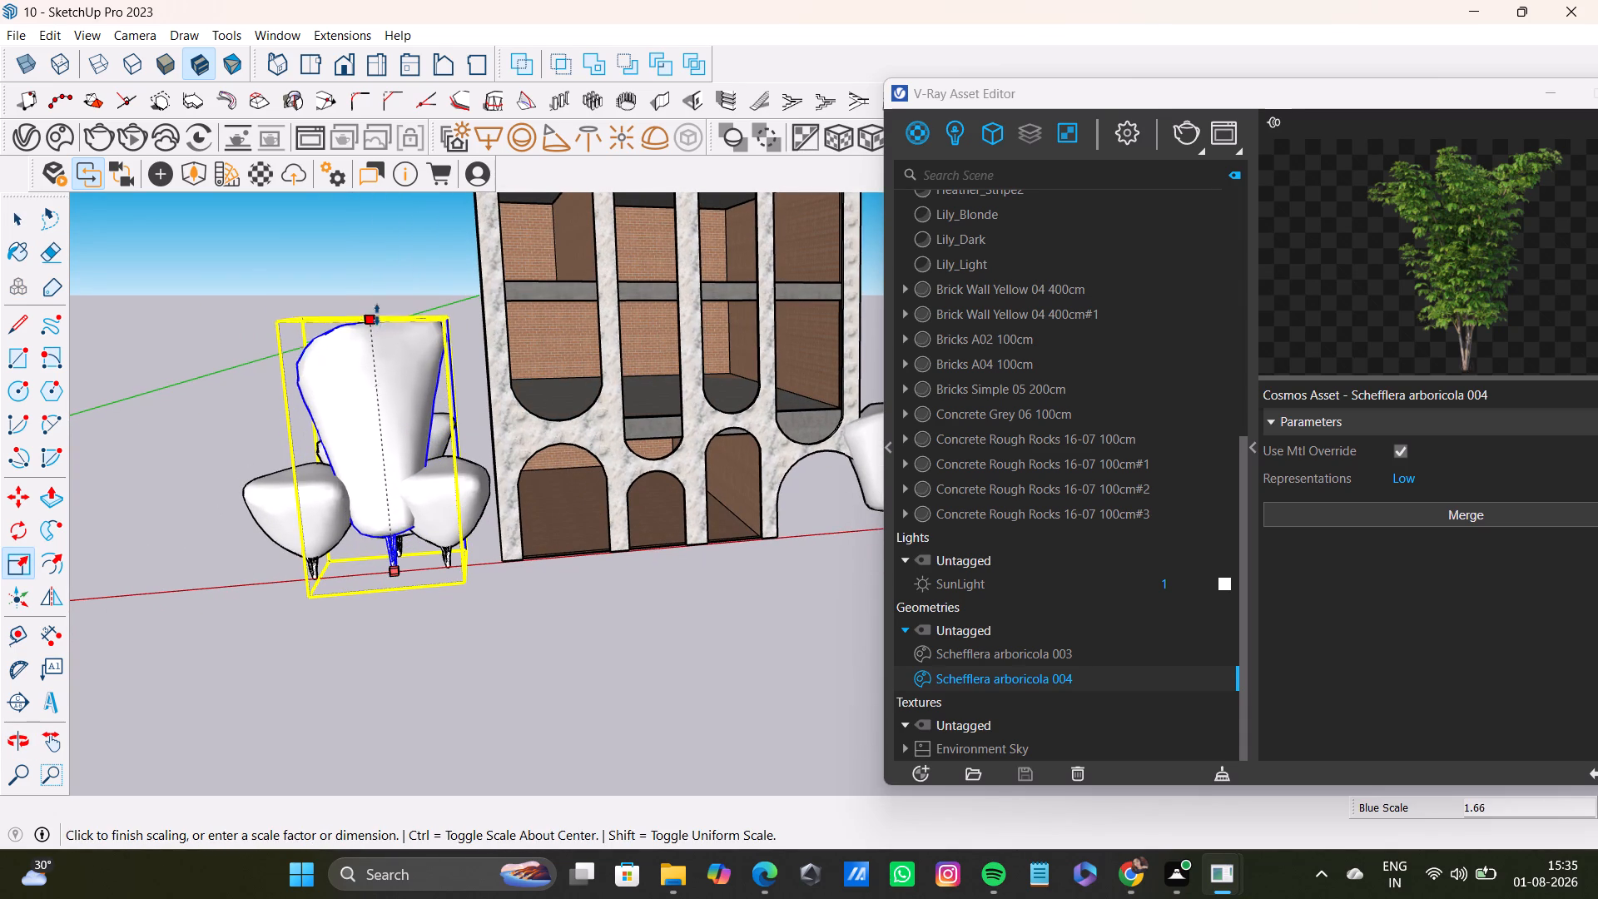
left_click(377, 303)
left_click(306, 440)
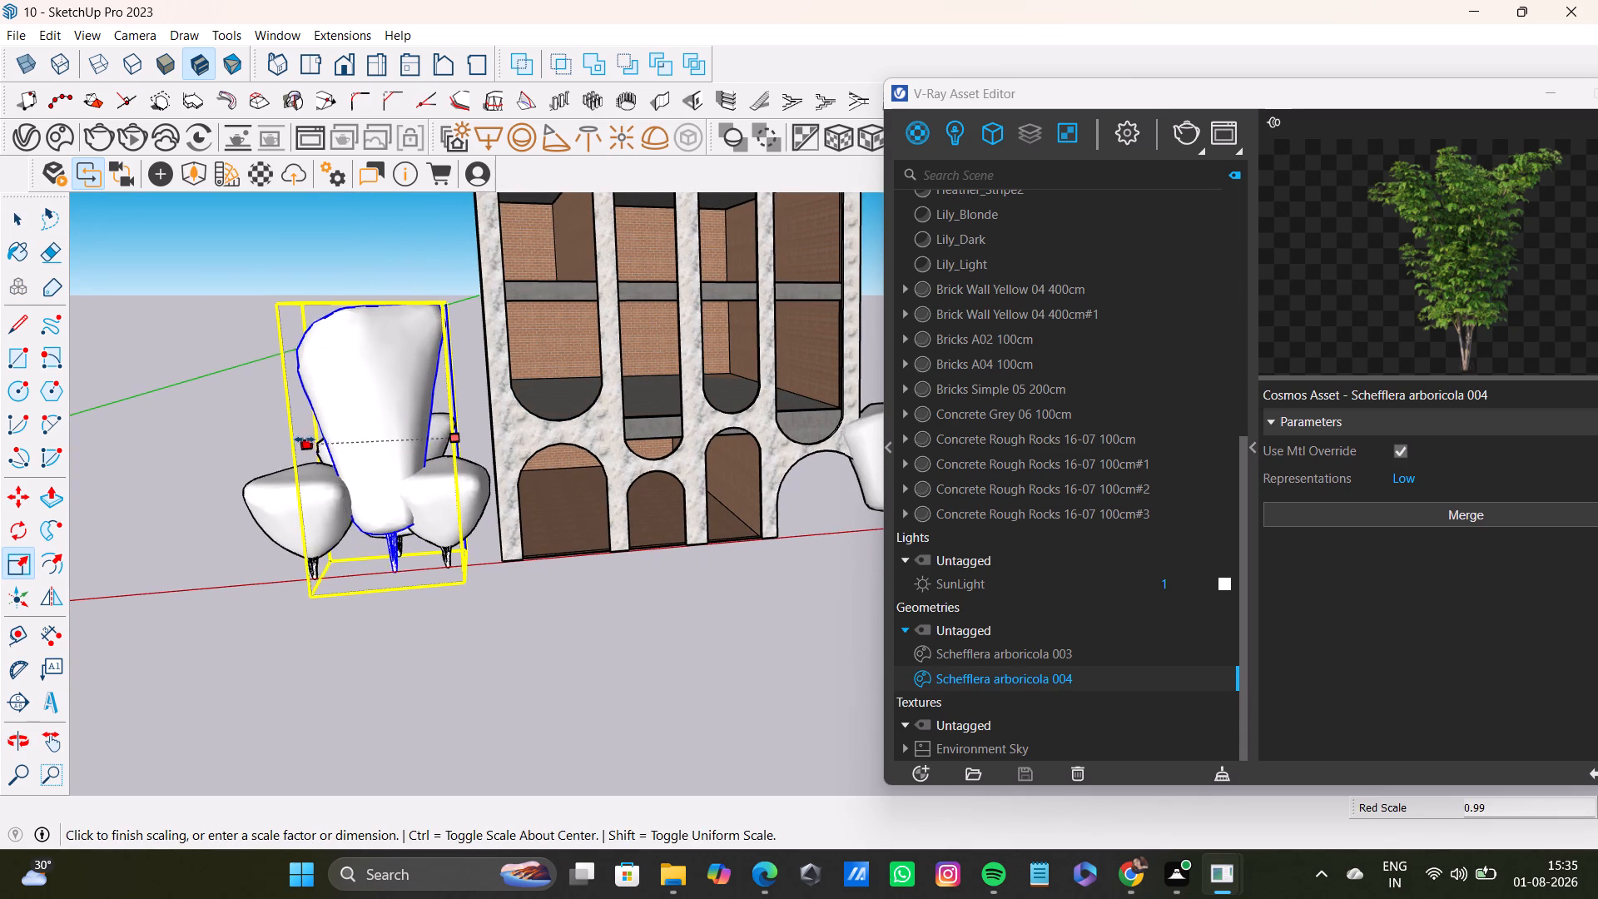
left_click(294, 431)
left_click(297, 500)
key("space")
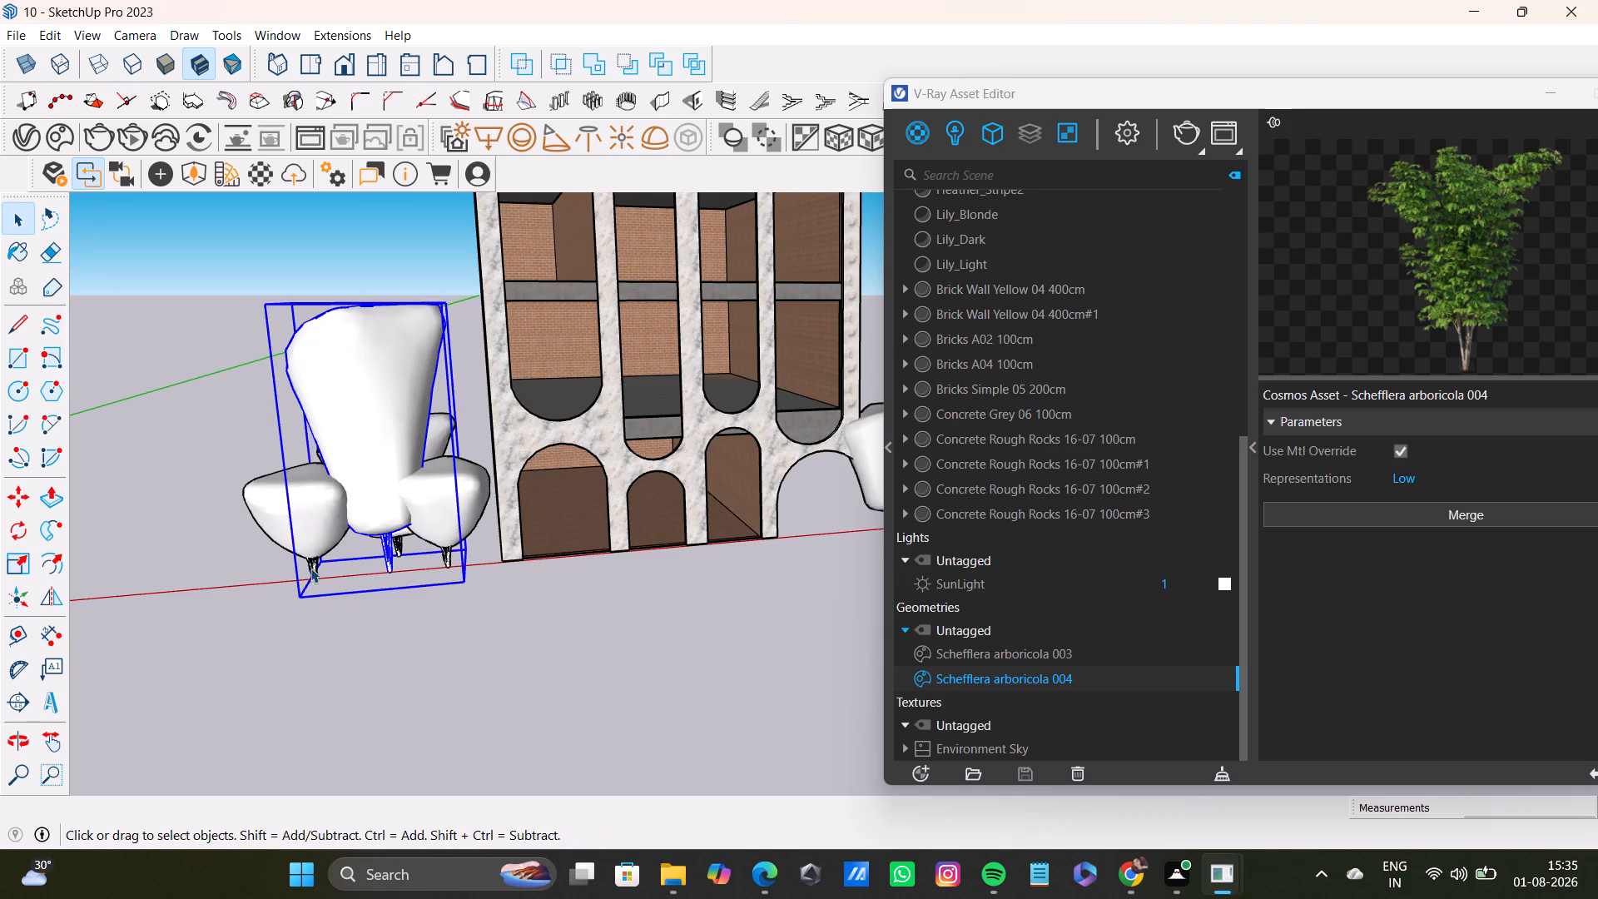
Scale the outermost Schefflera arboricola 003 at the tall block's corner to about 1.73 in height and widen it outward.
left_click(295, 515)
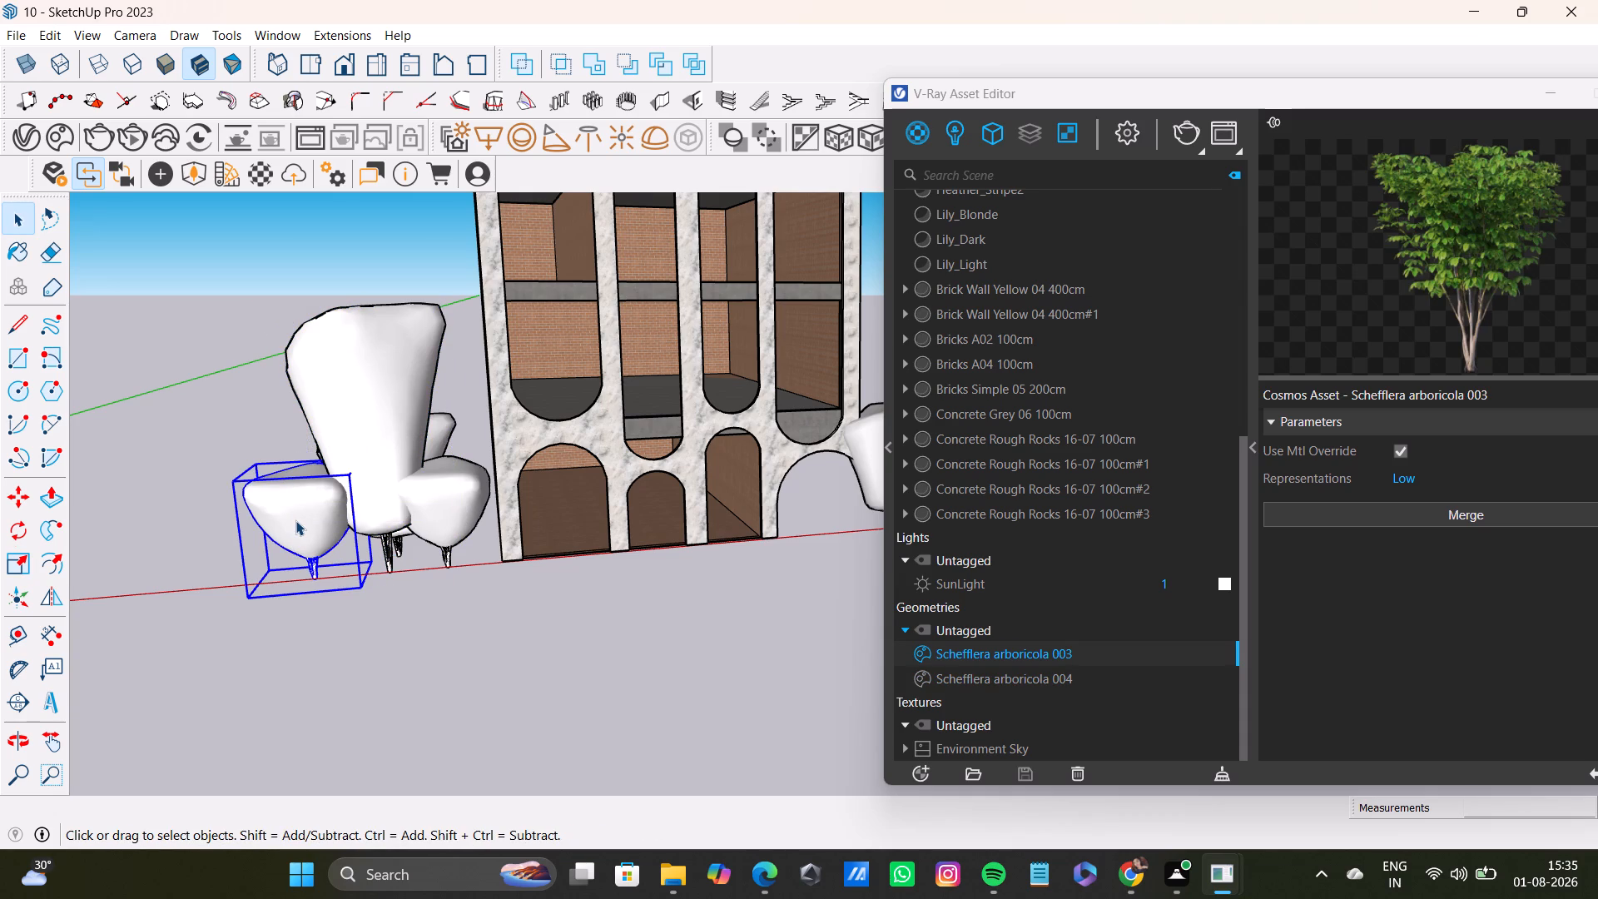
key("s")
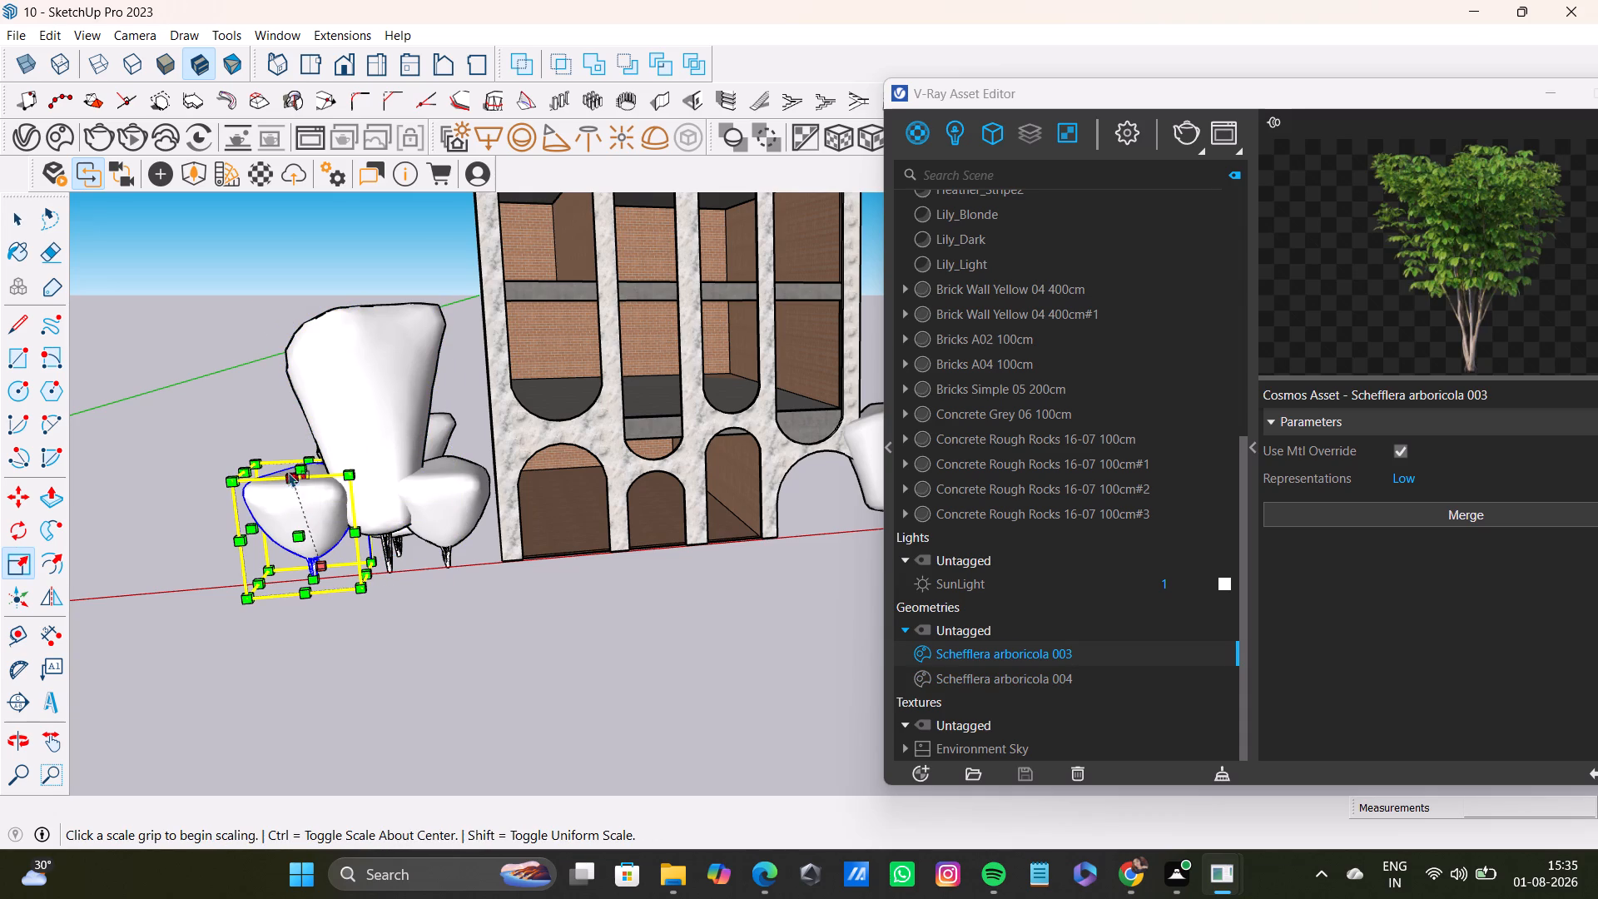
left_click(300, 464)
left_click(289, 388)
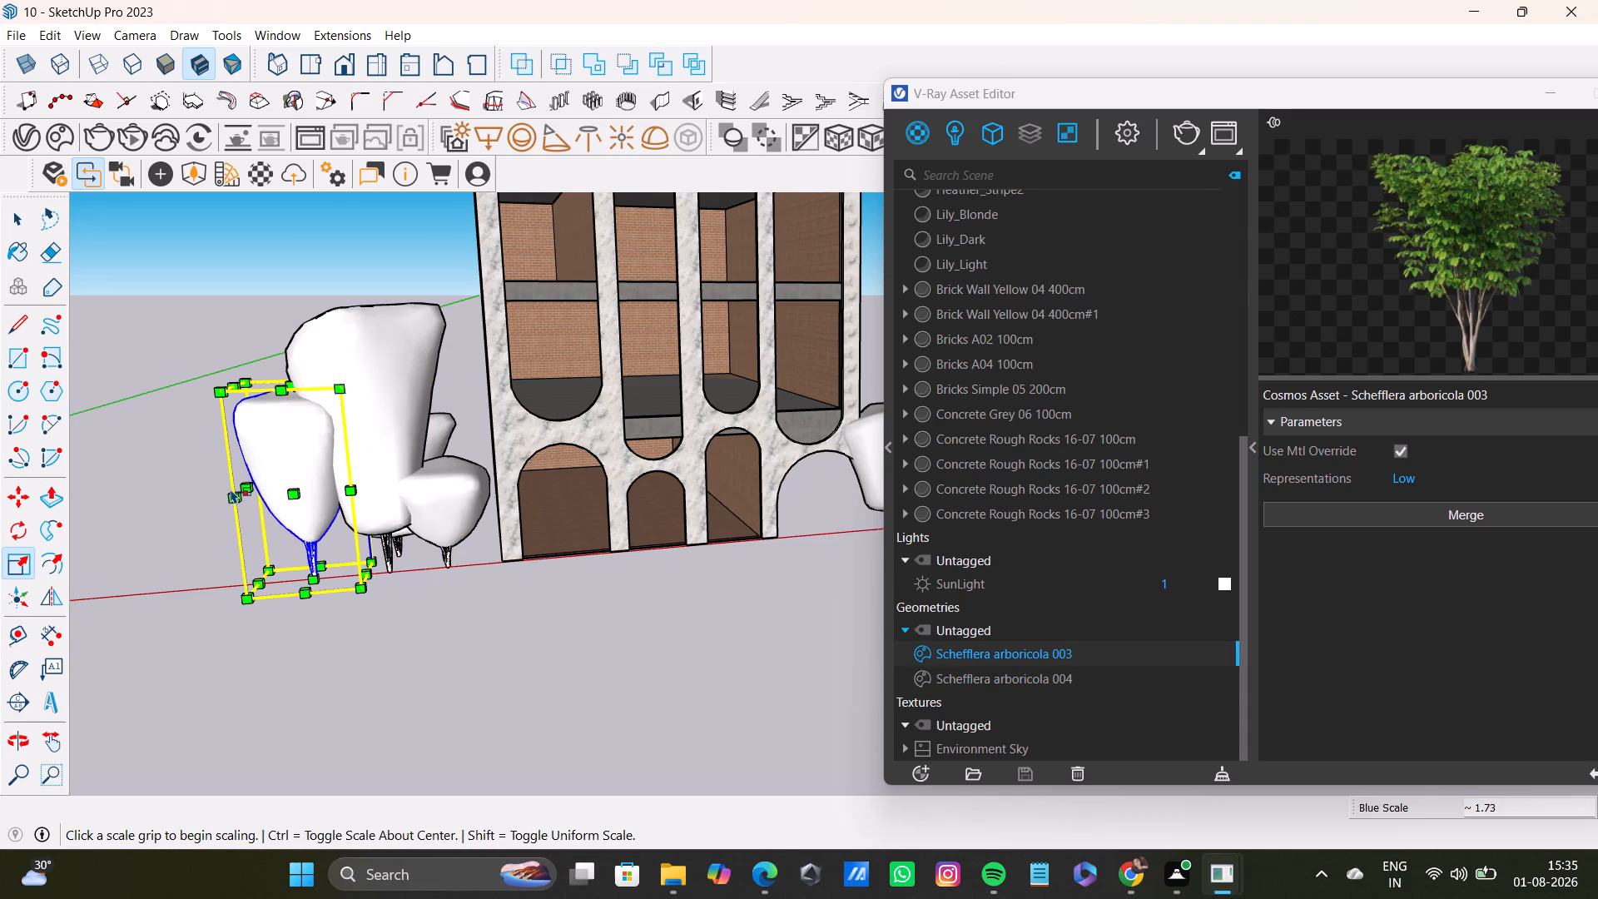
left_click(241, 485)
left_click(209, 481)
key("space")
Stretch the Schefflera arboricola 003 nearest the tall block's corner slightly taller.
left_click(449, 499)
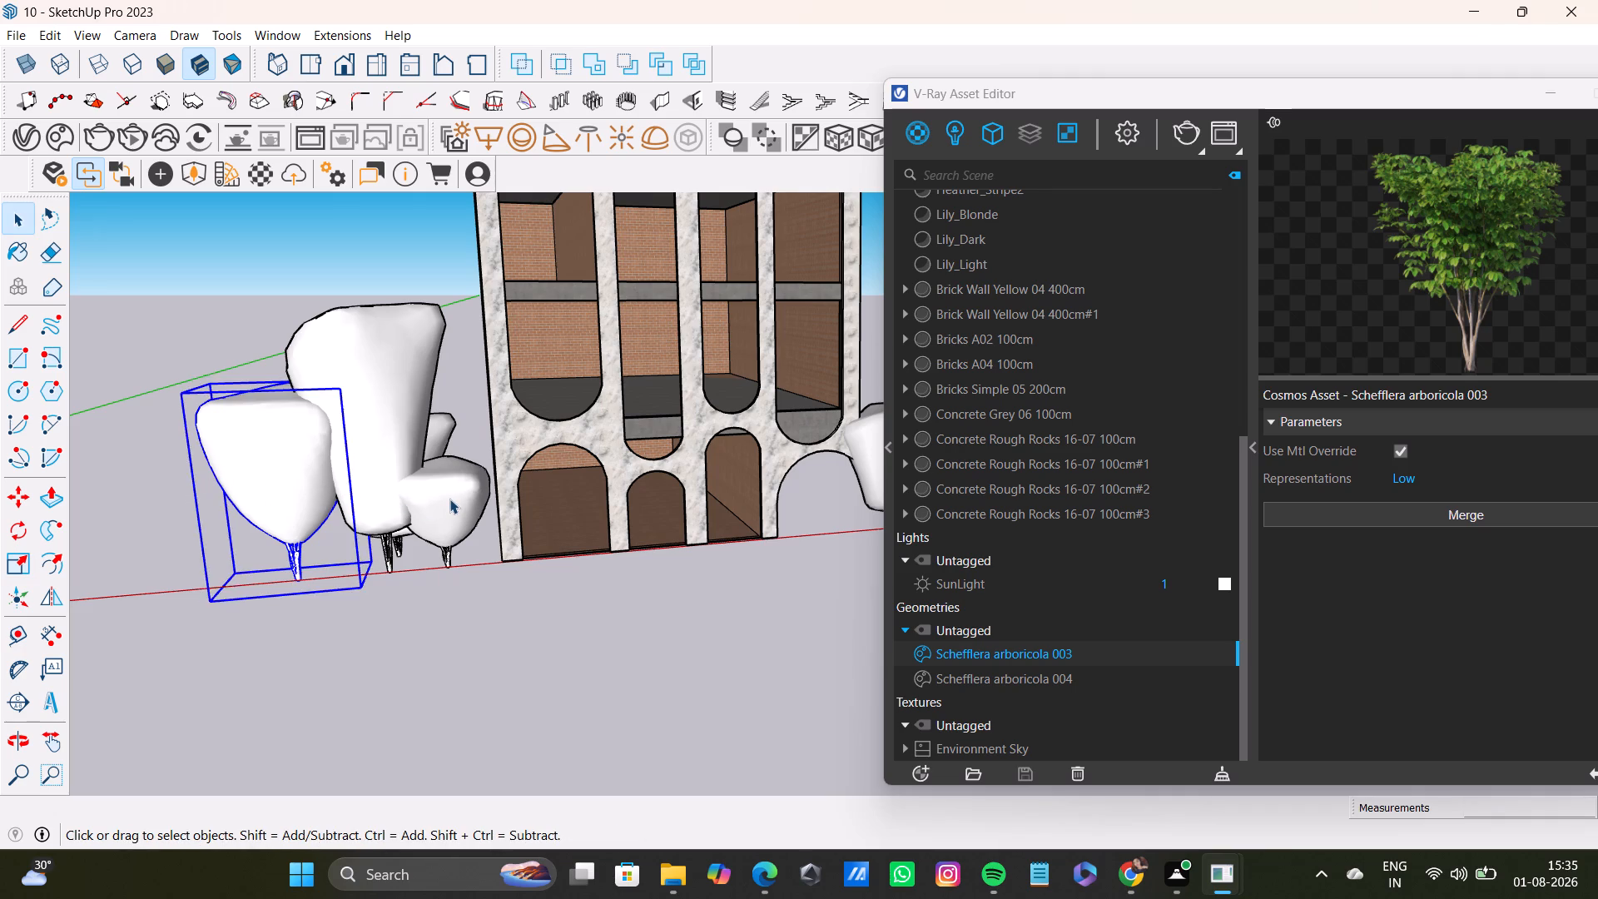
key("s")
left_click(436, 456)
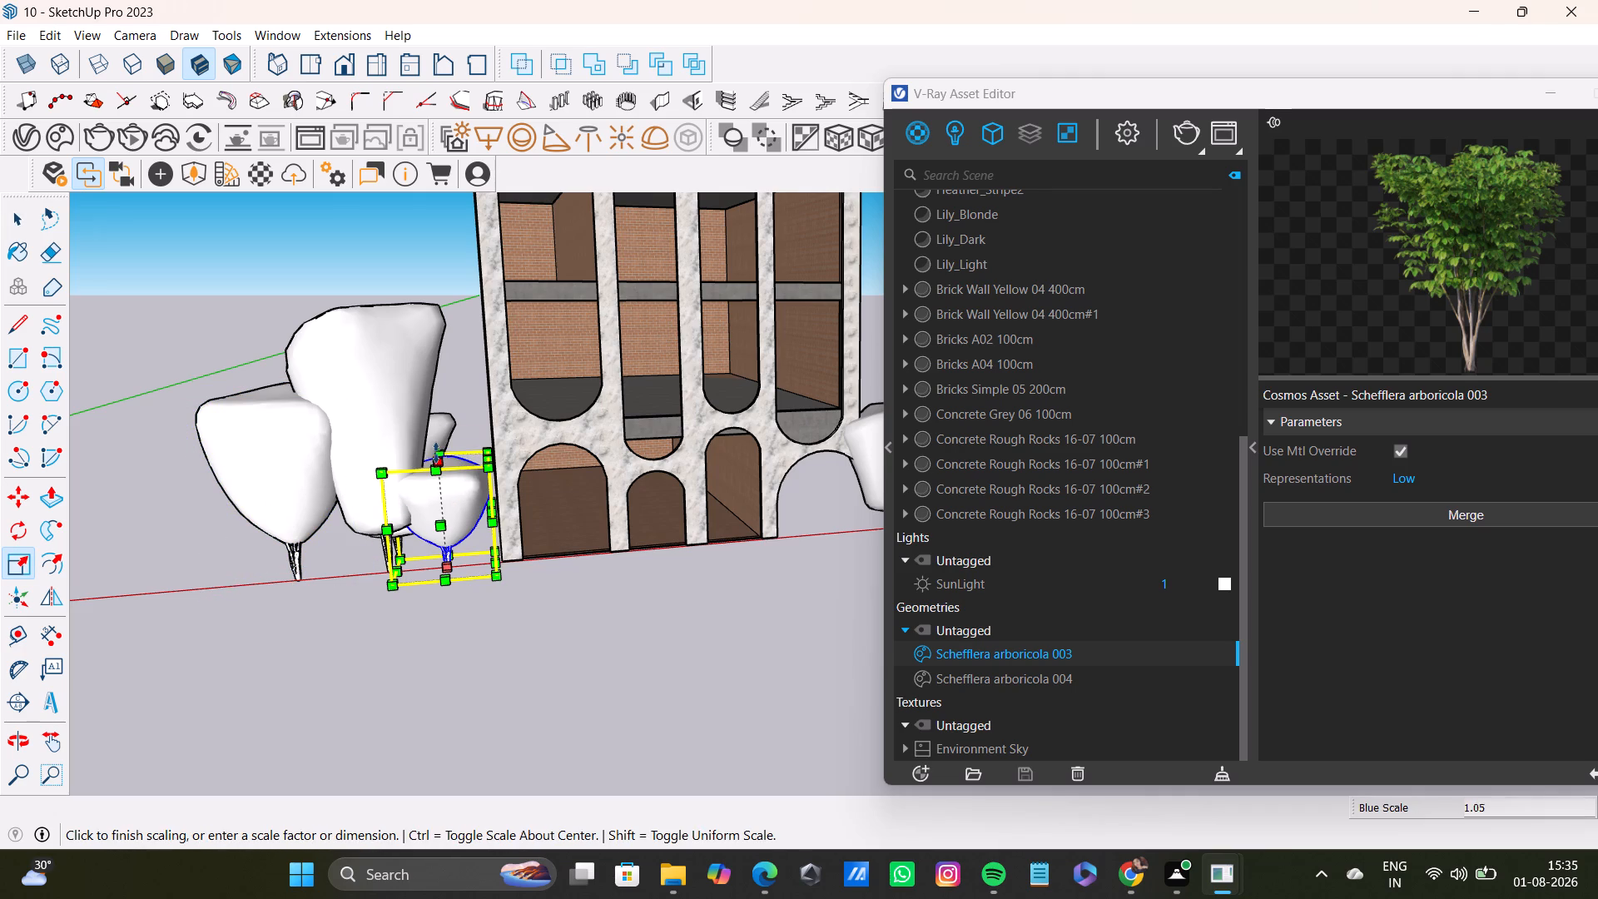
left_click(448, 420)
Enlarge the rear Schefflera arboricola 004 beside the tall block's brick side wall with a uniform scale.
middle_click_drag(388, 613, 820, 590)
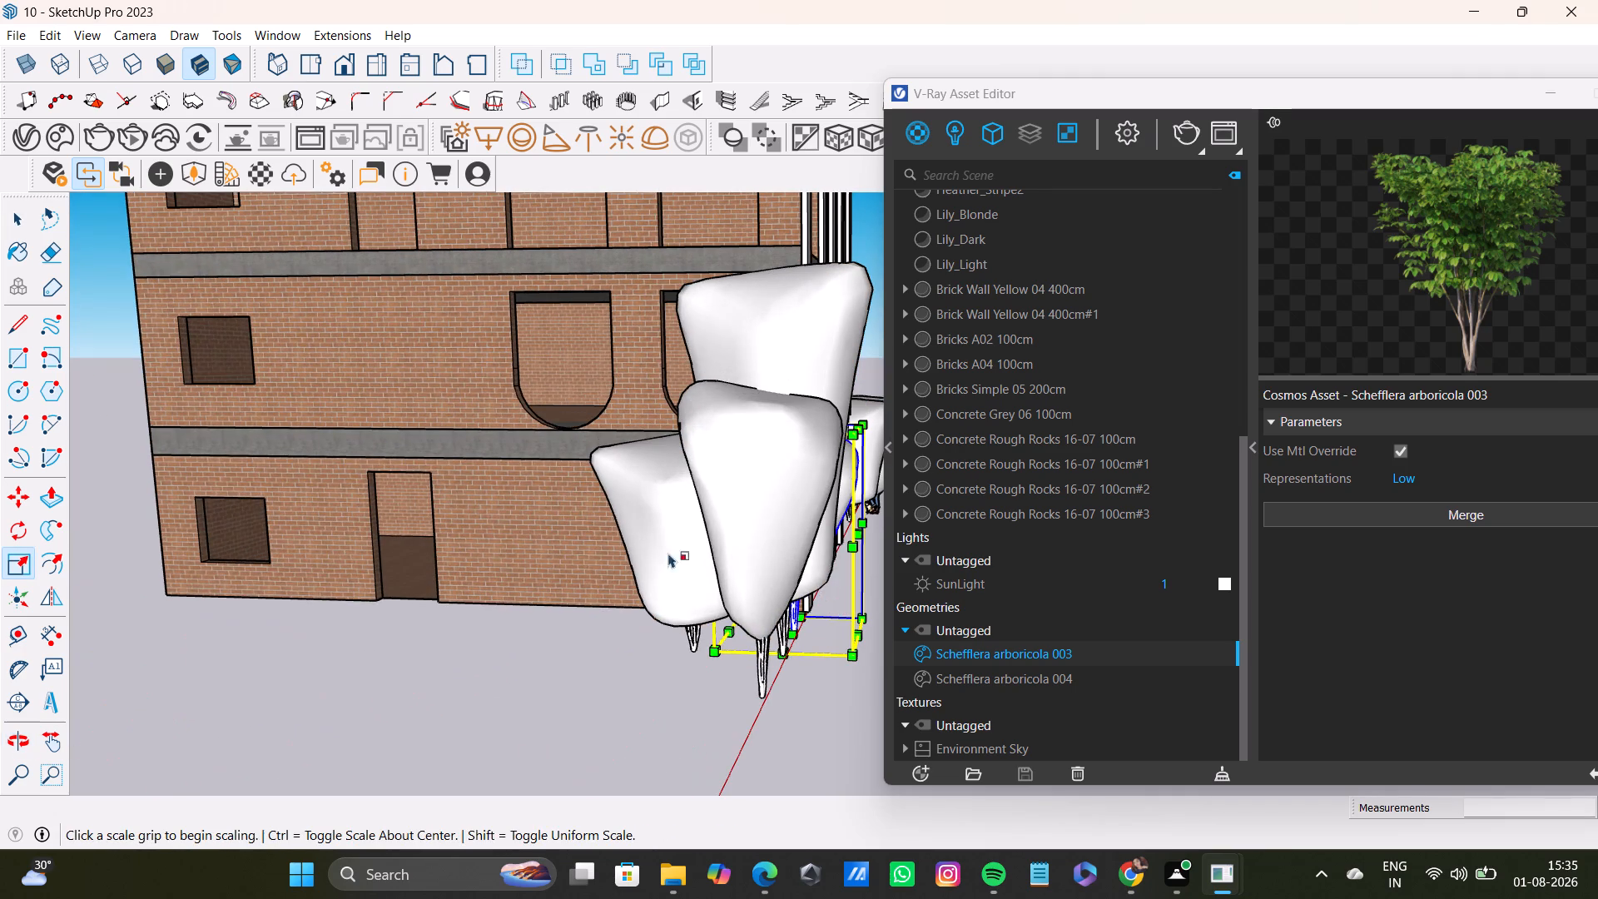
left_click(692, 547)
left_click(677, 545)
key("space")
left_click(670, 547)
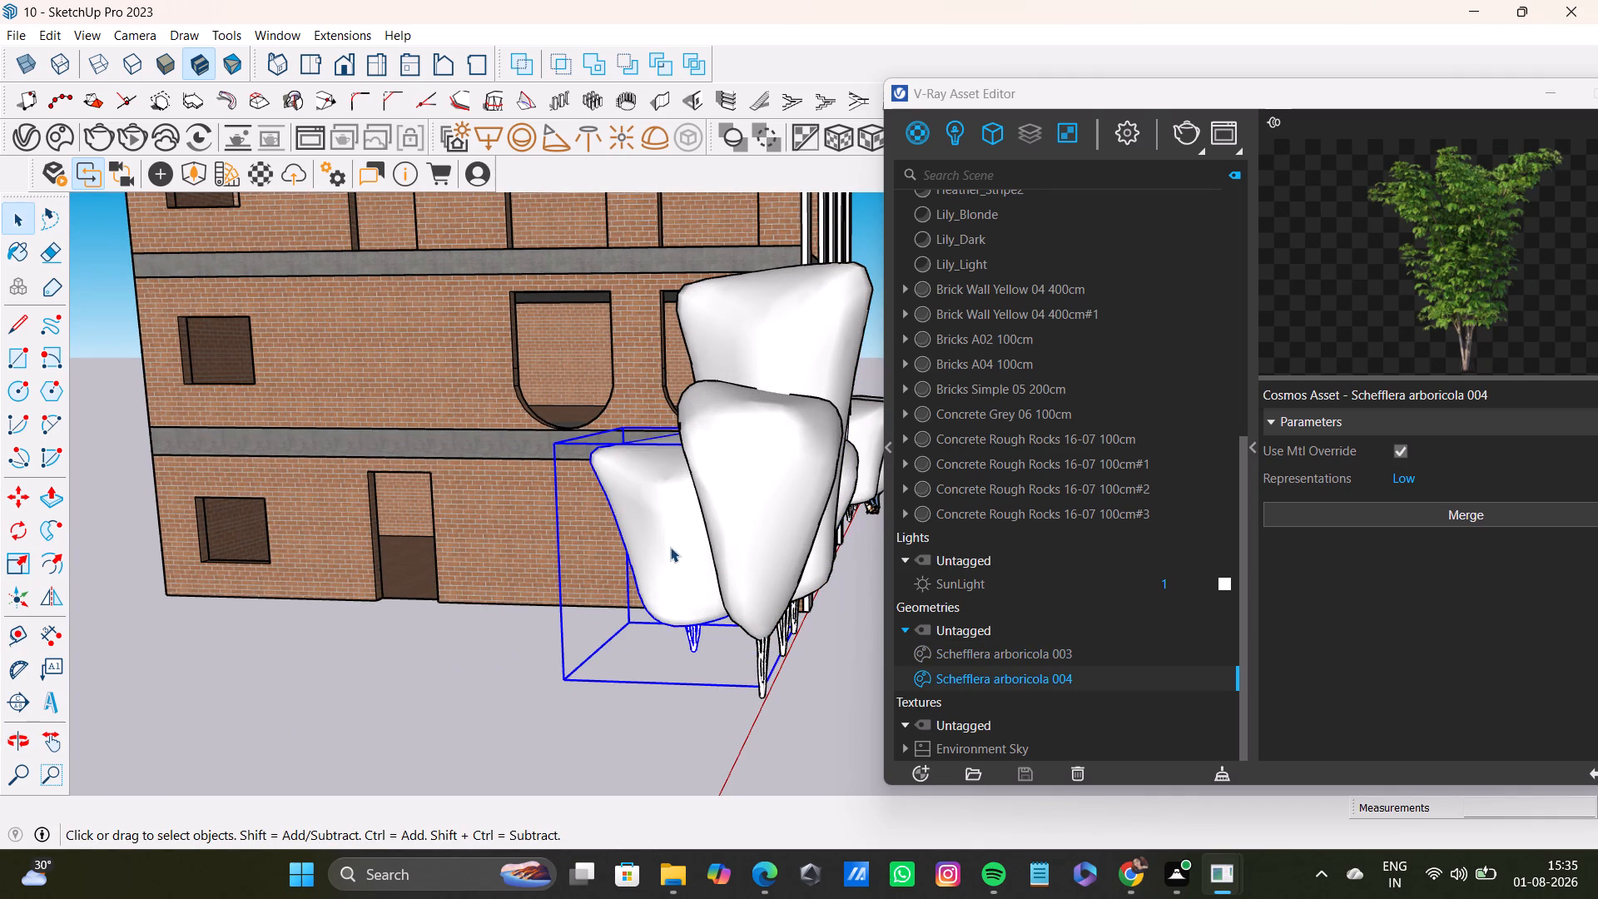
key("s")
left_click(618, 420)
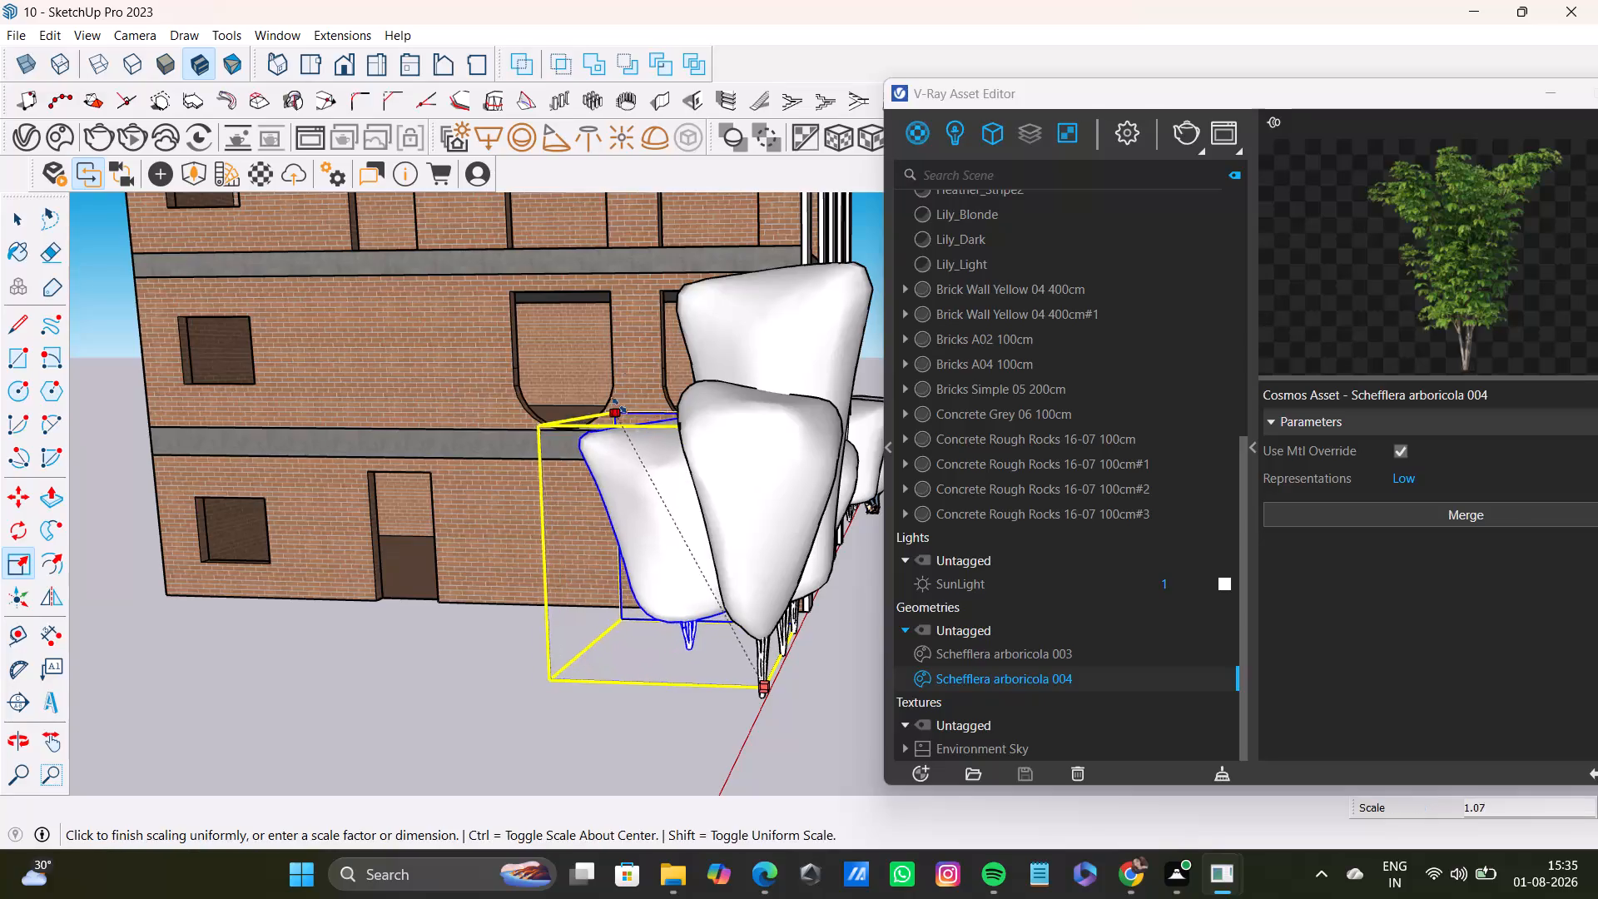
left_click(636, 366)
key("space")
left_click(409, 724)
Stretch the Schefflera arboricola 004 nearest the lower block's outer corner taller, to a blue-axis scale of about 1.80.
middle_click_drag(738, 757, 275, 731)
scroll(559, 668, "down", 6)
middle_click_drag(577, 643, 117, 552)
middle_click_drag(682, 568, 593, 603)
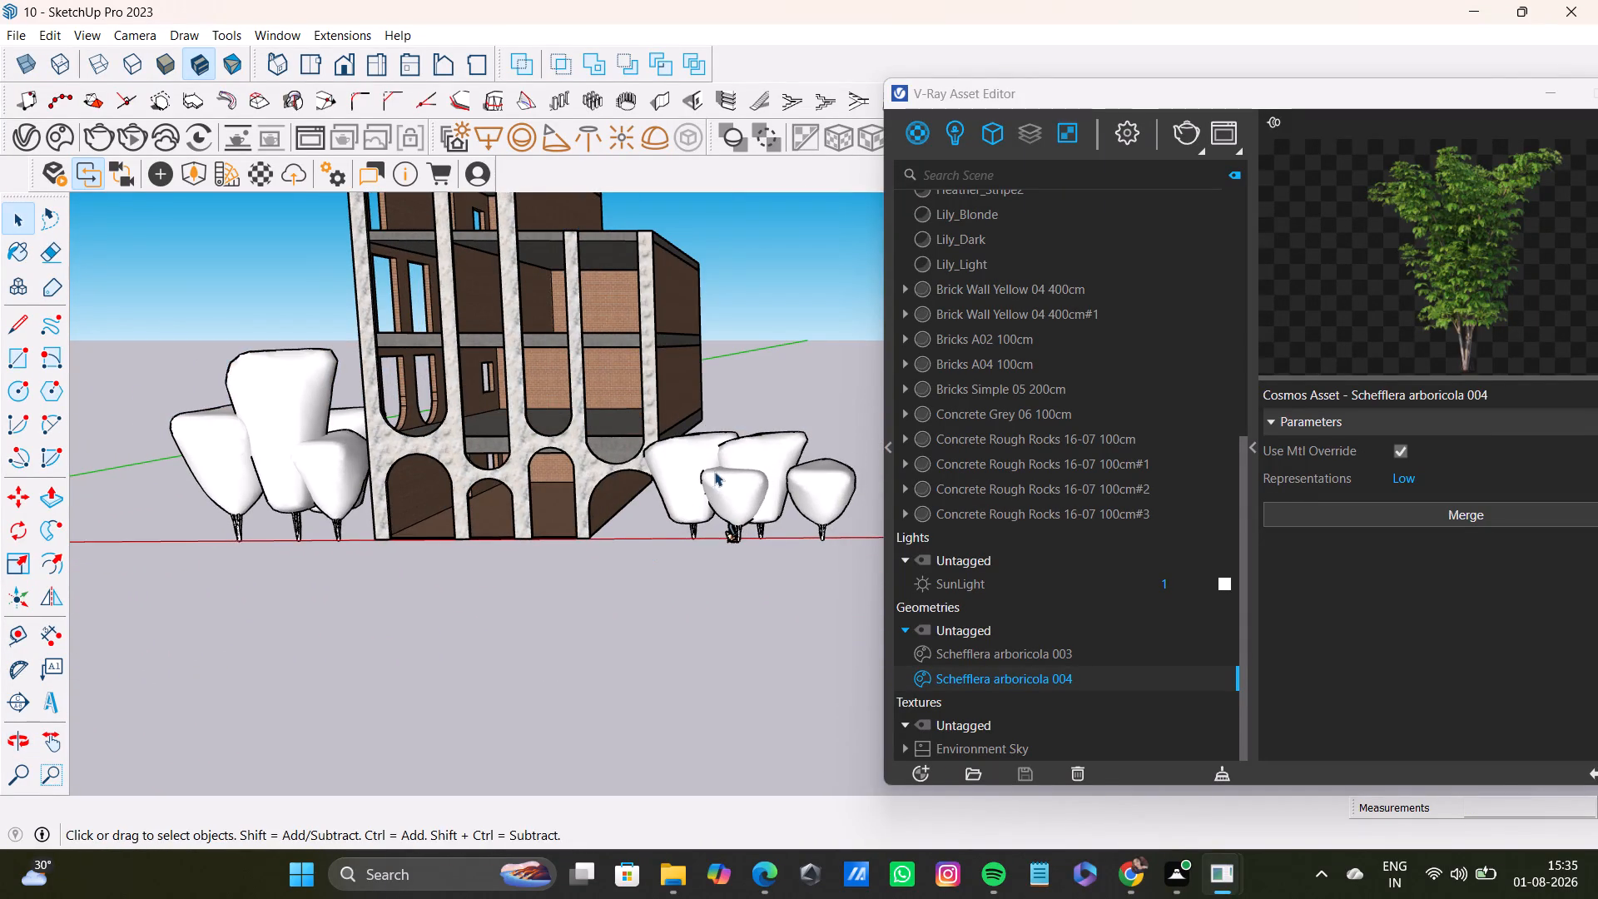
left_click(673, 466)
key("s")
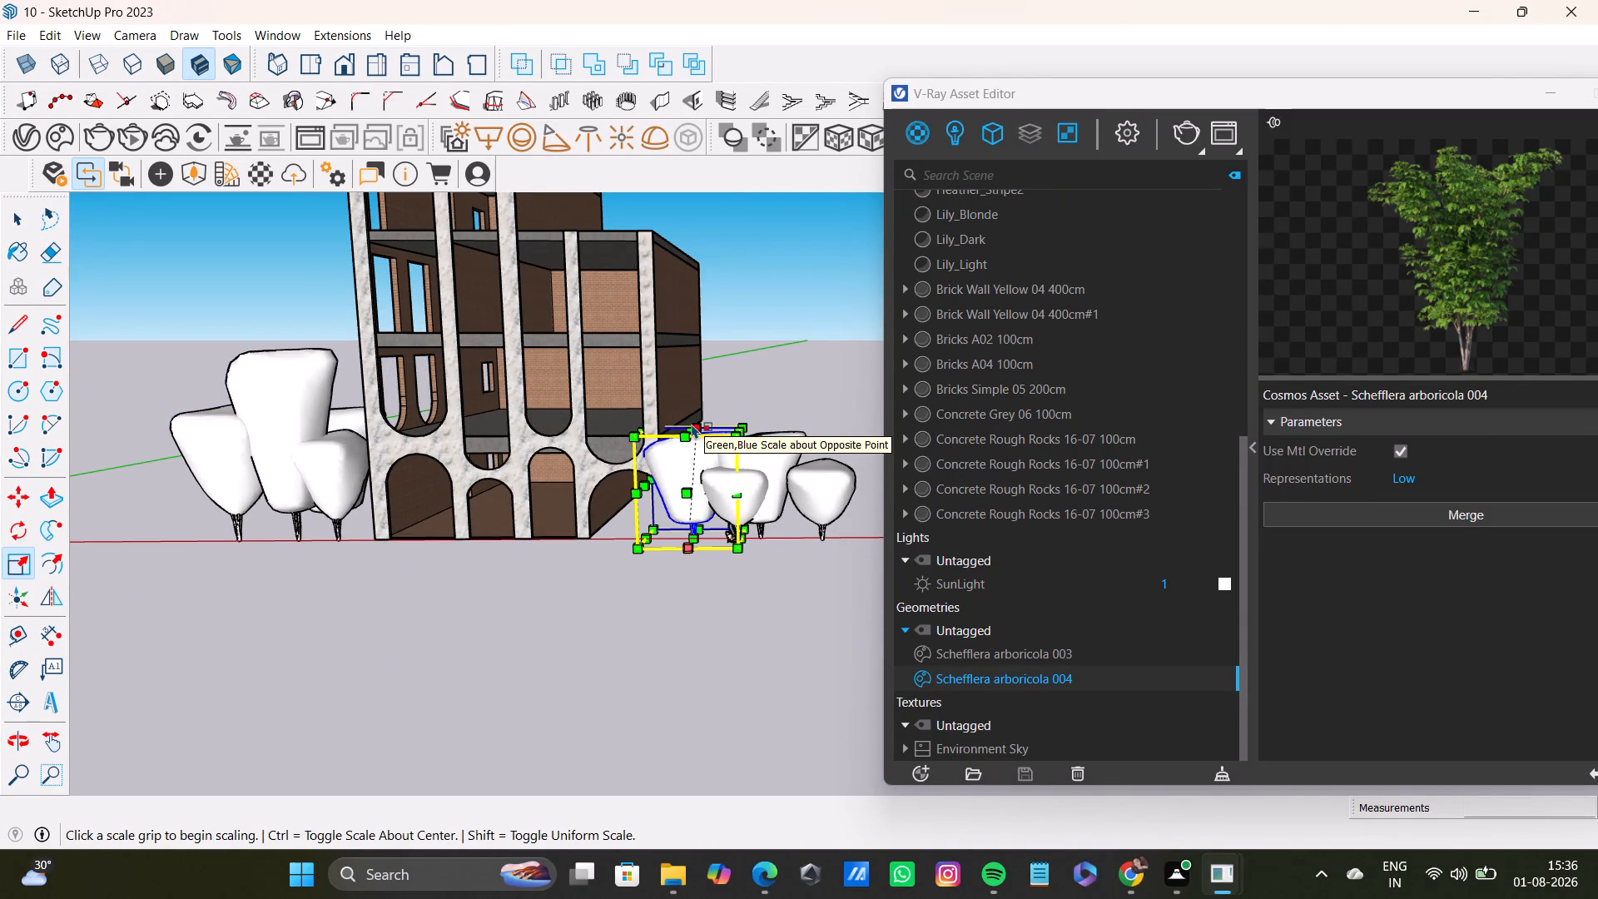
left_click(695, 433)
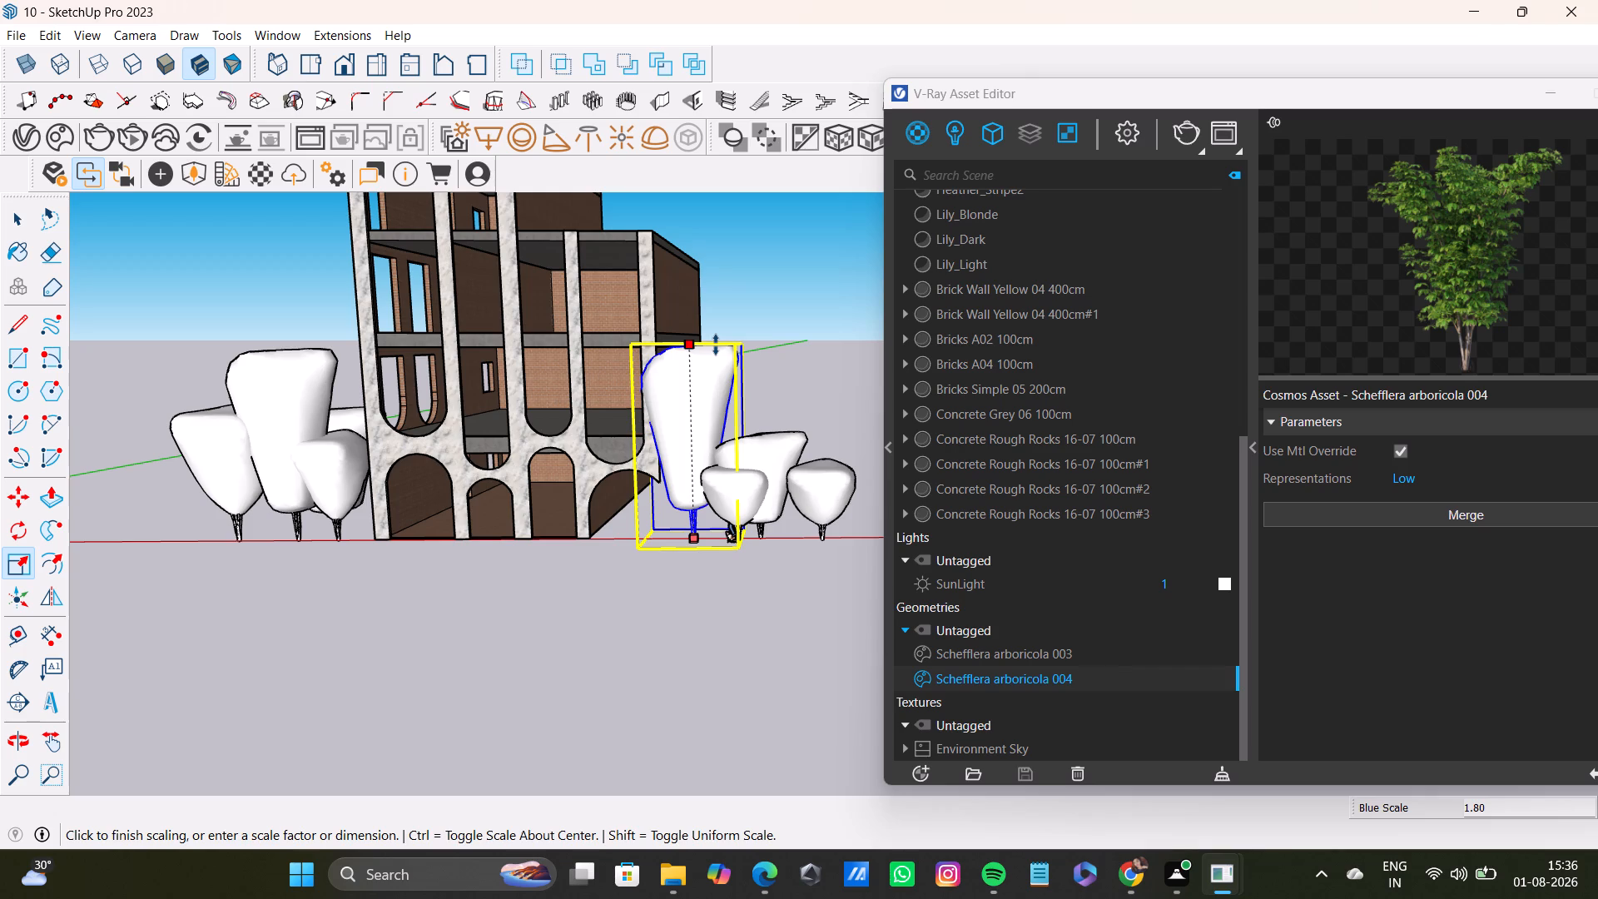
left_click(716, 347)
middle_click_drag(756, 502, 717, 556)
key("space")
Stretch the second Schefflera arboricola 004 beside the lower block moderately taller along the blue axis.
left_click(767, 449)
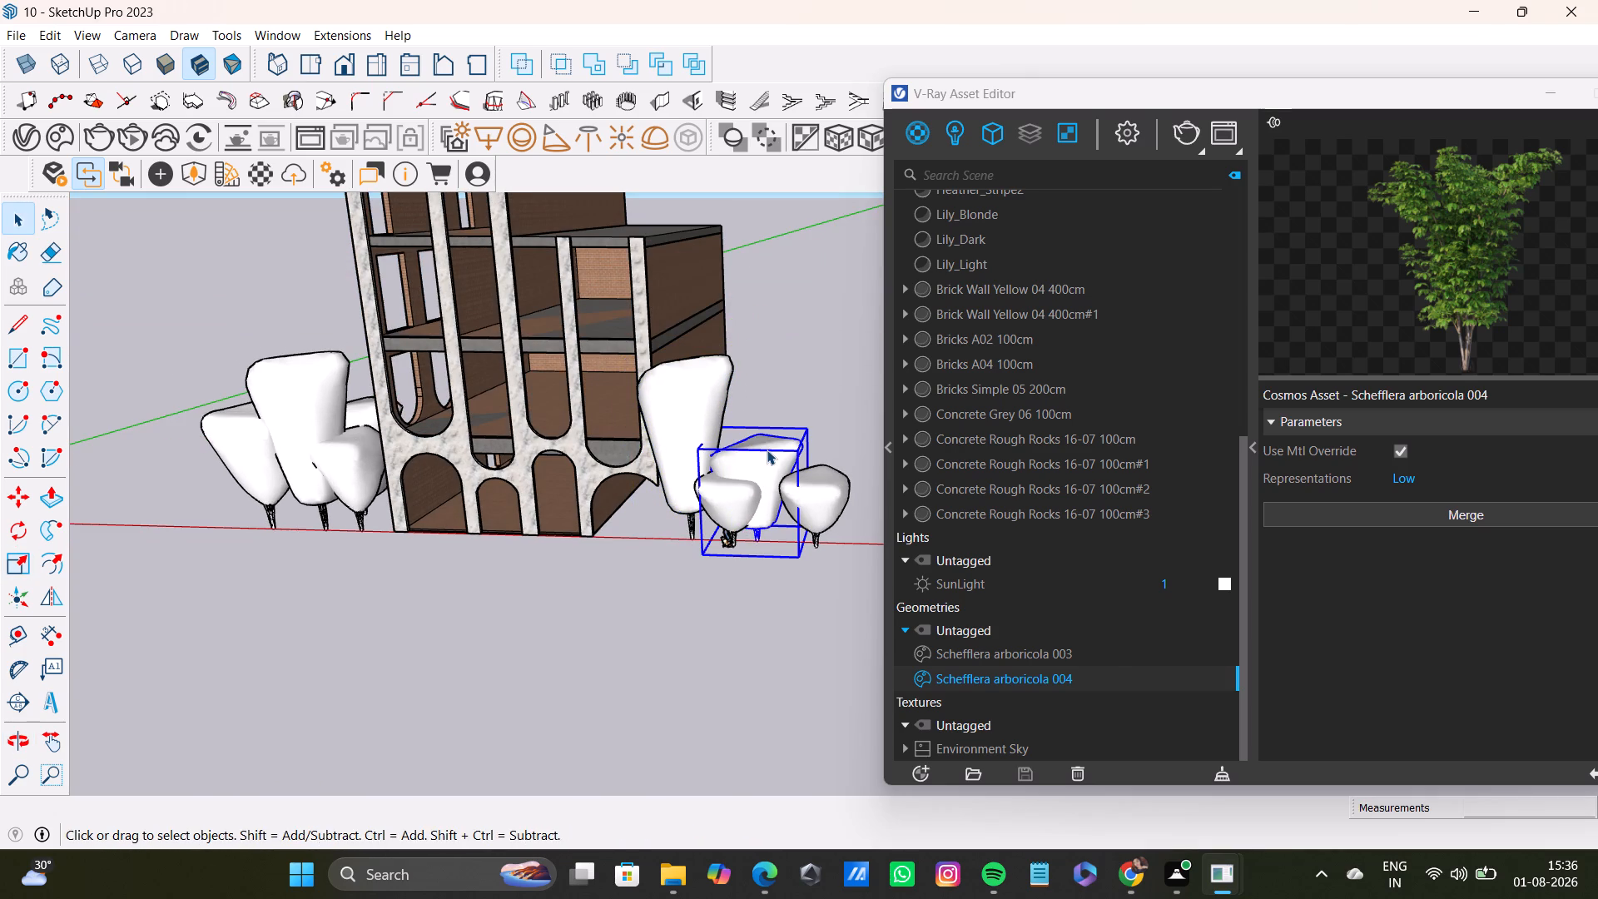
key("s")
left_click(761, 442)
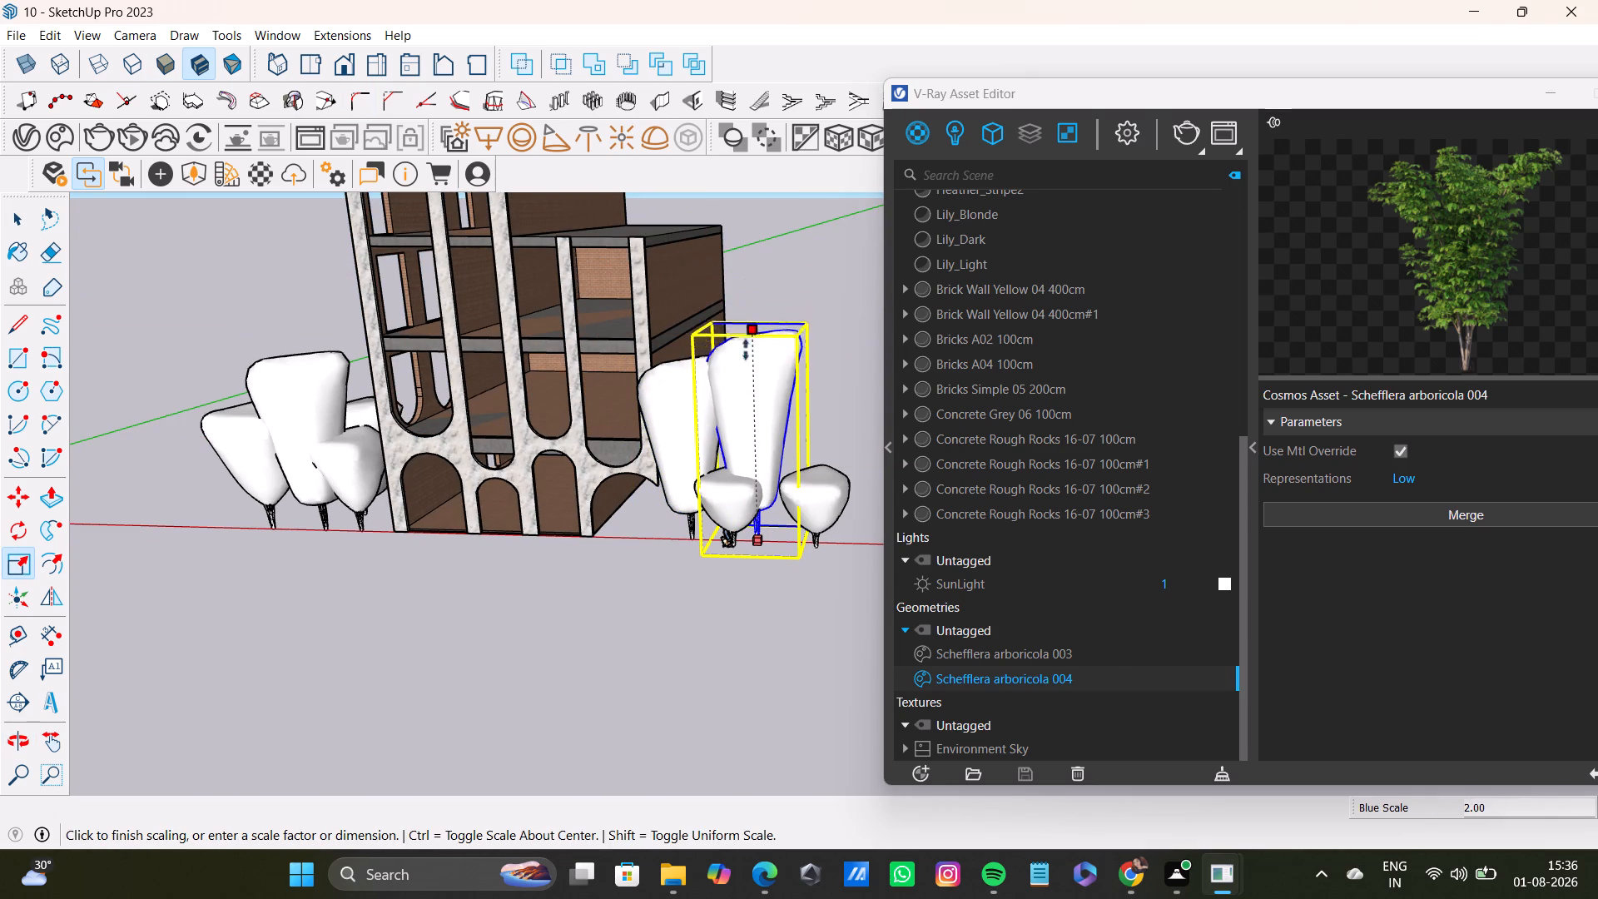
left_click(750, 402)
key("space")
Adjust the width of the small front Schefflera arboricola 003 beside the lower block along the red axis.
left_click(738, 495)
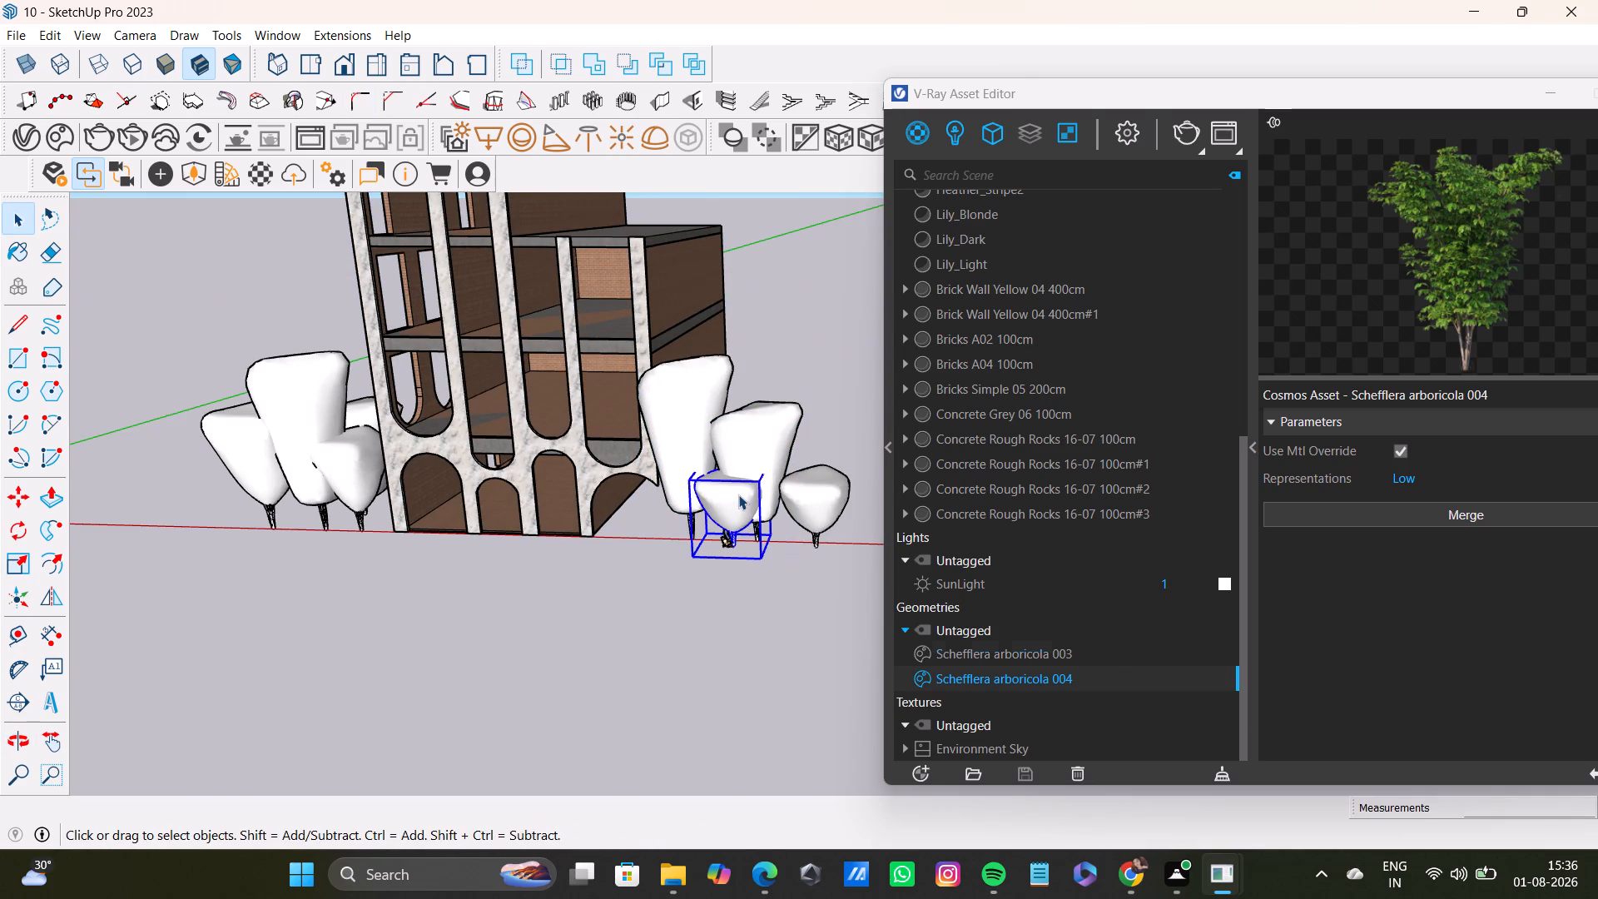
key("s")
left_click(697, 509)
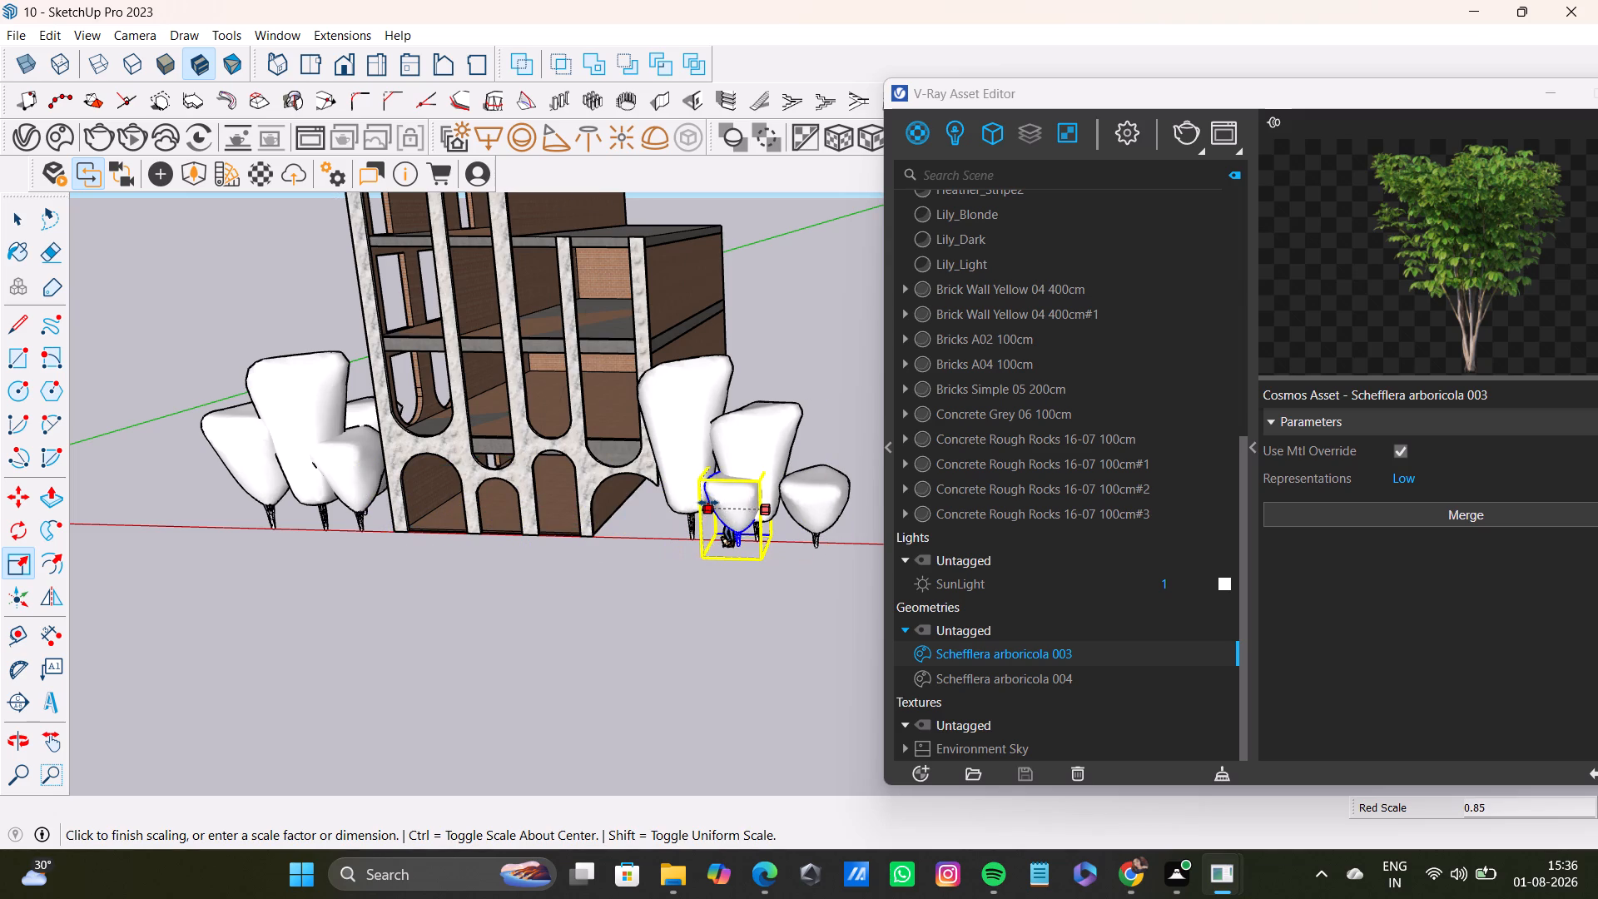
left_click(703, 506)
key("space")
Enlarge the outermost Schefflera arboricola 003 beside the lower block slightly with a uniform scale, and deselect it.
left_click(795, 510)
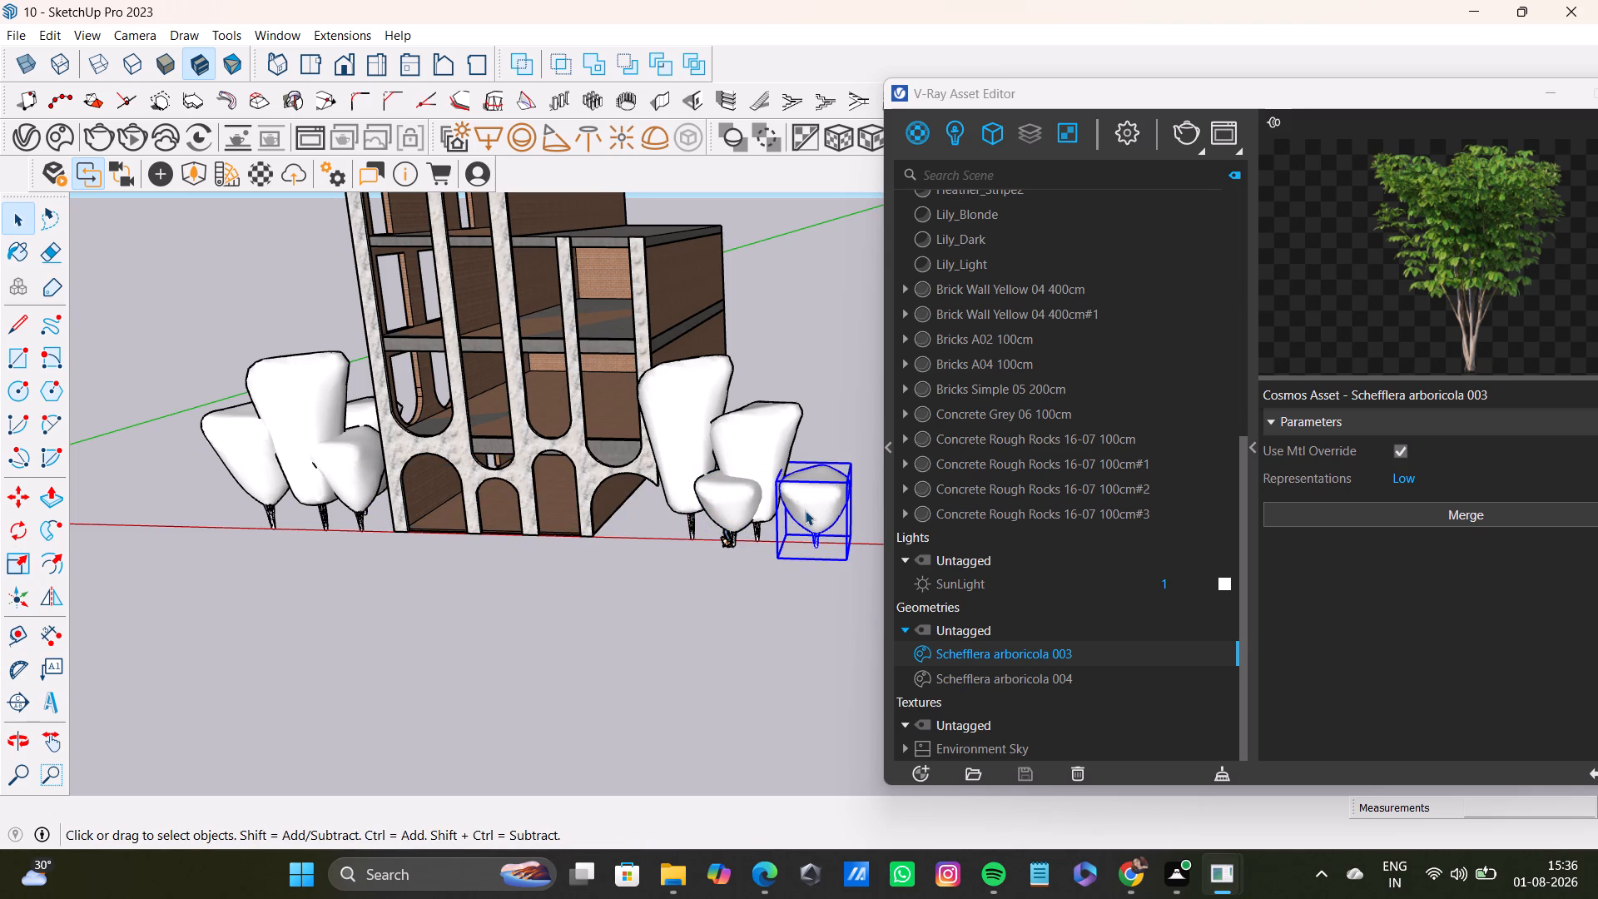
key("s")
left_click(846, 463)
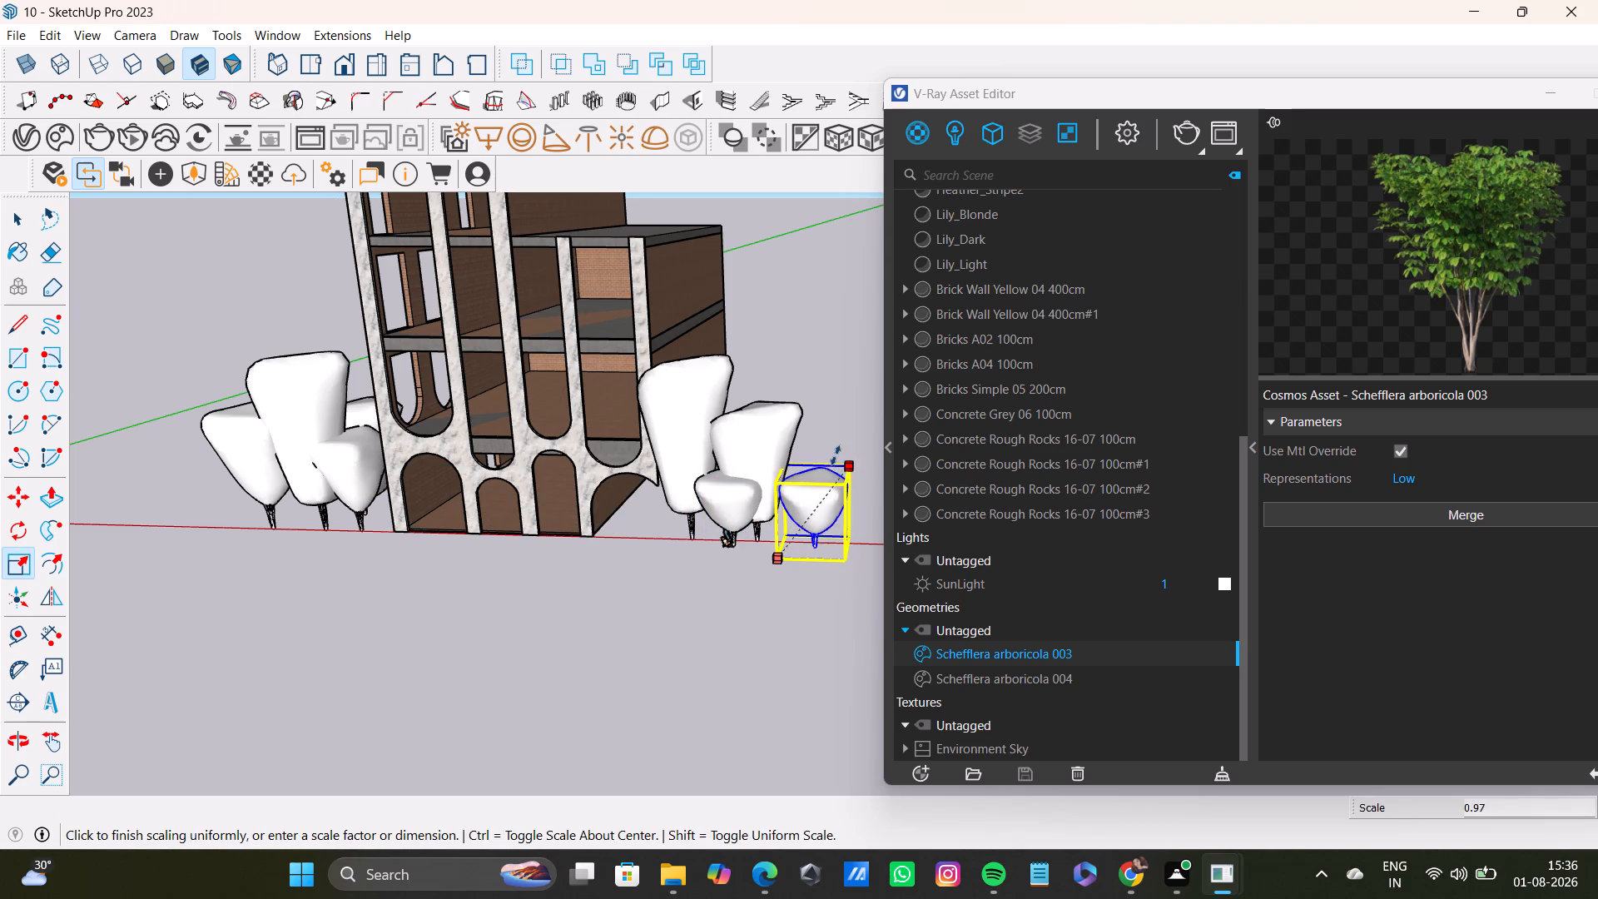
left_click(841, 433)
key("space")
left_click(754, 627)
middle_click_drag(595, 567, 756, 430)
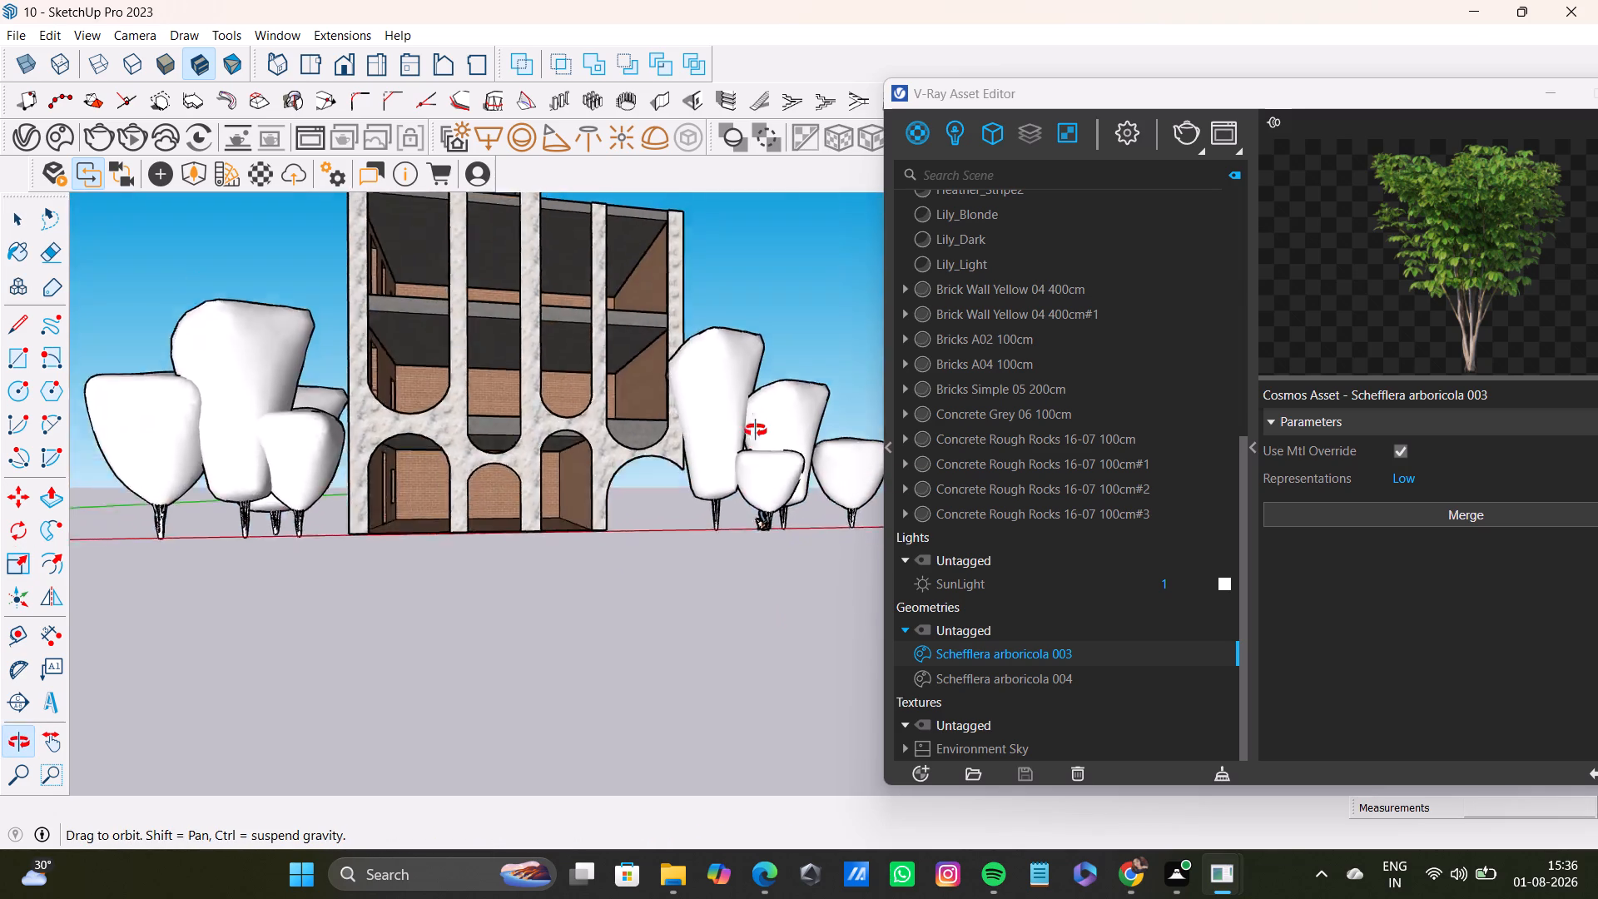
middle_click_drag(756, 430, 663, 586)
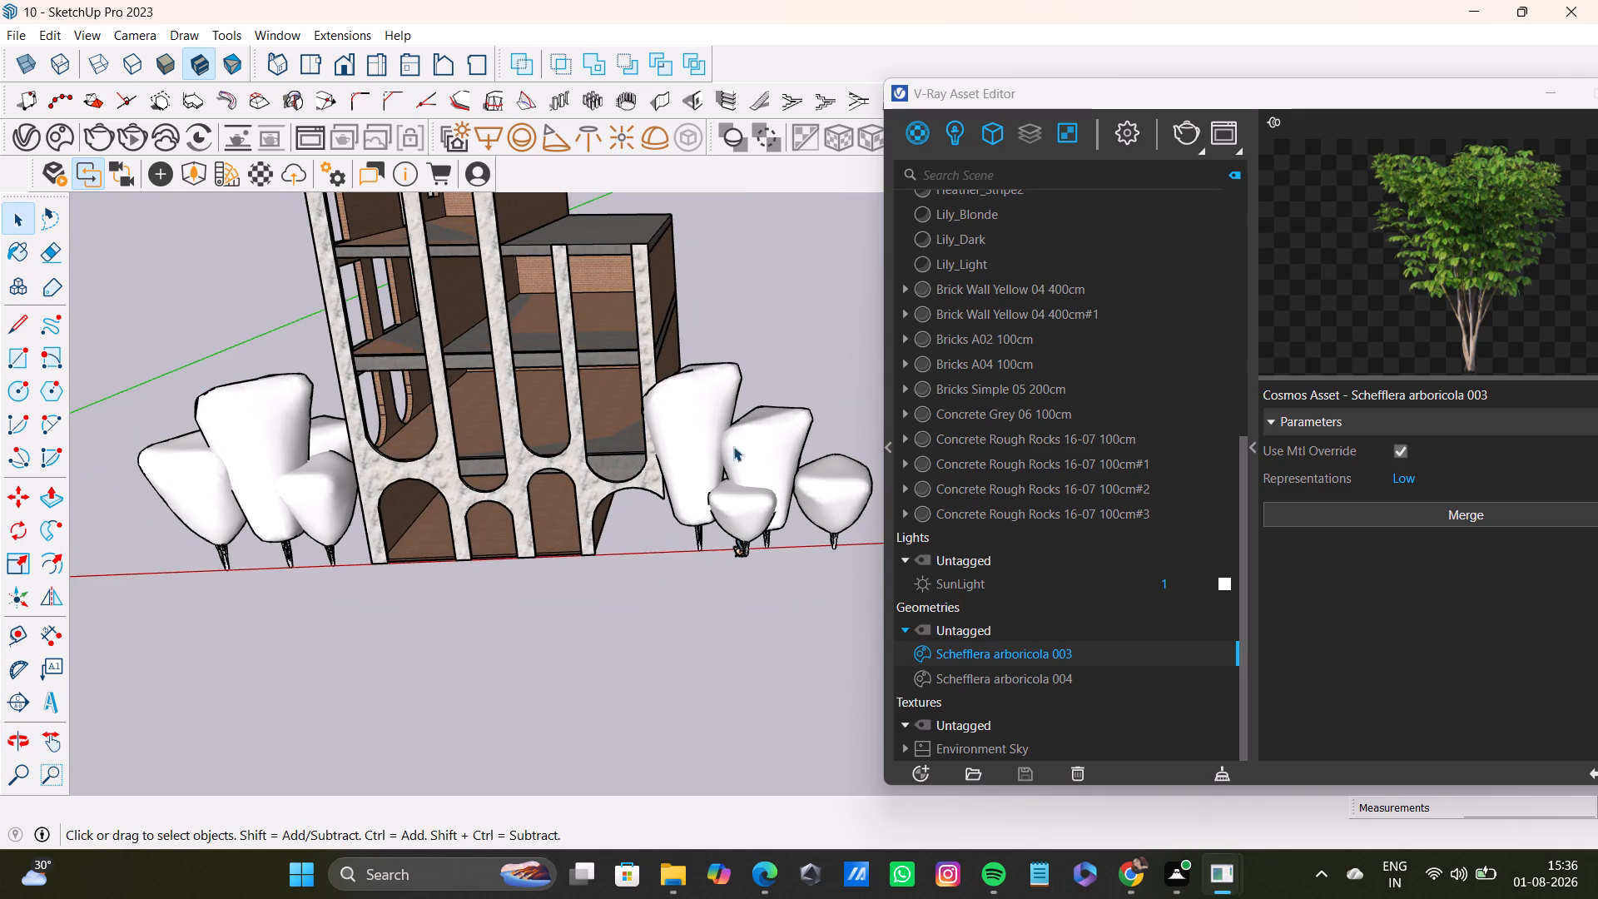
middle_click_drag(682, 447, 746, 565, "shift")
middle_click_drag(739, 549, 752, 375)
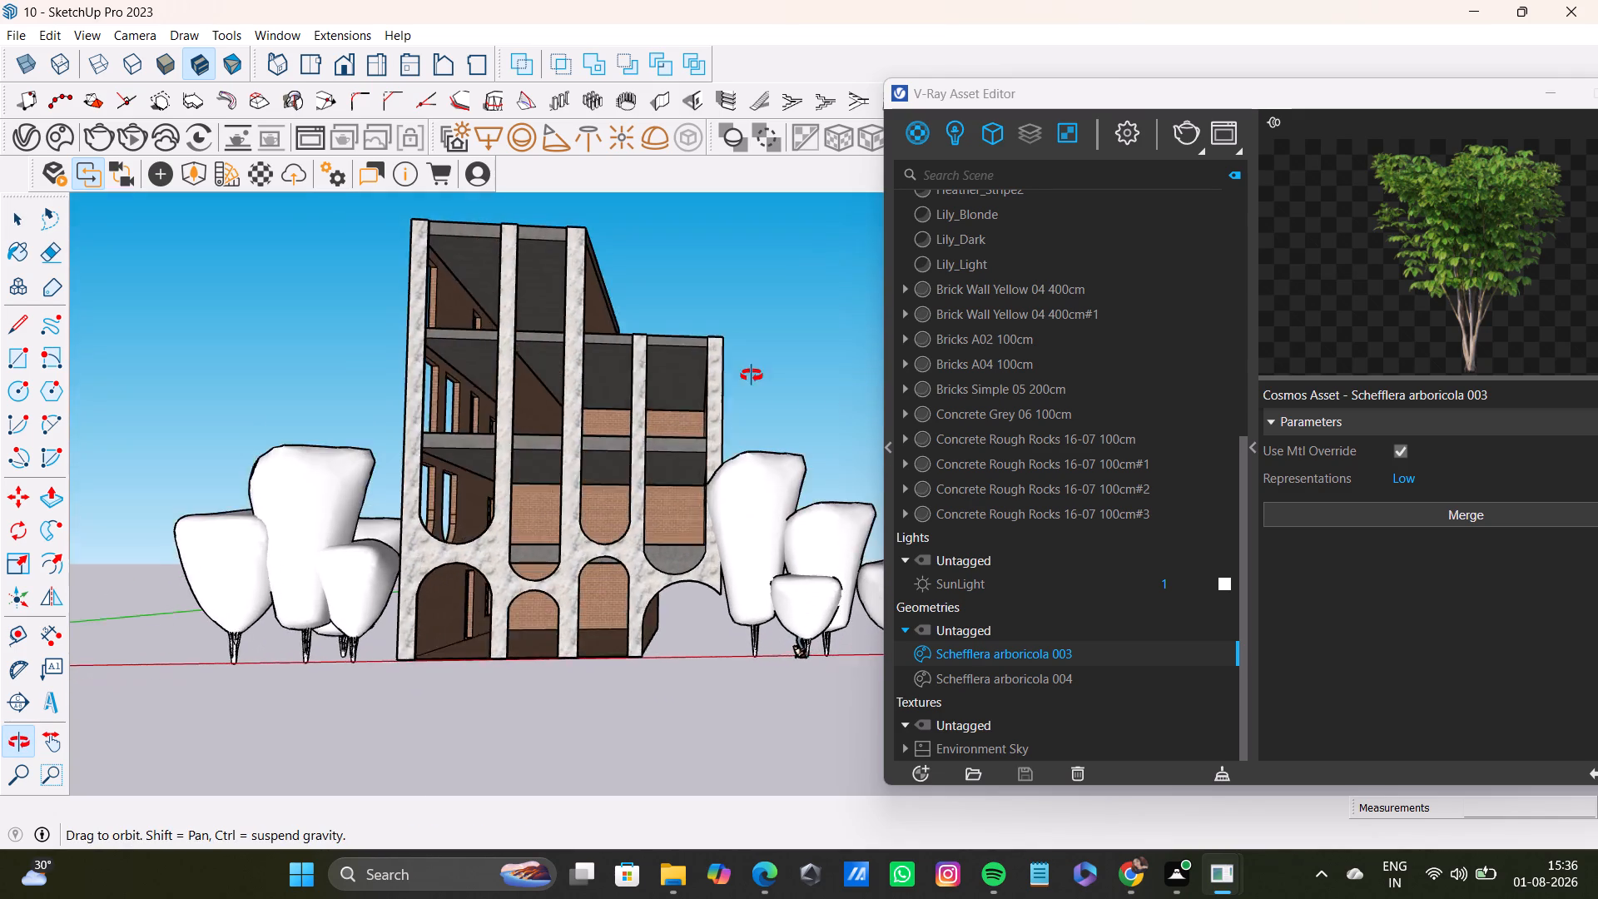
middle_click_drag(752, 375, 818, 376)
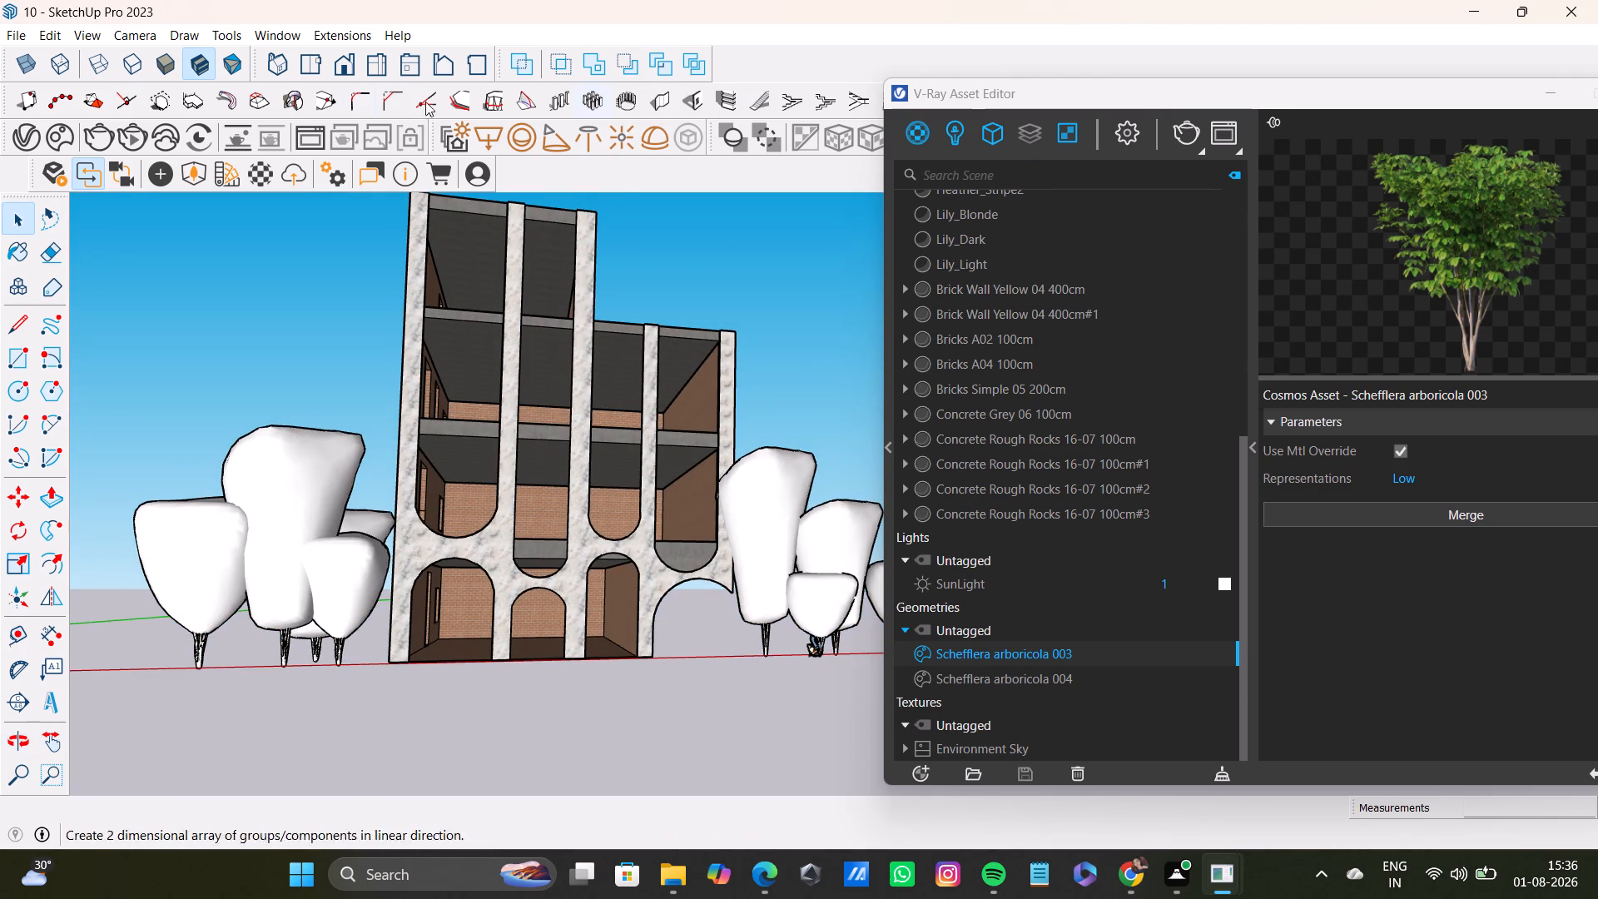
Browse the online Vehicles category of 3D models in the Chaos Cosmos Browser for a suitable car.
left_click(62, 129)
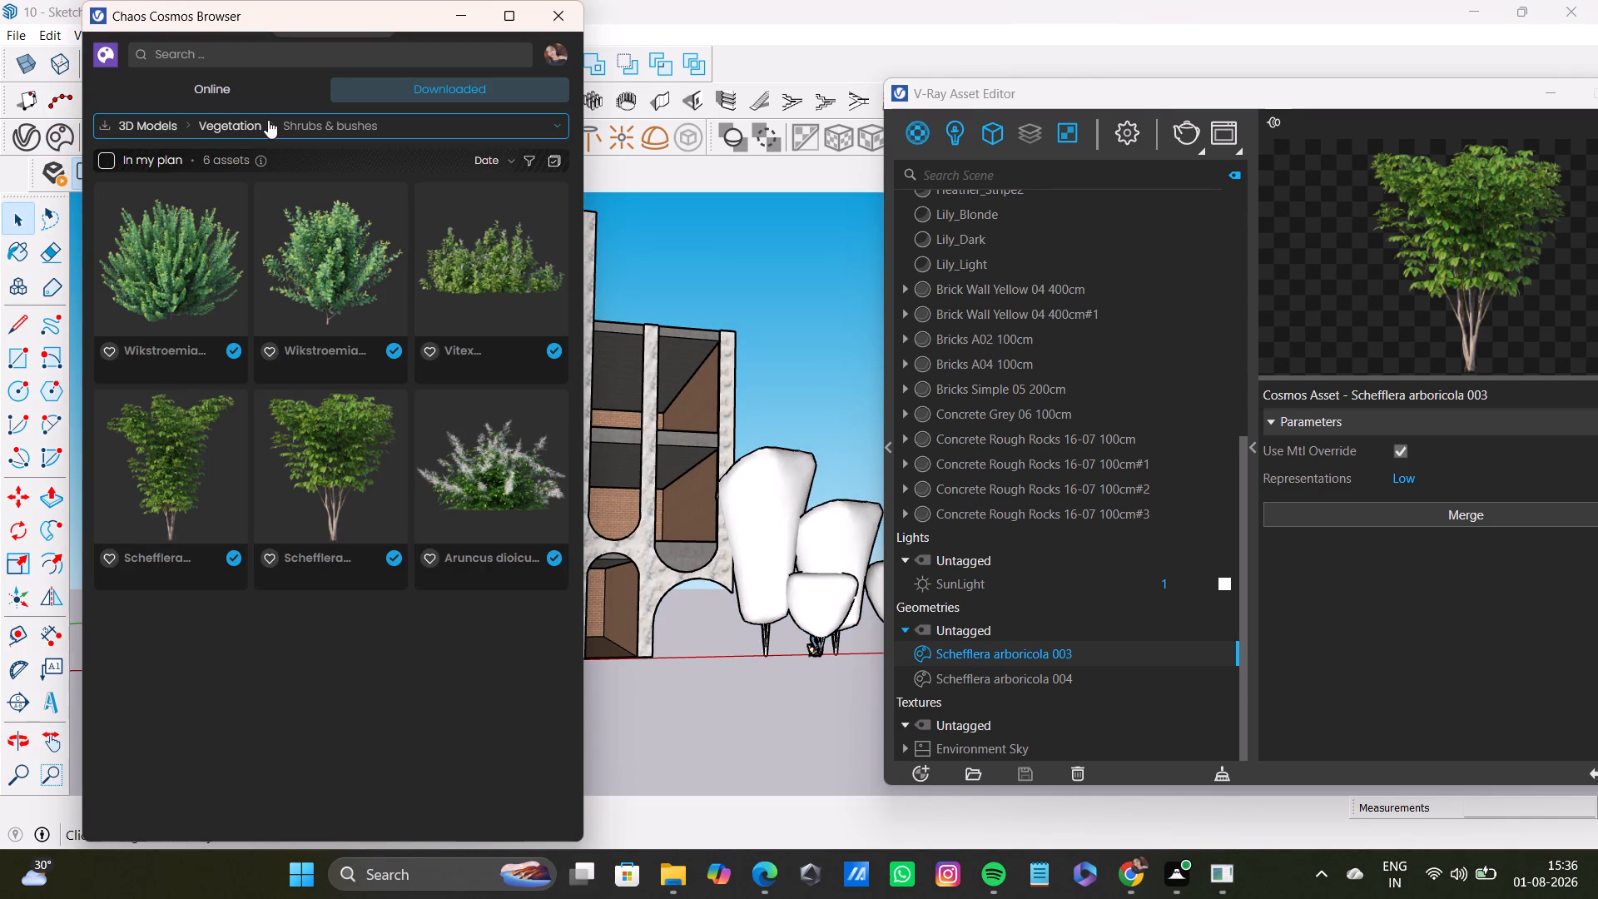
left_click(268, 120)
left_click(240, 96)
left_click(233, 87)
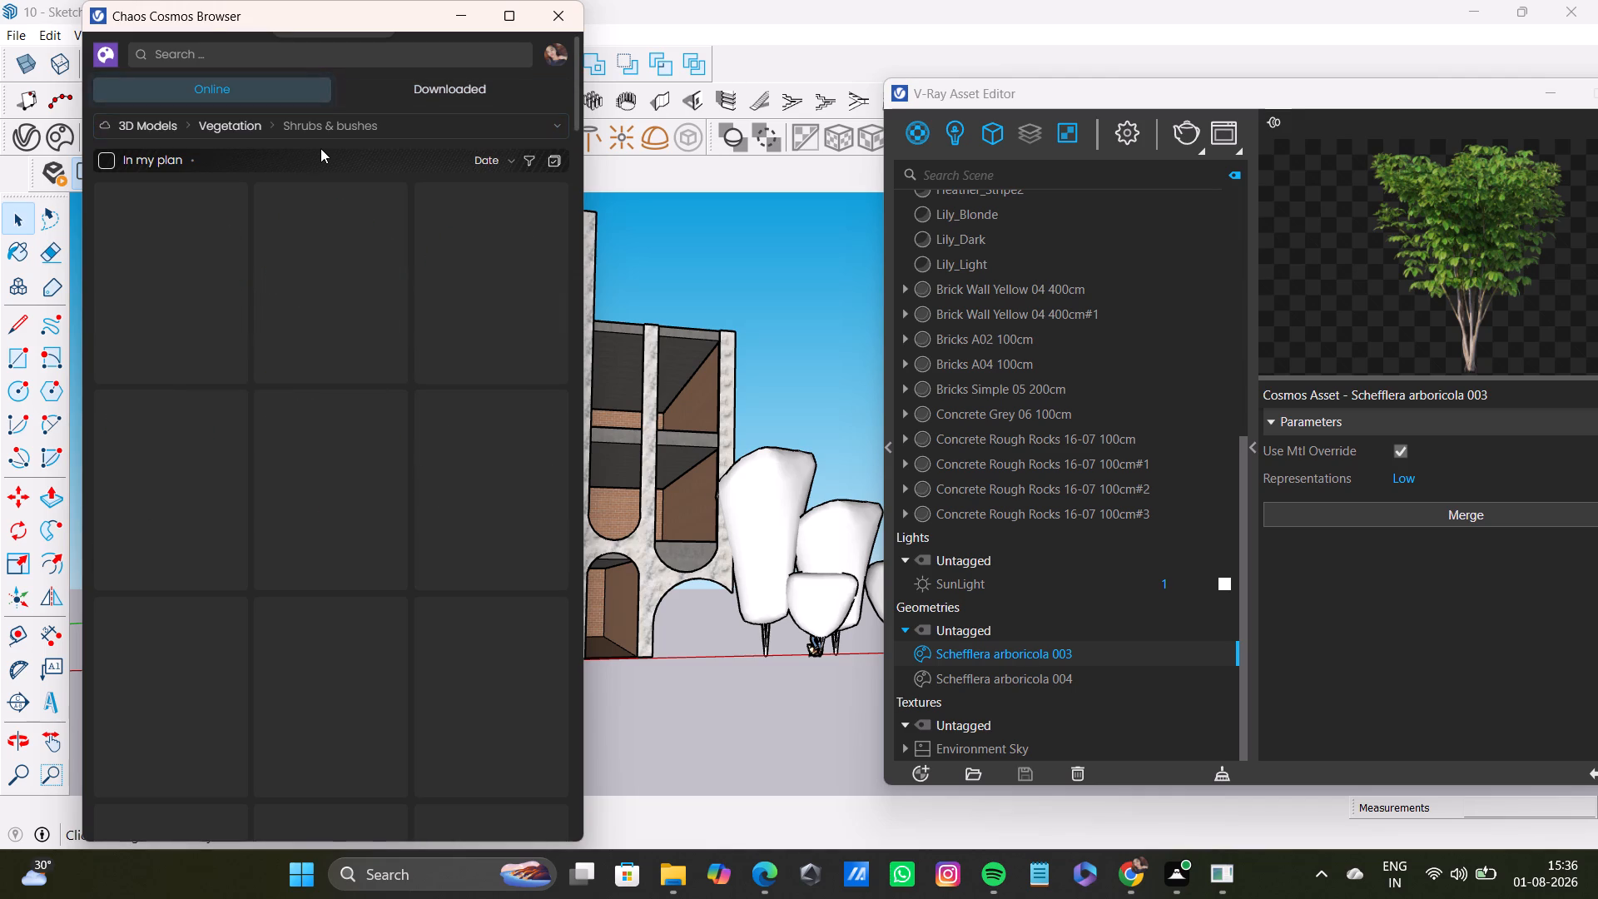
left_click(340, 118)
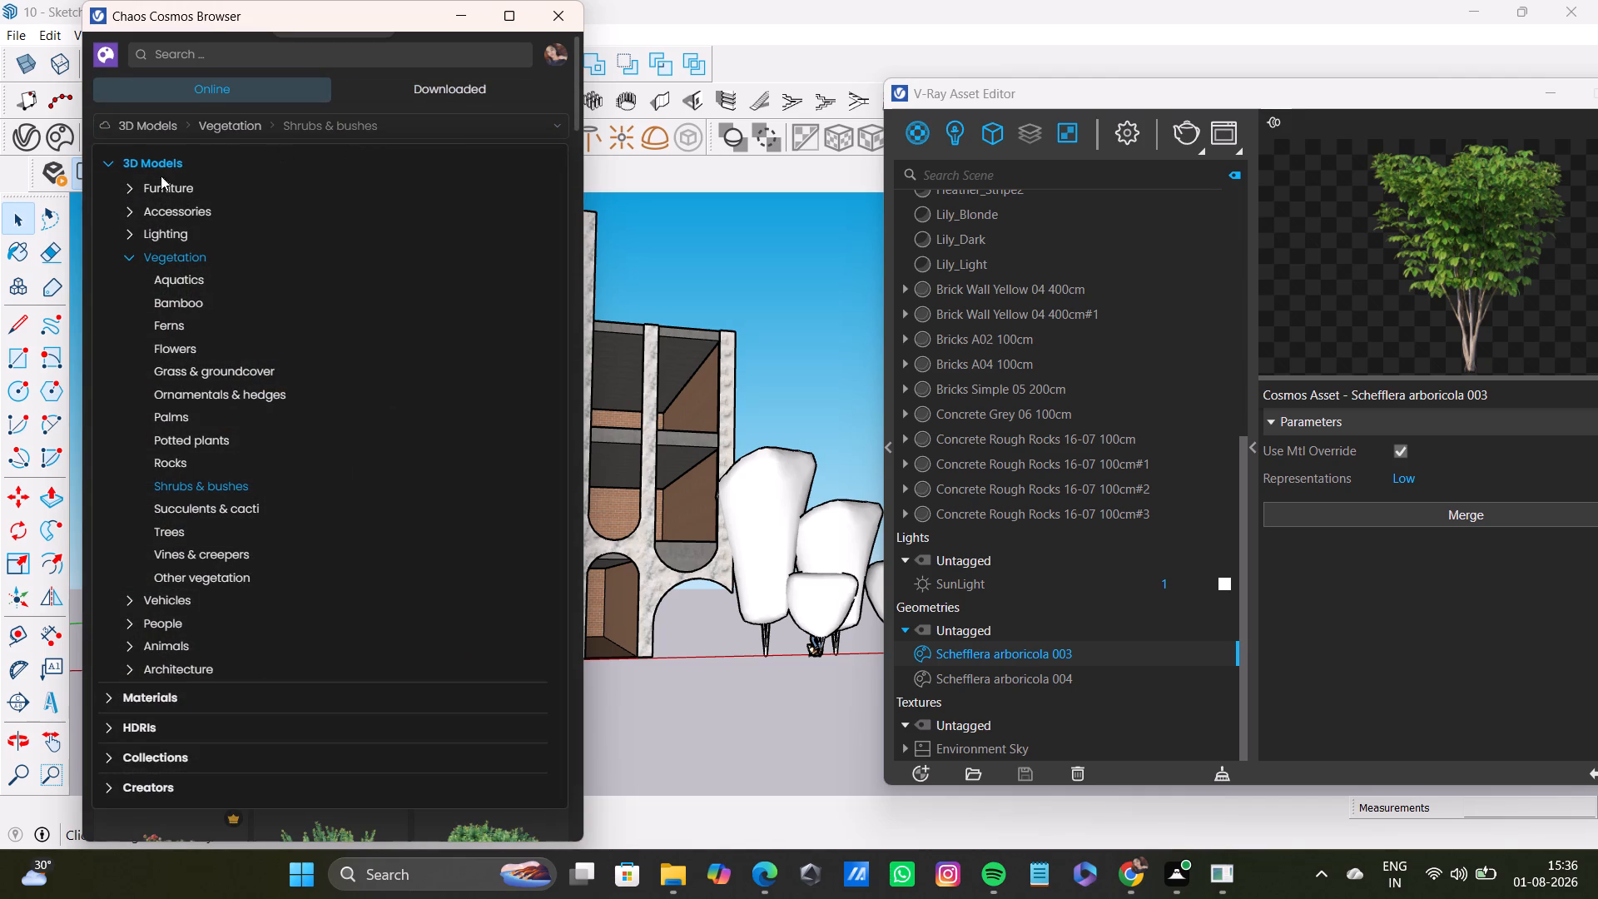
left_click(181, 608)
scroll(320, 585, "down", 2)
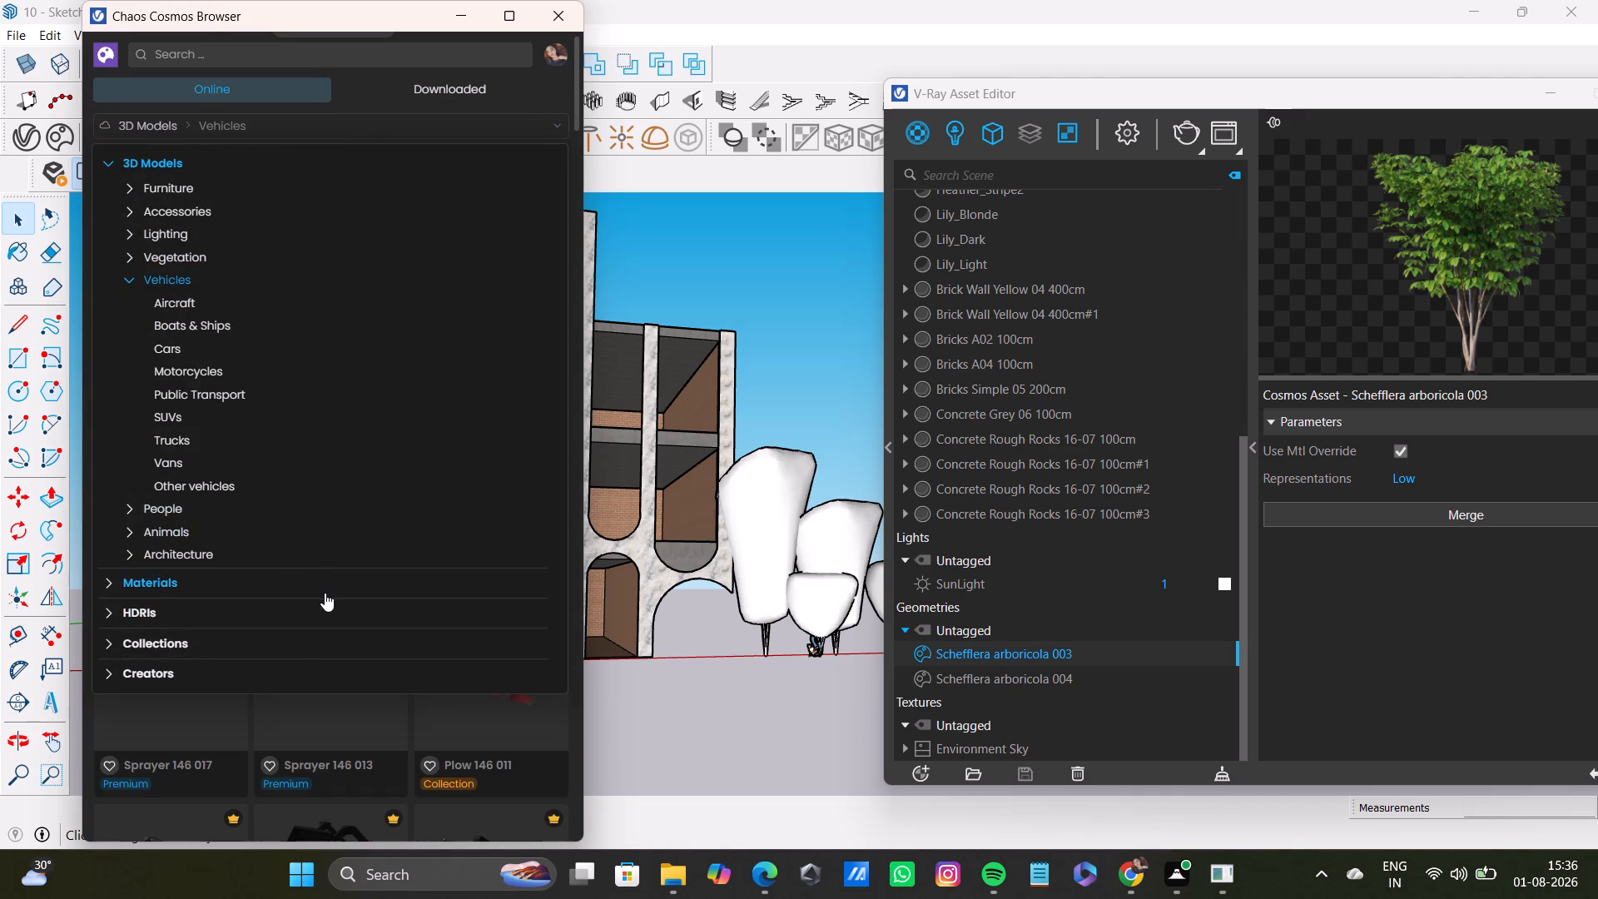
scroll(270, 570, "down", 2)
left_click_drag(244, 718, 253, 717)
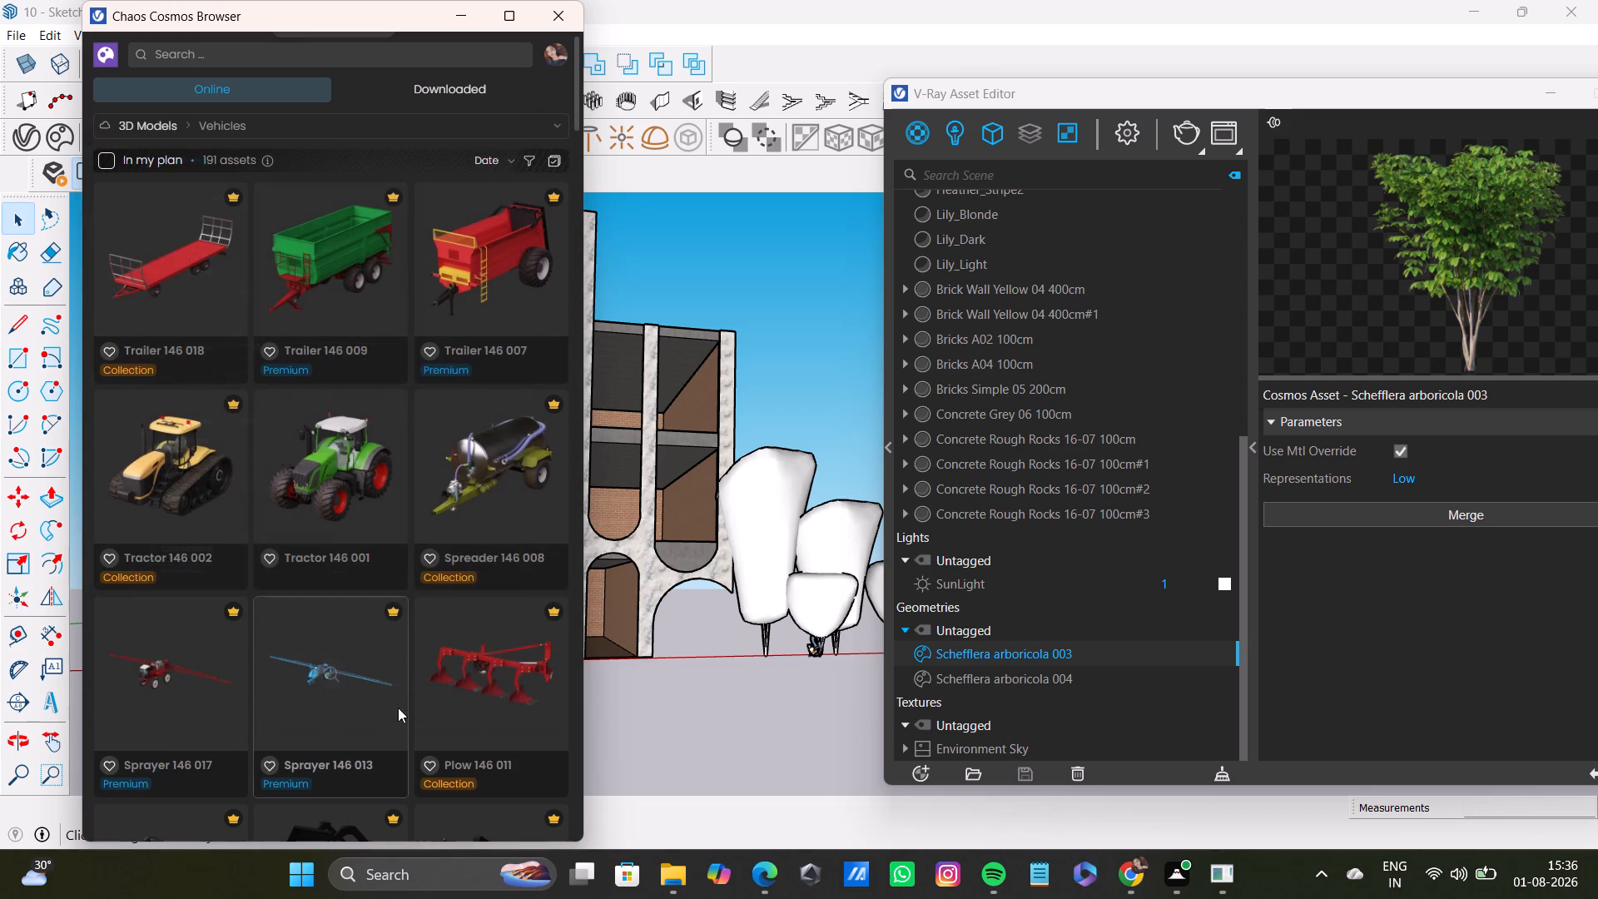
scroll(442, 416, "down", 9)
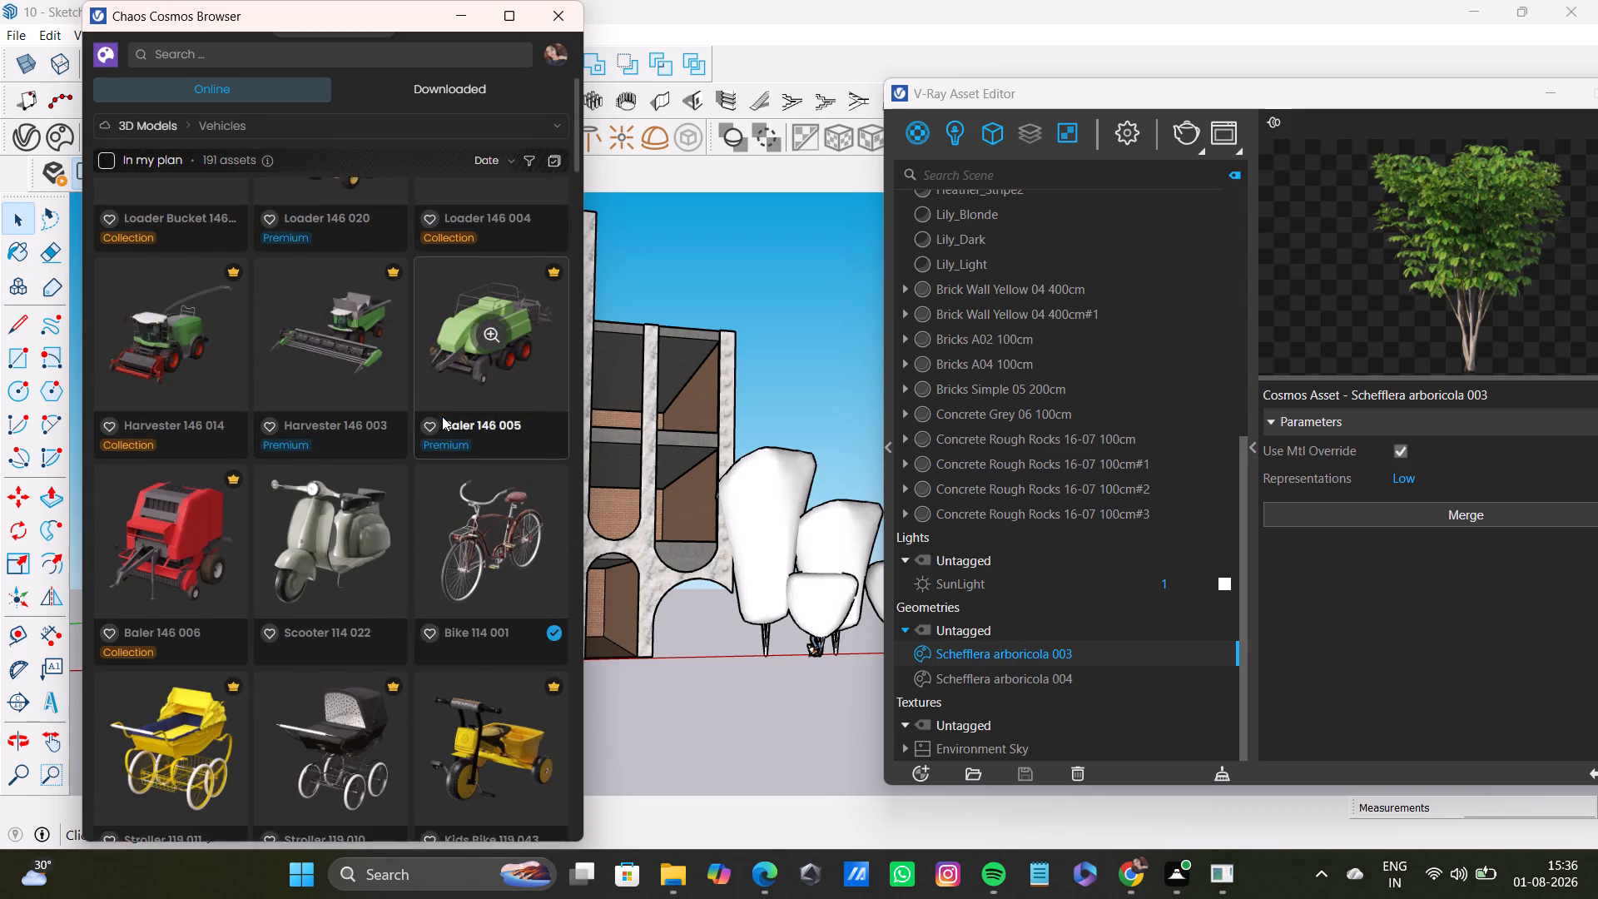
scroll(442, 416, "down", 14)
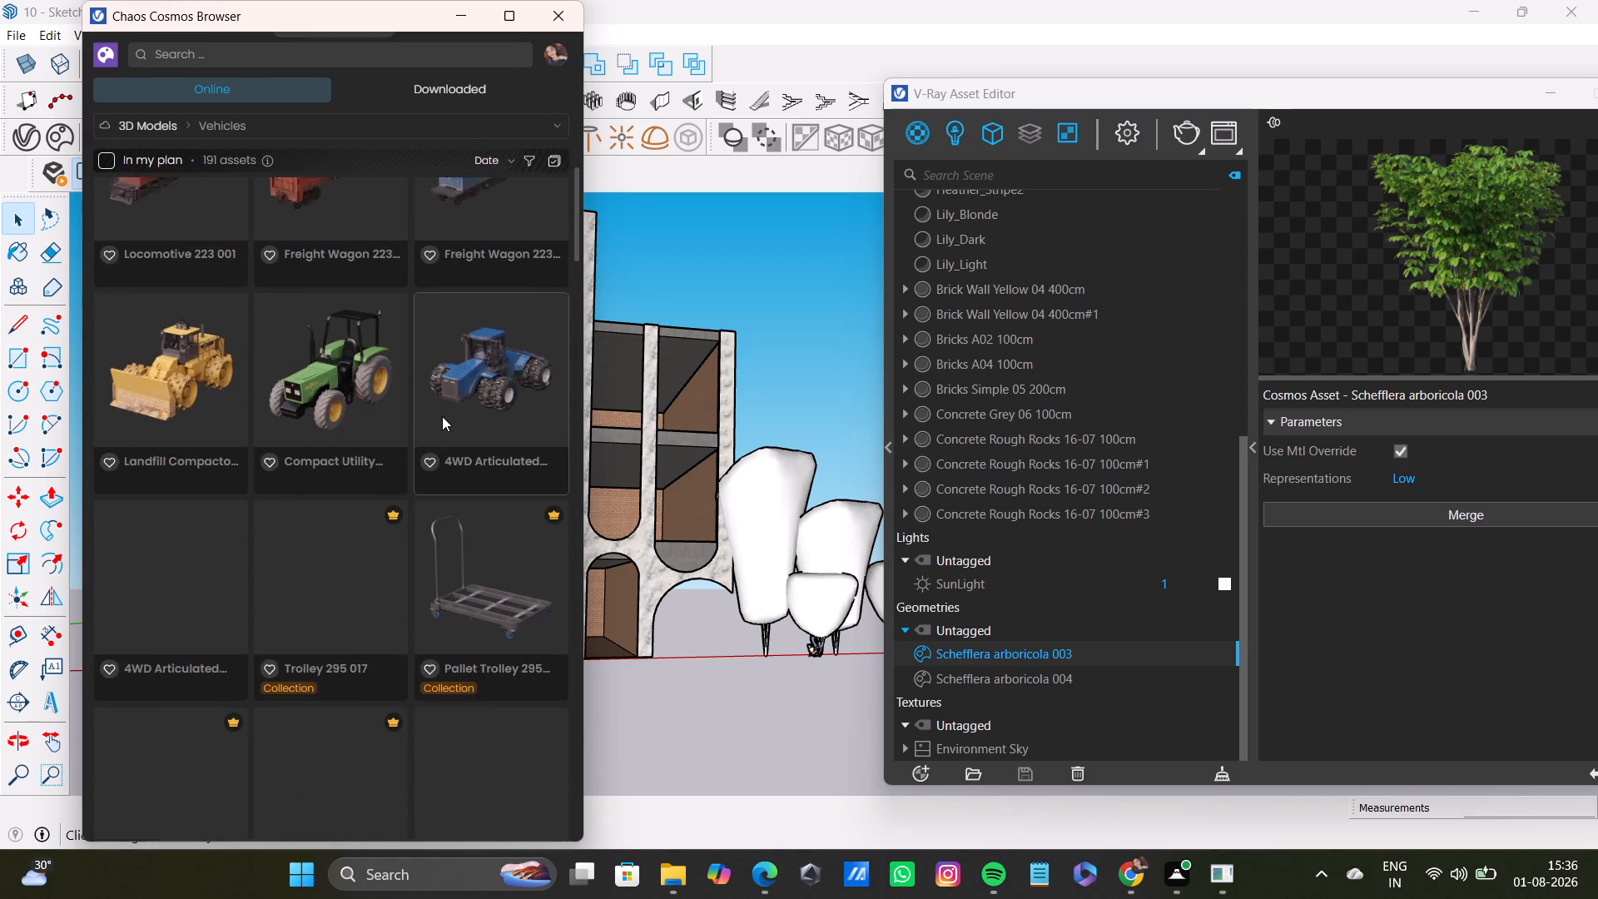
scroll(442, 416, "down", 17)
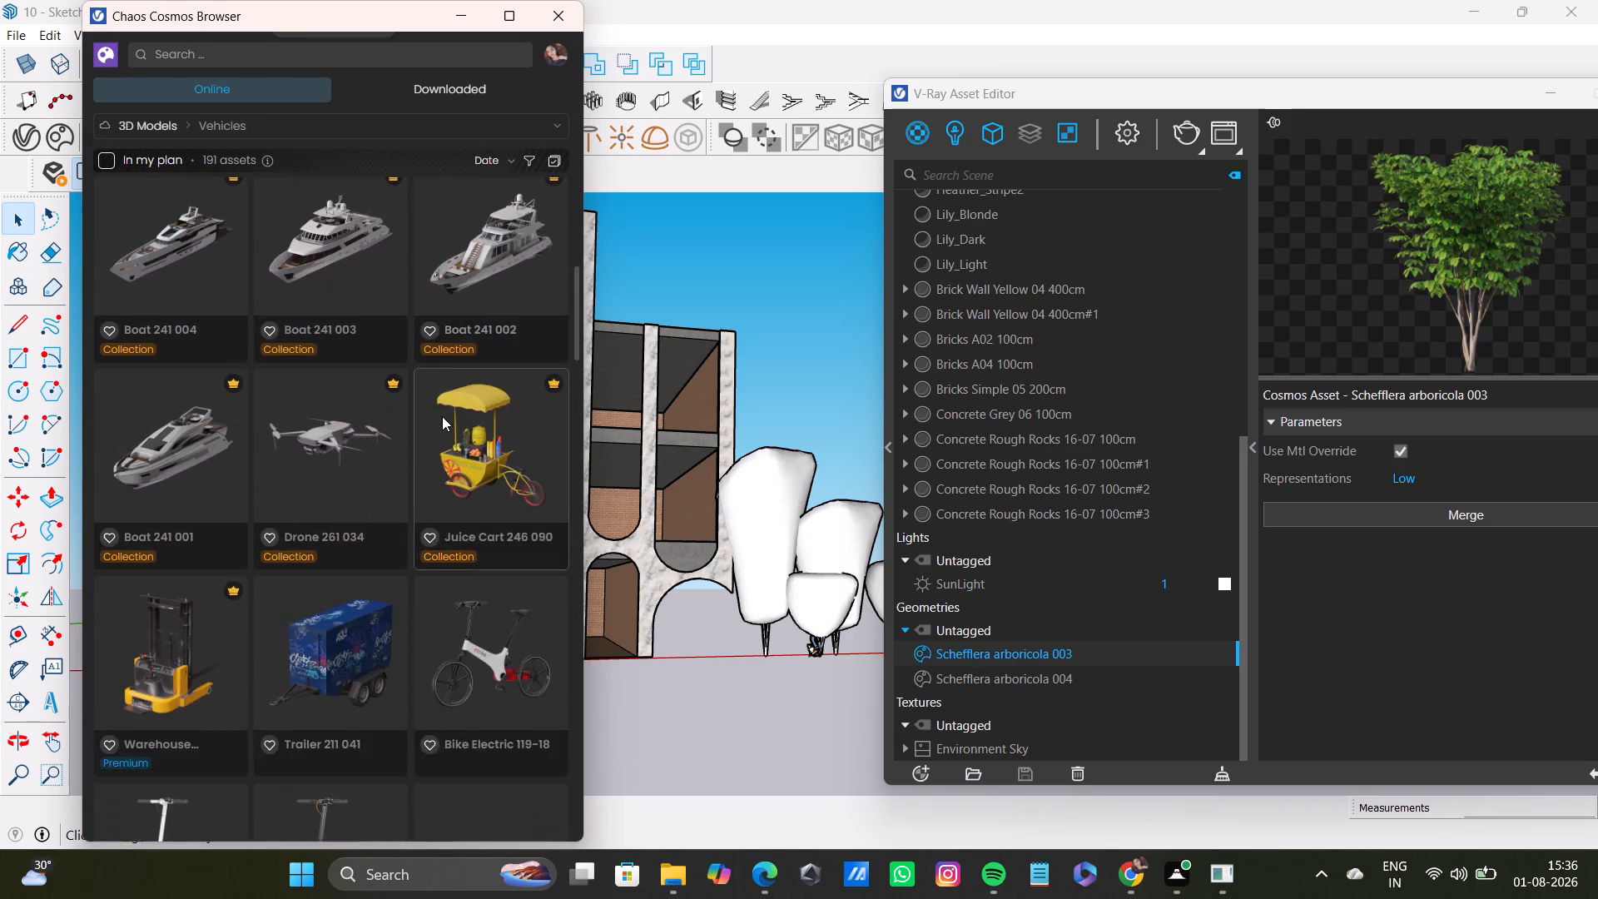
scroll(442, 416, "down", 5)
Search the online Cosmos library for "car" and download the blue Car 034.
left_click(385, 52)
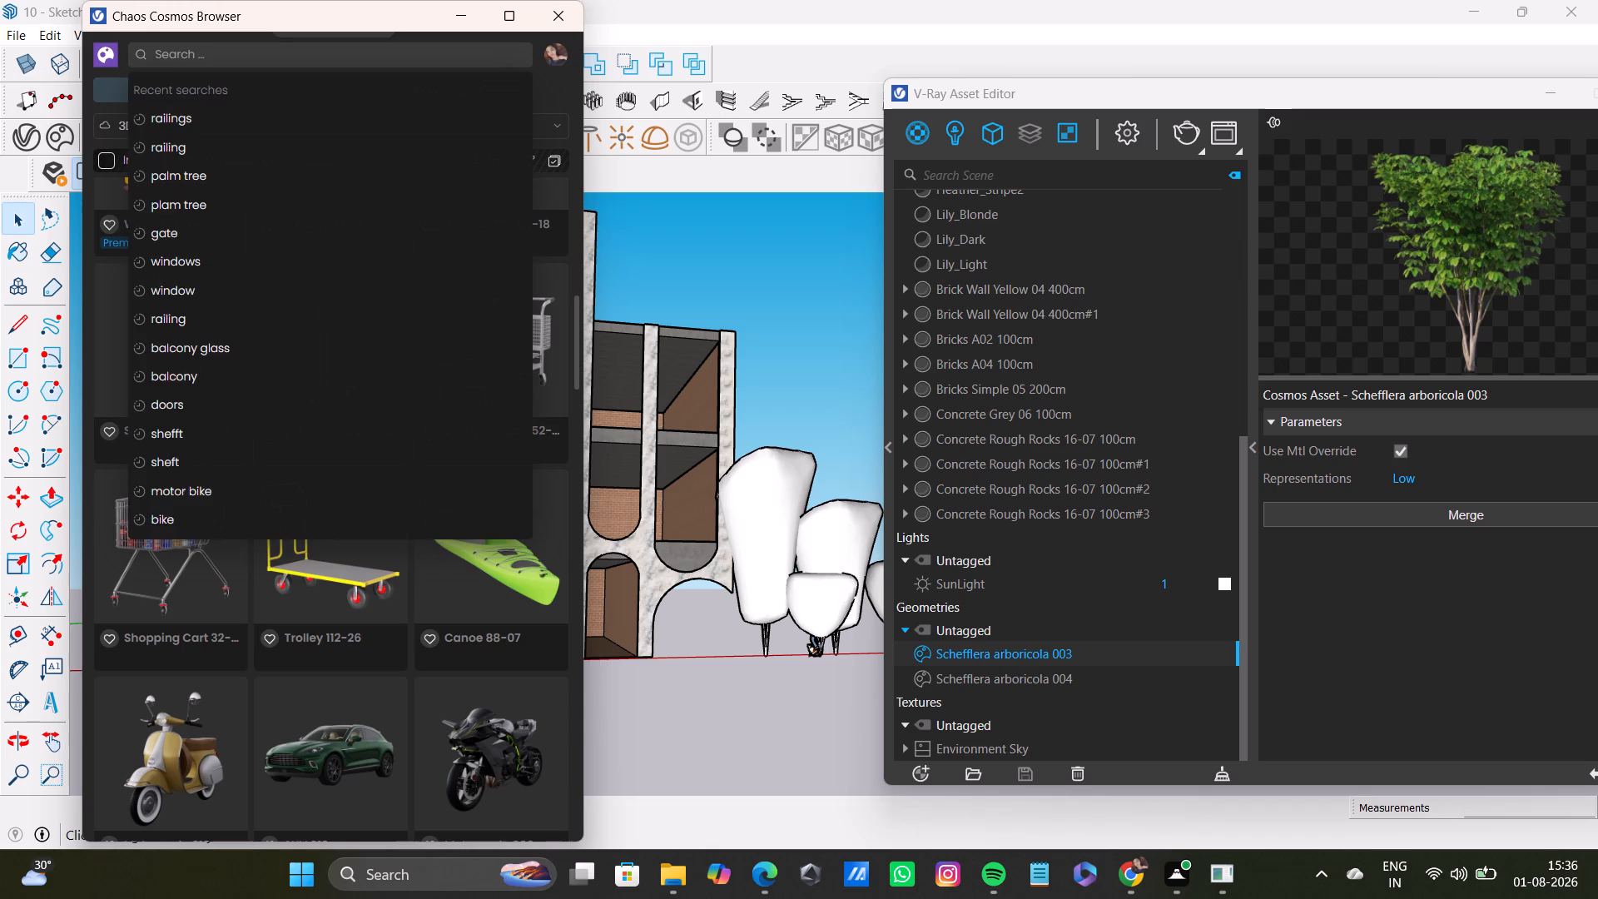
type("CAR")
key("Return")
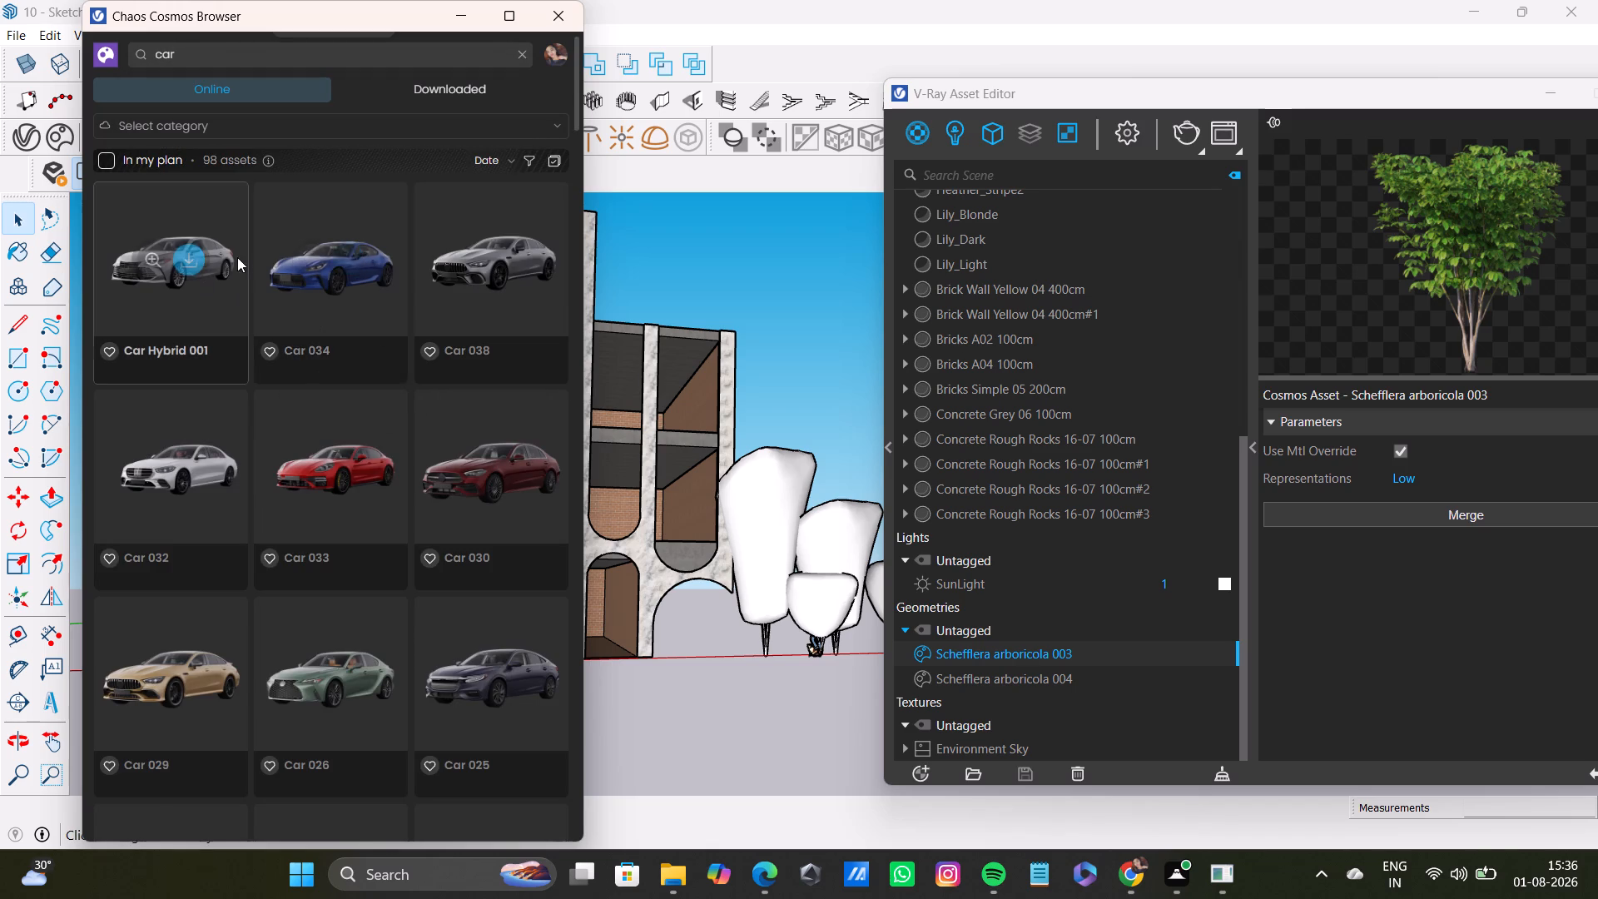
left_click(360, 259)
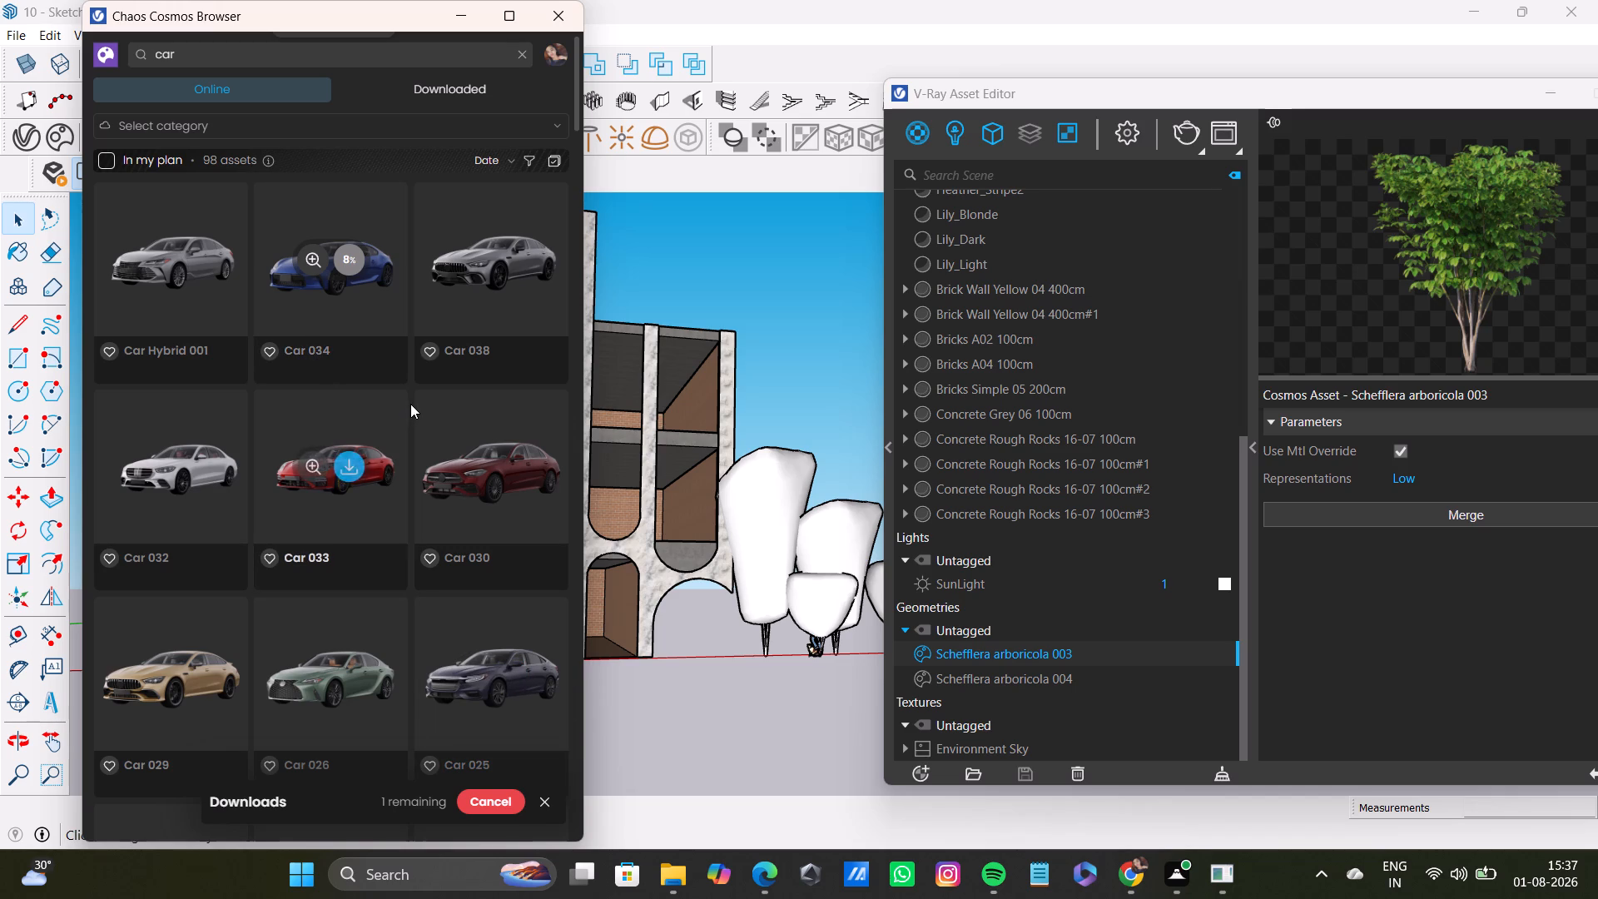
Replace the Cosmos search term with "road" and run the search.
left_click(275, 48)
key("BackSpace")
key("BackSpace")
key("BackSpace")
key("BackSpace")
key("BackSpace")
key("BackSpace")
key("BackSpace")
key("BackSpace")
key("BackSpace")
key("BackSpace")
key("BackSpace")
key("BackSpace")
key("BackSpace")
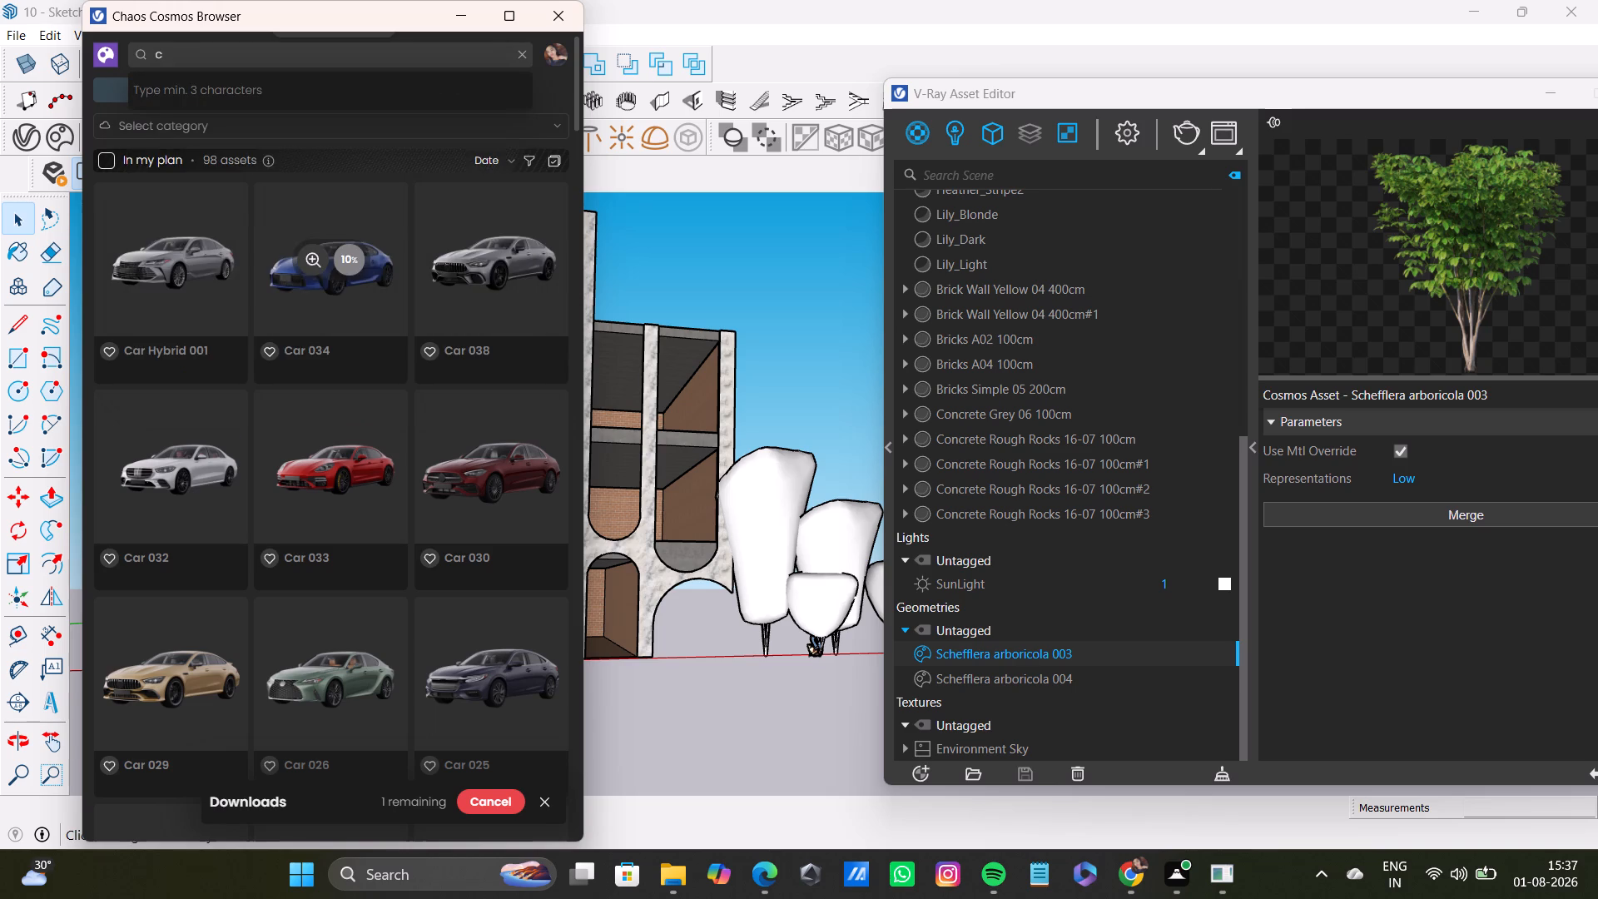
type("ROAD")
key("Return")
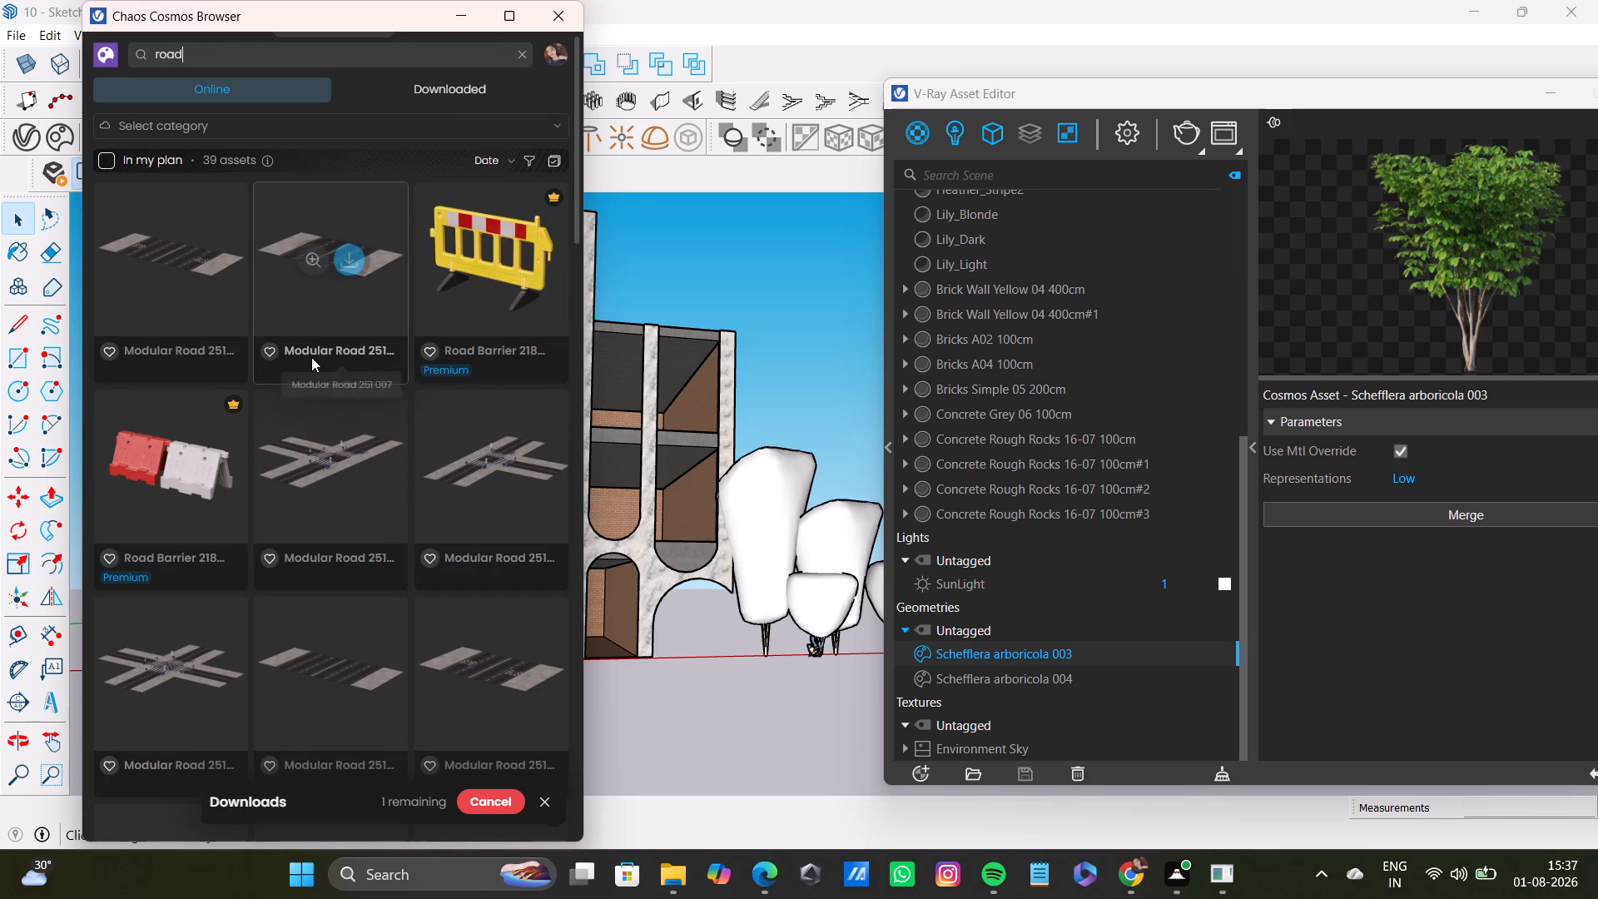
Look through the road assets and download Modular Road 251 007, the second straight road piece.
scroll(439, 513, "down", 9)
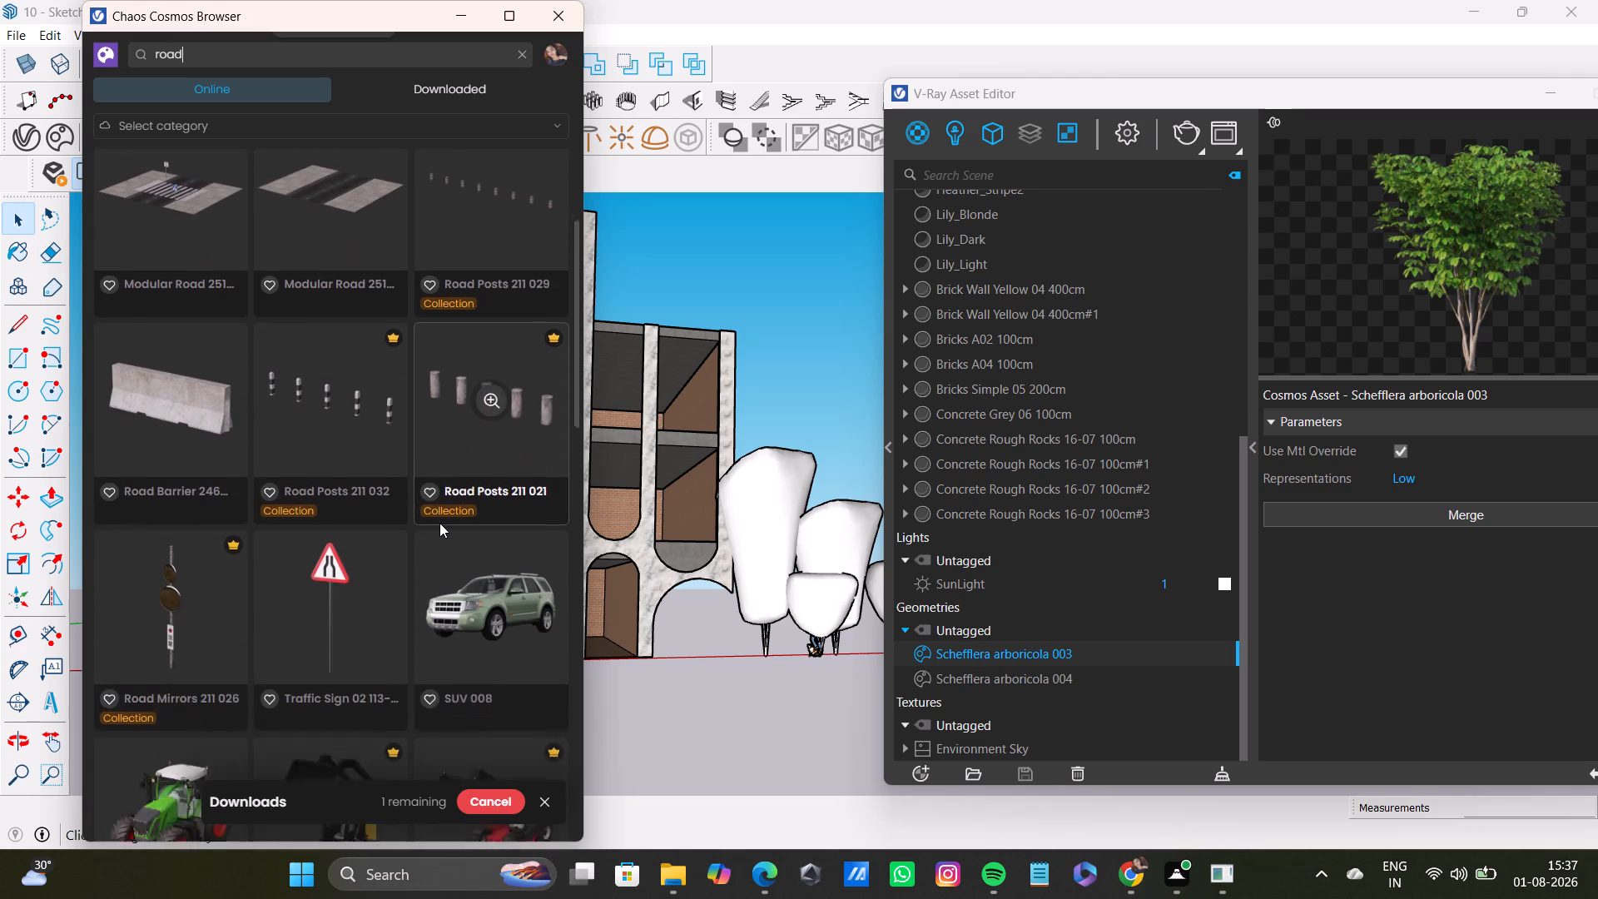
scroll(440, 523, "down", 12)
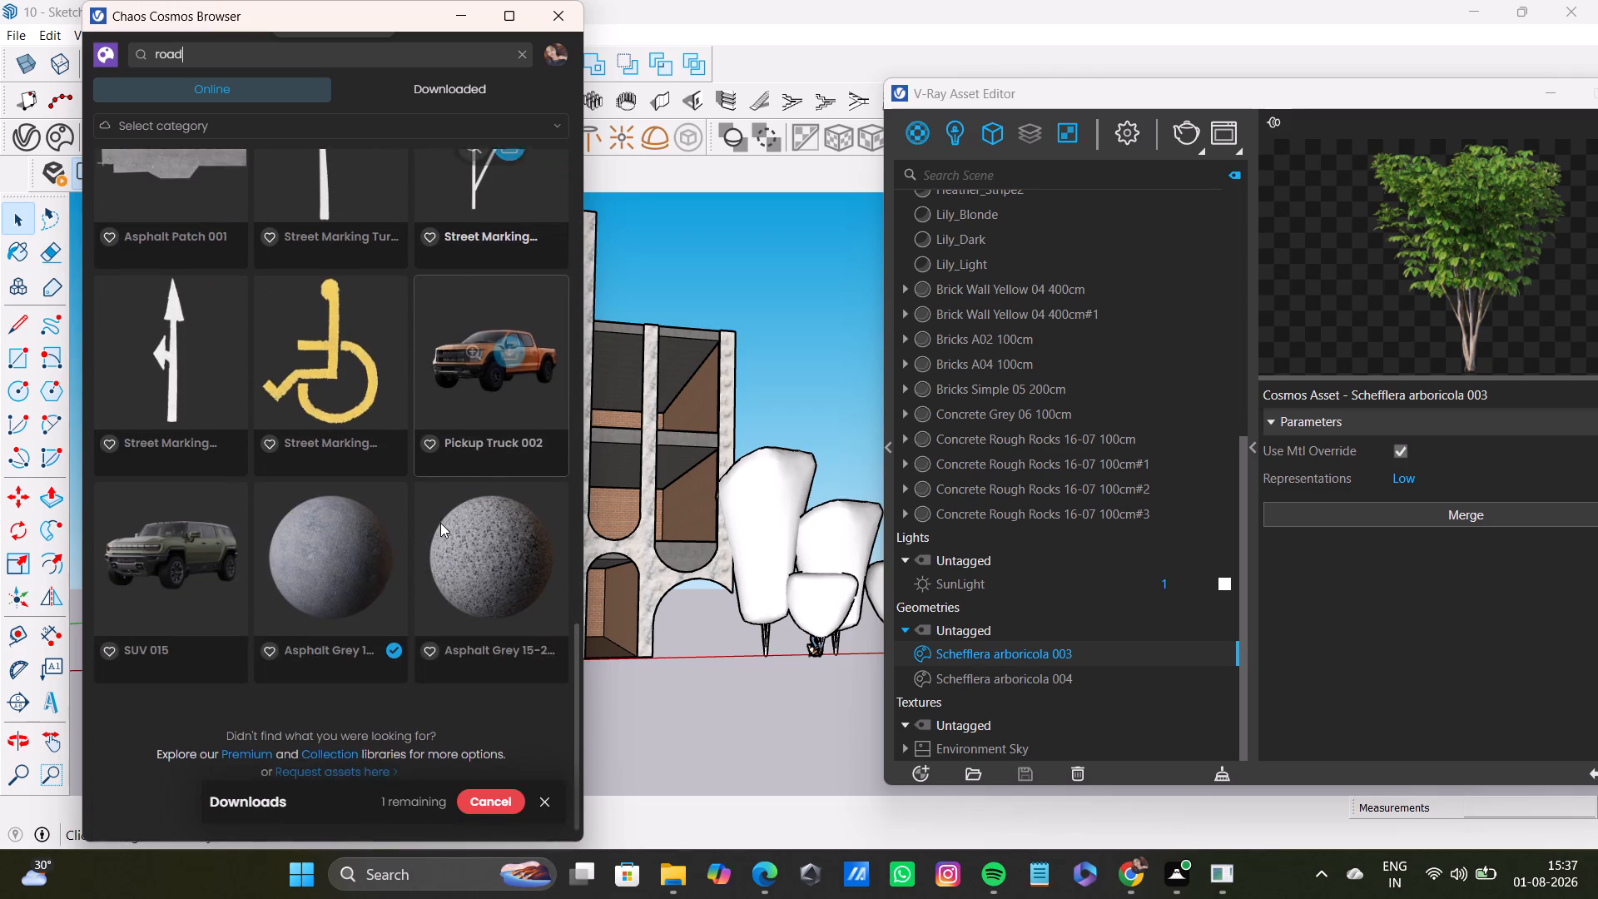
scroll(440, 523, "down", 4)
scroll(441, 522, "up", 19)
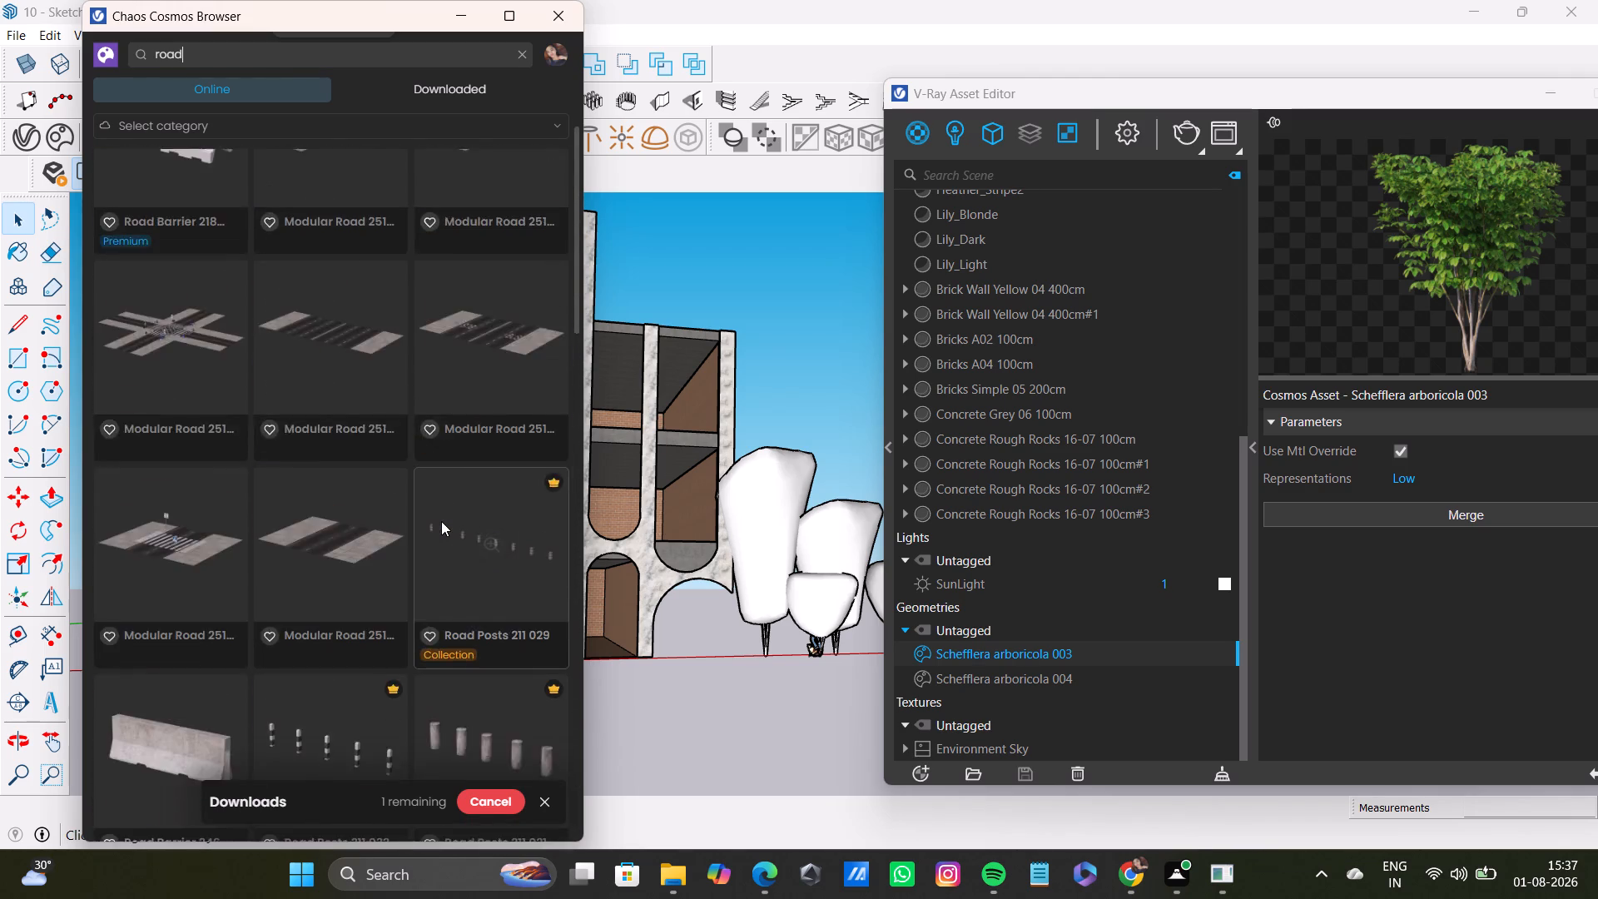
scroll(441, 521, "up", 3)
scroll(441, 521, "down", 1)
scroll(441, 521, "up", 11)
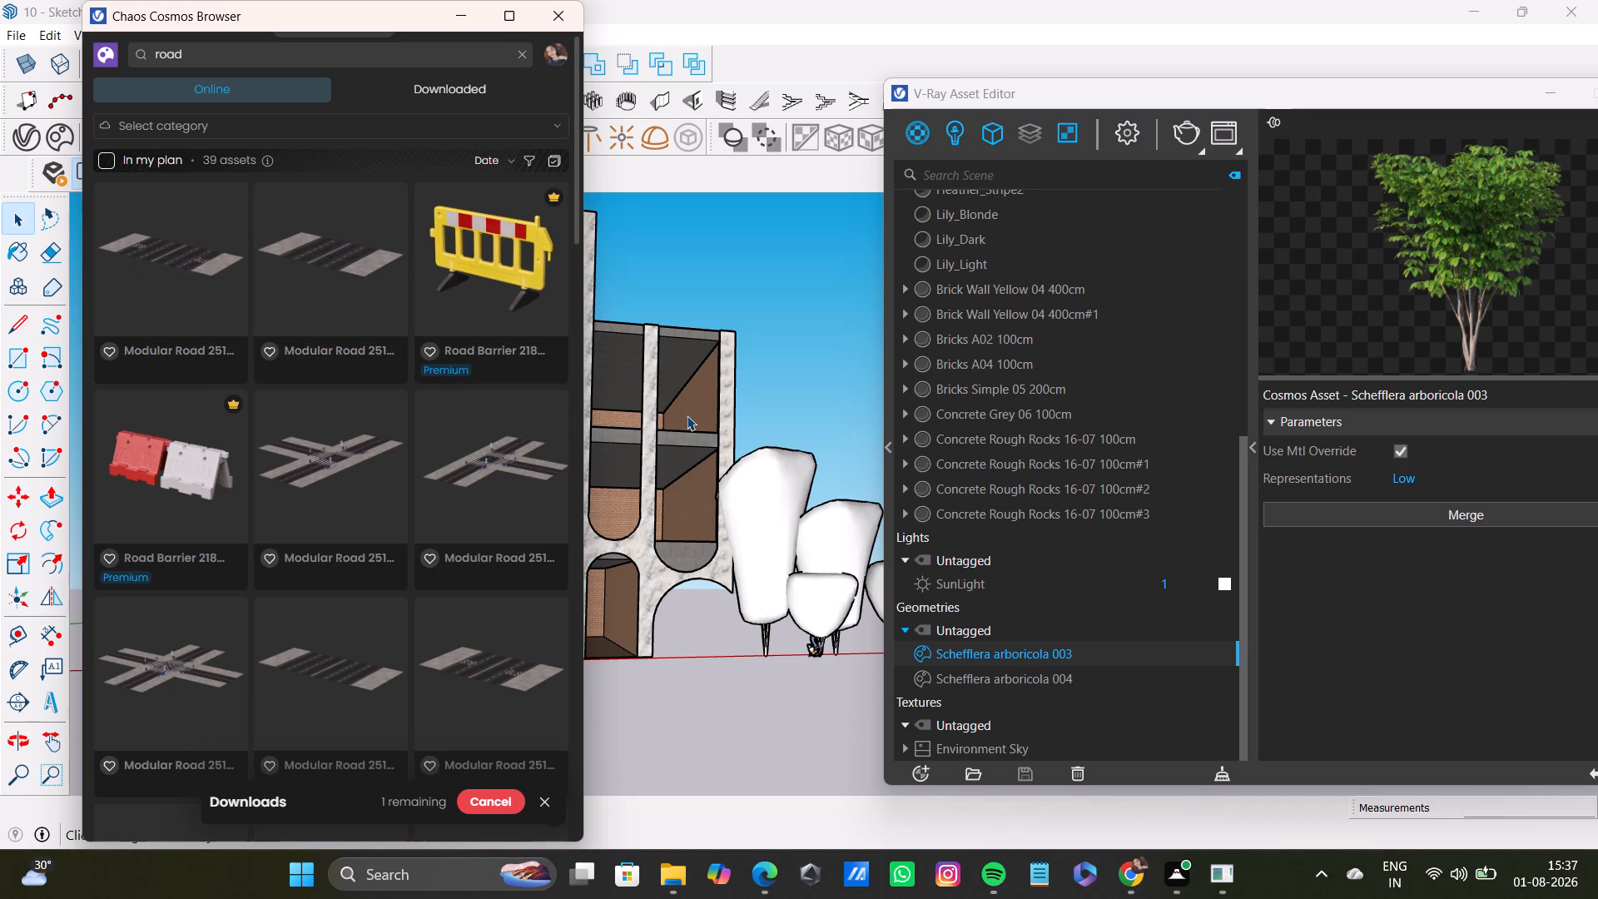
left_click(361, 256)
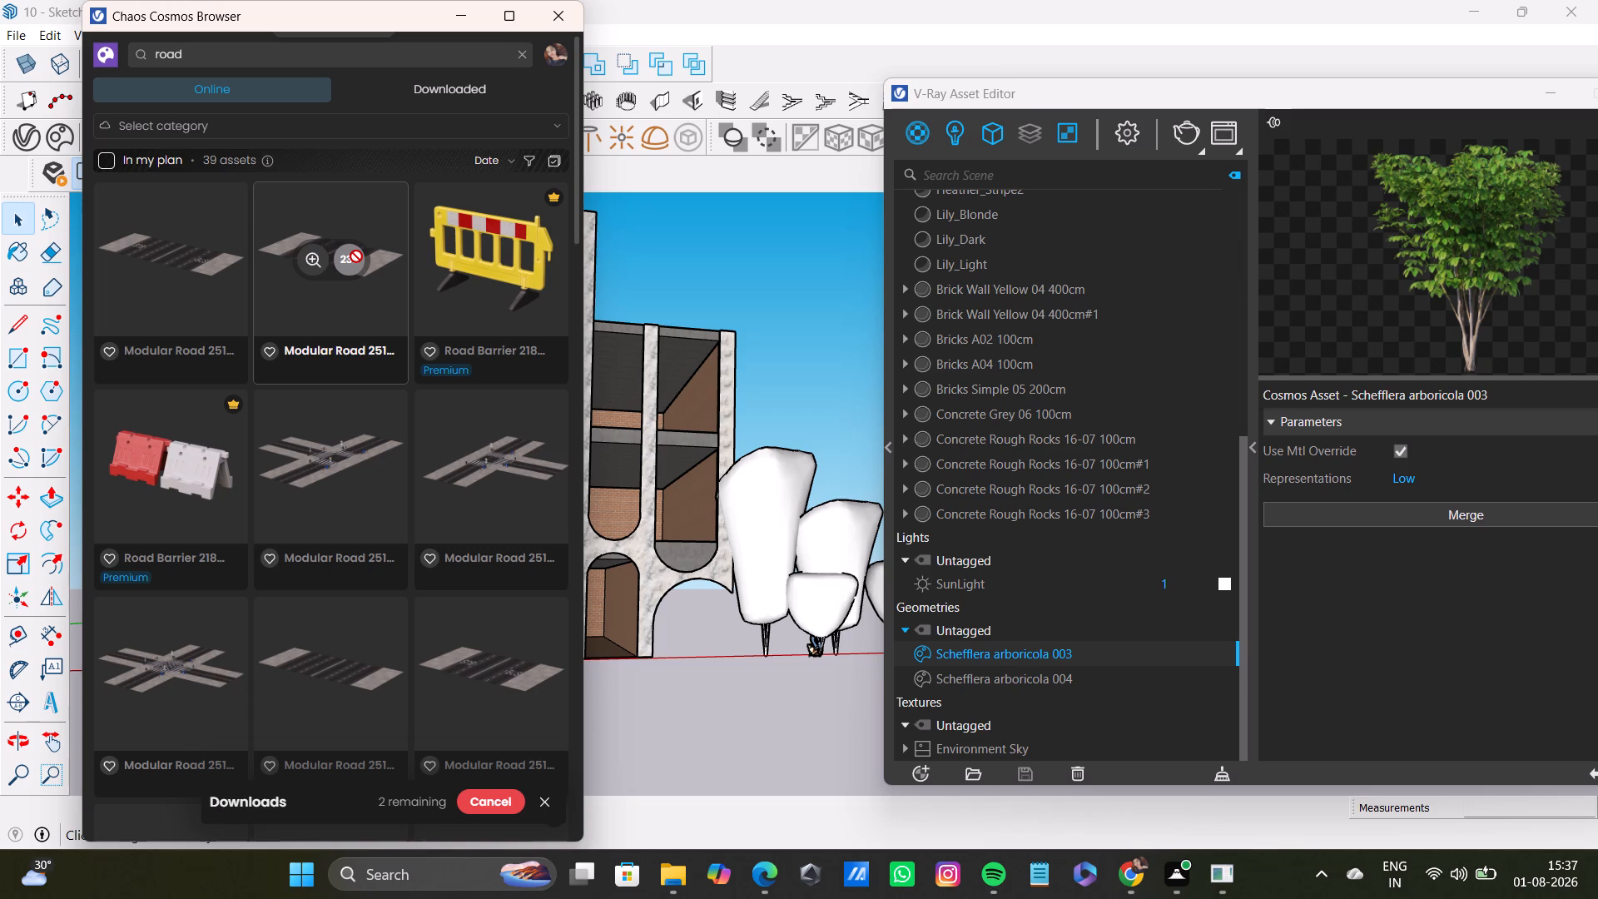
Check the downloaded assets for the "road" search, and minimise the Chaos Cosmos Browser.
left_click(447, 90)
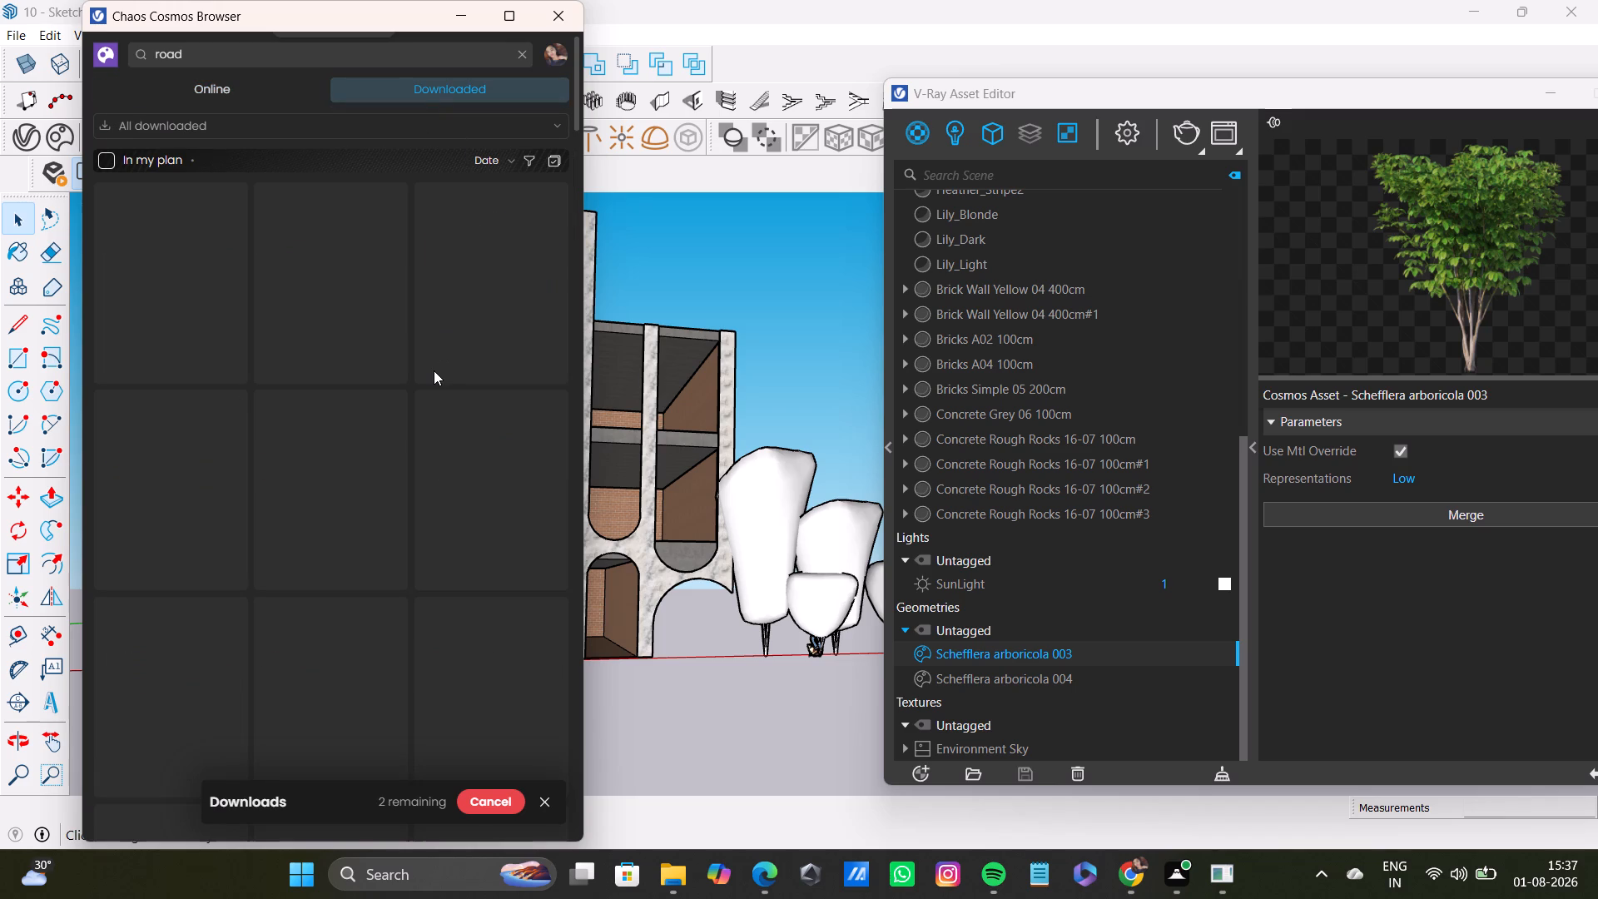
scroll(433, 519, "down", 1)
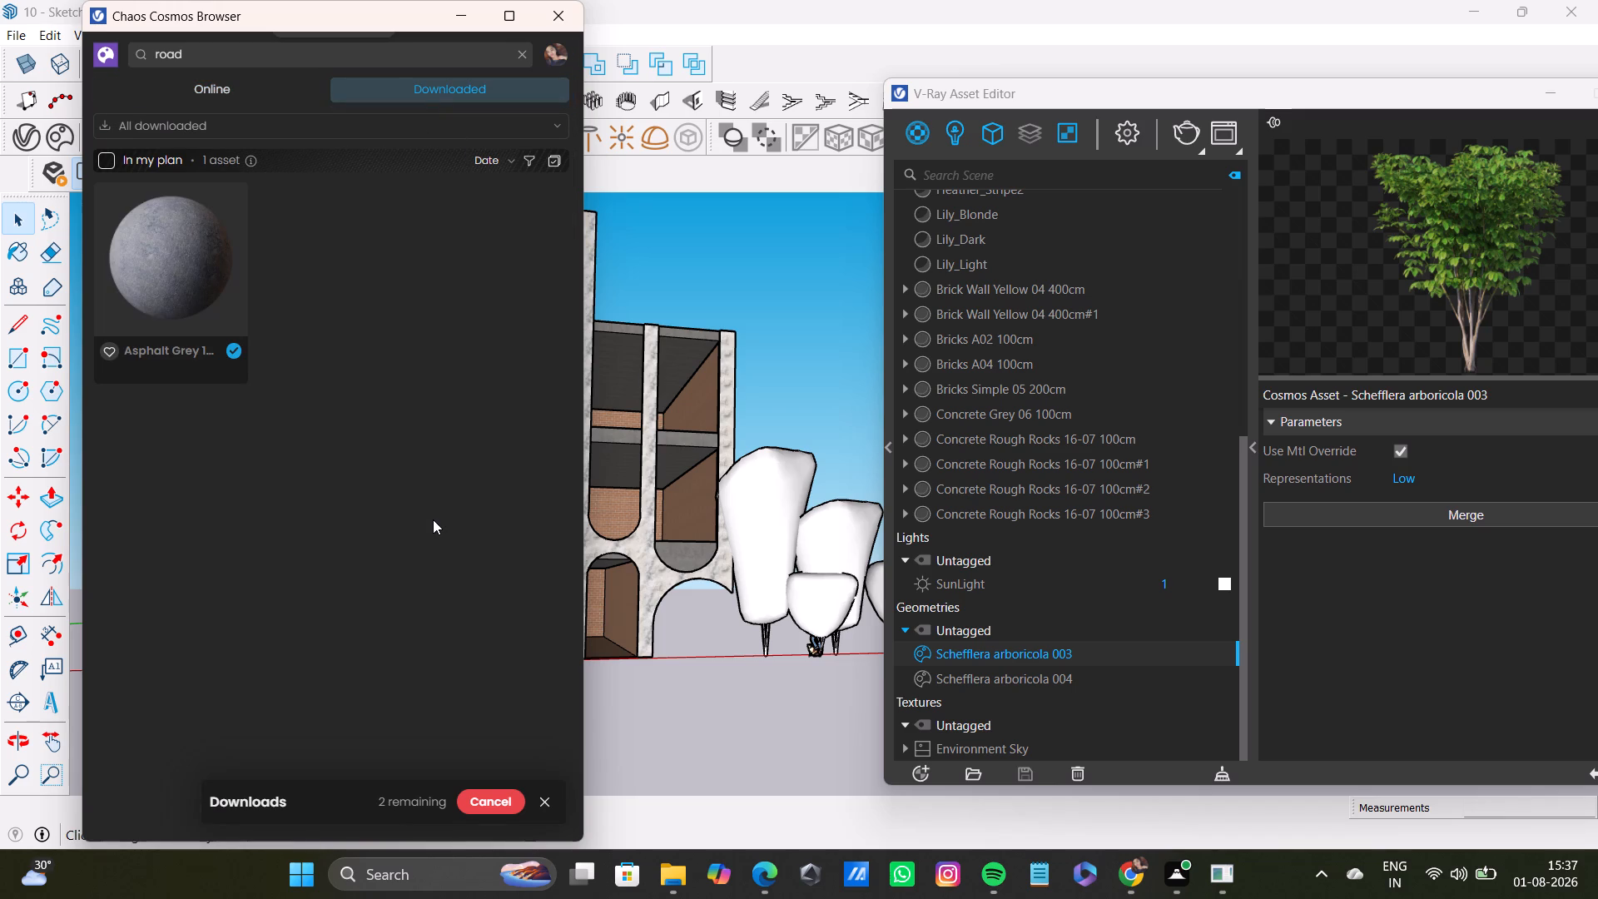
scroll(433, 519, "up", 14)
left_click(445, 13)
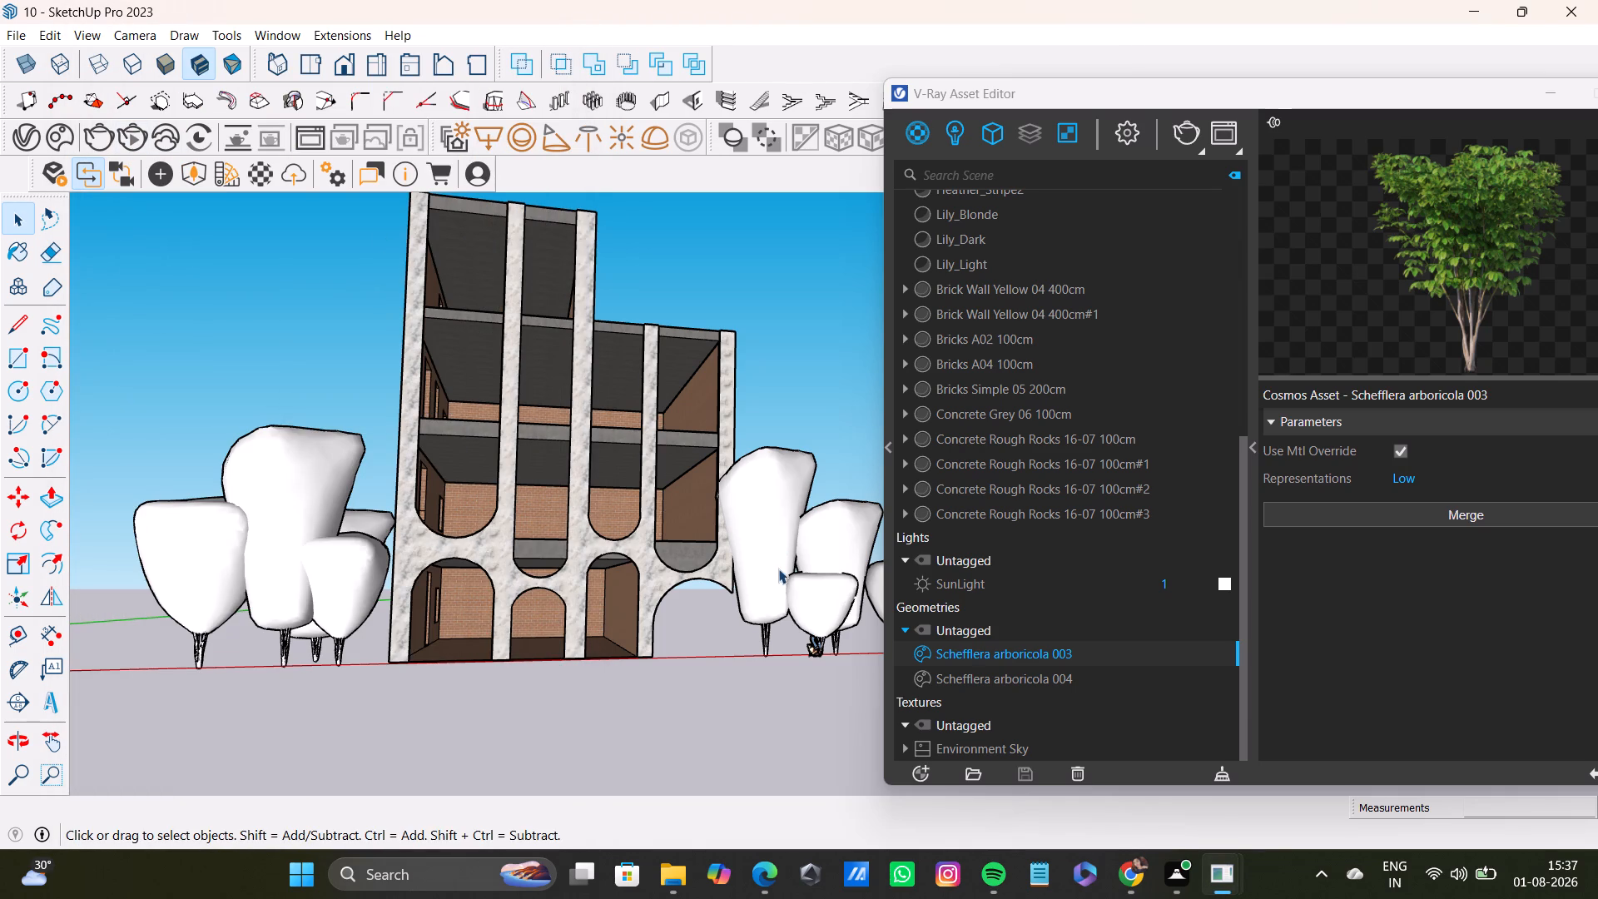
Render a low front view of the building and shrubs in V-Ray, inspect it up close, and close the frame buffer.
middle_click_drag(21, 708, 313, 525, "shift")
middle_click_drag(567, 534, 570, 551)
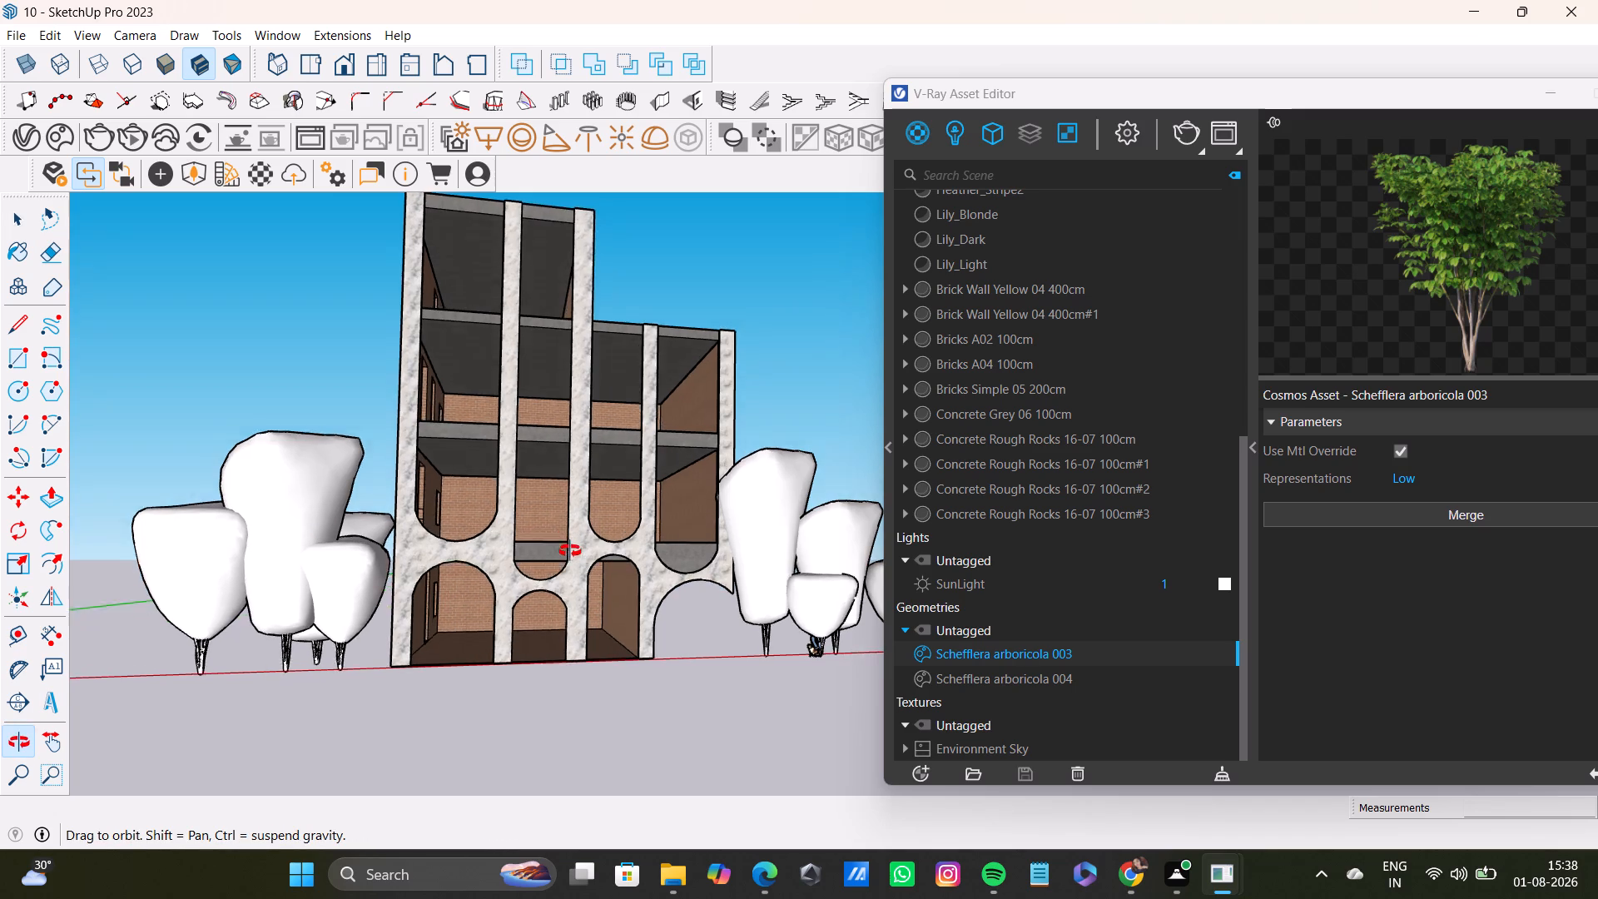
middle_click_drag(570, 551, 953, 539)
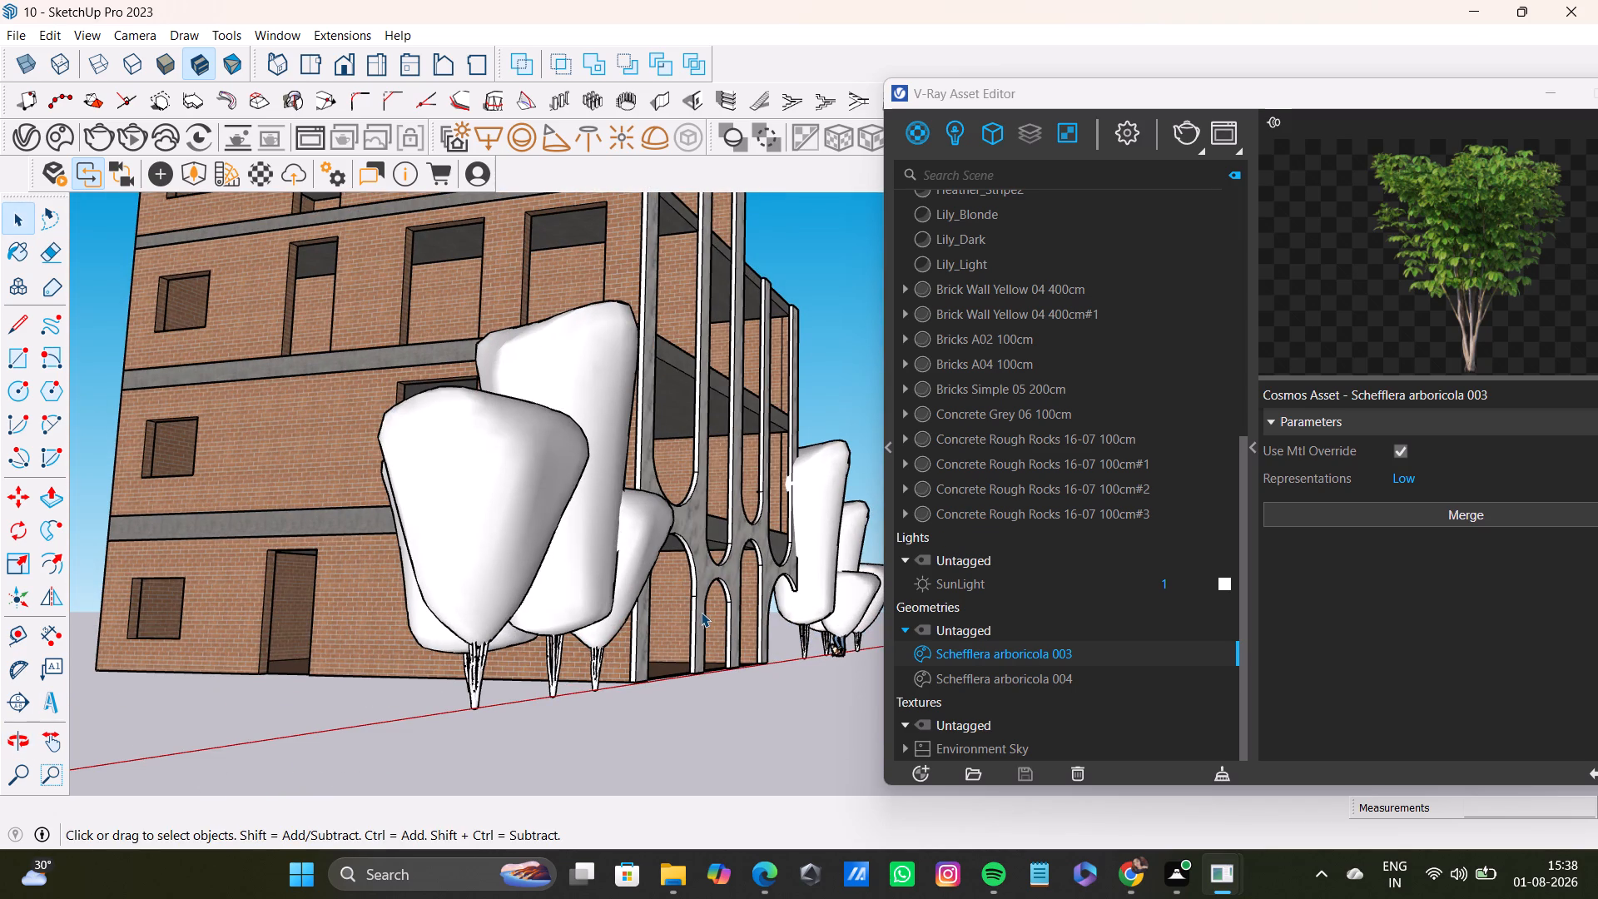
middle_click_drag(773, 637, 671, 690)
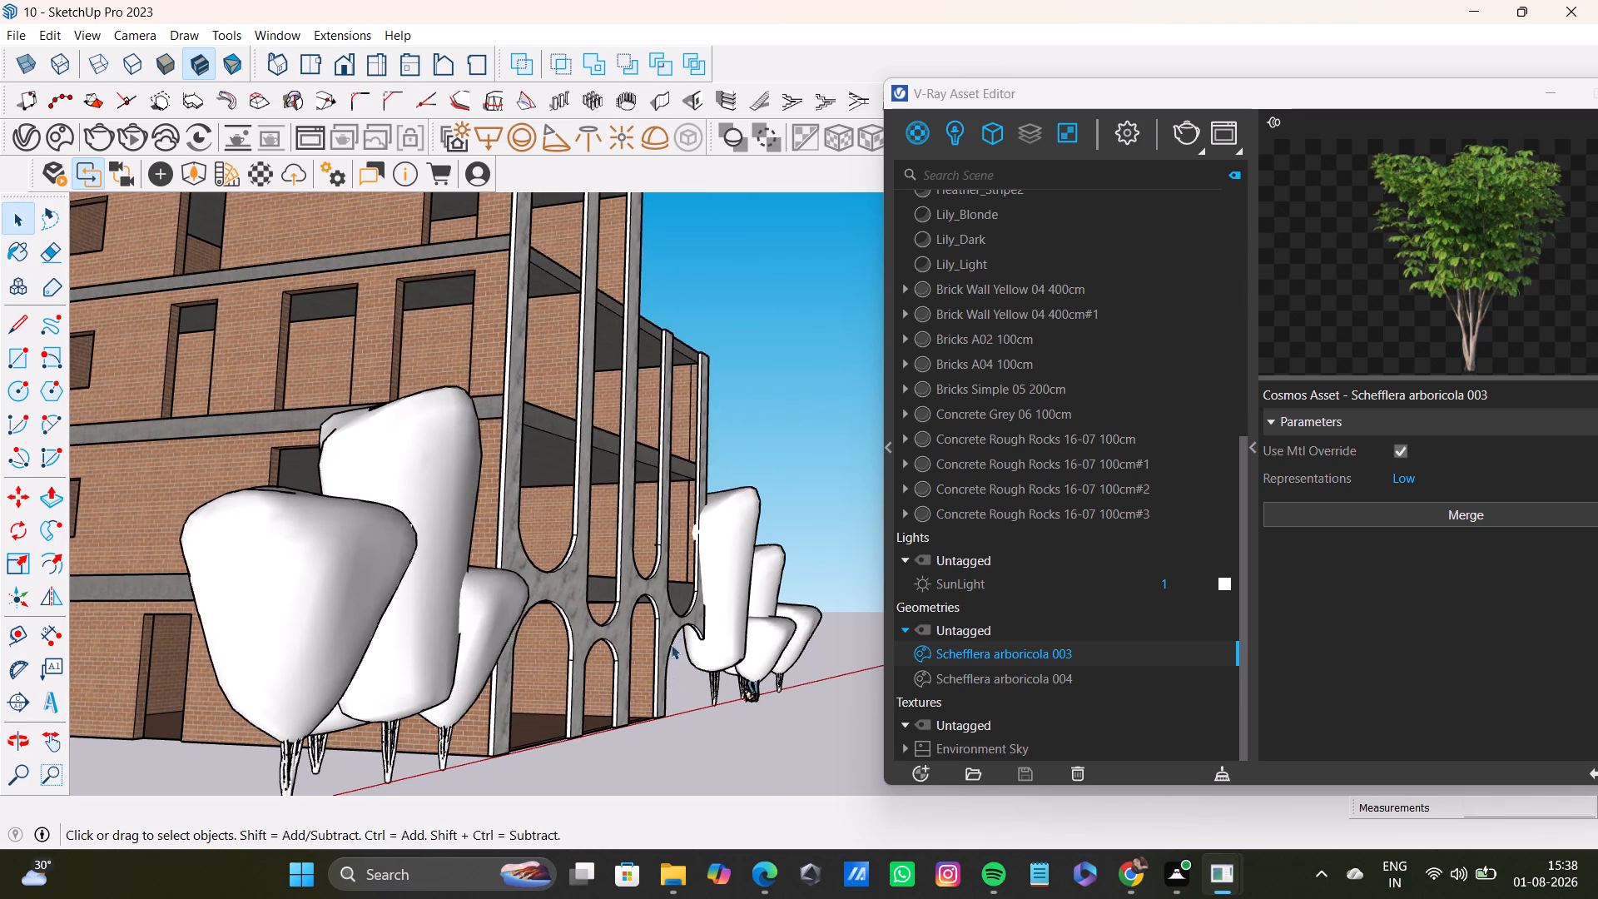
middle_click_drag(697, 594, 746, 598)
middle_click_drag(736, 603, 658, 628)
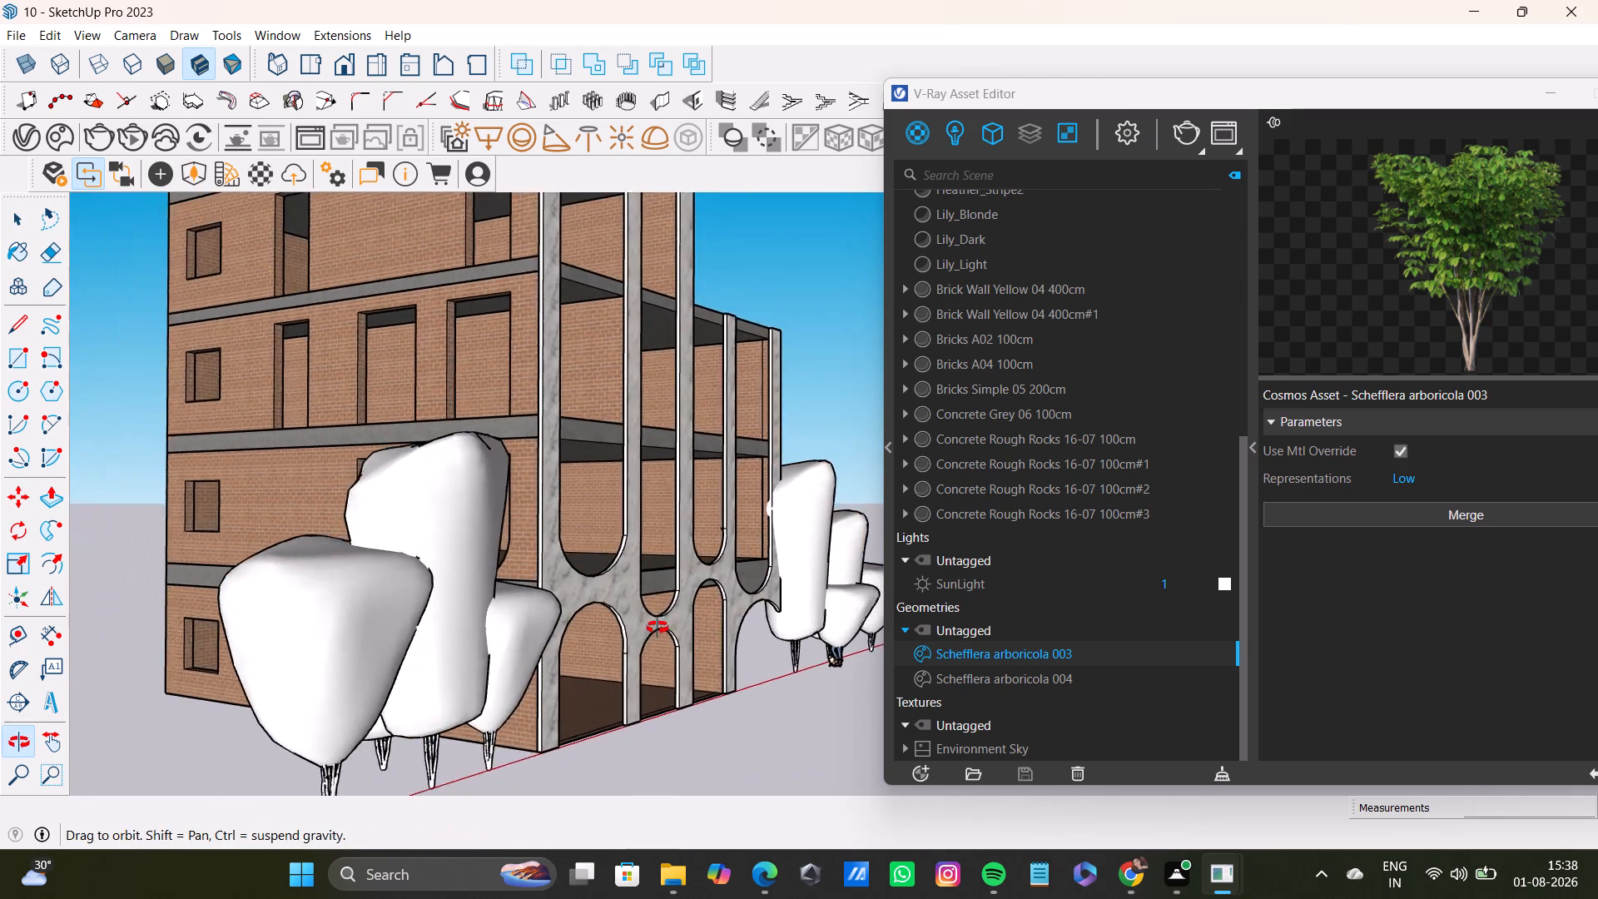
middle_click_drag(658, 628, 635, 657)
scroll(673, 570, "down", 3)
middle_click_drag(673, 570, 627, 566)
middle_click_drag(666, 574, 640, 574)
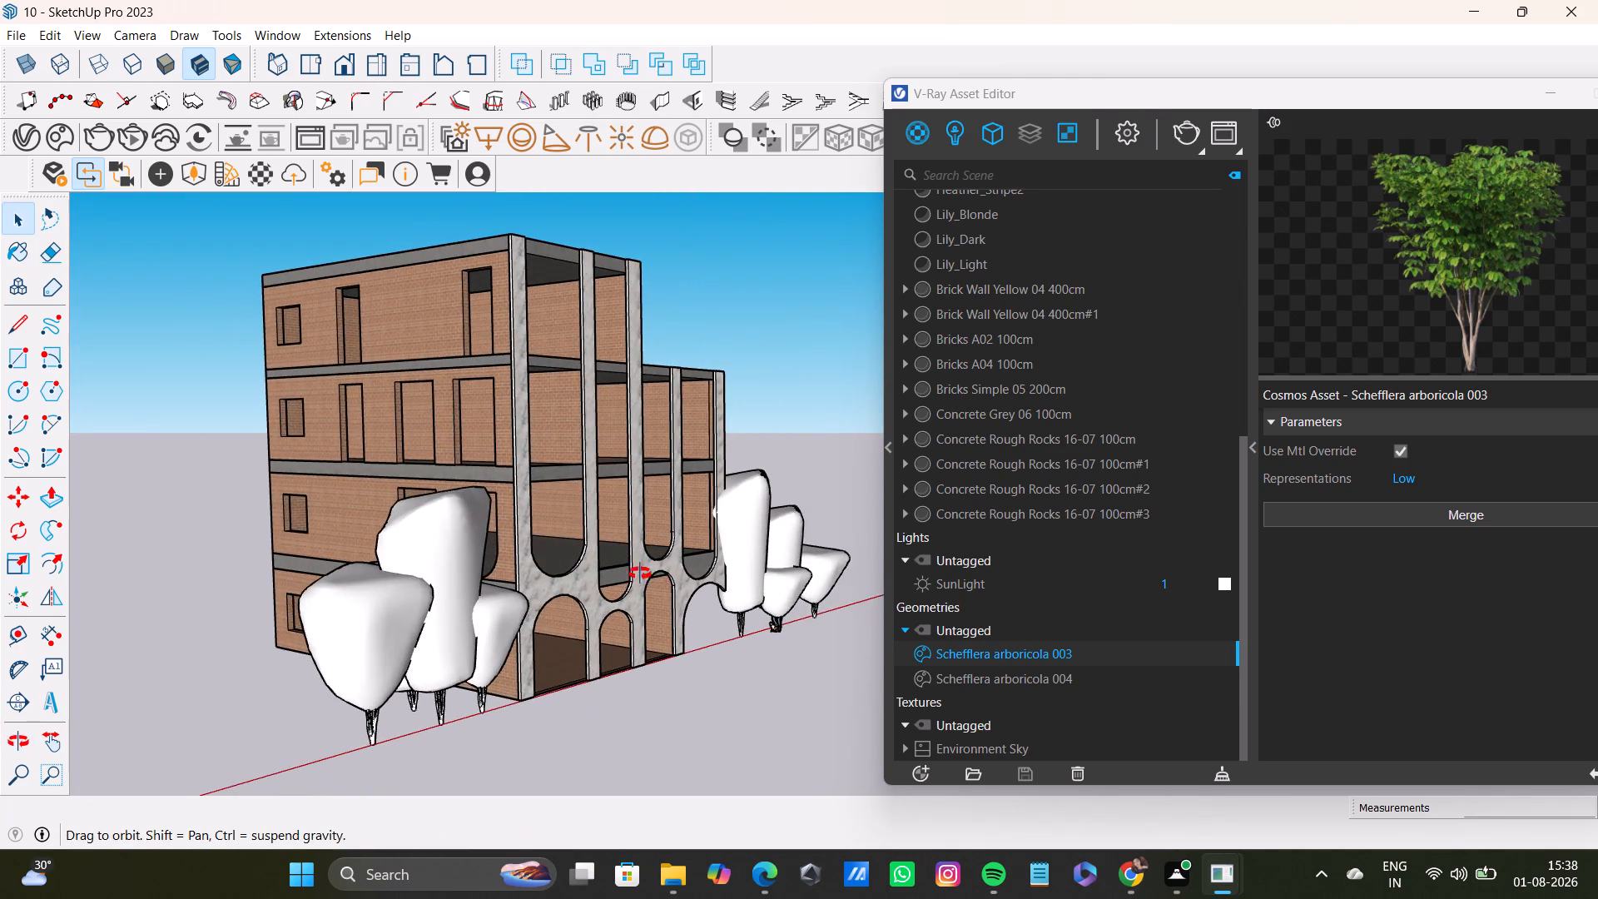
middle_click_drag(640, 574, 456, 577)
middle_click_drag(625, 574, 573, 556)
middle_click_drag(649, 562, 616, 548)
middle_click_drag(694, 554, 626, 484)
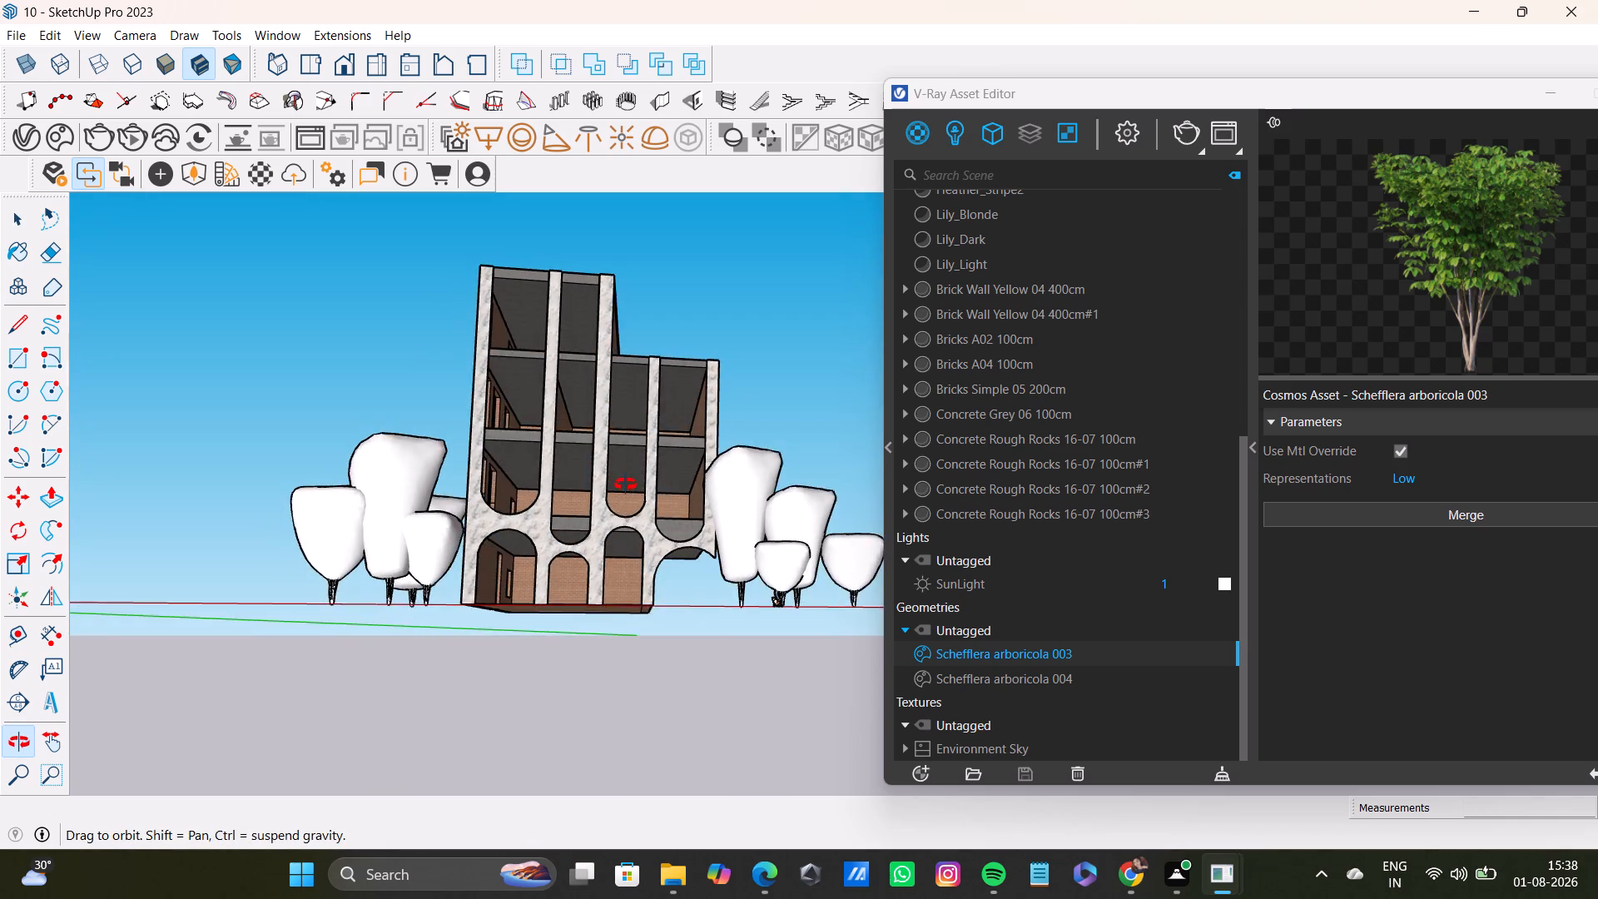
middle_click_drag(626, 484, 706, 538)
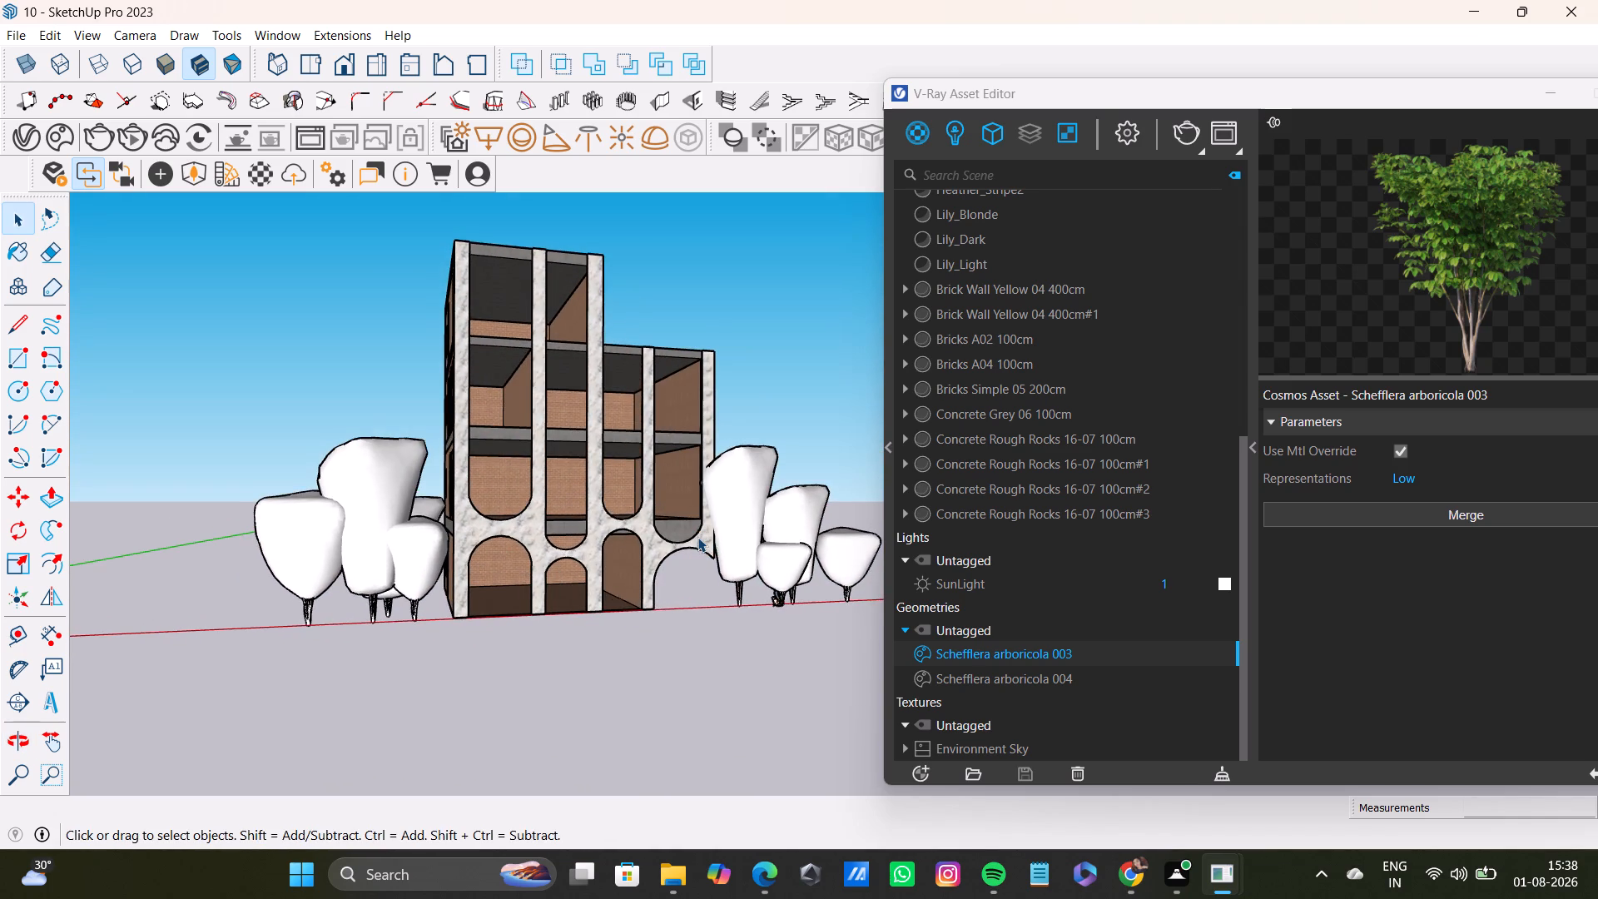
scroll(697, 537, "up", 2)
middle_click_drag(692, 497, 704, 536)
middle_click_drag(681, 468, 682, 477, "shift")
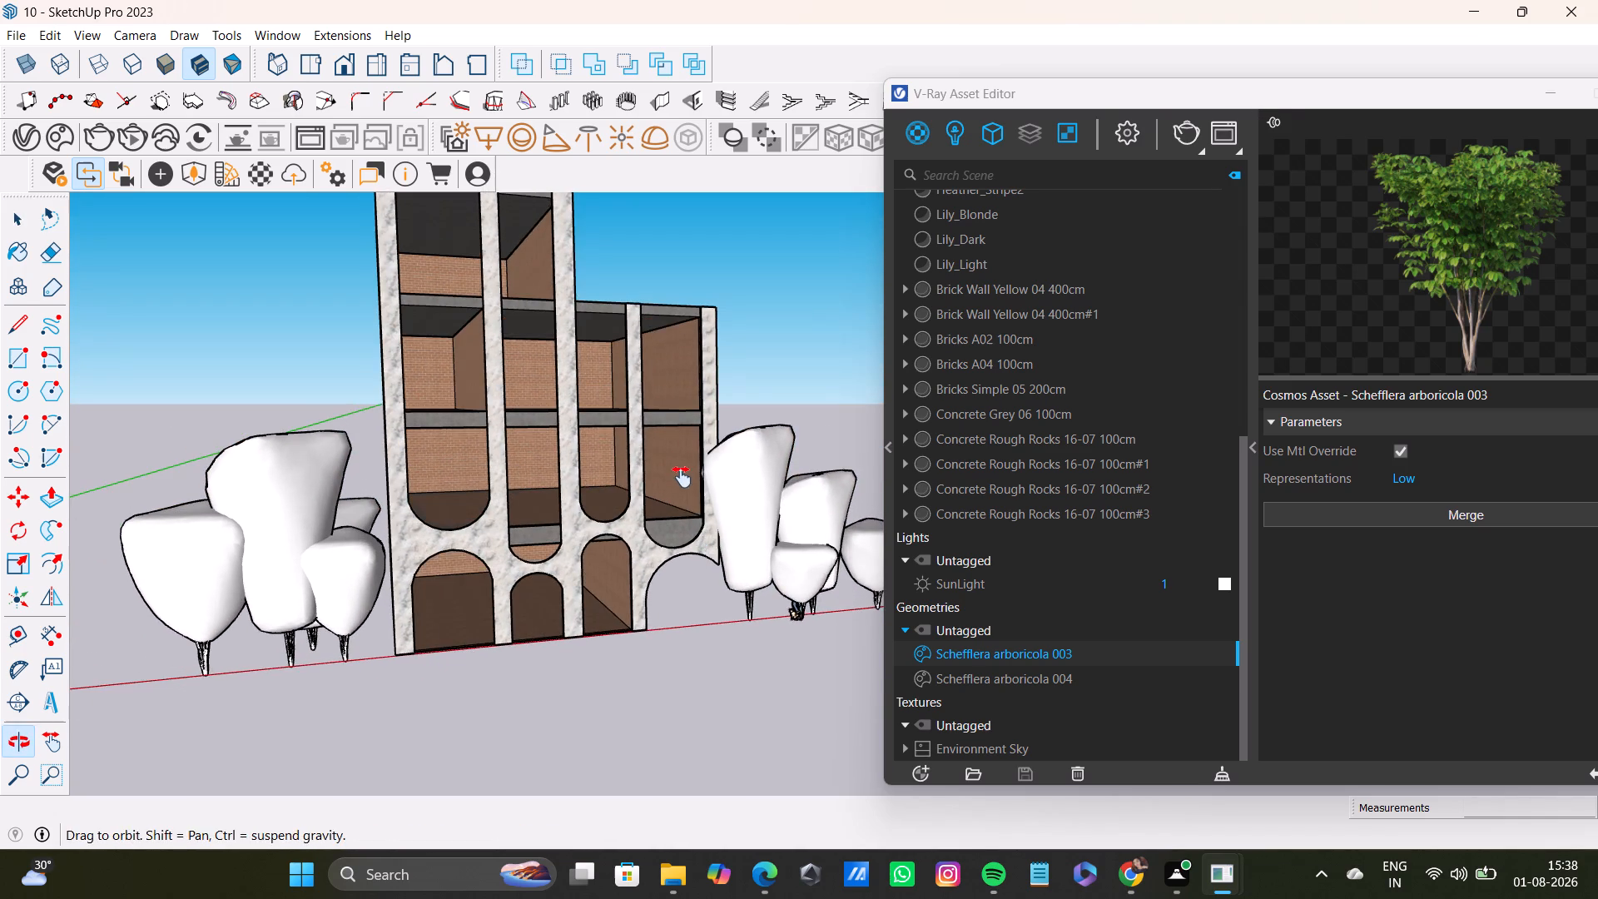
middle_click_drag(682, 477, 697, 562, "shift")
middle_click_drag(697, 562, 715, 483)
left_click(135, 134)
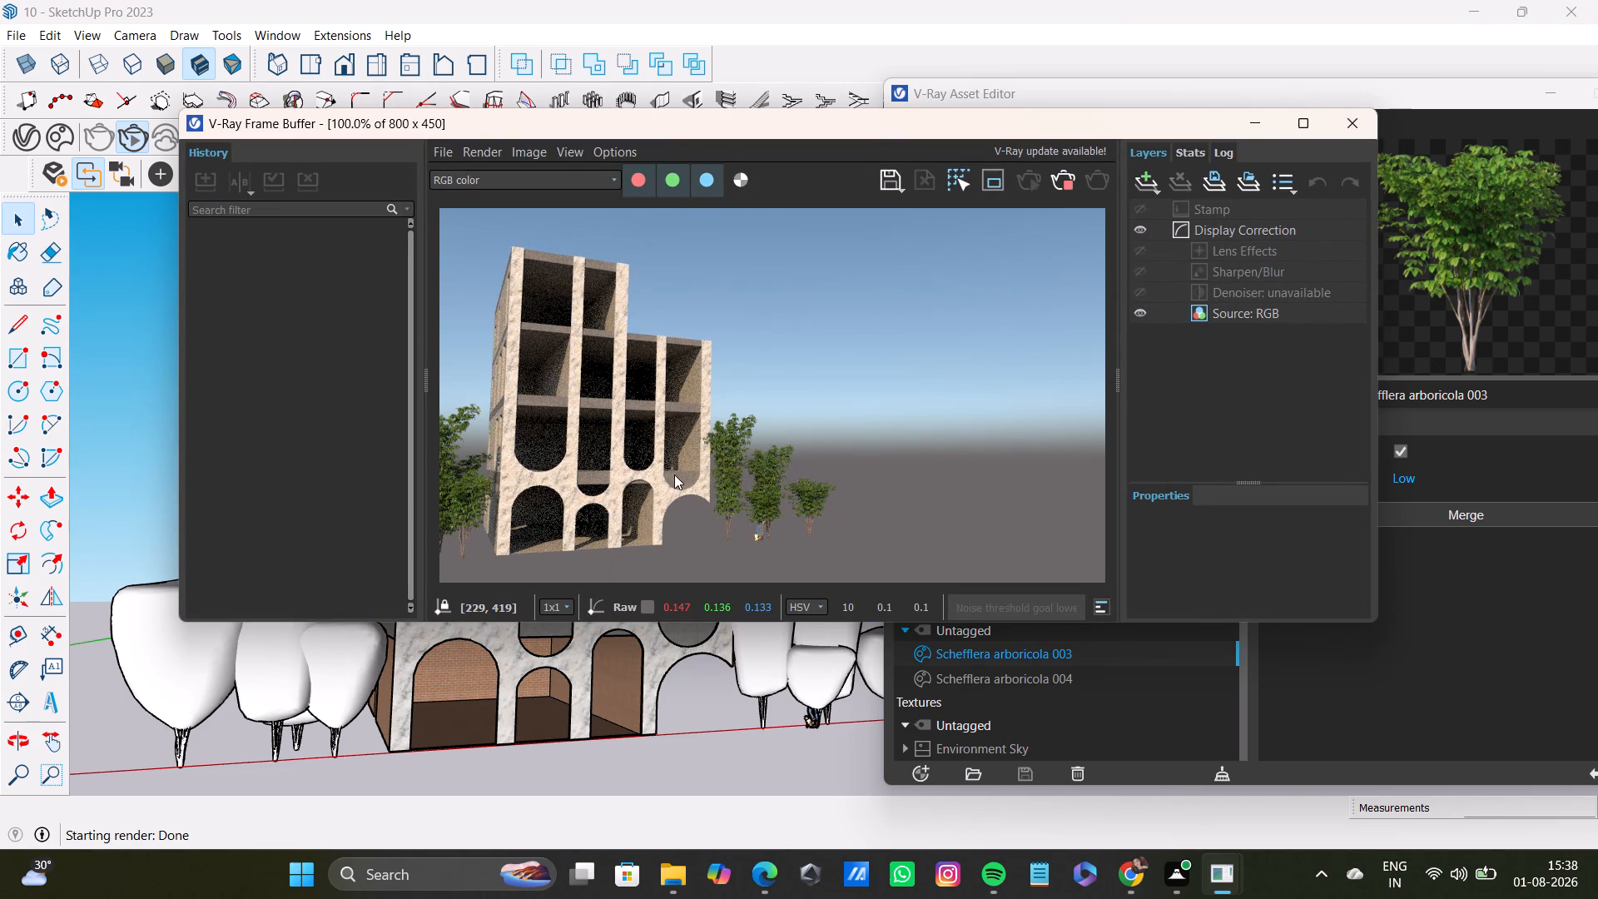
scroll(657, 486, "up", 1)
left_click(1350, 123)
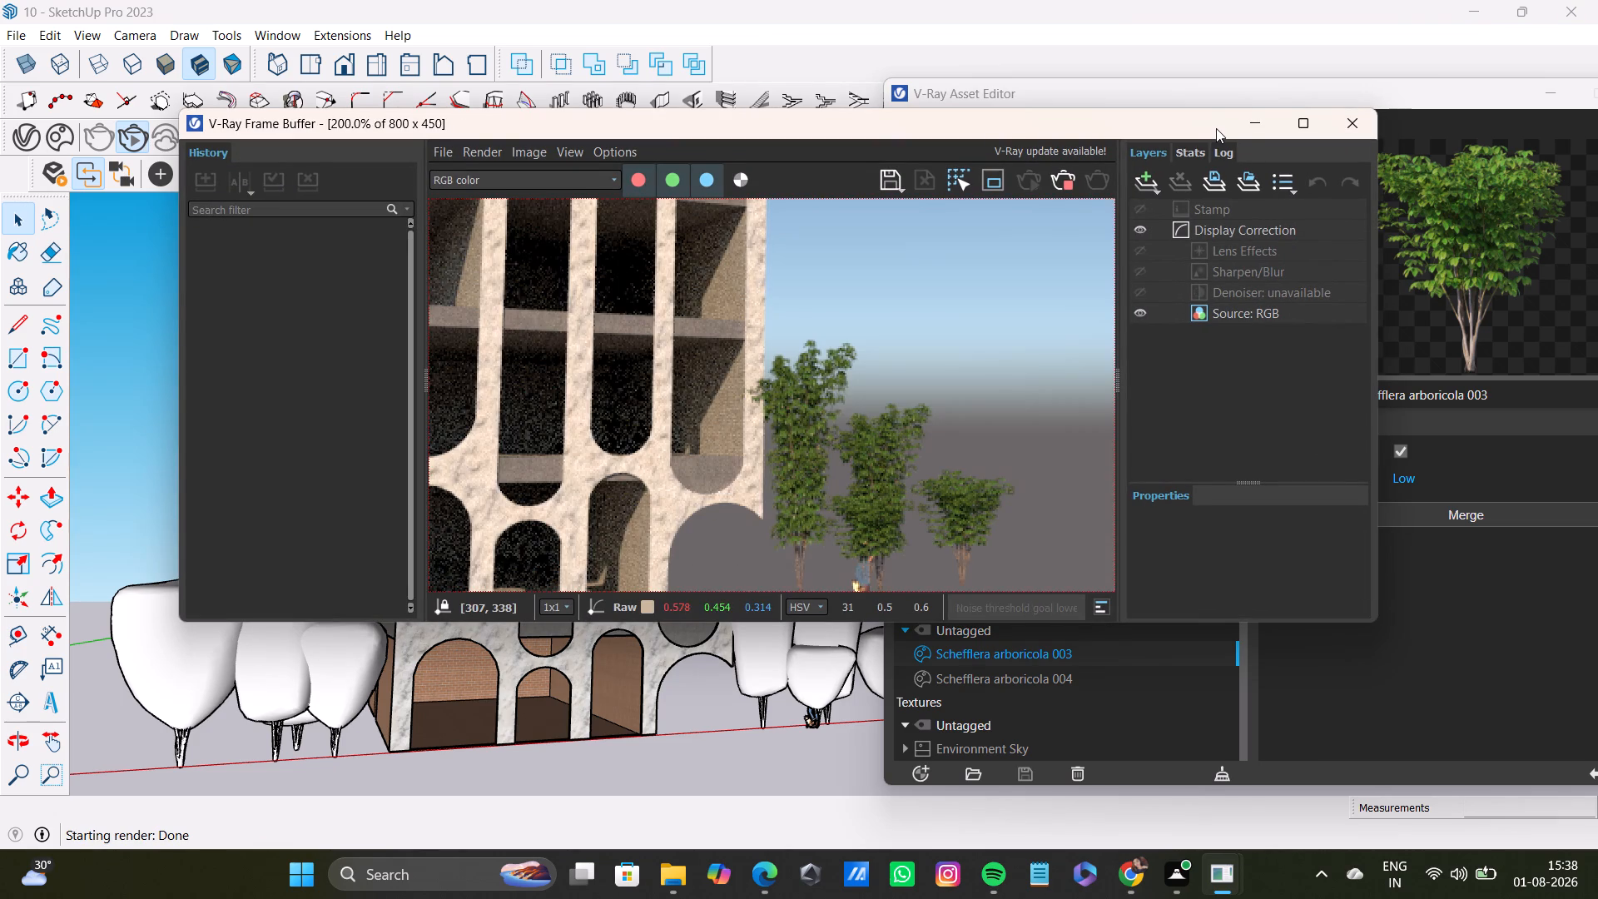
left_click(1359, 131)
Copy the tall Schefflera arboricola 004 beside the building's lower wing about 7' 6" to stand behind that shrub group.
scroll(804, 473, "down", 2)
scroll(682, 615, "down", 4)
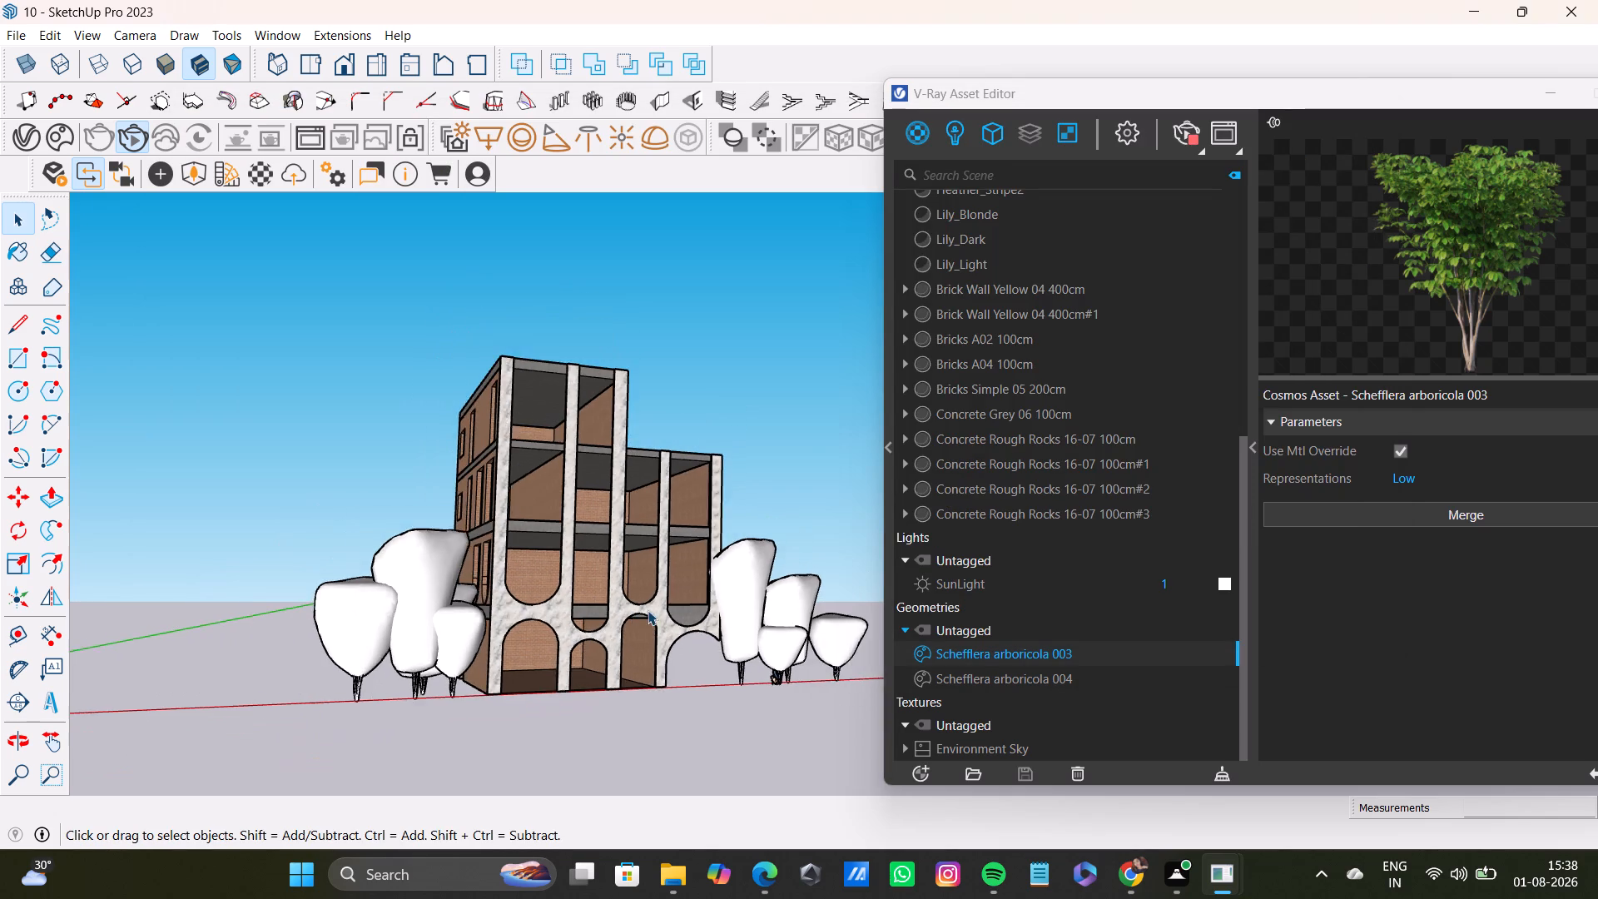
middle_click_drag(708, 630, 732, 514)
middle_click_drag(748, 578, 565, 685)
middle_click_drag(809, 544, 747, 588)
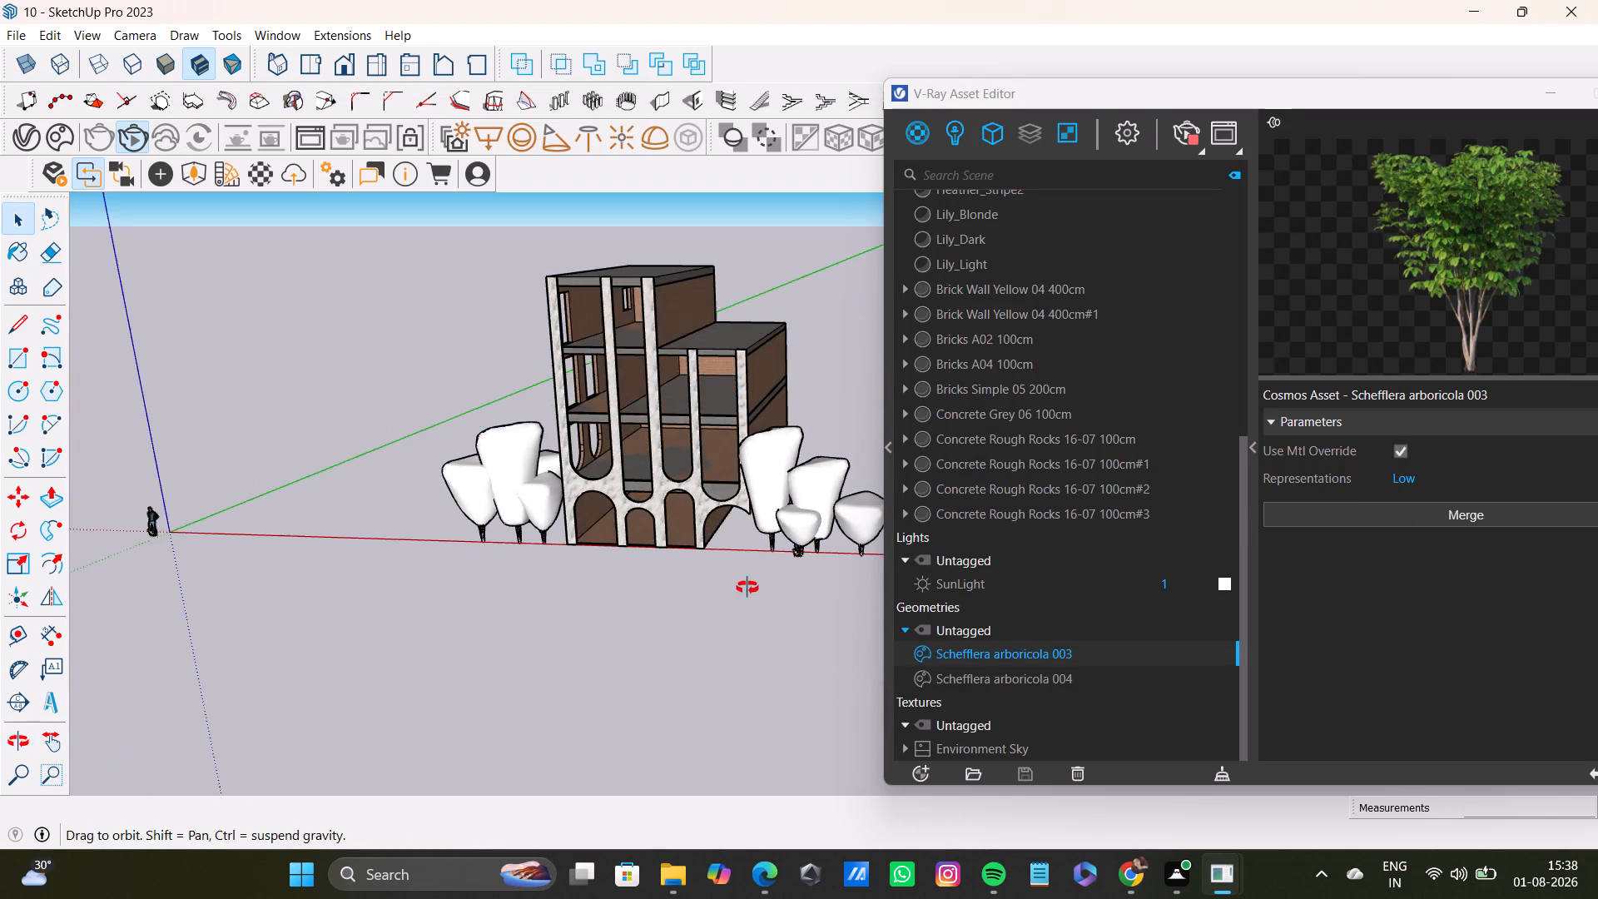
middle_click_drag(747, 588, 739, 631)
left_click(794, 449)
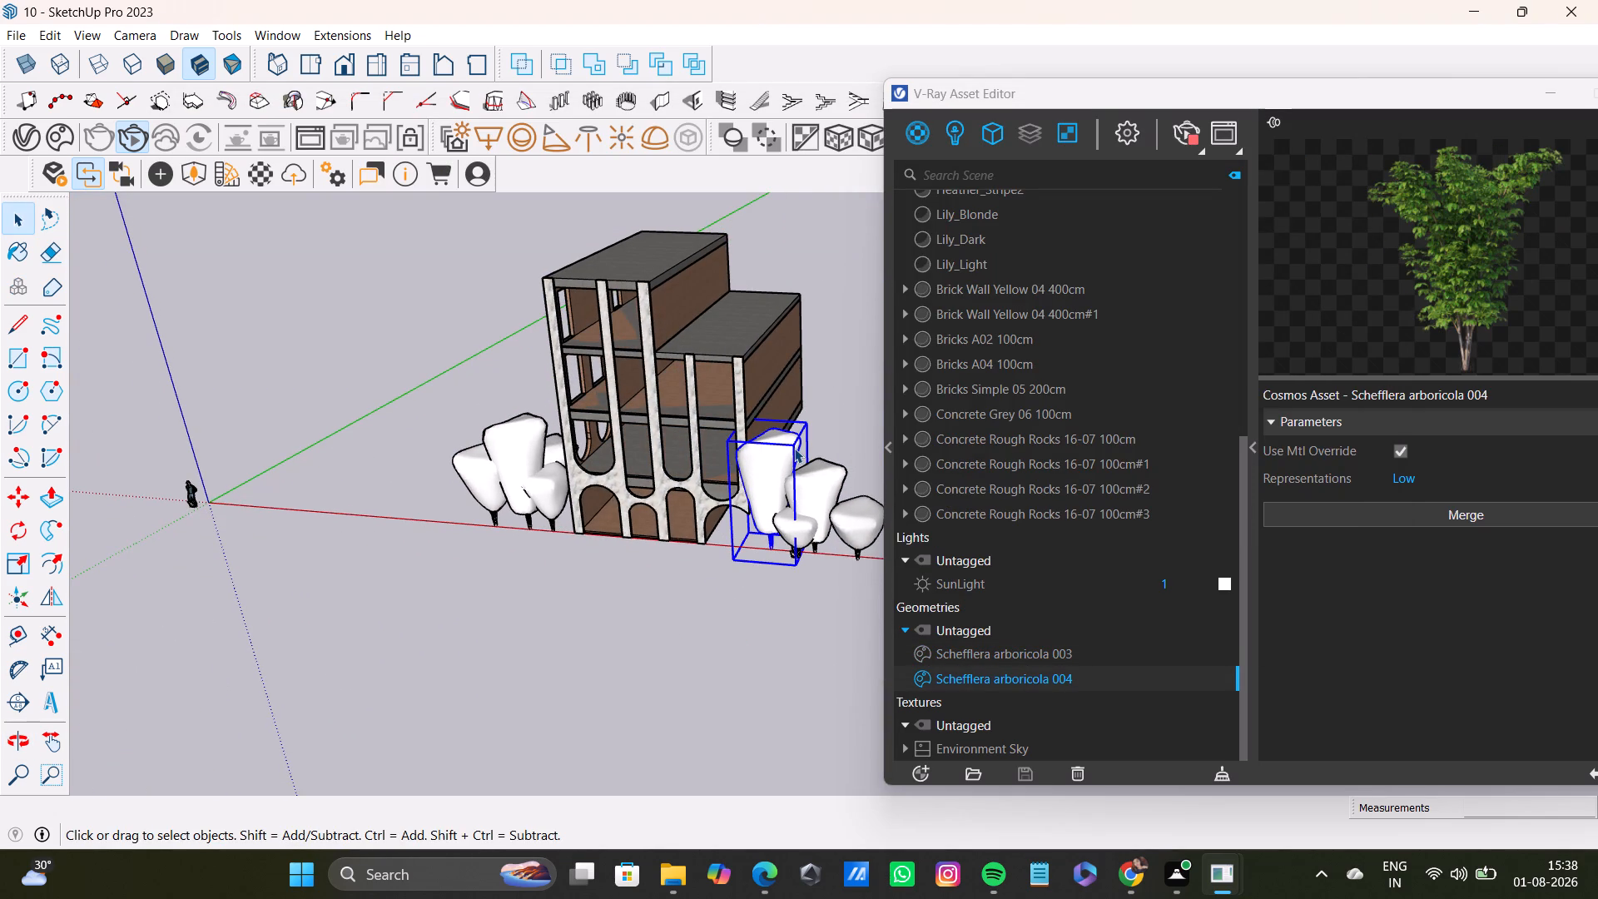
key("m")
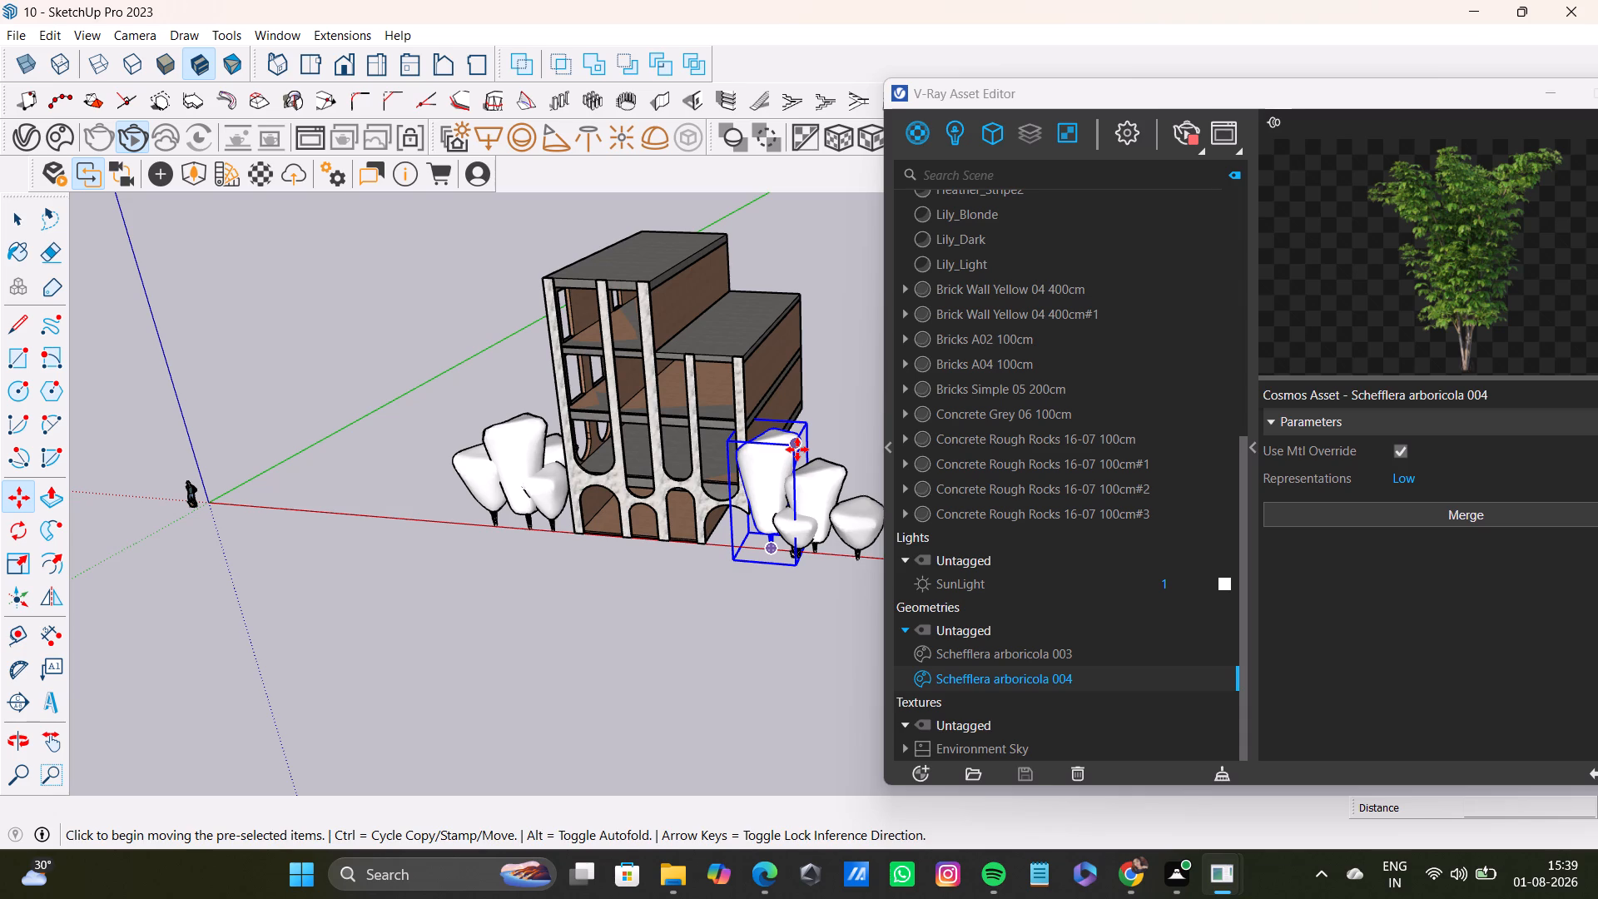
left_click(797, 449)
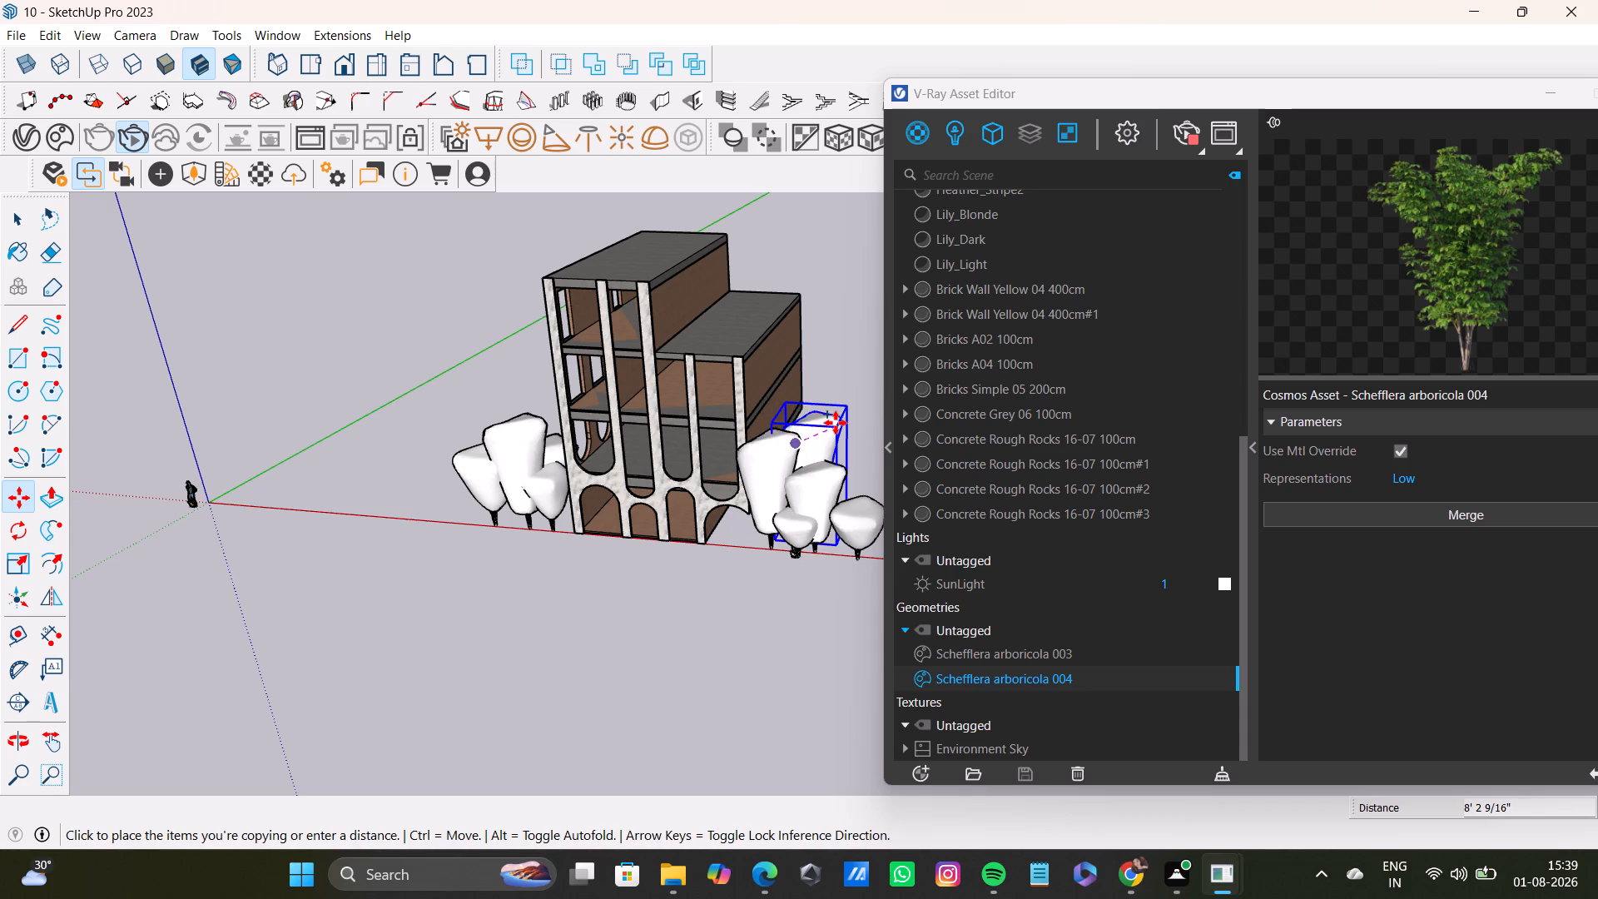
left_click(829, 423)
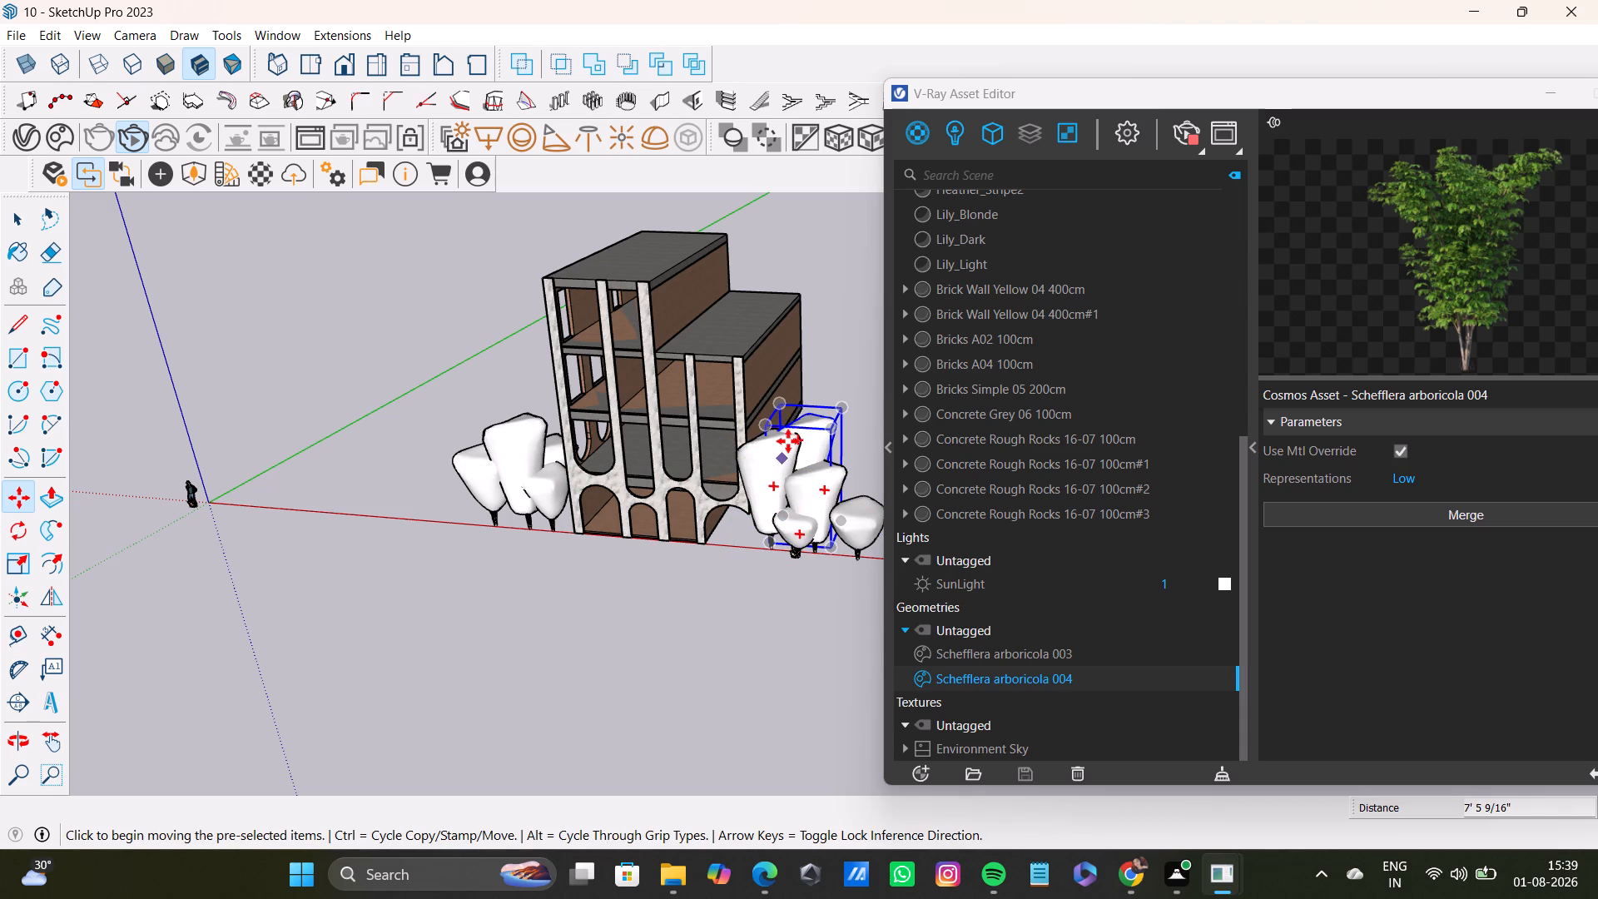
Copy the same Schefflera arboricola 004 about 46' 2" across the facade, behind the shrub group at the taller wing.
key("m")
left_click(834, 436)
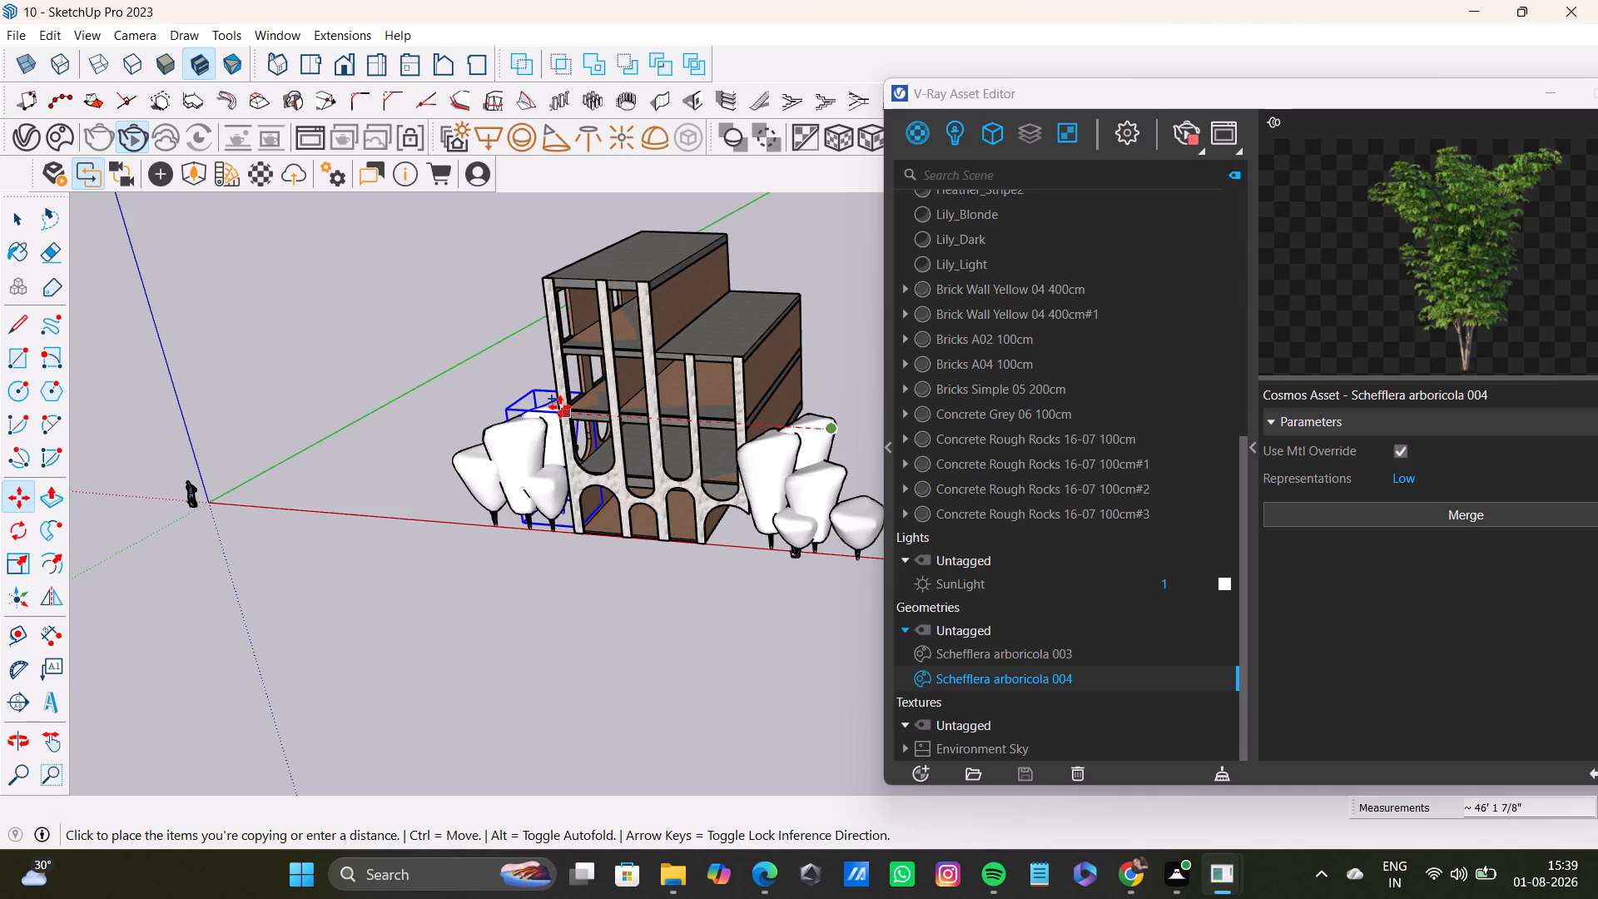
left_click_drag(564, 424, 529, 445)
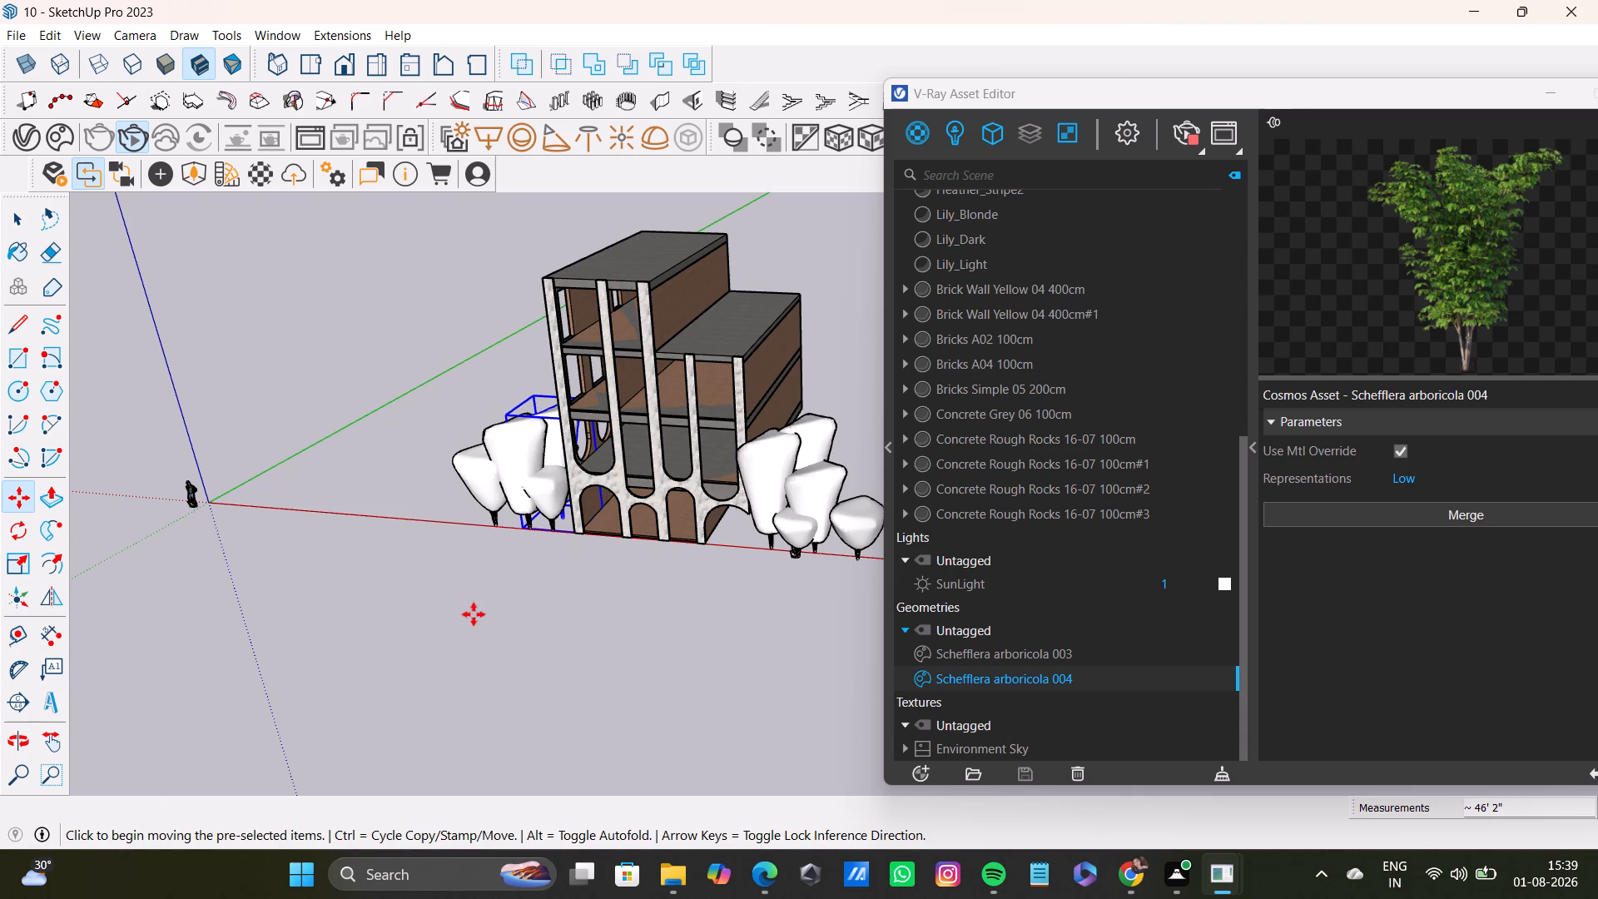
scroll(534, 528, "up", 6)
scroll(528, 524, "down", 6)
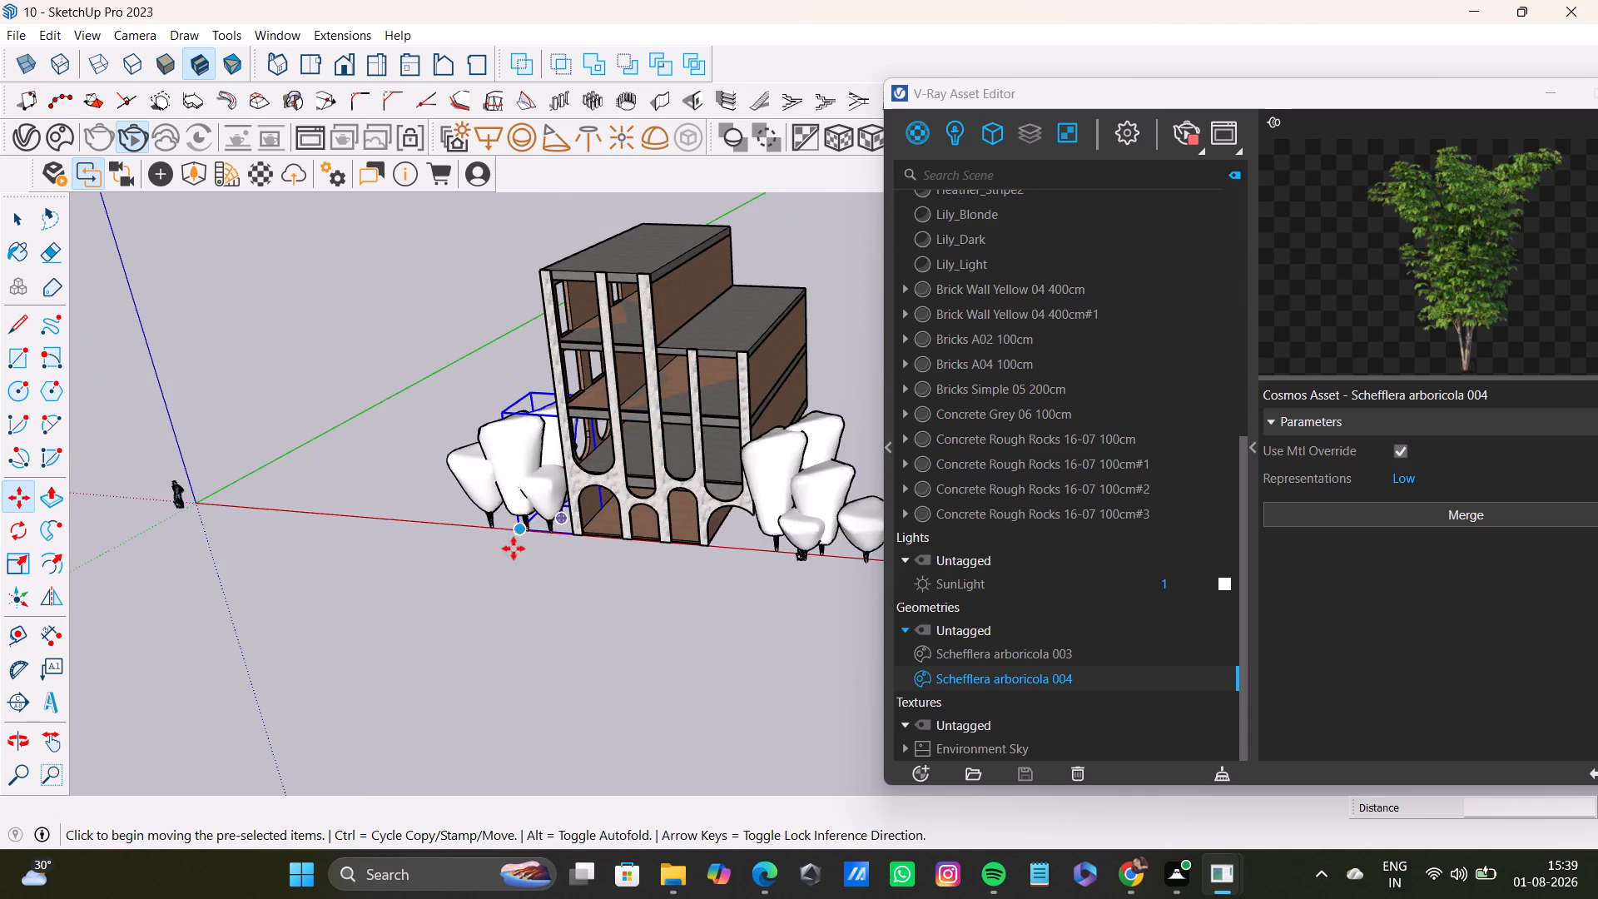
middle_click_drag(514, 647, 629, 513)
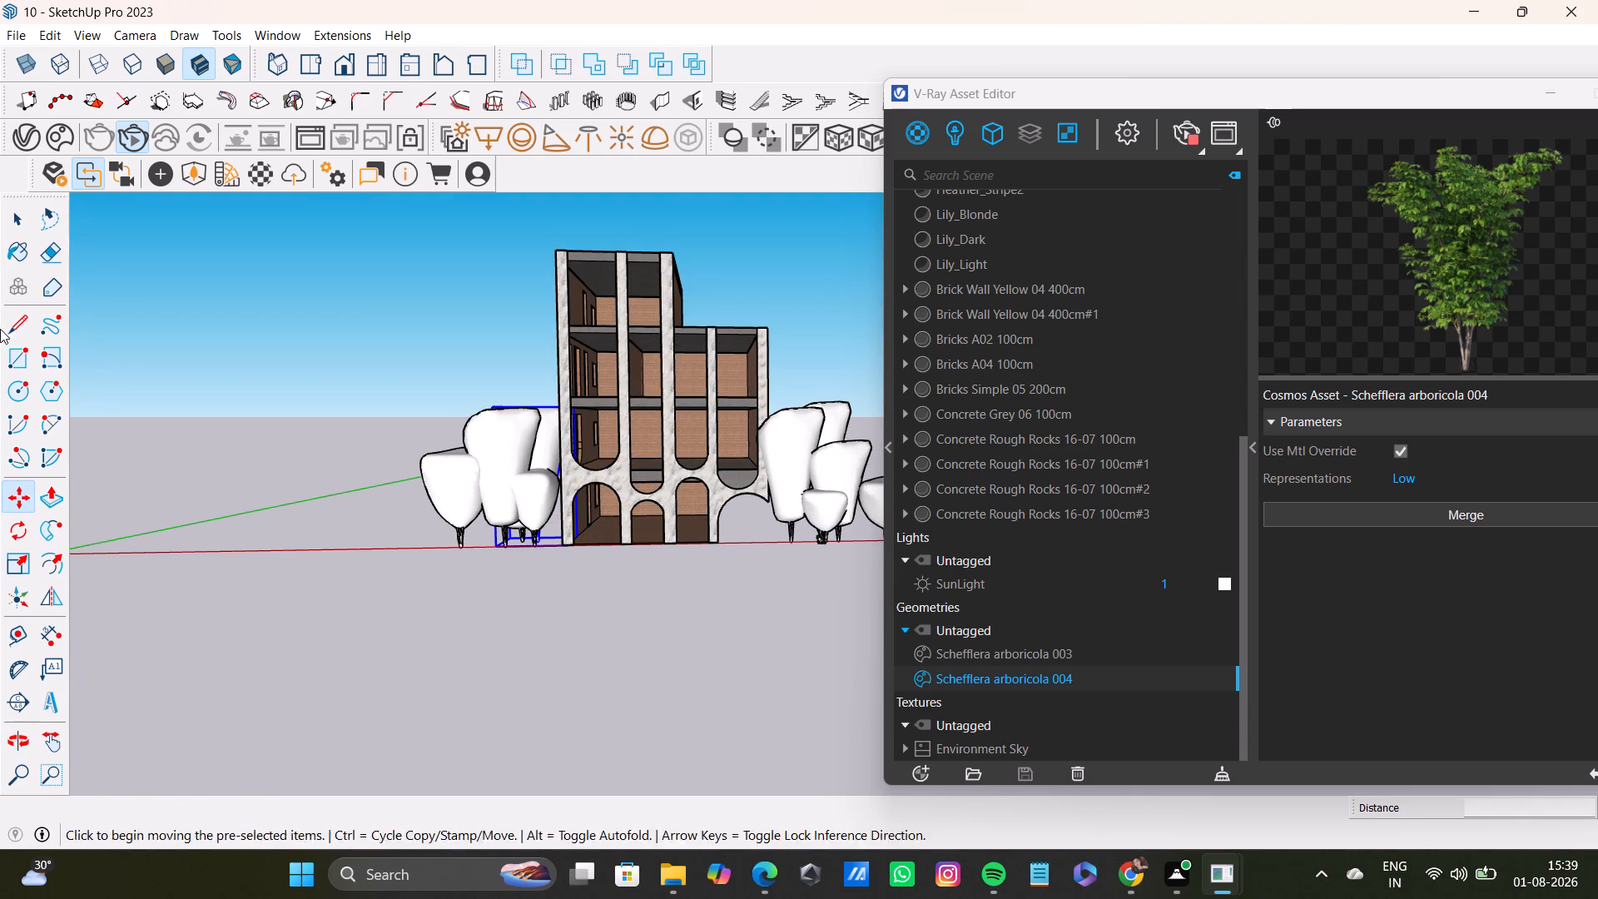
Import Grass E 200cm twice from the downloaded Nature materials in Chaos Cosmos, and minimise the browser.
left_click(20, 132)
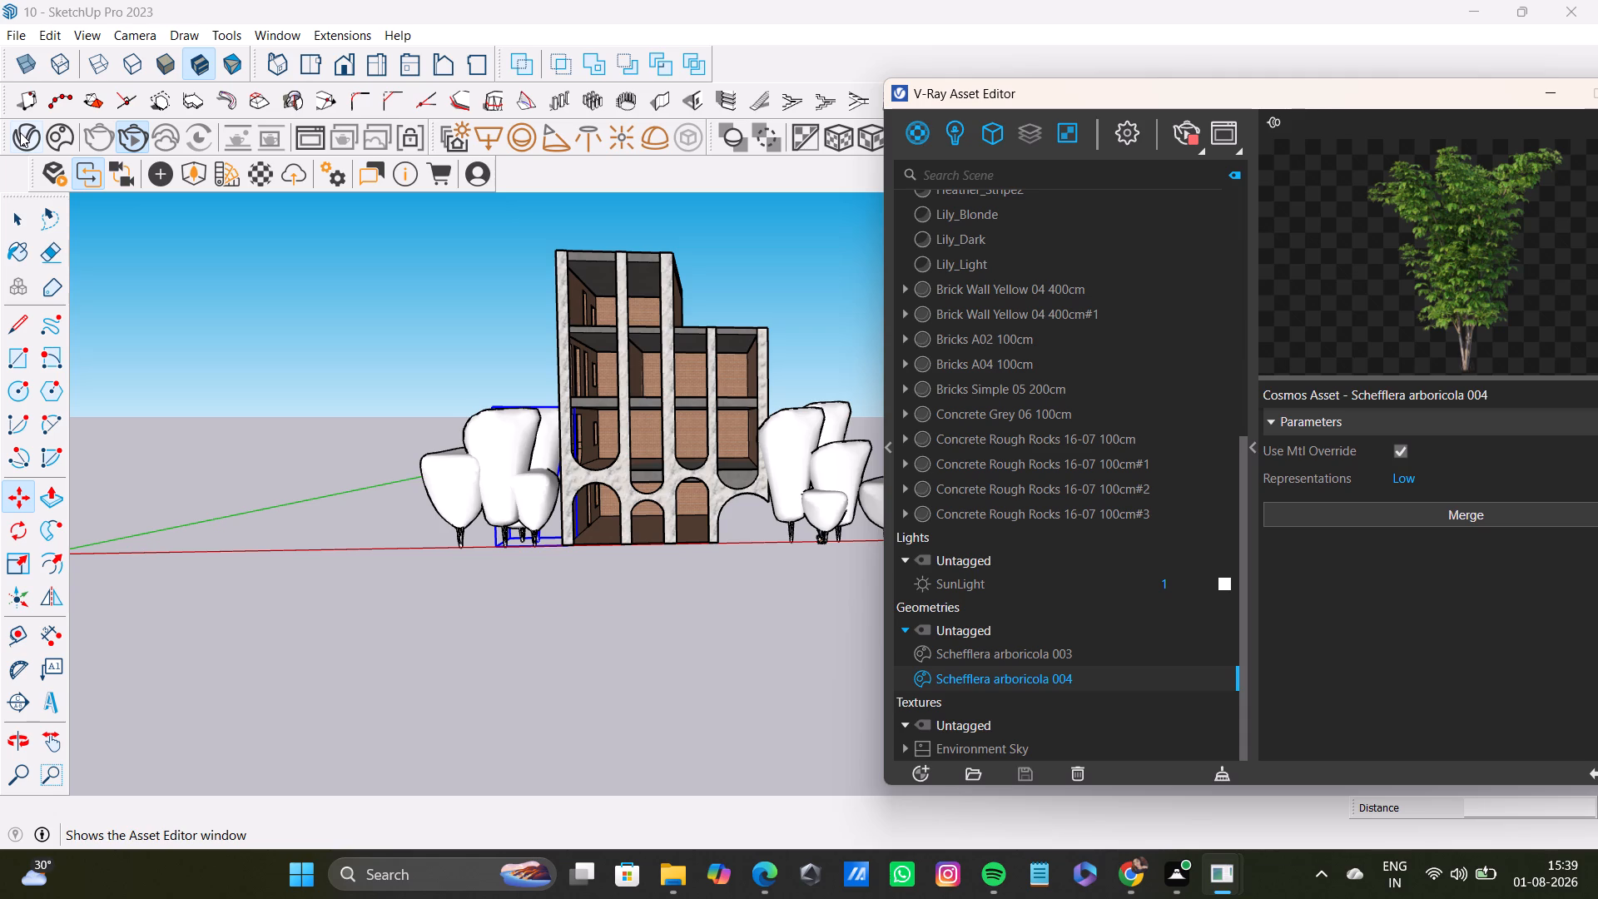
left_click(20, 132)
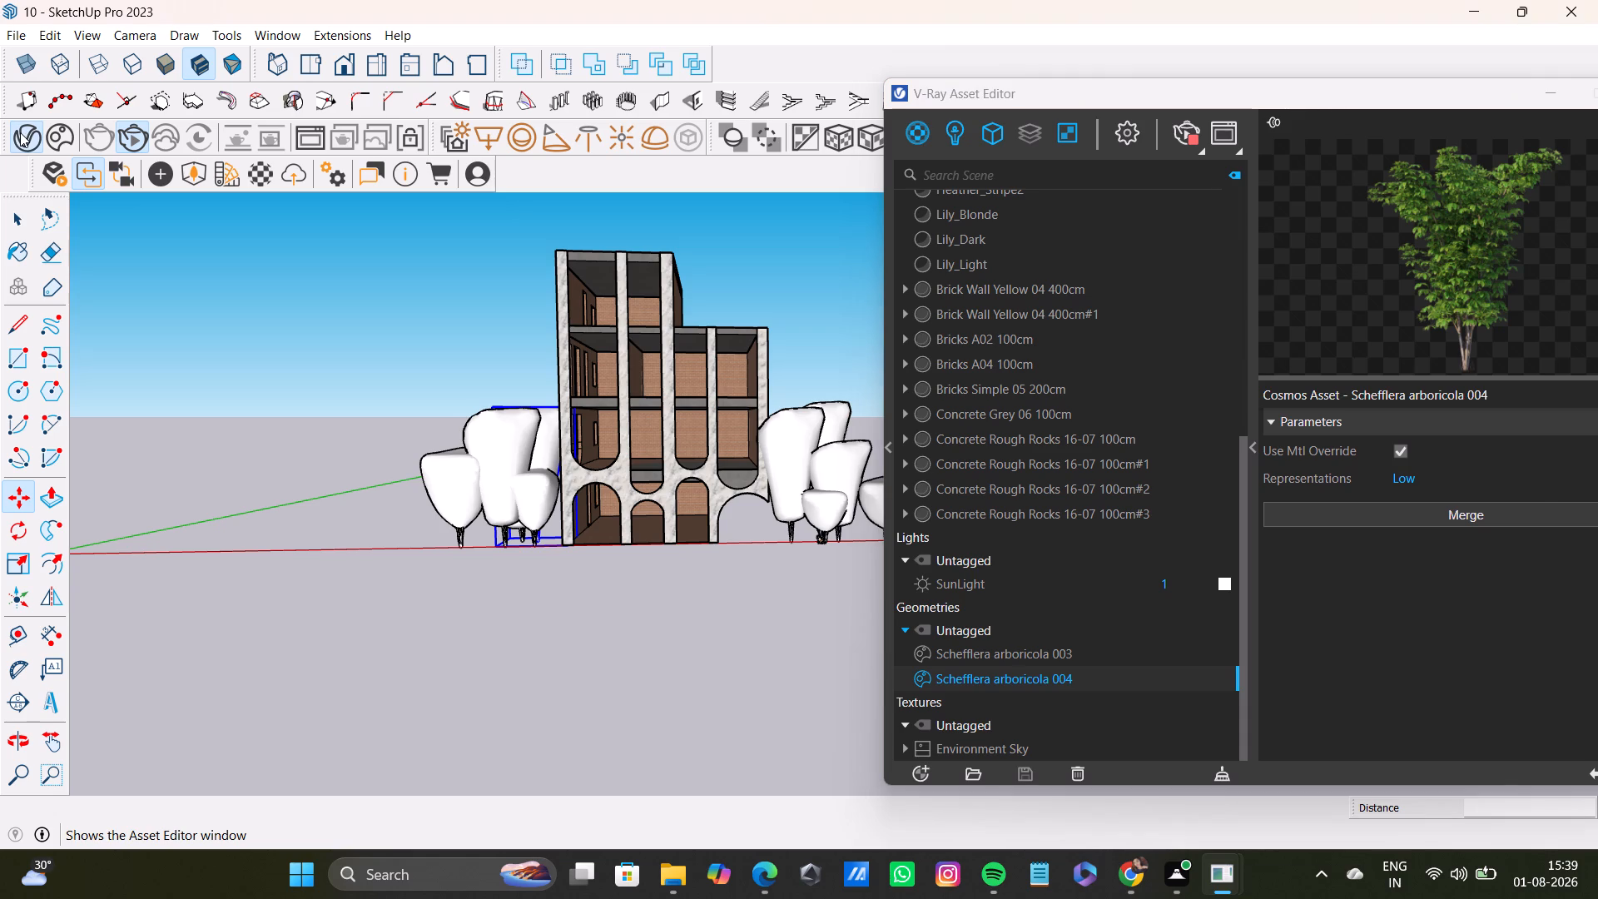
left_click(67, 147)
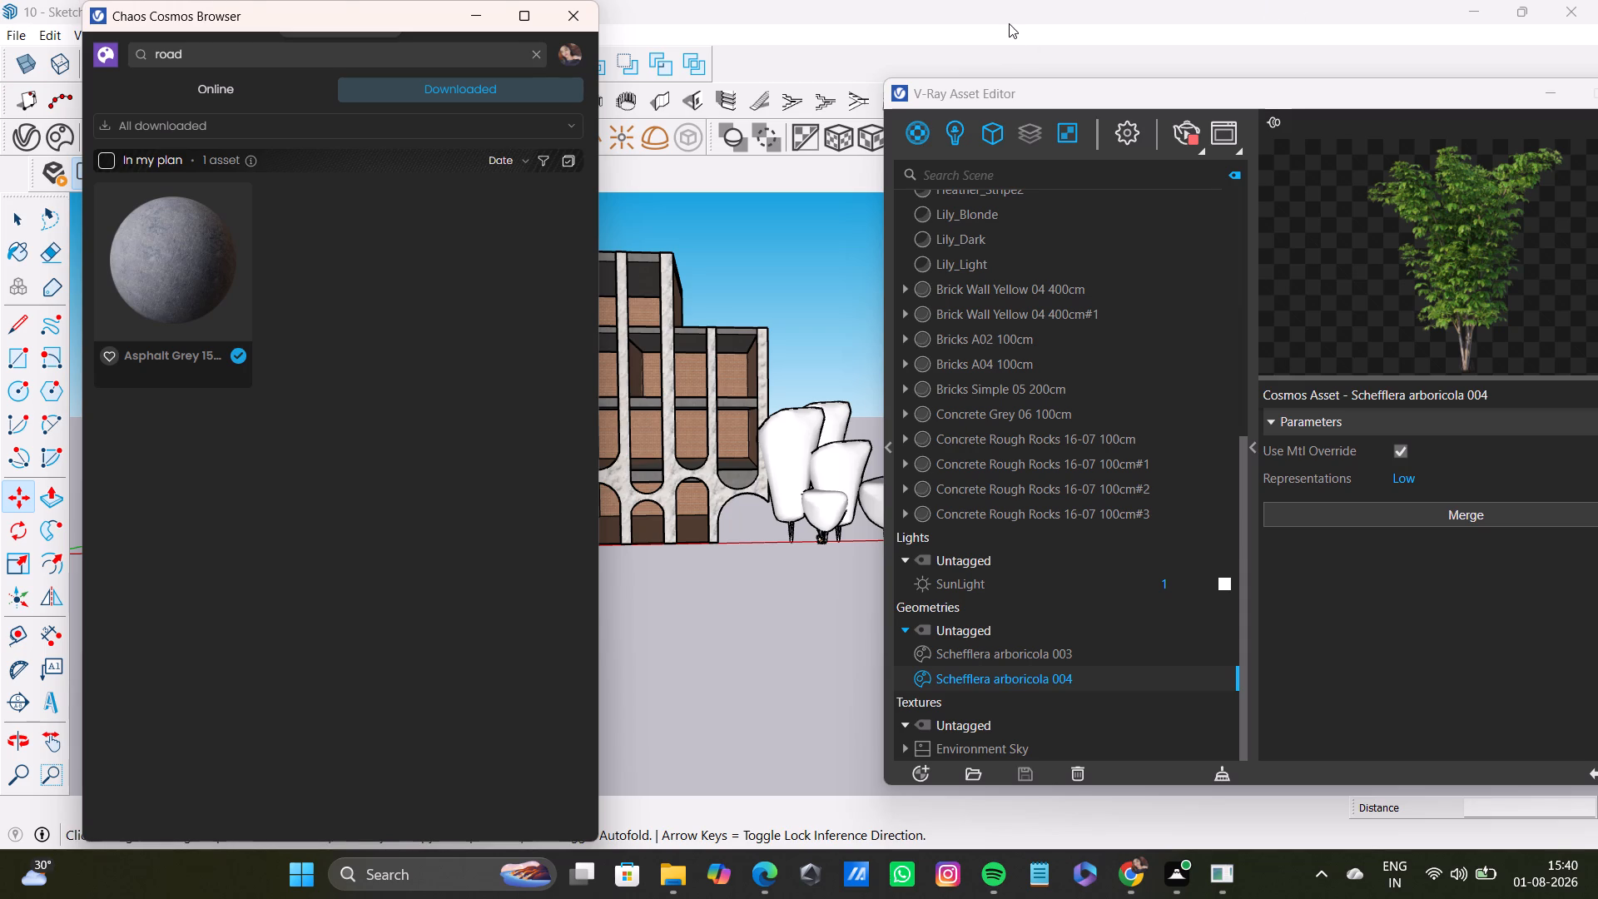
left_click(141, 126)
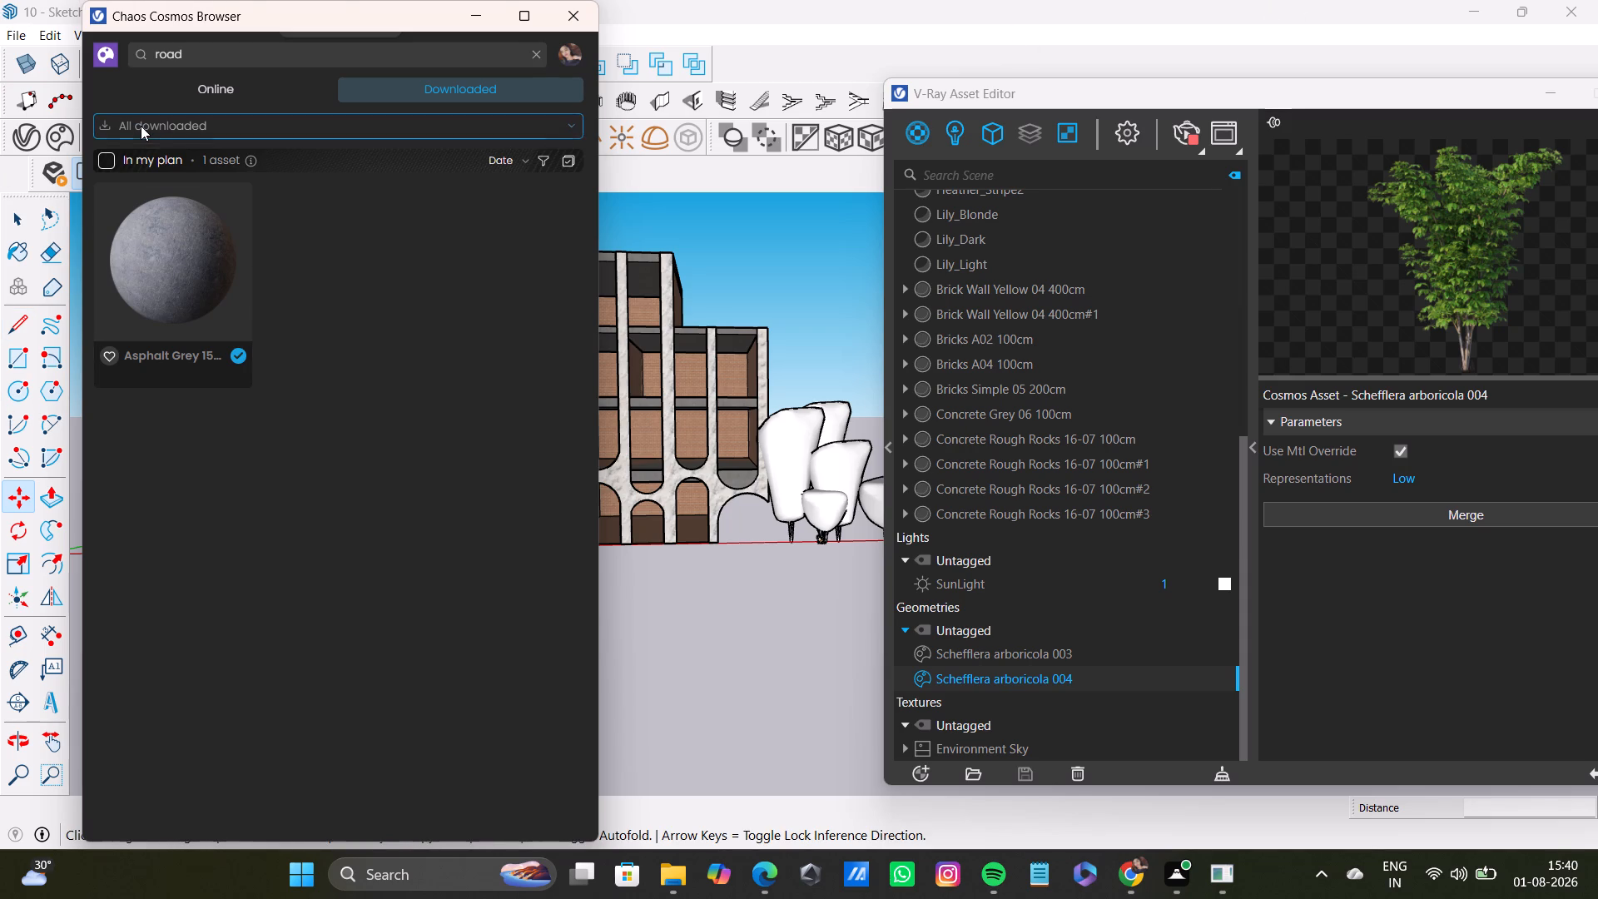
left_click(156, 186)
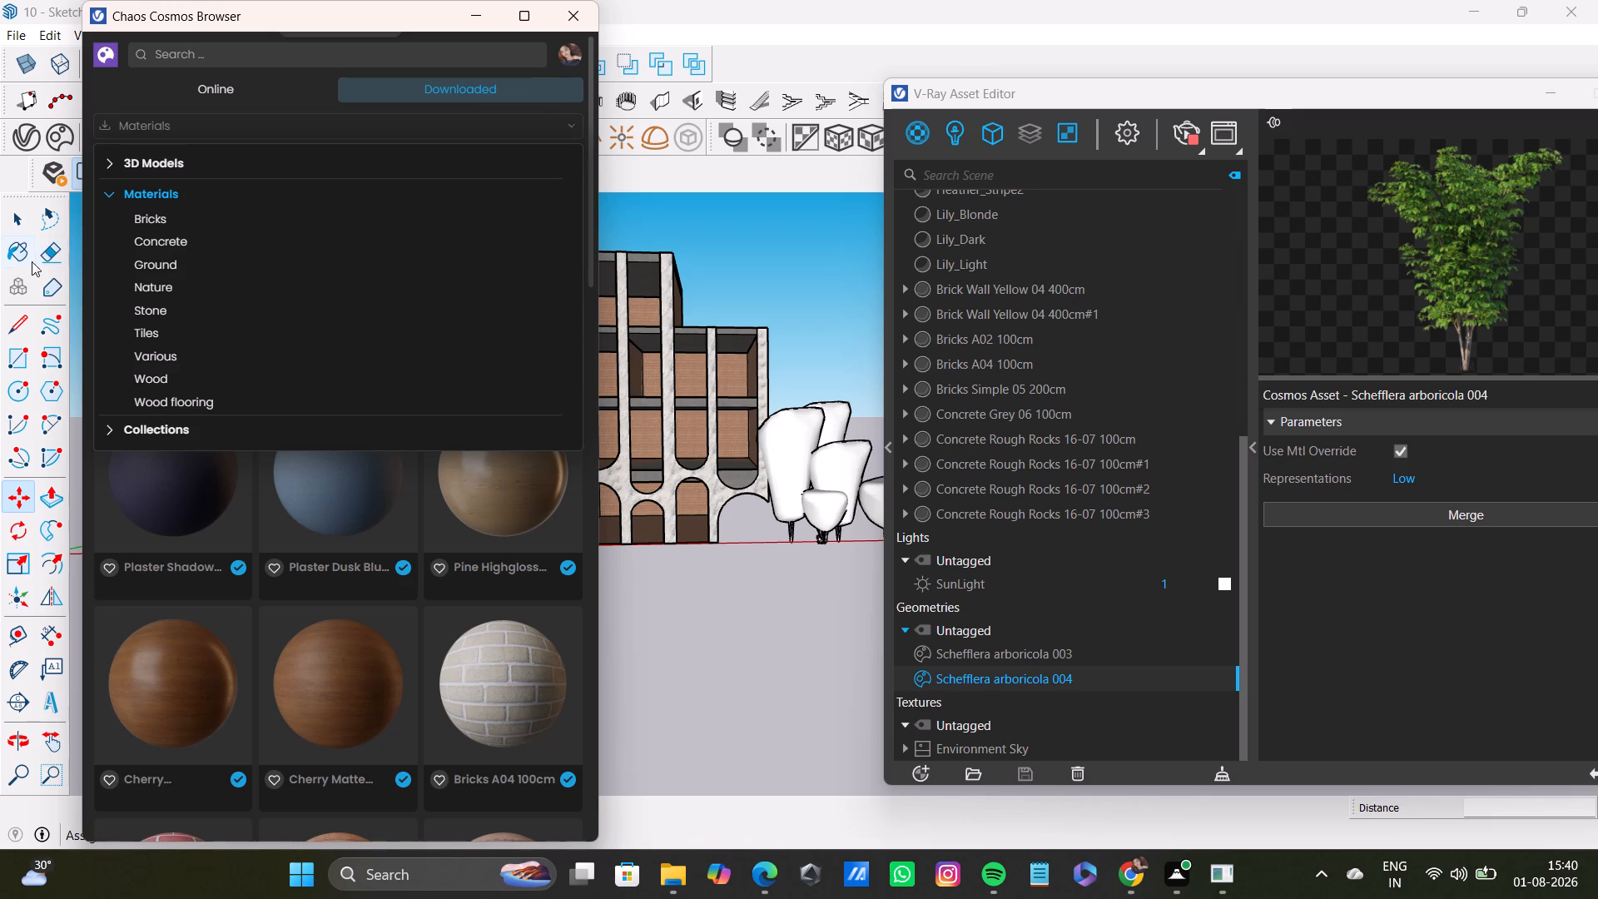
left_click(166, 281)
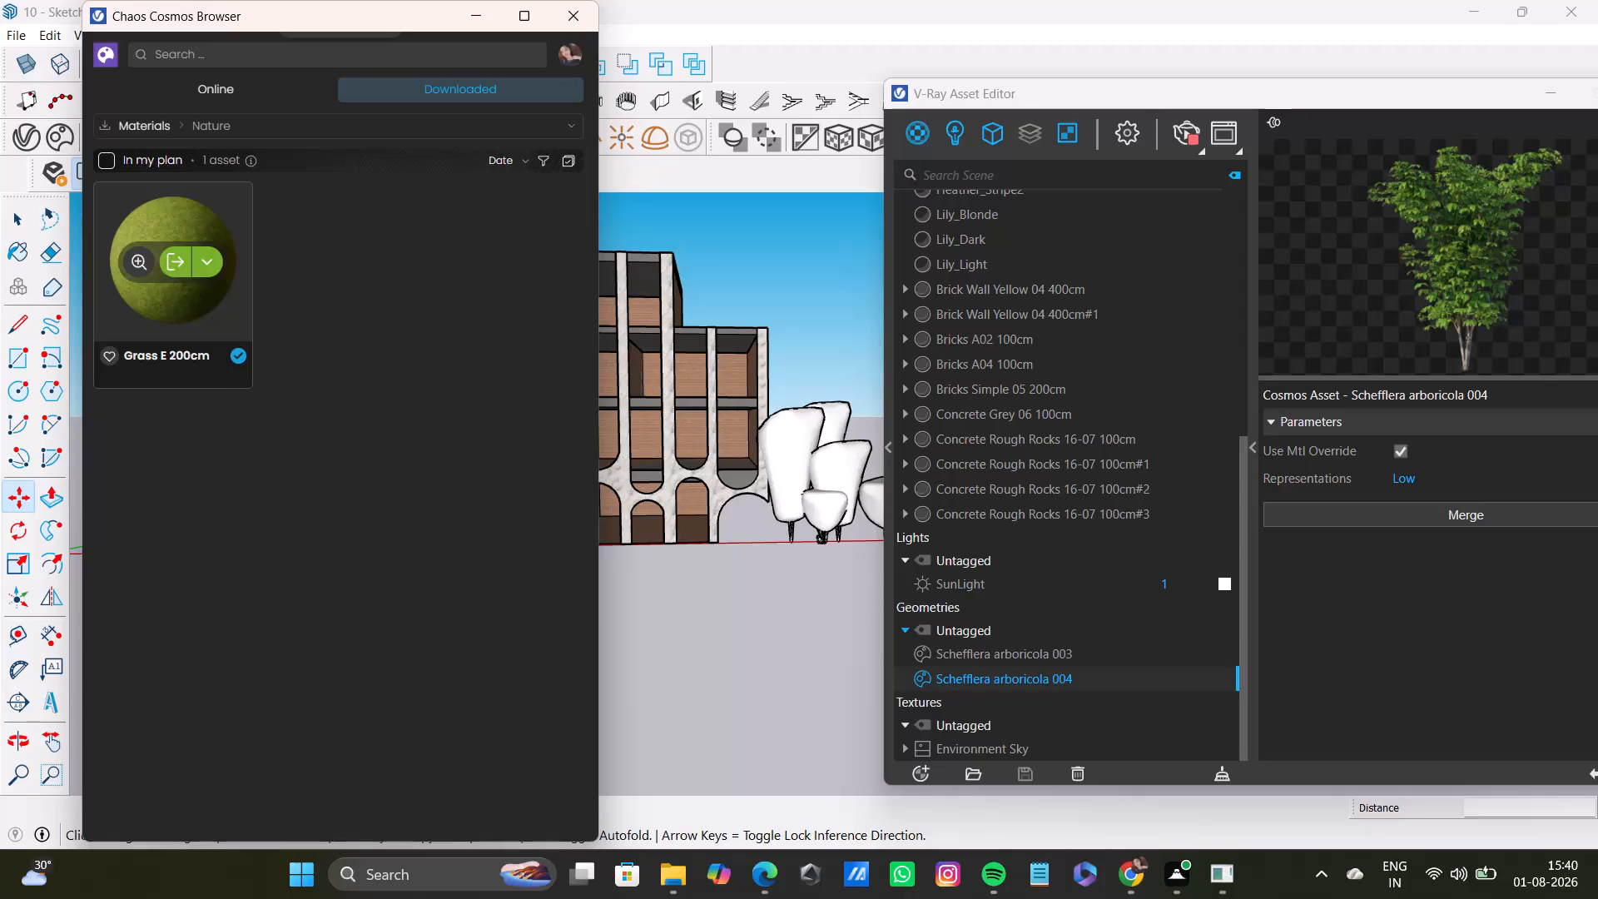
left_click(189, 255)
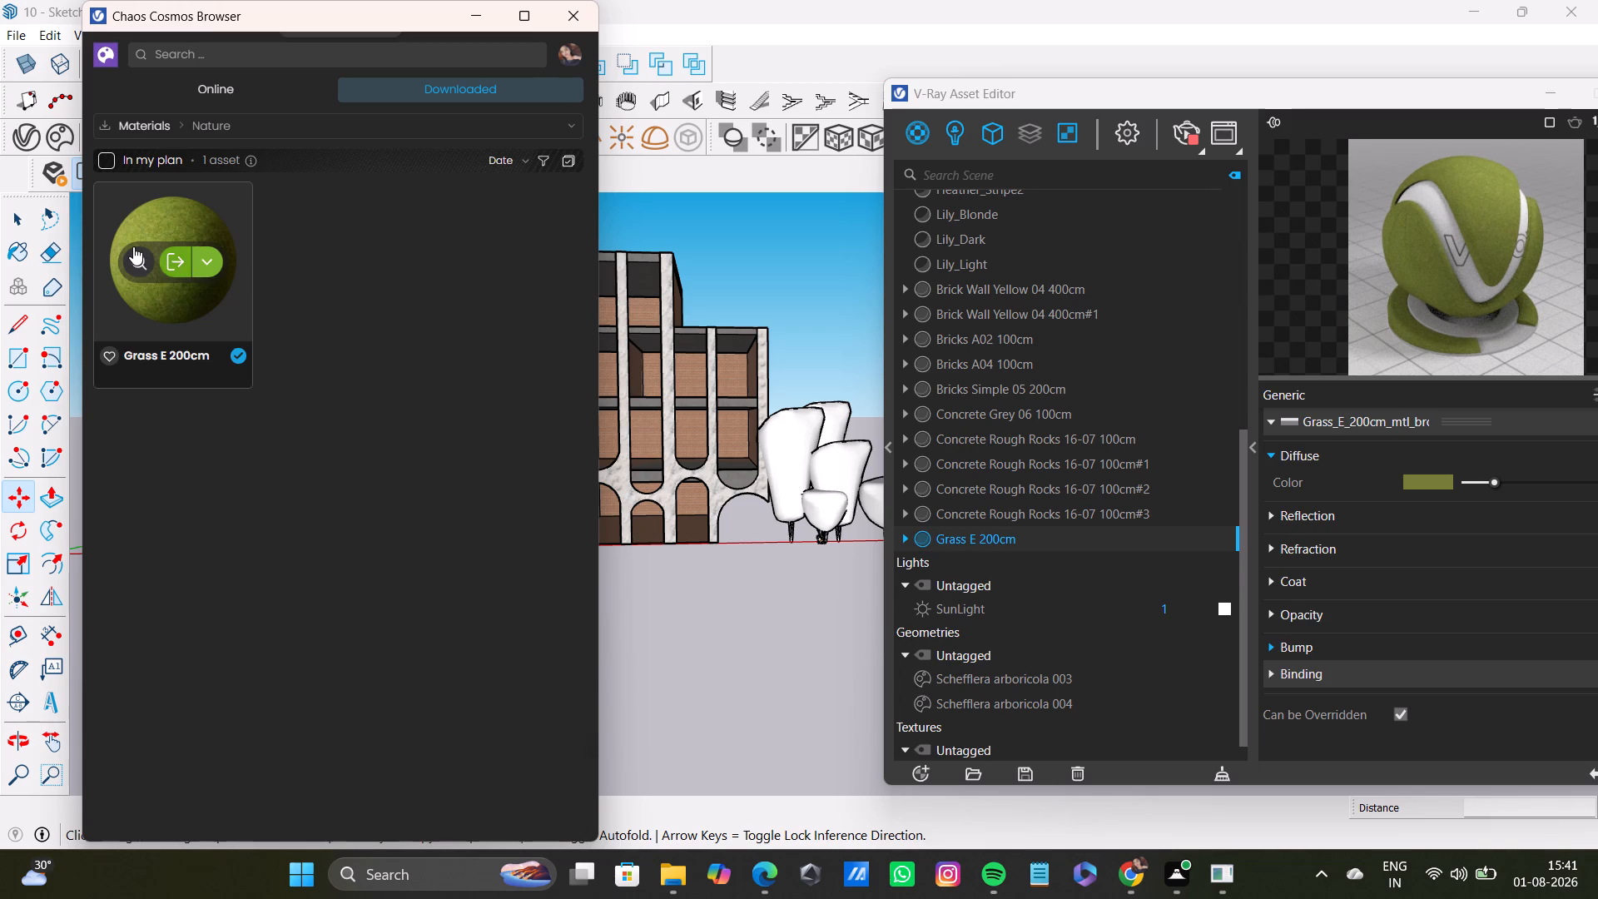
left_click(177, 266)
left_click(447, 83)
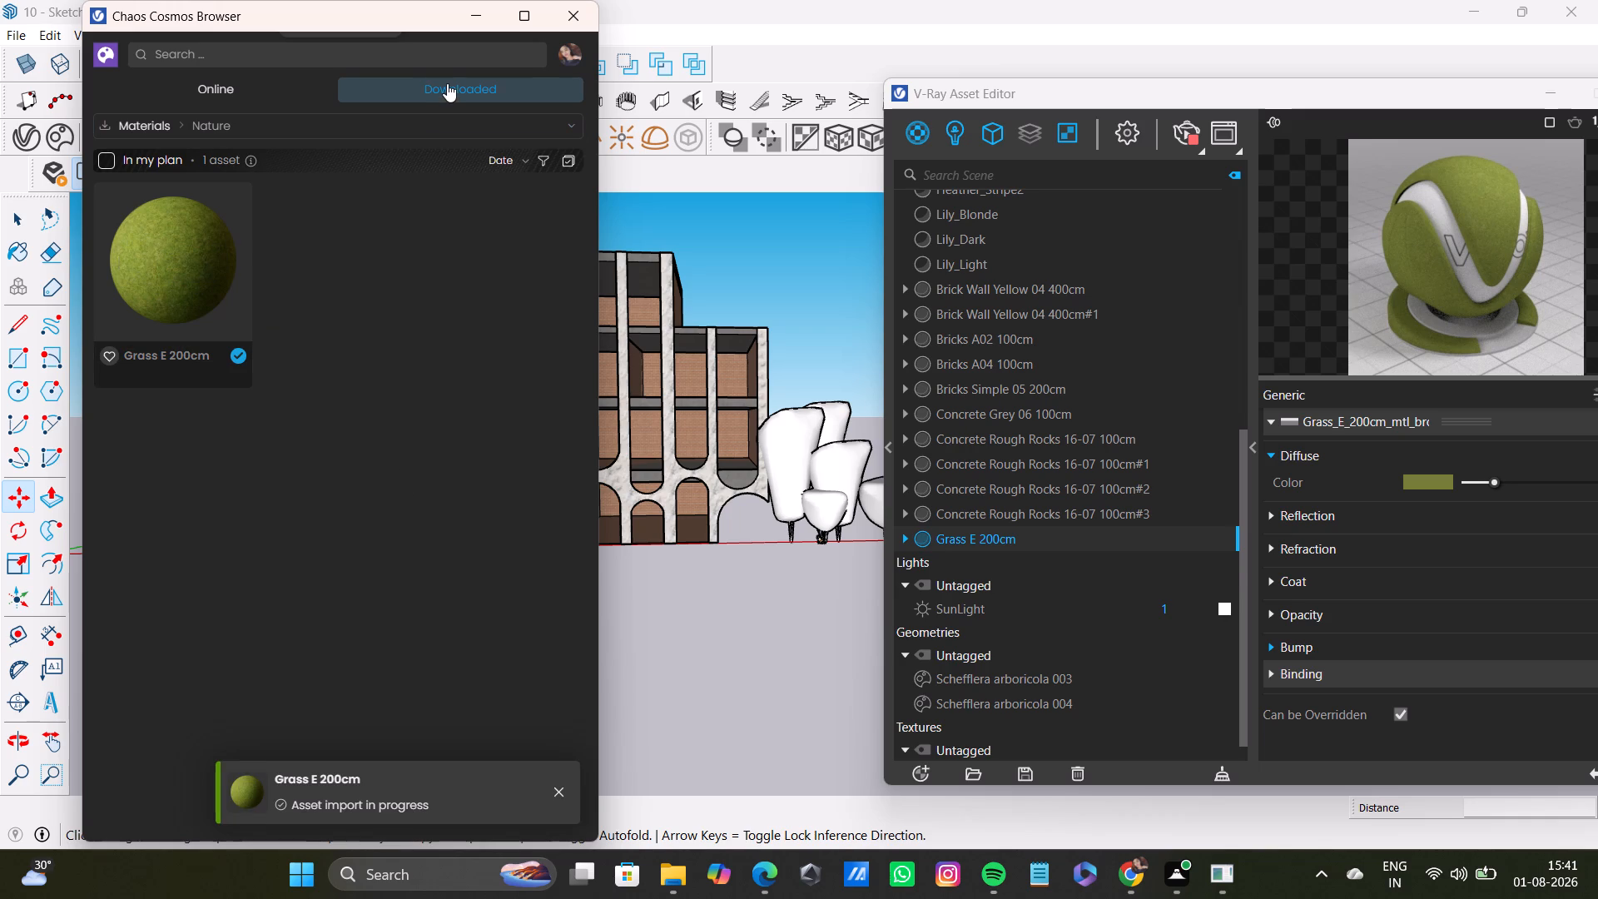
left_click(447, 83)
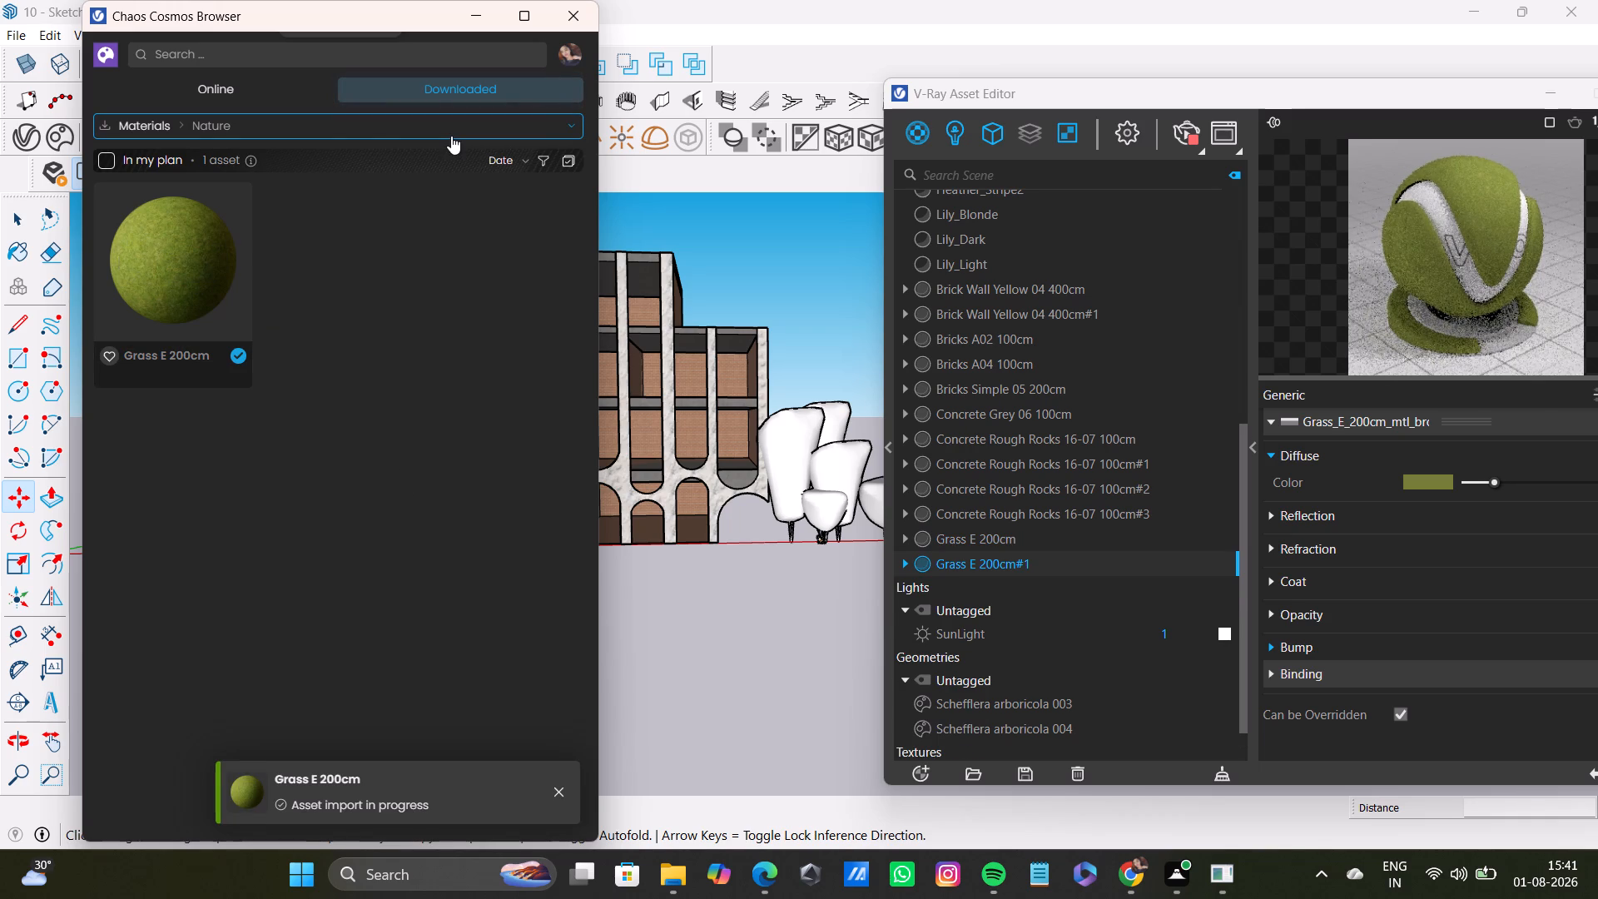
left_click(480, 17)
Draw a ground rectangle about 28' 9" by 20' beneath the shrub group beside the building's taller wing.
middle_click_drag(693, 539, 672, 487)
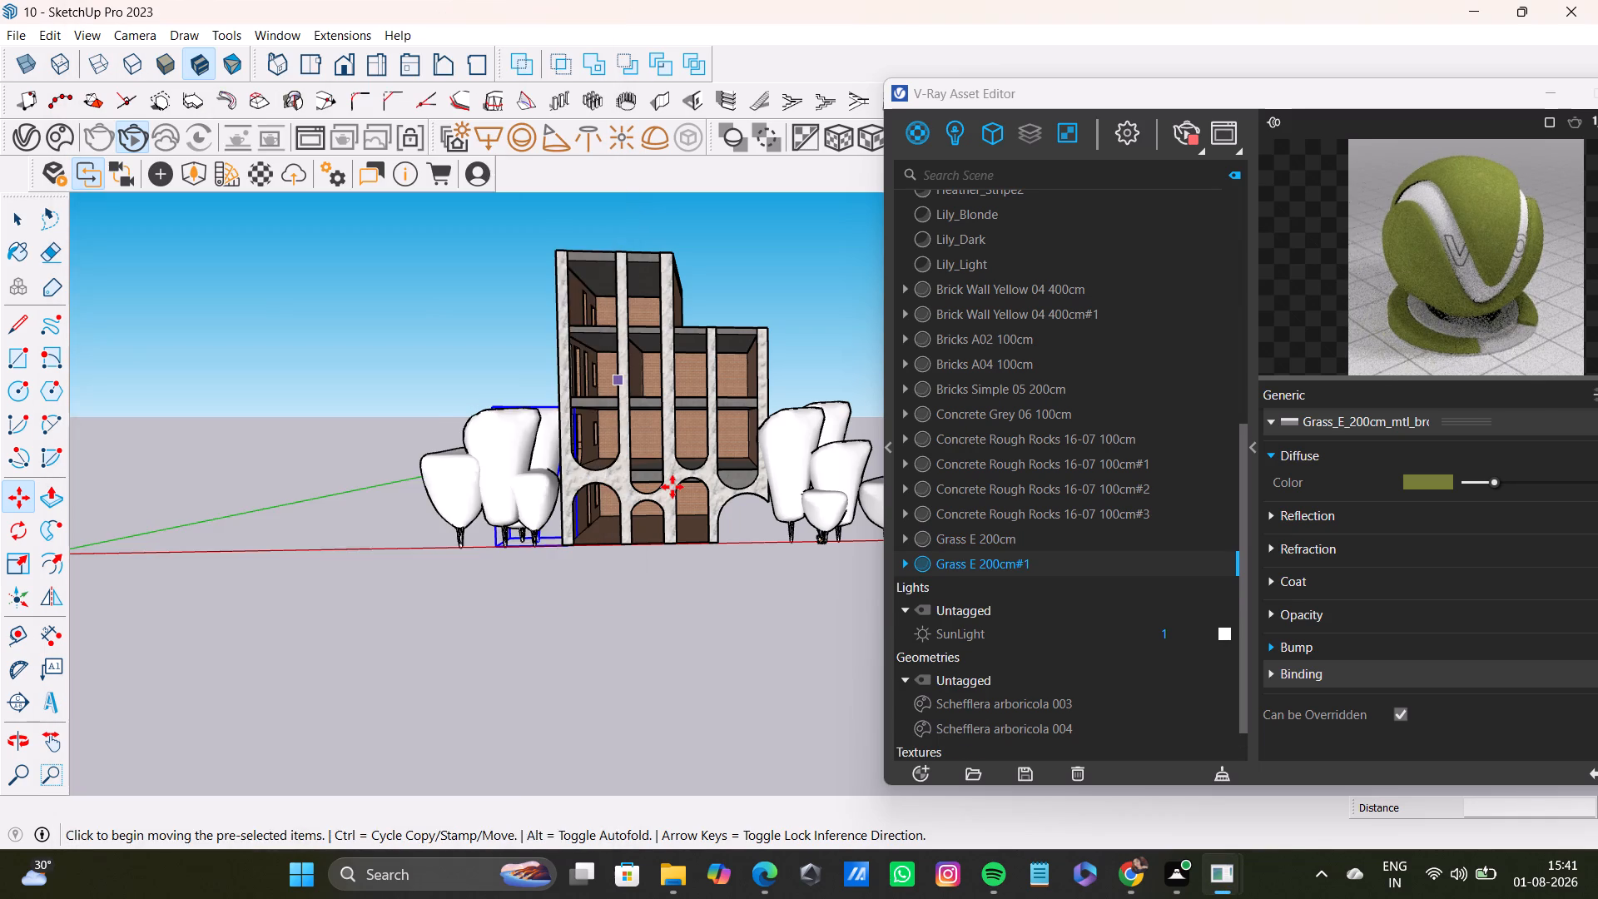
middle_click_drag(672, 487, 738, 608)
scroll(583, 583, "up", 9)
middle_click_drag(567, 592, 782, 523)
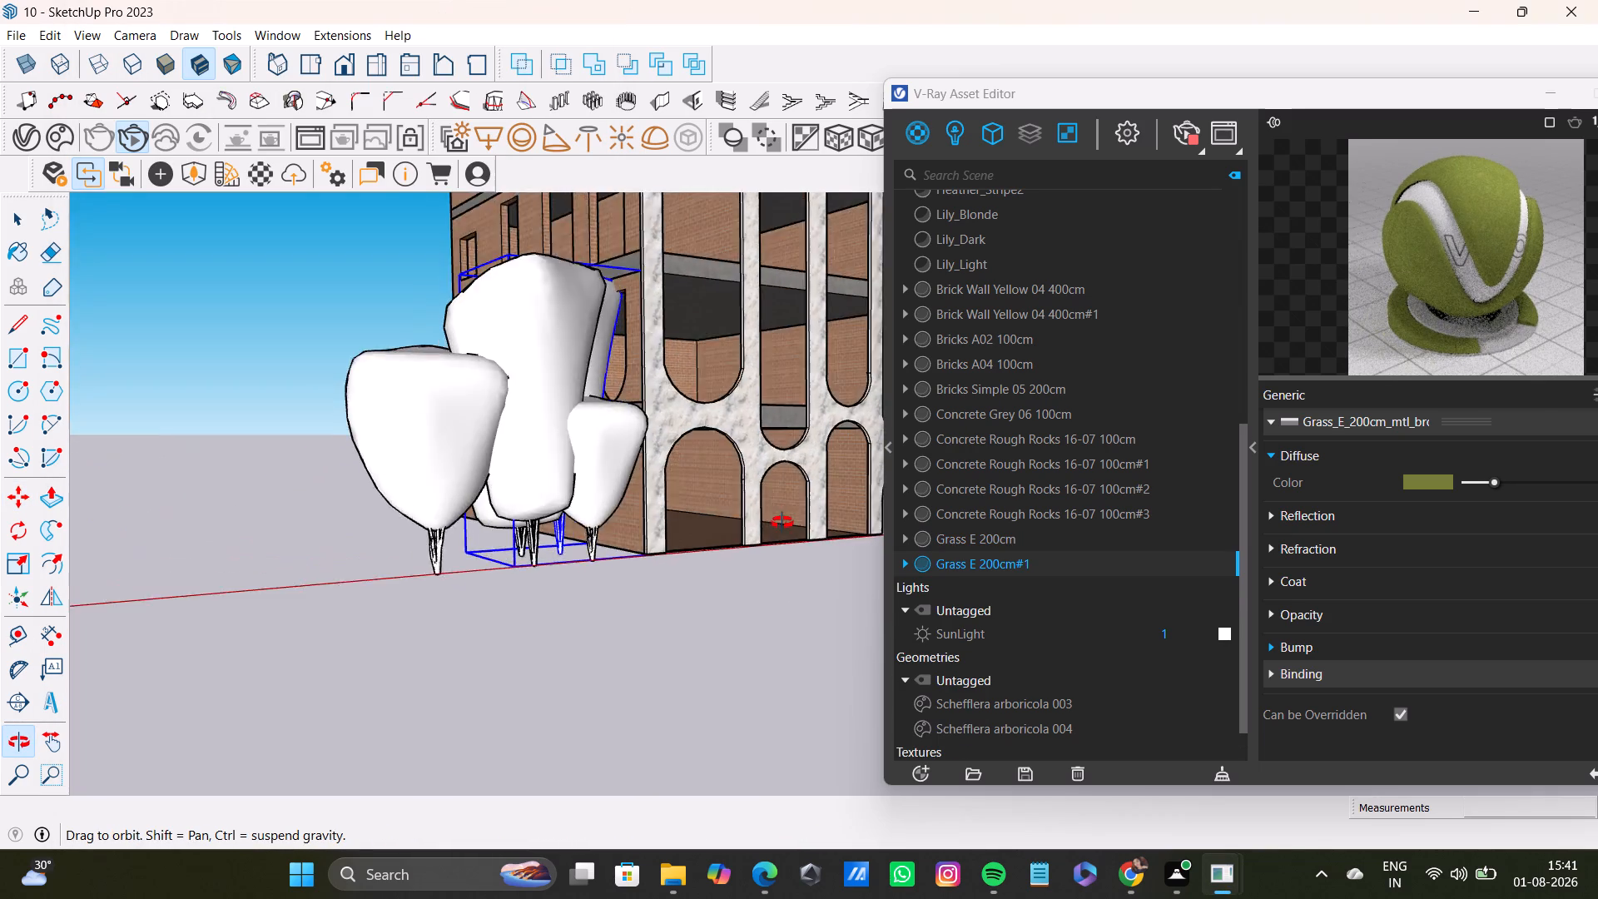
middle_click_drag(782, 523, 737, 550)
scroll(414, 594, "up", 3)
middle_click_drag(509, 610, 547, 410)
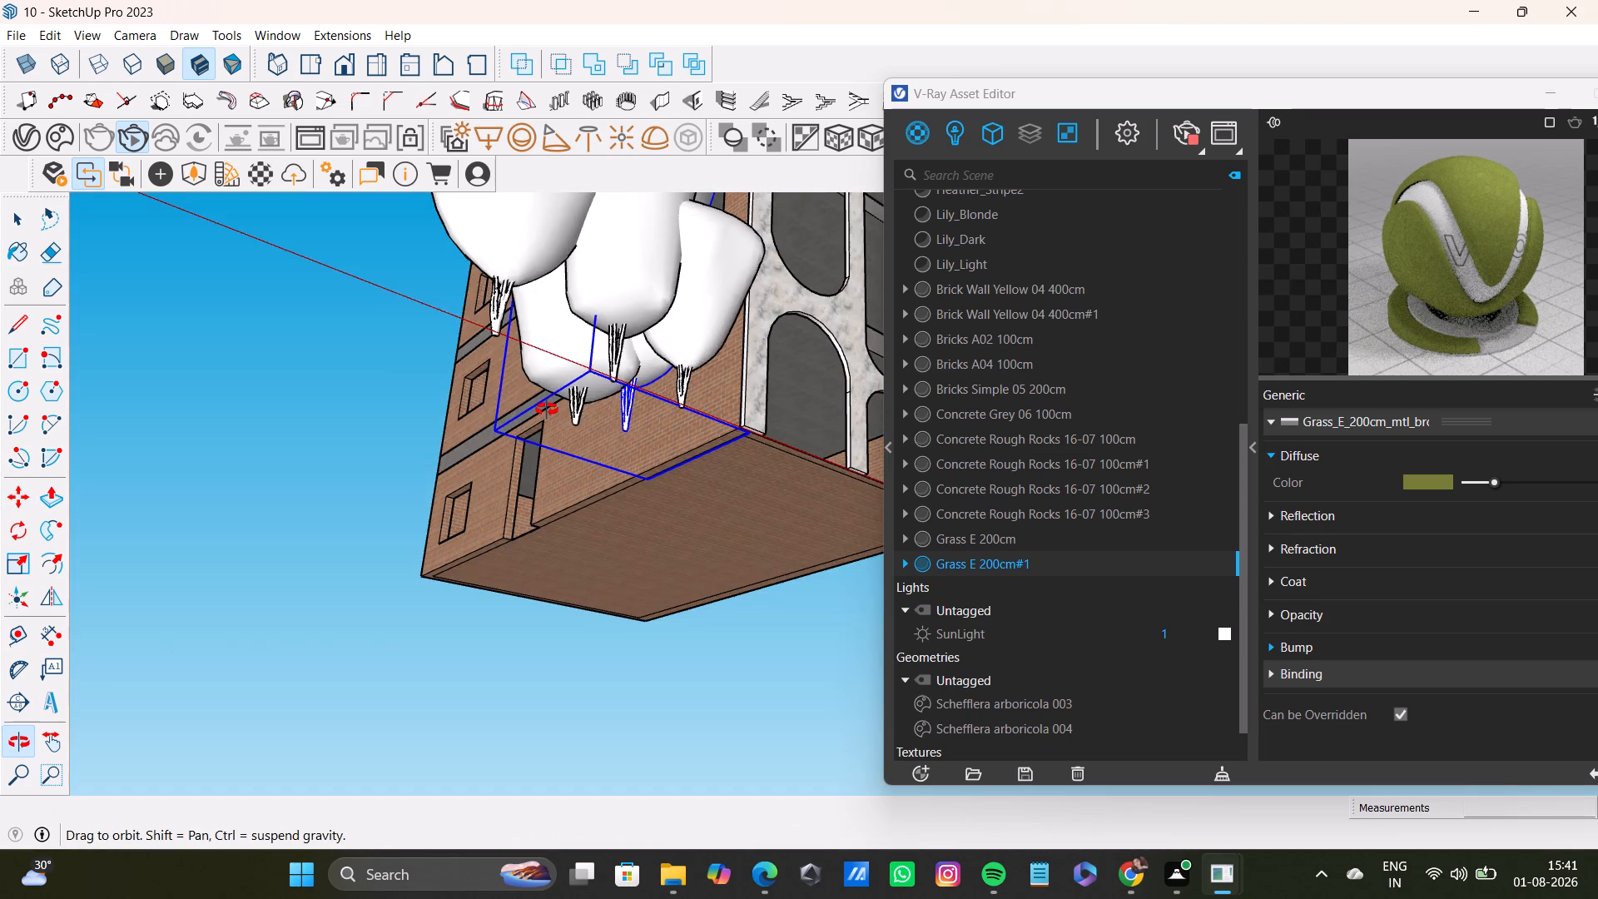
middle_click_drag(547, 410, 536, 404)
left_click(17, 360)
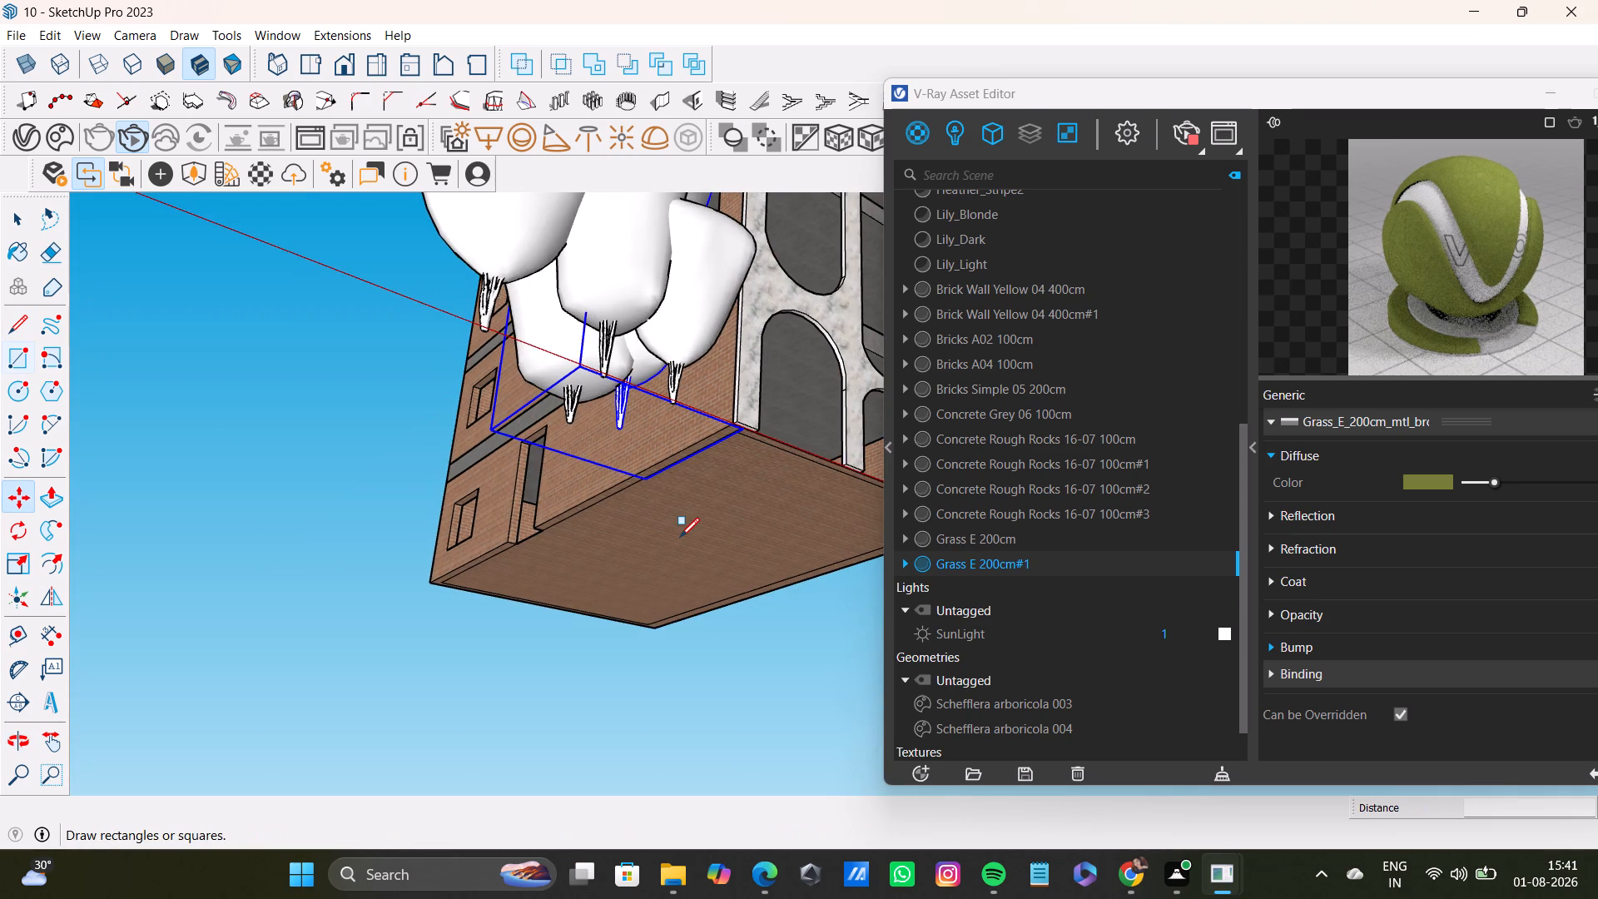
left_click(541, 520)
left_click(733, 421)
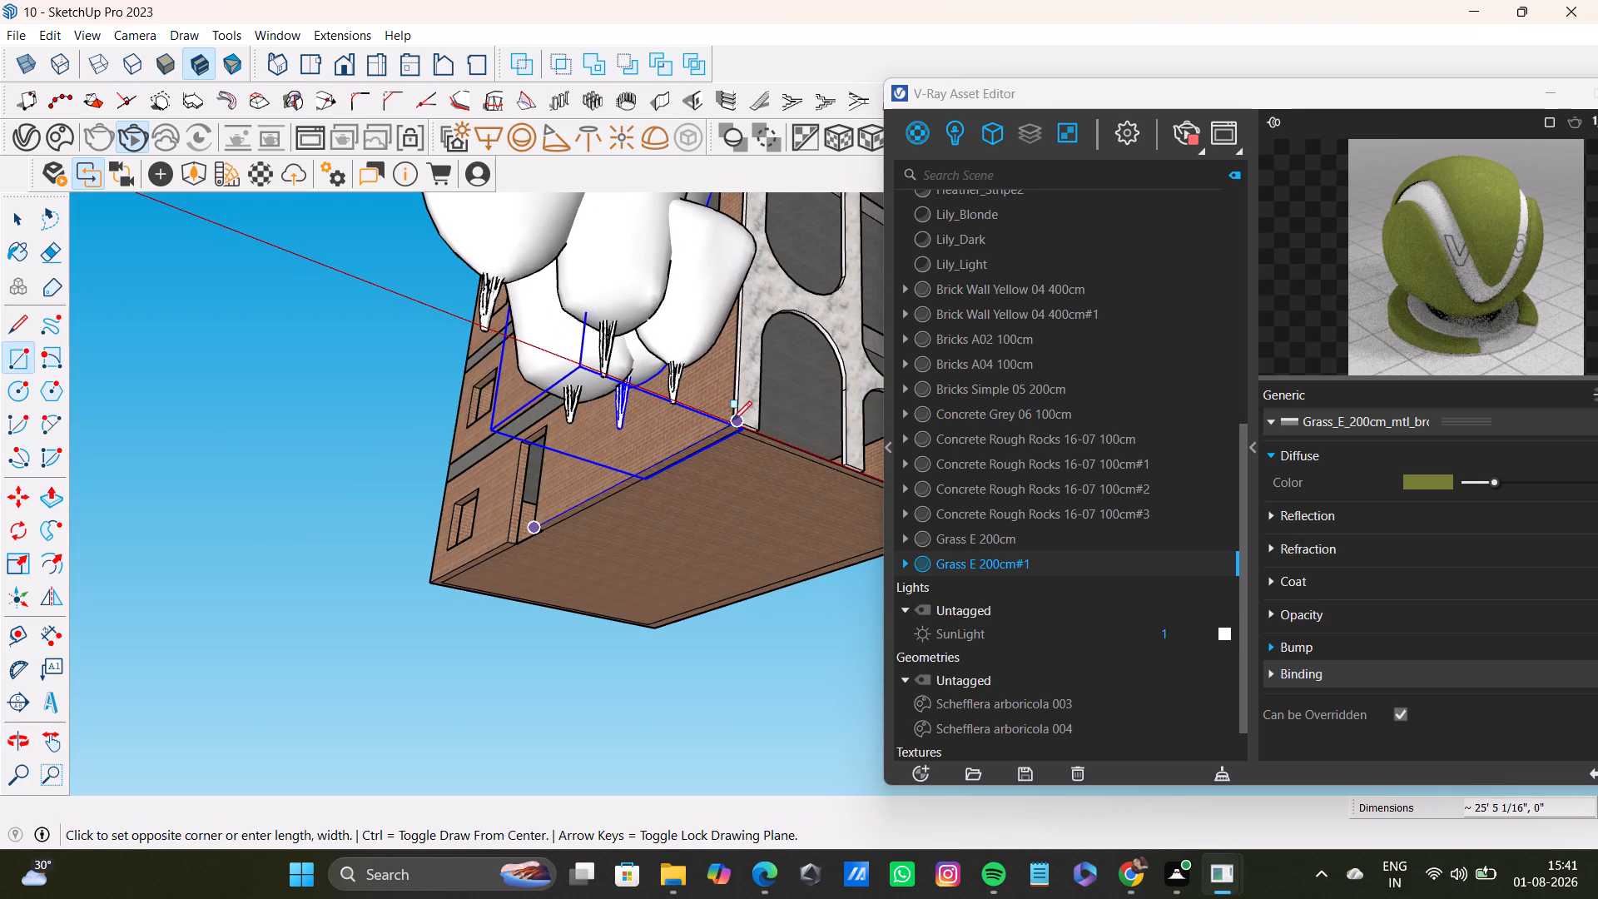
left_click(732, 424)
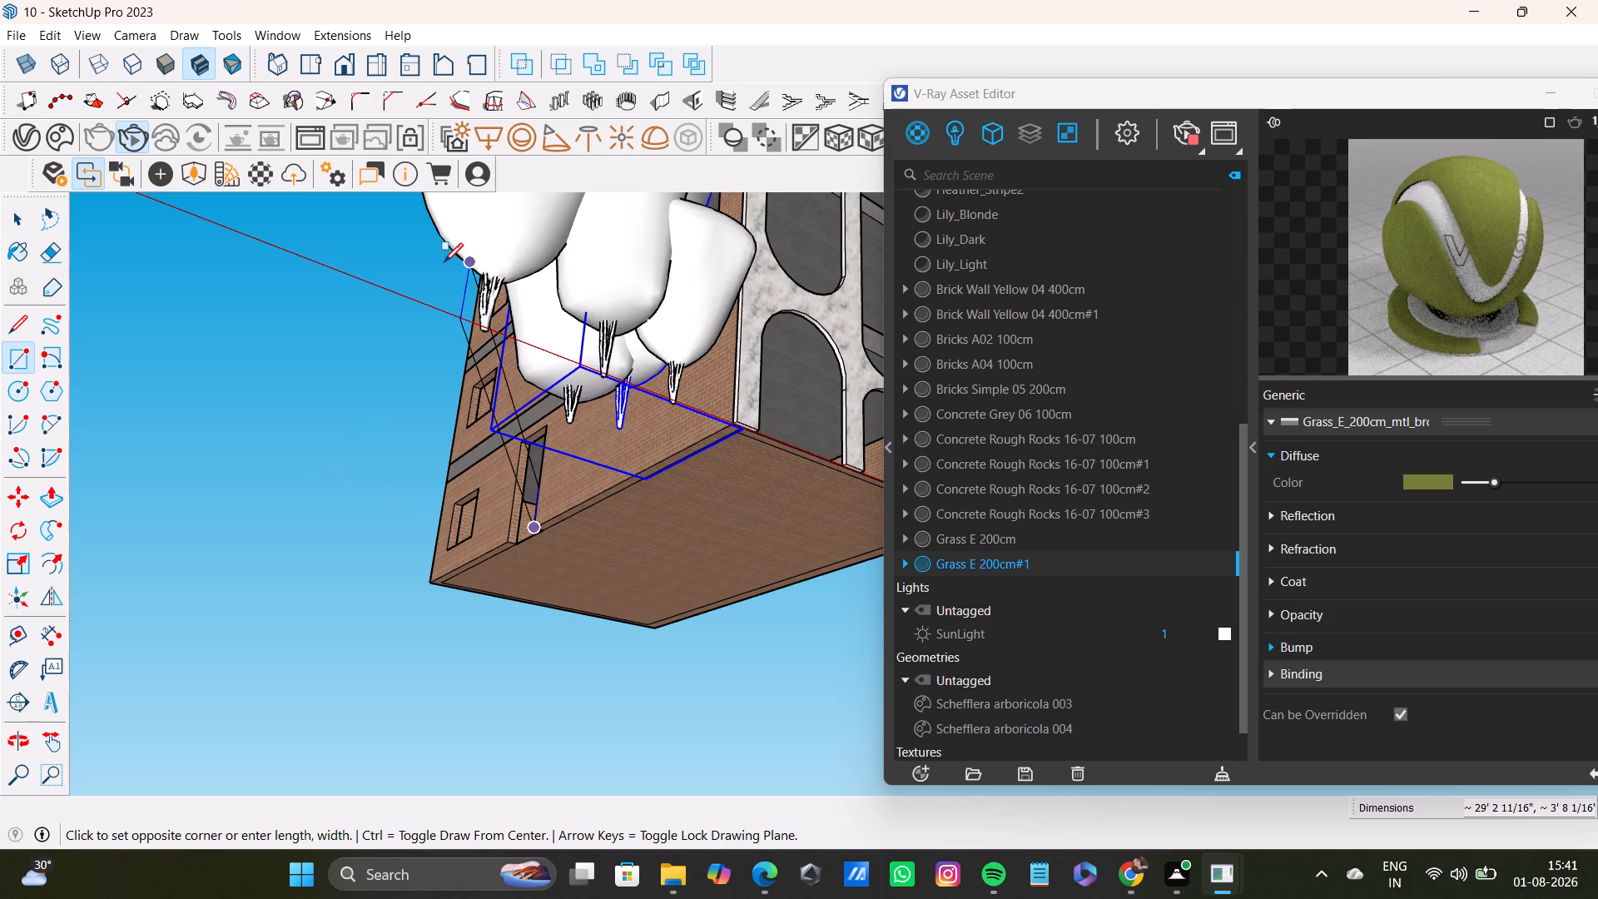
left_click(424, 257)
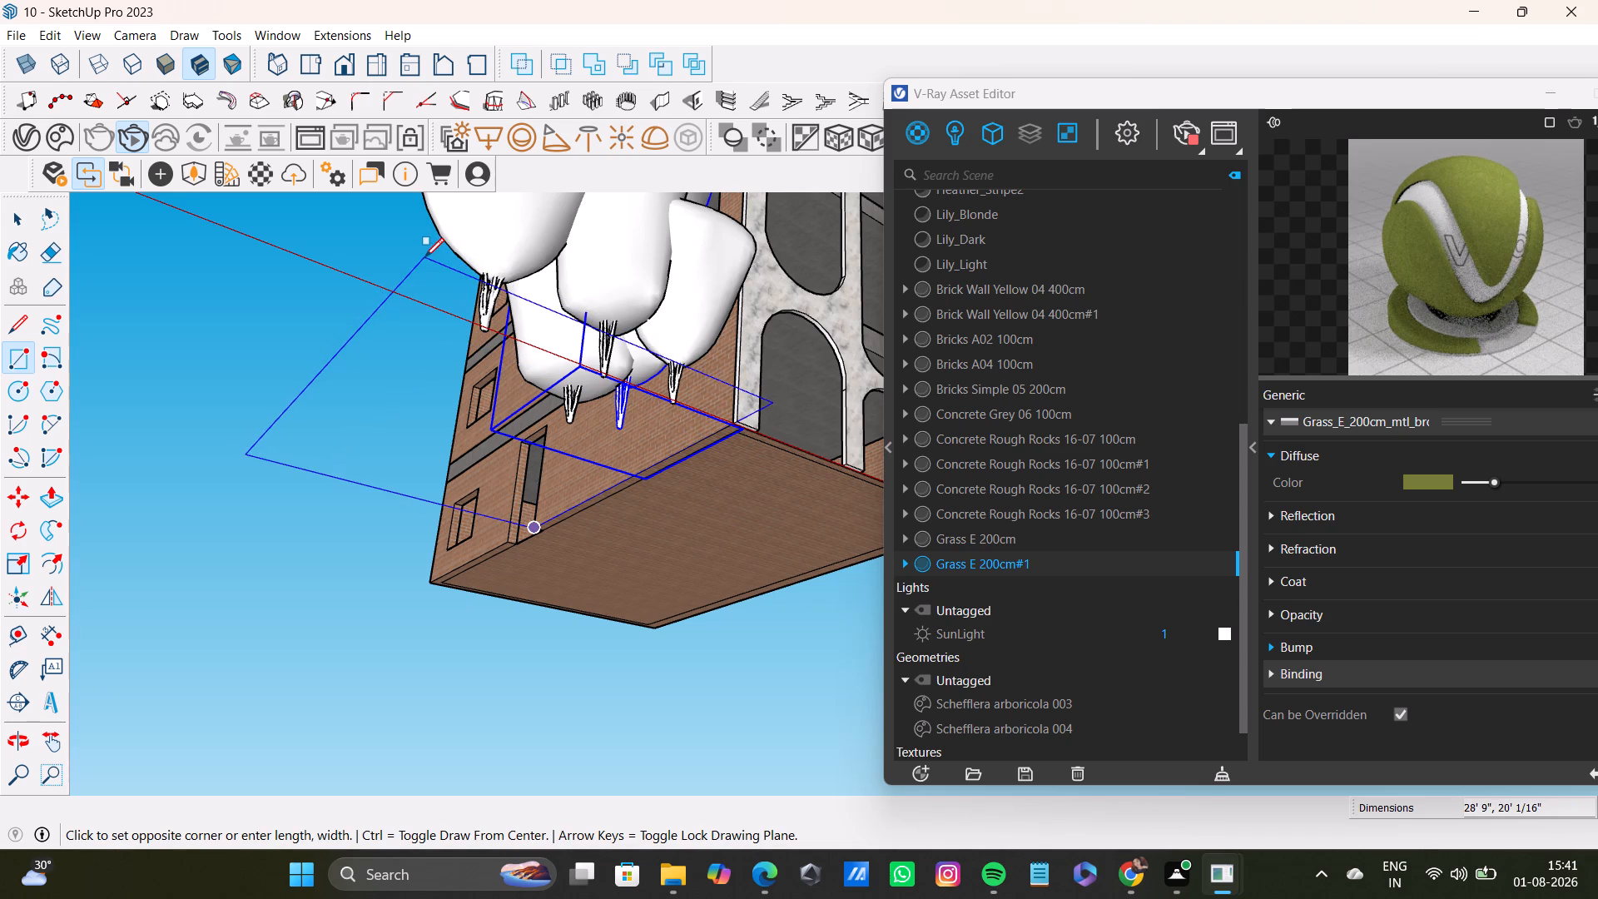
middle_click_drag(631, 628, 549, 837)
key("space")
Apply the Grass E 200cm#1 material to the new ground rectangle under the shrubs.
double_click(360, 643)
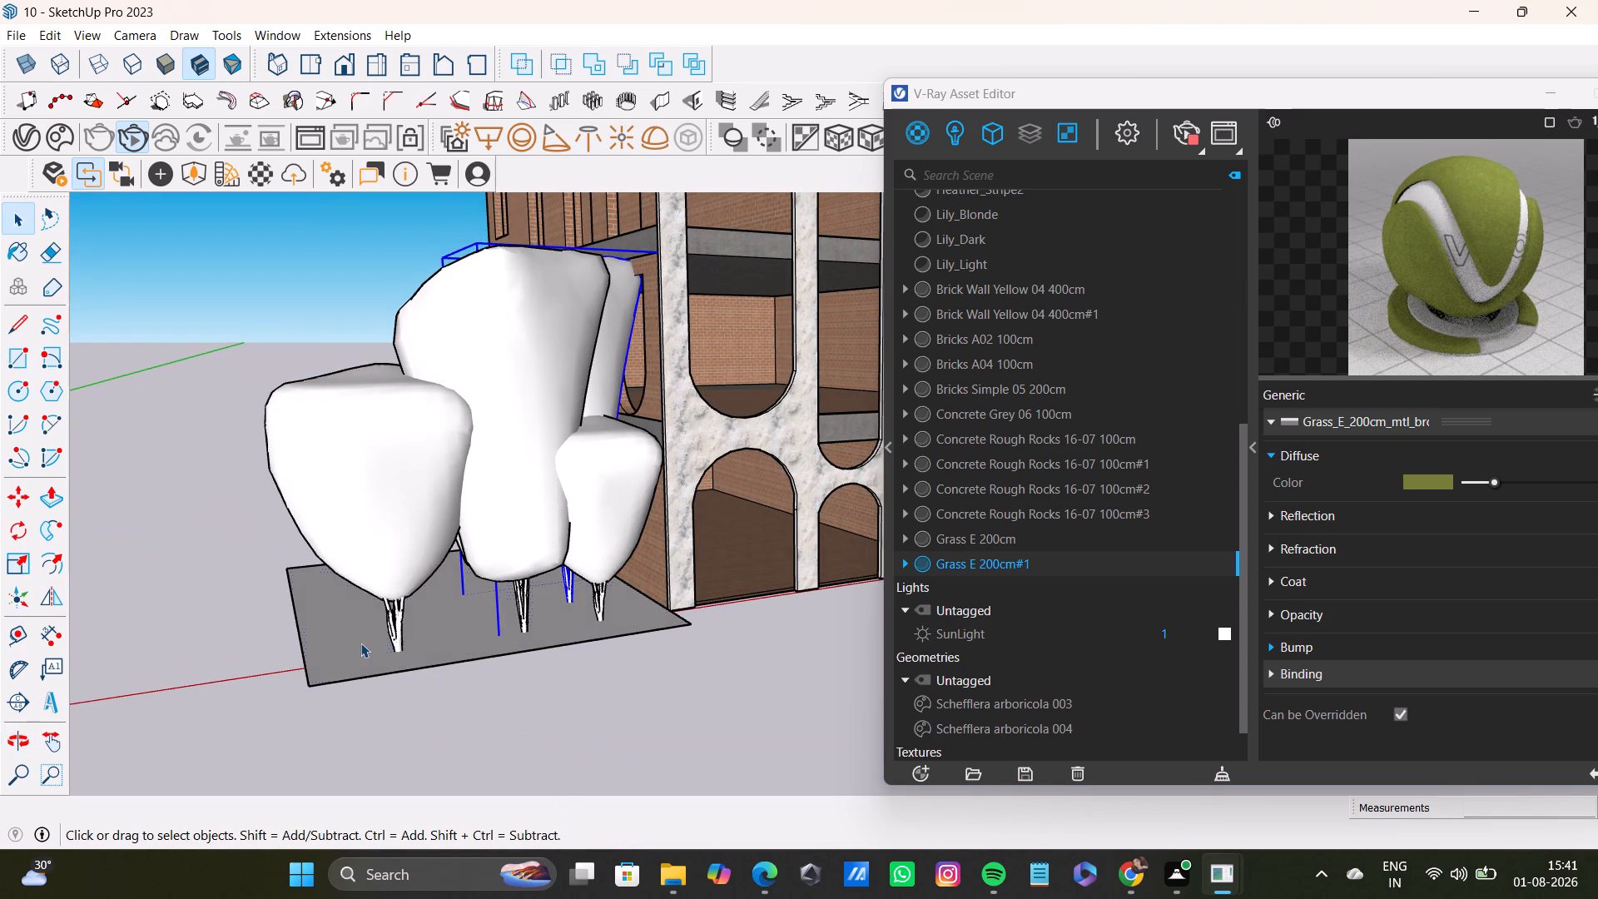
right_click(998, 559)
right_click(998, 559)
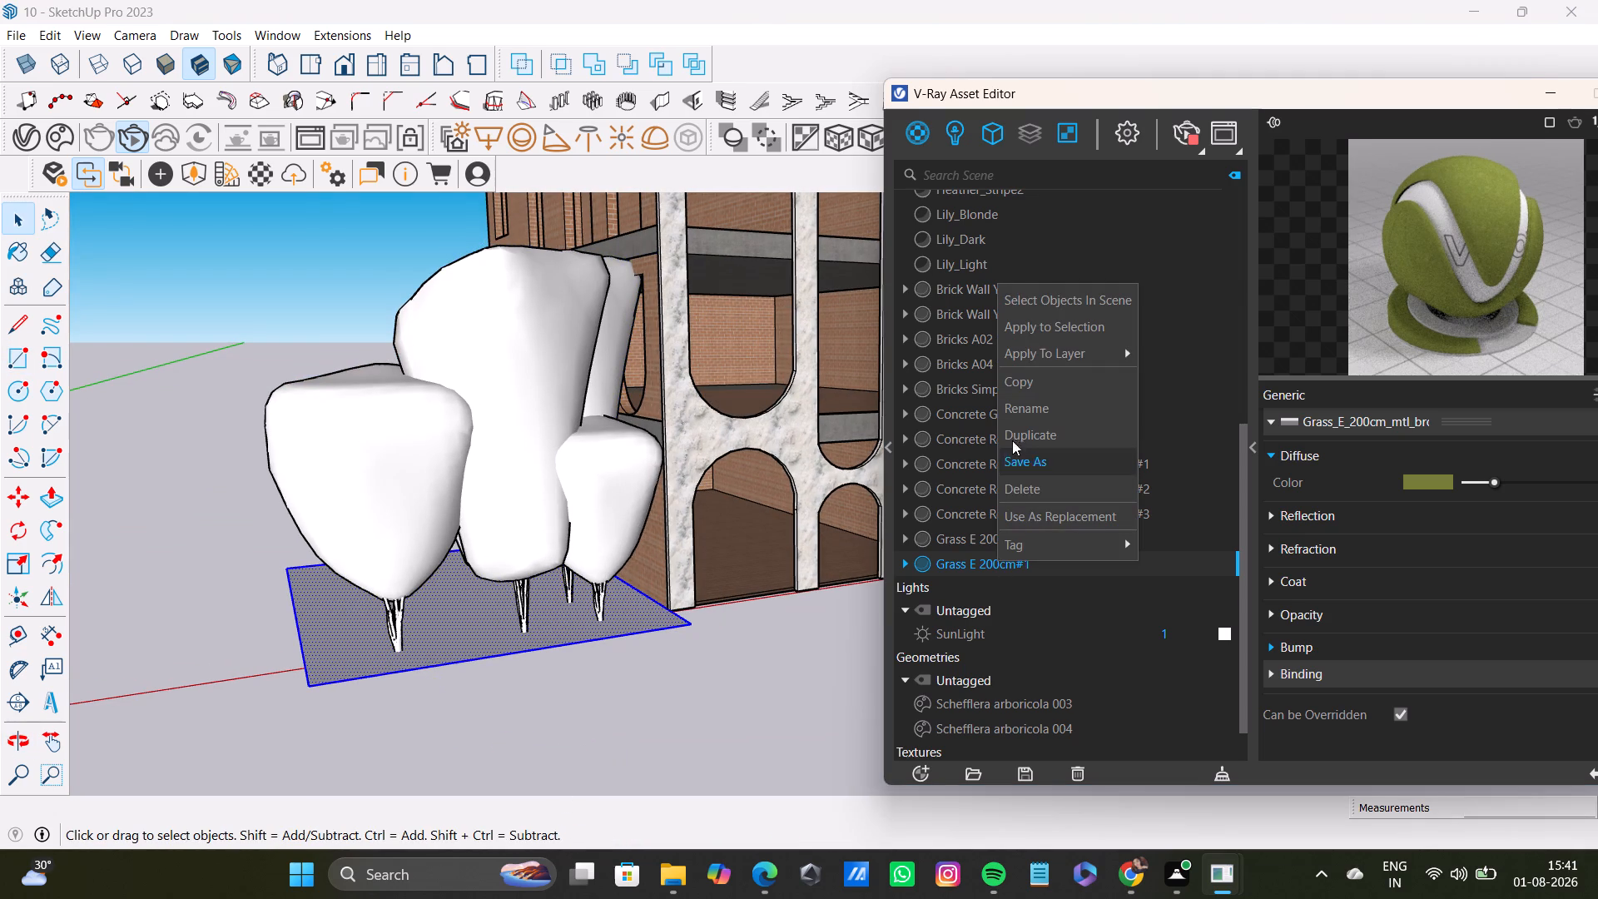
left_click(1022, 335)
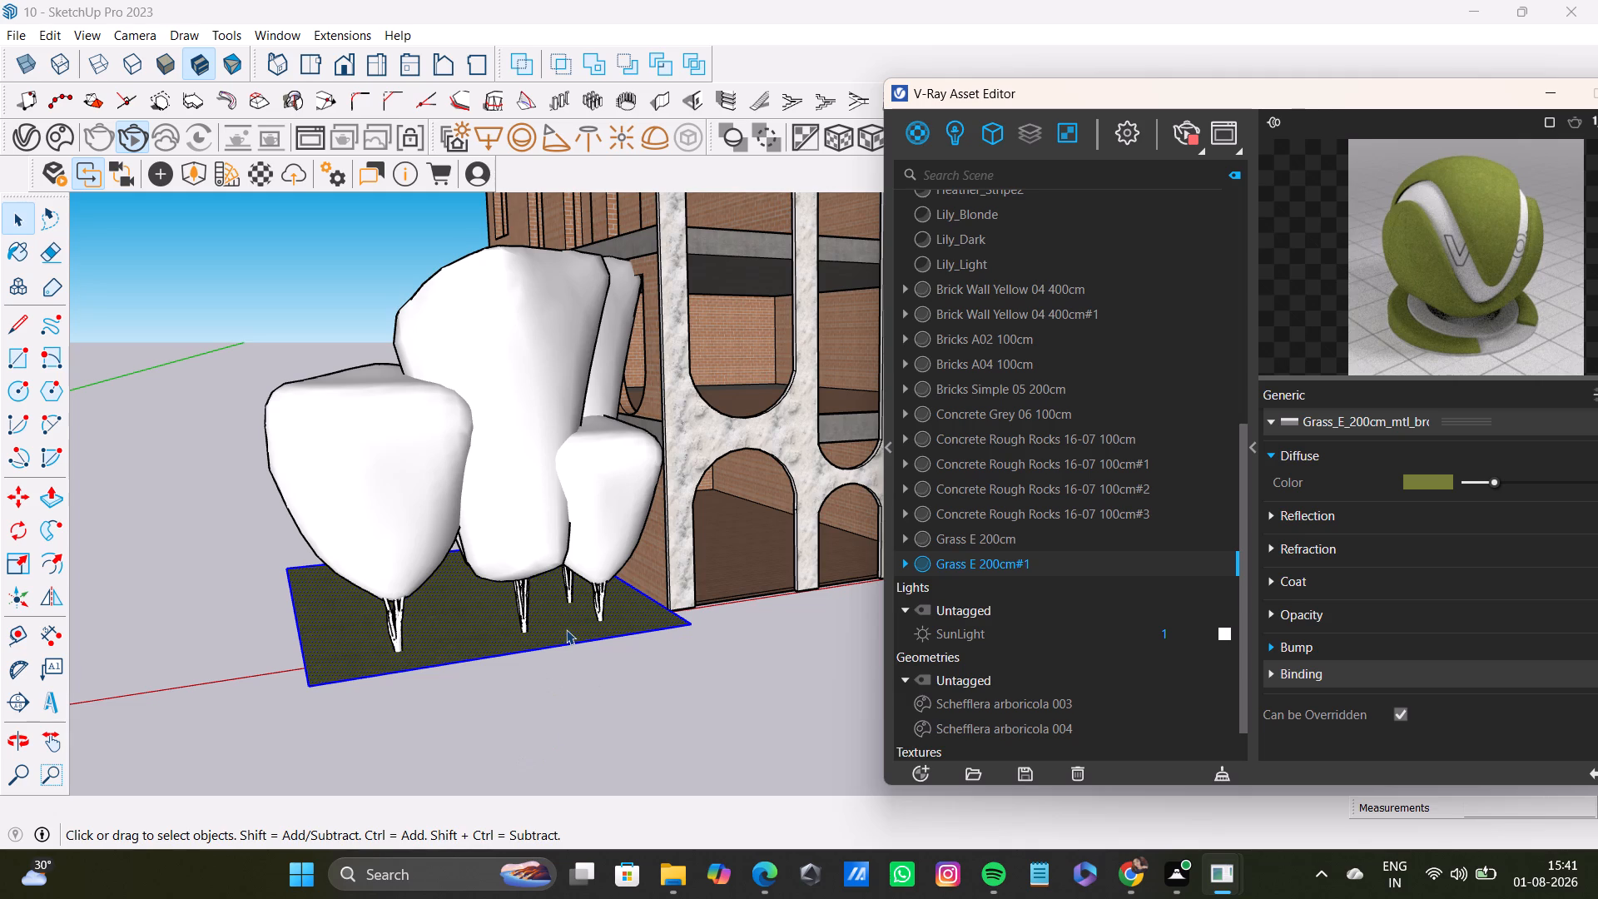
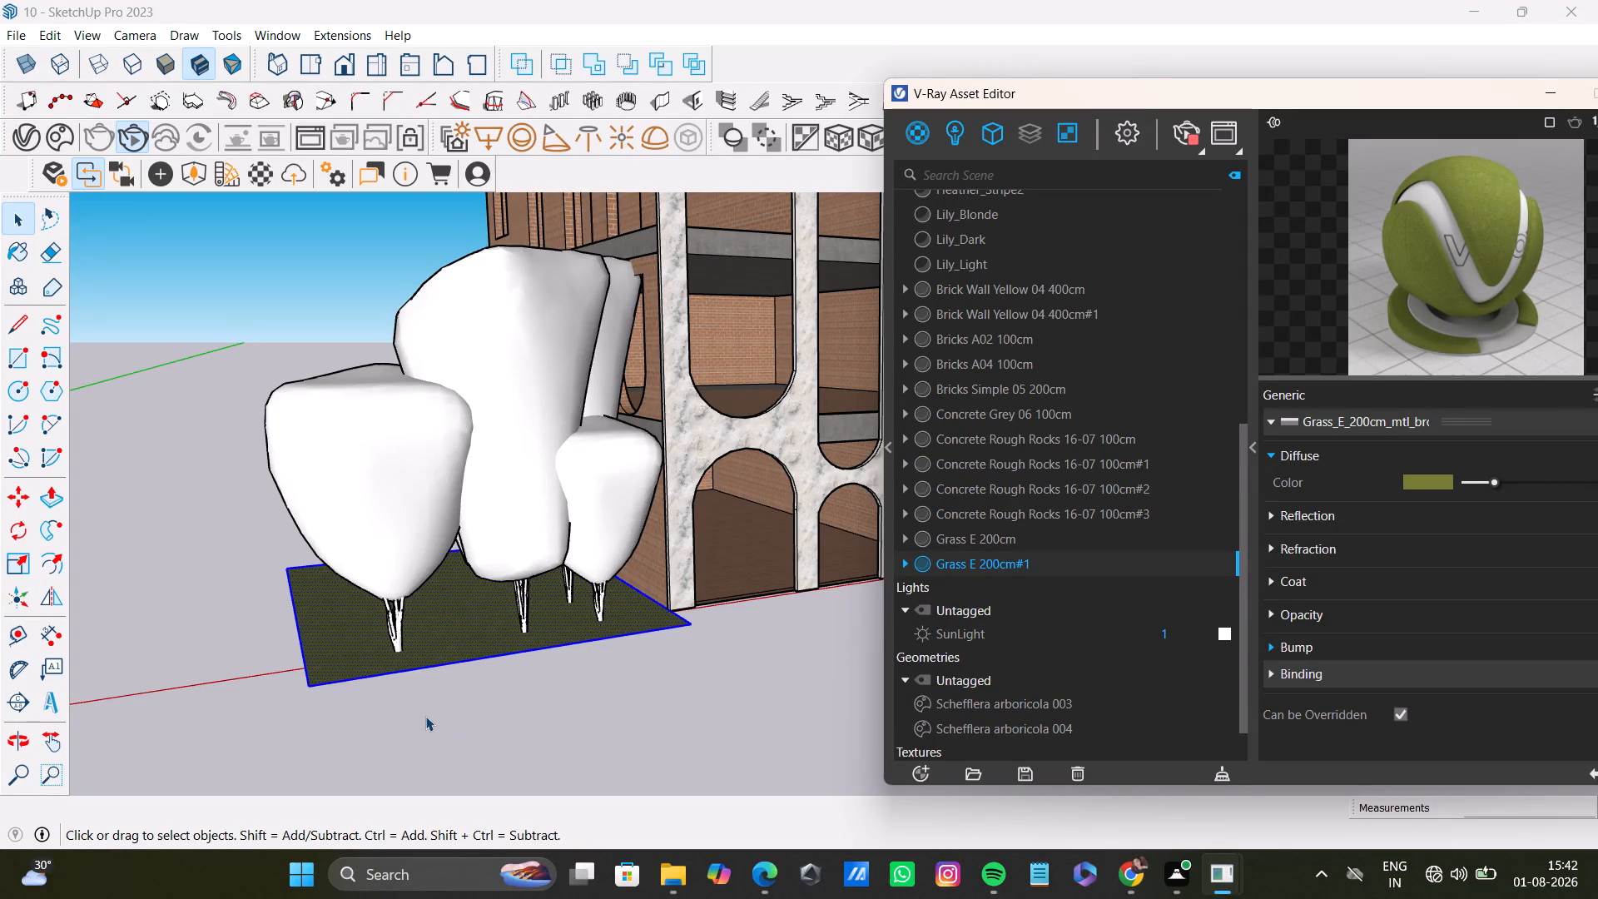
Push/Pull the grass rectangle beneath the shrubs upward about 10 5/8" into a raised slab, and deselect it.
left_click(477, 638)
triple_click(477, 638)
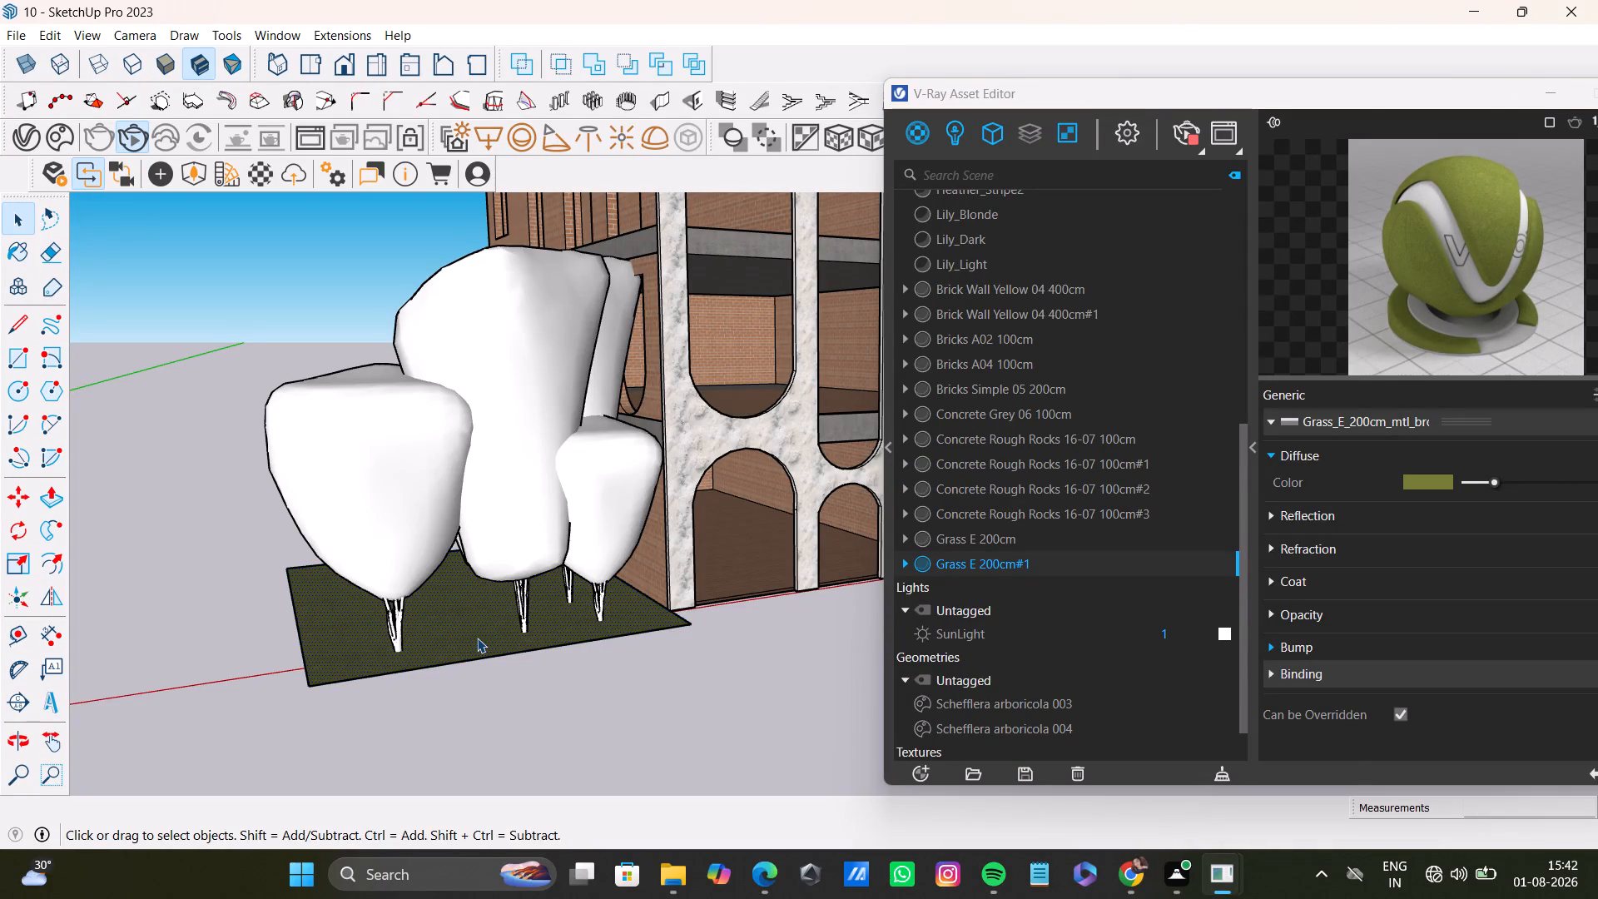
key("p")
left_click(477, 638)
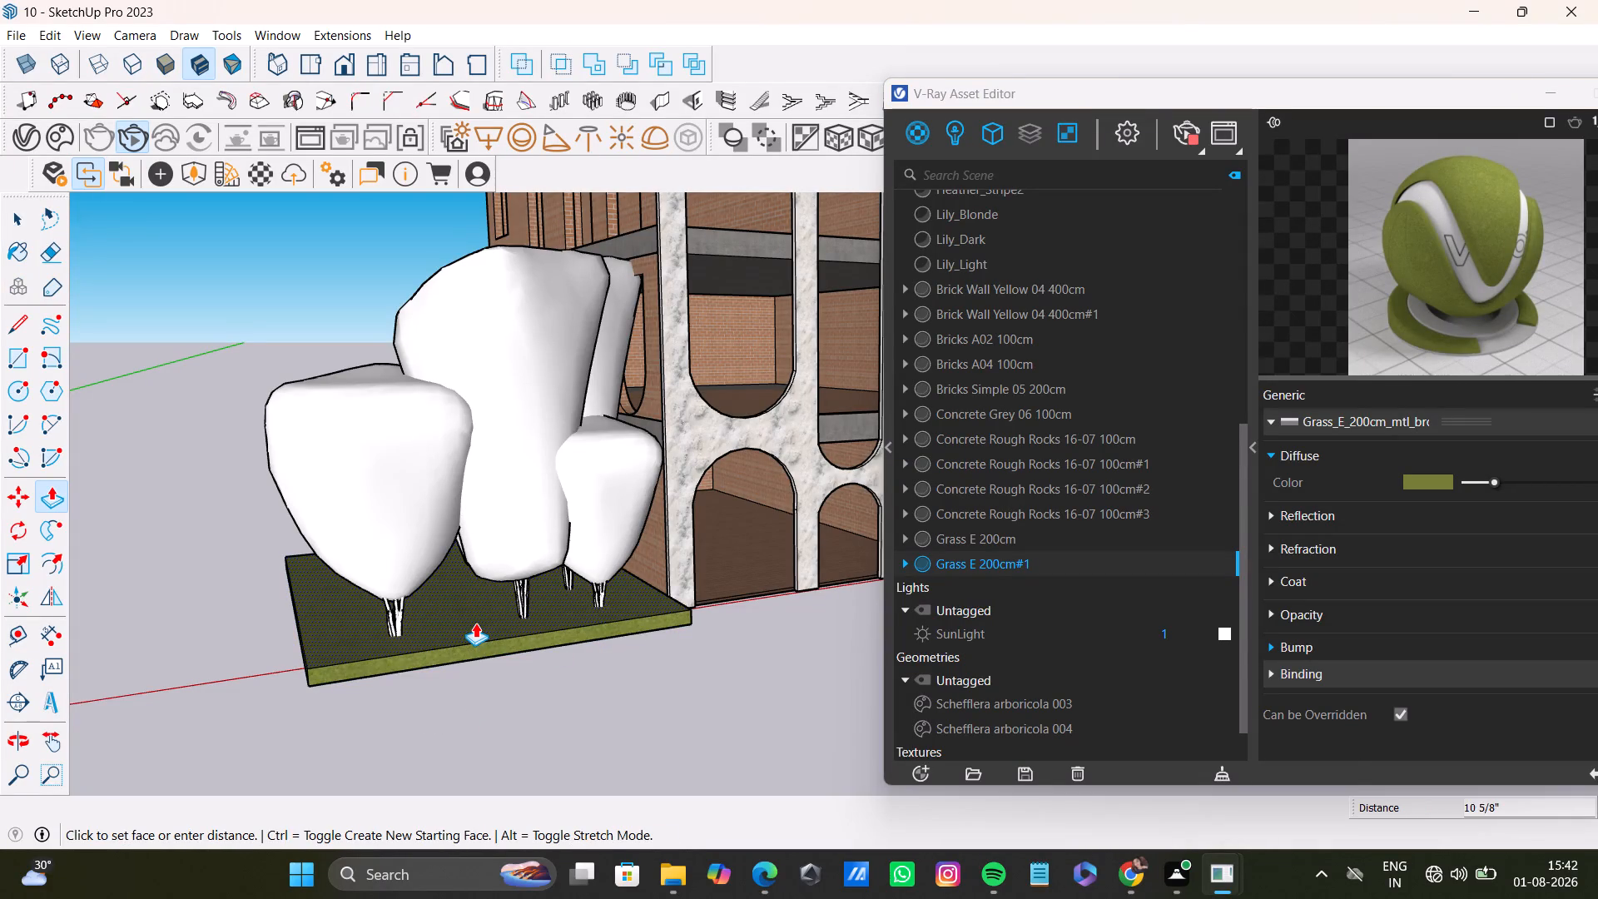
left_click(476, 626)
key("space")
left_click(526, 740)
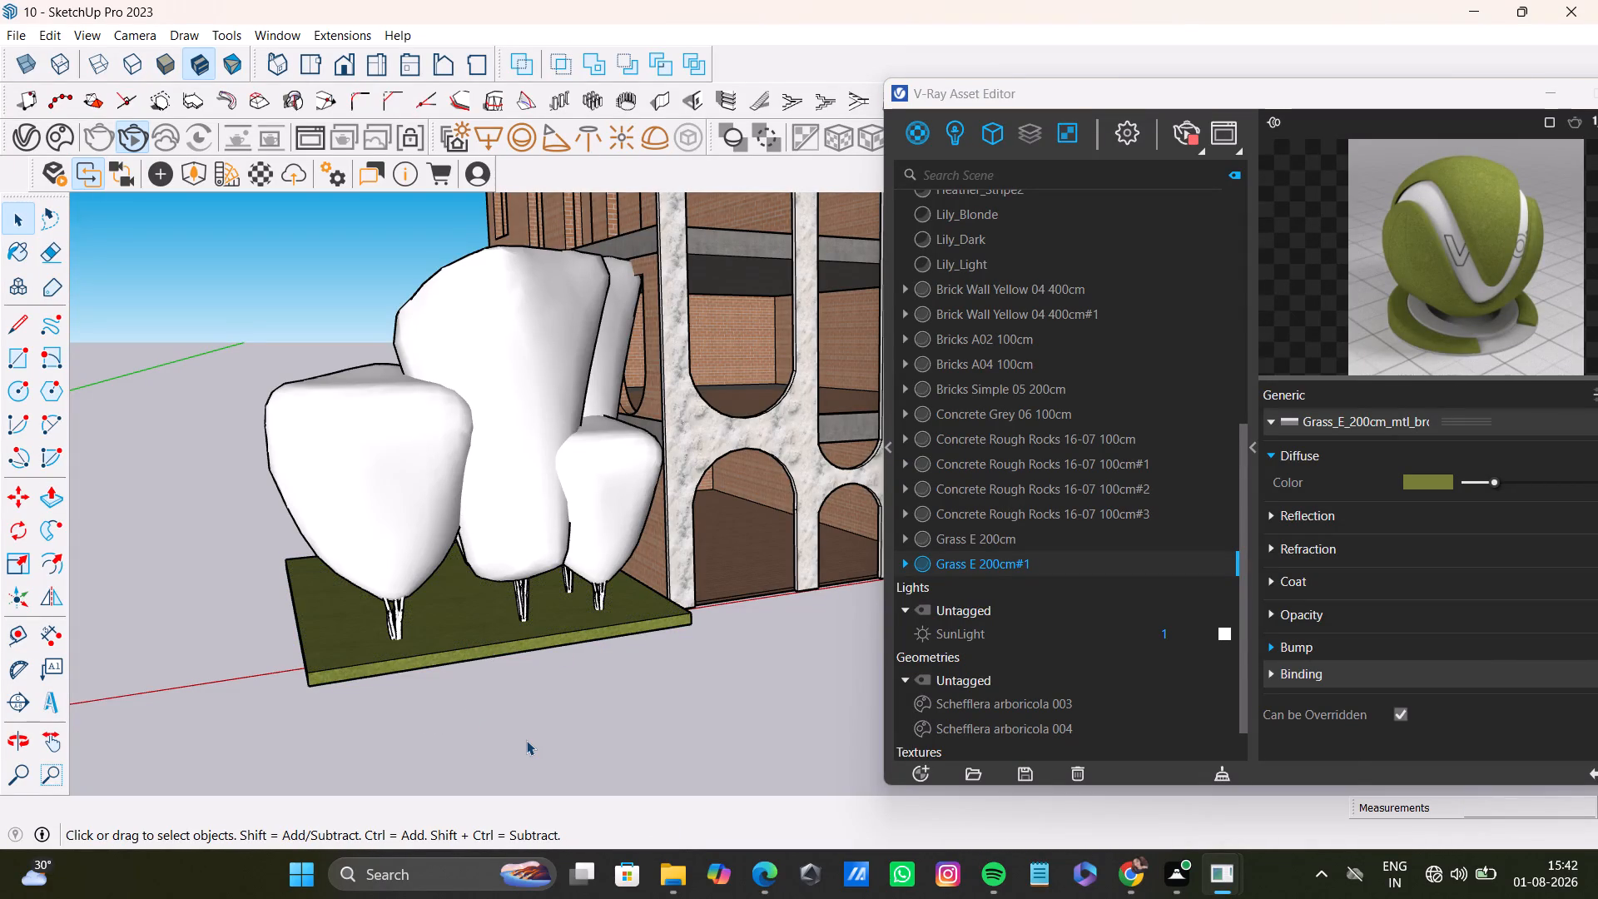
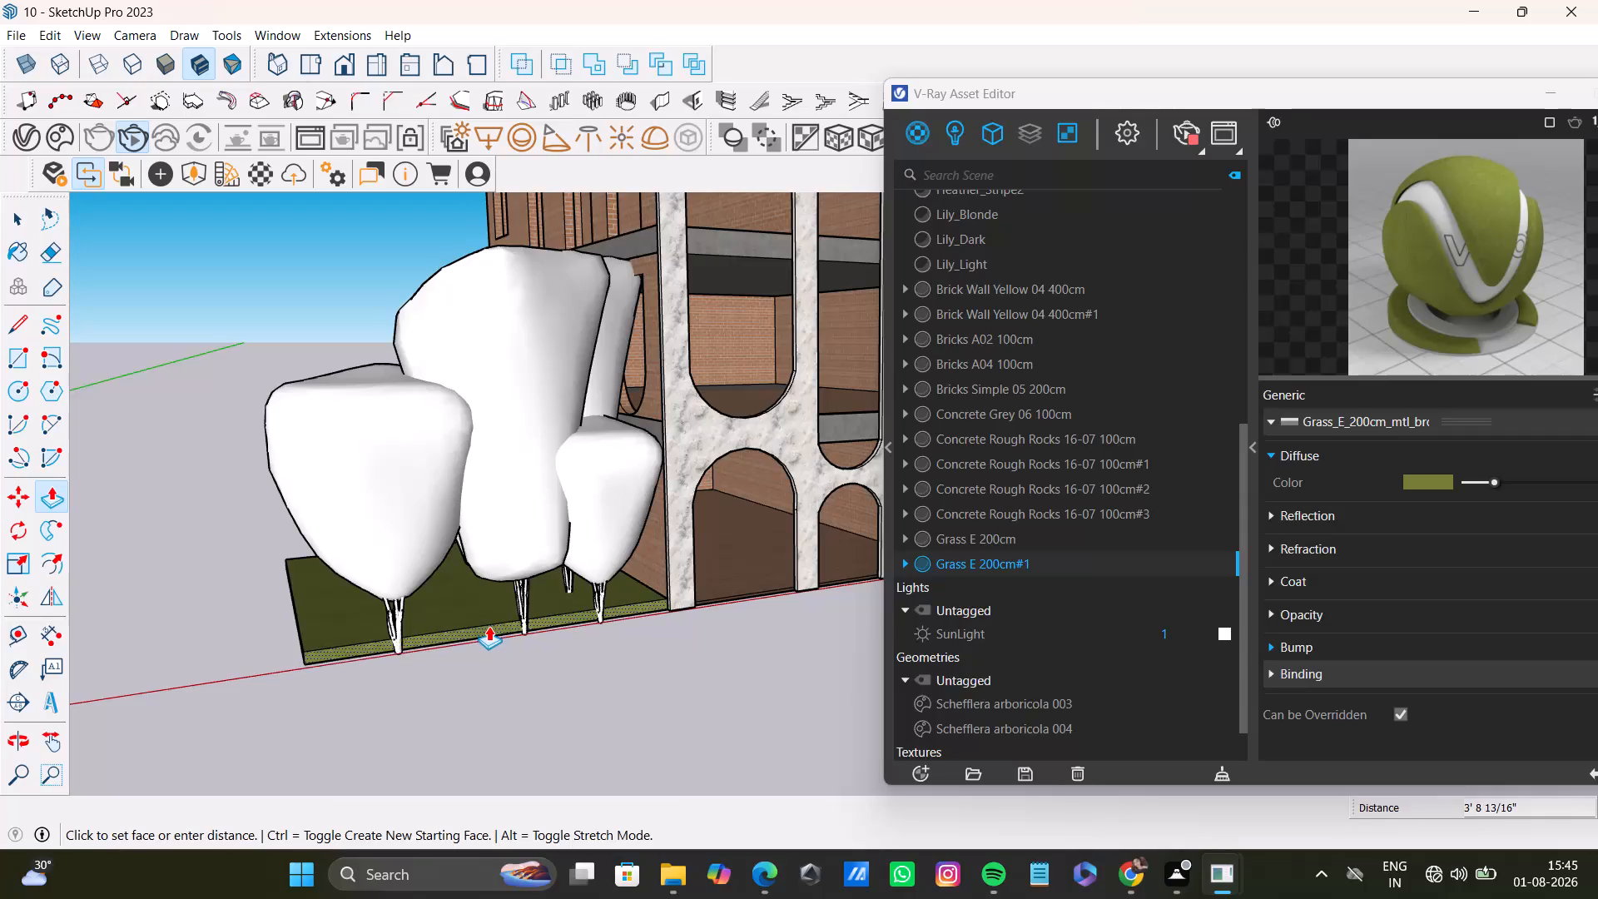
Push/Pull the grass slab's front face by about 3' 4" and lower its top face by about 4 9/16".
left_click(490, 628)
left_click(652, 586)
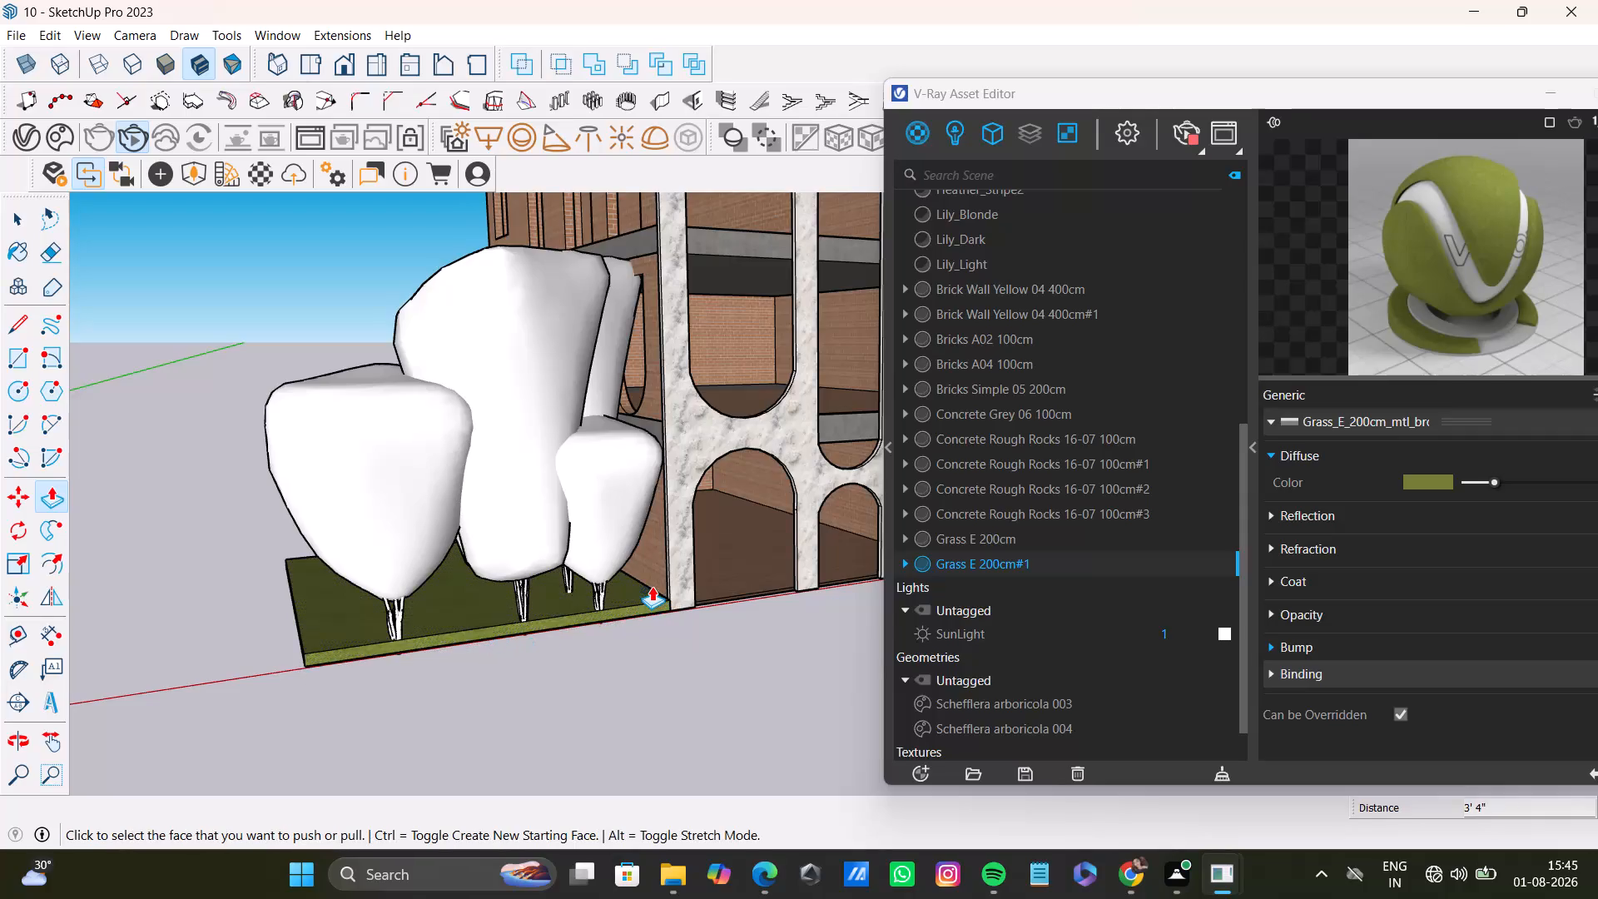
left_click(648, 590)
left_click(646, 596)
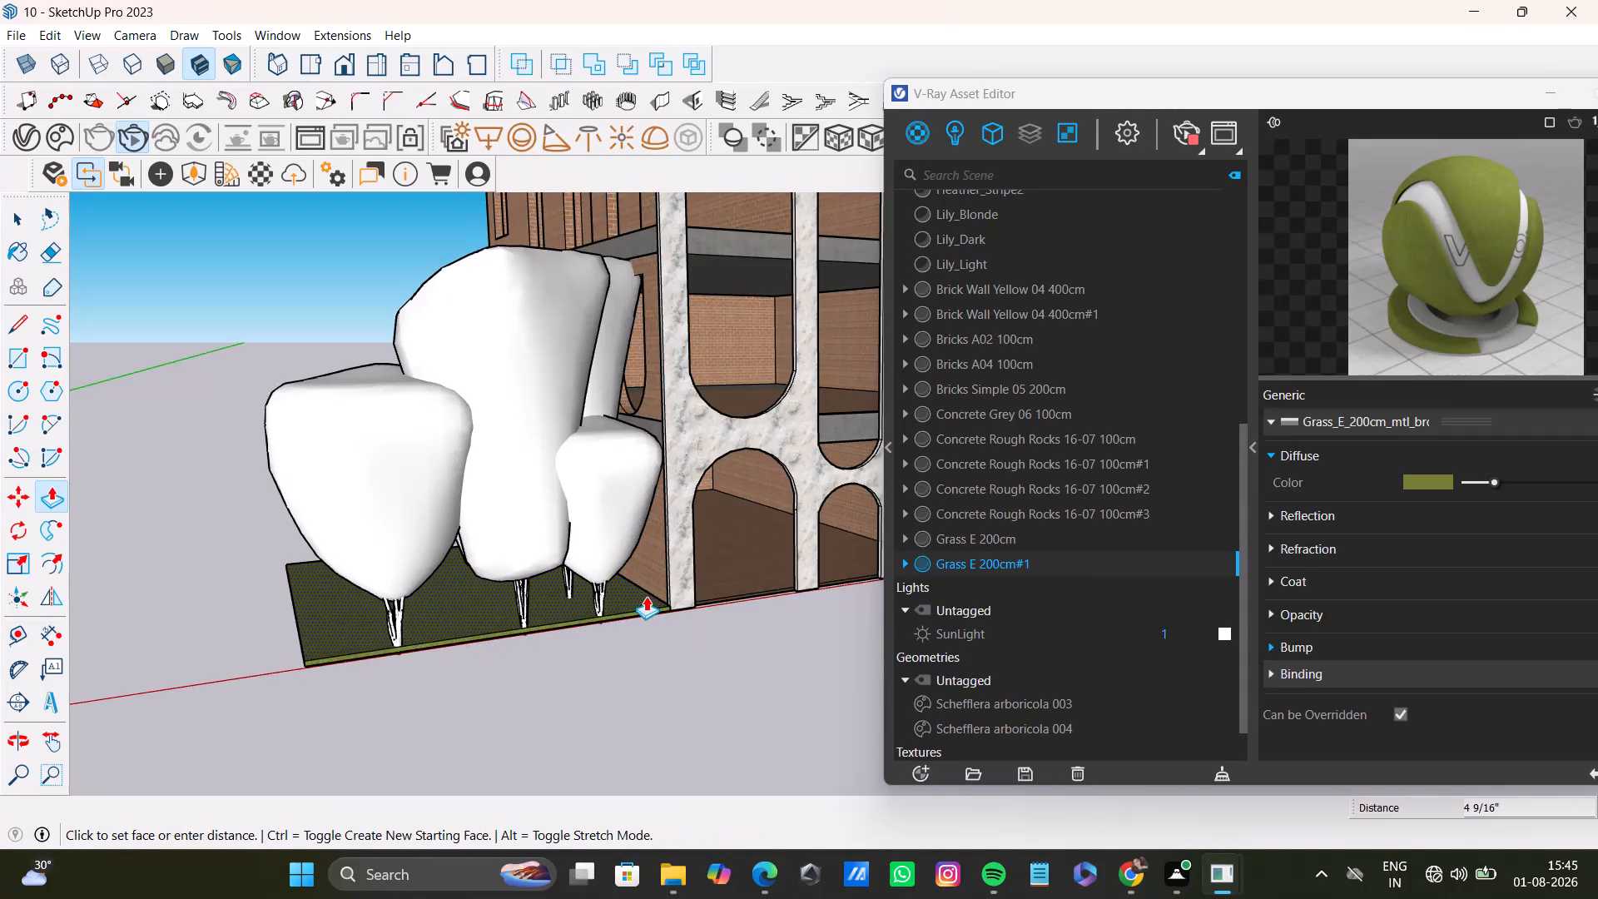
key("space")
Copy the whole grass slab about 47' 1 7/16" along the red axis to the shrubs on the building's other side.
middle_click_drag(442, 673, 342, 700)
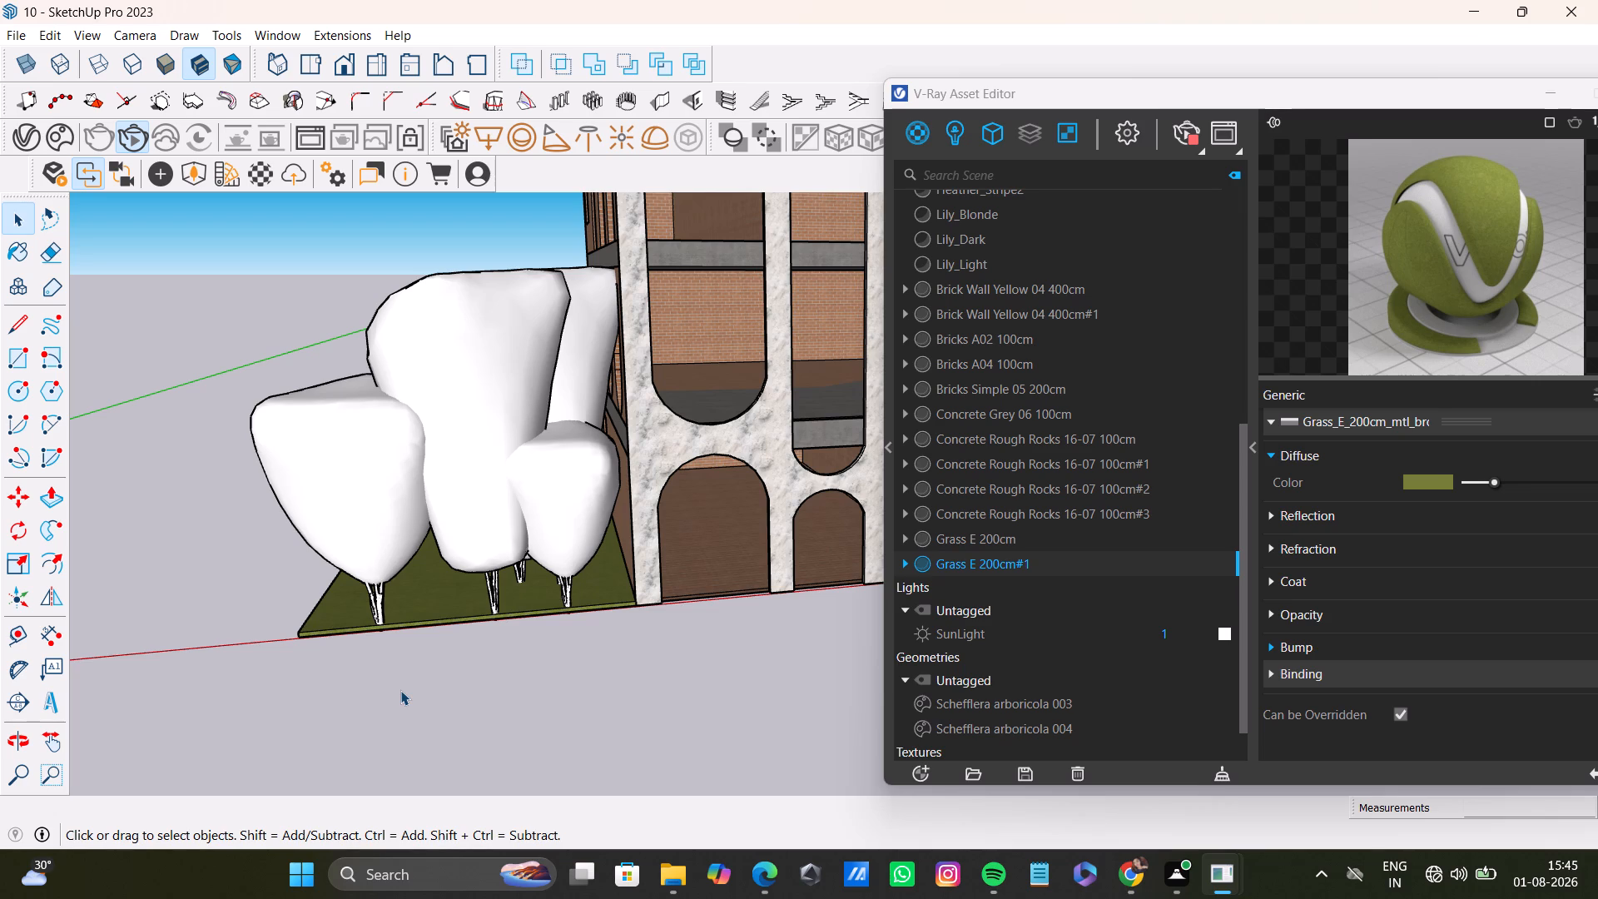
key("space")
triple_click(600, 599)
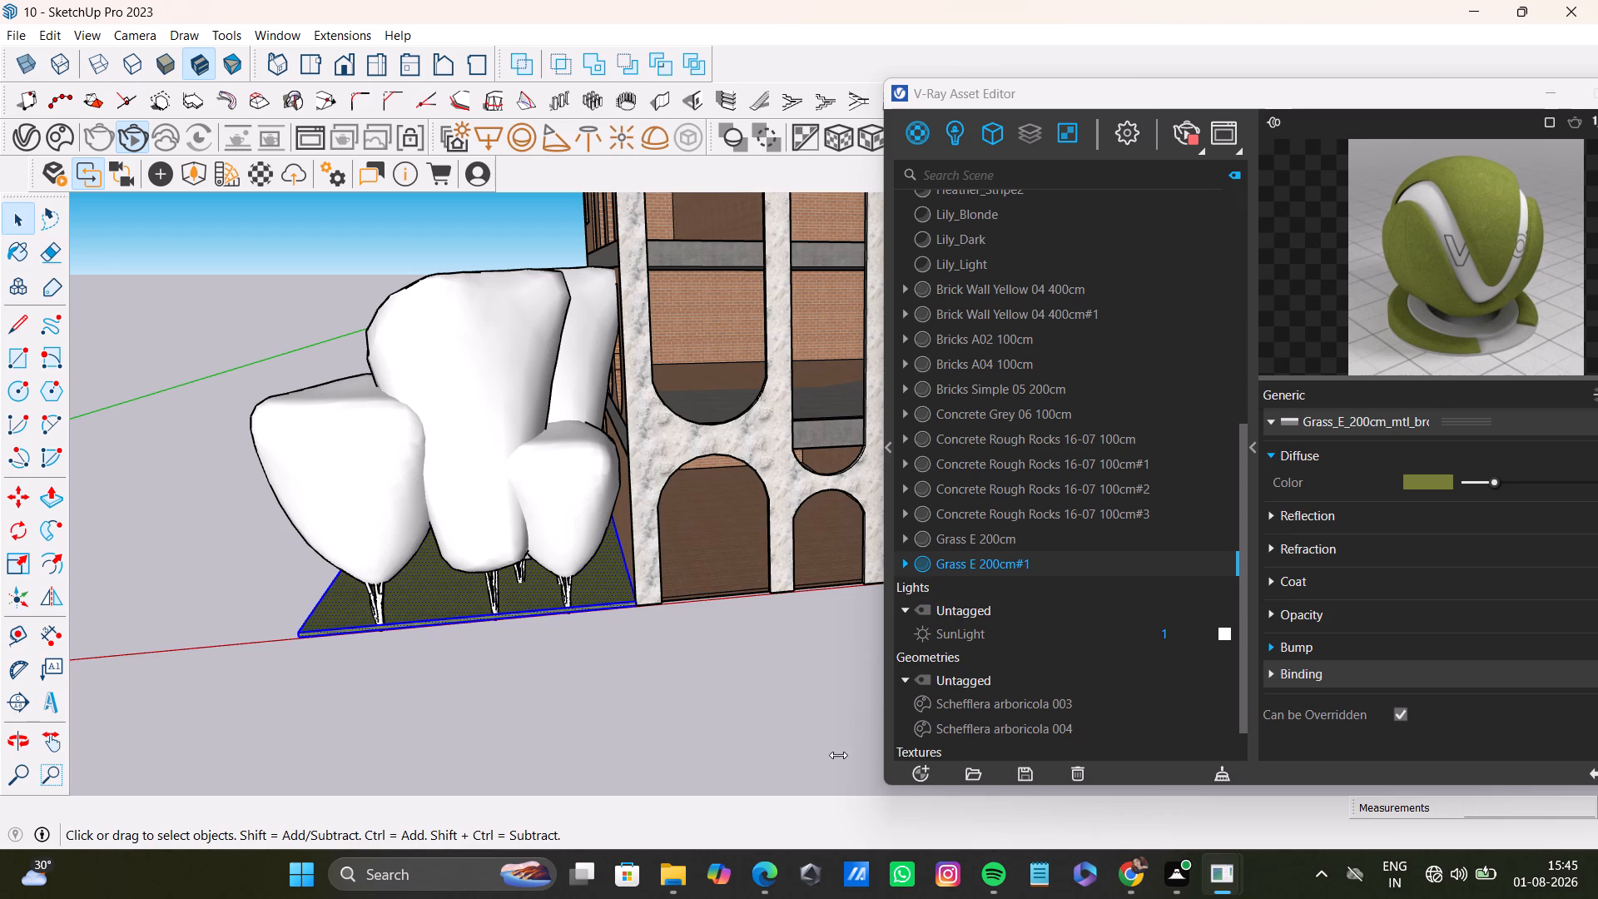
middle_click_drag(752, 761, 481, 672, "shift")
left_click_drag(1023, 93, 1047, 627)
left_click_drag(1085, 87, 1171, 848)
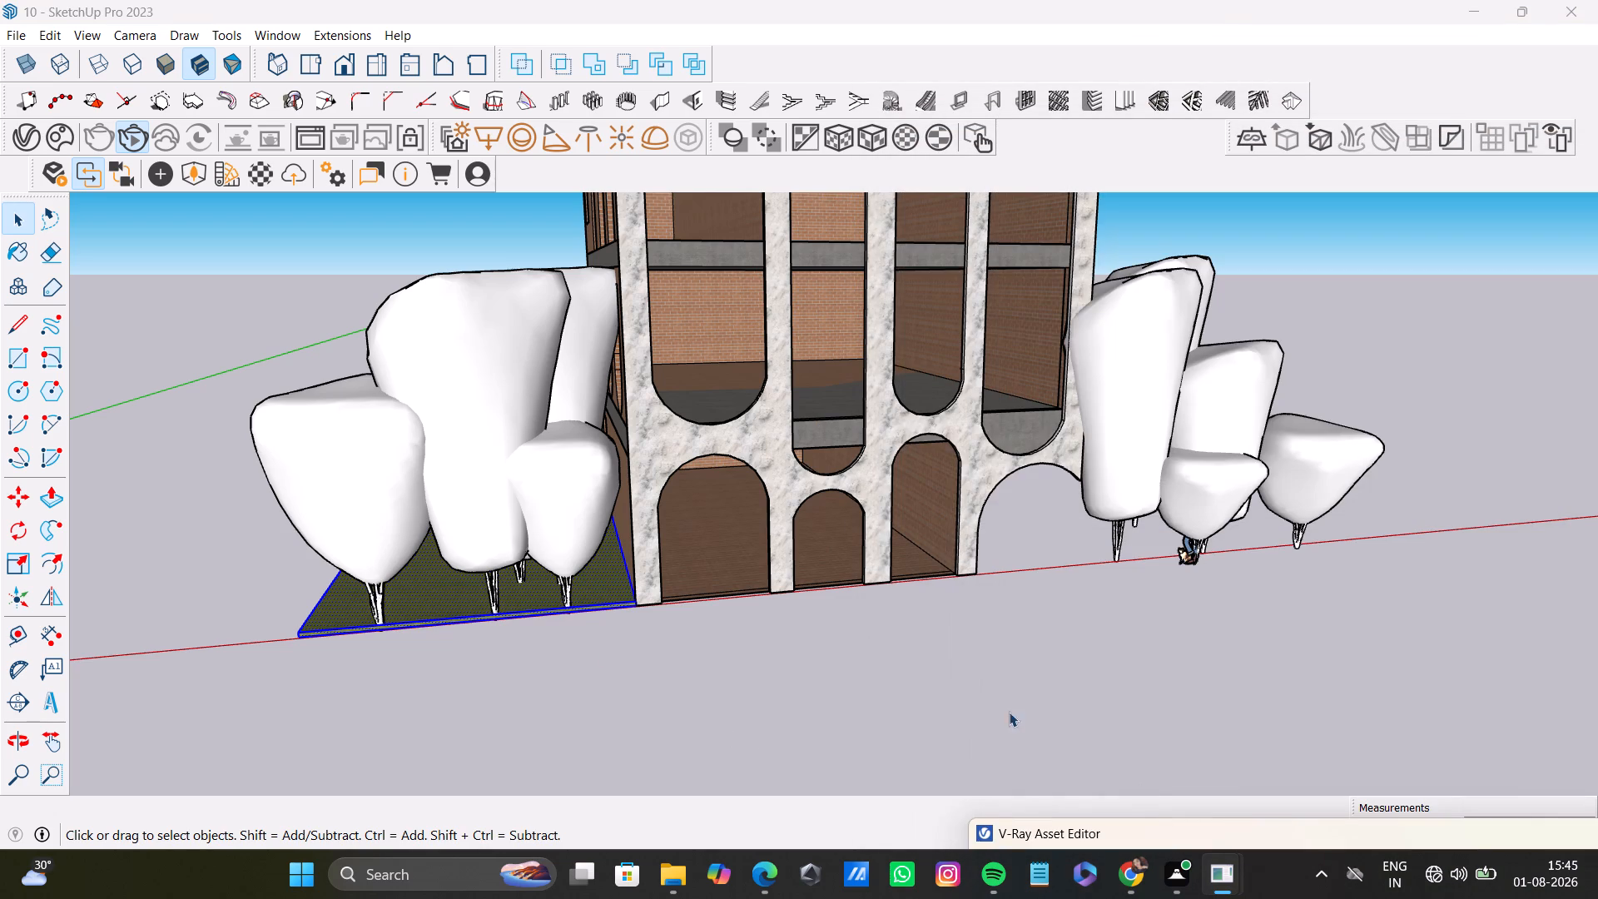
triple_click(618, 594)
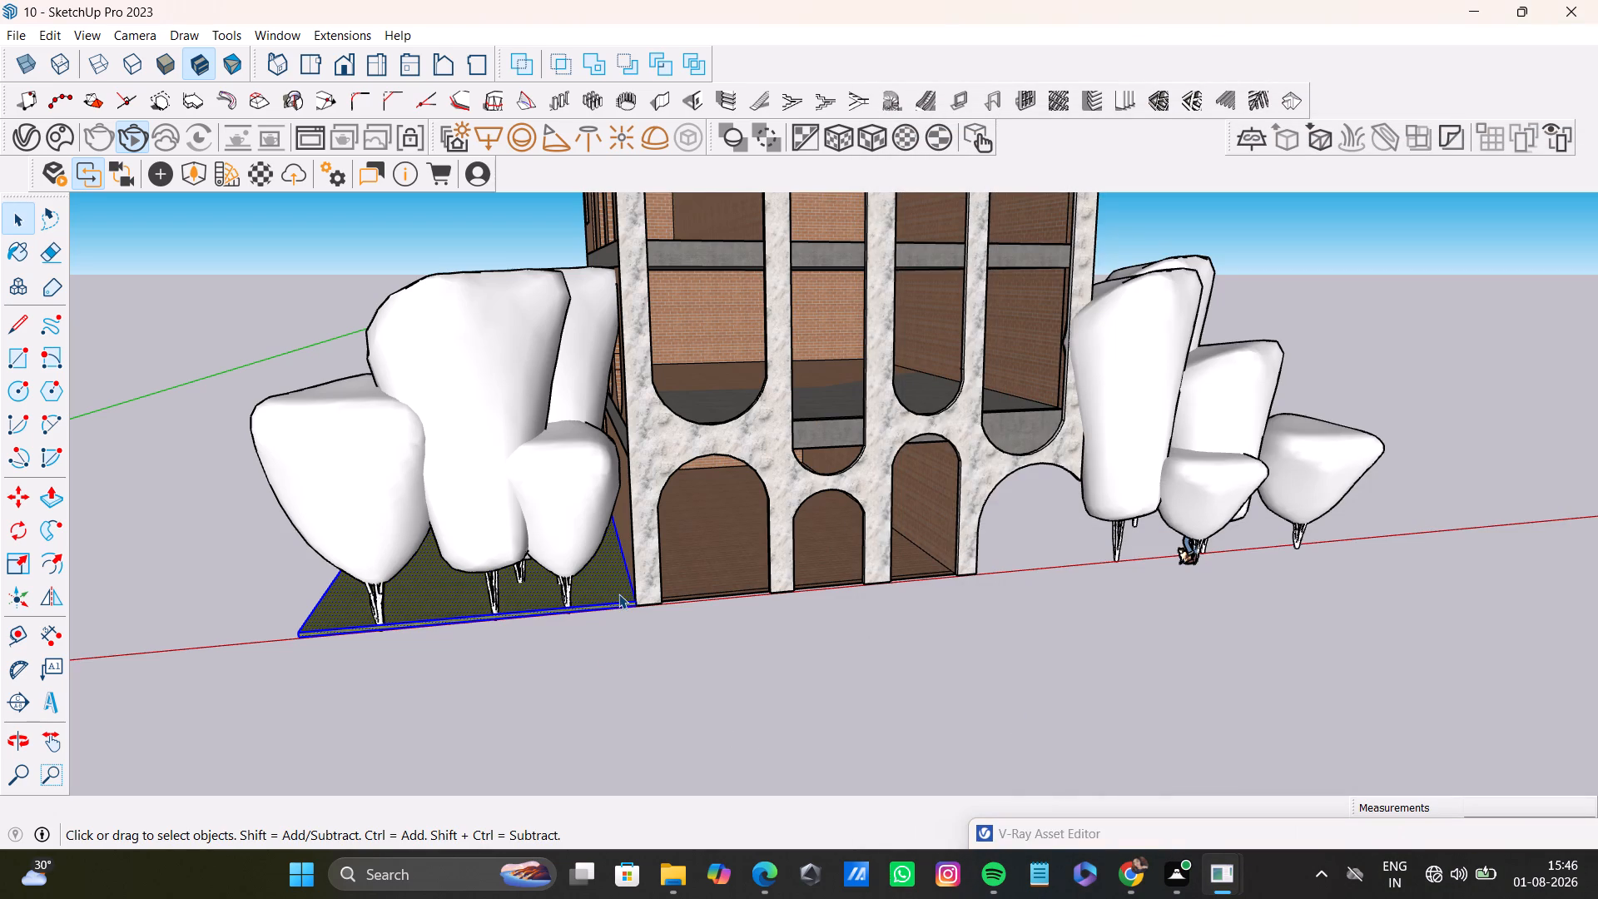
key("m")
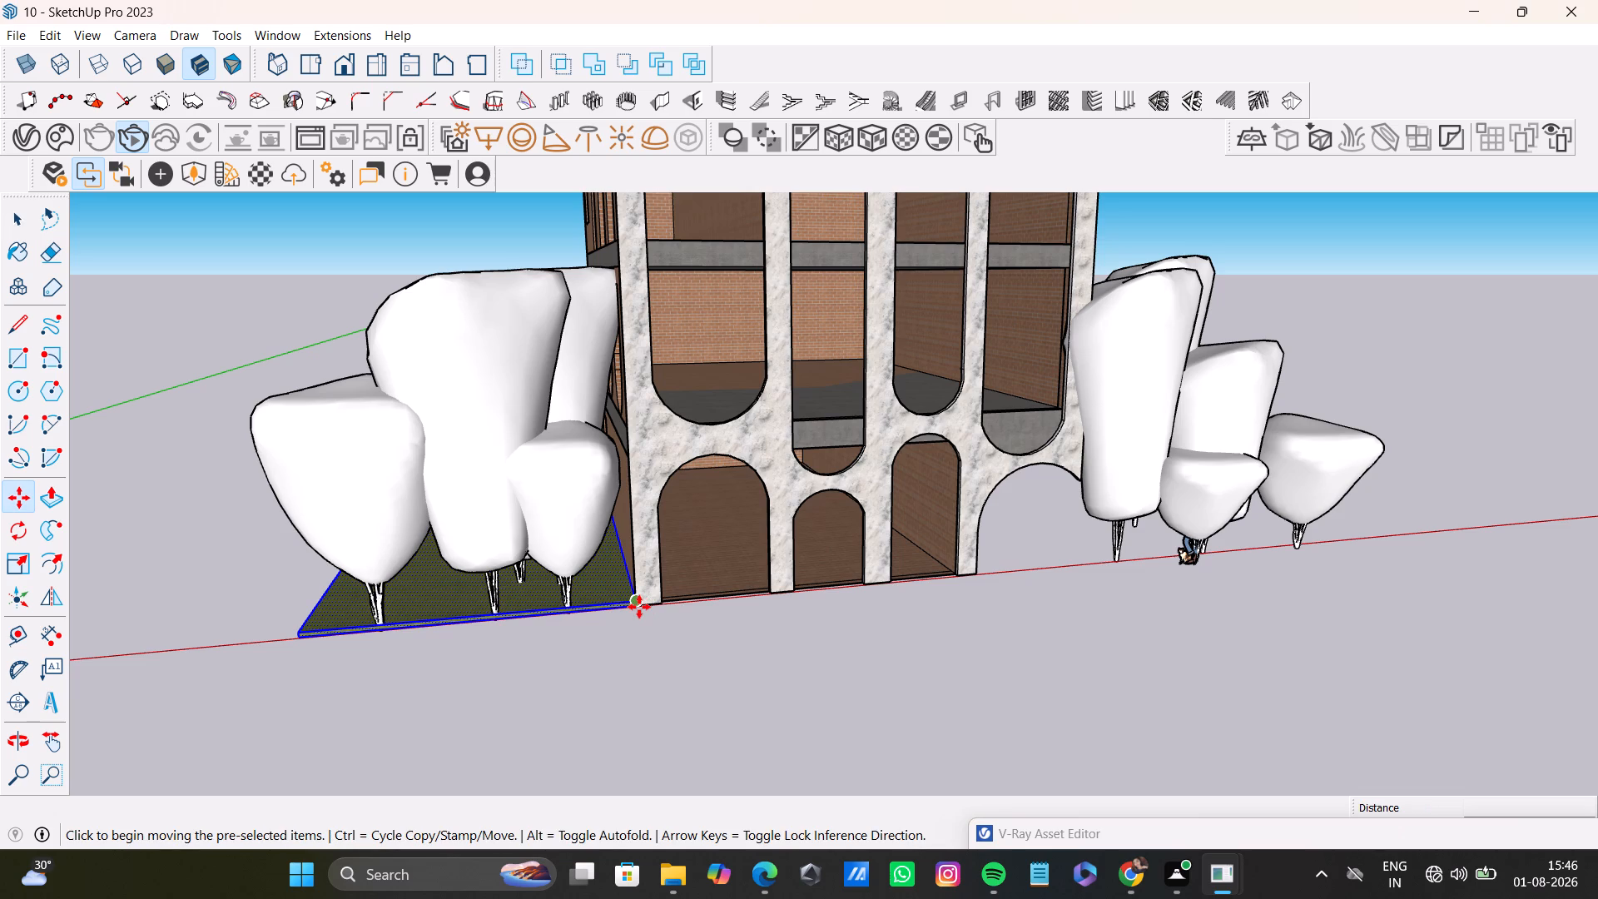
left_click(639, 607, "ctrl")
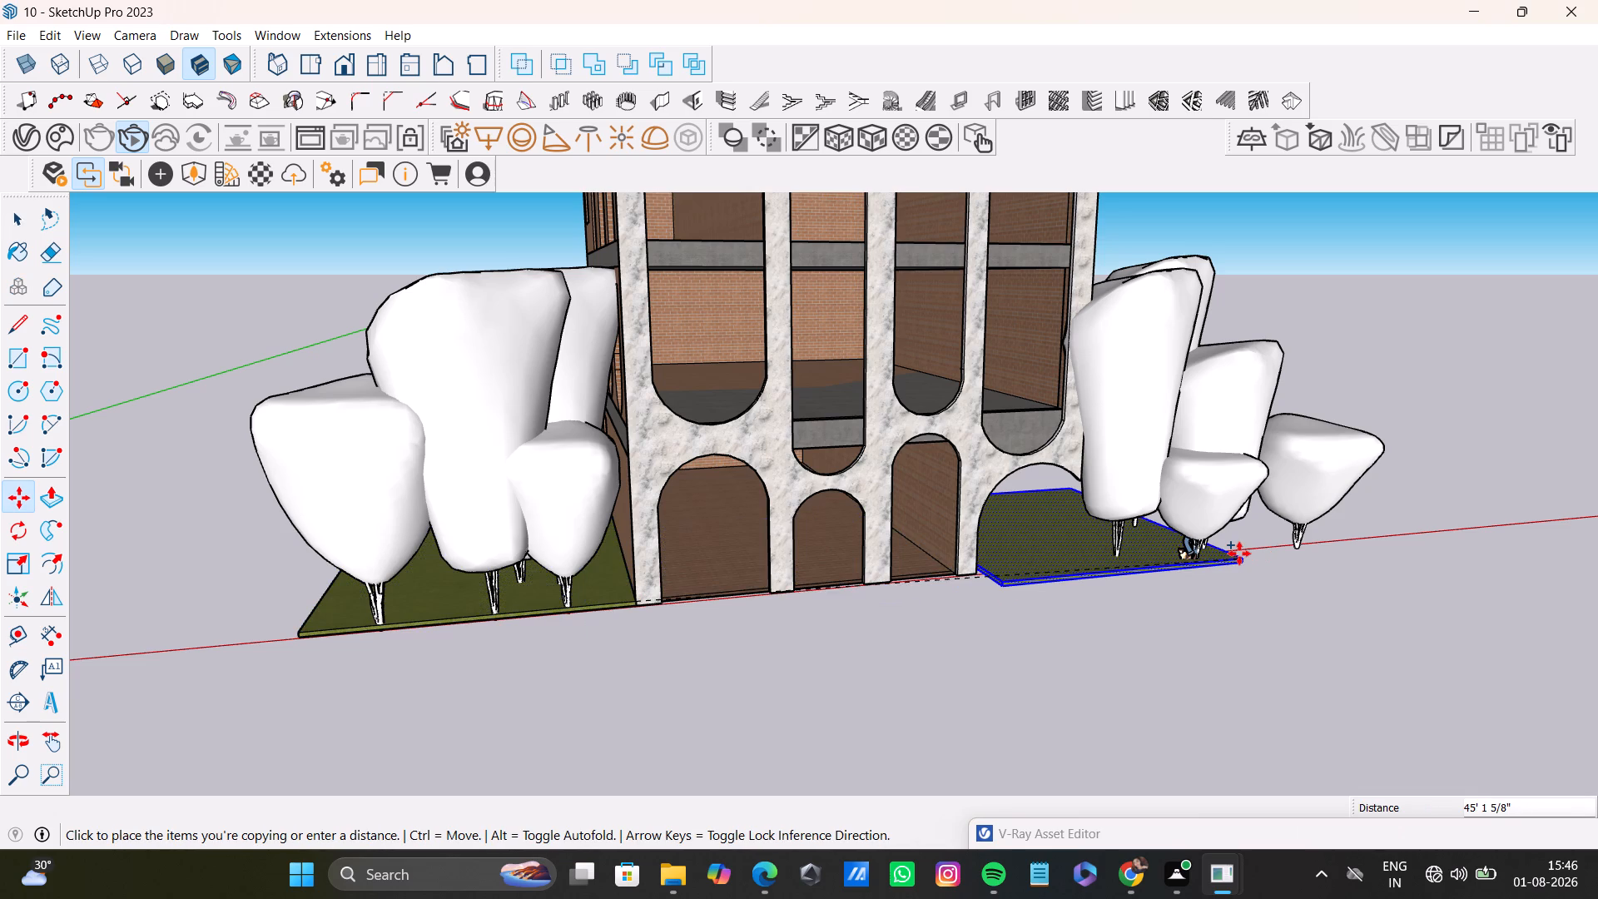
left_click(1238, 548)
Move the copied grass slab about 8' further along the red axis so it sits beneath the second shrub group.
left_click(1013, 566)
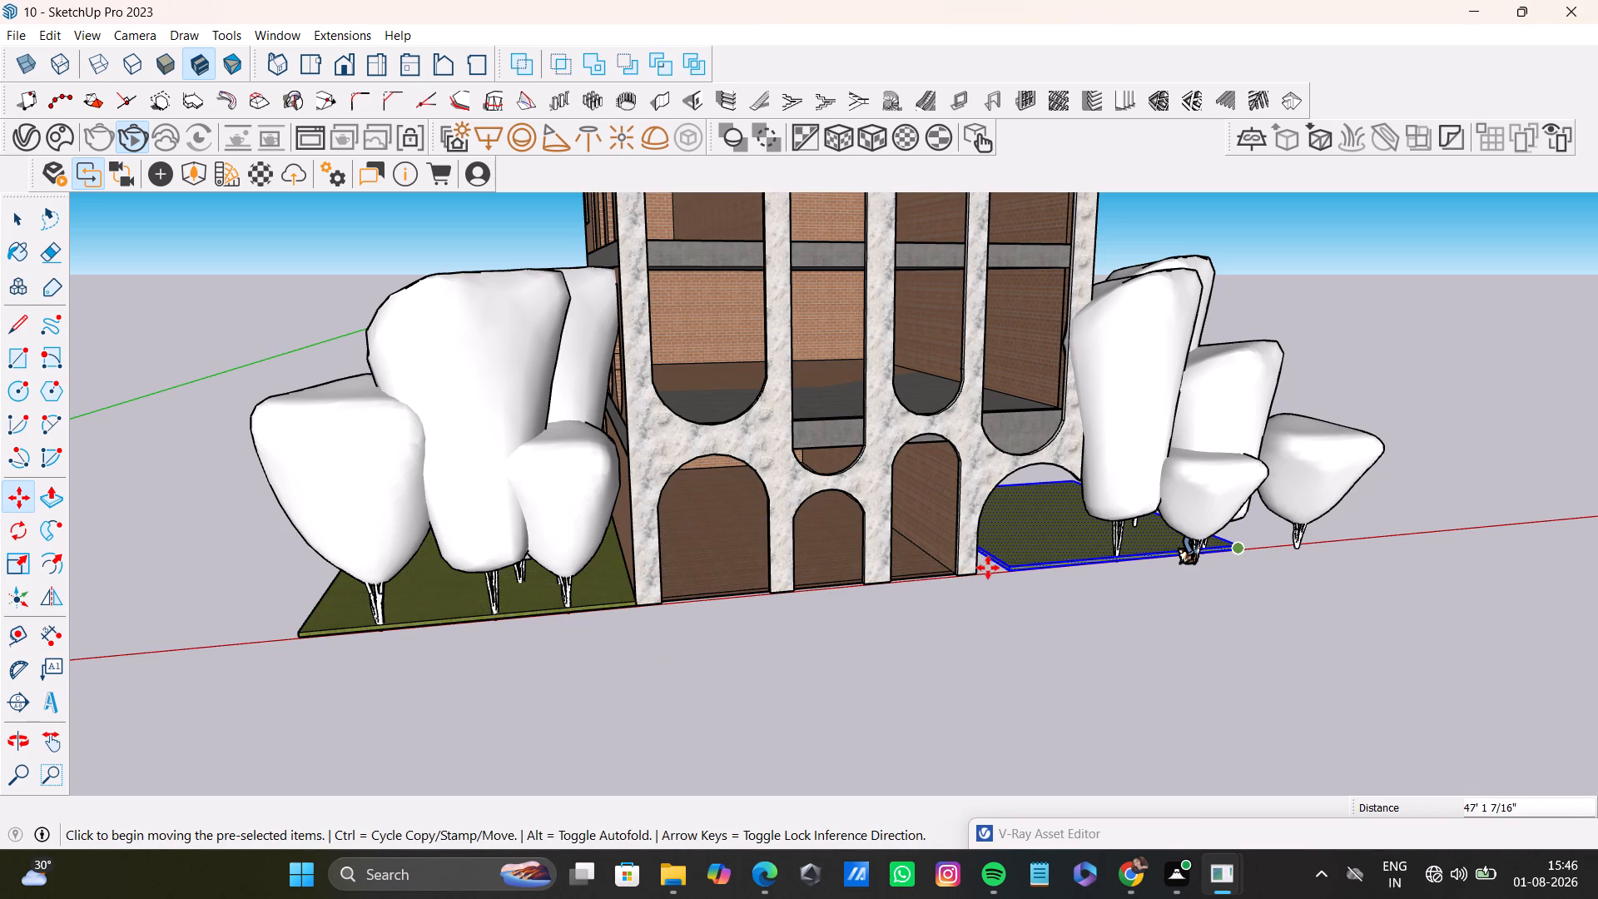
left_click(1010, 572)
left_click(1022, 574)
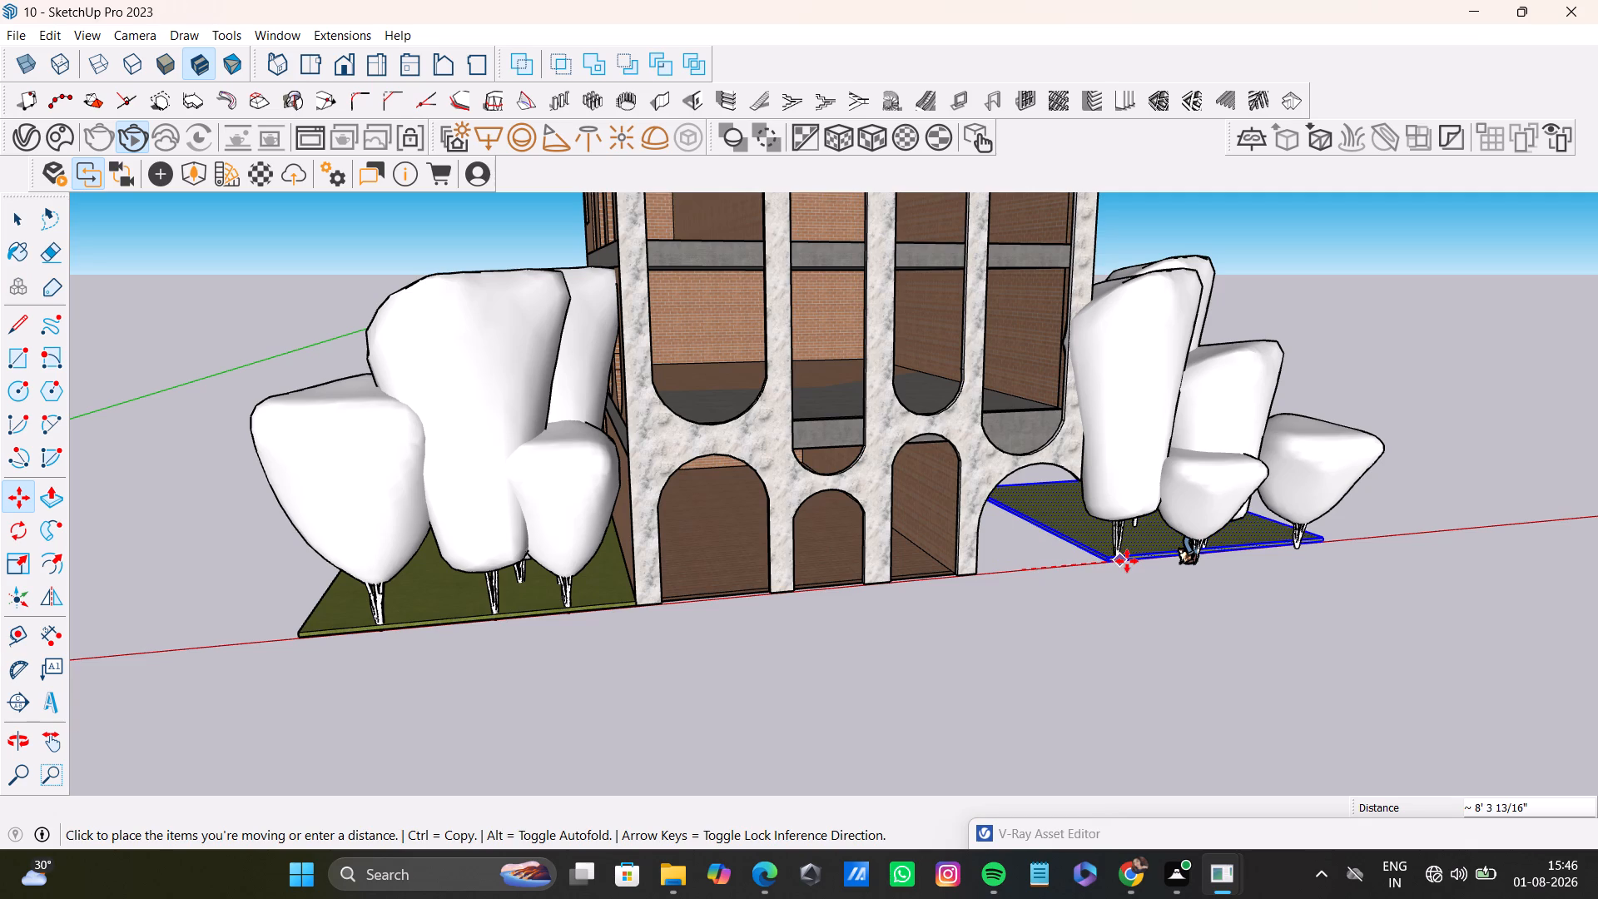
left_click(1127, 561)
key("space")
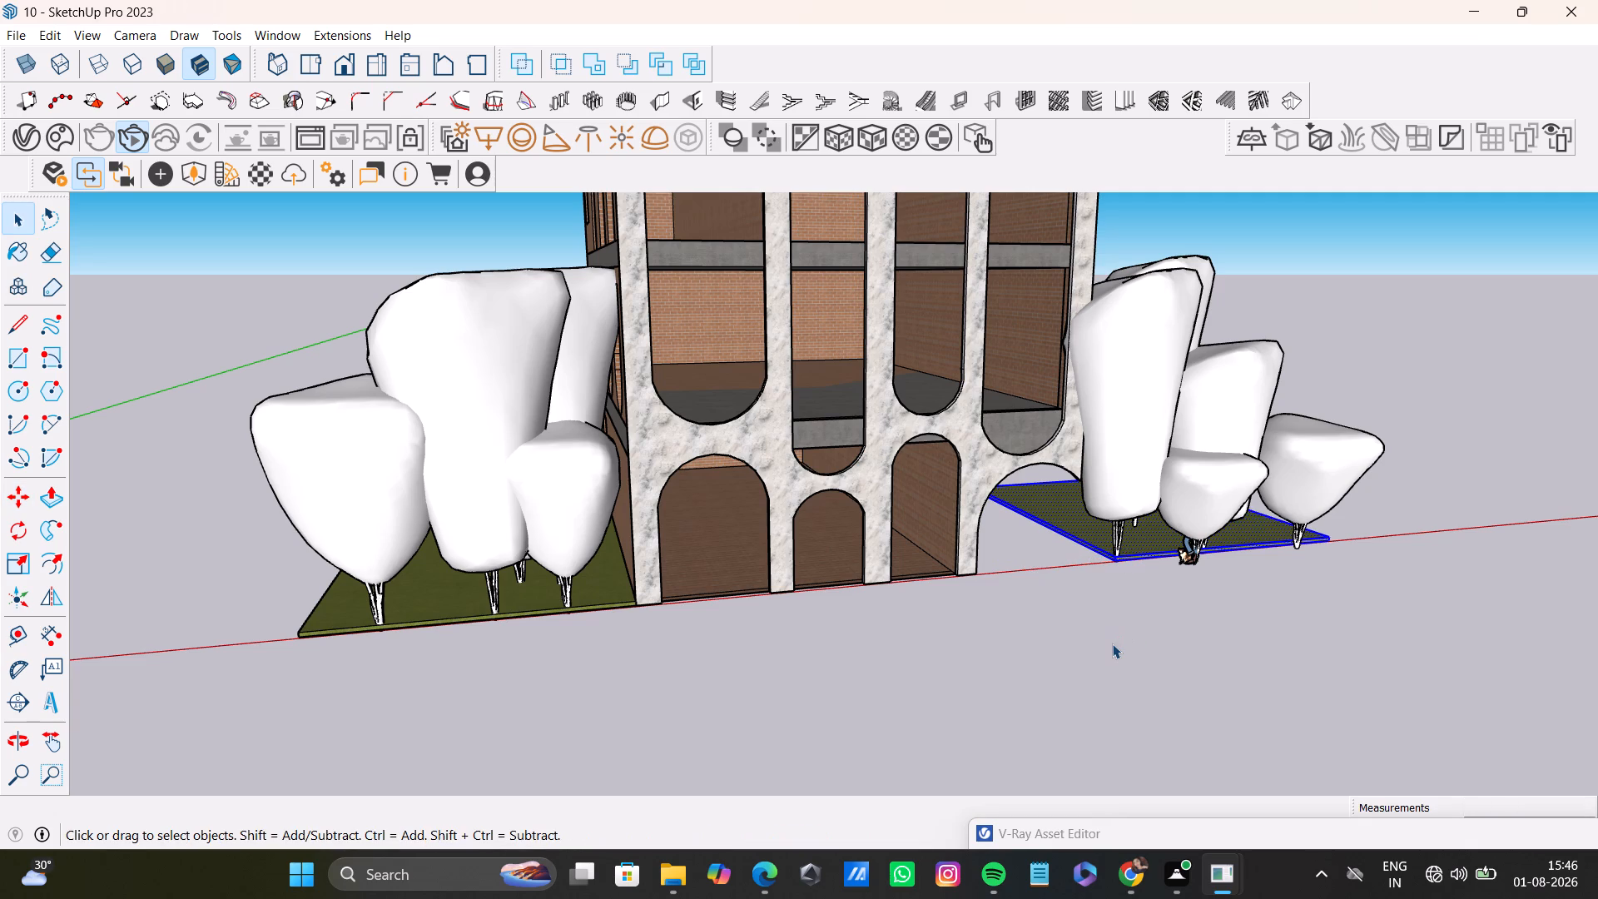
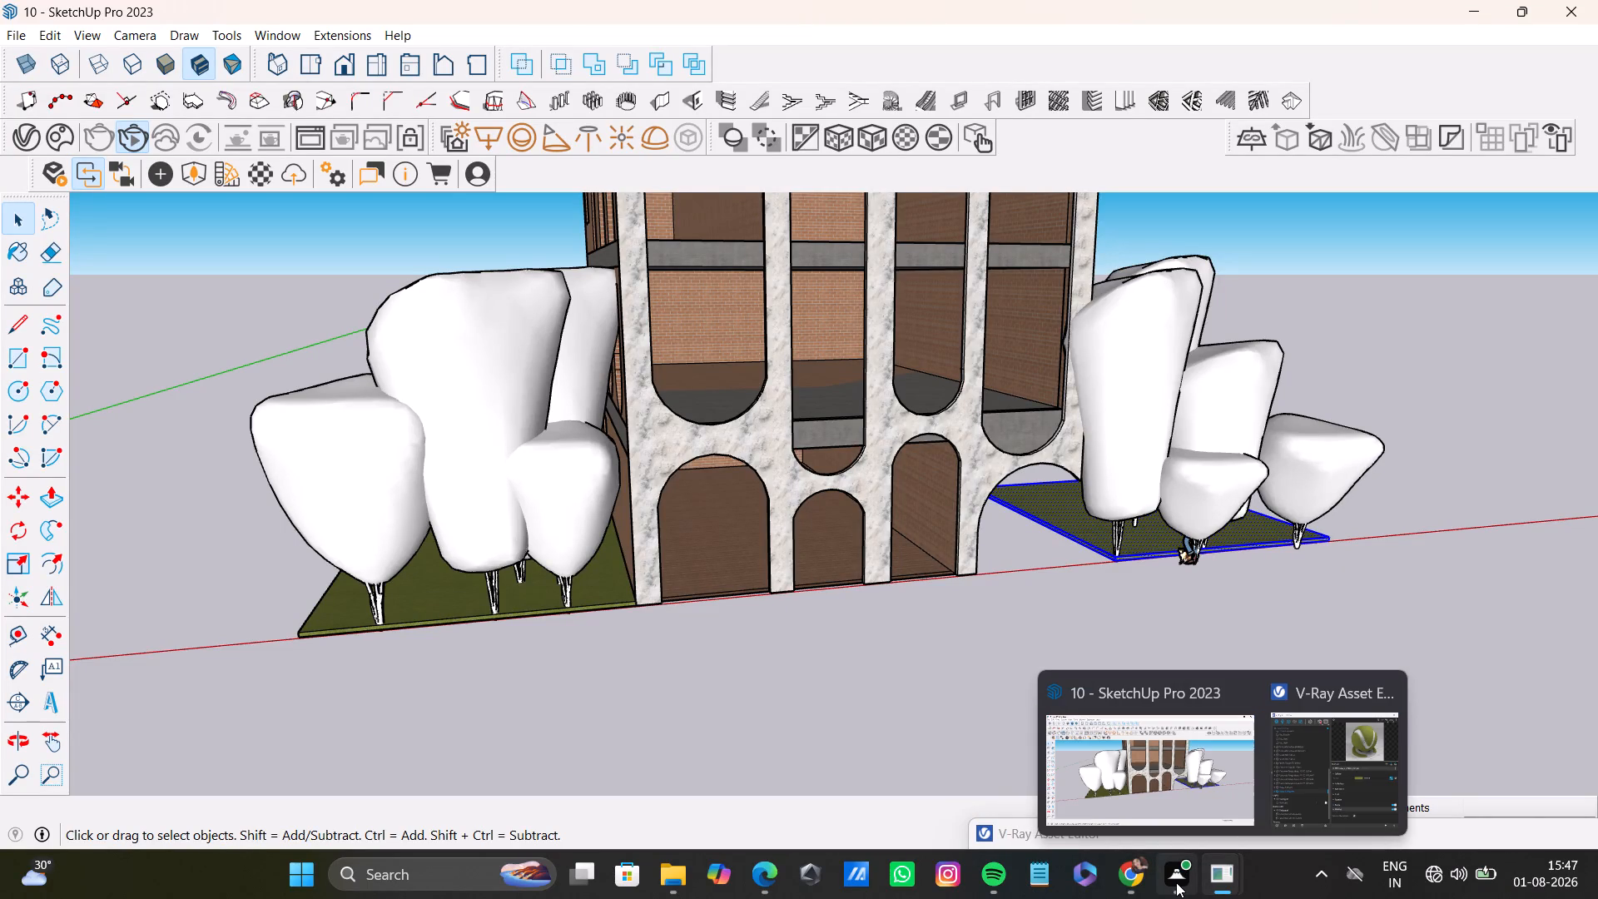
Open the Chaos Cosmos browser and switch the downloaded assets from Nature materials to the 3D Models category.
left_click(1219, 882)
left_click(1297, 816)
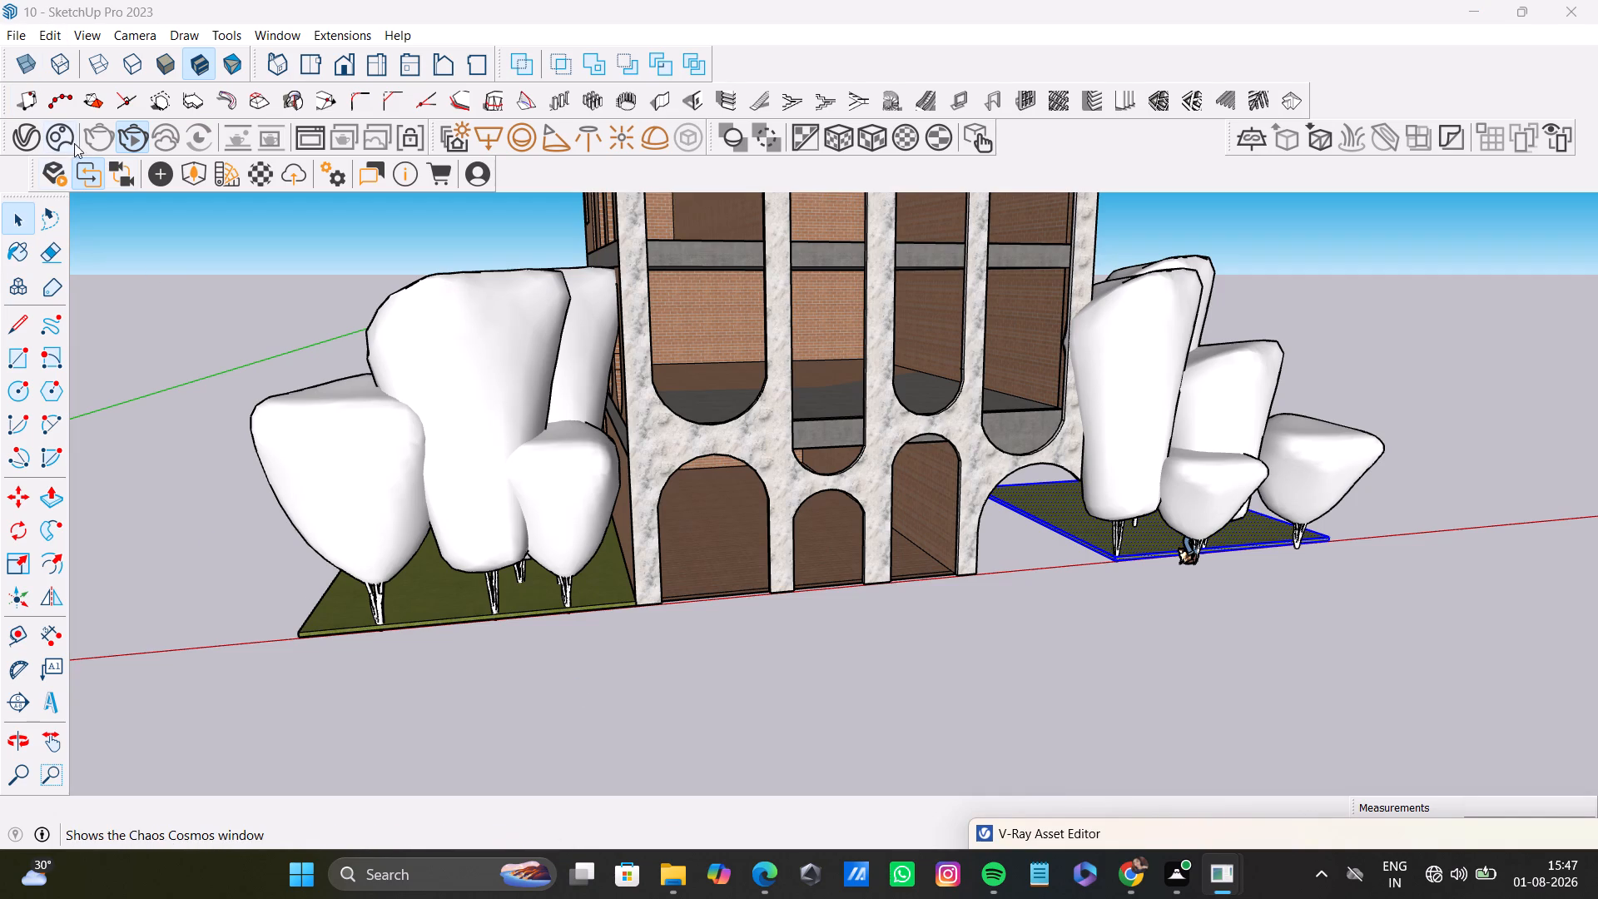
left_click(21, 142)
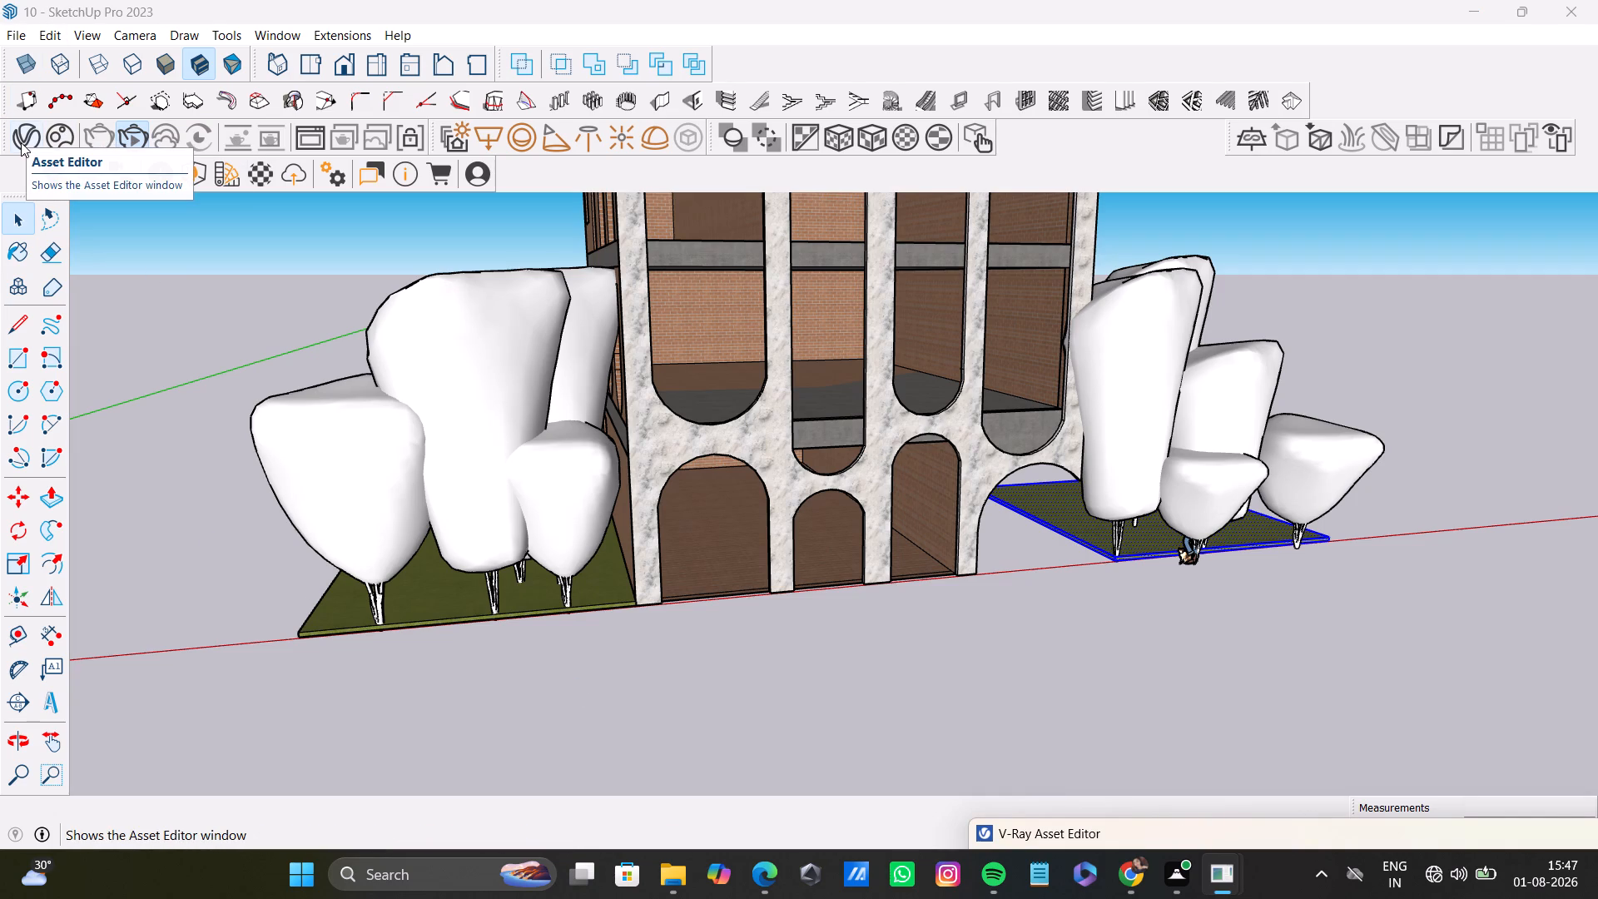
left_click(27, 145)
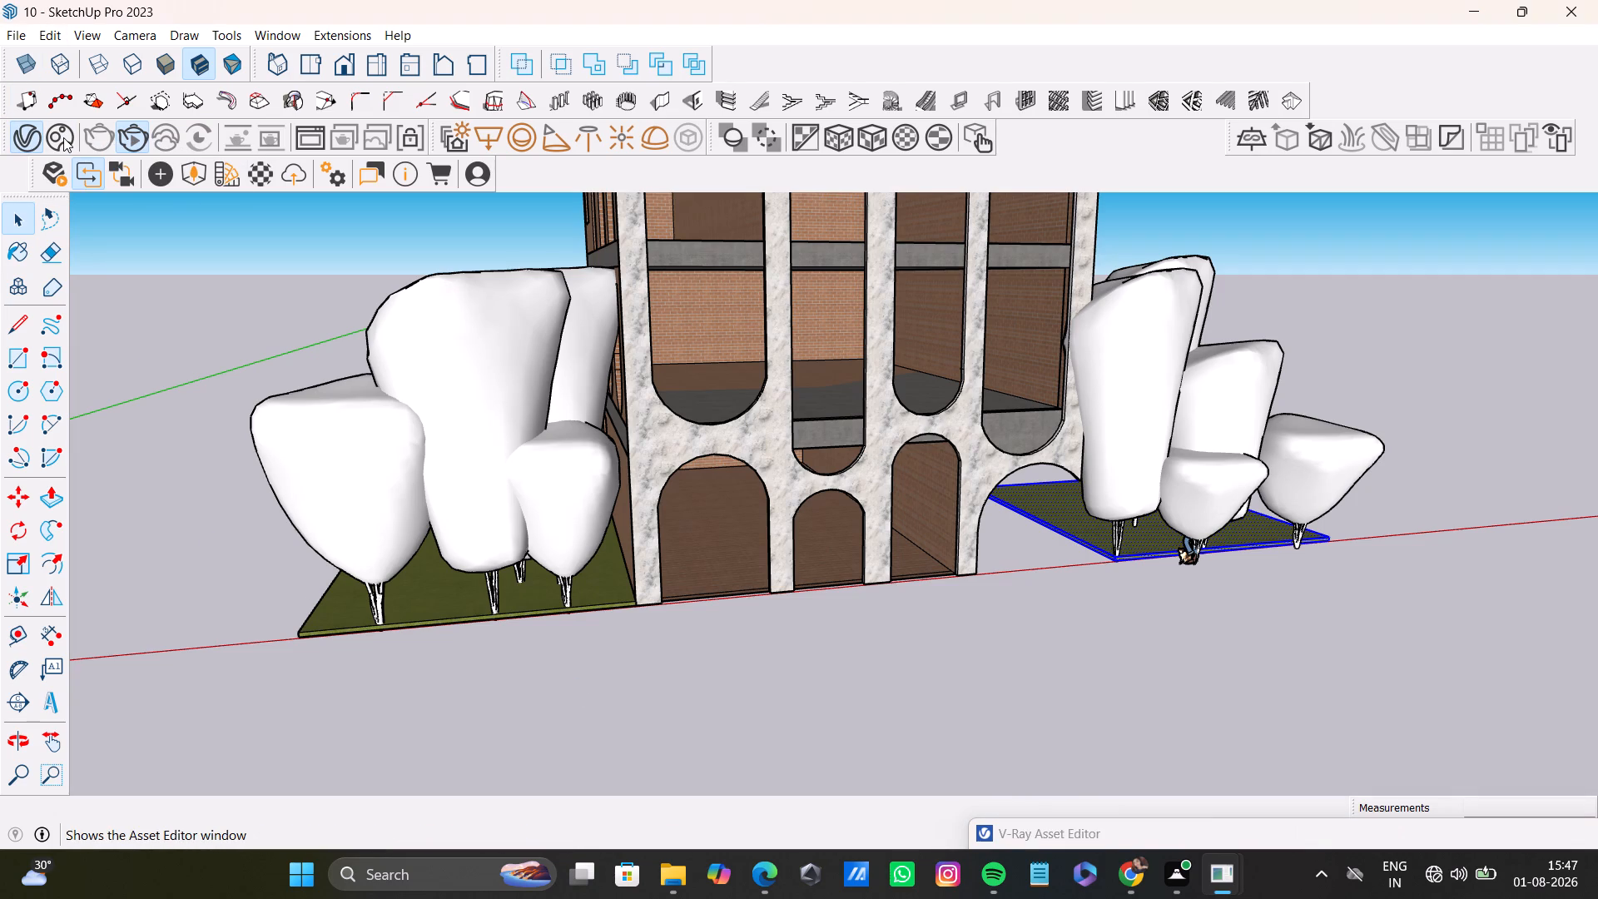
left_click(63, 137)
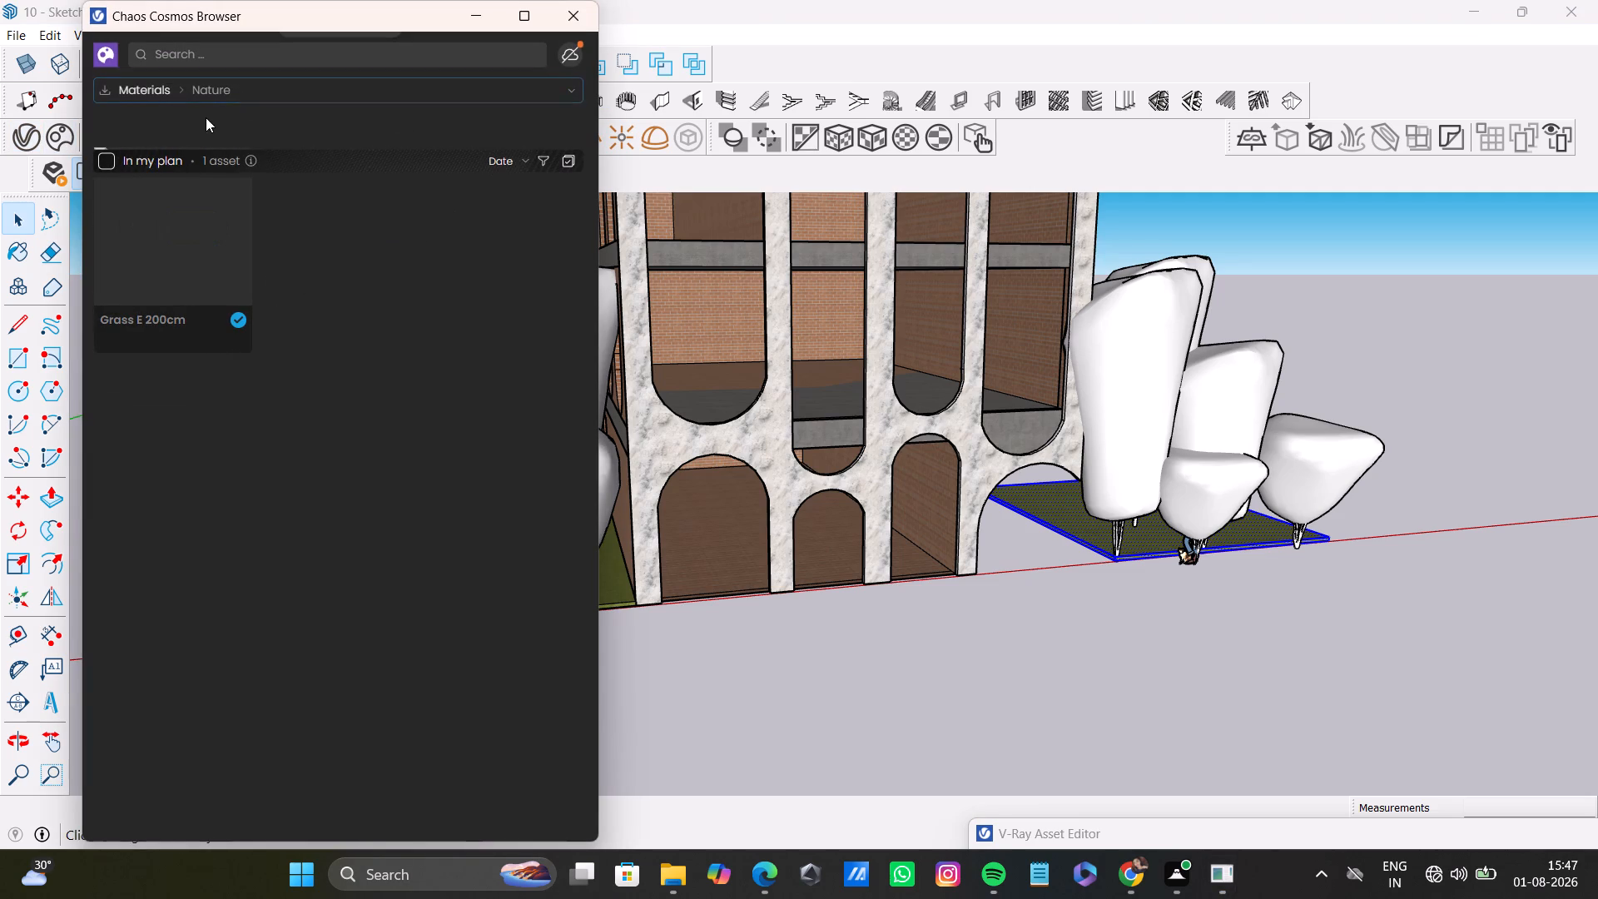
left_click(233, 92)
left_click(182, 132)
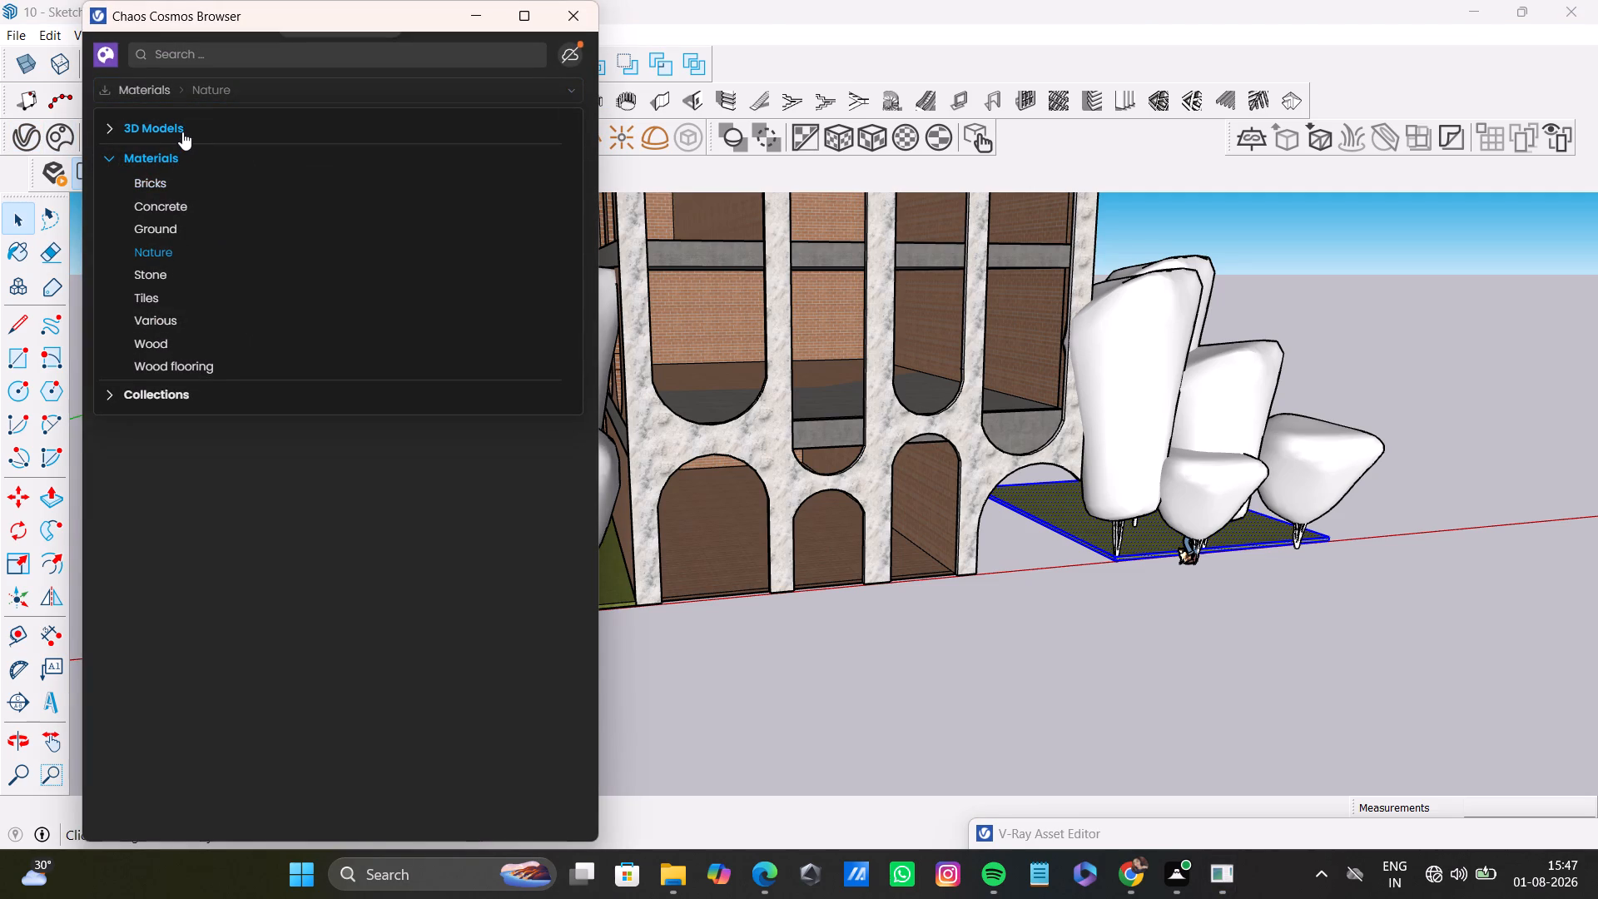
scroll(305, 442, "down", 2)
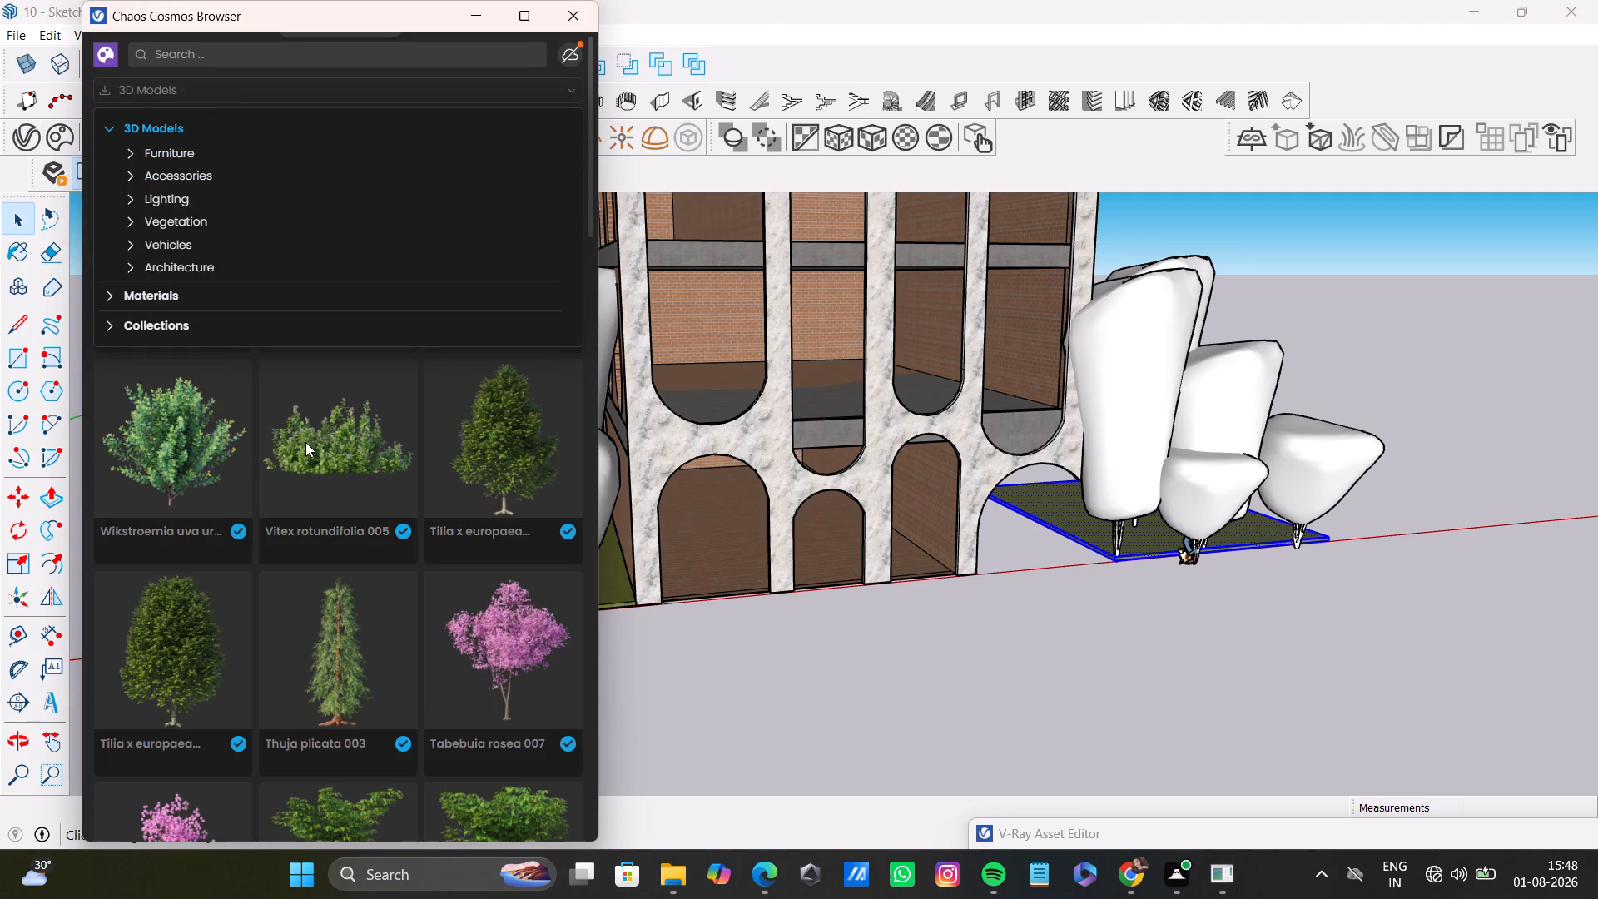
Look over the downloaded 3D Models, and switch the Cosmos browser to the Materials category.
left_click(800, 685)
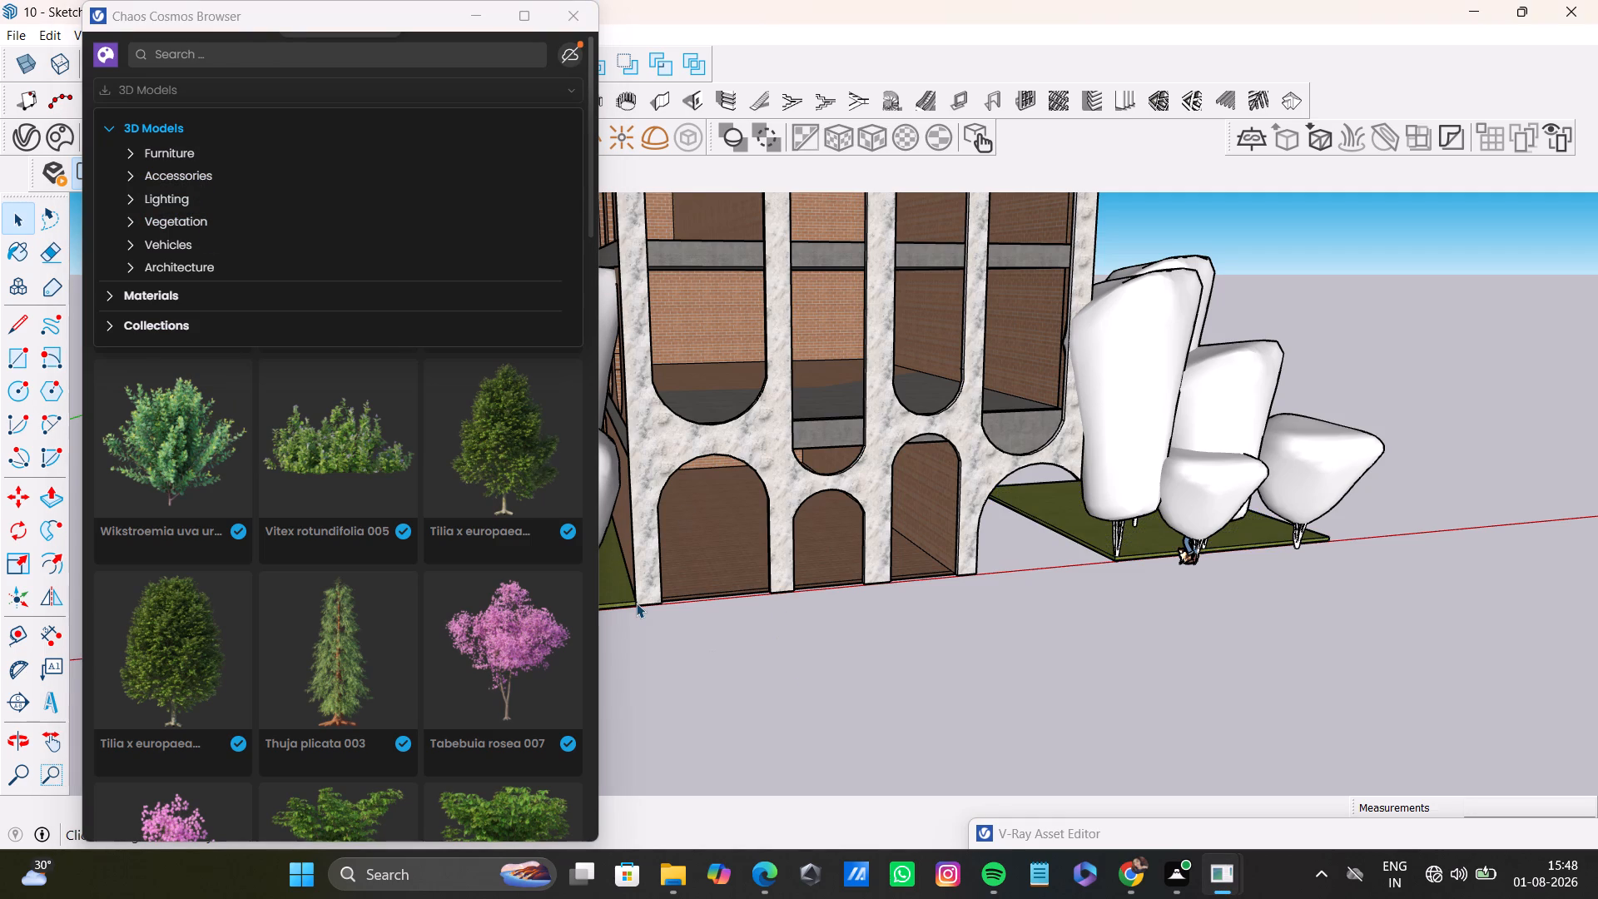
left_click(431, 13)
left_click_drag(431, 16, 567, 168)
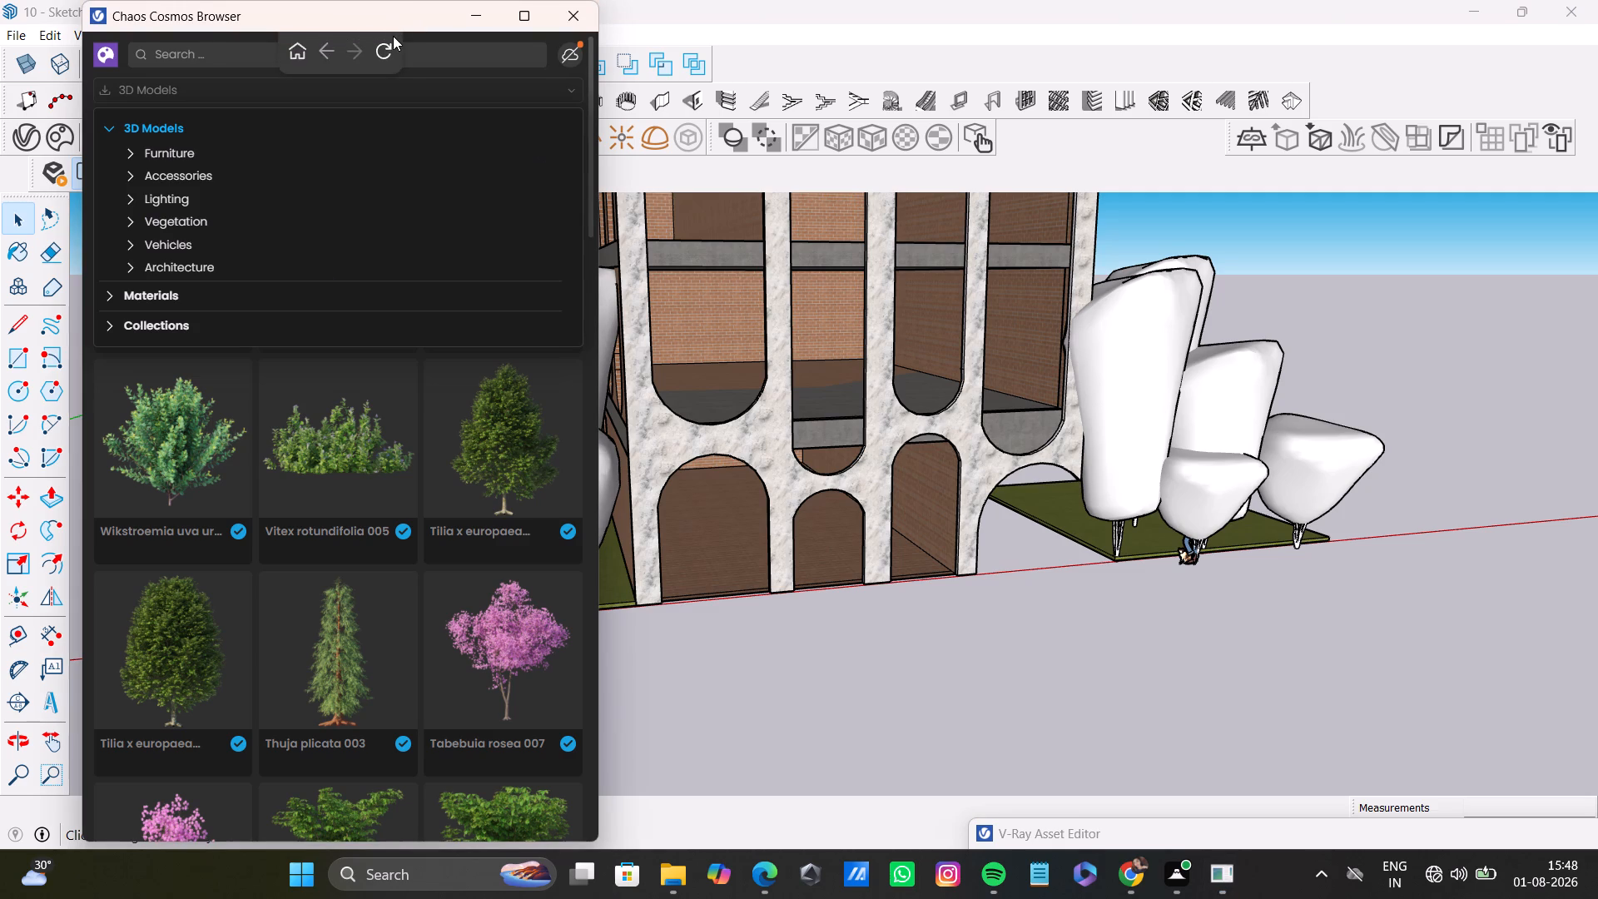
left_click(851, 663)
left_click(540, 87)
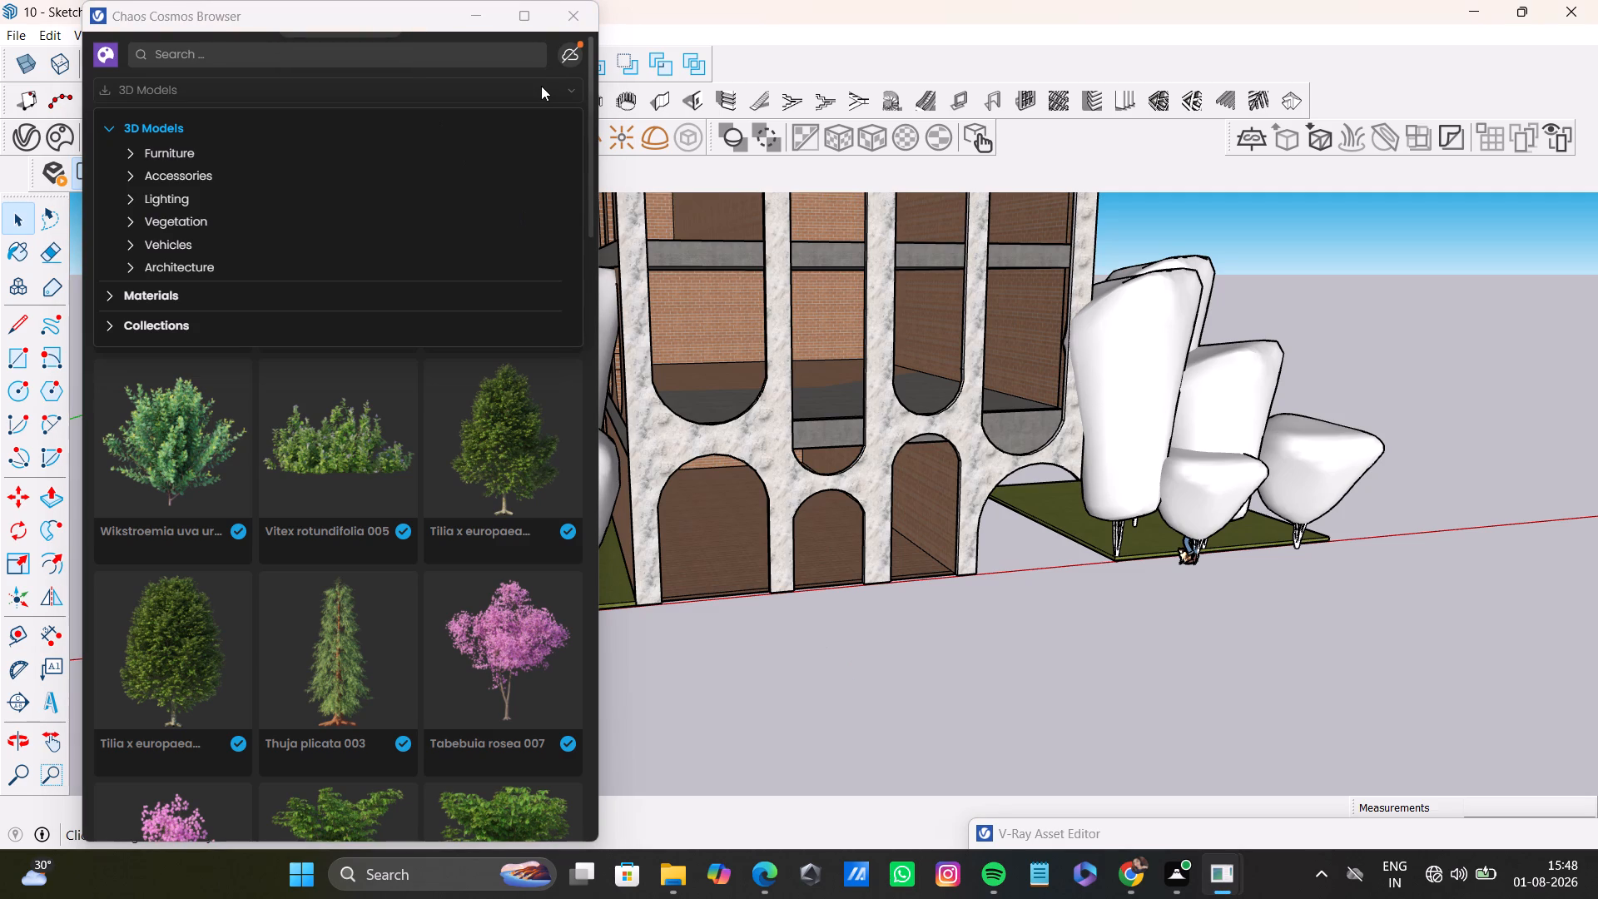
left_click(541, 86)
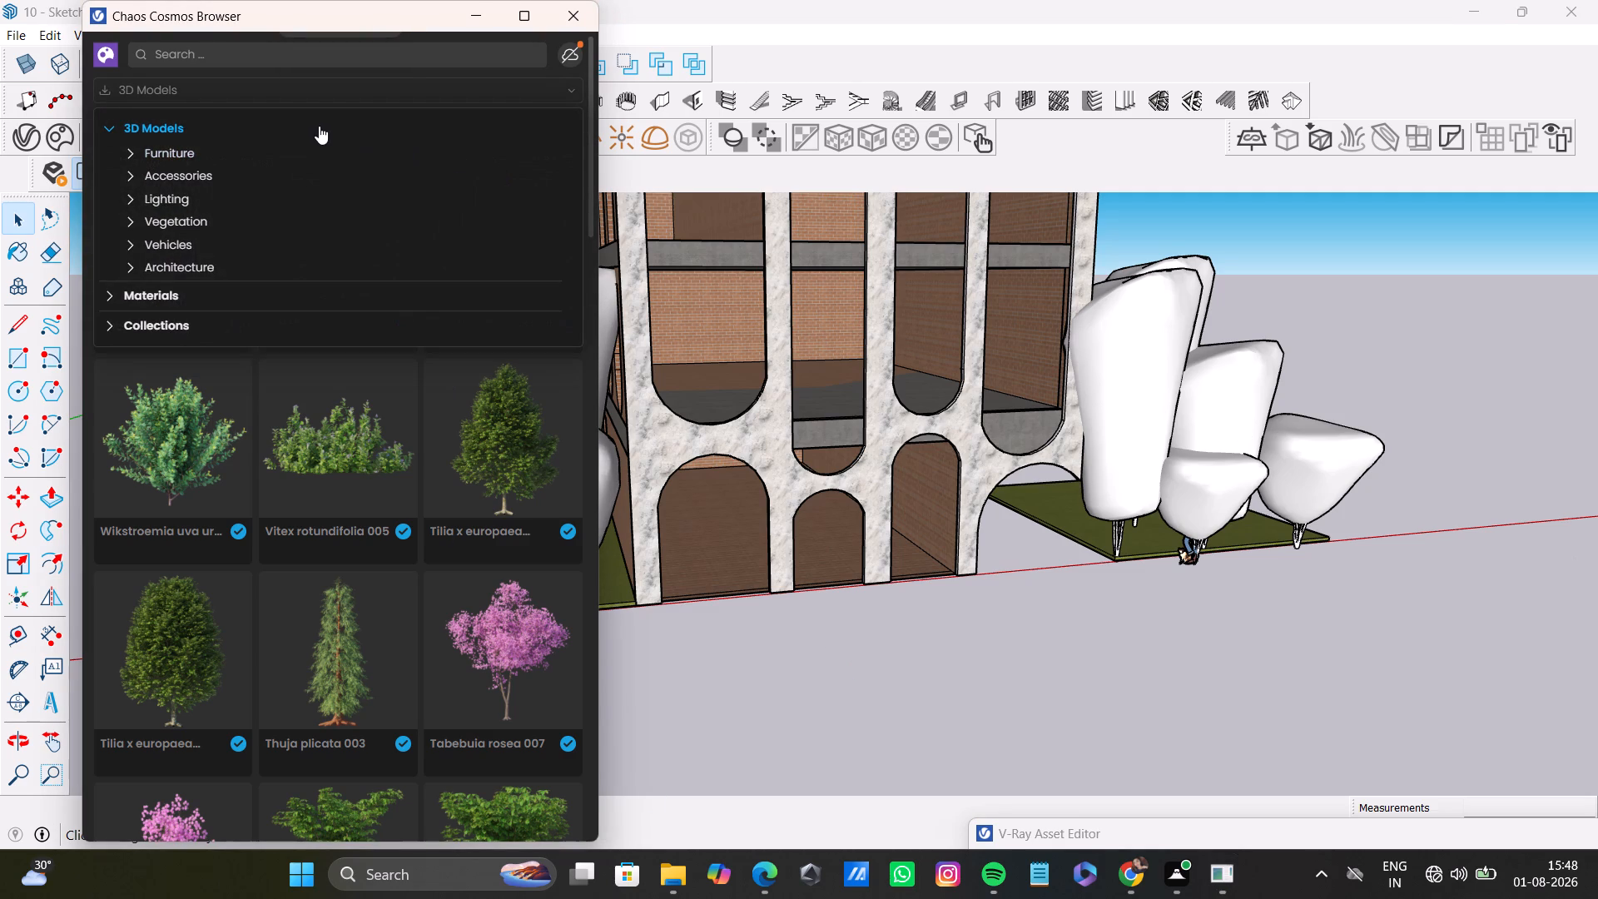
left_click(319, 126)
scroll(400, 350, "up", 7)
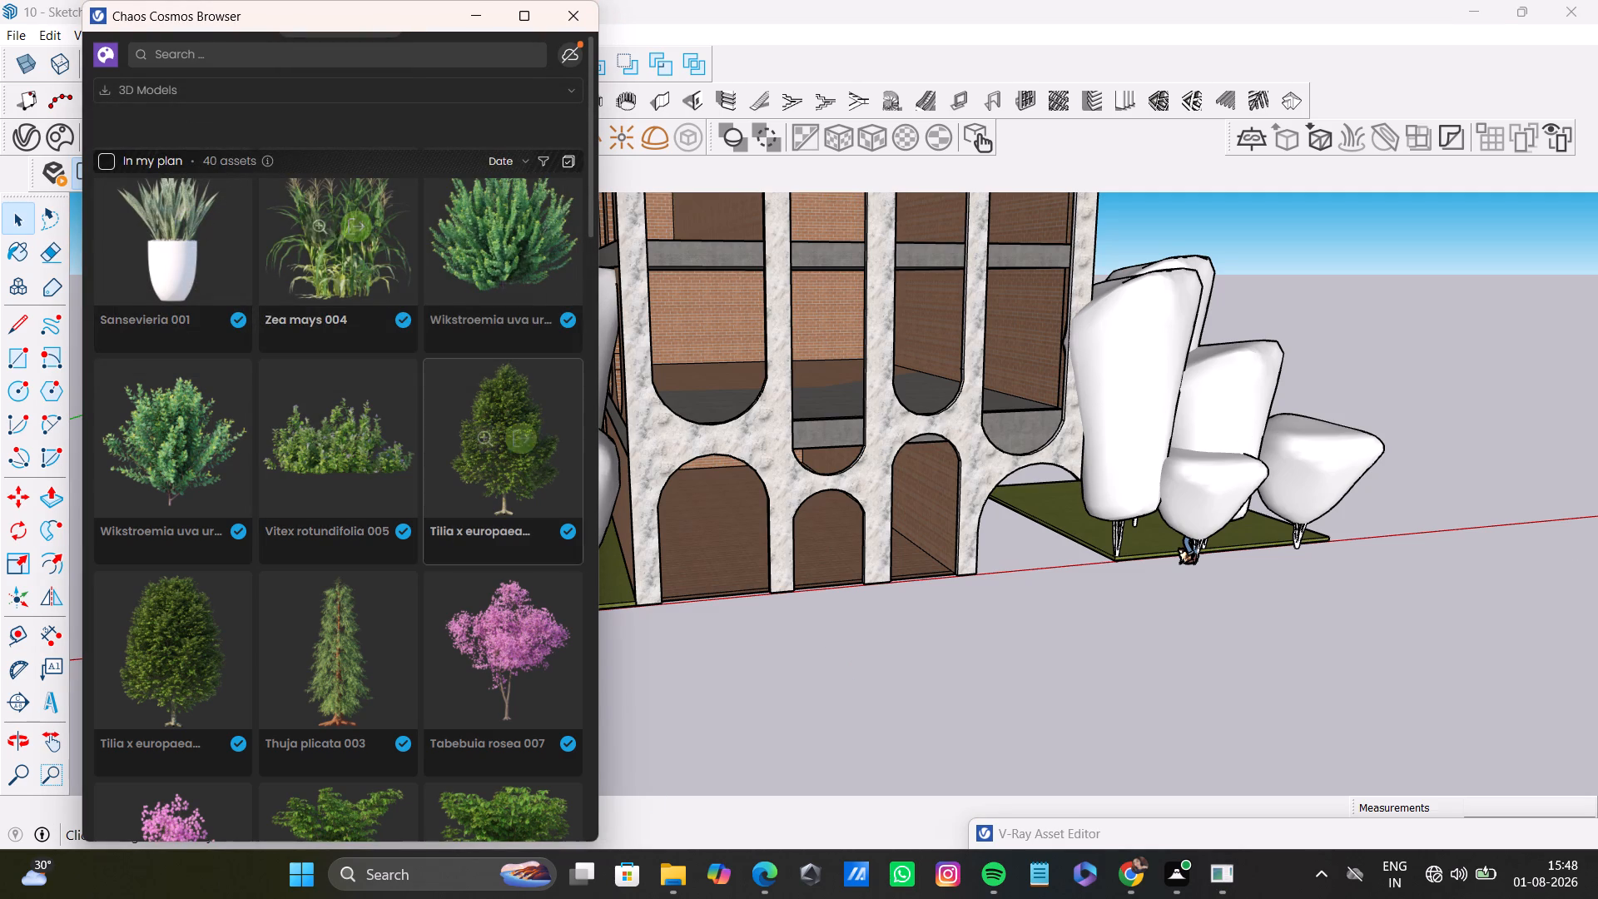
scroll(431, 377, "up", 6)
left_click(161, 93)
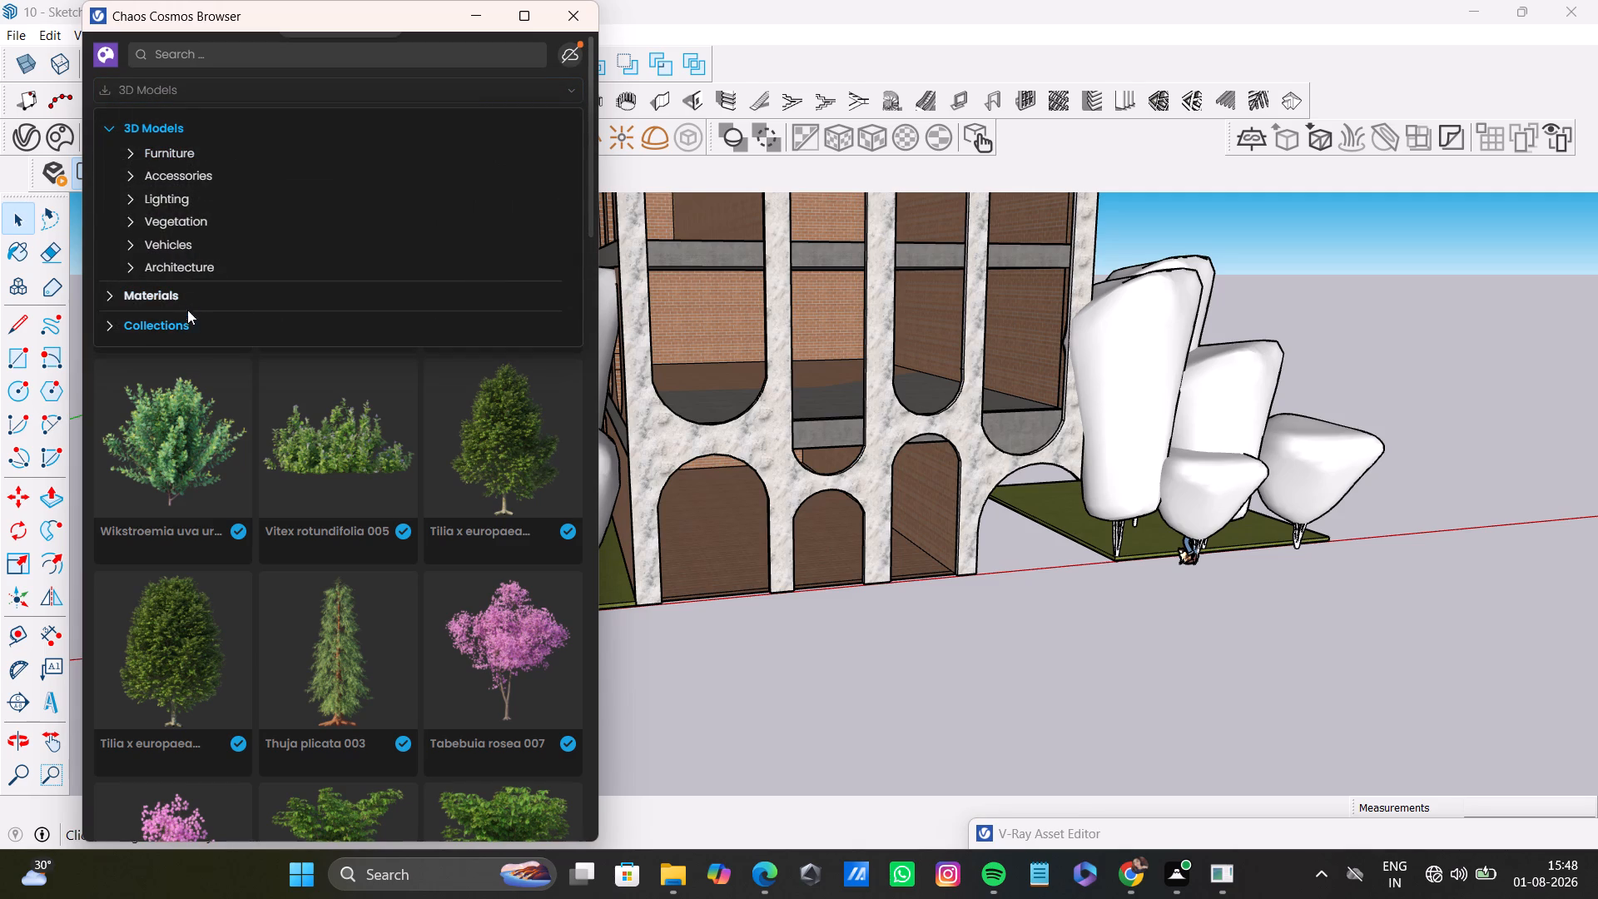
left_click(190, 292)
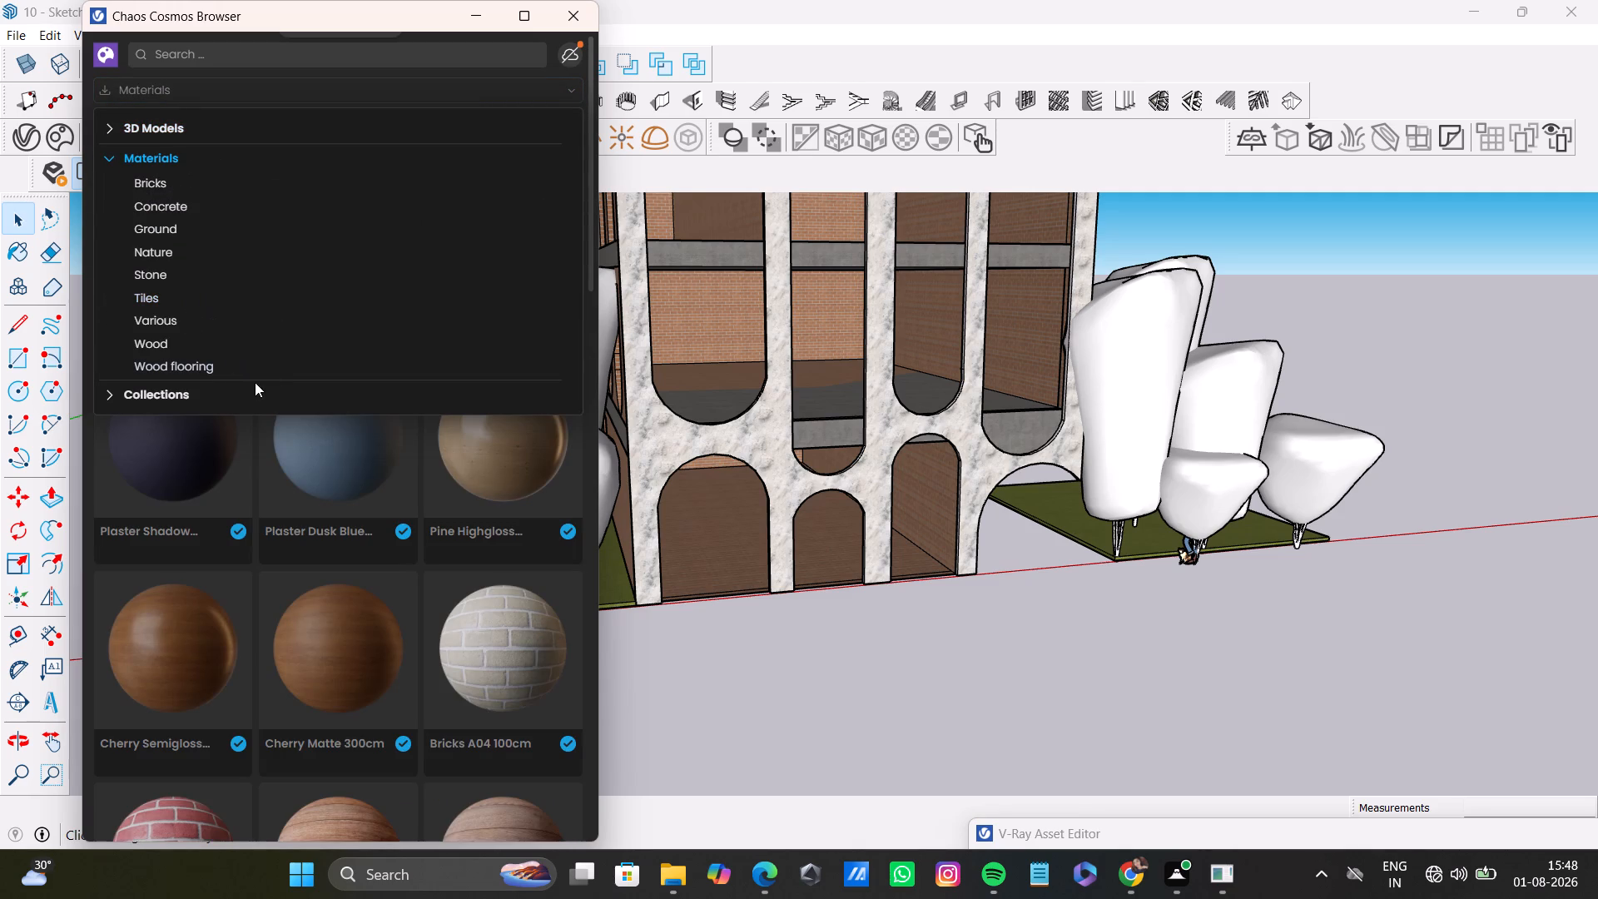
left_click(950, 710)
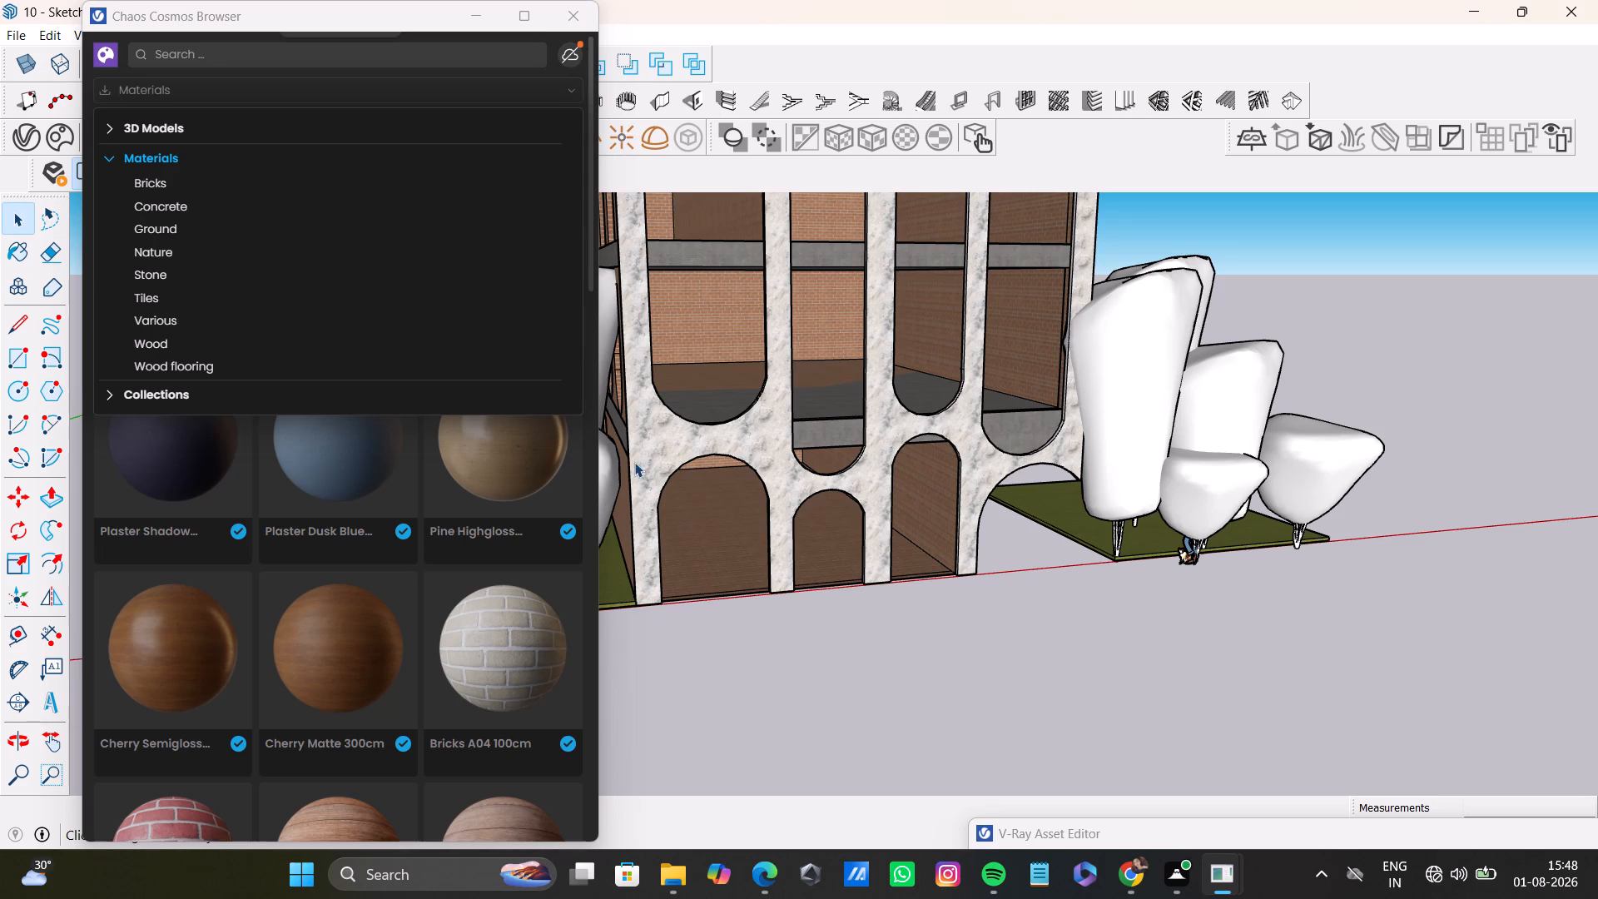
left_click(476, 53)
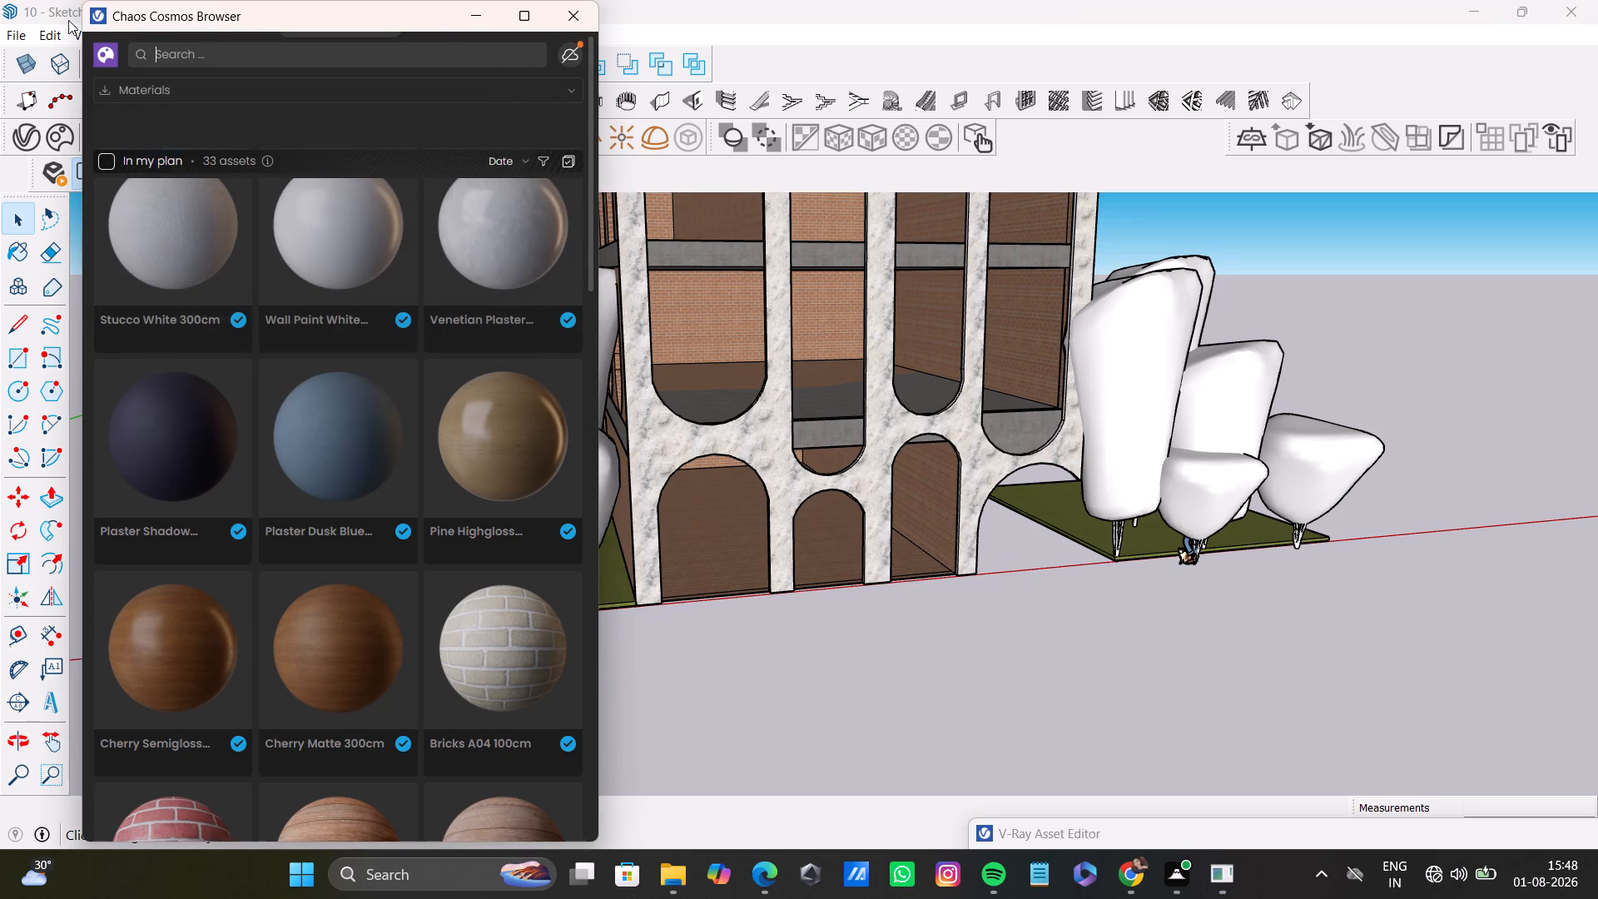
Clear the category filter and look through all downloaded Cosmos assets for items to add to the scene.
left_click(92, 52)
left_click(100, 52)
scroll(195, 282, "up", 6)
left_click(237, 97)
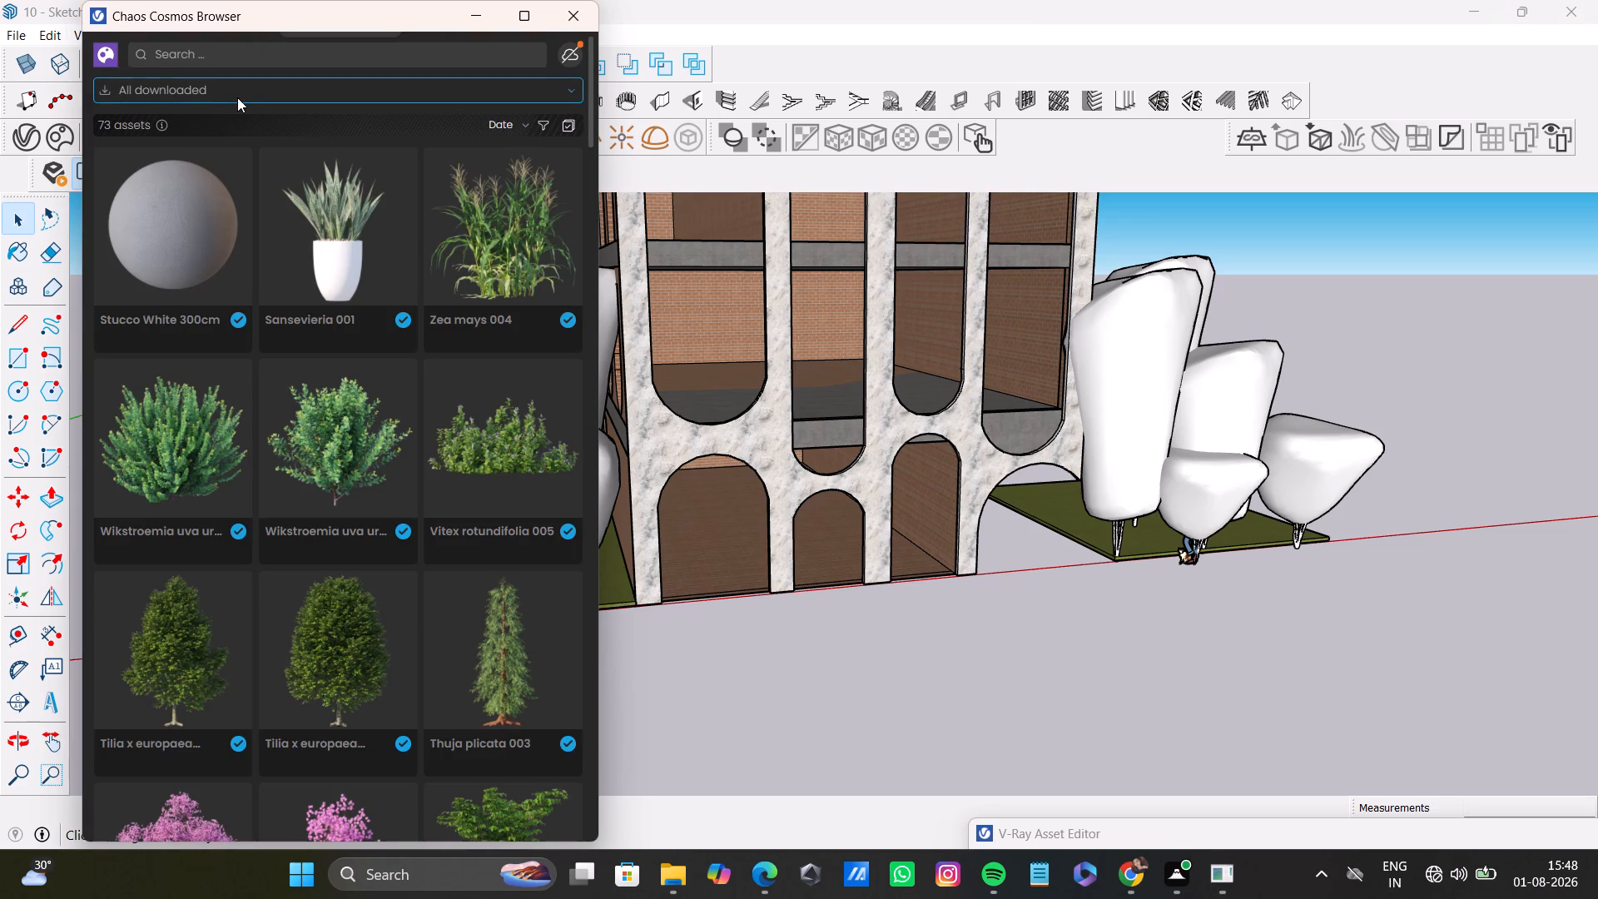
left_click(242, 257)
scroll(363, 414, "down", 3)
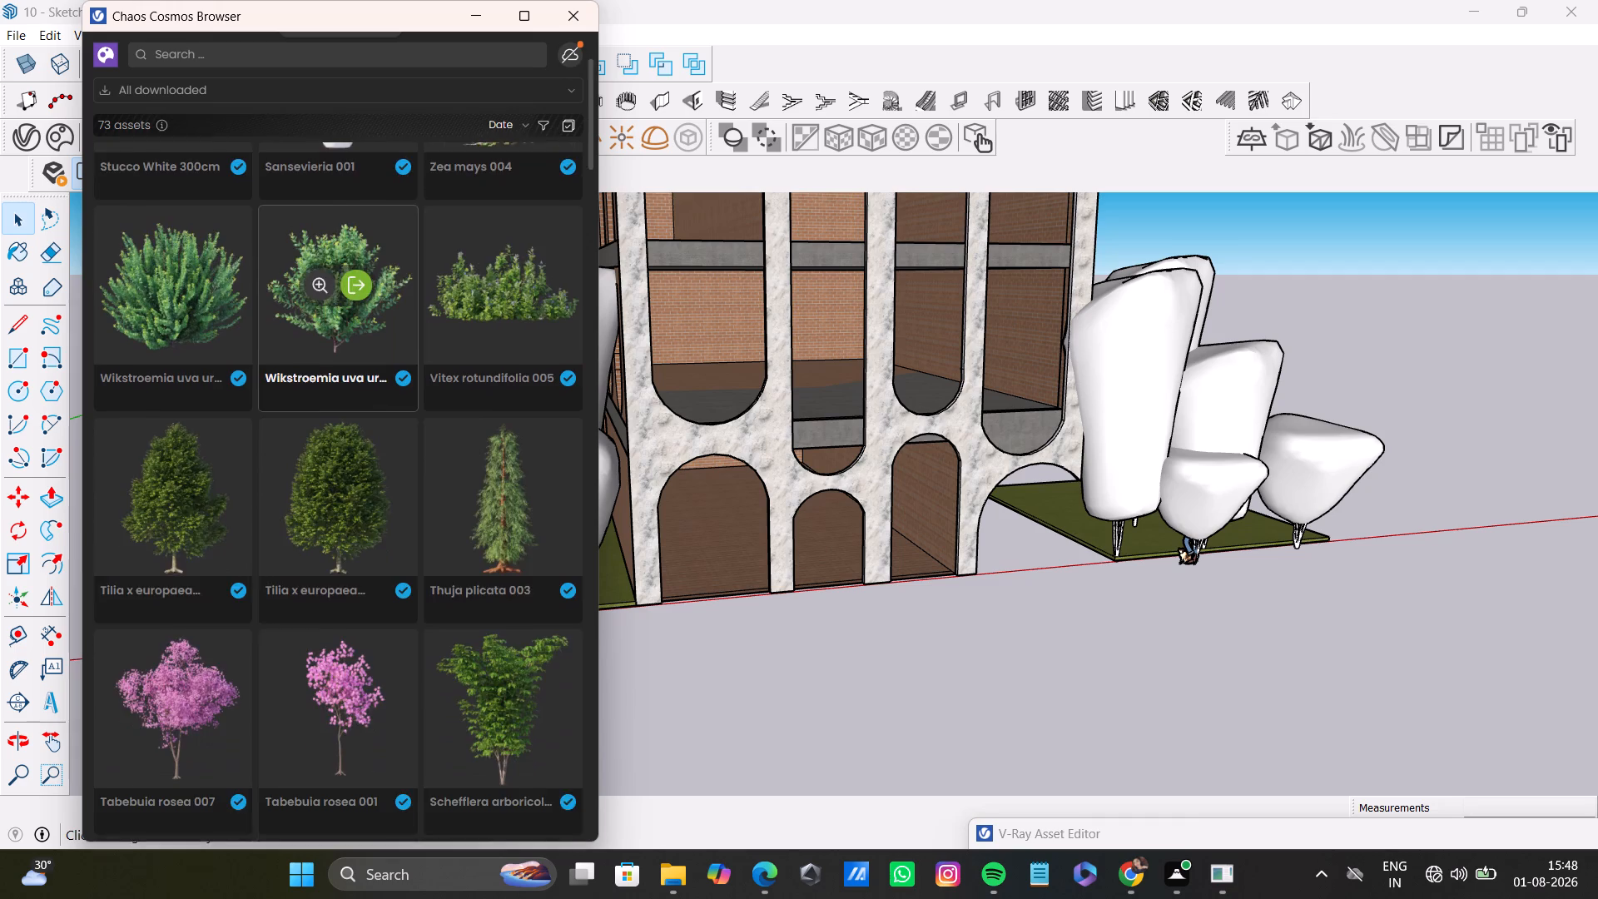
scroll(397, 447, "down", 9)
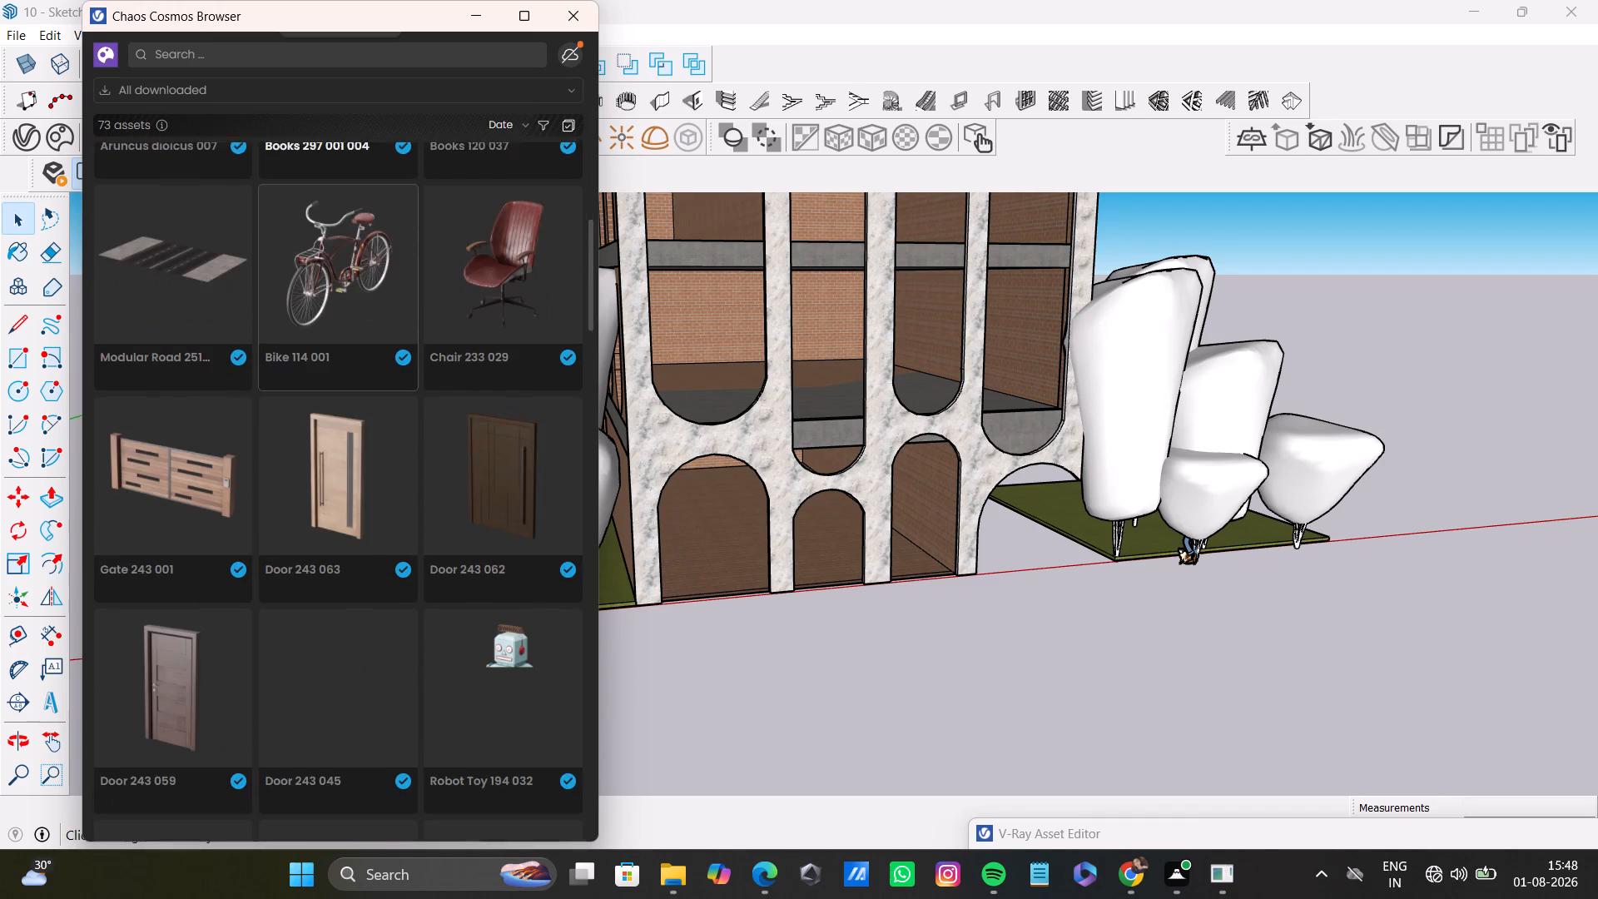
scroll(414, 459, "down", 9)
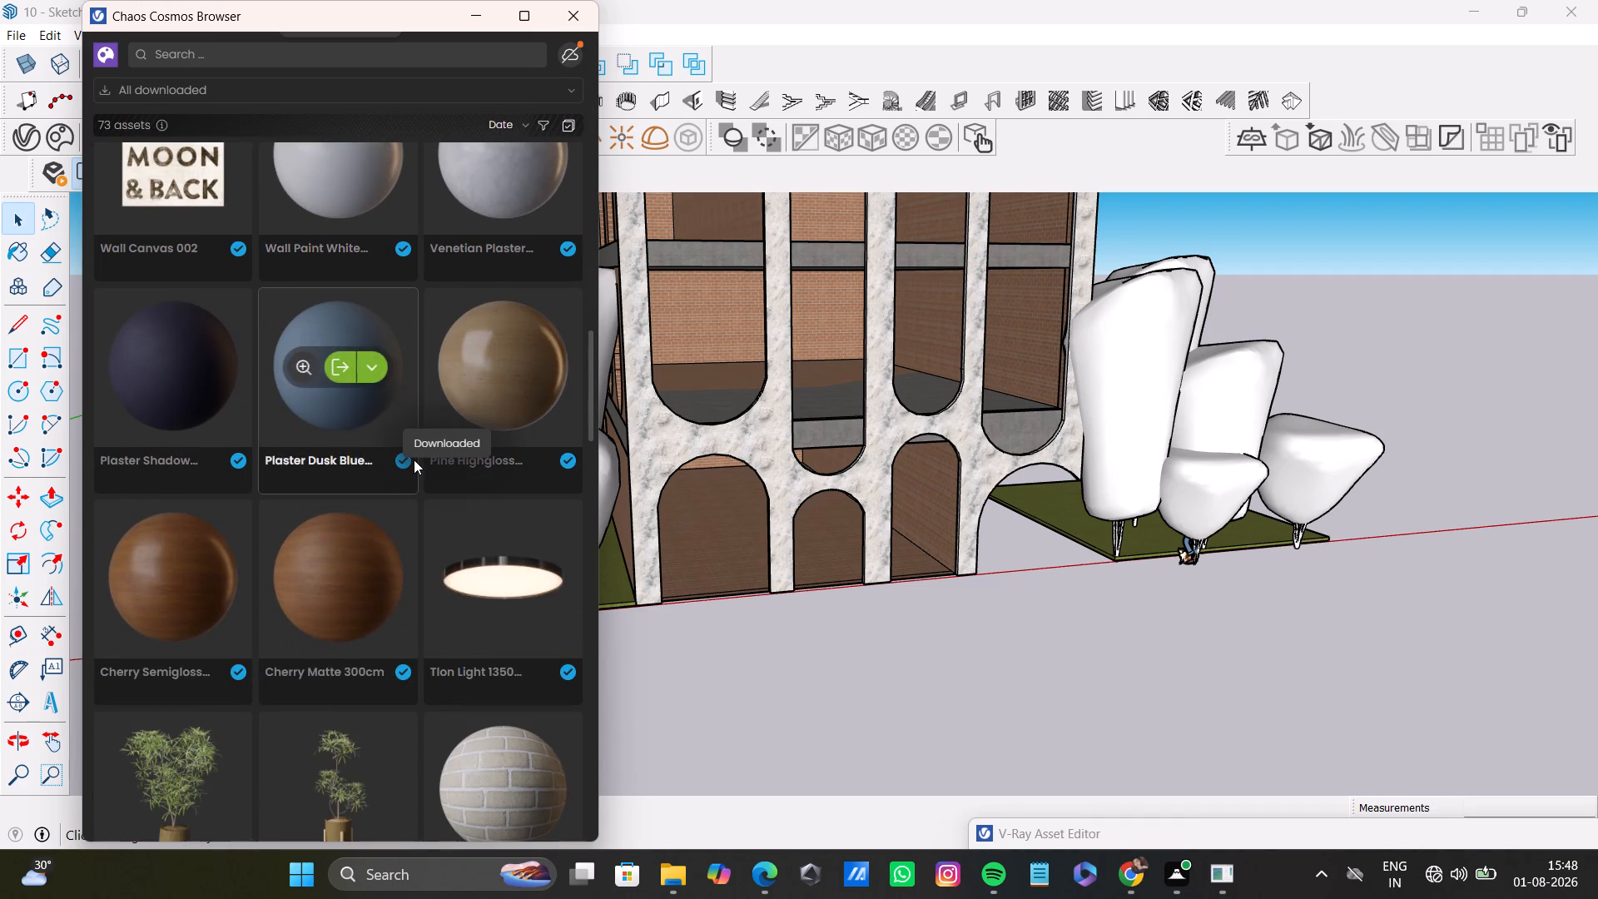
scroll(414, 459, "down", 6)
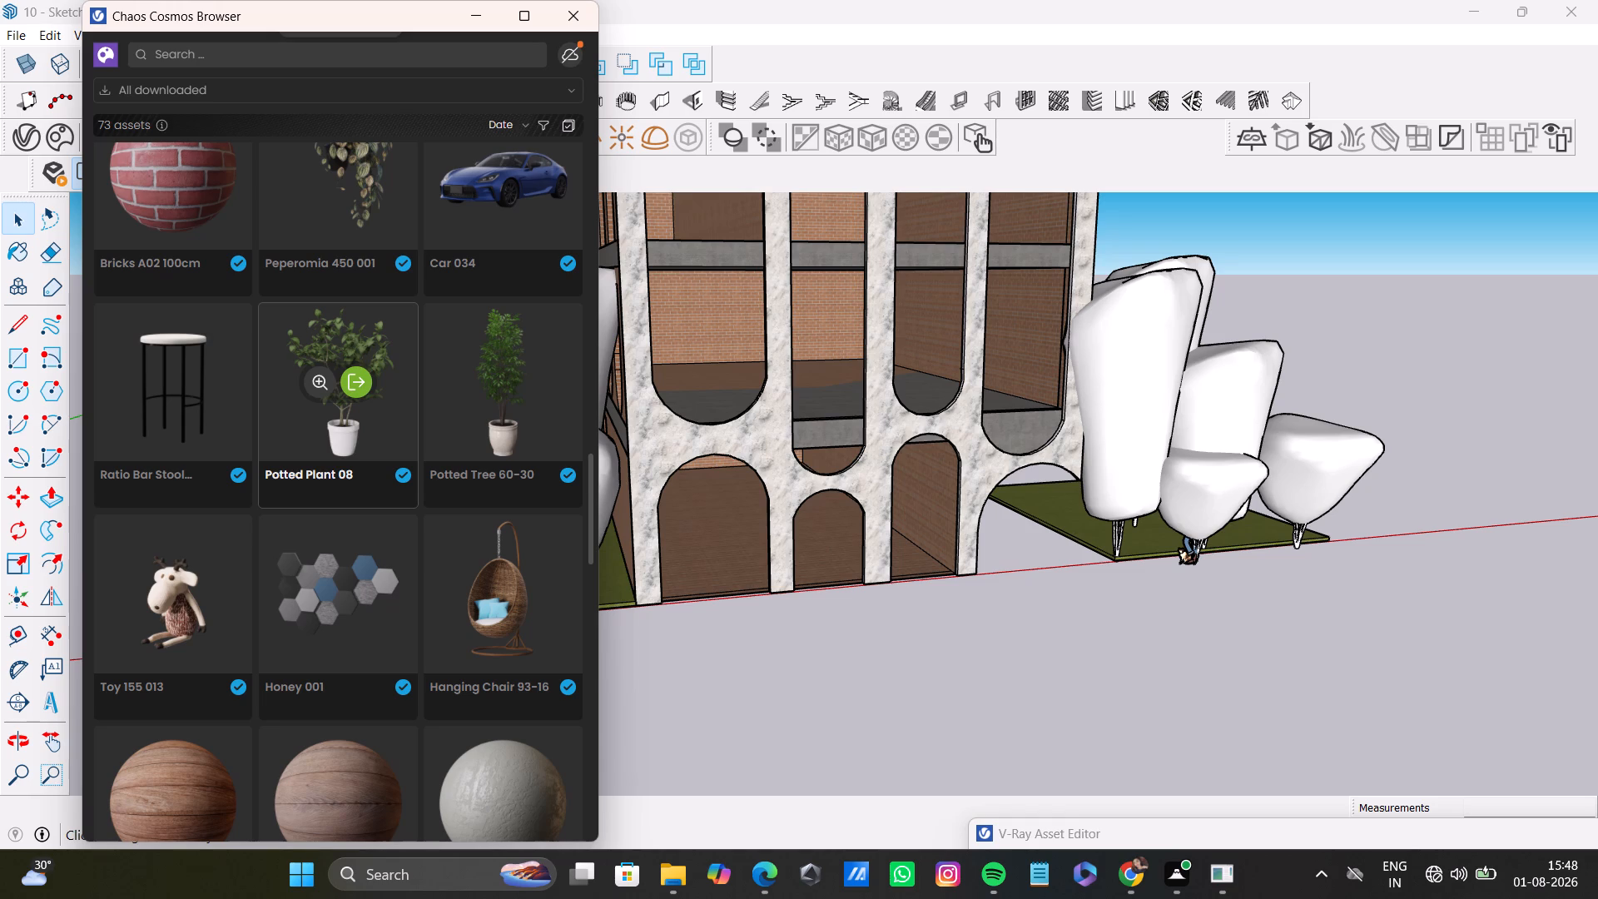
scroll(439, 549, "down", 5)
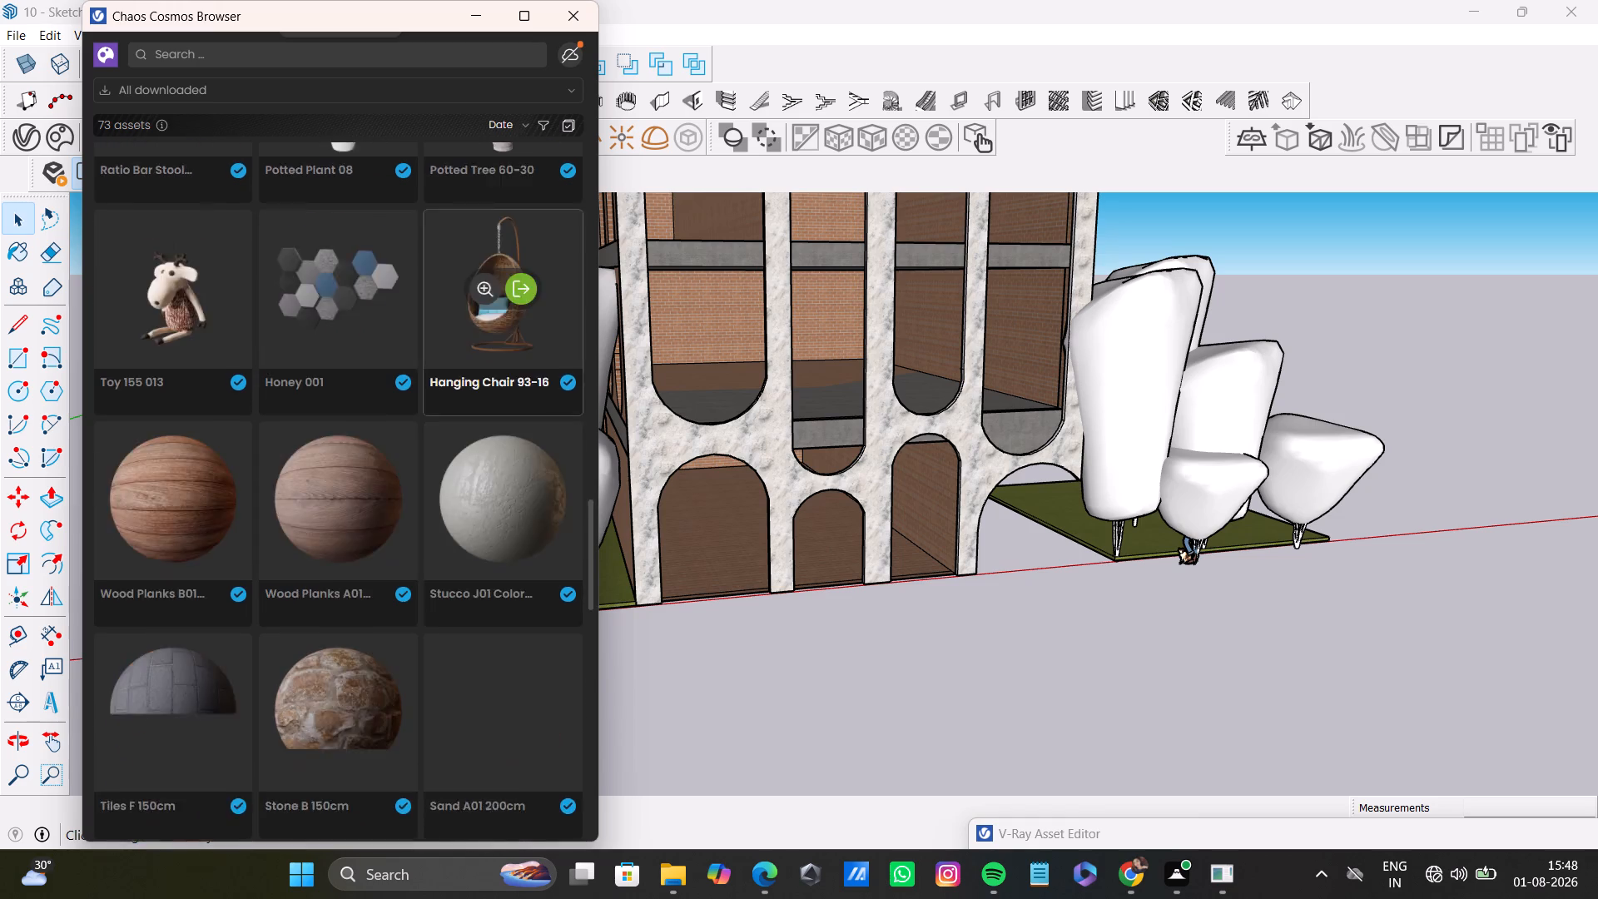
scroll(439, 553, "down", 10)
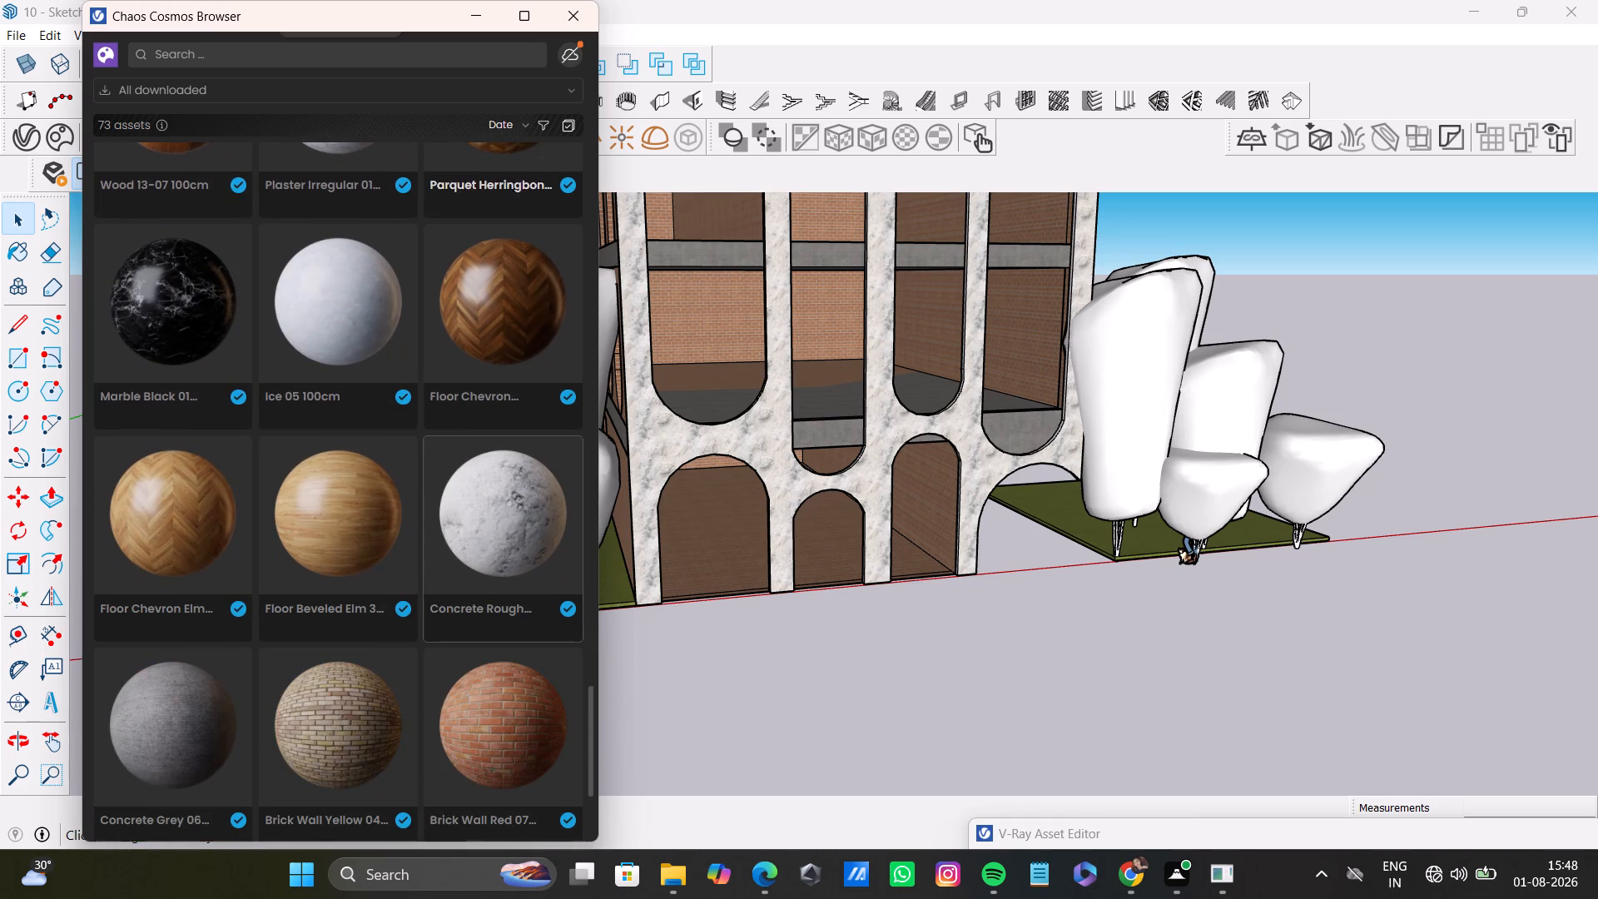
scroll(427, 610, "down", 4)
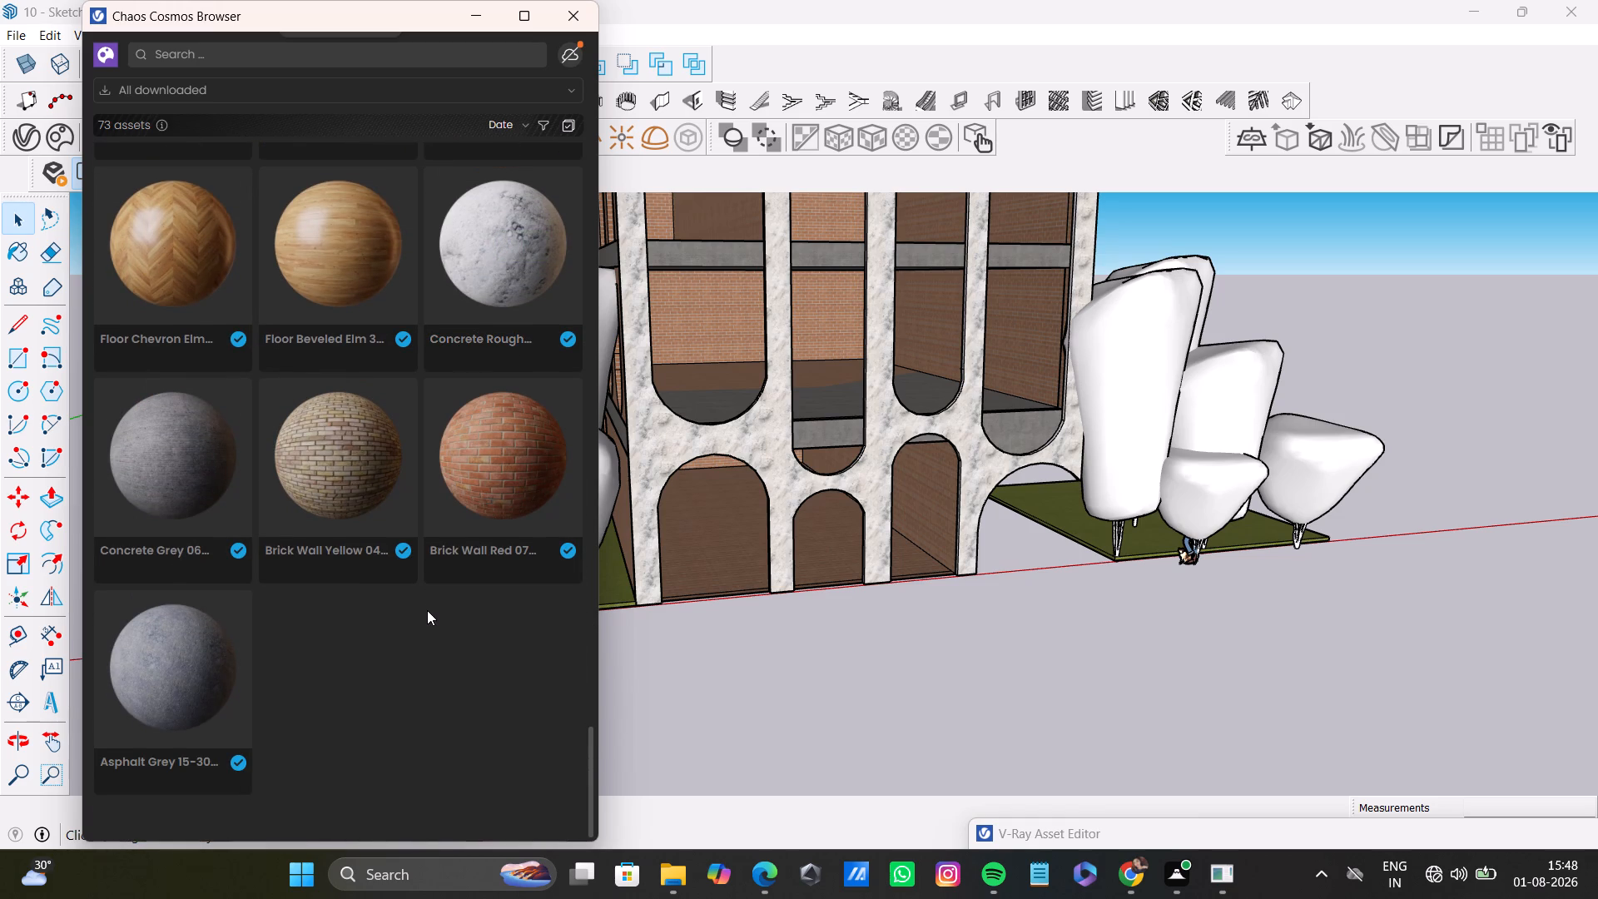
scroll(427, 610, "up", 8)
scroll(427, 610, "down", 1)
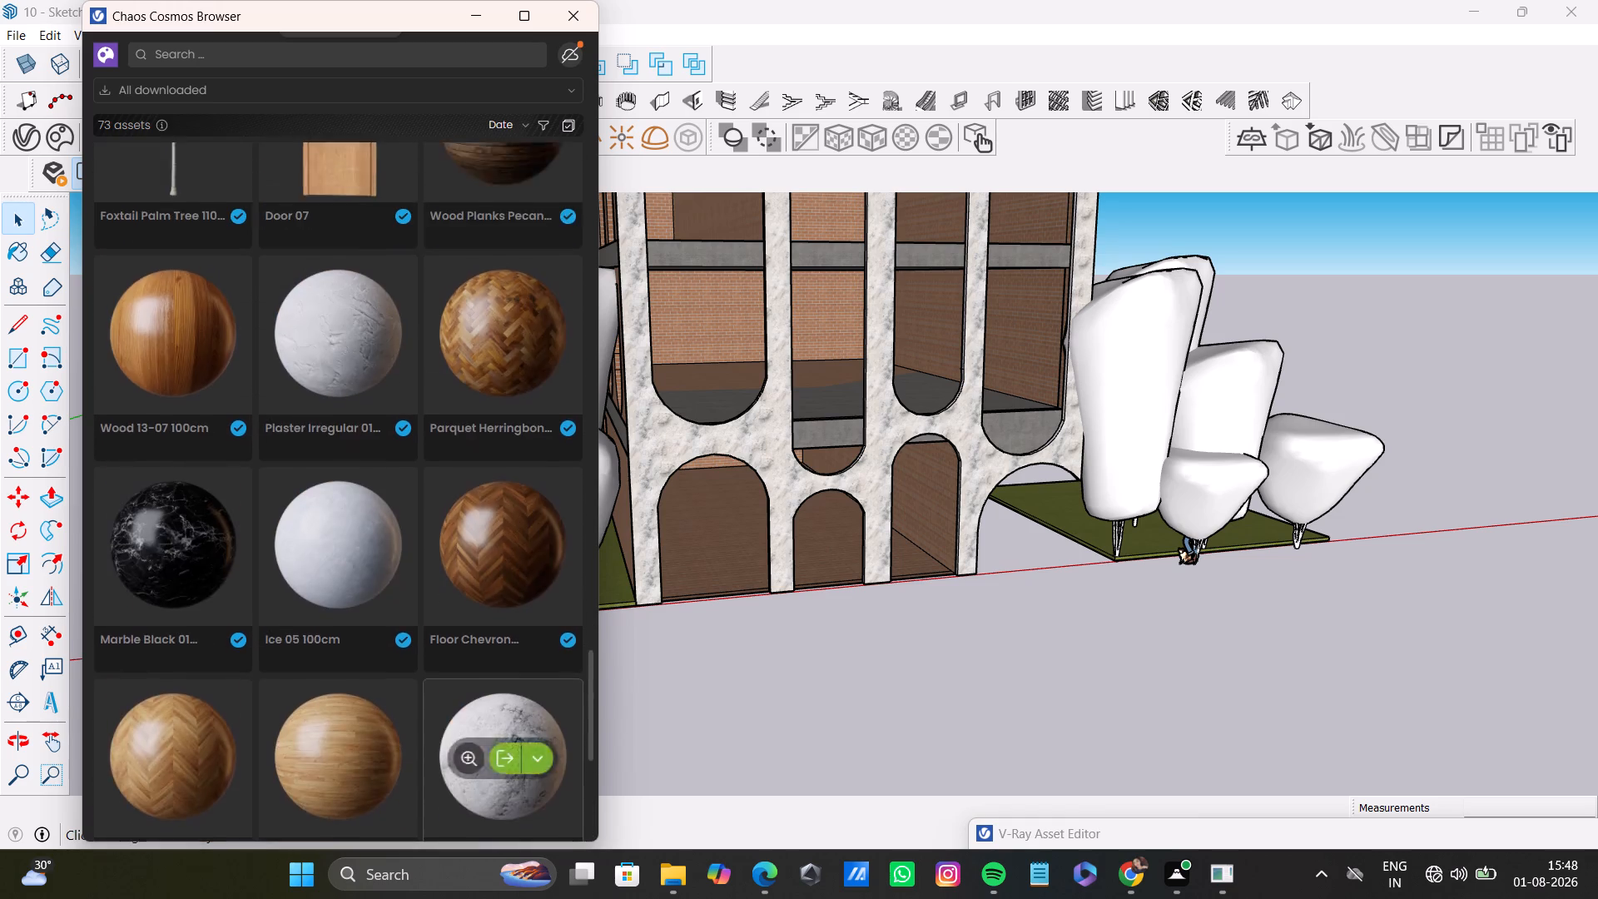
scroll(427, 610, "up", 20)
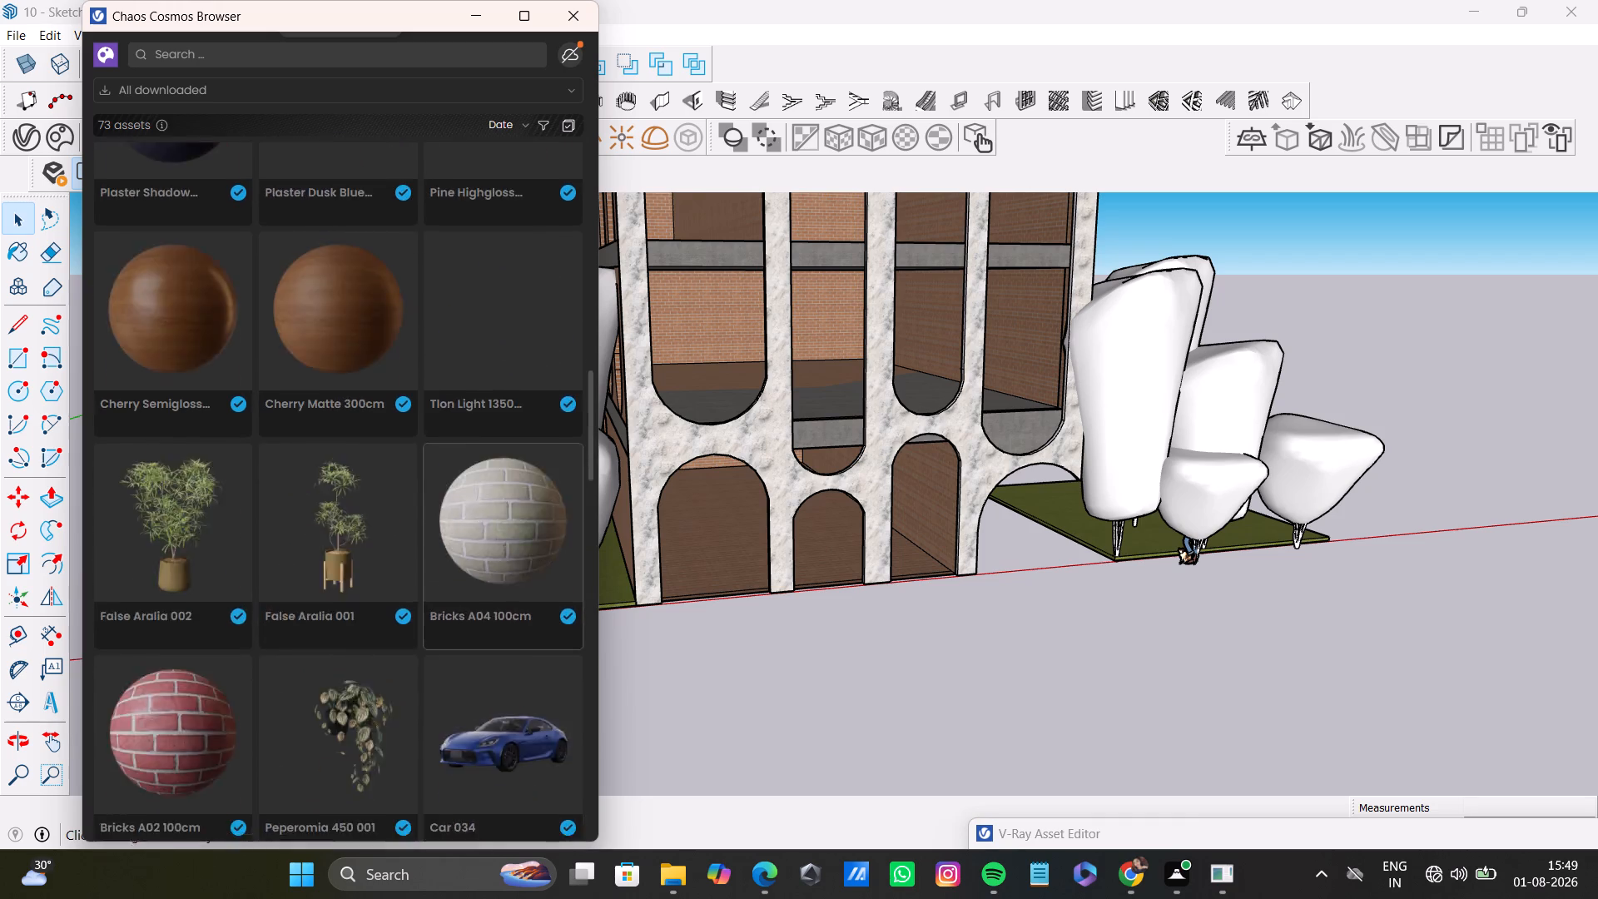
scroll(427, 610, "up", 7)
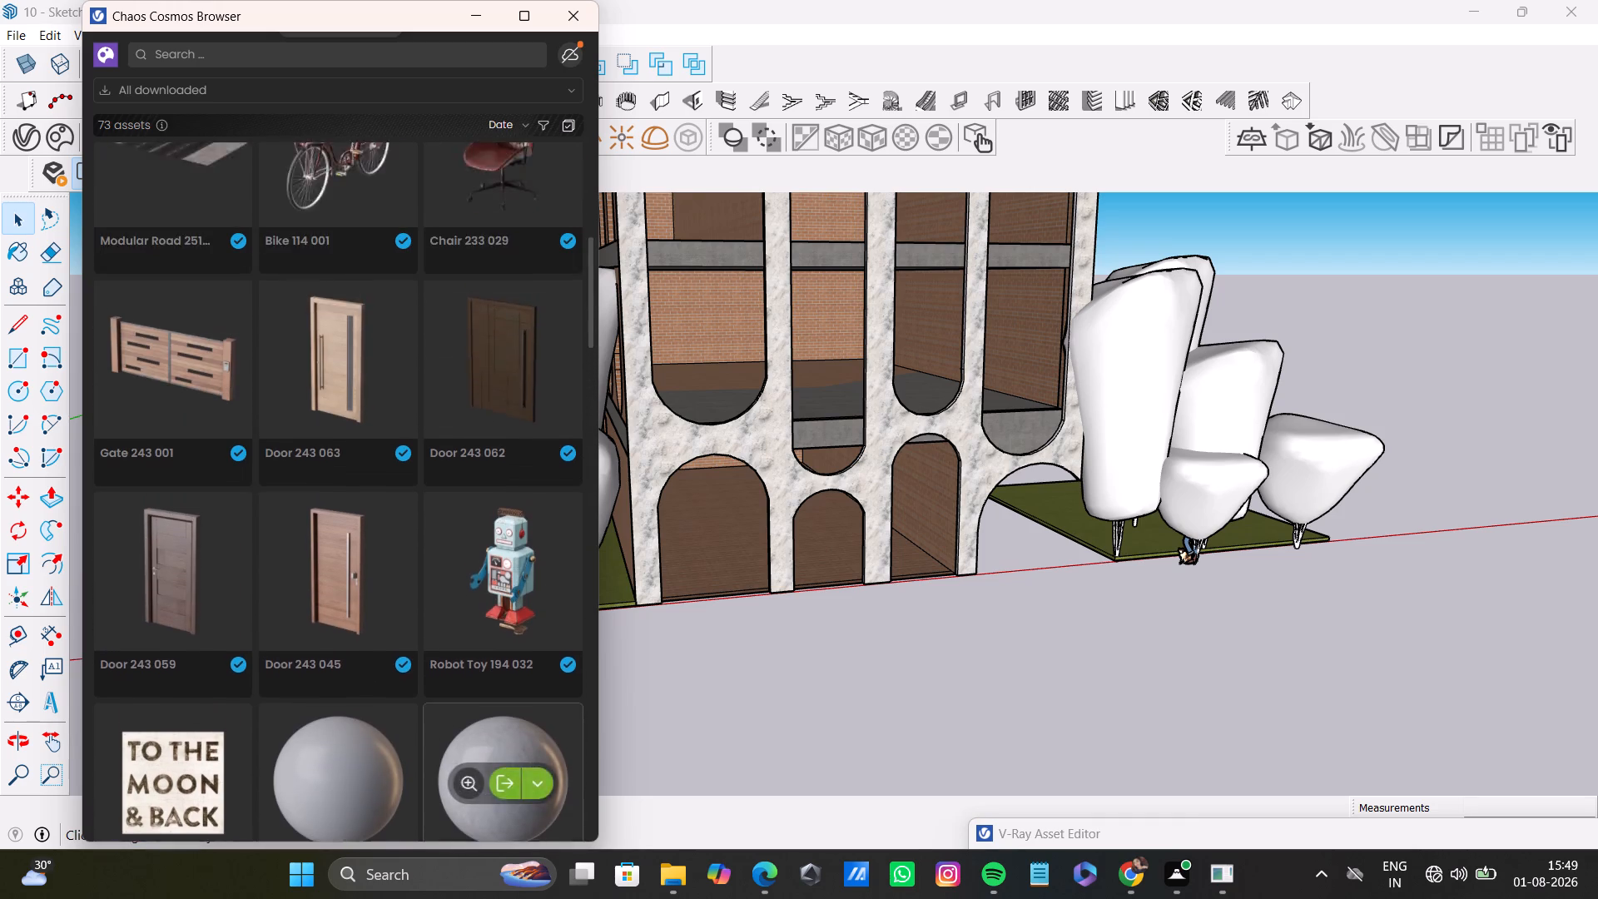
scroll(427, 610, "up", 15)
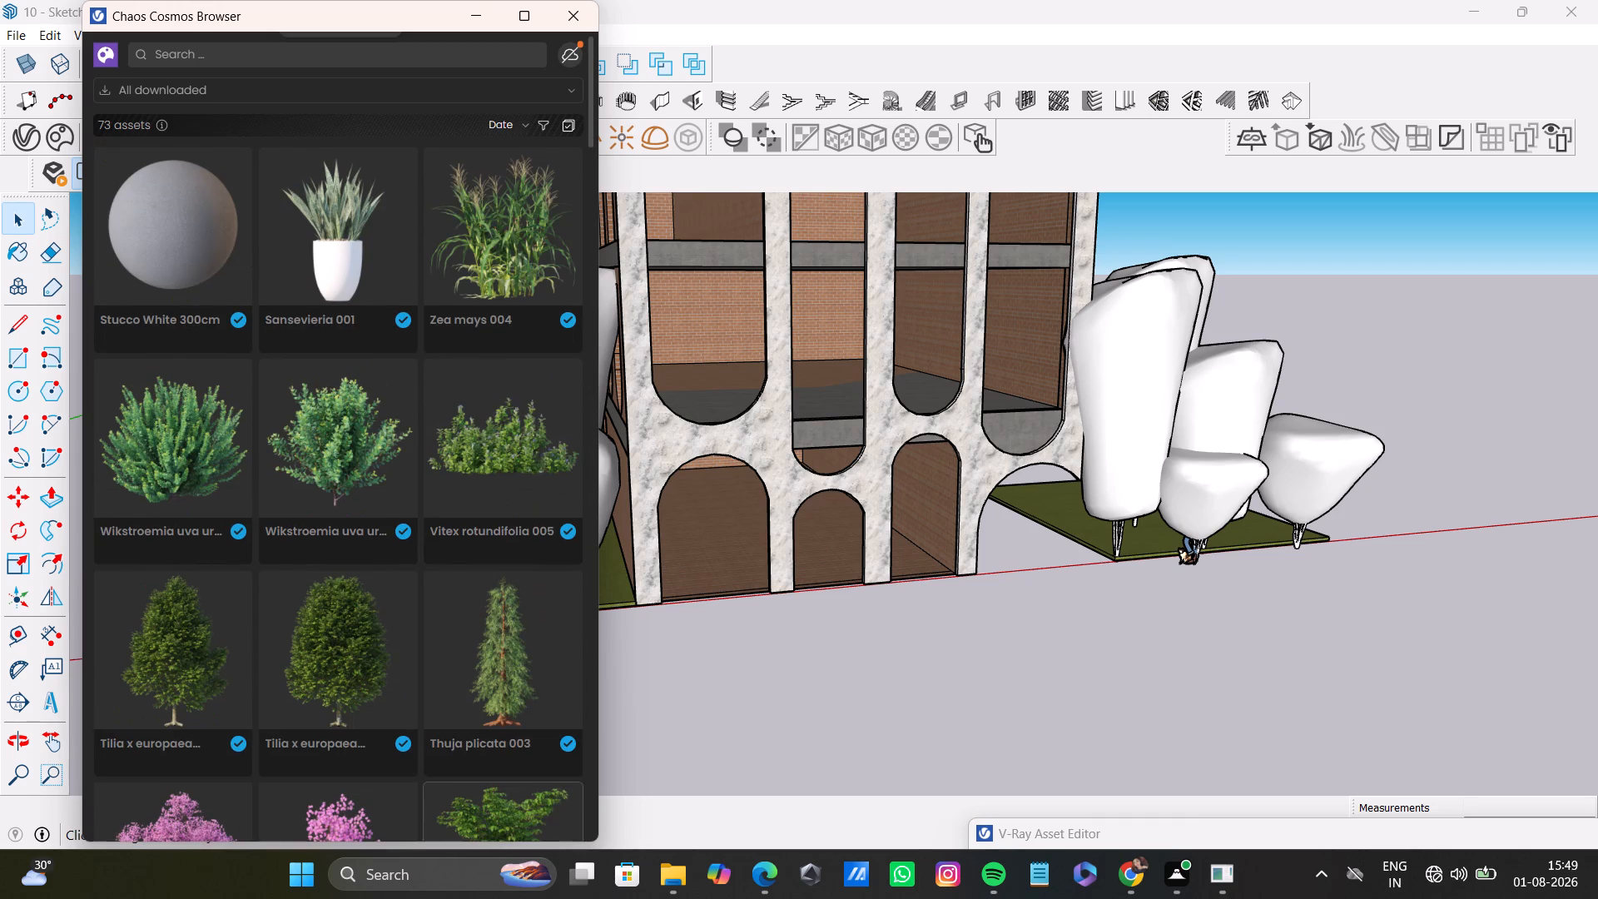
scroll(427, 610, "up", 1)
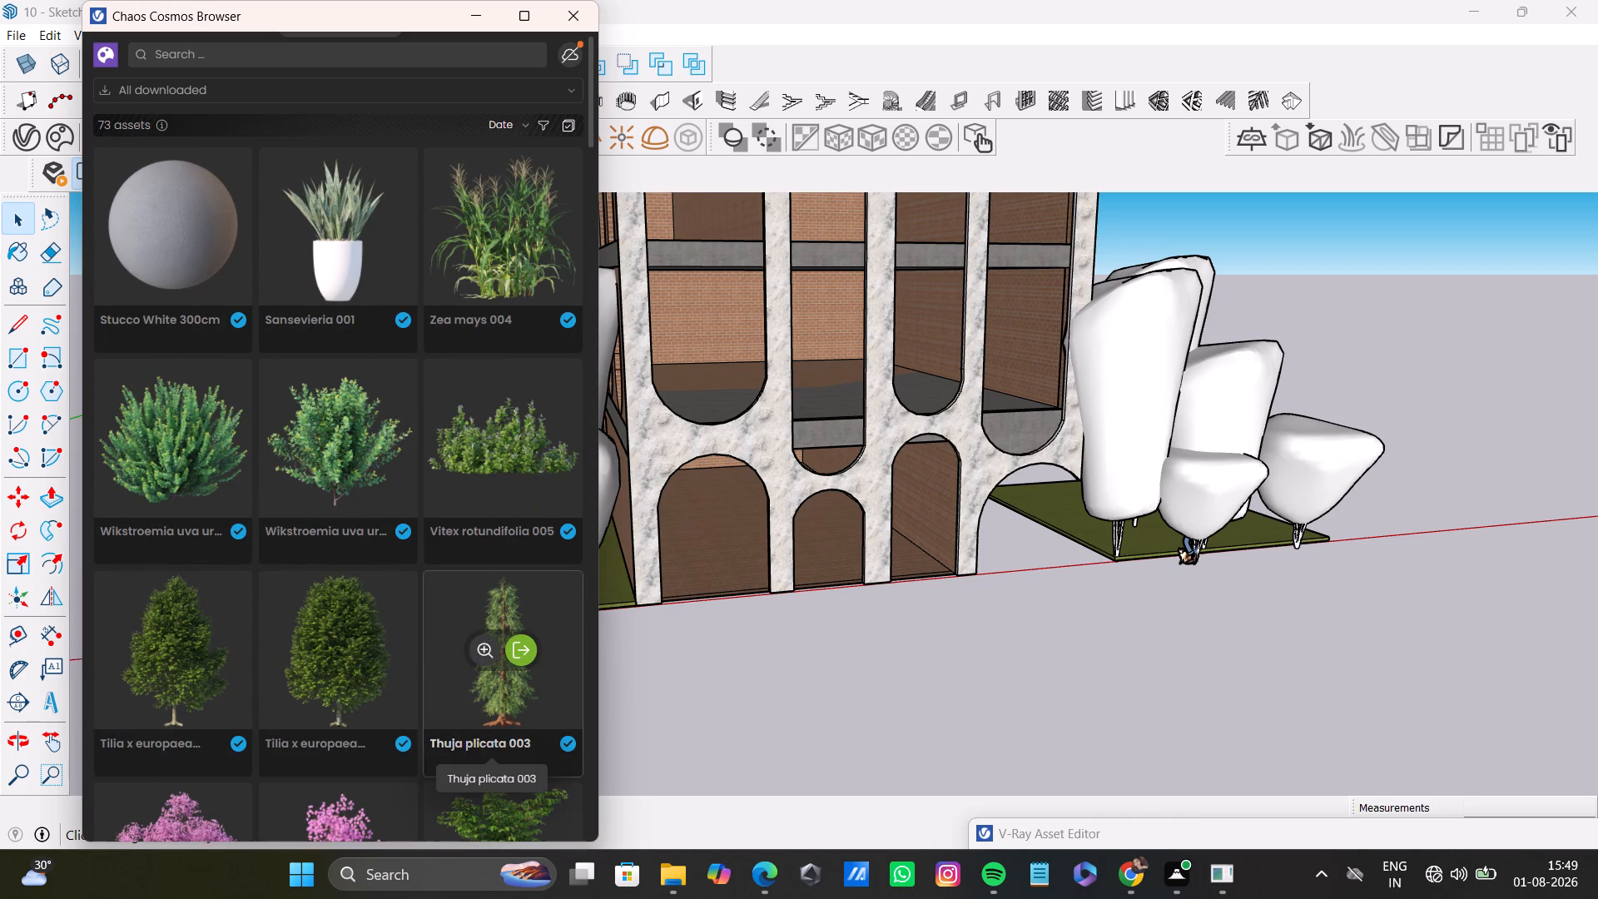
Filter the downloaded Cosmos assets to 3D Models, look over its subcategories, and close the Cosmos browser.
left_click(263, 86)
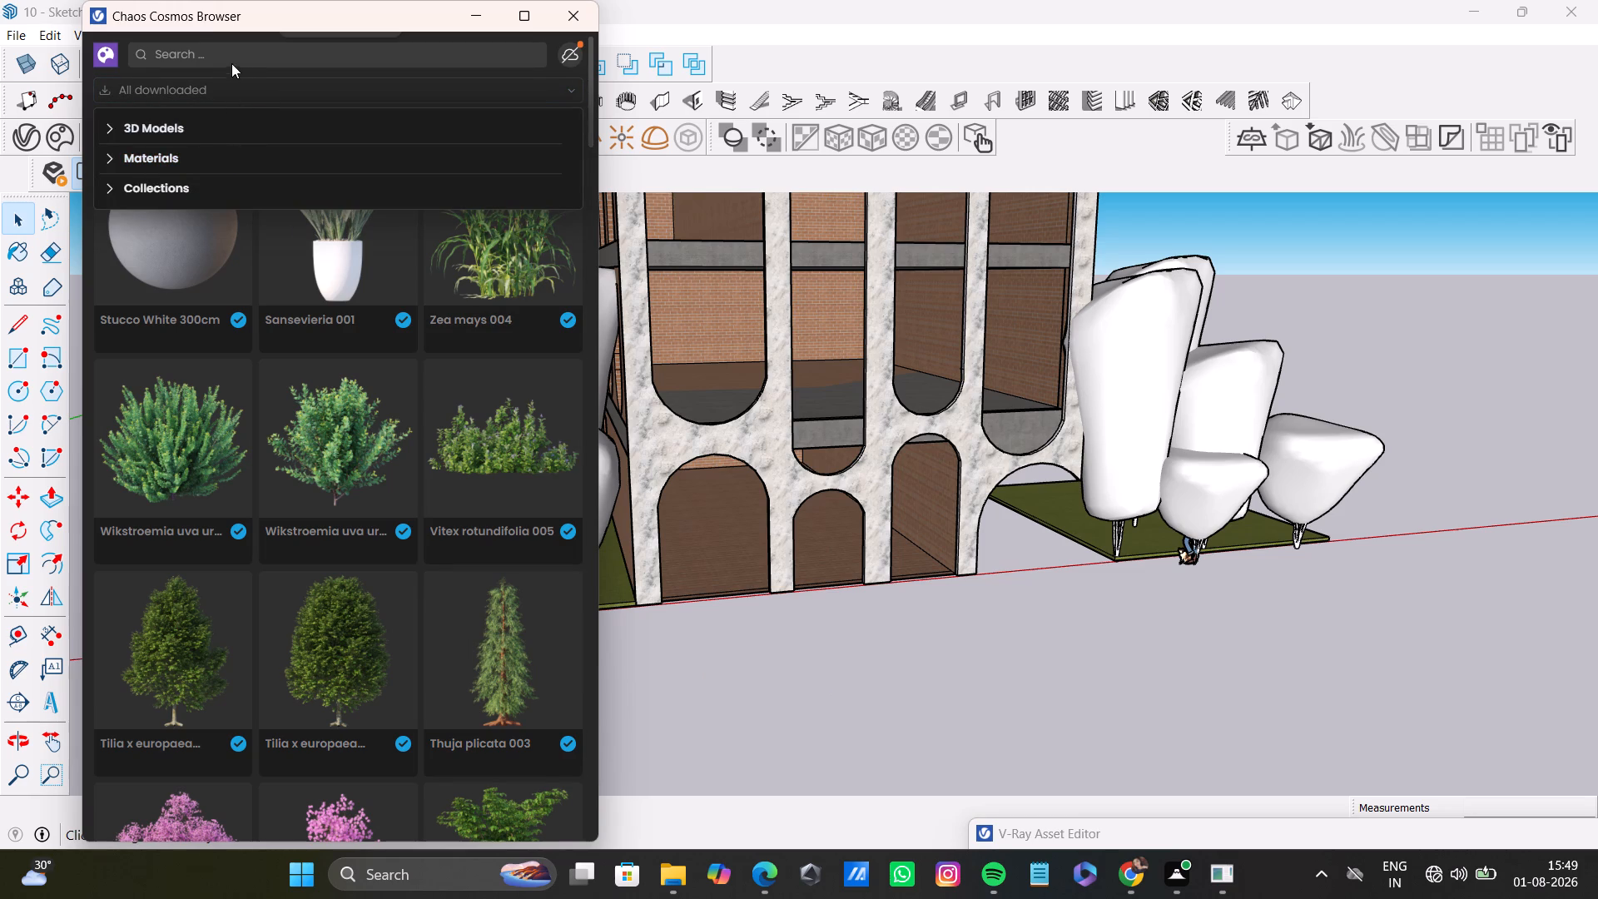
left_click(234, 53)
left_click(236, 87)
left_click_drag(166, 78, 166, 92)
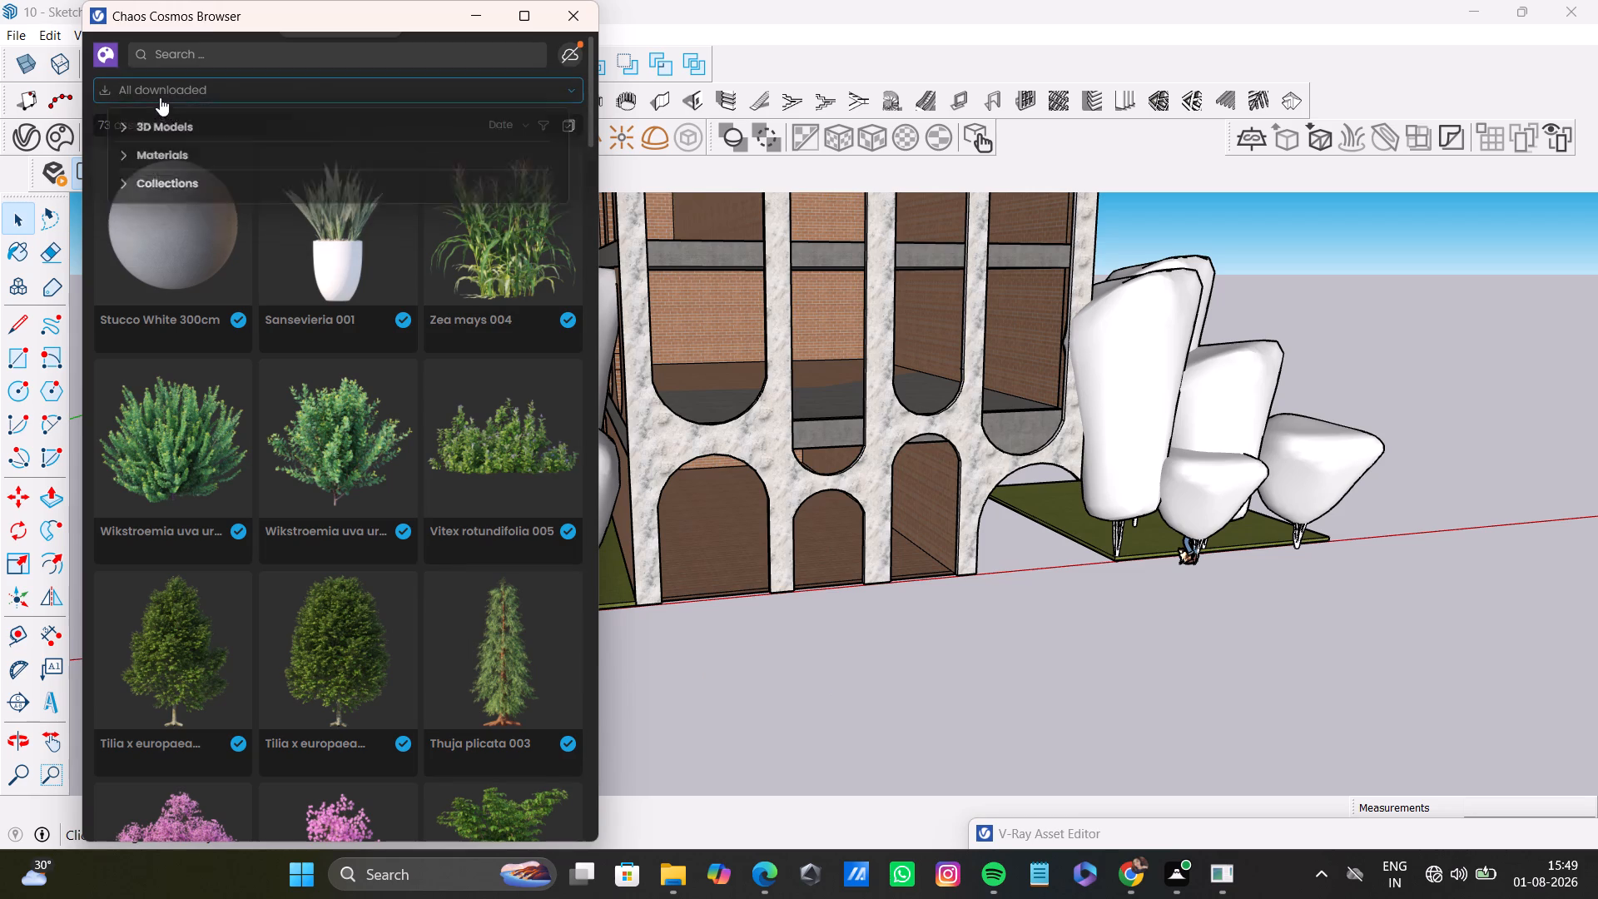
left_click(157, 91)
left_click(437, 131)
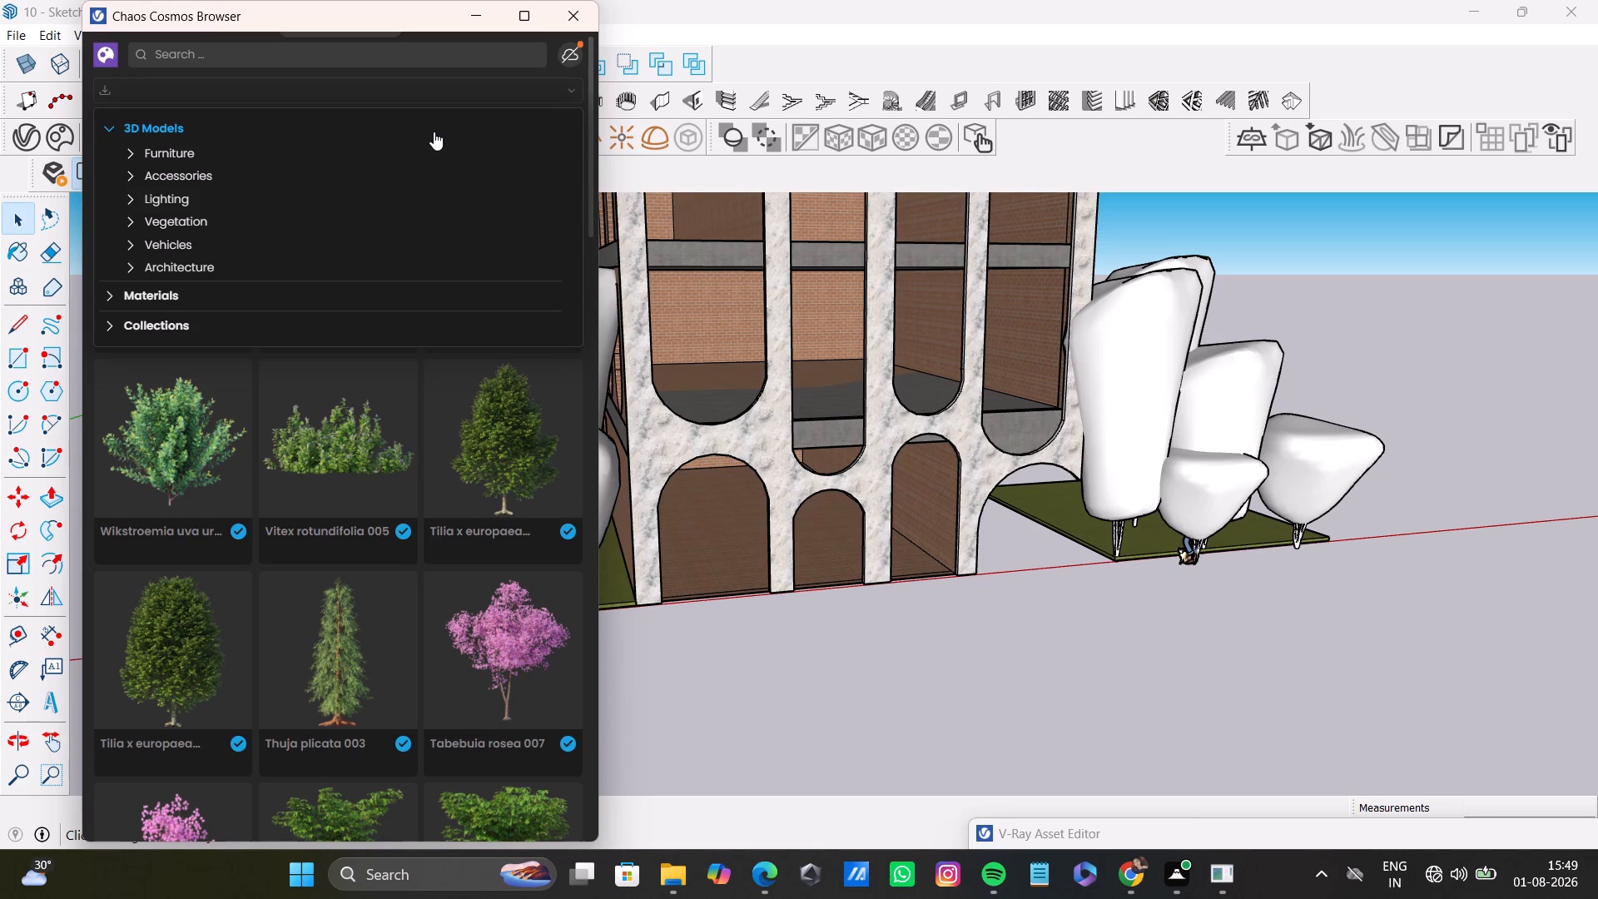
scroll(266, 222, "down", 3)
scroll(157, 250, "up", 3)
scroll(226, 277, "down", 3)
left_click(241, 92)
left_click(283, 100)
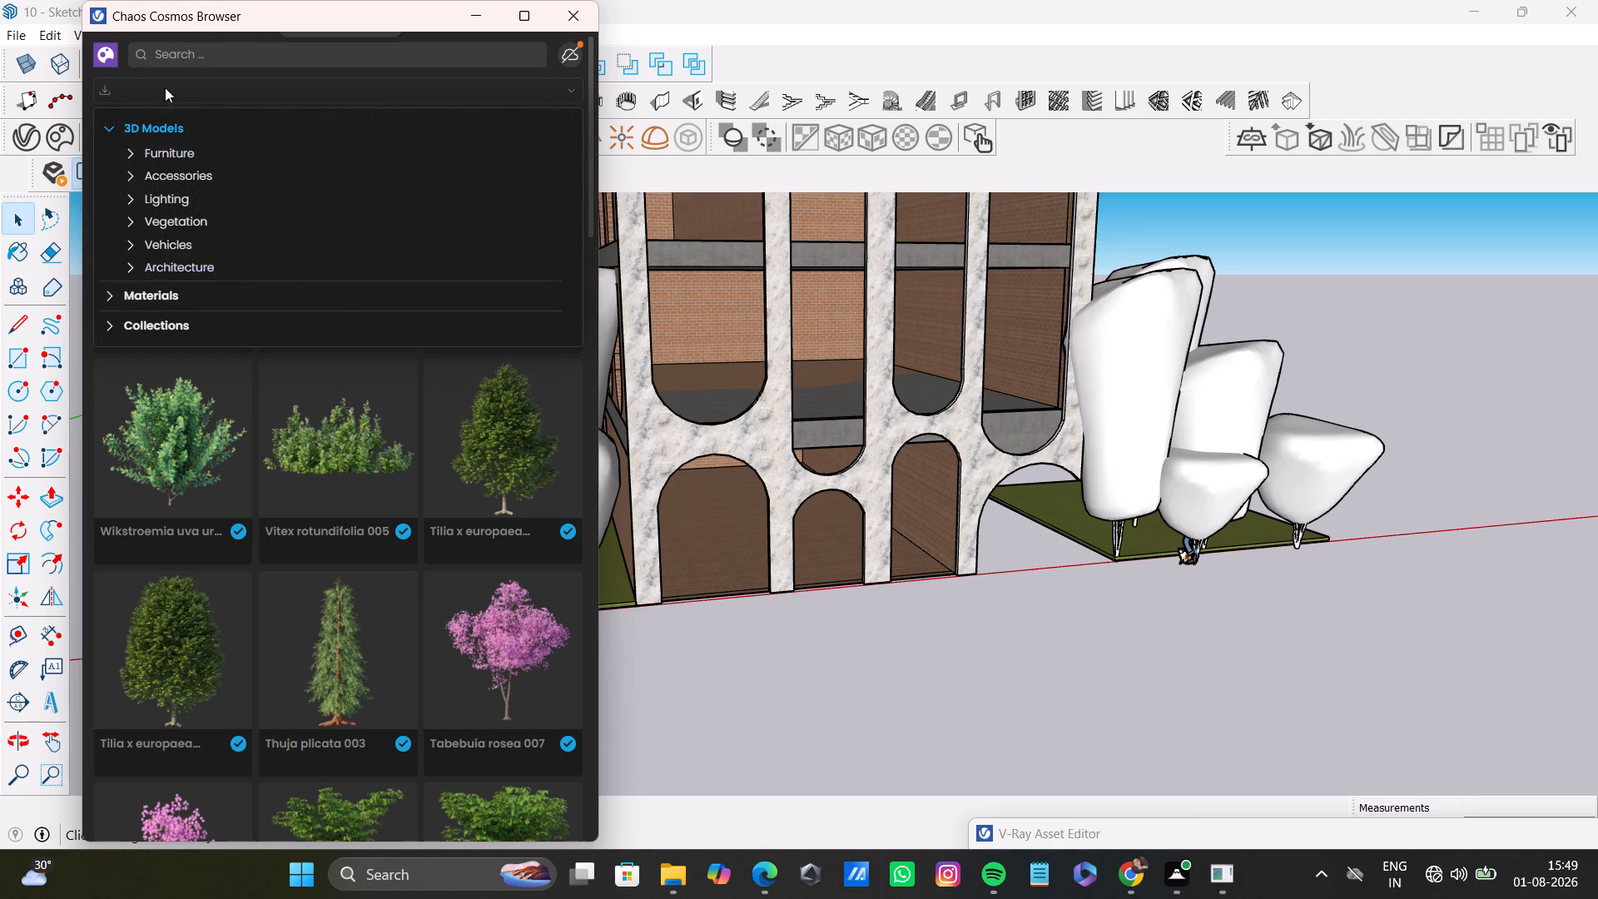
left_click(179, 77)
left_click(561, 88)
left_click(799, 597)
left_click(573, 0)
left_click(574, 18)
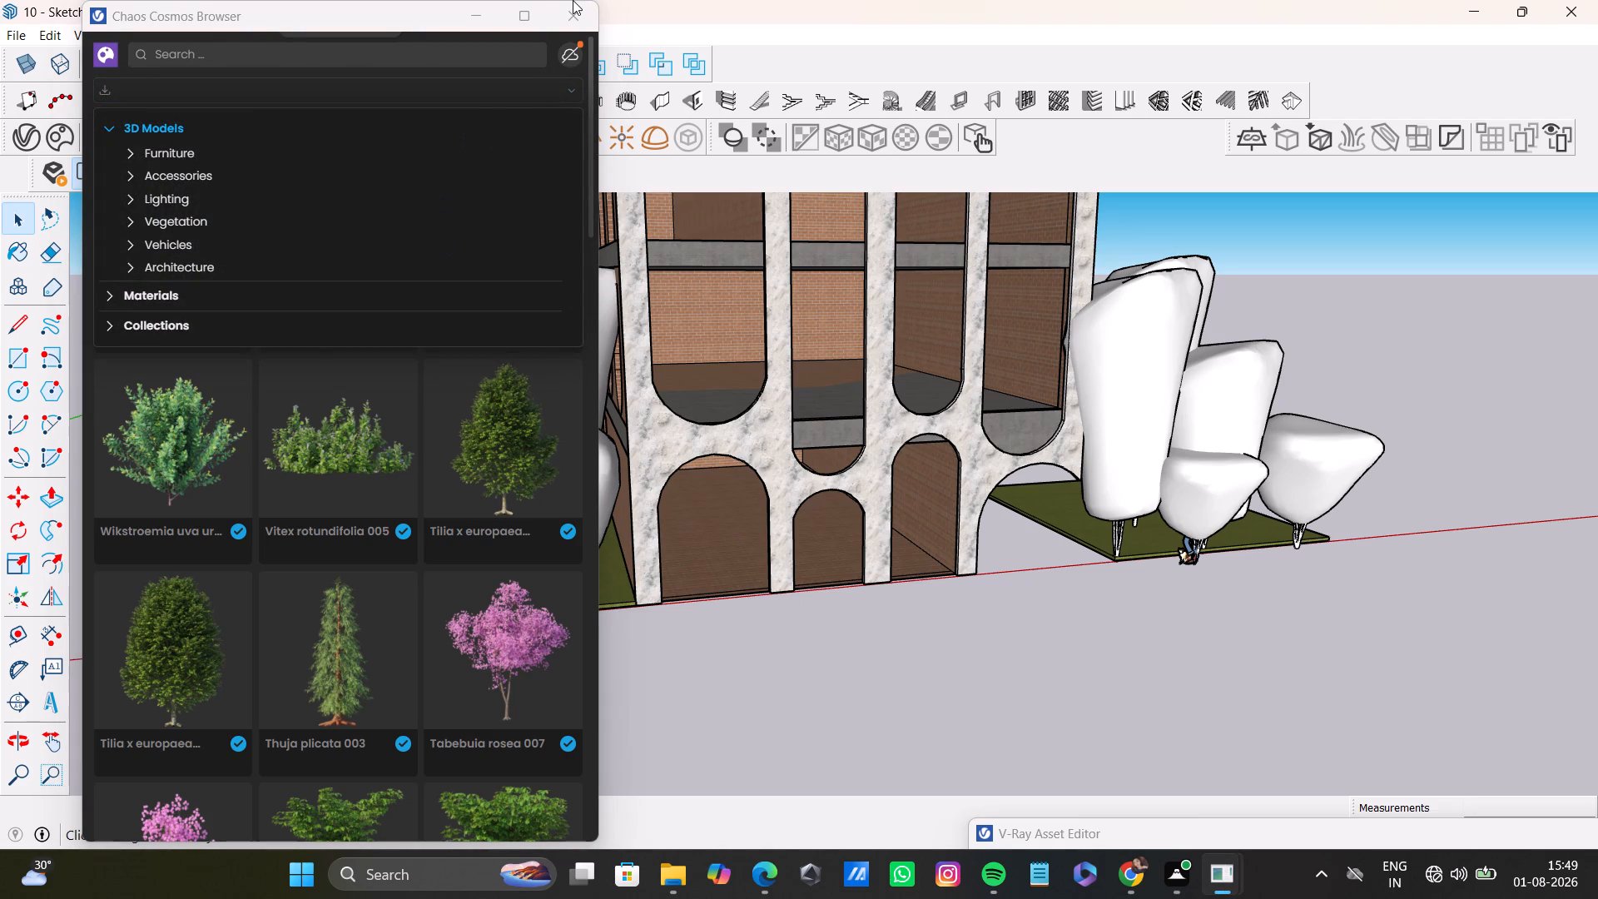
left_click(1031, 698)
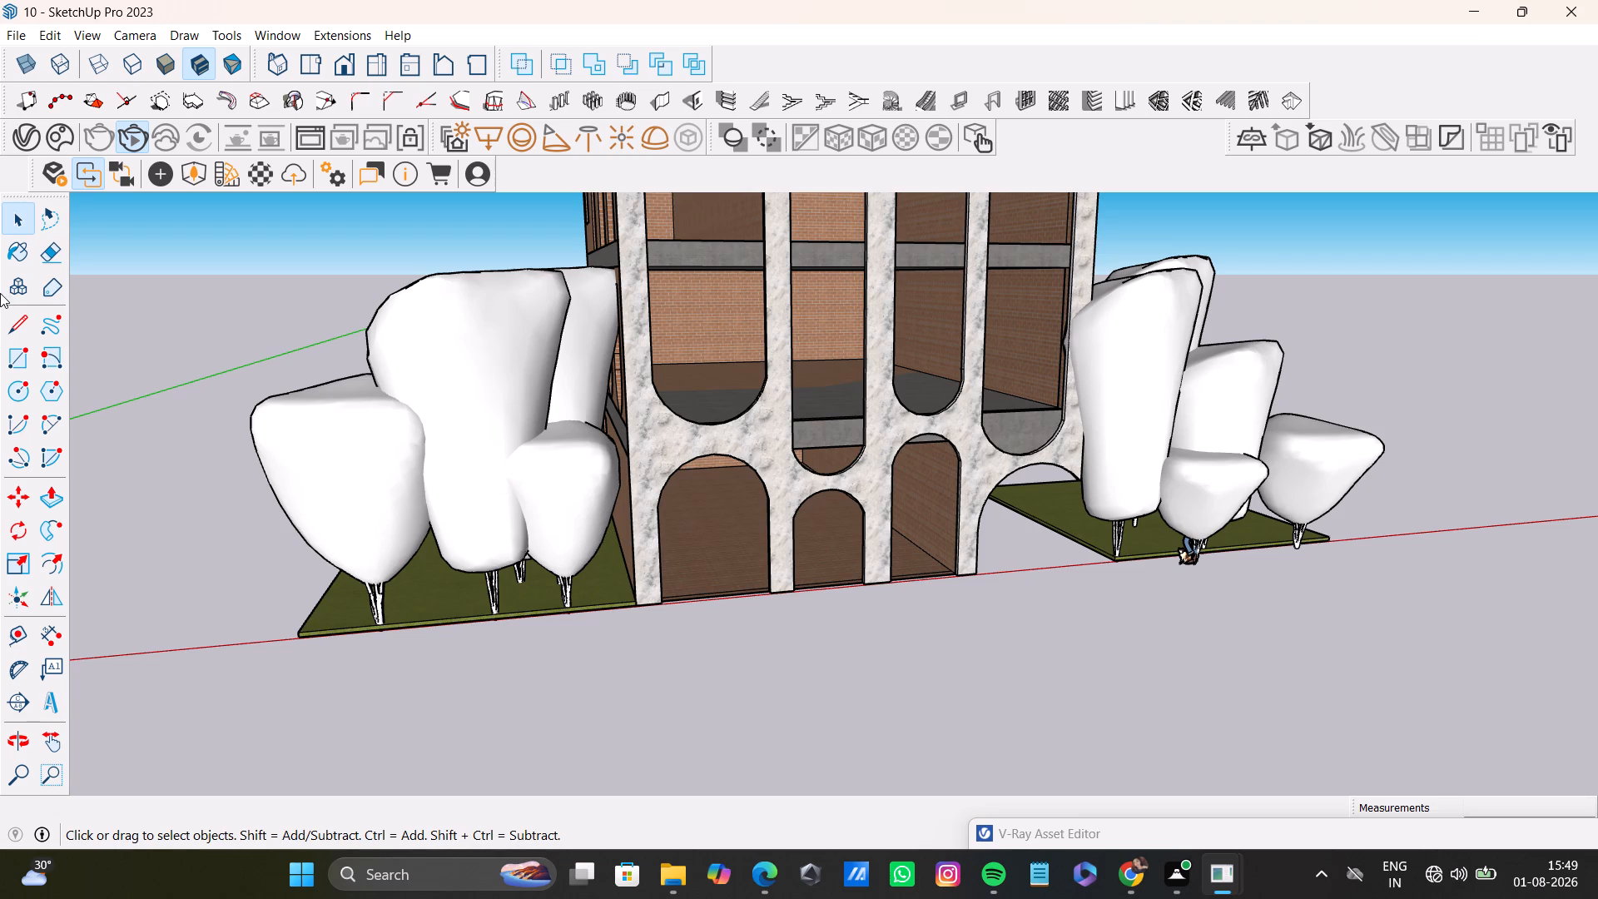
Reopen the Chaos Cosmos browser and look over the downloaded assets under Materials, ending on the Collections category.
left_click(55, 141)
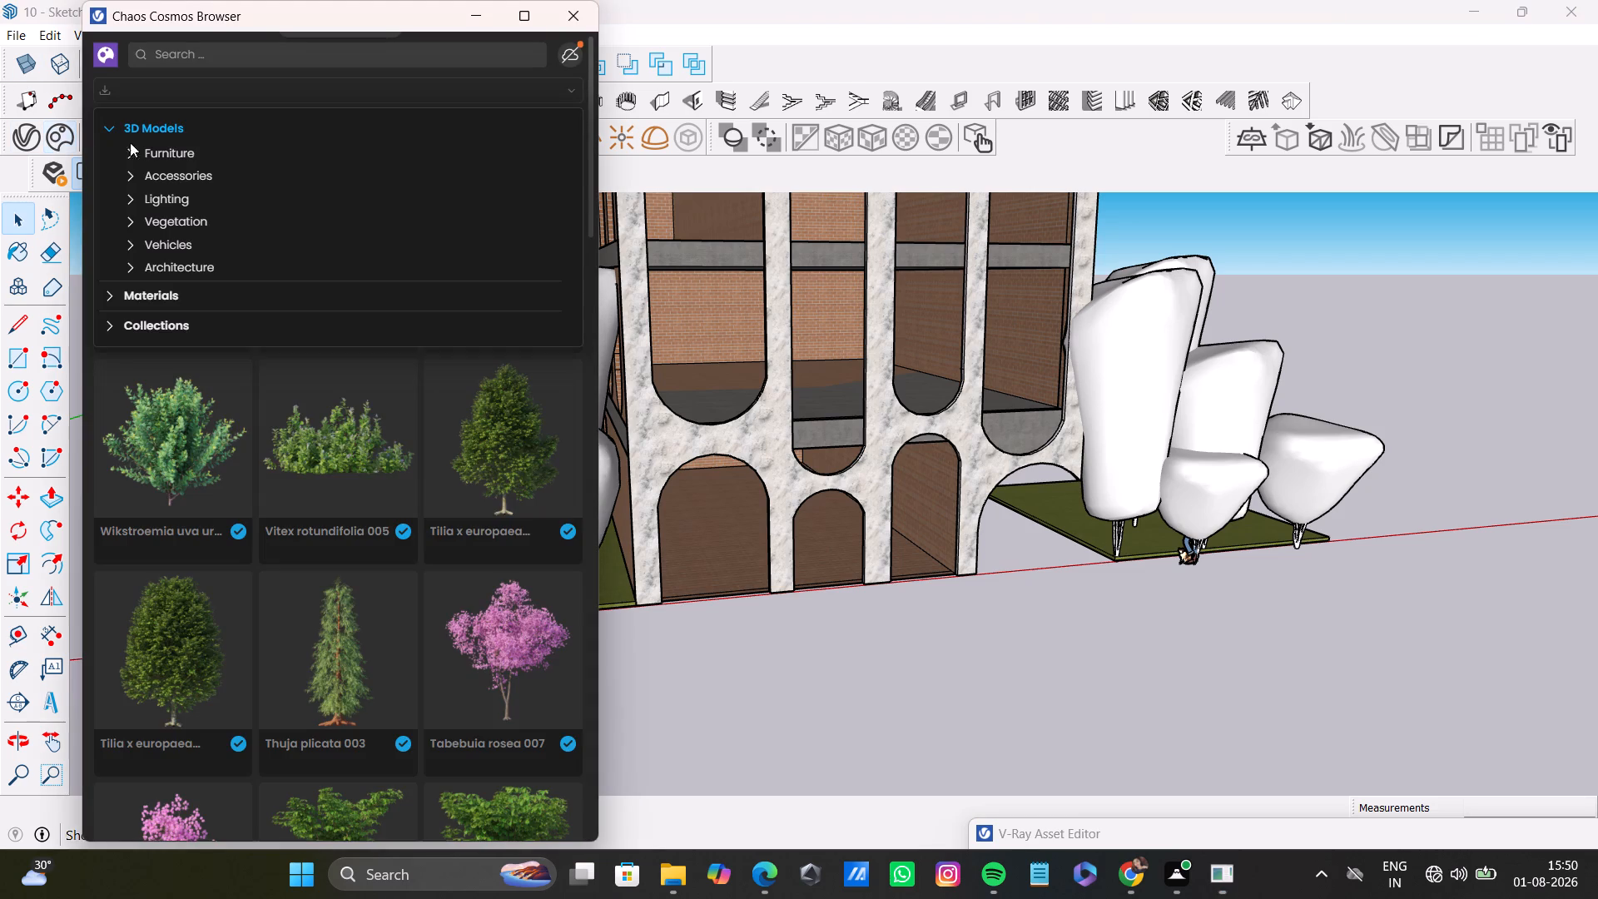
left_click(201, 304)
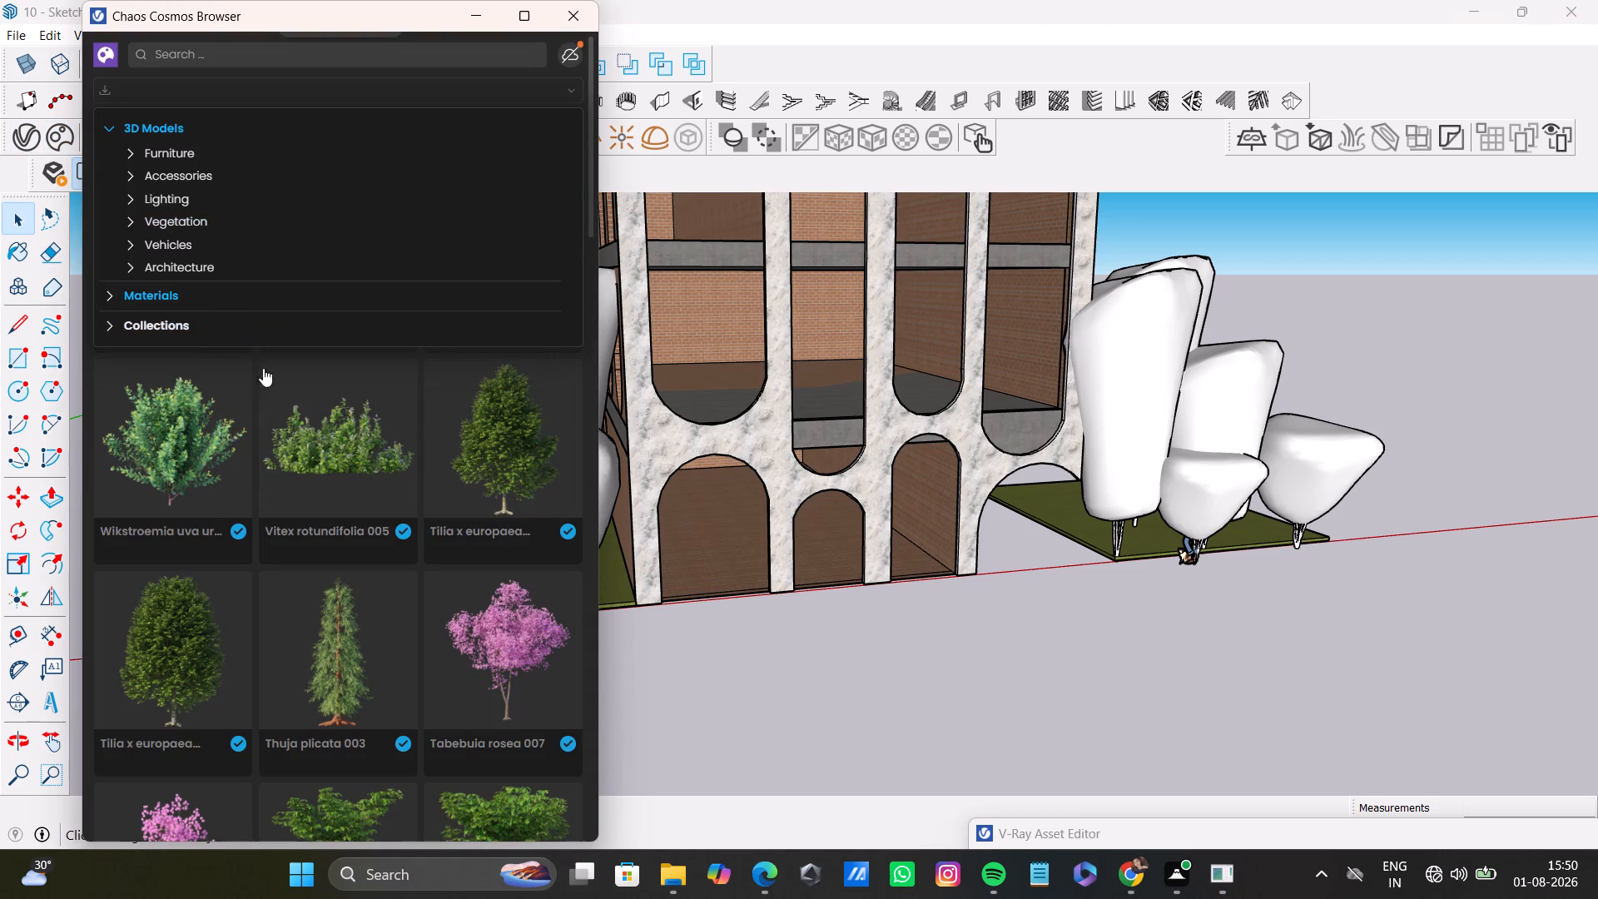
left_click(697, 719)
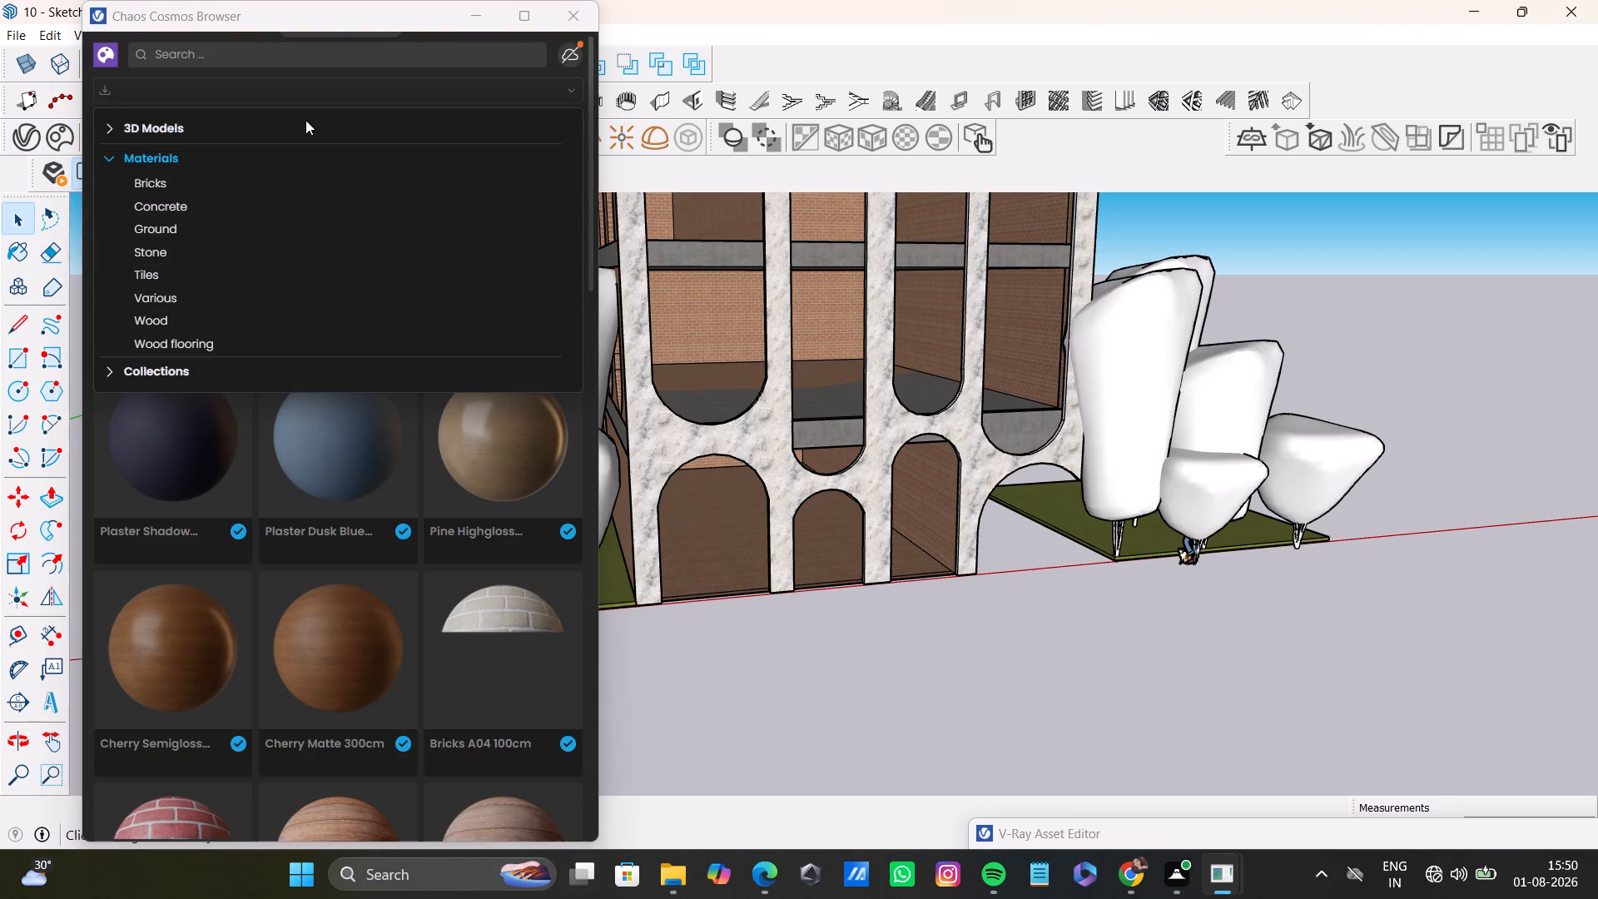
left_click(300, 81)
left_click(122, 91)
double_click(570, 88)
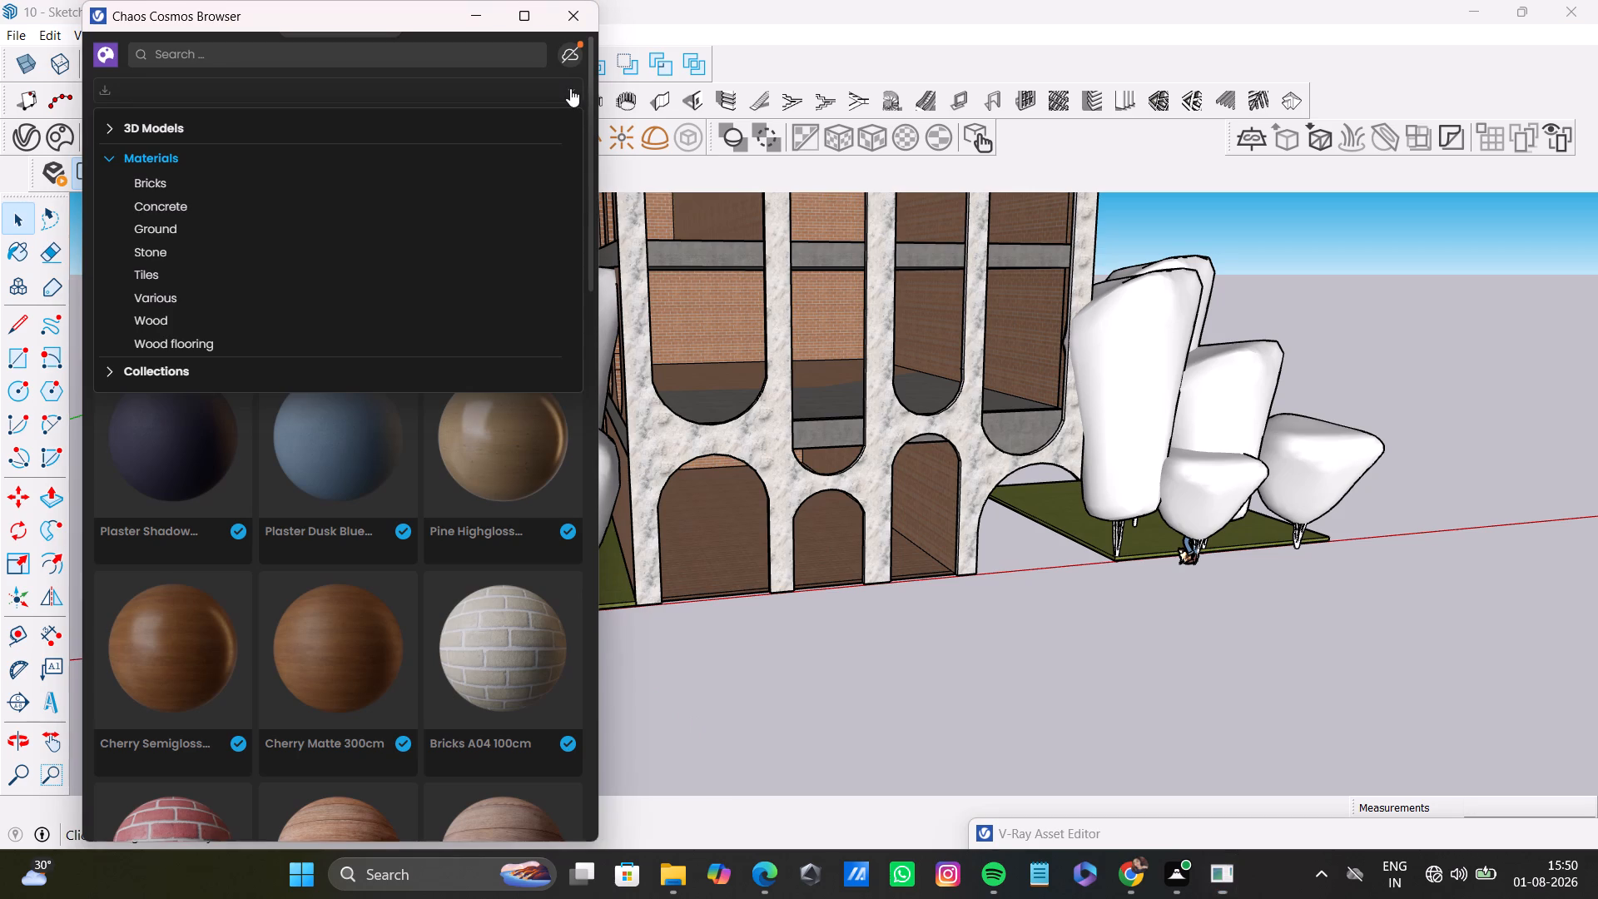
left_click(570, 88)
scroll(342, 271, "down", 4)
left_click(280, 374)
Clear the category filter and look through all downloaded Cosmos assets again.
left_click(110, 62)
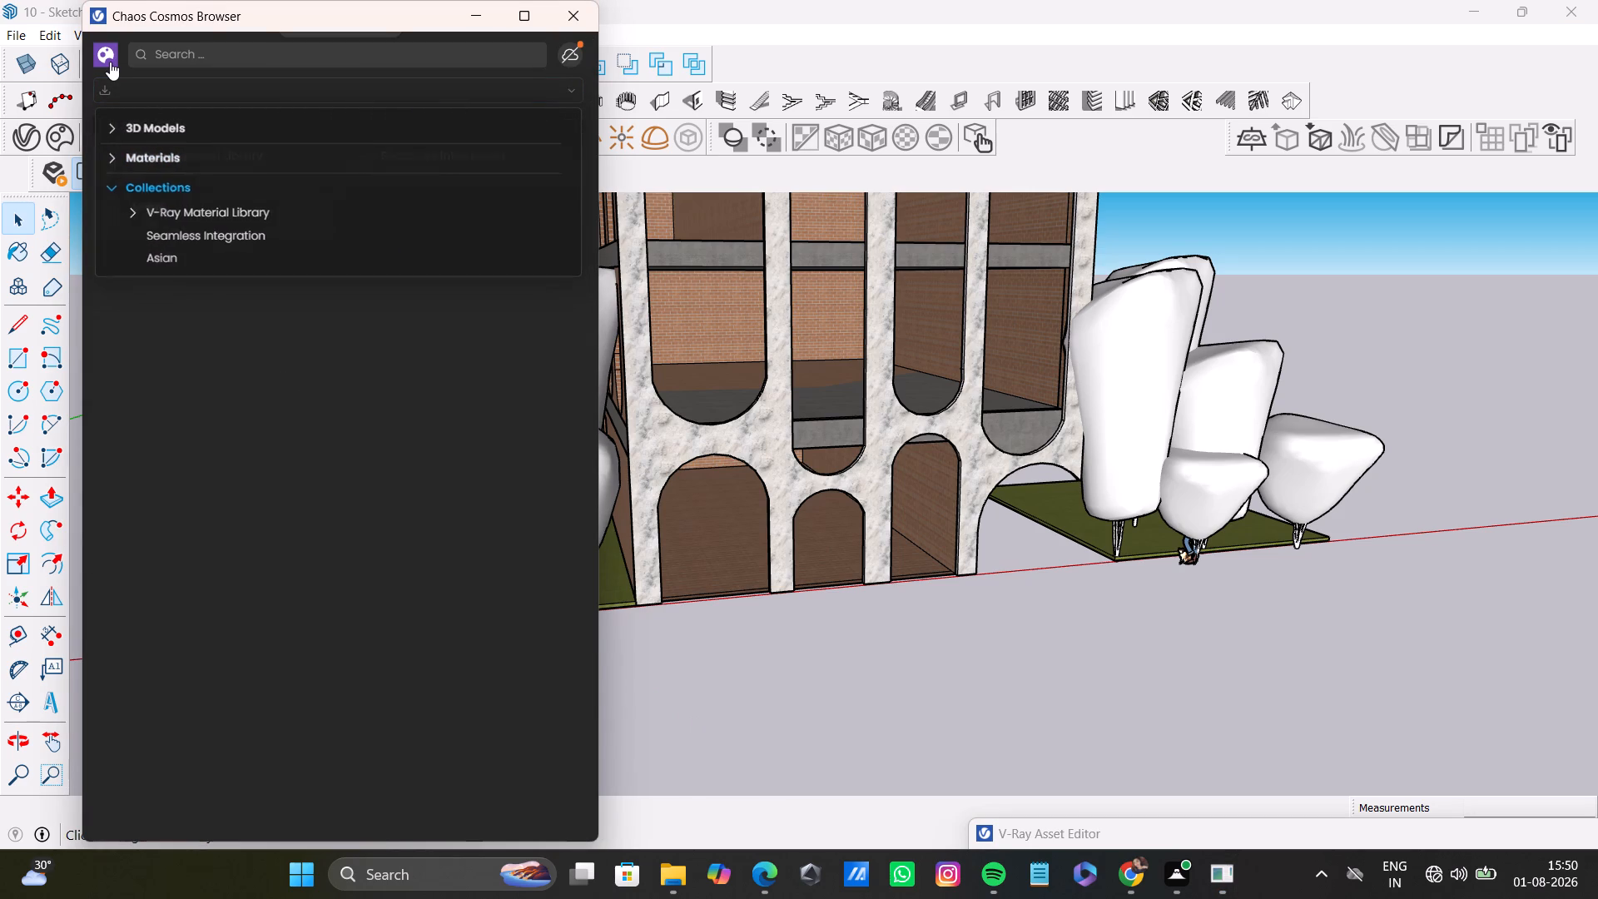
left_click(110, 62)
left_click(154, 82)
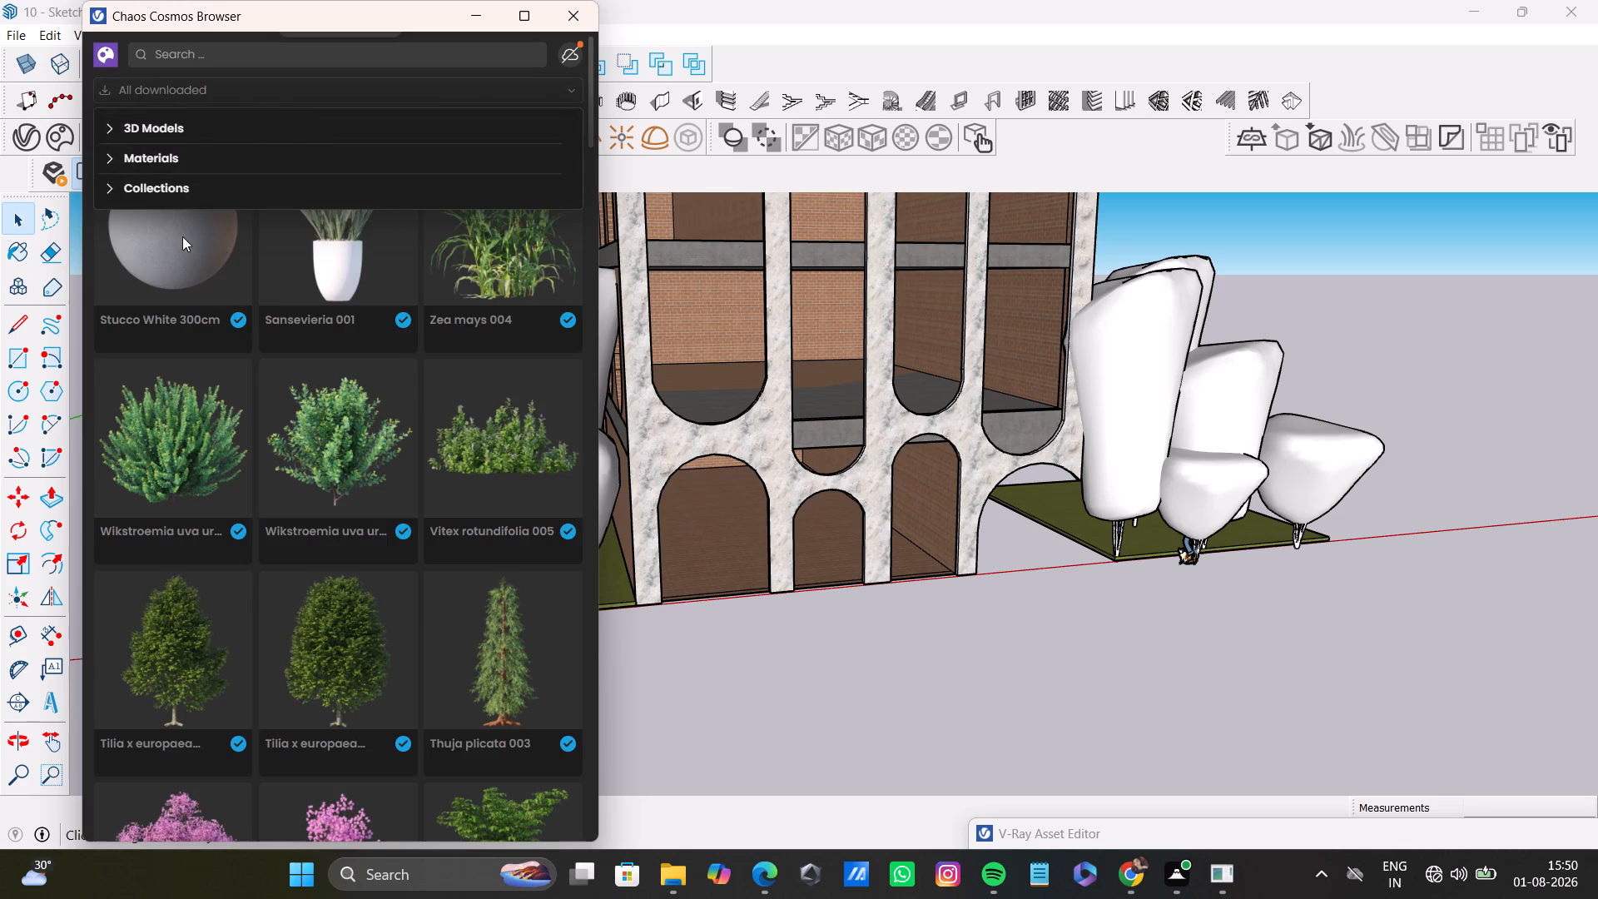
scroll(355, 345, "down", 3)
scroll(430, 414, "down", 8)
scroll(452, 524, "up", 8)
scroll(461, 483, "down", 20)
scroll(461, 483, "down", 1)
Close the V-Ray Asset Editor and the Chaos Cosmos browser to clear the model view.
left_click_drag(1168, 832, 964, 324)
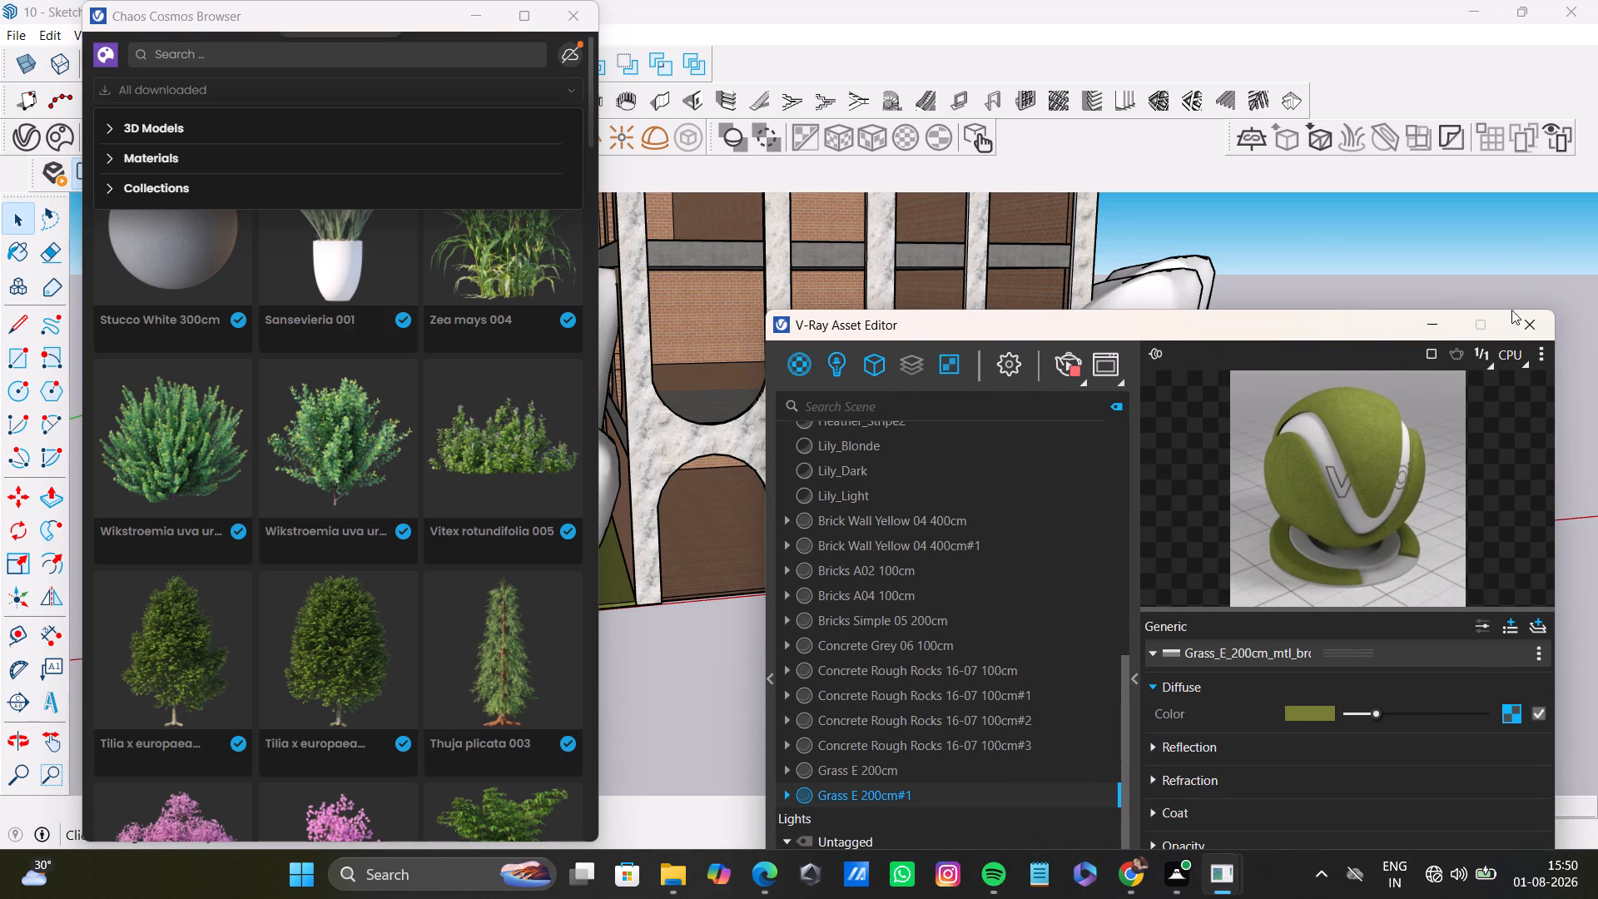
left_click(1526, 325)
middle_click_drag(1023, 596, 896, 514)
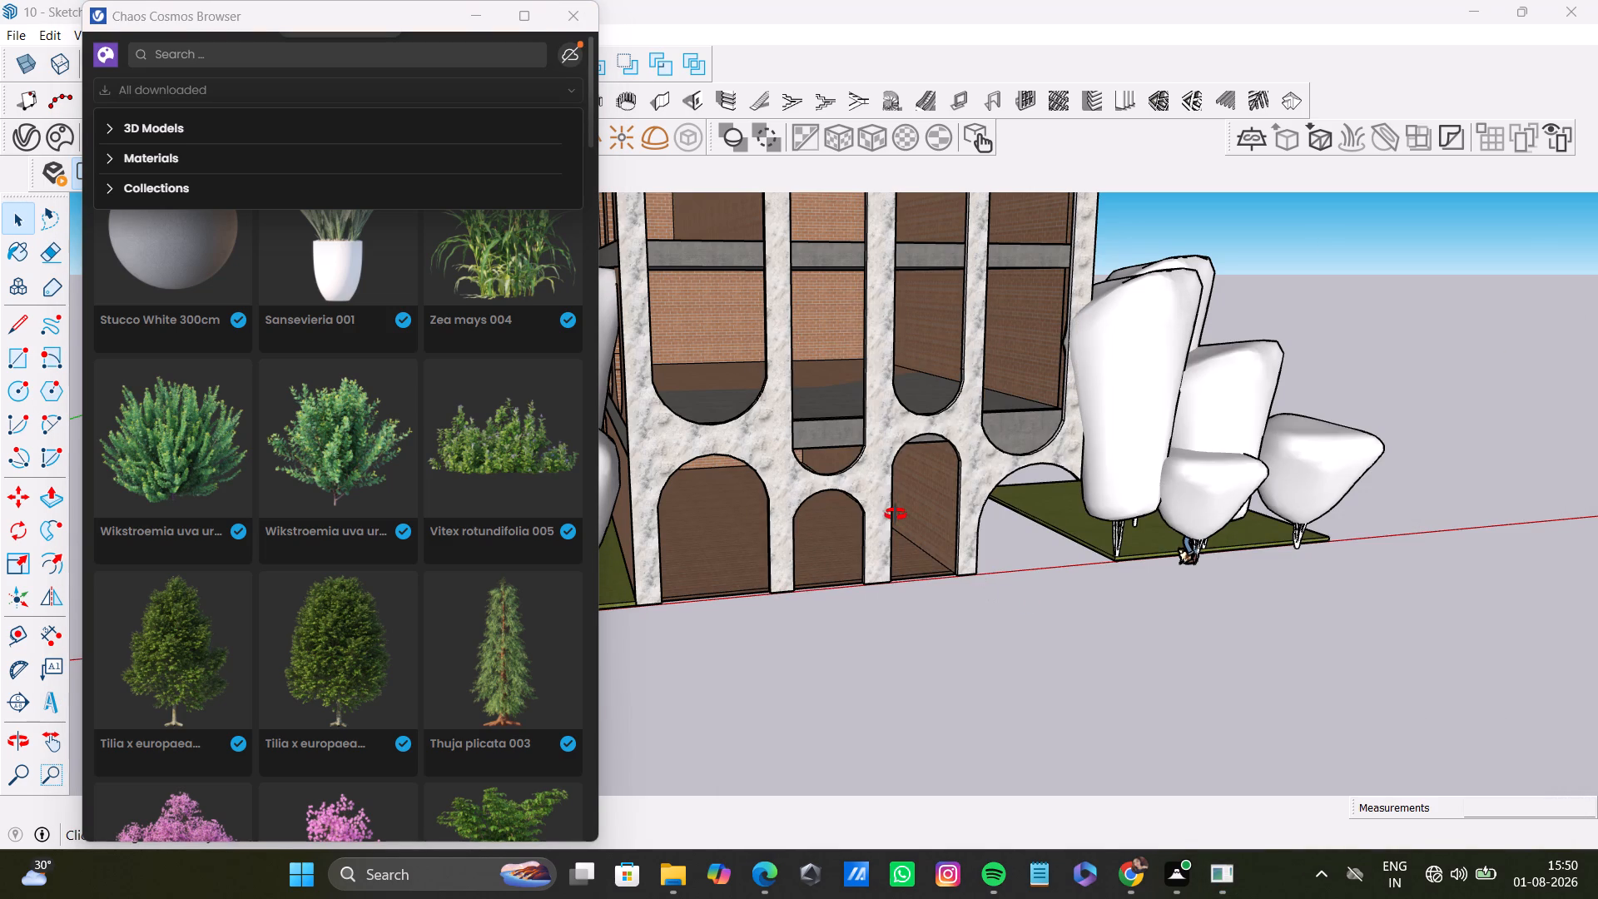
middle_click_drag(896, 514, 840, 558)
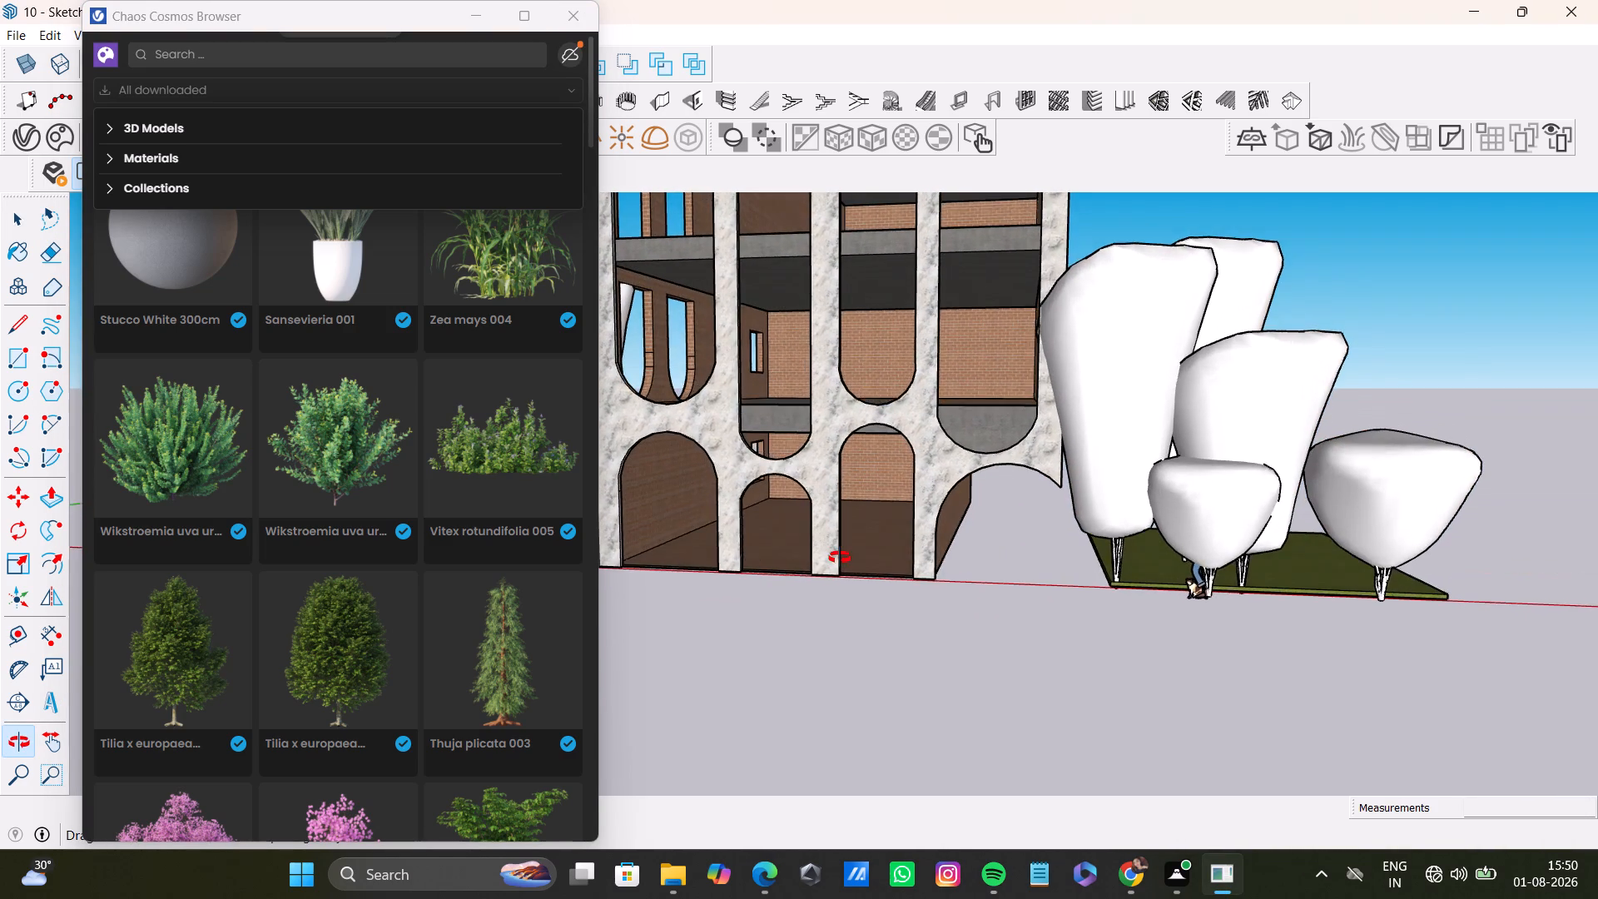
middle_click_drag(840, 558, 841, 558)
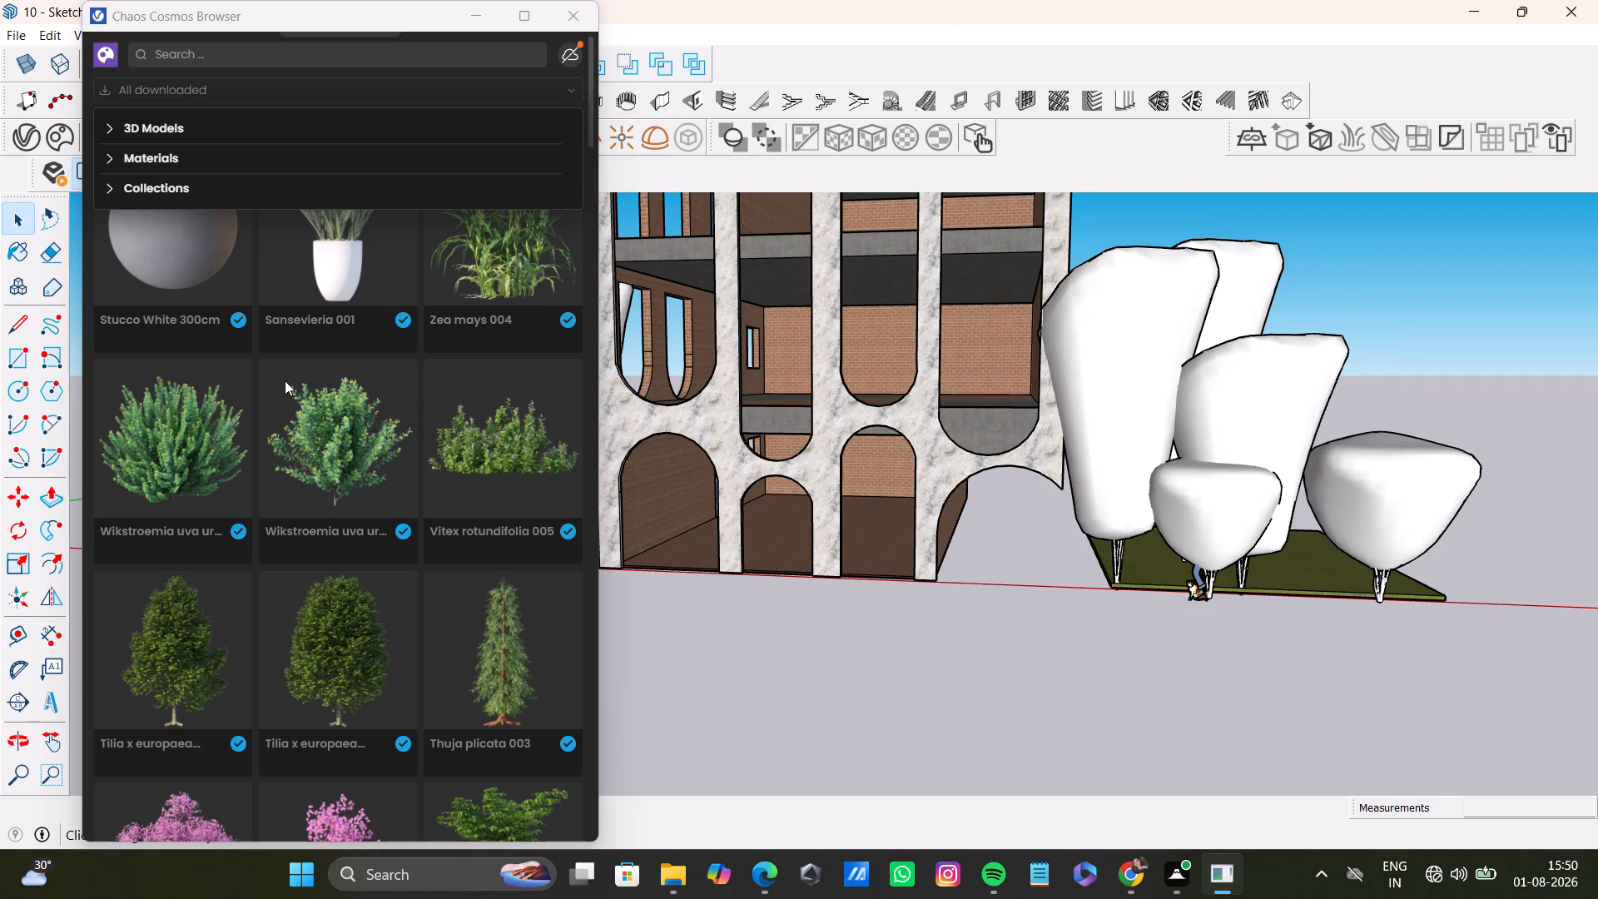
scroll(317, 500, "down", 4)
triple_click(278, 132)
left_click(573, 22)
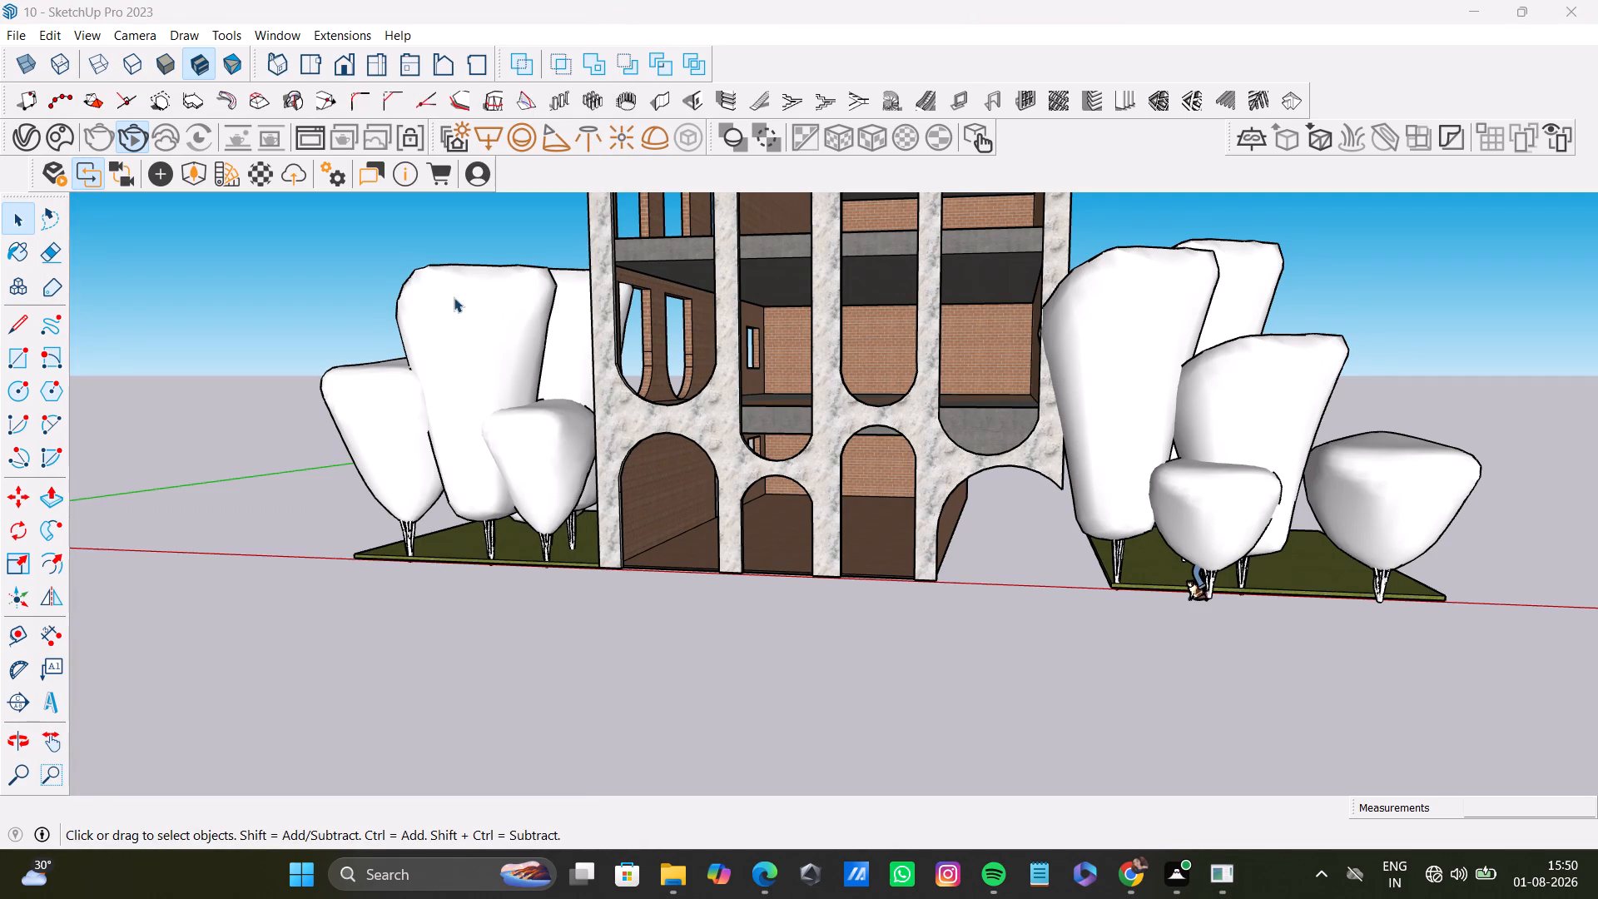
Examine the building front, shrub groups and grass slabs from above, below and ground level, including briefly with X-ray face transparency.
middle_click_drag(656, 472, 757, 554)
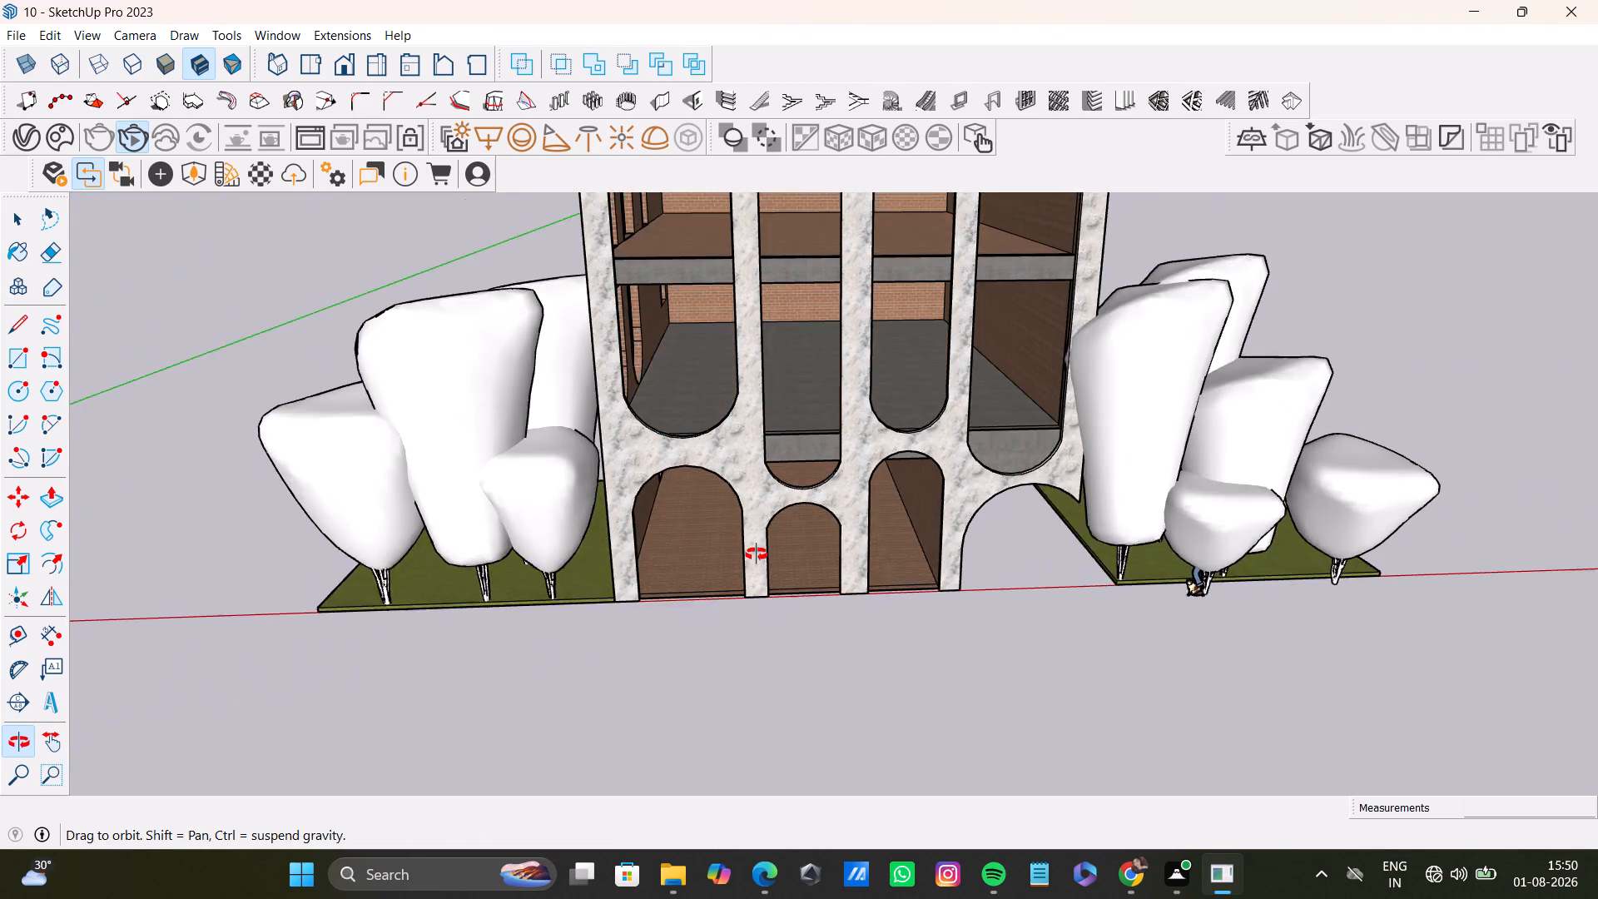
middle_click_drag(757, 554, 623, 465)
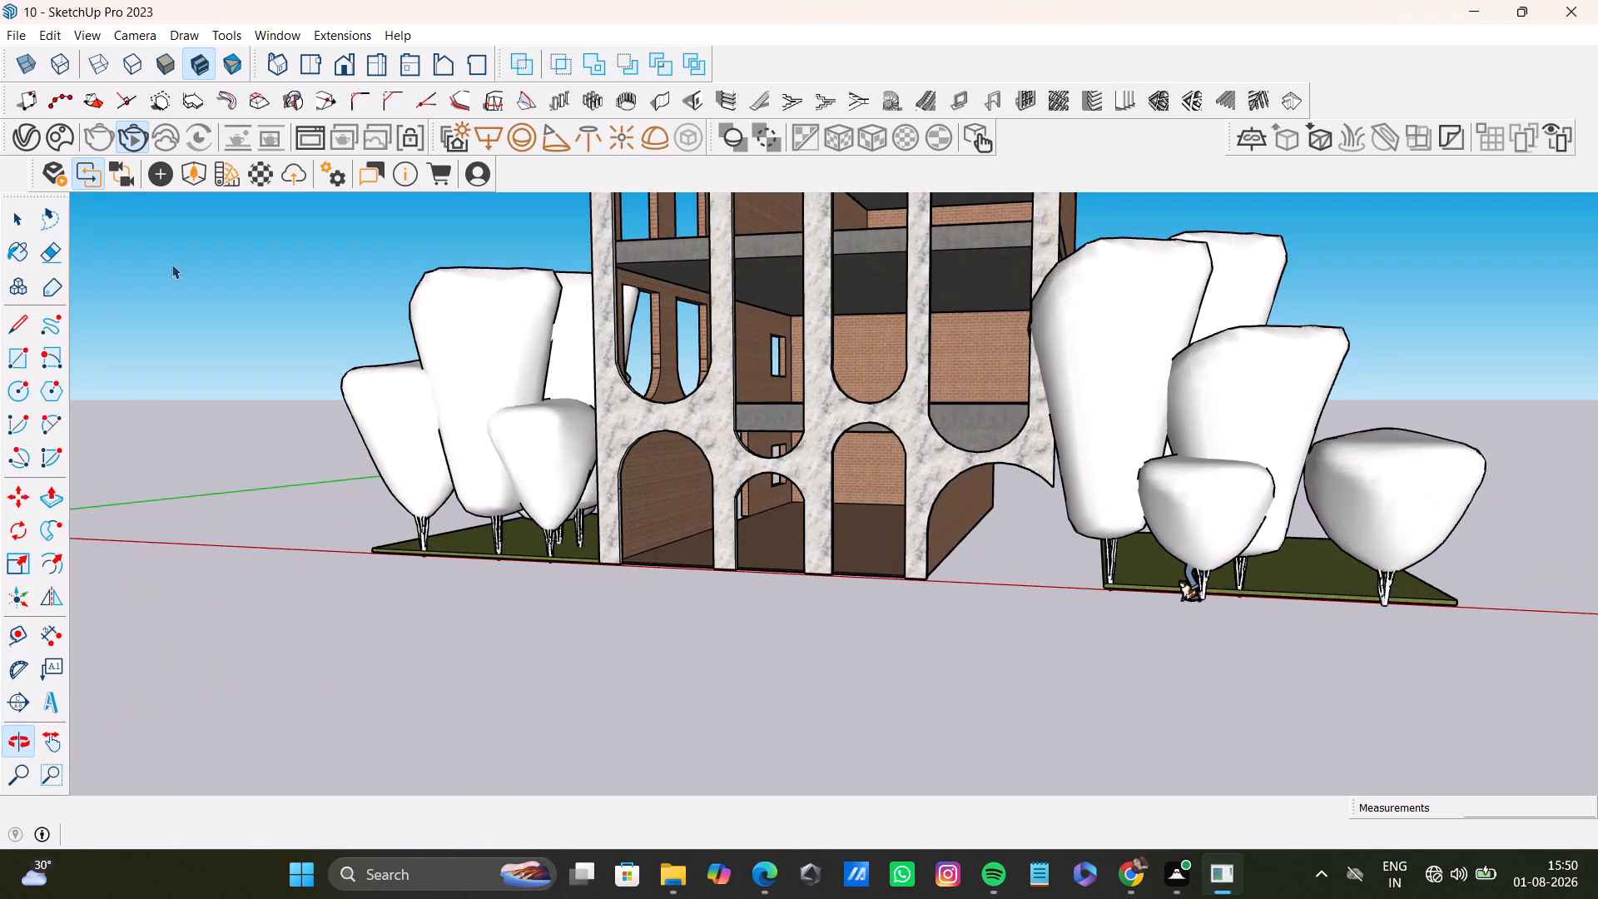
left_click(27, 63)
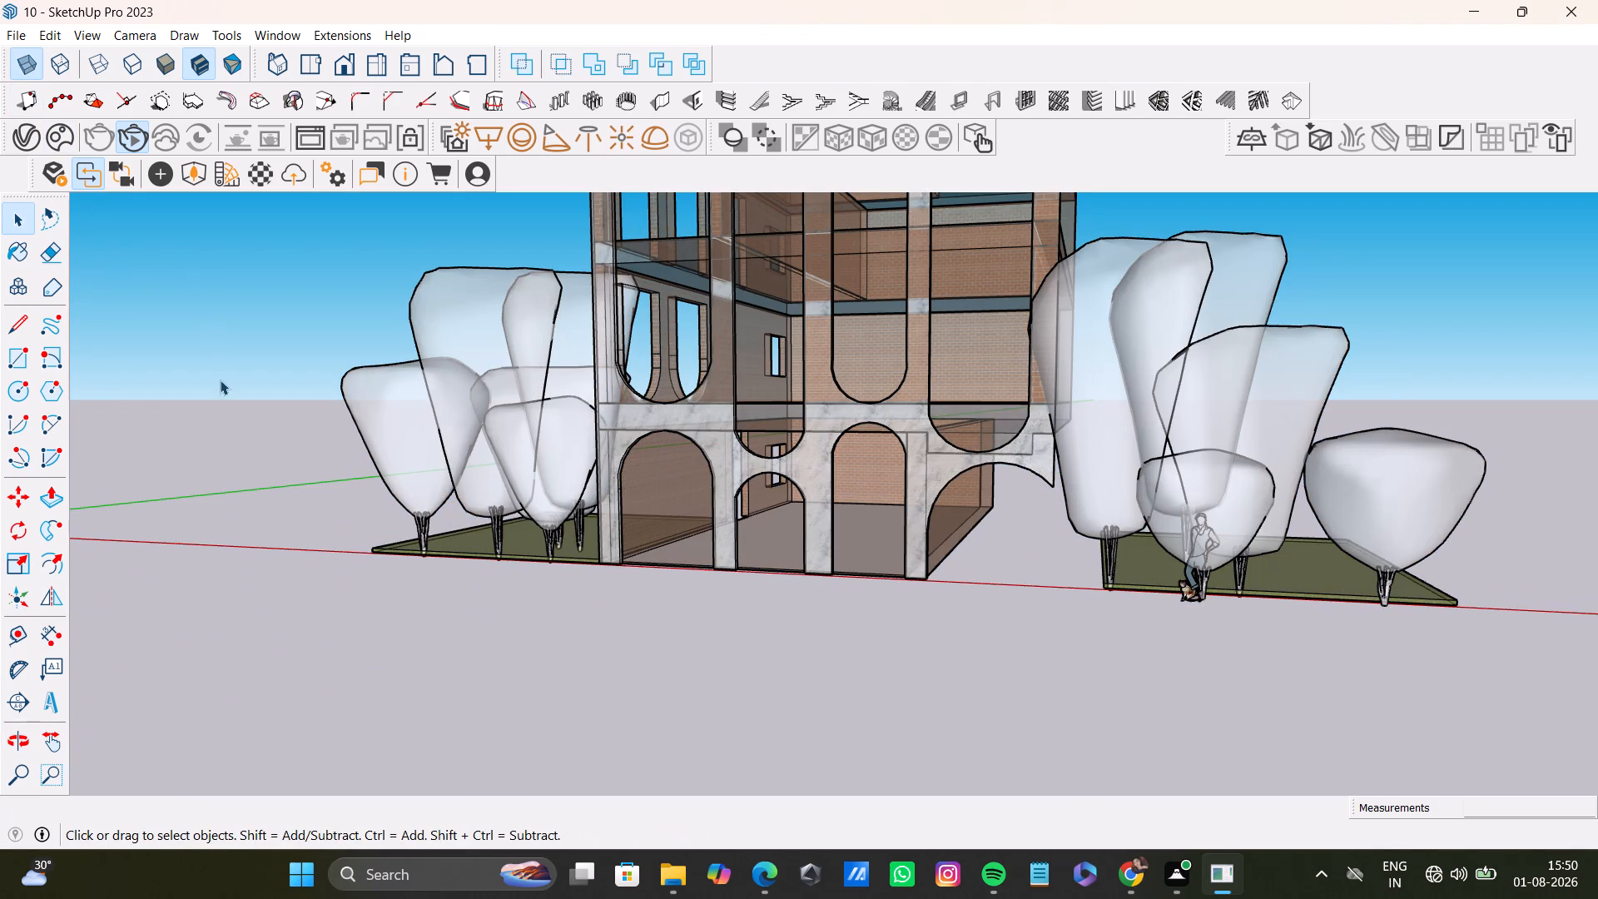
left_click(21, 56)
middle_click_drag(282, 422, 321, 430)
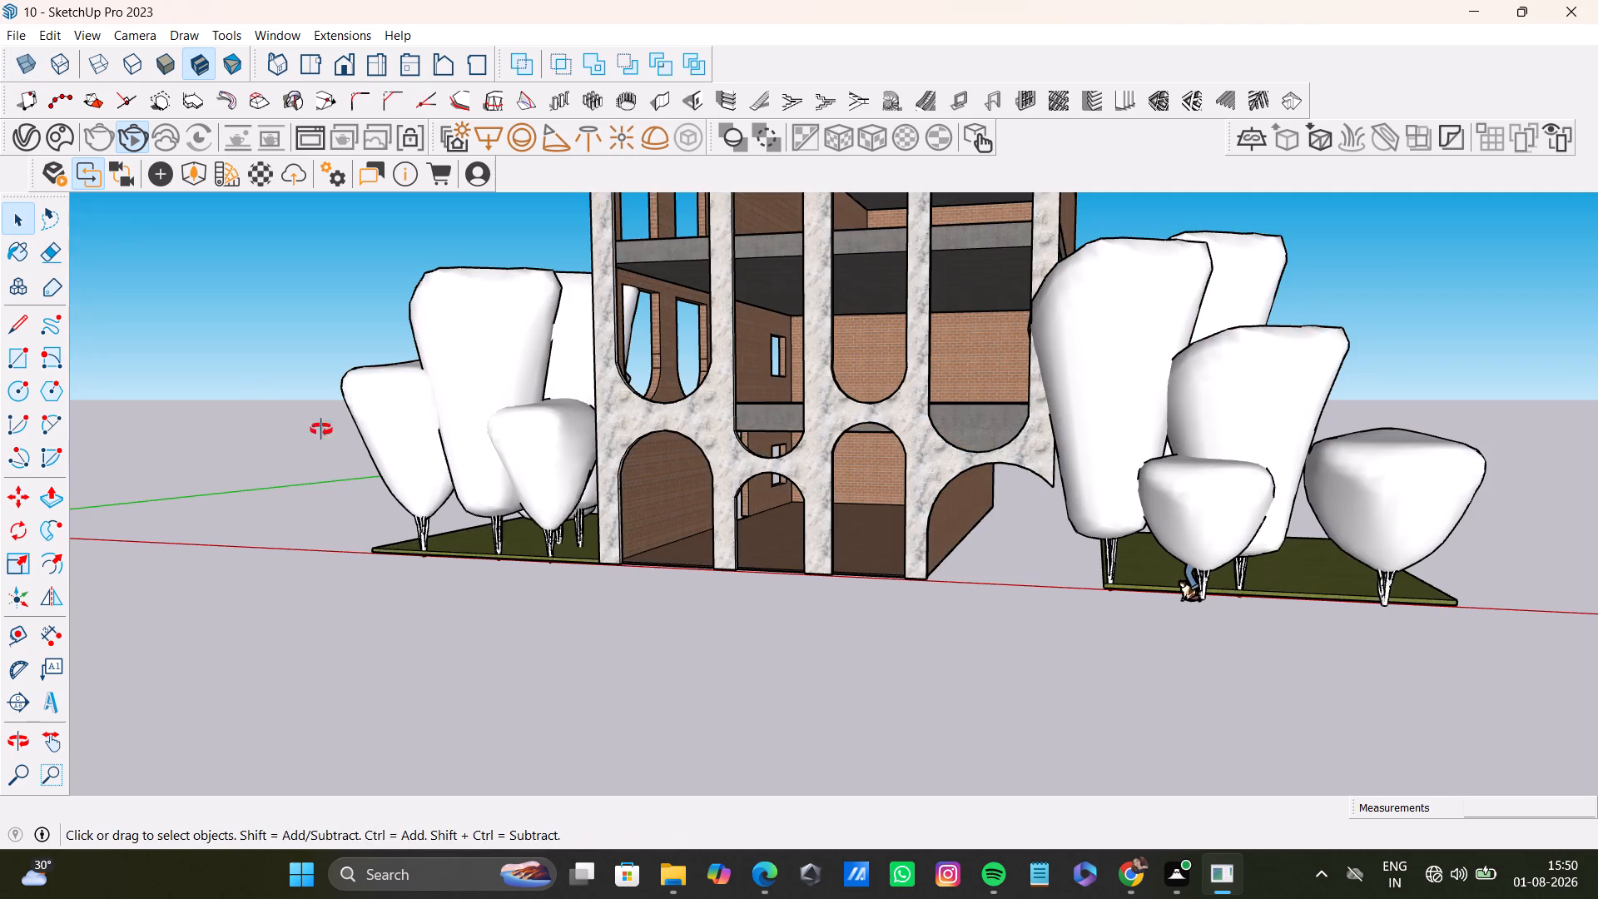
middle_click_drag(321, 430, 479, 322)
middle_click_drag(655, 453, 532, 341)
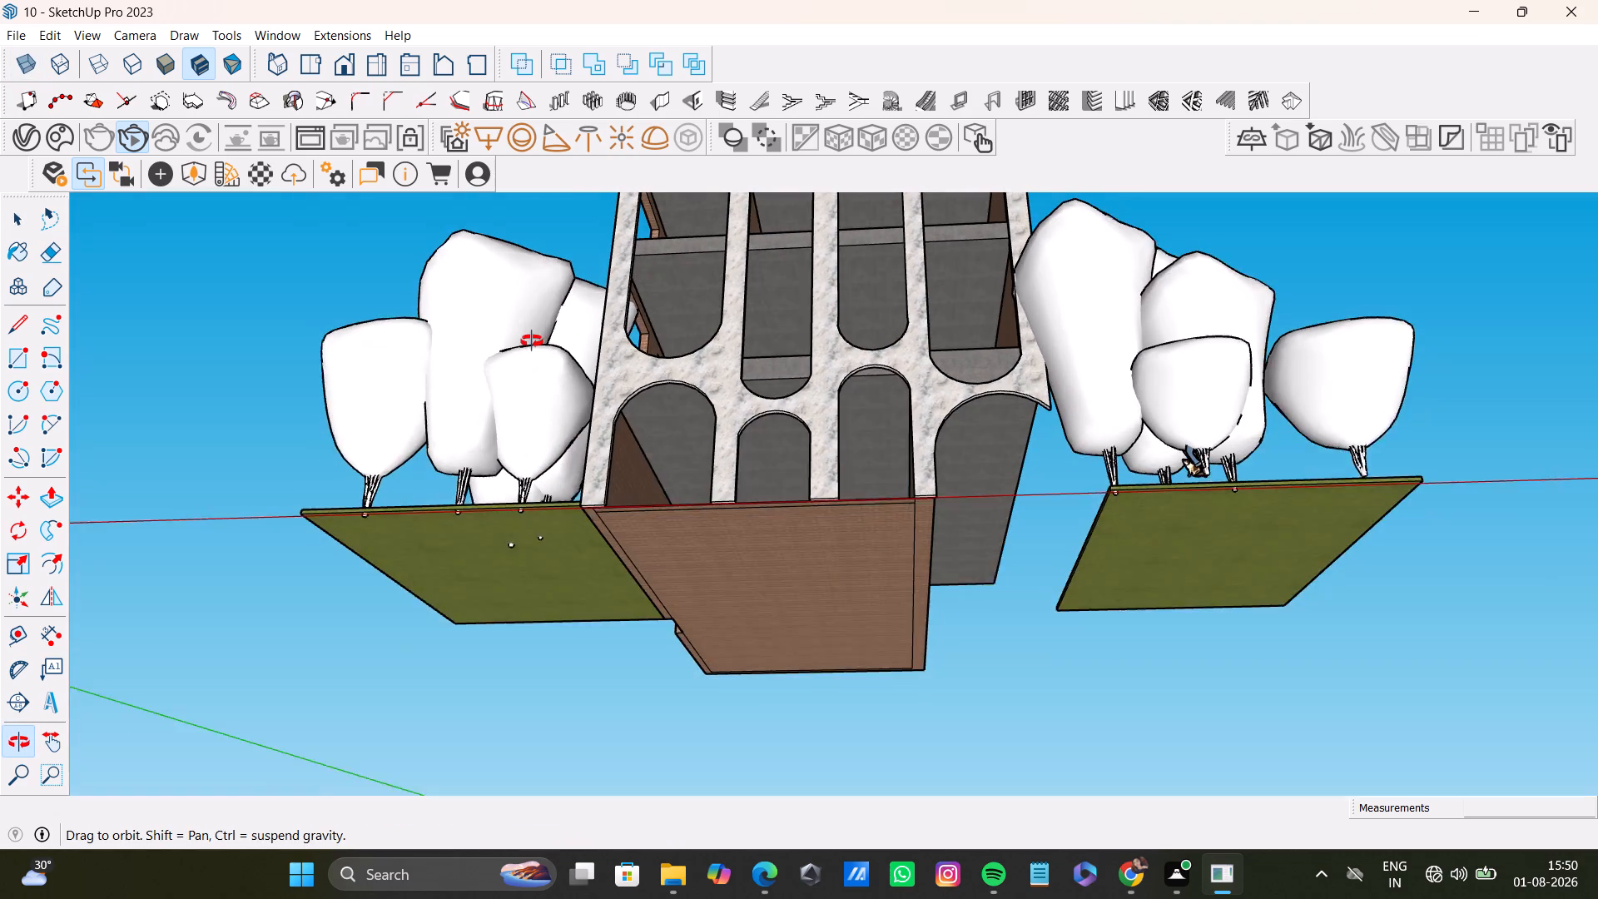
middle_click_drag(532, 341, 575, 571)
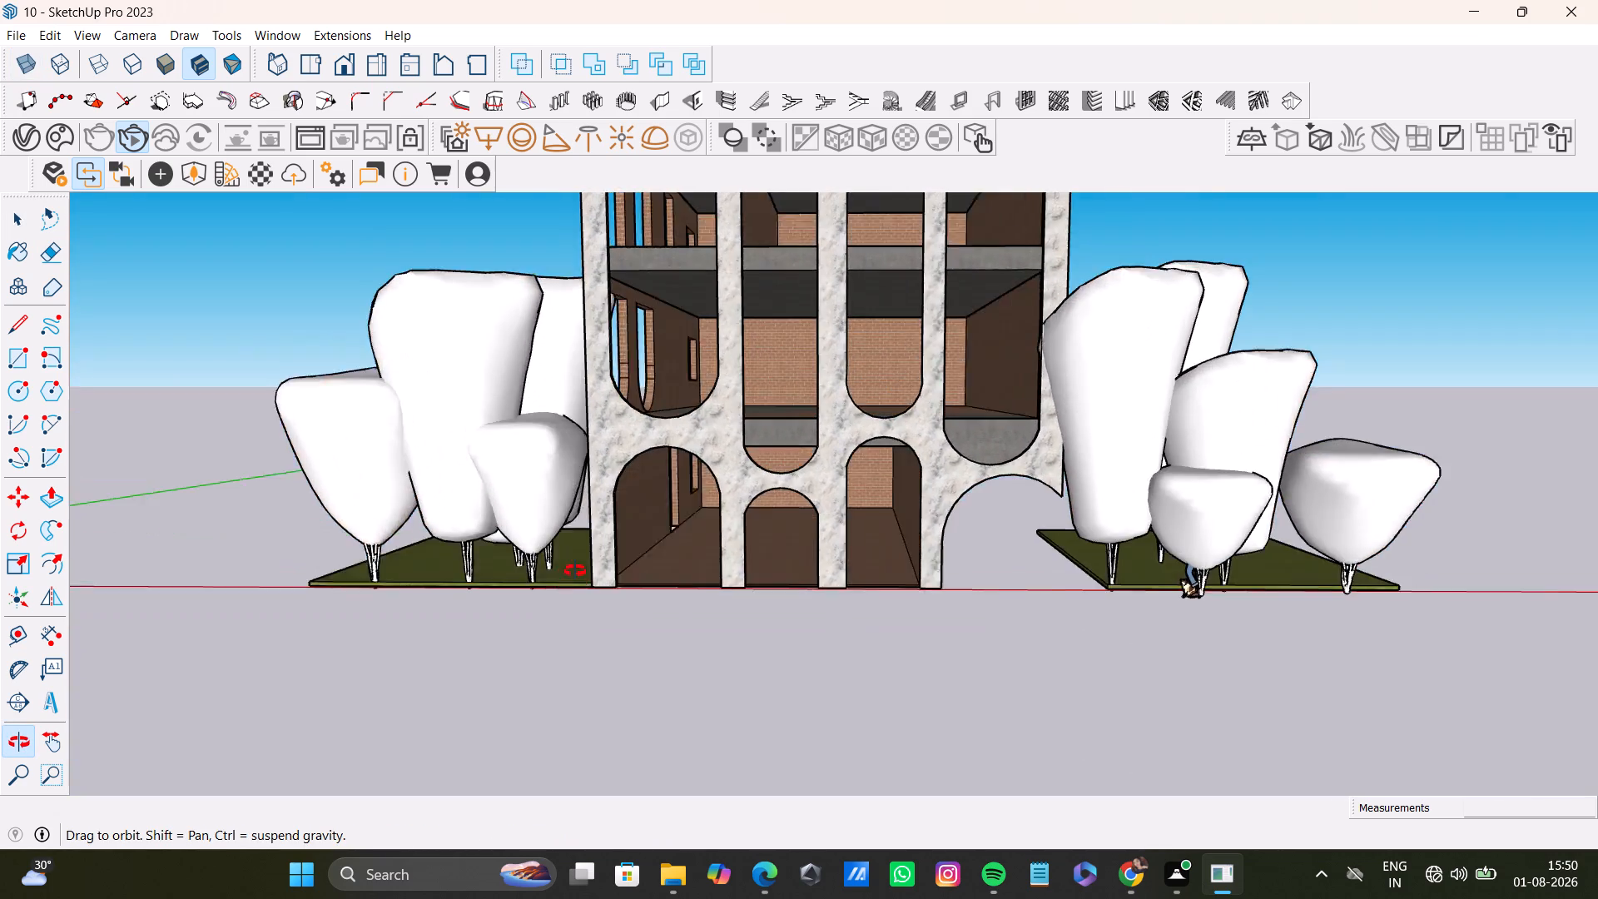
middle_click_drag(575, 571, 487, 494)
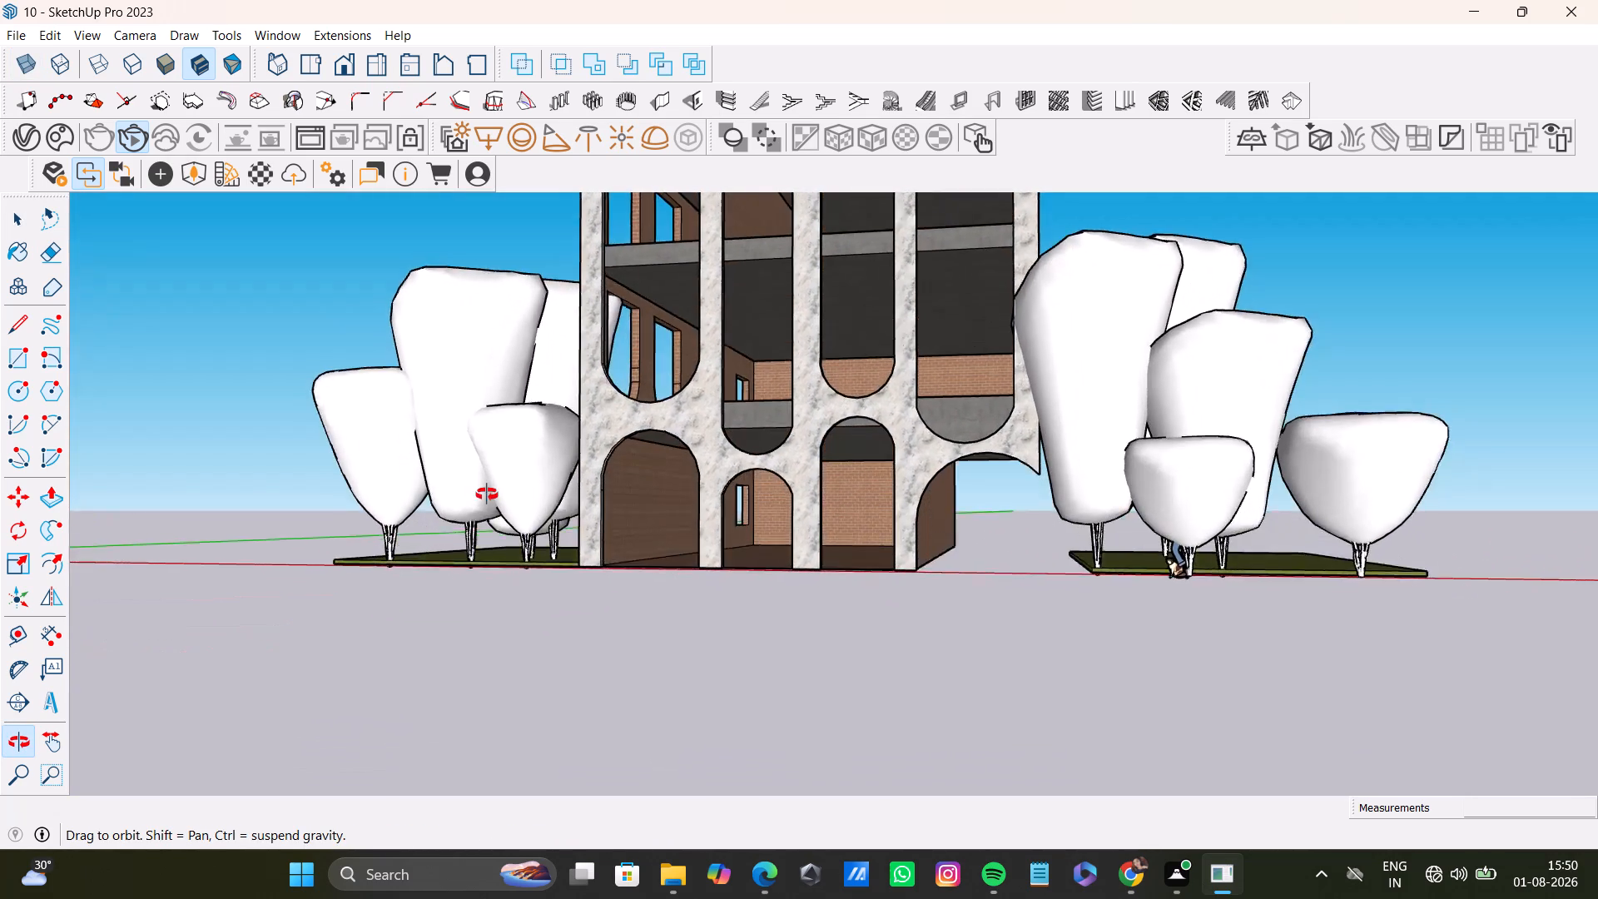
middle_click_drag(487, 494, 487, 492)
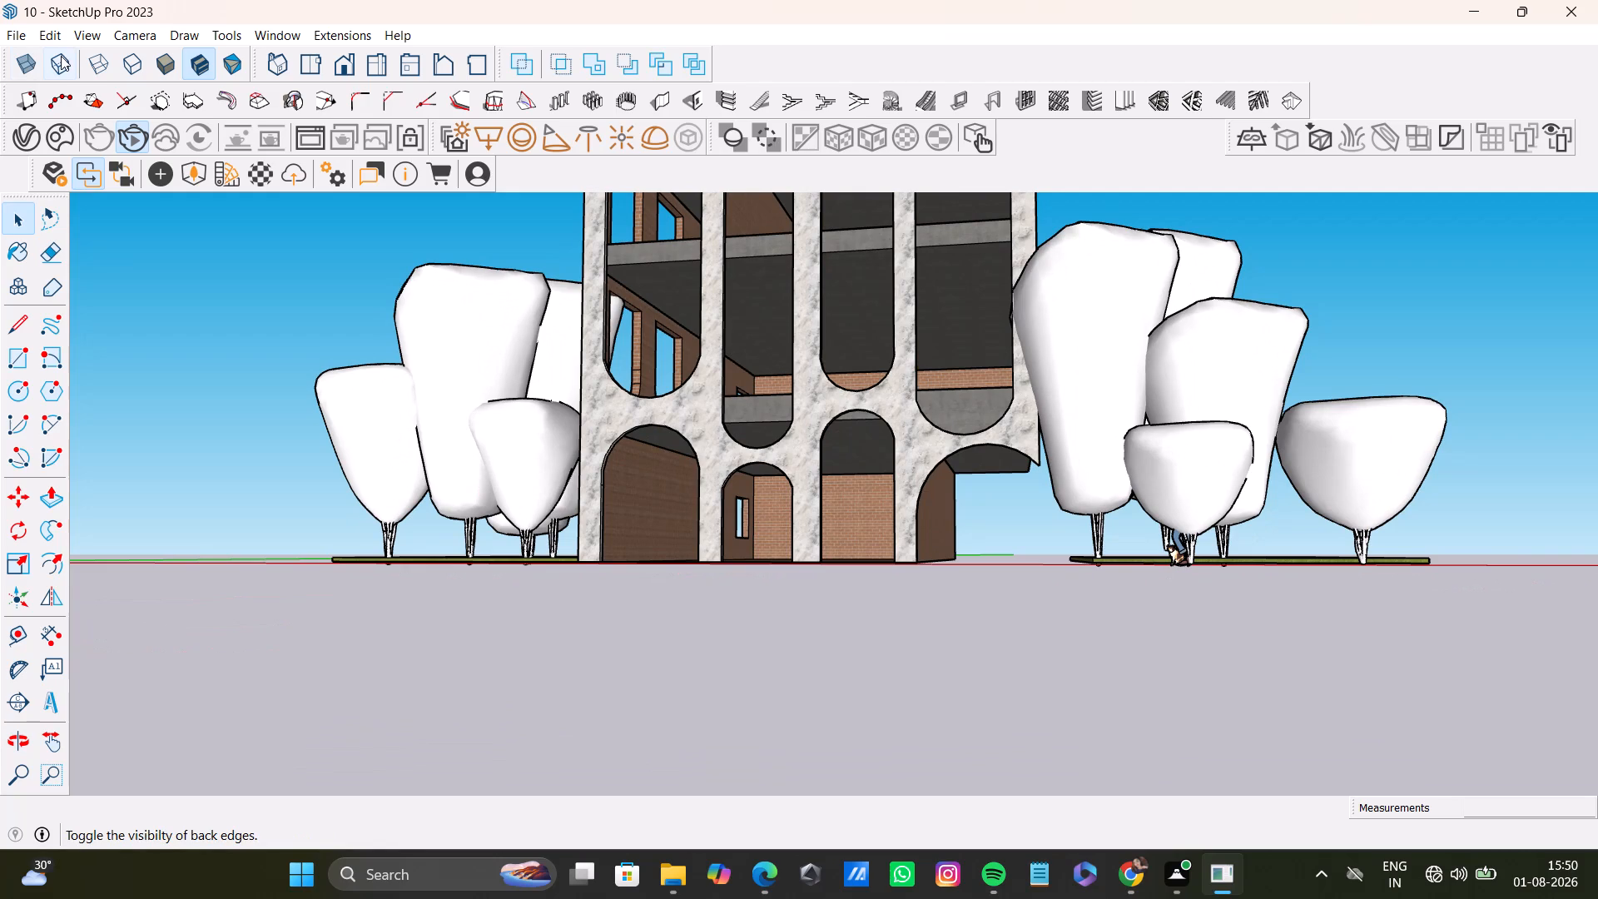
Reopen the V-Ray Asset Editor and move it aside so the building front stays in view.
left_click(26, 141)
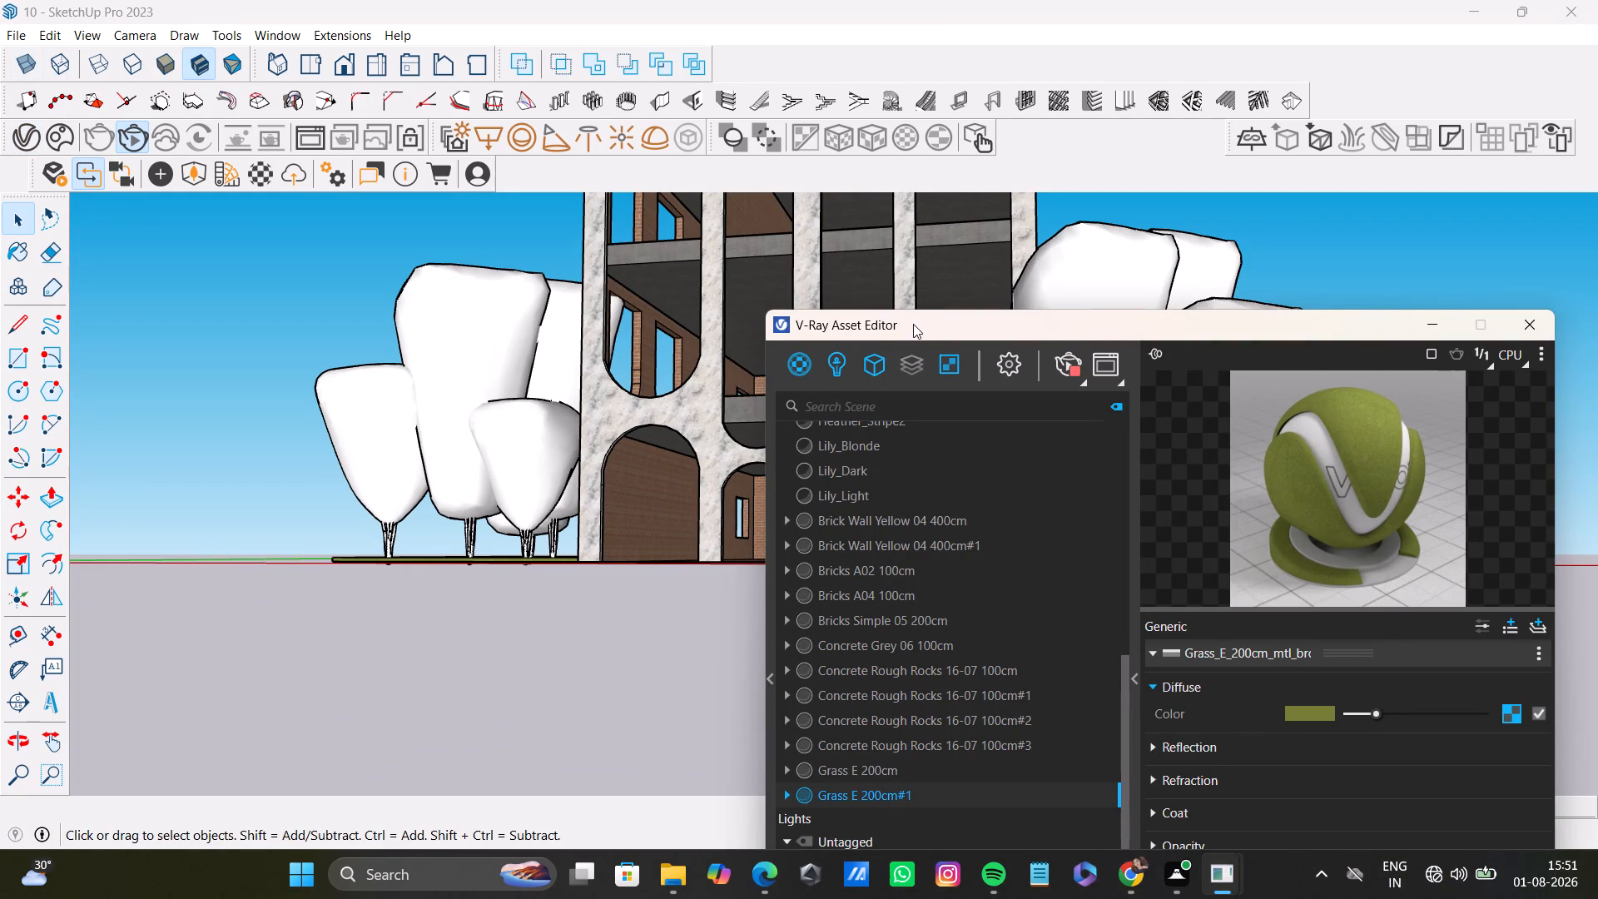
left_click_drag(913, 324, 1246, 134)
Draw a ground rectangle under the wide end arch, starting from the foot of its column beside the brick wall.
middle_click_drag(904, 586, 953, 744)
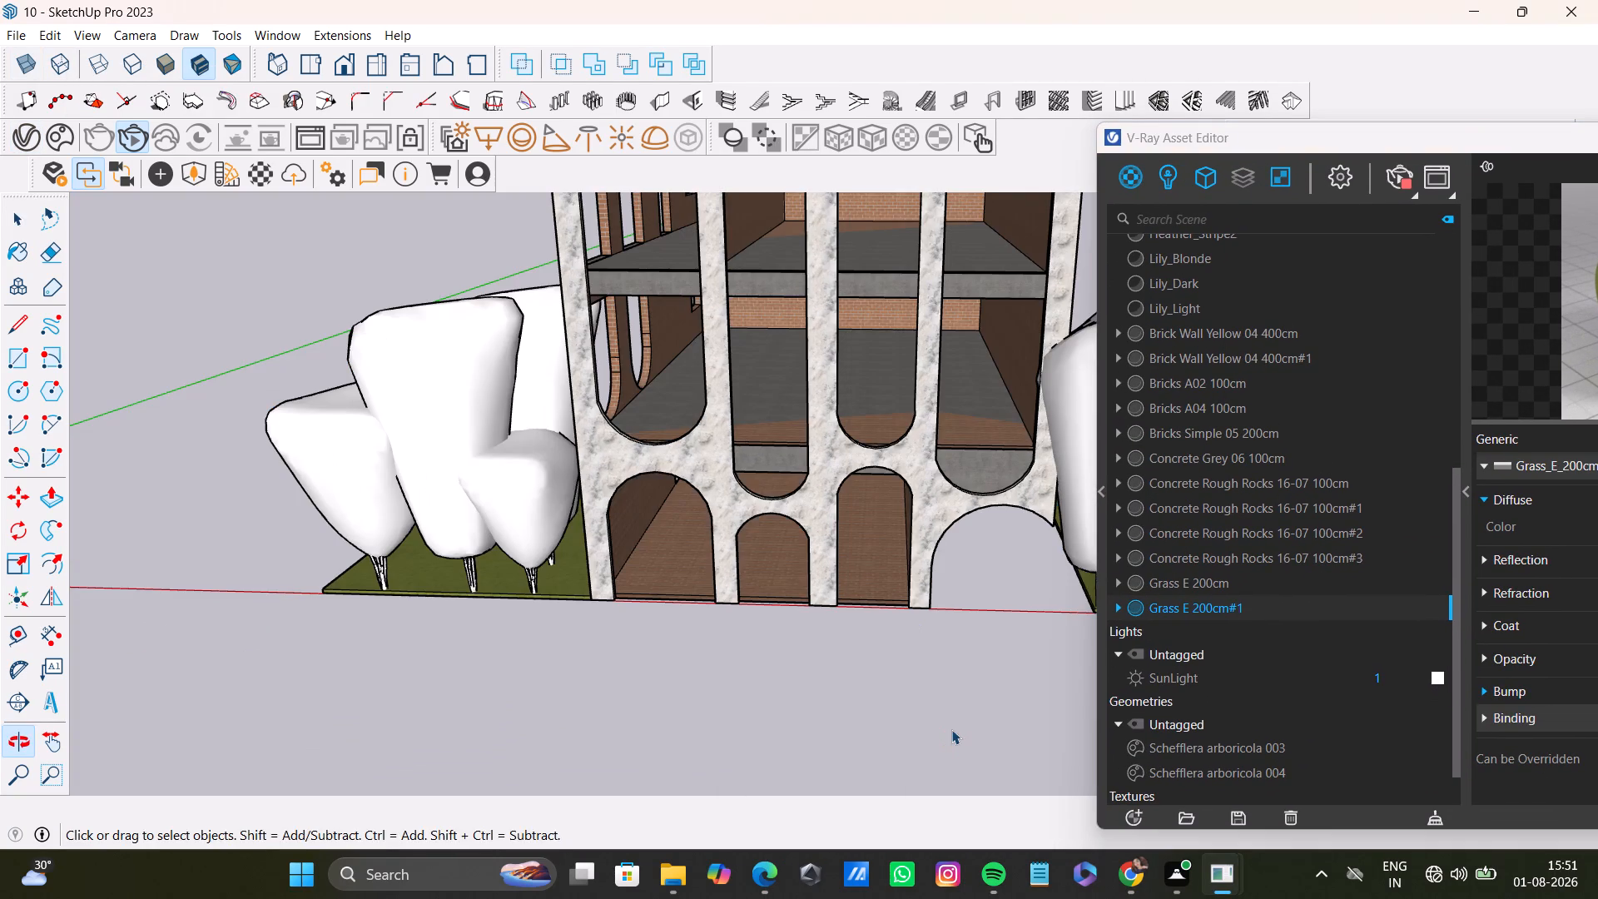
middle_click_drag(926, 663, 877, 671)
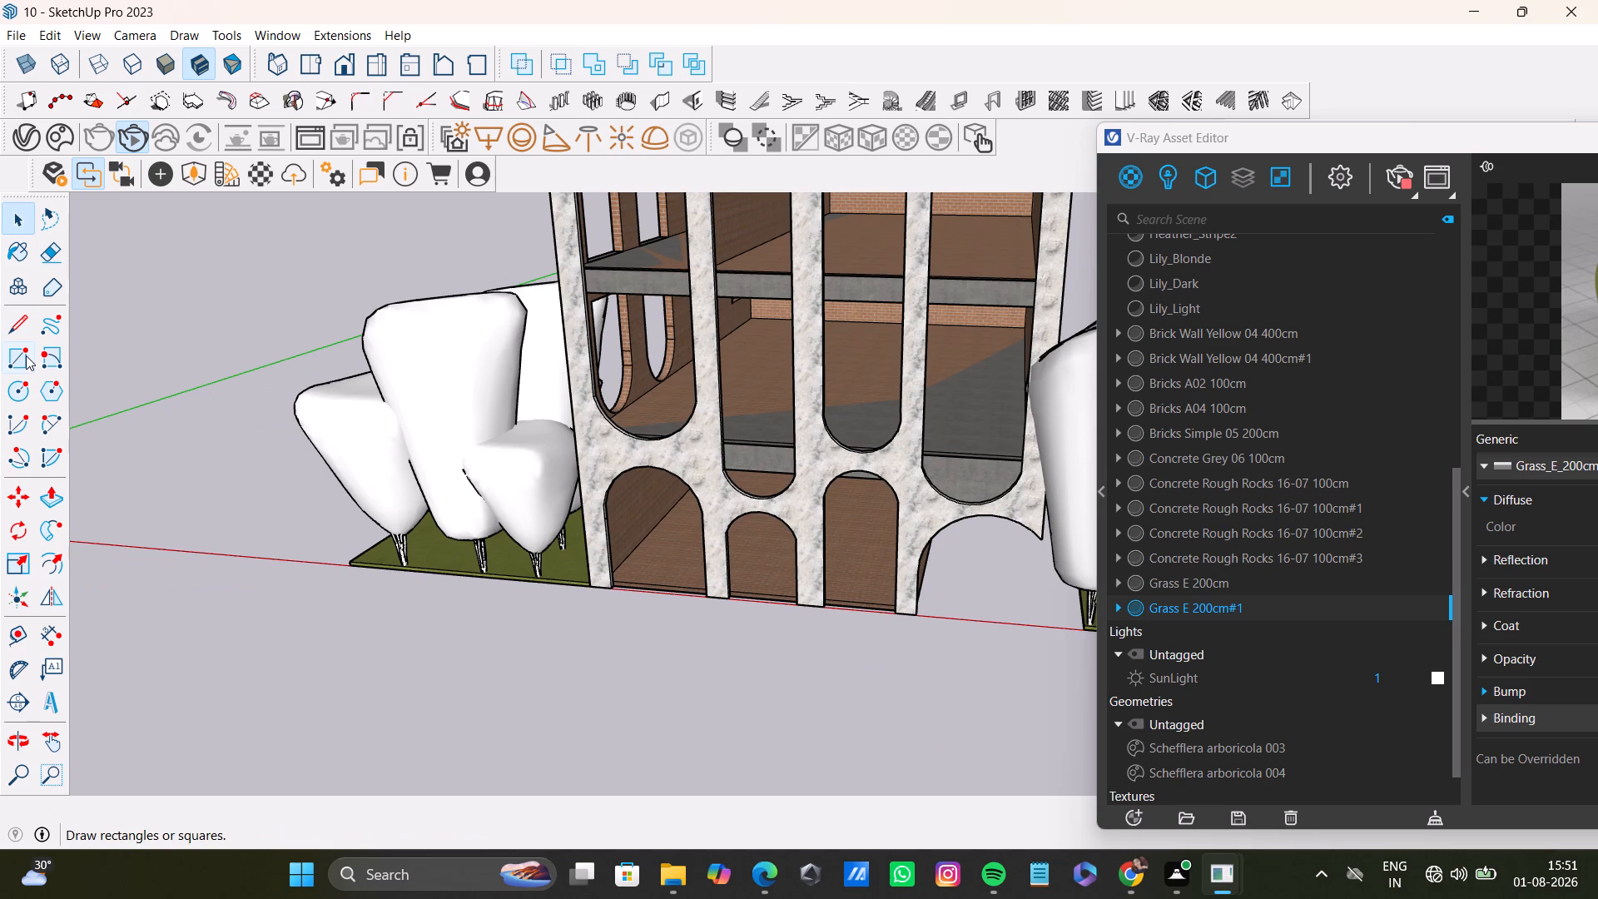
left_click(26, 355)
left_click(918, 613)
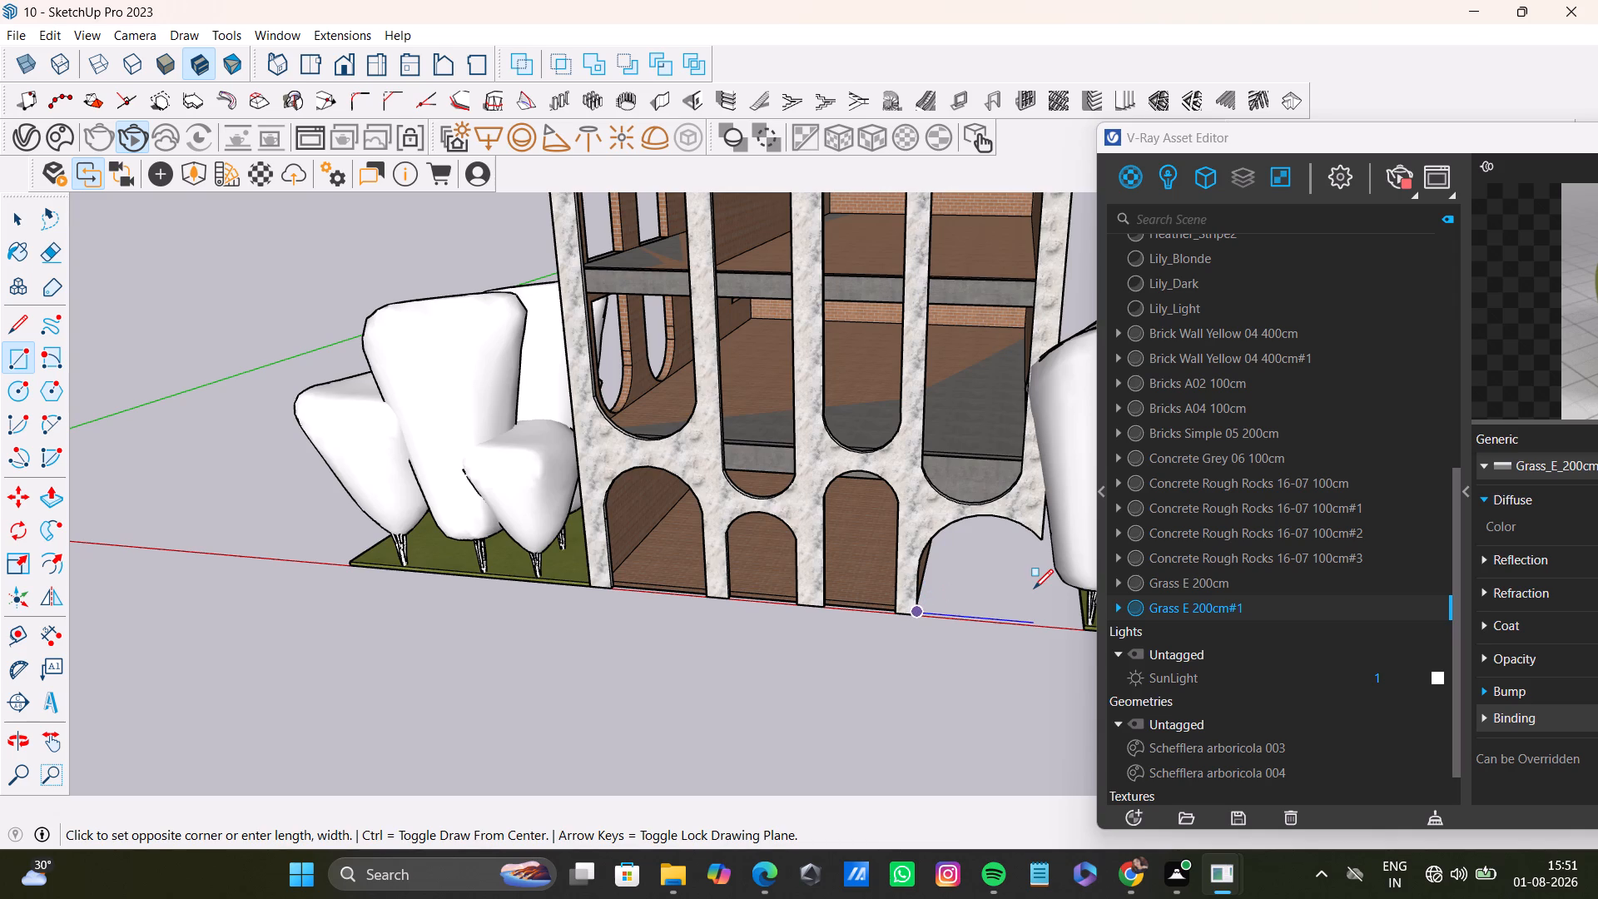
middle_click_drag(999, 606, 941, 599)
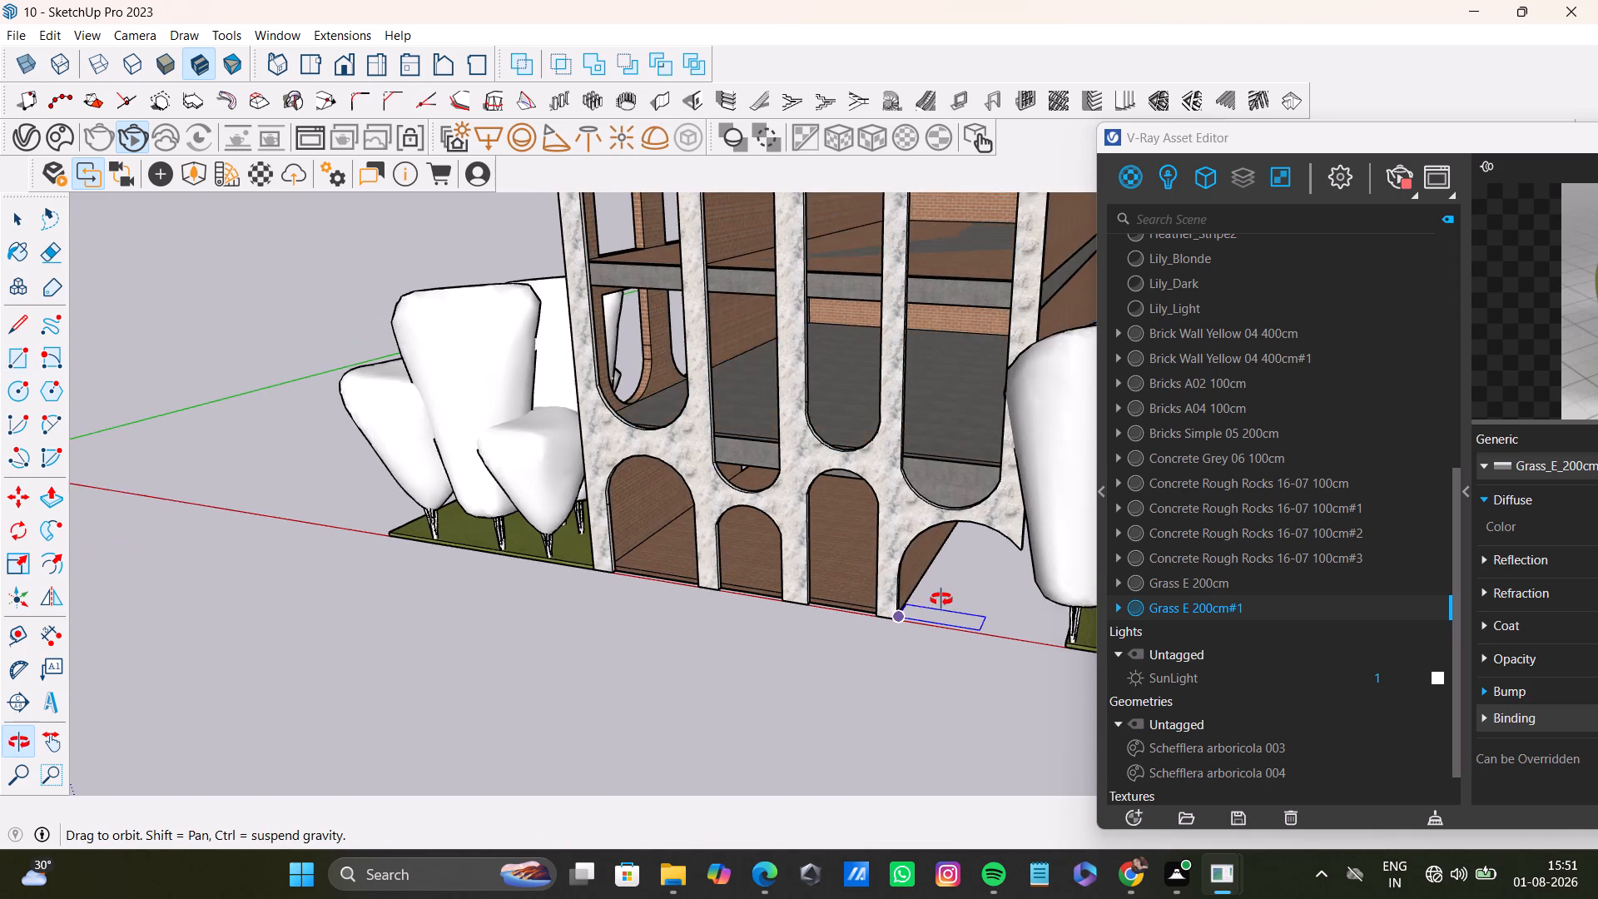
middle_click_drag(941, 599, 966, 535)
middle_click_drag(990, 559, 990, 564)
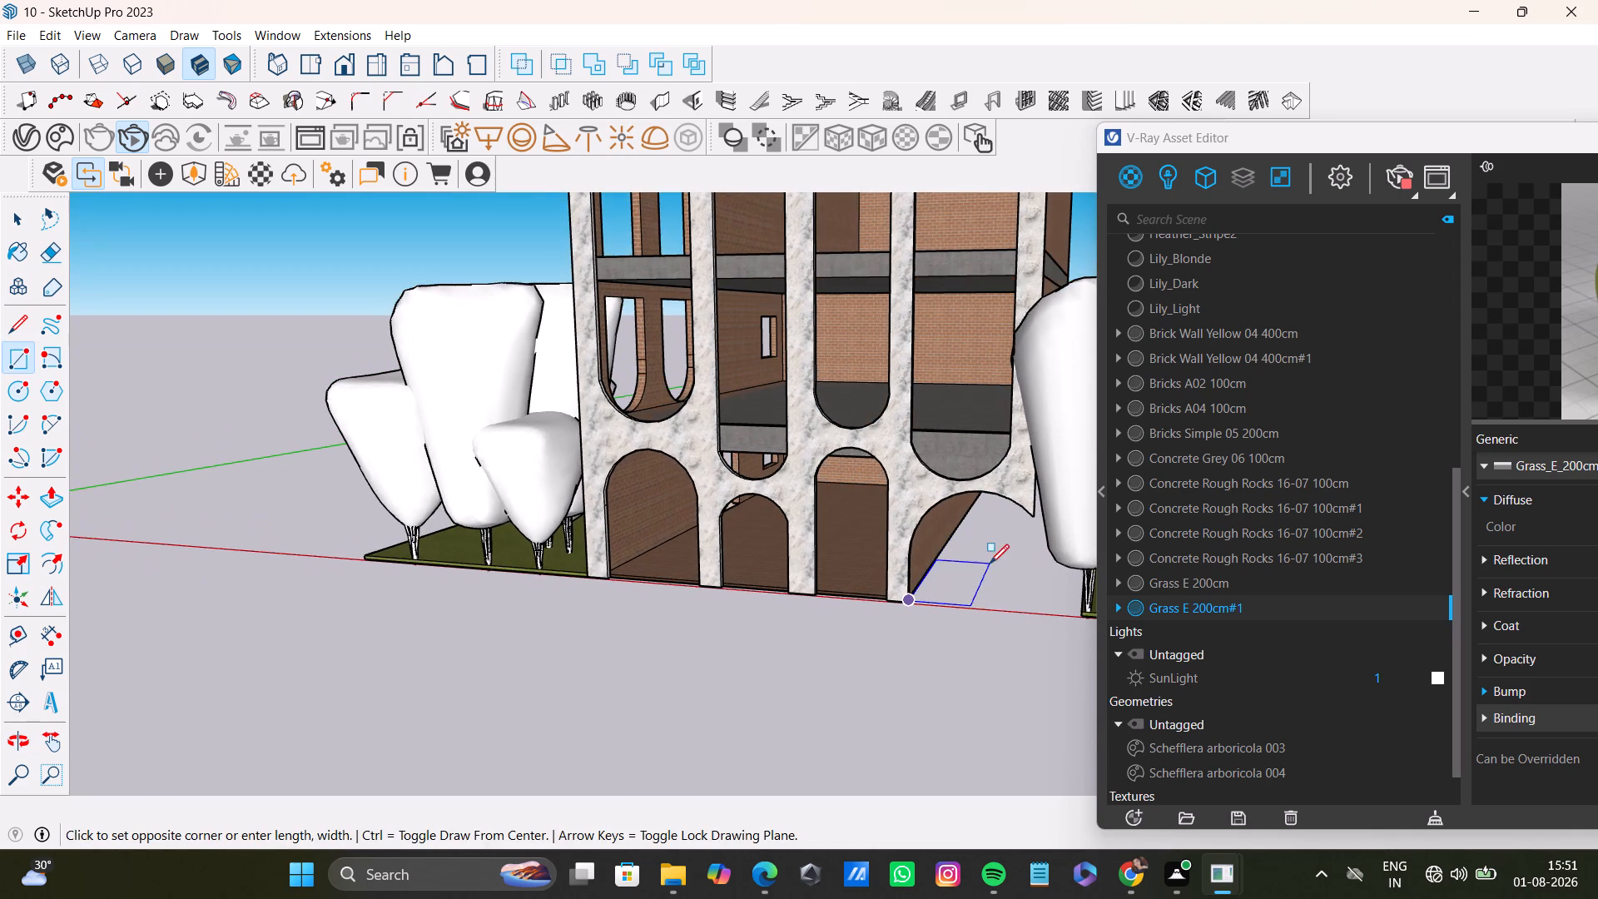
middle_click_drag(990, 564, 858, 574)
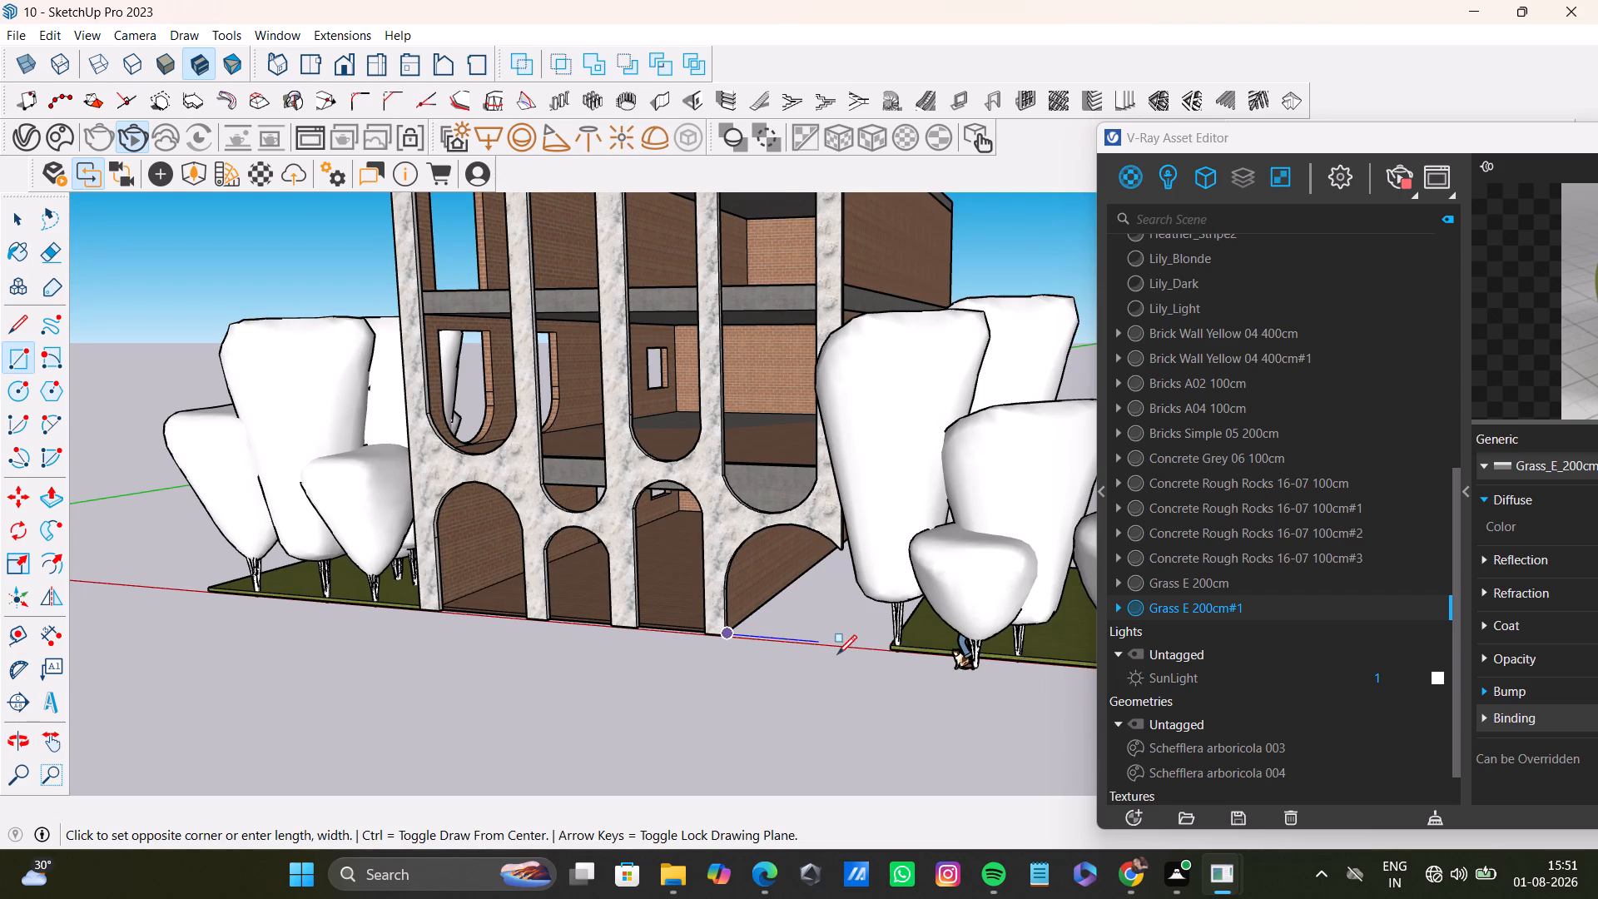
middle_click_drag(878, 608, 1029, 580)
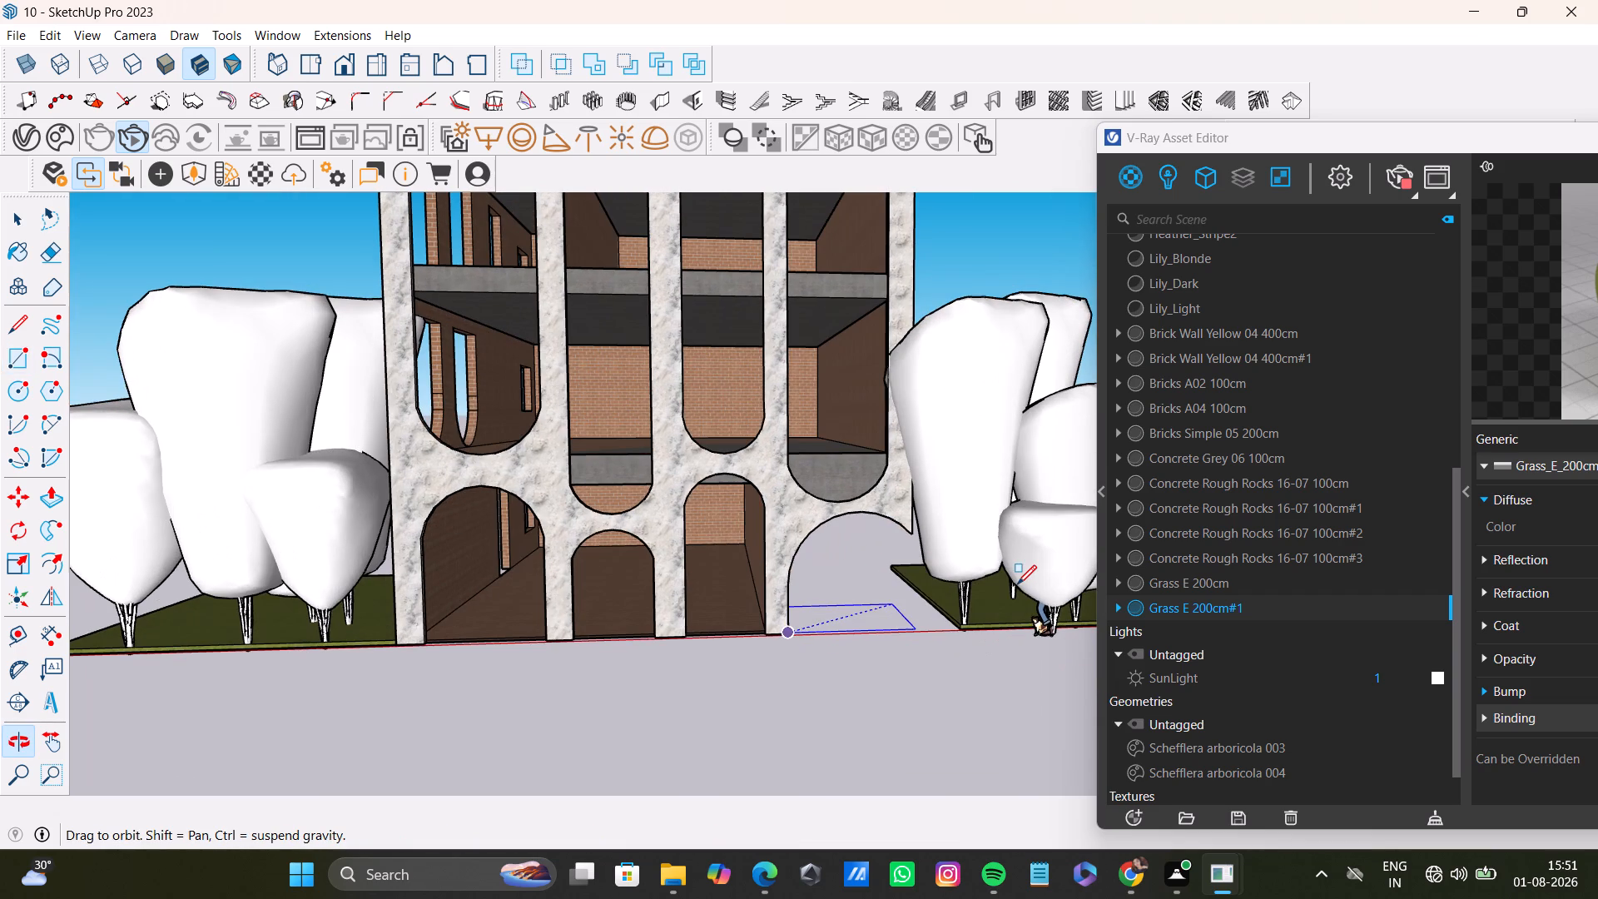
middle_click_drag(839, 574, 779, 634)
left_click(846, 551)
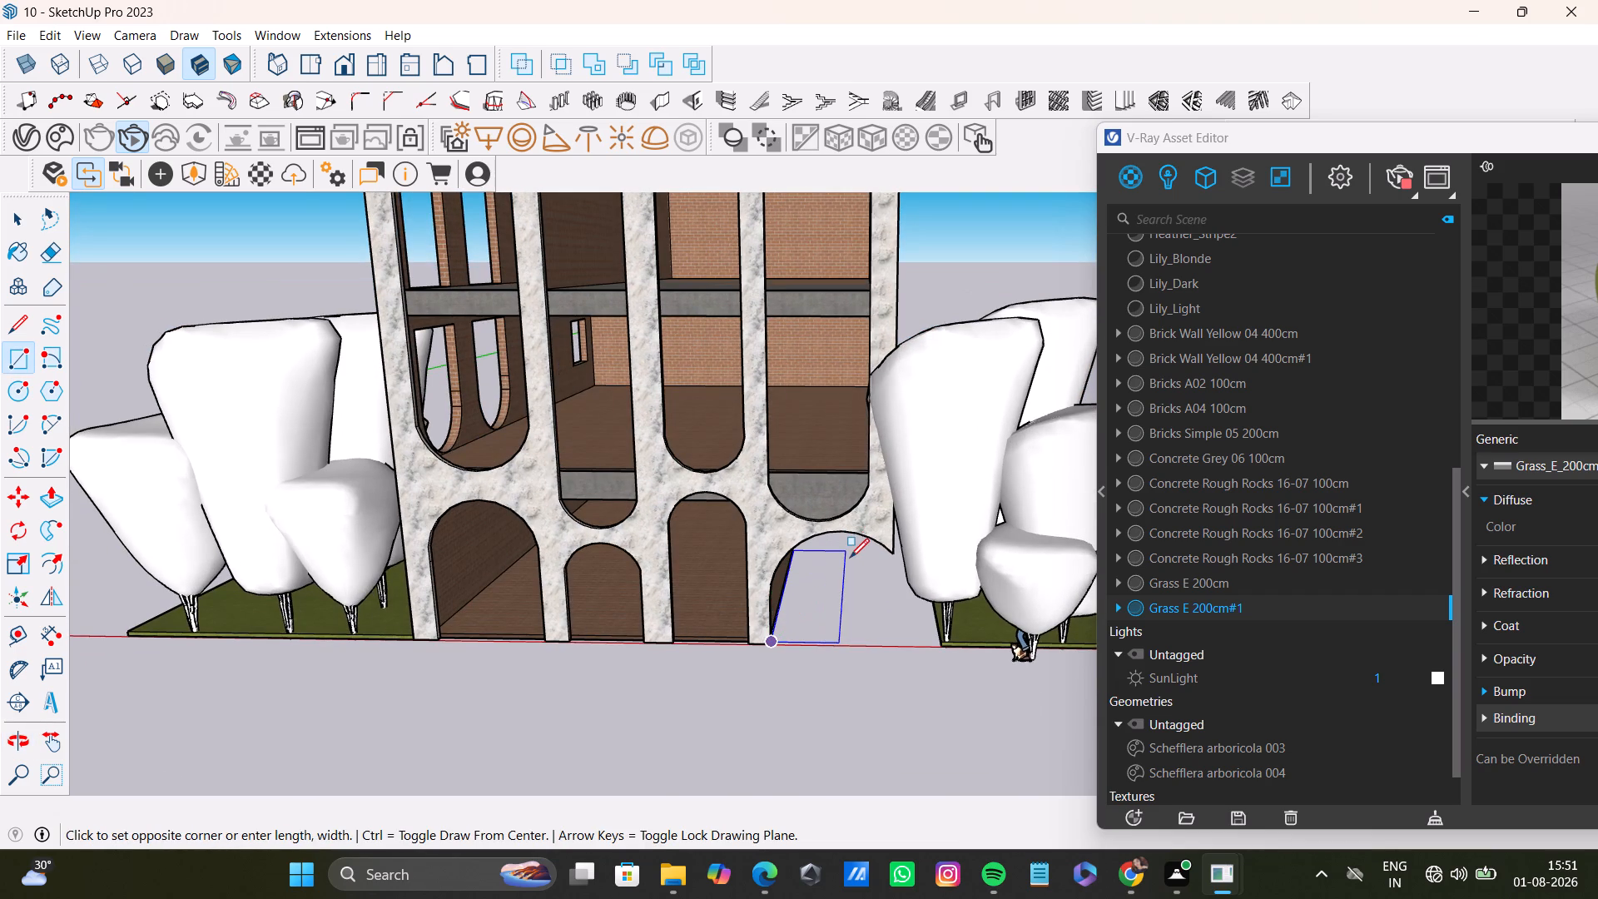
Extrude the ground rectangle under the end arch upward into a thin slab.
key("space")
double_click(792, 607)
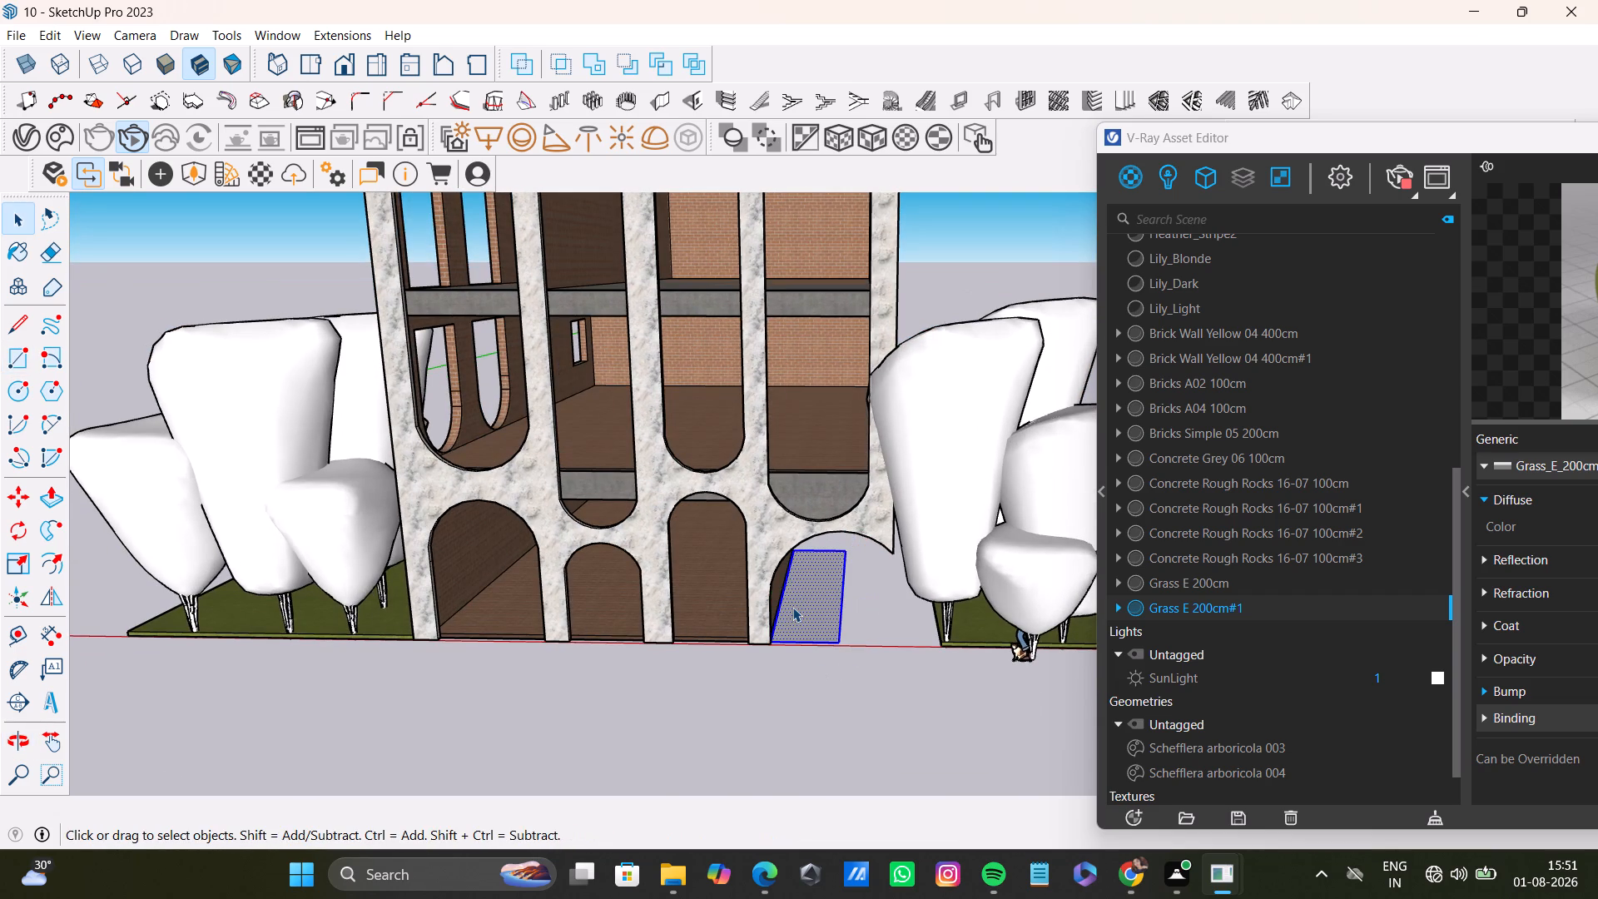
key("p")
left_click(829, 603)
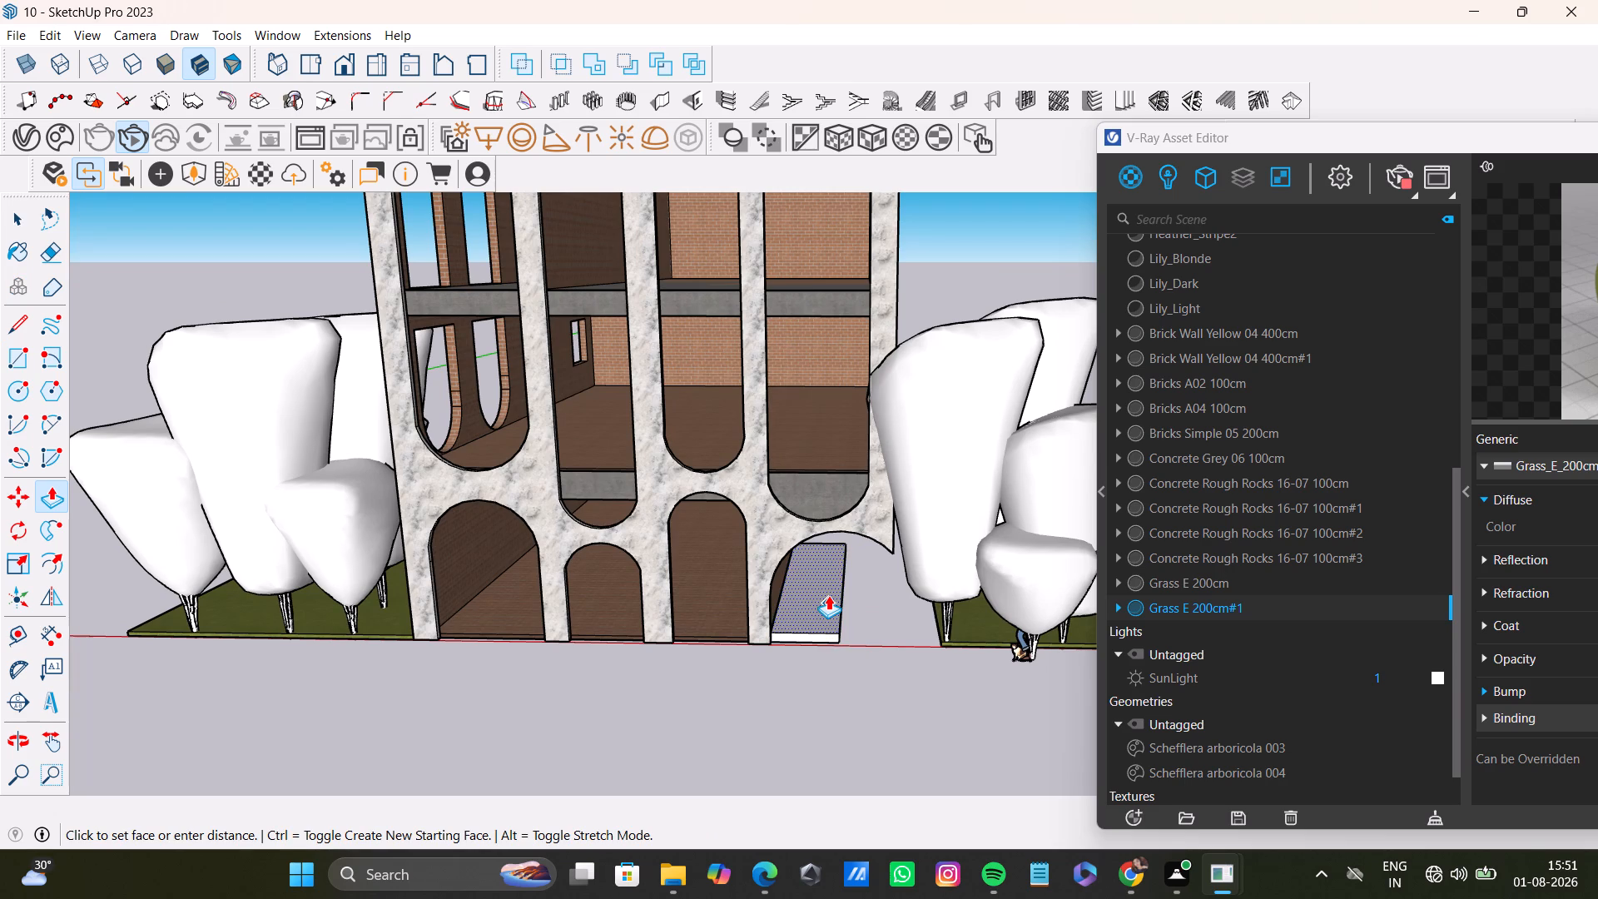
left_click(827, 600)
key("space")
Widen the slab under the end arch by pulling its outer side face toward the neighbouring grass patch.
middle_click_drag(854, 656, 785, 618)
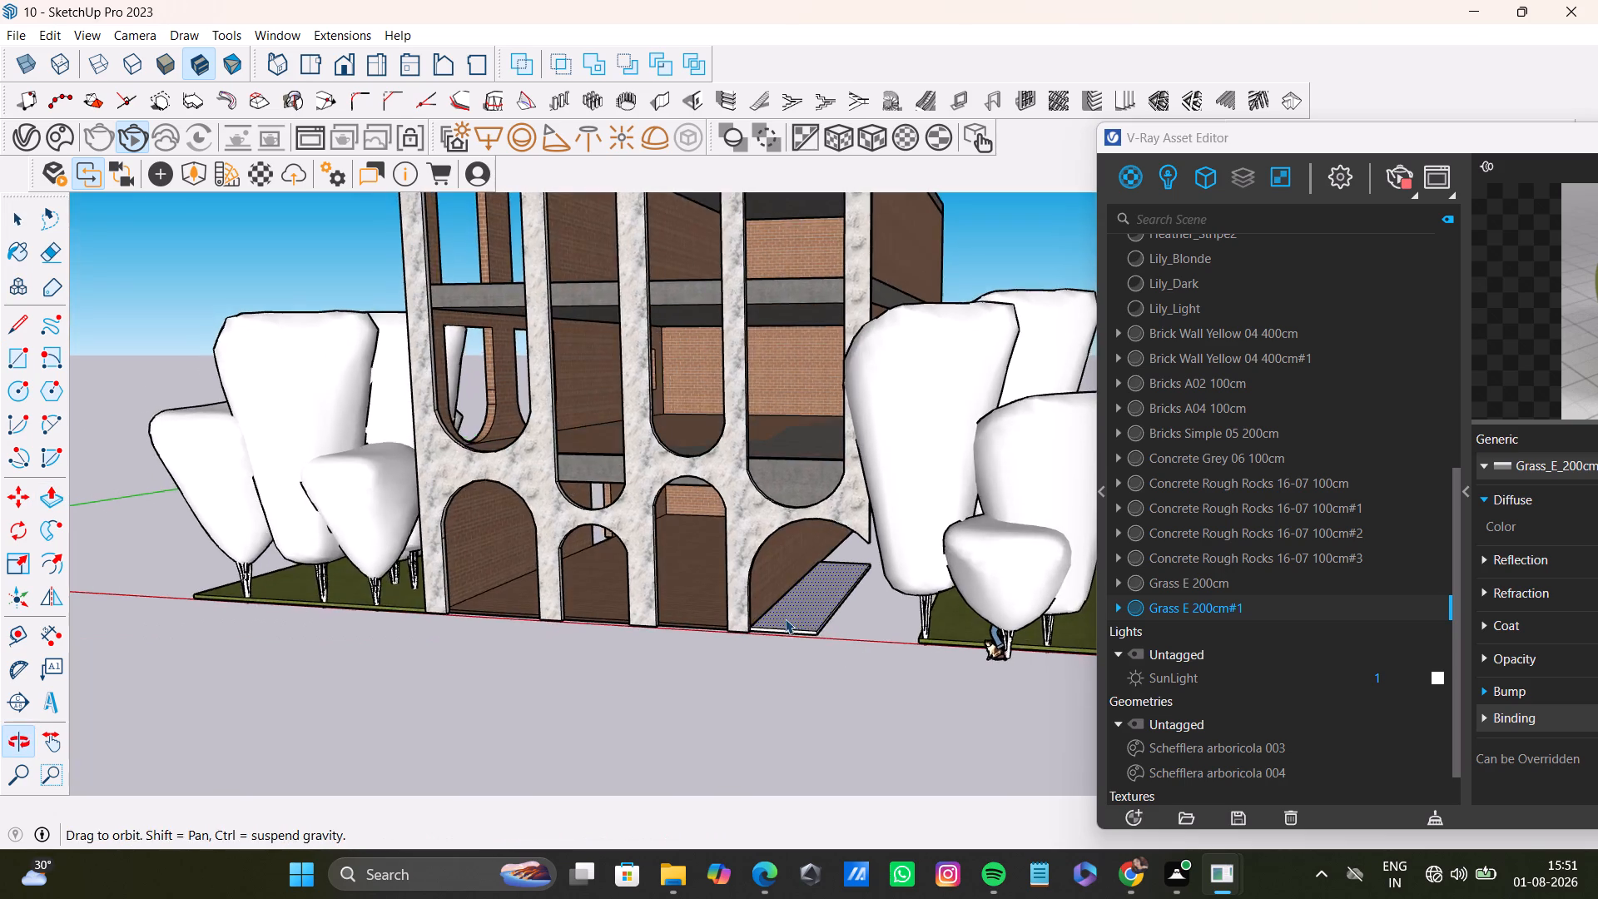
scroll(799, 623, "up", 9)
middle_click_drag(821, 633, 848, 597)
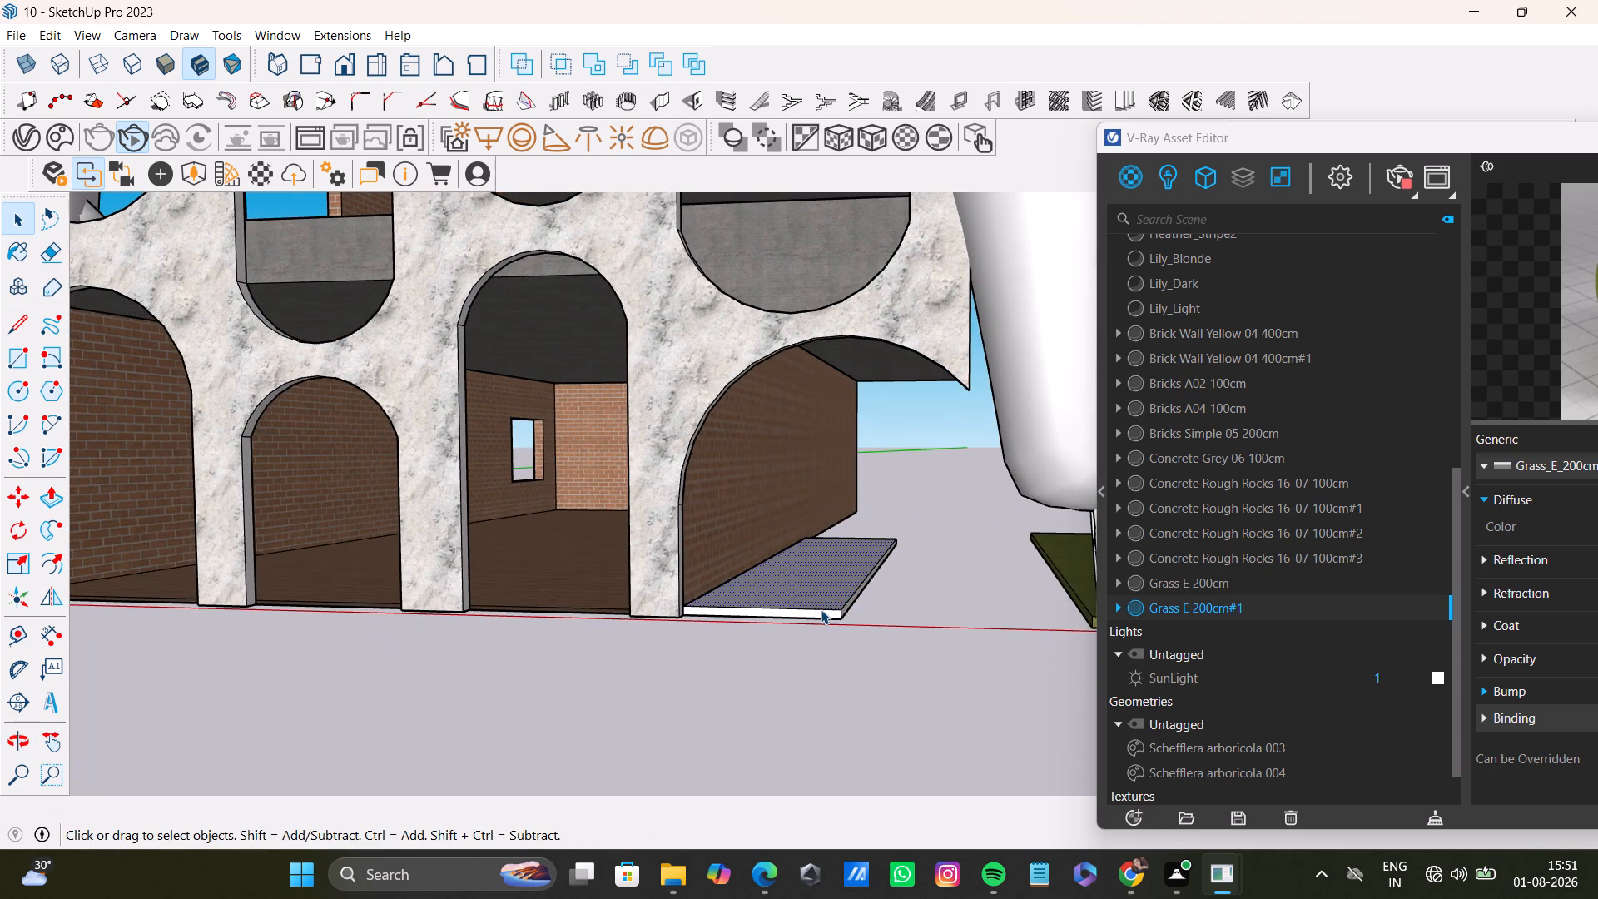
scroll(840, 611, "up", 2)
middle_click_drag(834, 614, 794, 611)
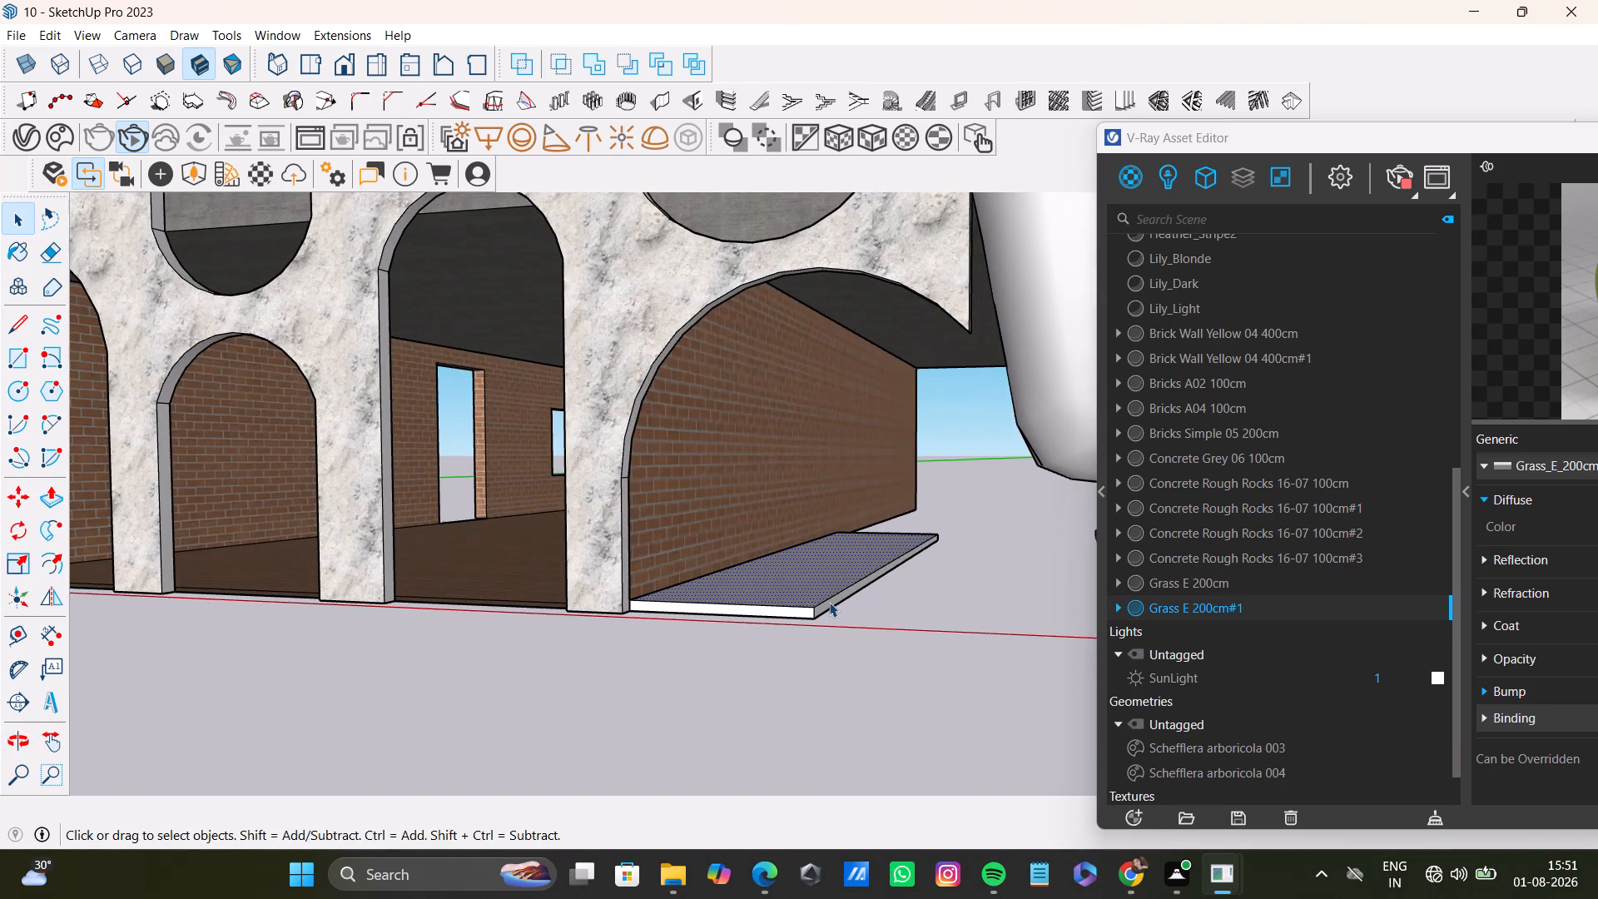
left_click(829, 602)
double_click(831, 602)
key("p")
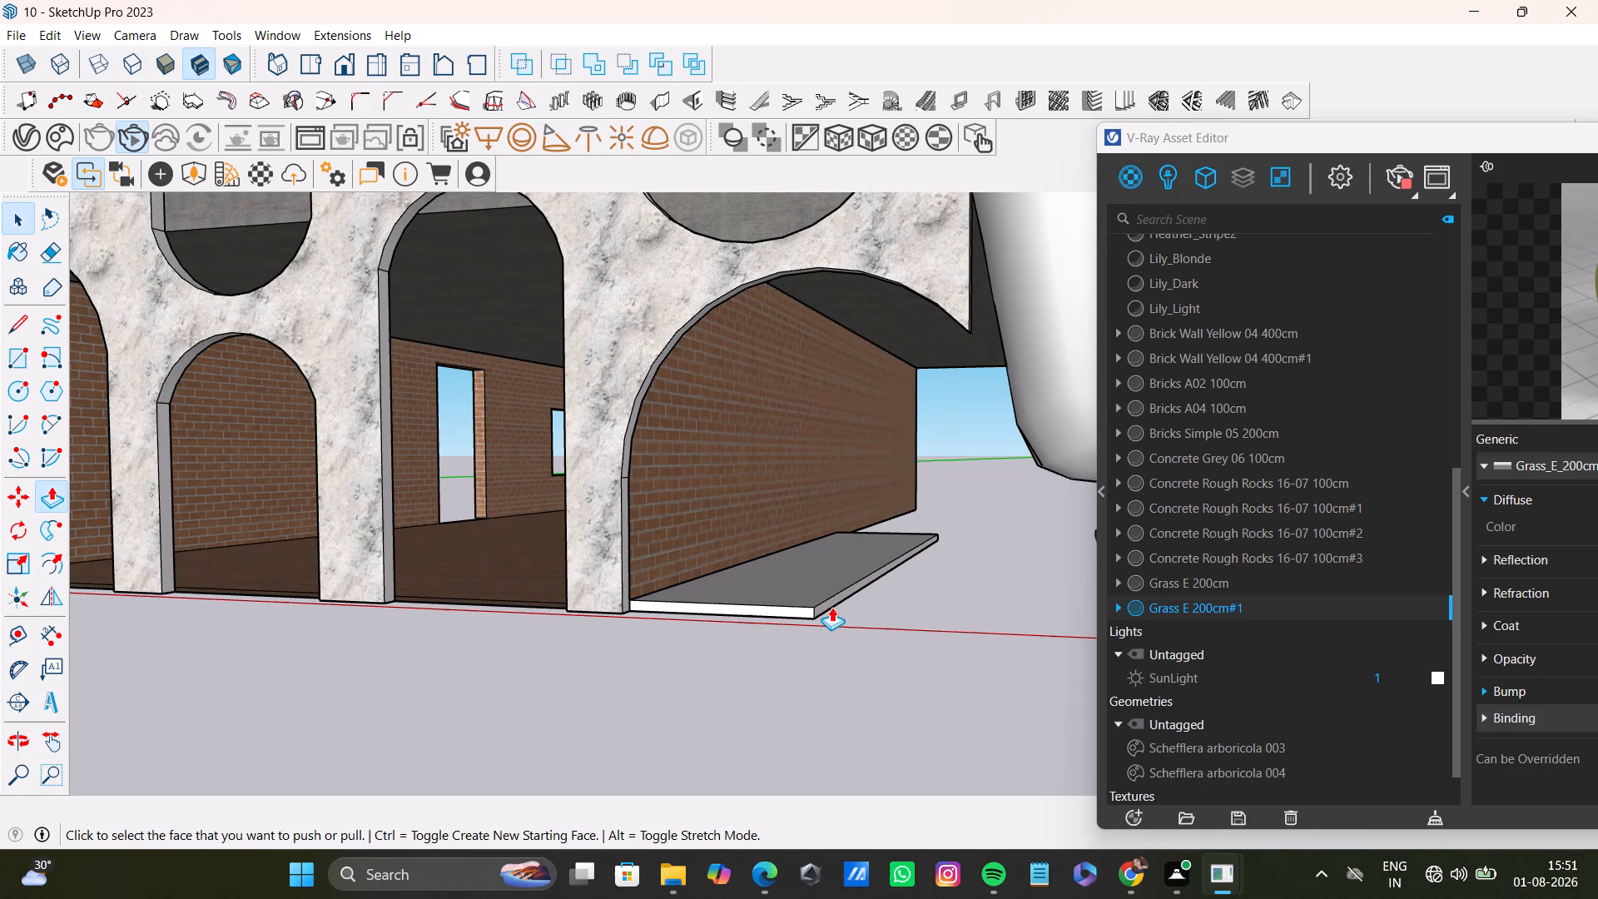
left_click(828, 604)
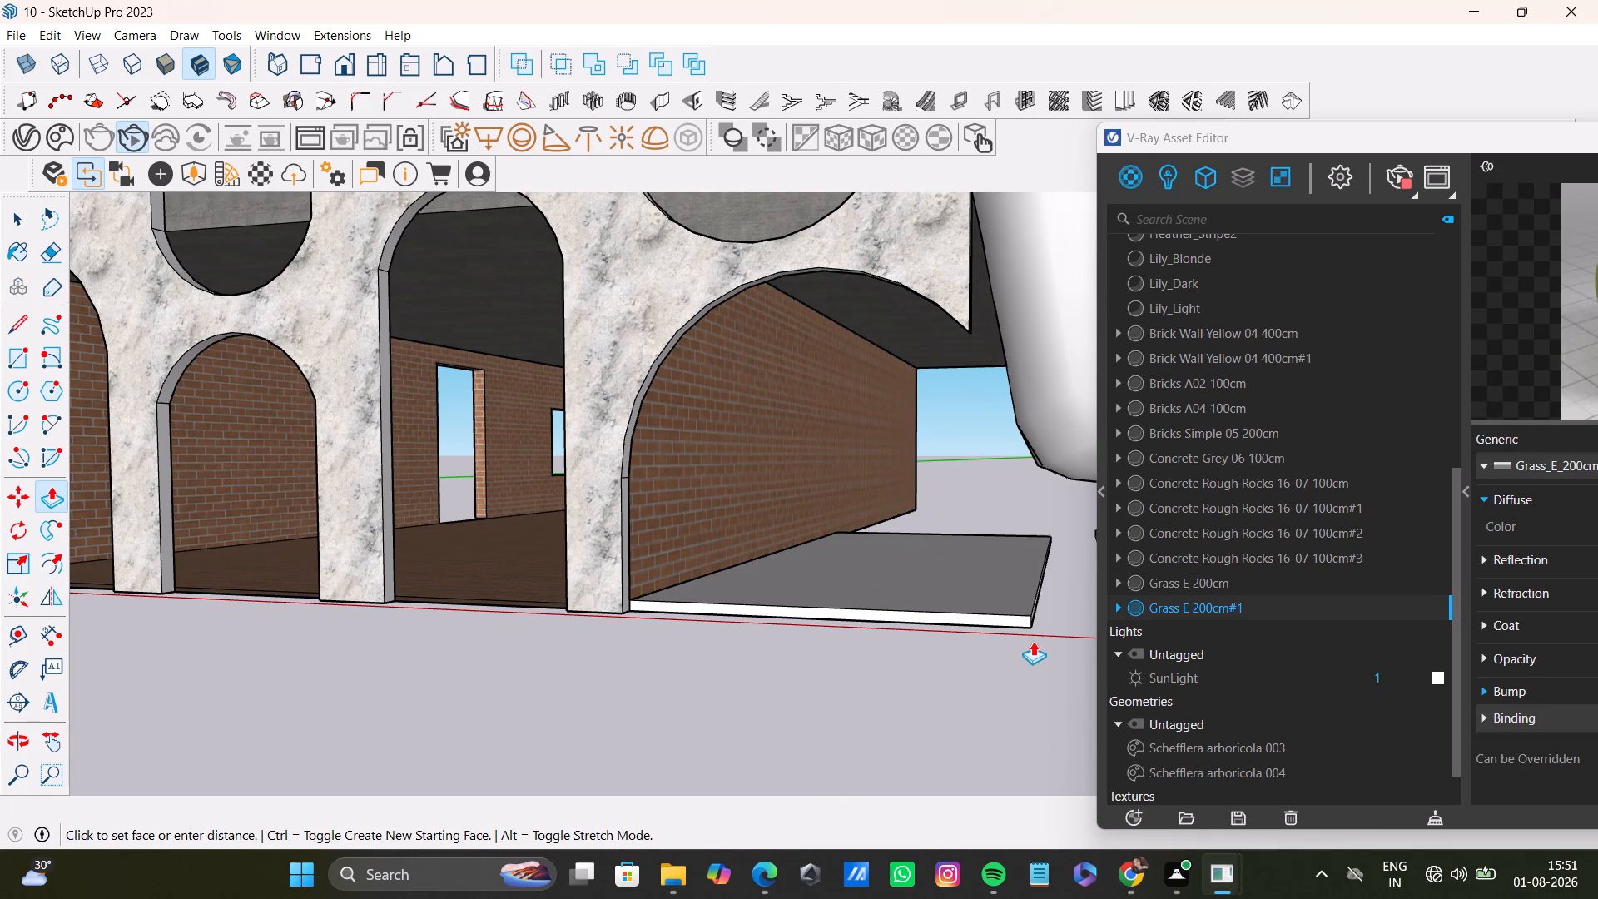
middle_click(1033, 640)
left_click(1034, 640)
key("space")
Extend the slab's rear end face along the brick side wall as far as the building's back corner.
middle_click_drag(911, 616, 868, 697)
middle_click_drag(916, 561, 923, 561)
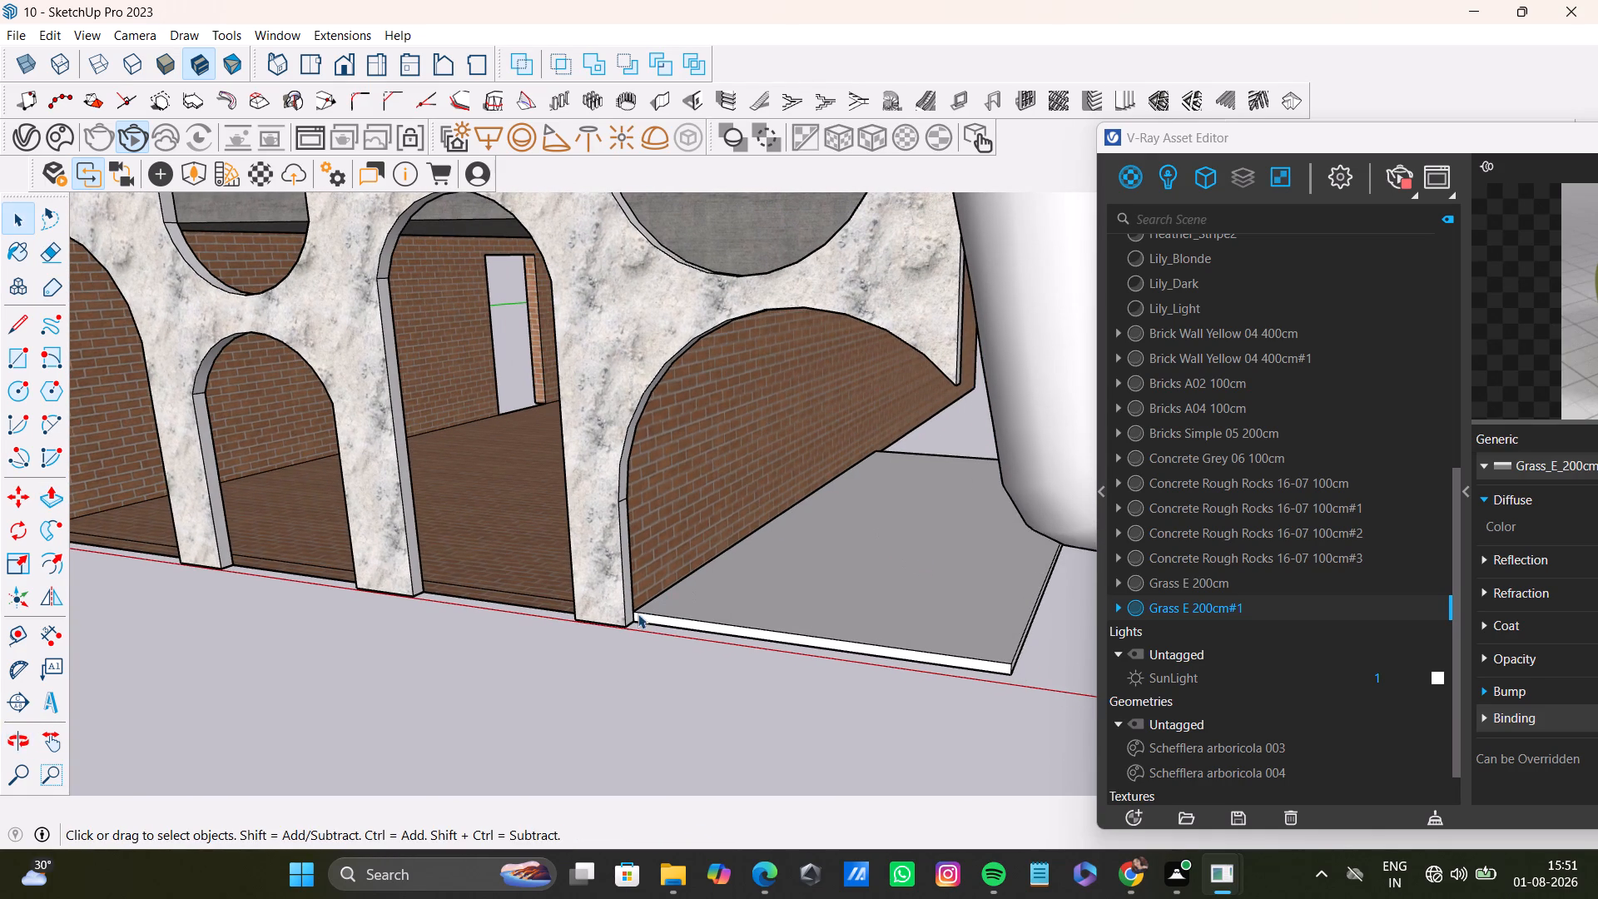
middle_click_drag(801, 648, 743, 621)
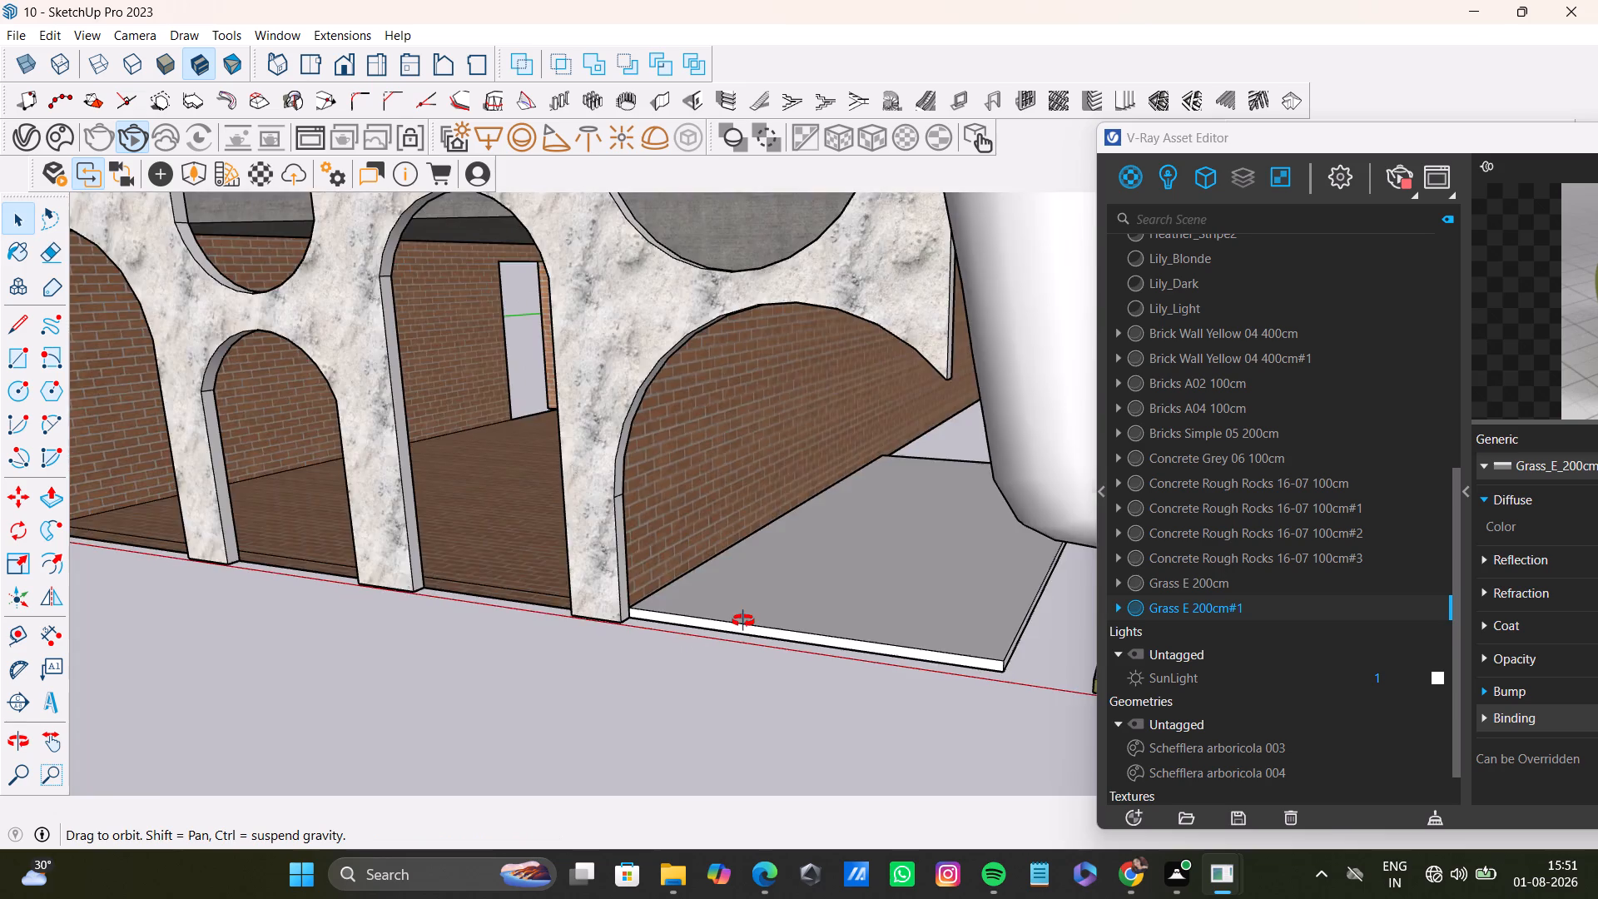
middle_click_drag(743, 621, 264, 543)
scroll(539, 549, "down", 18)
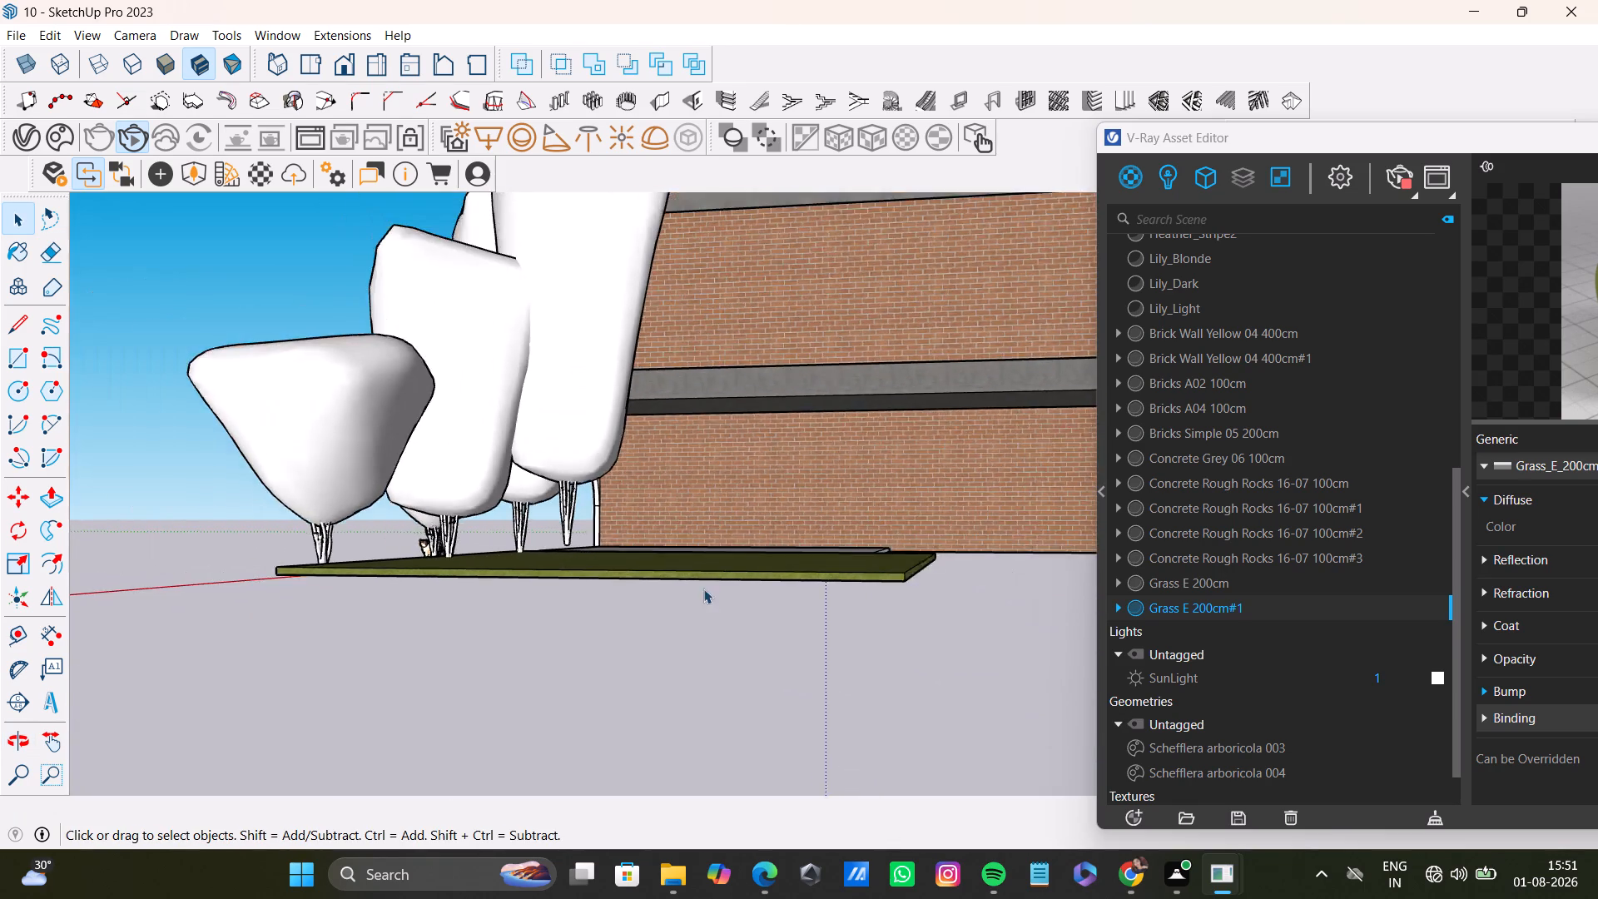
middle_click_drag(763, 597, 687, 695)
double_click(797, 583)
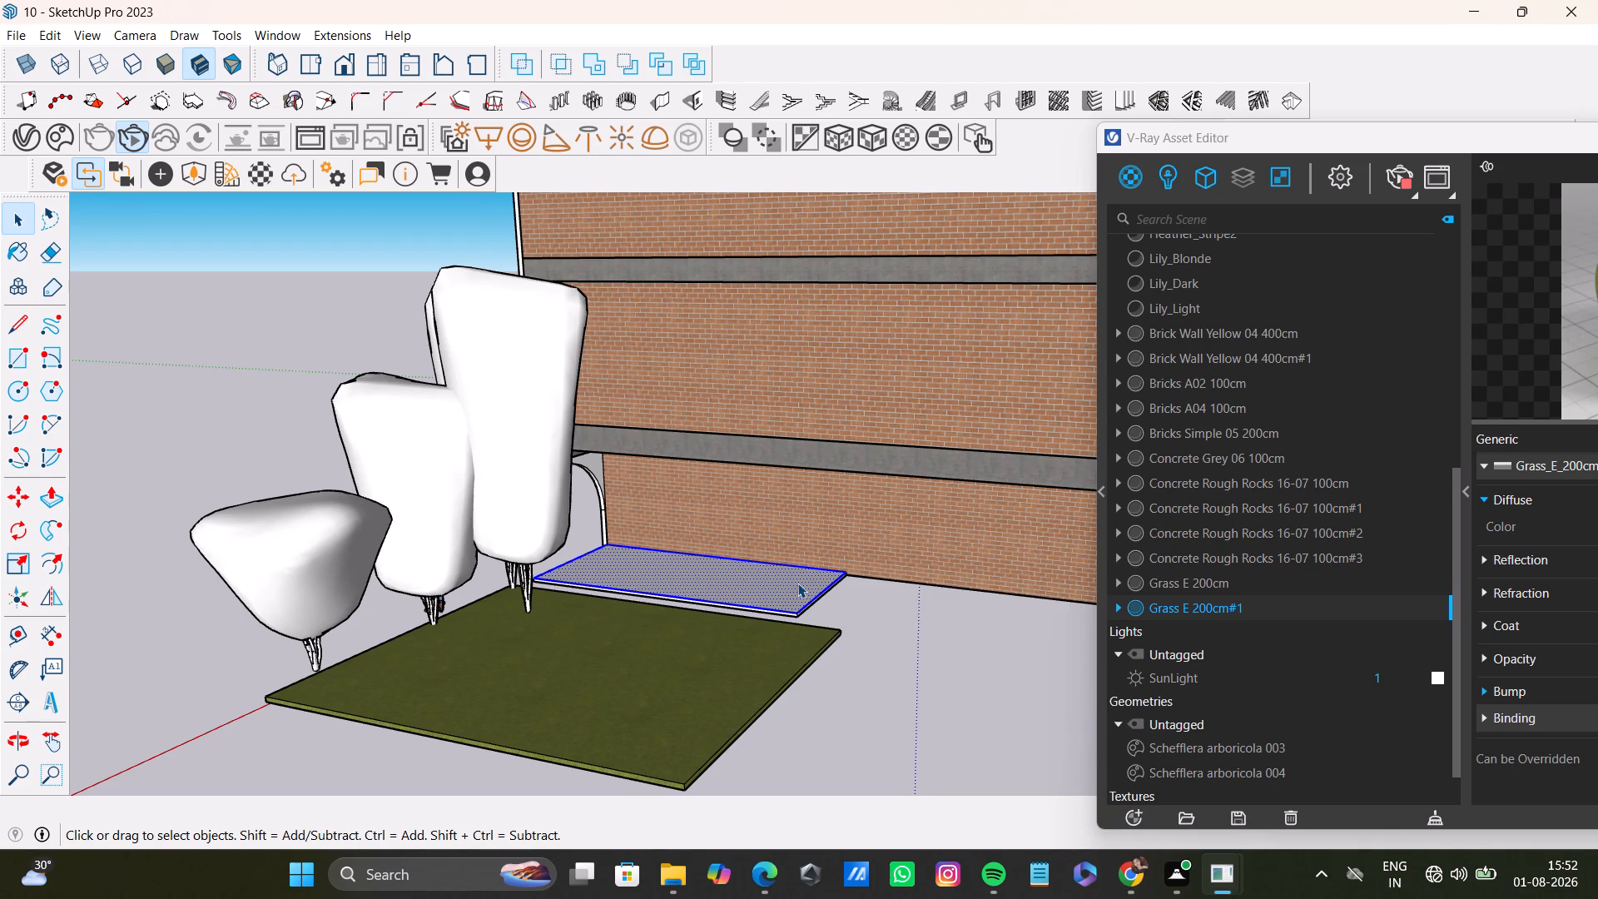
scroll(806, 603, "up", 6)
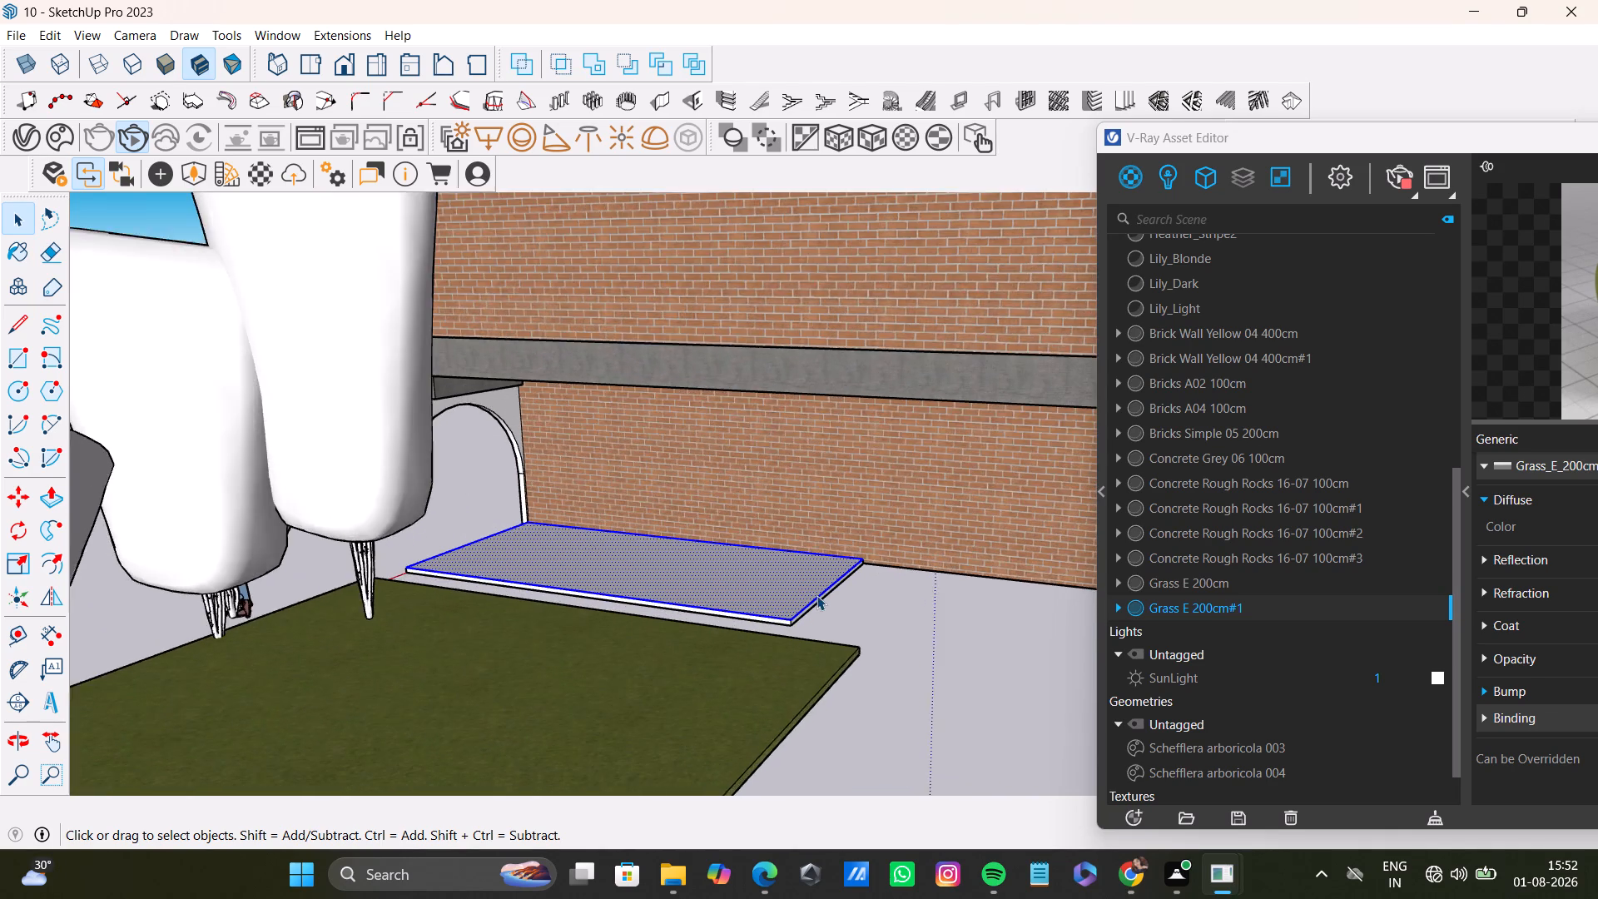
scroll(816, 595, "up", 4)
triple_click(822, 603)
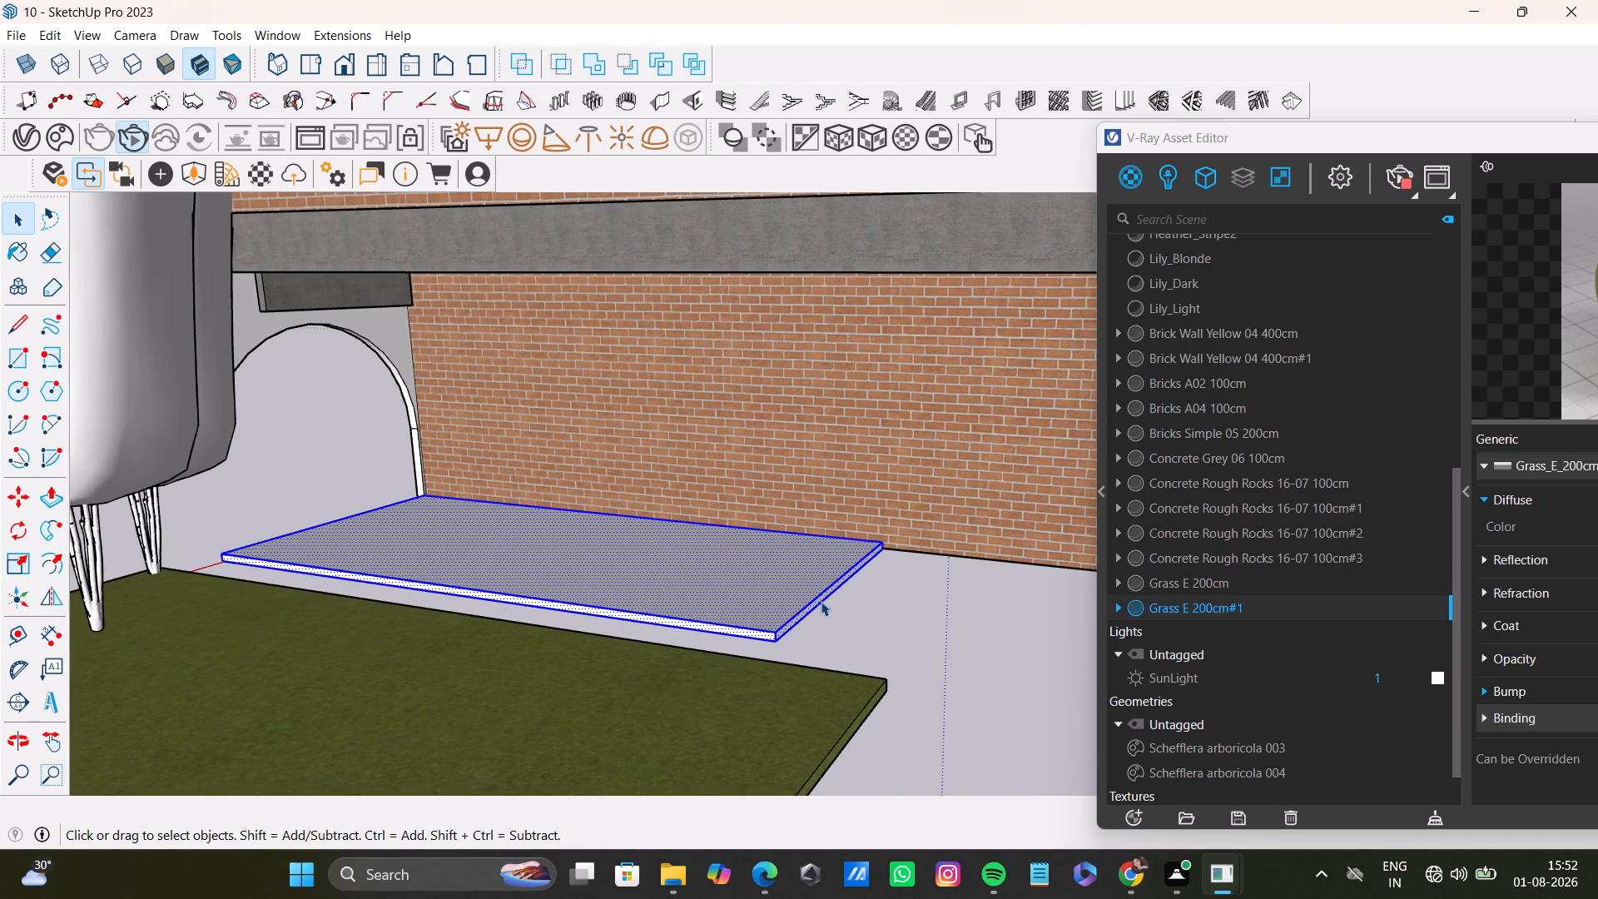
key("p")
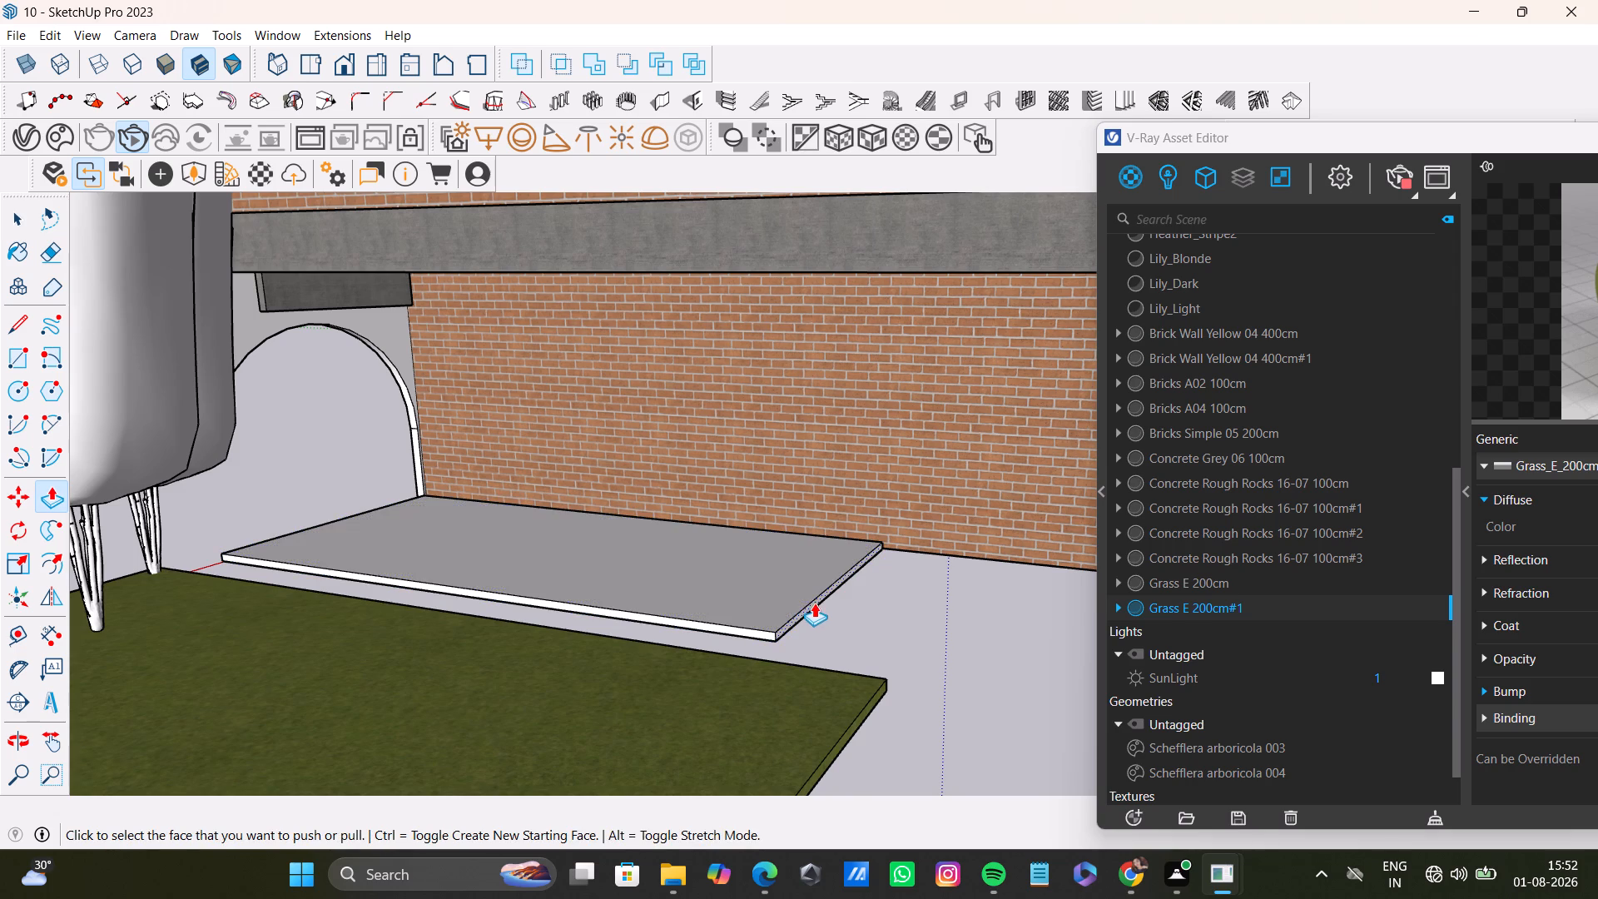
left_click(814, 602)
middle_click_drag(1012, 650, 640, 420)
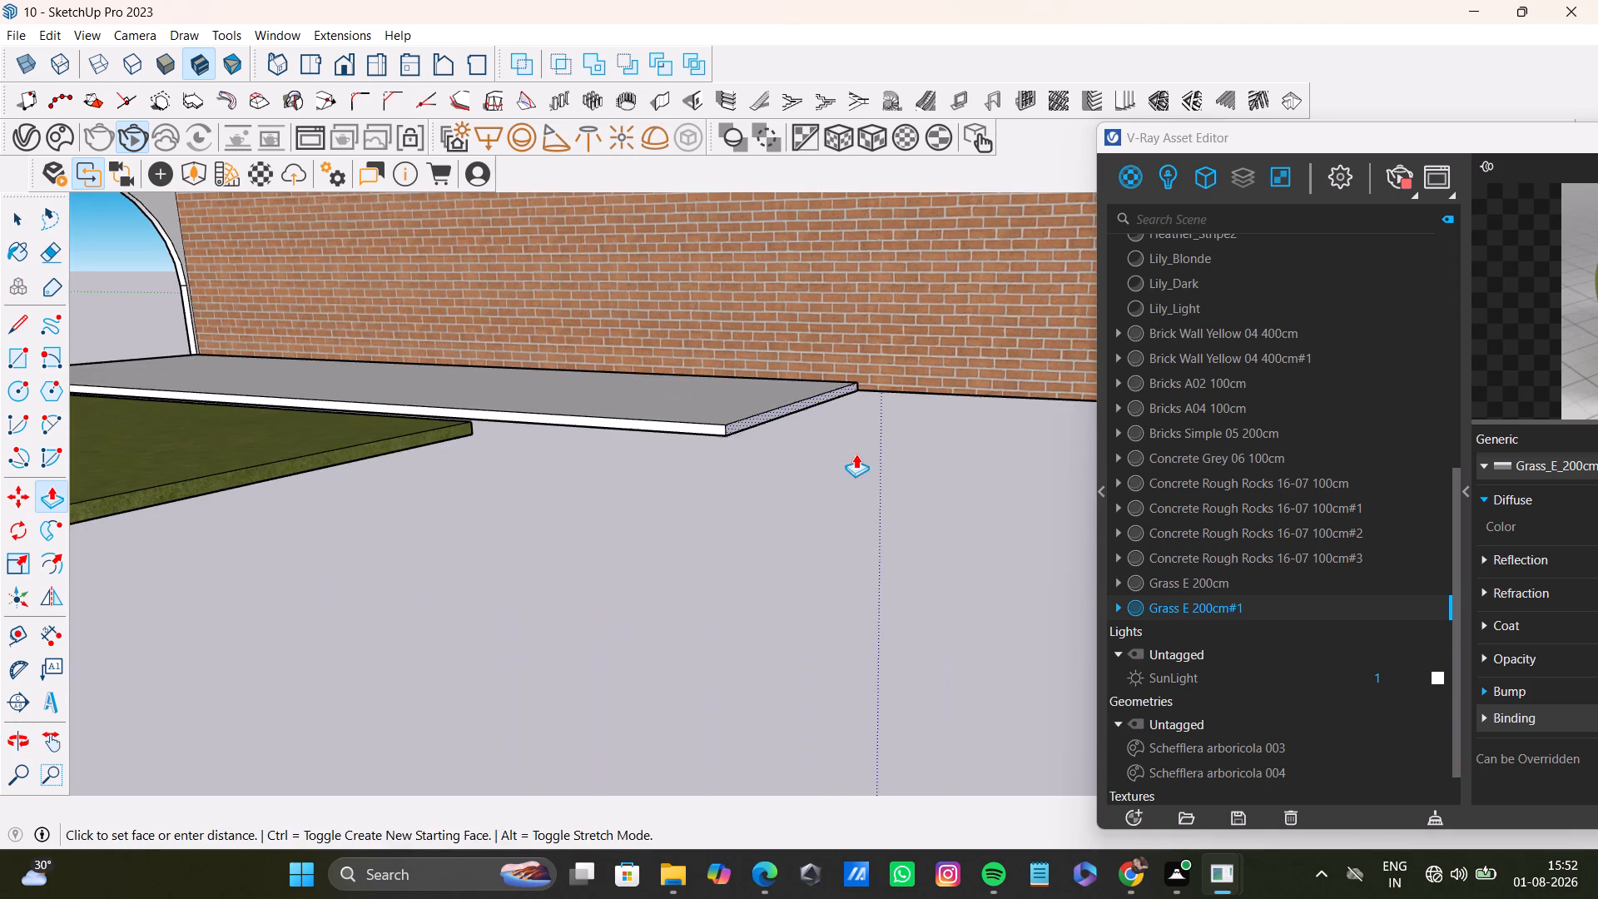
middle_click_drag(960, 469, 560, 503)
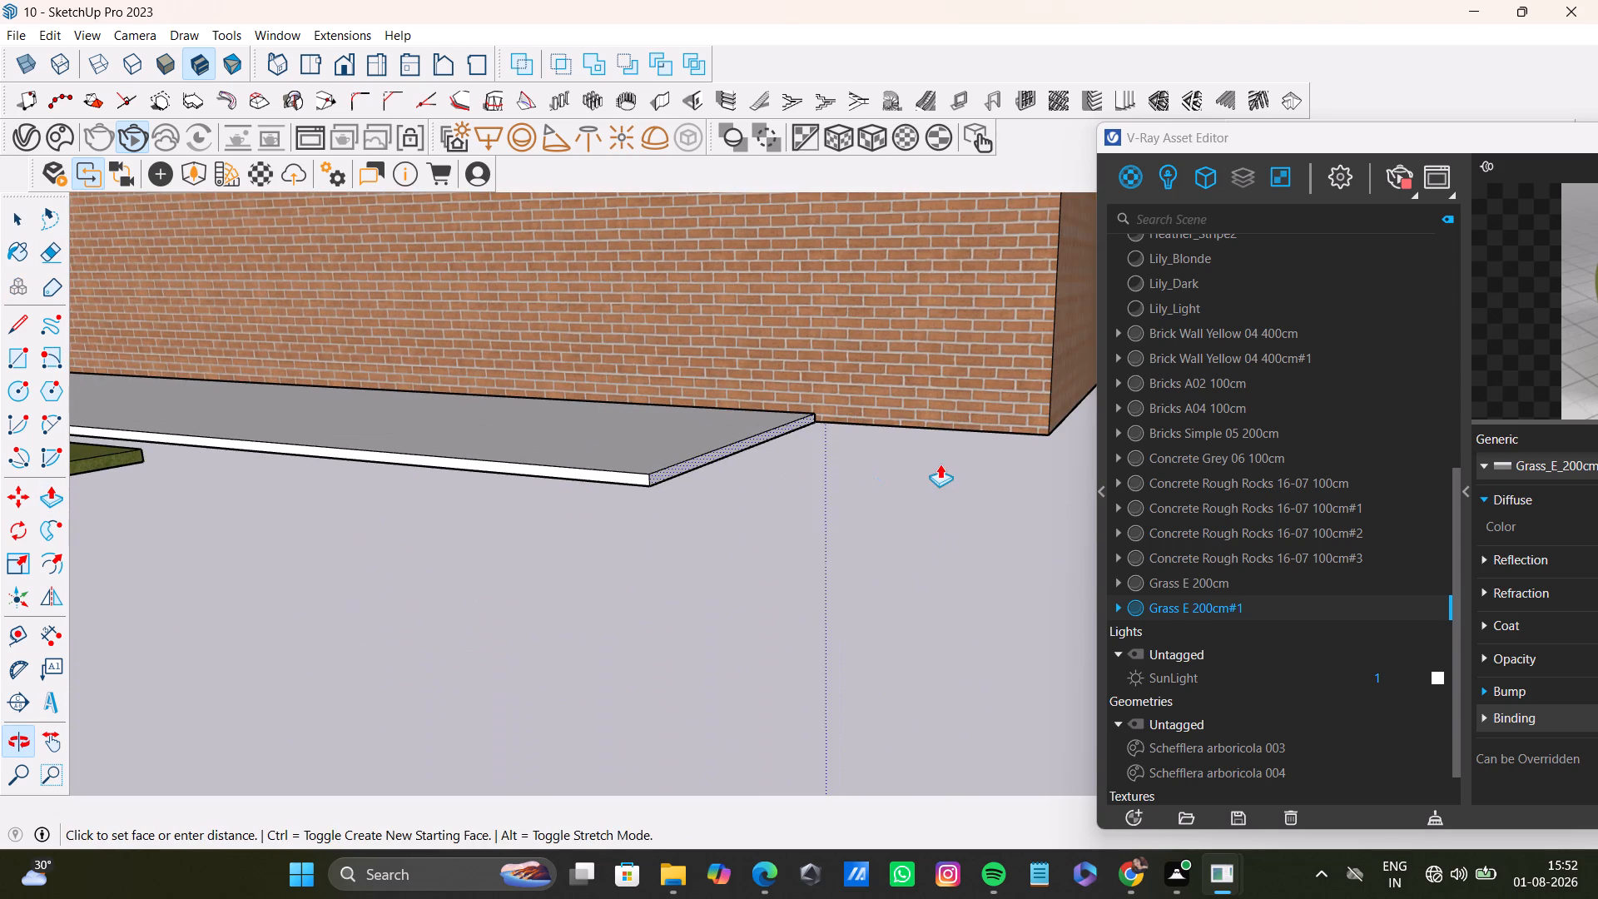
left_click(1005, 457)
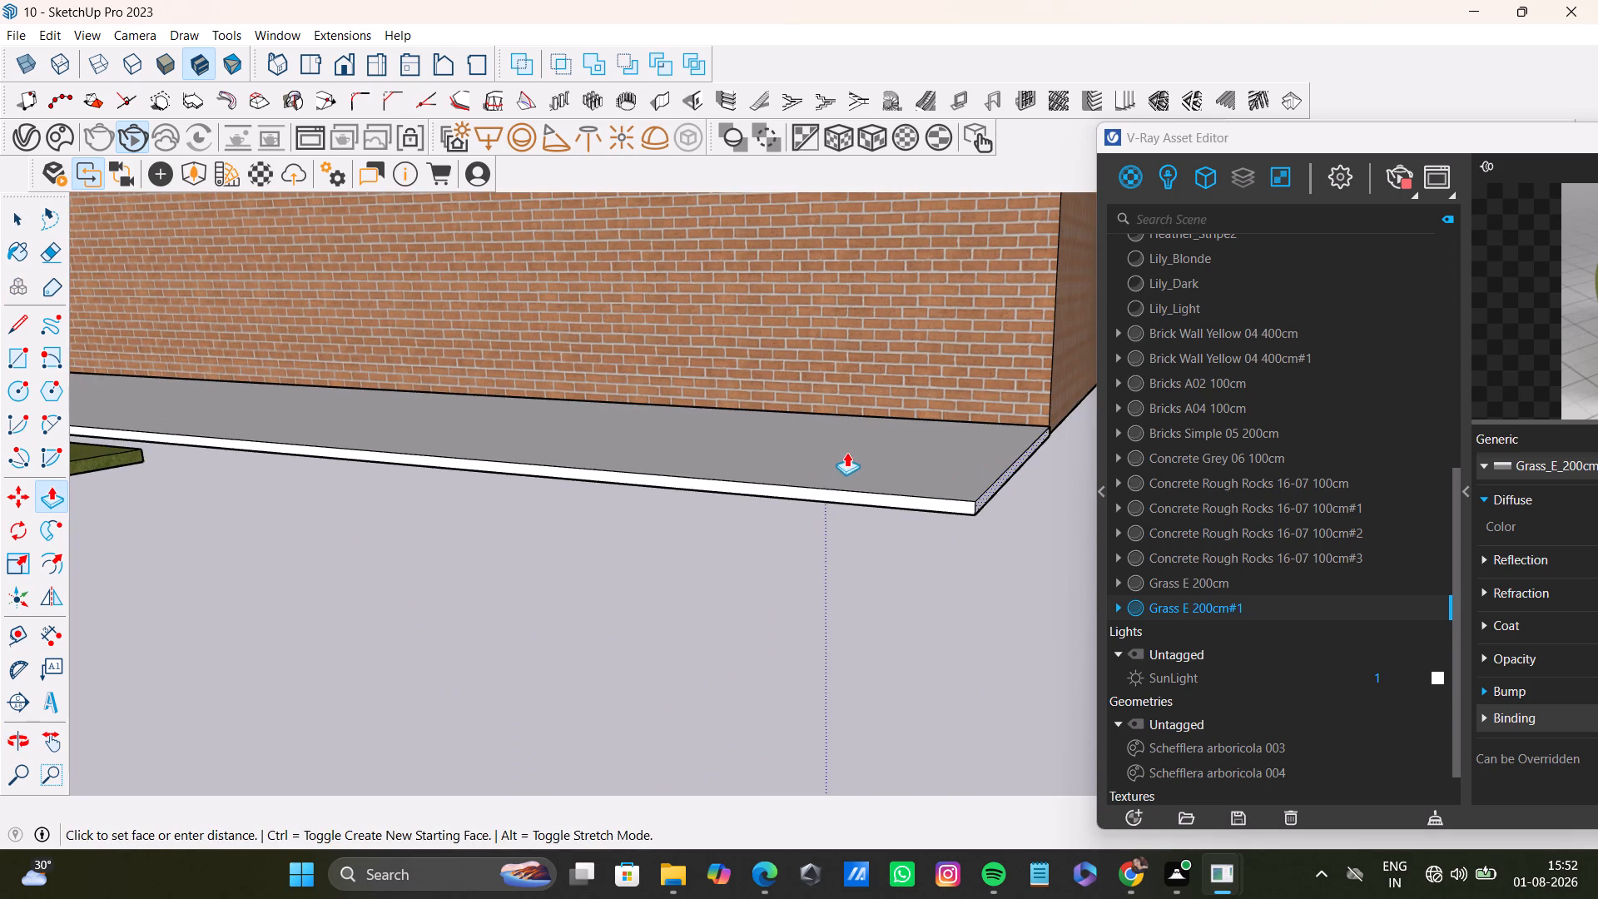
Push the slab's top face down under the end arch to make the slab thinner.
middle_click_drag(845, 512, 875, 369)
middle_click_drag(930, 463, 896, 518)
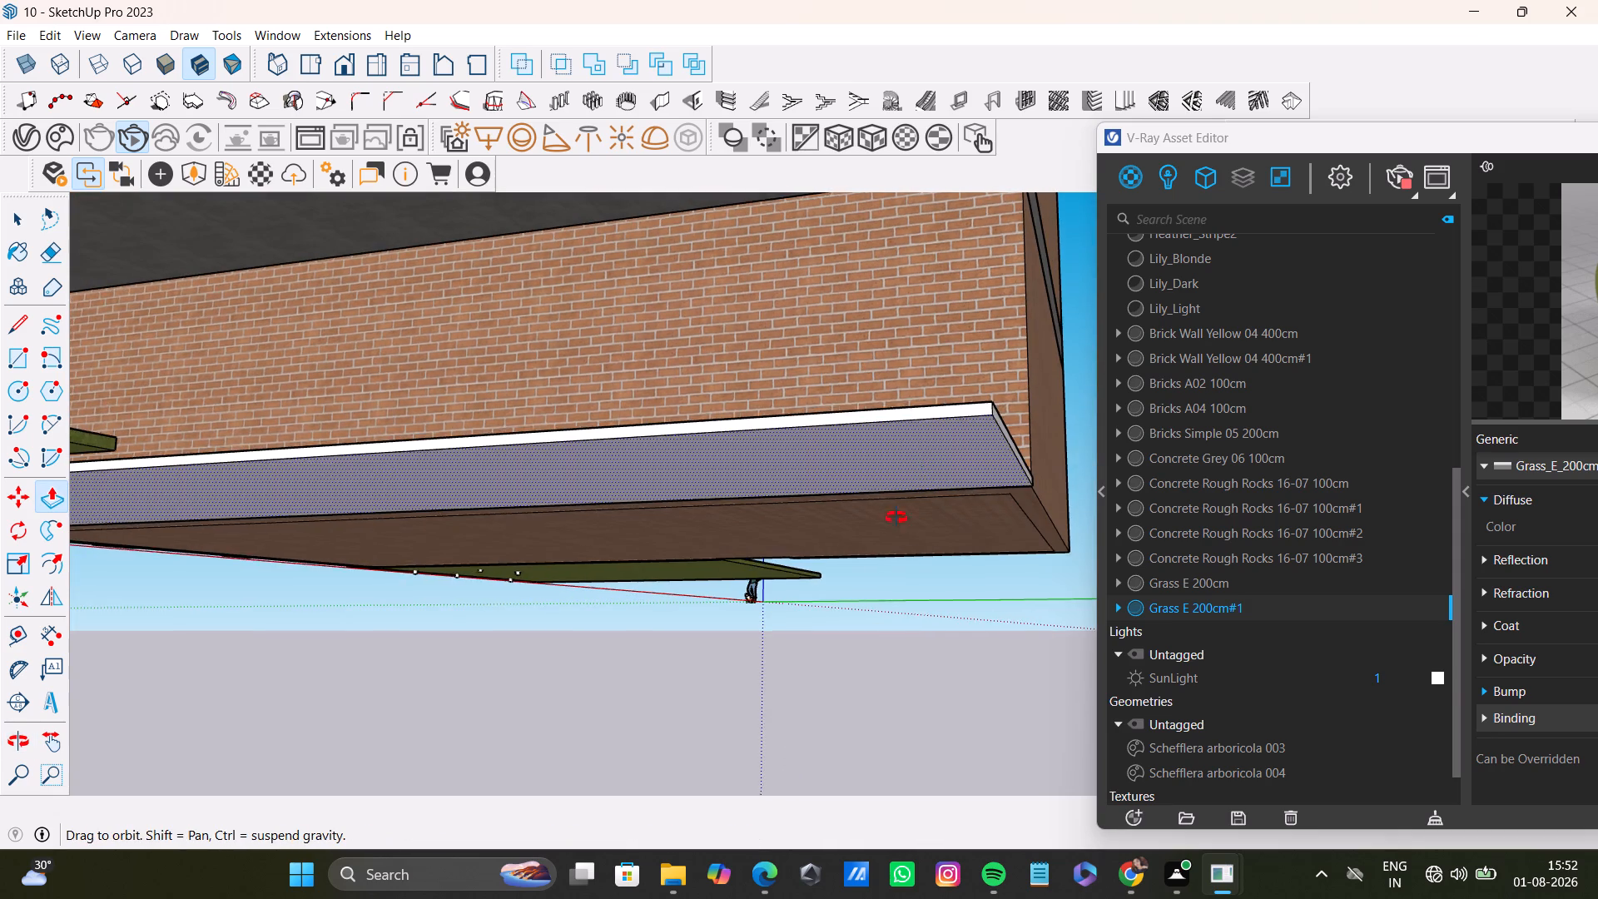
middle_click_drag(896, 518, 865, 703)
scroll(551, 488, "down", 9)
middle_click_drag(357, 447, 815, 491)
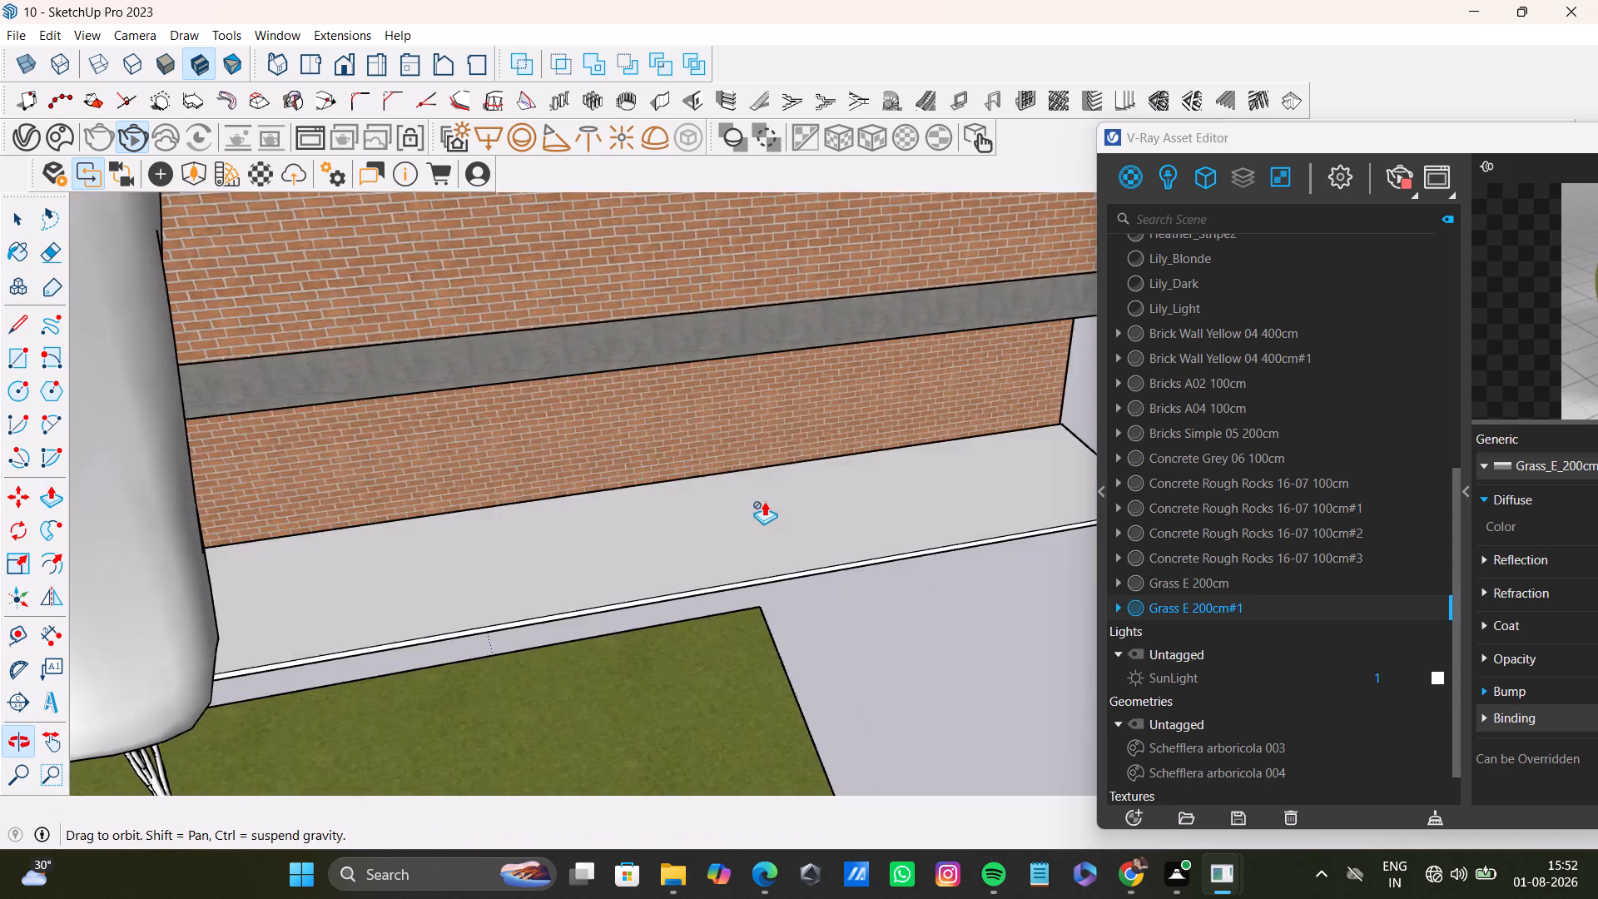
middle_click_drag(649, 527, 856, 516)
middle_click_drag(552, 532, 812, 585)
scroll(689, 559, "down", 1)
scroll(558, 544, "down", 11)
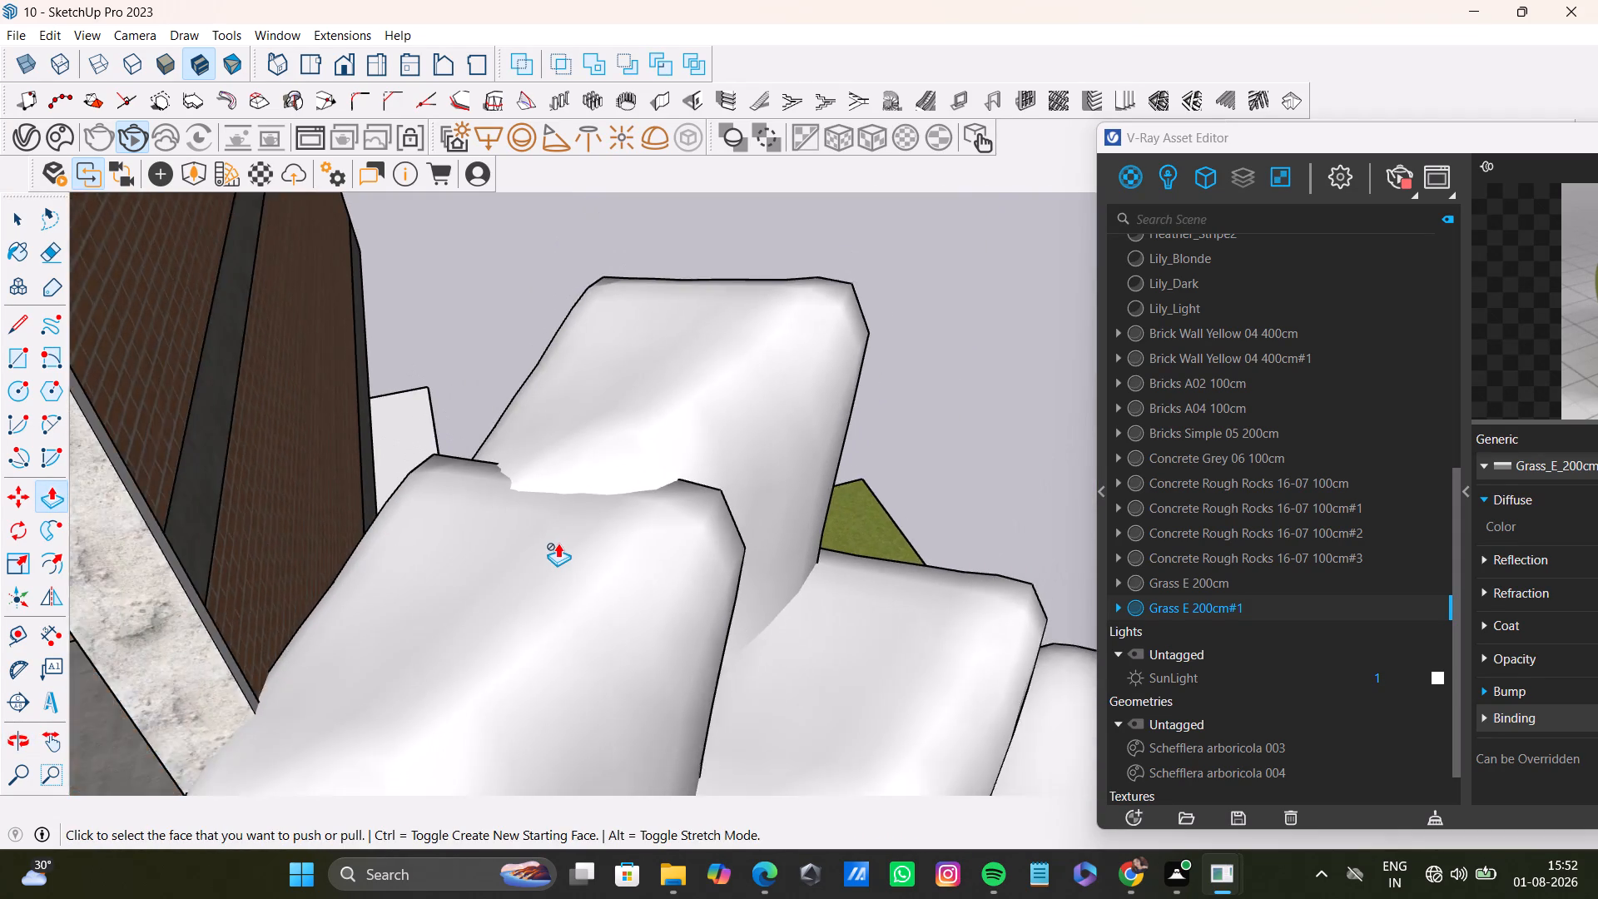
scroll(558, 543, "down", 20)
scroll(558, 543, "down", 8)
middle_click_drag(545, 602, 552, 474)
scroll(545, 602, "up", 1)
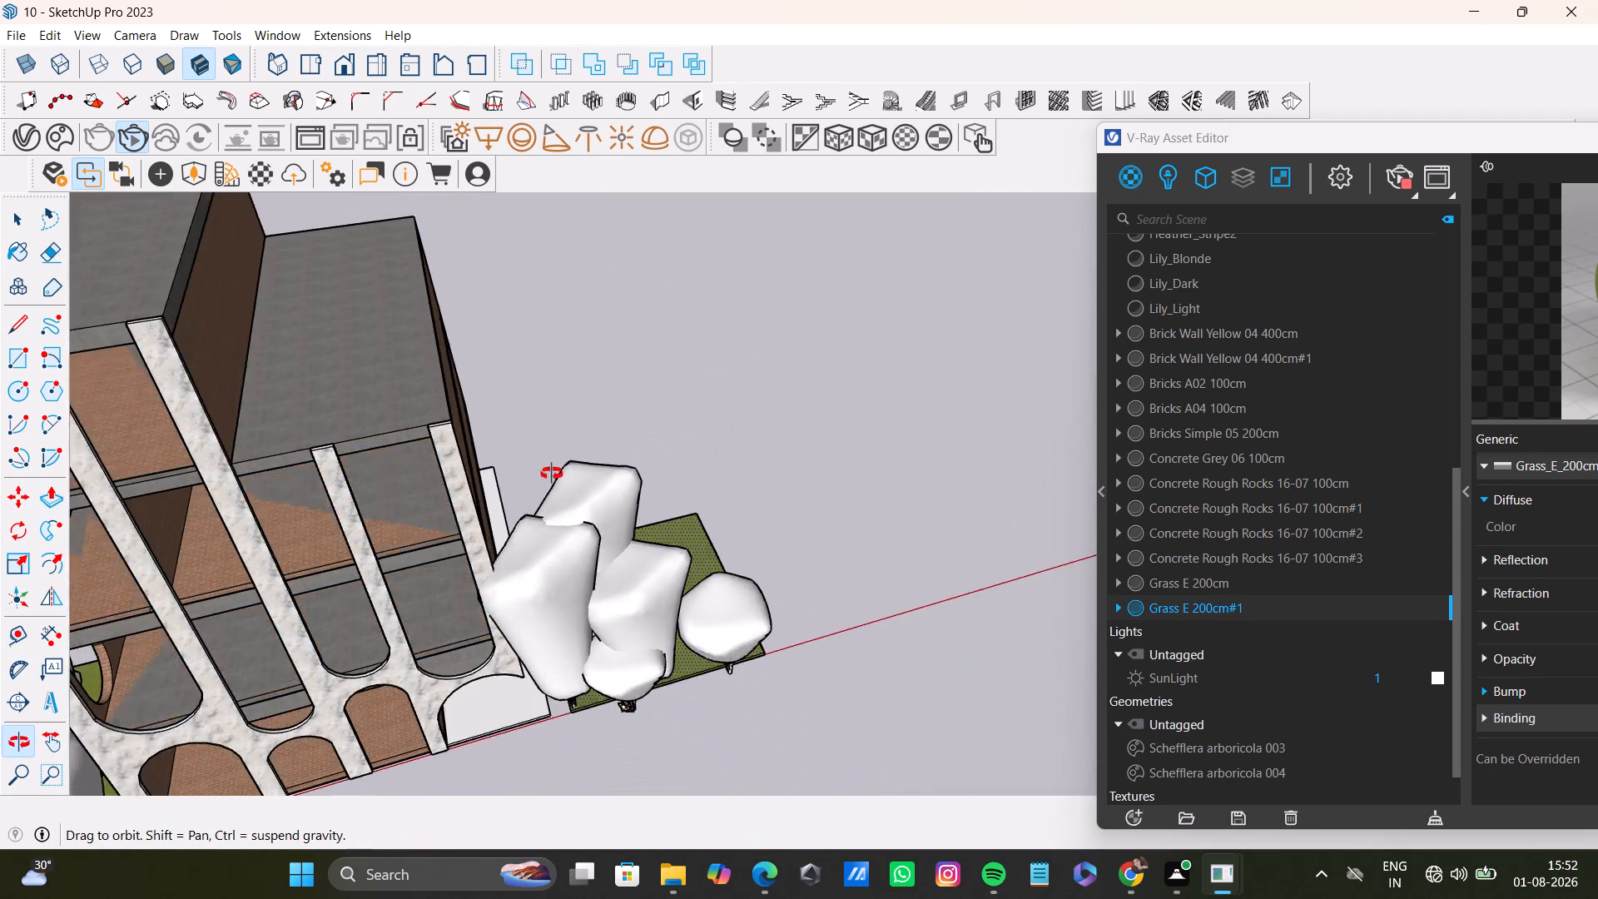
middle_click_drag(552, 474, 548, 419)
scroll(516, 544, "down", 1)
middle_click_drag(489, 613, 436, 495)
scroll(389, 661, "up", 7)
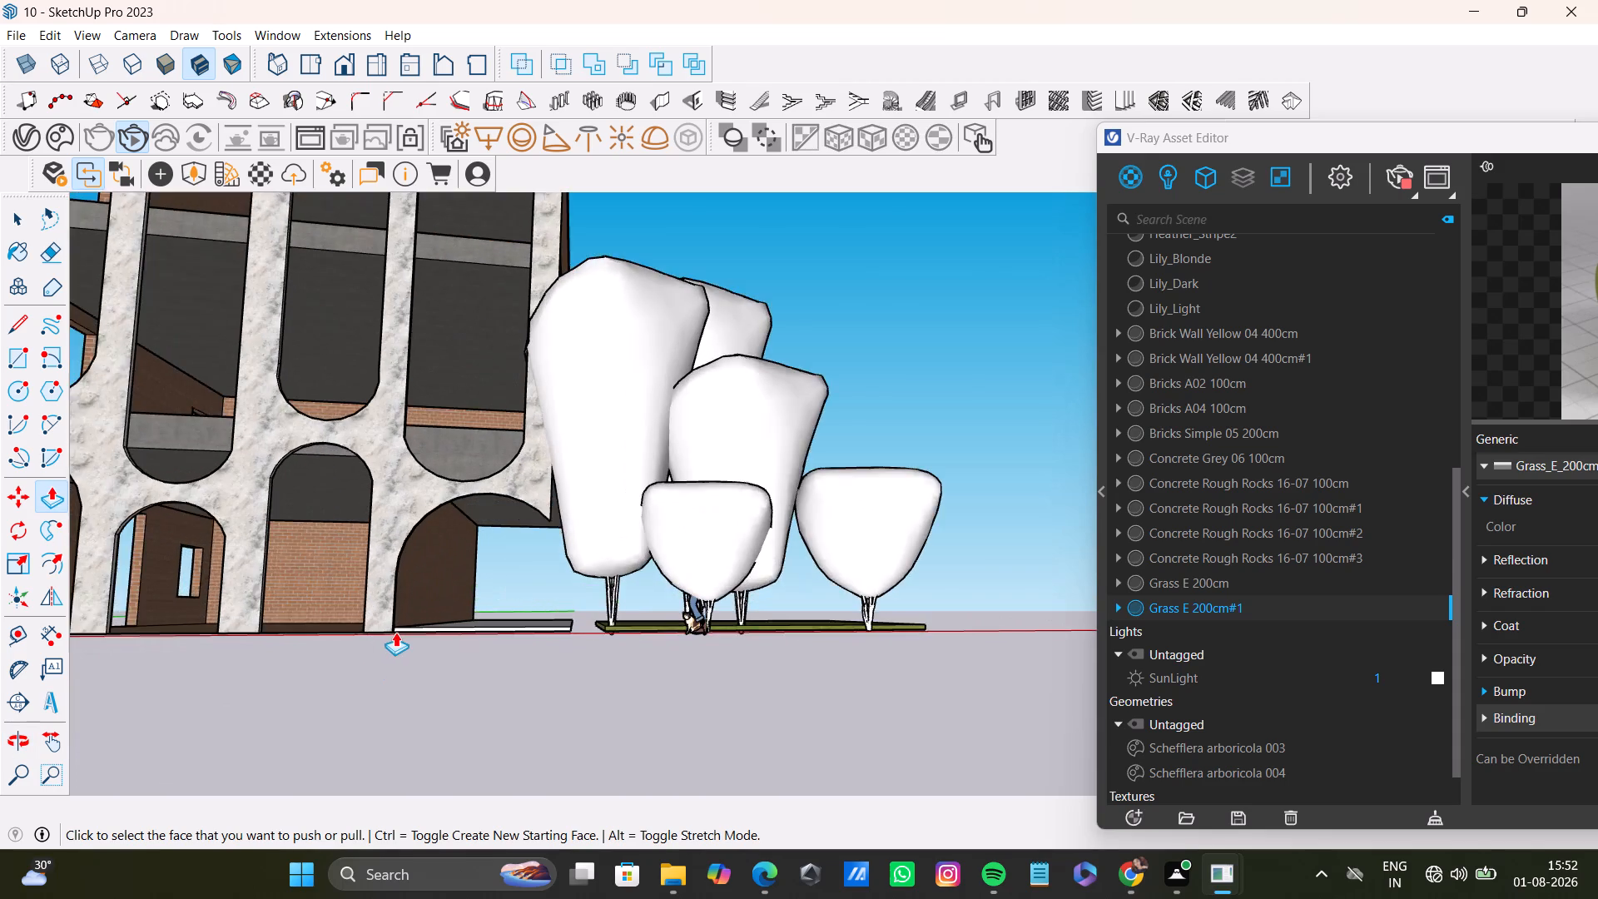
scroll(395, 632, "up", 11)
middle_click_drag(489, 626, 460, 688)
left_click(519, 594)
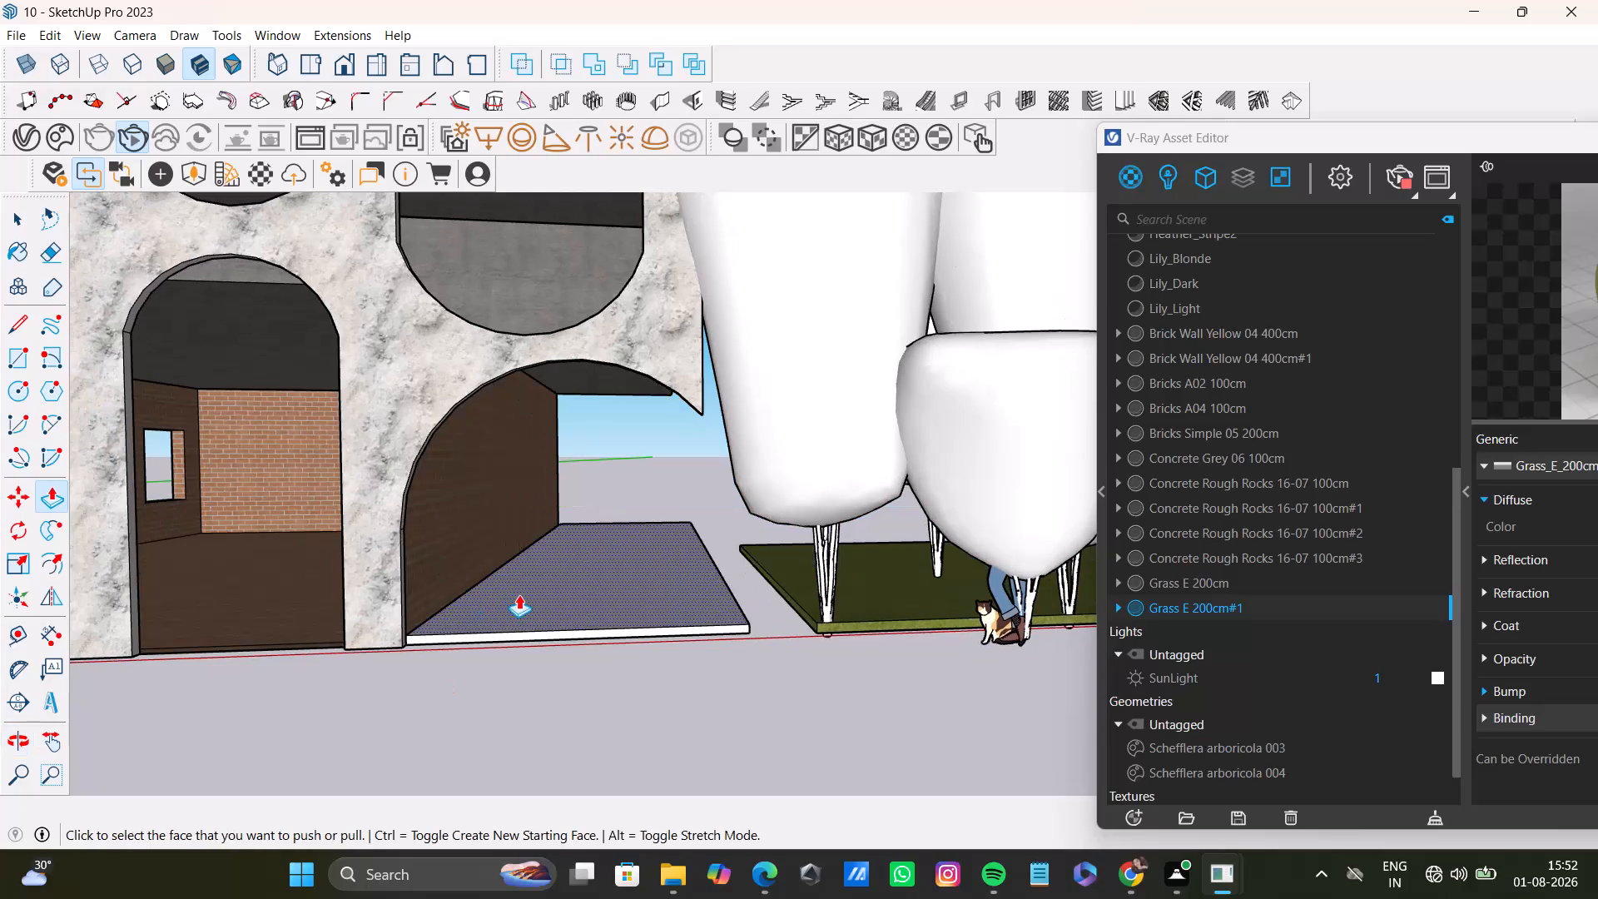
left_click(521, 599)
key("space")
left_click(567, 686)
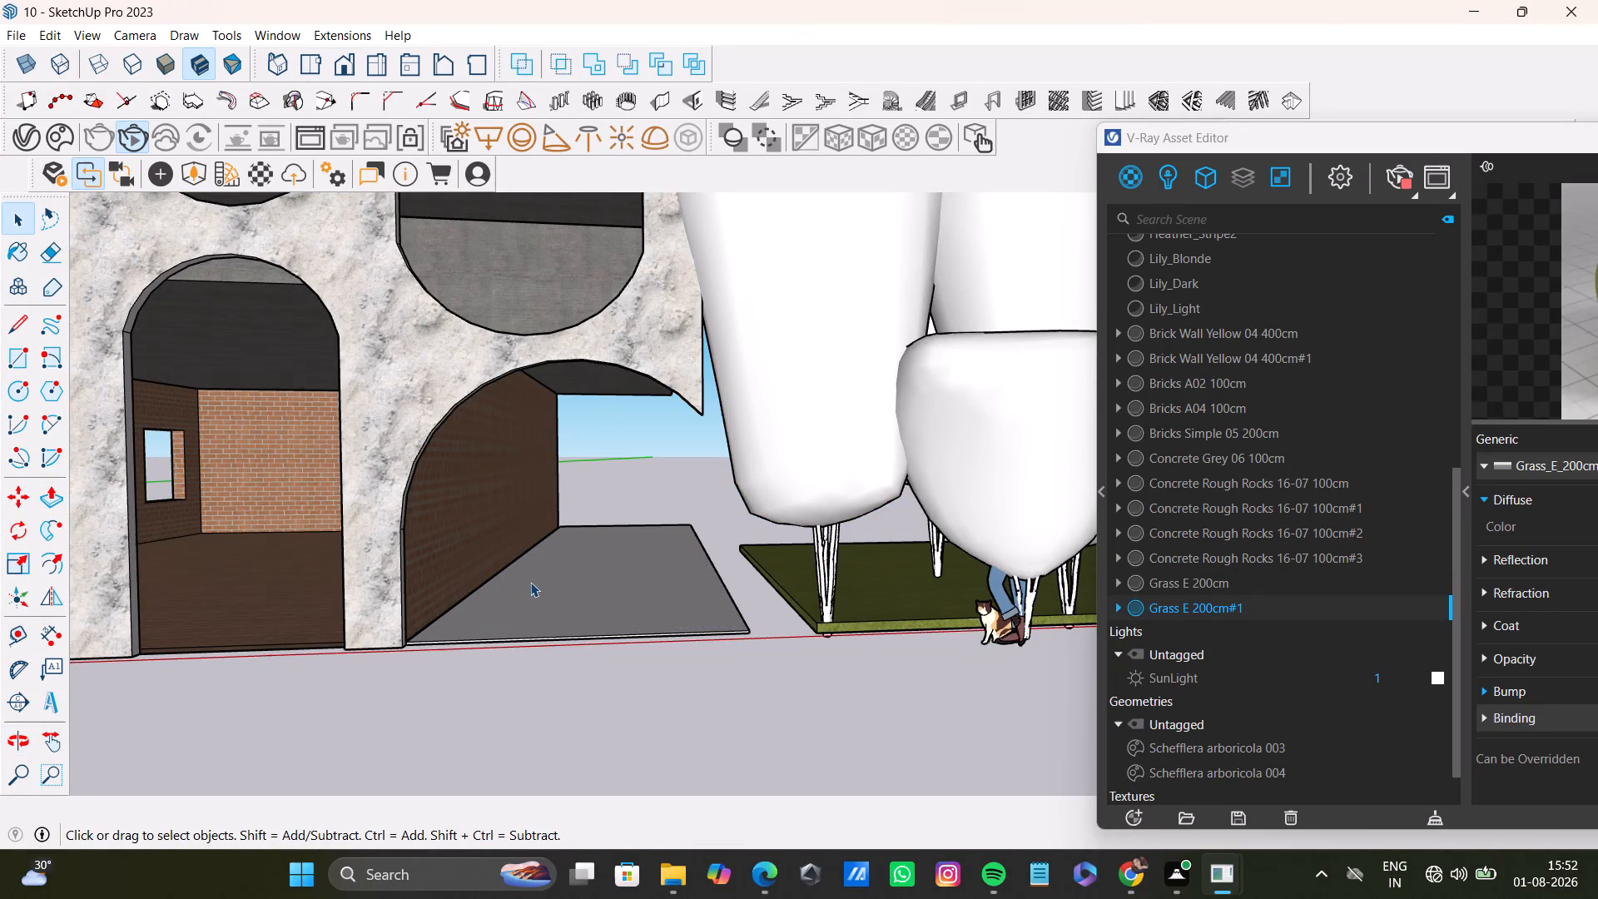
Search the Chaos Cosmos library for road and place the Modular Road 251 007 asset on the ground in front of the building.
left_click(56, 143)
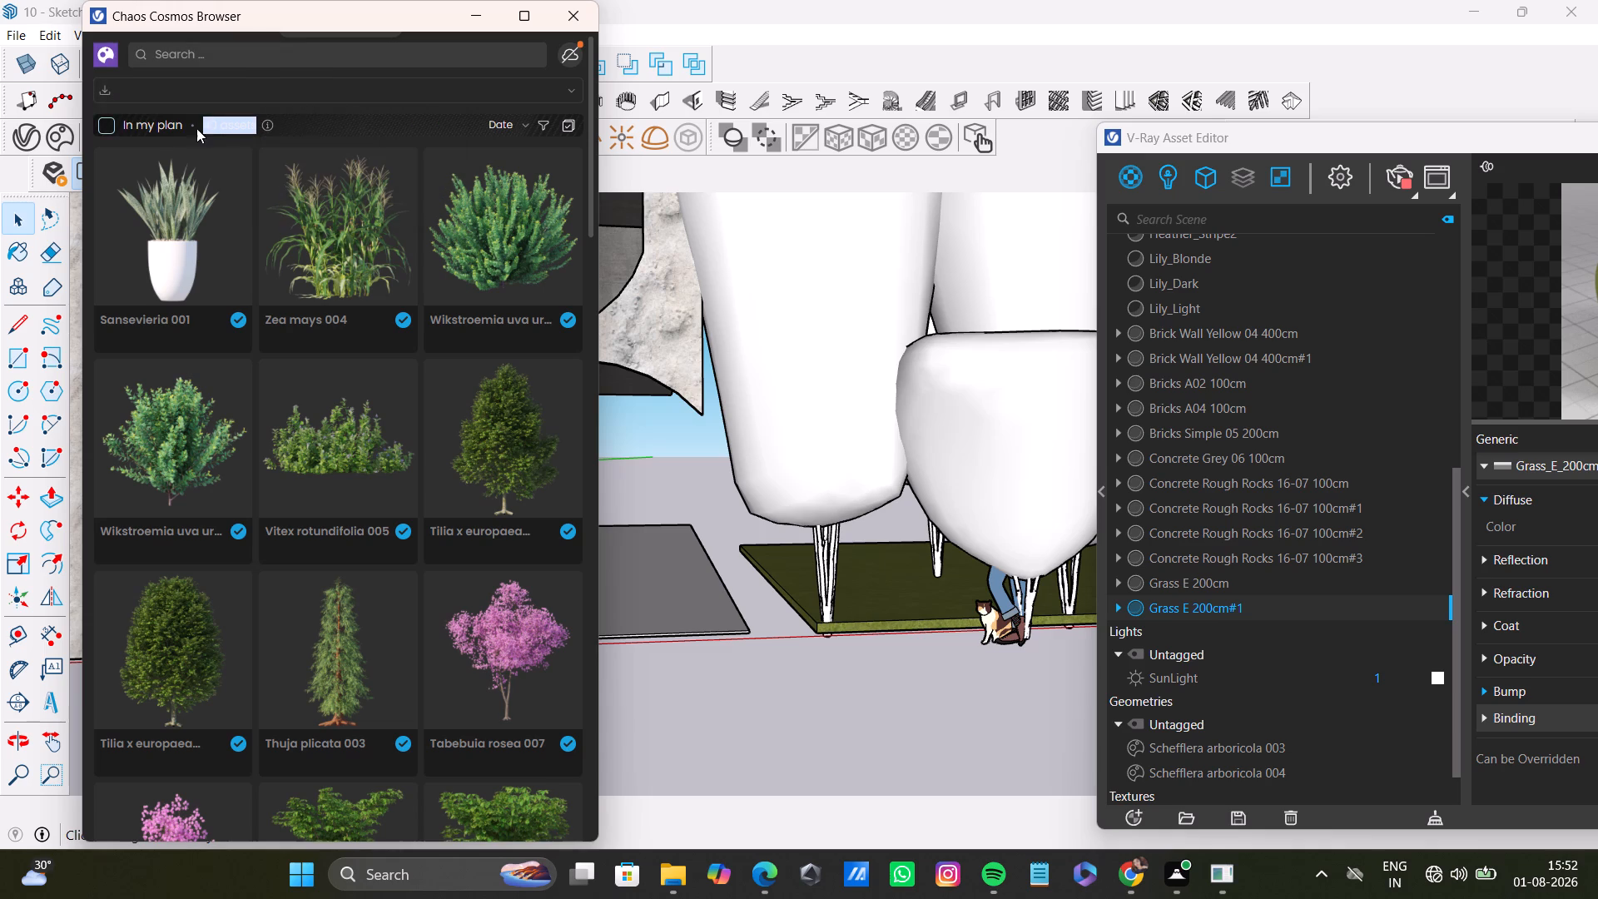
left_click(127, 77)
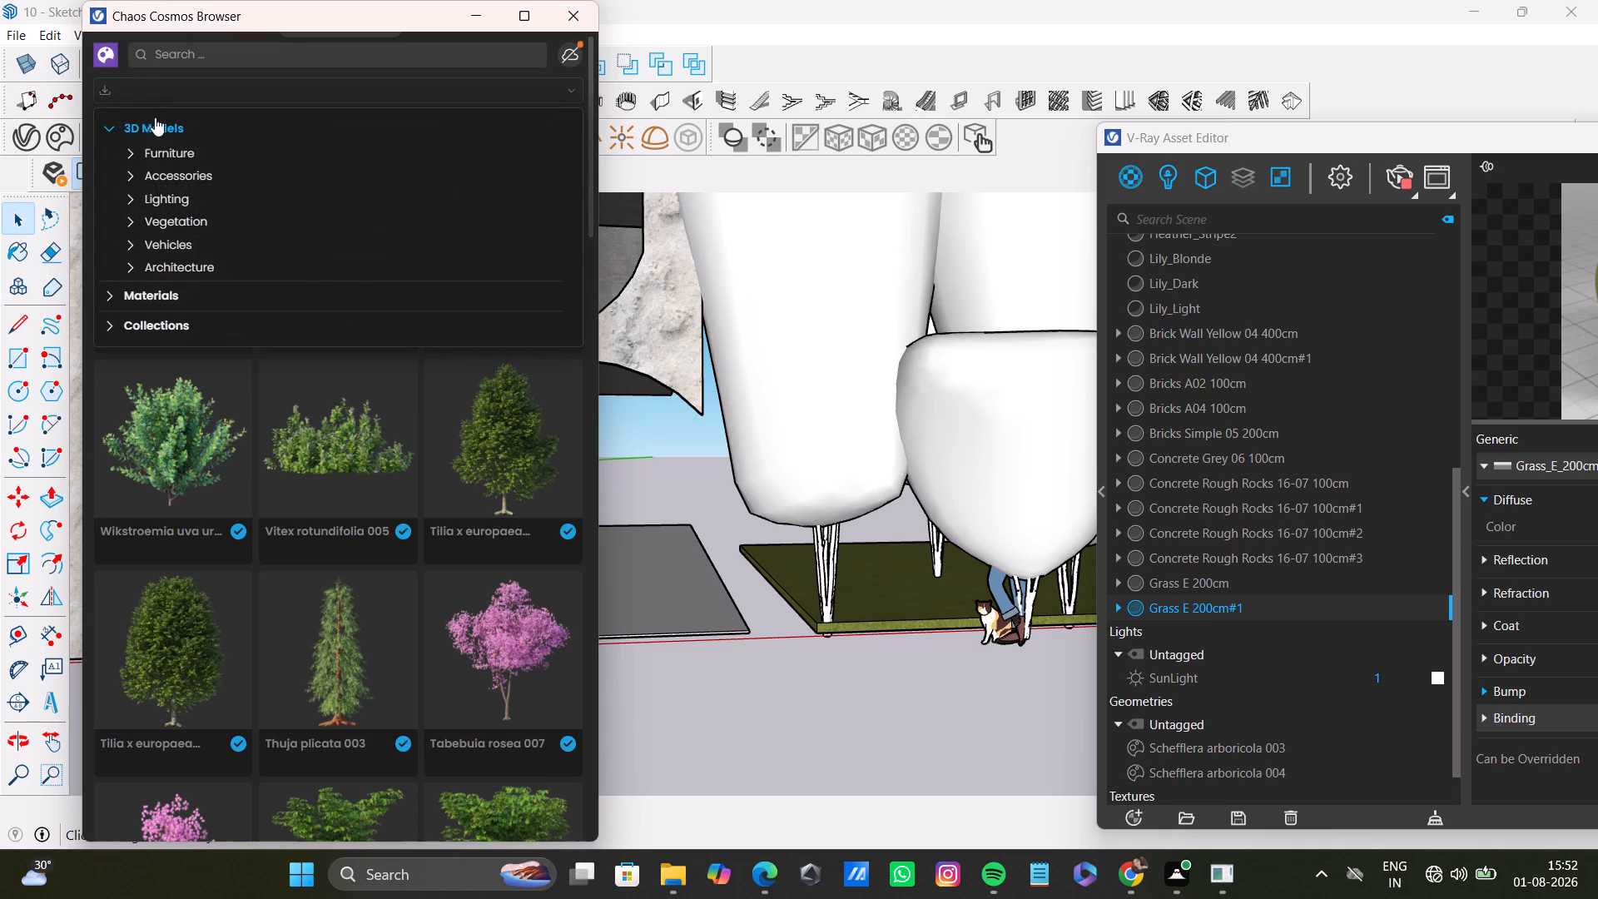
left_click(182, 134)
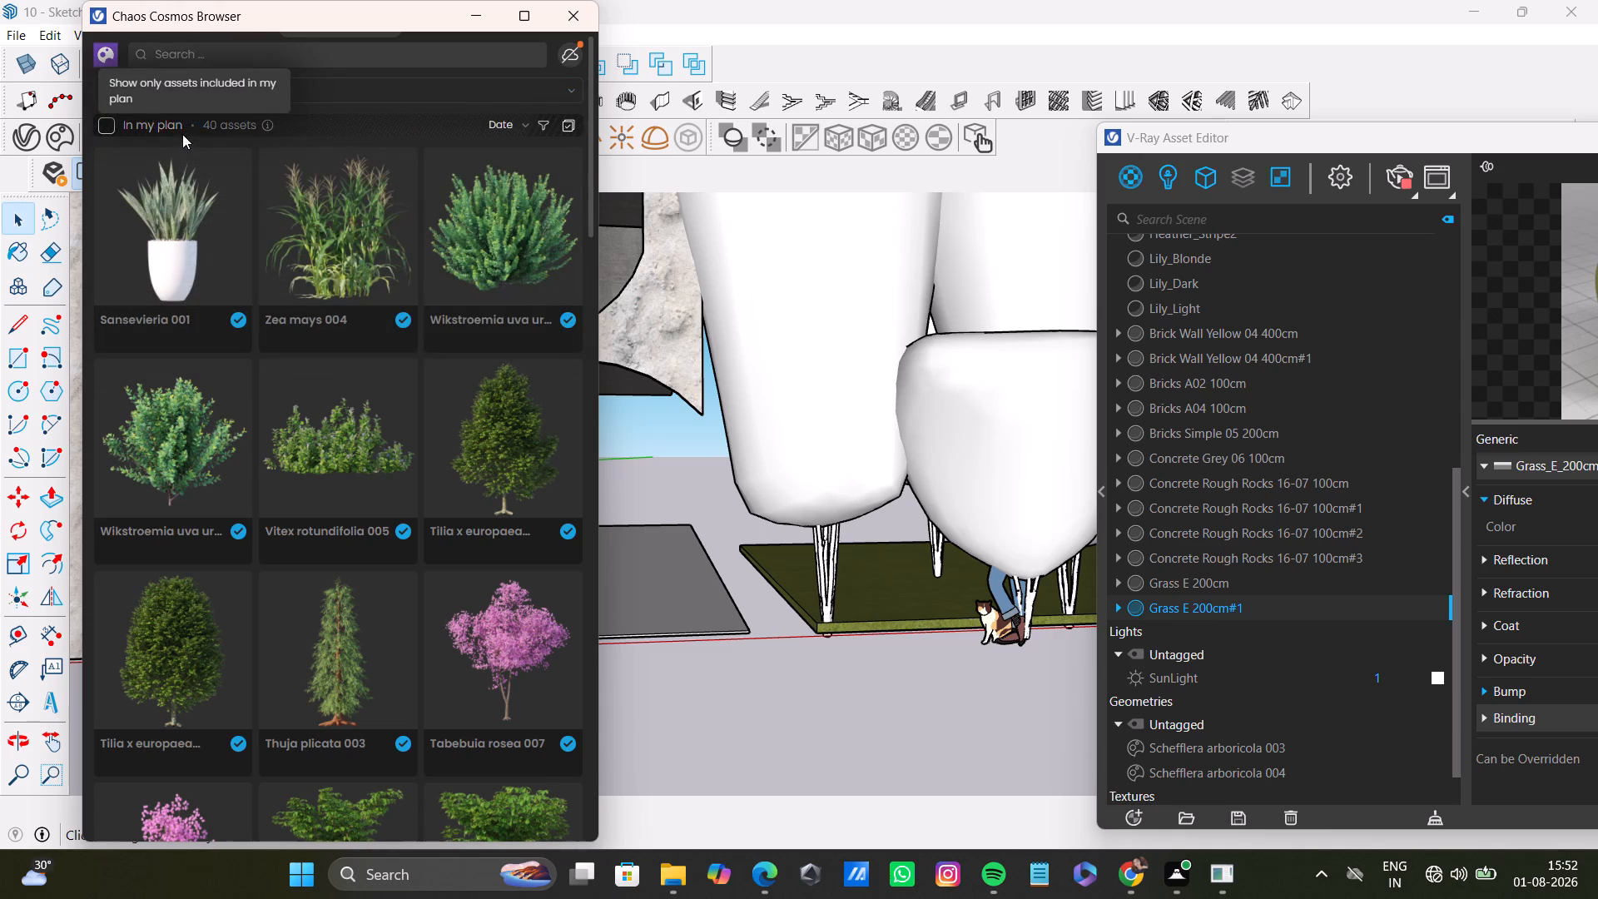
left_click(339, 167)
left_click(225, 59)
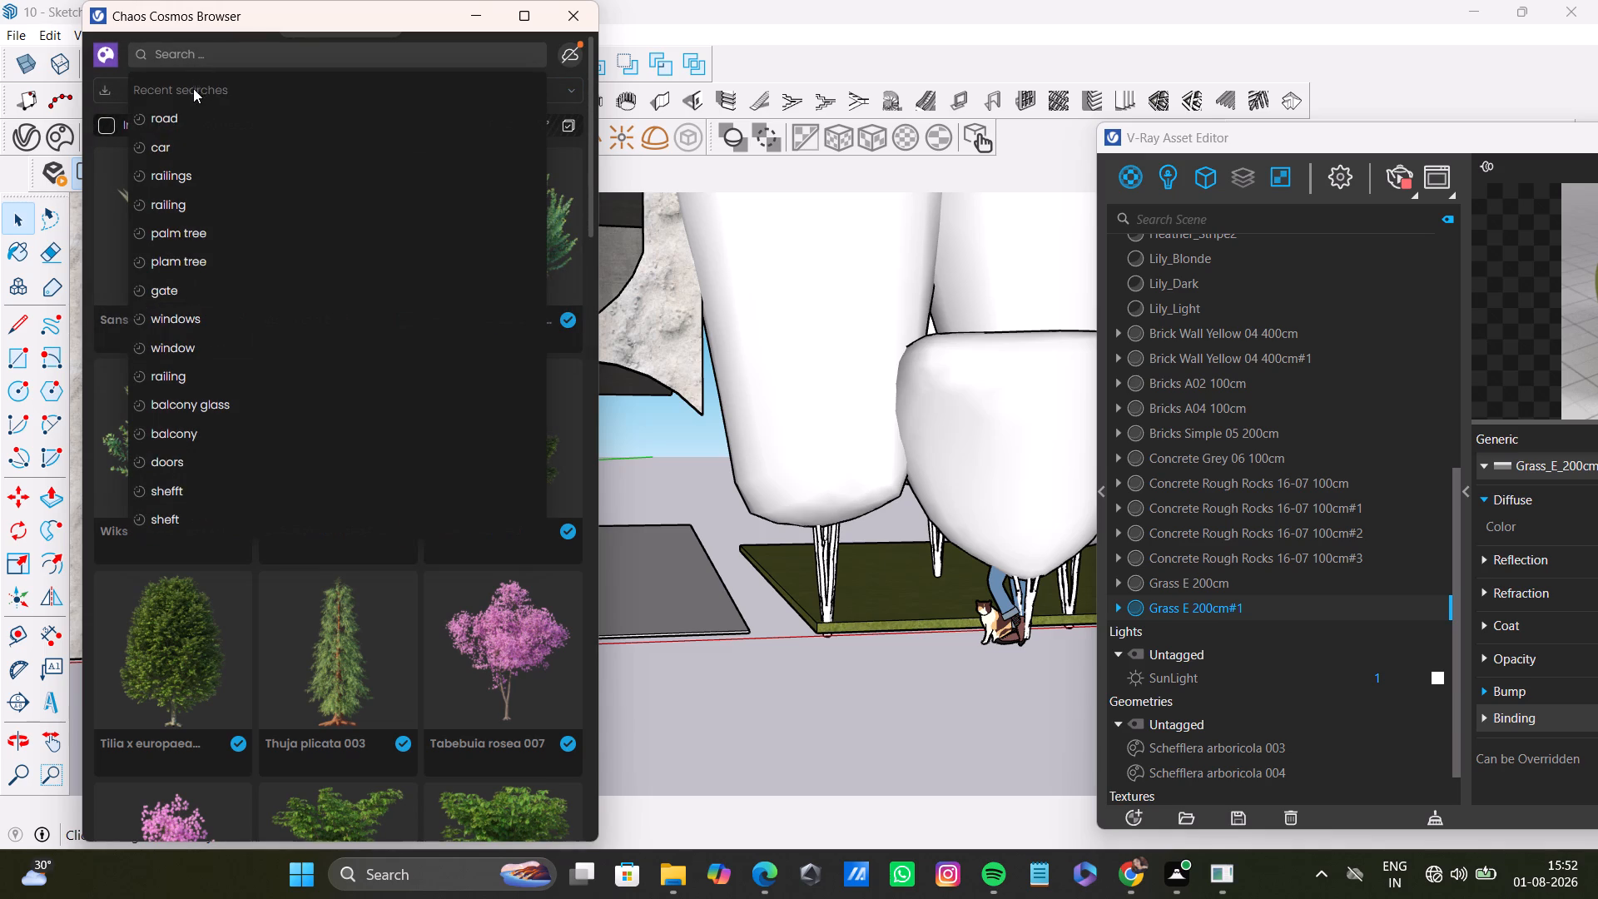
left_click(181, 117)
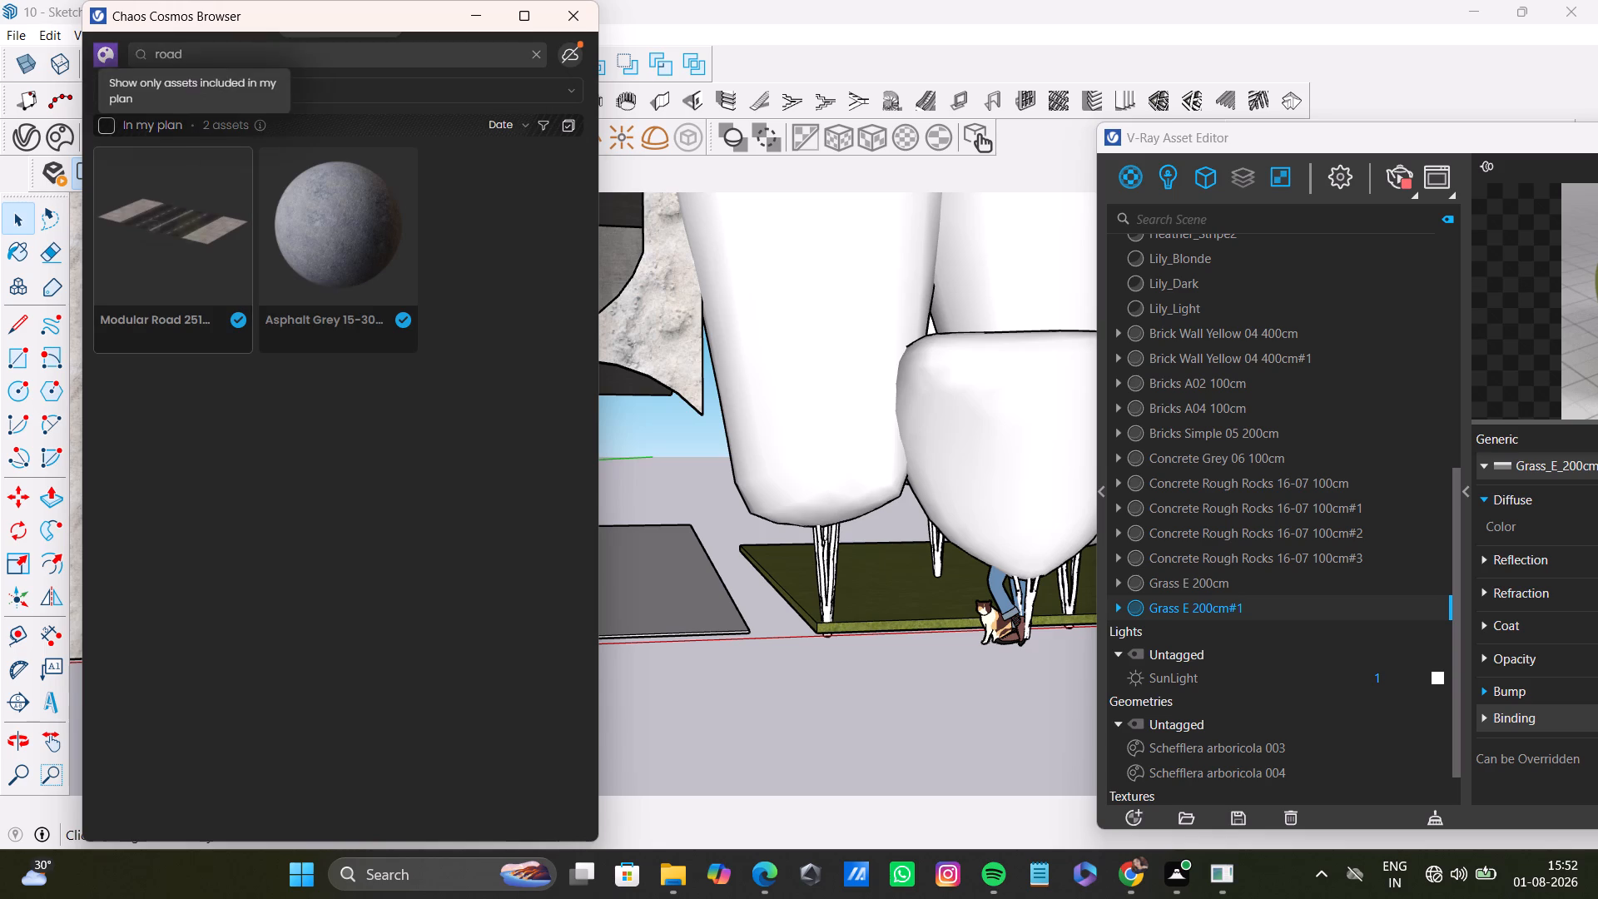
left_click(197, 234)
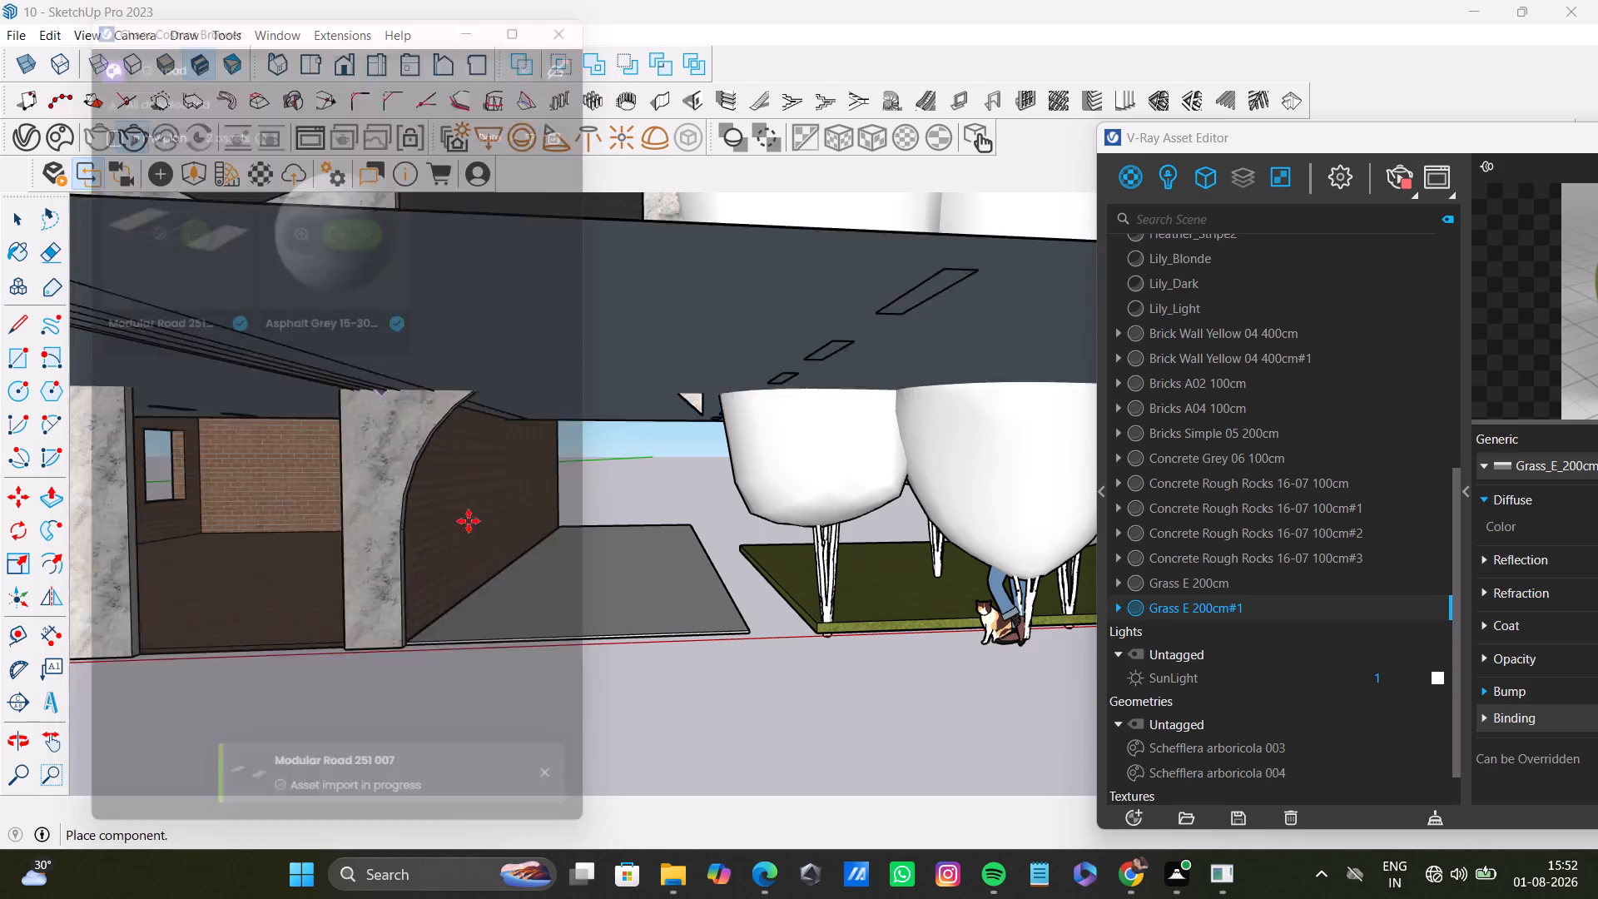
scroll(593, 609, "down", 14)
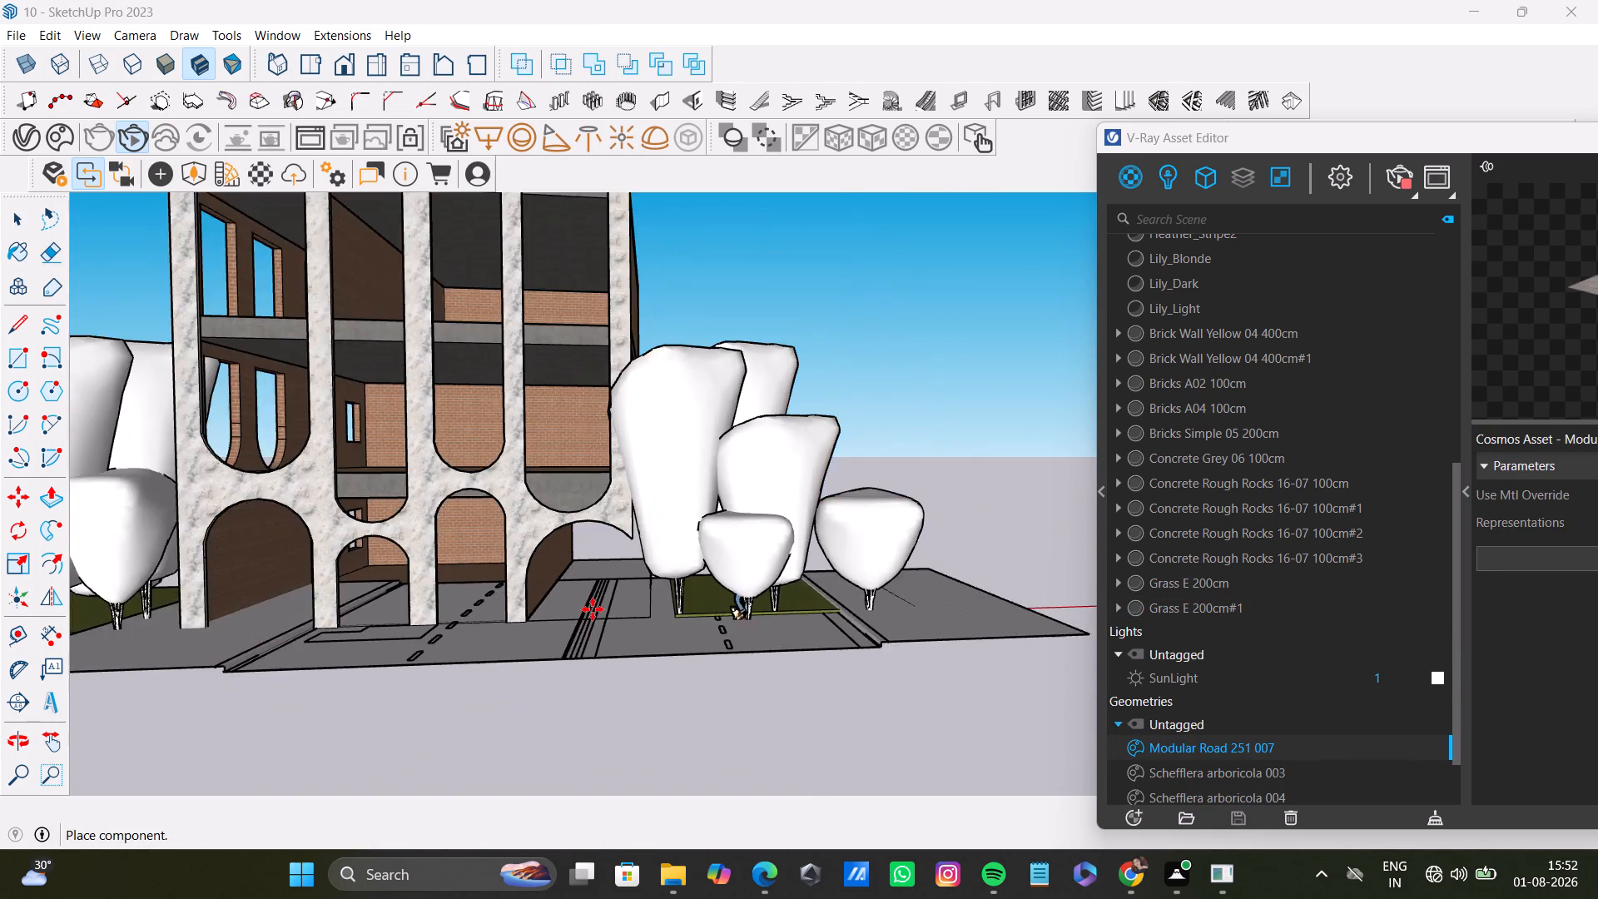
scroll(593, 609, "down", 4)
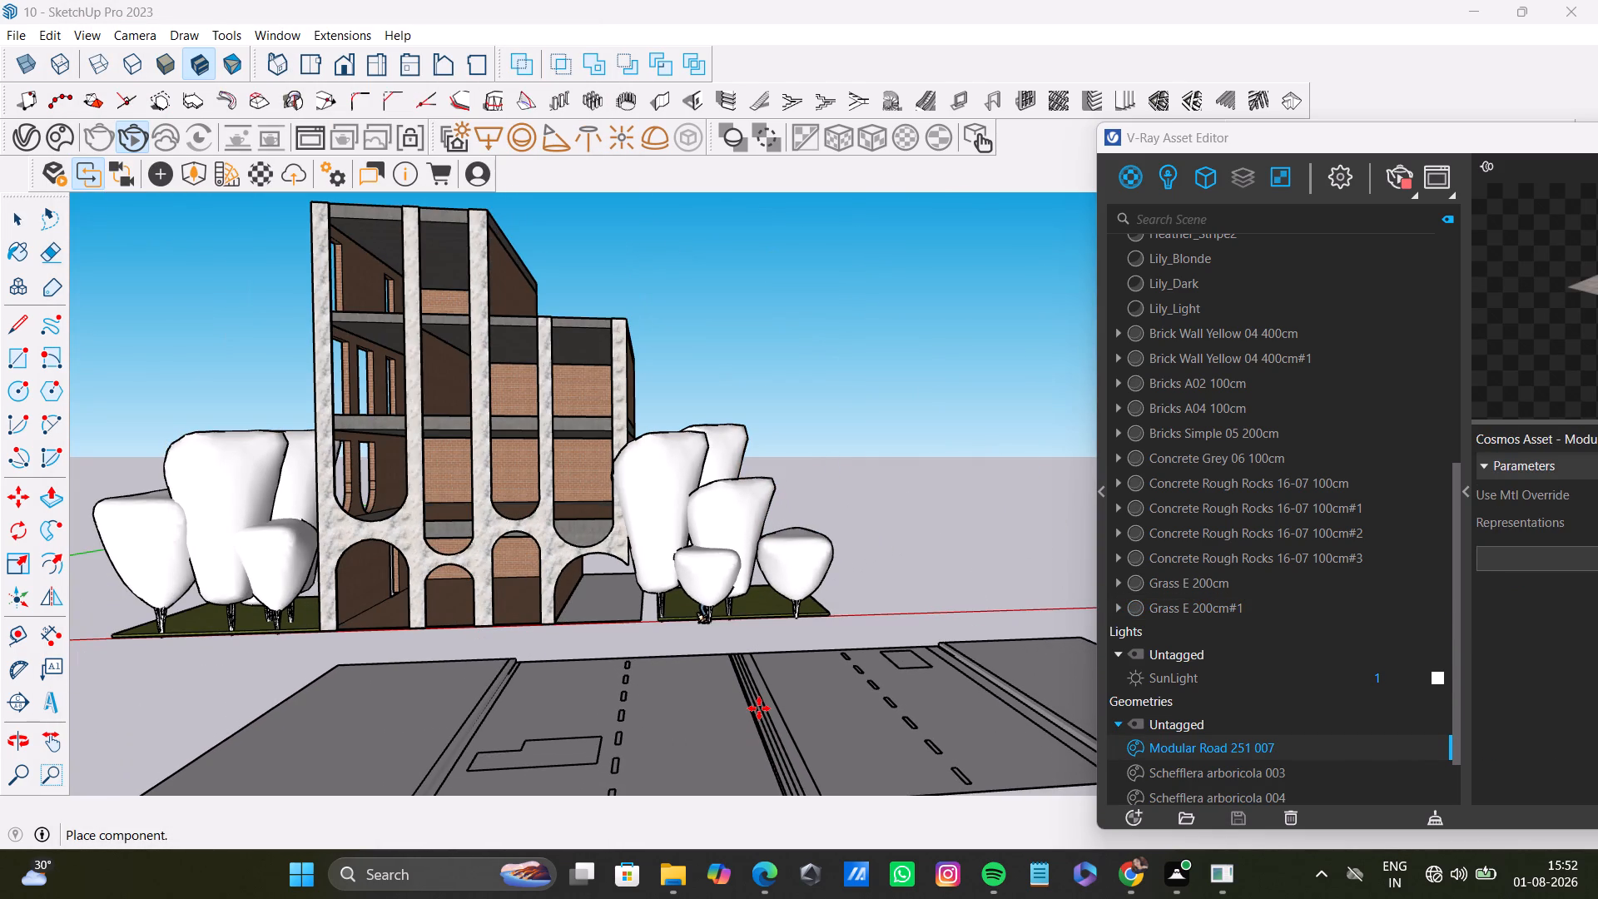
left_click(759, 708)
scroll(707, 673, "down", 7)
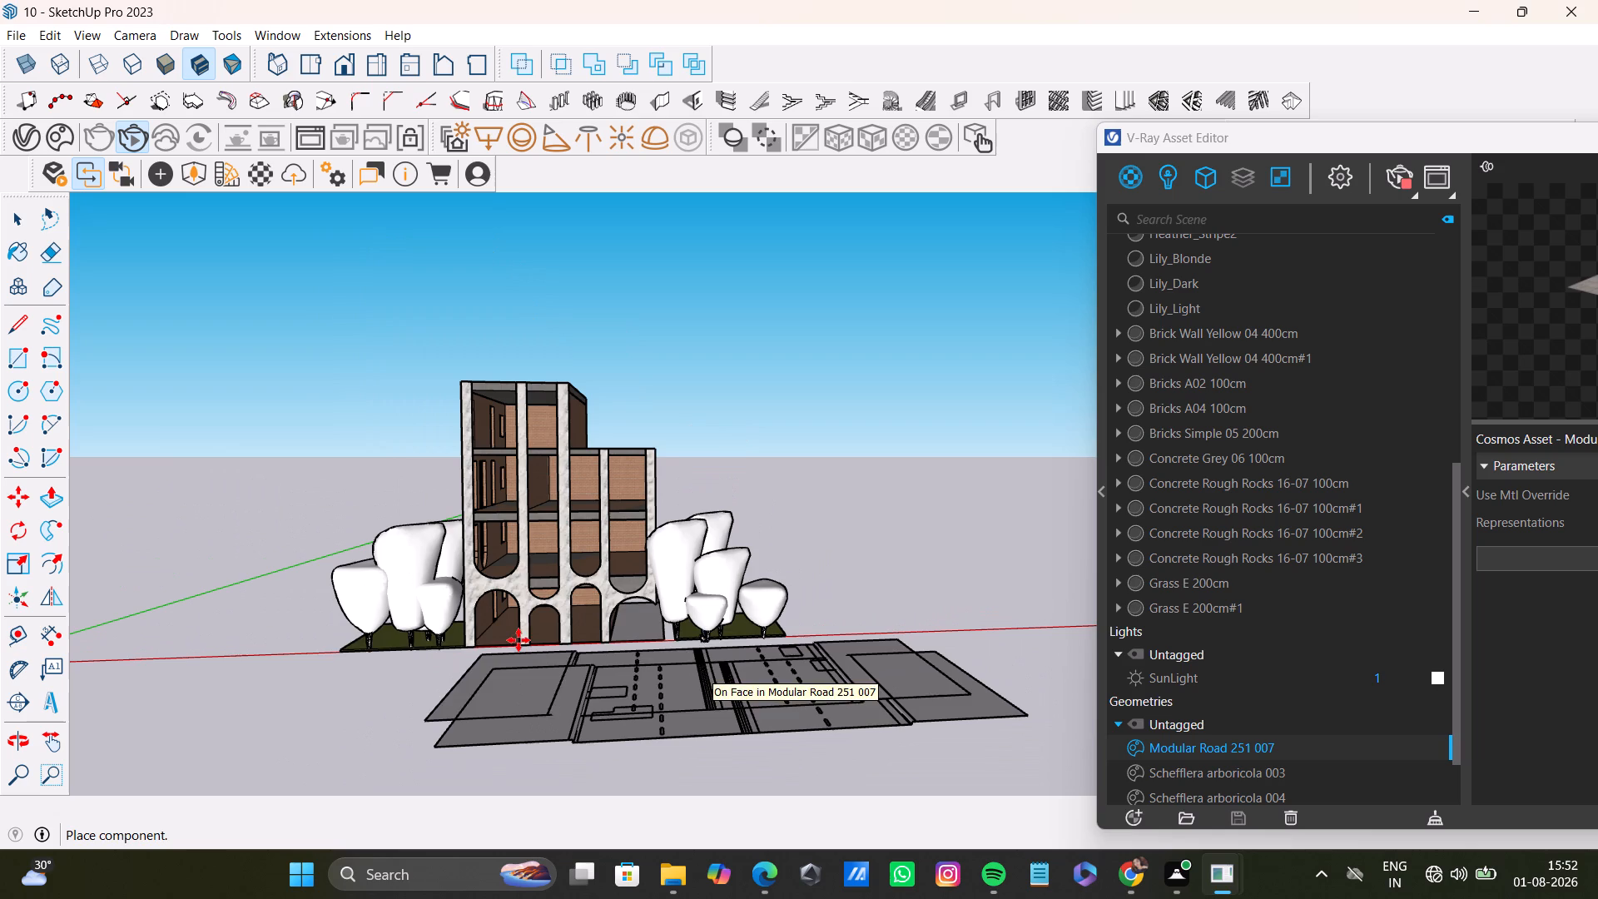
key("space")
Clear the asset browser away and stretch the modular road lengthwise by scaling its end edge outward, parallel to the building front.
left_click(921, 372)
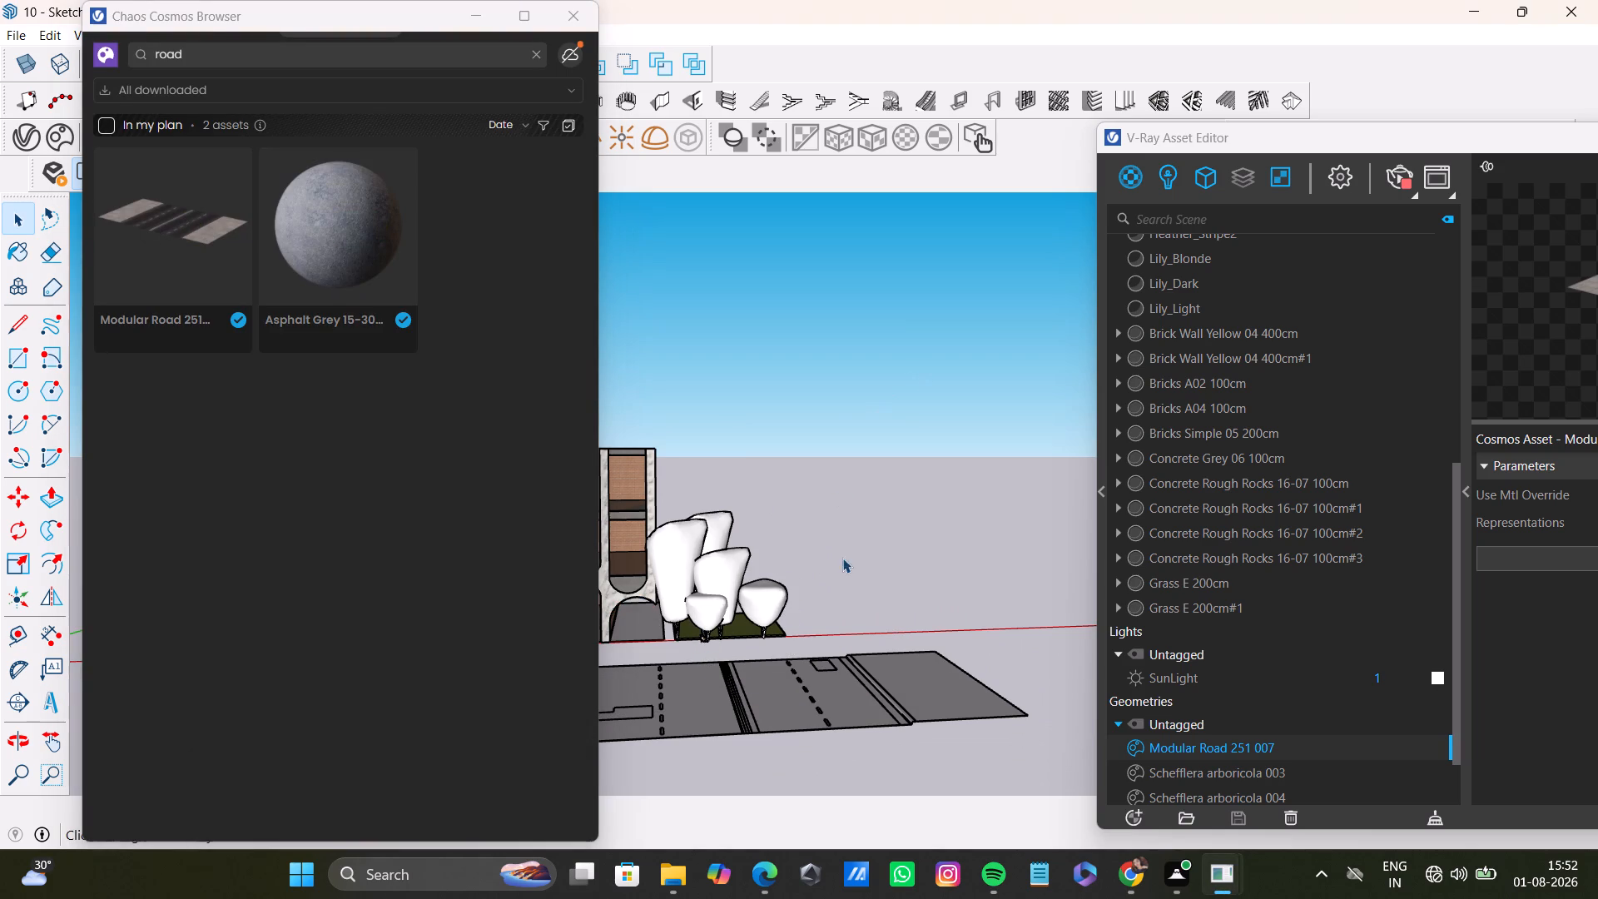
left_click(1027, 562)
left_click(1027, 714)
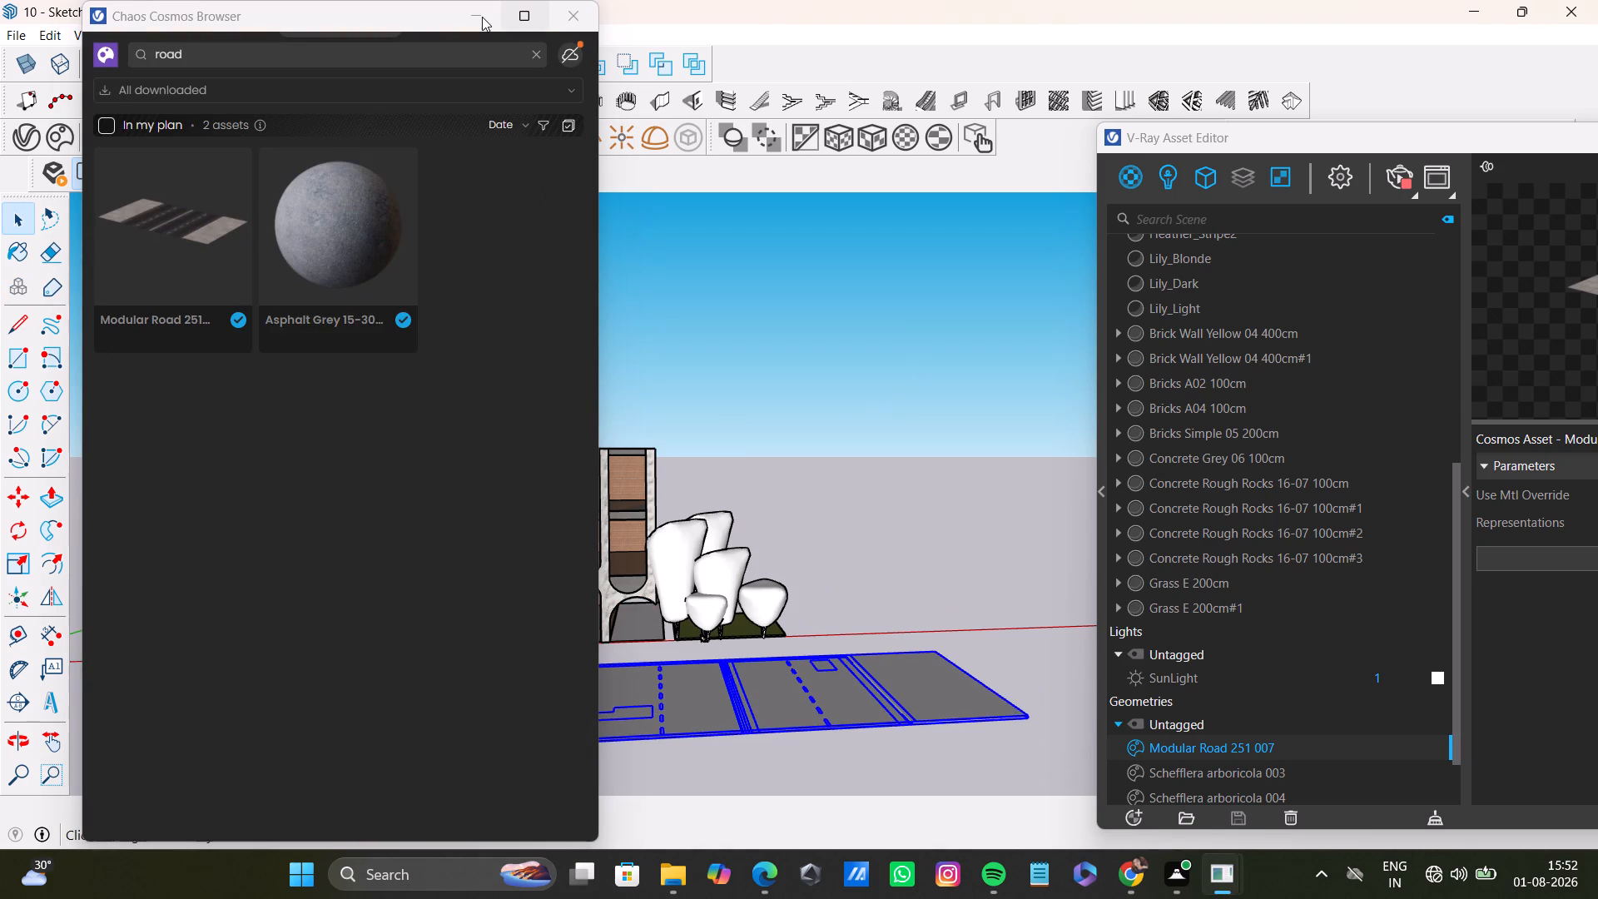
left_click(482, 17)
left_click(469, 23)
left_click(1054, 741)
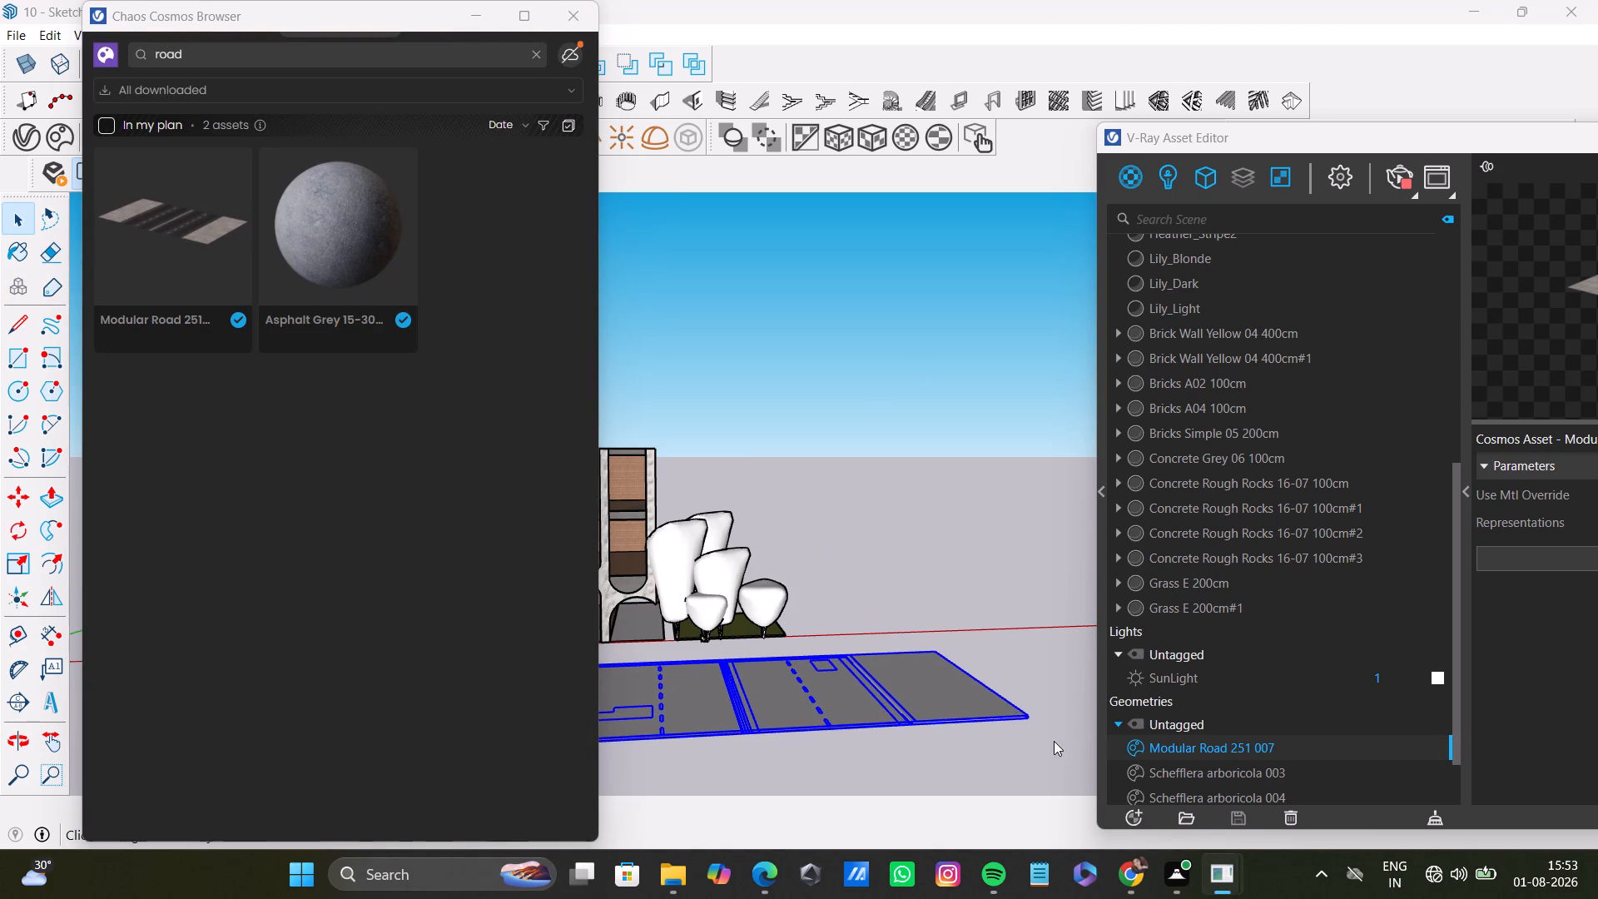
left_click(1053, 742)
left_click(1053, 742)
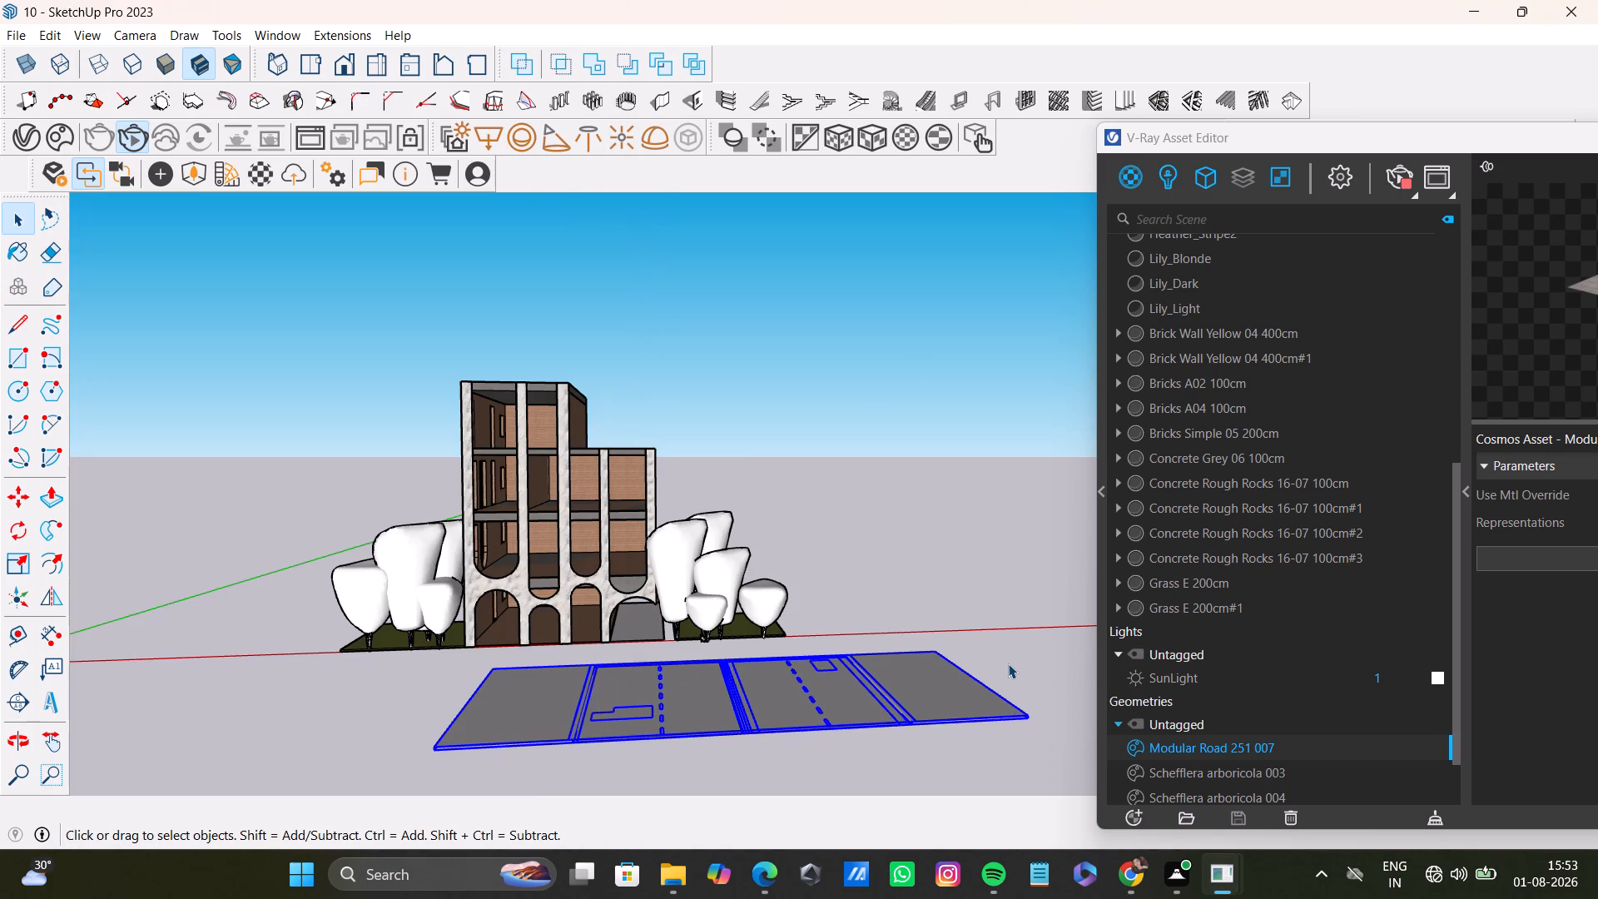
left_click(737, 677)
middle_click_drag(792, 653, 766, 569, "shift")
middle_click_drag(774, 603, 762, 679)
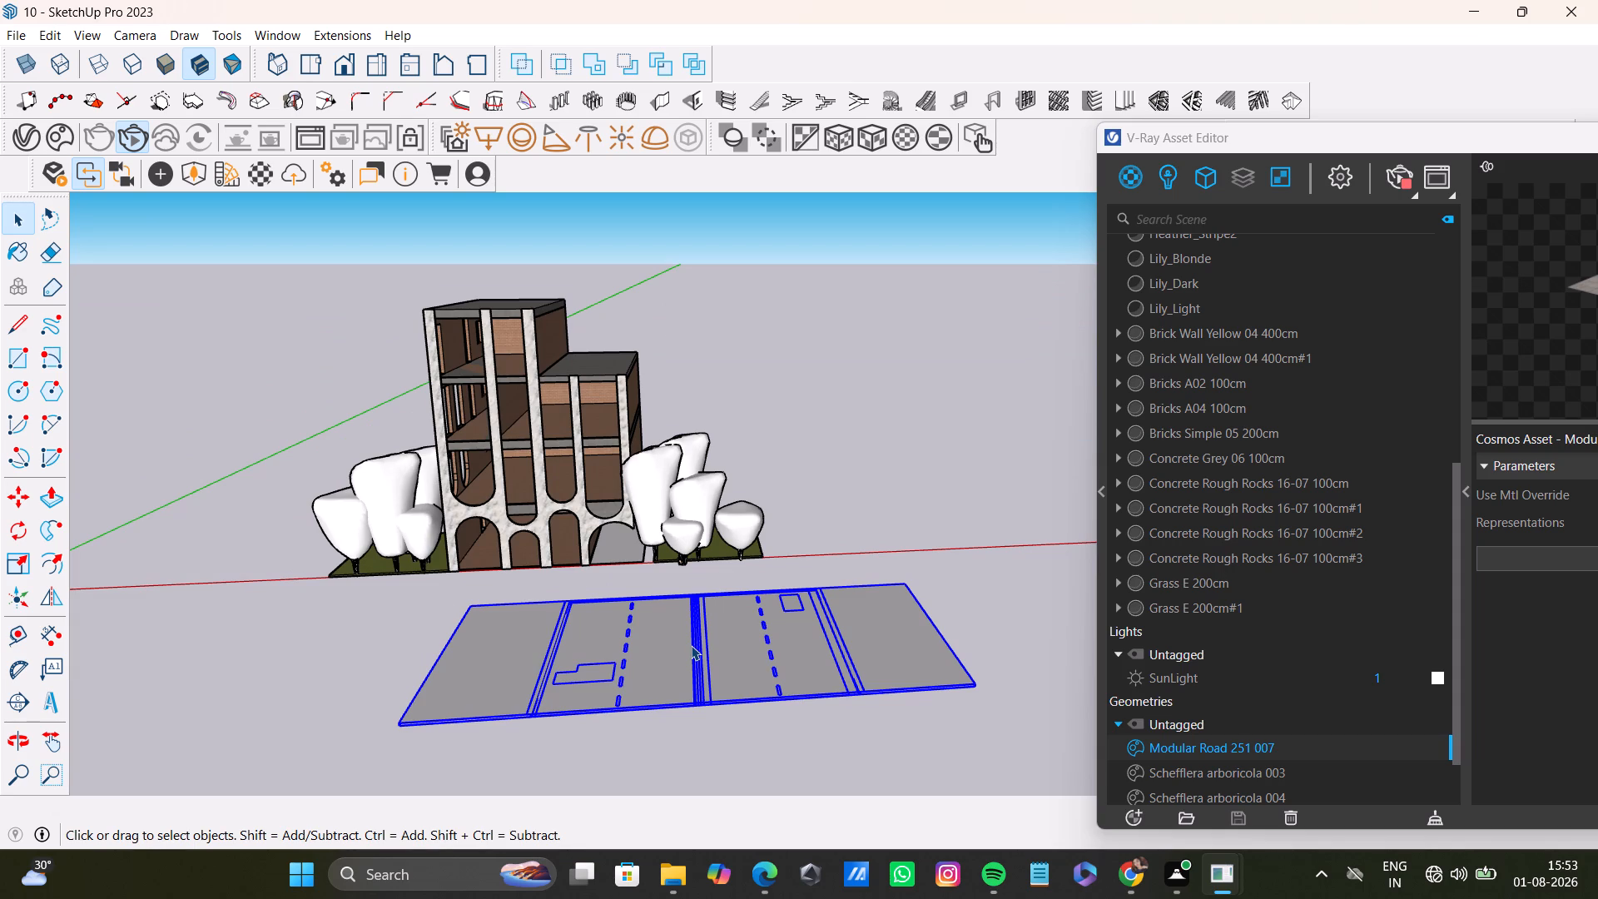
key("s")
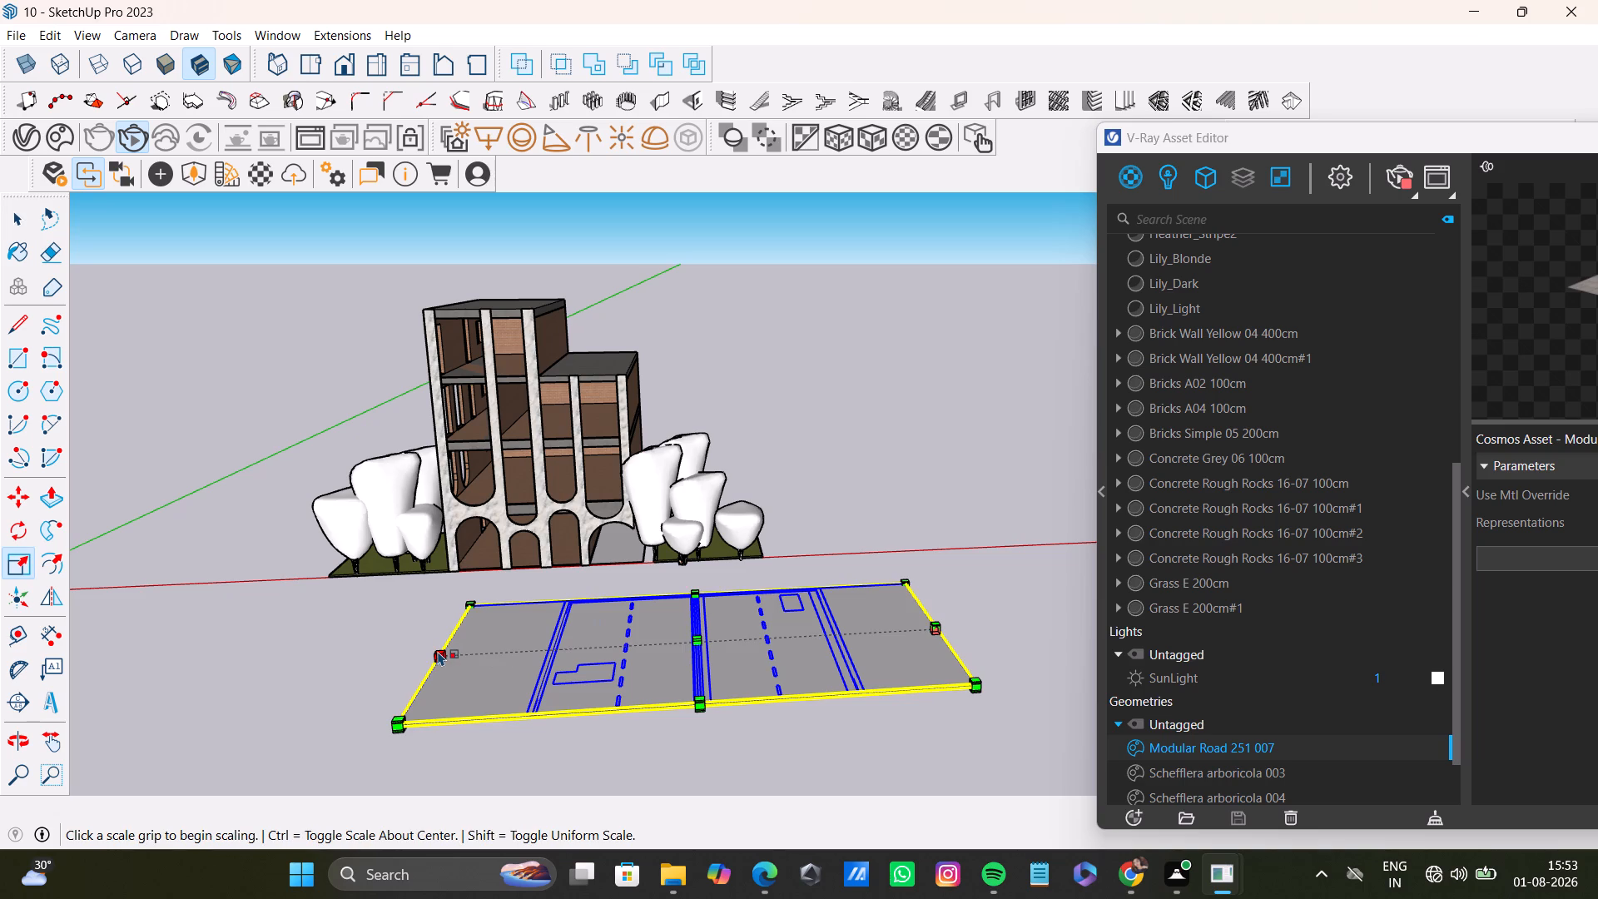
left_click(438, 651)
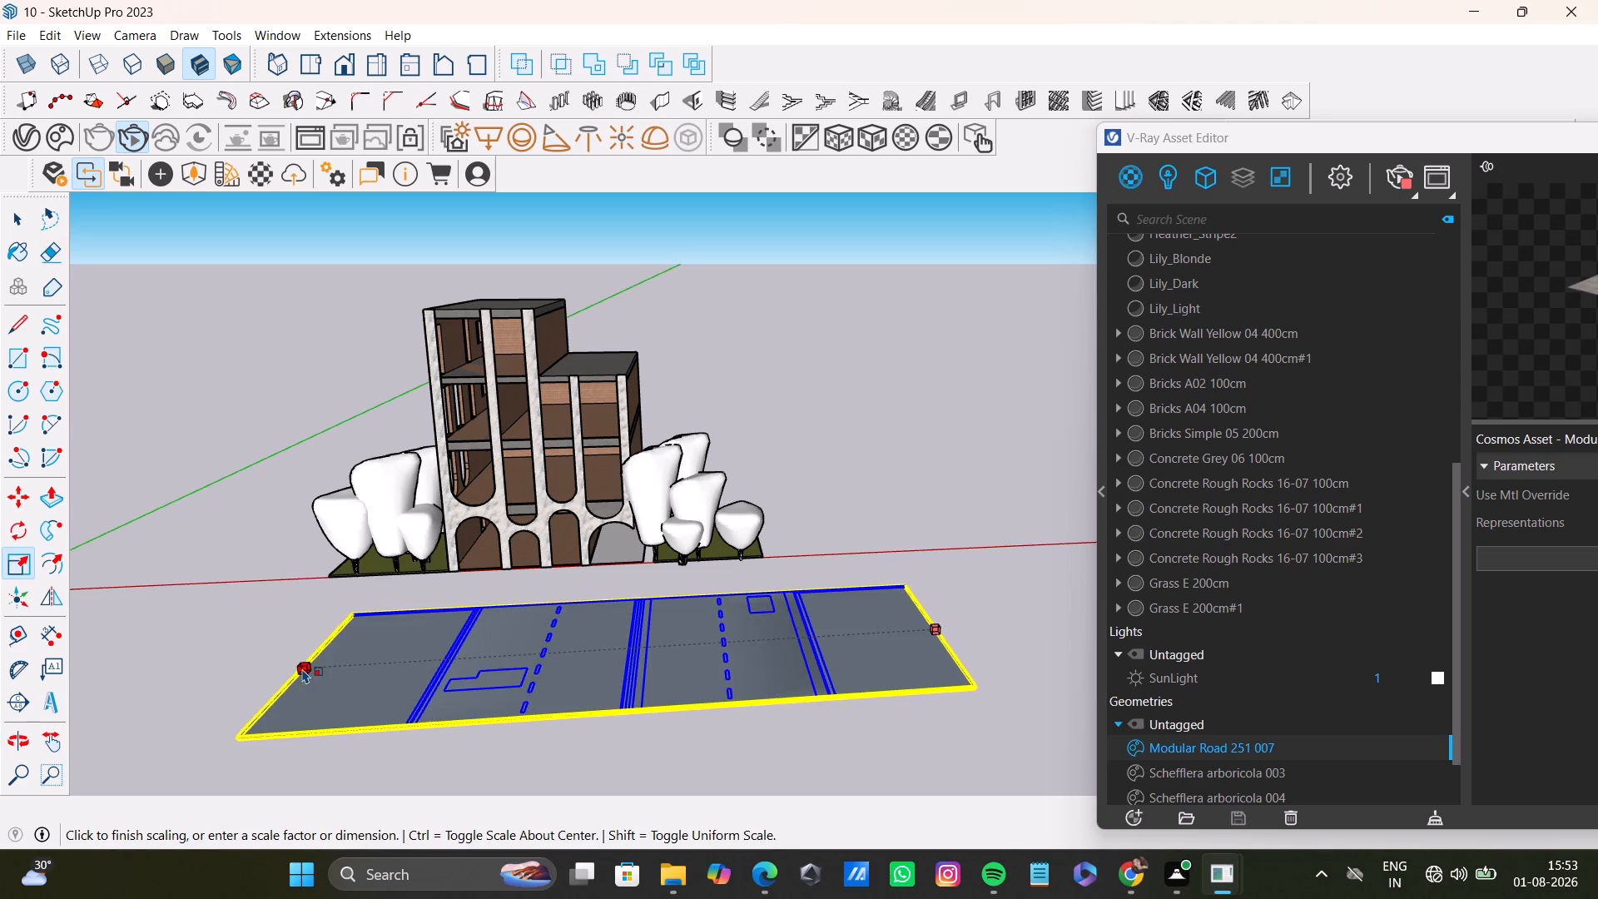
left_click(302, 668)
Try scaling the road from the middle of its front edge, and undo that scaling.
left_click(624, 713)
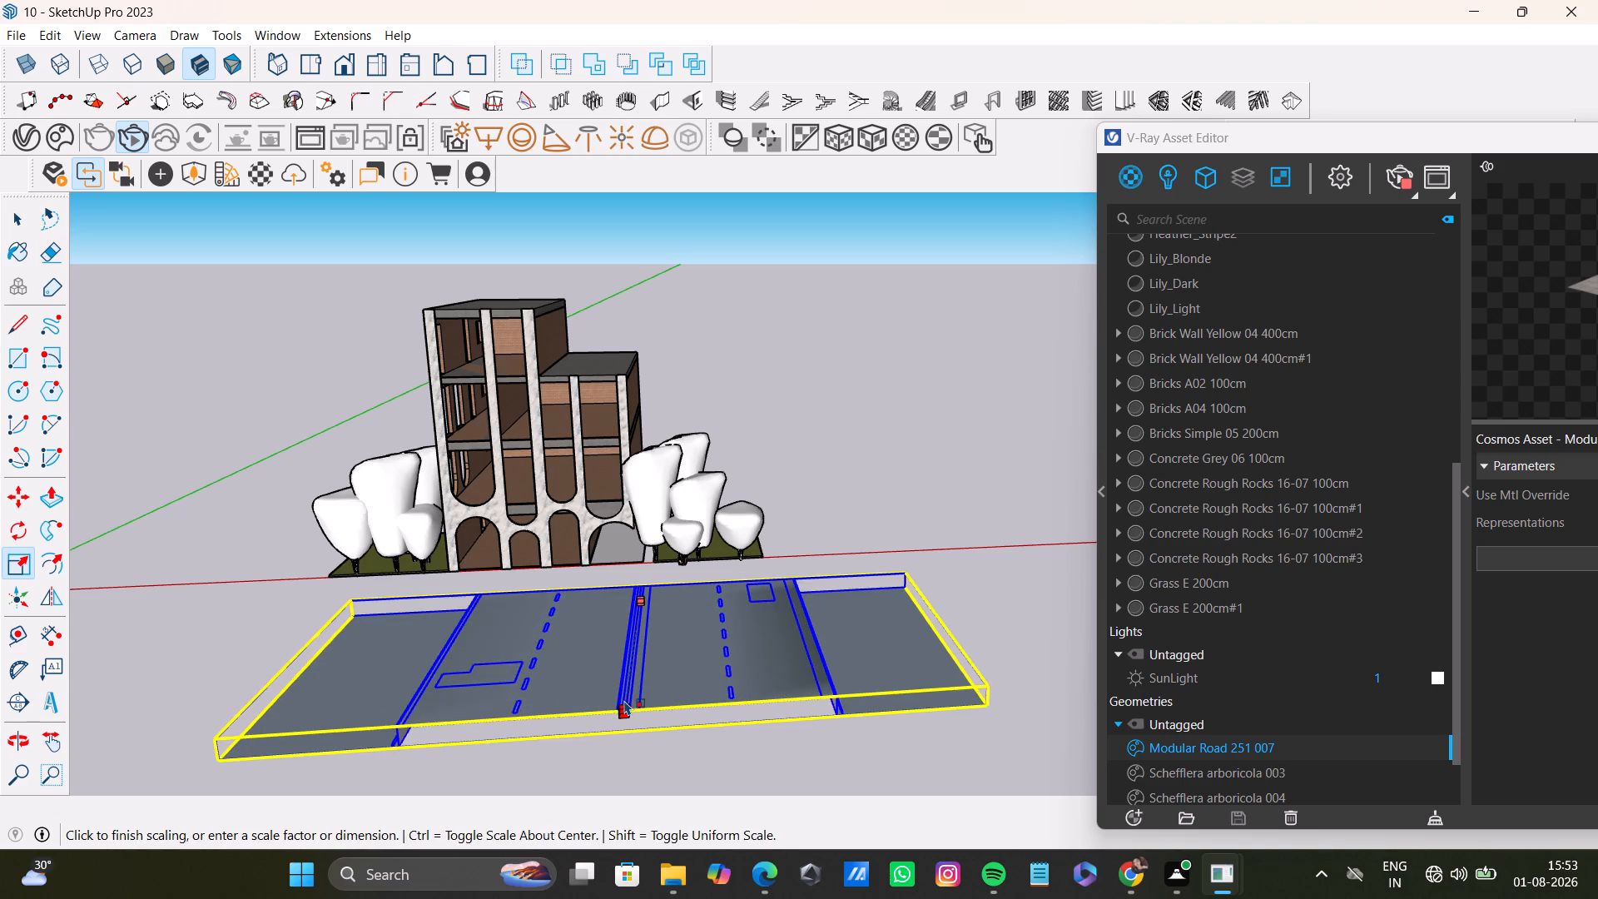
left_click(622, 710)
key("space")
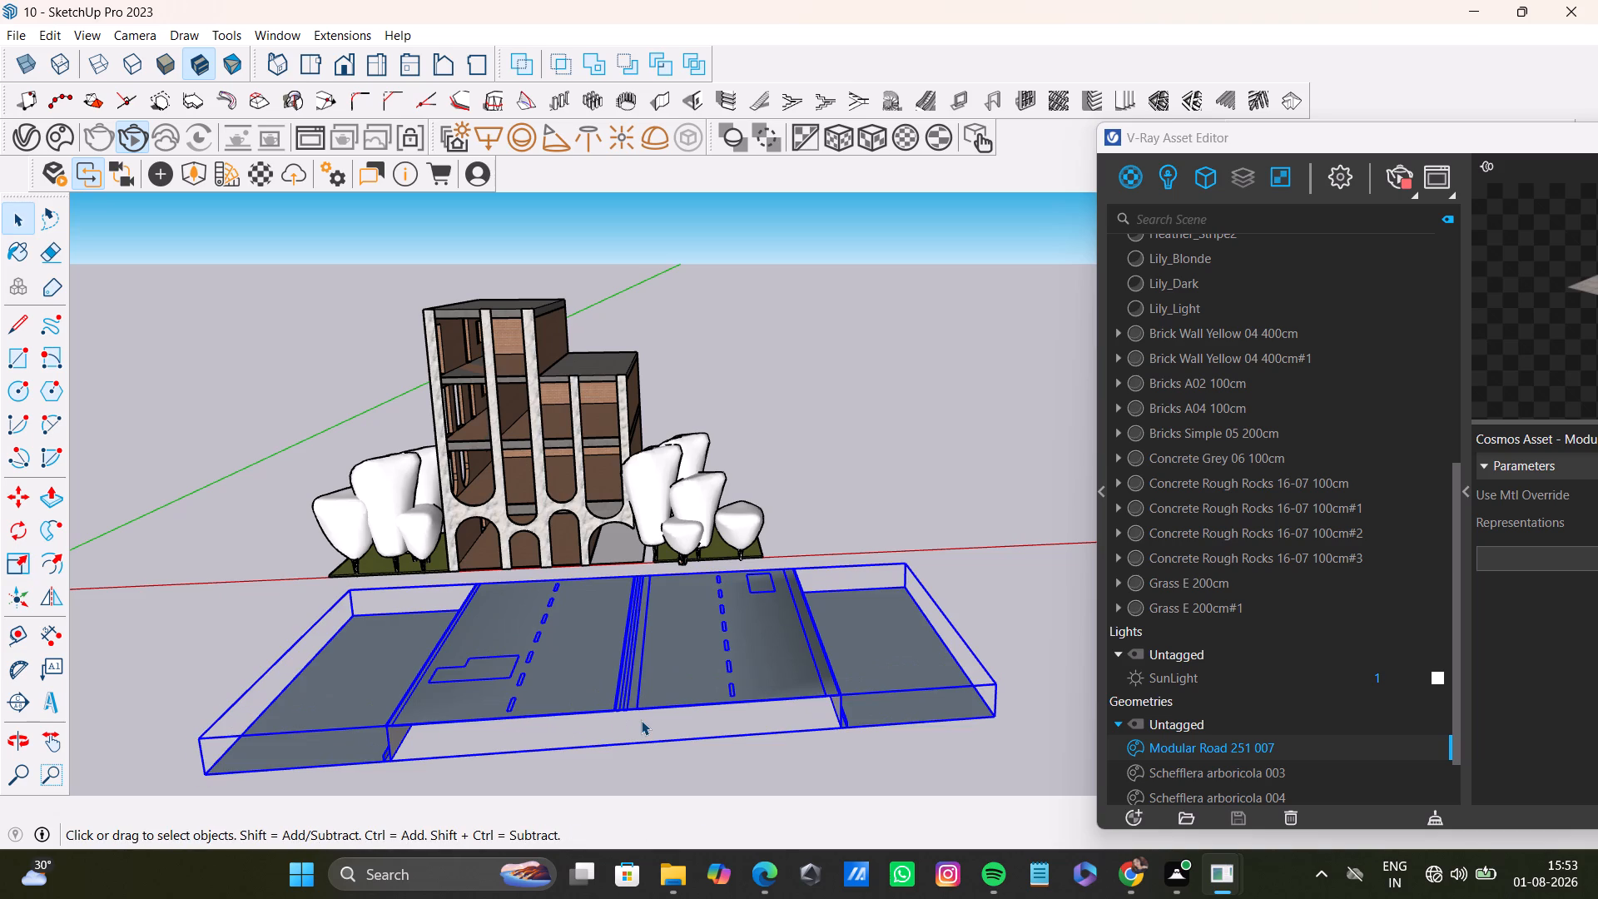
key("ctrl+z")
Scale the modular road down uniformly from its rear corner toward the diagonally opposite front corner.
left_click(704, 690)
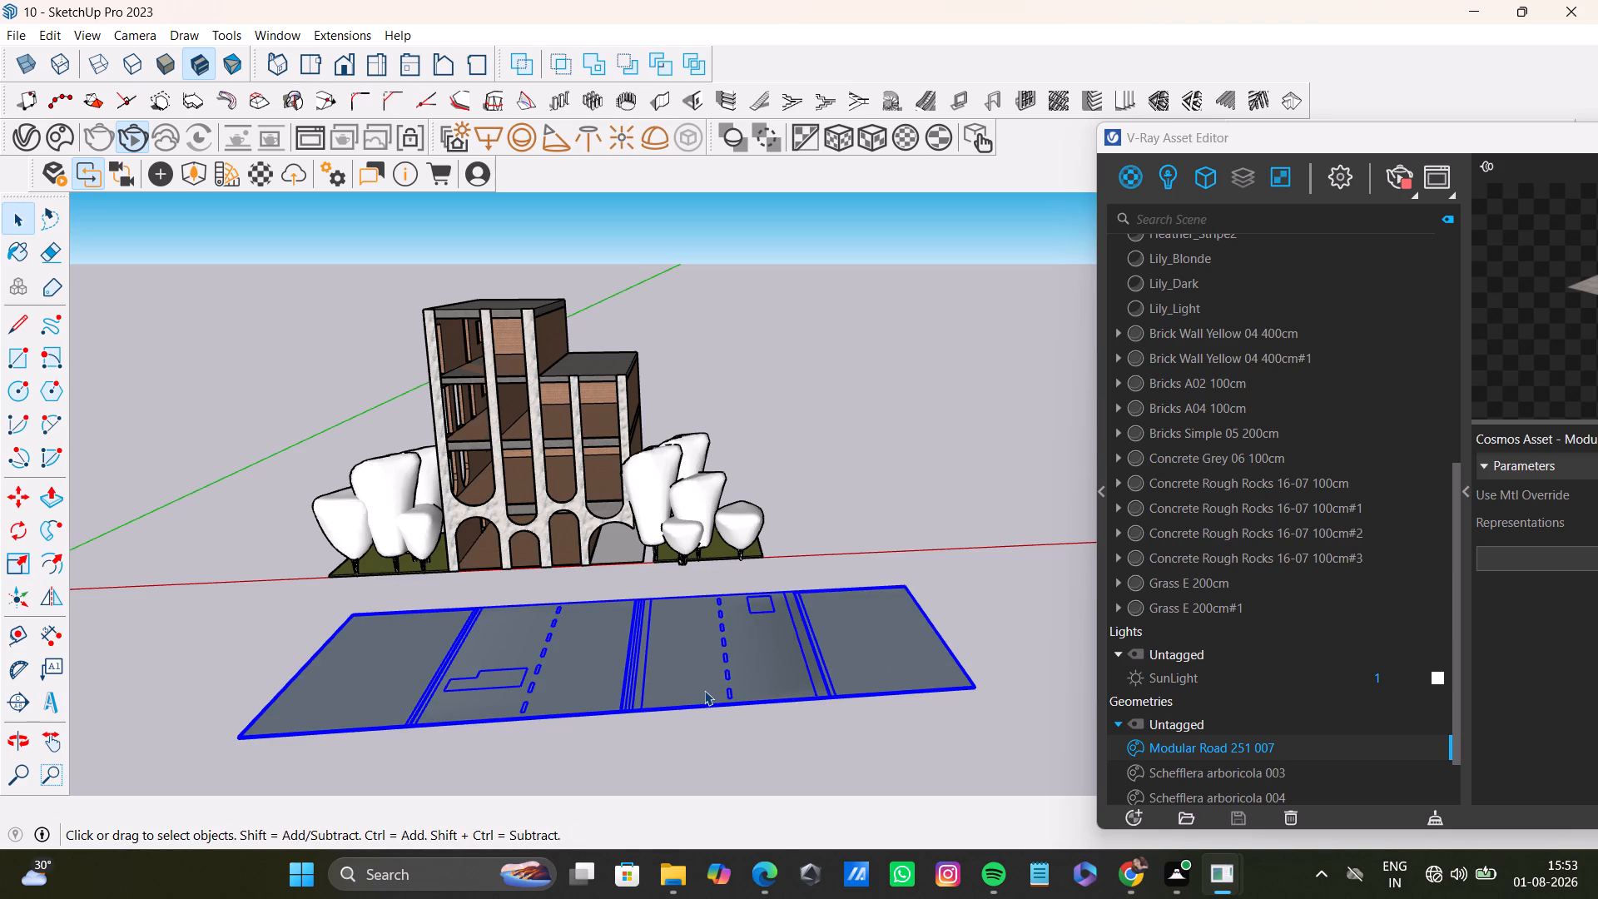
key("s")
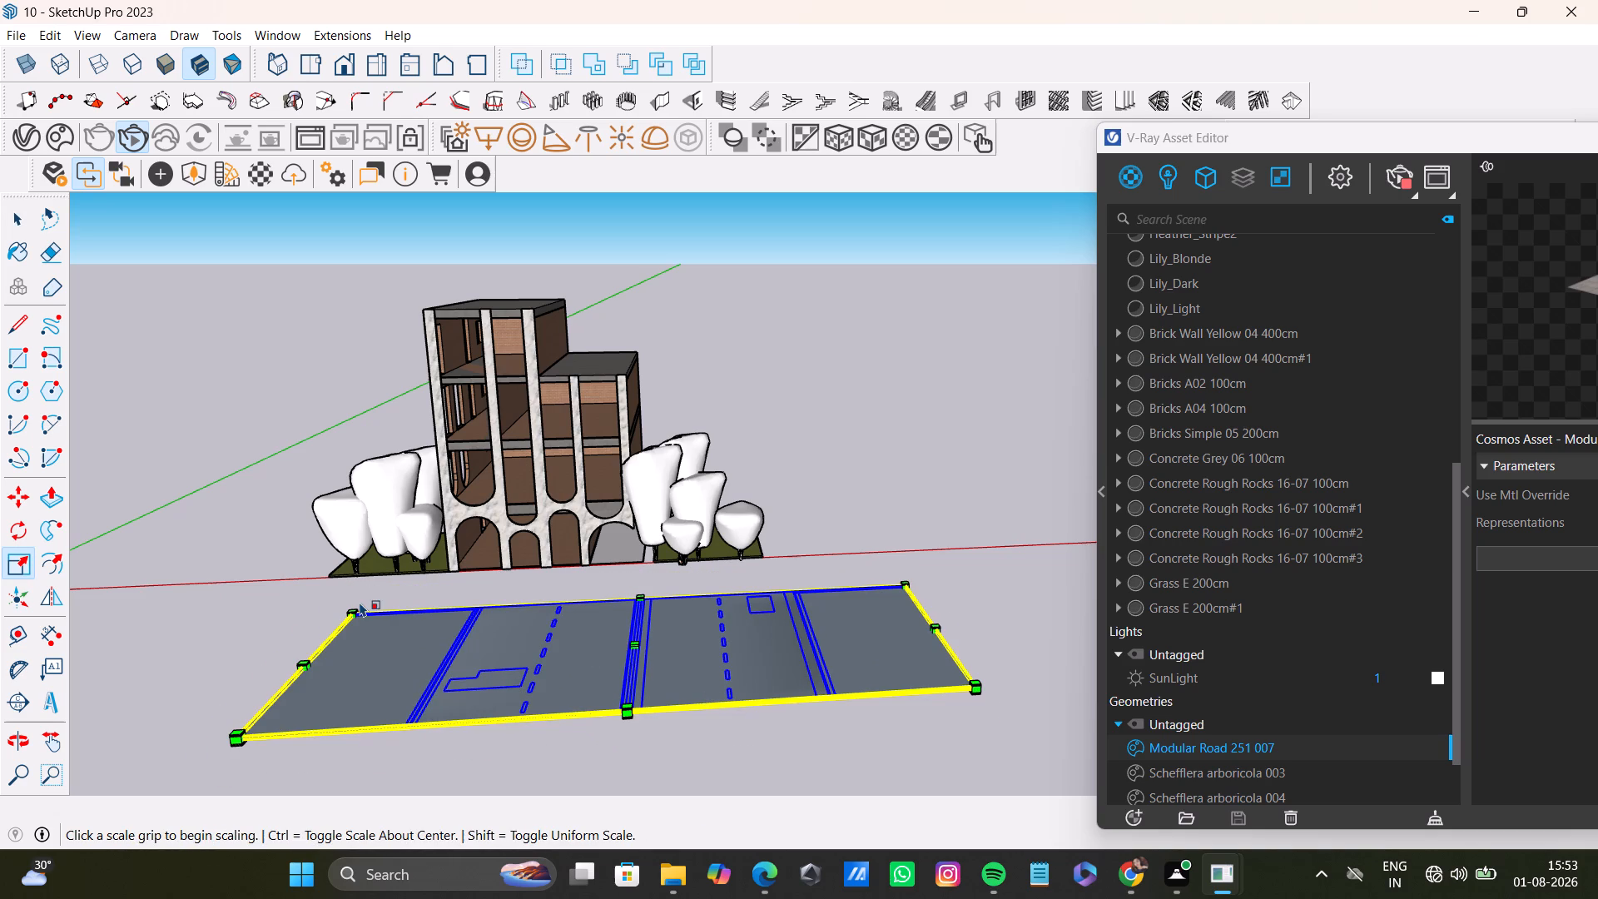
left_click(353, 608)
left_click(650, 648)
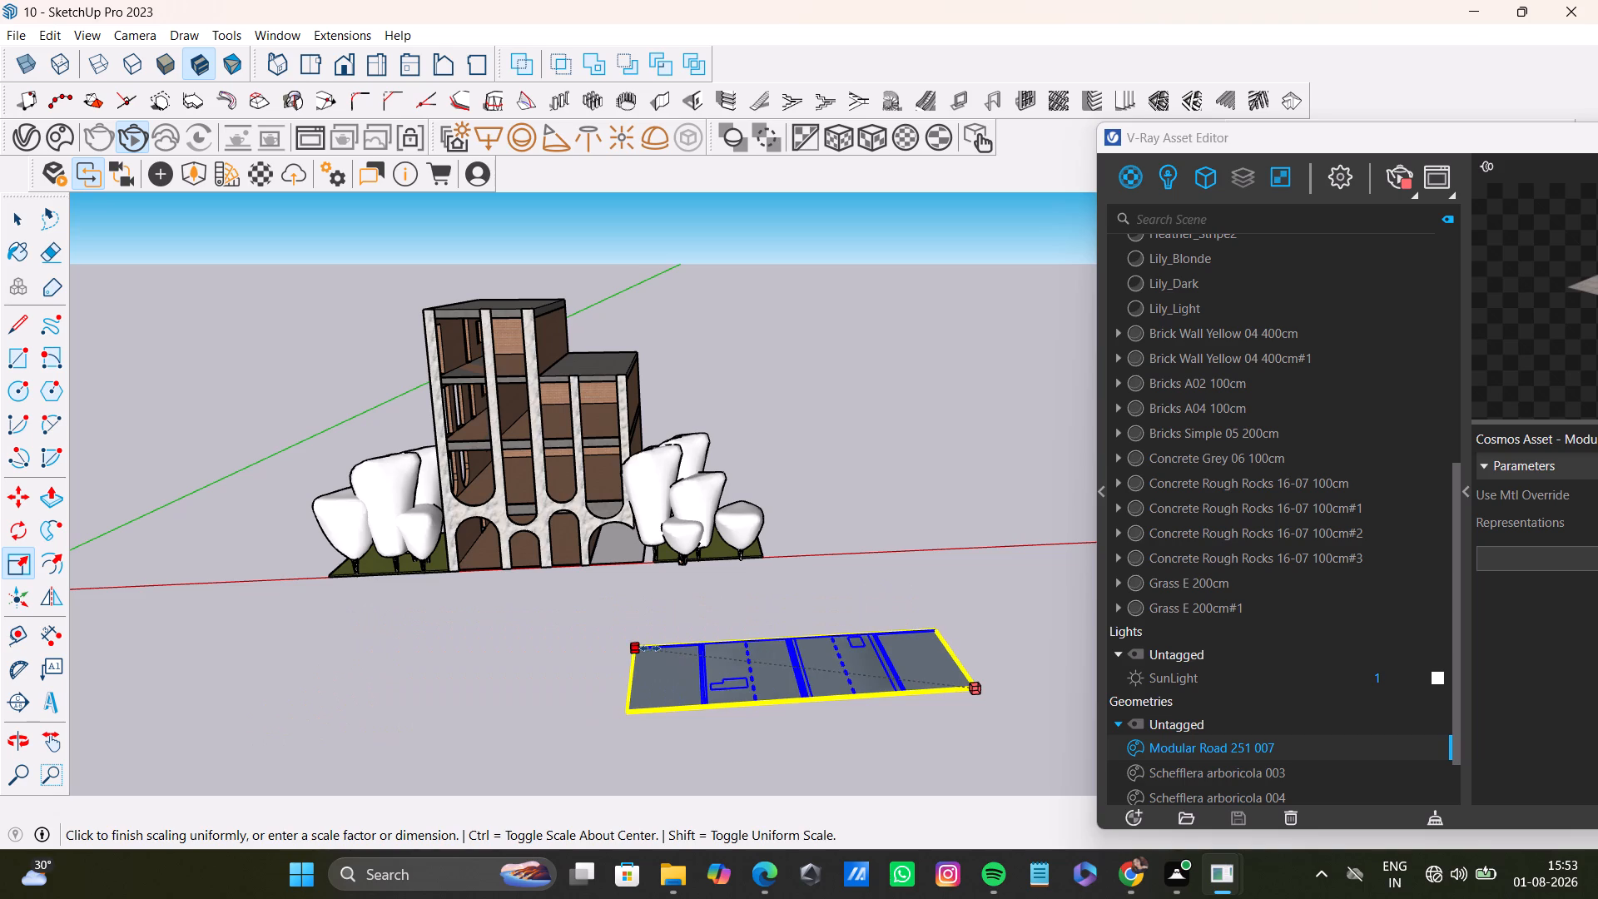
Select the scaled-down modular road and open its component for editing.
middle_click_drag(828, 672, 839, 638)
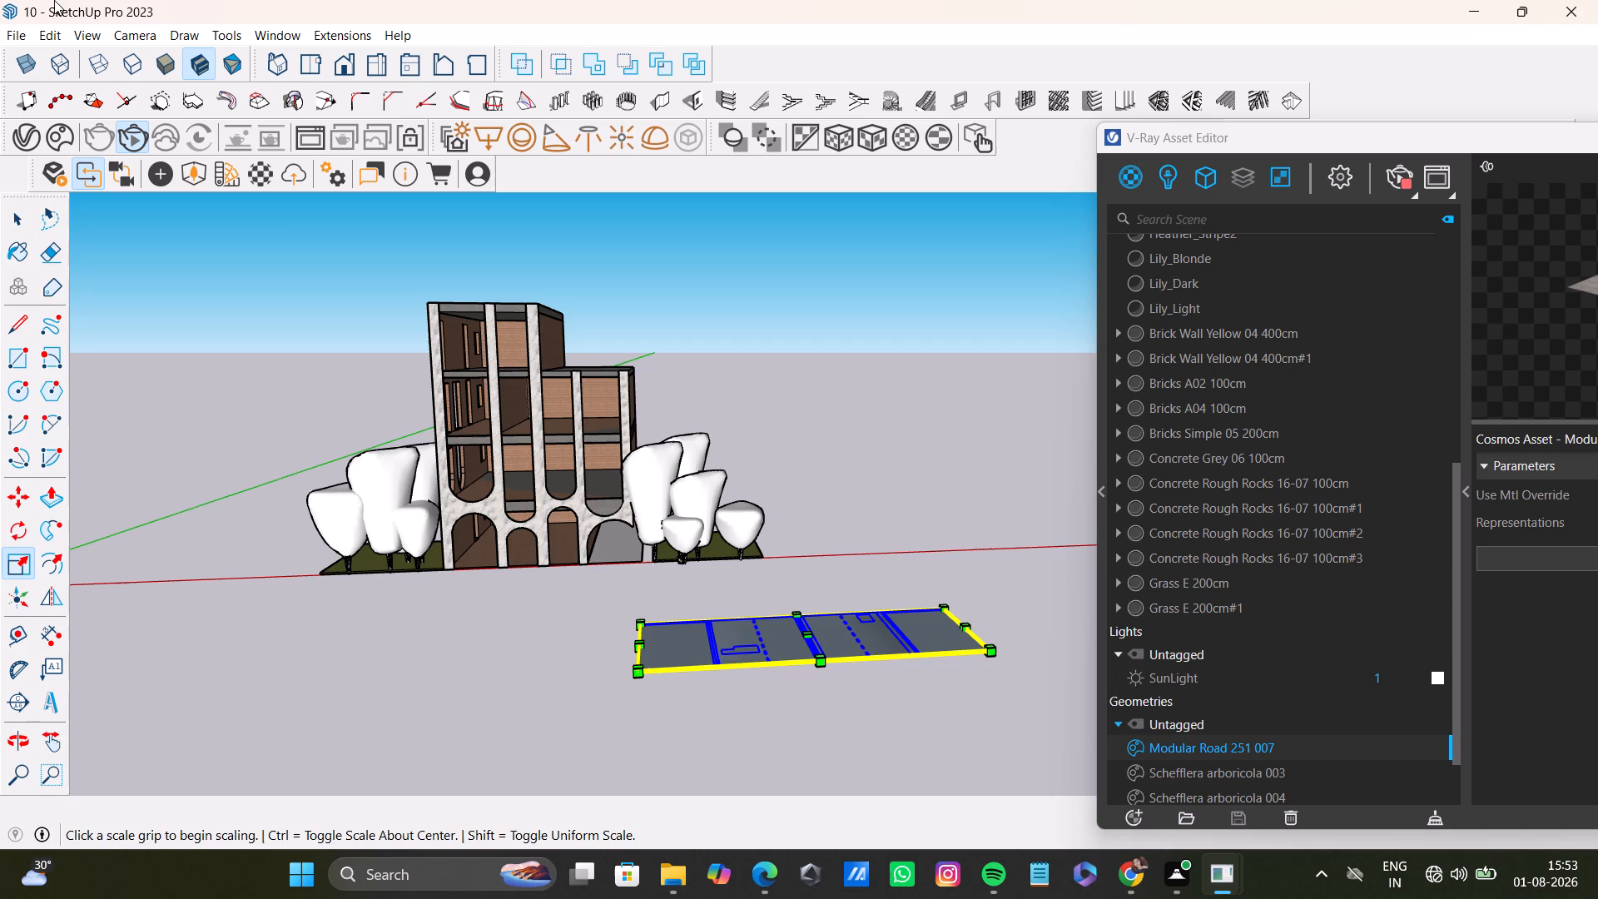
middle_click_drag(455, 641, 398, 393)
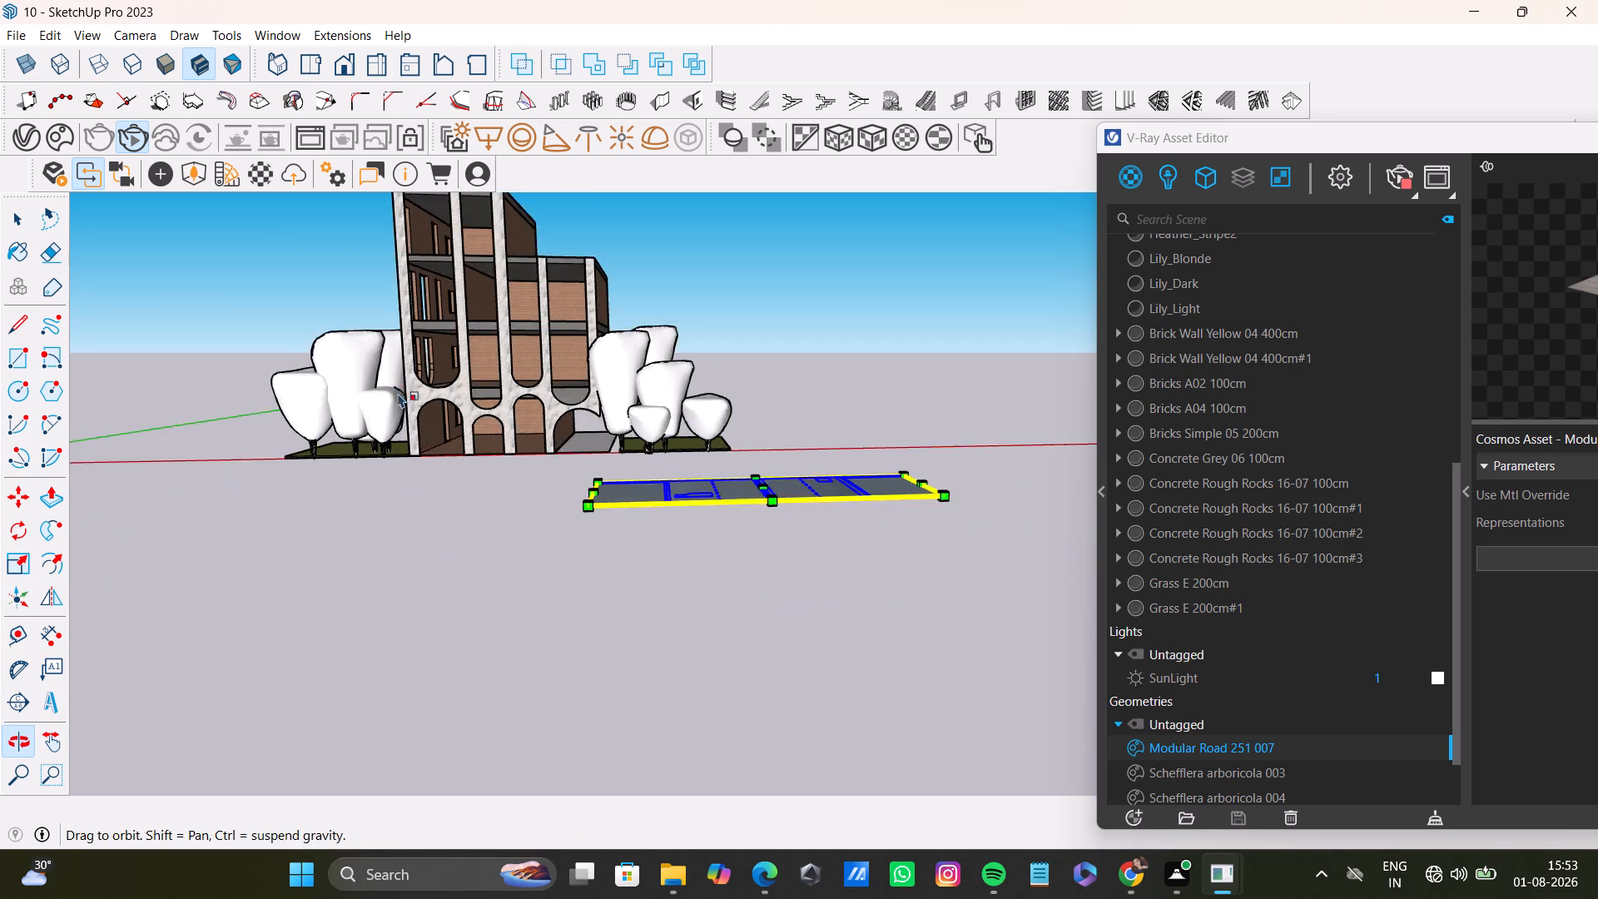
middle_click_drag(615, 450, 558, 612)
left_click(604, 562)
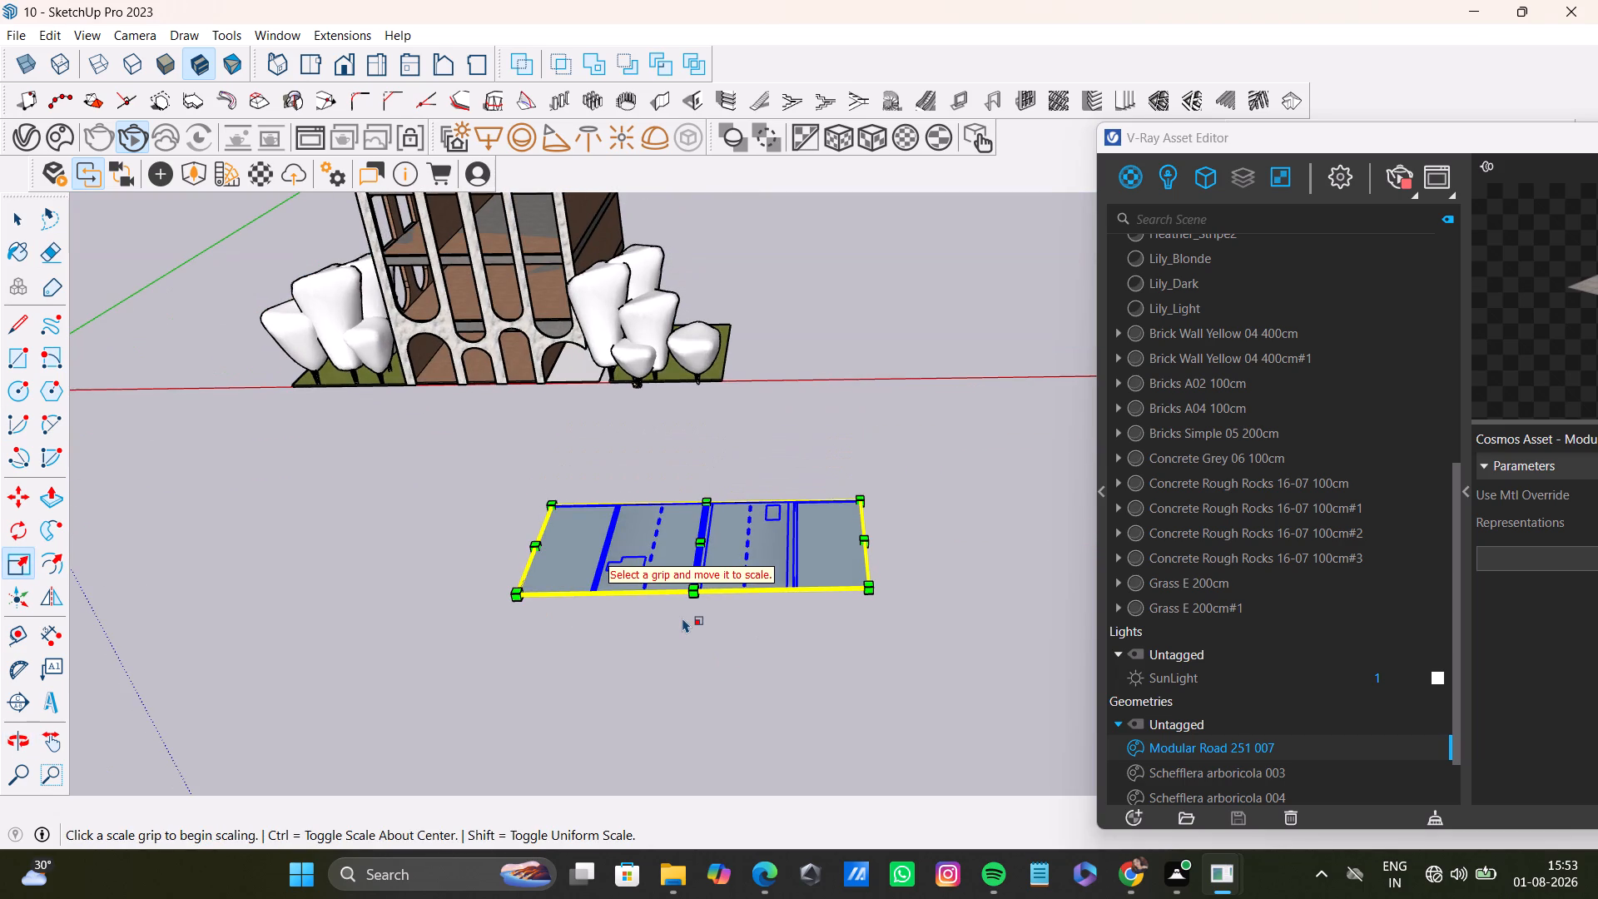
key("r")
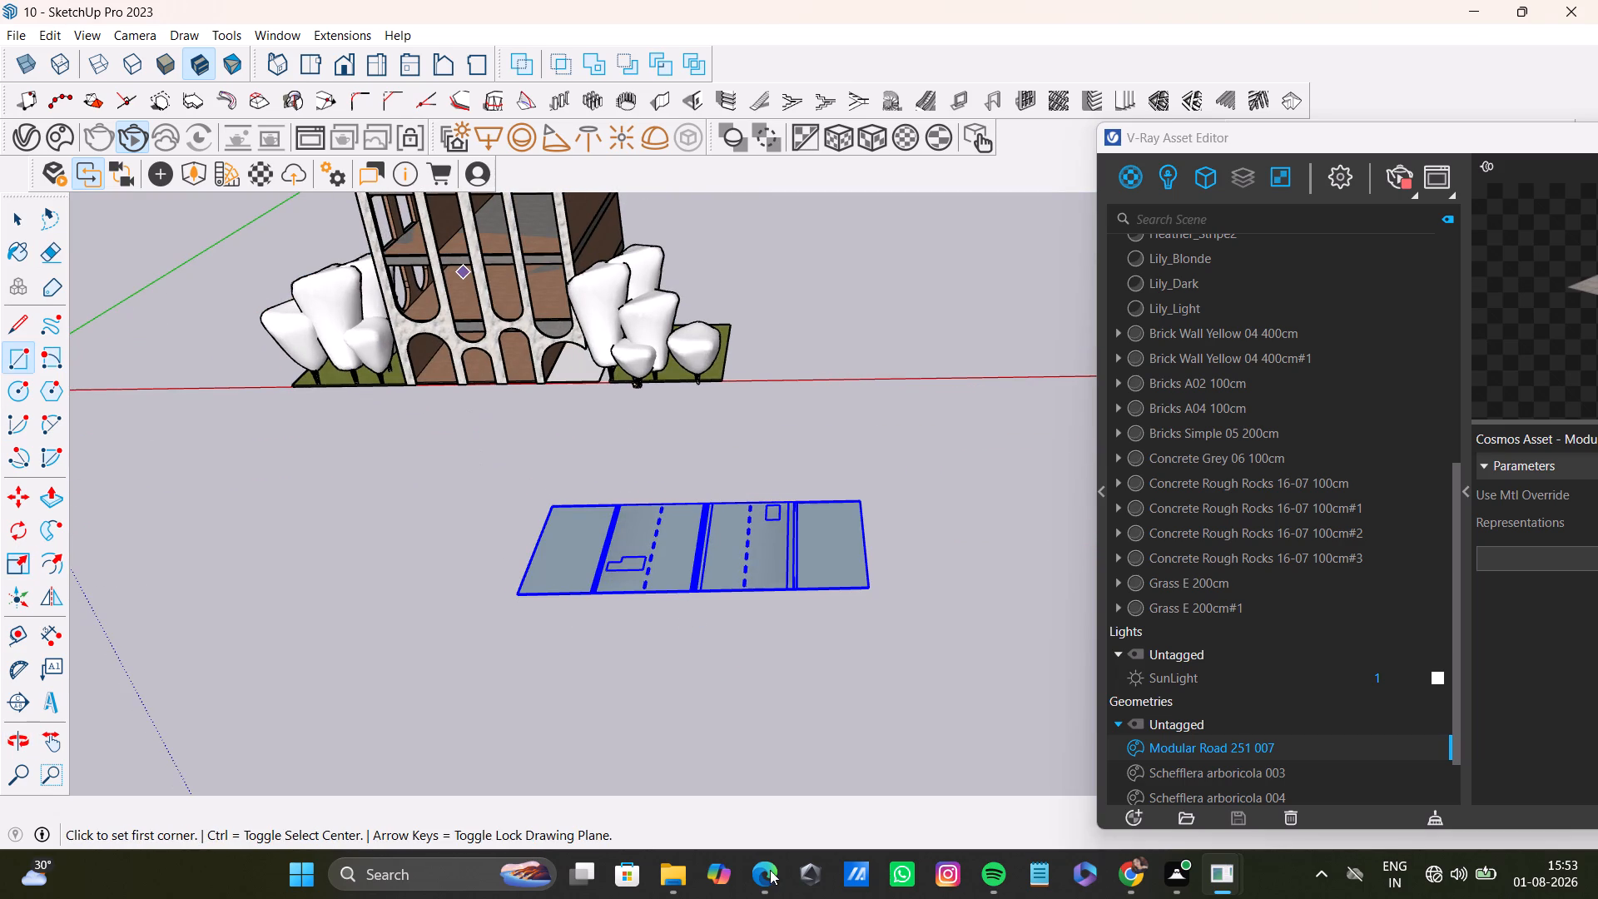
key("space")
left_click(613, 528)
double_click(634, 554)
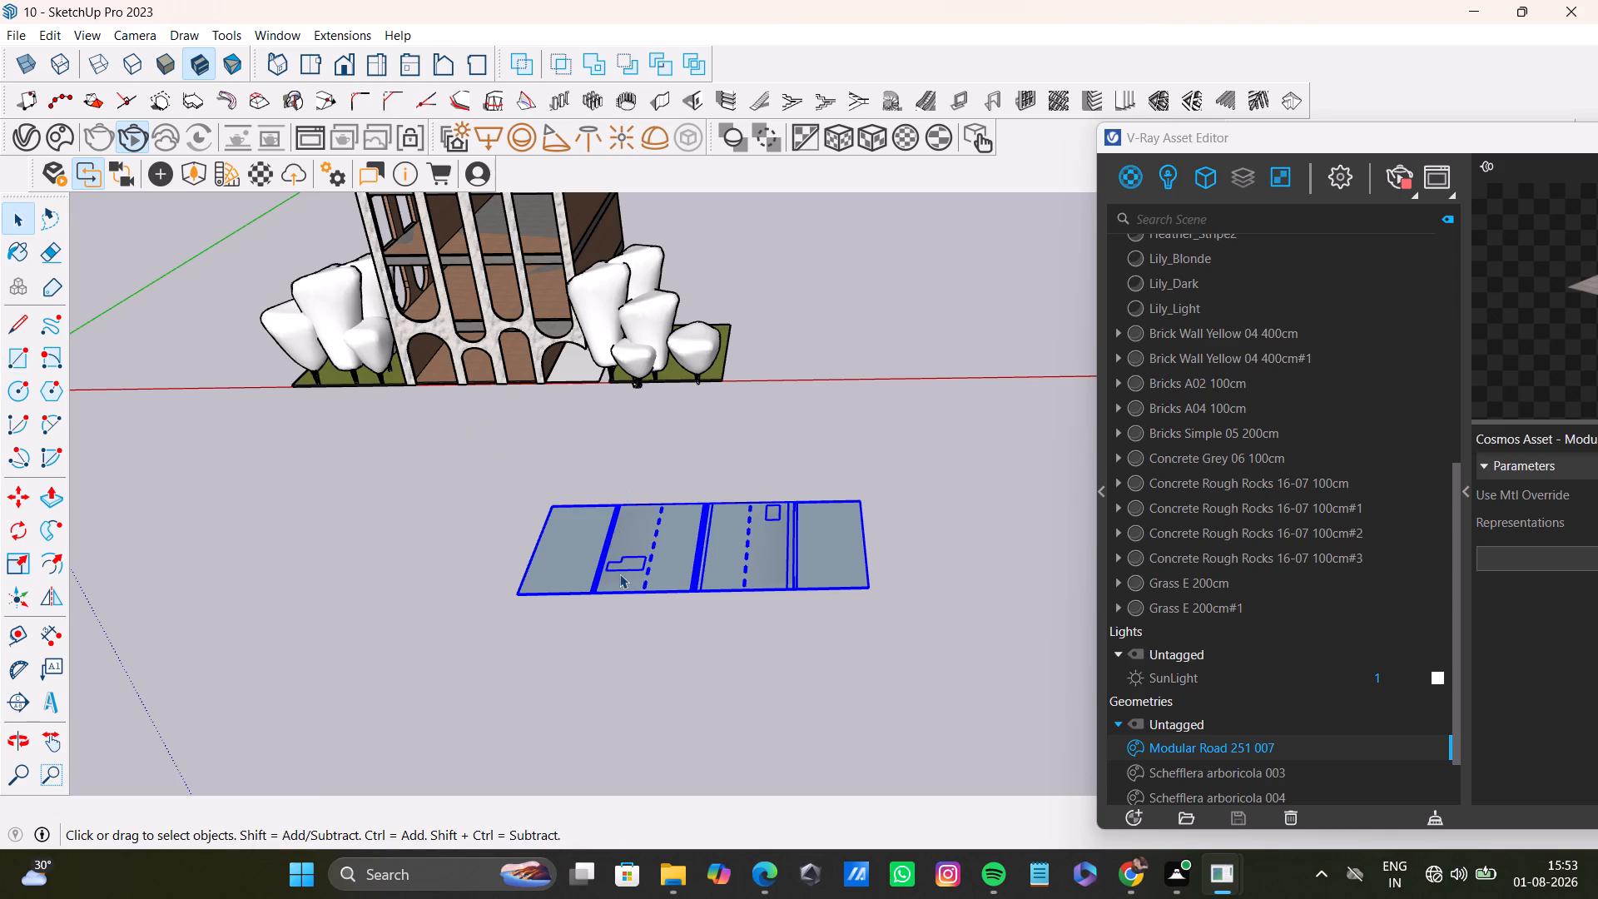
left_click_drag(452, 430, 955, 701)
double_click(804, 576)
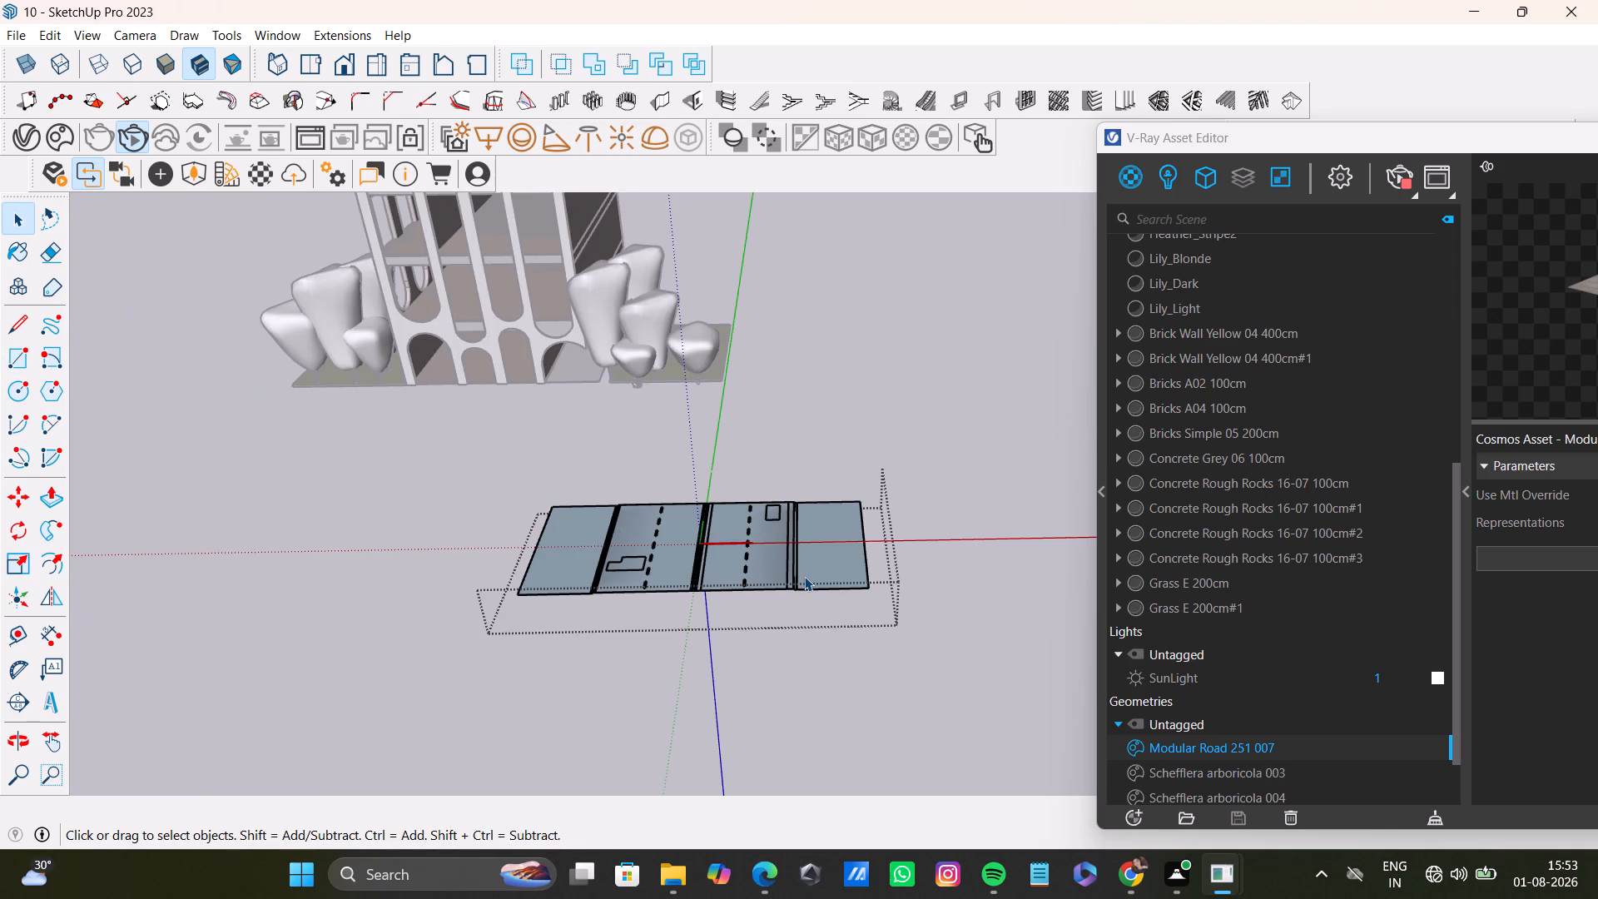
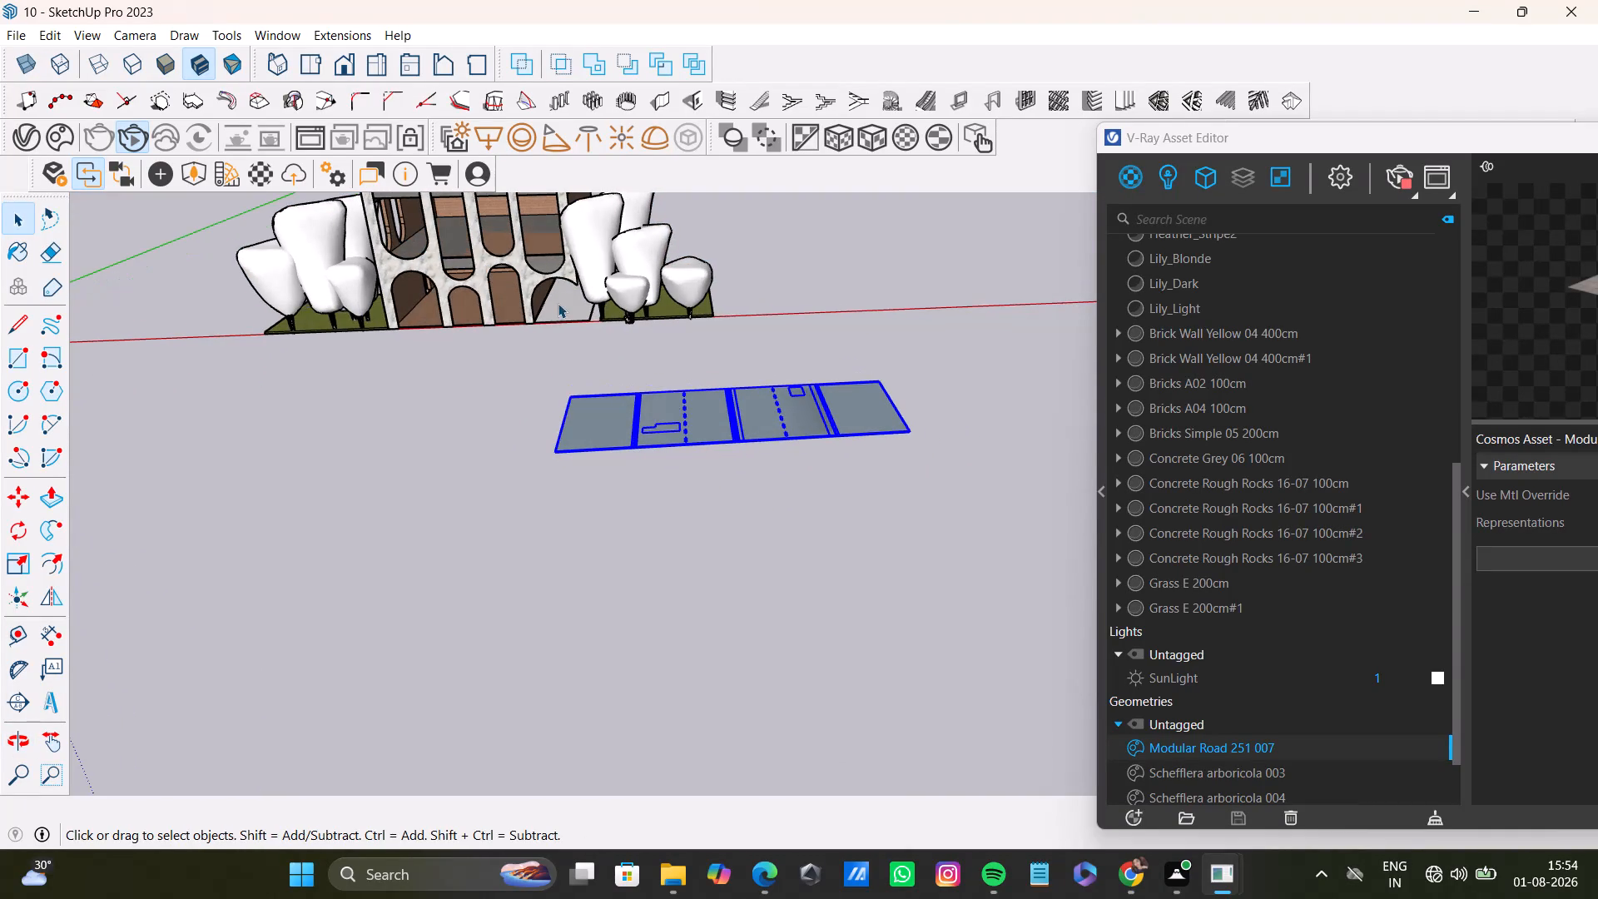
Move the Modular Road 251 007 asset by its corner to the ground just in front of the tree-planted lawn.
middle_click_drag(687, 411, 688, 485)
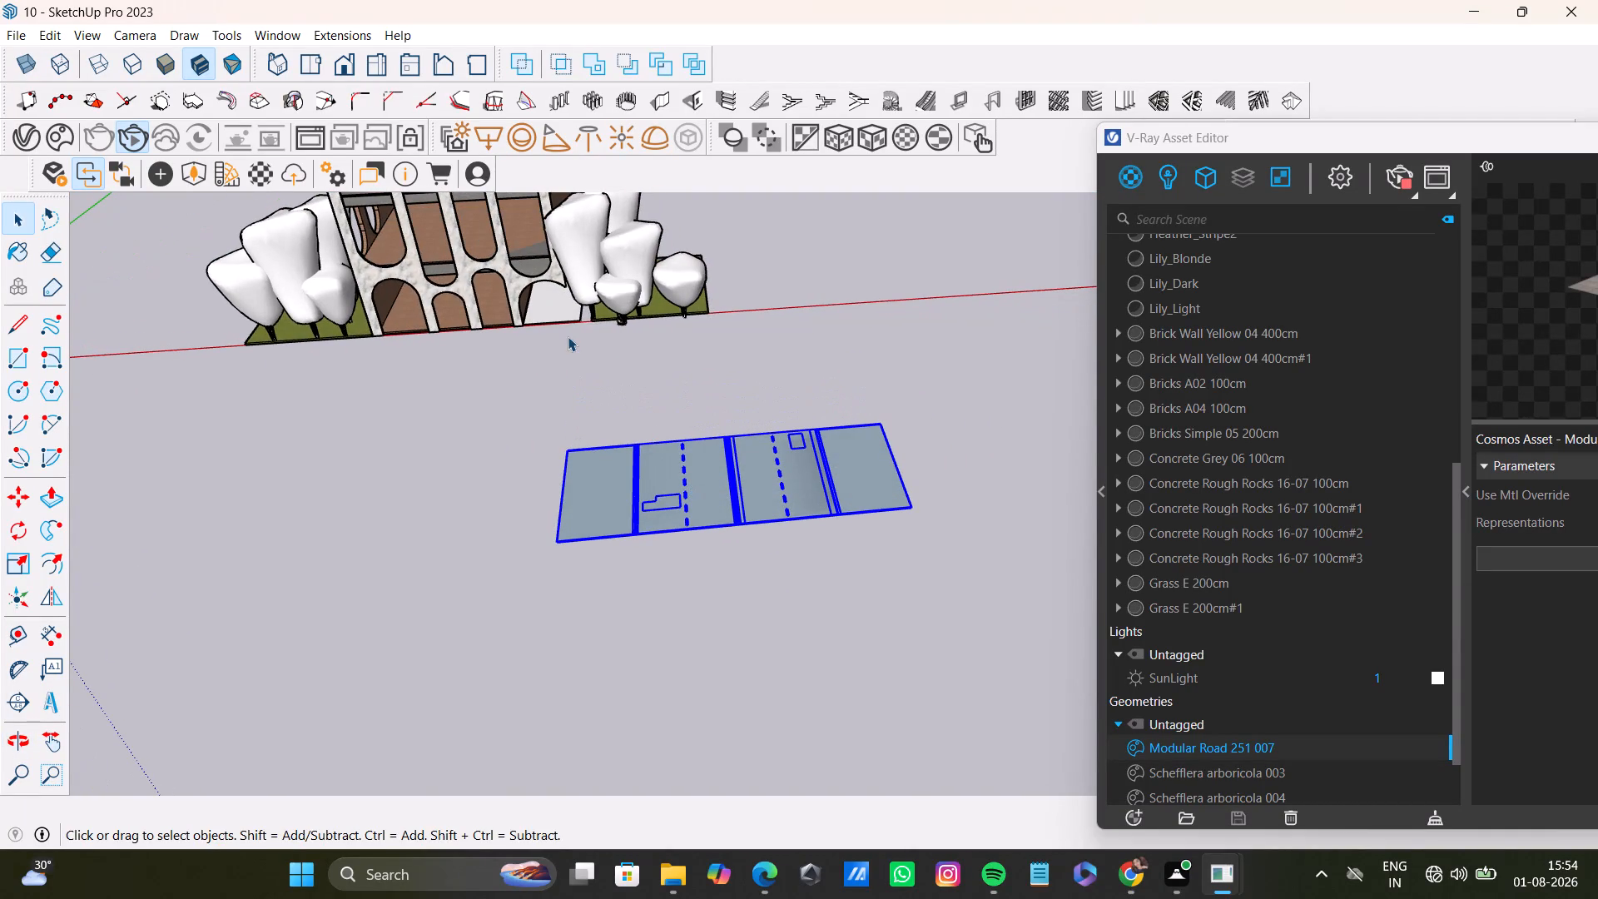
middle_click_drag(649, 490, 634, 479)
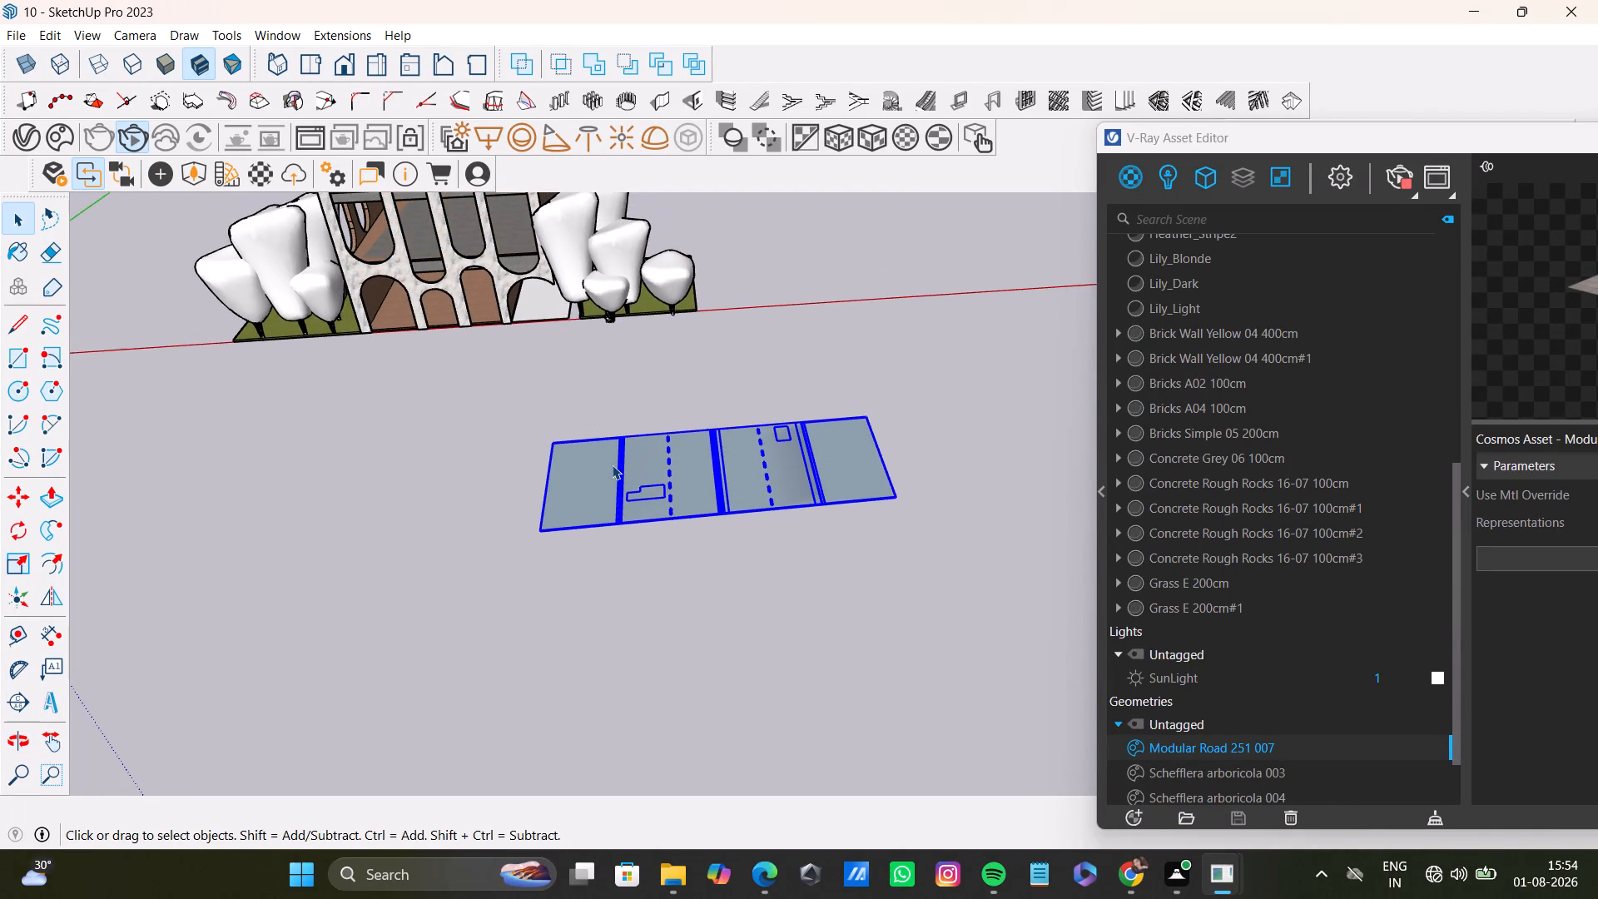
left_click(632, 461)
key("m")
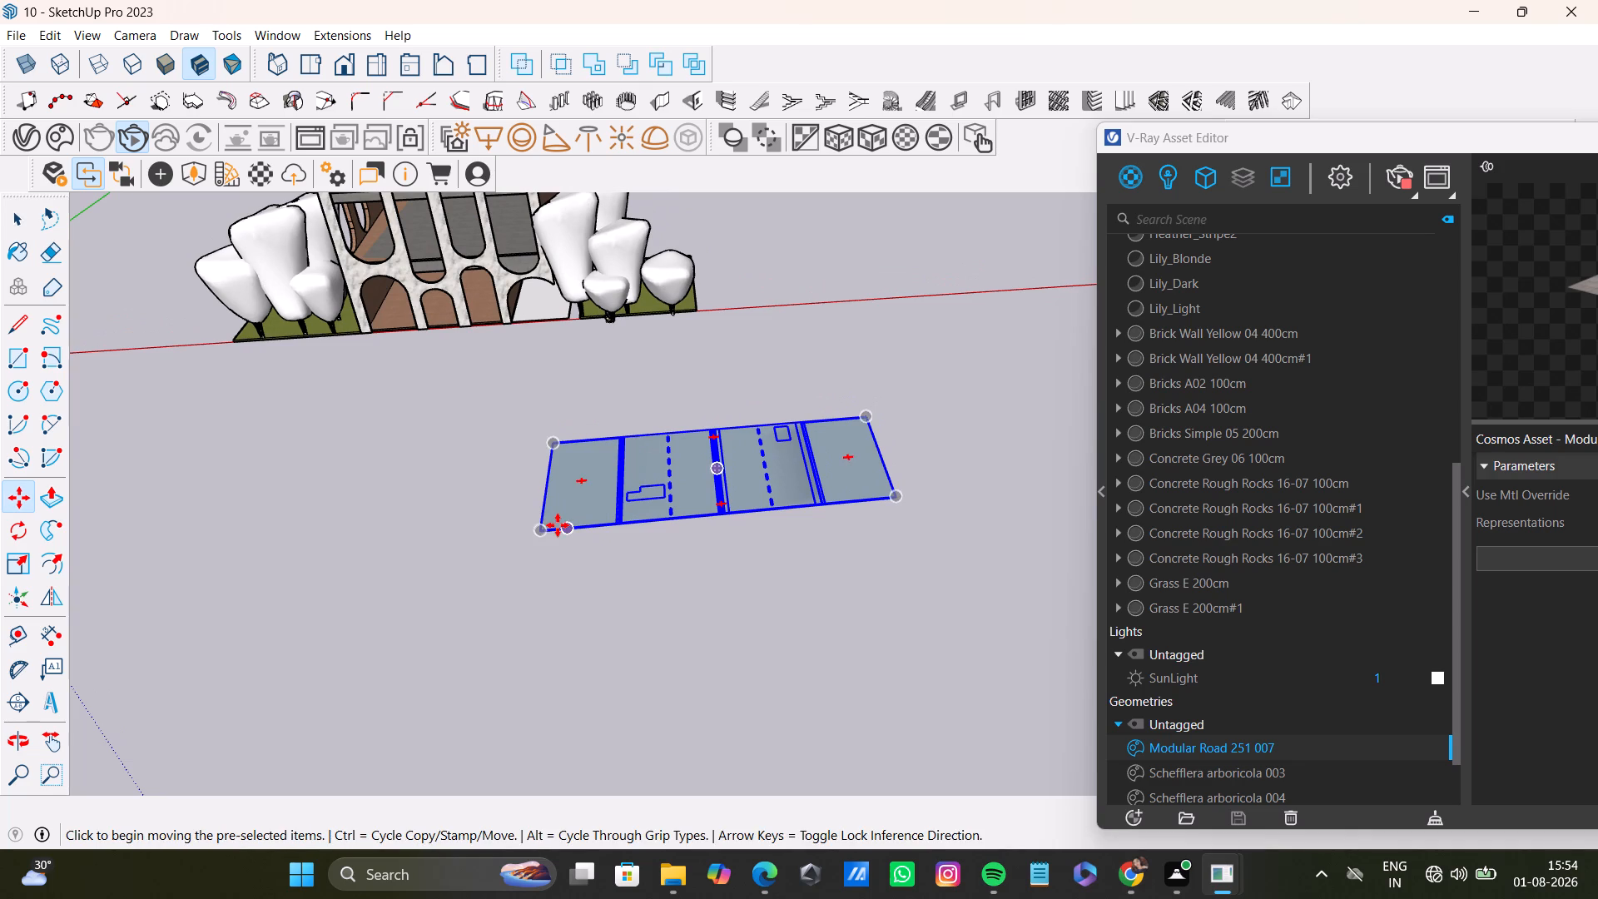
left_click_drag(538, 531, 490, 379)
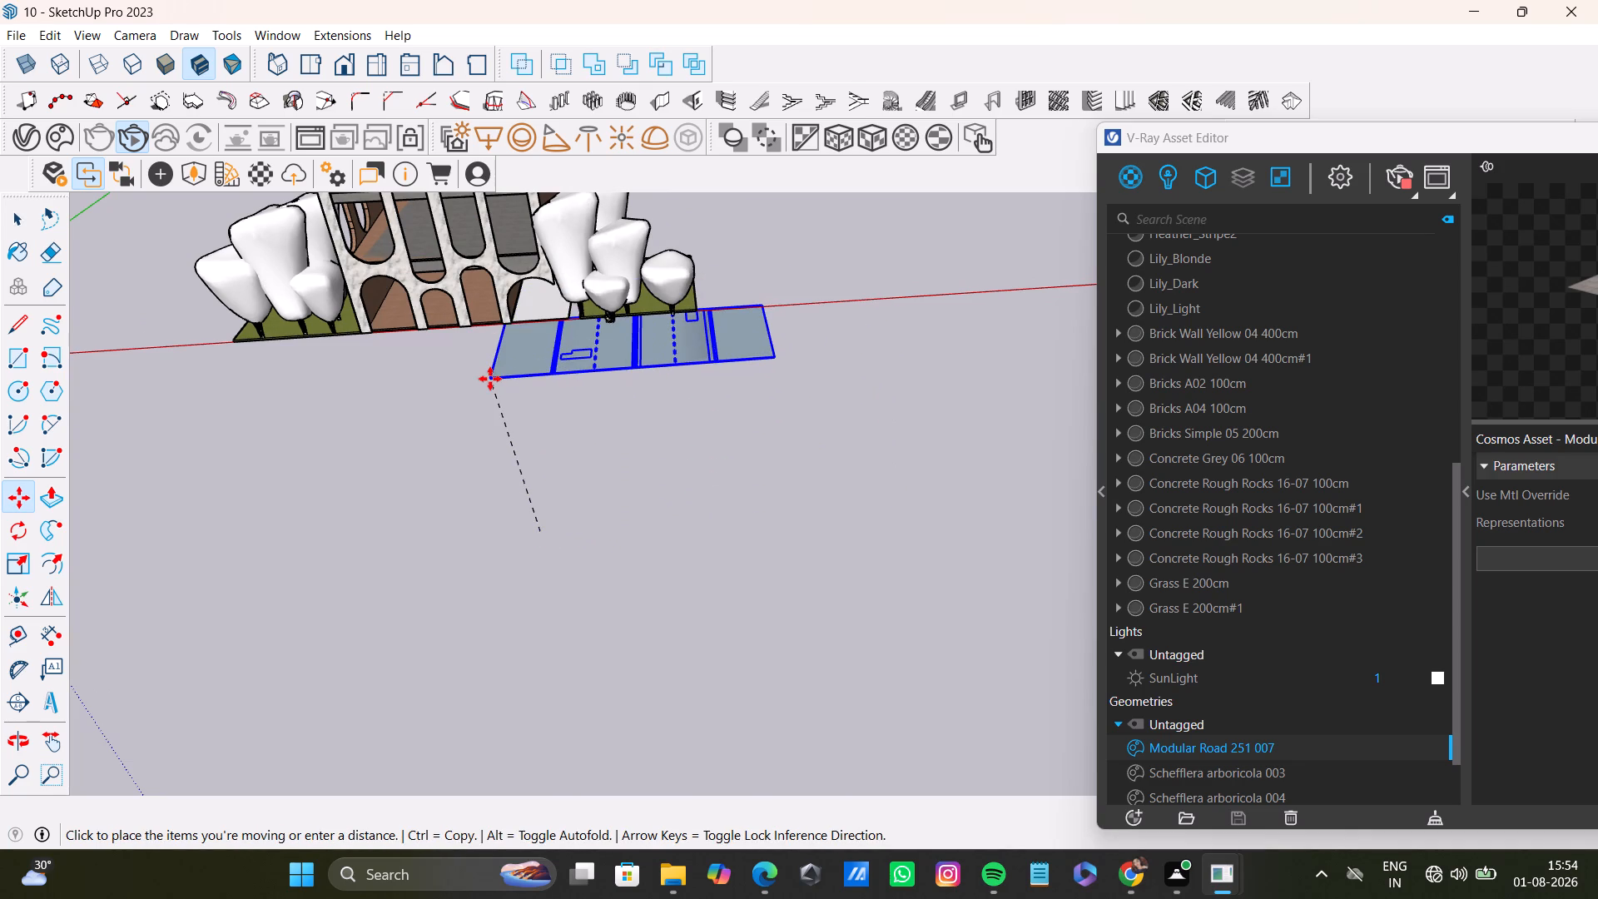
left_click_drag(490, 379, 482, 393)
Scale the road asset down uniformly from its corner near the building's end arch.
scroll(514, 402, "up", 9)
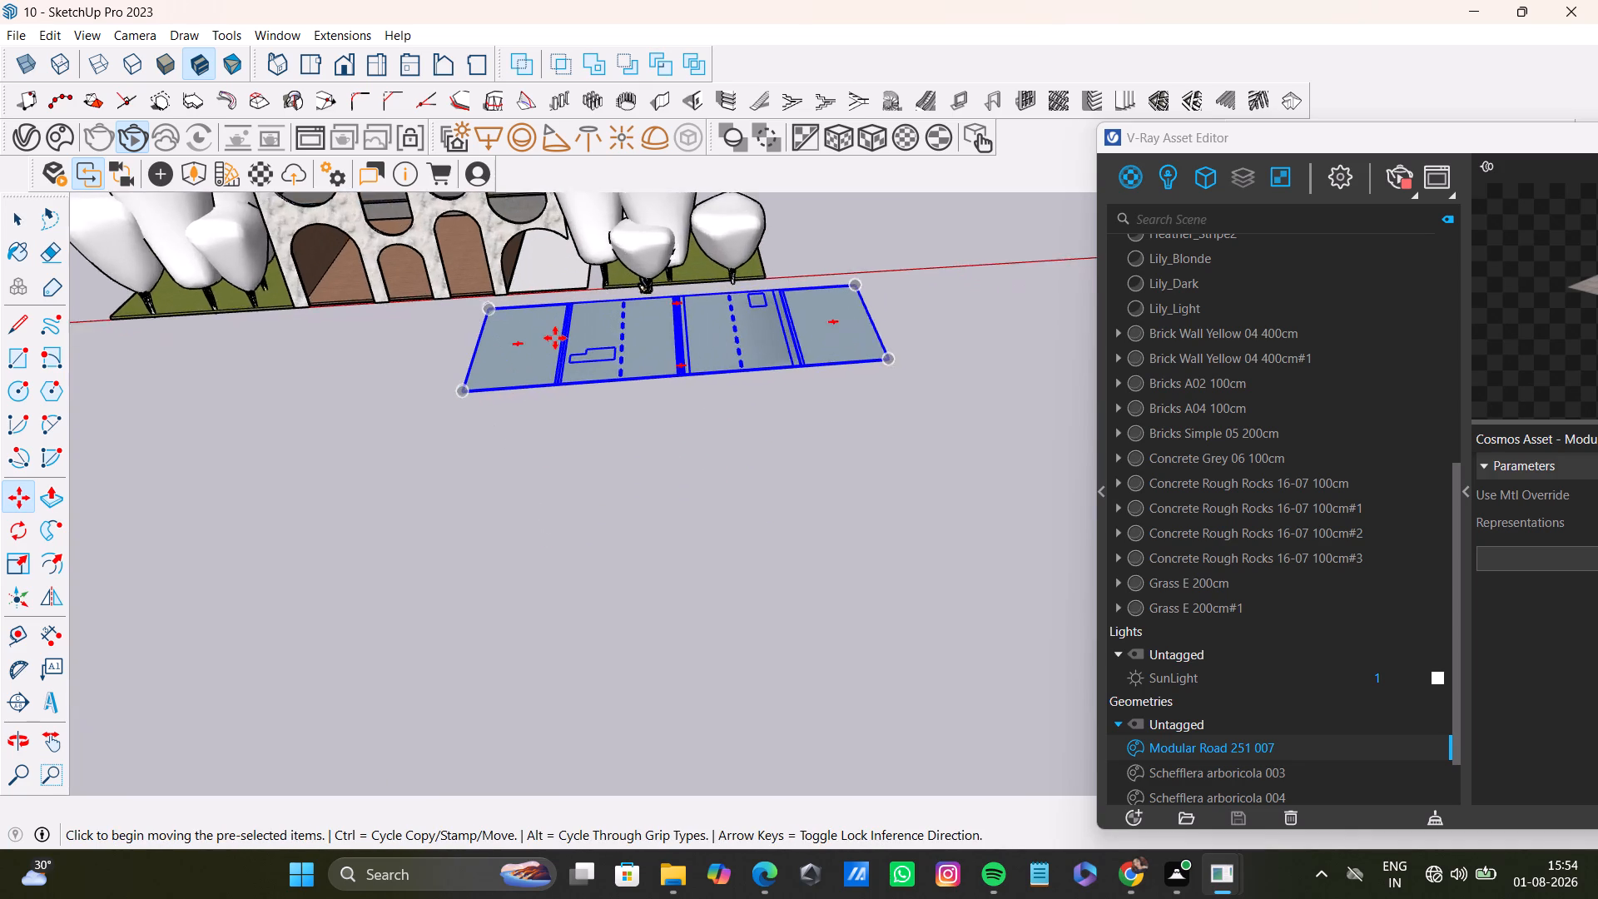
scroll(555, 338, "up", 5)
middle_click_drag(557, 318, 708, 263)
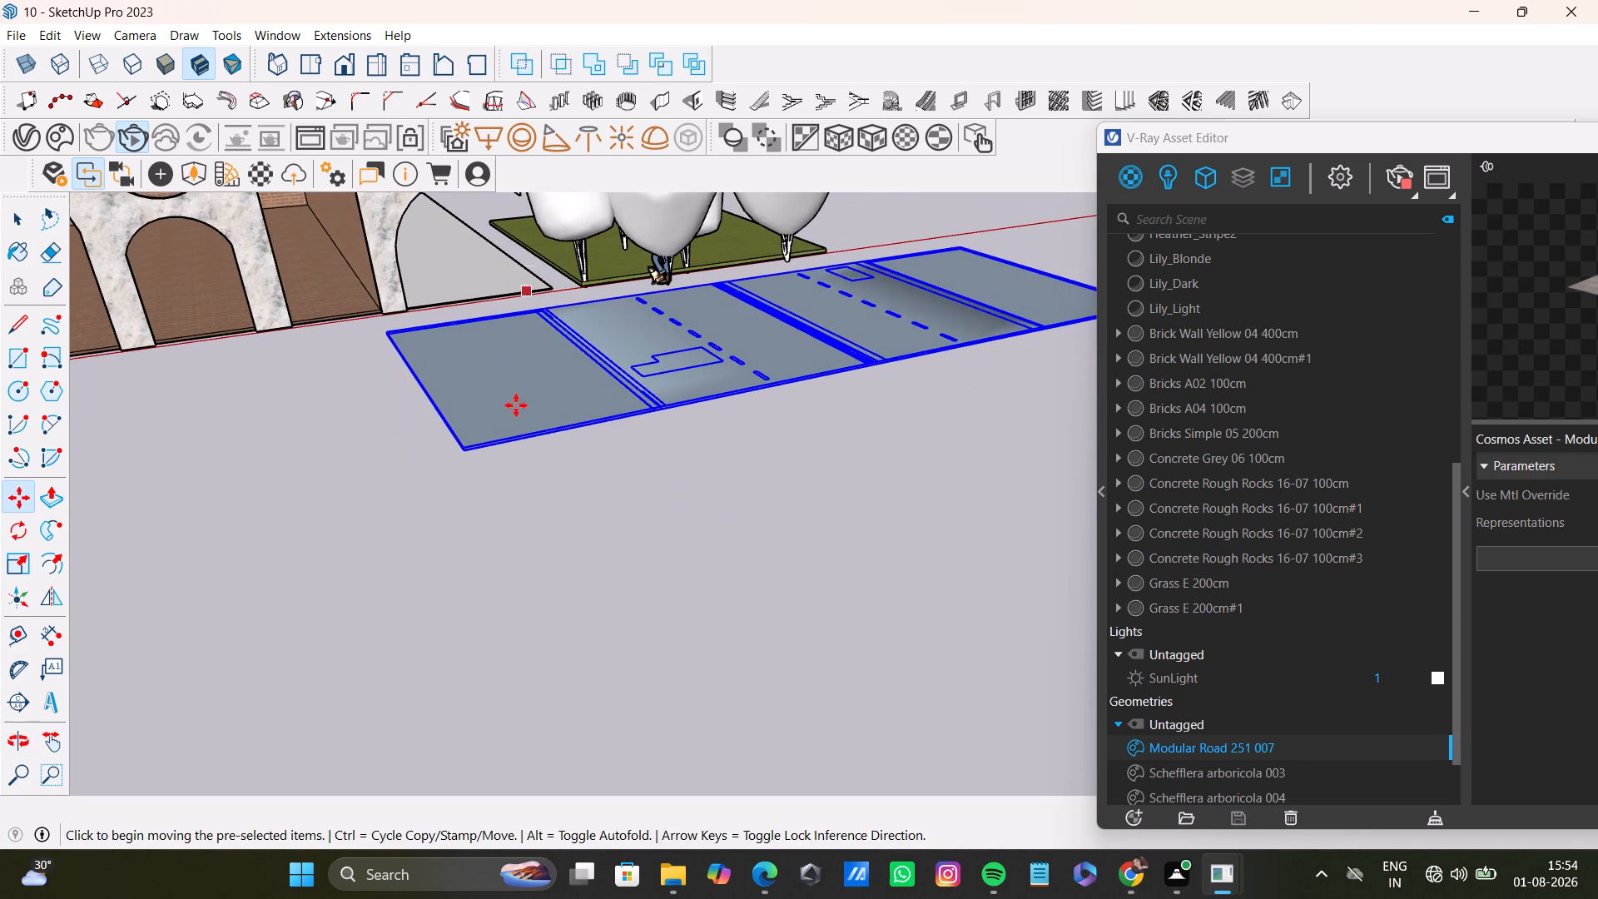
key("s")
left_click(385, 325)
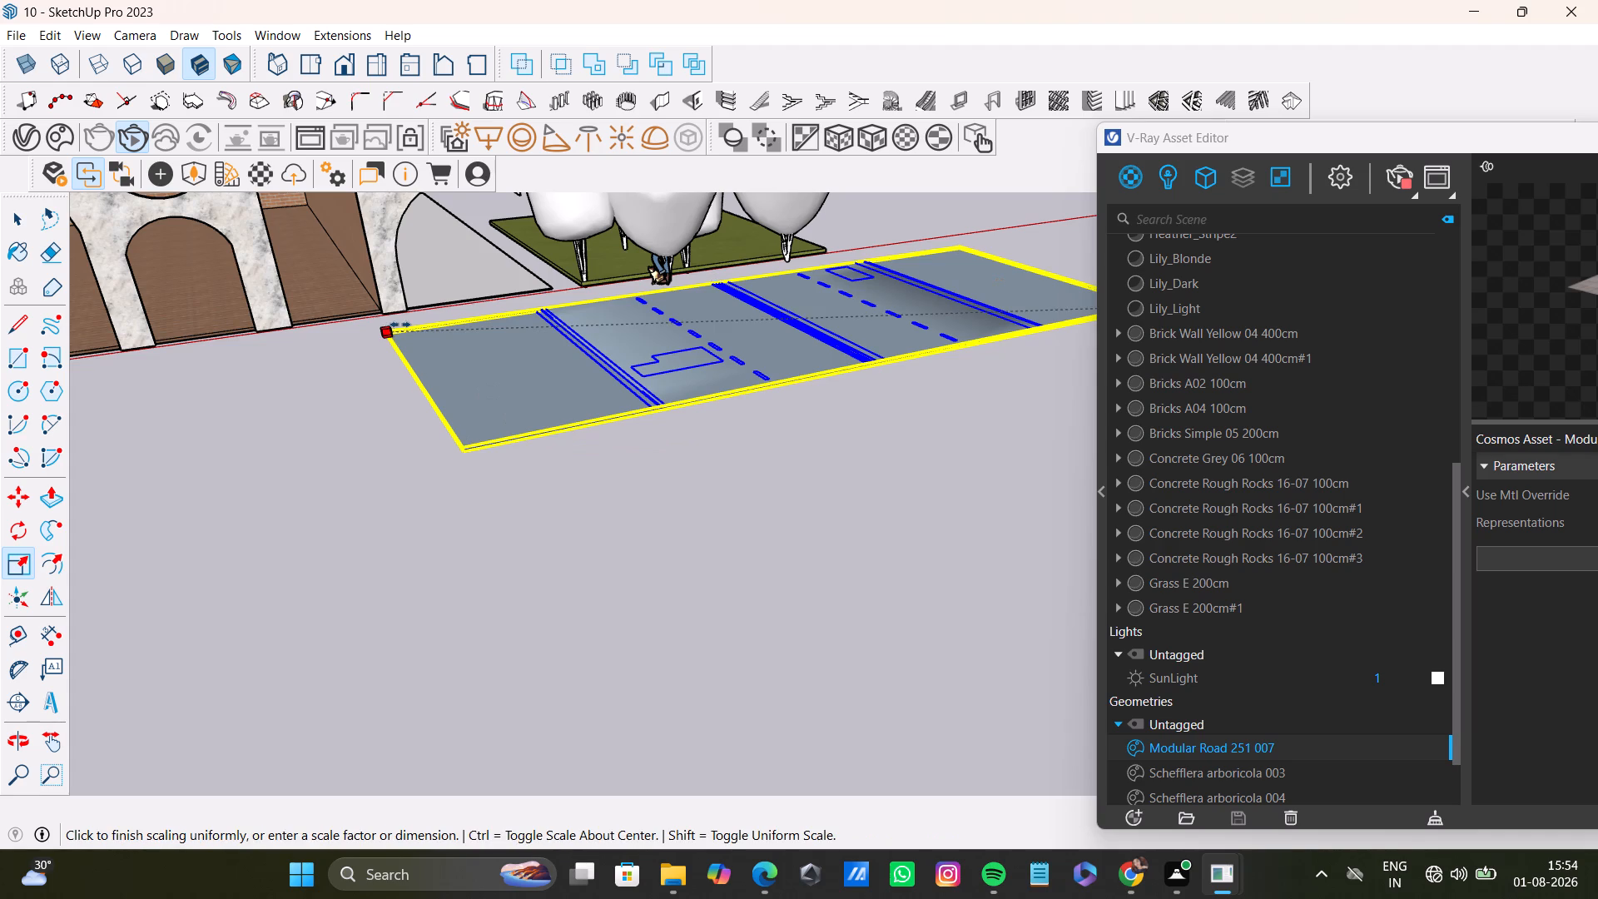
left_click(727, 315)
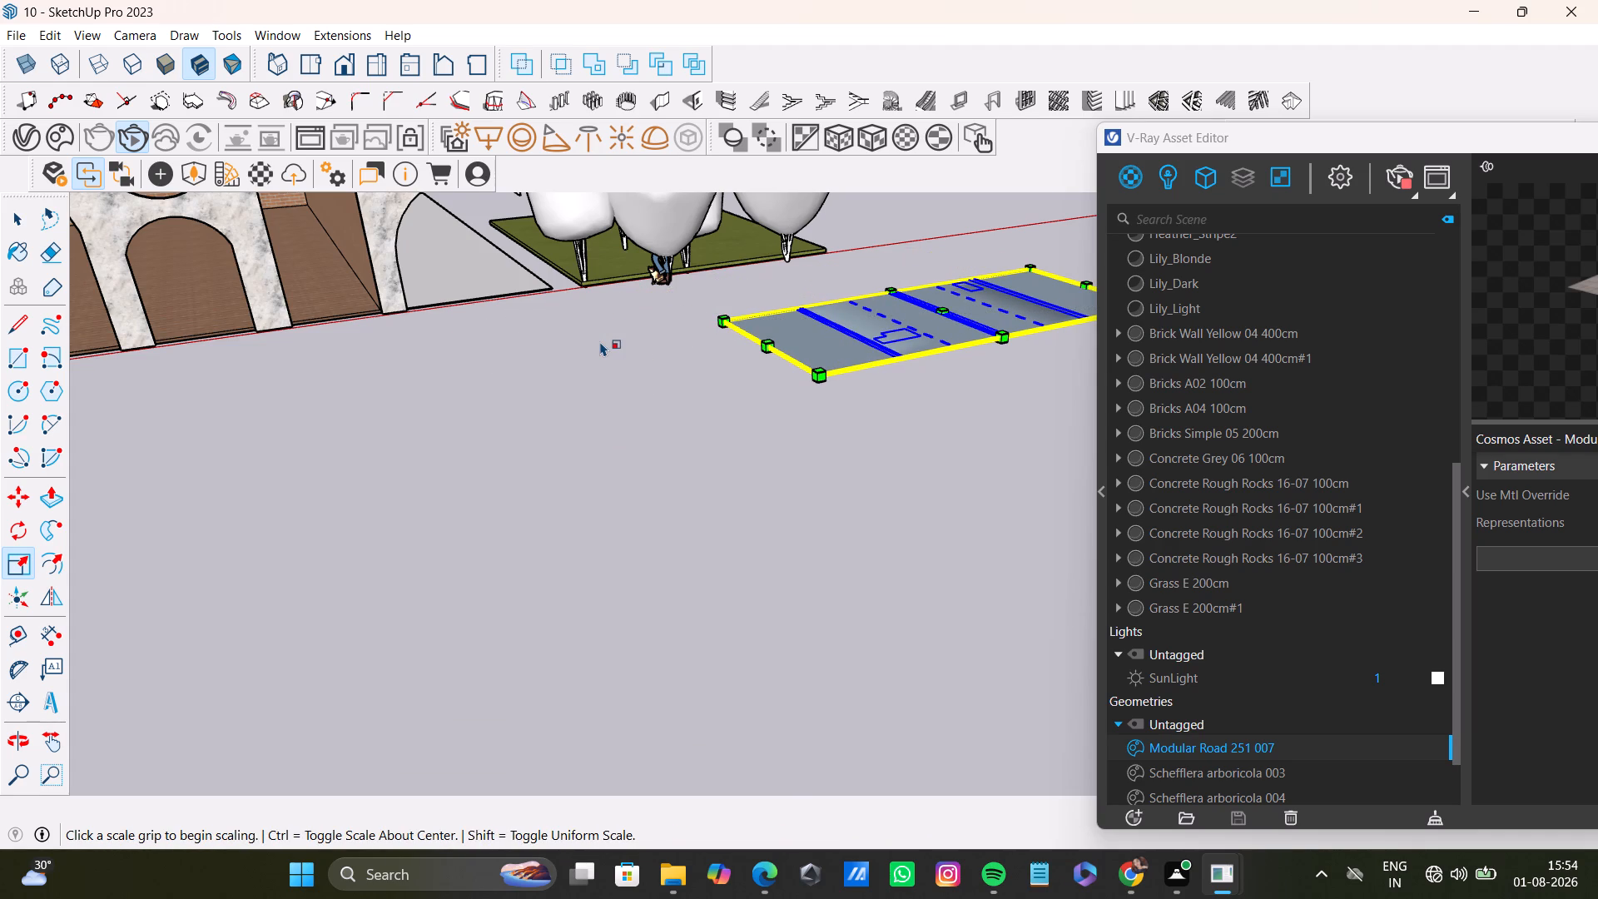
Rotate the road asset a quarter turn on the ground about its corner so it runs into the building's depth.
middle_click_drag(703, 460, 454, 504, "shift")
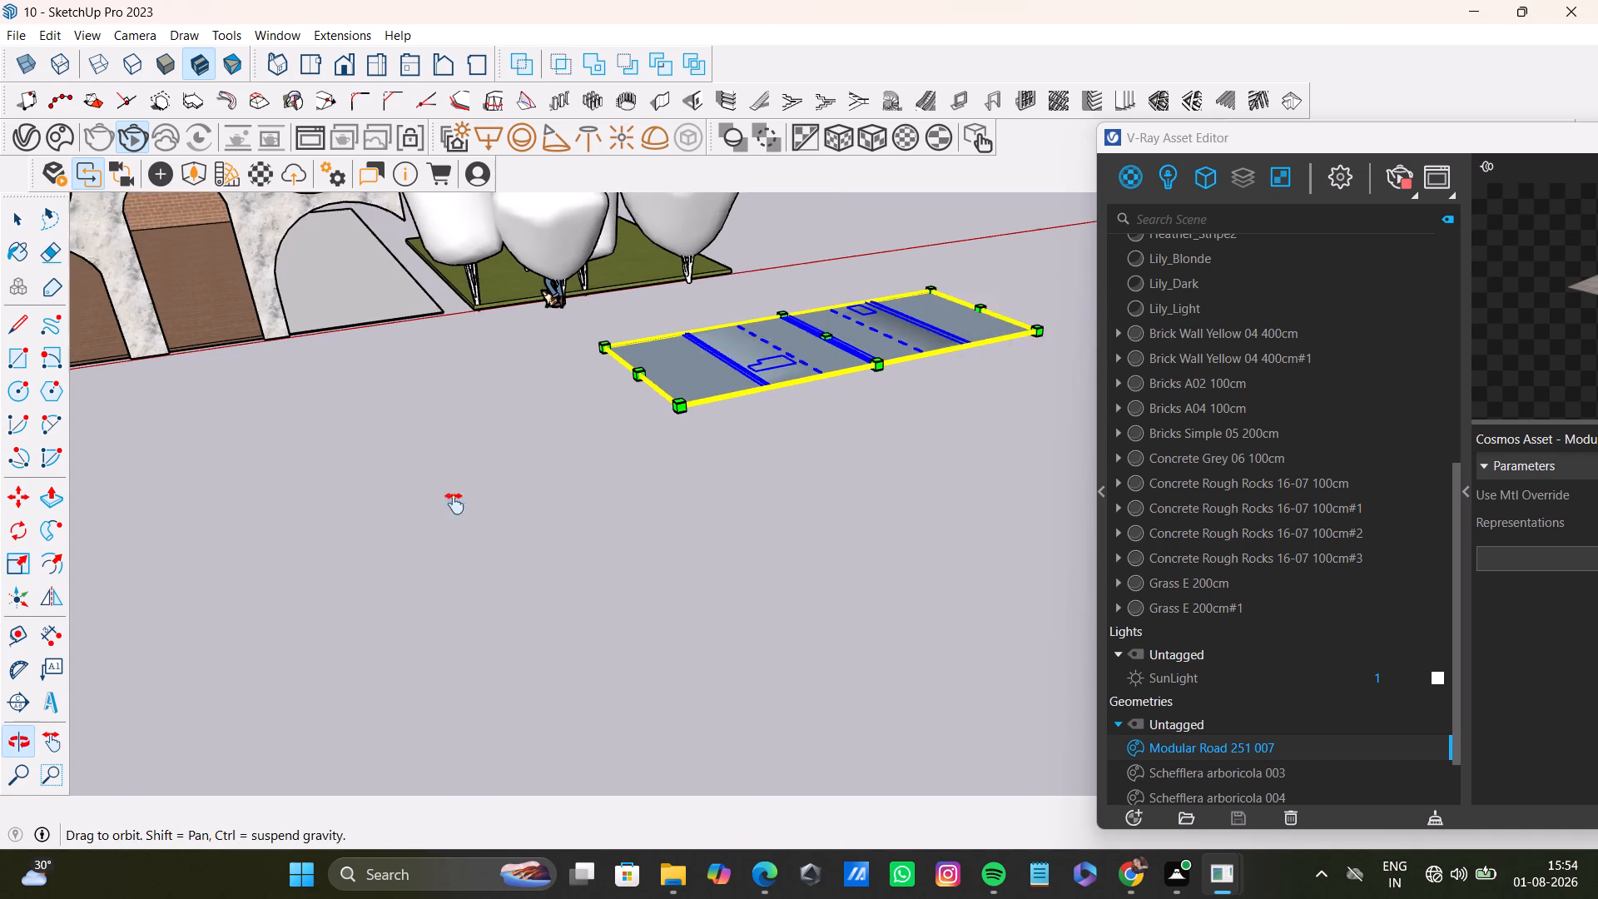
middle_click_drag(454, 504, 456, 505, "shift")
middle_click_drag(716, 417, 677, 400)
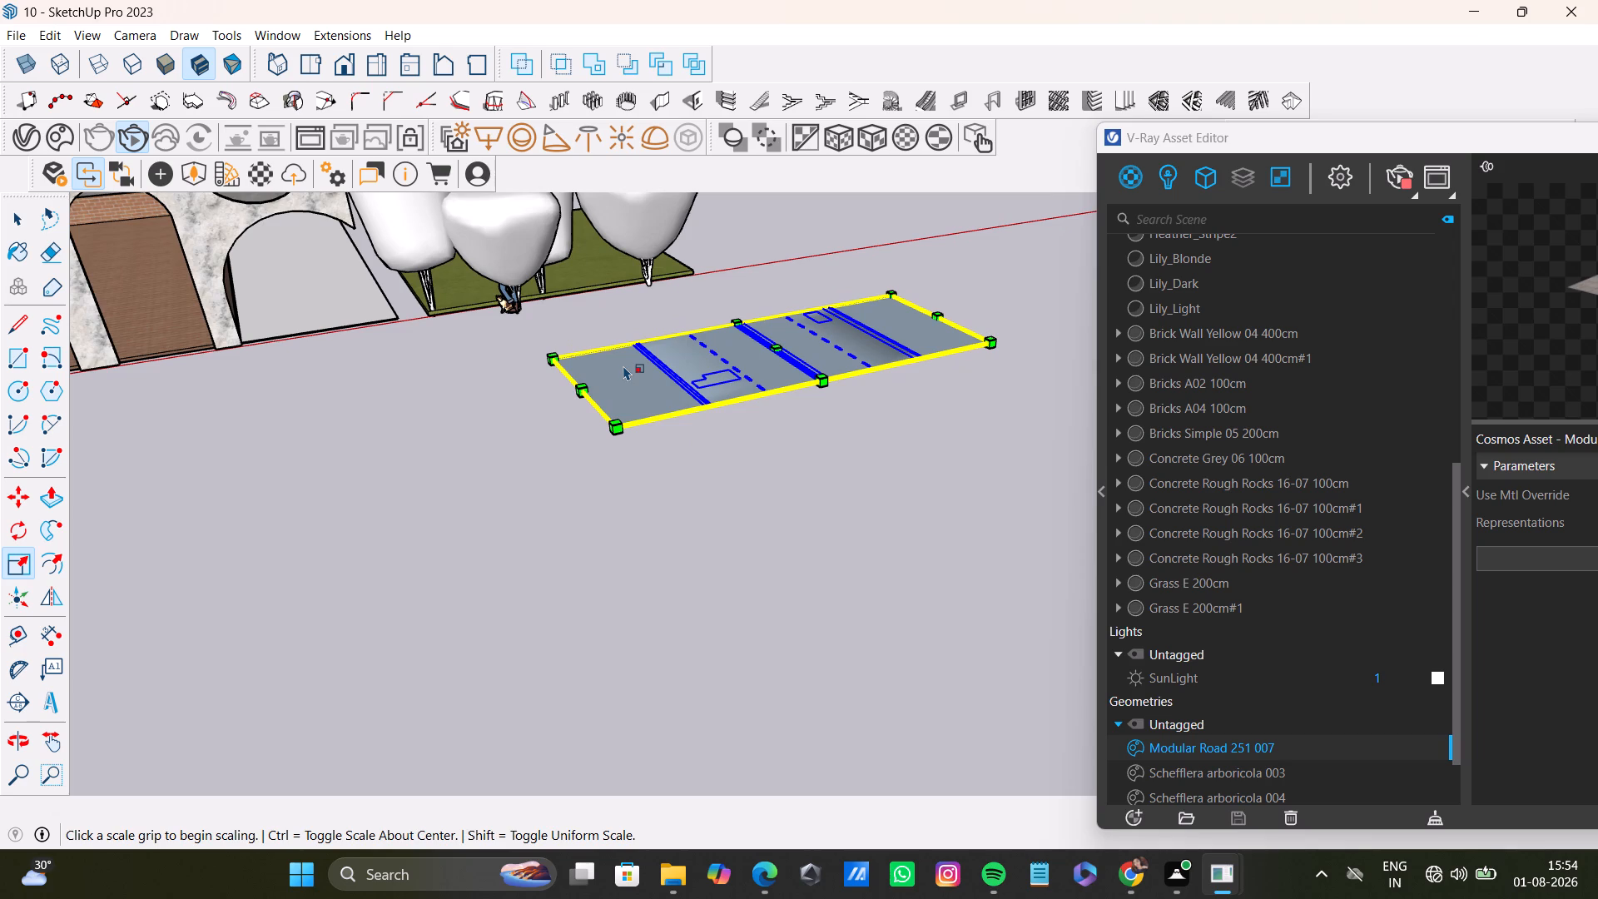
middle_click_drag(738, 427, 713, 499)
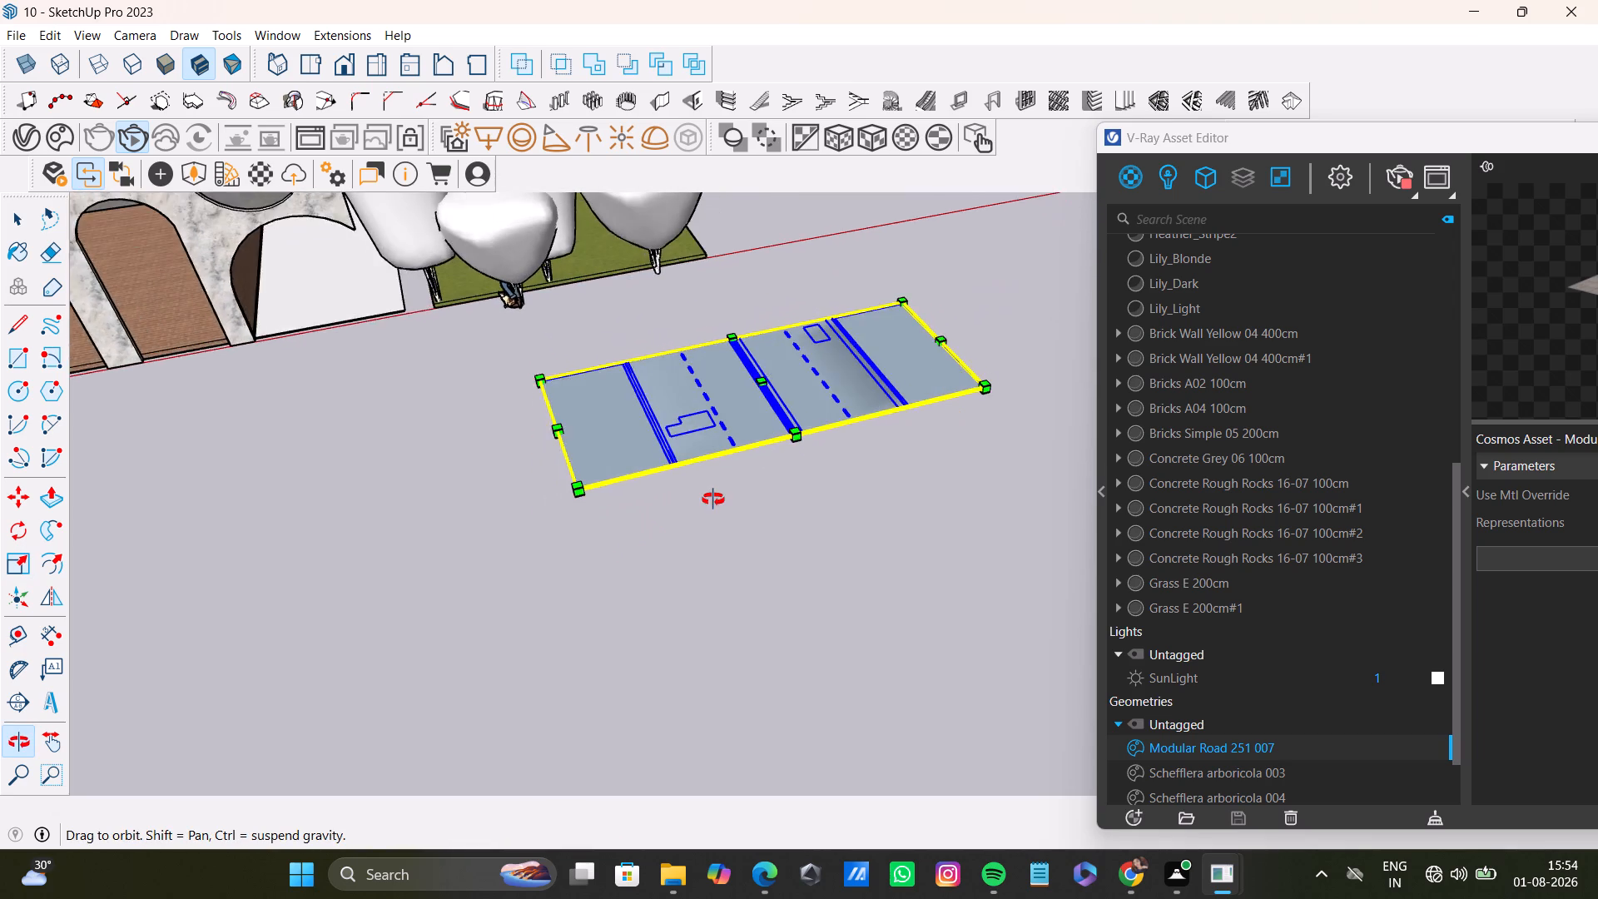
middle_click_drag(713, 499, 723, 489)
scroll(520, 397, "down", 2)
middle_click_drag(499, 385, 489, 468)
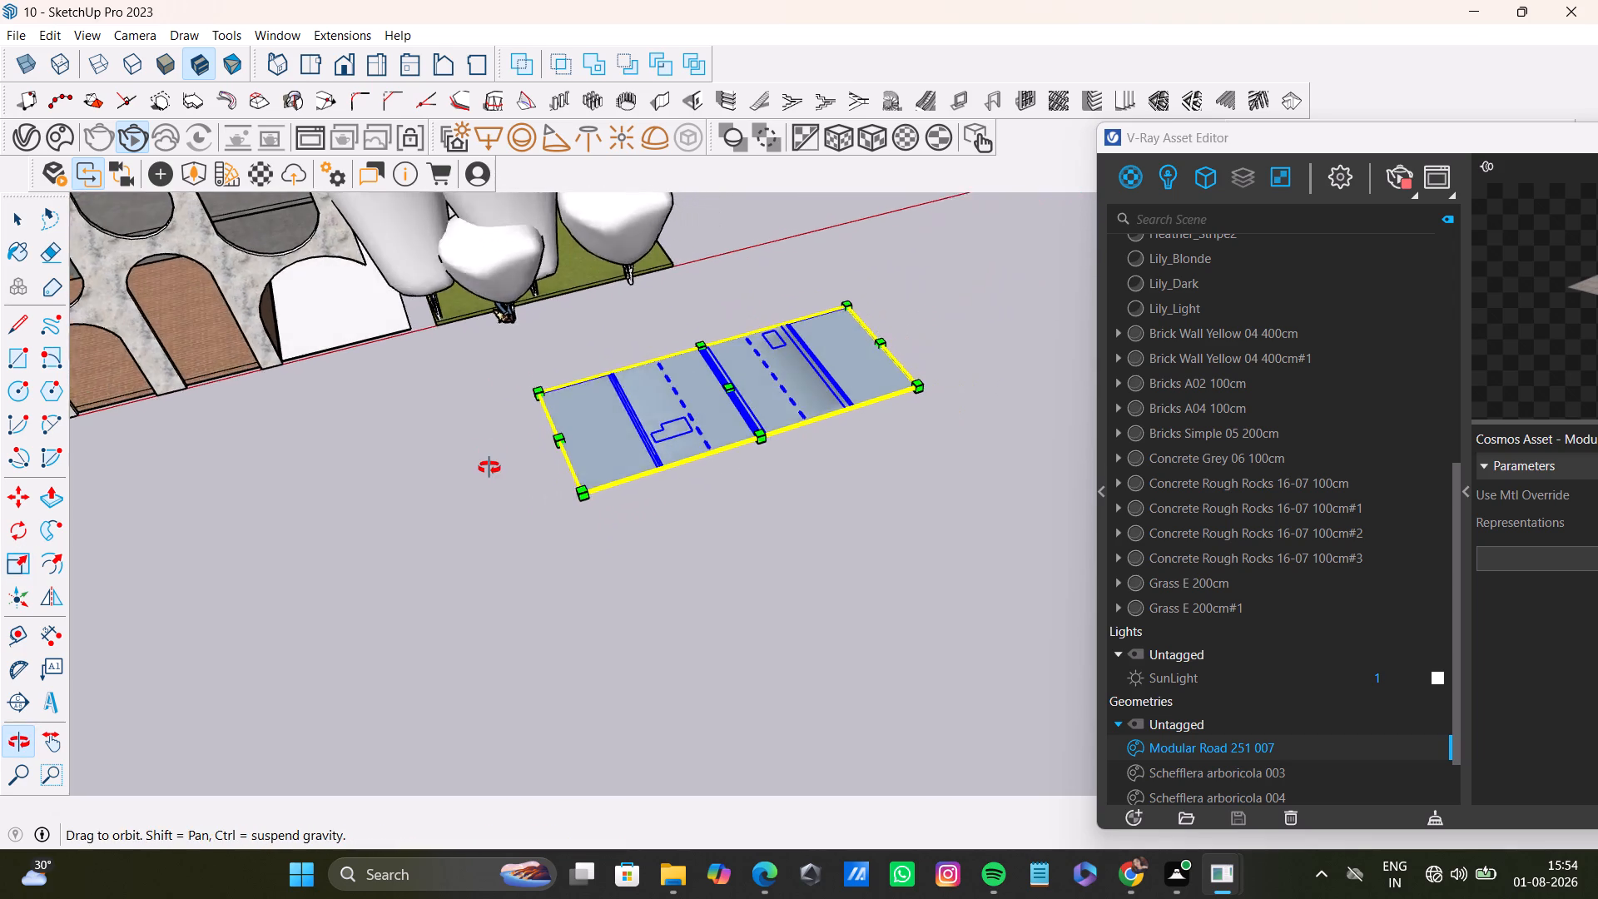
middle_click_drag(489, 468, 496, 300)
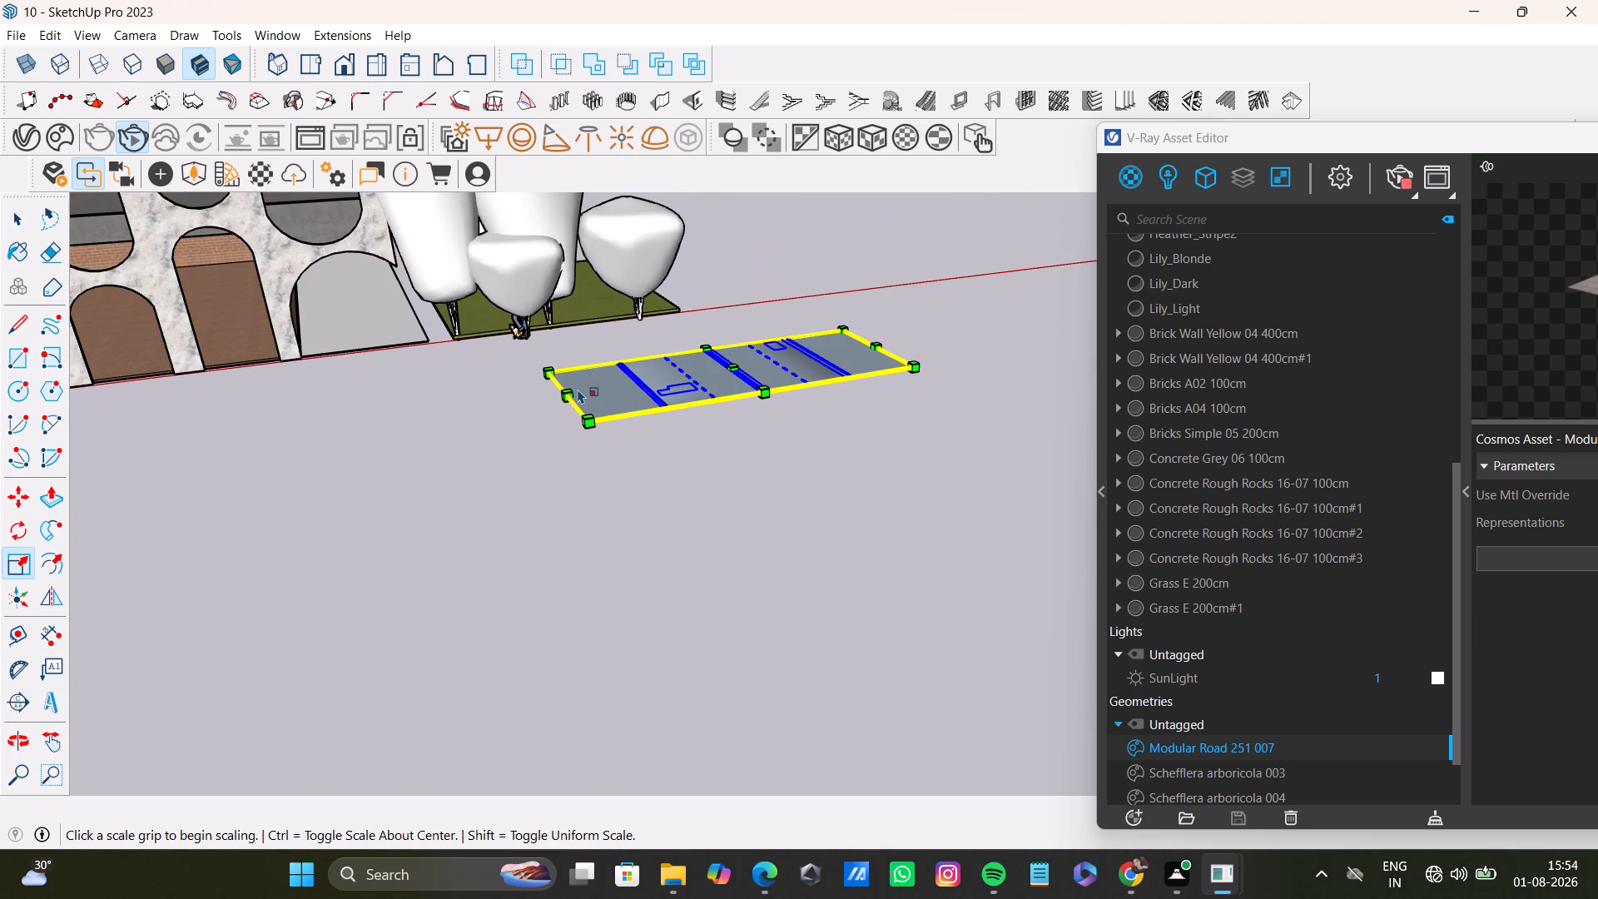
left_click(13, 527)
left_click(555, 362)
left_click(584, 418)
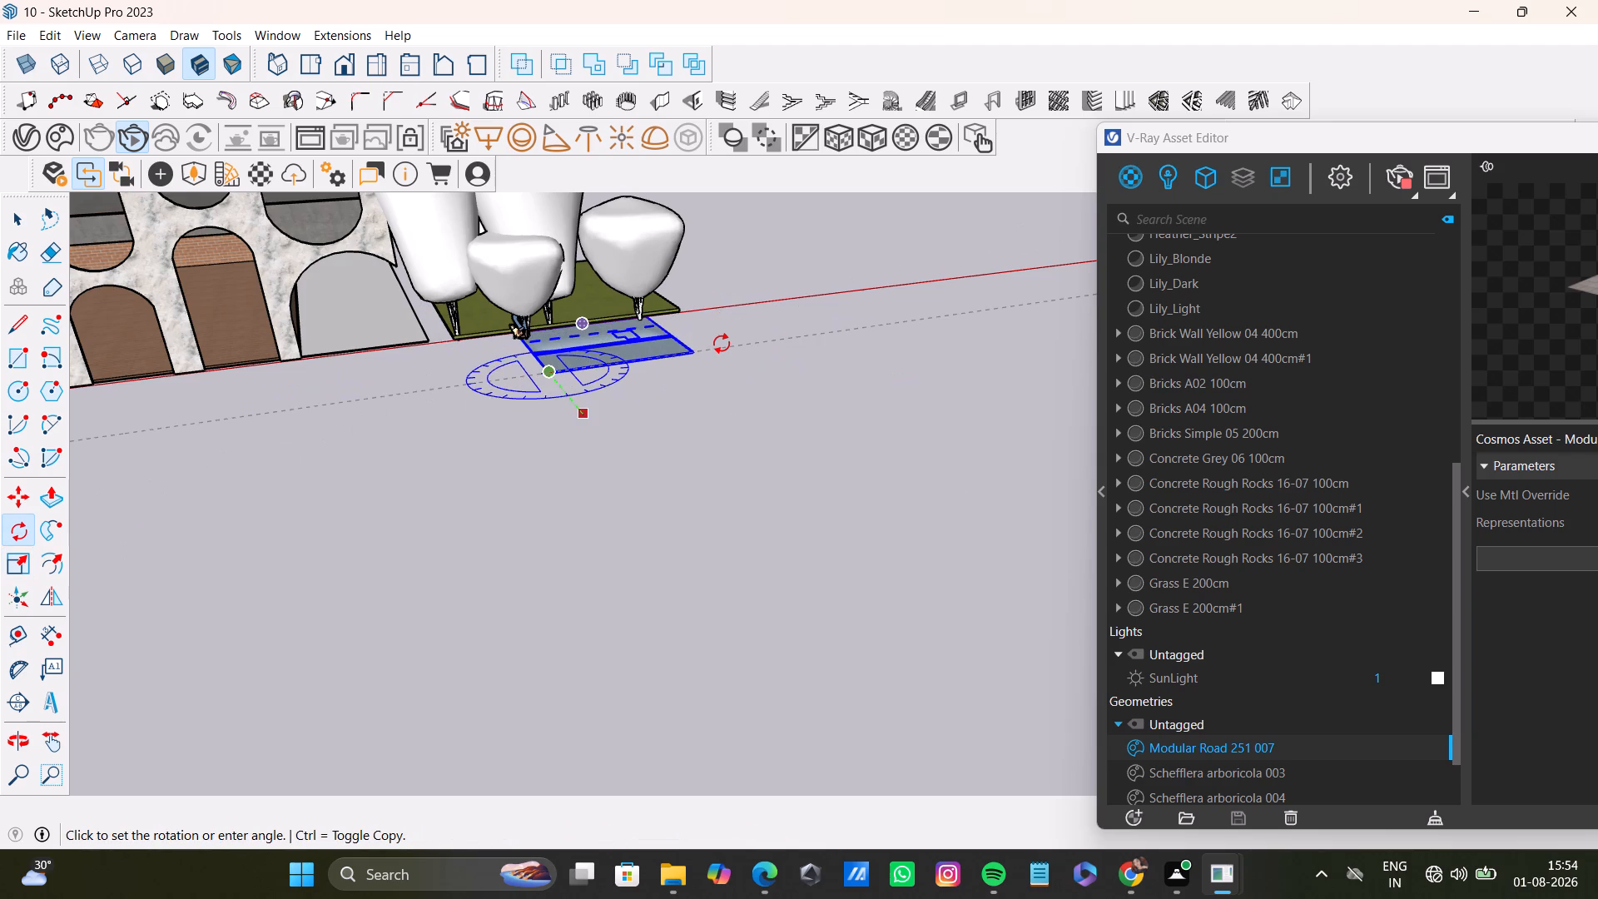
left_click(723, 343)
key("space")
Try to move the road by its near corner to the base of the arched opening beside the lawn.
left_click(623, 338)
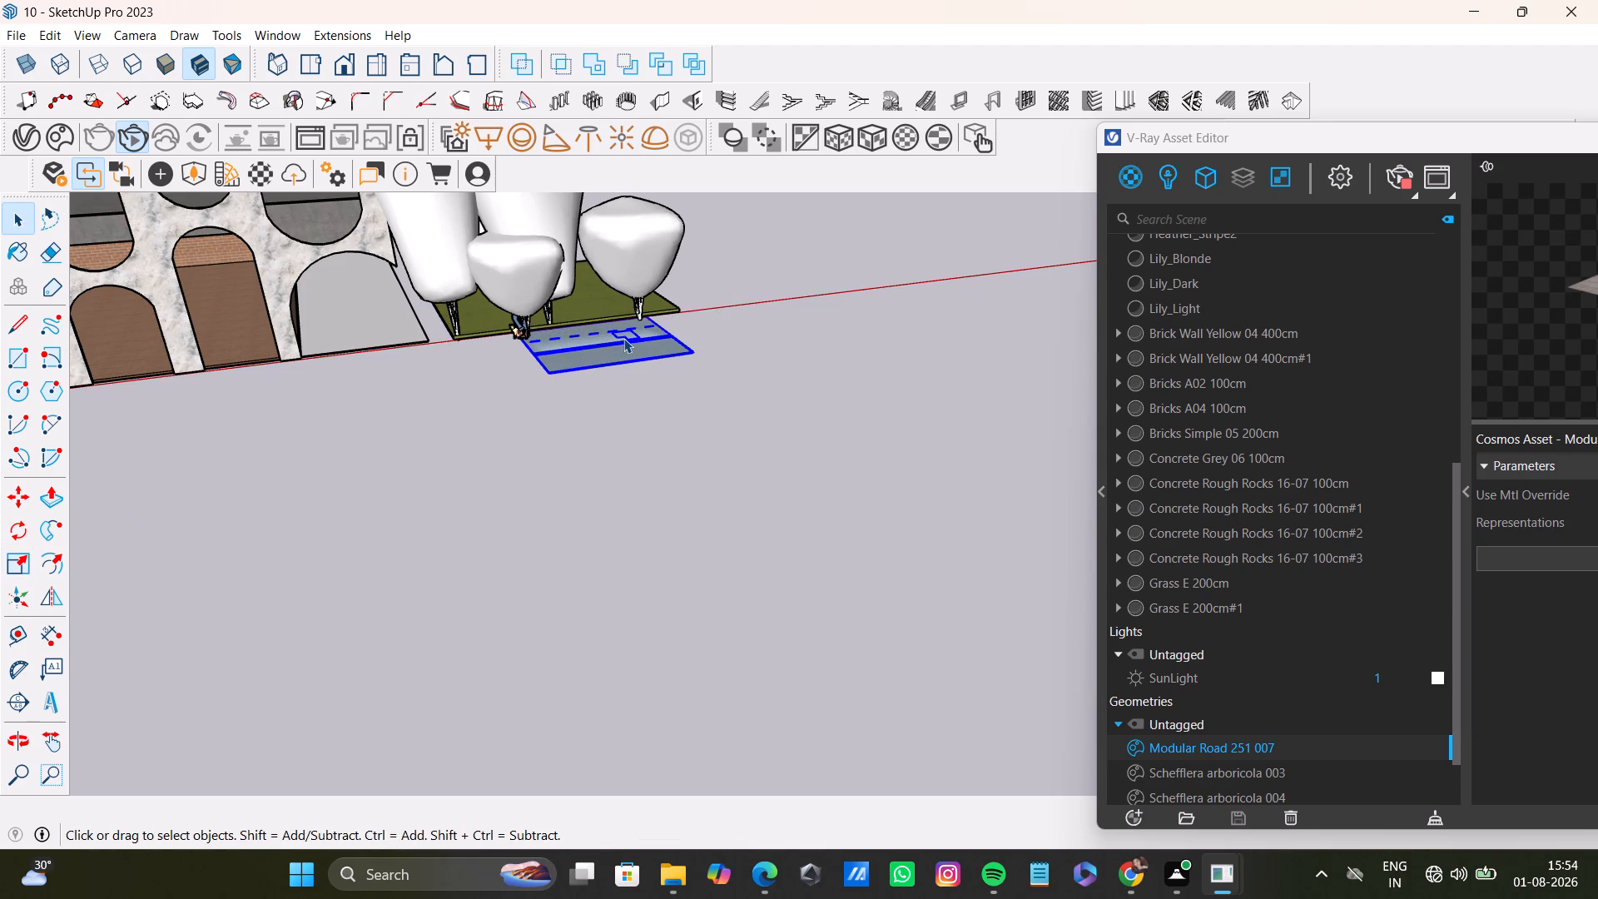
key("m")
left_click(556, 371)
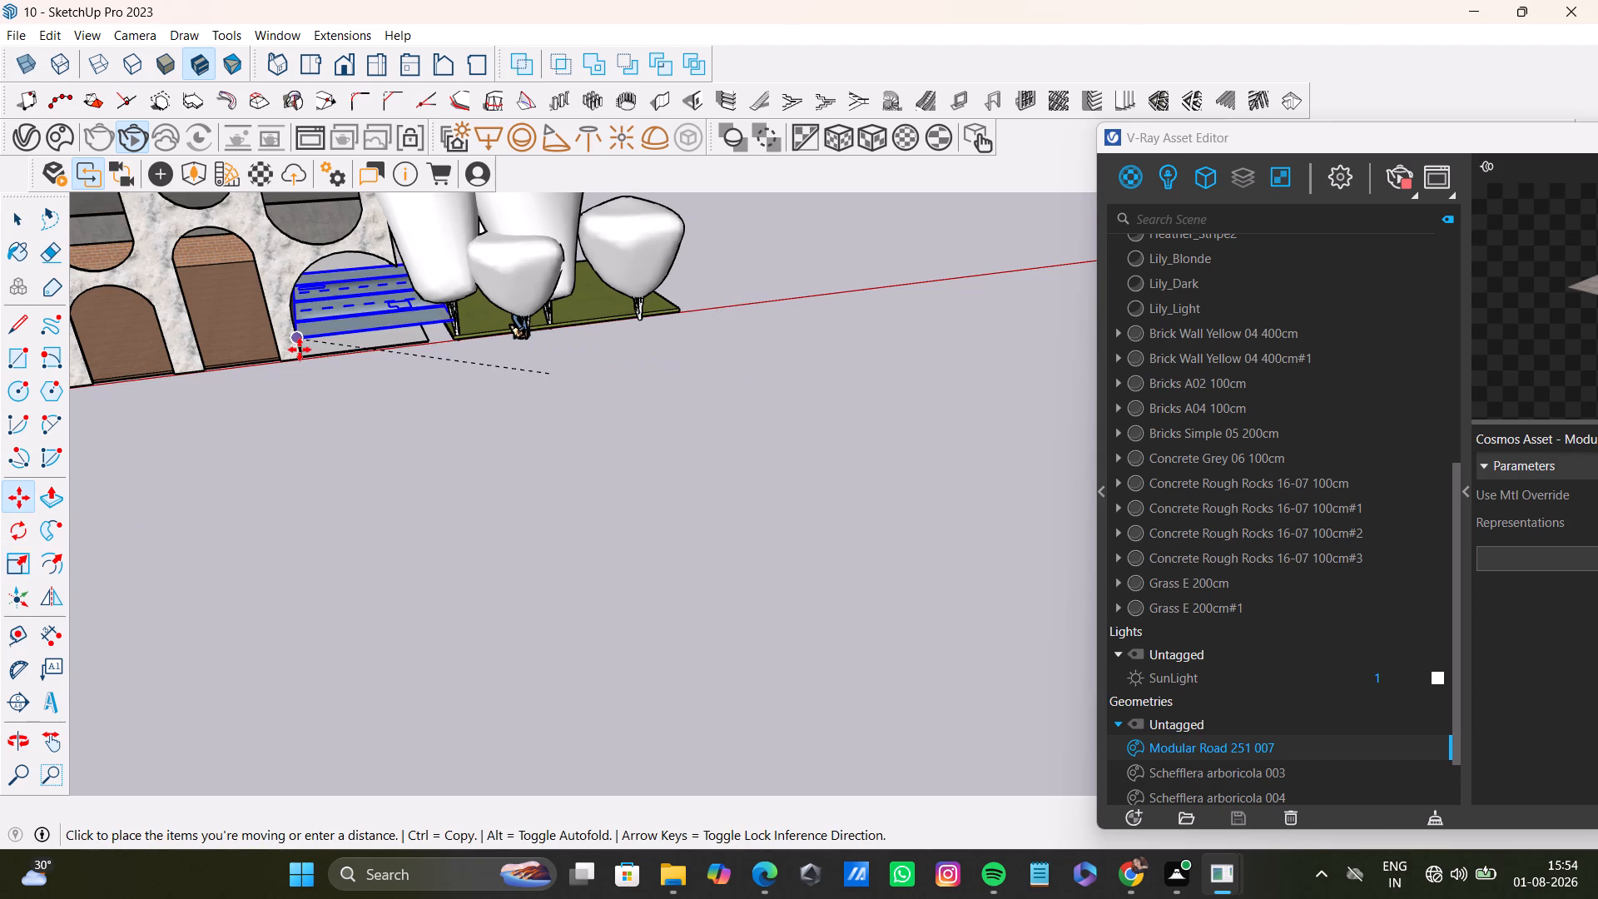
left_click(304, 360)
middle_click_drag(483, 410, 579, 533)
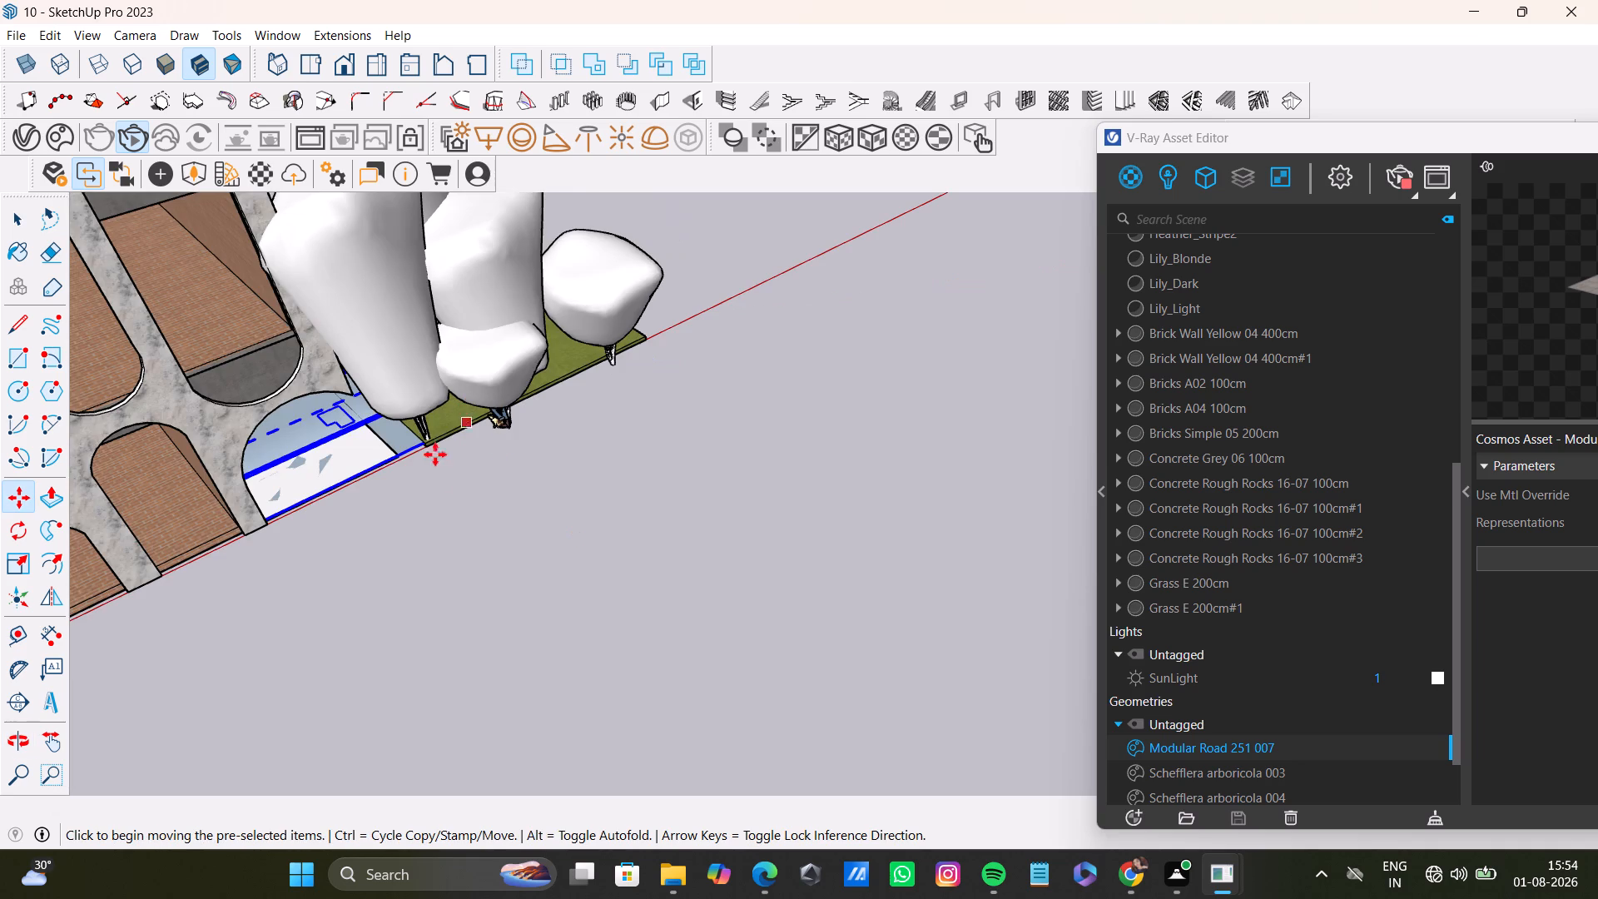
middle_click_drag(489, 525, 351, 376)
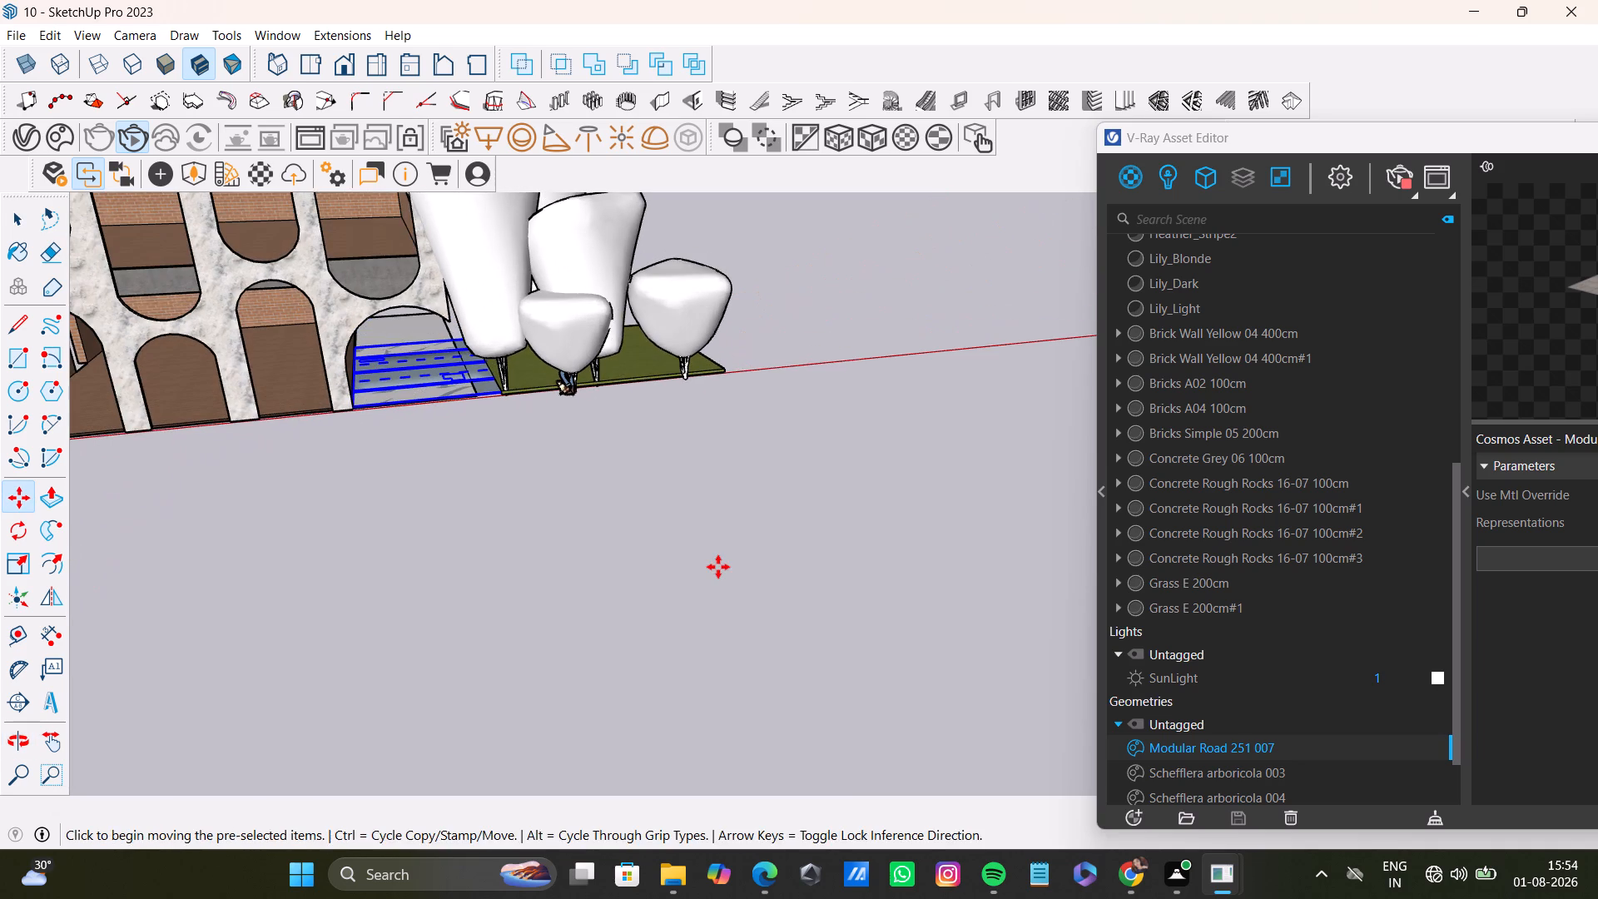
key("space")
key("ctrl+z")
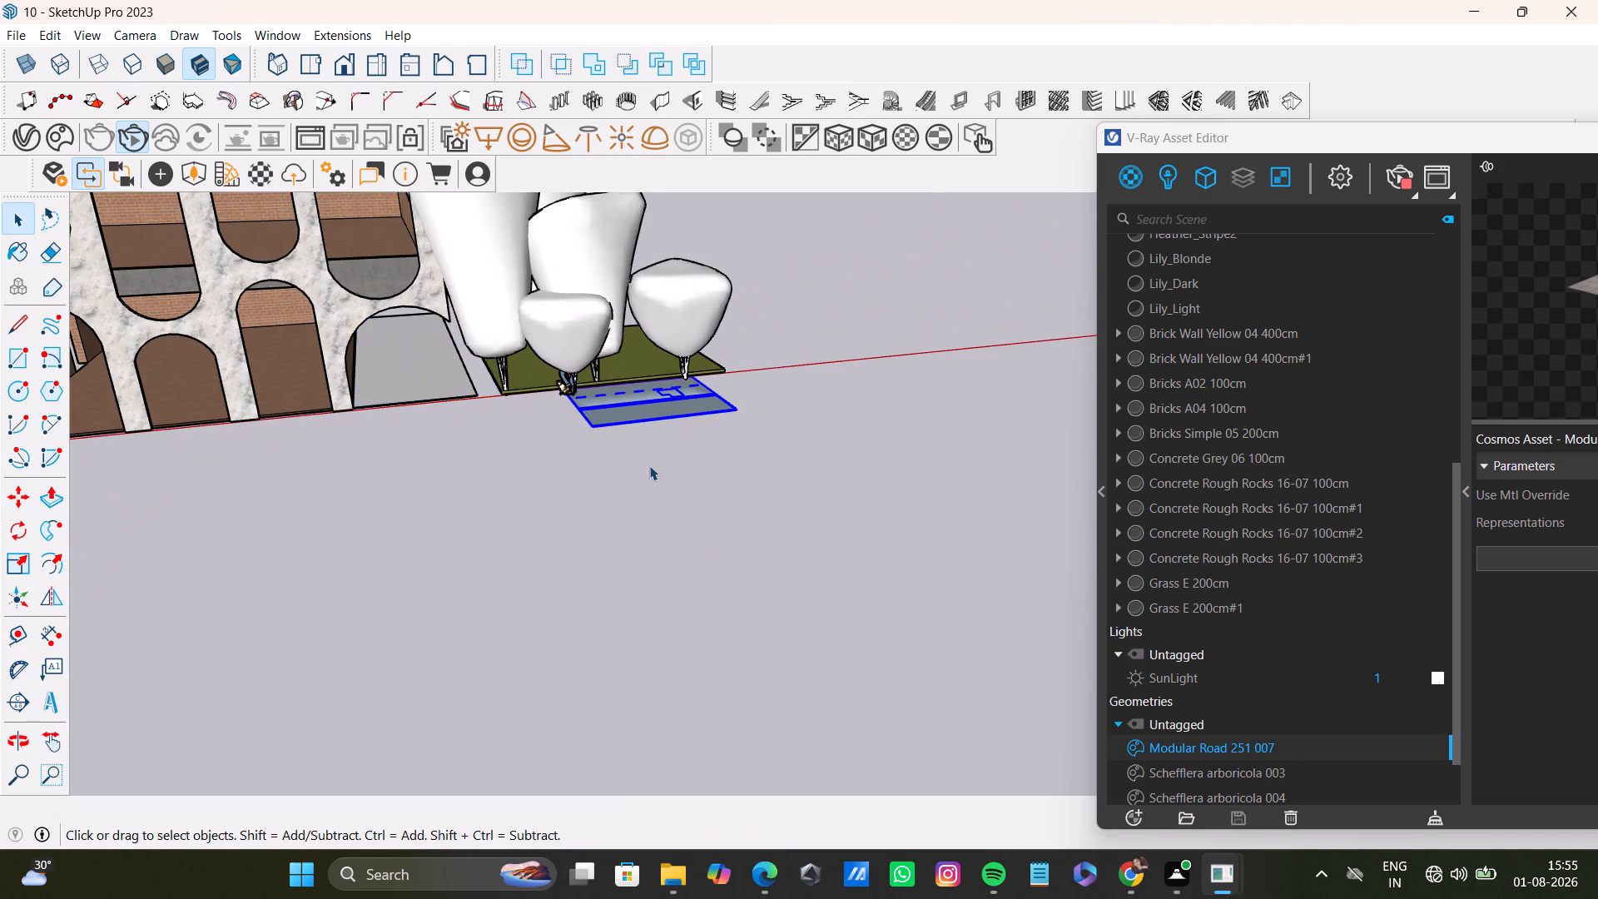
Move the road by its near corner onto the front corner at the base of the end arch beside the lawn.
key("m")
left_click(594, 427)
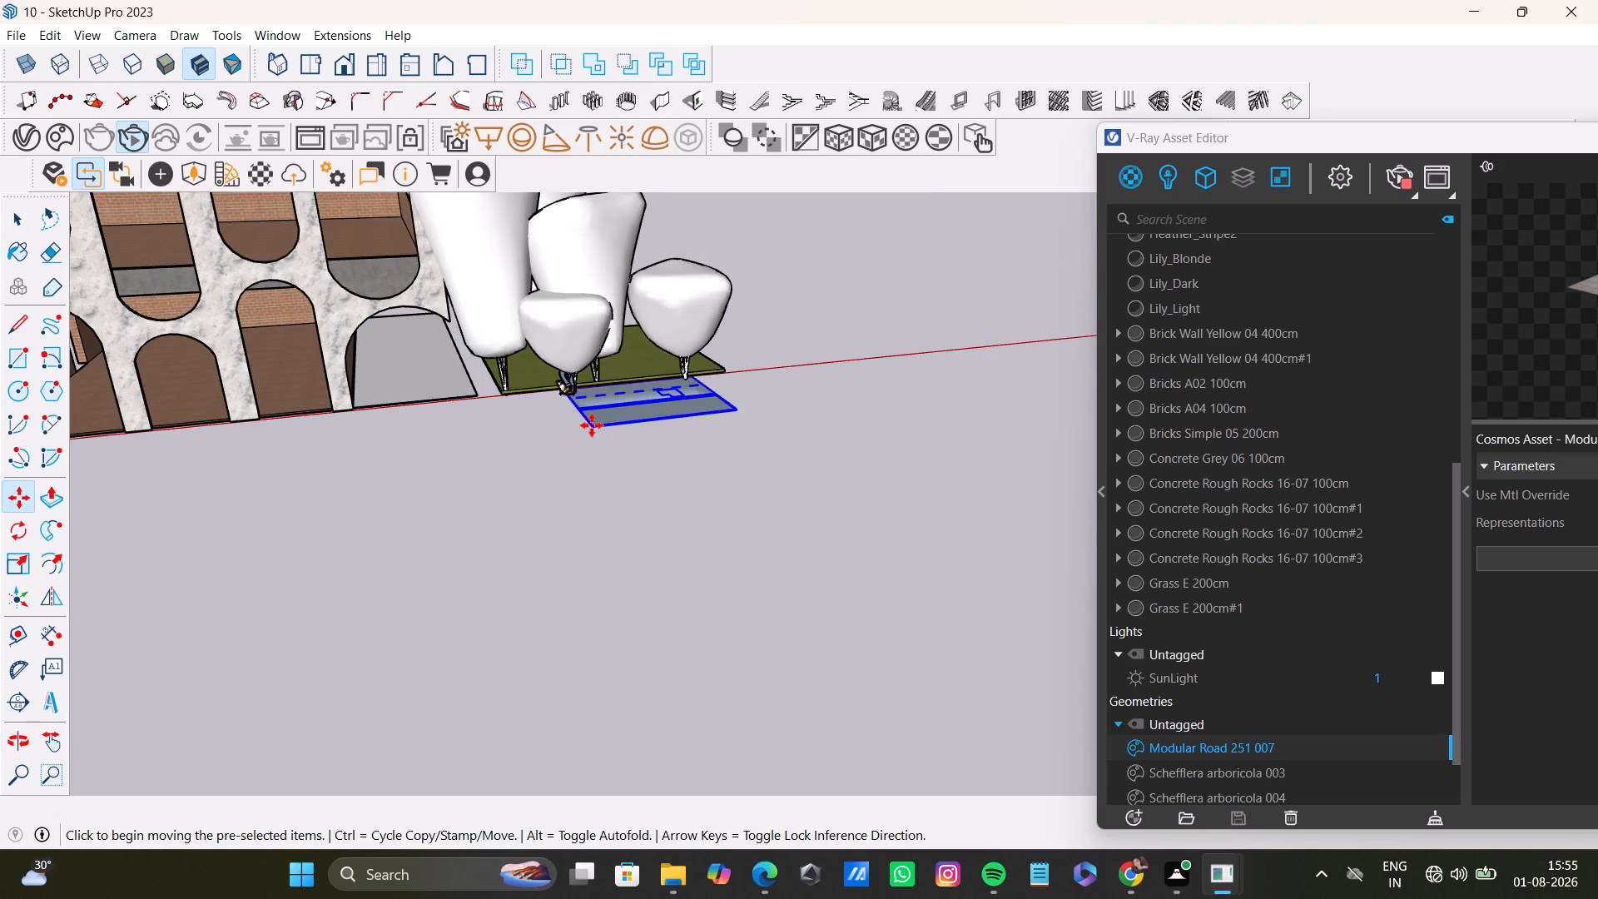
left_click(357, 405)
Scale the road up uniformly and slightly from its rear outer corner beside the lawn.
middle_click_drag(636, 504, 257, 522)
middle_click_drag(786, 377, 666, 405)
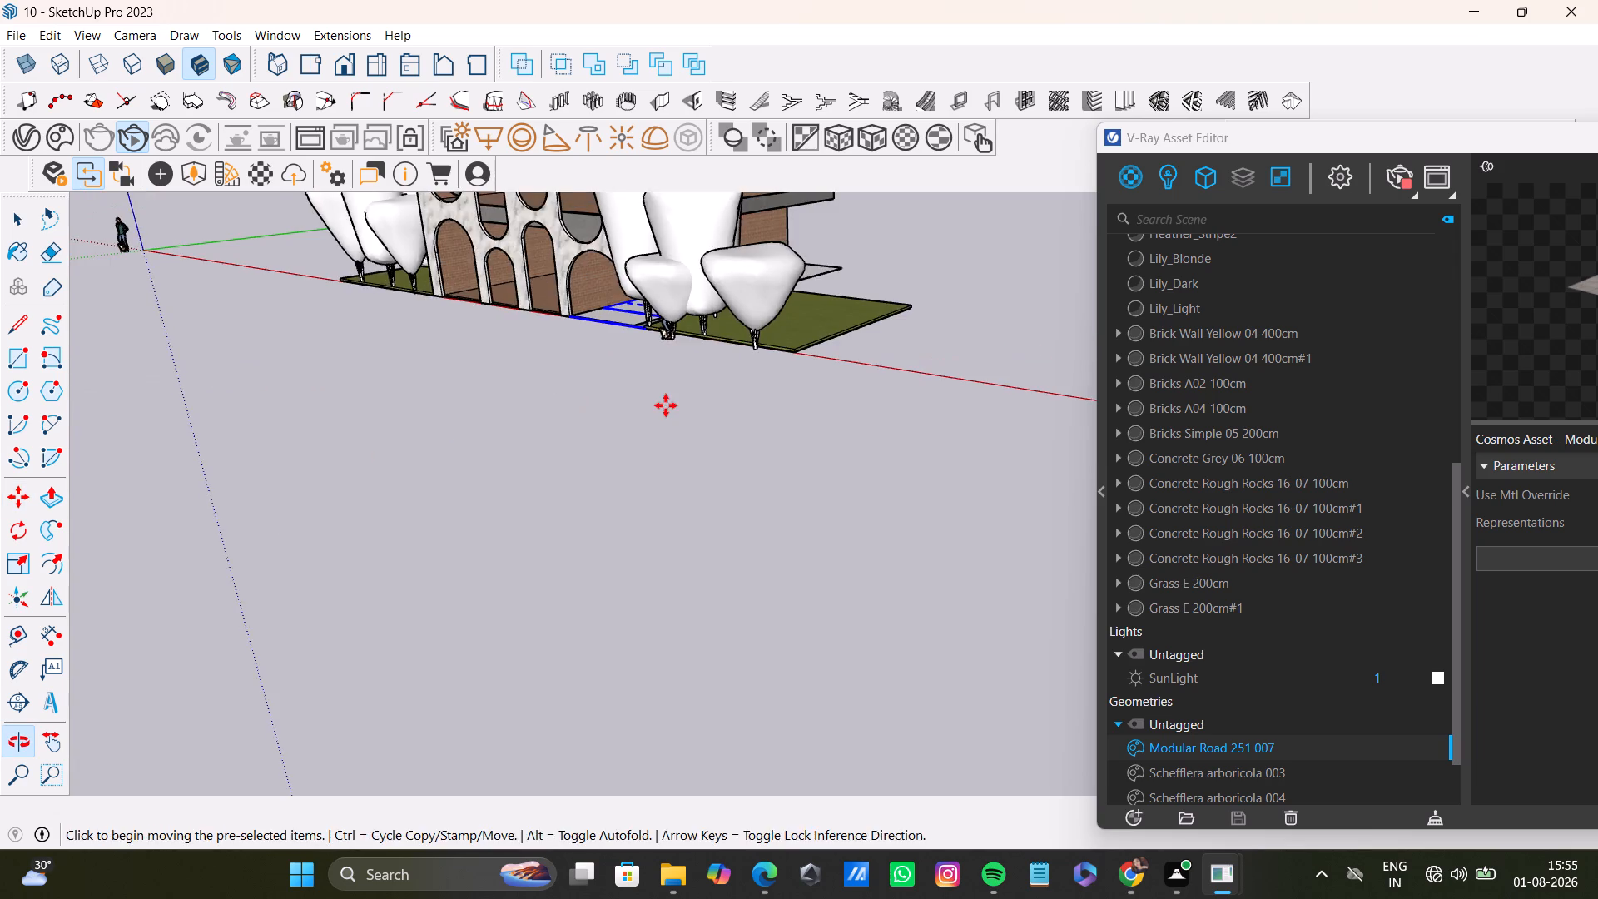
middle_click_drag(666, 405, 487, 474)
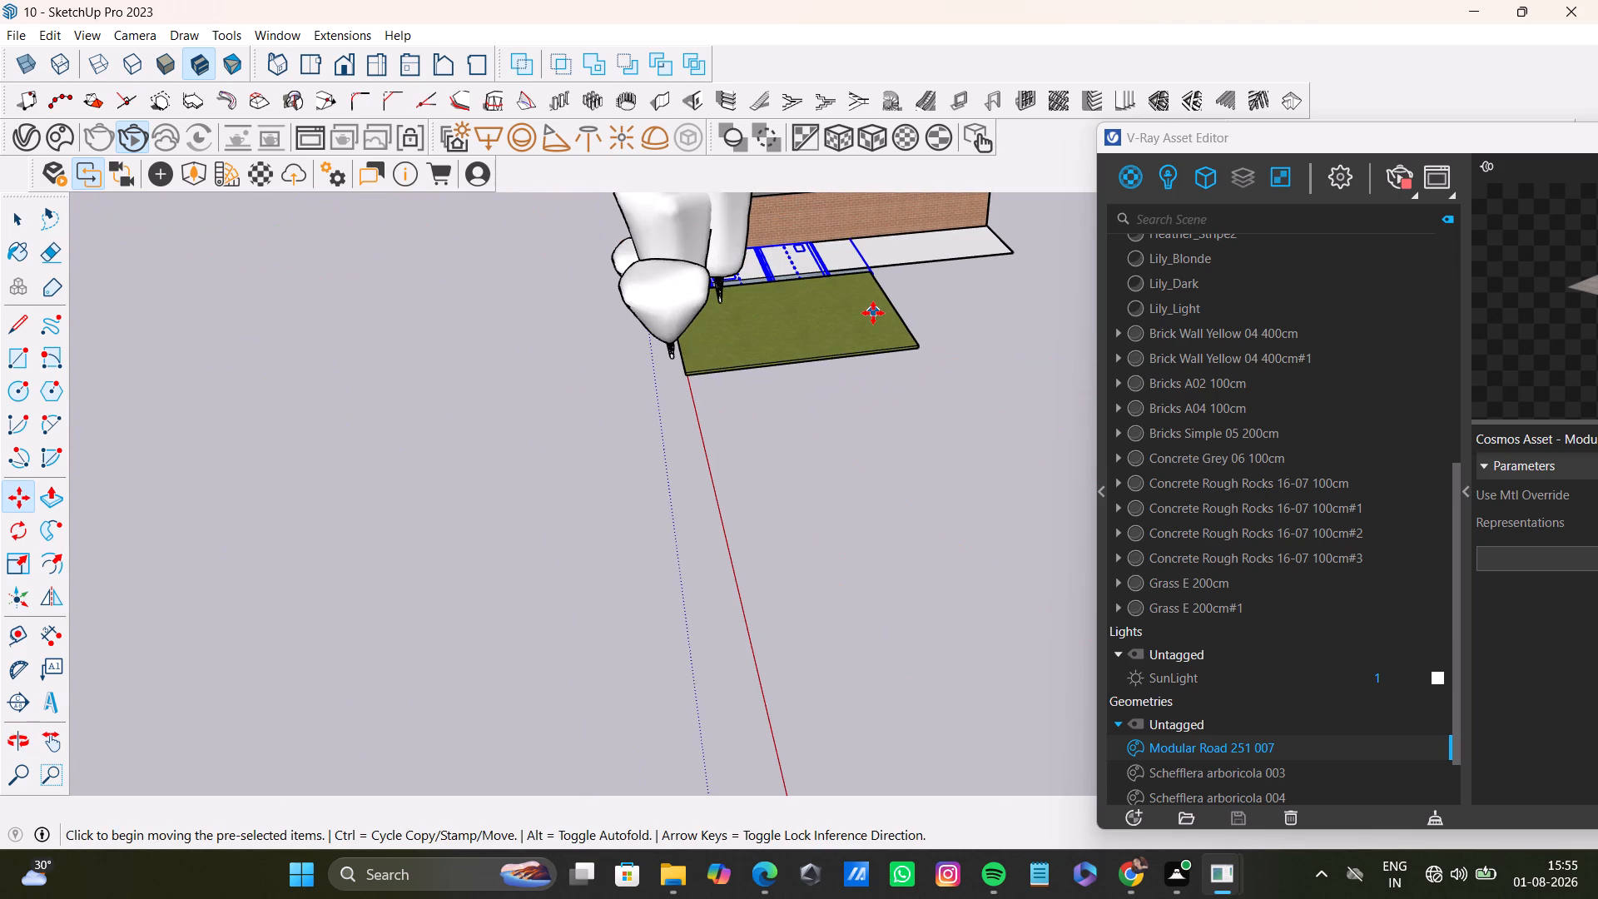
key("s")
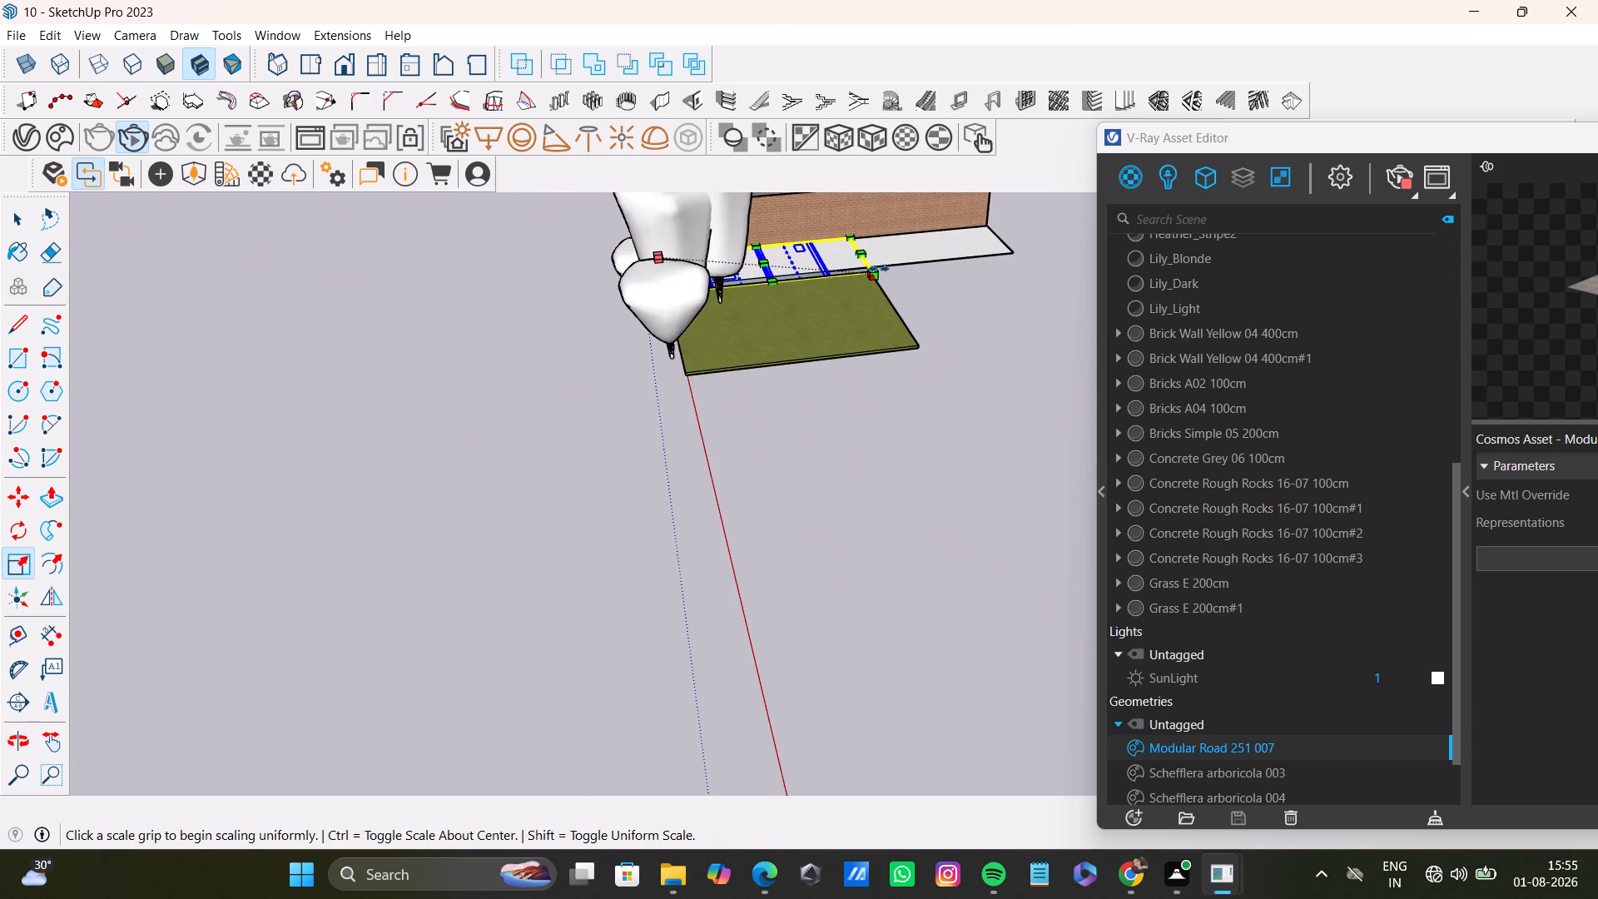
left_click(879, 269)
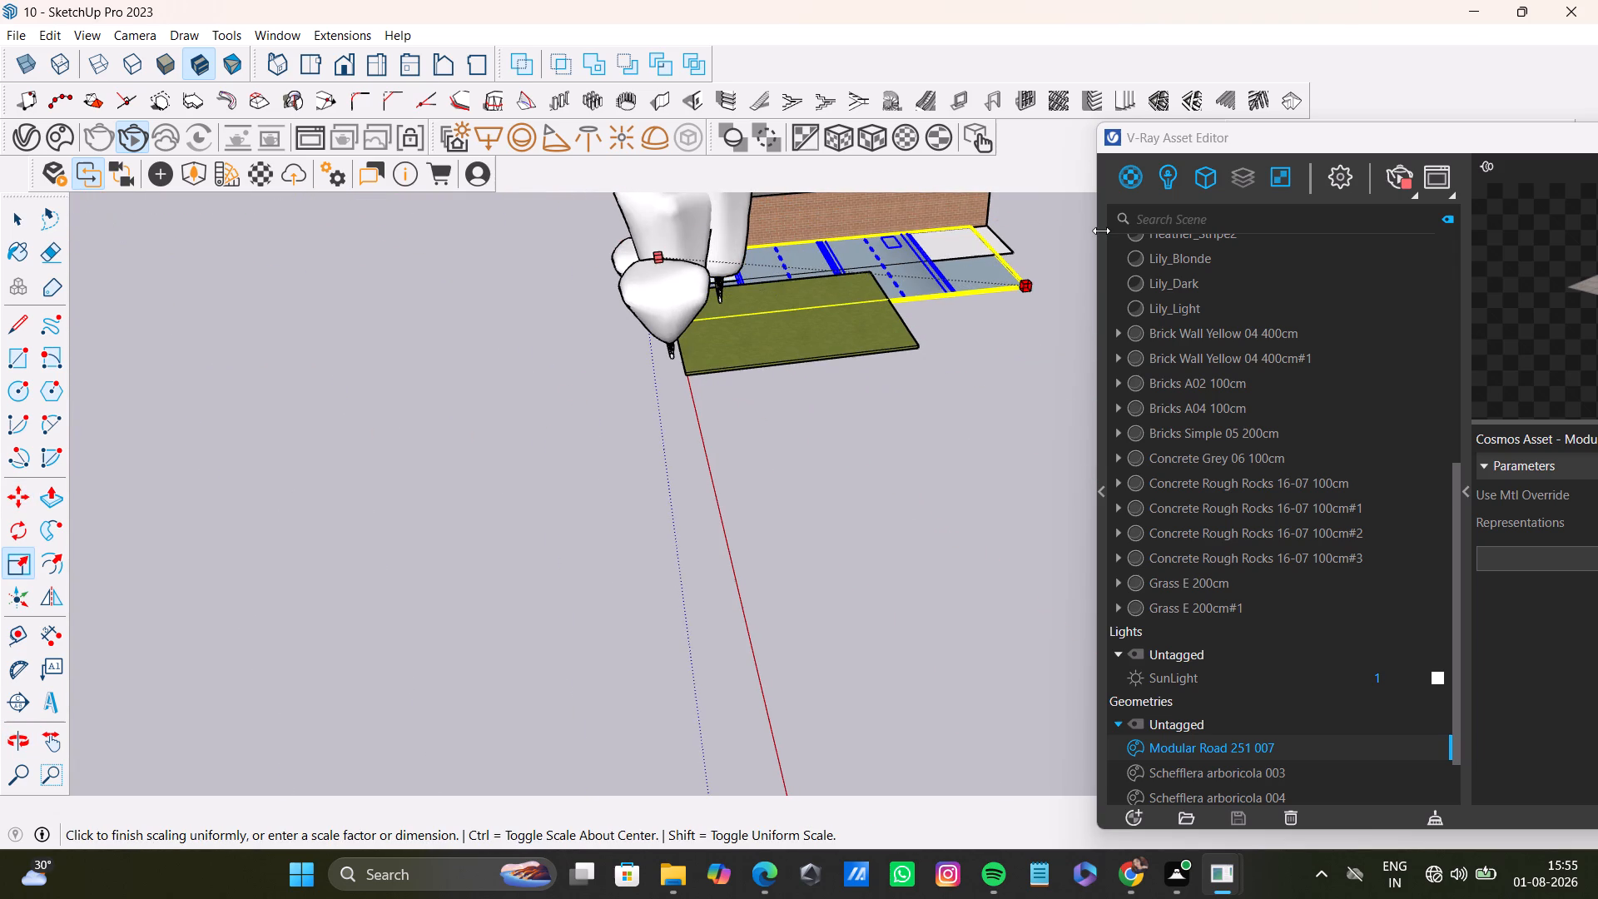
left_click(919, 235)
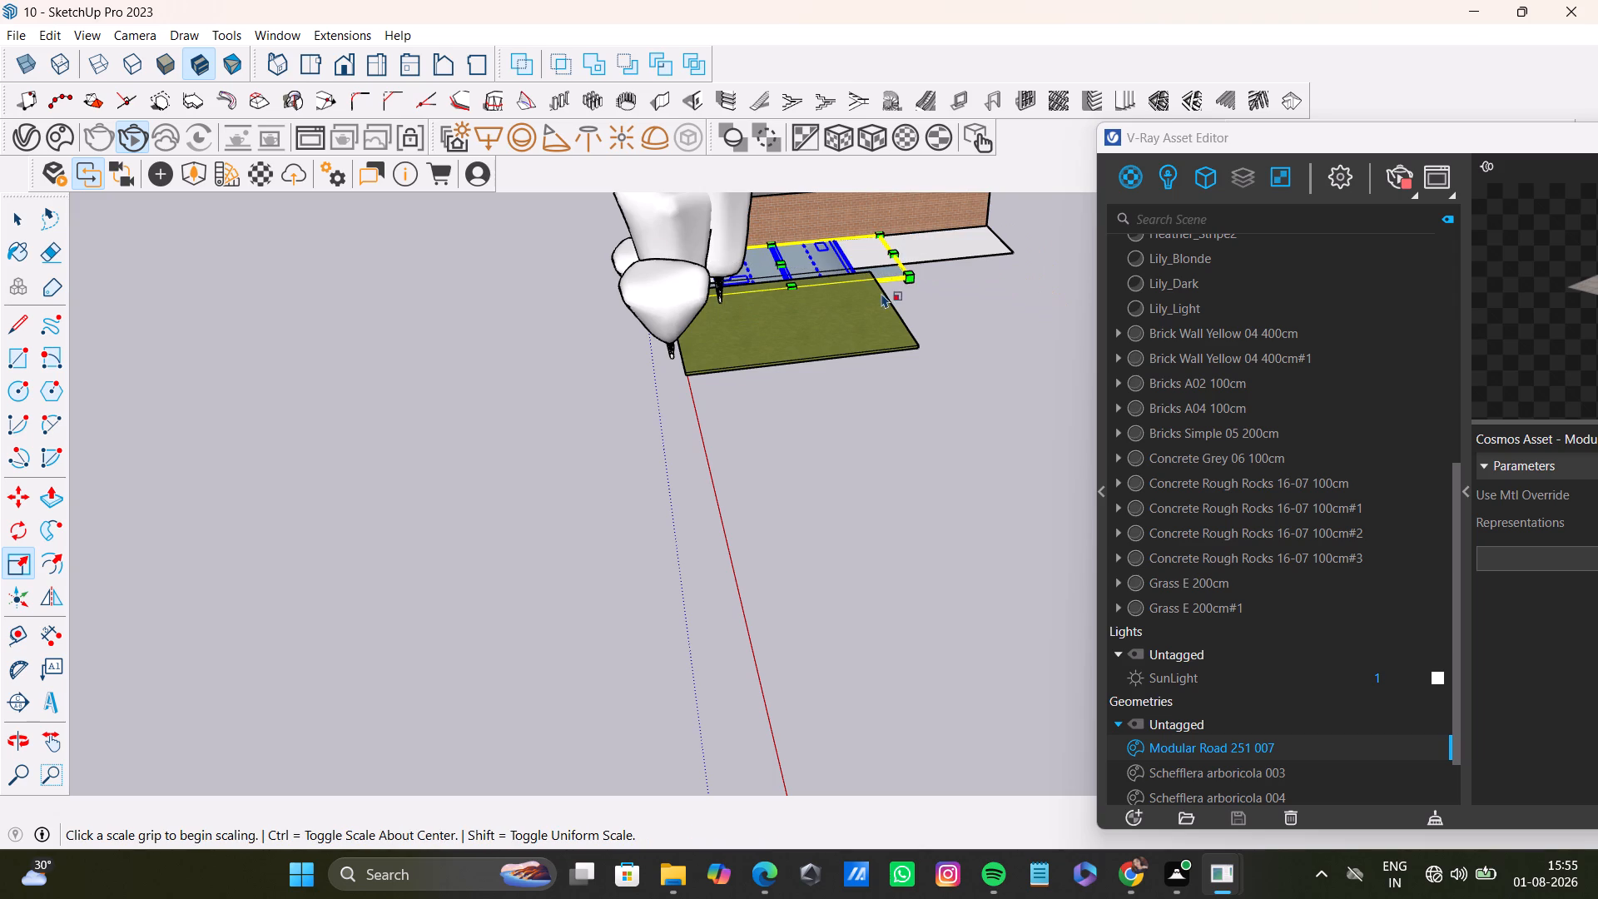
Move the road by its rear outer corner onto the far outer corner of the white floor strip along the brick wall.
middle_click_drag(913, 285, 661, 433)
scroll(654, 407, "up", 9)
middle_click_drag(653, 403, 608, 407)
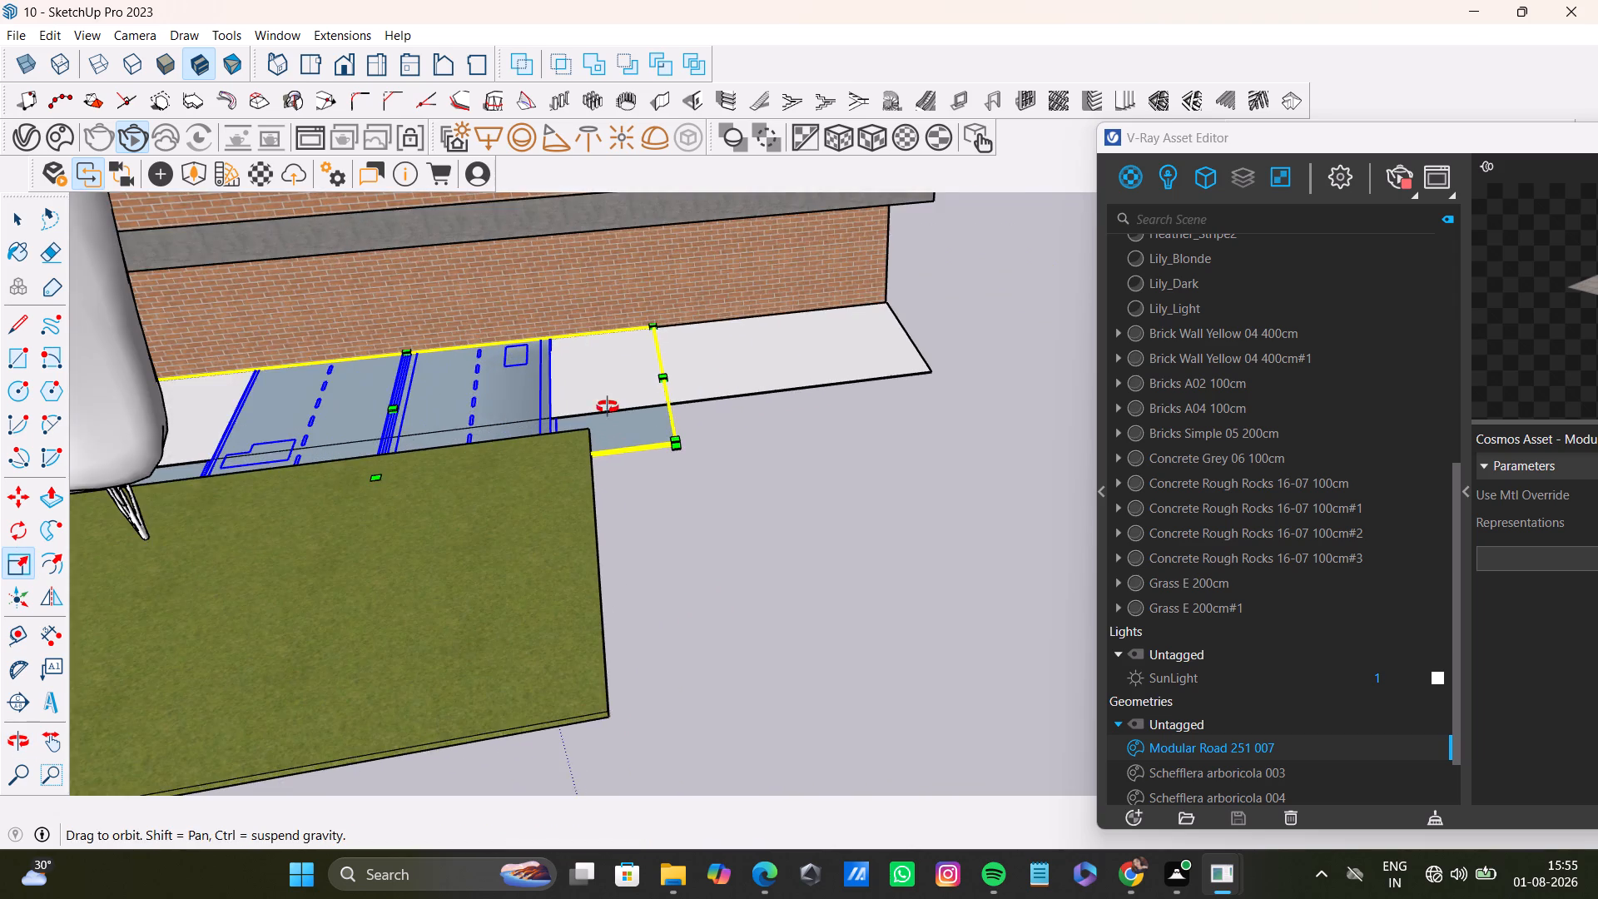
middle_click_drag(608, 407, 575, 481)
left_click(514, 358)
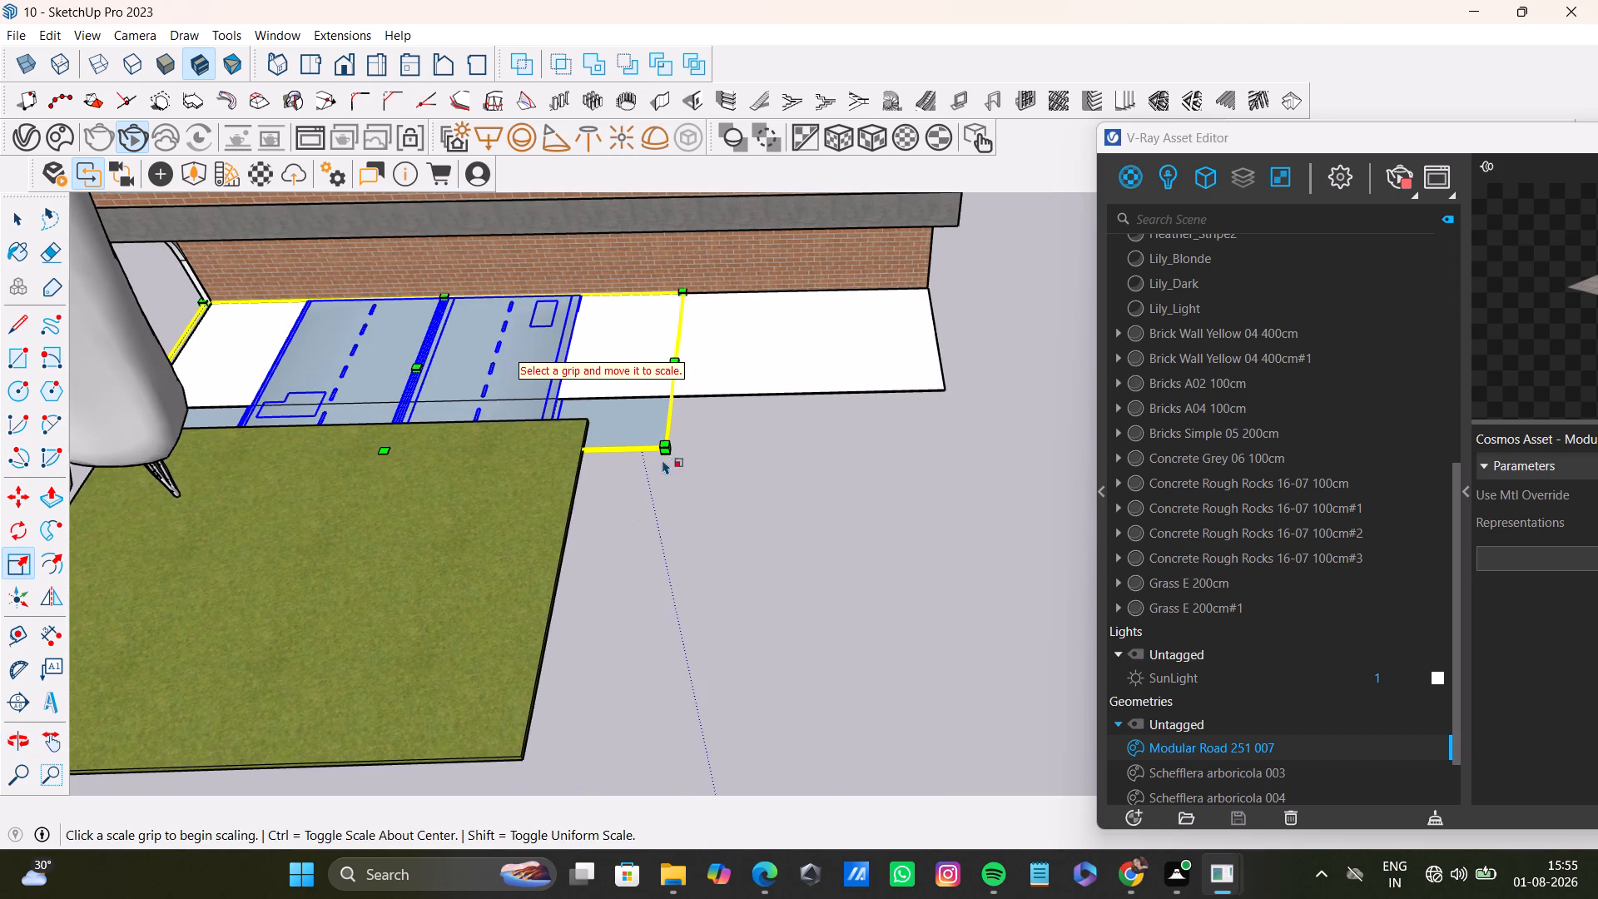
key("m")
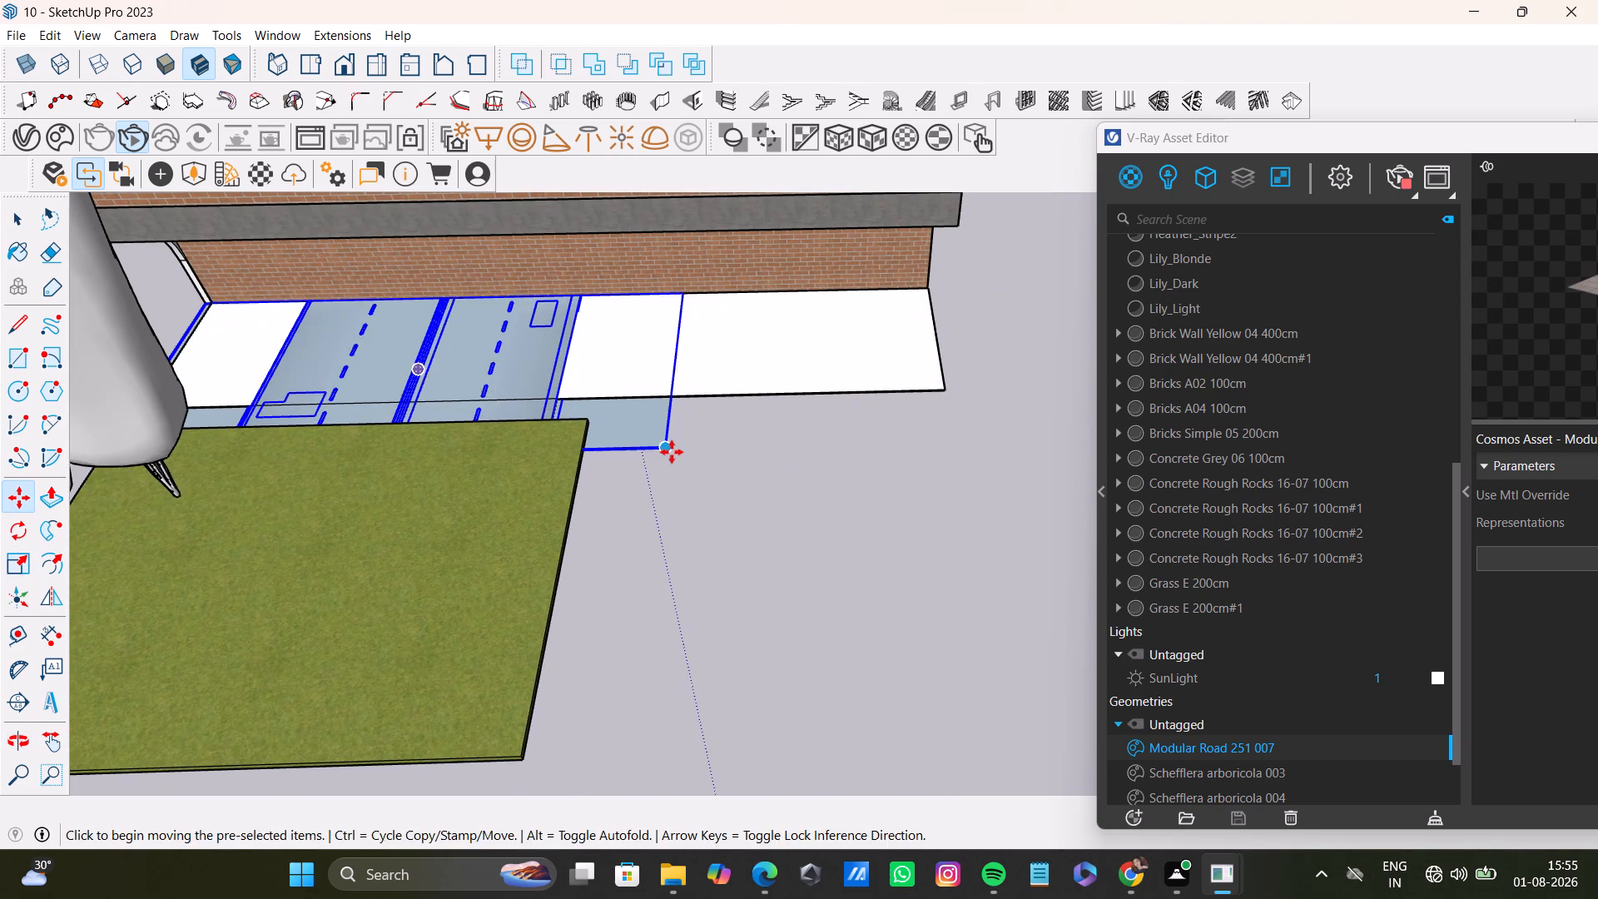
left_click(670, 454)
left_click(946, 389)
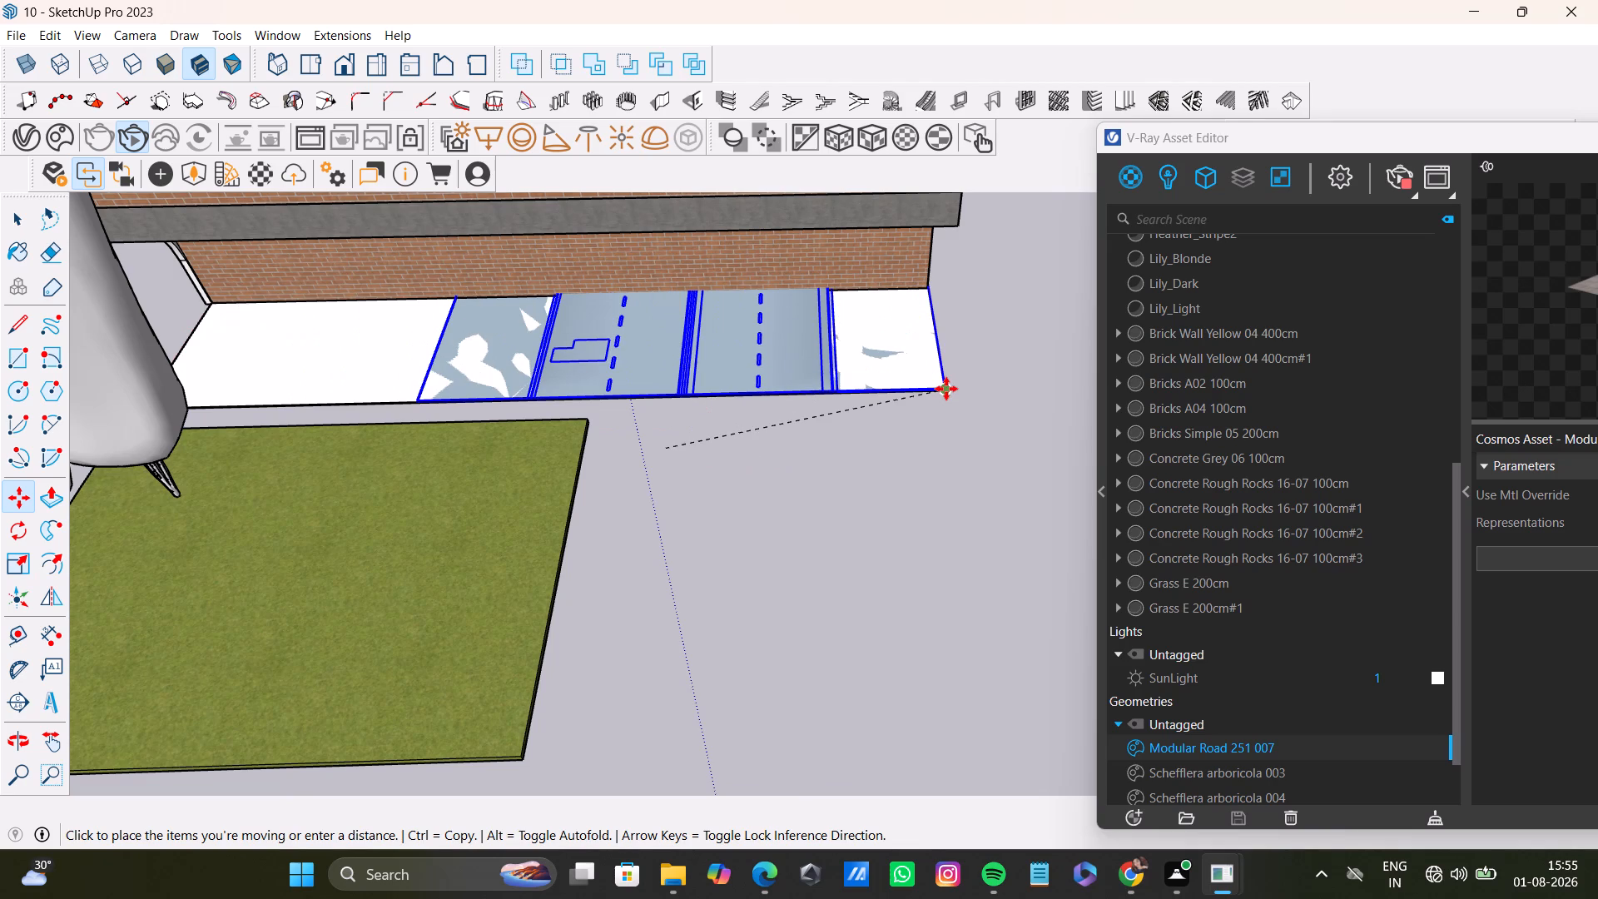
Stretch the road lengthwise along the brick wall to the strip's front edge, and deselect it.
key("s")
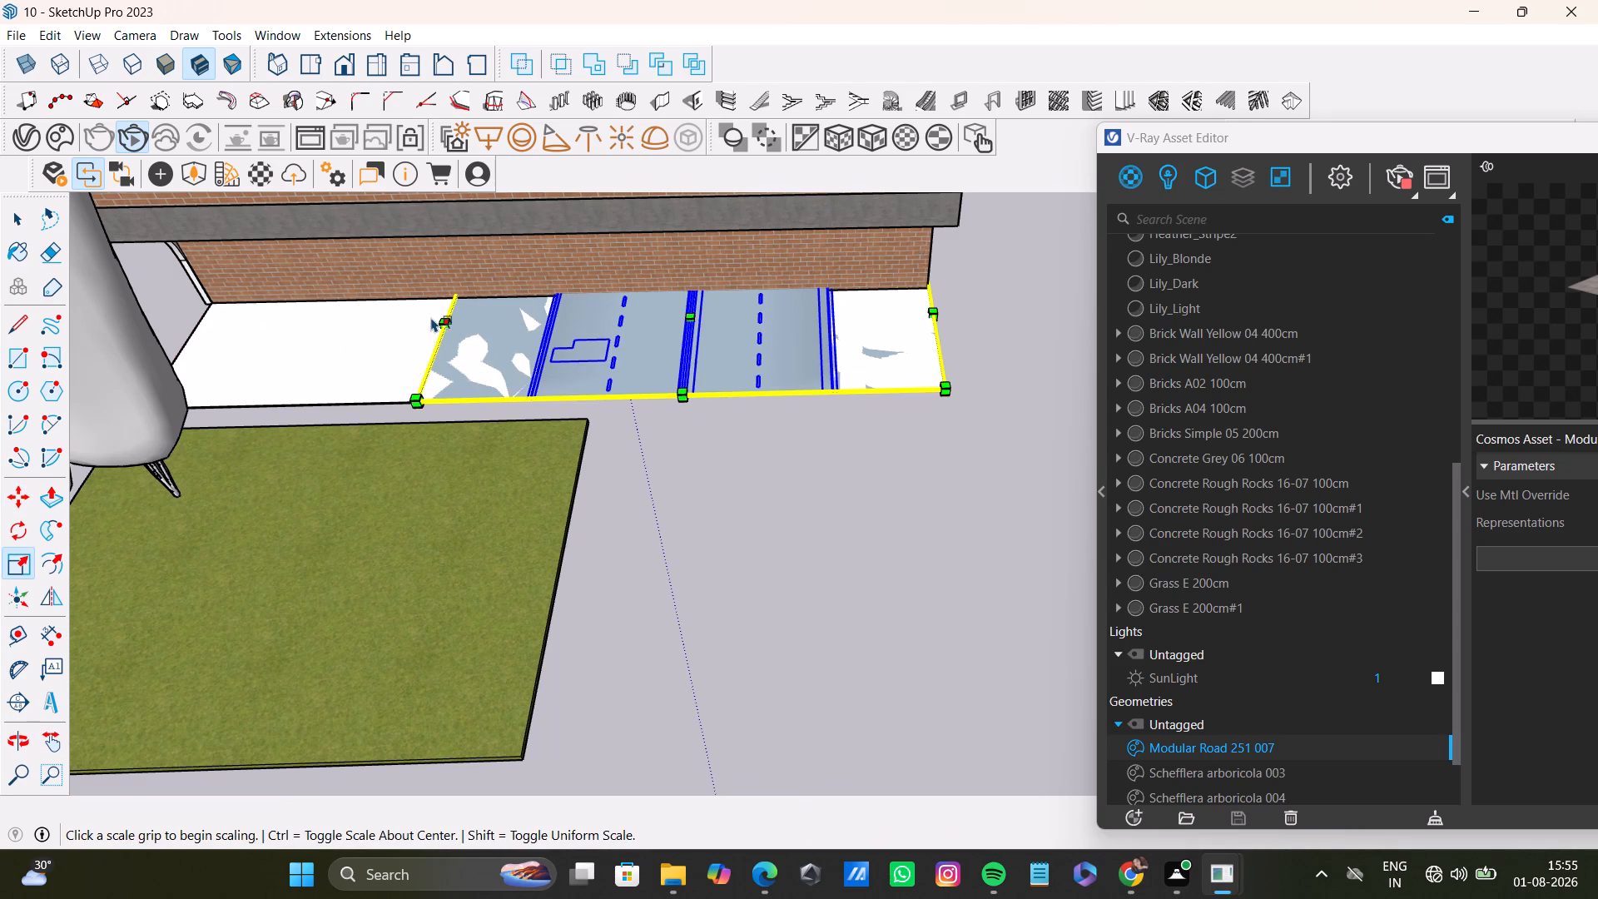
left_click(442, 320)
left_click(206, 325)
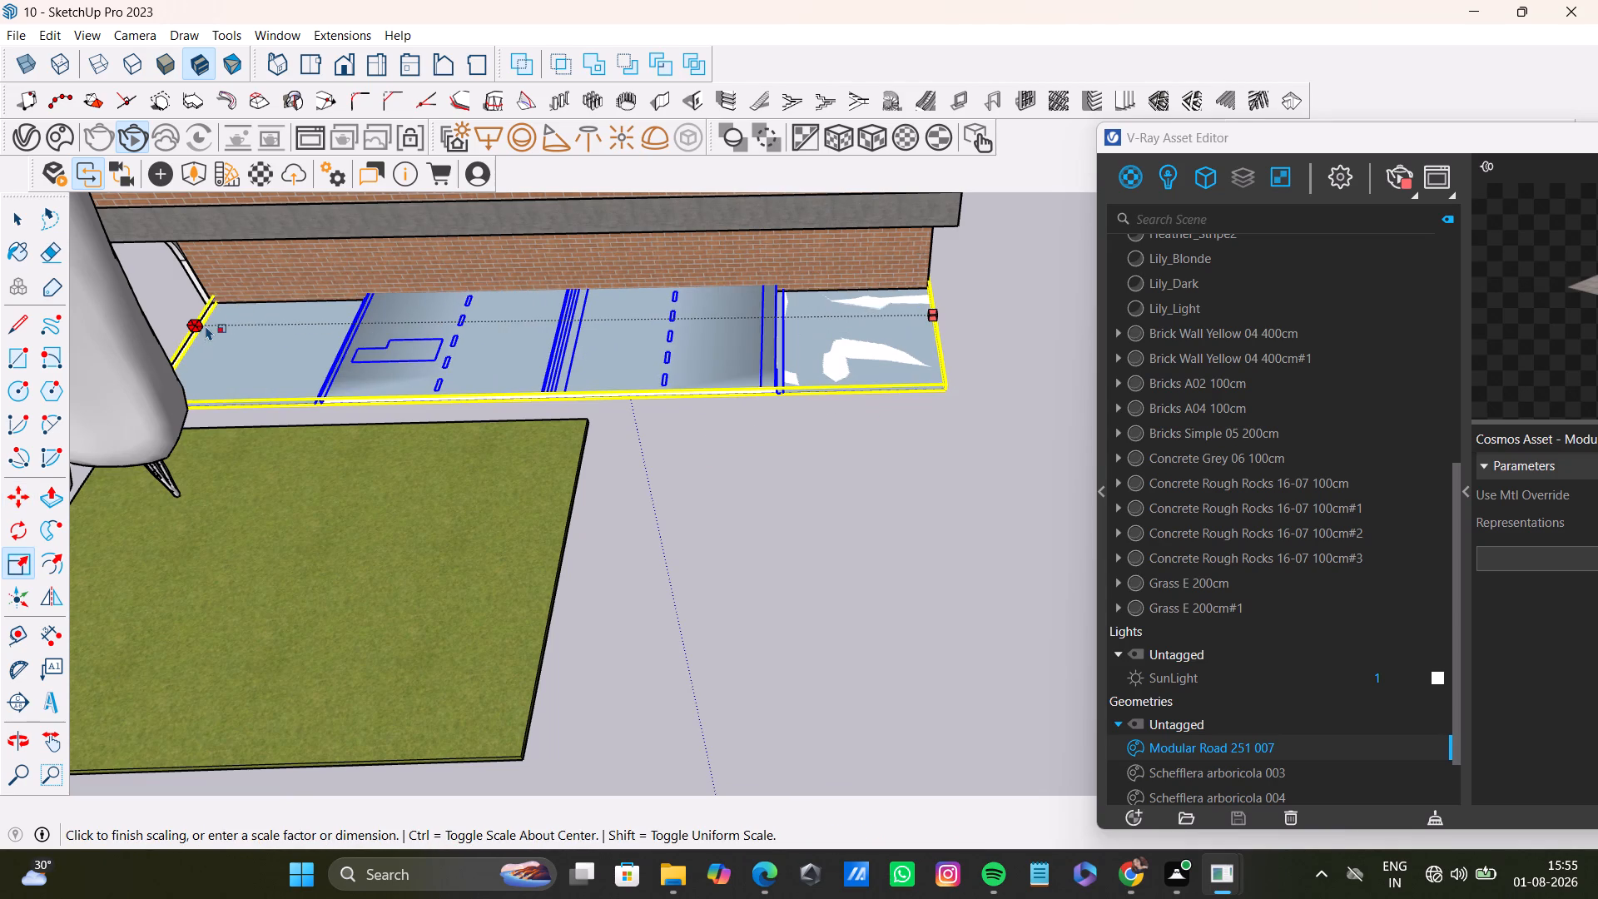
key("space")
left_click(737, 484)
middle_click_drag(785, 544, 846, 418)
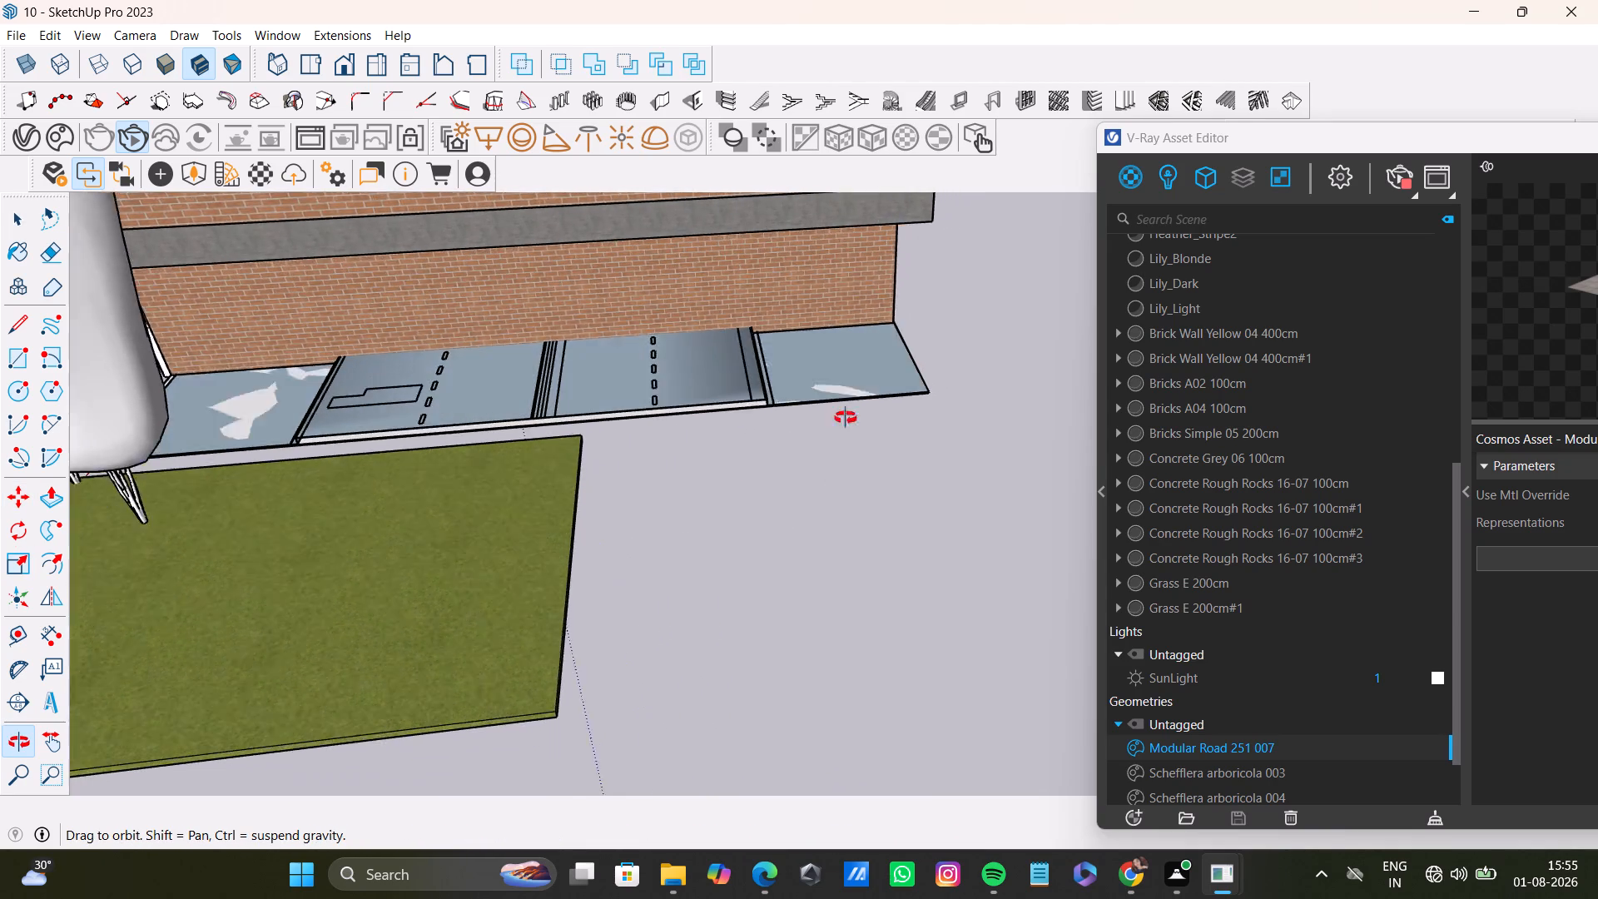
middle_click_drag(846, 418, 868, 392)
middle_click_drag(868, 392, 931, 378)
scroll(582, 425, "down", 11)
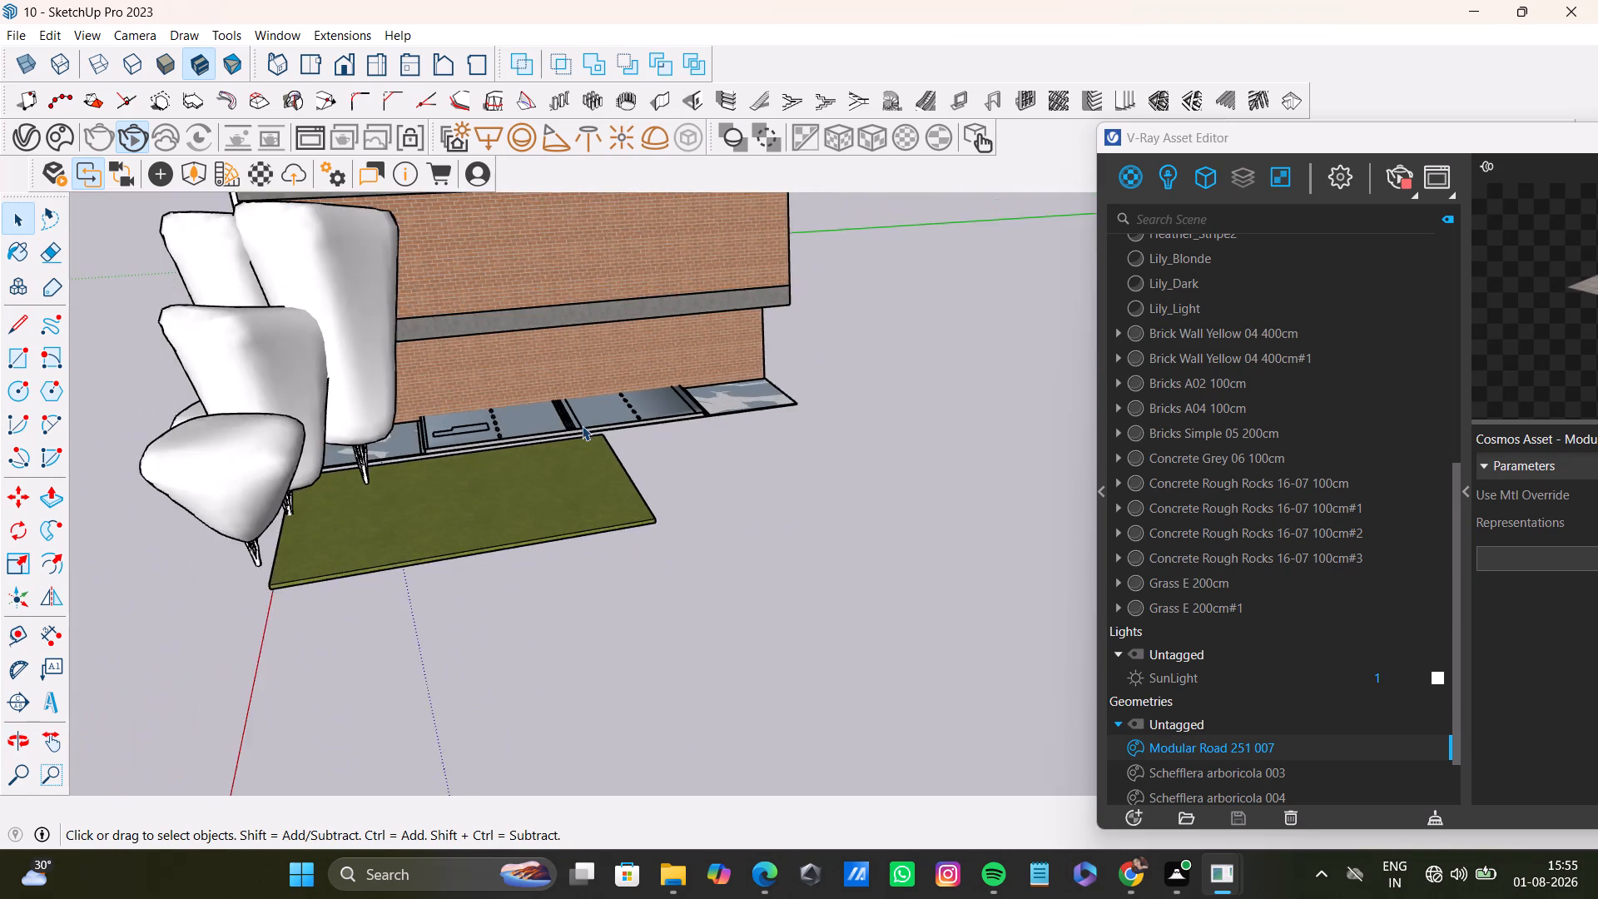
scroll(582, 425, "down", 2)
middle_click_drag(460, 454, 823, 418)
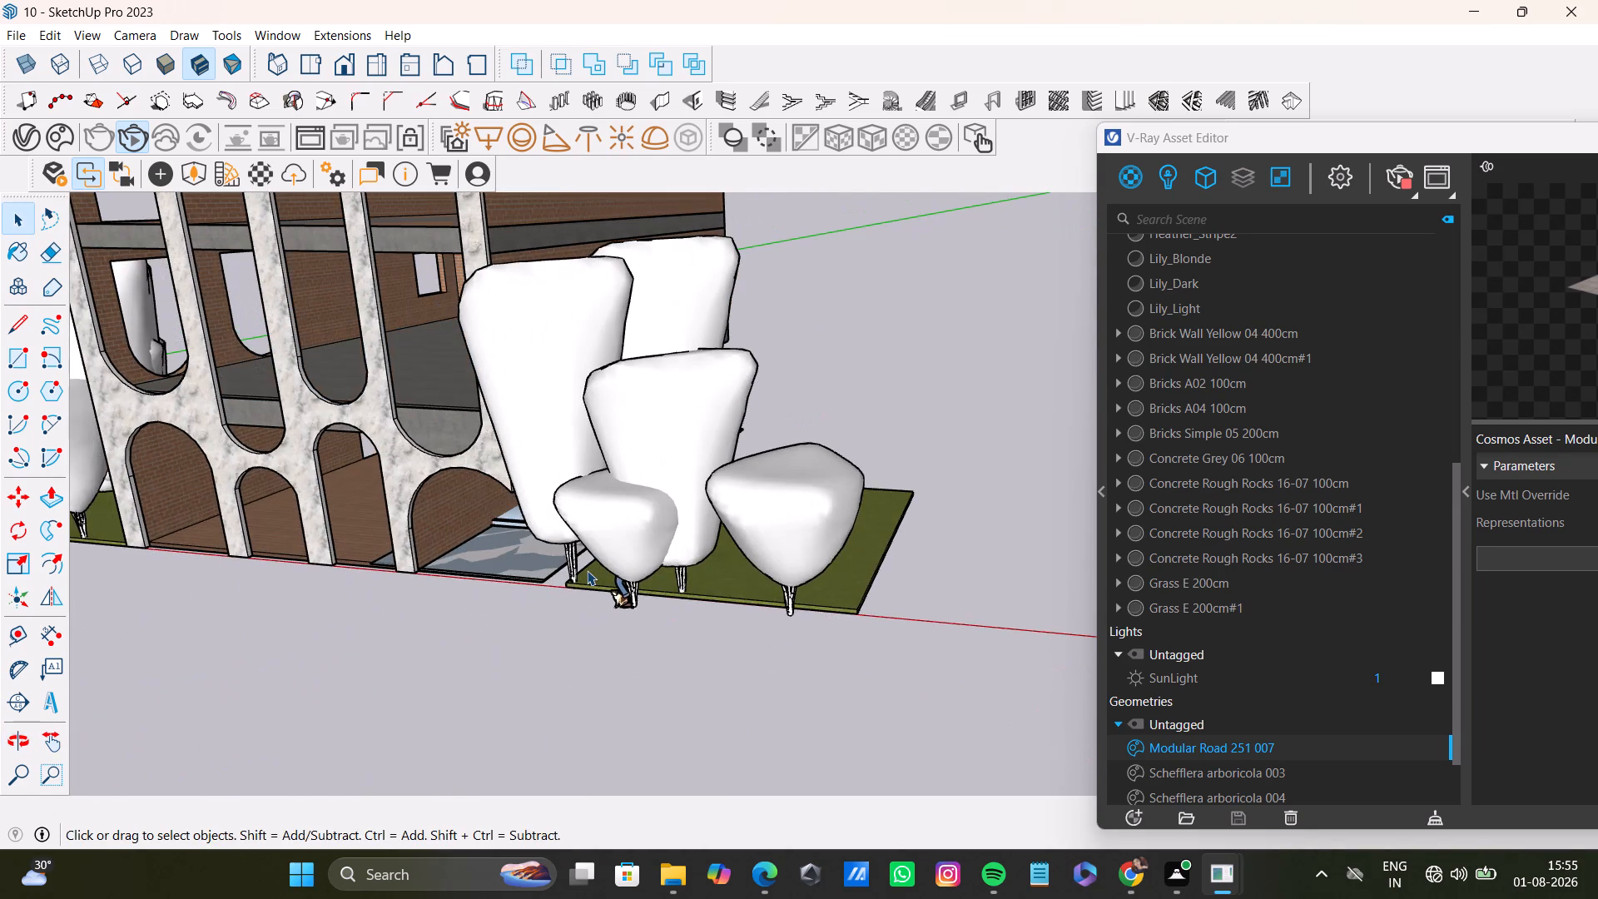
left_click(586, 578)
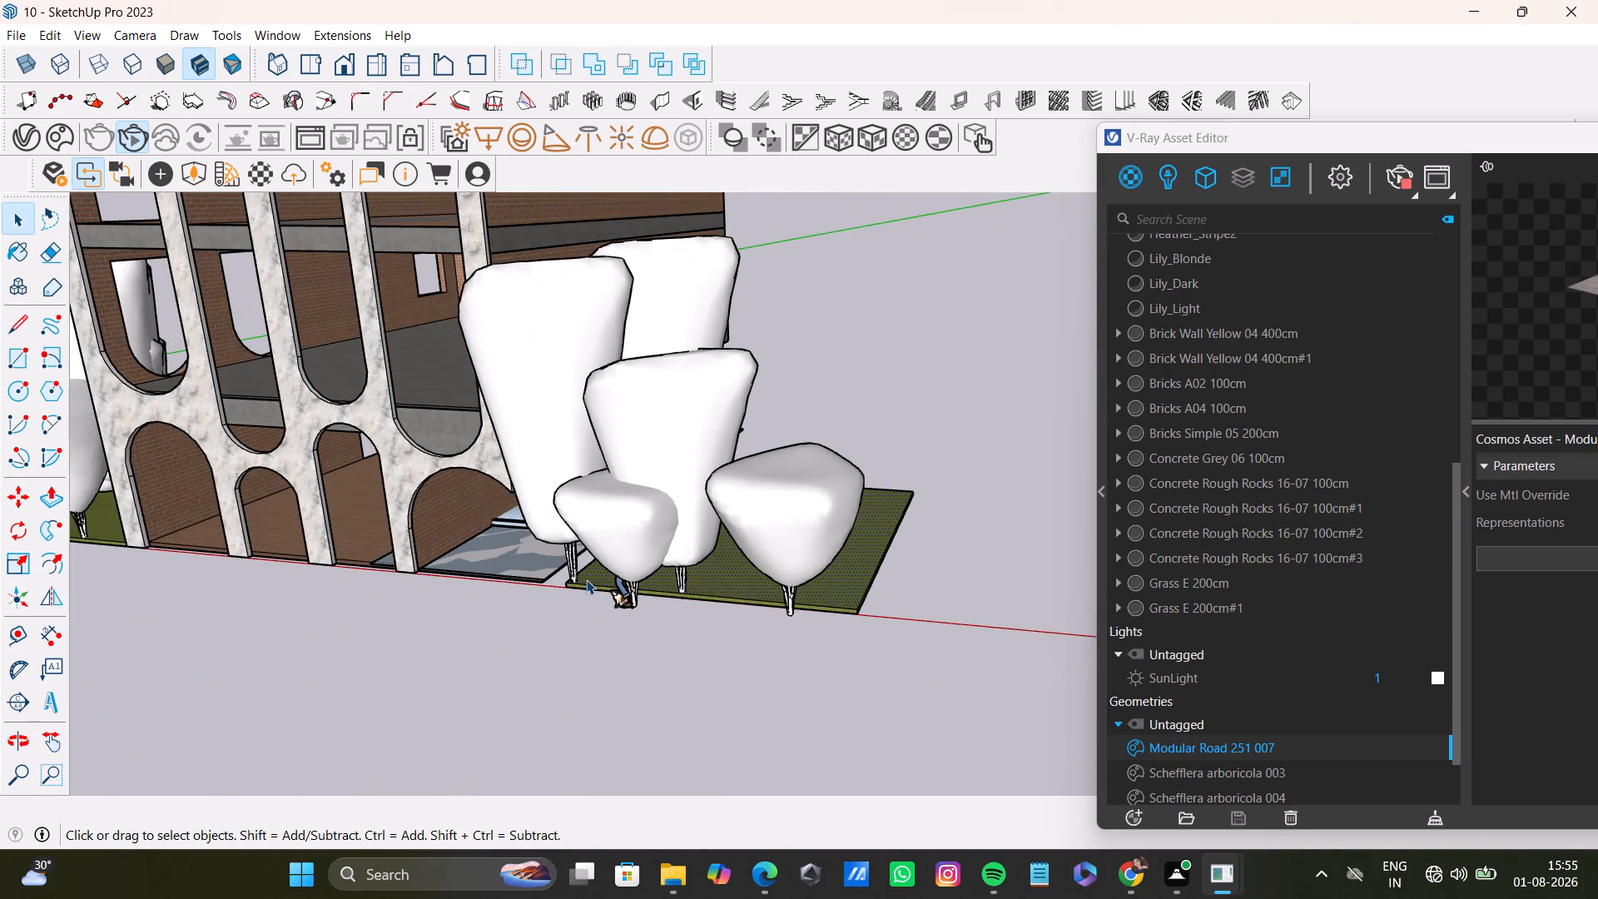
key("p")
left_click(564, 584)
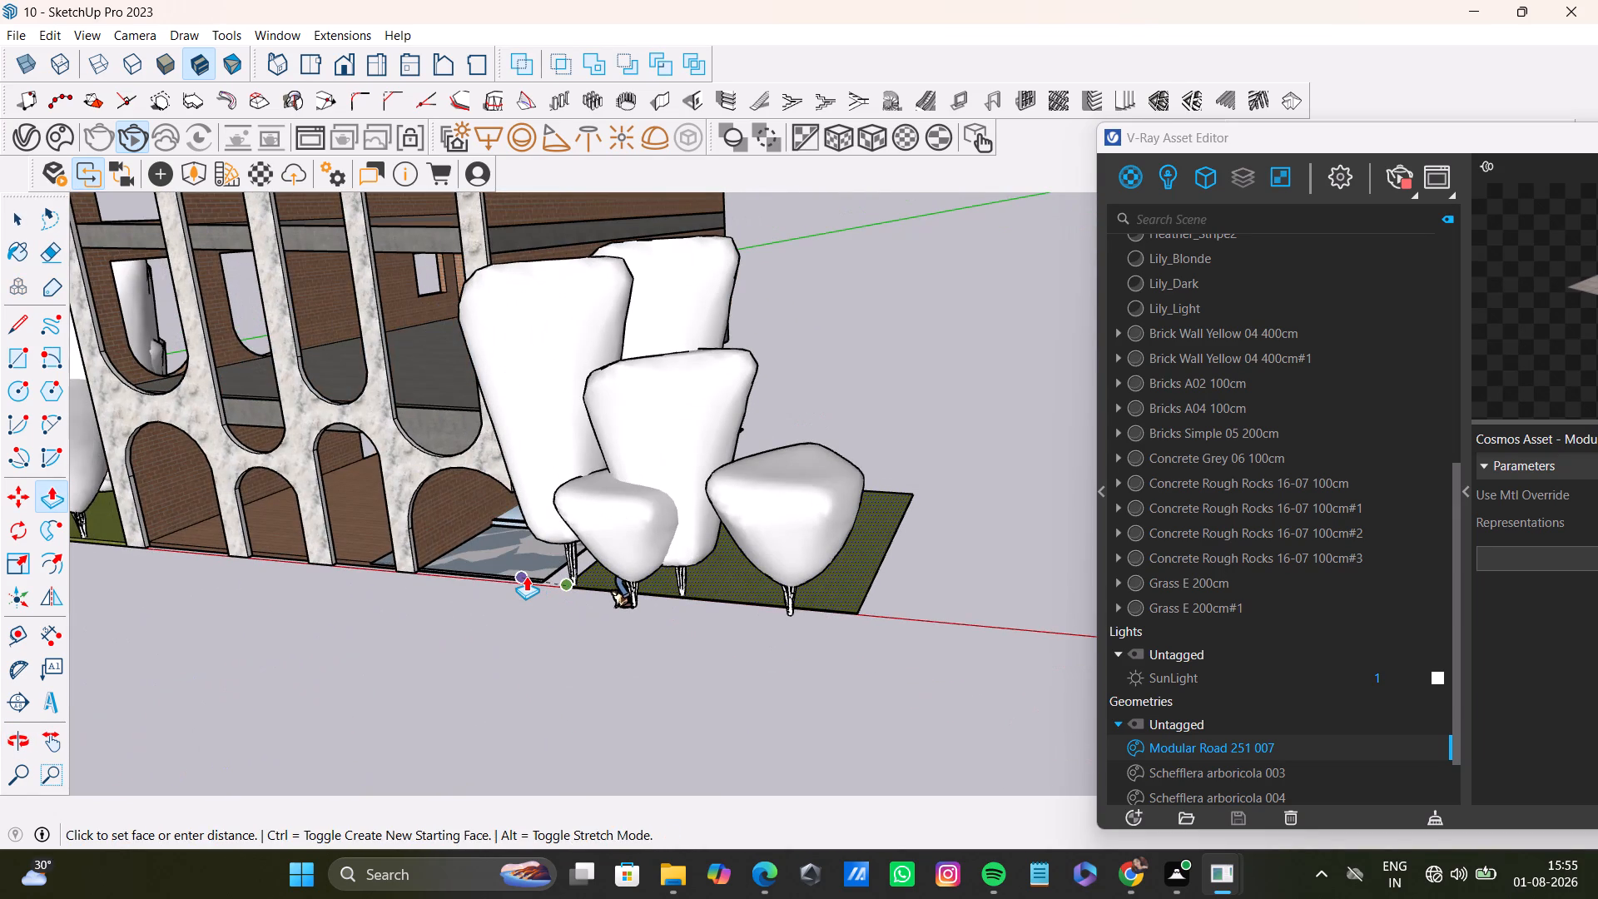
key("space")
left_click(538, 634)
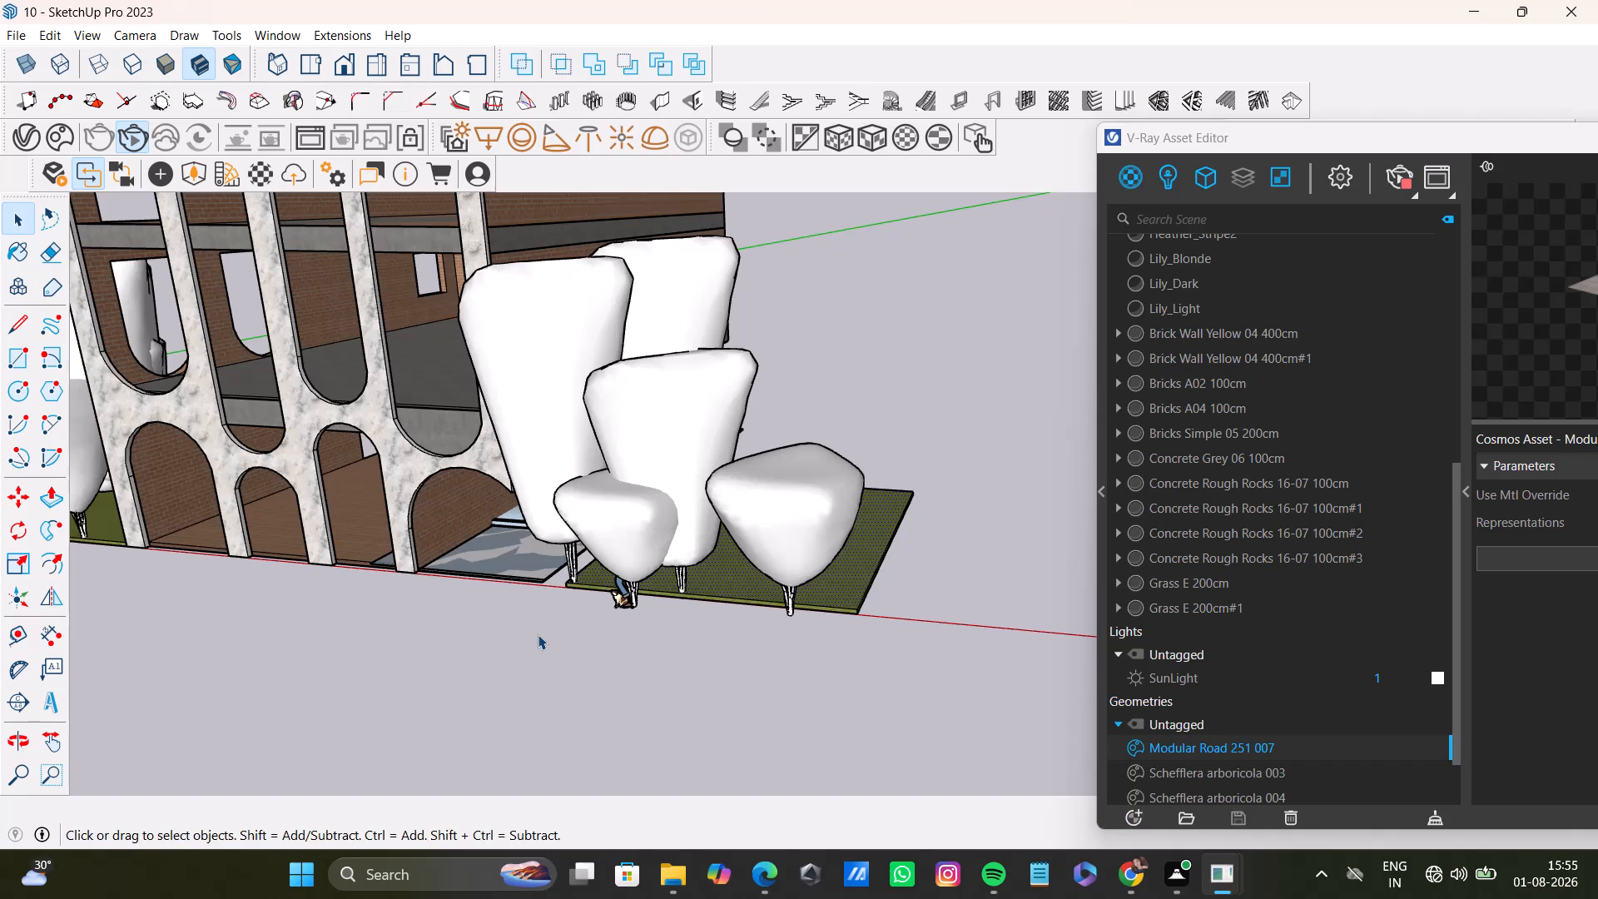
Extend the lawn slab's side face beside the road with Push/Pull until it meets the road's outer edge, closing the gap.
middle_click_drag(531, 662, 782, 627)
scroll(691, 524, "up", 6)
left_click(682, 629)
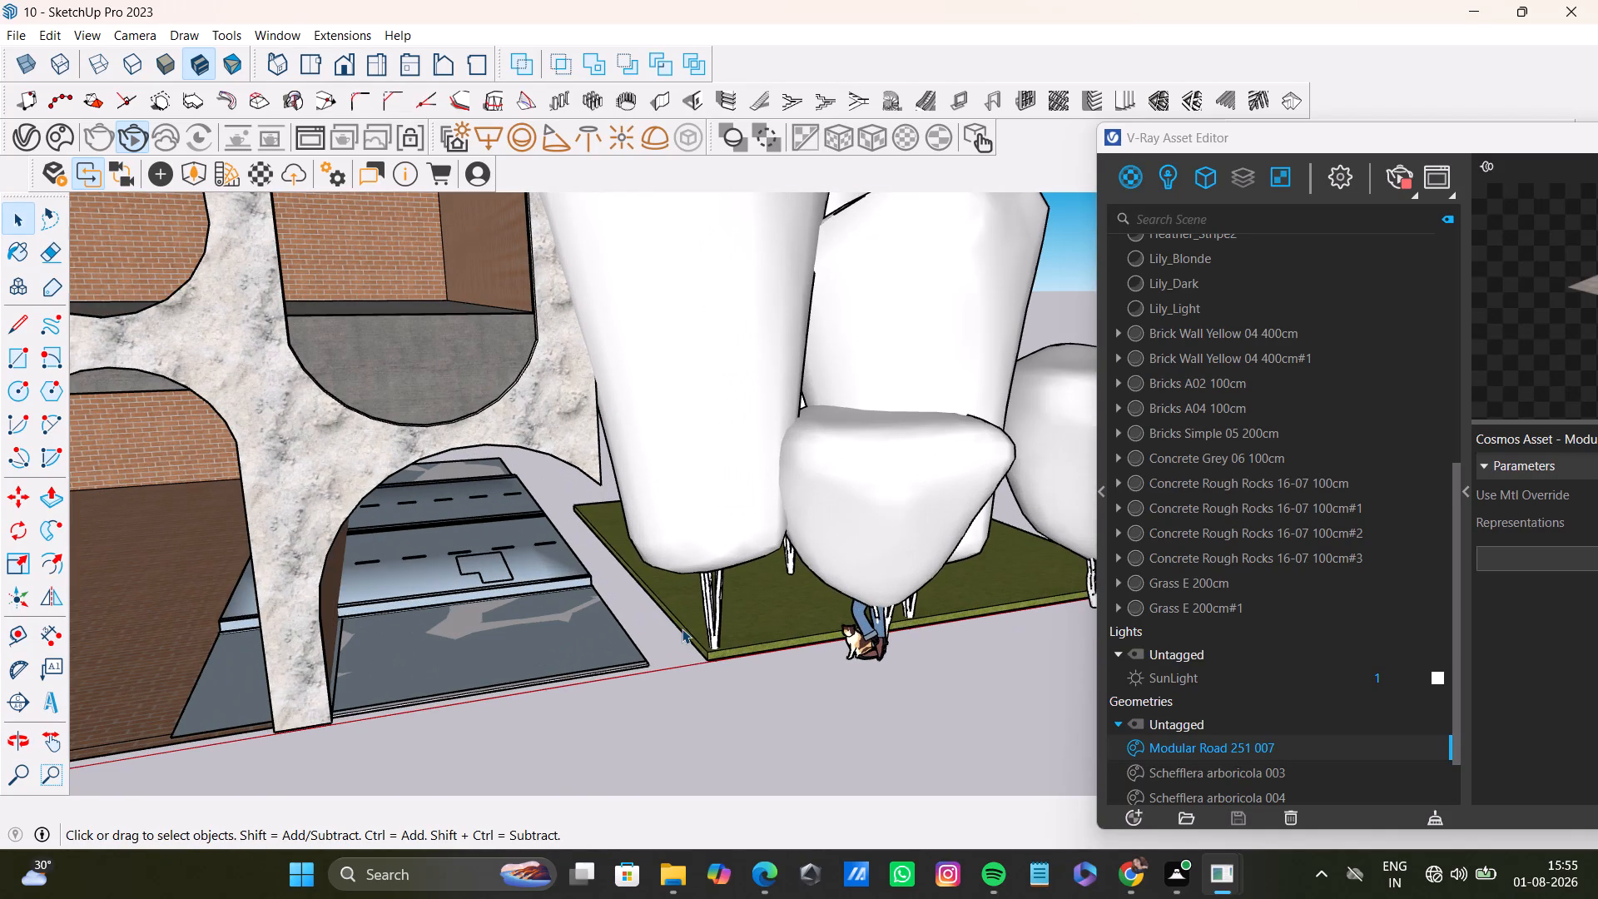
double_click(684, 635)
double_click(687, 636)
triple_click(687, 636)
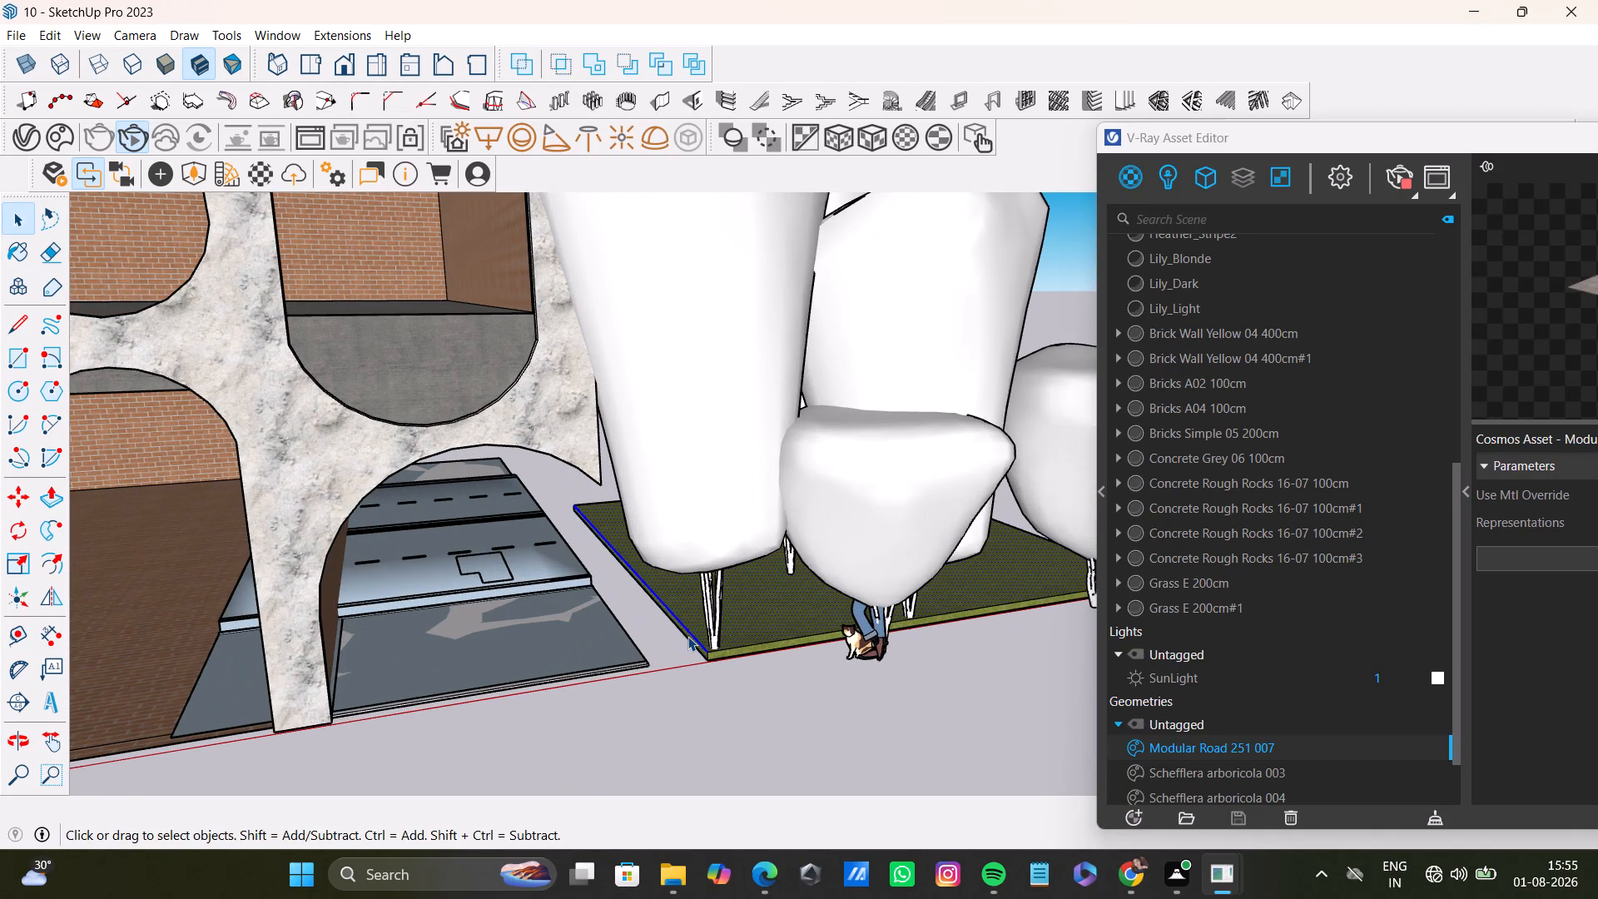
left_click(687, 636)
scroll(696, 650, "up", 9)
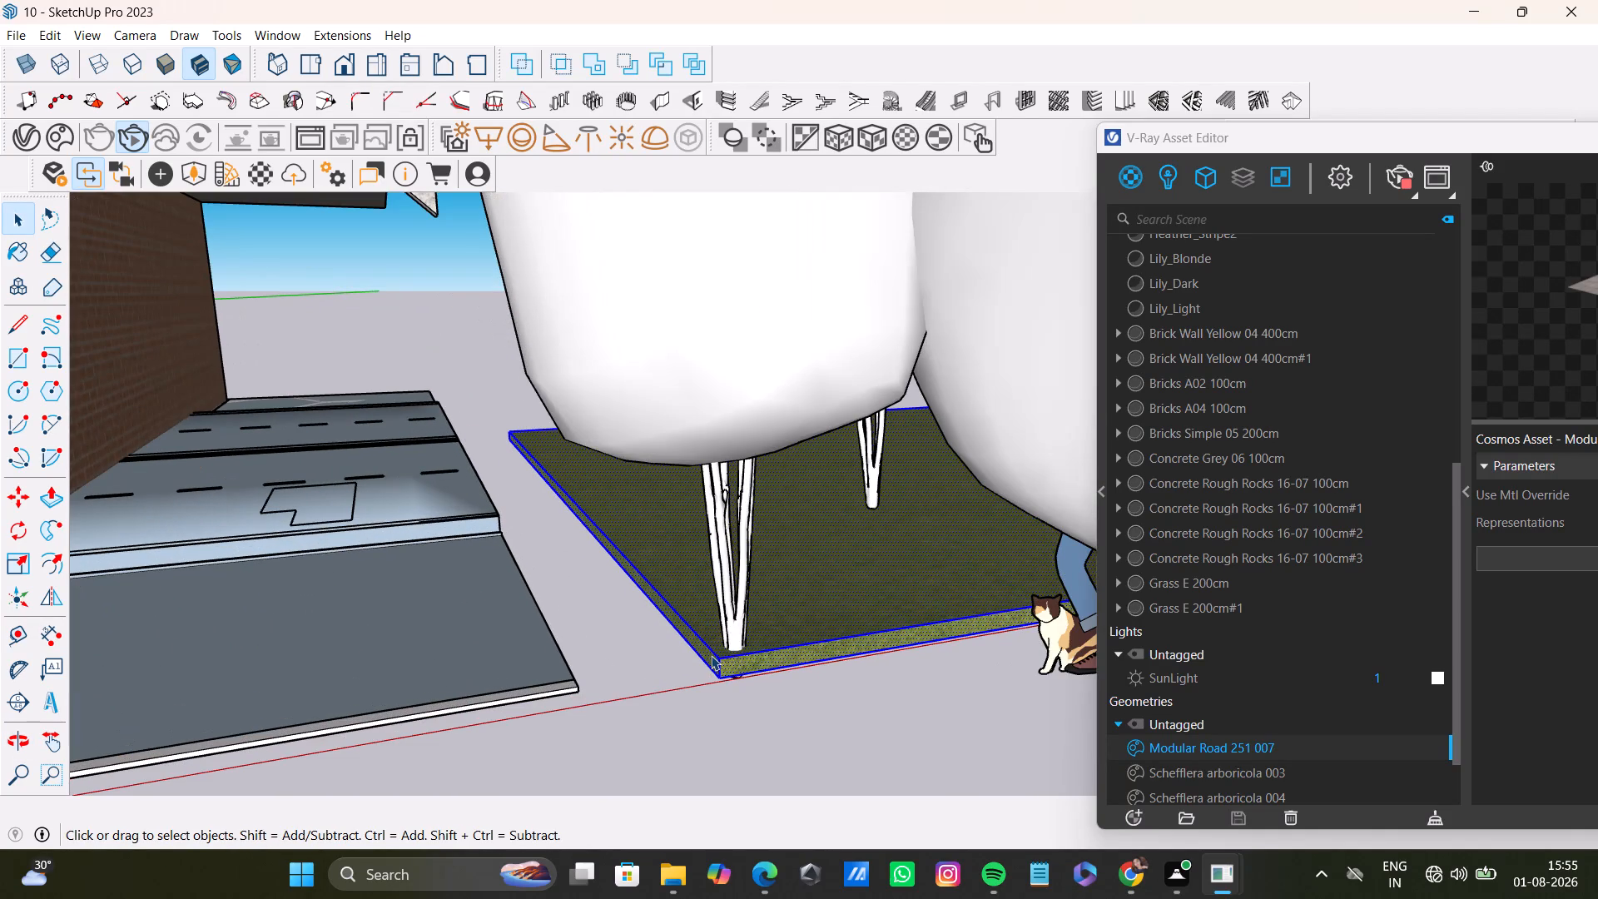
key("p")
left_click(719, 662)
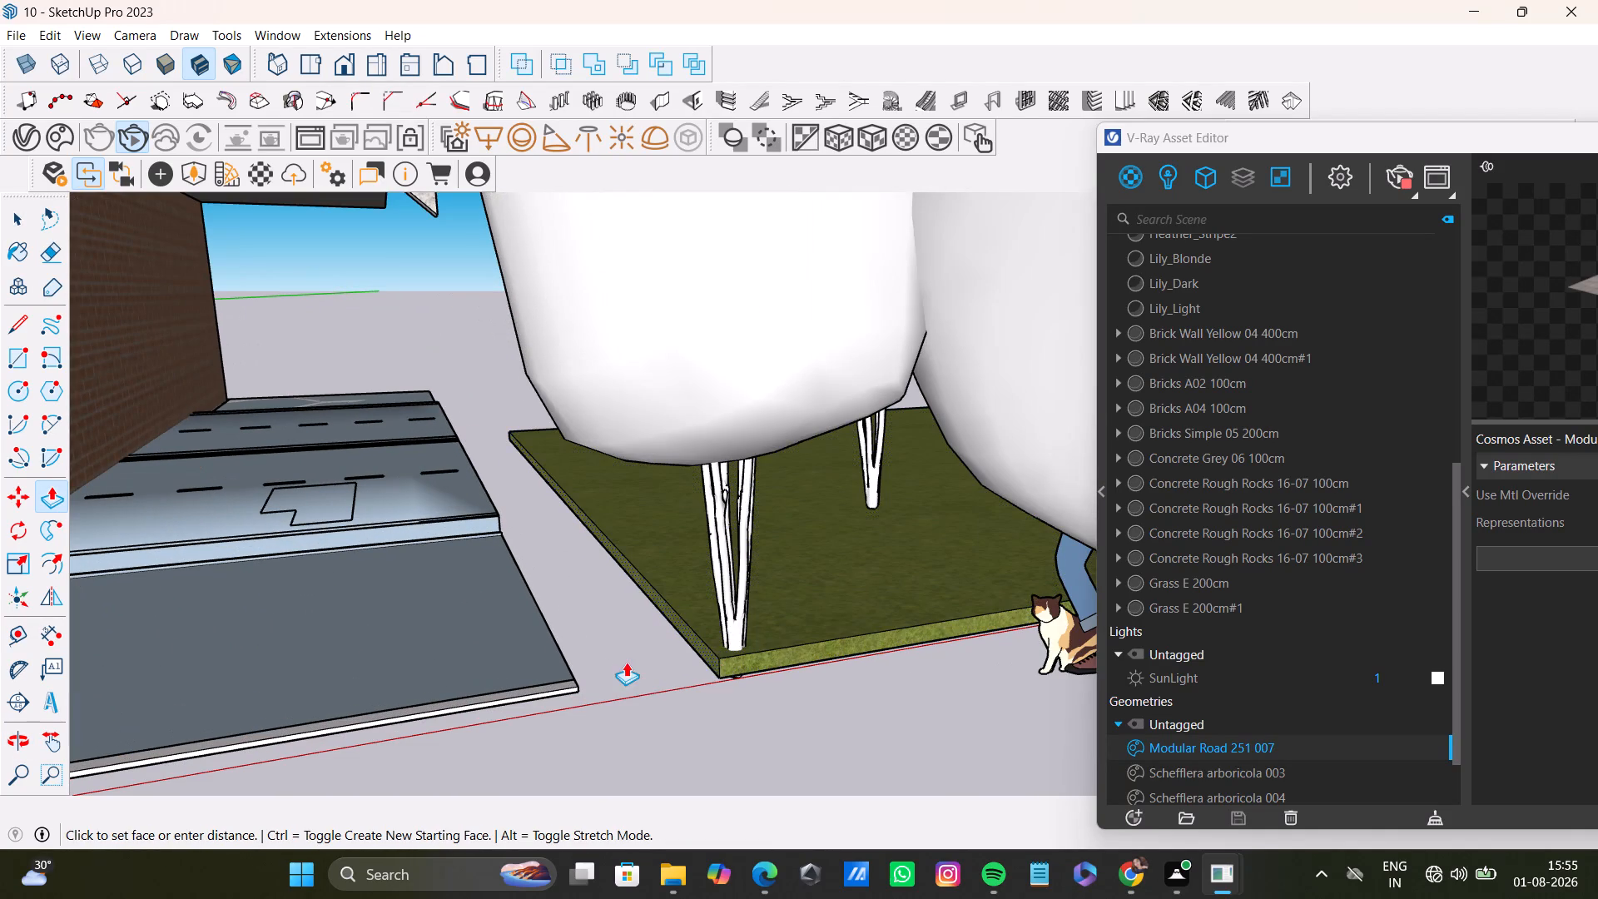
left_click(574, 662)
middle_click_drag(579, 694, 527, 546)
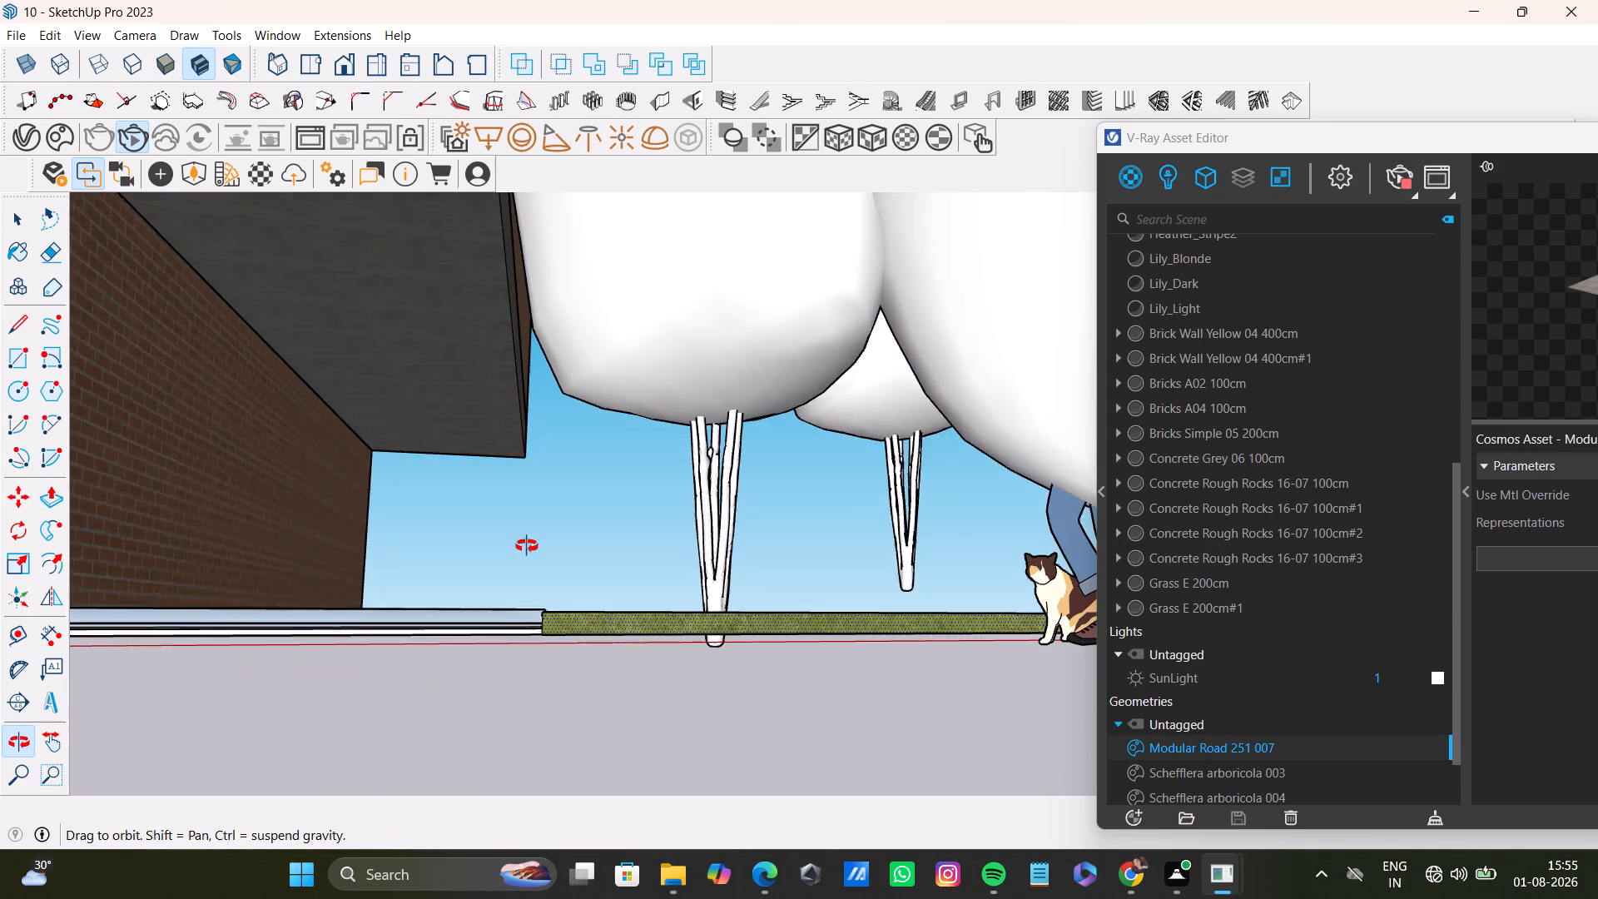
middle_click_drag(527, 546, 526, 525)
middle_click_drag(591, 616, 703, 724)
left_click(558, 635)
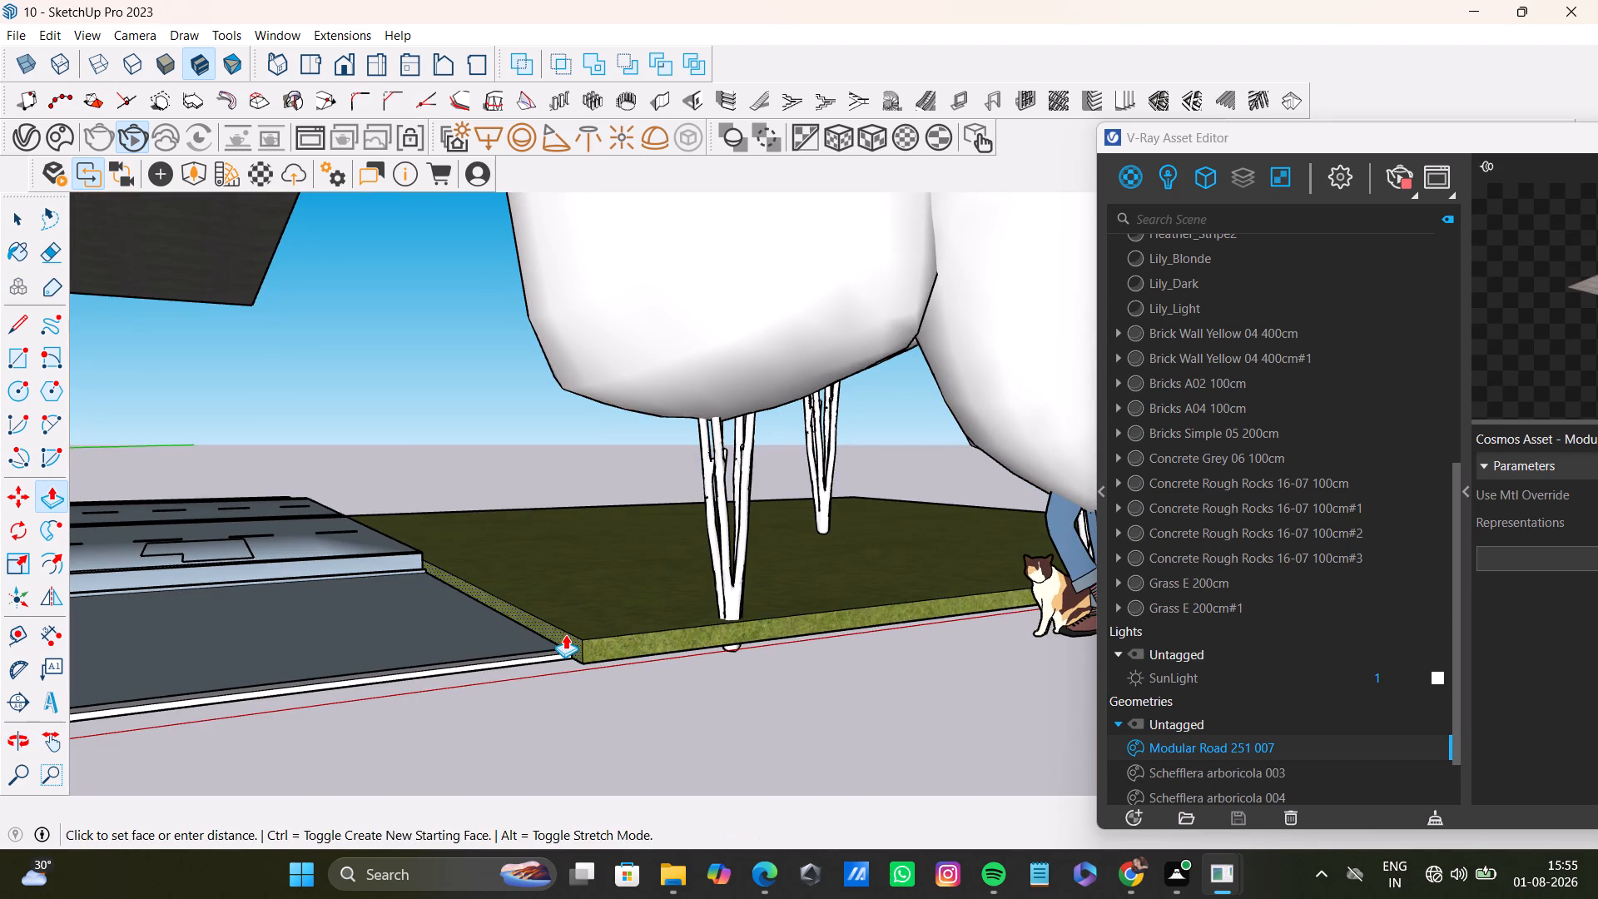
left_click(566, 636)
Push the lawn slab's front face back flush with the road's front outer corner.
middle_click_drag(609, 688, 557, 671)
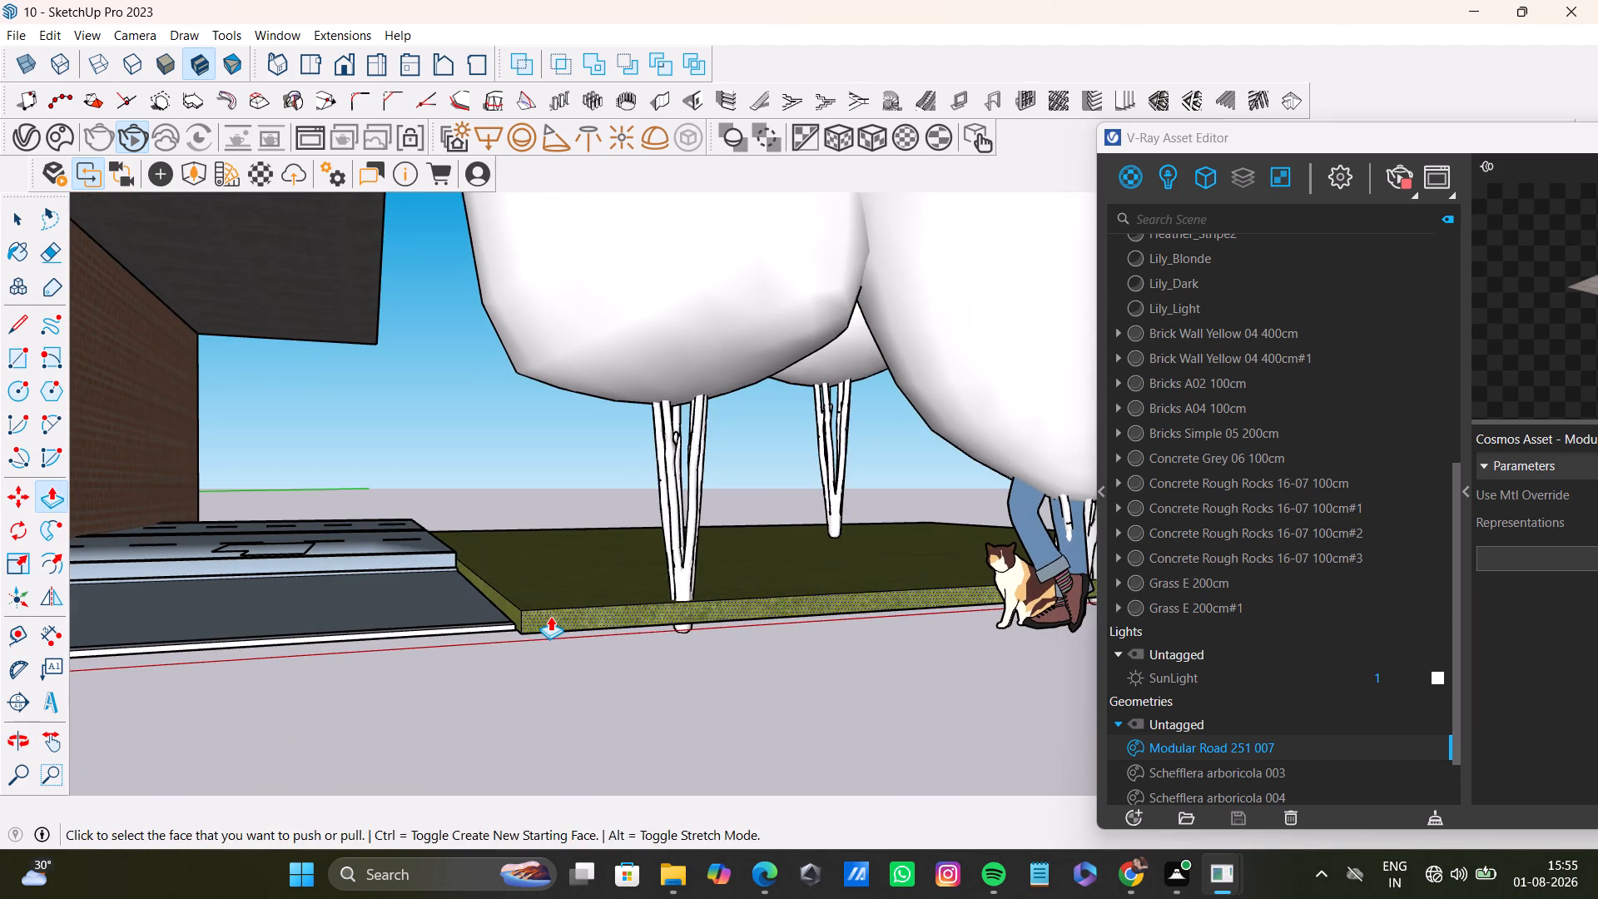
left_click(550, 616)
left_click(520, 626)
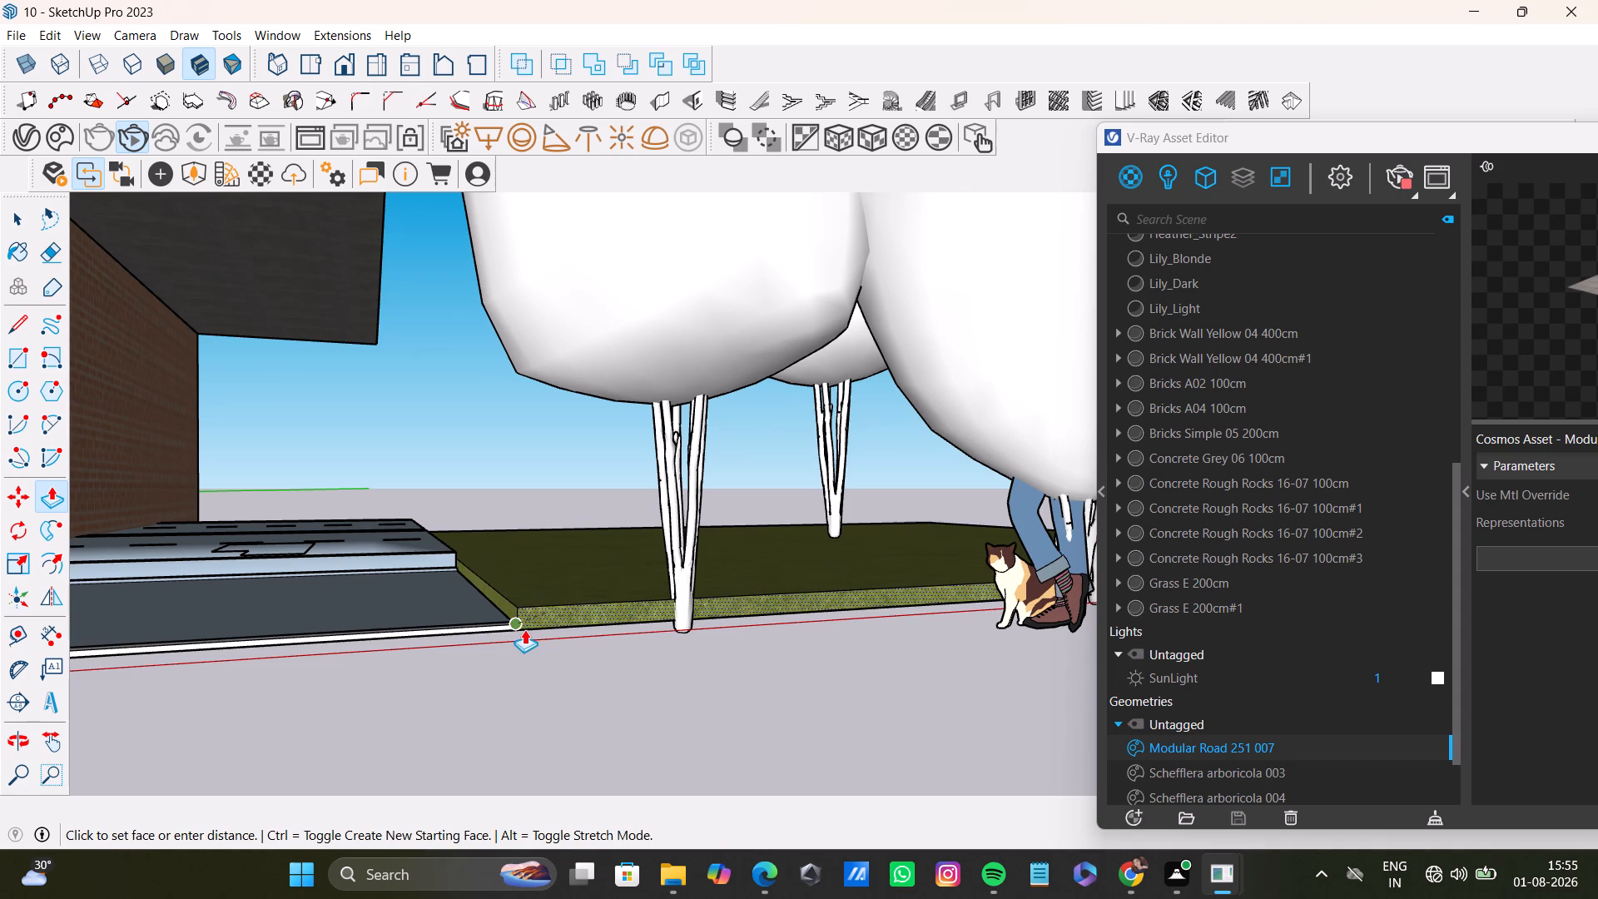
Push the lawn slab's top face down slightly to the level of the road's lower front section.
middle_click_drag(590, 653, 573, 728)
left_click(558, 639)
left_click(558, 649)
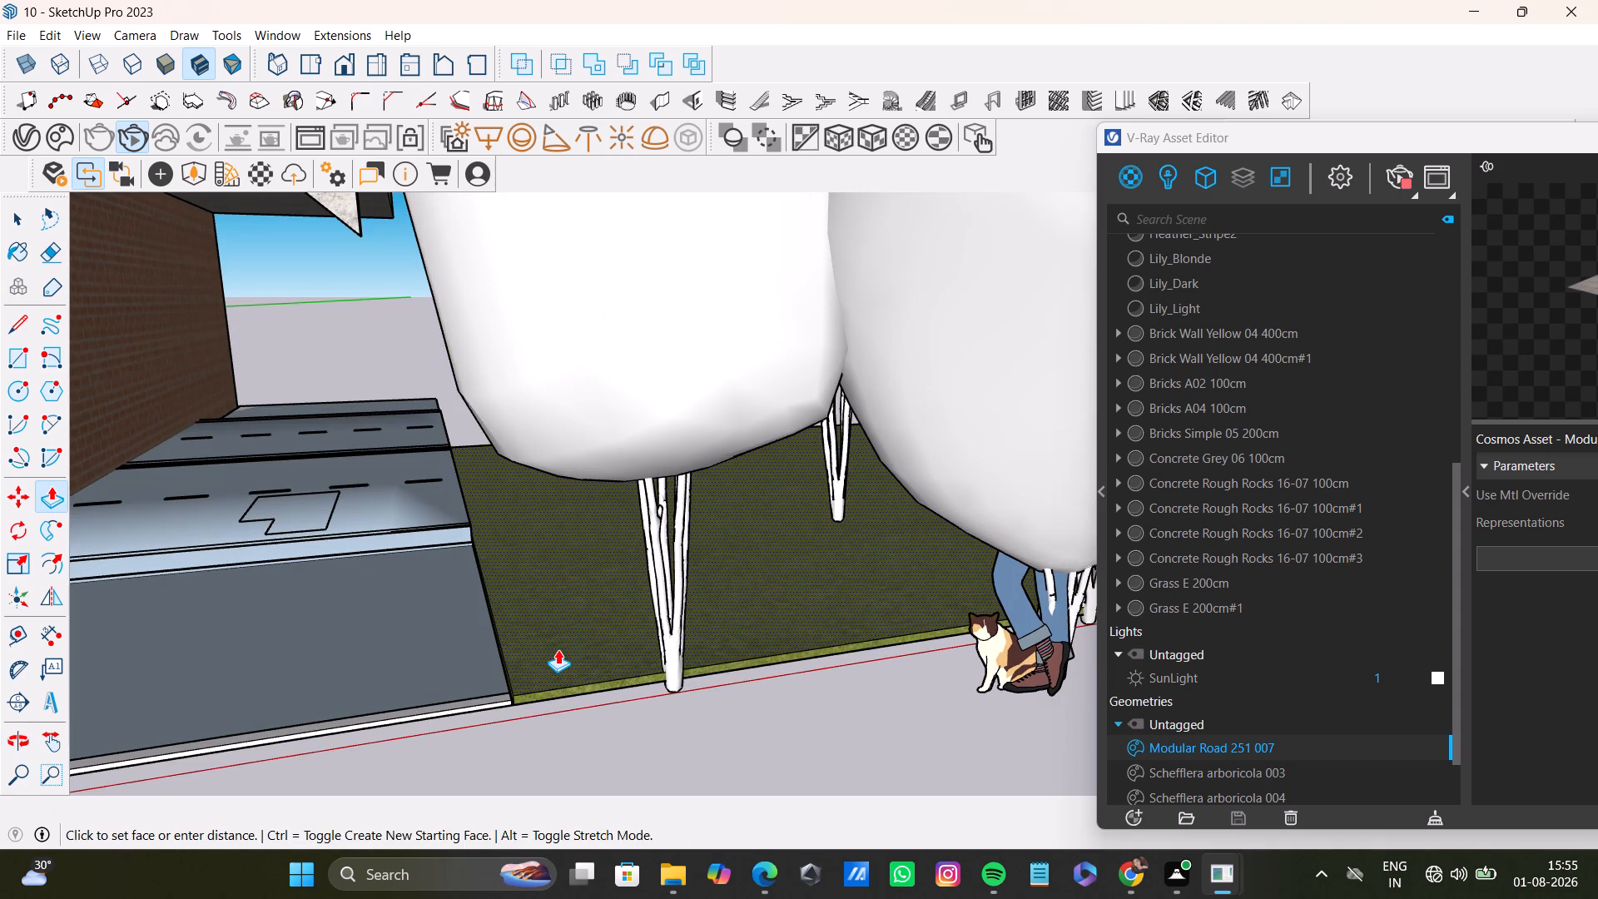
Examine the underside of the slabs where the lawn meets the driveway strip.
middle_click_drag(575, 694, 537, 723)
scroll(523, 634, "down", 7)
middle_click_drag(523, 628, 572, 525)
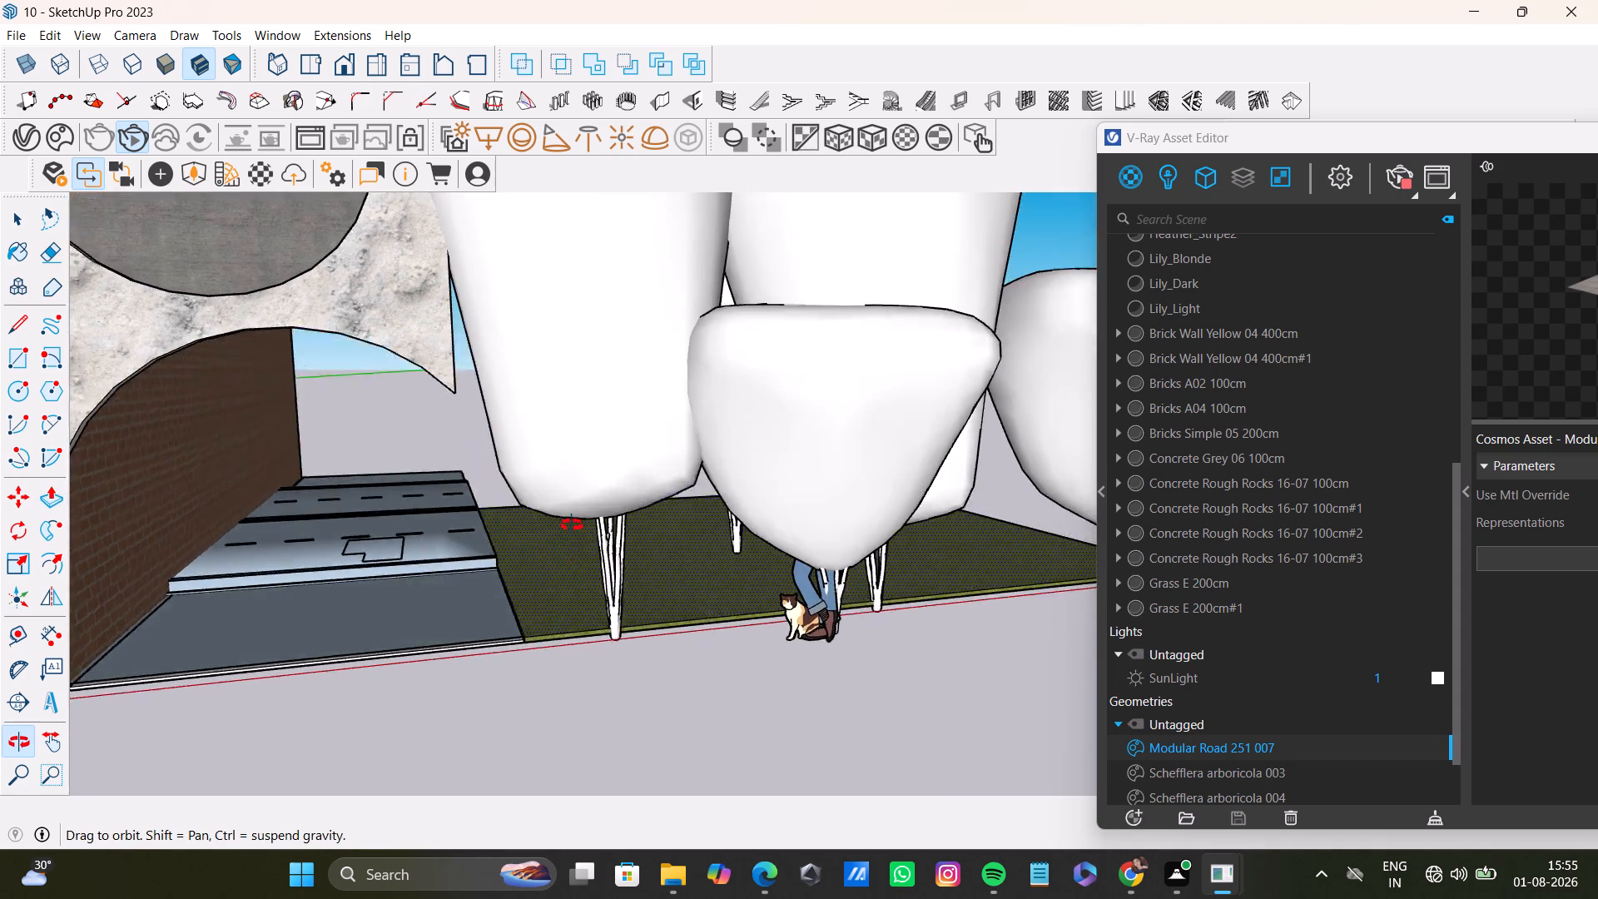
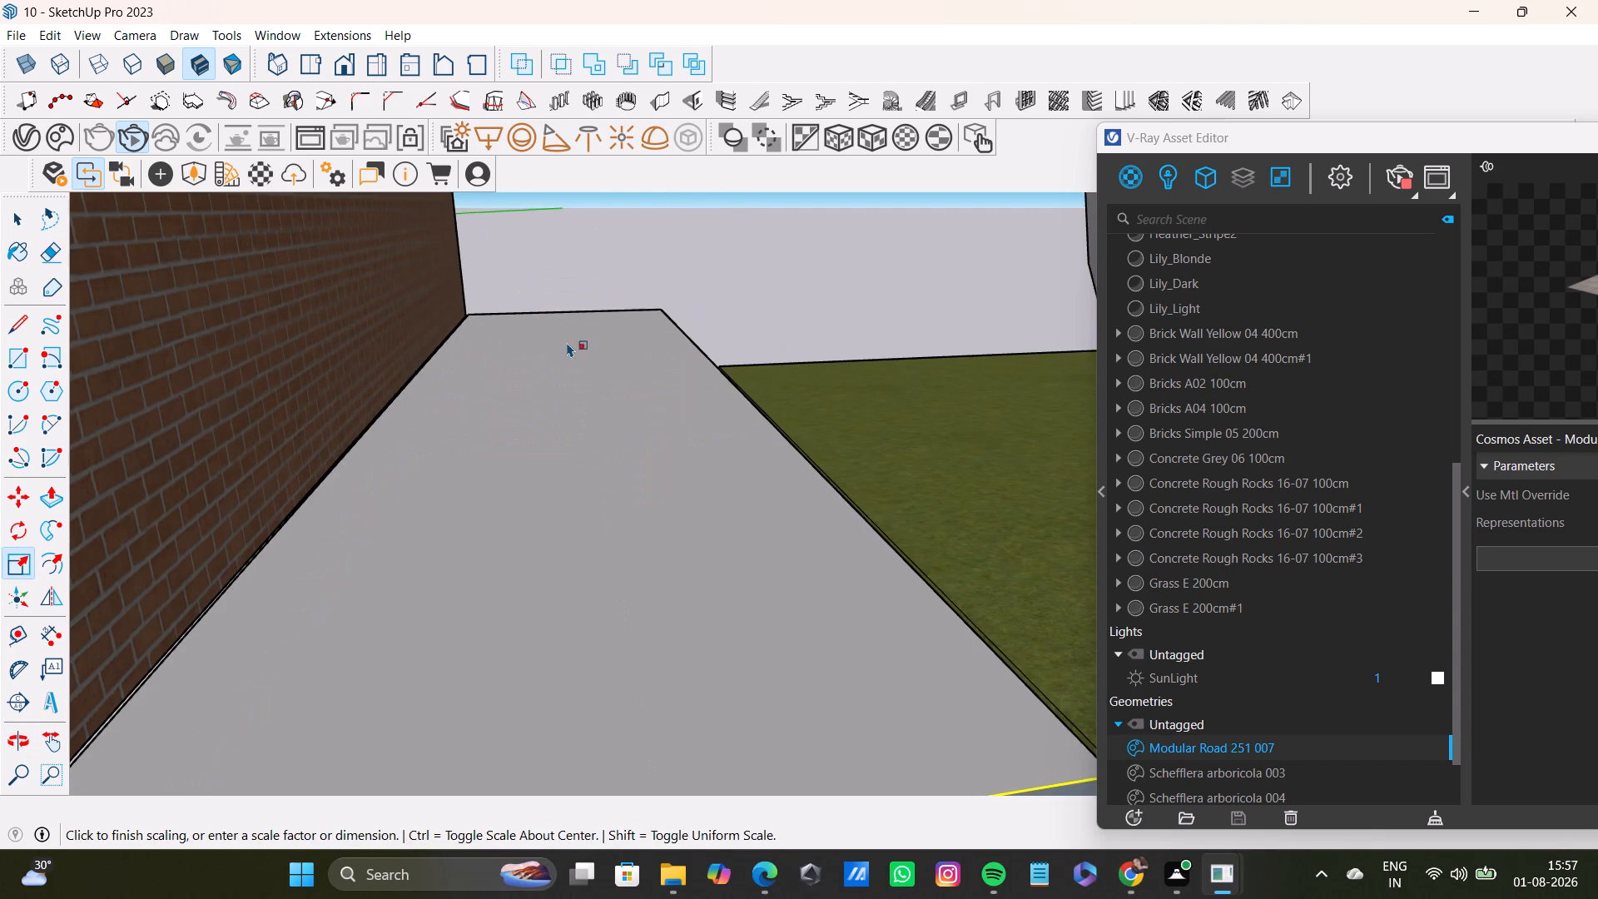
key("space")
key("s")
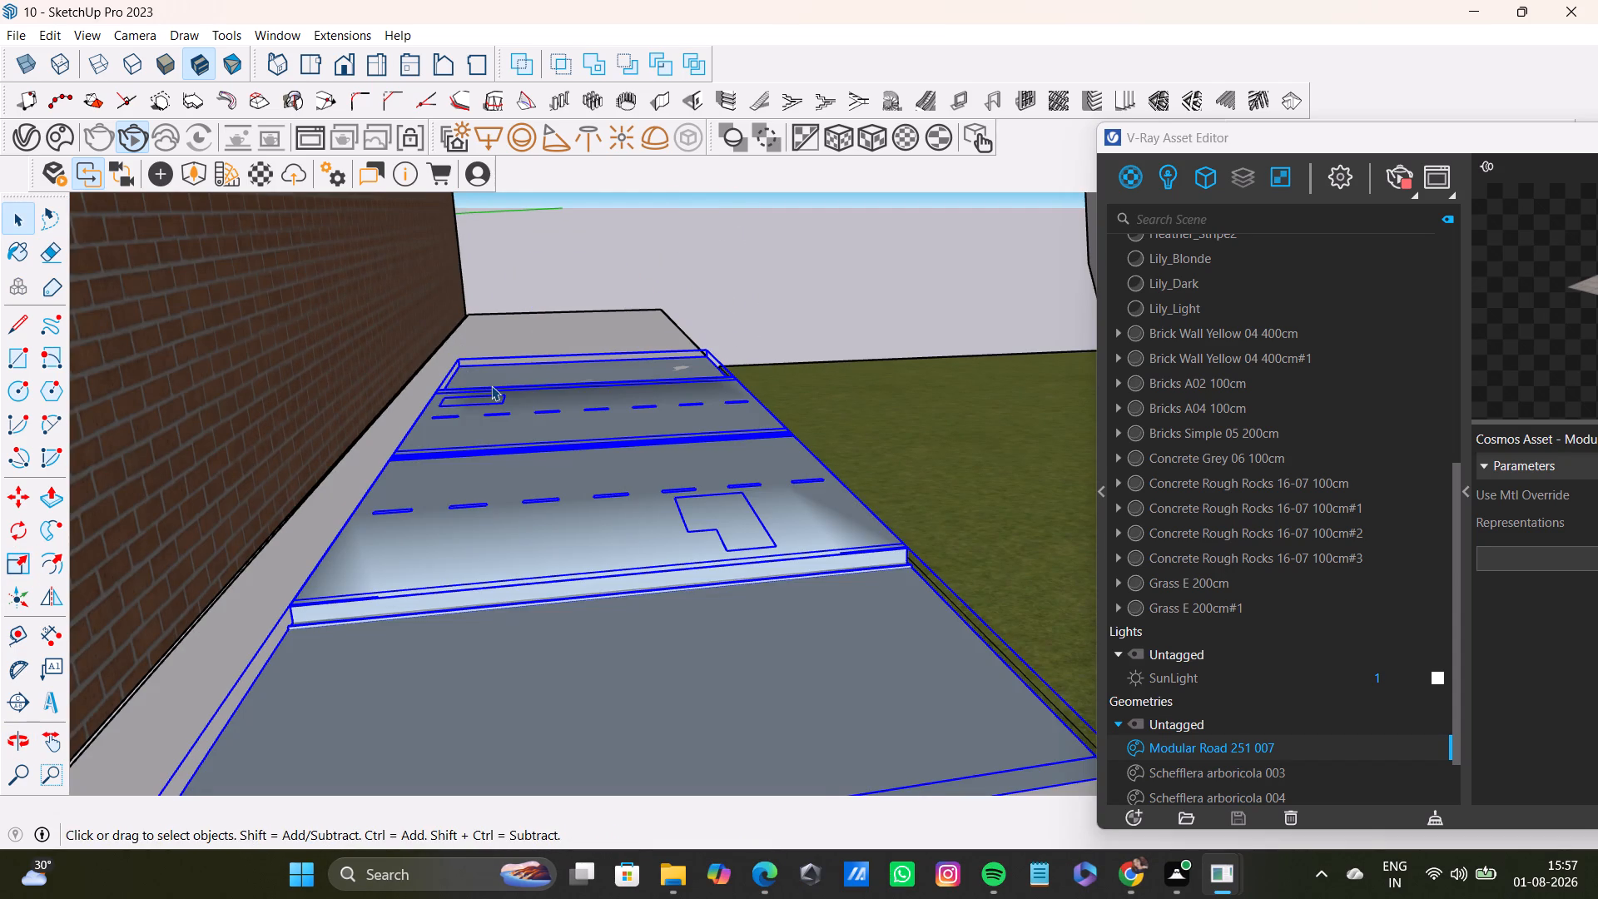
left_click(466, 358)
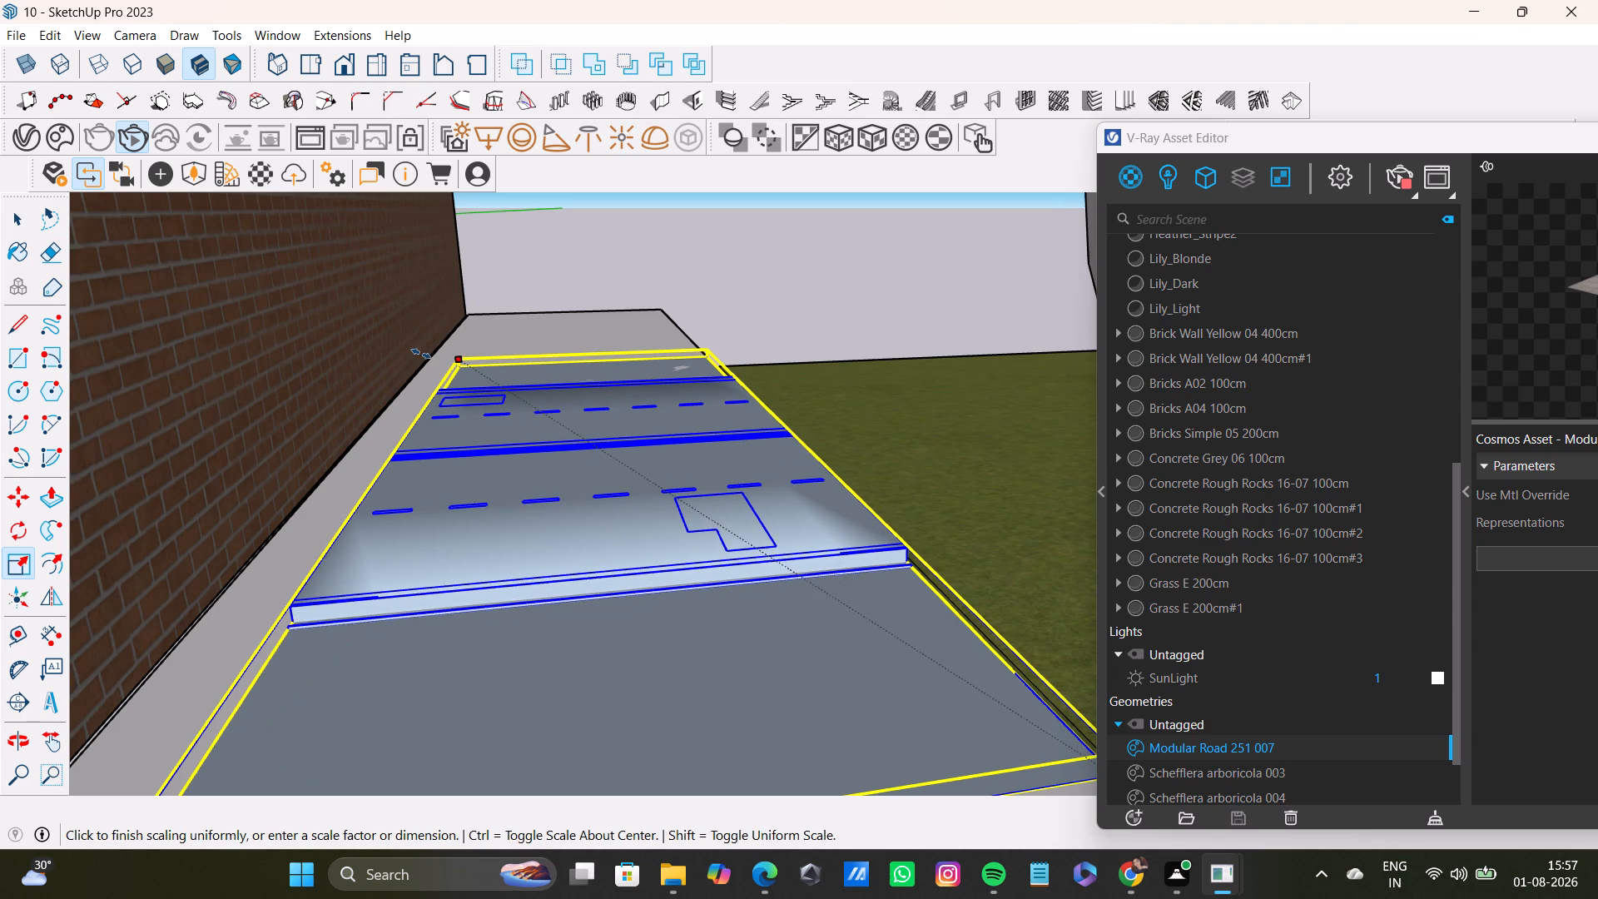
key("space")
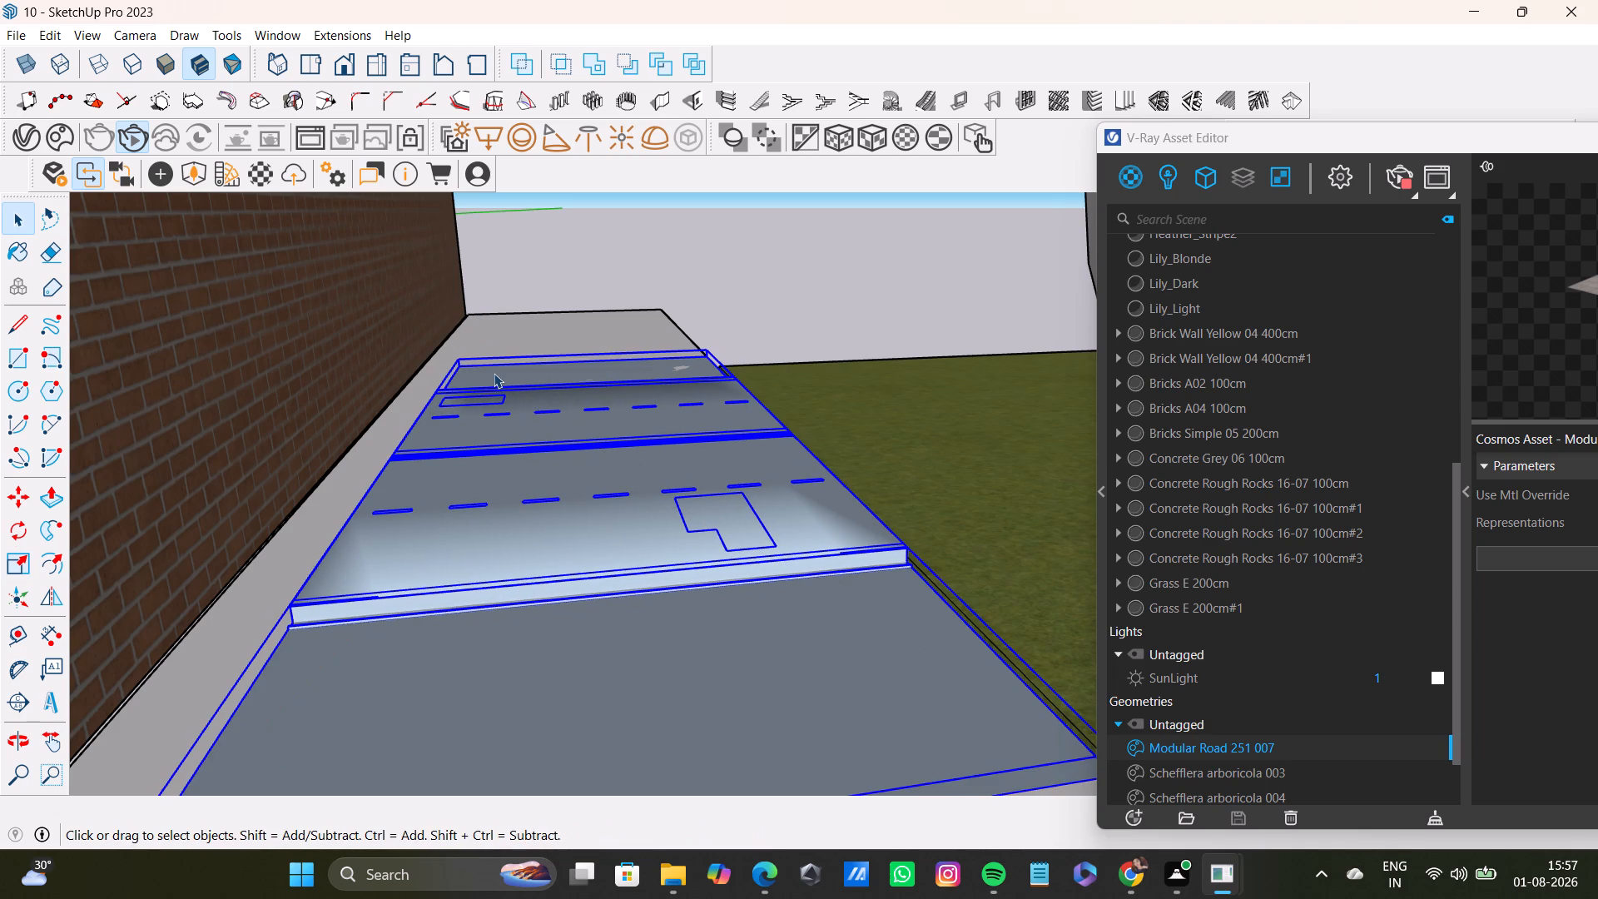
Scale the Modular Road from its front wall-side corner out to the driveway strip's front corner at the brick wall's base.
middle_click_drag(787, 649, 469, 603)
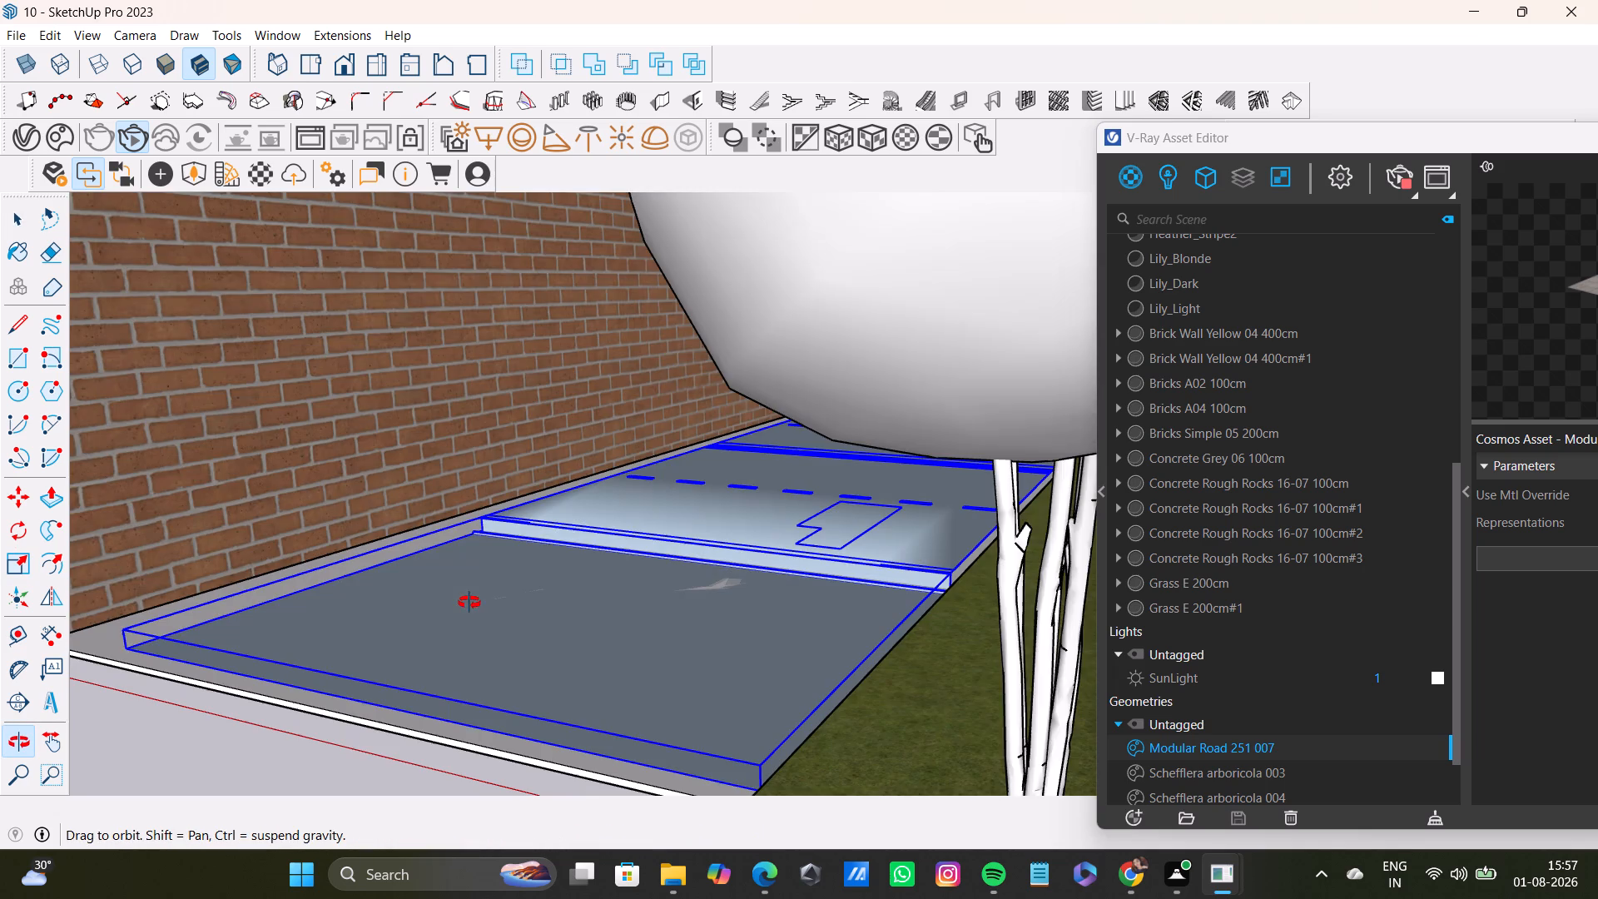
middle_click_drag(469, 603, 513, 626)
key("s")
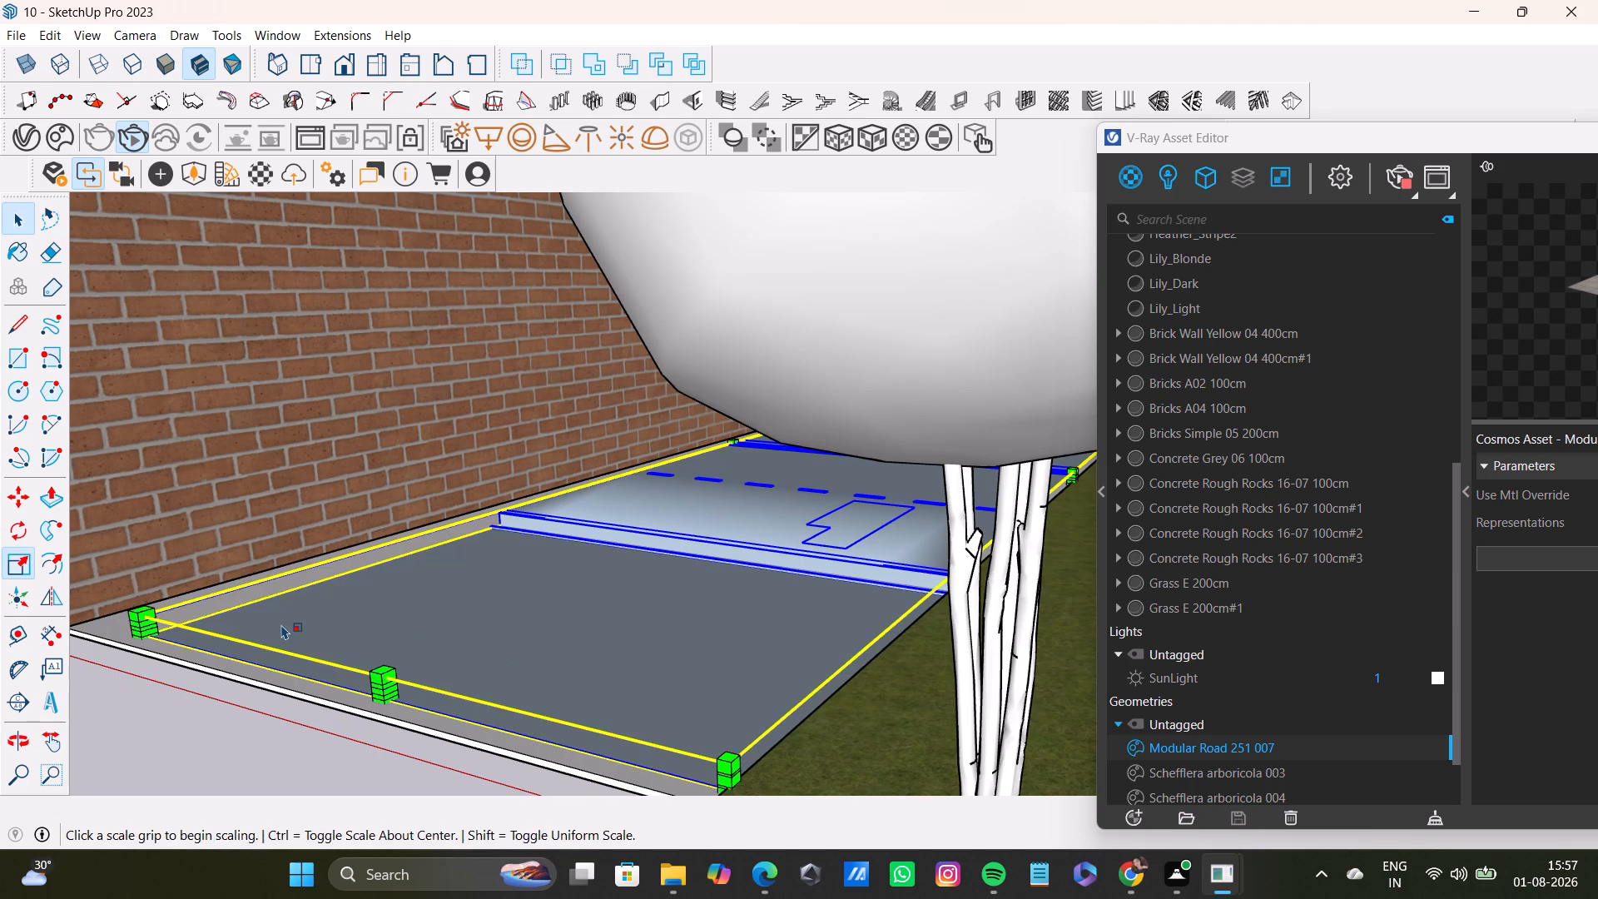
left_click(141, 630)
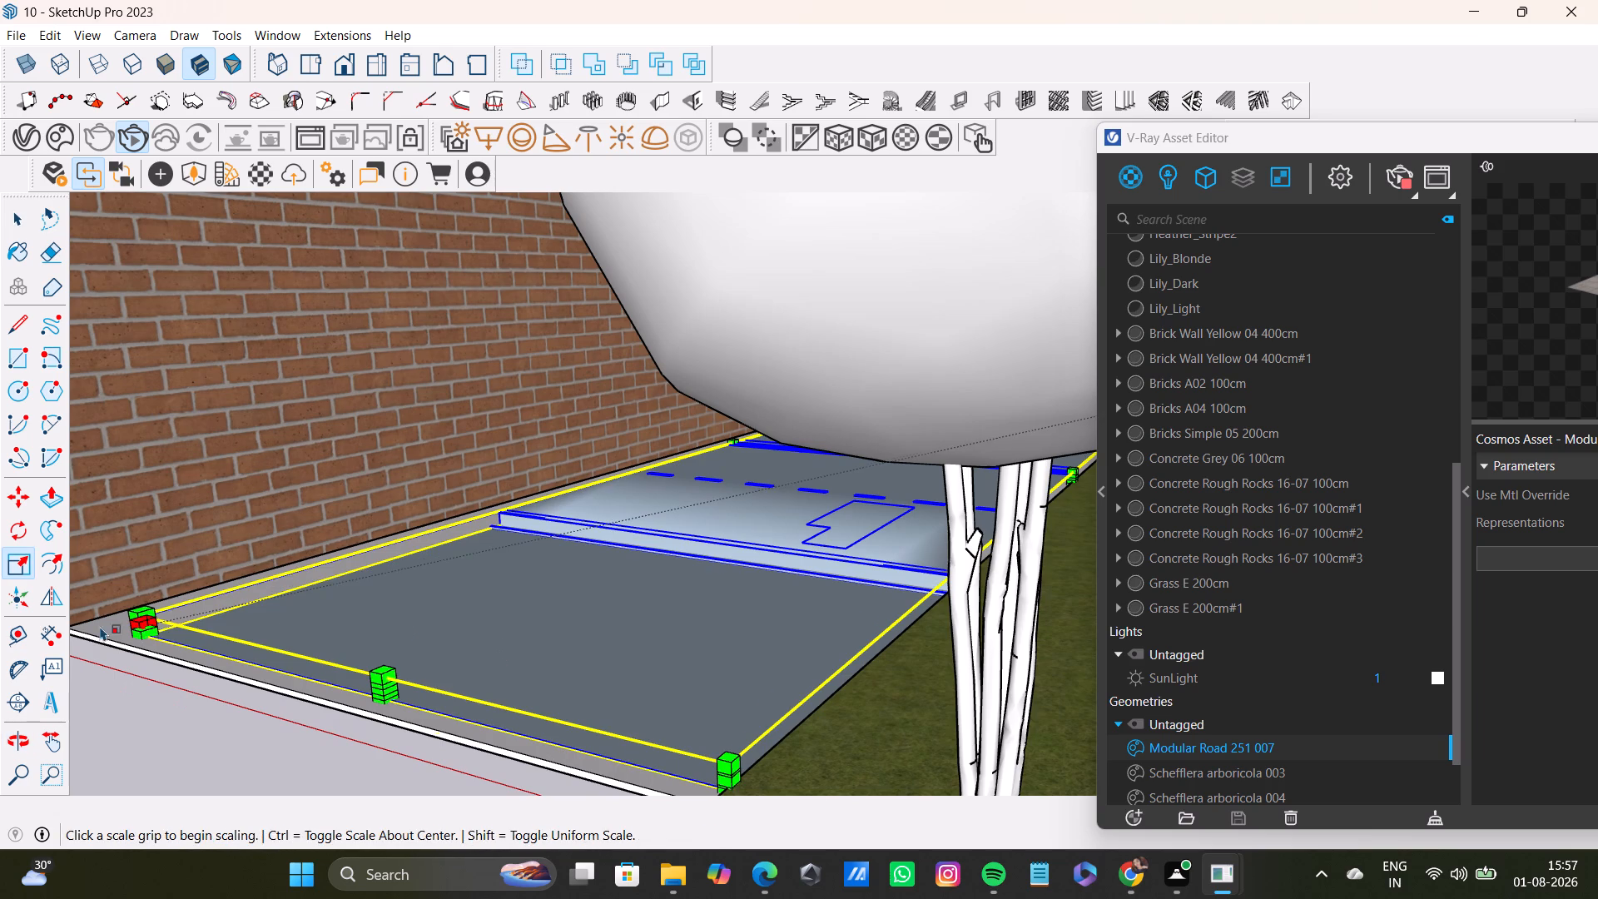
left_click(74, 628)
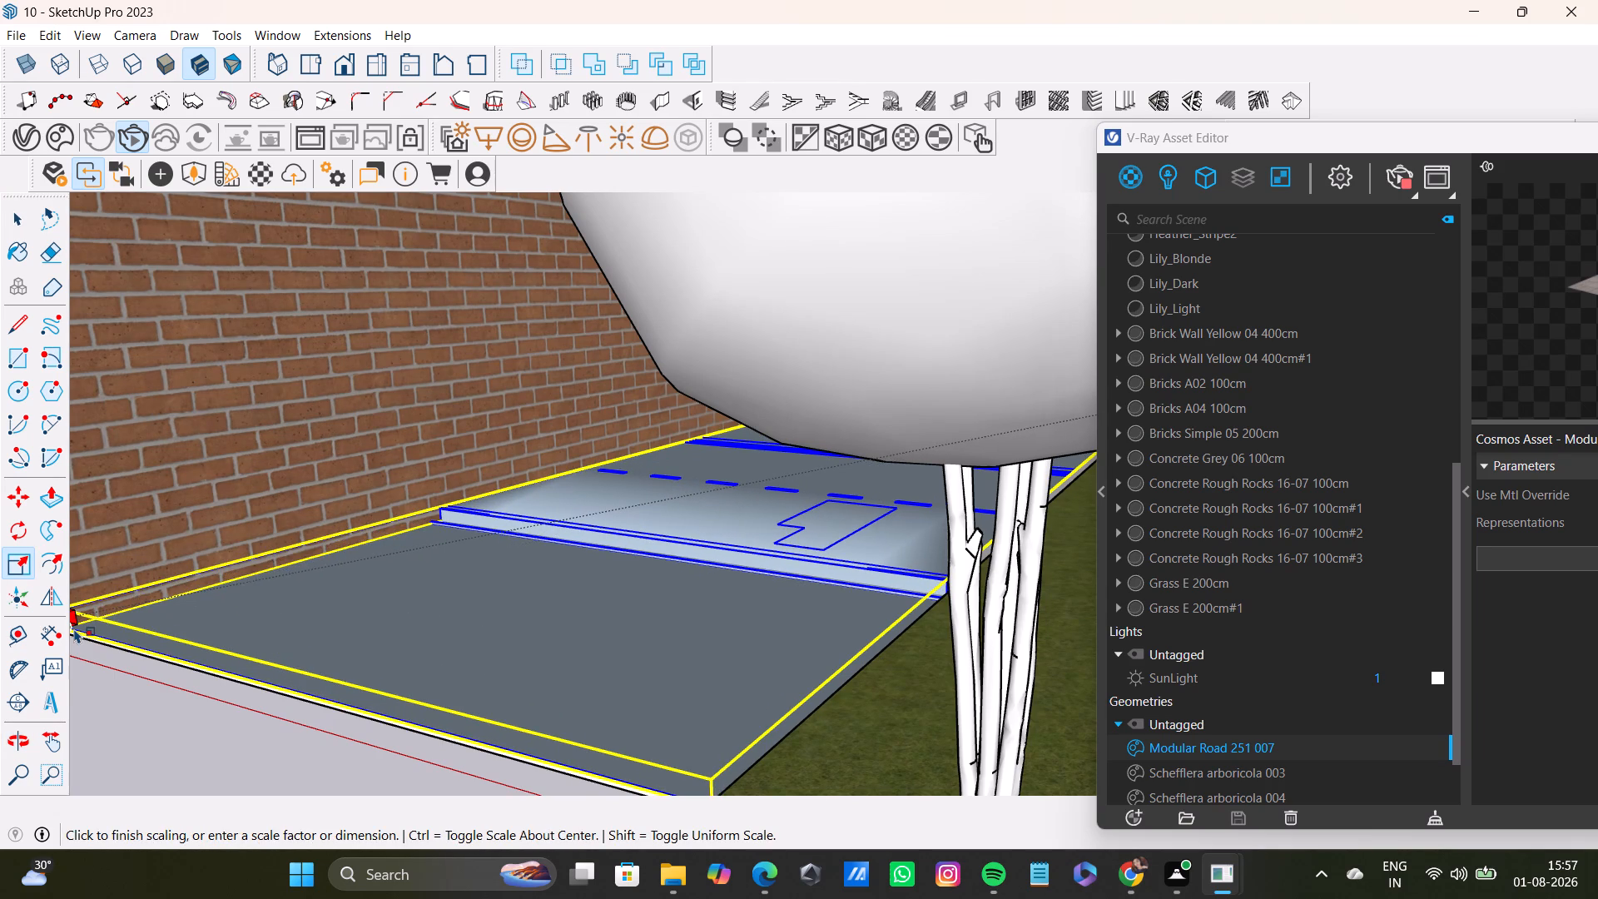
Stretch the Modular Road lengthwise until its rear edge reaches the far end of the driveway strip beside the brick wall.
middle_click_drag(325, 653, 359, 633)
middle_click_drag(359, 633, 492, 596, "shift")
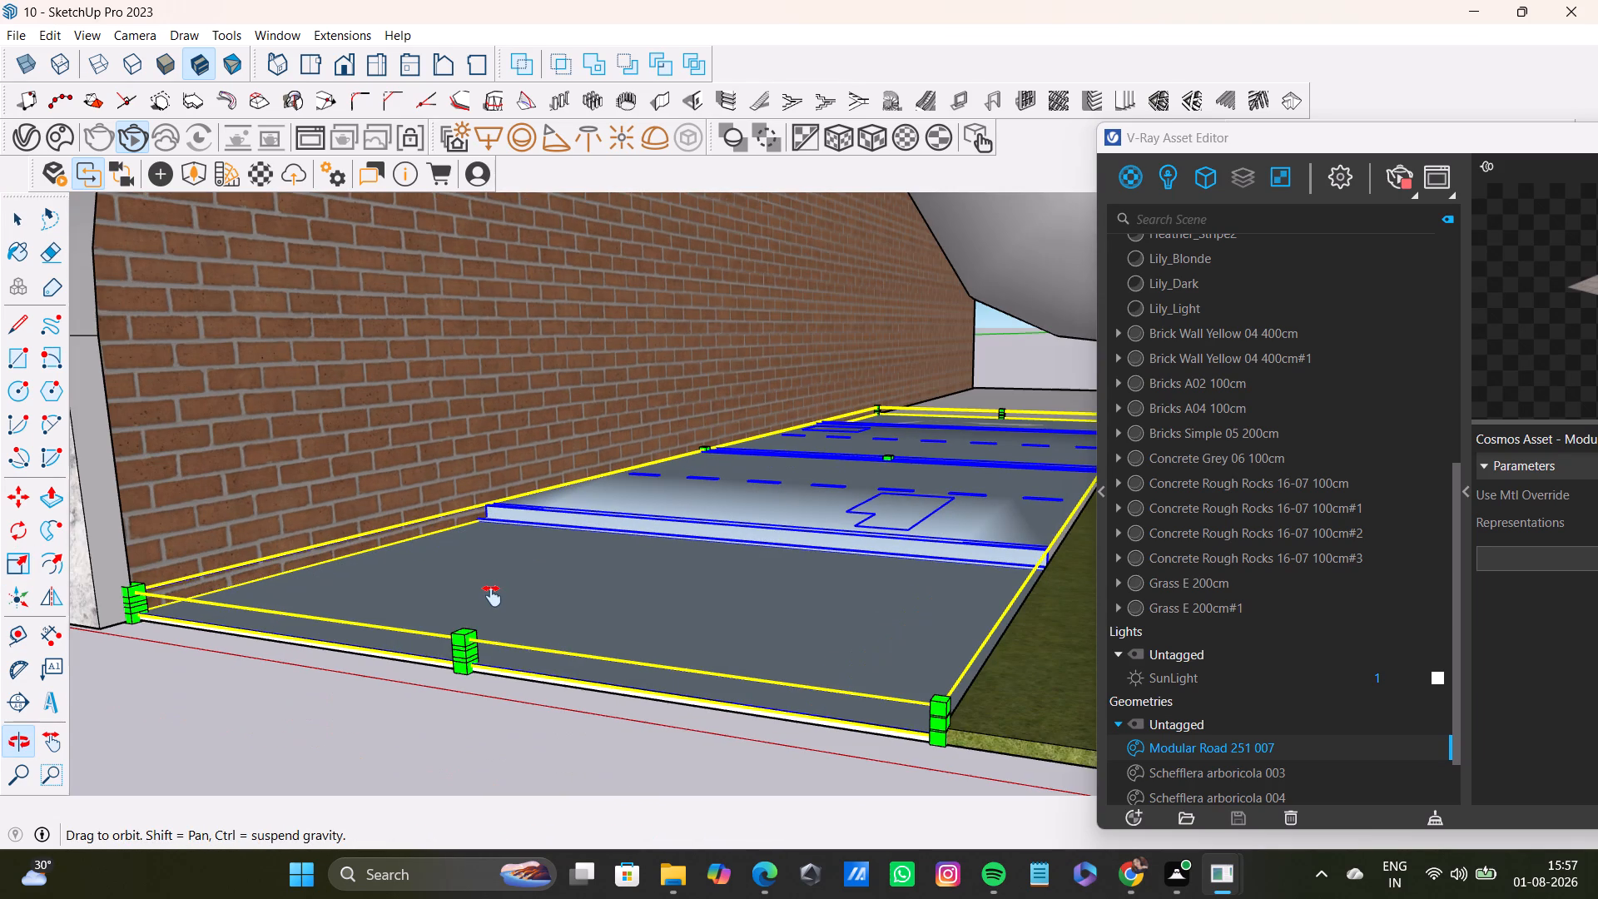
scroll(470, 605, "down", 6)
middle_click_drag(699, 621, 297, 597)
scroll(727, 594, "down", 4)
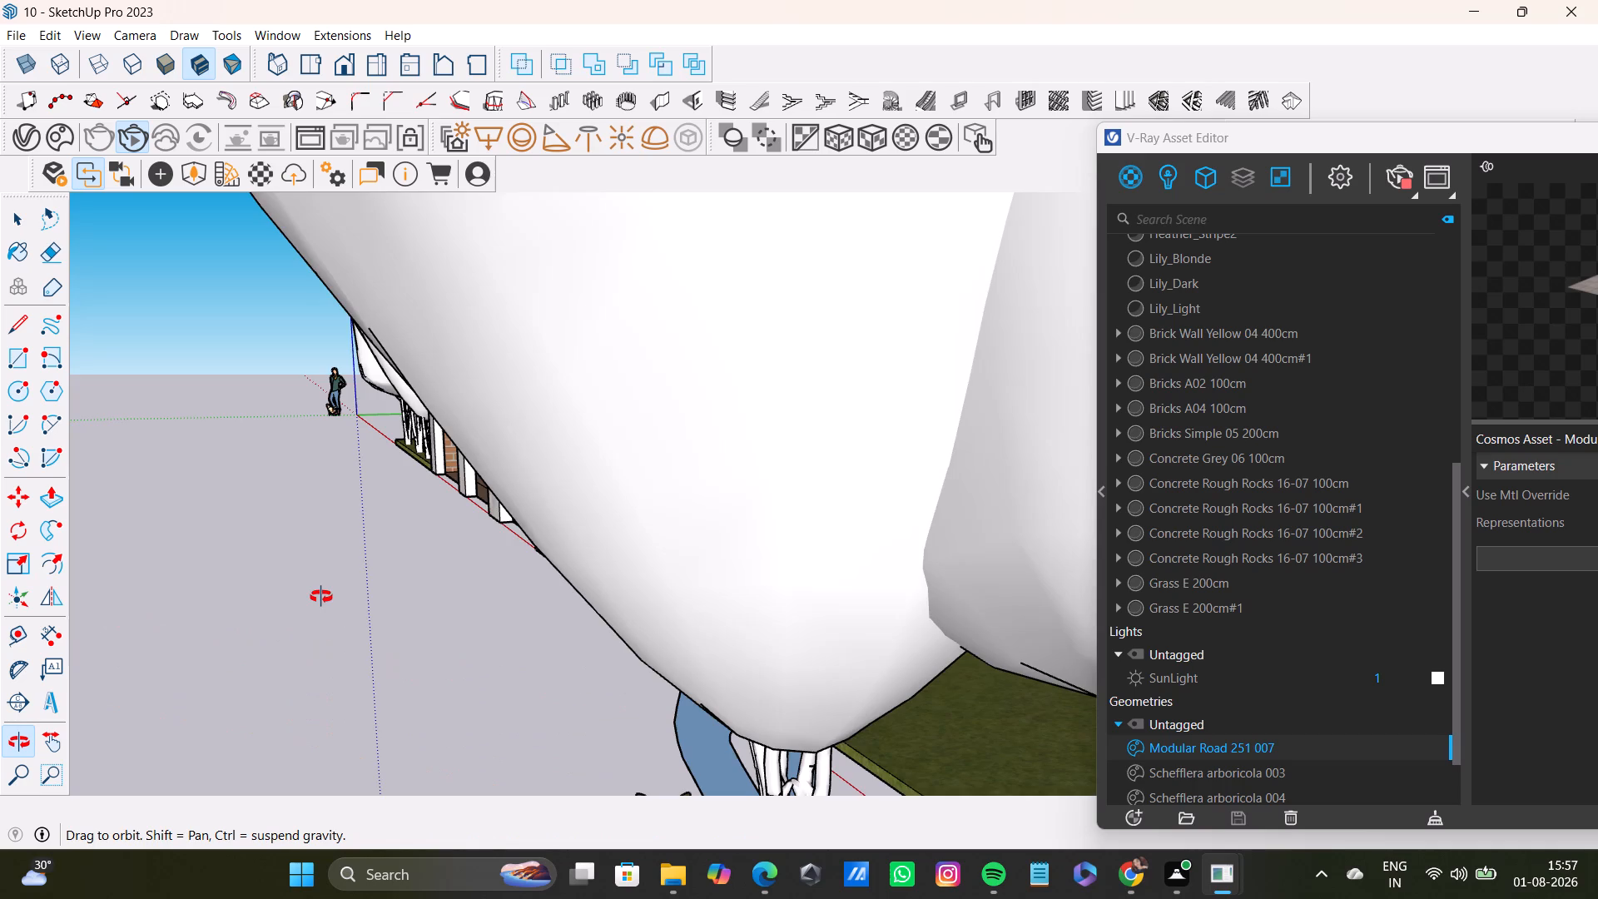
scroll(733, 598, "down", 20)
scroll(733, 598, "down", 14)
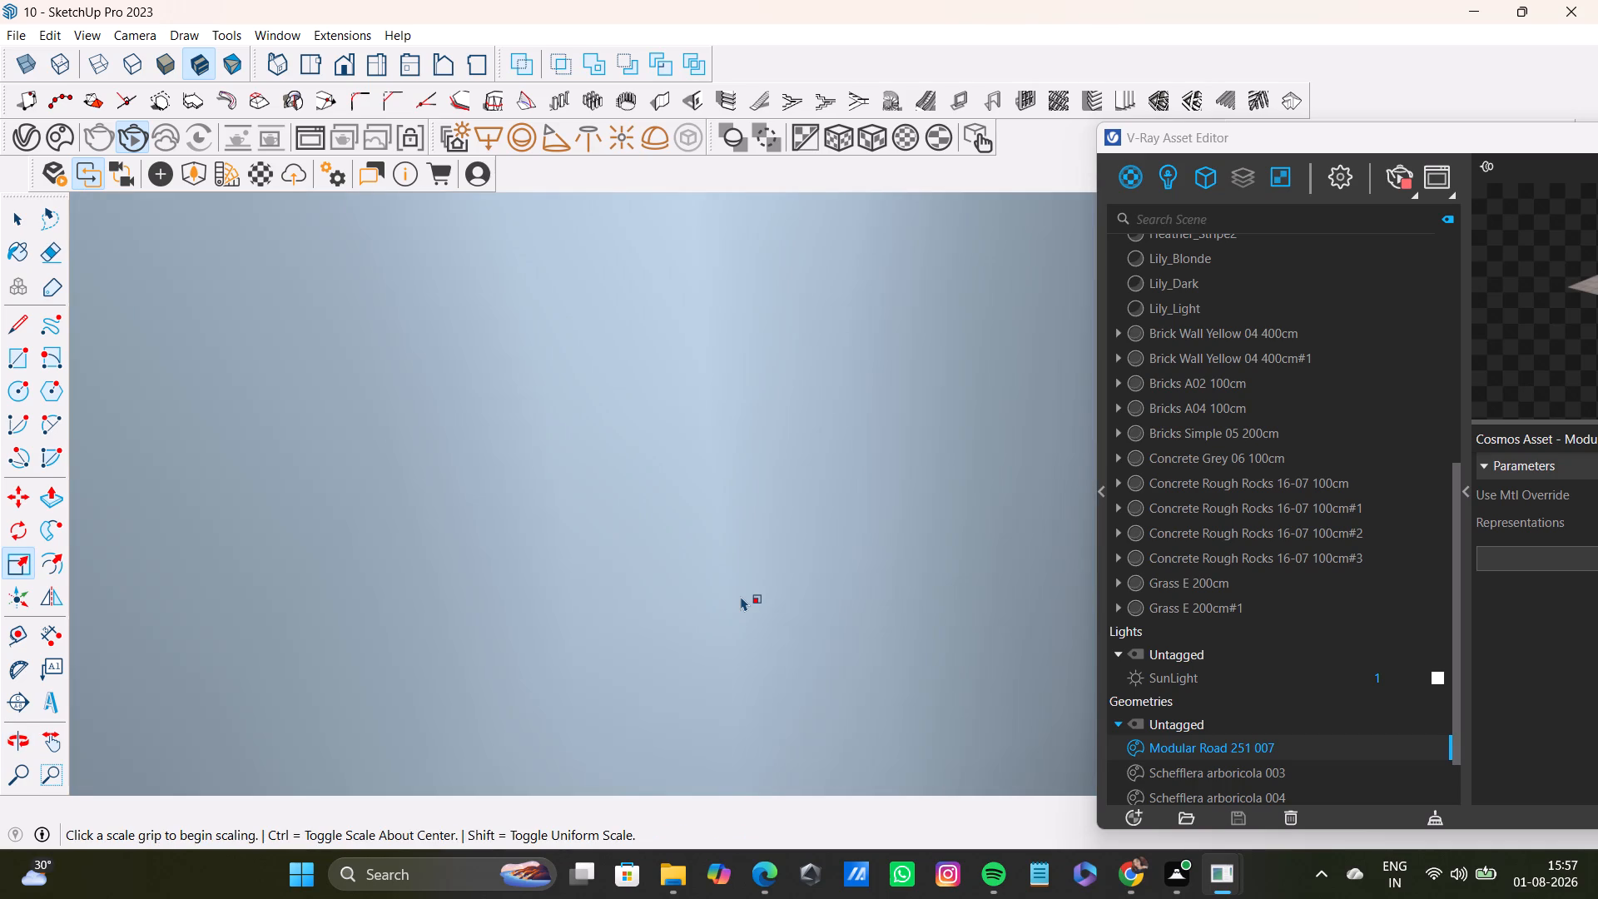
scroll(741, 596, "down", 20)
scroll(741, 596, "down", 17)
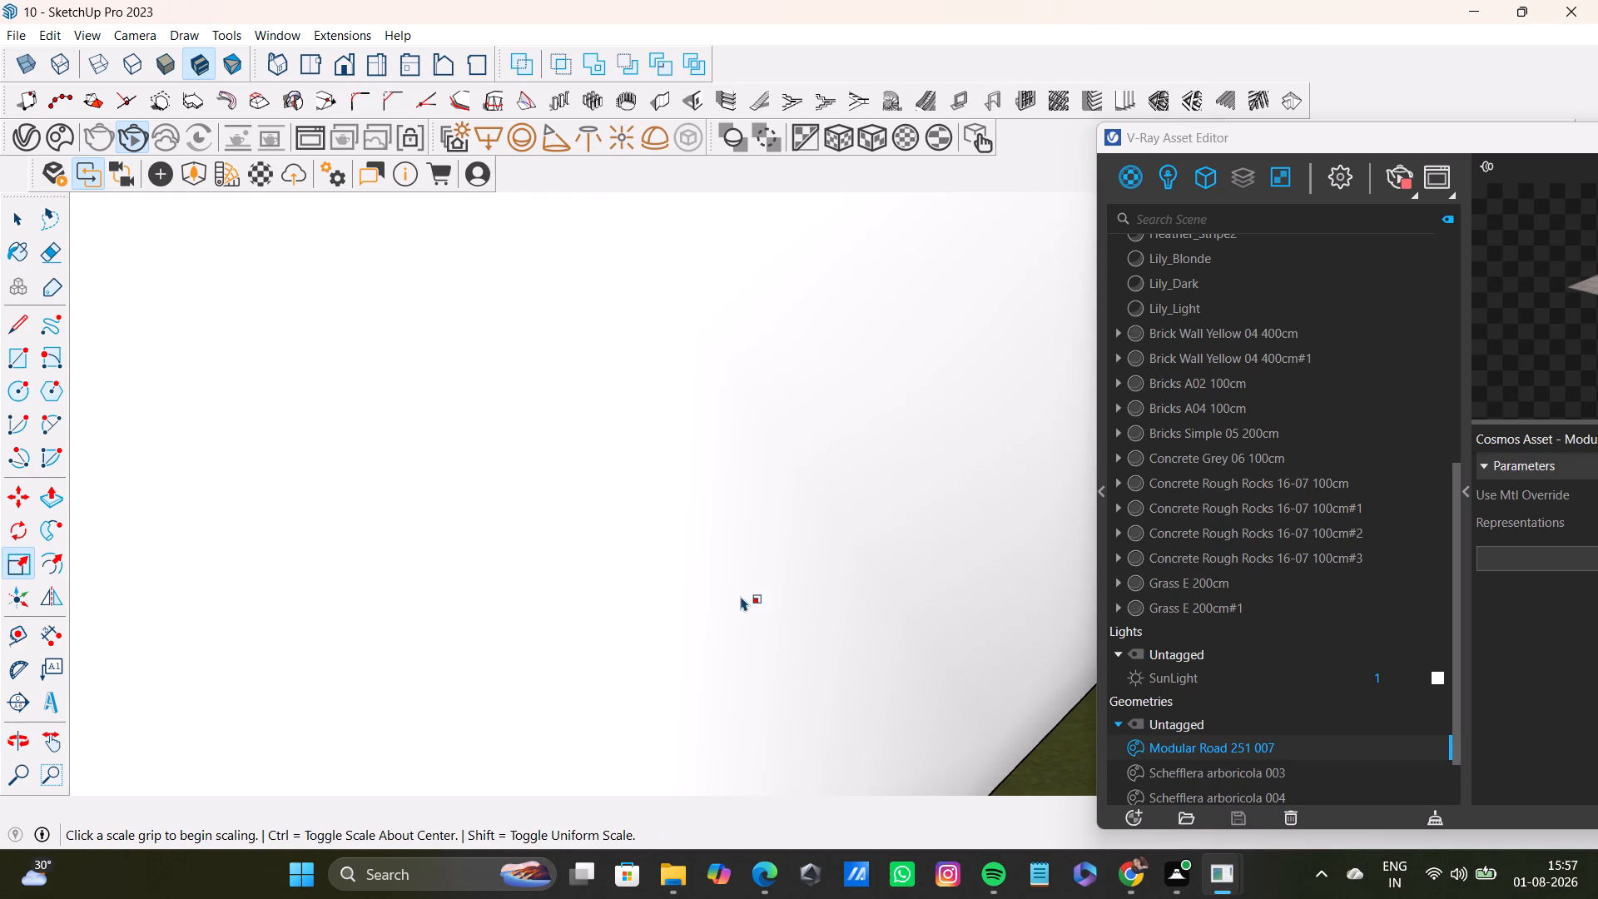
scroll(741, 596, "down", 9)
scroll(742, 596, "down", 17)
middle_click_drag(862, 618, 492, 569)
middle_click_drag(864, 610, 802, 703)
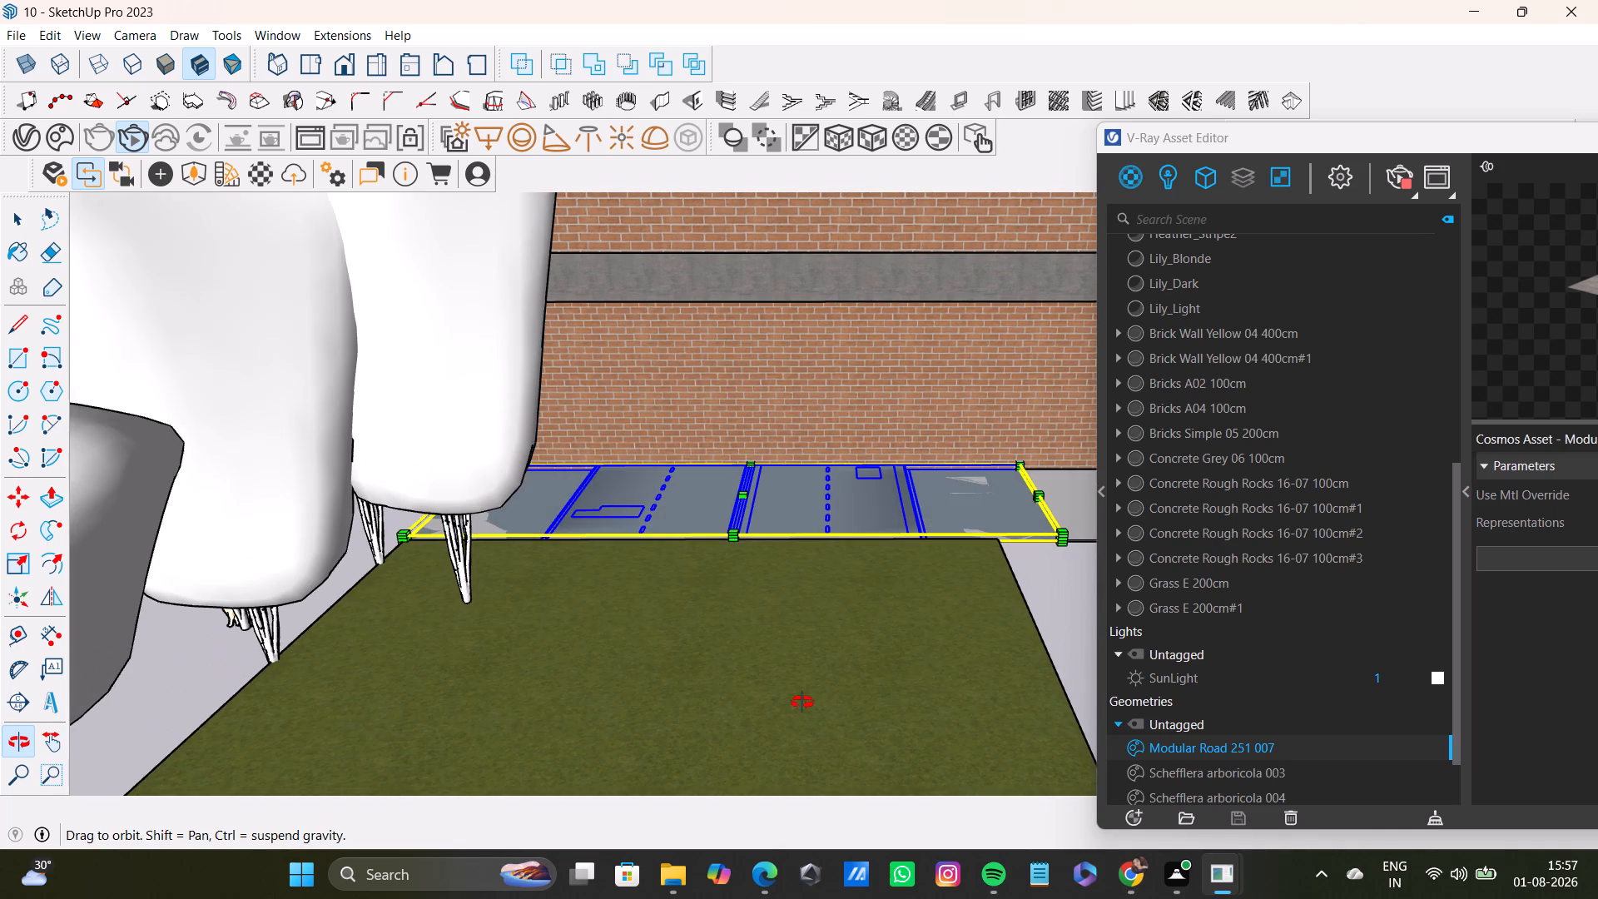
middle_click_drag(833, 558, 418, 499, "shift")
left_click(689, 444)
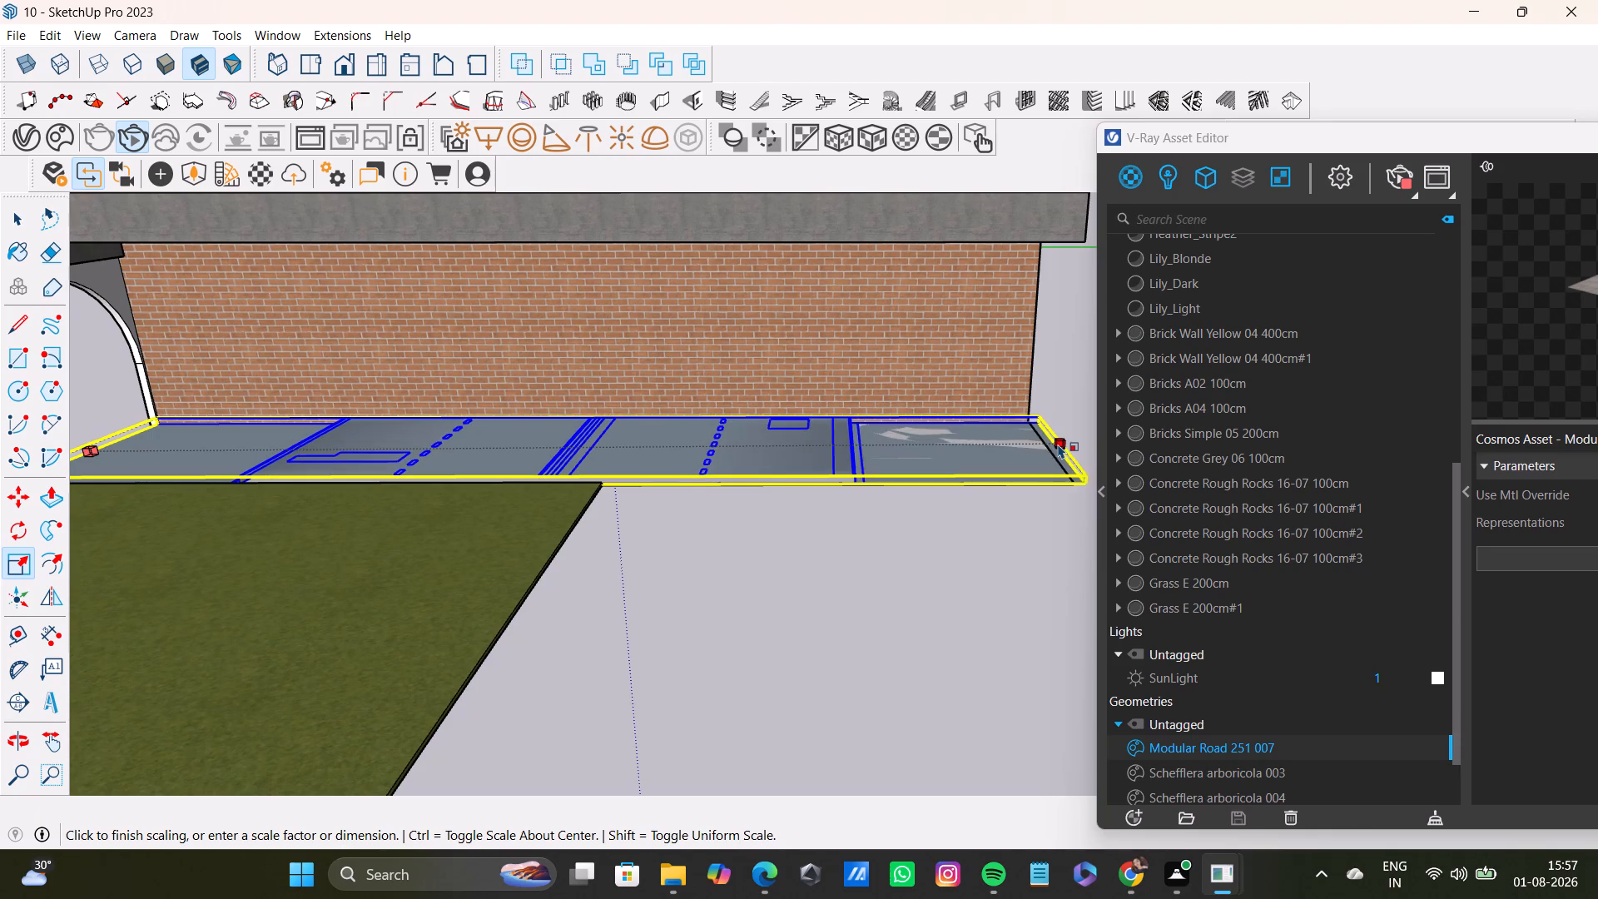
left_click(1054, 444)
key("space")
left_click(933, 564)
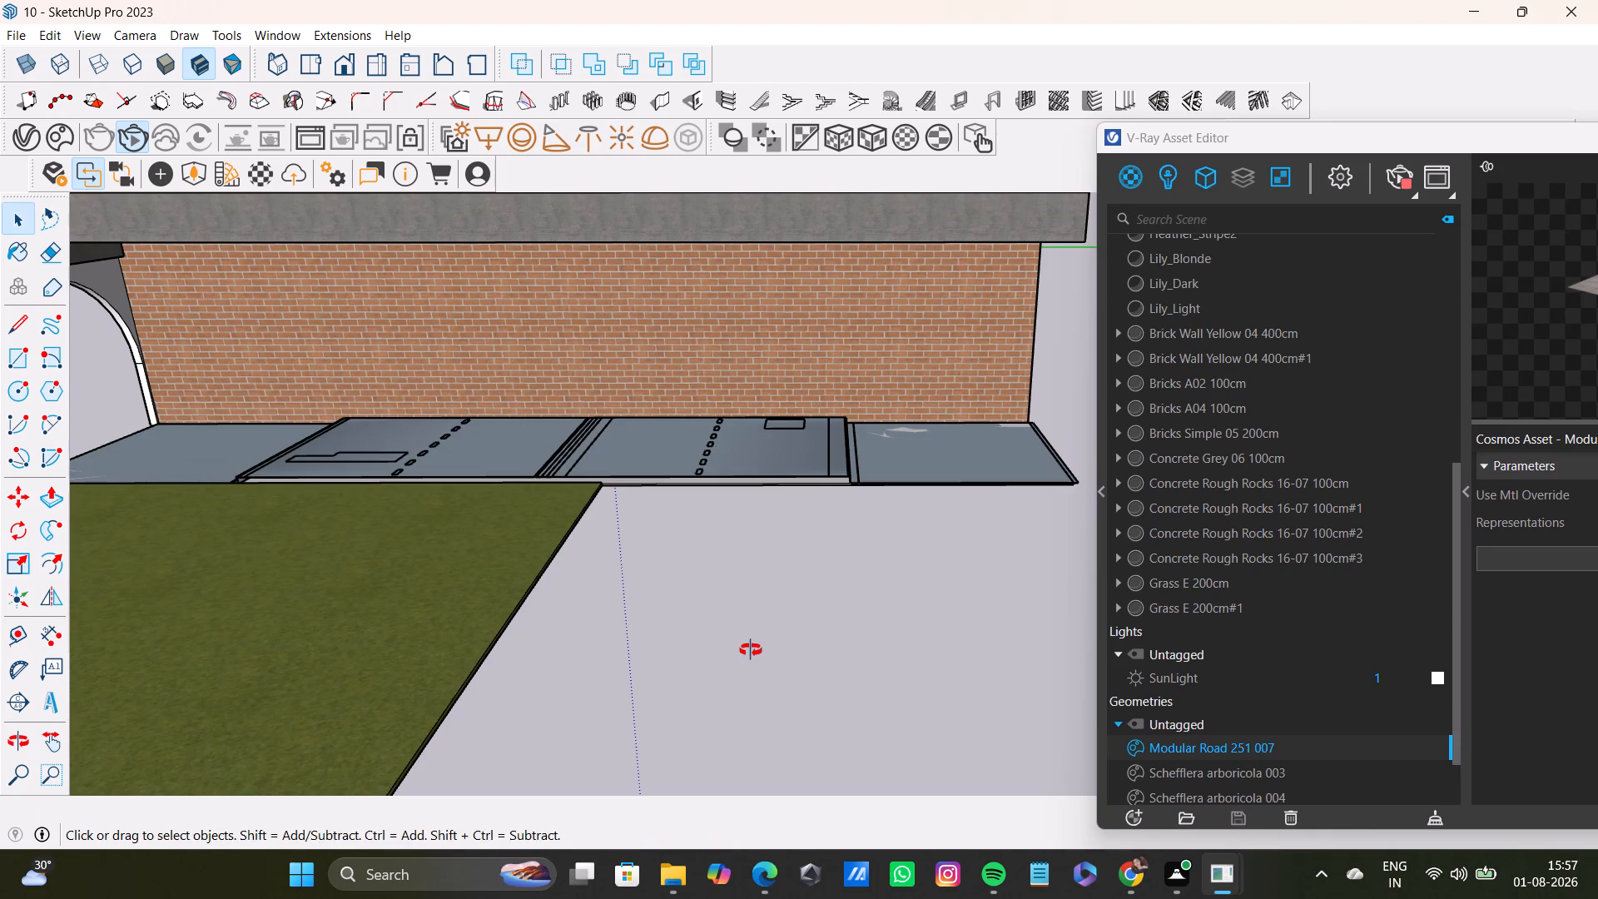
Examine the arched building's front, the driveway opening and the tree-planted lawns on both sides.
middle_click_drag(742, 656, 789, 638)
scroll(718, 619, "down", 20)
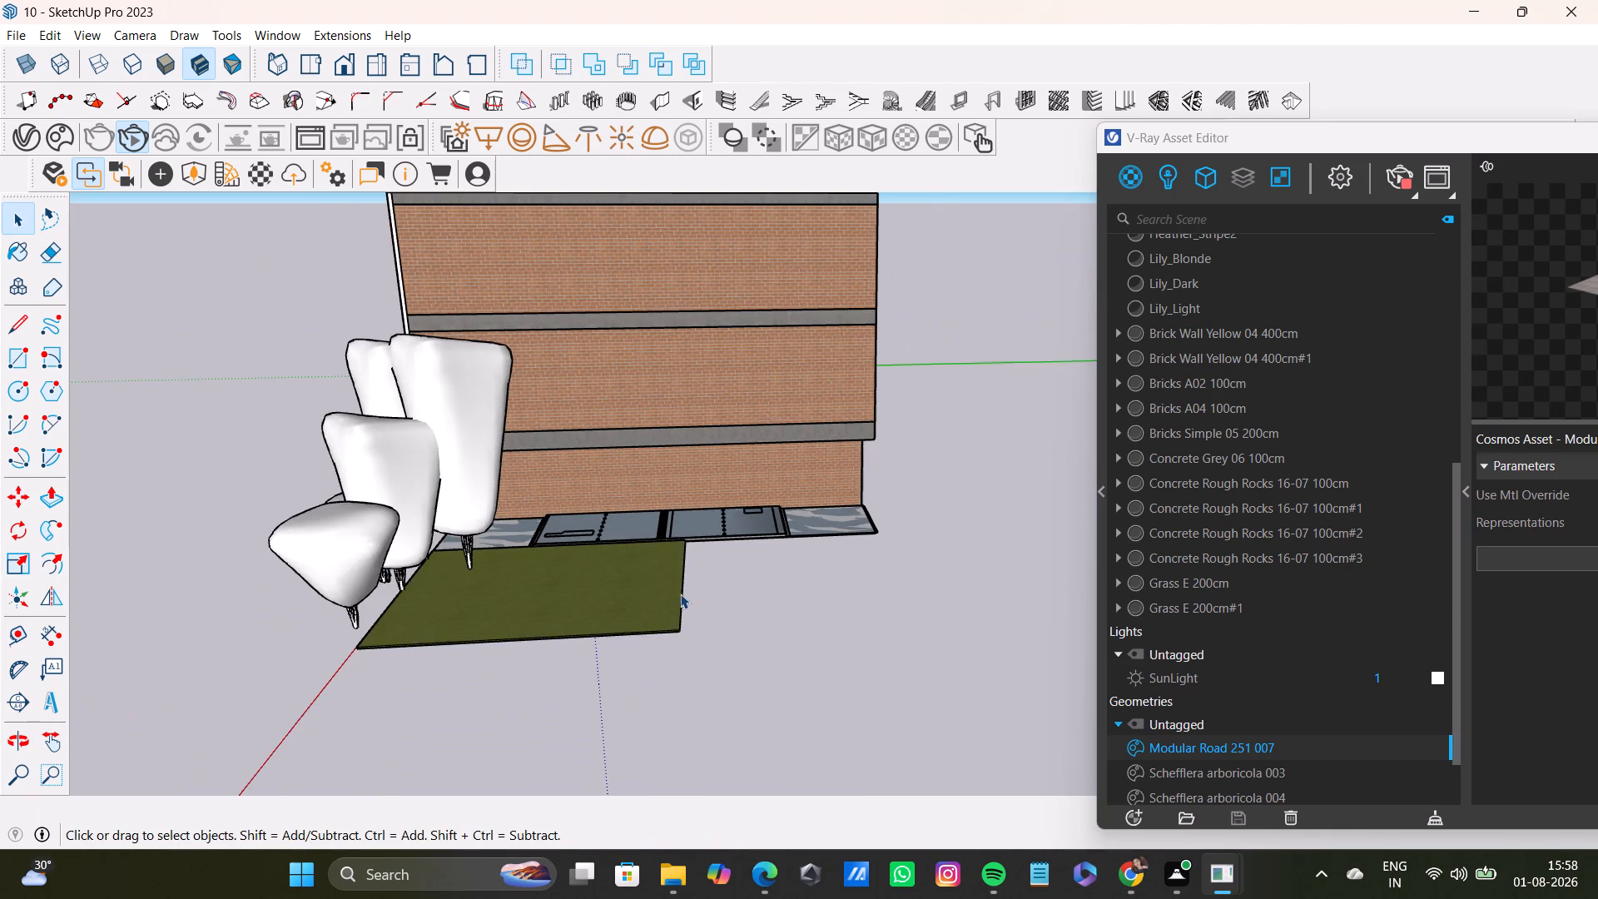
middle_click_drag(340, 571, 863, 524)
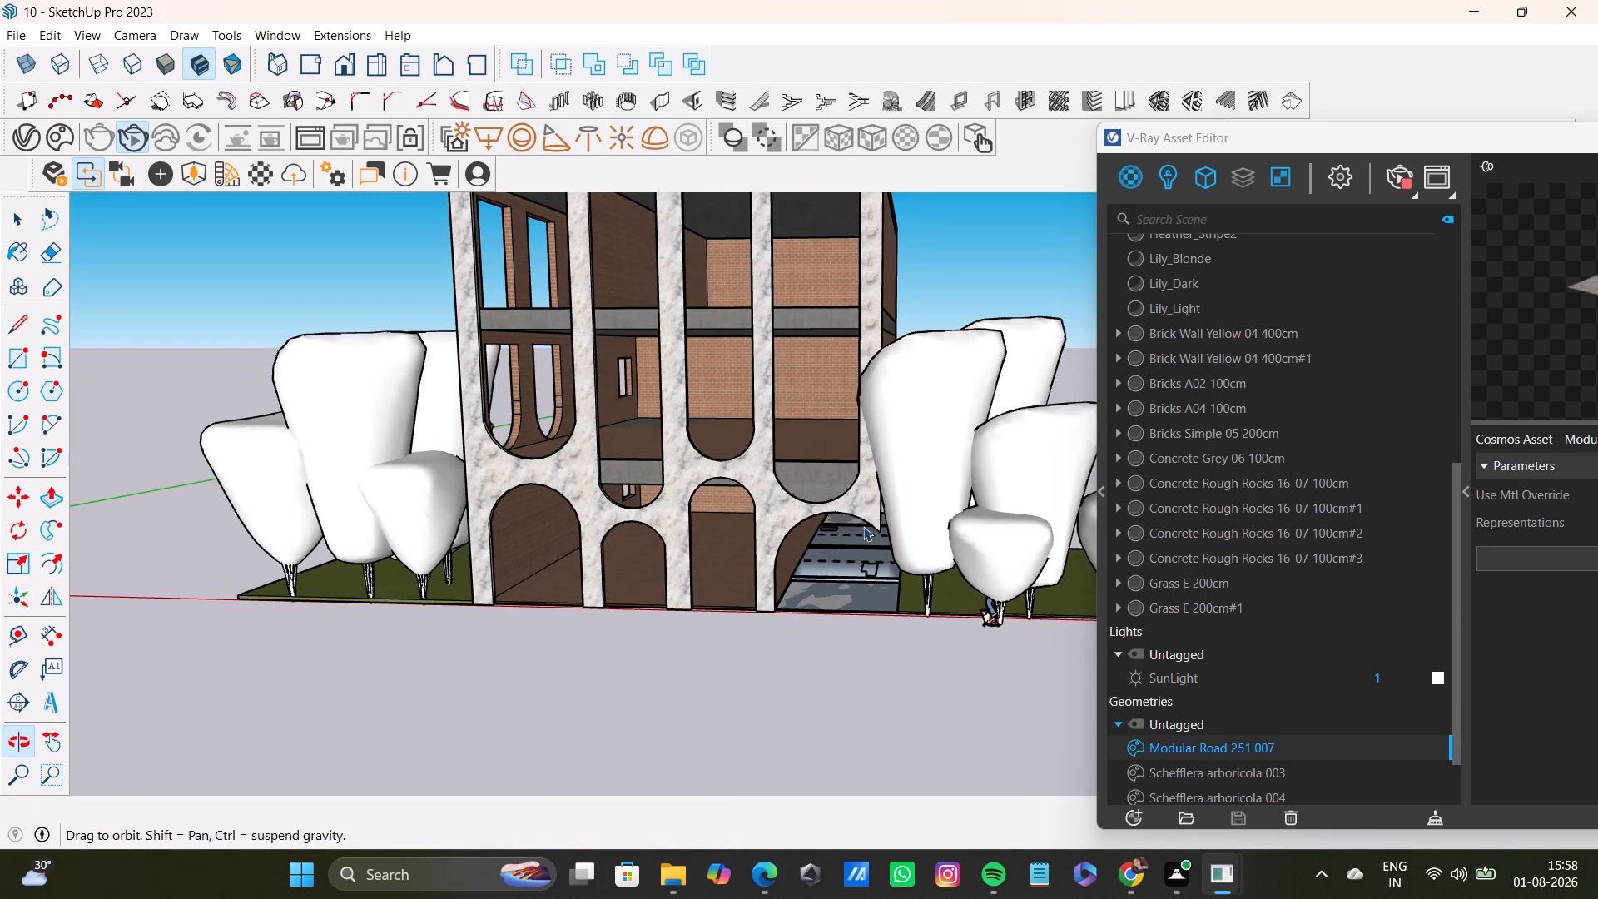
scroll(680, 520, "up", 2)
middle_click_drag(639, 512, 868, 457)
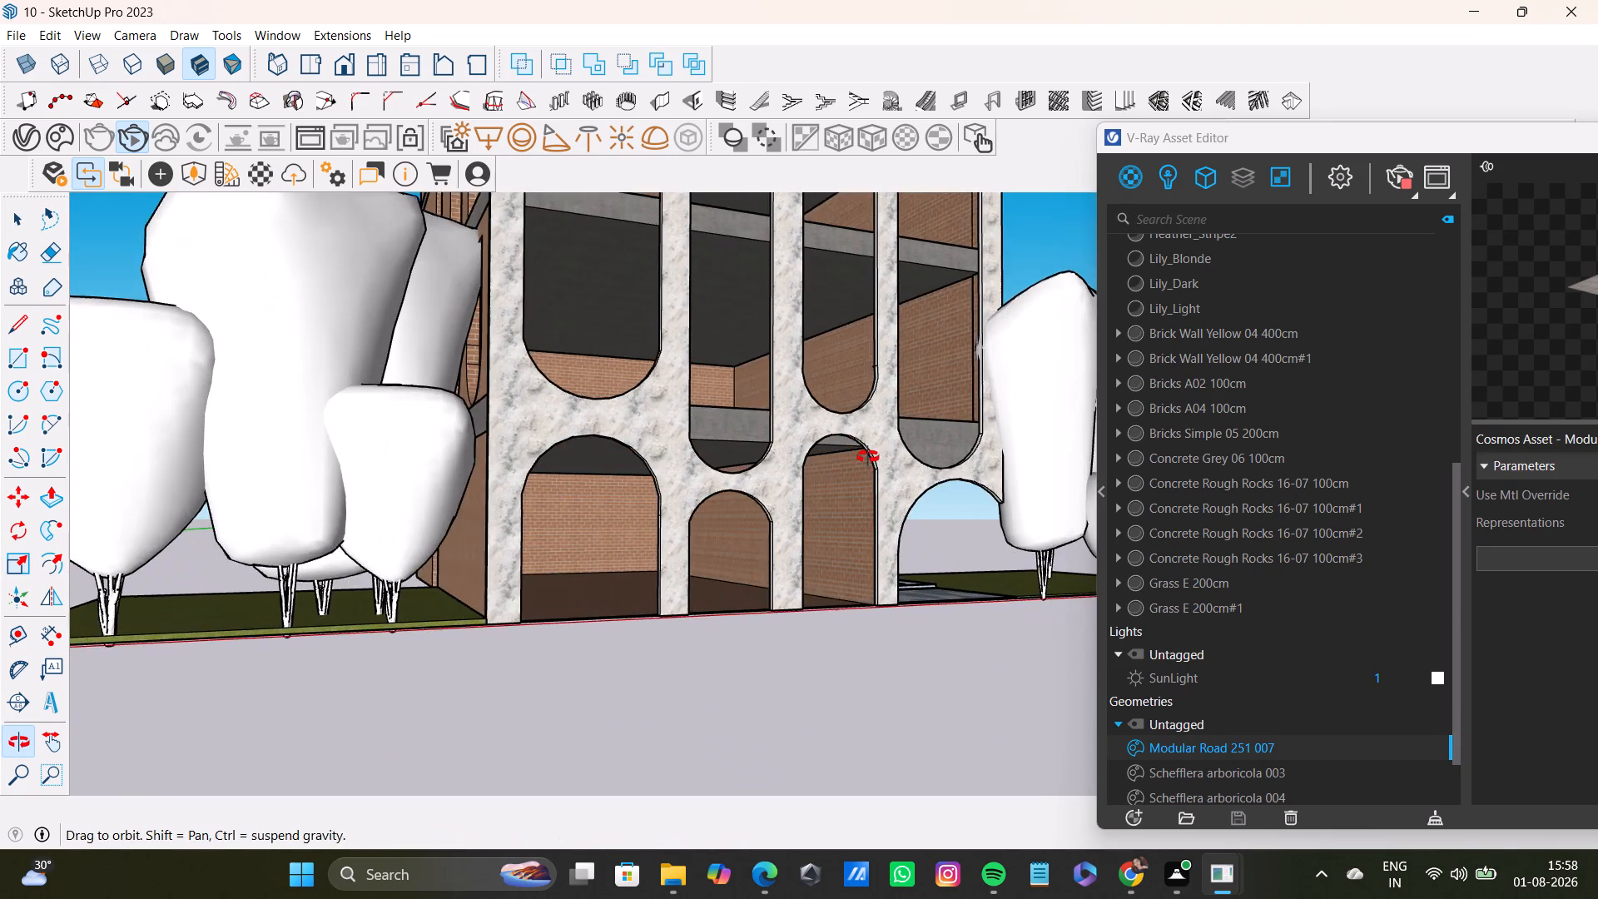
middle_click_drag(868, 457, 869, 474)
scroll(703, 474, "down", 10)
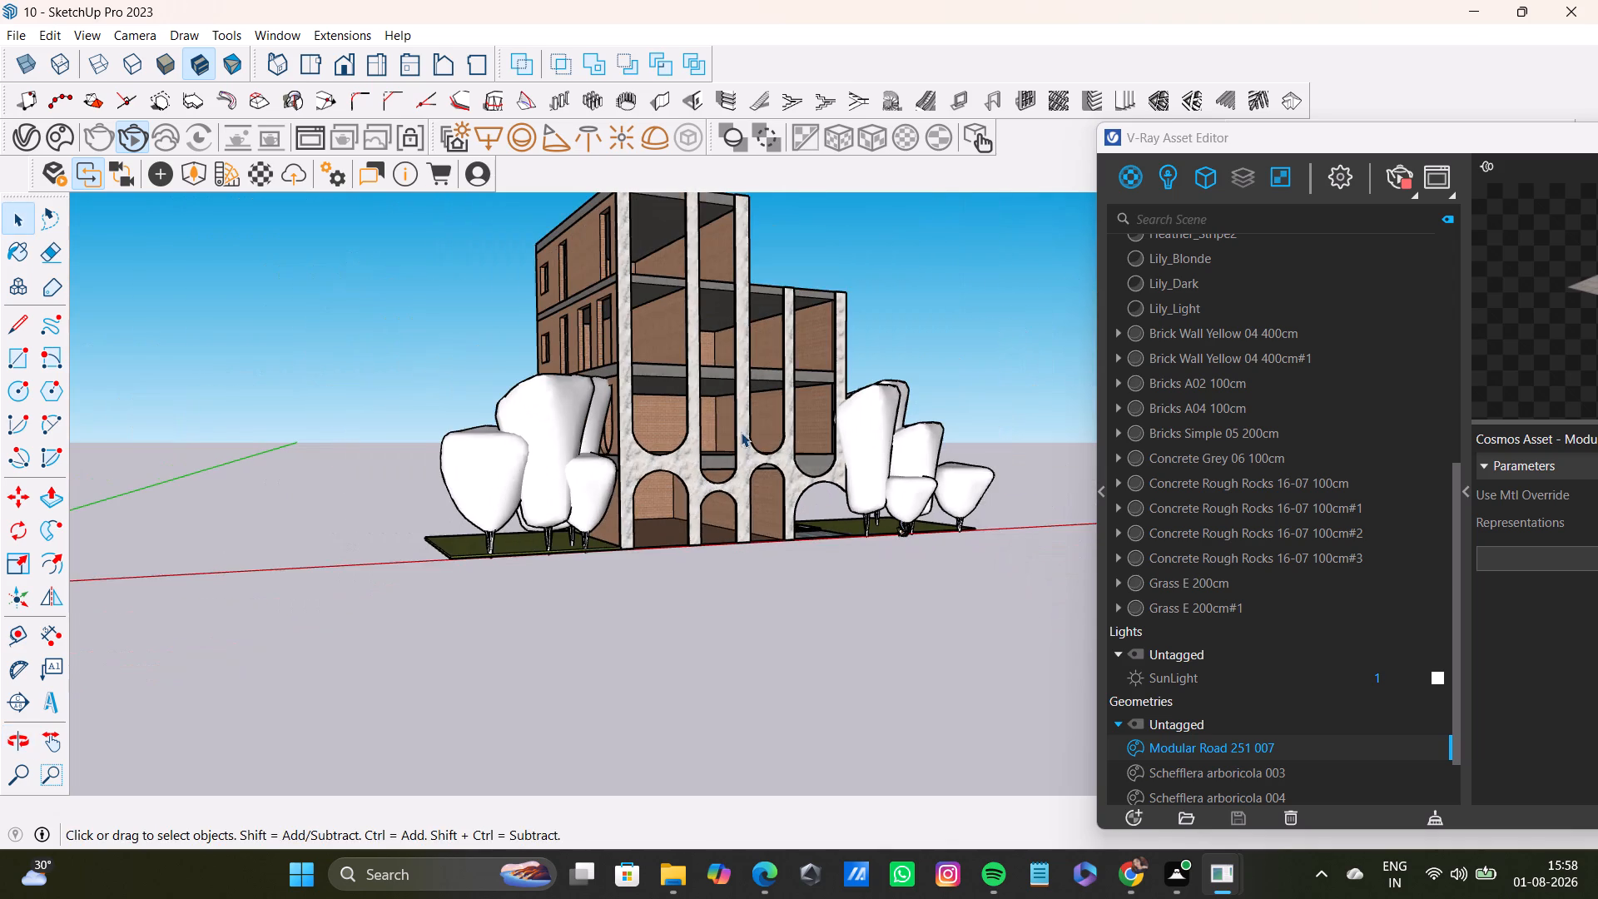
middle_click_drag(757, 427, 704, 560)
scroll(696, 553, "up", 3)
middle_click_drag(696, 552, 689, 494, "shift")
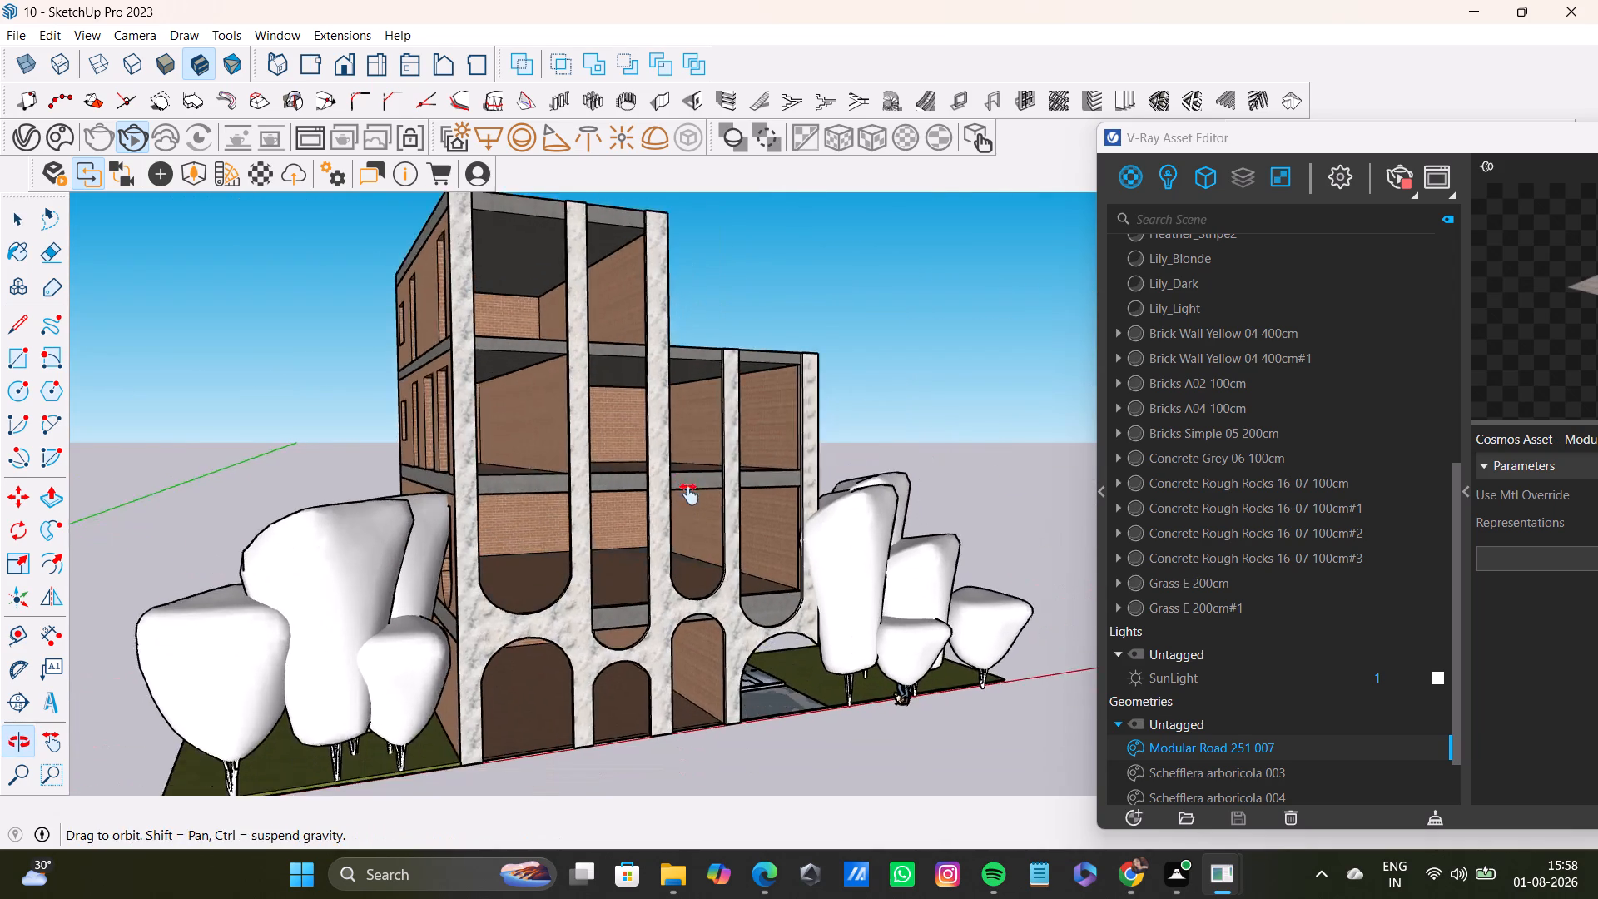
middle_click_drag(689, 494, 693, 452, "shift")
middle_click_drag(801, 574, 750, 559)
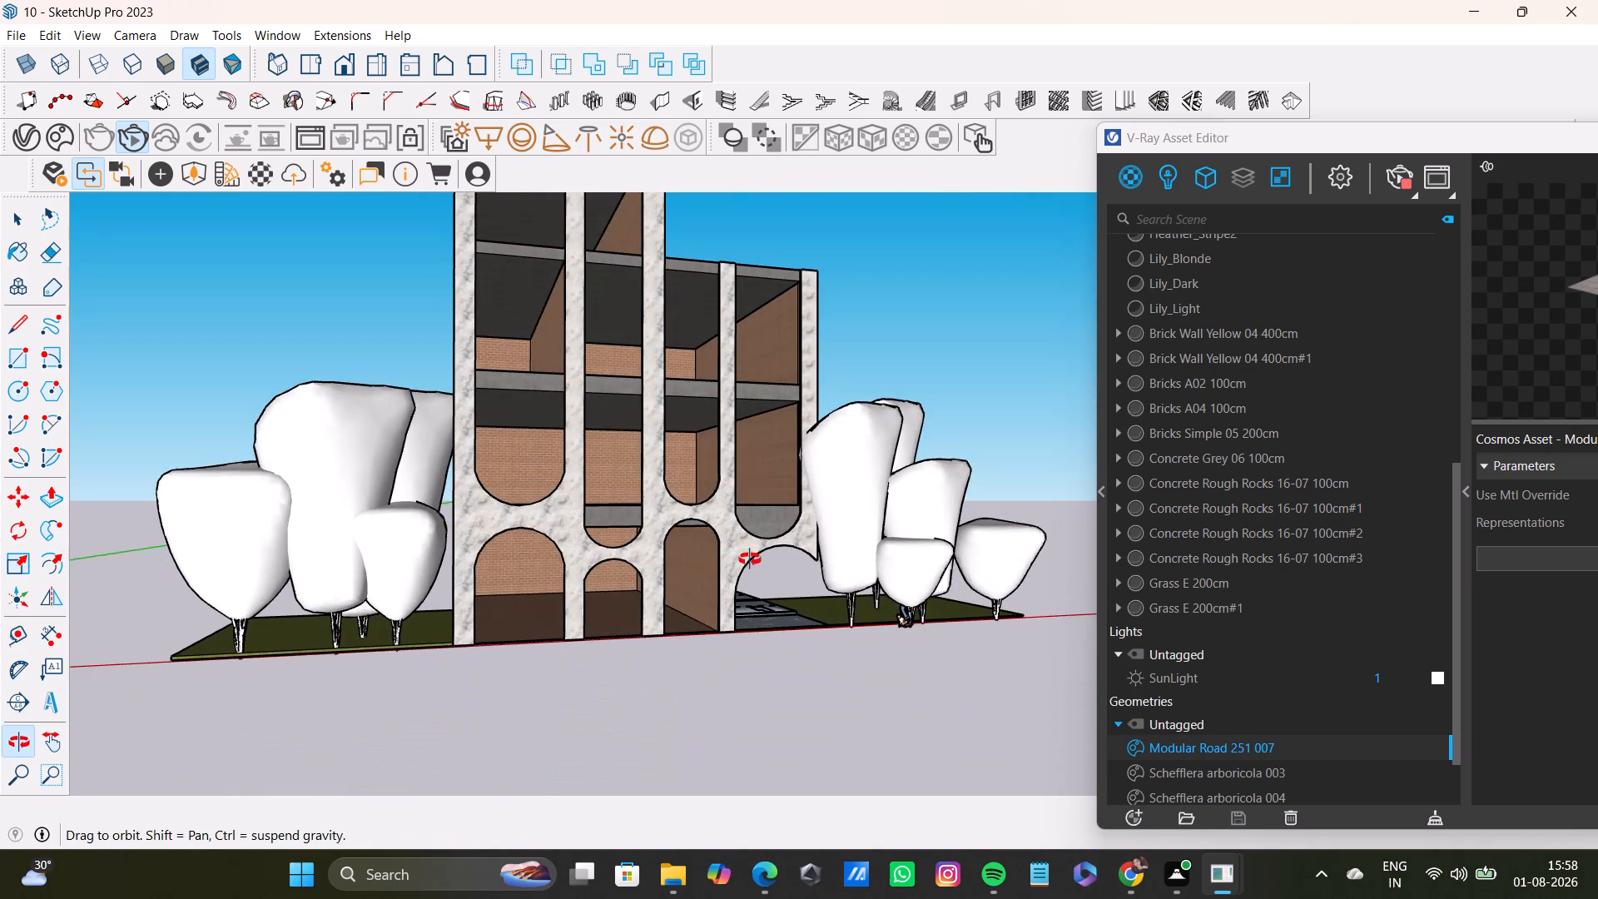
middle_click_drag(750, 559, 750, 565)
middle_click_drag(748, 488, 746, 555, "shift")
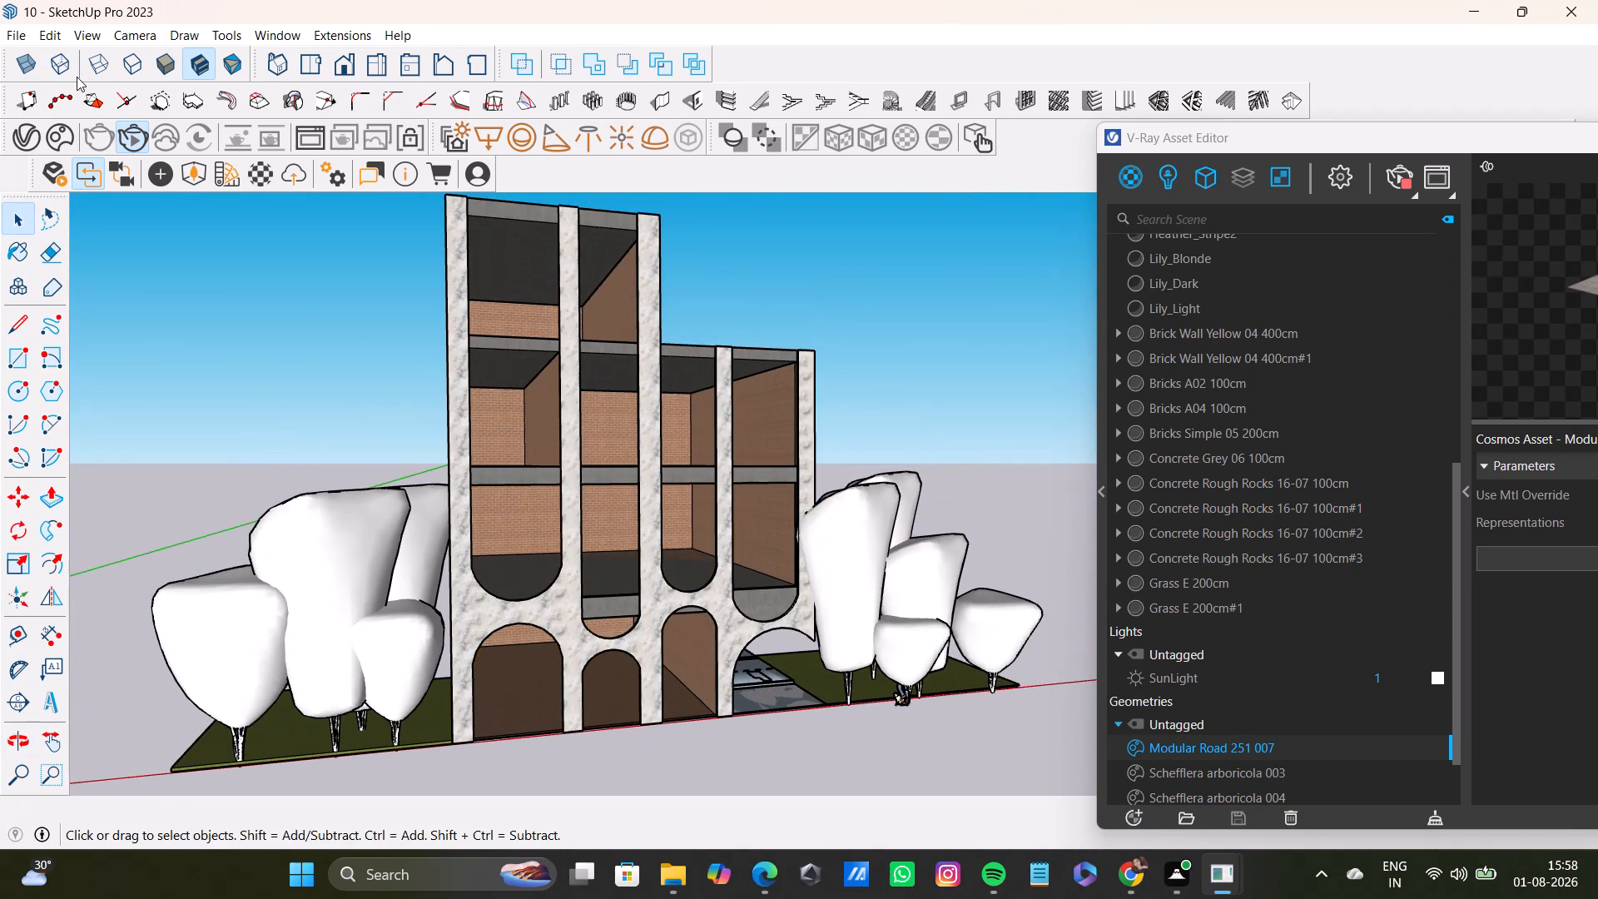
Search the Chaos Cosmos library for "car" and place the Car 034 asset on the road beneath the driveway arch.
left_click(65, 142)
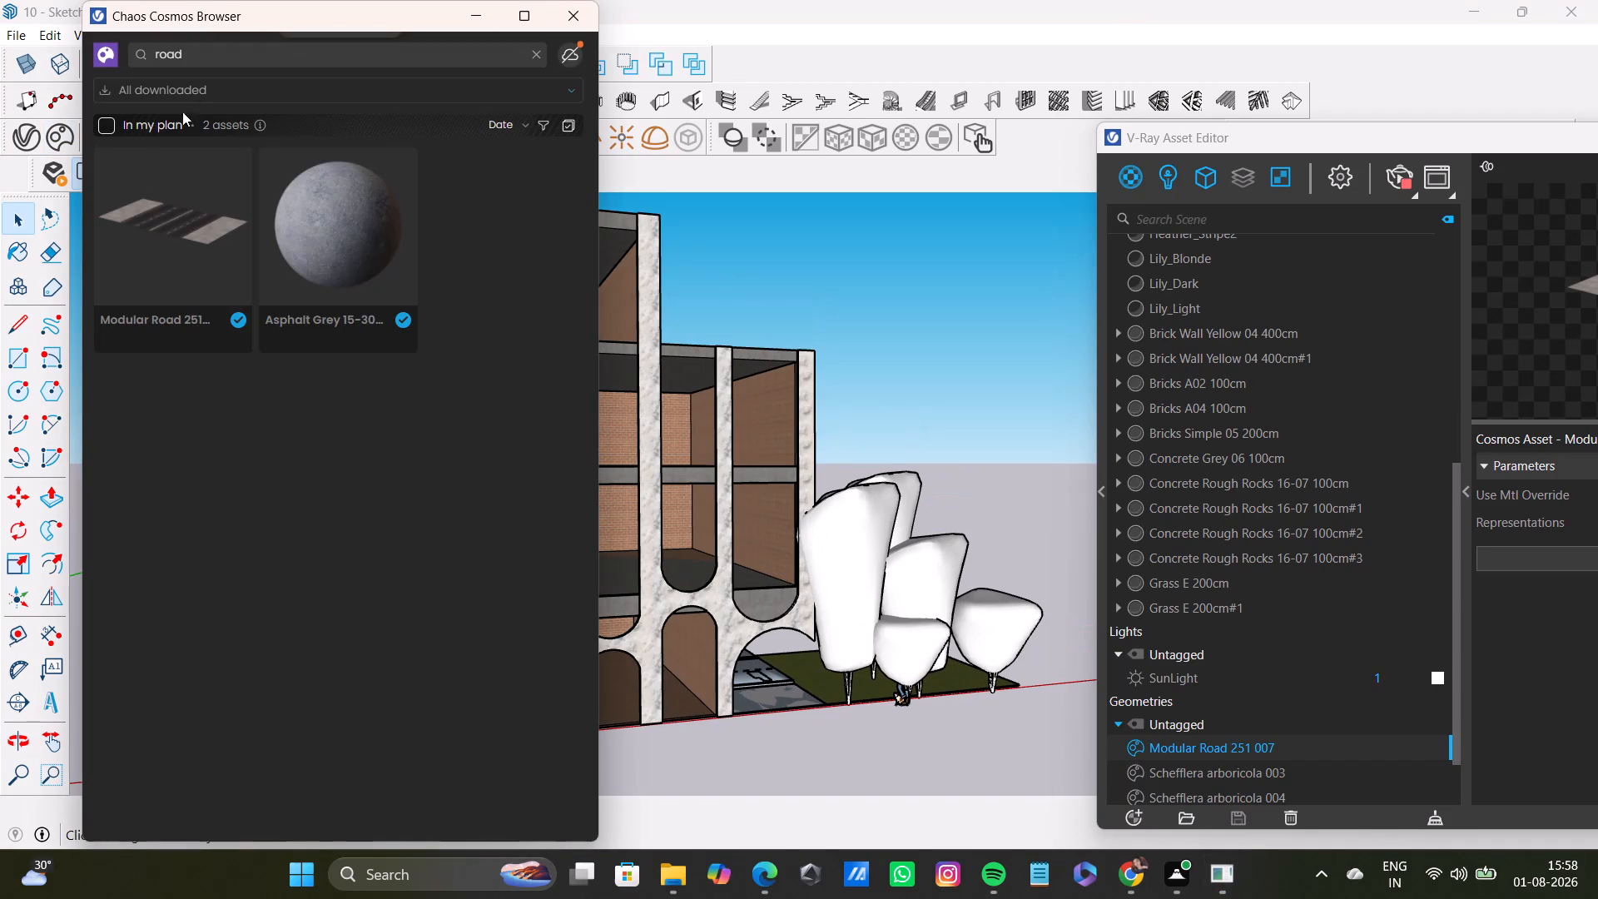
left_click(298, 57)
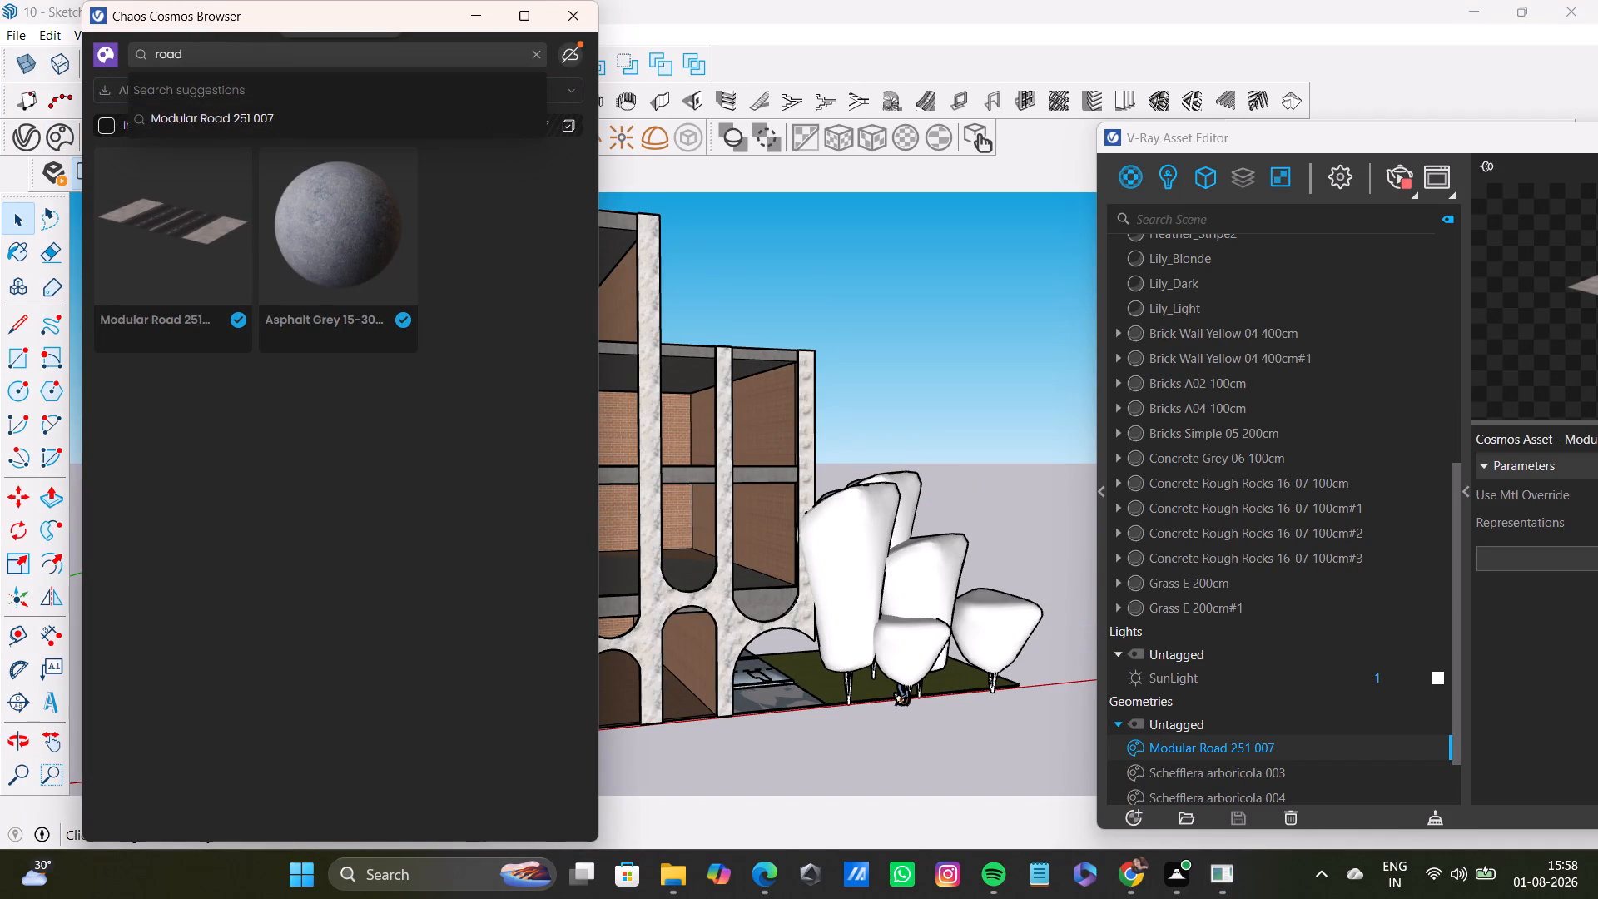
key("BackSpace")
key("BackSpace")
key("BackSpace")
key("BackSpace")
key("BackSpace")
key("BackSpace")
key("BackSpace")
key("BackSpace")
type("CAR")
key("Return")
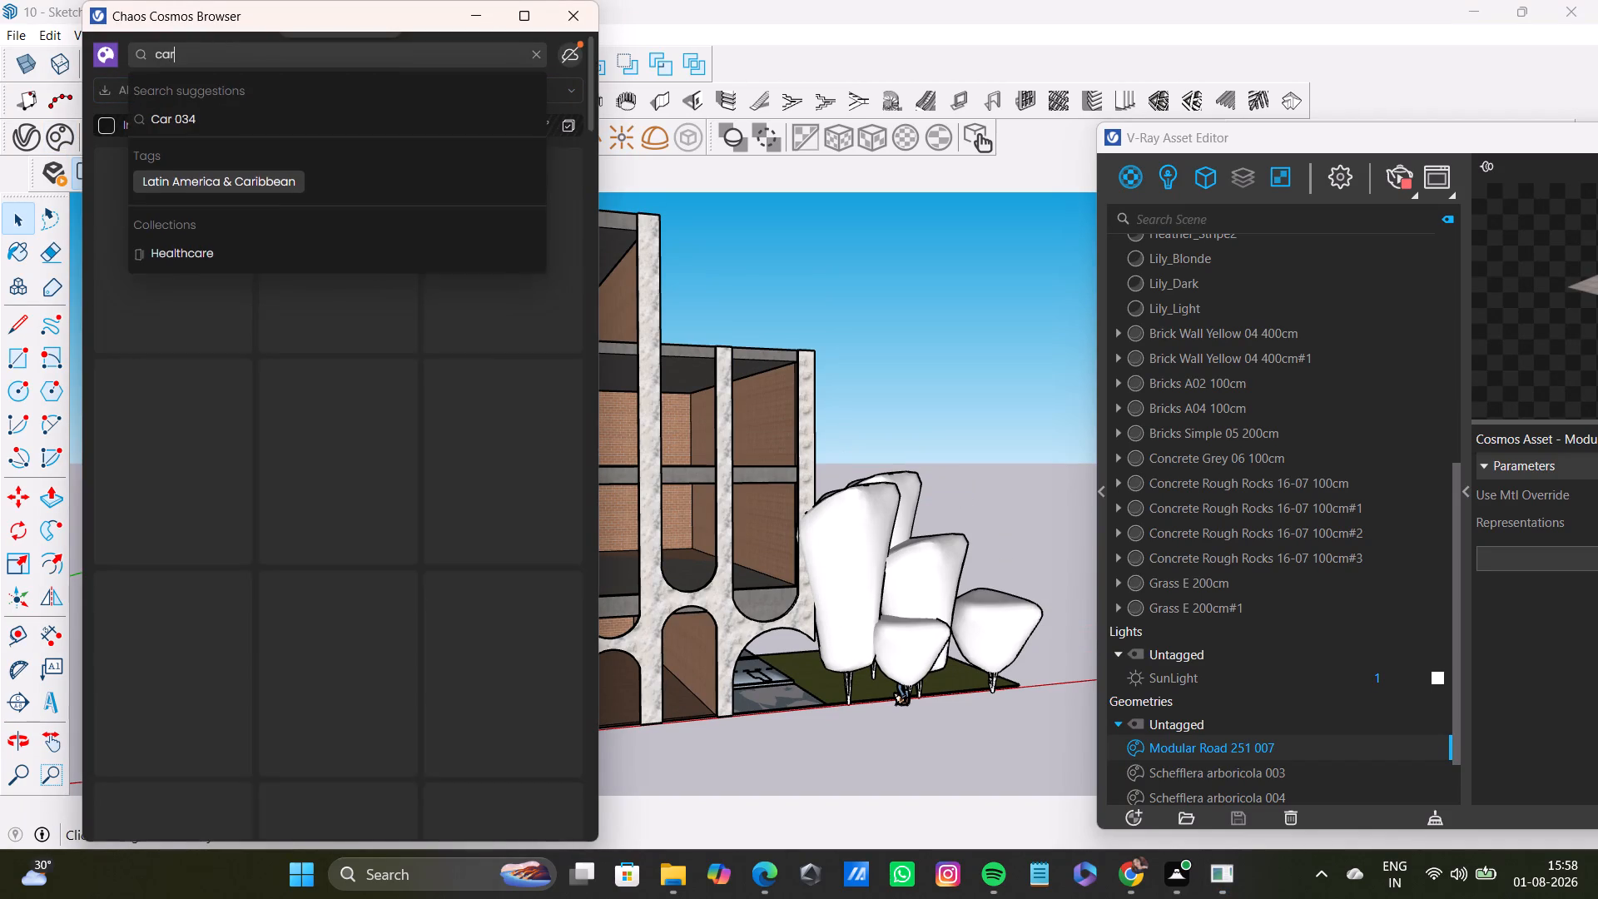
left_click(345, 287)
left_click(356, 241)
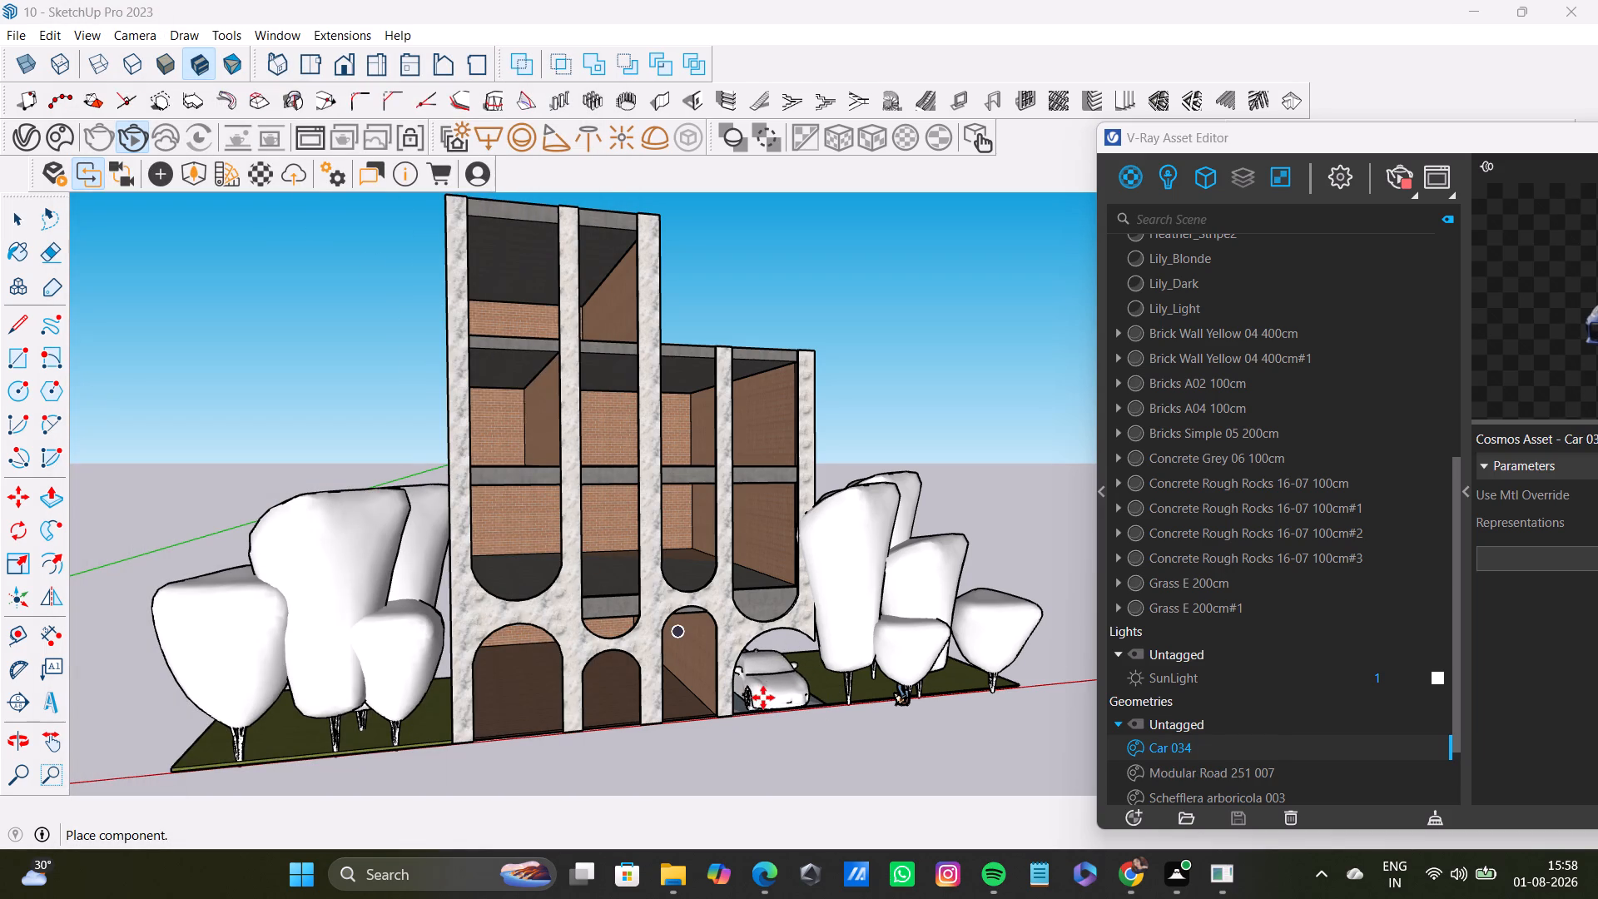
left_click(763, 698)
key("space")
left_click(836, 741)
middle_click_drag(846, 743, 843, 743)
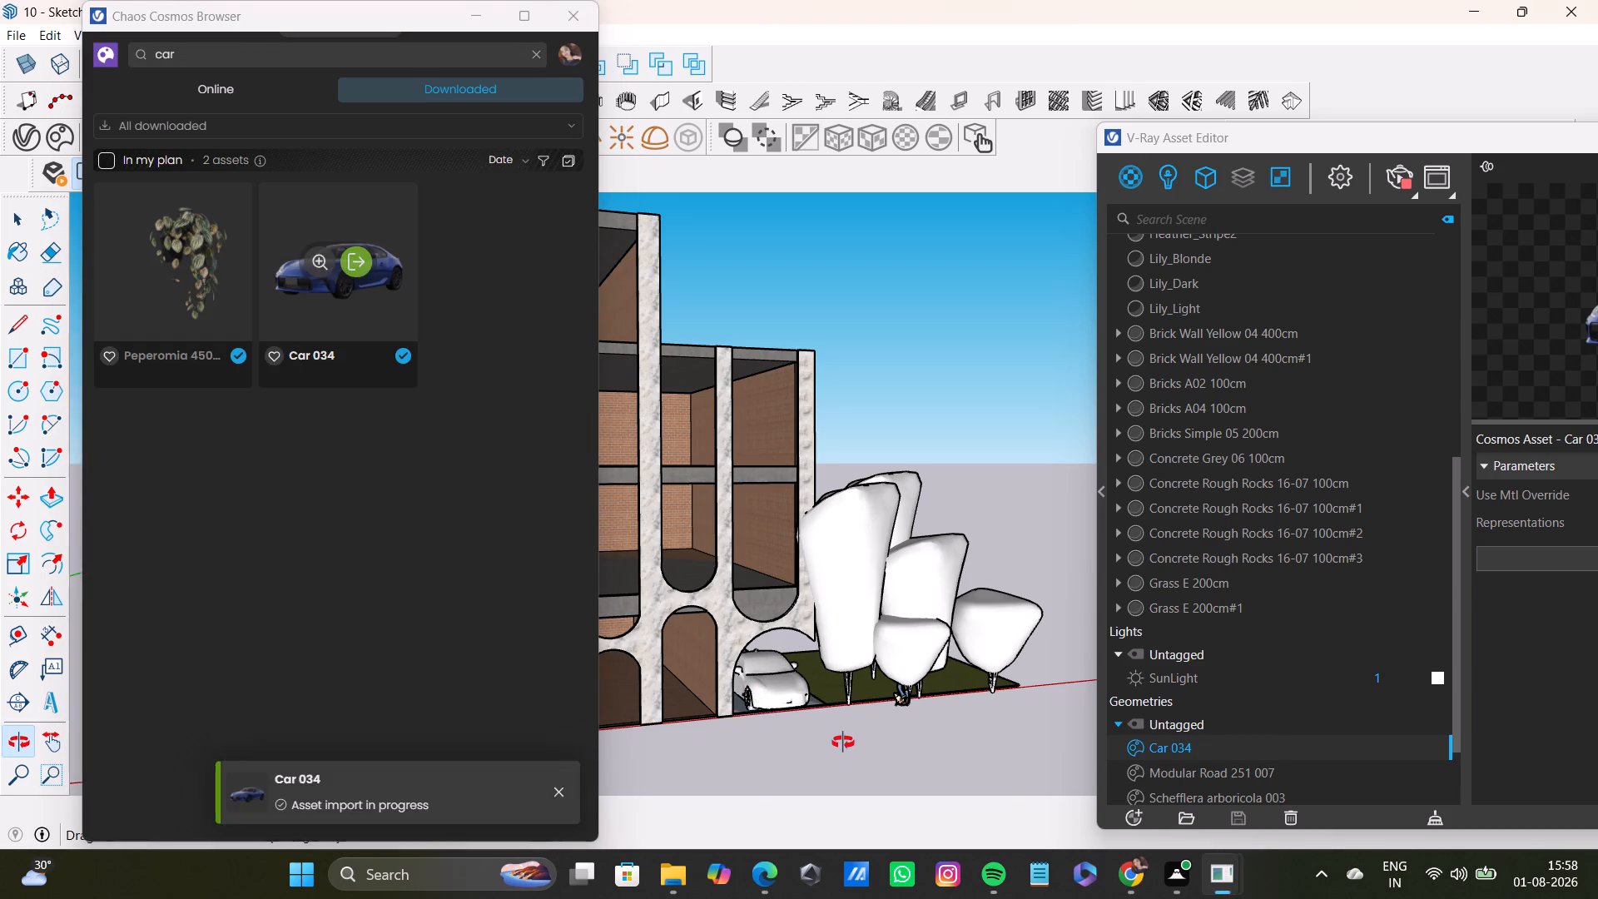
middle_click_drag(843, 743, 785, 742)
left_click(562, 8)
Scale Car 034 lengthwise, stretching its rear end further back along the road.
scroll(789, 569, "up", 3)
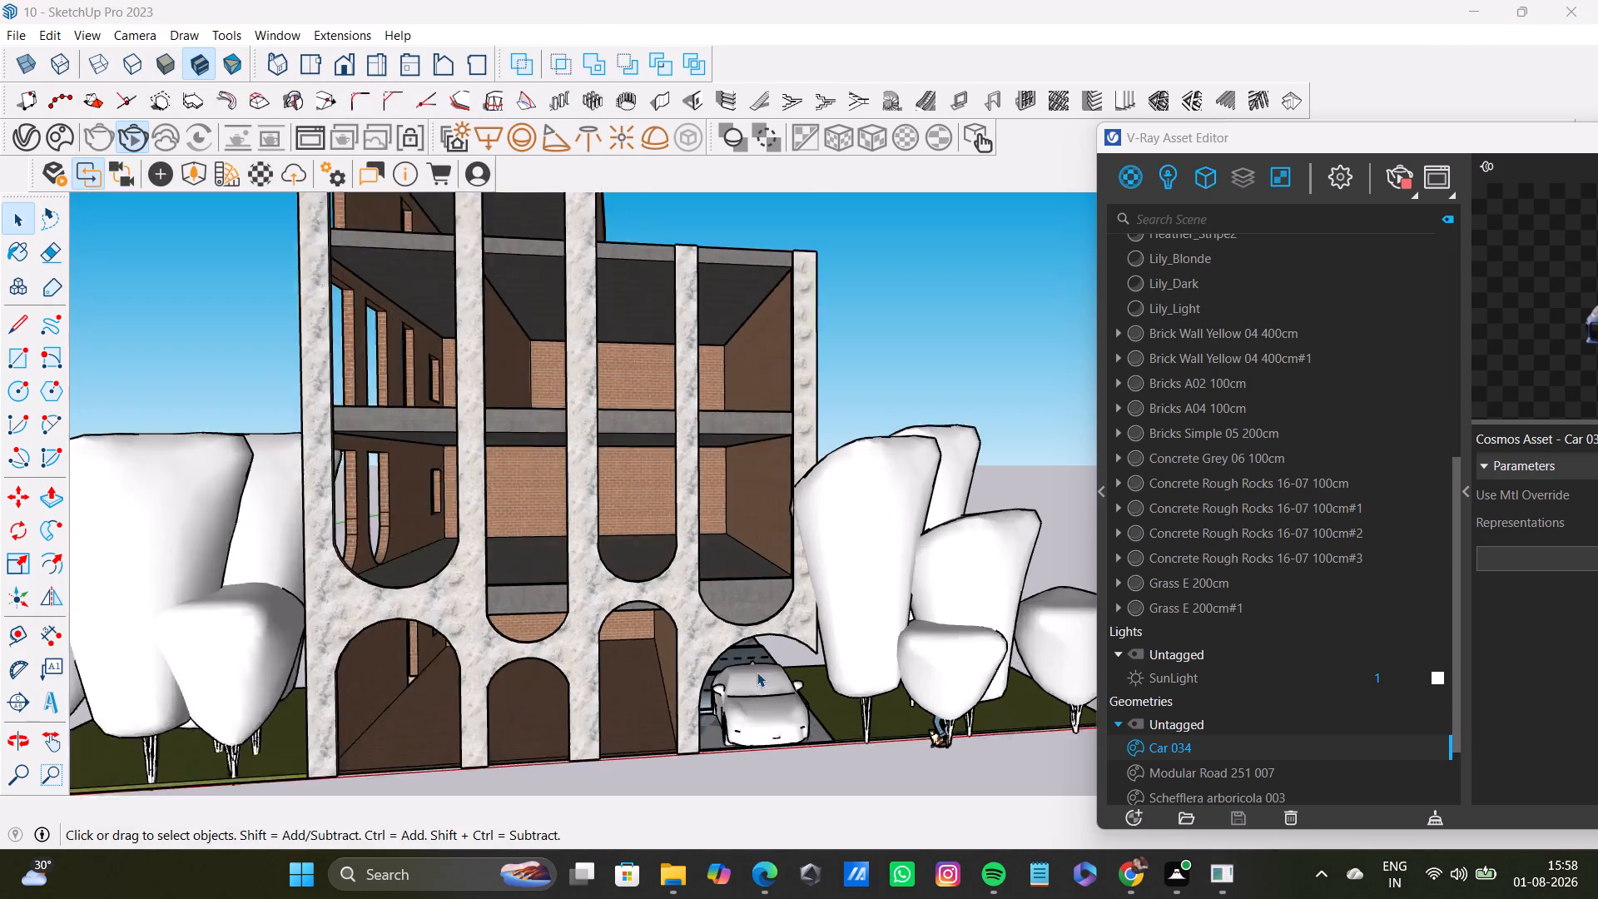
scroll(757, 672, "up", 3)
middle_click_drag(761, 713, 738, 557)
scroll(704, 626, "up", 5)
middle_click_drag(715, 598, 749, 624)
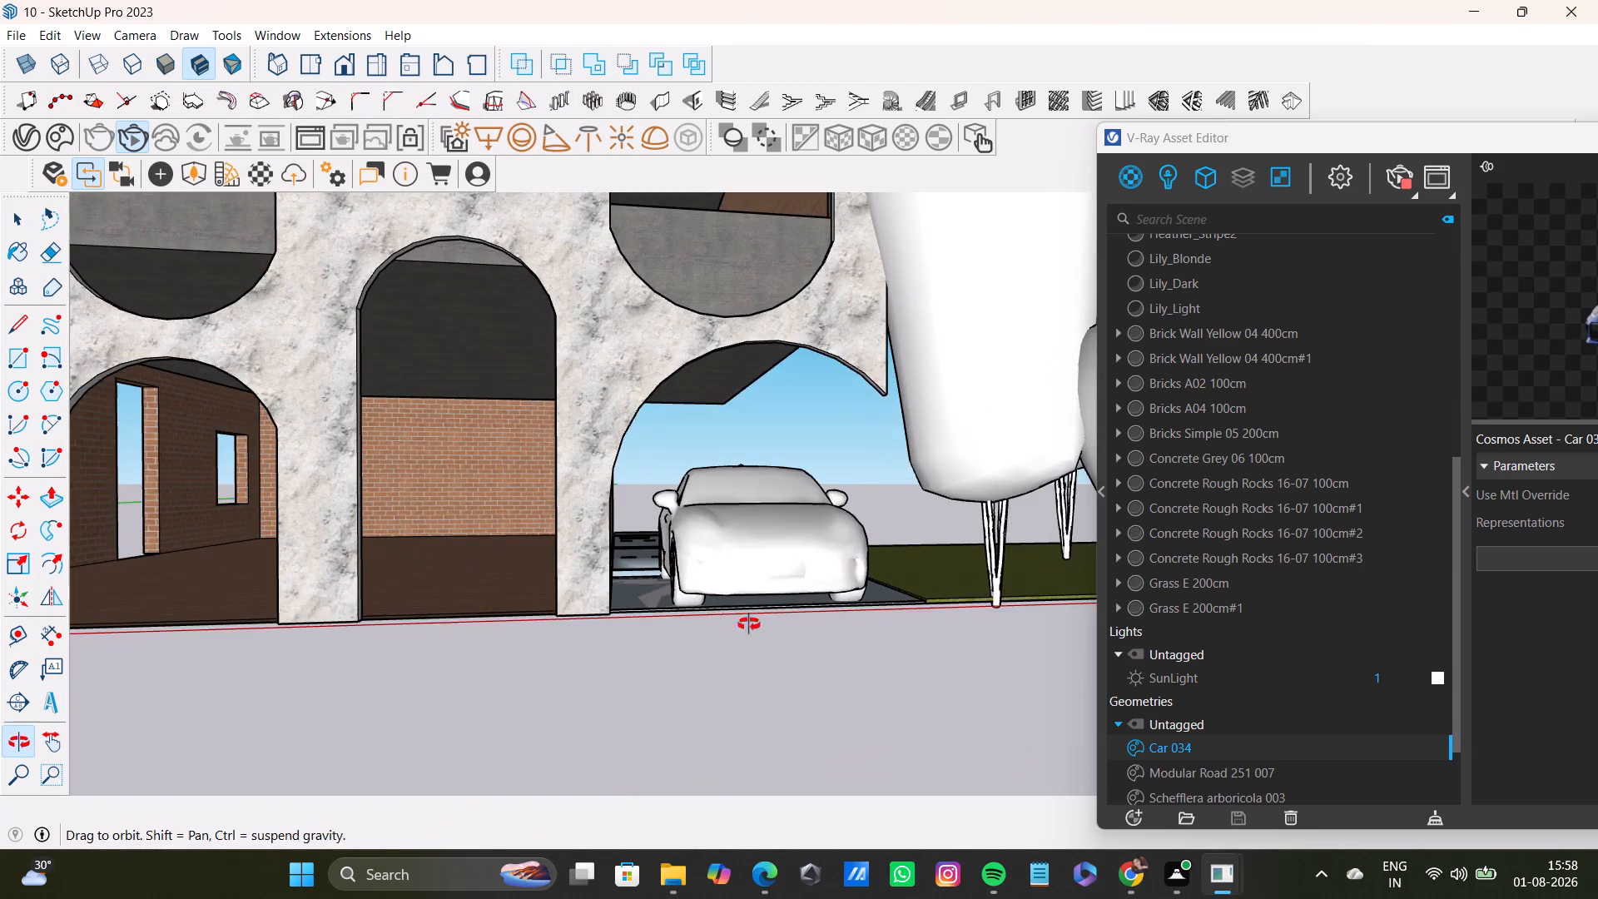
middle_click_drag(749, 624, 758, 688)
left_click(764, 589)
key("s")
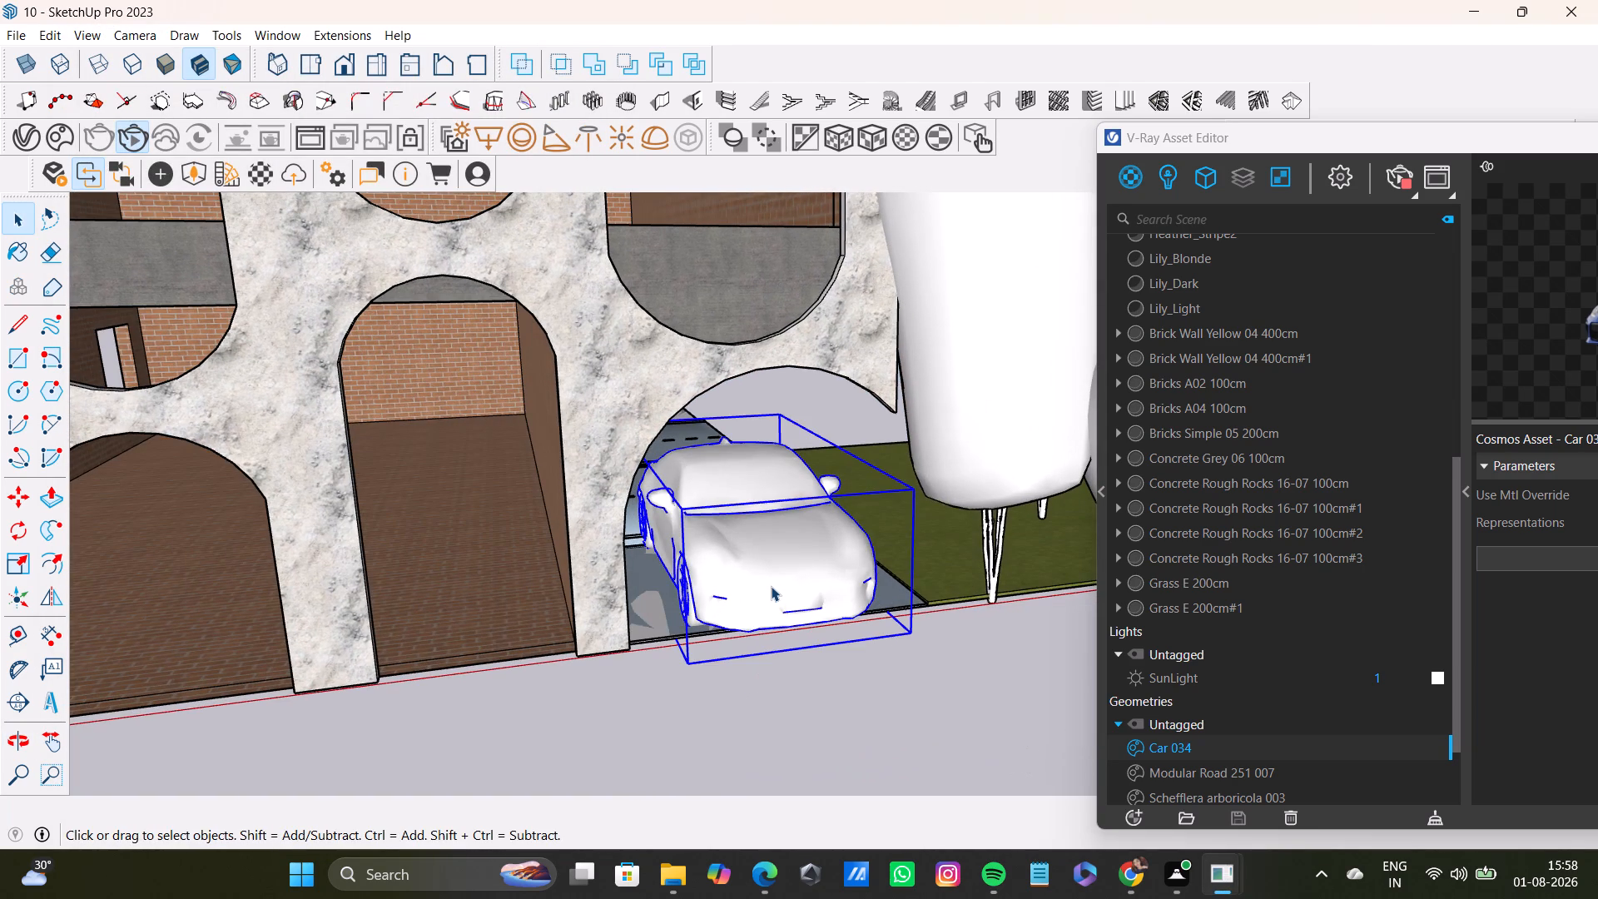
middle_click_drag(840, 578, 841, 576)
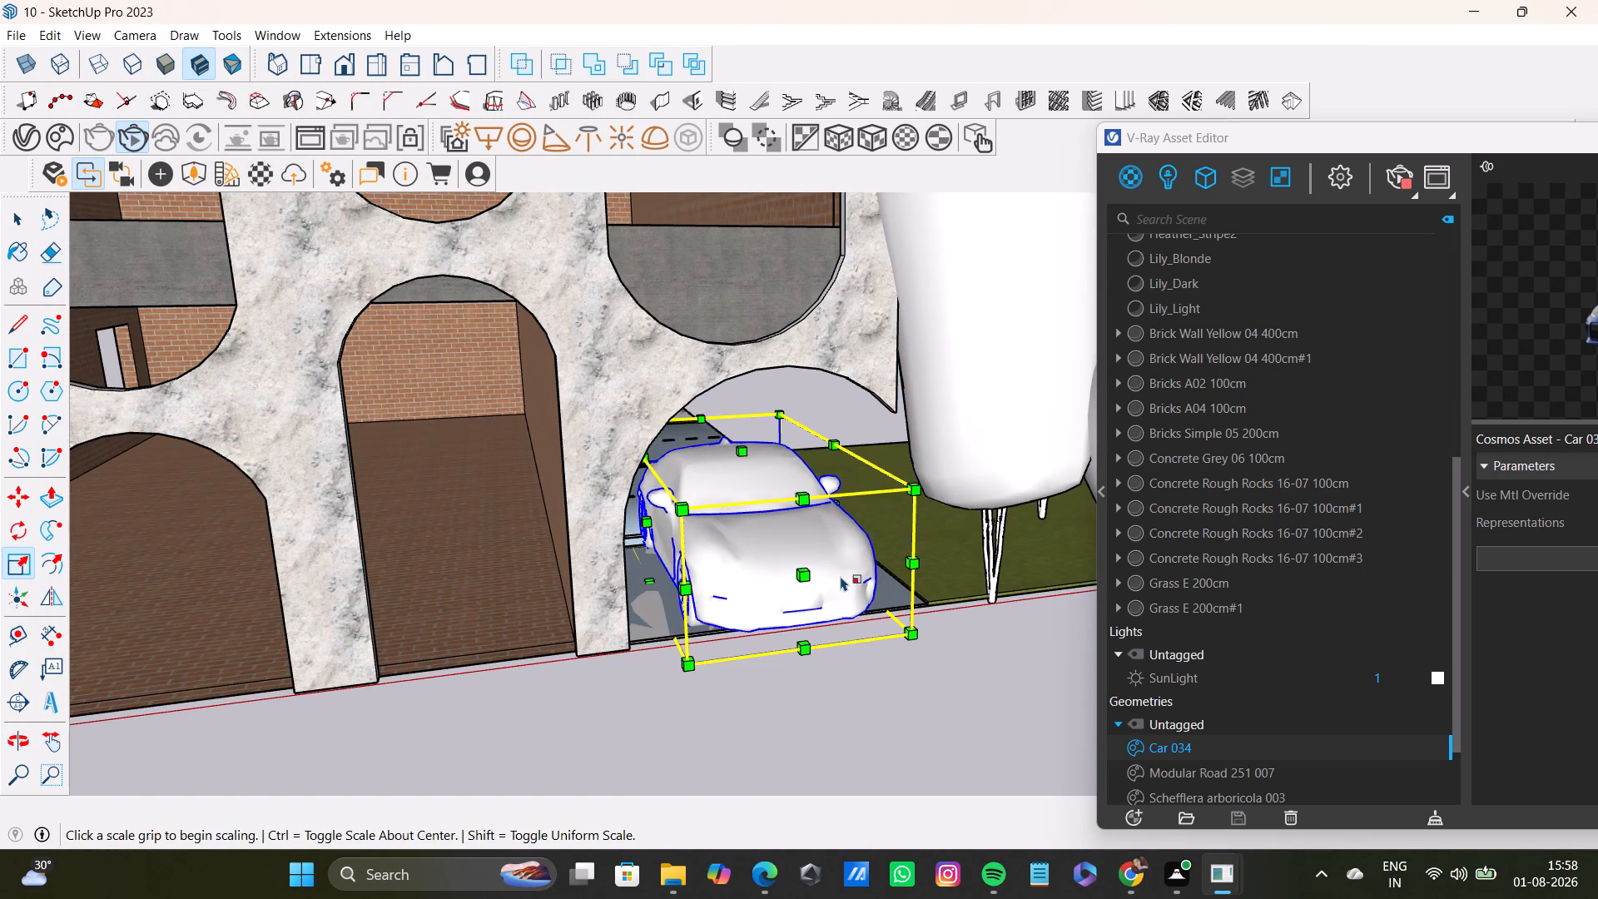
middle_click_drag(841, 576, 201, 494)
middle_click_drag(776, 527, 749, 603)
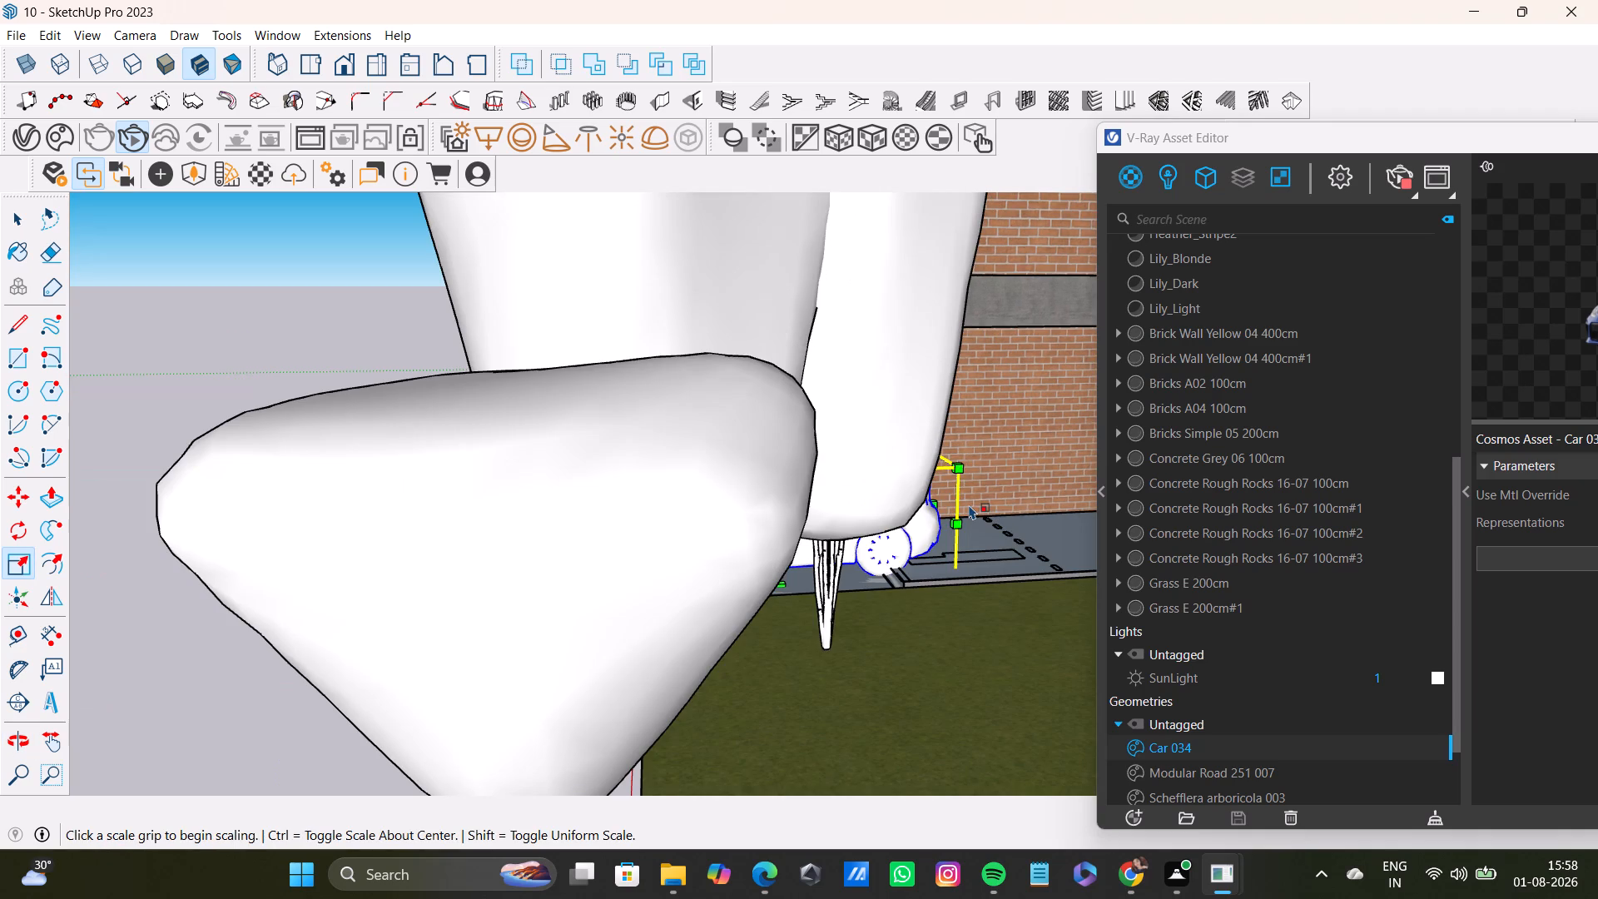
left_click(936, 503)
left_click(1051, 506)
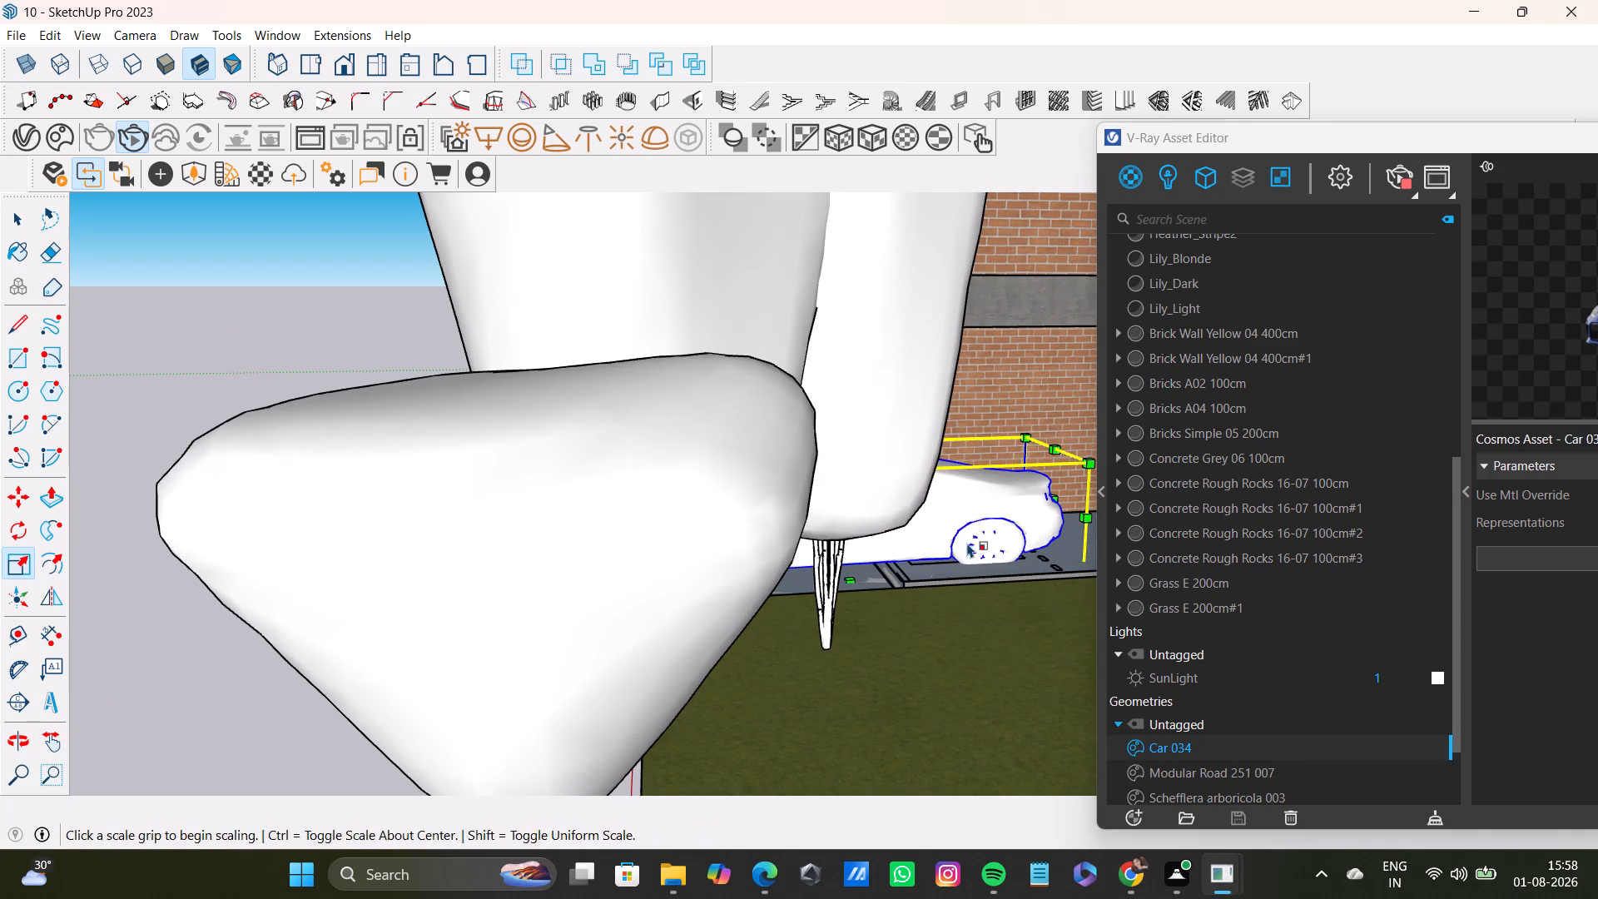
Move Car 034 slightly back under the driveway arch so its front sits on the road surface.
middle_click_drag(906, 569, 1187, 555)
middle_click_drag(737, 631, 856, 636)
middle_click_drag(854, 612, 966, 632)
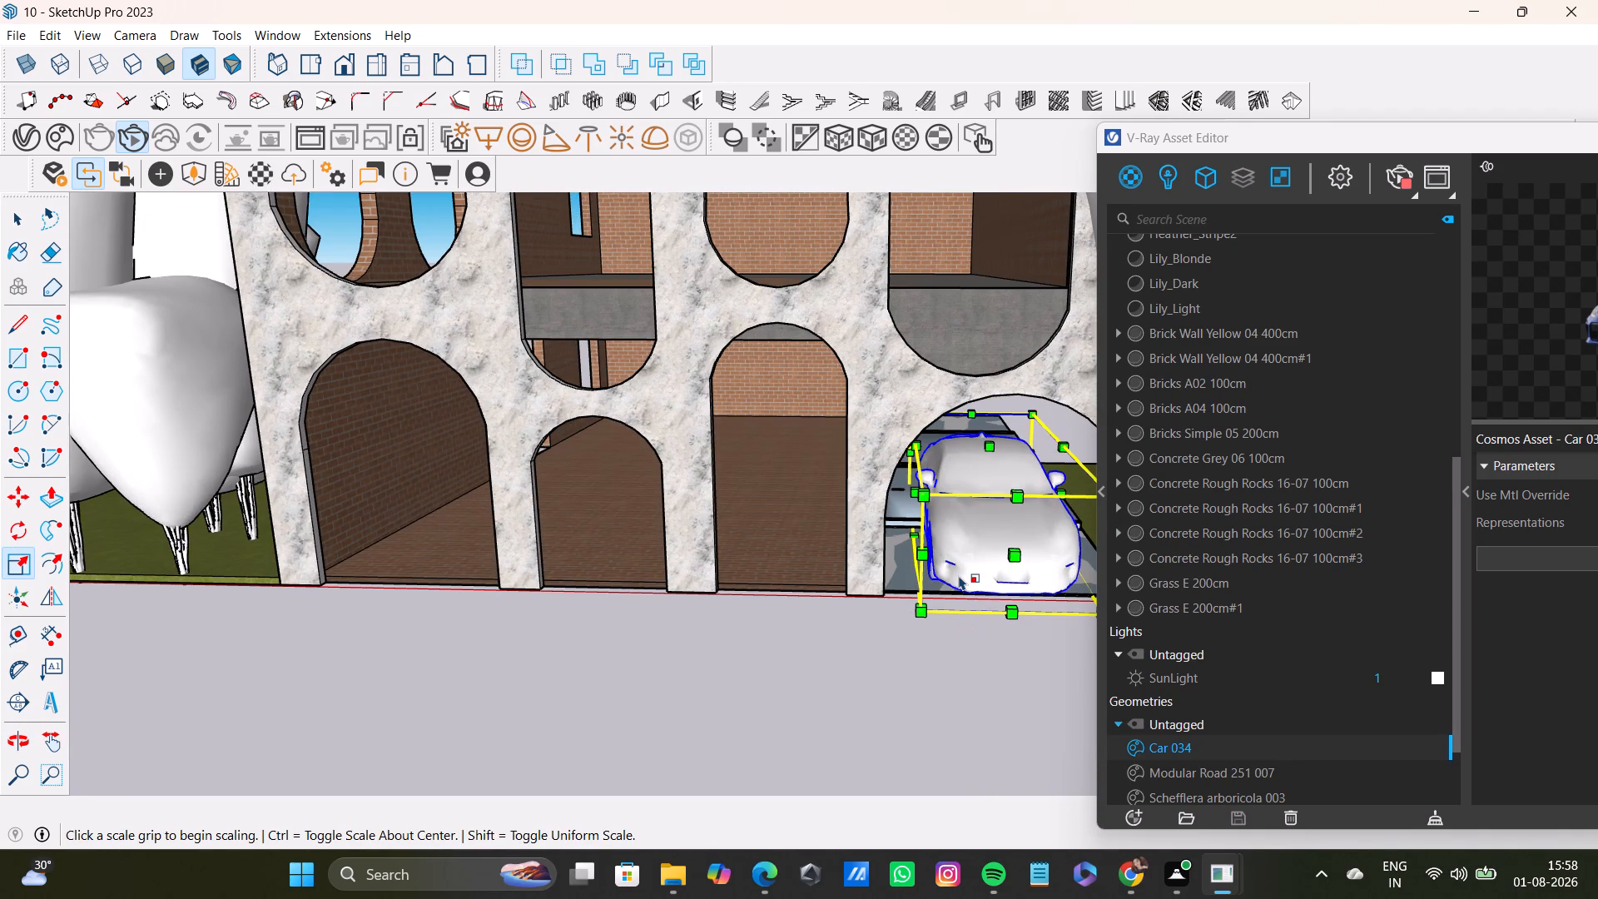
key("m")
left_click(920, 613)
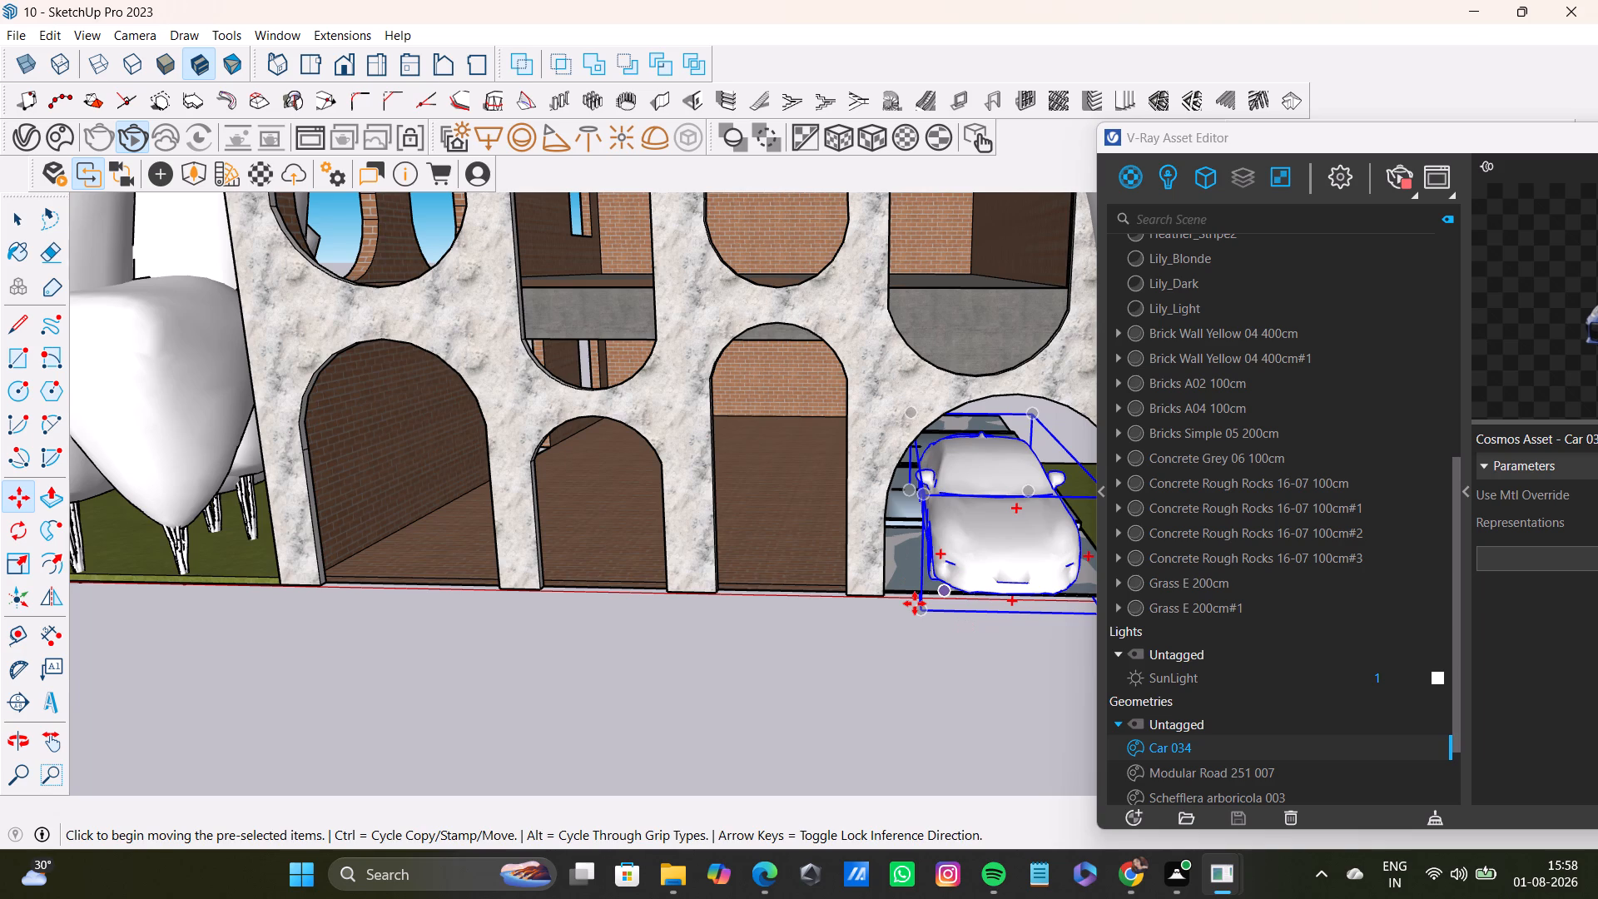
left_click(906, 603)
key("space")
left_click(897, 644)
scroll(514, 648, "down", 2)
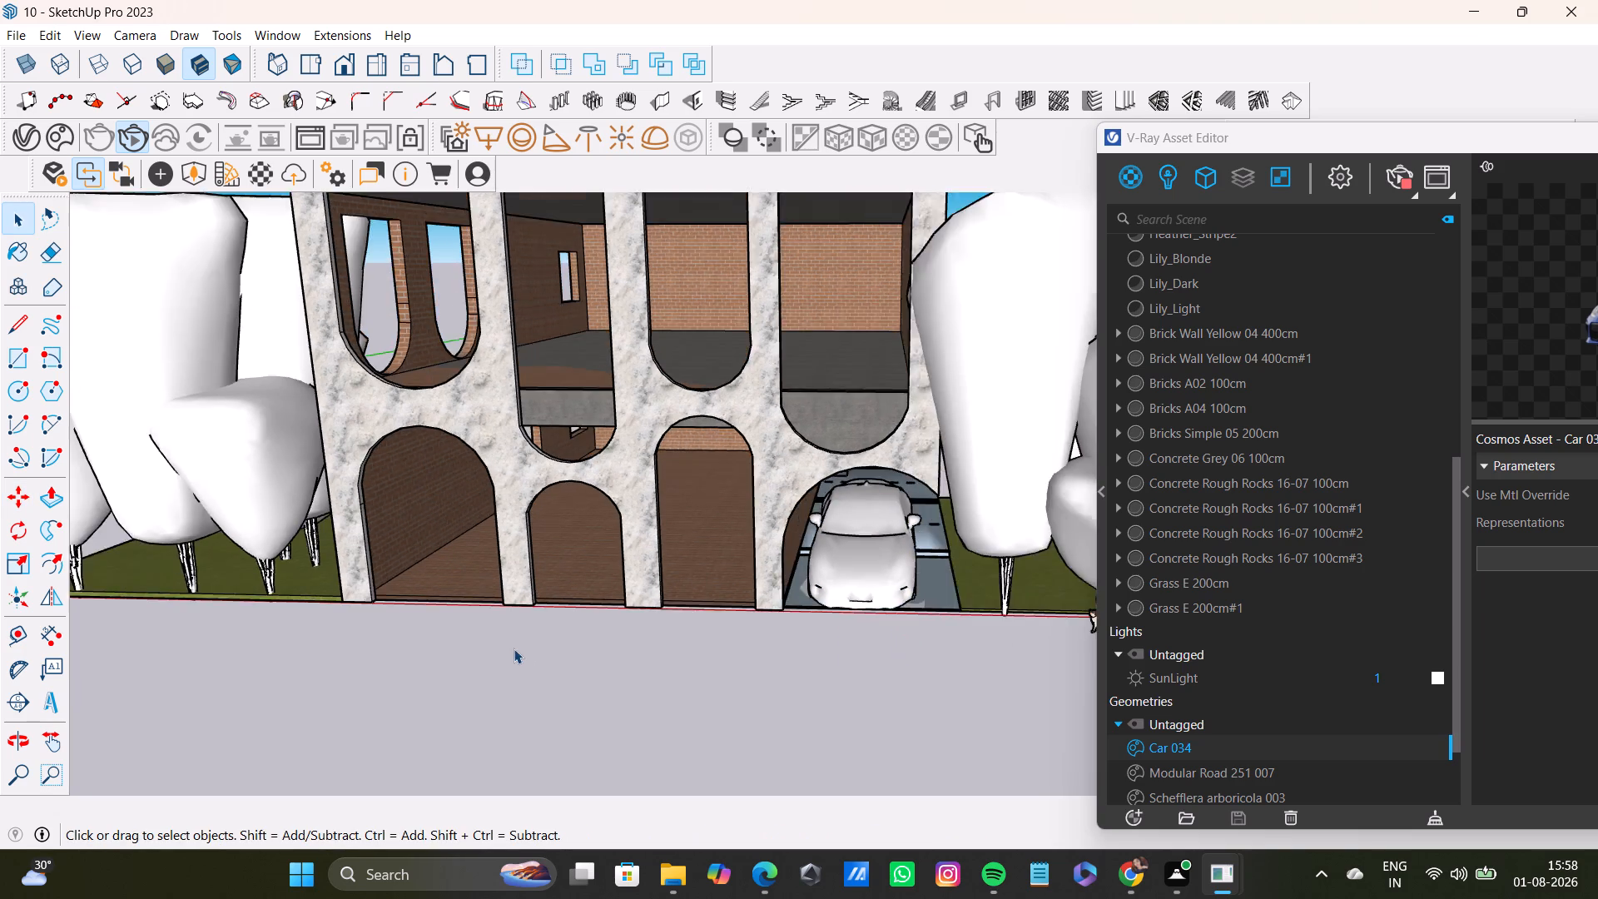
Render the arched front with V-Ray to check Car 034 under the driveway arch.
scroll(514, 648, "down", 5)
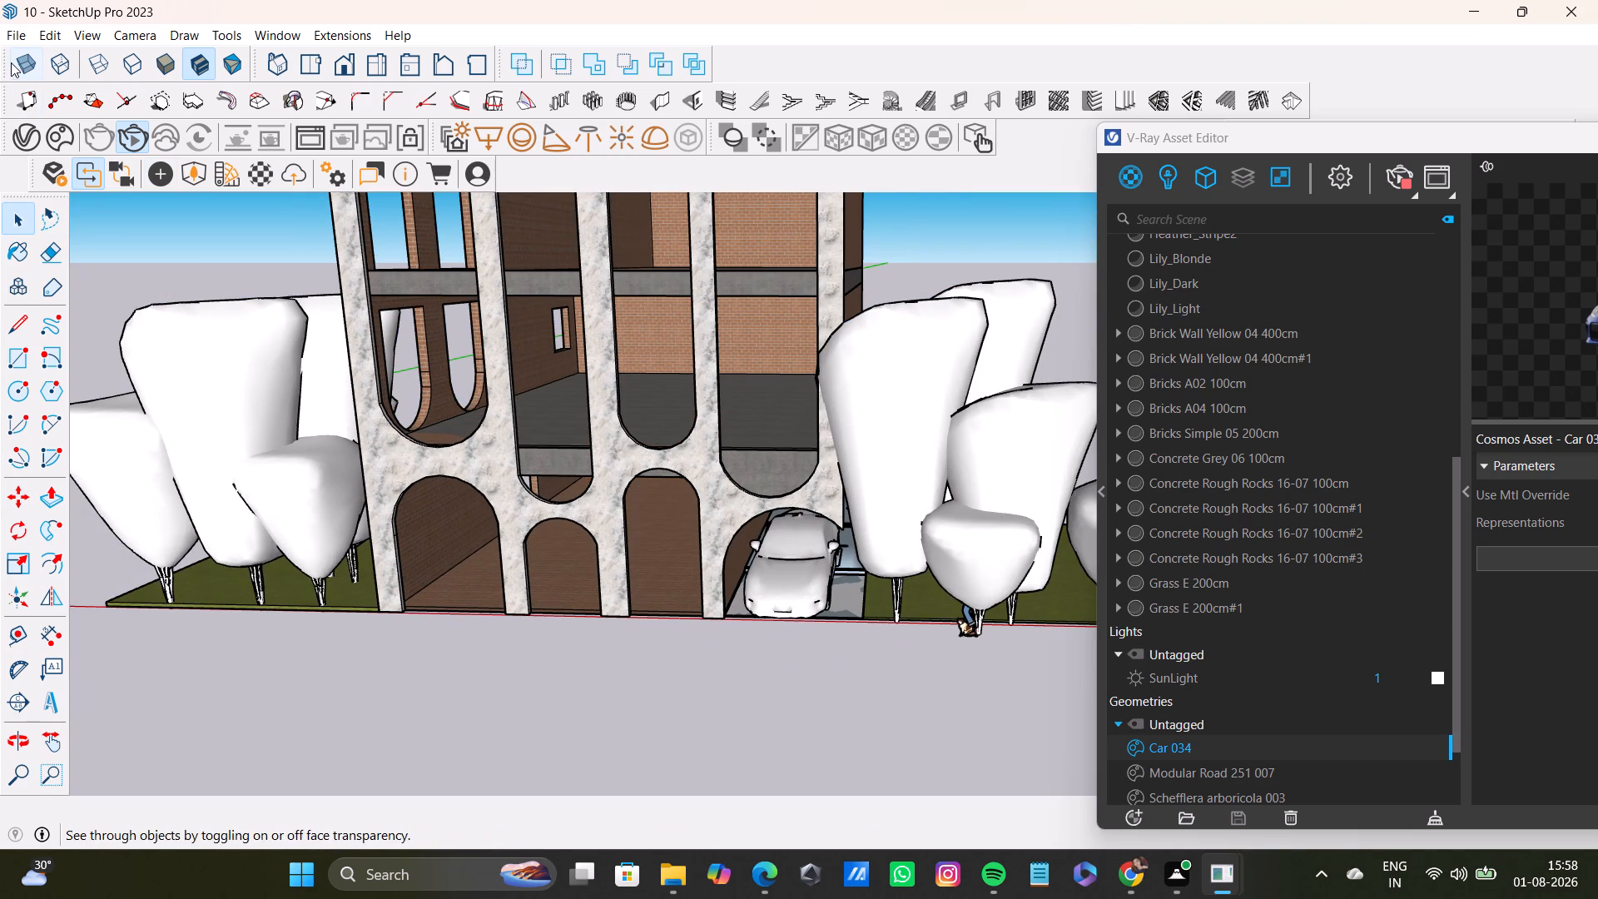
middle_click_drag(459, 551, 644, 454)
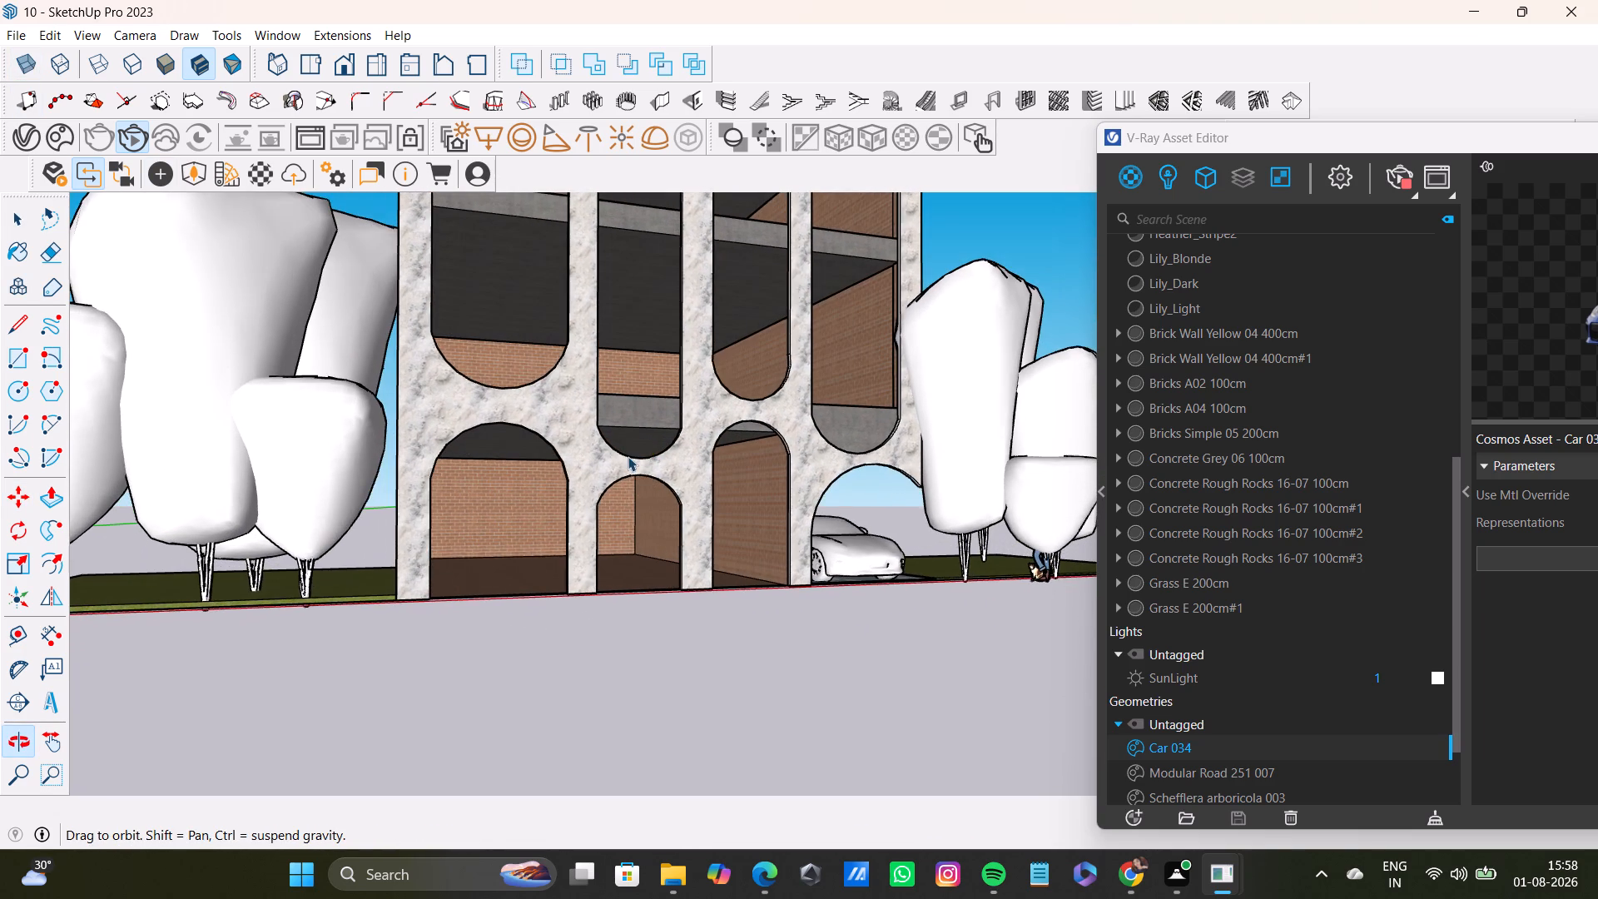
left_click(136, 141)
left_click(136, 141)
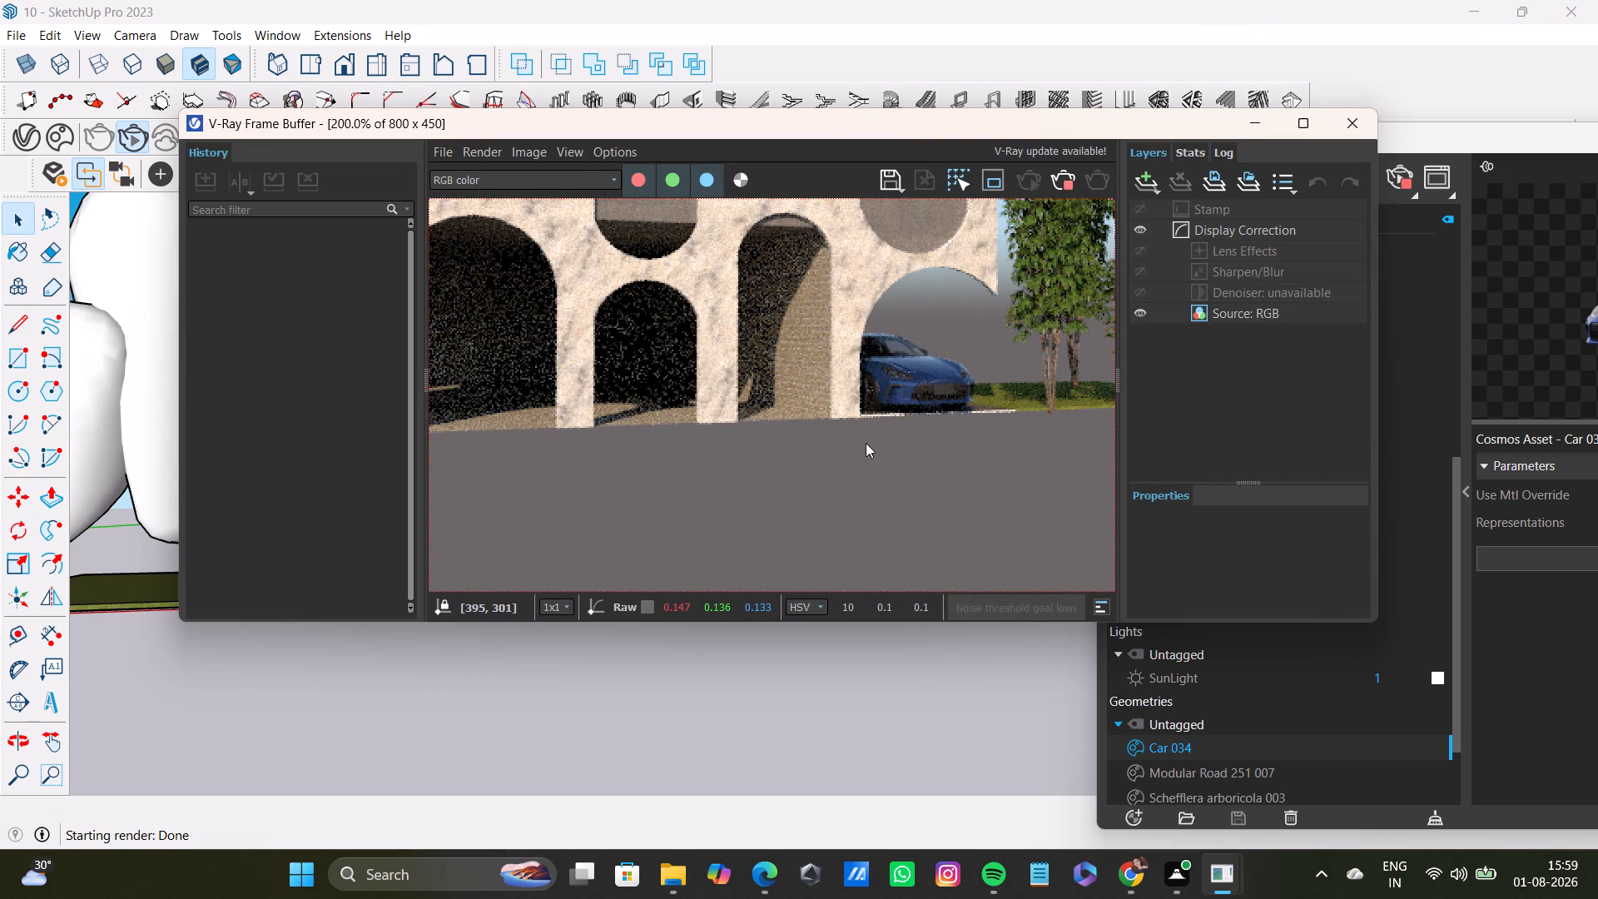
left_click(1351, 122)
Examine the arched building's front, its parked car and the side lawns from several angles.
scroll(527, 510, "down", 8)
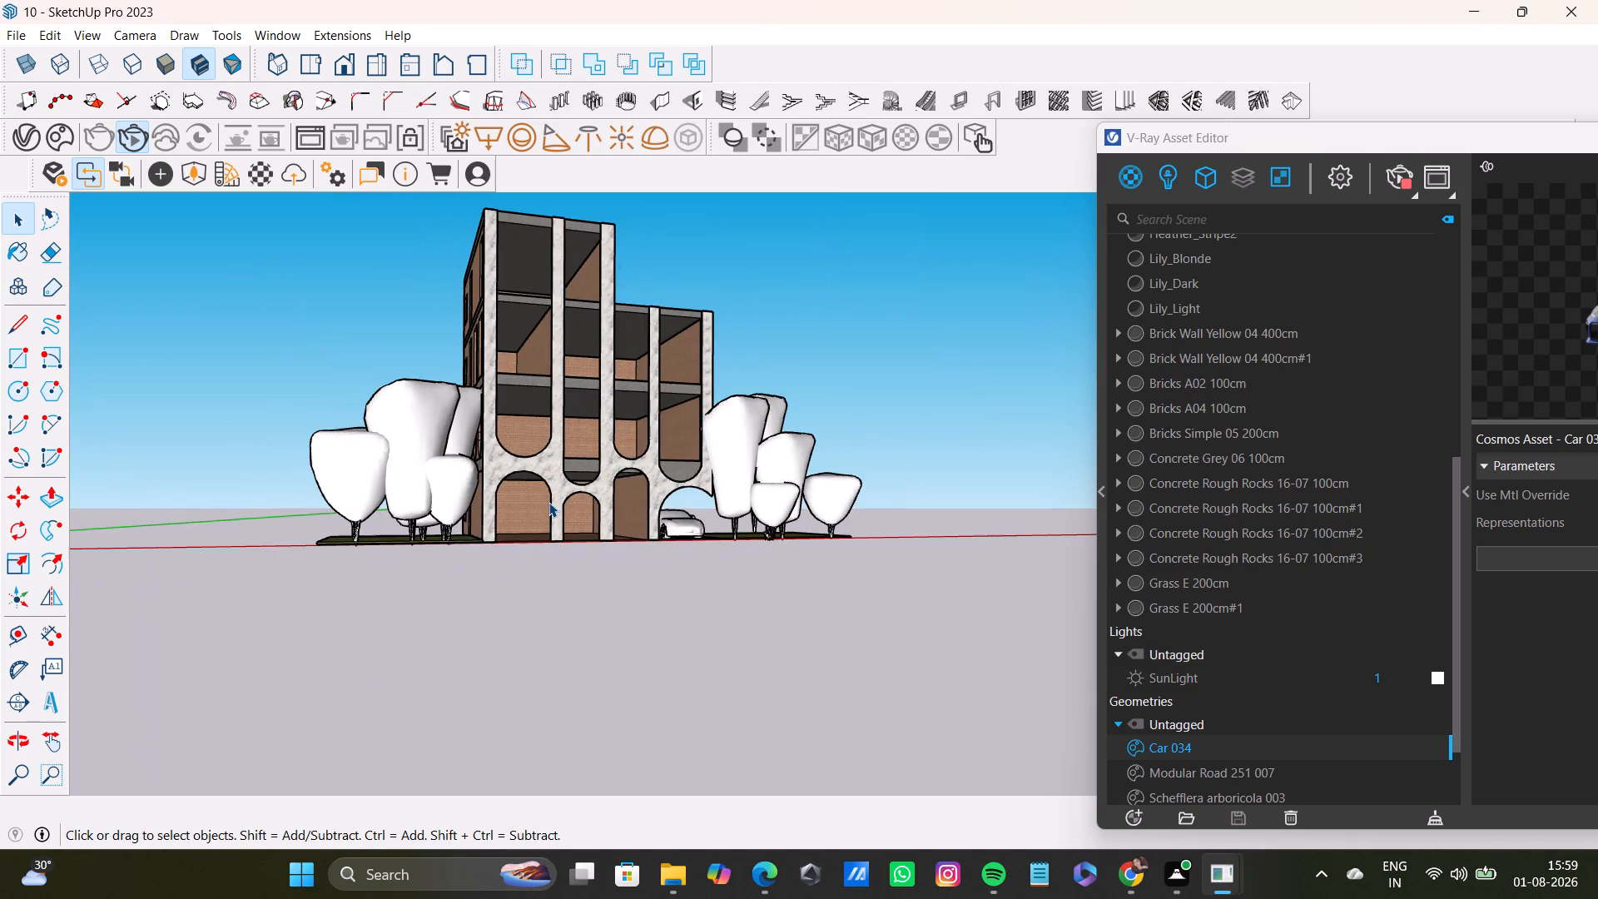
middle_click_drag(553, 501, 545, 532)
middle_click_drag(592, 499, 568, 698, "shift")
scroll(576, 668, "up", 3)
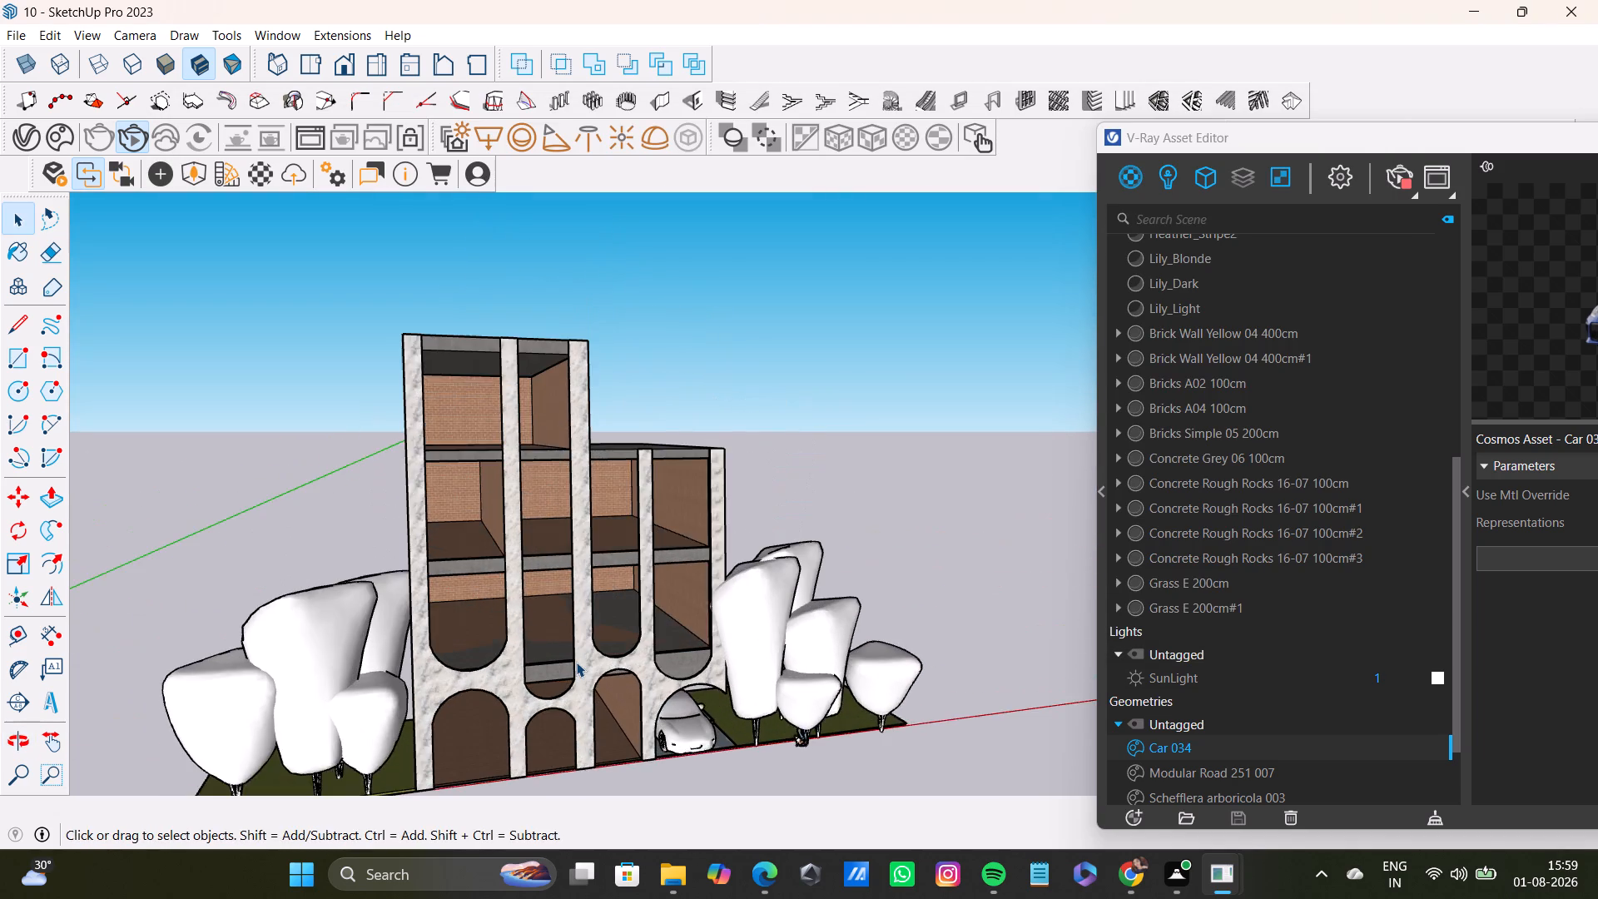
middle_click_drag(576, 662, 564, 559)
middle_click_drag(564, 559, 487, 555)
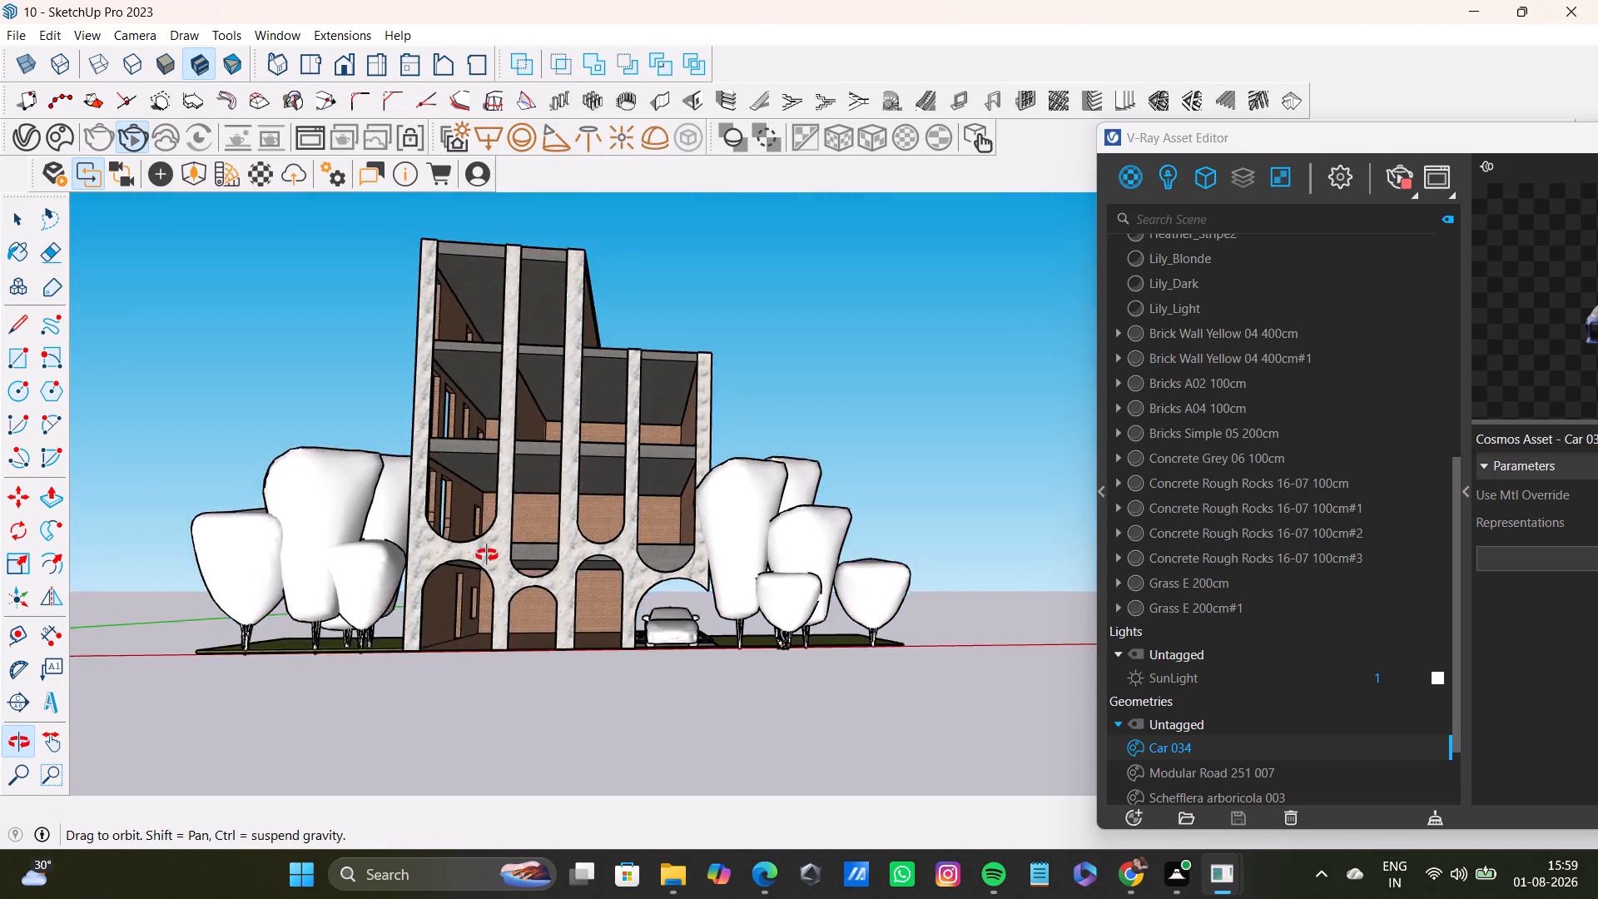
middle_click_drag(487, 555, 538, 589)
scroll(537, 595, "up", 3)
middle_click_drag(535, 594, 564, 569, "shift")
scroll(582, 587, "up", 1)
middle_click_drag(592, 587, 538, 596)
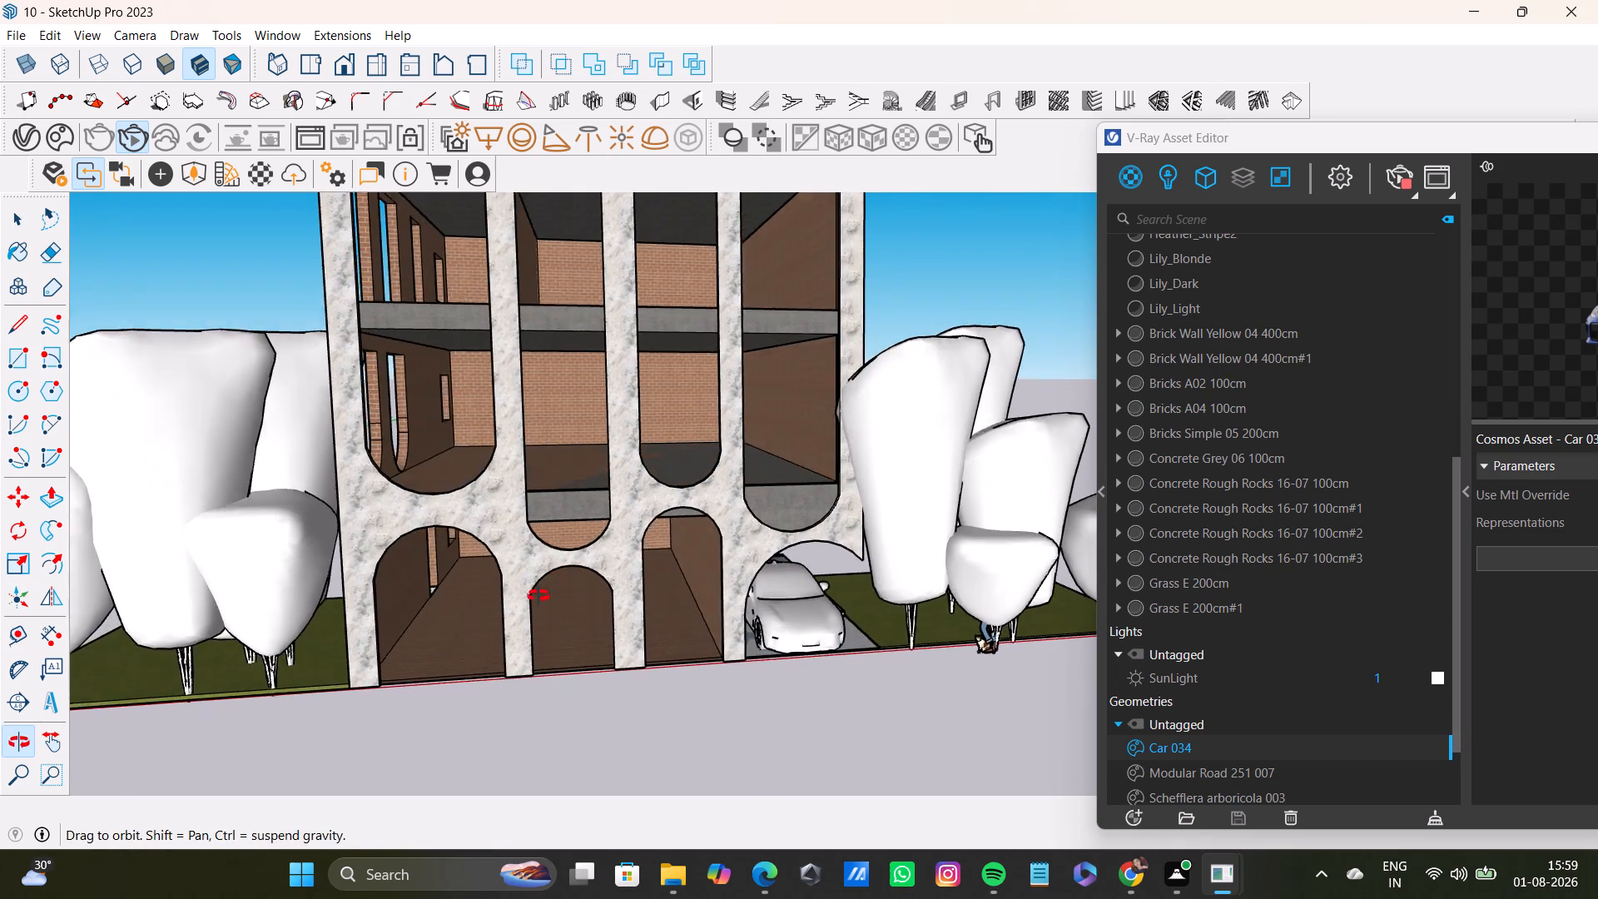
middle_click_drag(538, 596, 519, 629)
Draw a ground rectangle in front of the building, spanning the full frontage from one lawn's outer corner to the other's.
middle_click_drag(464, 608, 452, 514, "shift")
scroll(450, 532, "down", 7)
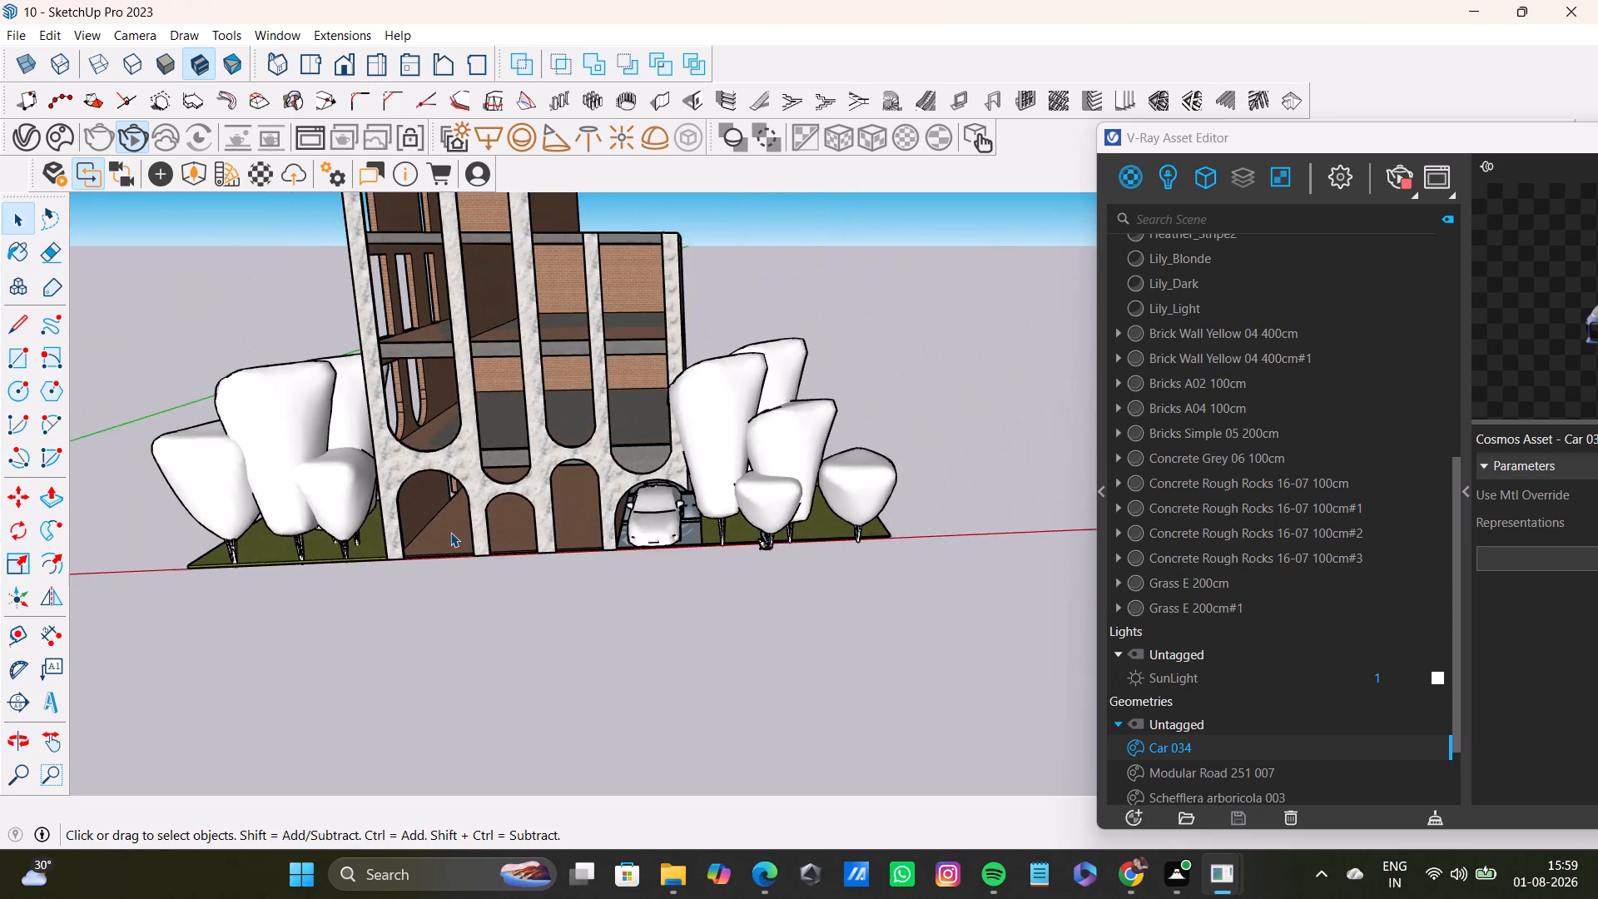
middle_click_drag(459, 533, 482, 529)
left_click(23, 358)
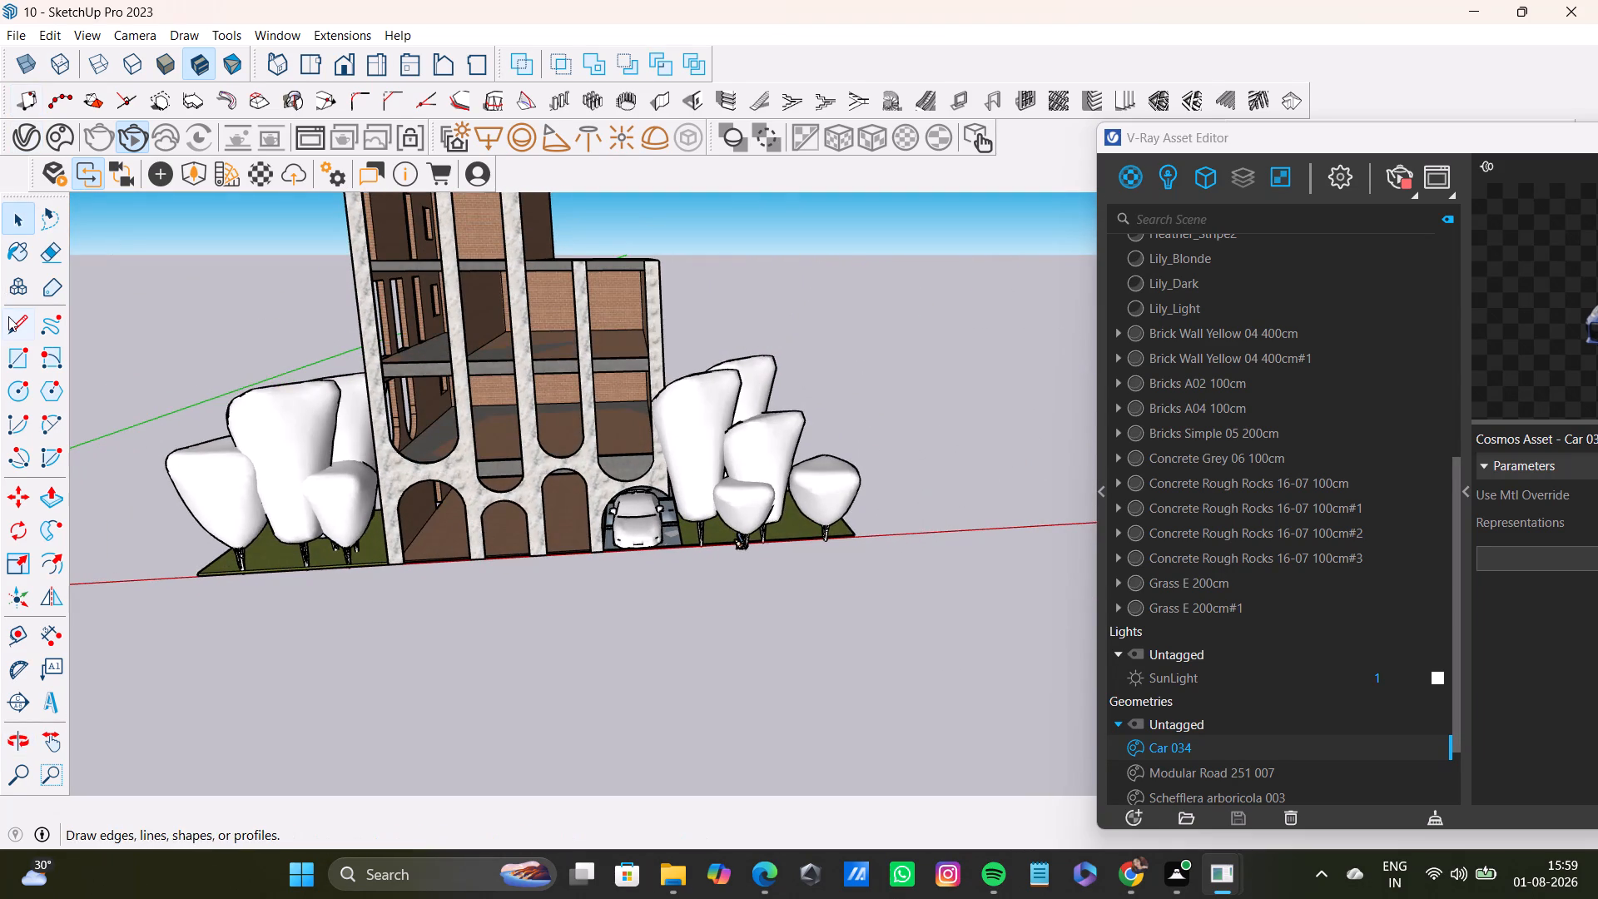
left_click(194, 579)
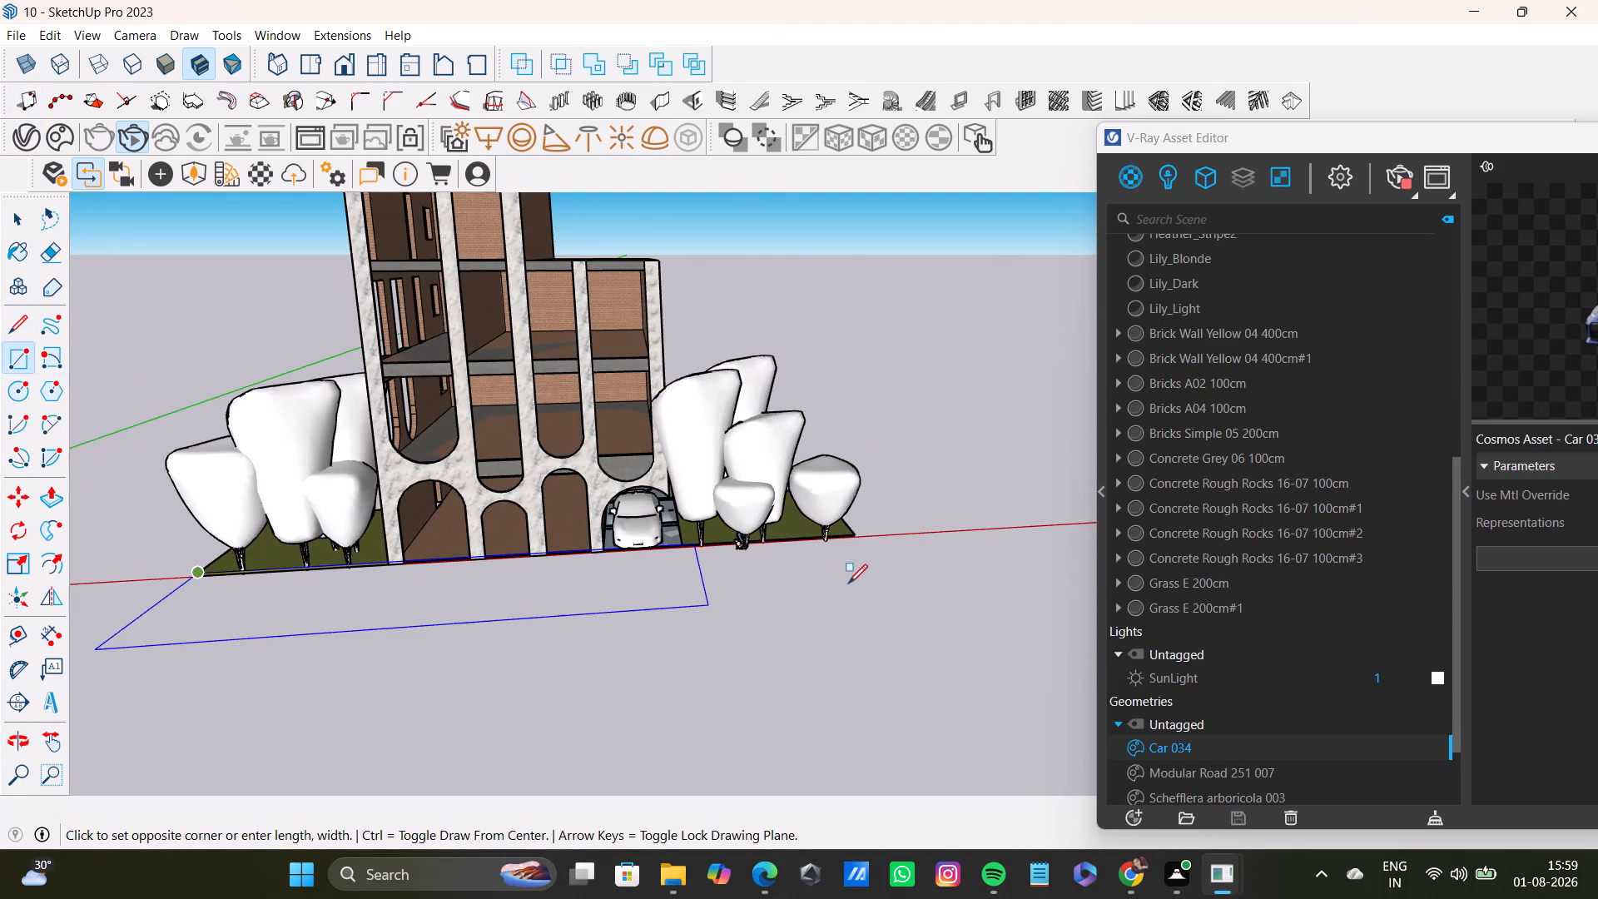
left_click(902, 590)
Push/Pull the front ground rectangle by a small height to make a thin slab.
middle_click_drag(506, 614, 499, 507)
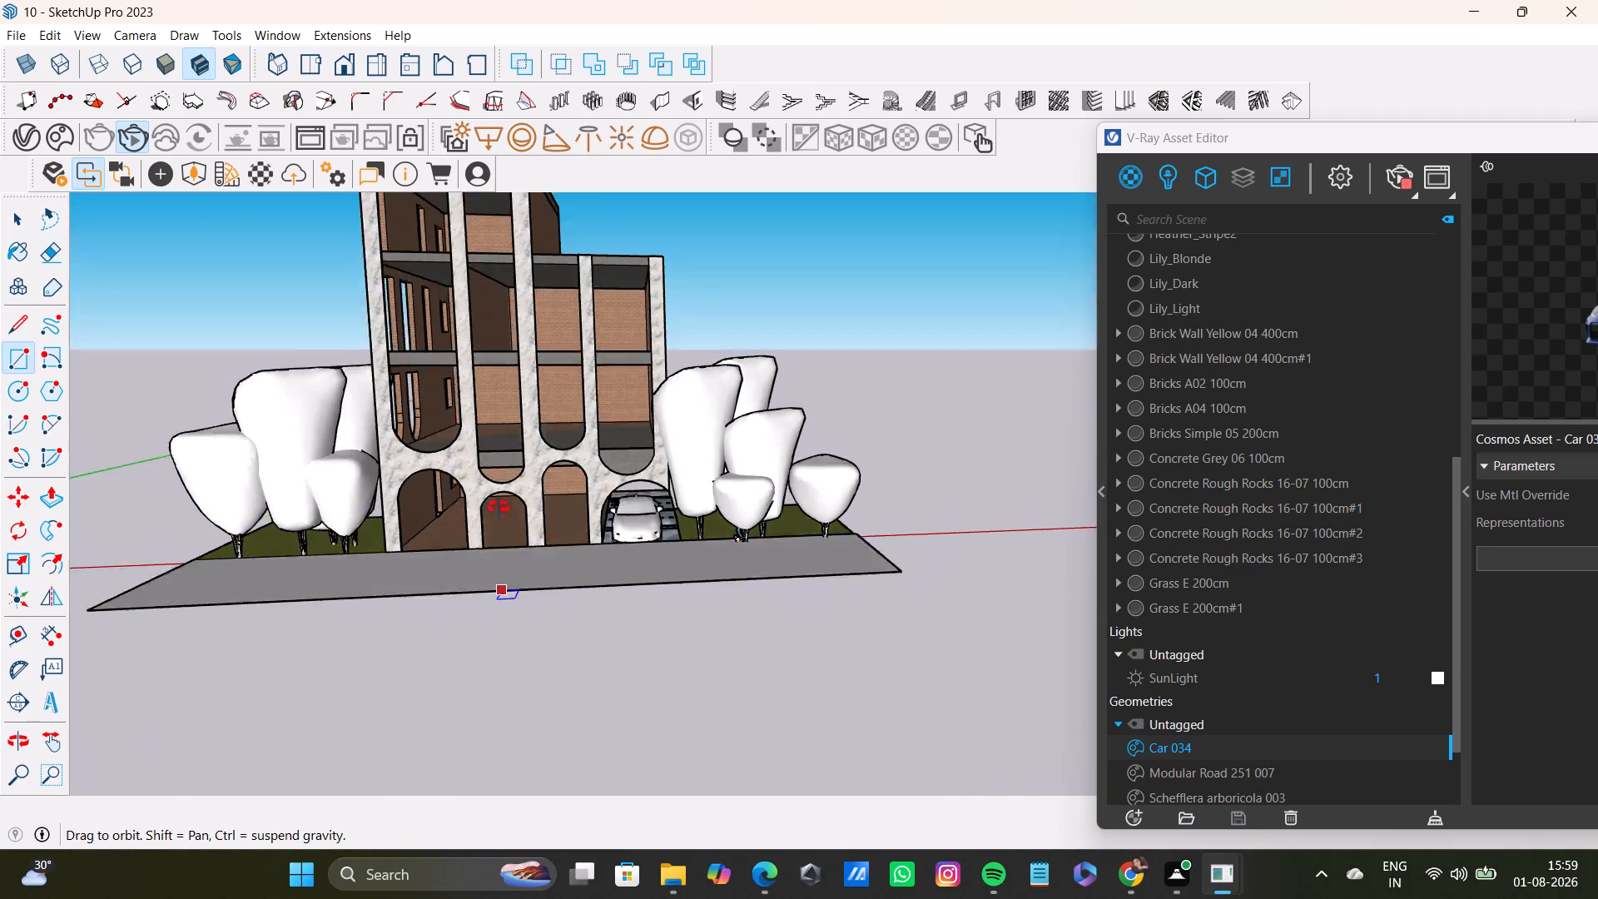
middle_click_drag(499, 507, 433, 578)
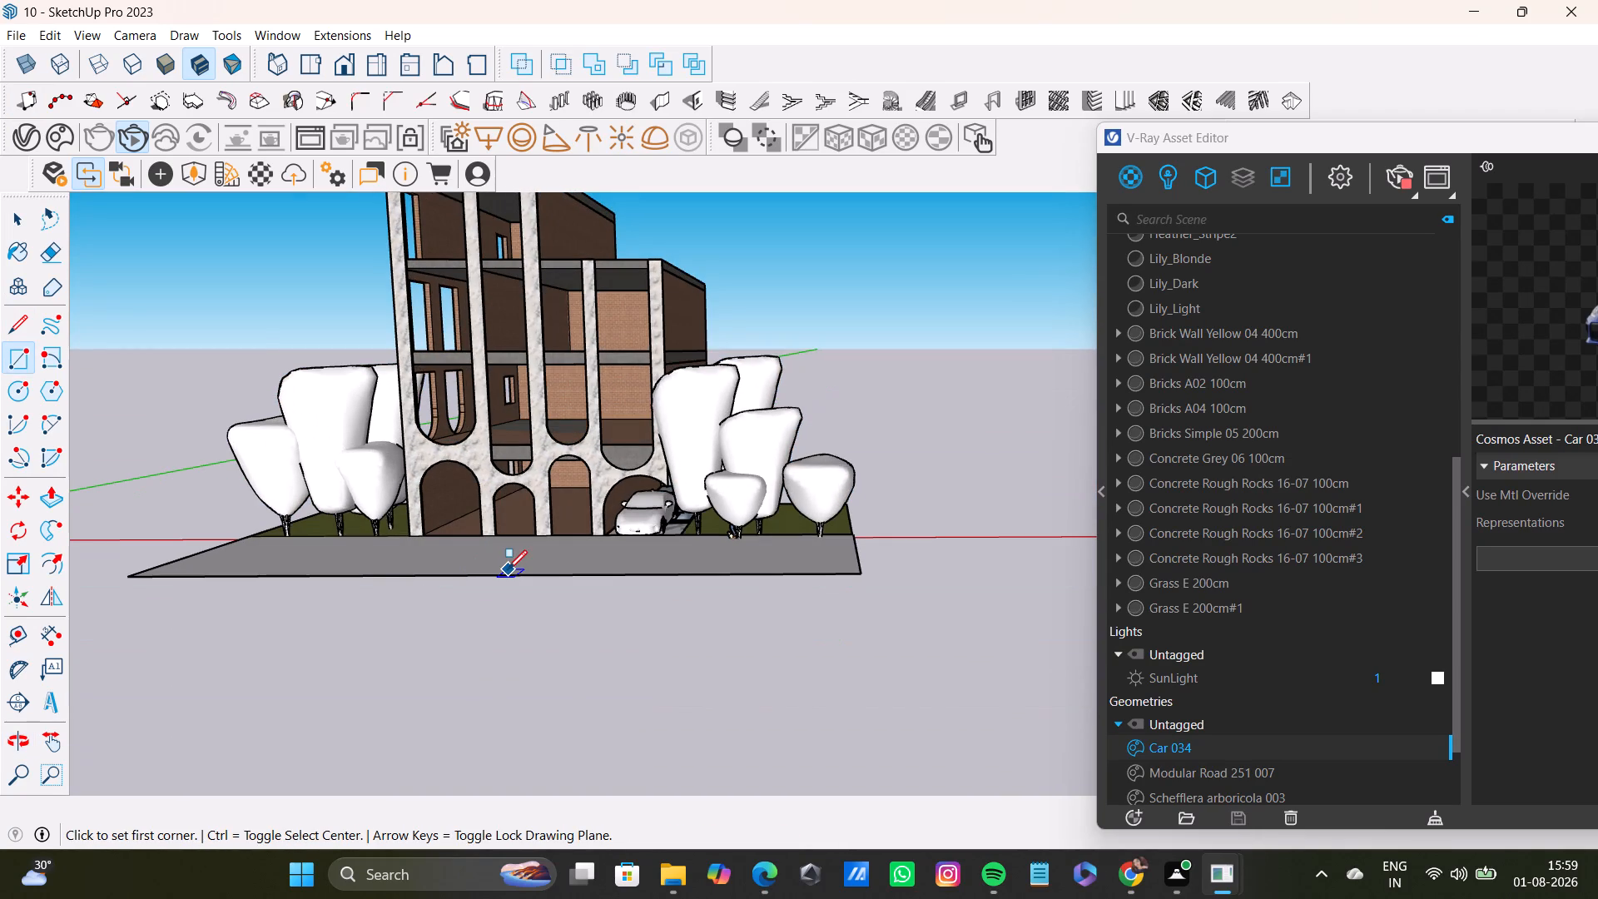
key("p")
left_click(514, 568)
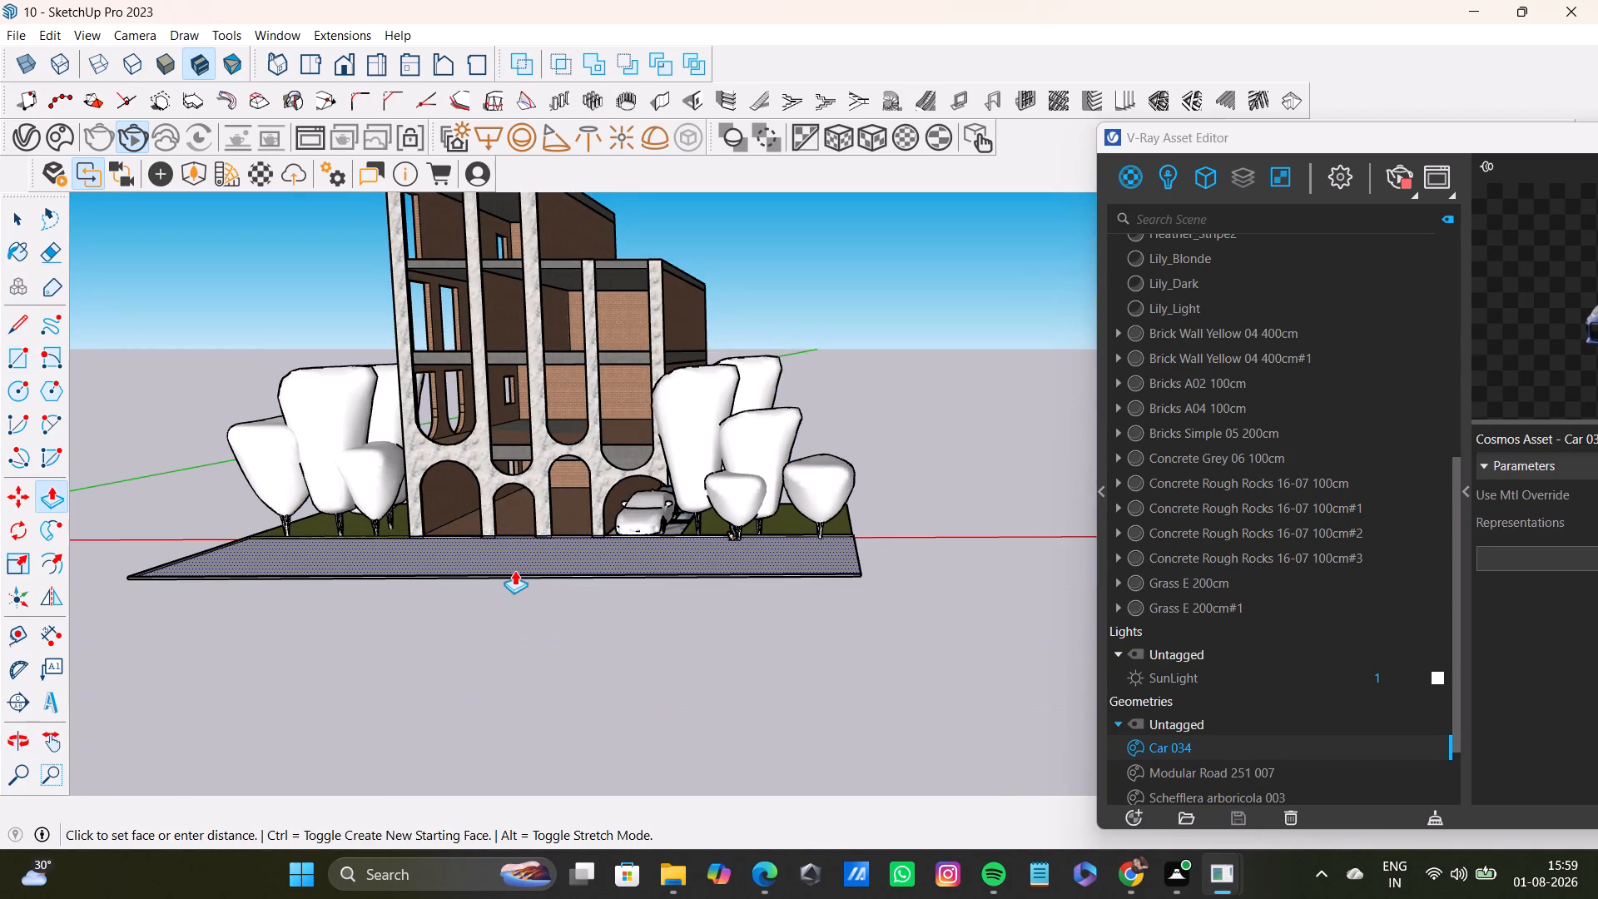
left_click(514, 570)
key("space")
Examine how the thin front slab meets the building's arches, the driveway and the lawns.
scroll(383, 549, "down", 5)
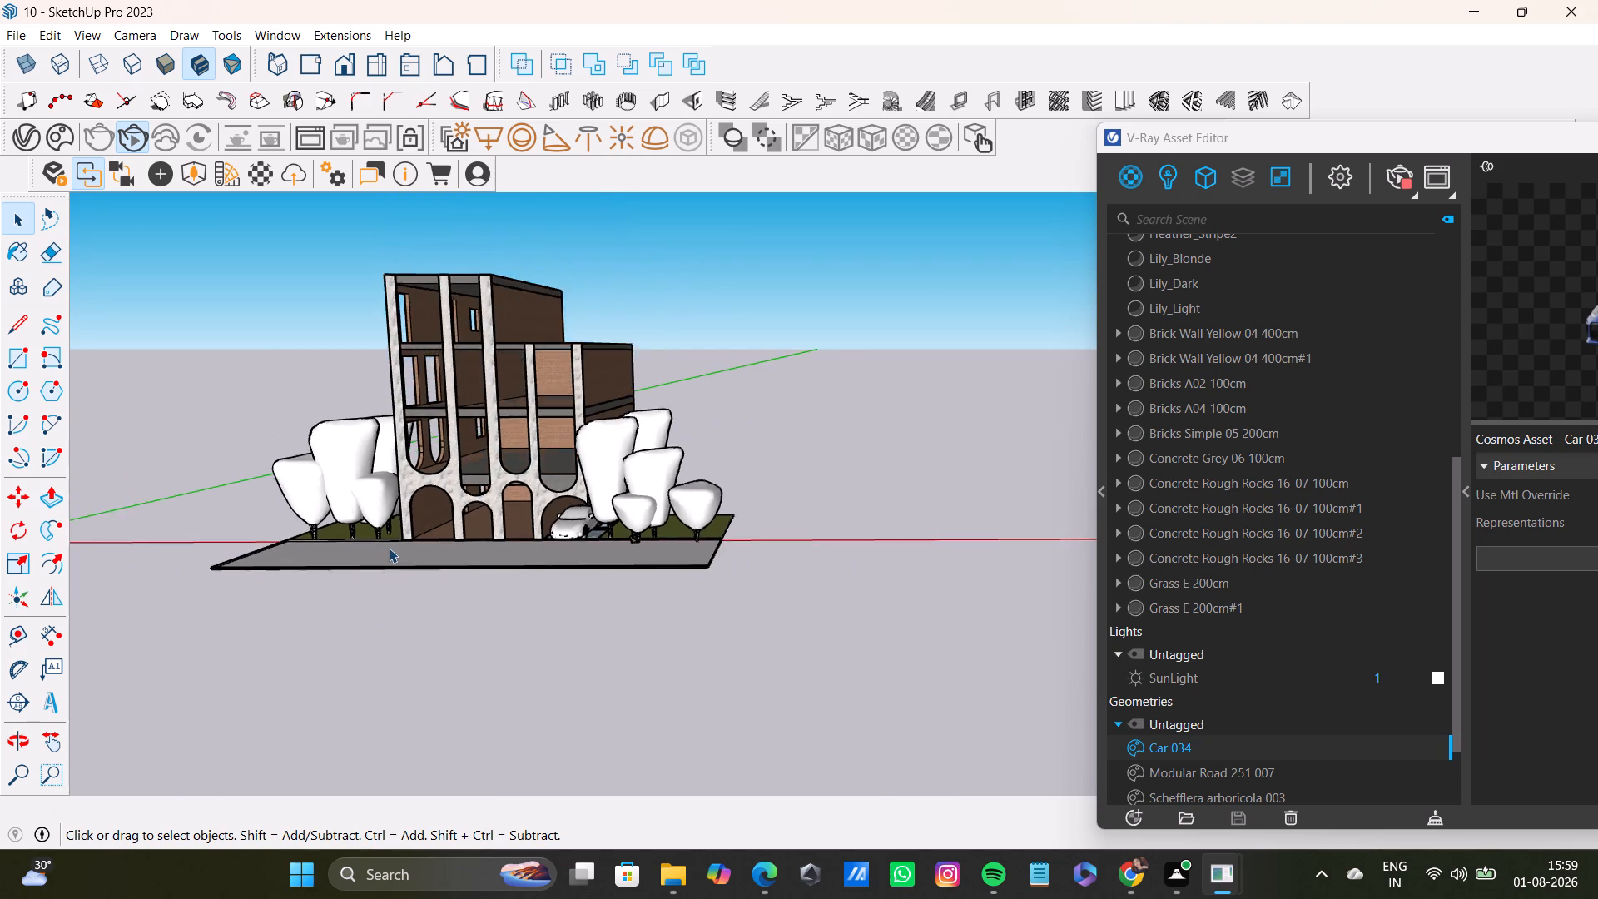
scroll(389, 548, "up", 19)
middle_click_drag(399, 548, 594, 628)
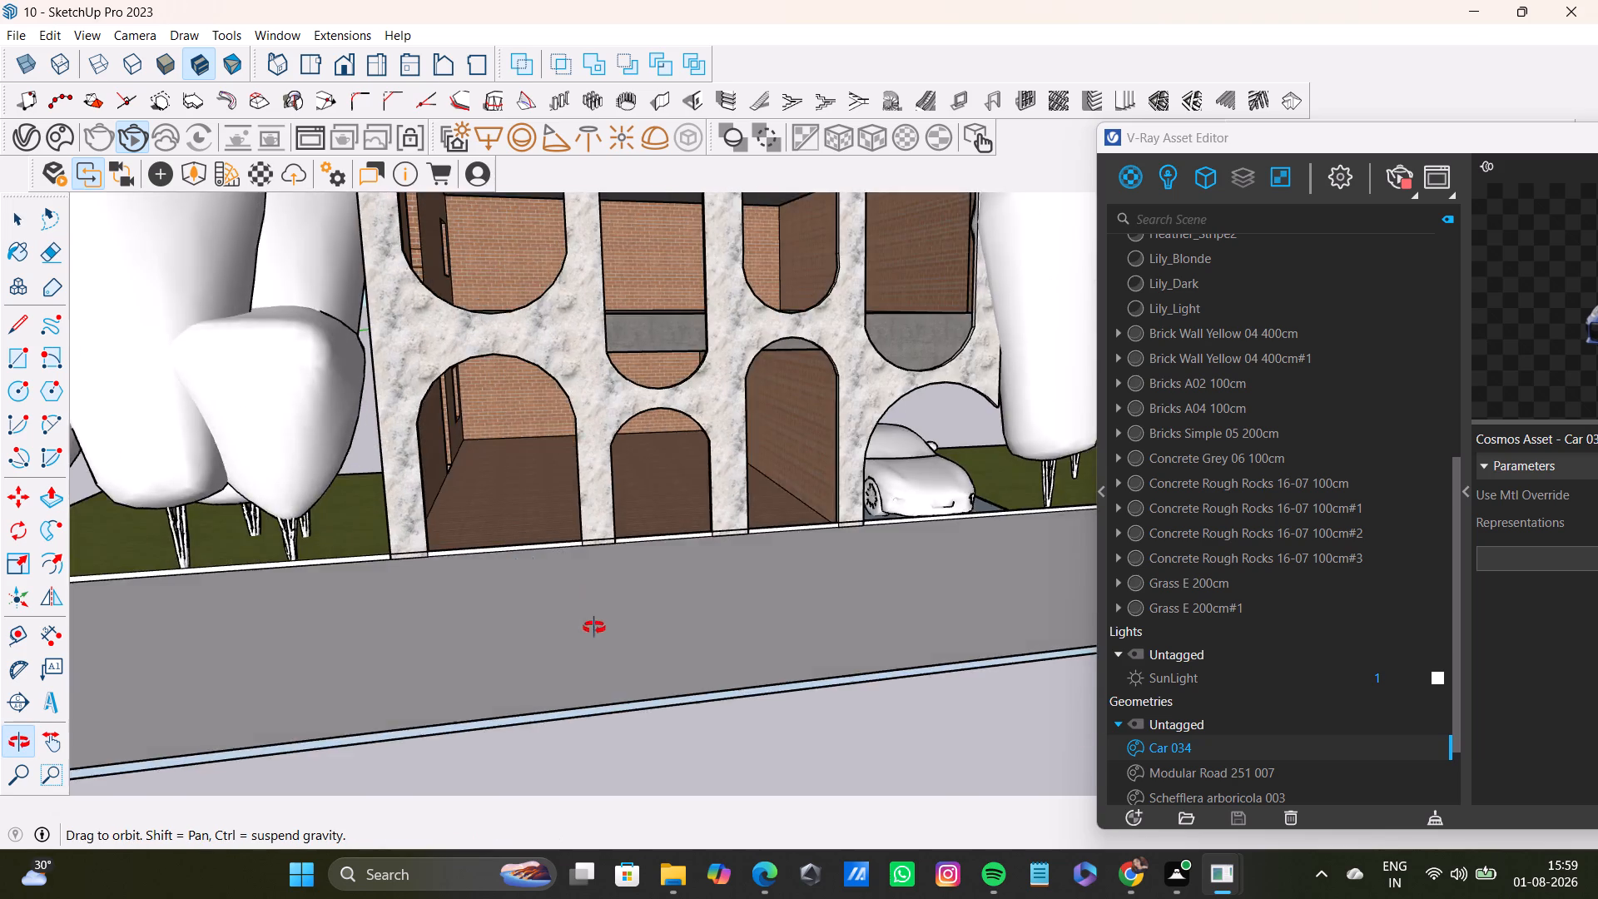
middle_click_drag(594, 628, 413, 581)
scroll(413, 581, "down", 6)
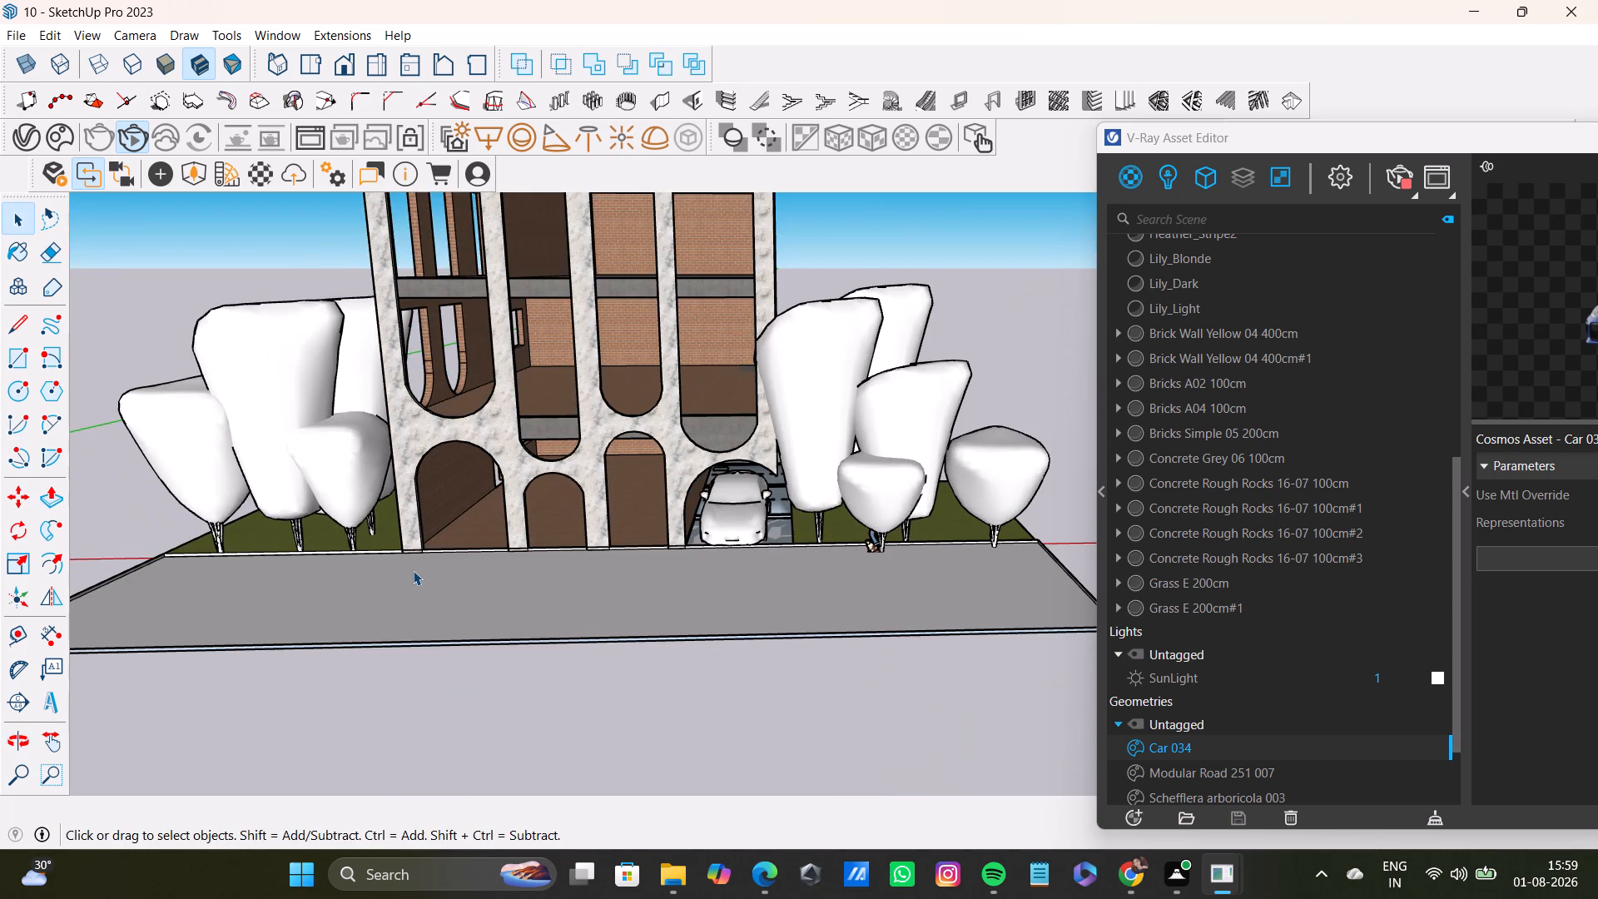
scroll(413, 570, "down", 3)
left_click(932, 406)
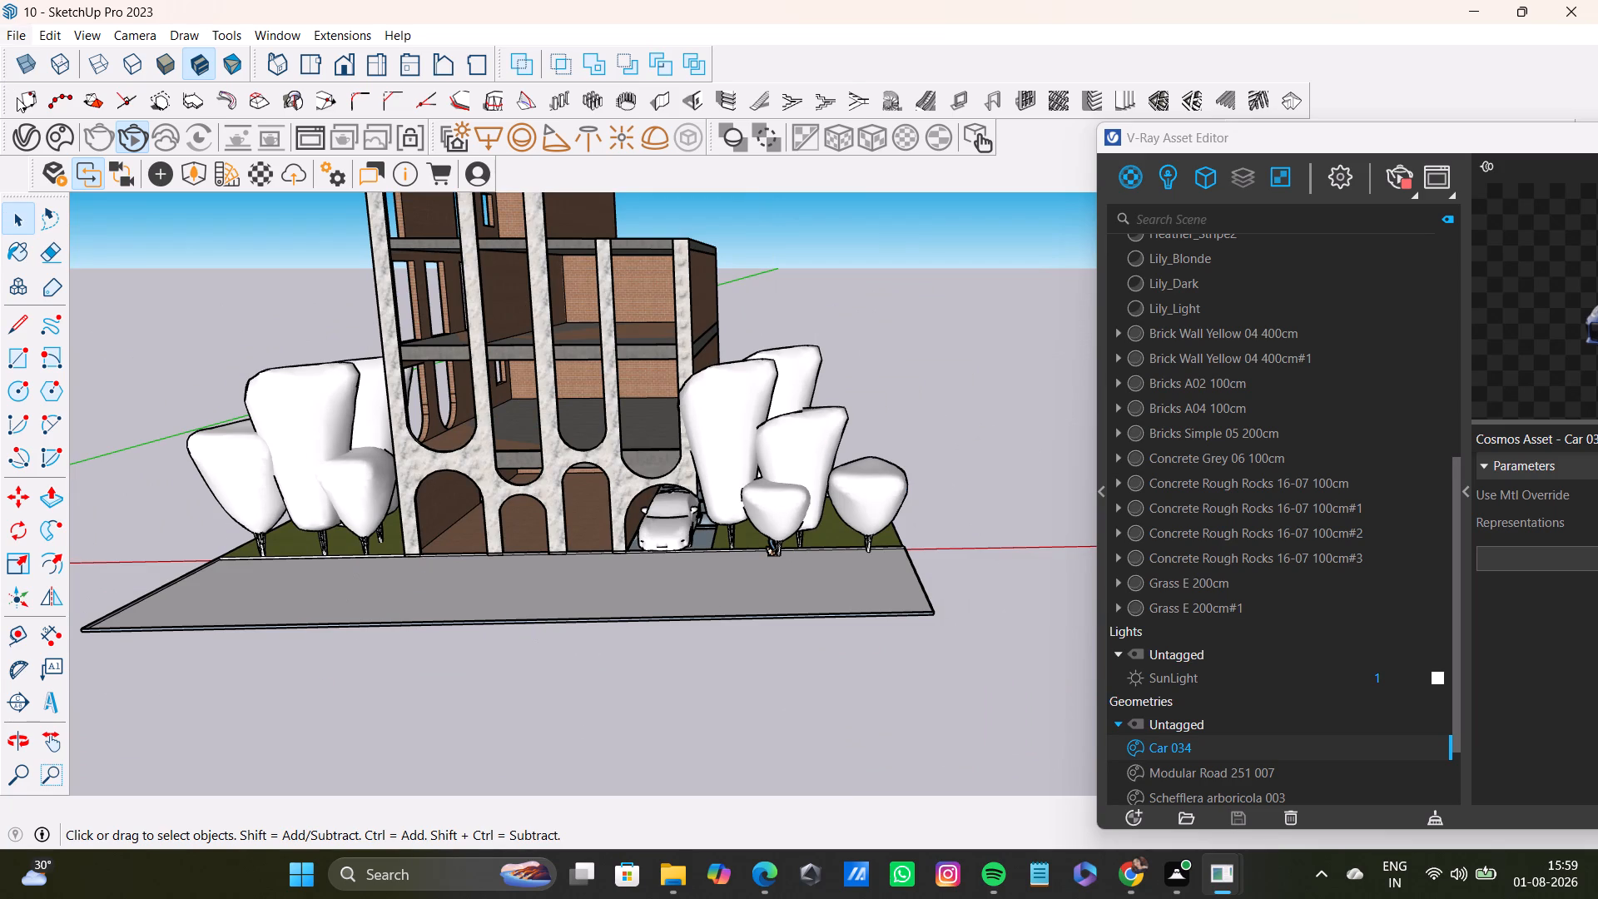
Search the downloaded Chaos Cosmos assets for "road".
left_click(11, 144)
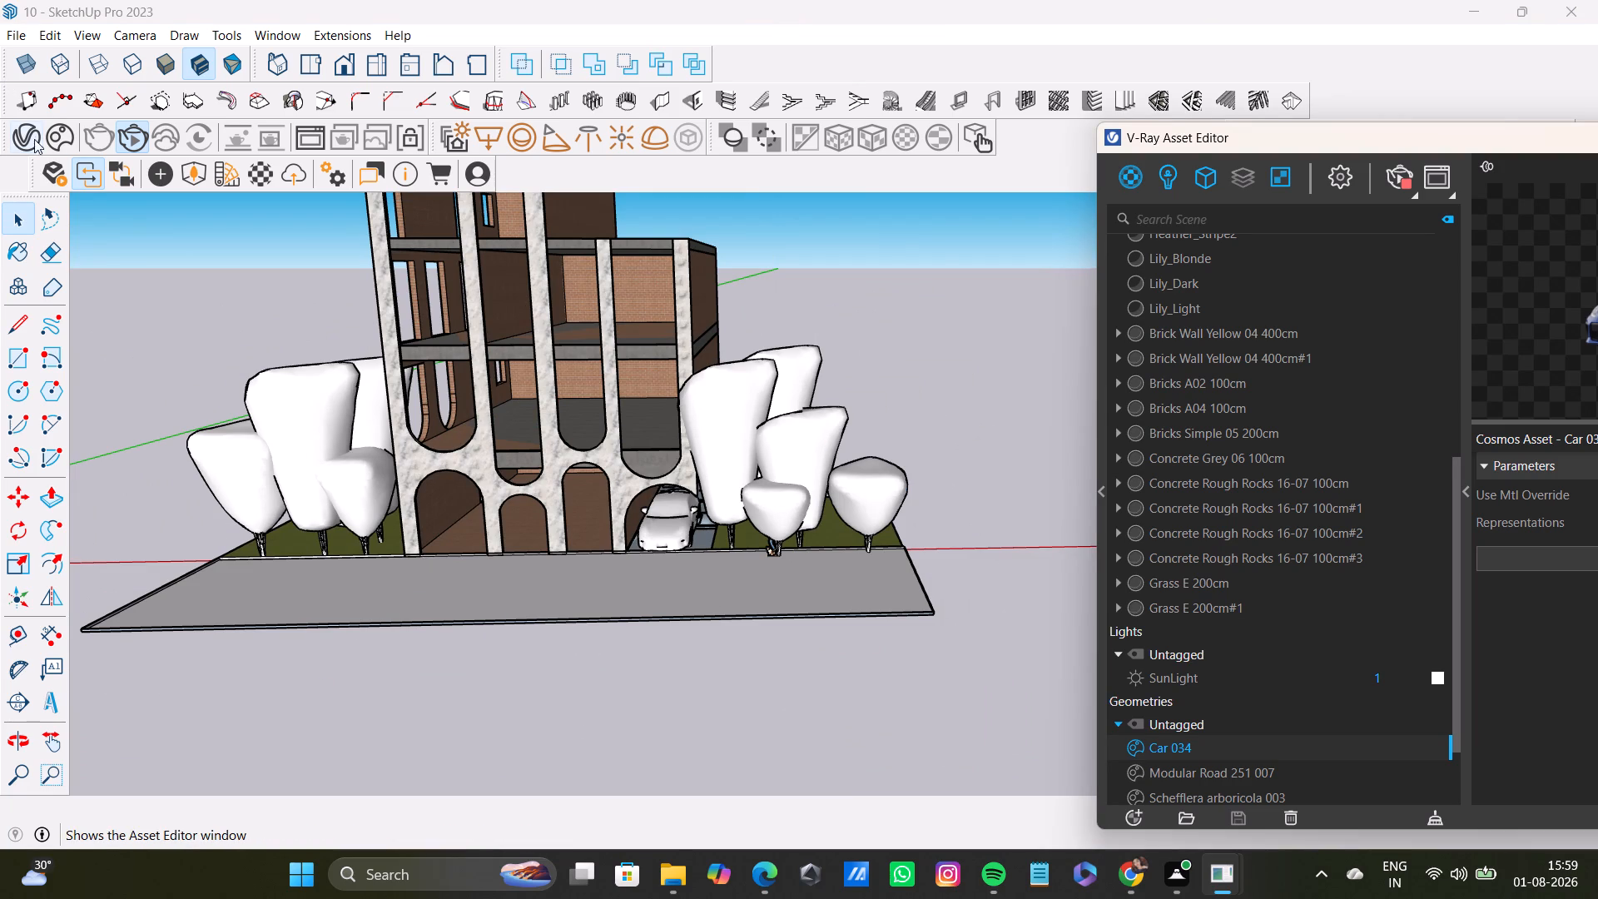
left_click(55, 142)
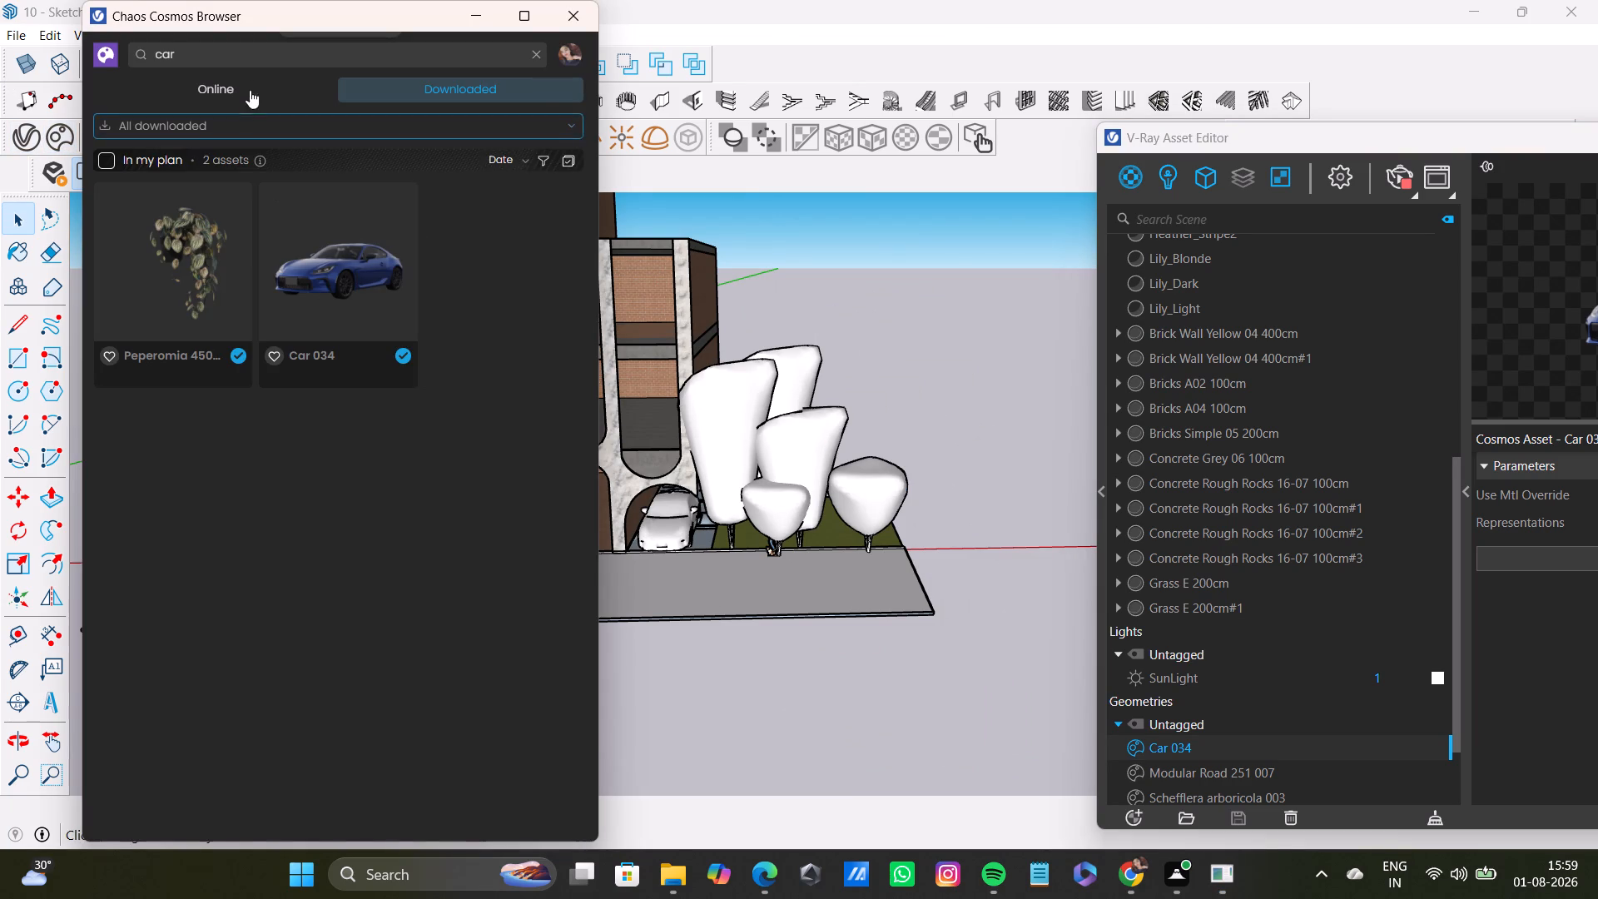
left_click(235, 49)
key("BackSpace")
key("BackSpace")
key("BackSpace")
key("BackSpace")
key("BackSpace")
key("BackSpace")
key("BackSpace")
key("BackSpace")
key("BackSpace")
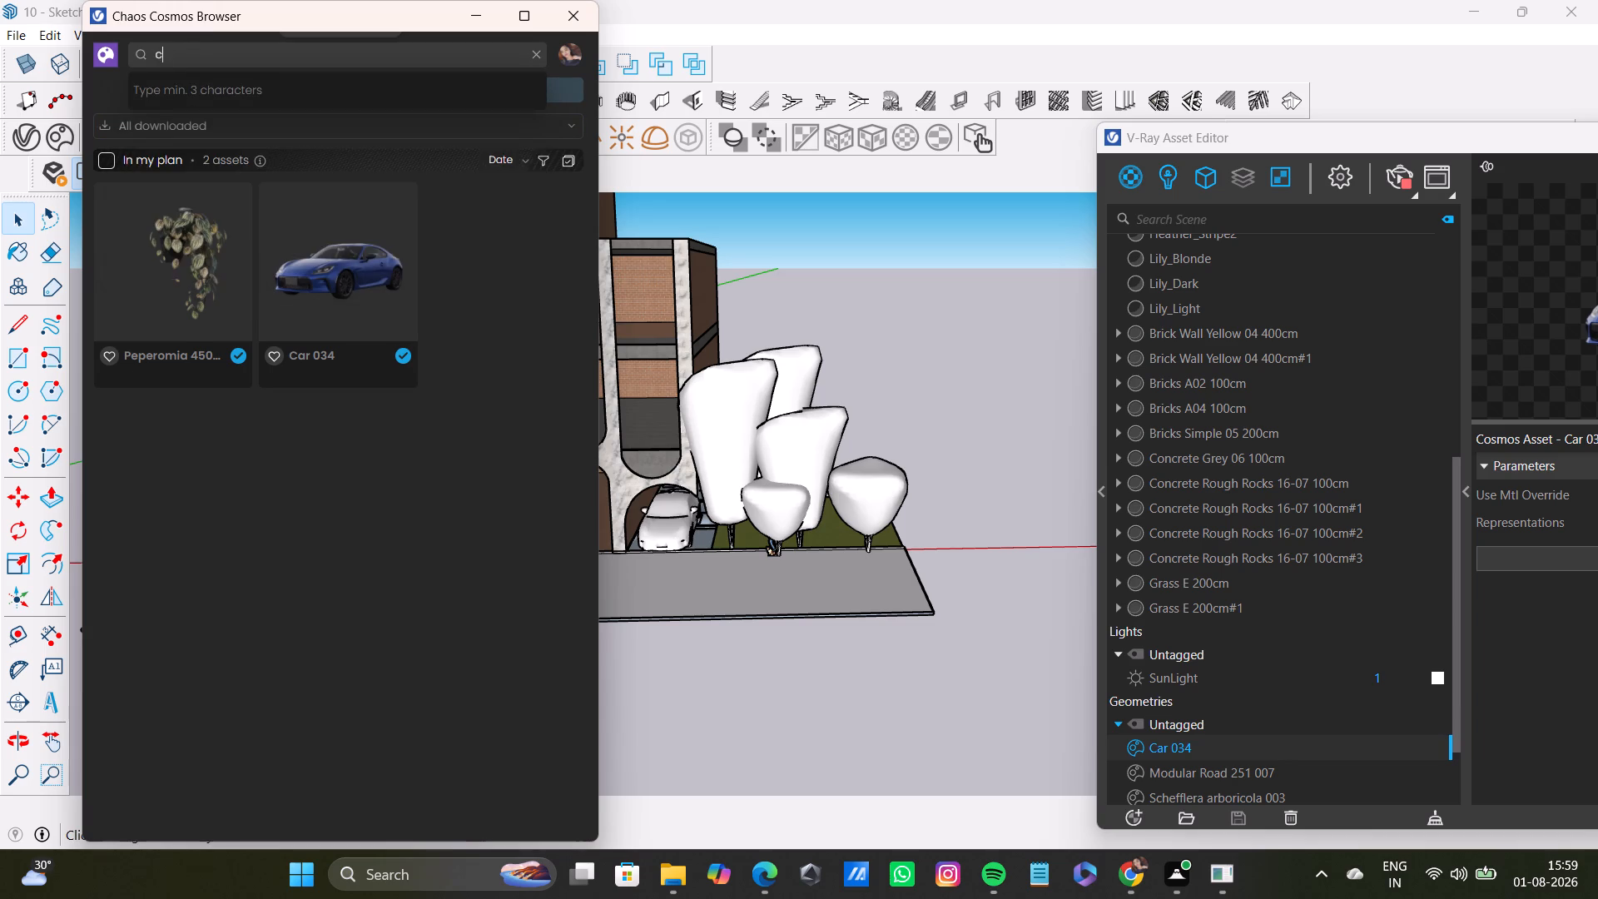
left_click(232, 136)
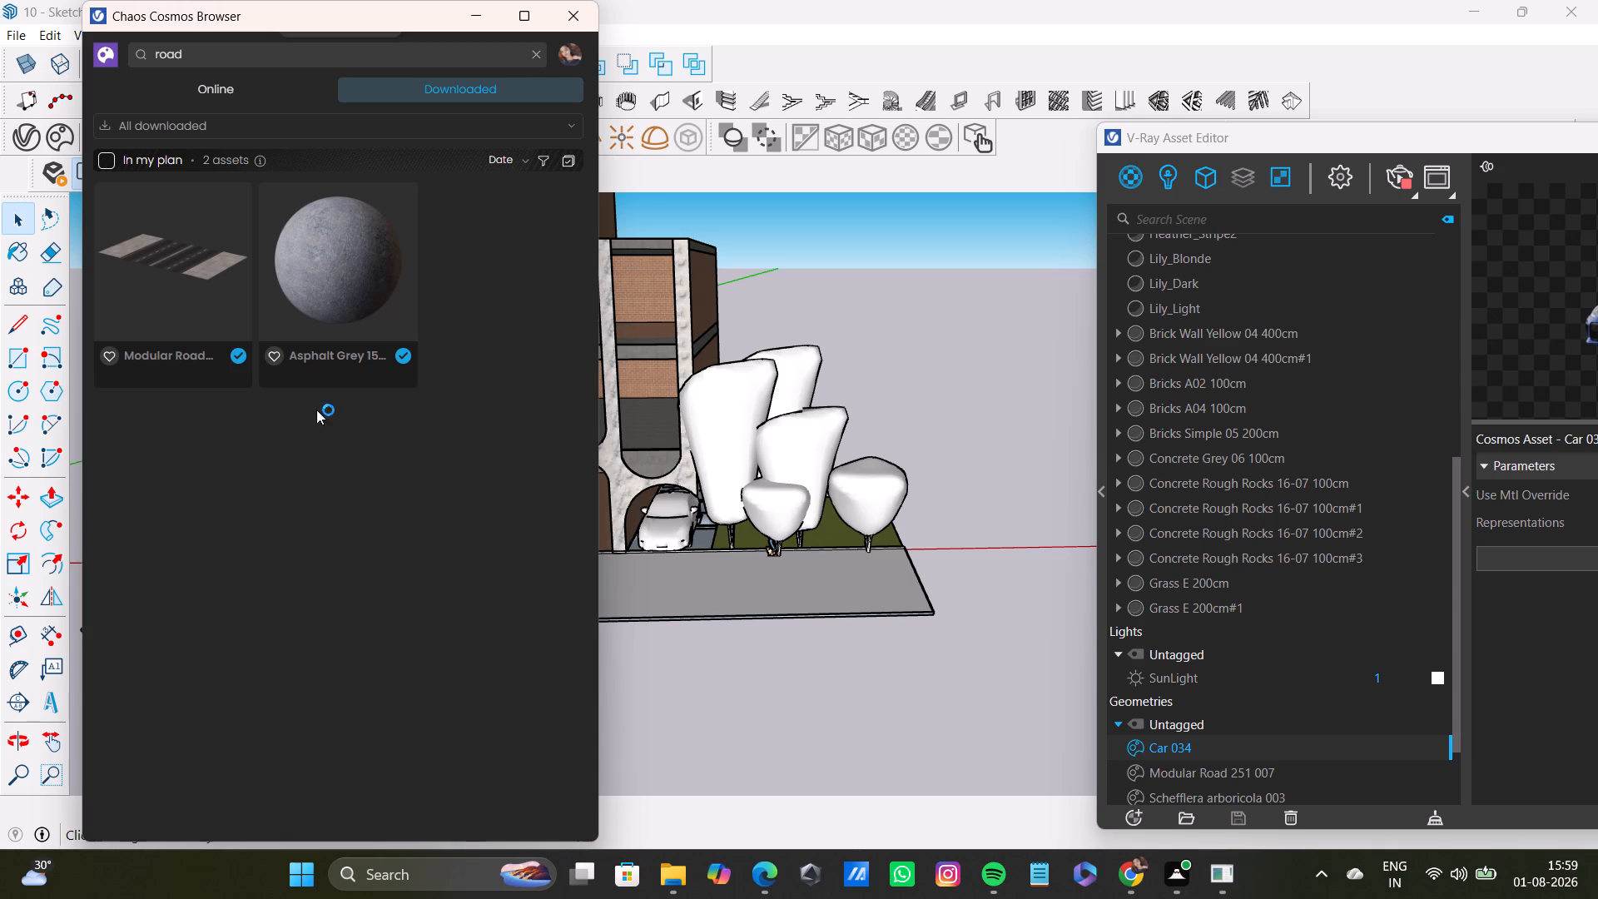
left_click(466, 11)
Switch to 3D Warehouse in Chrome, search its models for "ROAD" and dismiss the image-search tip.
left_click(1135, 893)
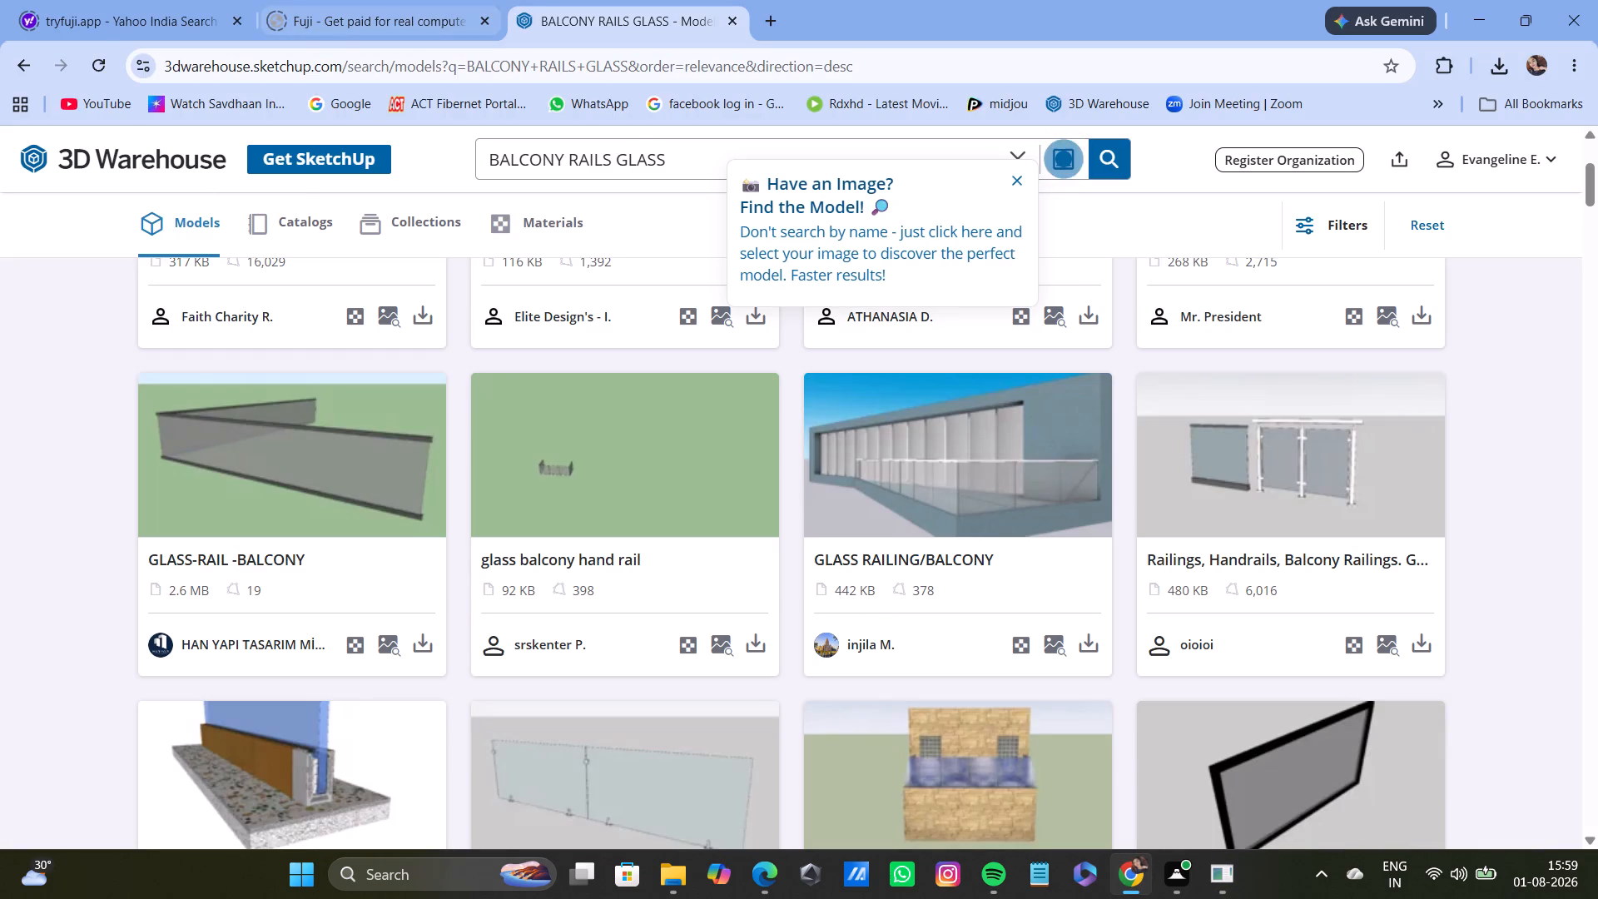
left_click(692, 156)
key("BackSpace")
key("BackSpace")
key("BackSpace")
key("BackSpace")
key("BackSpace")
key("BackSpace")
key("BackSpace")
key("BackSpace")
key("BackSpace")
key("BackSpace")
key("BackSpace")
key("BackSpace")
key("BackSpace")
key("BackSpace")
key("BackSpace")
key("BackSpace")
key("BackSpace")
key("BackSpace")
key("BackSpace")
key("BackSpace")
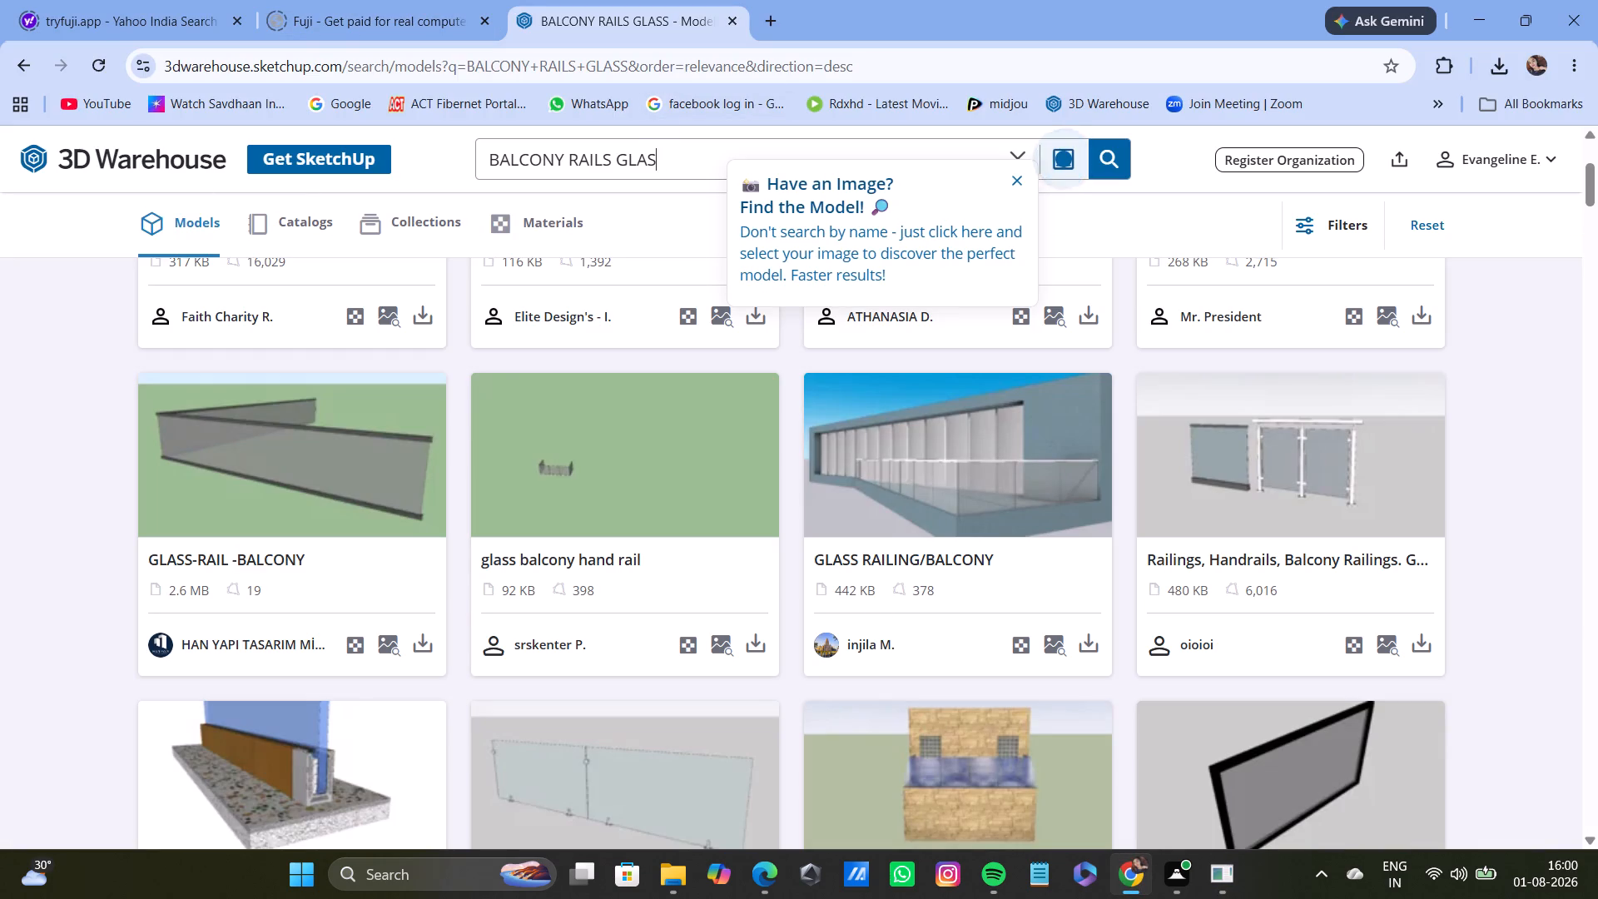
type("ROAD")
key("Return")
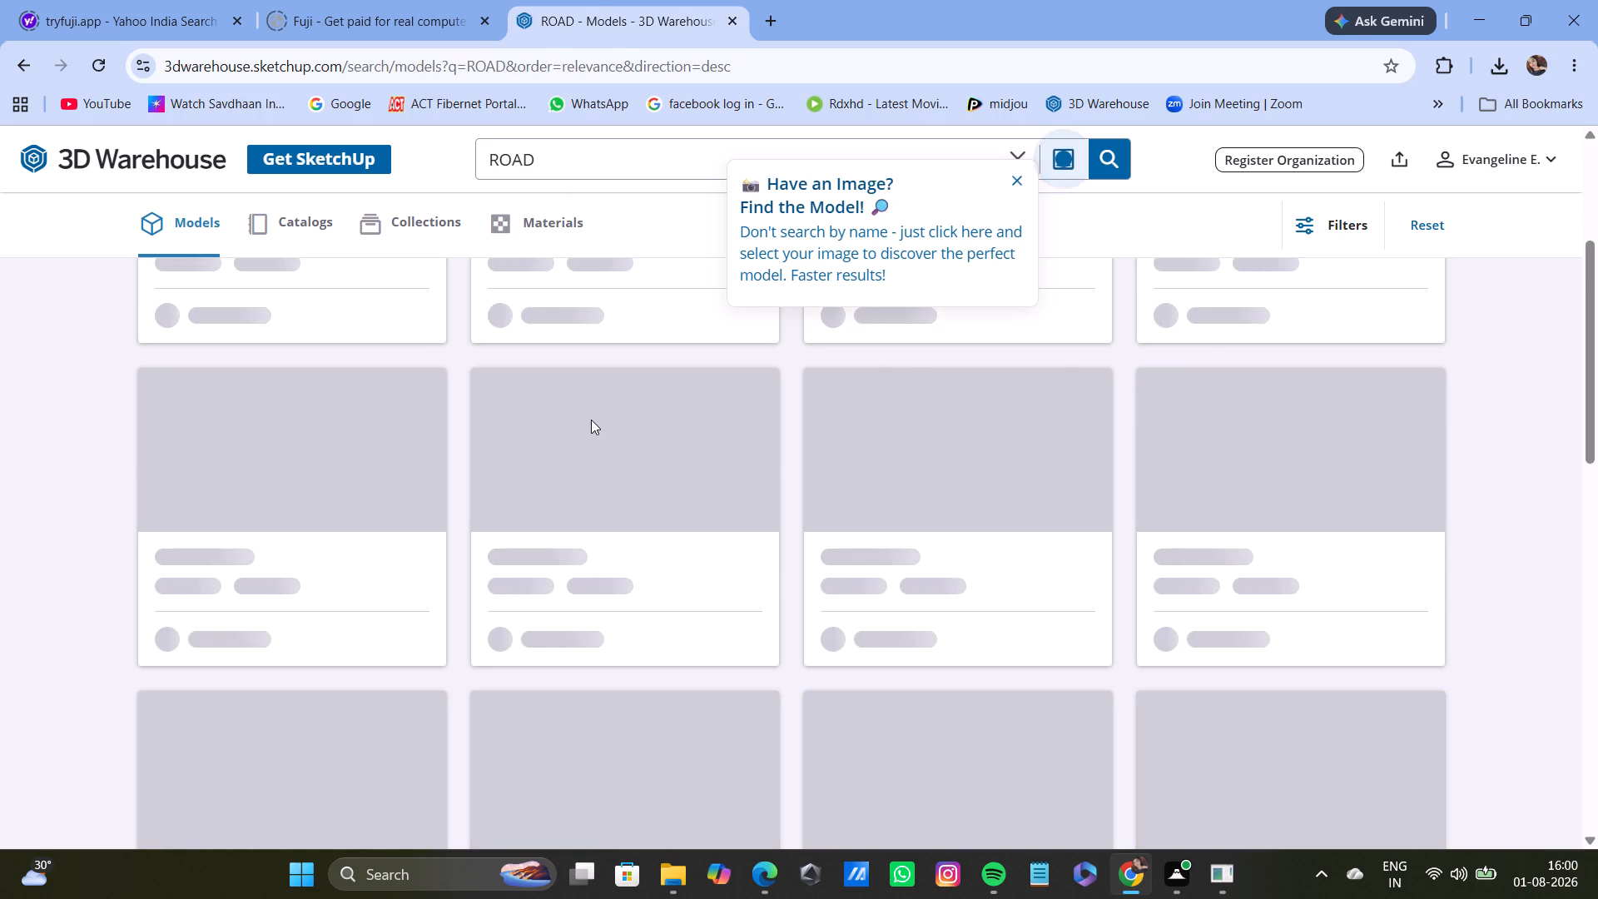
left_click(1058, 169)
left_click(1084, 395)
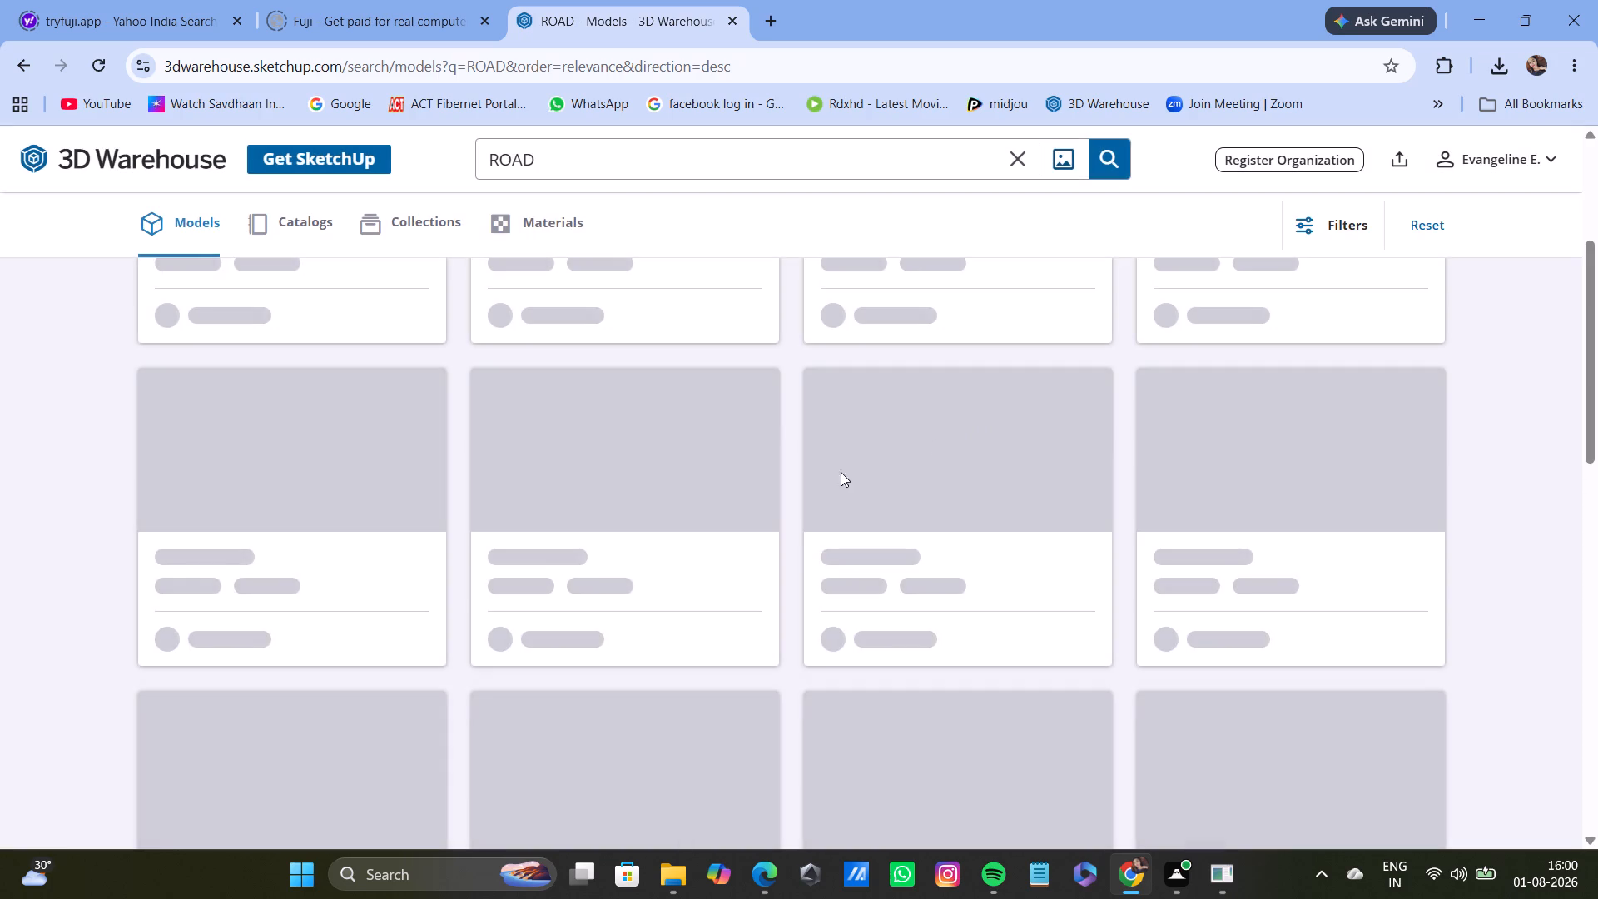
Browse the 3D Warehouse road models for one that suits the strip in front of the building.
scroll(801, 473, "up", 11)
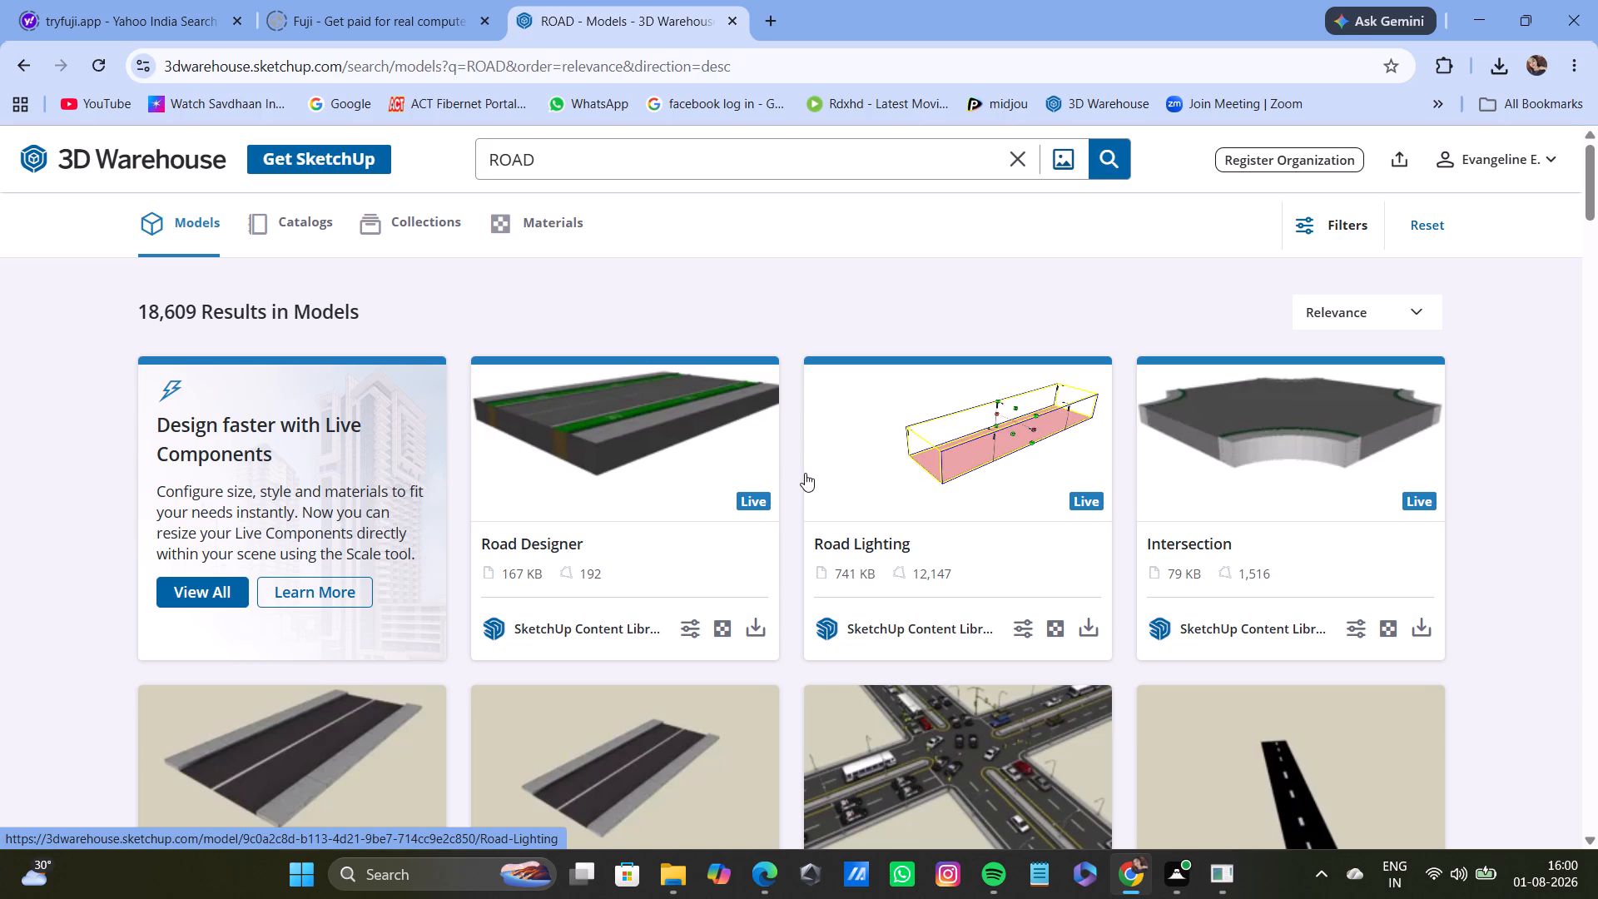
scroll(1009, 650, "down", 3)
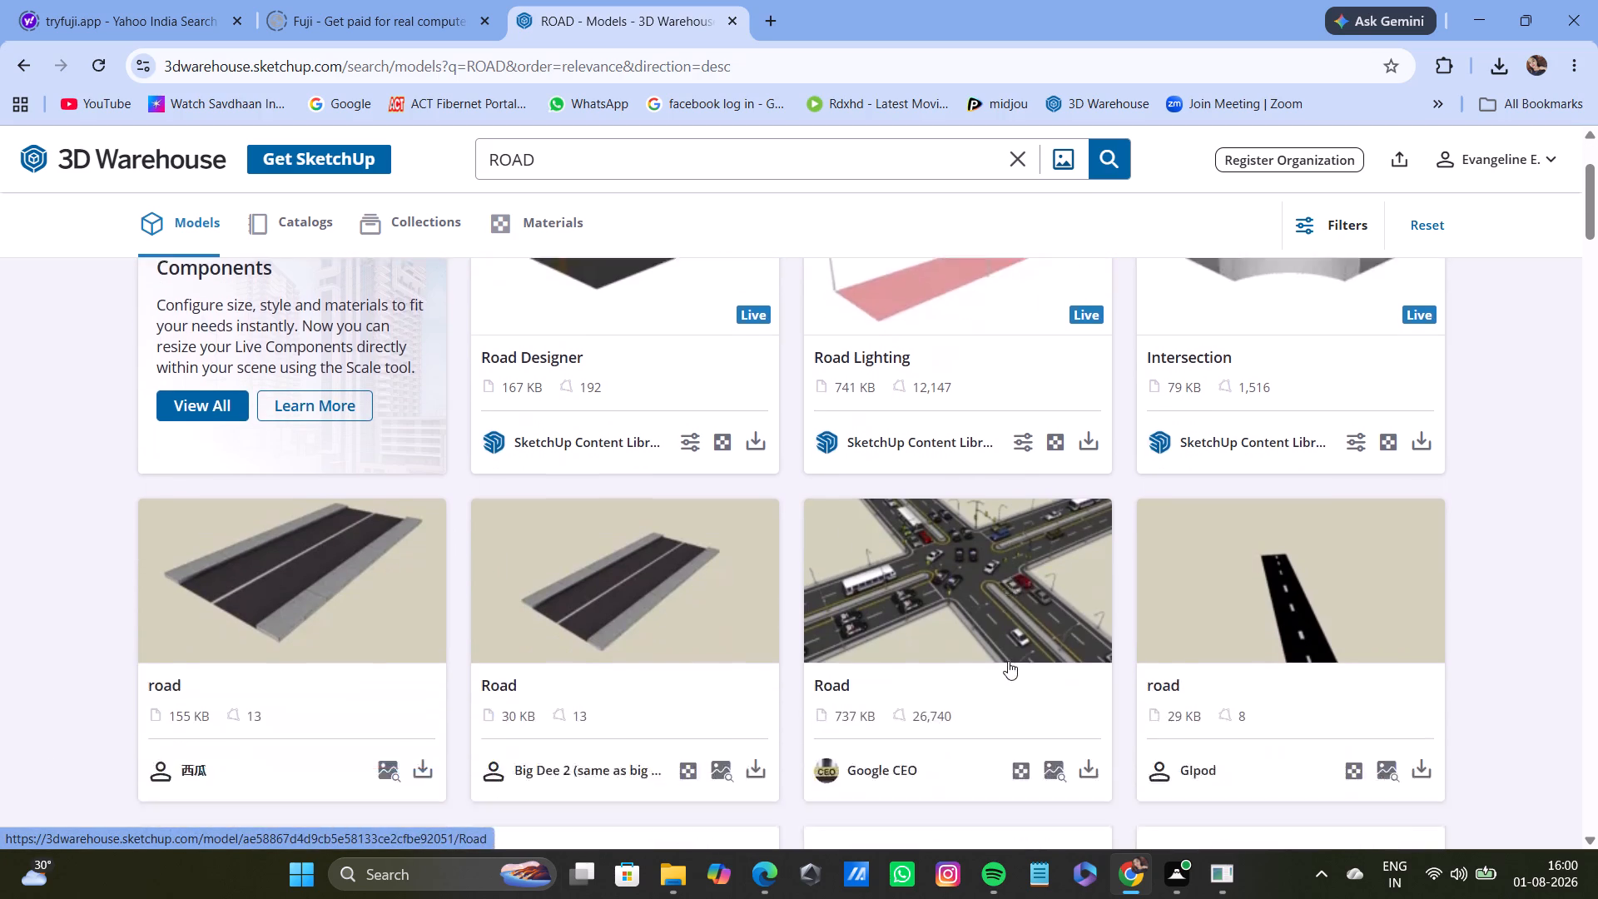
scroll(682, 584, "down", 4)
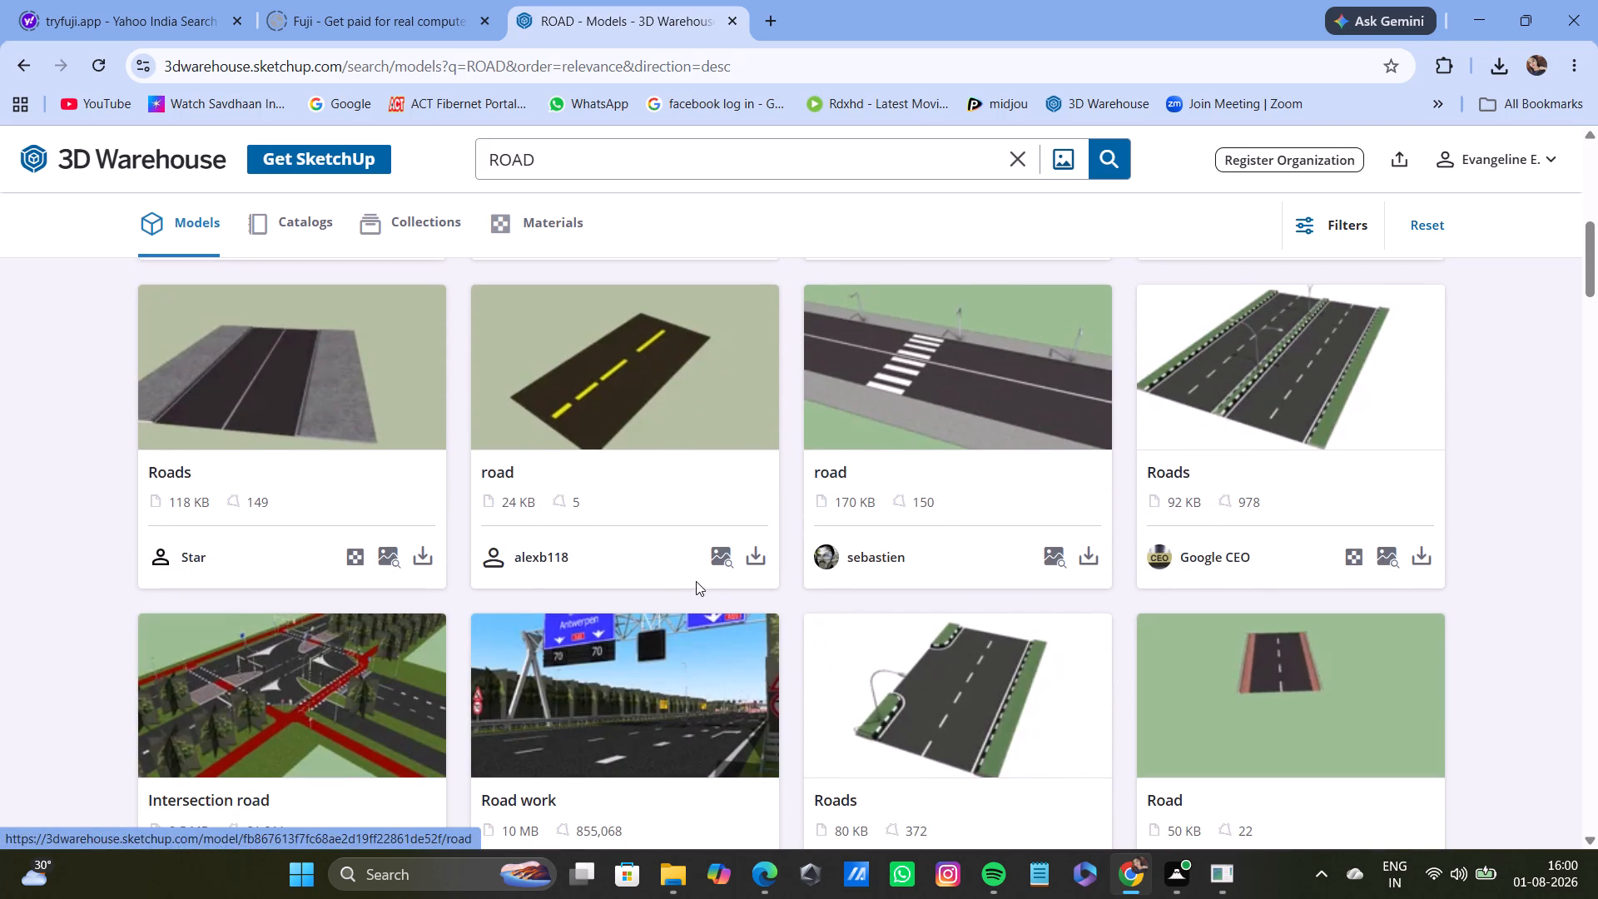
scroll(700, 582, "down", 10)
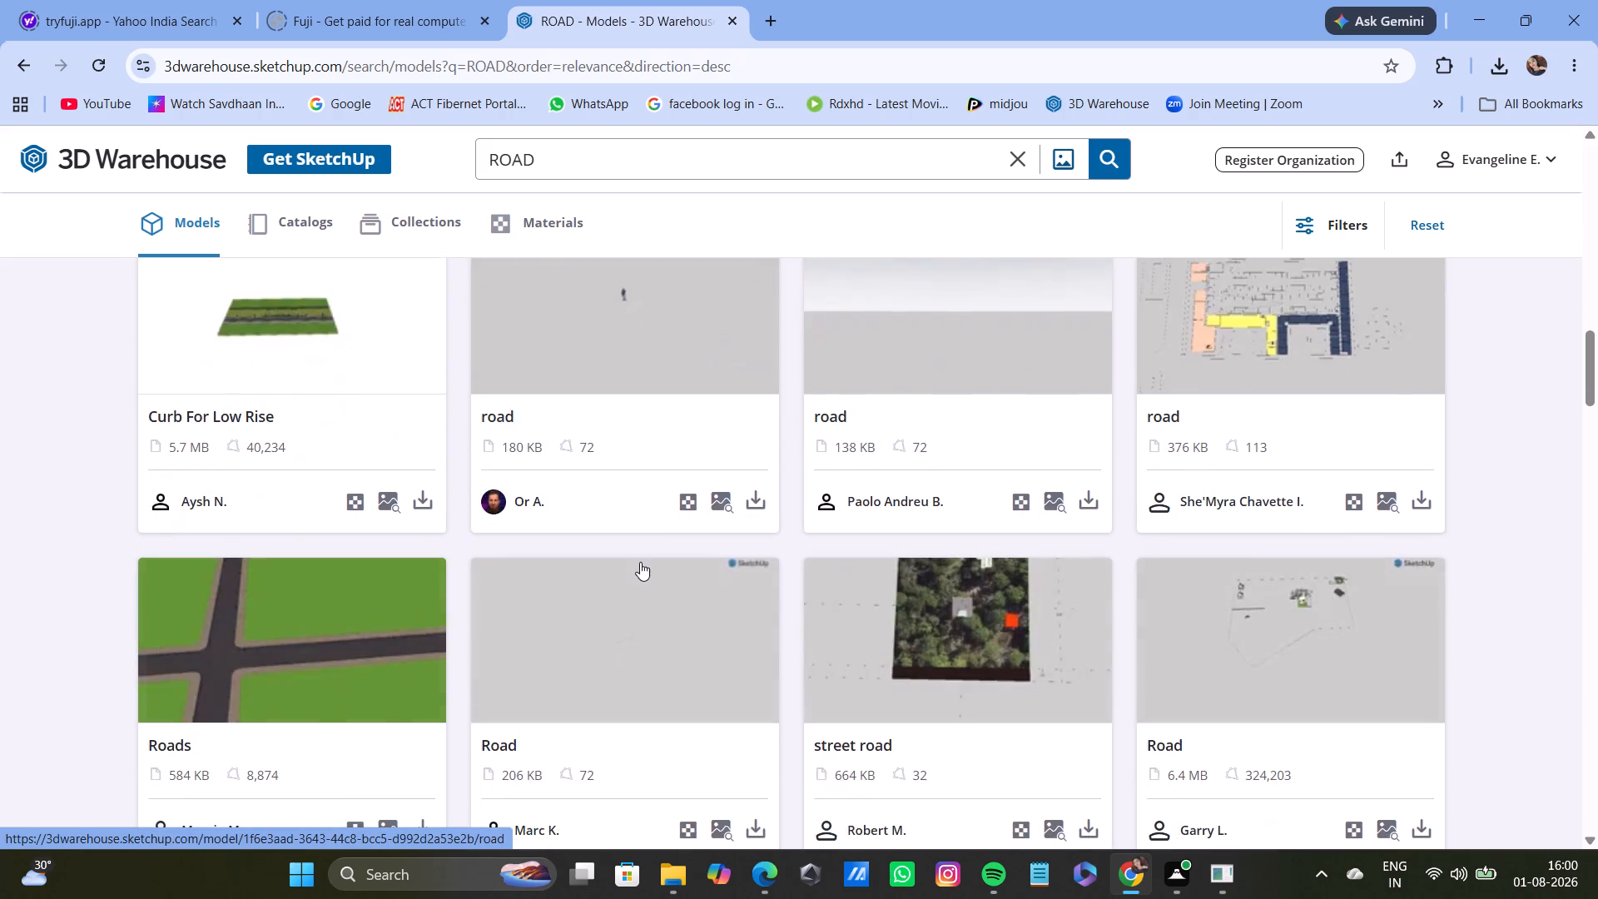
scroll(640, 562, "down", 7)
scroll(640, 562, "up", 20)
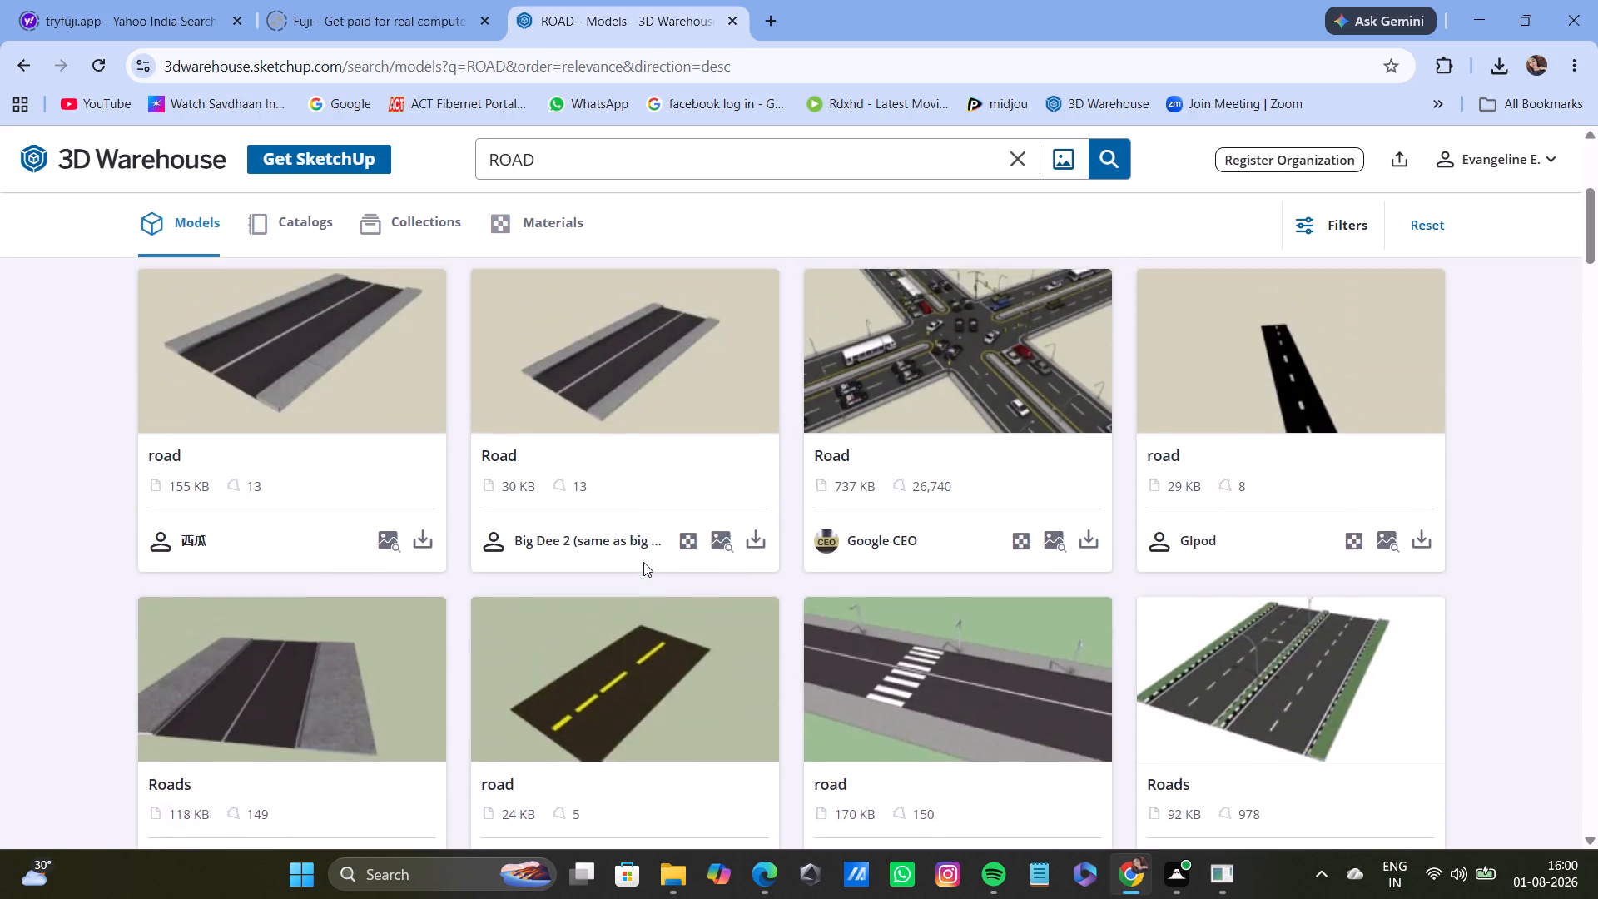
scroll(643, 562, "up", 6)
scroll(643, 562, "down", 6)
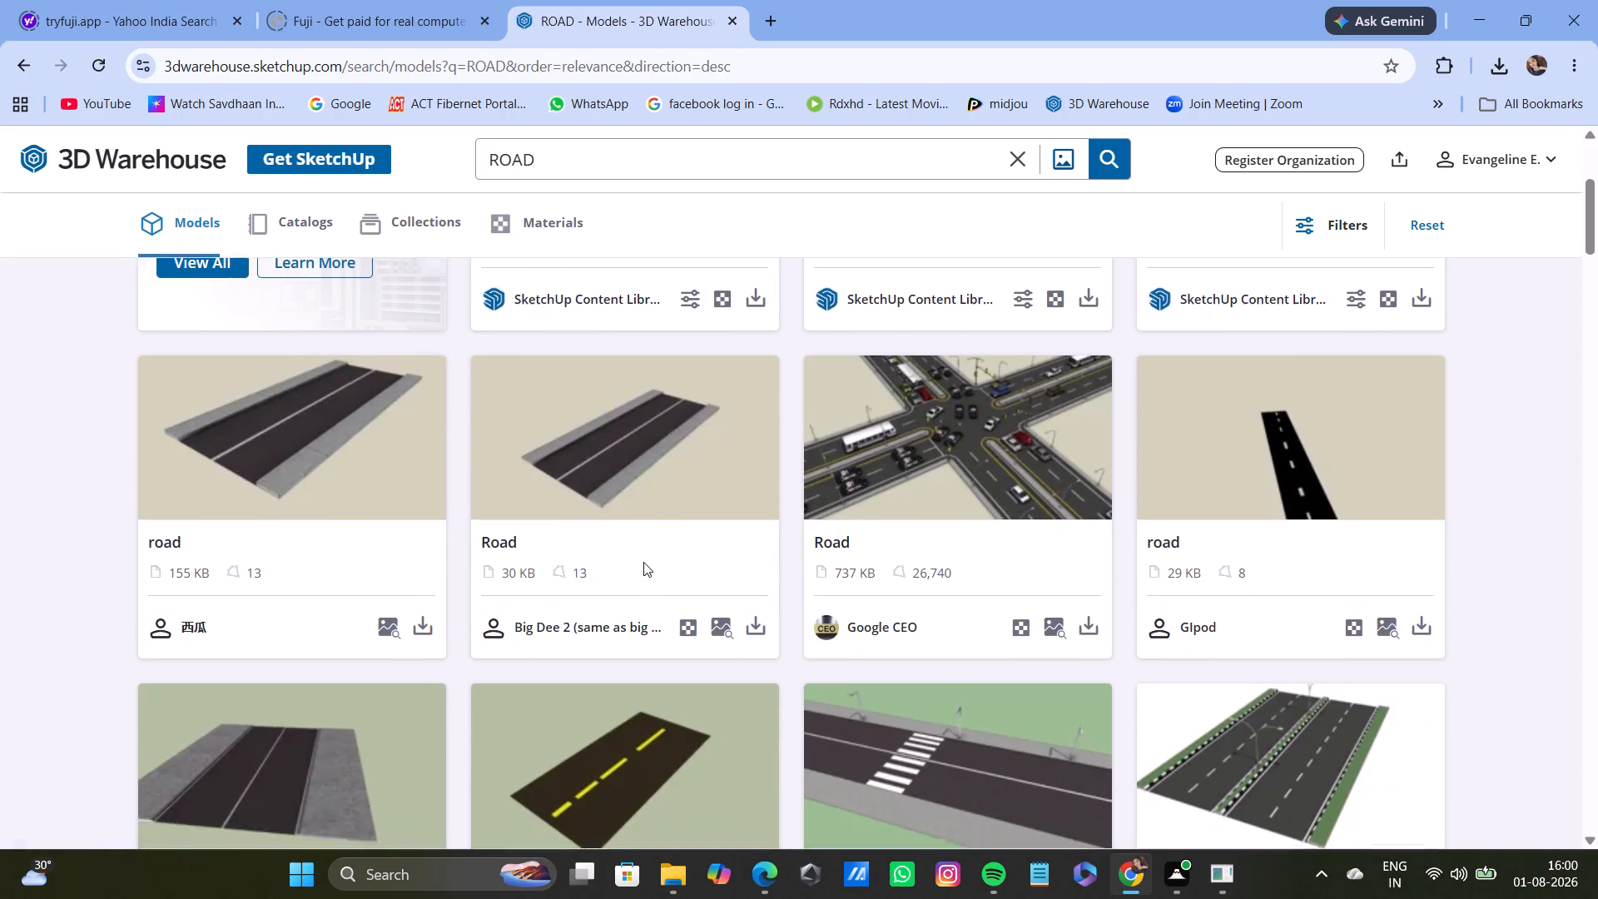
Download the 24 KB "road" model with the yellow dashed centre line as a SketchUp file.
scroll(643, 562, "down", 1)
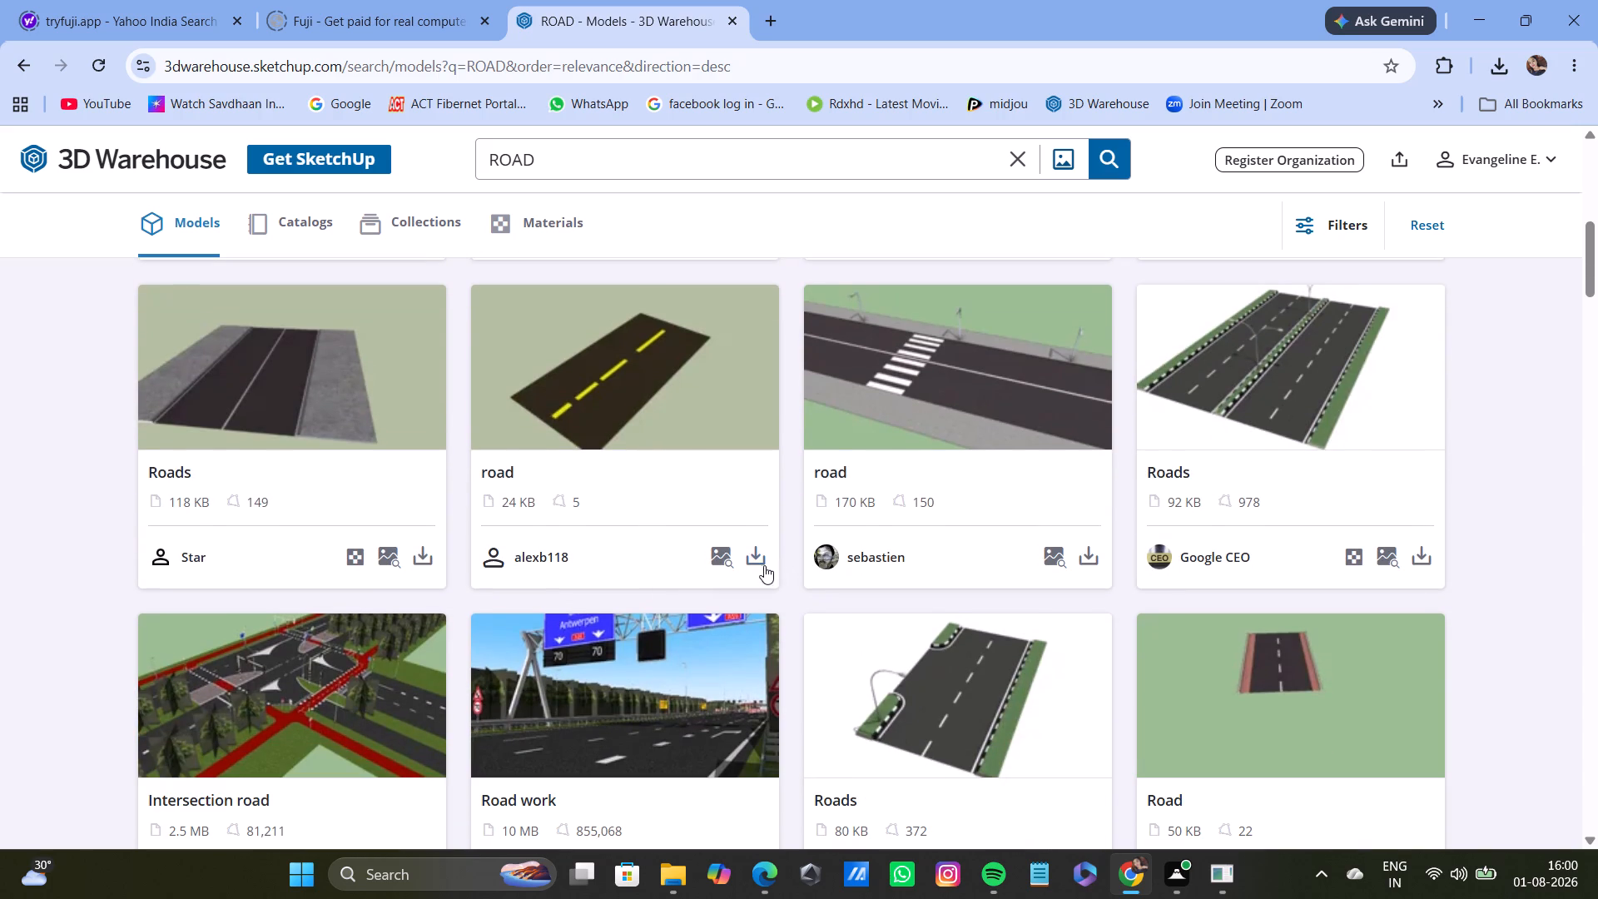
left_click(762, 565)
left_click(778, 600)
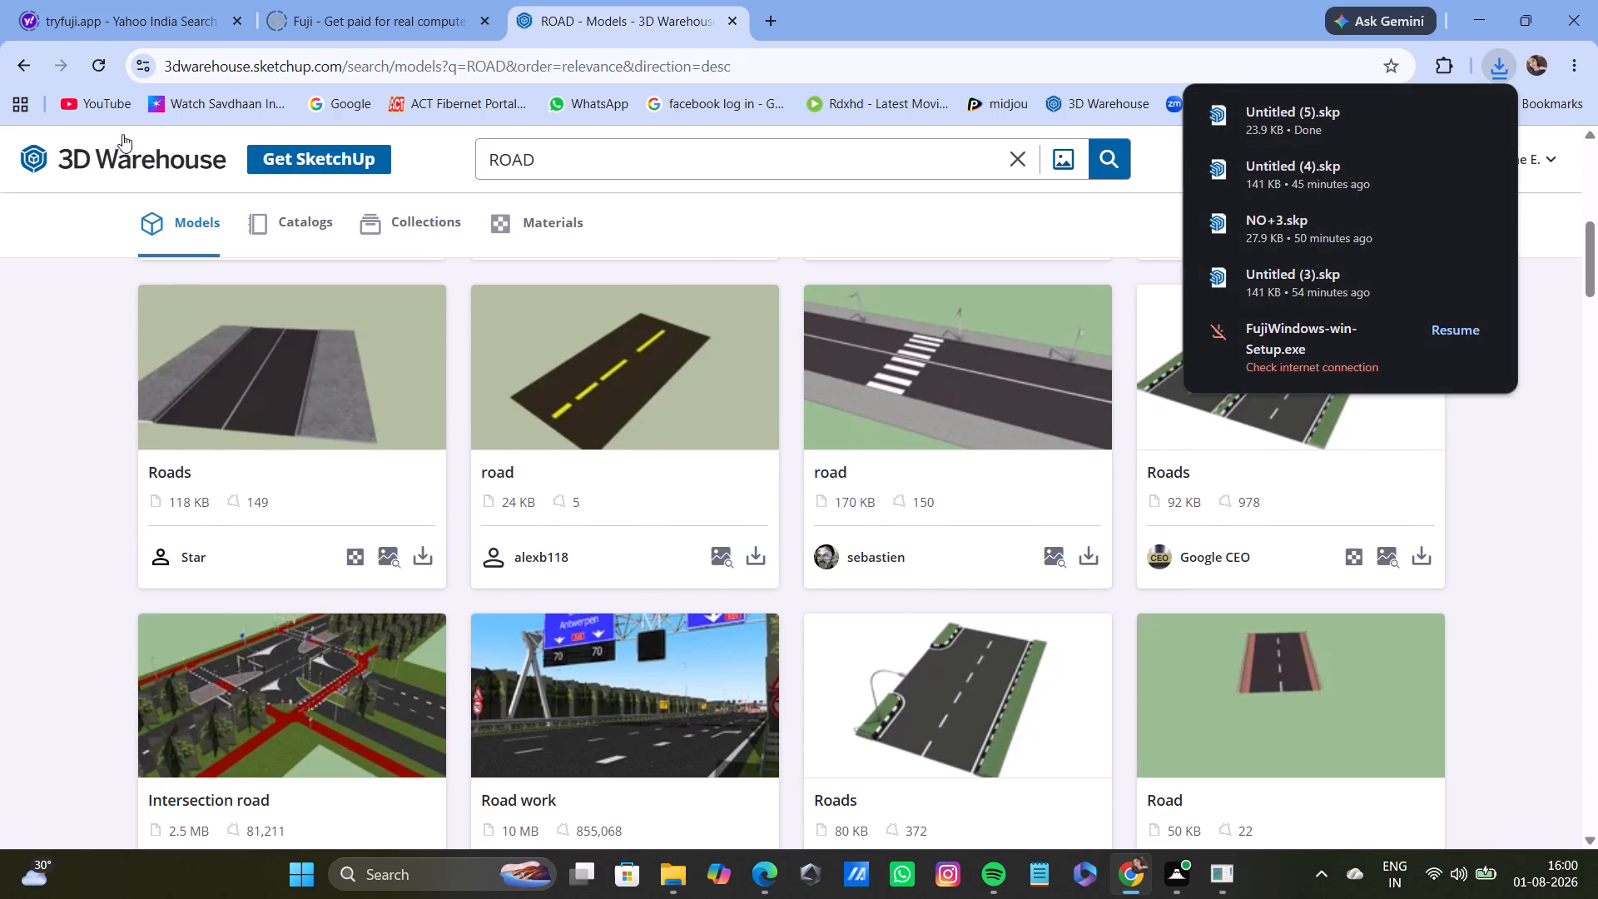
Switch from Chrome back to the building model in SketchUp.
left_click(1218, 878)
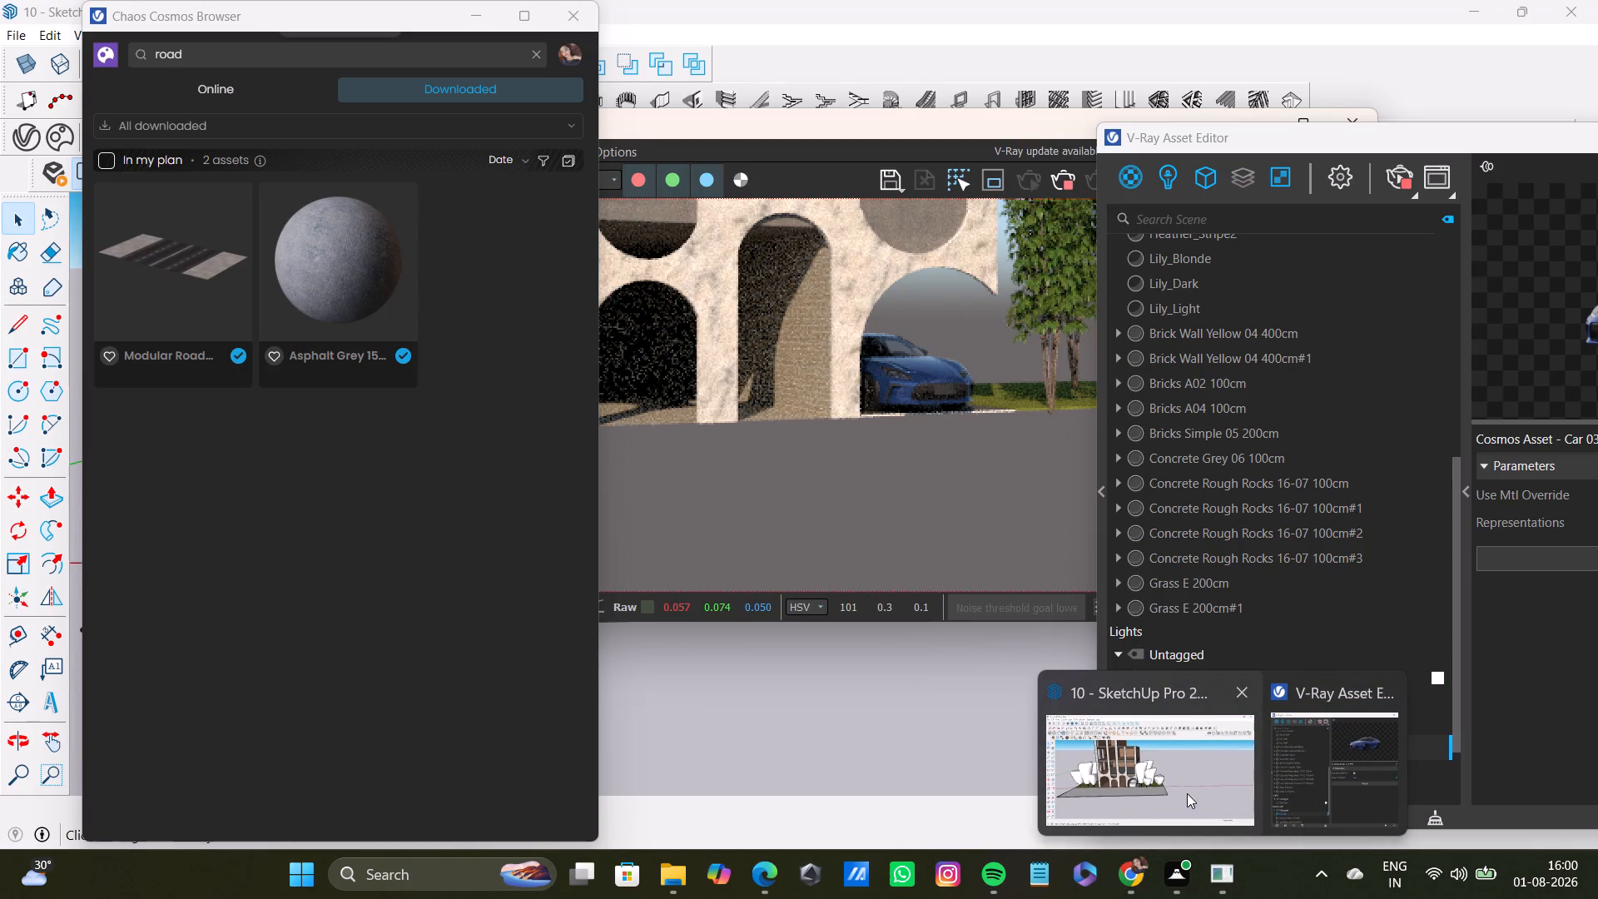
left_click(1187, 793)
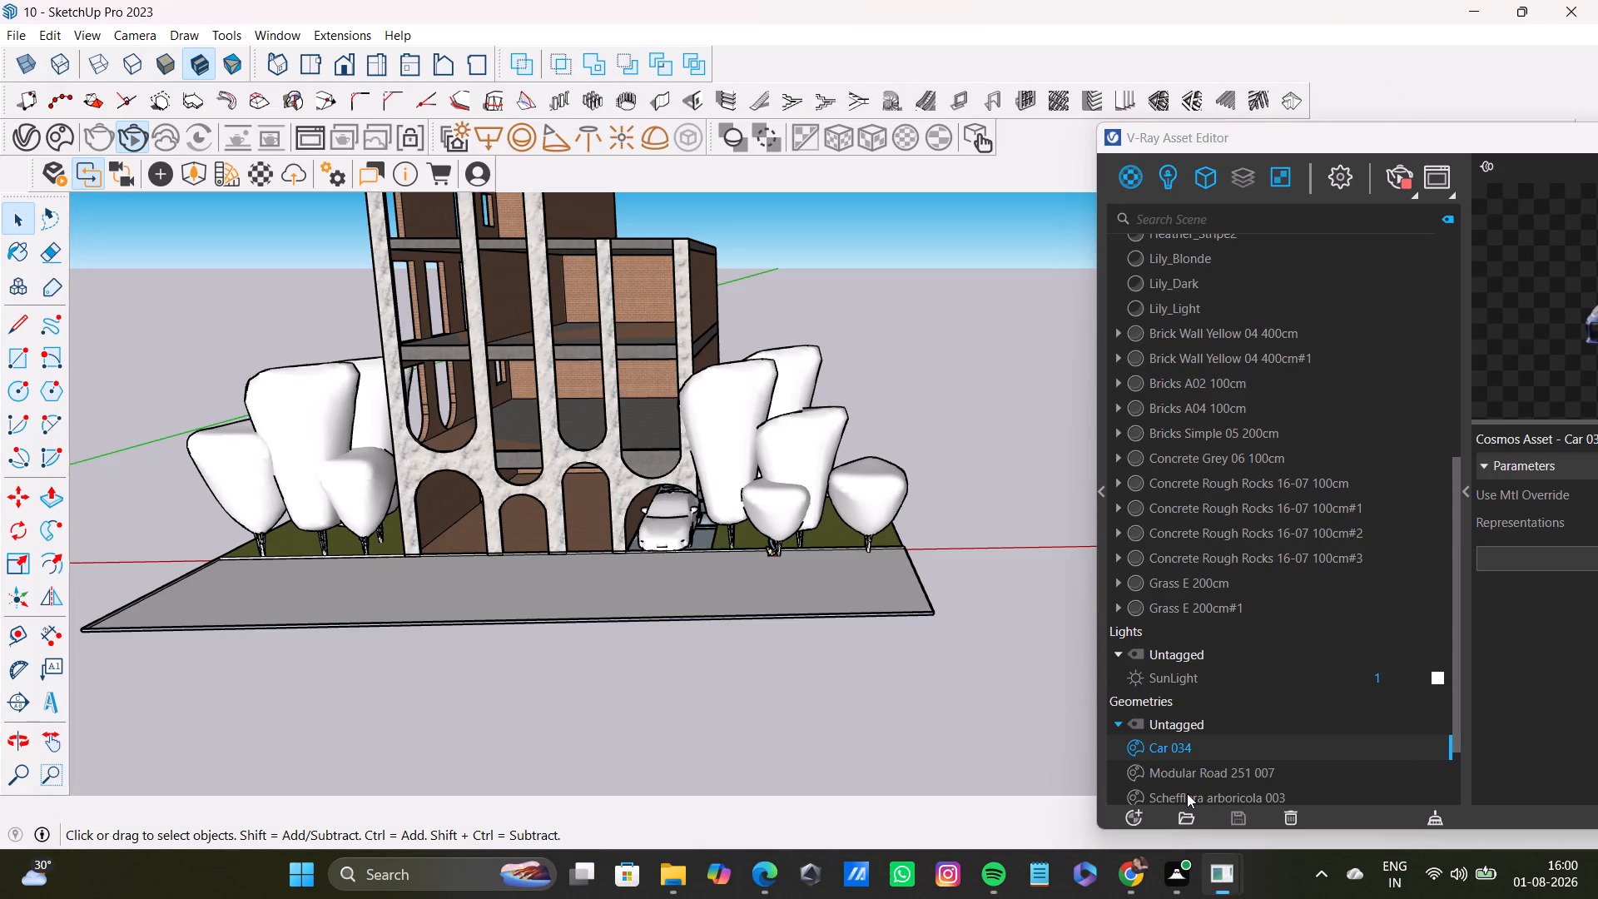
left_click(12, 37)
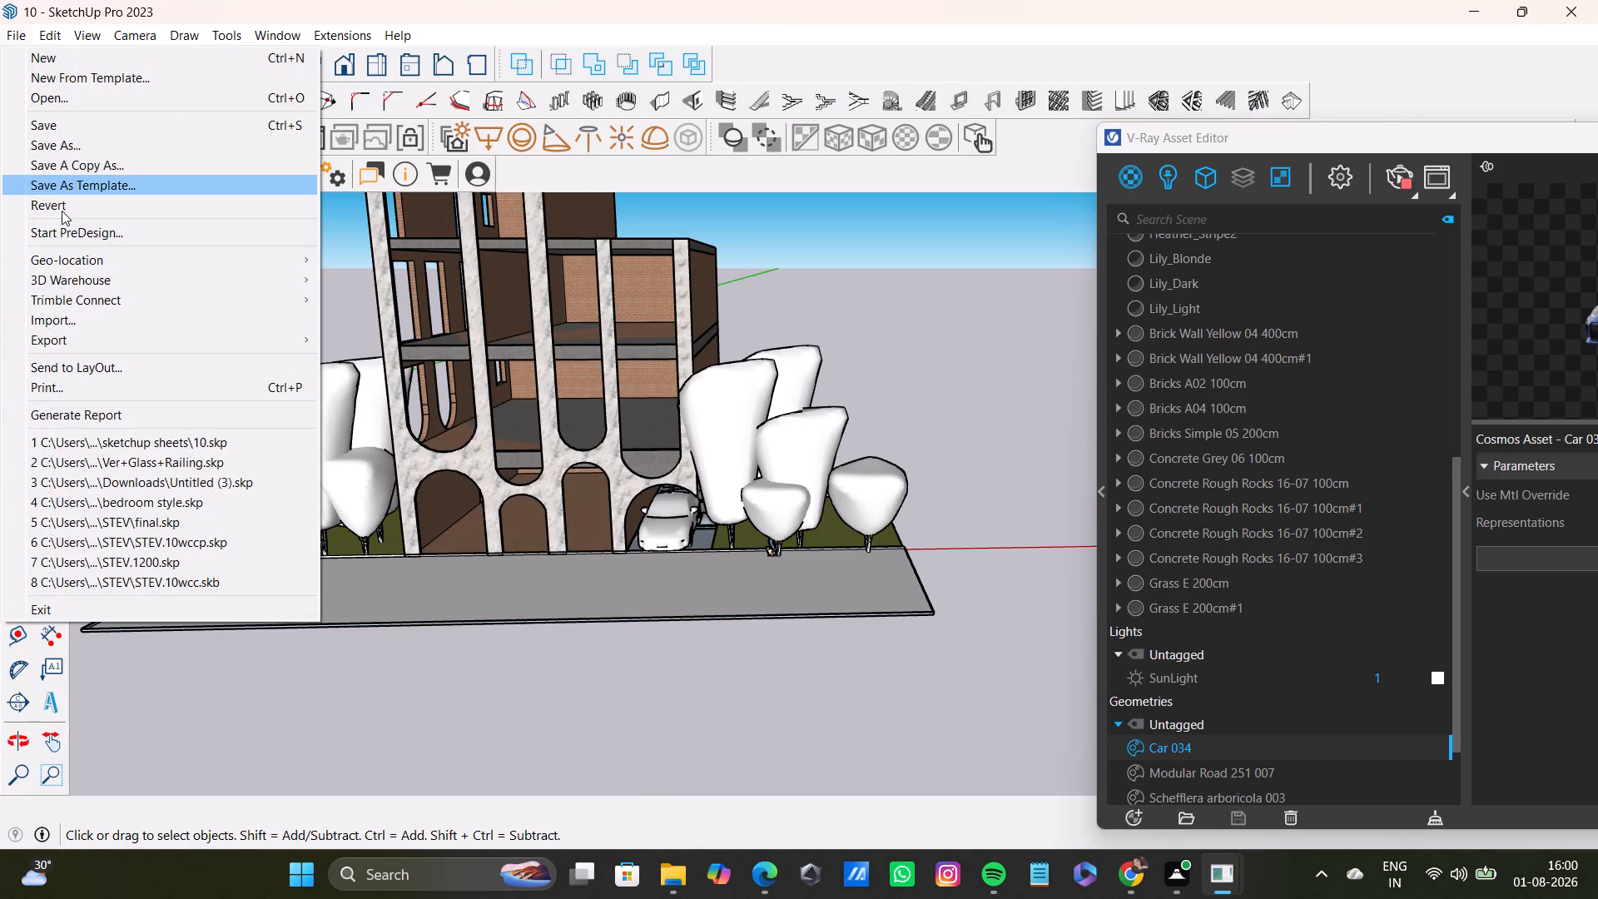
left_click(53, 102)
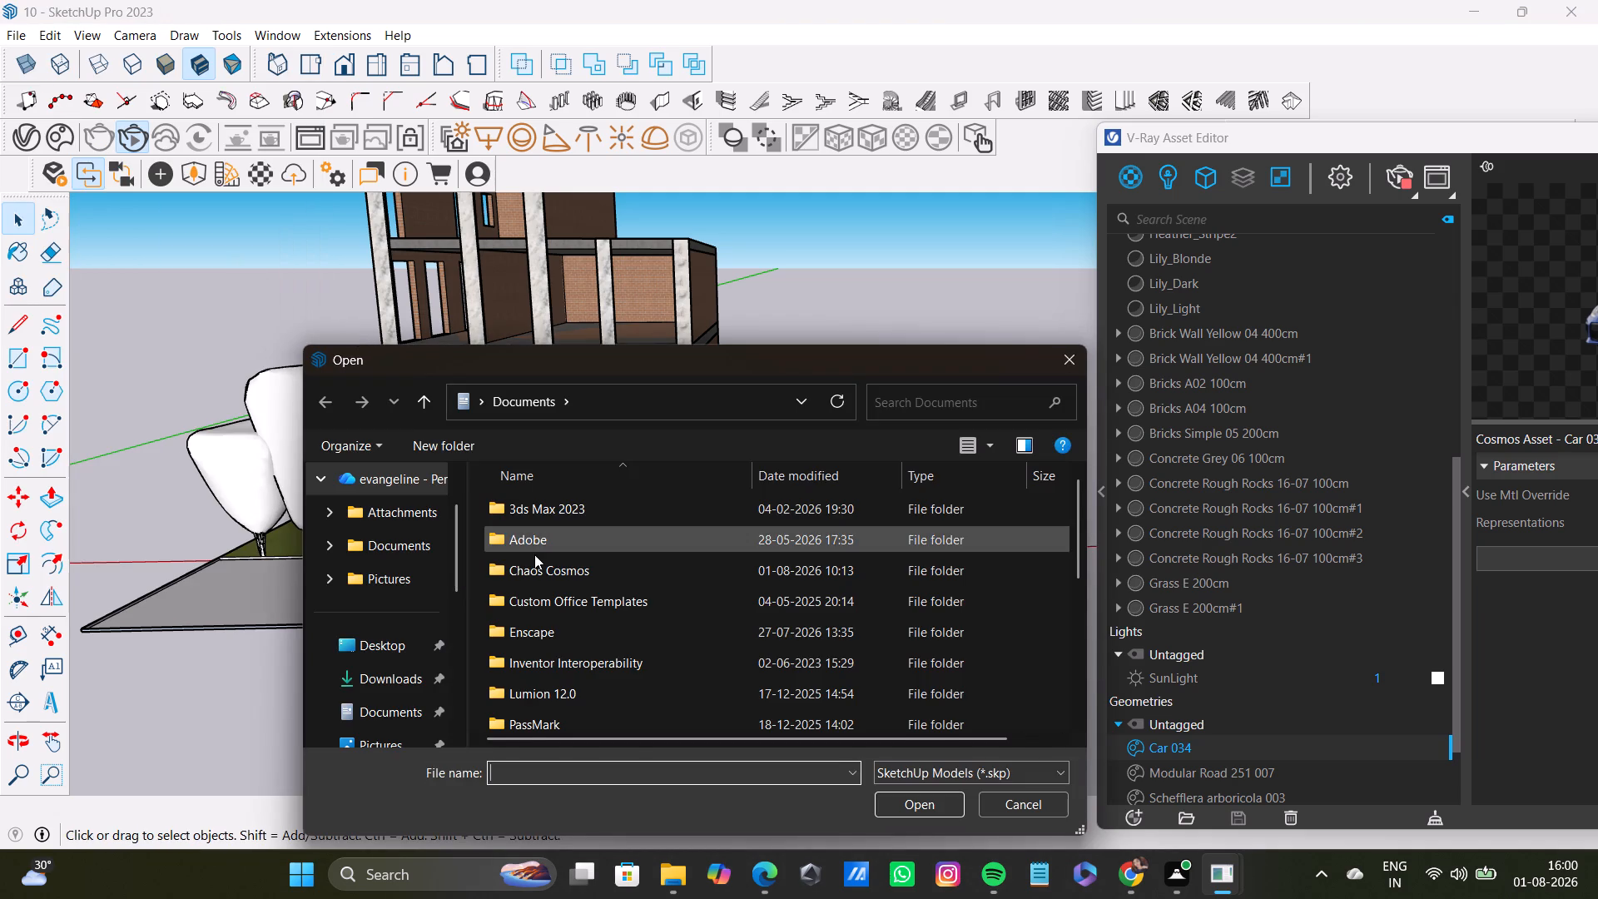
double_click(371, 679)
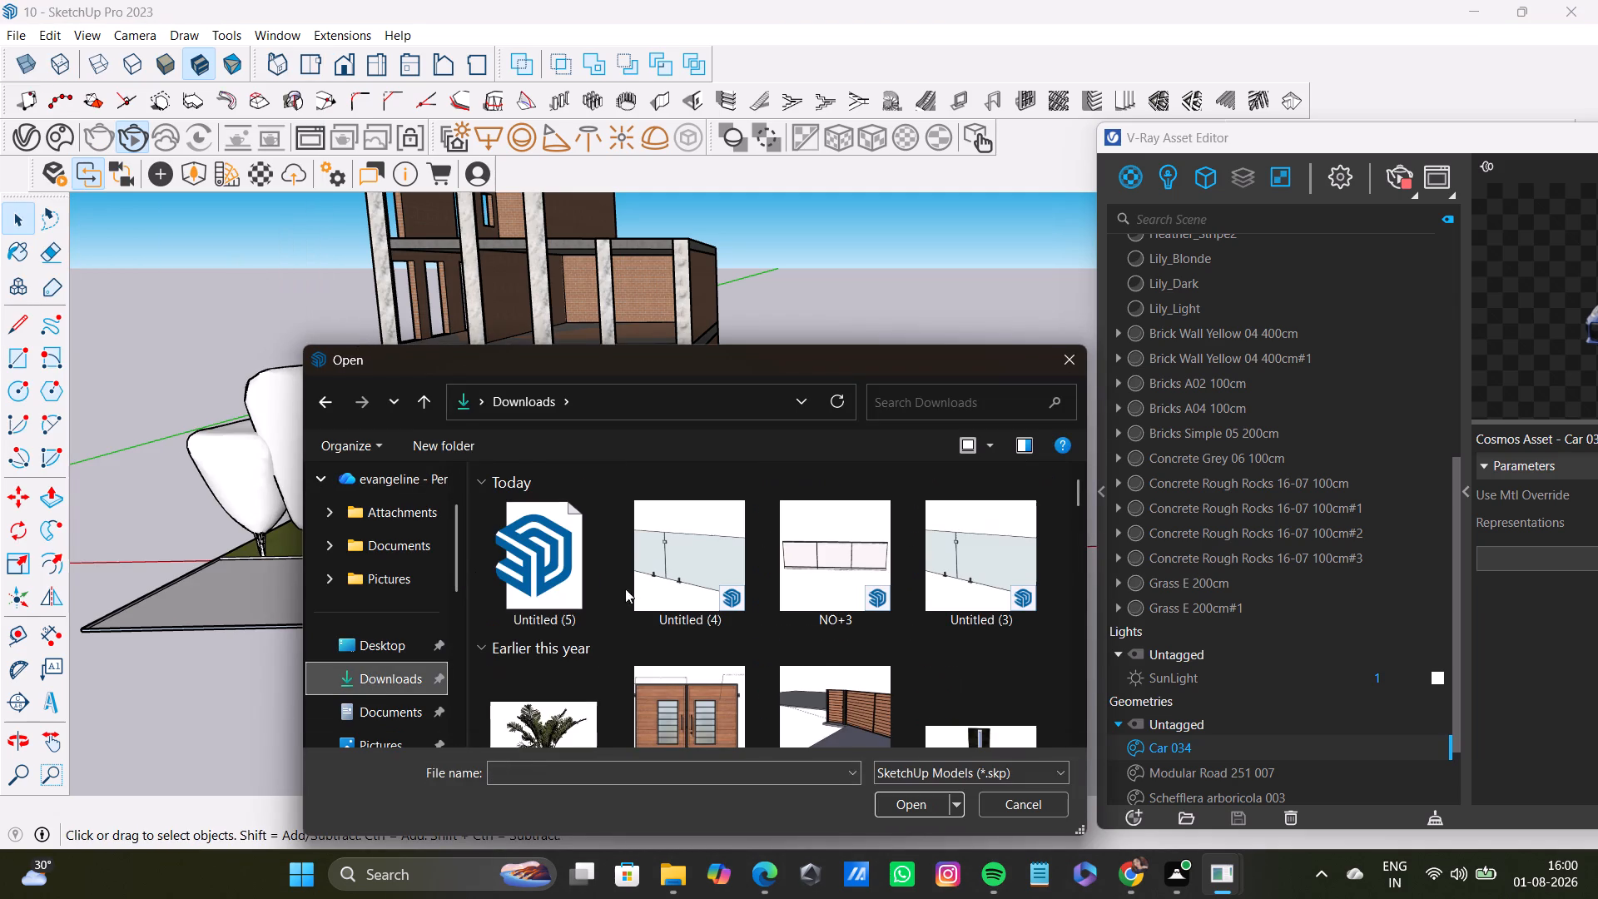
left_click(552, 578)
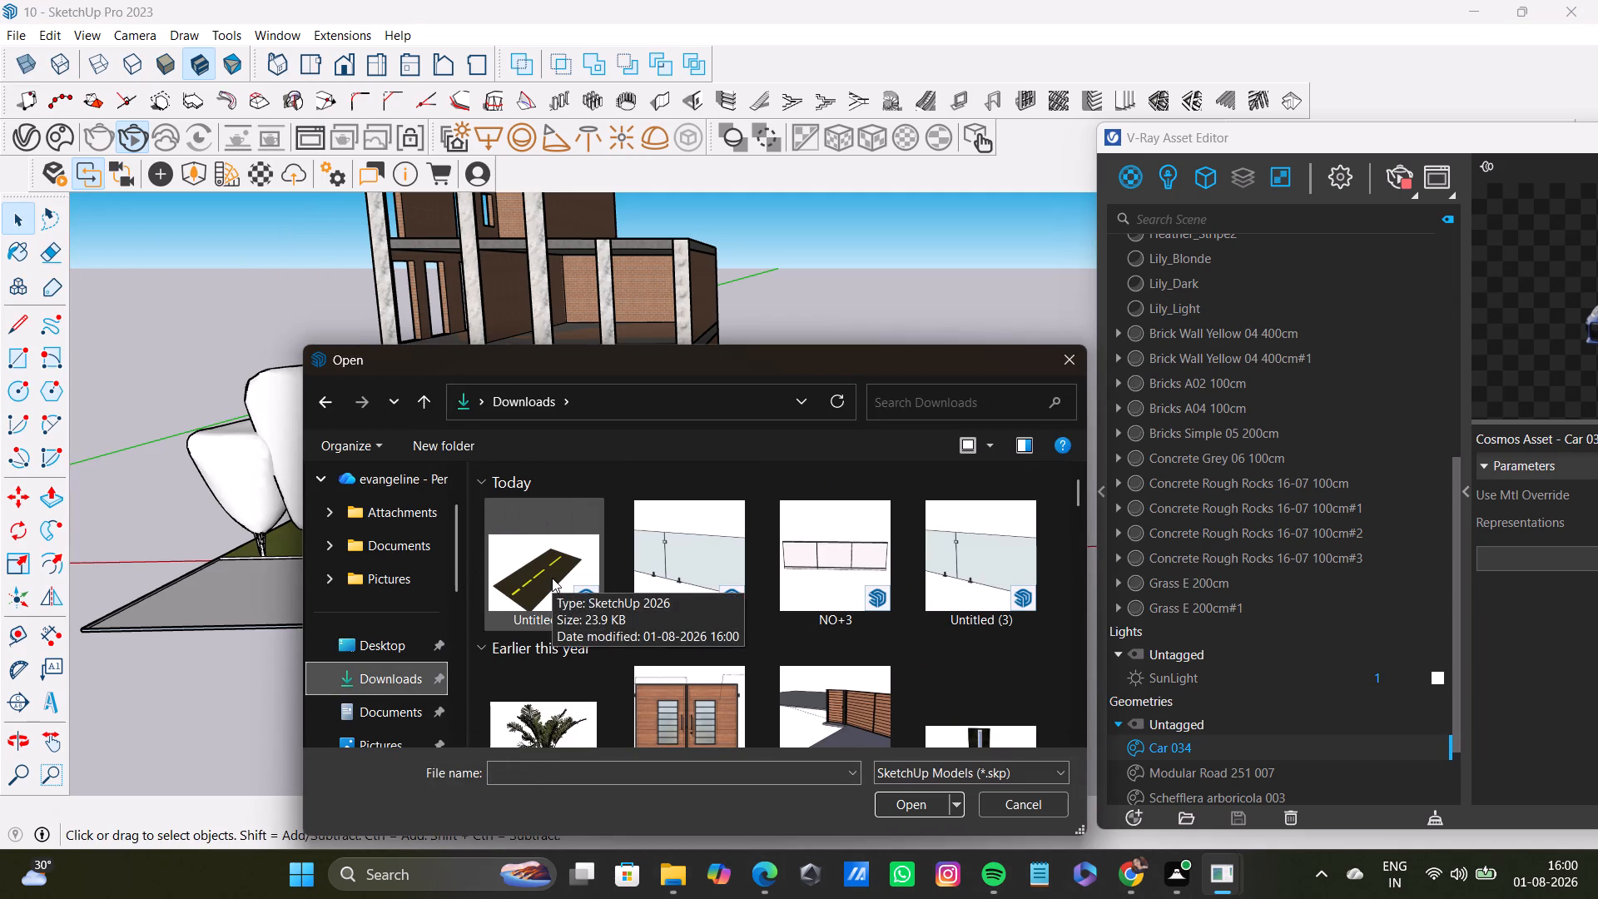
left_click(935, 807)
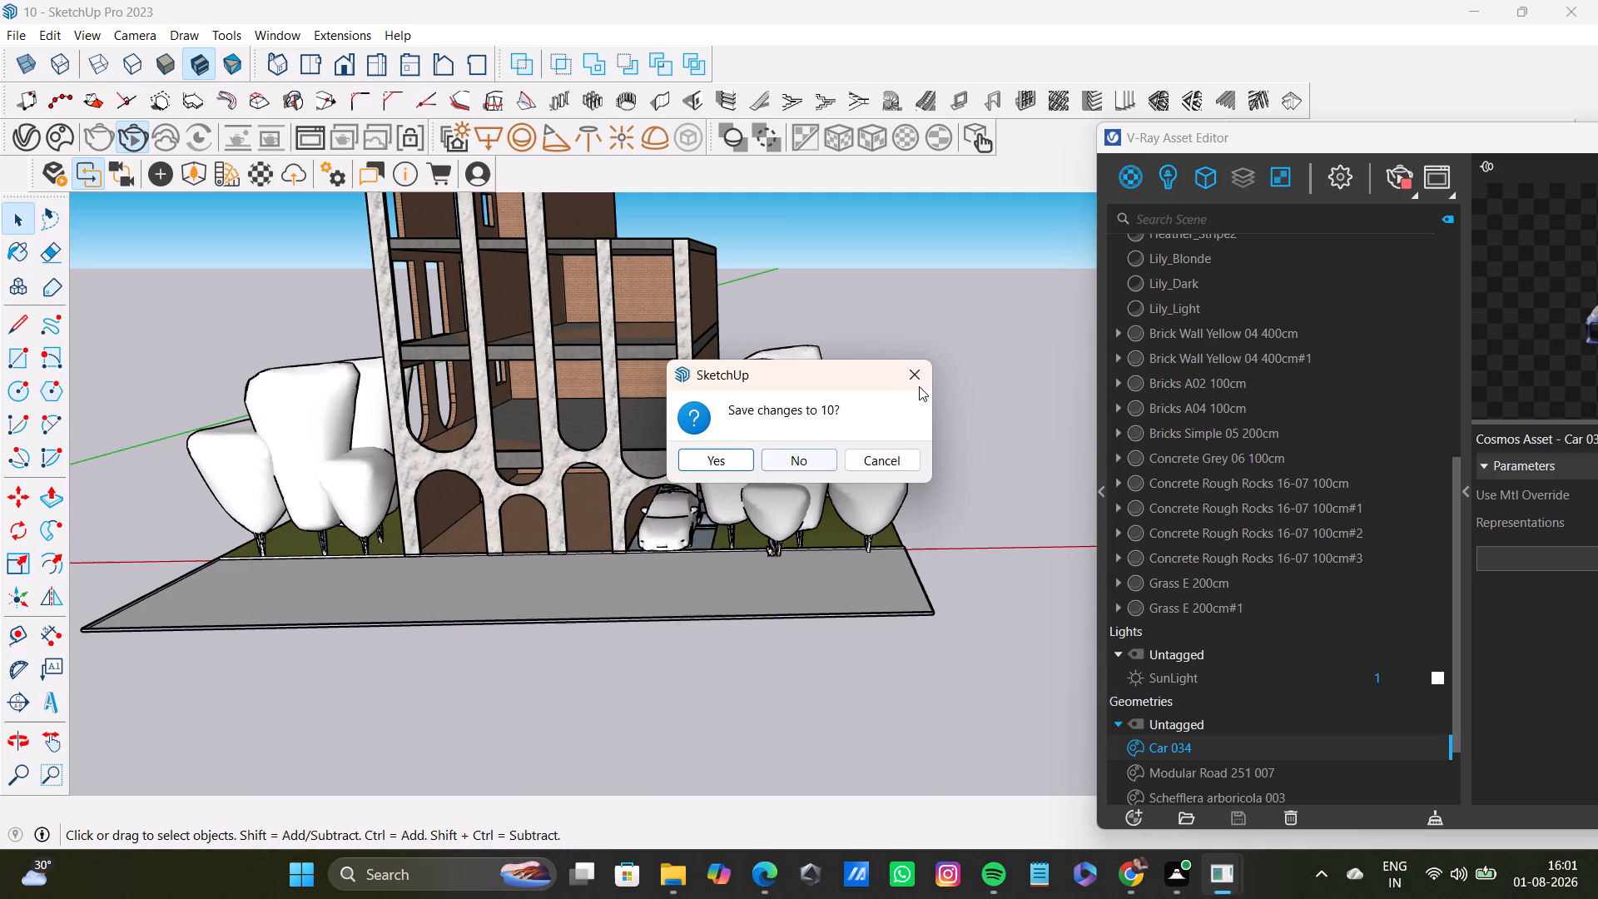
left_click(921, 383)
Import the downloaded Modular Road asset from Chaos Cosmos and place one copy over the strip in front of the building.
middle_click_drag(543, 603, 535, 663)
middle_click_drag(777, 474, 776, 429)
scroll(712, 448, "down", 7)
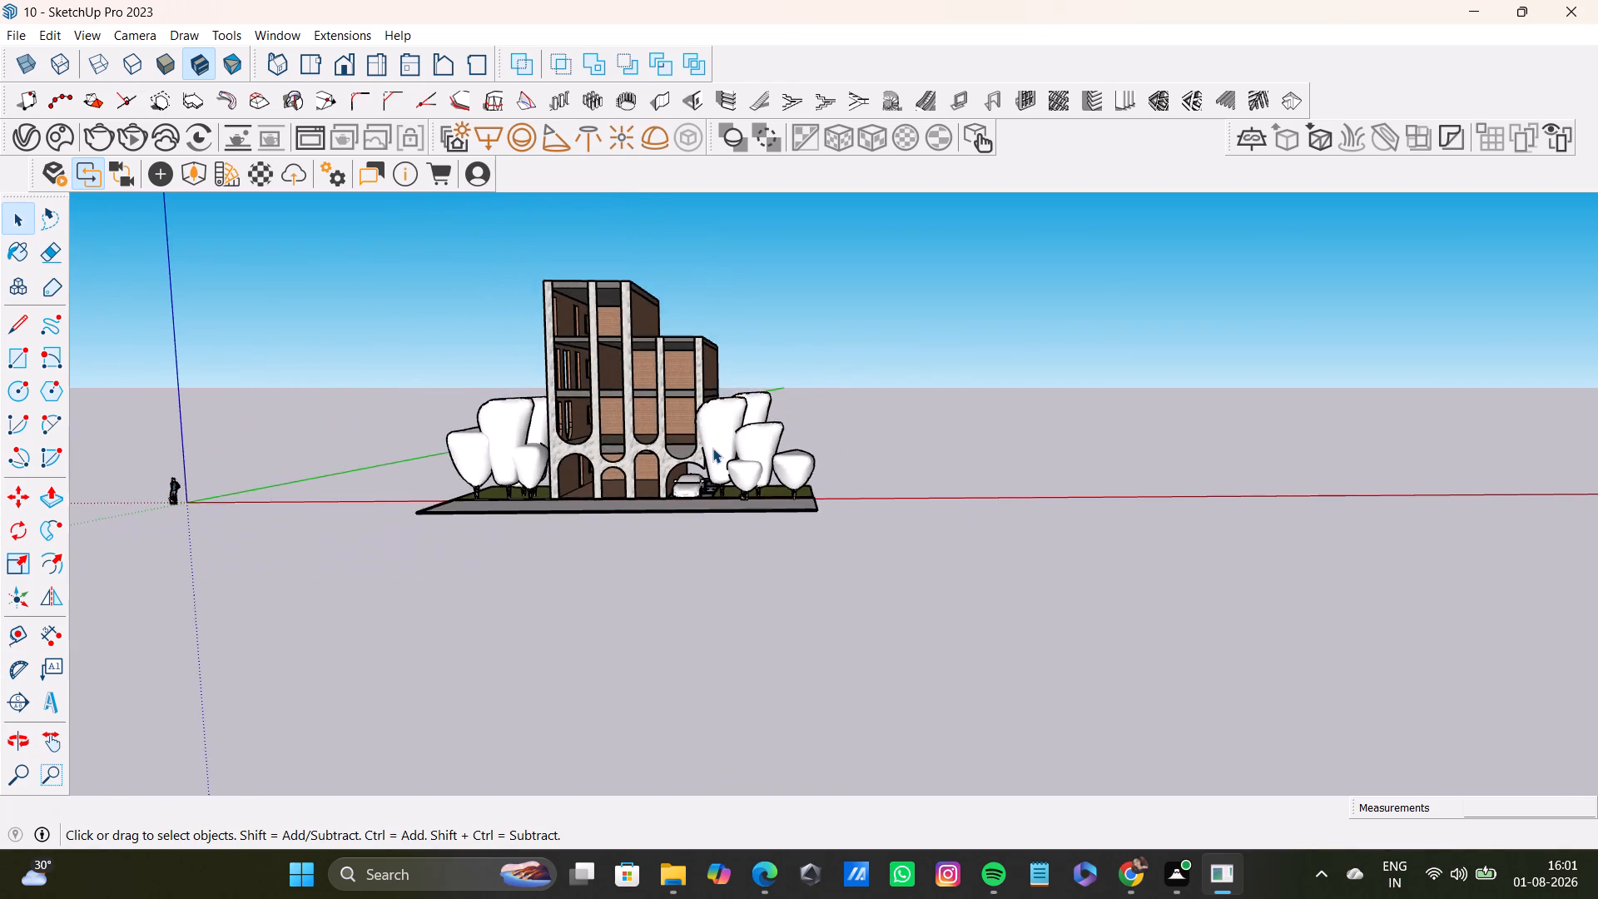
middle_click_drag(712, 448, 731, 533)
scroll(568, 484, "up", 3)
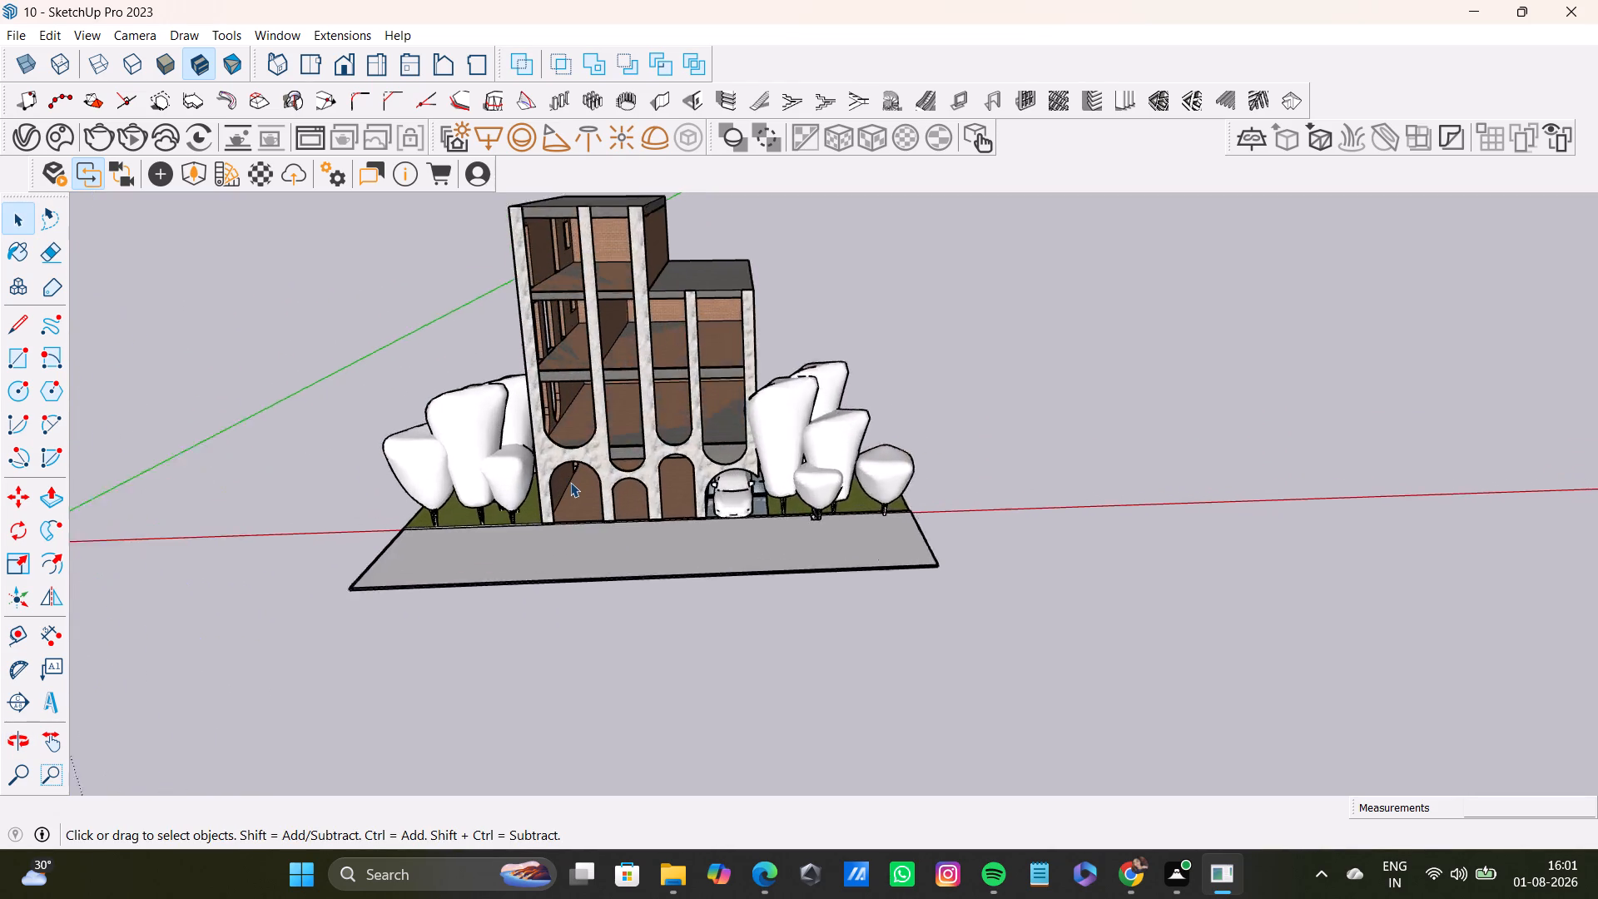
scroll(570, 482, "up", 3)
middle_click_drag(584, 479, 618, 524)
middle_click_drag(657, 466, 668, 412)
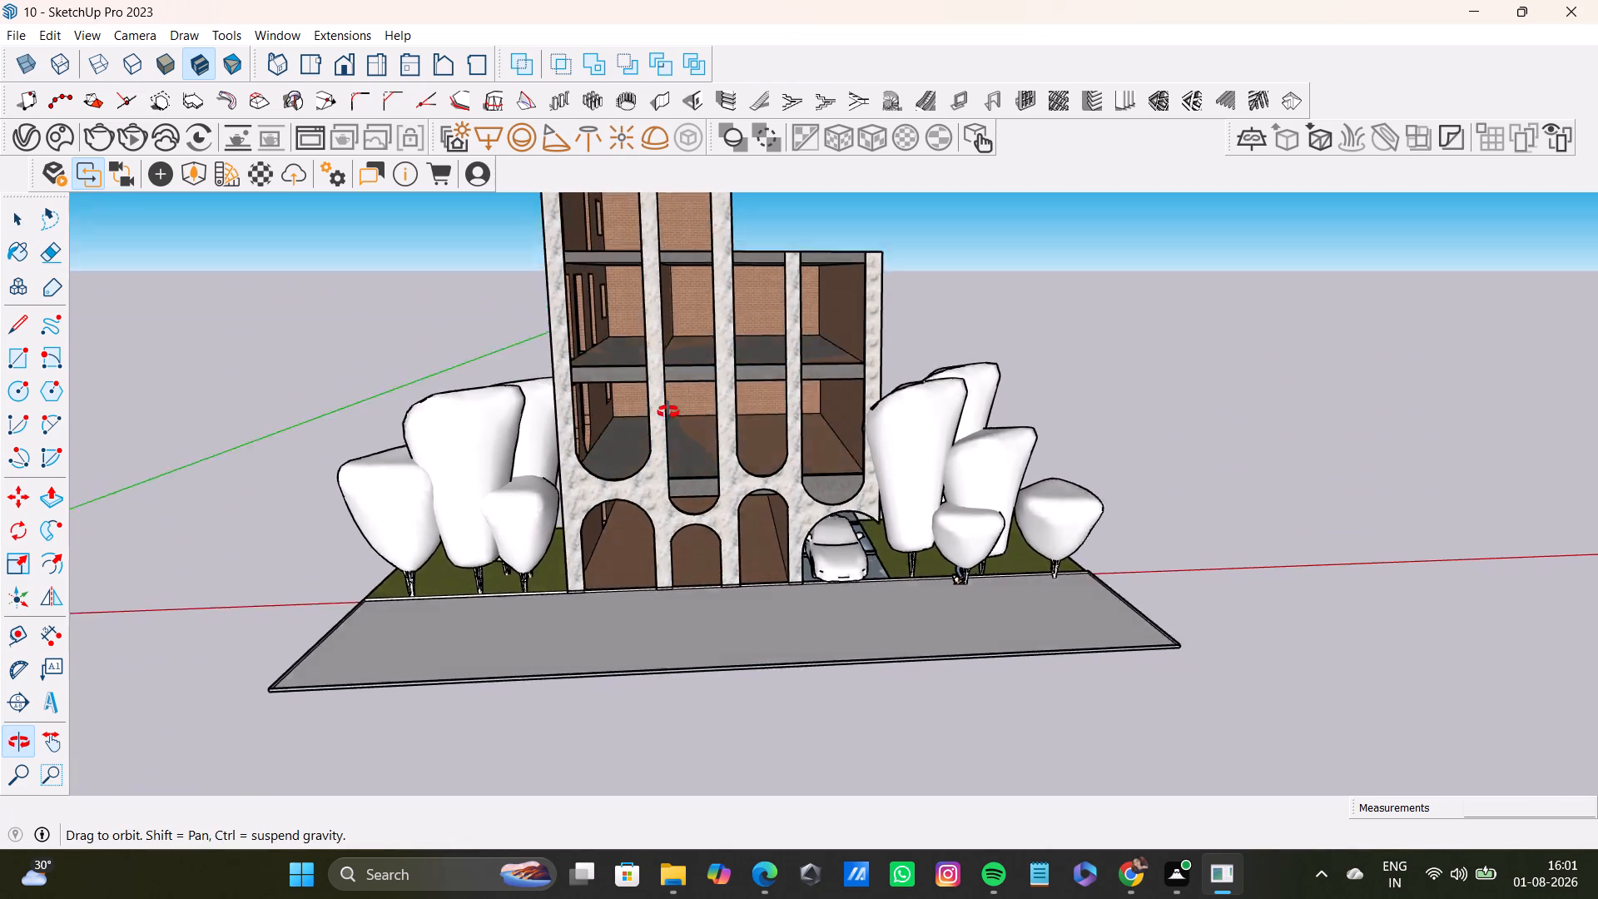
middle_click_drag(668, 412, 561, 379)
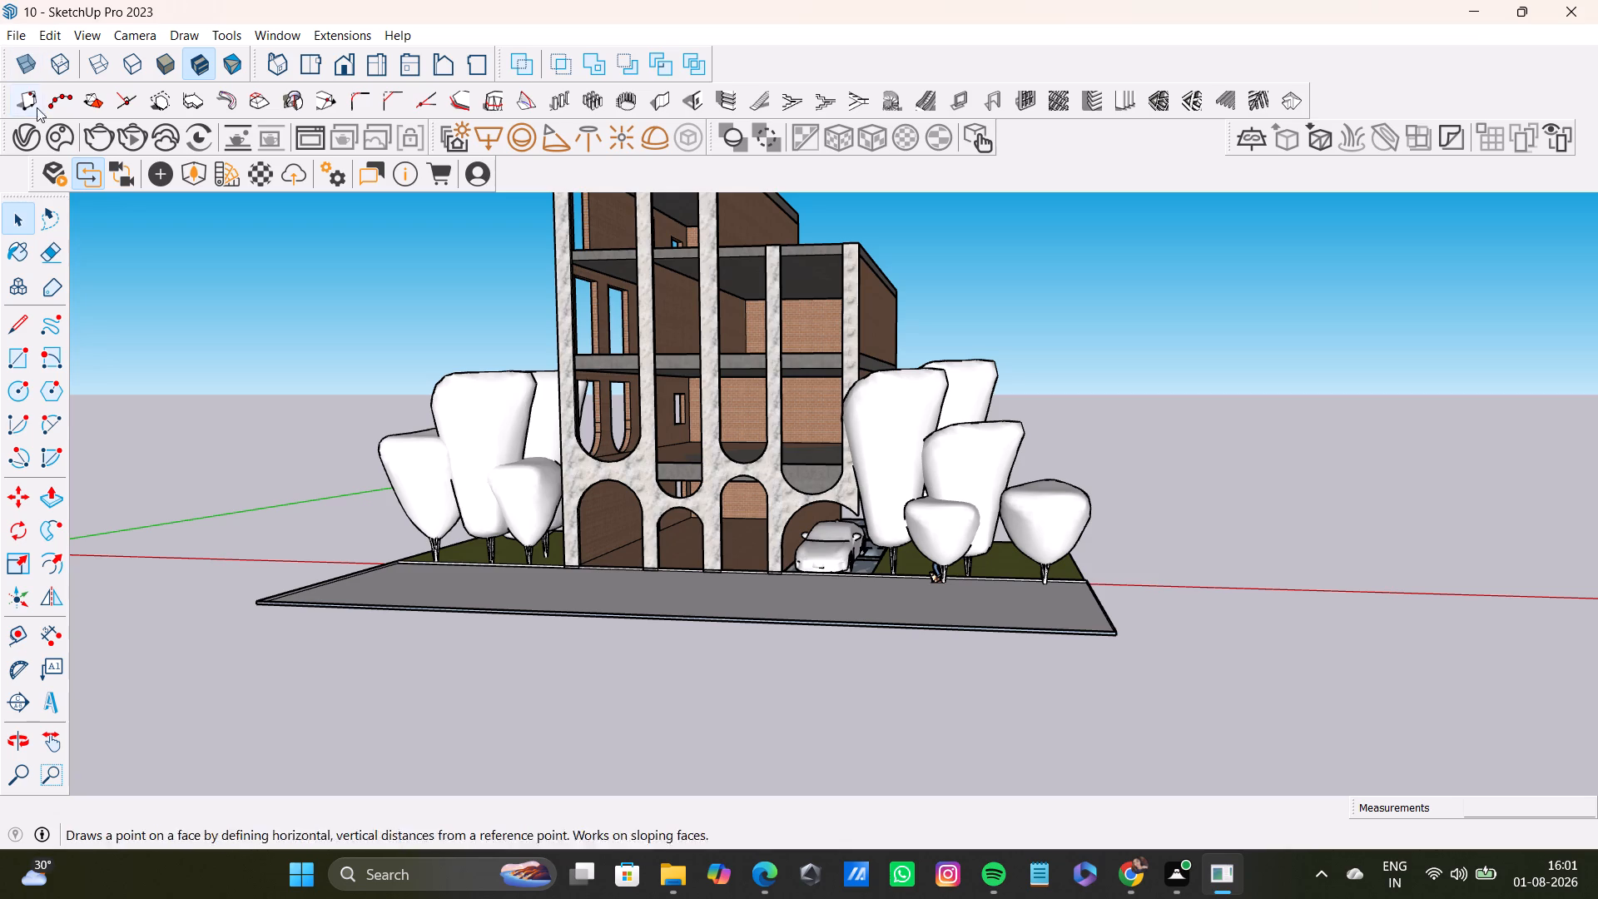
left_click(58, 143)
left_click(229, 271)
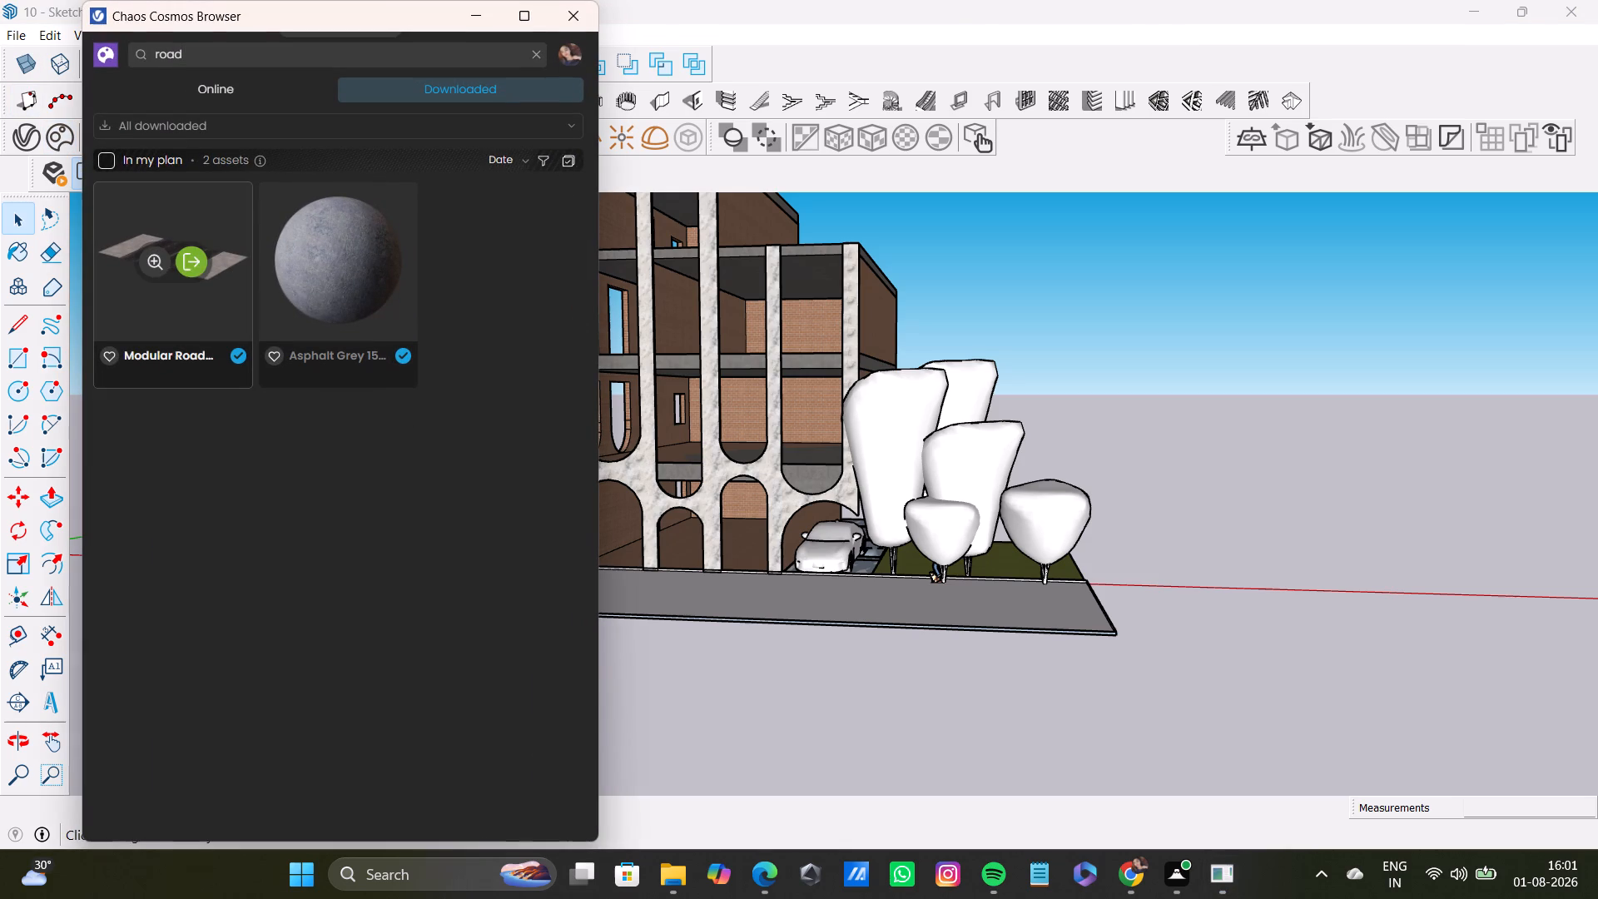
left_click(186, 272)
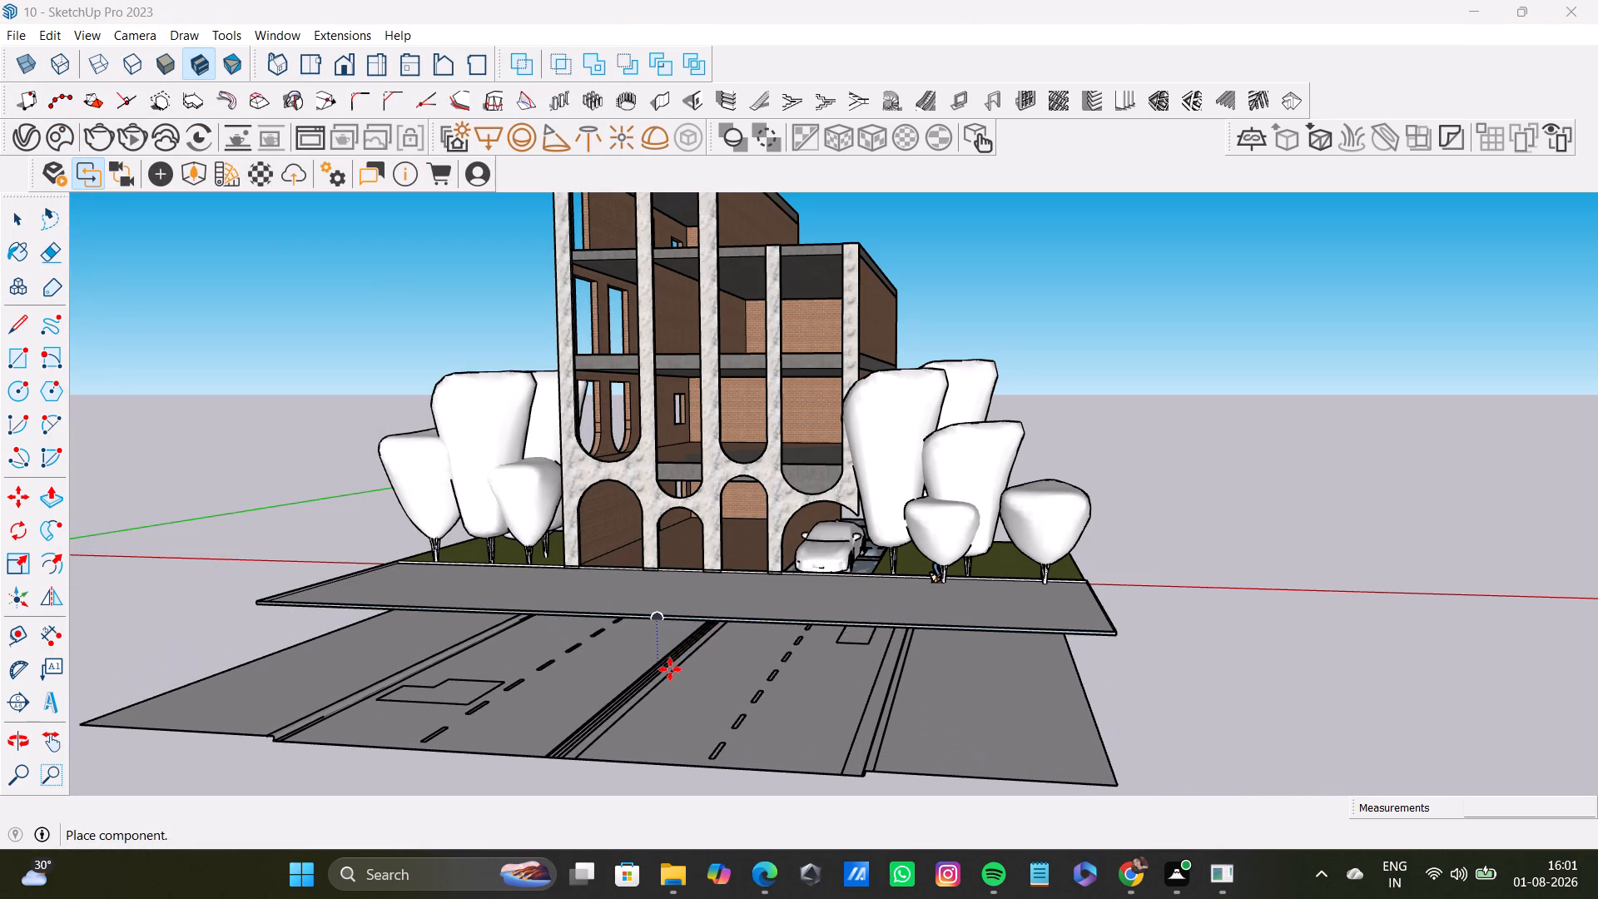
left_click(799, 628)
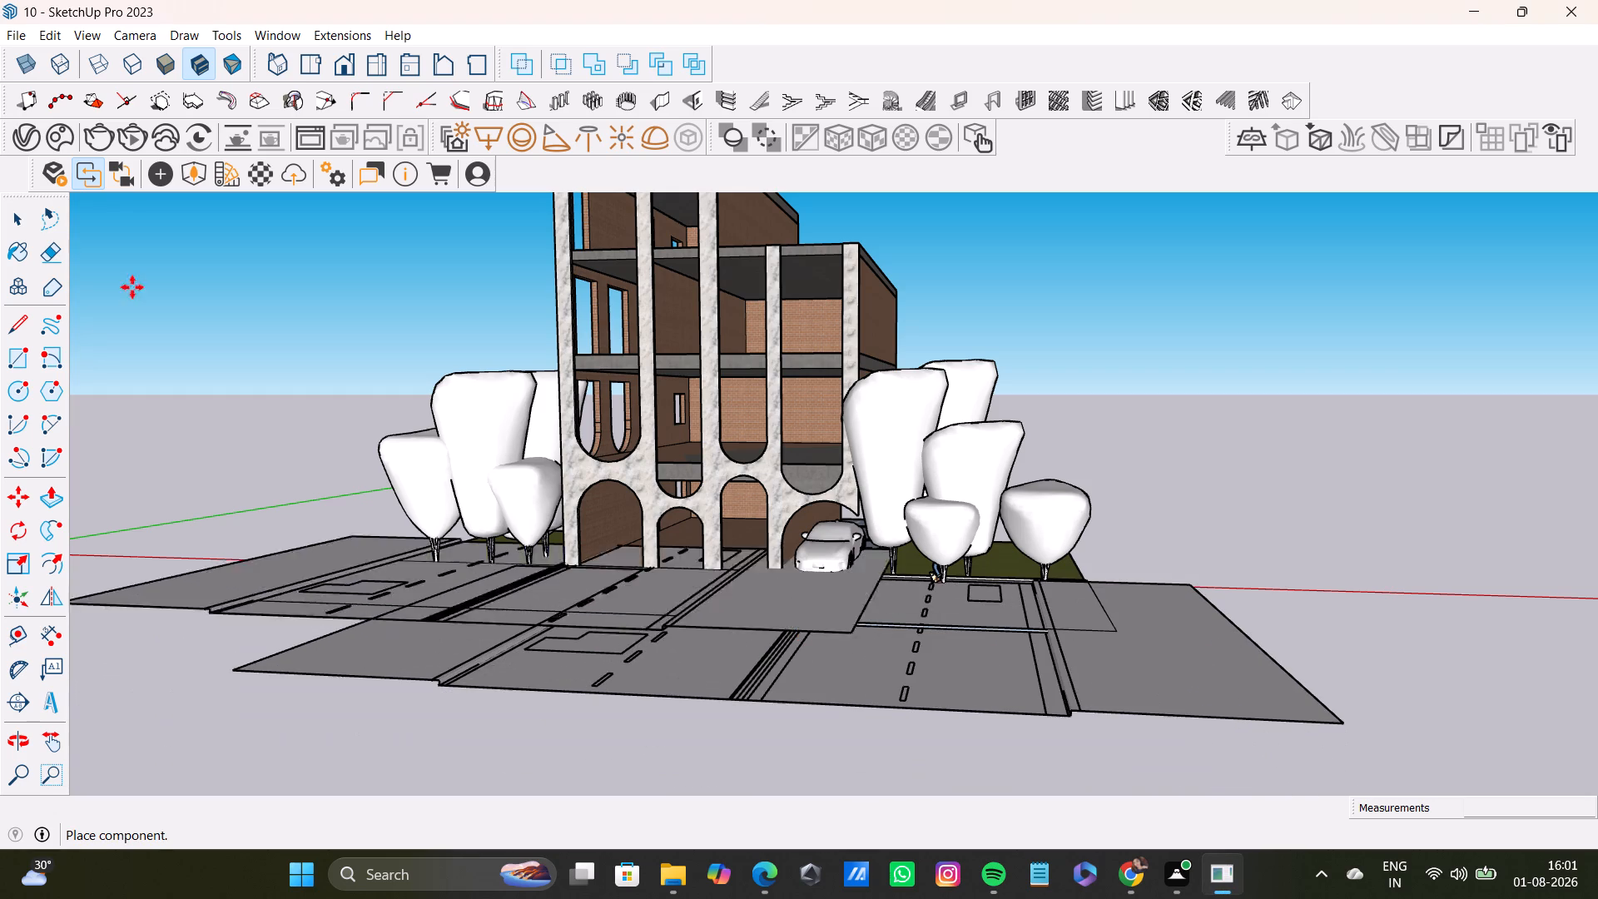
key("space")
left_click(482, 10)
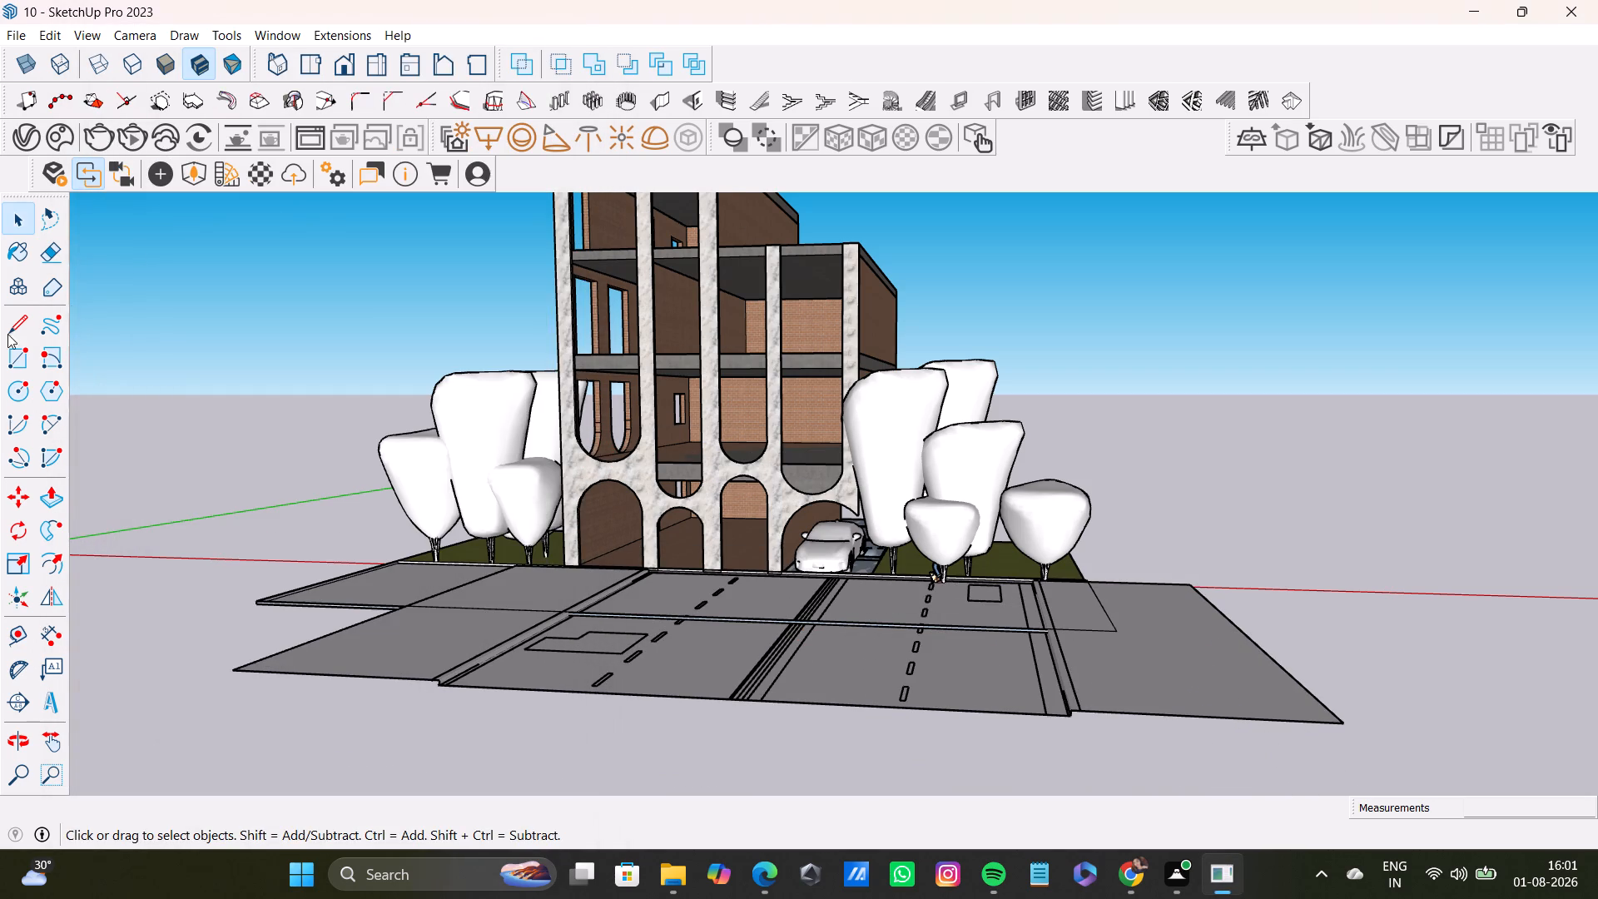
Move the road about 14' 8" so its back corner lines up with the back corner of the strip, away from the car.
left_click(1208, 684)
key("m")
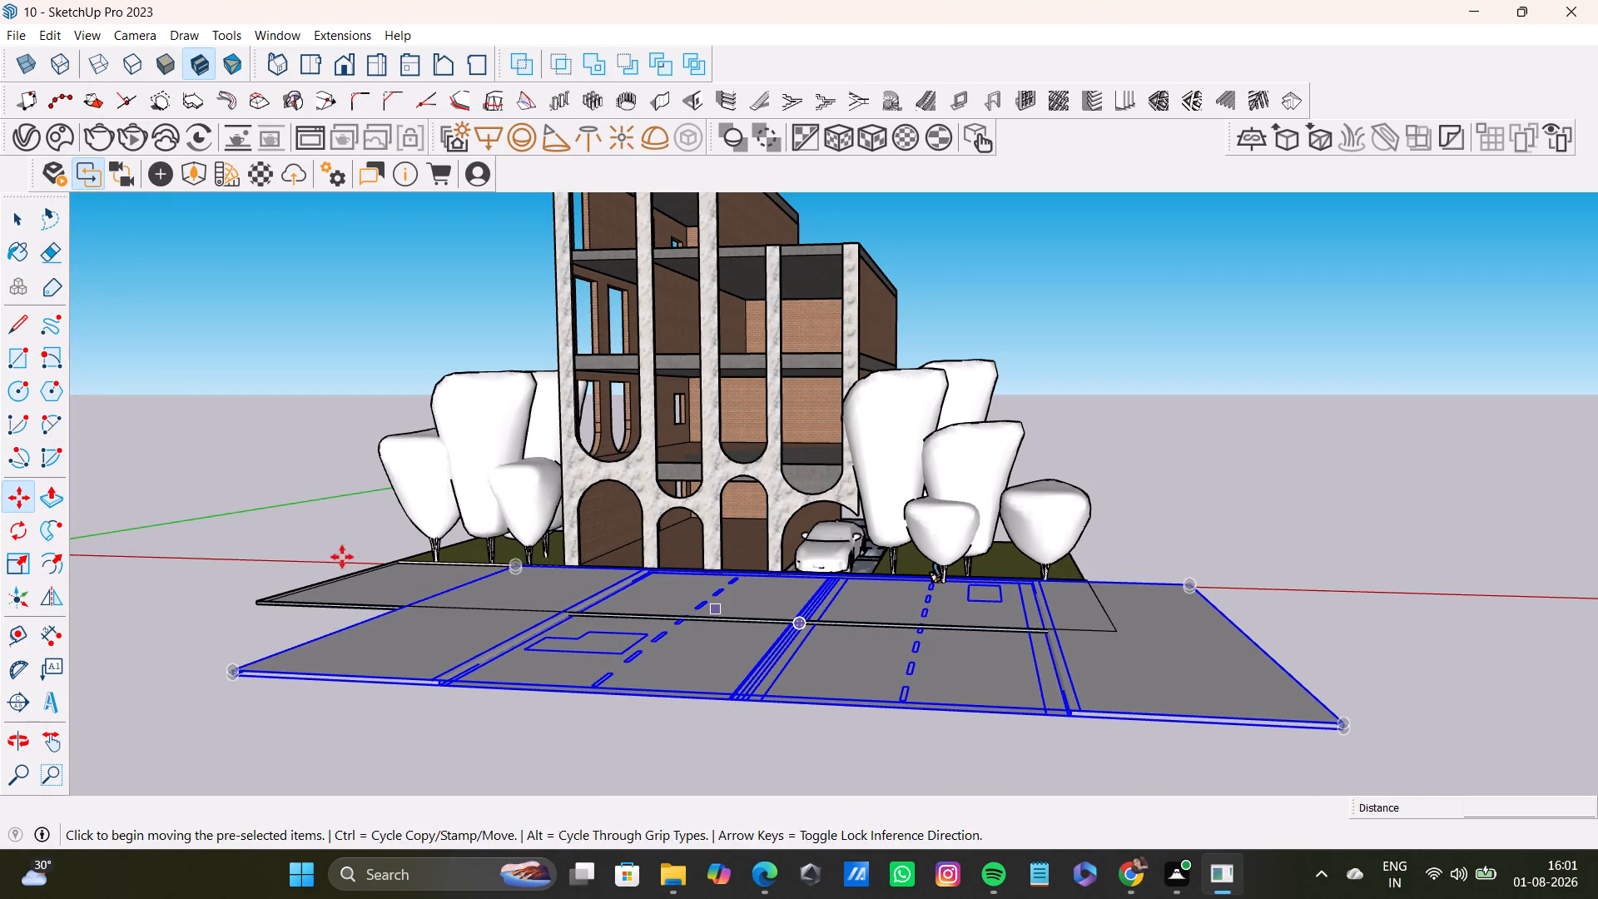
middle_click_drag(504, 621, 677, 618, "shift")
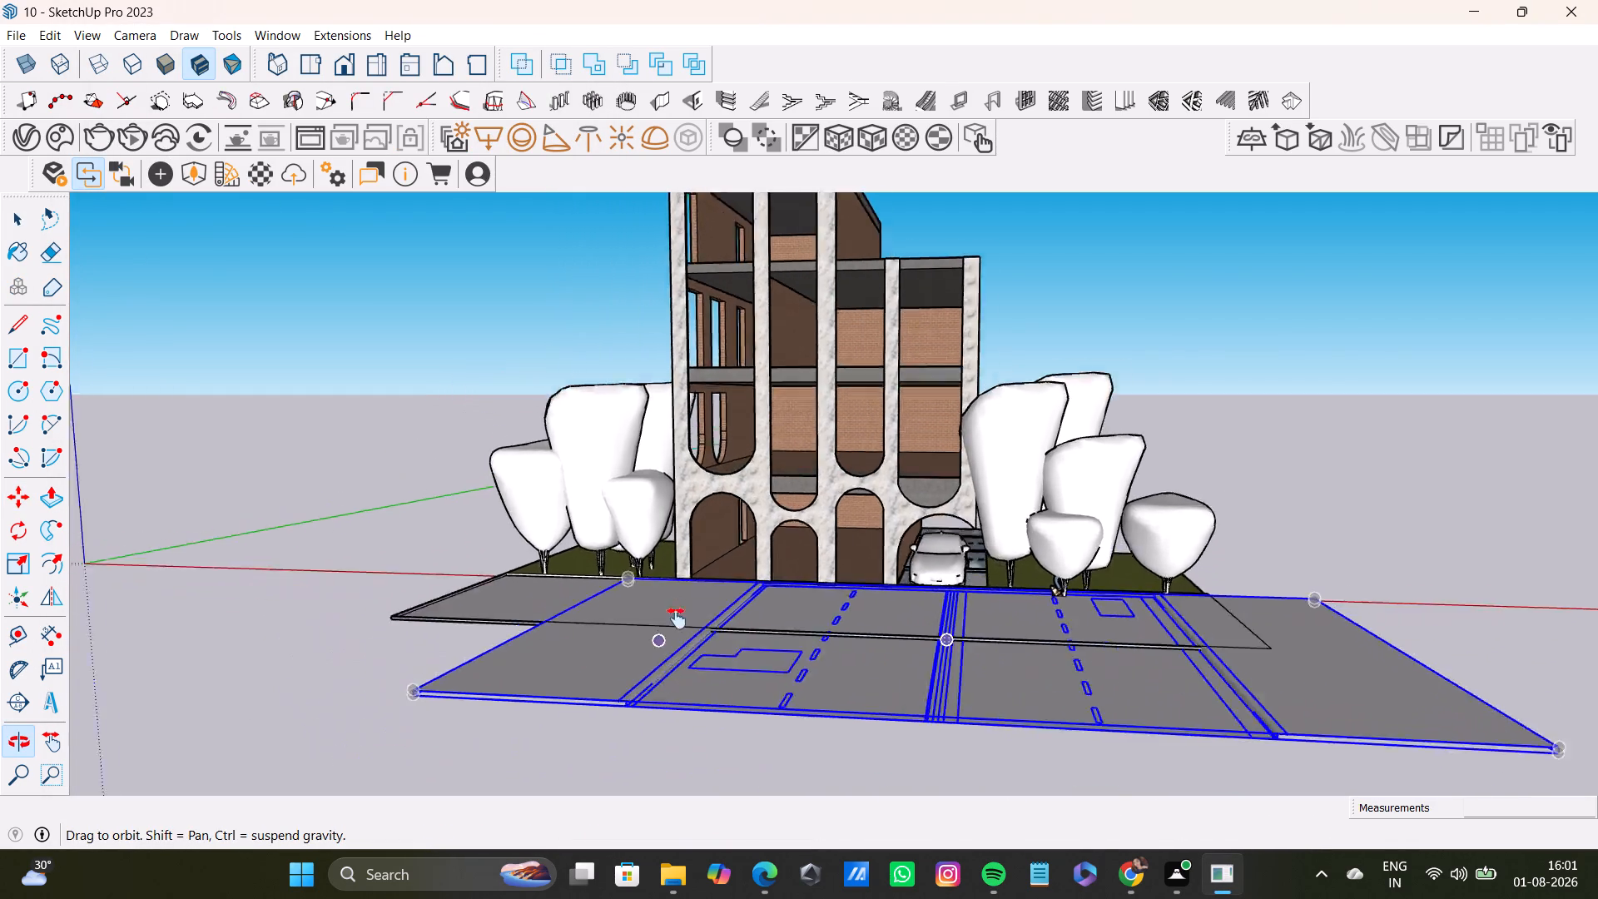
middle_click_drag(677, 618, 821, 466, "shift")
middle_click_drag(849, 564, 942, 733)
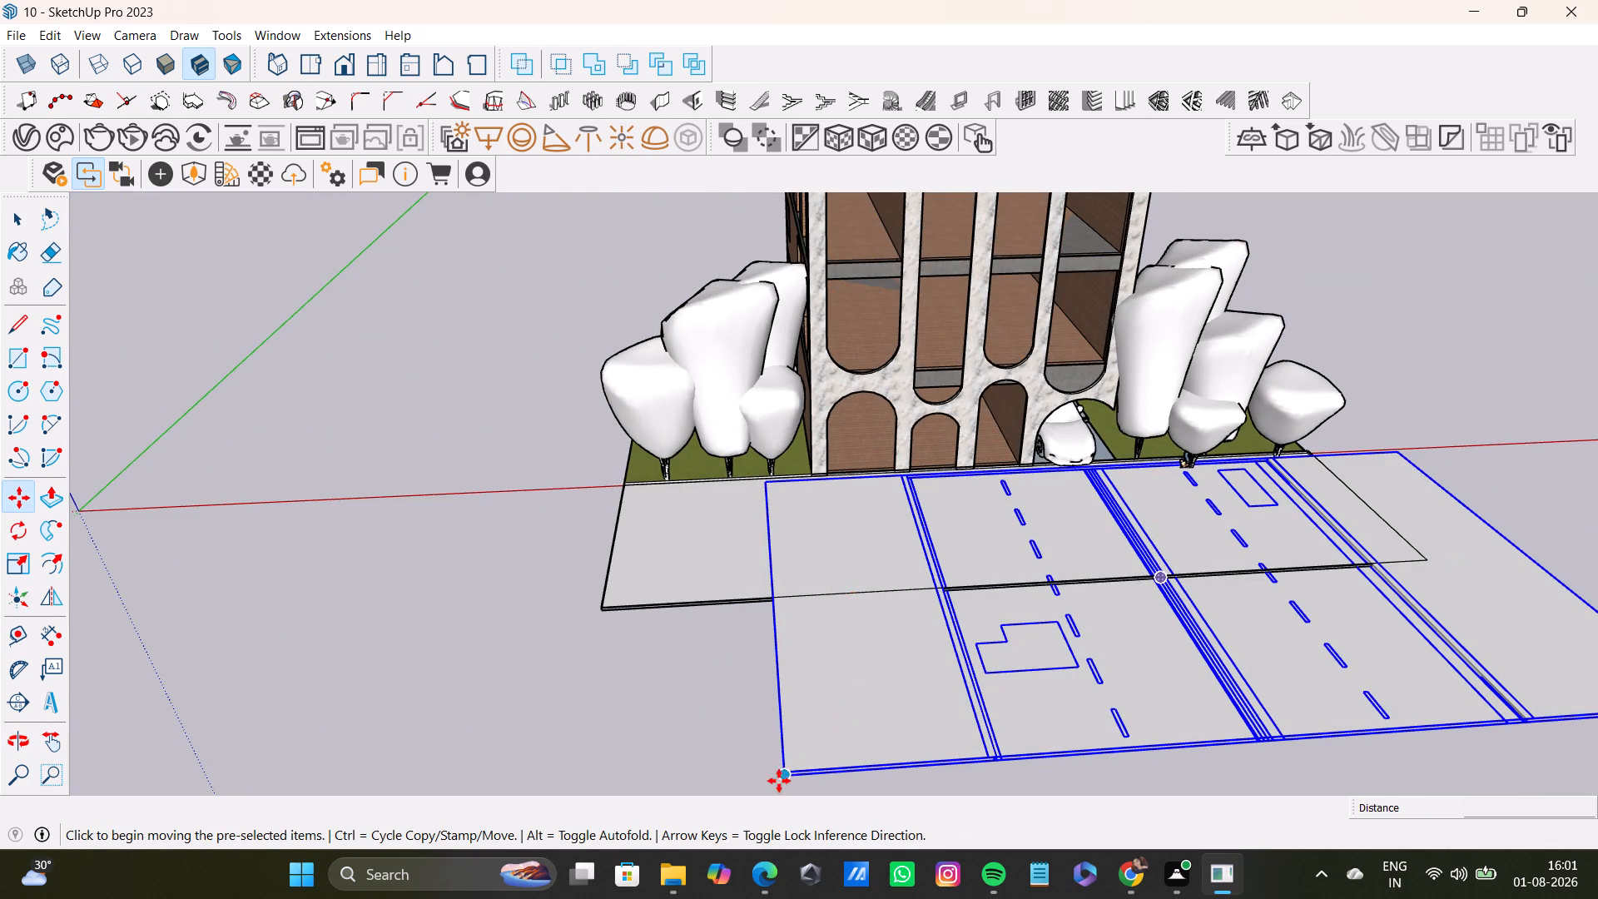
left_click_drag(784, 777, 557, 742)
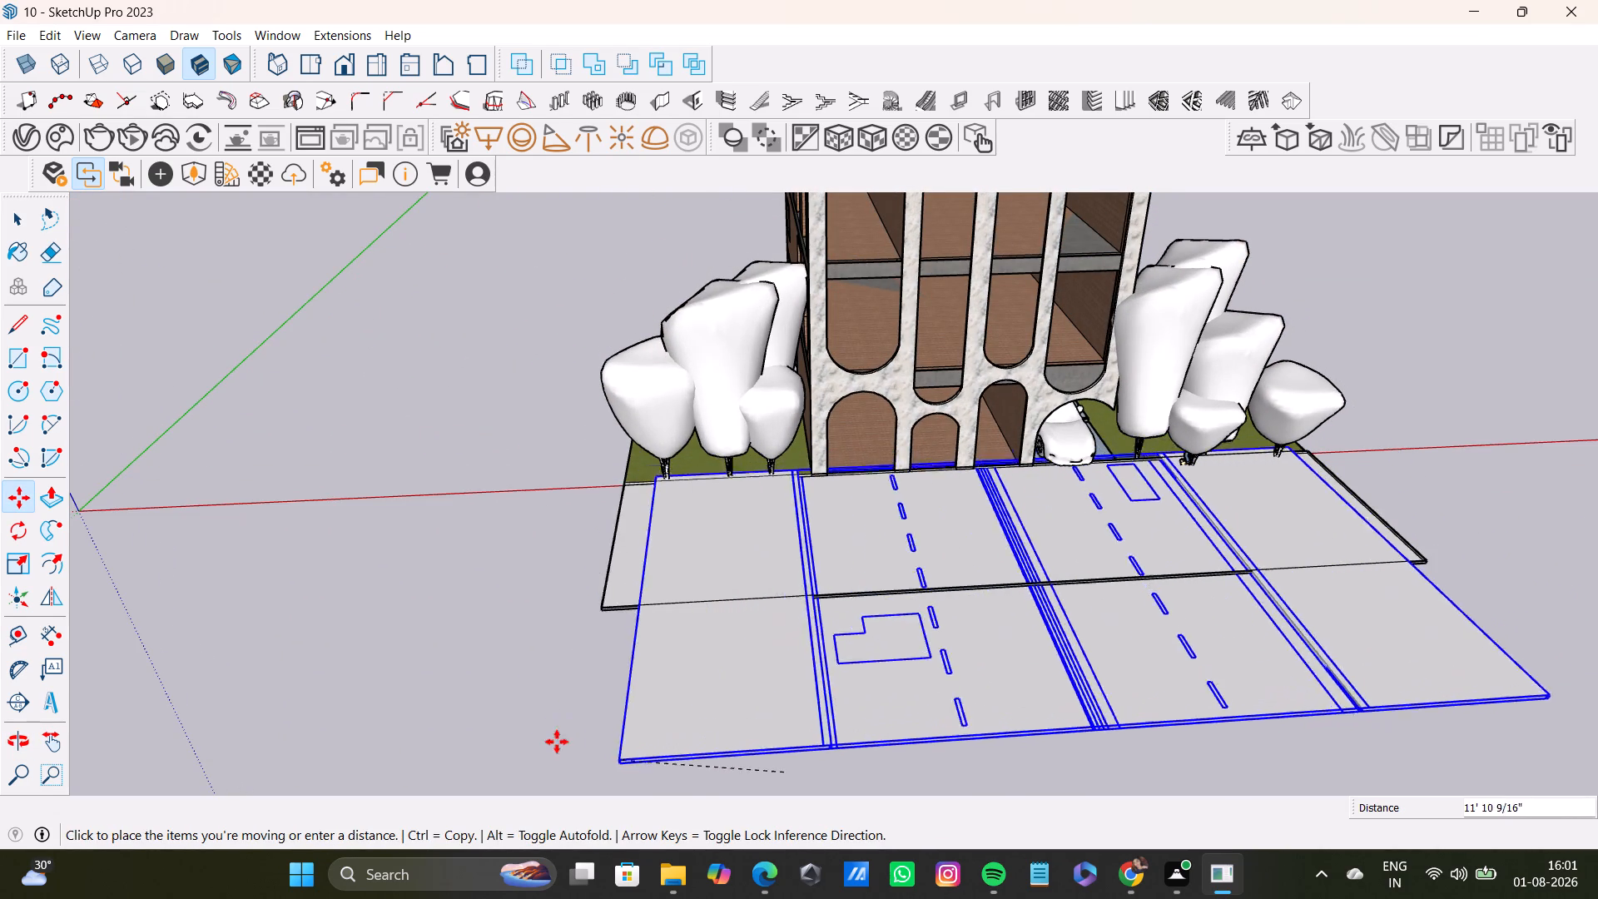
left_click_drag(557, 742, 578, 703)
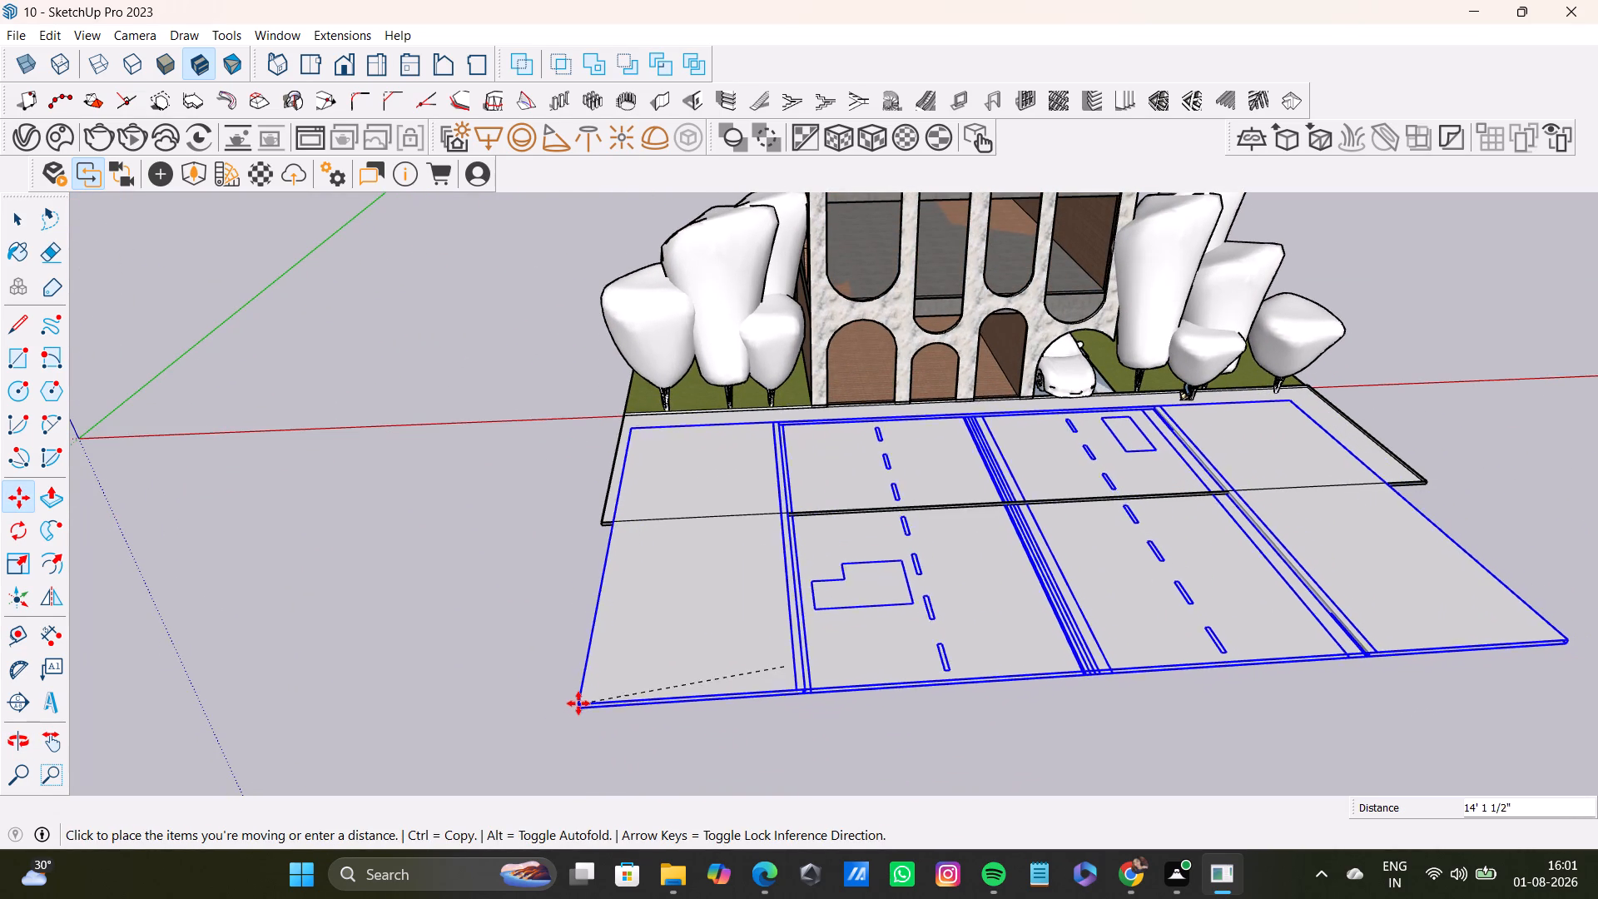
left_click_drag(578, 703, 573, 679)
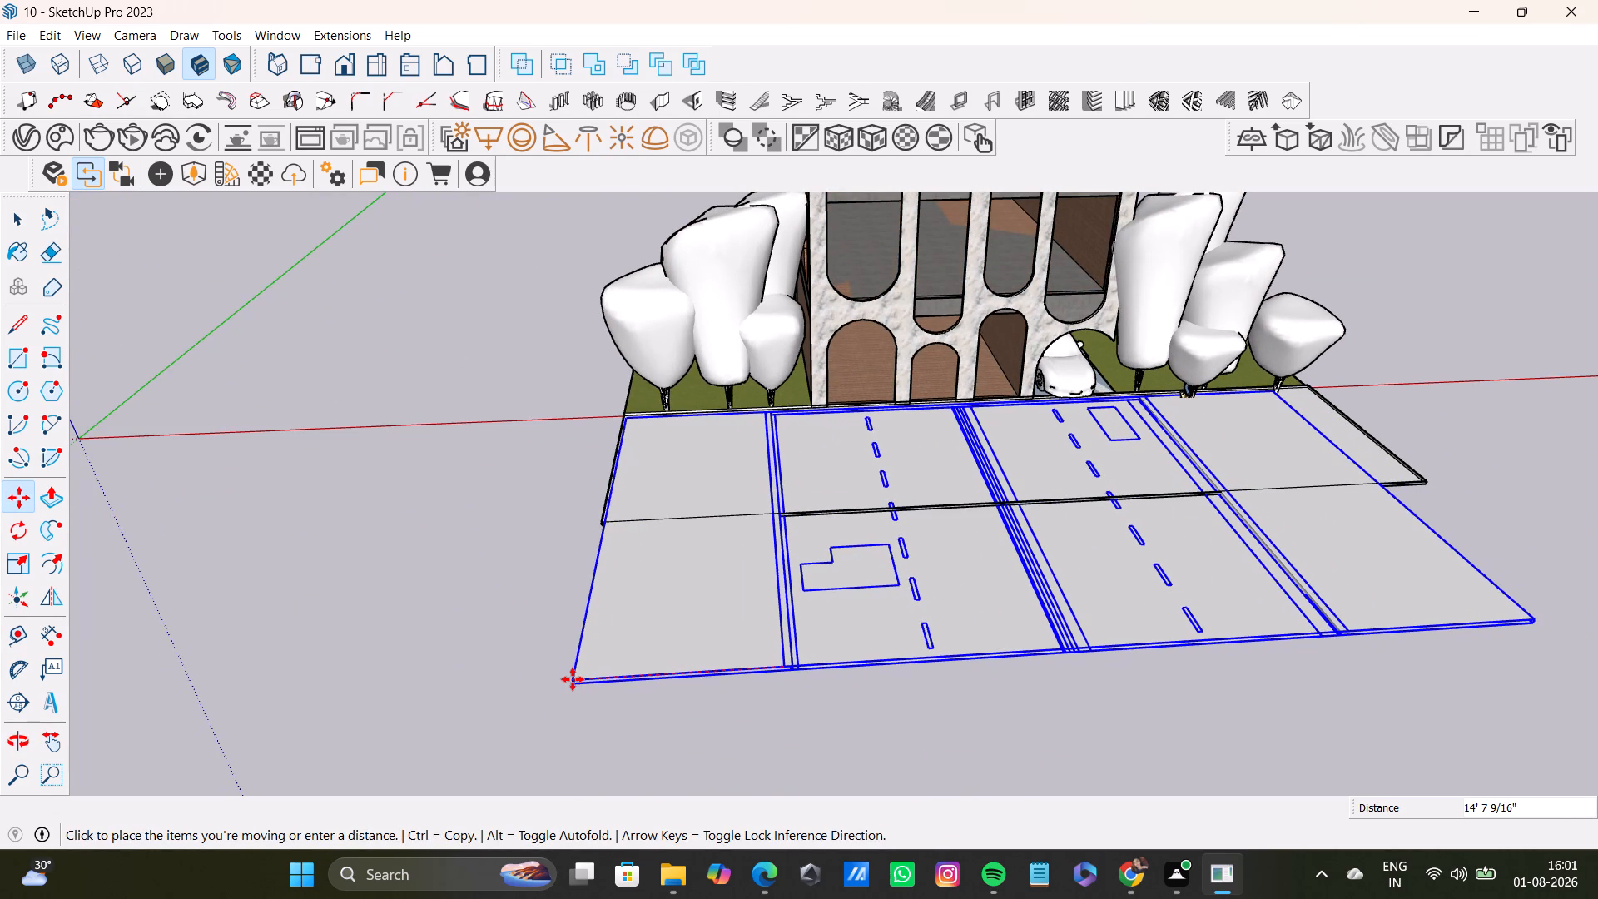
left_click_drag(573, 679, 571, 675)
Scale the road to about 0.50 of its depth so its outer edge meets the strip's outer edge.
key("s")
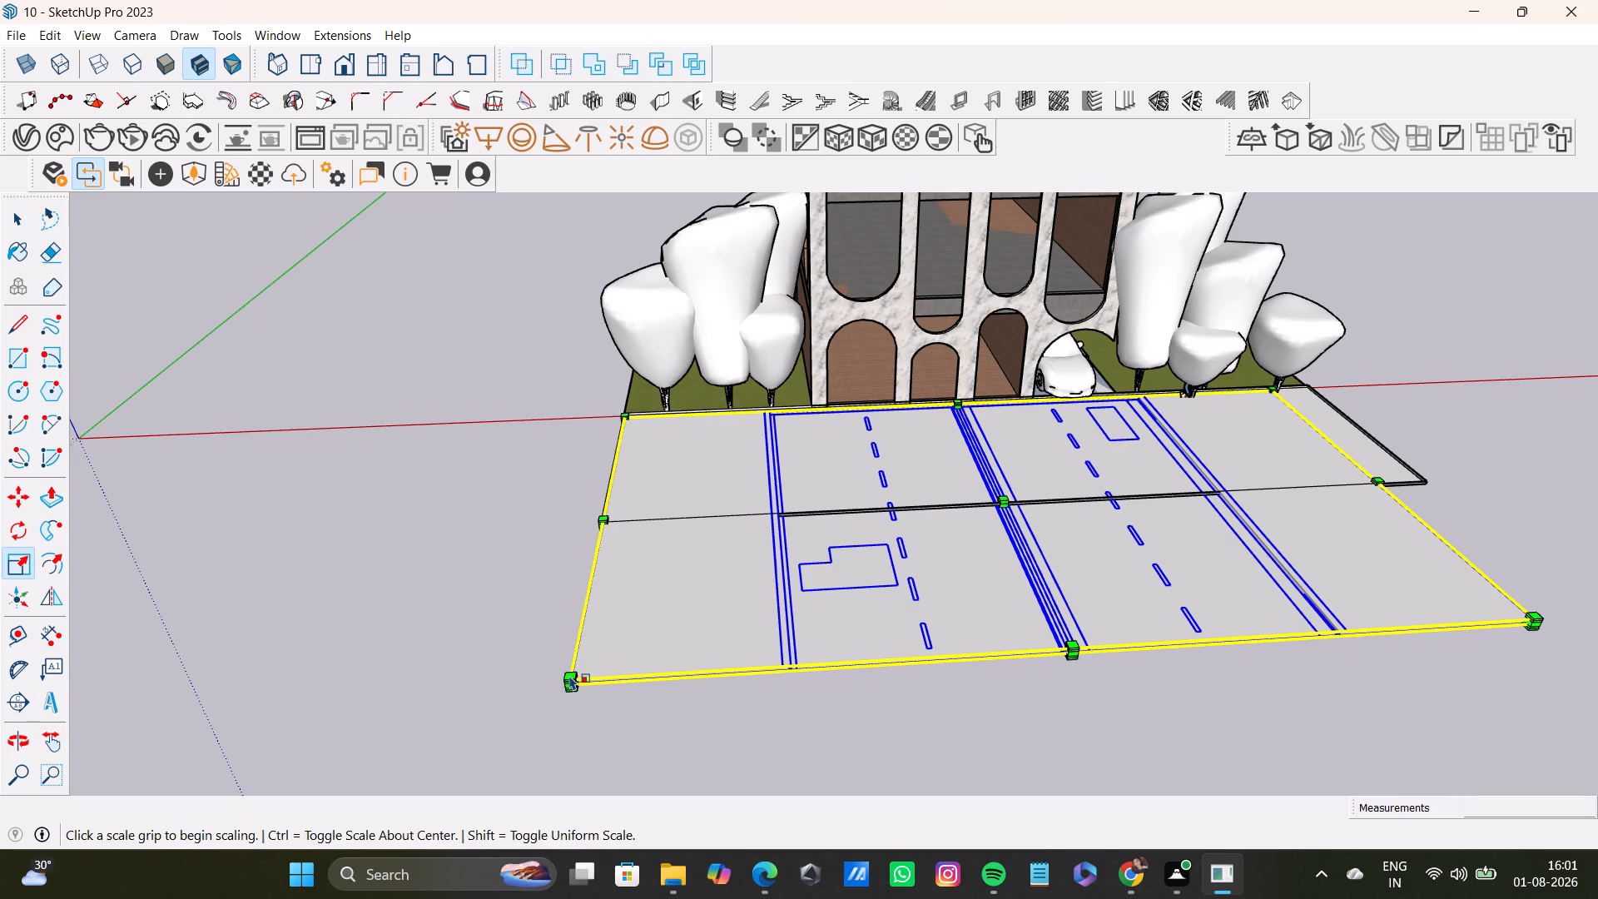
left_click(1069, 653)
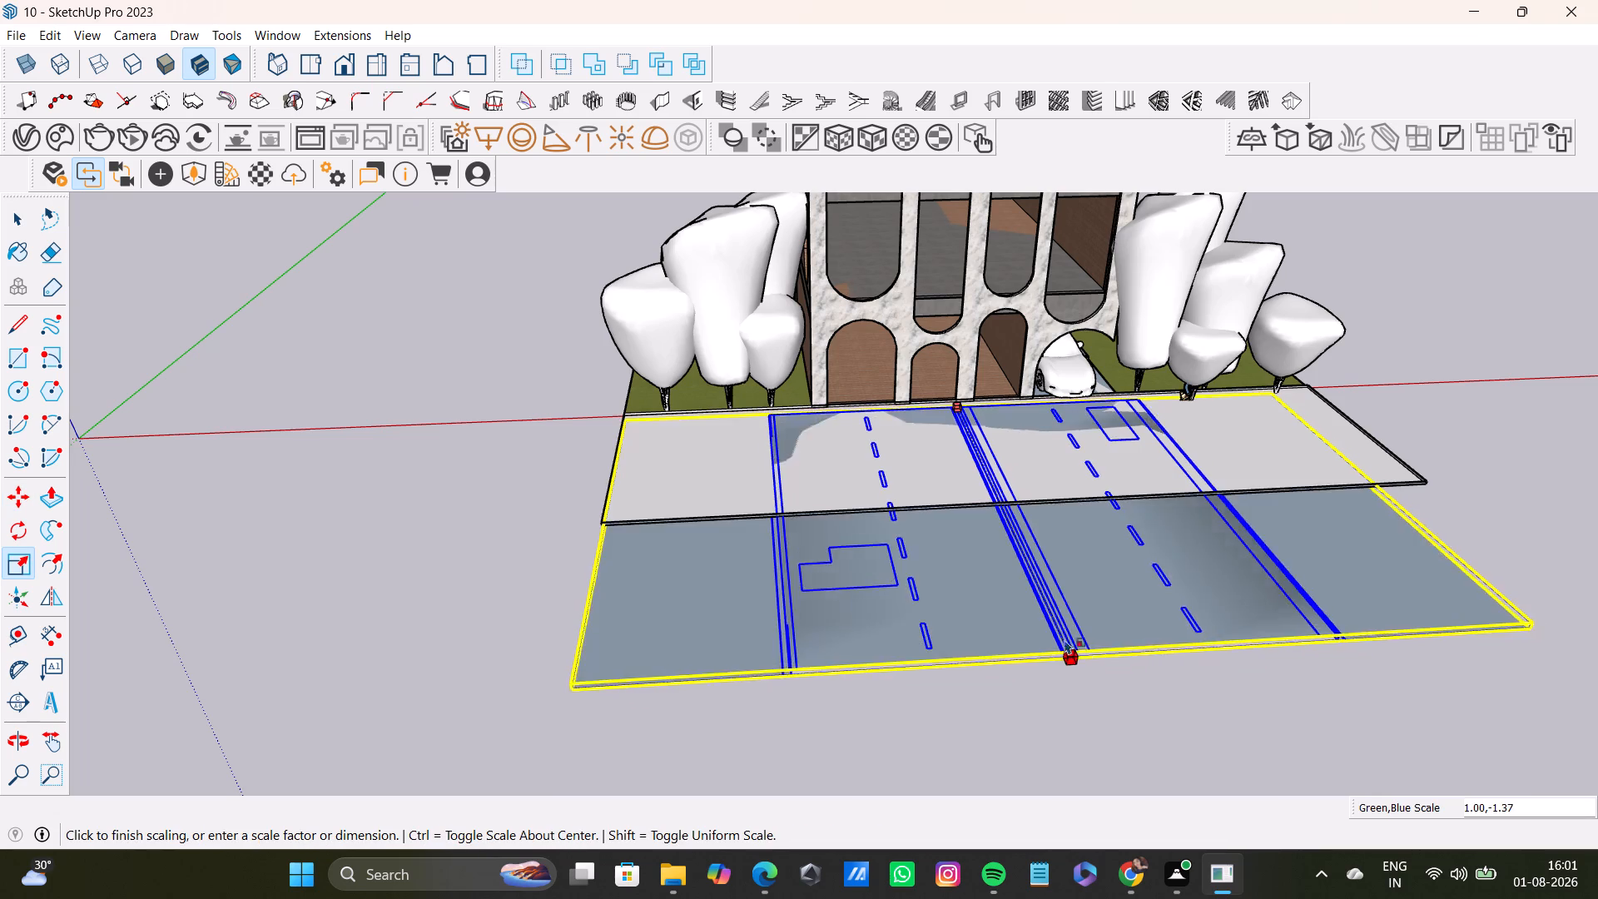
left_click(1022, 500)
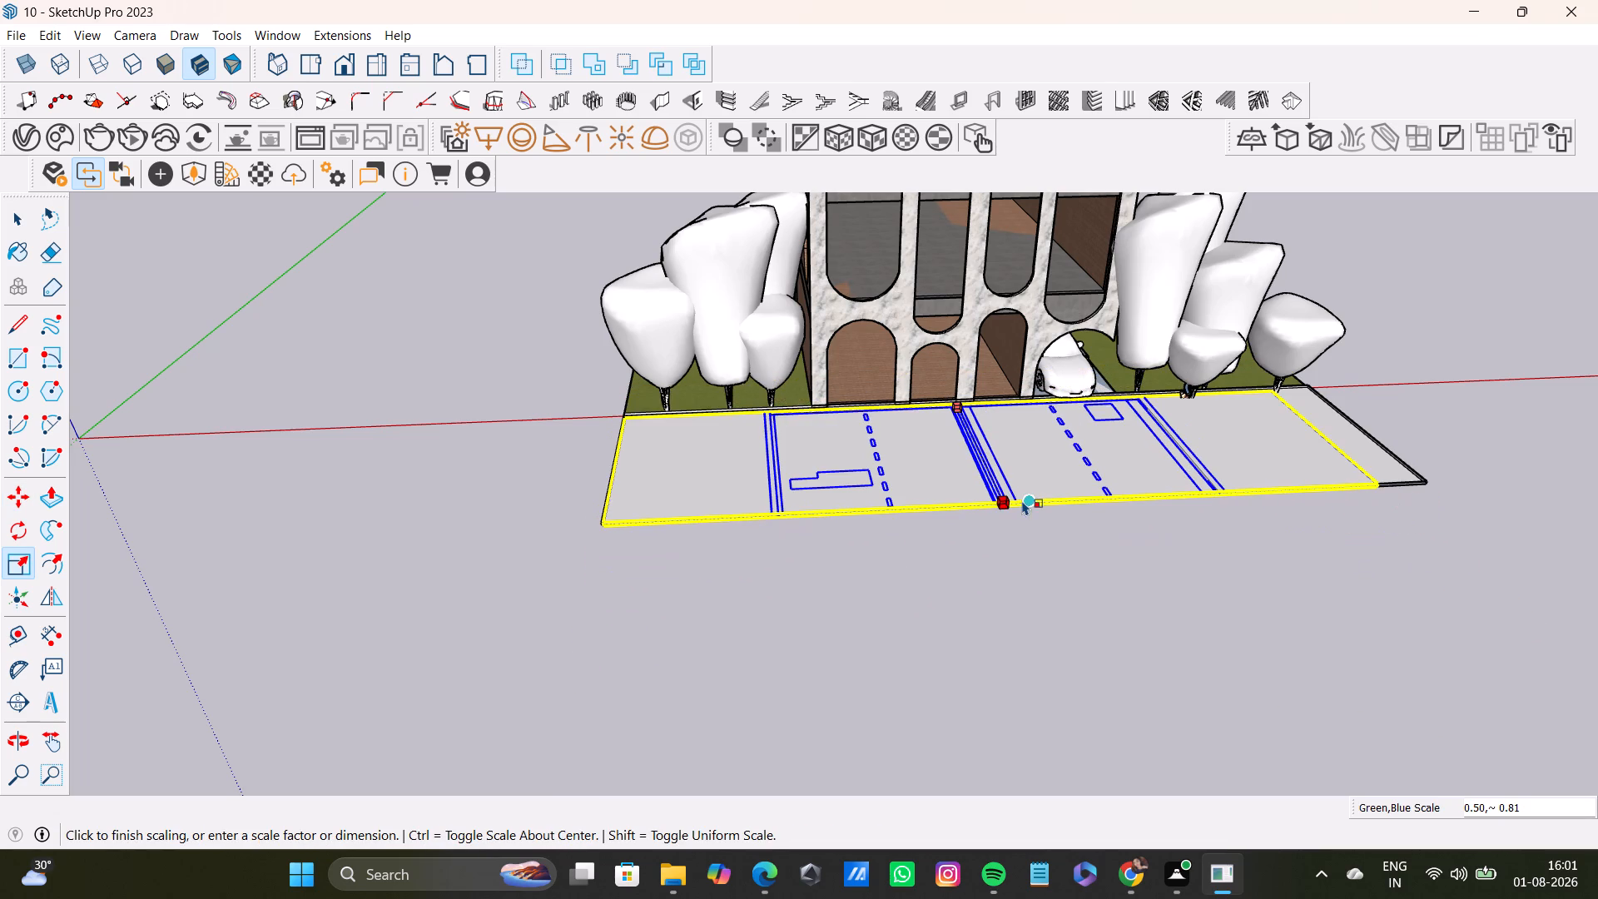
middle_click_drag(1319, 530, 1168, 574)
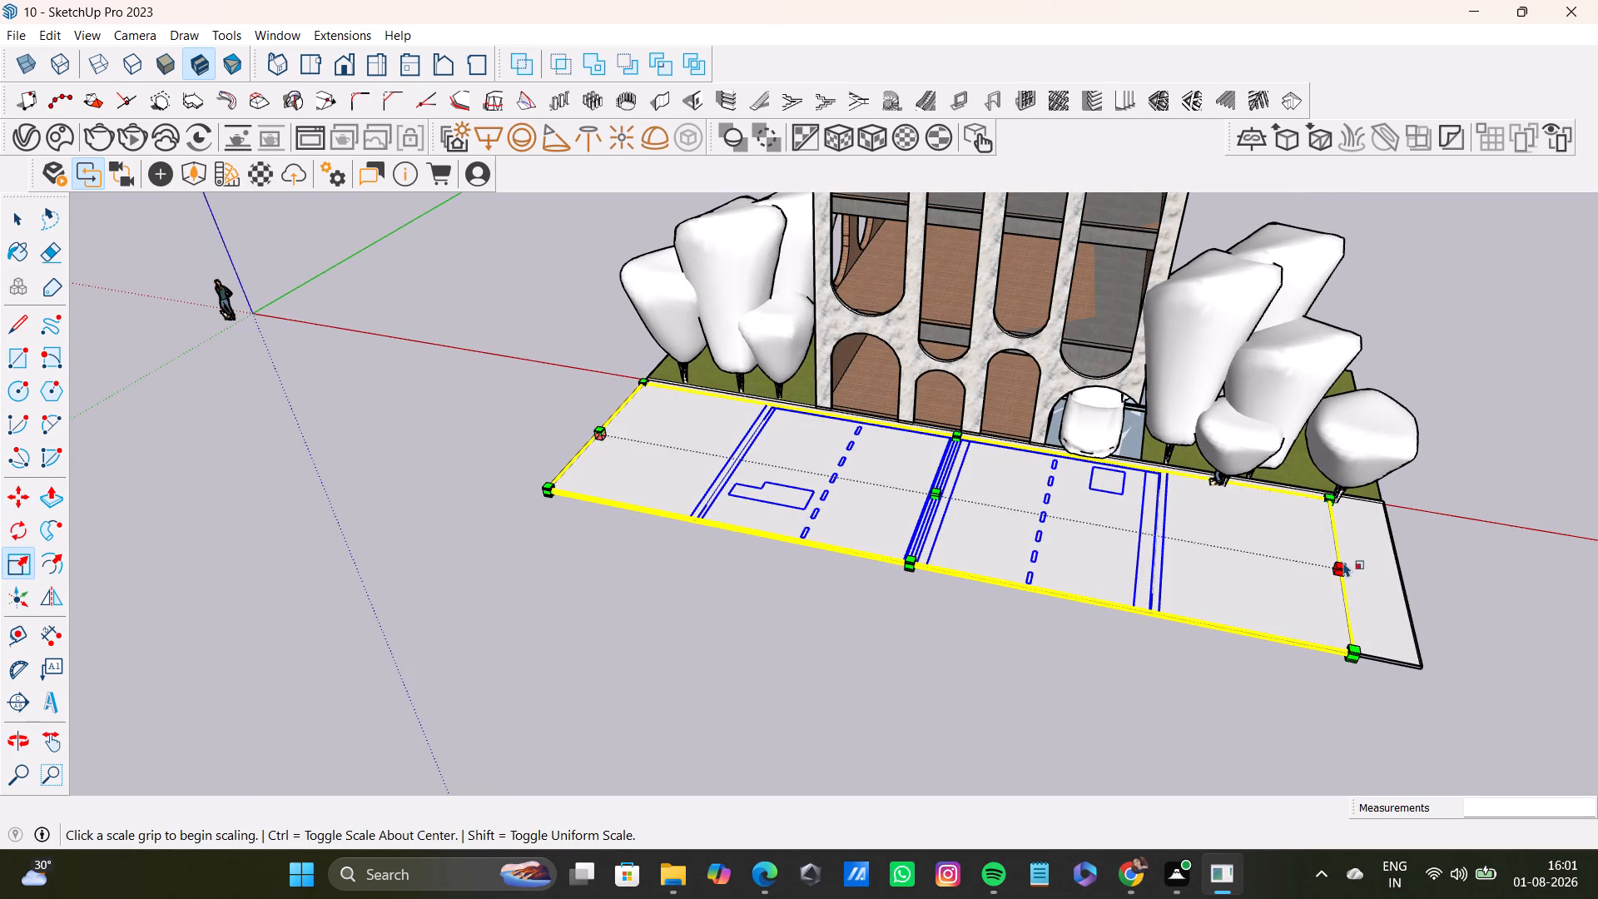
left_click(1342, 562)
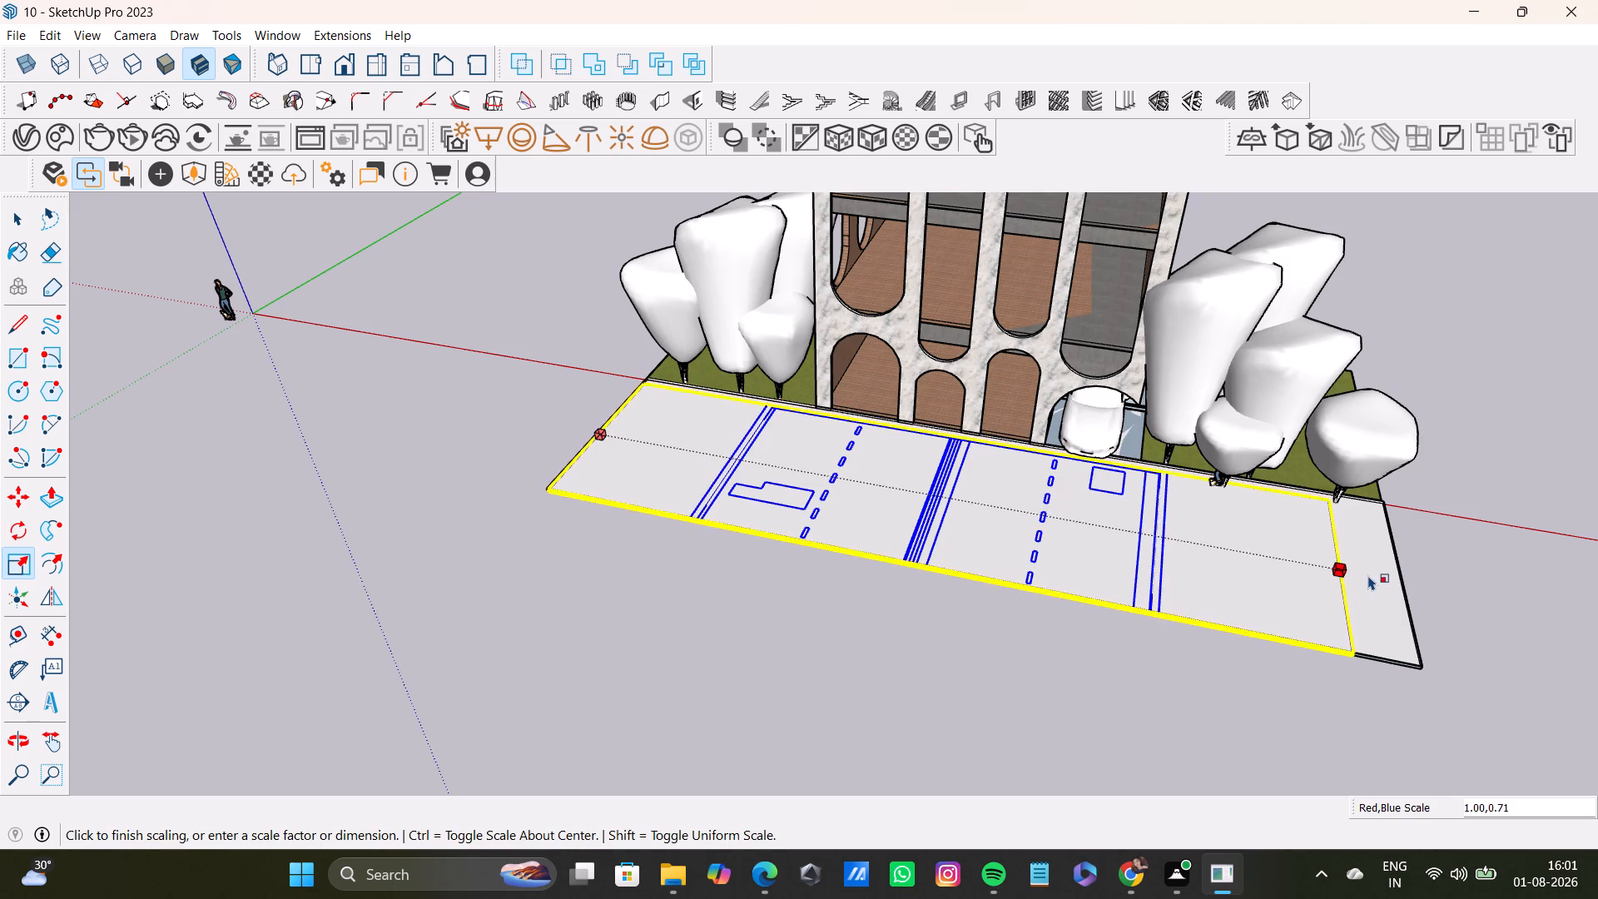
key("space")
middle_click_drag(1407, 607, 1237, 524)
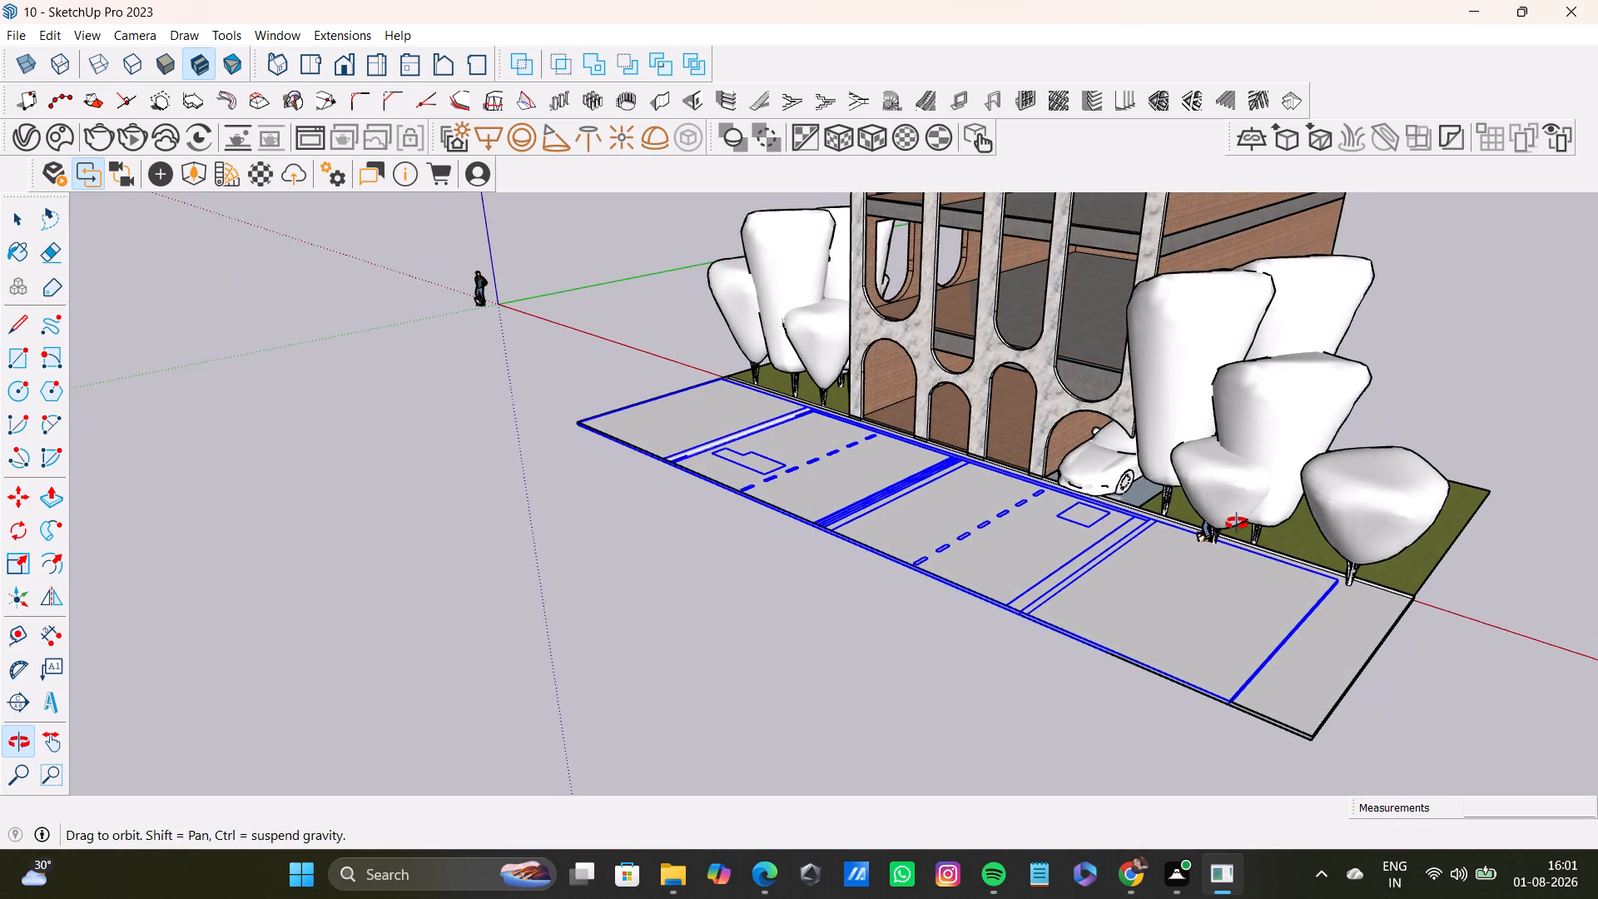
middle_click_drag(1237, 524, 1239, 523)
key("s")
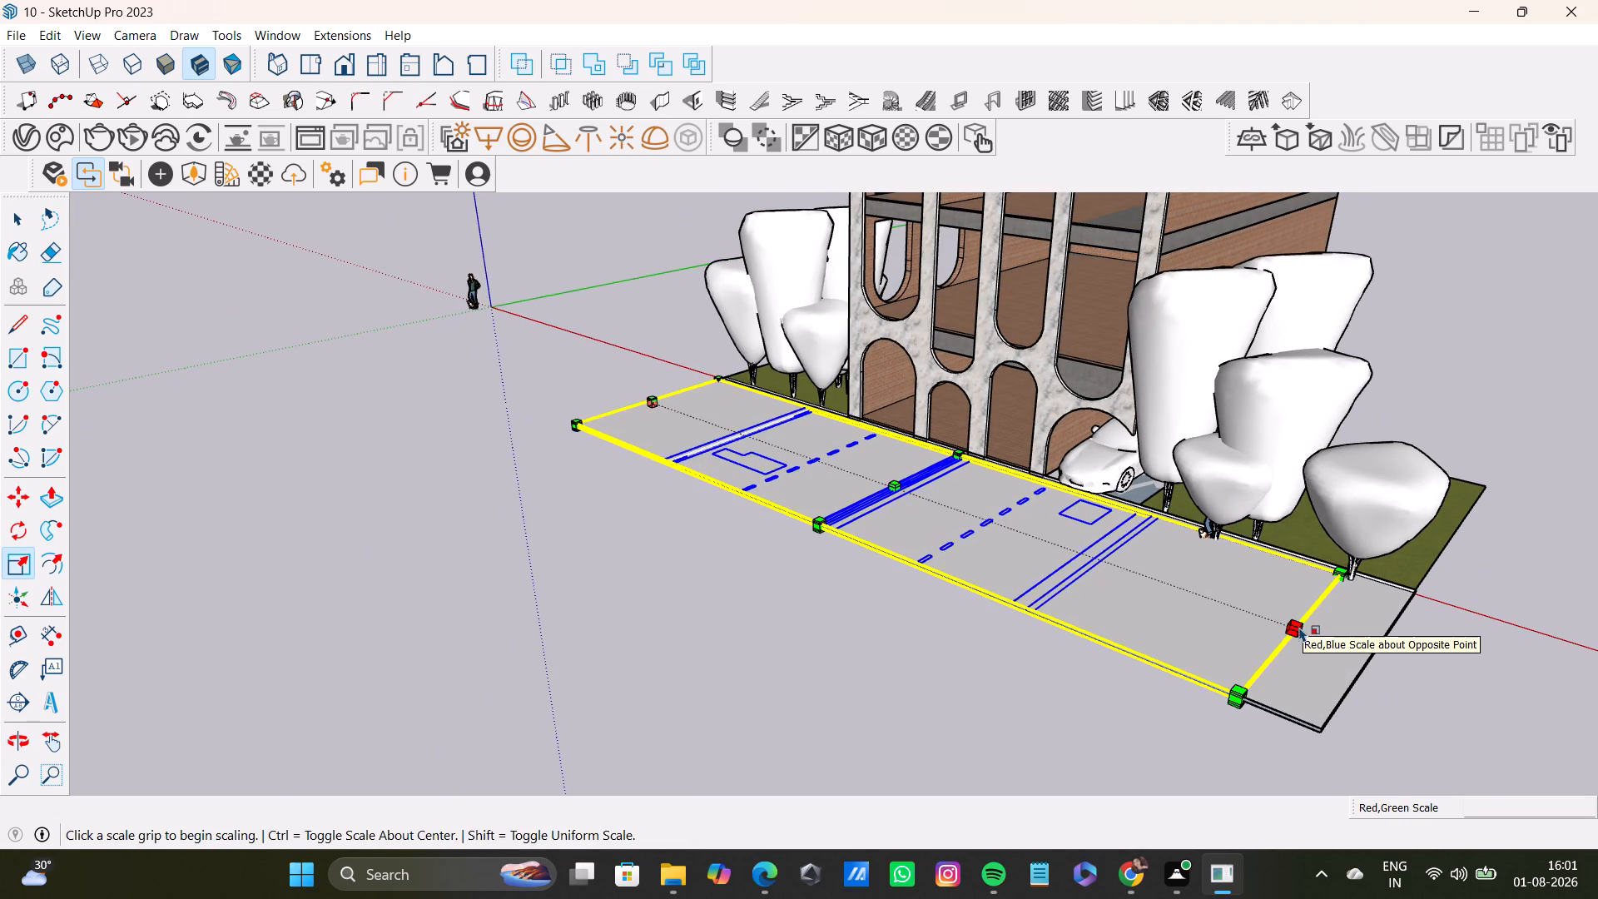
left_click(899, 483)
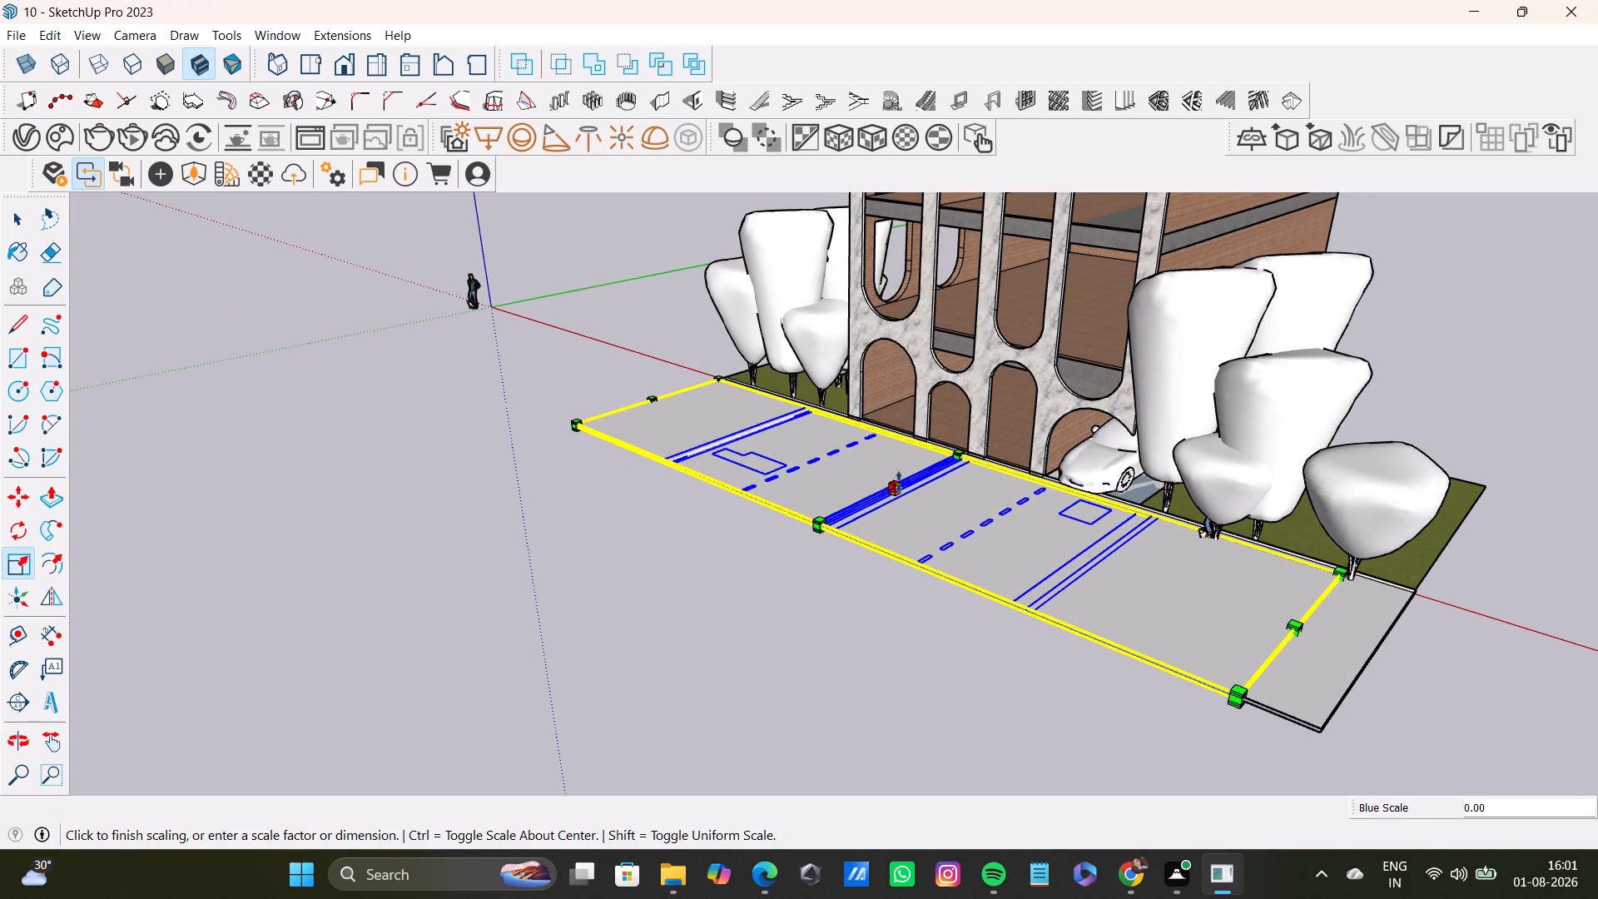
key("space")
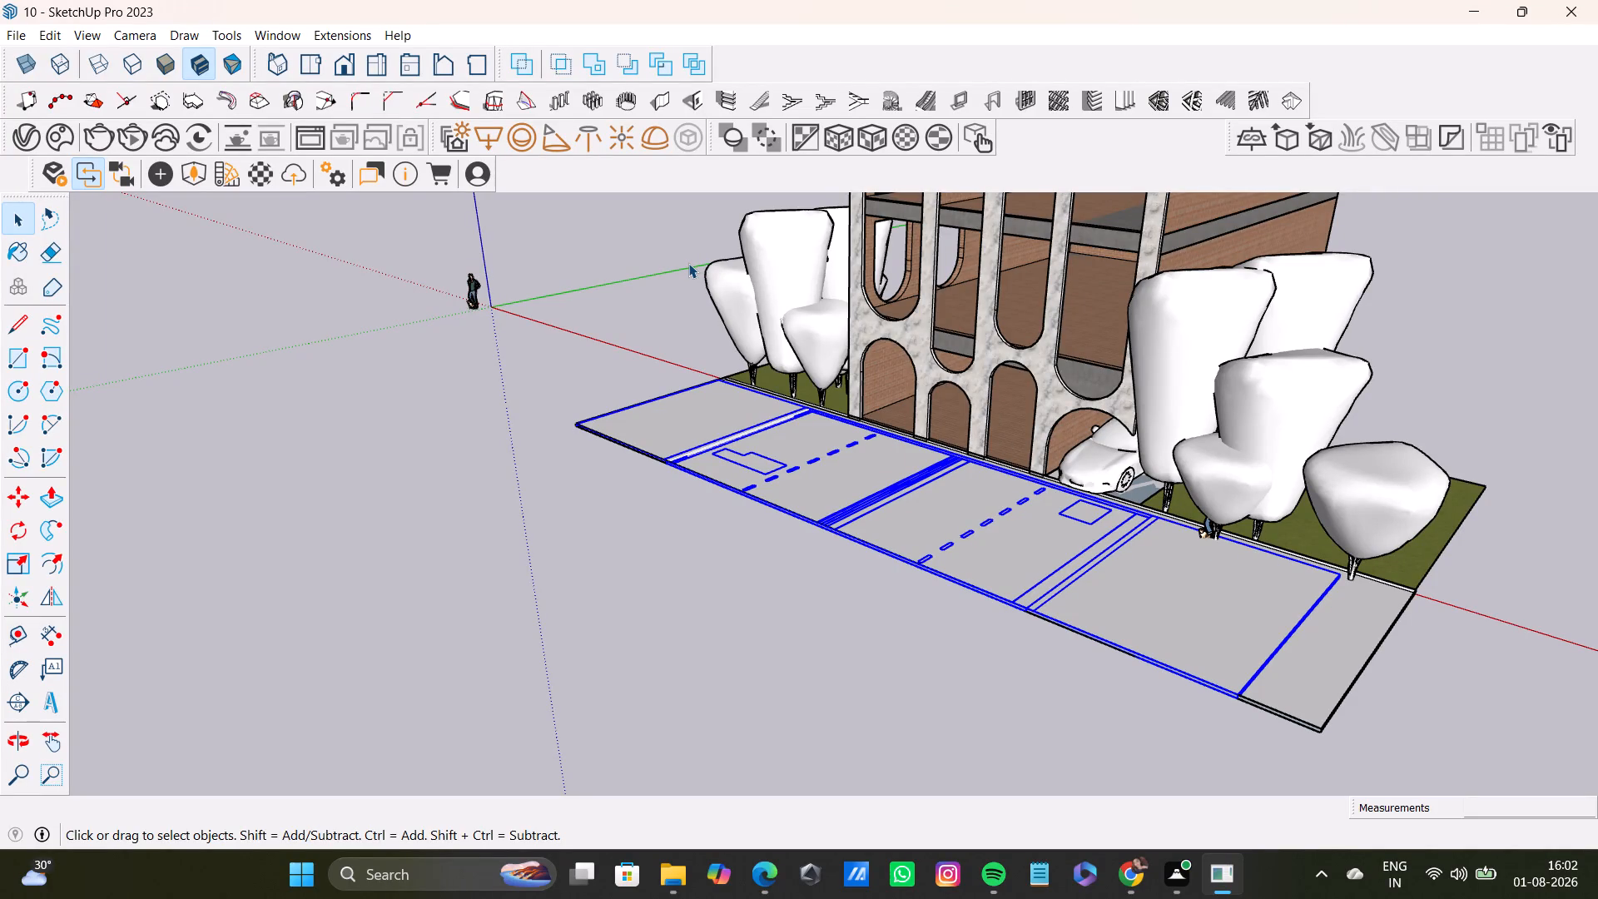
Scale the road from its car-side end, increasing its thickness and lengthening it by about 1.06 to reach the strip's end.
left_click(1121, 635)
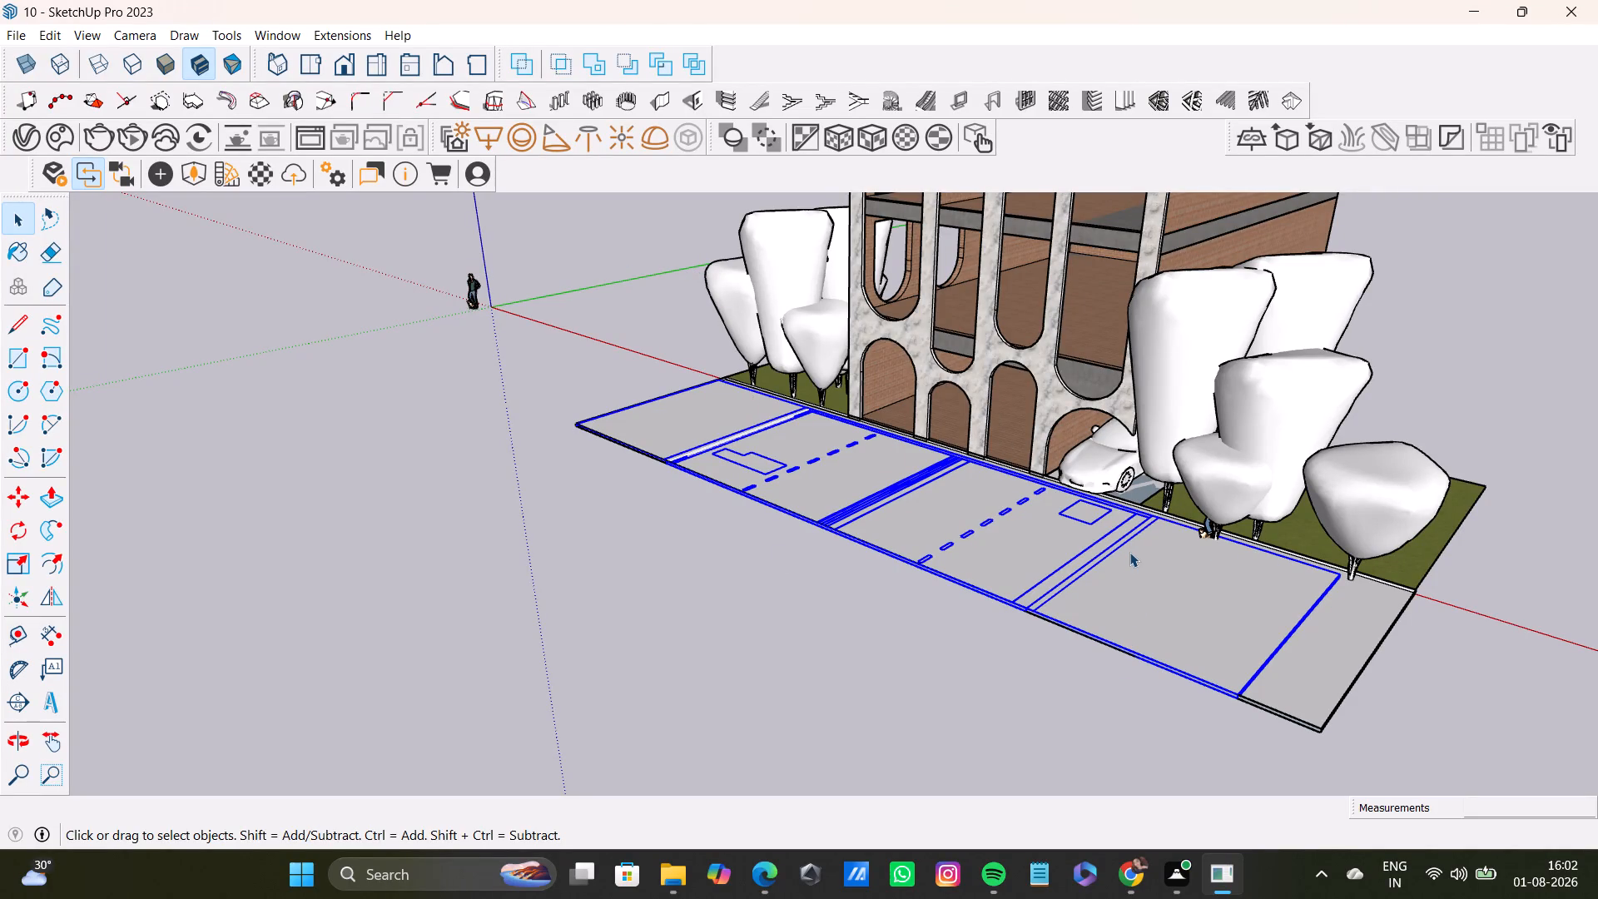
left_click(1129, 552)
key("s")
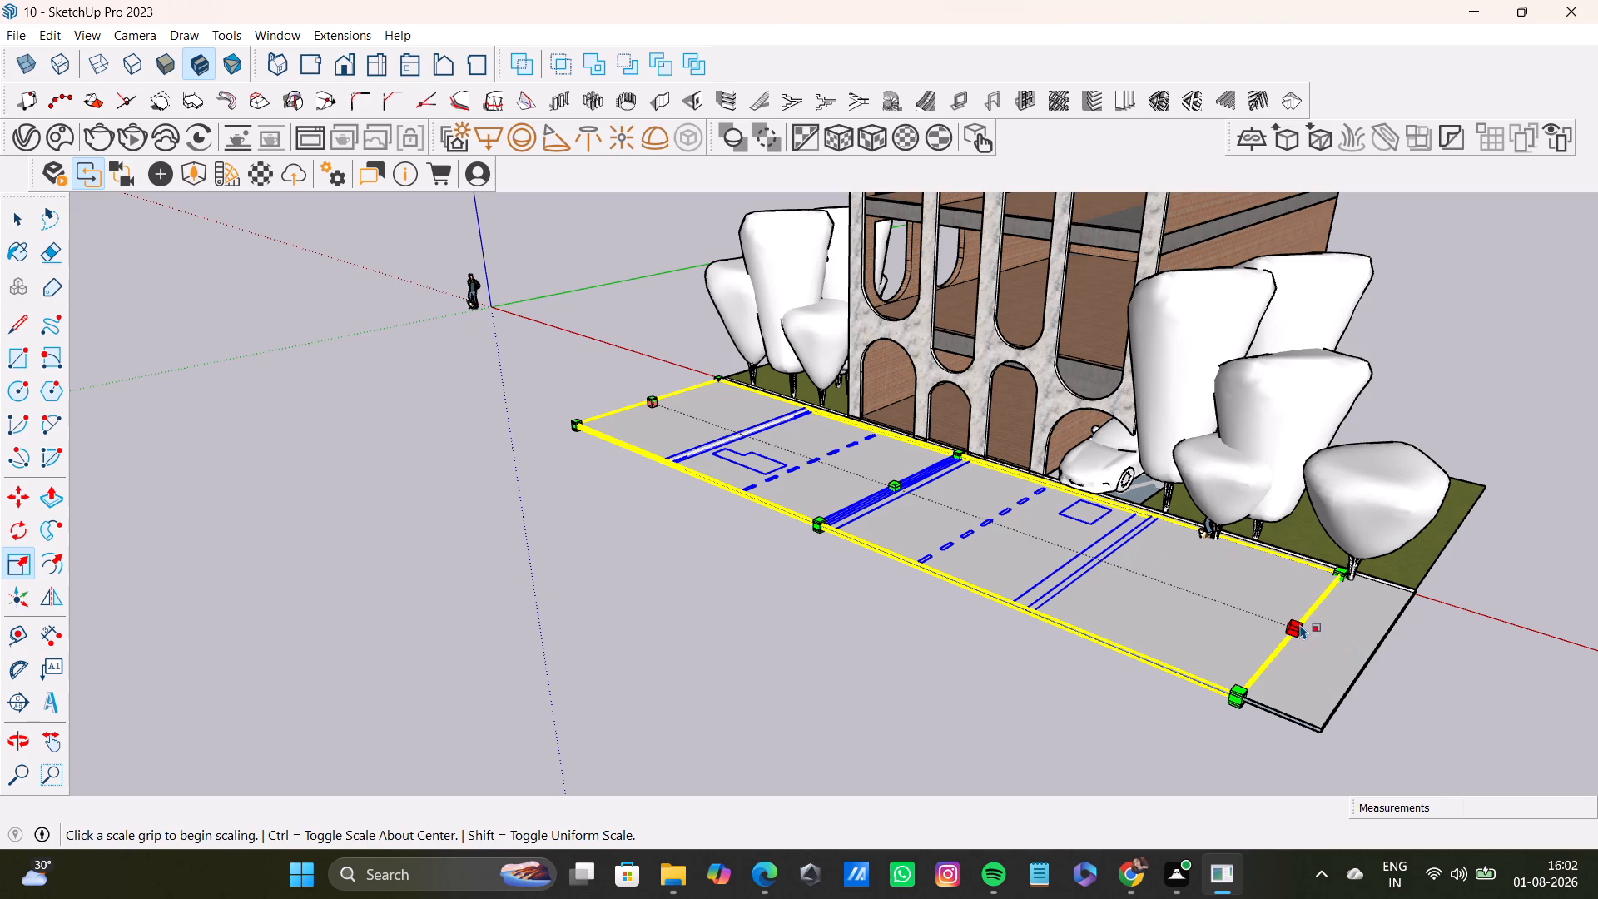
left_click(1298, 625)
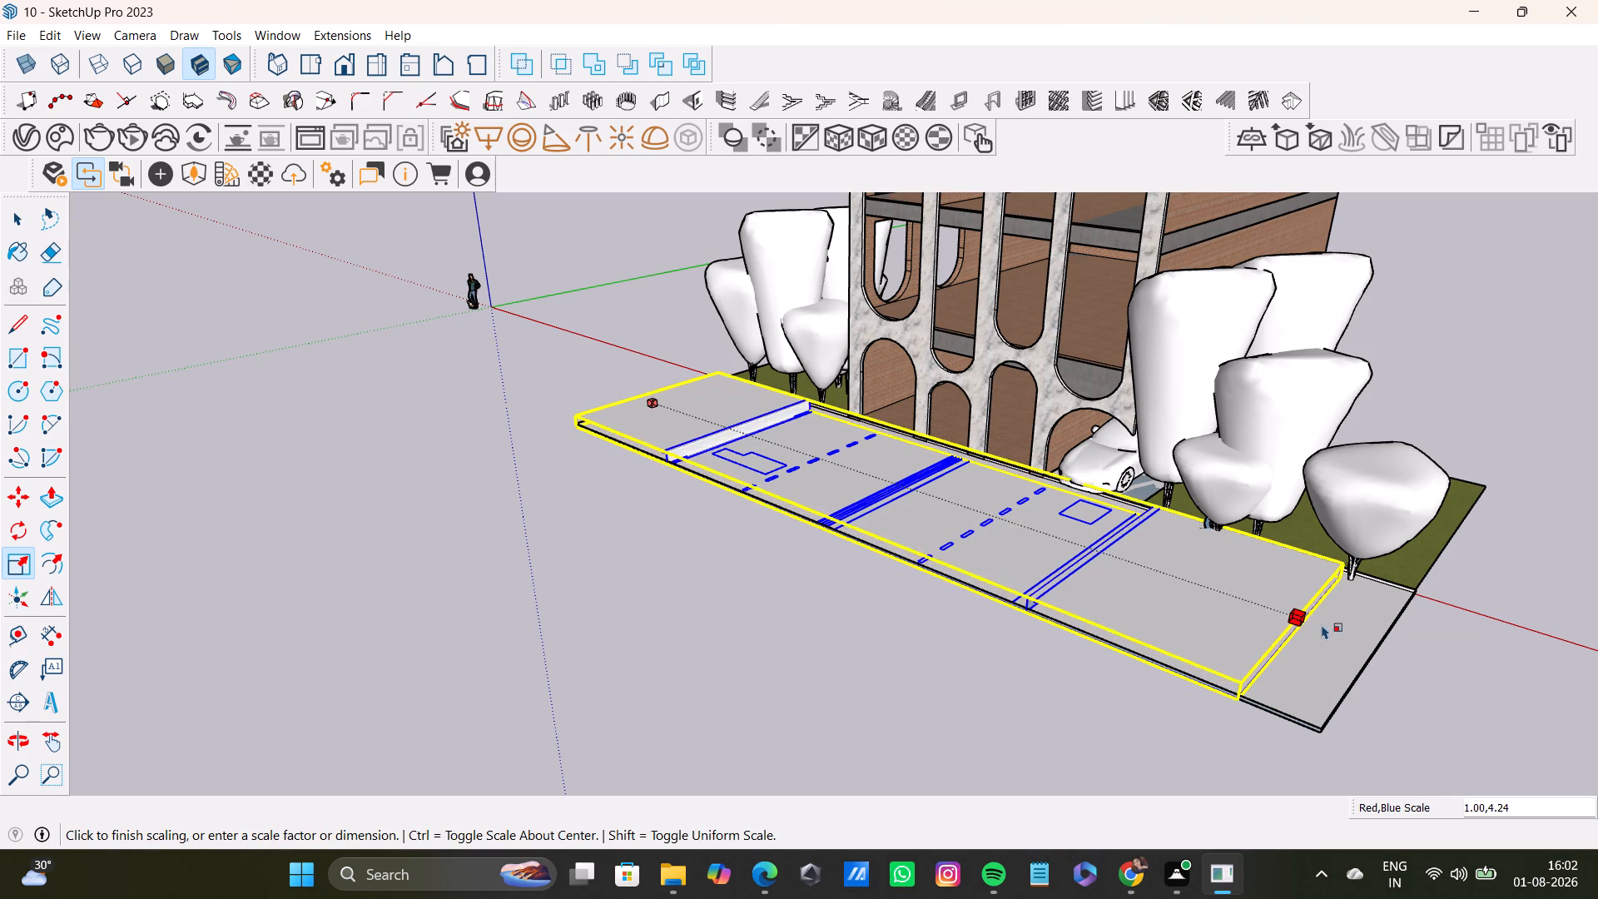
left_click(1320, 618)
left_click(1302, 628)
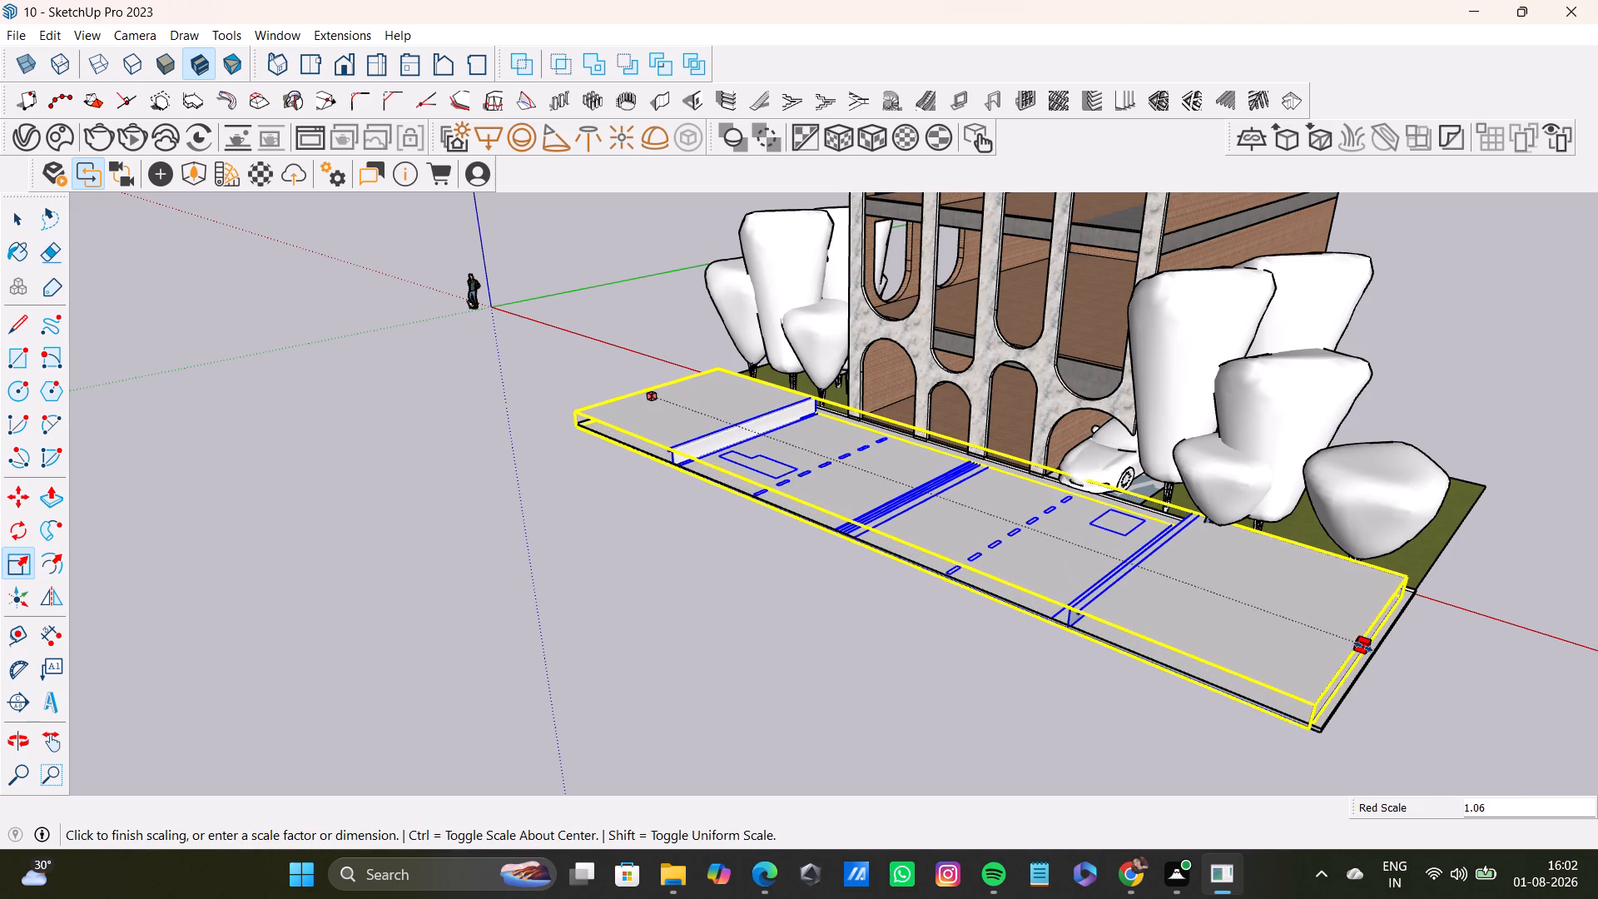
left_click(1372, 653)
Scale the road vertically from its top to make it slightly thinner over the strip.
left_click(919, 484)
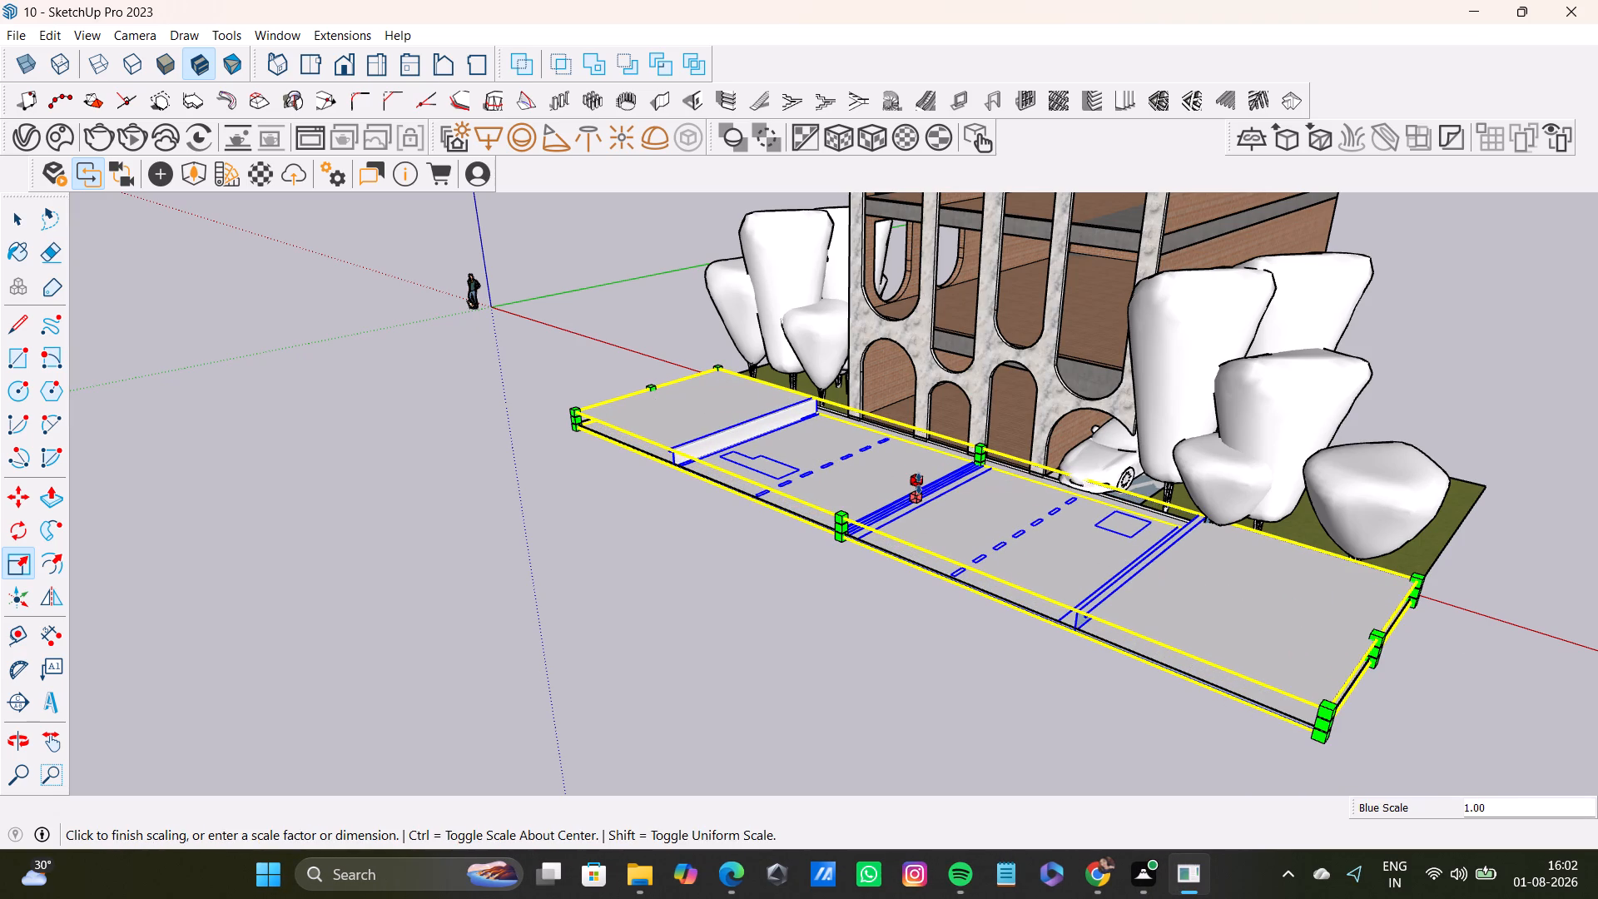
left_click(921, 494)
key("space")
left_click(791, 658)
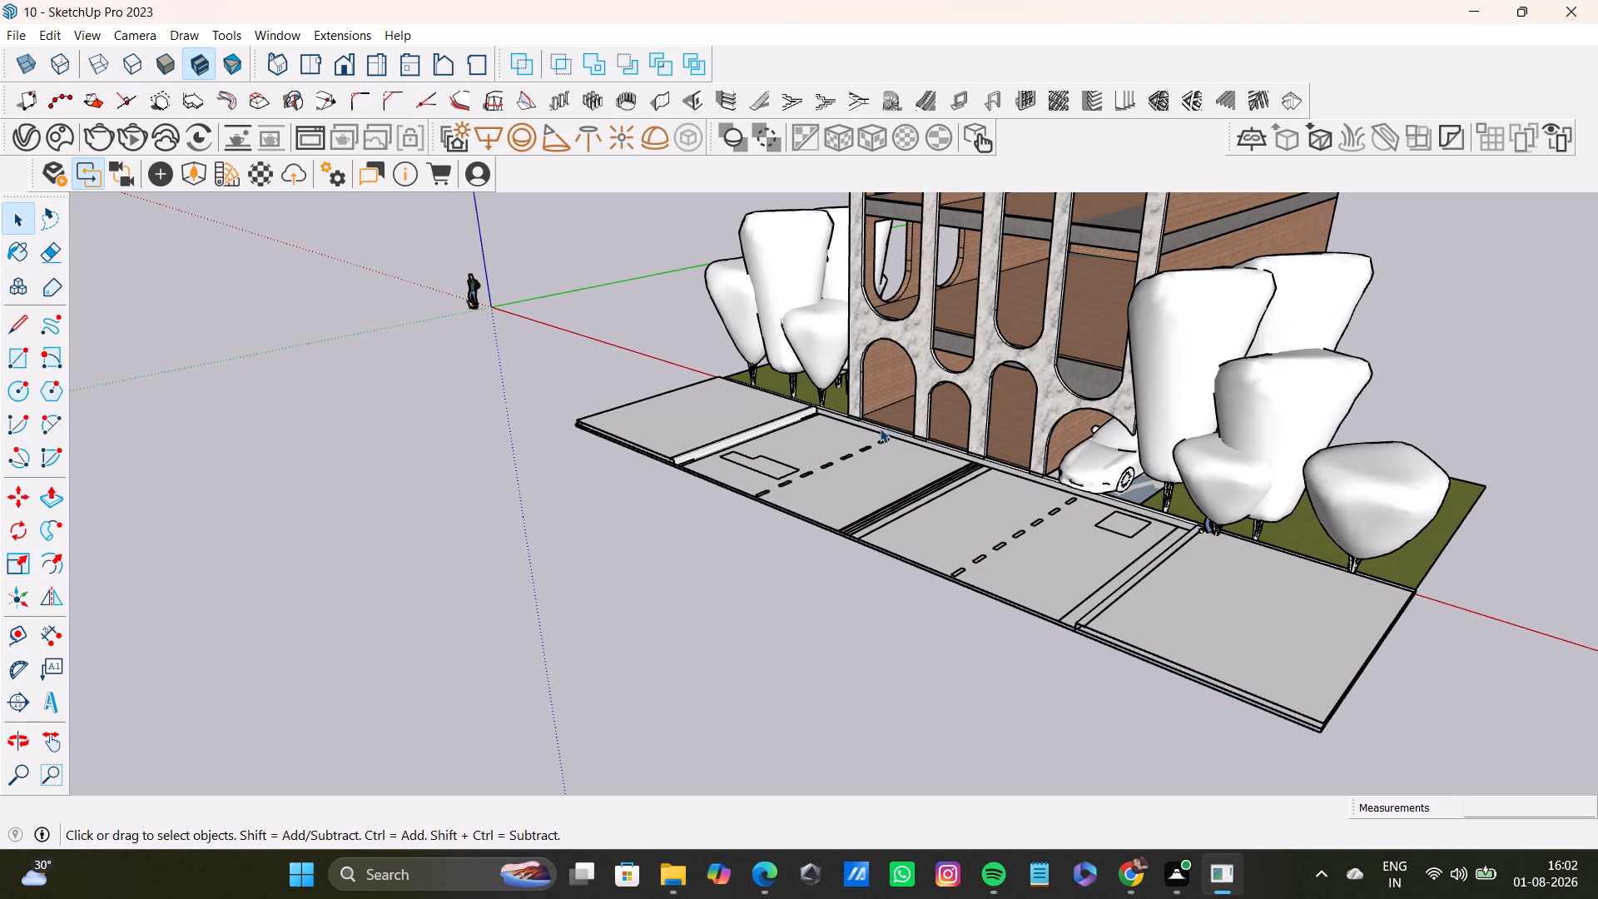
Examine the building, trees and fitted road from several angles, including a low view of the front.
middle_click_drag(670, 700, 854, 743)
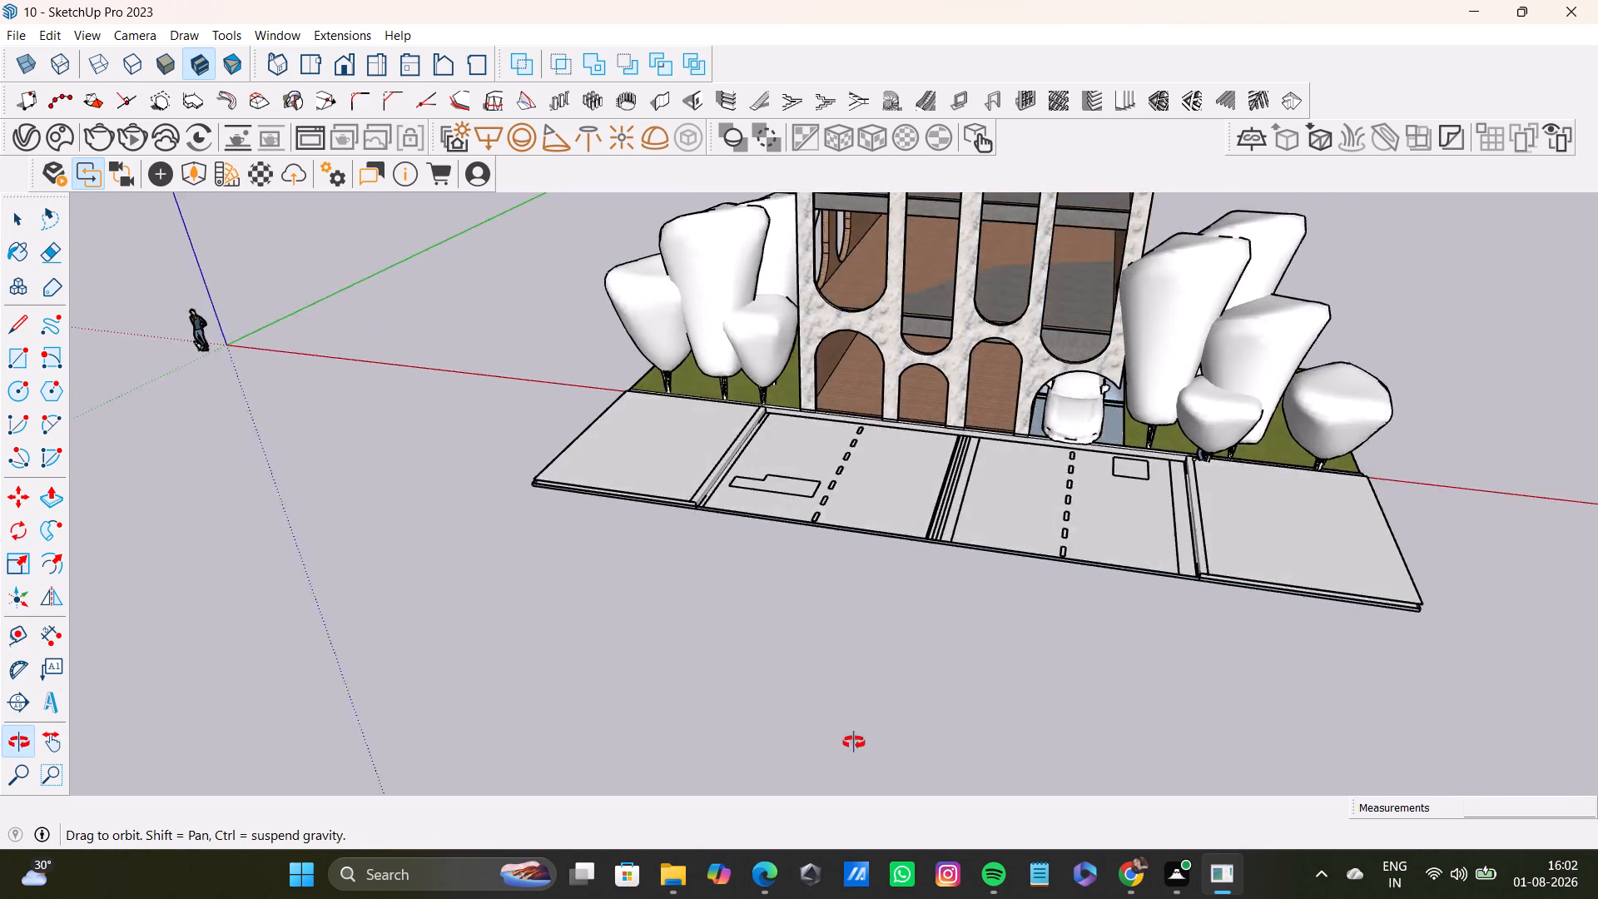
middle_click_drag(854, 743, 891, 614)
middle_click_drag(889, 475, 851, 664)
middle_click_drag(866, 612, 904, 537)
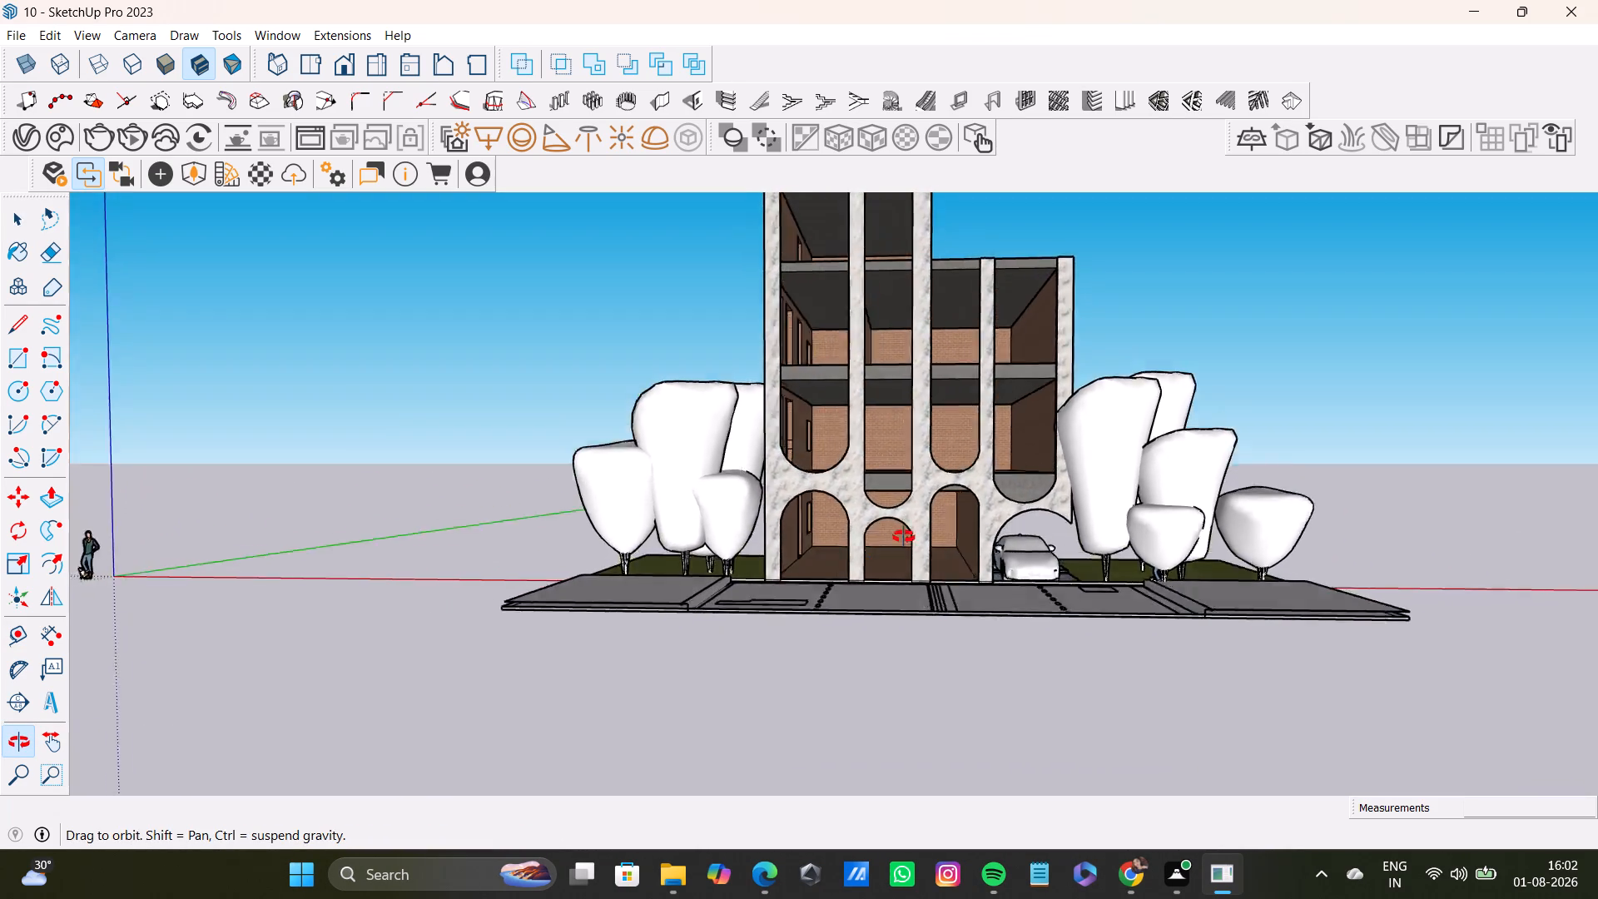
middle_click_drag(904, 537, 1035, 541)
middle_click_drag(892, 436, 832, 520, "shift")
middle_click_drag(842, 515, 810, 509)
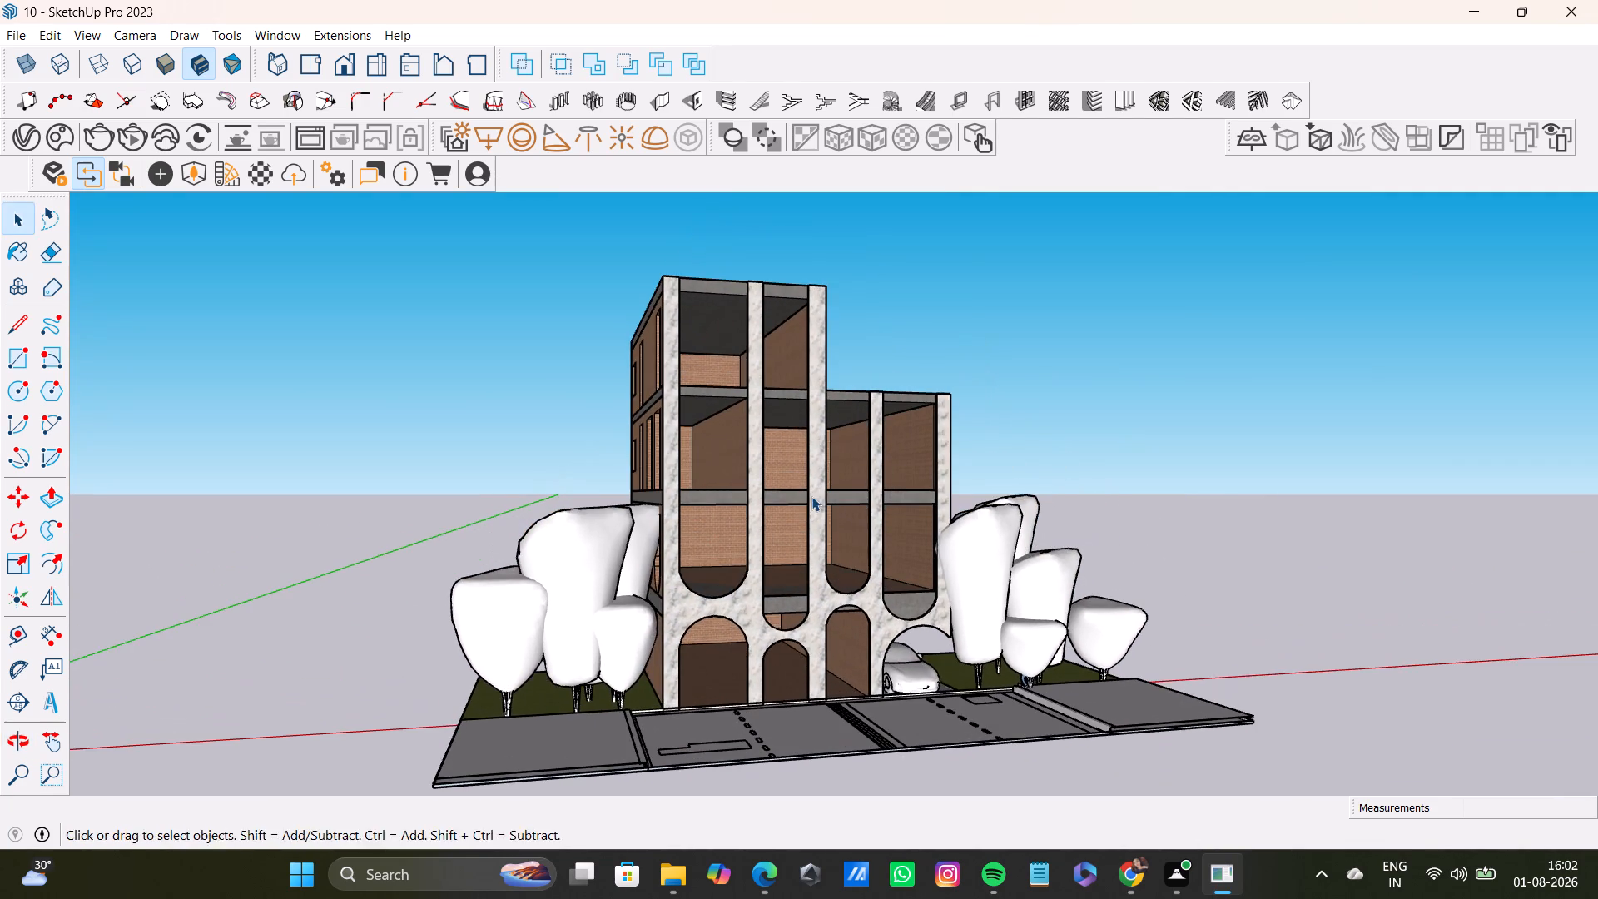
middle_click_drag(811, 496, 823, 451)
Open the V-Ray Asset Editor beside the model and minimize the Chaos Cosmos browser.
left_click(59, 136)
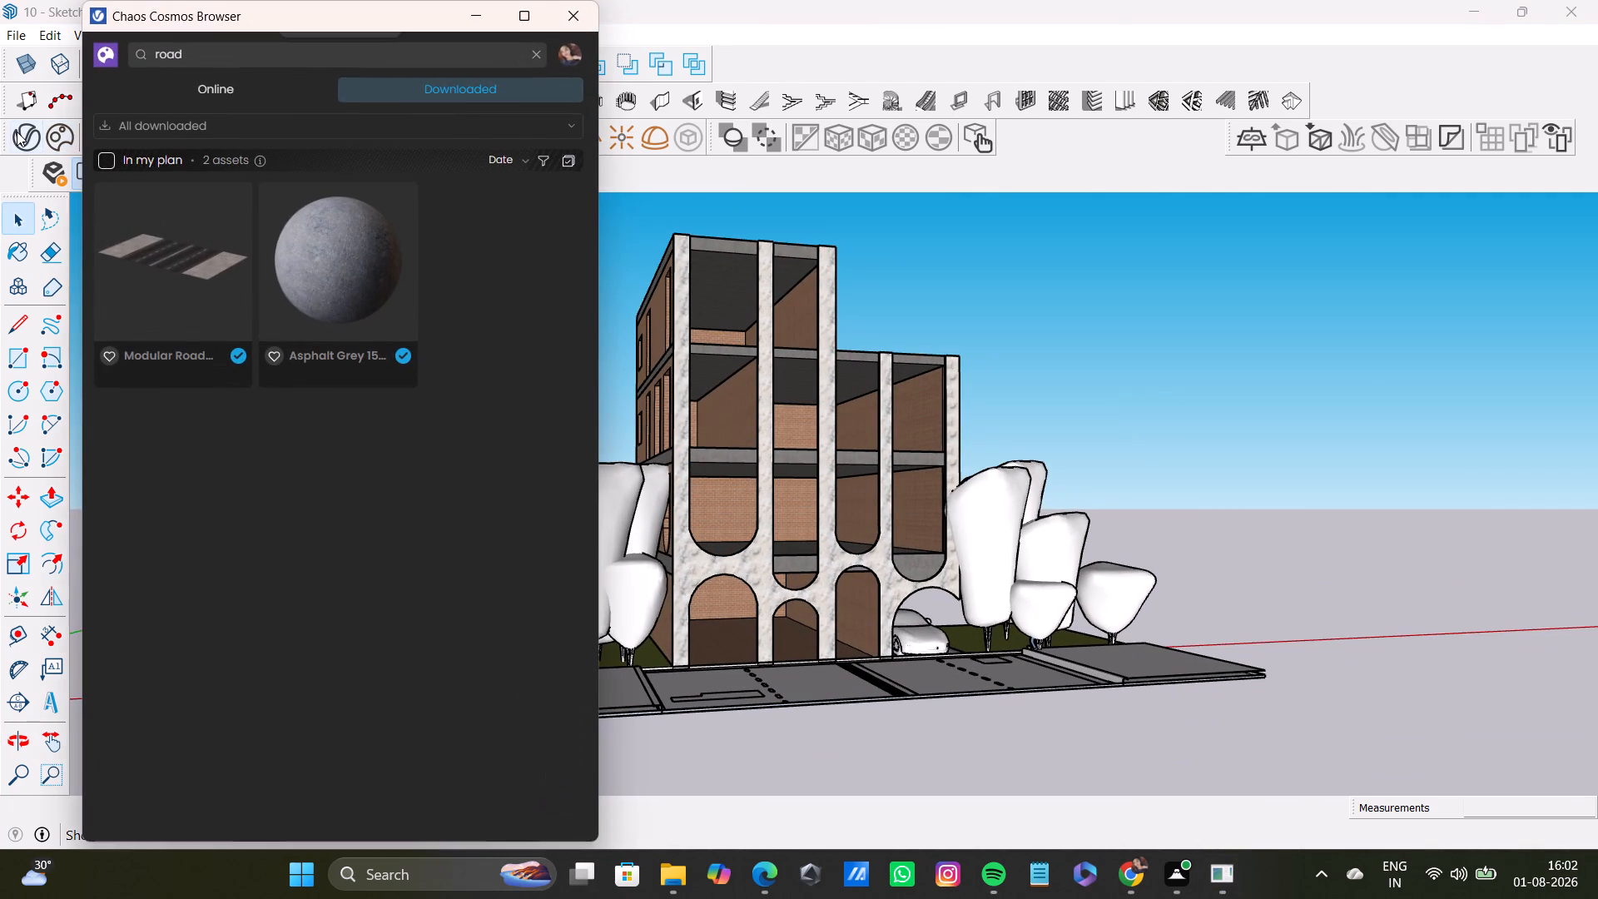
left_click(17, 132)
left_click_drag(1249, 135, 1074, 123)
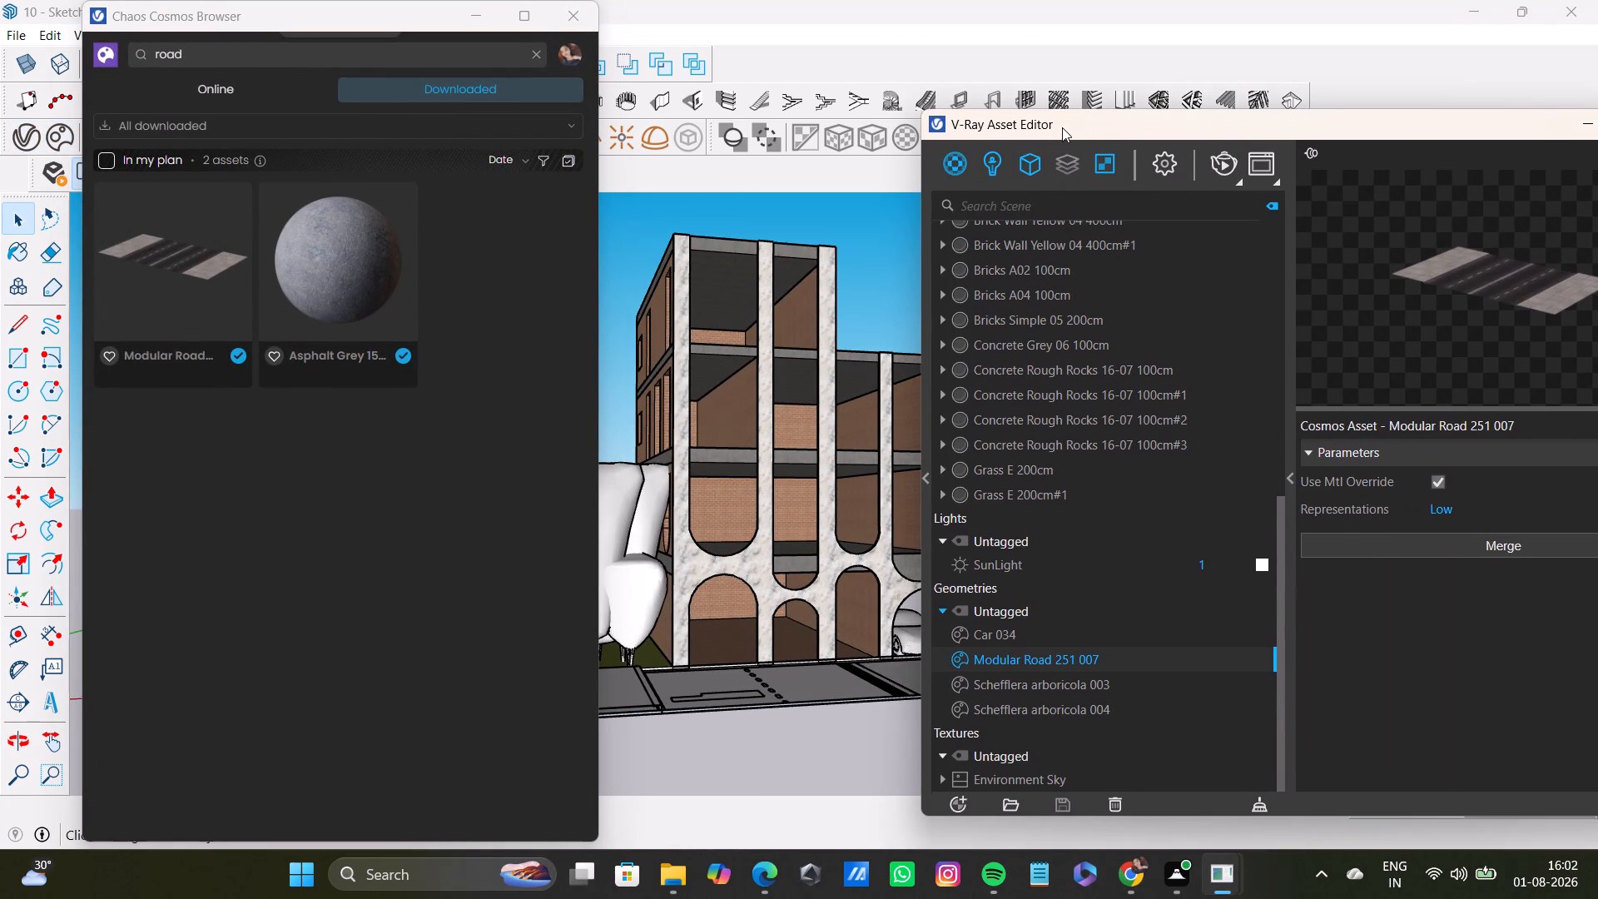
left_click(470, 16)
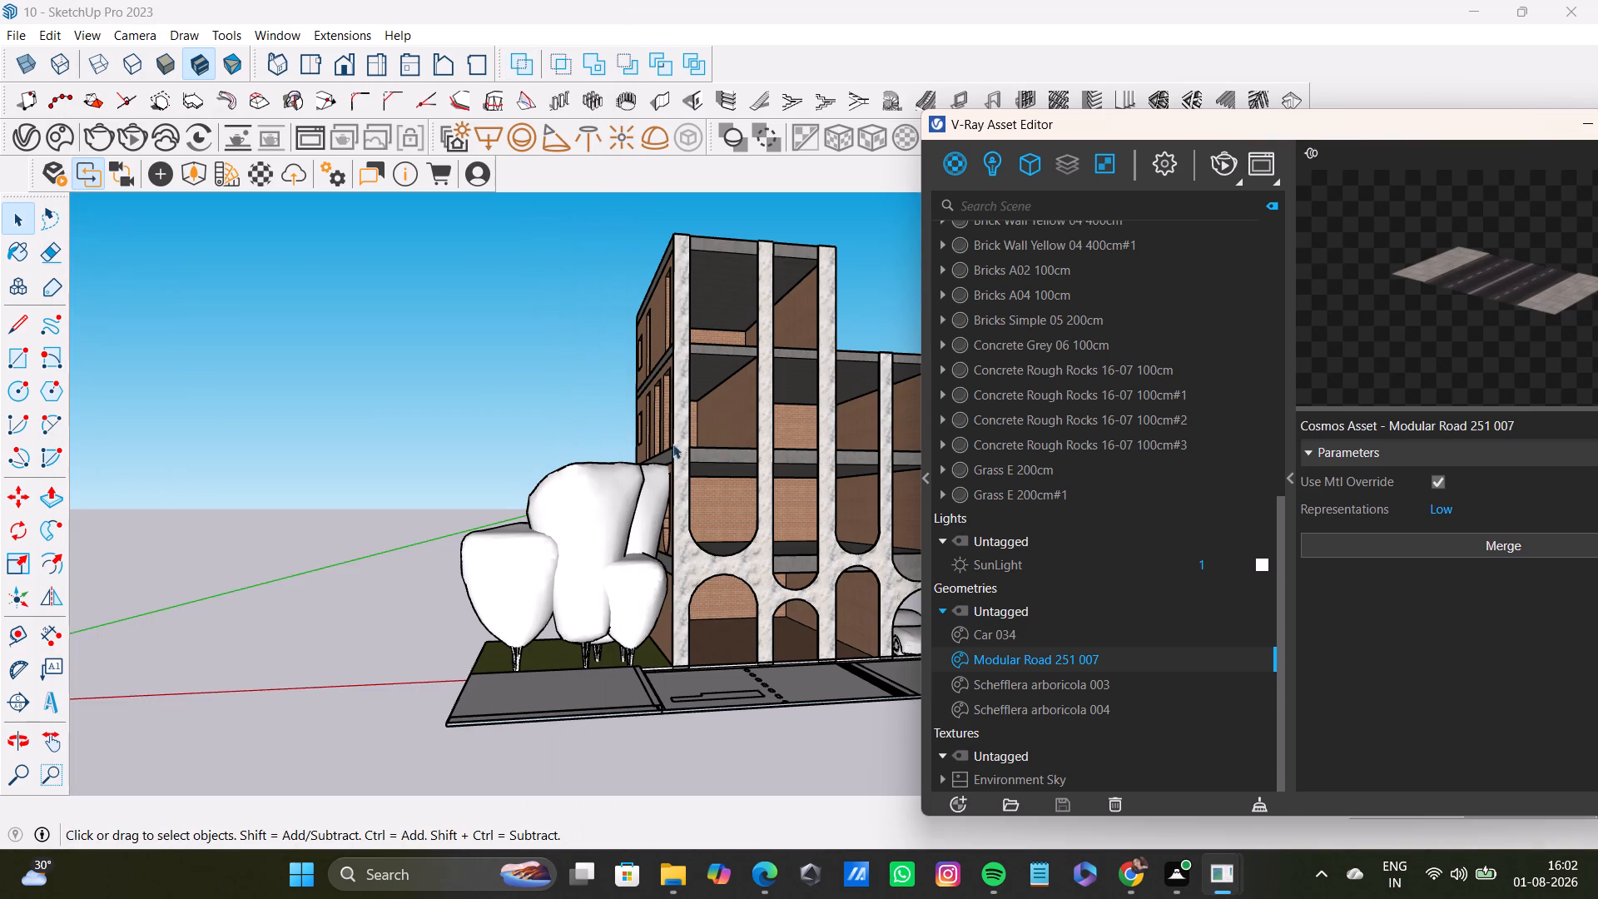
Run an interactive V-Ray render of the building's front, inspect the road and trees in it, and close the frame buffer.
middle_click_drag(661, 478, 446, 452, "shift")
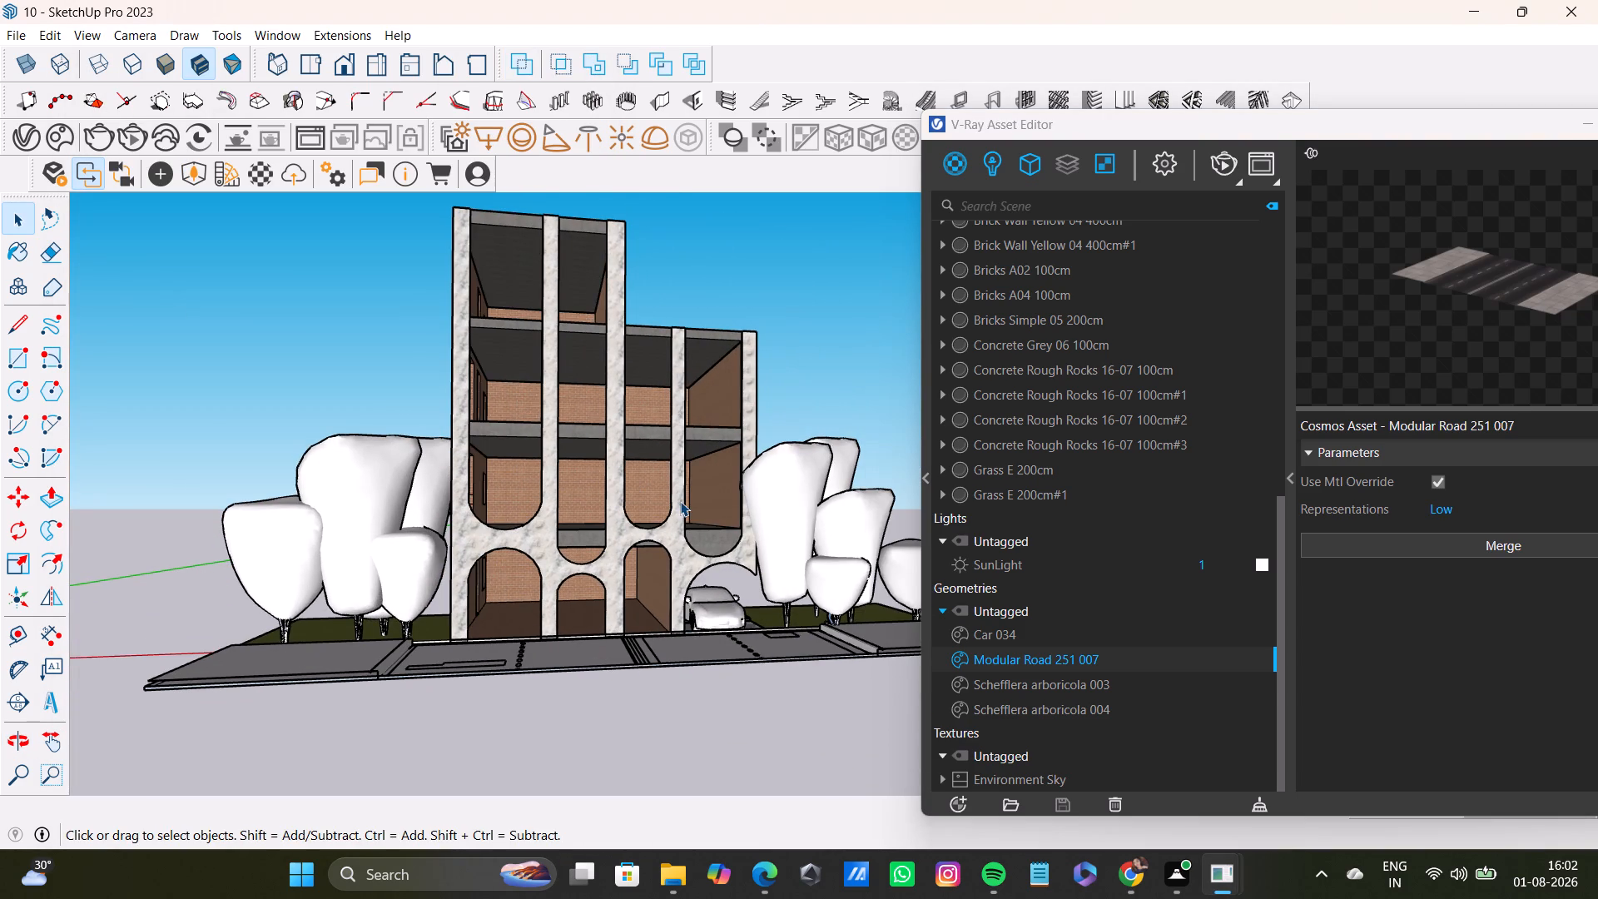
scroll(680, 501, "down", 1)
middle_click_drag(759, 579, 714, 674)
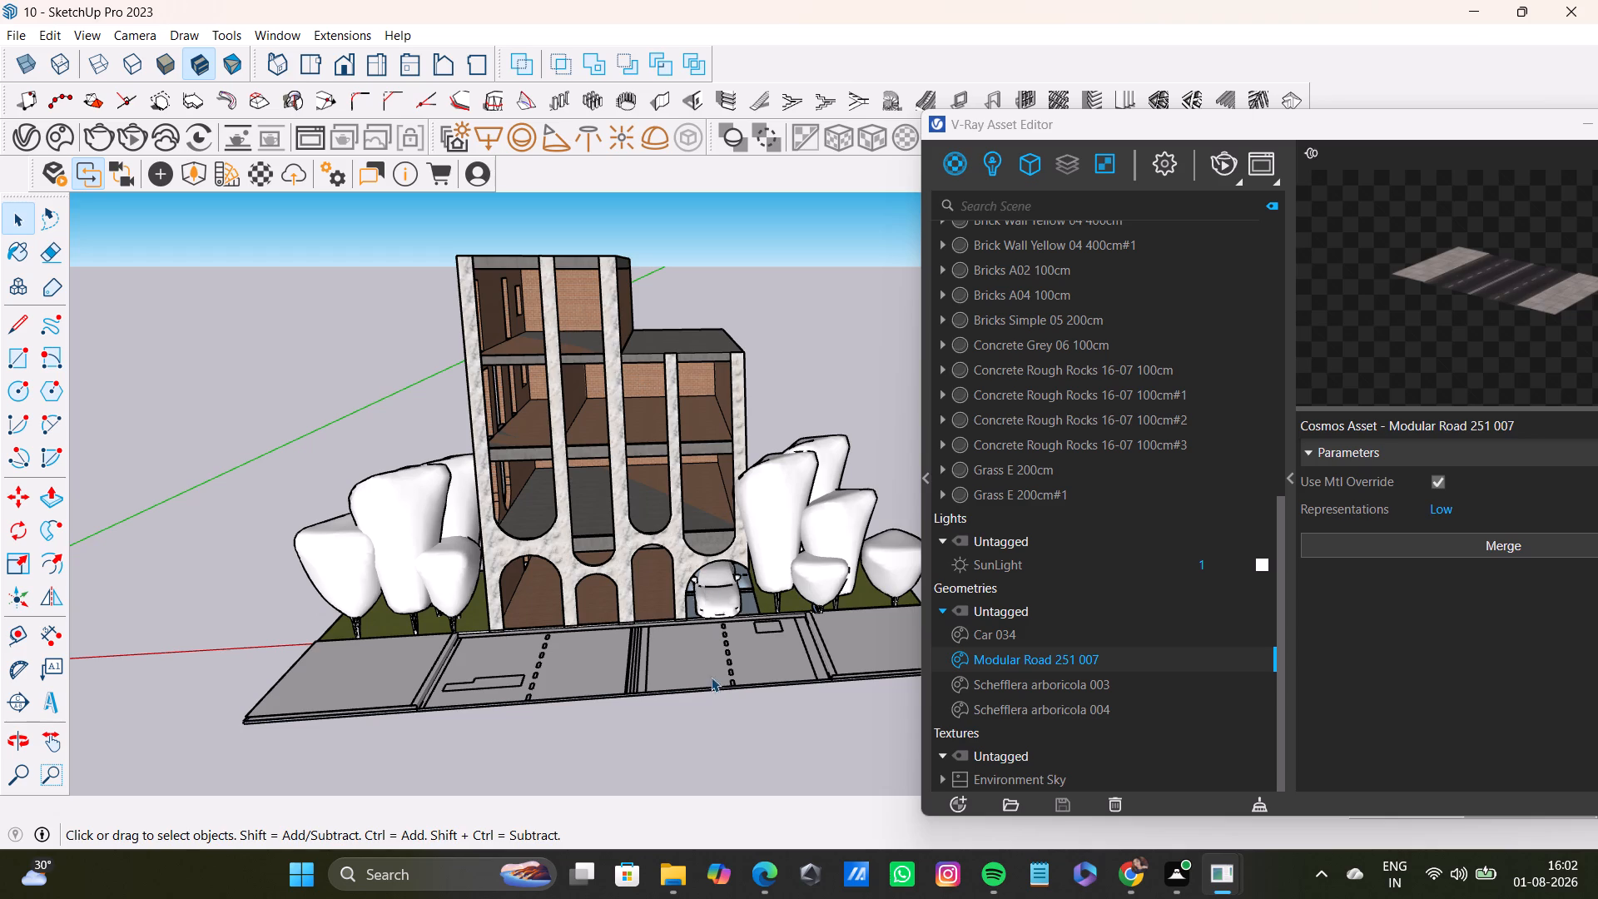
left_click(127, 137)
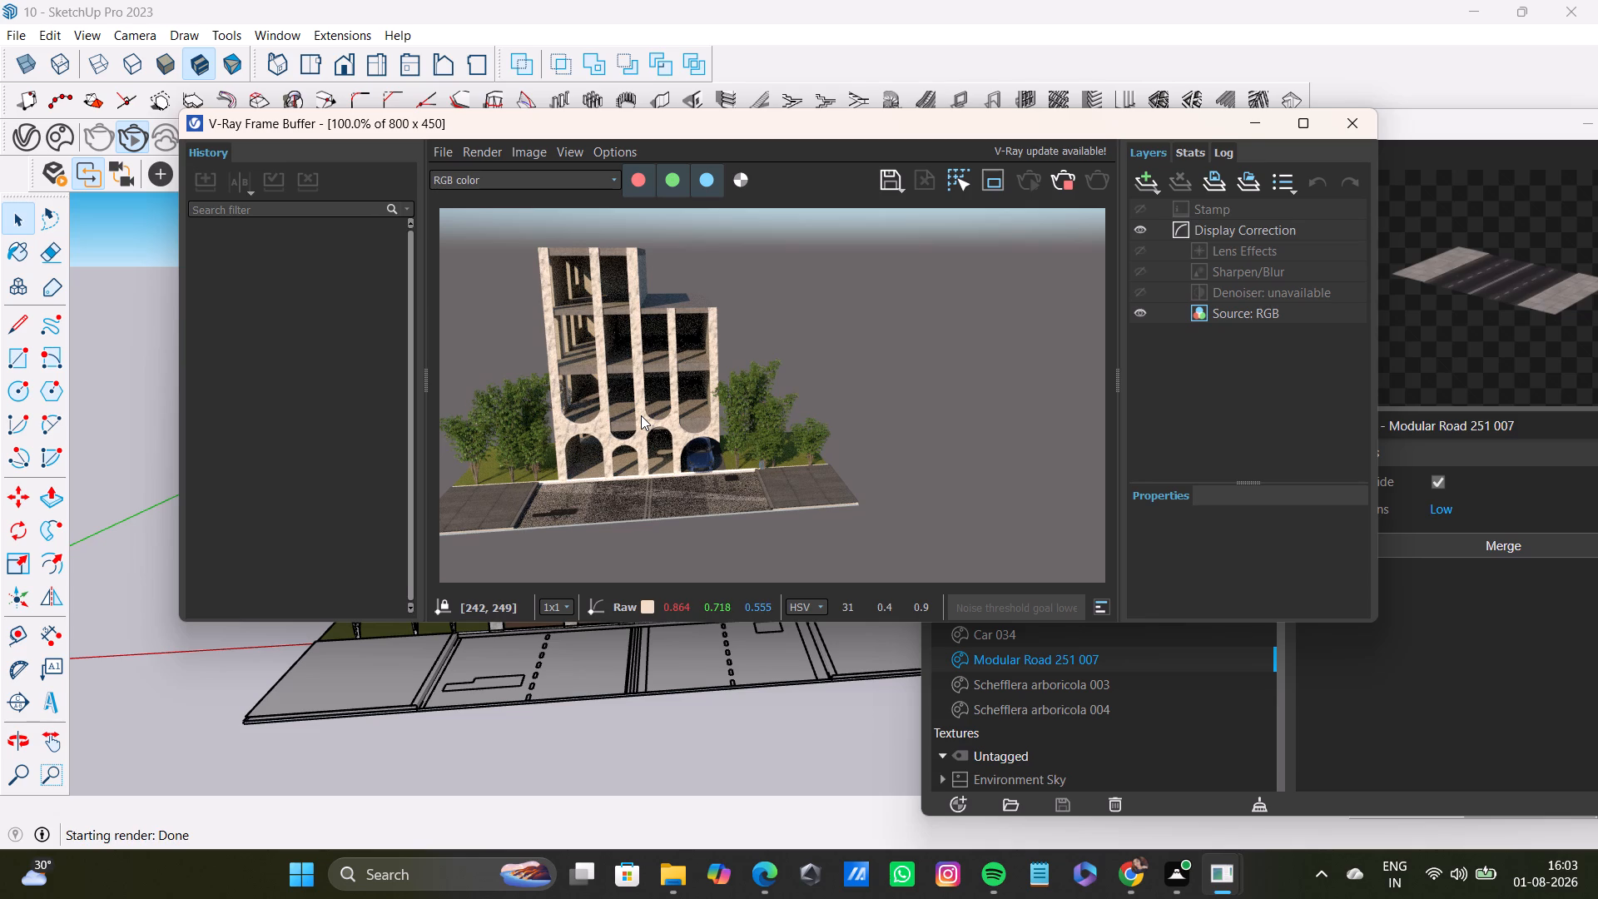
scroll(663, 449, "up", 1)
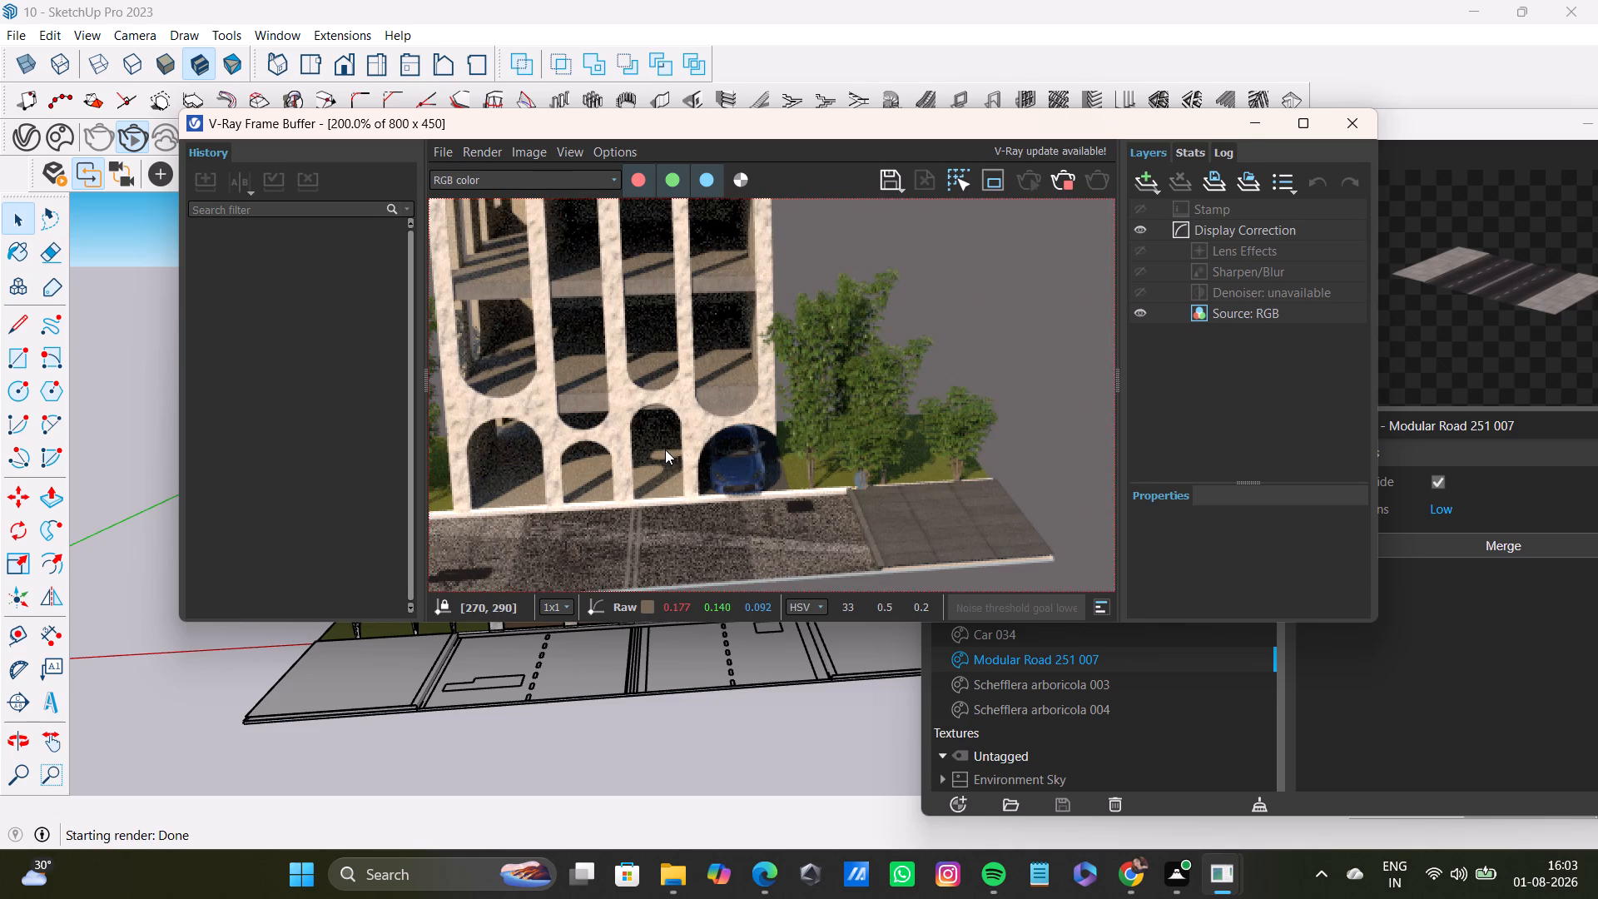
scroll(665, 449, "down", 1)
middle_click_drag(665, 449, 737, 439)
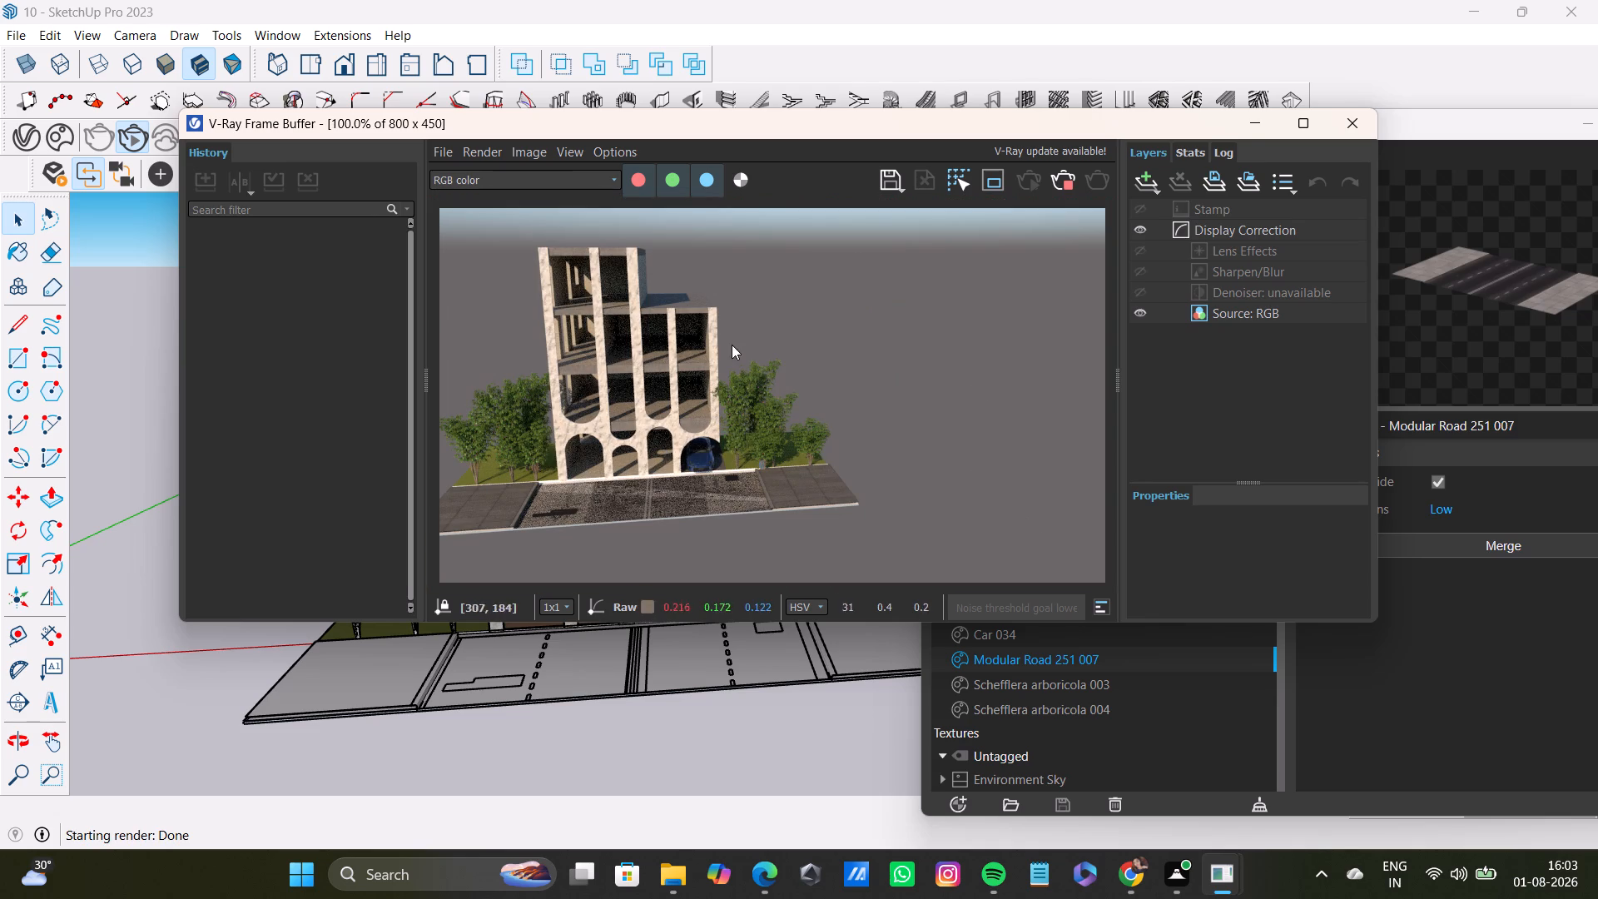
left_click(1348, 123)
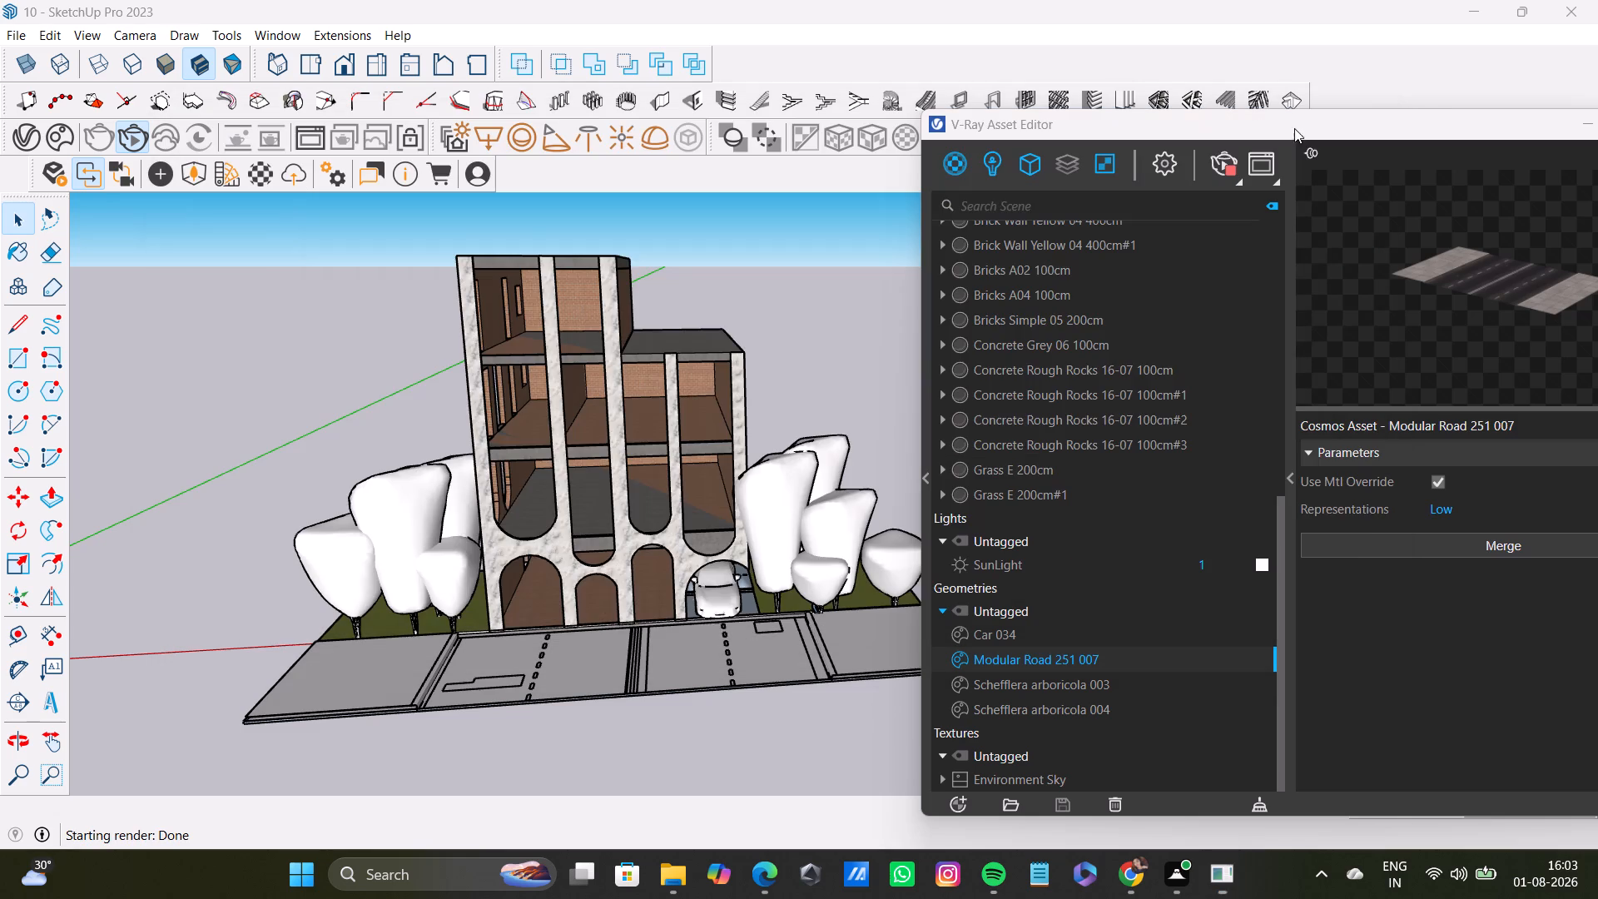
Copy the Schefflera arboricola 004 tree on the side away from the car outward along the lawn, toward the outermost tree.
middle_click_drag(622, 587, 630, 625, "shift")
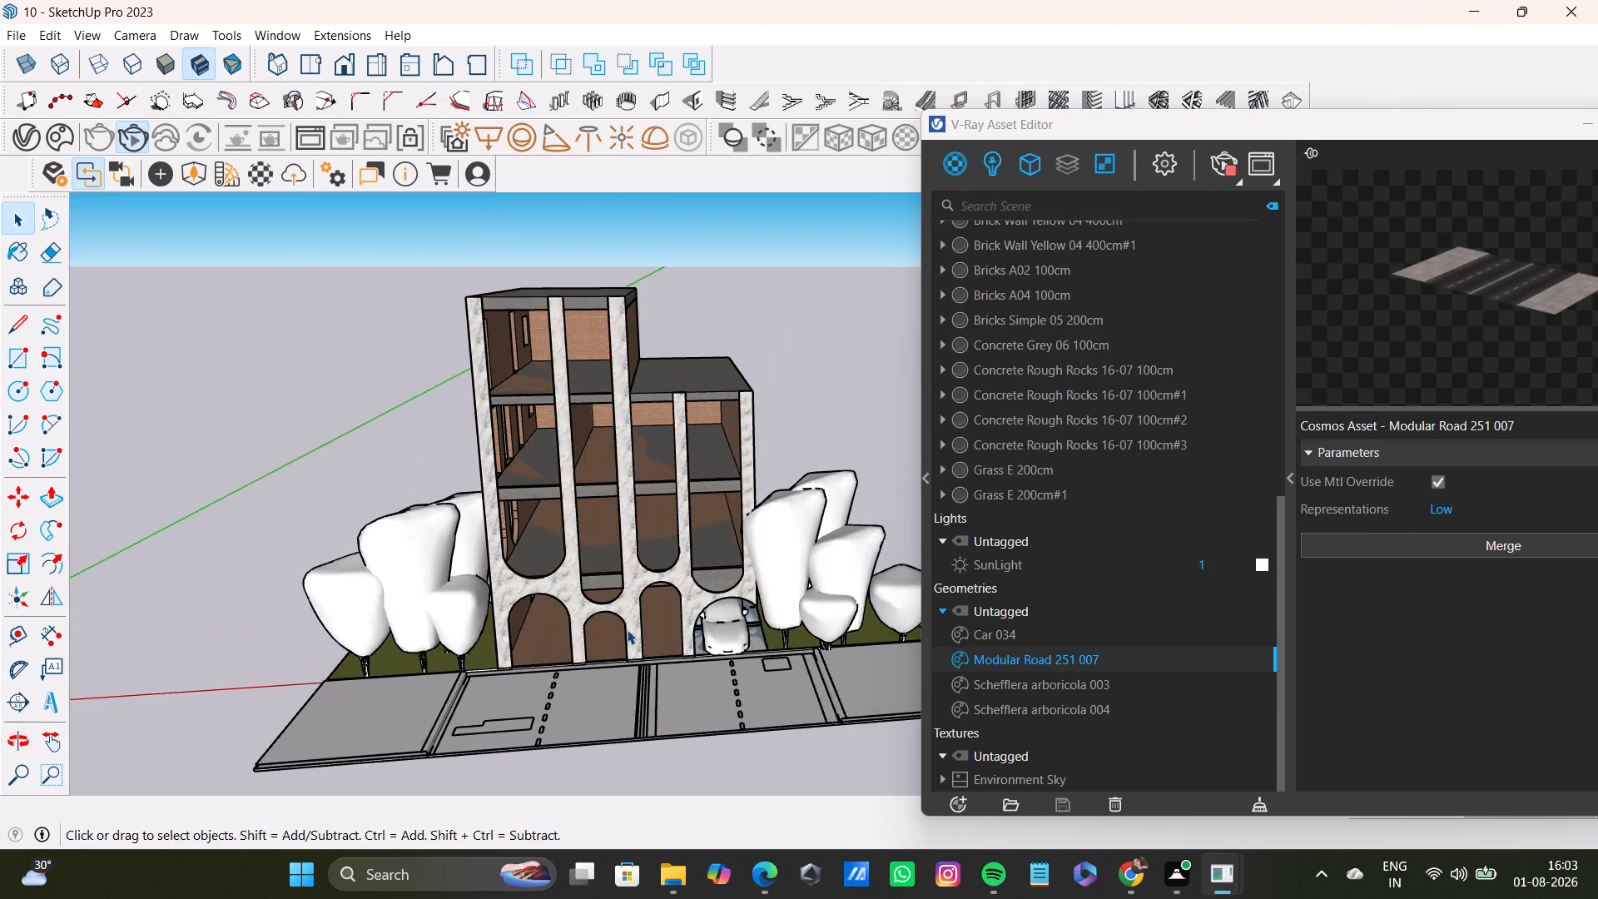
middle_click_drag(627, 629, 789, 500)
middle_click_drag(772, 516, 711, 540)
scroll(696, 549, "up", 1)
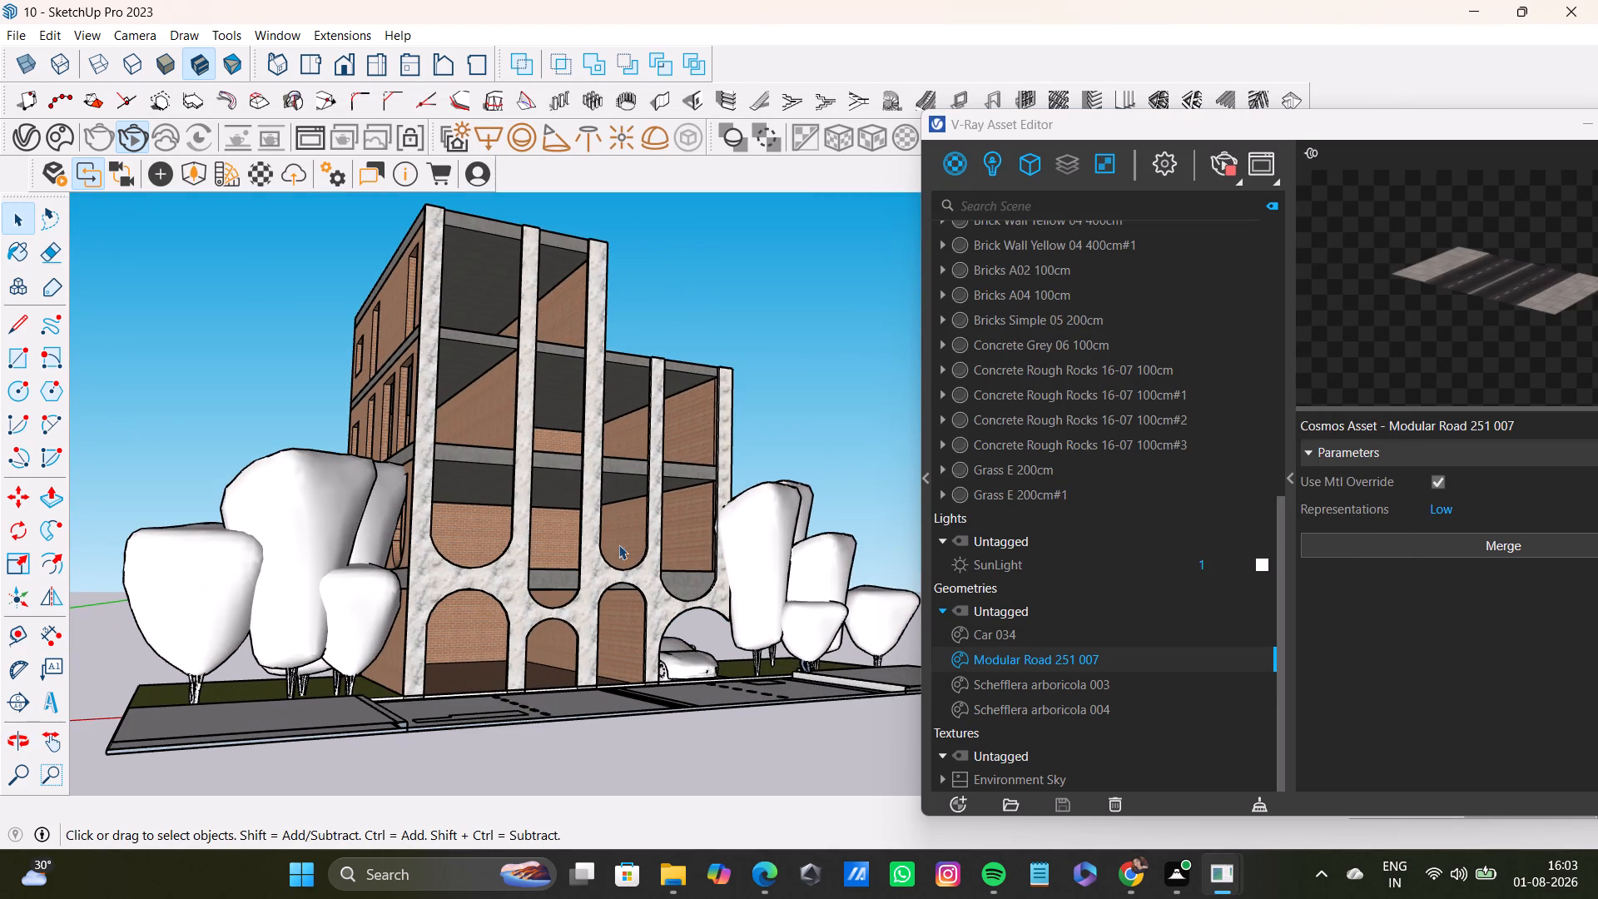
left_click(328, 514)
key("m")
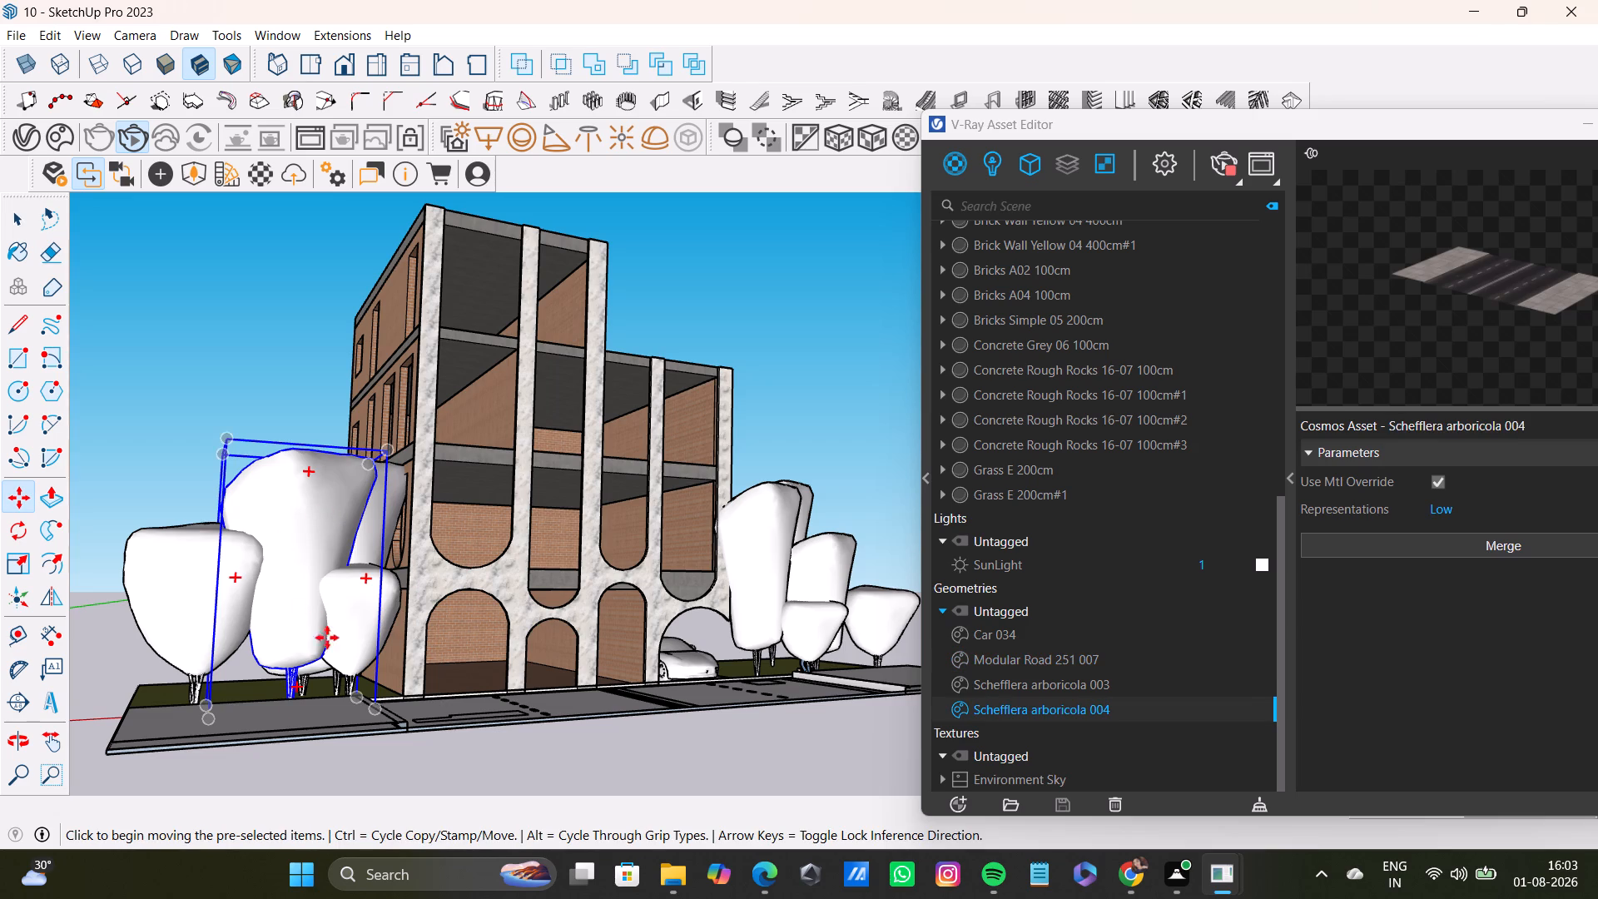
left_click(287, 698)
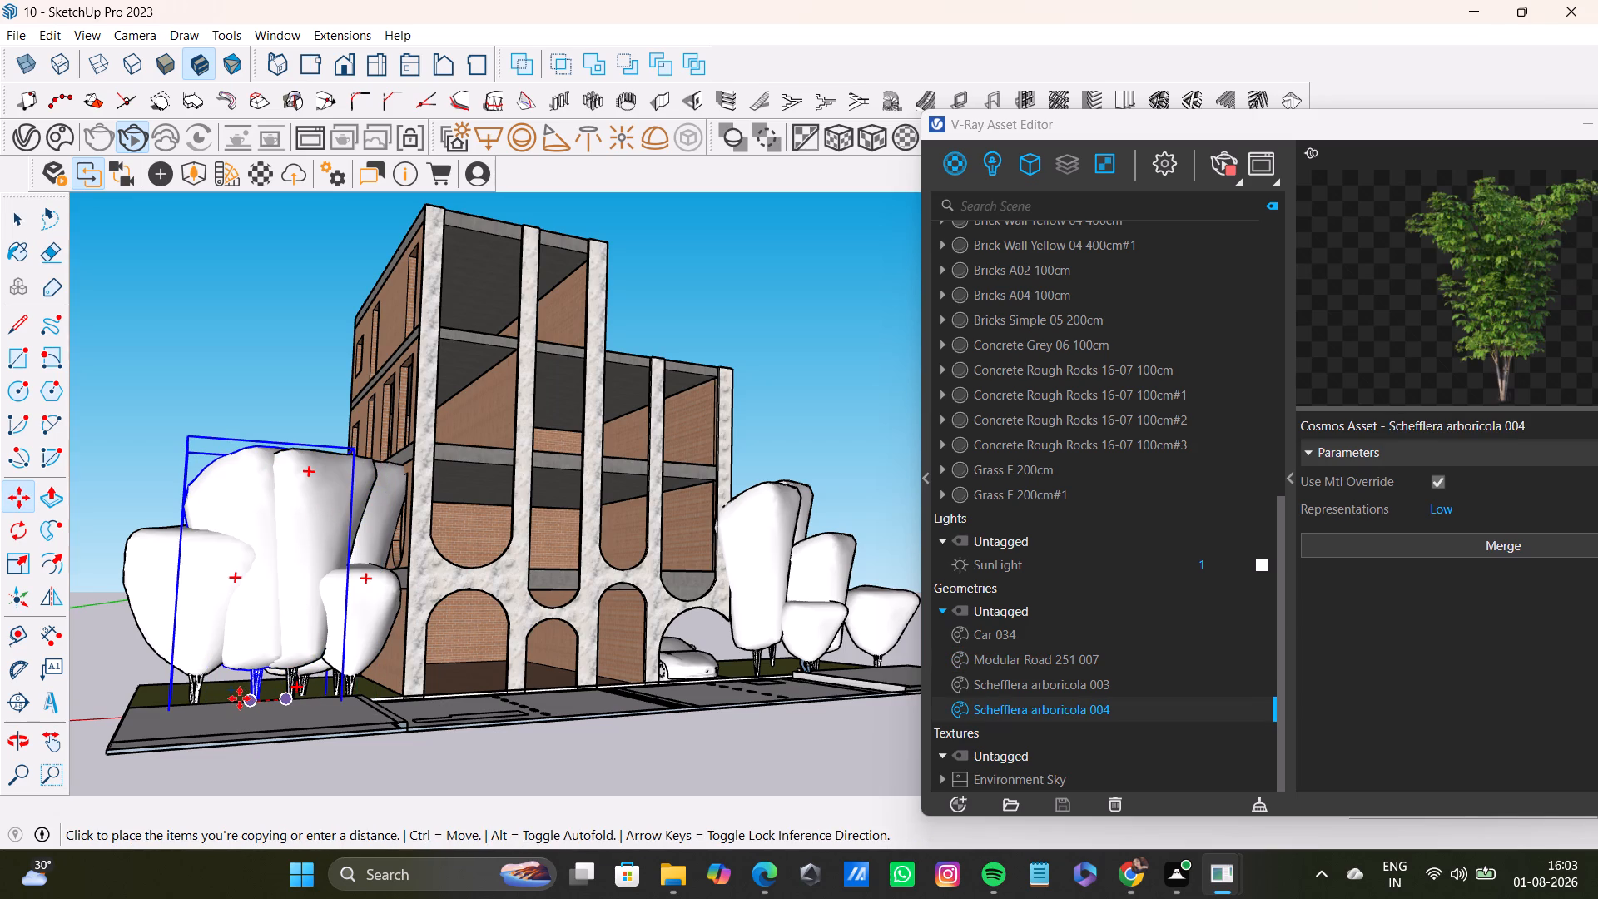
left_click(231, 695)
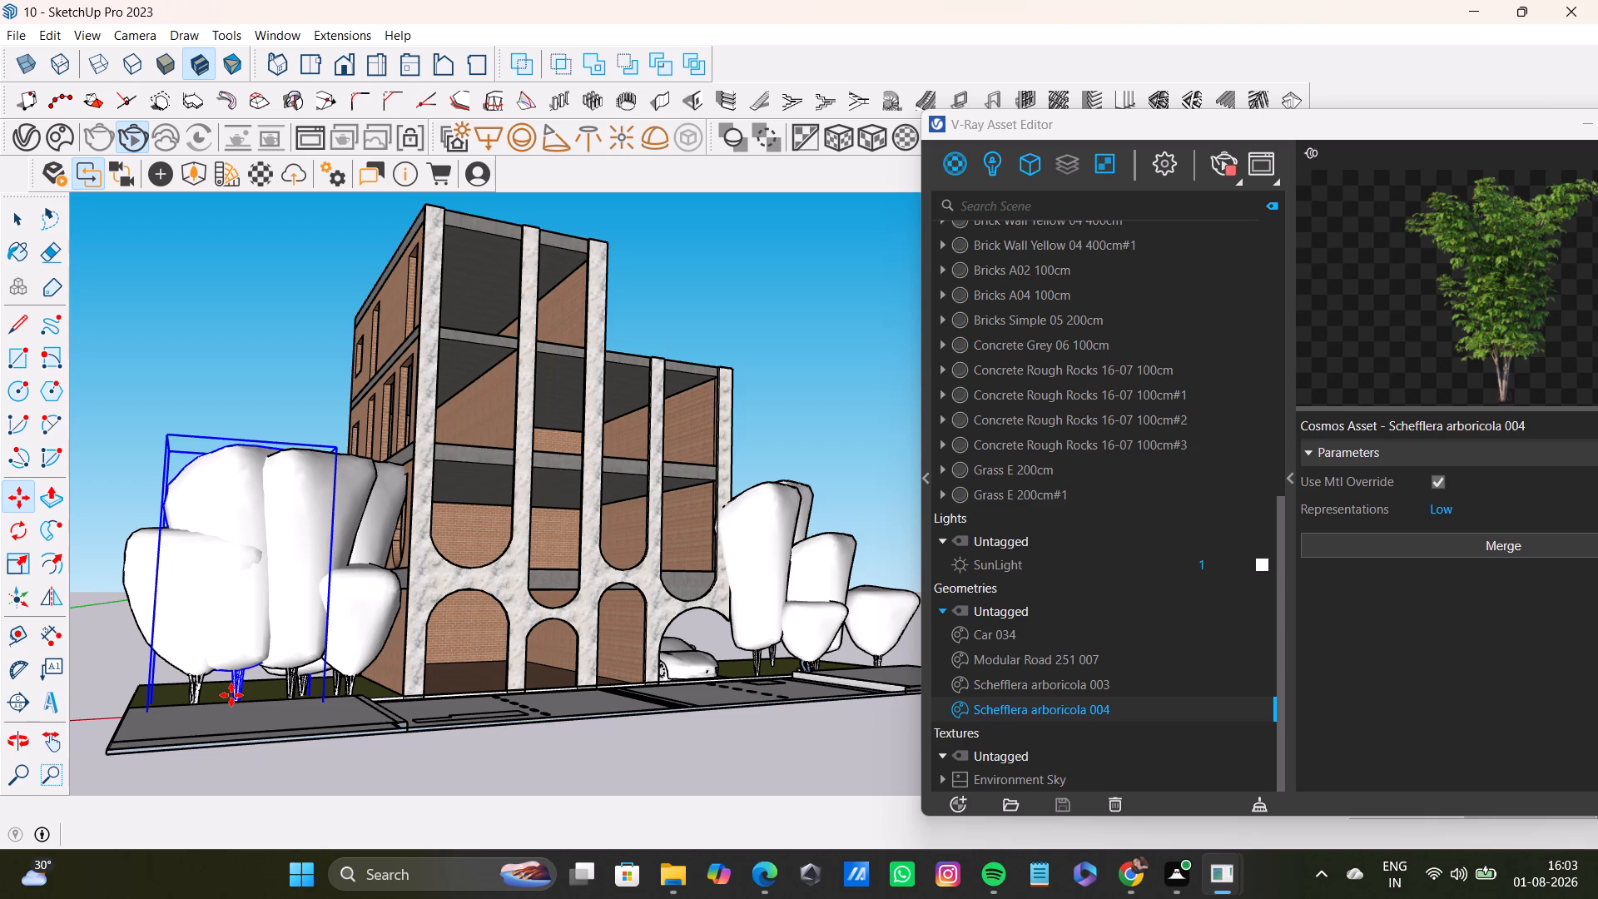
Scale both Schefflera arboricola 004 trees on the side away from the car taller, making the new copy the tallest.
key("s")
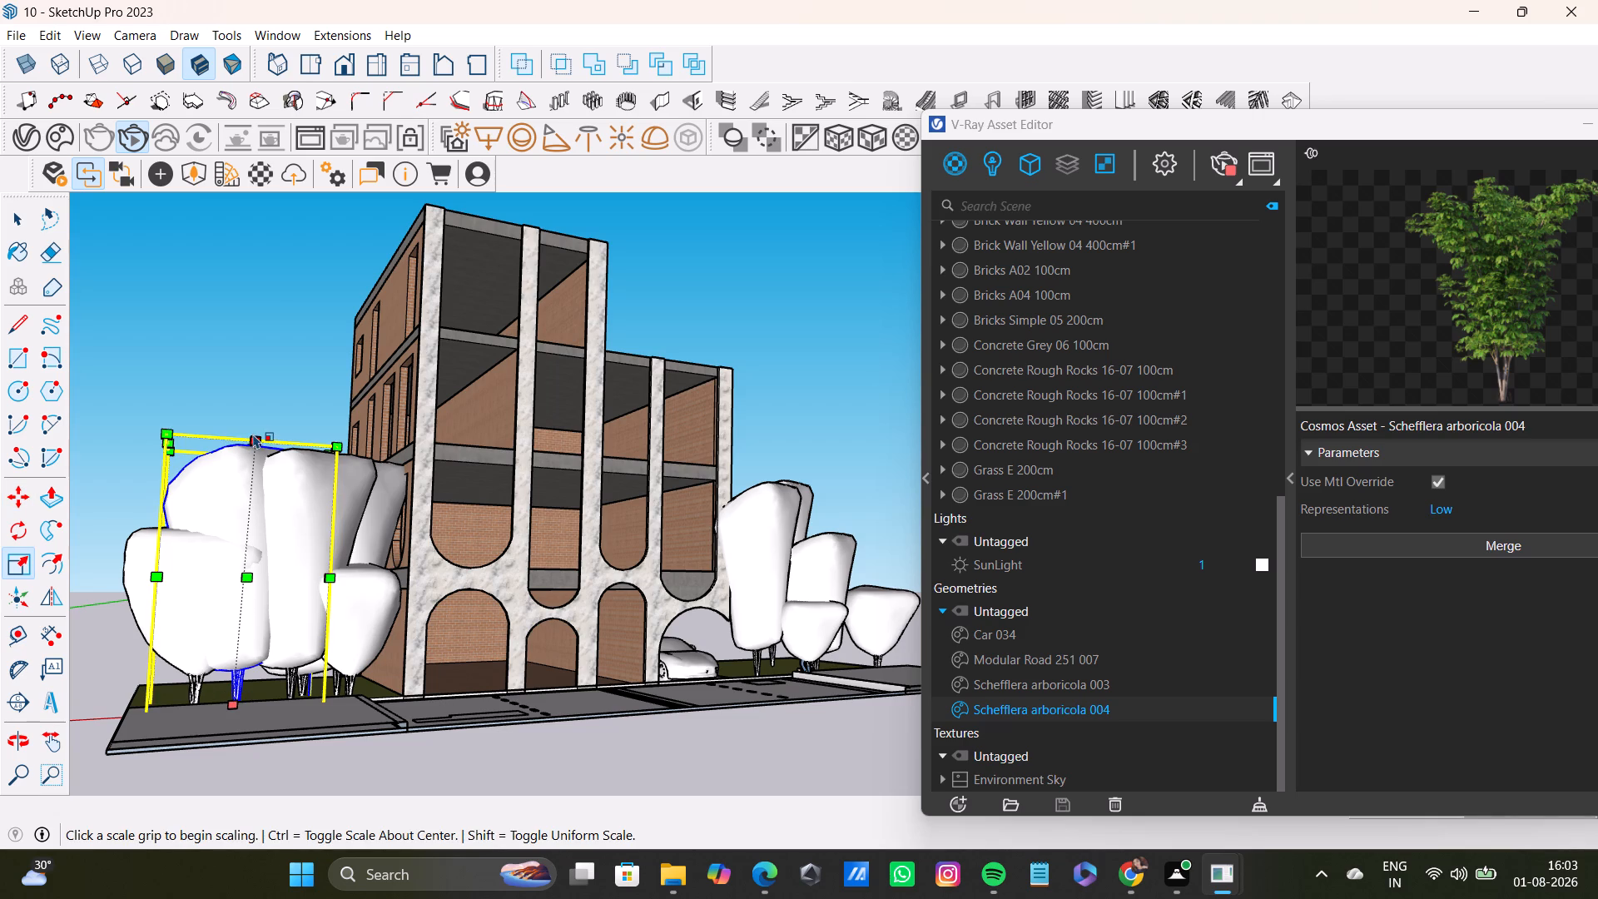
middle_click_drag(315, 479, 288, 586)
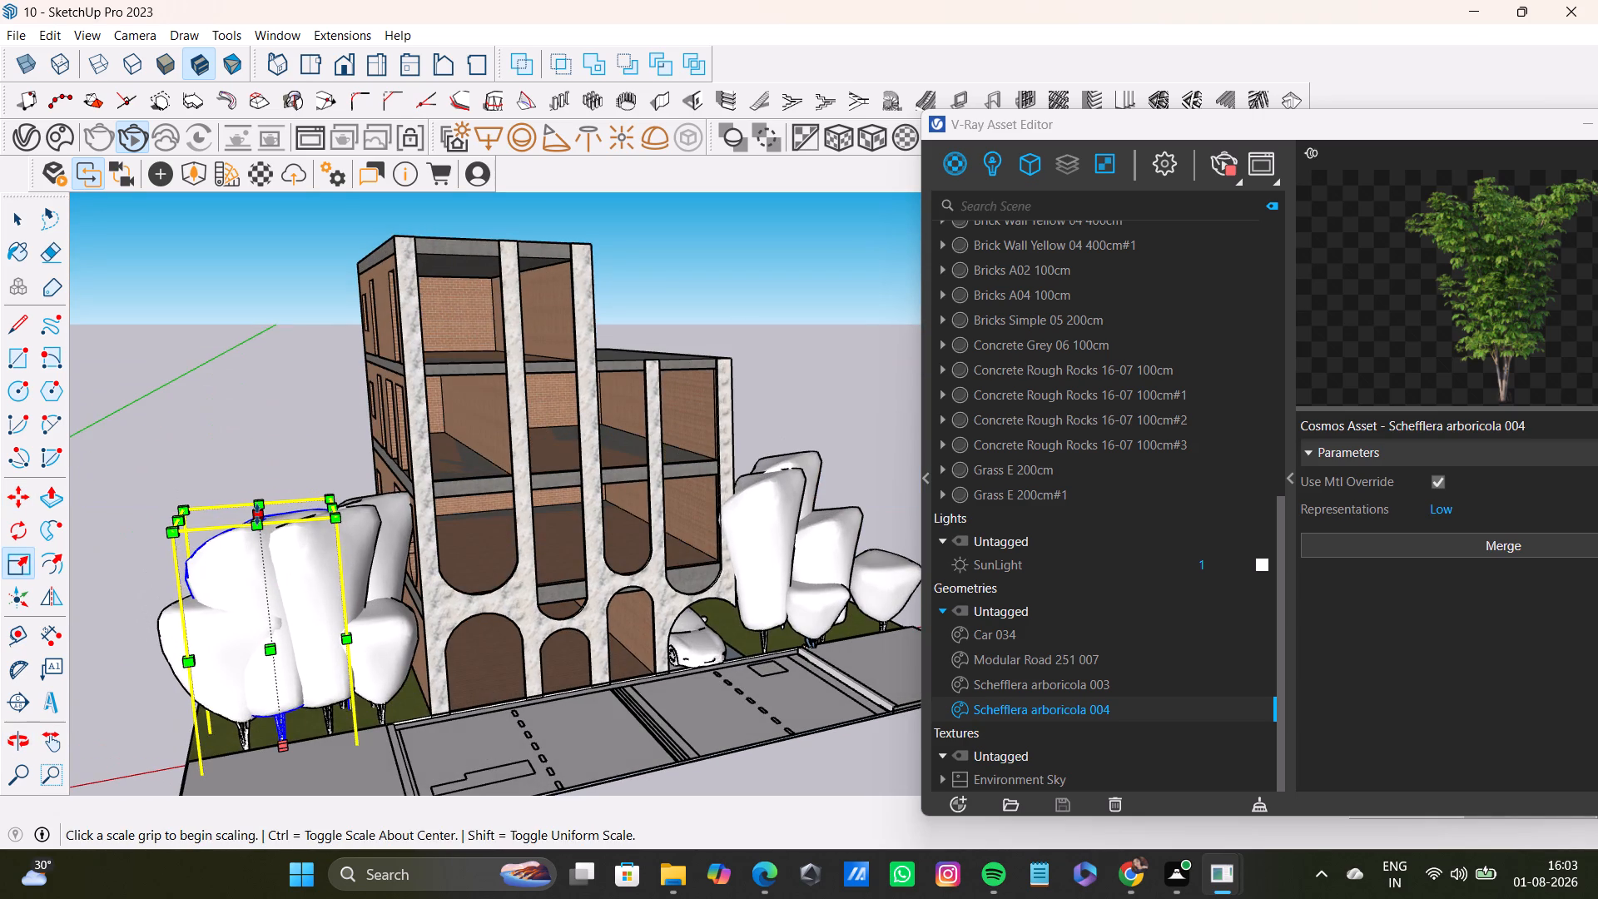
left_click(257, 514)
left_click(249, 400)
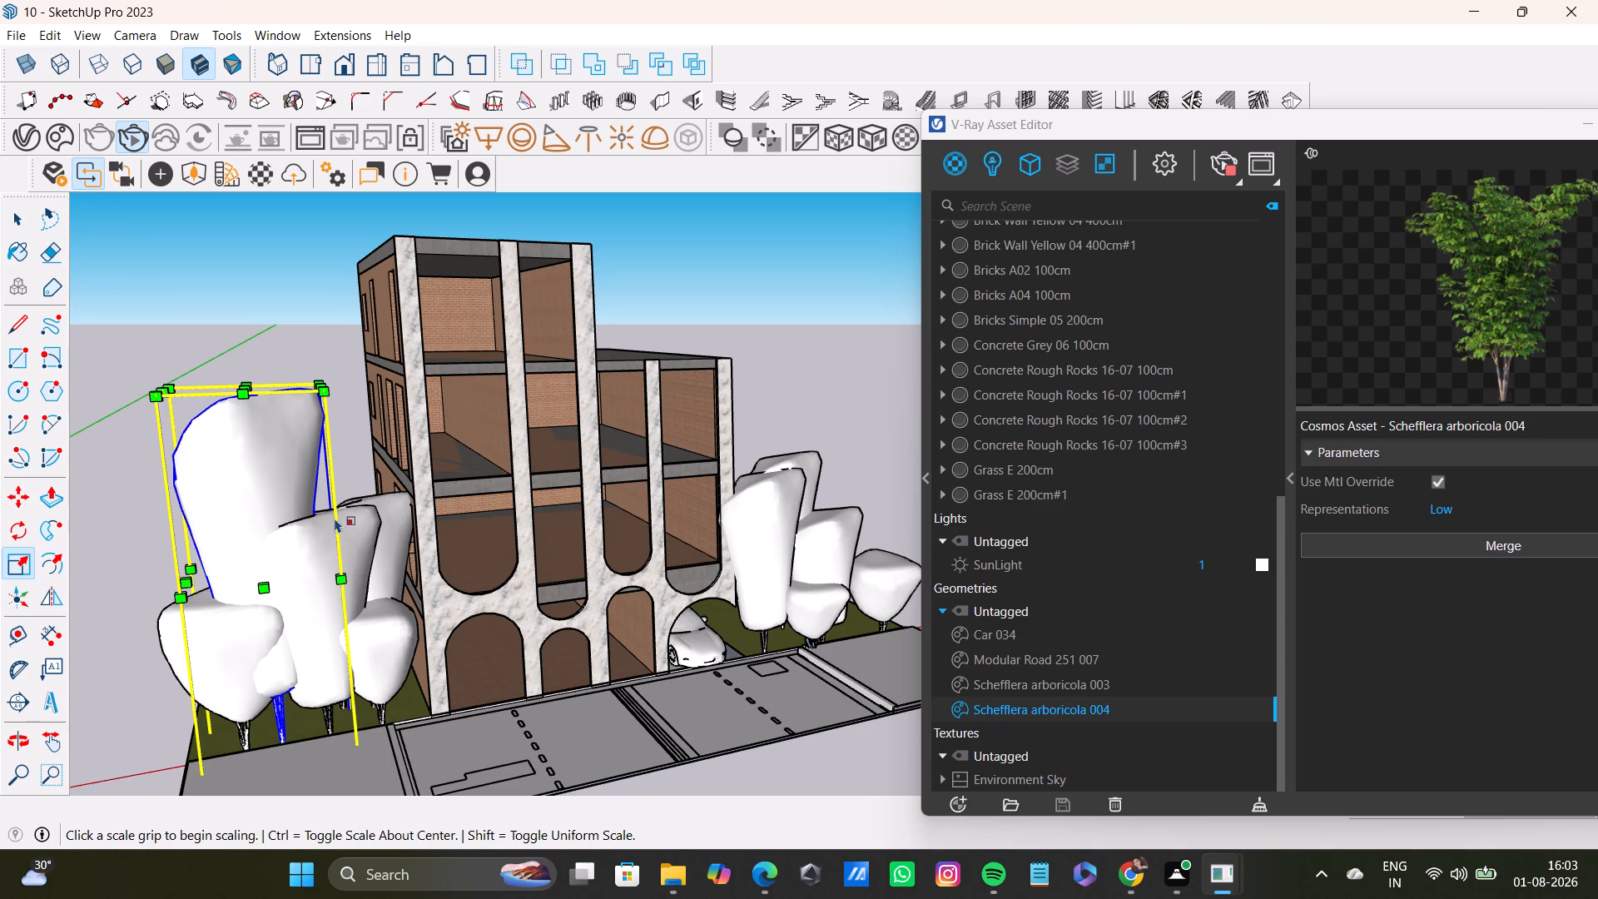
key("space")
left_click(338, 530)
key("s")
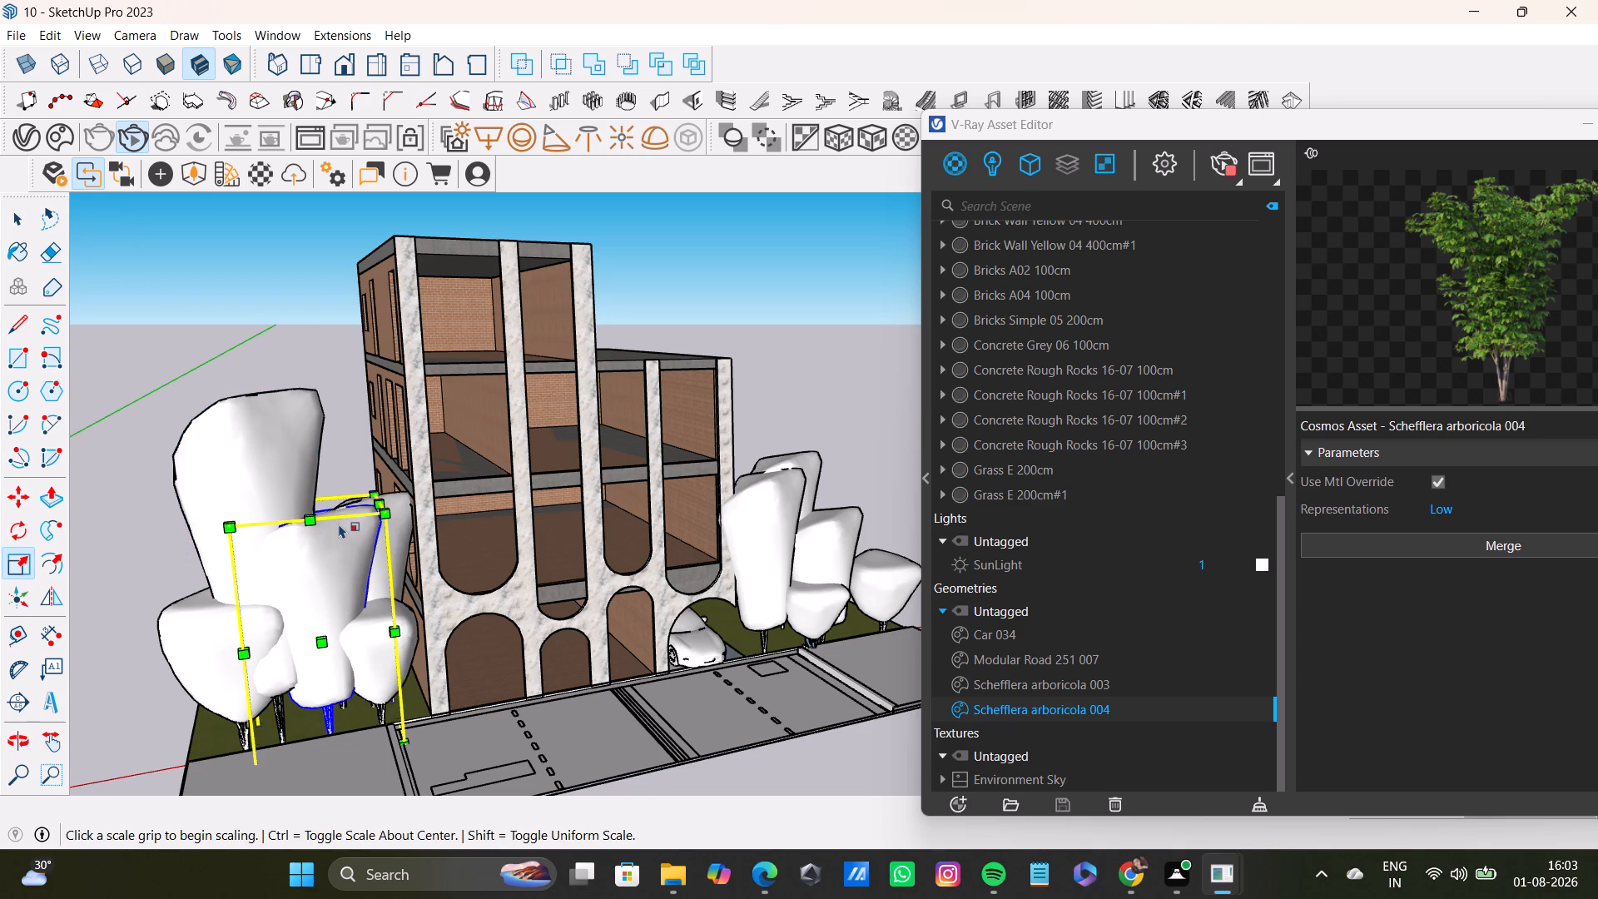
left_click(308, 509)
left_click(305, 459)
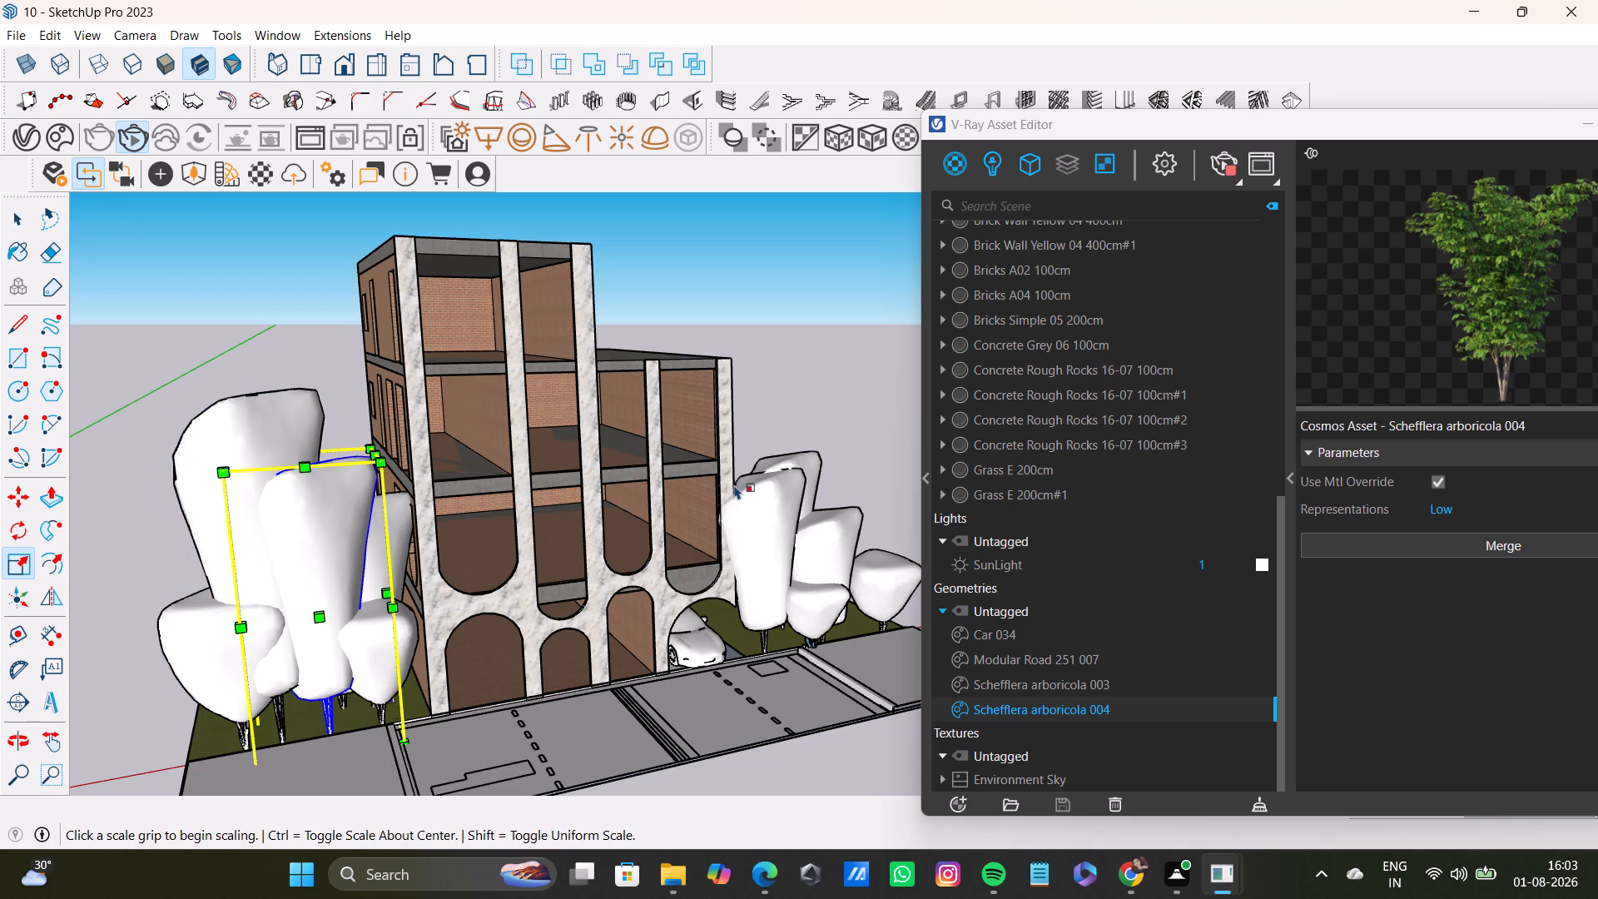
Scale both Schefflera arboricola 004 trees on the car side taller, making the rear one taller than the front one.
left_click(747, 501)
left_click(806, 541)
key("space")
left_click(762, 511)
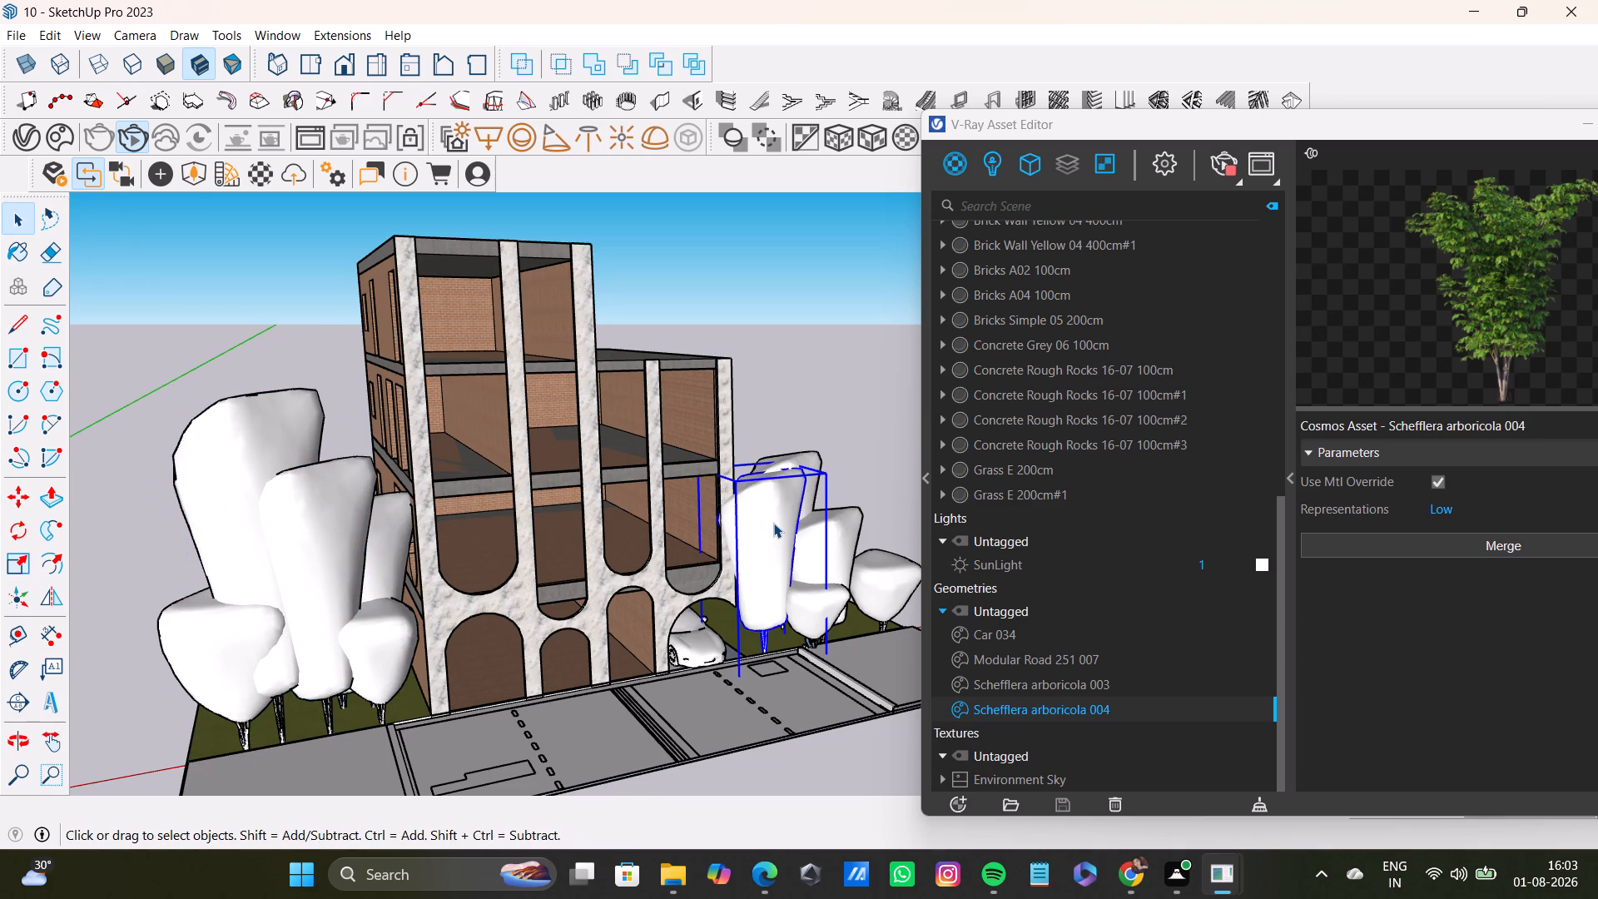
key("s")
left_click(766, 464)
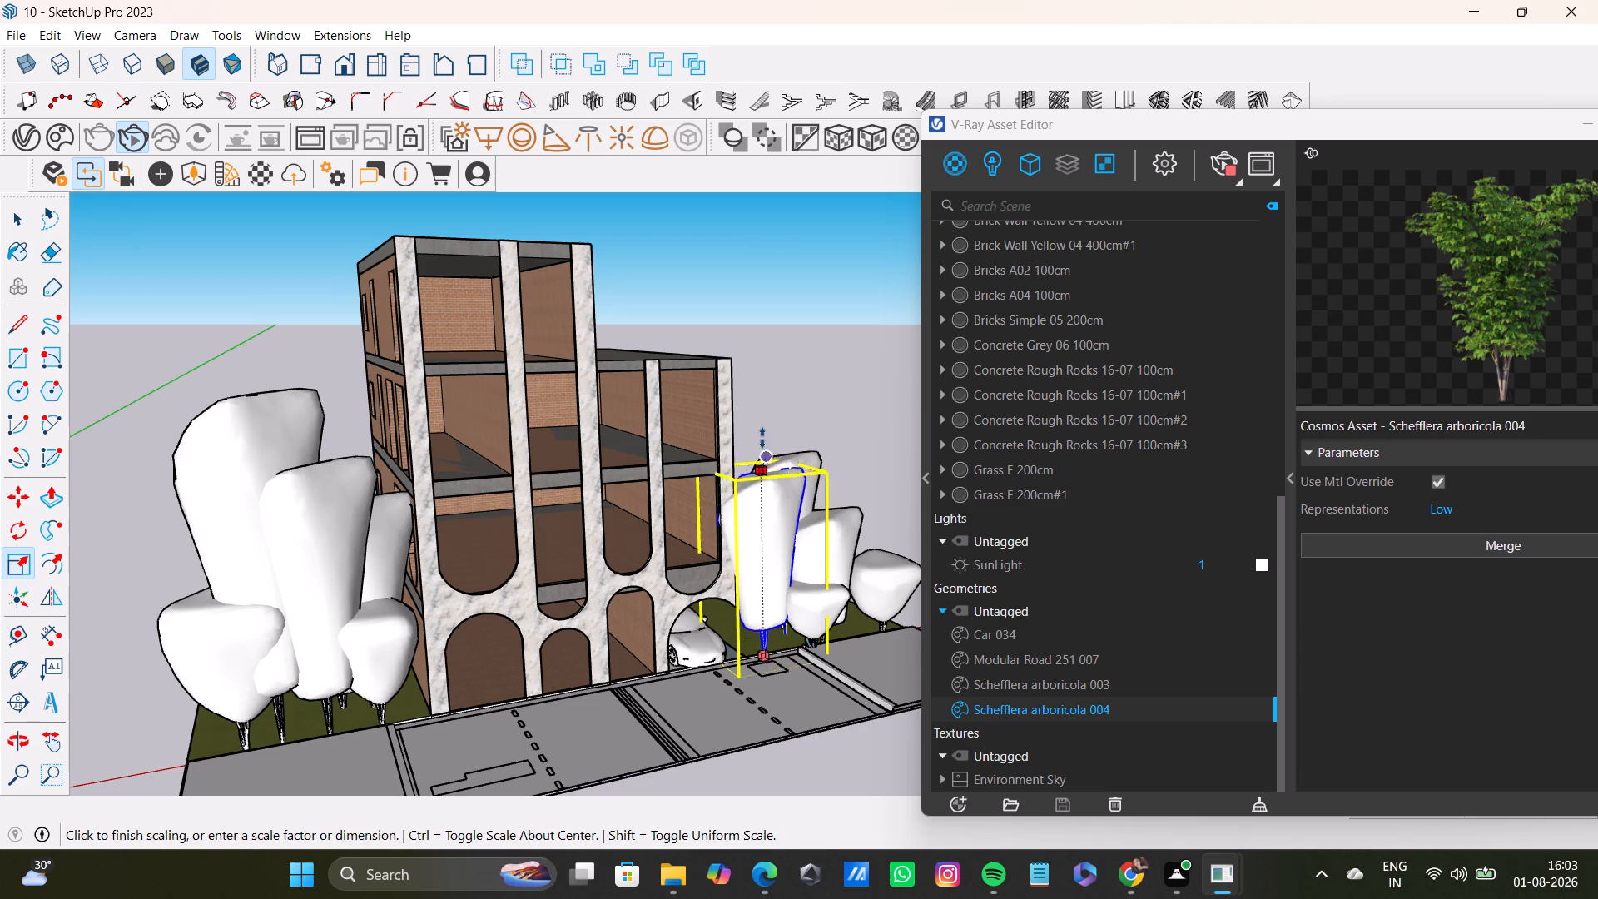
left_click(760, 431)
key("space")
left_click(812, 469)
key("s")
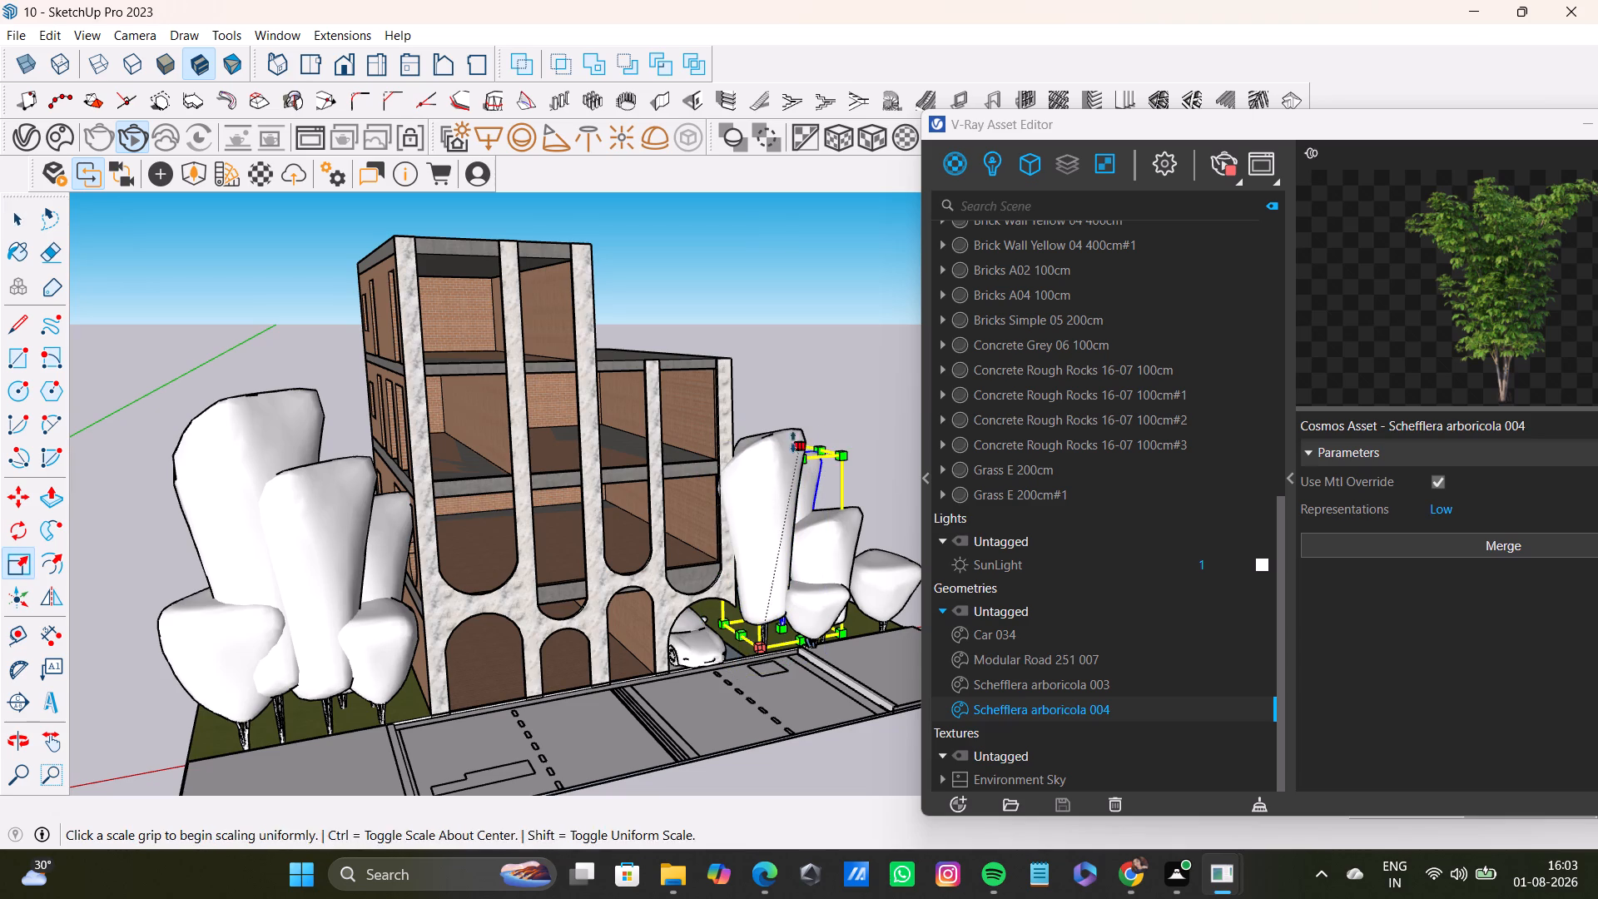
left_click(816, 443)
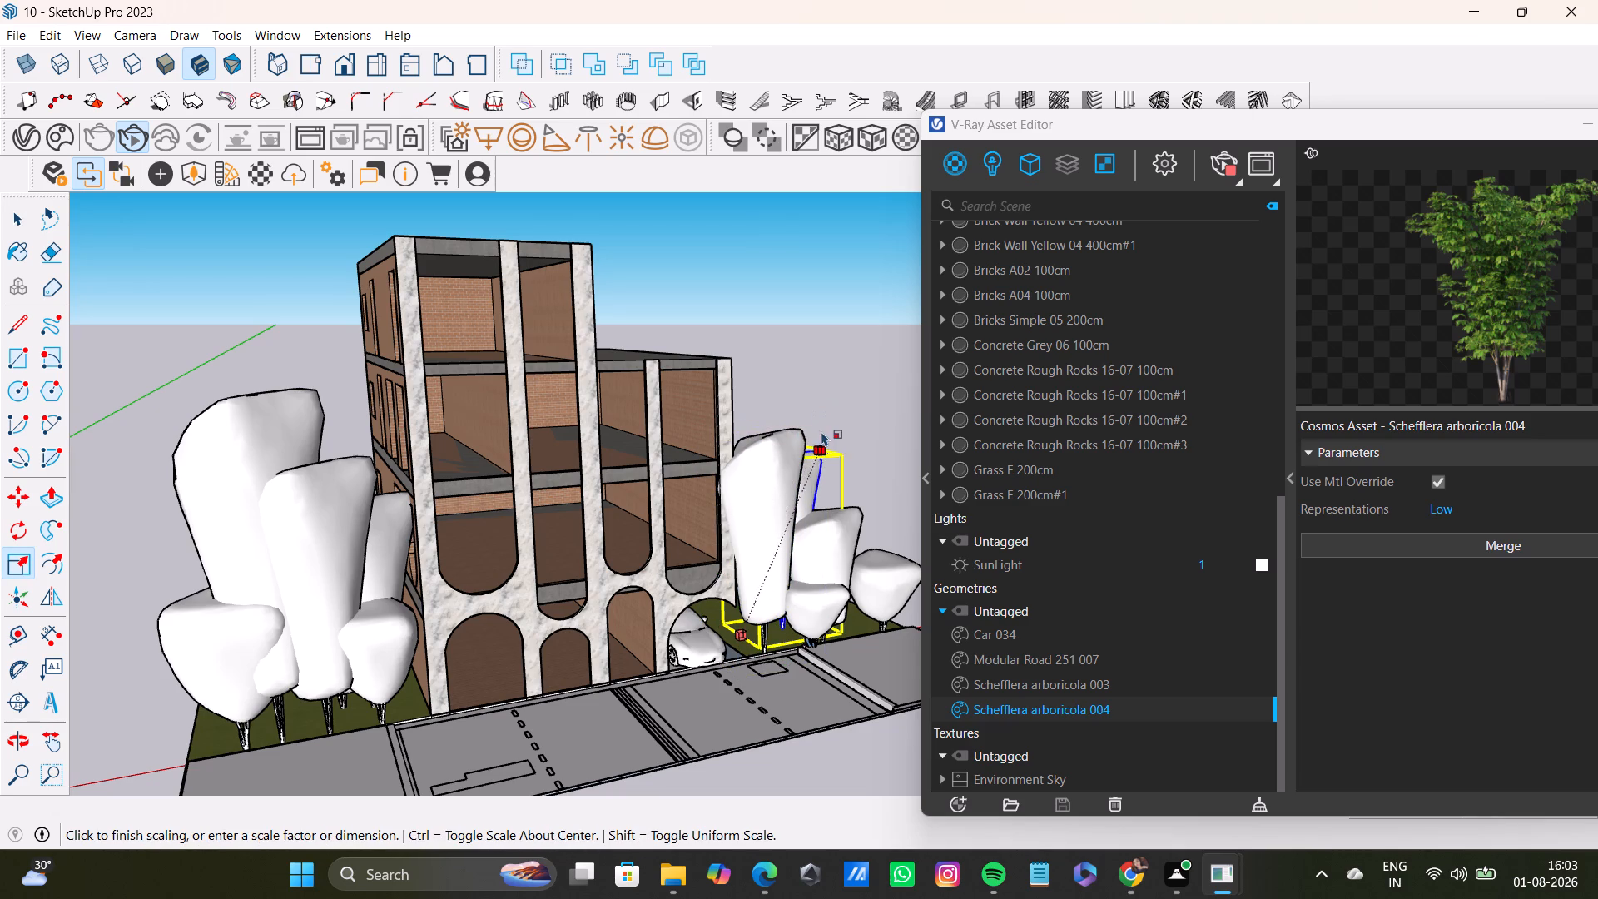
left_click(810, 374)
key("space")
Move the outermost Schefflera arboricola 003 tree on the car side slightly back and inward on the lawn.
middle_click_drag(862, 550, 842, 556)
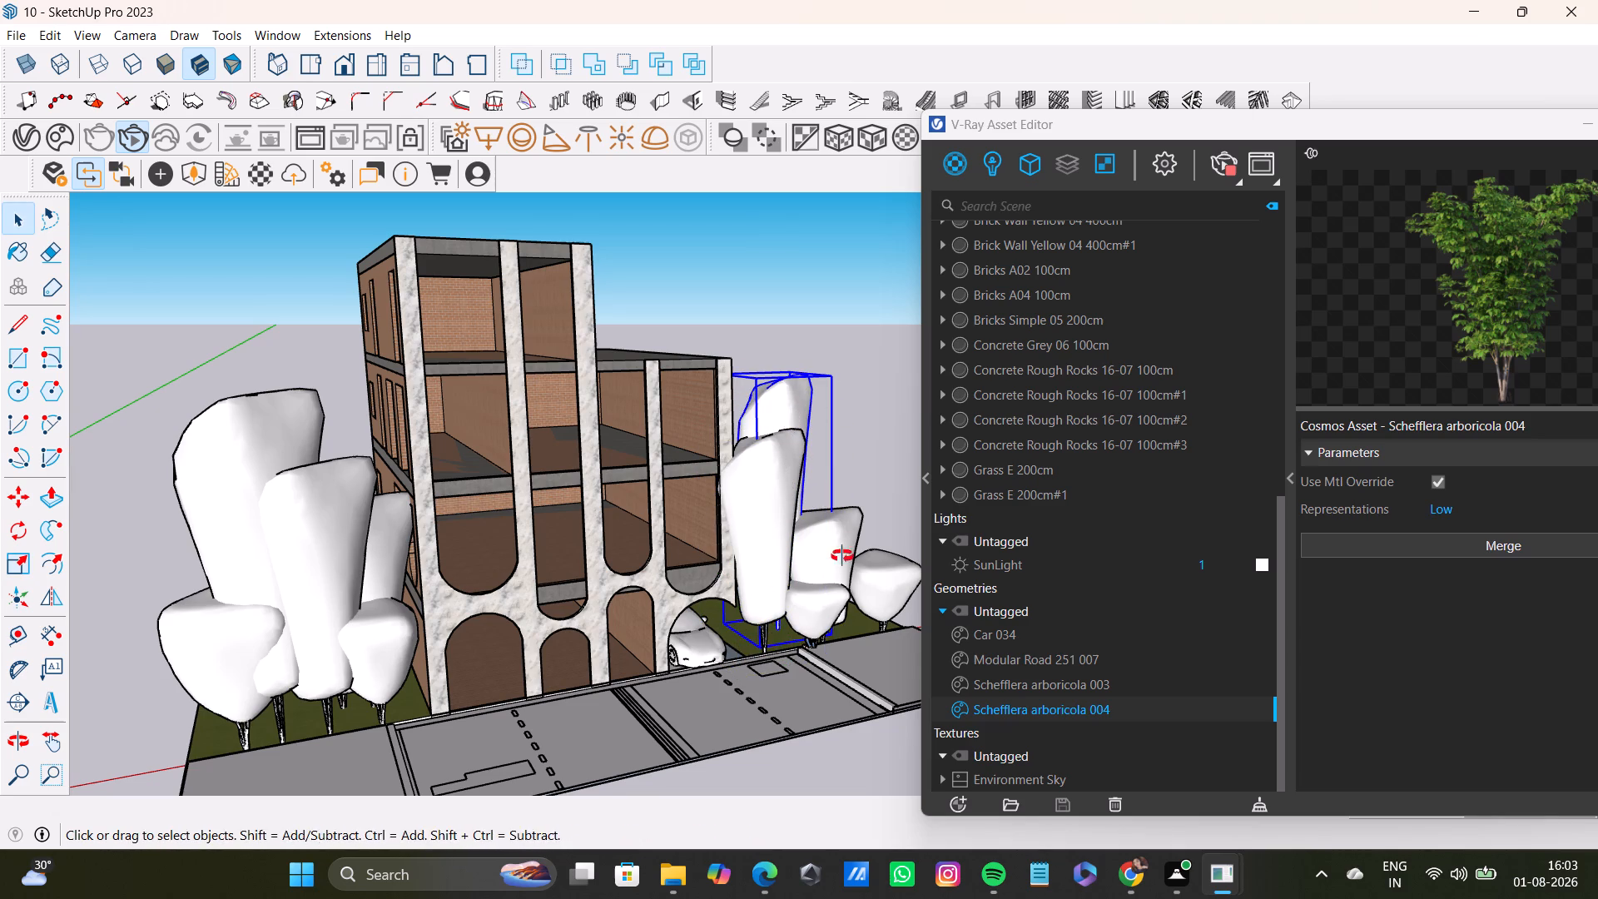
middle_click_drag(842, 556, 589, 649)
middle_click_drag(663, 559, 539, 485)
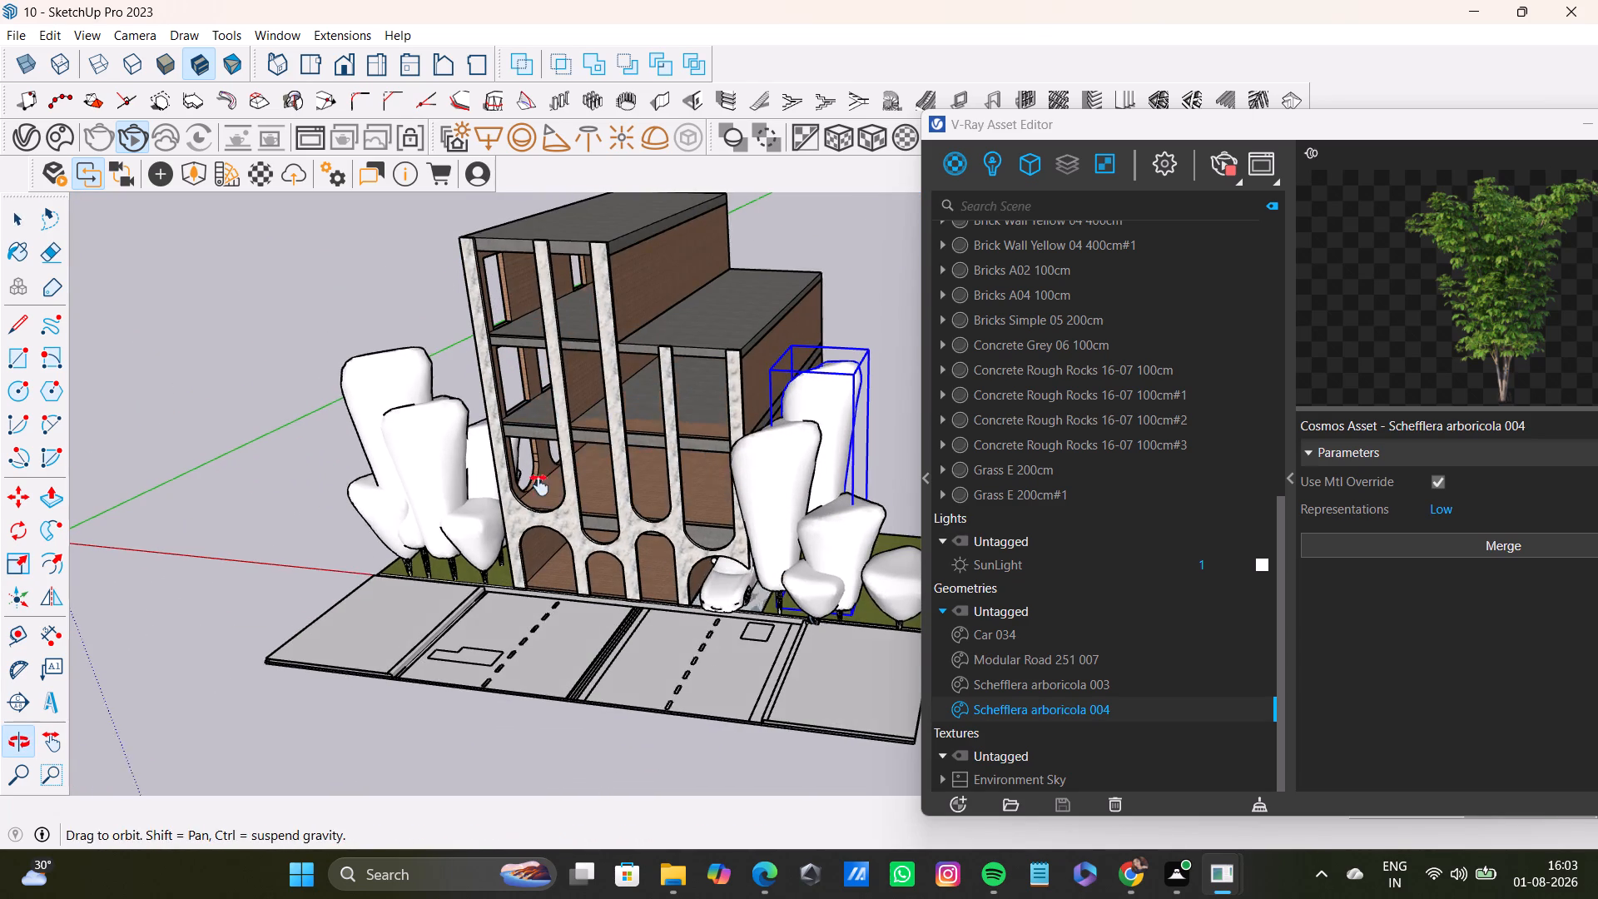
middle_click_drag(539, 485, 486, 459)
middle_click_drag(724, 516, 744, 537)
left_click(729, 498)
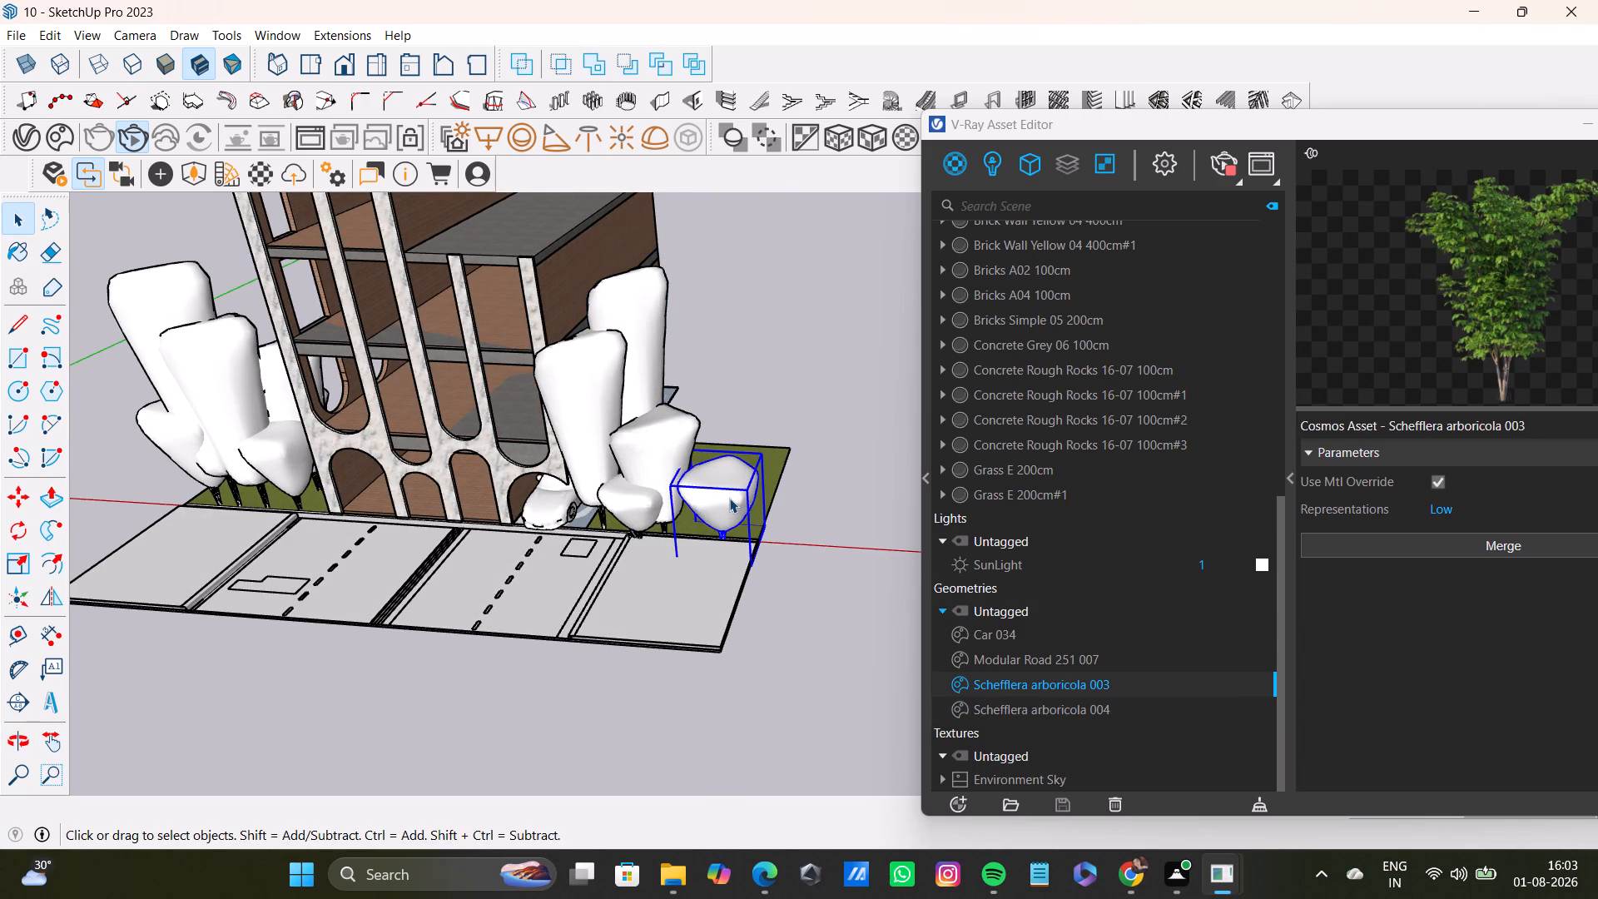
key("m")
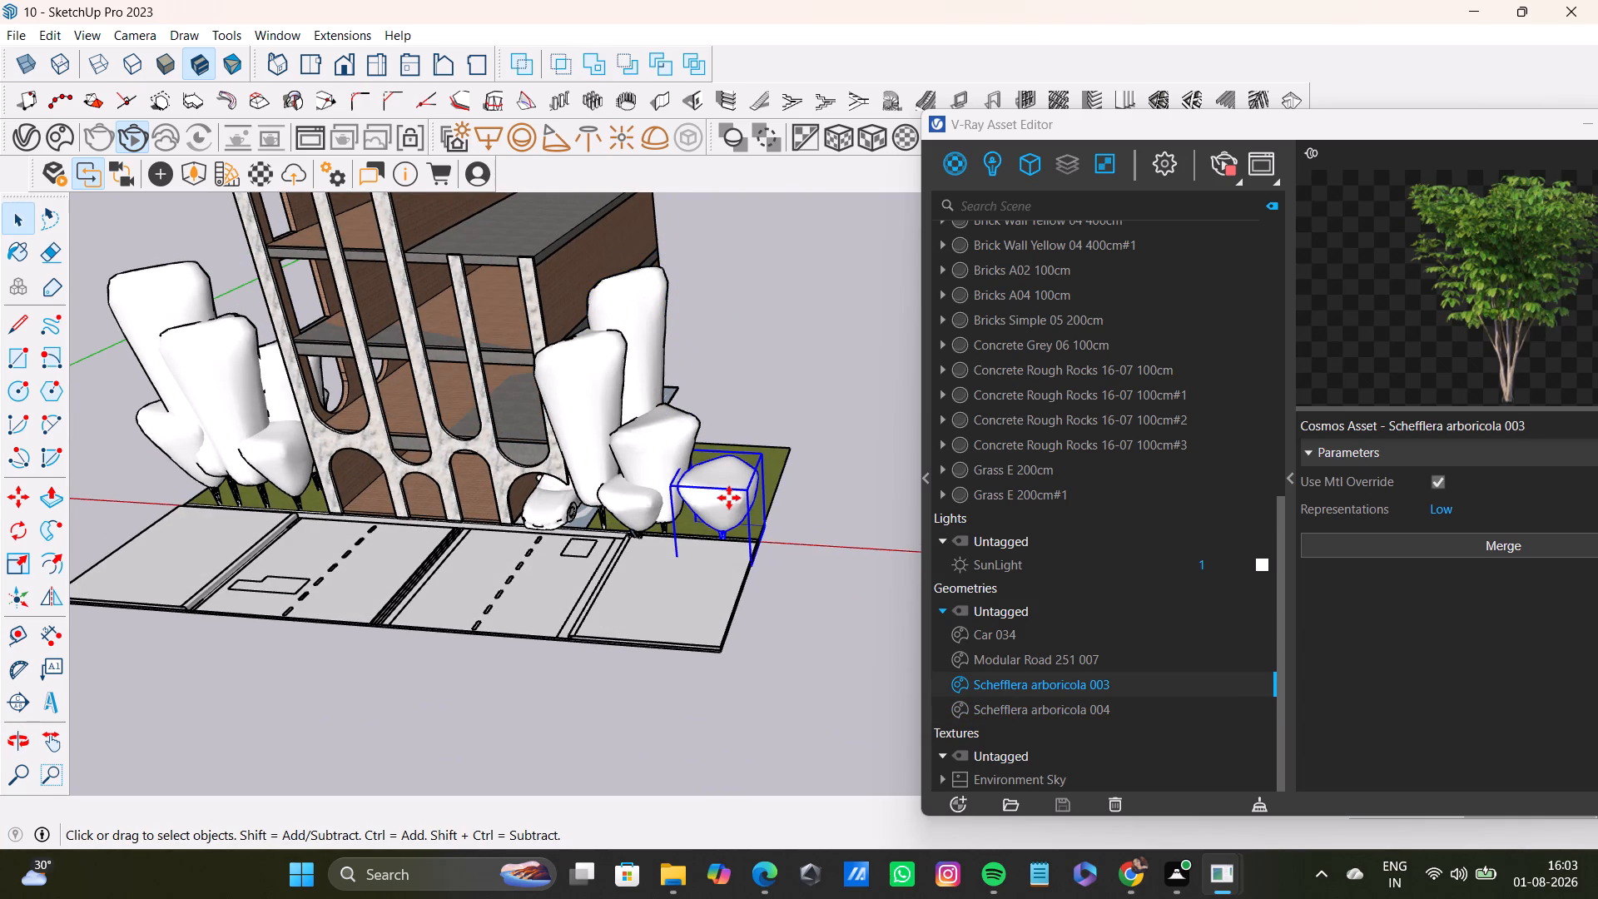
left_click_drag(760, 564, 871, 545)
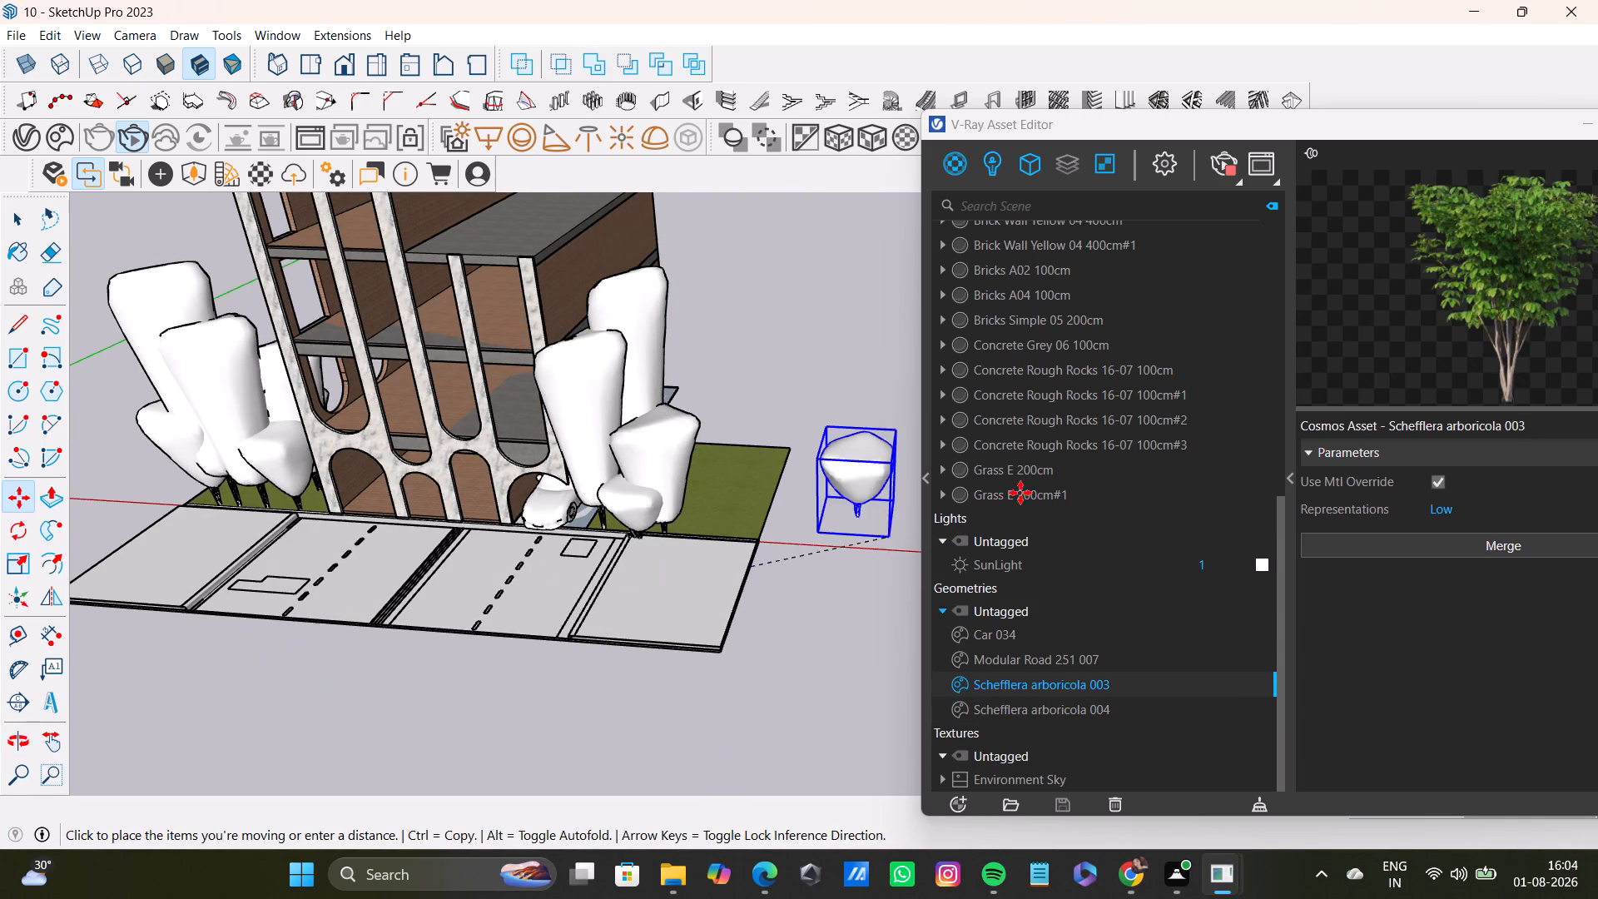
left_click(725, 539)
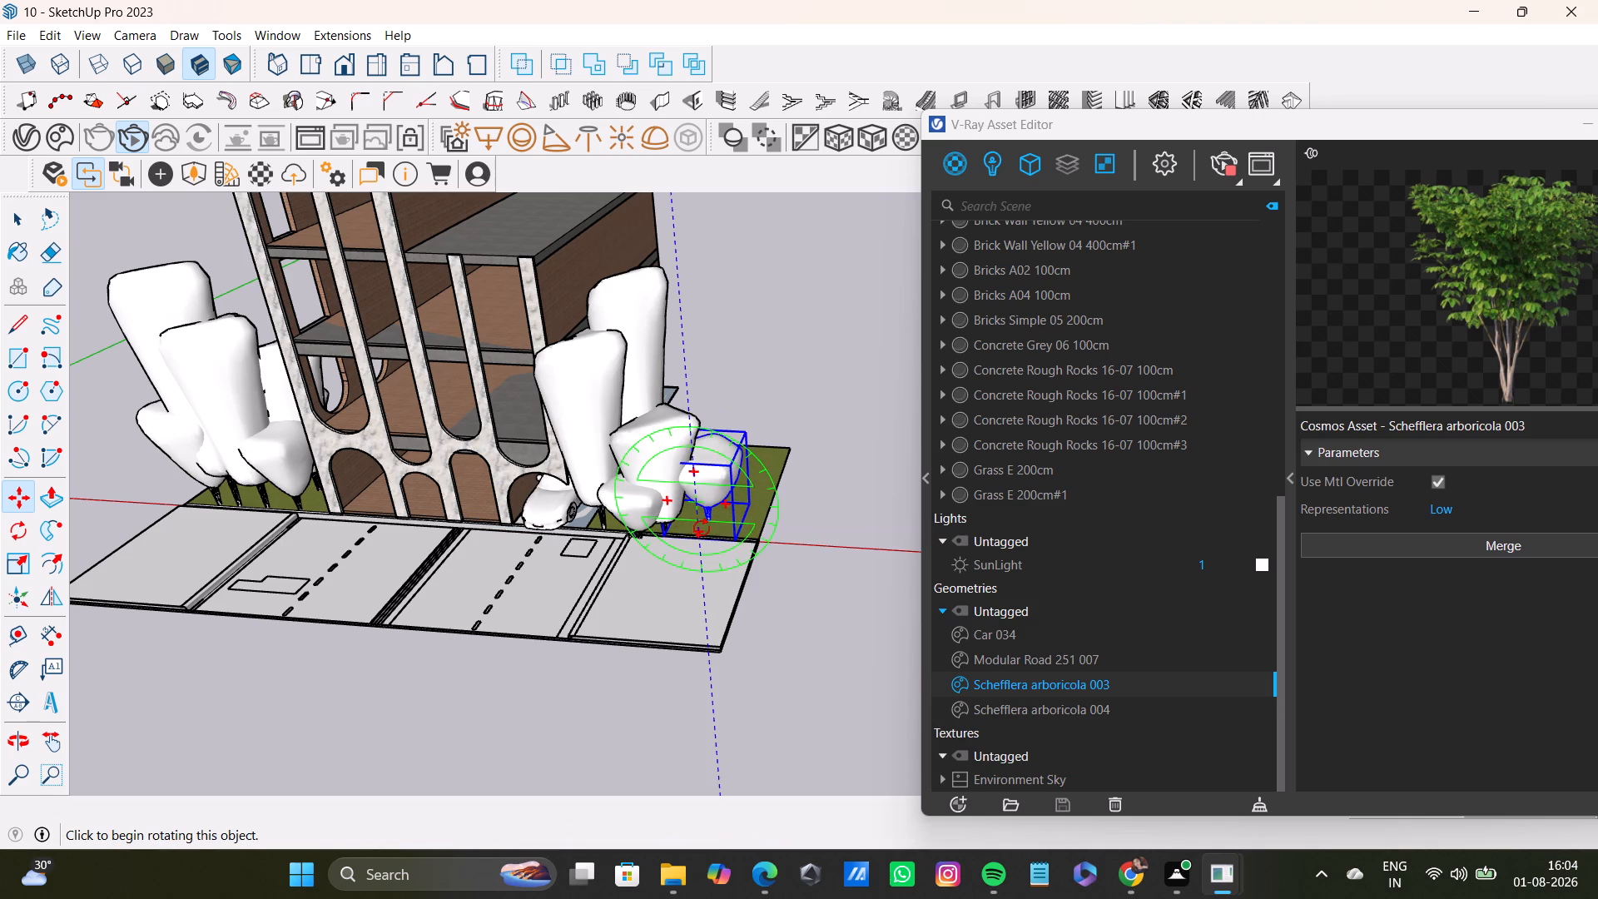
Copy the outermost Schefflera arboricola 003 tree on the car side outward, toward the lawn's outer front corner.
key("m")
left_click(734, 537)
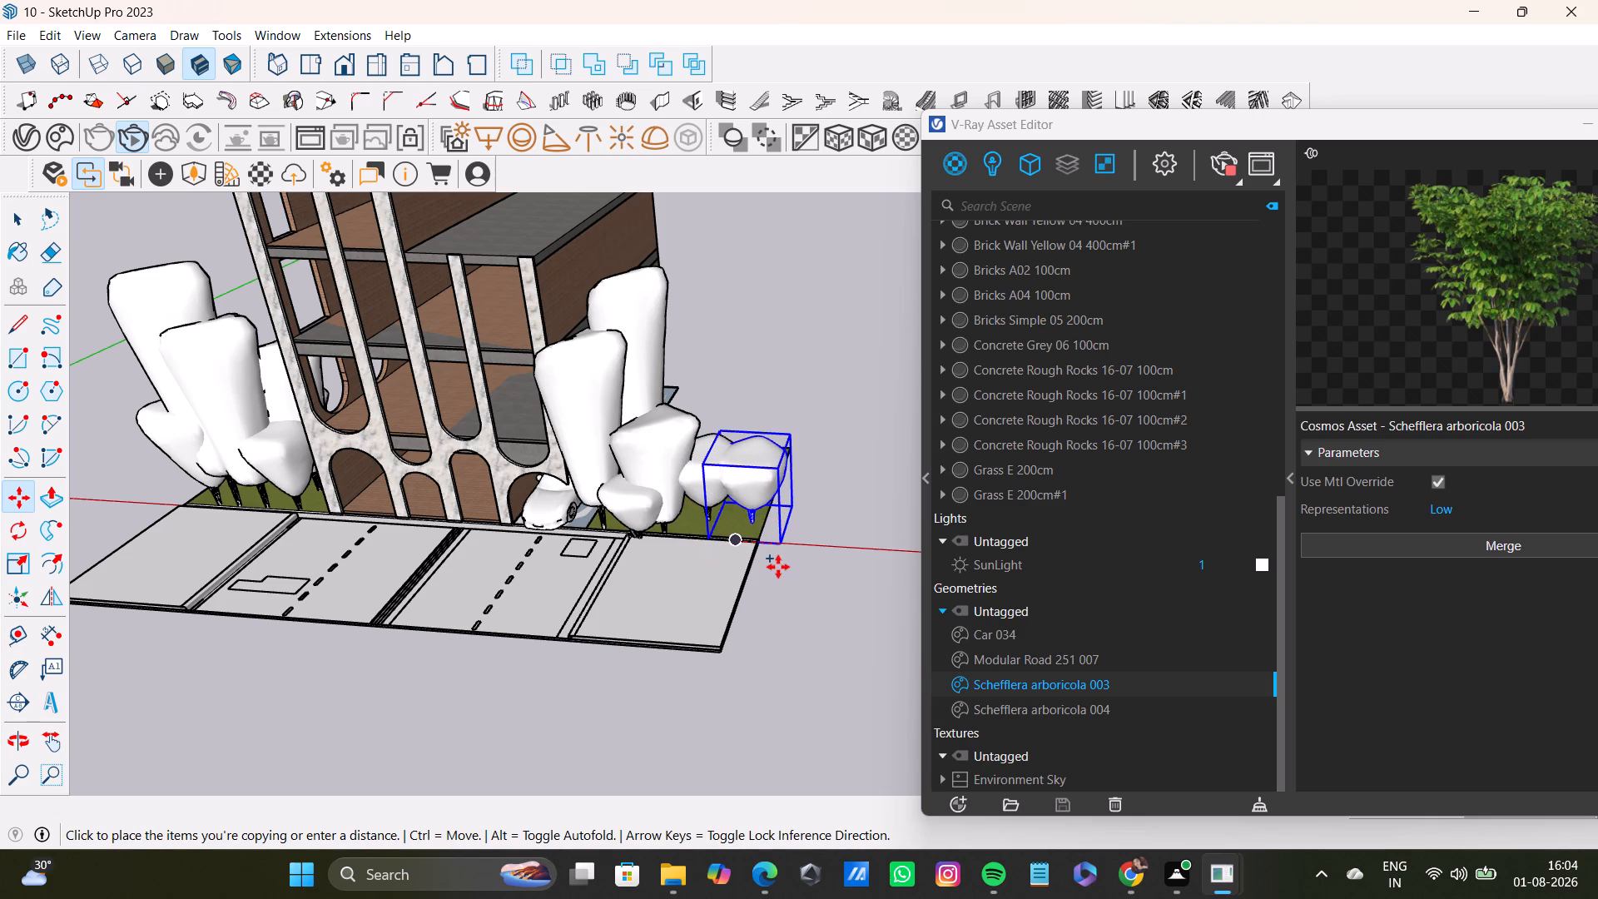
scroll(747, 561, "up", 10)
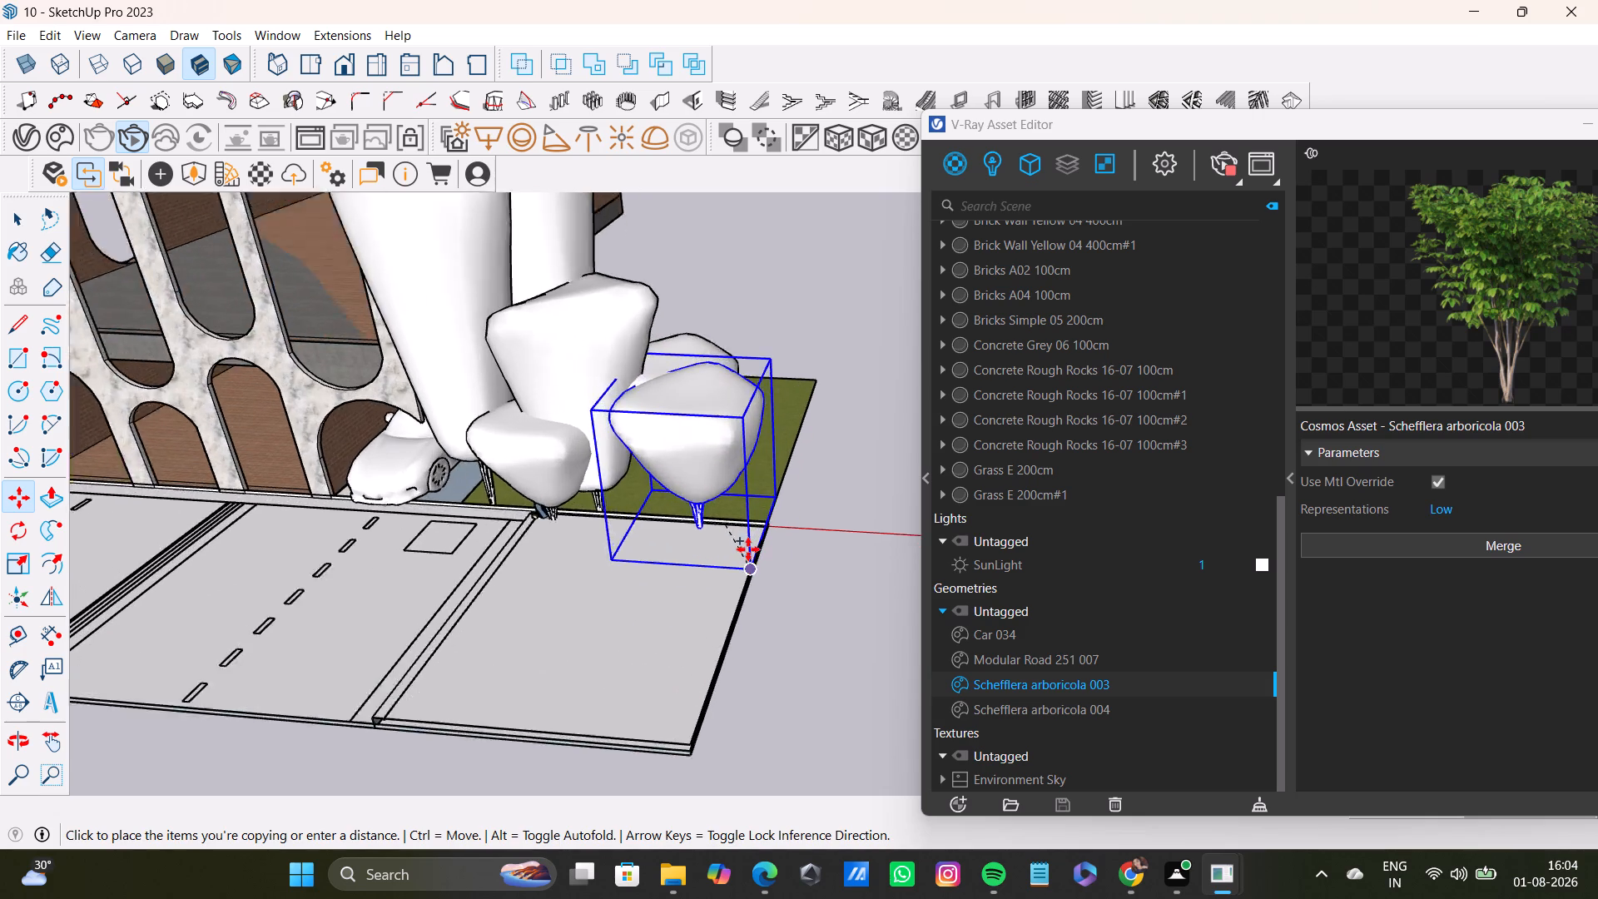
left_click(774, 544)
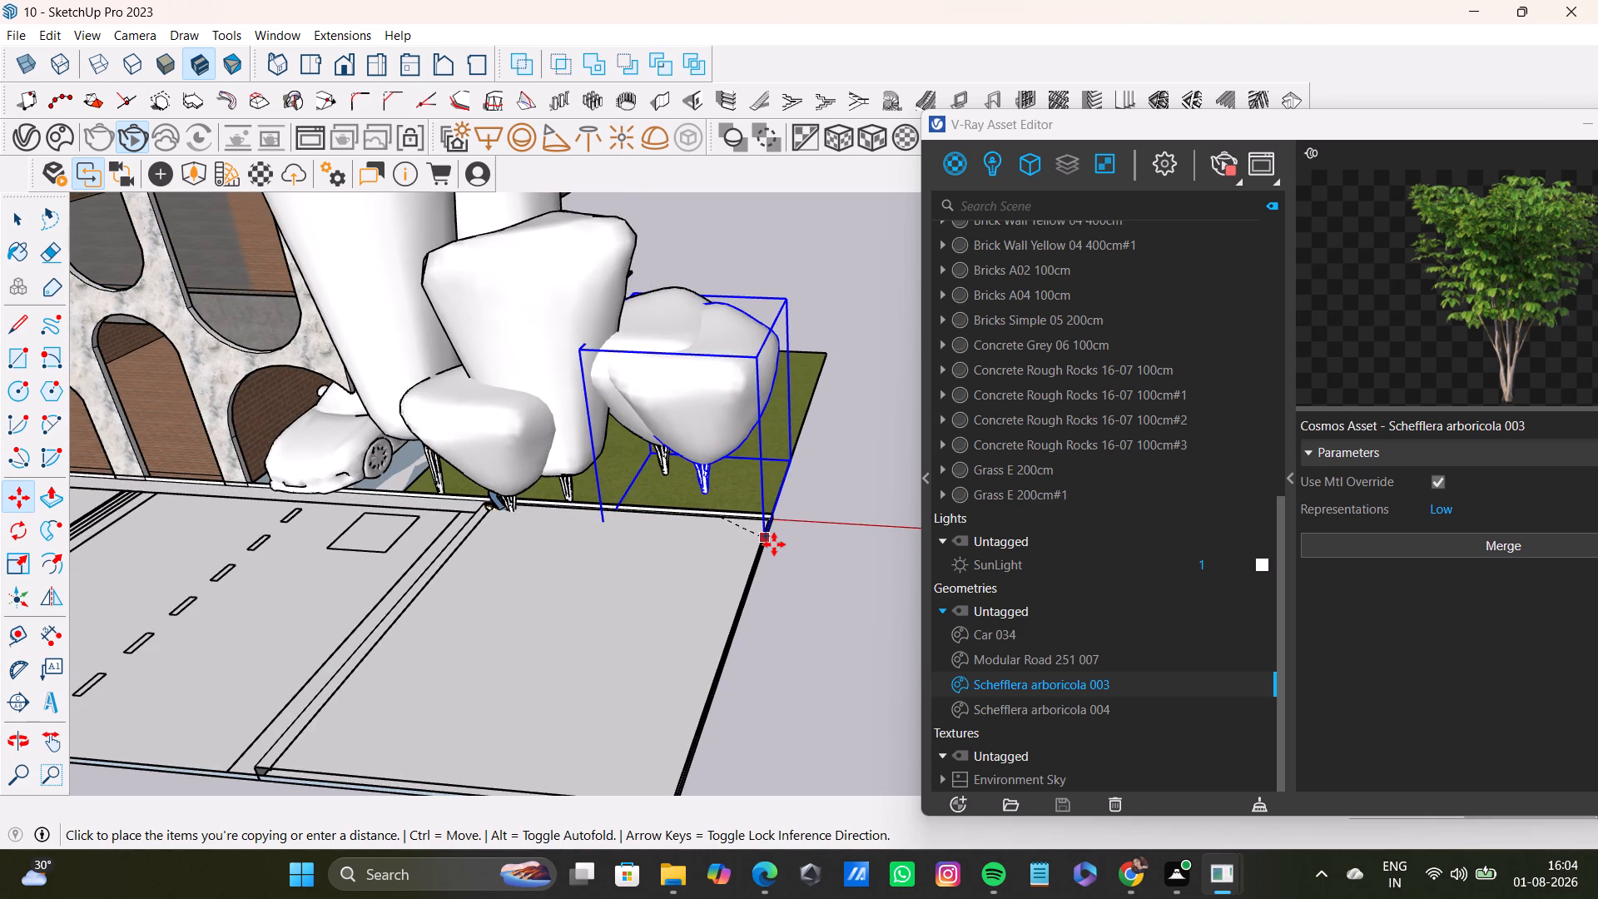
Scale up the newly copied Schefflera arboricola 003 tree uniformly so it is larger than the tree it was copied from.
key("space")
key("s")
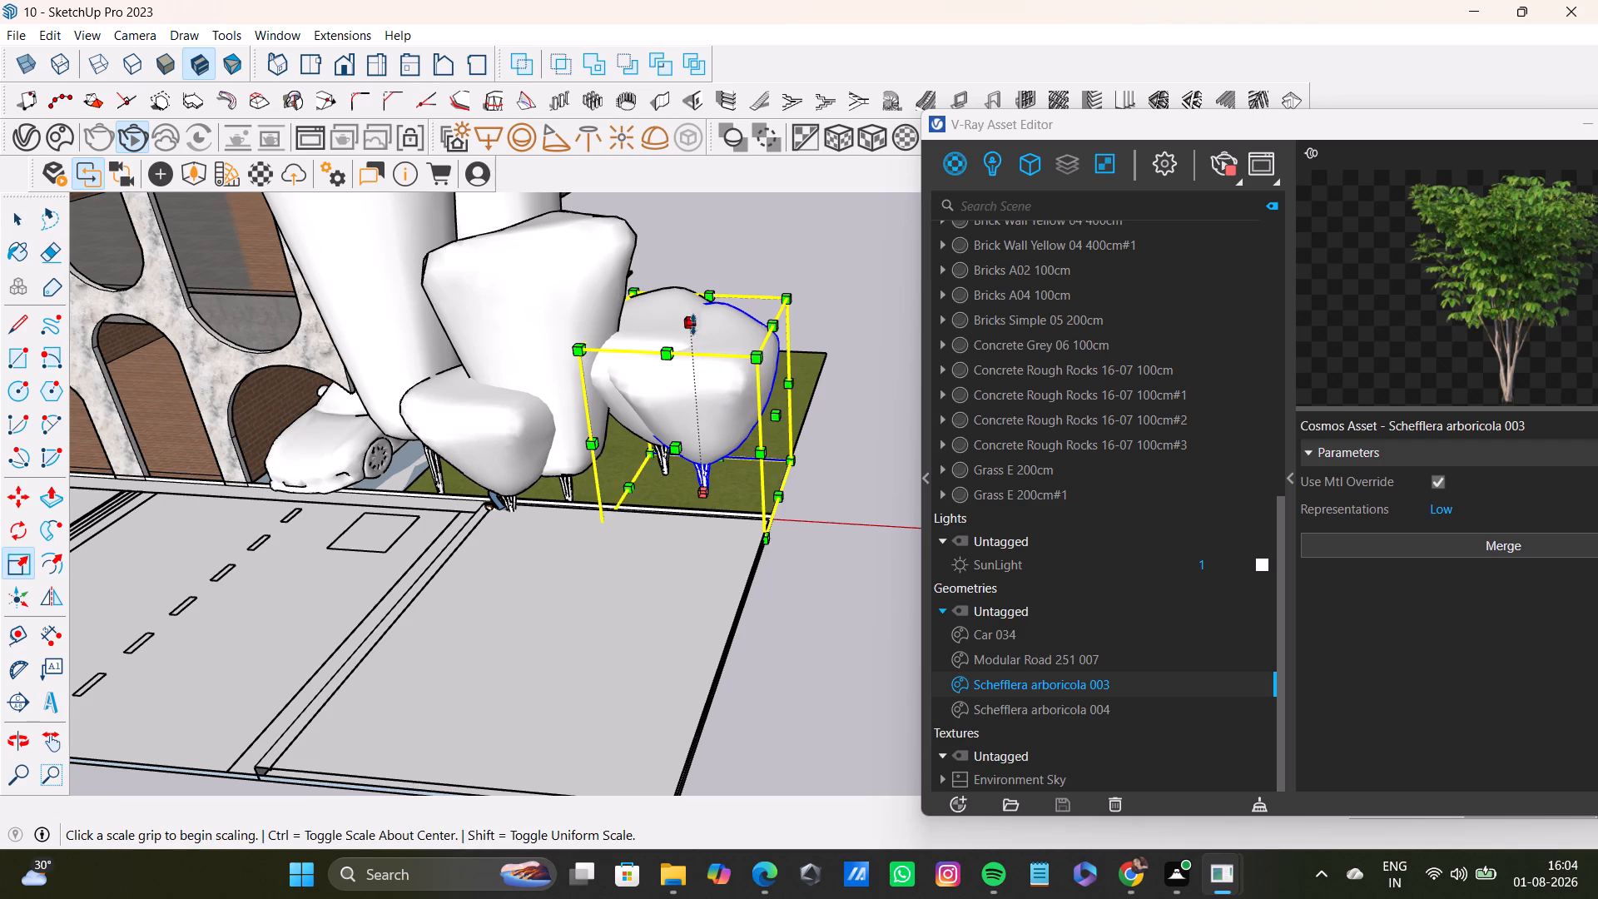
left_click(693, 325)
left_click(687, 319)
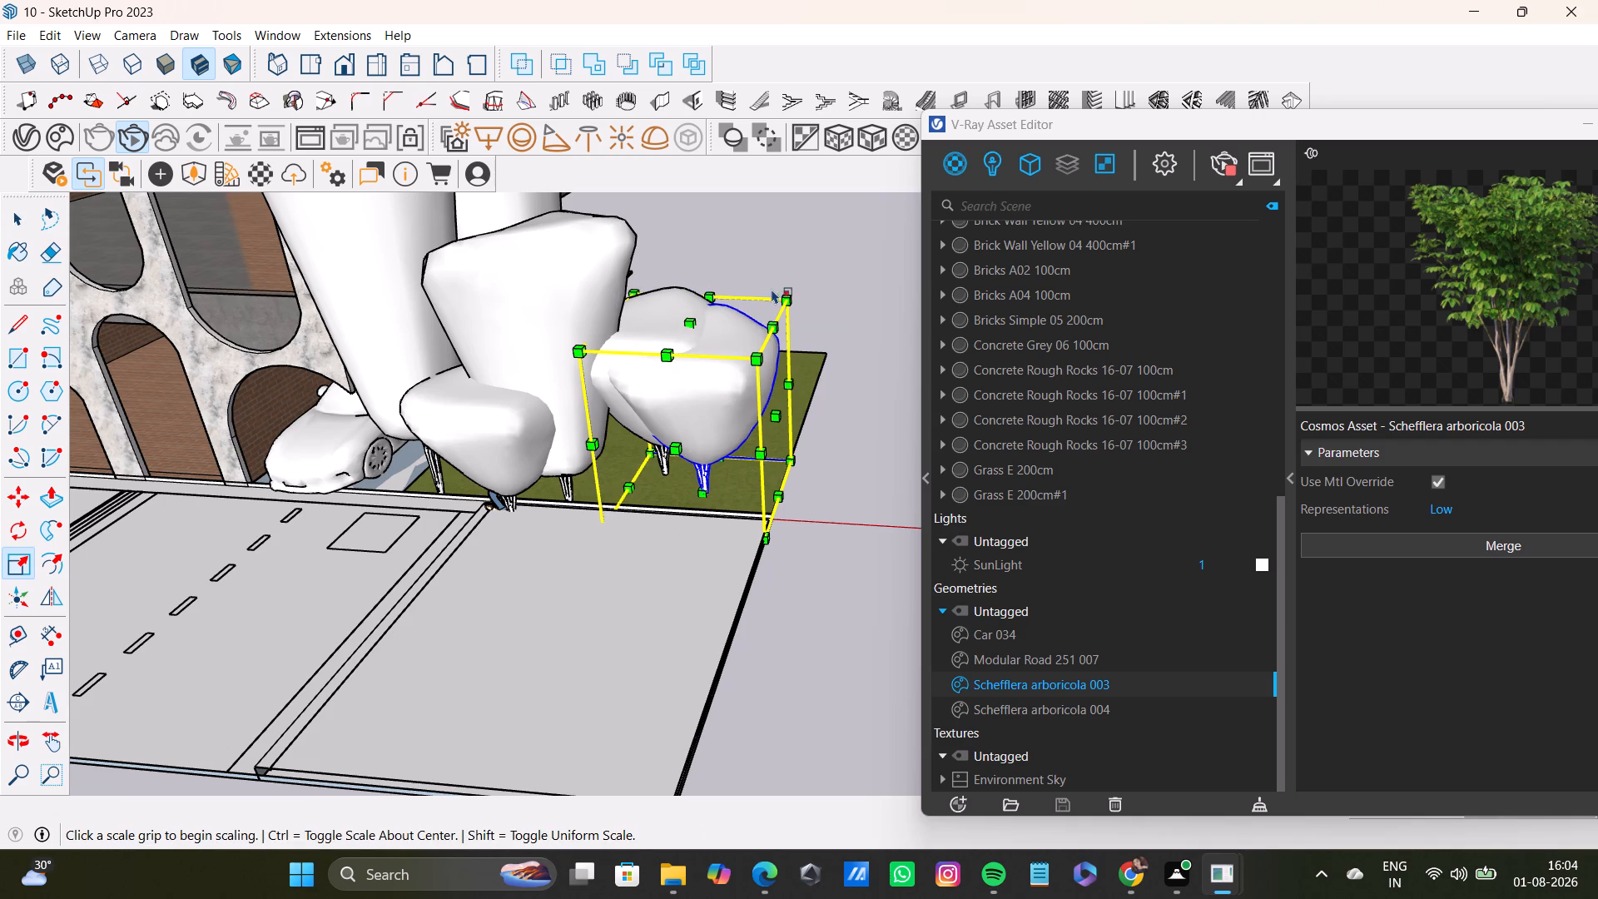
left_click(787, 296)
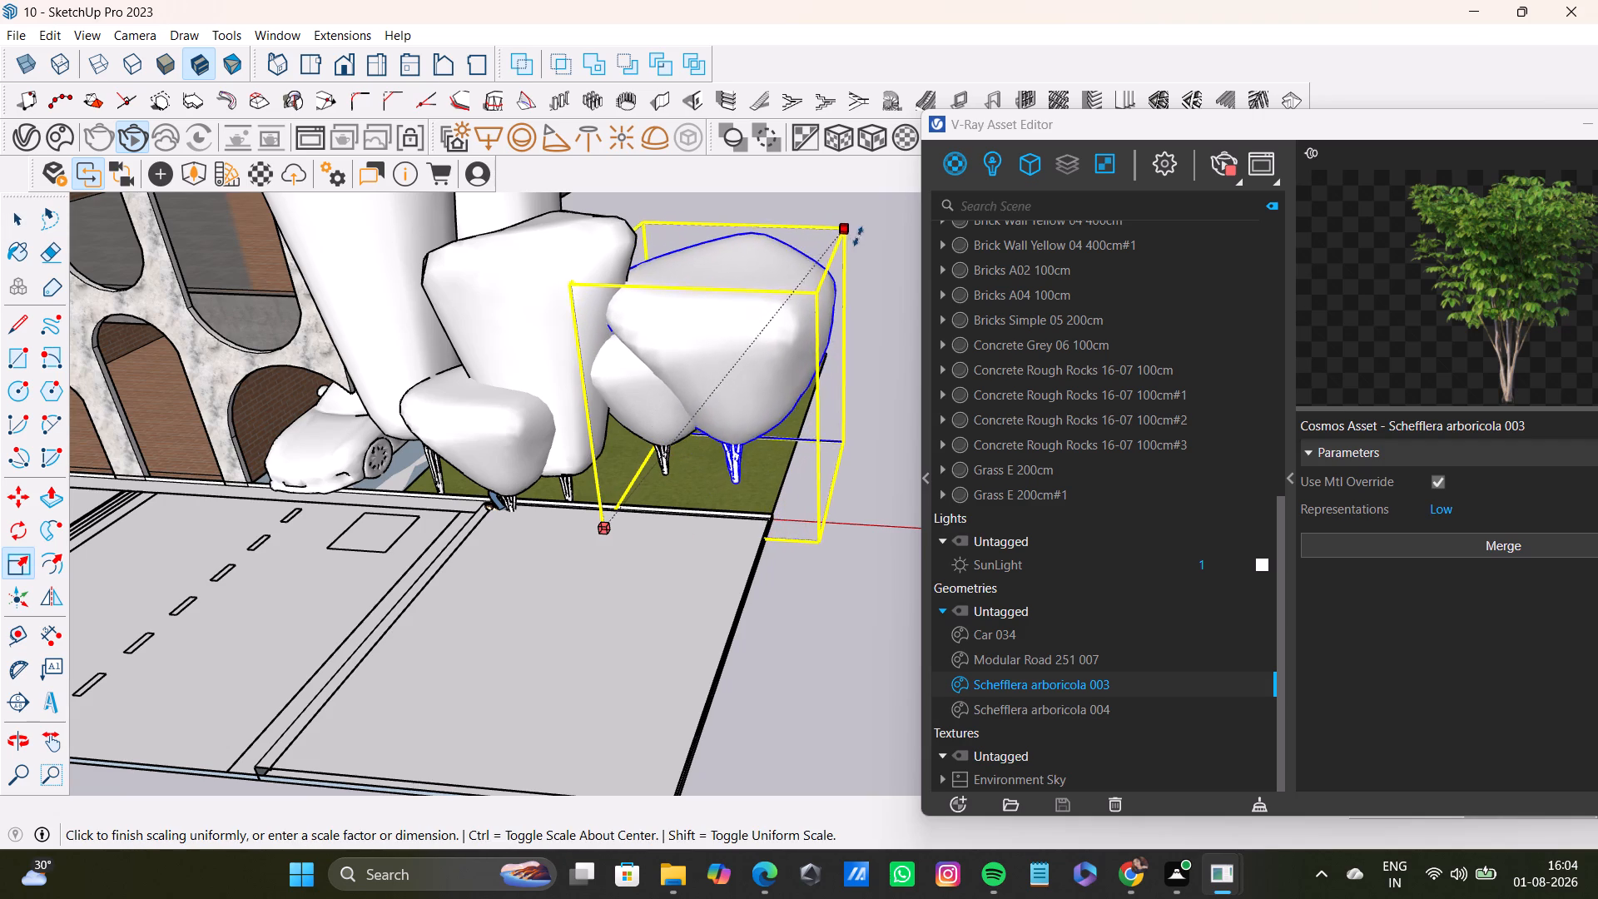
left_click(861, 236)
key("space")
Scale up the front Schefflera arboricola 004 tree beside the car uniformly, making it much larger.
scroll(434, 498, "down", 2)
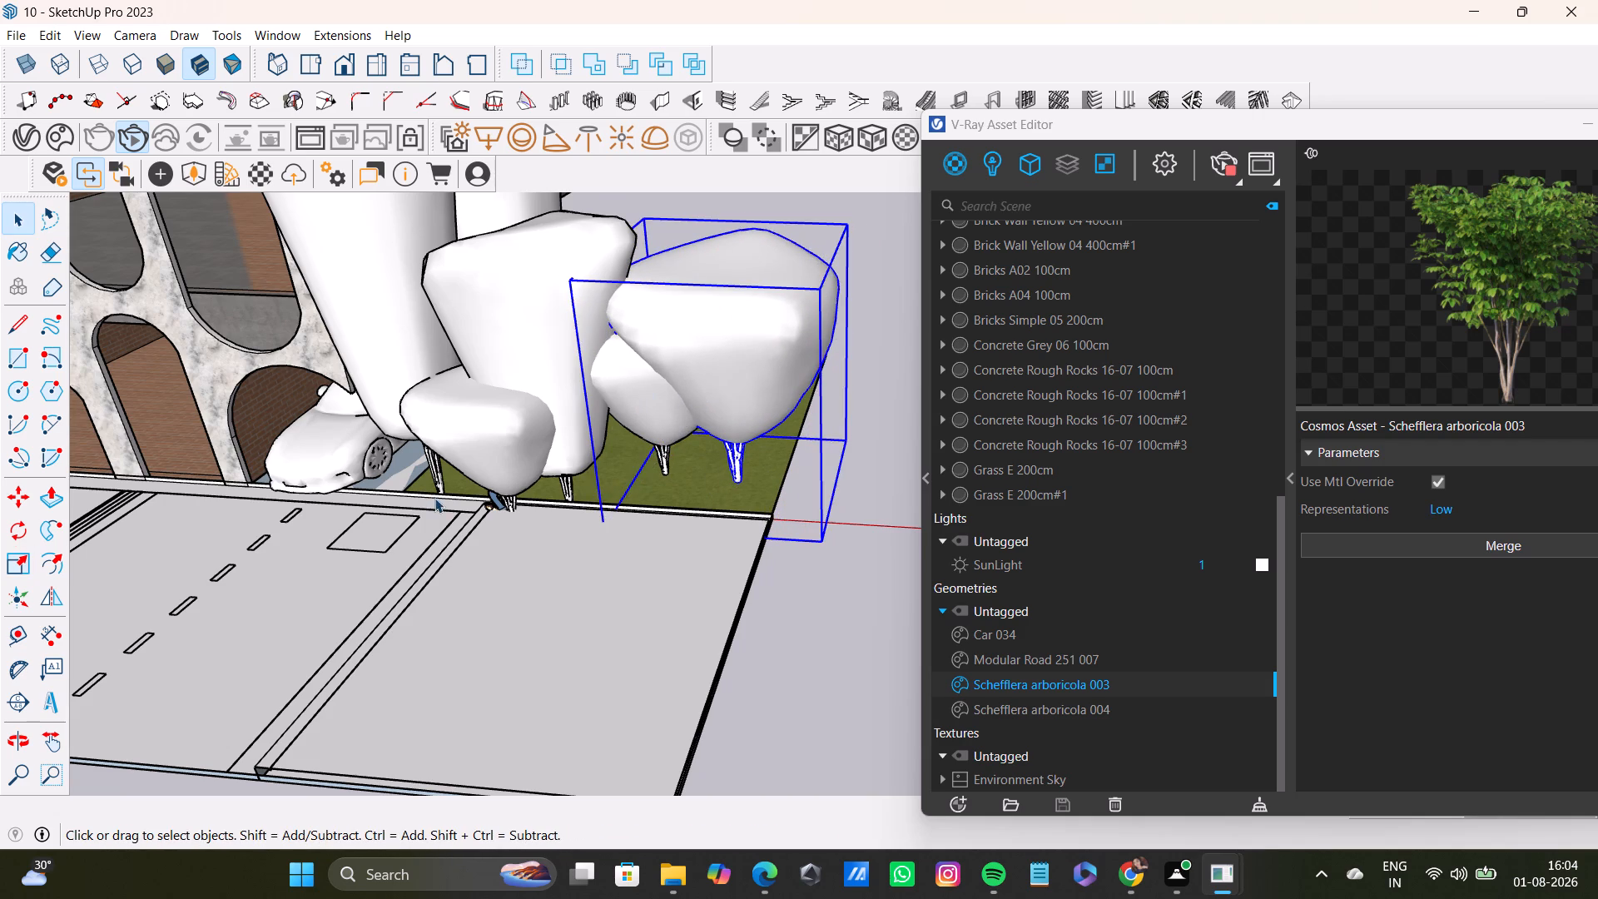
scroll(434, 498, "down", 6)
middle_click_drag(433, 489, 510, 481)
left_click(411, 343)
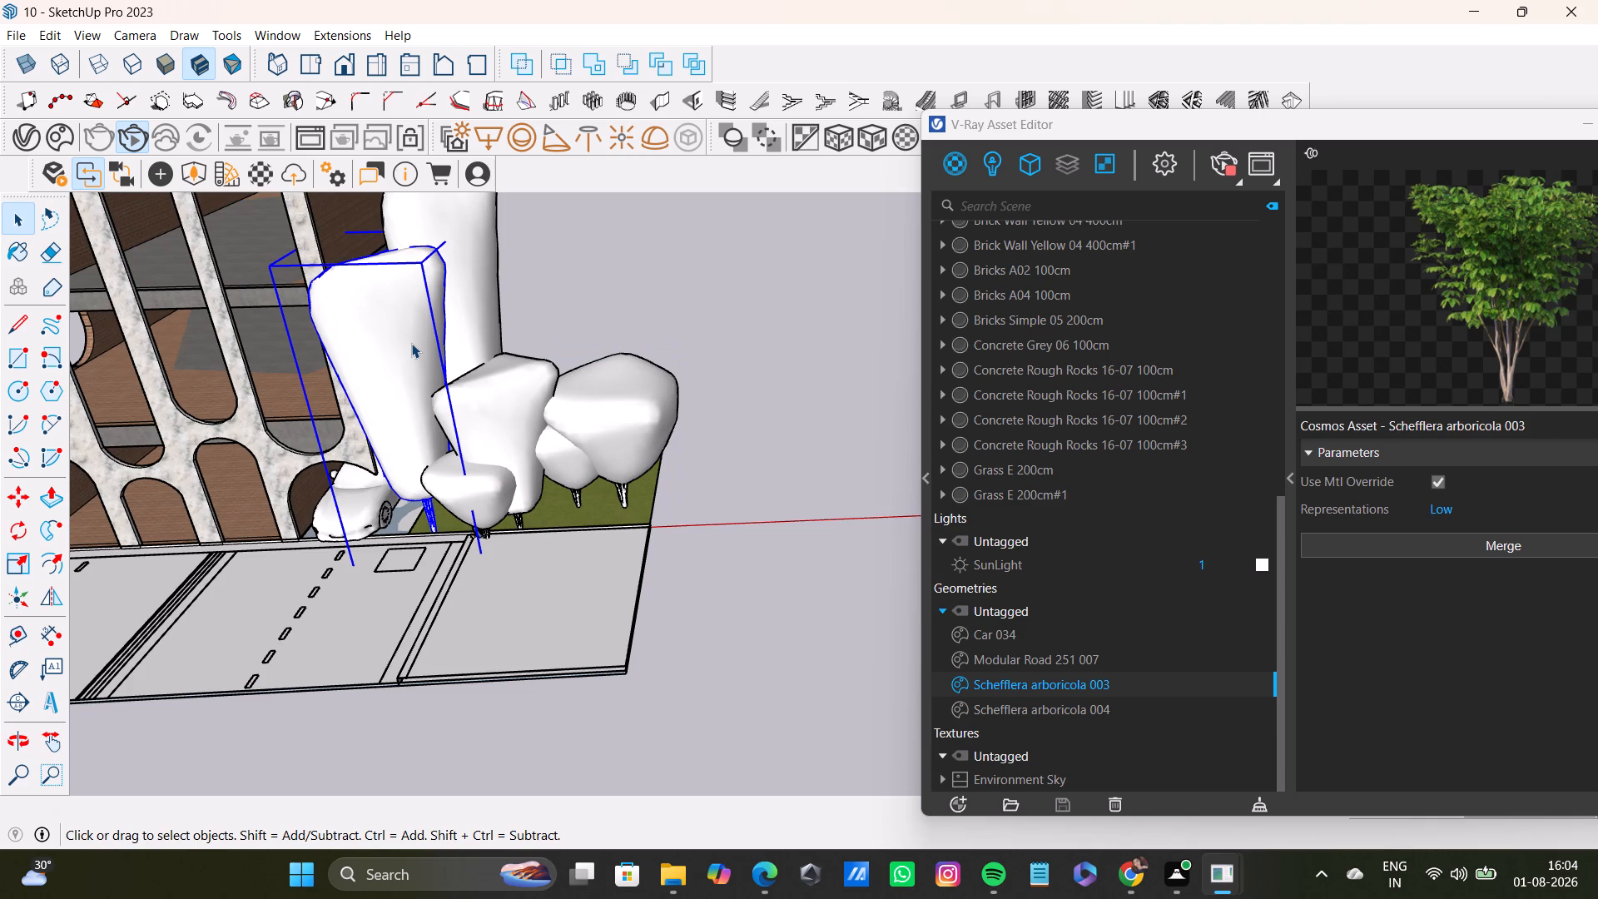
key("s")
left_click(459, 231)
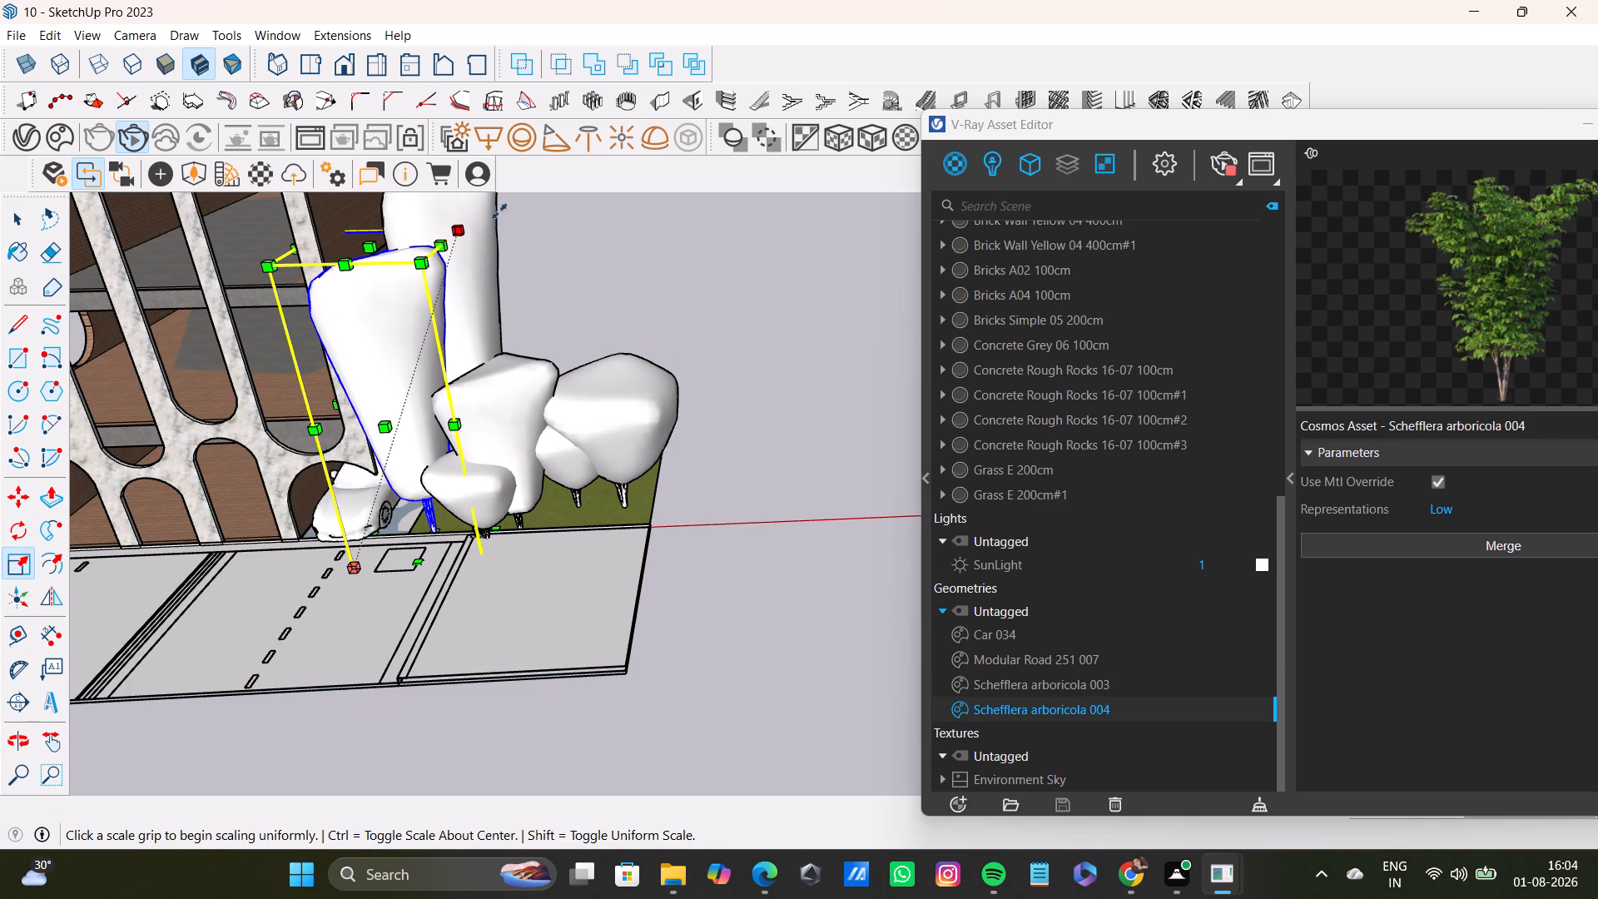
left_click(536, 206)
key("space")
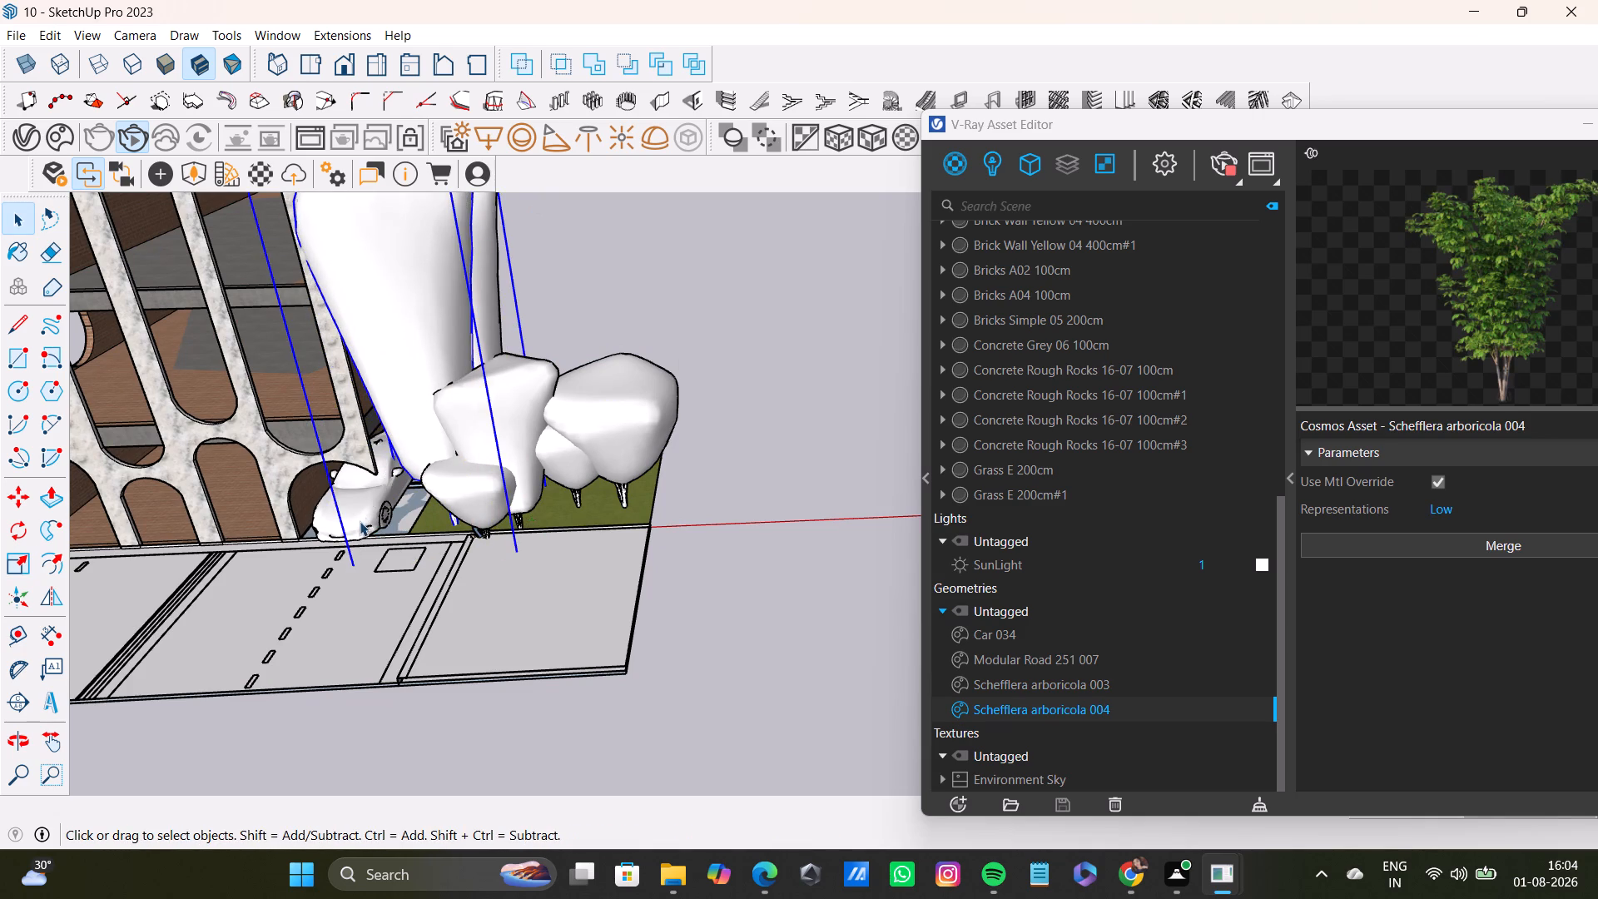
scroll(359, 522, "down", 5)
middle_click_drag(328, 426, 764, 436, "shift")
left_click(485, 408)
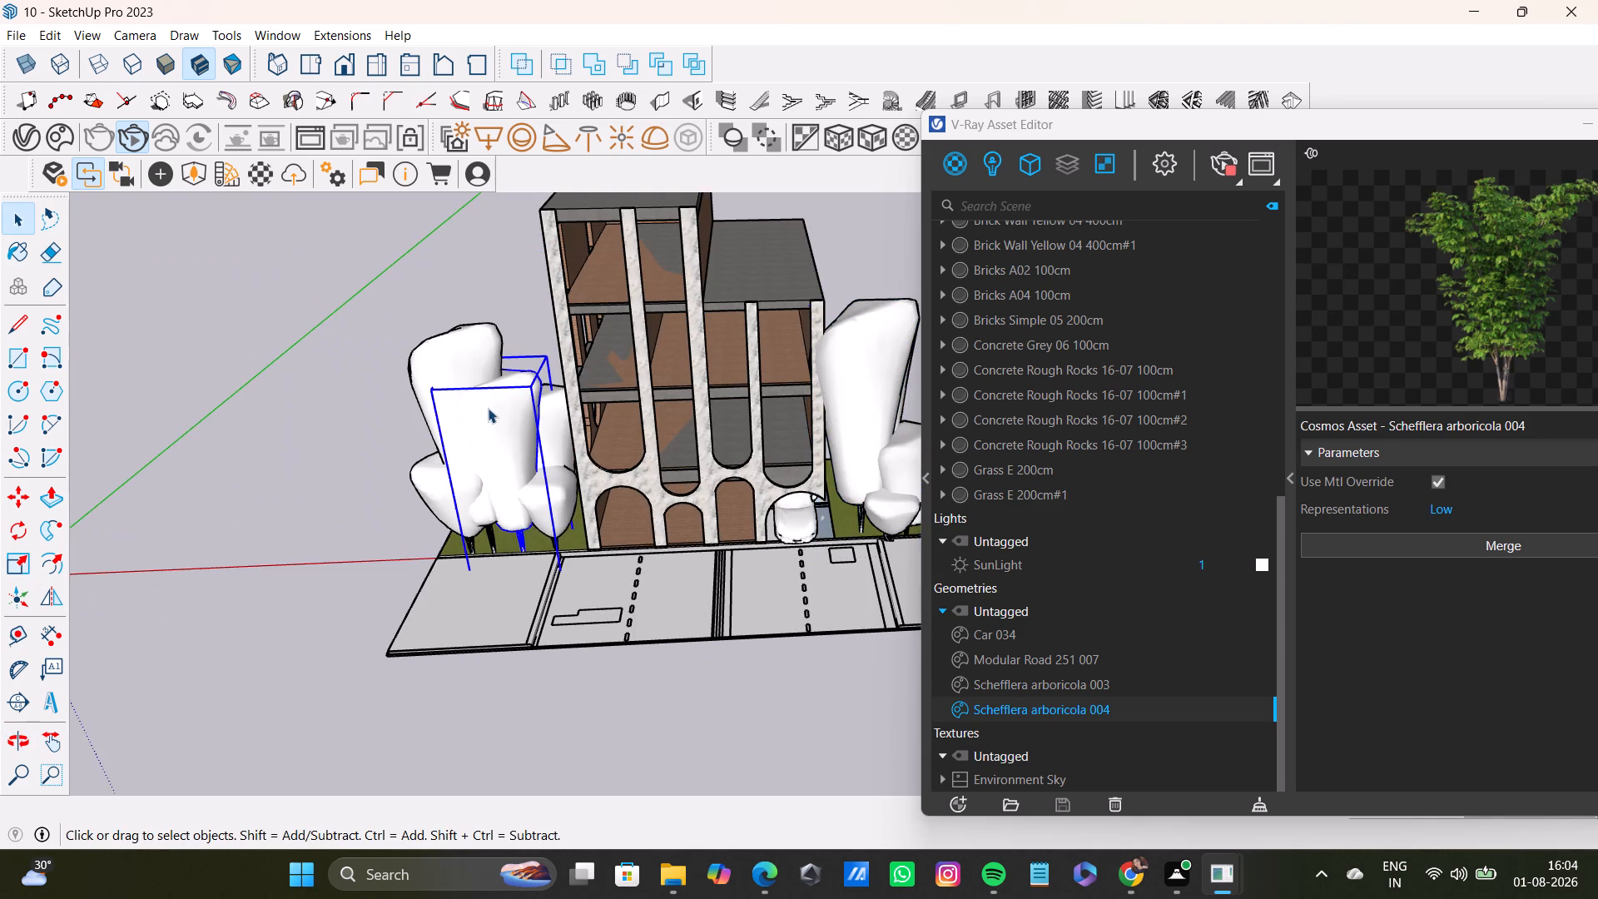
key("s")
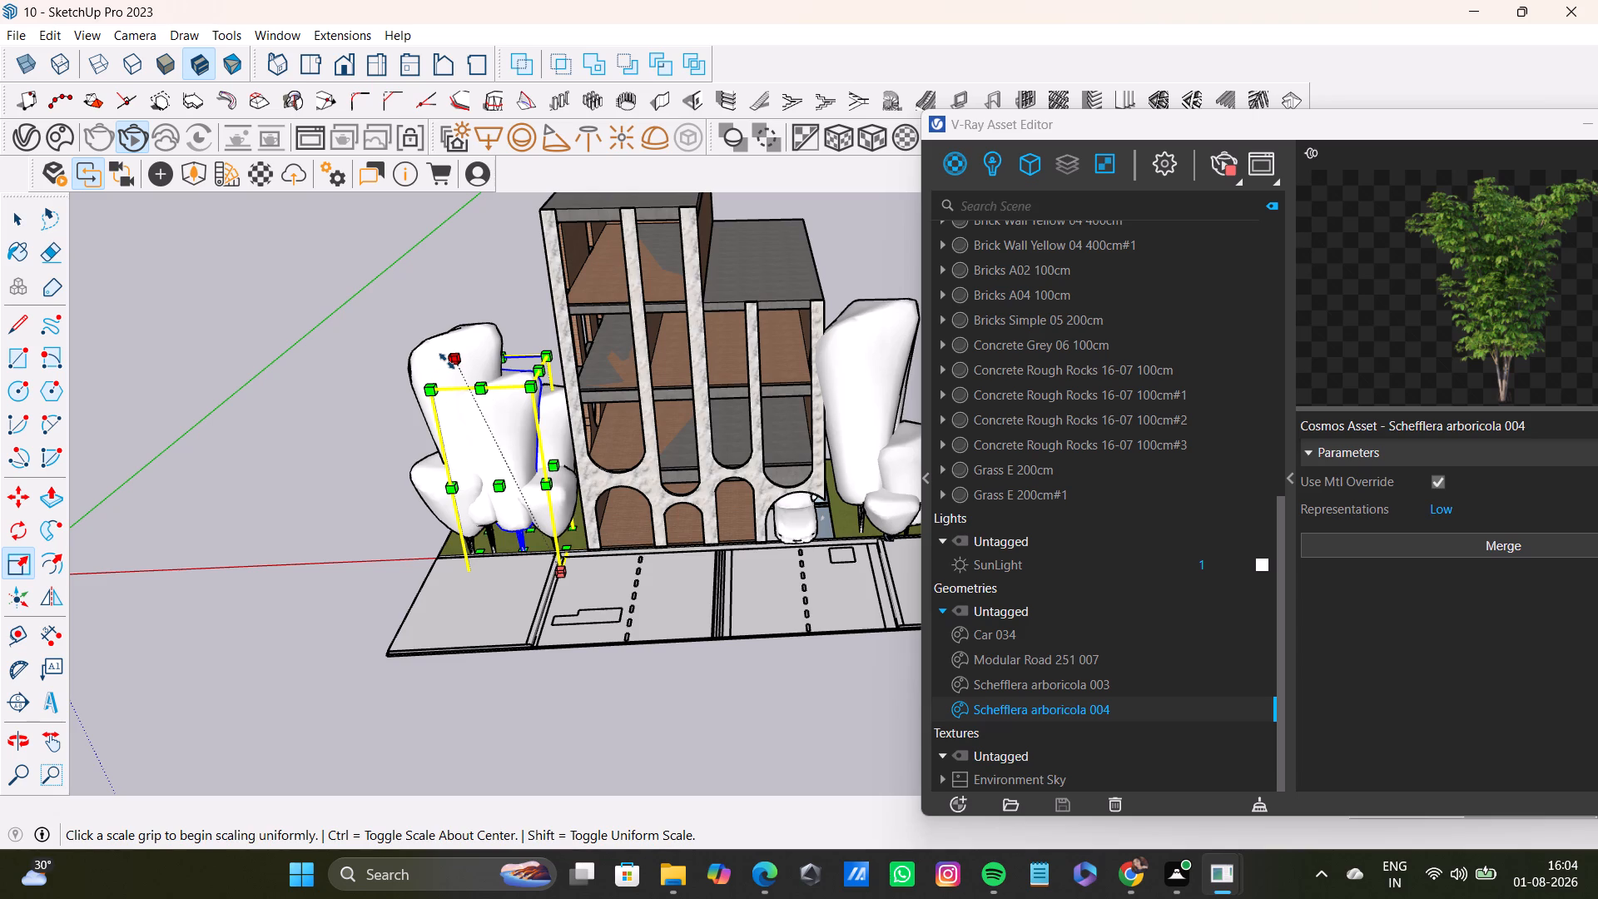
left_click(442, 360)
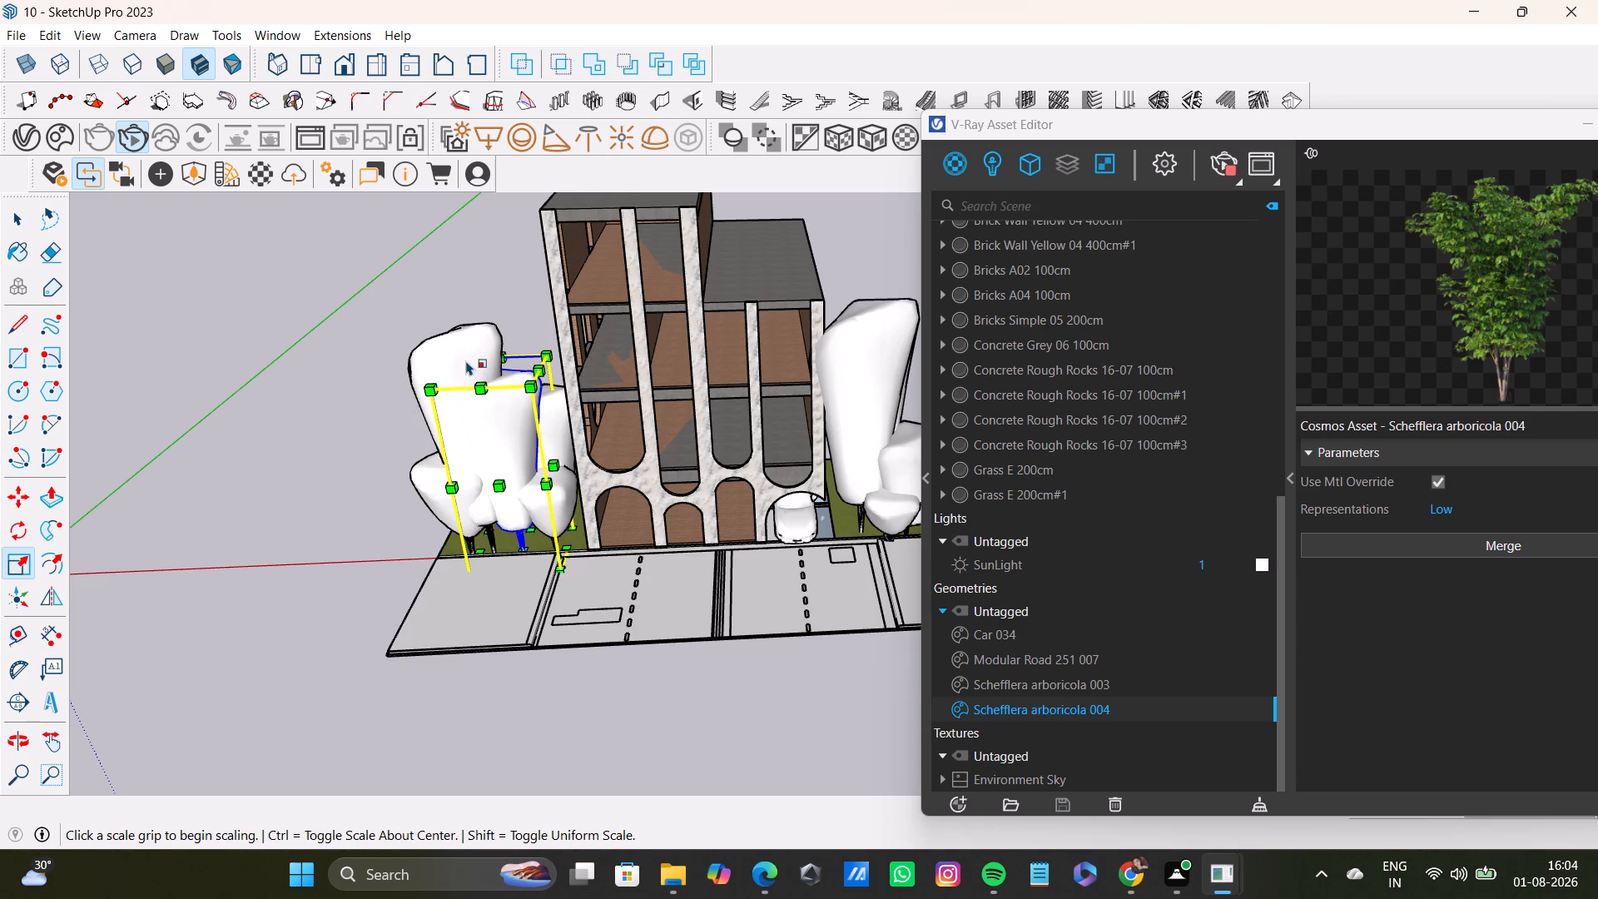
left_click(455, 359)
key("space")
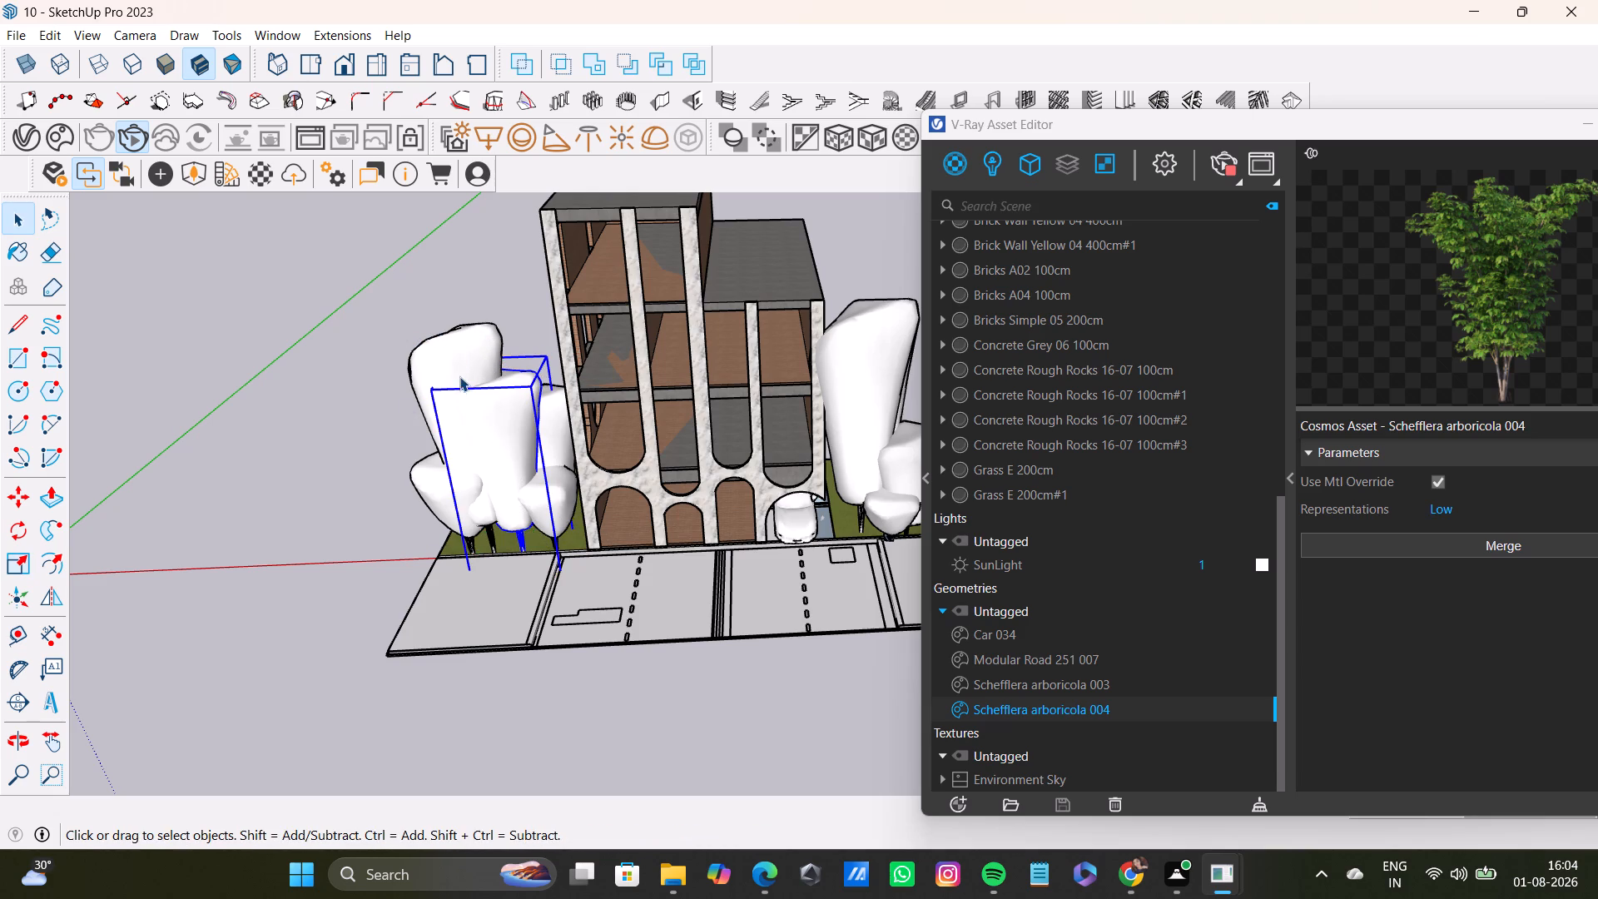
Scale up the tallest Schefflera arboricola 004 tree on the side away from the car uniformly, then deselect it.
left_click(448, 360)
key("s")
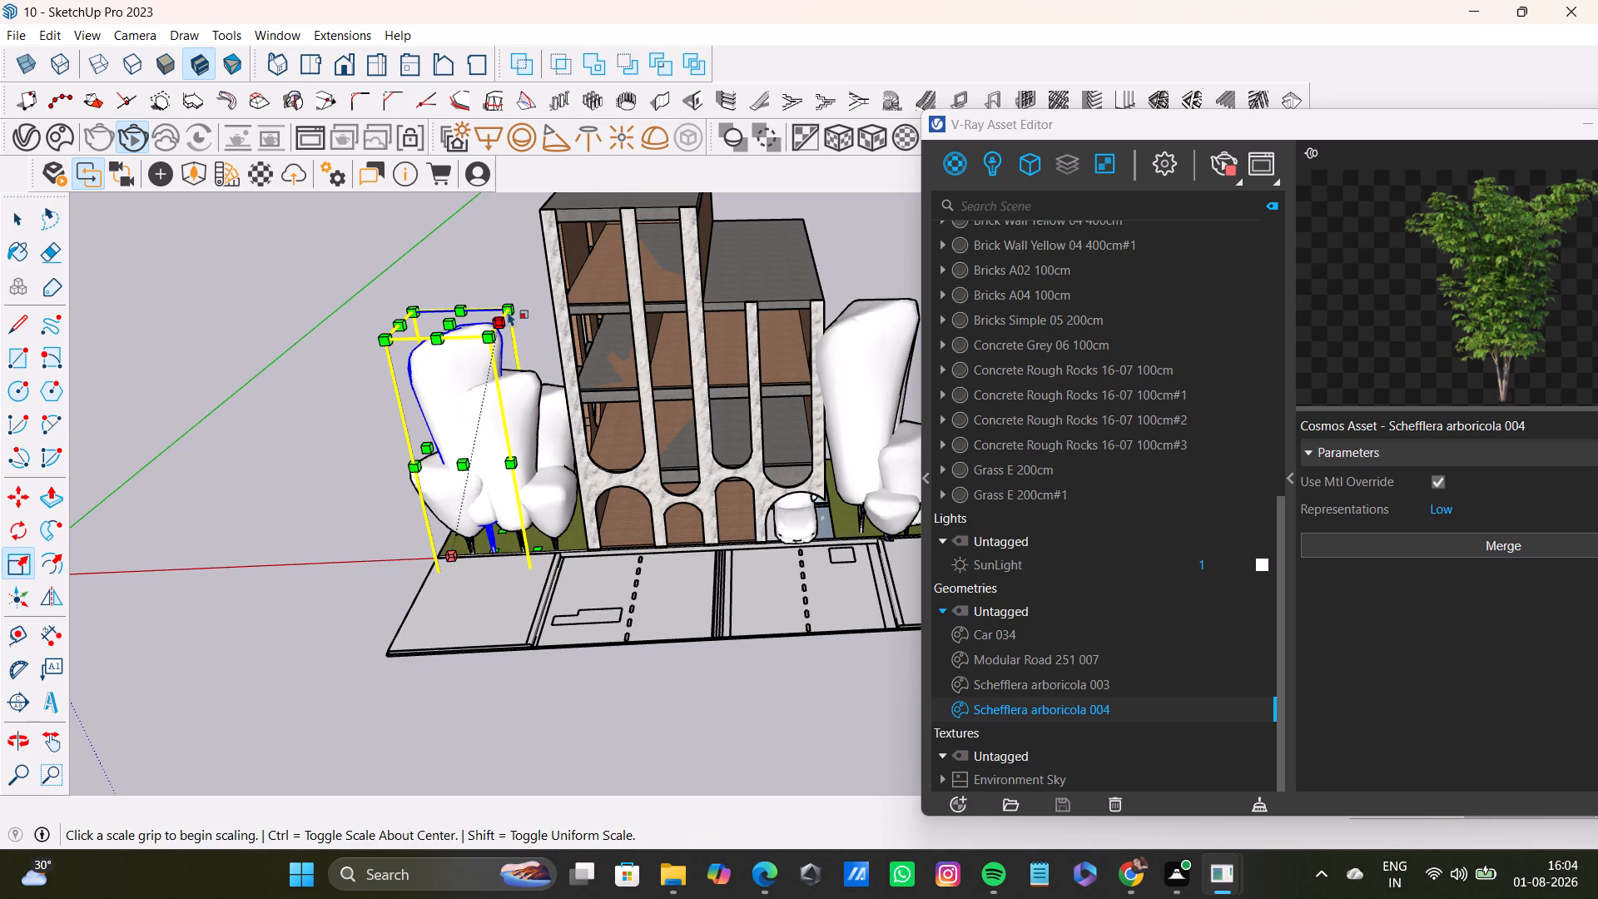
left_click(509, 305)
left_click(518, 236)
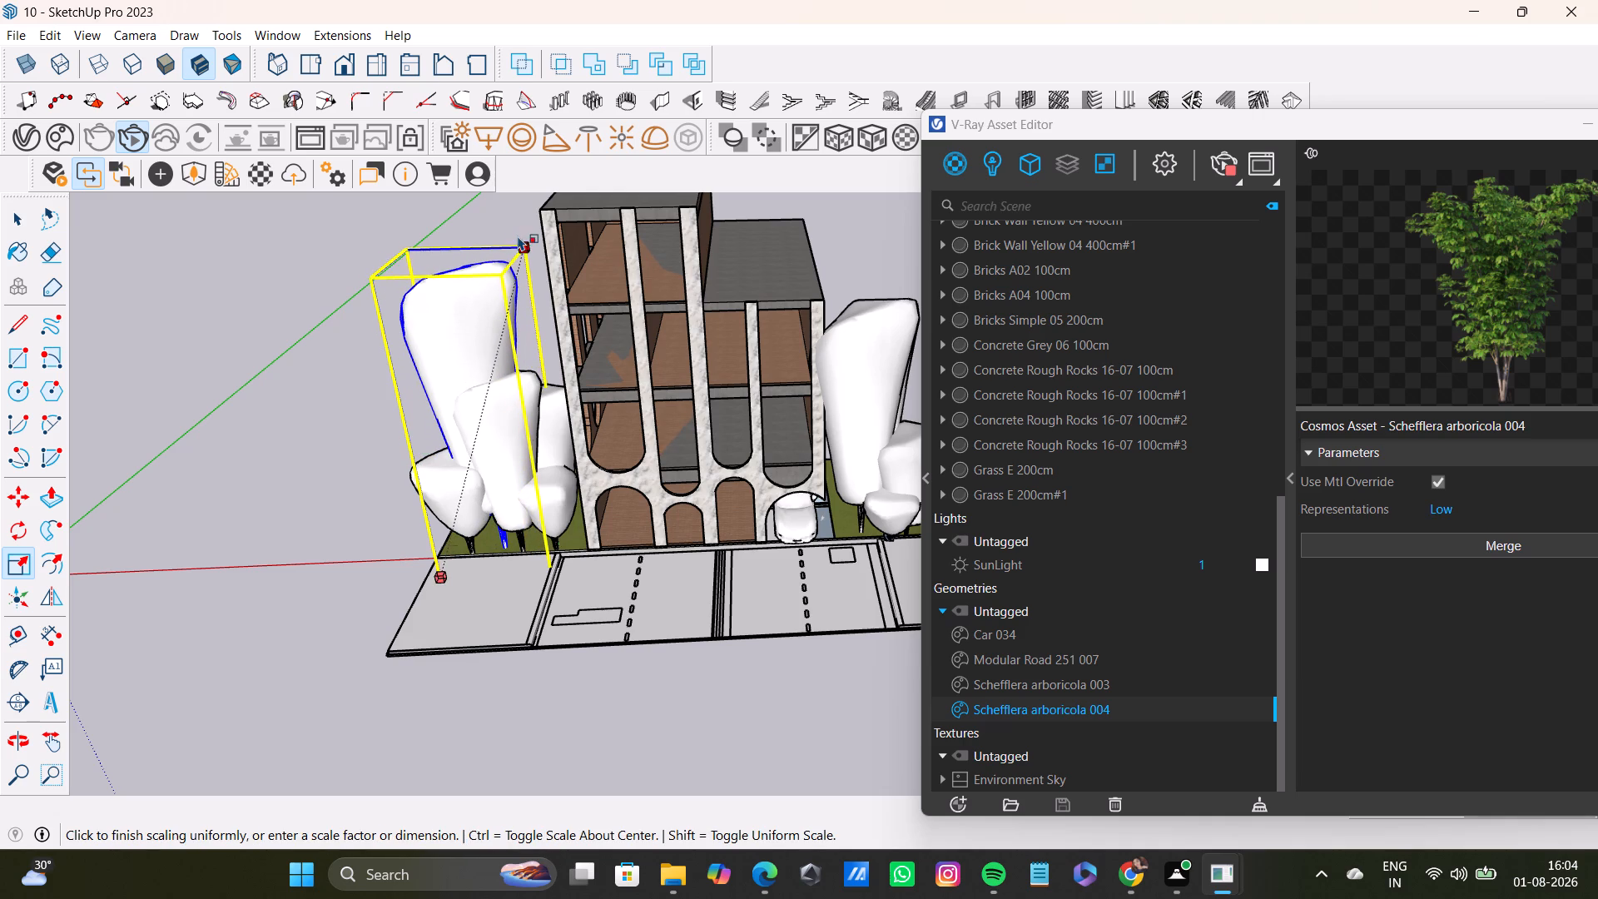
key("space")
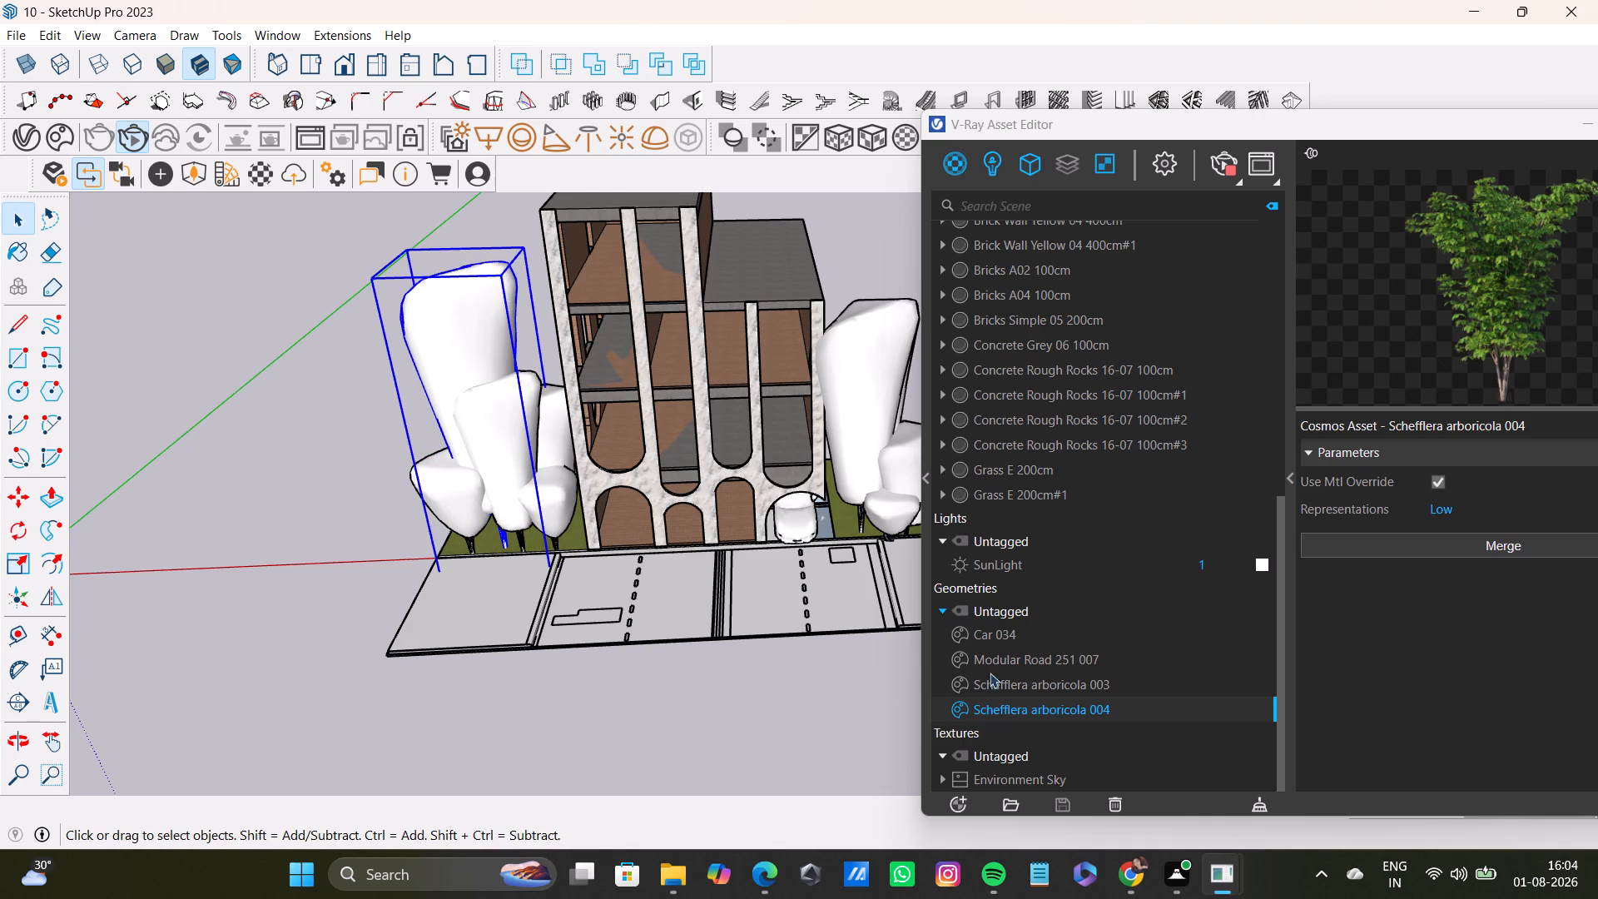
left_click(628, 713)
middle_click_drag(610, 728, 586, 802, "shift")
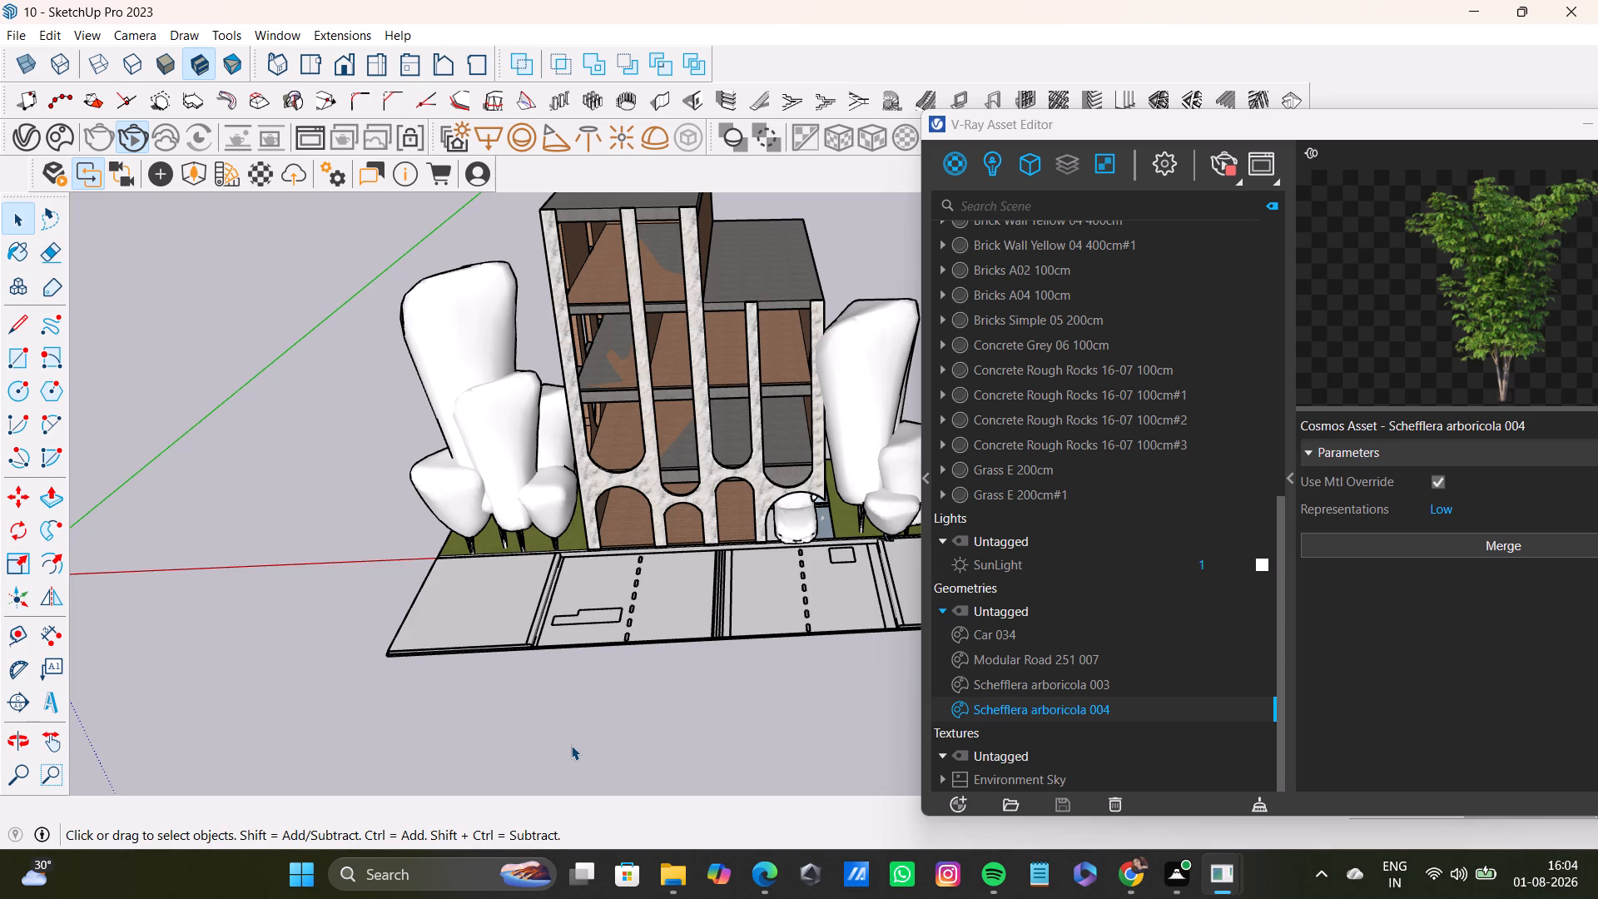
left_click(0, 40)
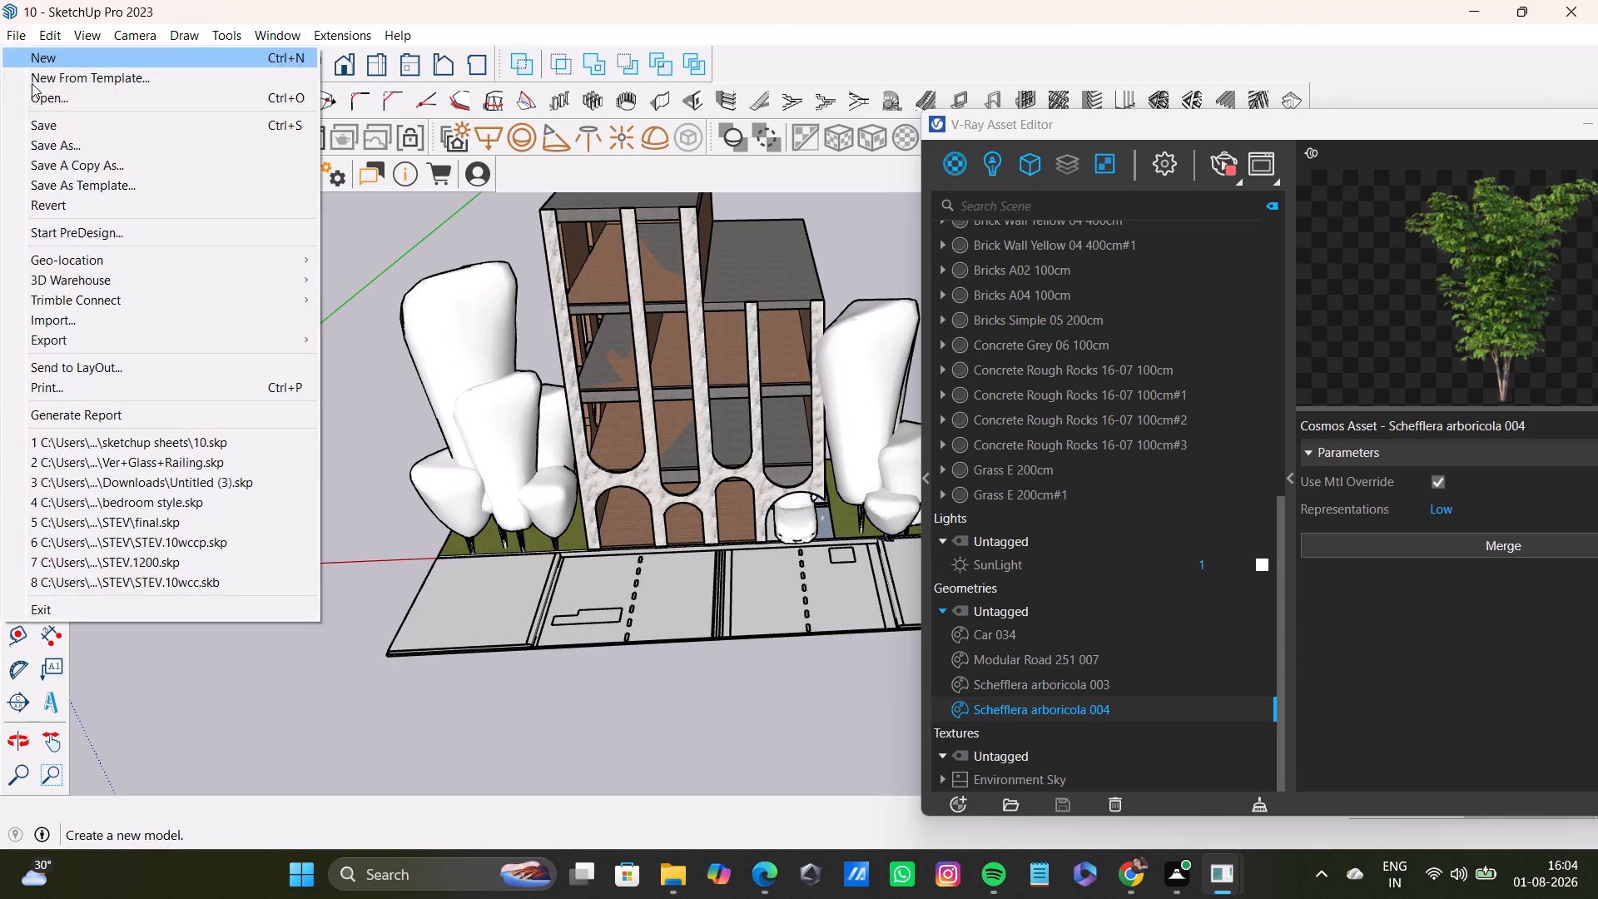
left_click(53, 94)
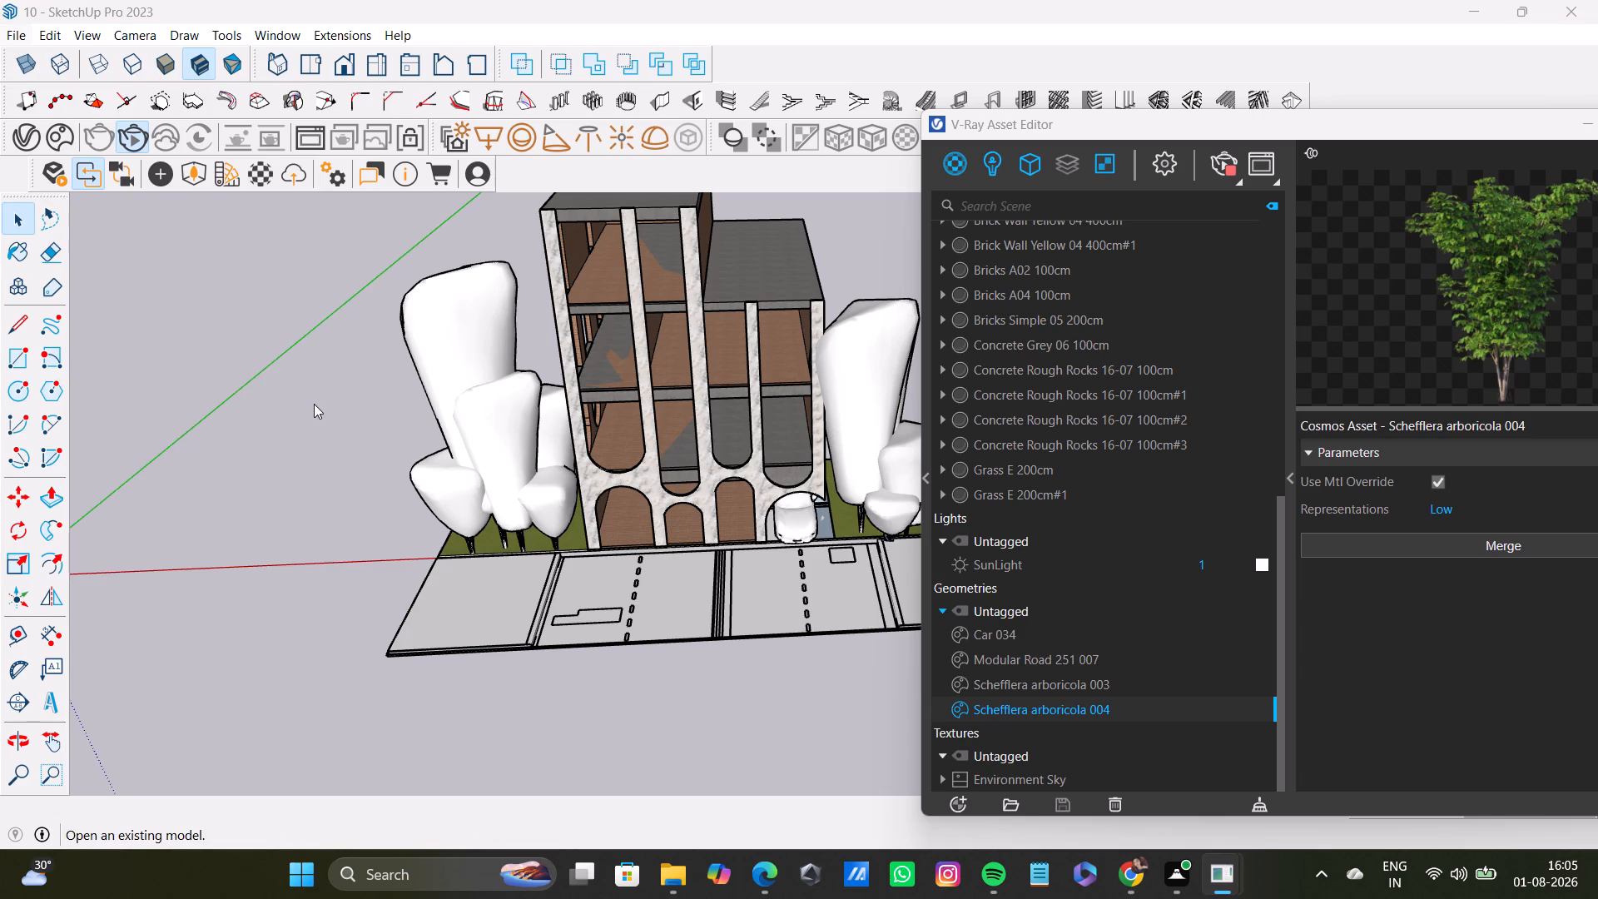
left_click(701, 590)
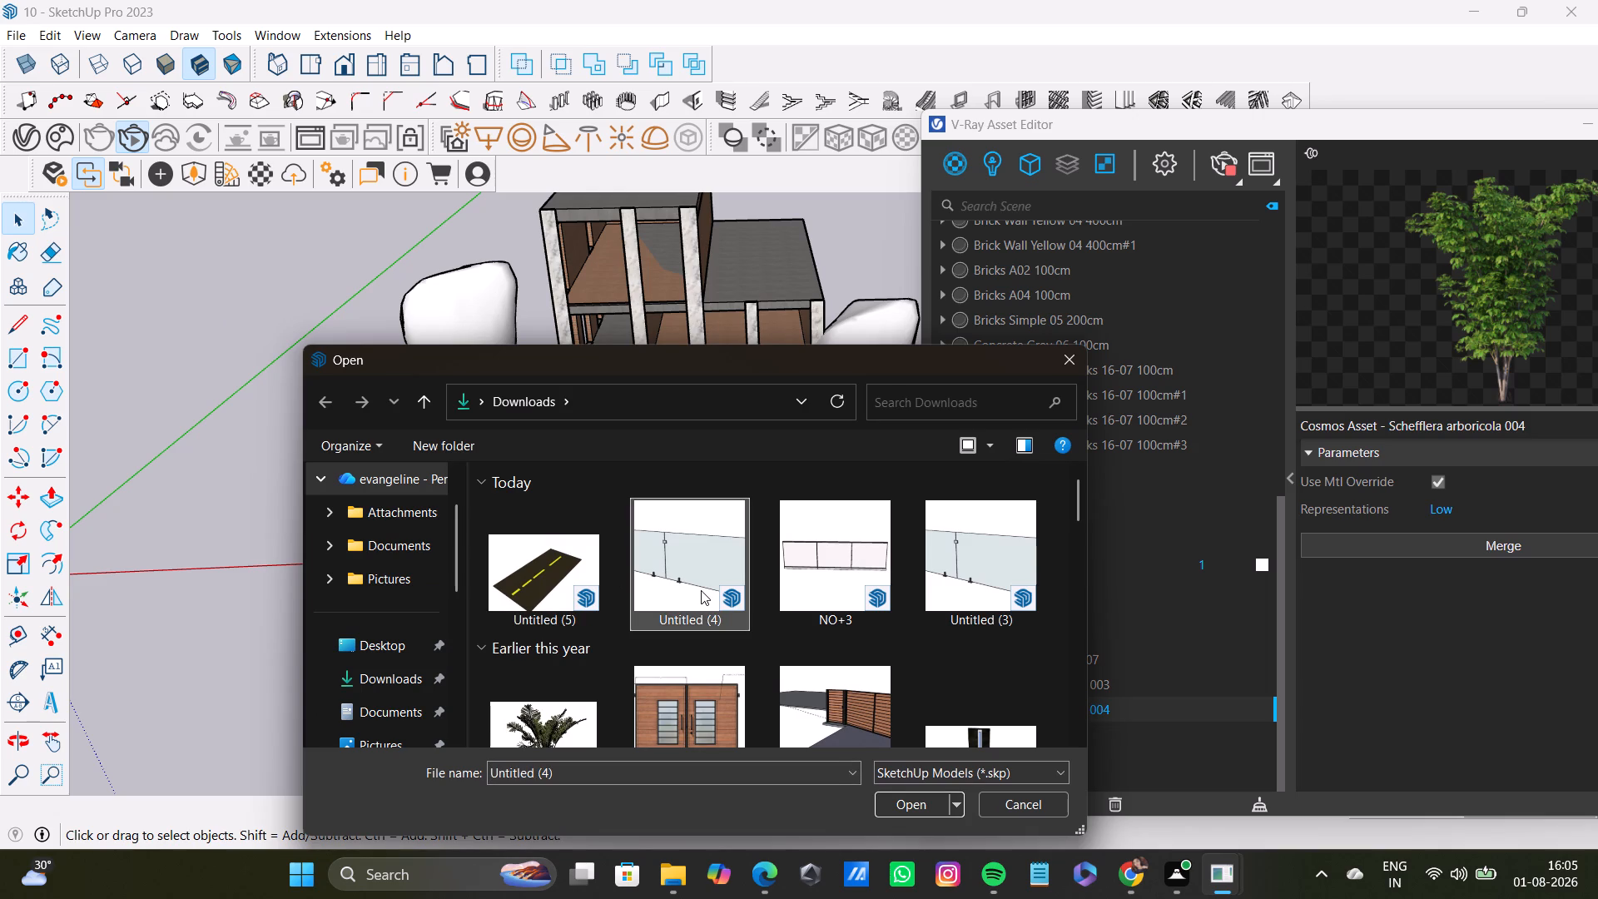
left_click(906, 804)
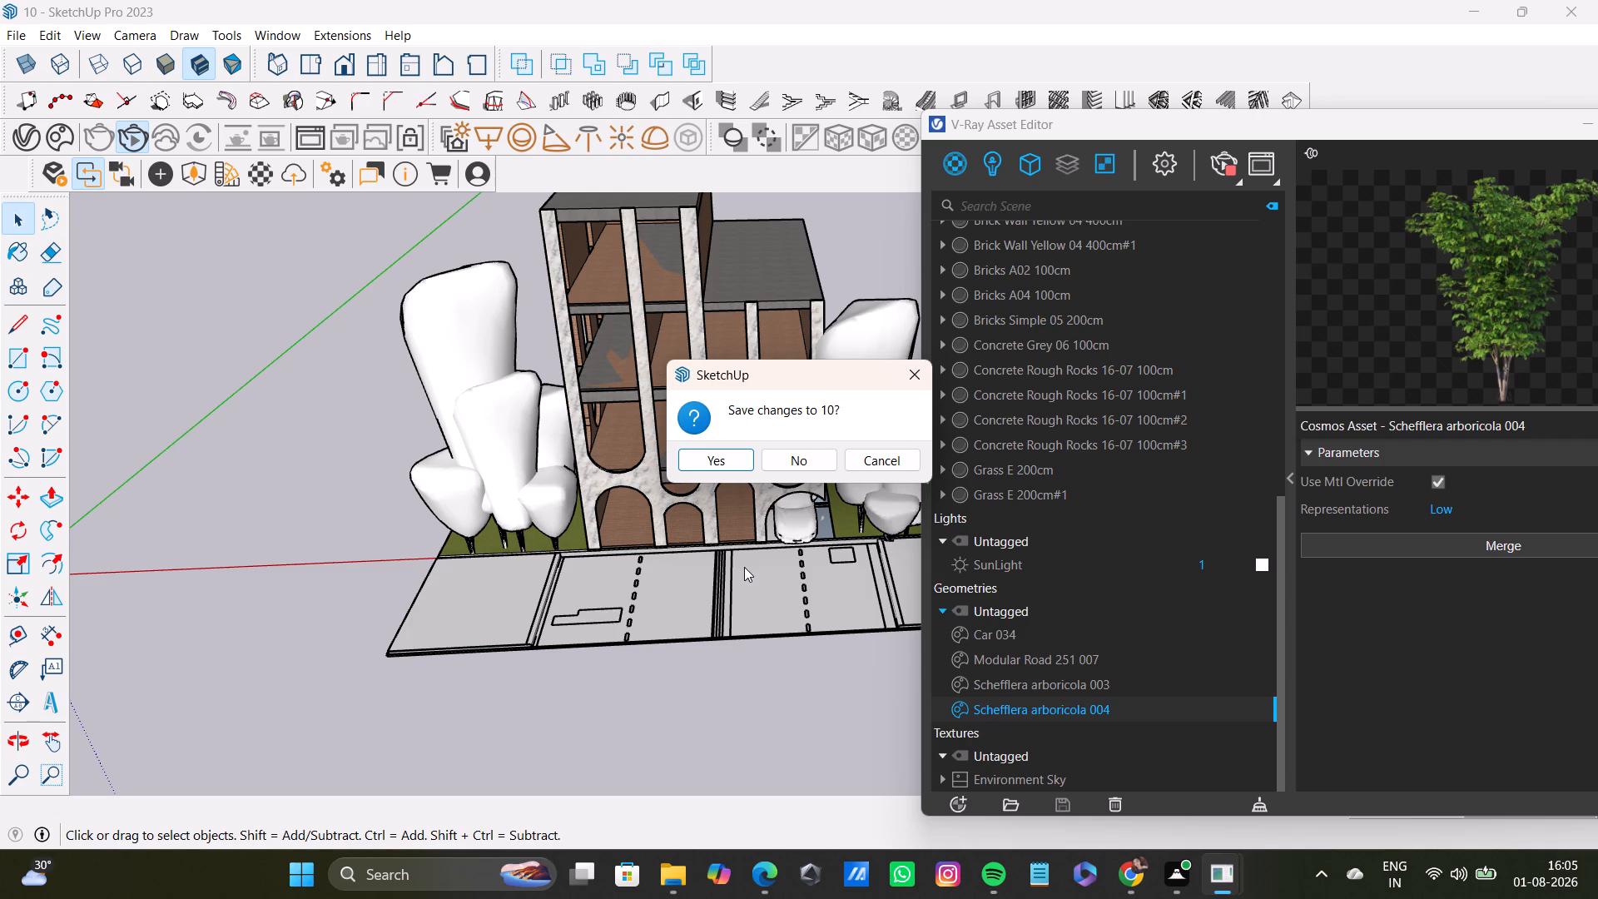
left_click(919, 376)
Import the glass railing model Untitled (4) from Downloads and place it on open ground beyond the car-side lawn.
middle_click_drag(663, 548, 653, 465)
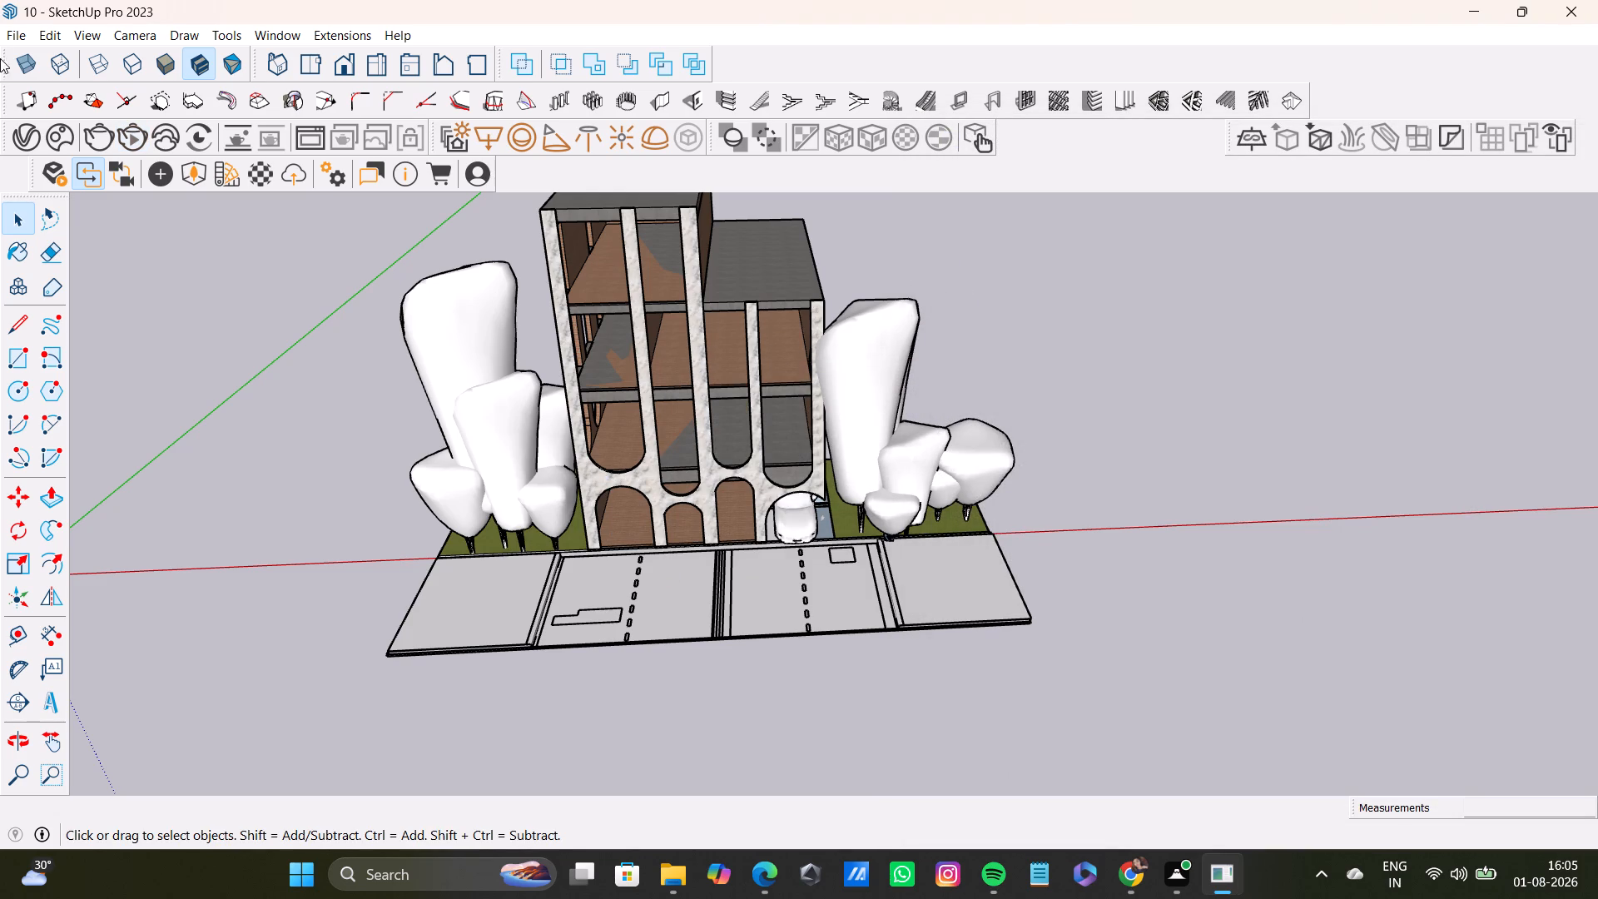
left_click(12, 33)
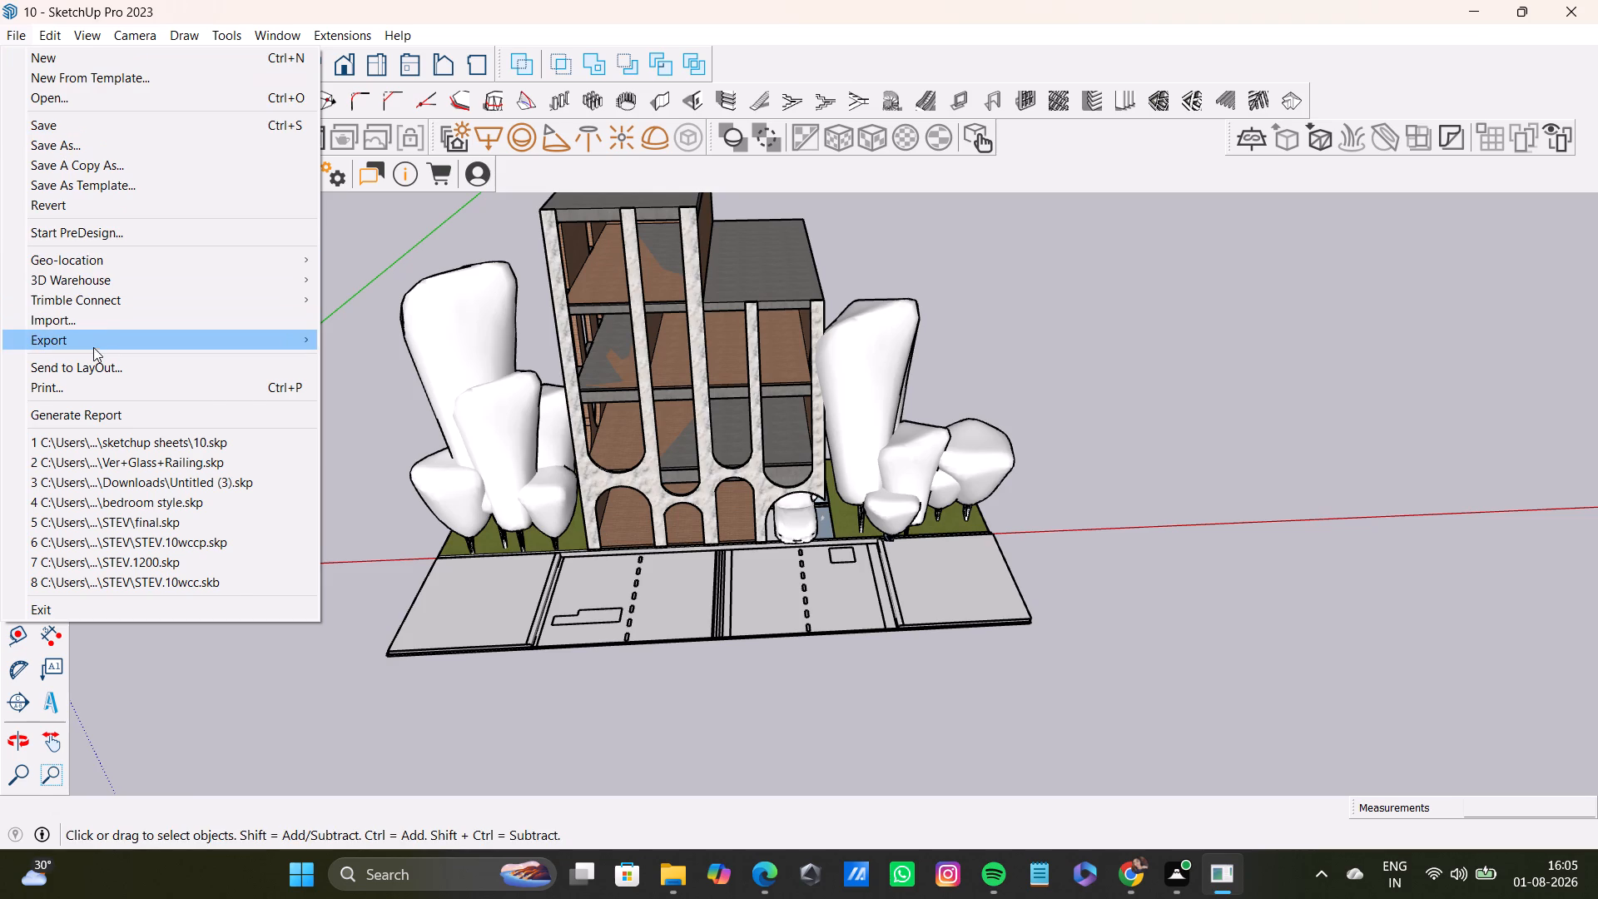
left_click(93, 326)
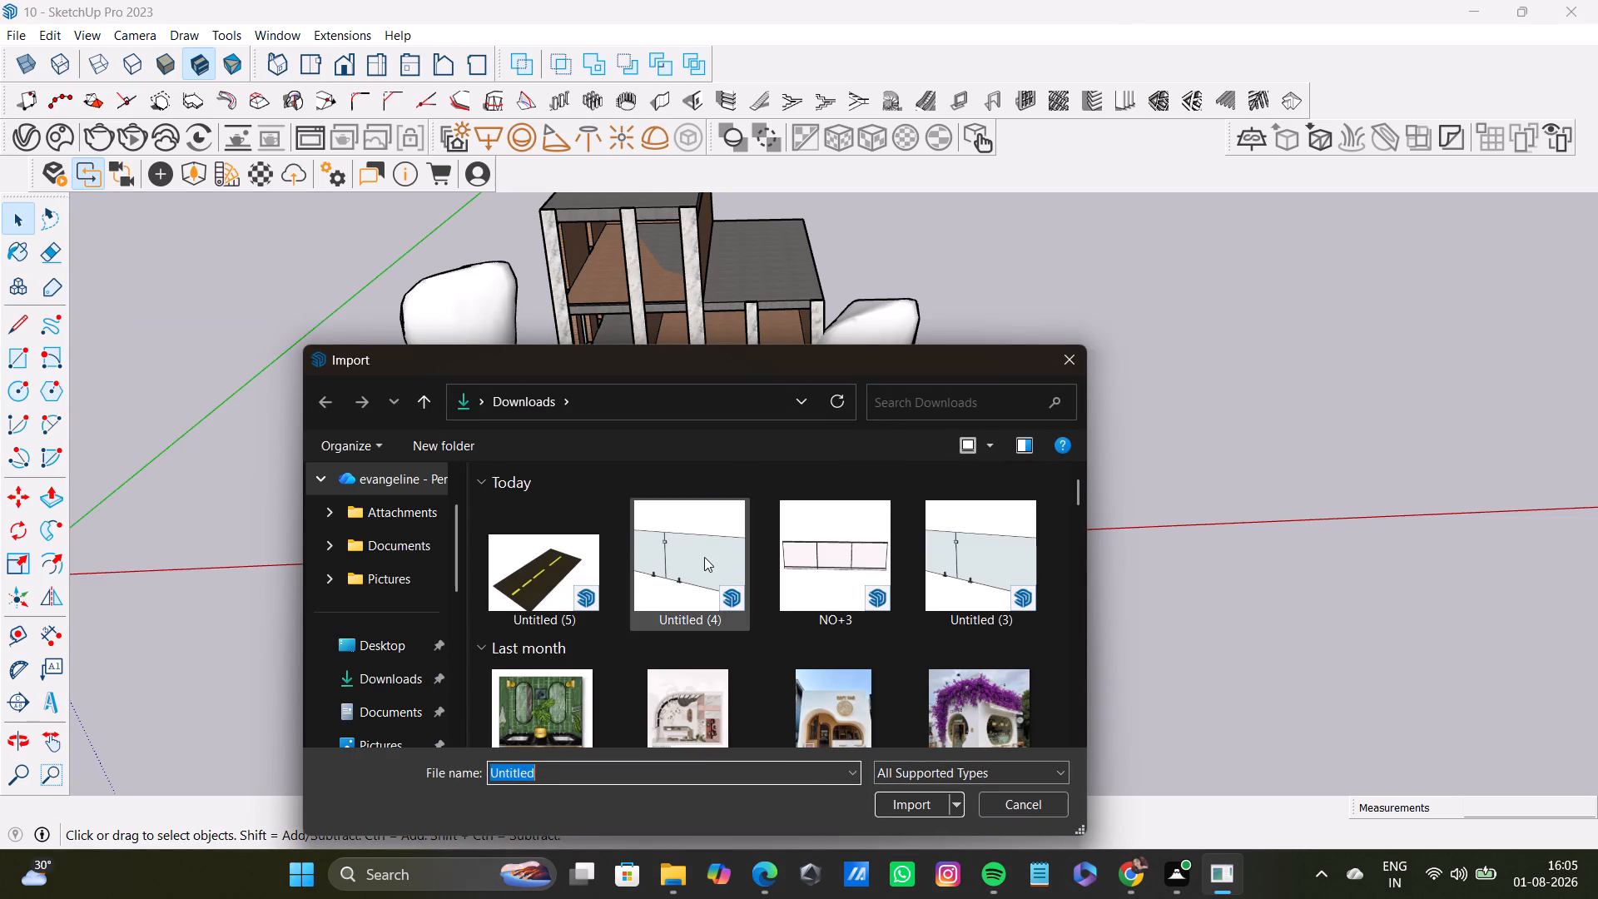
left_click(704, 557)
left_click(931, 803)
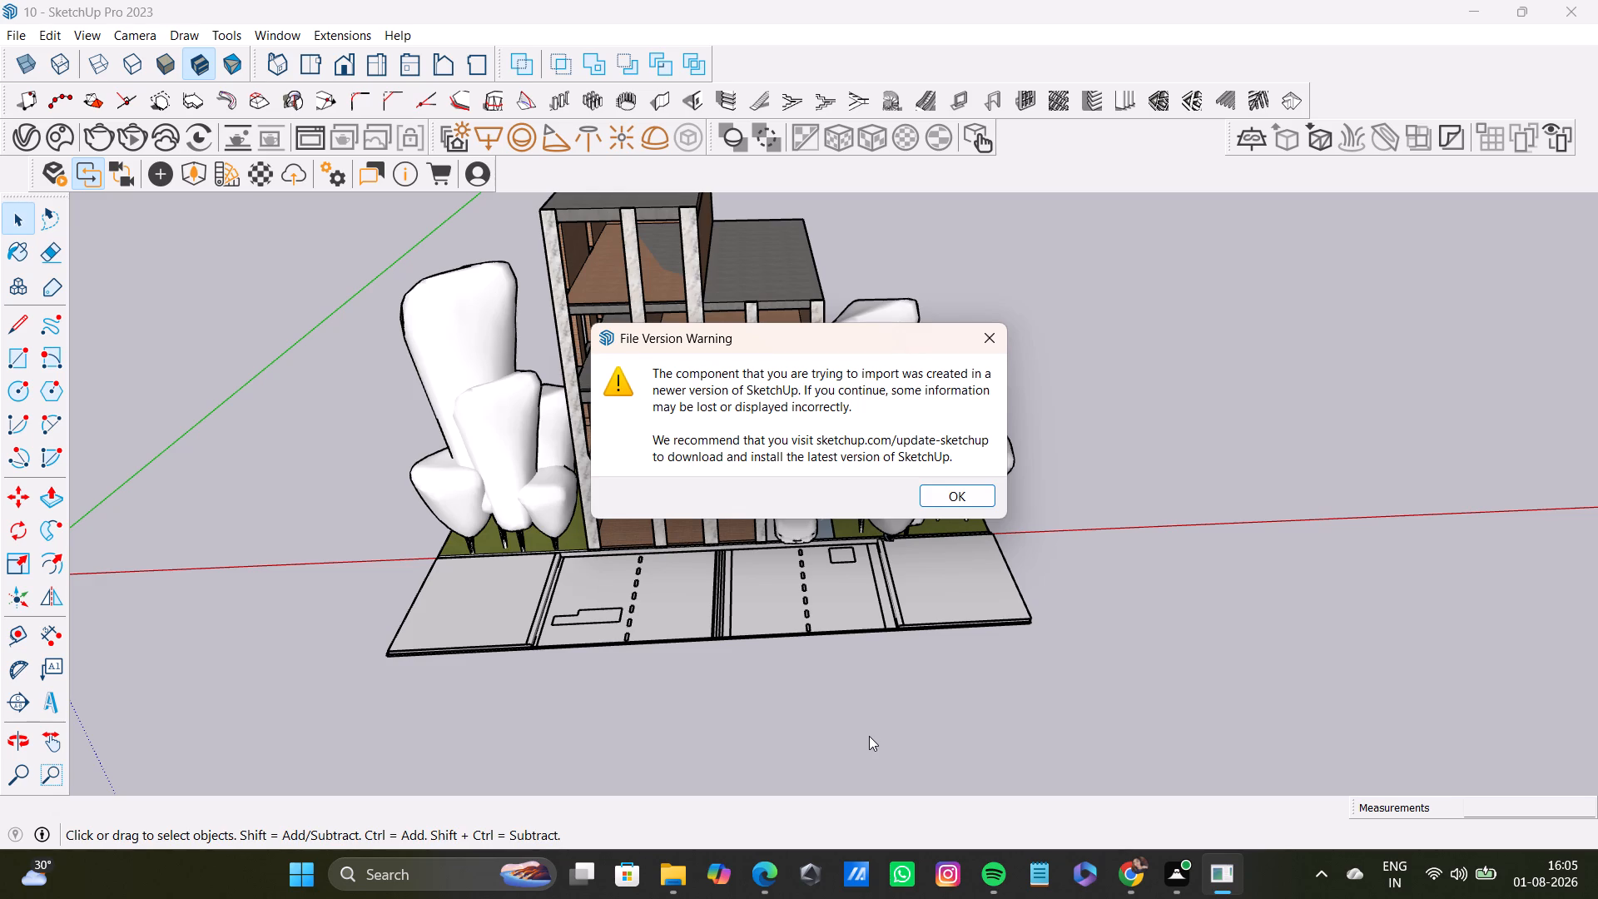
left_click(970, 506)
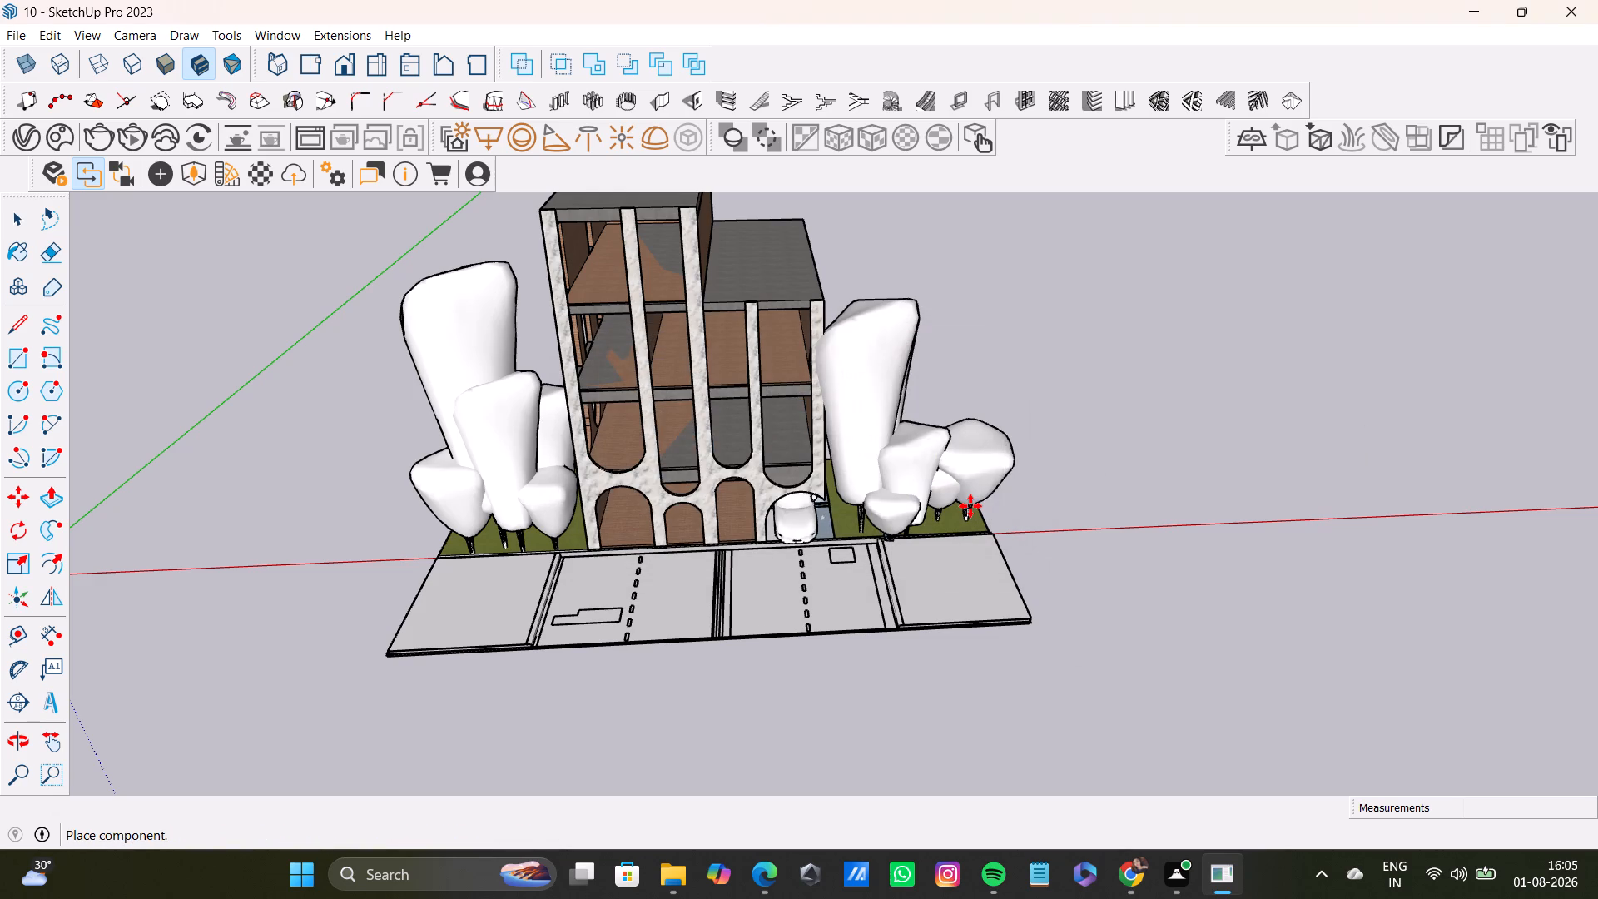
left_click(1116, 513)
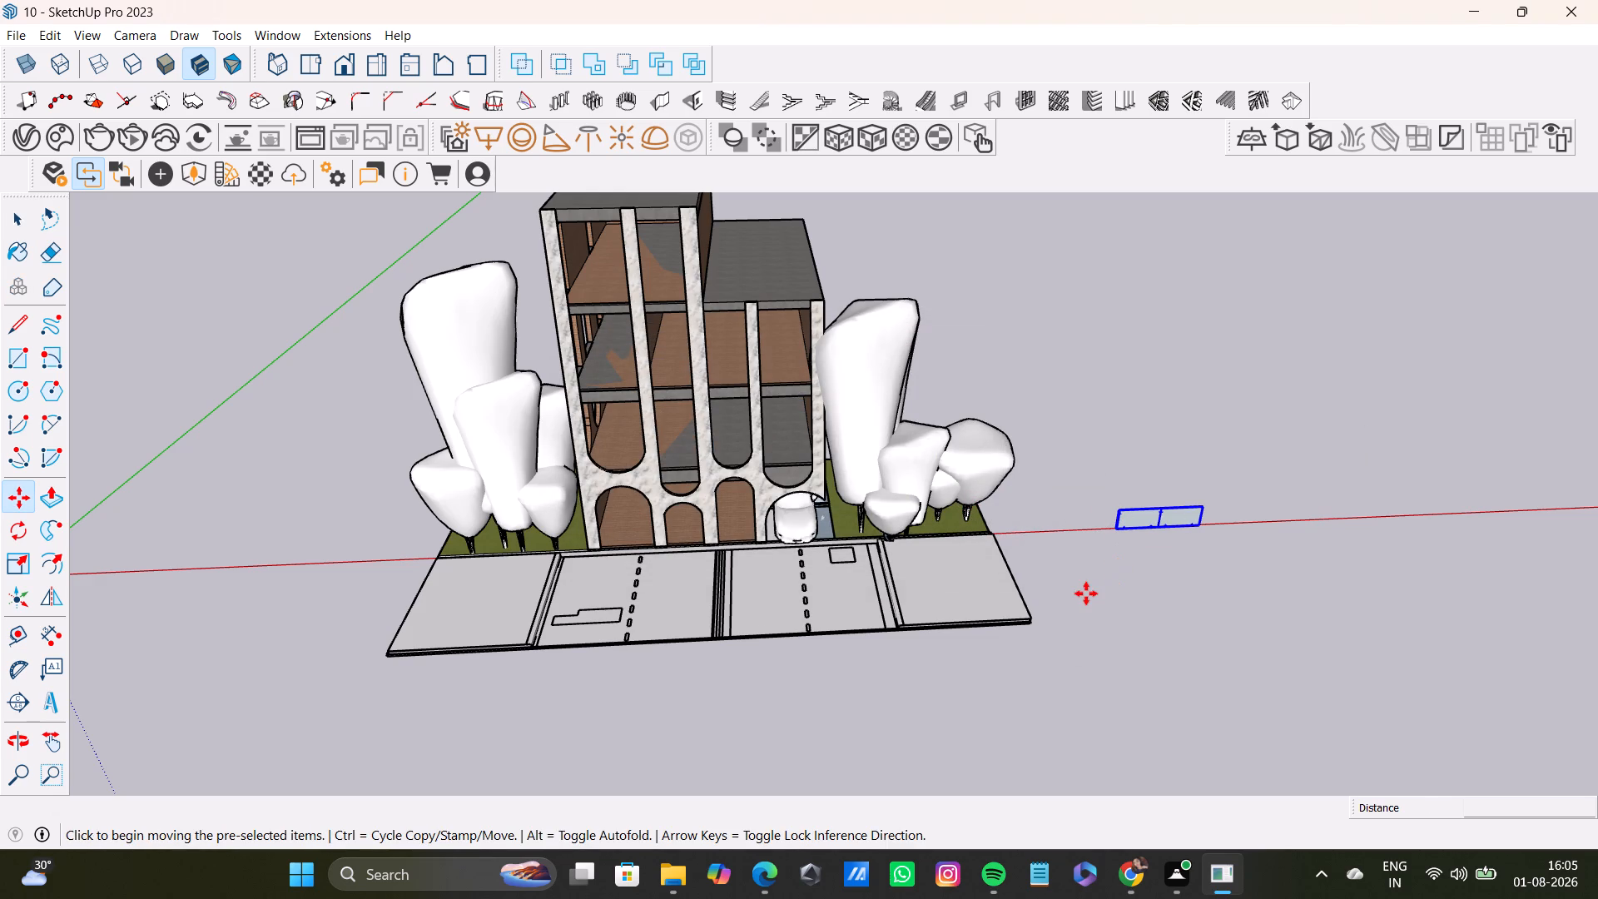
key("space")
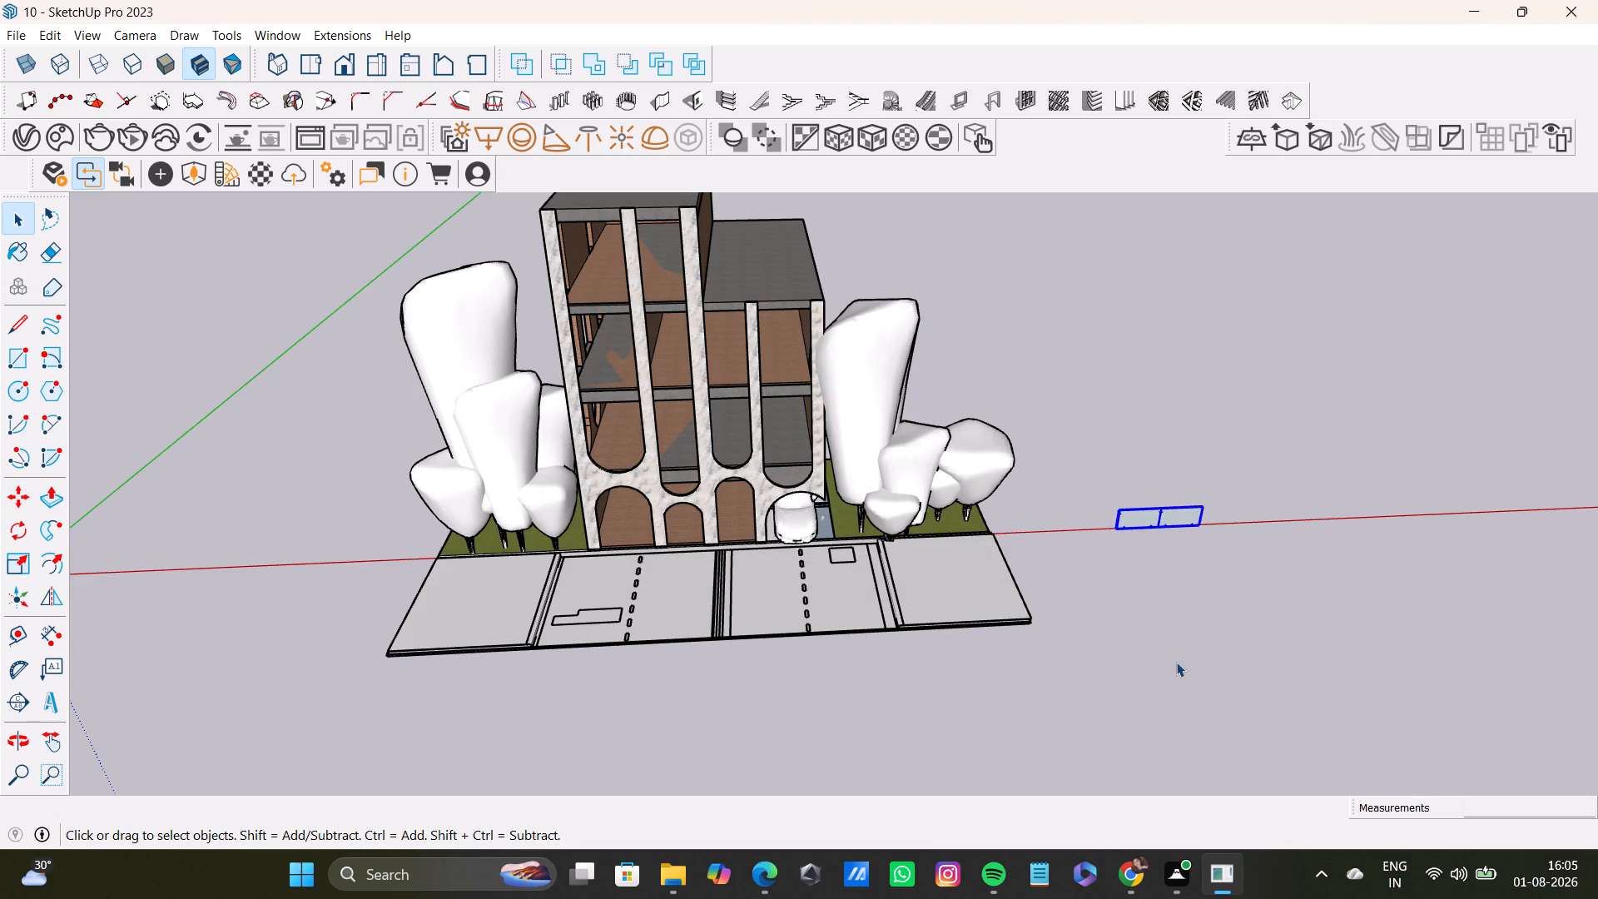
Examine the building's front facade, its arched openings and the floor edges behind the columns from several angles.
middle_click_drag(995, 570, 998, 640)
middle_click_drag(1000, 615, 1067, 444)
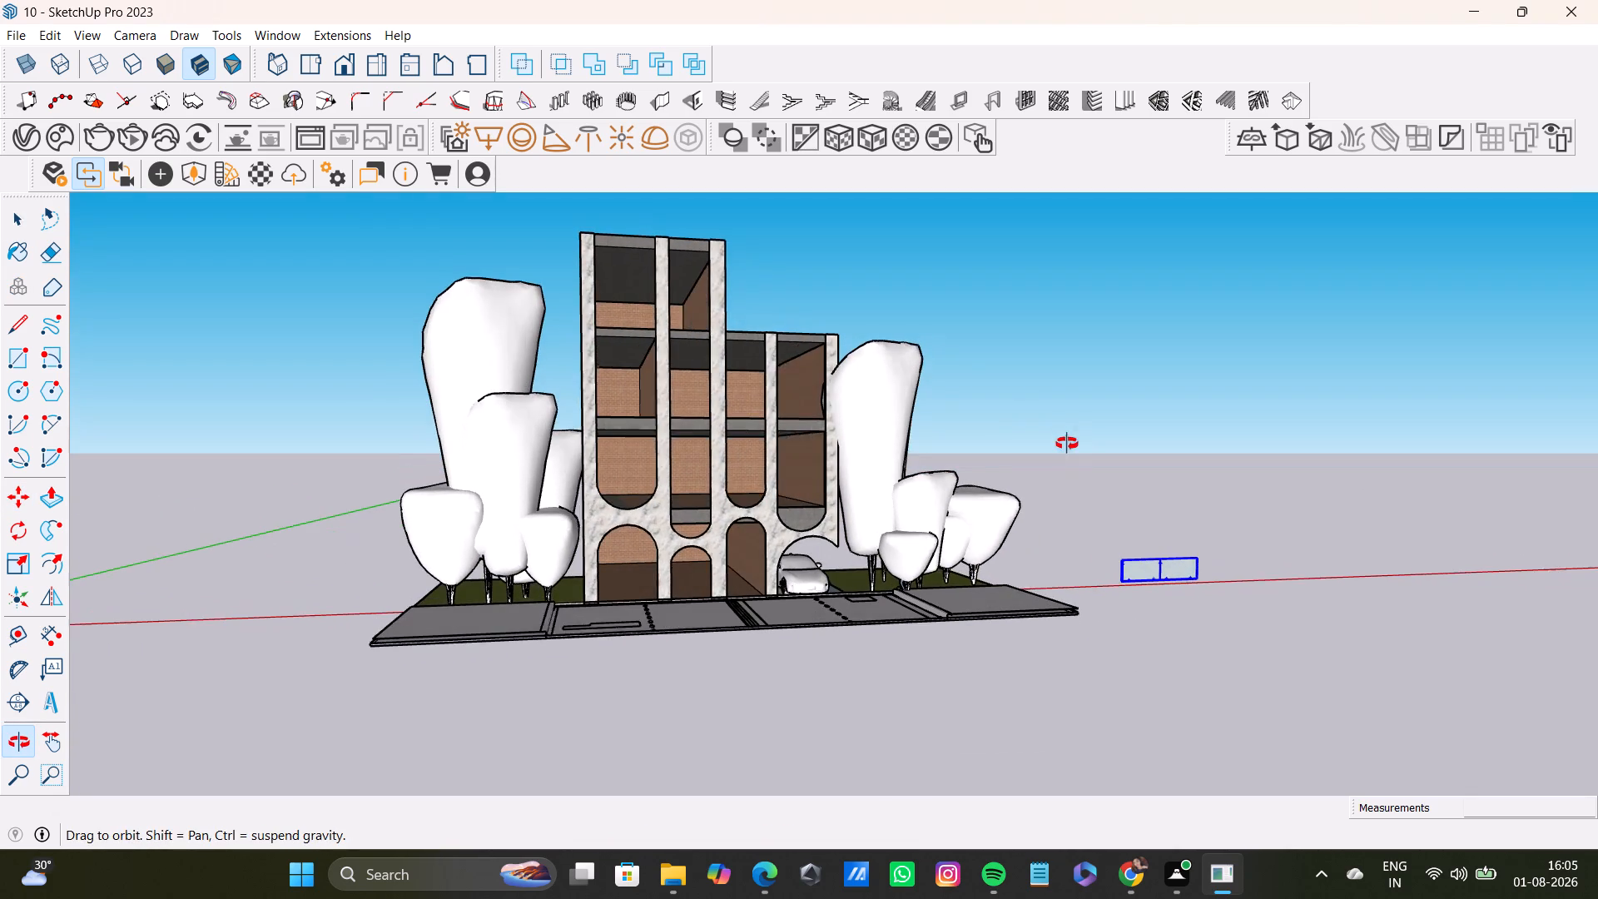
middle_click_drag(1067, 444, 1071, 446)
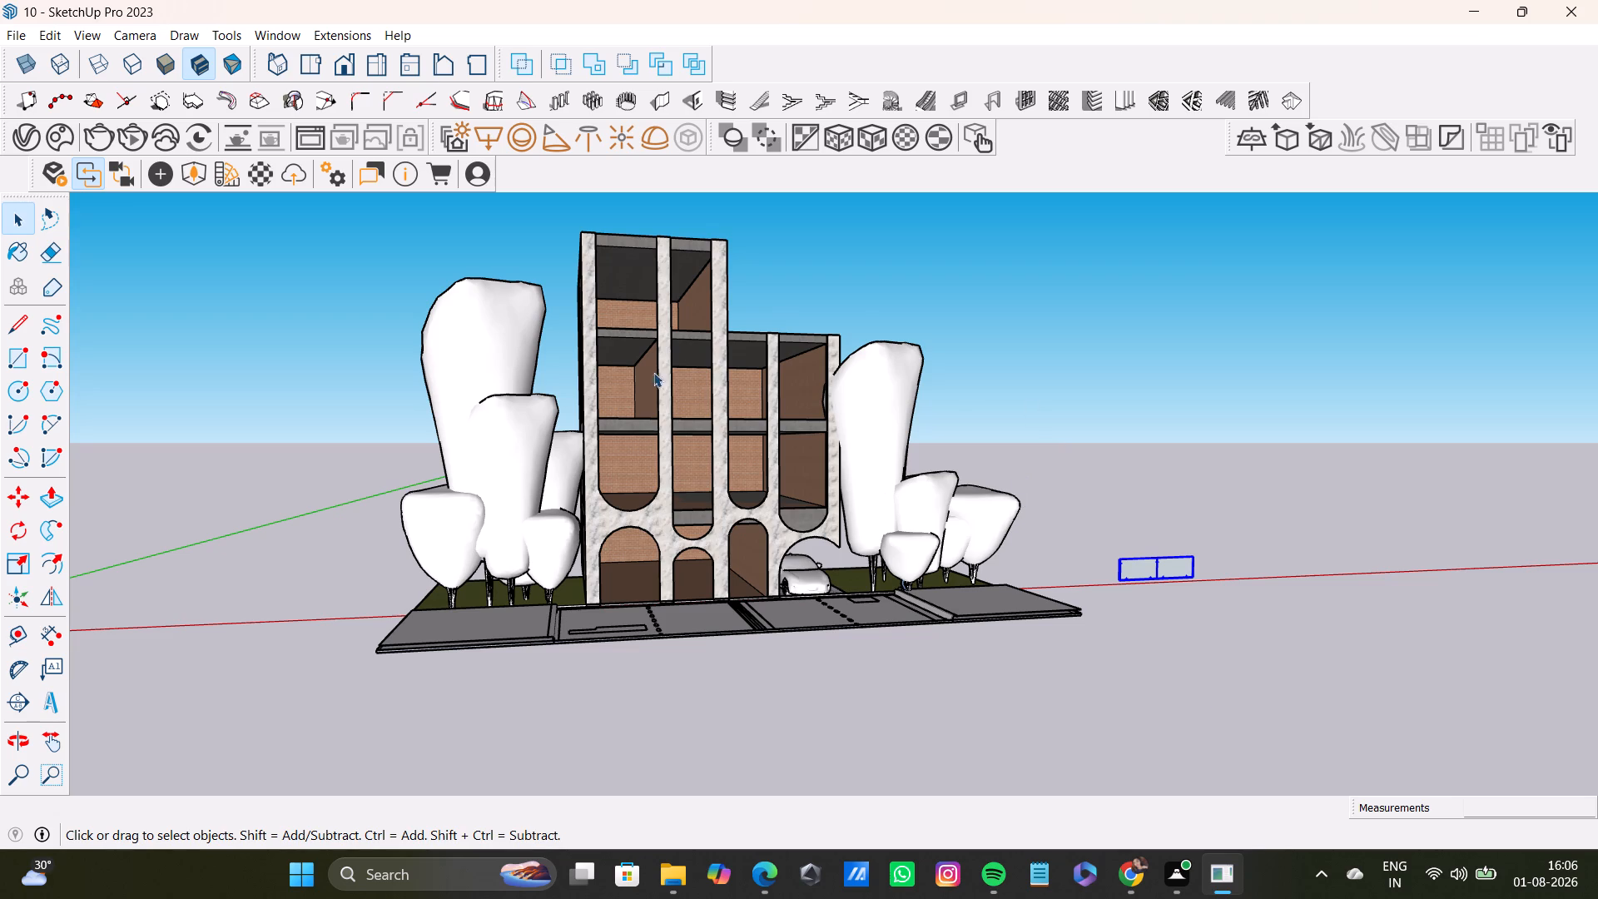
scroll(614, 387, "up", 6)
middle_click_drag(677, 447, 769, 507)
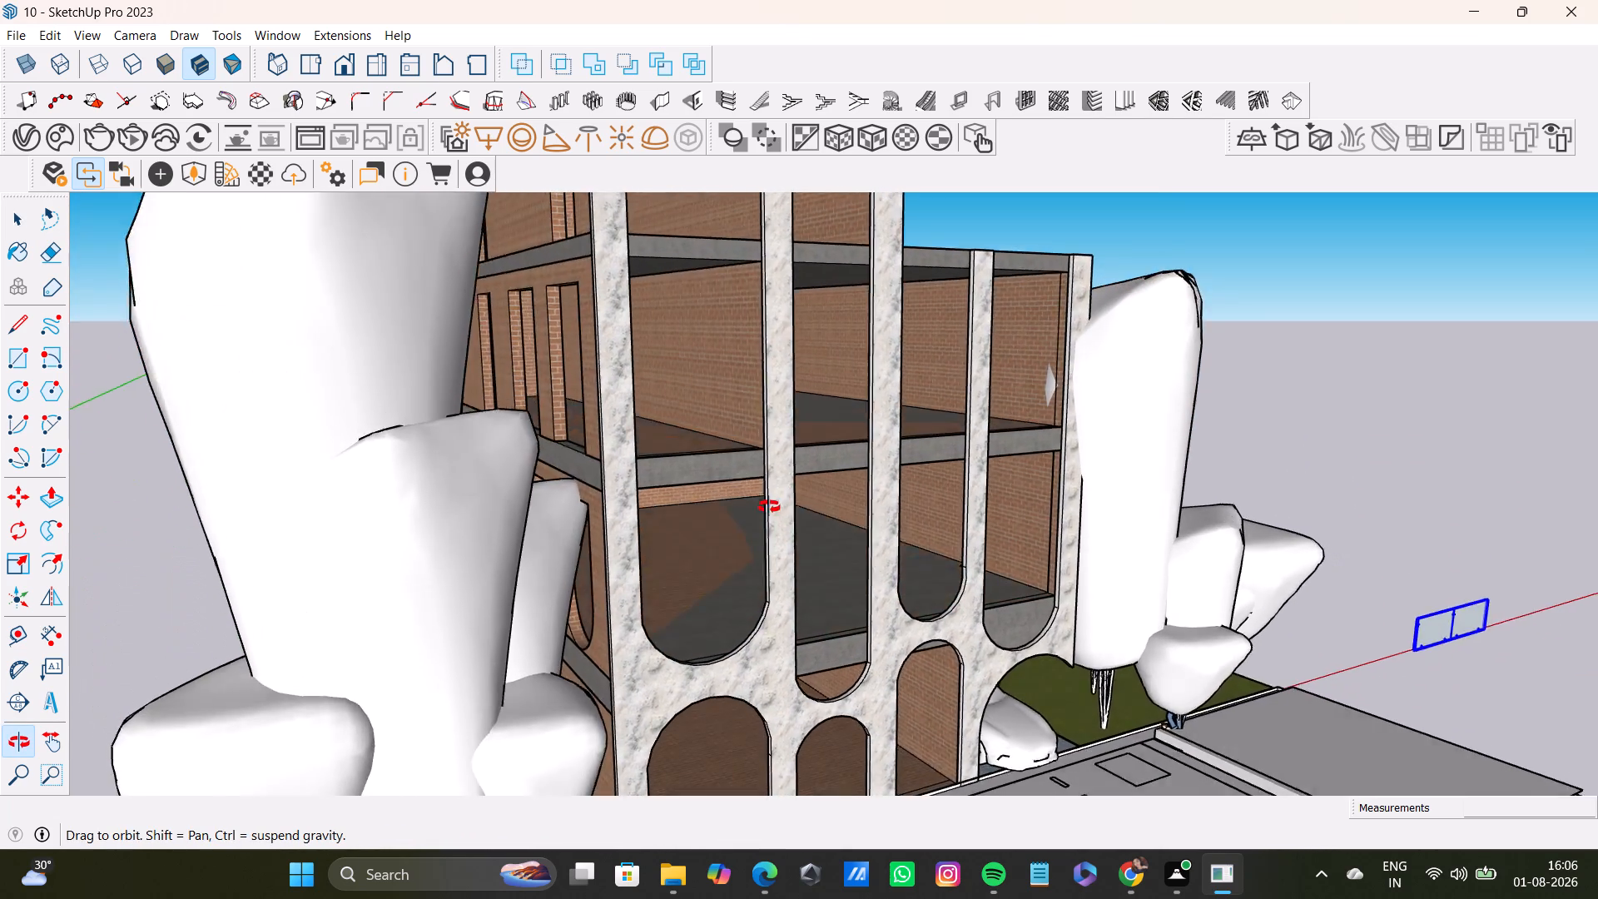
middle_click_drag(769, 507, 762, 523)
scroll(528, 505, "up", 5)
middle_click_drag(531, 498, 509, 544)
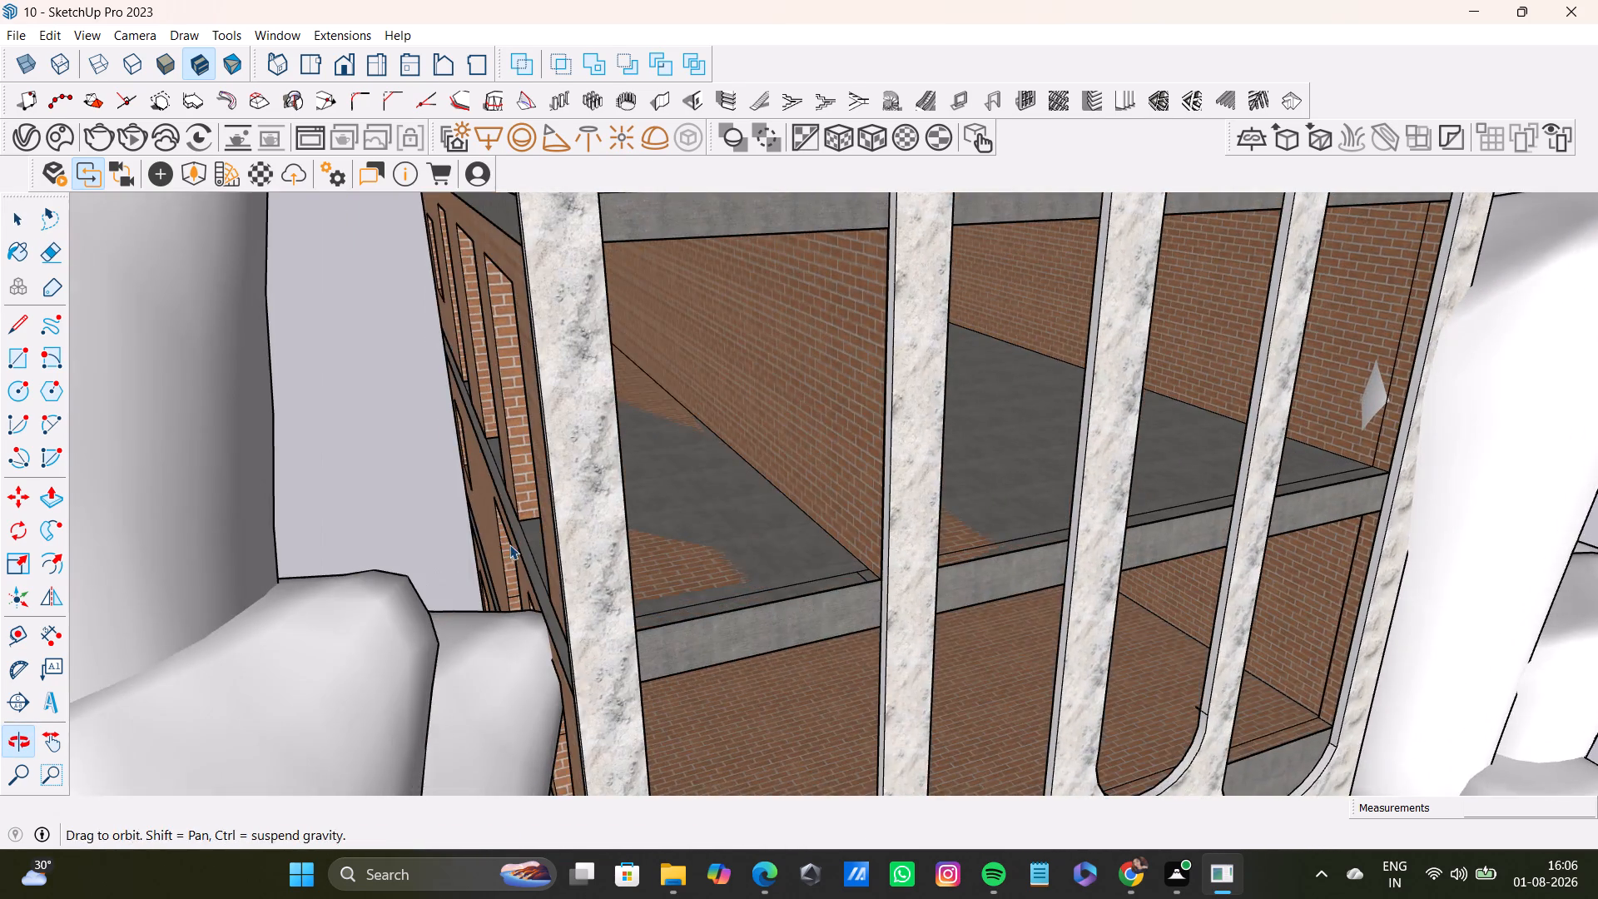
scroll(511, 543, "down", 10)
middle_click_drag(512, 546, 544, 382)
scroll(728, 649, "down", 3)
middle_click_drag(792, 645, 661, 724)
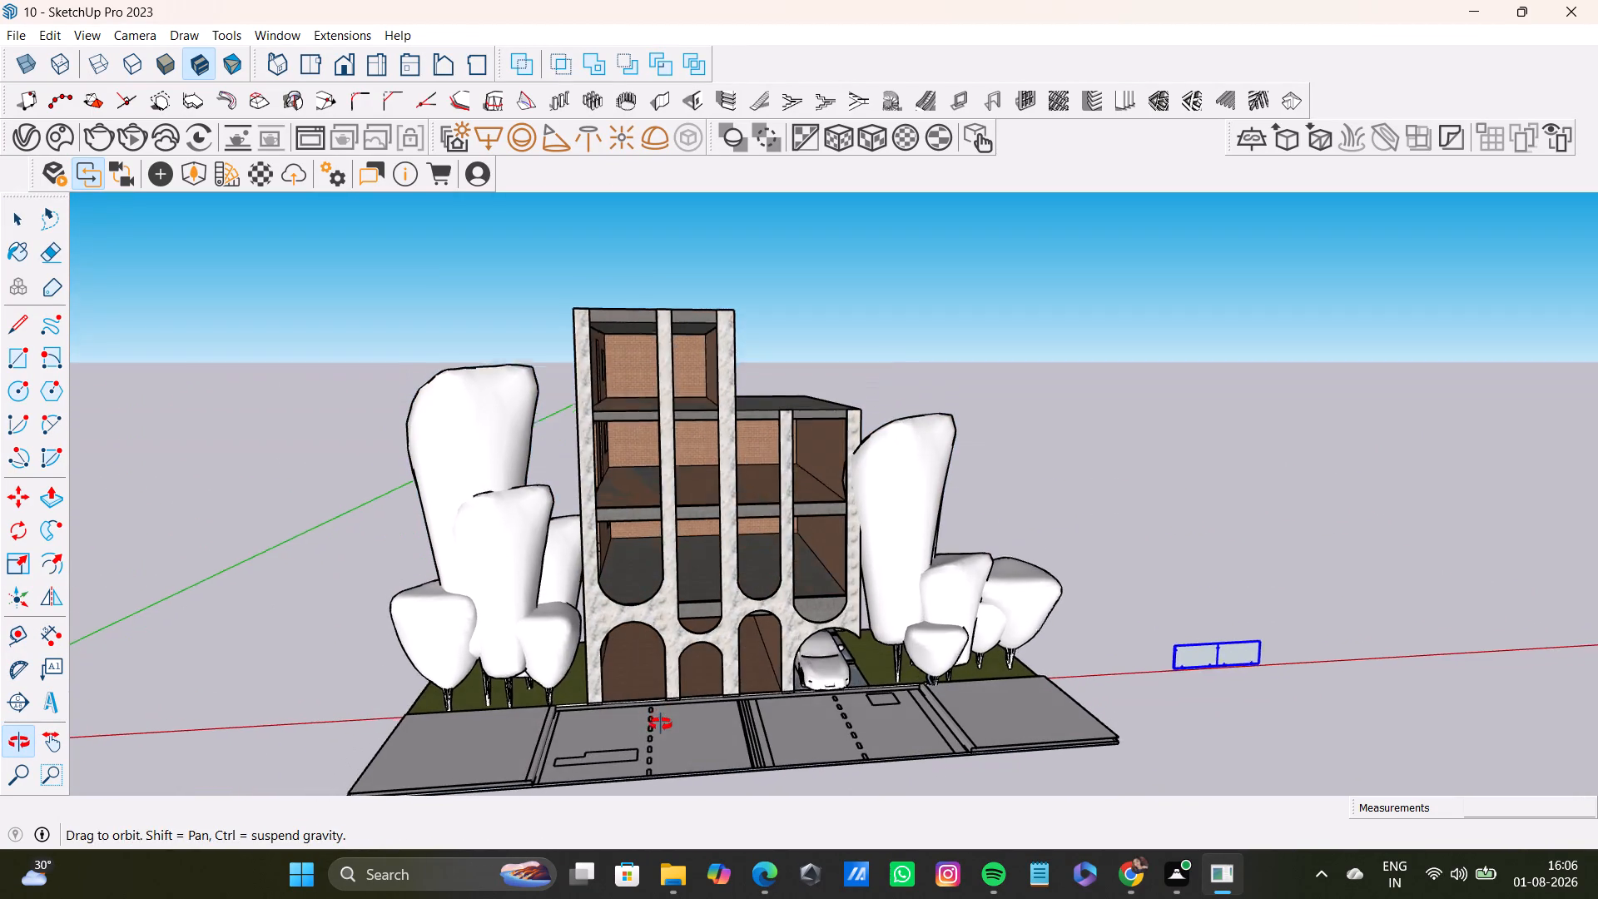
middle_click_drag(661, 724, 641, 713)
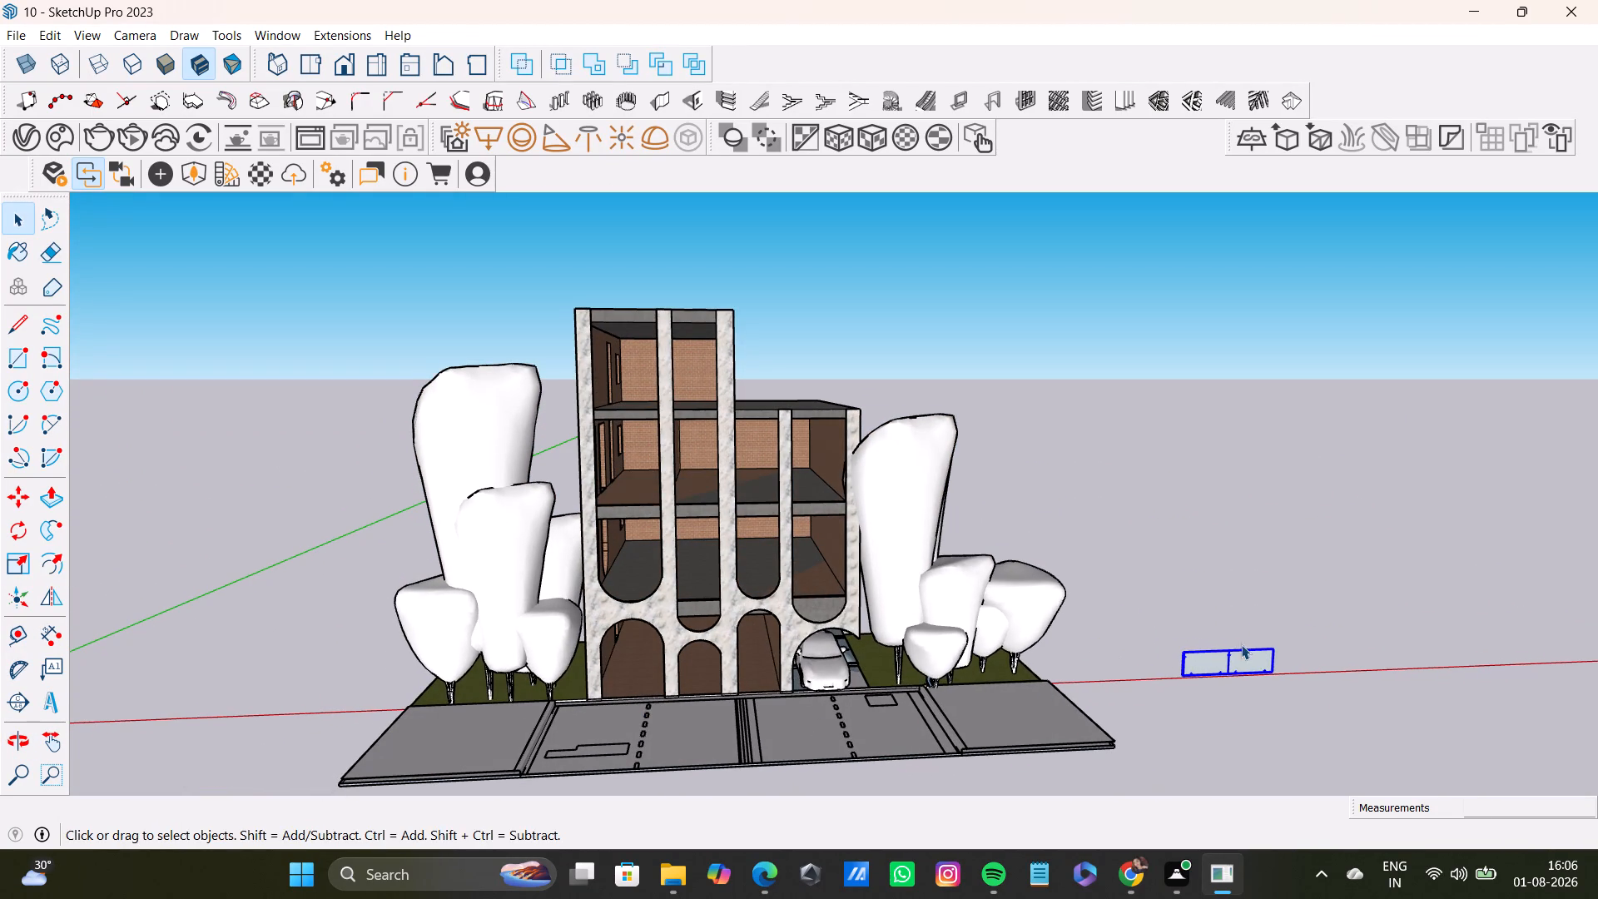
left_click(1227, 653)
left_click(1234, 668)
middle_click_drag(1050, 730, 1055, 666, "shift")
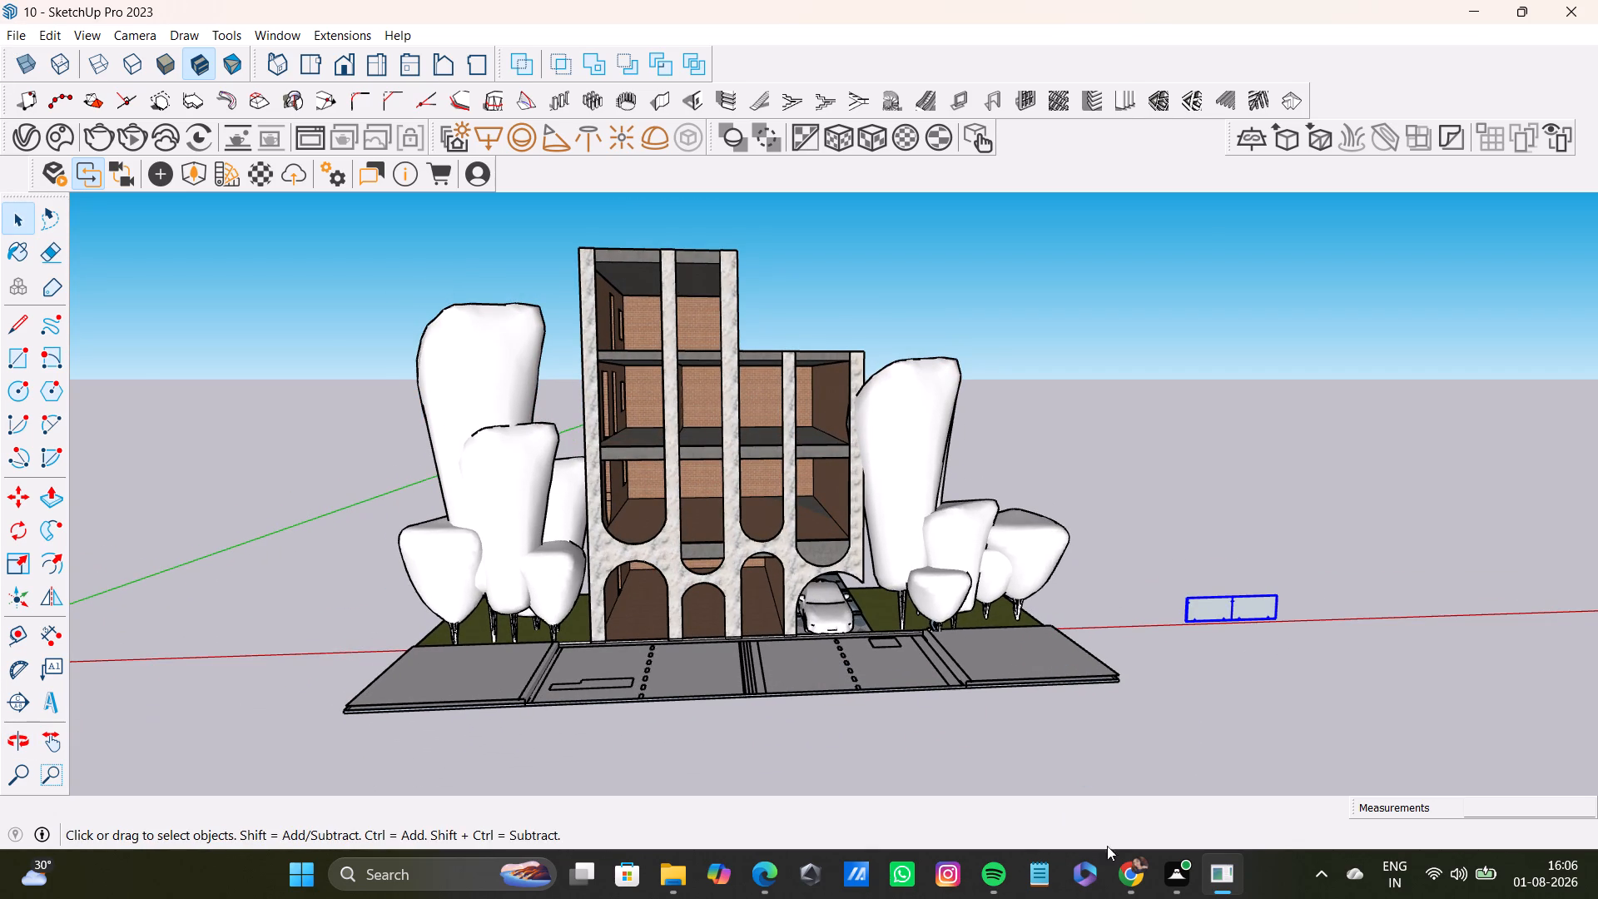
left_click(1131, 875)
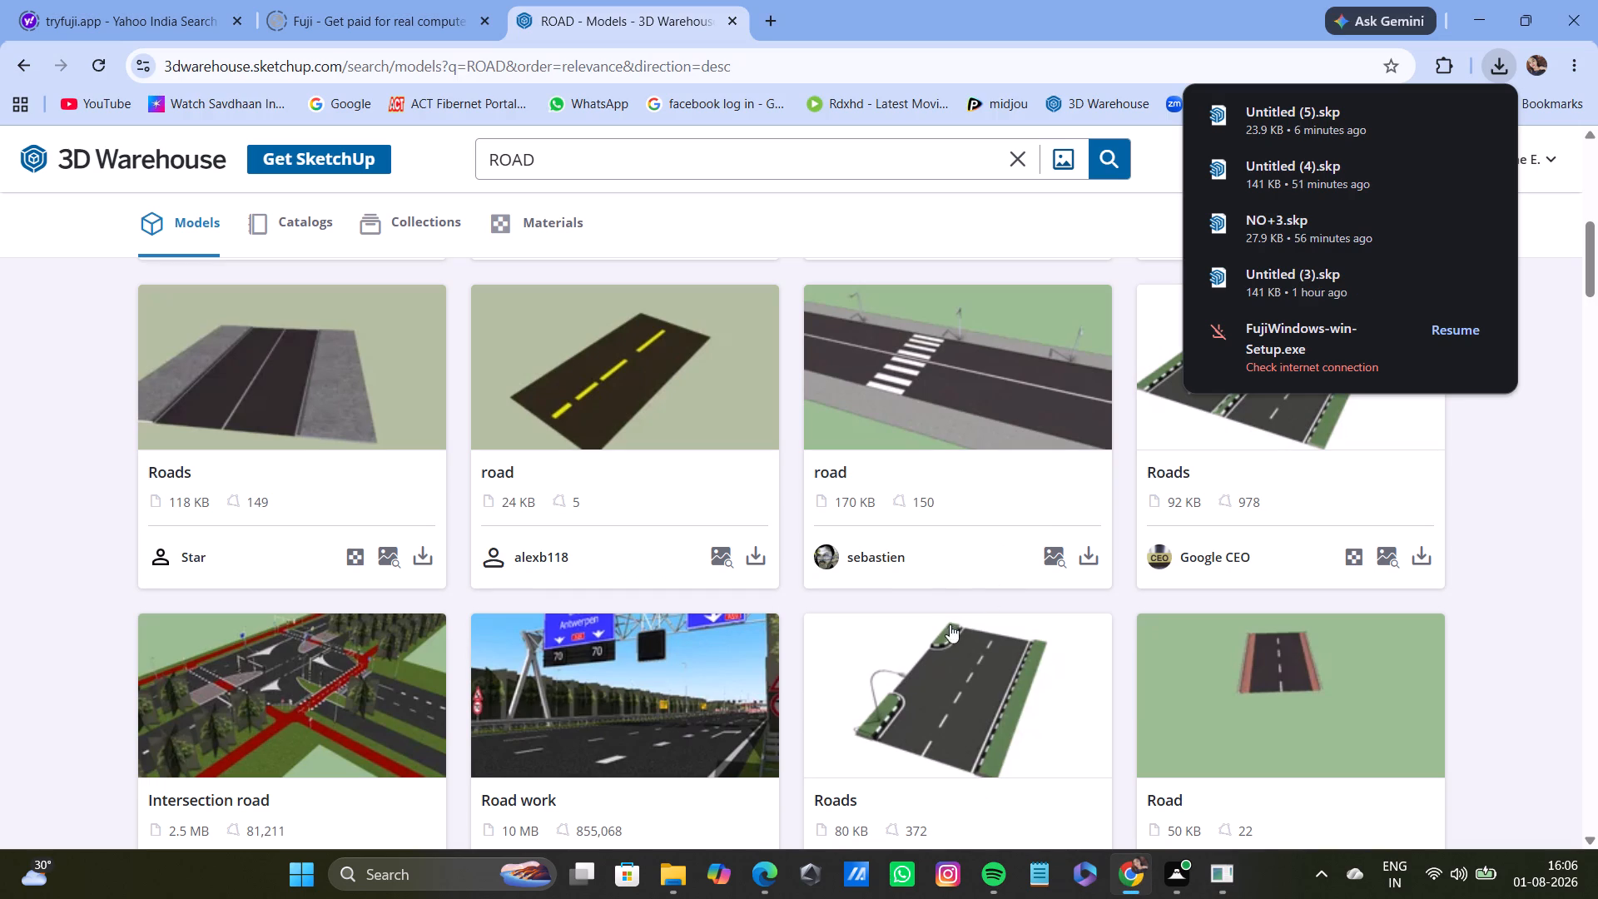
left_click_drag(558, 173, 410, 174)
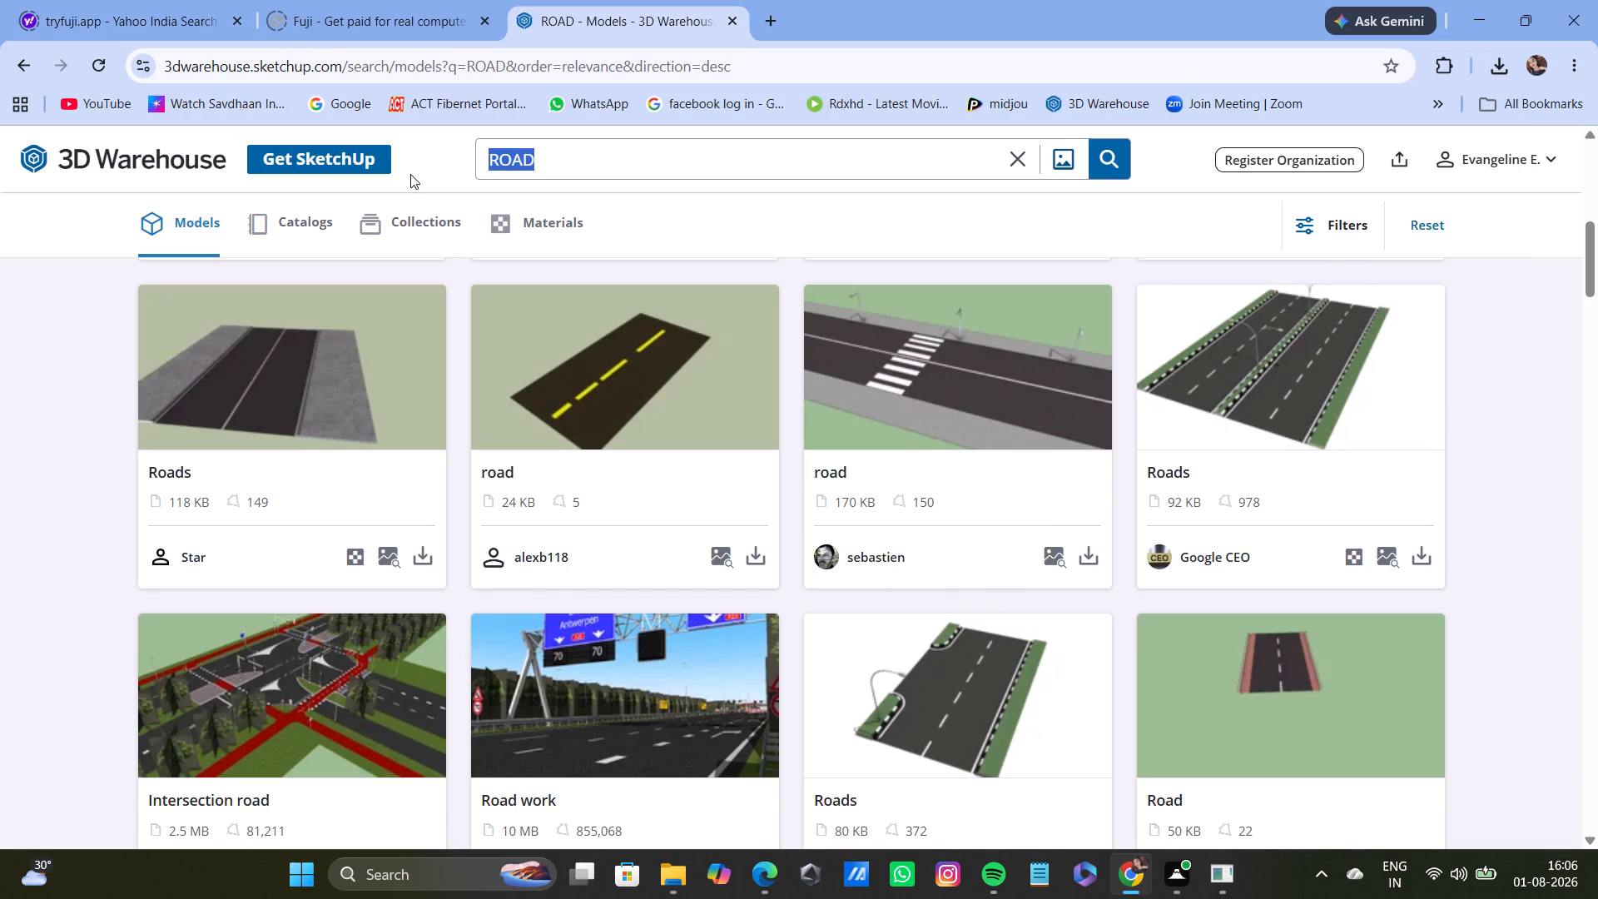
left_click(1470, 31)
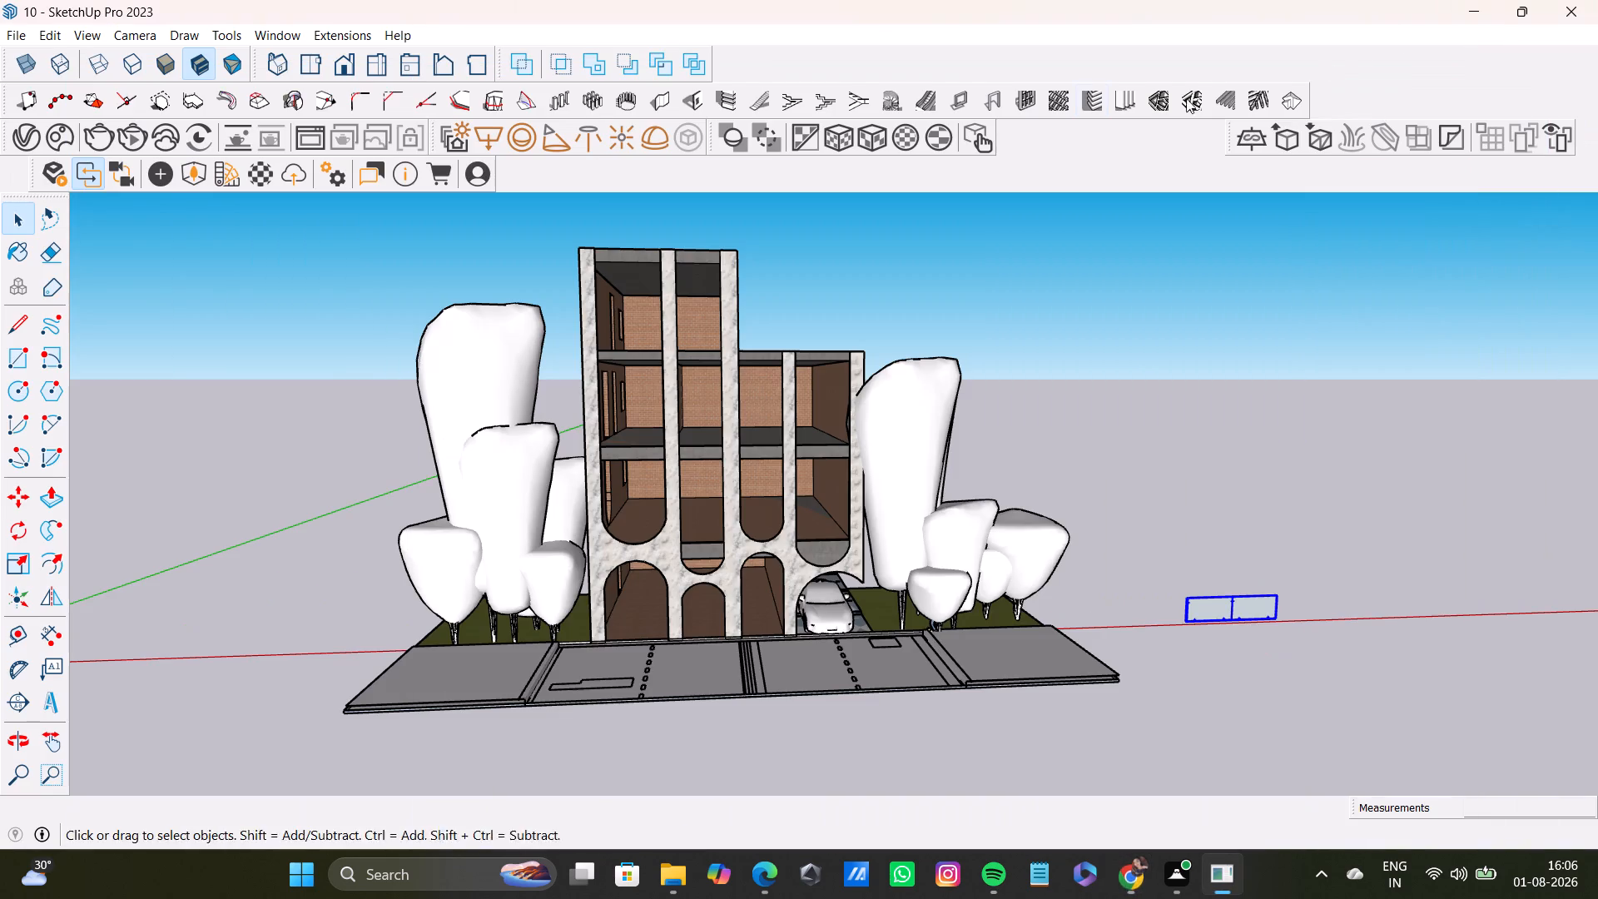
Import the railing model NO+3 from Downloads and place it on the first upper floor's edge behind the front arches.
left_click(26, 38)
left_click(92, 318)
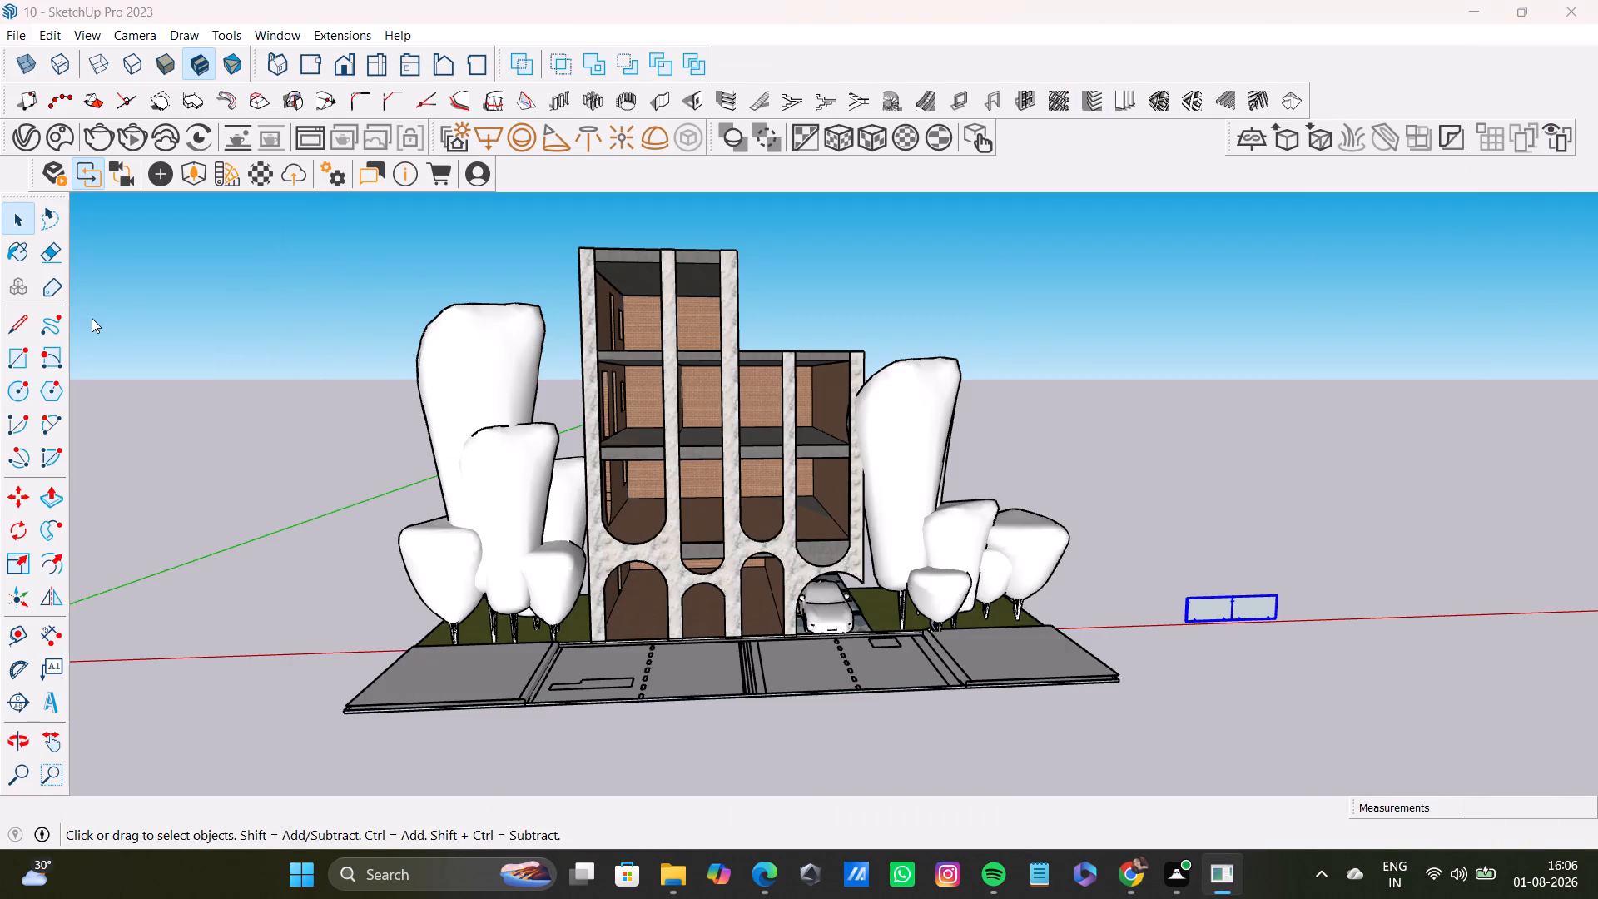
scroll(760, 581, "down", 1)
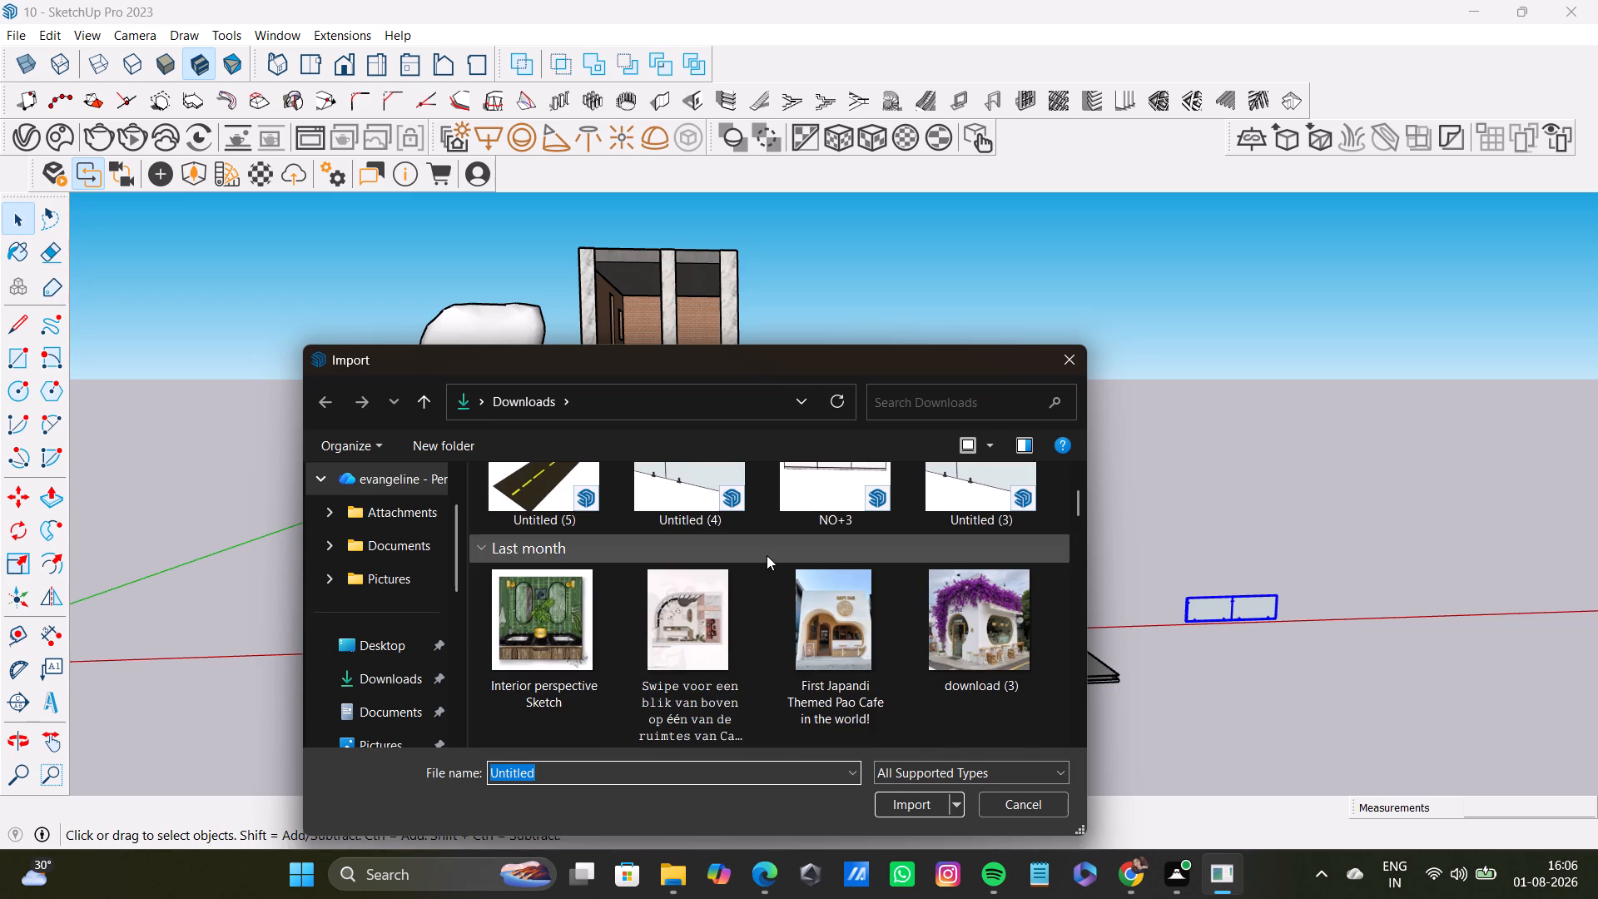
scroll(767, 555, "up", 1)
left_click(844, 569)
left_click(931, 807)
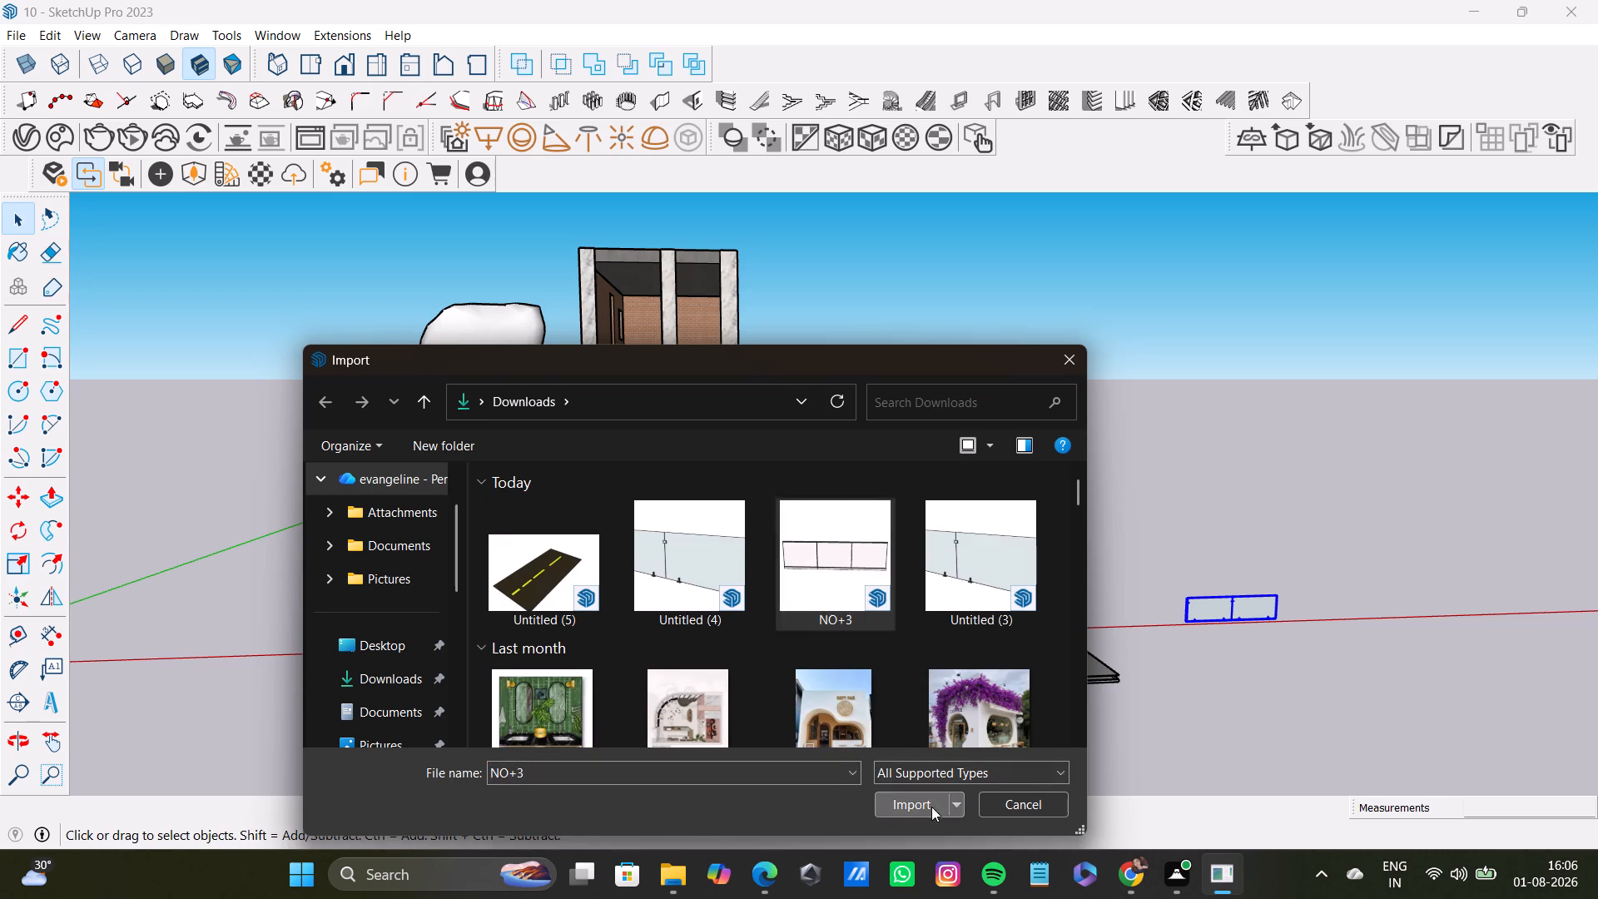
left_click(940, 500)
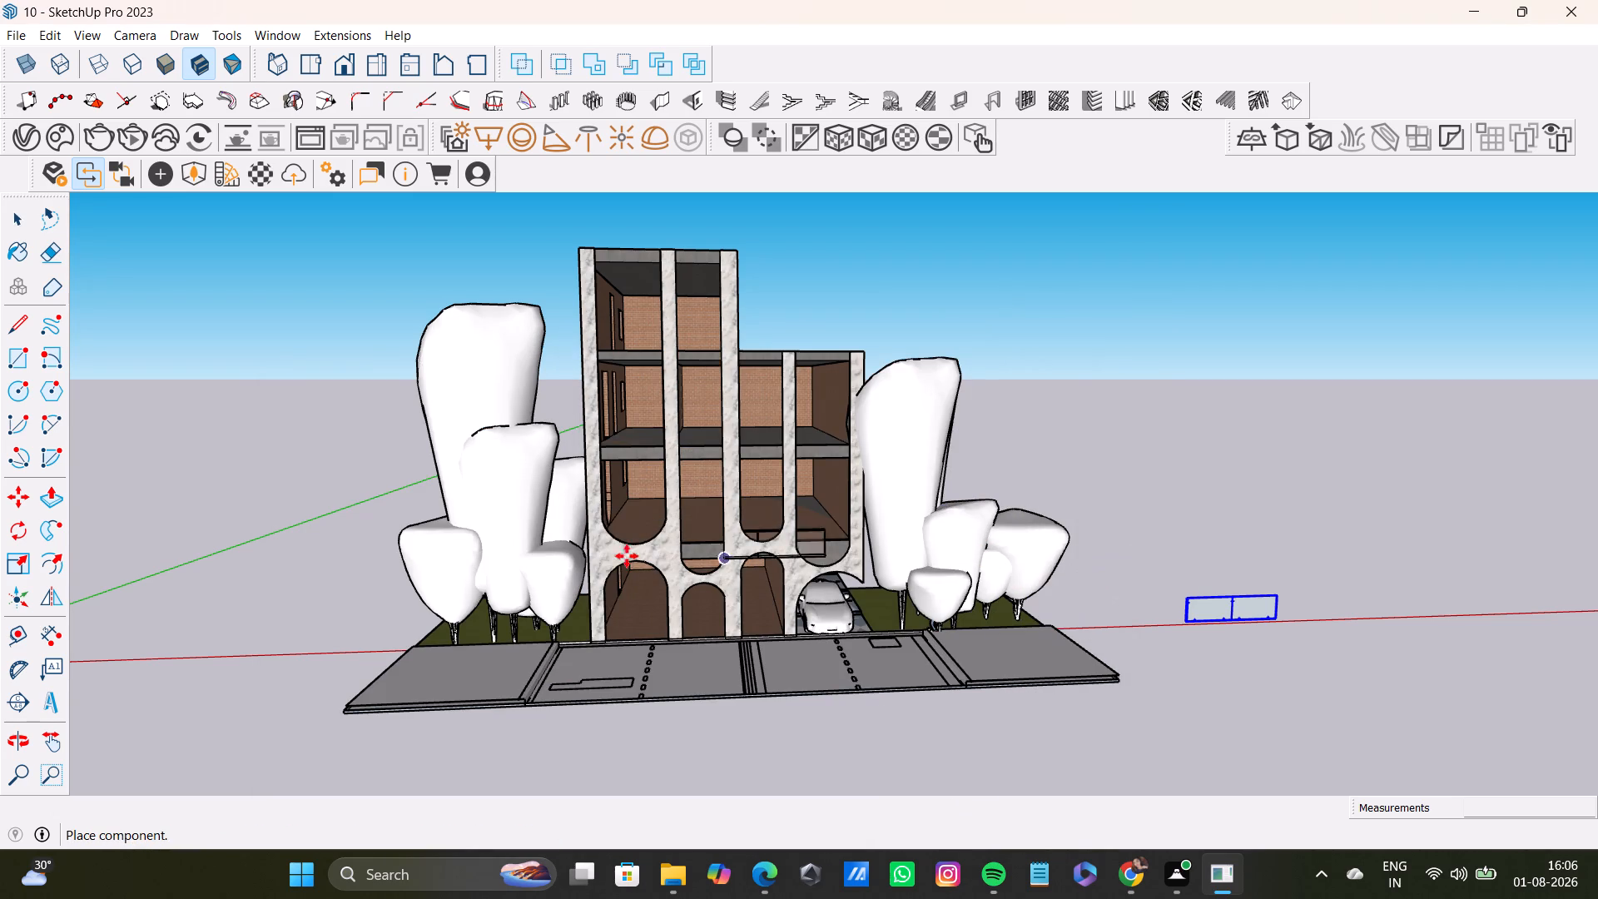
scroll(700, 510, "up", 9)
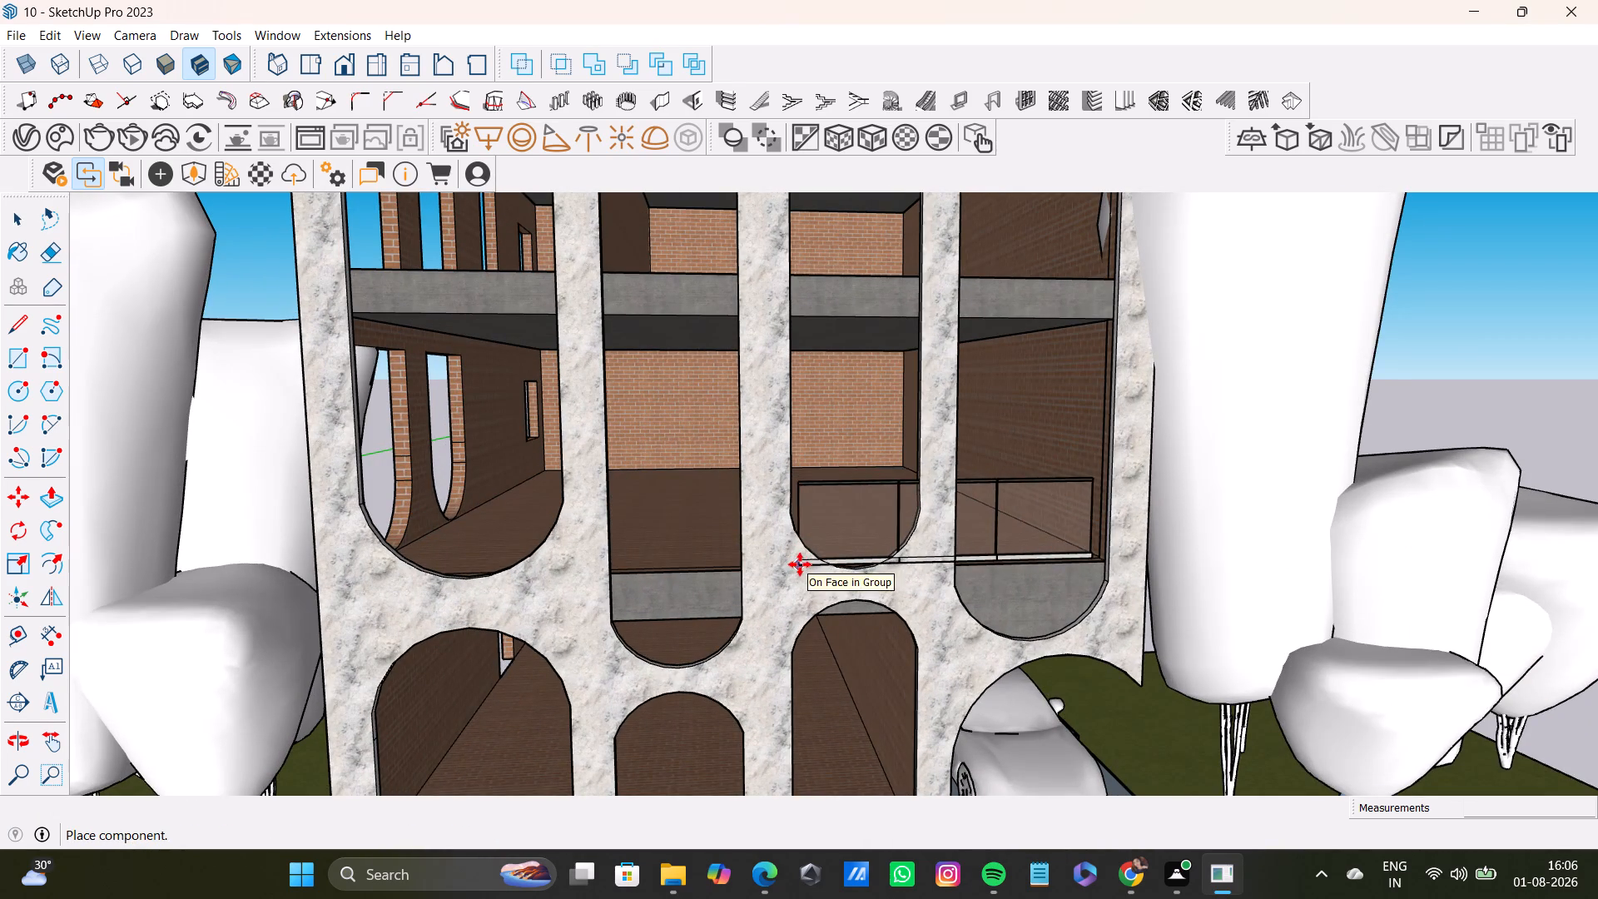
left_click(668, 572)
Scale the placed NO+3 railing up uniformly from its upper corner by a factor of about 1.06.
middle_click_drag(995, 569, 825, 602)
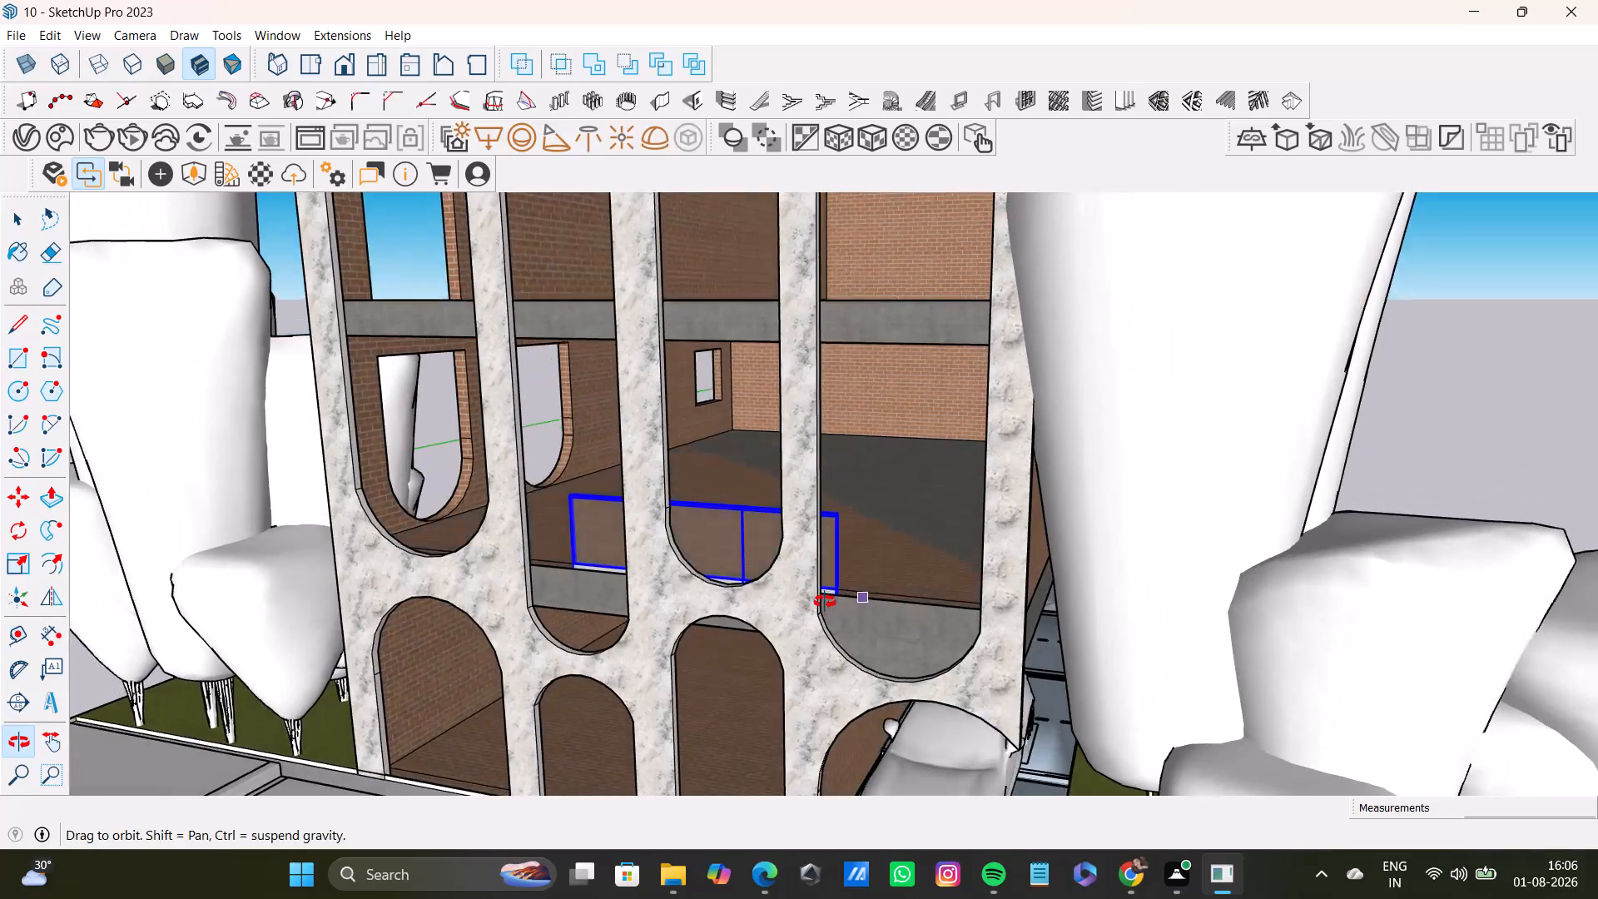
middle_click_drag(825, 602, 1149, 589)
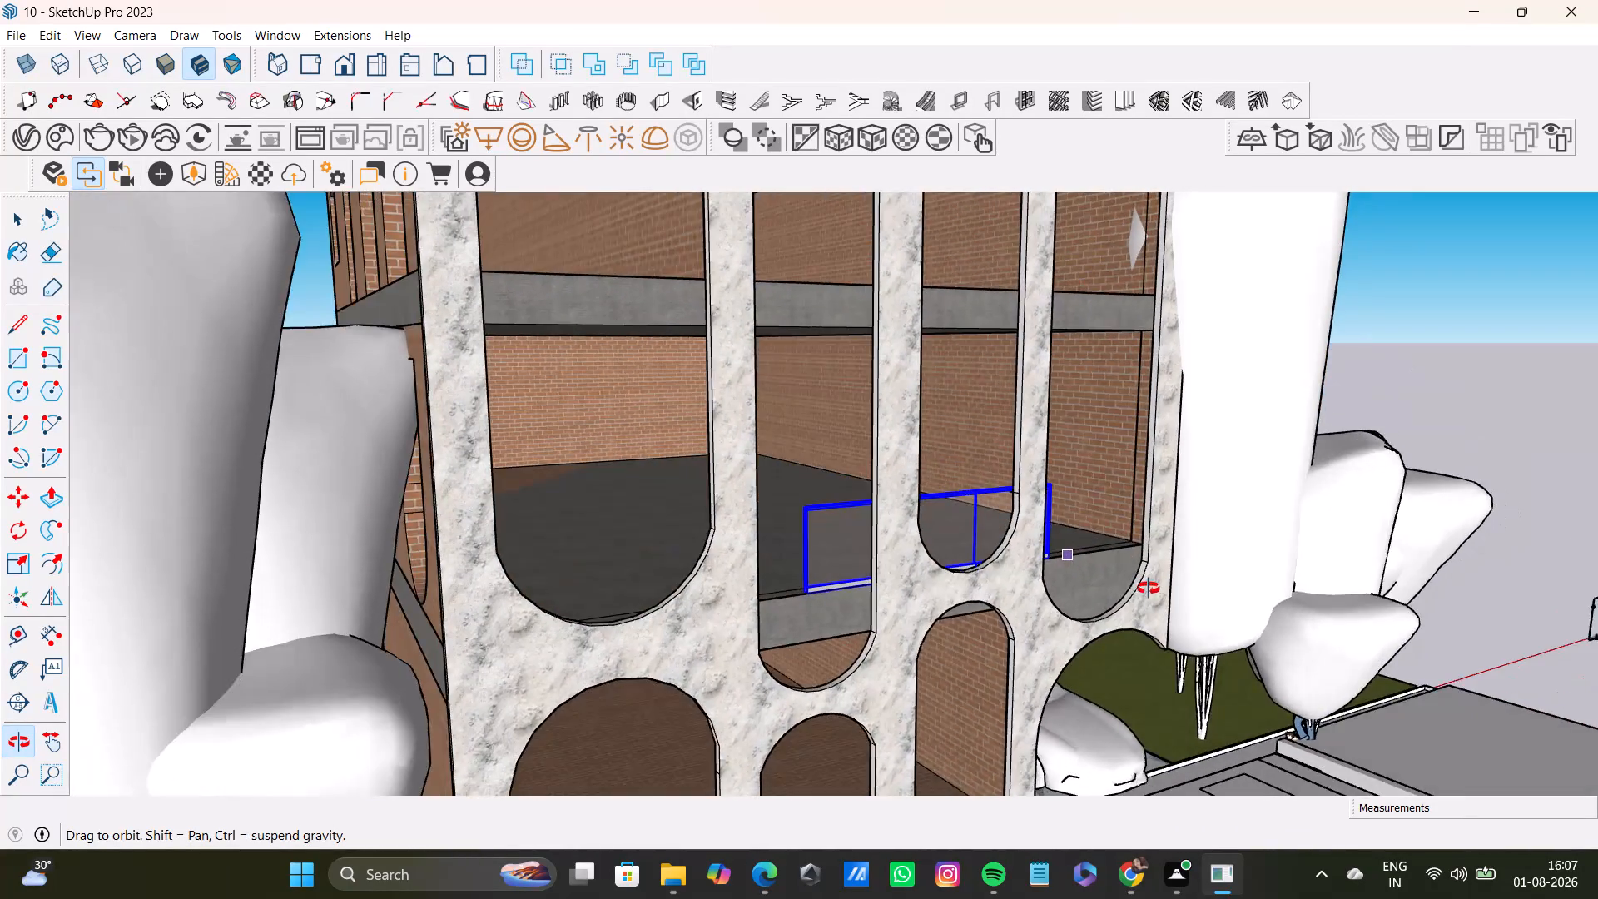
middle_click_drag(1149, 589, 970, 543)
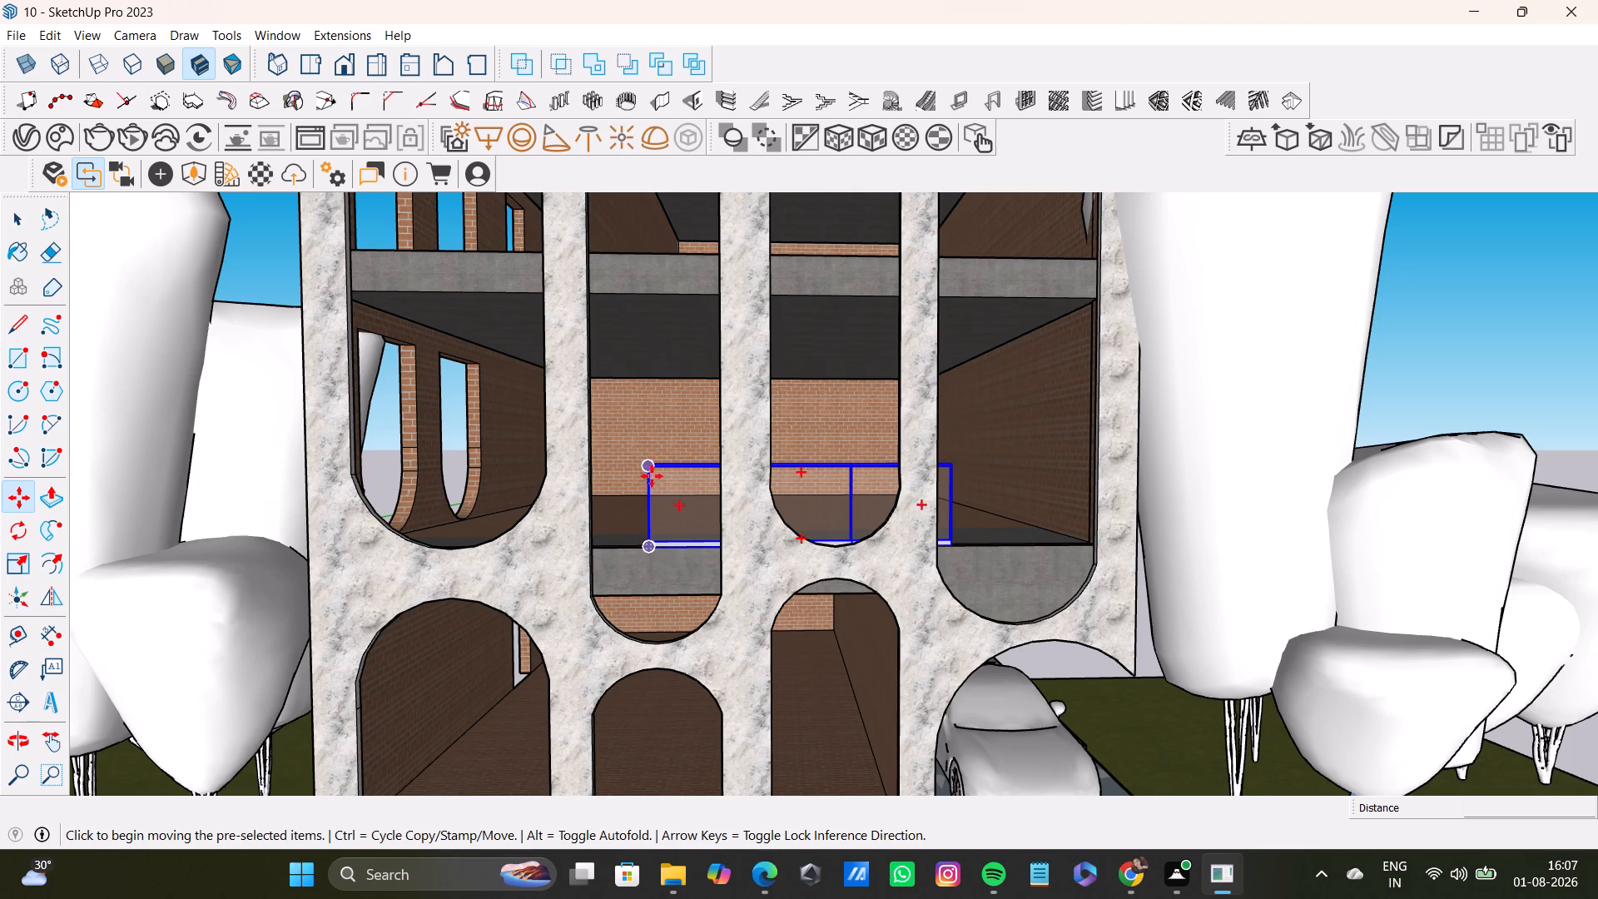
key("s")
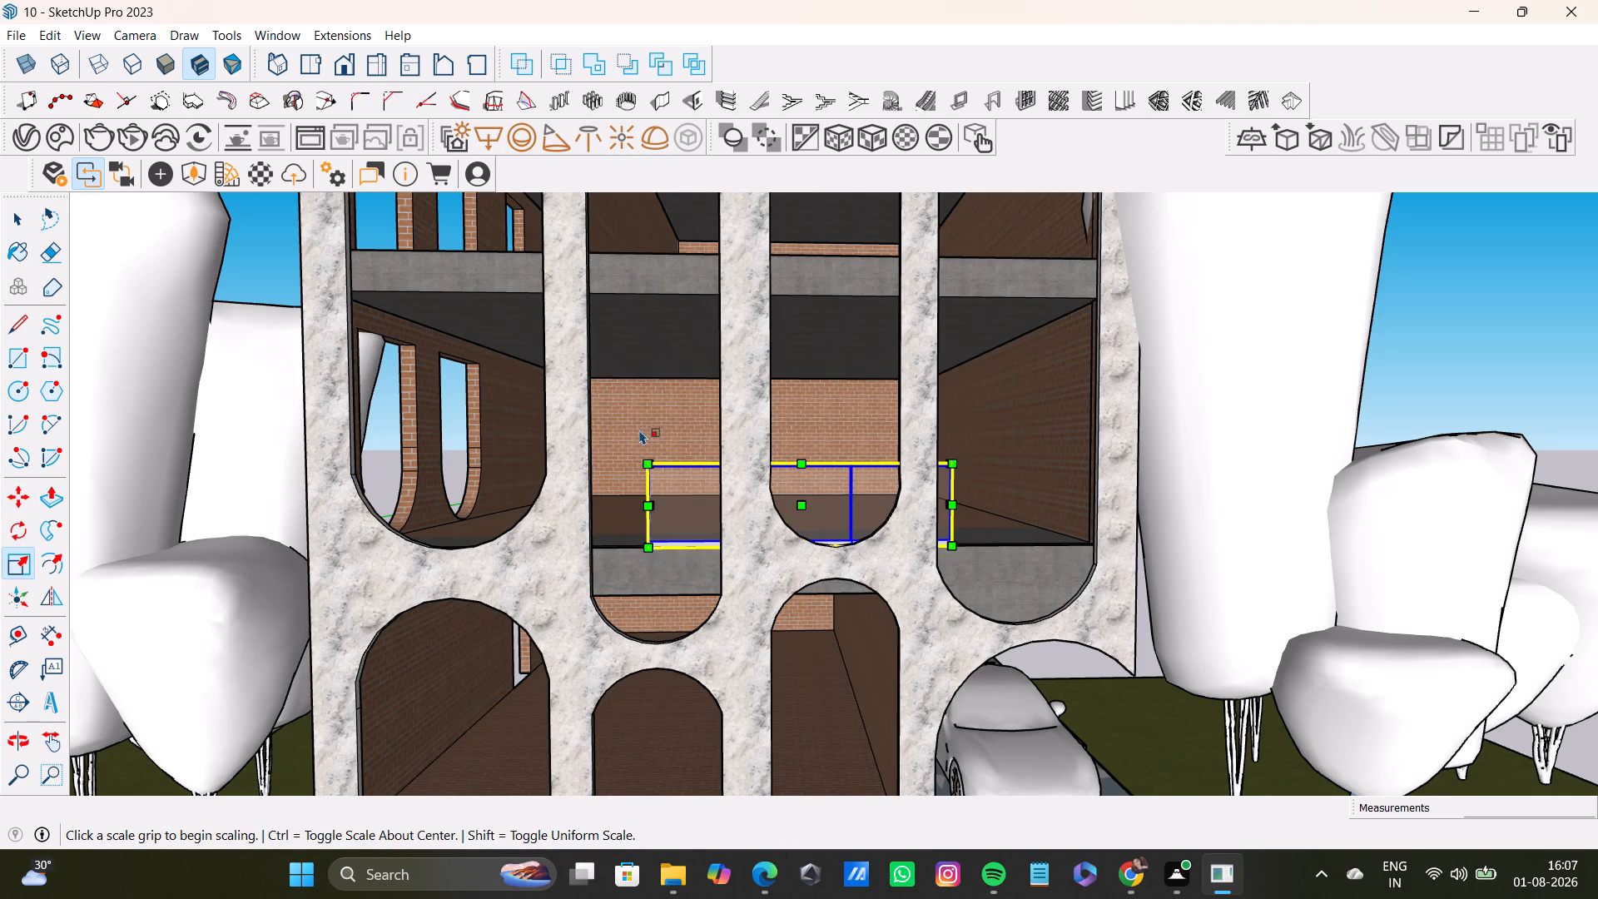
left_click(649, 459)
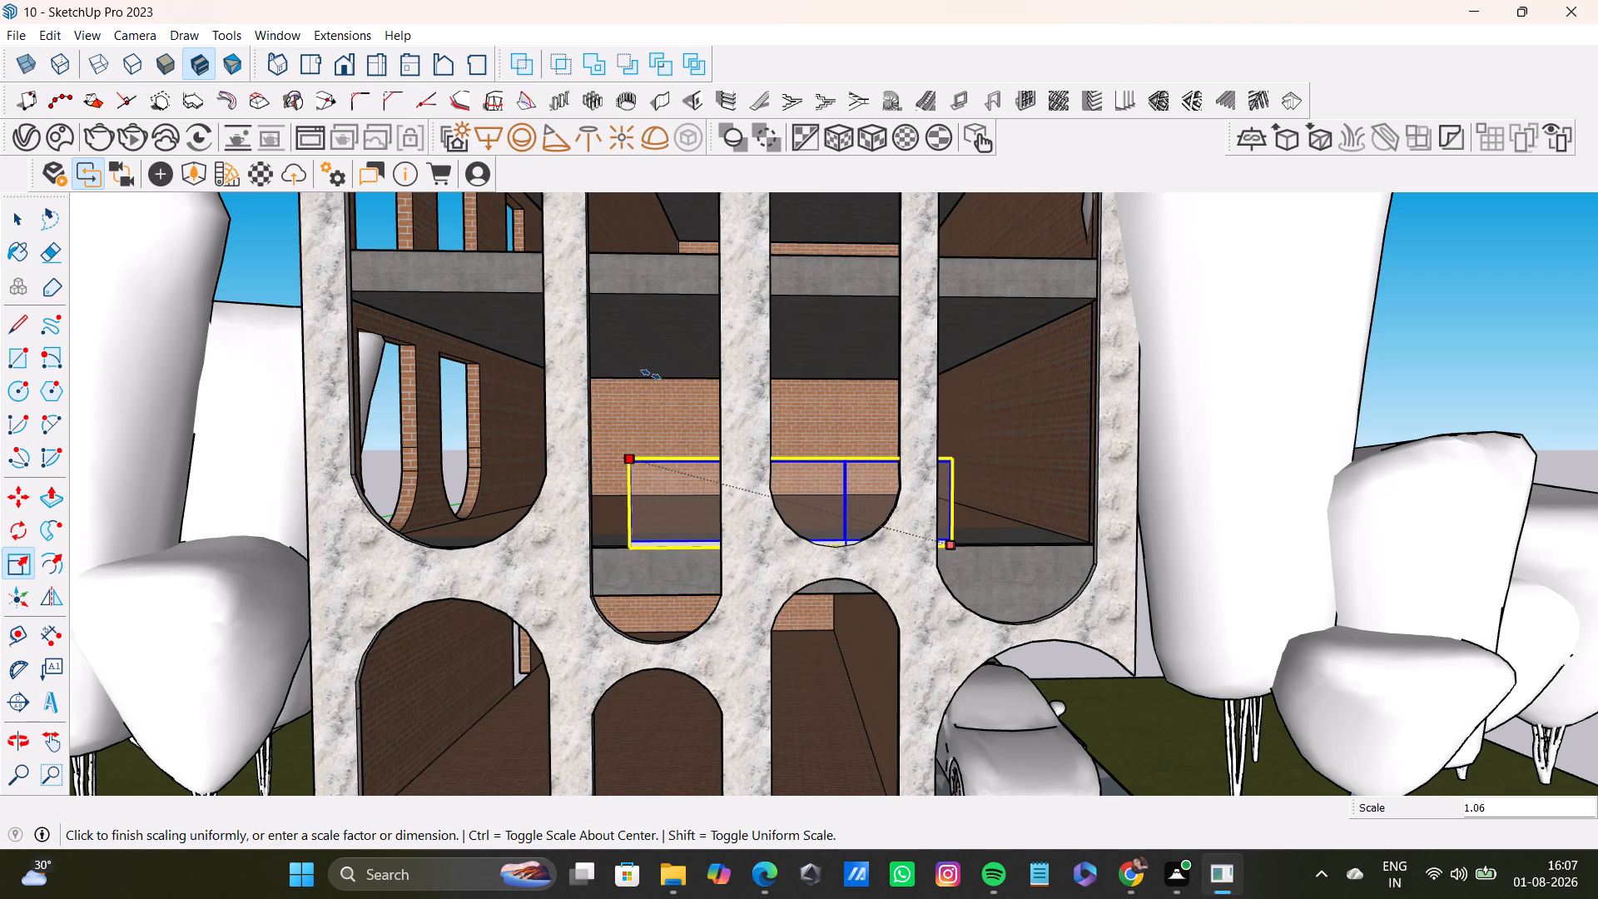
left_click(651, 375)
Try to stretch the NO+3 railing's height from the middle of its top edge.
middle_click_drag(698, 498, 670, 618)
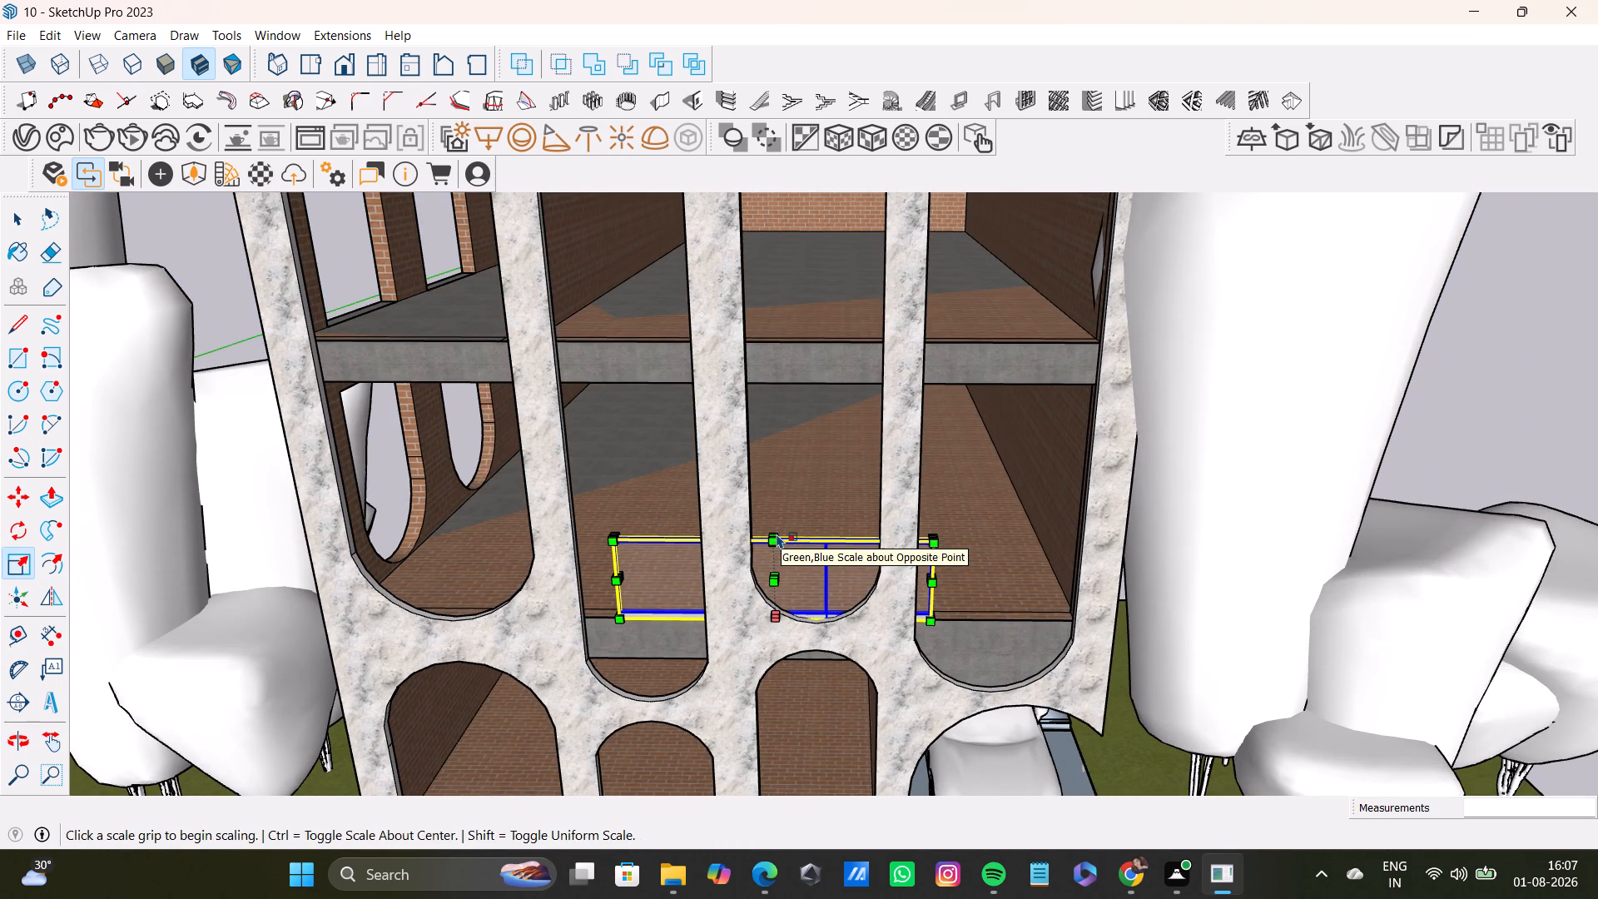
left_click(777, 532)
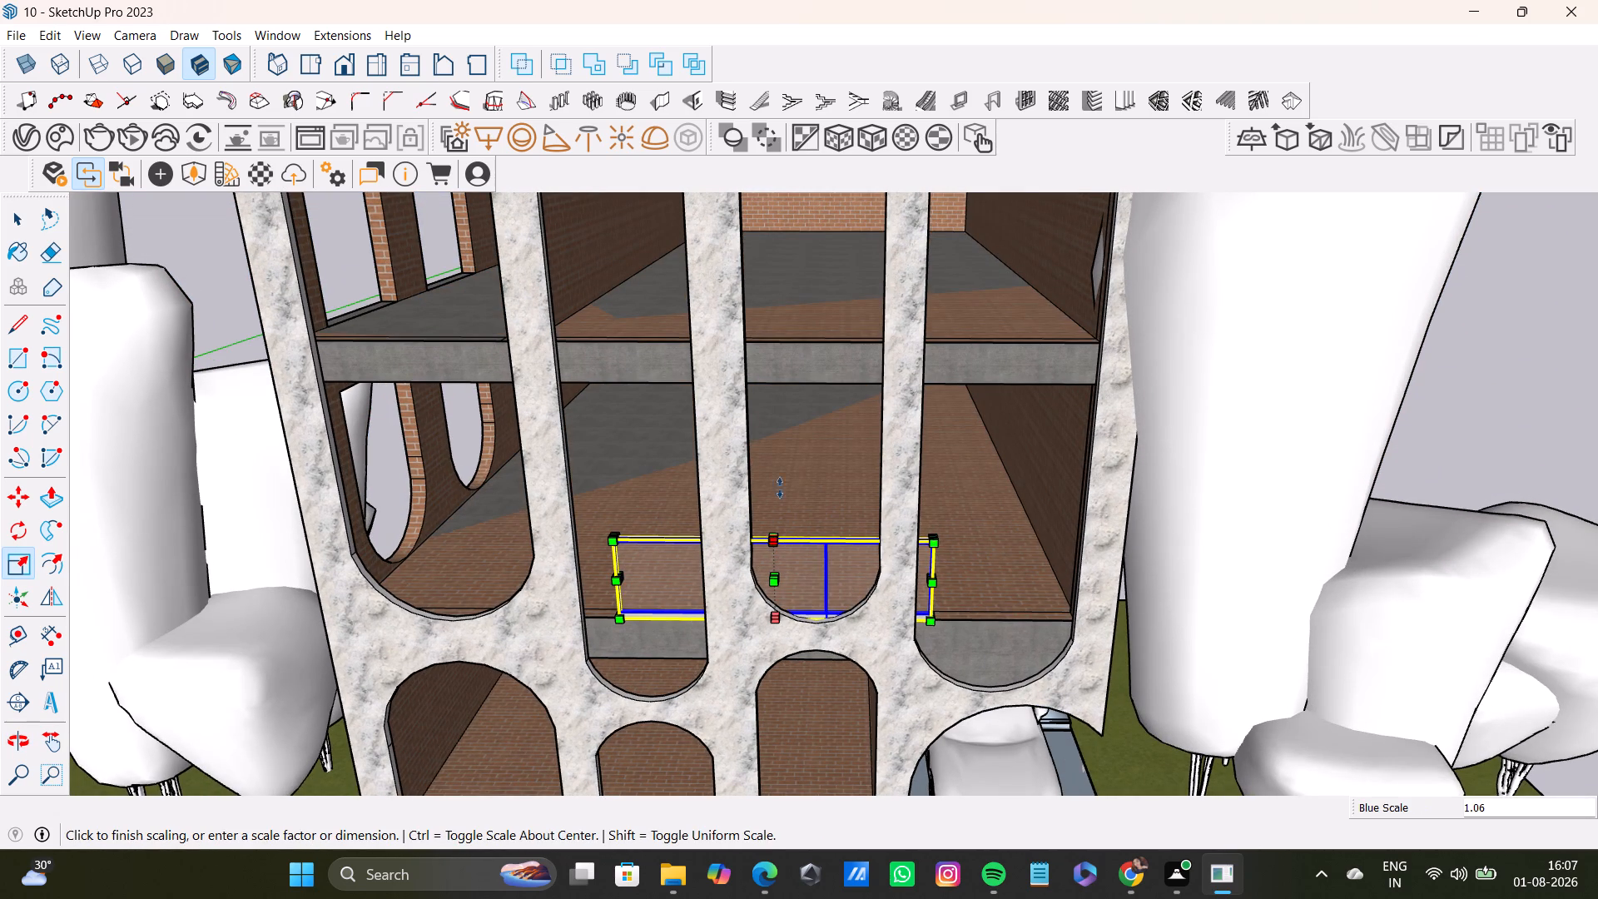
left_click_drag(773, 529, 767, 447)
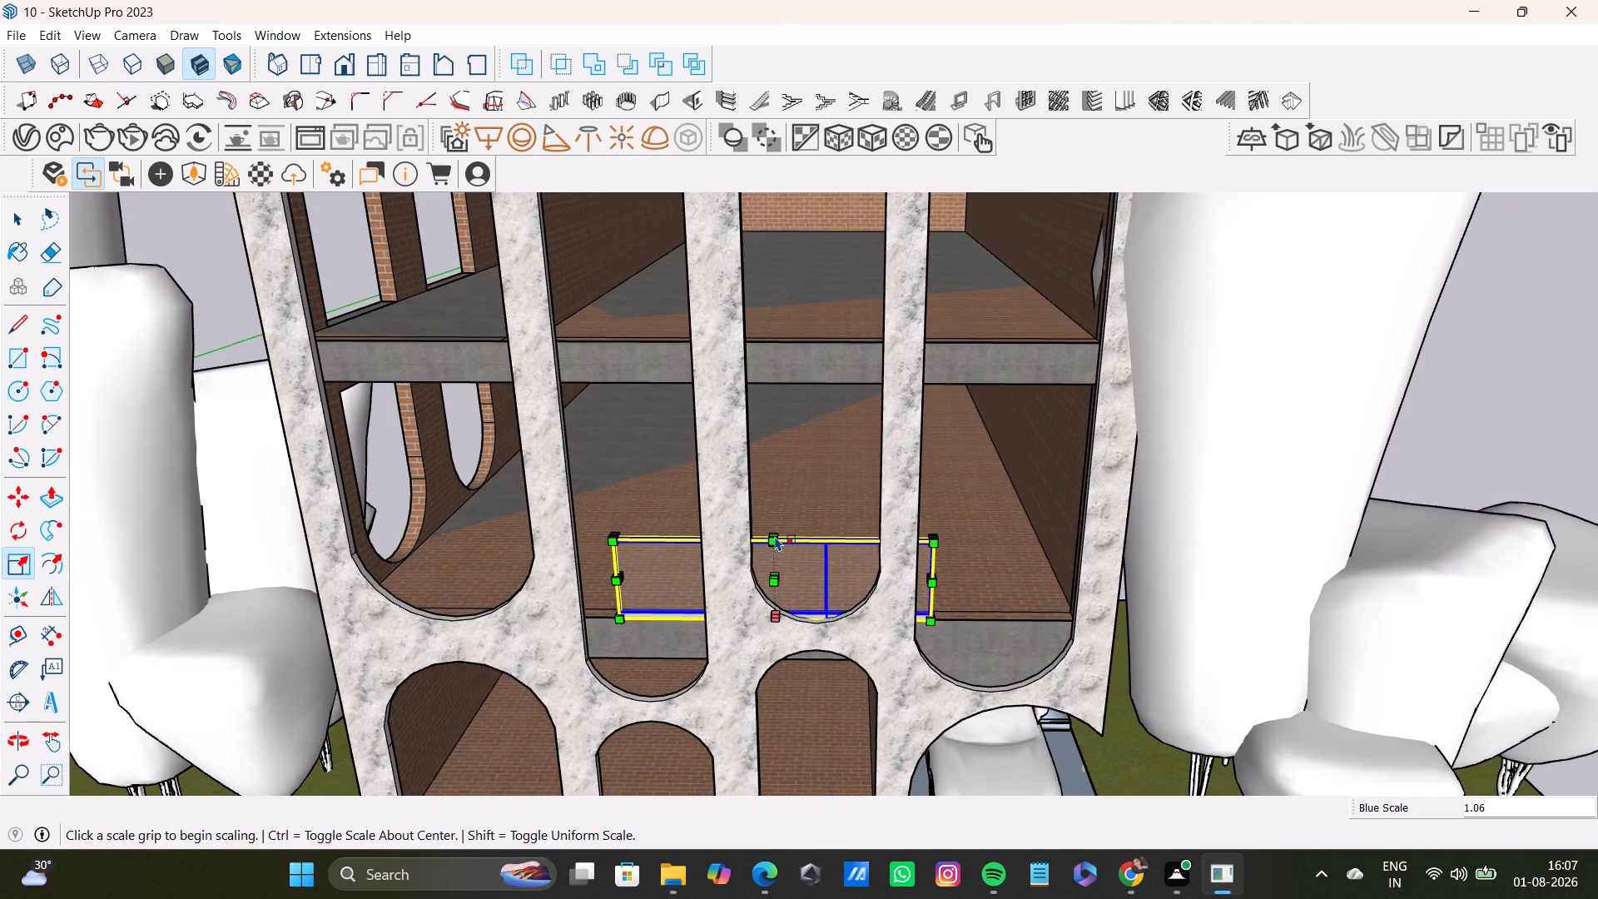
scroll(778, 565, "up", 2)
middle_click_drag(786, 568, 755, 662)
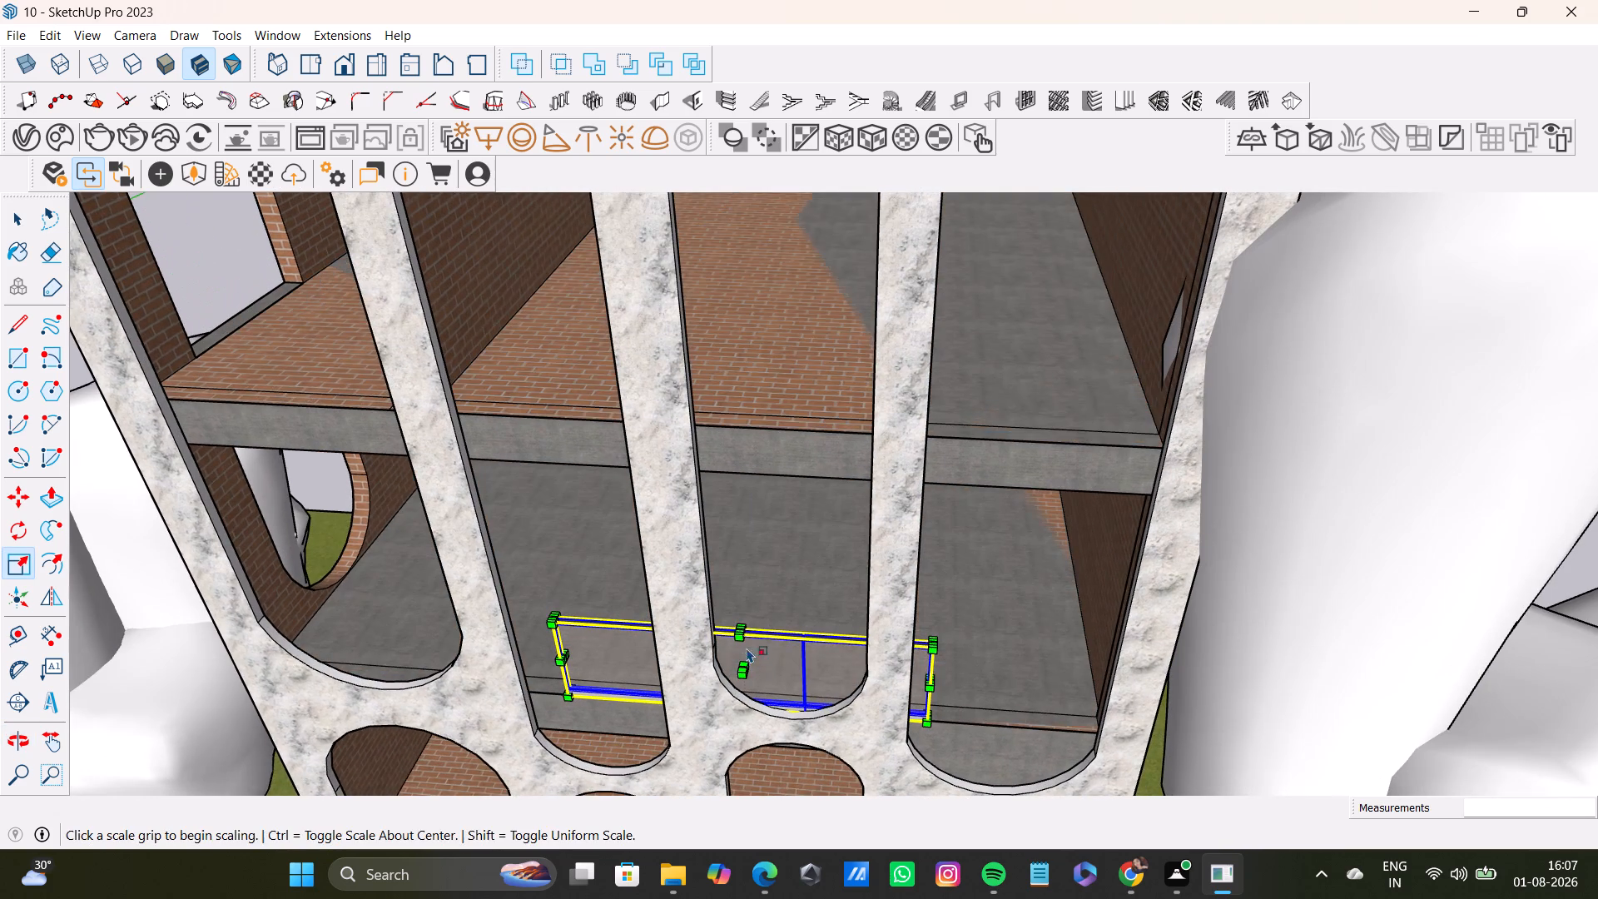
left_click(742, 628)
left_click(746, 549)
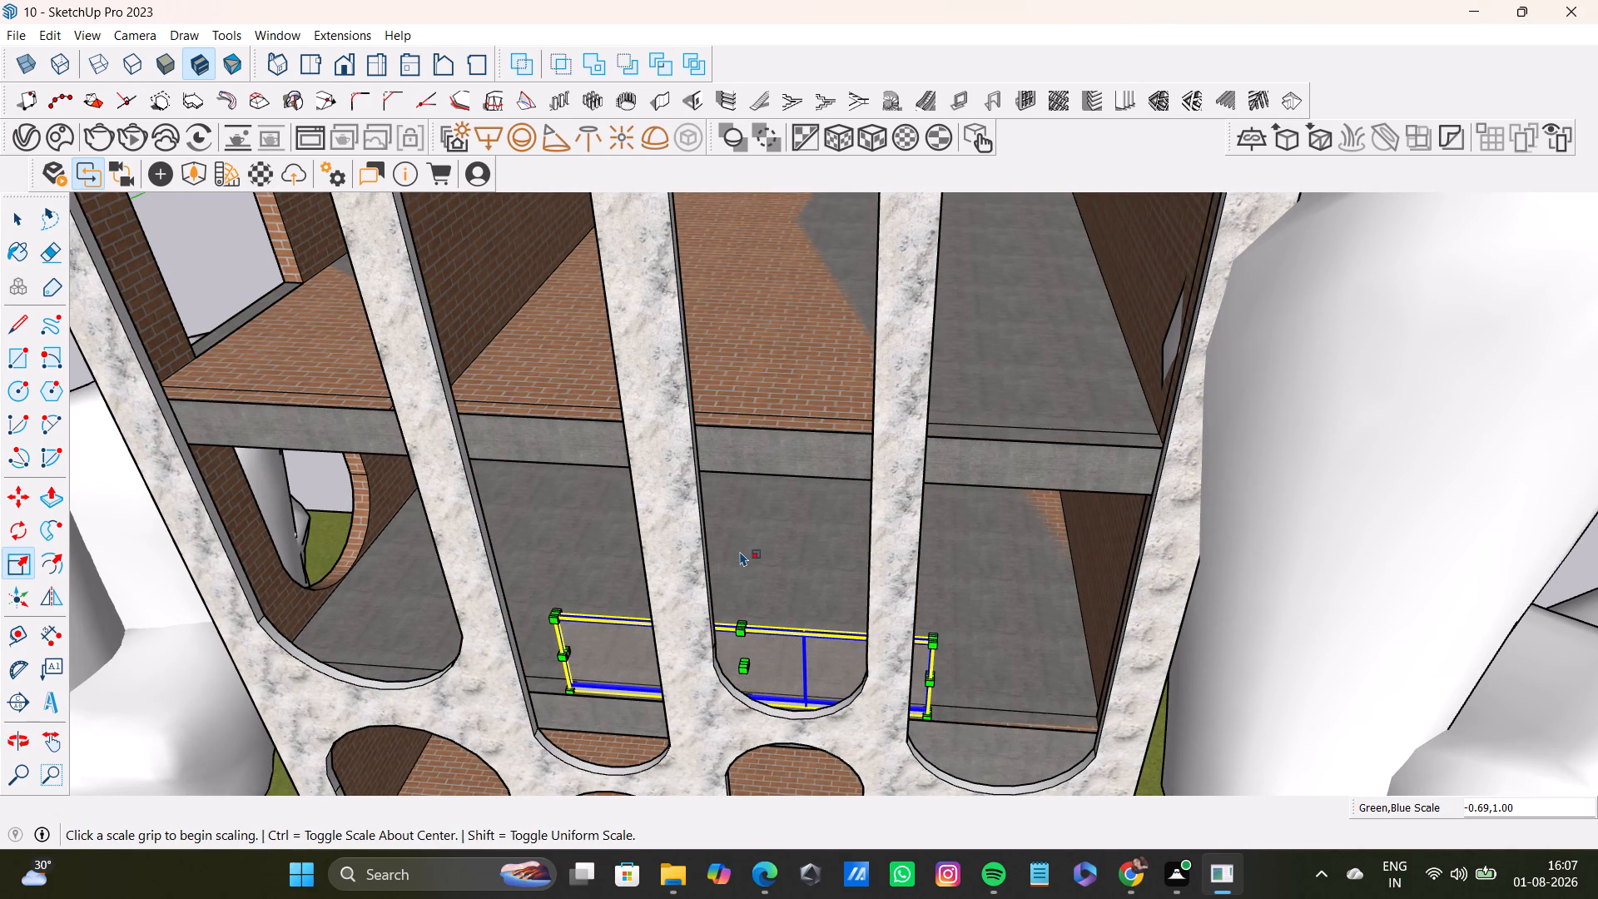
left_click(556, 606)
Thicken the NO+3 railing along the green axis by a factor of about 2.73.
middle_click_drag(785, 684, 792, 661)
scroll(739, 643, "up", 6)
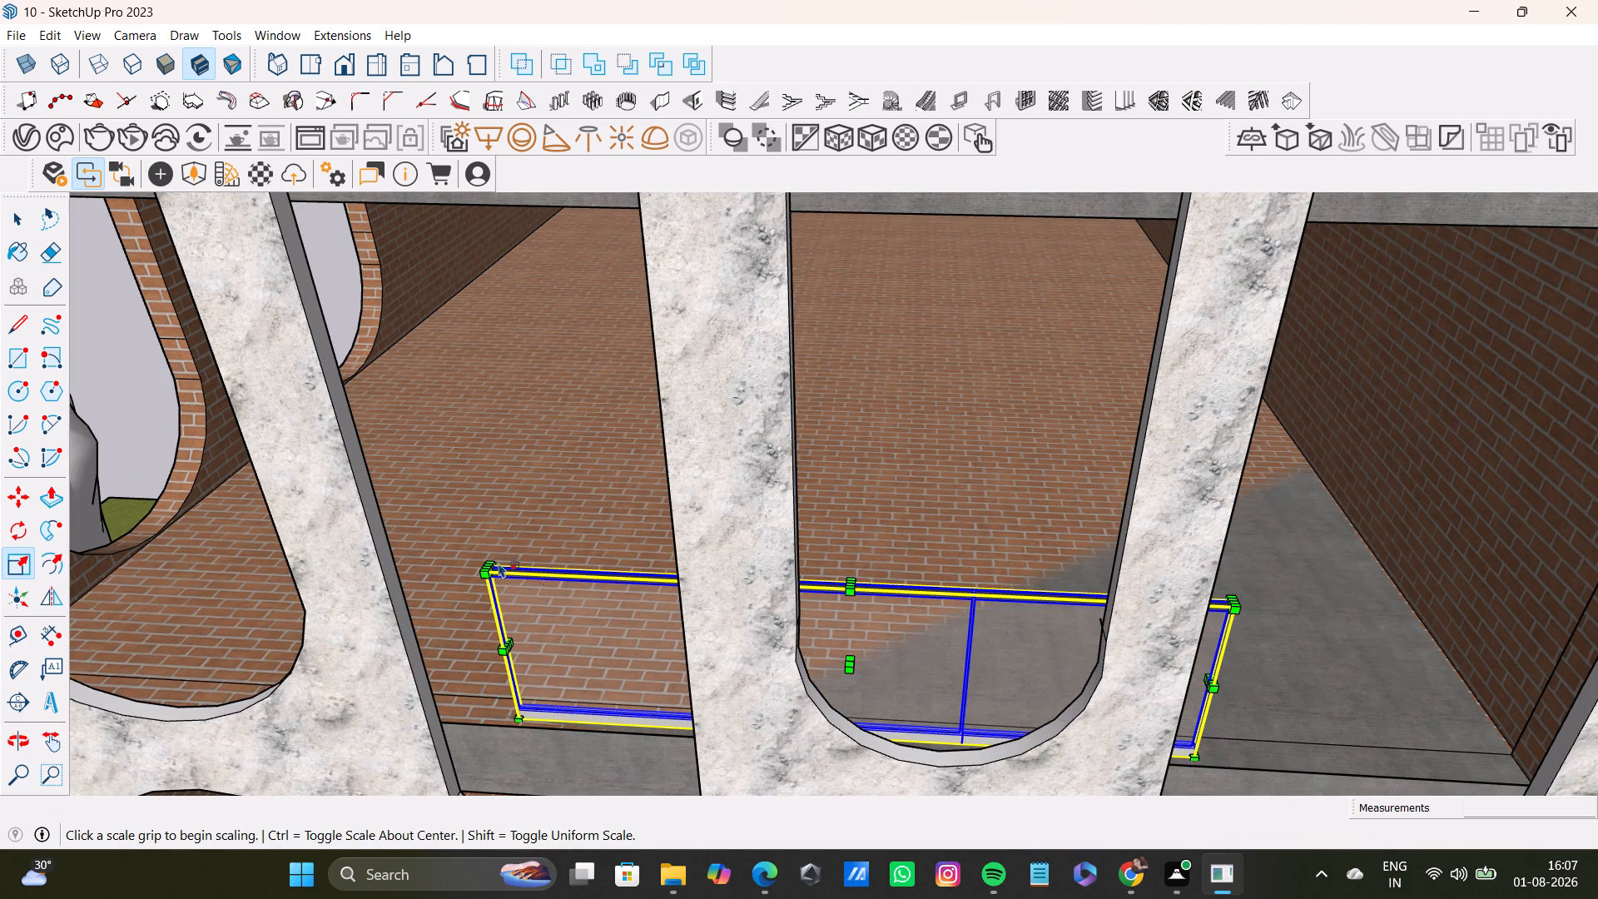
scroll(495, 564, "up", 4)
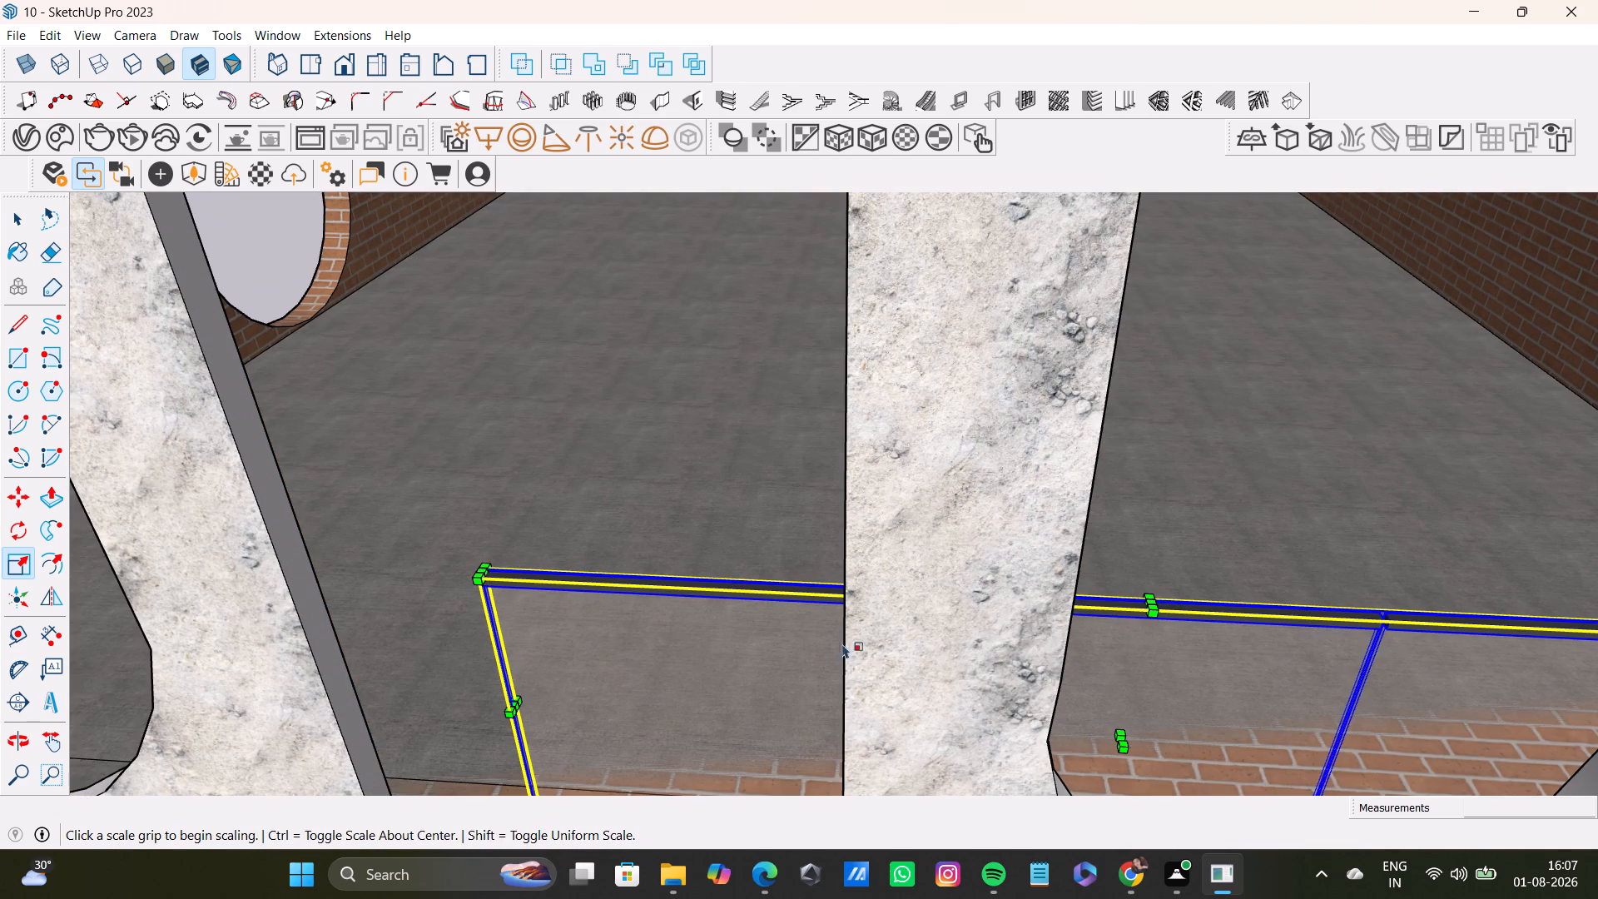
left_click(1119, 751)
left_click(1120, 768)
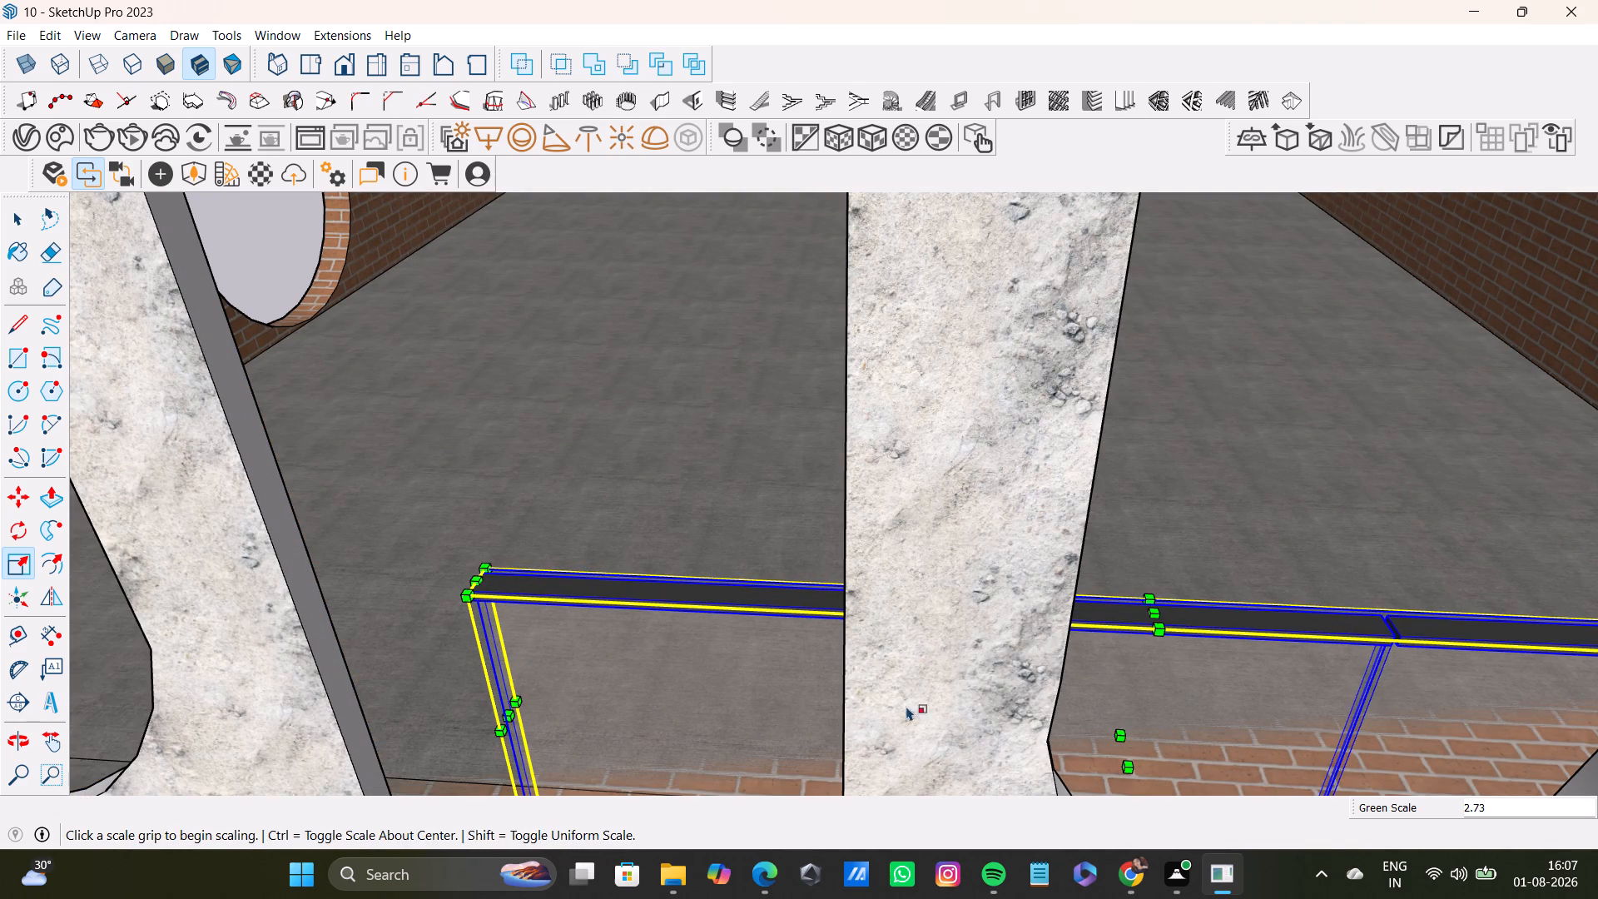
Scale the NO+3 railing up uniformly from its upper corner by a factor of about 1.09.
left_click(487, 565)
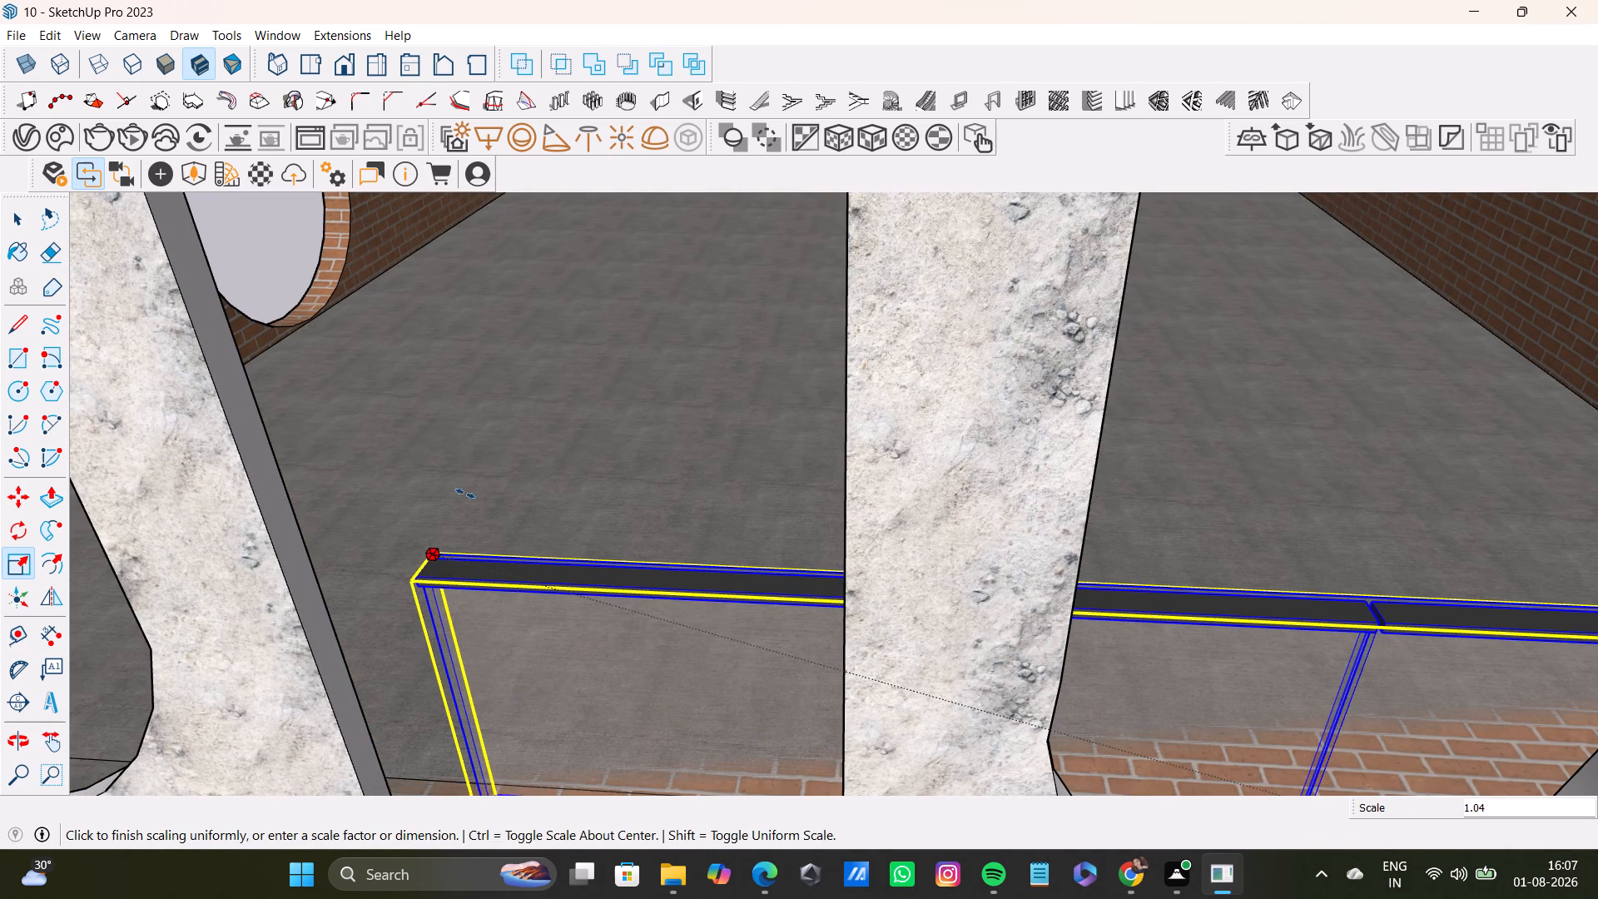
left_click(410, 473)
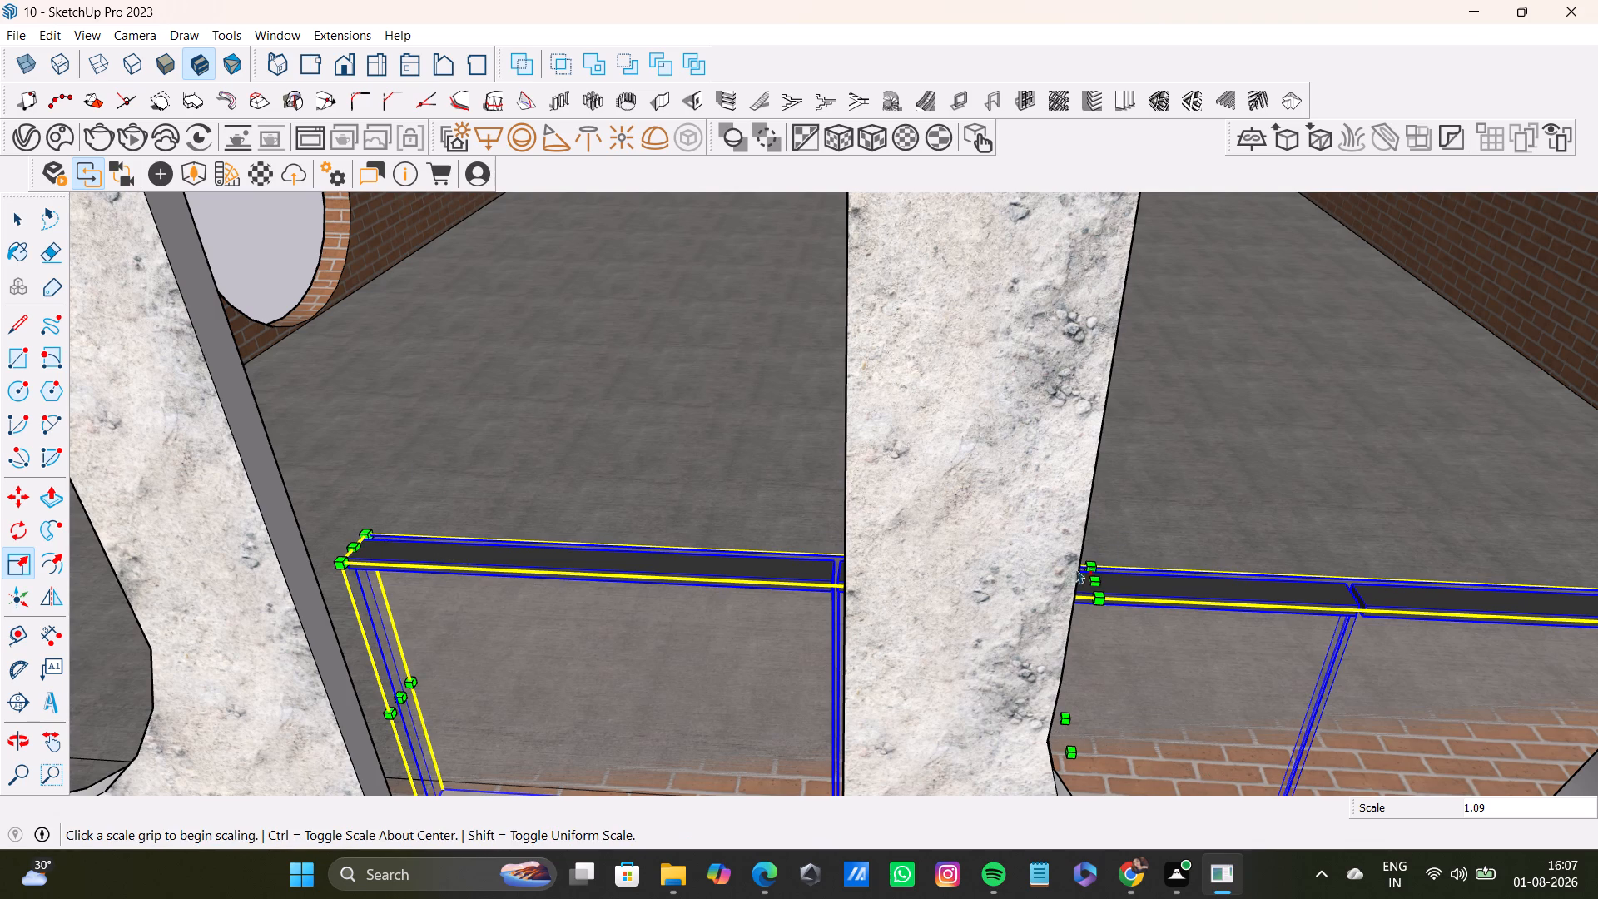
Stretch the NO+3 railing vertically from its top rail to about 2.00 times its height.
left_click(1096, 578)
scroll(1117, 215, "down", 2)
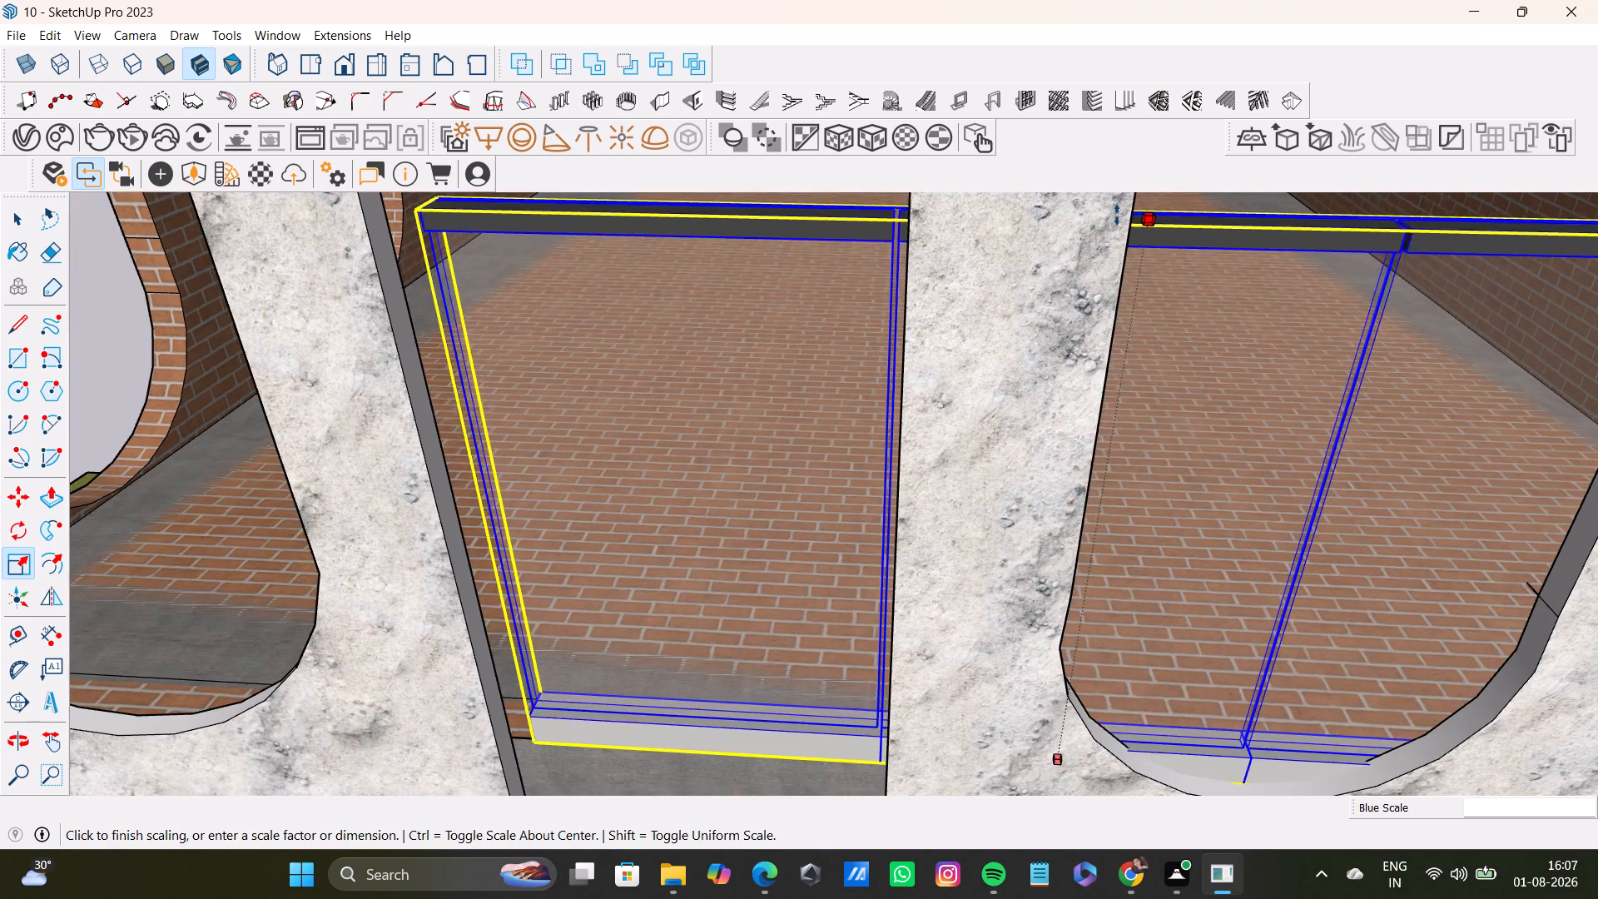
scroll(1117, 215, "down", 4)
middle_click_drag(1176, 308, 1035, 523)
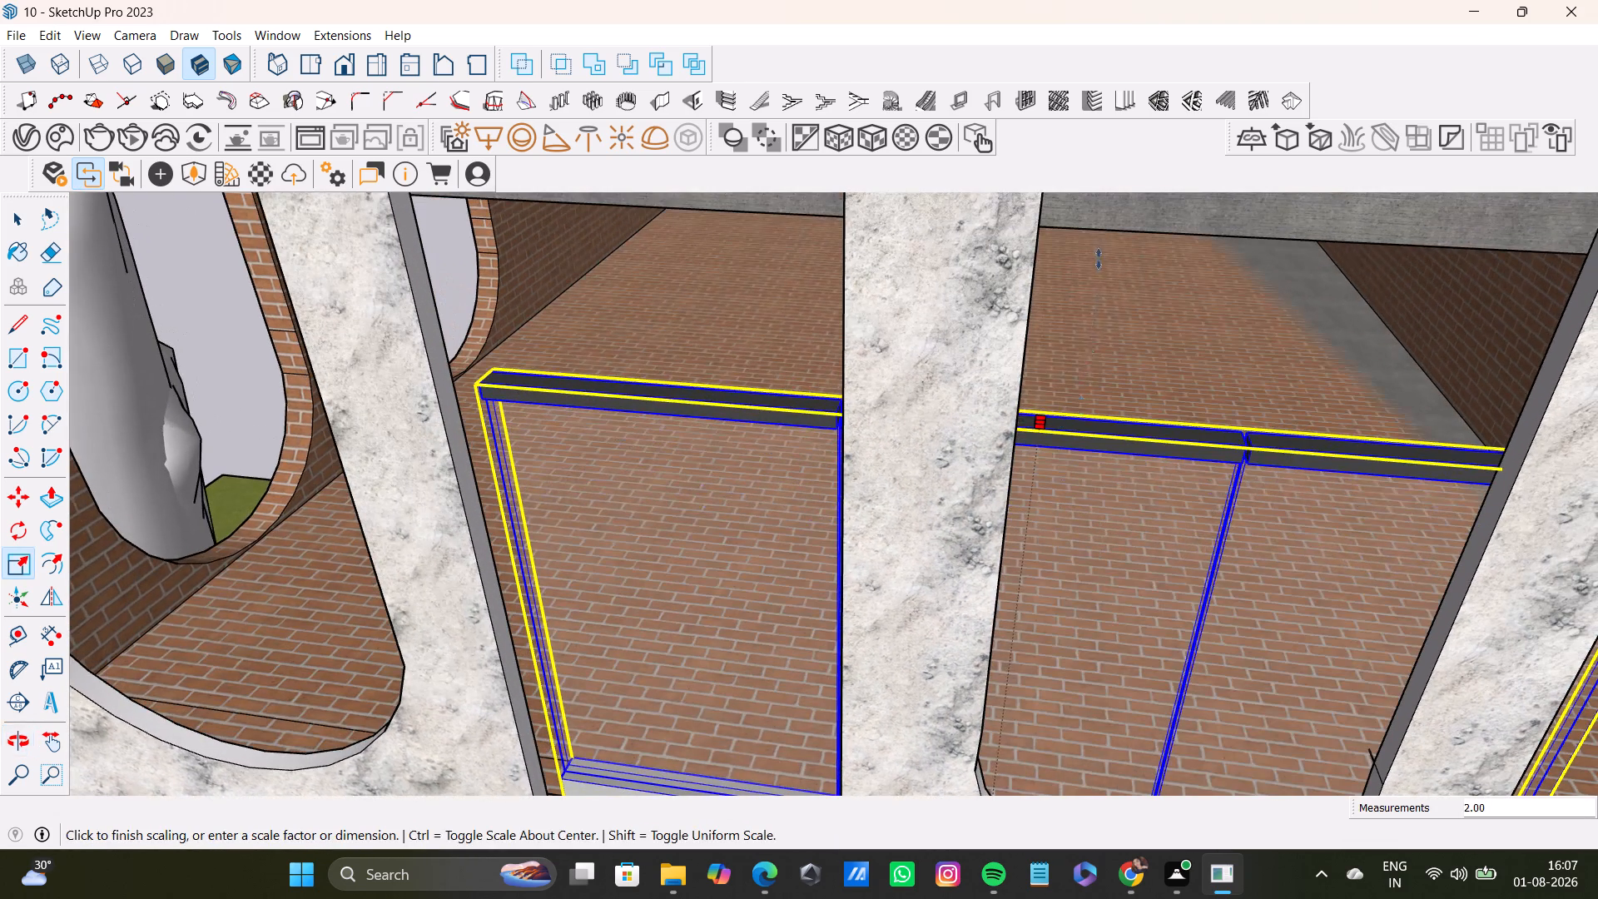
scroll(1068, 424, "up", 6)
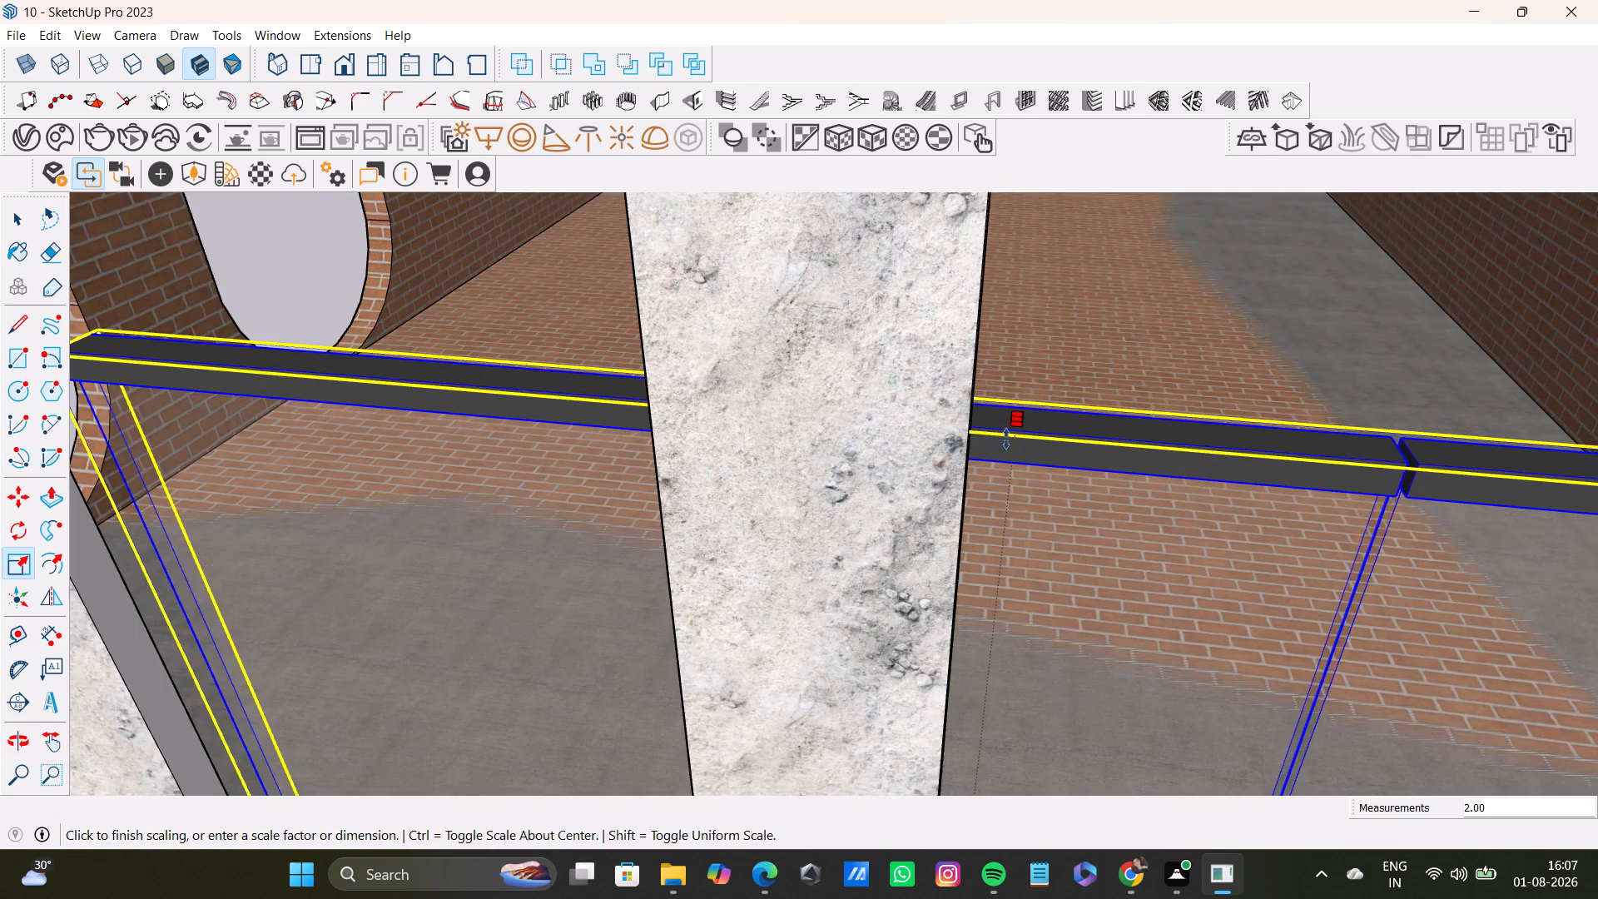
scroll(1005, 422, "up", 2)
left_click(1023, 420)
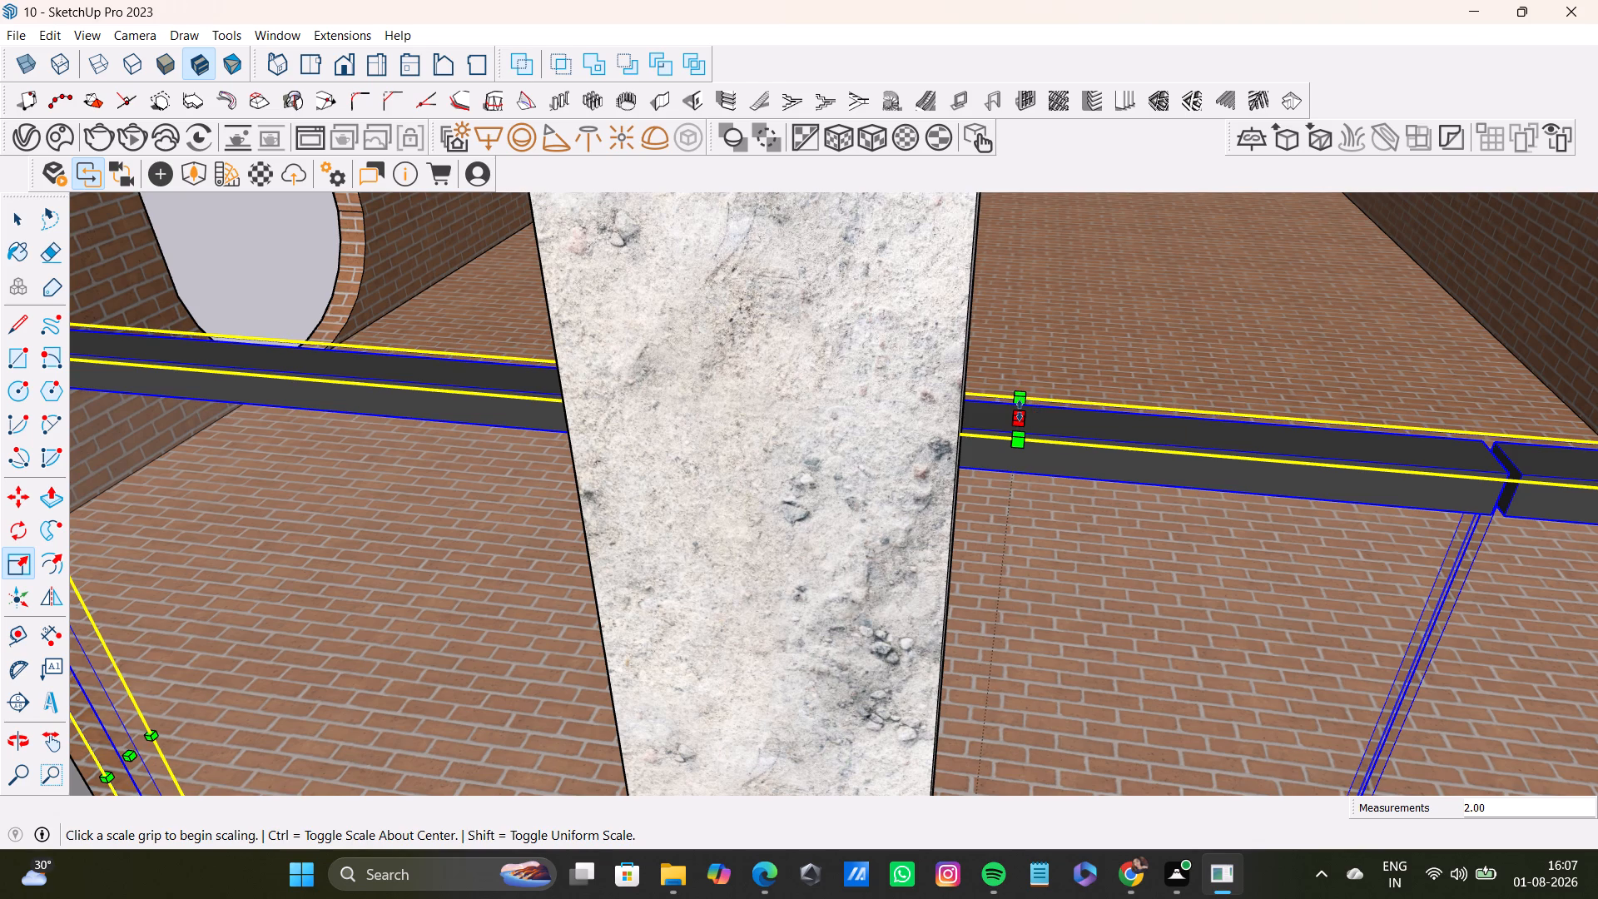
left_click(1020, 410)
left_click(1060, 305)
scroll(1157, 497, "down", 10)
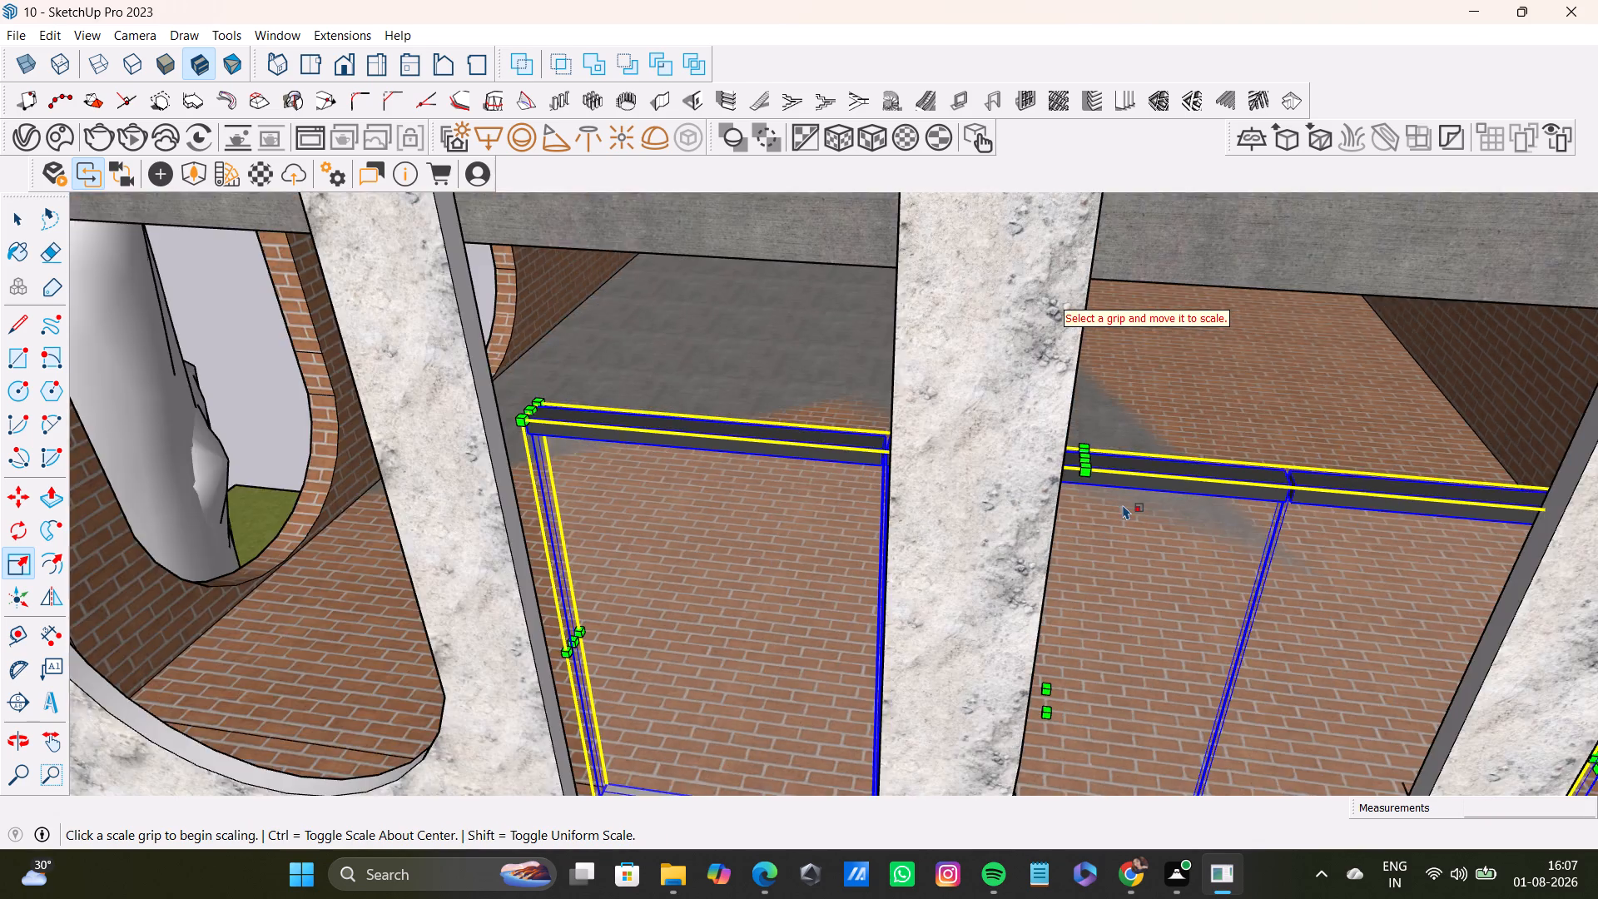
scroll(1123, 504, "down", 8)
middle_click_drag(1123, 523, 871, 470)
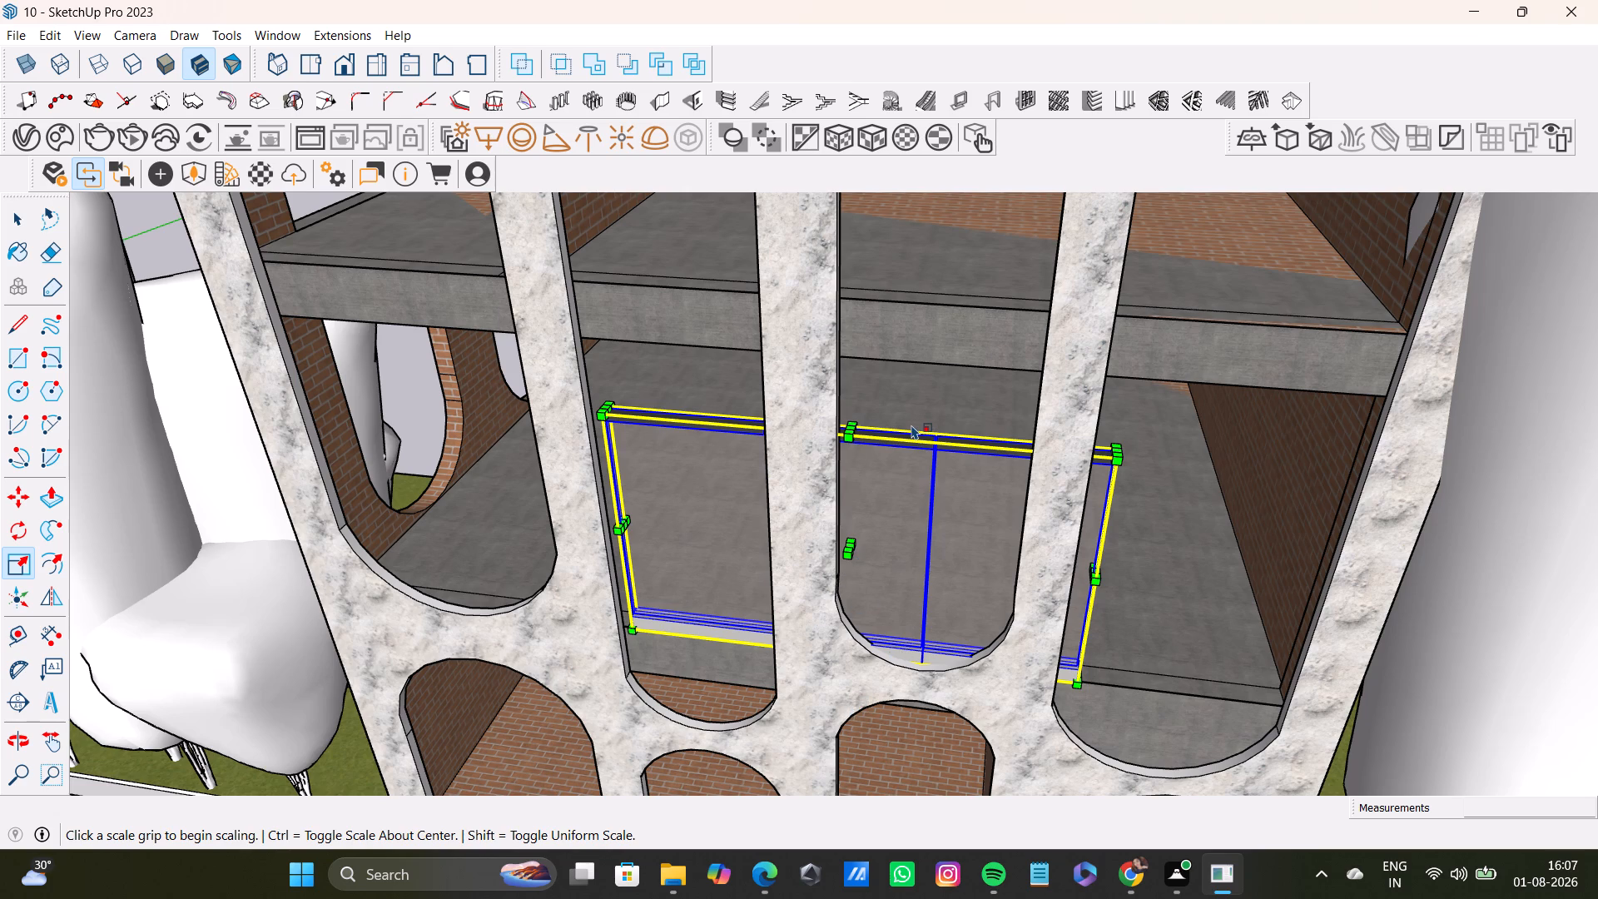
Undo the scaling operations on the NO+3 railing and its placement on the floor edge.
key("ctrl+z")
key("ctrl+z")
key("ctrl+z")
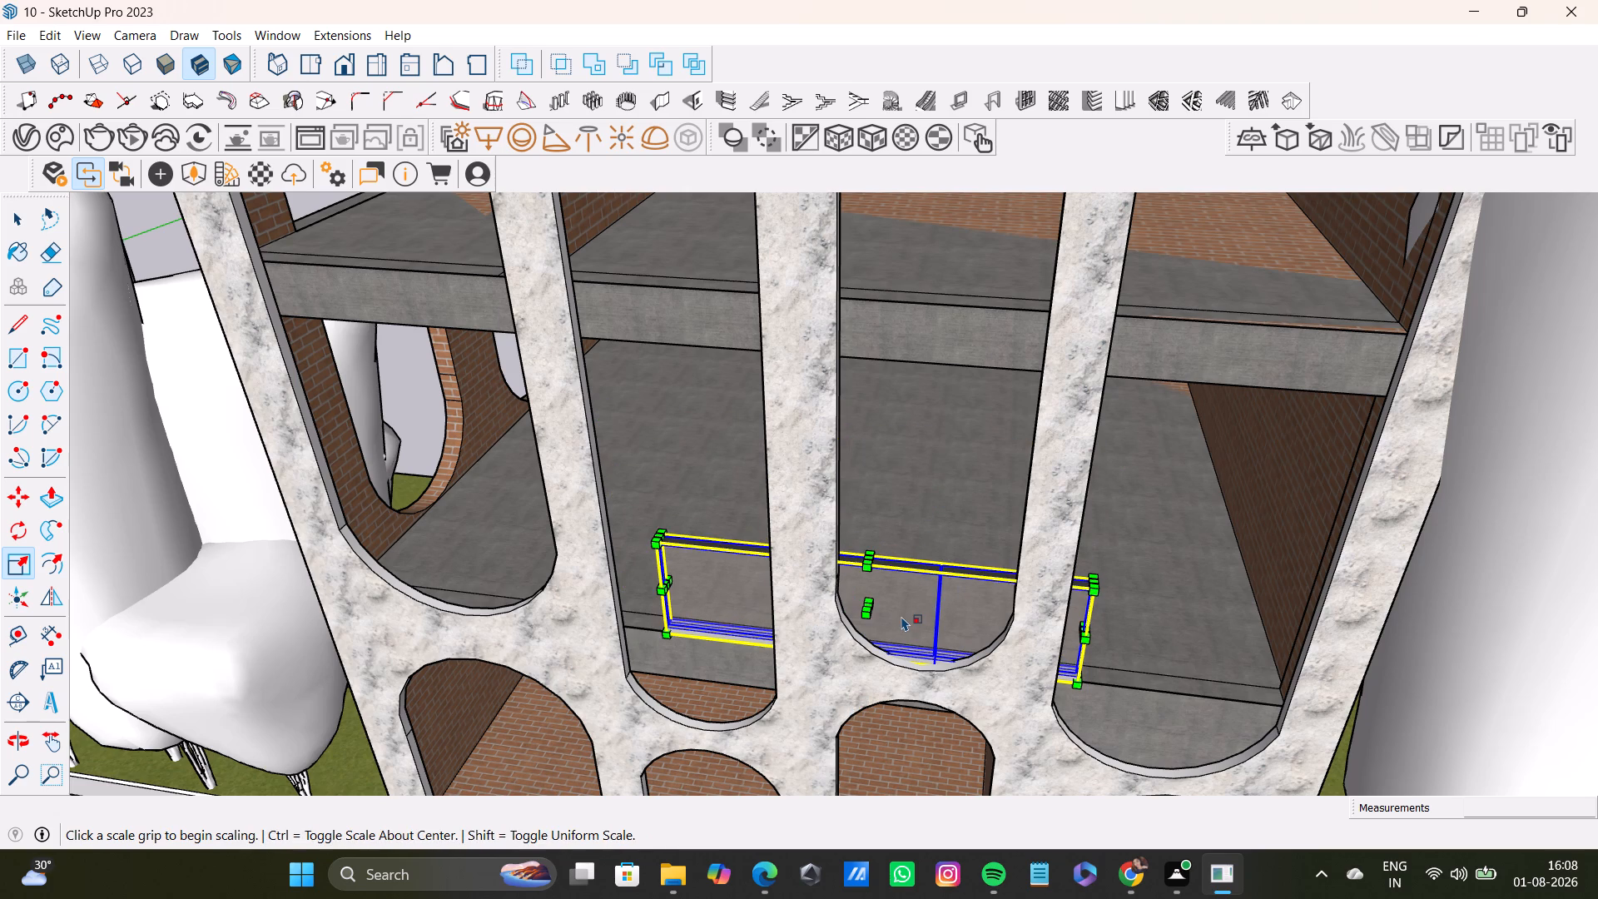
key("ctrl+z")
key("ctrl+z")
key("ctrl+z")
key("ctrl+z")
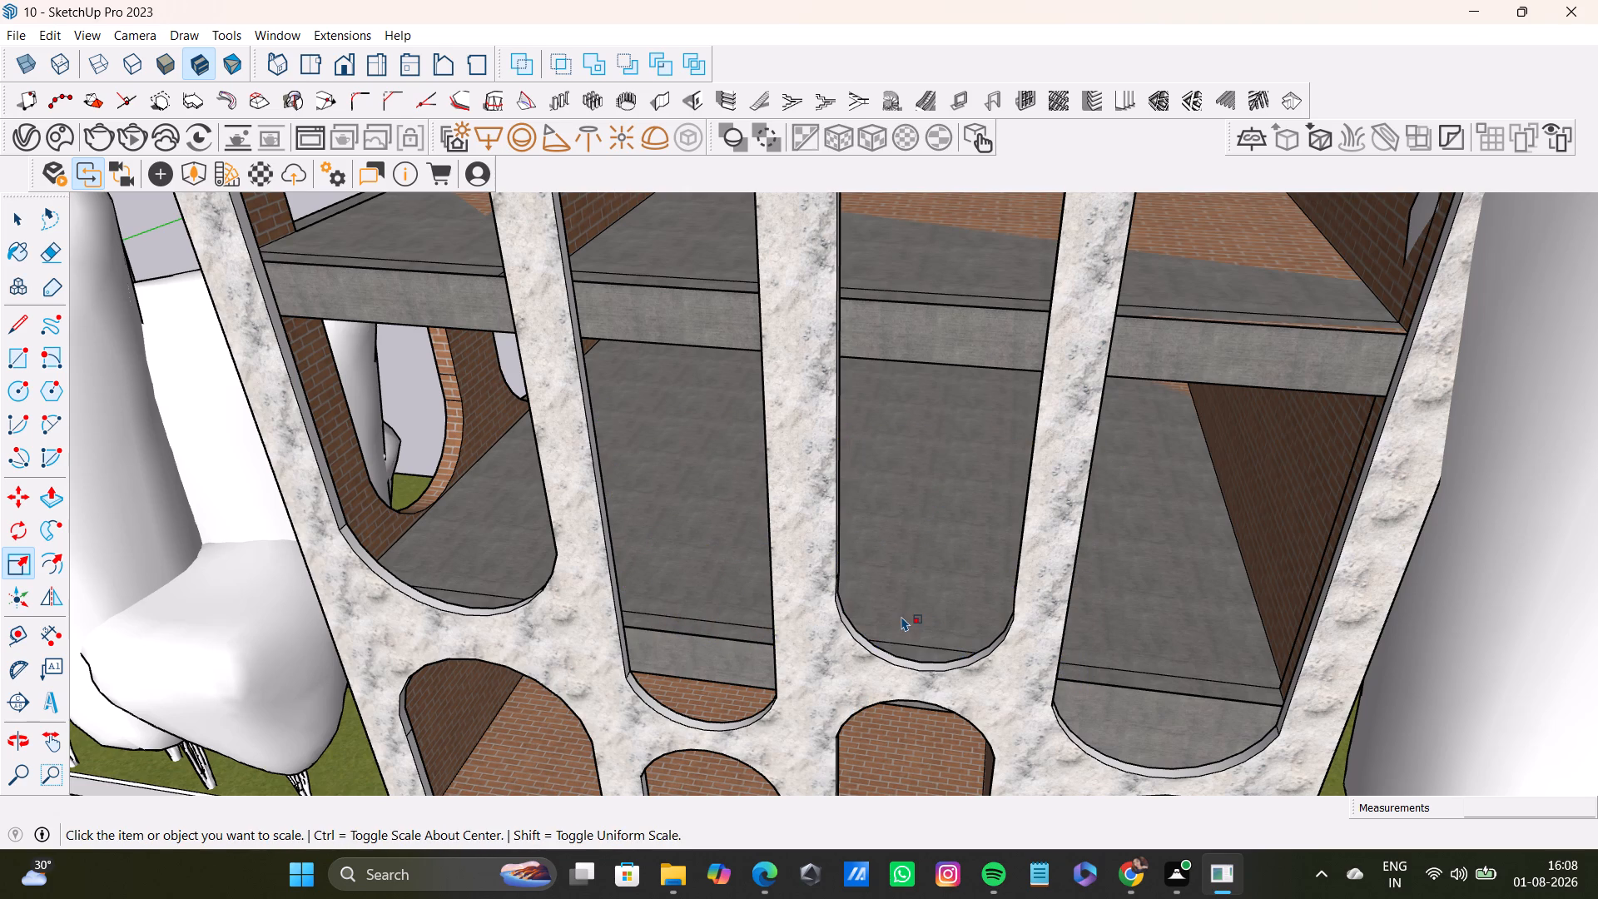
Examine the upper floors, slab edges and interior walls behind the front columns from several angles.
middle_click_drag(866, 563, 832, 668, "shift")
middle_click_drag(849, 669, 879, 552)
scroll(879, 549, "down", 8)
middle_click_drag(863, 433, 792, 597)
scroll(807, 593, "up", 2)
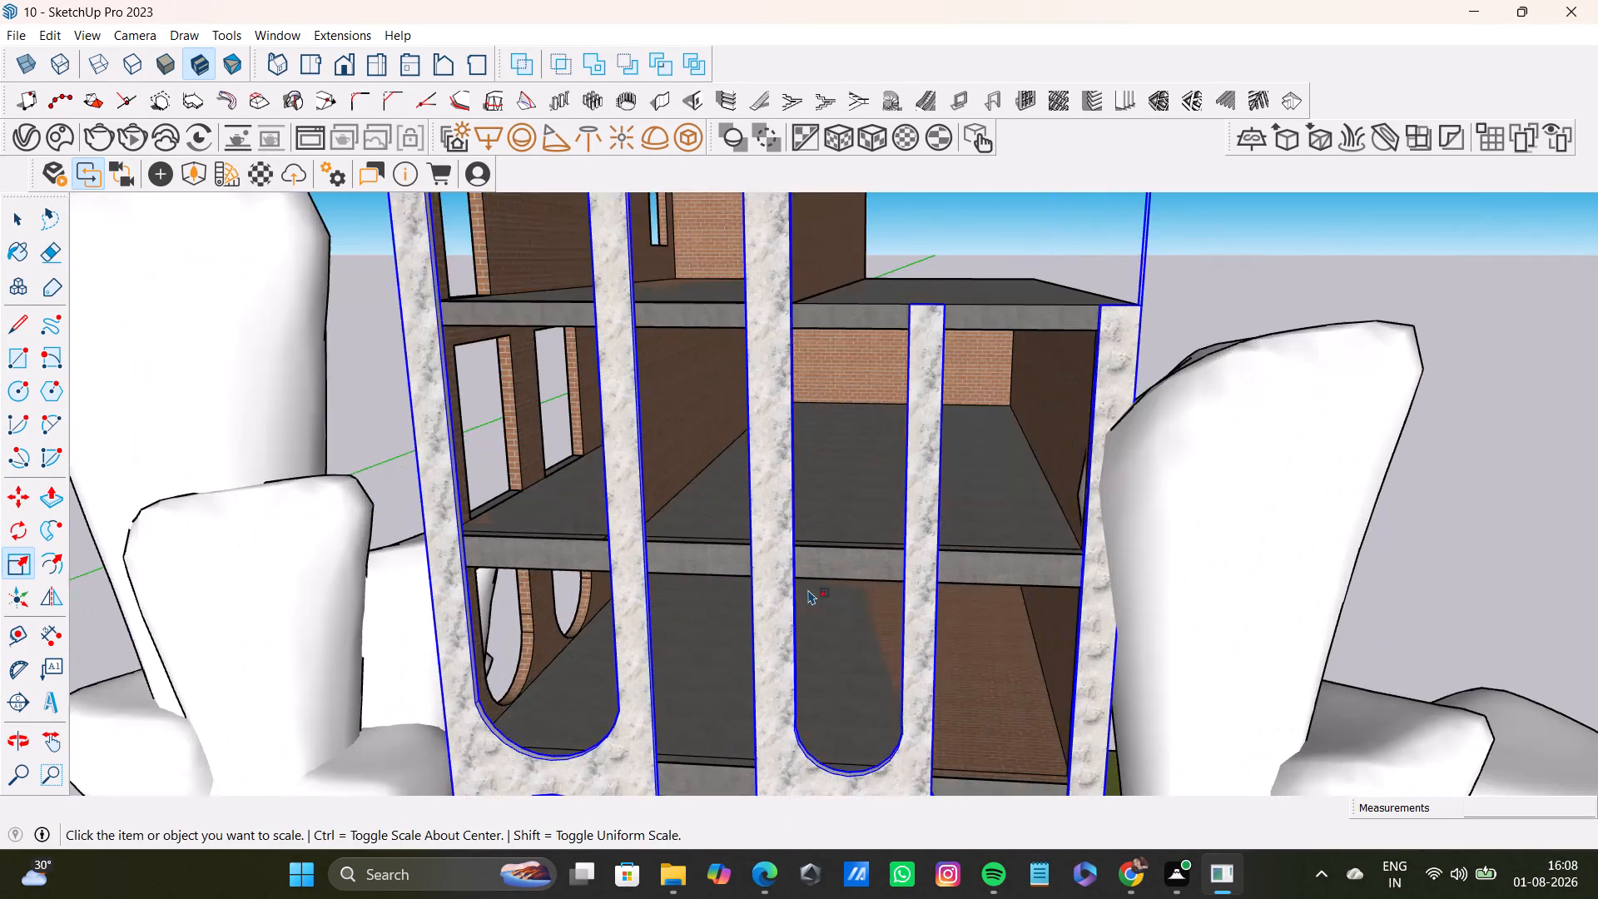
middle_click_drag(814, 574, 549, 481)
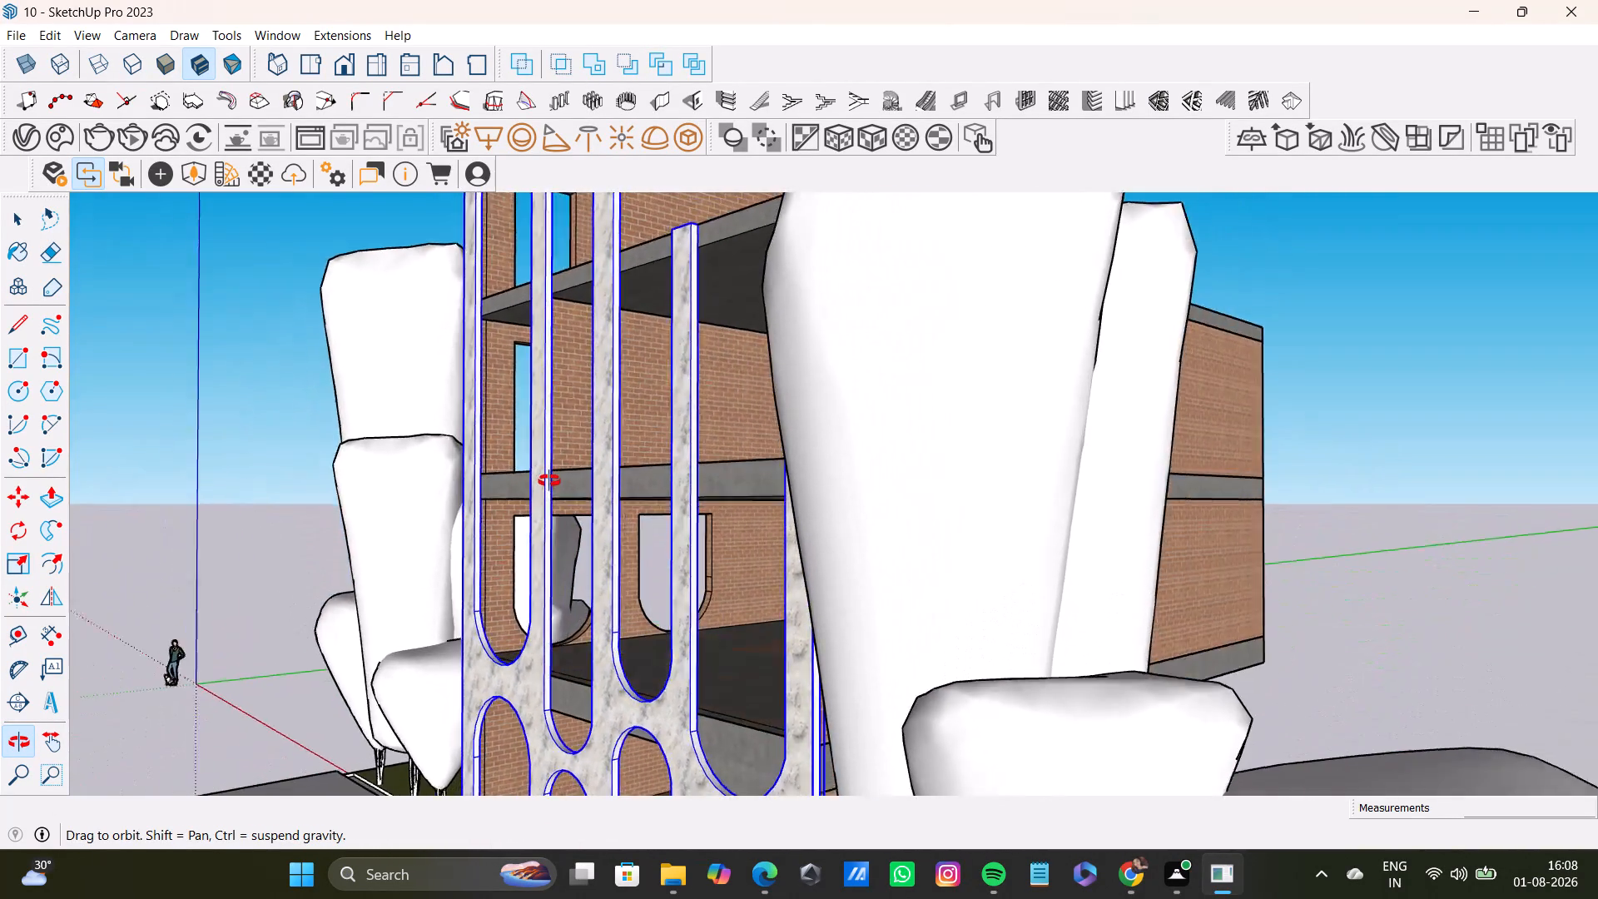
middle_click_drag(549, 481, 749, 438)
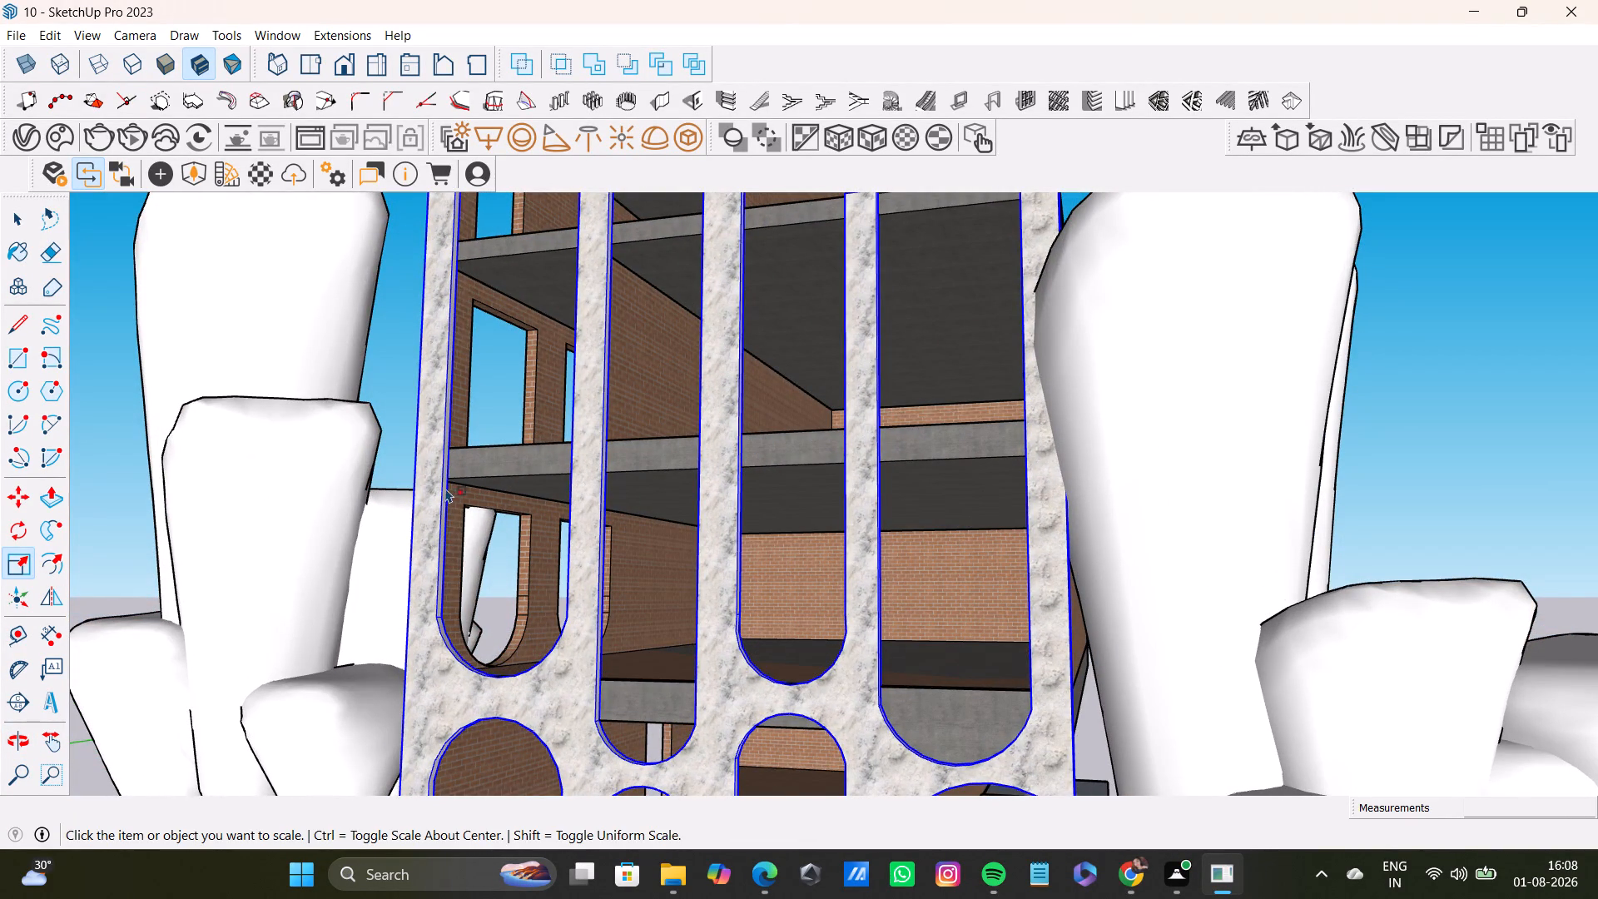
scroll(566, 575, "down", 2)
middle_click_drag(551, 580, 638, 602)
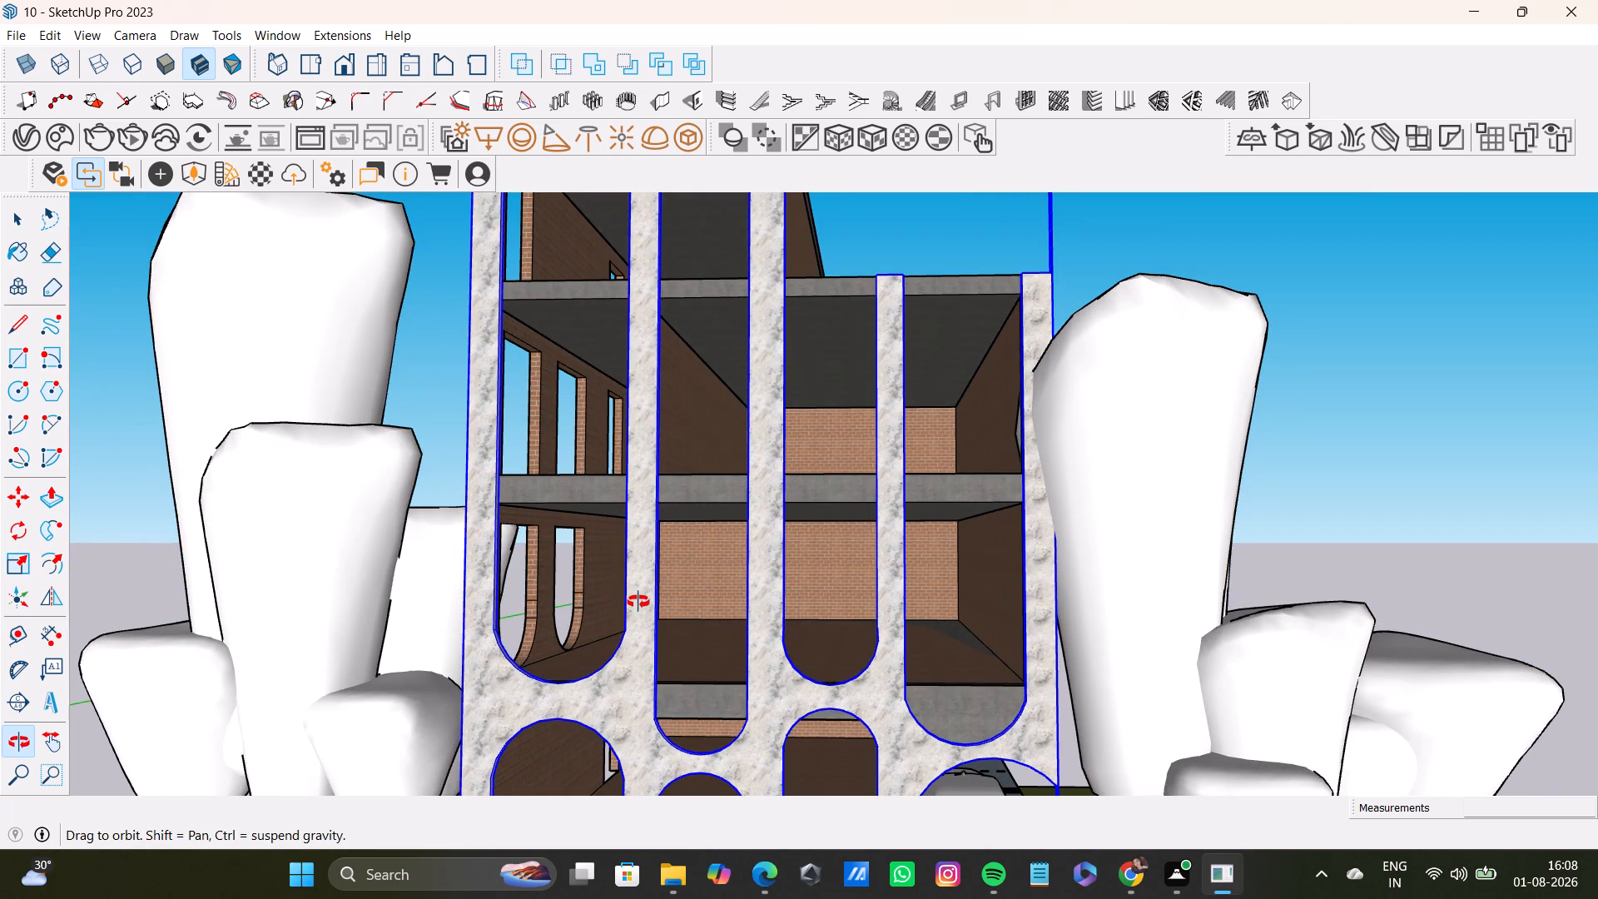
middle_click_drag(638, 602, 783, 642)
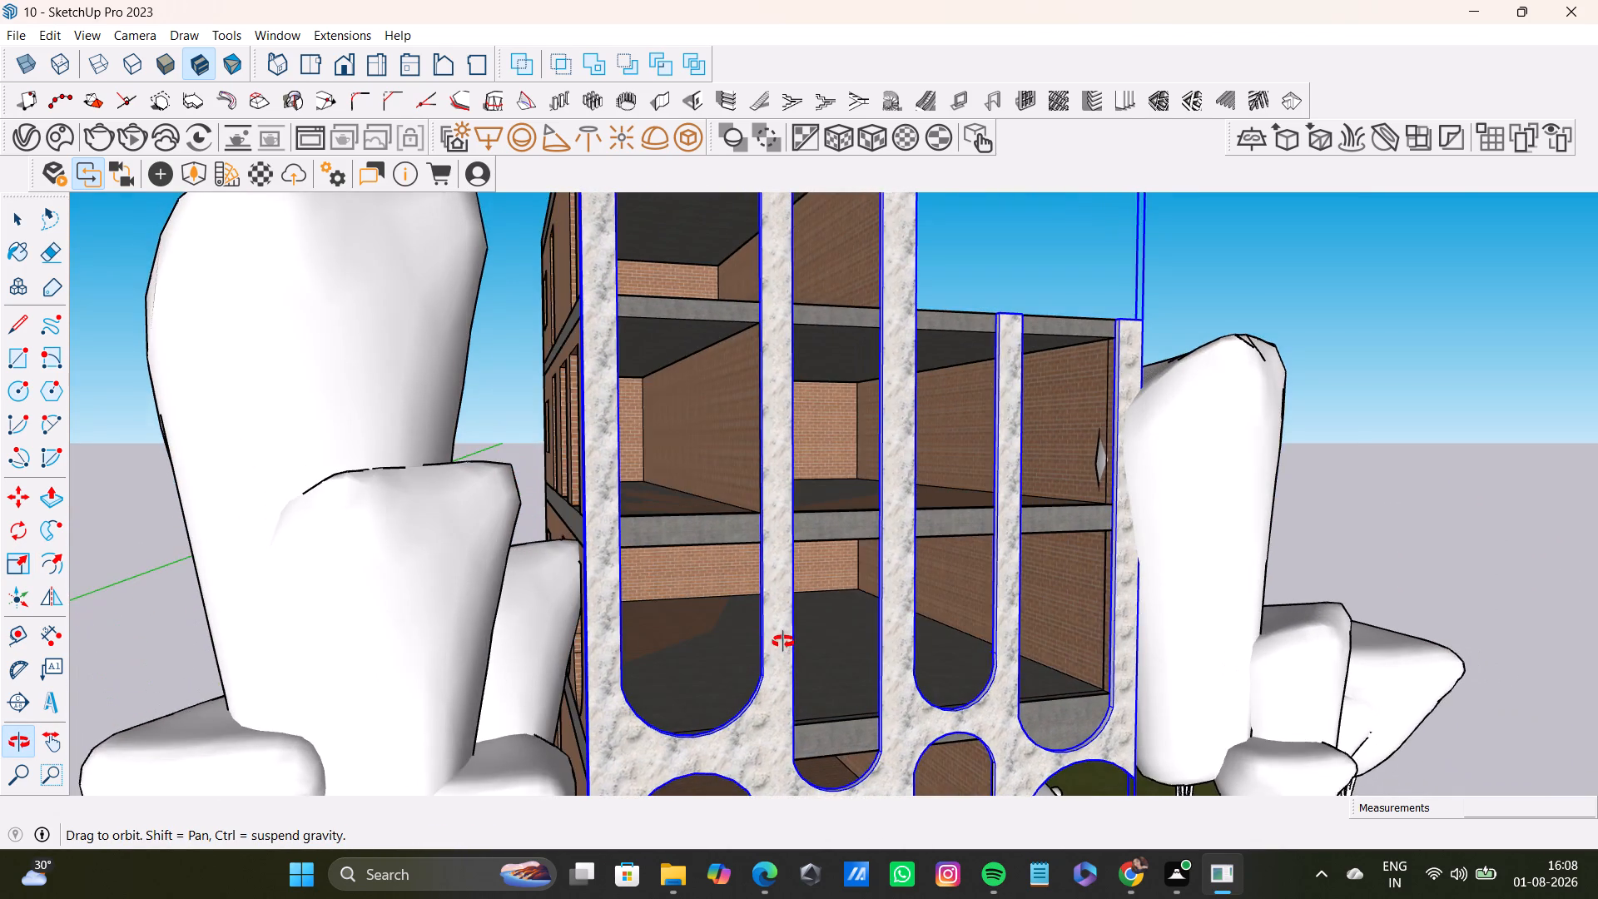
middle_click_drag(783, 642, 850, 663)
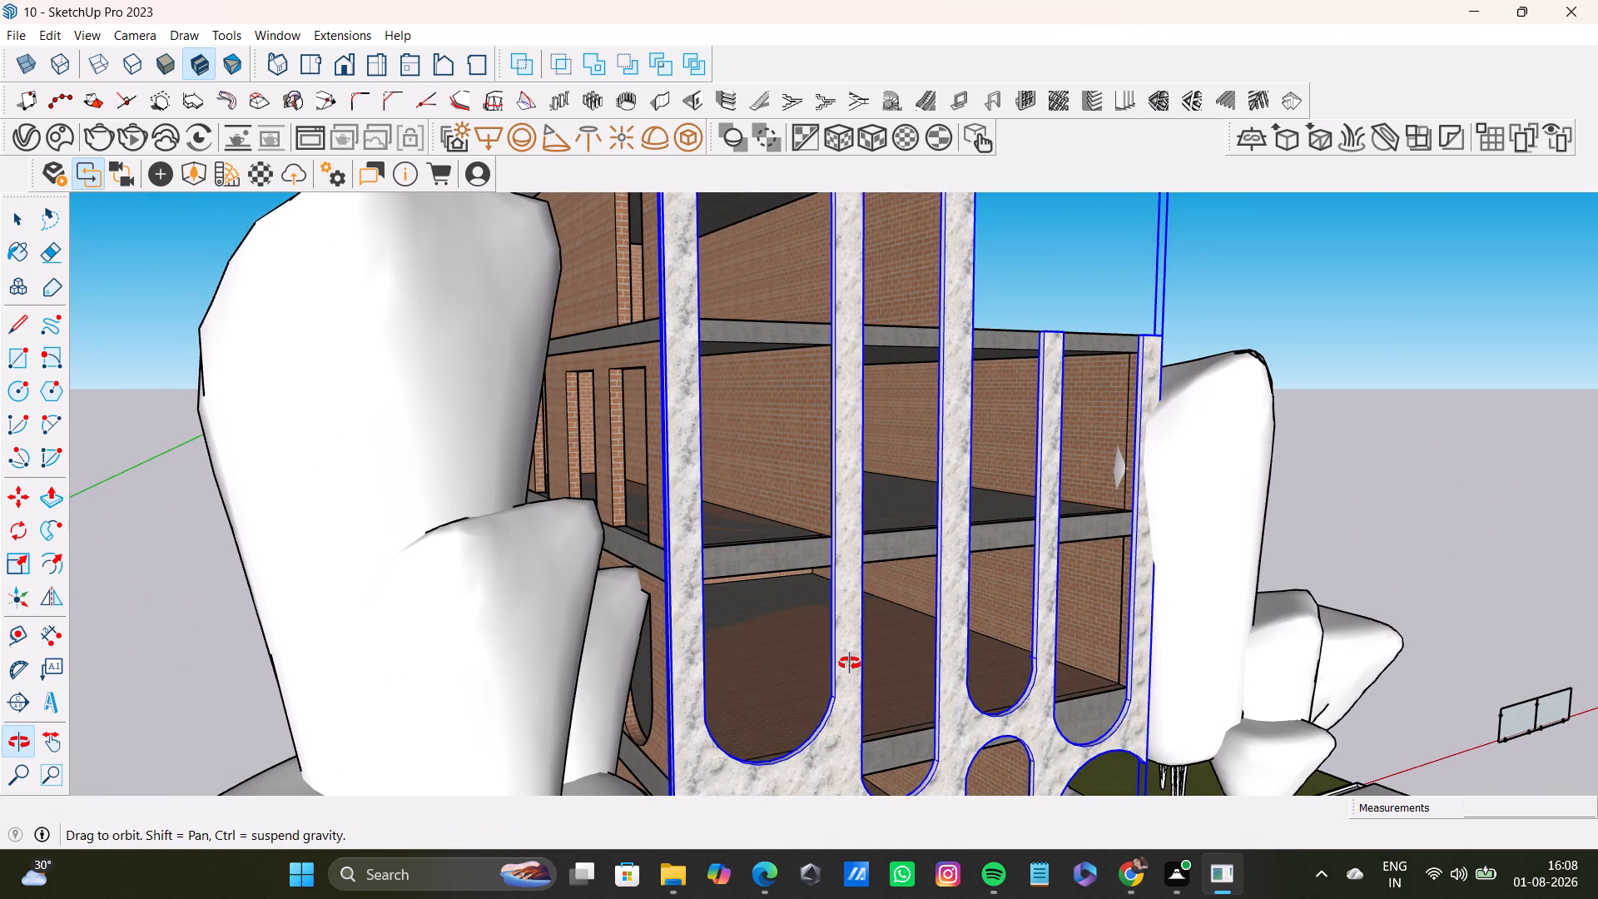
middle_click_drag(850, 663, 855, 679)
scroll(711, 494, "up", 4)
middle_click_drag(784, 474, 770, 482)
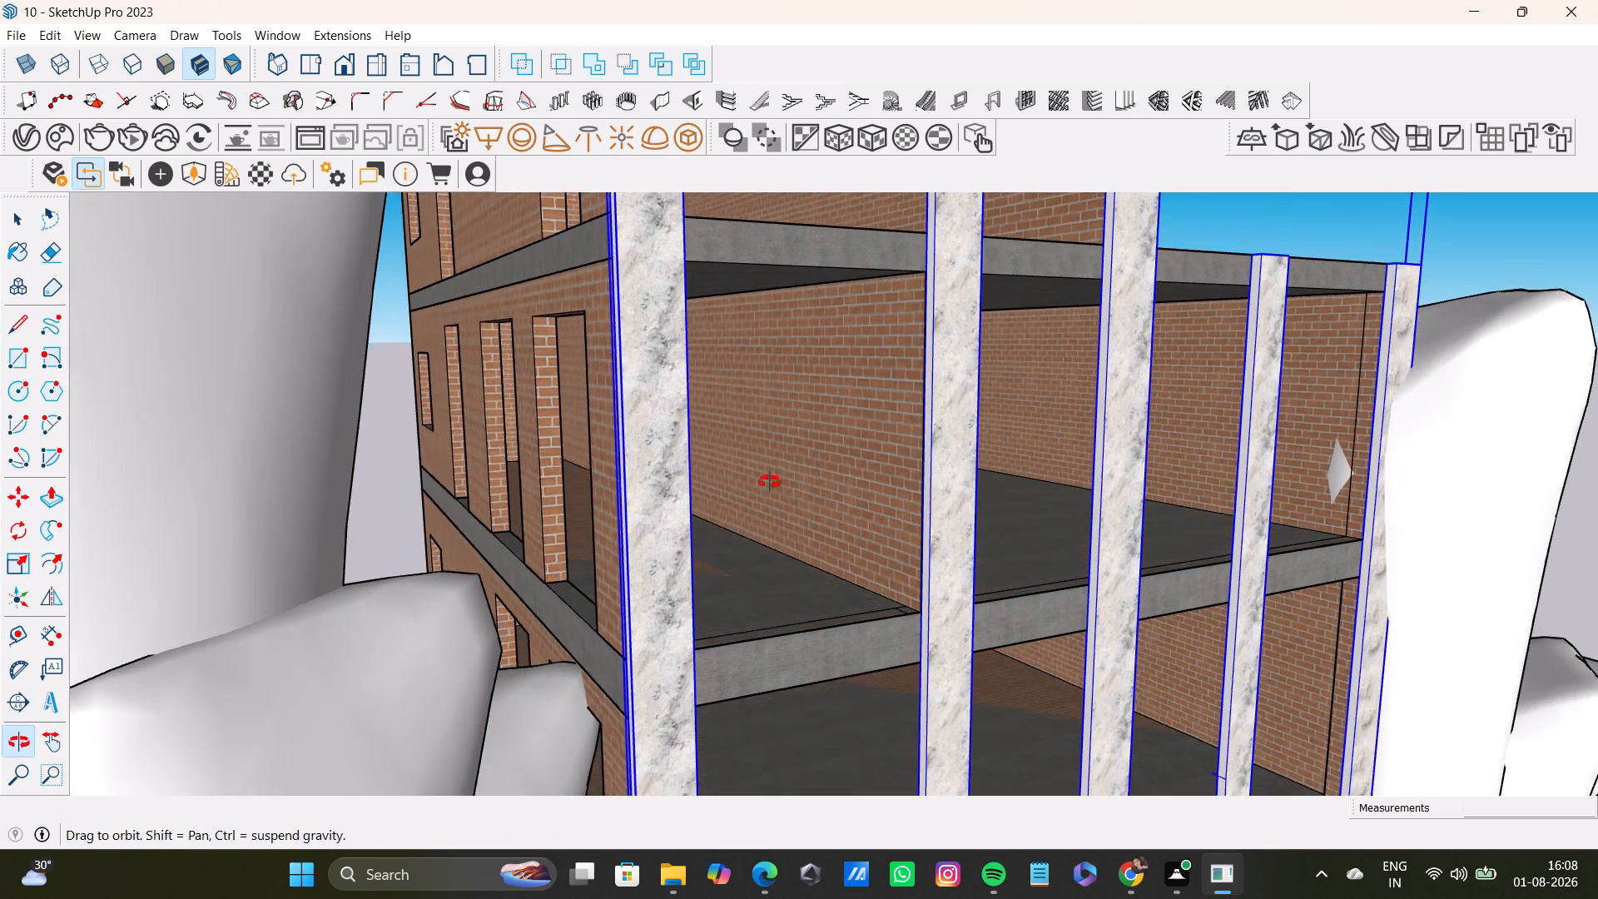
middle_click_drag(770, 482, 781, 483)
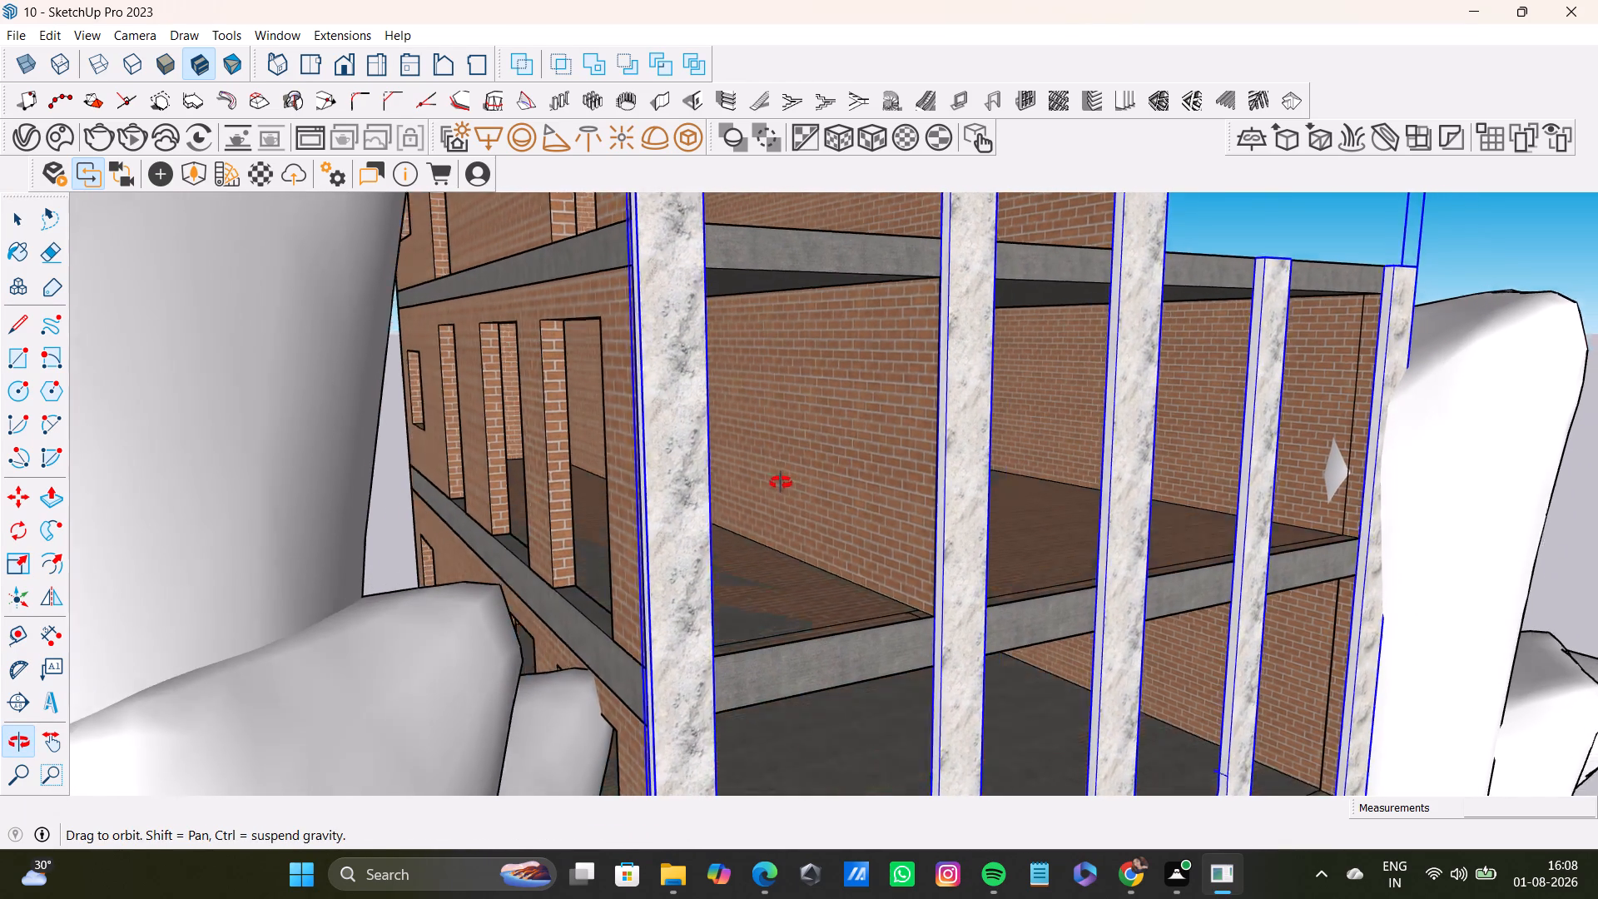
middle_click_drag(781, 483, 778, 484)
Open the third-storey brick wall group and draw an upright window rectangle on the interior partition wall behind the front columns.
triple_click(809, 422)
left_click(809, 422)
key("space")
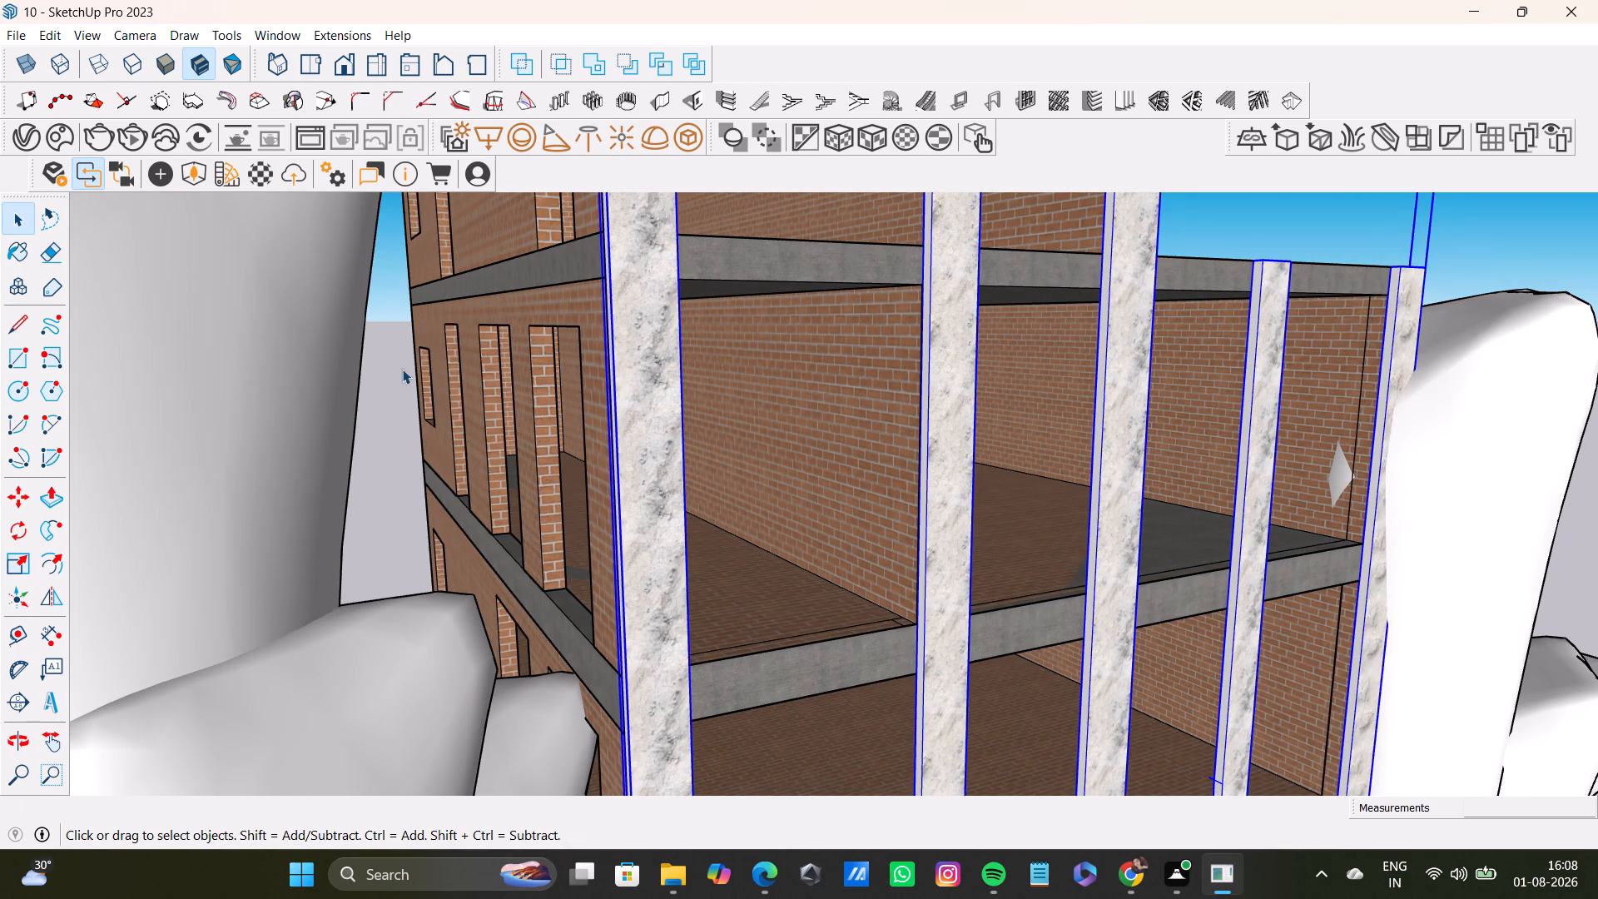
left_click(389, 370)
triple_click(830, 411)
double_click(830, 411)
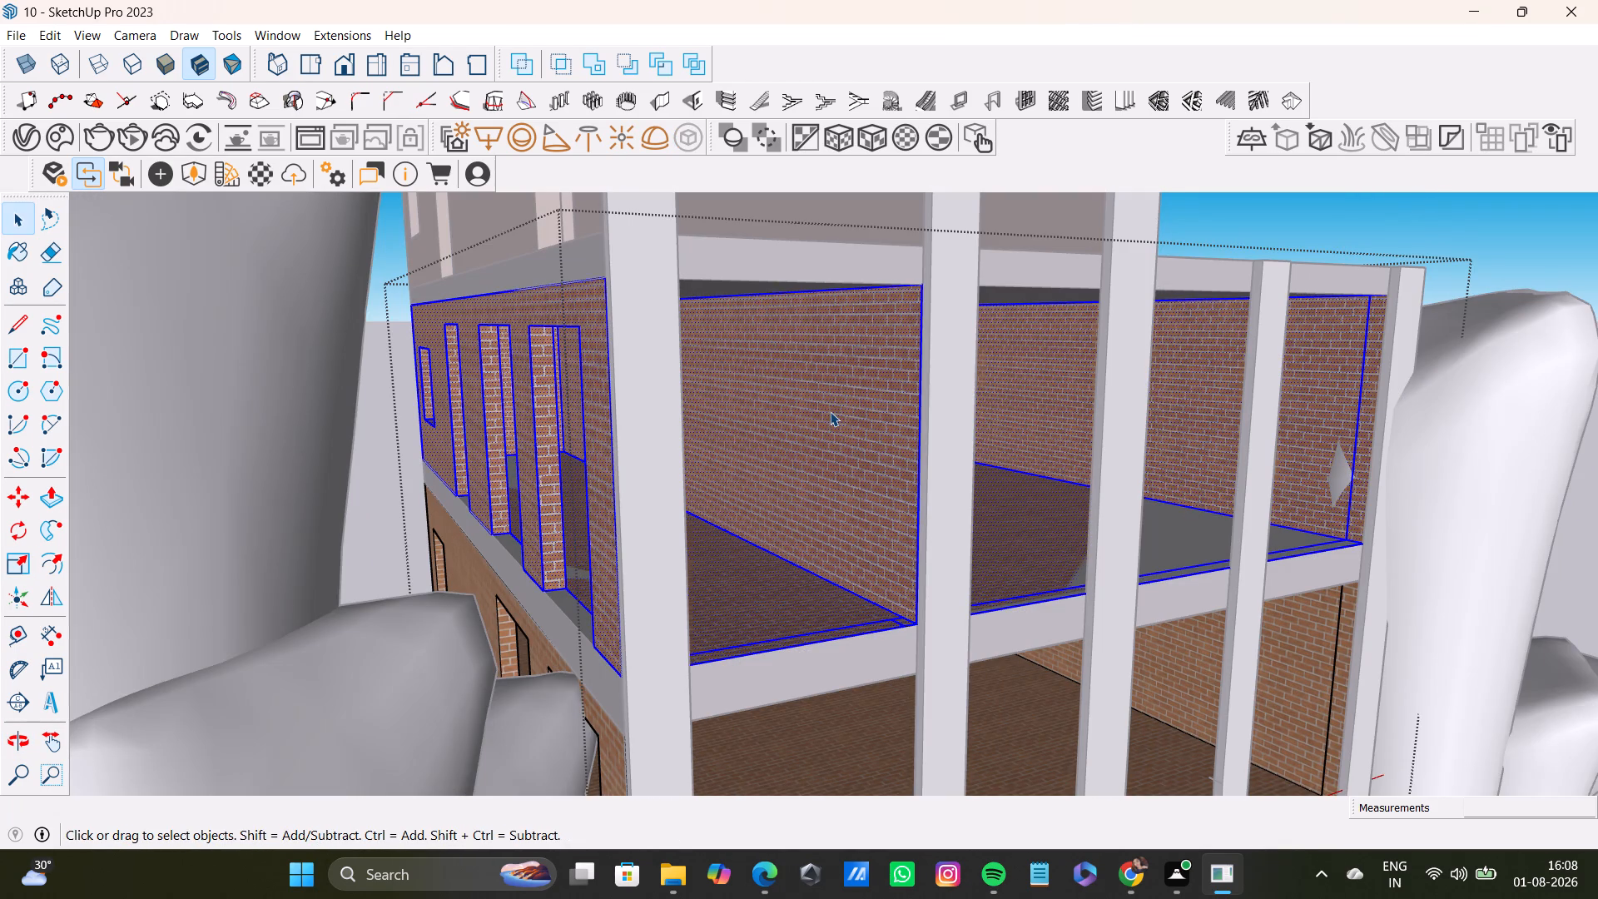
left_click(3, 360)
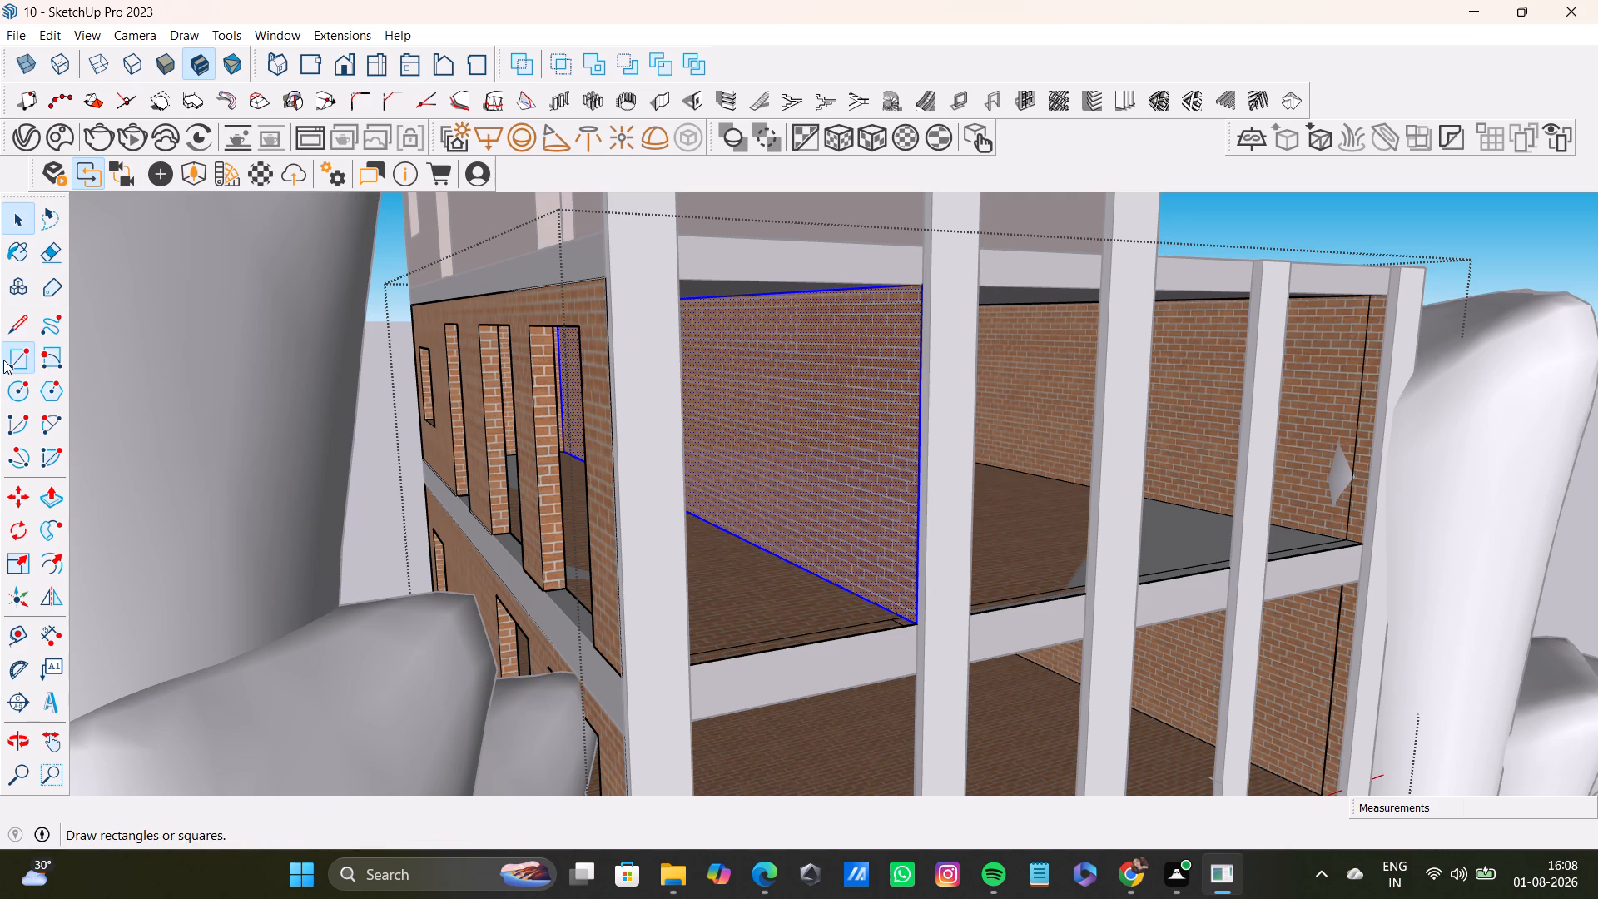
left_click(752, 383)
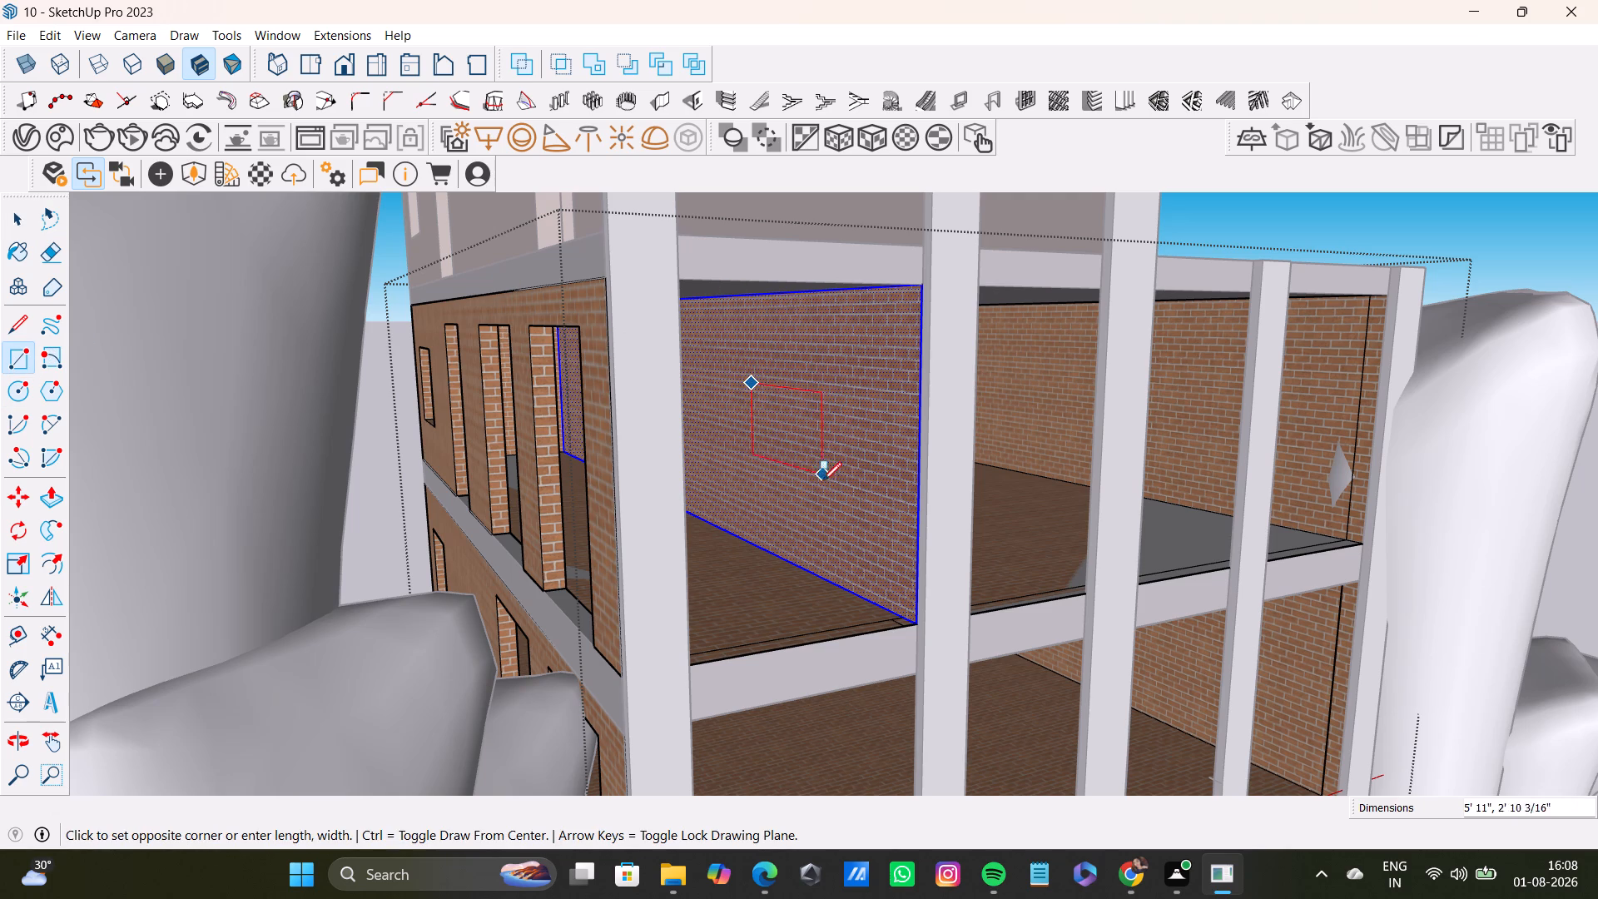
left_click(822, 496)
key("space")
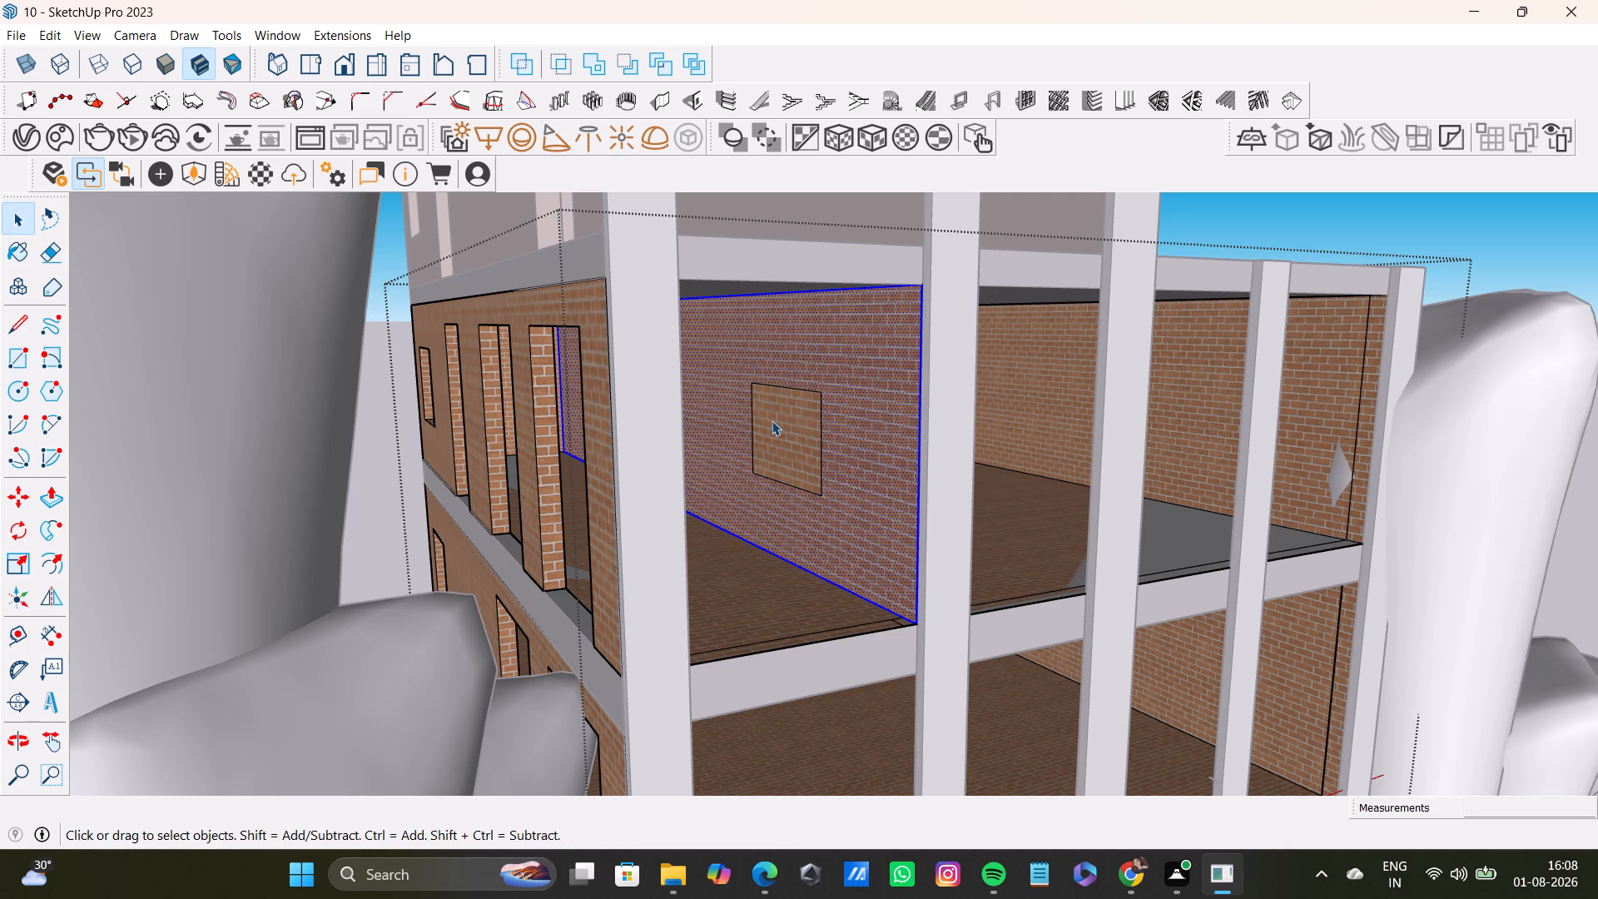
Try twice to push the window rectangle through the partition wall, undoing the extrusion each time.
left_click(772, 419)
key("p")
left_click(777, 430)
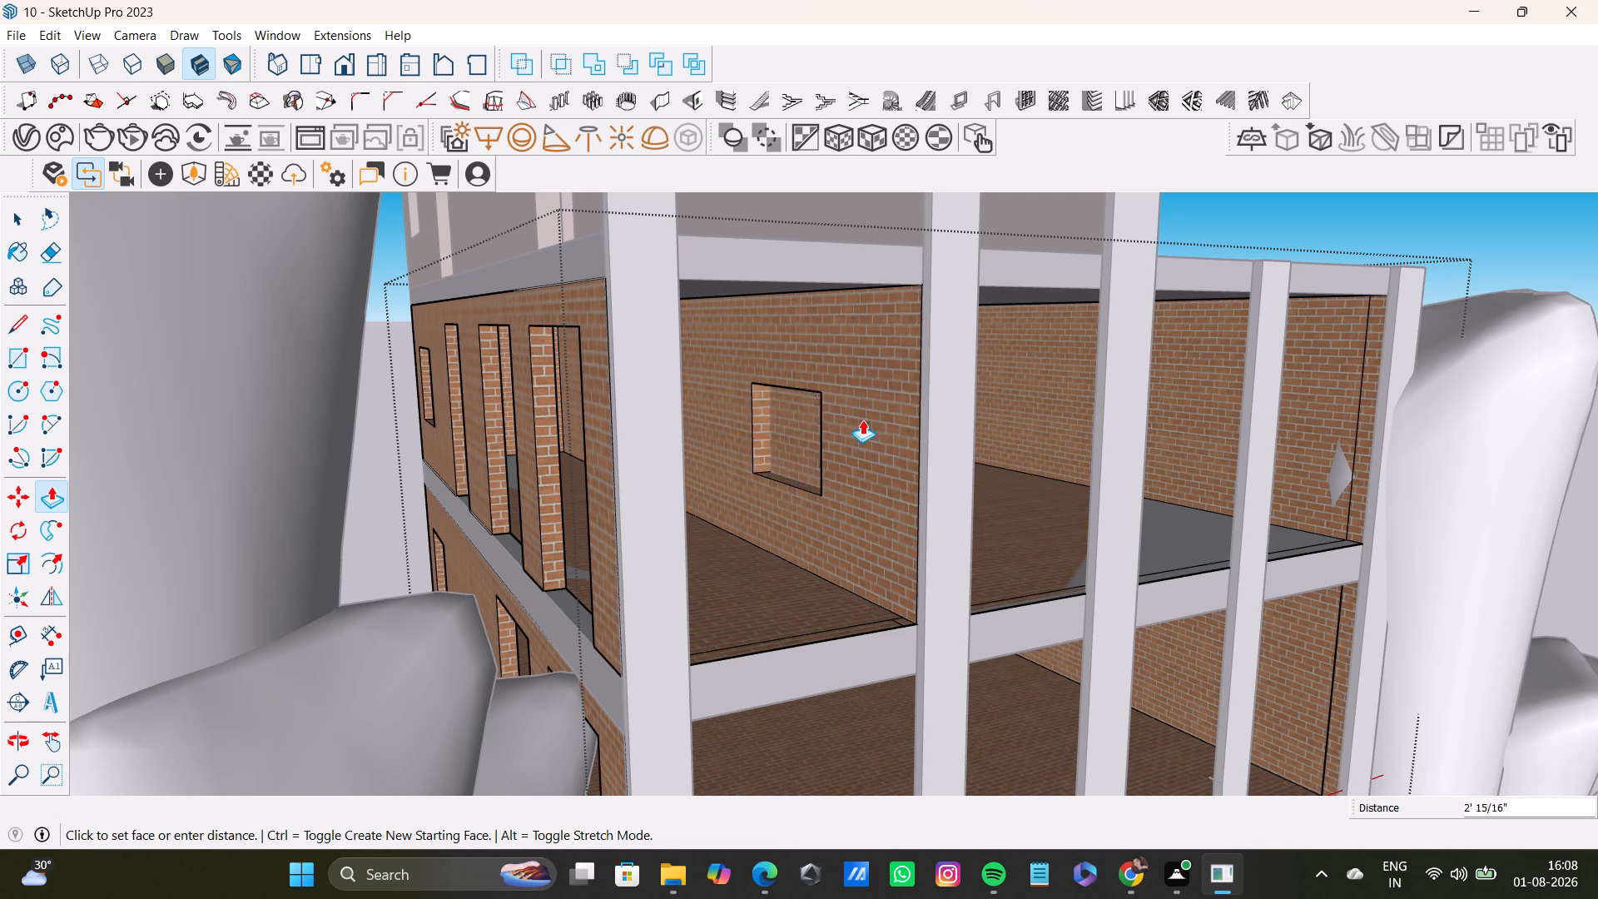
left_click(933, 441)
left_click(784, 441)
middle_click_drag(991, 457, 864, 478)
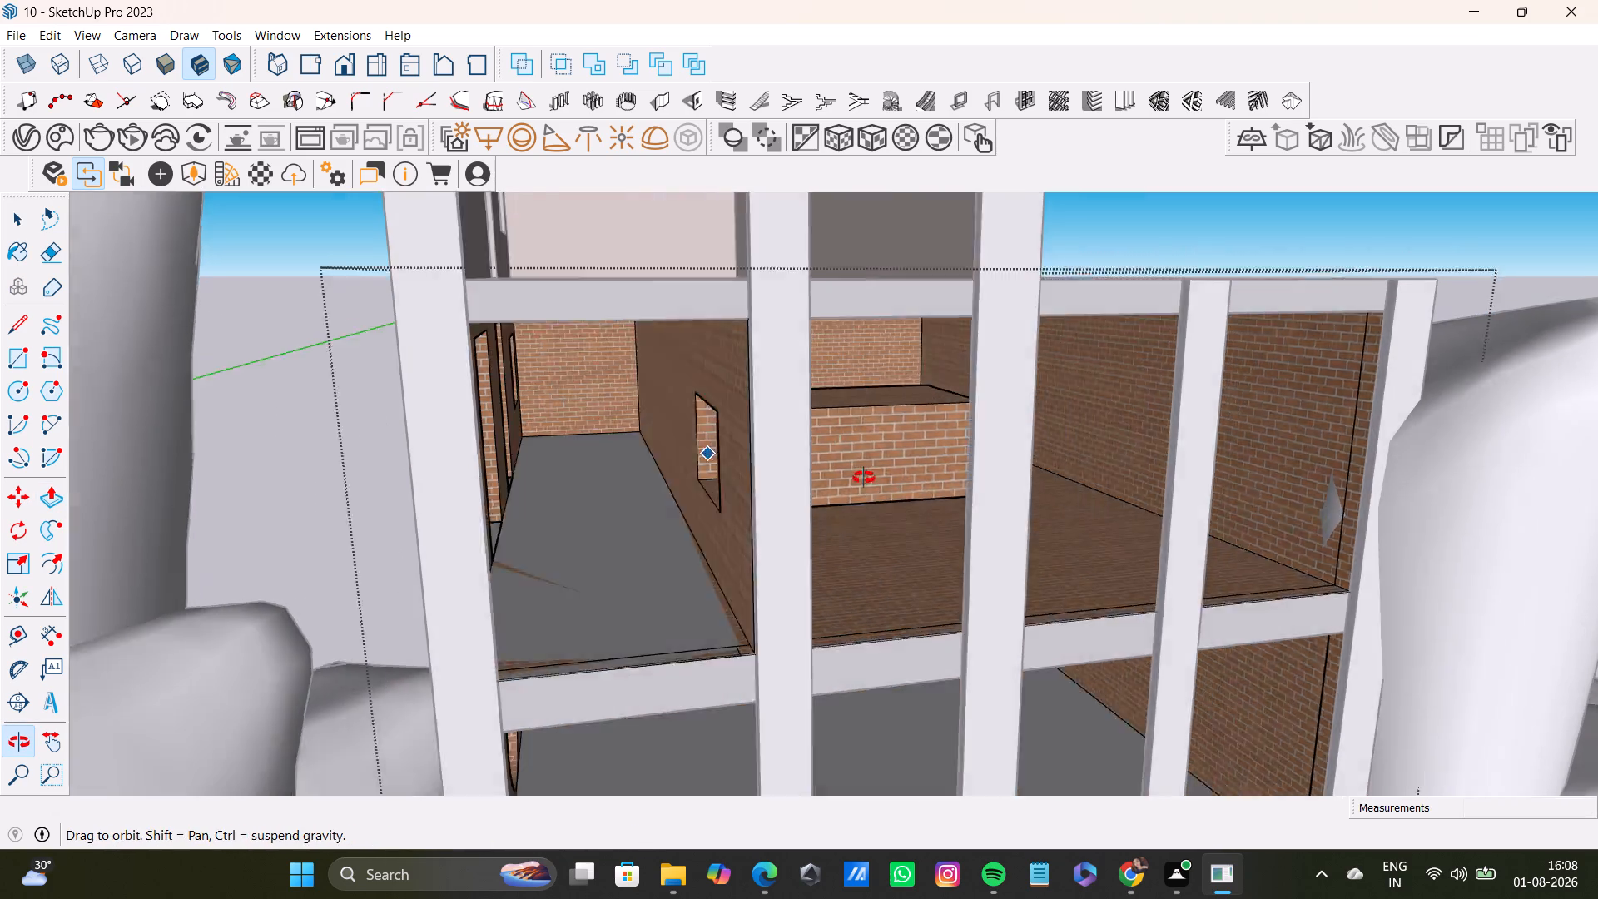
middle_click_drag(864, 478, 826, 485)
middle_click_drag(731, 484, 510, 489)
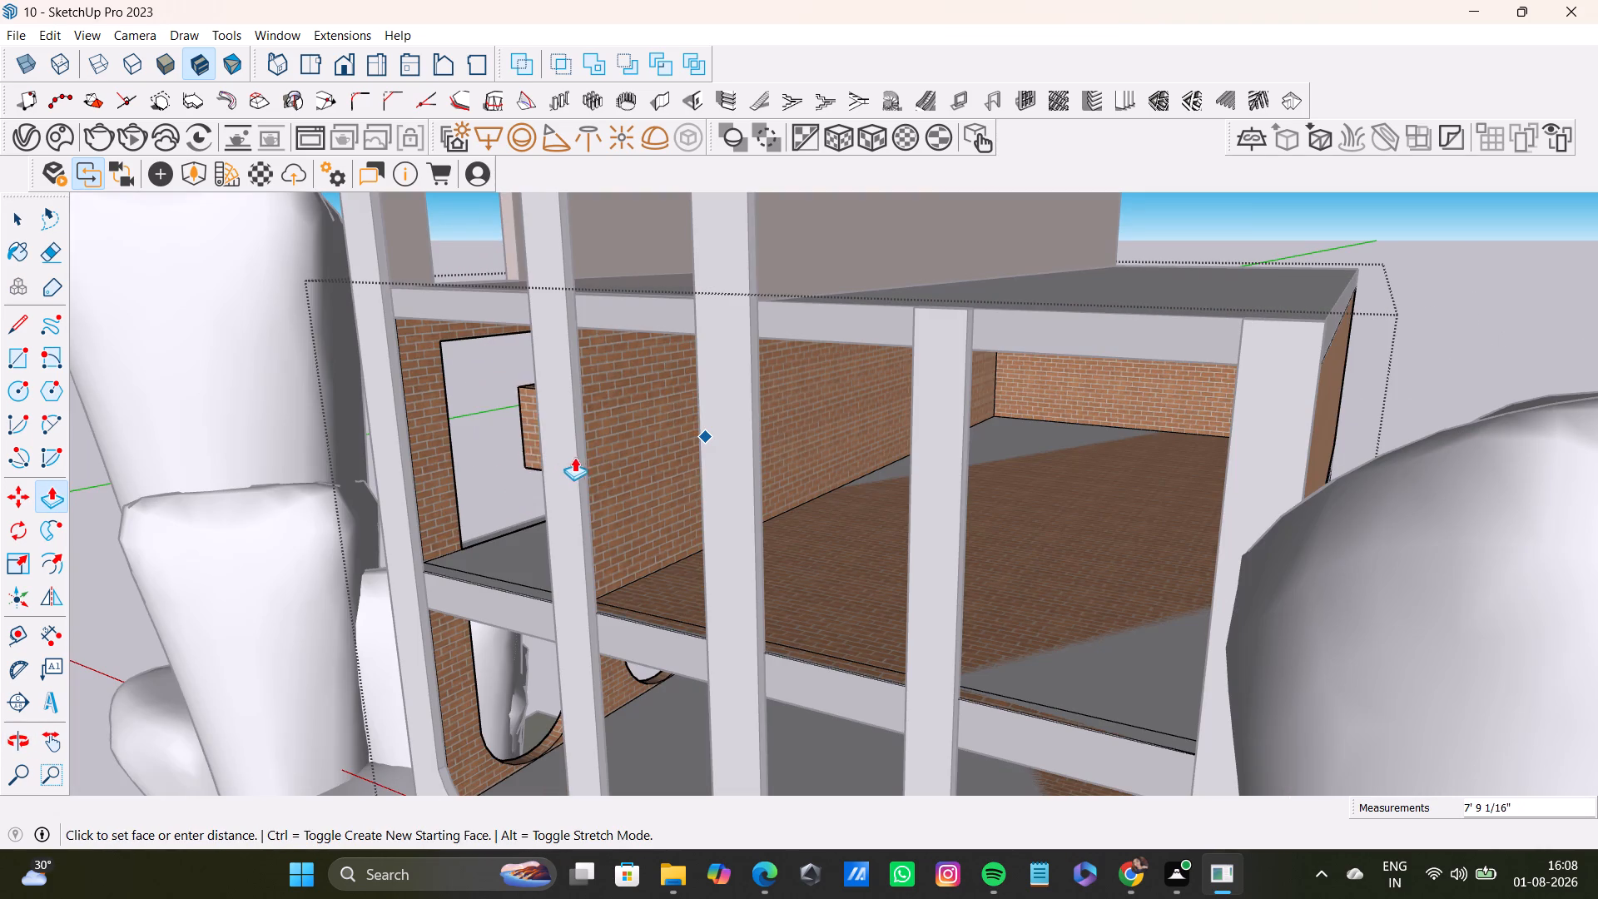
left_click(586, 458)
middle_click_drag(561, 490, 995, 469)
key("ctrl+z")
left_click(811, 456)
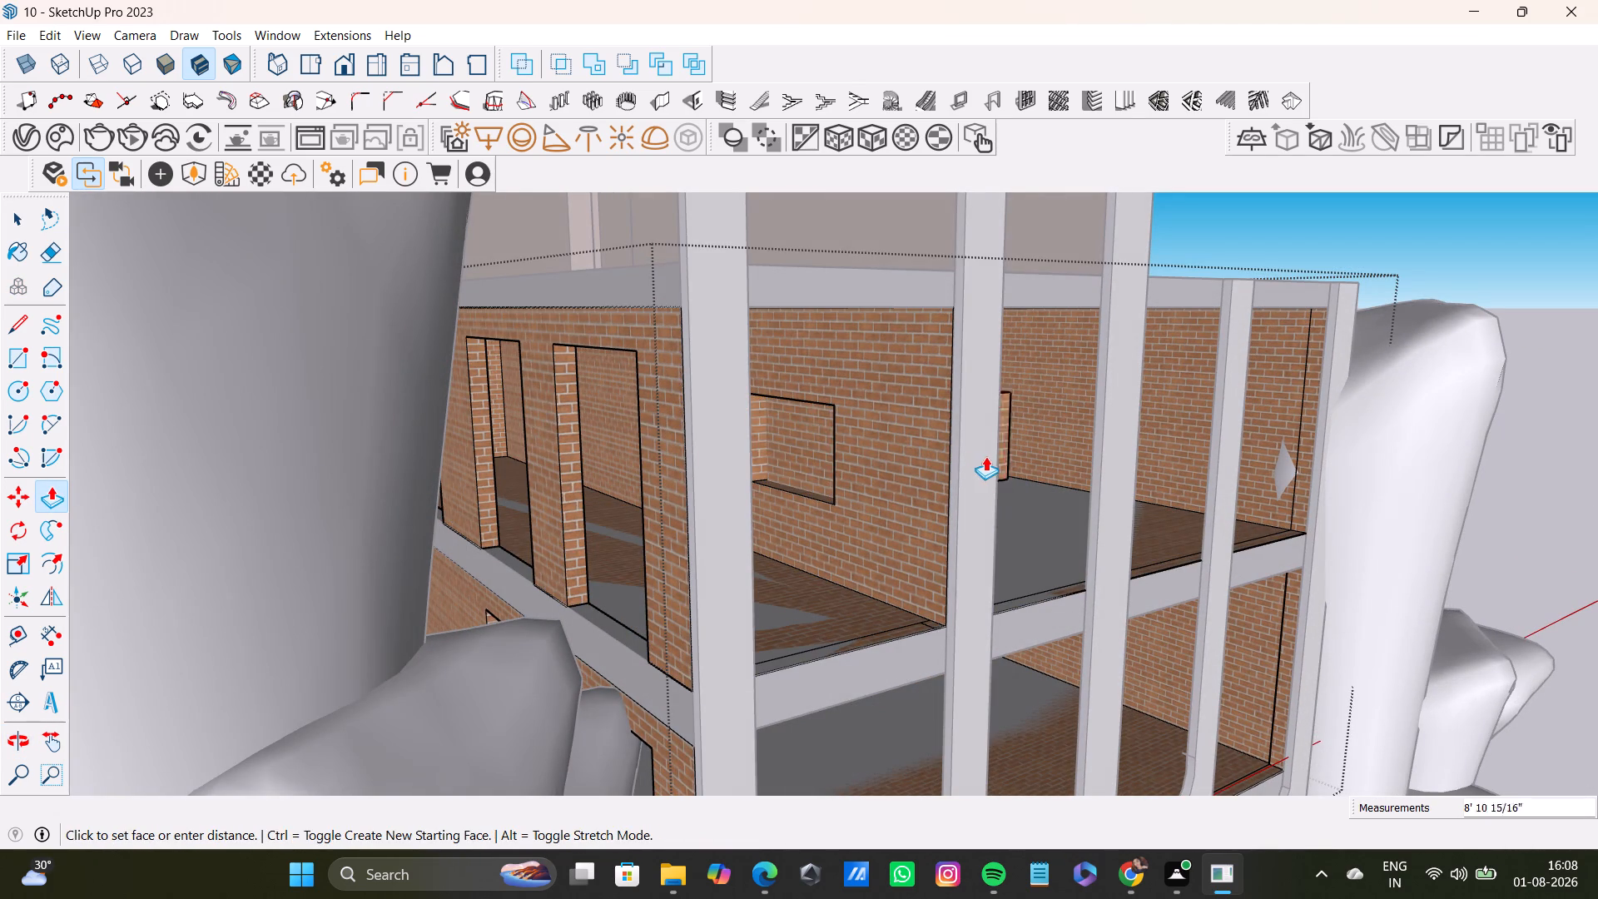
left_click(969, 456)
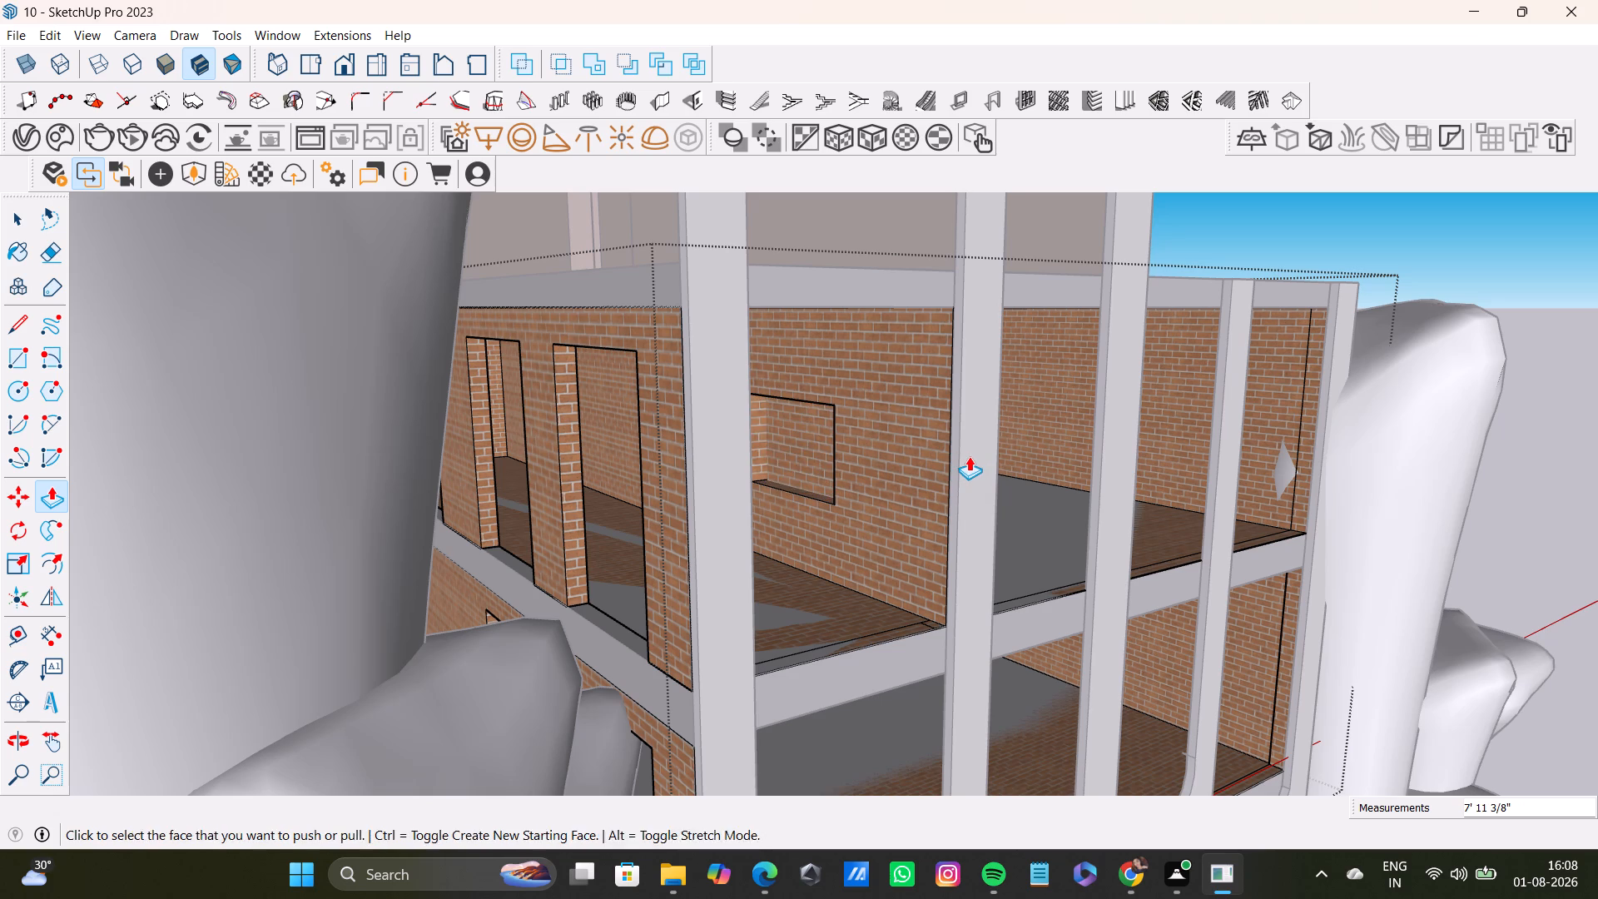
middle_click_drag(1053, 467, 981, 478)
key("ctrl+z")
Push the window rectangle about 9 inches into the partition wall with Push/Pull to form a window opening.
left_click(683, 454)
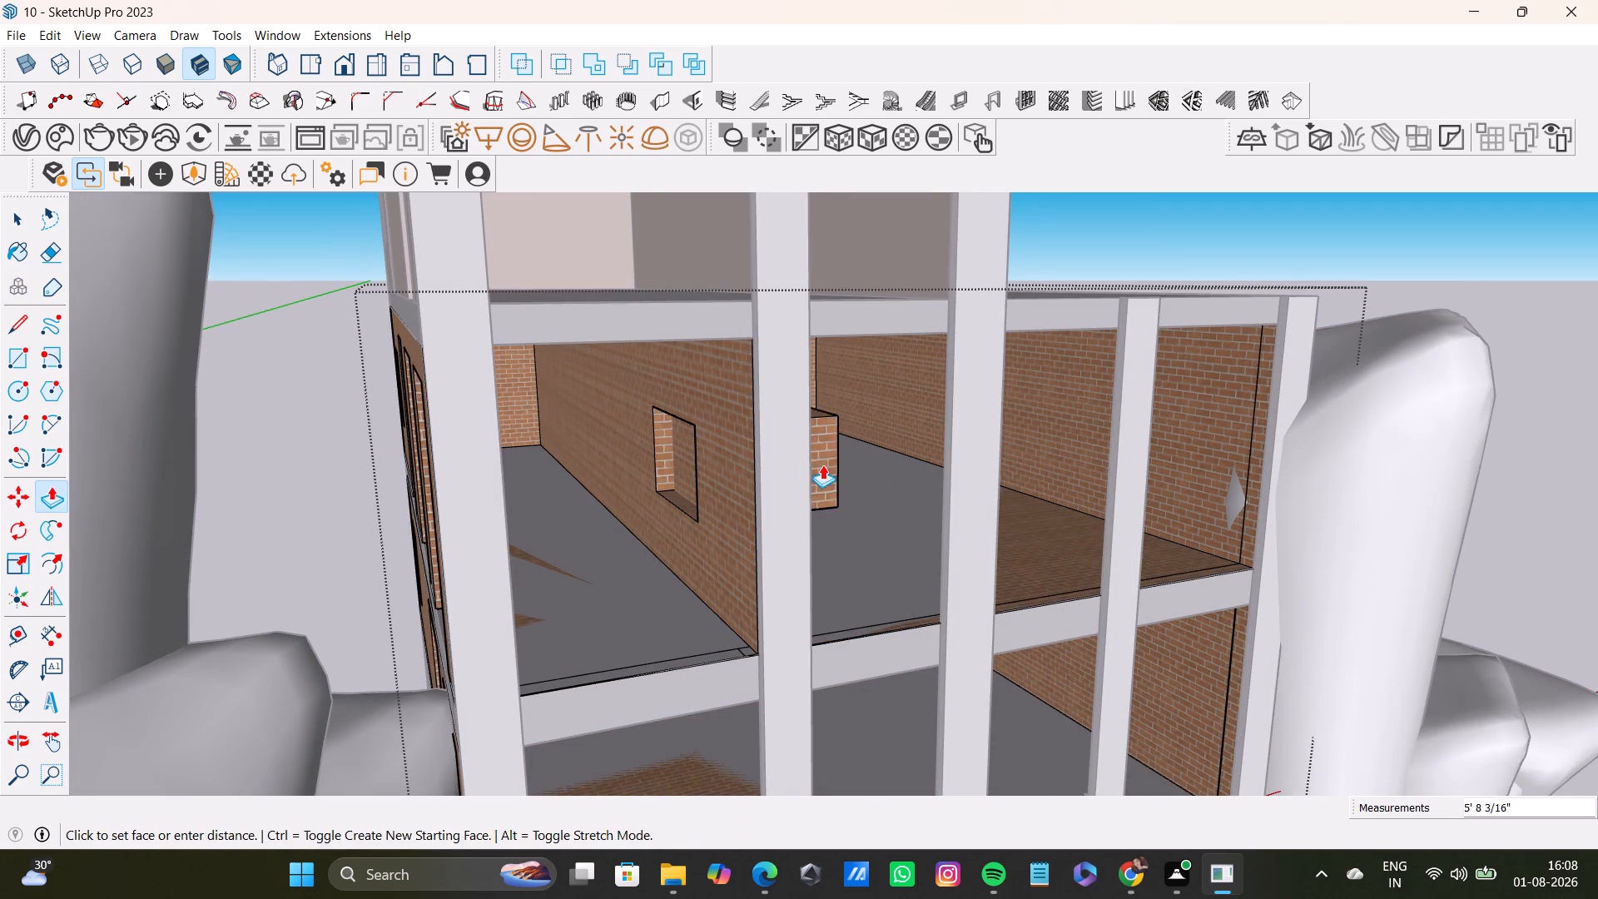
middle_click_drag(823, 465, 727, 484)
middle_click_drag(725, 477, 578, 479)
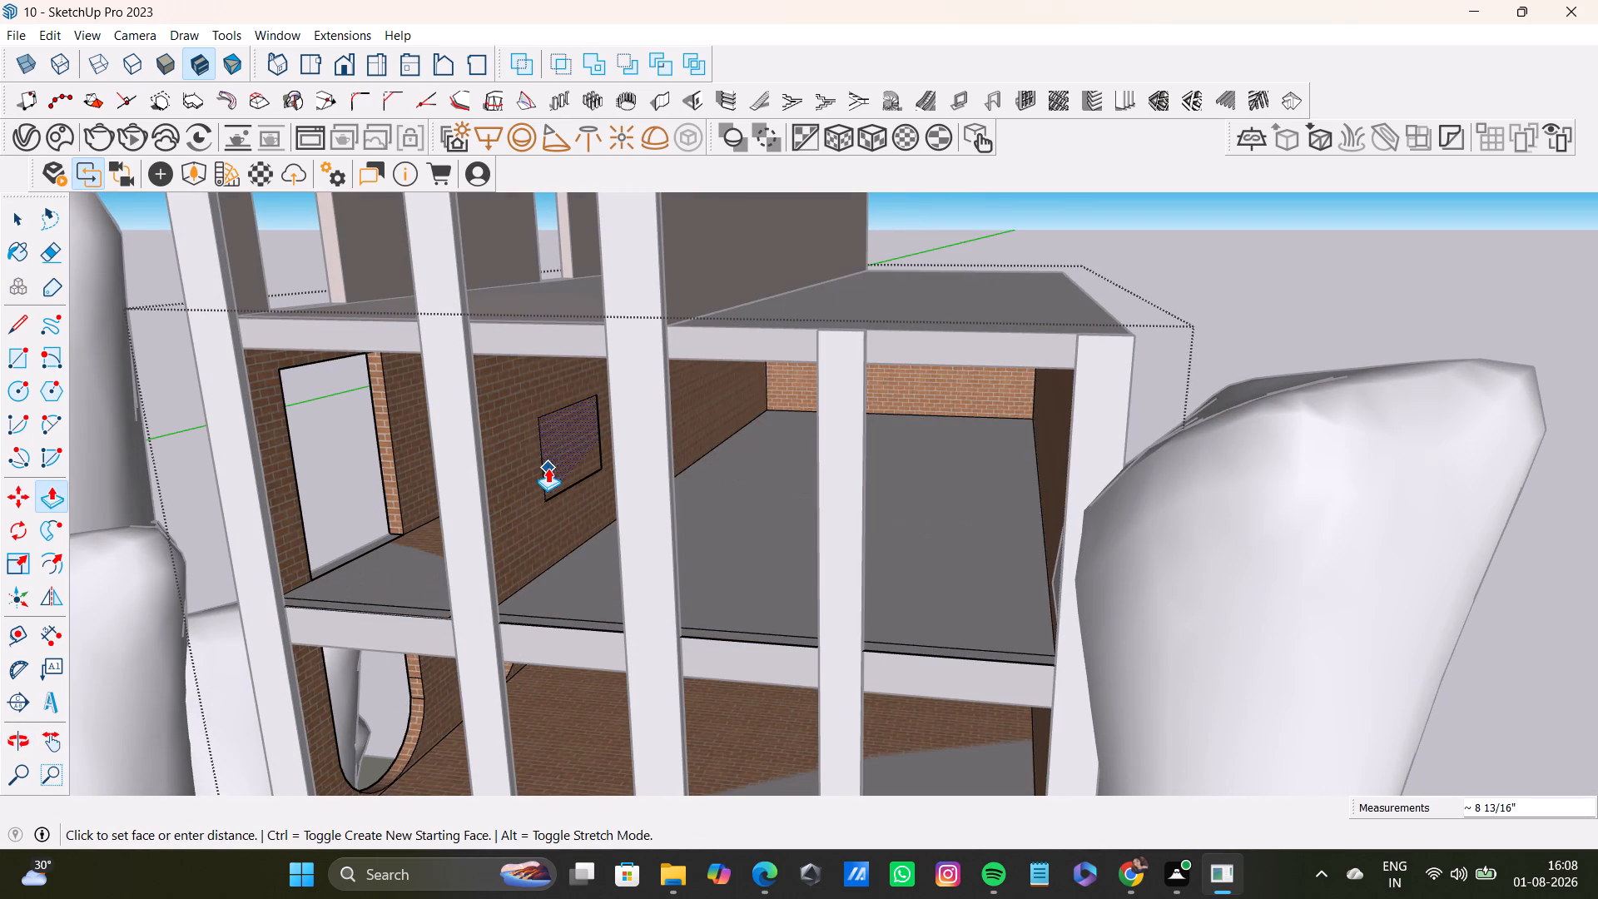
left_click(544, 469)
middle_click_drag(554, 504, 881, 460)
key("space")
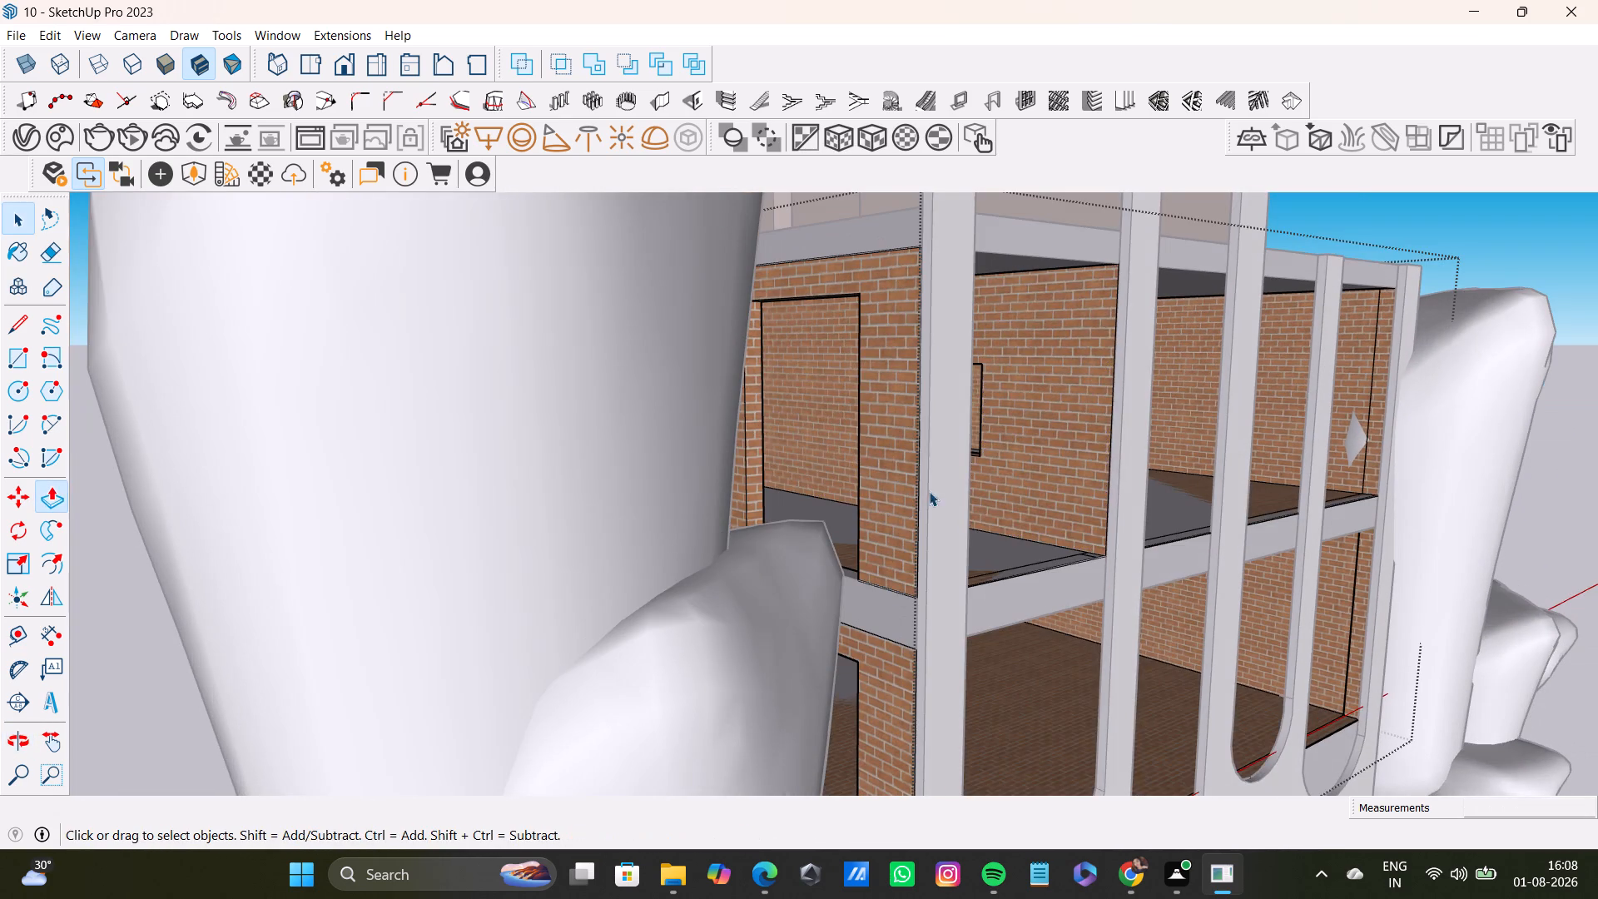
Inspect the new window opening and the whole facade from several angles, and leave the wall group.
scroll(1013, 514, "down", 2)
scroll(910, 514, "down", 3)
middle_click_drag(976, 519, 846, 489)
scroll(765, 459, "up", 2)
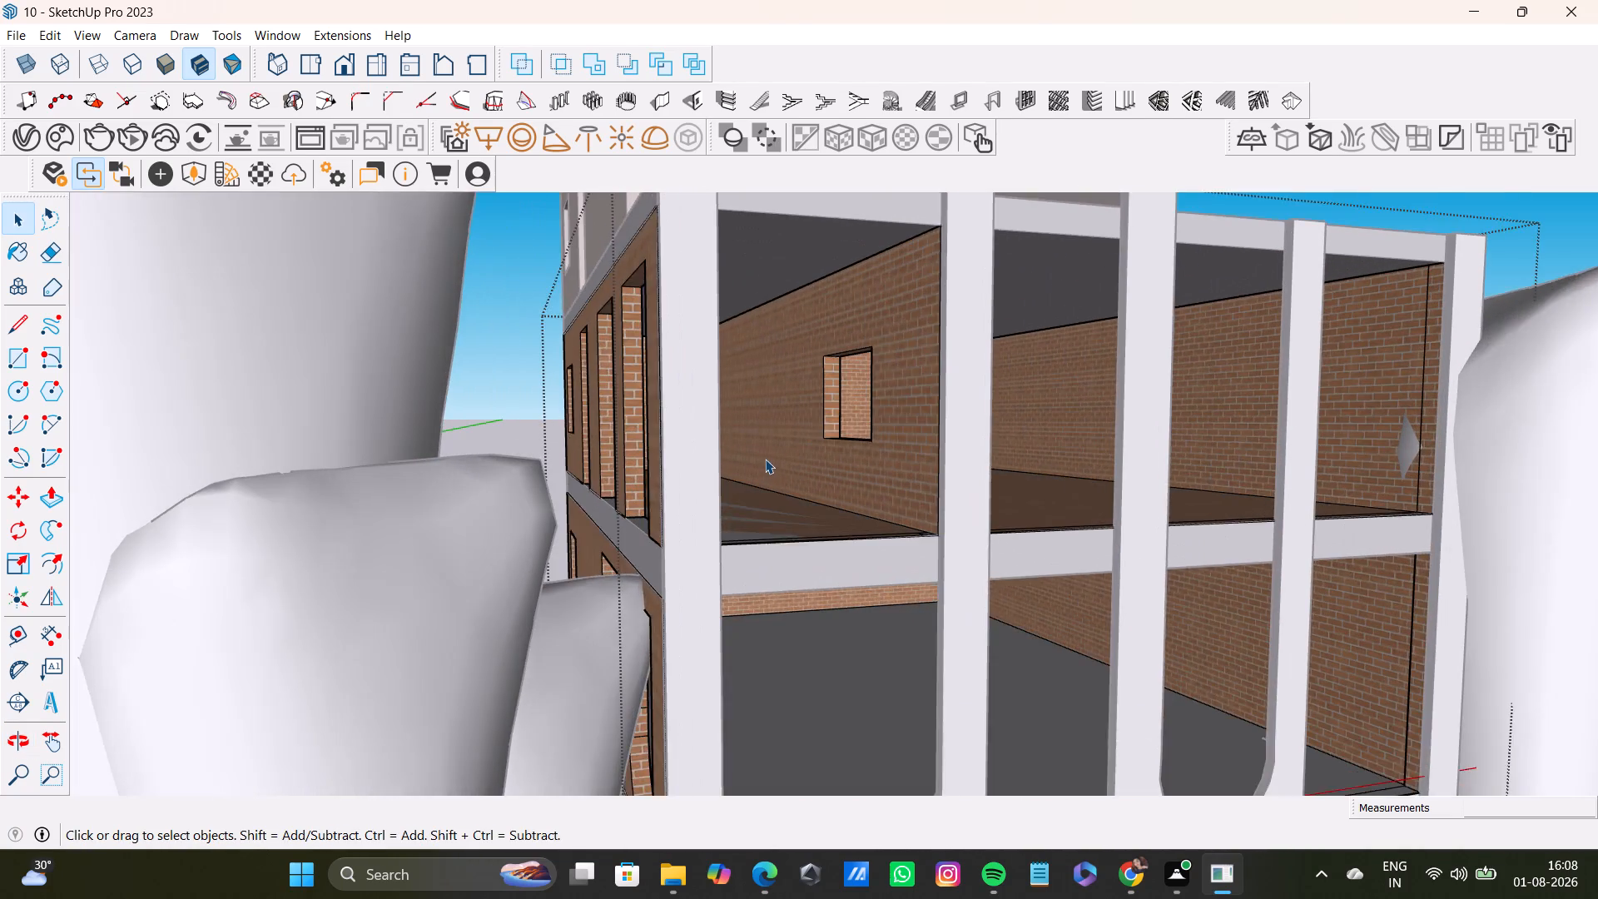
scroll(765, 459, "up", 2)
middle_click_drag(776, 455, 788, 469)
scroll(782, 469, "down", 8)
middle_click_drag(851, 481, 702, 486)
middle_click_drag(766, 466, 699, 404, "shift")
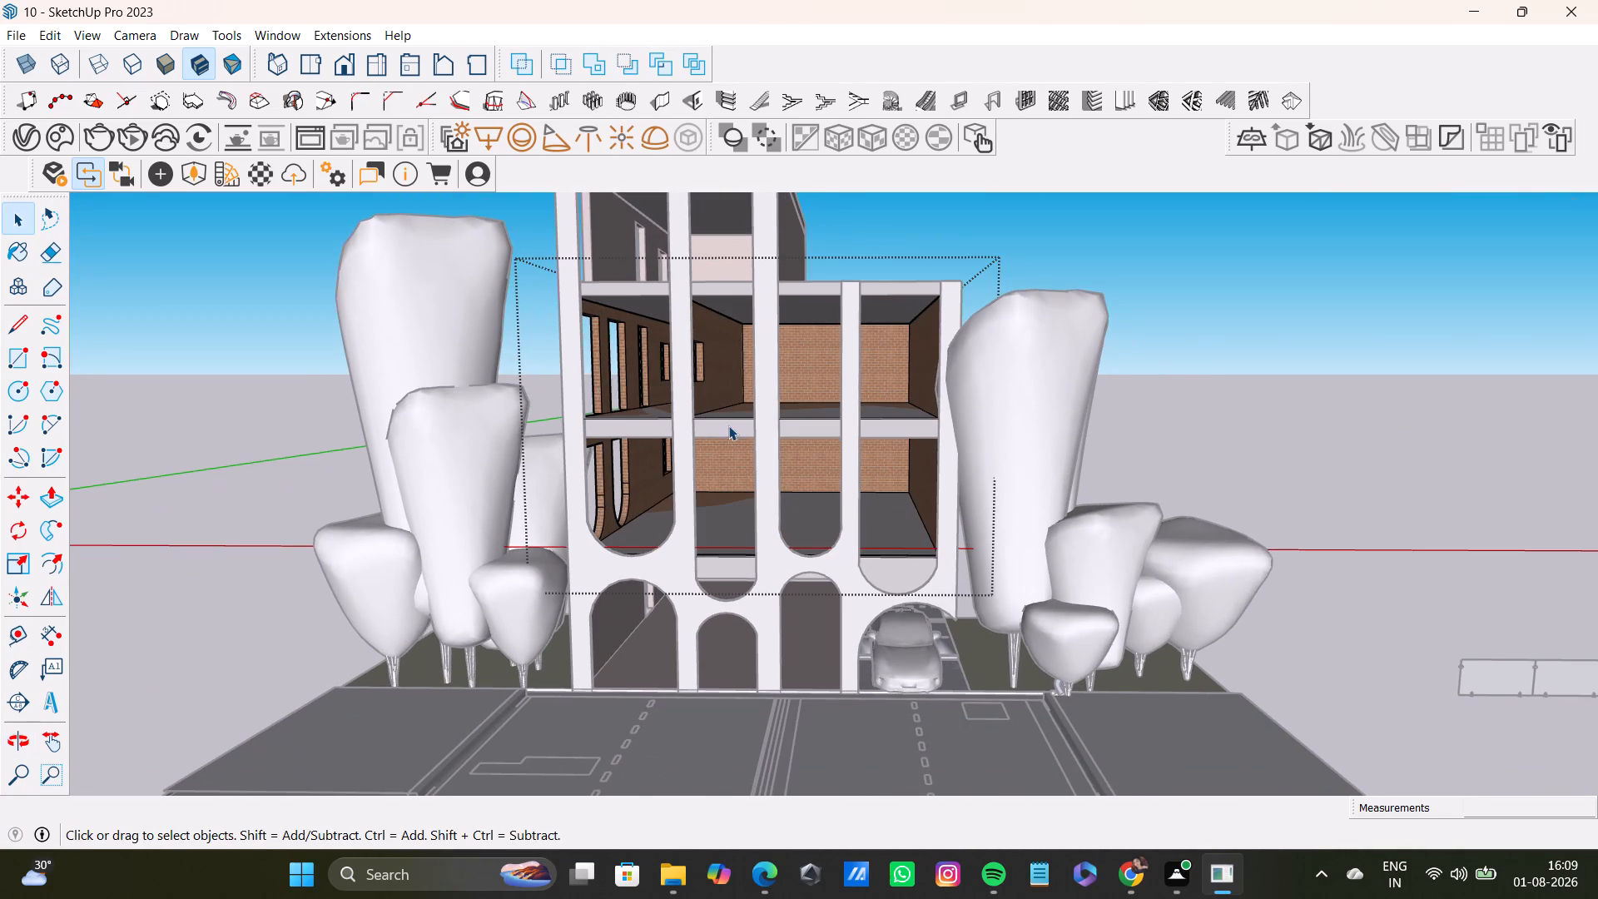
middle_click_drag(764, 456, 975, 451)
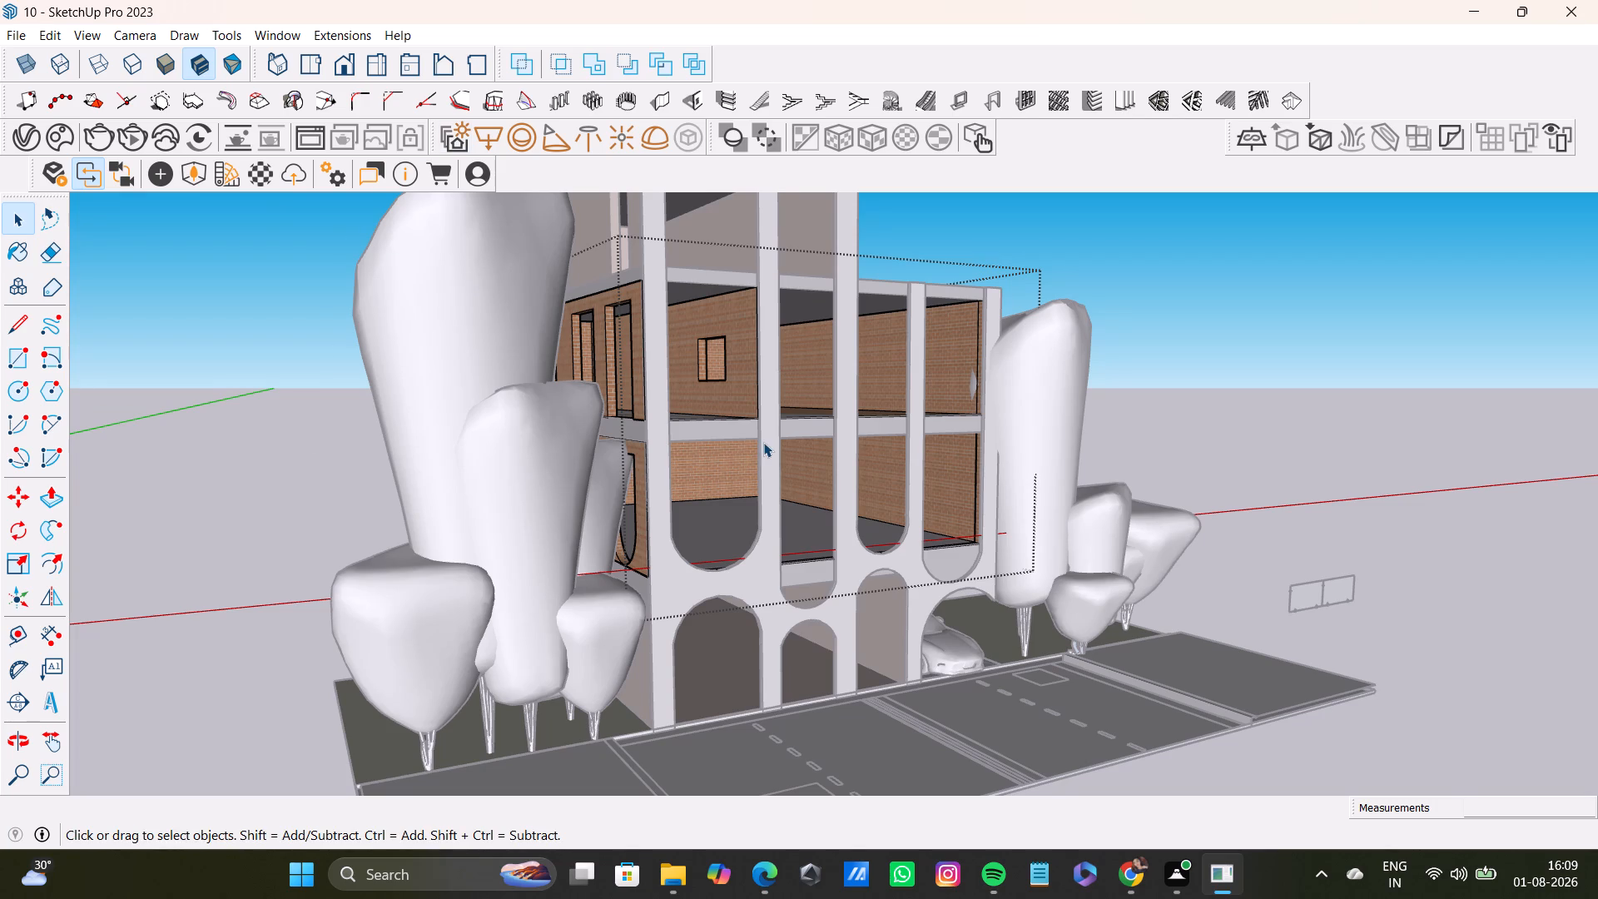
scroll(763, 443, "down", 5)
left_click(1015, 305)
Move the trees and green plot beside the windowed side wall outward, clear of the building, undoing the first placement.
left_click_drag(469, 236, 488, 300)
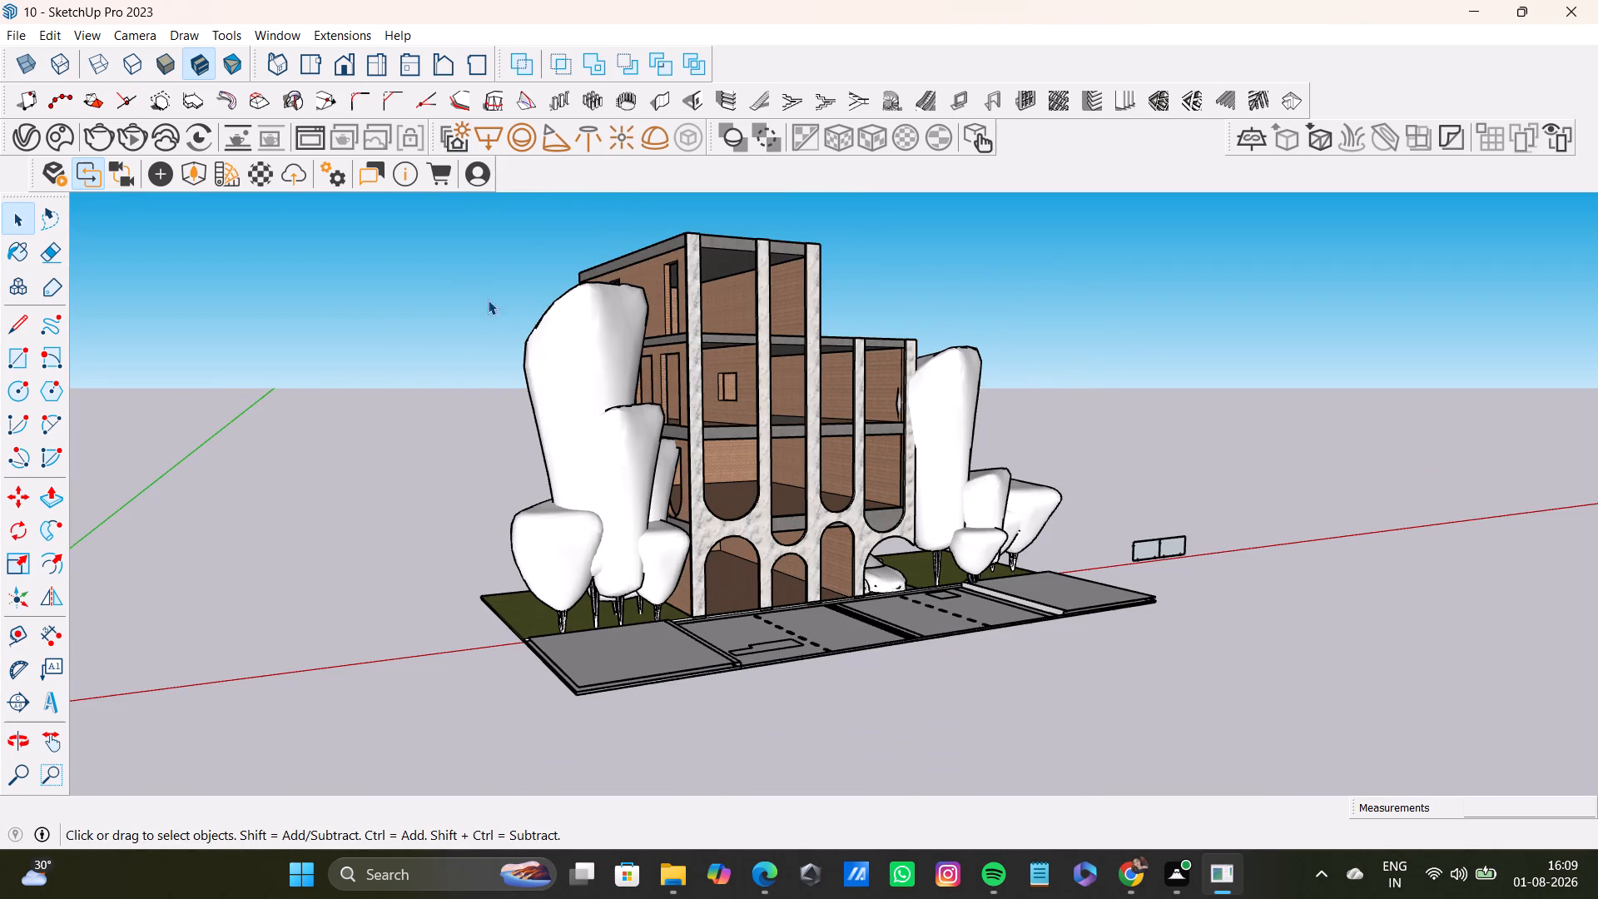
left_click_drag(488, 300, 713, 668)
key("m")
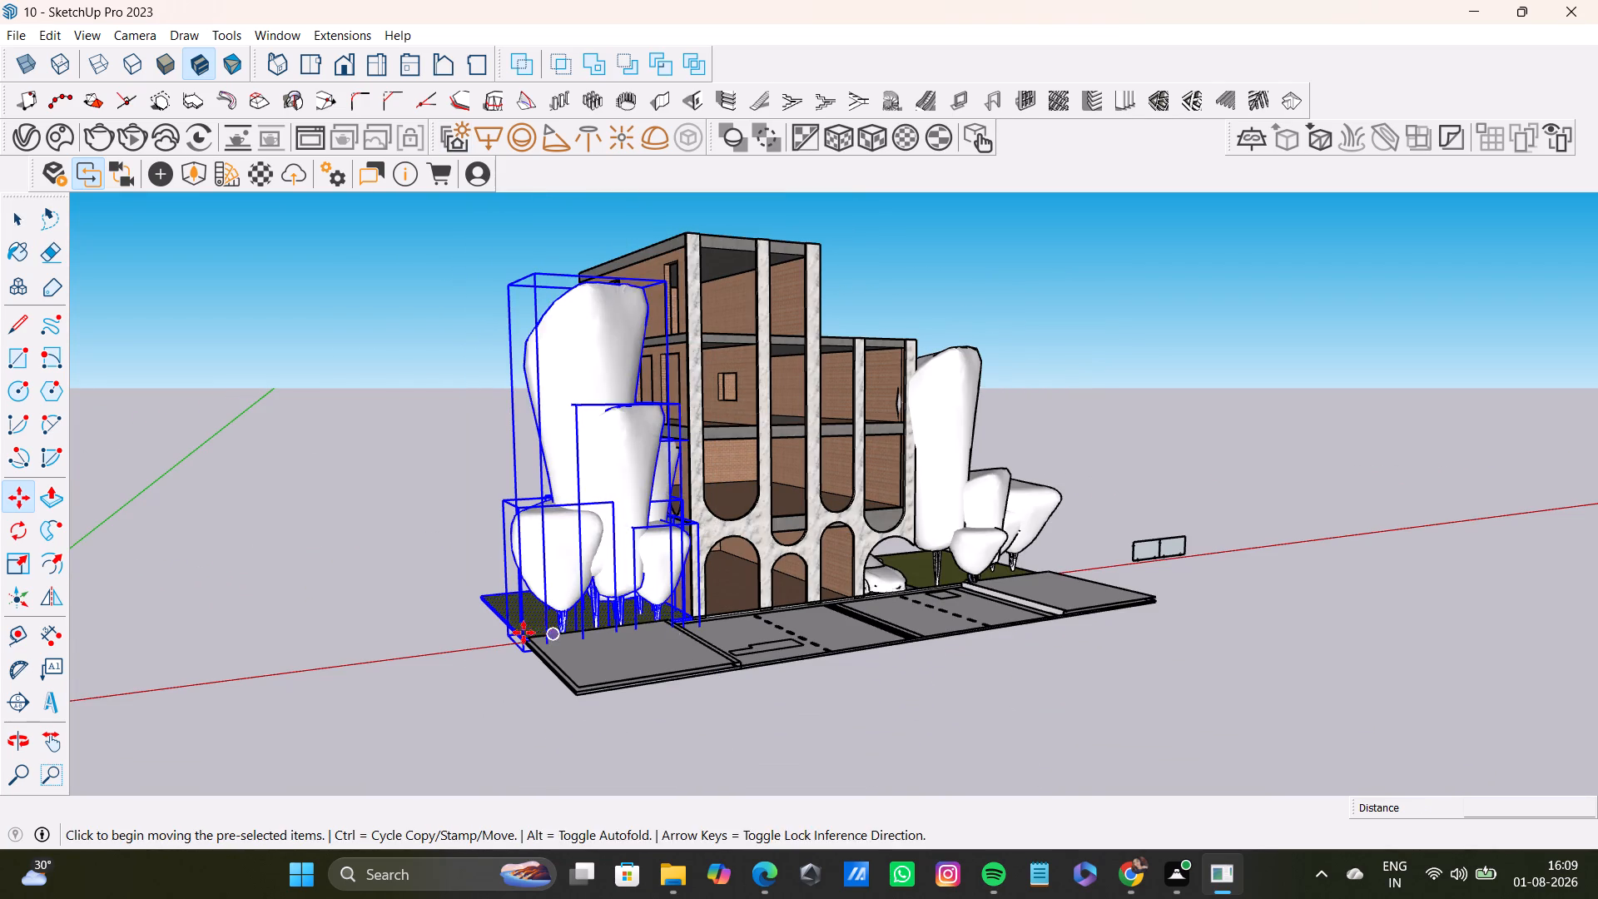
left_click(543, 639)
left_click(349, 642)
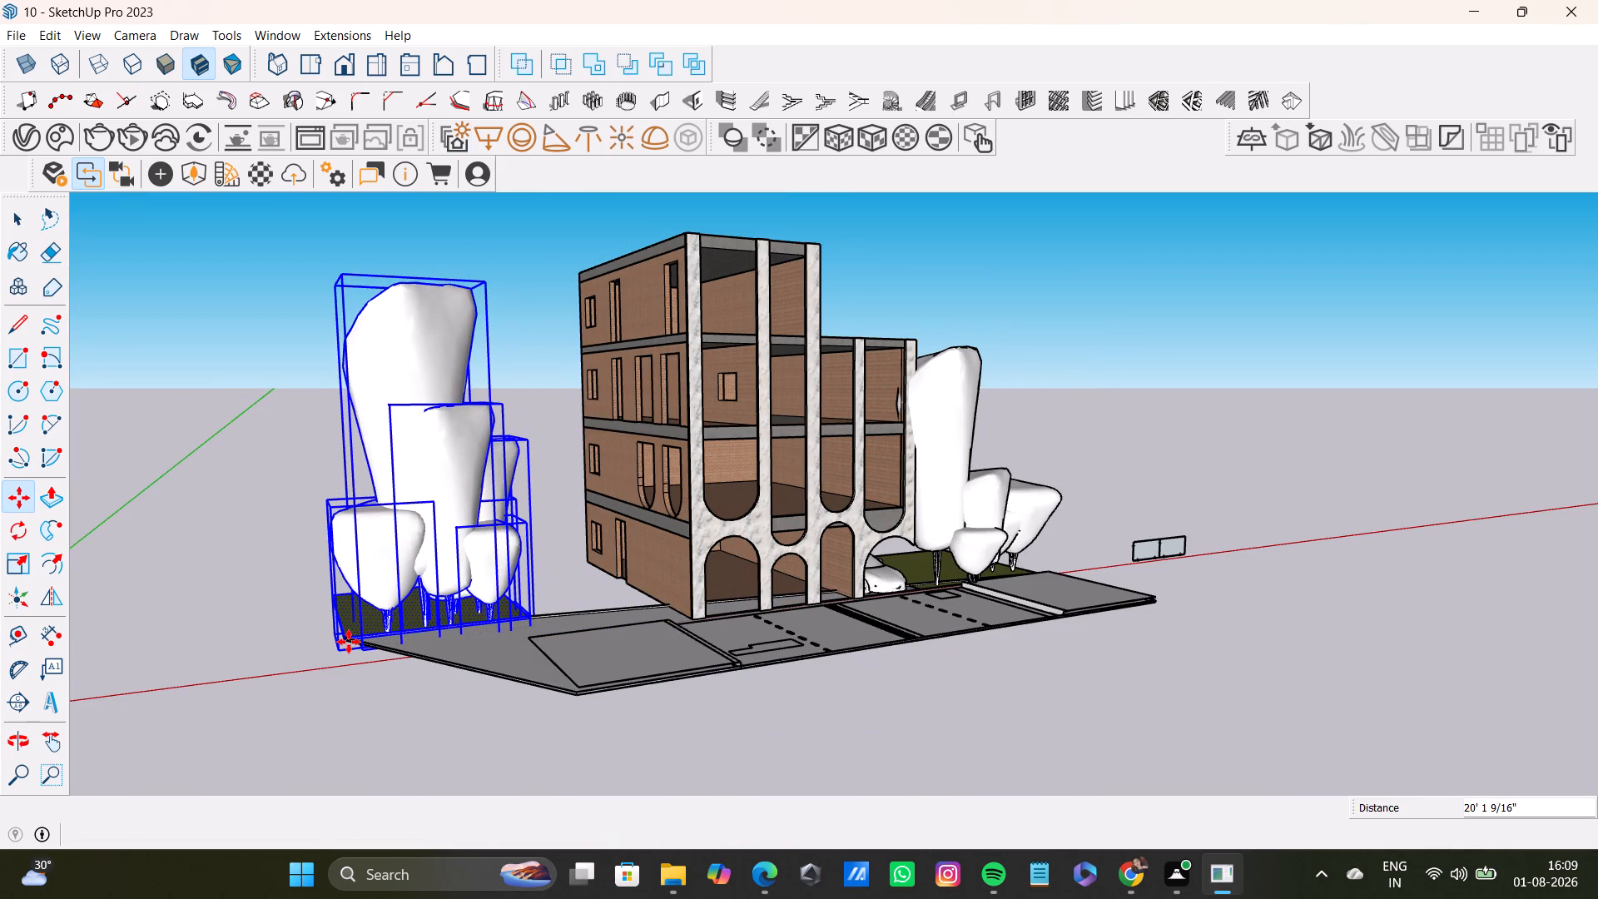
key("ctrl+z")
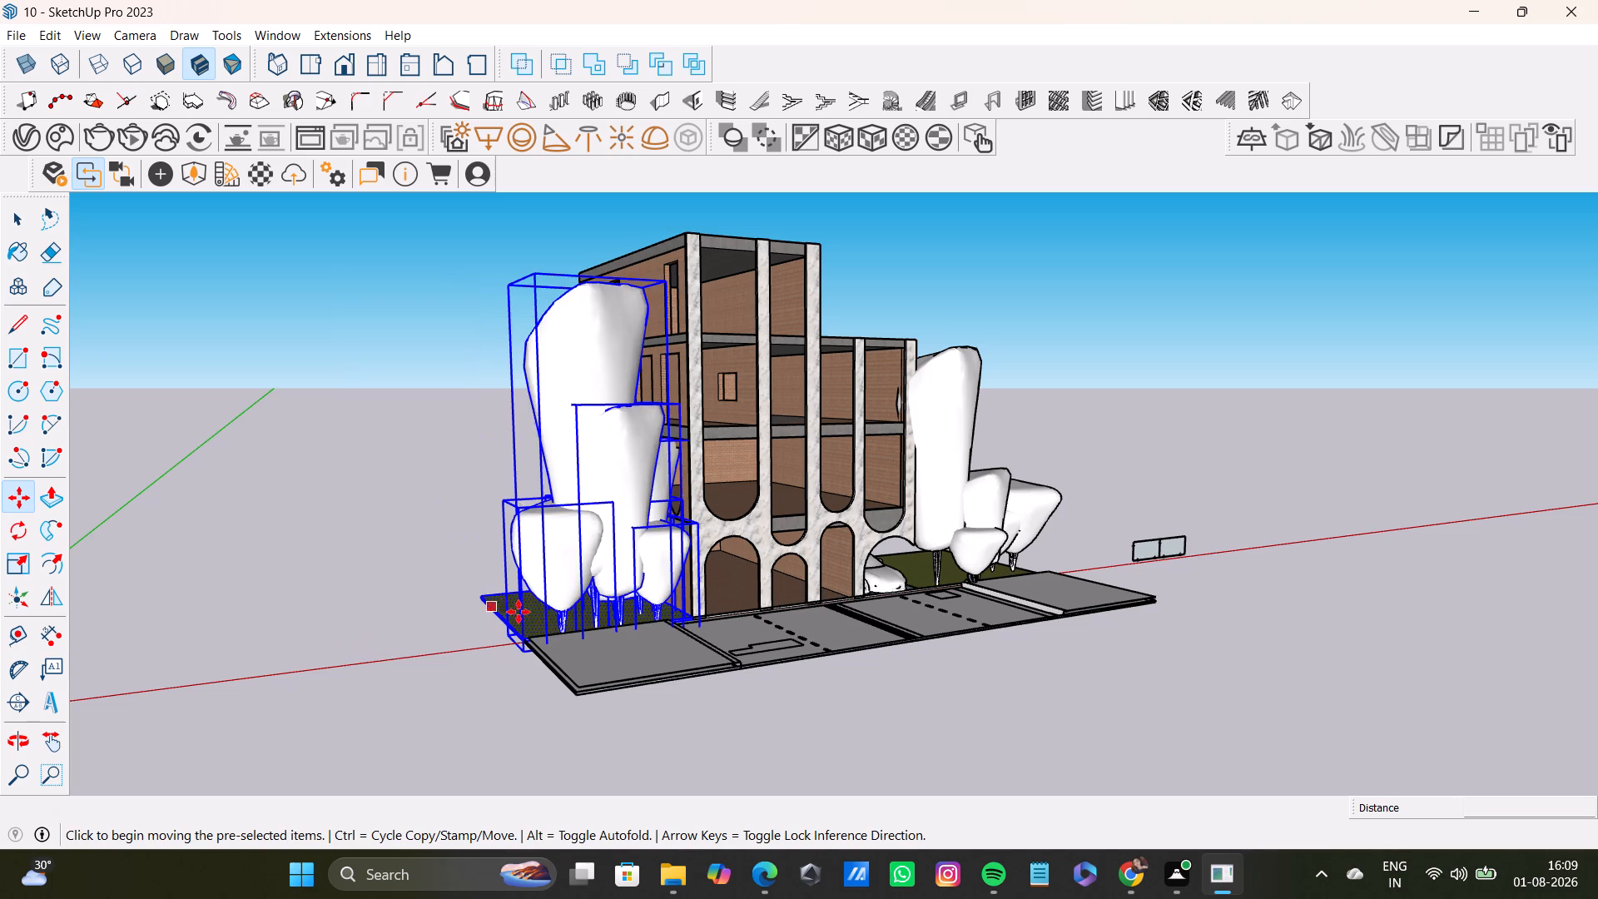
left_click(503, 630)
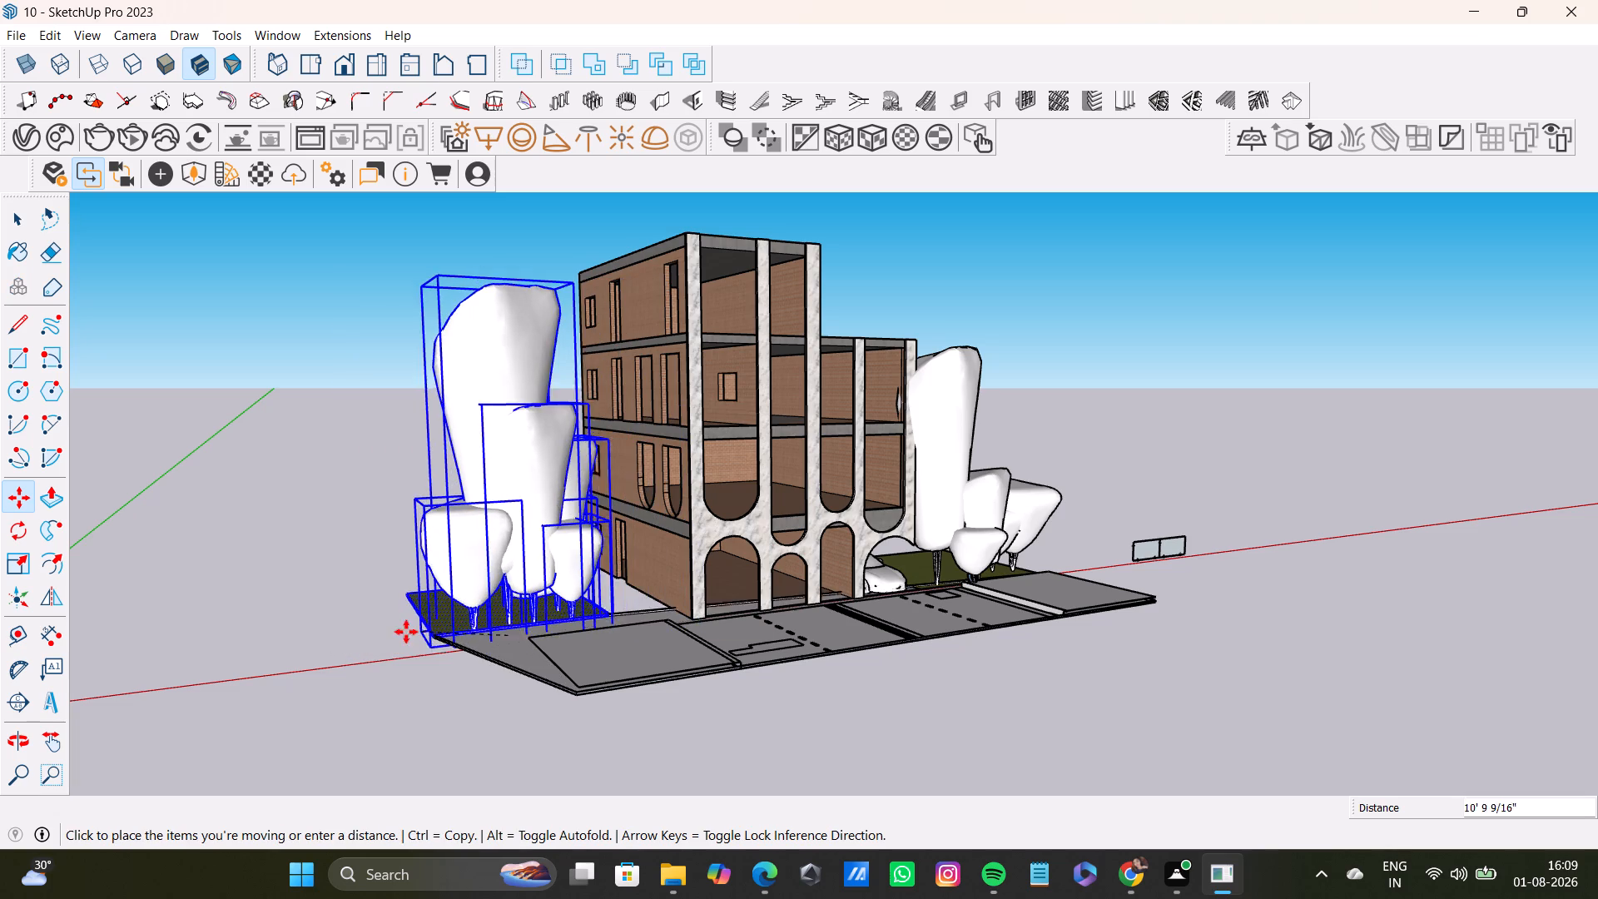
left_click(326, 655)
key("space")
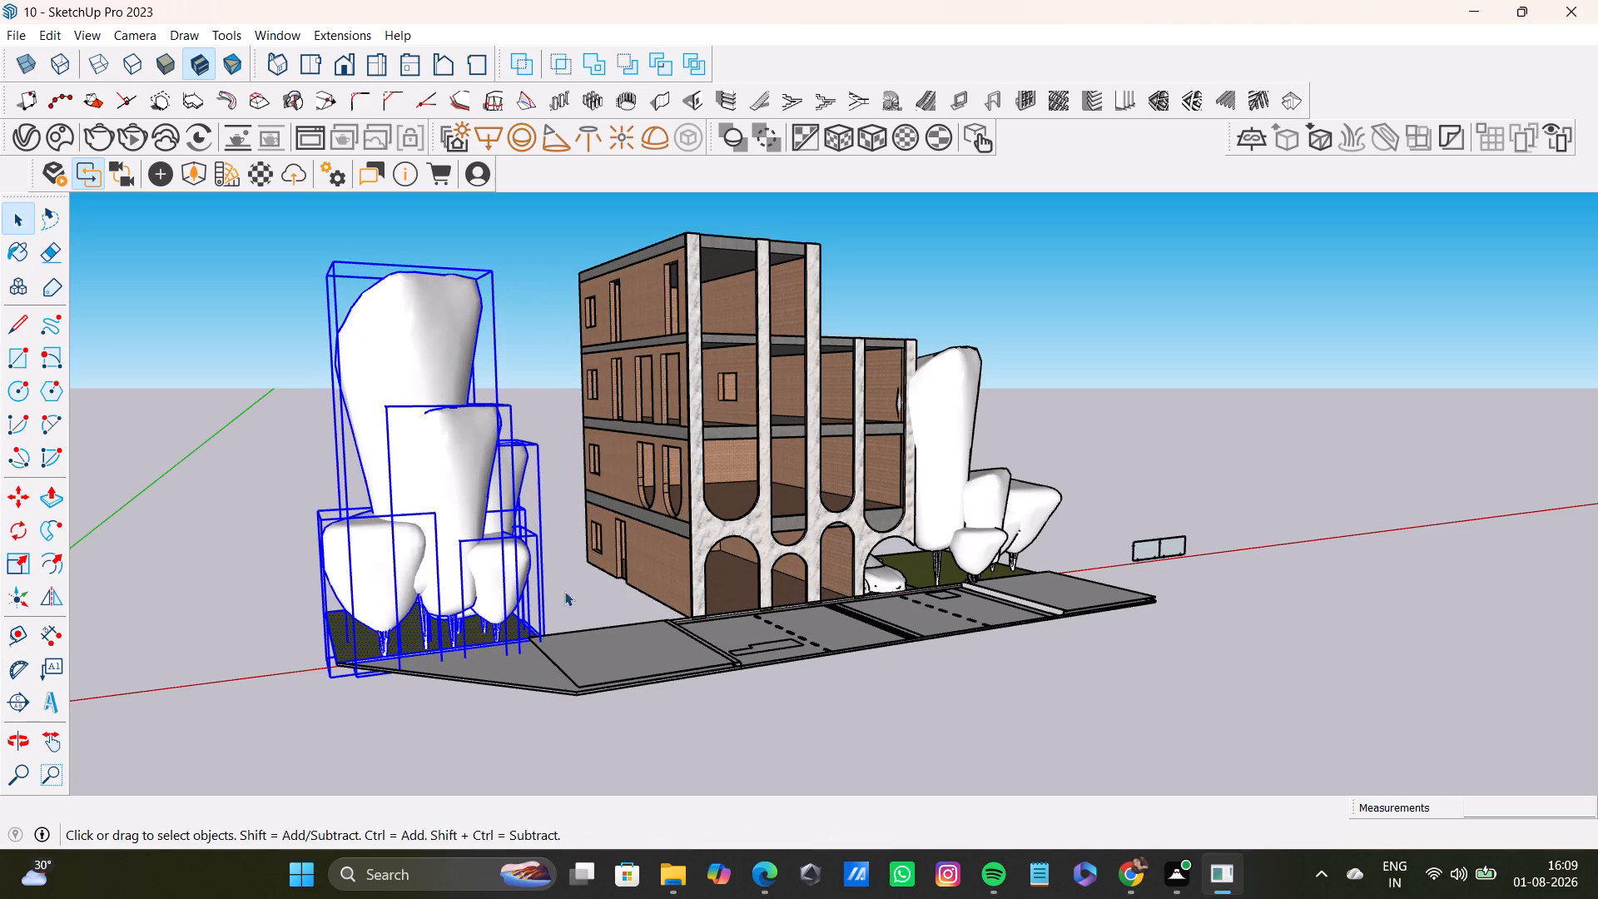
left_click(1098, 494)
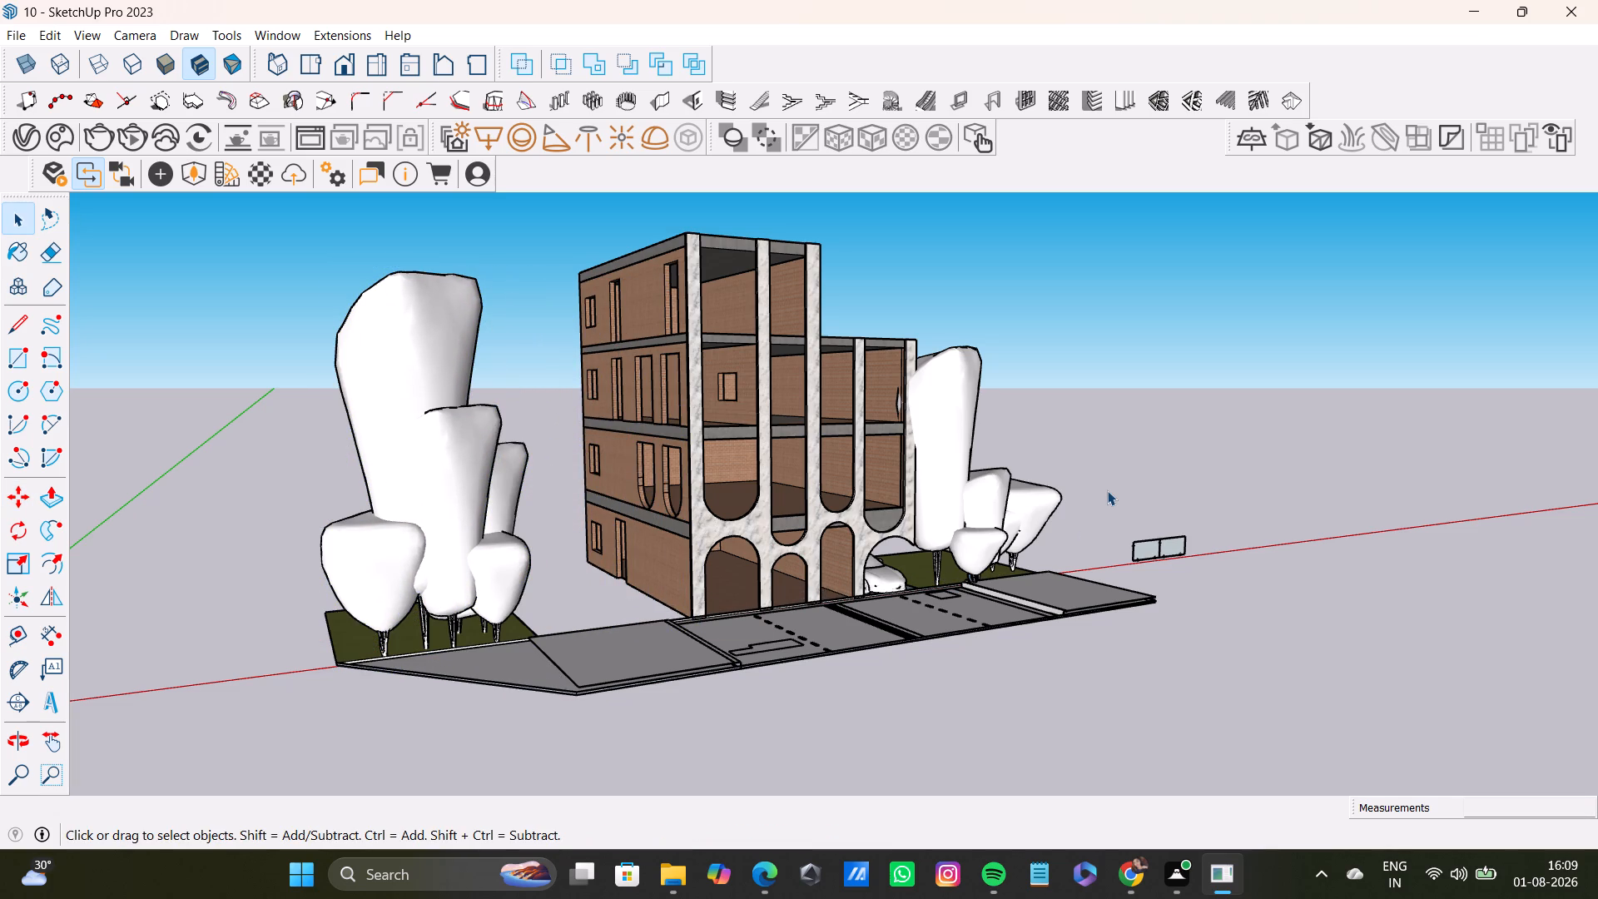
Switch to the 3D Warehouse in Chrome and search the models for WINDOWS.
left_click(1139, 887)
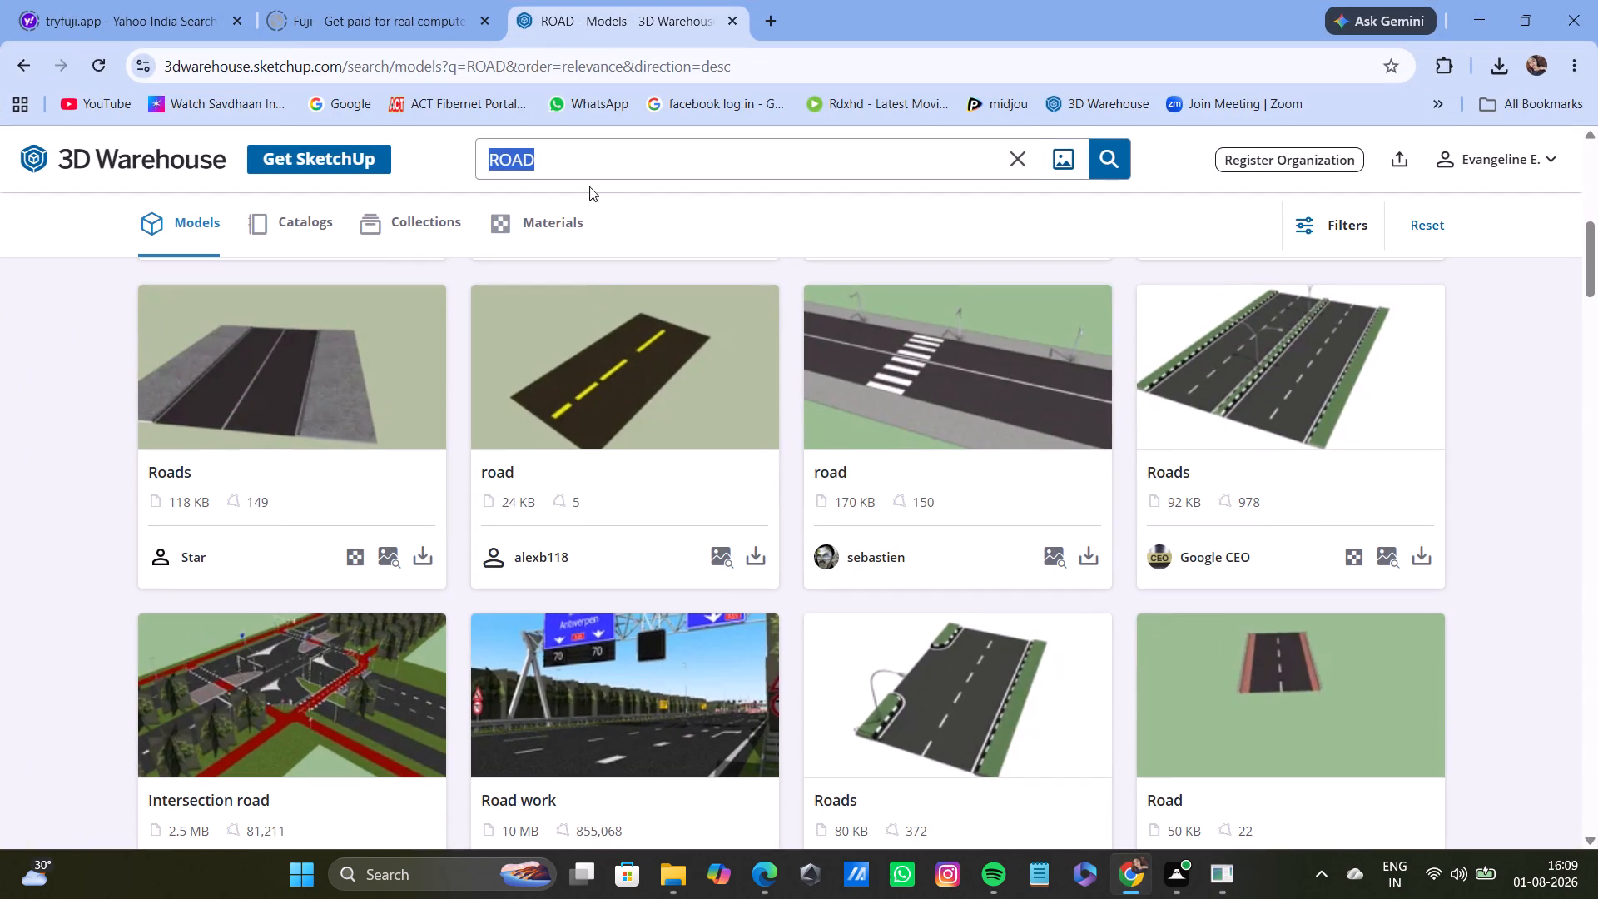
left_click_drag(579, 171, 452, 167)
key("BackSpace")
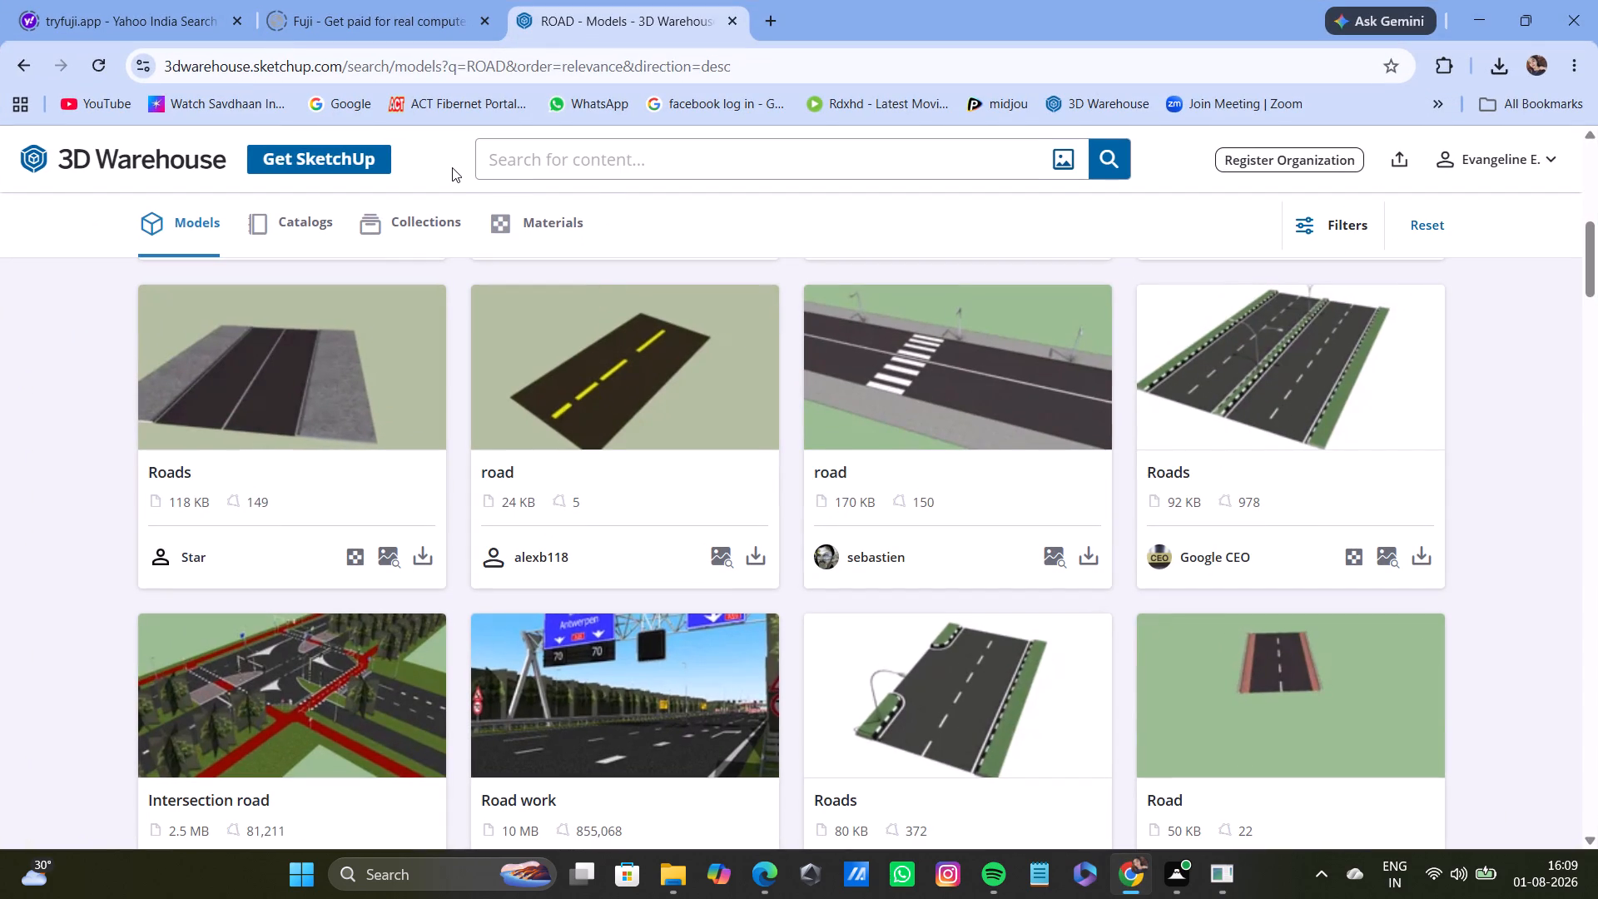
type("WINDOW")
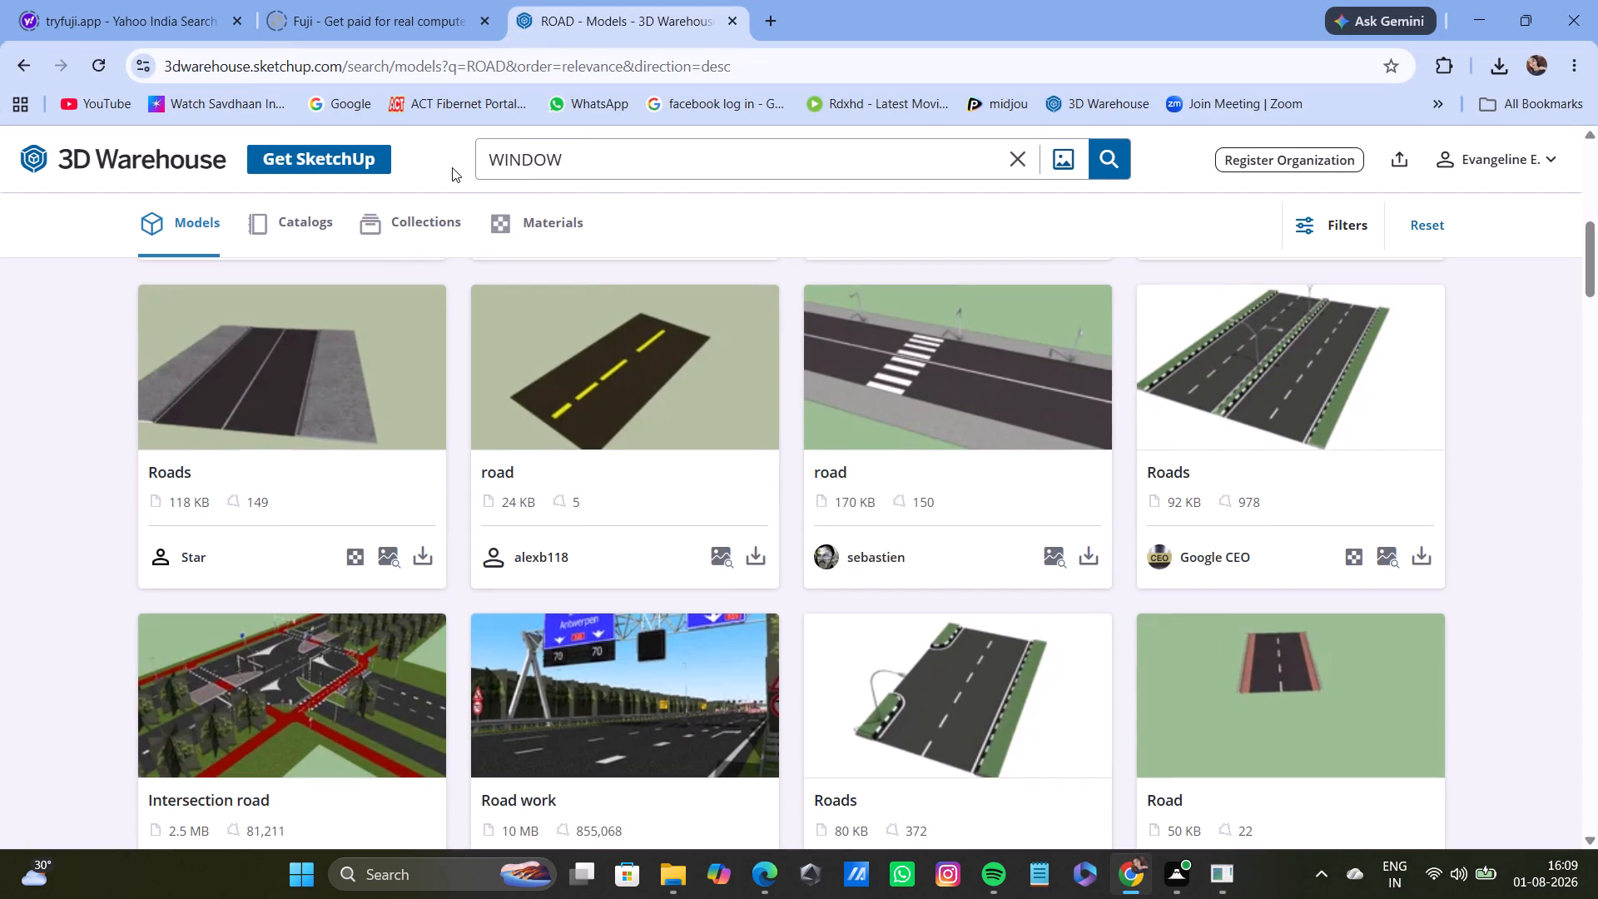
key("s")
key("Return")
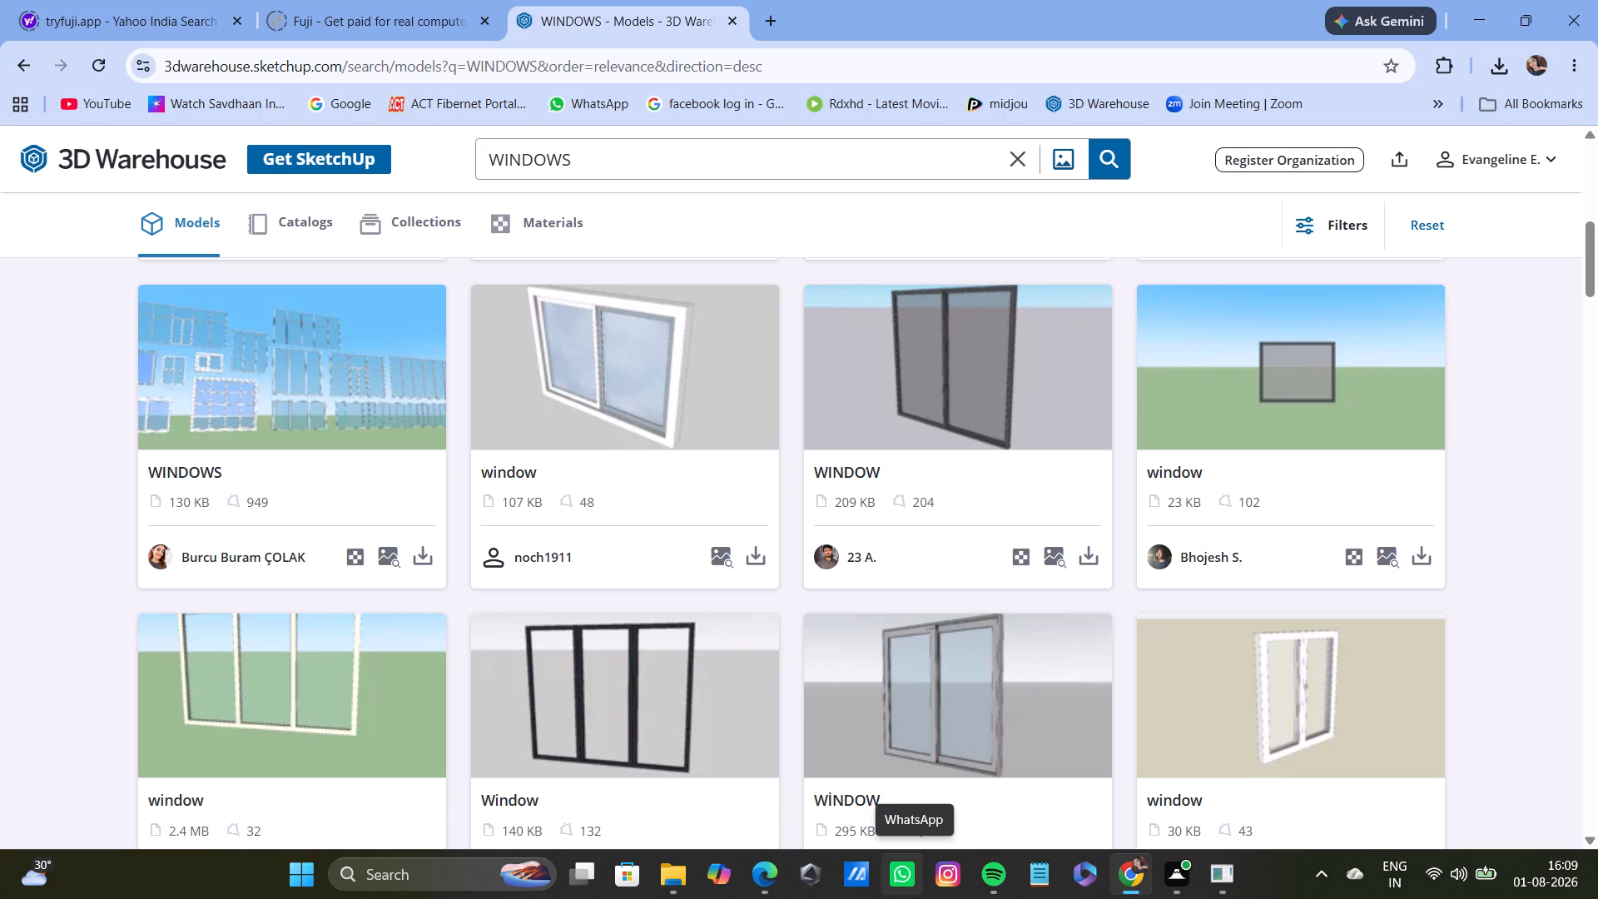
Find the 82 KB black-framed window with two stacked panes among the results and download it as a SketchUp file.
scroll(765, 635, "down", 6)
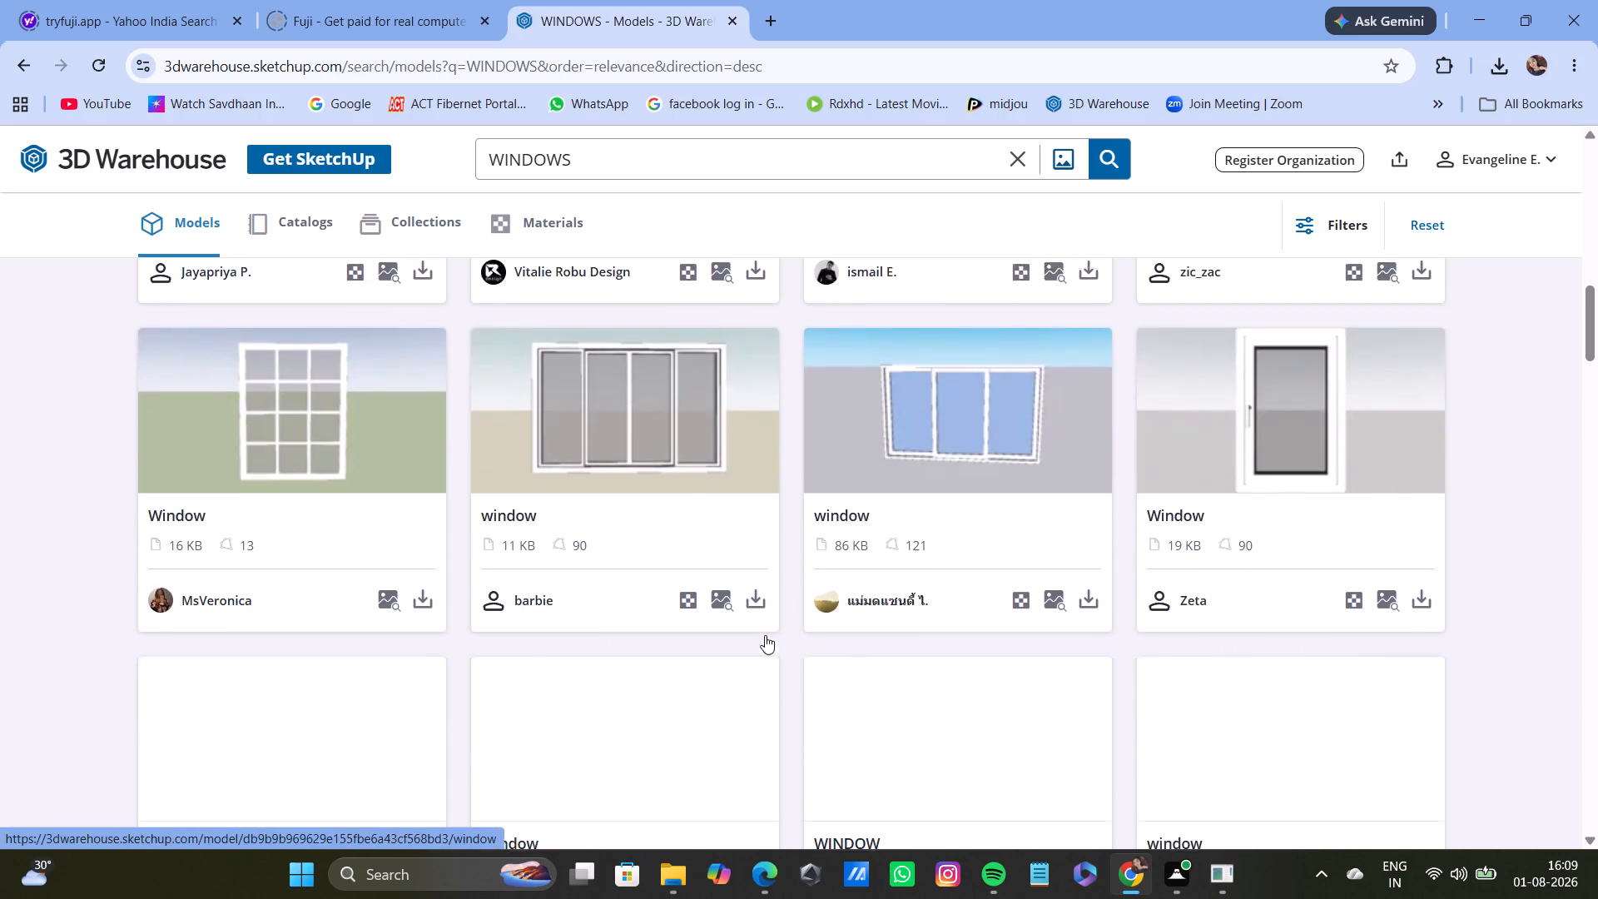
scroll(765, 635, "down", 3)
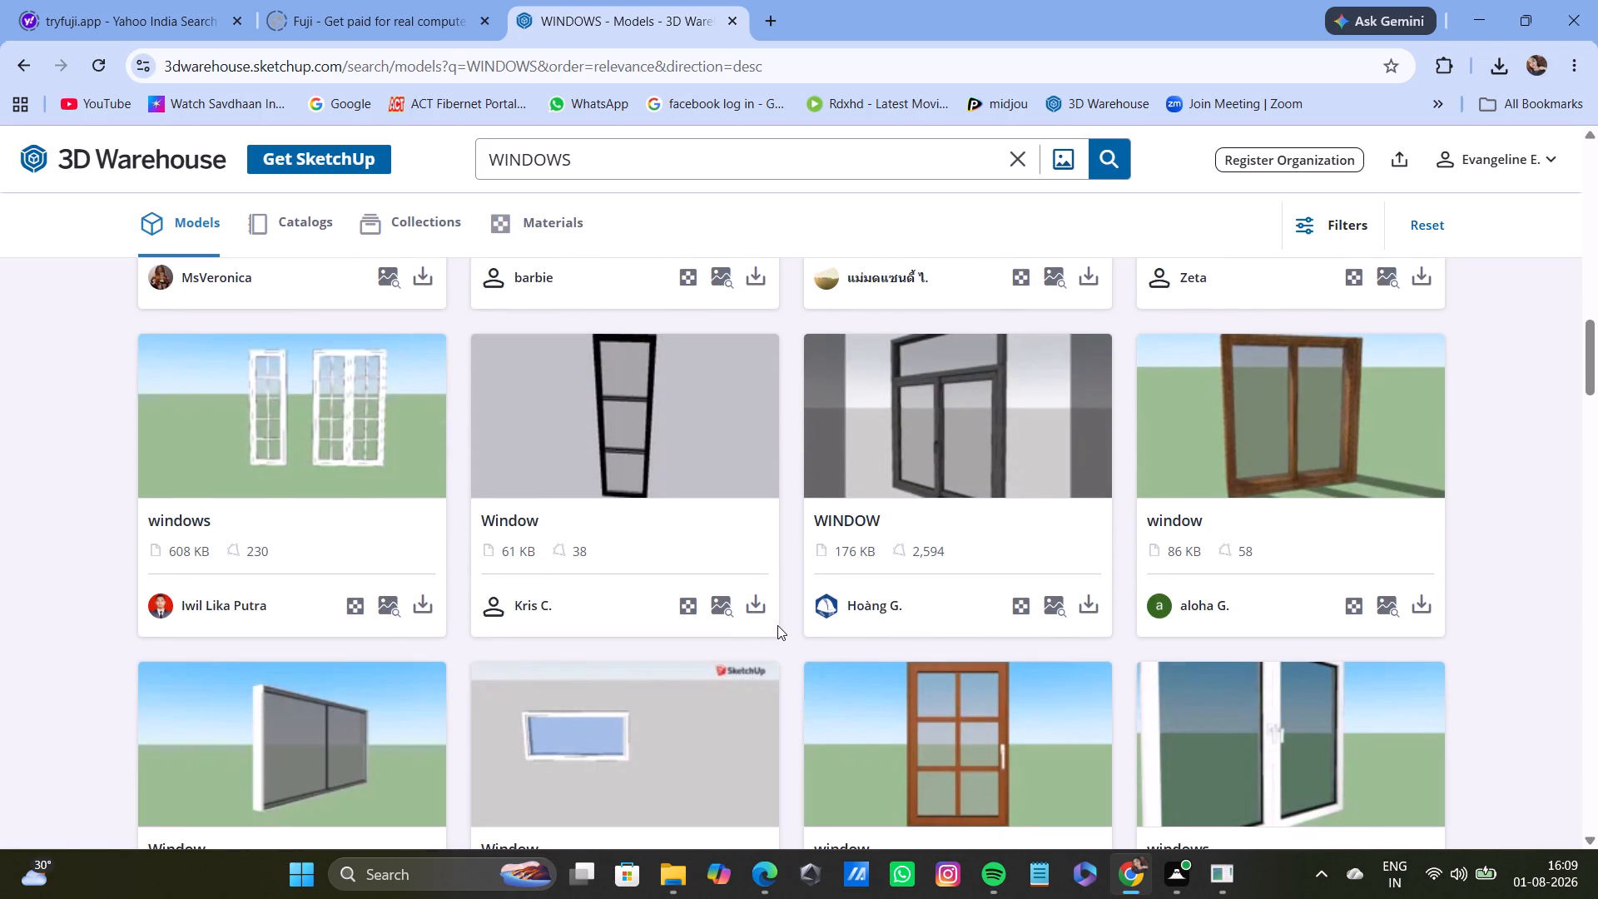
scroll(782, 623, "down", 1)
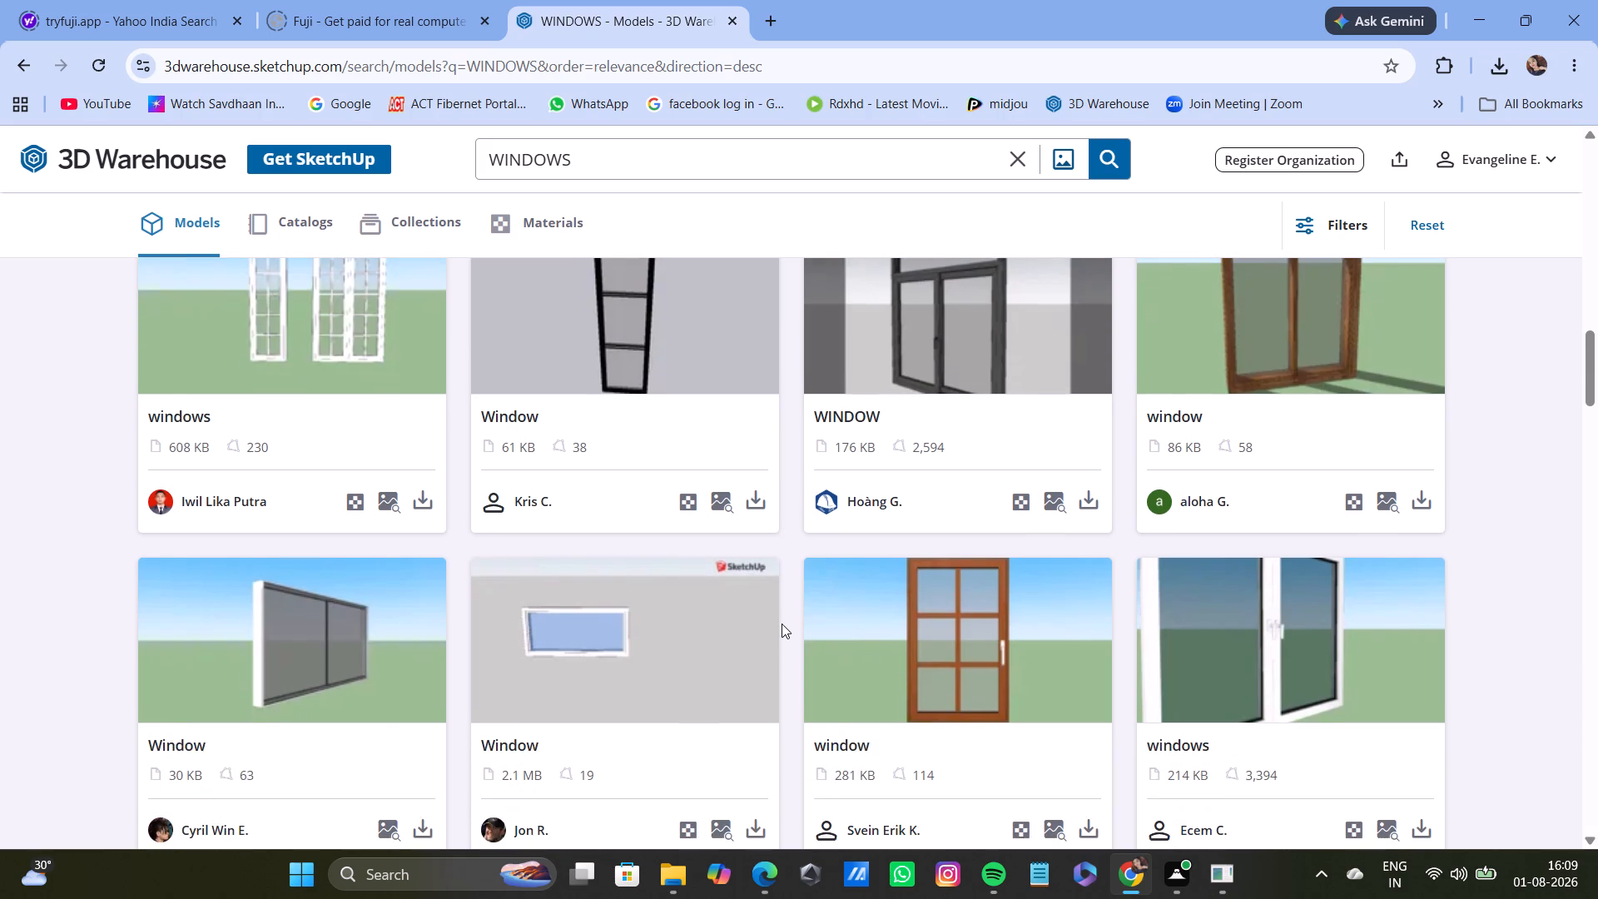
scroll(782, 623, "down", 6)
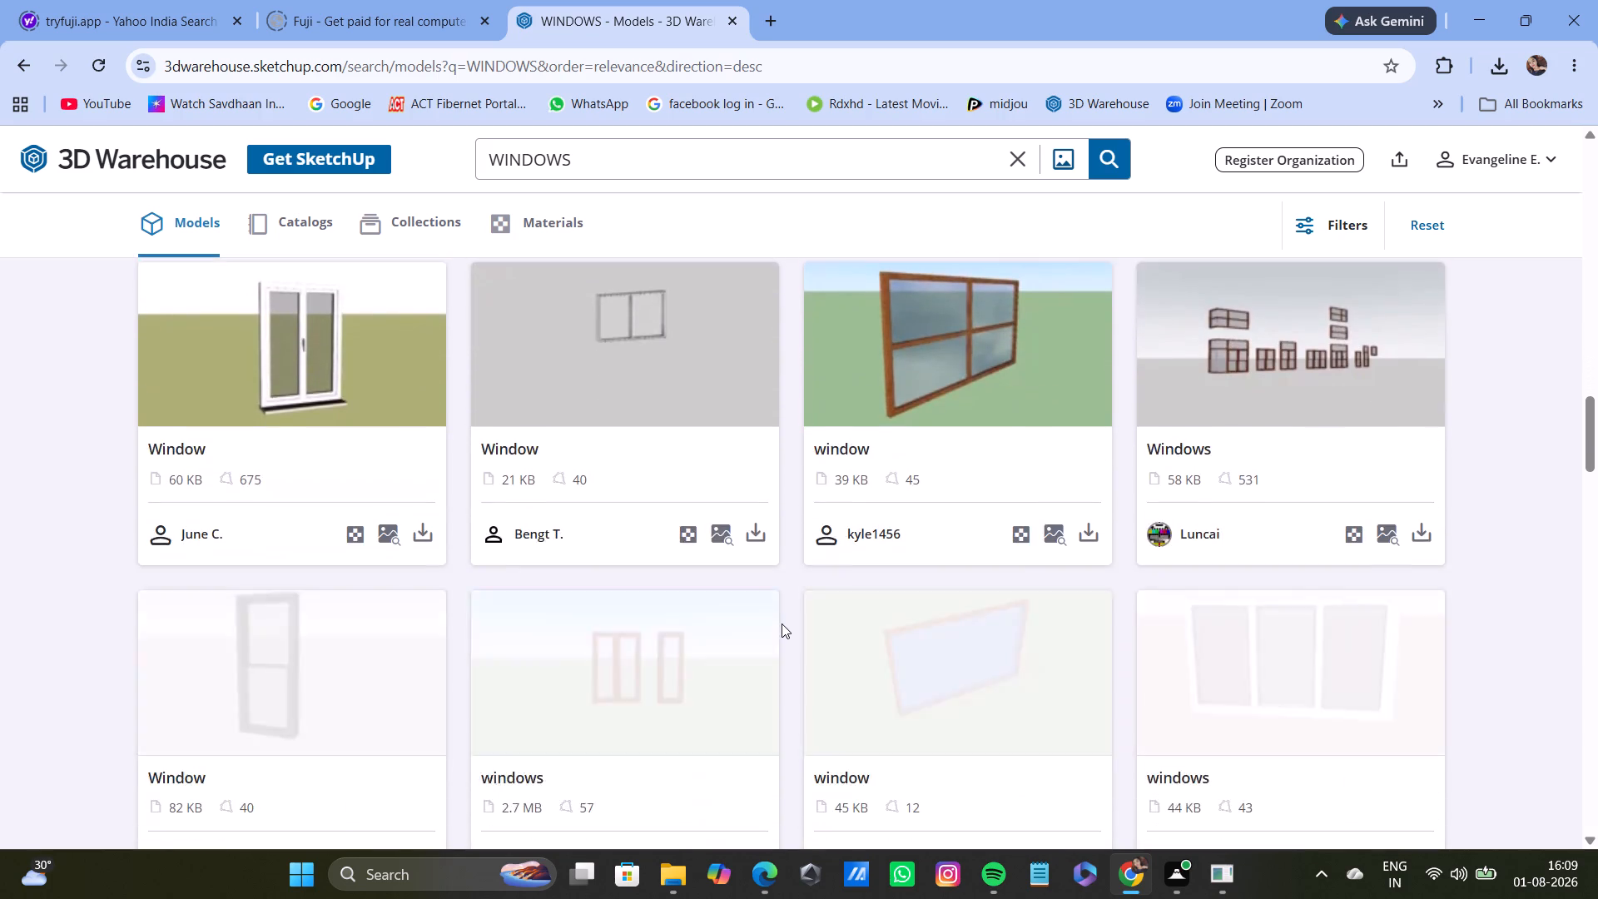
scroll(782, 623, "down", 4)
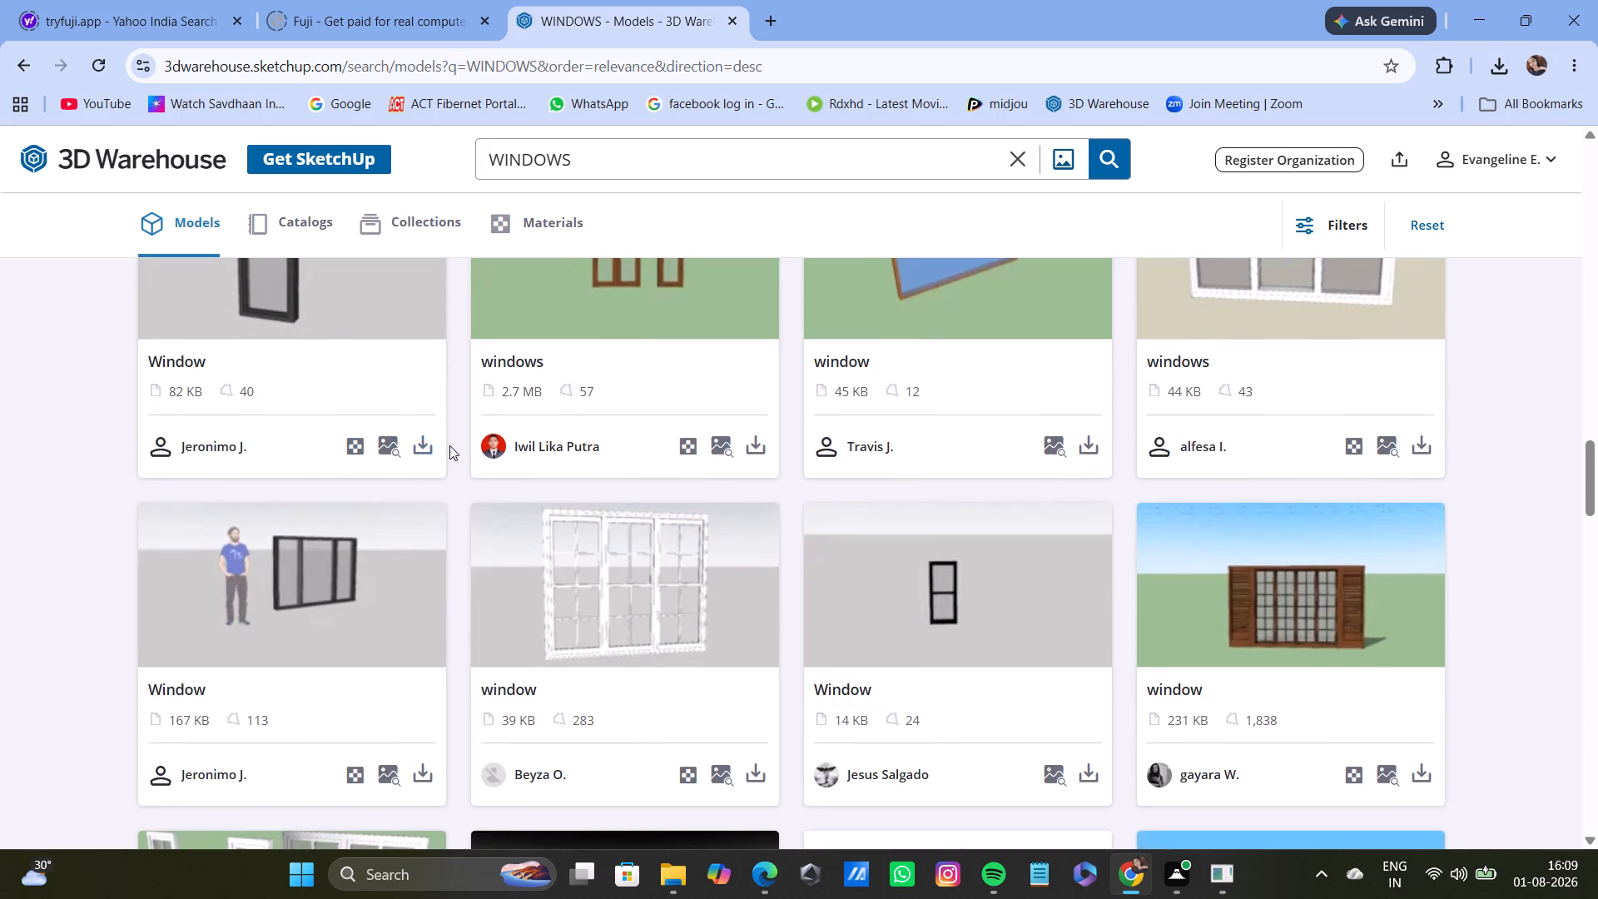
left_click(429, 445)
left_click(471, 498)
Examine the remaining window results for other suitable models, loading one more batch of results.
scroll(876, 519, "down", 3)
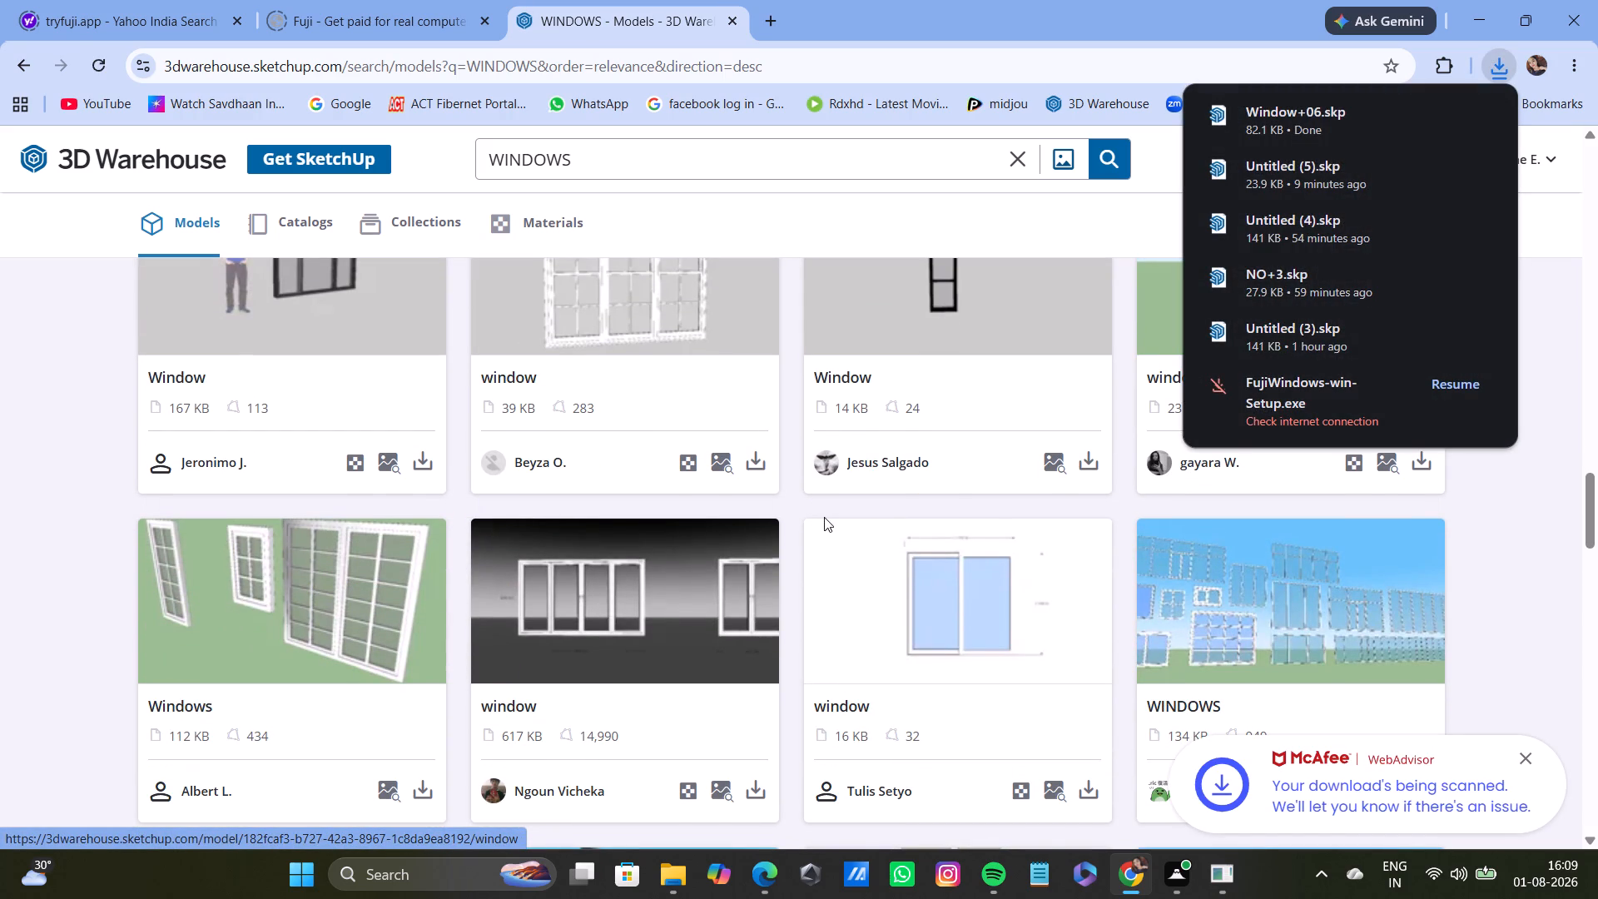
scroll(801, 523, "down", 5)
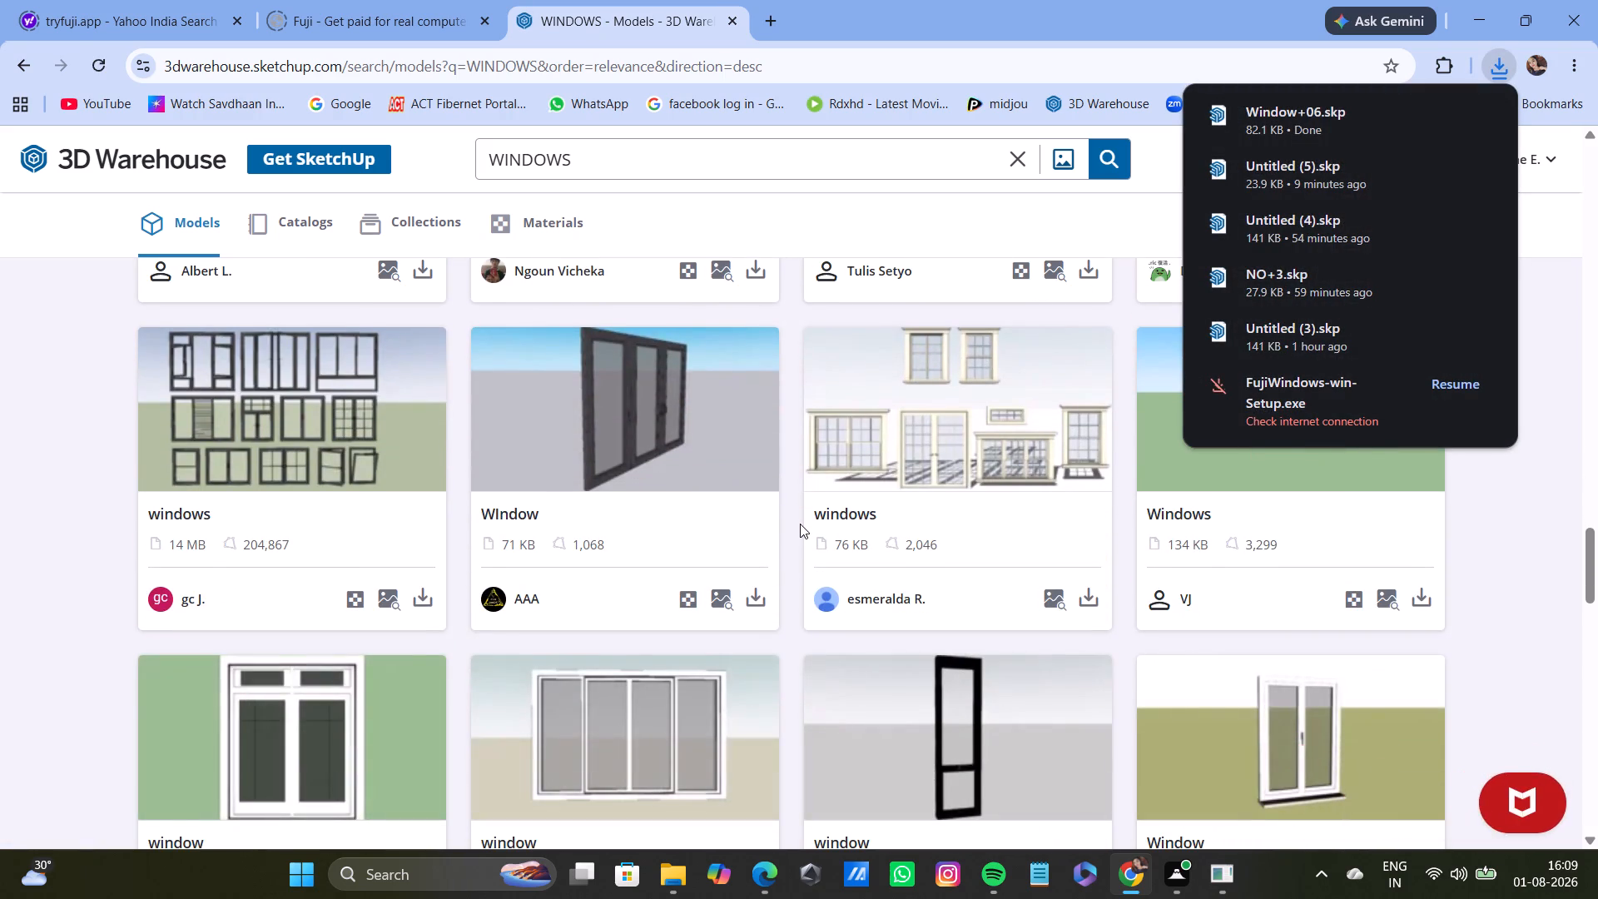
scroll(800, 524, "down", 6)
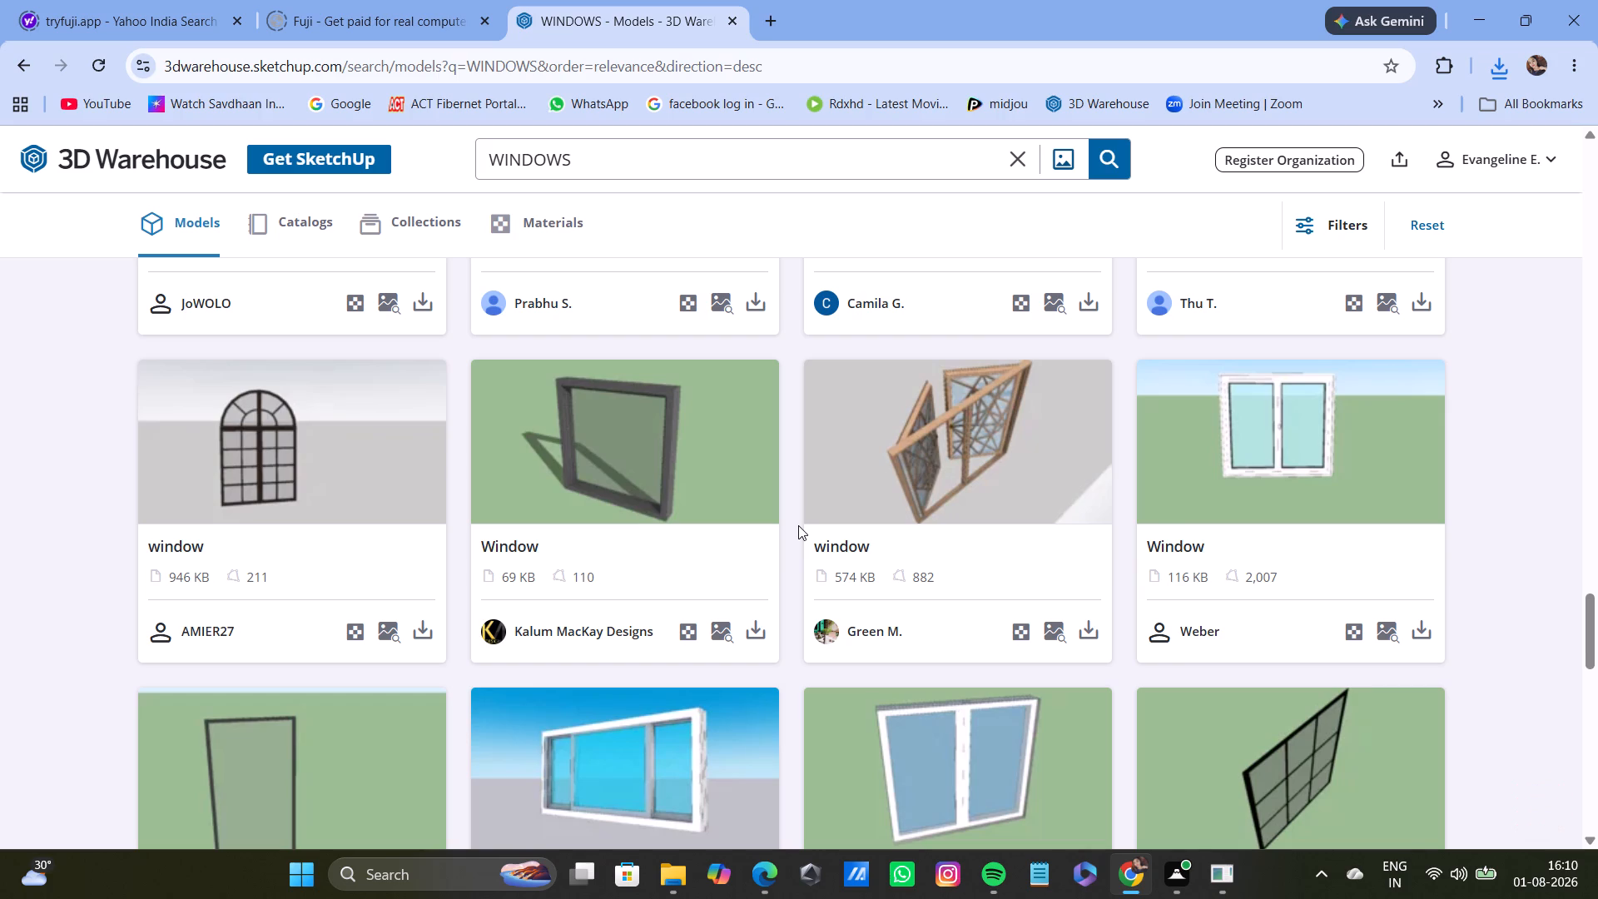
scroll(775, 525, "down", 9)
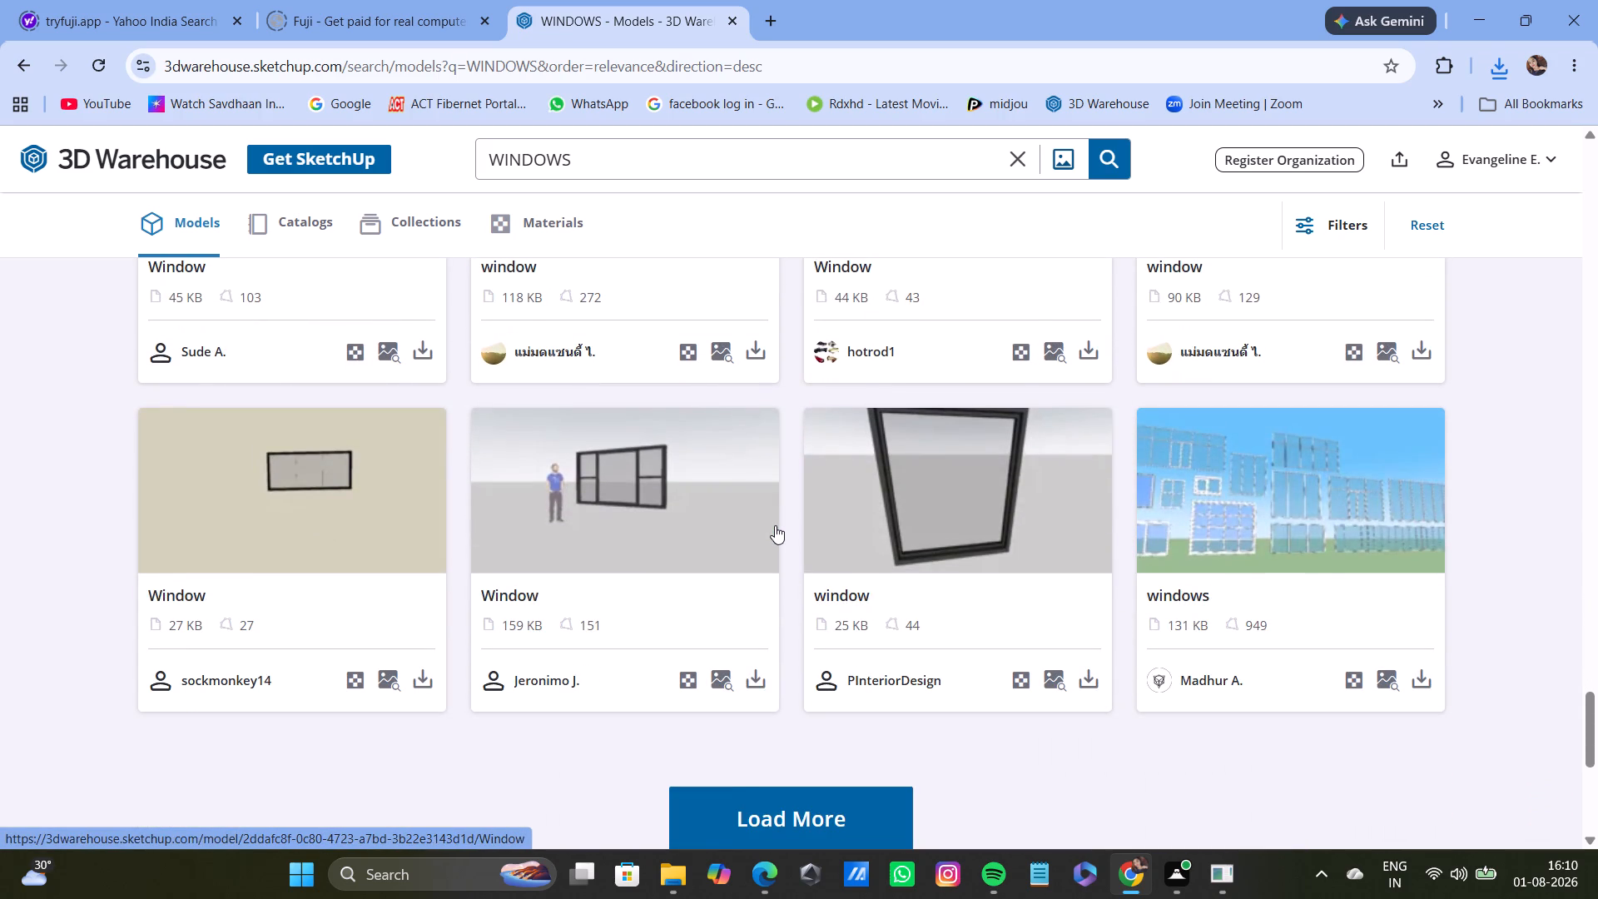
scroll(775, 525, "up", 2)
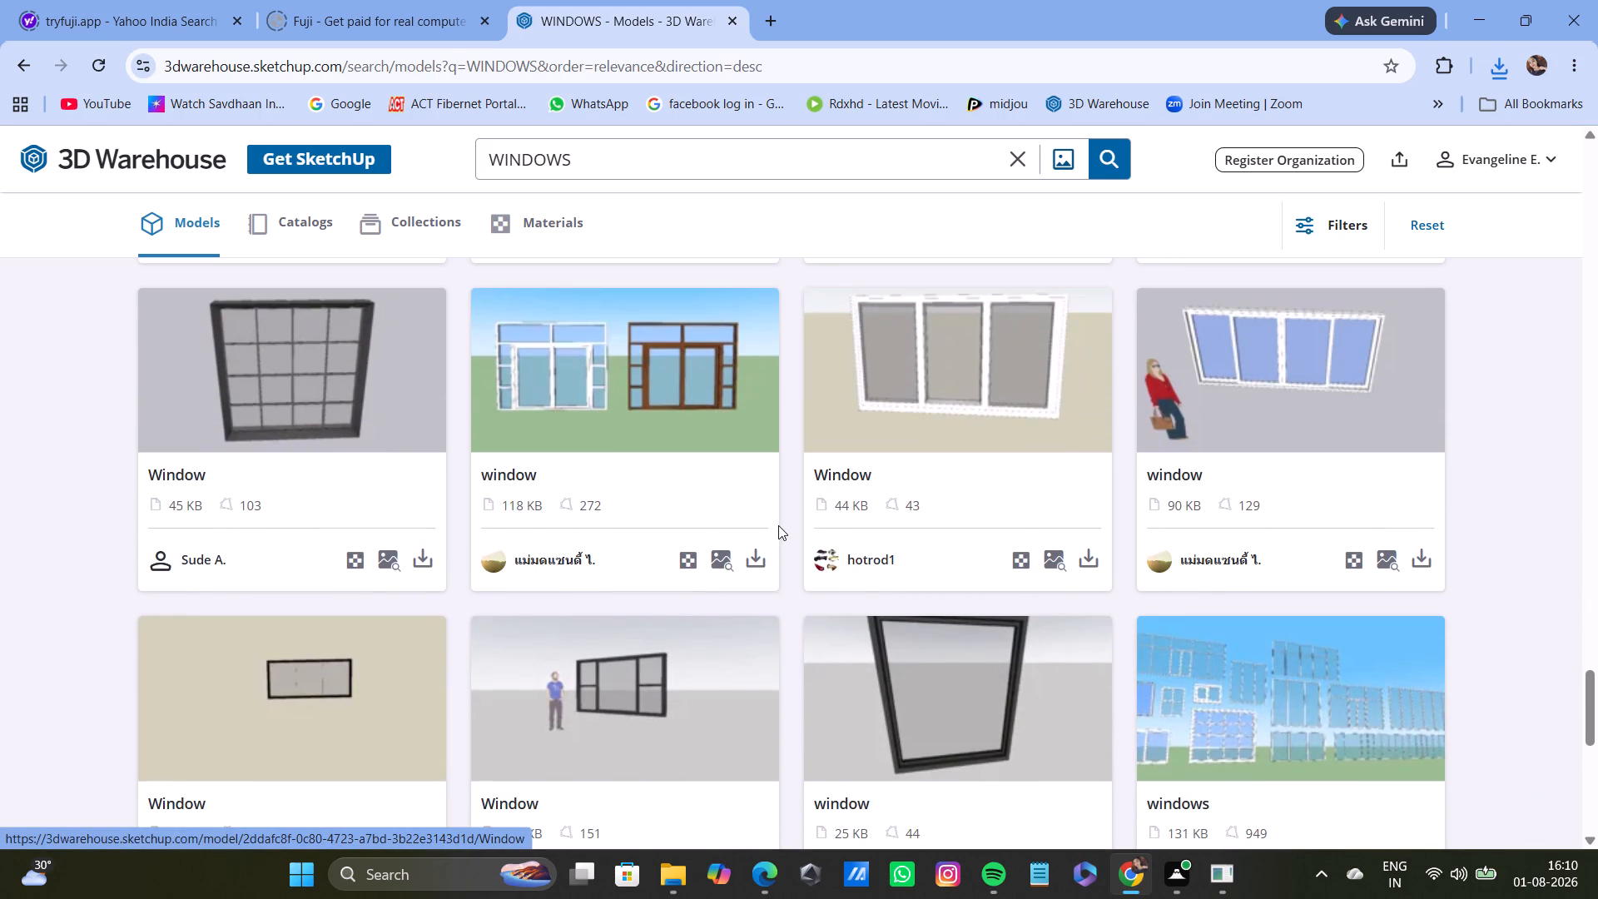
scroll(781, 504, "down", 5)
left_click(793, 515)
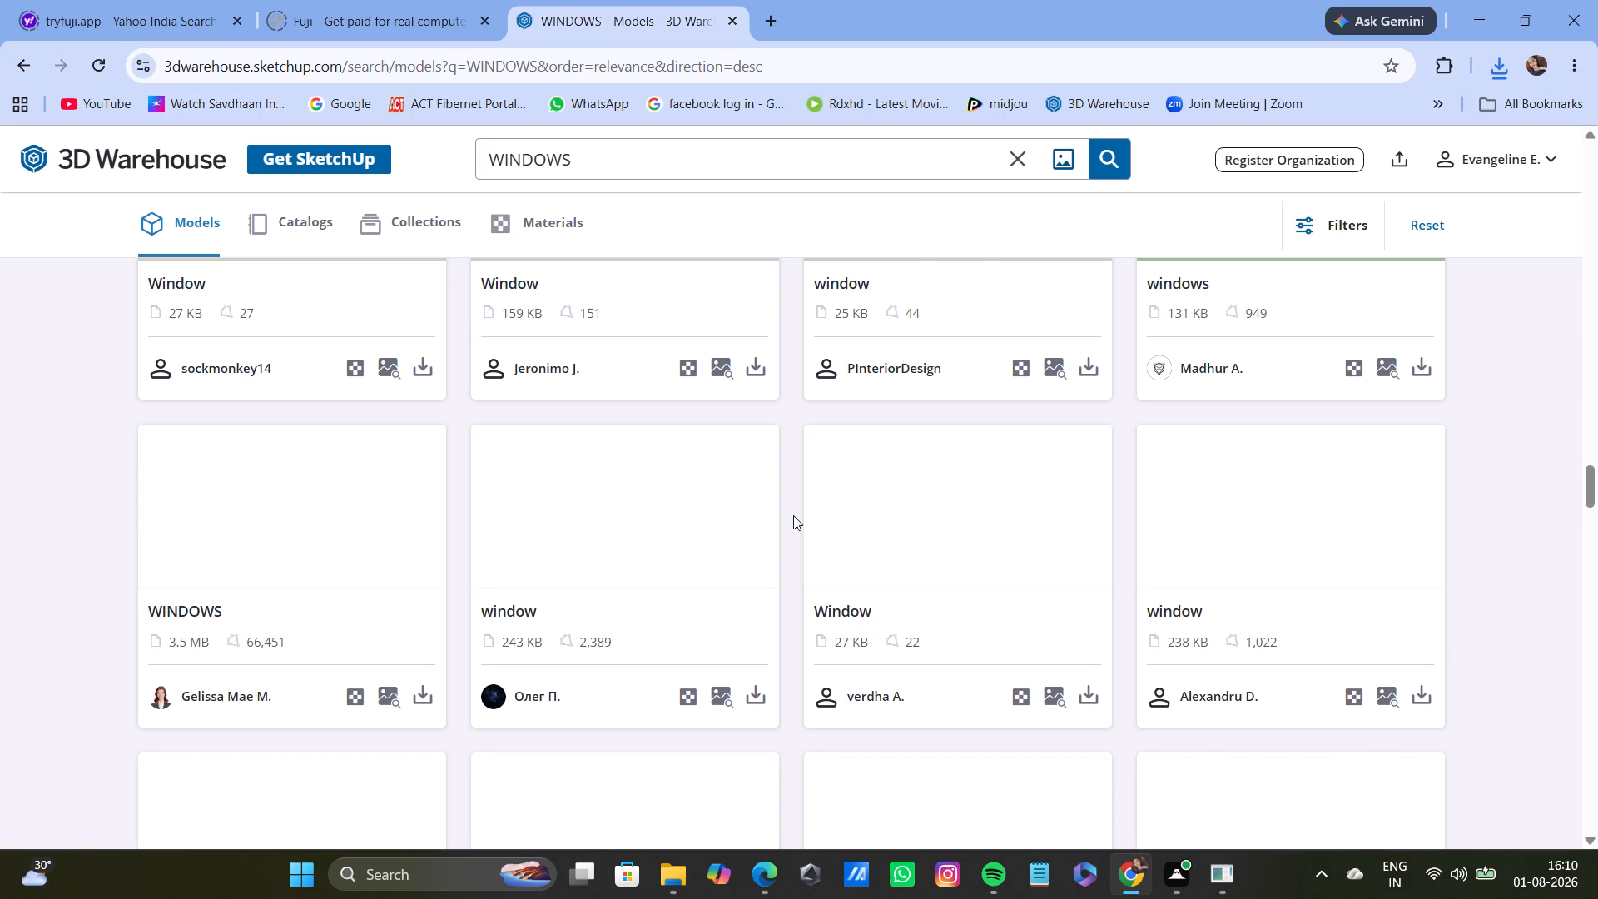
scroll(793, 515, "down", 7)
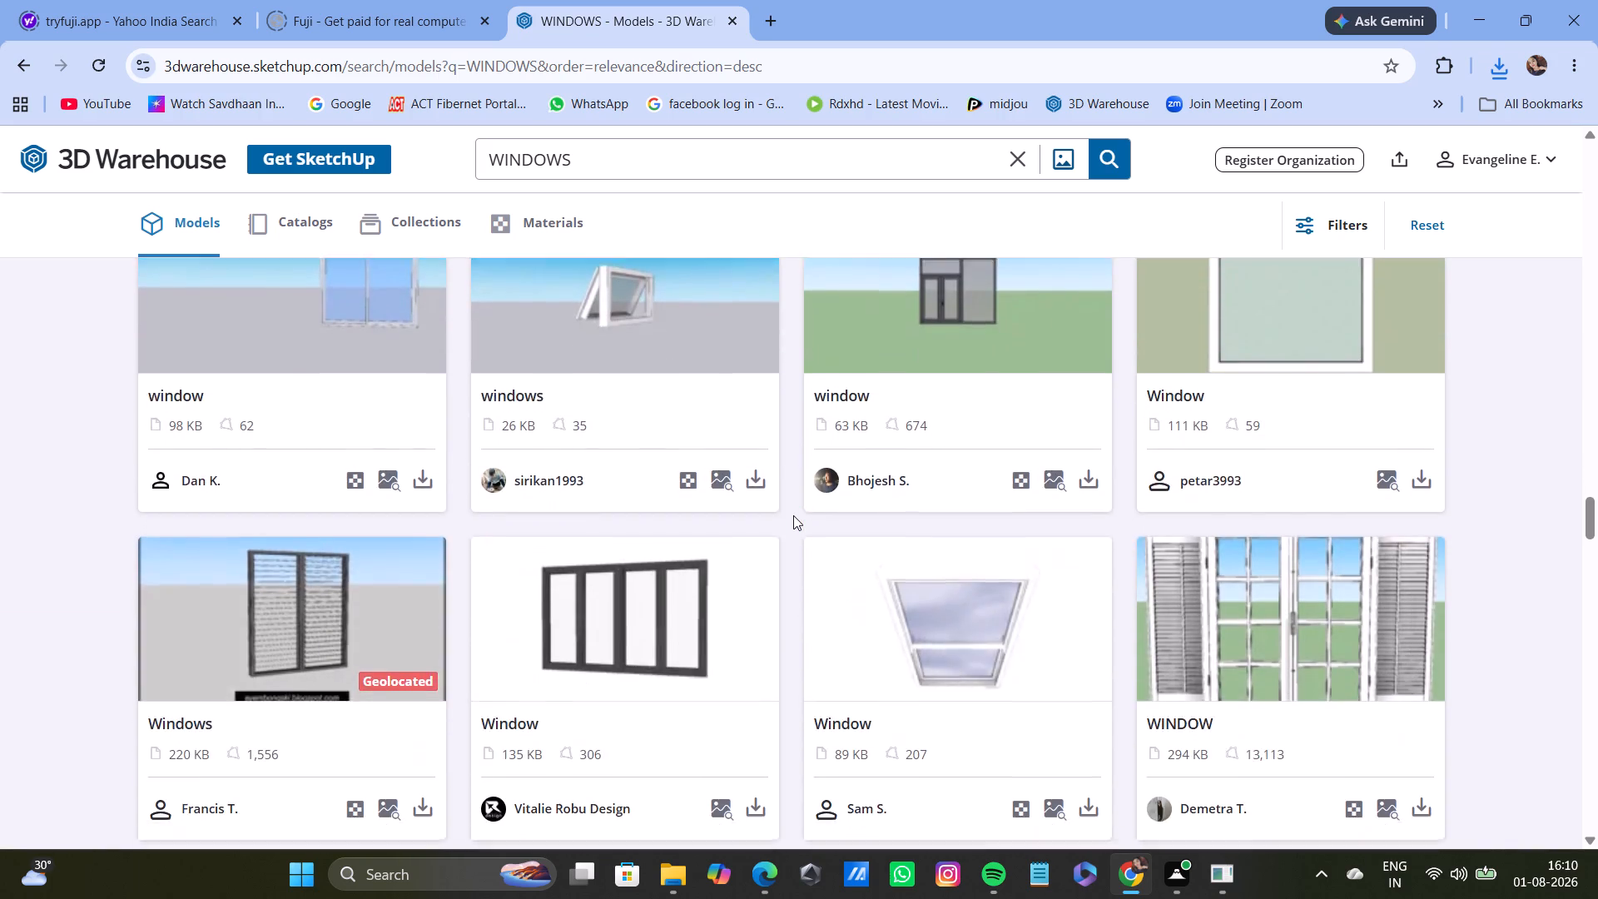
scroll(793, 515, "down", 9)
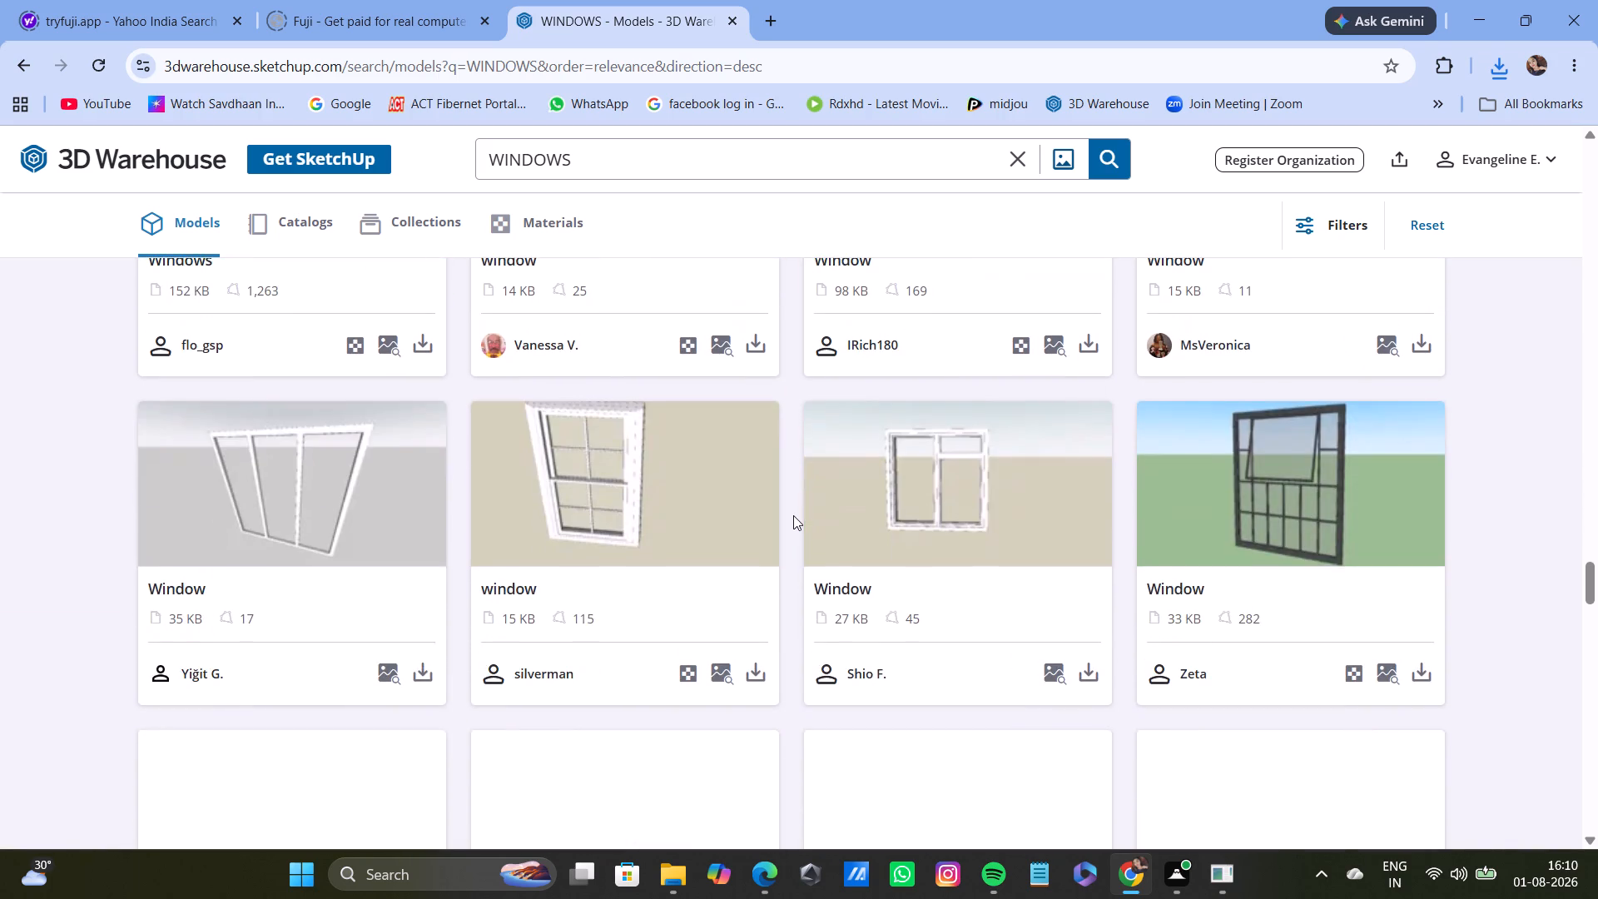
scroll(793, 515, "down", 6)
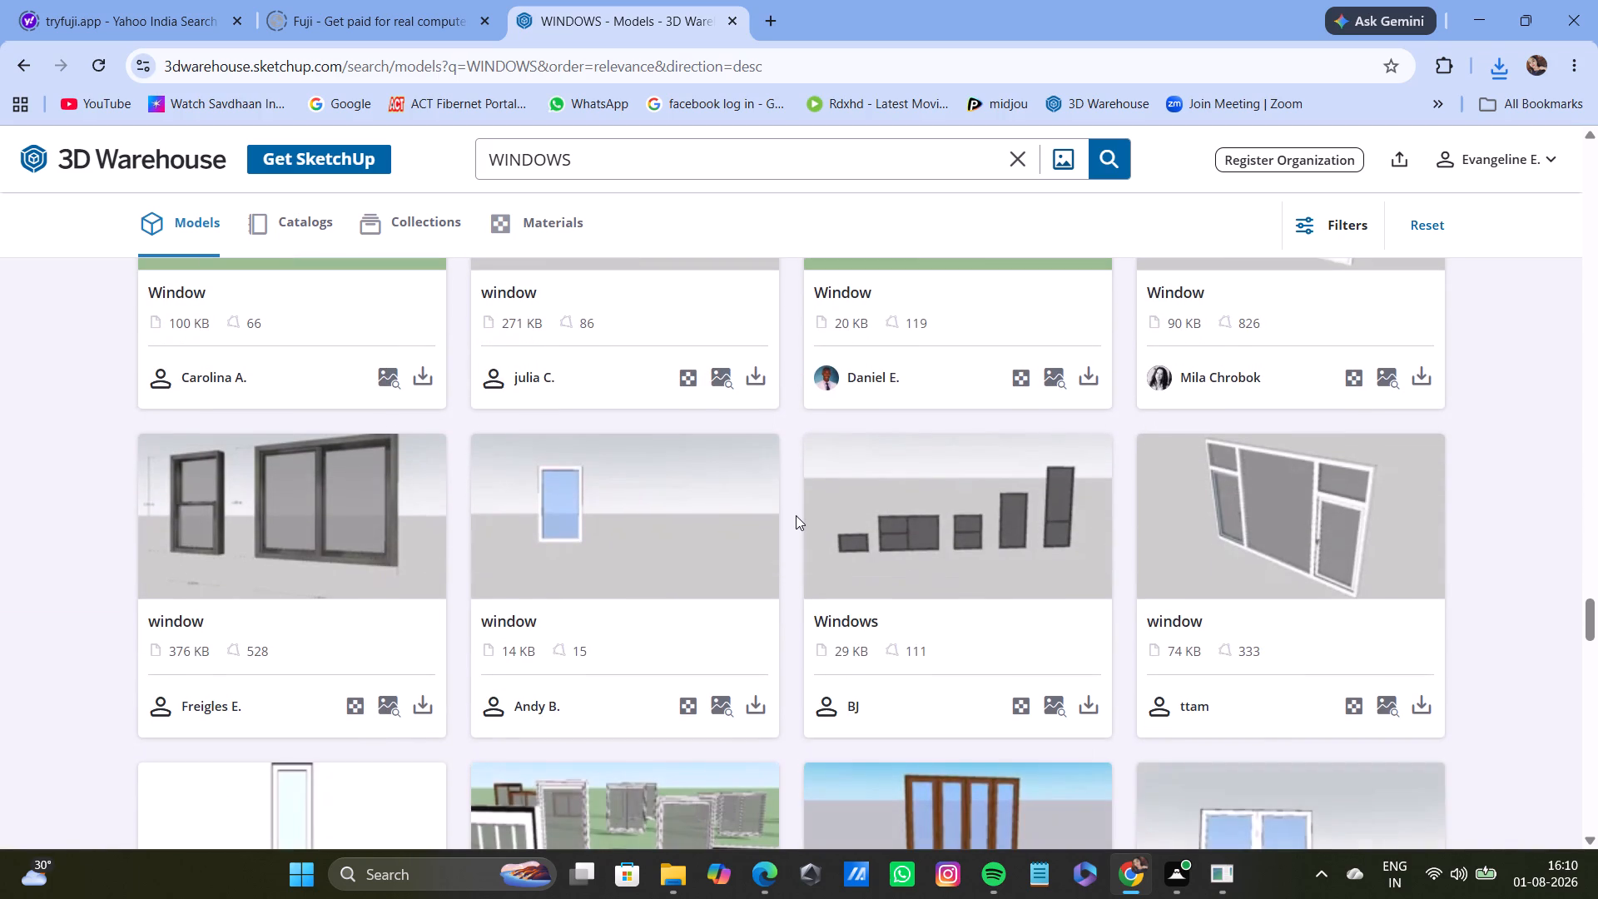
scroll(796, 515, "down", 7)
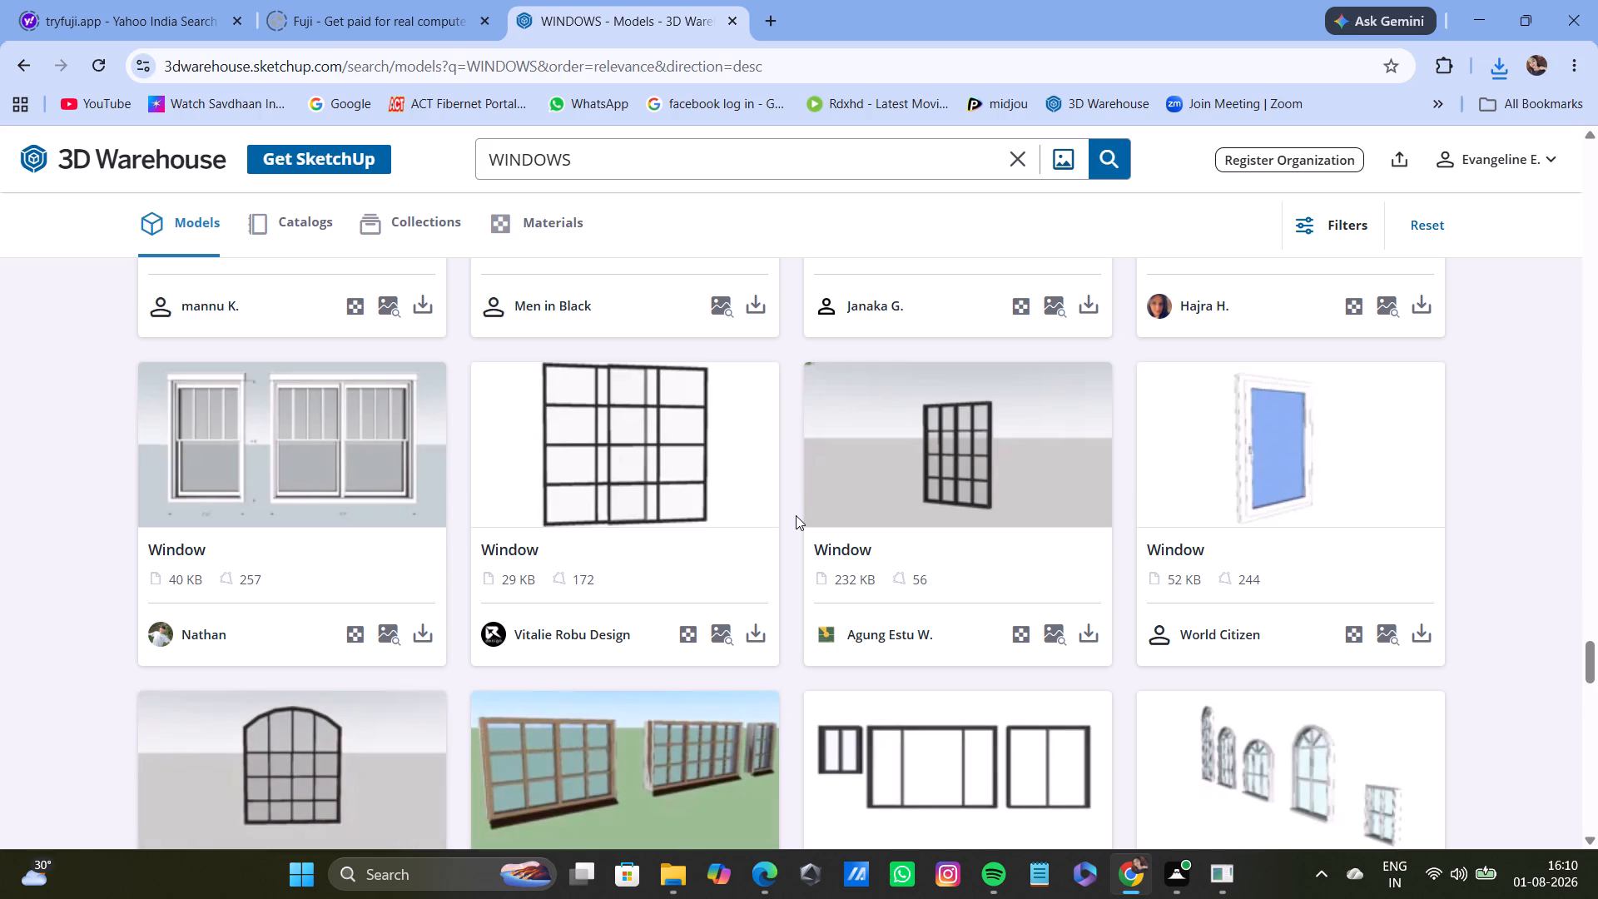
scroll(796, 515, "down", 4)
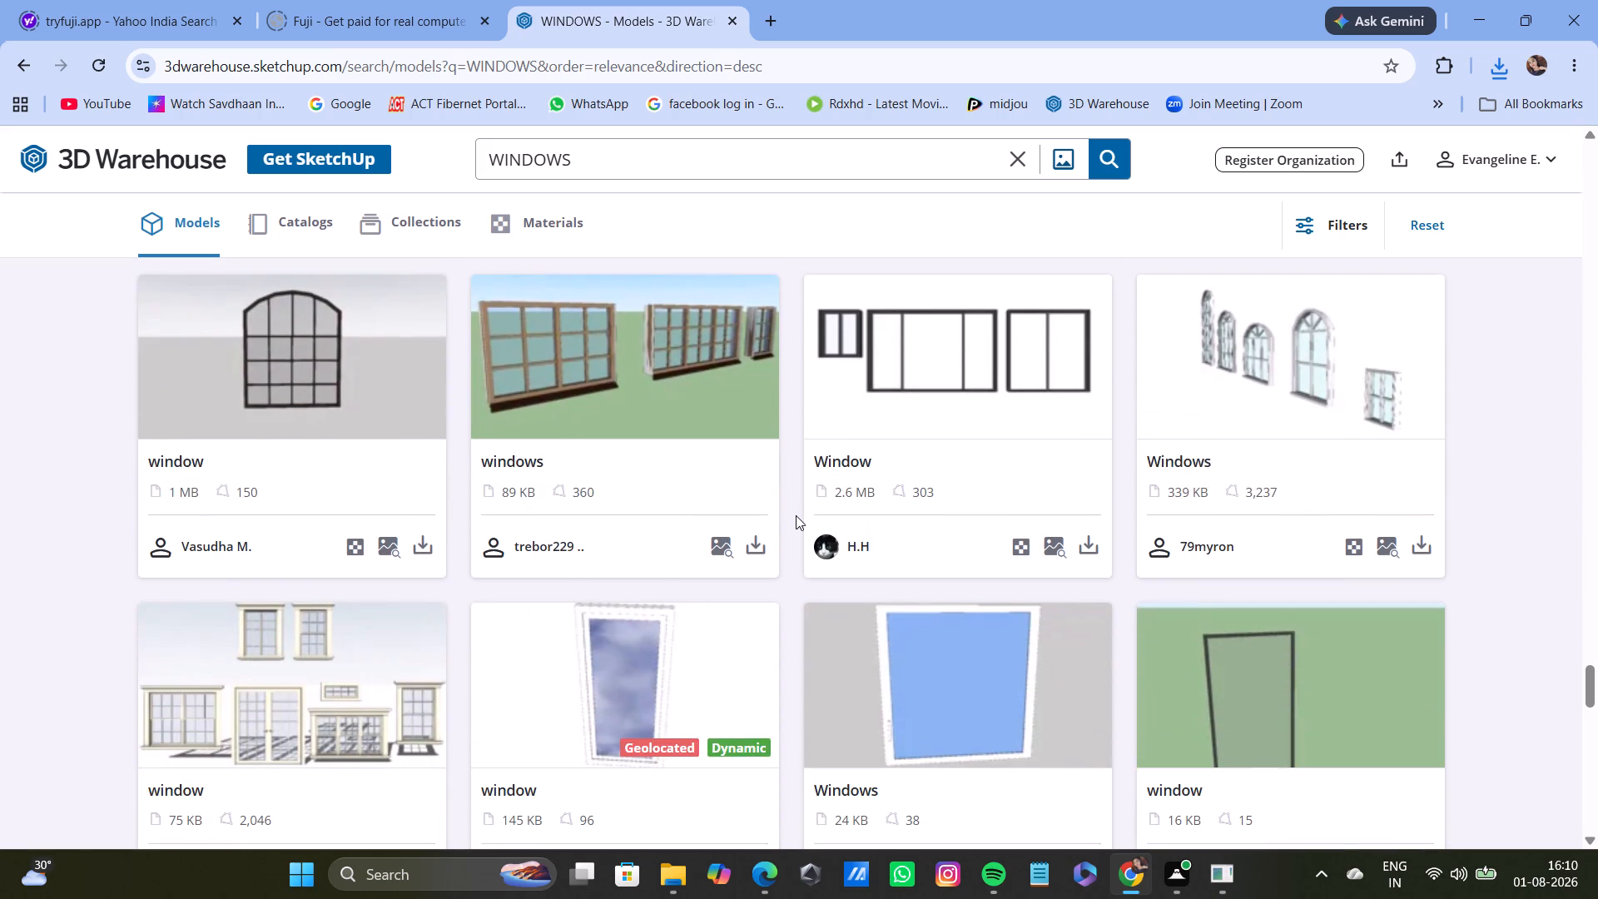
scroll(796, 515, "down", 3)
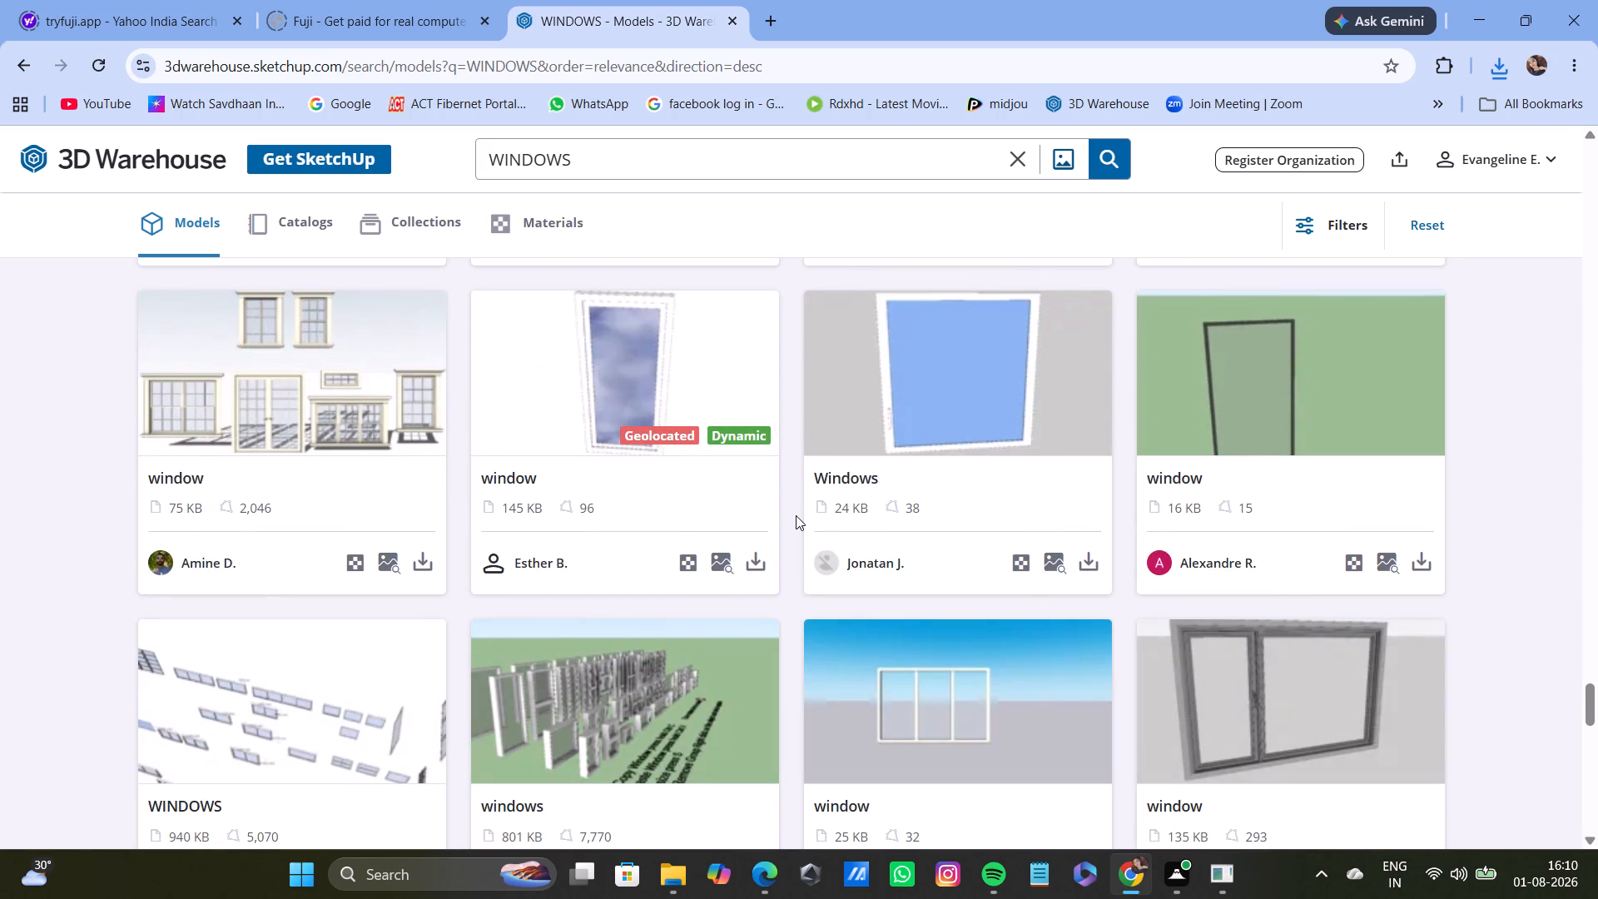
scroll(796, 515, "down", 7)
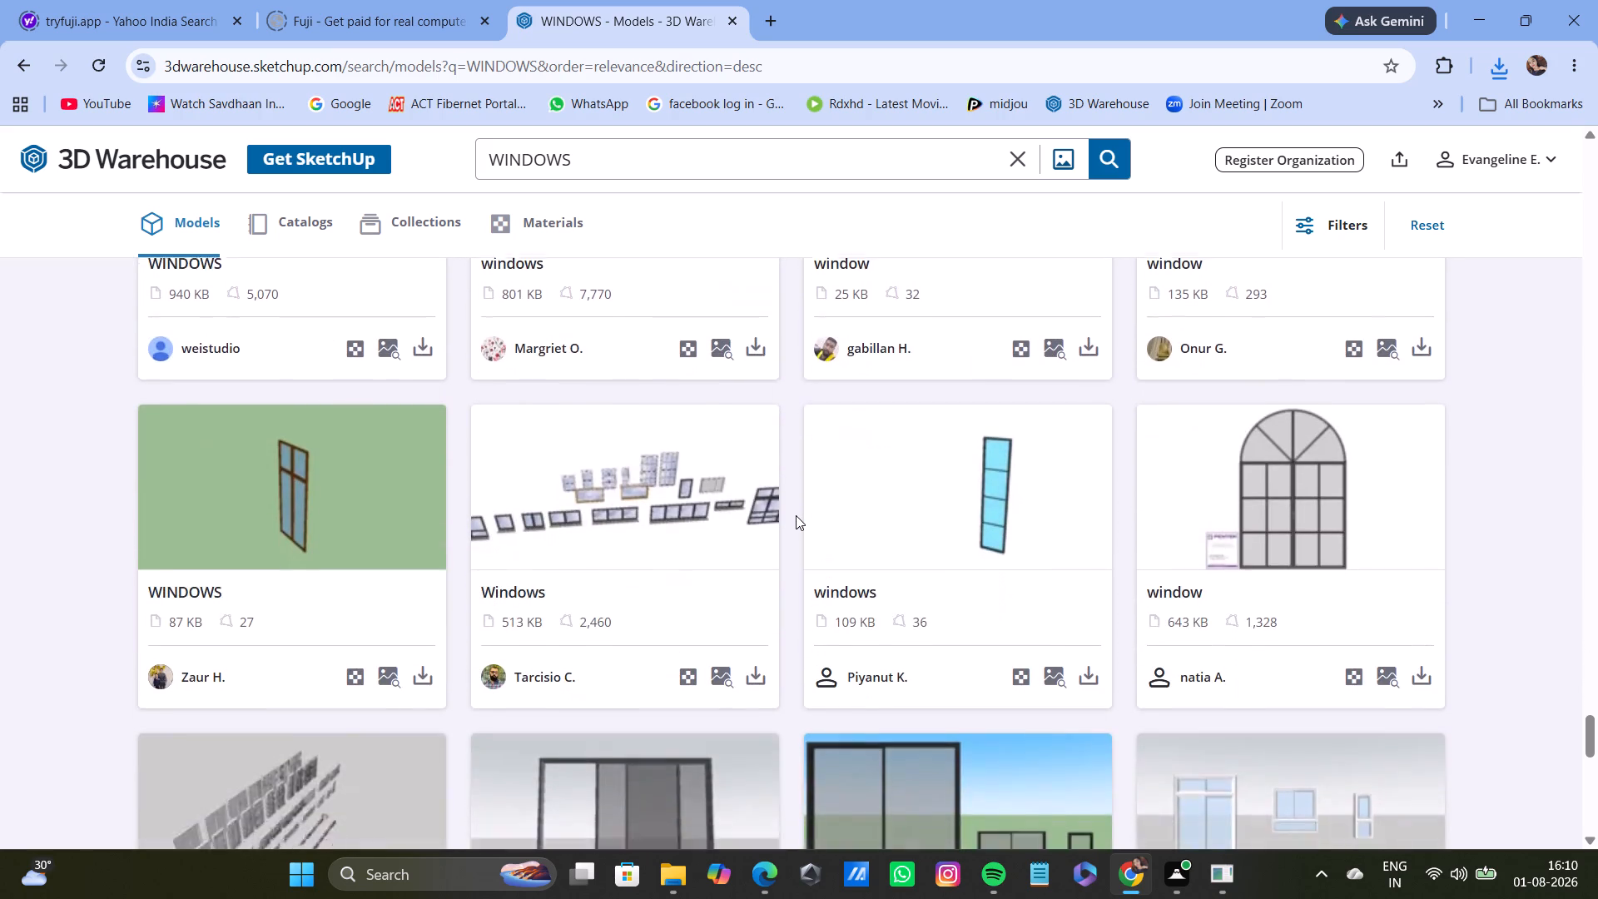
scroll(796, 515, "down", 7)
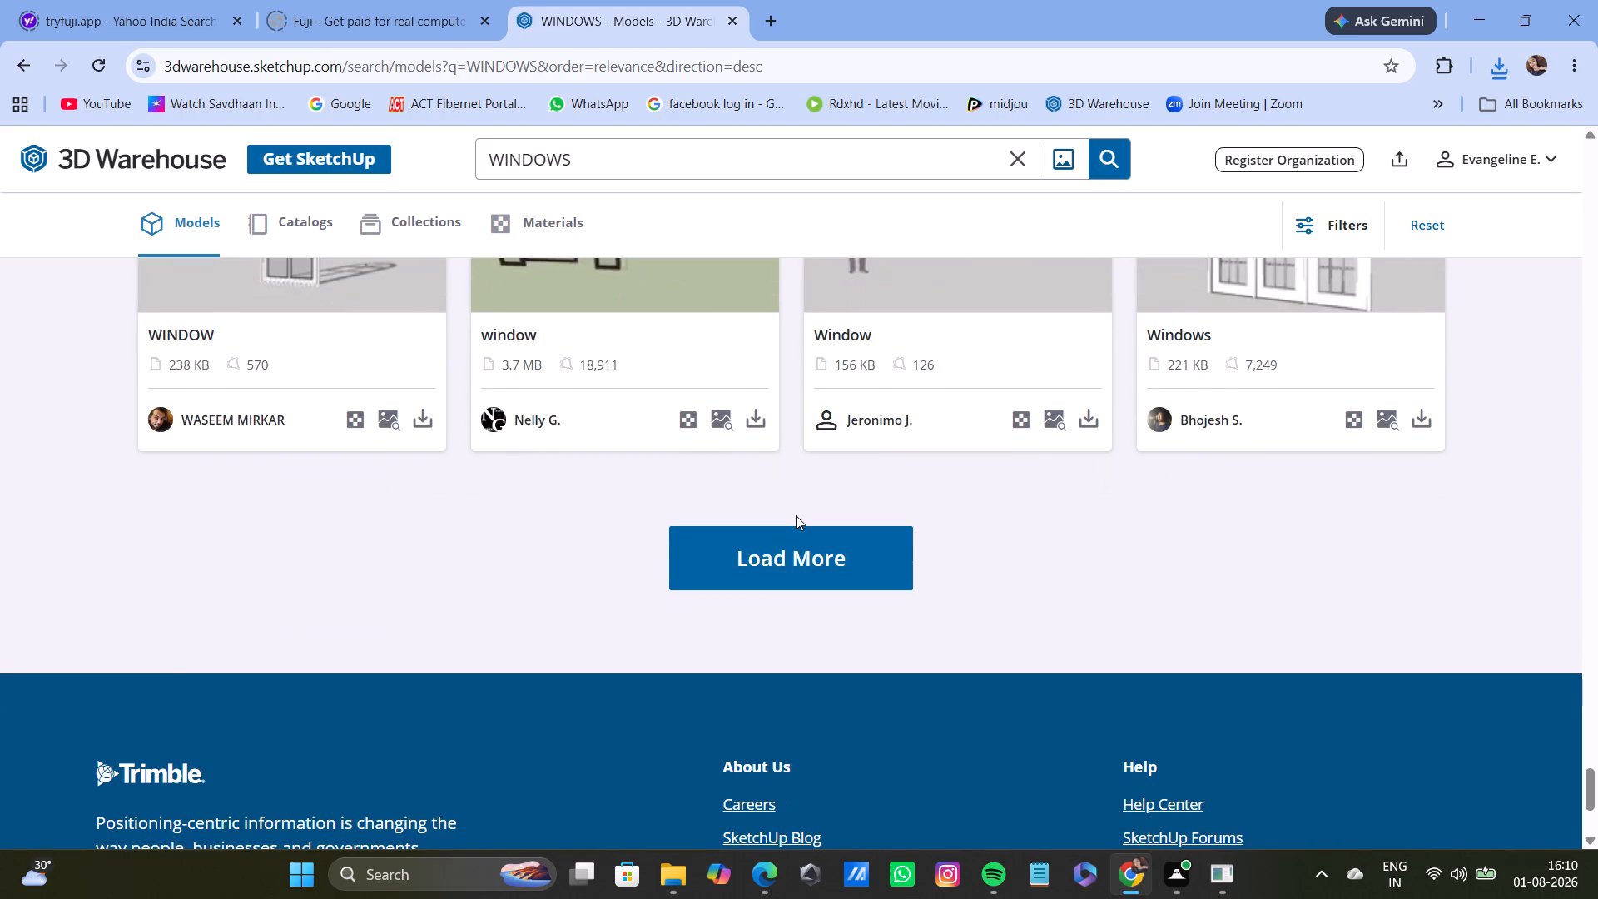
Load another batch of window models, examine them, and look back through the earlier results.
left_click(821, 541)
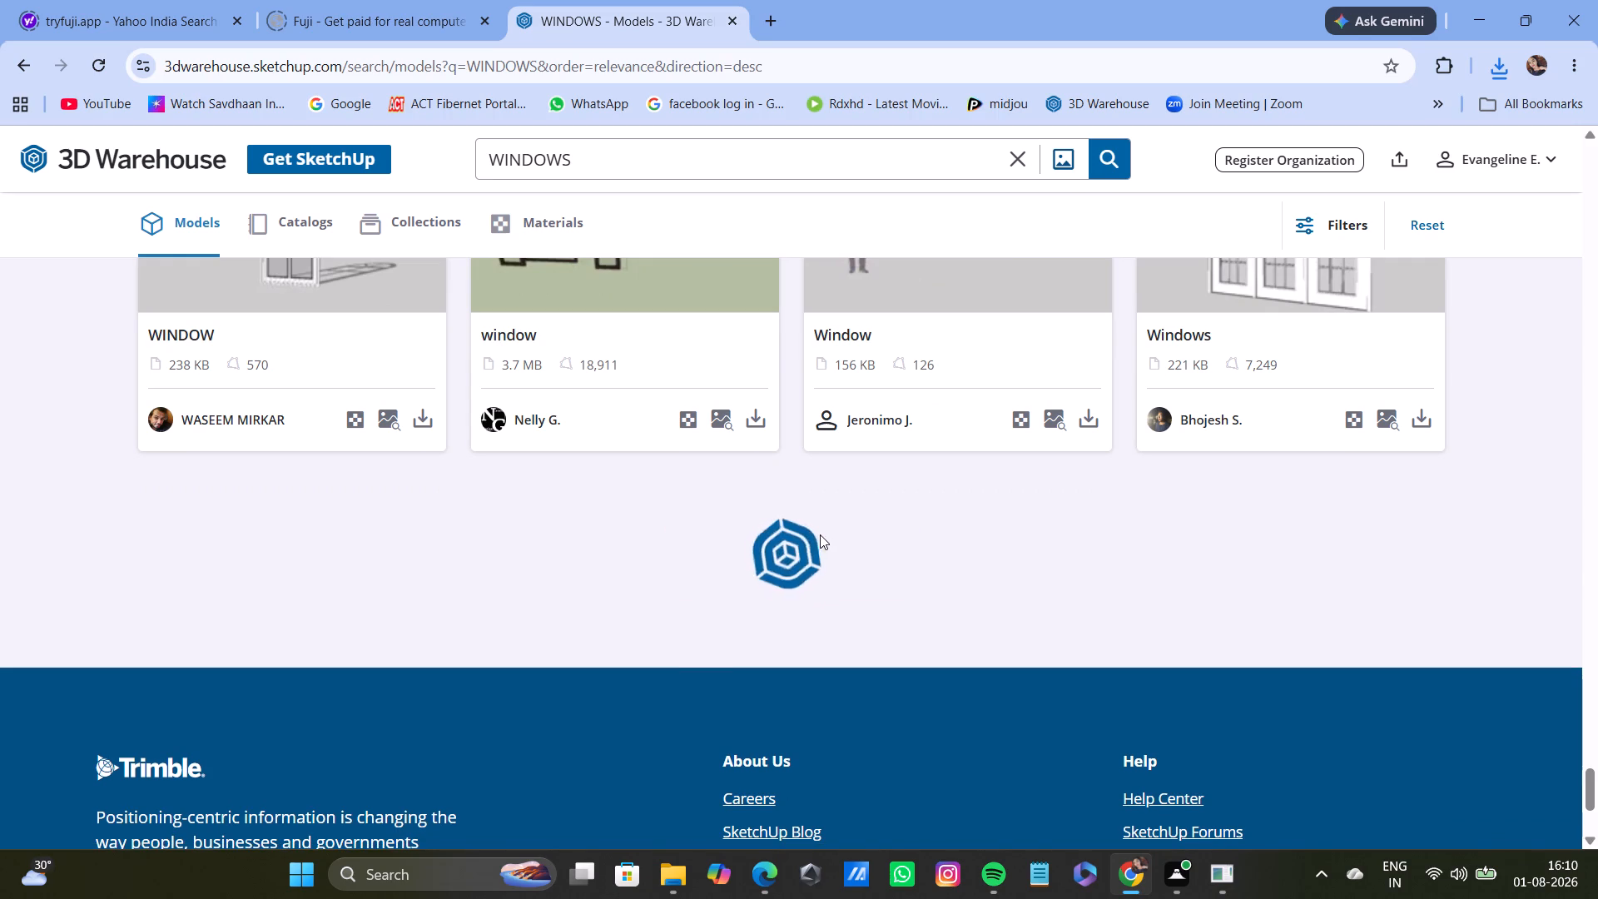
scroll(820, 534, "down", 6)
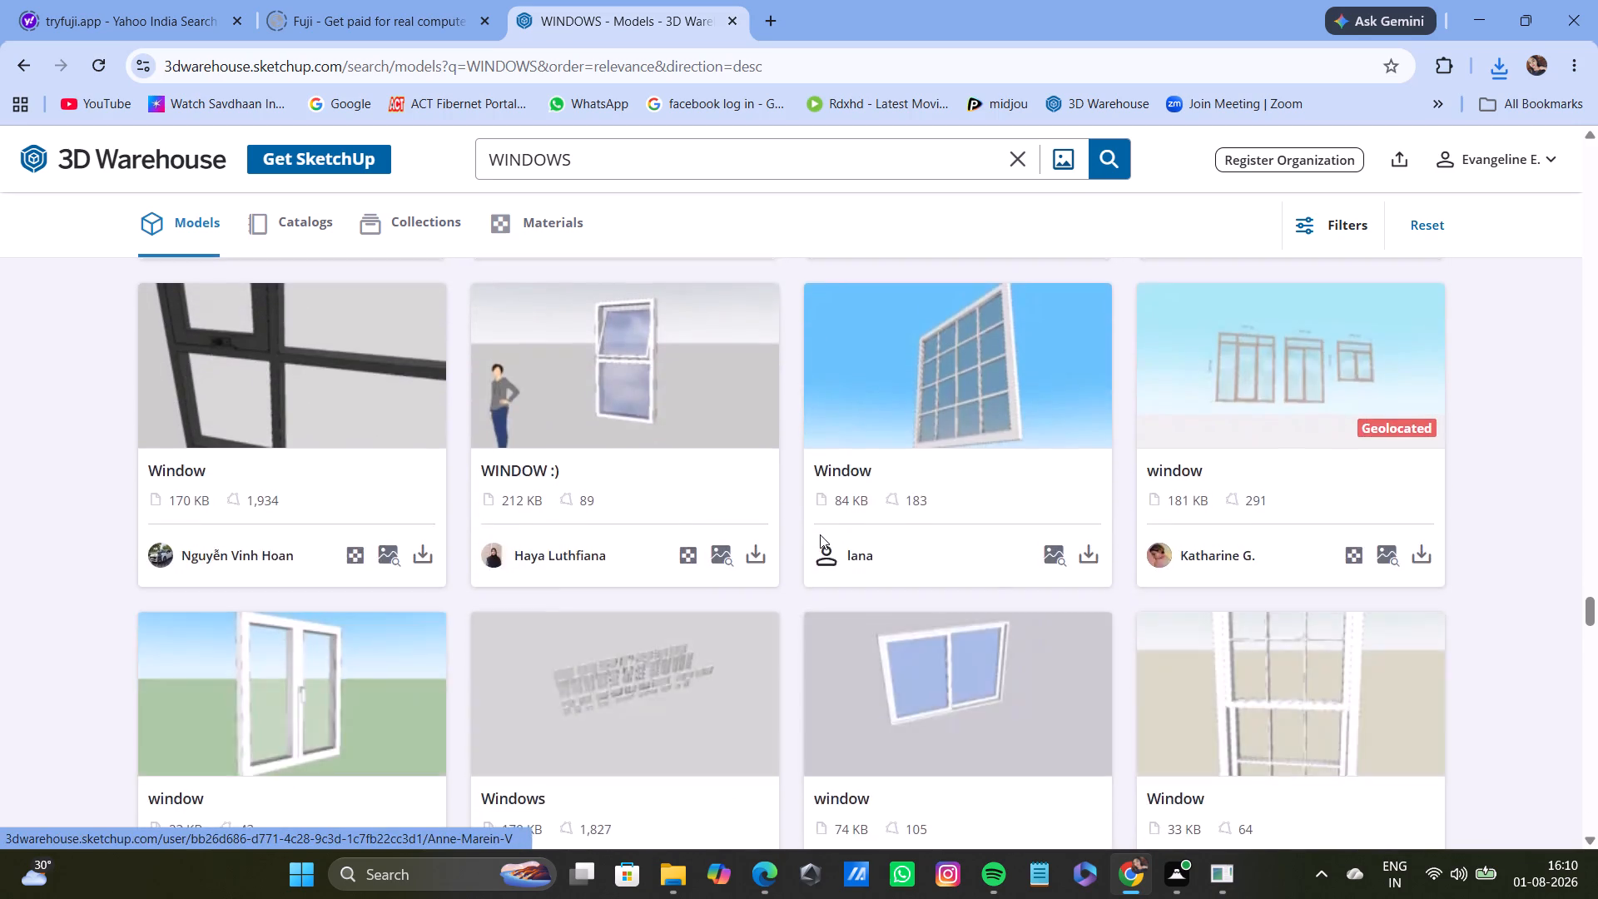
scroll(820, 534, "down", 8)
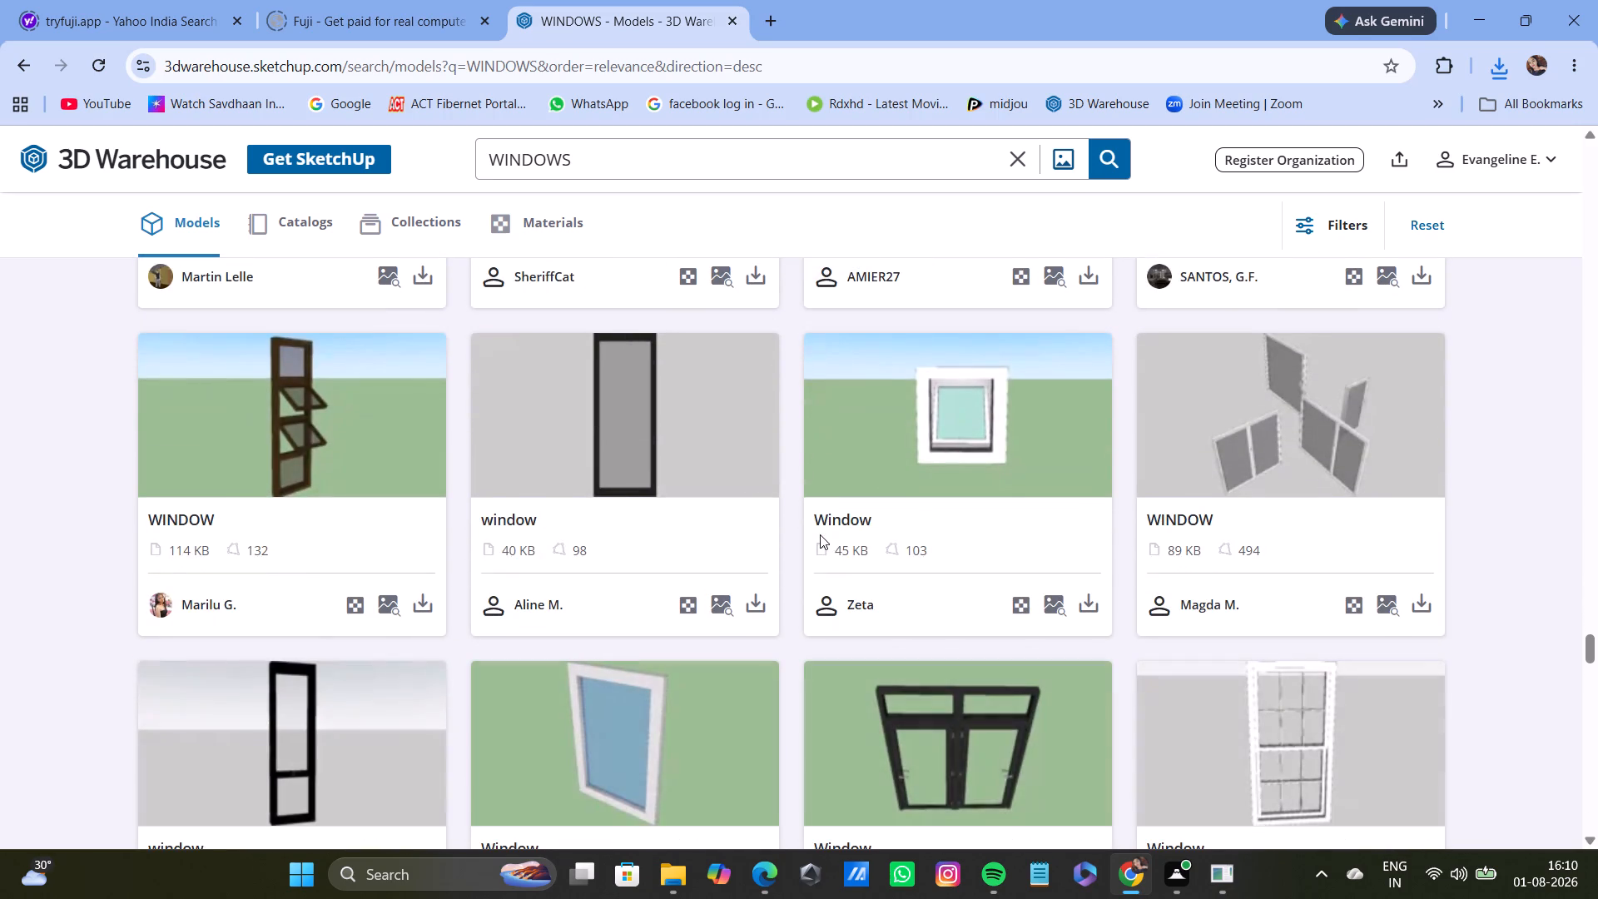
scroll(820, 534, "down", 4)
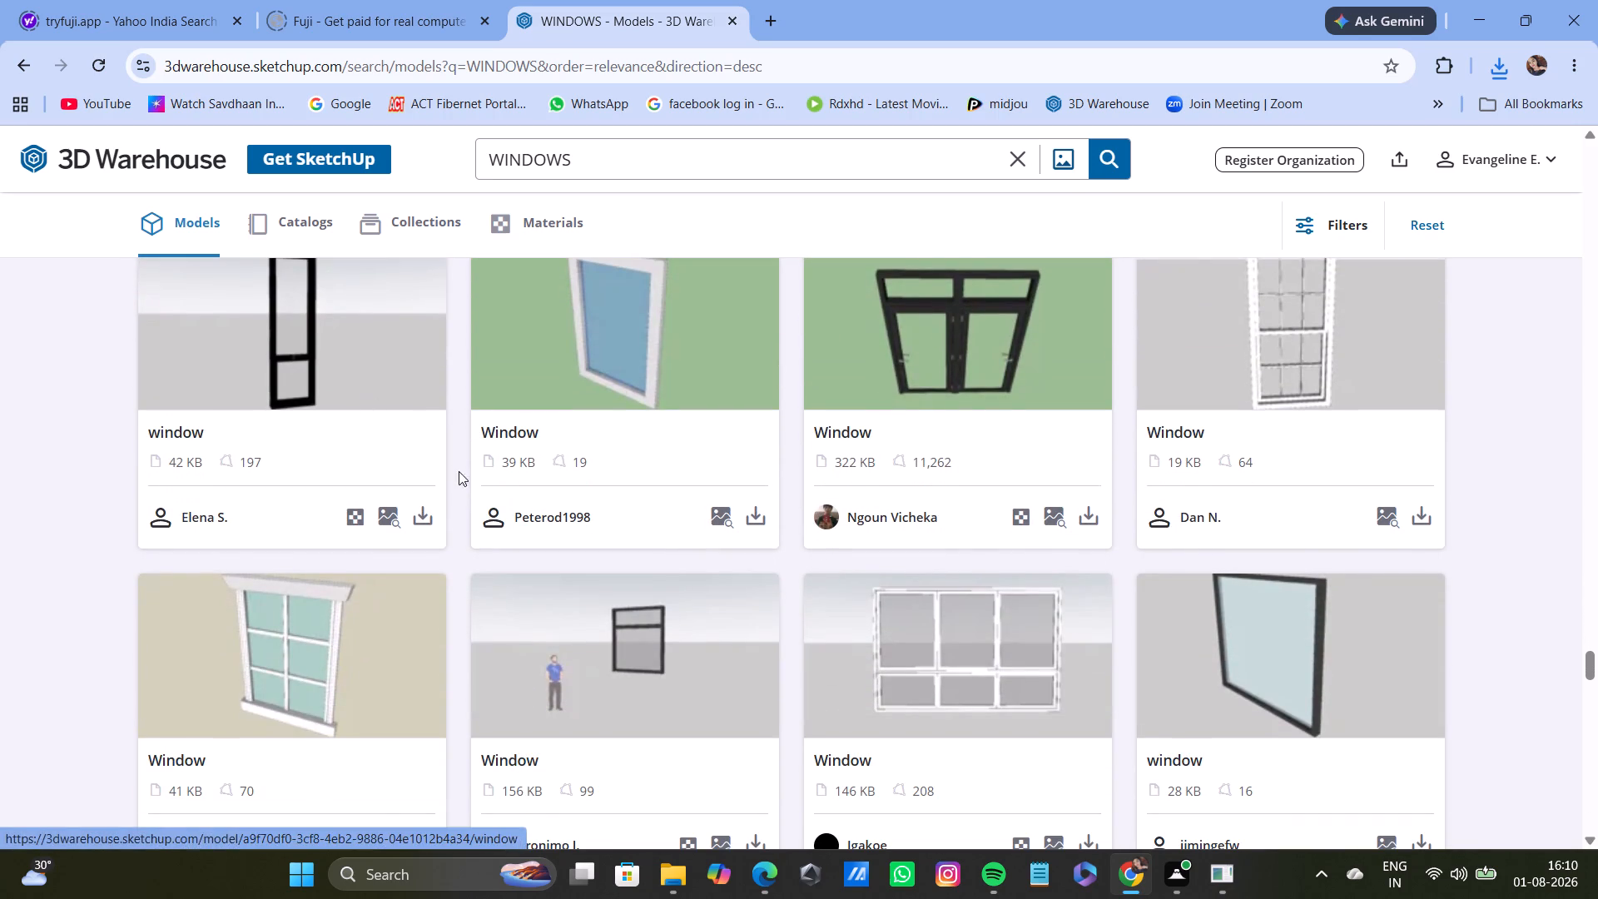
scroll(701, 499, "down", 6)
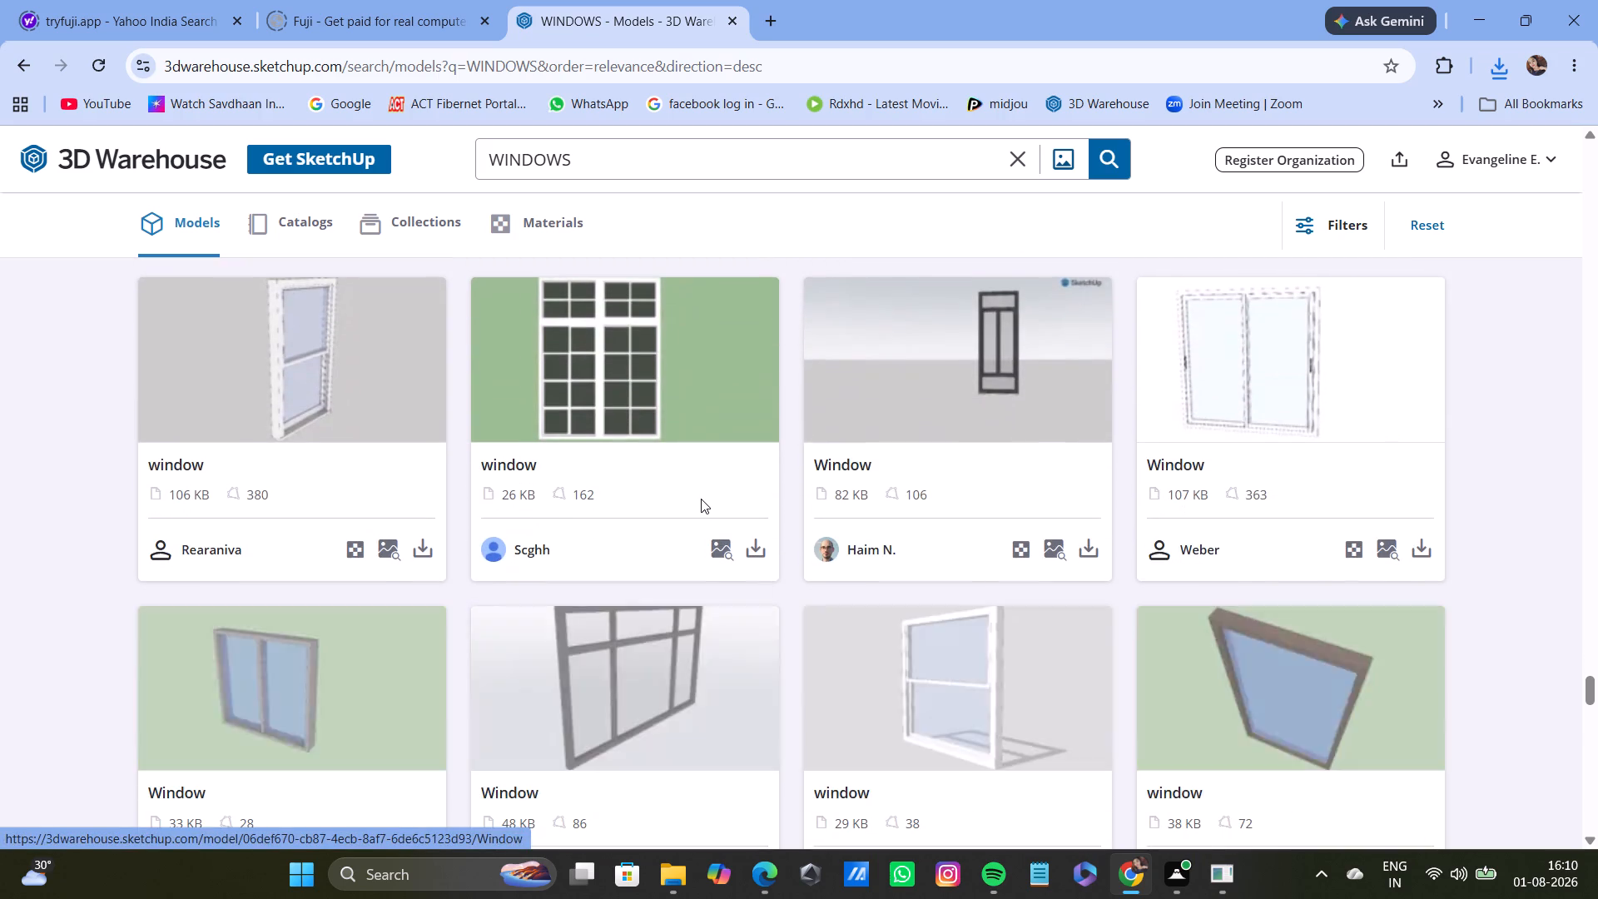
scroll(701, 499, "down", 8)
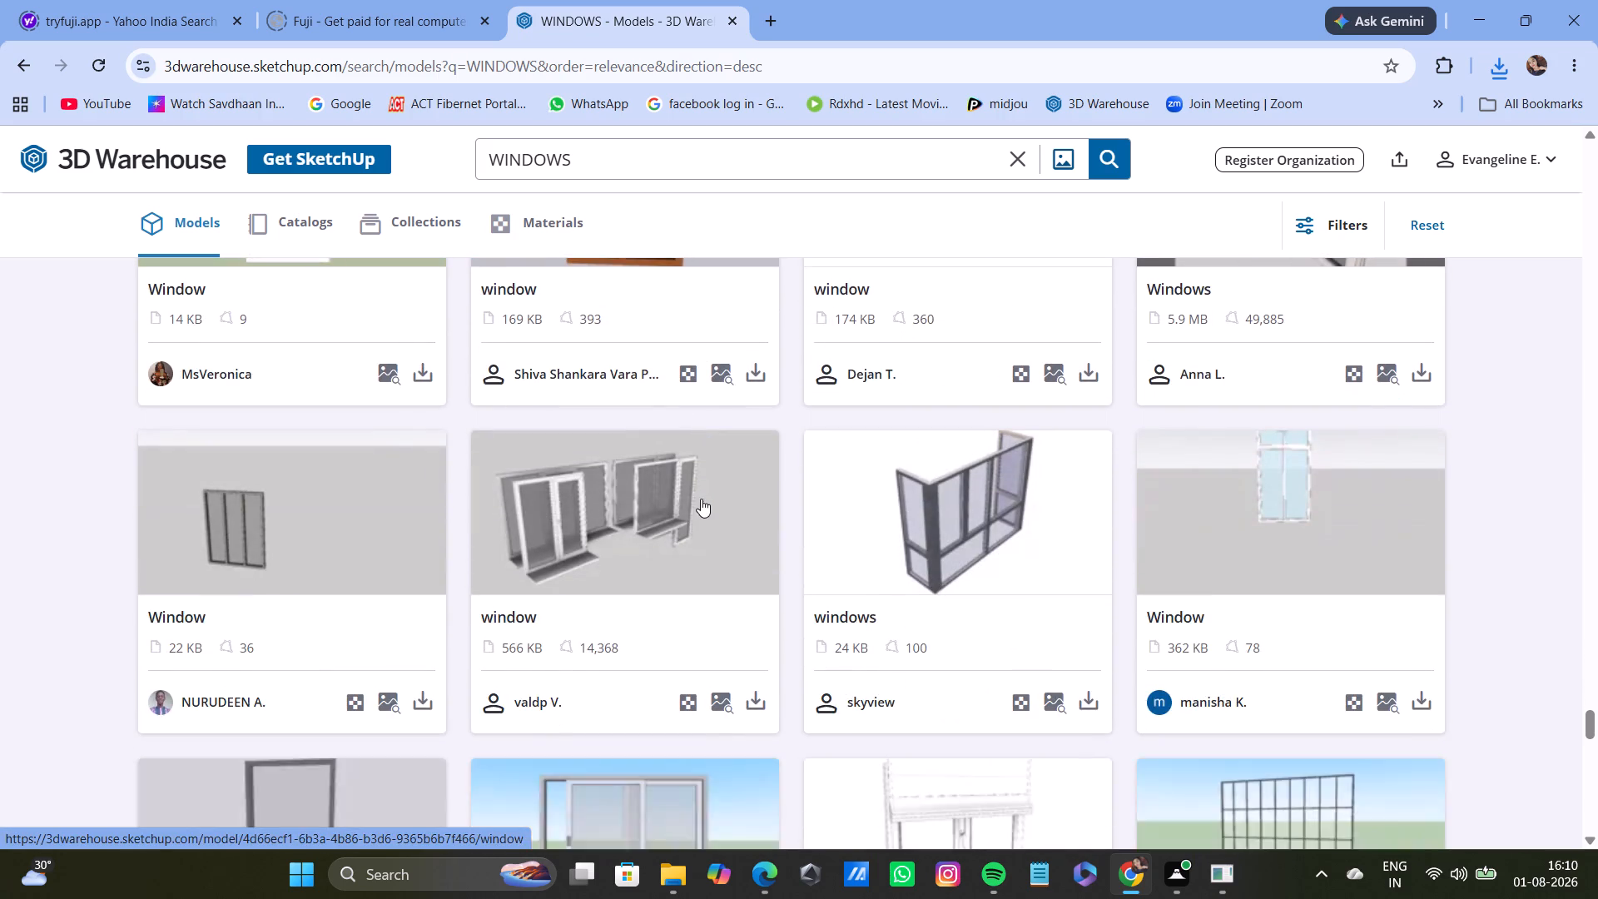
scroll(701, 499, "down", 10)
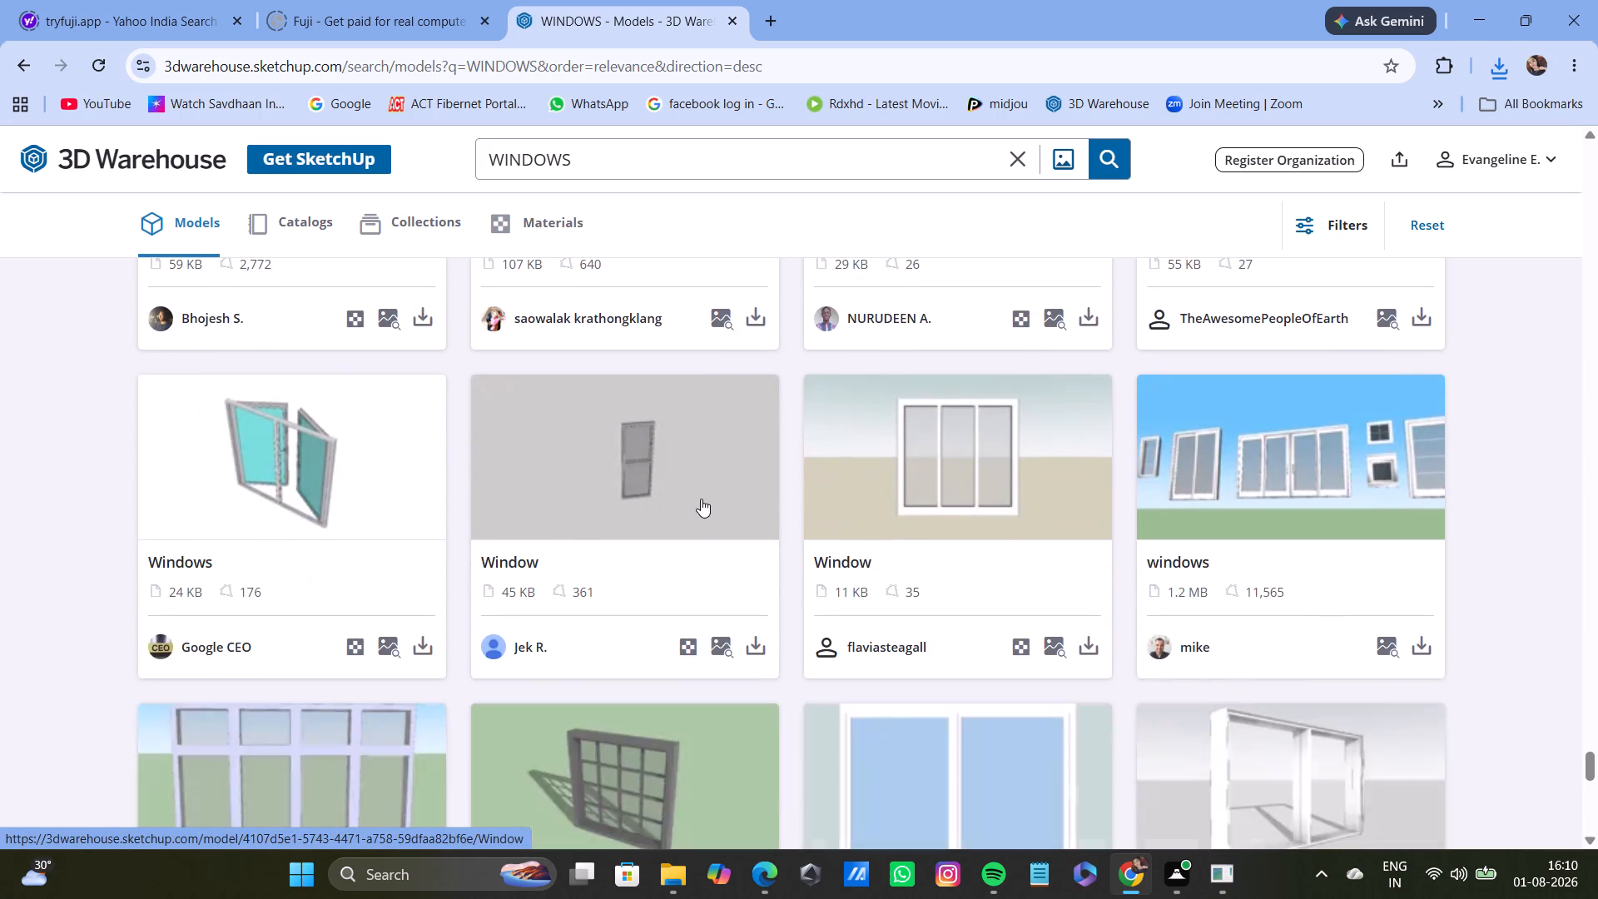
scroll(701, 499, "up", 8)
scroll(702, 498, "down", 8)
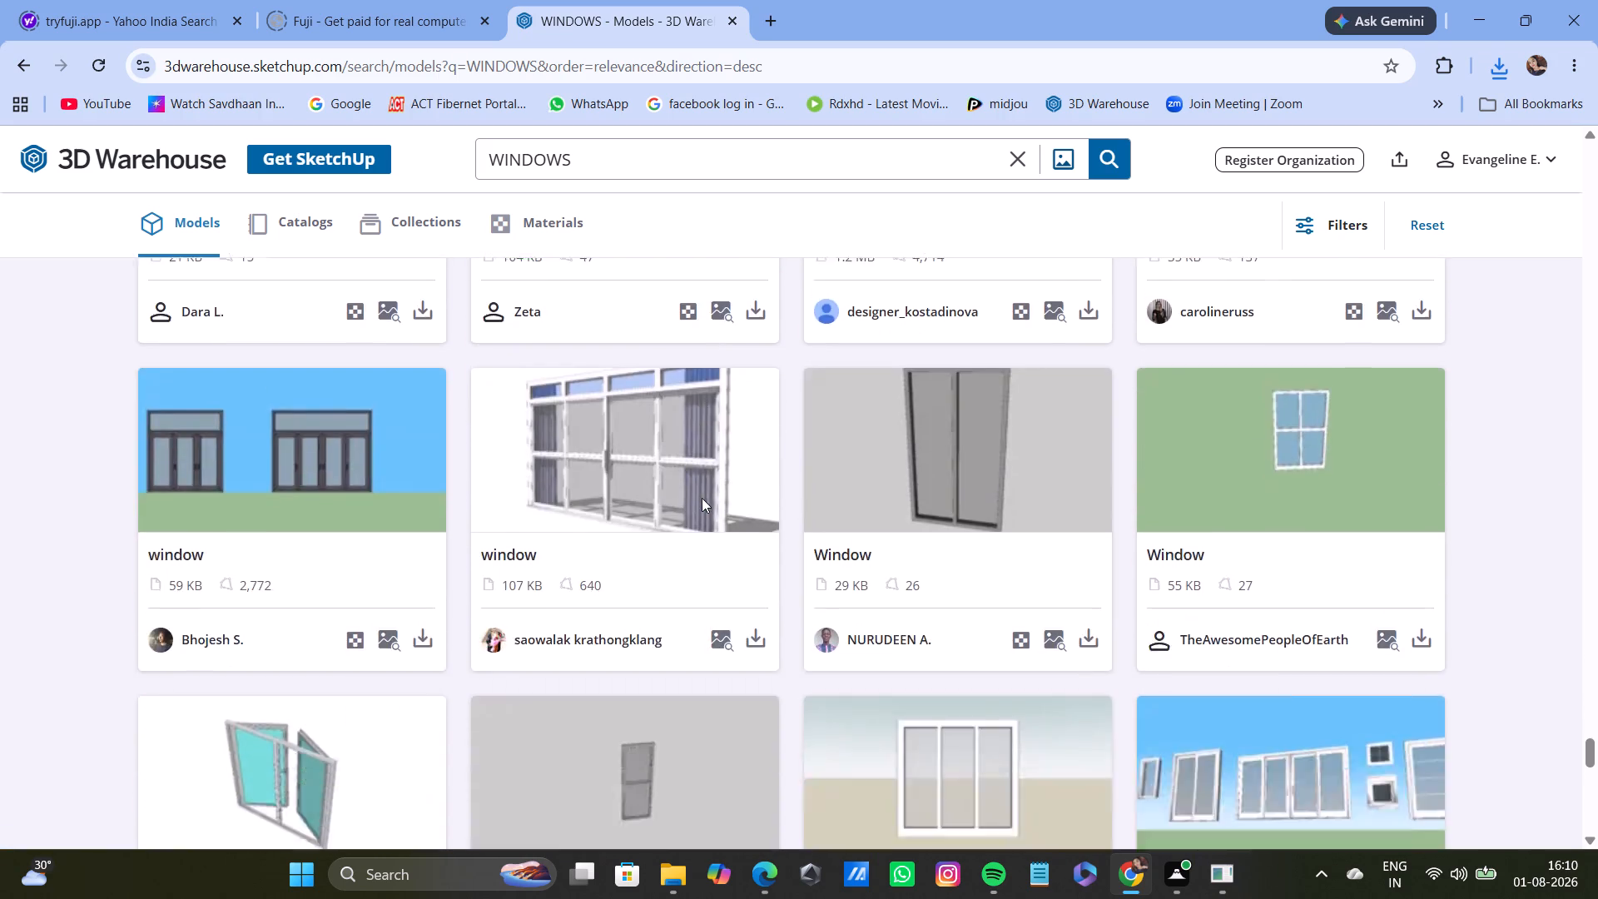
scroll(702, 498, "down", 7)
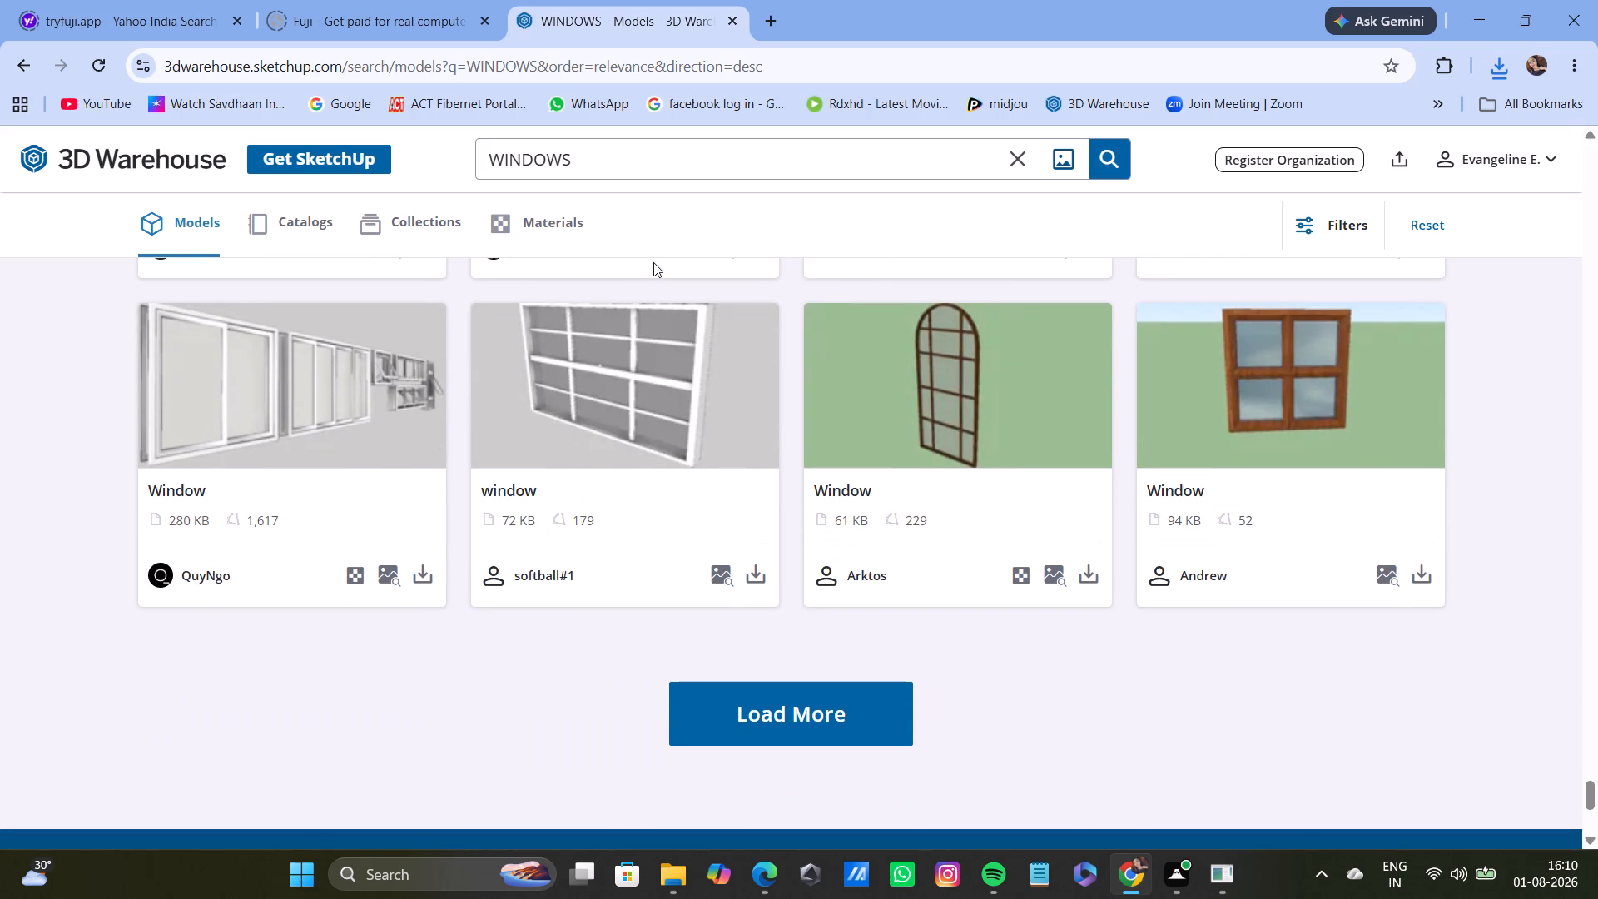
scroll(704, 417, "up", 18)
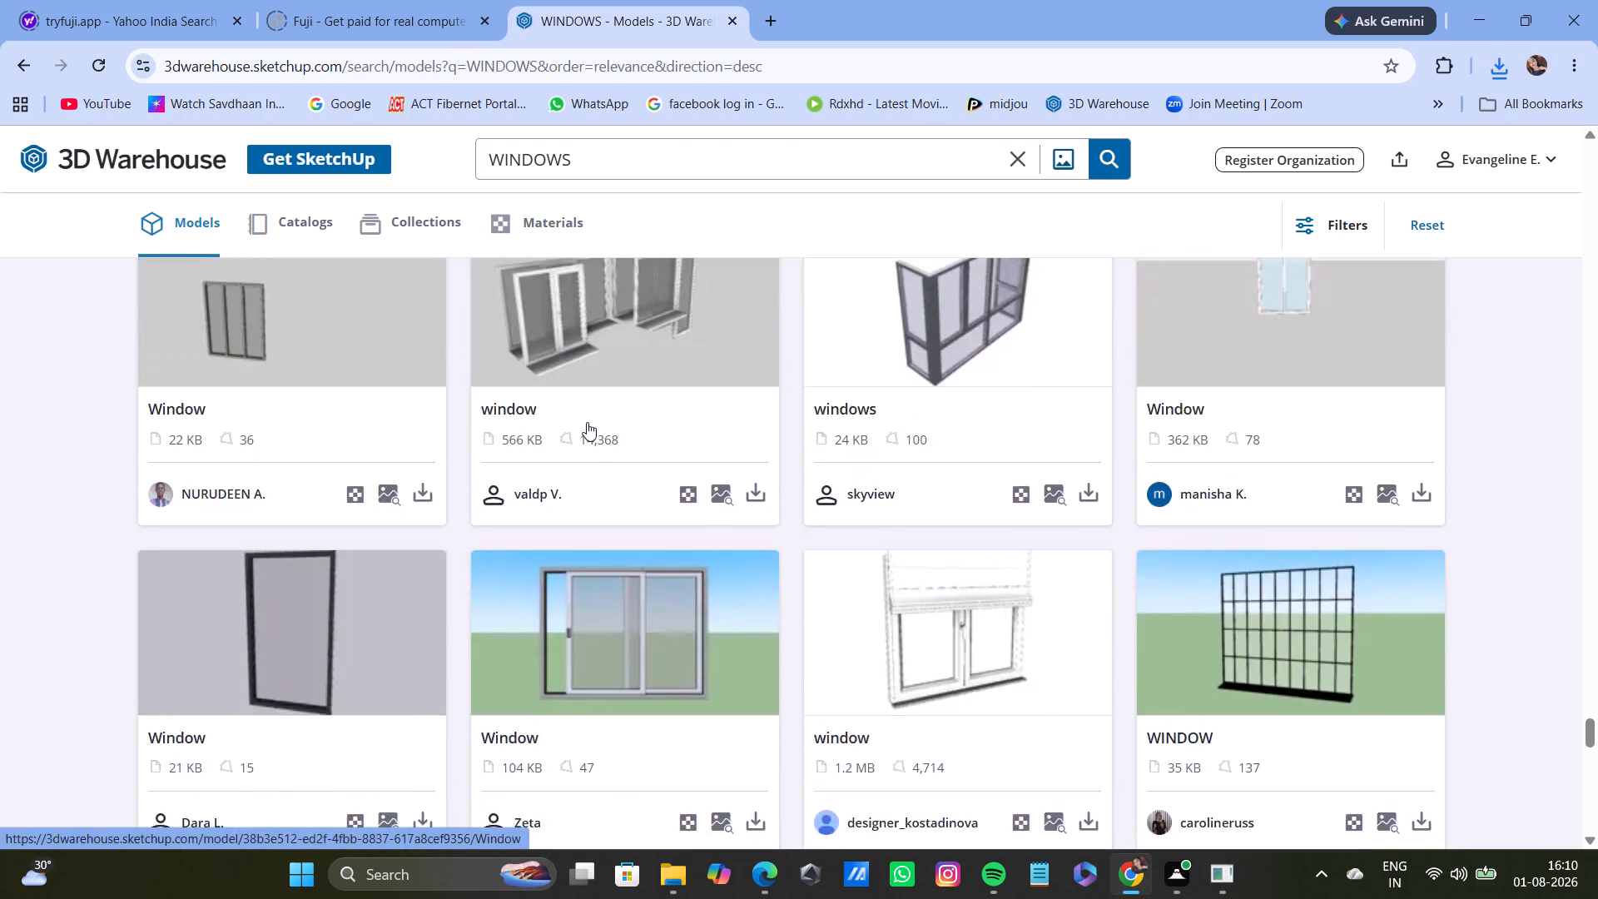
scroll(587, 422, "up", 20)
scroll(587, 422, "up", 11)
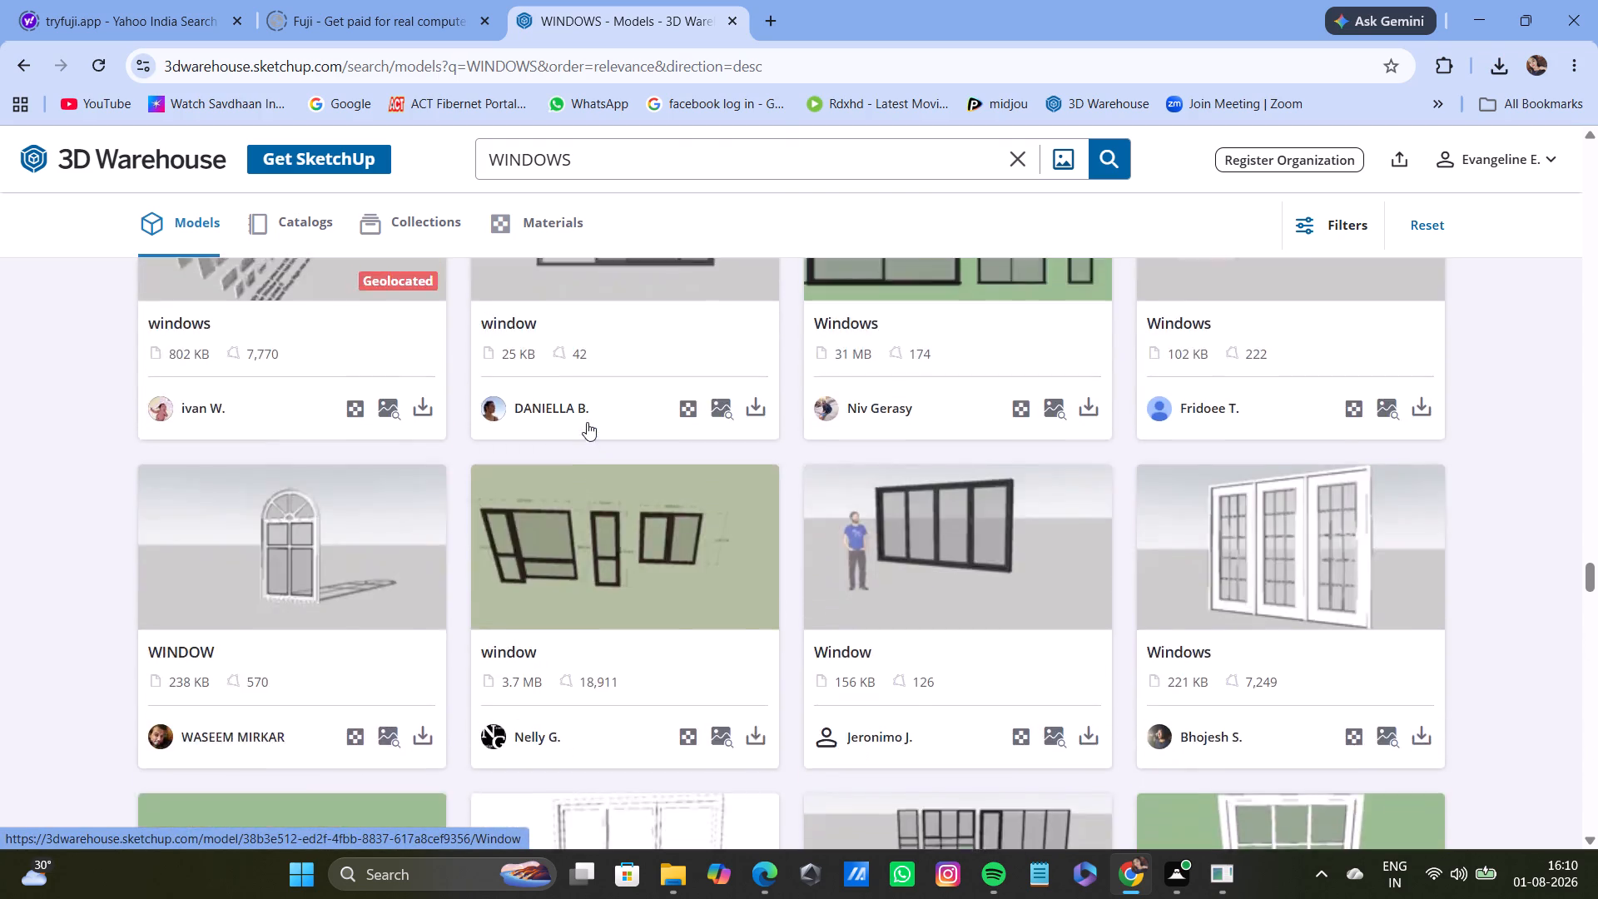
scroll(587, 422, "up", 20)
scroll(587, 422, "up", 11)
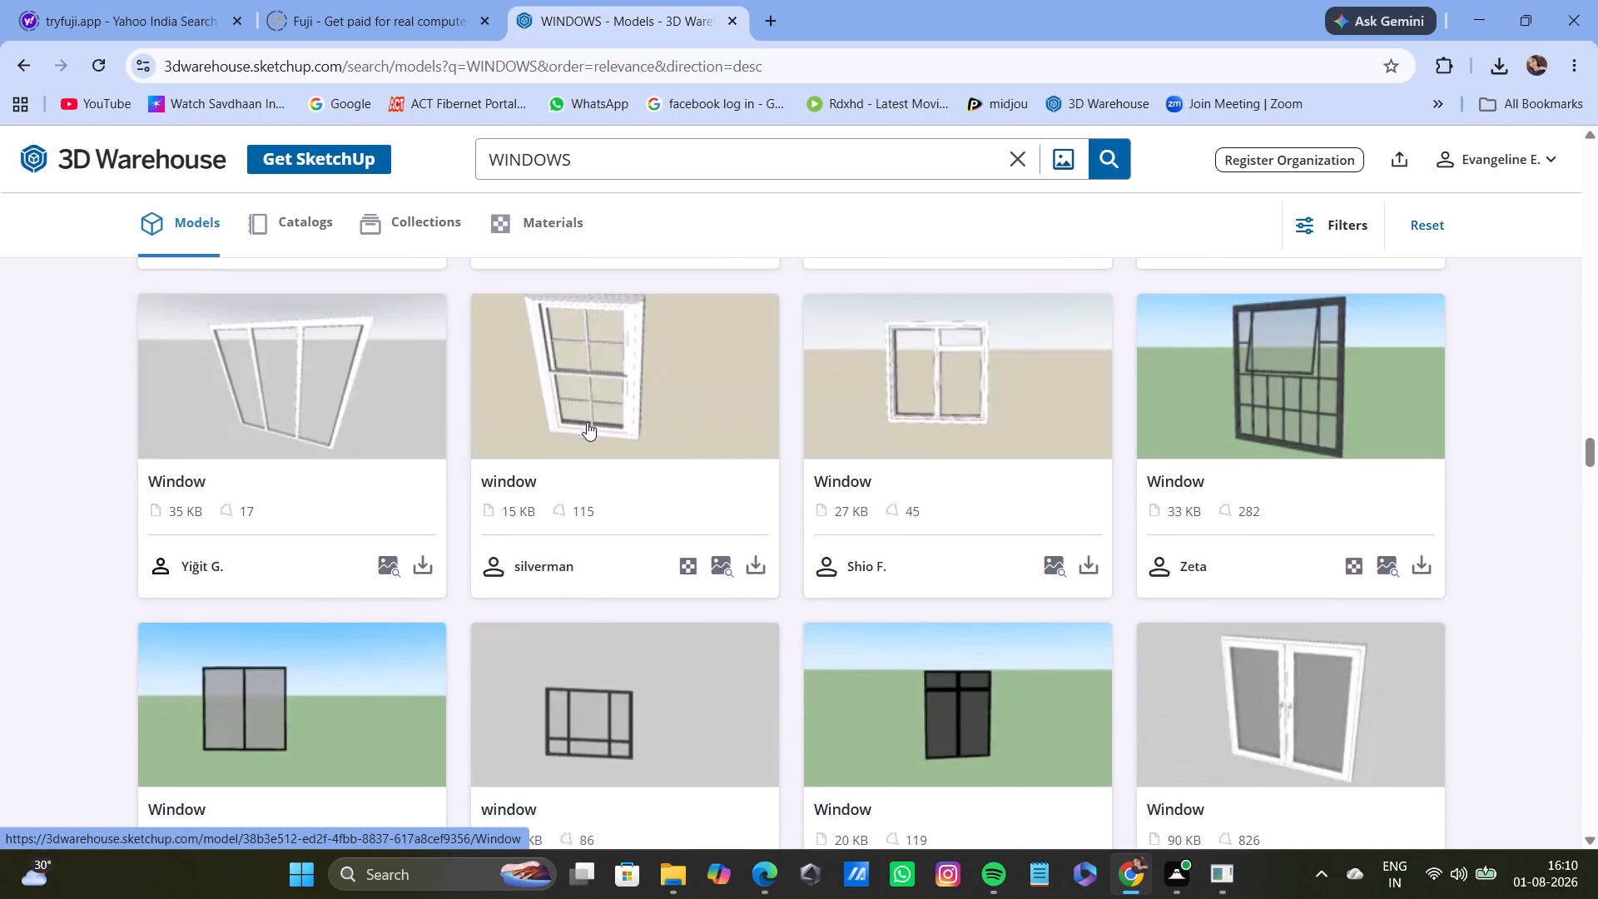
scroll(587, 422, "up", 20)
scroll(587, 422, "up", 10)
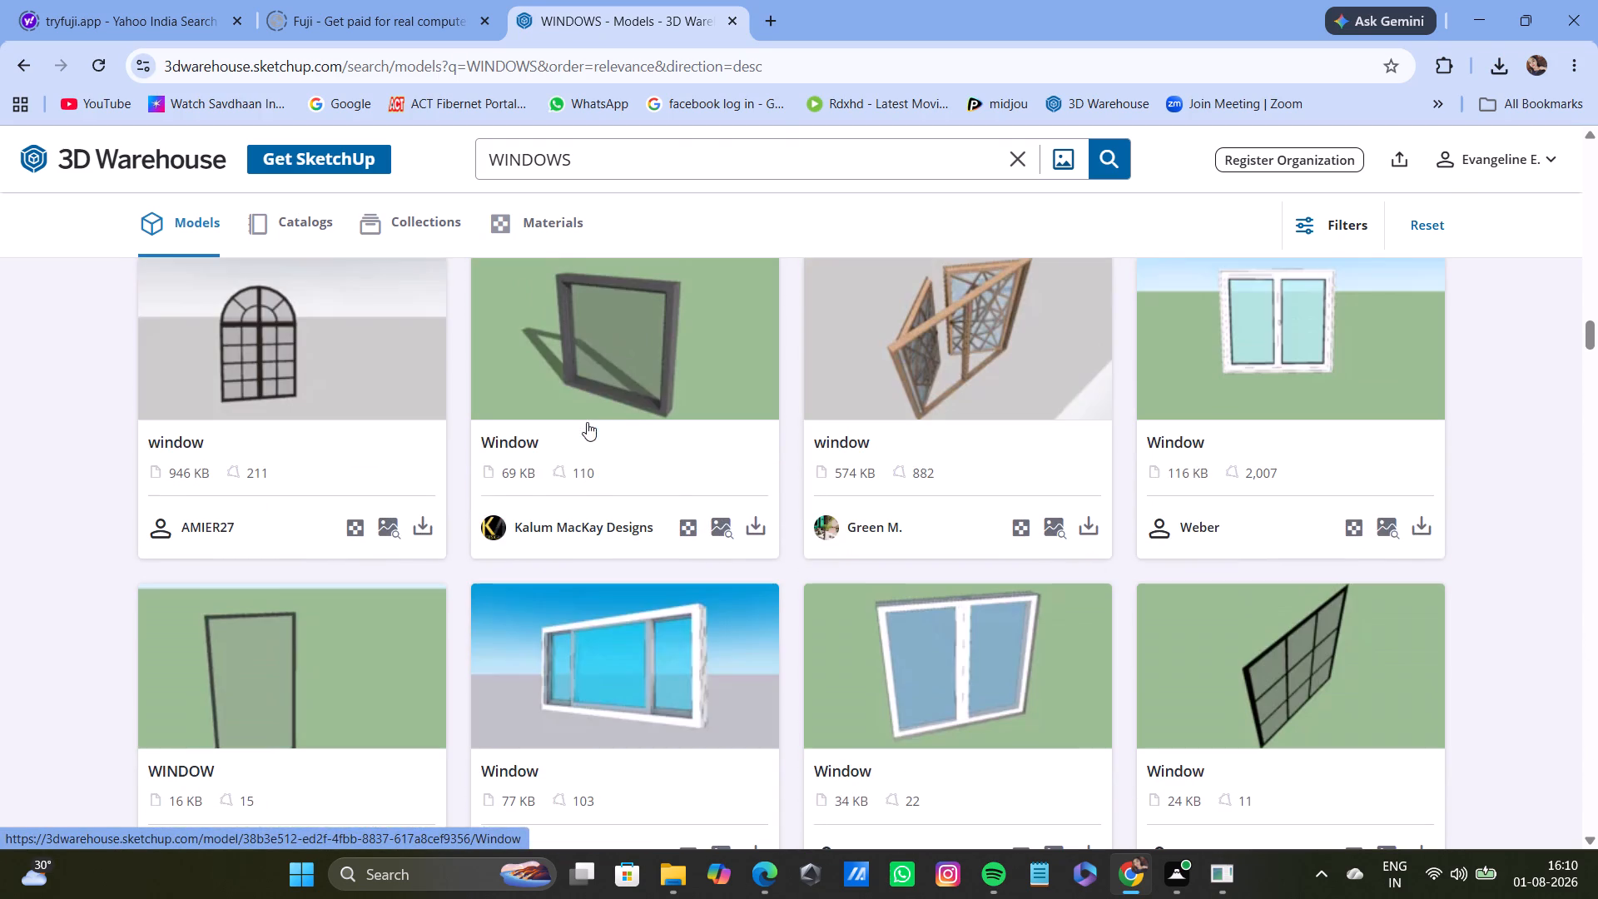
Search the 3D Warehouse models for RAILINGS BLACK and examine the results.
left_click_drag(618, 156, 443, 156)
key("BackSpace")
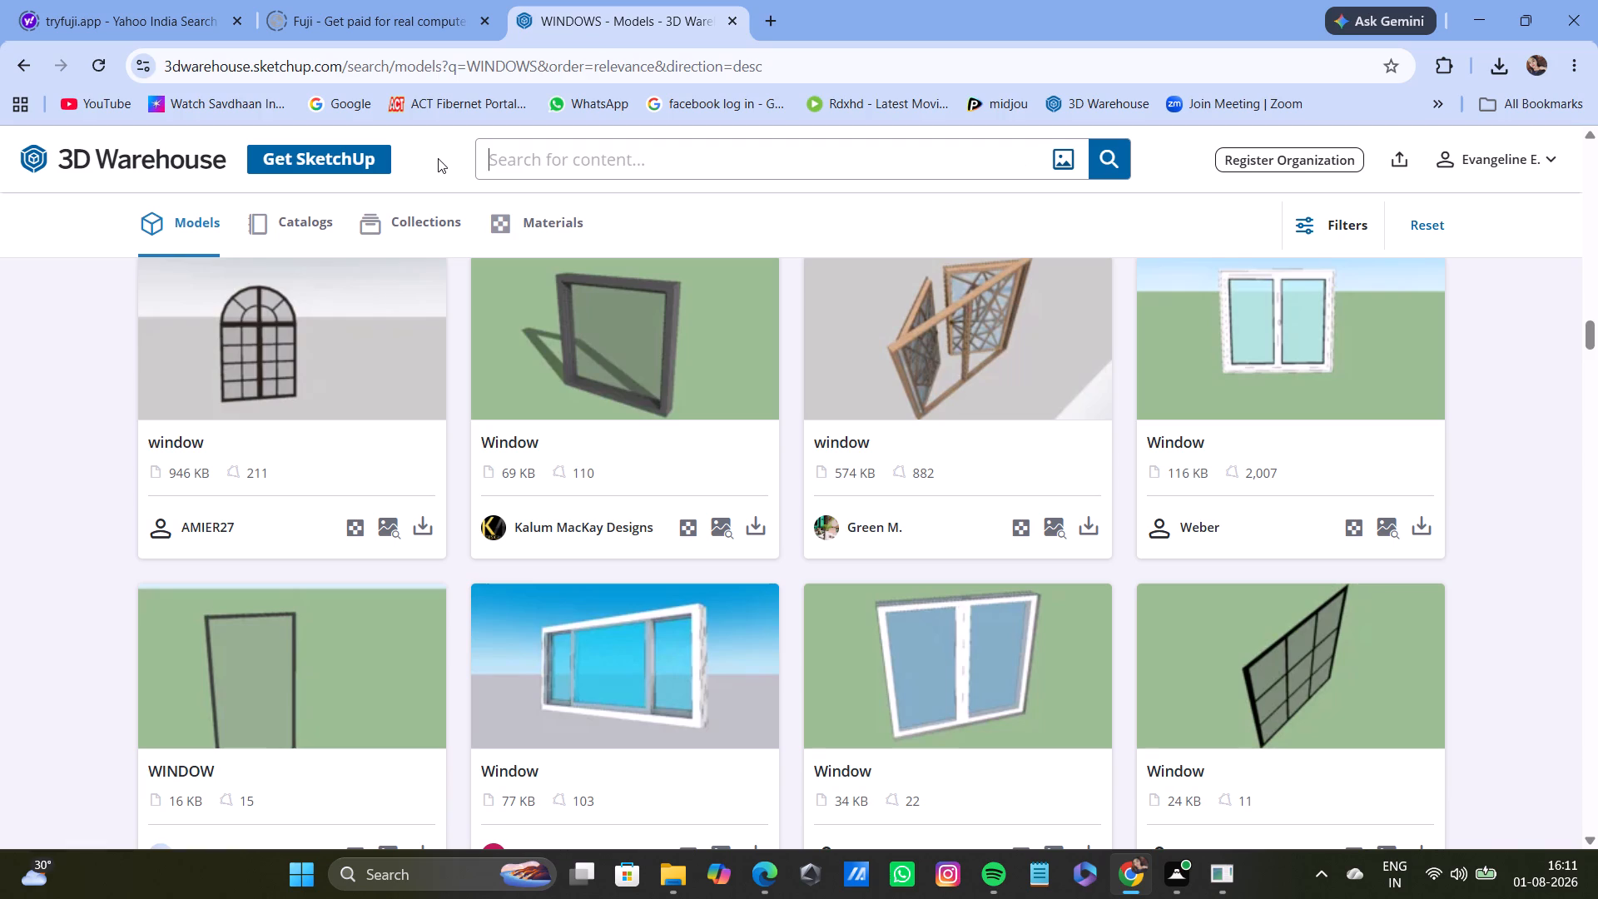
type("RAIL")
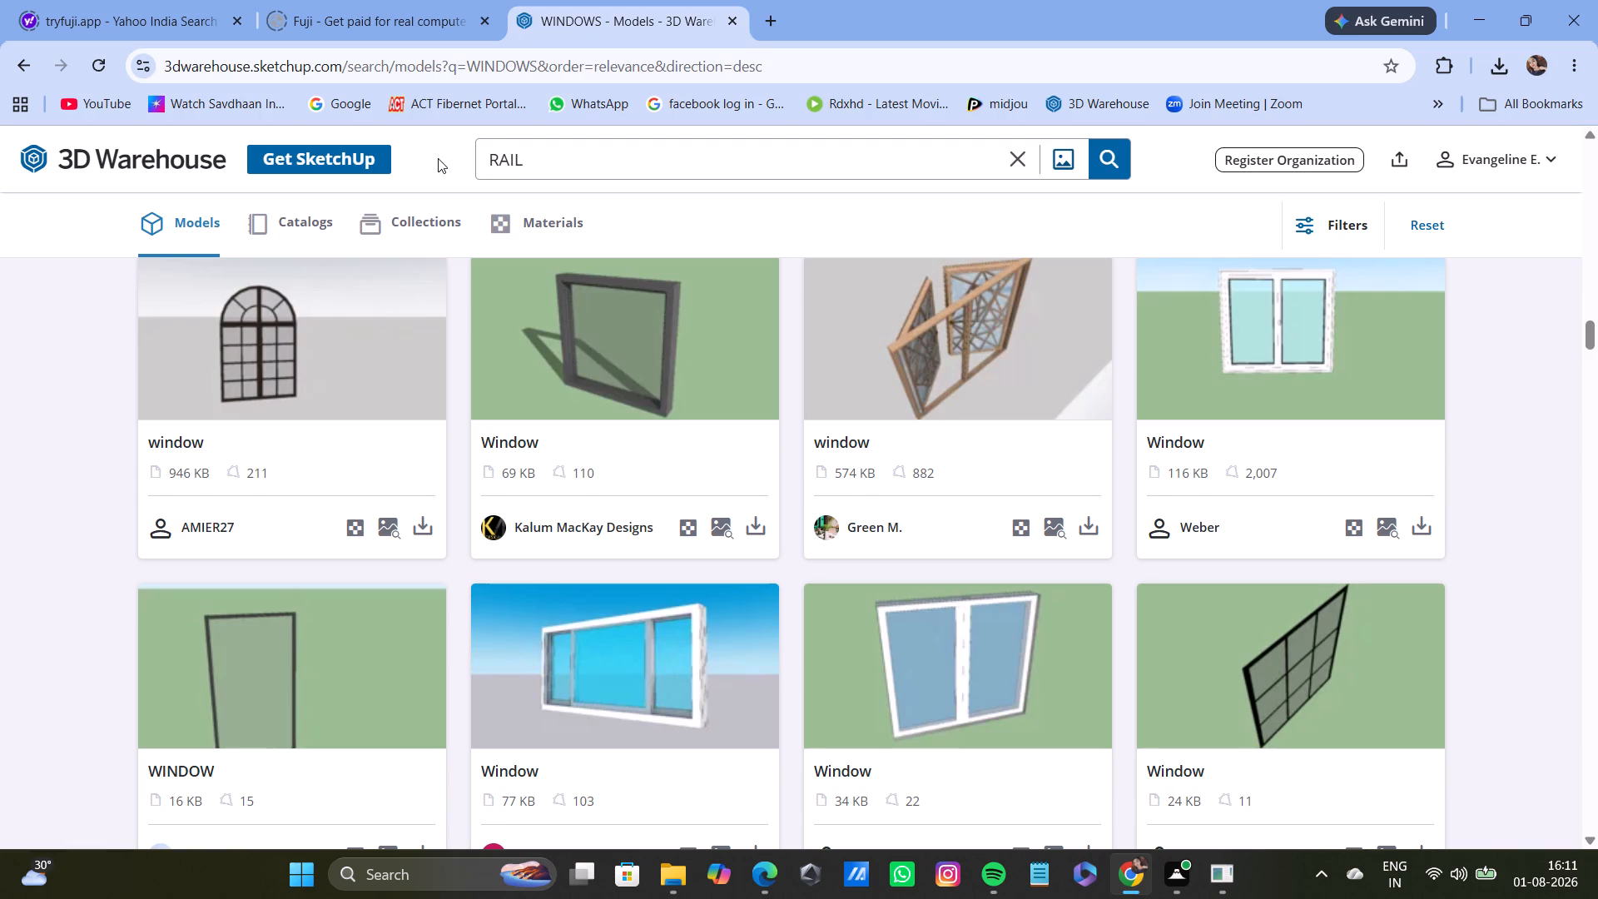
type("INGS BLACK")
key("Return")
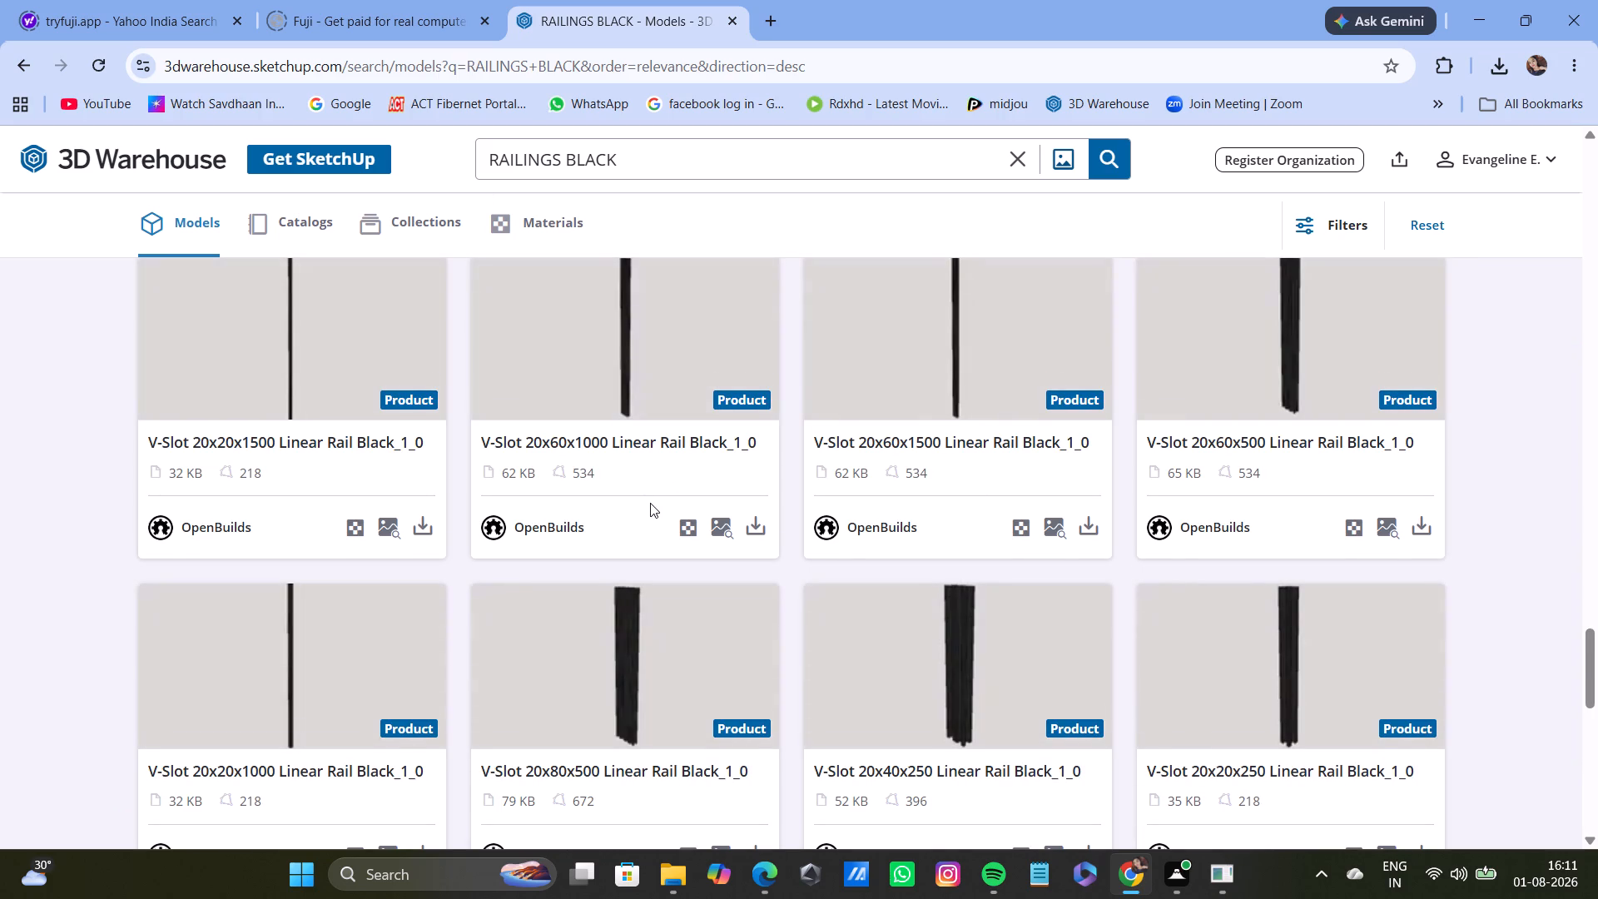
scroll(650, 503, "down", 6)
scroll(651, 503, "up", 4)
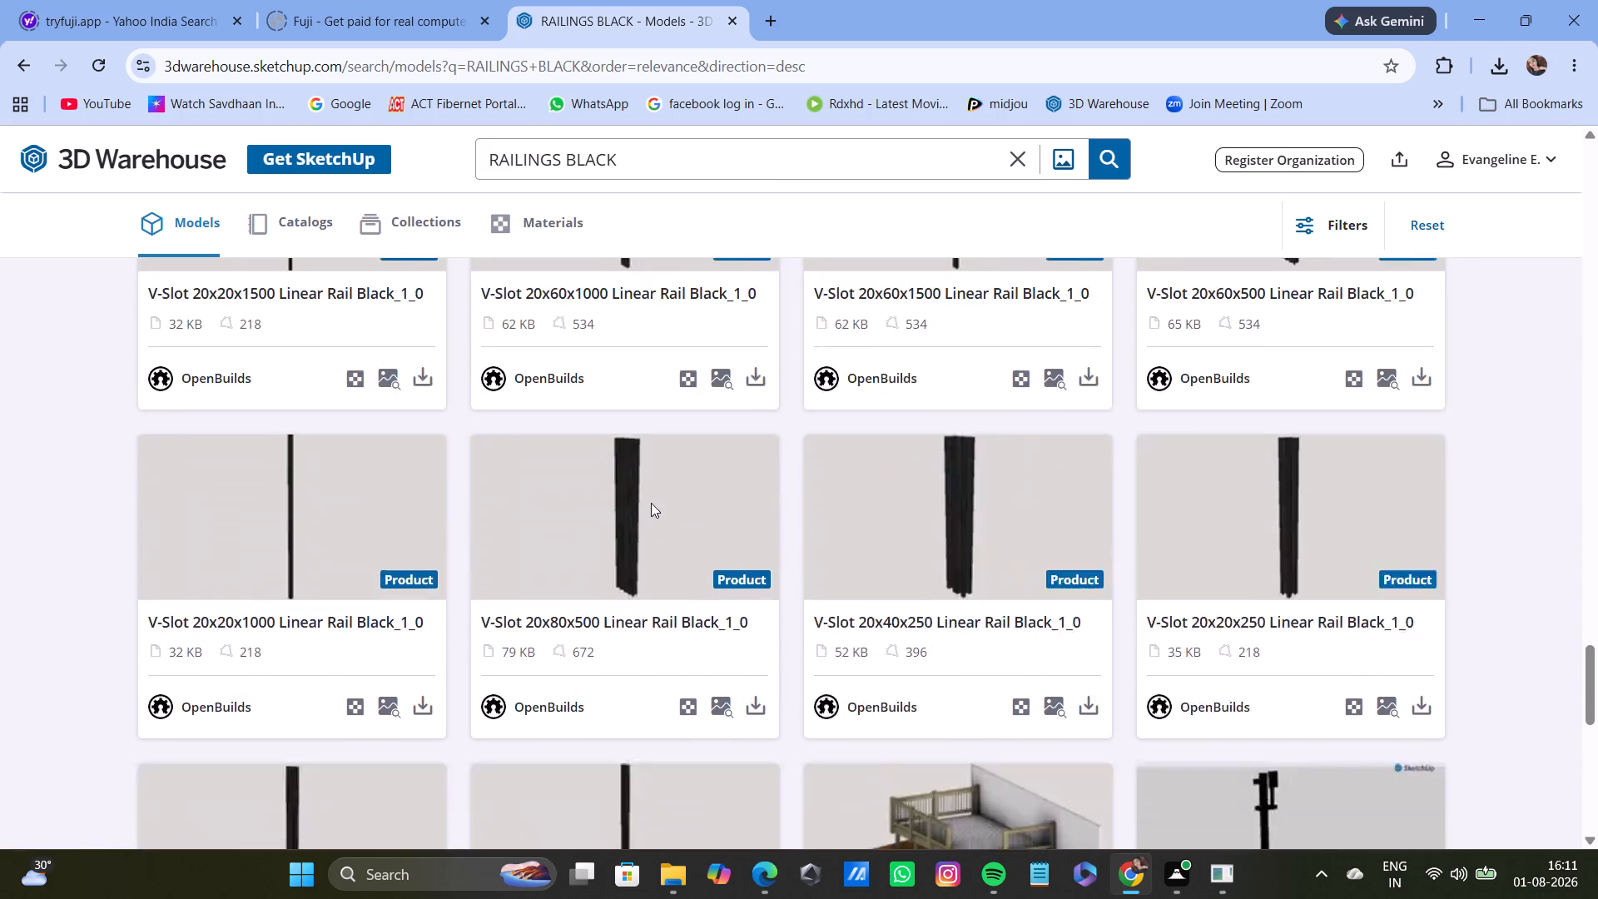
scroll(651, 503, "up", 19)
scroll(651, 503, "up", 4)
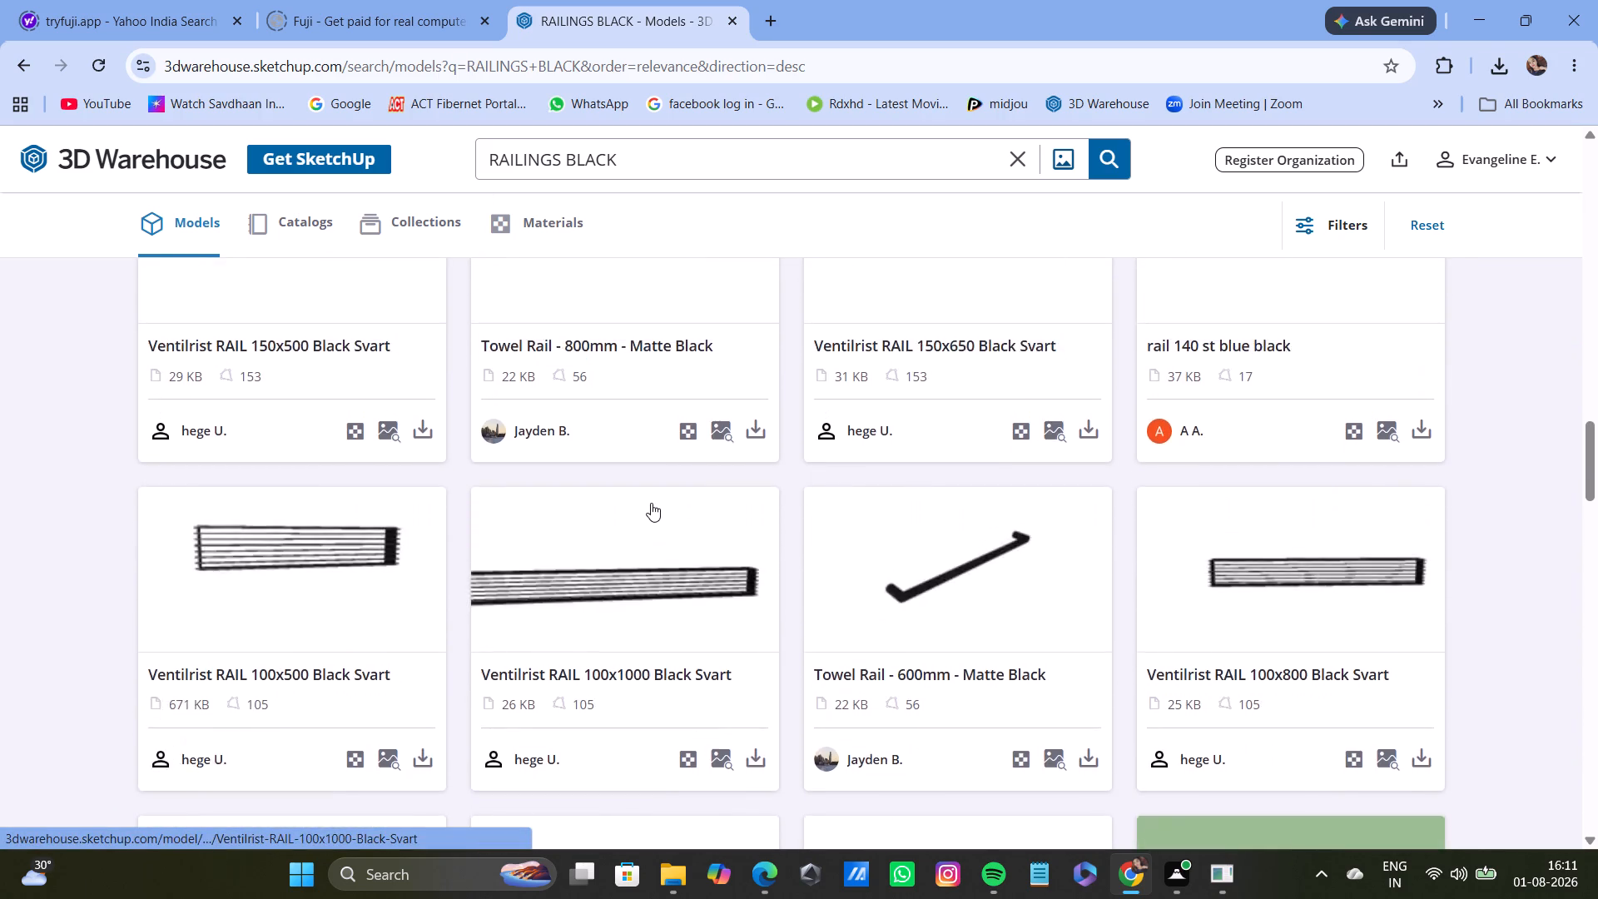
scroll(651, 503, "up", 8)
Remove BLACK from the search and search the models for RAILINGS only.
left_click(653, 155)
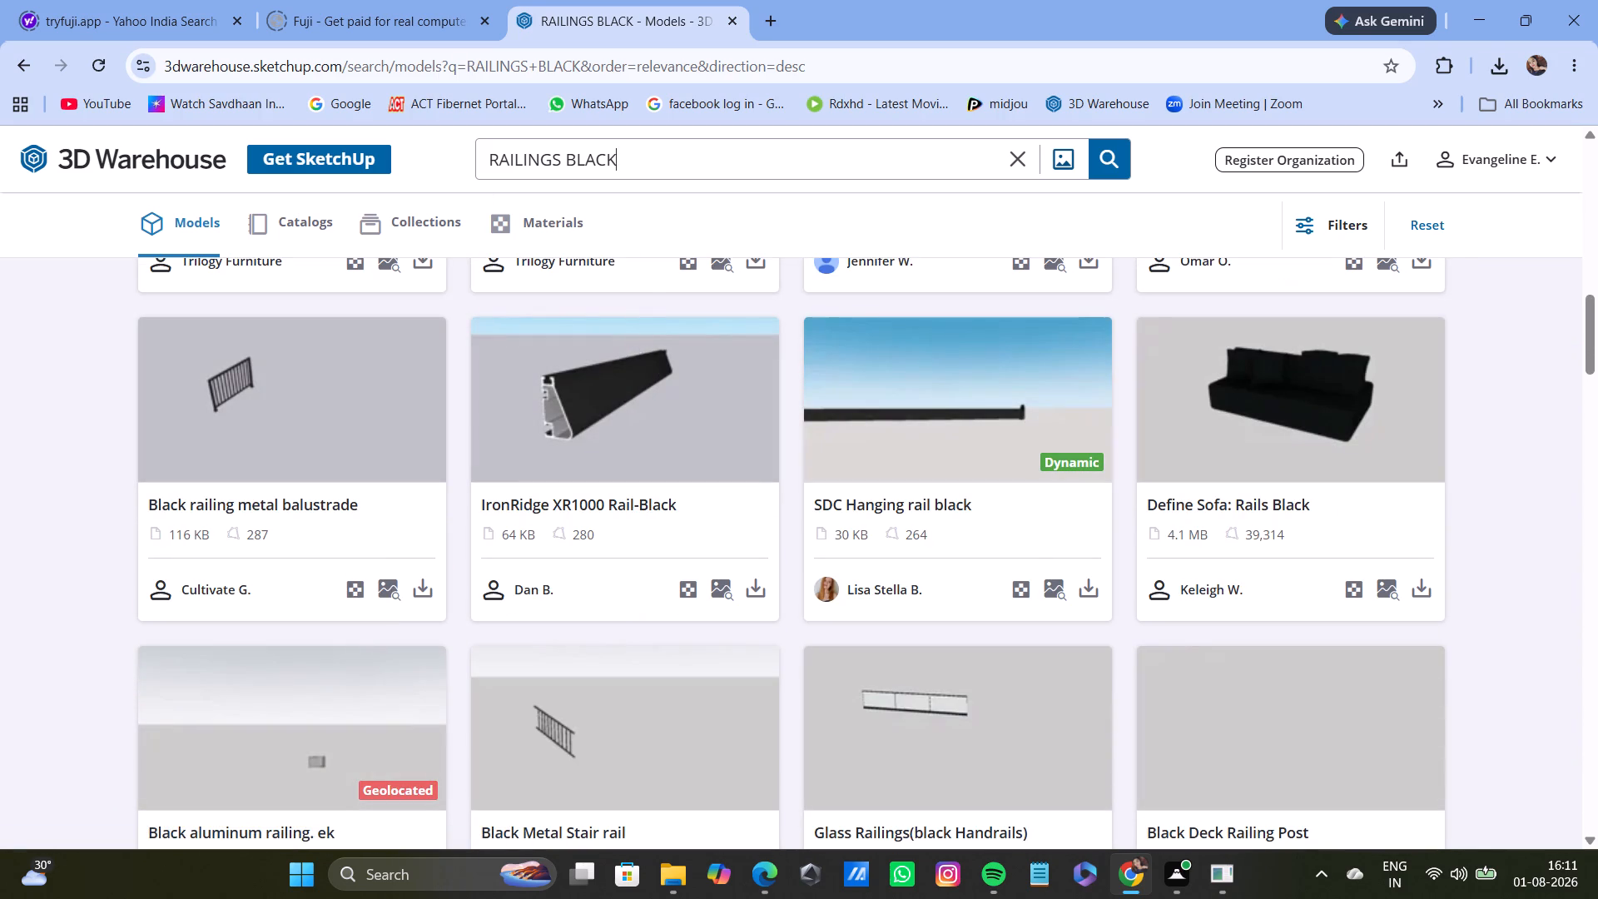
left_click_drag(653, 155, 606, 154)
key("Return")
key("Return")
left_click_drag(729, 160, 621, 172)
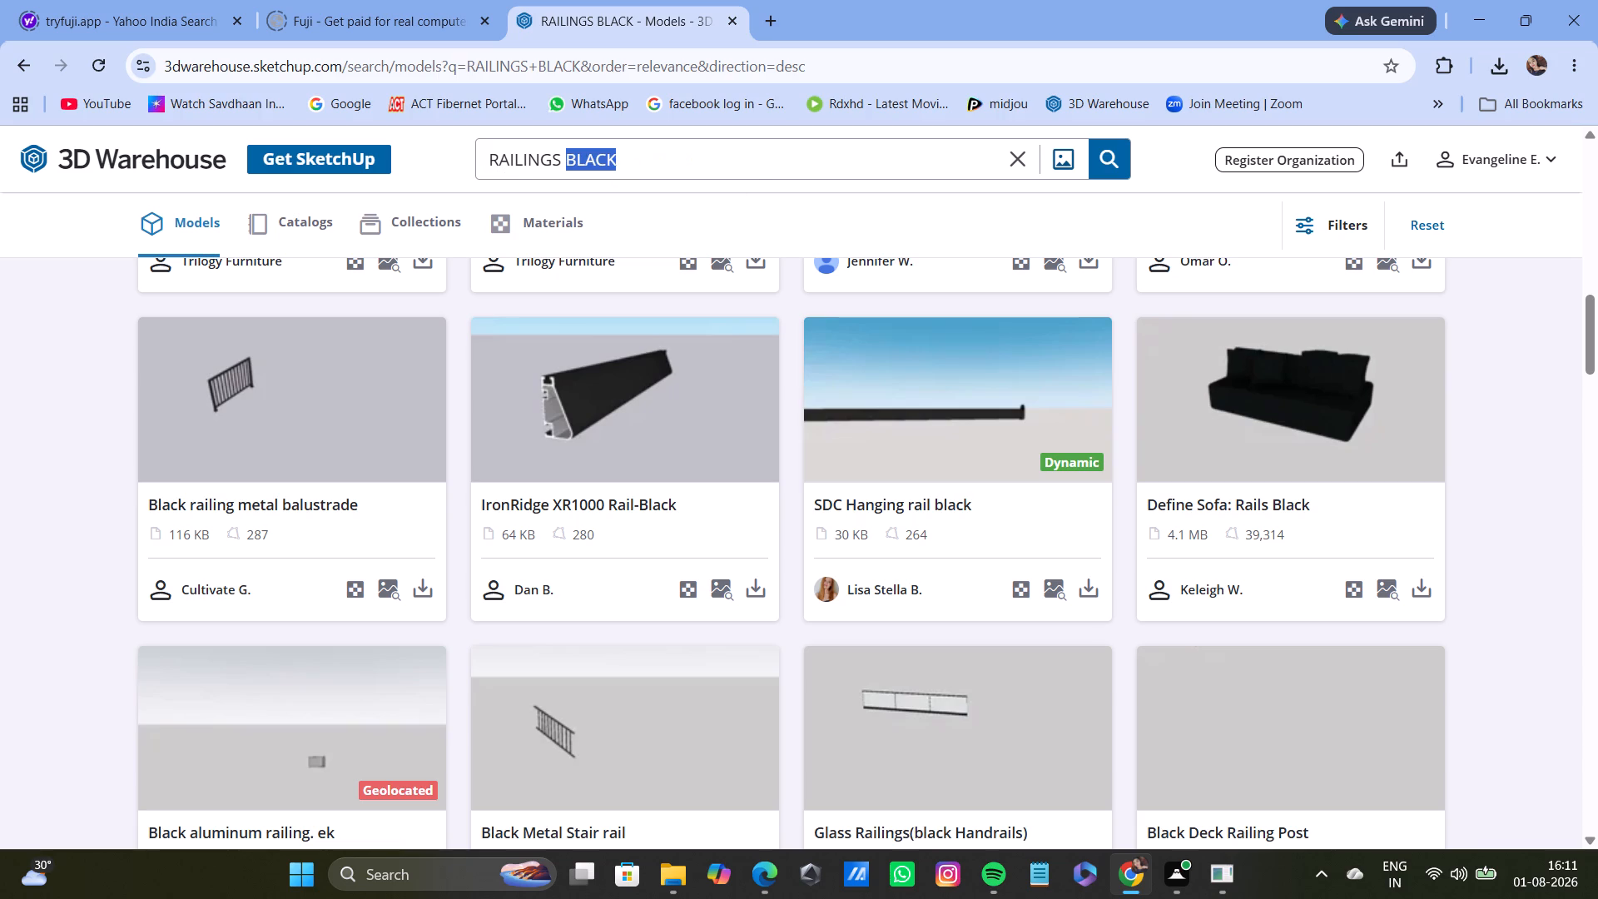
left_click(653, 161)
left_click_drag(651, 162, 584, 162)
left_click_drag(574, 162, 561, 162)
left_click_drag(561, 162, 564, 162)
left_click_drag(634, 153, 568, 165)
key("BackSpace")
key("Return")
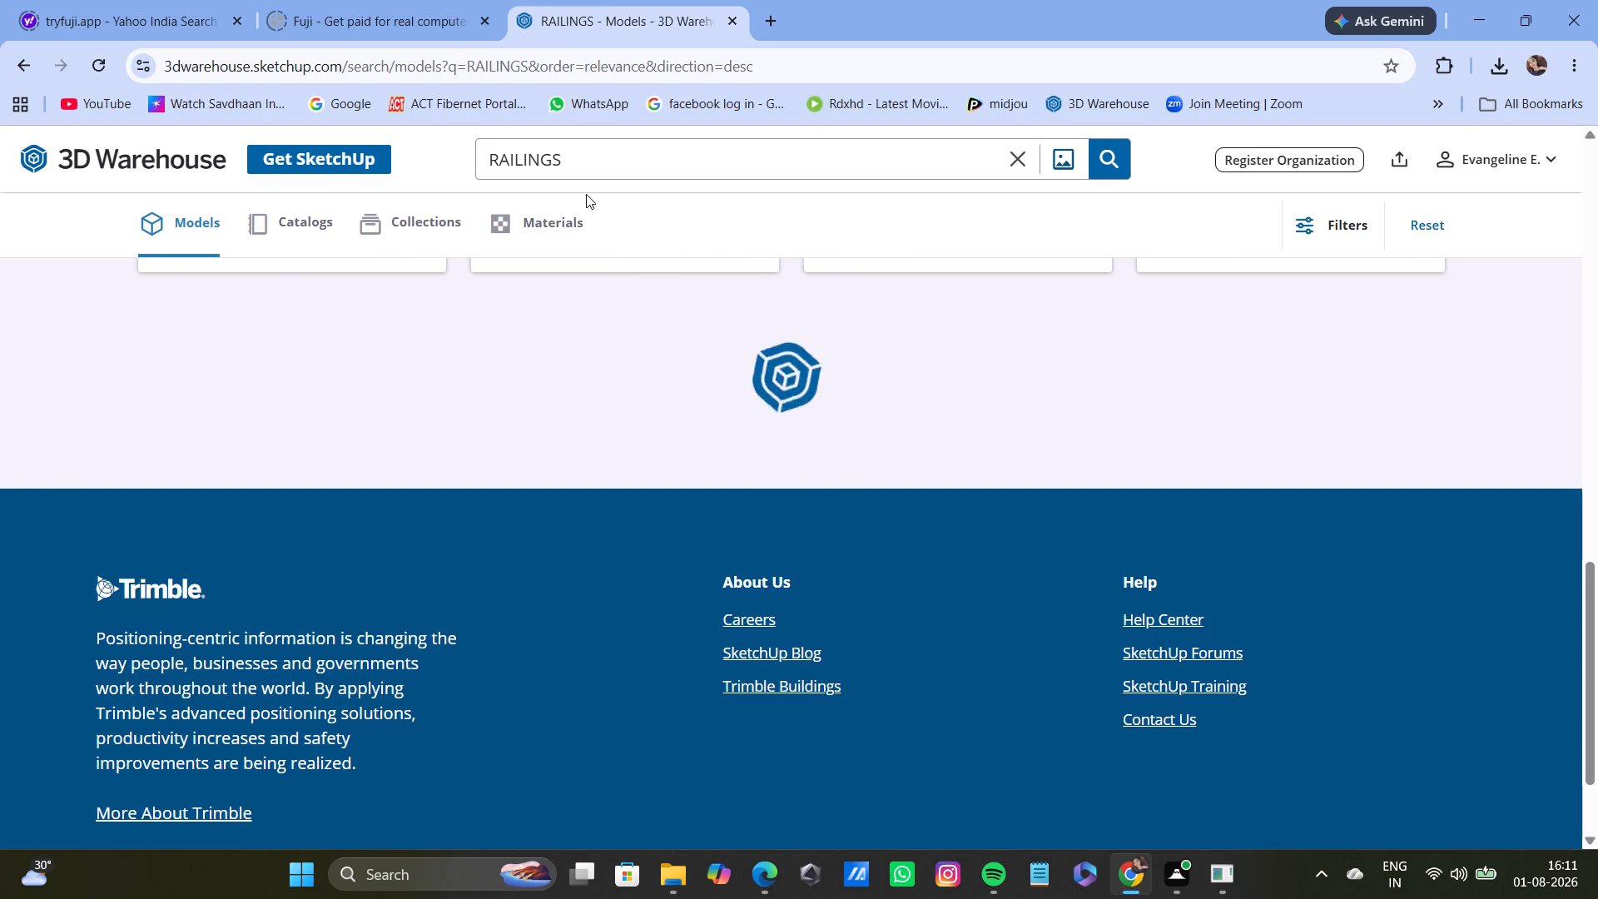
Find the 167 KB long glass railing with black handrail and posts among the results and download it as a SketchUp file.
scroll(593, 510, "up", 3)
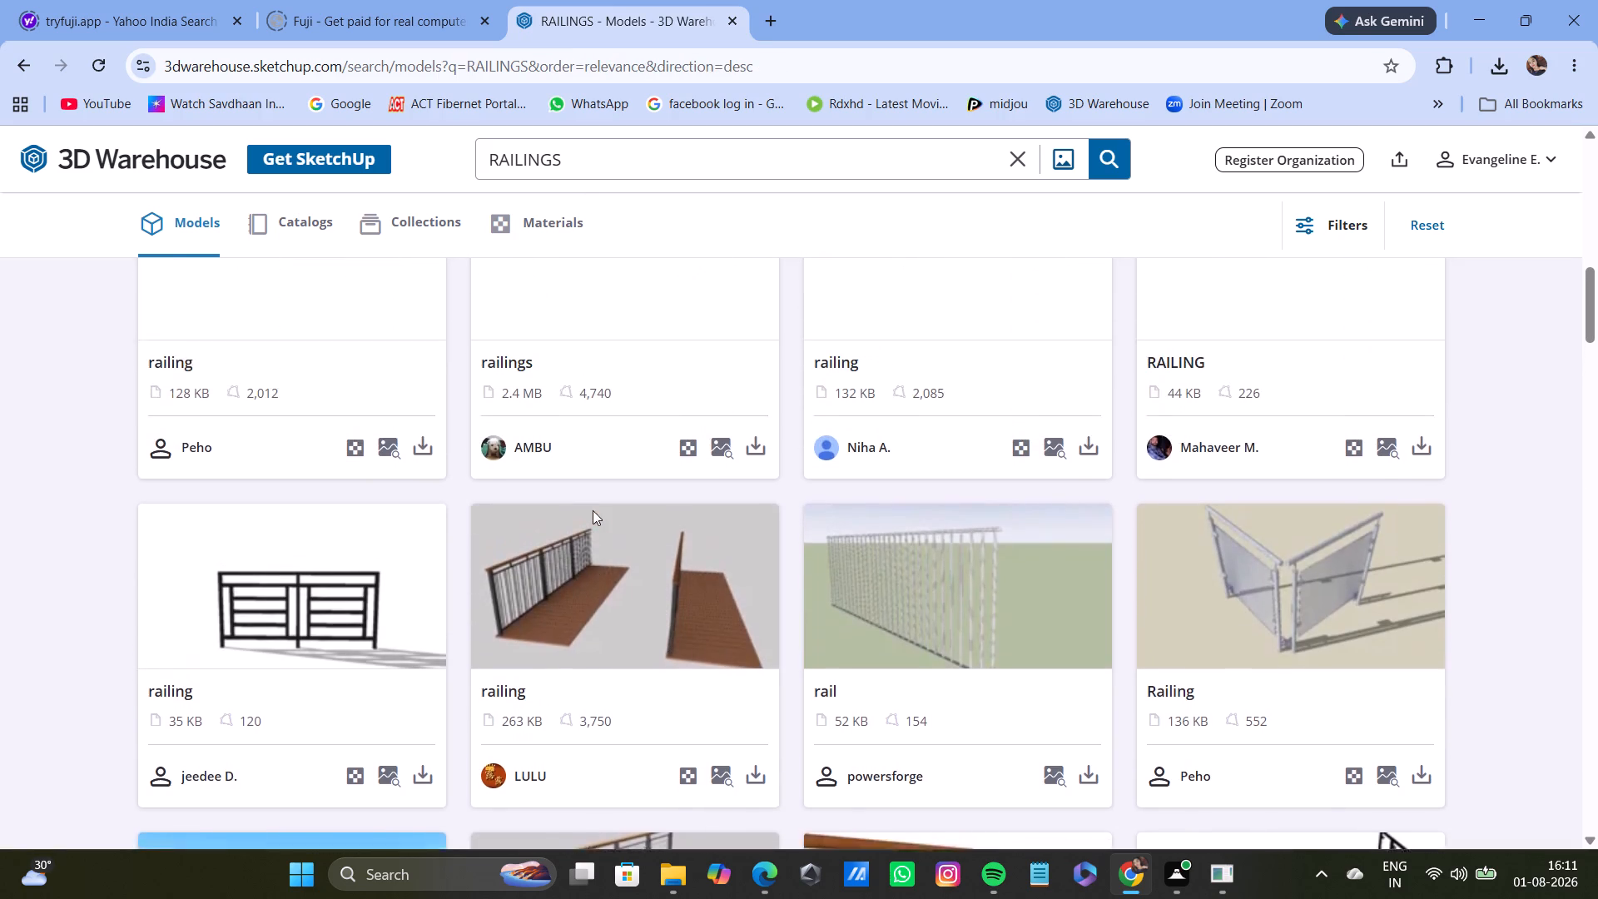
scroll(593, 510, "up", 12)
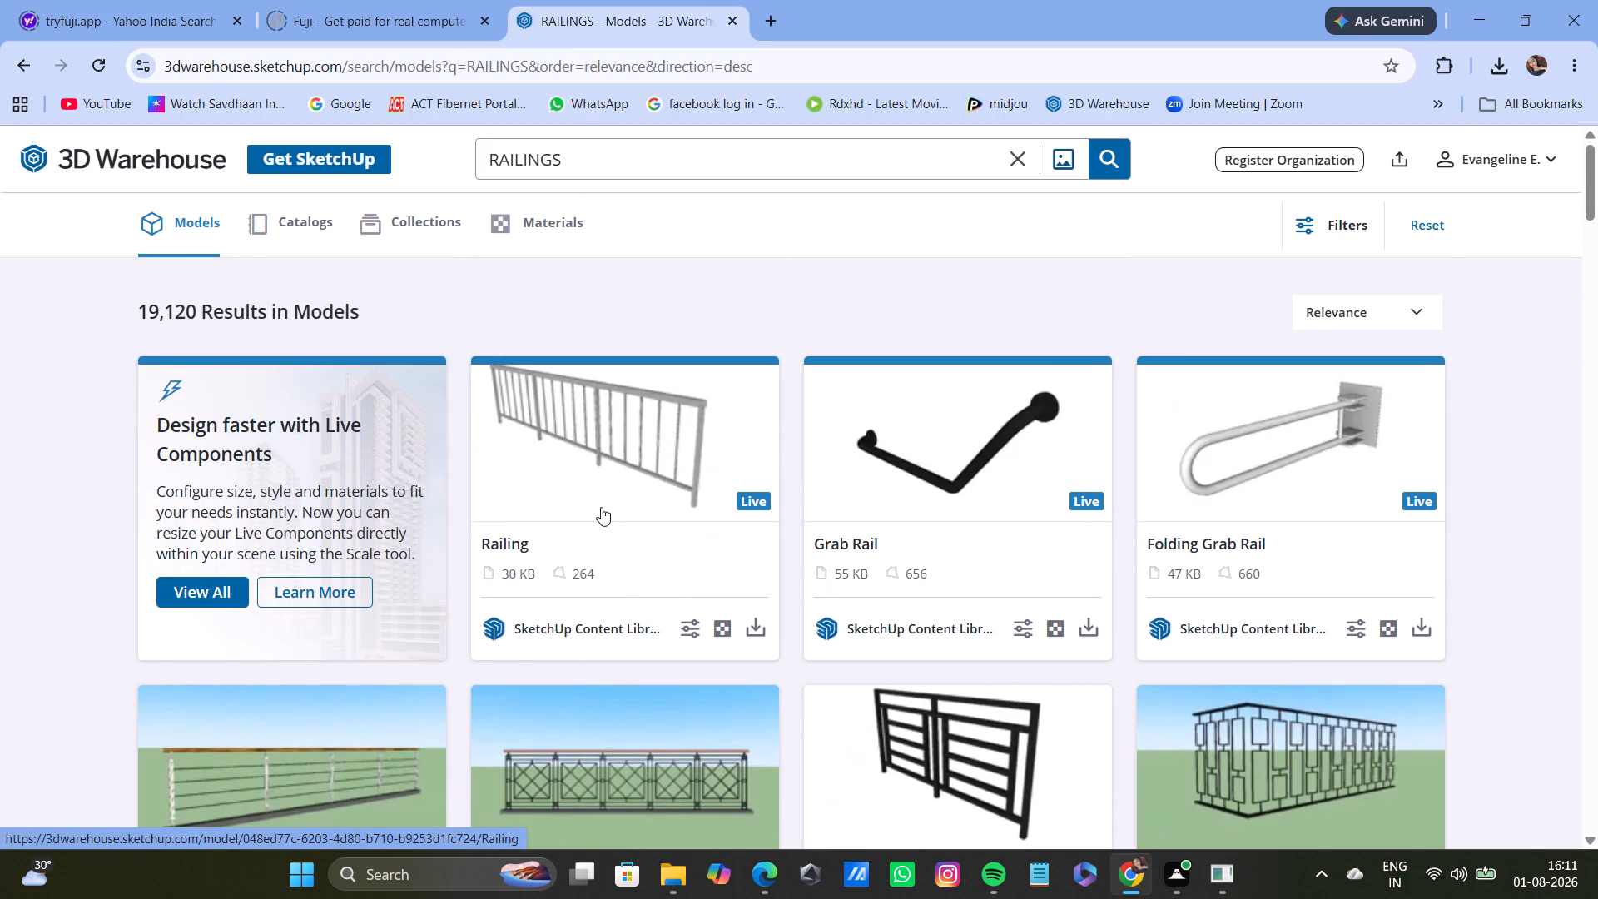
scroll(605, 505, "up", 3)
scroll(605, 505, "down", 6)
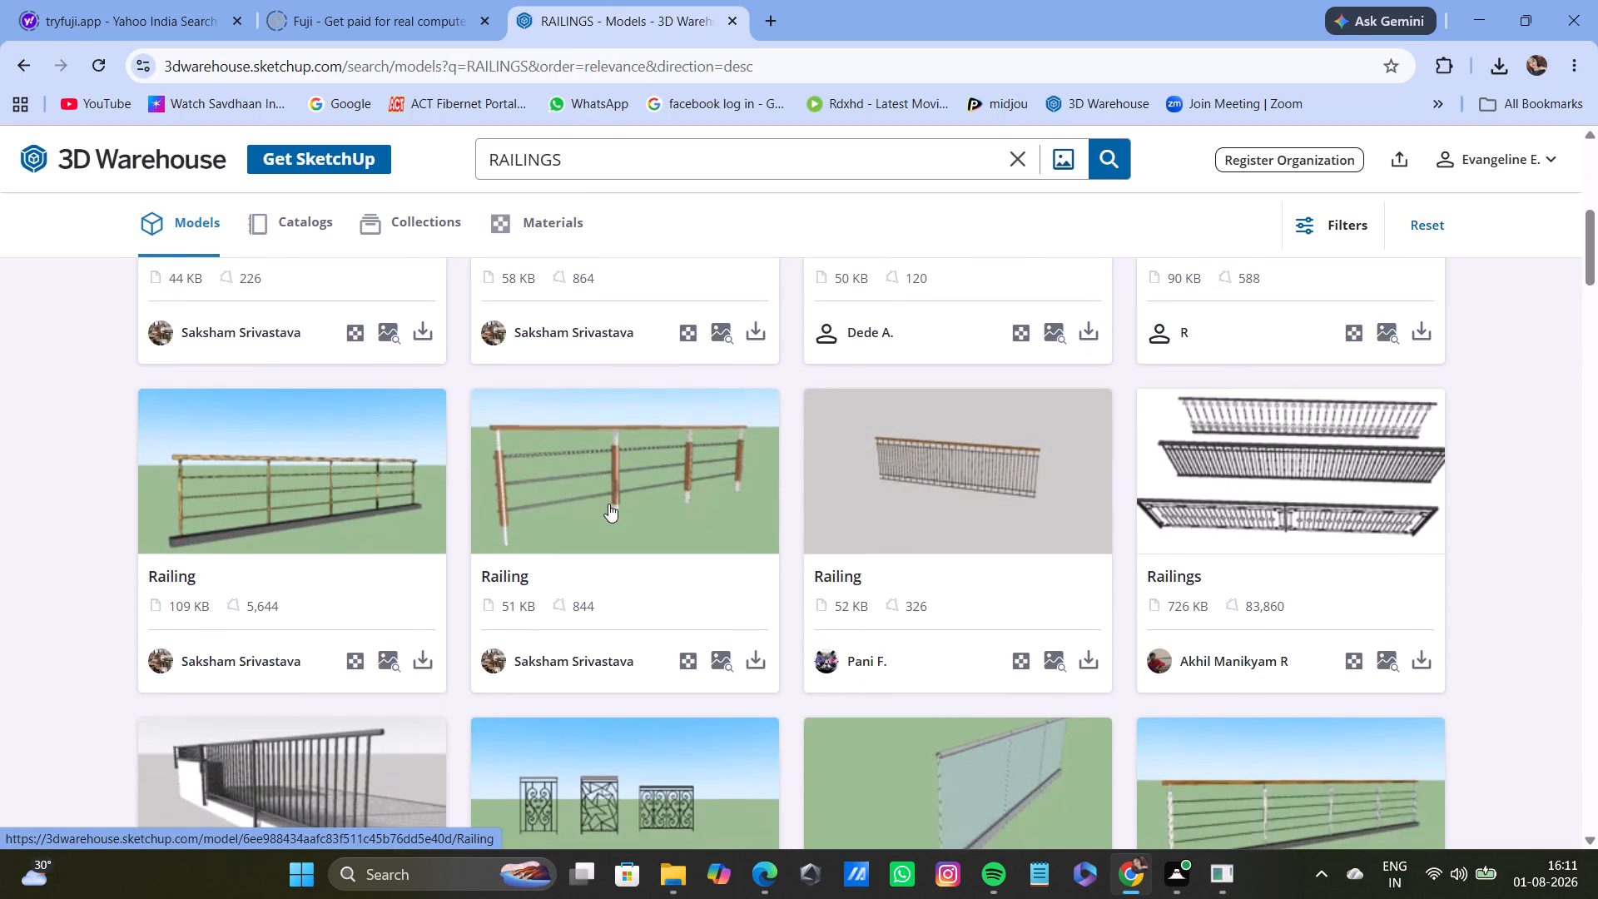
scroll(608, 504, "down", 12)
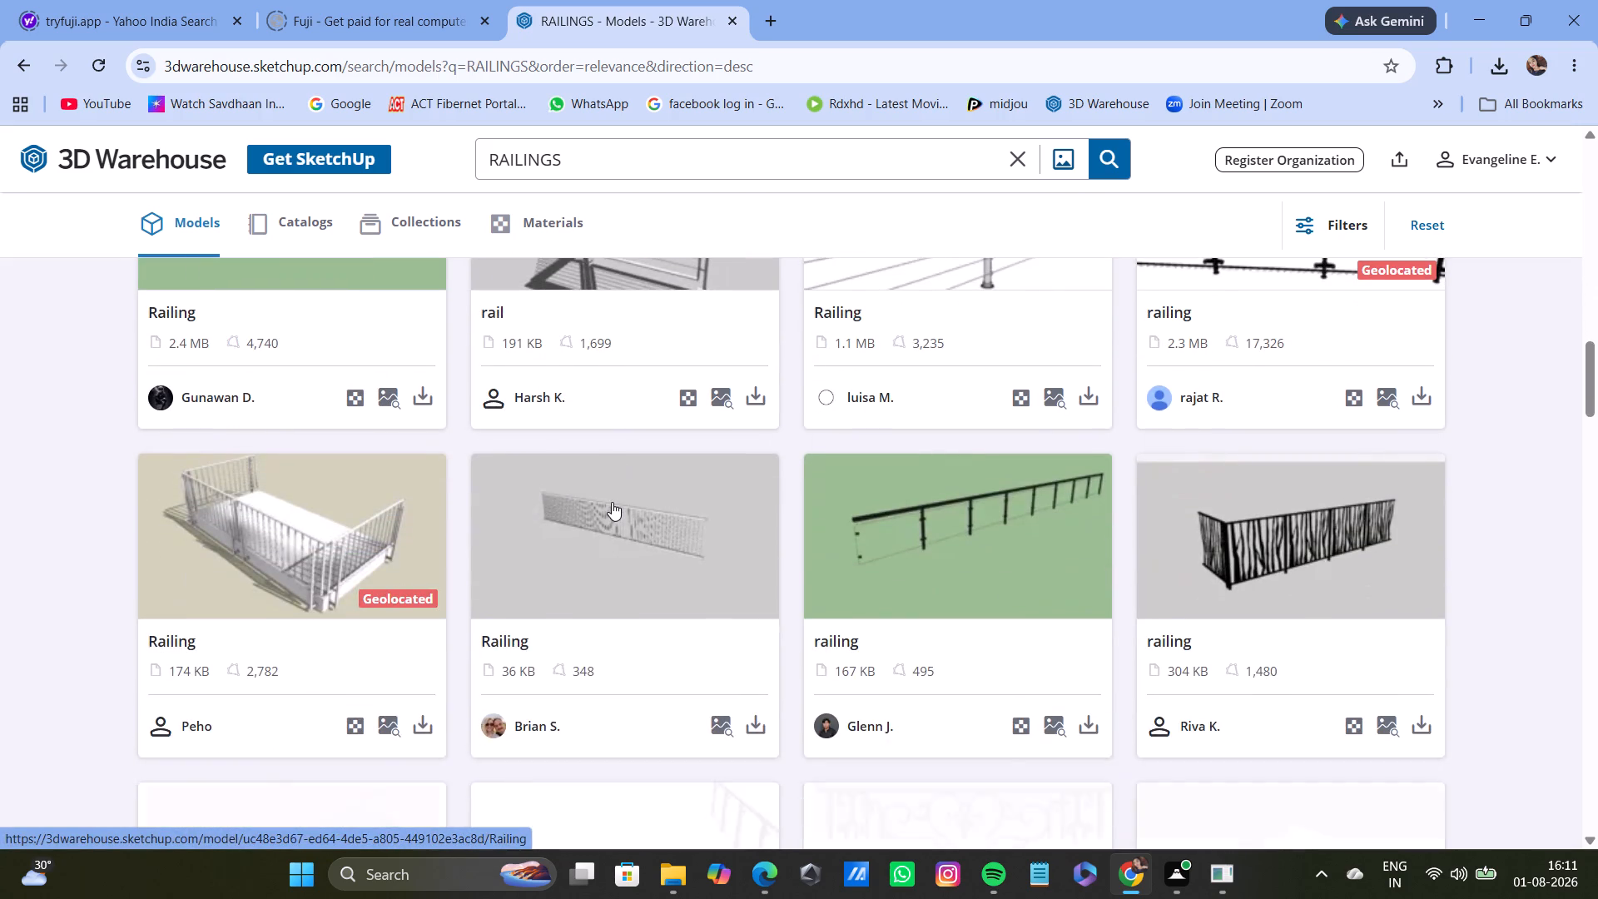
scroll(612, 502, "up", 2)
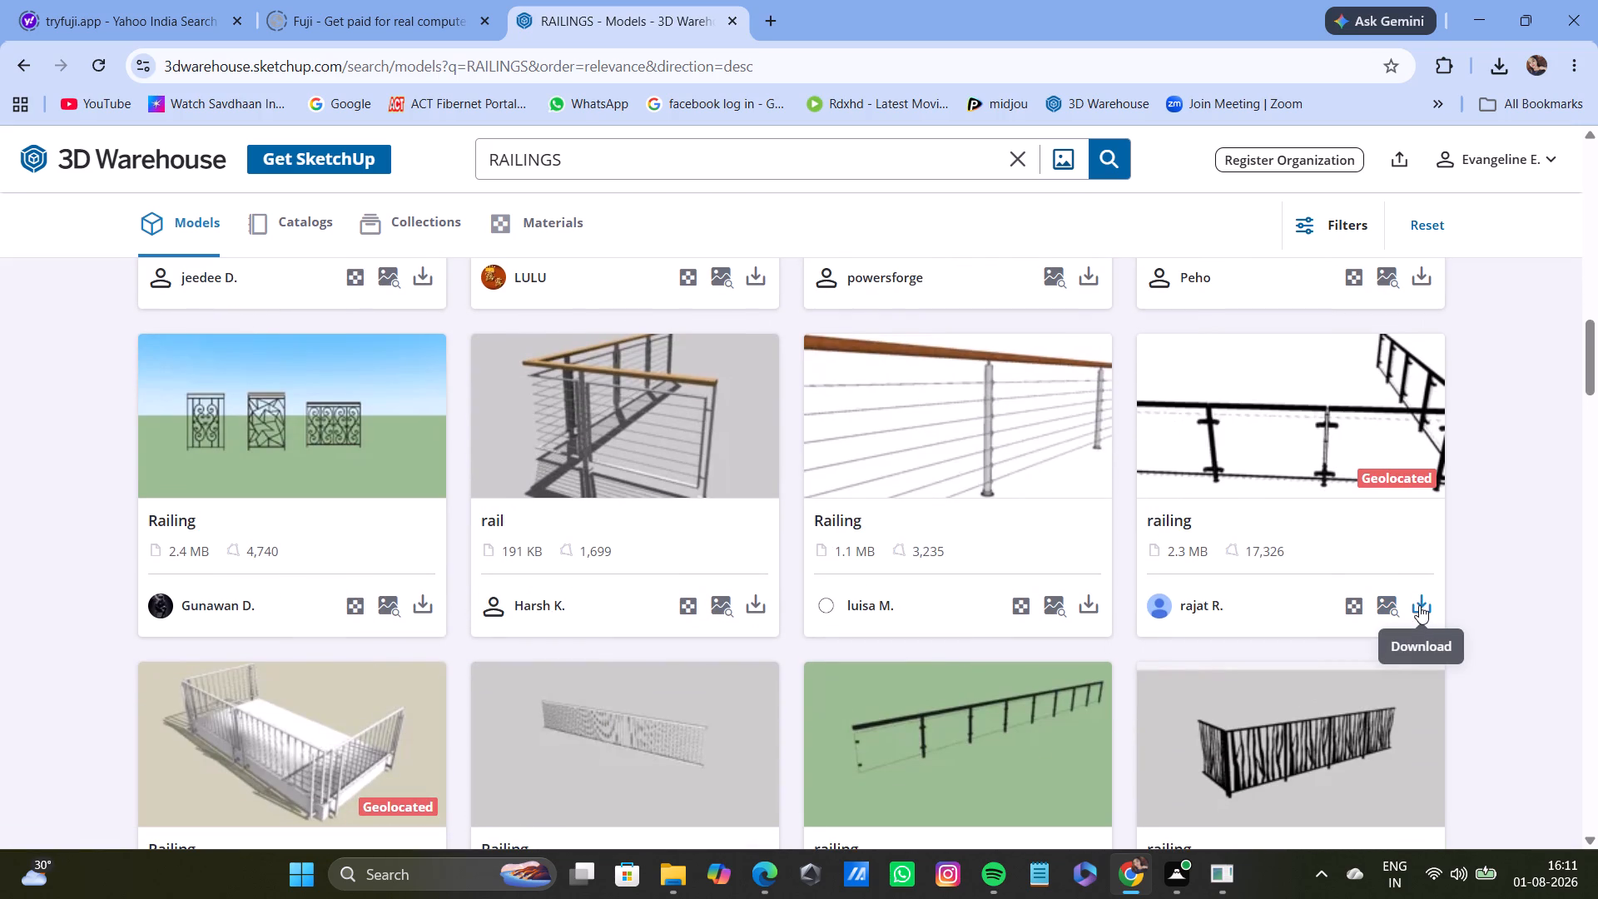
scroll(1098, 587, "down", 3)
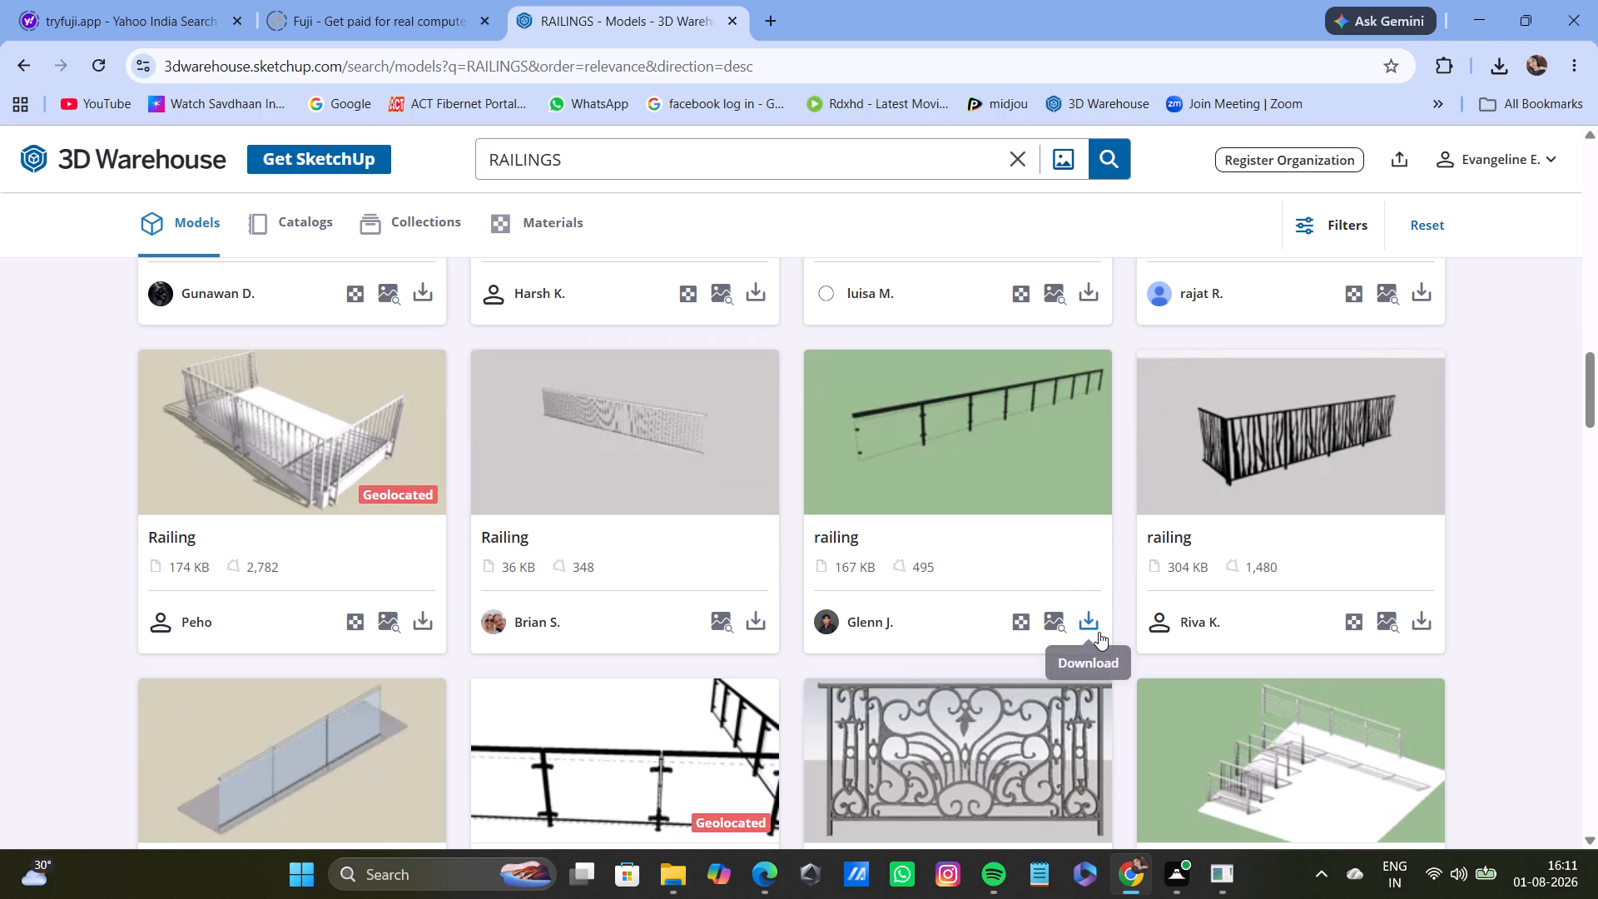
left_click(1099, 632)
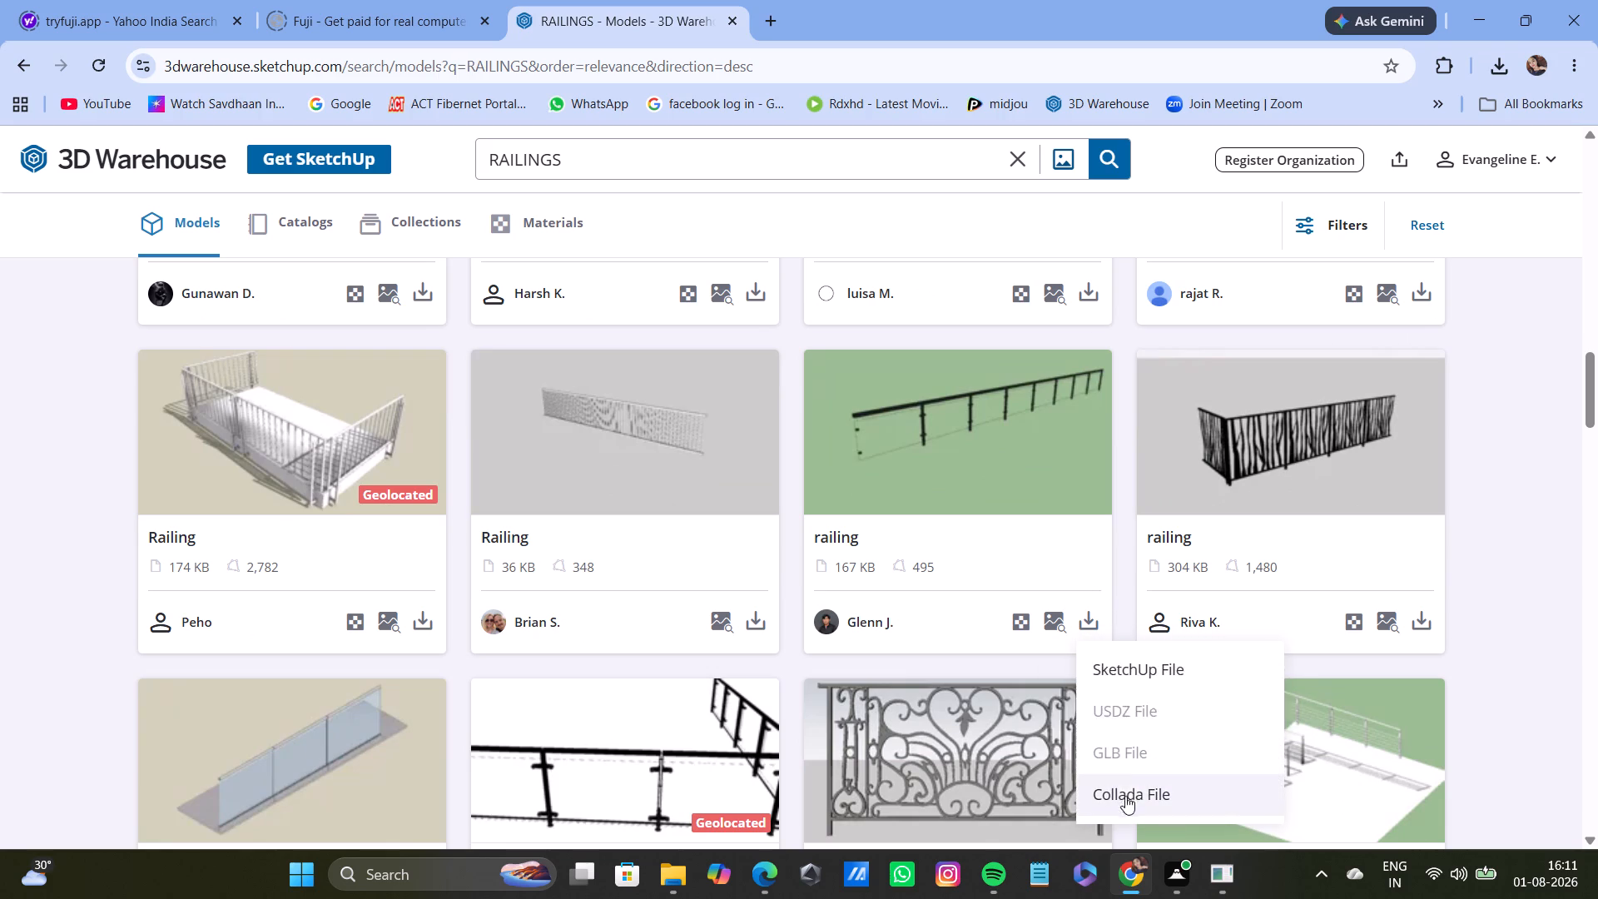
left_click(1115, 685)
Examine further railing results for other suitable models.
scroll(1095, 652, "down", 6)
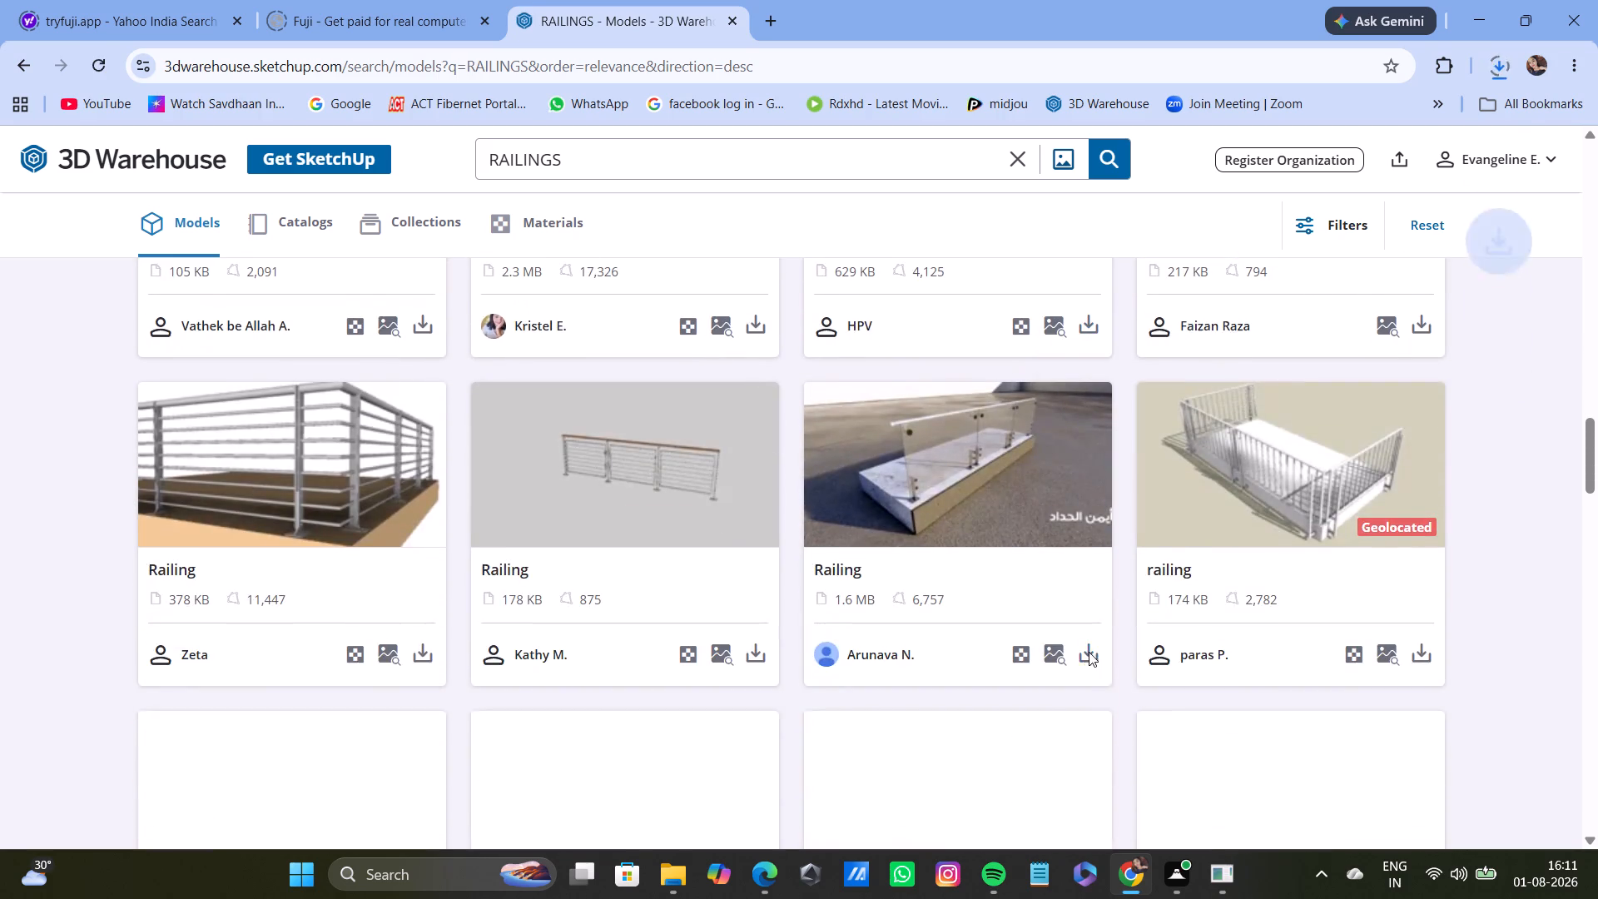
scroll(1089, 652, "down", 15)
scroll(1089, 652, "up", 4)
scroll(1089, 652, "down", 9)
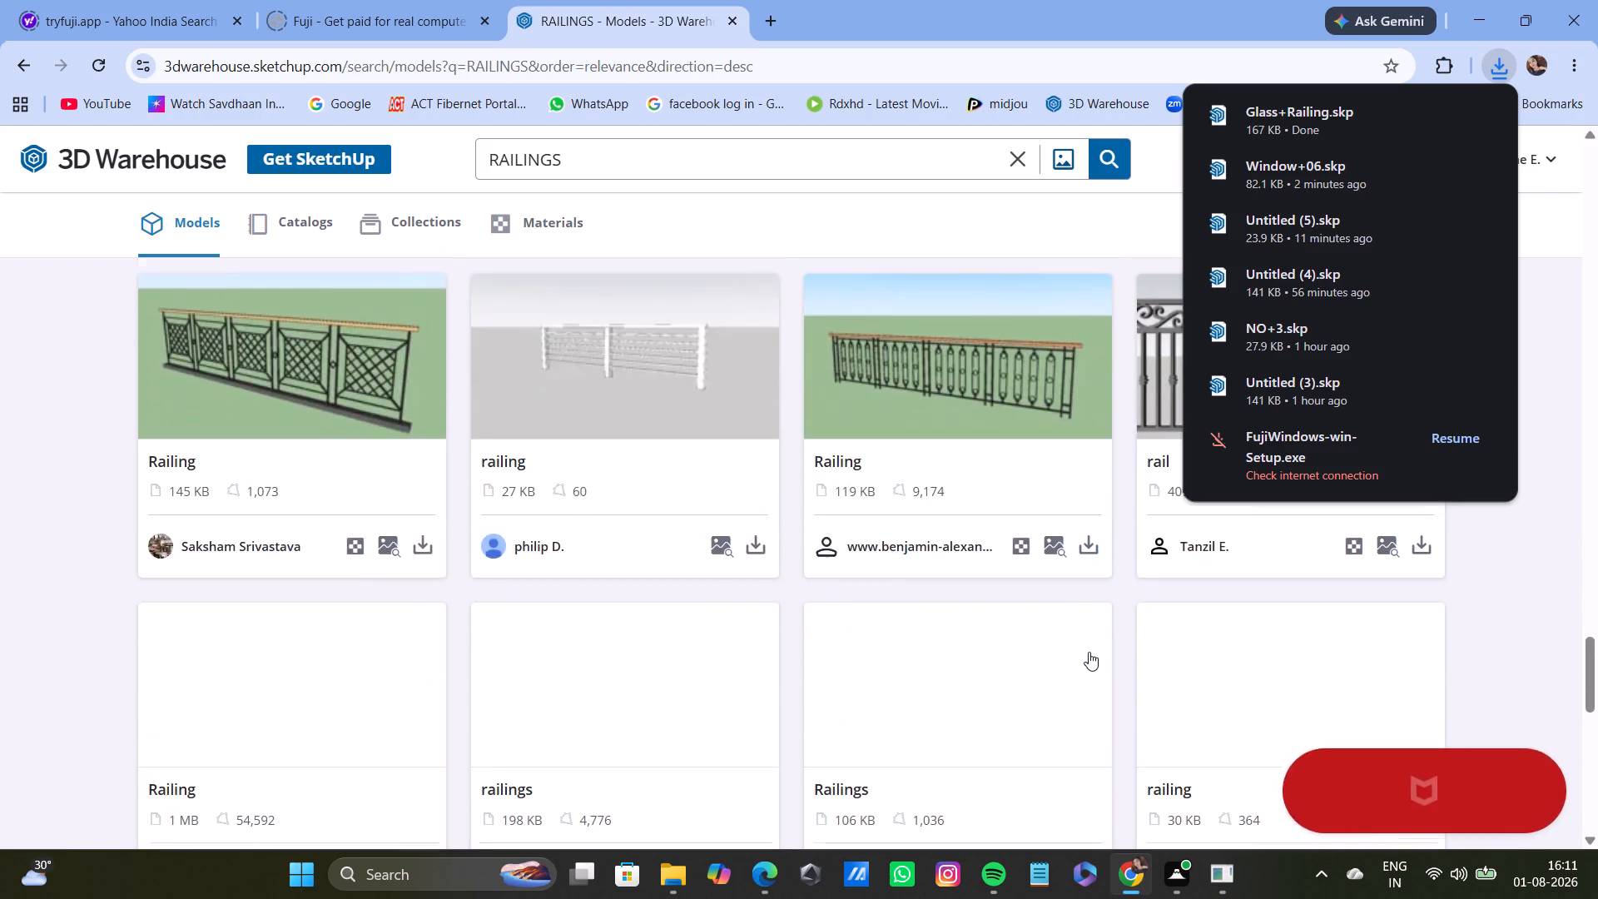
scroll(1089, 652, "down", 4)
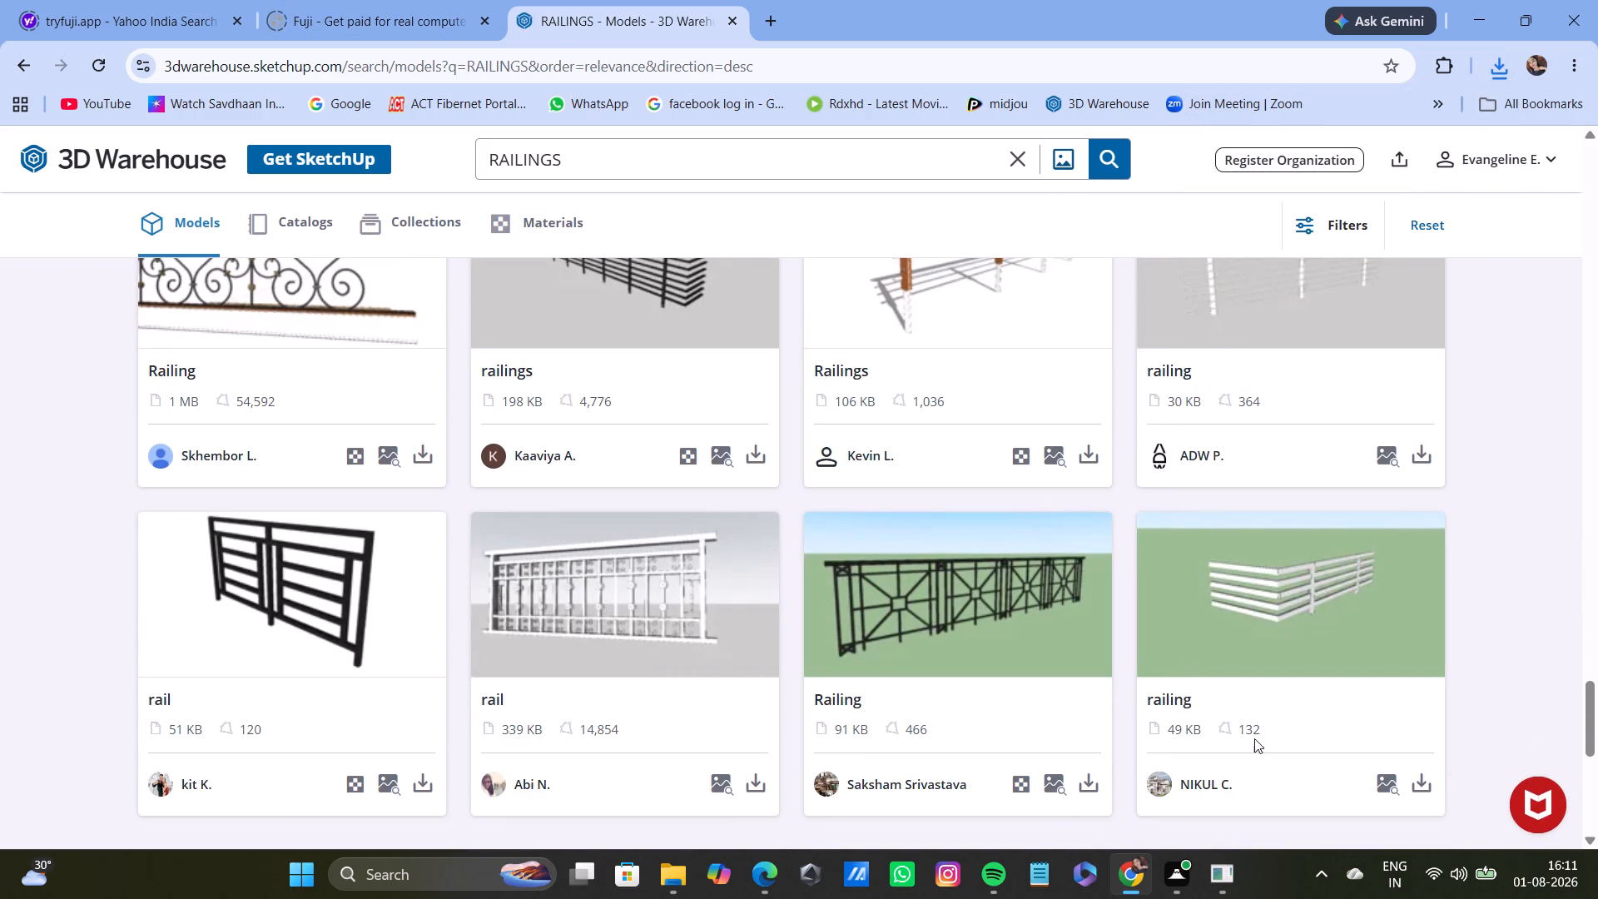
Switch to SketchUp, import the downloaded Window+06 model and place it on the open ground beyond the glass railing panel.
left_click(1219, 877)
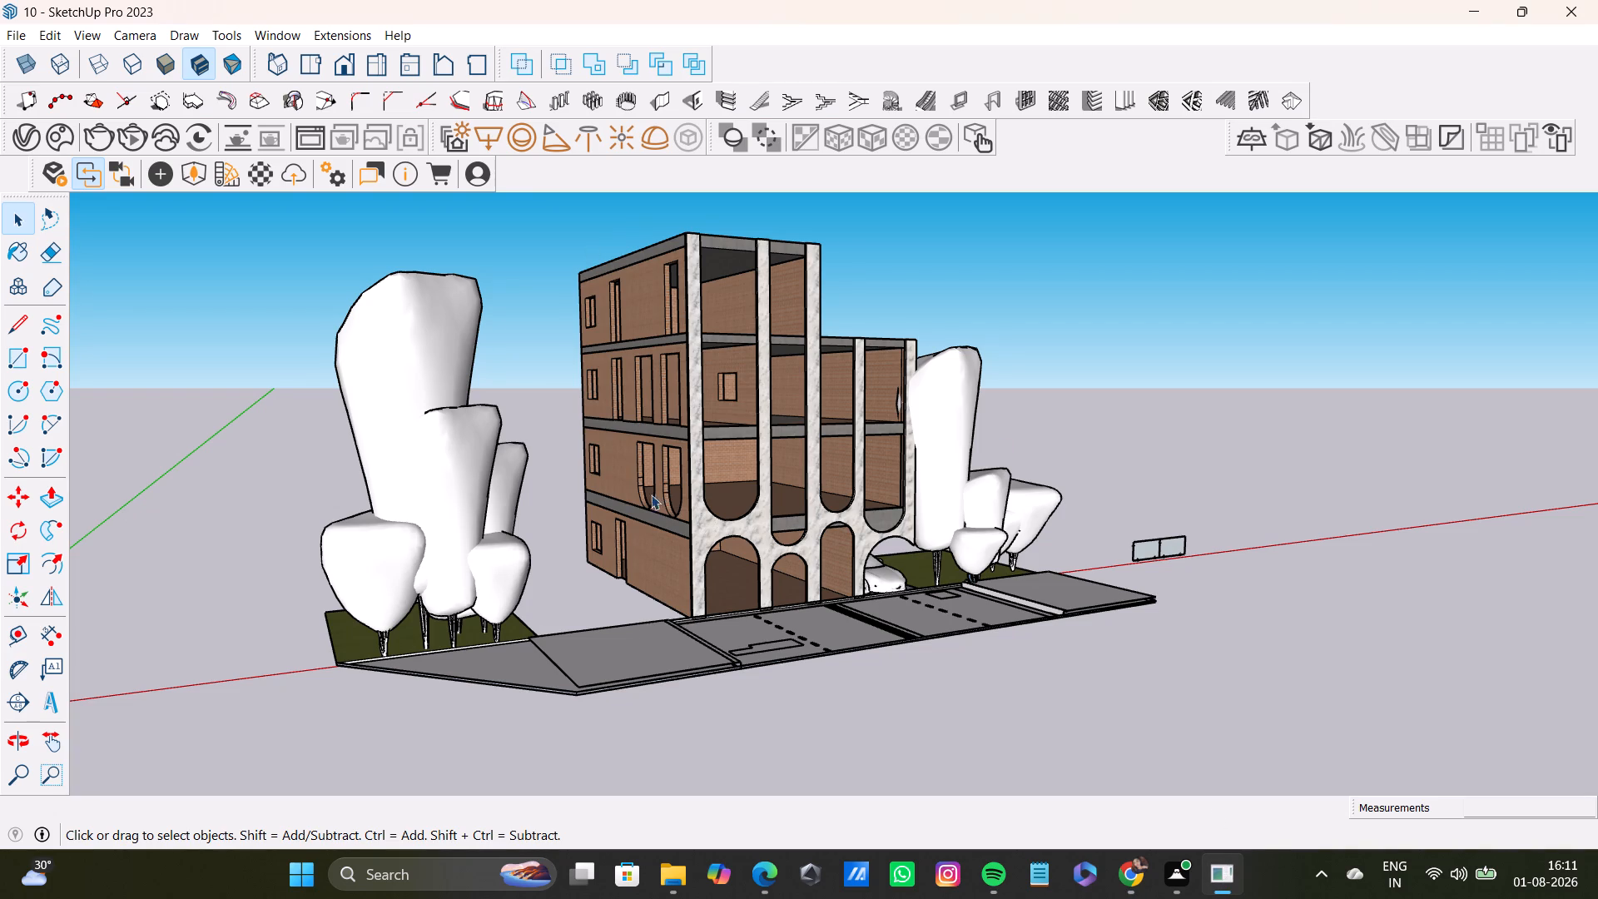
scroll(708, 398, "up", 4)
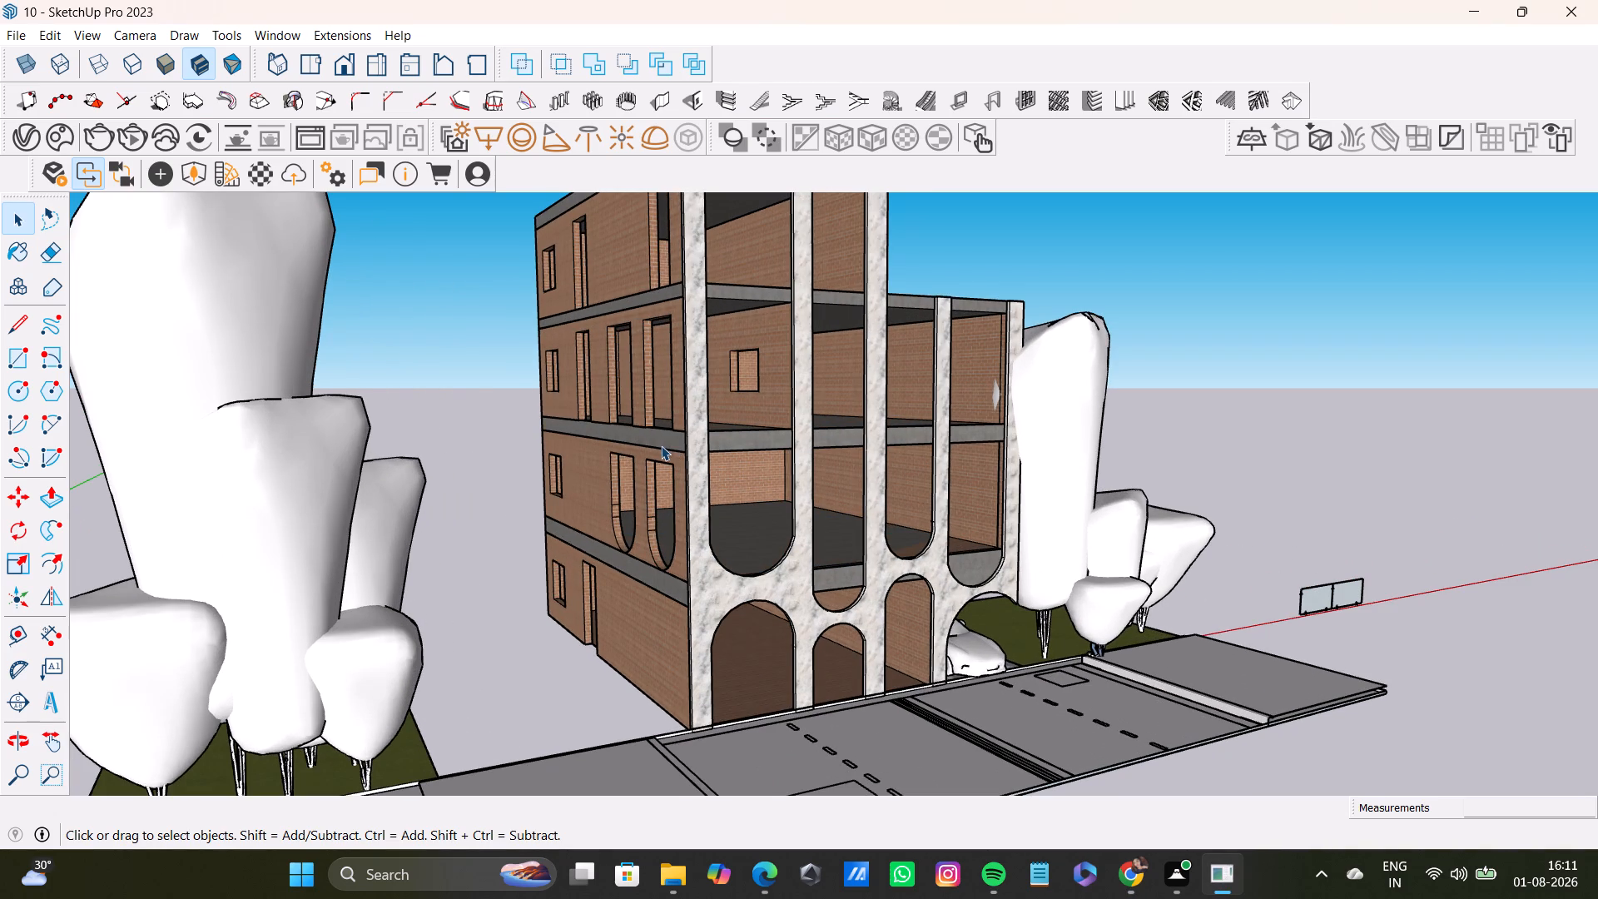
middle_click_drag(670, 444, 764, 458)
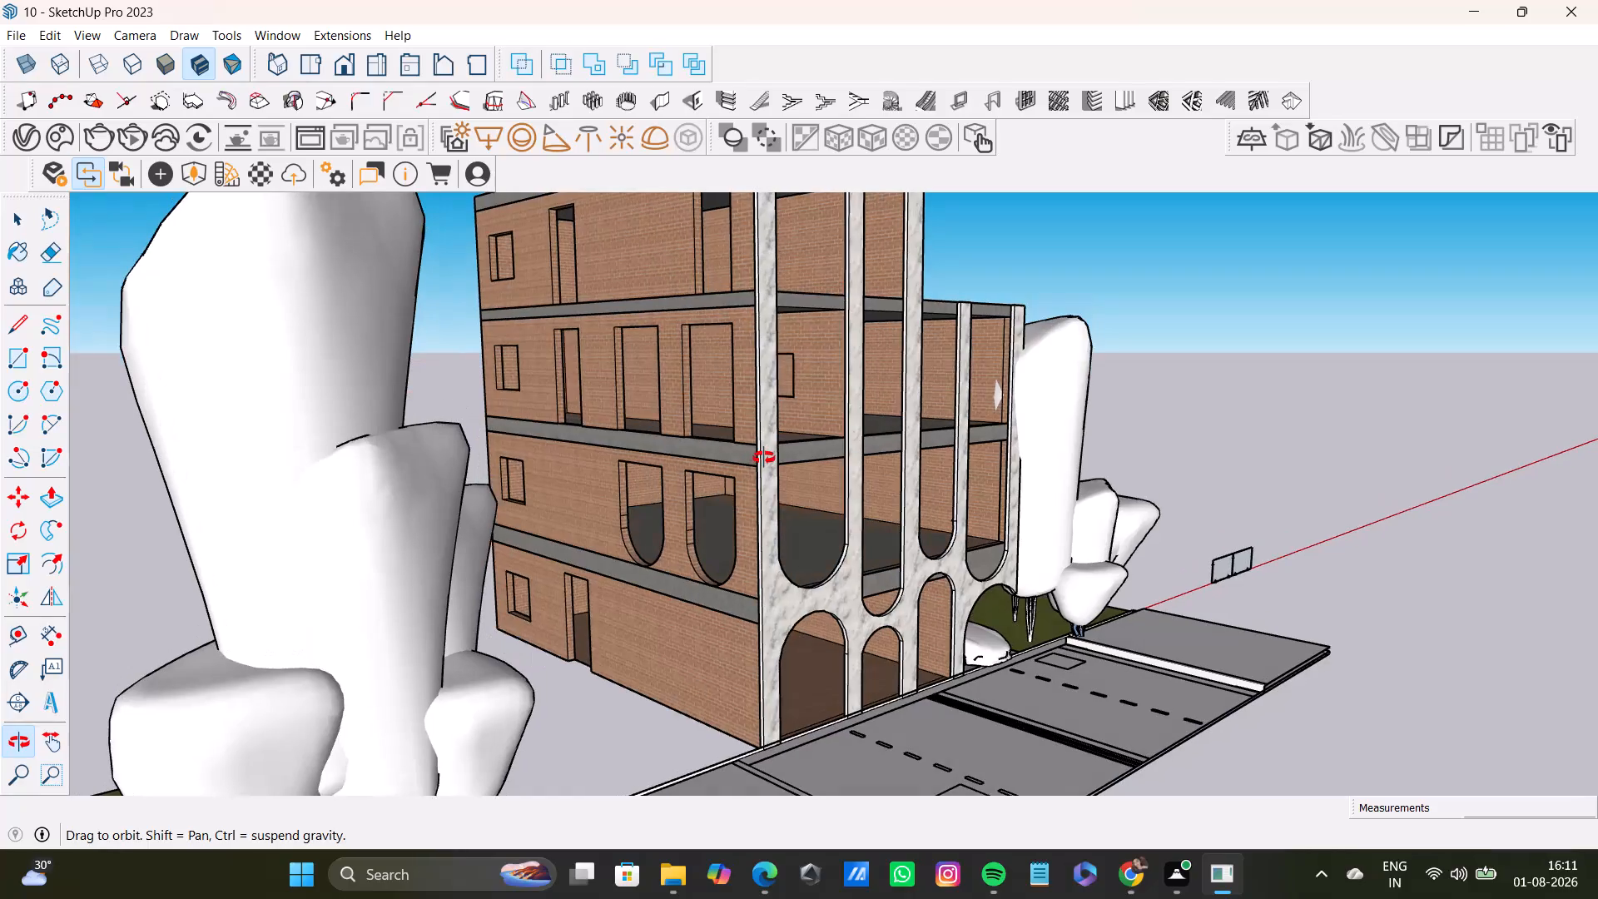
middle_click_drag(764, 458, 762, 461)
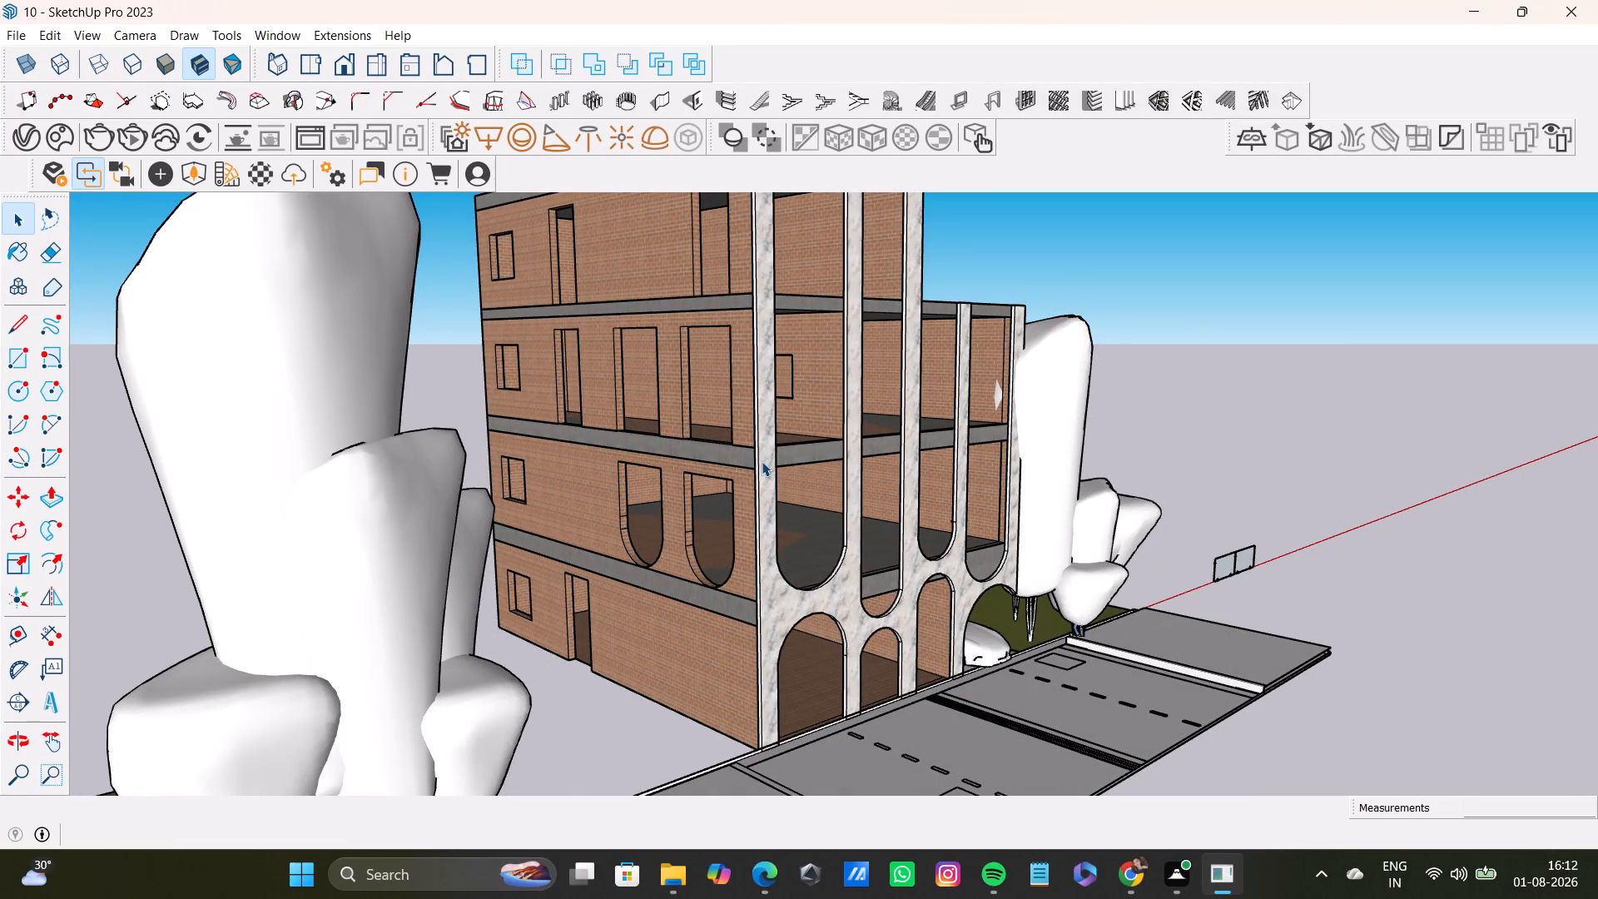
scroll(667, 298, "down", 1)
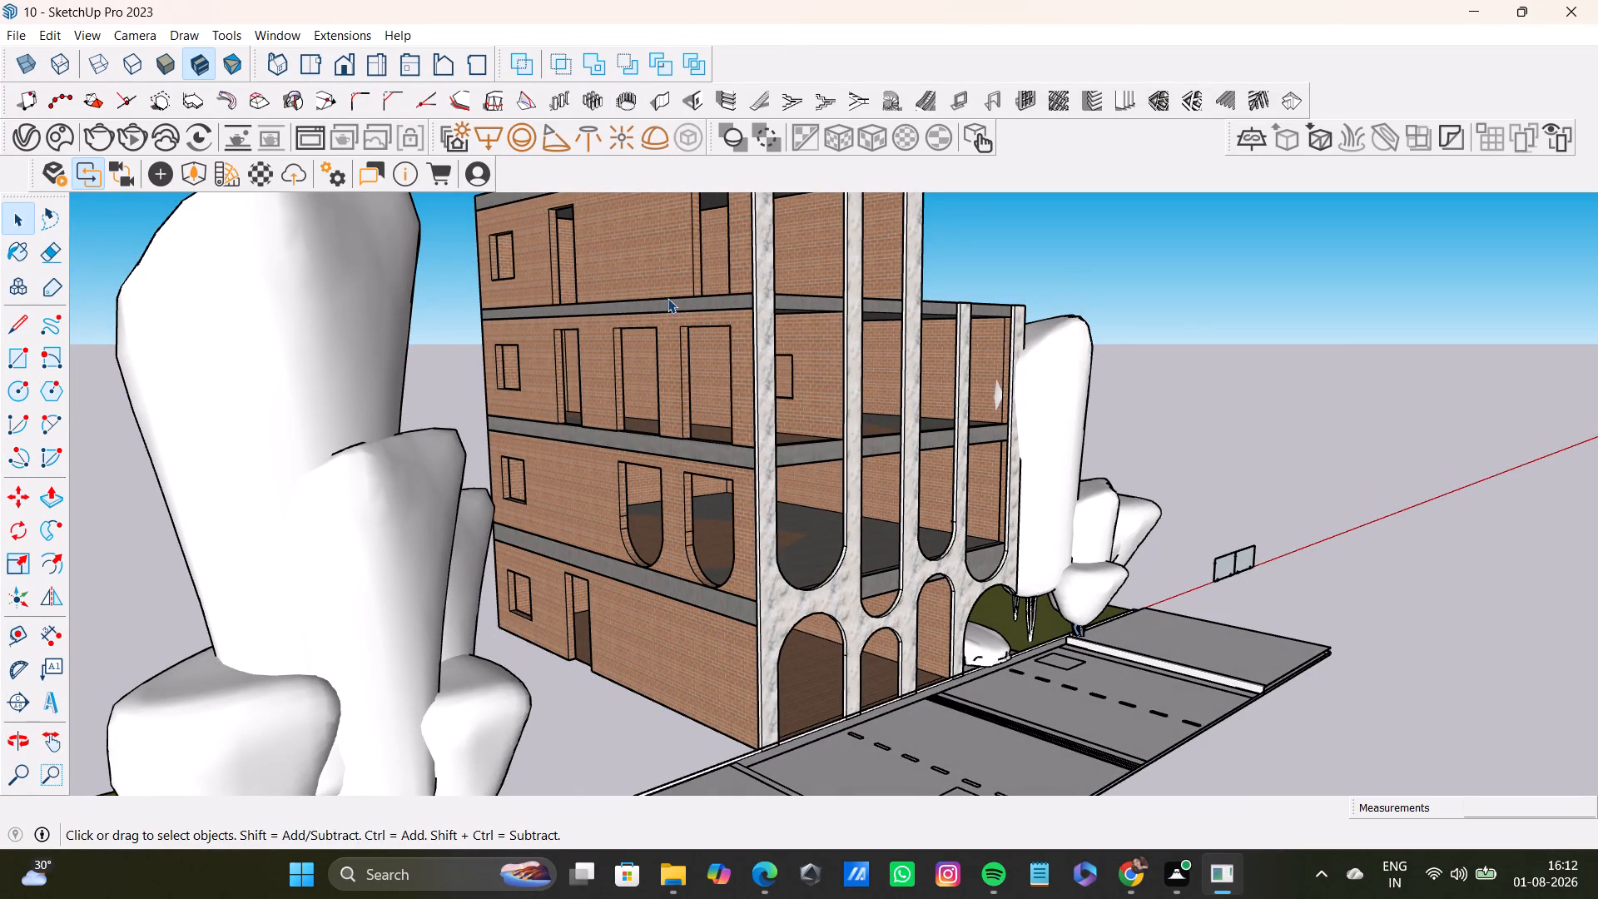
scroll(667, 298, "down", 1)
left_click(16, 35)
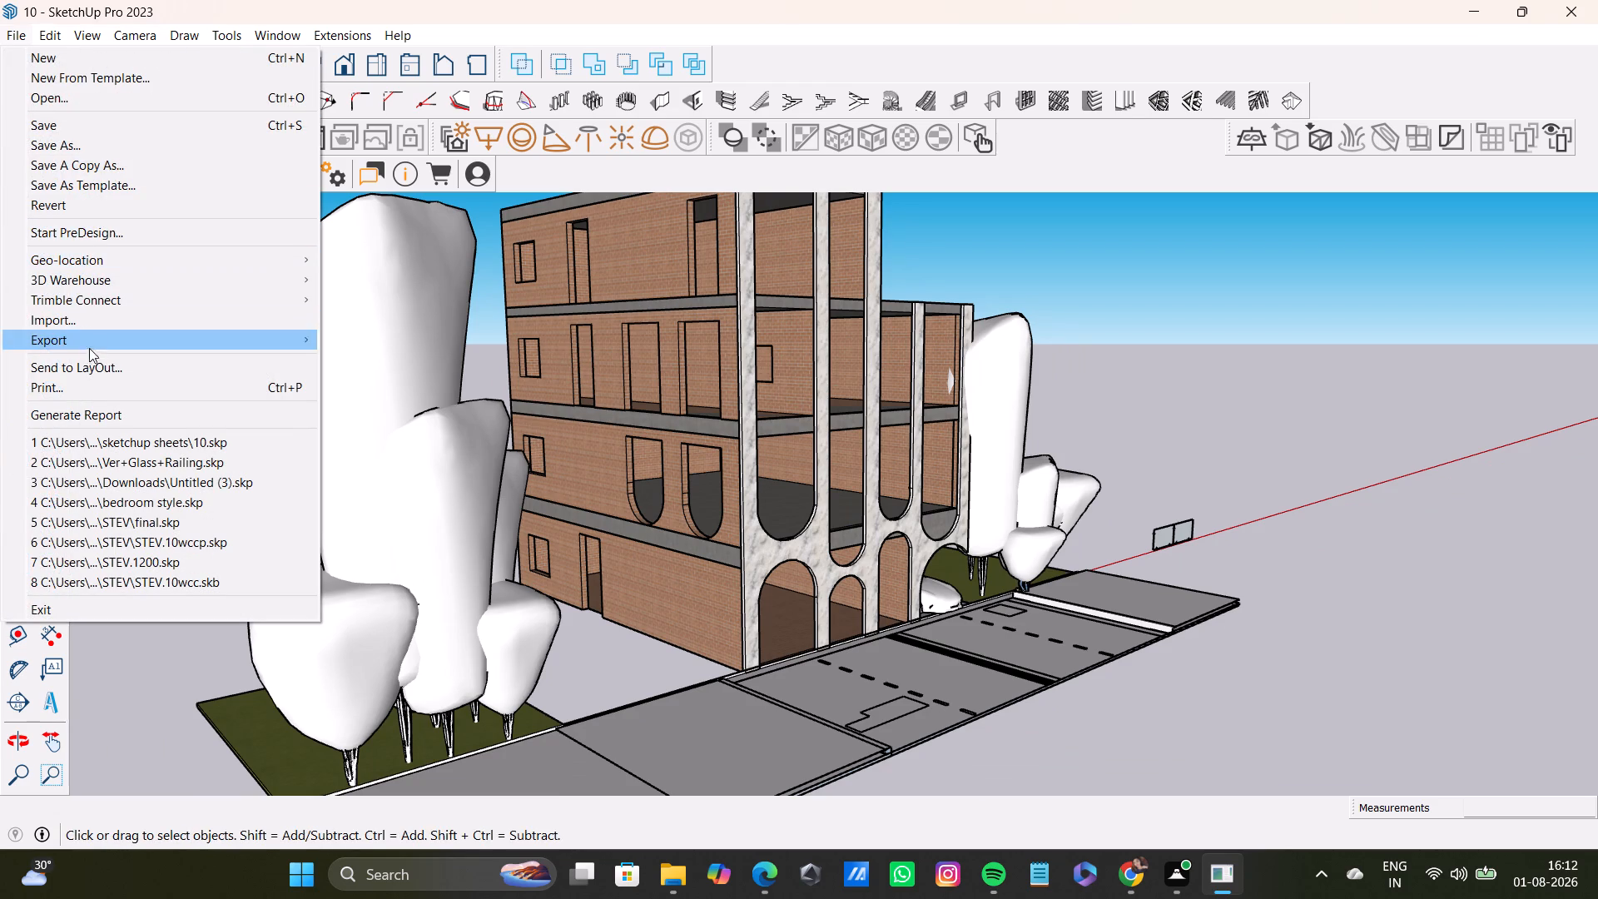
left_click(73, 323)
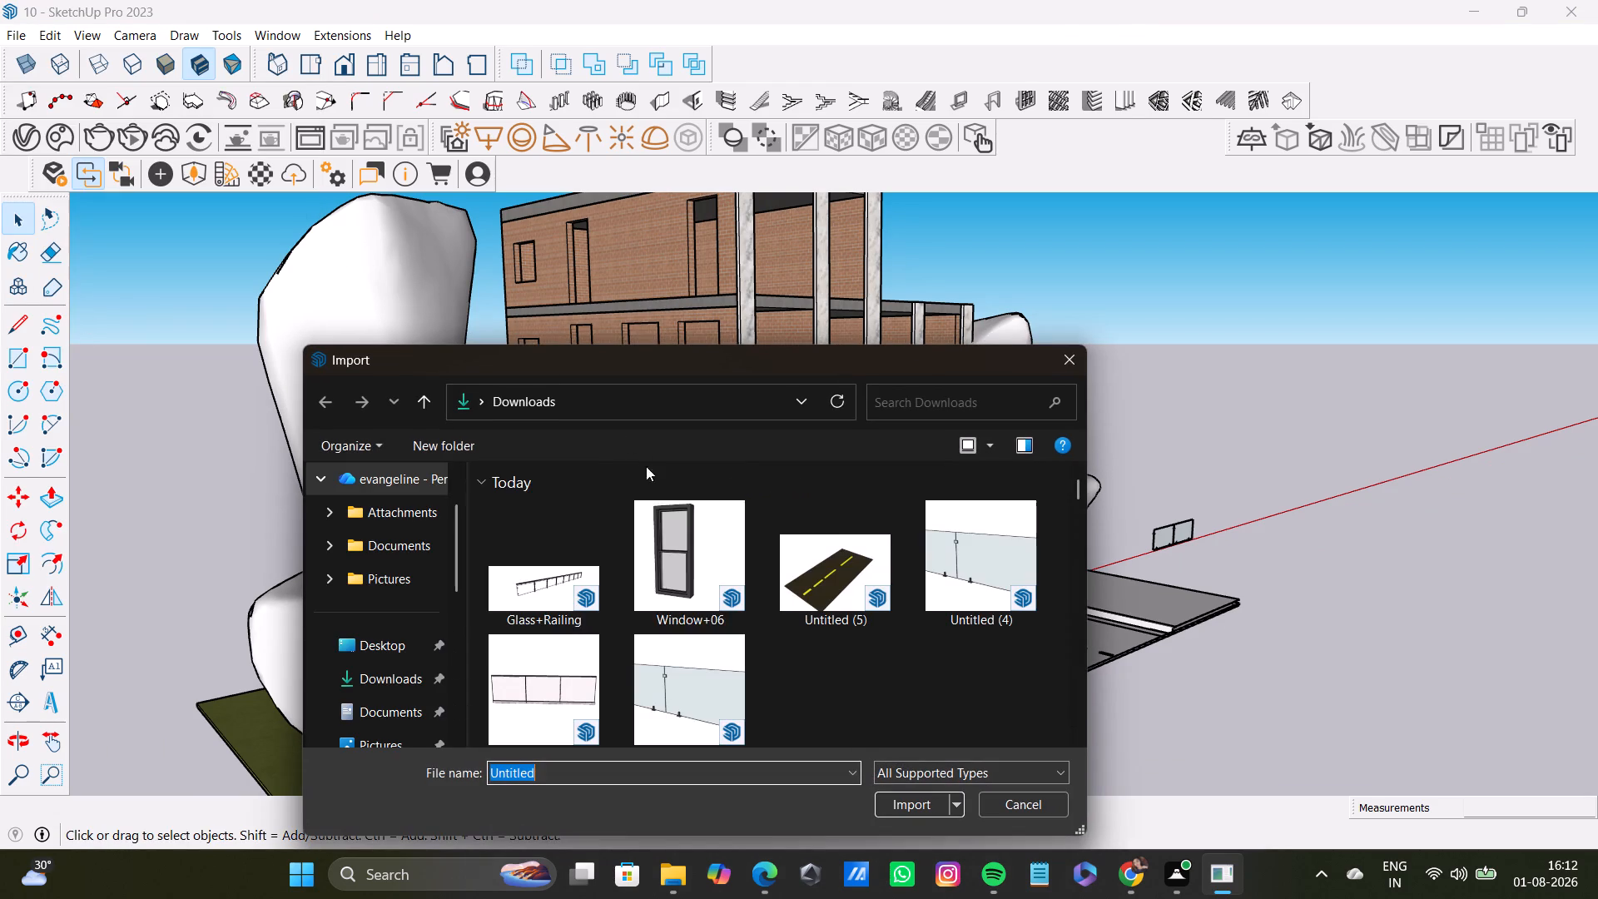
left_click(654, 575)
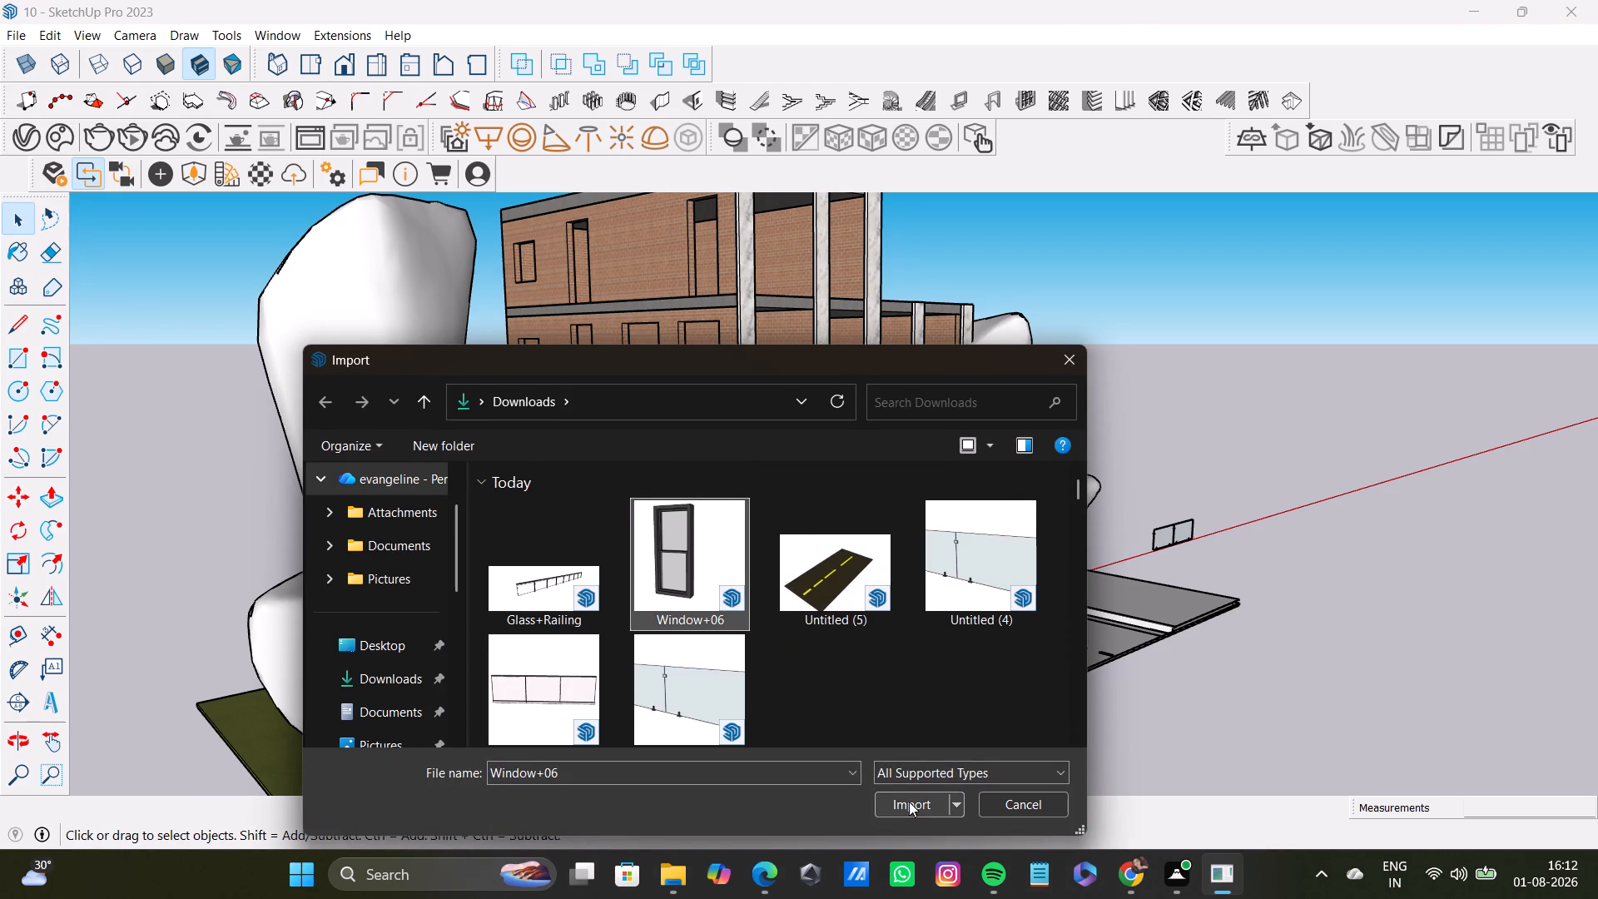
left_click(909, 802)
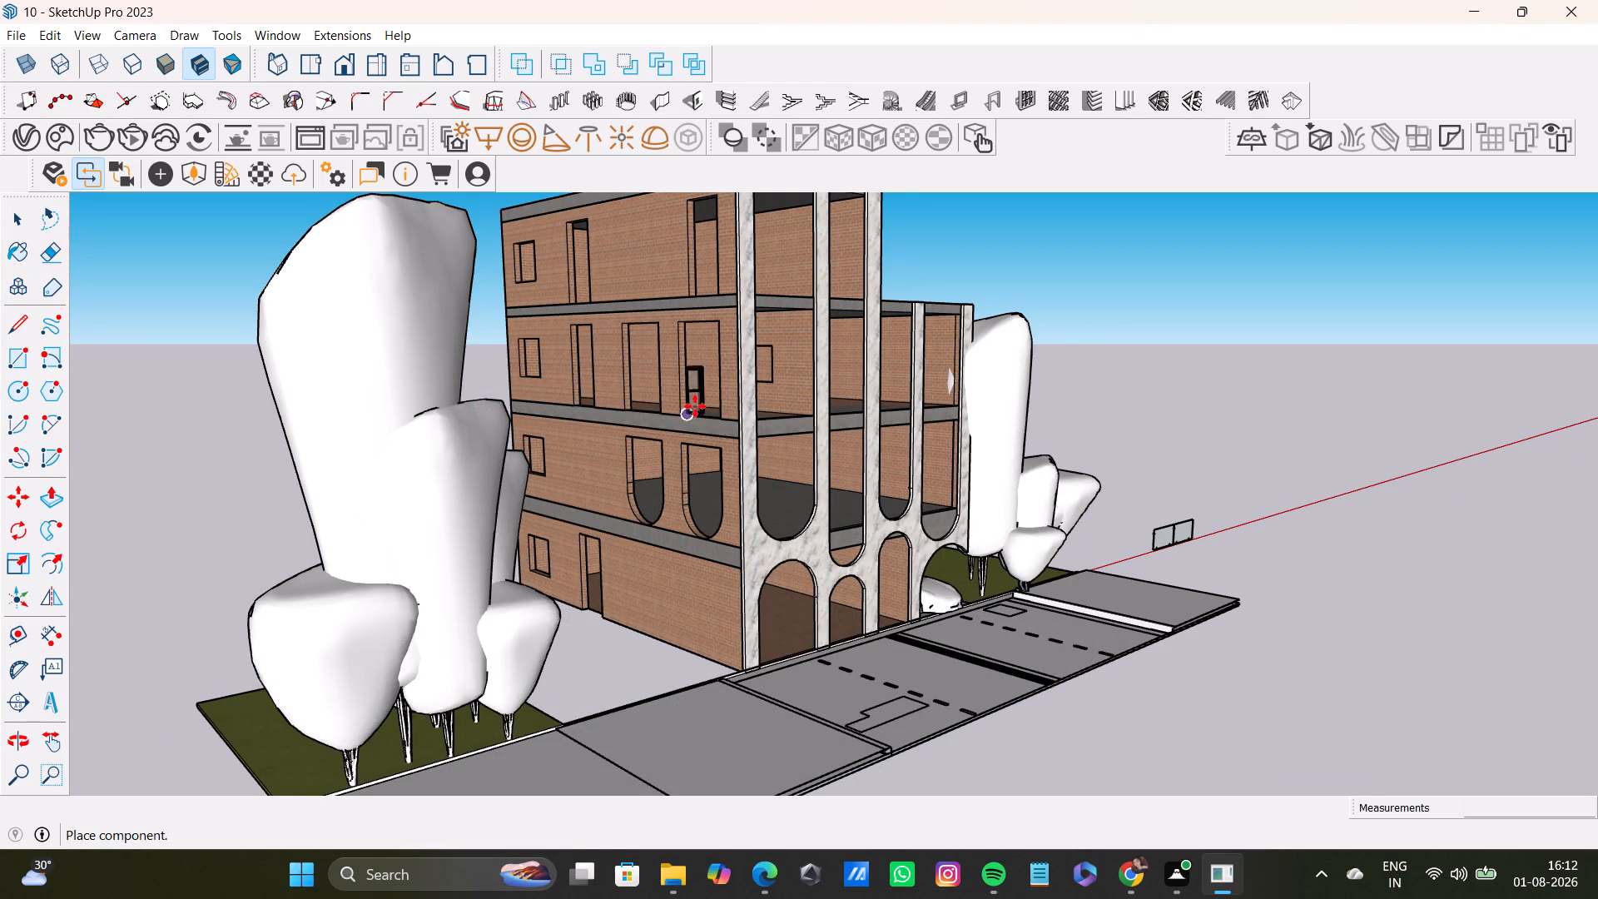
scroll(697, 404, "up", 5)
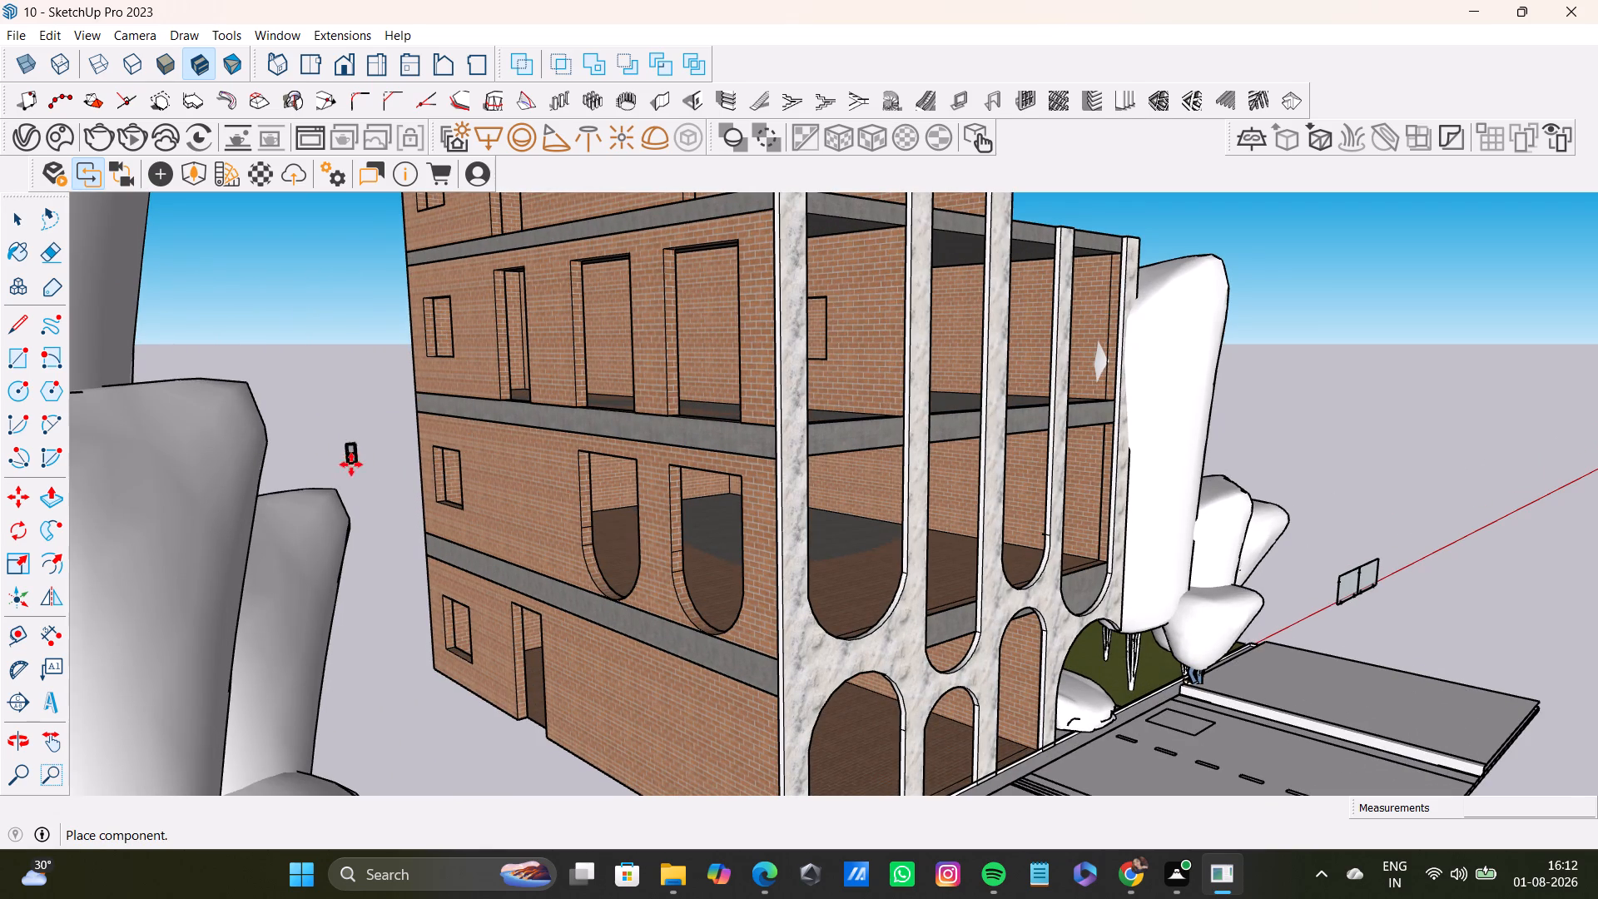
left_click(1454, 598)
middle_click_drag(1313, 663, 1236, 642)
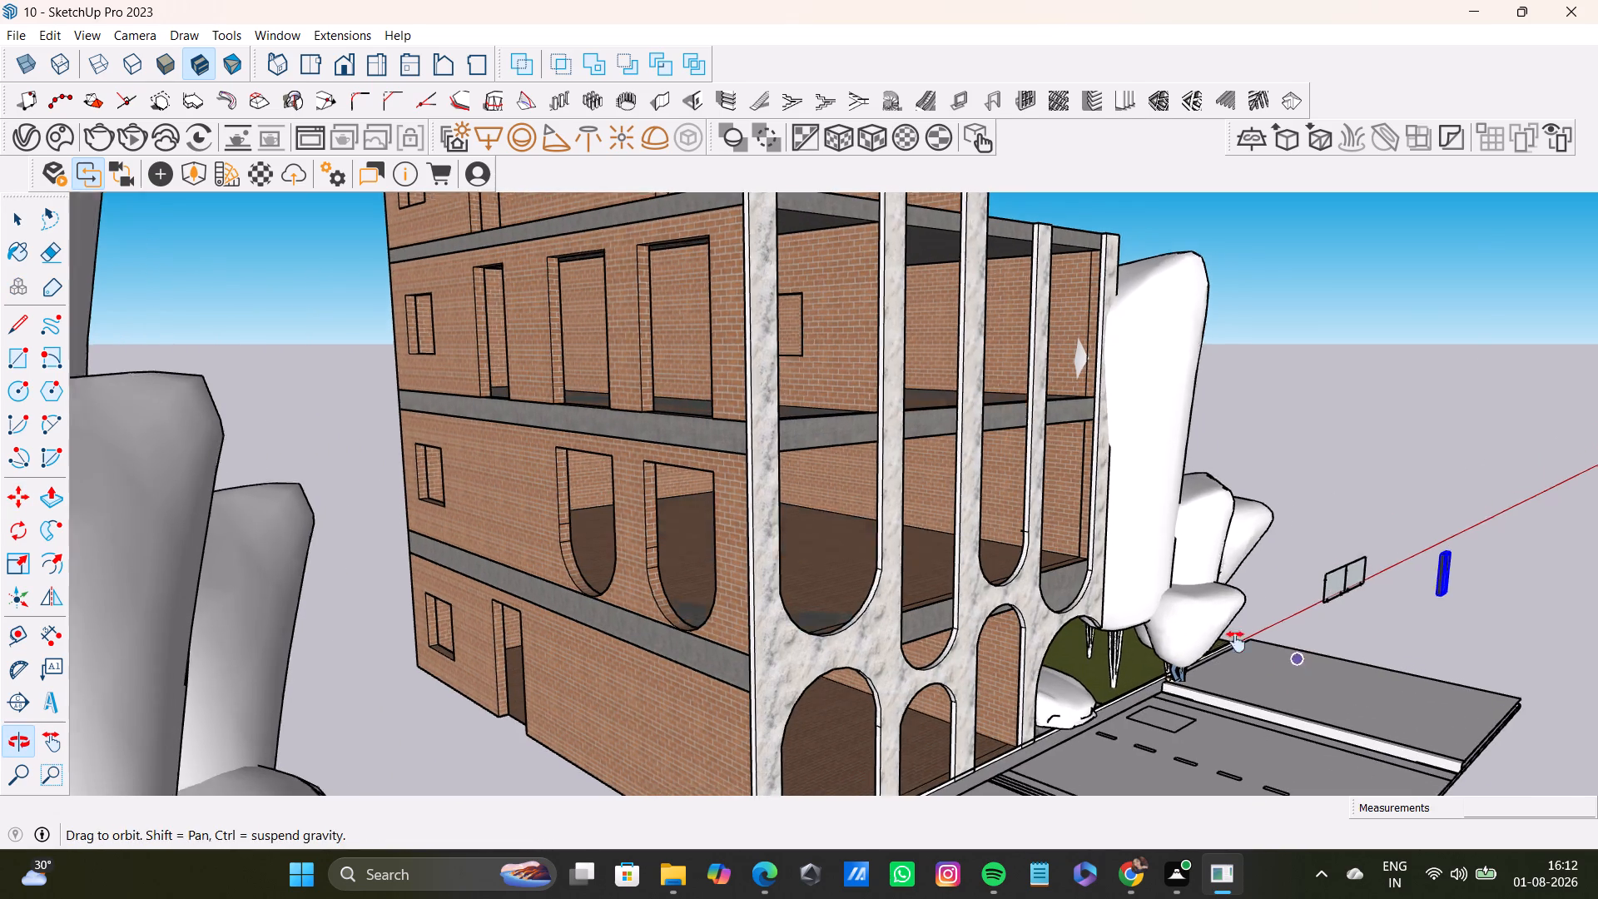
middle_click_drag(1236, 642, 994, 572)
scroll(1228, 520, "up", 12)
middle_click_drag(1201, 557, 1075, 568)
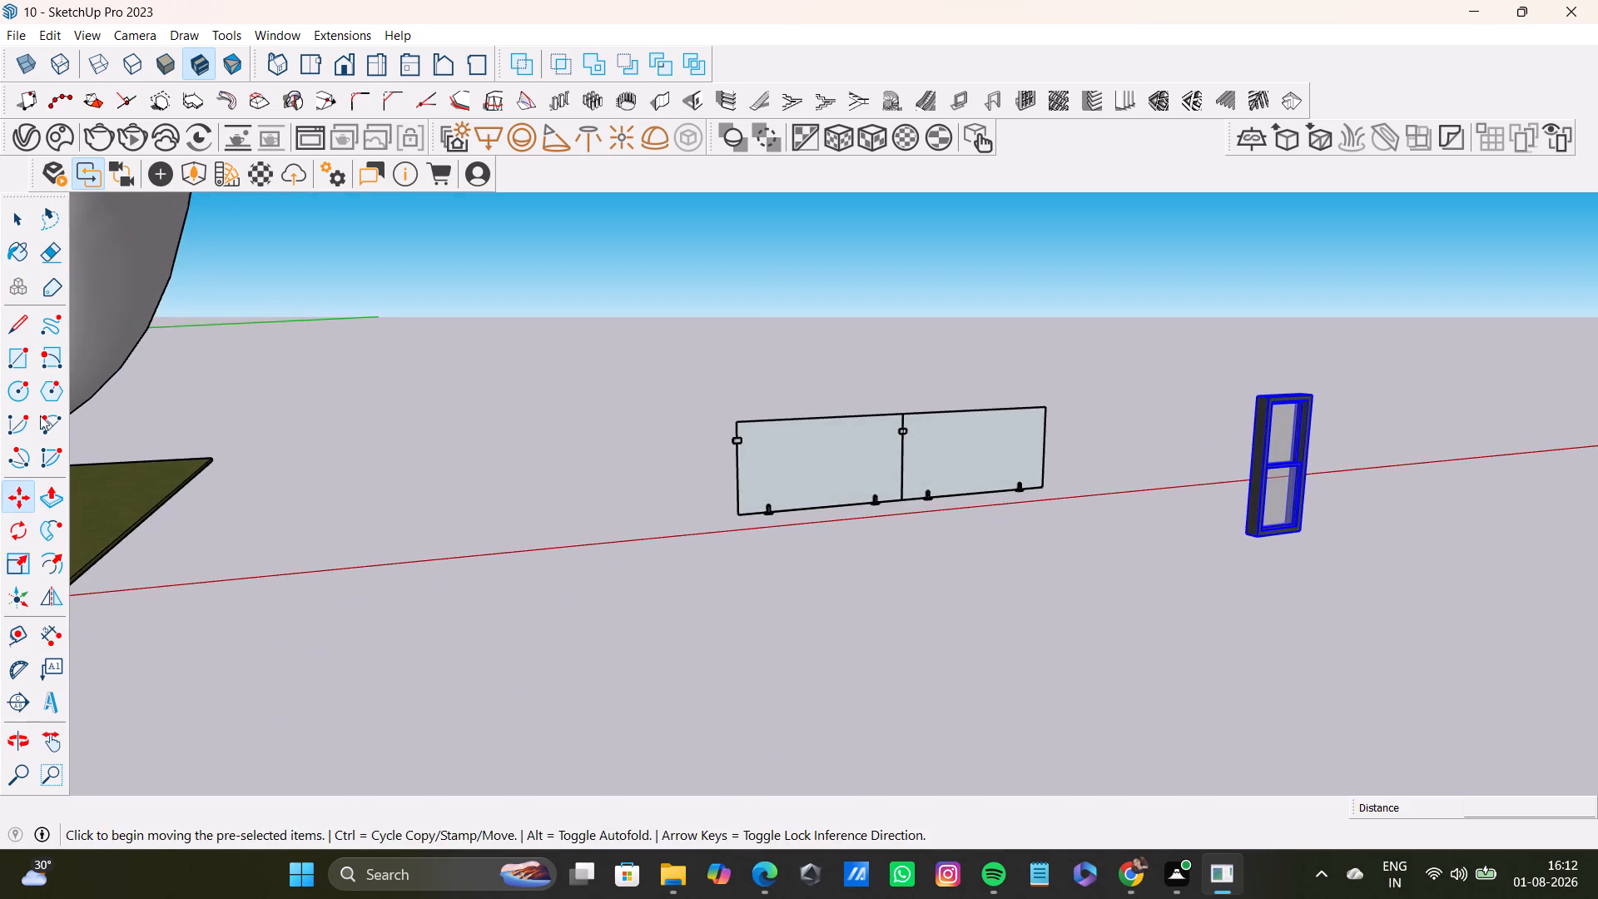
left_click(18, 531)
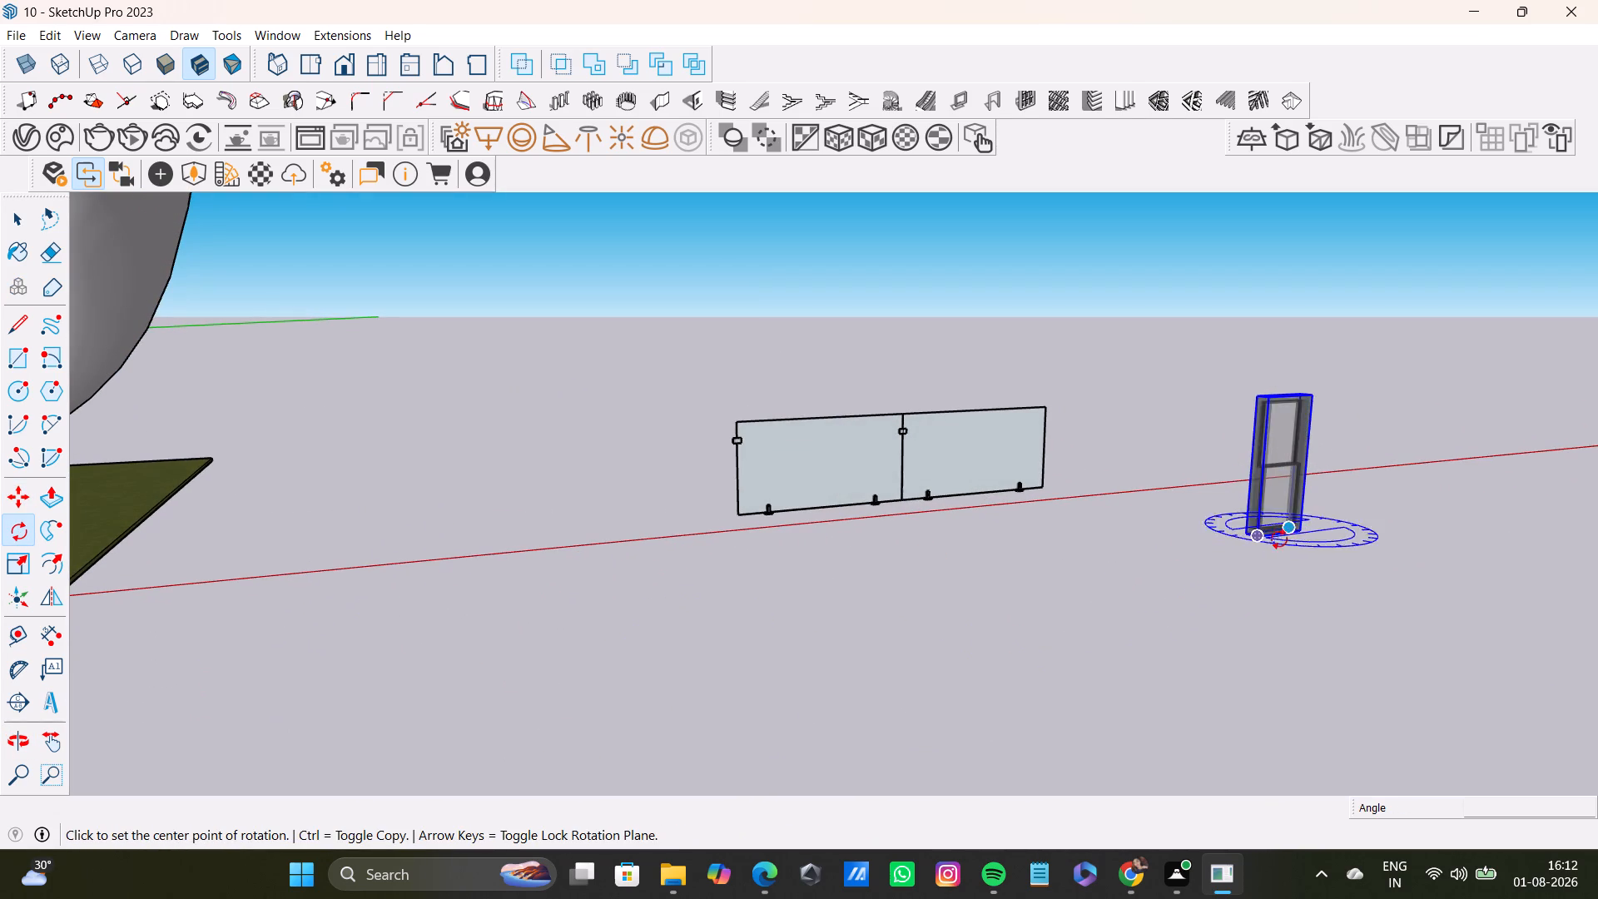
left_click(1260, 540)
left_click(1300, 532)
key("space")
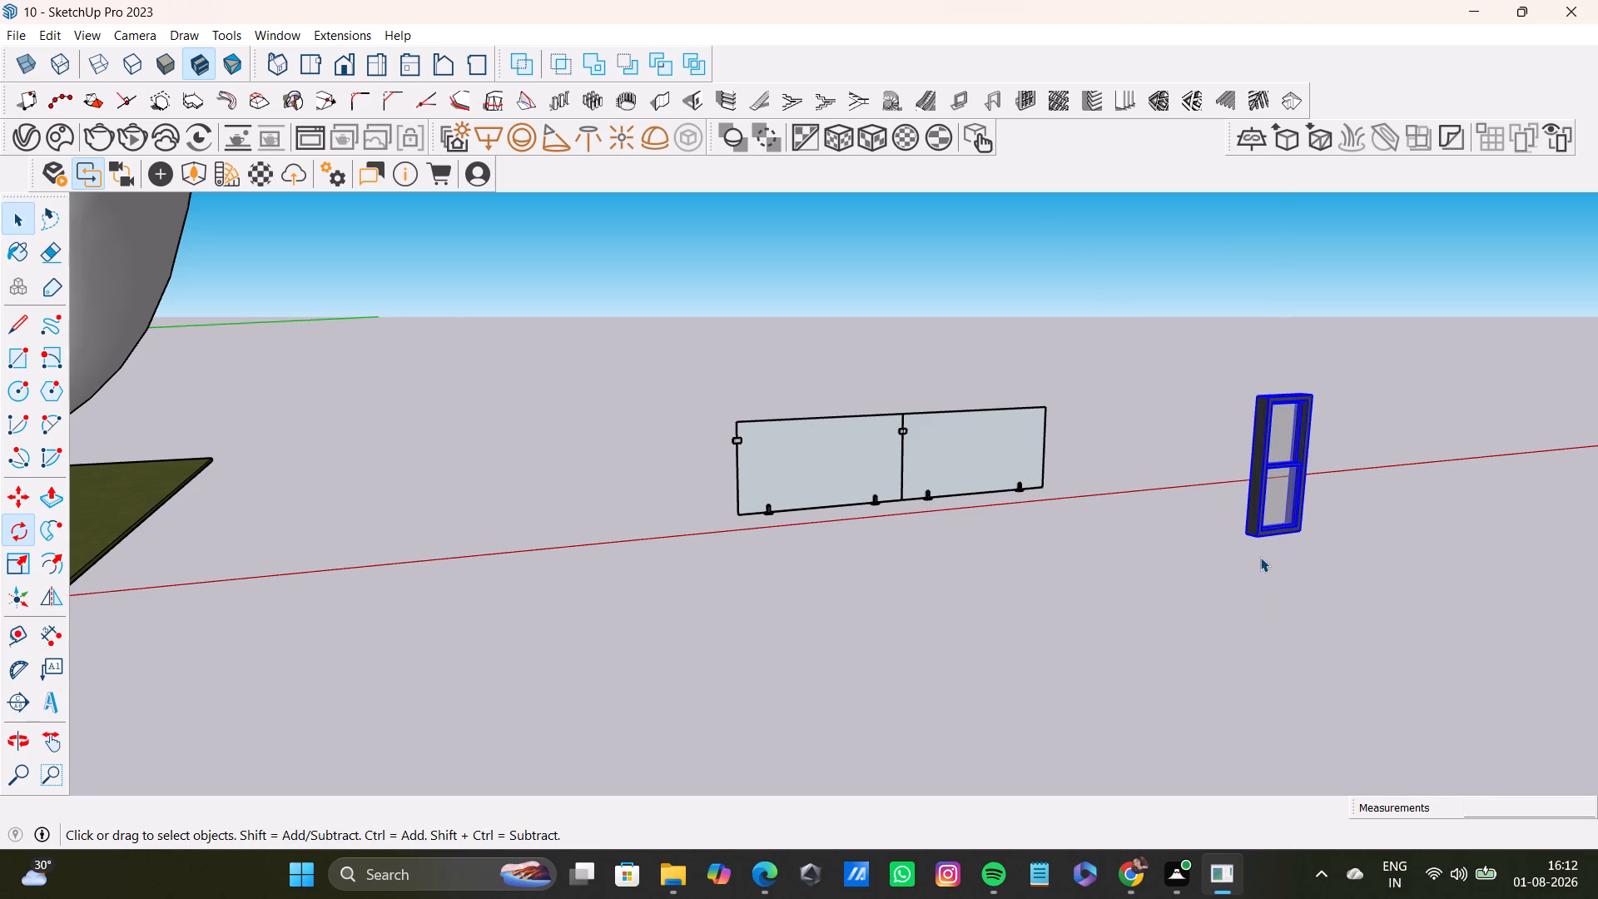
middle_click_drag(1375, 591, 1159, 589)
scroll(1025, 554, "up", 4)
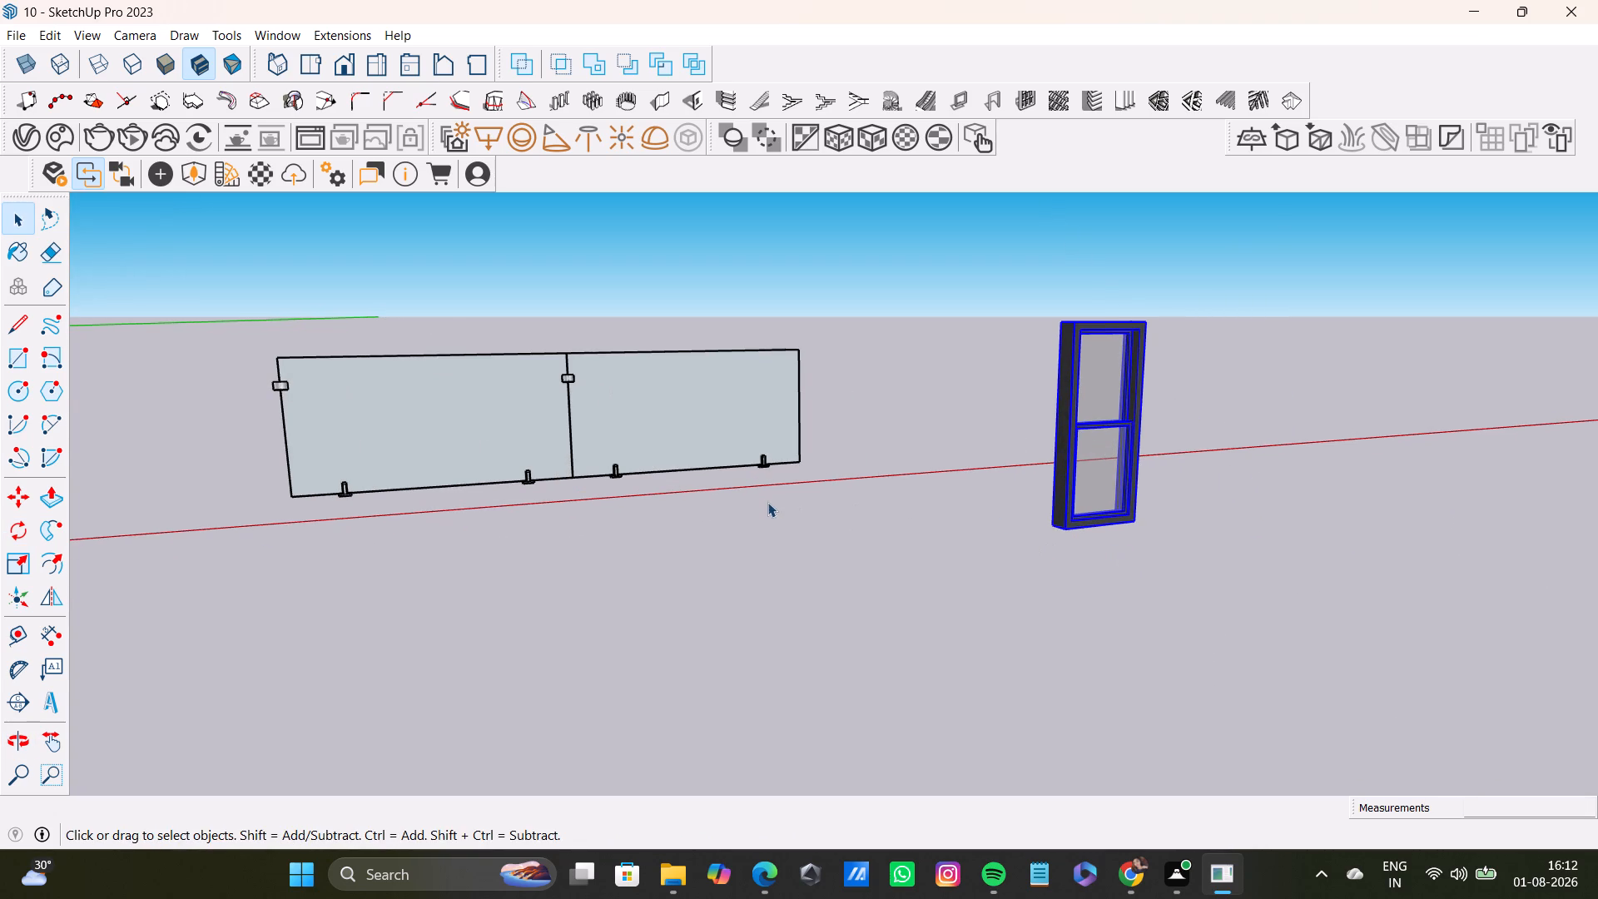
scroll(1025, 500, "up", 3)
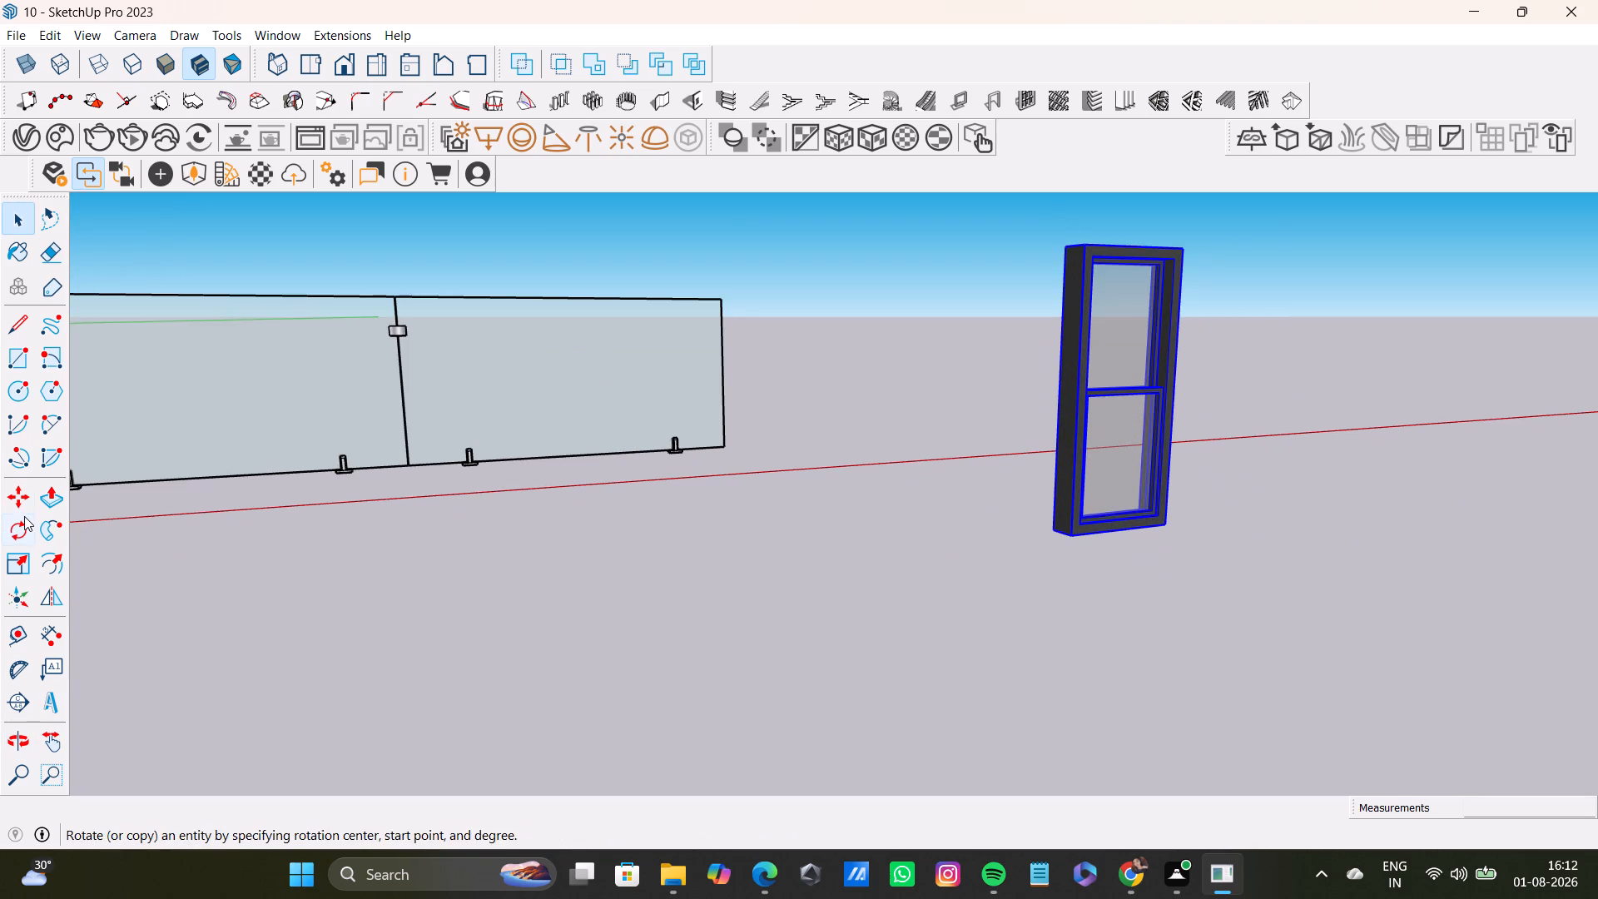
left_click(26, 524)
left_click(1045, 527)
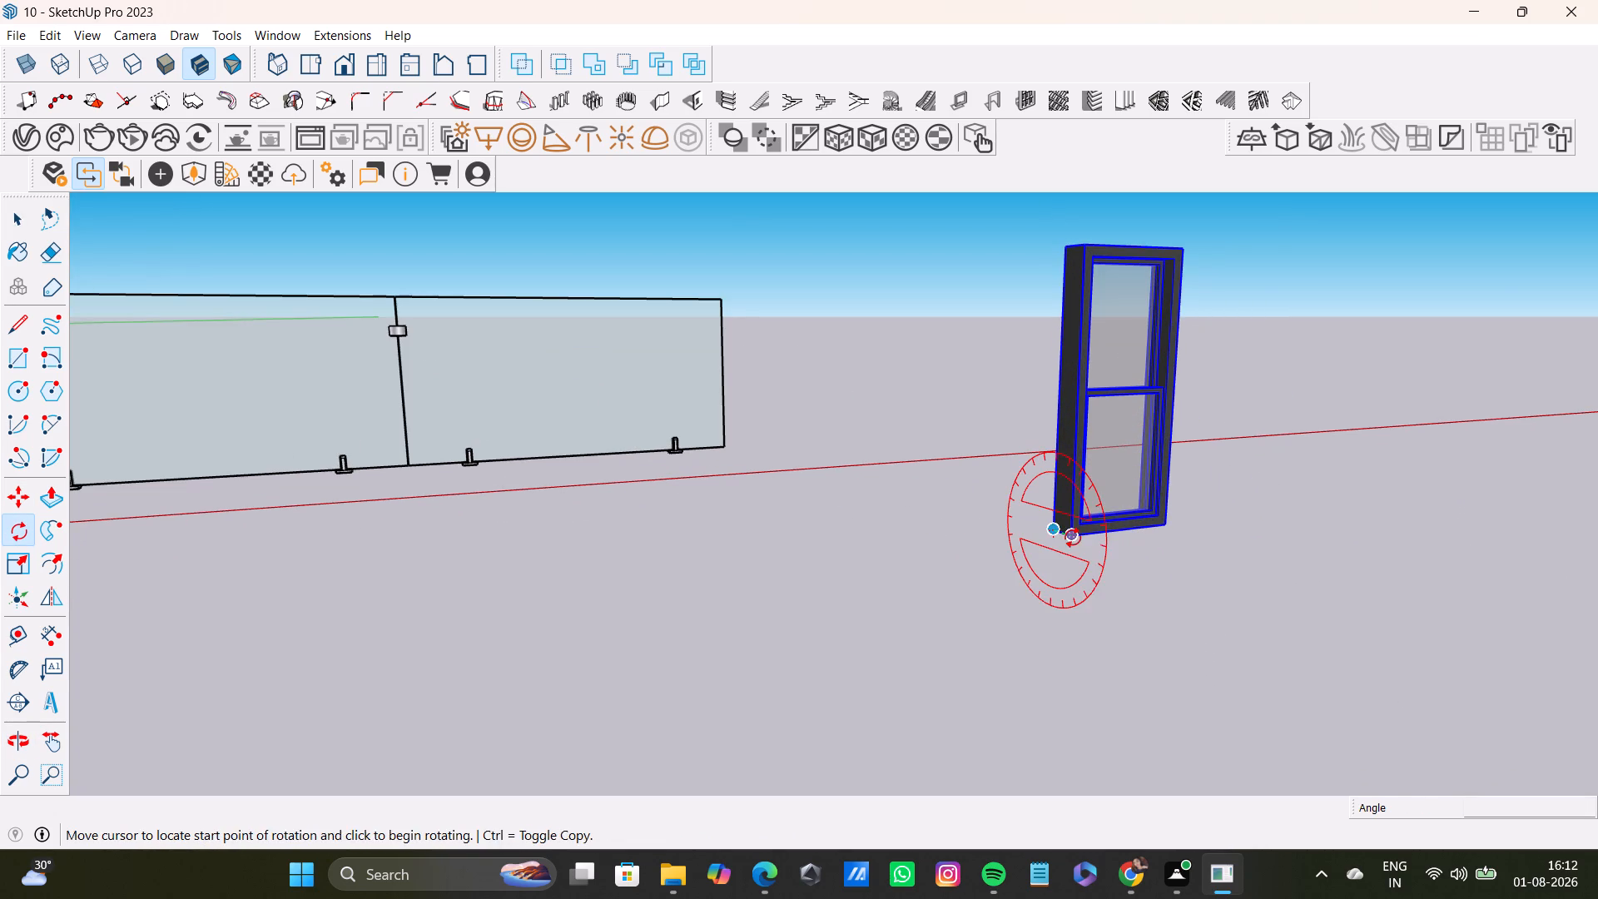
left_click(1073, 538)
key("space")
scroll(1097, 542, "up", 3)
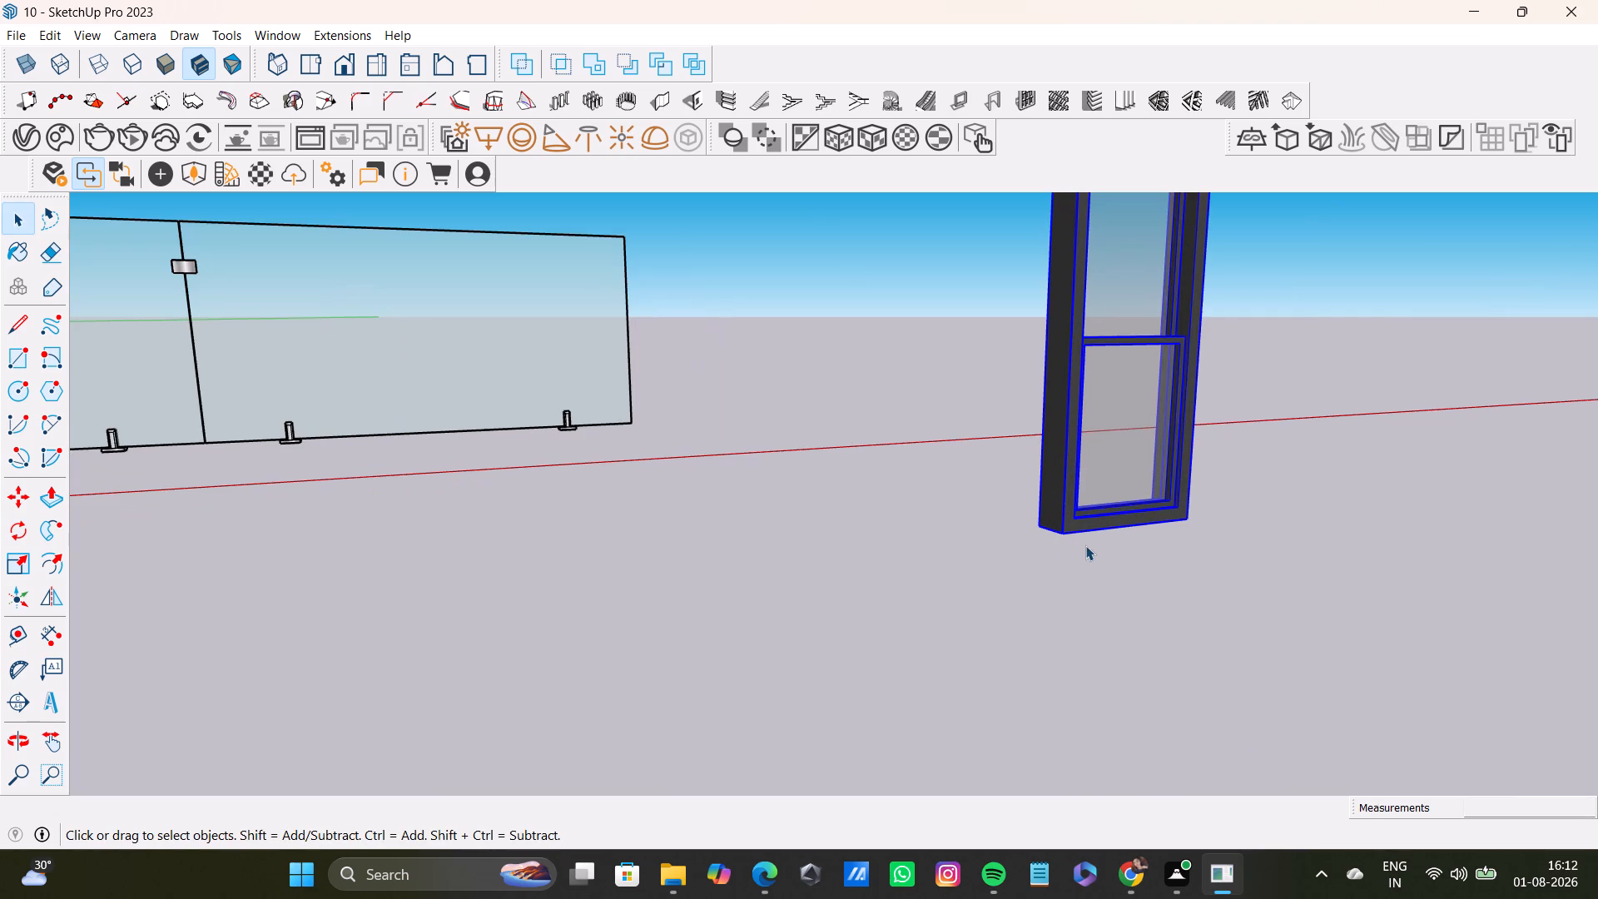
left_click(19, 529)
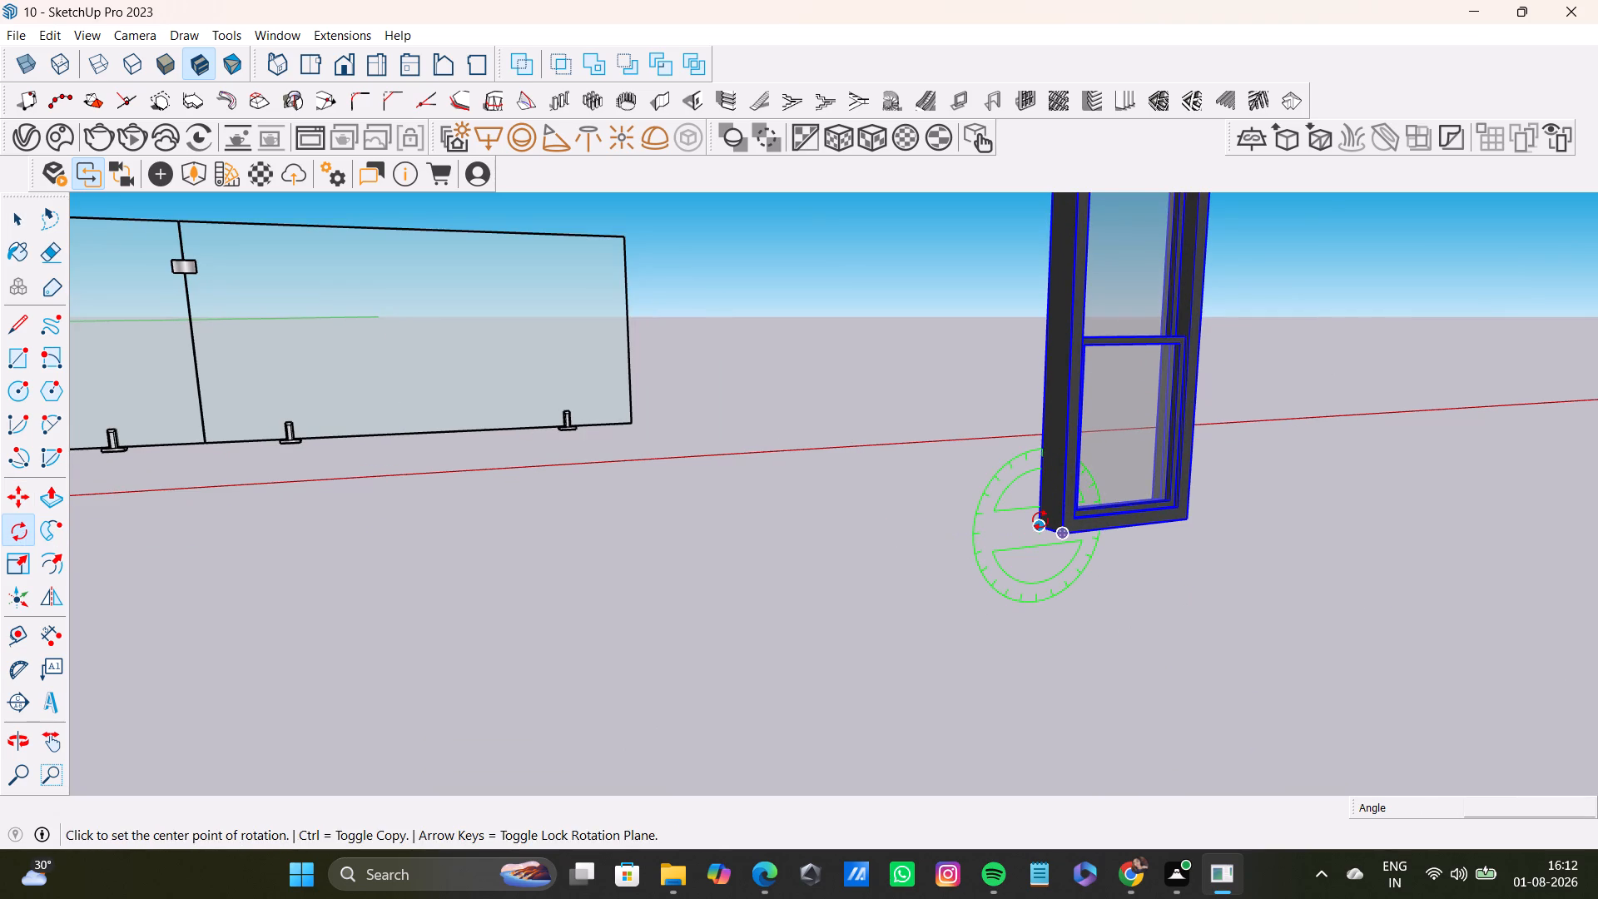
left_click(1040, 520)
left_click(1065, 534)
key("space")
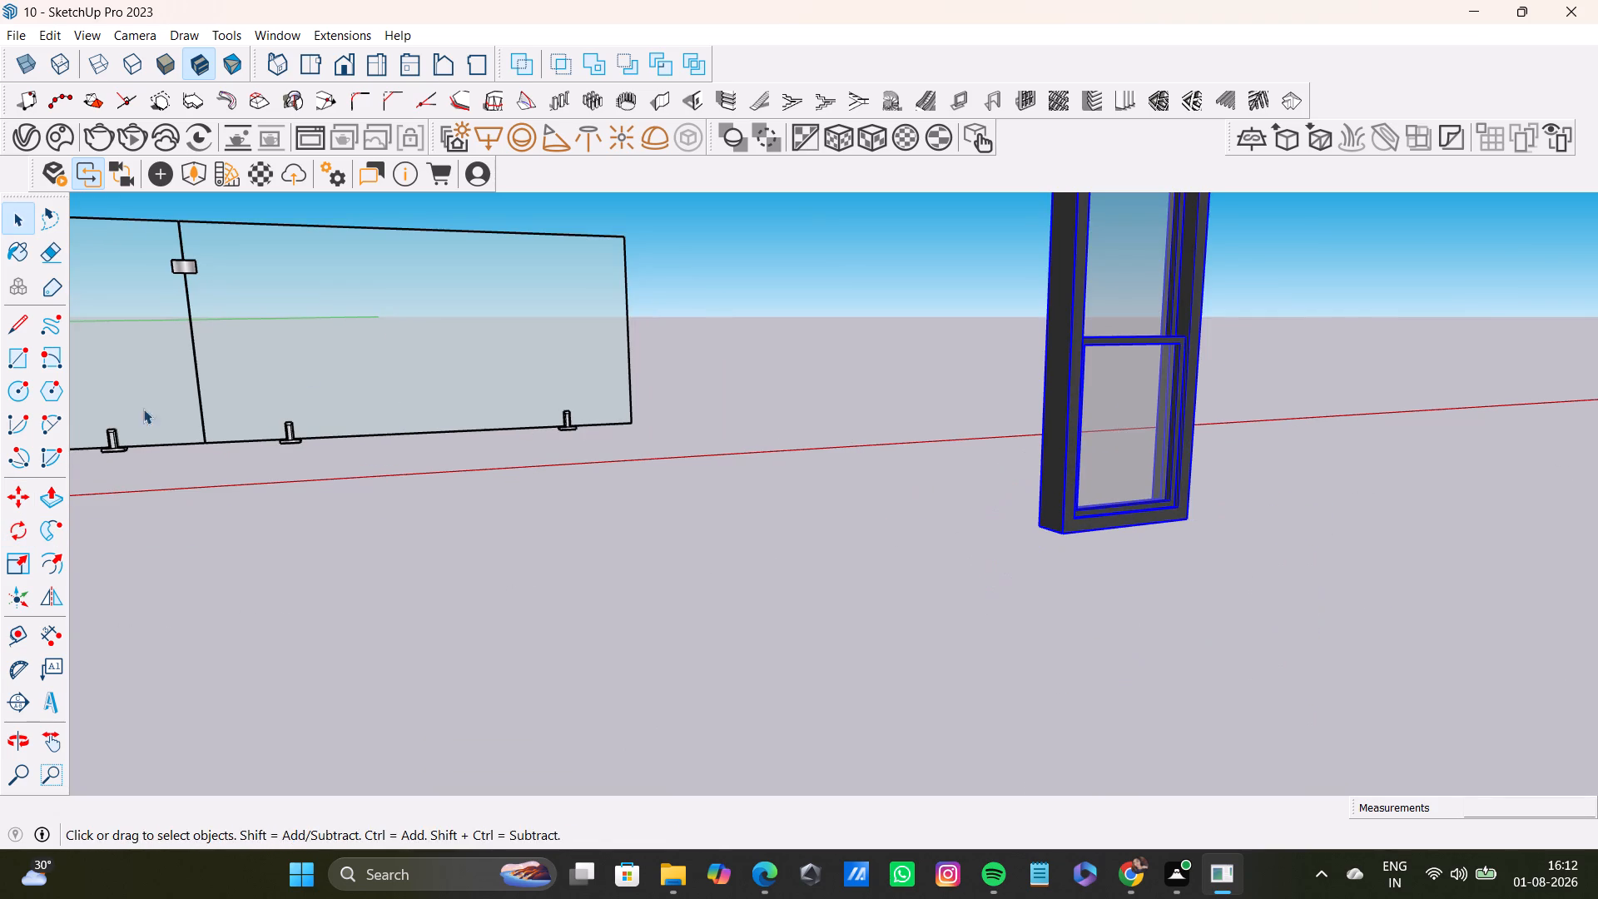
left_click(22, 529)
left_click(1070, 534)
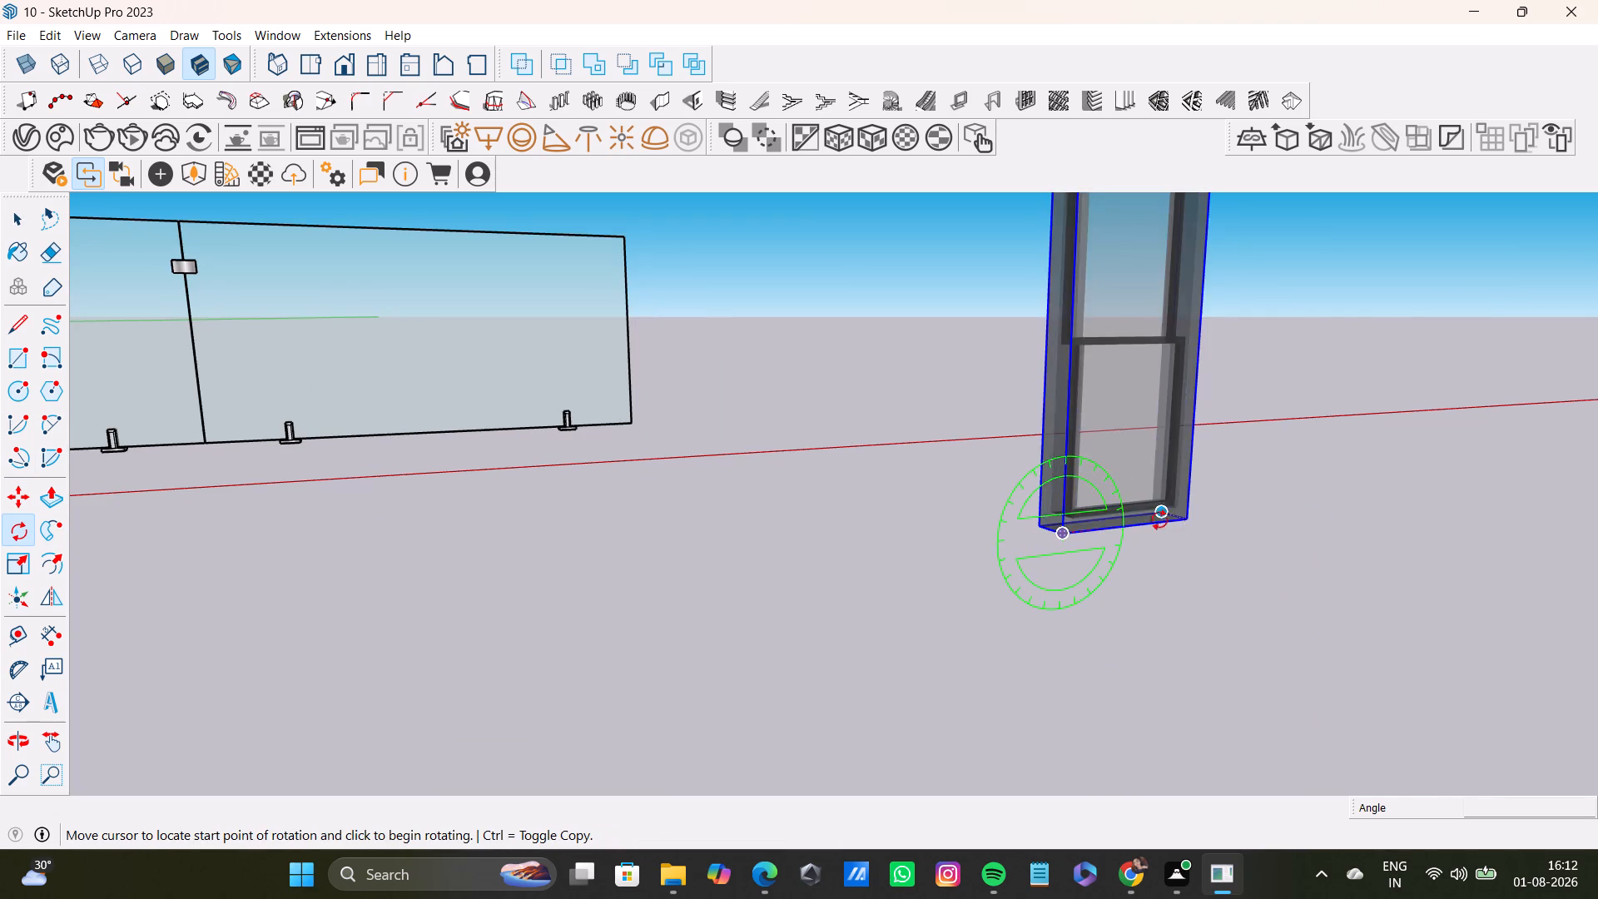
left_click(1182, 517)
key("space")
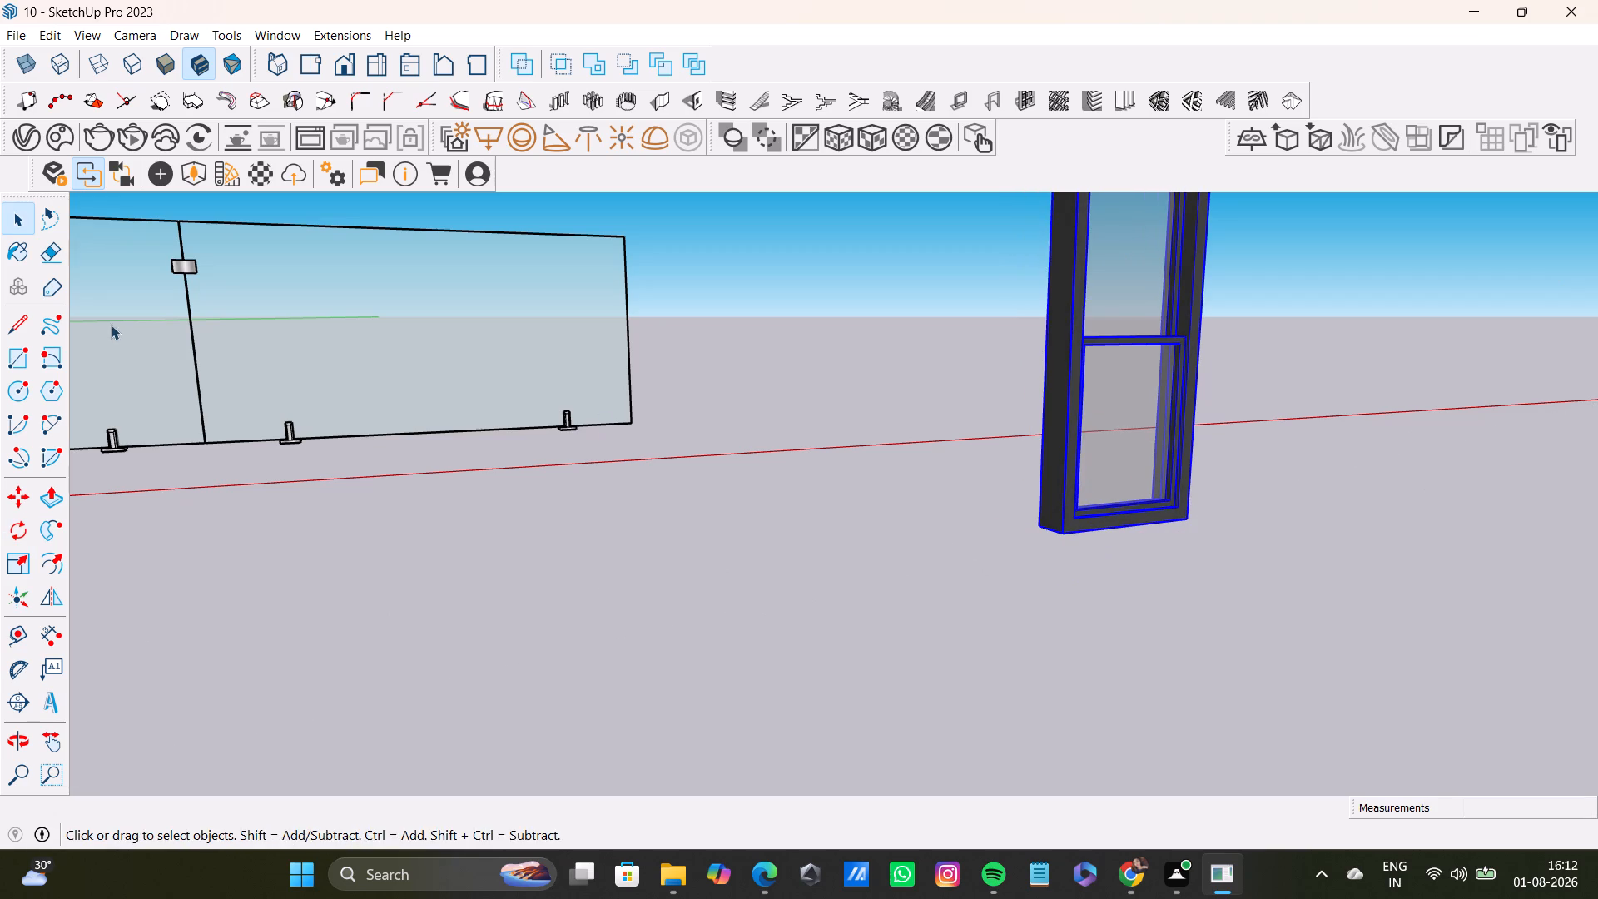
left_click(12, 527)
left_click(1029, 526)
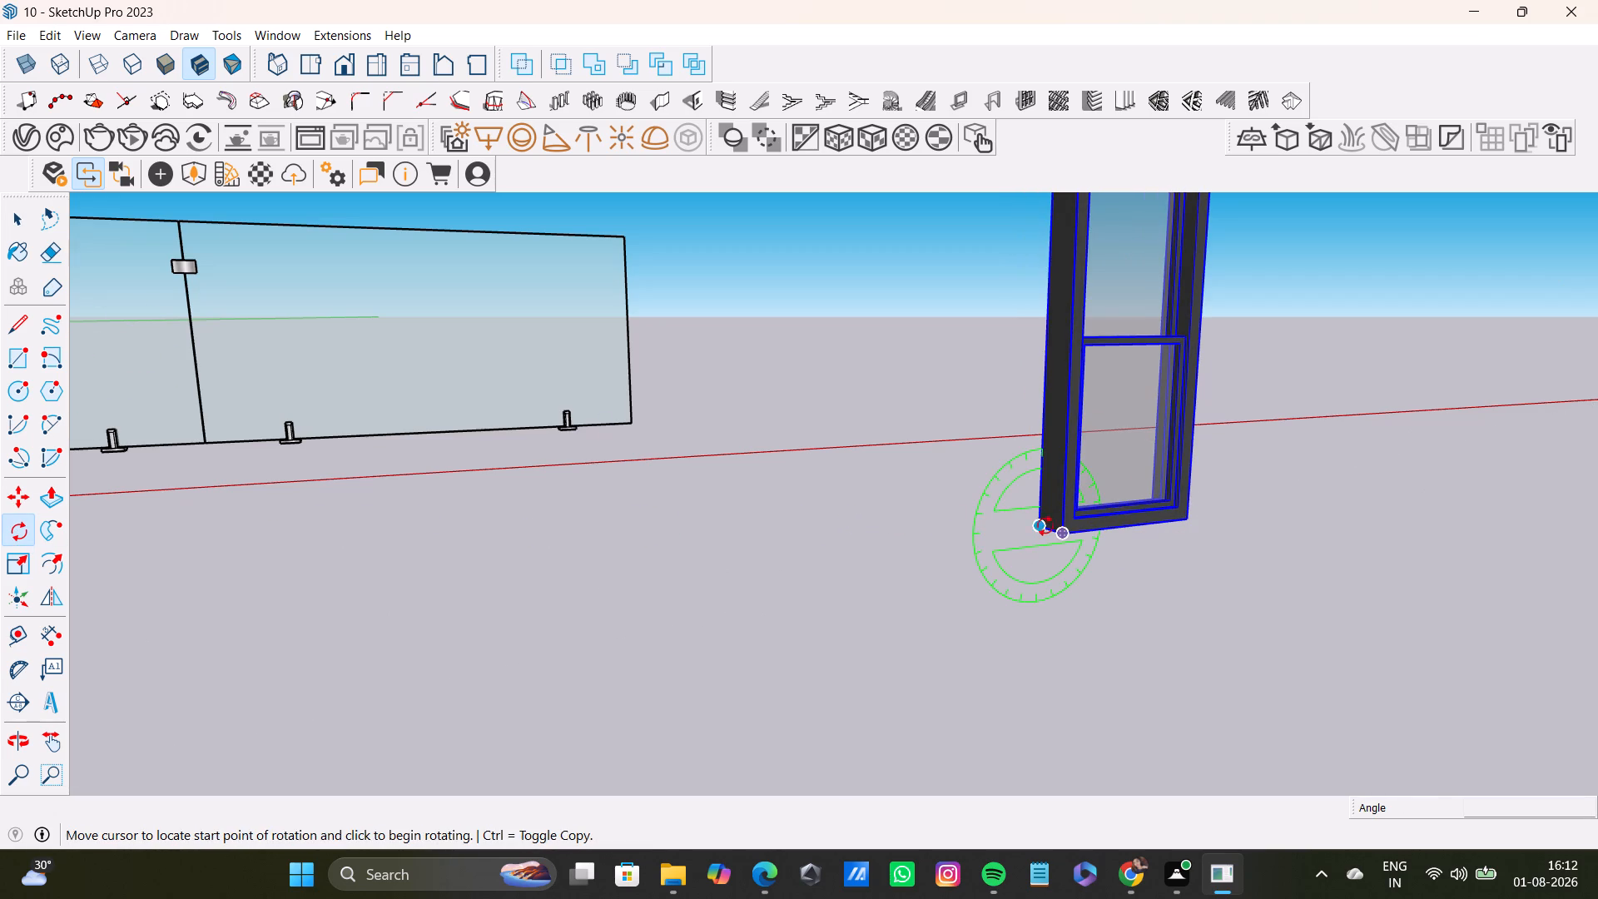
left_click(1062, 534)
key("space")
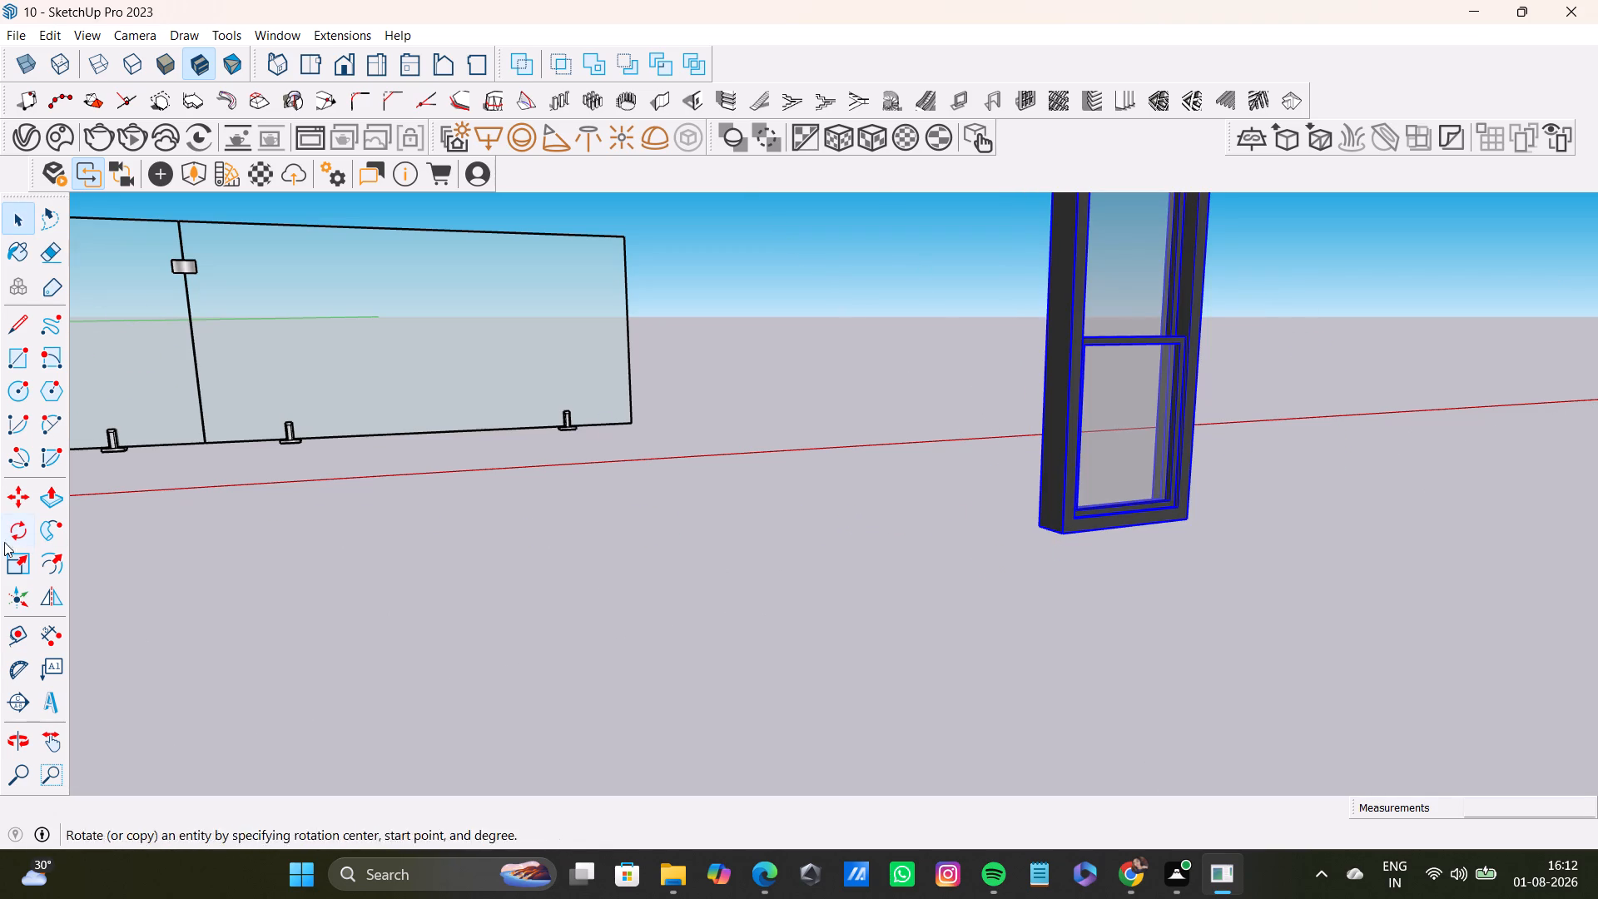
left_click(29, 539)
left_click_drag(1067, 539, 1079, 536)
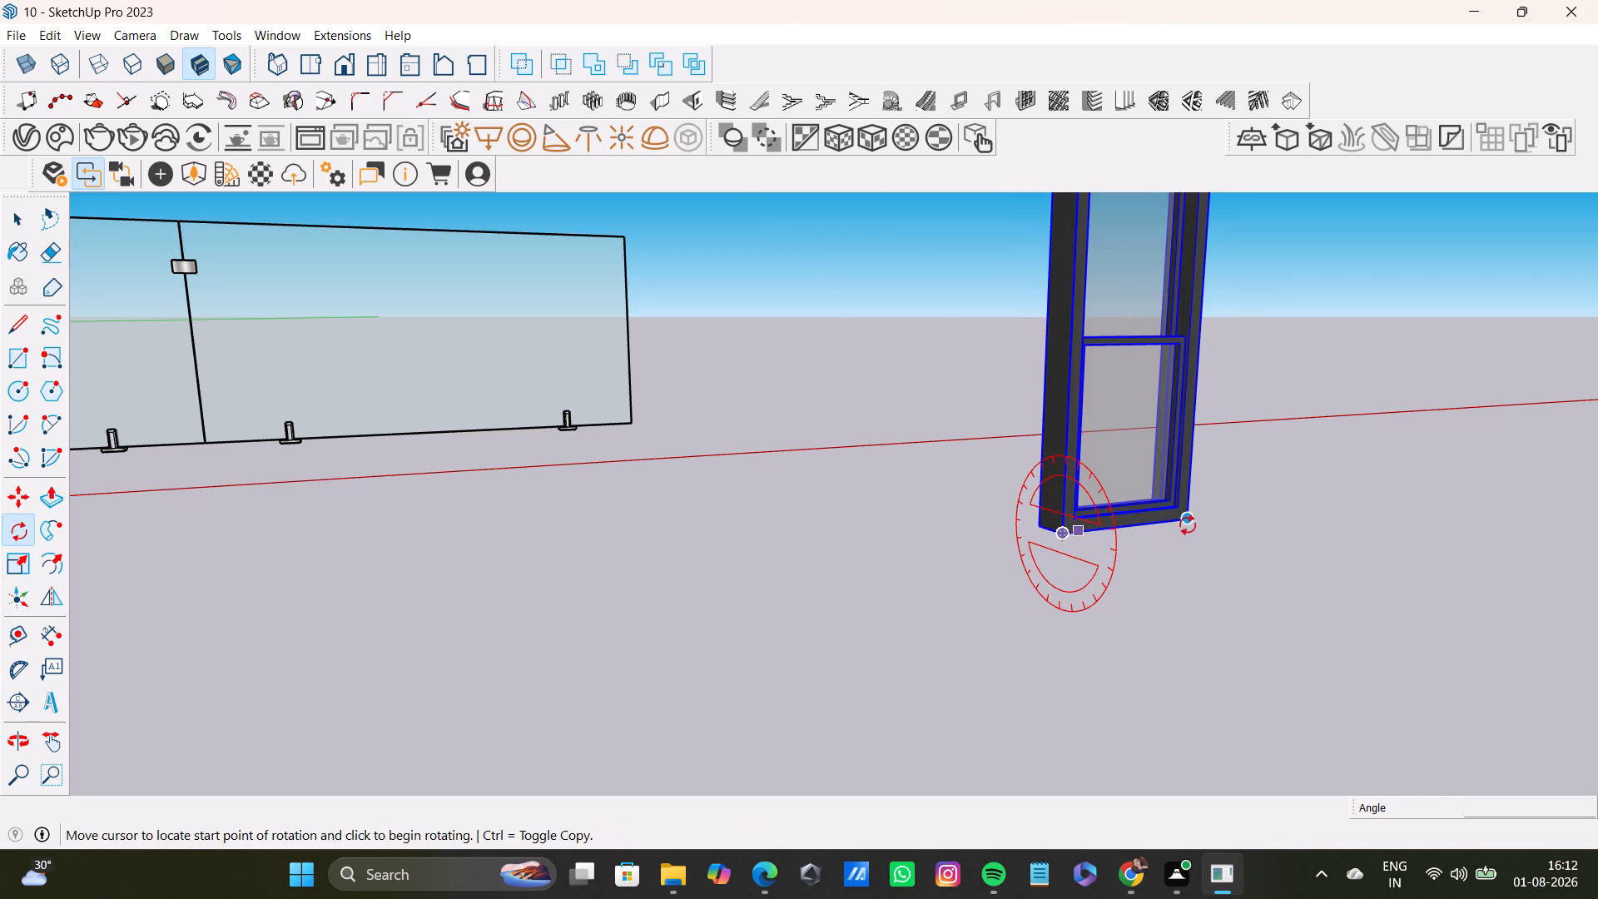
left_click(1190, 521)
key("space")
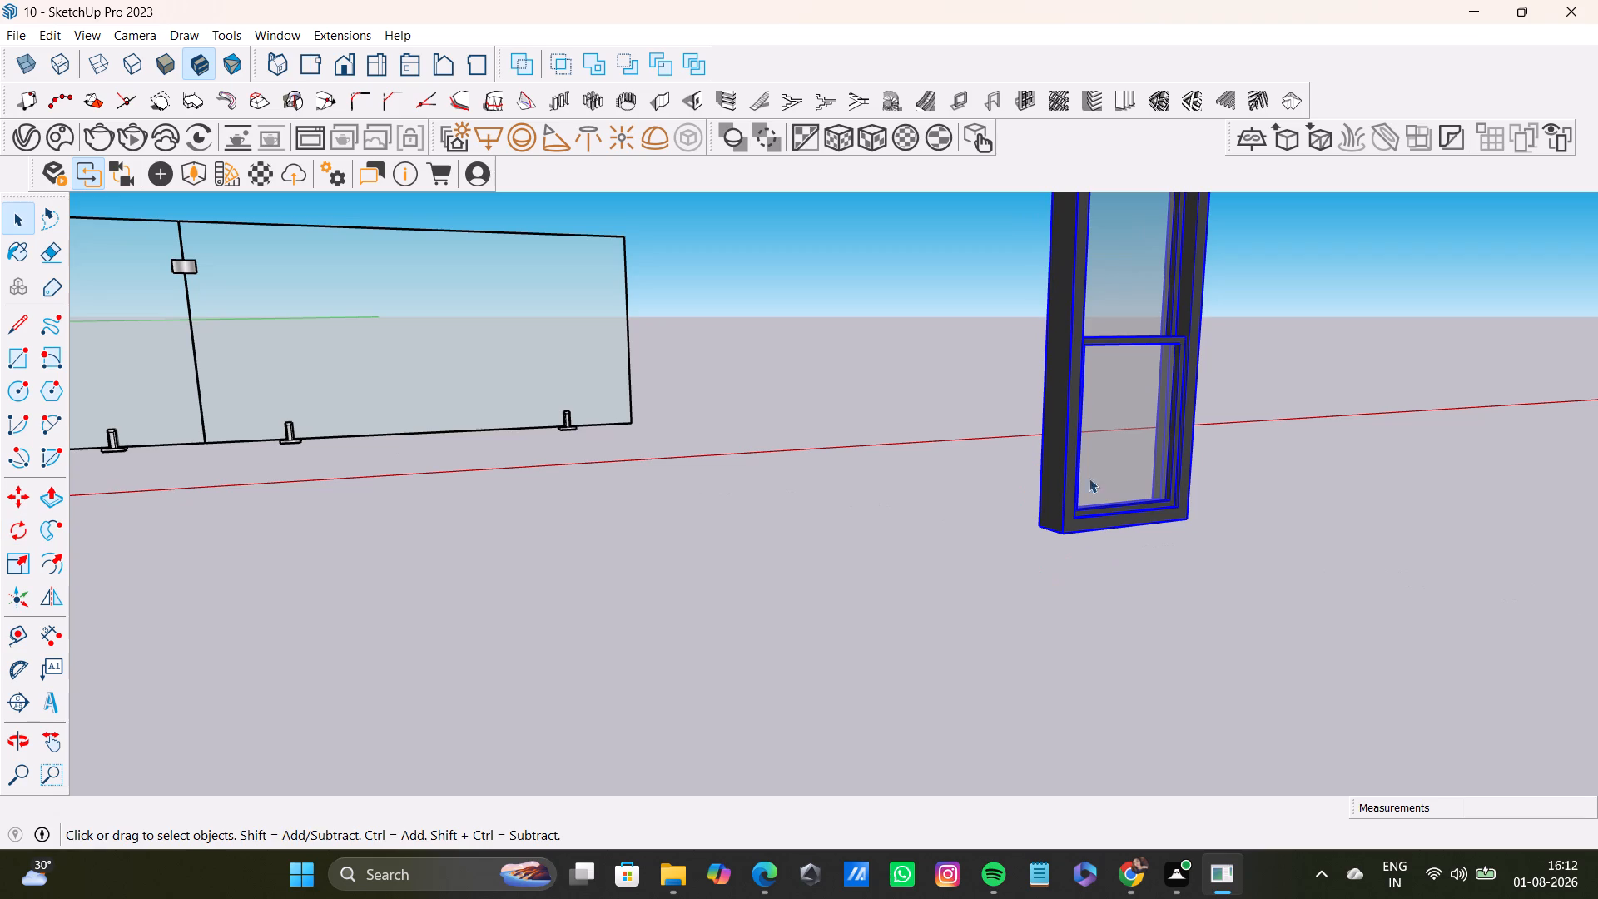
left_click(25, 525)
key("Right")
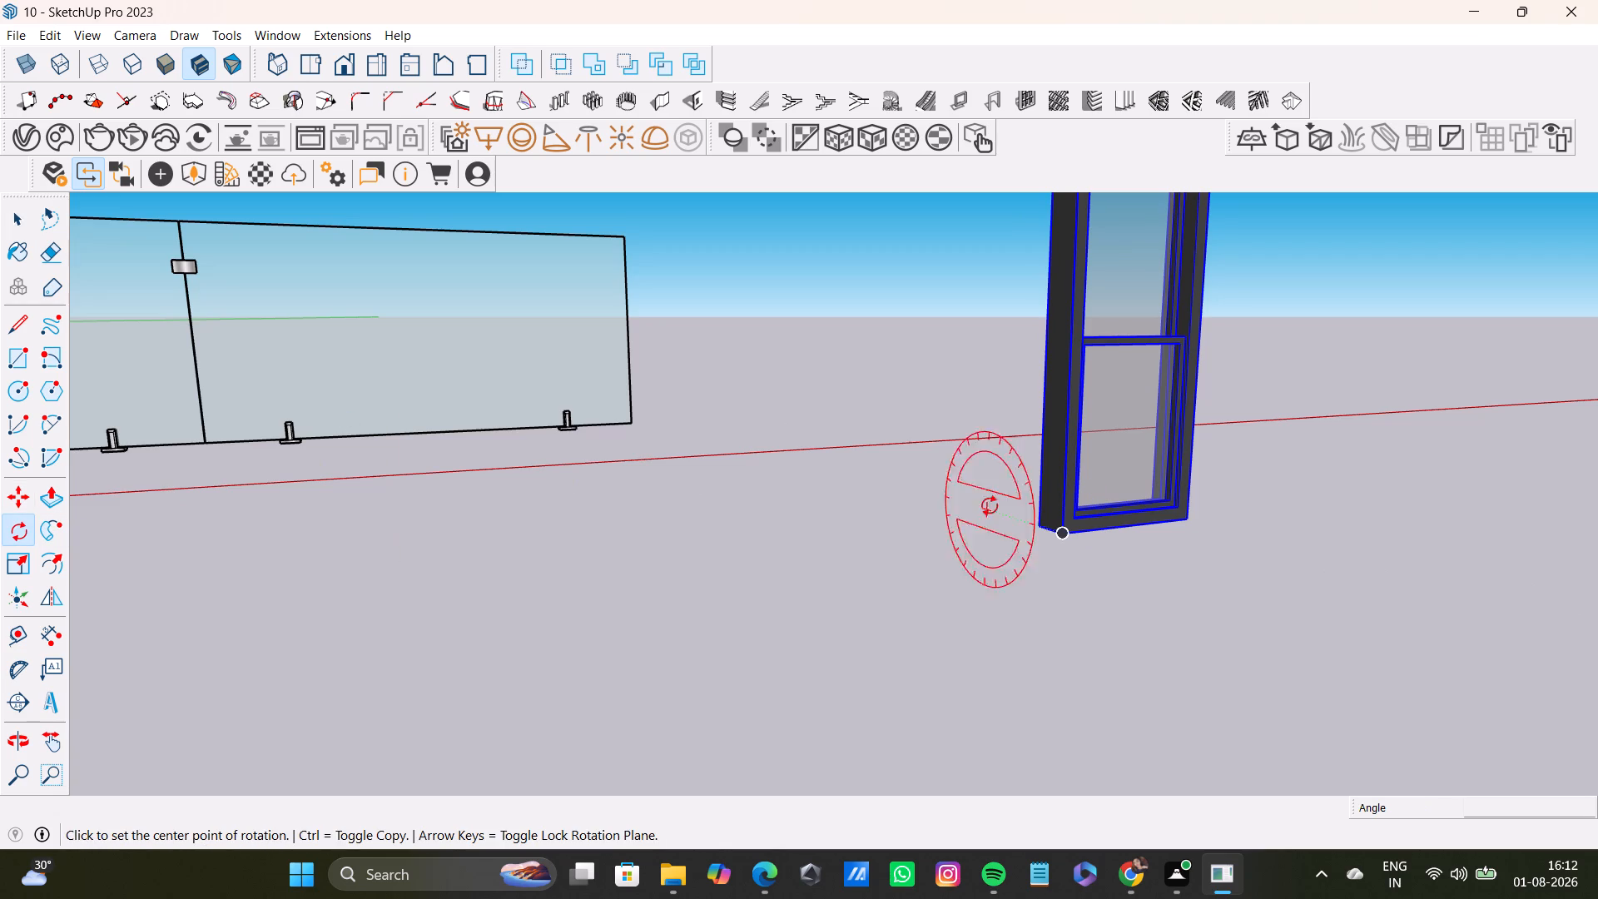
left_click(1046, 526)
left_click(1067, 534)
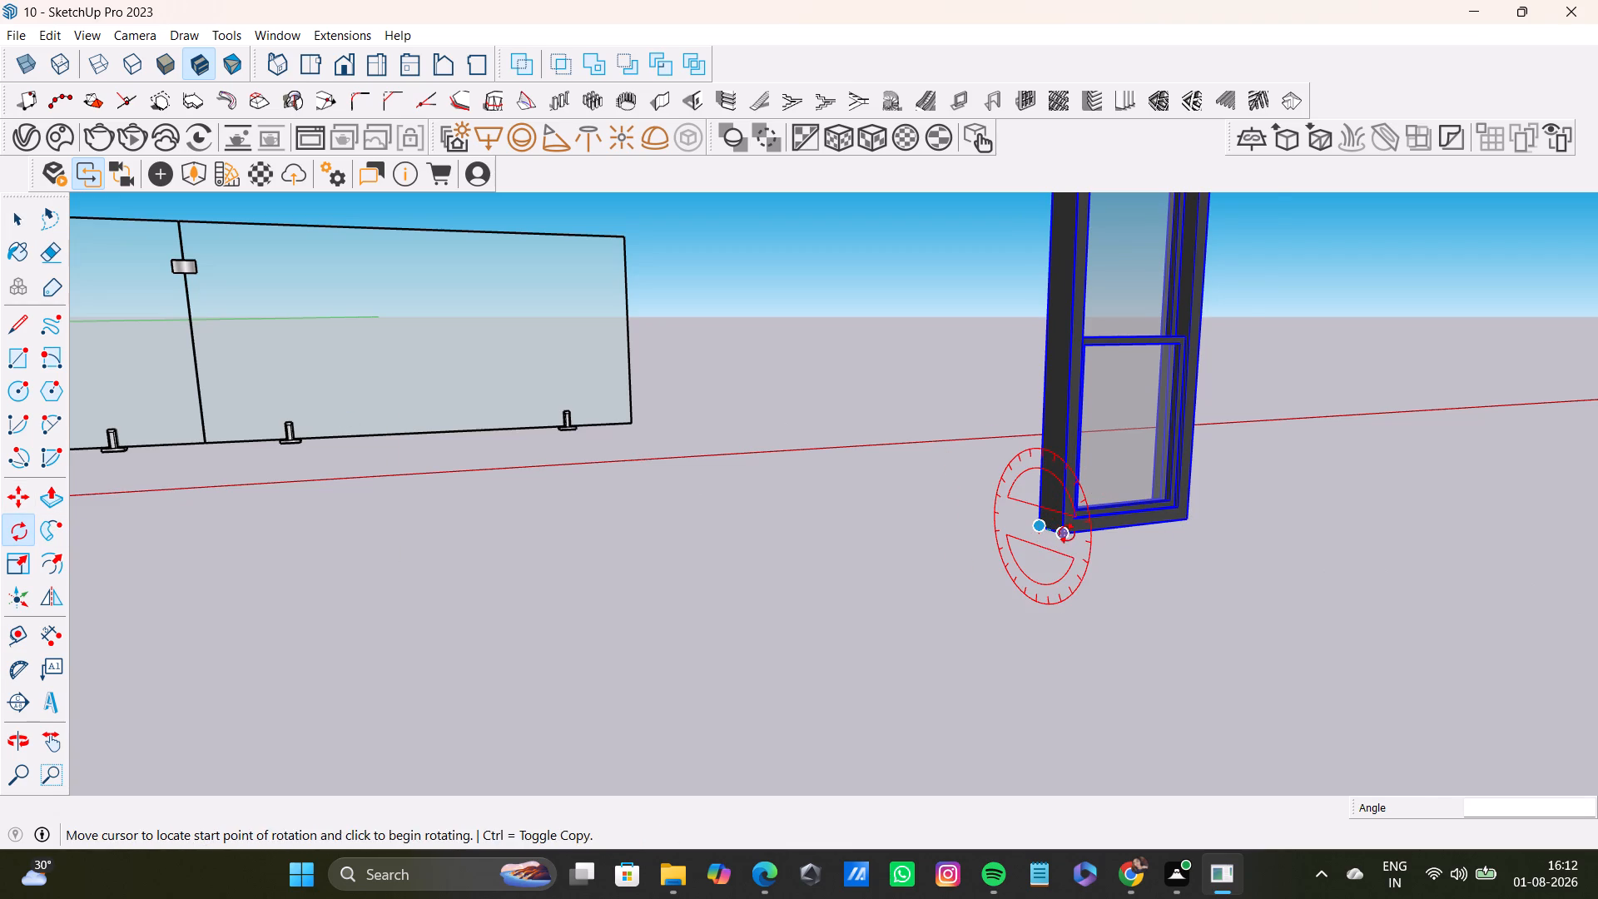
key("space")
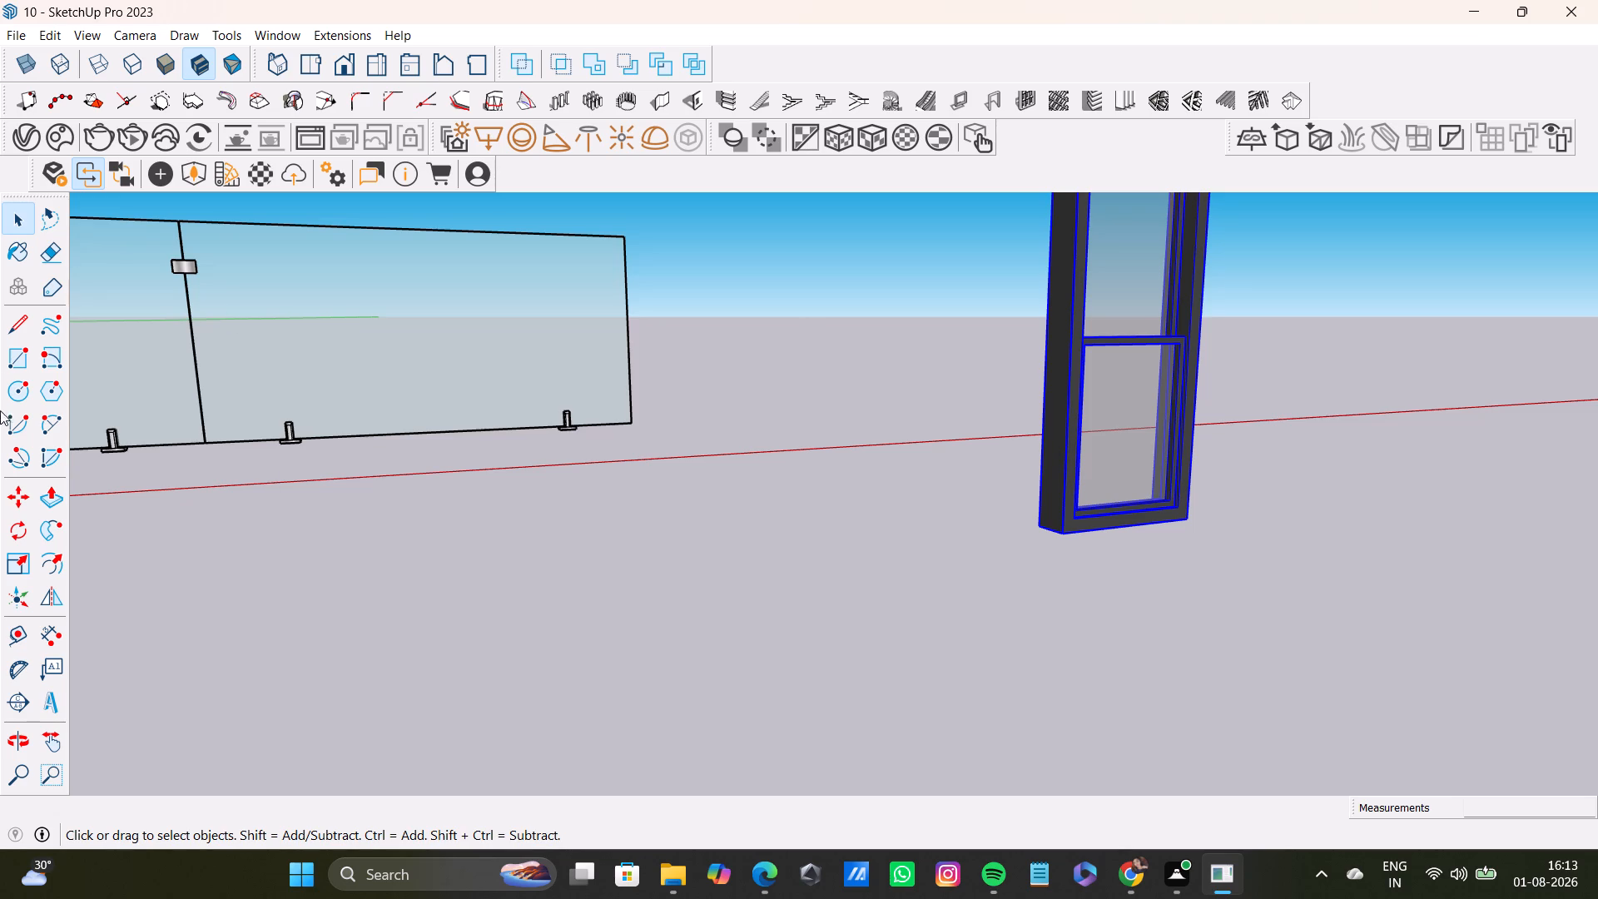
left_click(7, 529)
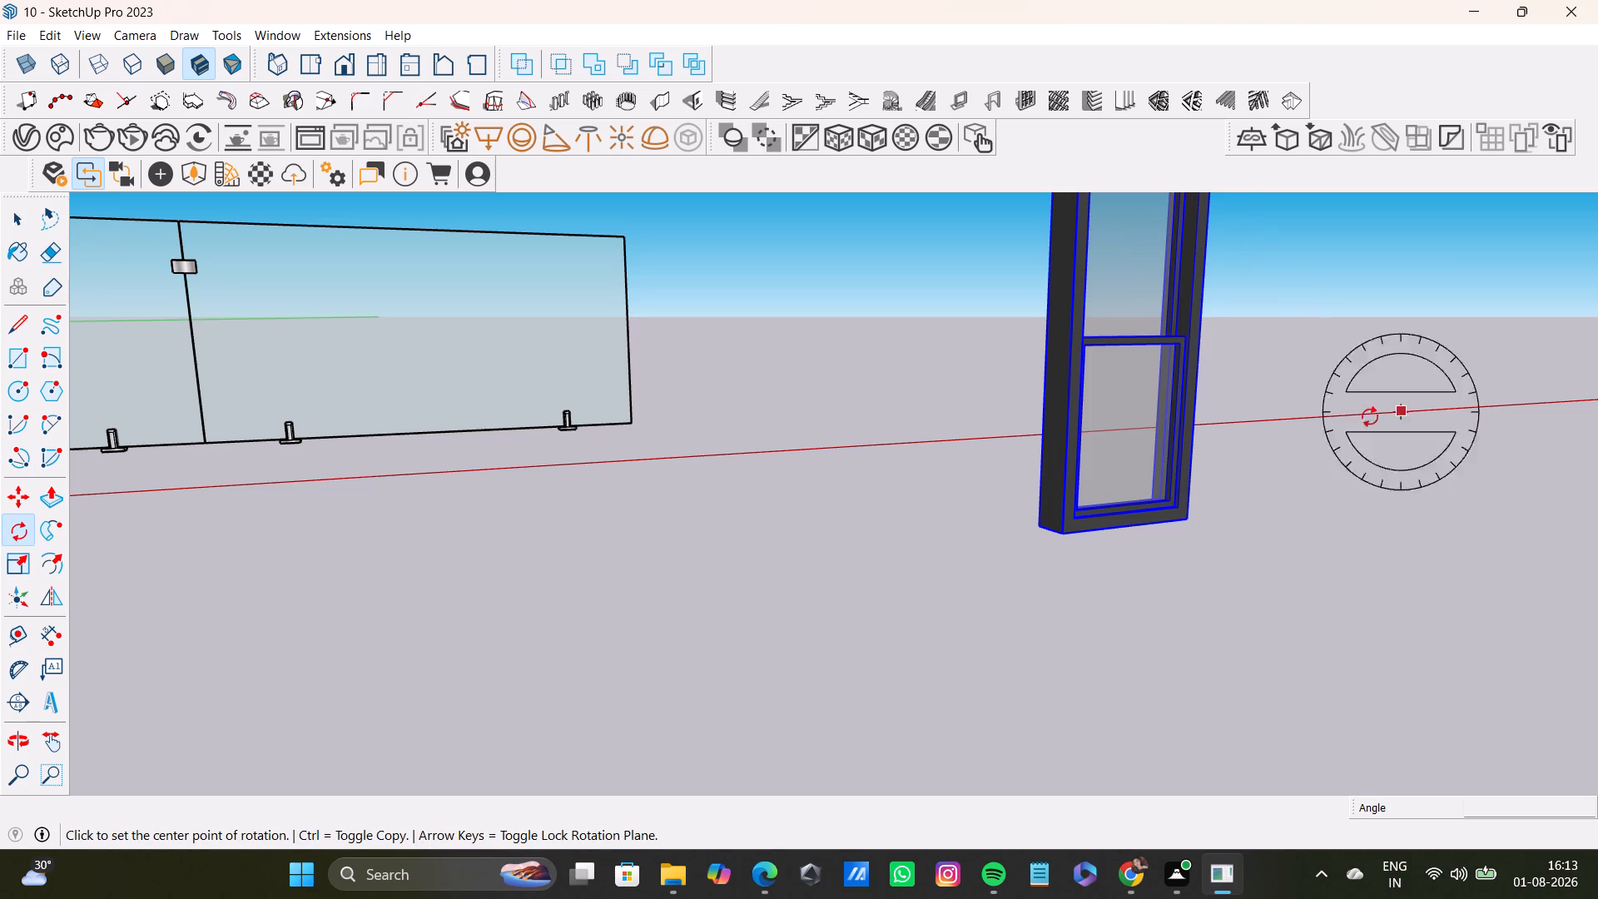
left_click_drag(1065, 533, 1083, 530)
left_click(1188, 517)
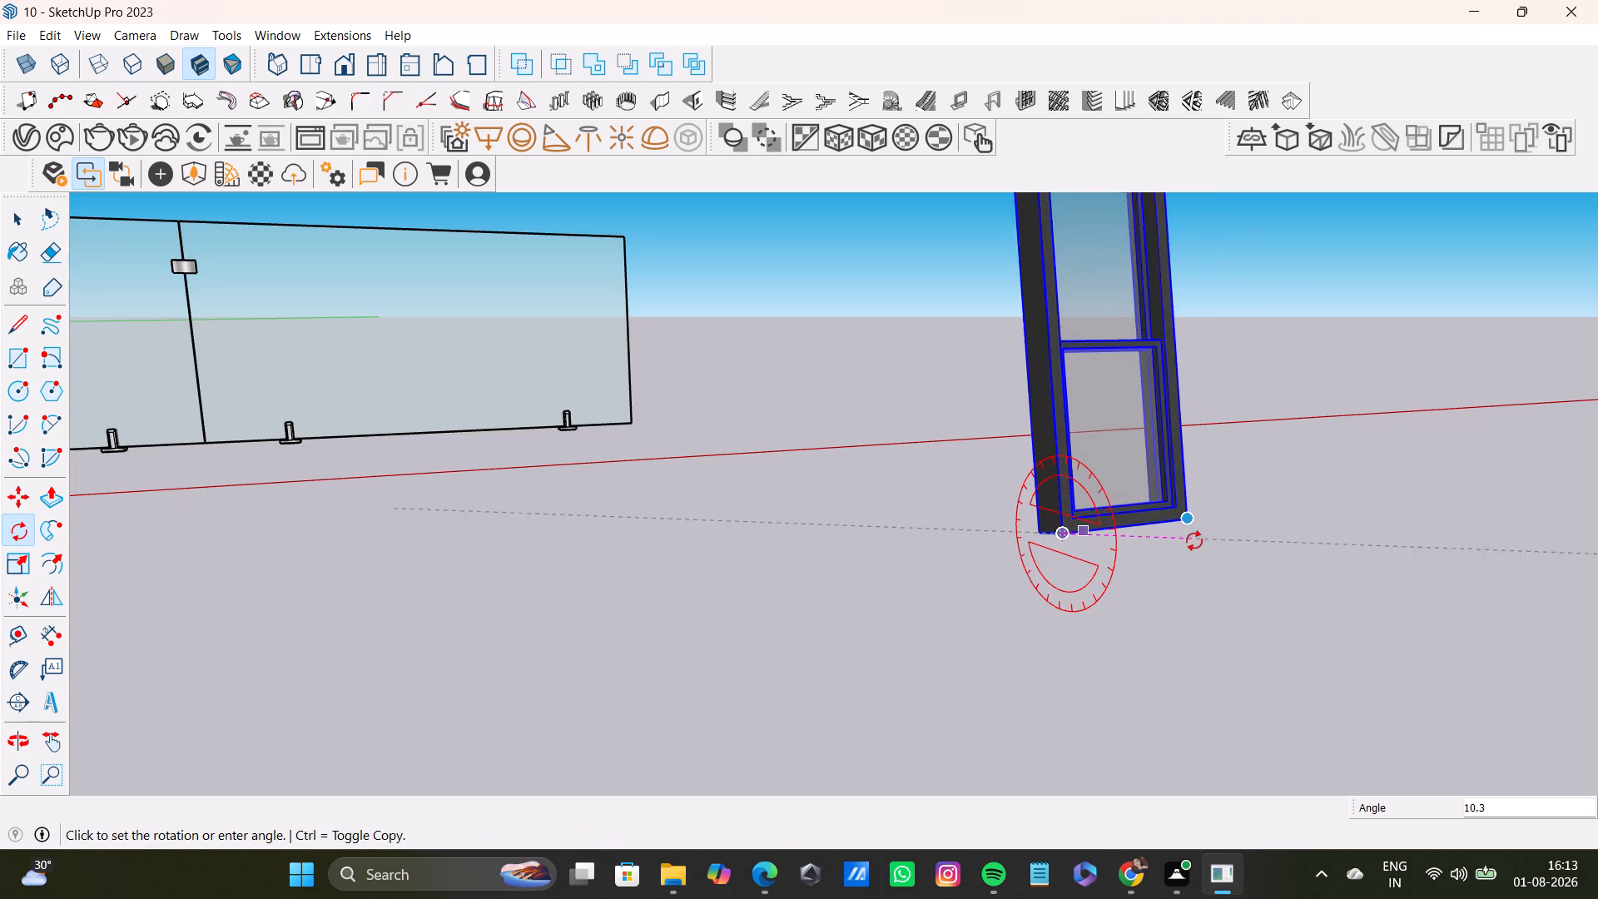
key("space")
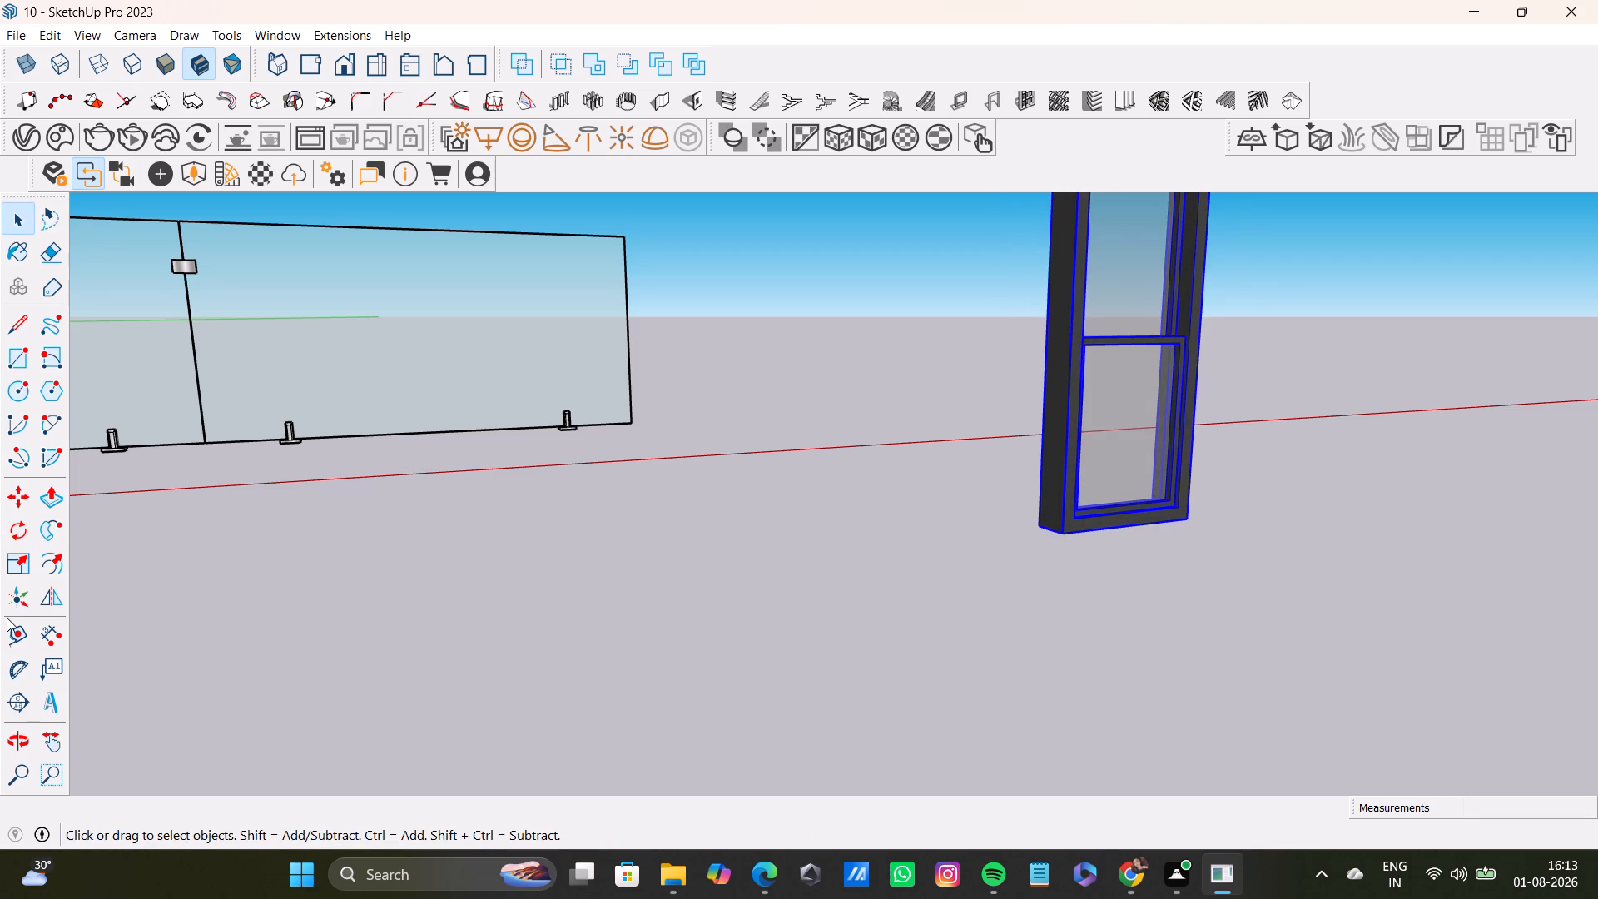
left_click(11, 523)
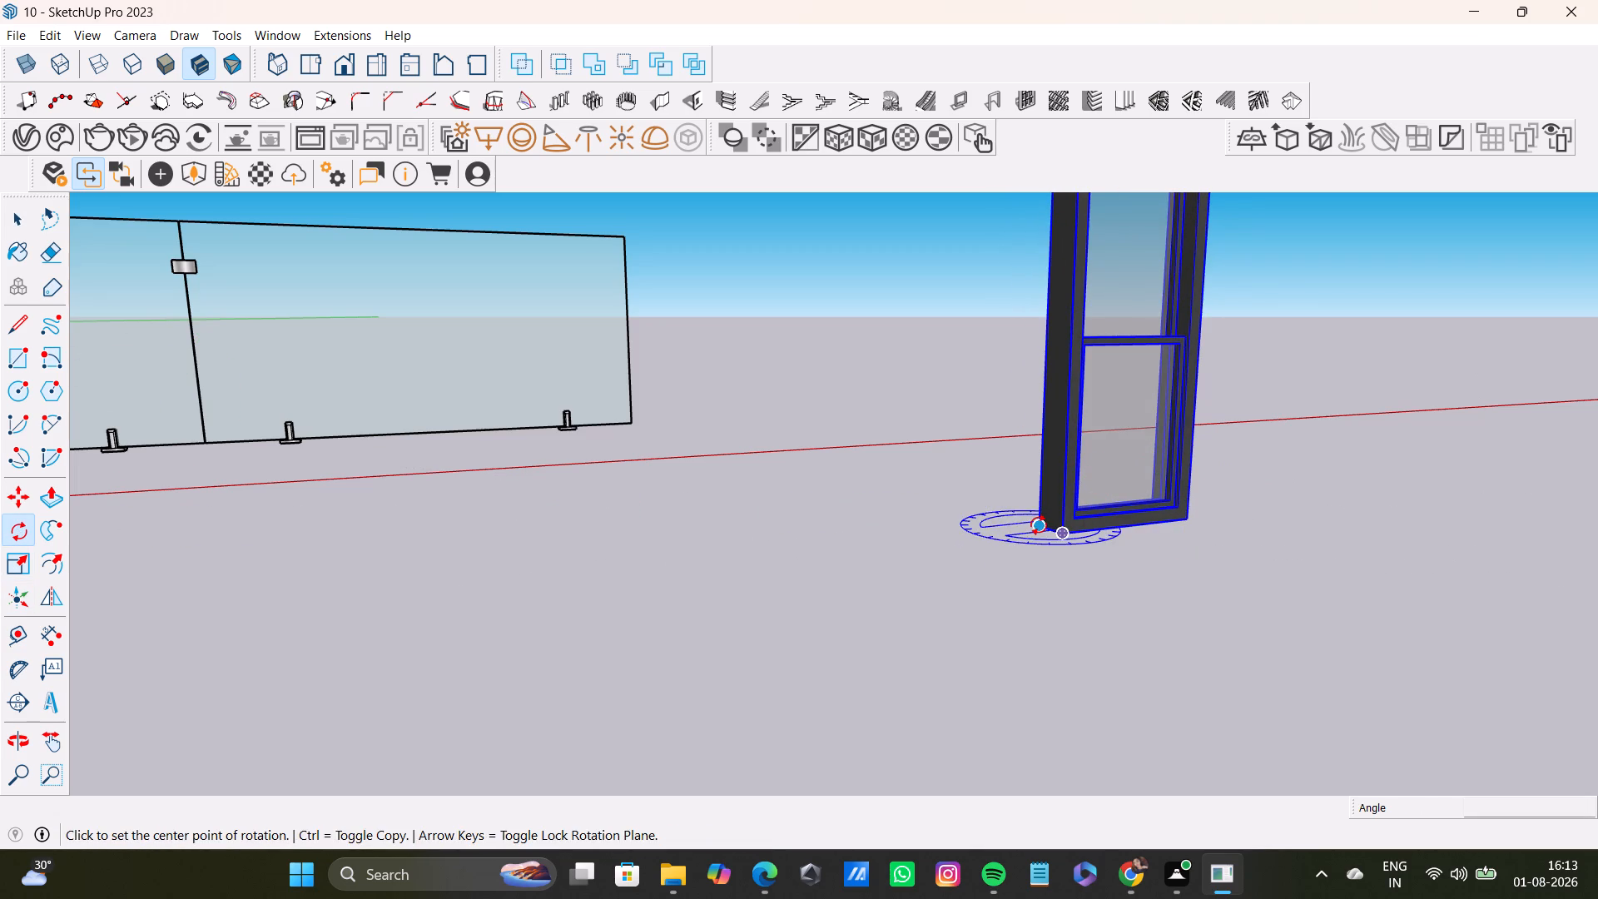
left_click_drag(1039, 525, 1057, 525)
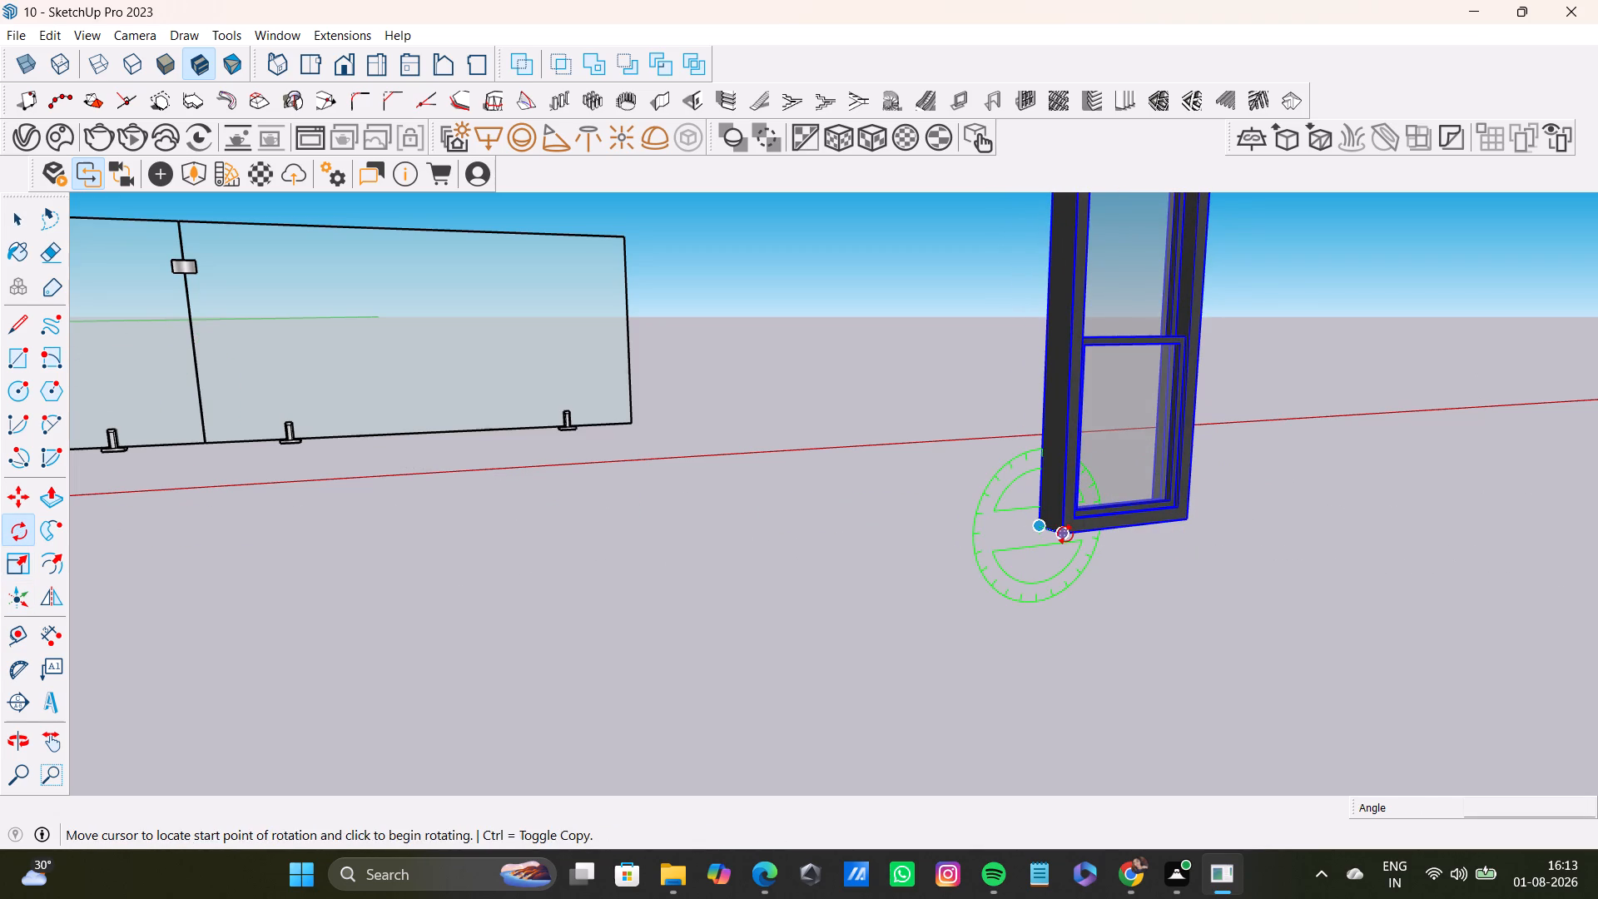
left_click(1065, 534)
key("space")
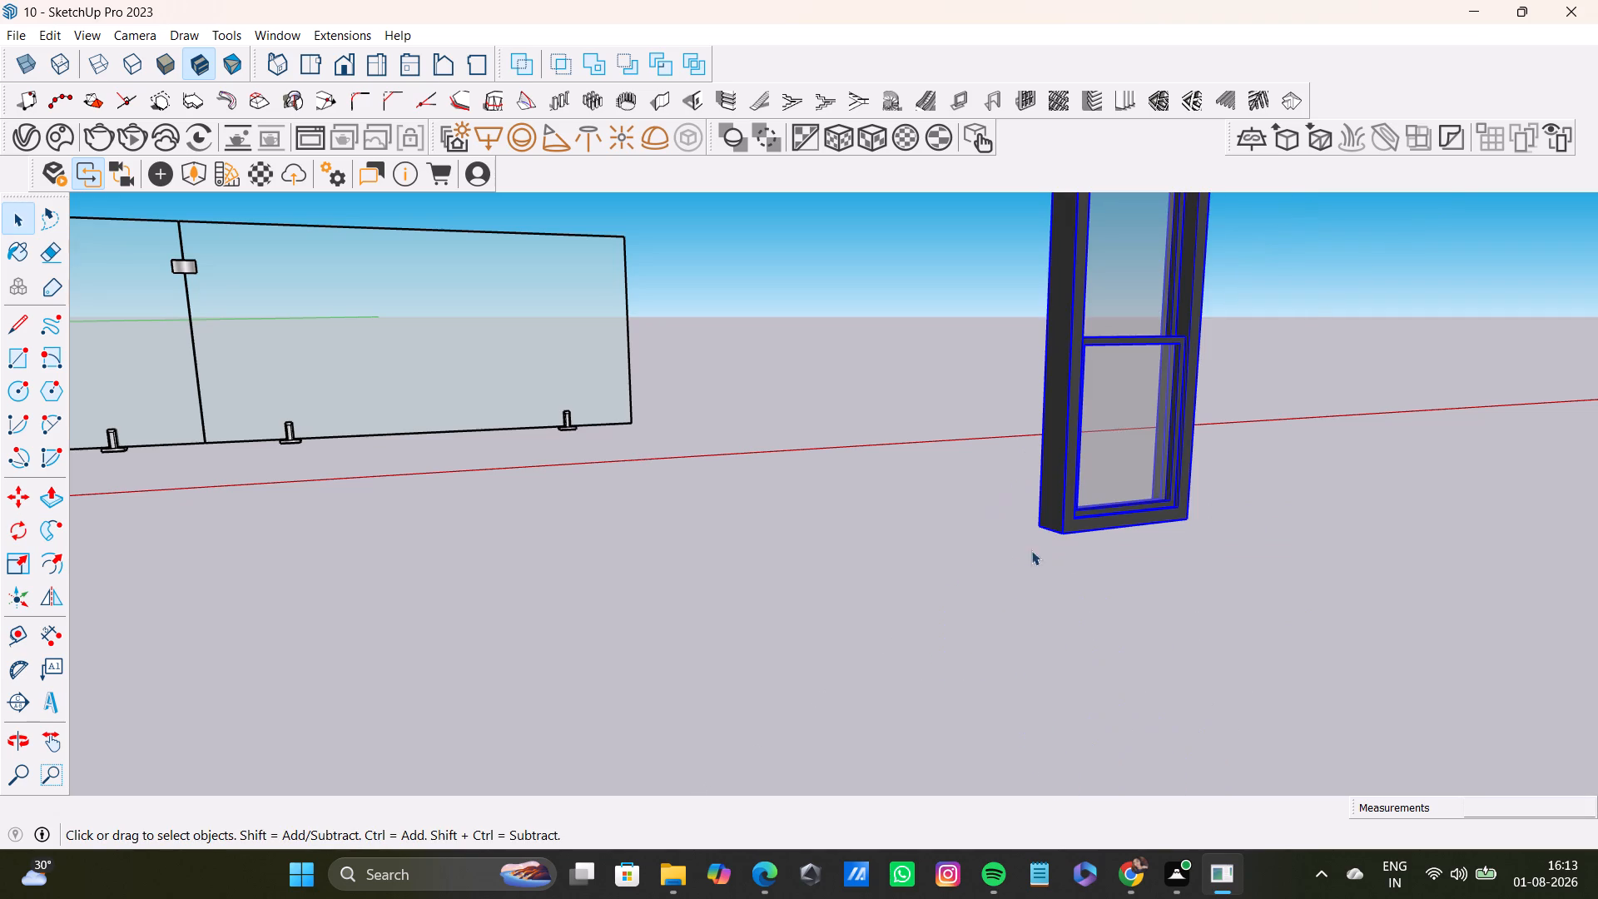
Rotate the imported window 90 degrees horizontally about its bottom front corner.
middle_click_drag(1129, 578, 1053, 667)
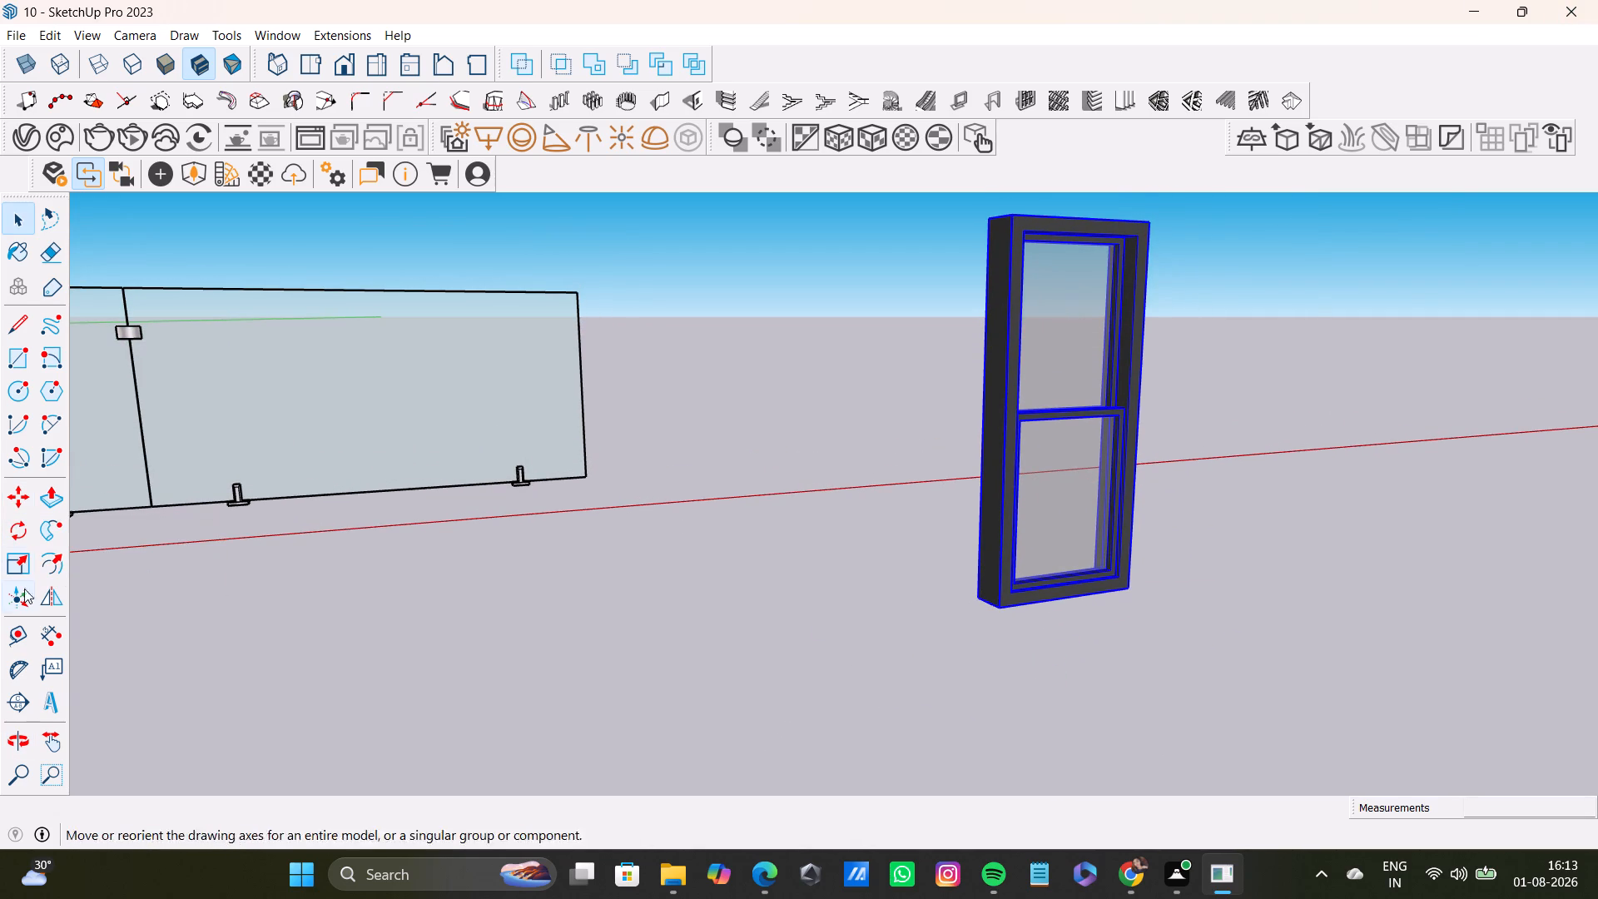
left_click(11, 524)
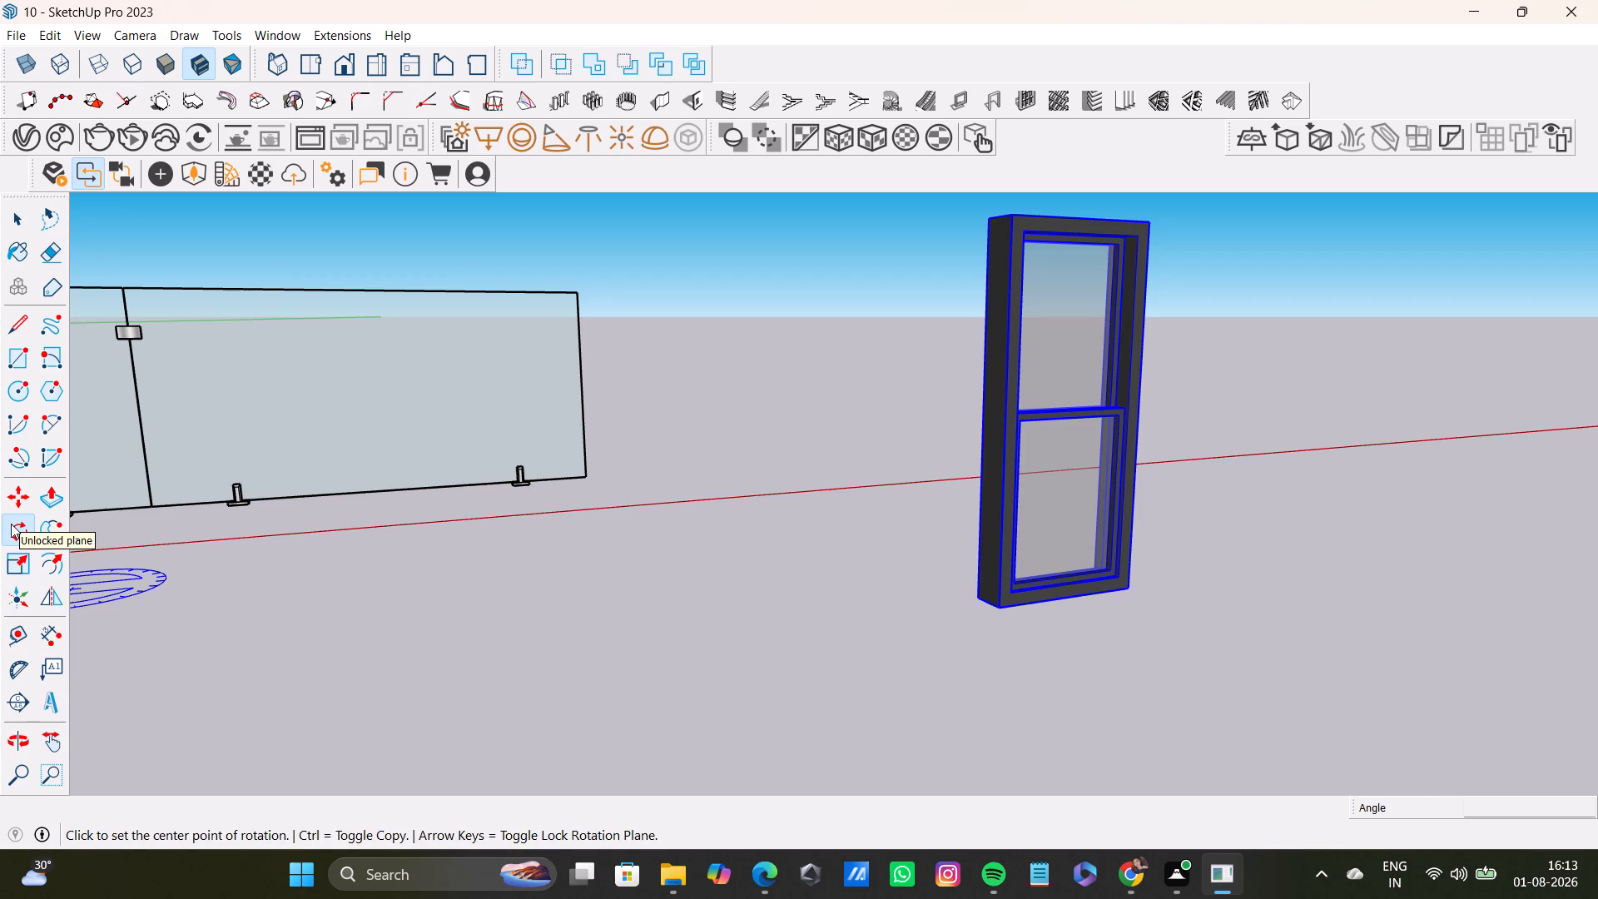
left_click(1010, 610)
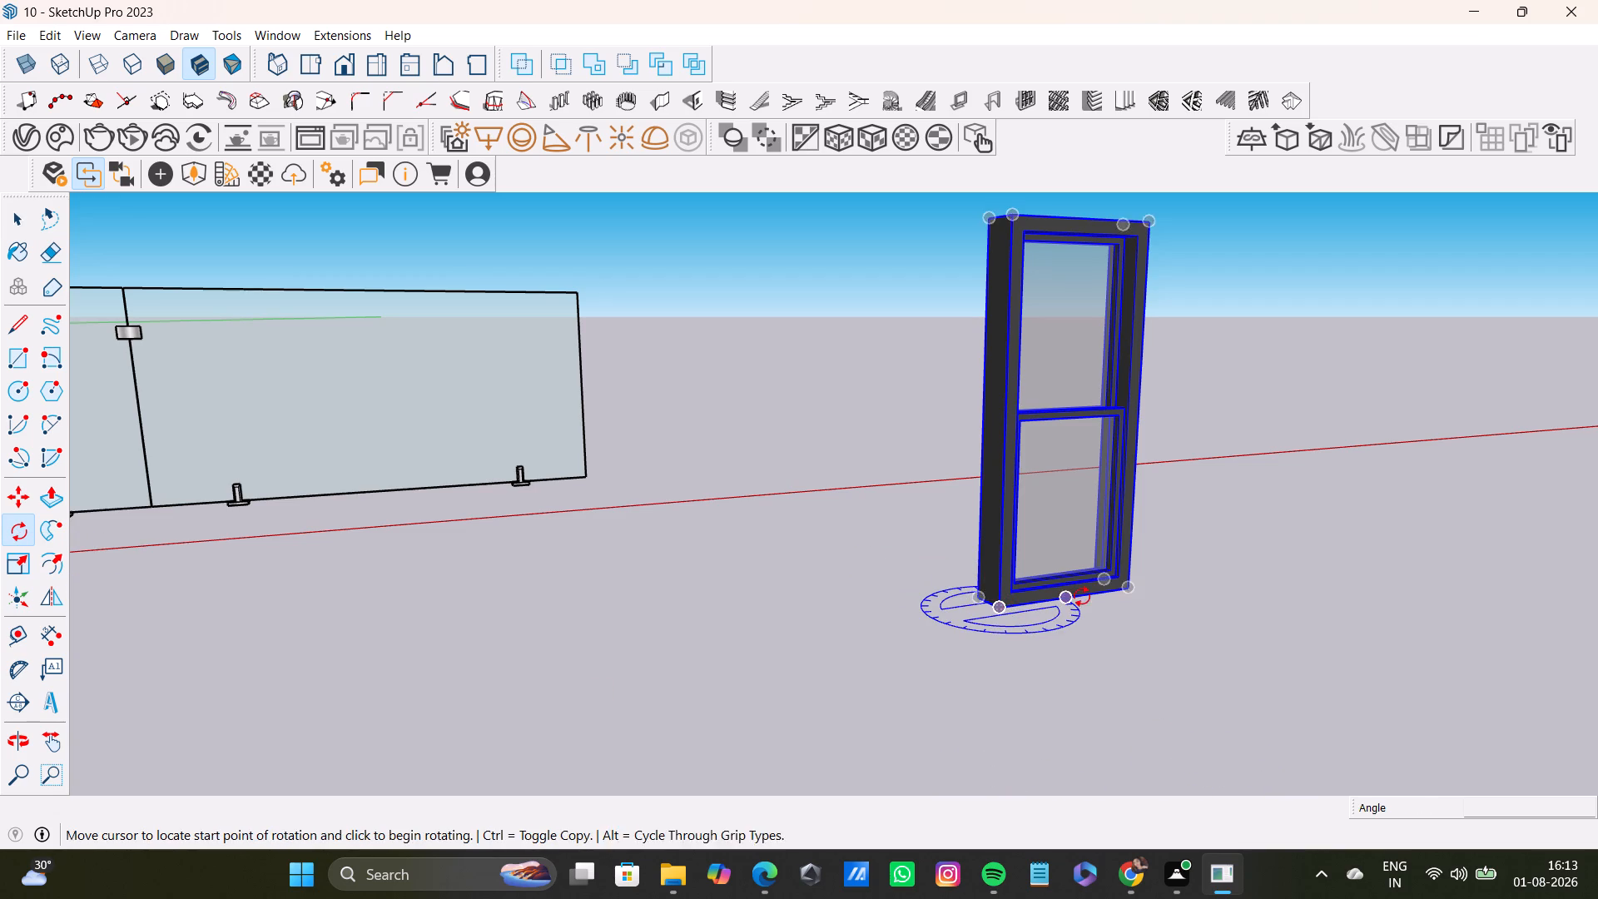
left_click(1125, 585)
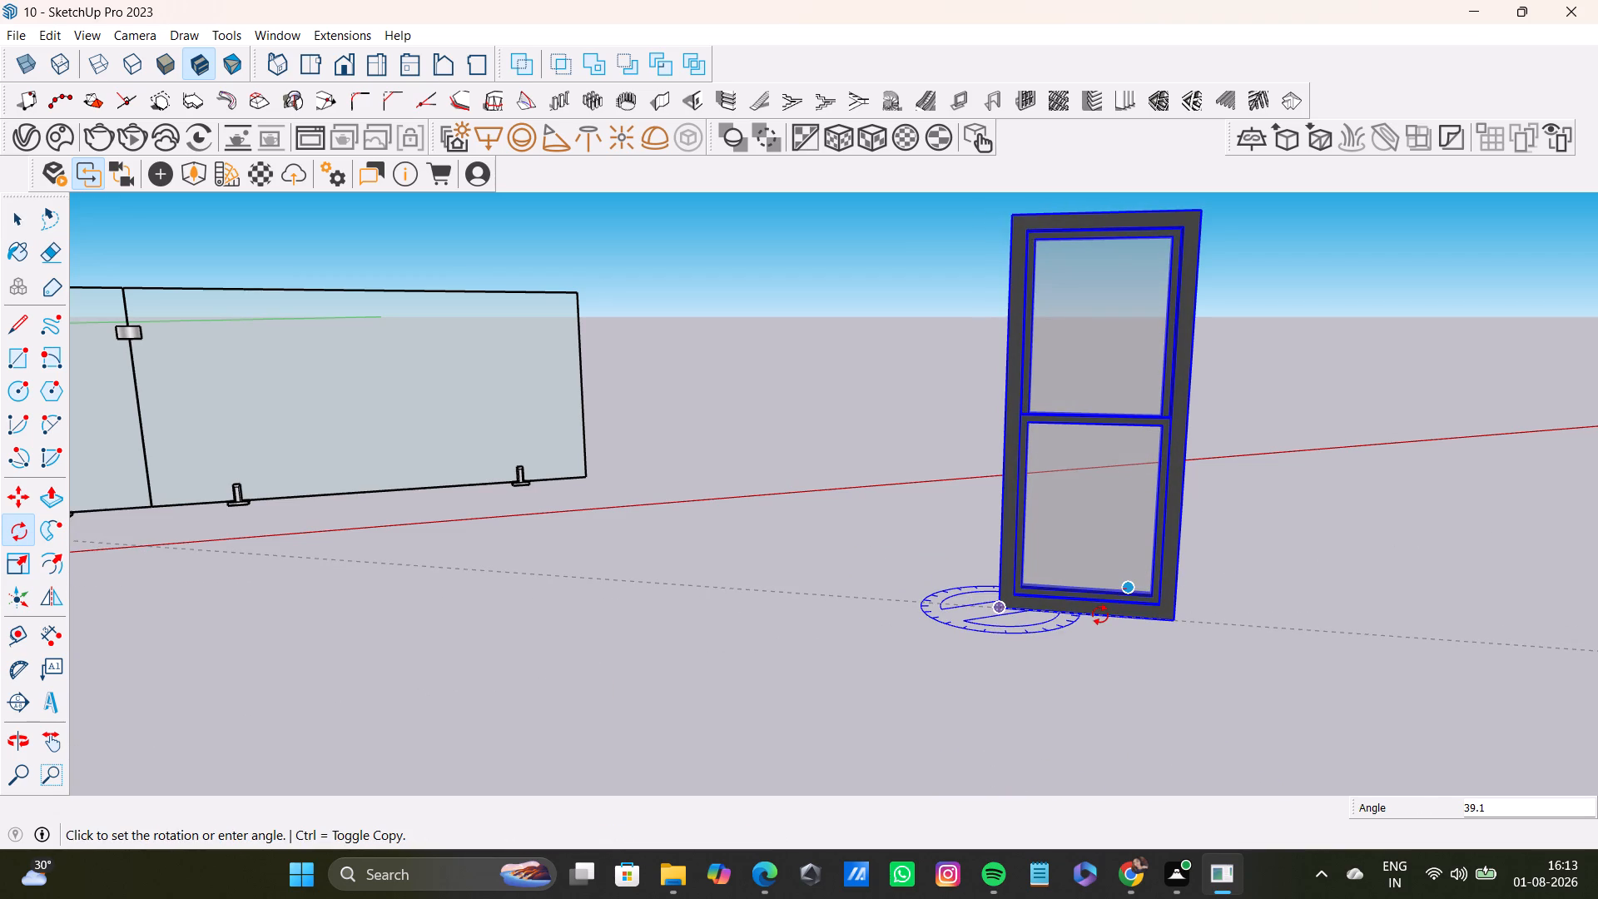
left_click(1095, 648)
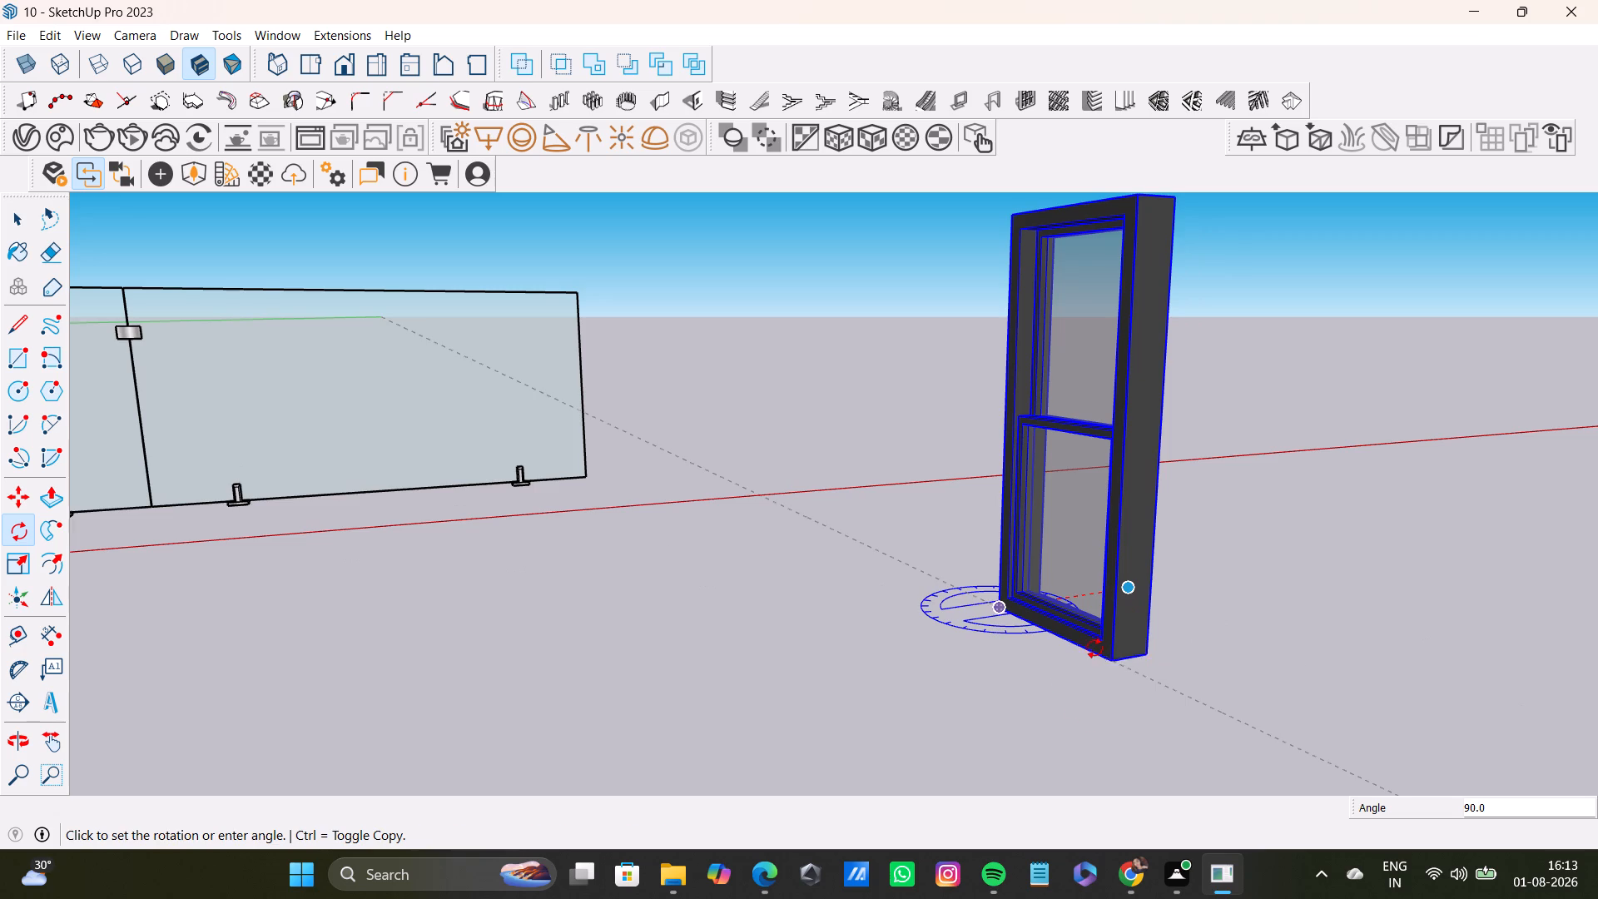
key("space")
Scale the window's depth along the green axis to 0.50.
scroll(987, 628, "down", 9)
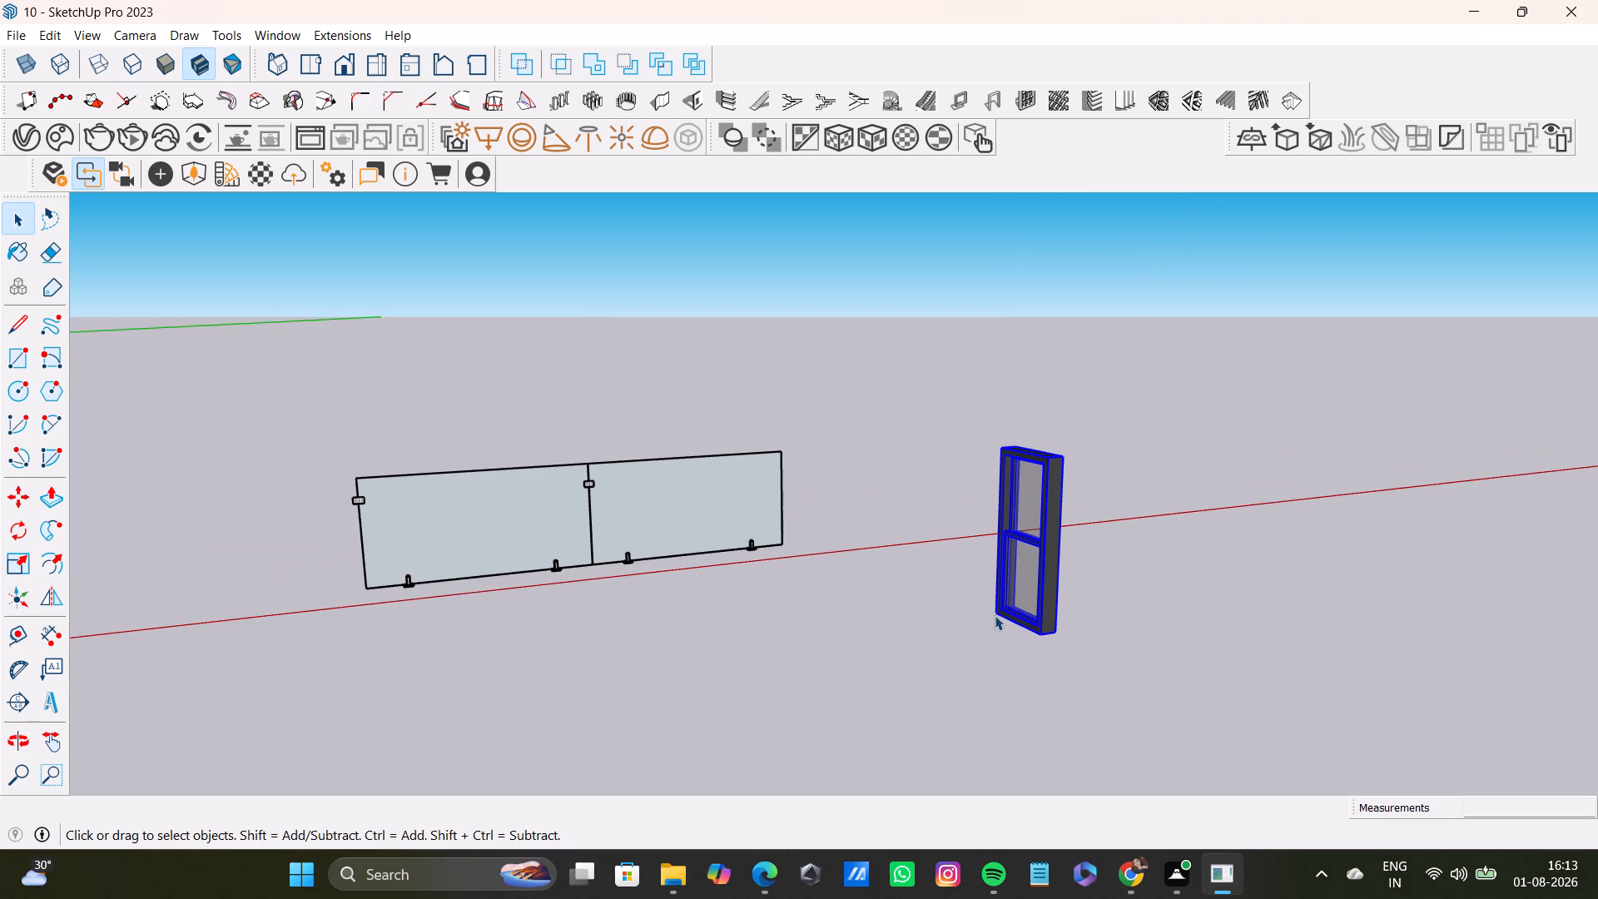
key("s")
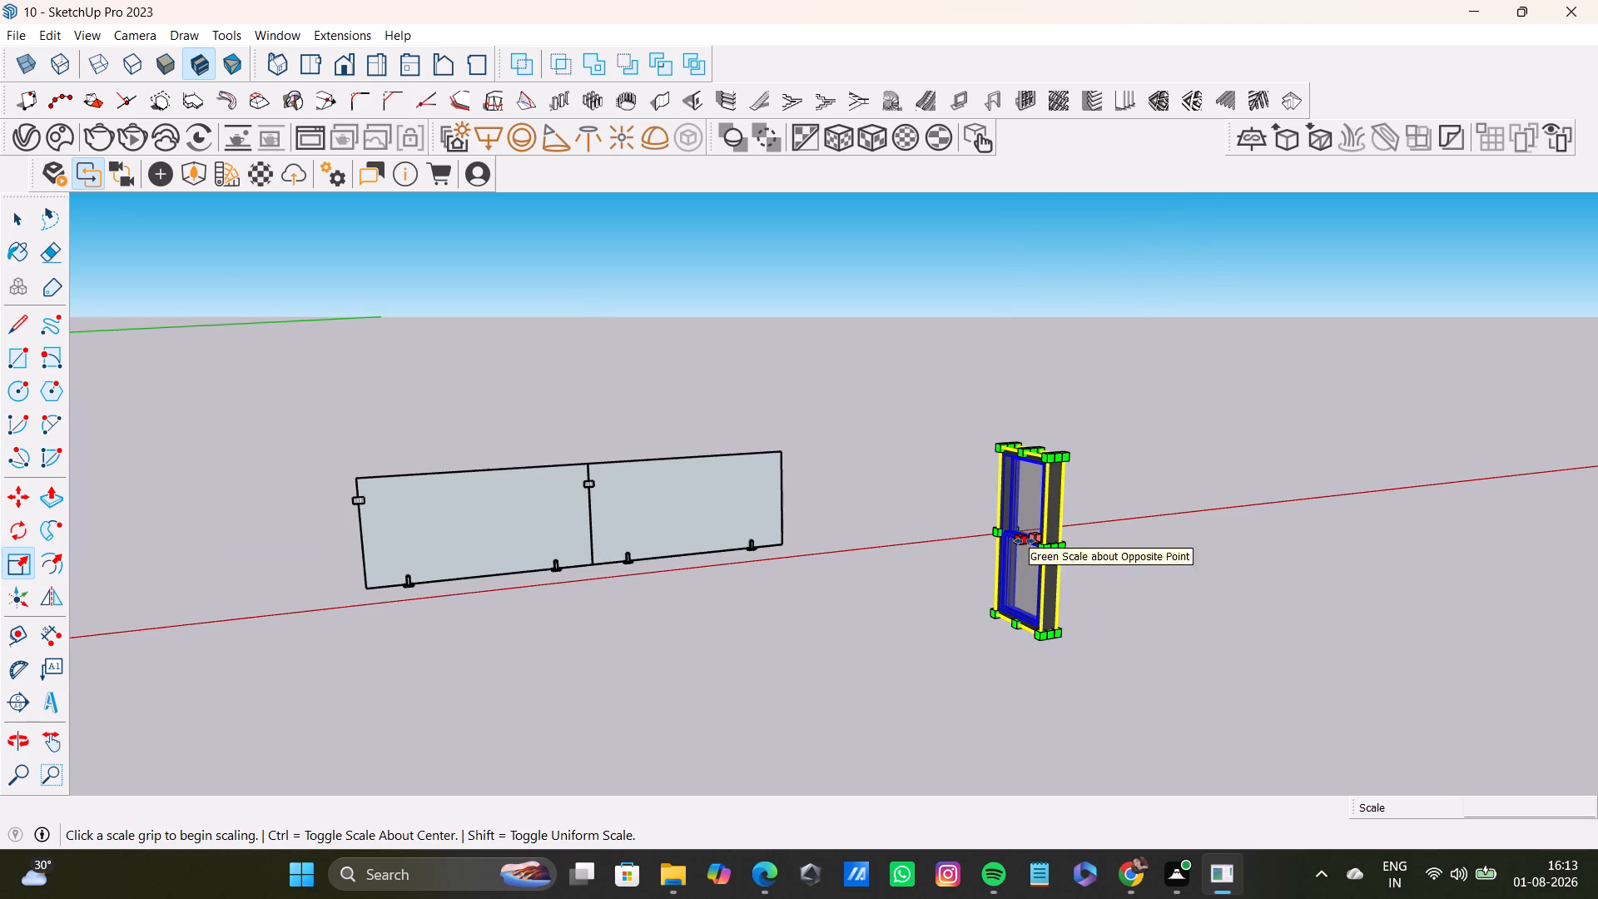
left_click(1025, 541)
left_click(1029, 539)
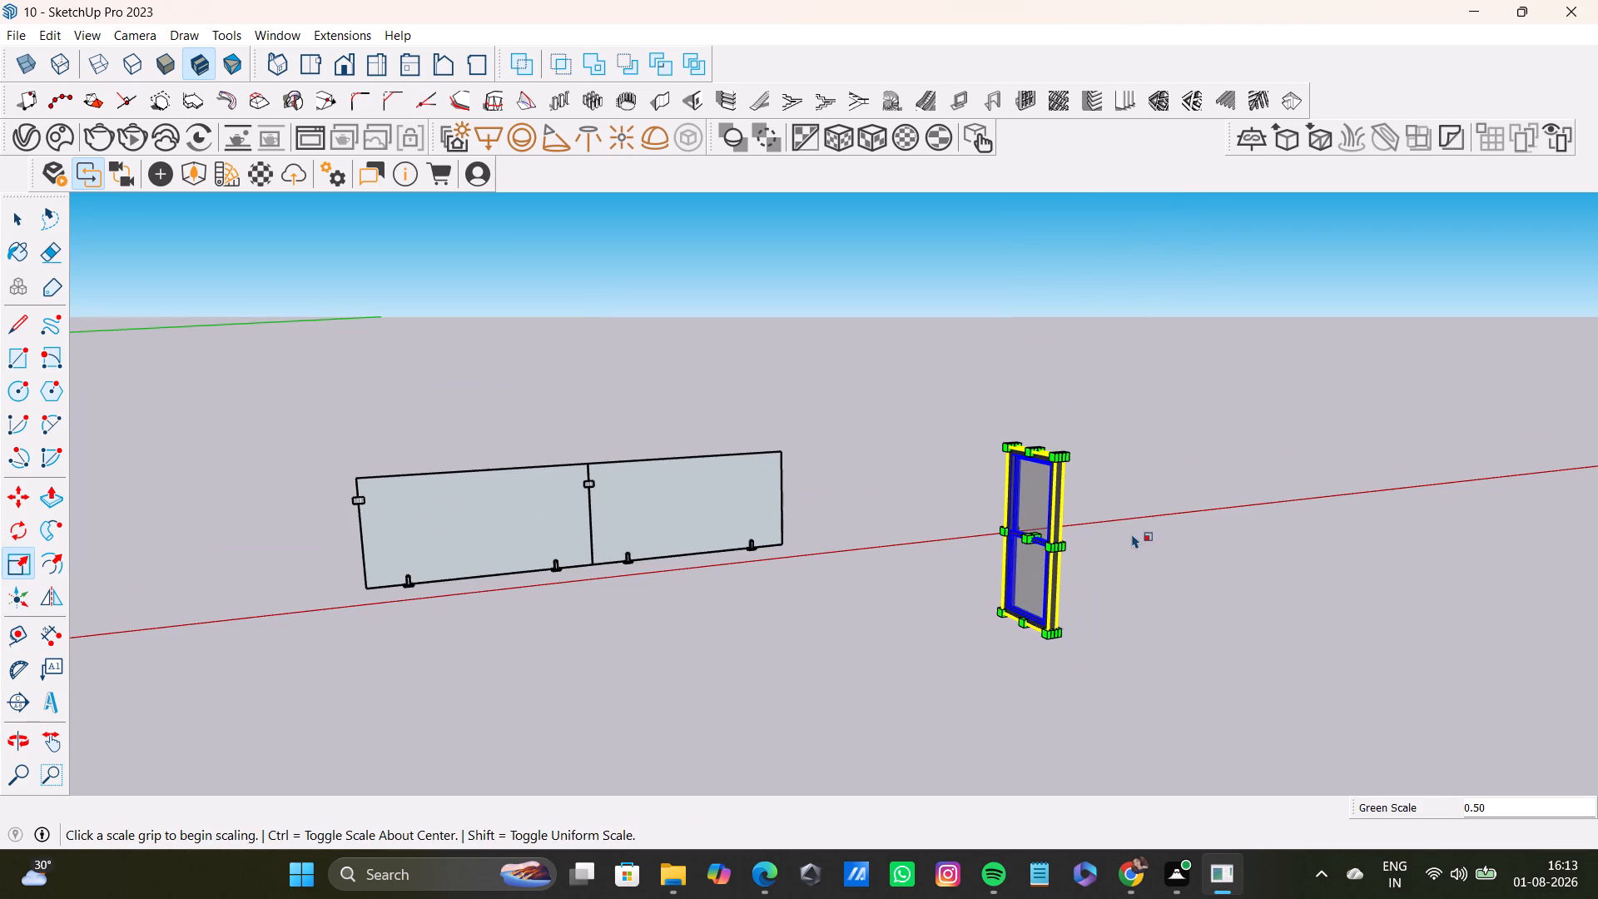
left_click(1142, 530)
key("space")
Copy the window into the round-bottomed opening nearest the arched facade on the upper storey of the brick side wall.
left_click(1040, 604)
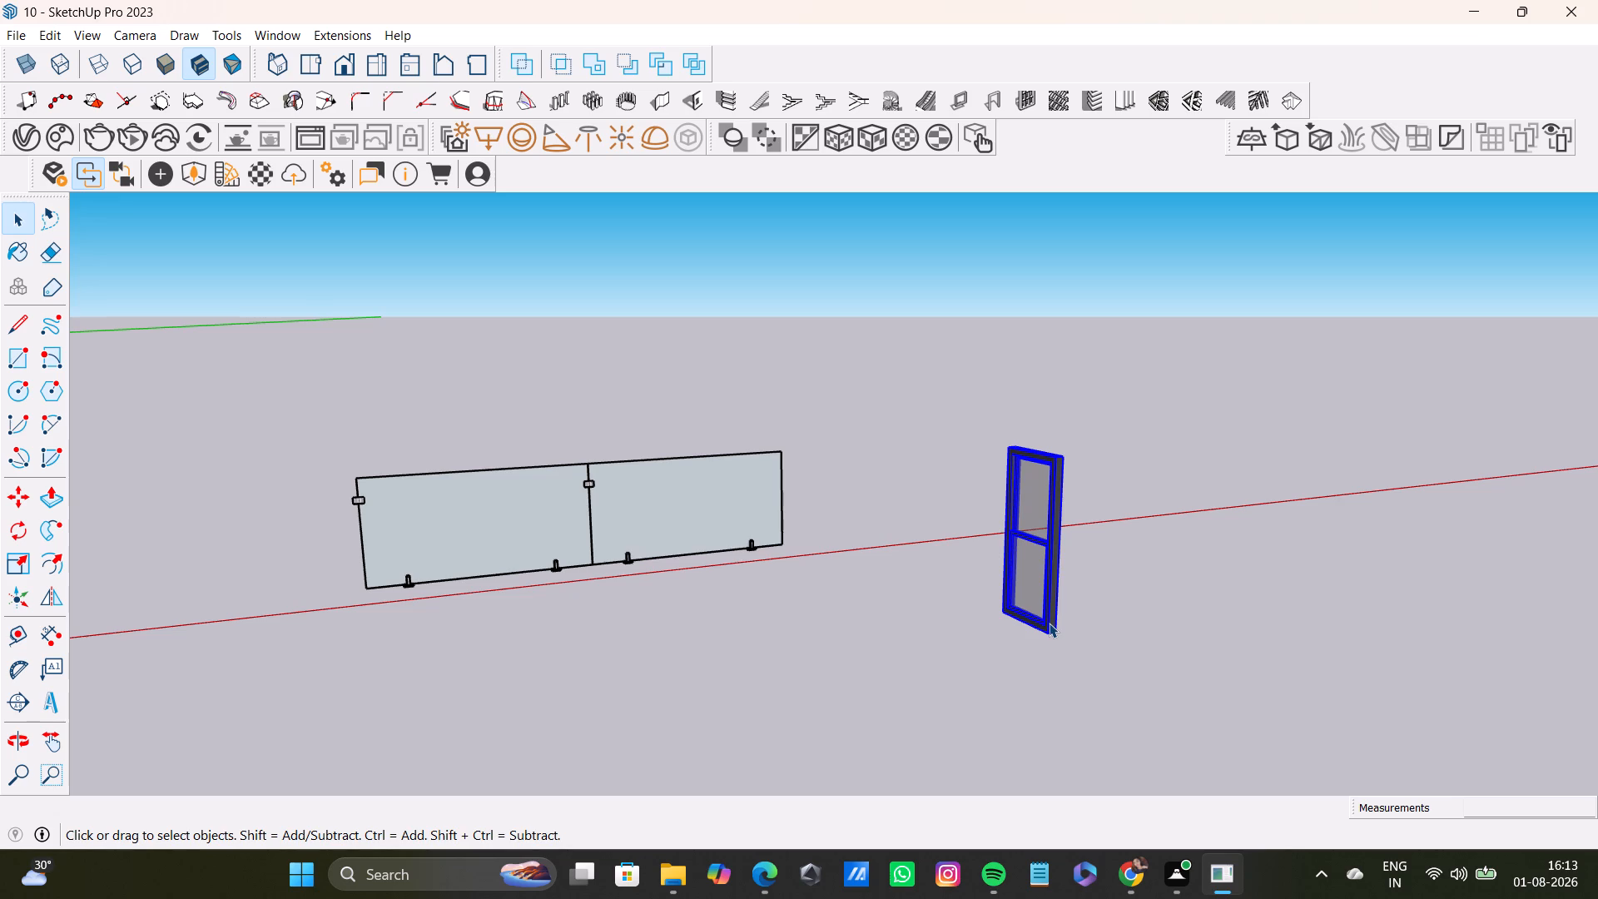
left_click(1049, 623)
key("m")
left_click(1054, 637)
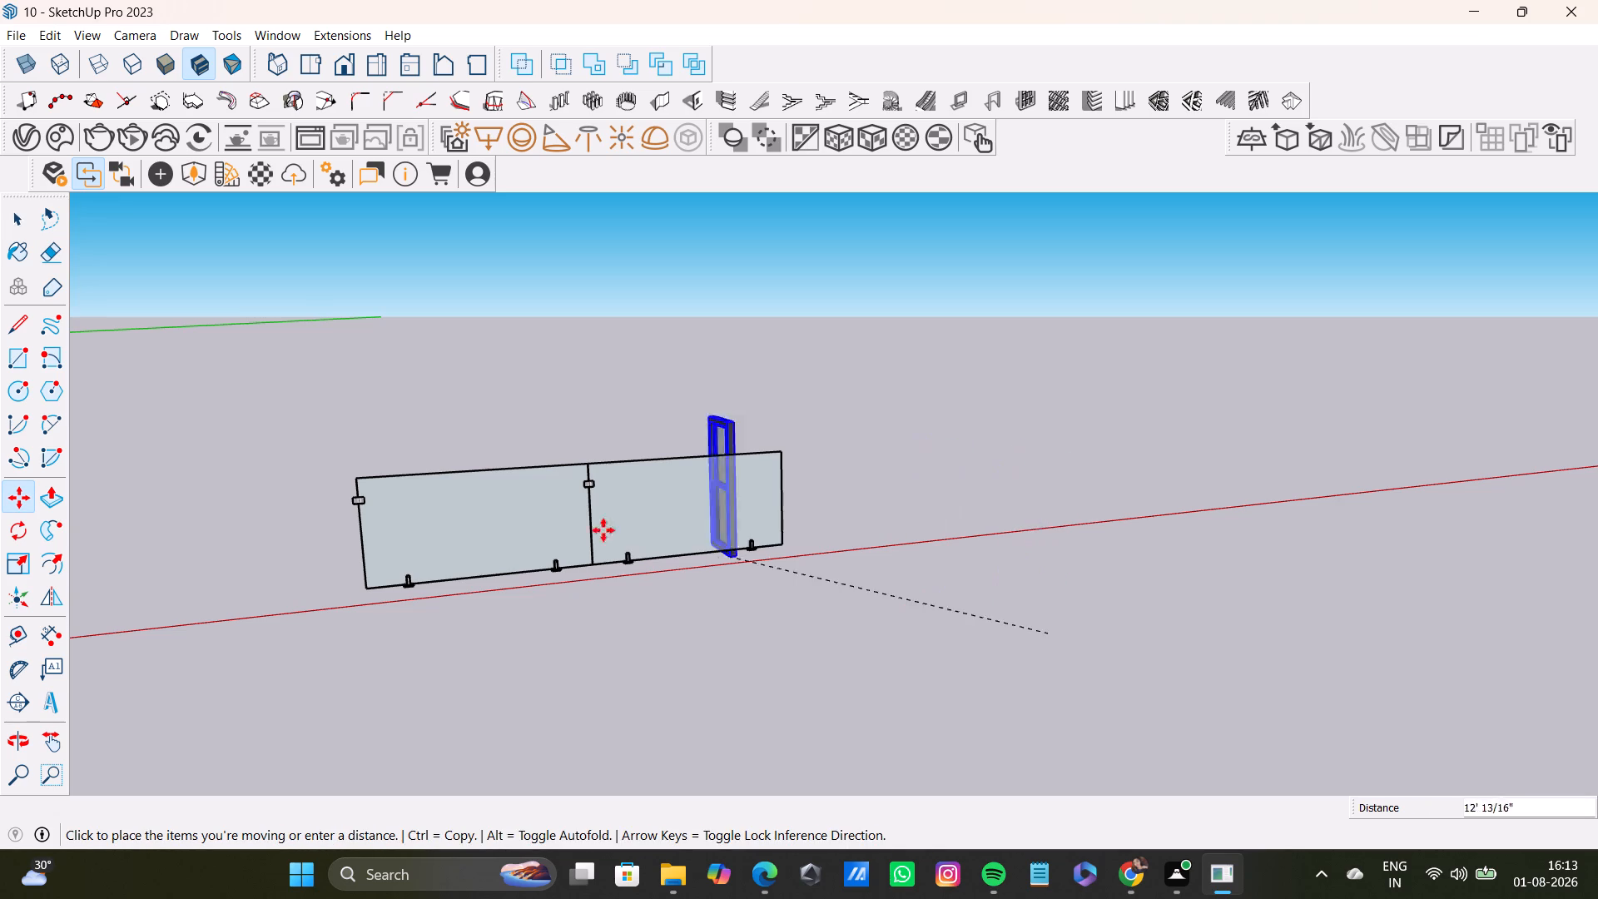
scroll(638, 649, "down", 7)
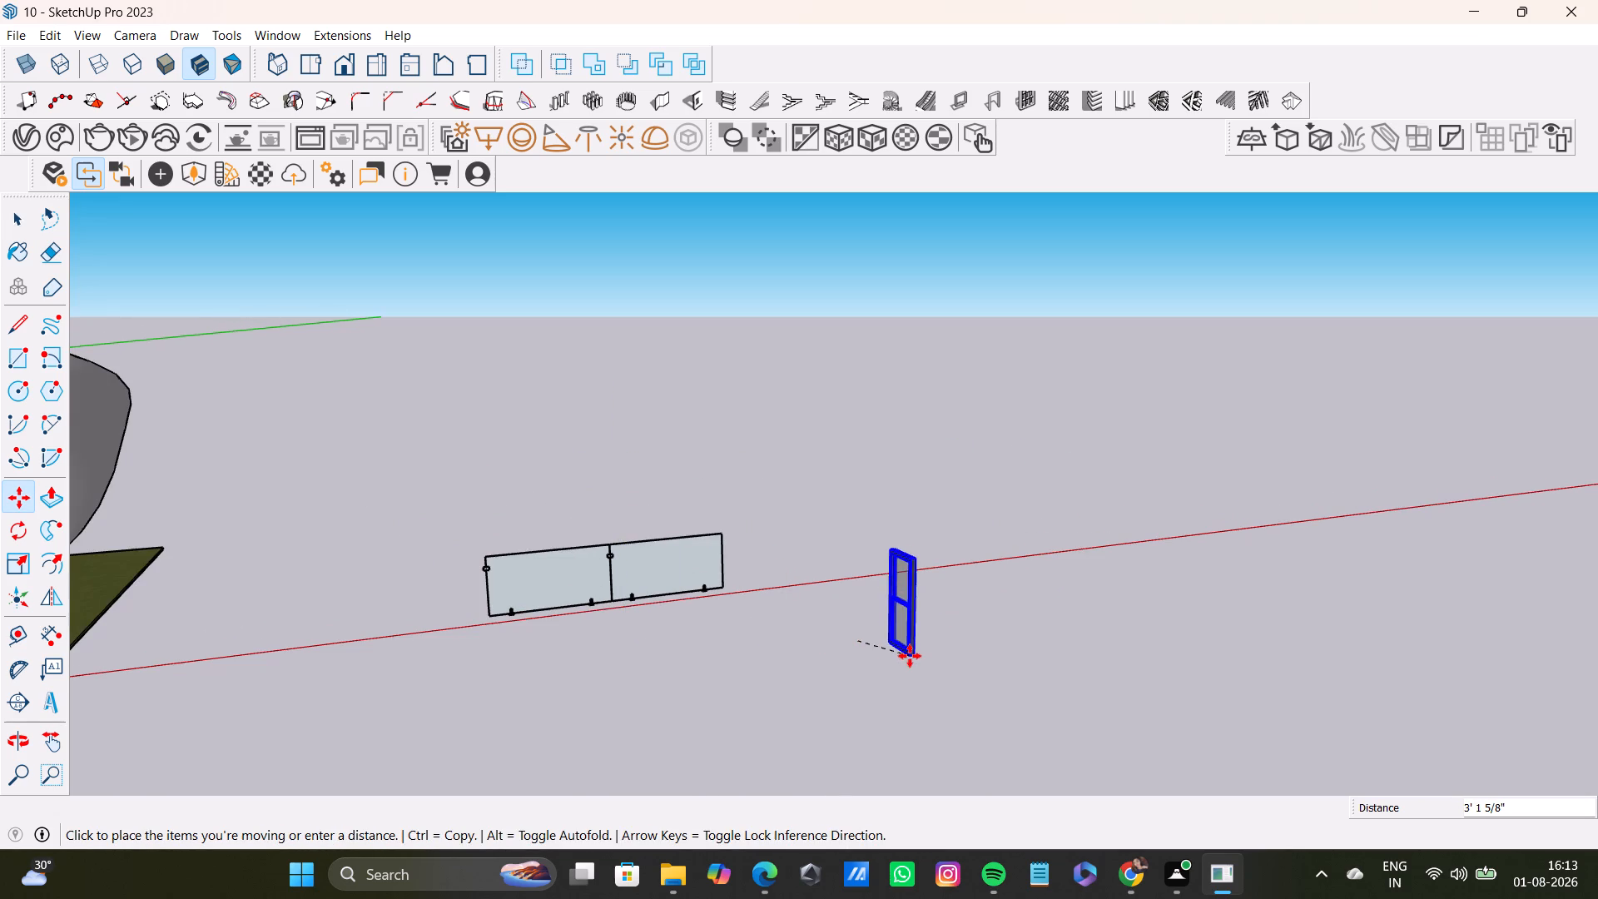
scroll(571, 657, "down", 4)
middle_click_drag(439, 645, 1398, 504, "shift")
scroll(543, 564, "down", 2)
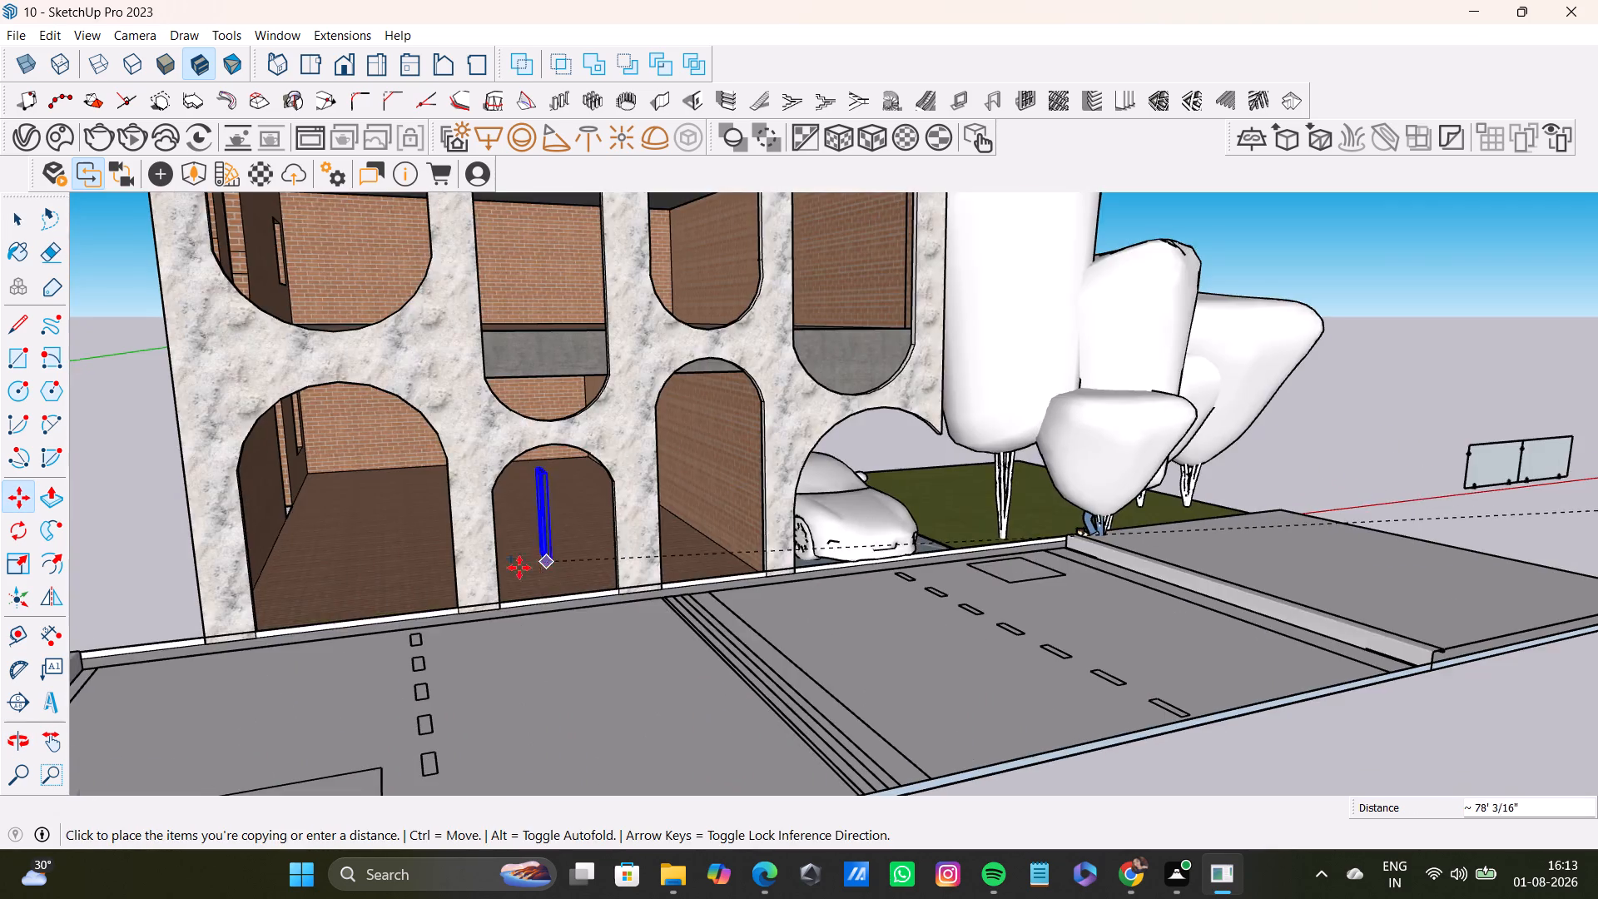
scroll(519, 568, "down", 6)
middle_click_drag(345, 564, 621, 627)
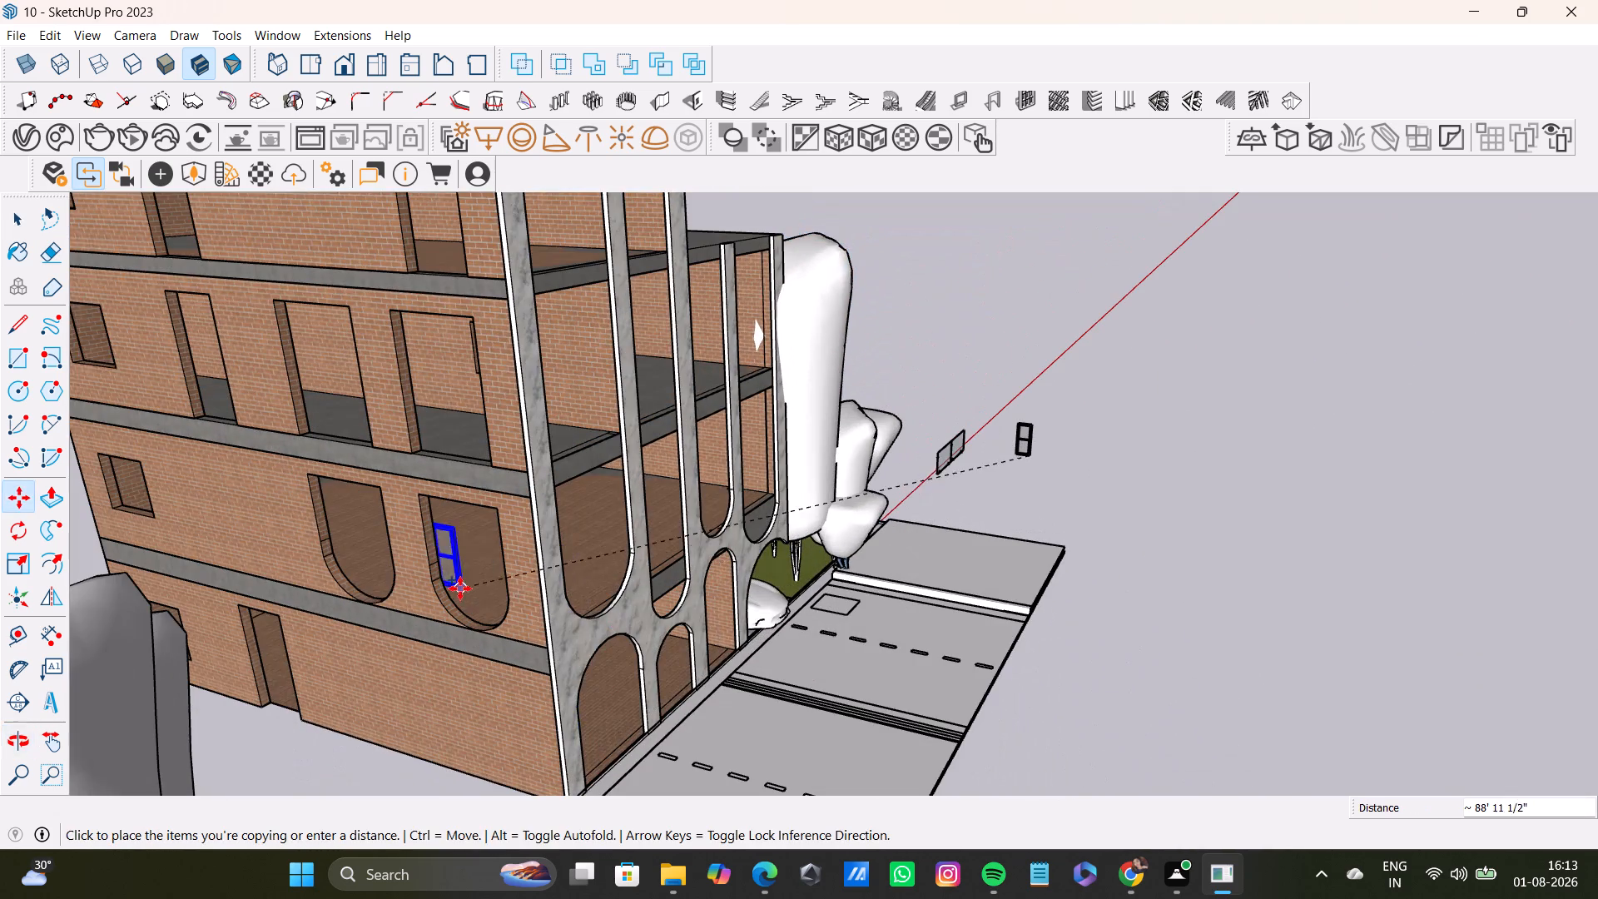
scroll(475, 608, "up", 7)
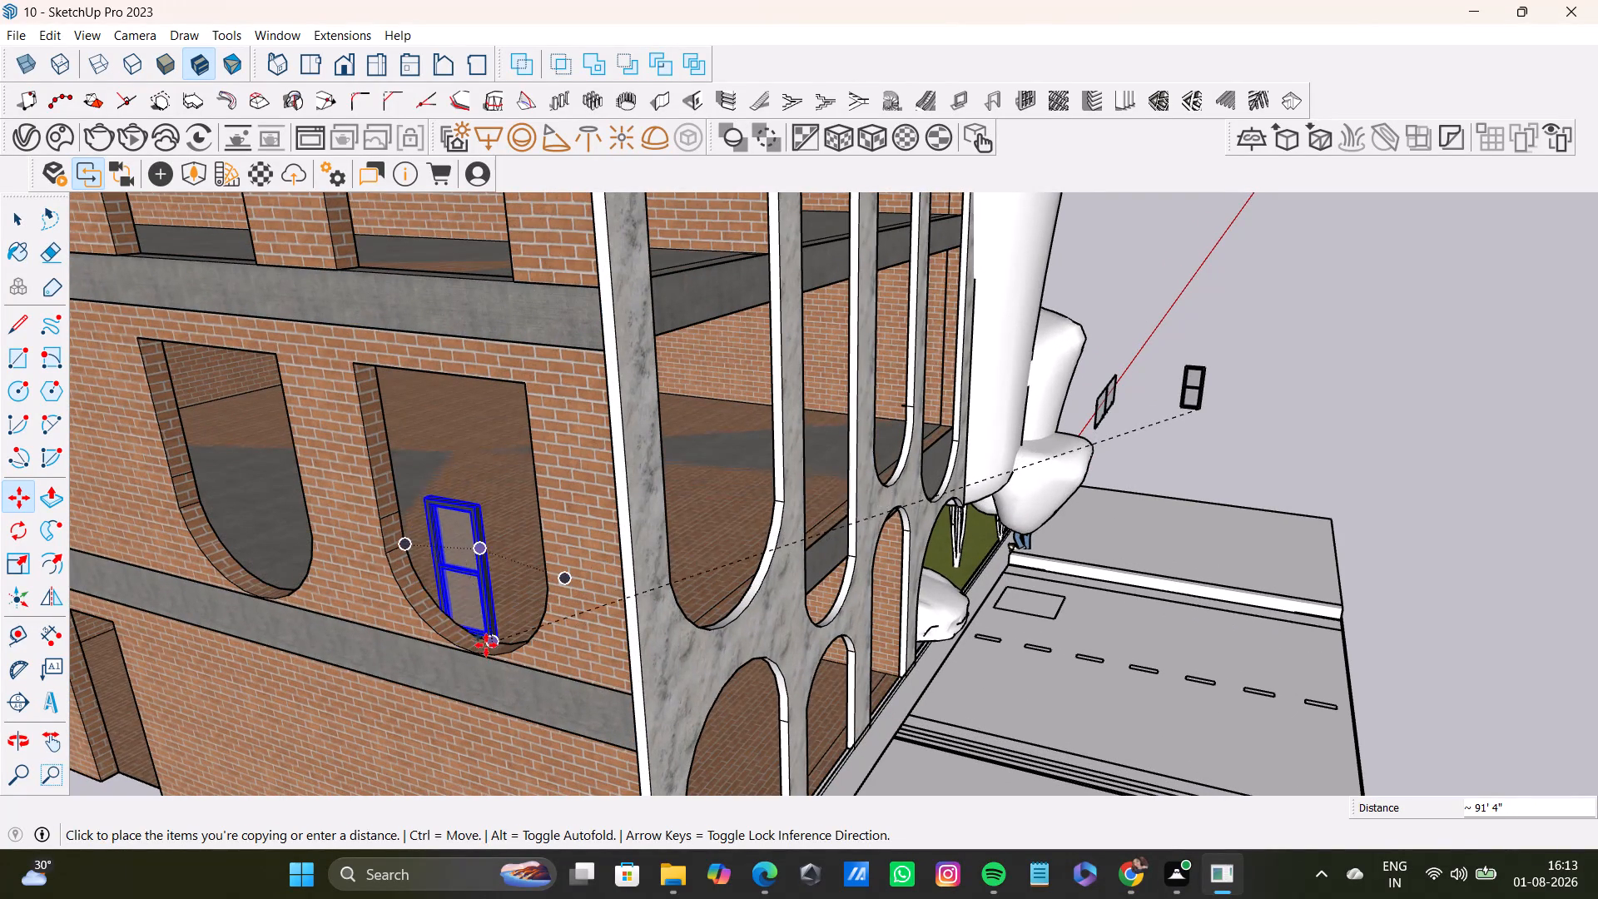
left_click(468, 631)
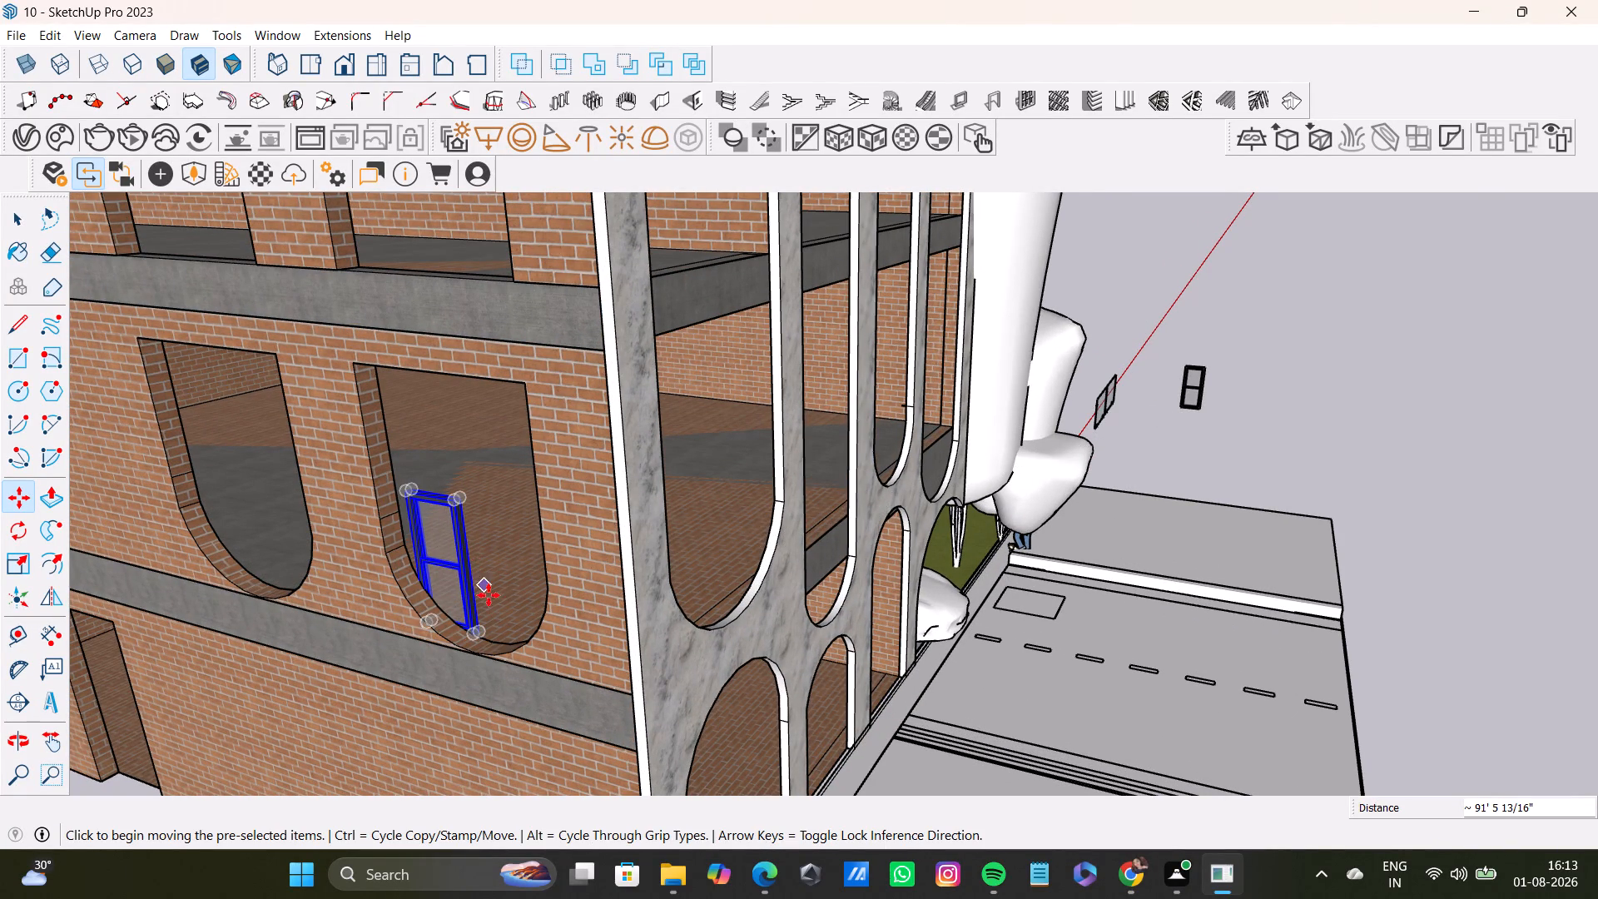
Scale the copied window in width, depth and height to roughly fill the round-bottomed opening.
key("s")
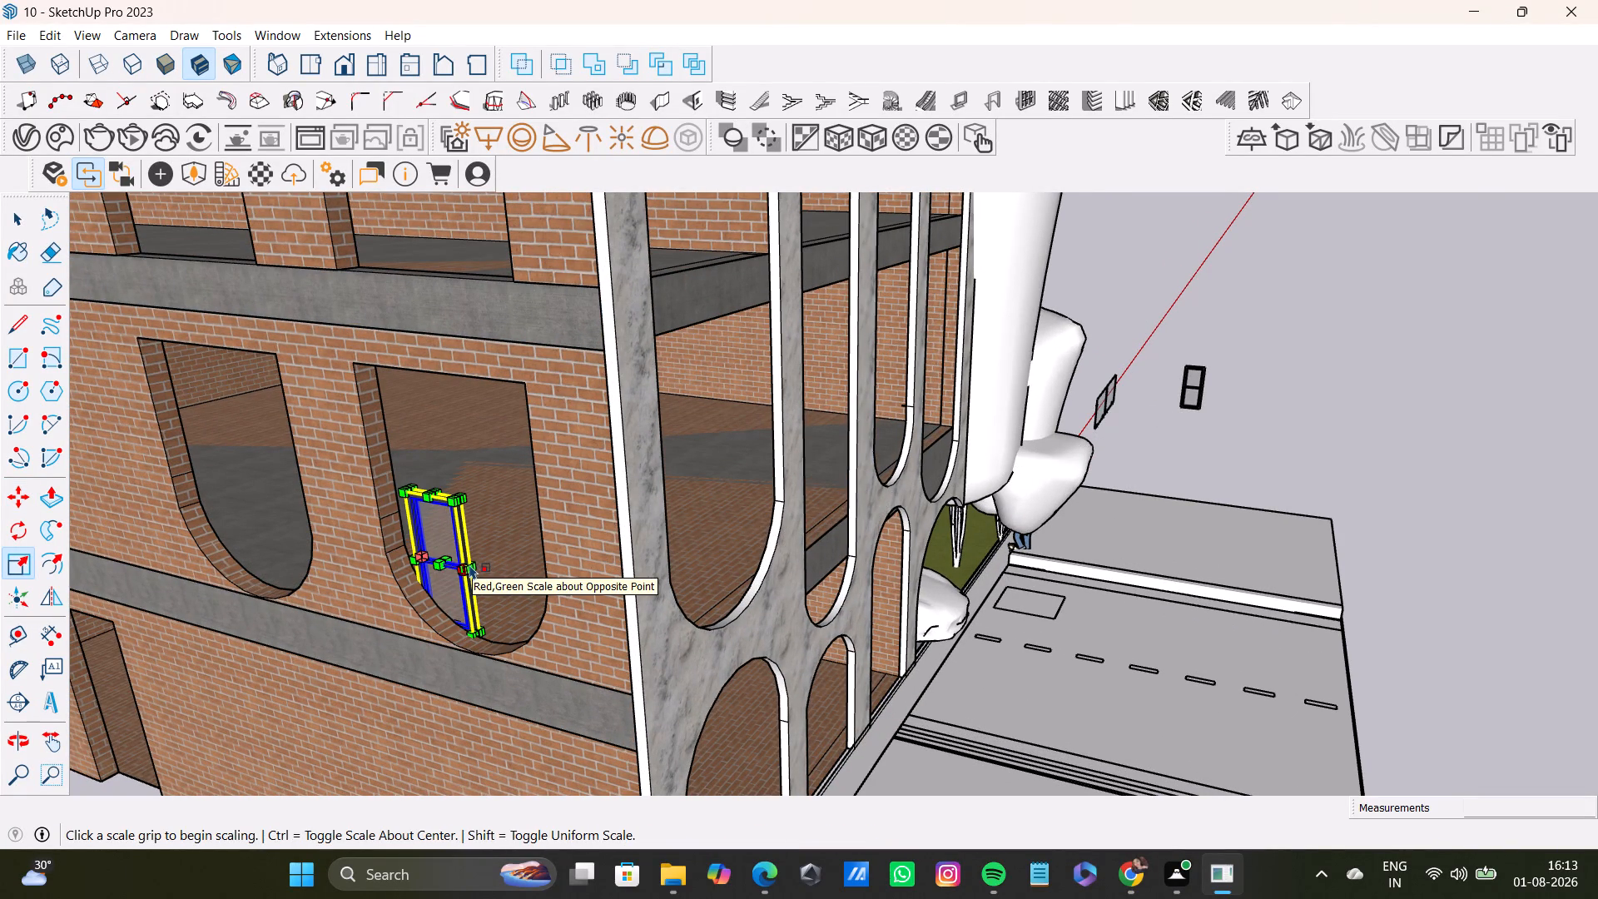
left_click(470, 570)
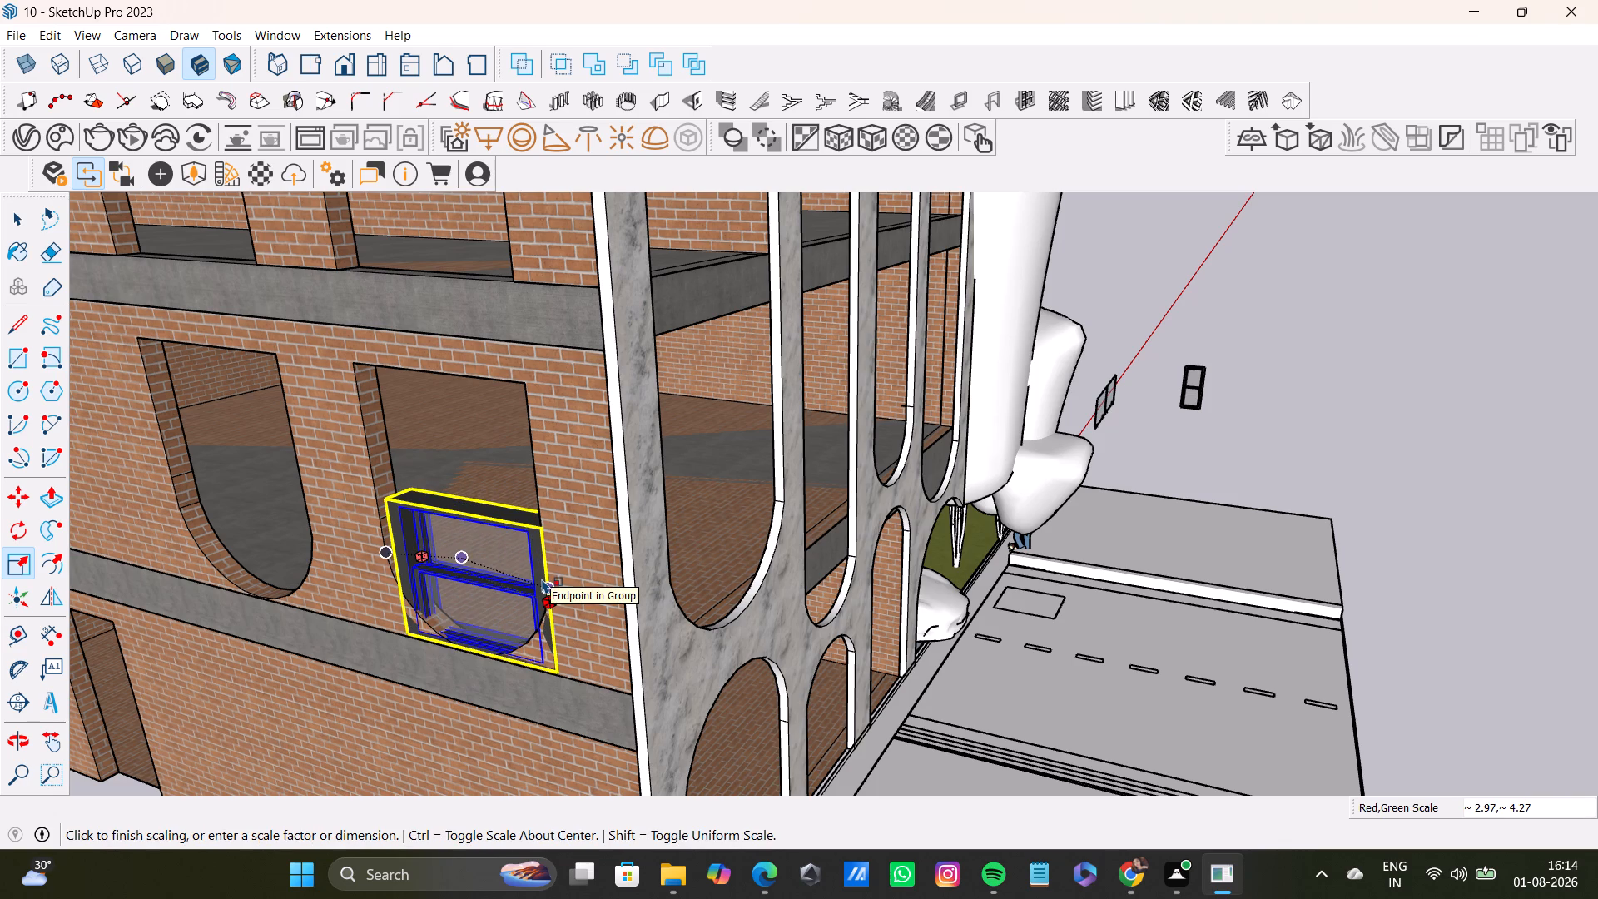
left_click(542, 579)
left_click(469, 504)
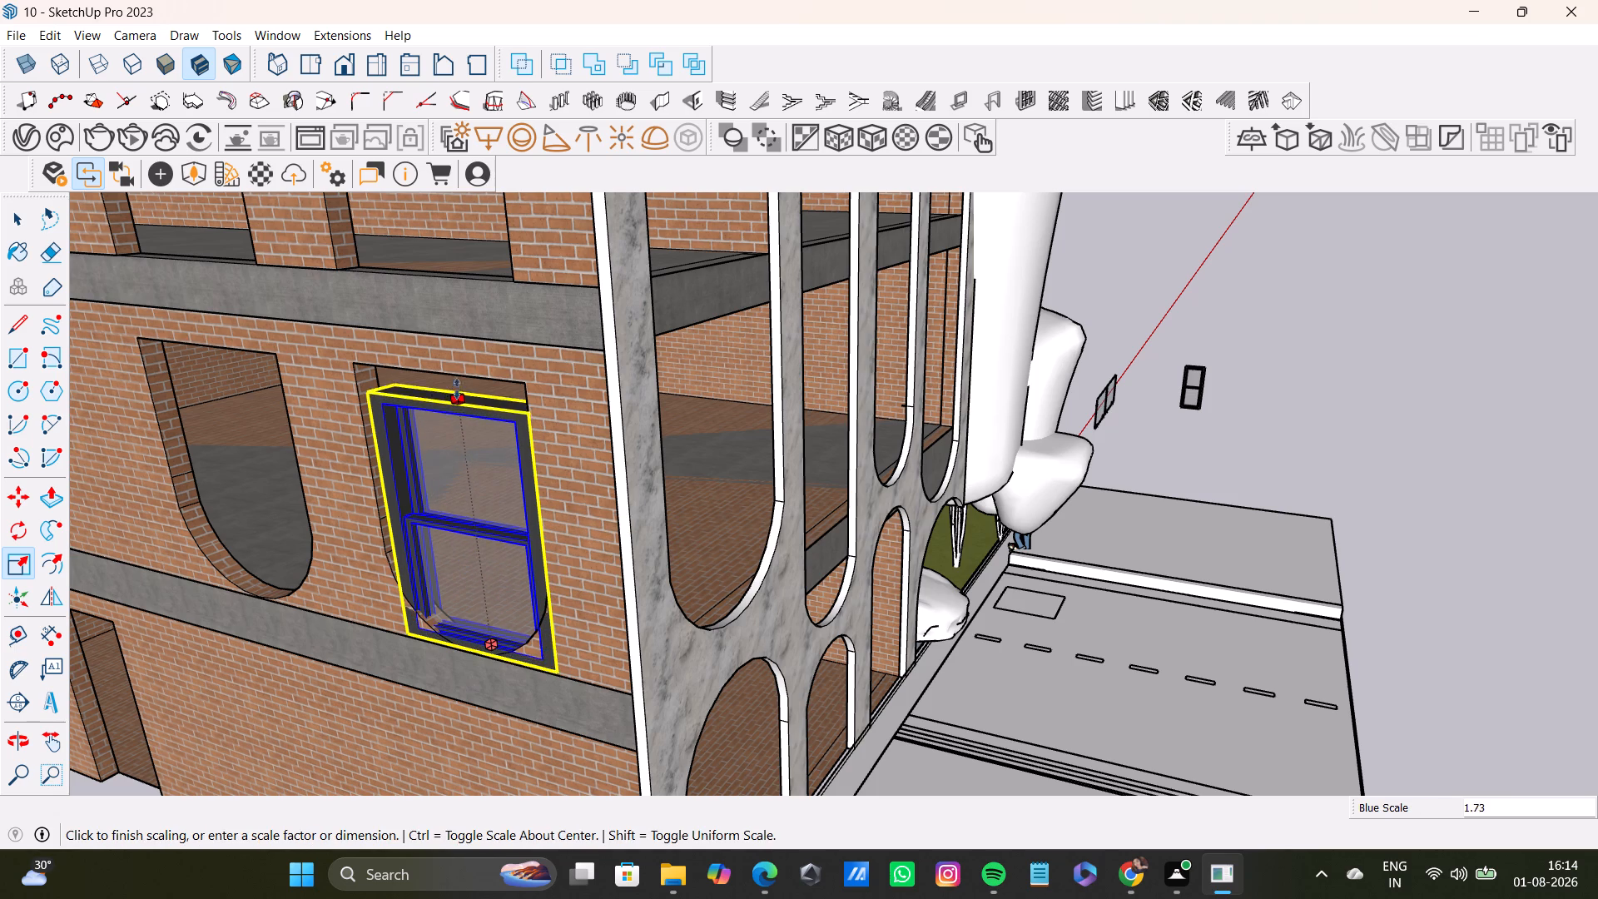
left_click(456, 374)
Widen the copied window along the red axis by a factor of 1.07 to reach the opening's far edge.
middle_click_drag(478, 586, 598, 547)
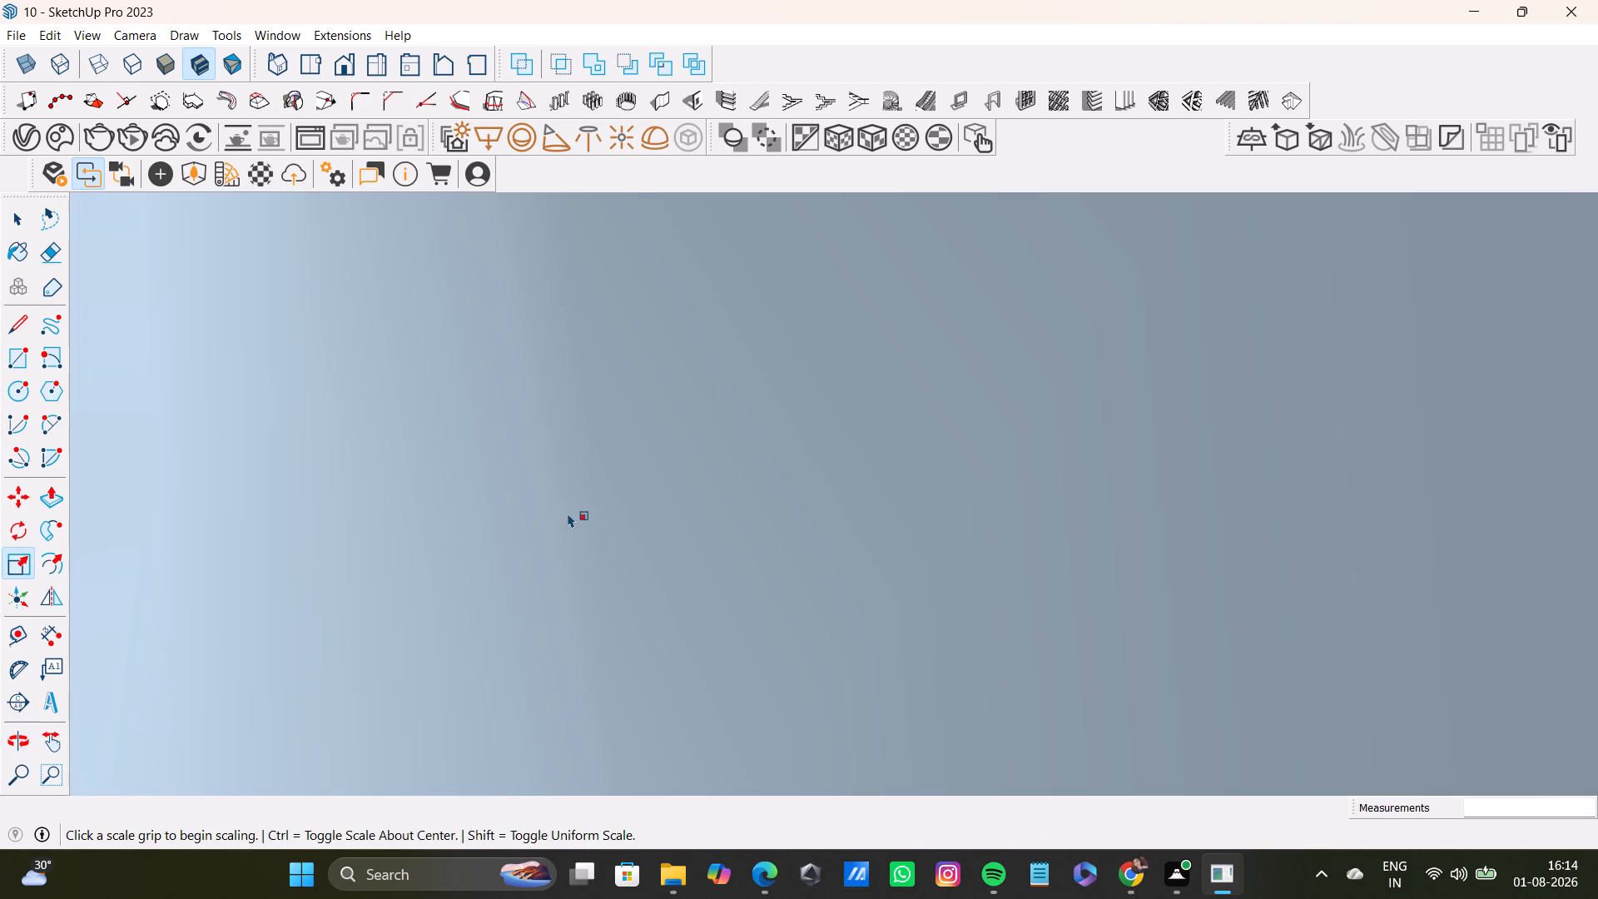
middle_click_drag(652, 638, 346, 623)
scroll(648, 620, "down", 10)
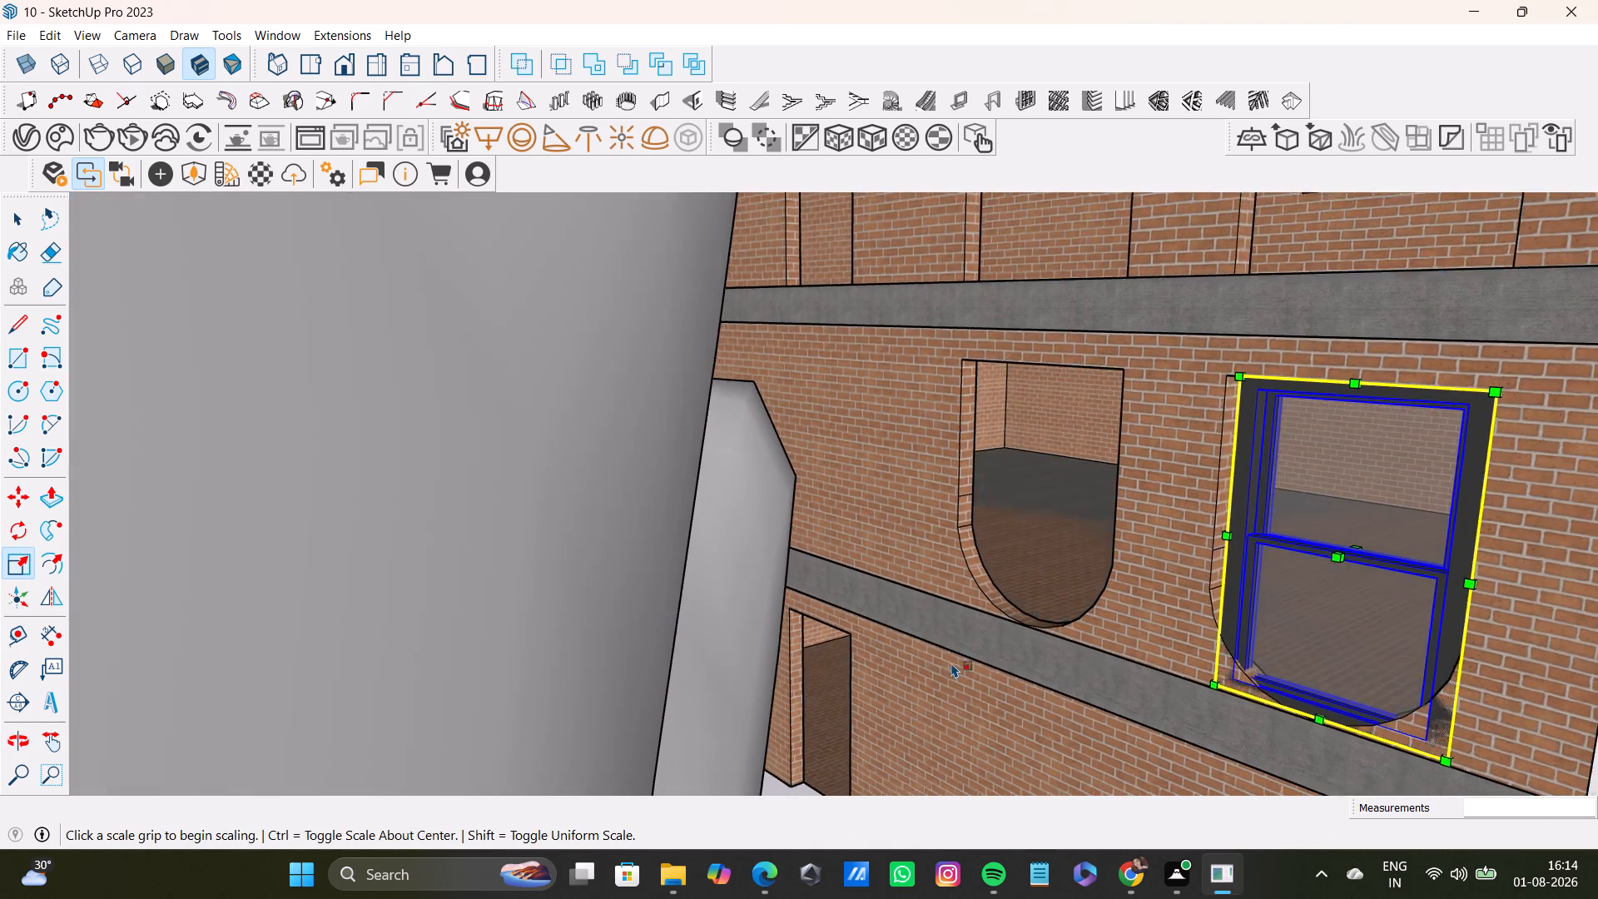
scroll(1169, 598, "up", 3)
middle_click_drag(1157, 535, 881, 498)
scroll(967, 526, "up", 4)
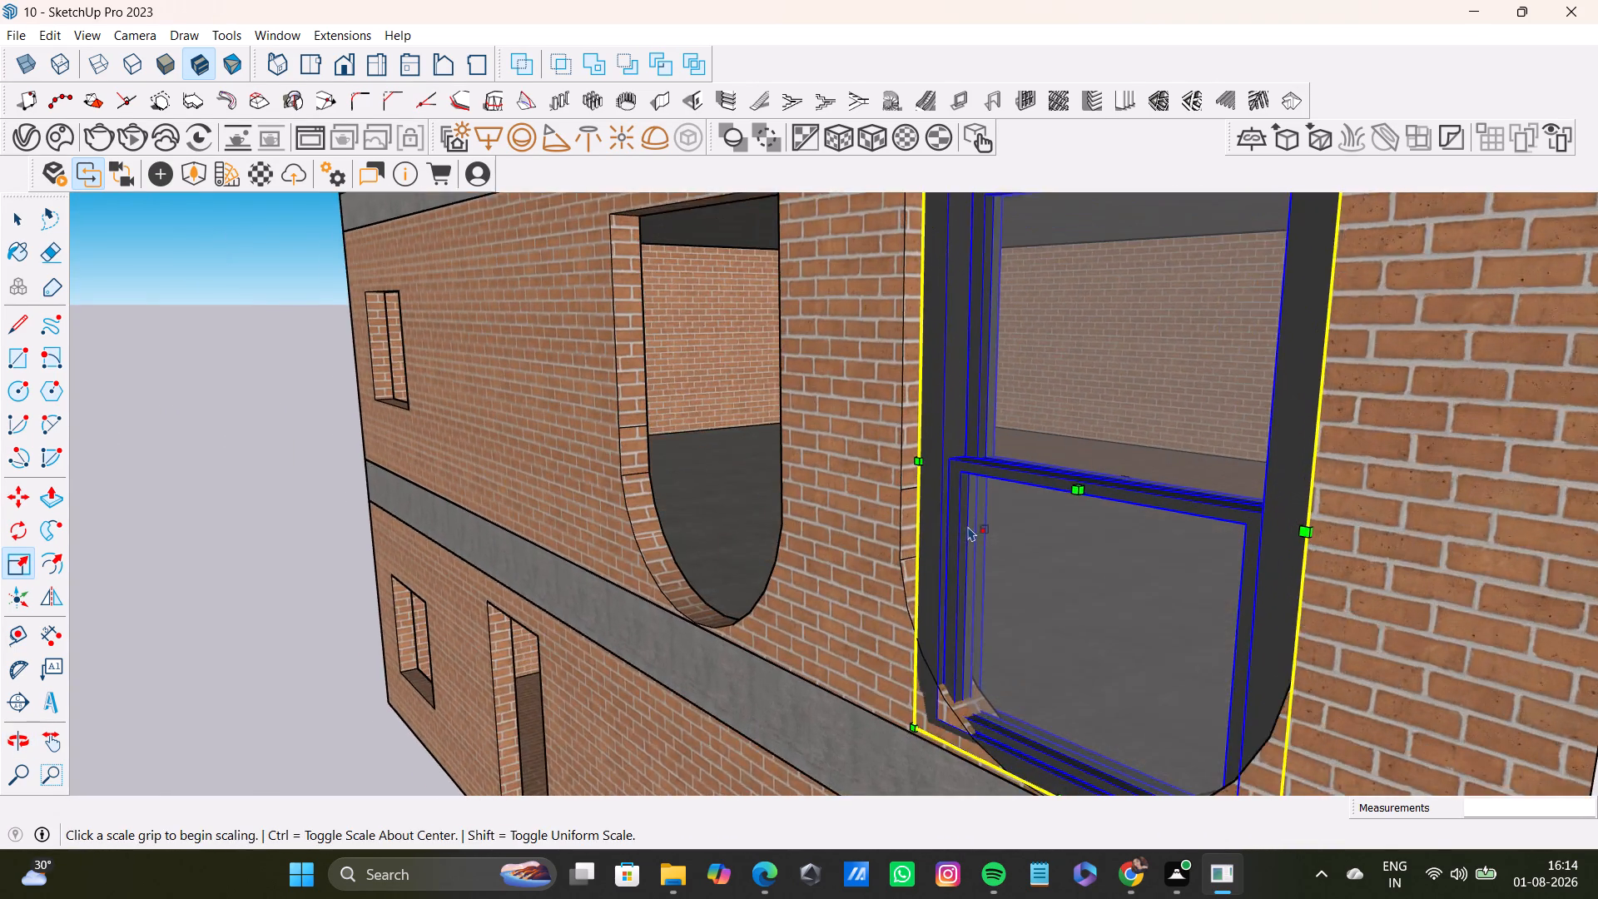
middle_click_drag(971, 526, 1218, 550)
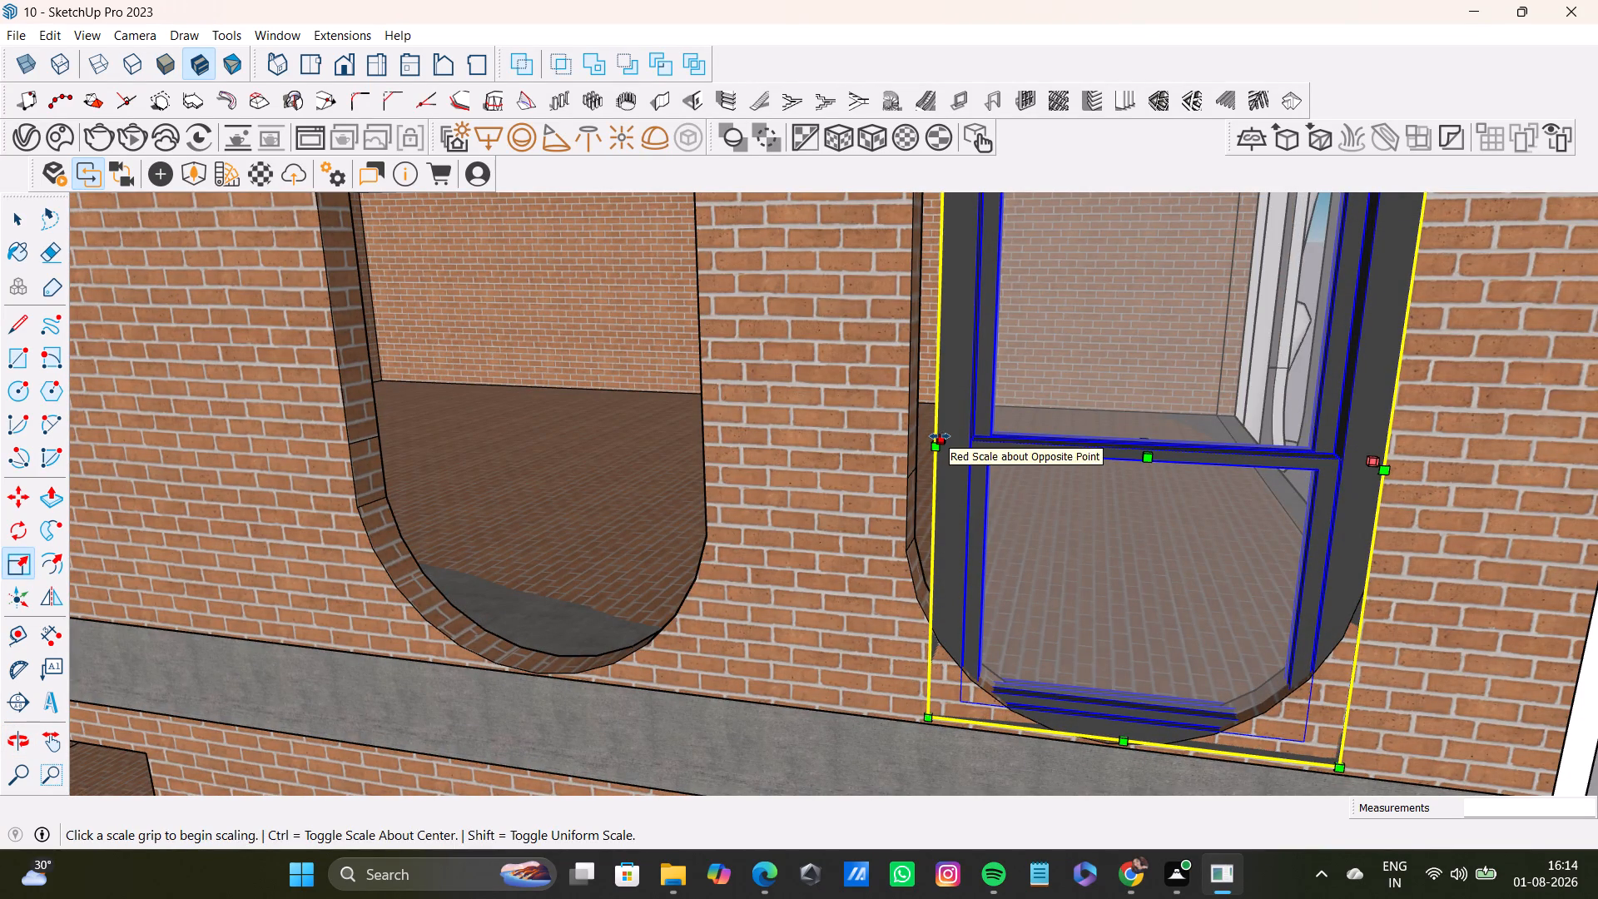
left_click(940, 436)
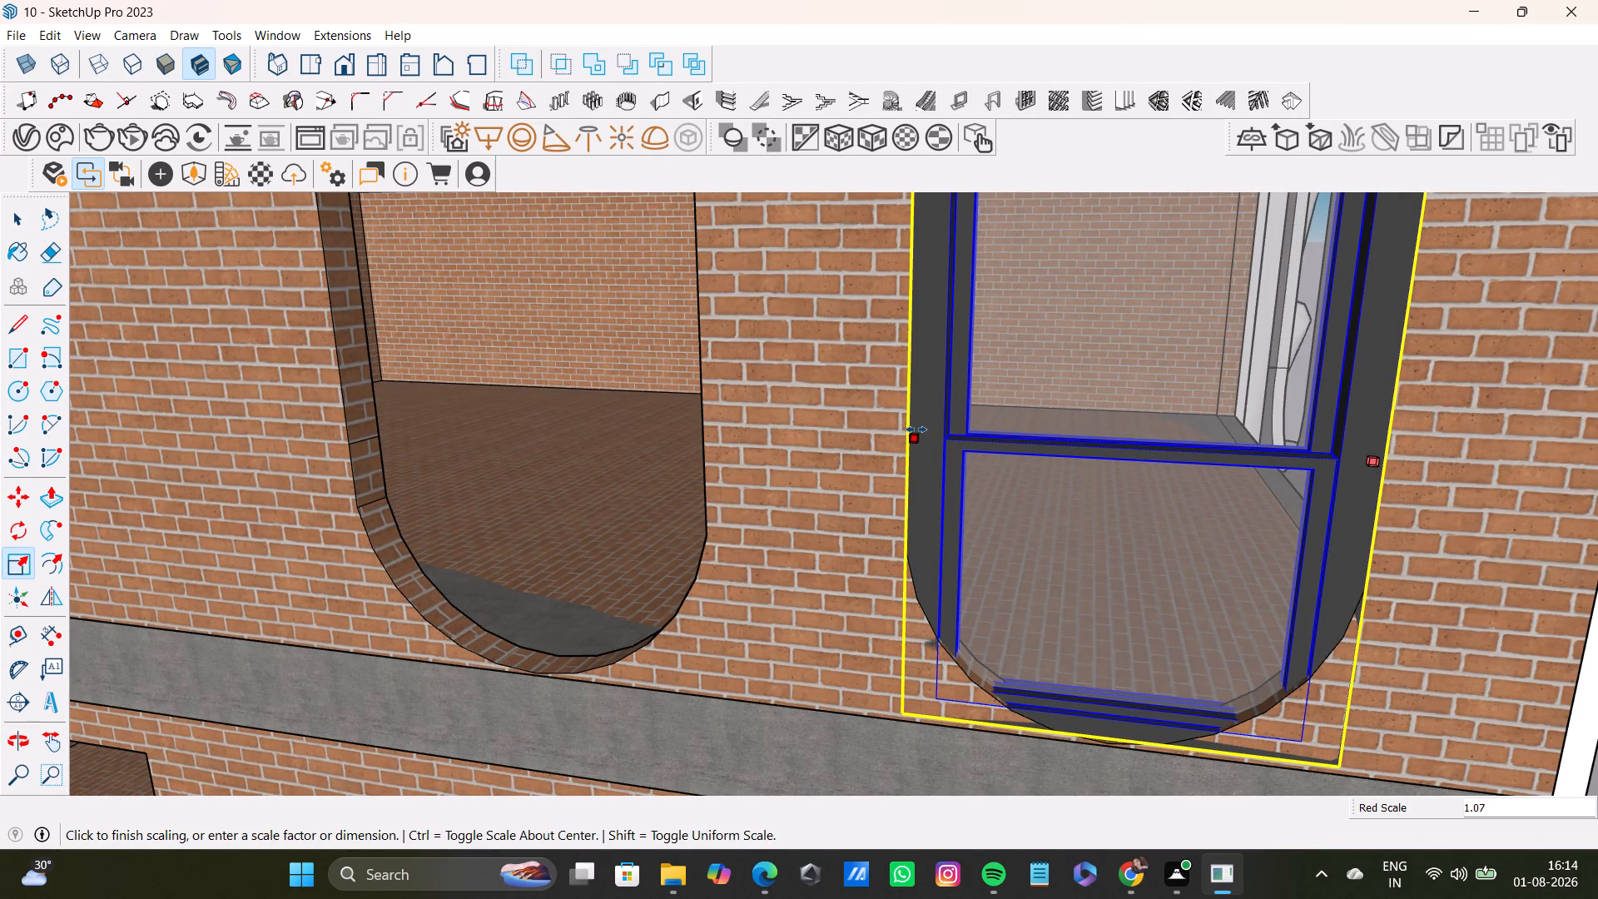
left_click(916, 430)
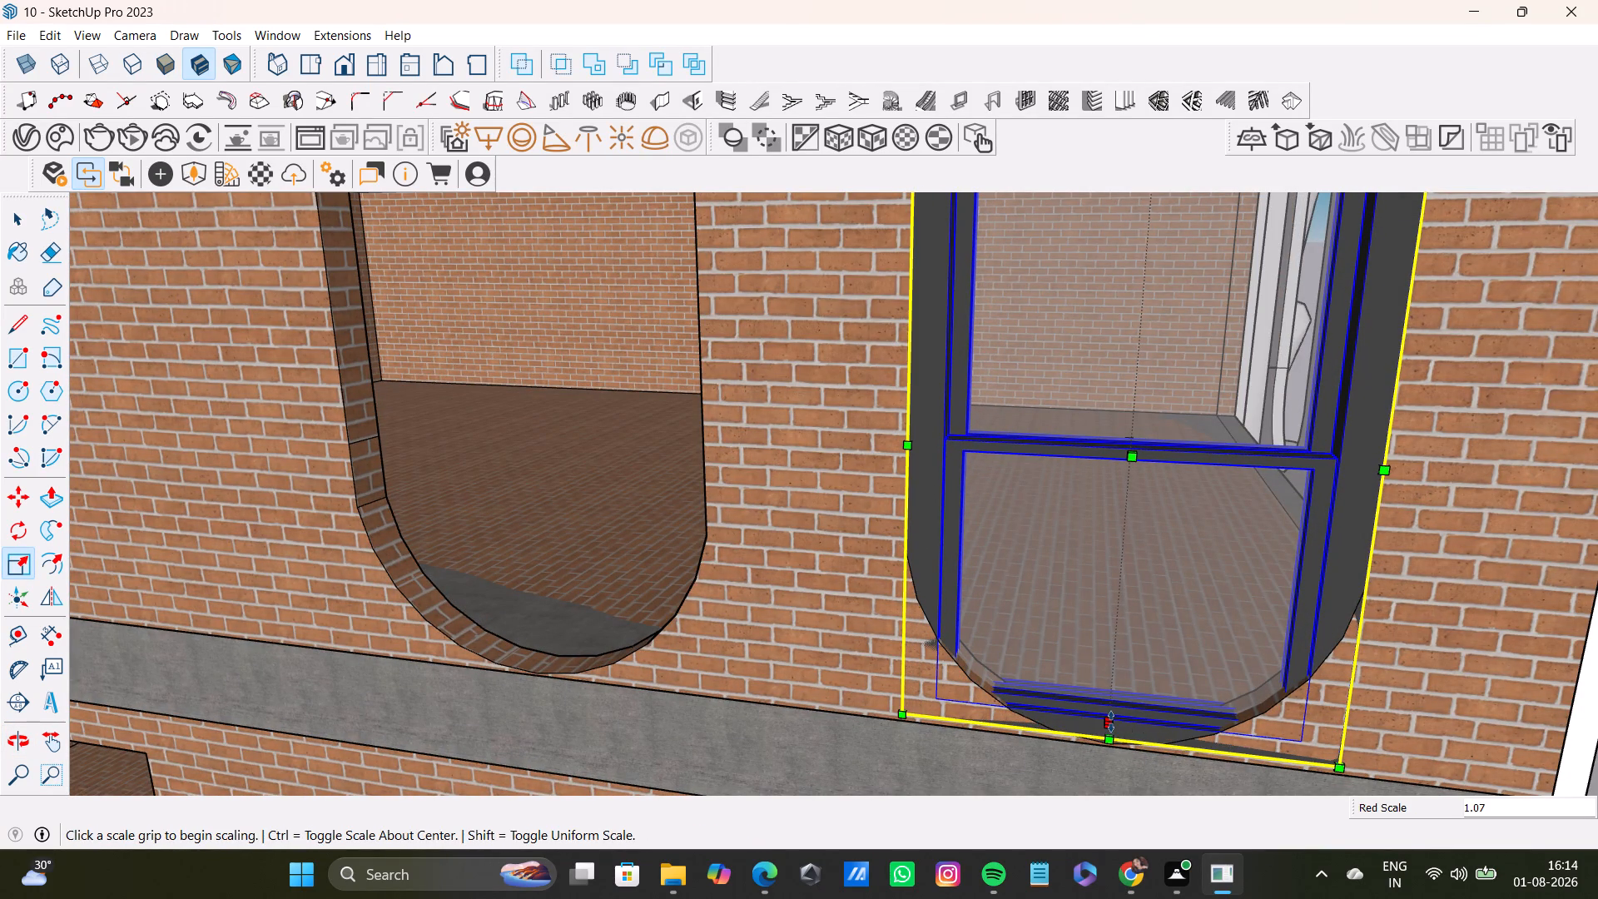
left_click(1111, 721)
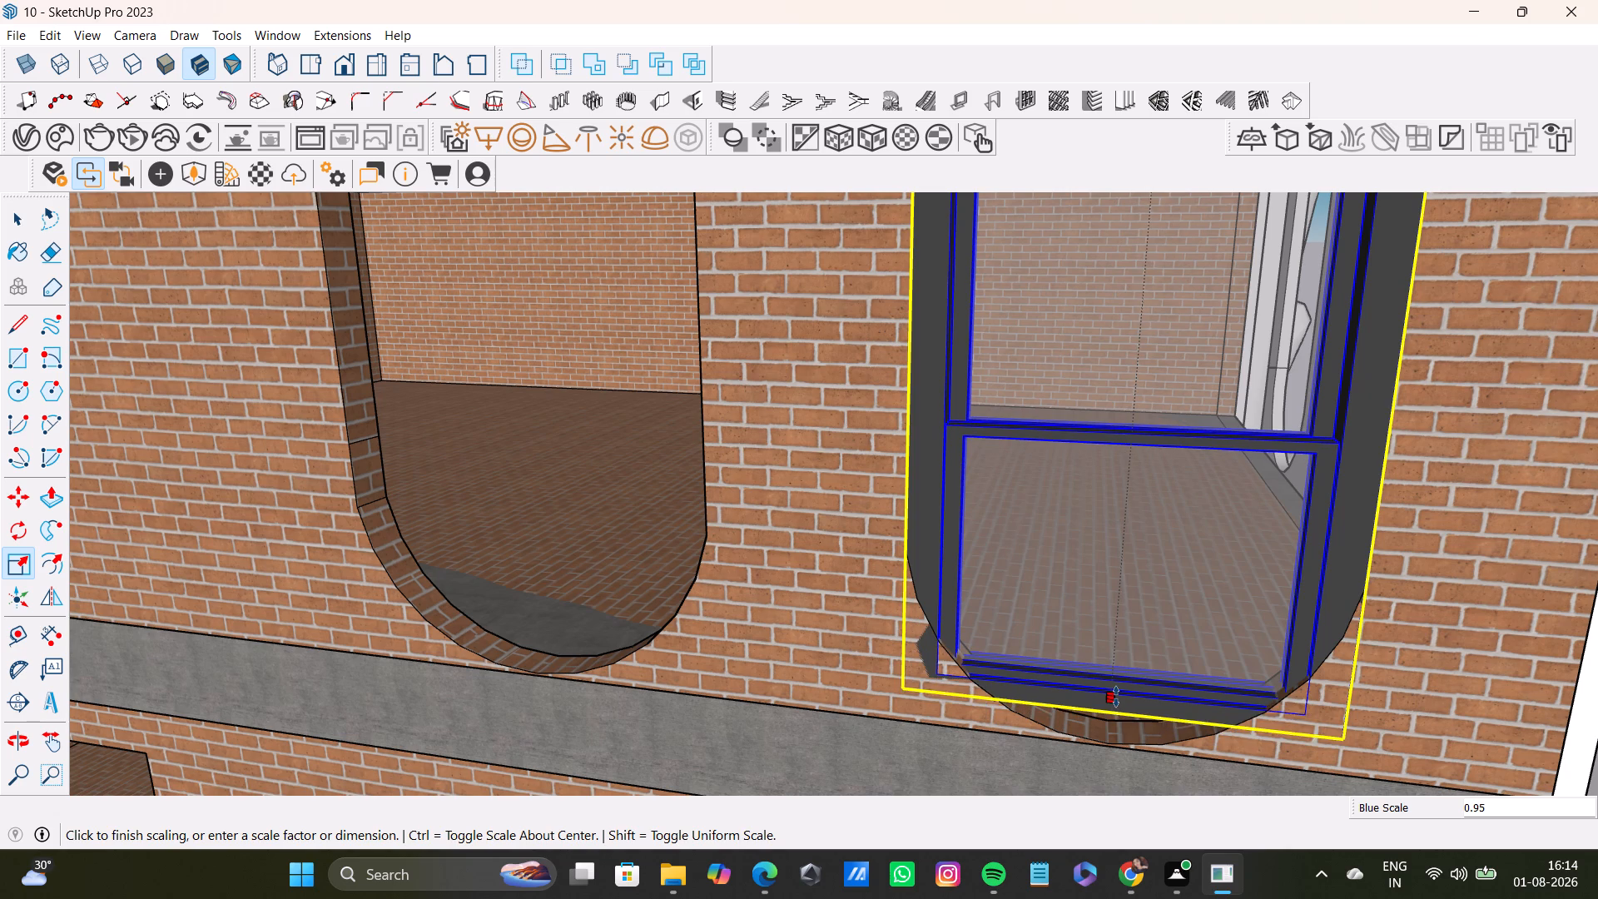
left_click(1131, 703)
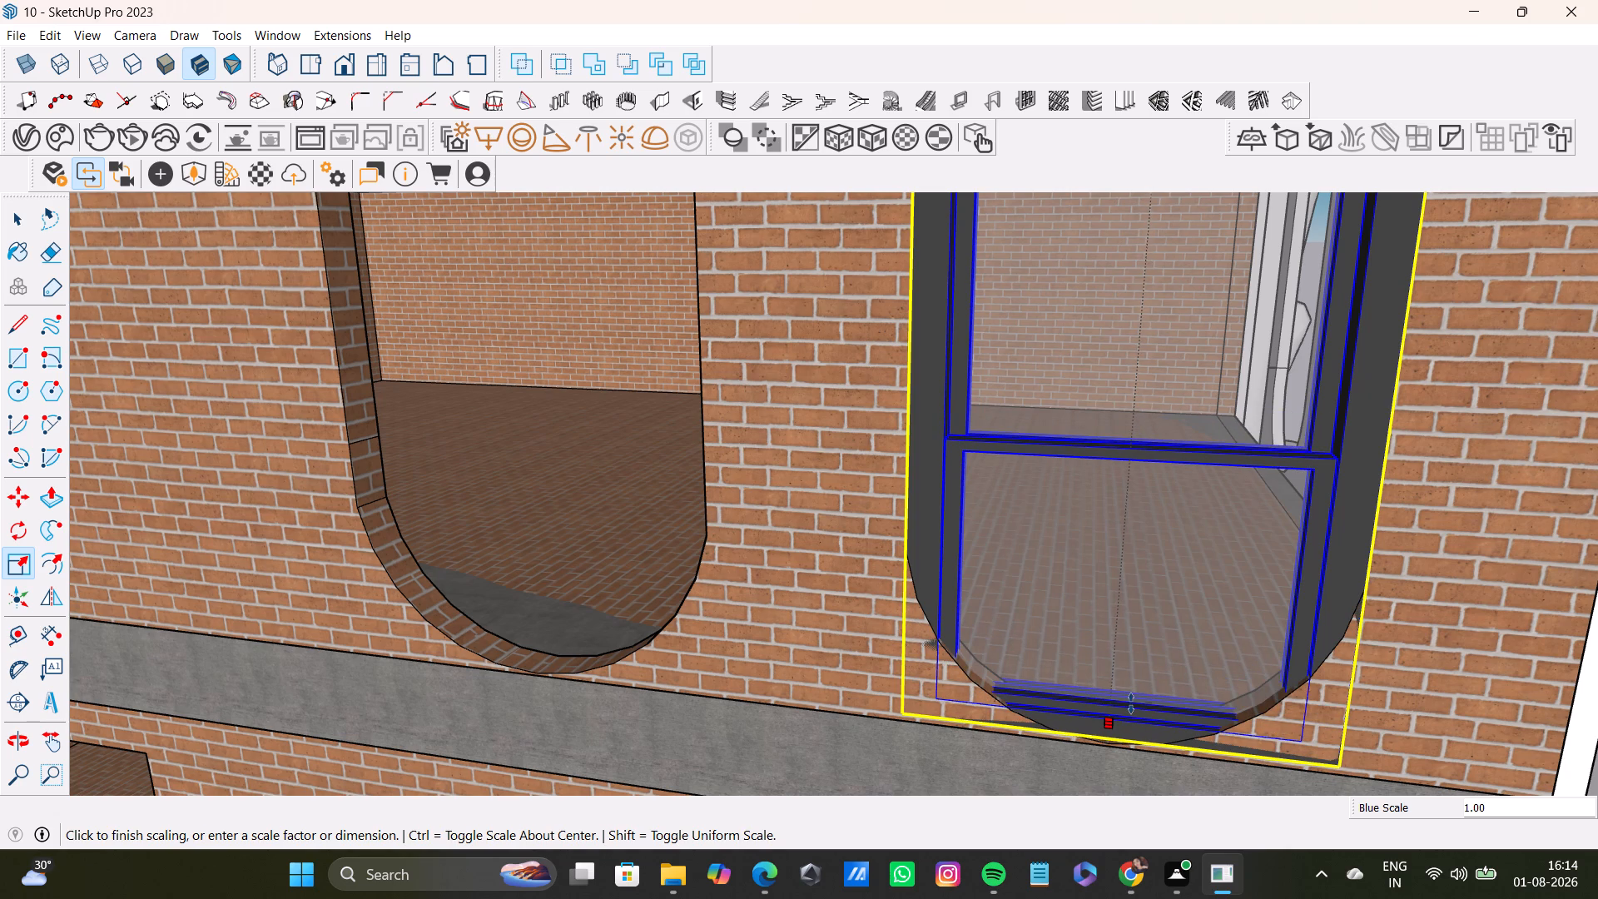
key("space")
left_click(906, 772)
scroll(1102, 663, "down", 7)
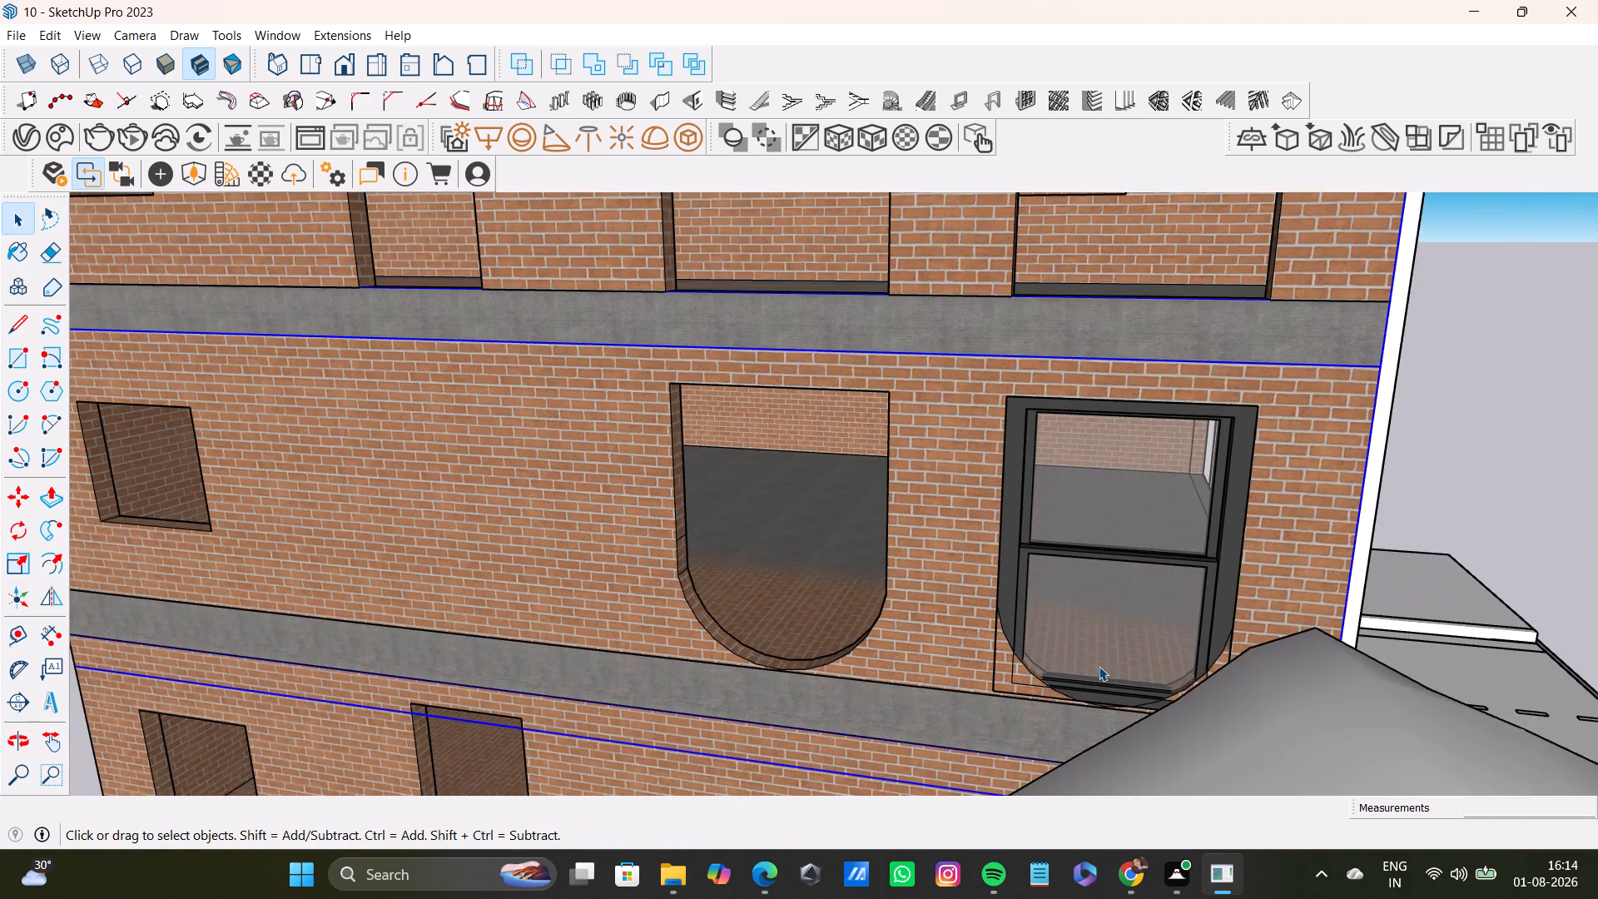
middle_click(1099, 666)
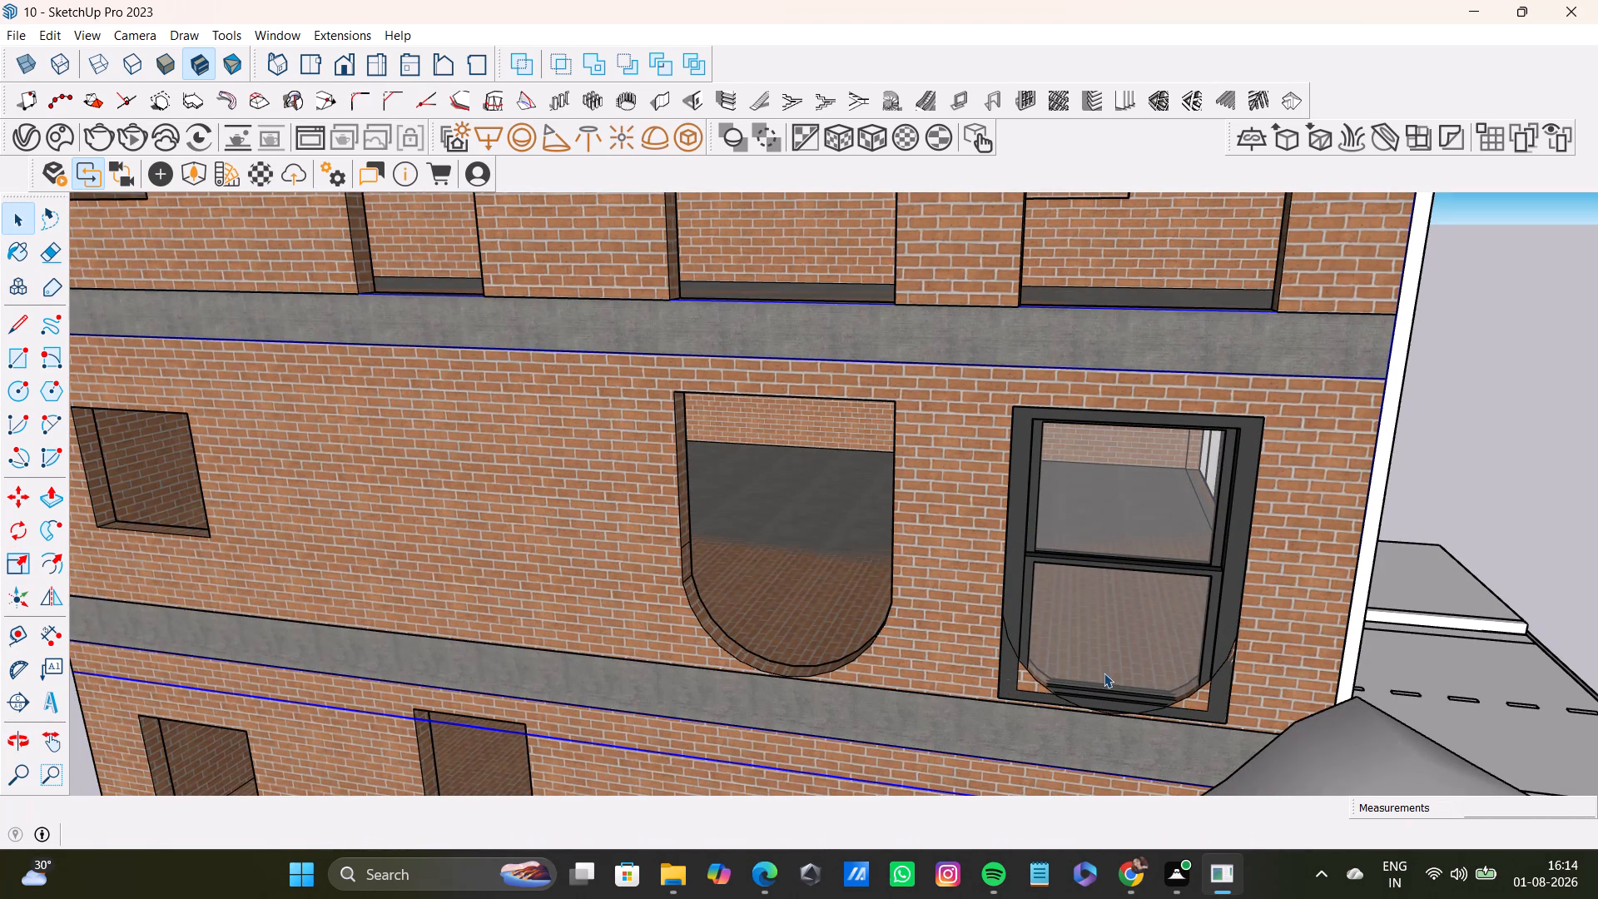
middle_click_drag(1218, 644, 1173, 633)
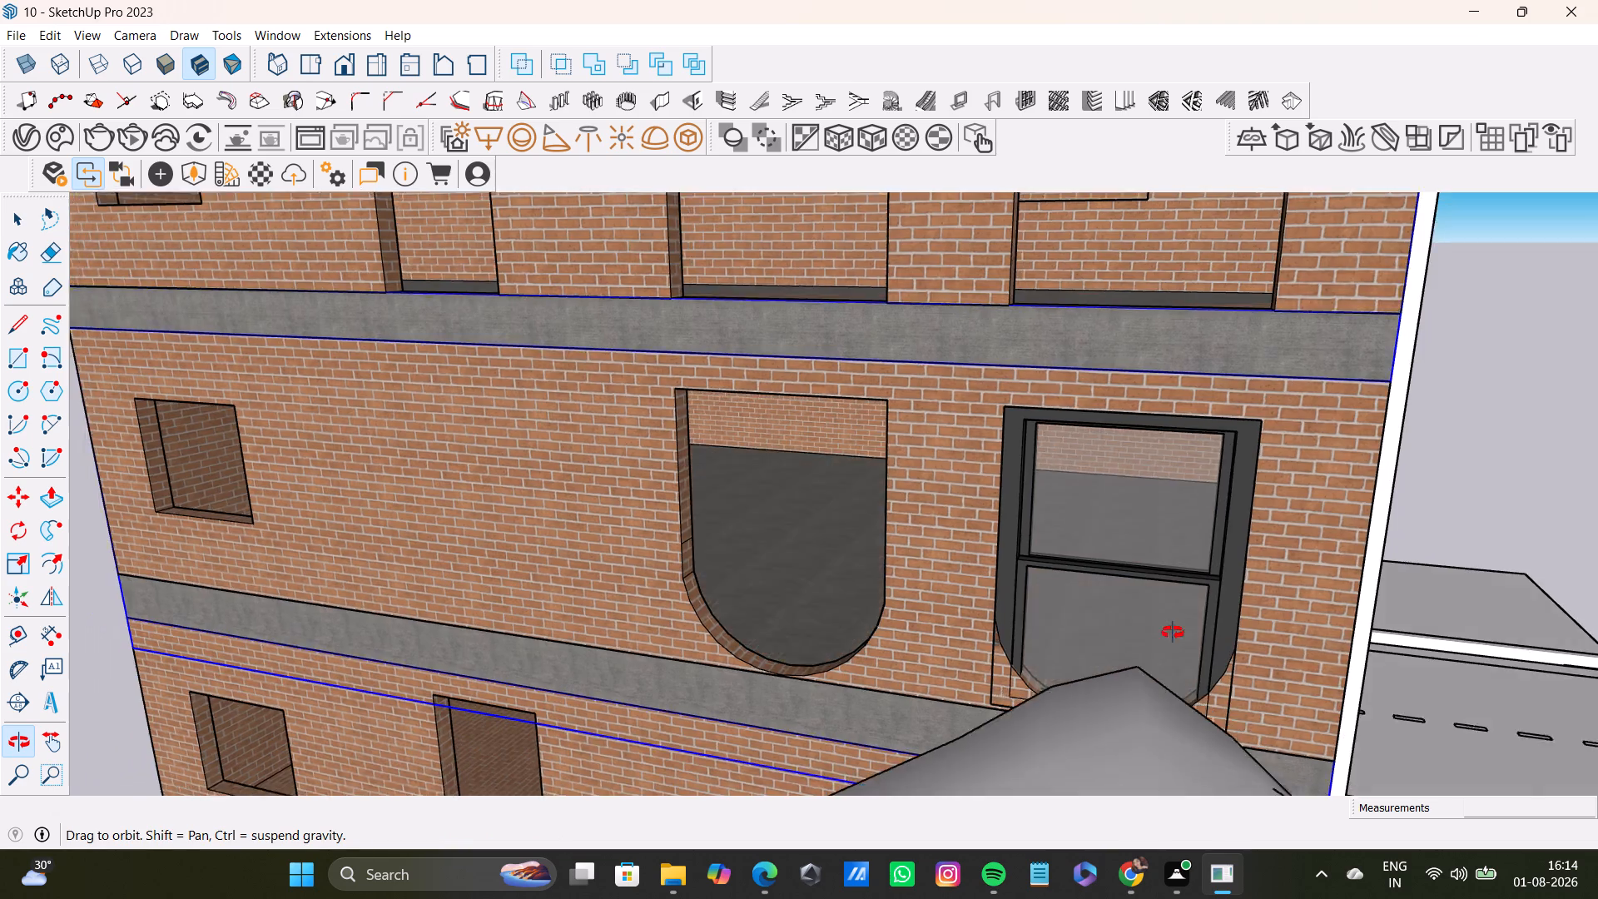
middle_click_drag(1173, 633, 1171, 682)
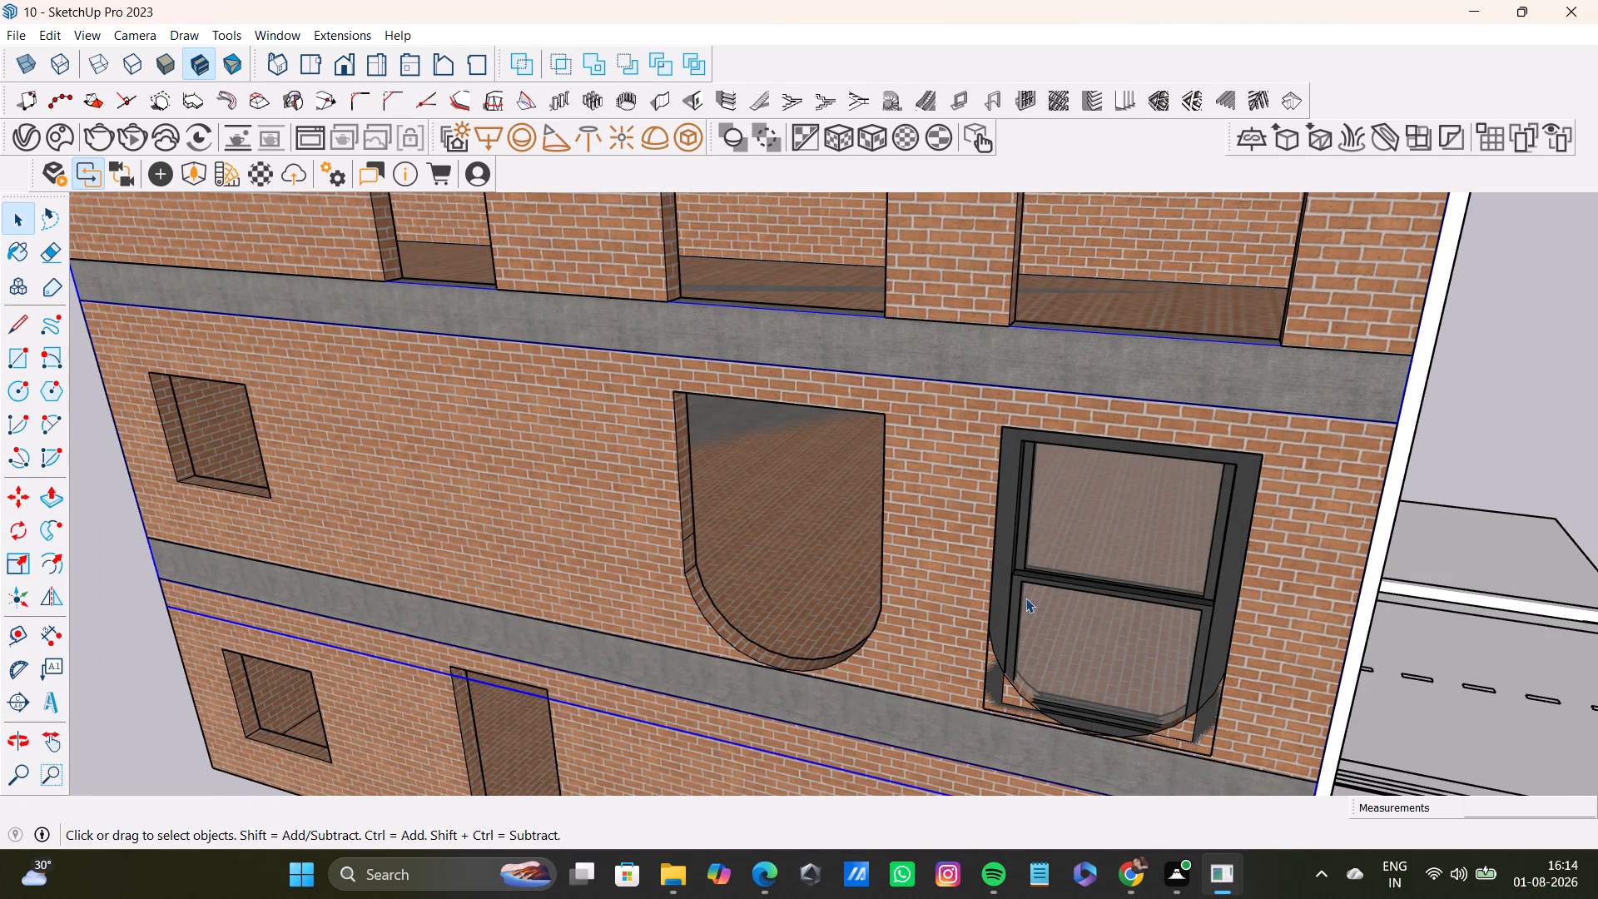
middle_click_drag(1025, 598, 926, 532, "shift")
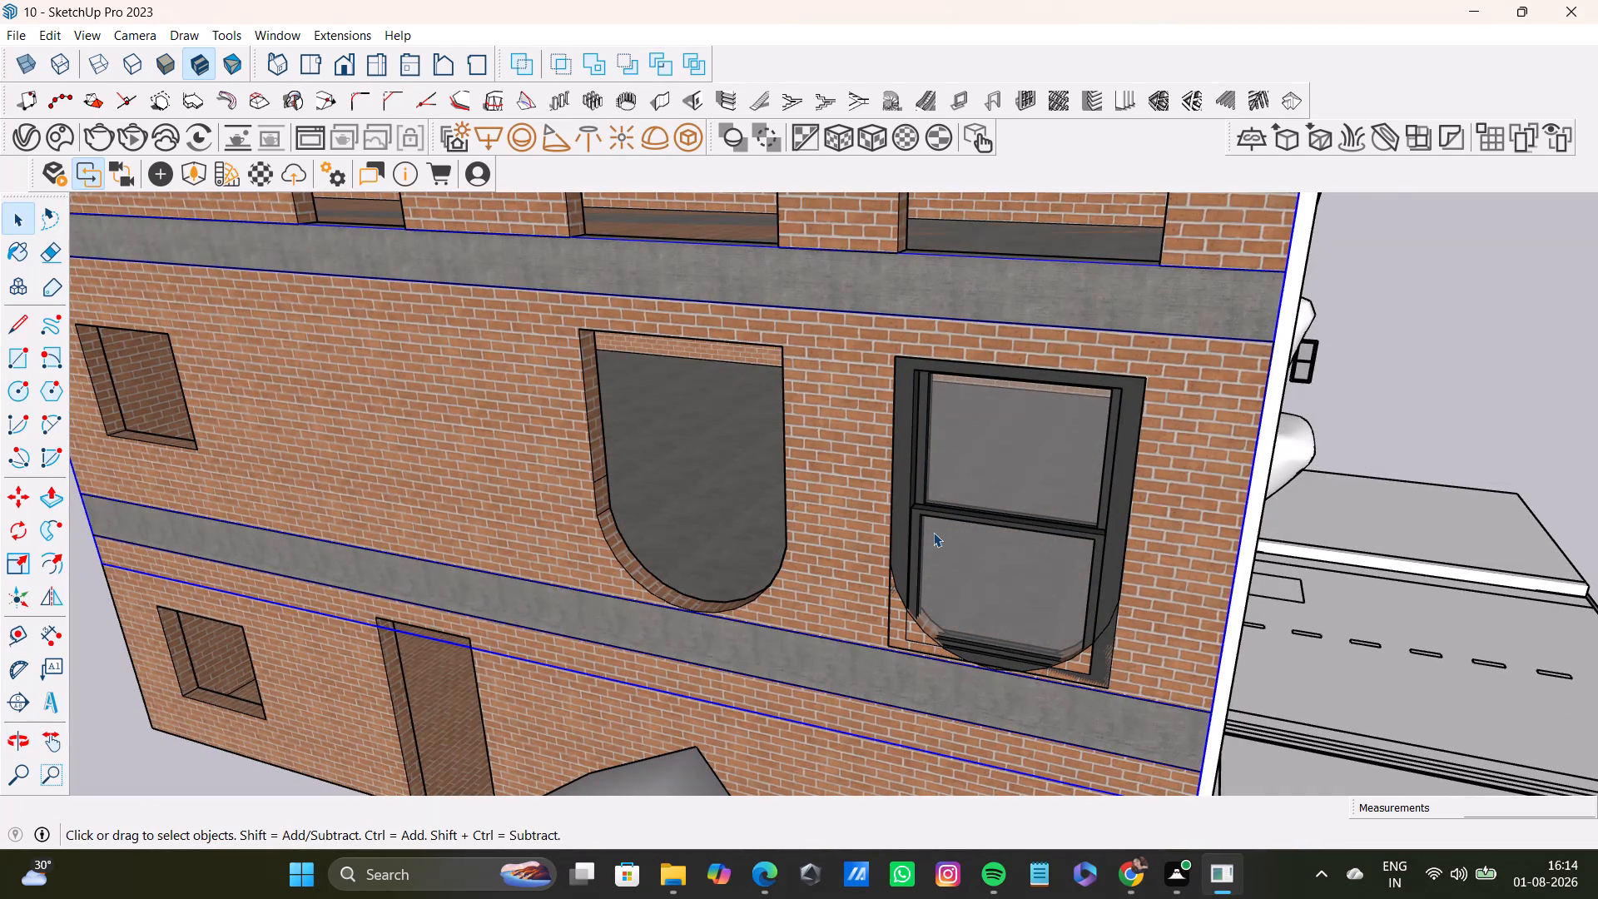
Switch to 3D Warehouse in Chrome and search the models for "CRUVED WINDOWS".
left_click(1139, 876)
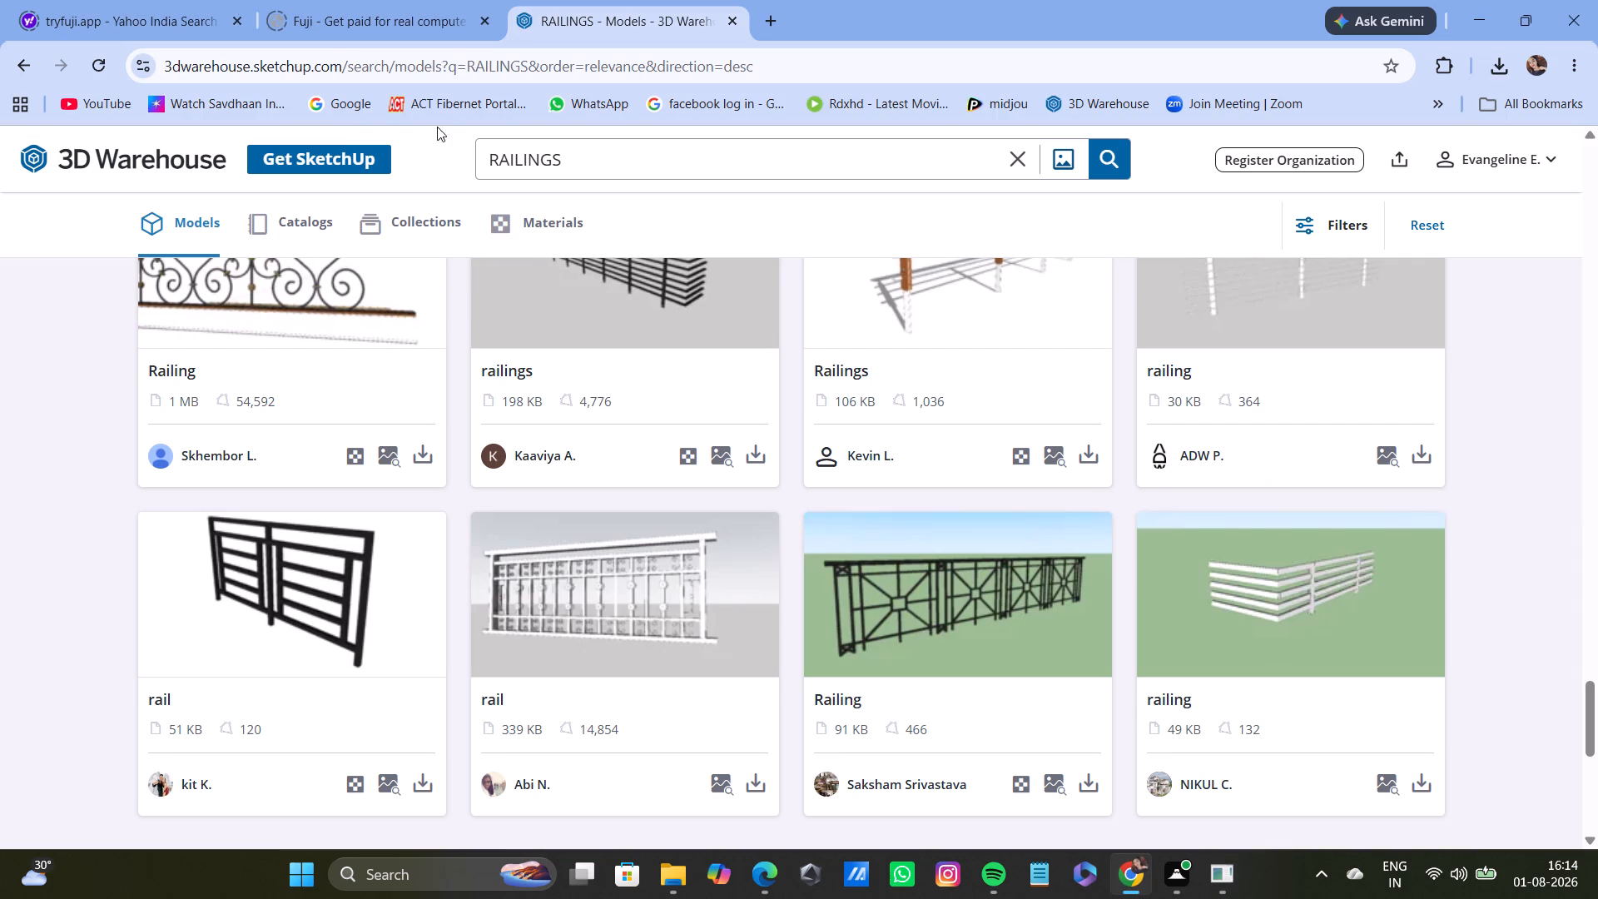
left_click(603, 174)
left_click_drag(607, 159, 447, 184)
key("BackSpace")
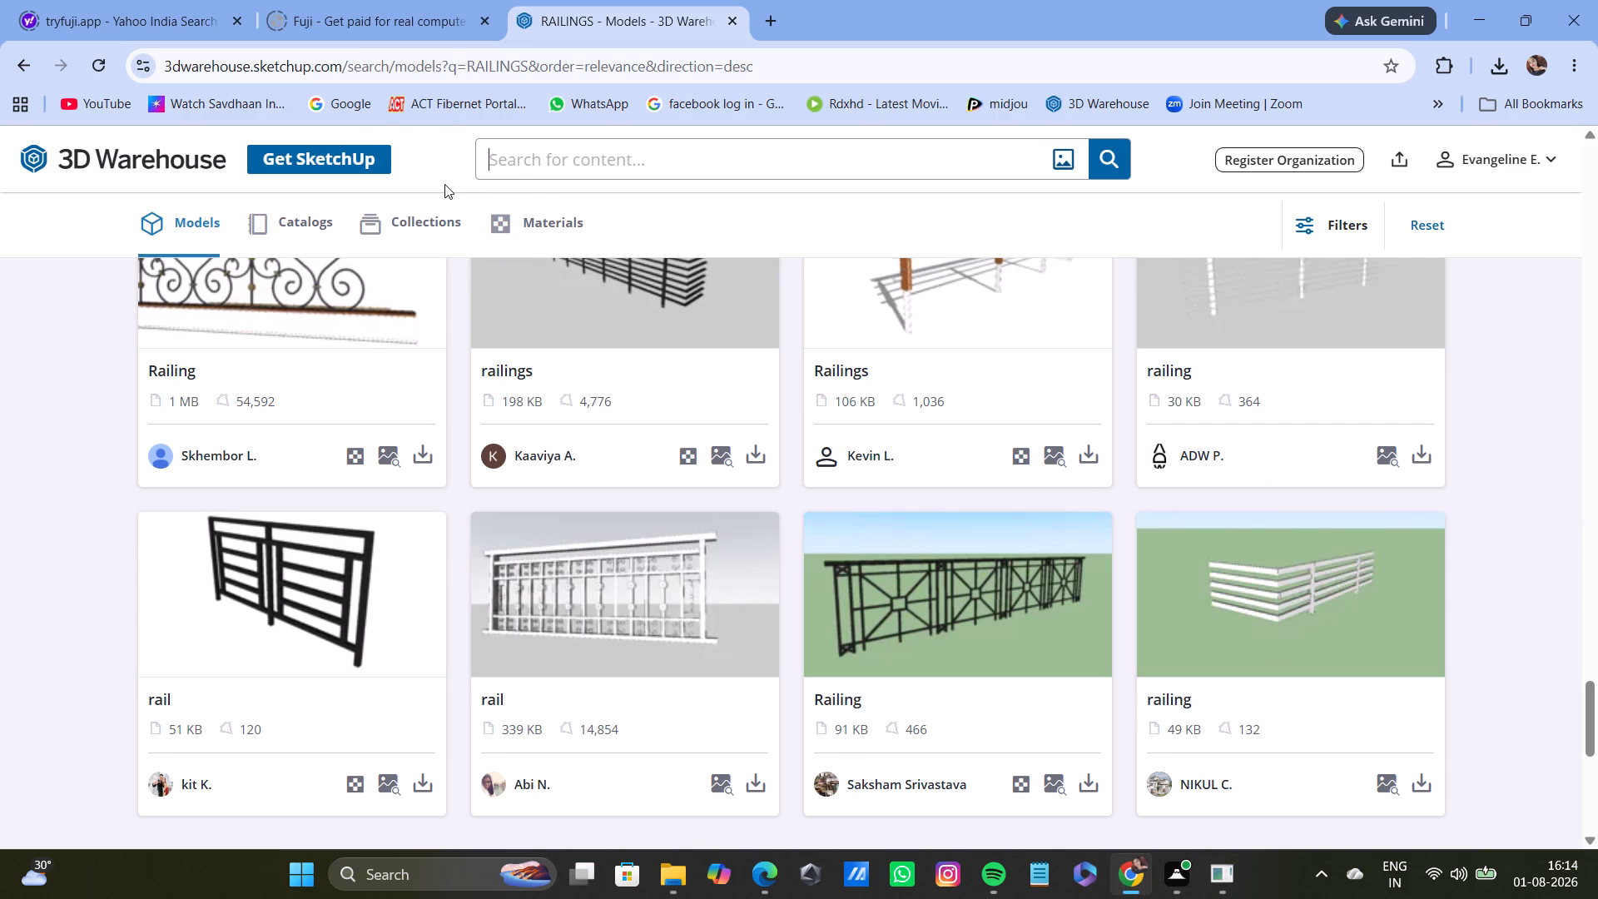
key("c")
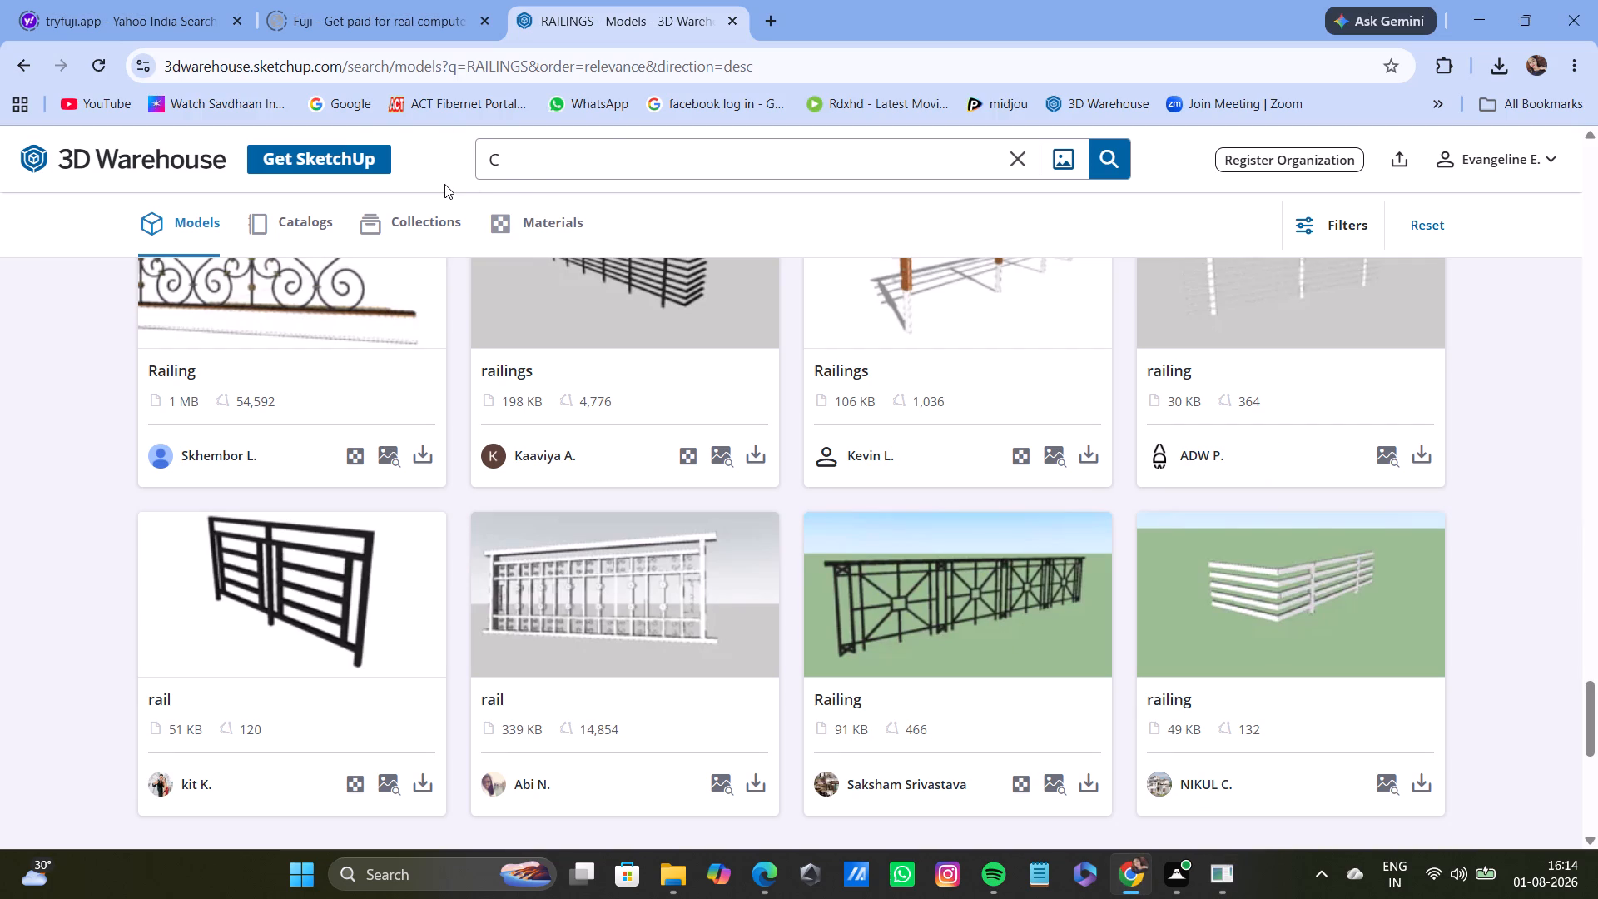
type("RUVED")
key("space")
type("WINDOW")
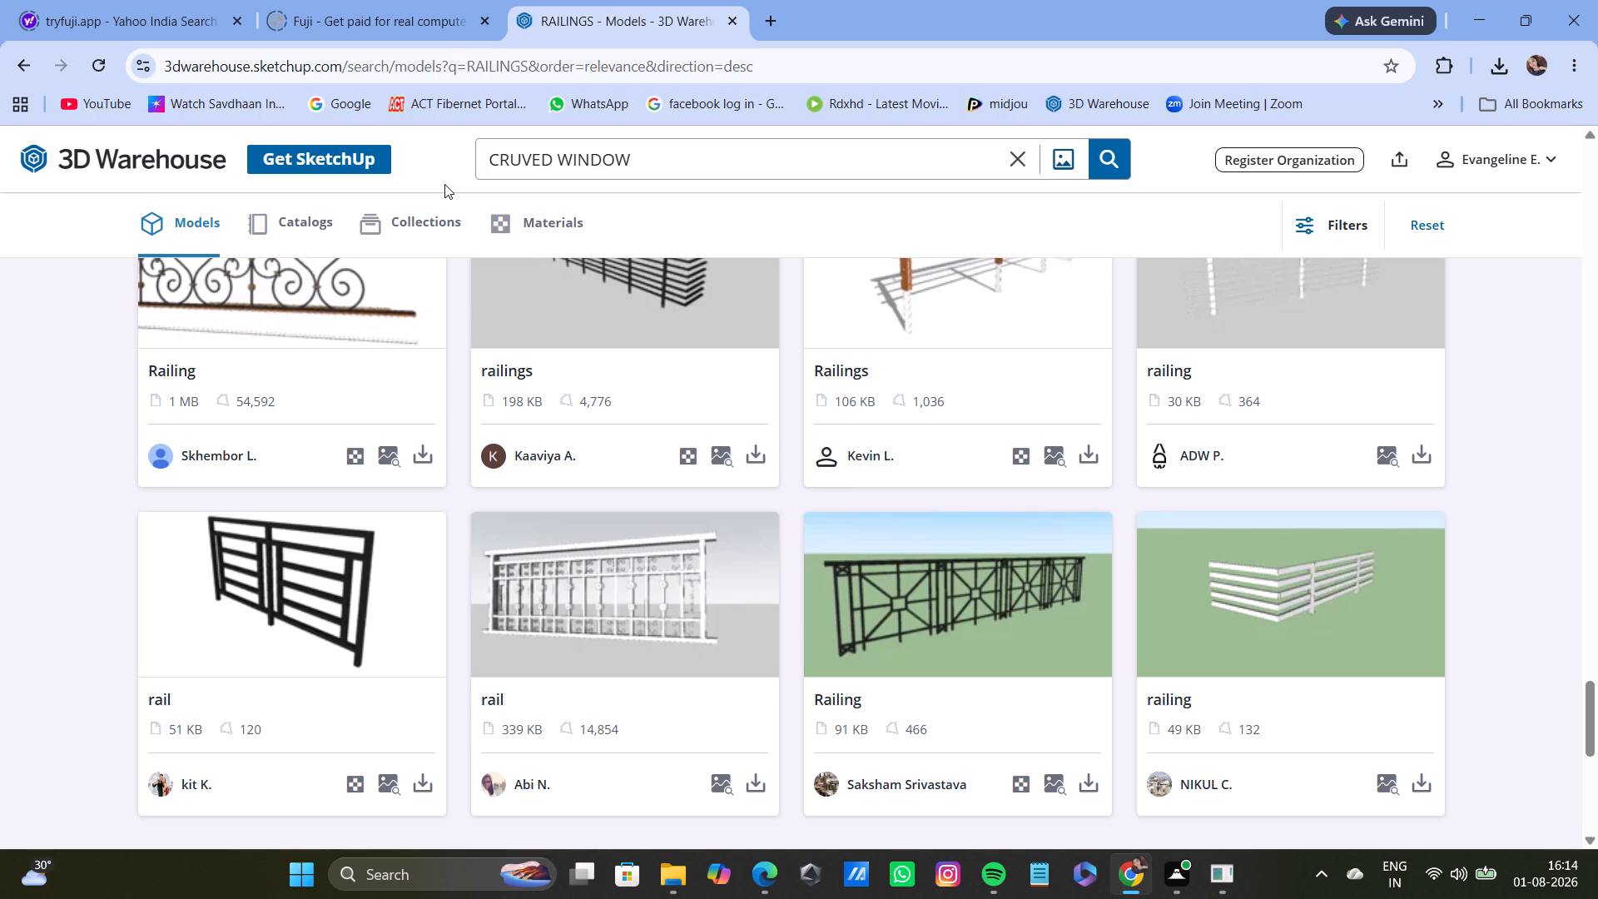
key("s")
key("Return")
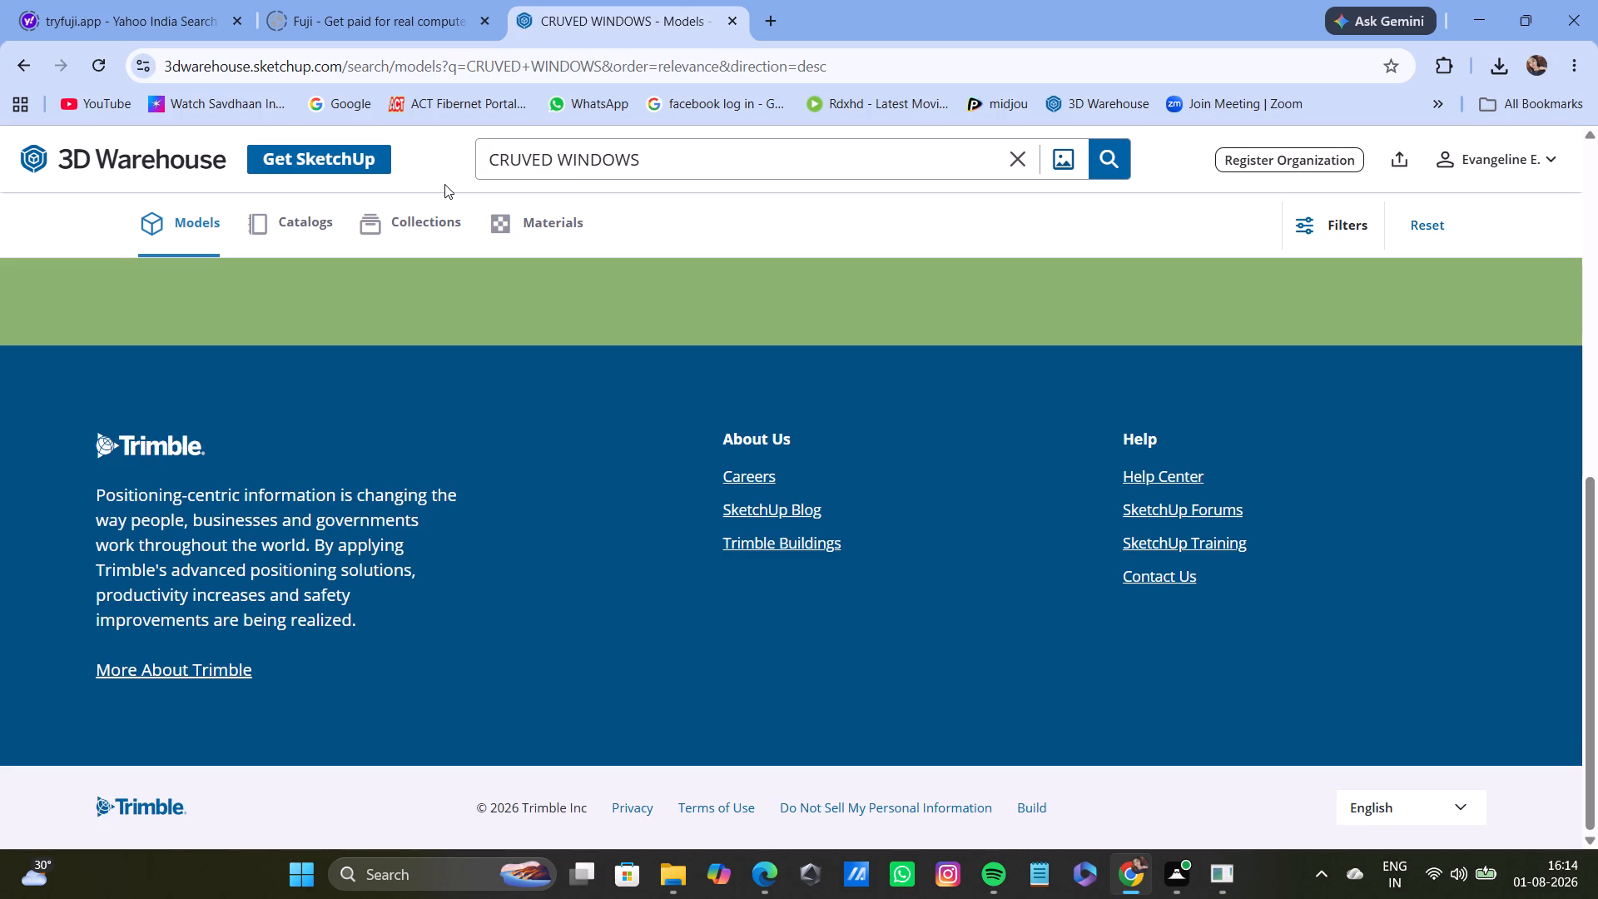
scroll(537, 480, "up", 5)
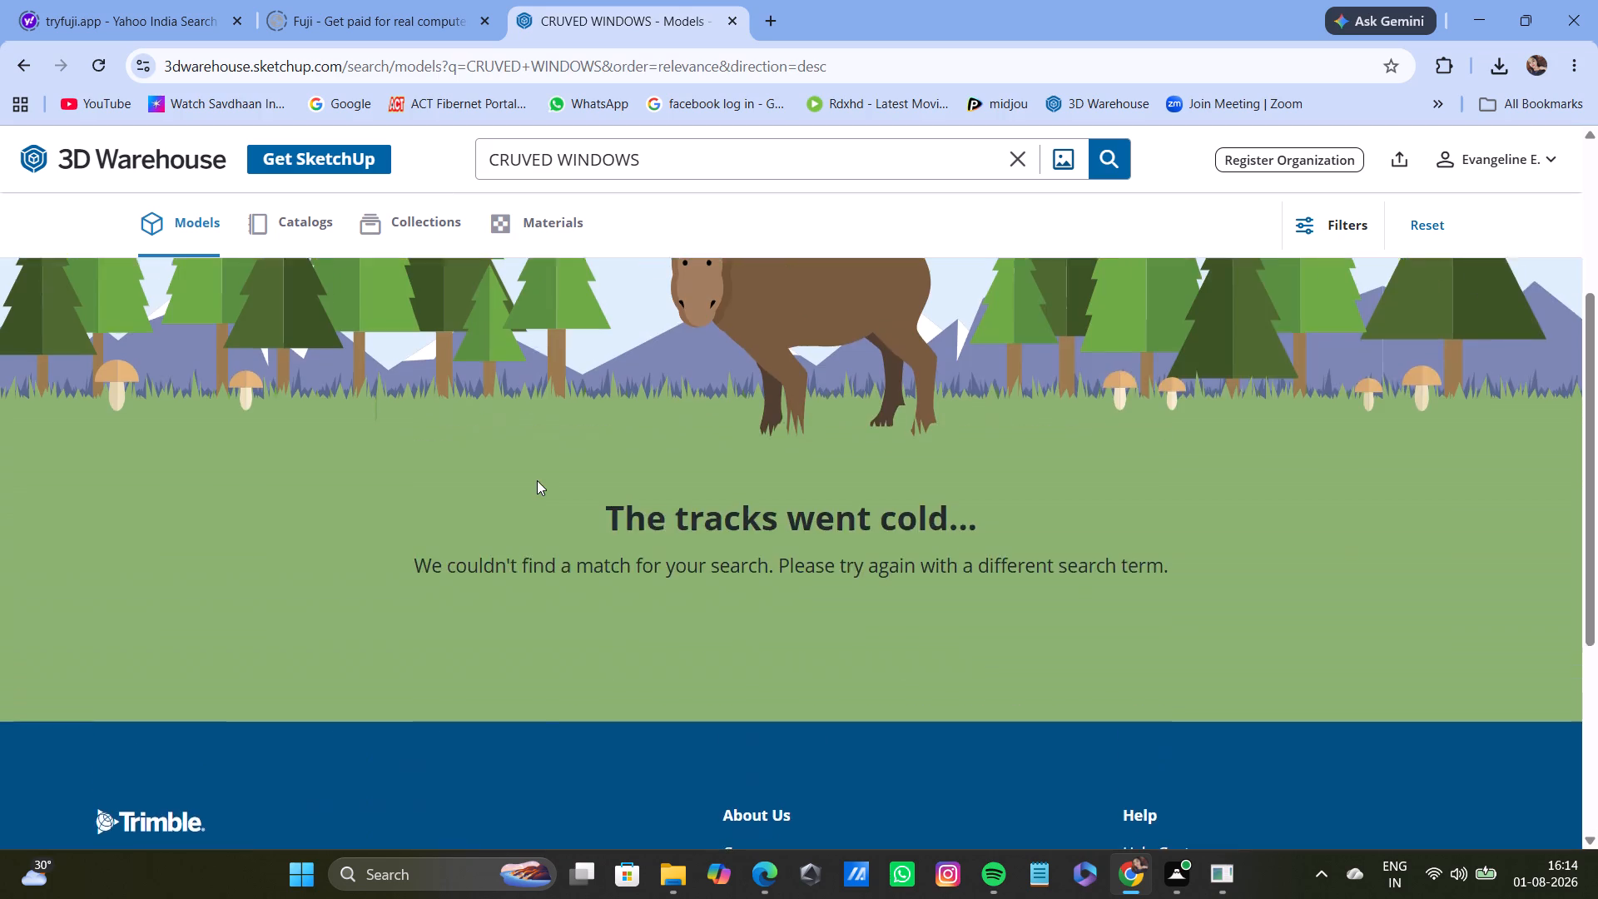
scroll(537, 480, "up", 5)
Retry the model search with the shortened terms "CRUVED WINDOW" and "CRUVEWINDOW".
left_click(677, 168)
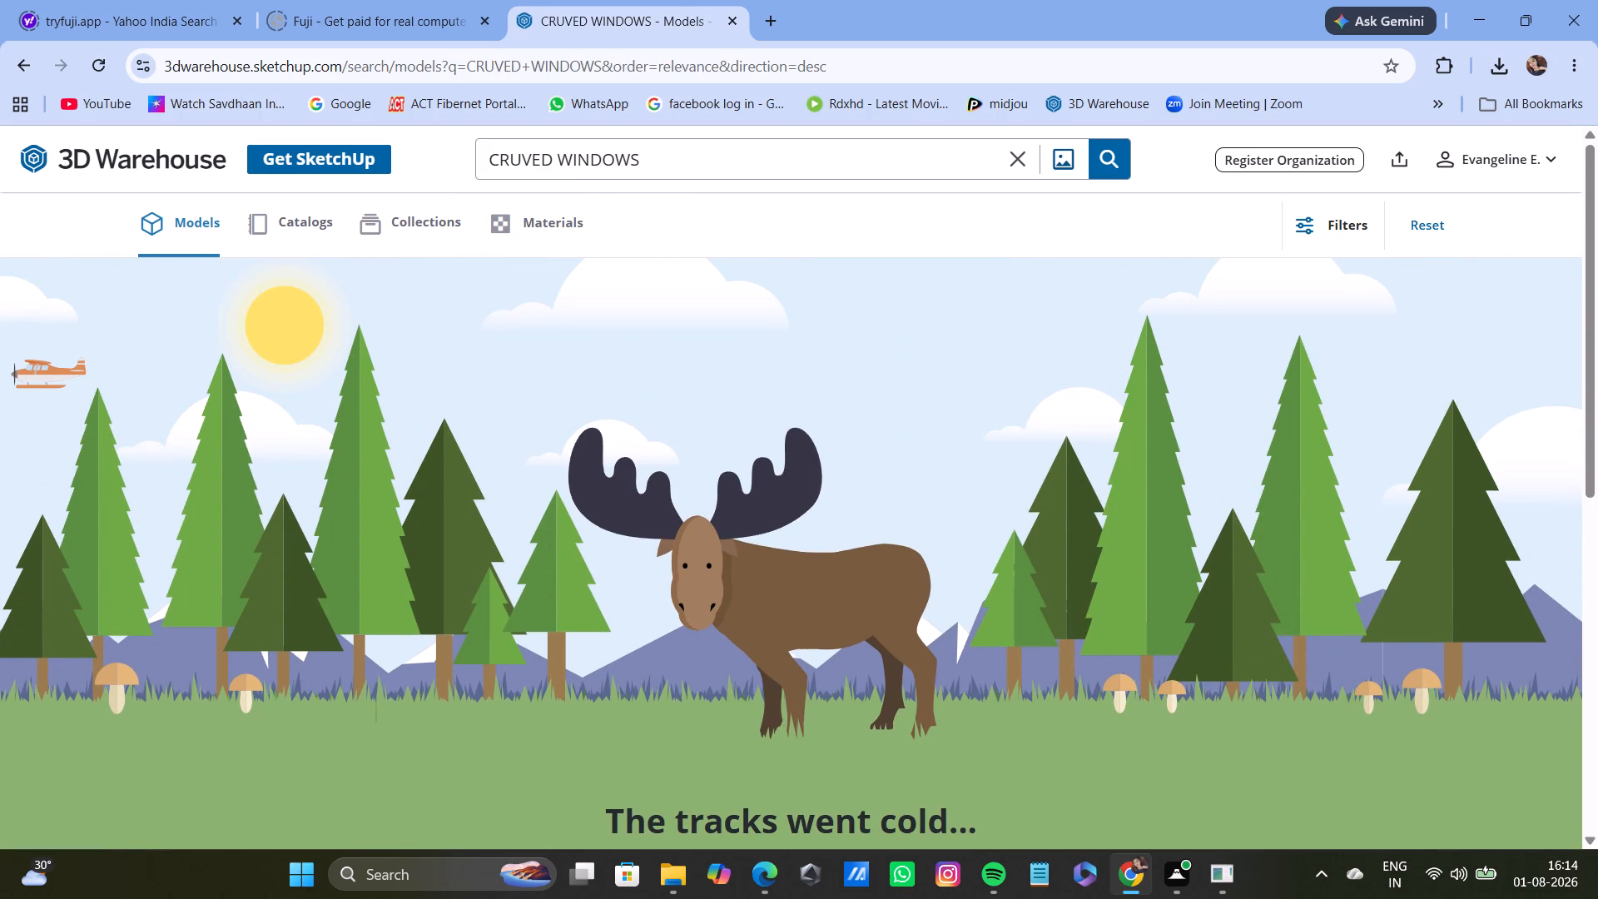
key("BackSpace")
key("Return")
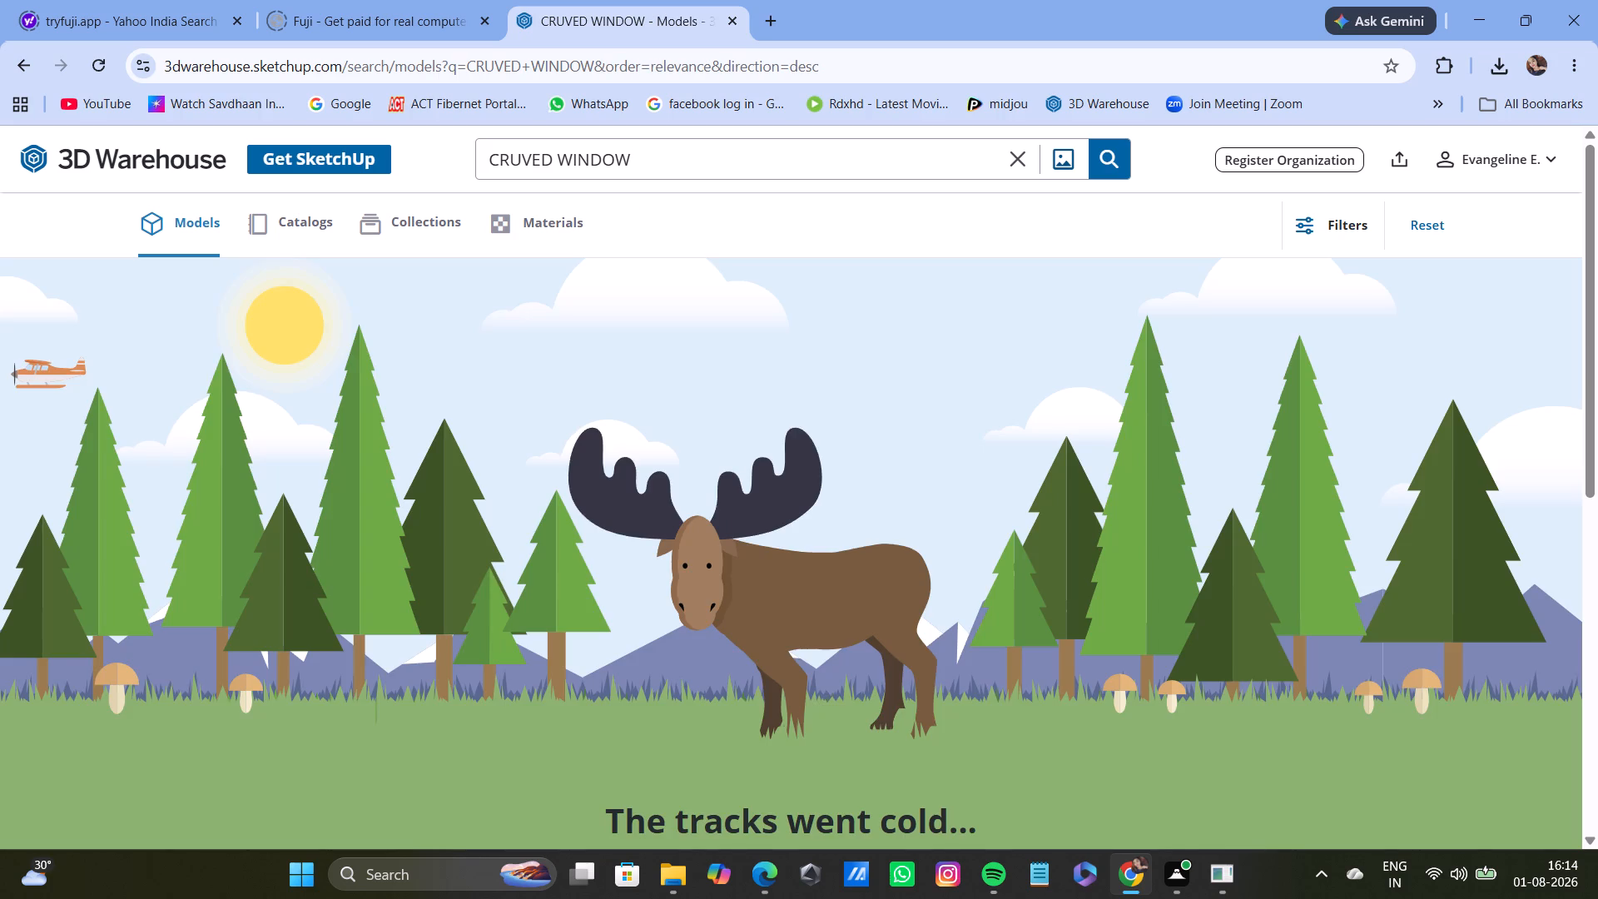
left_click_drag(560, 162, 538, 163)
key("BackSpace")
key("Return")
Search the 3D Warehouse models for the broader term "WINDOW".
left_click_drag(539, 159, 474, 167)
key("BackSpace")
key("Return")
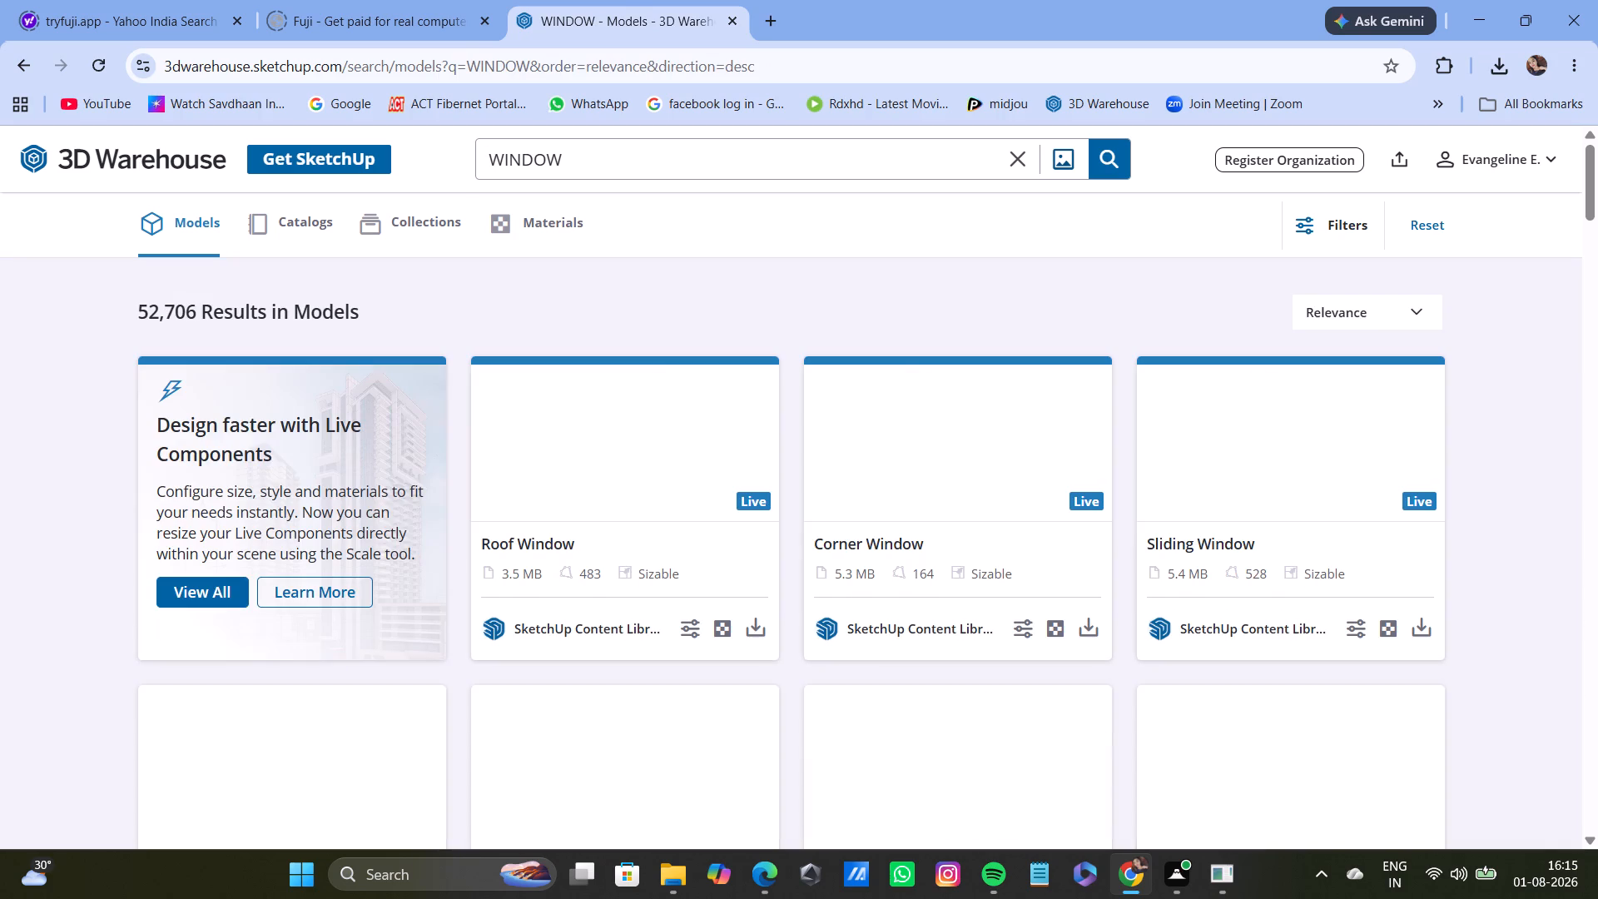
Look through the first batch of window models for one with a rounded shape that suits the round-bottomed openings.
scroll(667, 564, "down", 8)
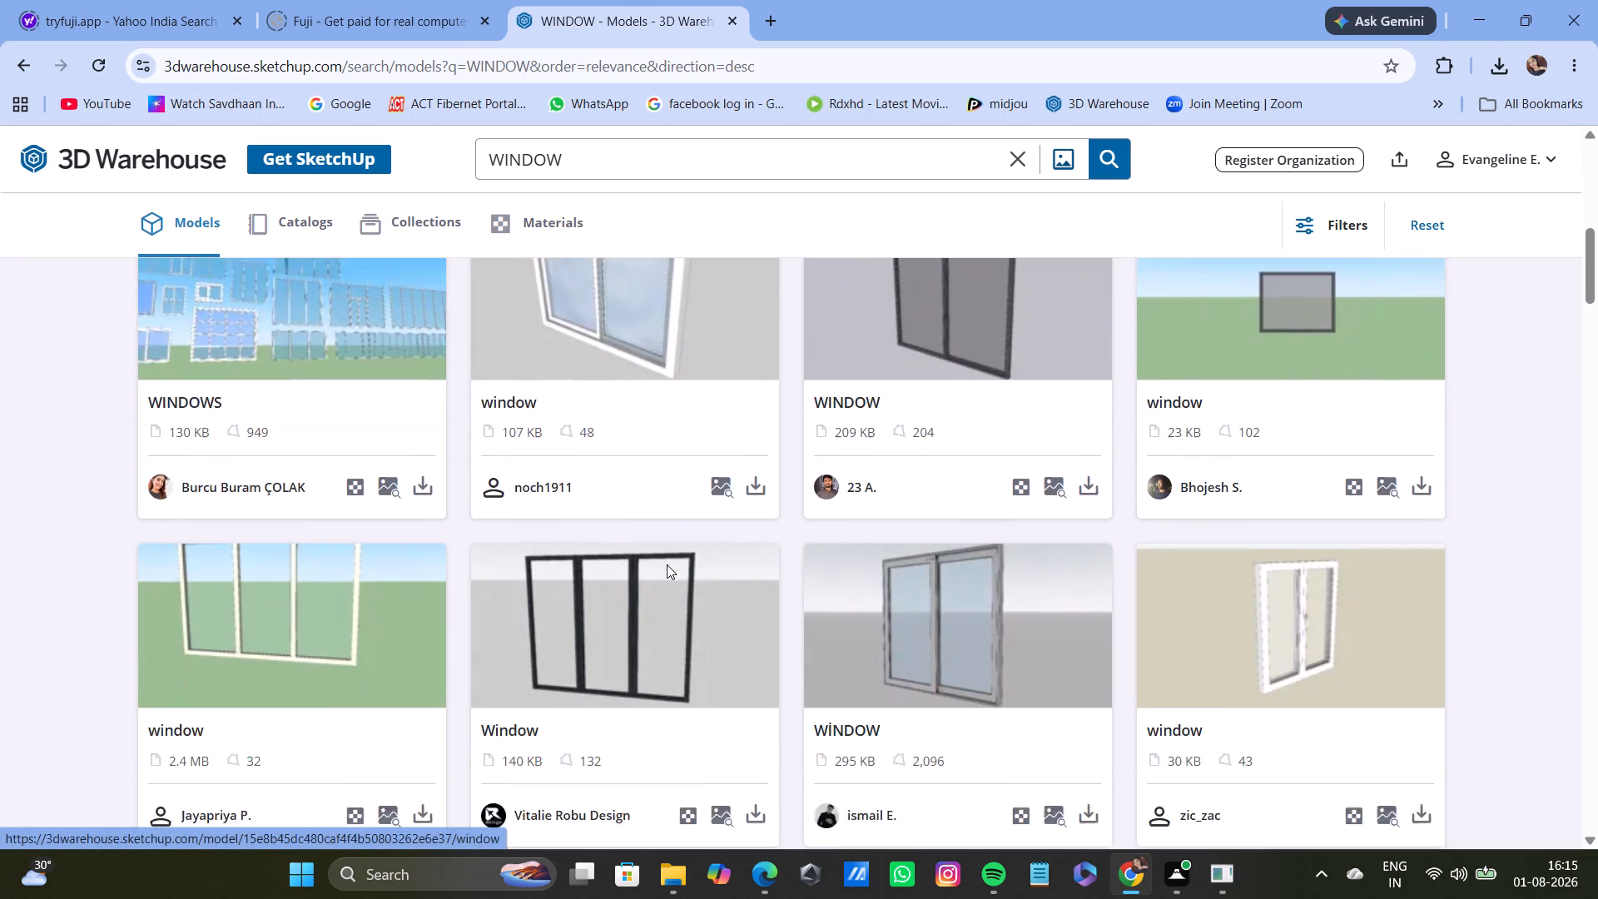
scroll(667, 564, "down", 18)
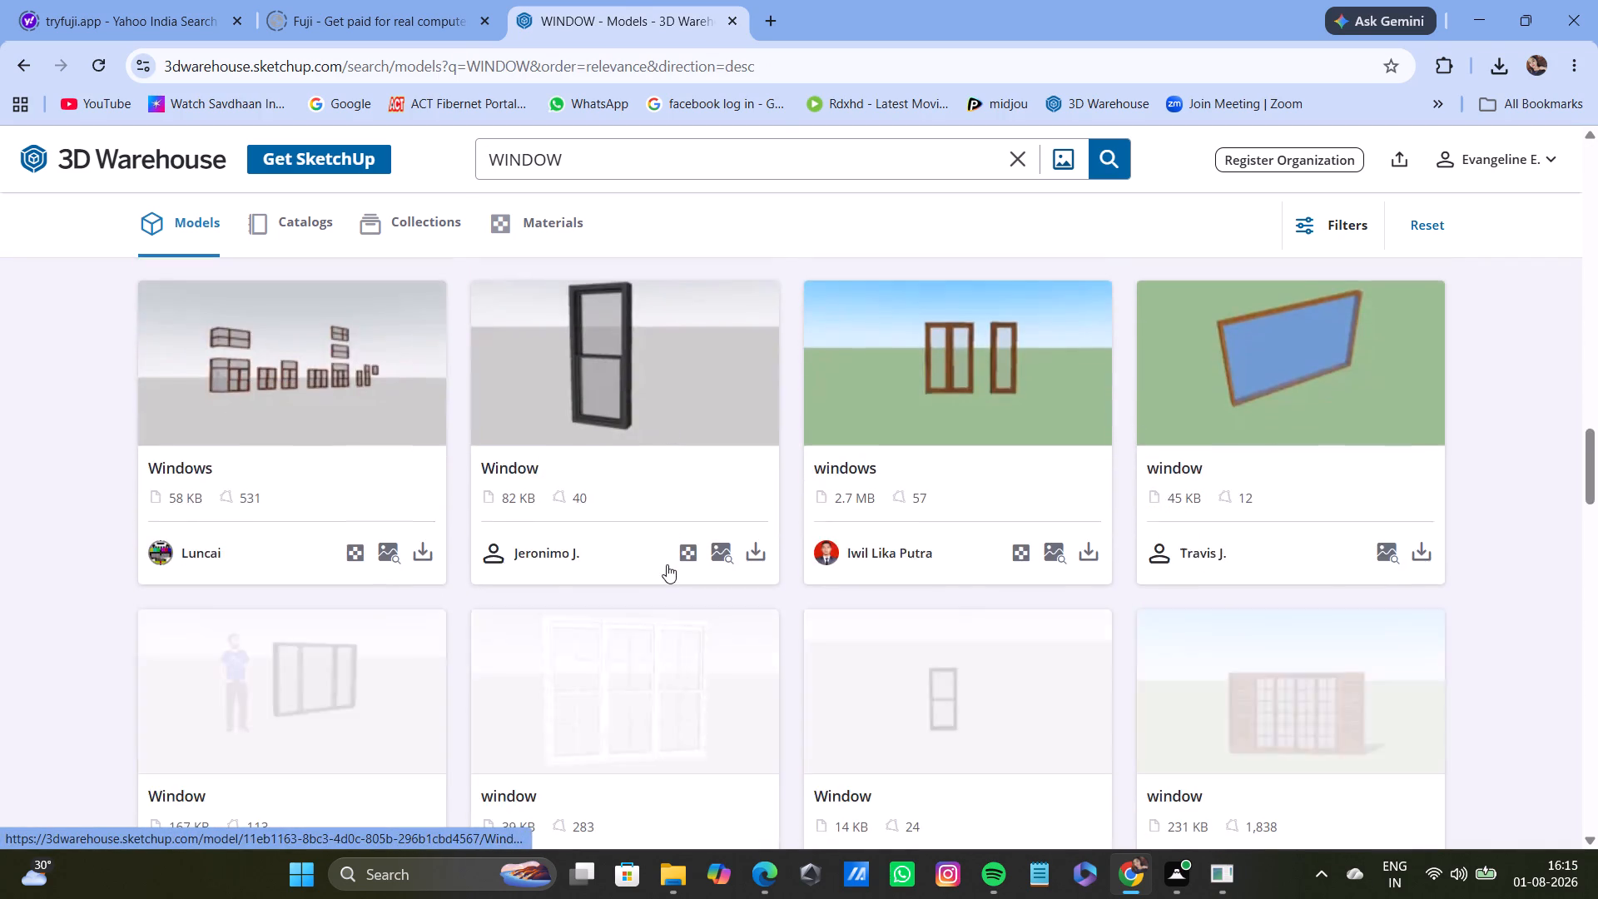
scroll(667, 564, "down", 4)
scroll(667, 564, "up", 5)
scroll(667, 564, "down", 5)
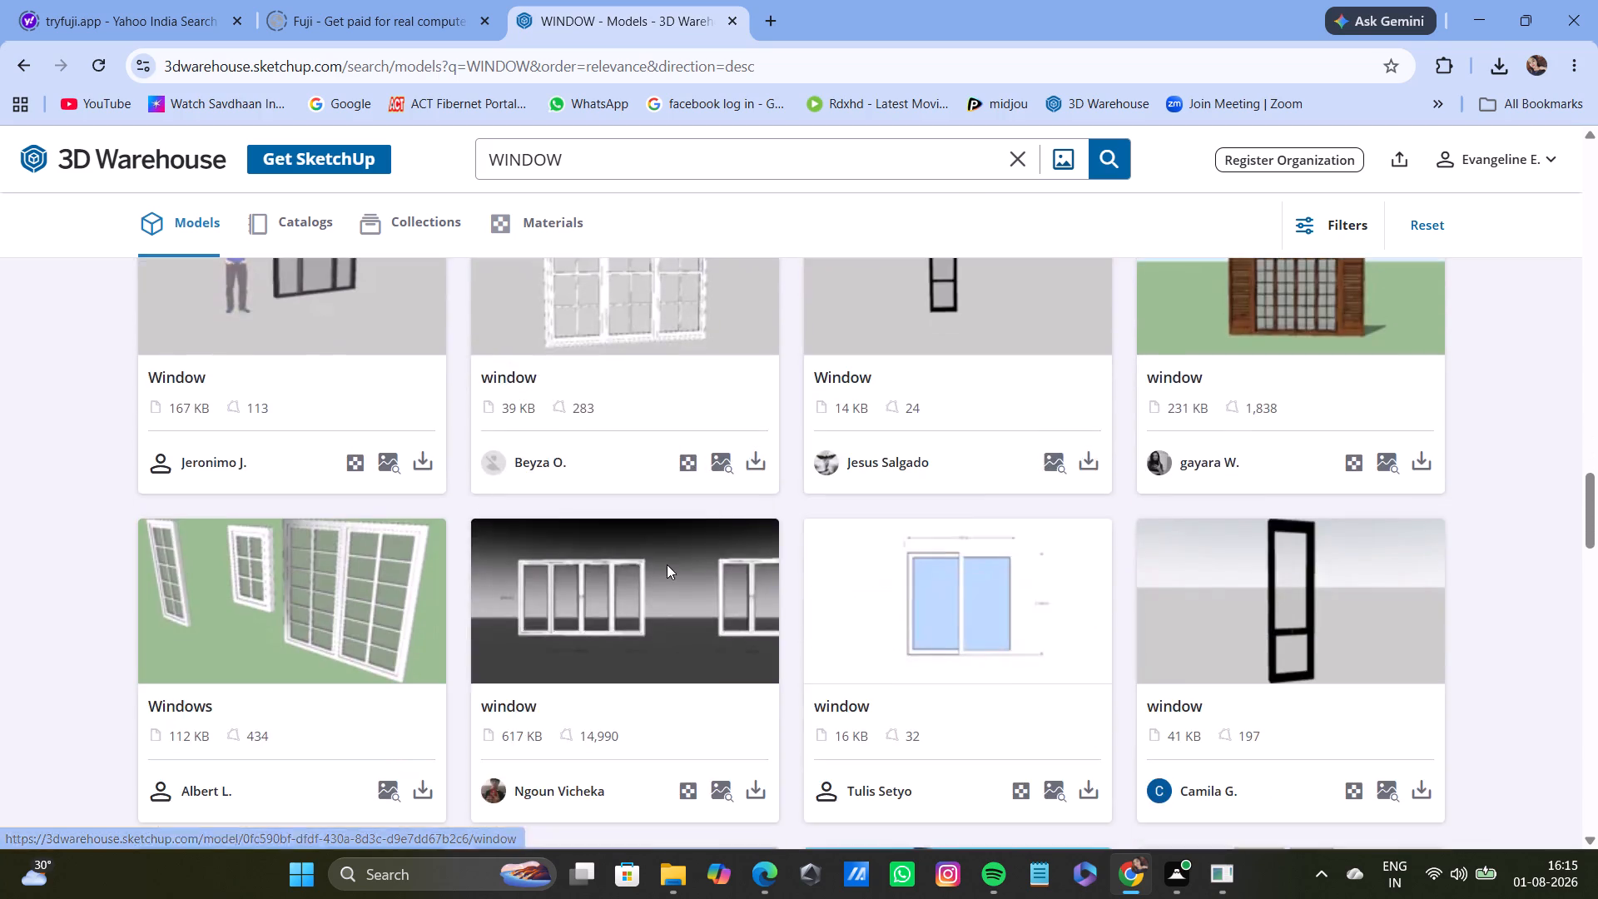
scroll(667, 564, "down", 14)
scroll(667, 564, "up", 4)
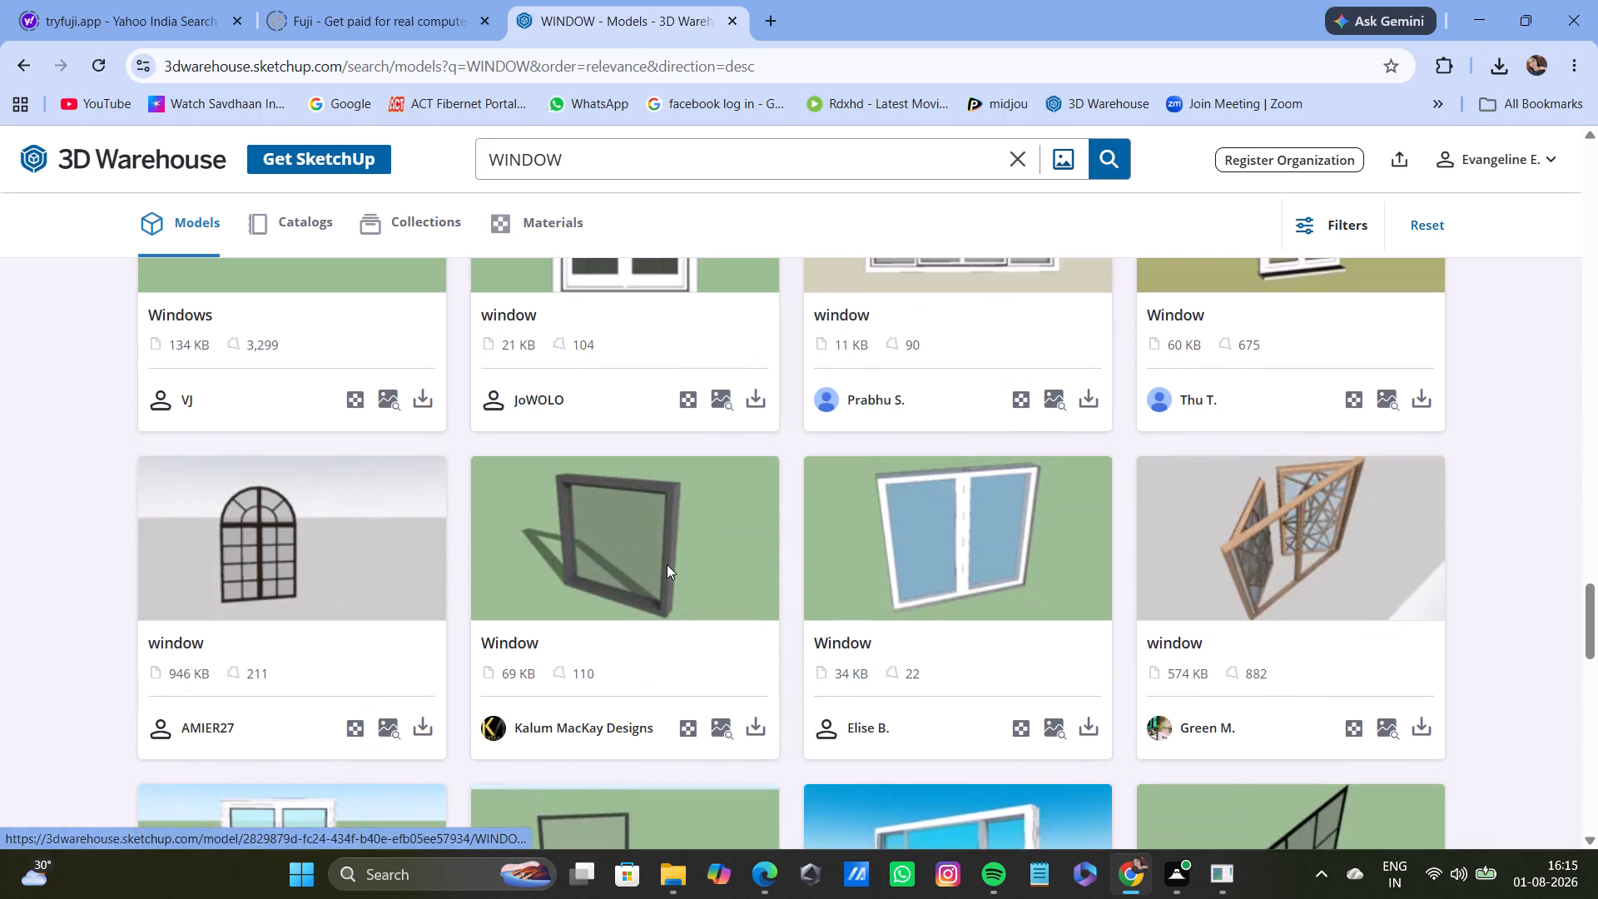
scroll(667, 564, "down", 13)
scroll(653, 518, "up", 12)
scroll(645, 429, "up", 2)
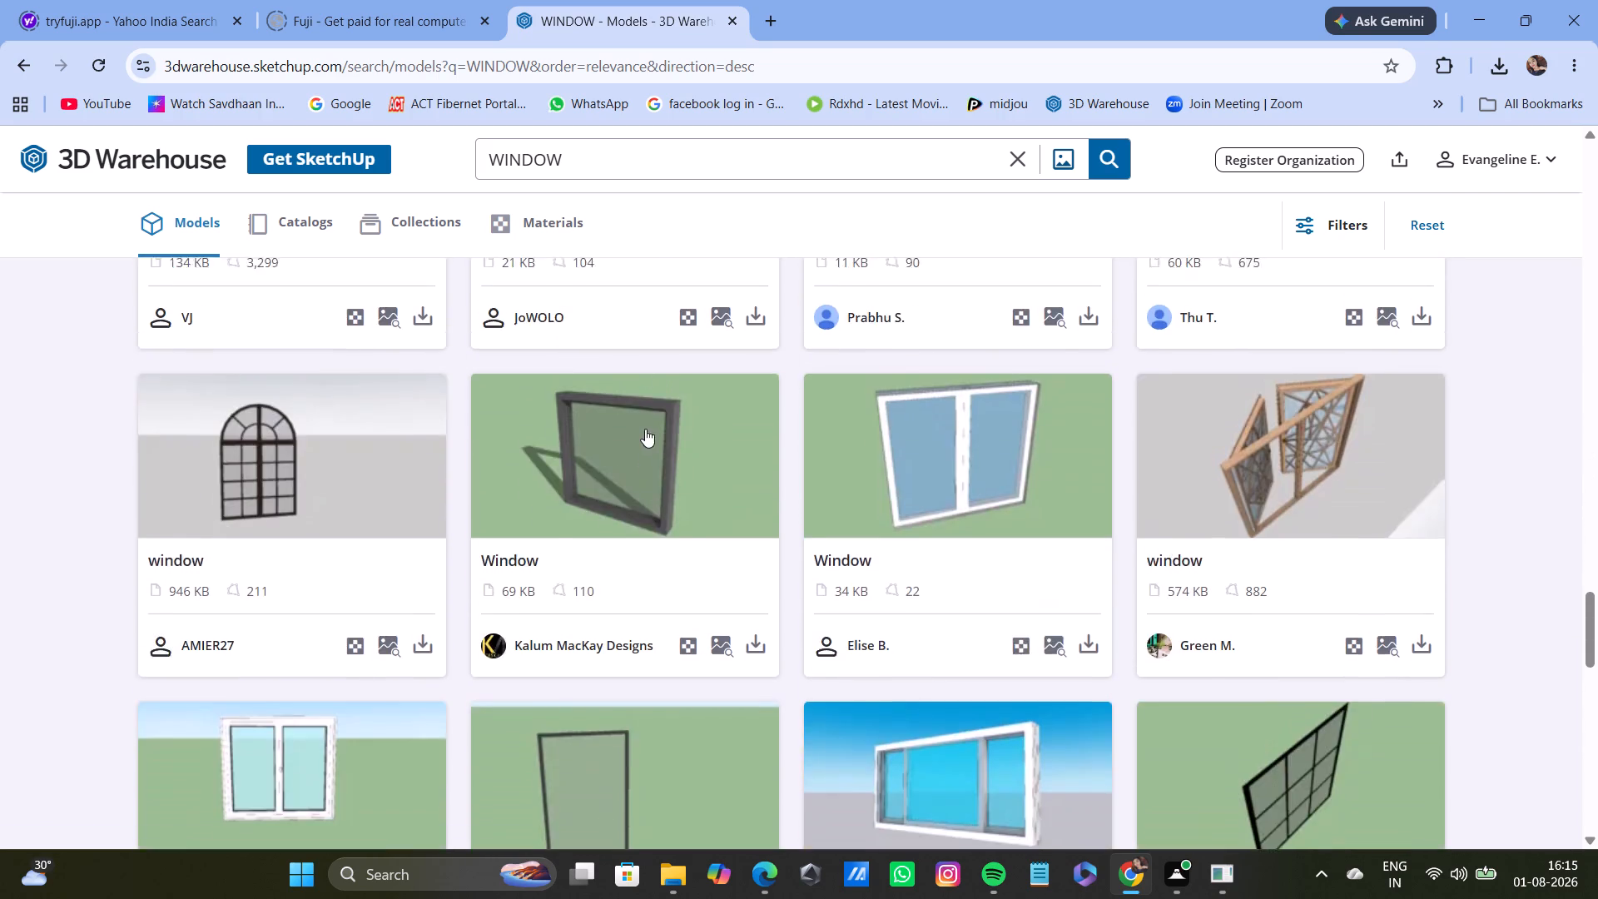
scroll(645, 429, "up", 1)
scroll(638, 400, "down", 4)
scroll(623, 497, "down", 4)
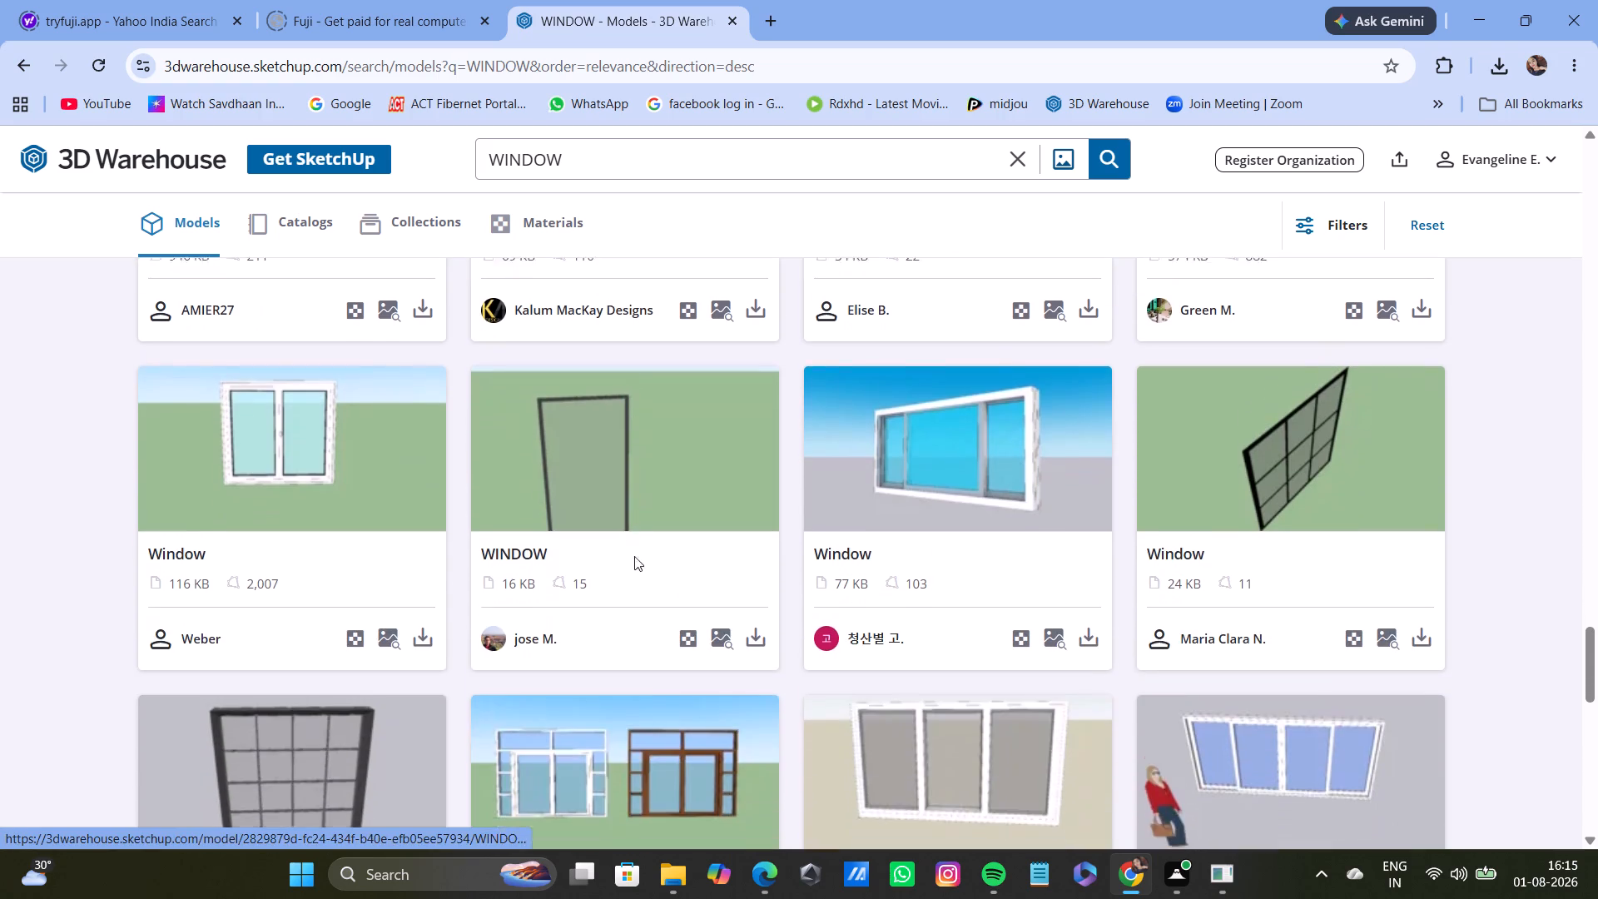
scroll(634, 556, "down", 9)
Load more window results and examine them for rounded designs.
left_click(742, 307)
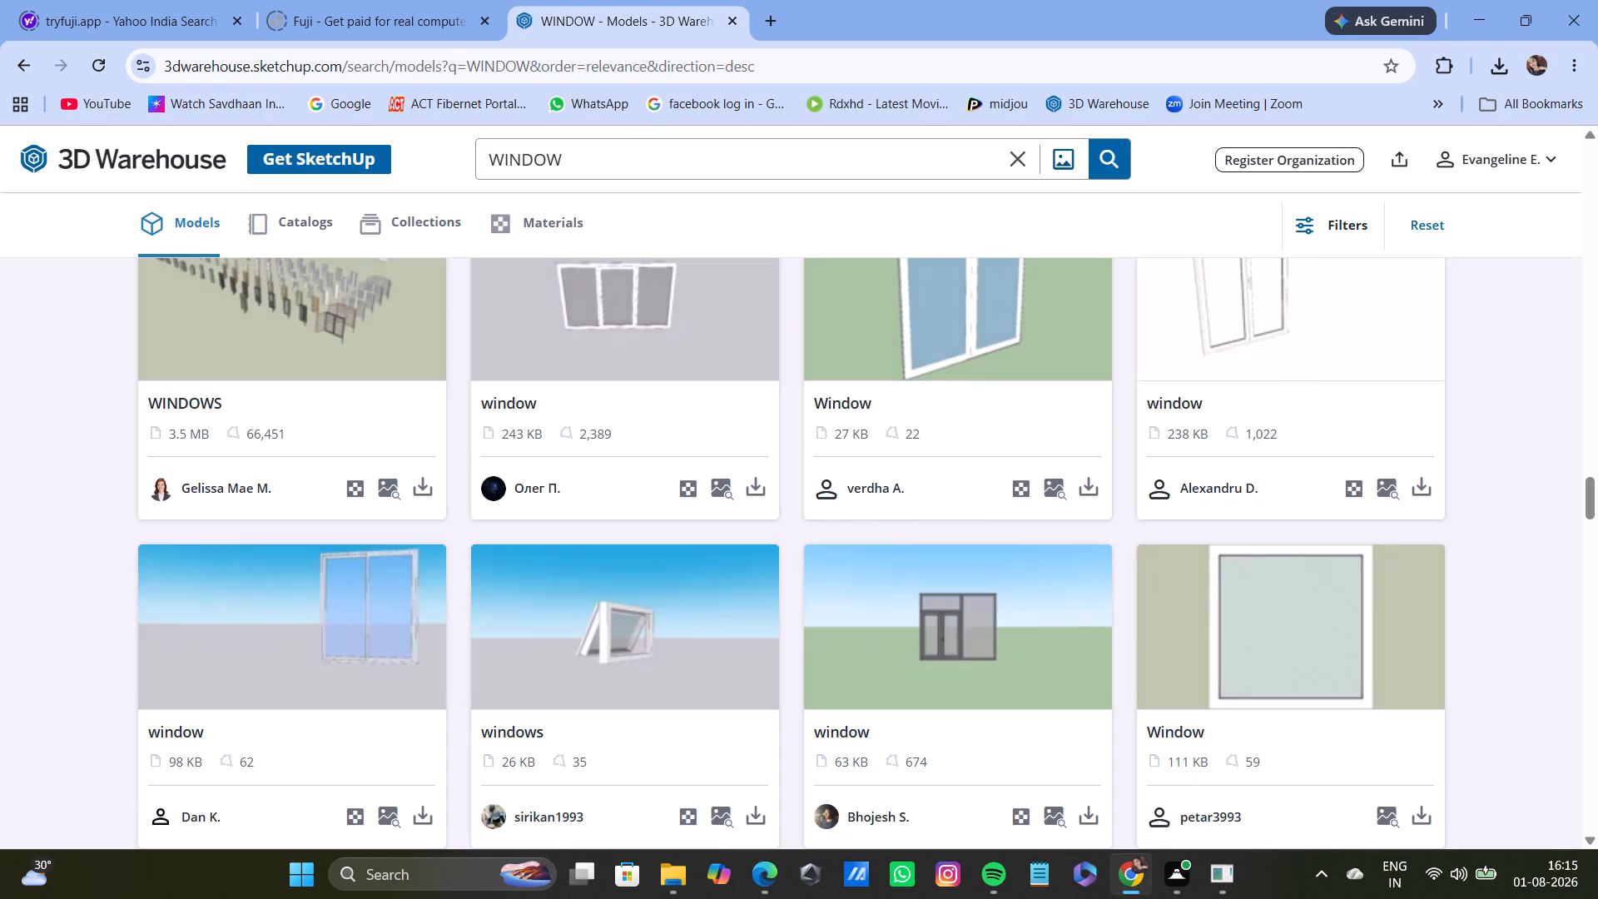
scroll(653, 721, "down", 9)
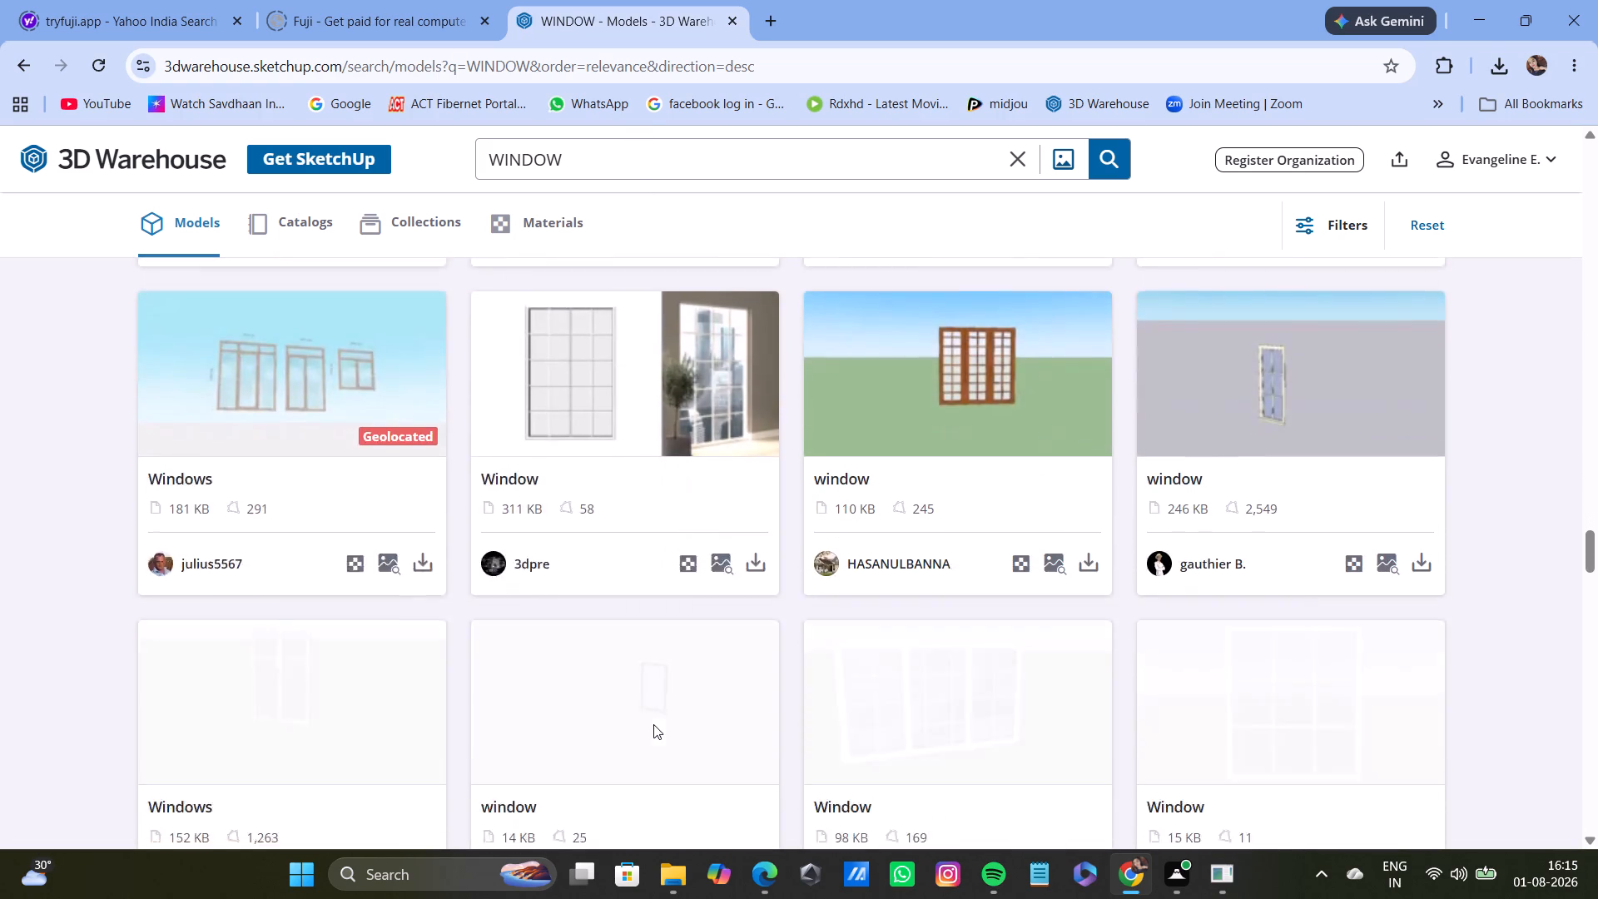
scroll(653, 724, "down", 14)
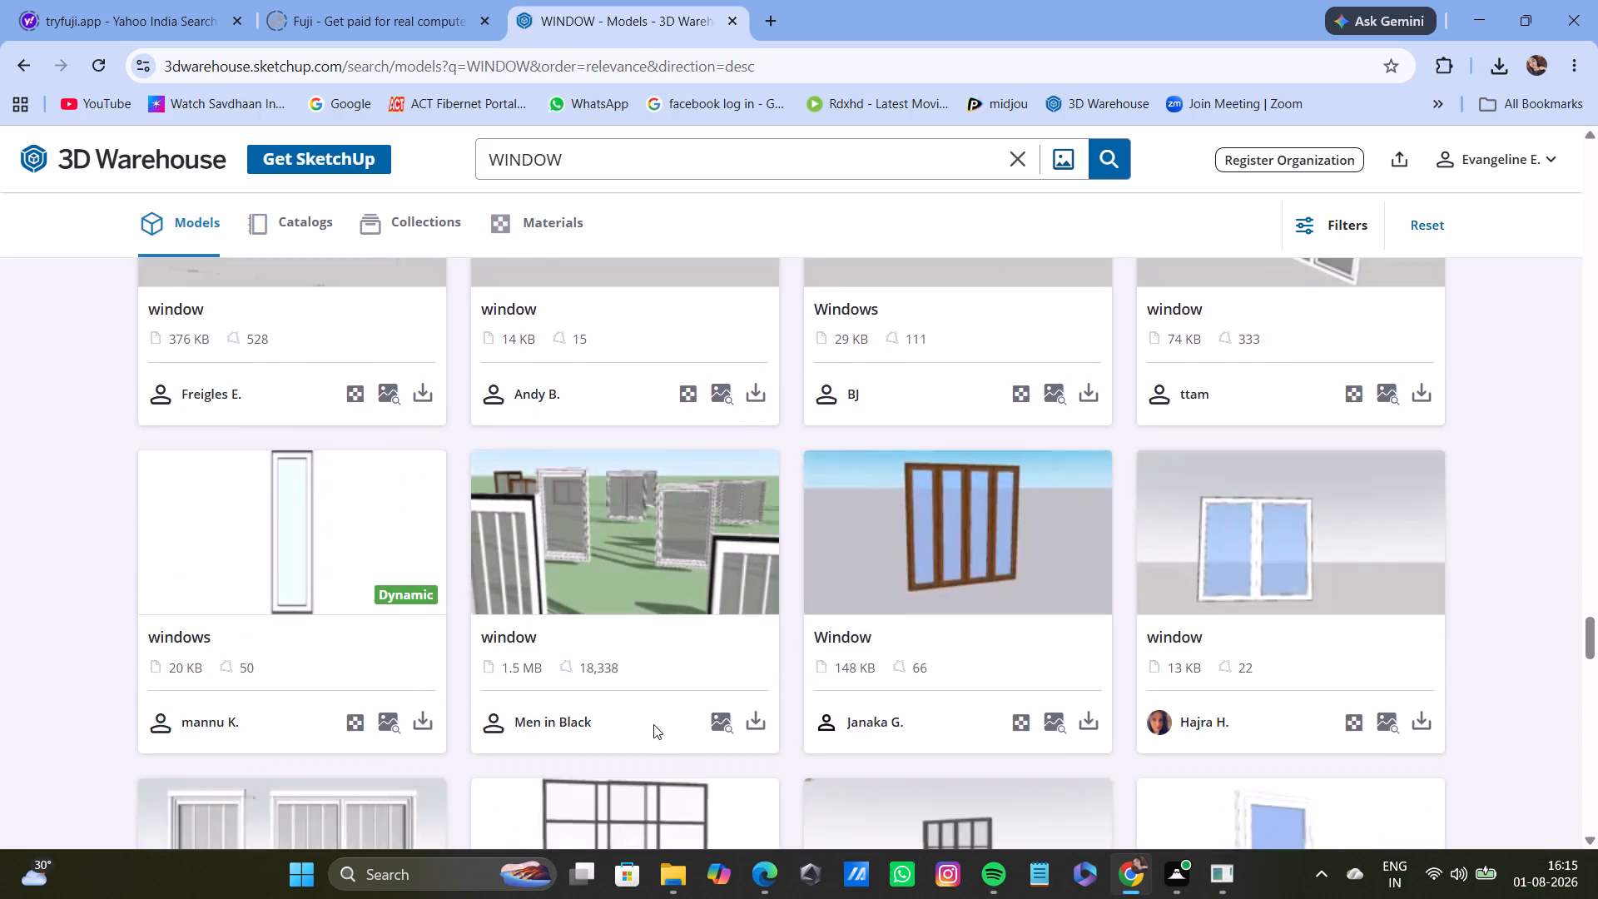
scroll(653, 724, "down", 11)
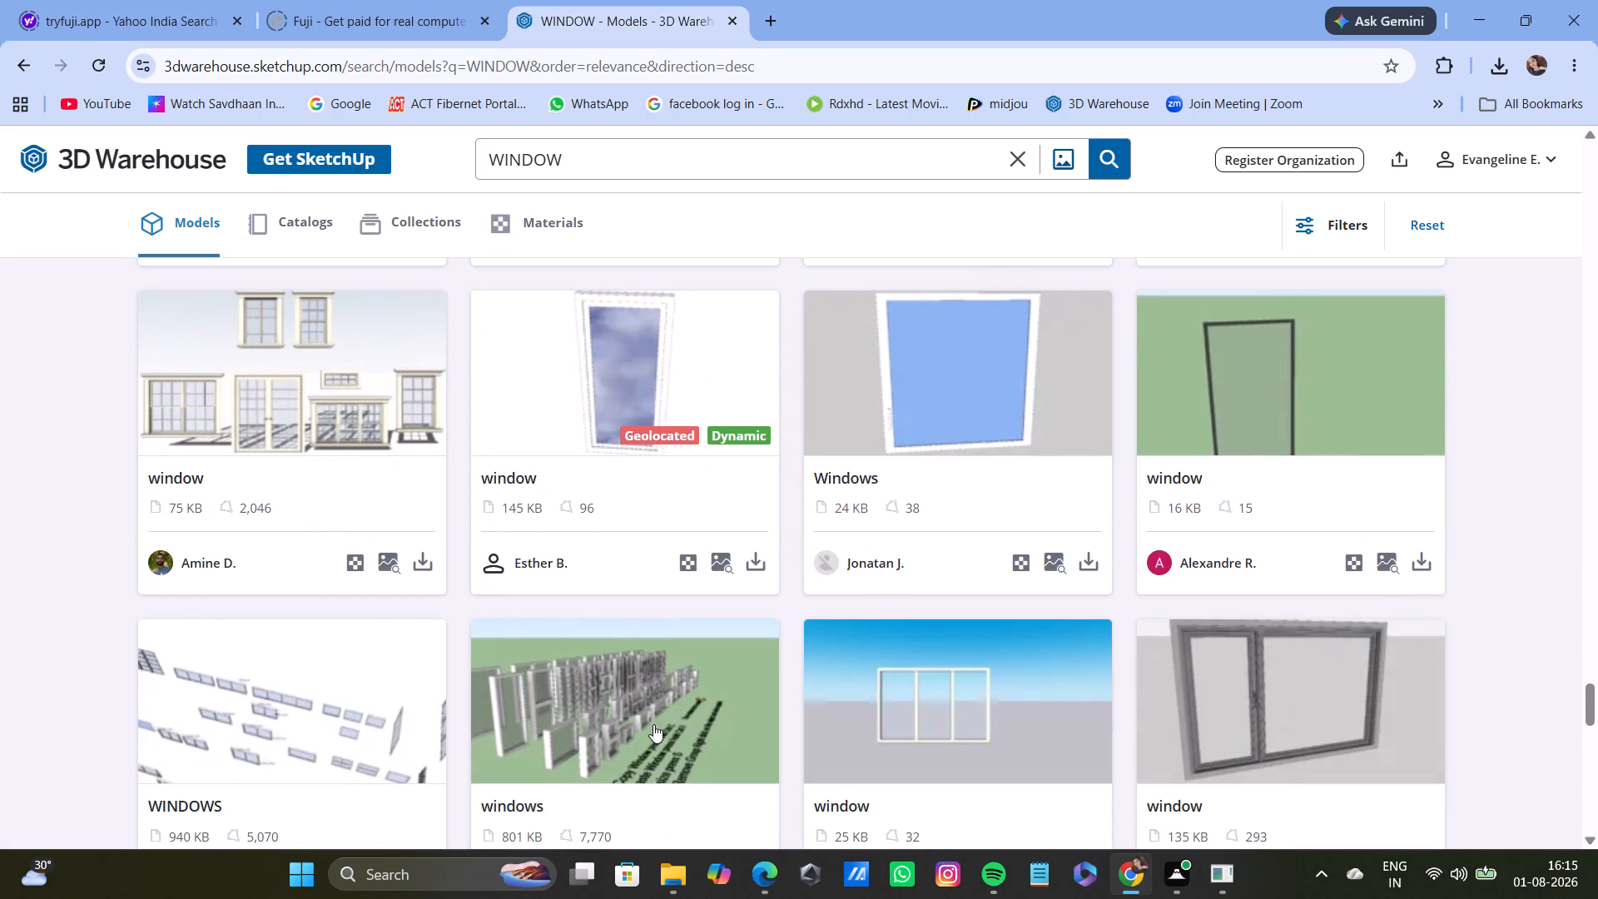
scroll(645, 697, "down", 6)
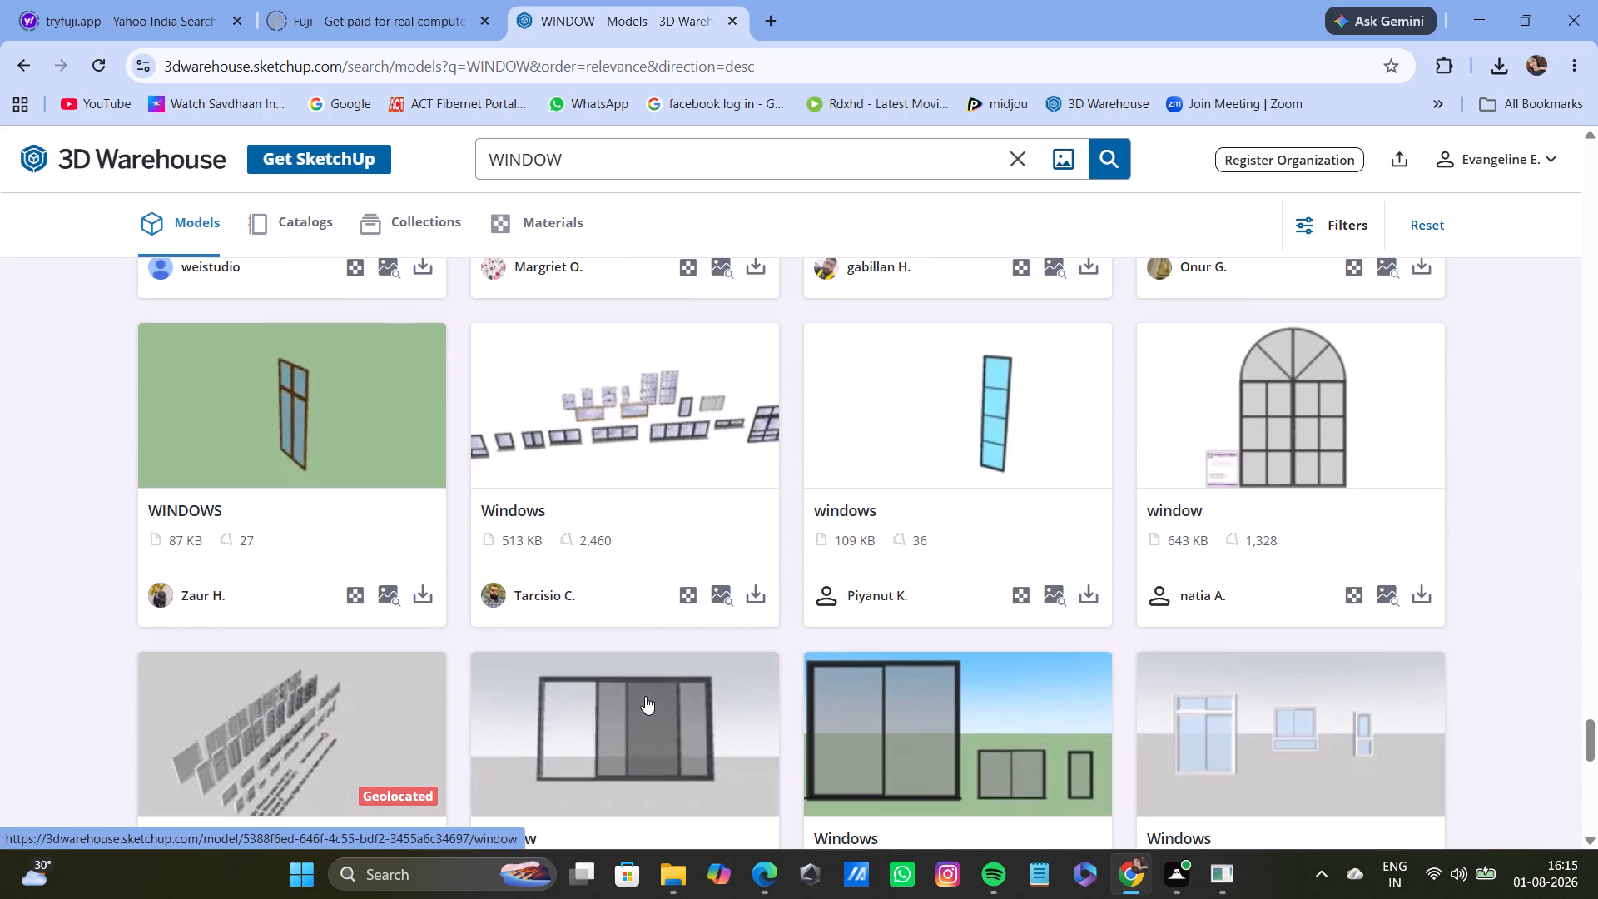
scroll(624, 673, "down", 5)
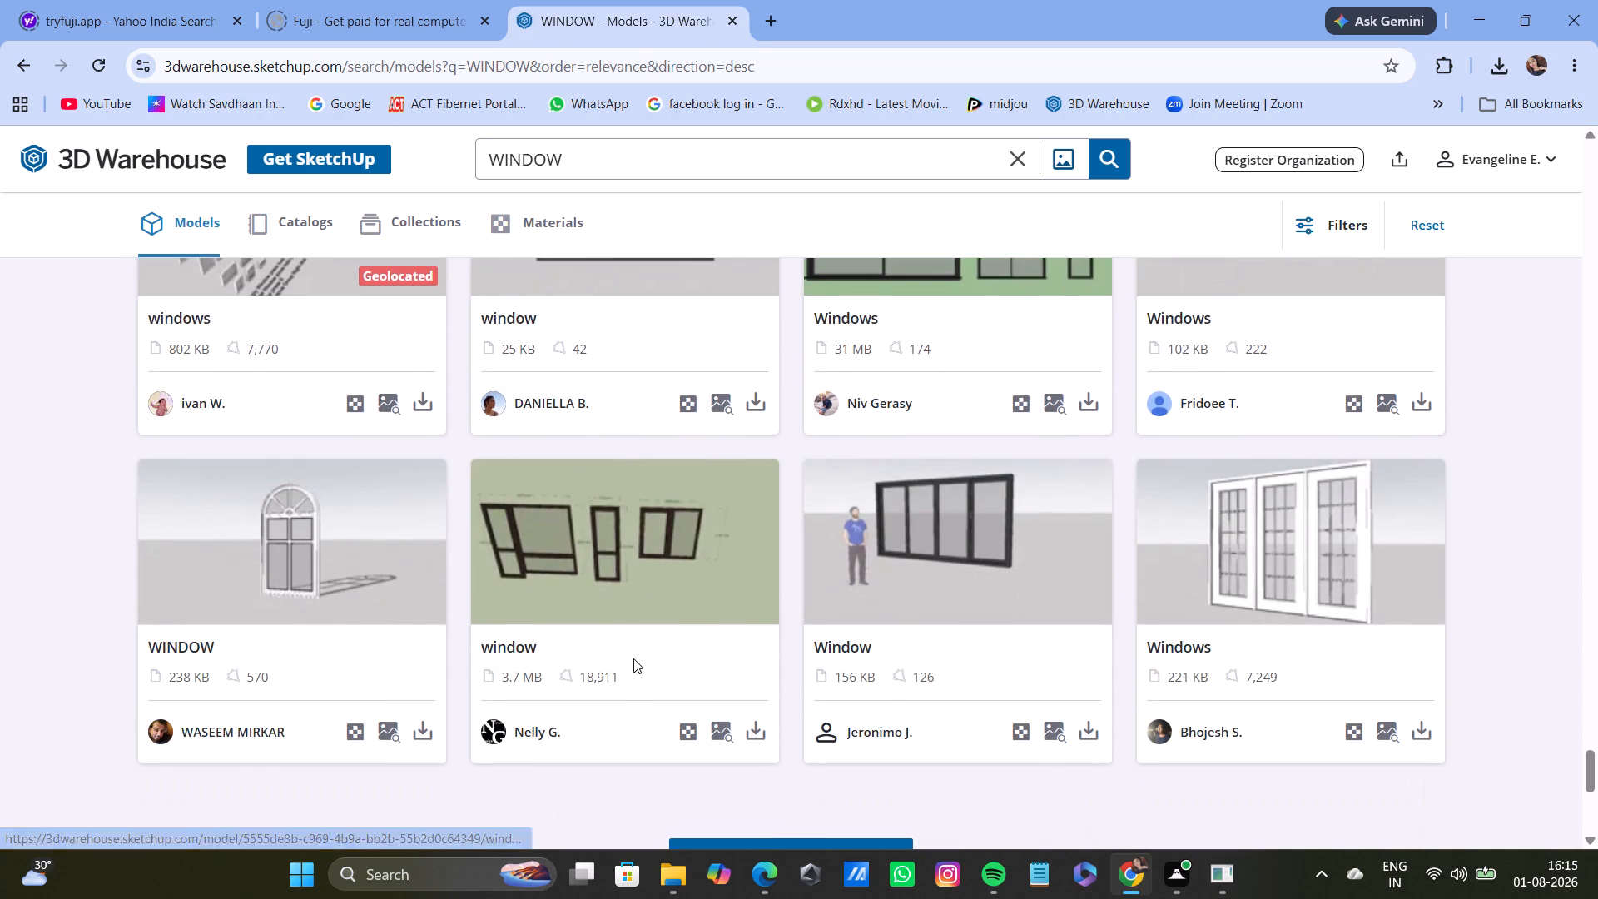
scroll(633, 658, "down", 1)
Load a further batch of window results and check it for a rounded window model.
left_click(761, 751)
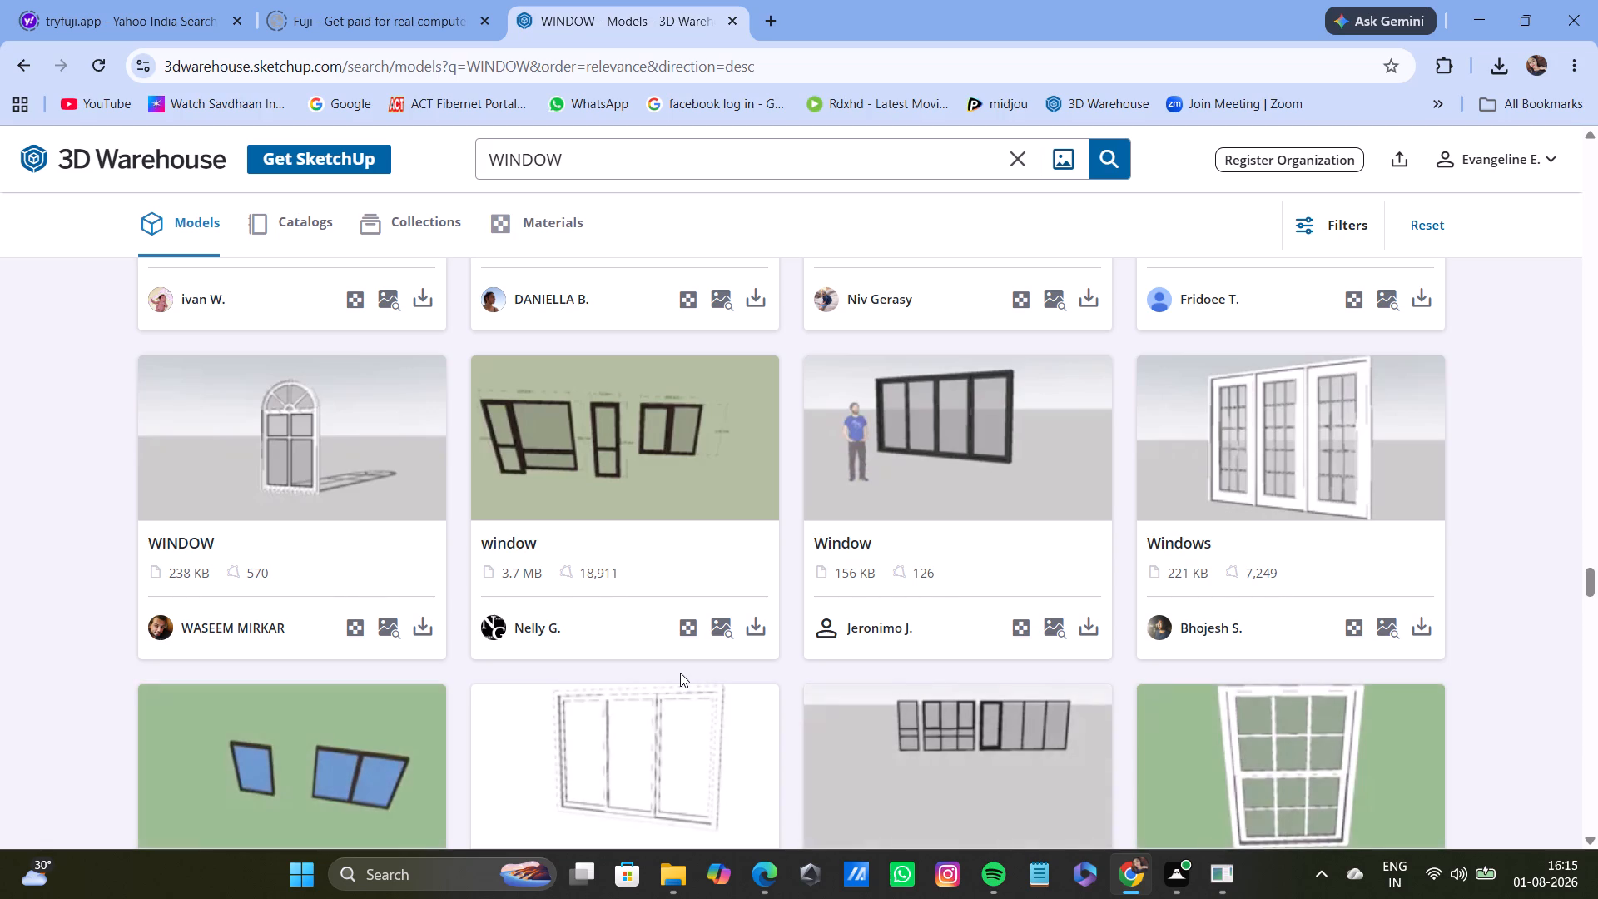
scroll(682, 751, "down", 13)
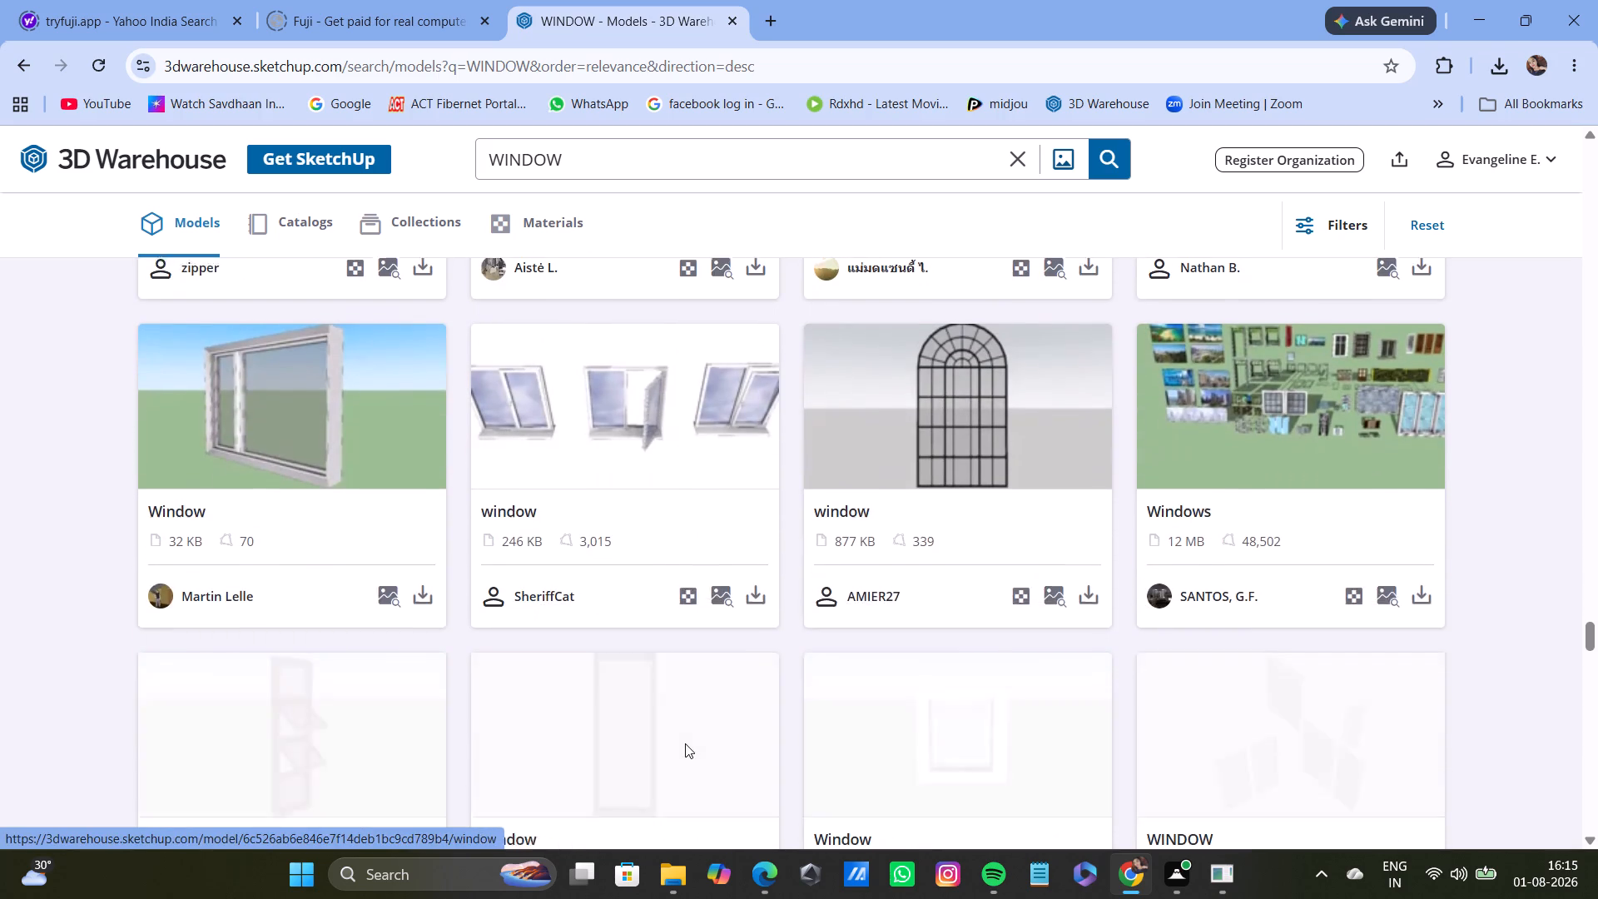
scroll(690, 736, "down", 6)
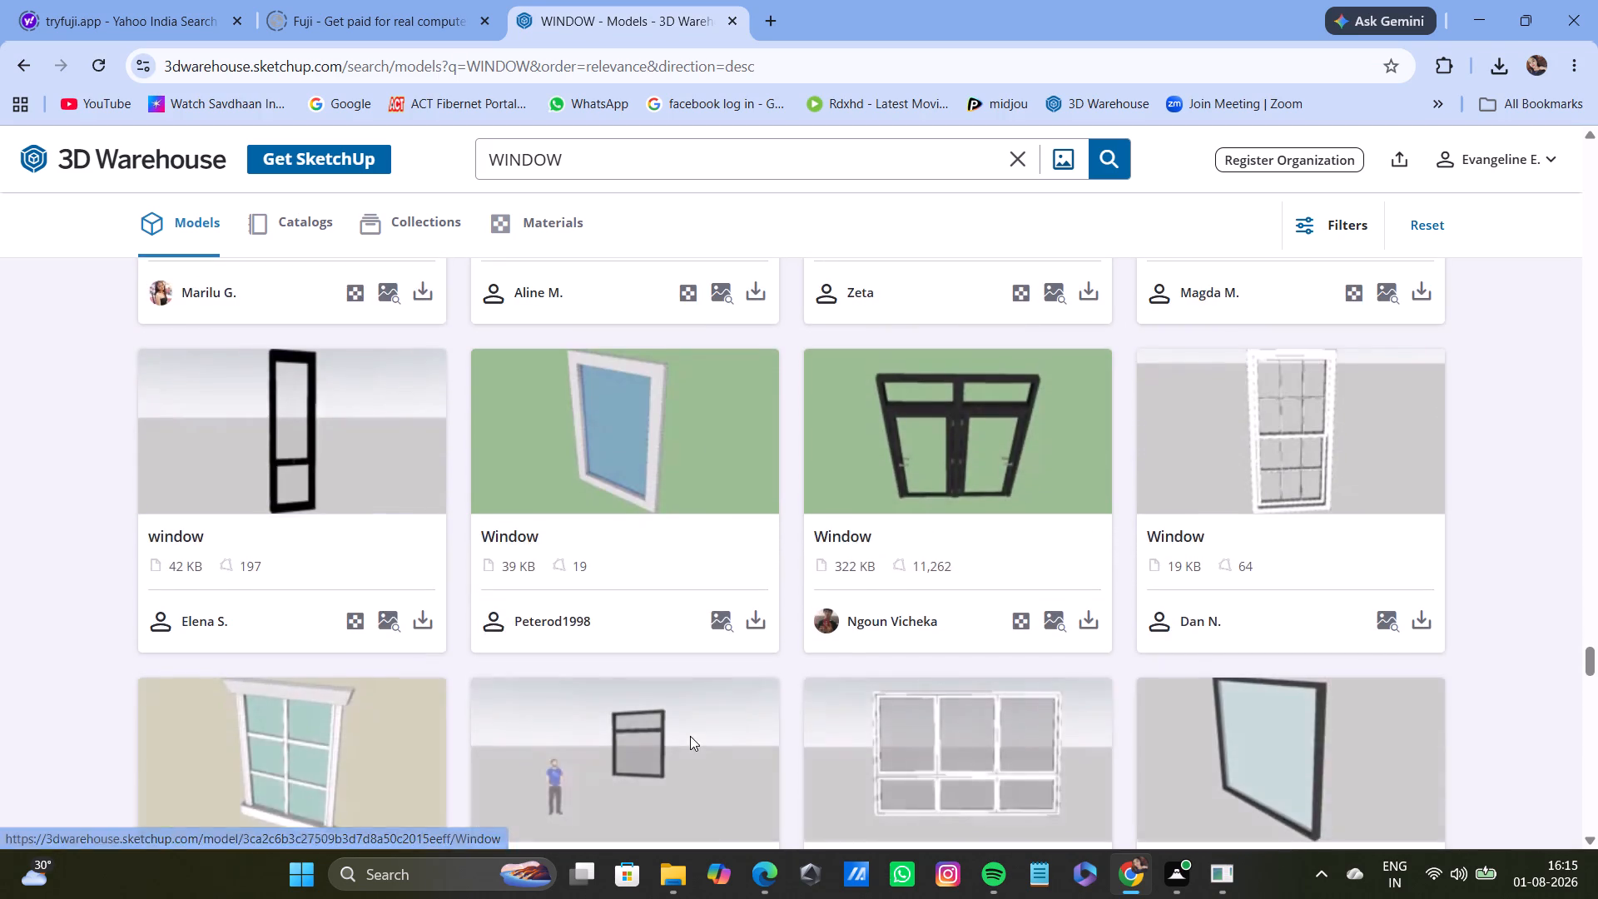
scroll(690, 736, "down", 13)
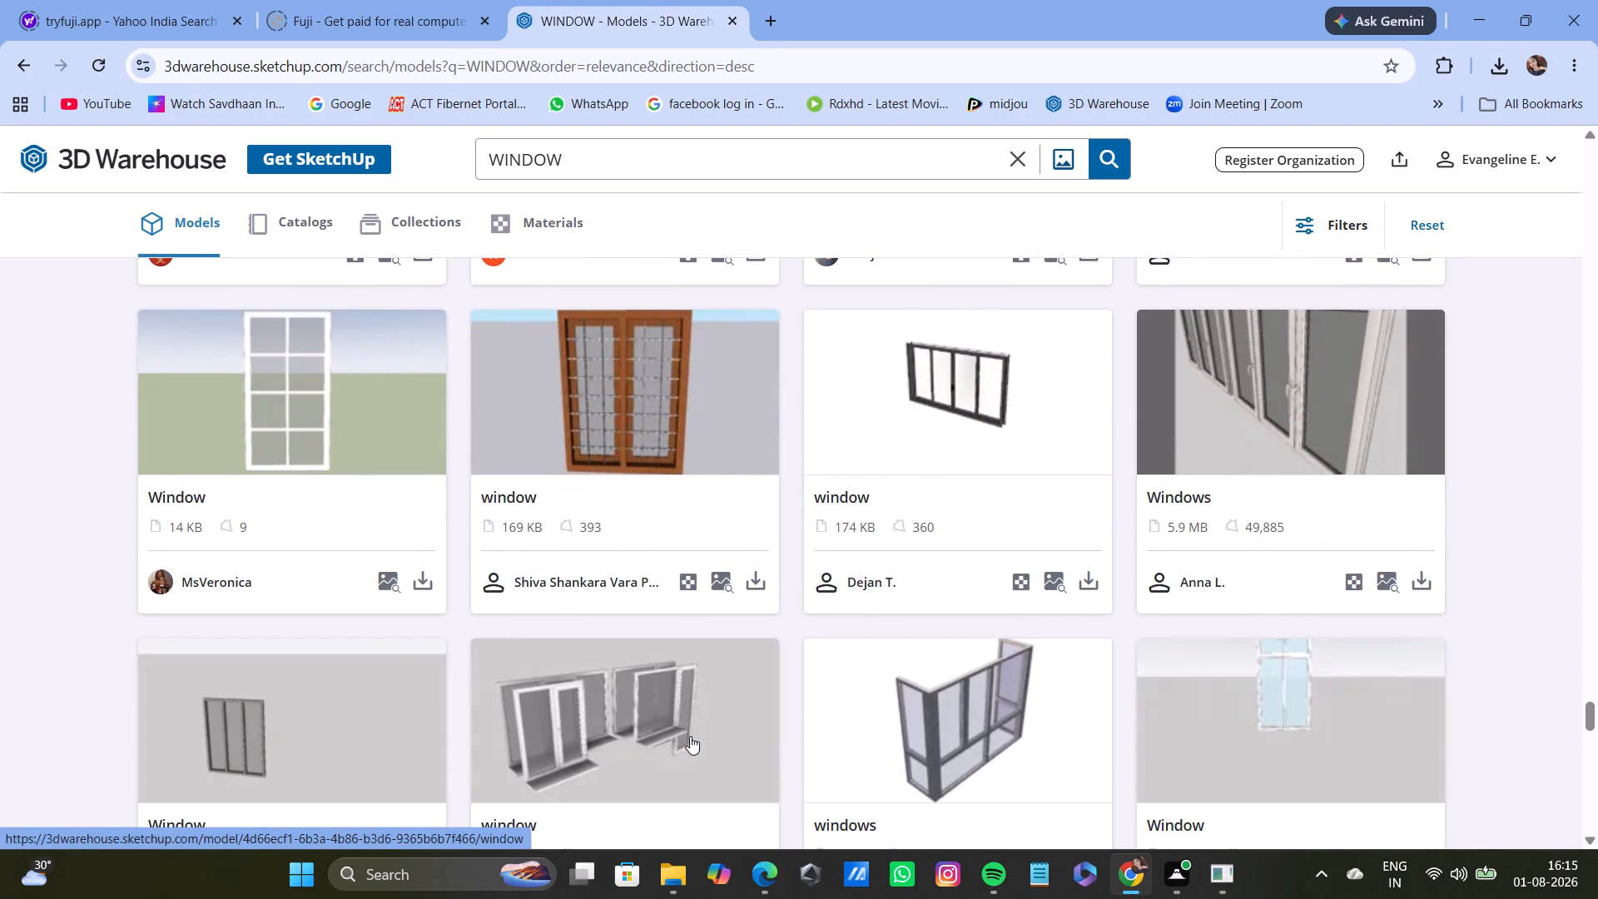
scroll(690, 736, "down", 18)
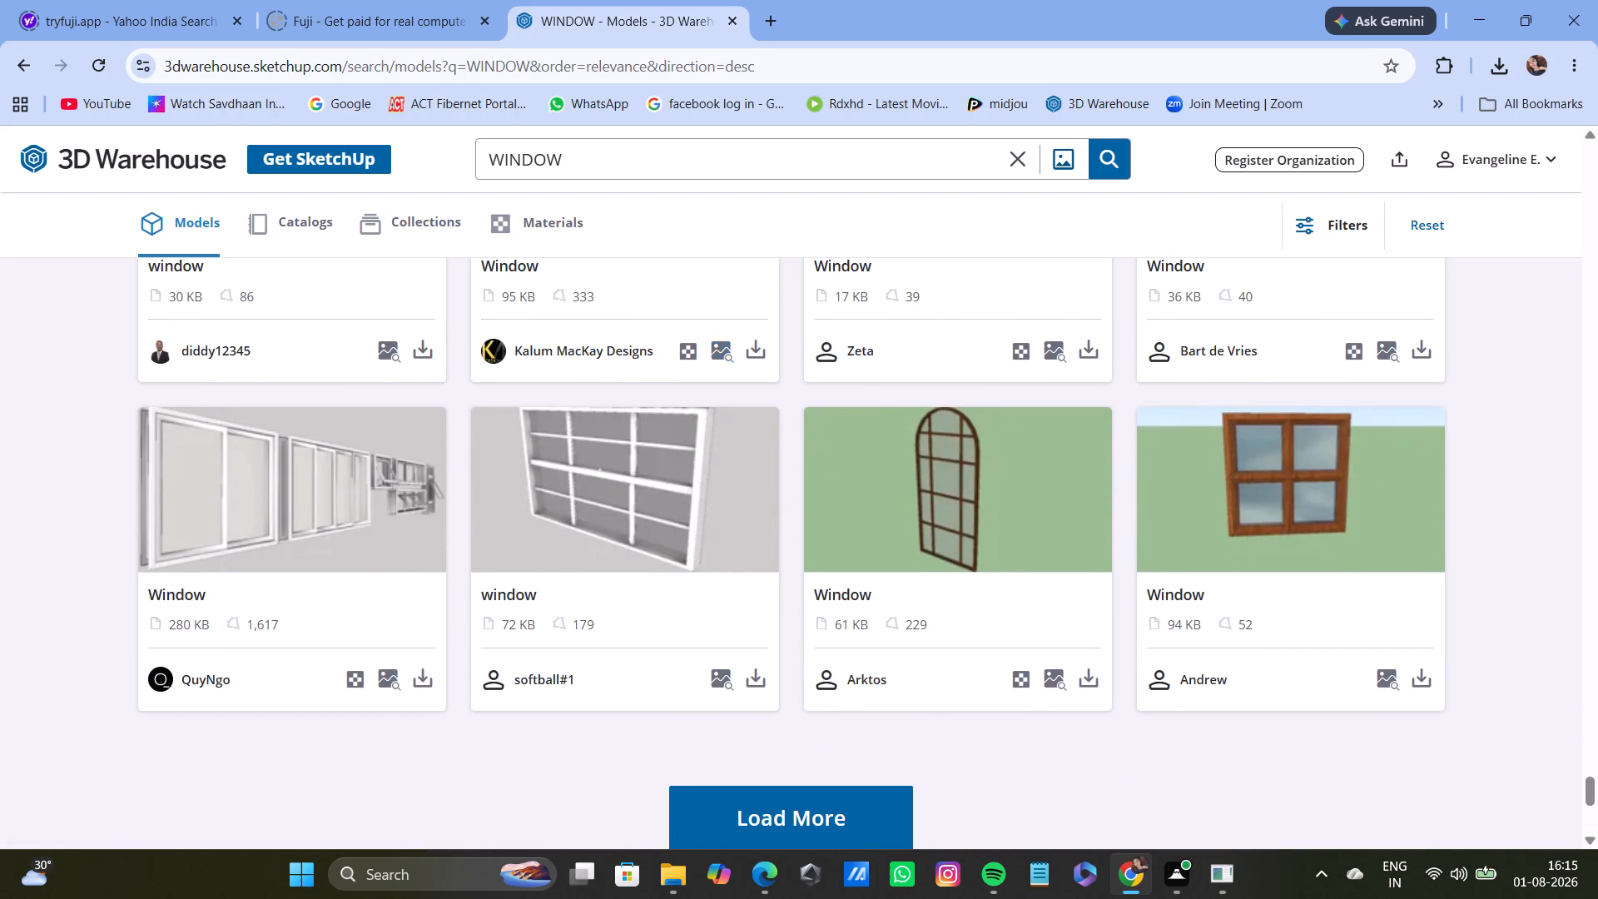
Refine the model search to "WINDOW CURVE".
left_click(594, 158)
key("space")
type("CU")
type("RVE")
key("Return")
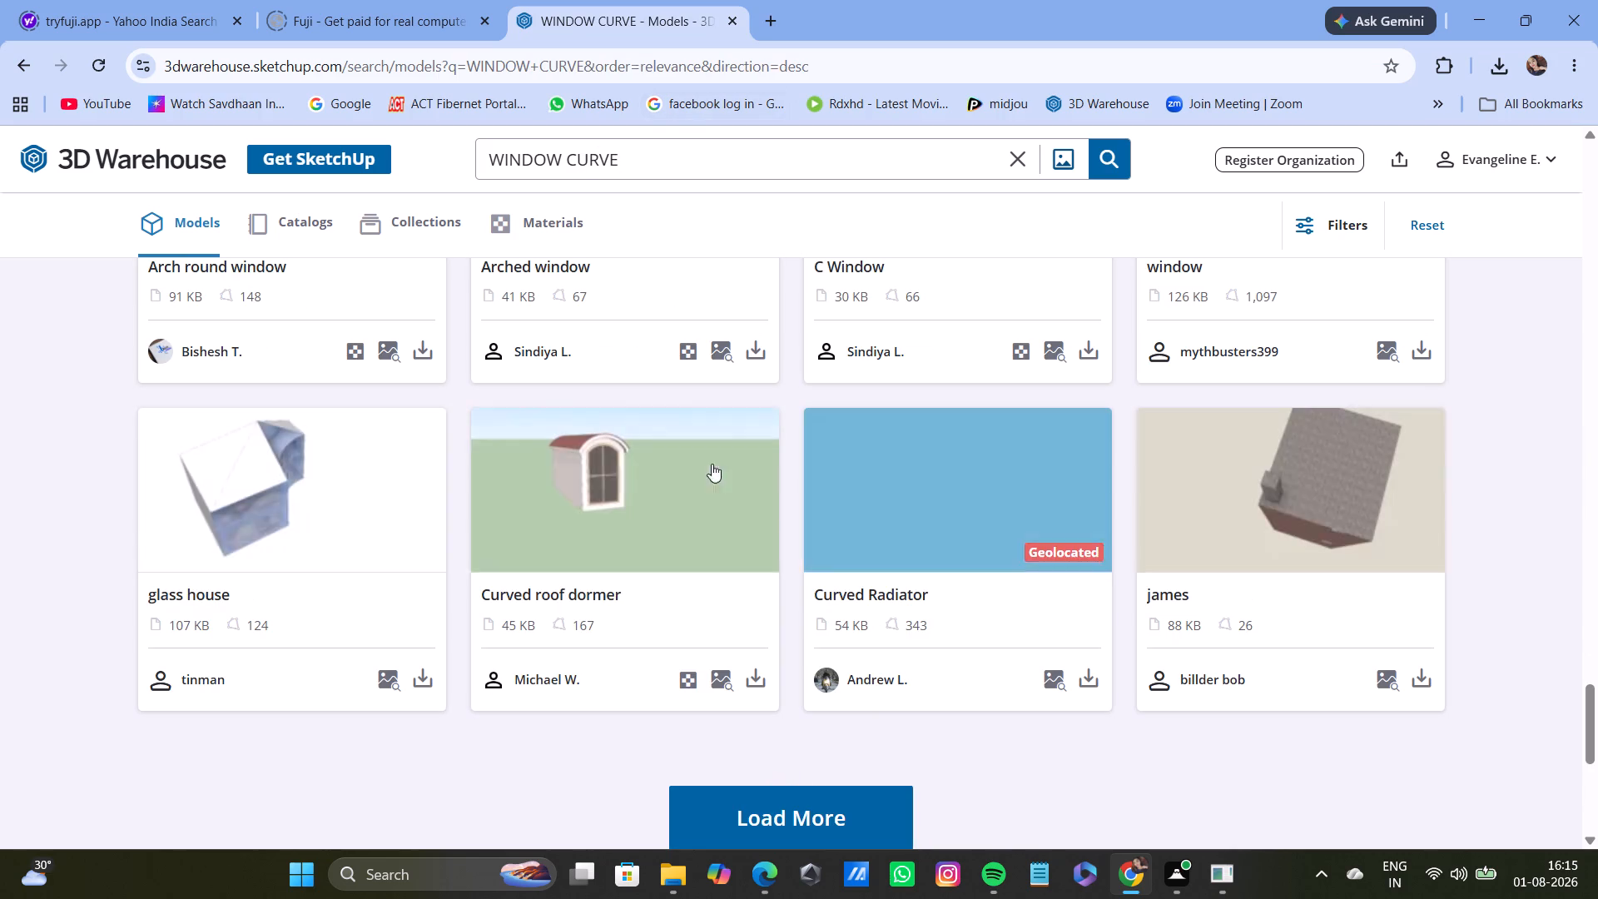
Look through the curved window results and inspect the Window_ Curved_ Aluminum model's page, returning to the results.
scroll(742, 557, "up", 8)
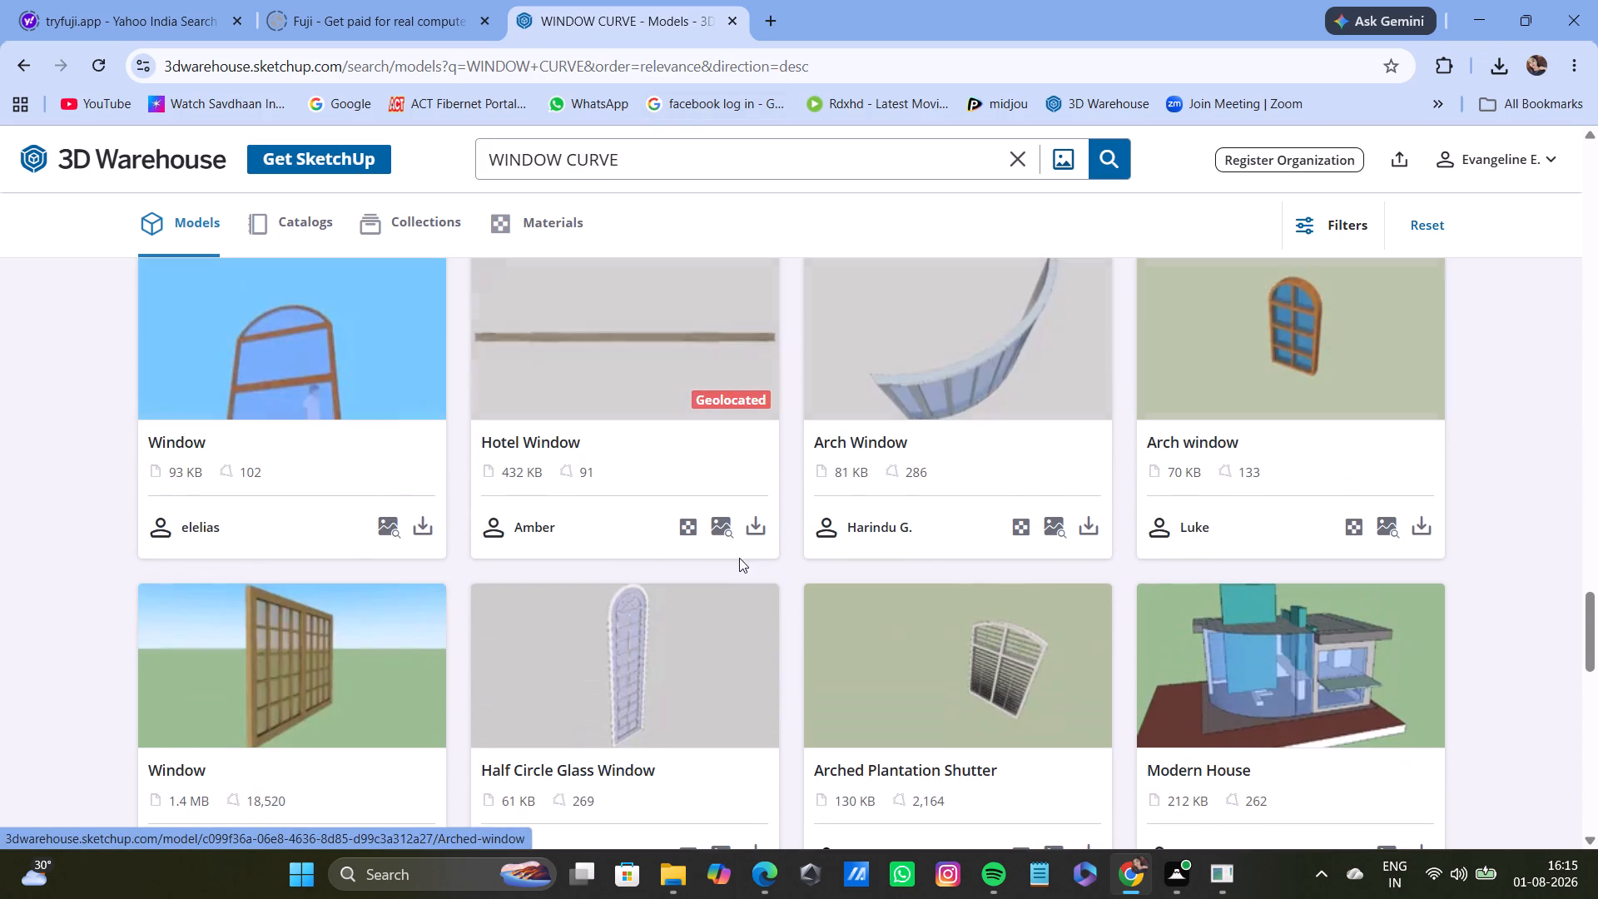
scroll(674, 553, "up", 13)
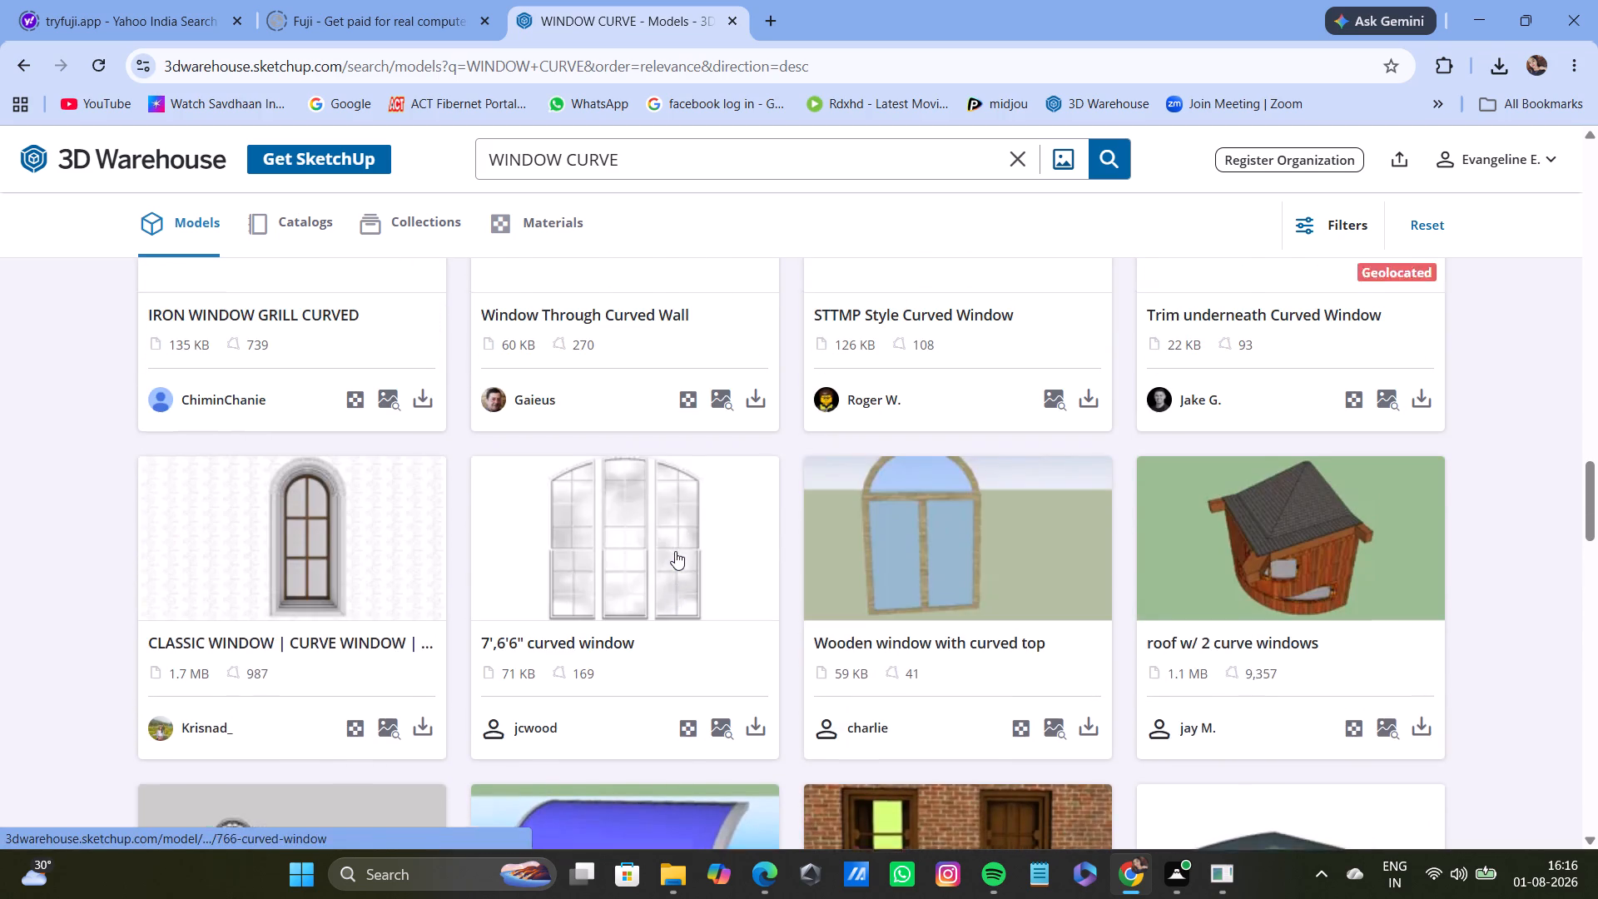
scroll(675, 551, "up", 6)
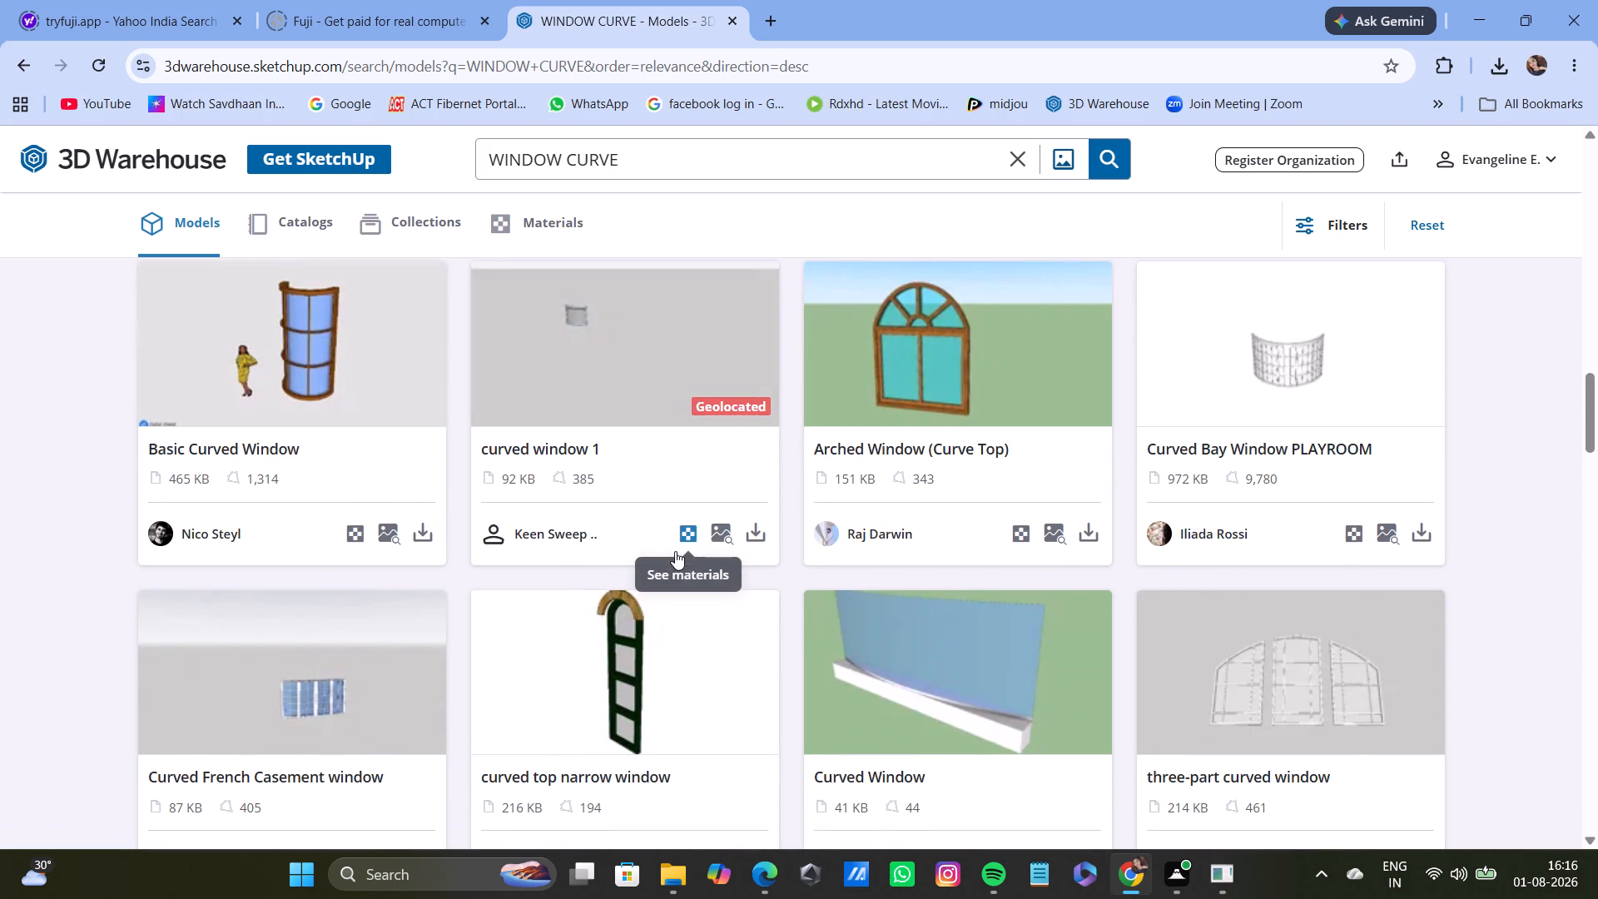
scroll(675, 551, "up", 5)
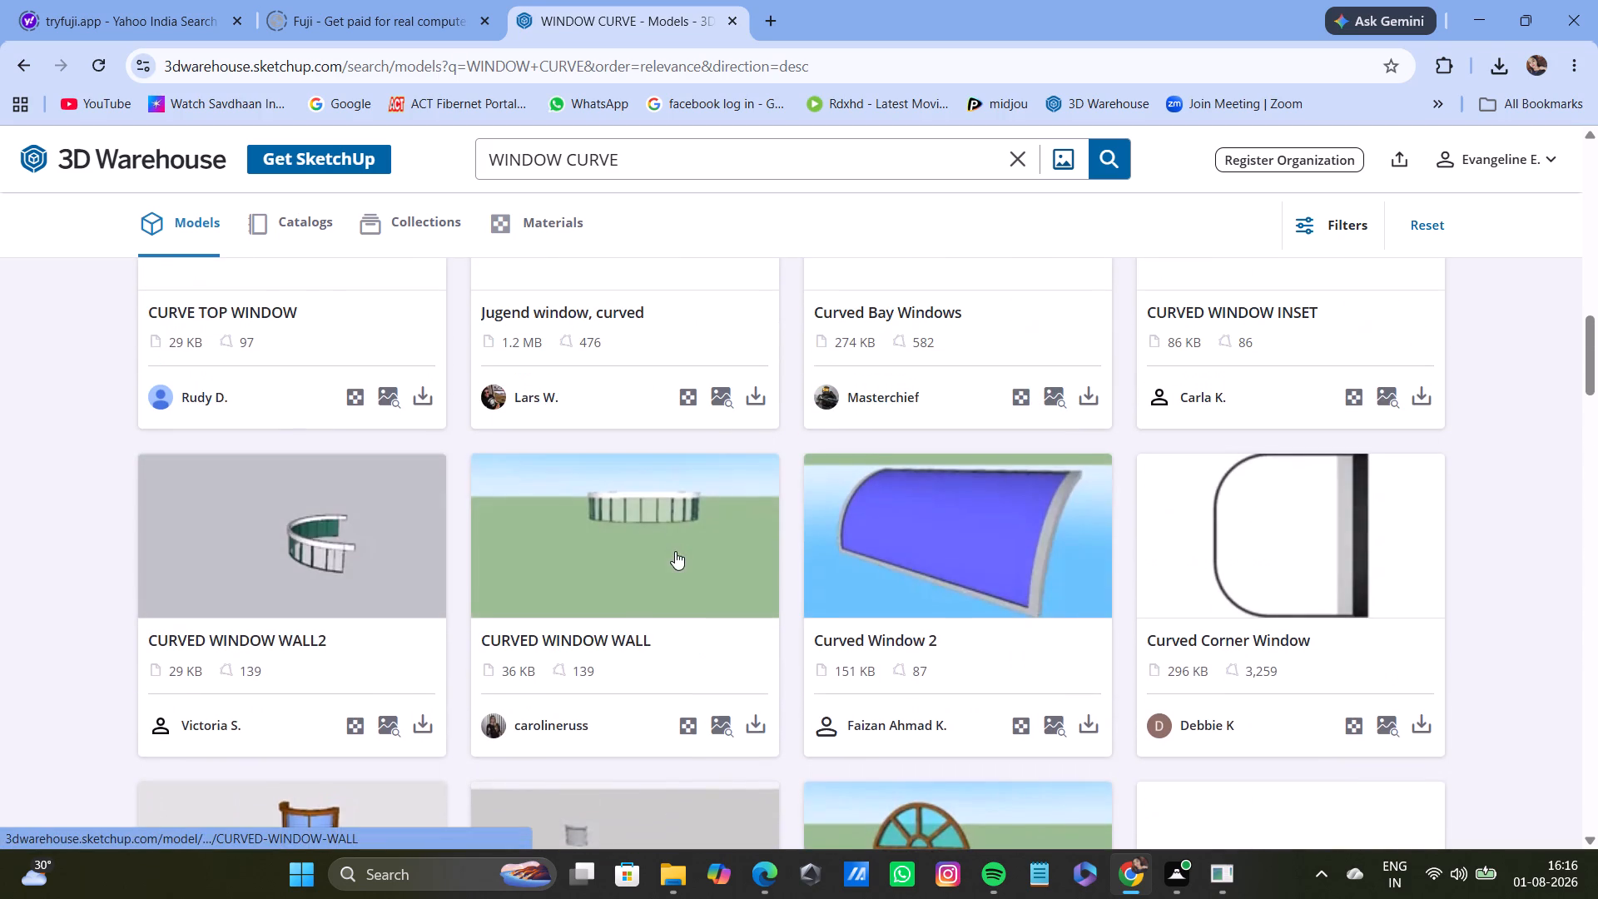
scroll(675, 551, "up", 8)
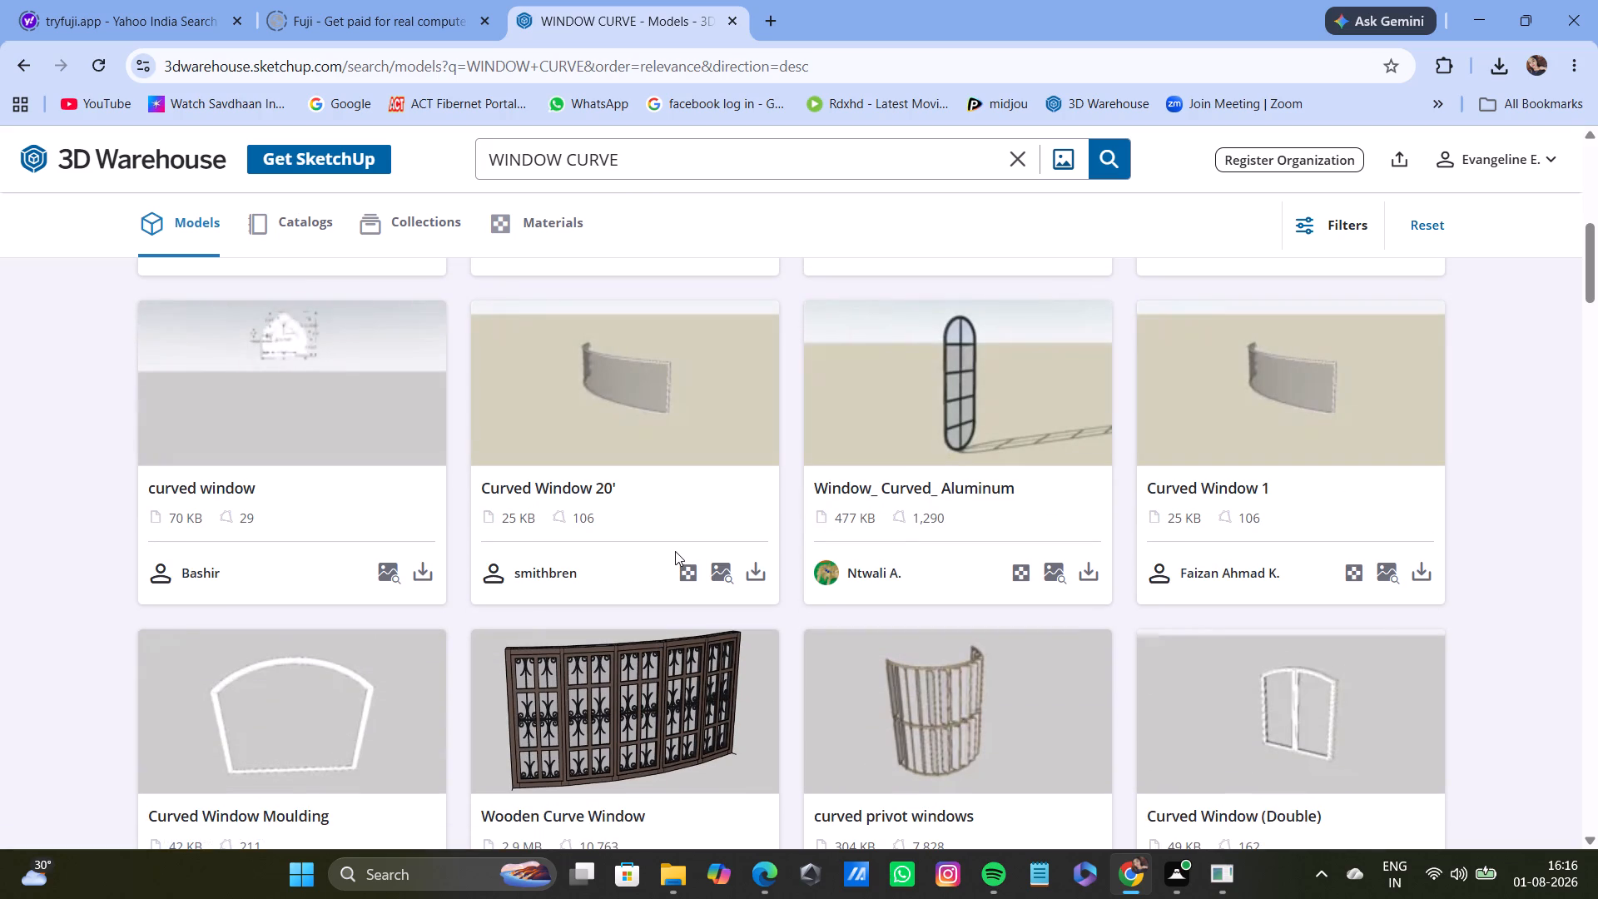
left_click(965, 423)
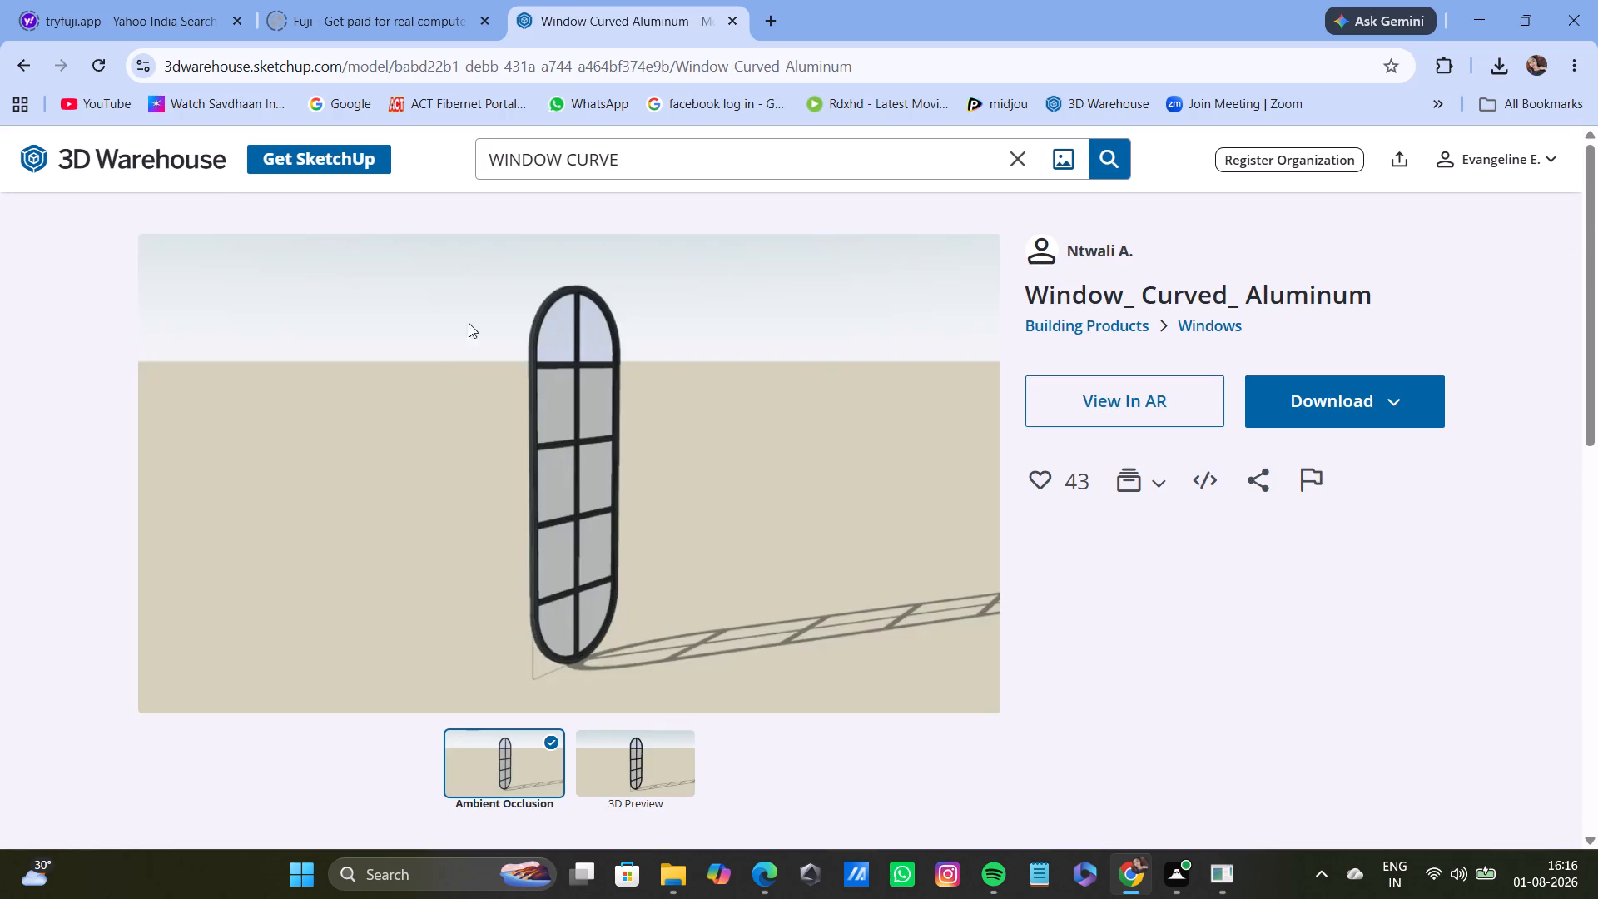
left_click(32, 71)
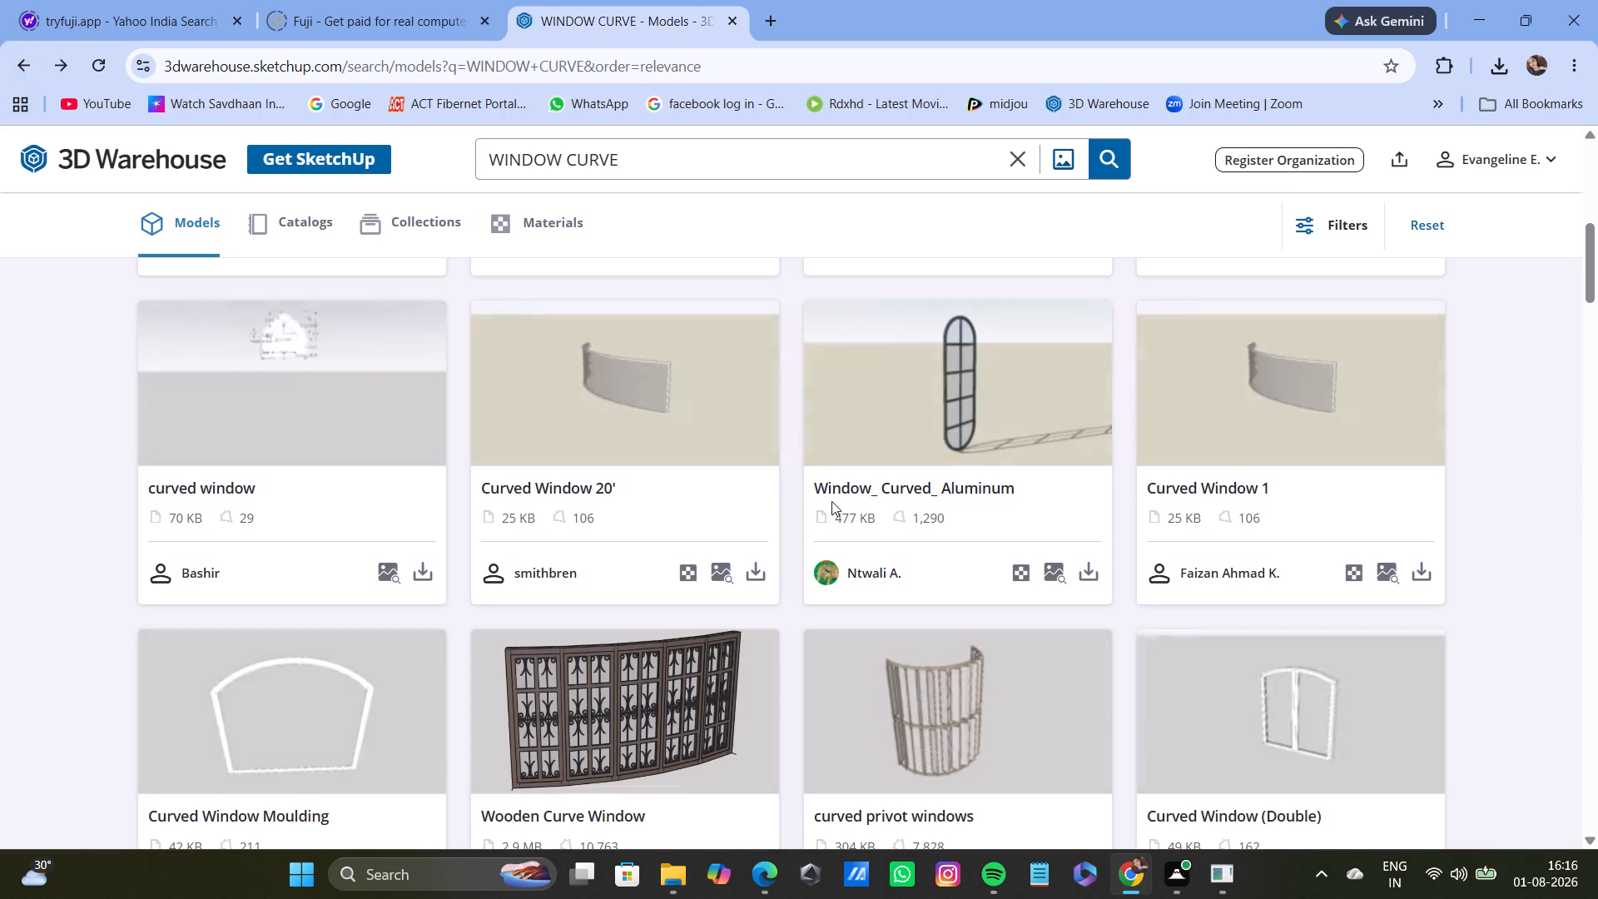
Download the Window_ Curved_ Aluminum model as a SketchUp file.
left_click(1099, 580)
left_click(1130, 623)
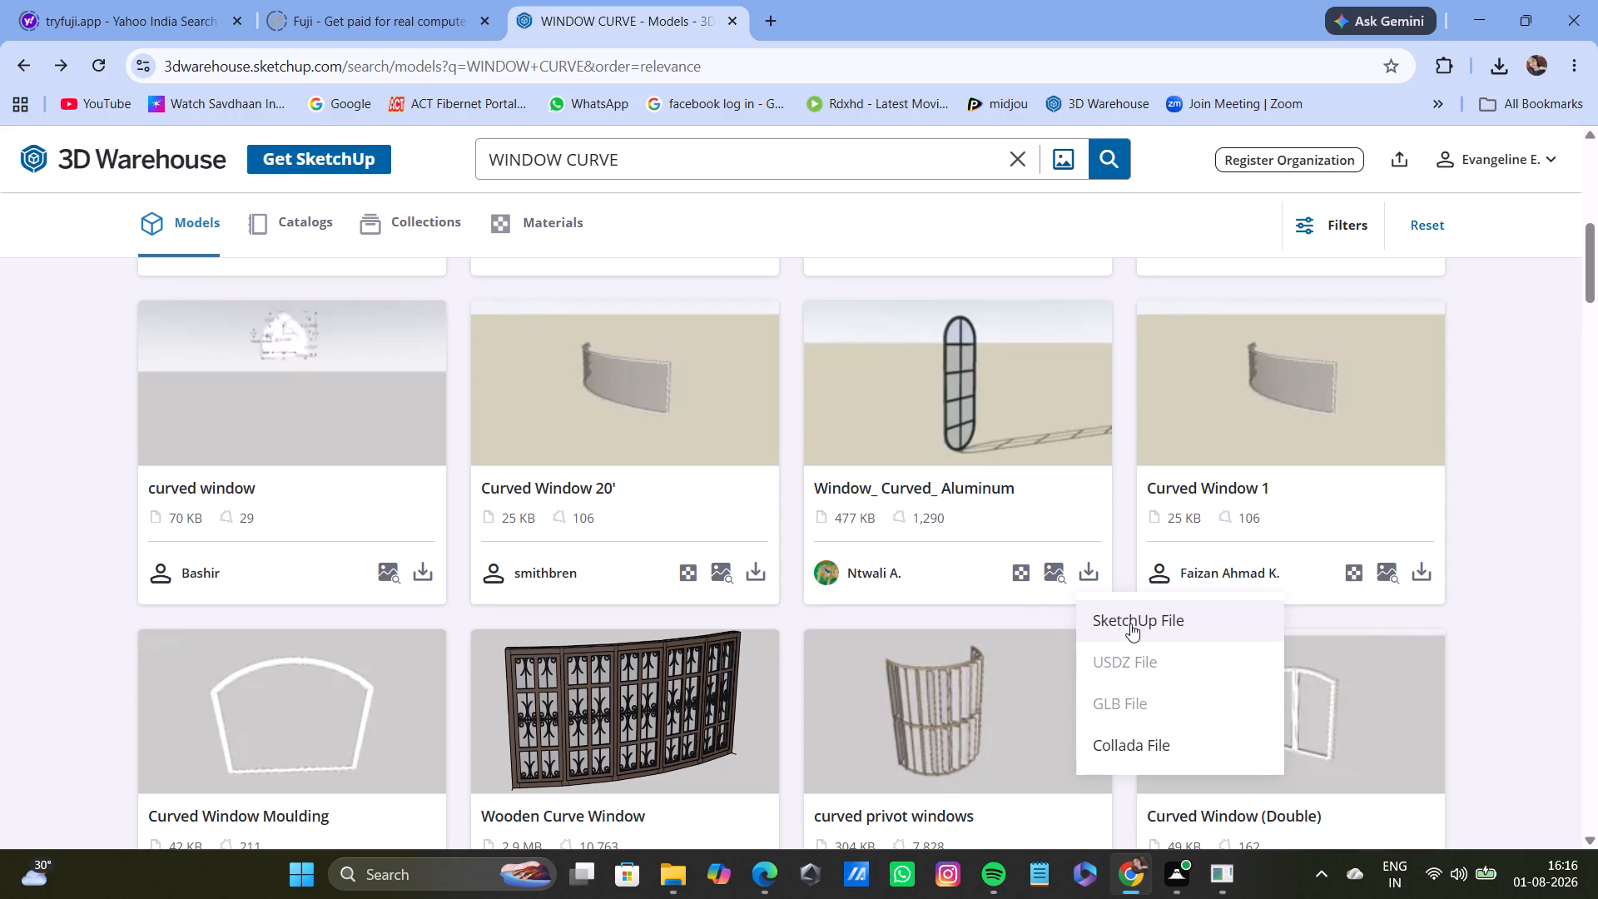
scroll(874, 599, "up", 7)
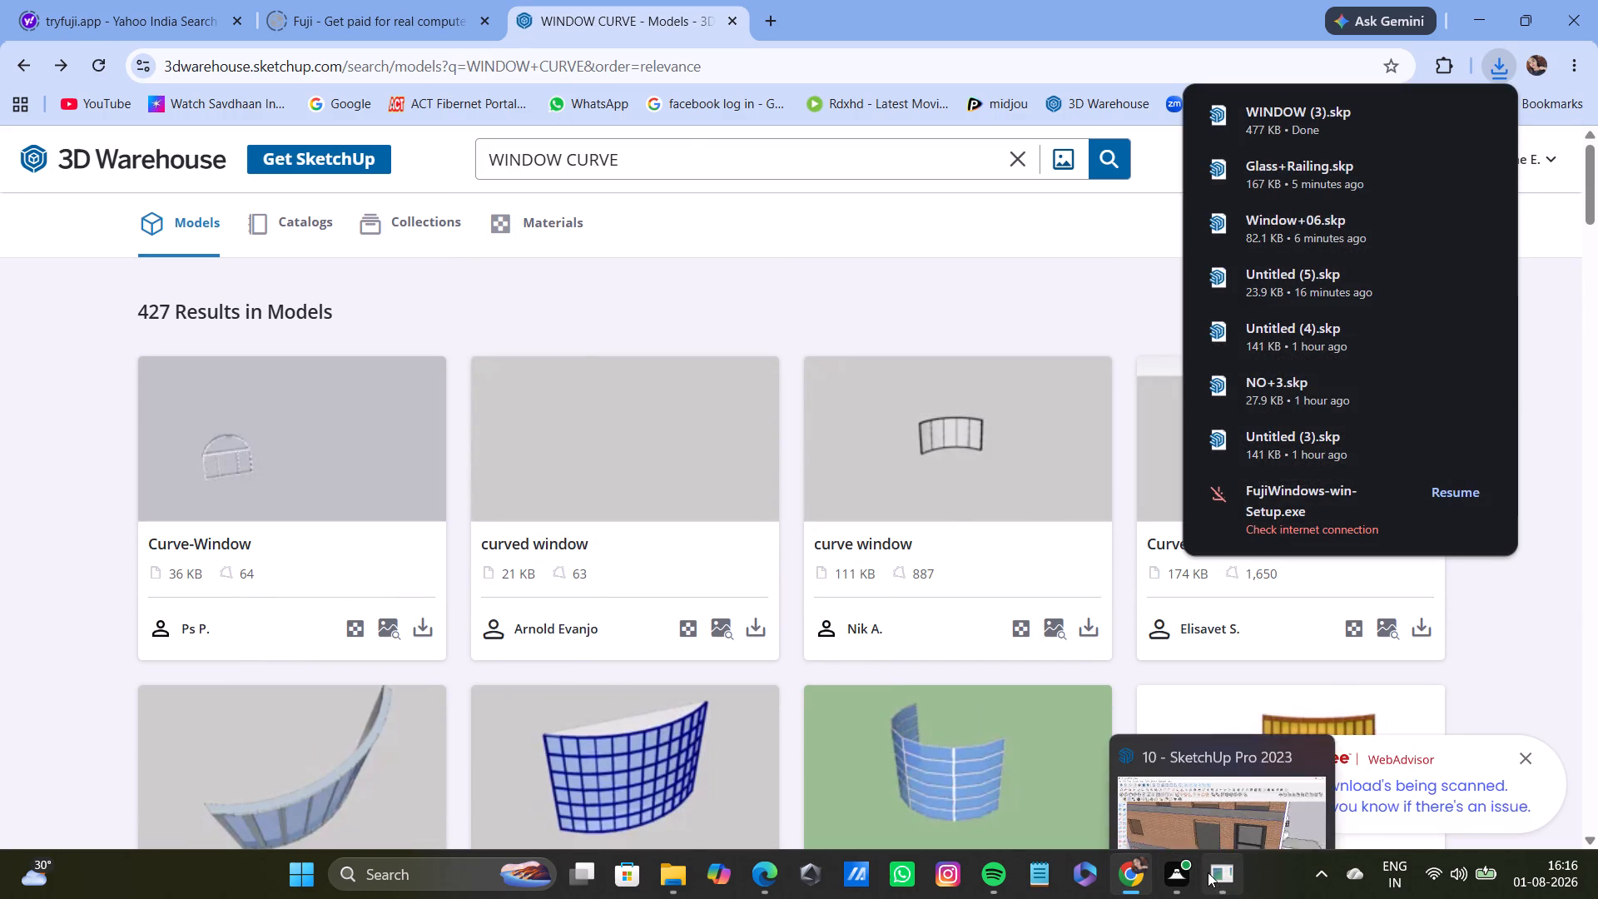
Switch to SketchUp and delete the rectangular window from the round-bottomed opening nearest the building's corner.
left_click(1237, 898)
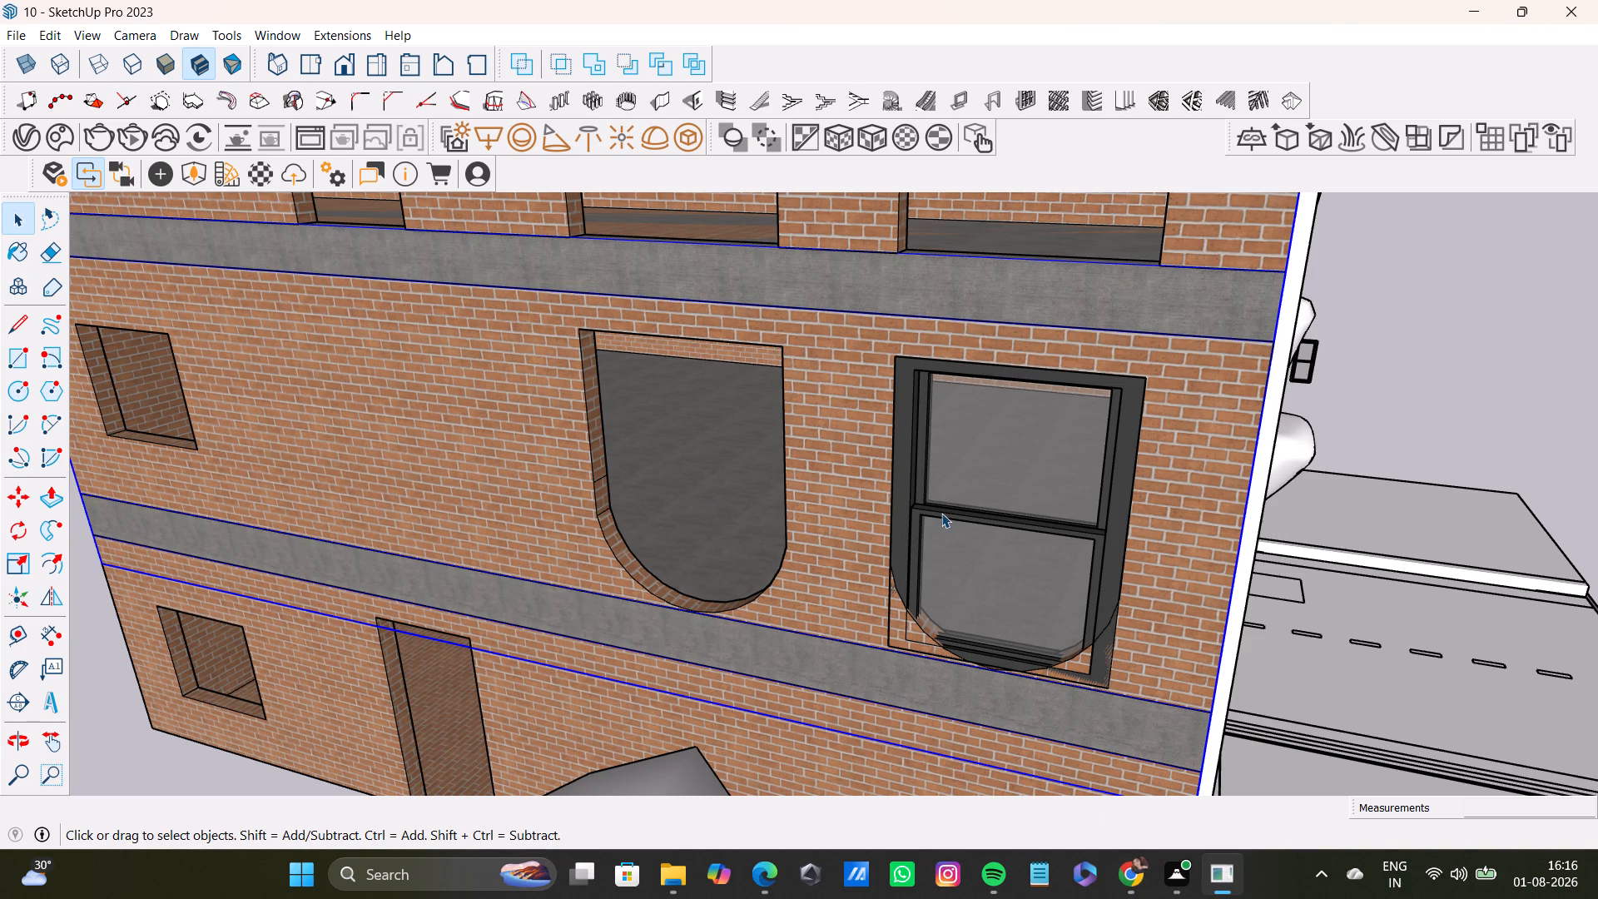
left_click(941, 513)
key("Delete")
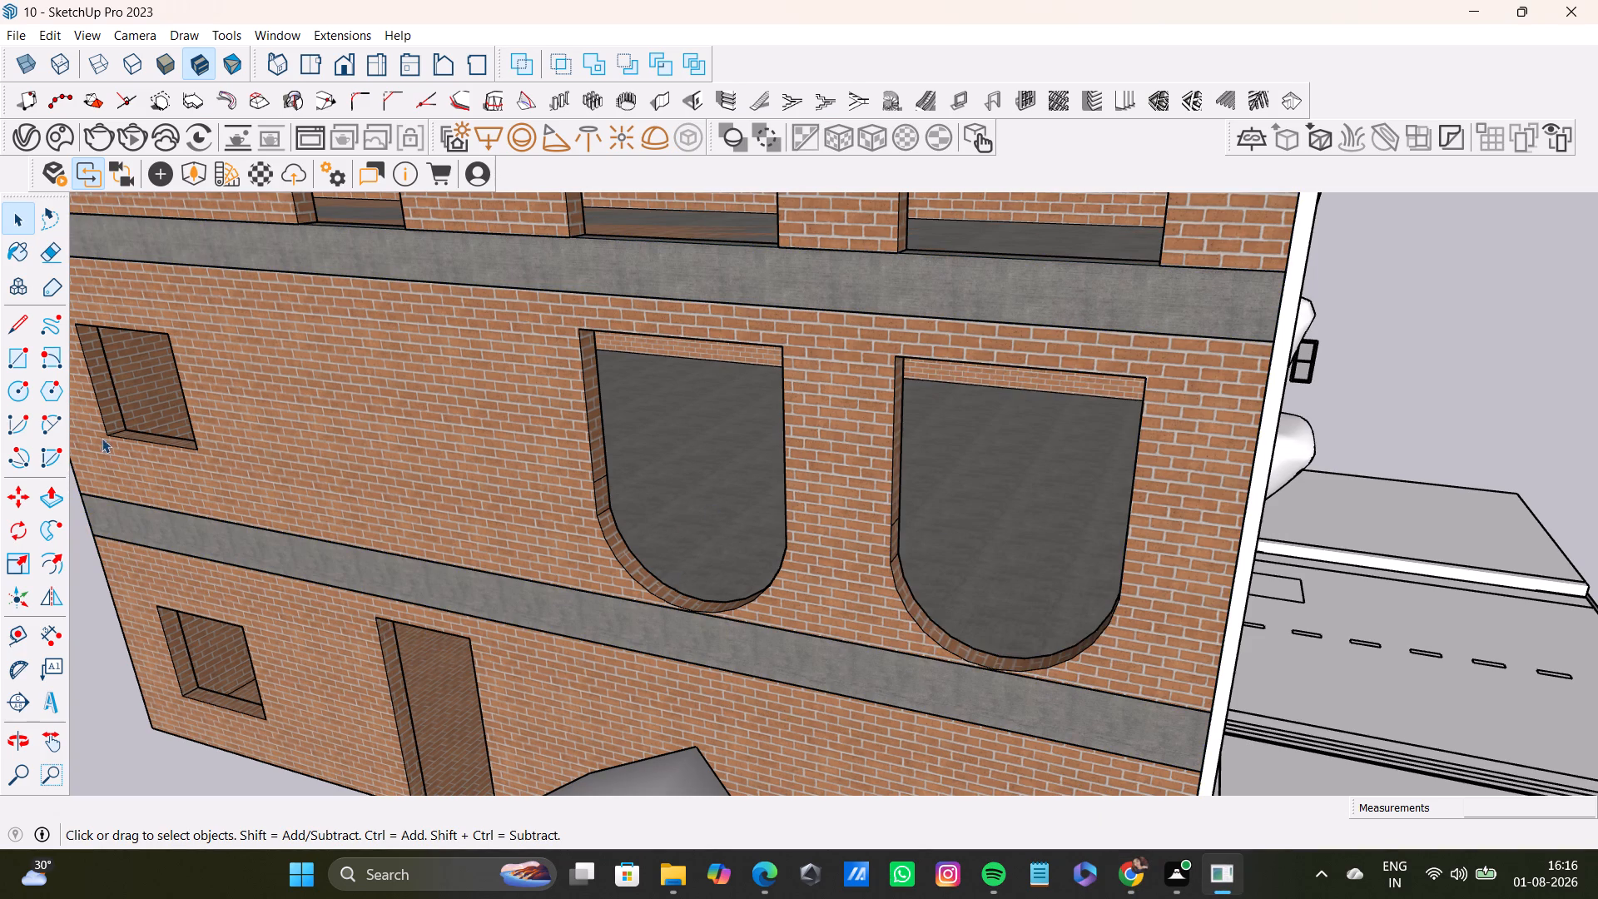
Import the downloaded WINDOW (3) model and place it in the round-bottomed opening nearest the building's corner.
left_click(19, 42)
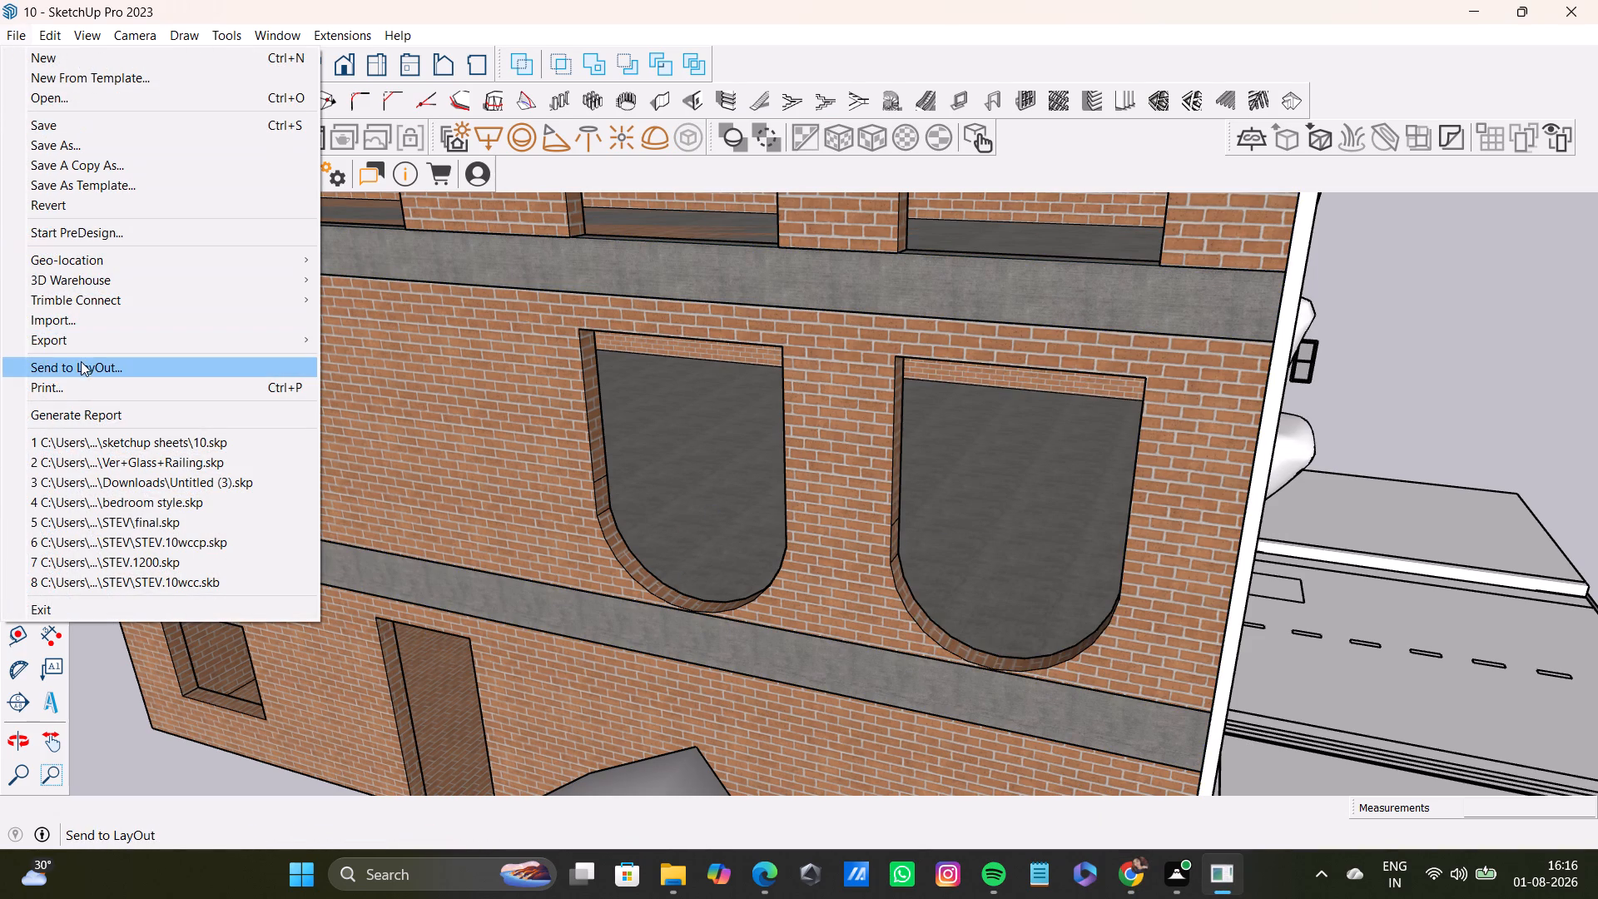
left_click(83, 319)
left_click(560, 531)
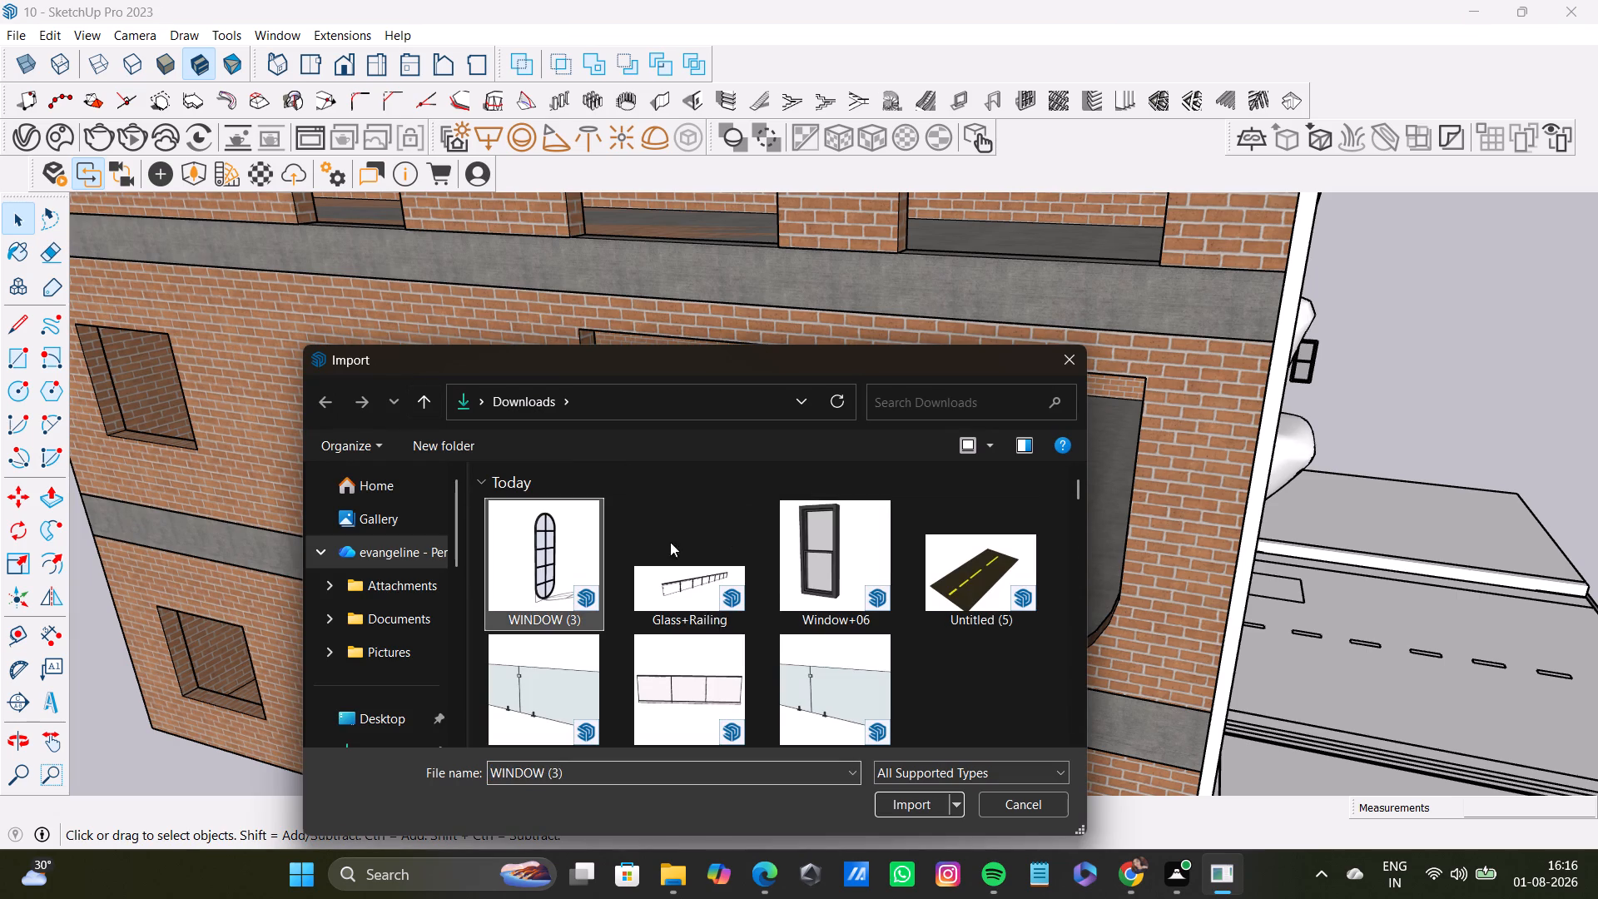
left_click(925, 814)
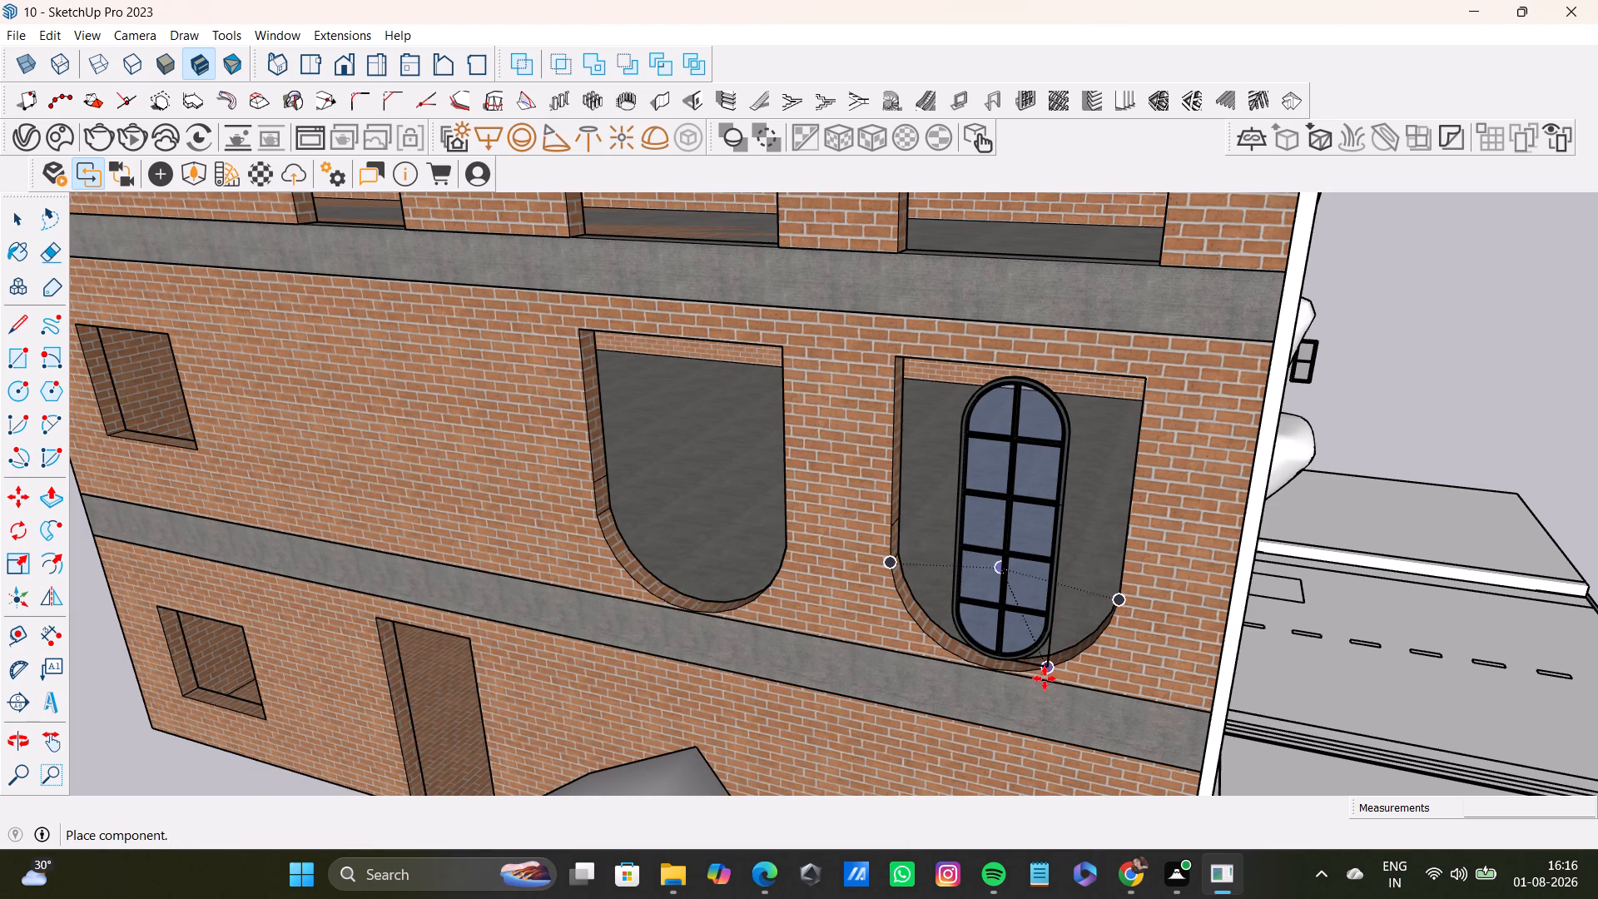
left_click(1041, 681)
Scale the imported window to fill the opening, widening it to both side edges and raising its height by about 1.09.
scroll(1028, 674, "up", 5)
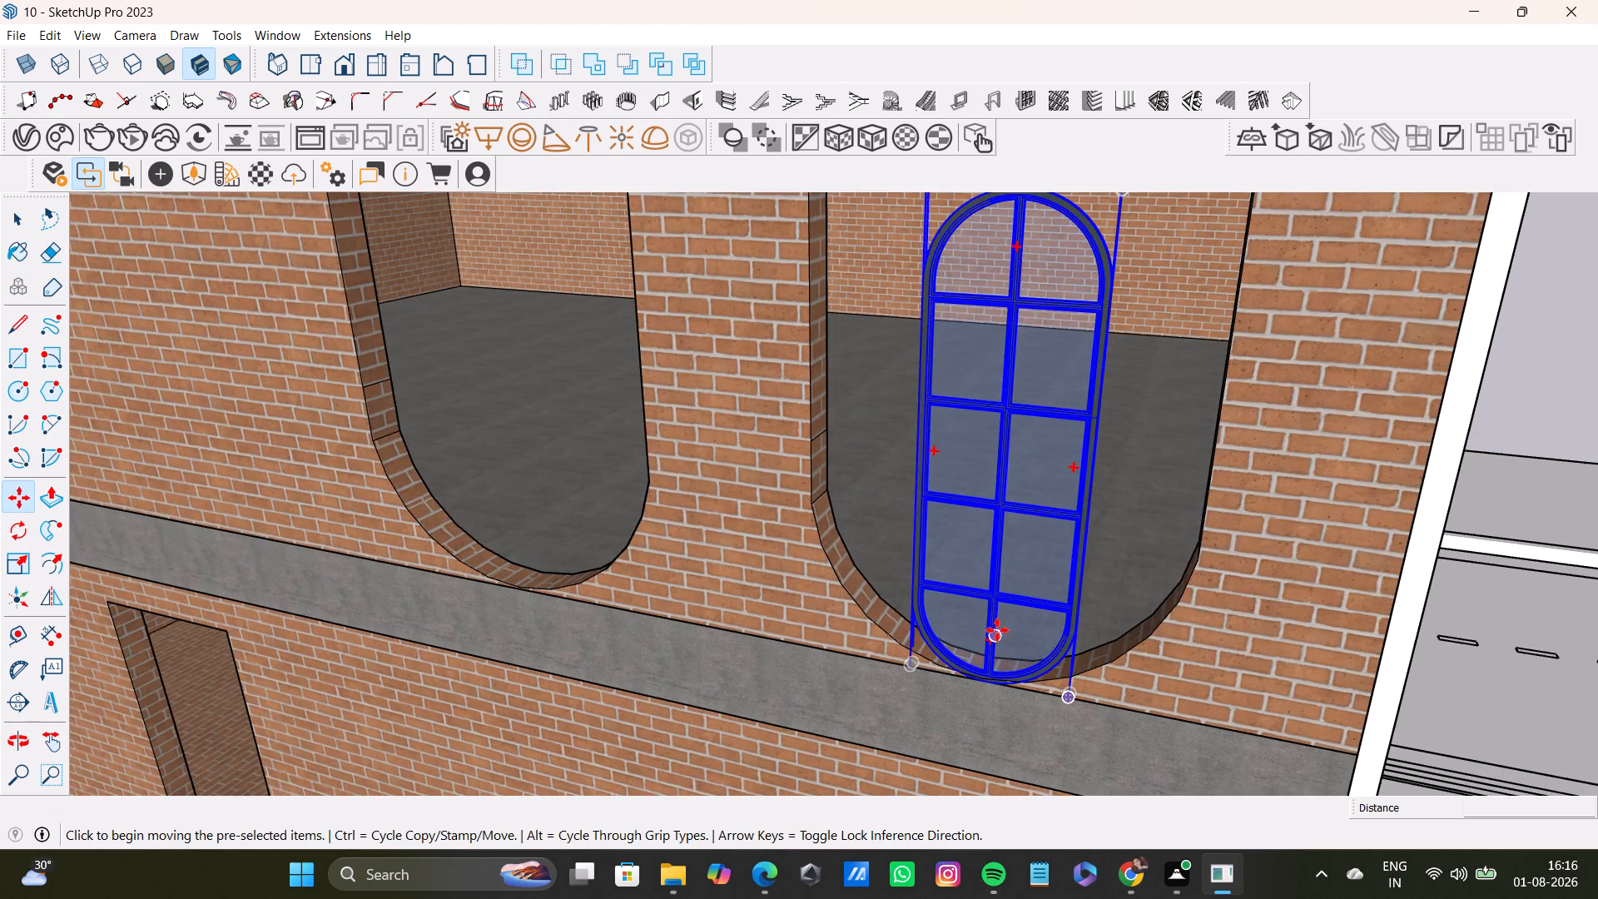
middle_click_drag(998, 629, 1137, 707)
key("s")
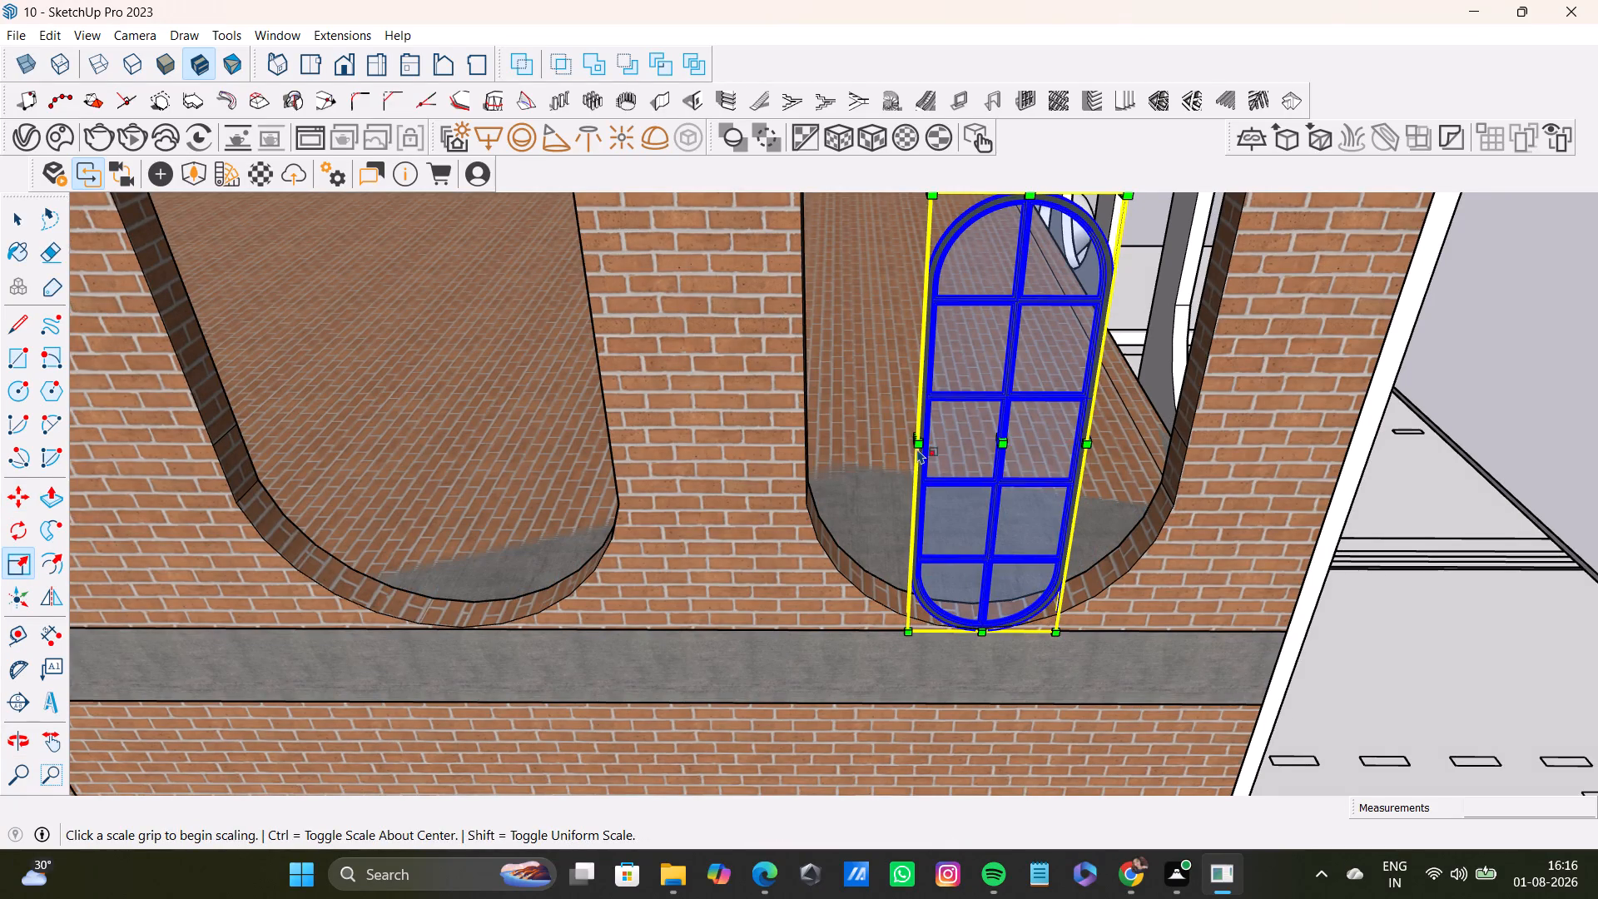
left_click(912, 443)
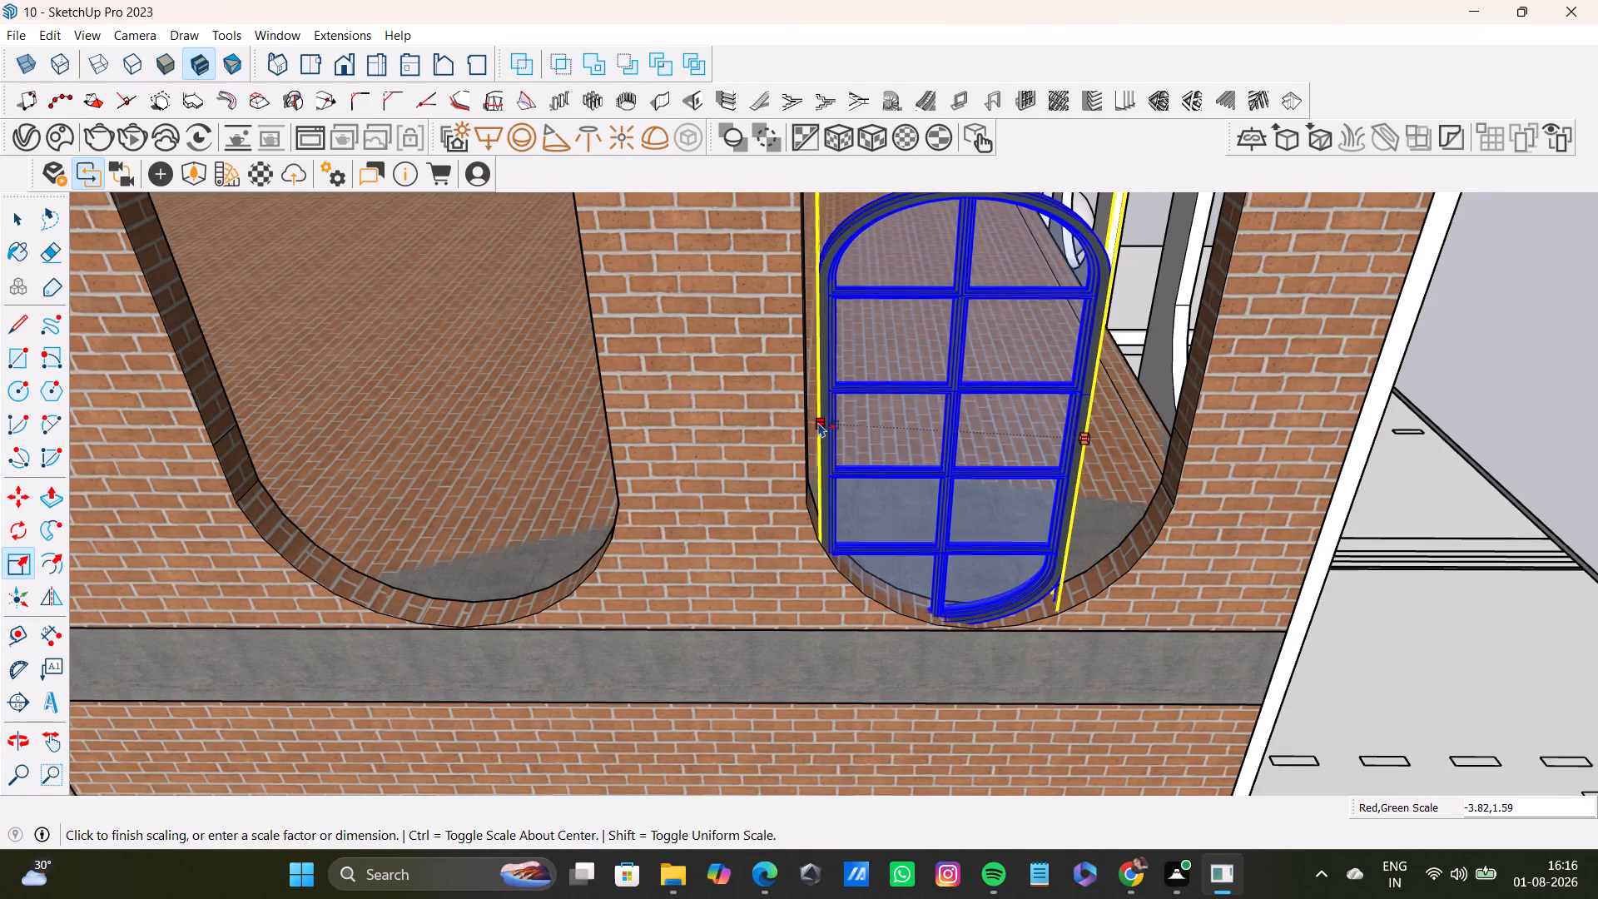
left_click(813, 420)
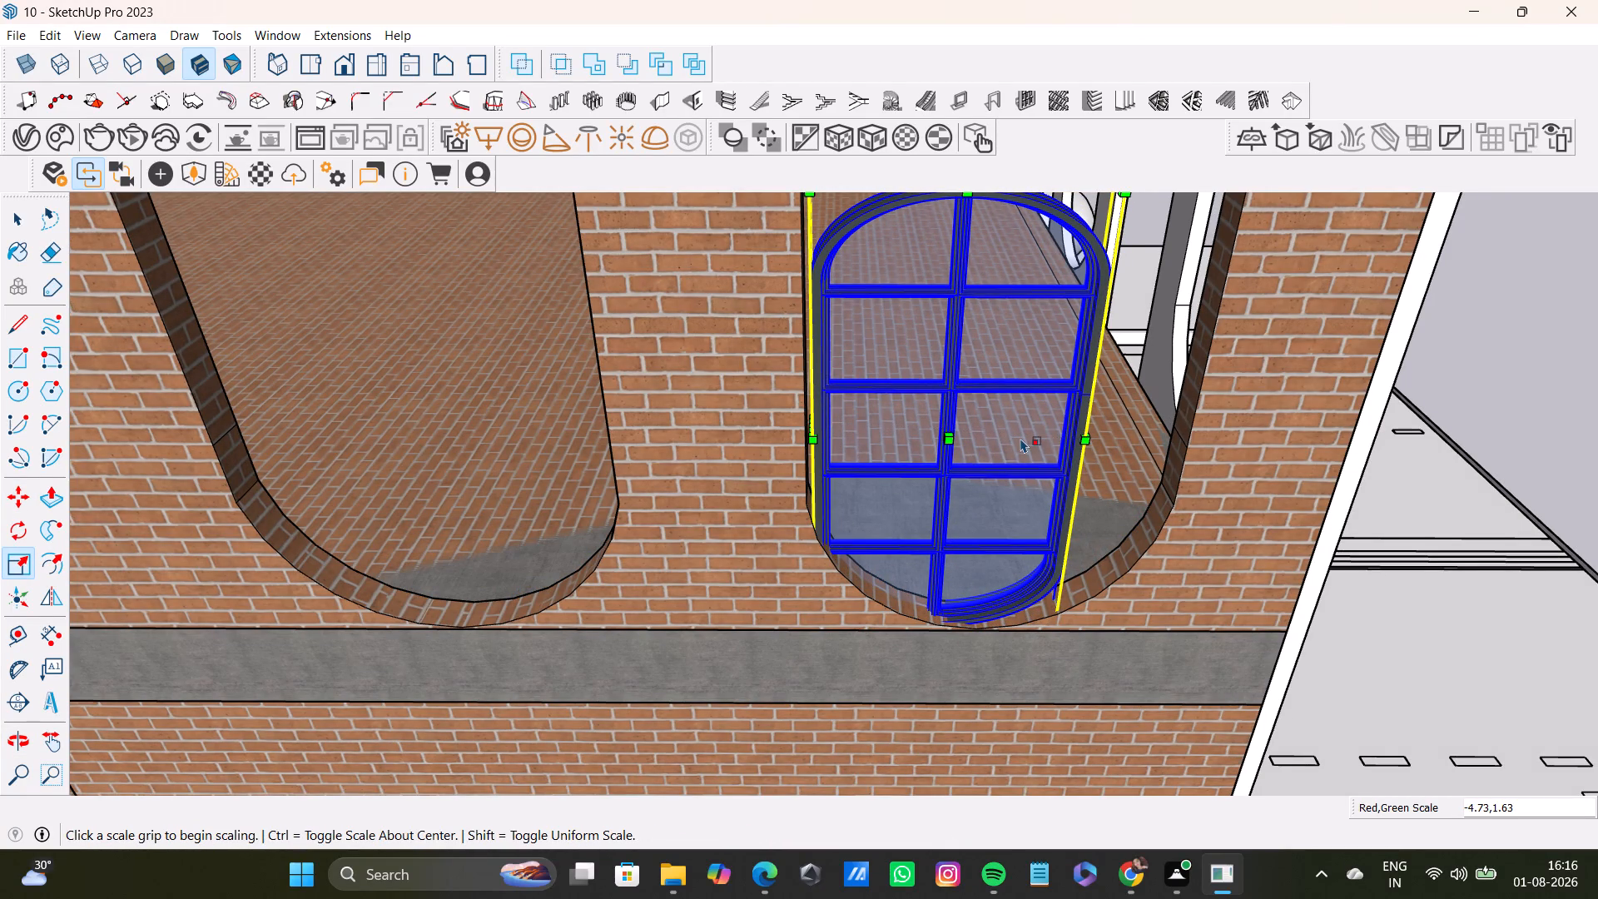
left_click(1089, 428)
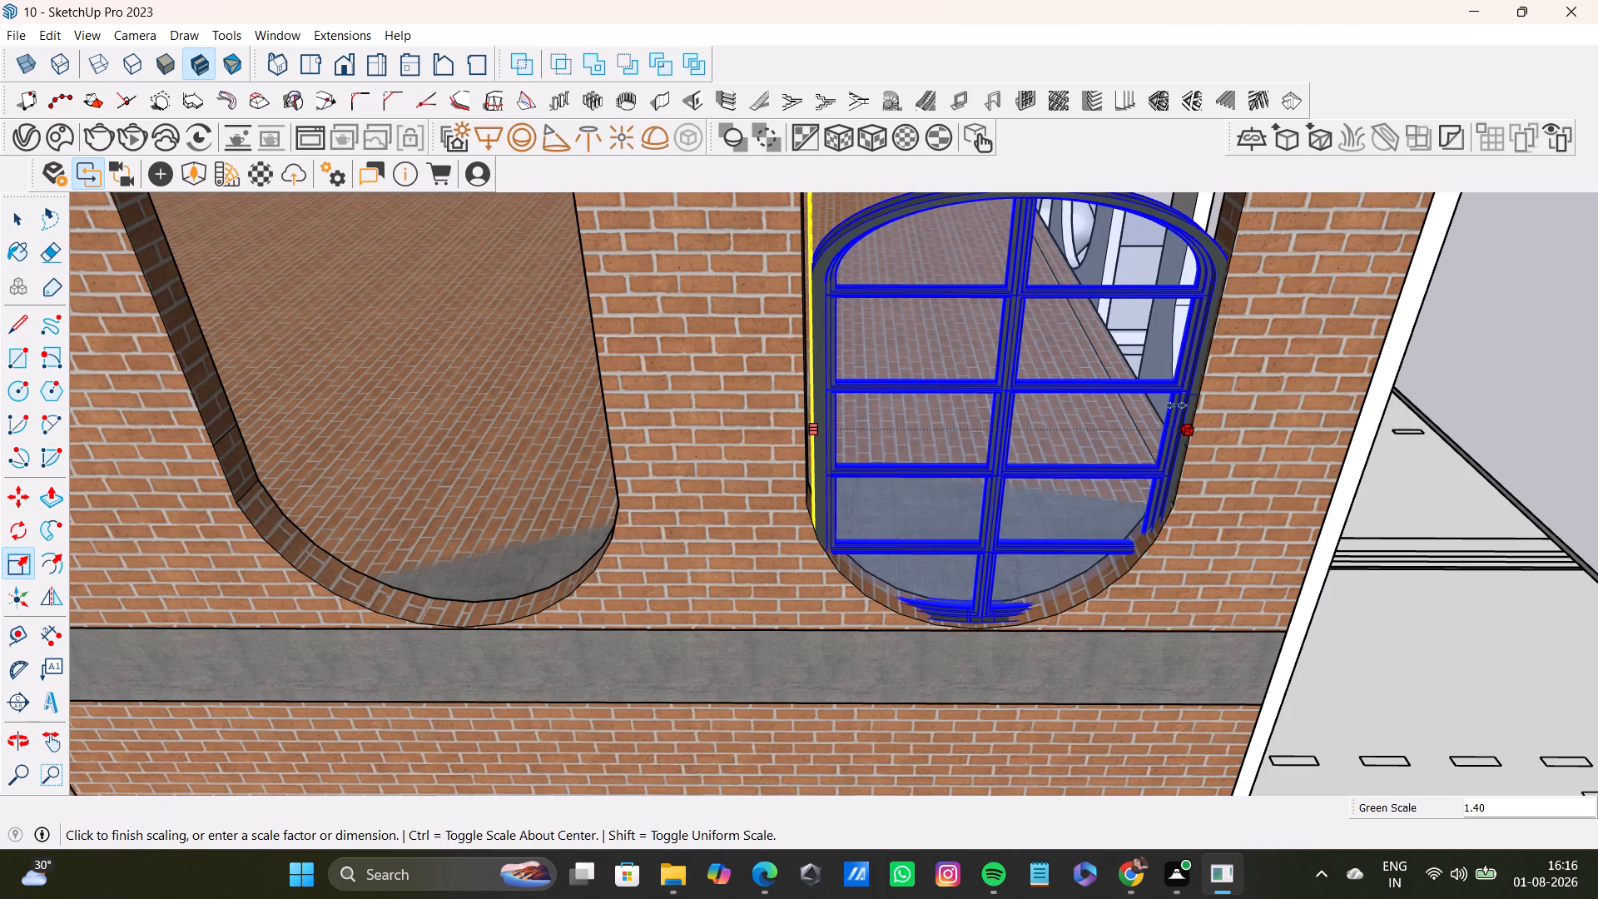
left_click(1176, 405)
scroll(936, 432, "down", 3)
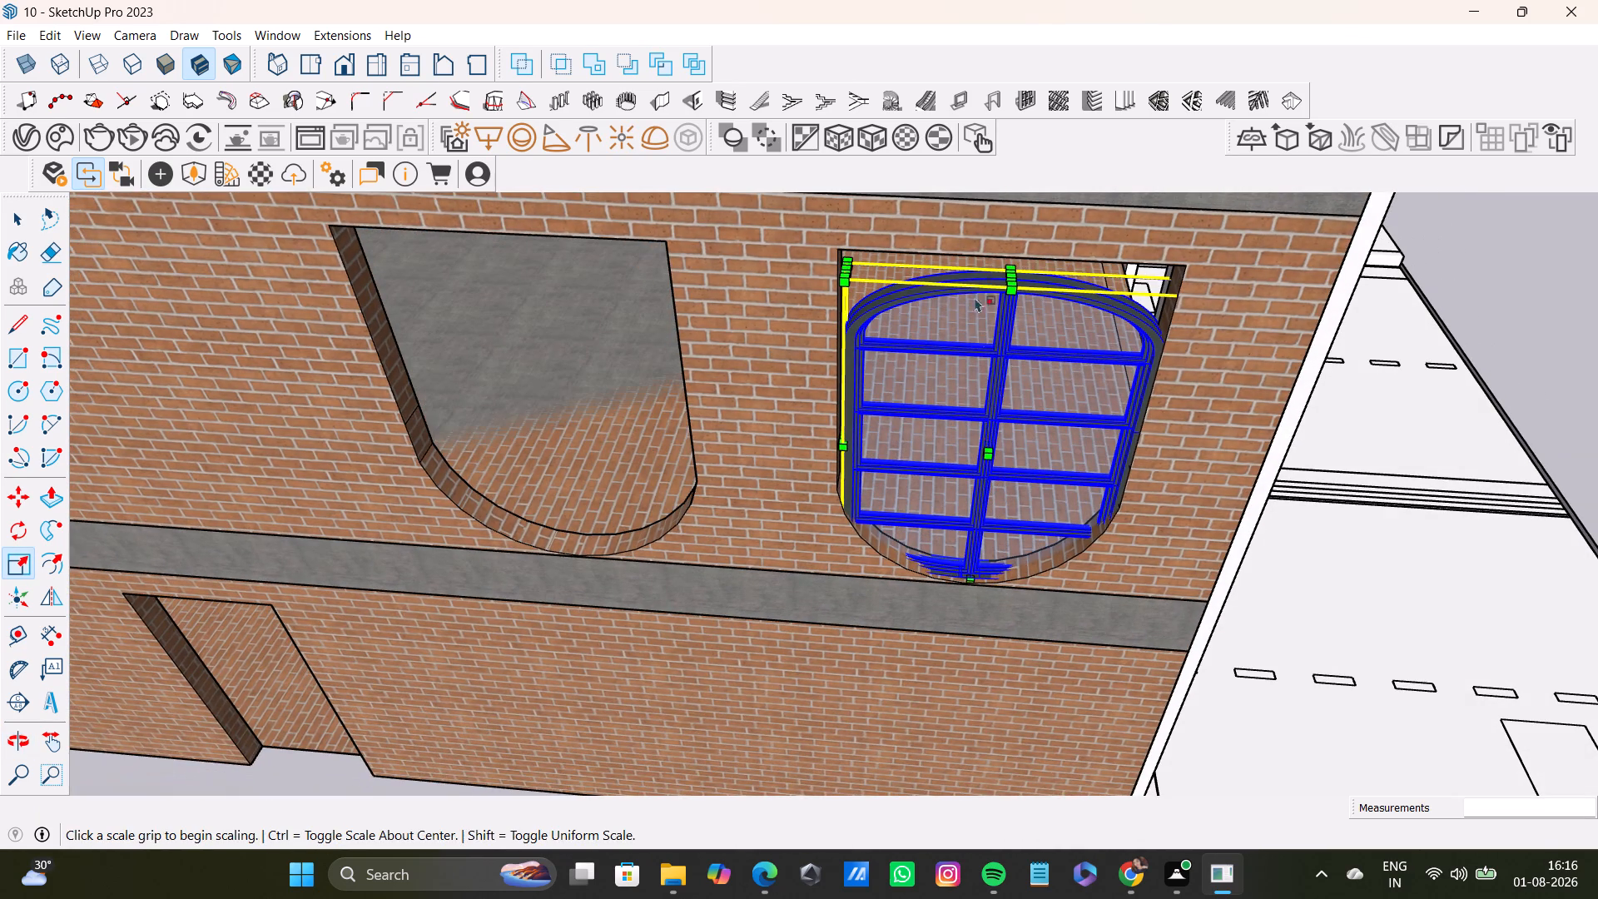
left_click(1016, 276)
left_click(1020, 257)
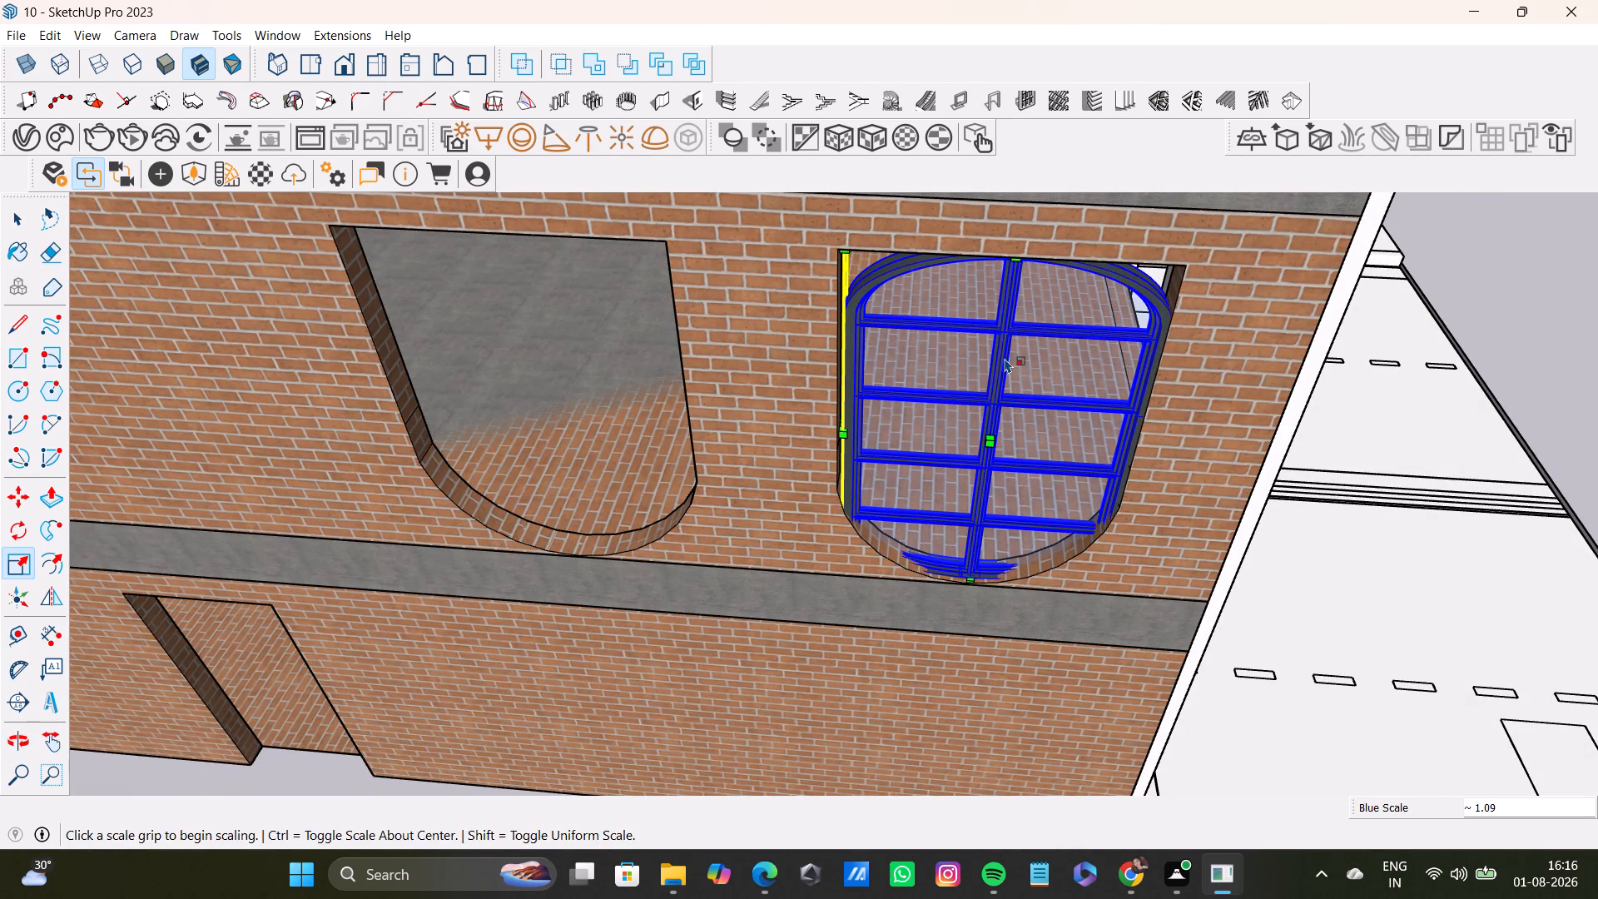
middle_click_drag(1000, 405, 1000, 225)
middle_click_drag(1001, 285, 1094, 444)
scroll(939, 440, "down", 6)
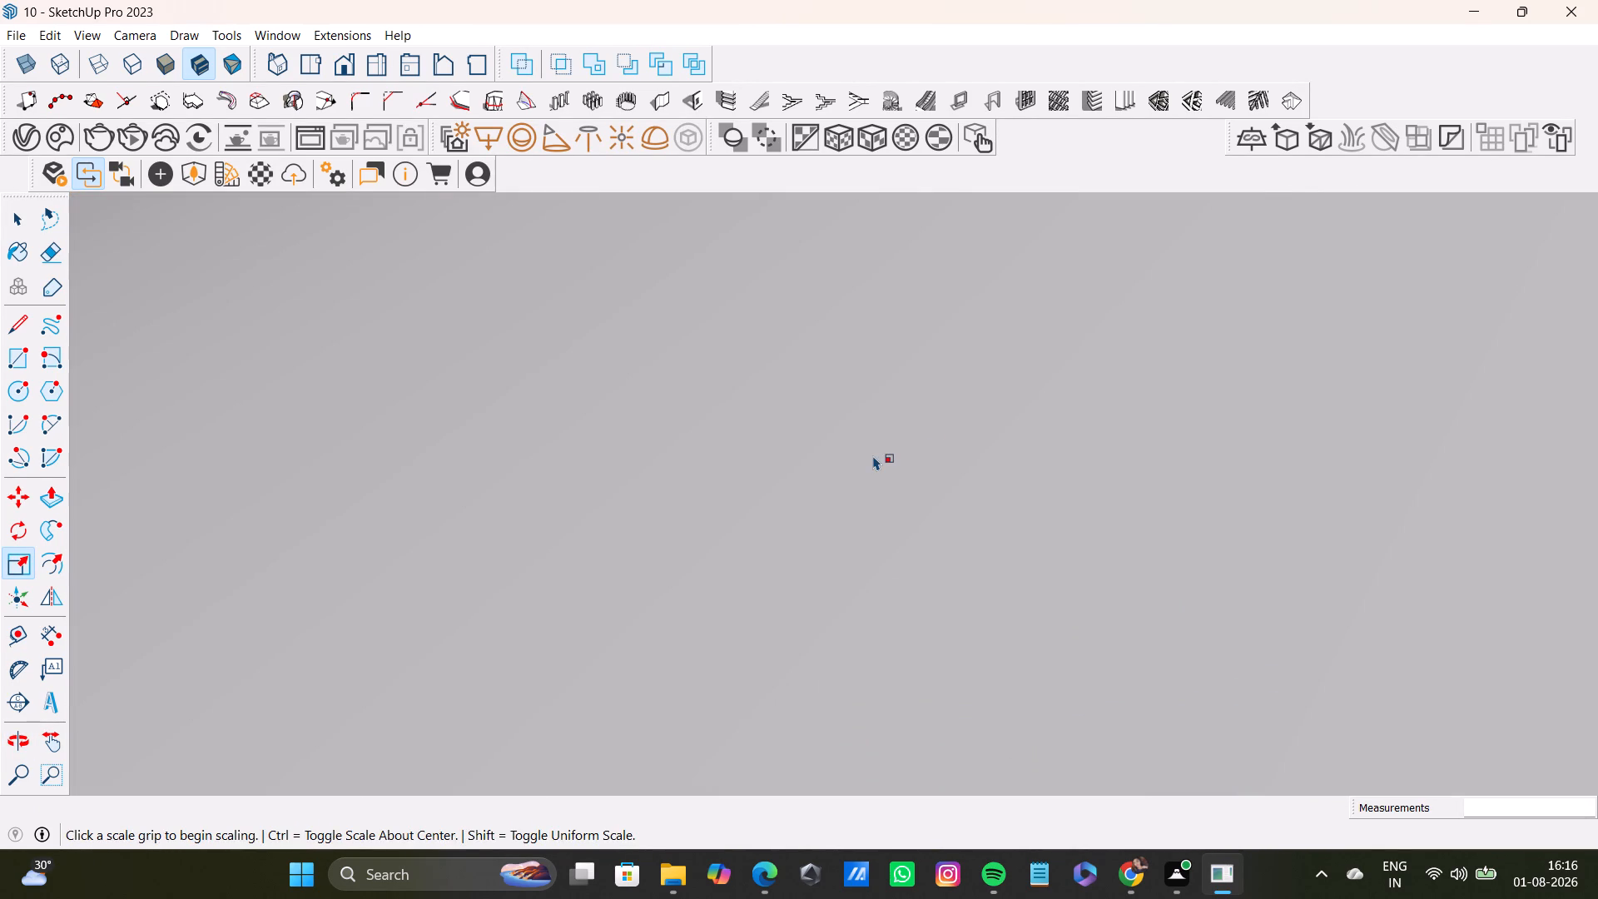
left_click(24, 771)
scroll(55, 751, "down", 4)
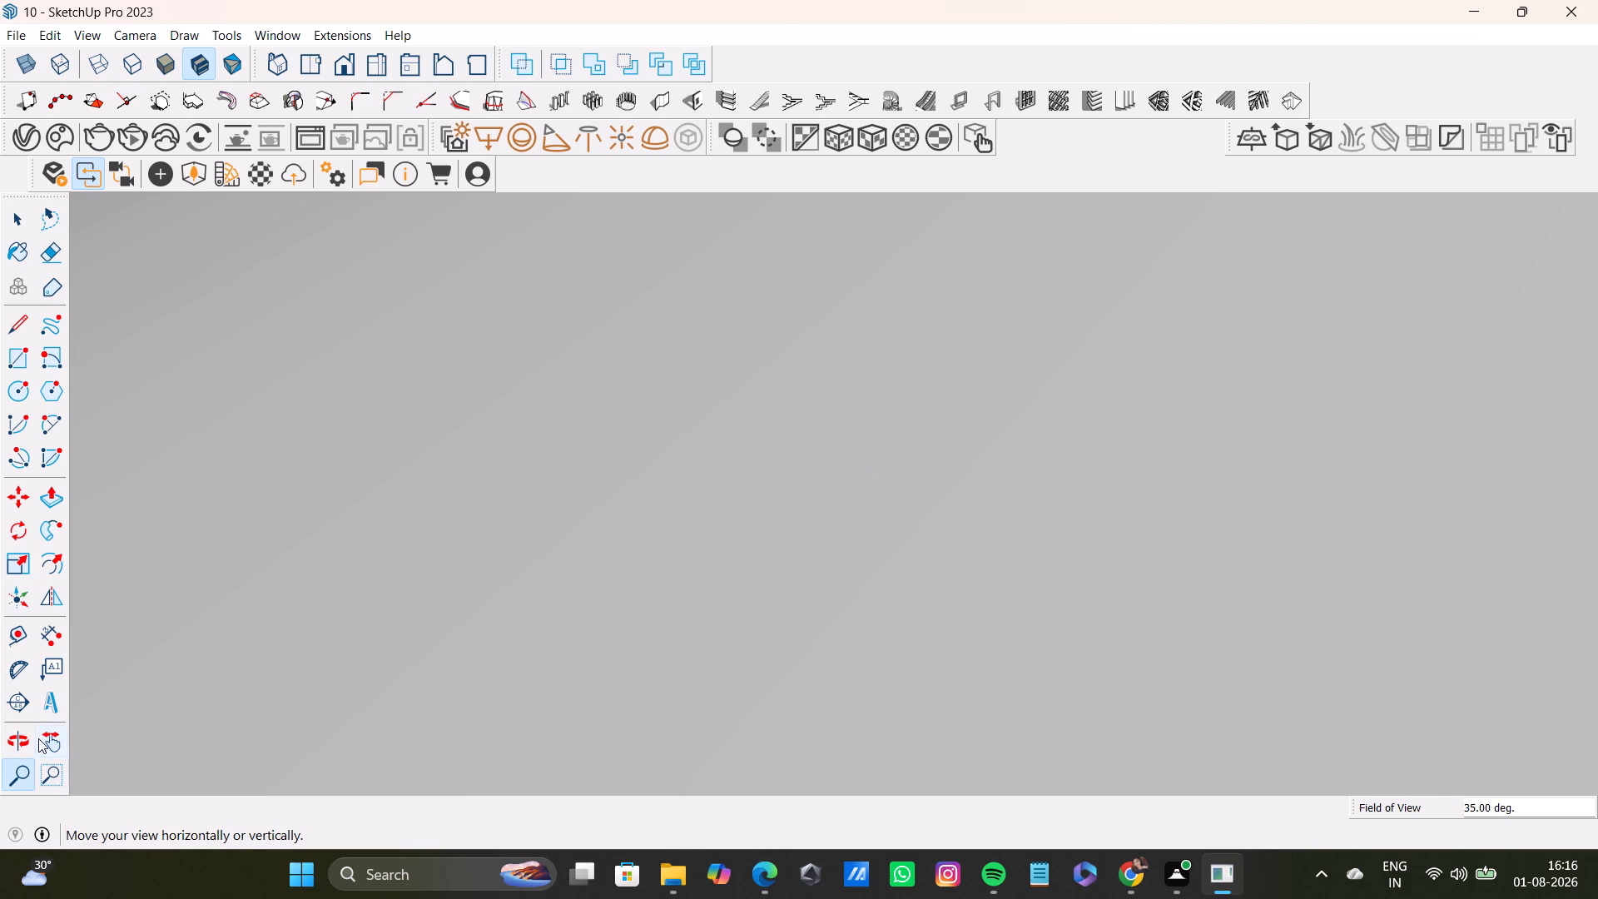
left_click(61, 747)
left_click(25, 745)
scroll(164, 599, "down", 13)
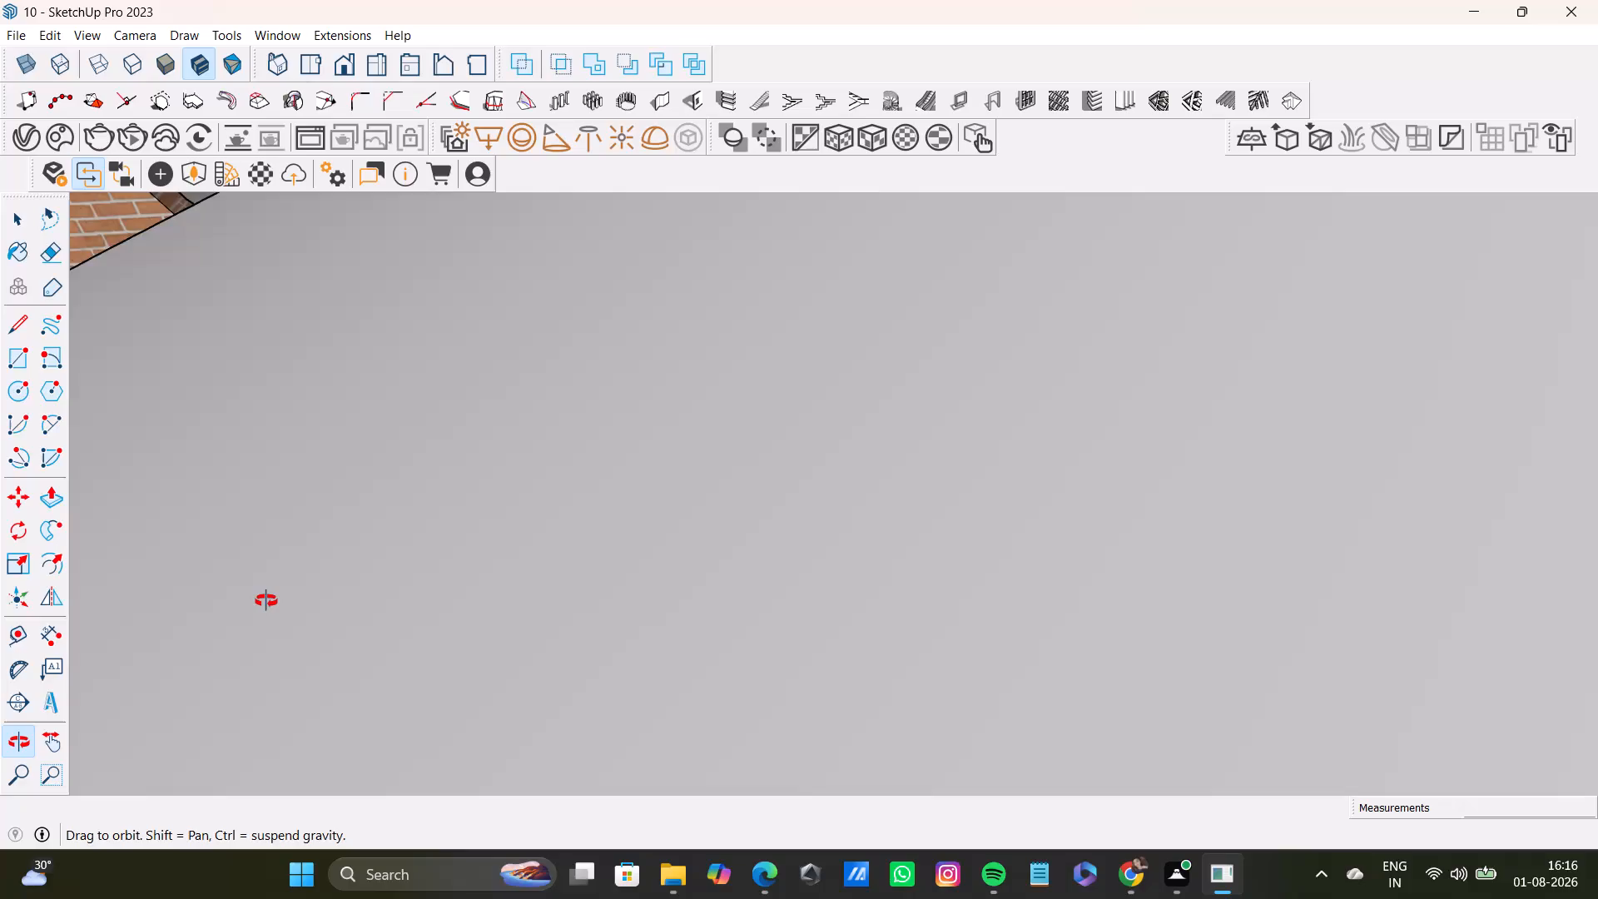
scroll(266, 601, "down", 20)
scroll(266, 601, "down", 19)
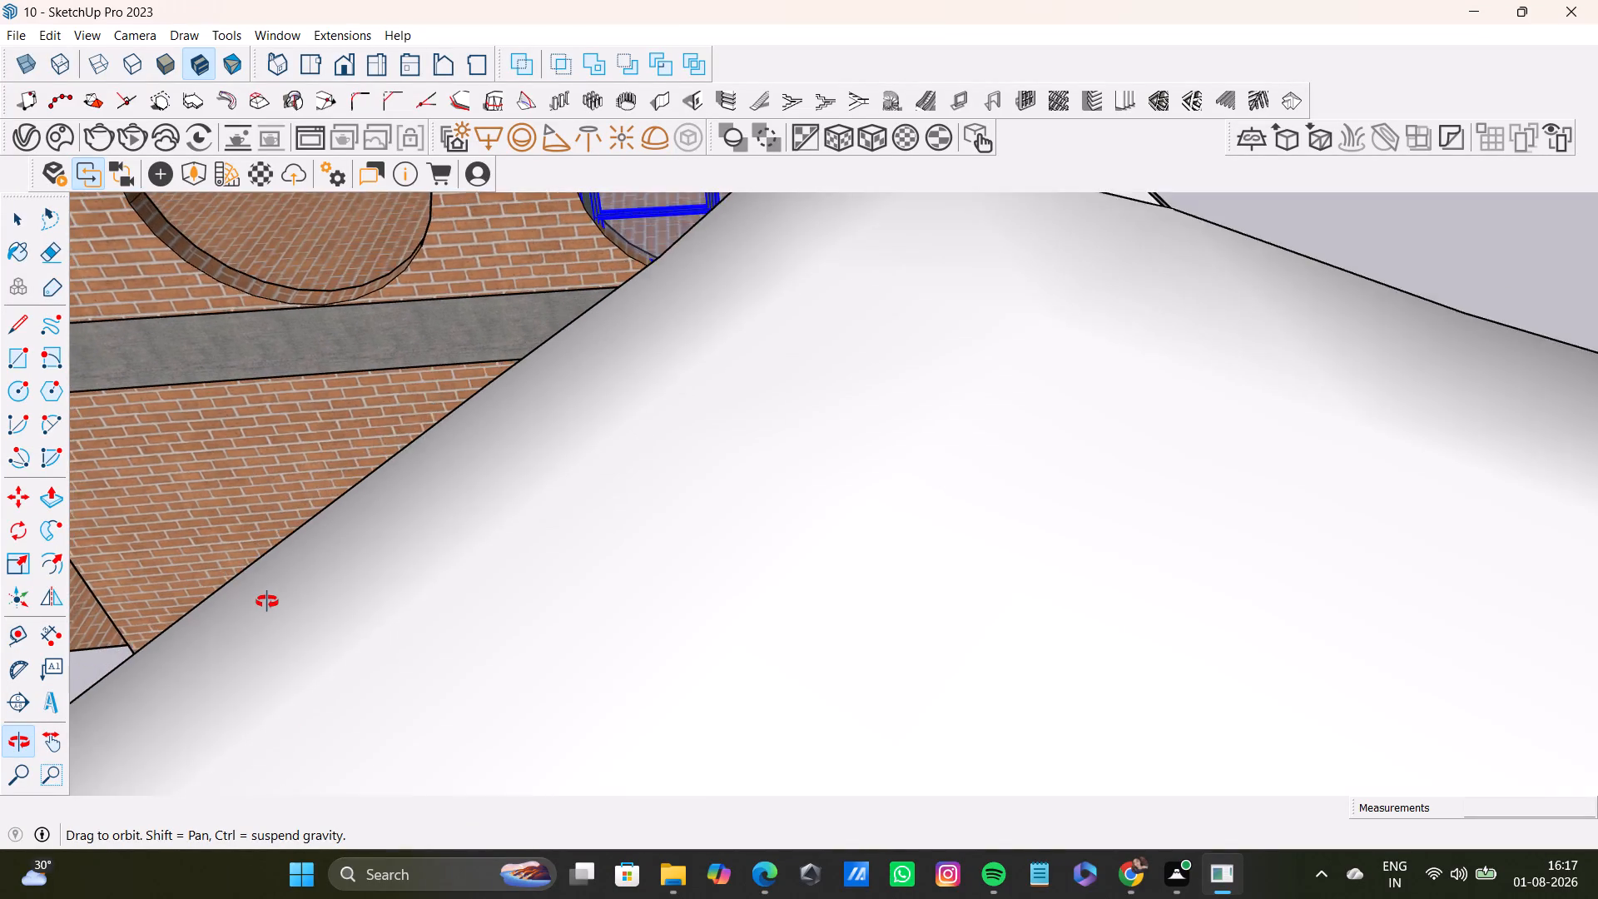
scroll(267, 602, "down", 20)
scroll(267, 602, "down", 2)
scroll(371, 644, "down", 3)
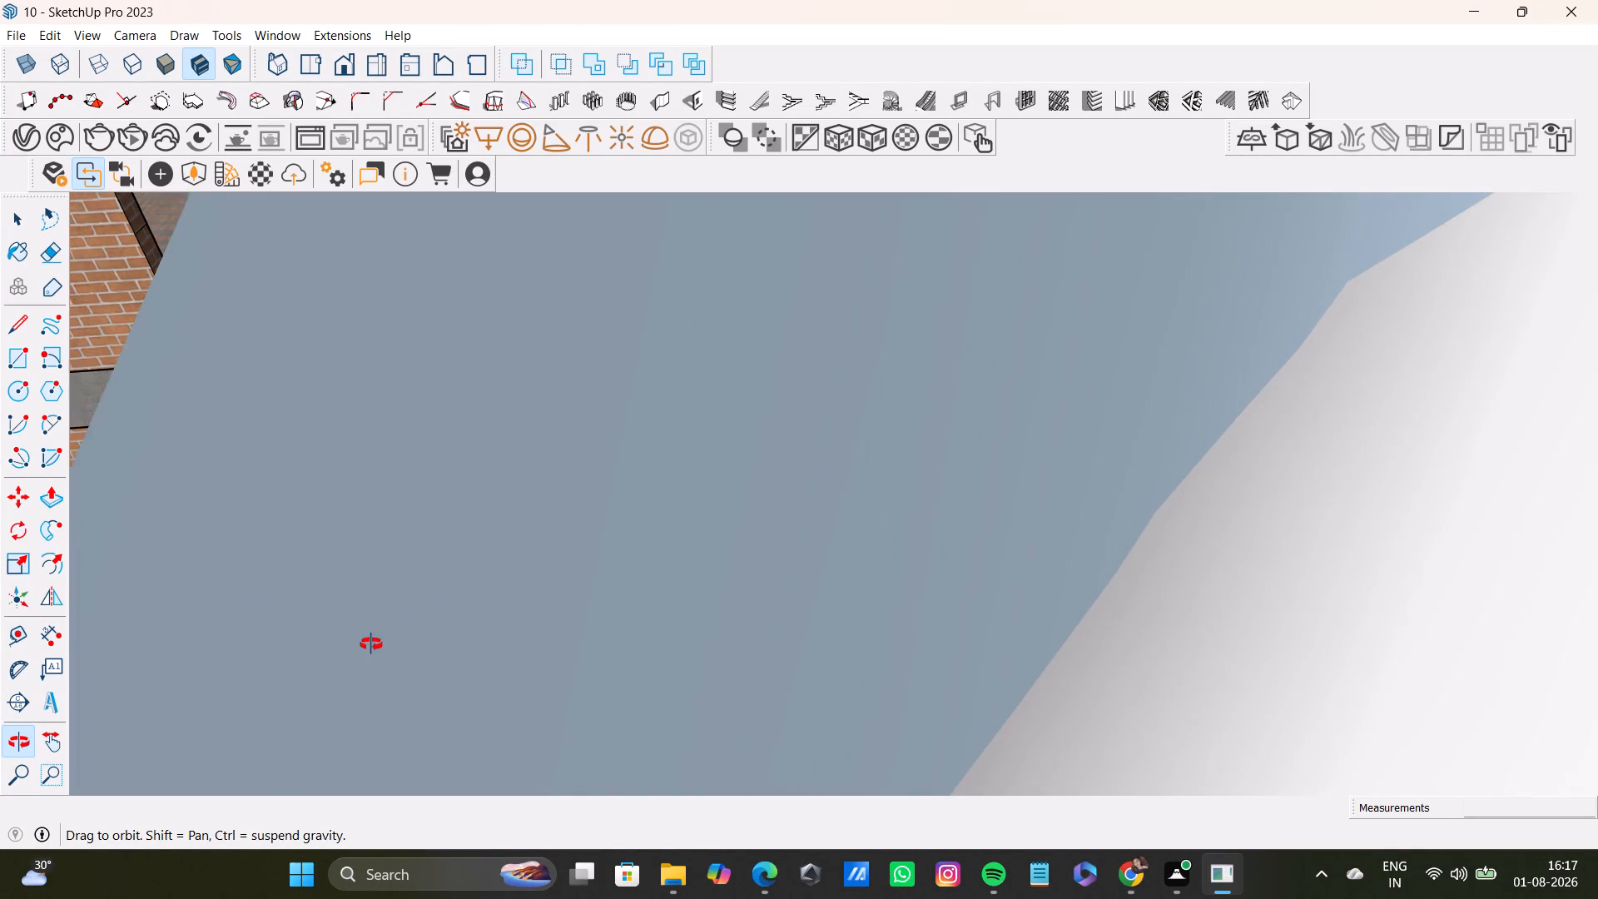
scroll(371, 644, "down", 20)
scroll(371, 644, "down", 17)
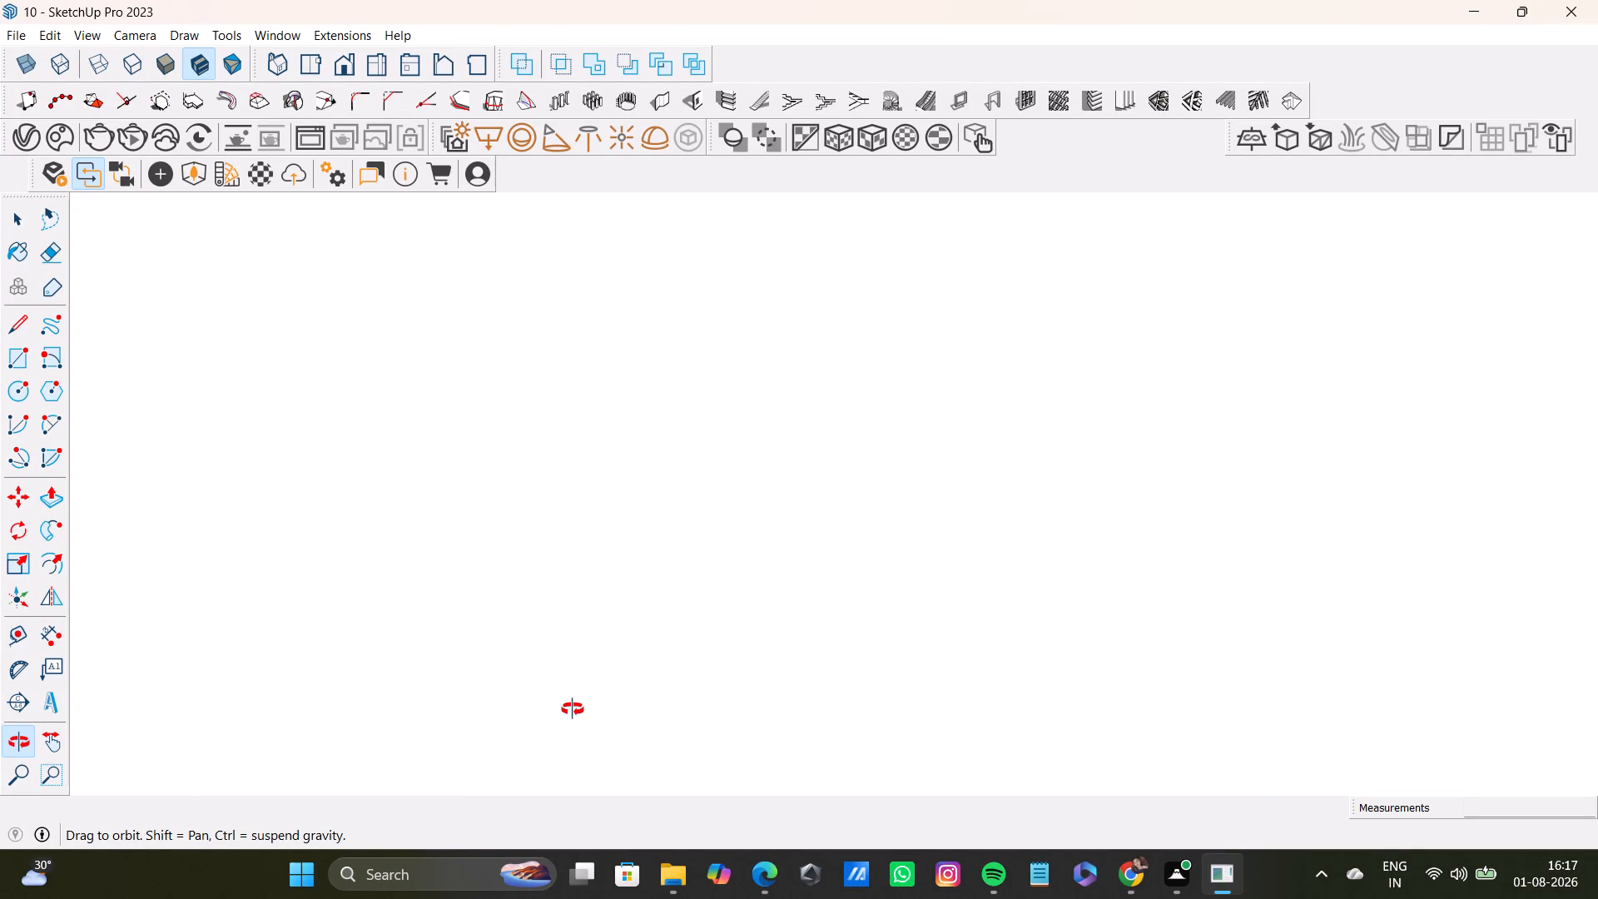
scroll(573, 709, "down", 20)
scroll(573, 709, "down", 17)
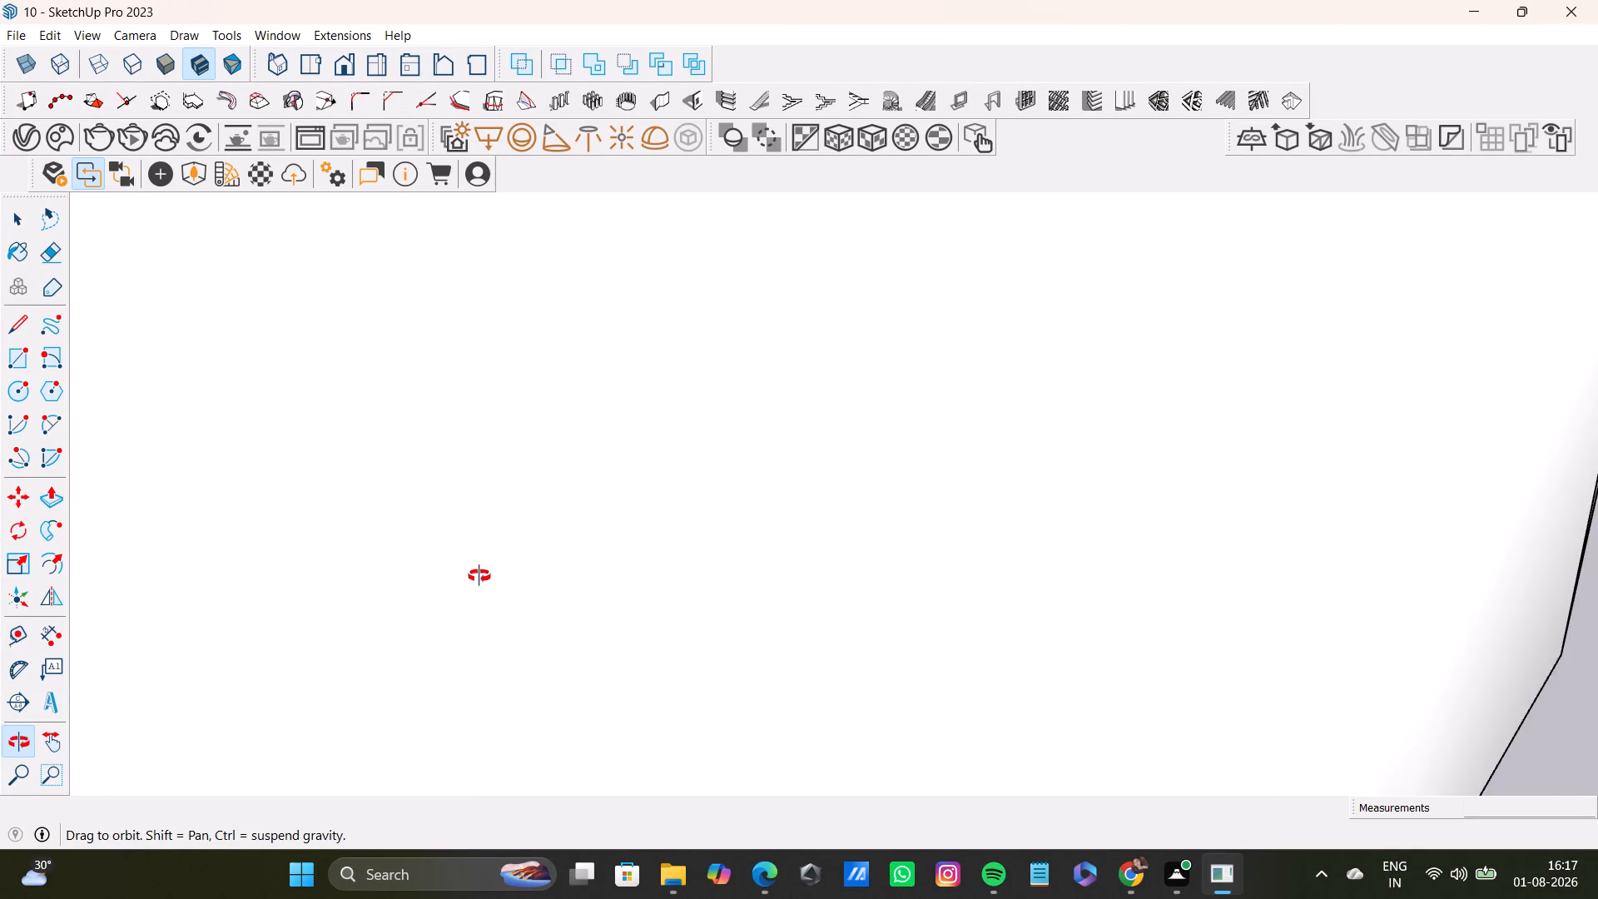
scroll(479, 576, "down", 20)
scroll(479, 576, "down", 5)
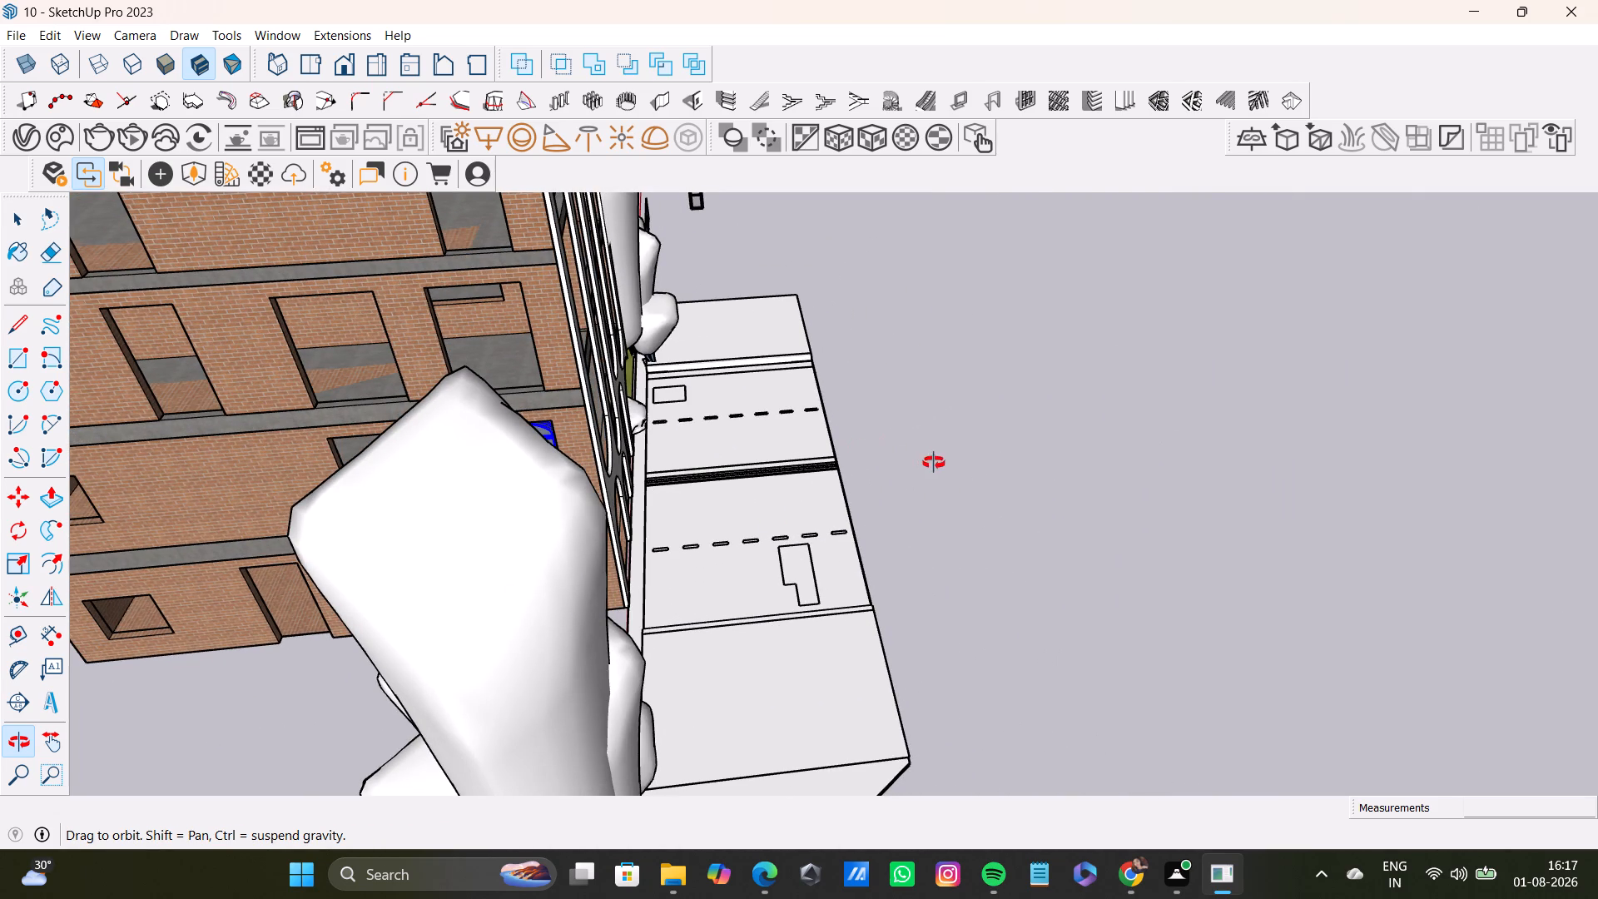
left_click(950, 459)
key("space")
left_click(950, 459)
Examine from several angles how the scaled window sits within the round-bottomed opening.
scroll(392, 509, "up", 4)
middle_click_drag(353, 523, 576, 494)
scroll(411, 569, "up", 4)
middle_click_drag(358, 574, 506, 419)
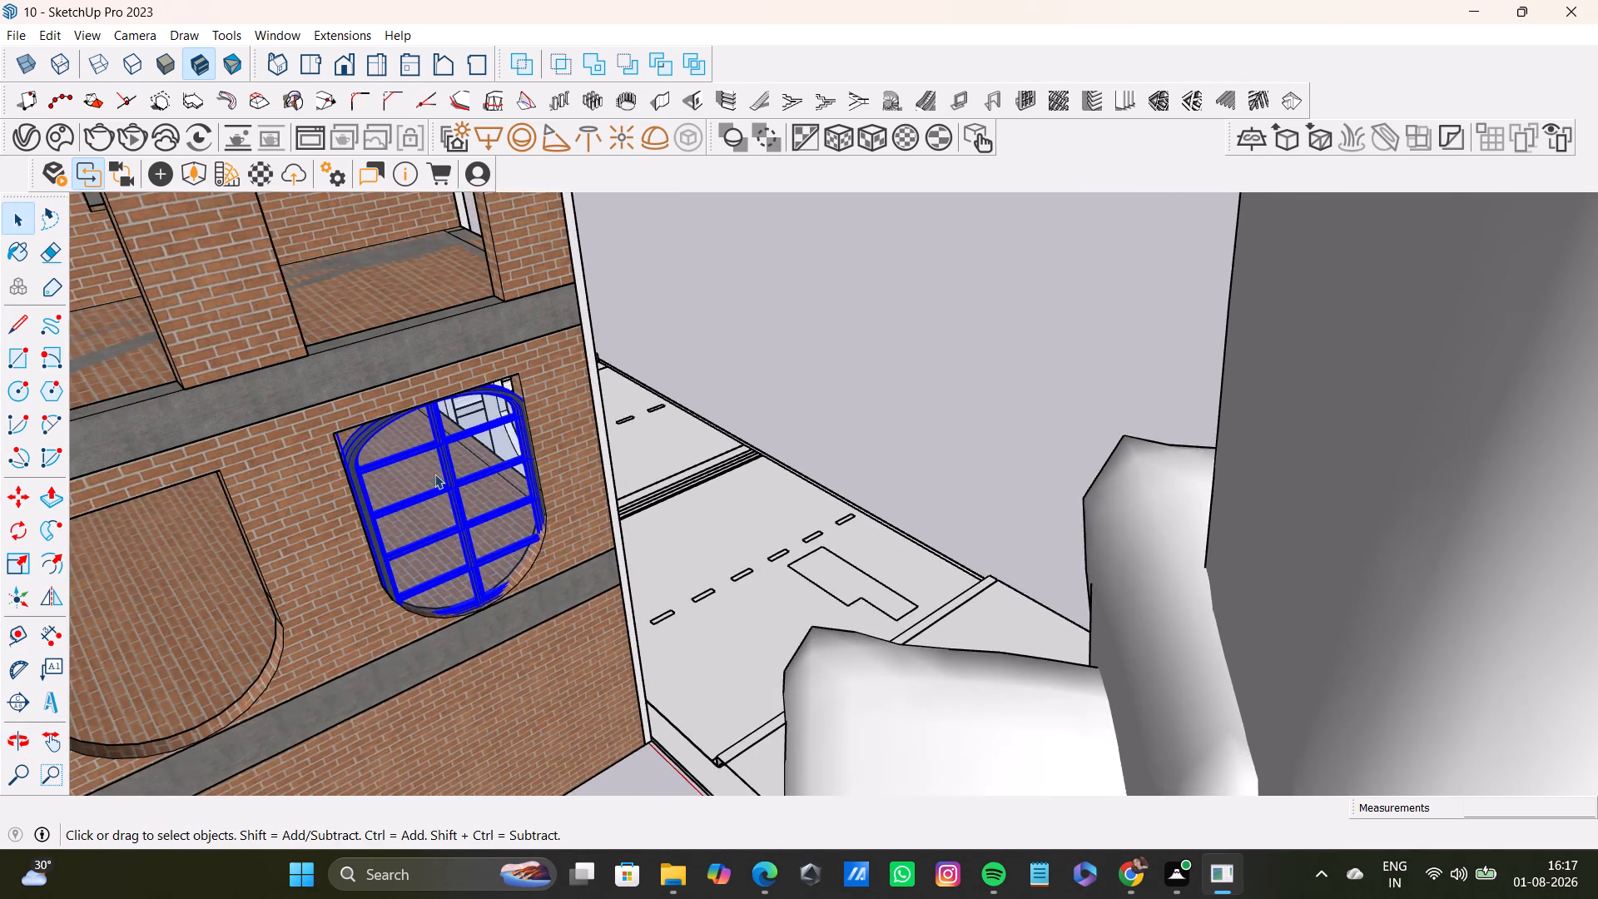
scroll(434, 474, "up", 3)
middle_click_drag(463, 489, 466, 365)
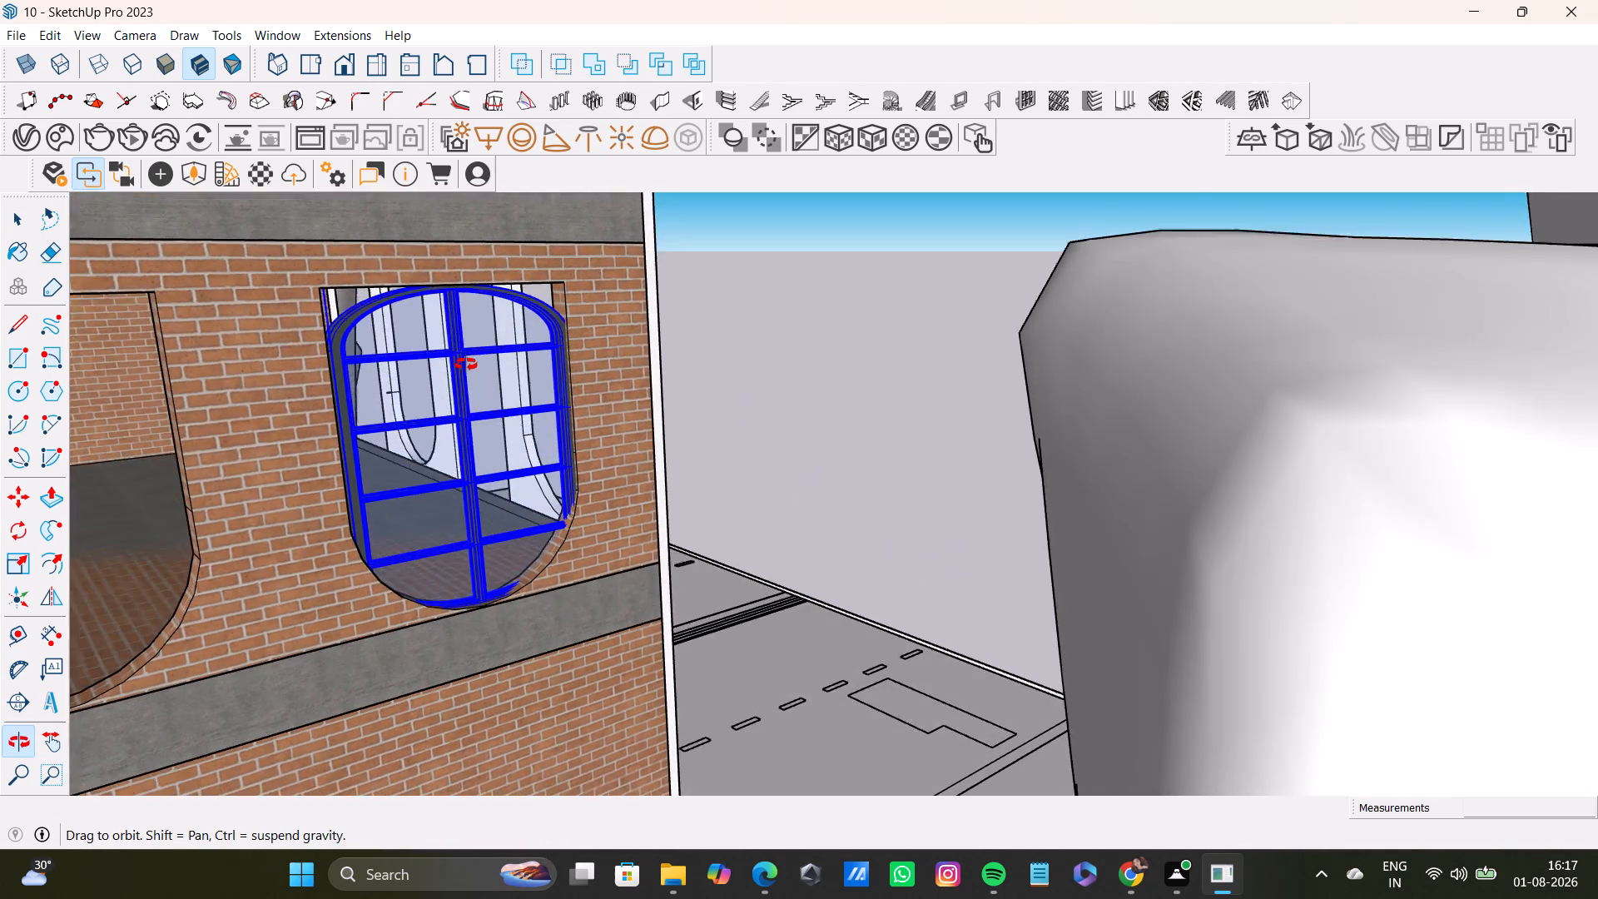
middle_click_drag(466, 365, 643, 337)
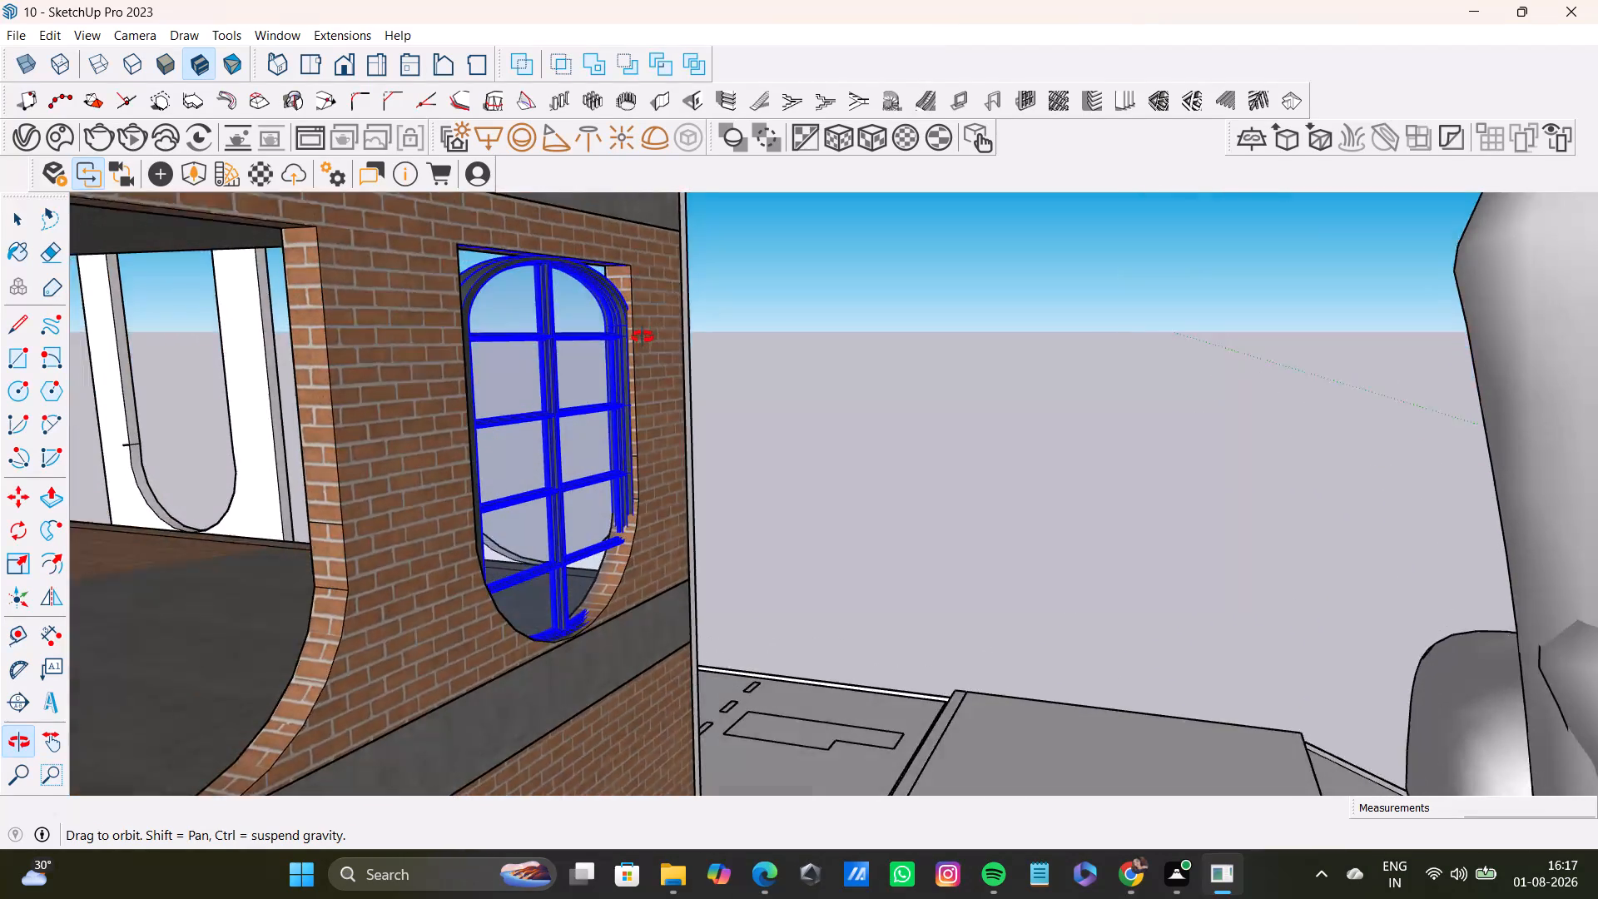
middle_click_drag(643, 337, 513, 390)
left_click(363, 340)
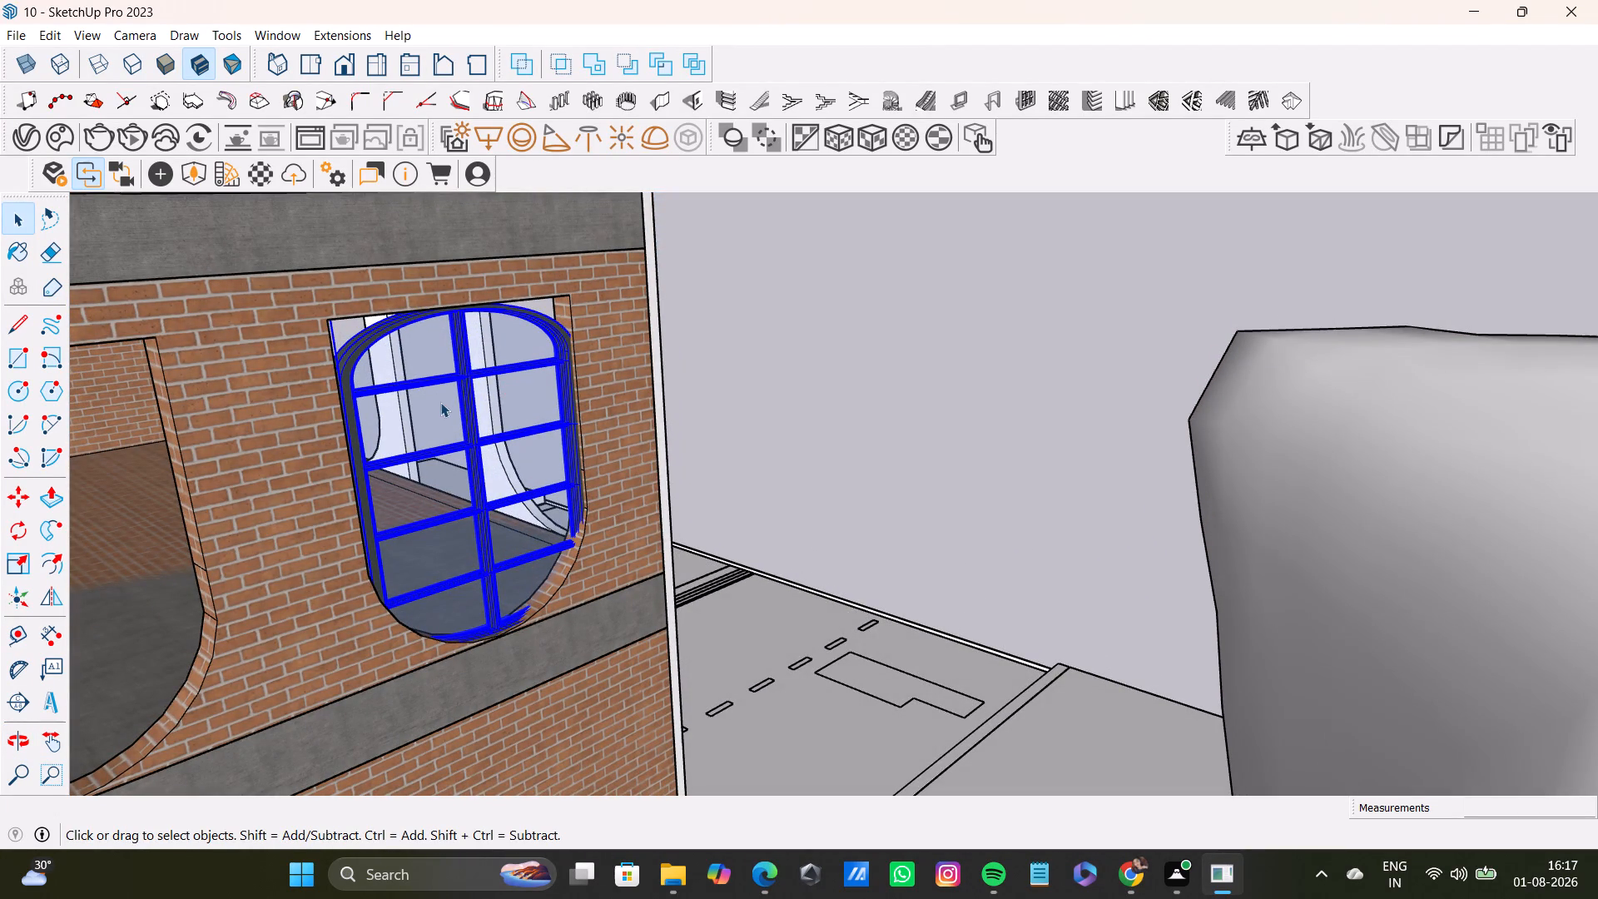
middle_click_drag(605, 515, 545, 518)
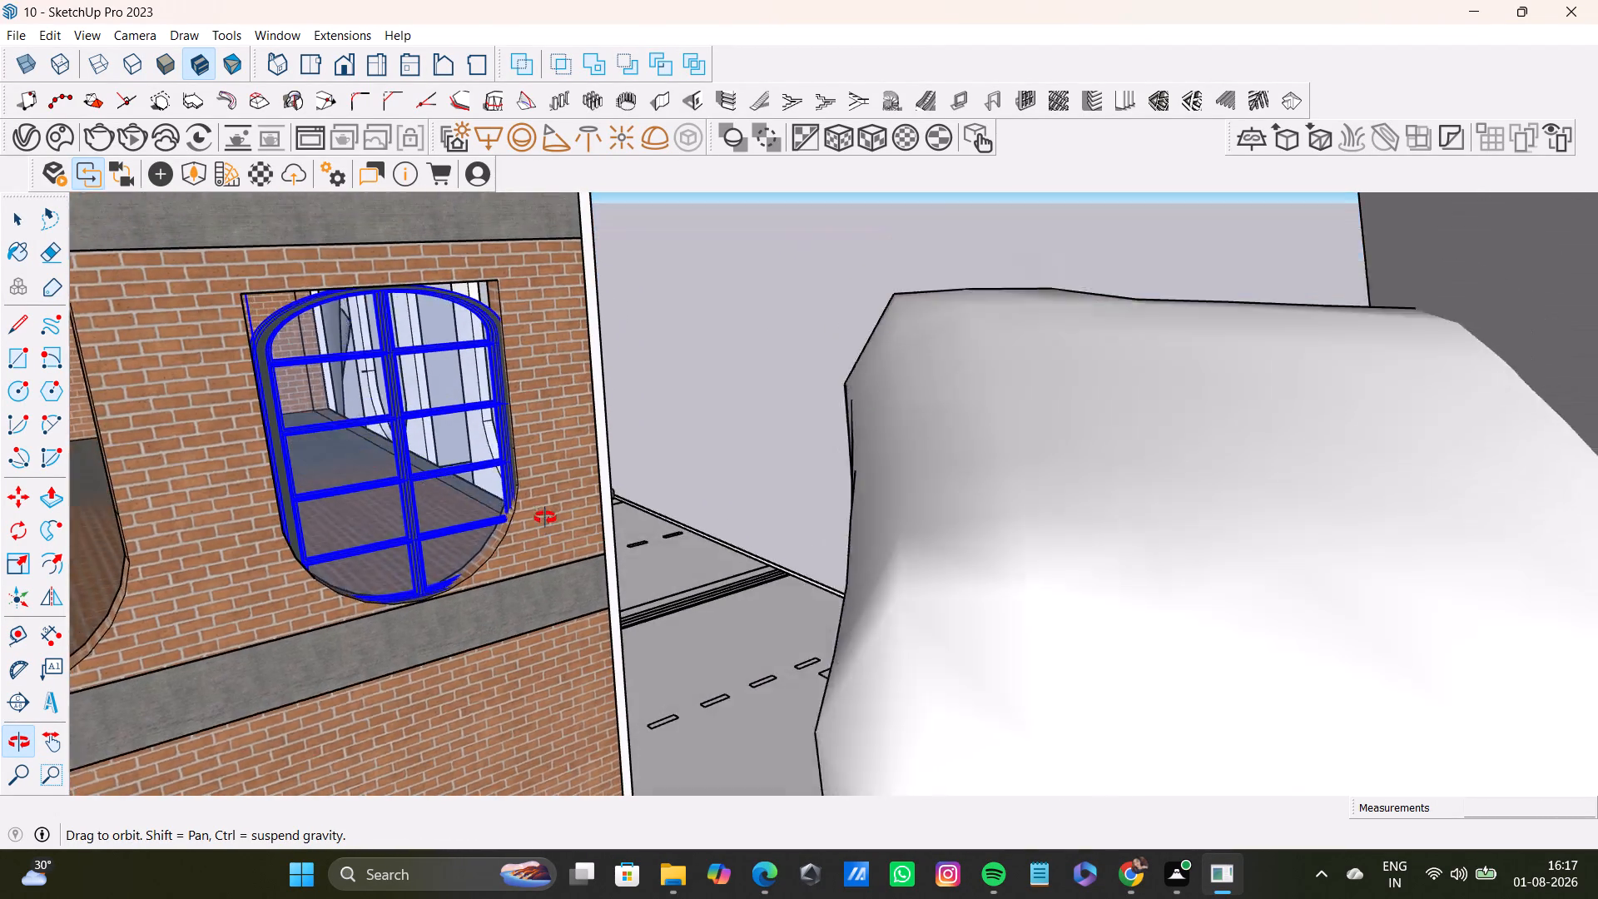
middle_click_drag(545, 518, 523, 540)
middle_click_drag(637, 516, 669, 532)
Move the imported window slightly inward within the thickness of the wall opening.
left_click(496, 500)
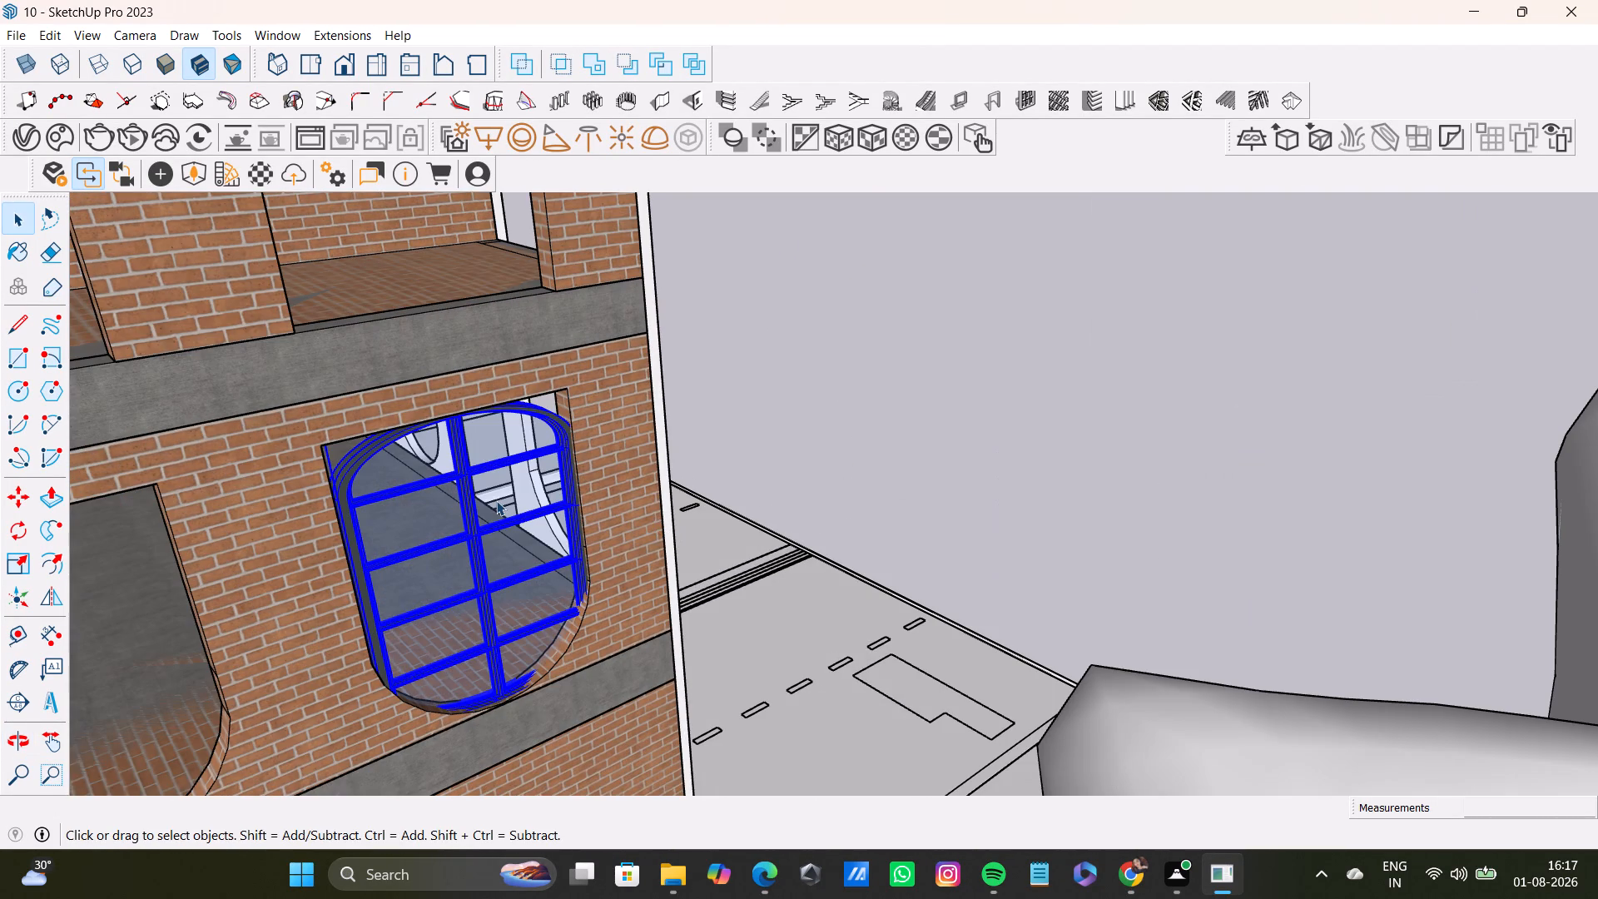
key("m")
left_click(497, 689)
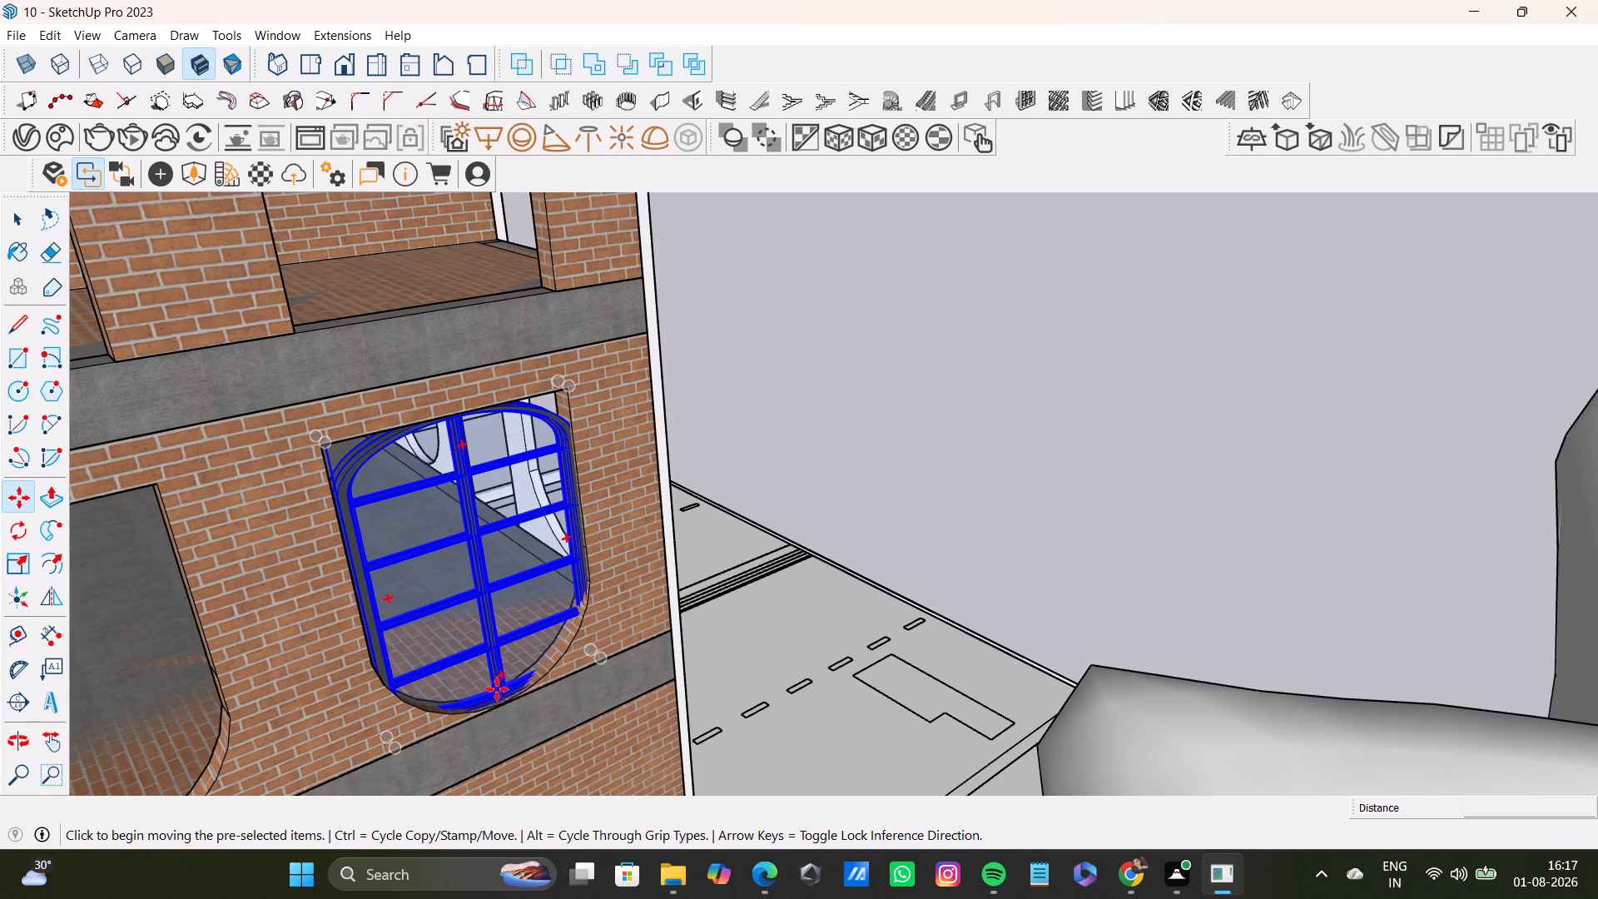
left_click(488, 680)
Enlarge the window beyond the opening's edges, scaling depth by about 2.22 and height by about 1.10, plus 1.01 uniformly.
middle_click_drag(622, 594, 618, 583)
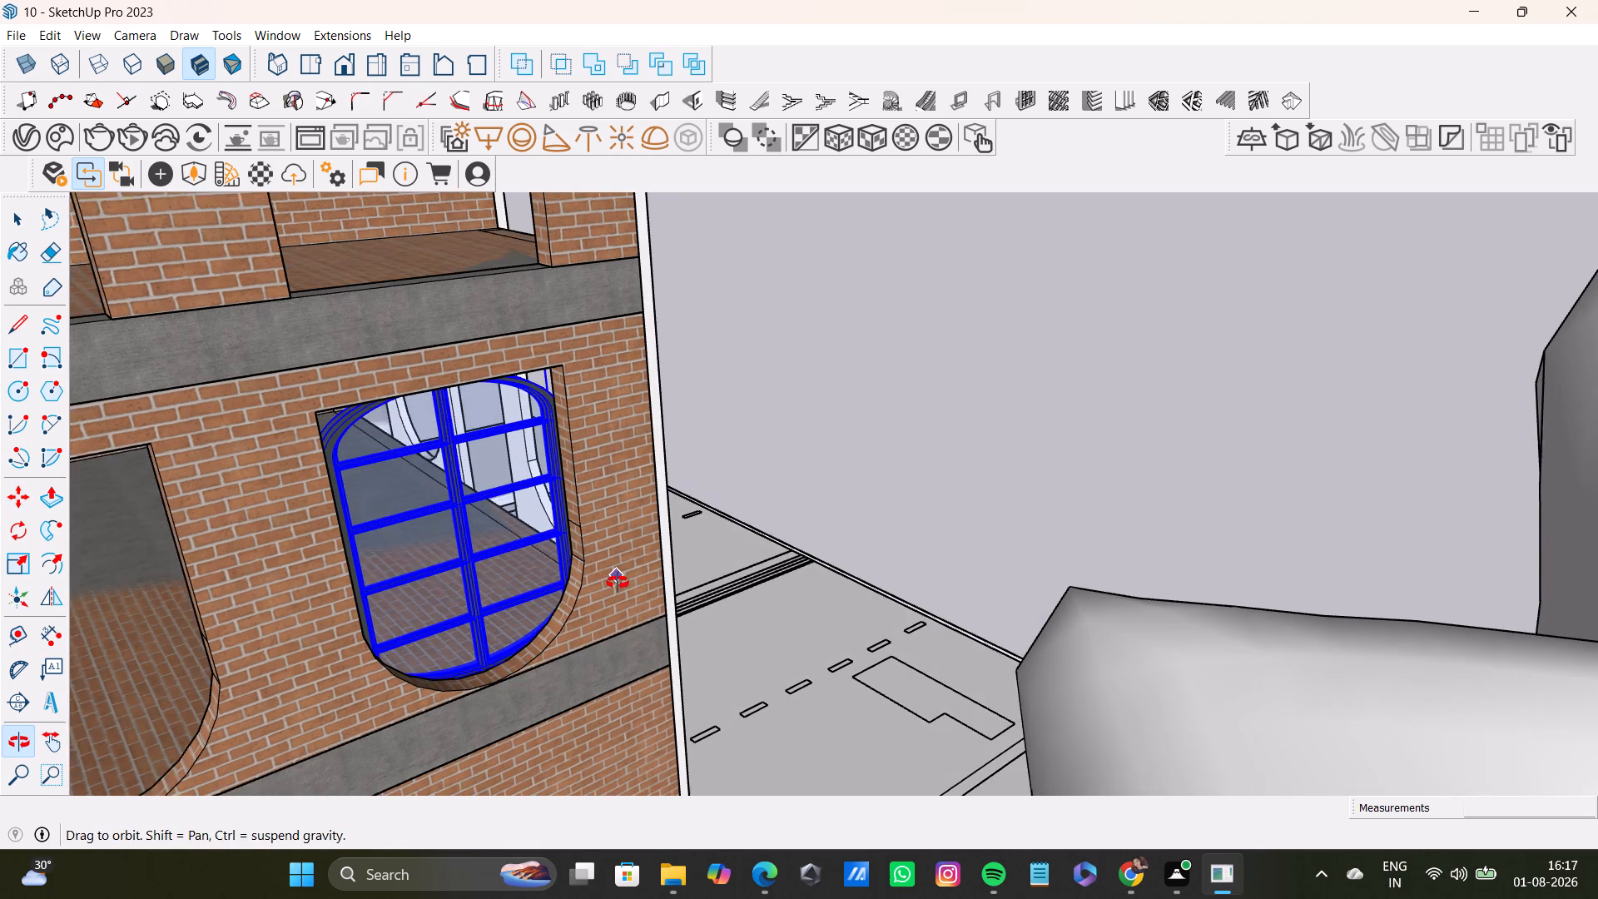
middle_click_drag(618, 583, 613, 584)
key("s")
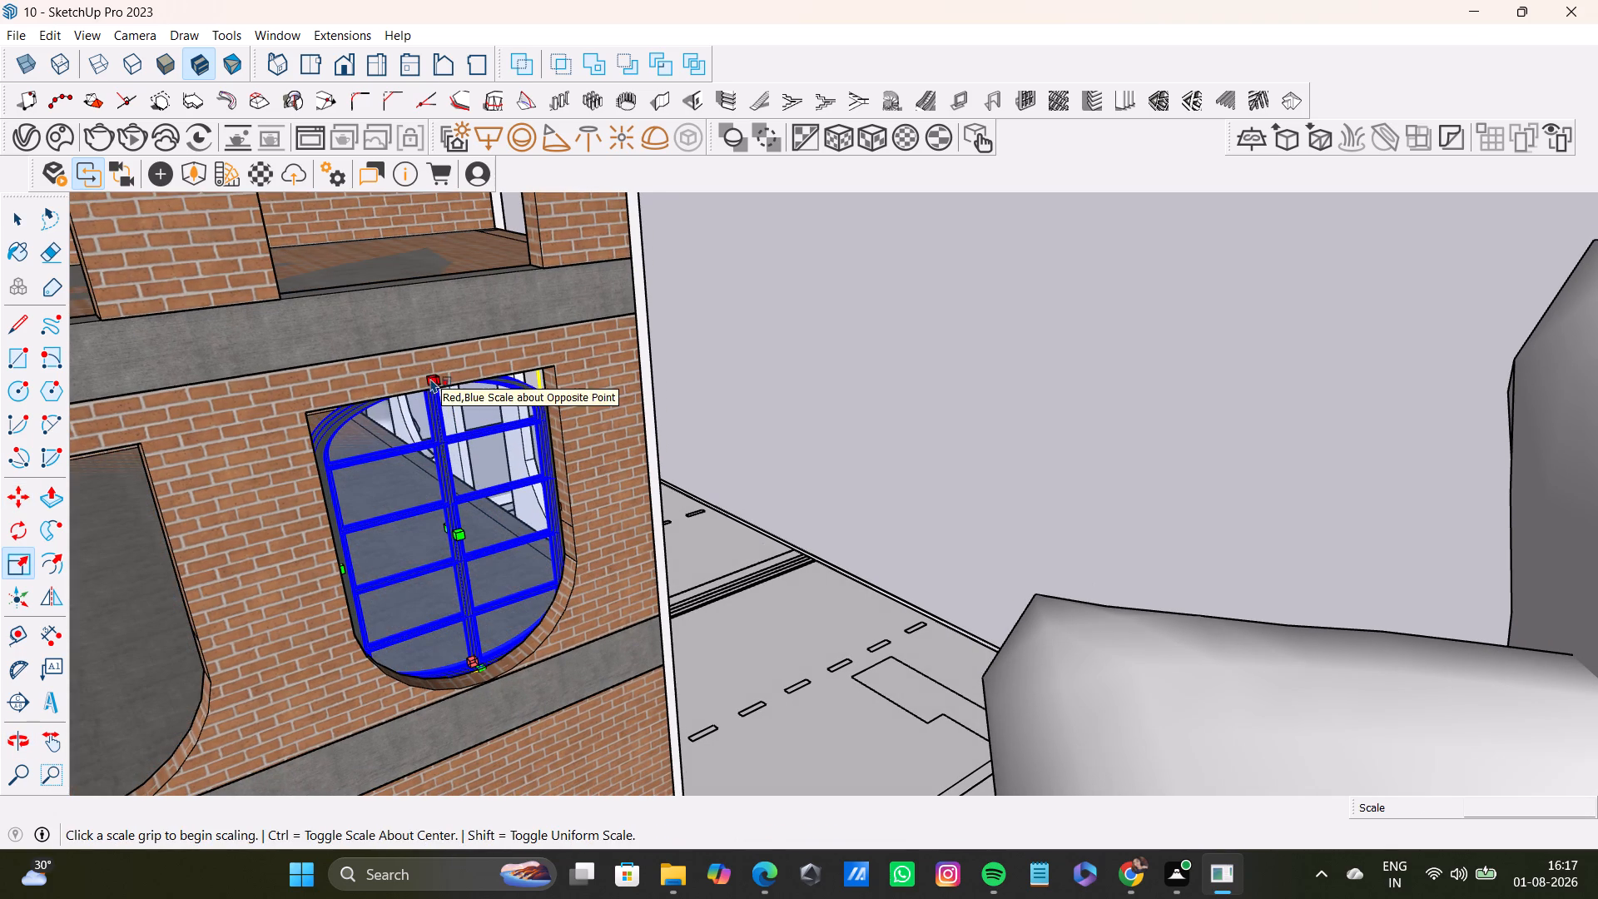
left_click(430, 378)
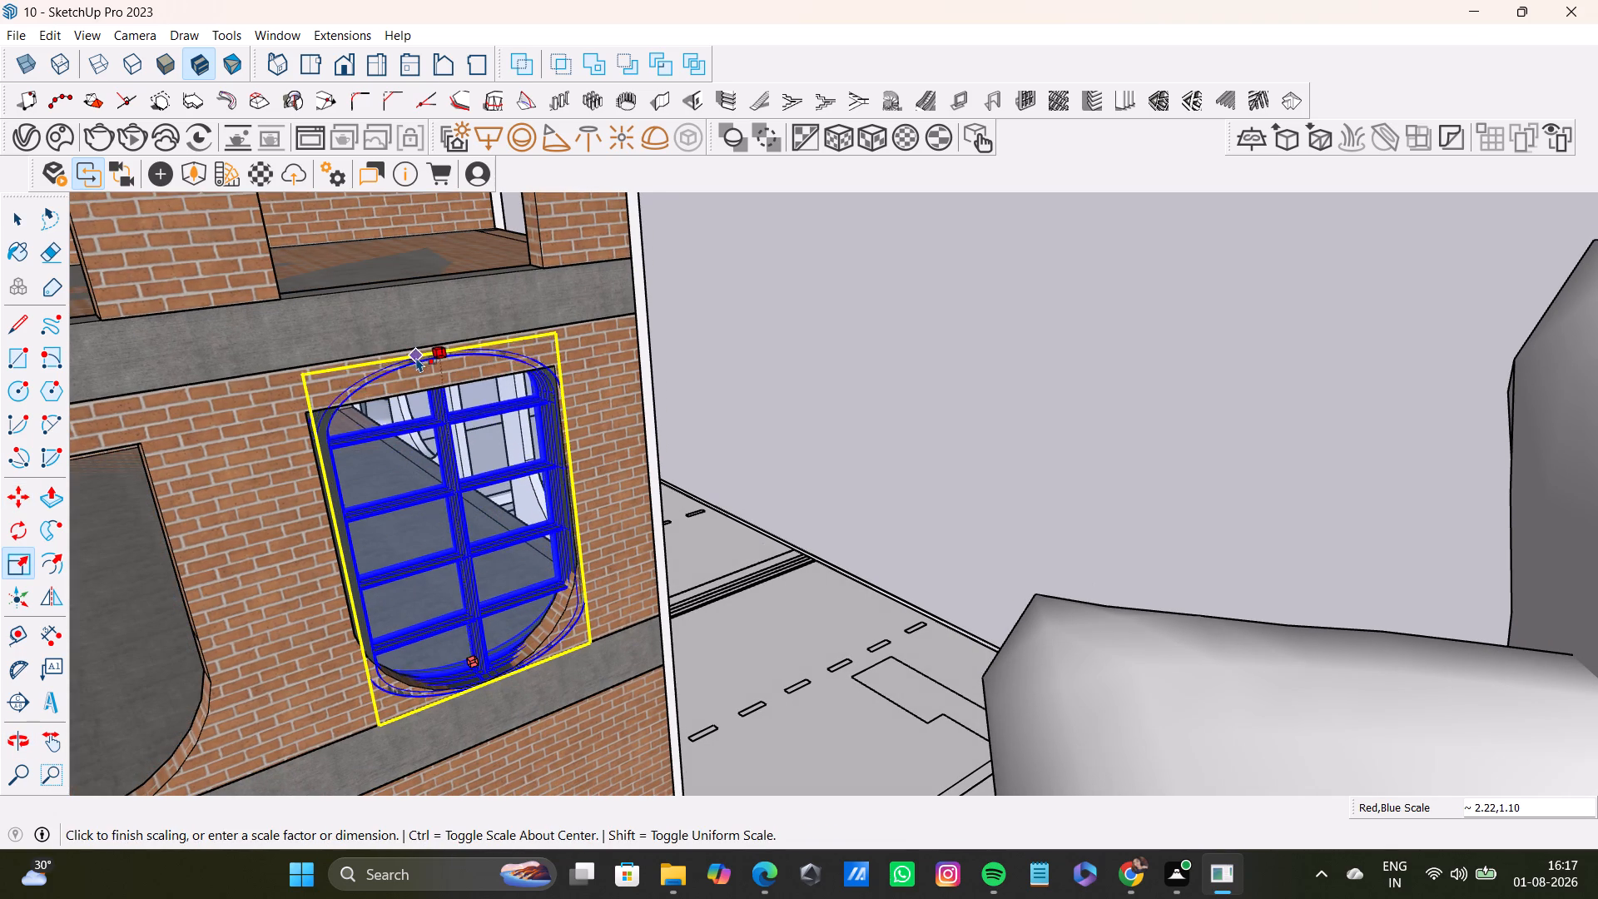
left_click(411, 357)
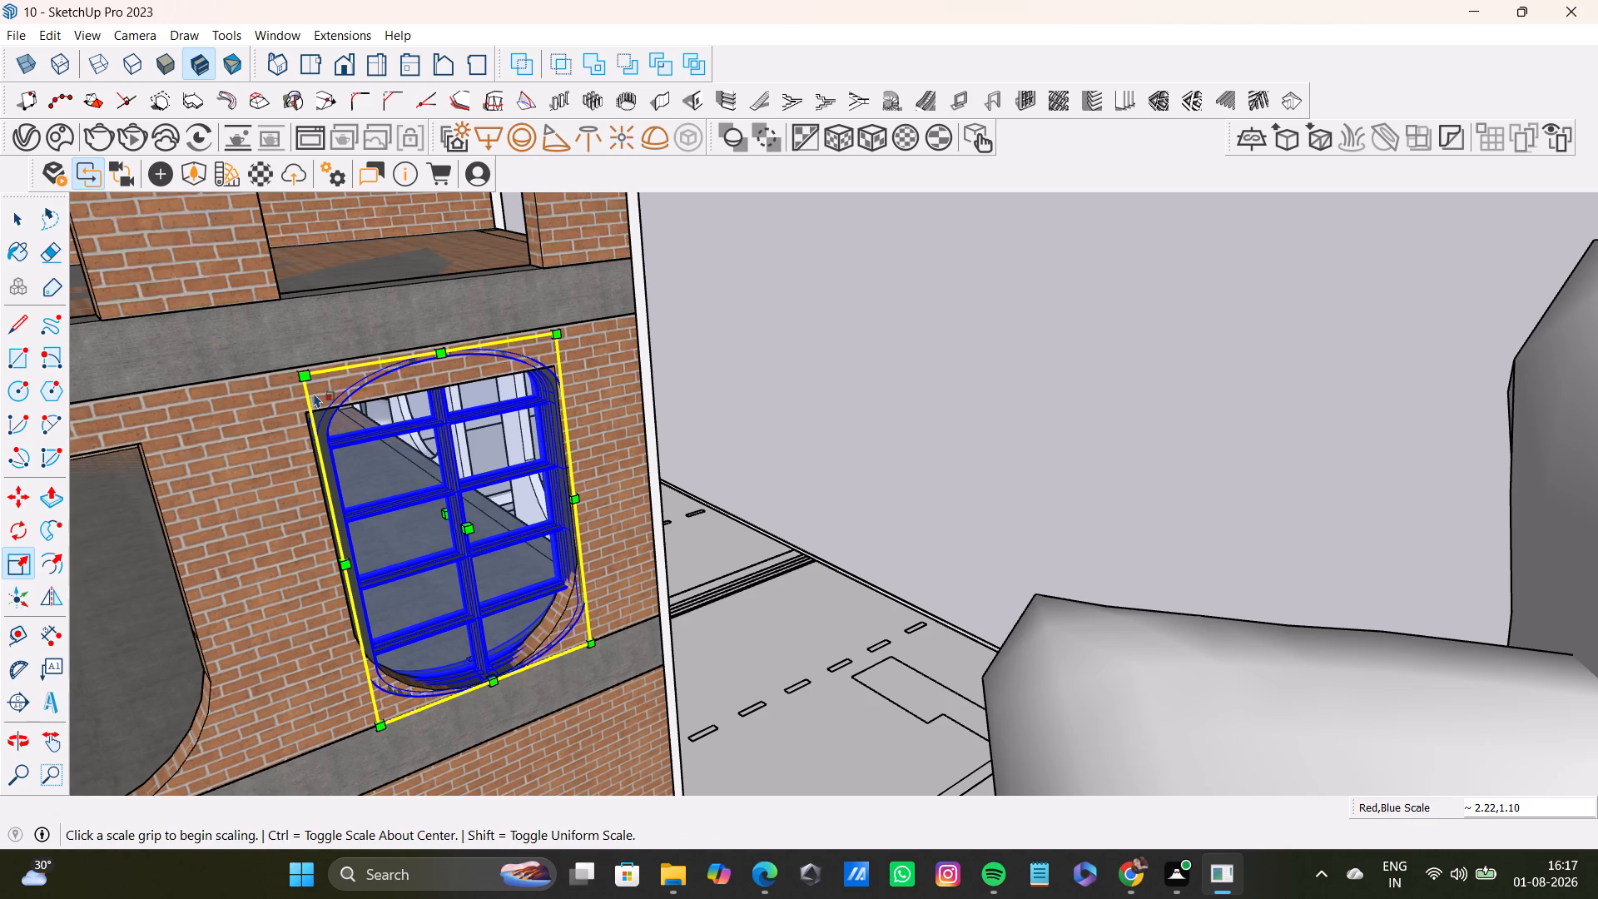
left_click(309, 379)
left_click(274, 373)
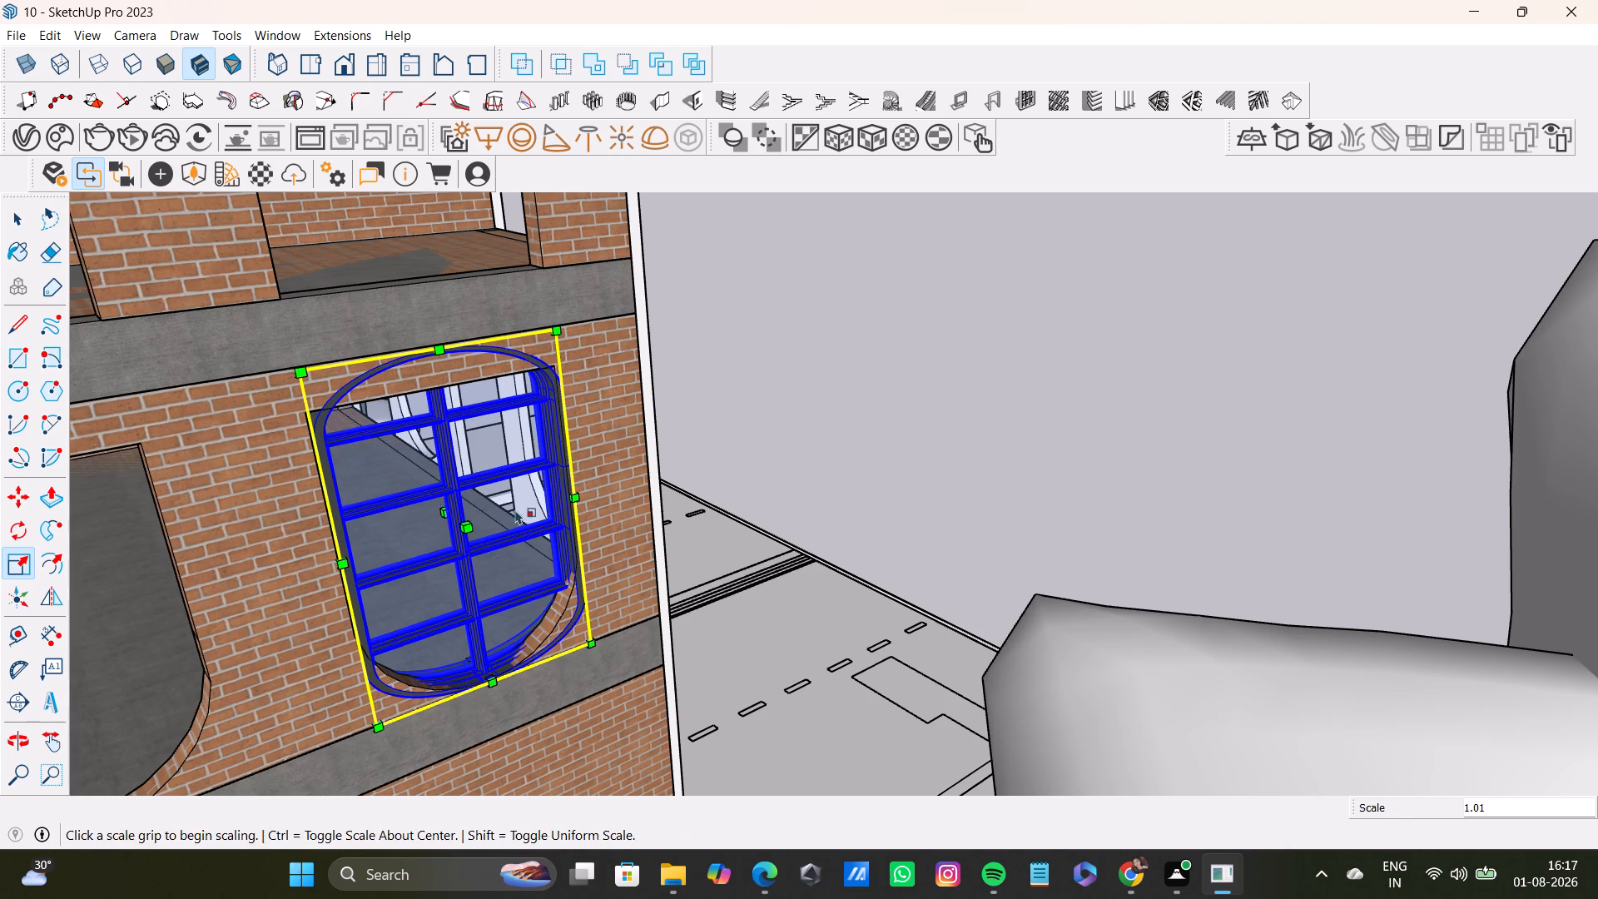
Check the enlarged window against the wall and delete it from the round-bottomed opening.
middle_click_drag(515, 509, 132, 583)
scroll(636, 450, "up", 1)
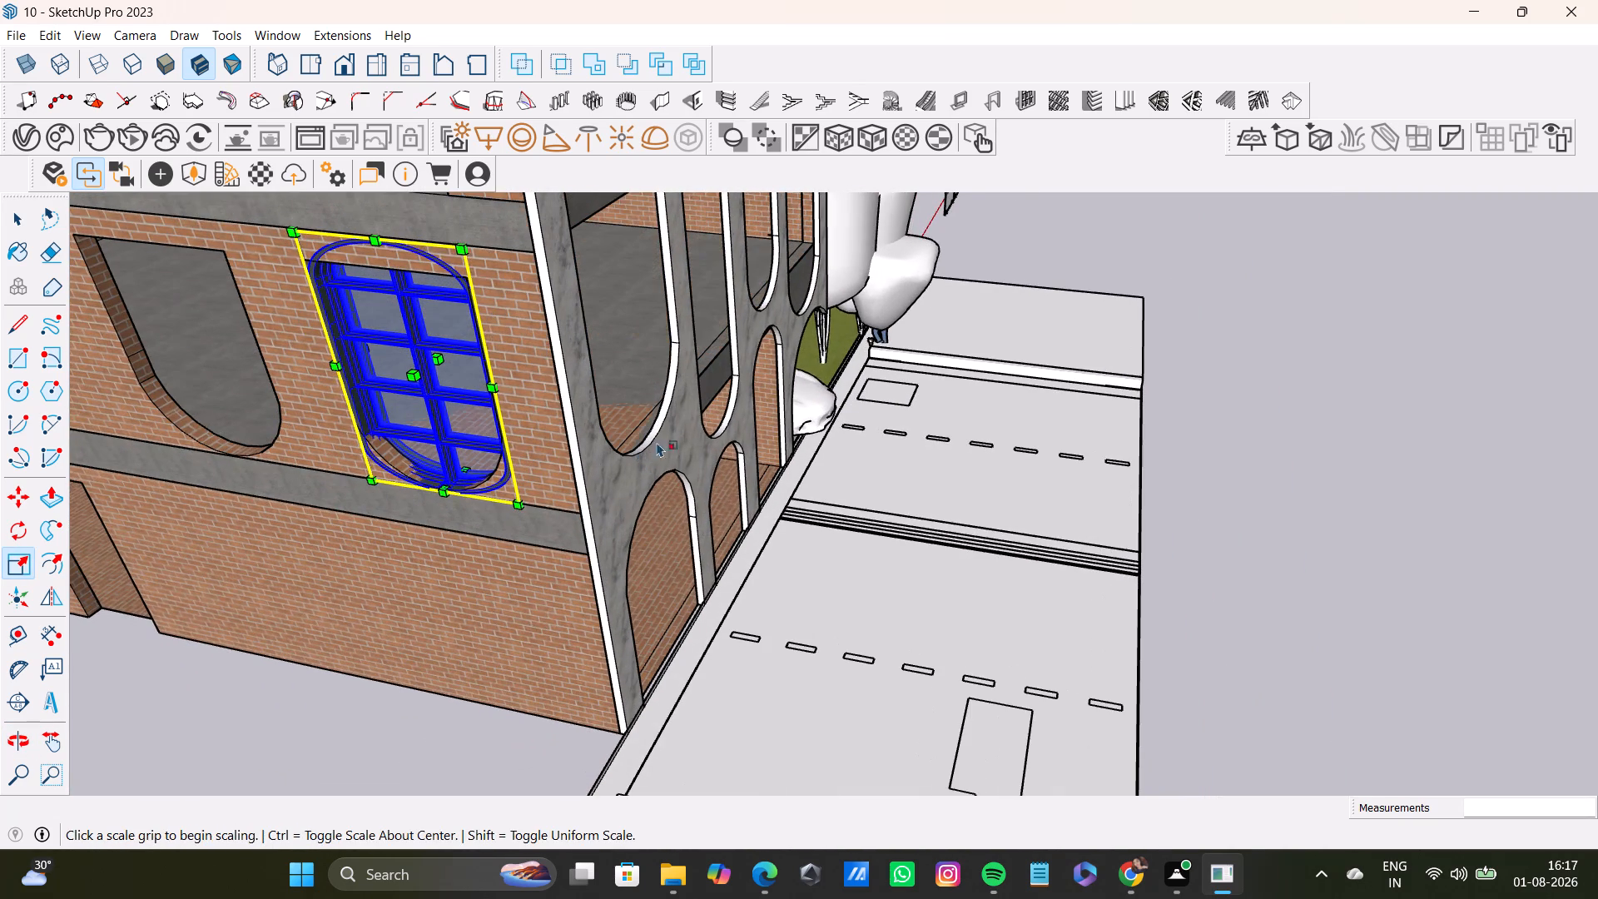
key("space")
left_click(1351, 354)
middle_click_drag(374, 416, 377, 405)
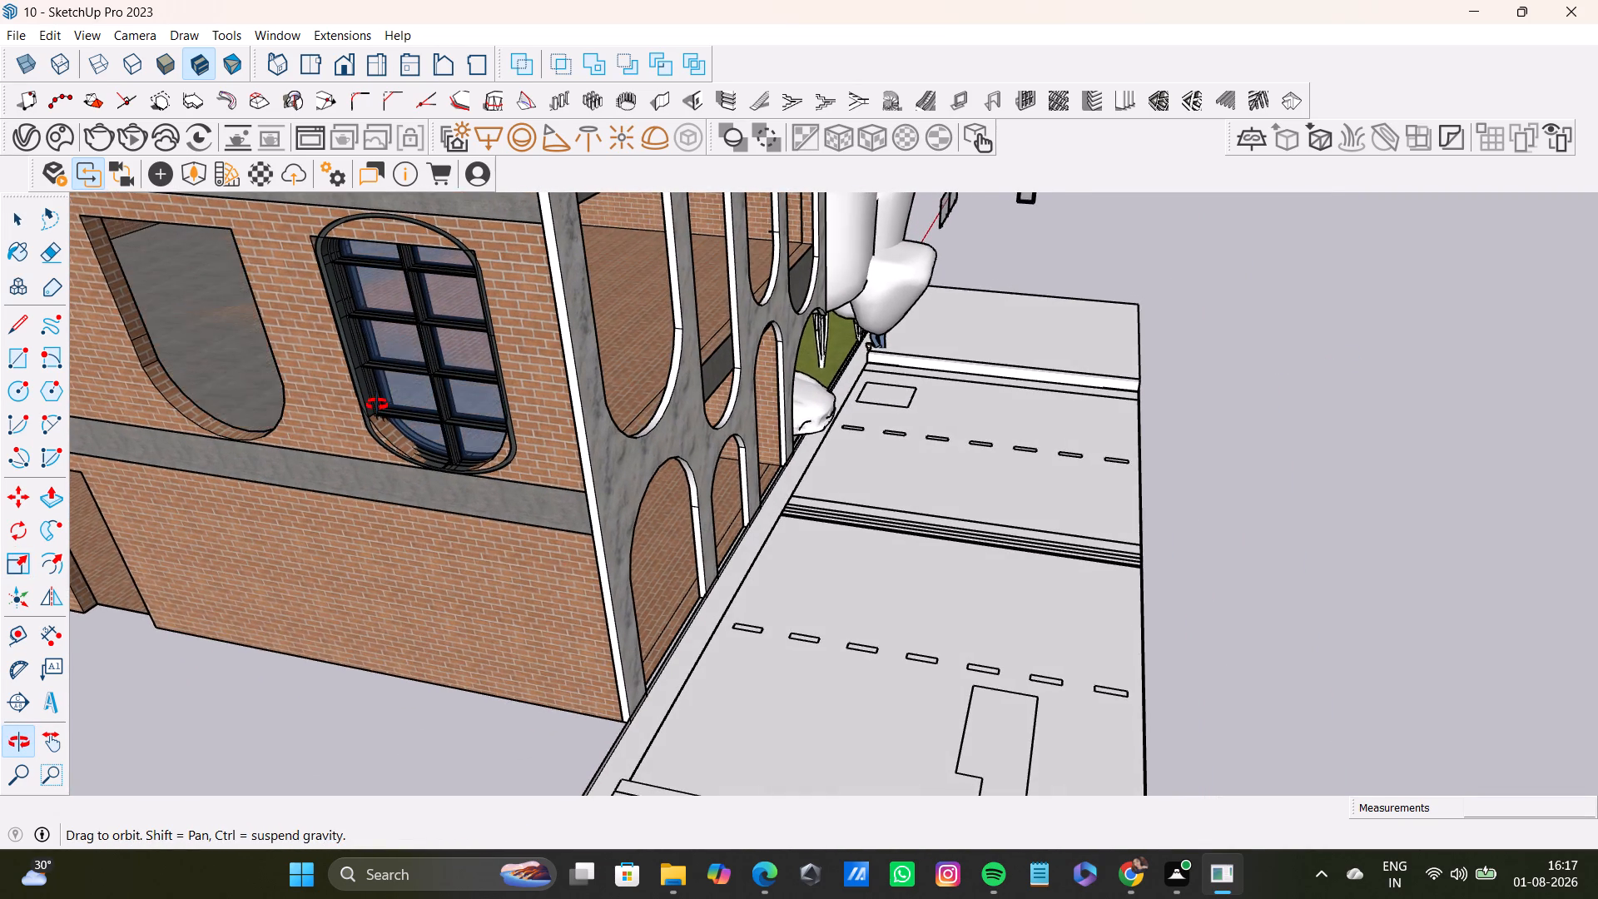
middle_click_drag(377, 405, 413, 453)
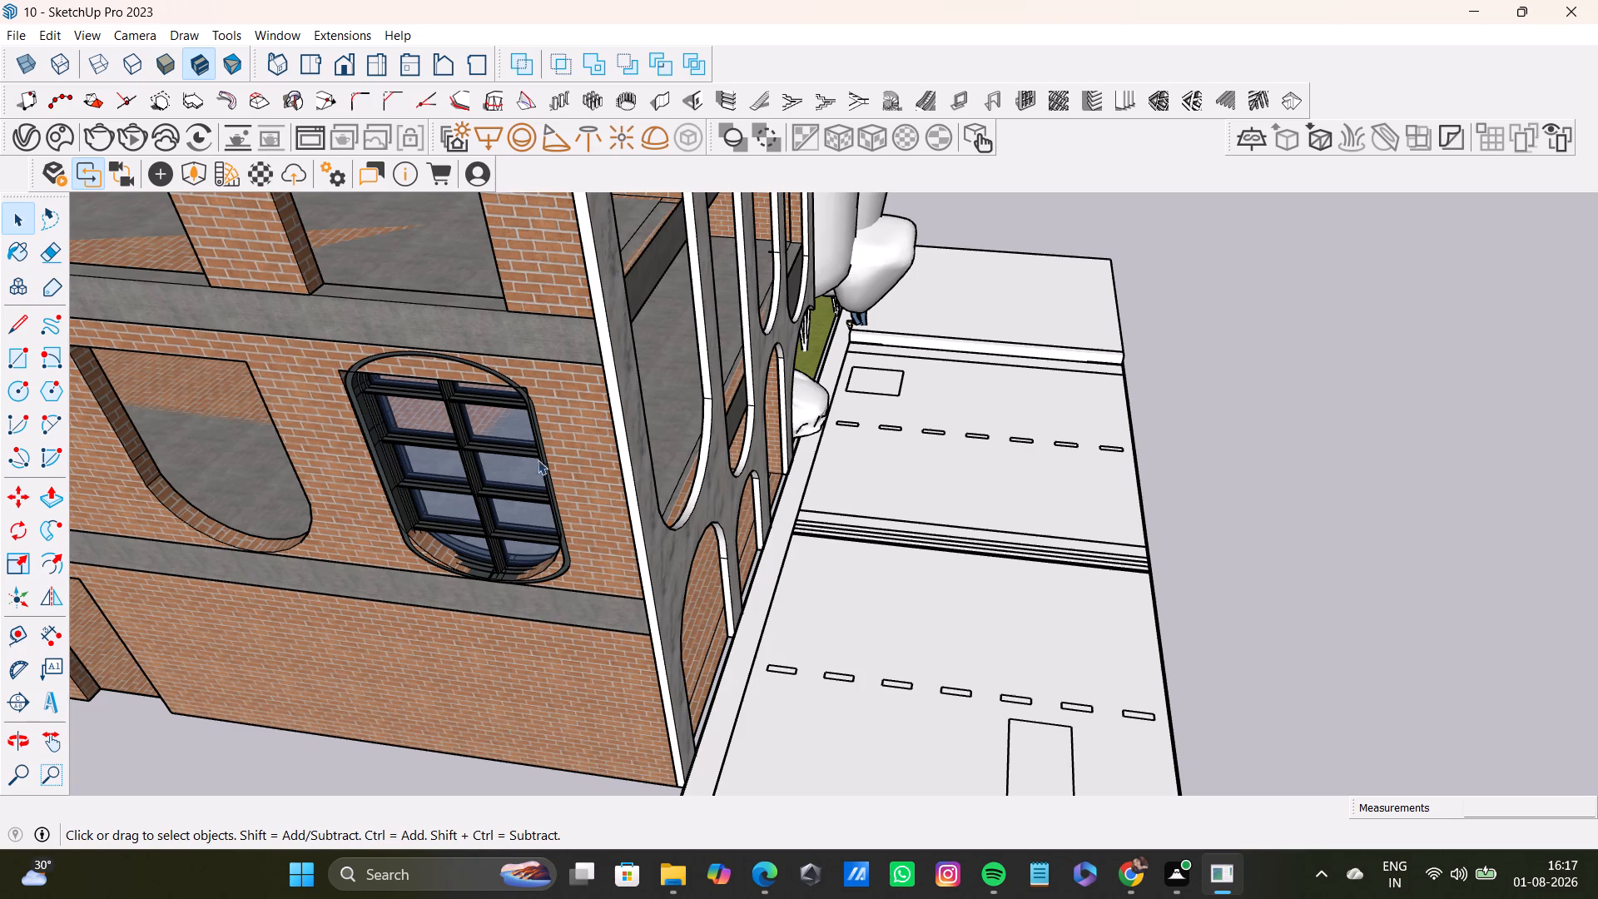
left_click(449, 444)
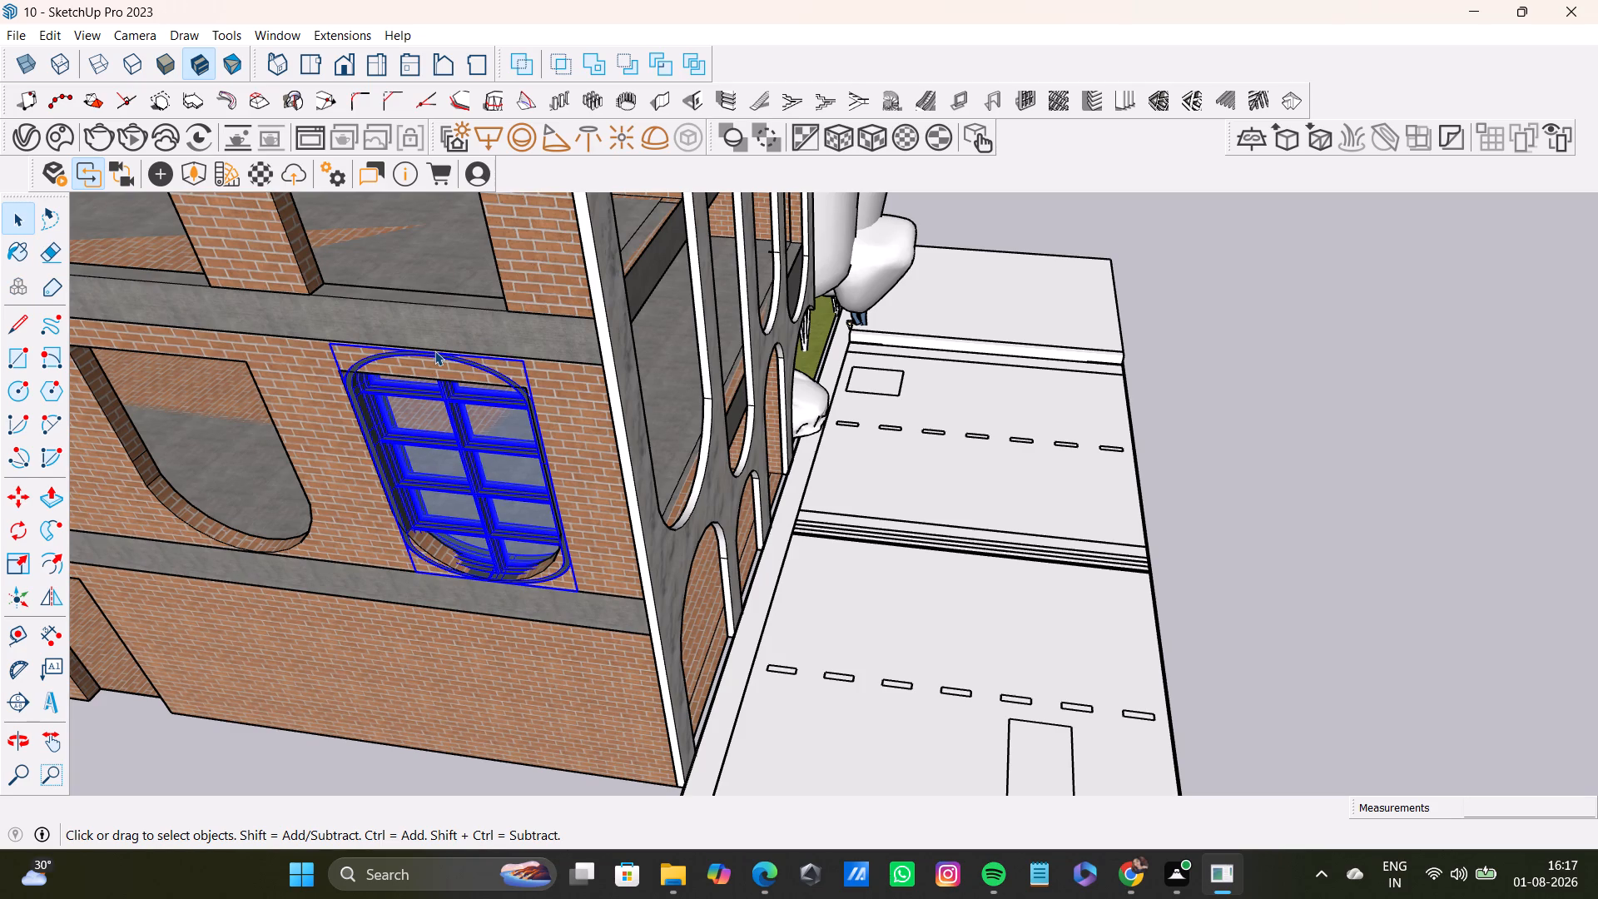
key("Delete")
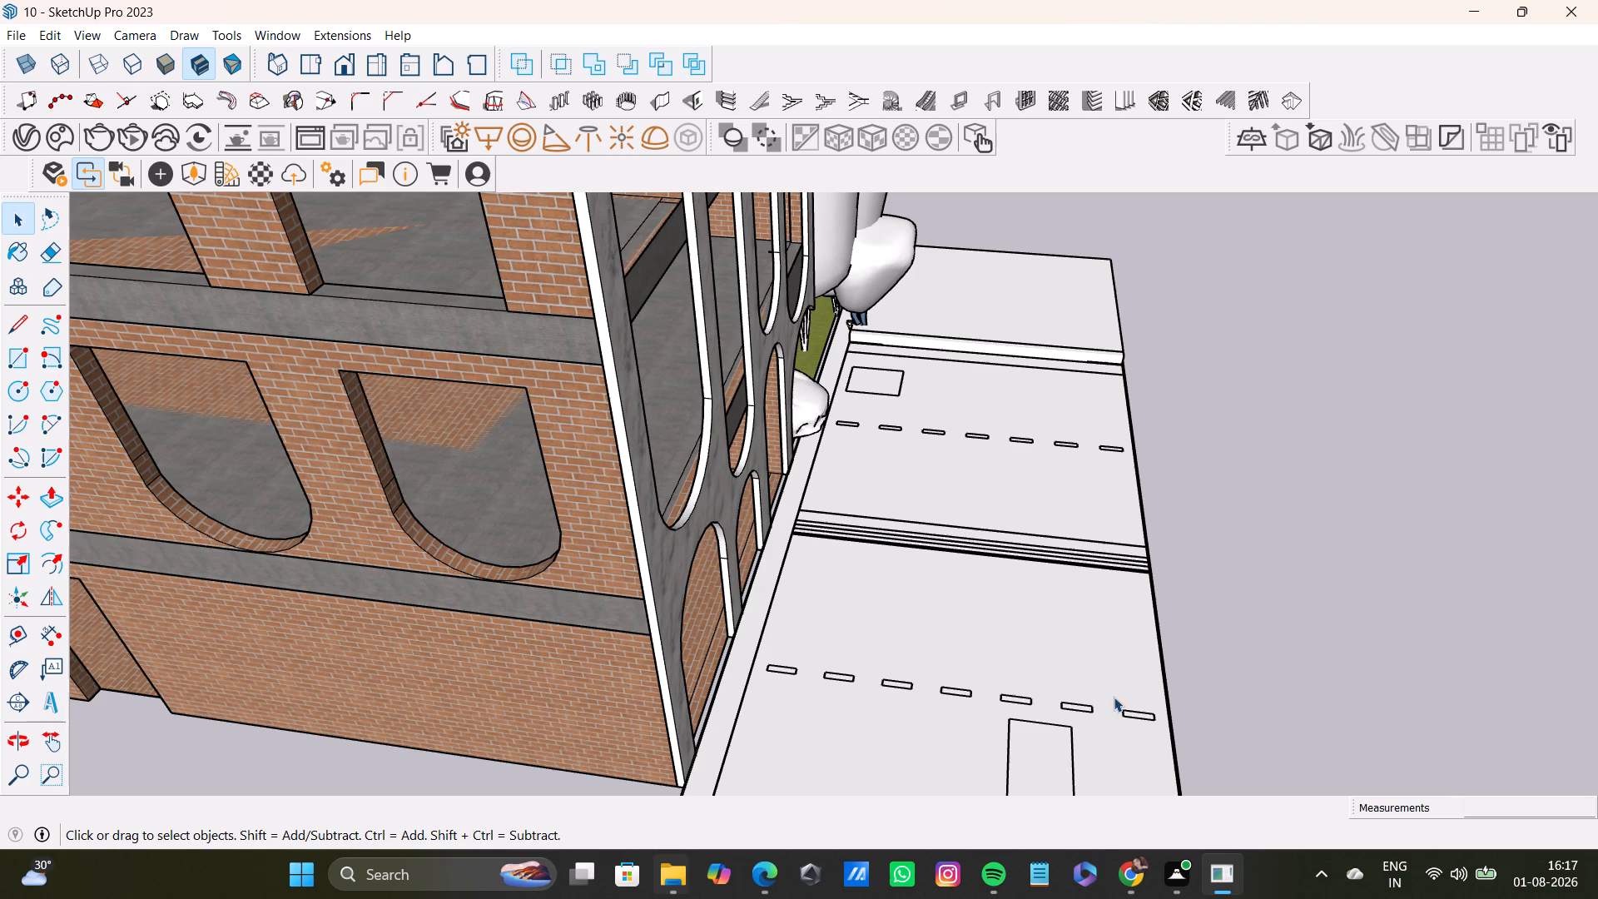
Switch to 3D Warehouse in Chrome and look through the WINDOW CURVE results for a model suiting the round-bottomed openings.
left_click(1139, 883)
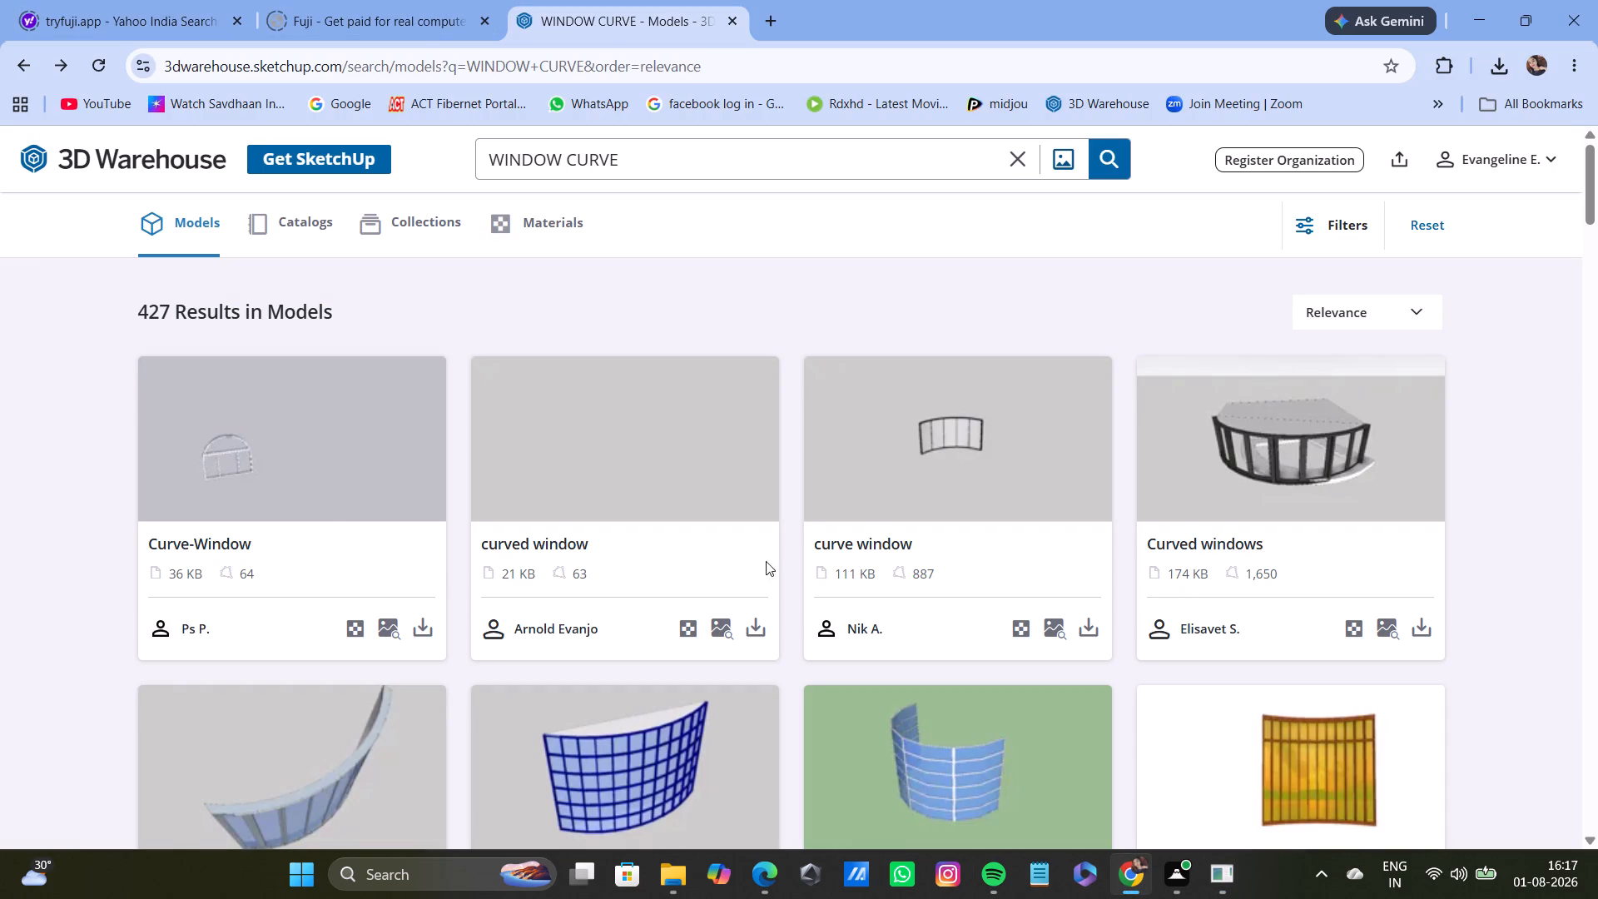
scroll(911, 559, "down", 6)
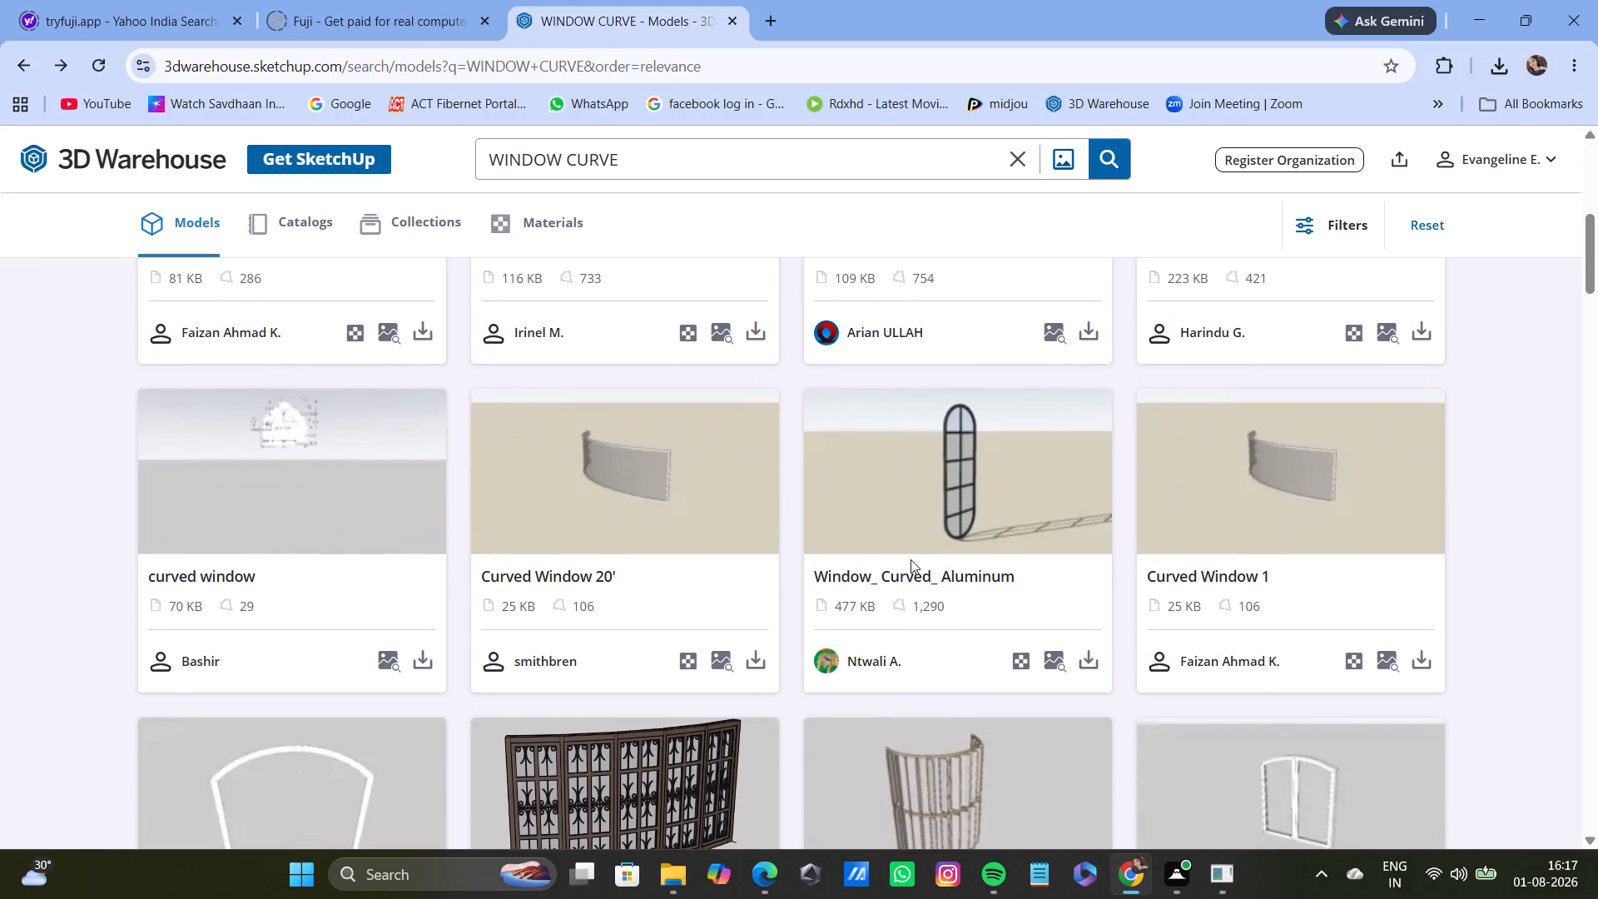
scroll(911, 559, "down", 5)
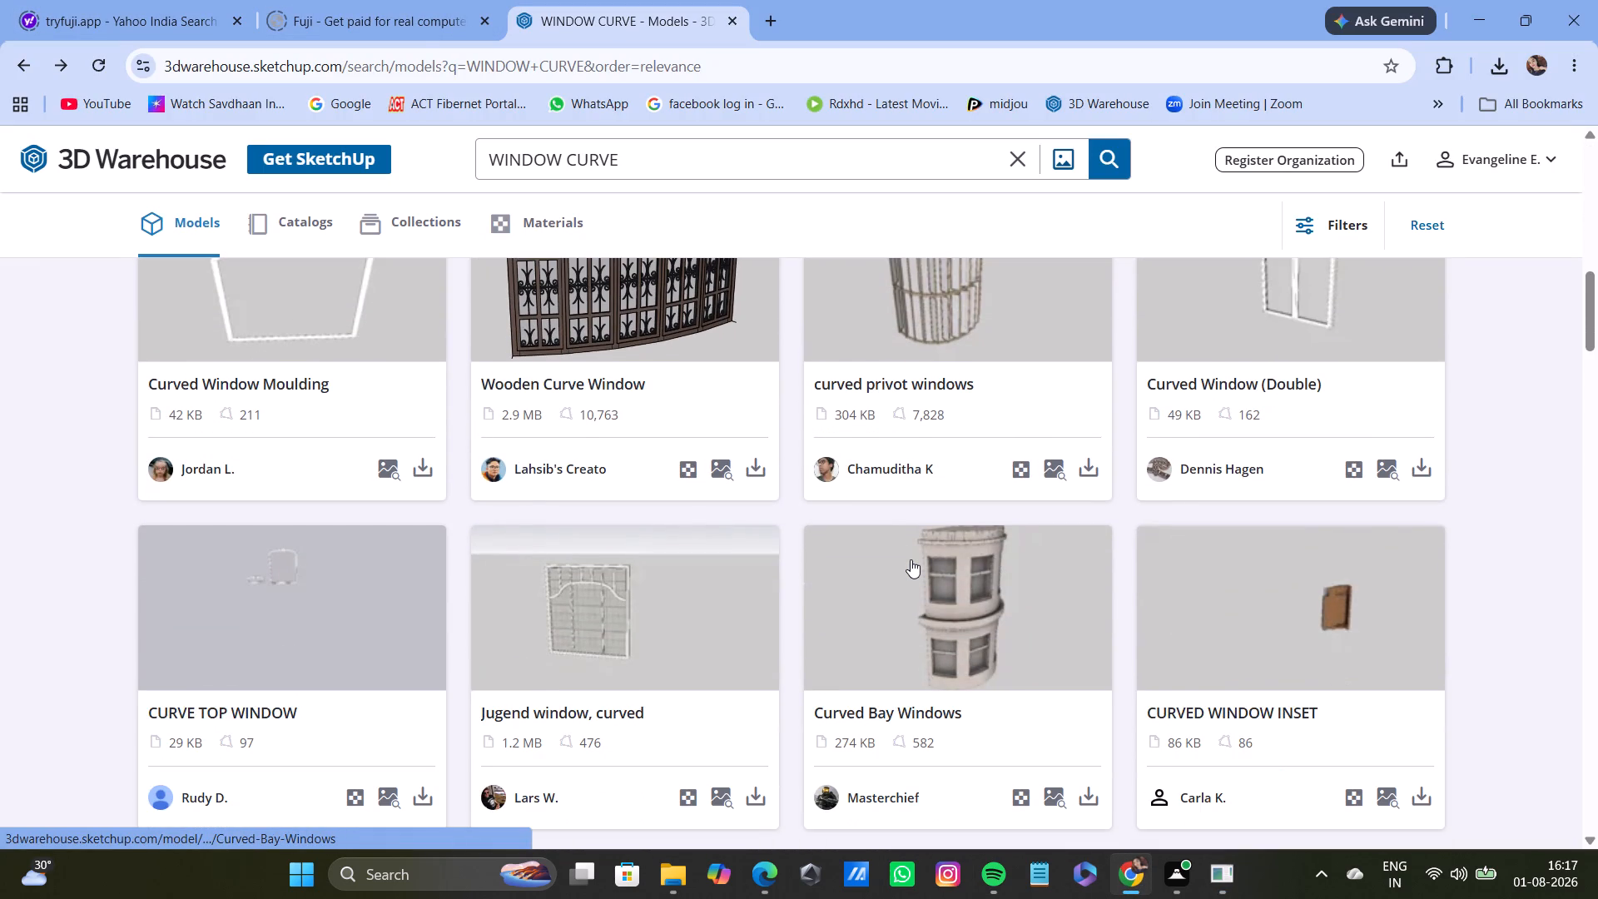
scroll(911, 559, "down", 10)
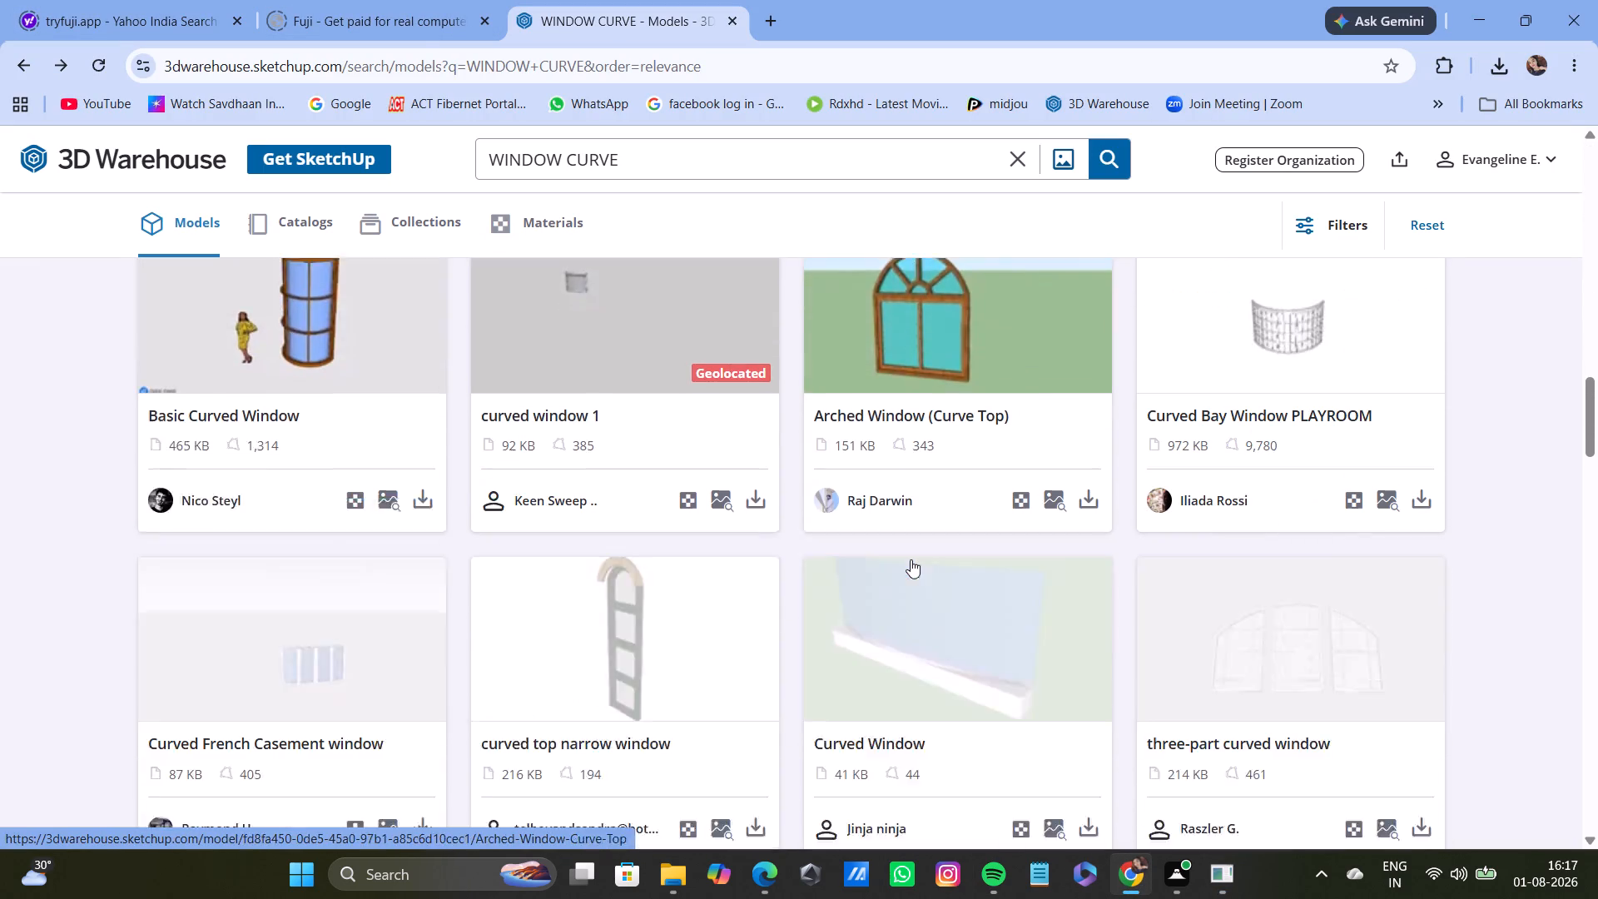
scroll(911, 559, "down", 8)
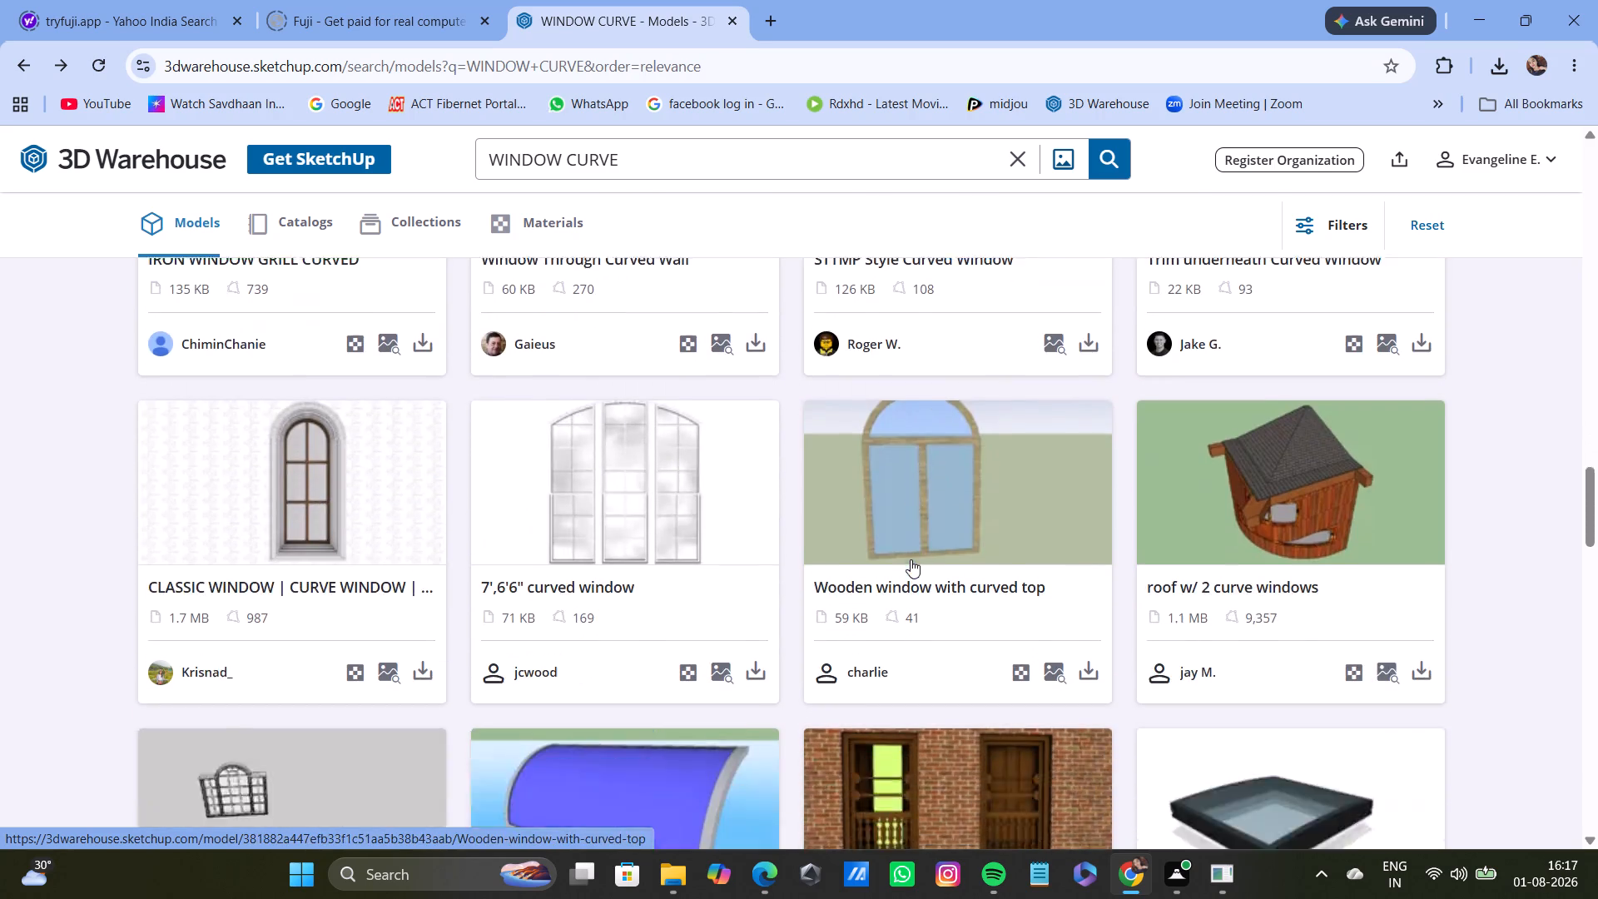
scroll(911, 559, "down", 2)
scroll(911, 559, "up", 4)
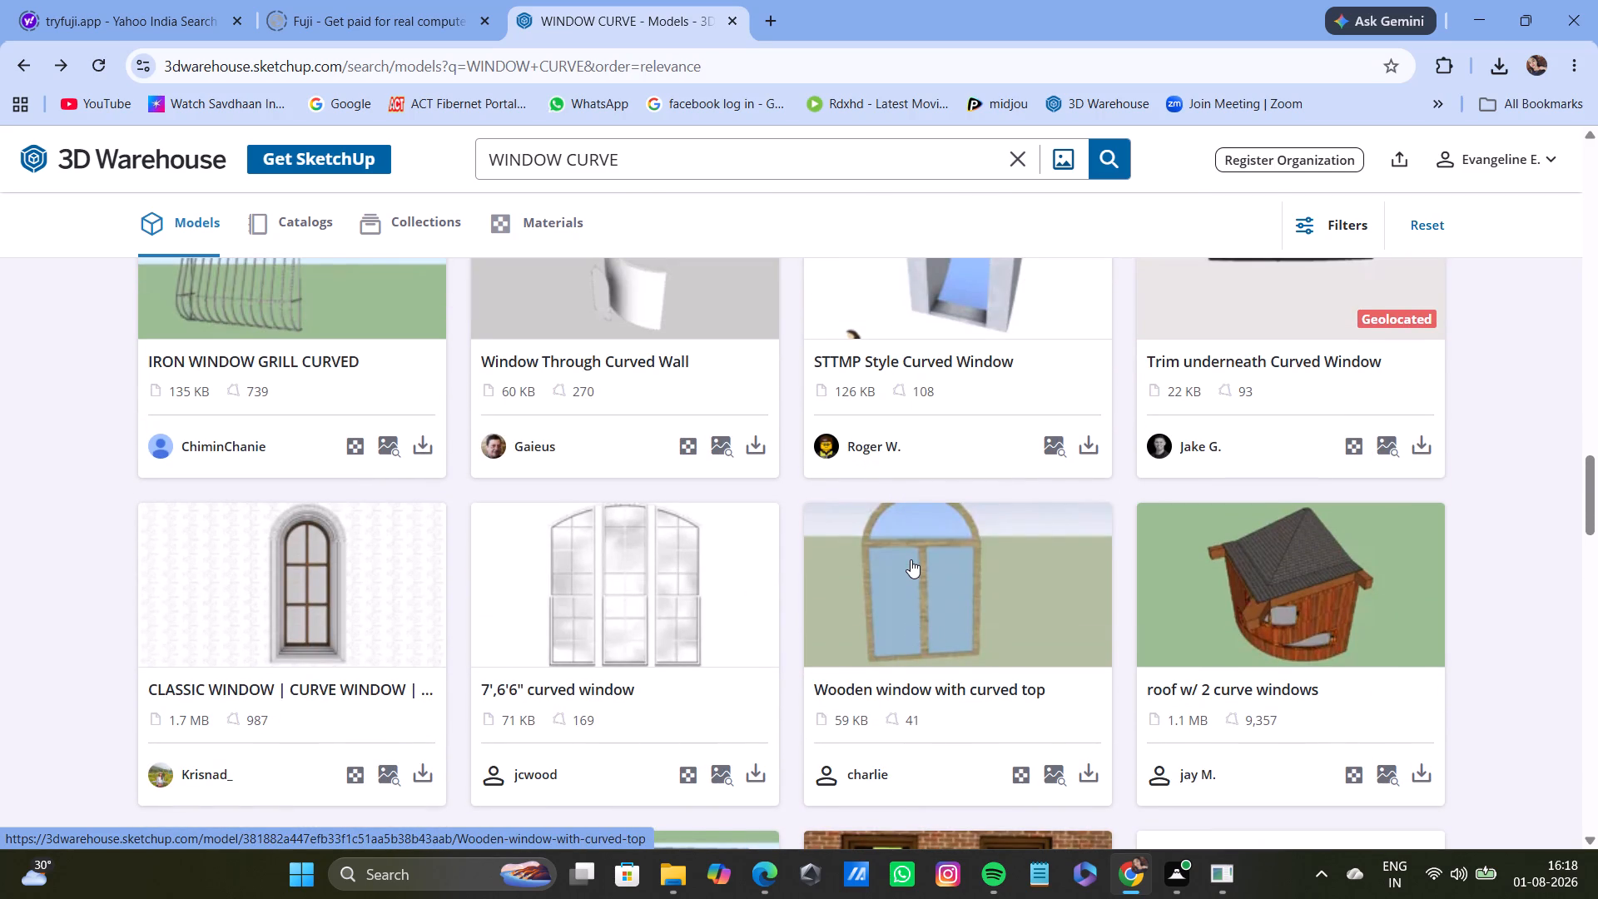
scroll(911, 559, "up", 4)
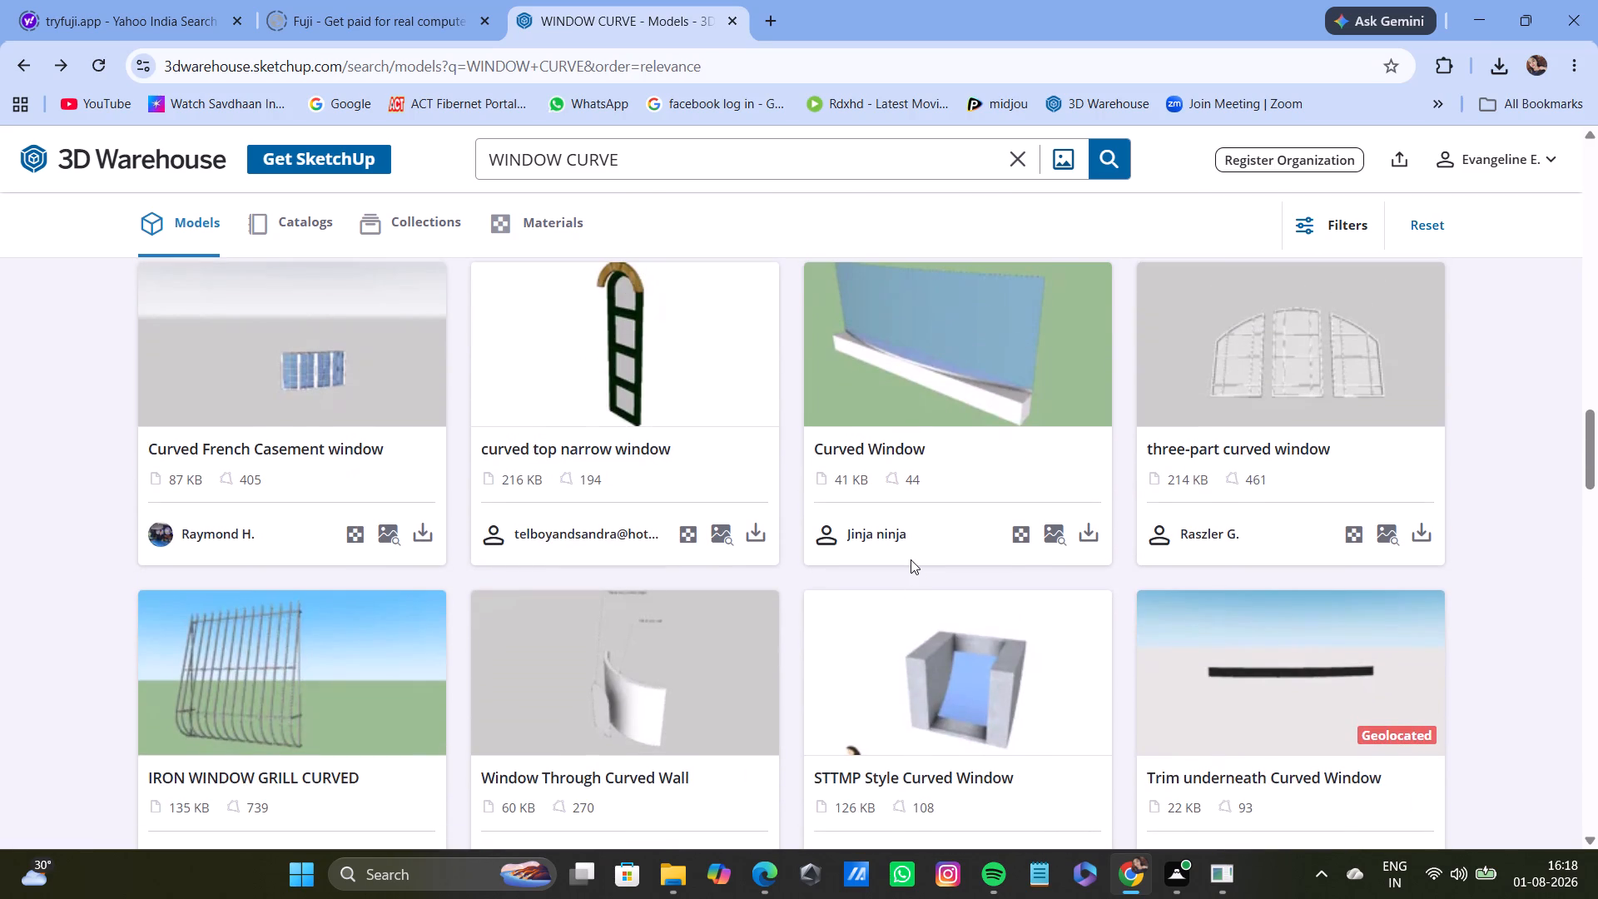
Open the "curved top narrow window" model, review its preview and model info, and return to the results.
left_click(682, 343)
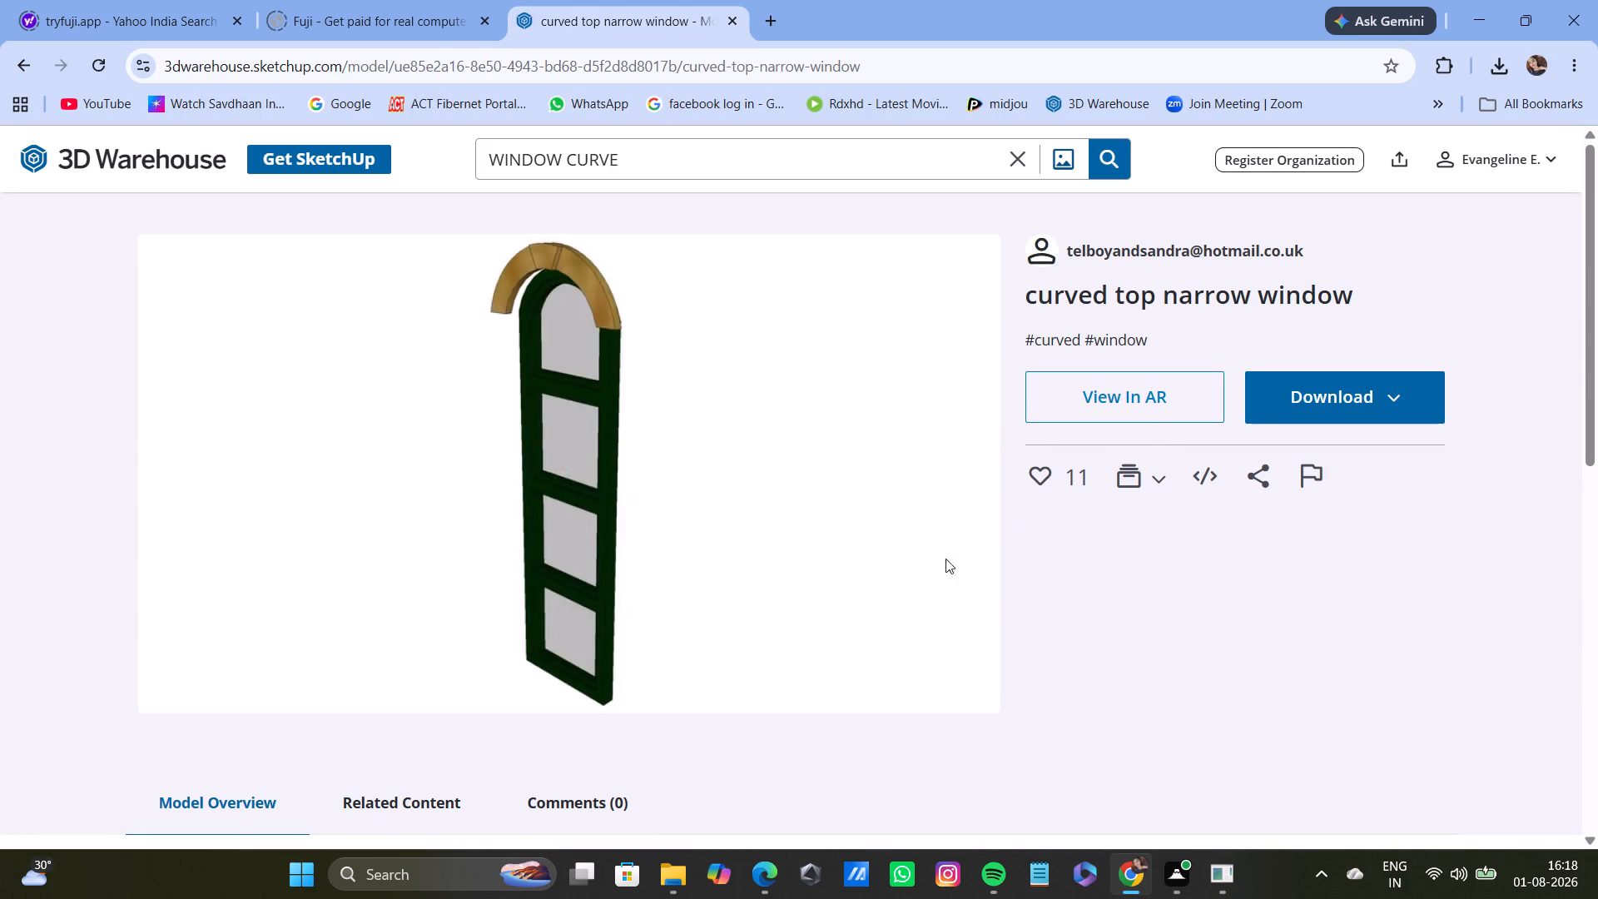
scroll(896, 659, "down", 12)
scroll(674, 588, "up", 4)
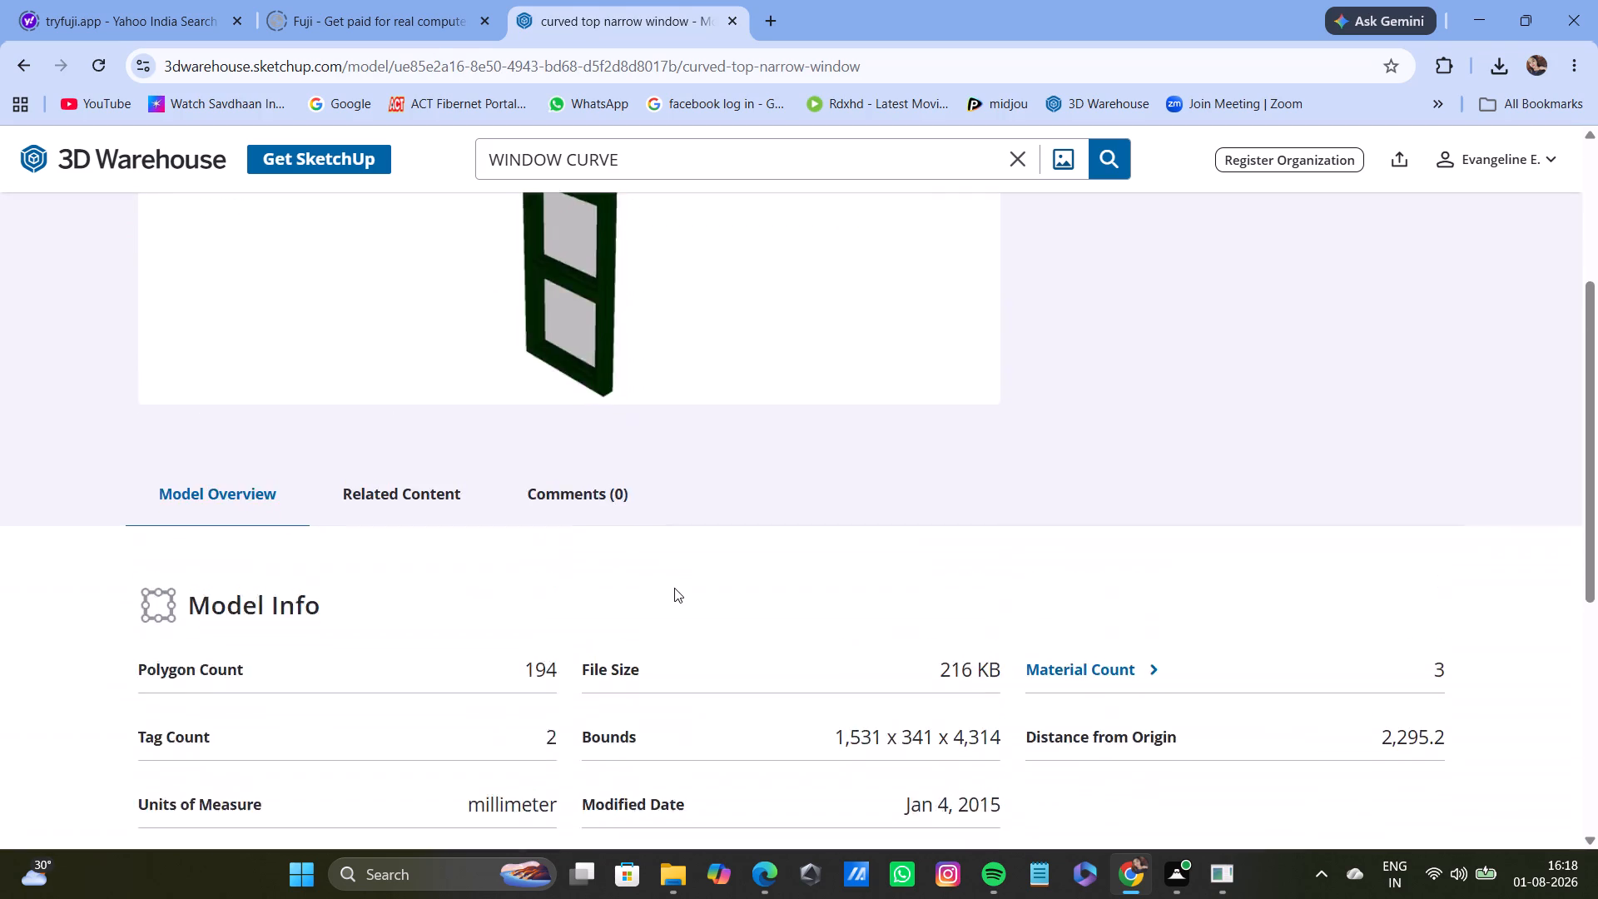
scroll(674, 588, "up", 9)
left_click(16, 57)
Look through the WINDOW CURVE results again, comparing the curved and arched windows down to the end of the list.
scroll(641, 455, "up", 2)
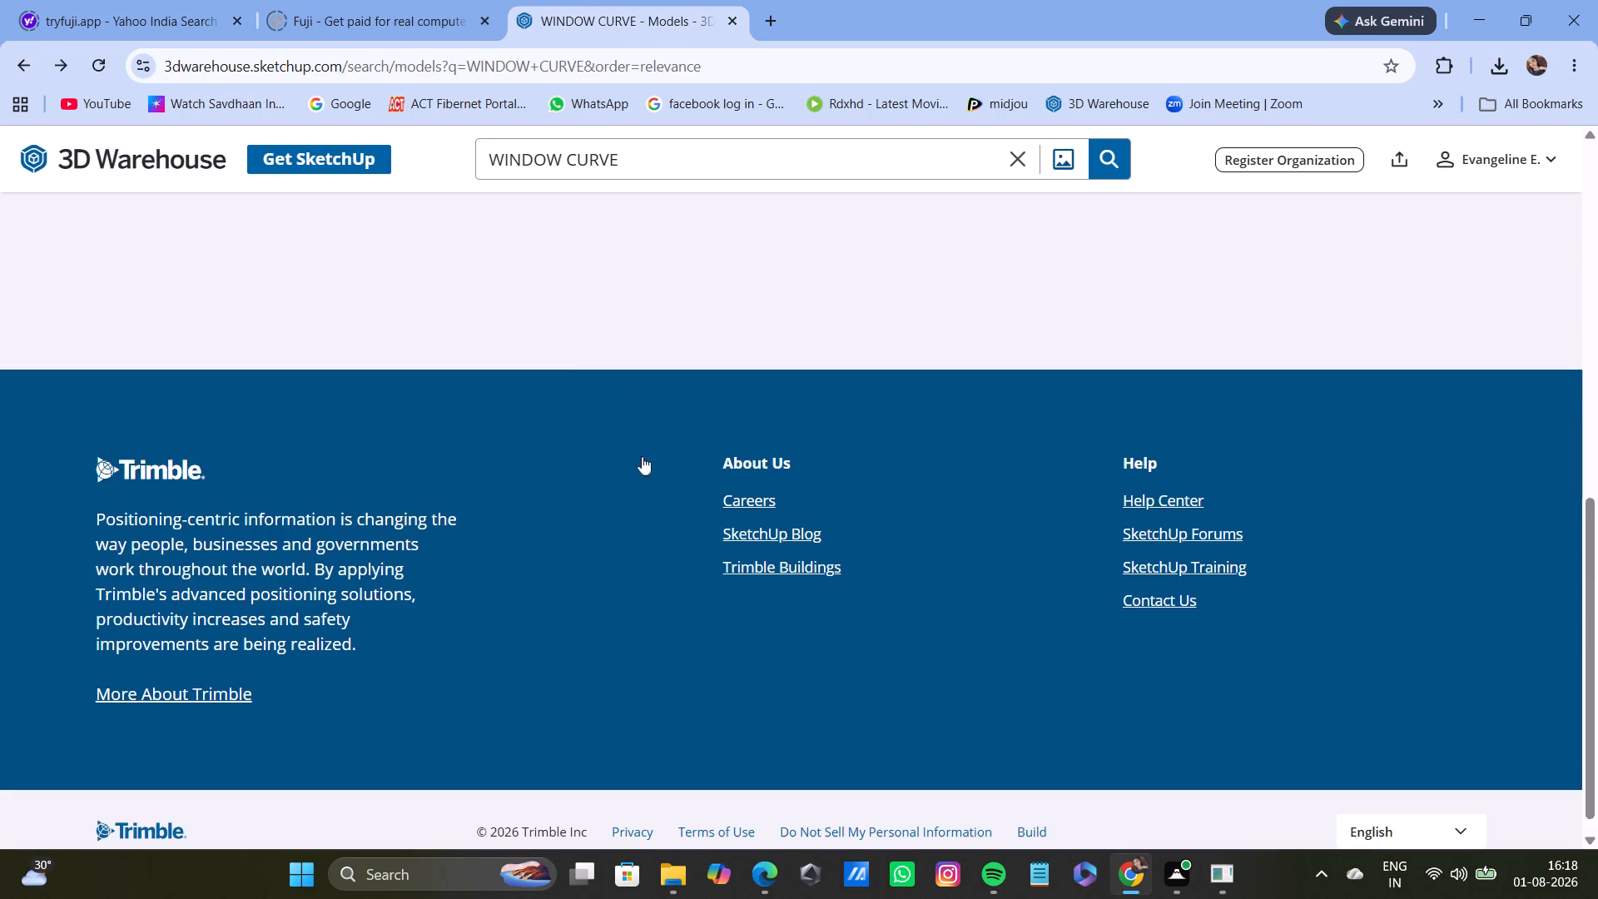
scroll(642, 456, "up", 16)
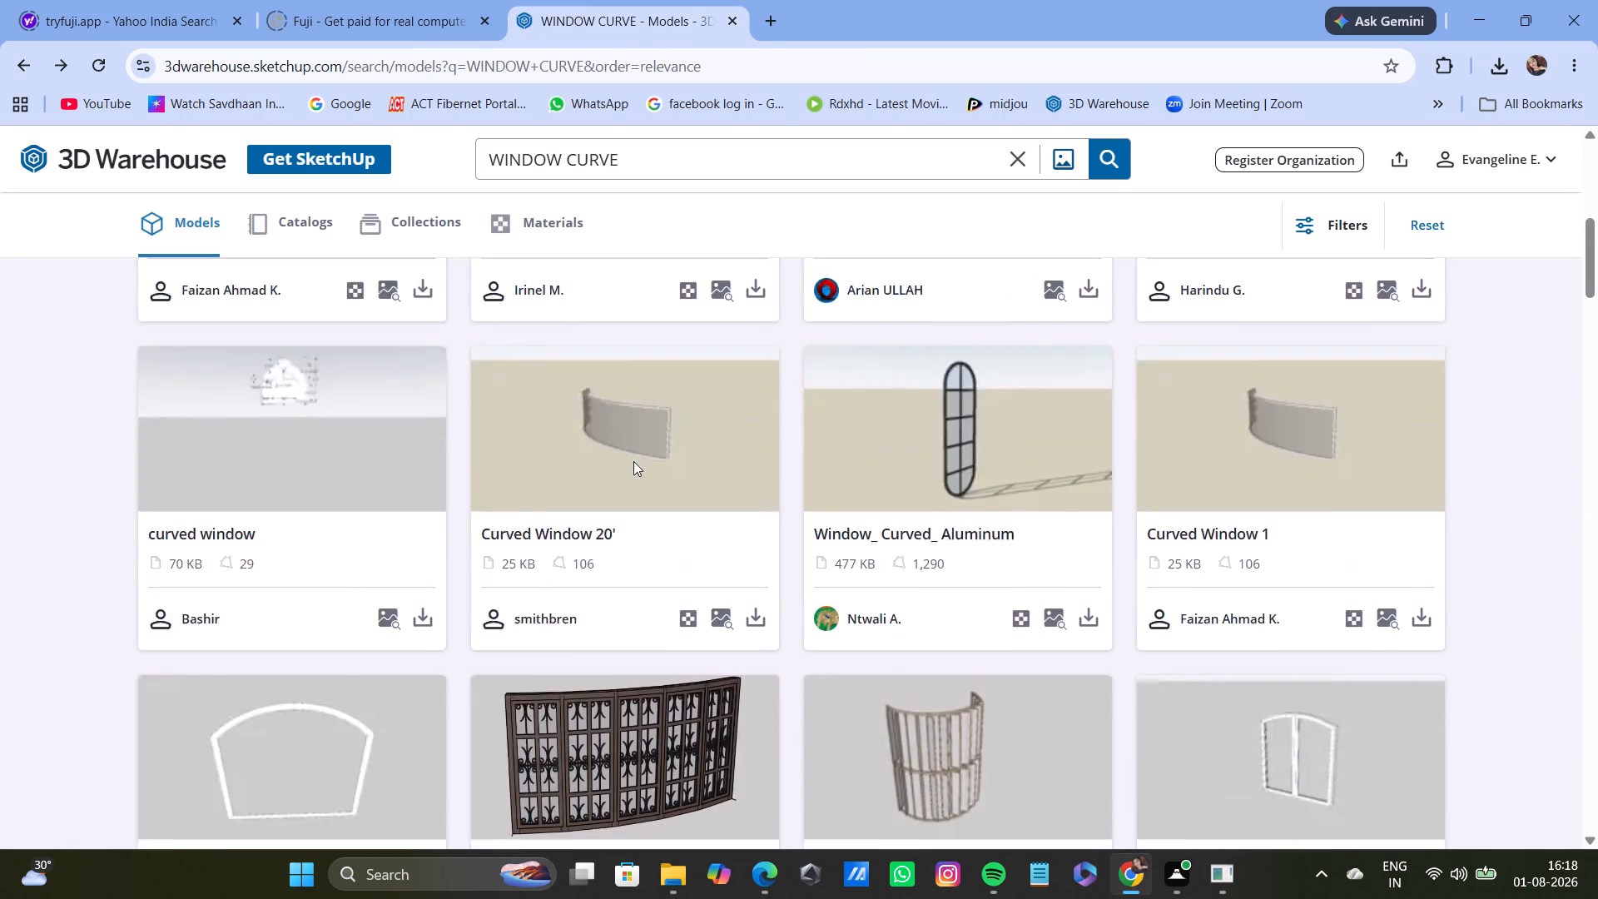
scroll(633, 461, "up", 8)
scroll(633, 461, "down", 7)
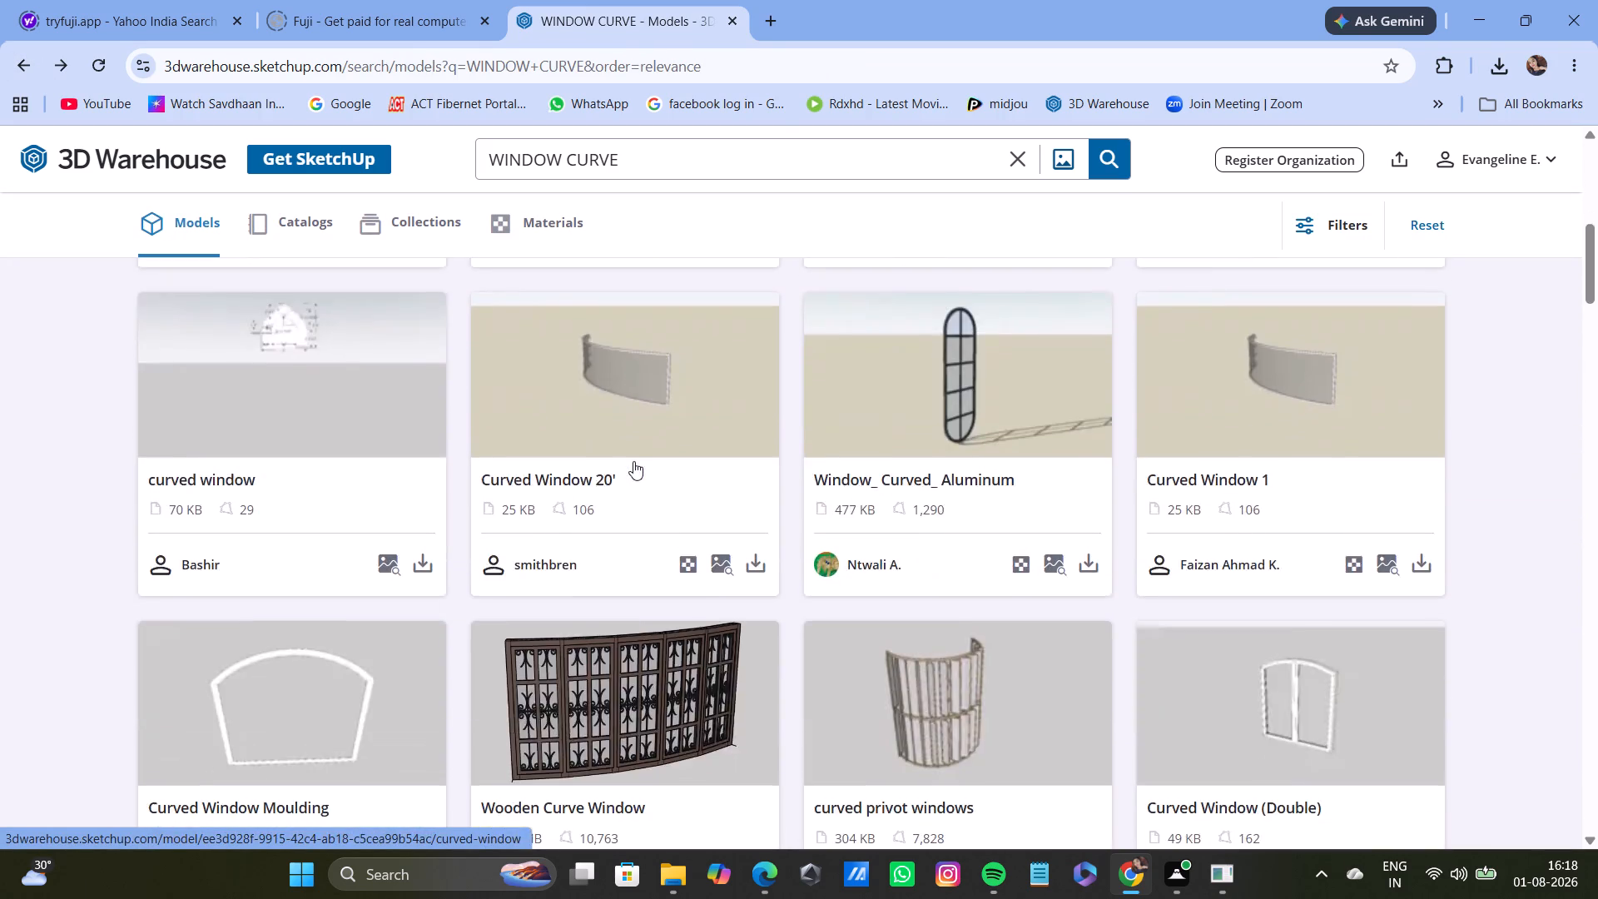
scroll(633, 461, "down", 4)
scroll(633, 461, "up", 2)
scroll(633, 461, "down", 1)
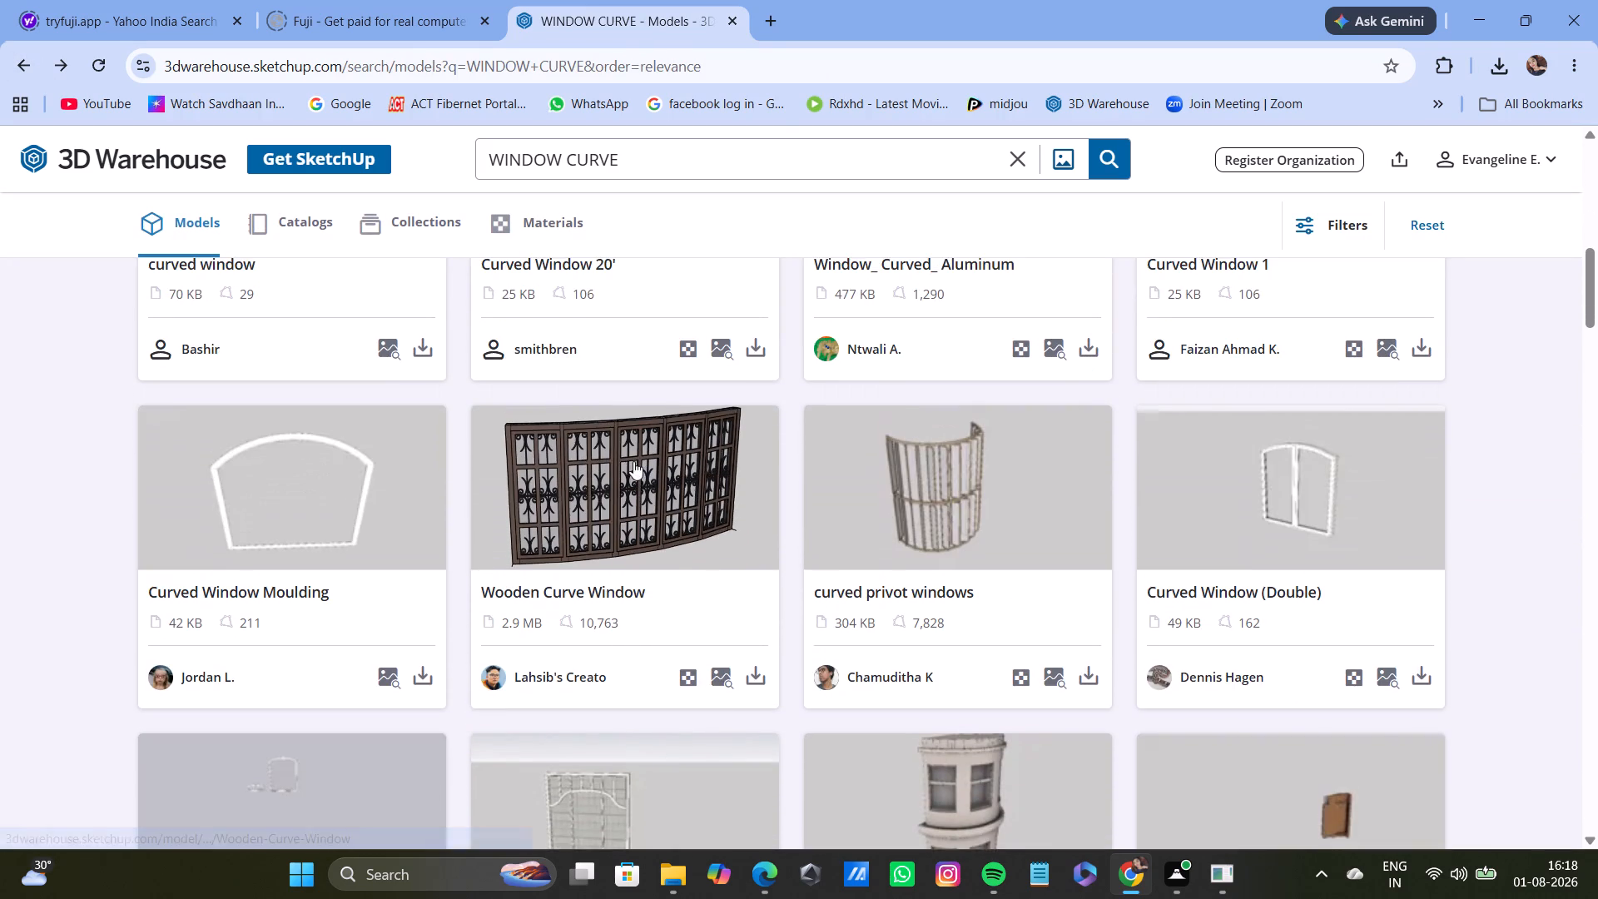
scroll(633, 461, "down", 8)
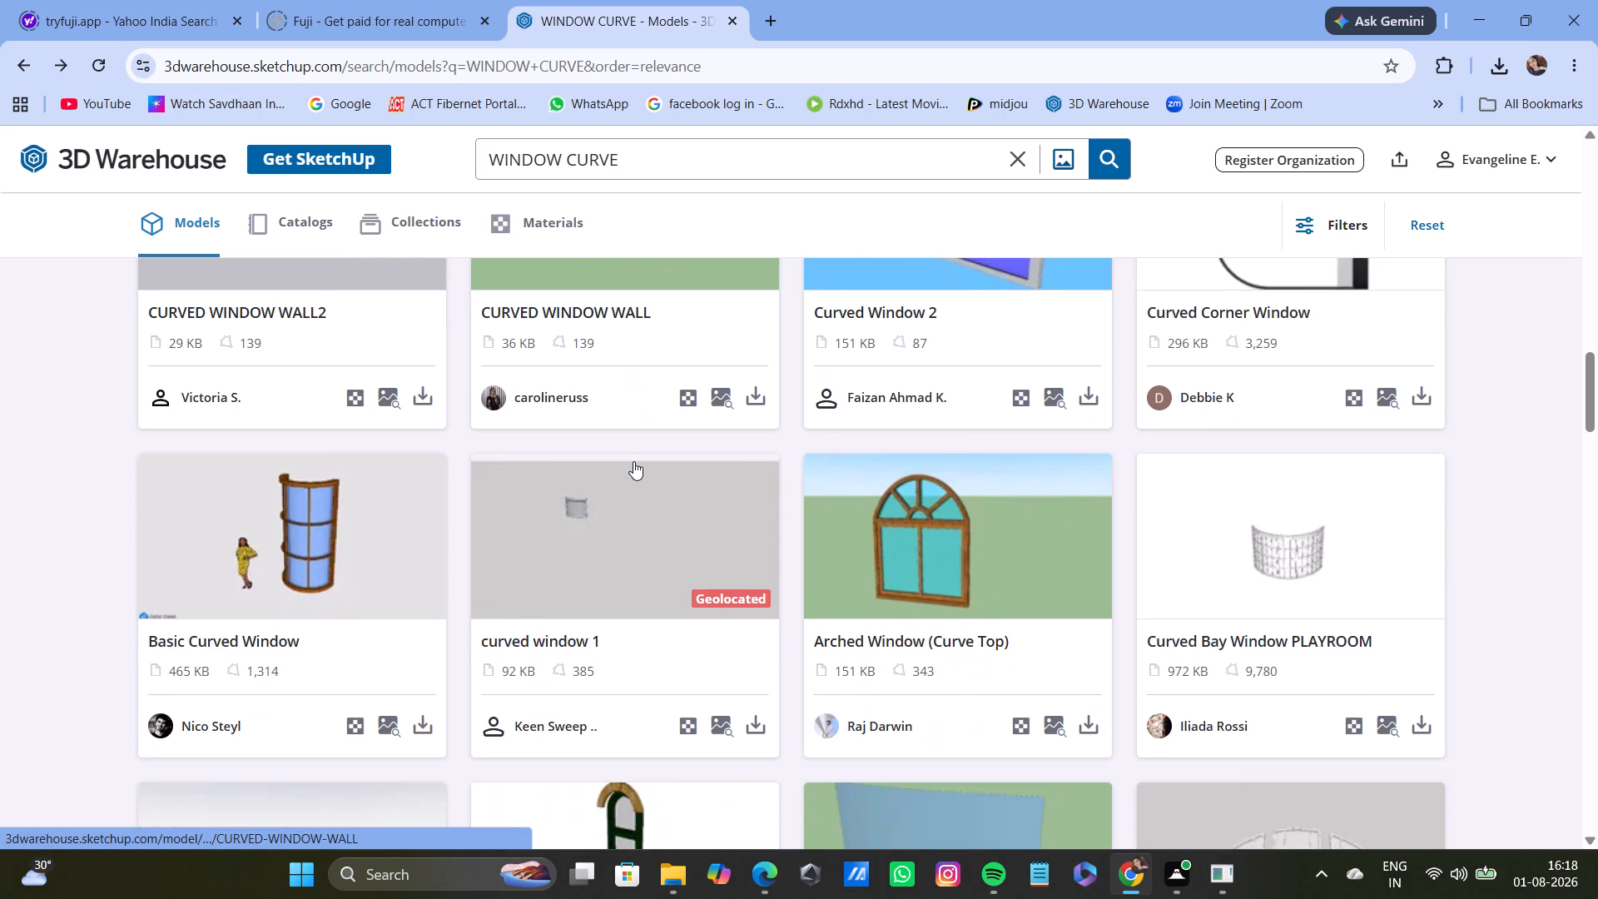
scroll(633, 461, "down", 7)
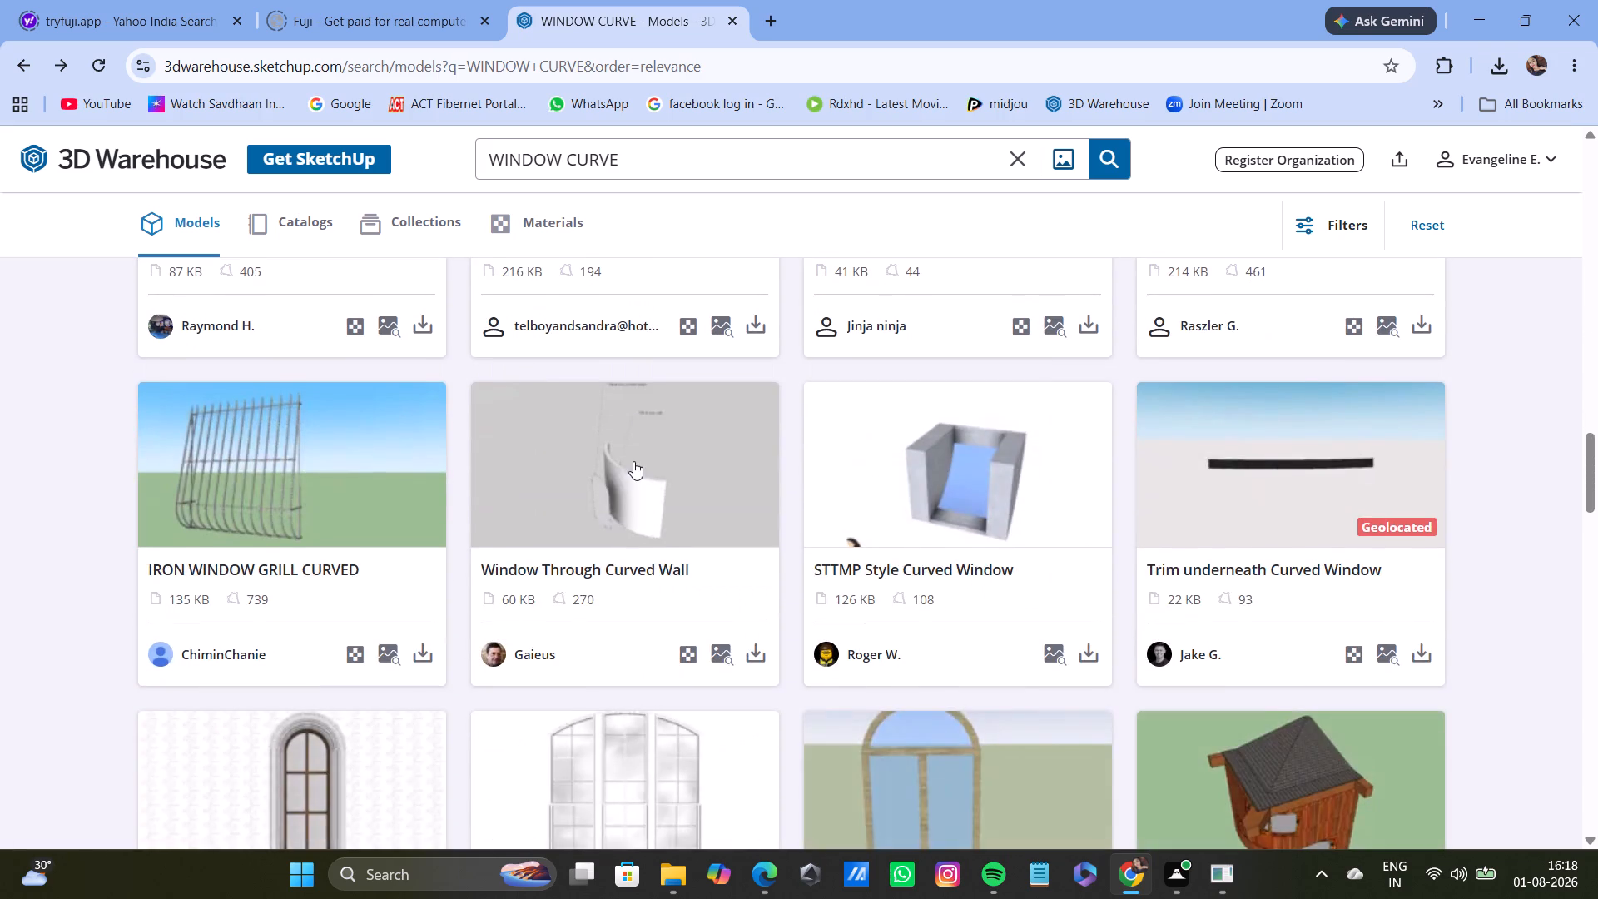
scroll(633, 461, "down", 14)
scroll(633, 461, "up", 2)
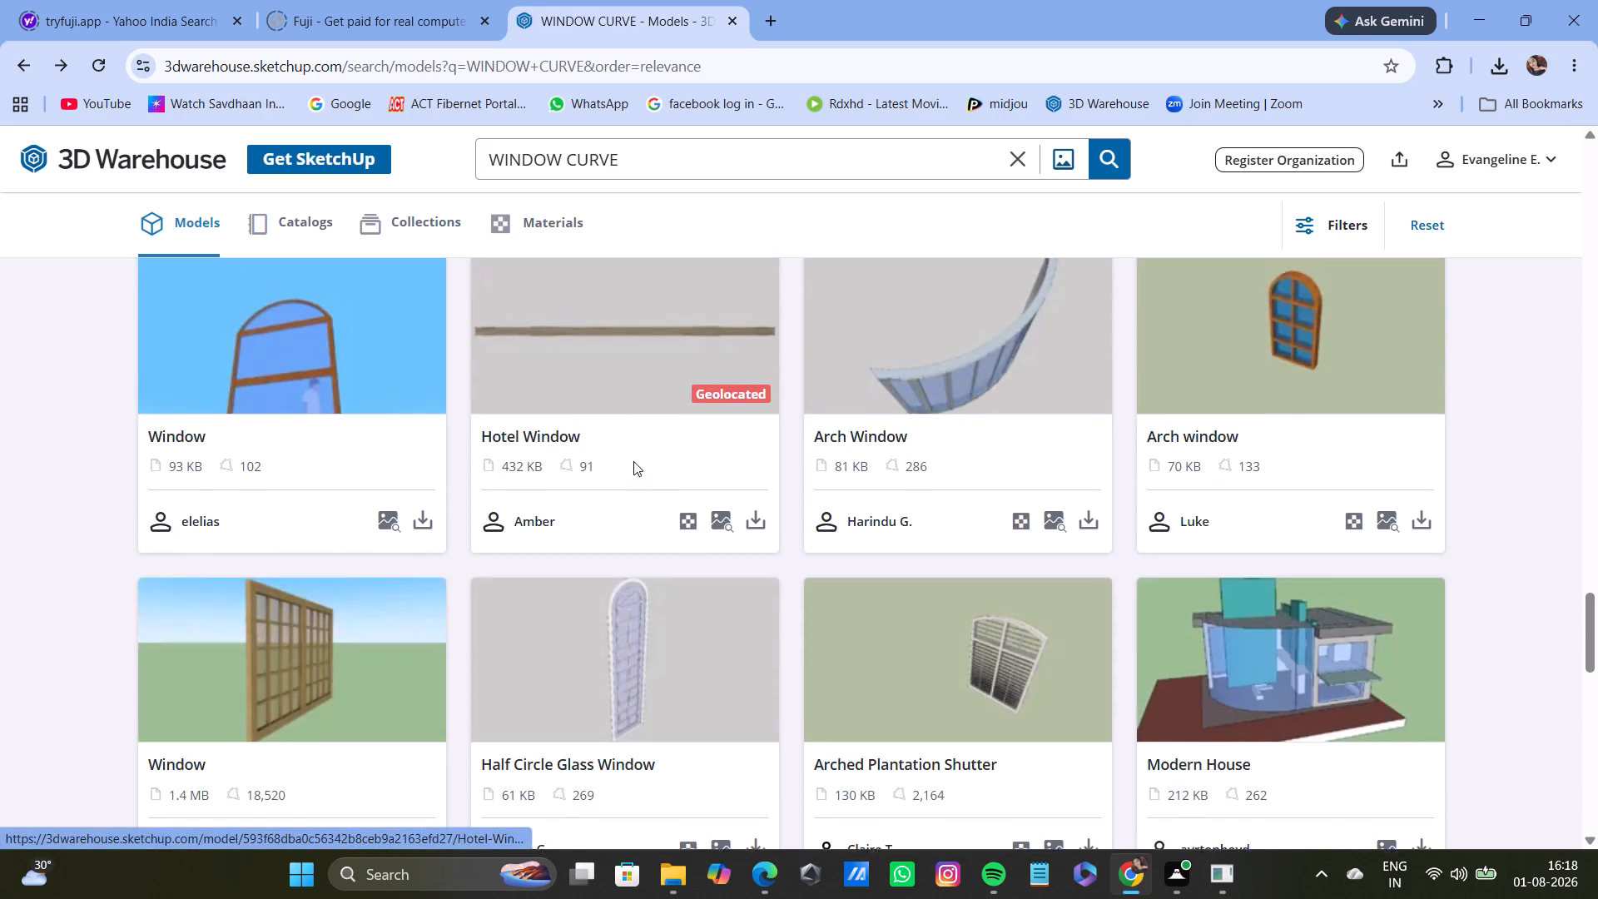
scroll(633, 461, "up", 1)
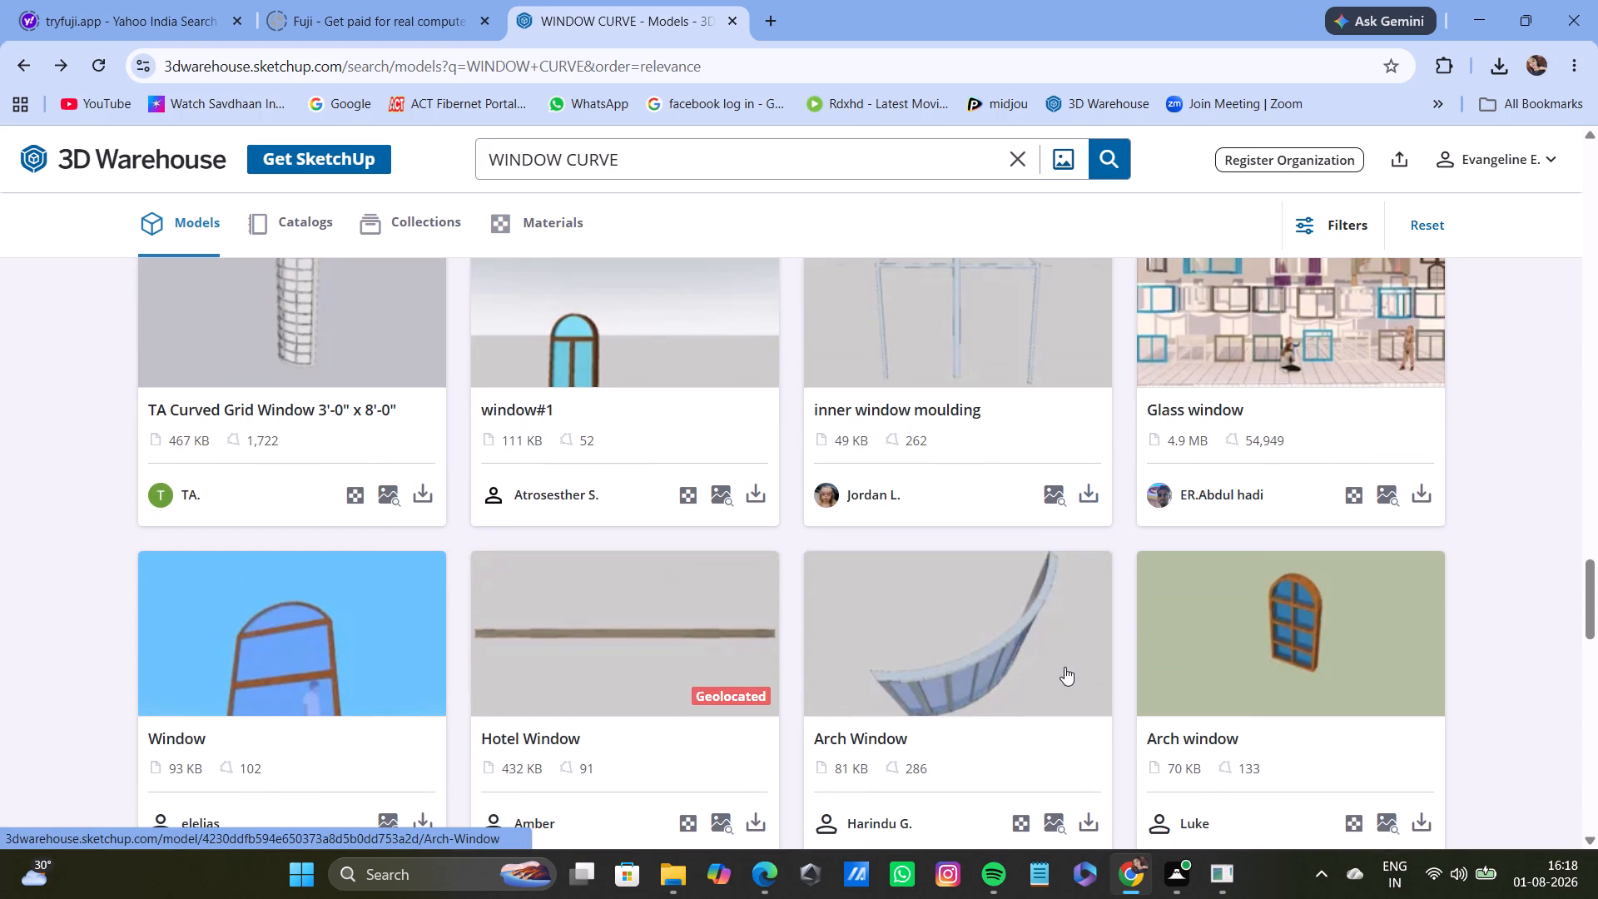
scroll(522, 652, "down", 5)
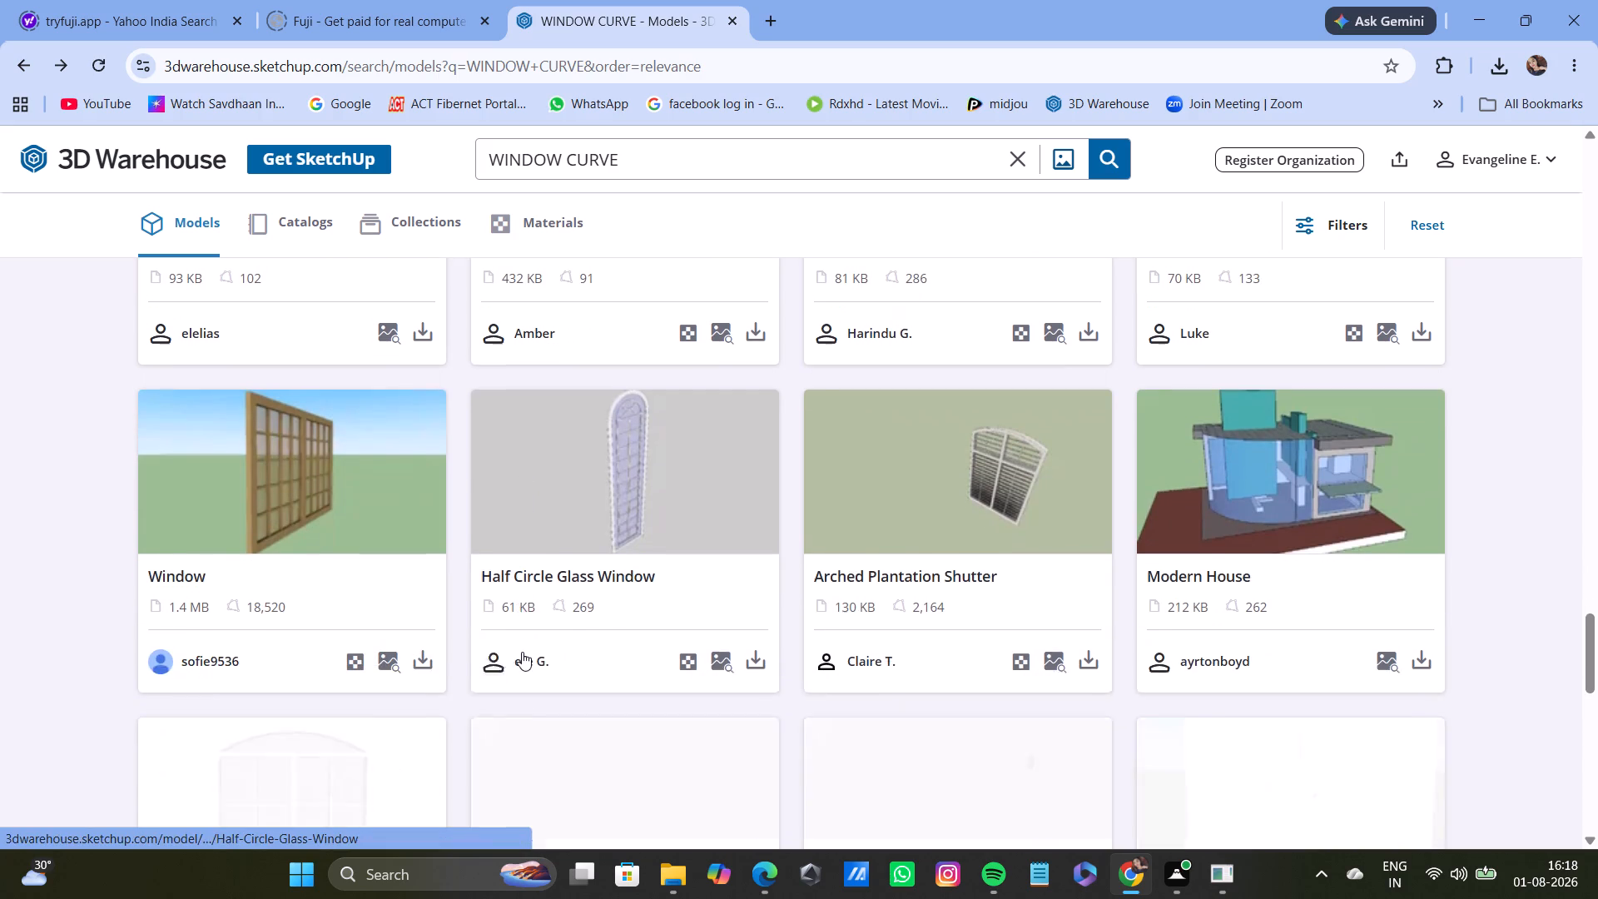
scroll(522, 652, "down", 8)
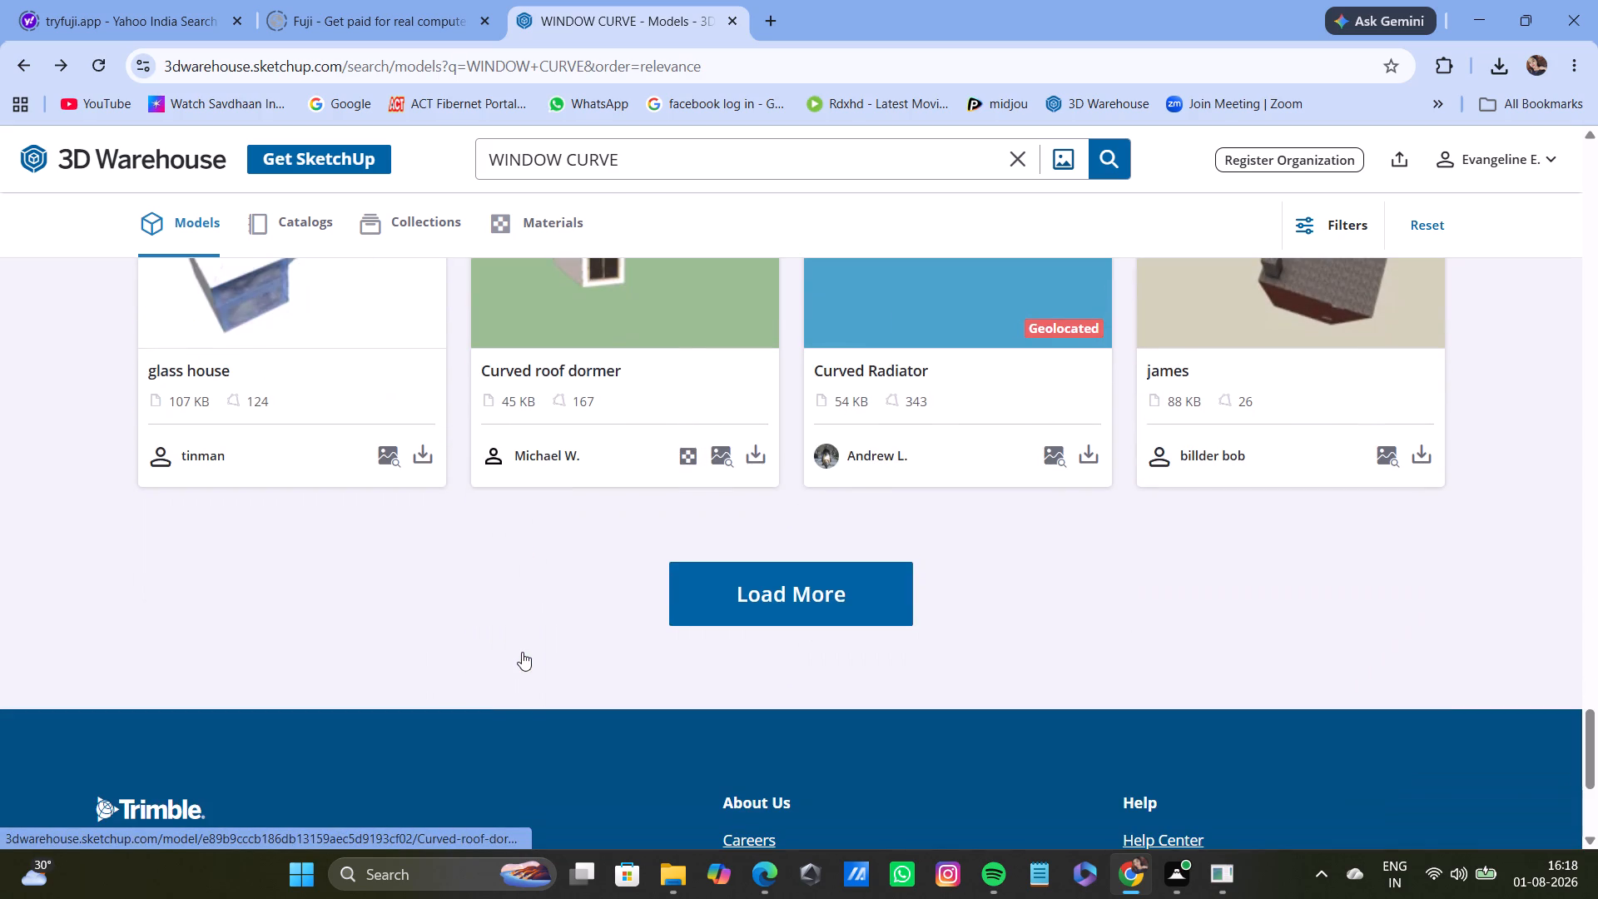
scroll(522, 652, "up", 8)
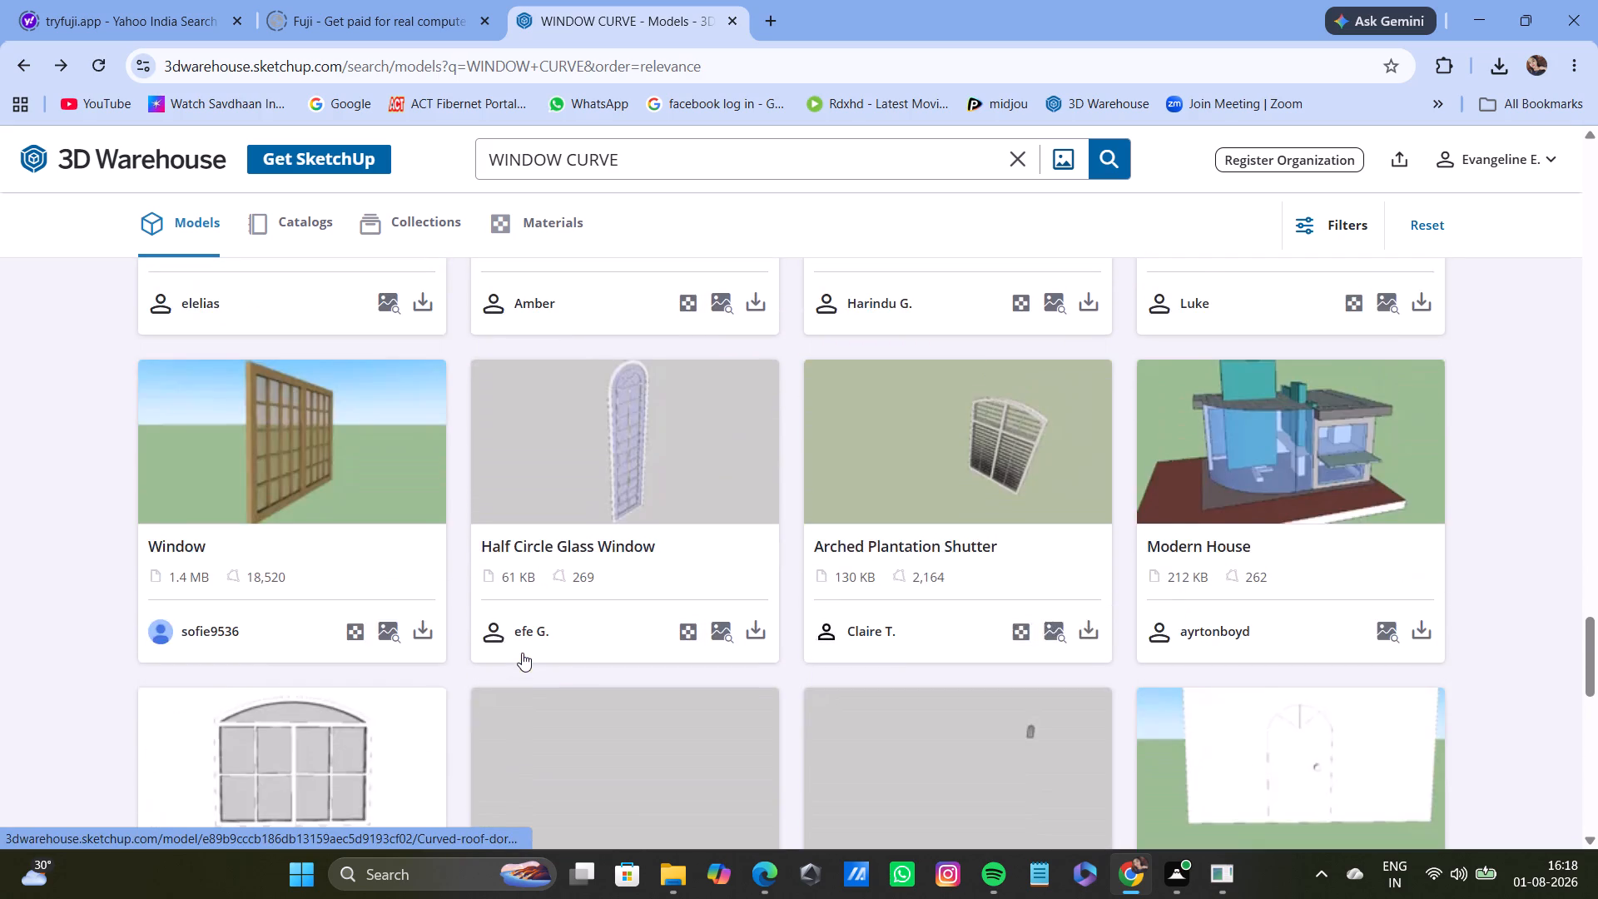
scroll(522, 653, "up", 20)
scroll(522, 653, "up", 5)
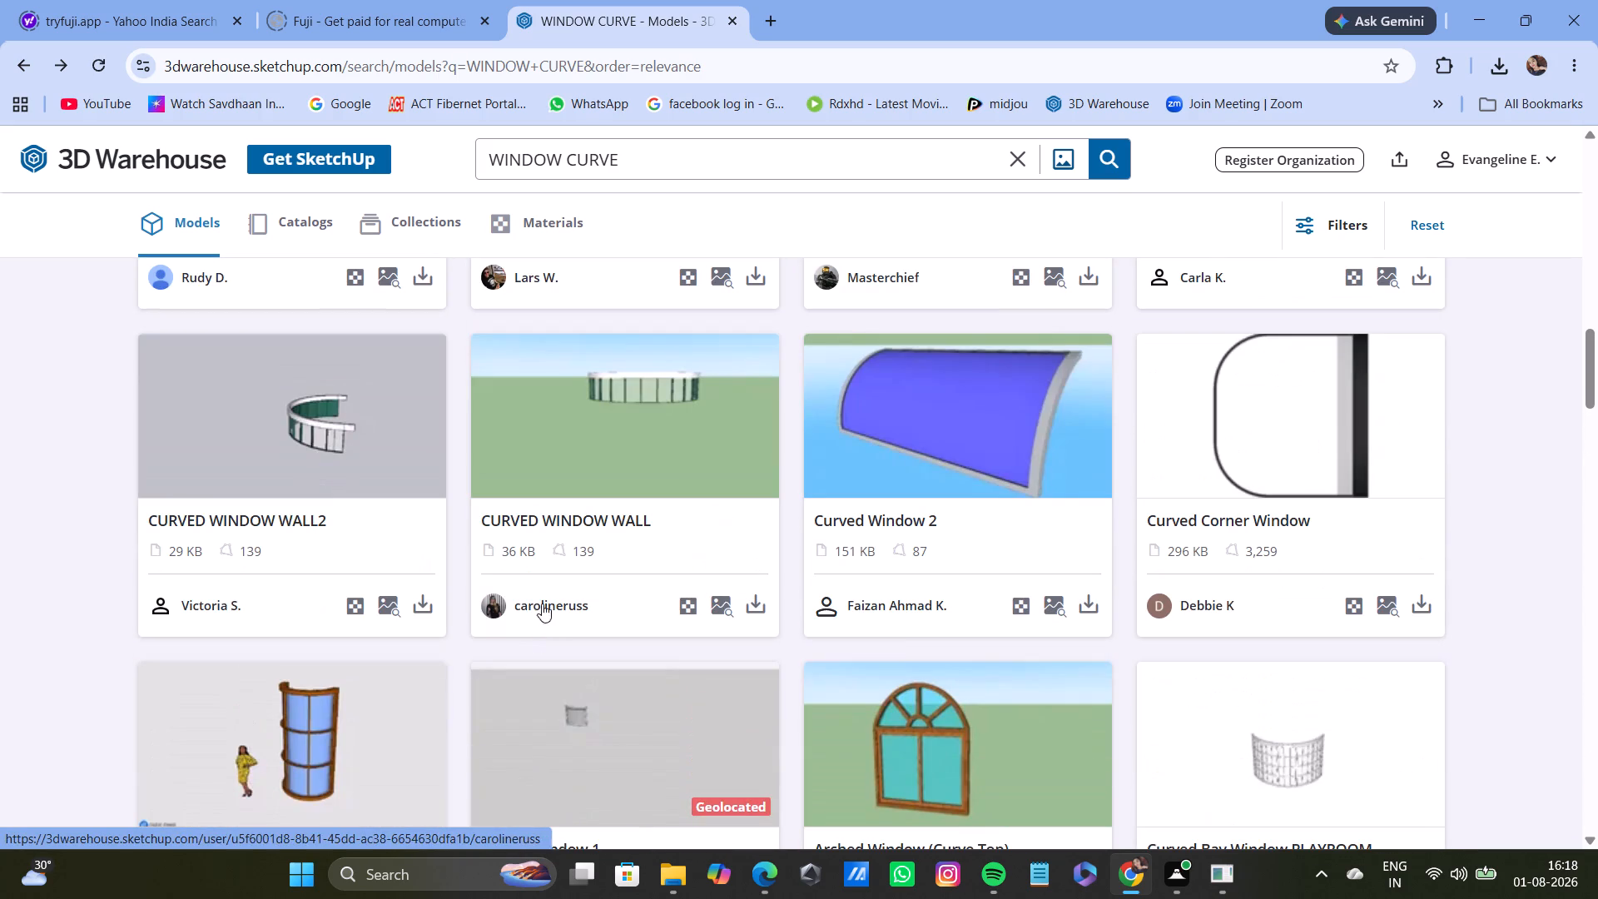
scroll(573, 335, "up", 15)
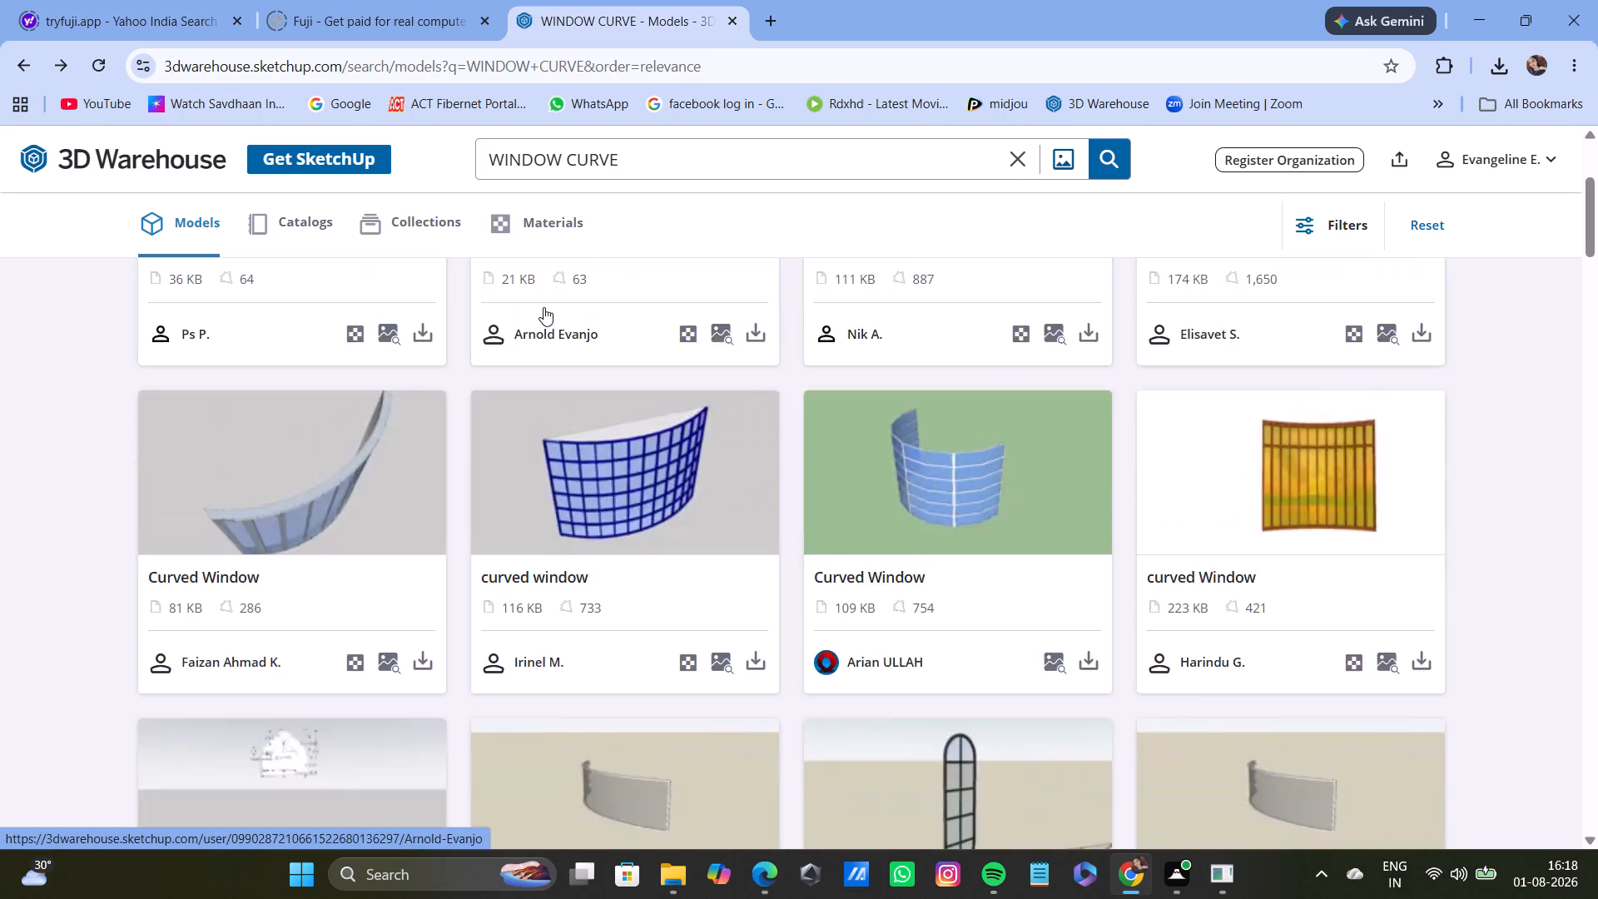
scroll(543, 307, "up", 10)
Shorten the model search to WINDOW and run it.
left_click(659, 156)
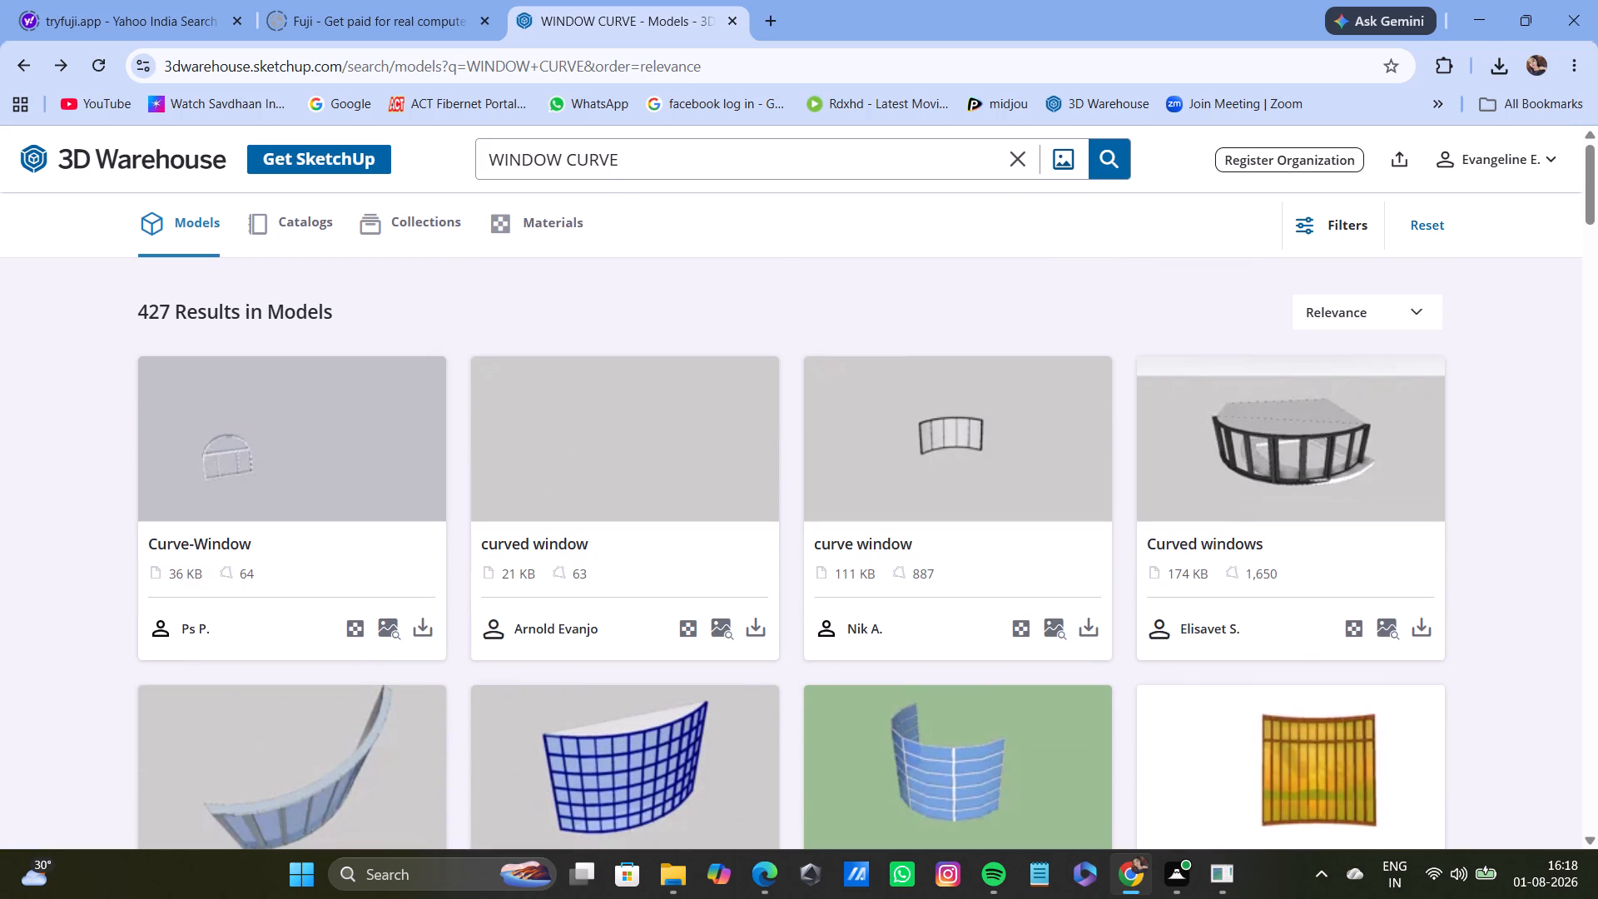
key("BackSpace")
key("BackSpace")
key("BackSpace")
key("BackSpace")
key("BackSpace")
key("Return")
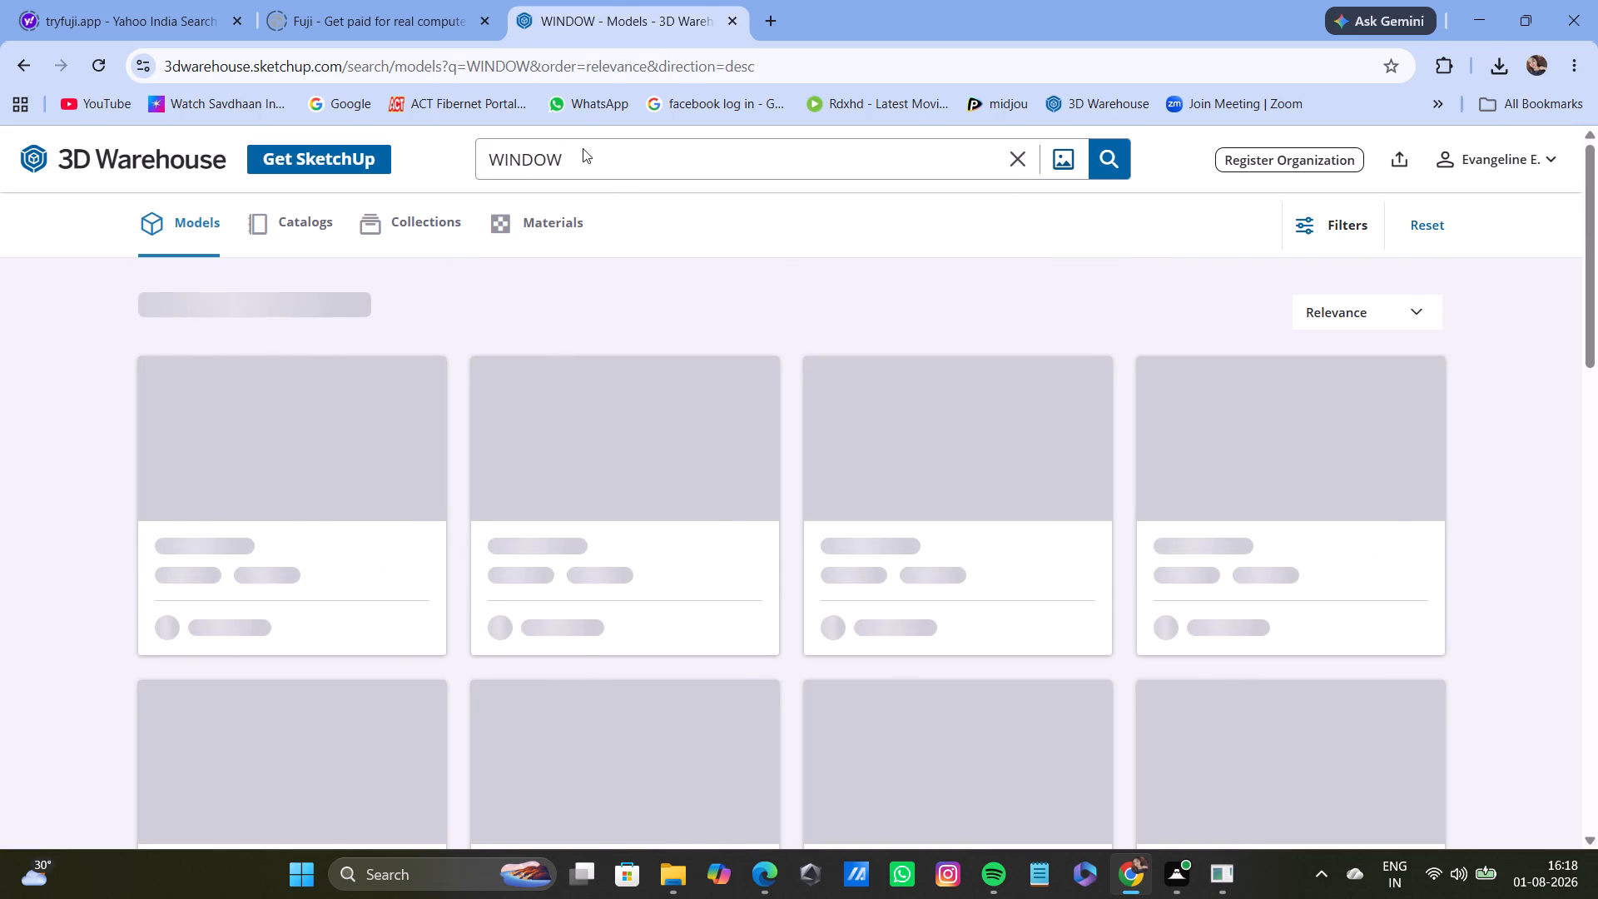
Find the dark arched-top window with gridded double panes, download it as a SketchUp file, and switch back to SketchUp.
scroll(721, 590, "down", 2)
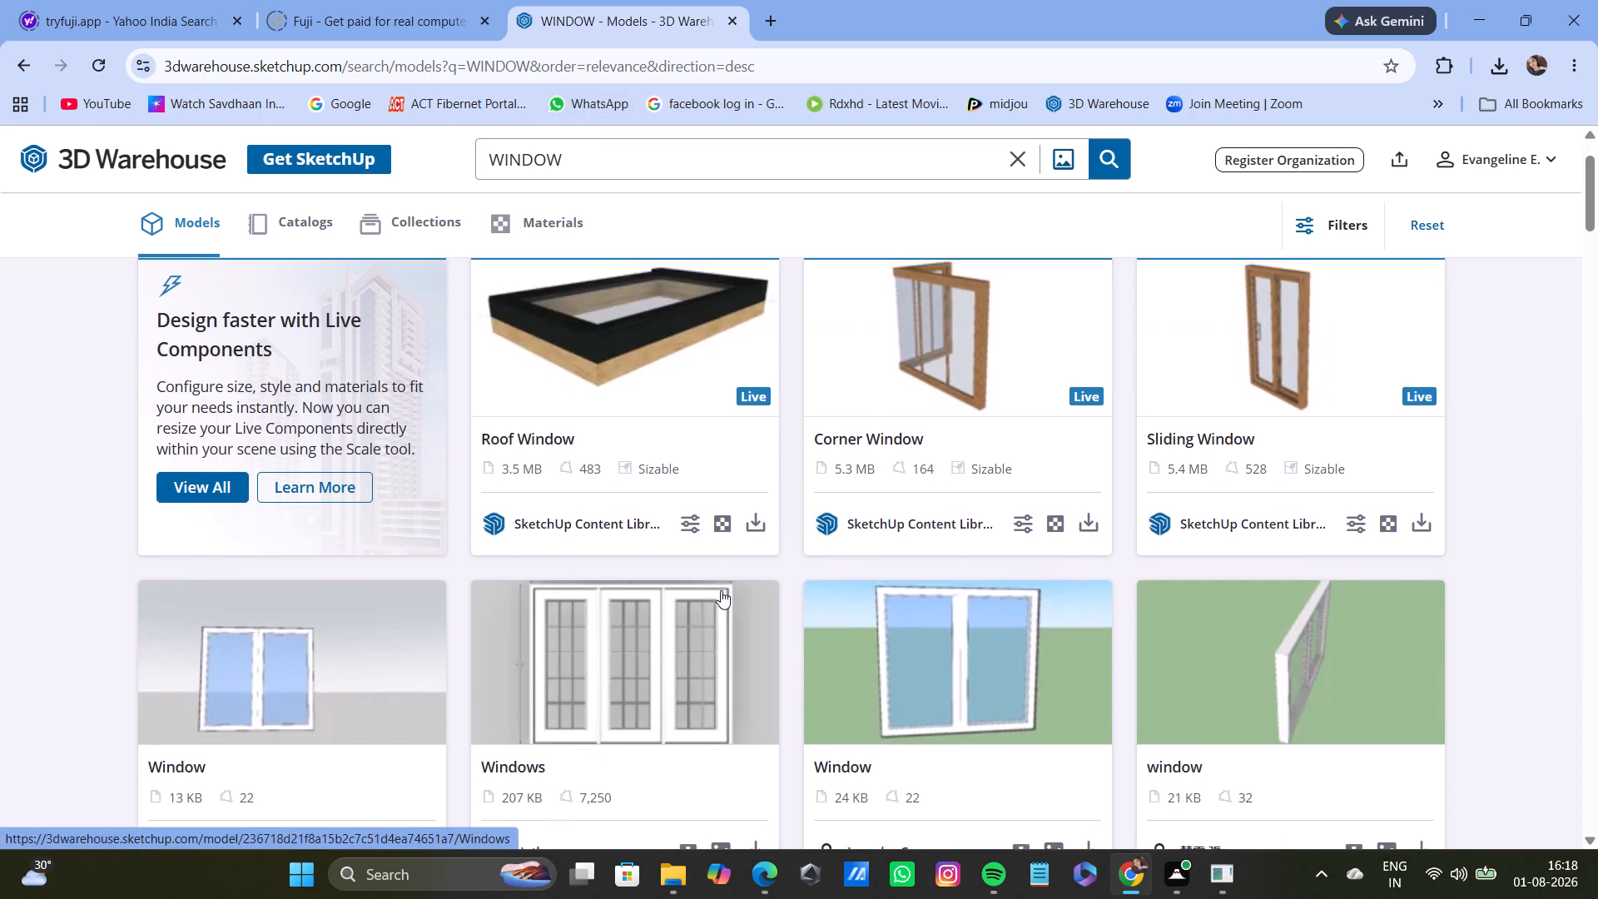
scroll(721, 590, "down", 8)
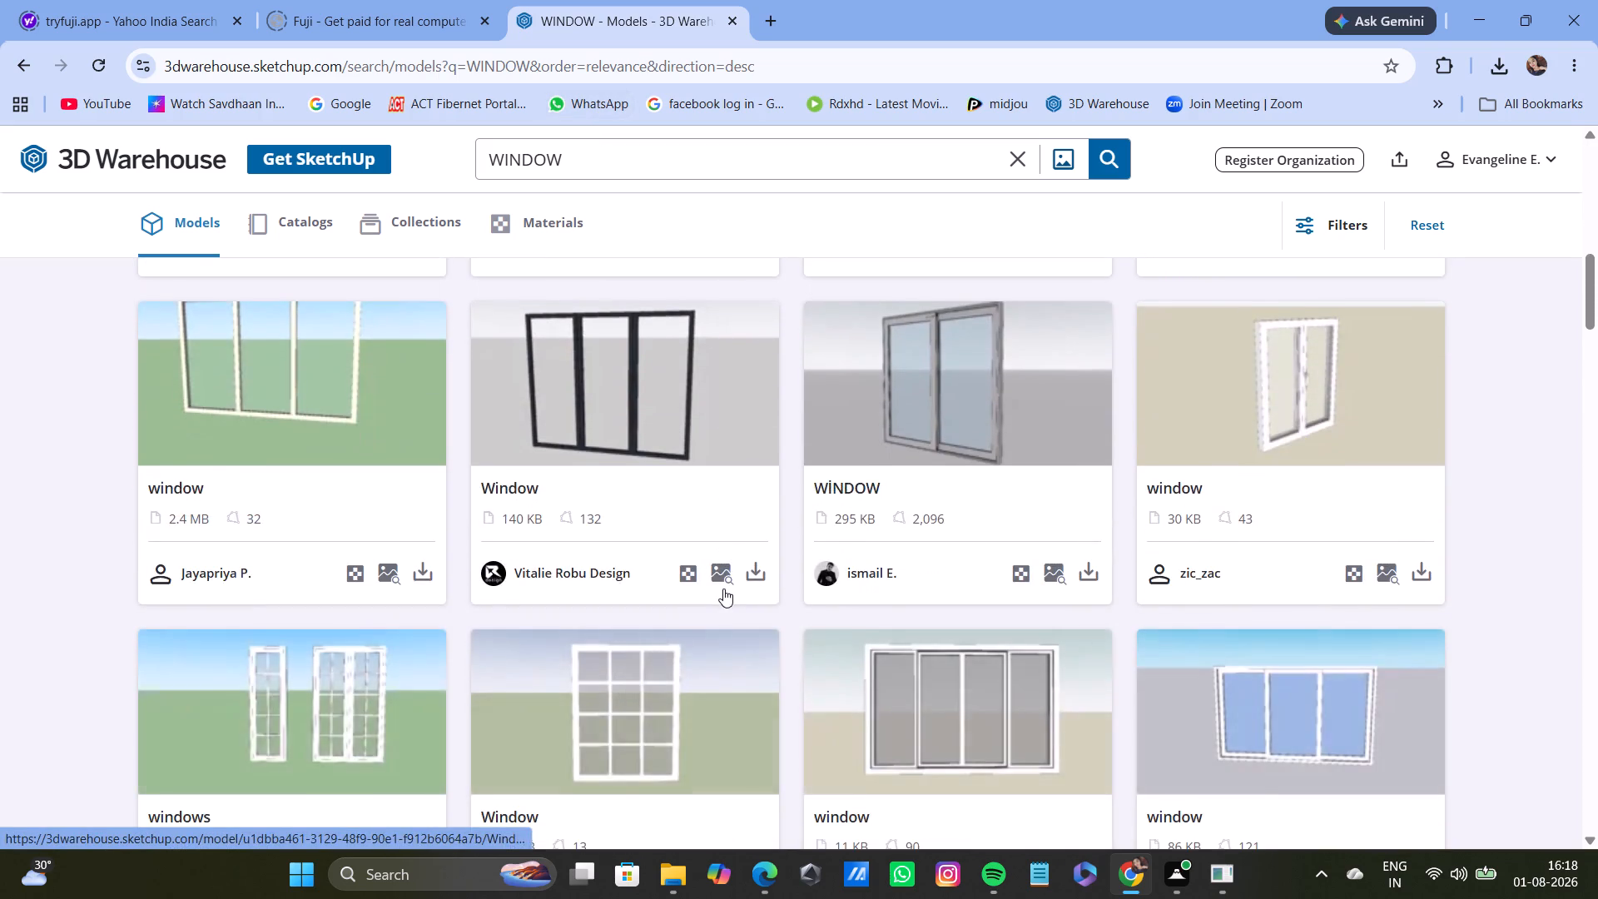
scroll(723, 589, "down", 9)
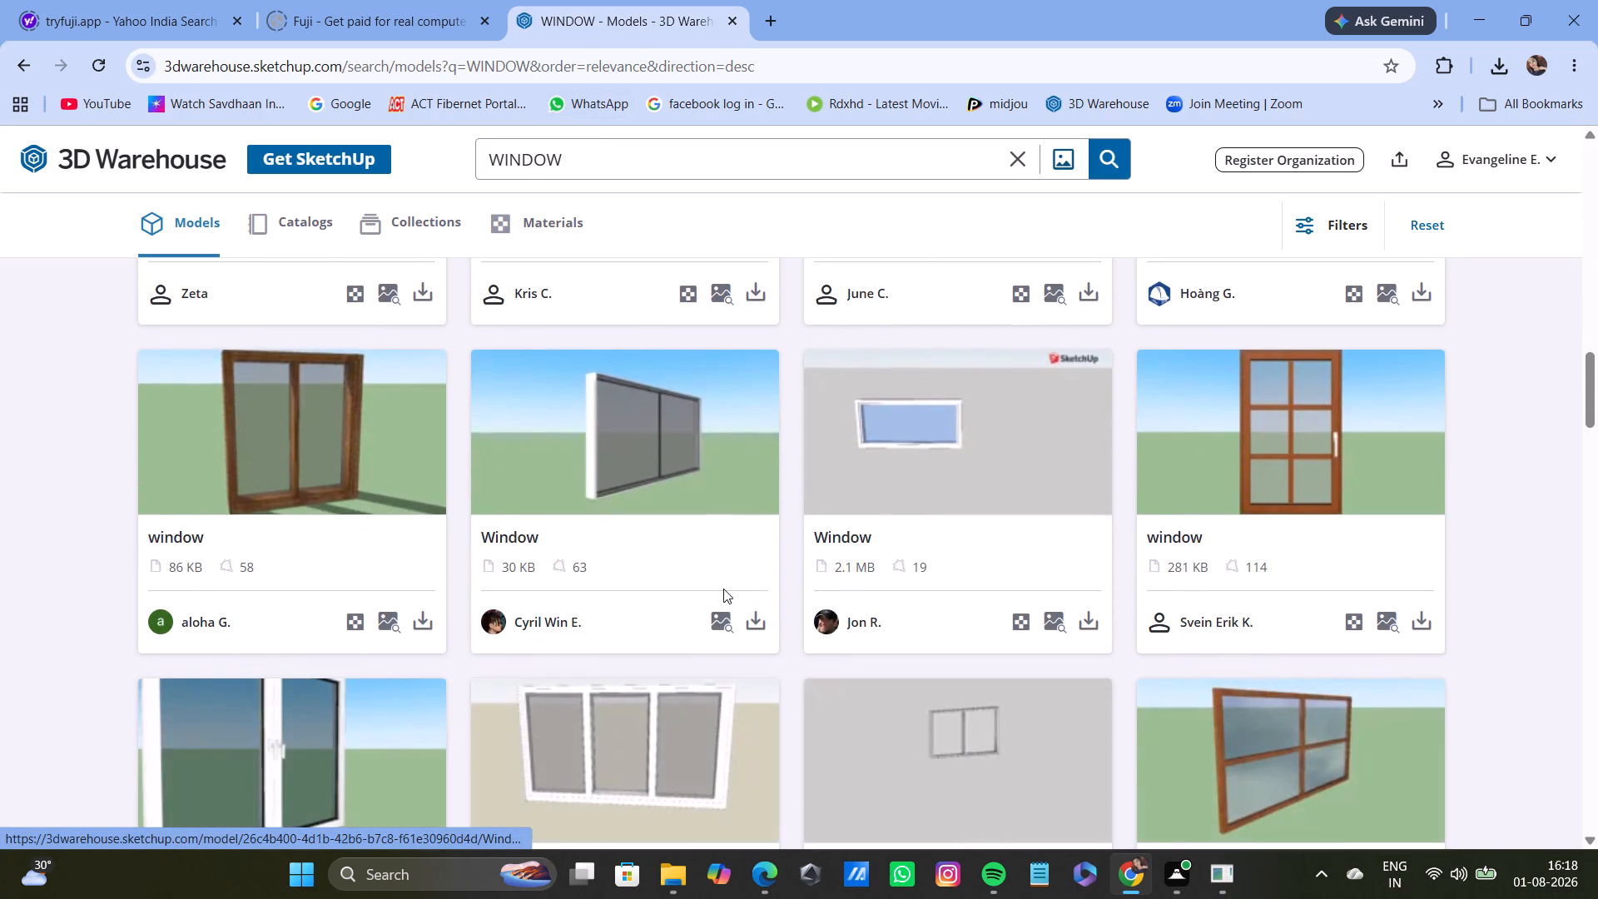
scroll(723, 589, "up", 3)
scroll(723, 589, "down", 12)
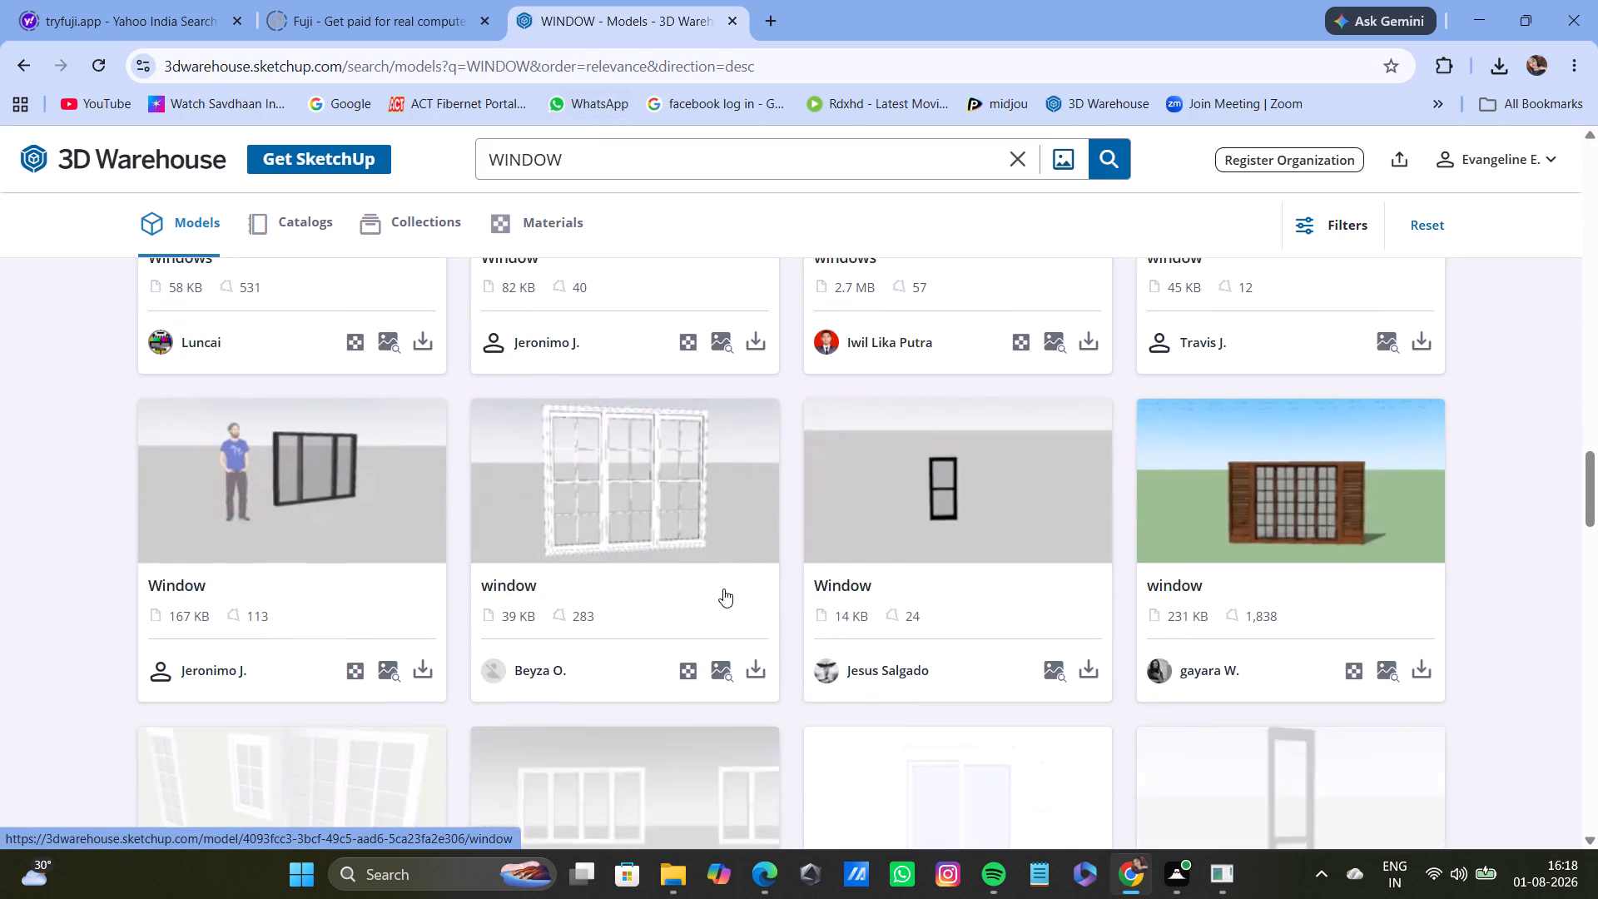
scroll(723, 589, "down", 12)
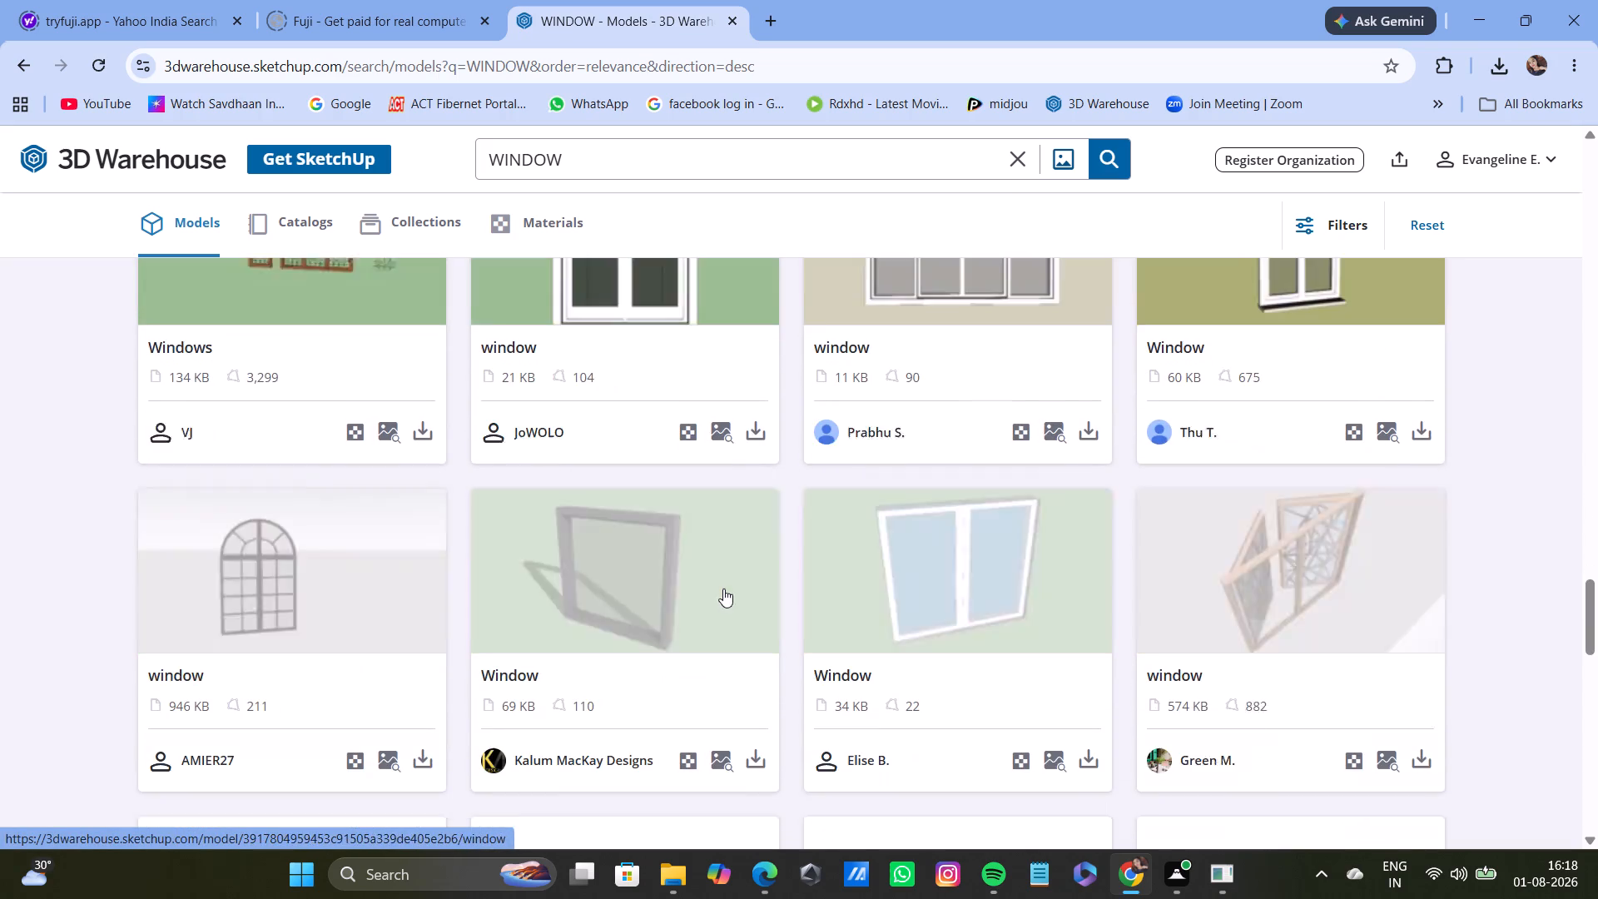
scroll(723, 589, "down", 2)
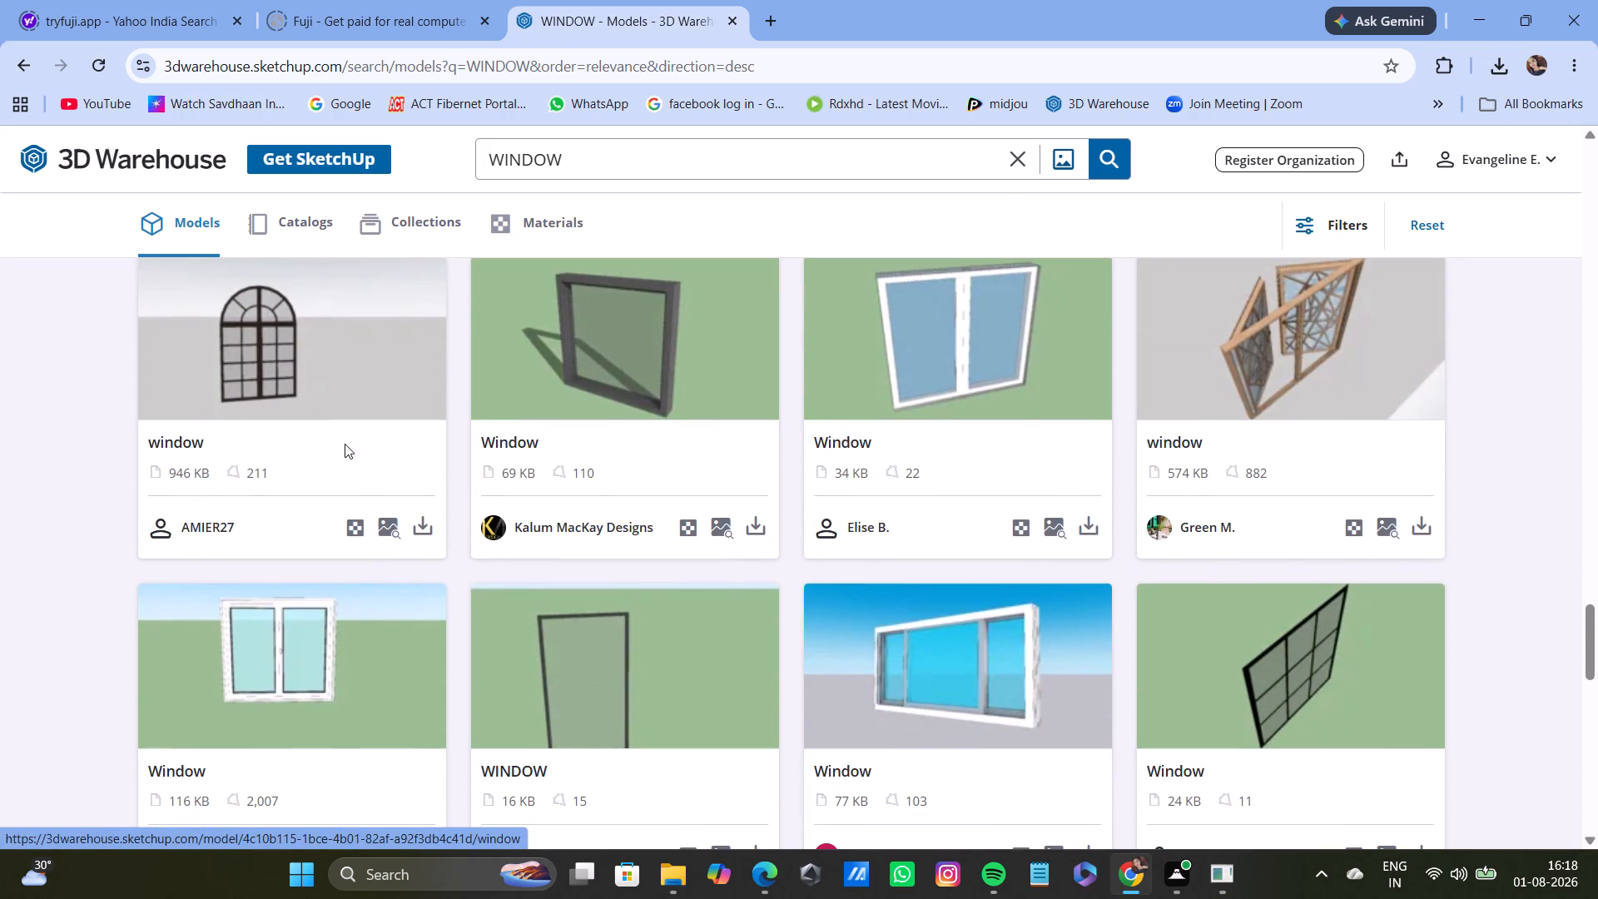
left_click(419, 530)
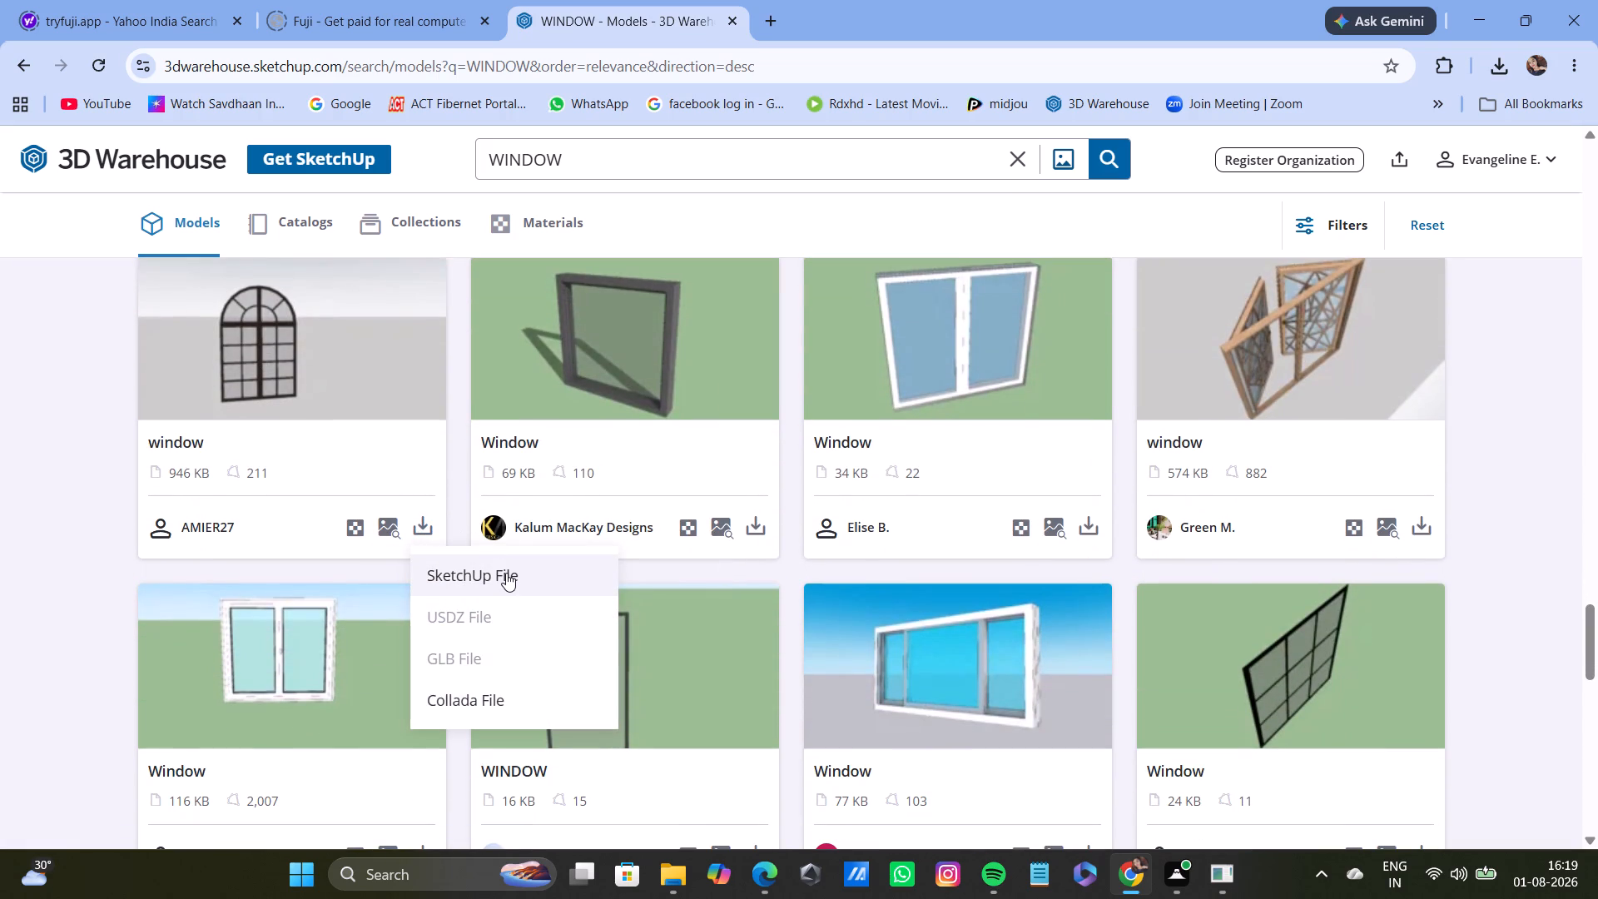
left_click(511, 572)
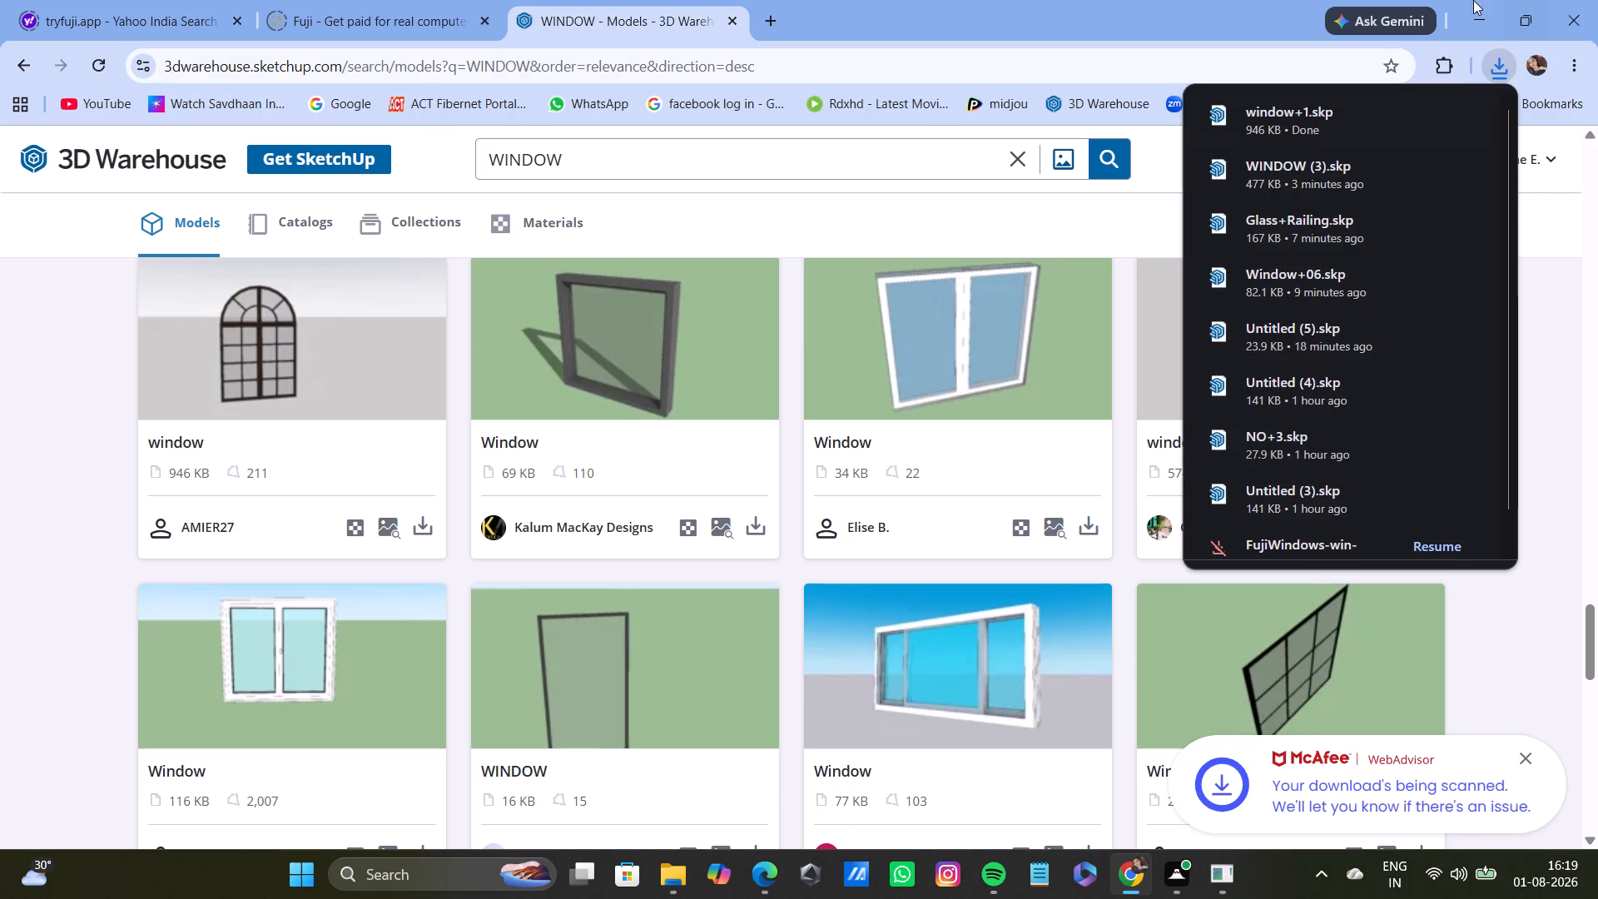
left_click(1225, 879)
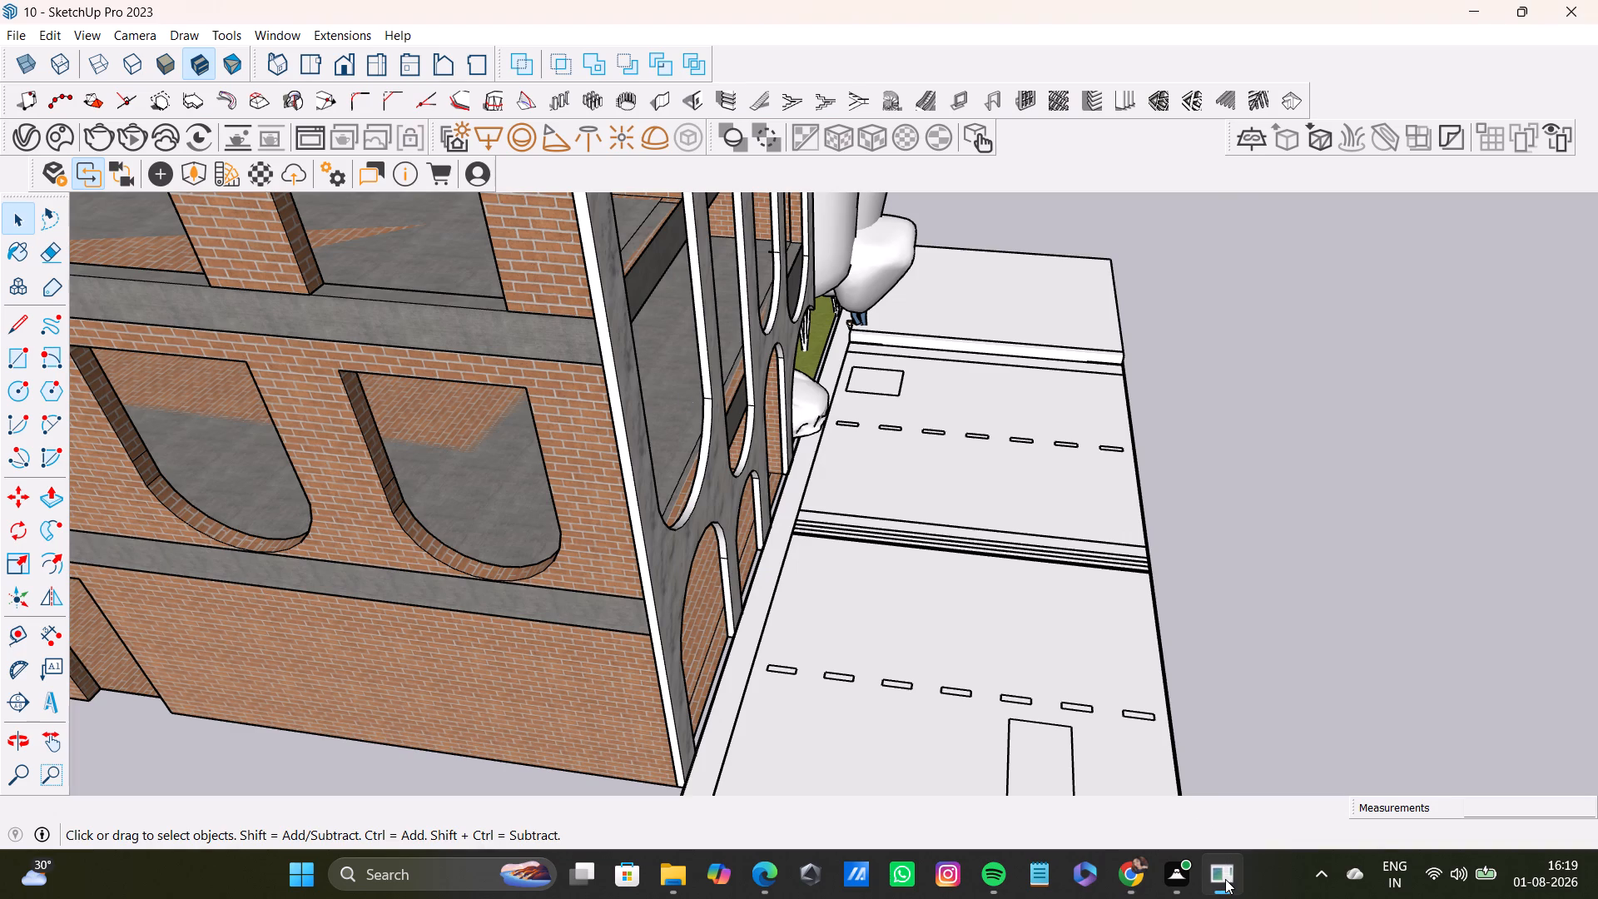